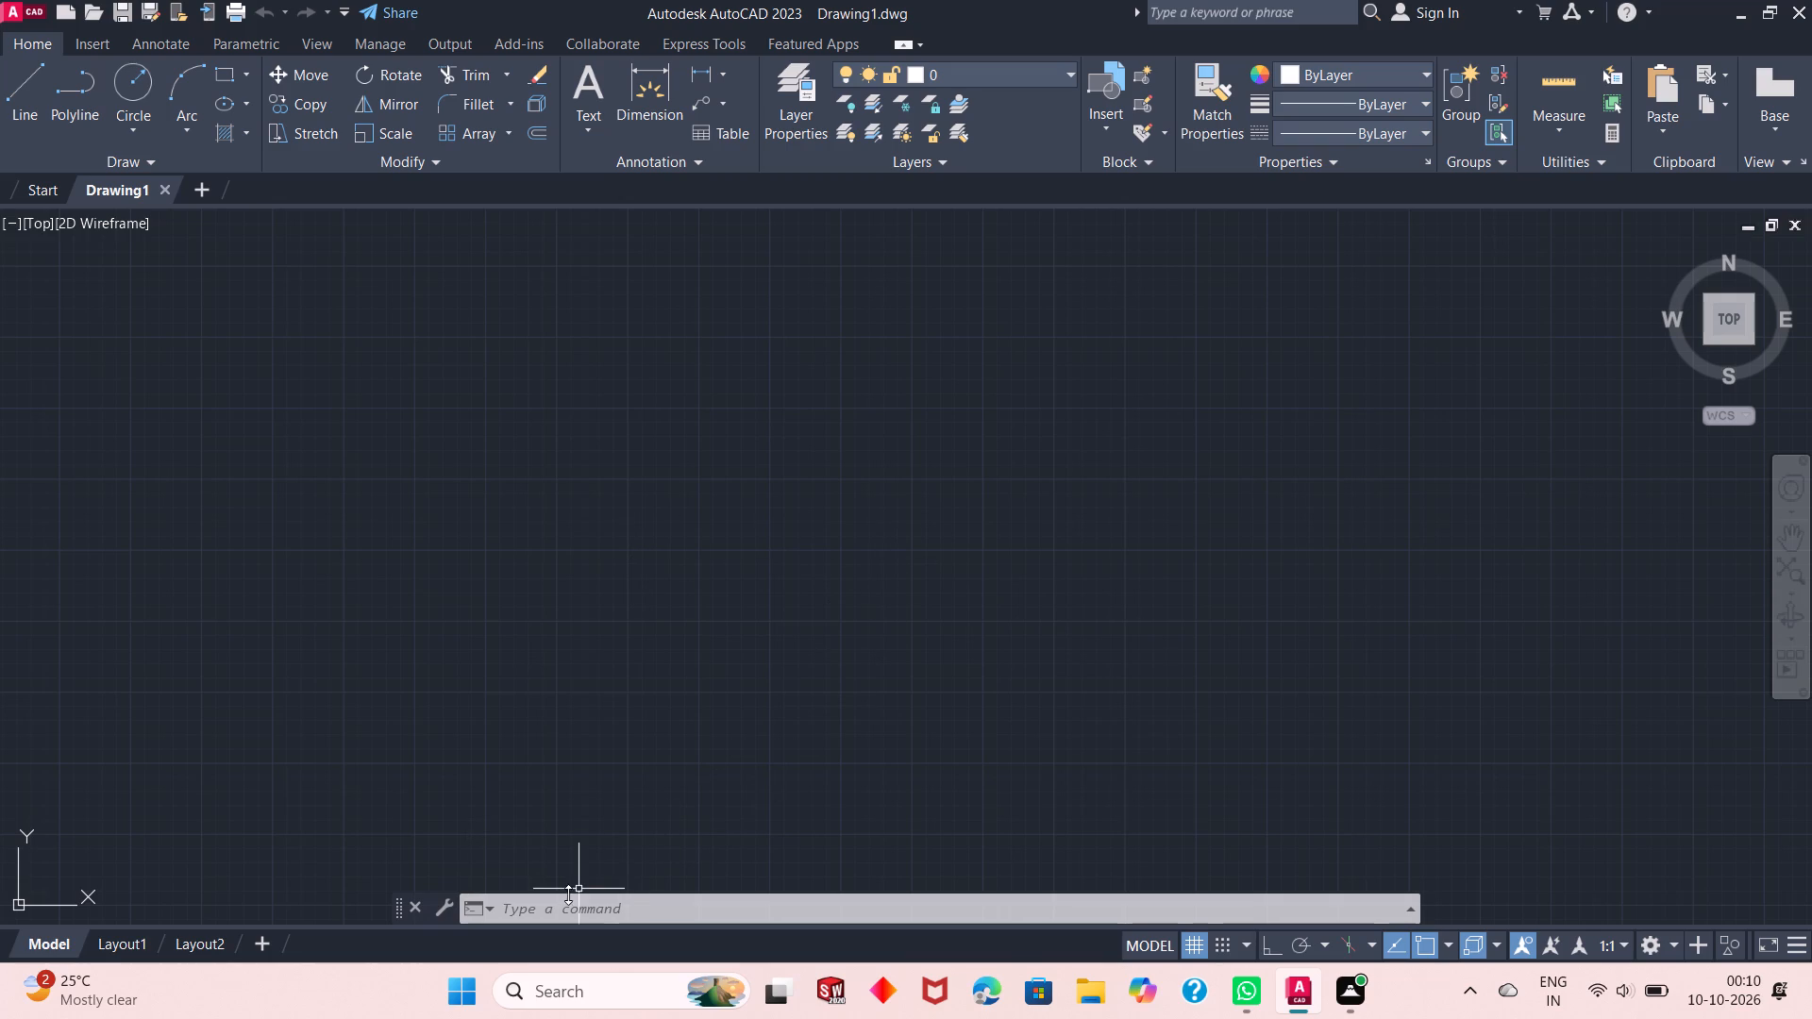
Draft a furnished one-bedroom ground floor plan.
Turn on log file recording for the session with LOGFILEON.
{"action": "left_click", "coordinate": [543, 908]}
{"action": "type", "text": "lo"}
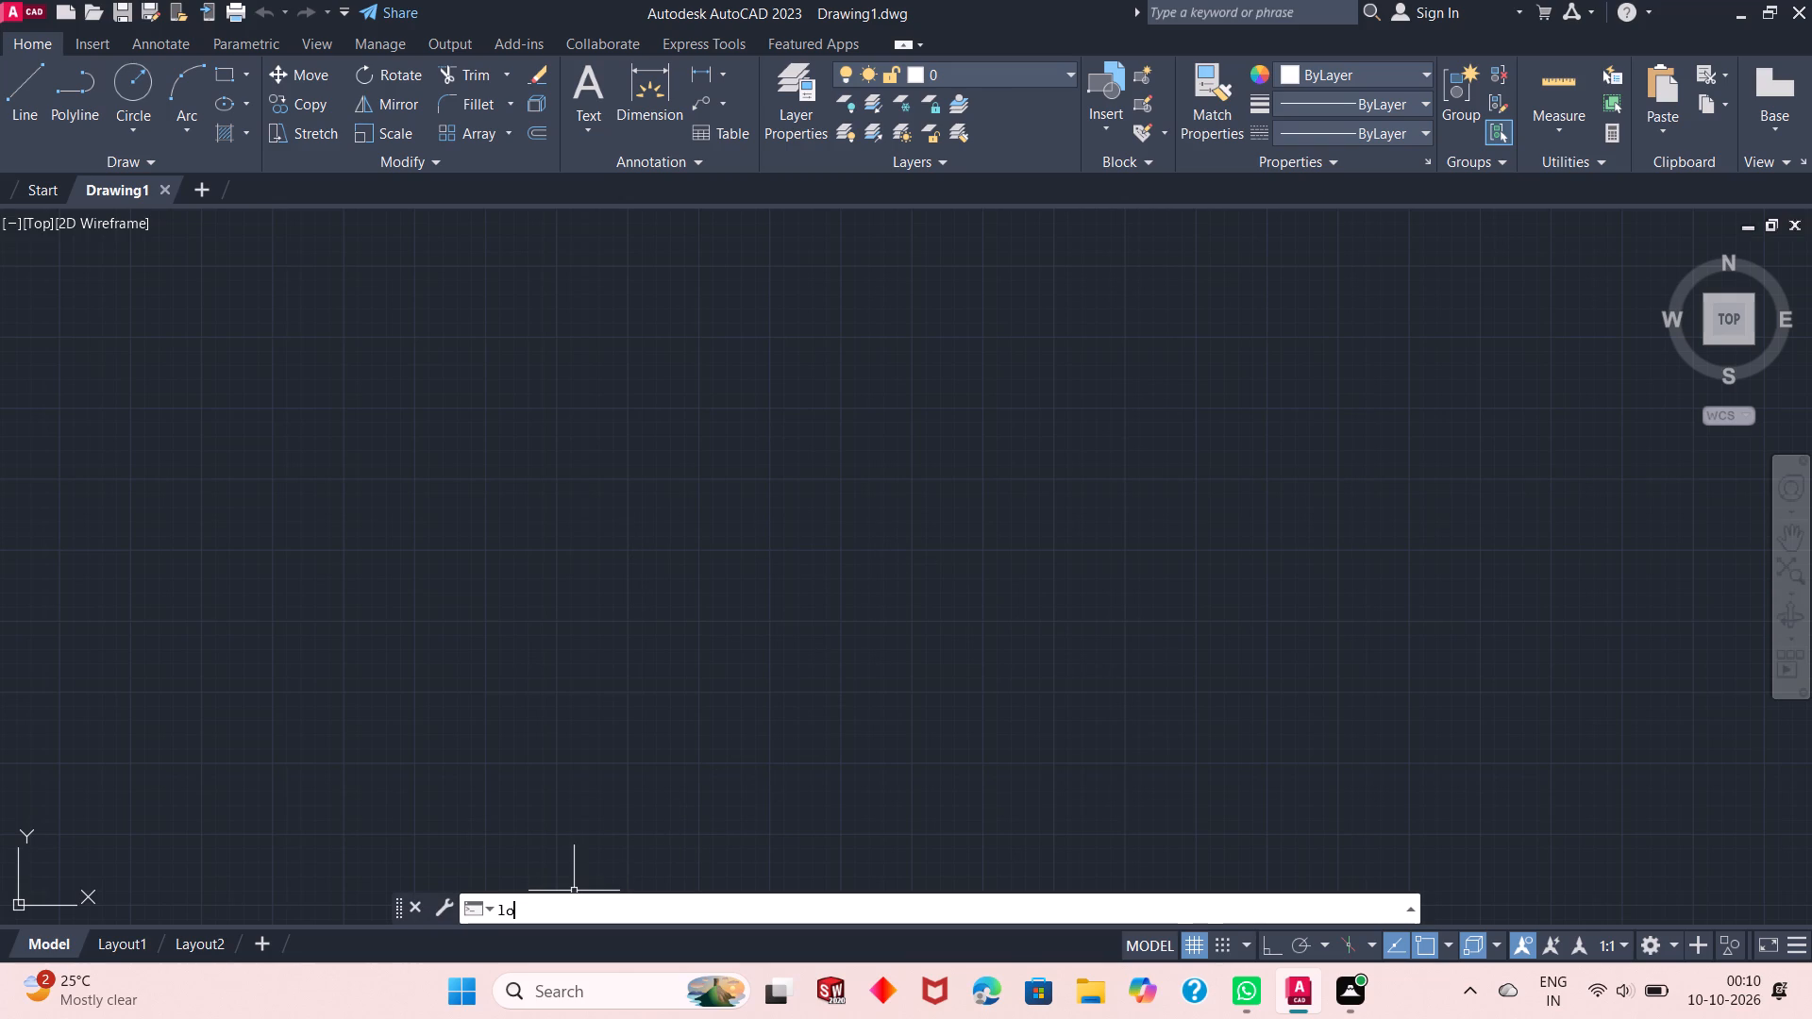
{"action": "key", "text": "g"}
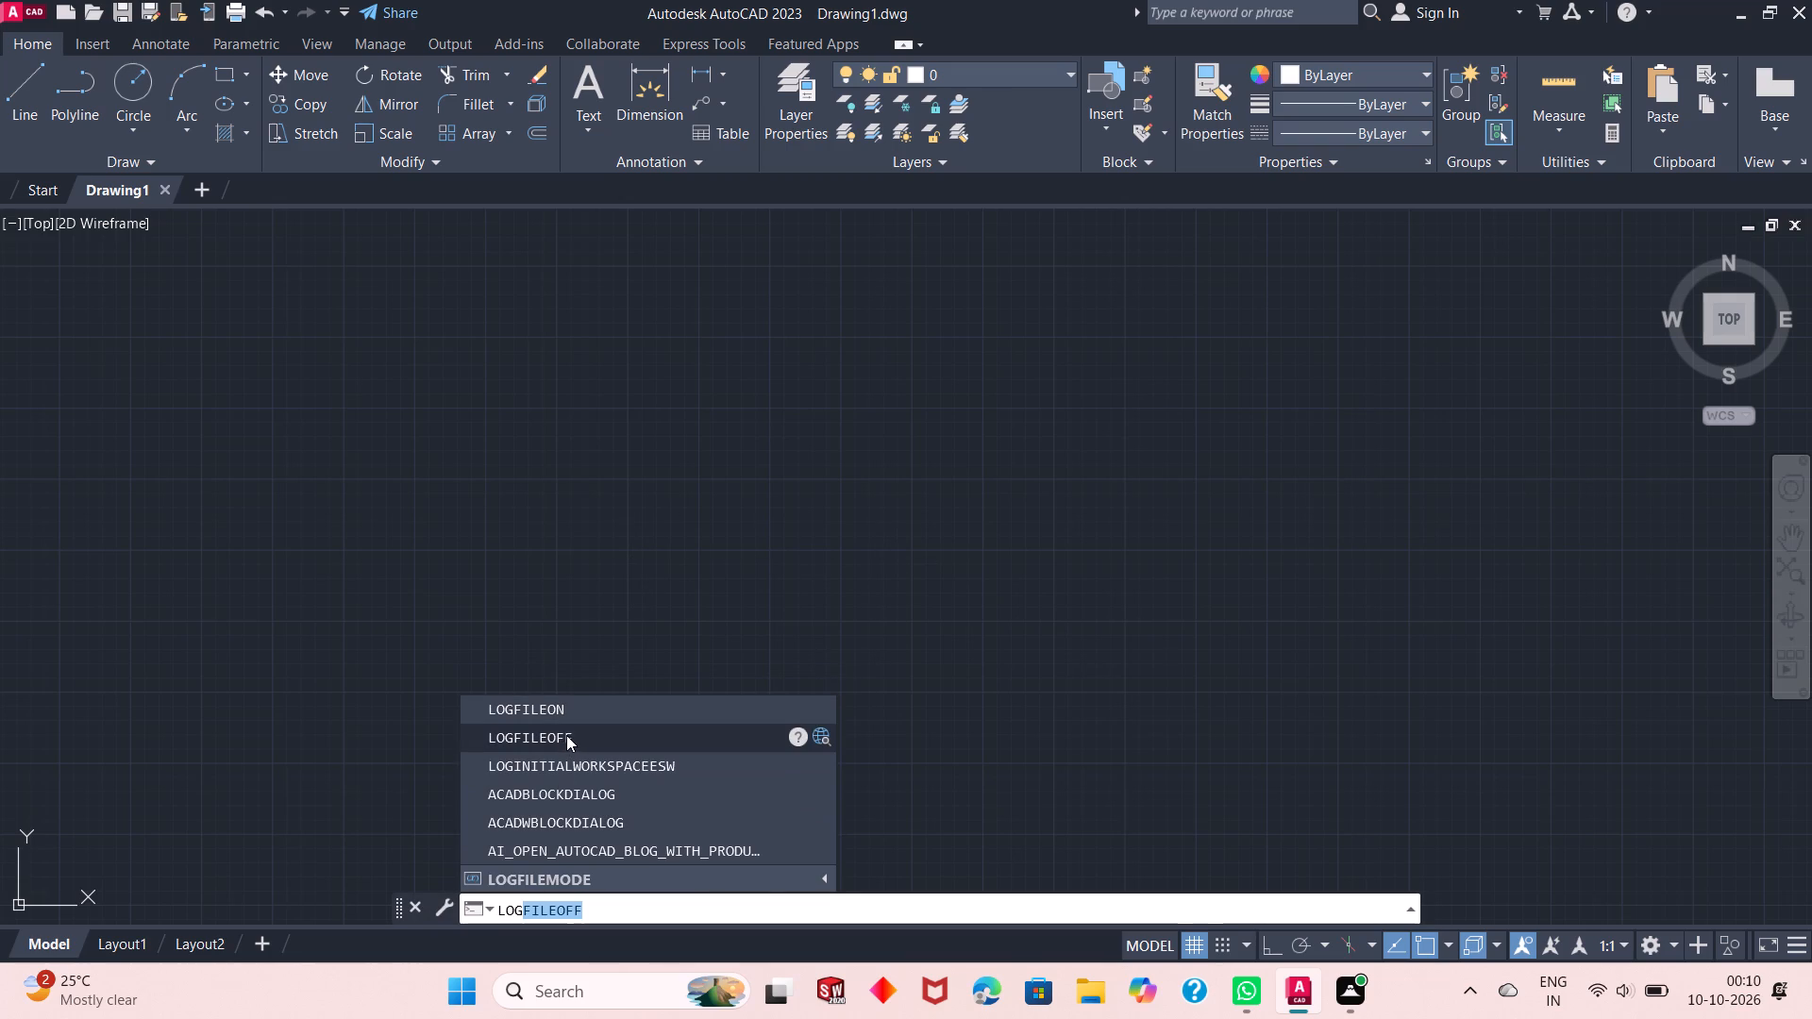
{"action": "left_click", "coordinate": [590, 711]}
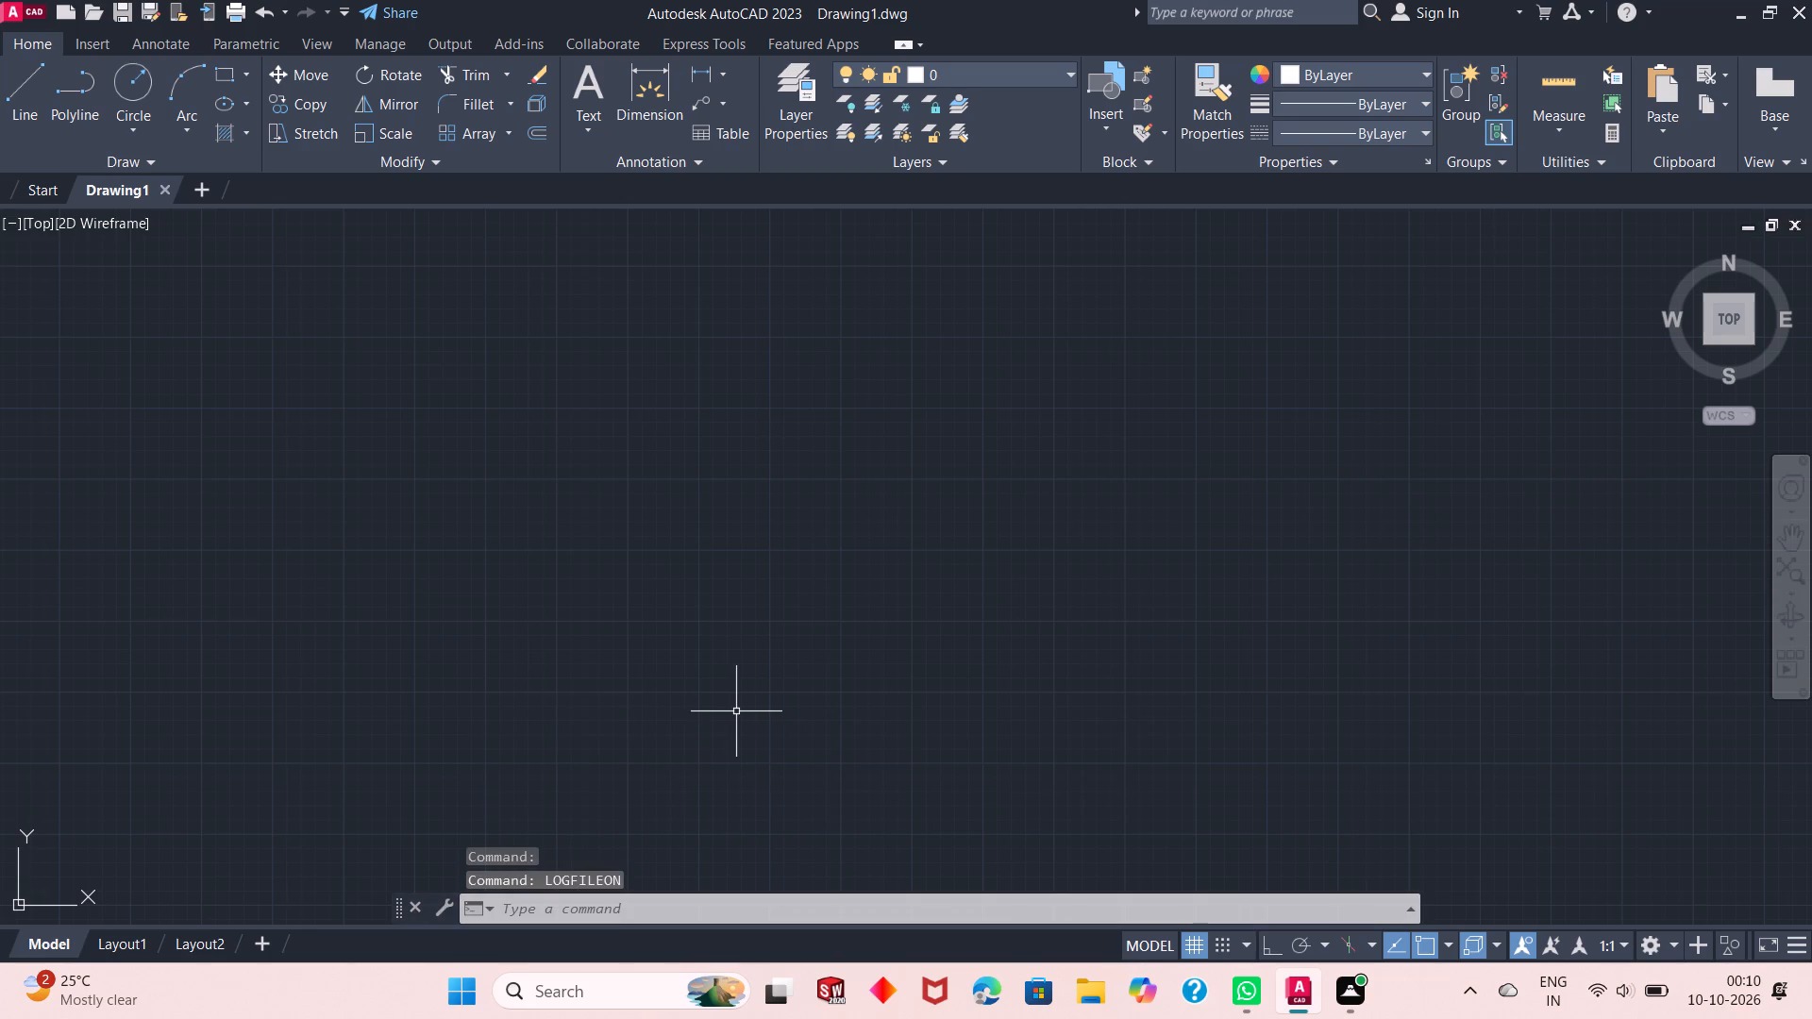
Set the model space limits with the lower-left corner at 0,0 and the upper-right corner at 100,100.
{"action": "type", "text": "lim"}
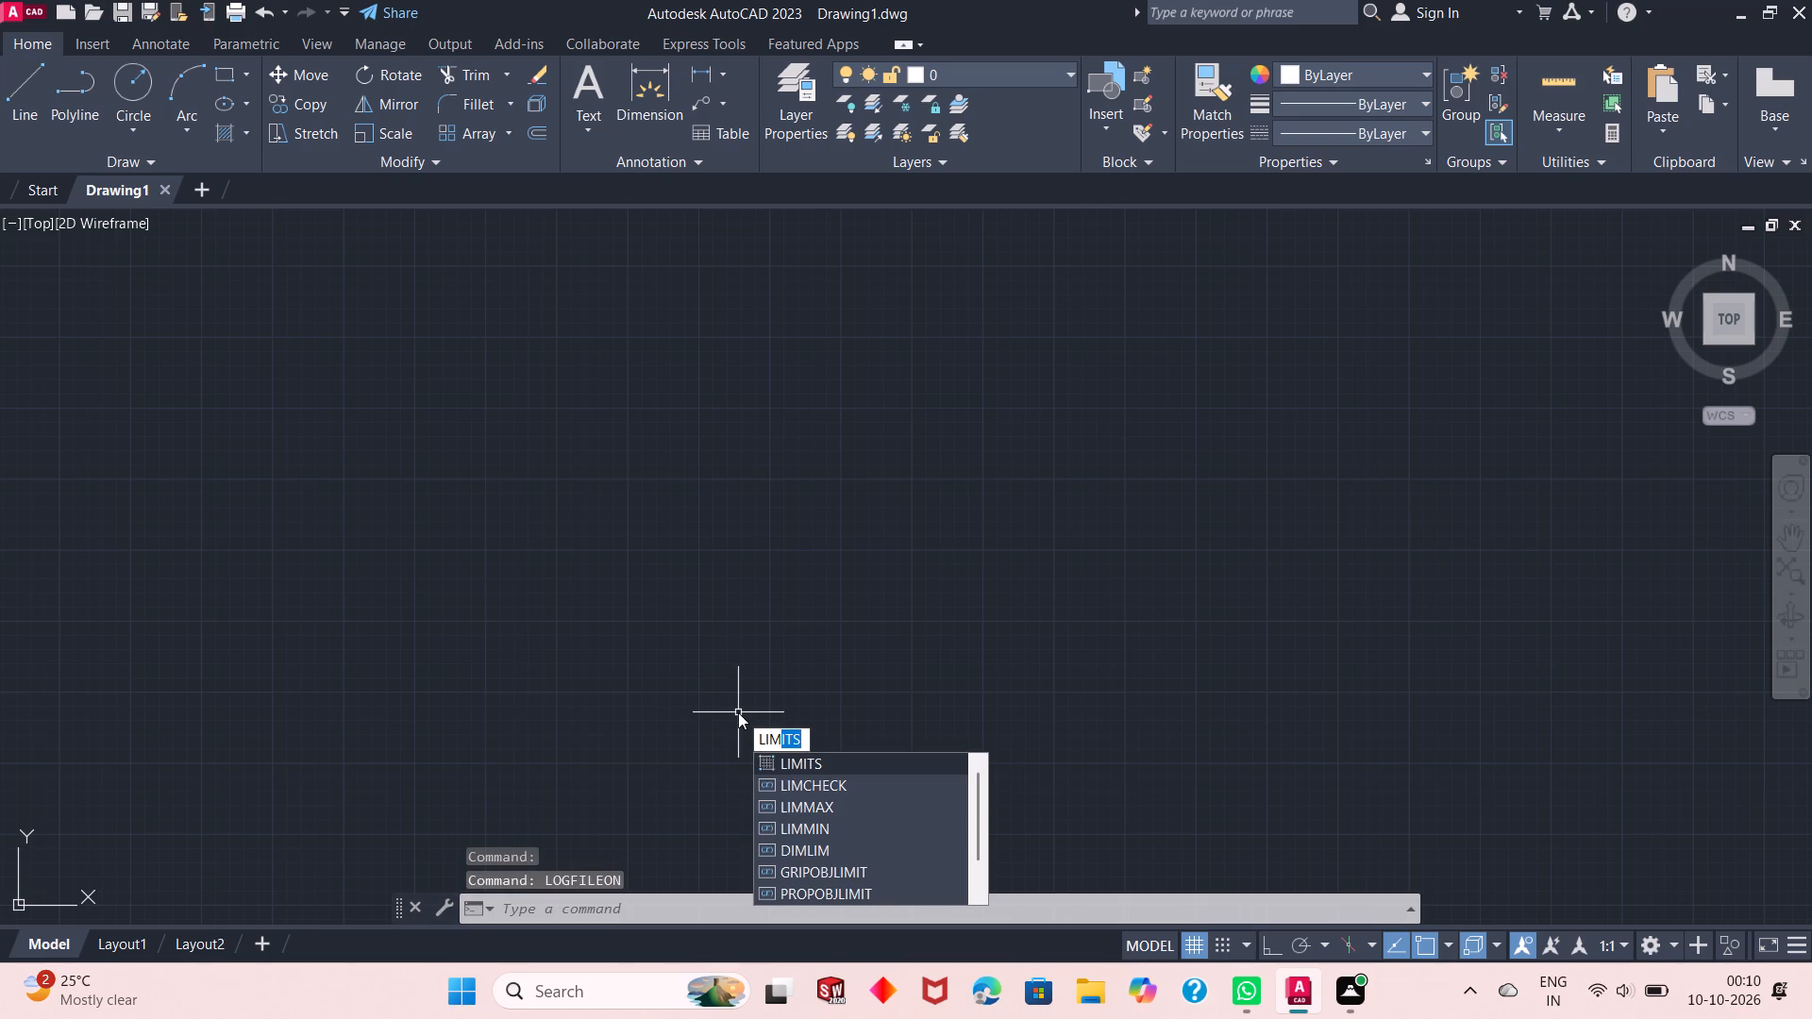
{"action": "key", "text": "Return"}
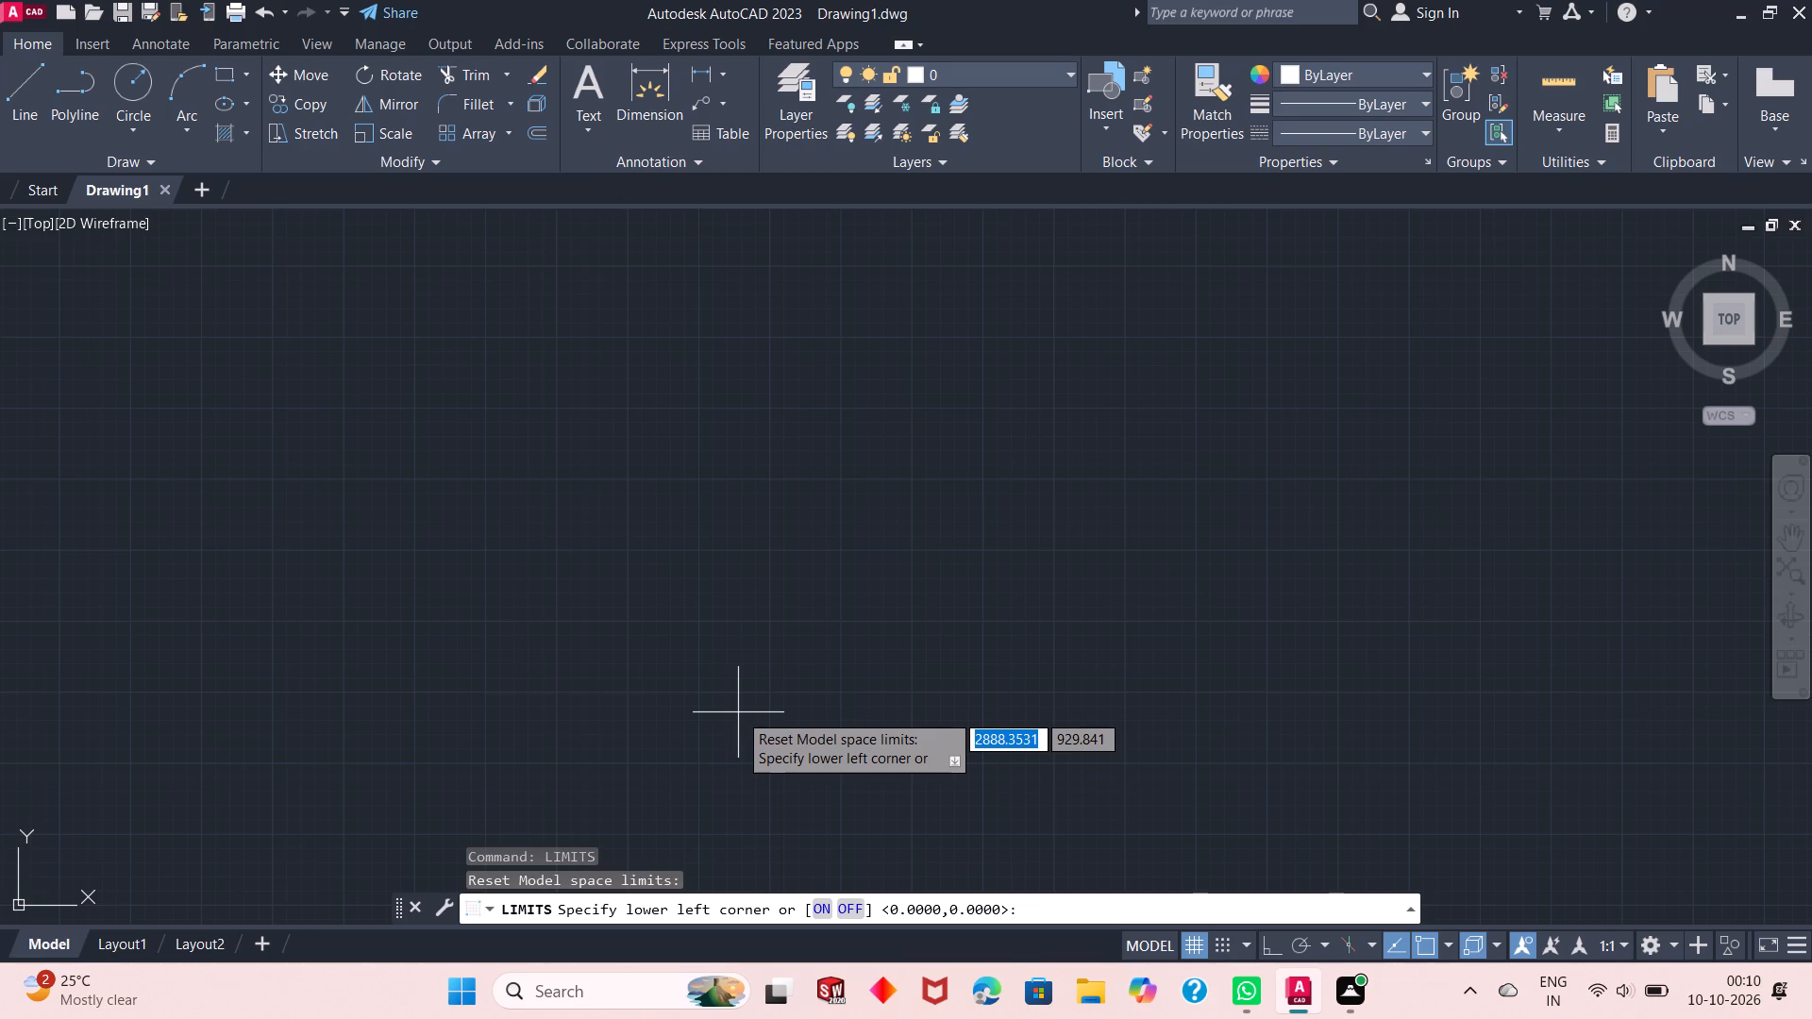
{"action": "key", "text": "0"}
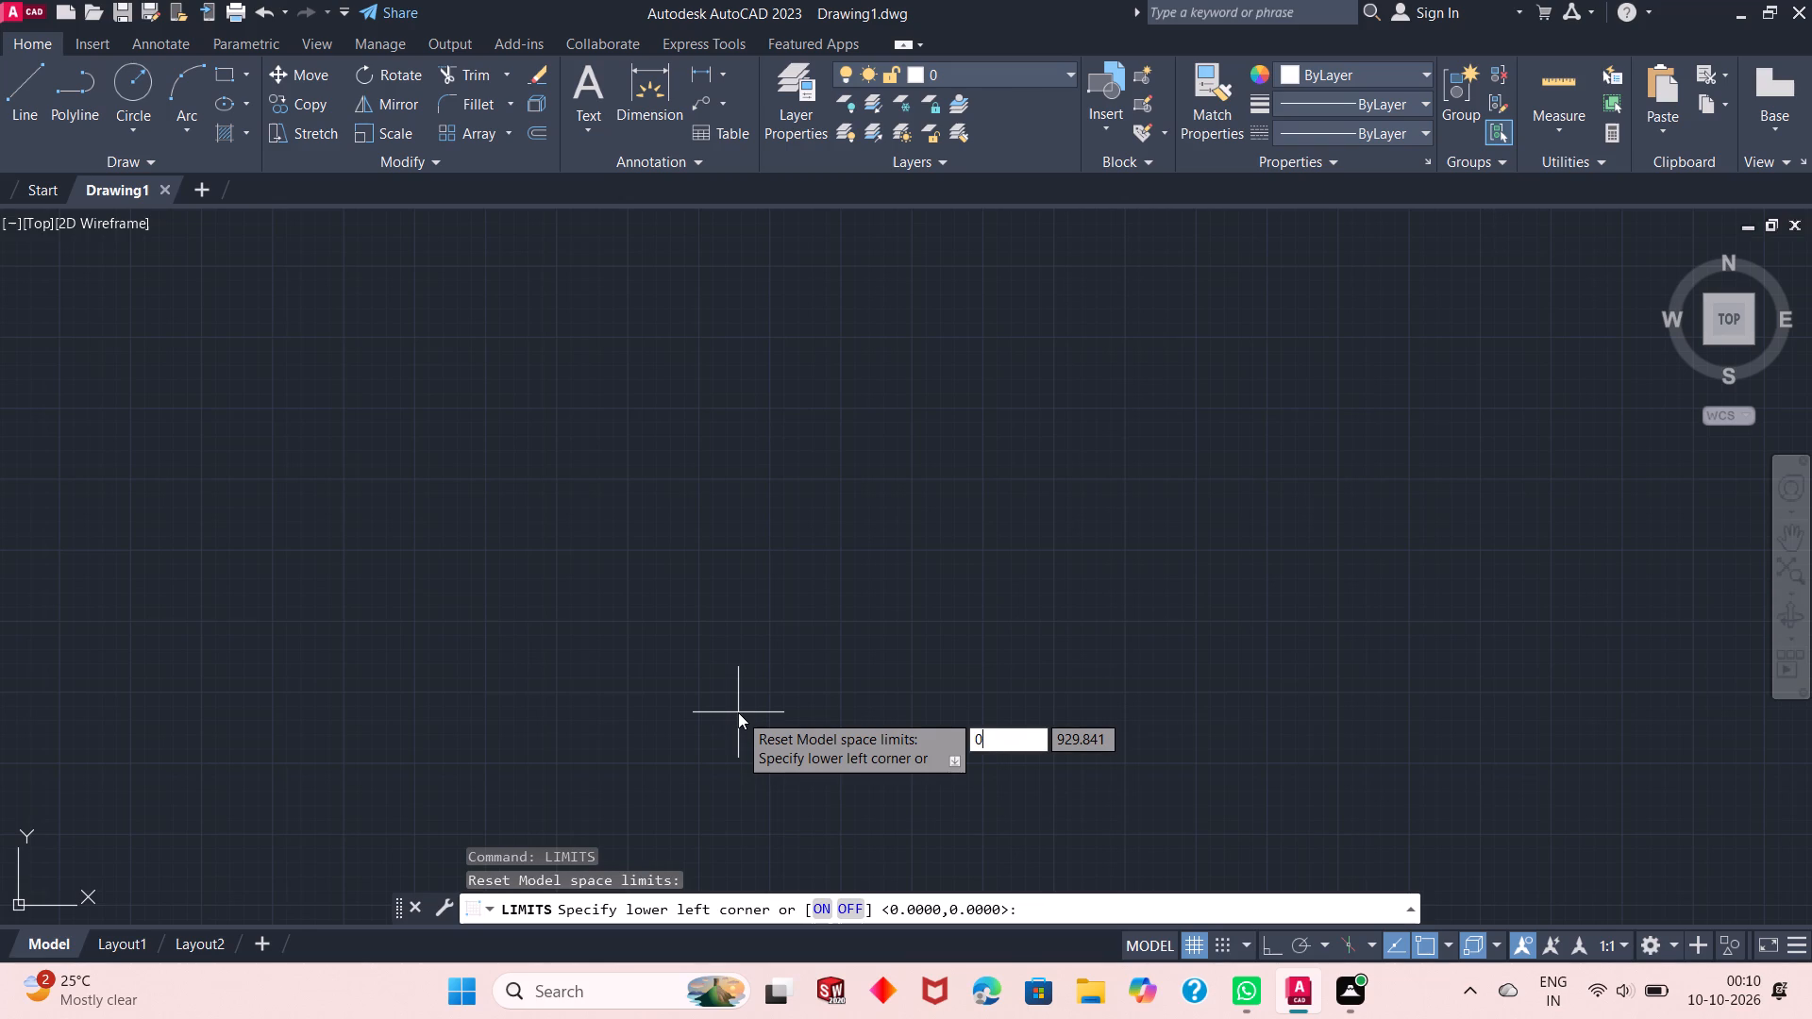
{"action": "key", "text": "comma"}
{"action": "key", "text": "0"}
{"action": "key", "text": "Return"}
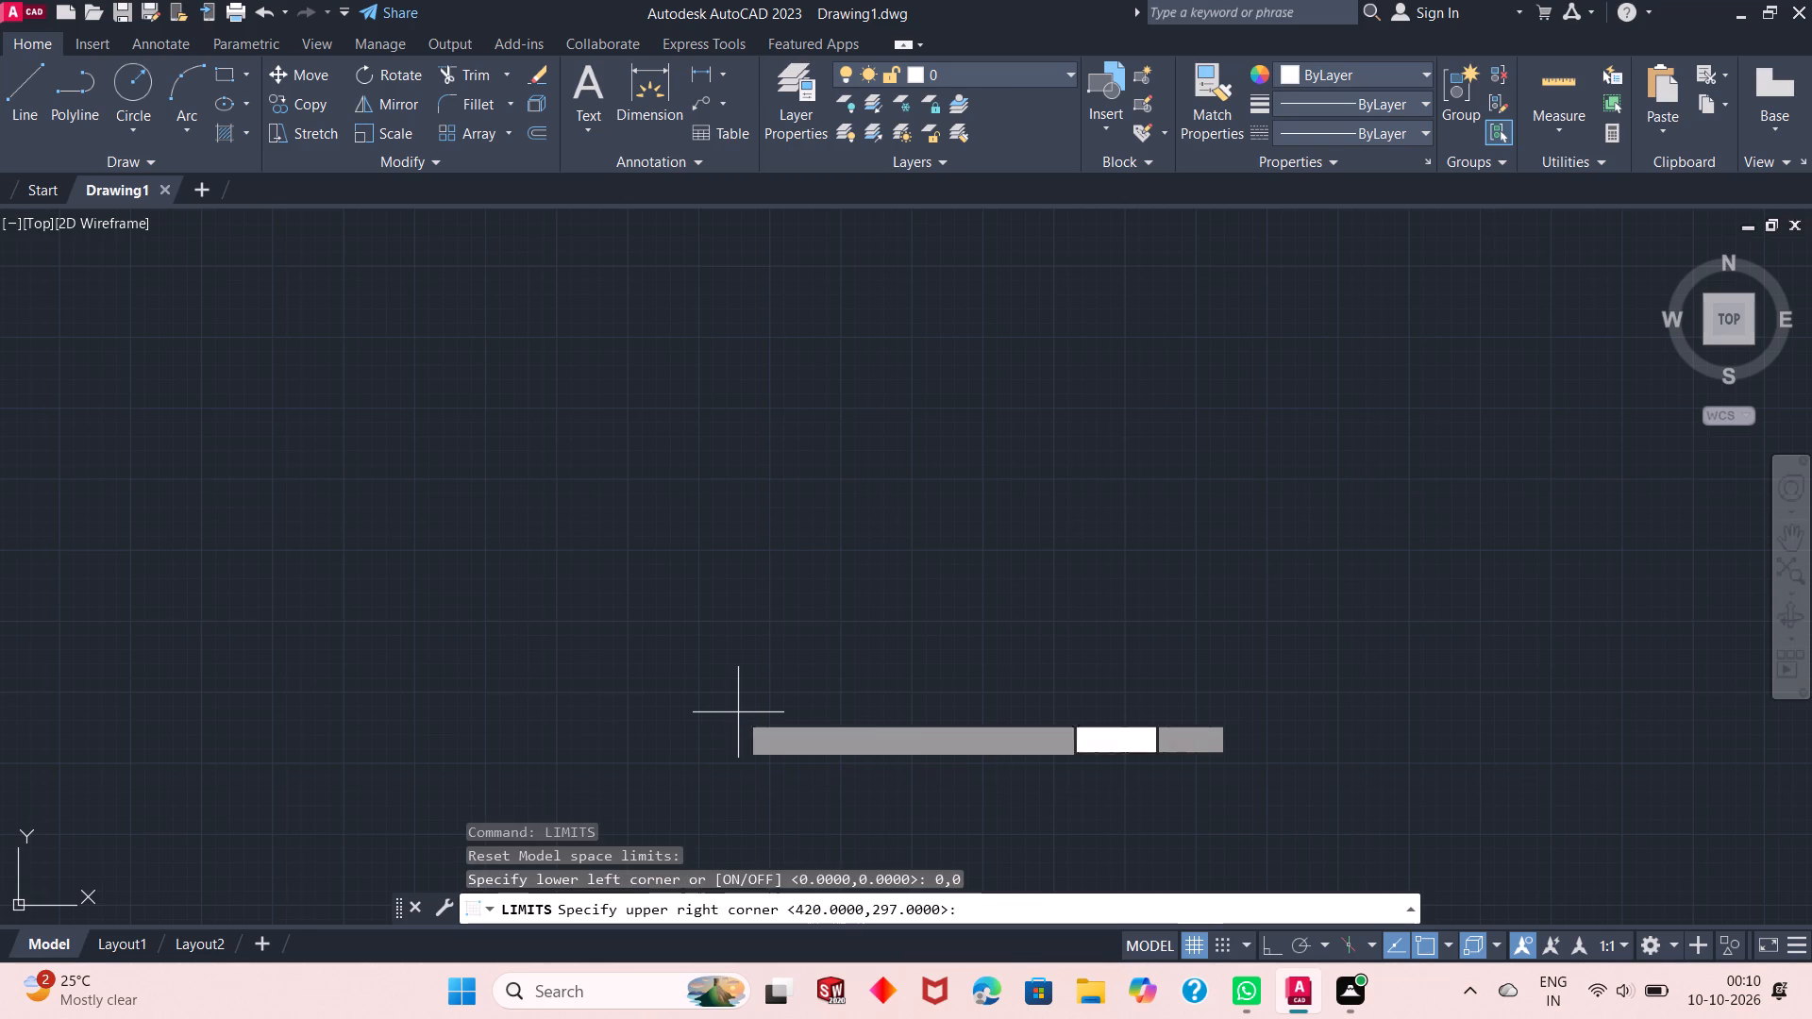
{"action": "type", "text": "100"}
{"action": "type", "text": ",100"}
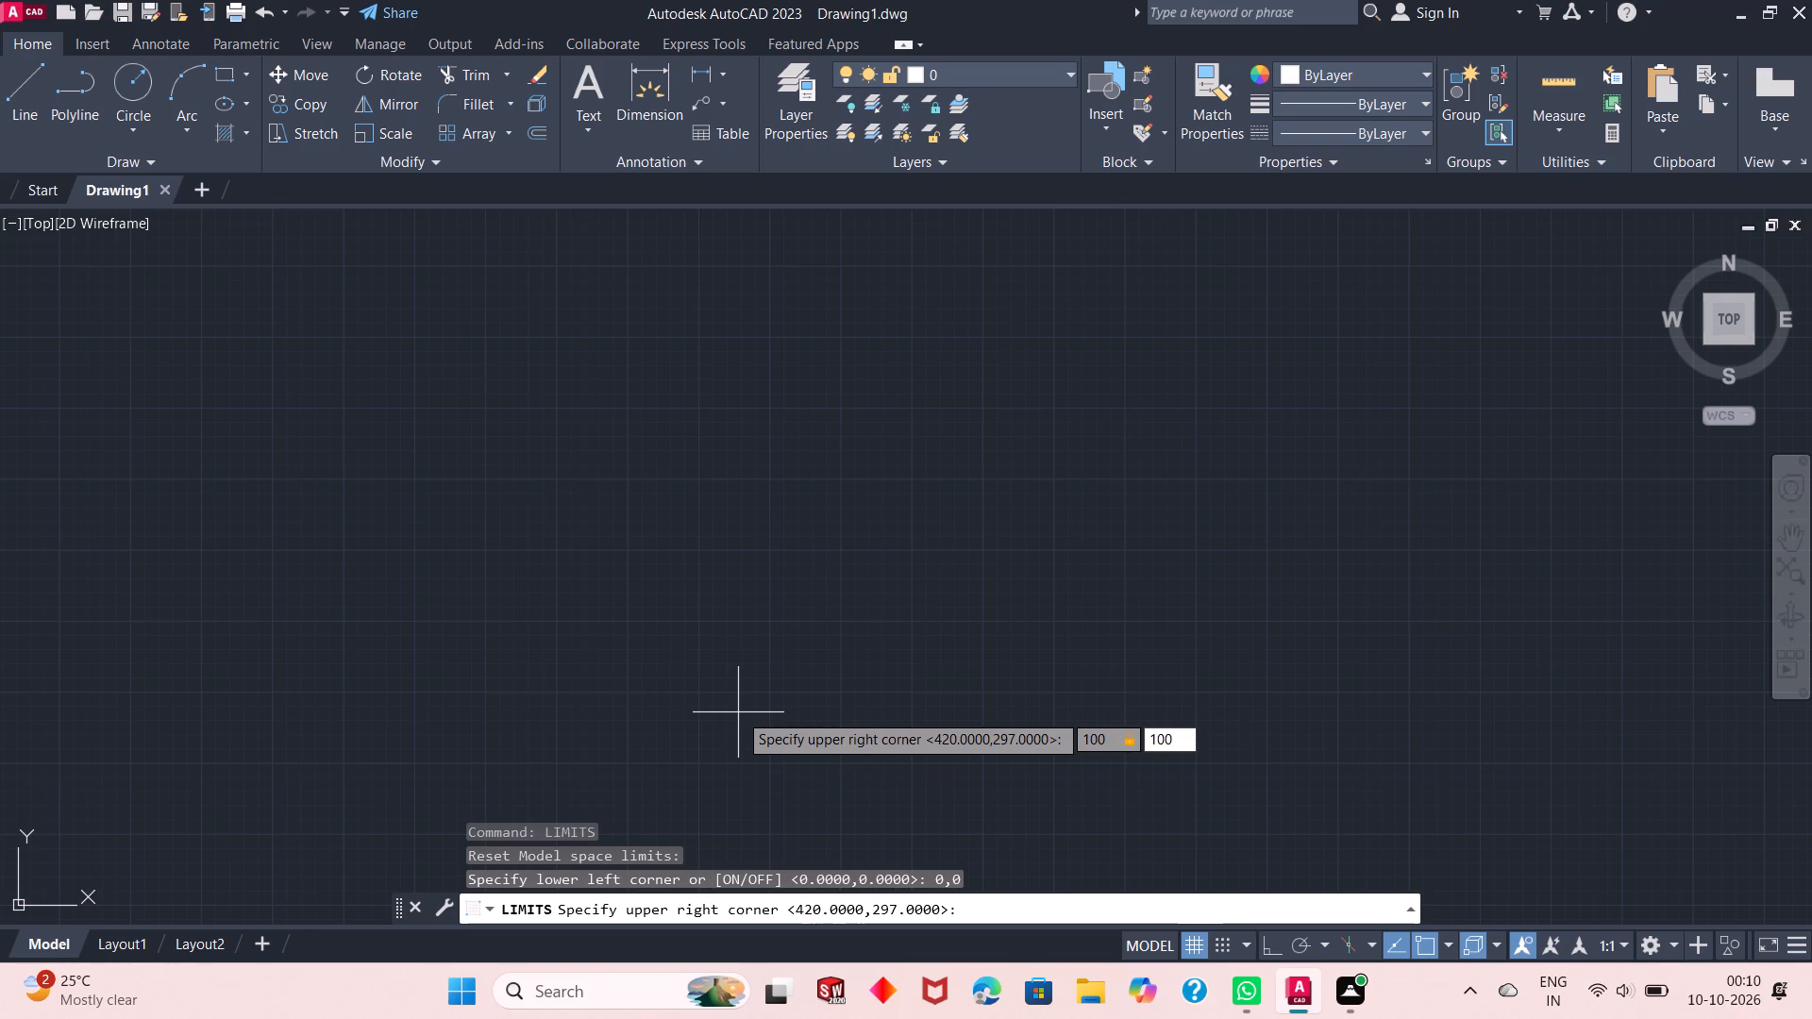
{"action": "key", "text": "Return"}
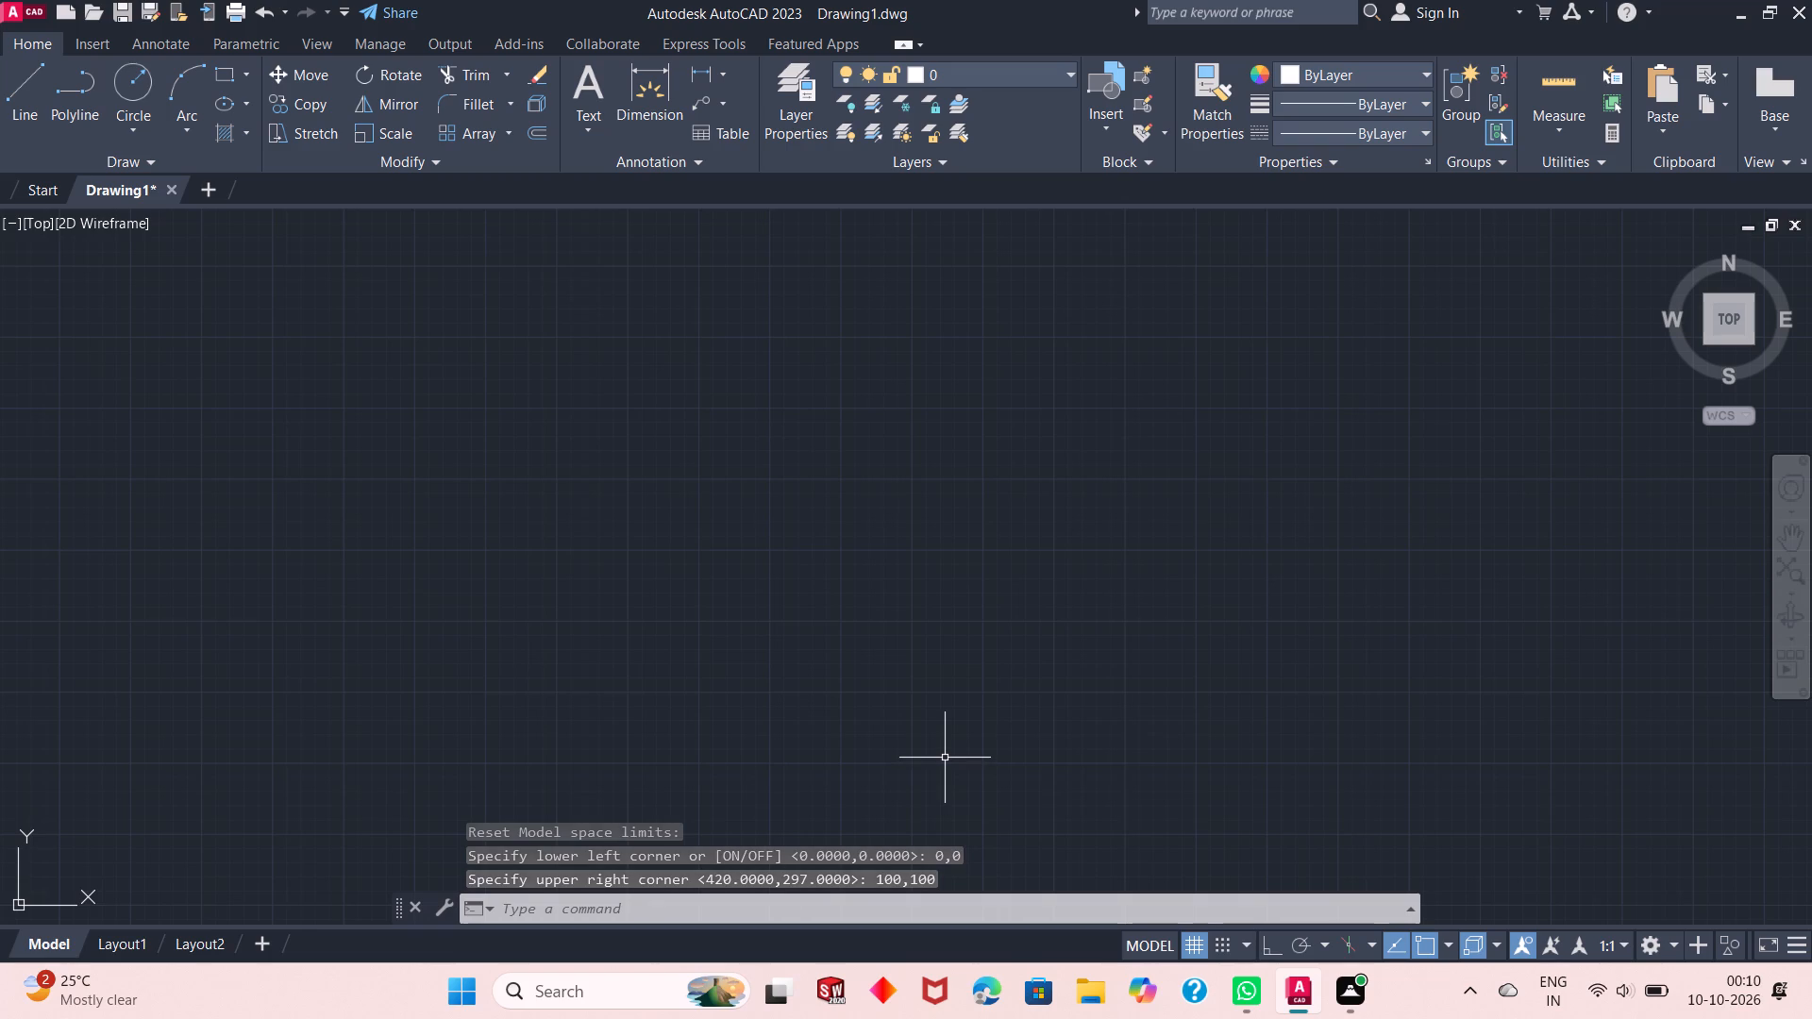
Configure the drawing units to Engineering length with 0'-0" precision and an insertion scale in inches.
{"action": "type", "text": "un"}
{"action": "key", "text": "Return"}
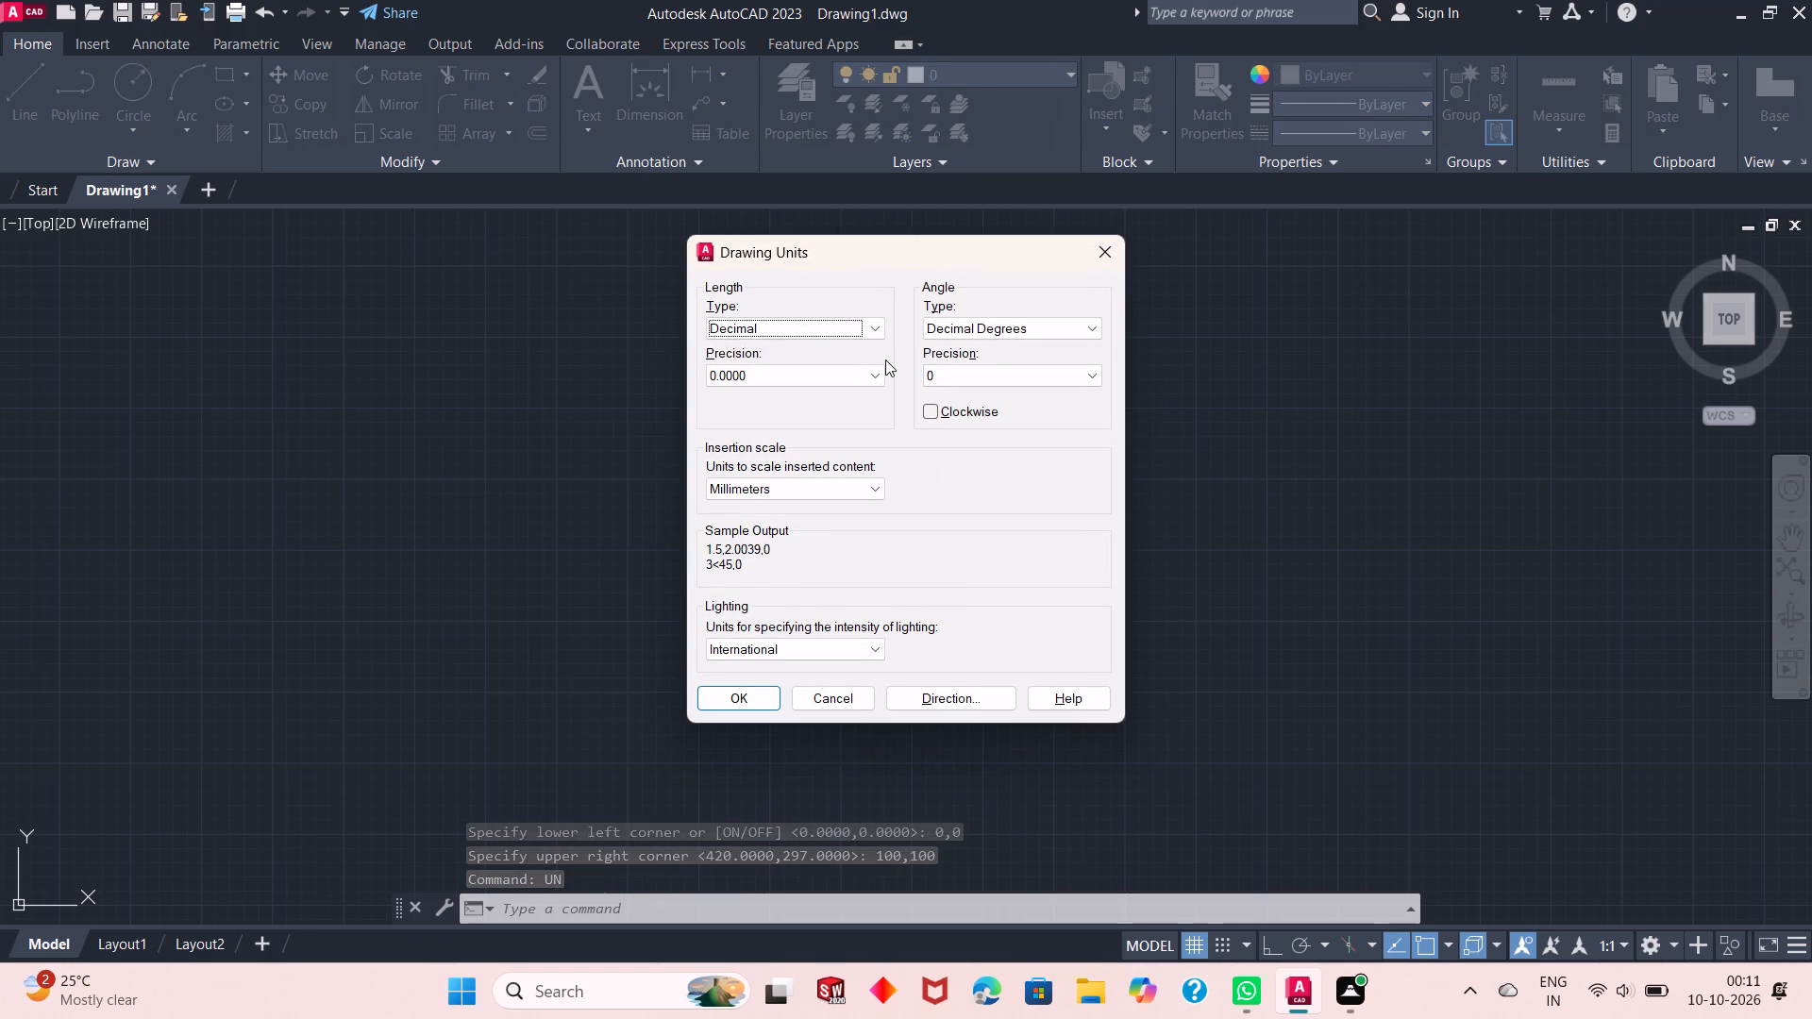
{"action": "left_click", "coordinate": [807, 334]}
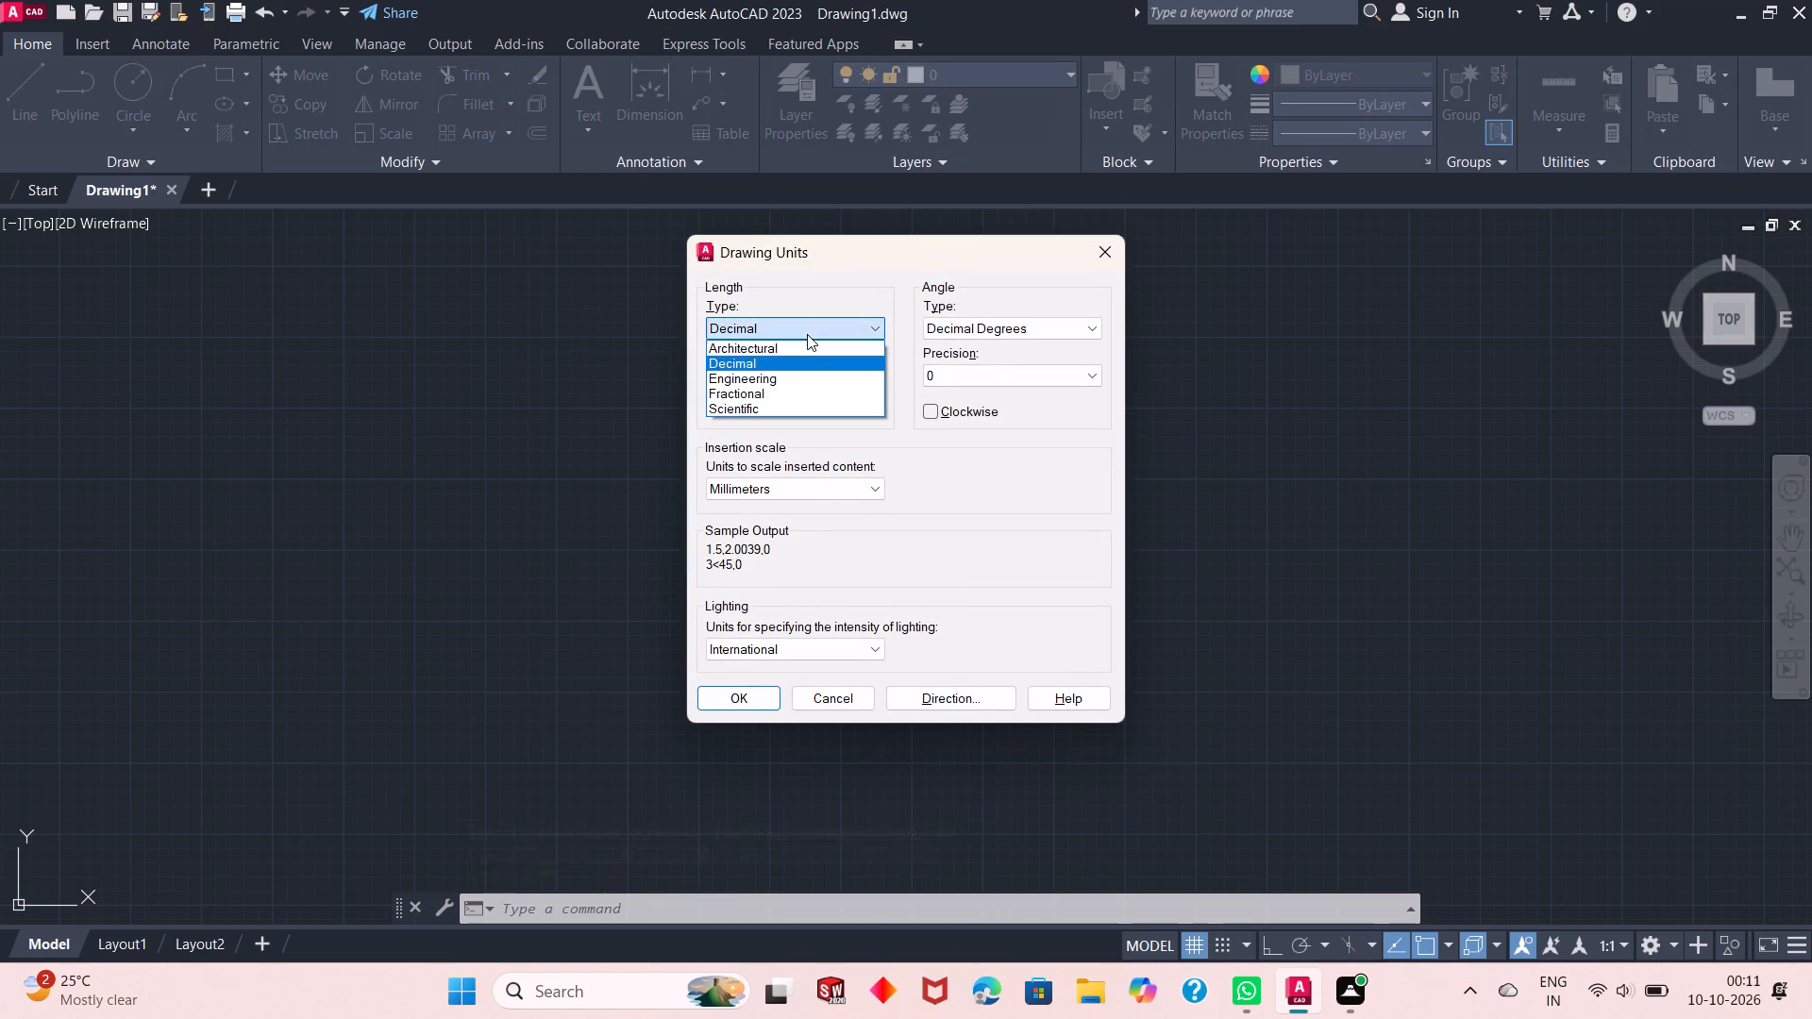
{"action": "left_click", "coordinate": [819, 381]}
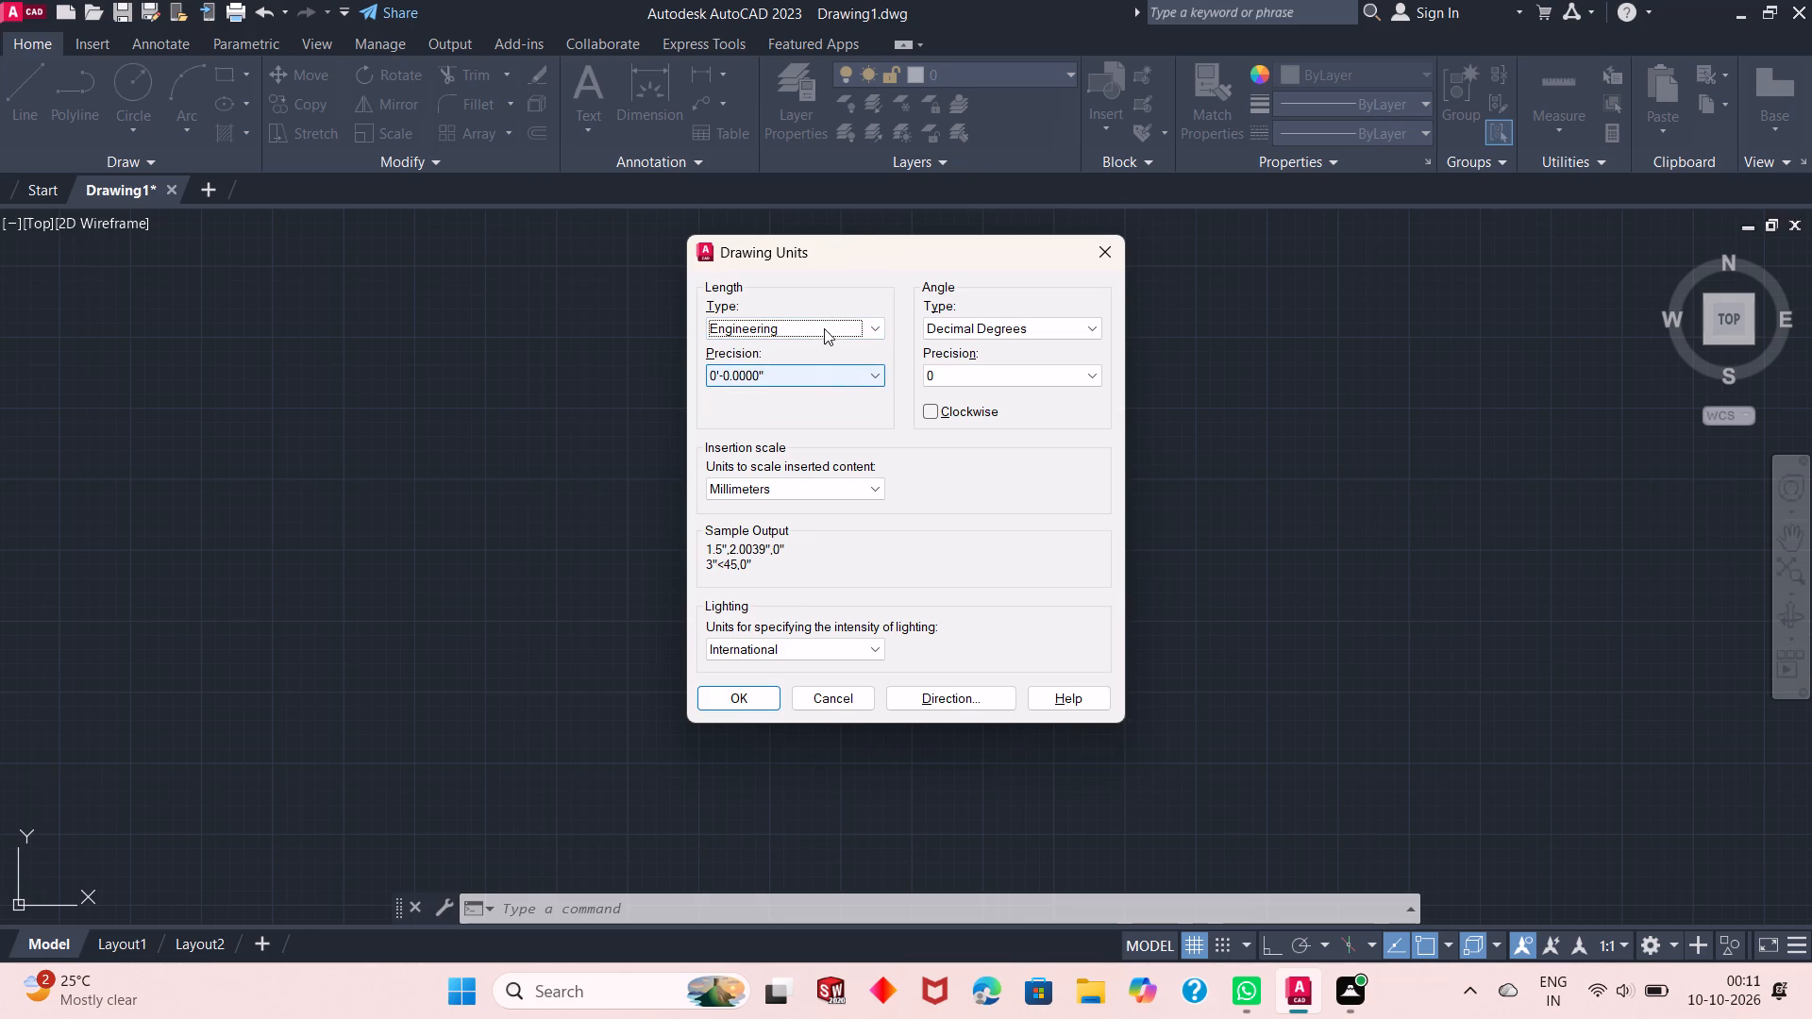
{"action": "left_click", "coordinate": [825, 327]}
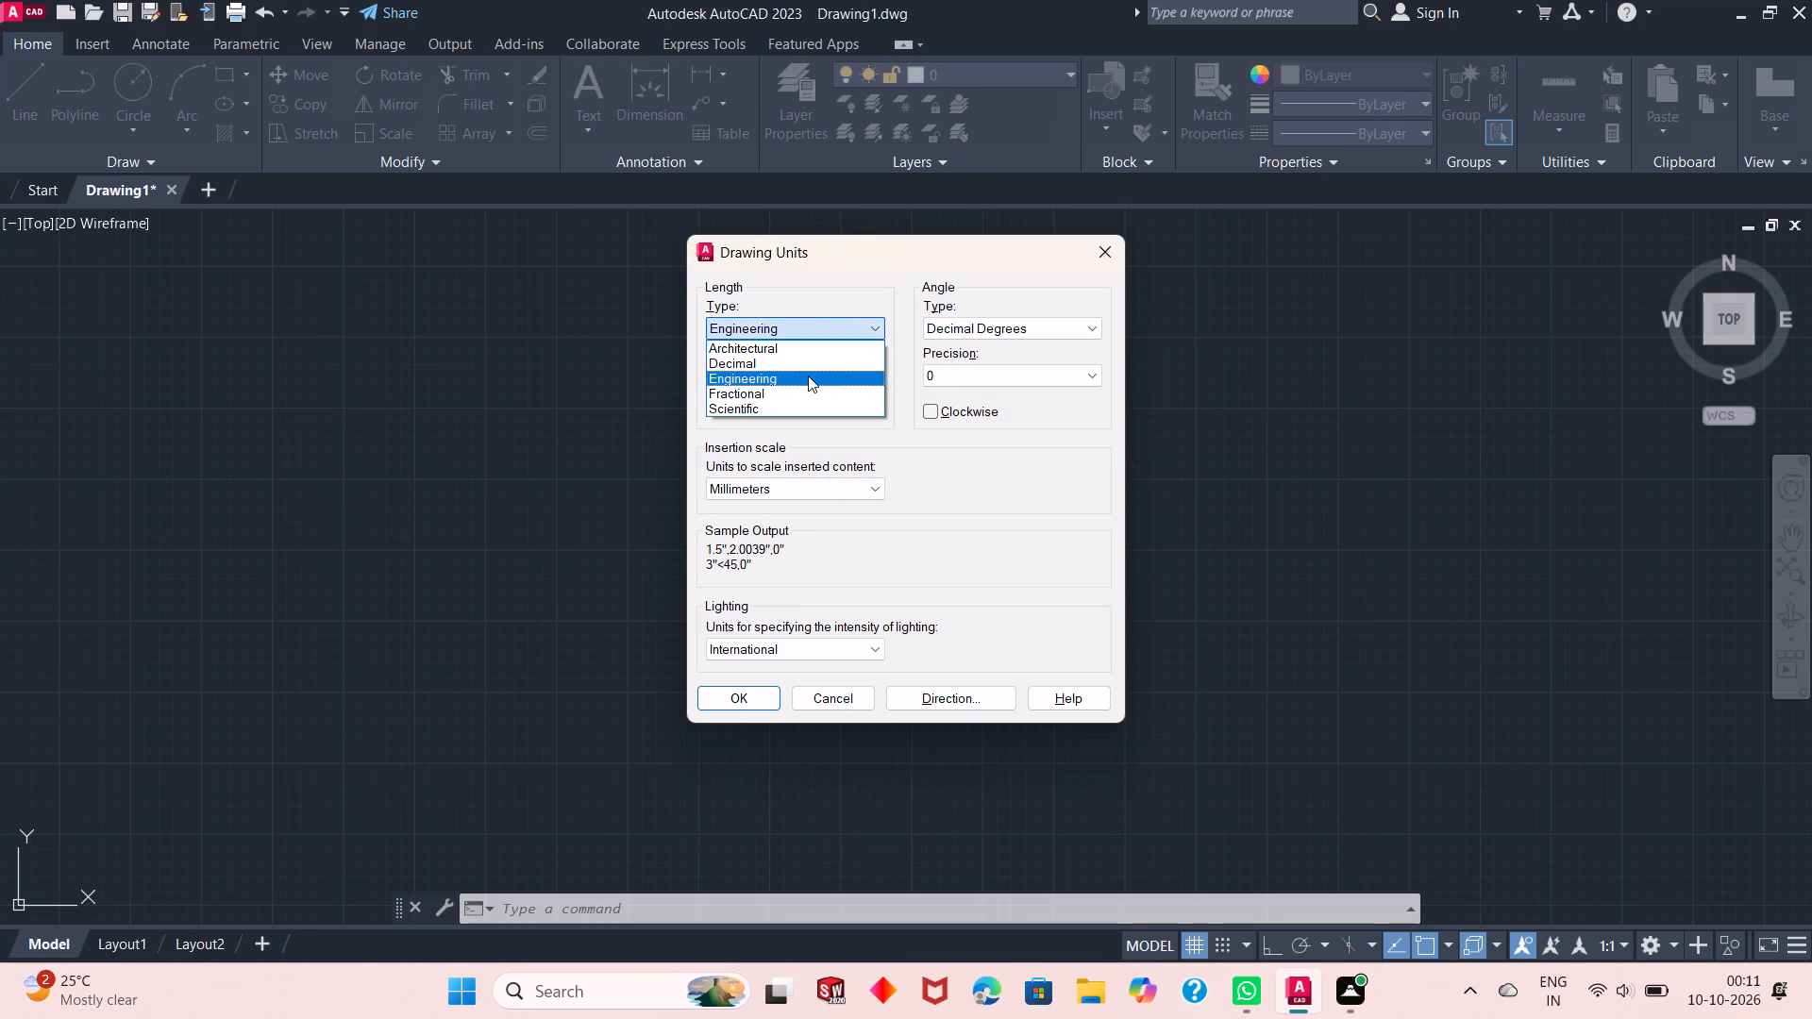
{"action": "left_click", "coordinate": [807, 376]}
{"action": "left_click", "coordinate": [807, 376]}
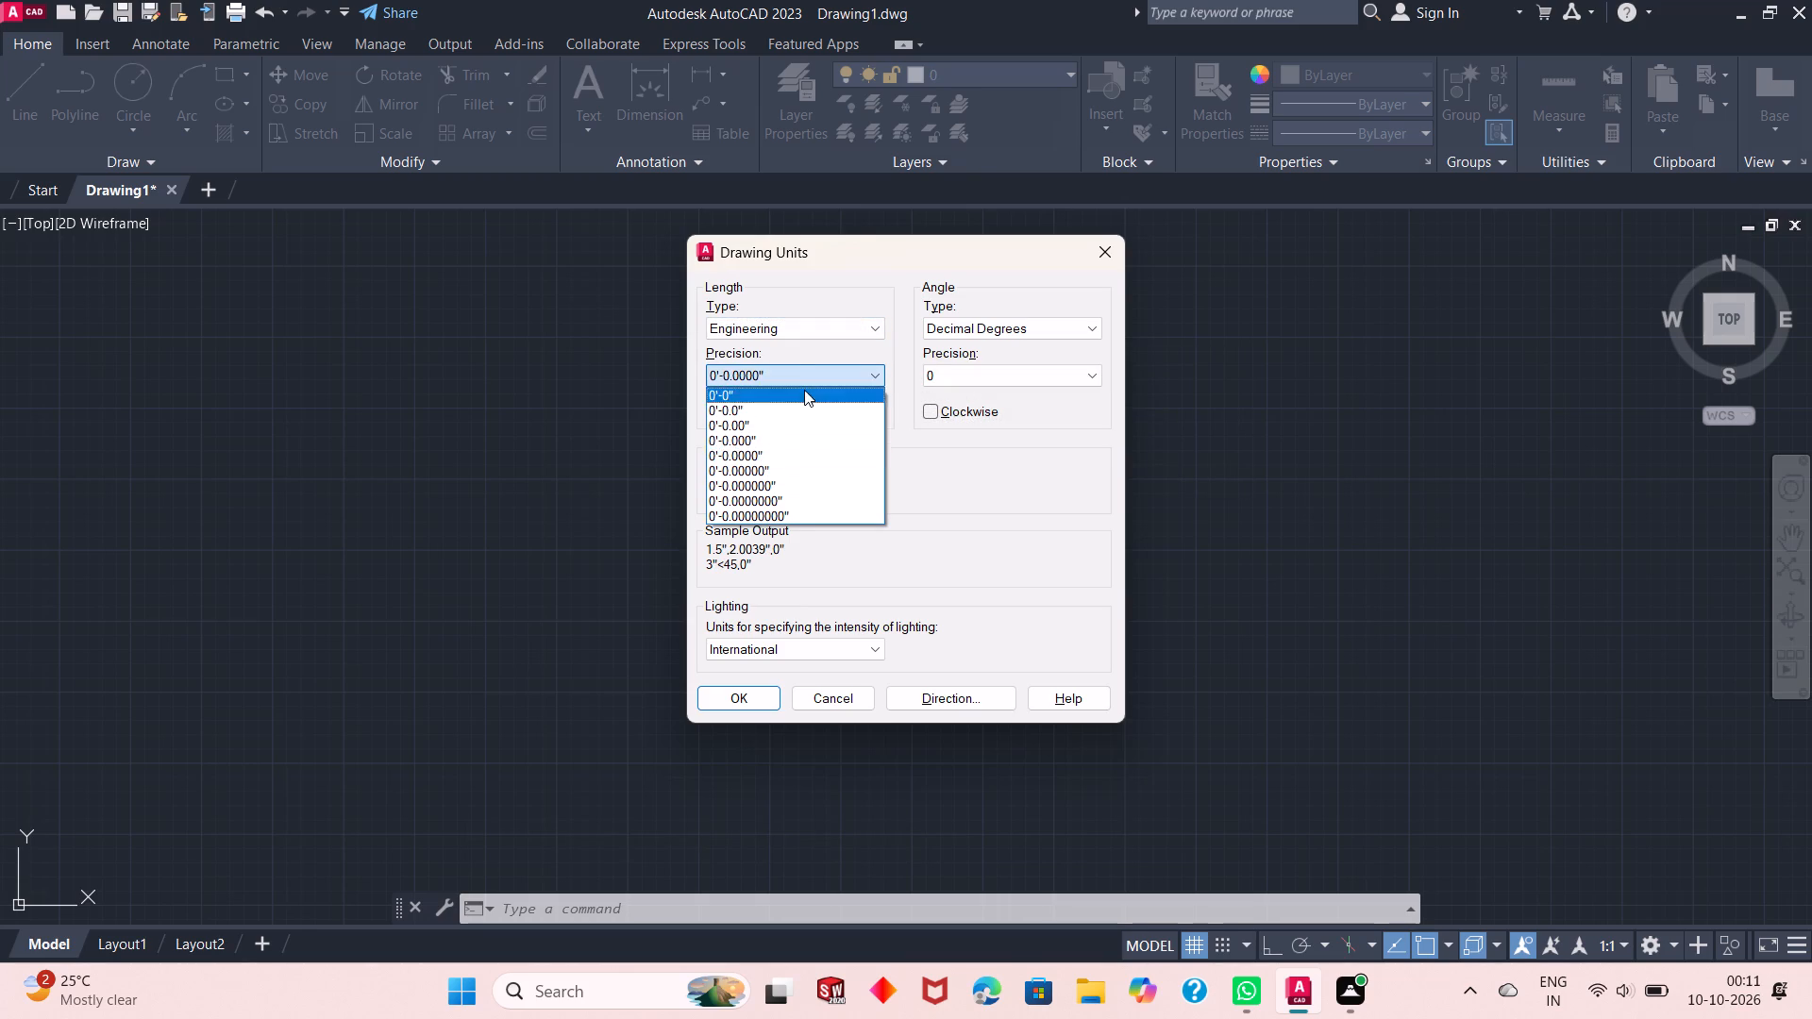
{"action": "left_click", "coordinate": [804, 390]}
{"action": "left_click", "coordinate": [794, 495]}
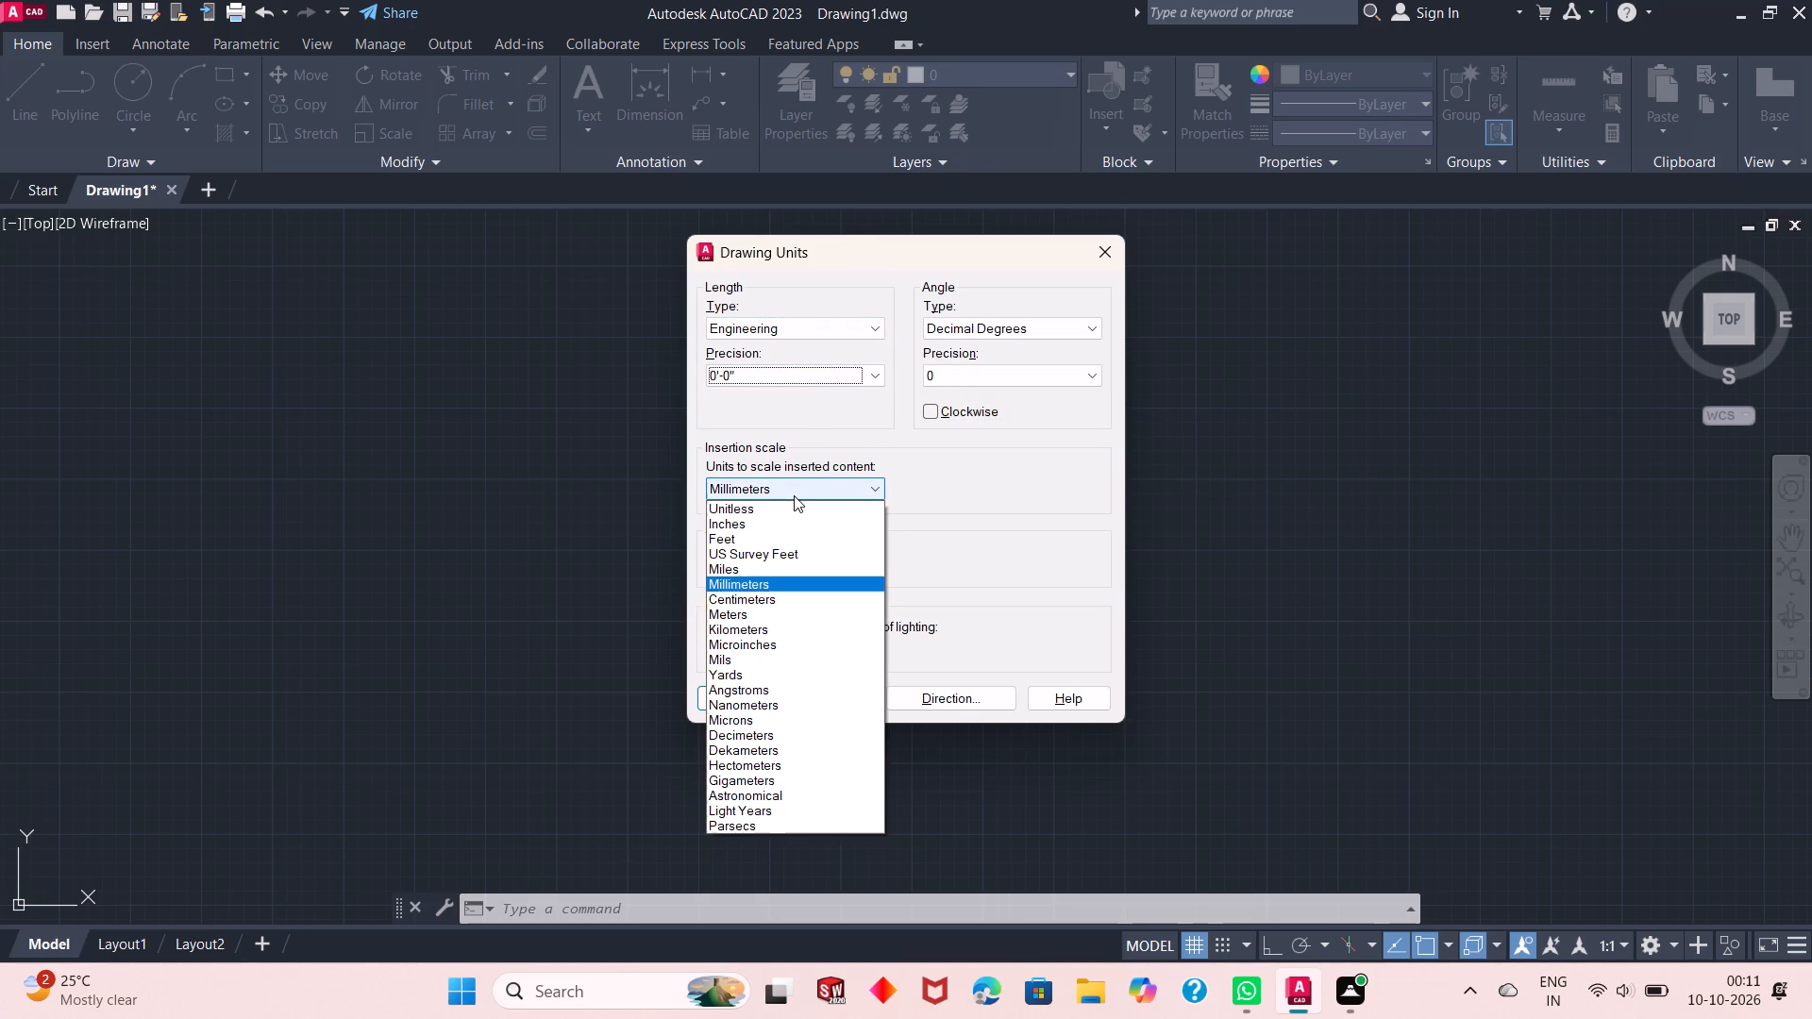
{"action": "left_click", "coordinate": [778, 502]}
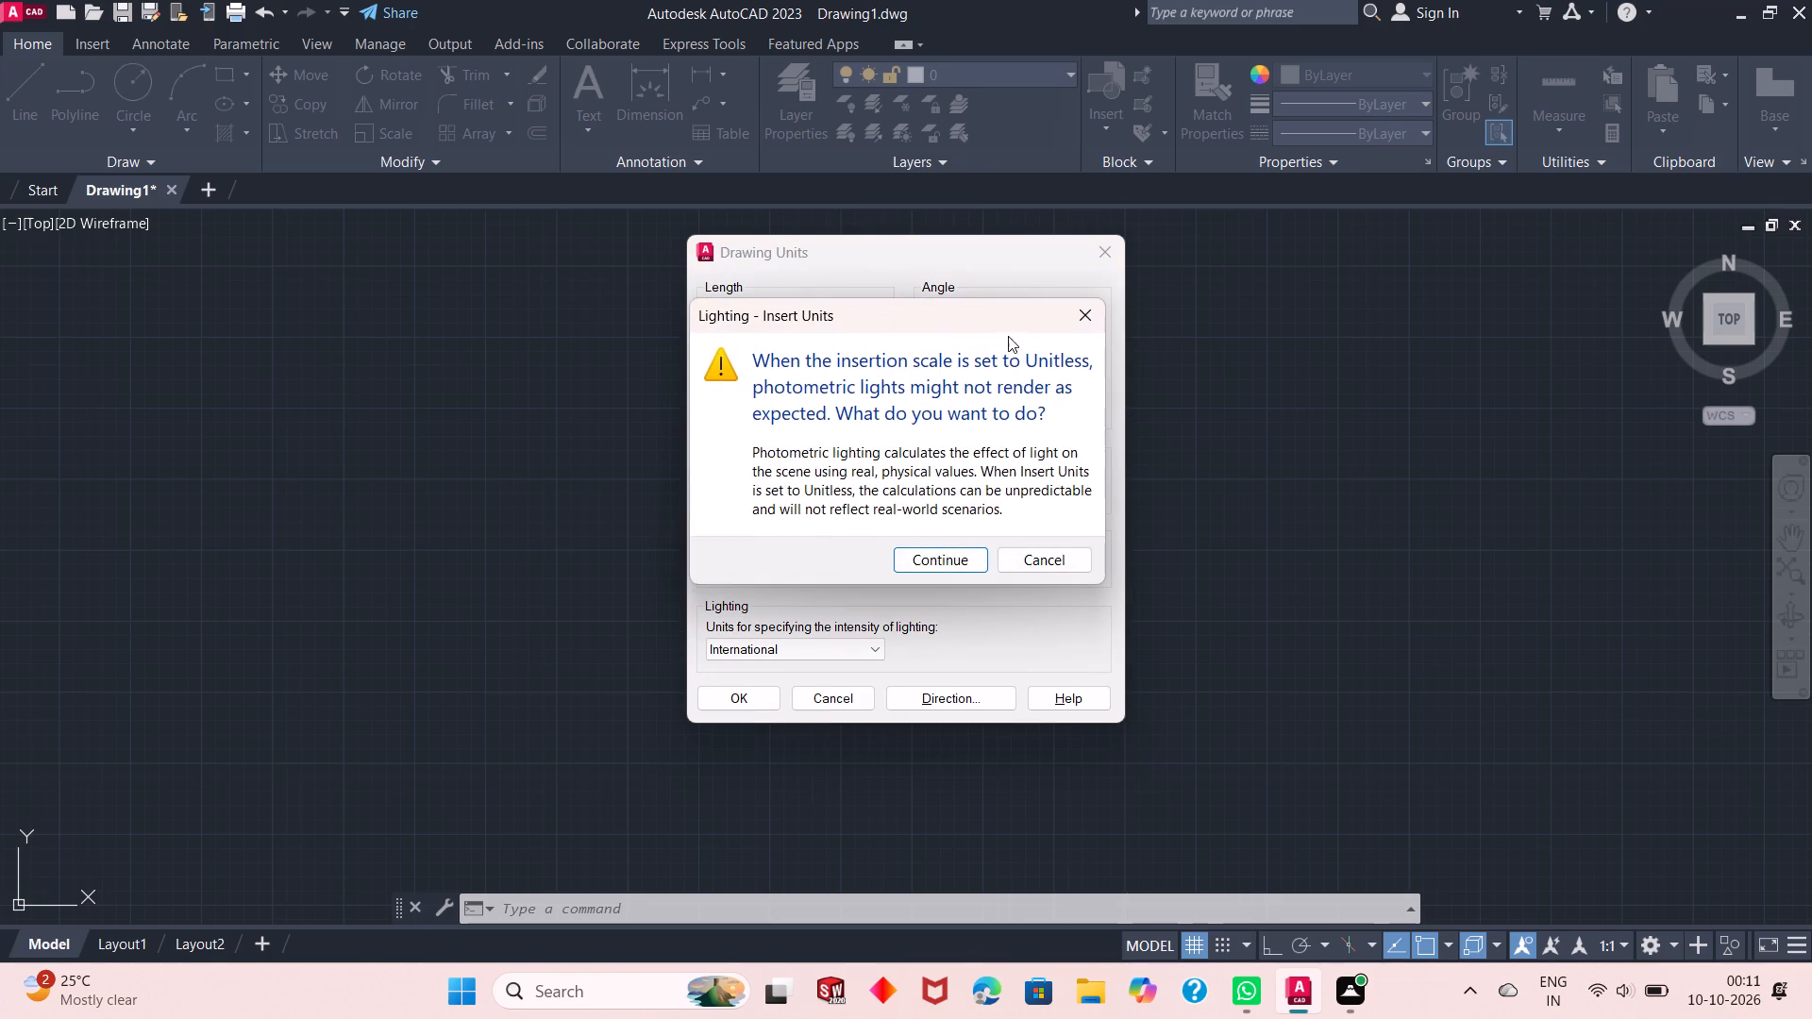
{"action": "left_click", "coordinate": [1082, 309]}
{"action": "left_click", "coordinate": [836, 490]}
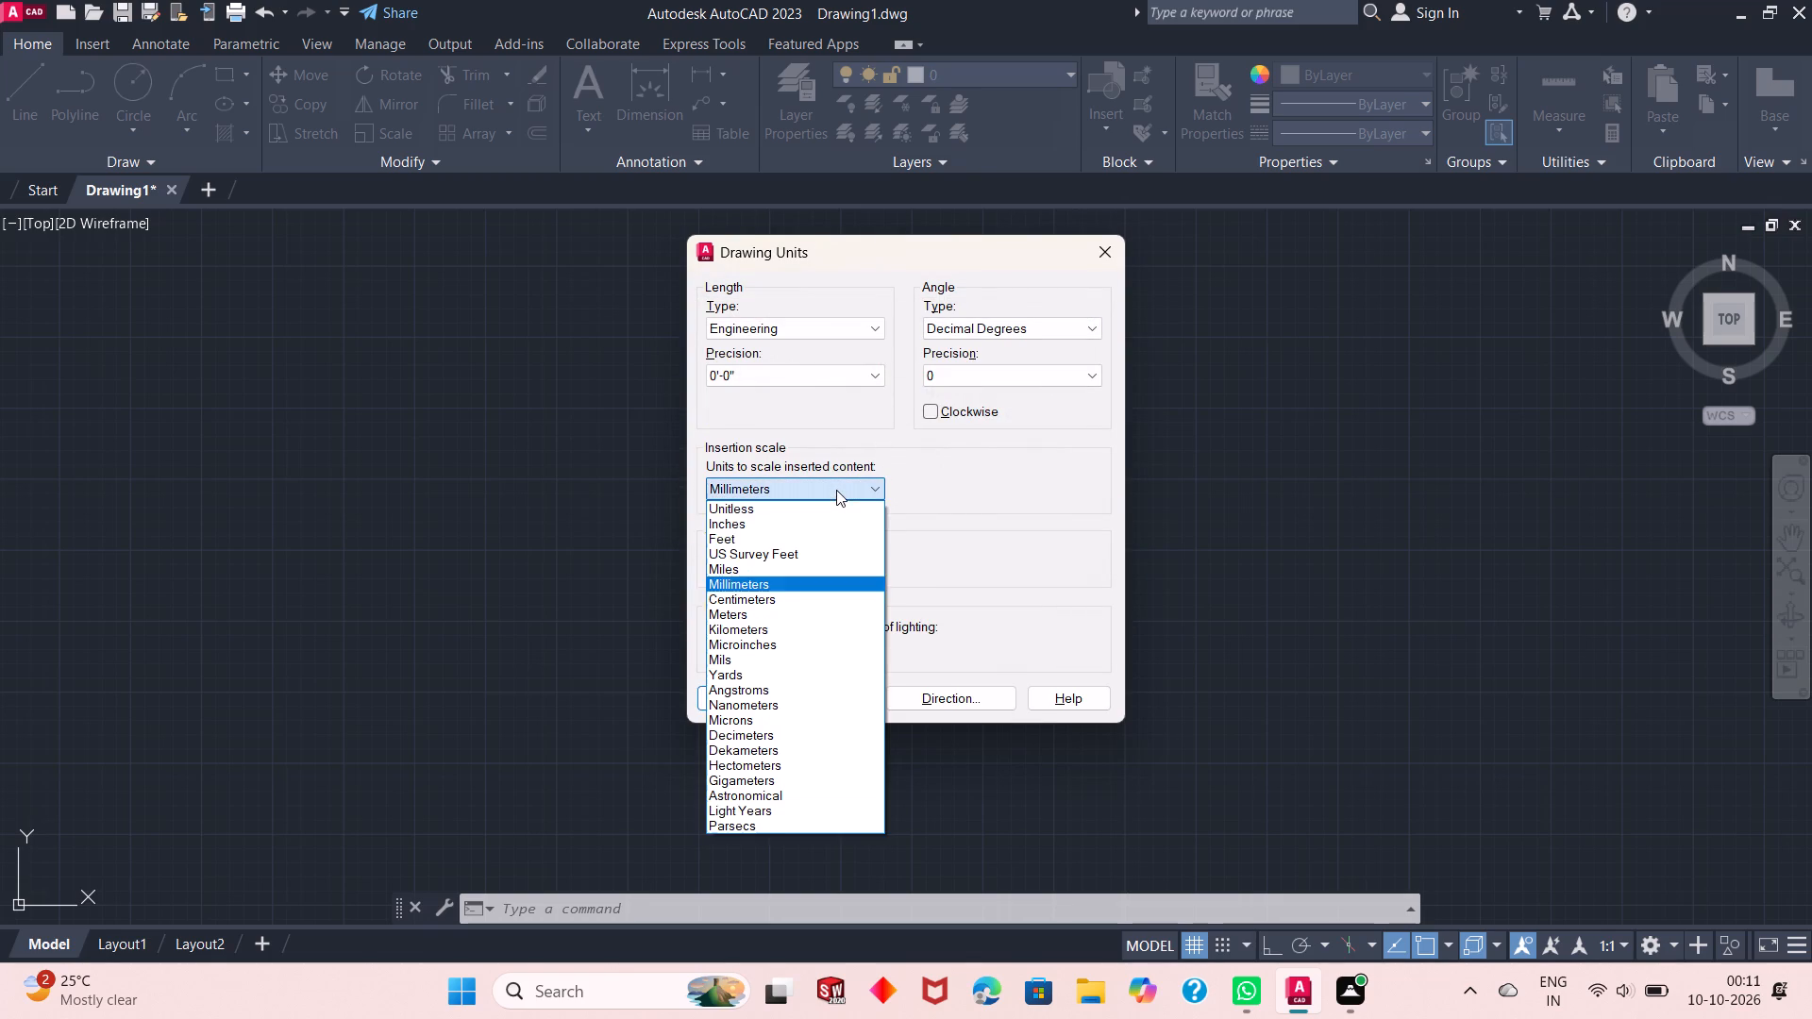
{"action": "left_click", "coordinate": [814, 526]}
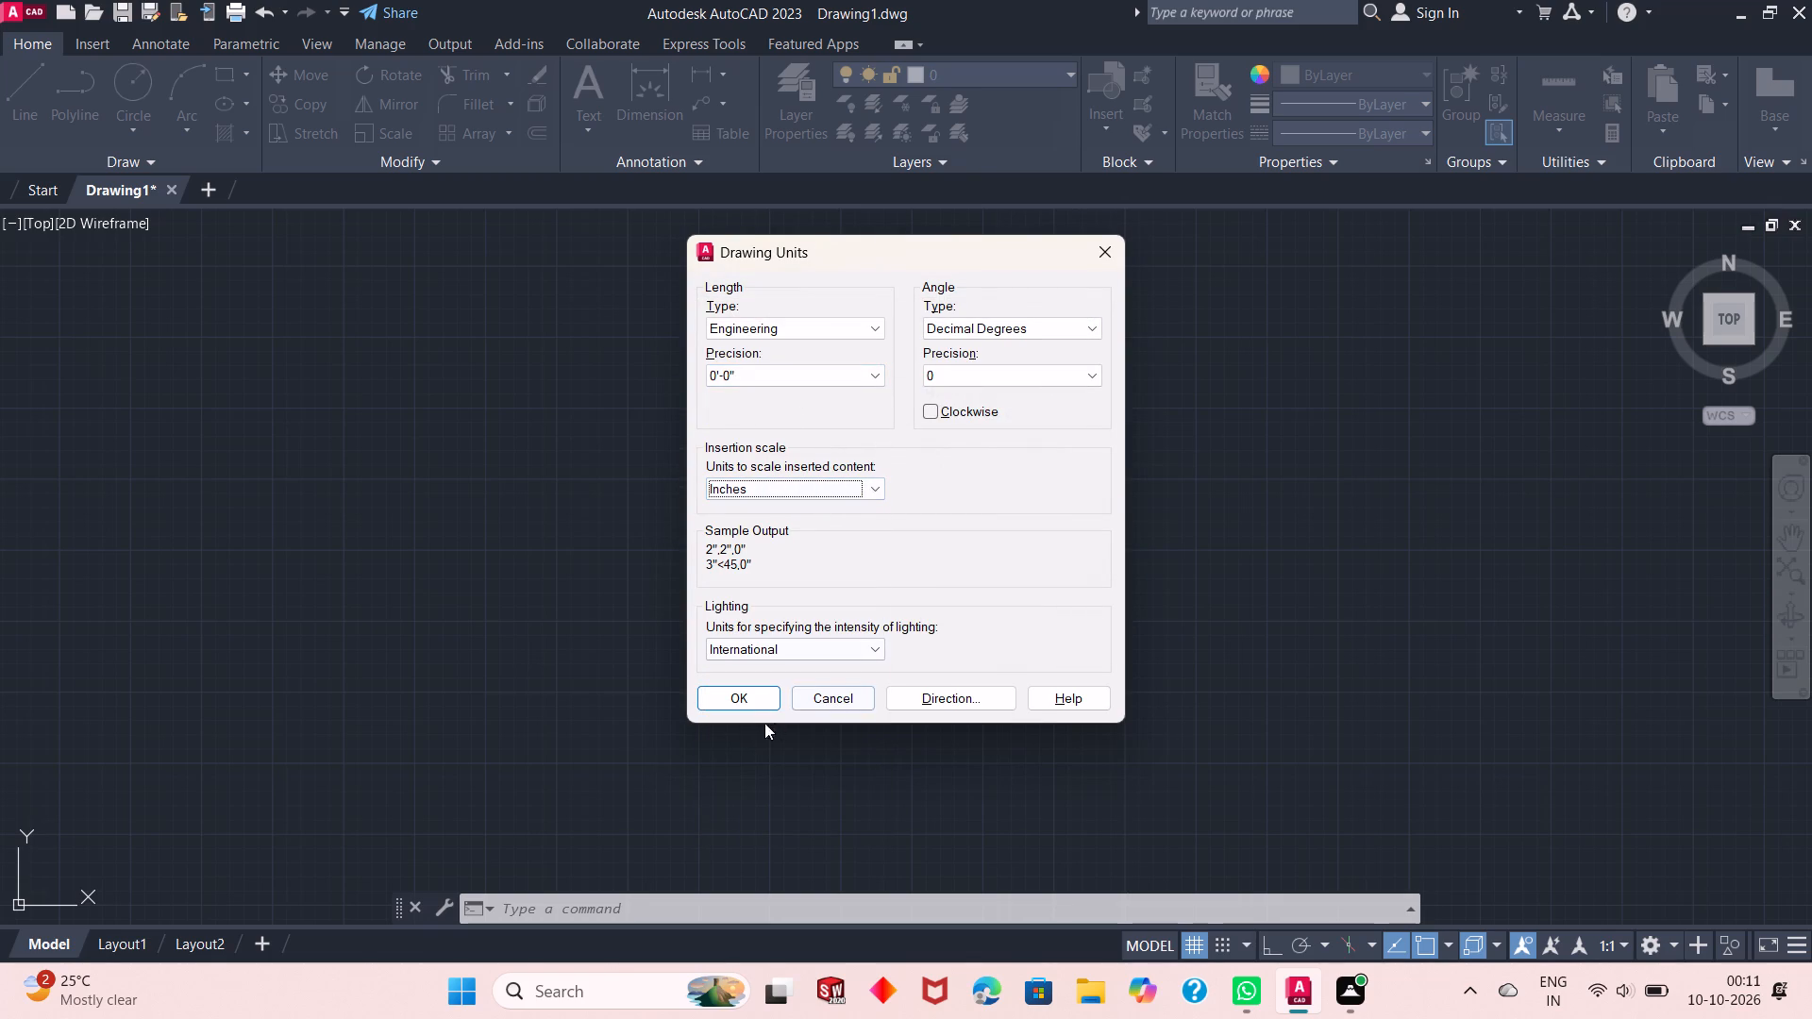
{"action": "left_click", "coordinate": [744, 697]}
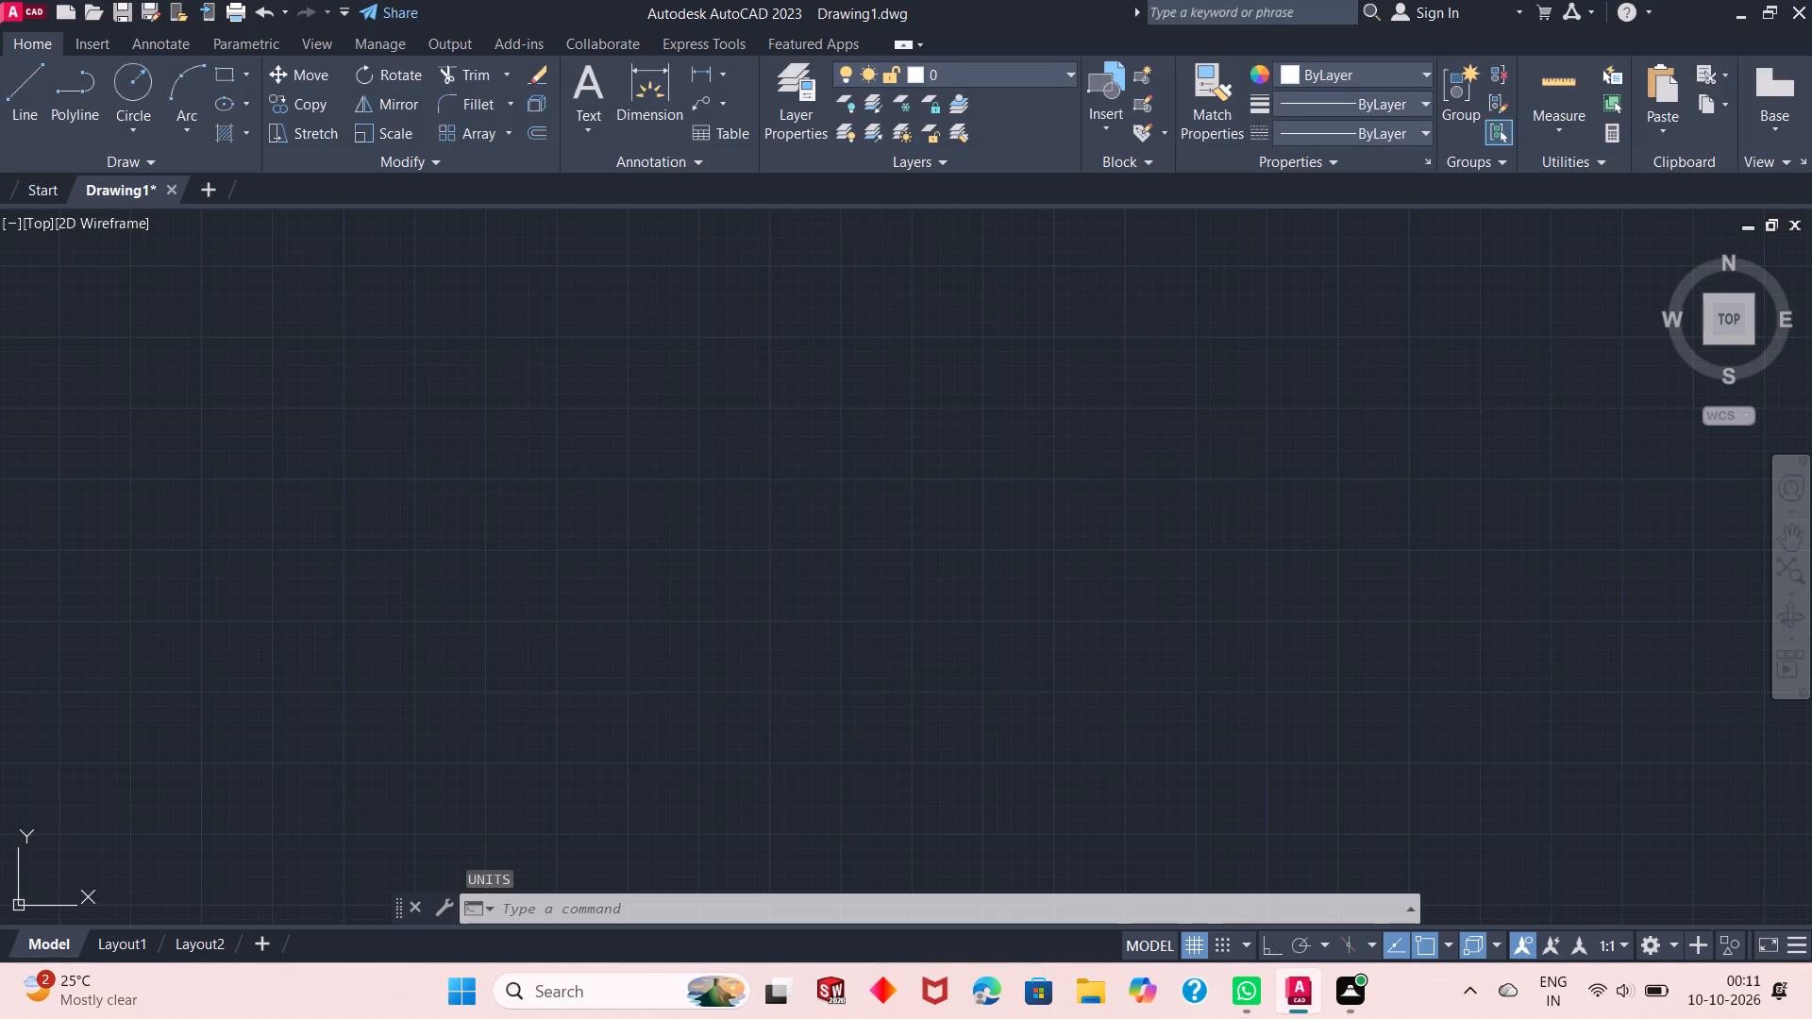
Modify the ISO-25 dimension style's primary units to Engineering format with 0'-0" precision and set the style current.
{"action": "key", "text": "d"}
{"action": "key", "text": "Return"}
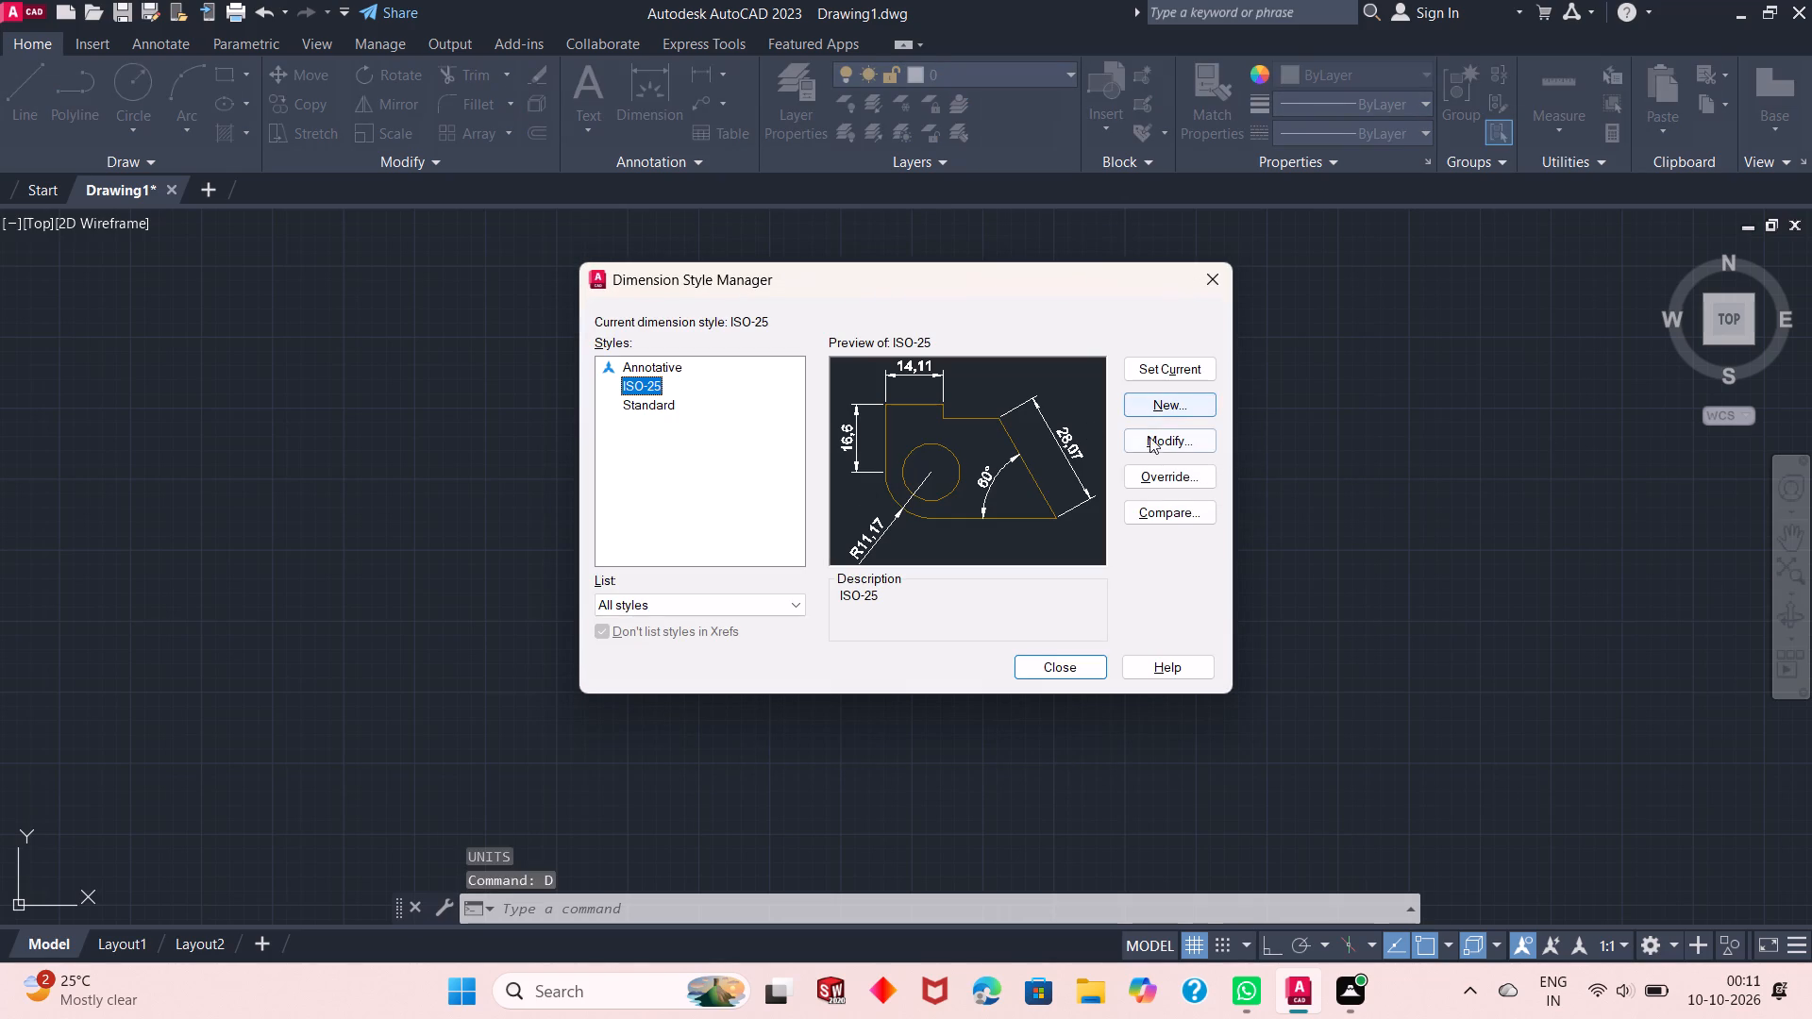
{"action": "left_click", "coordinate": [1152, 445]}
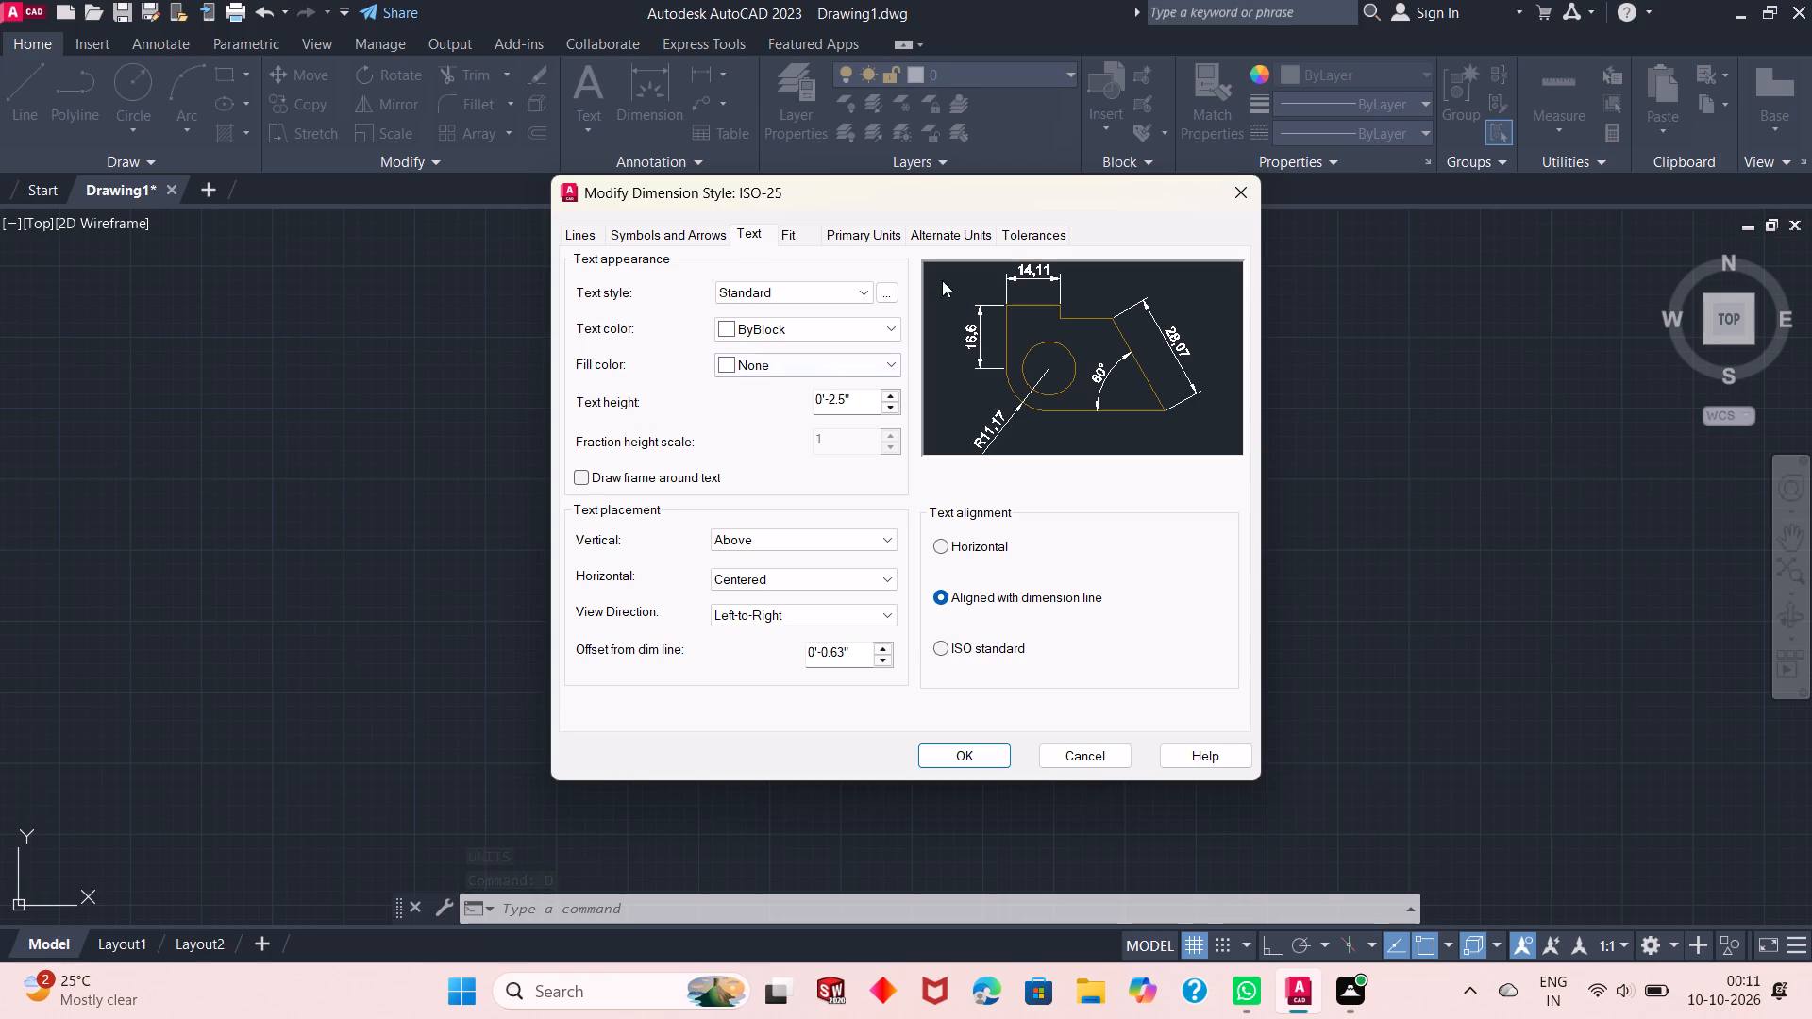
{"action": "left_click", "coordinate": [861, 230]}
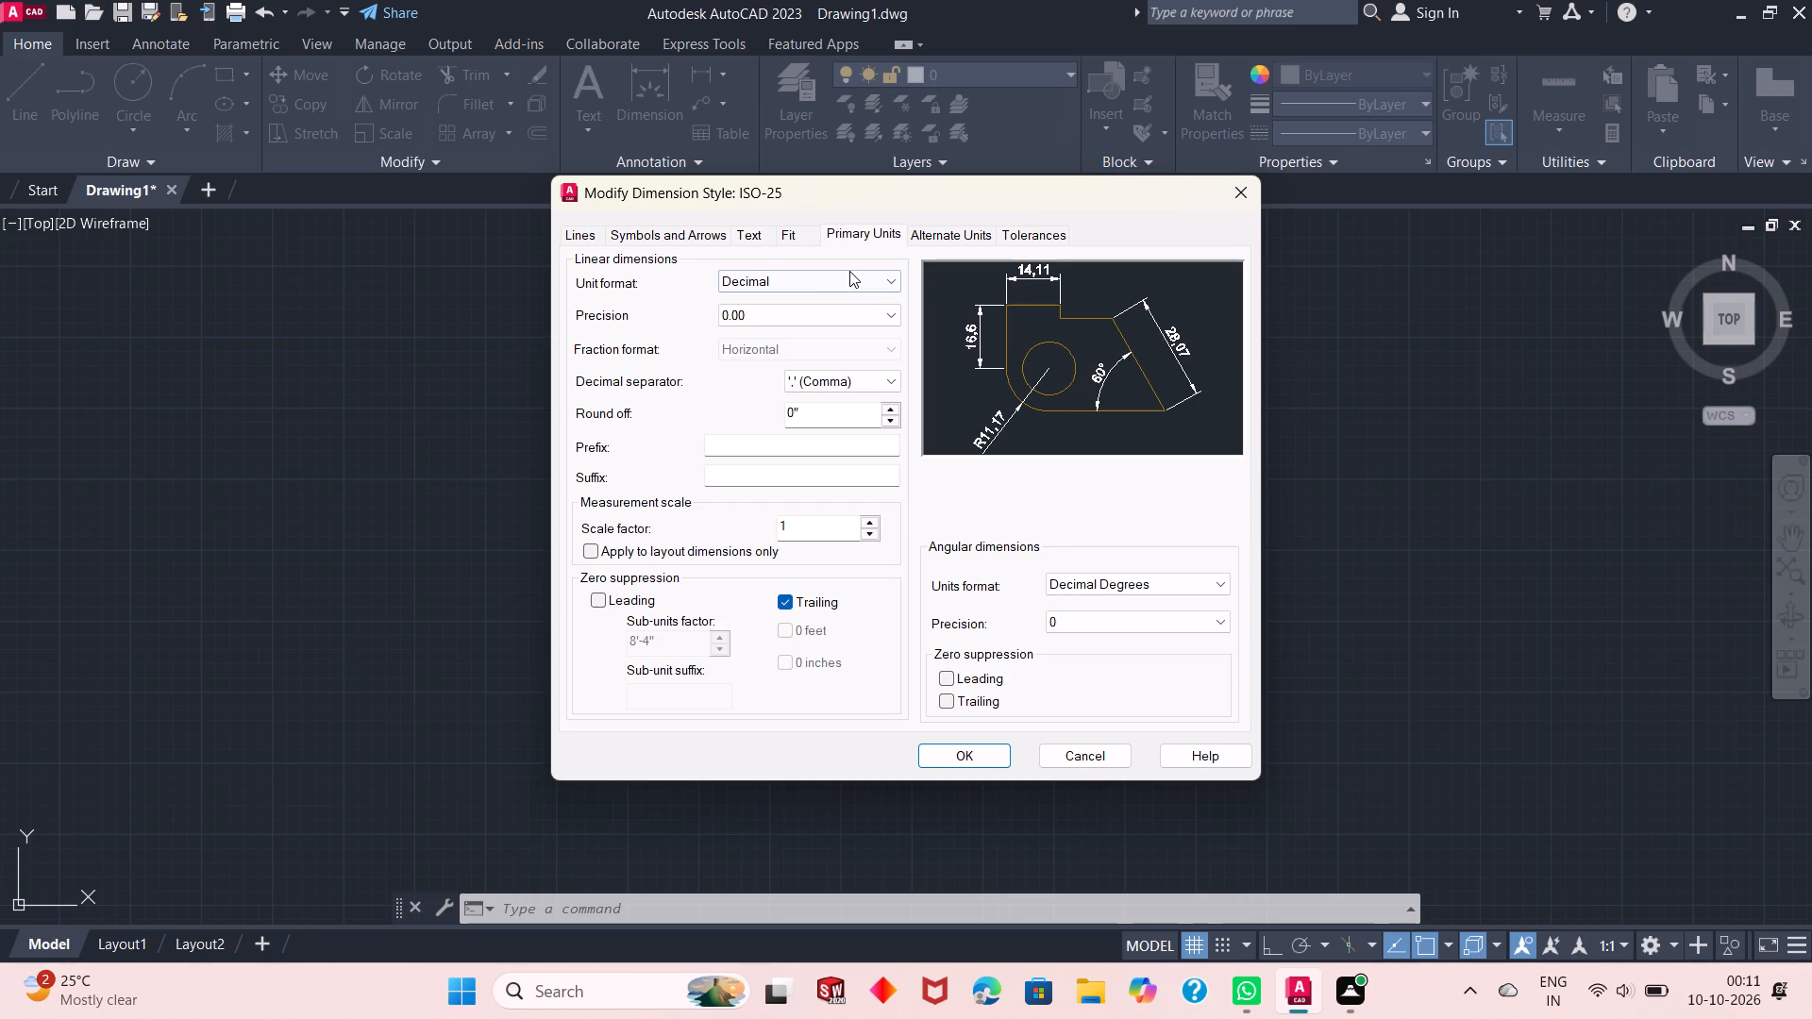
{"action": "left_click", "coordinate": [848, 272]}
{"action": "left_click", "coordinate": [827, 329]}
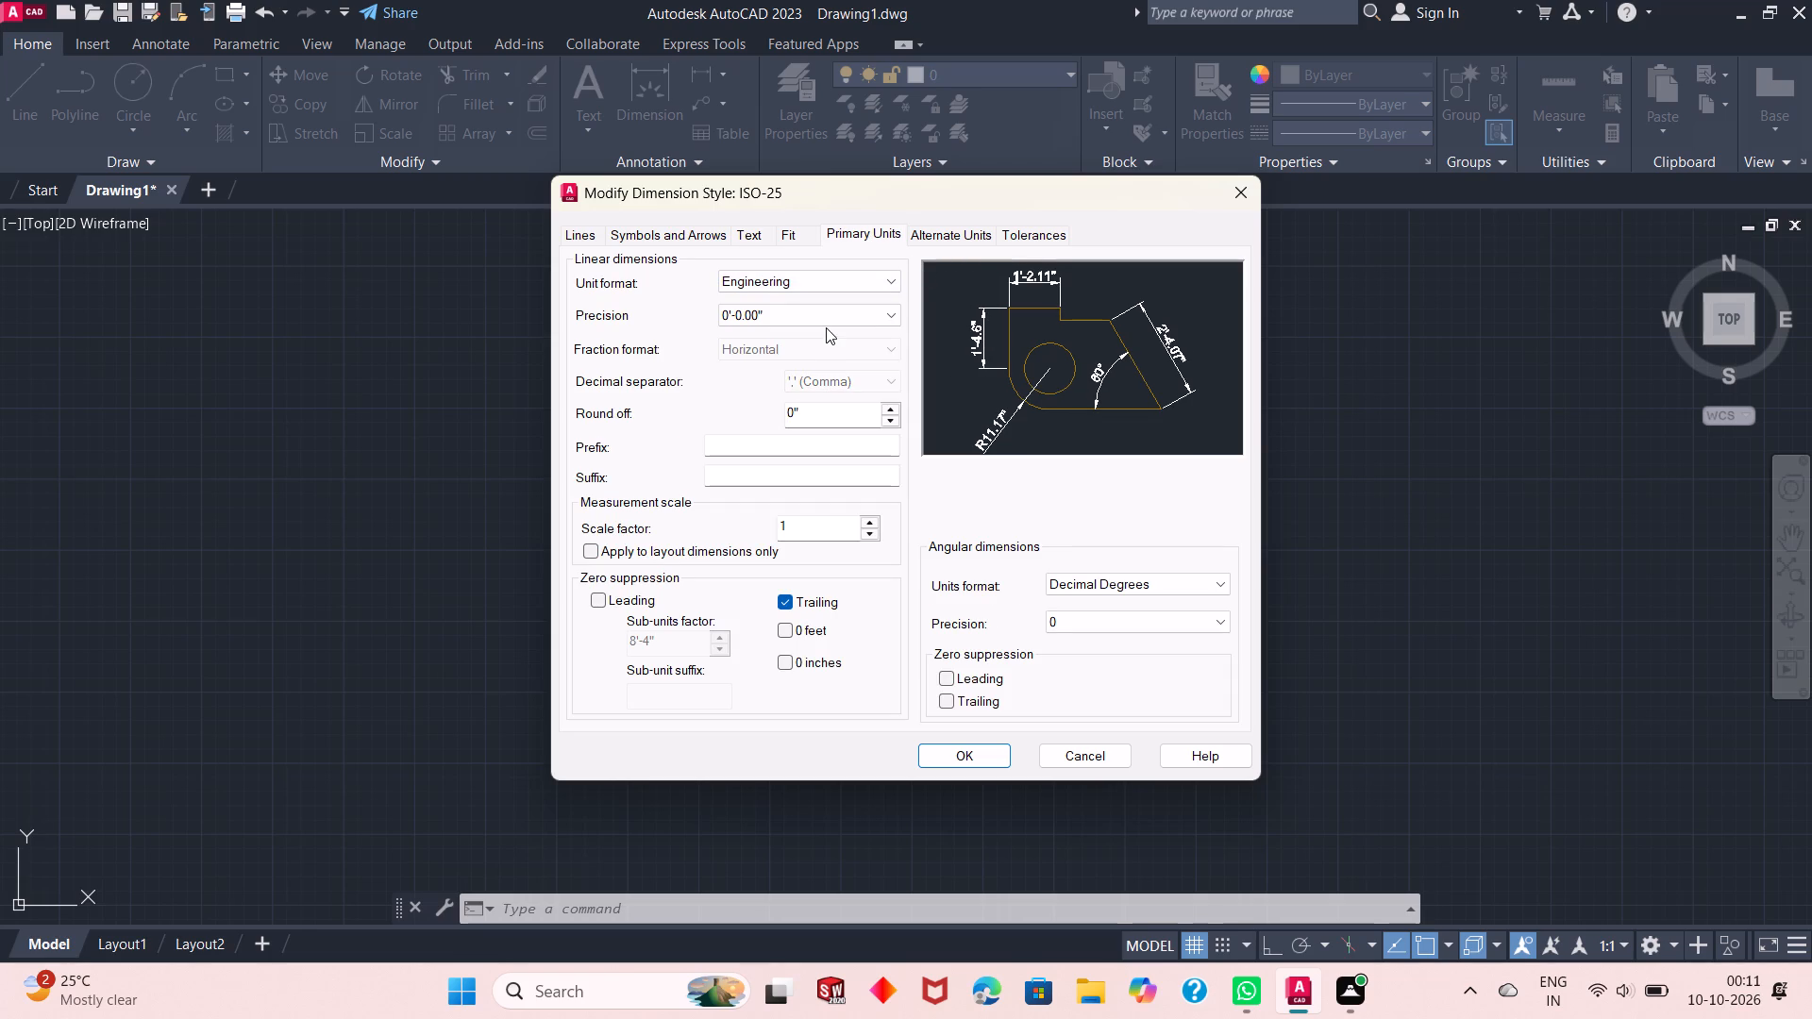
{"action": "left_click", "coordinate": [826, 321]}
{"action": "left_click", "coordinate": [818, 342]}
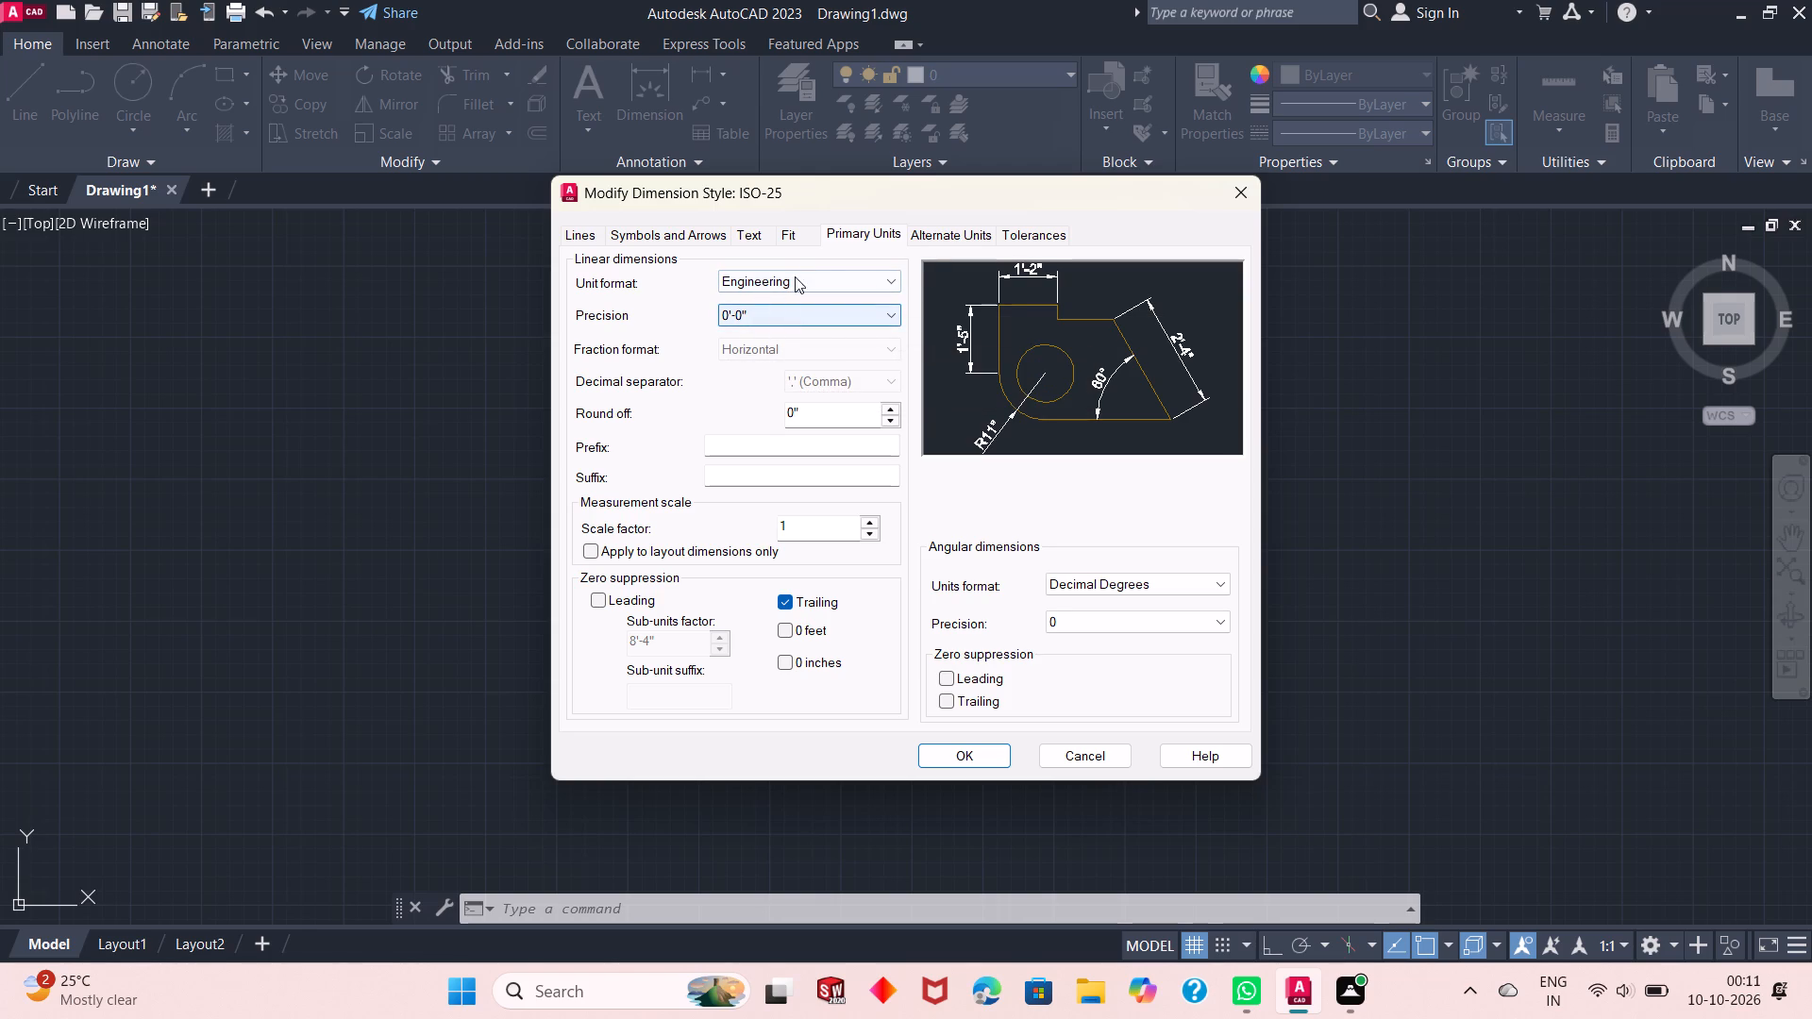
{"action": "left_click", "coordinate": [959, 761]}
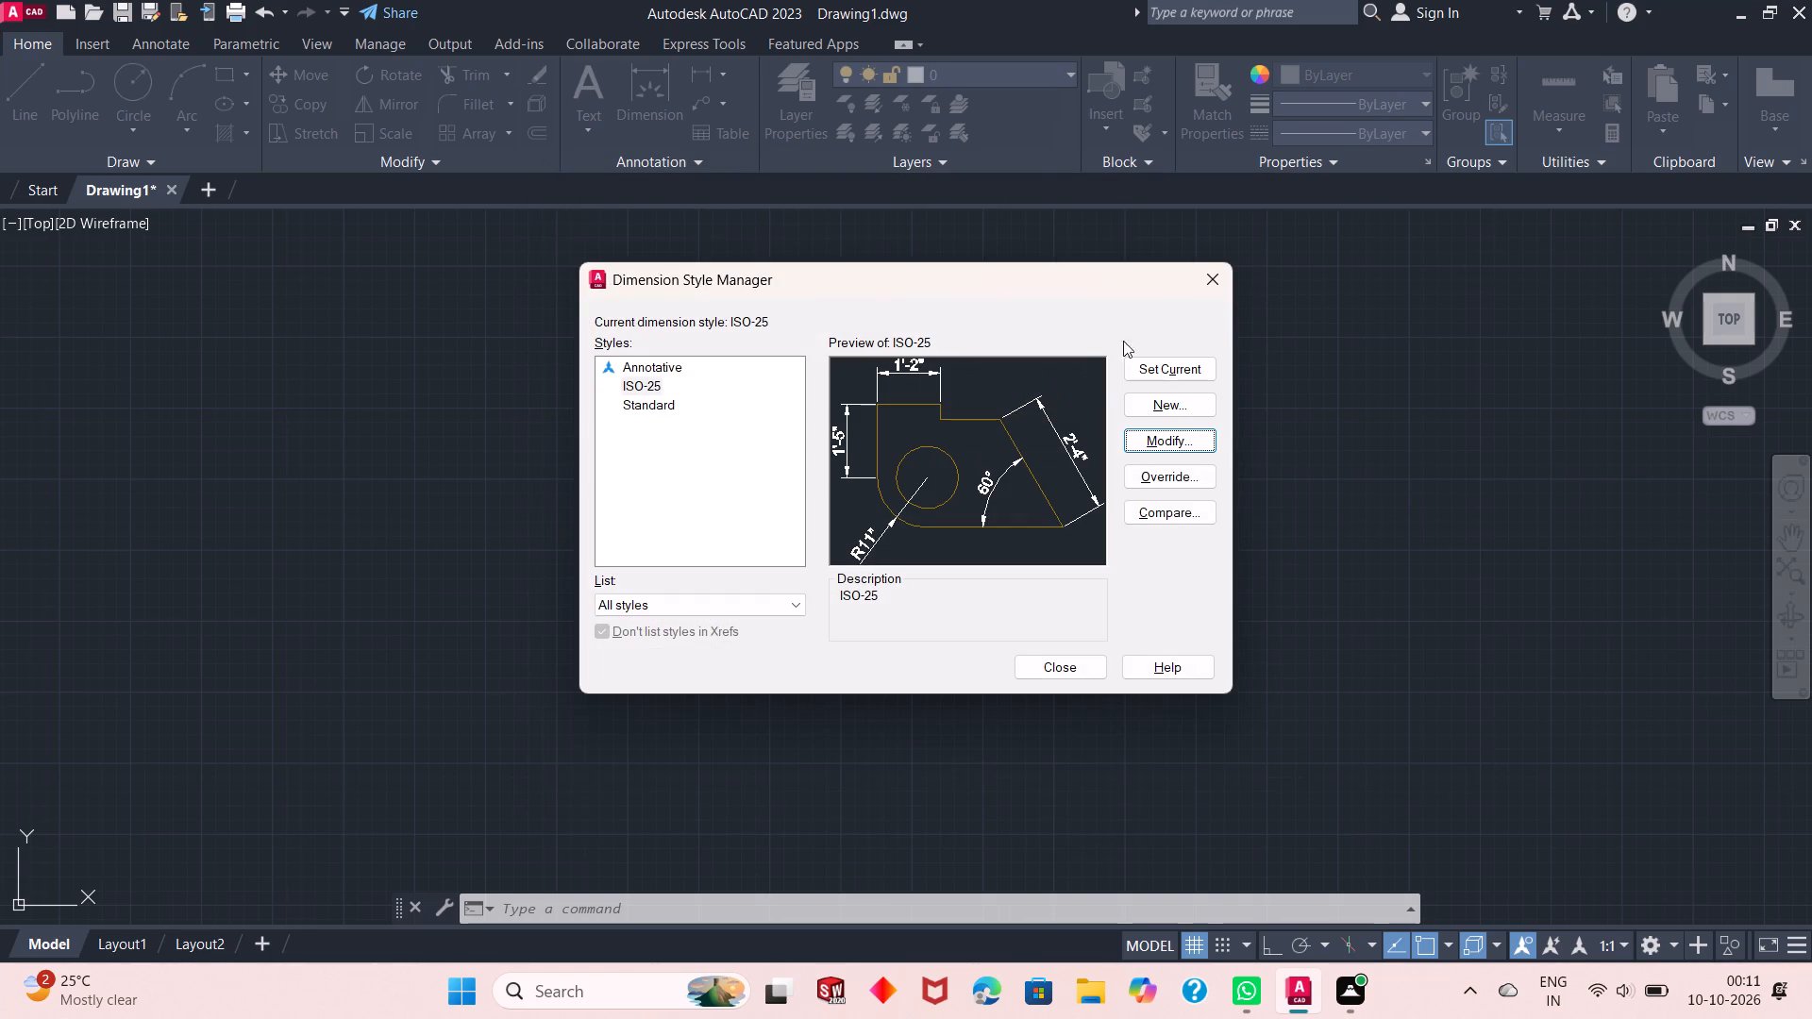
{"action": "left_click", "coordinate": [1145, 370]}
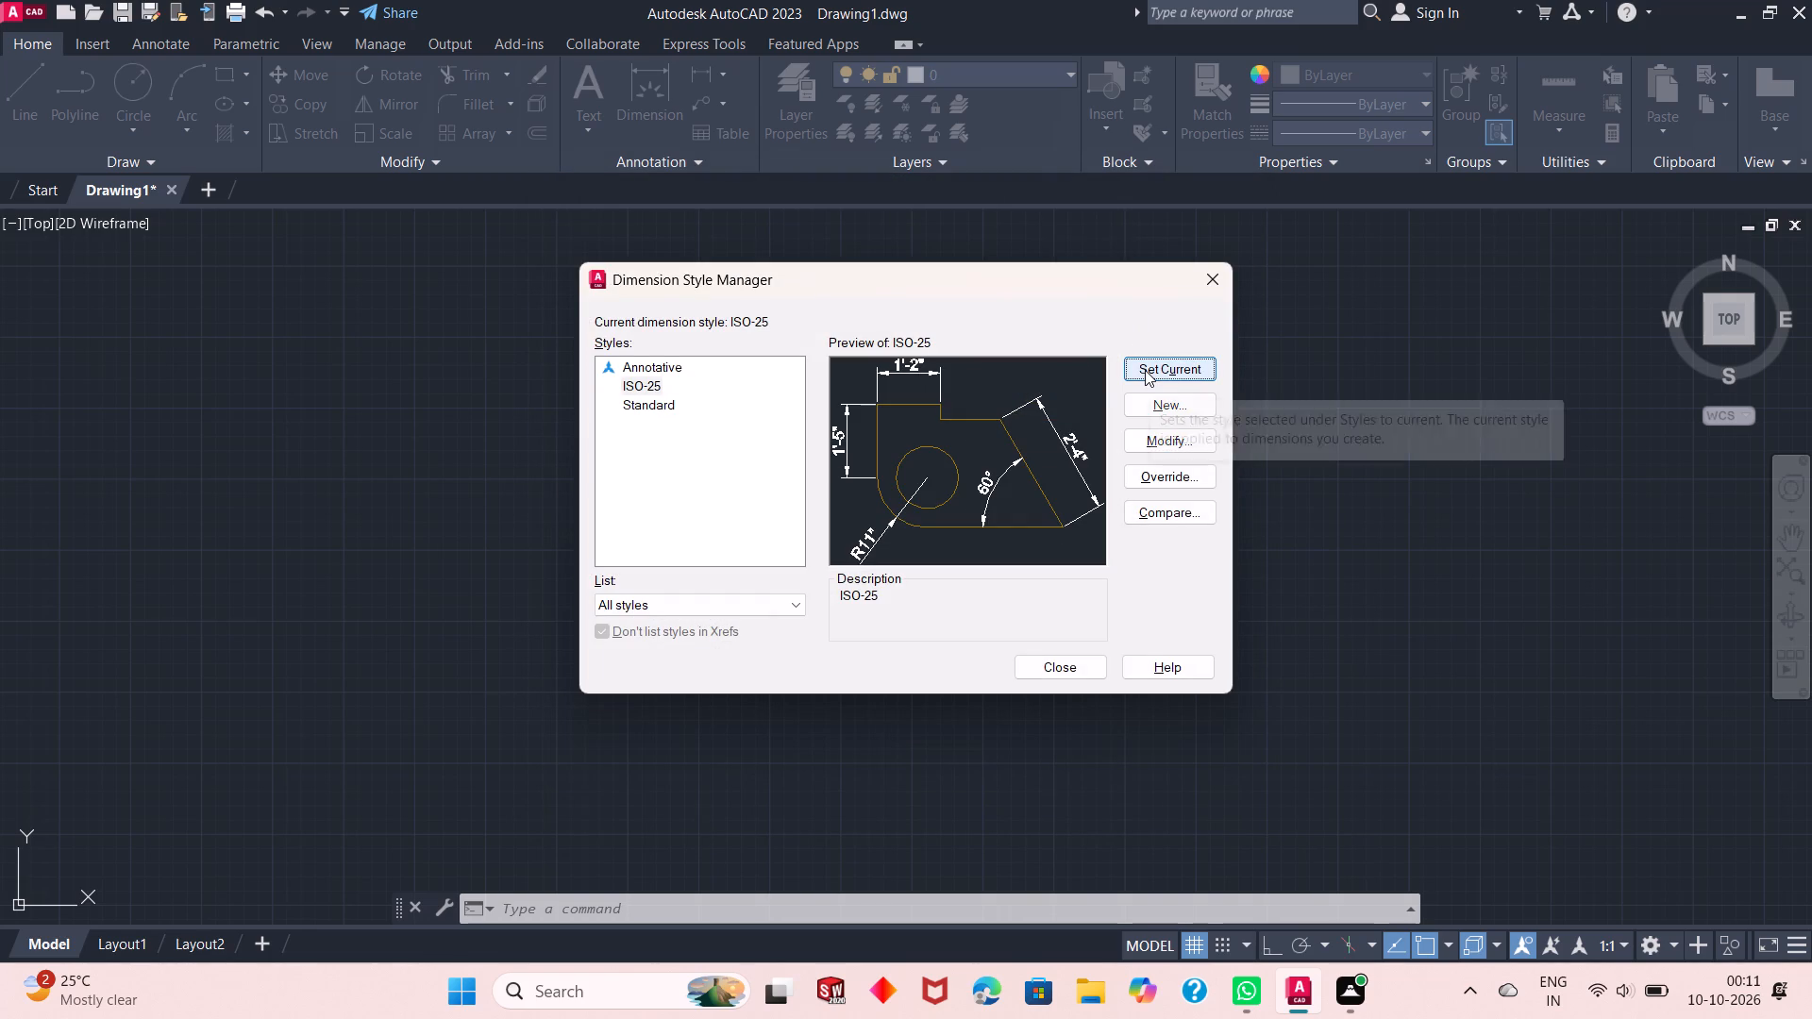
{"action": "left_click", "coordinate": [1145, 370]}
{"action": "left_click", "coordinate": [1048, 675]}
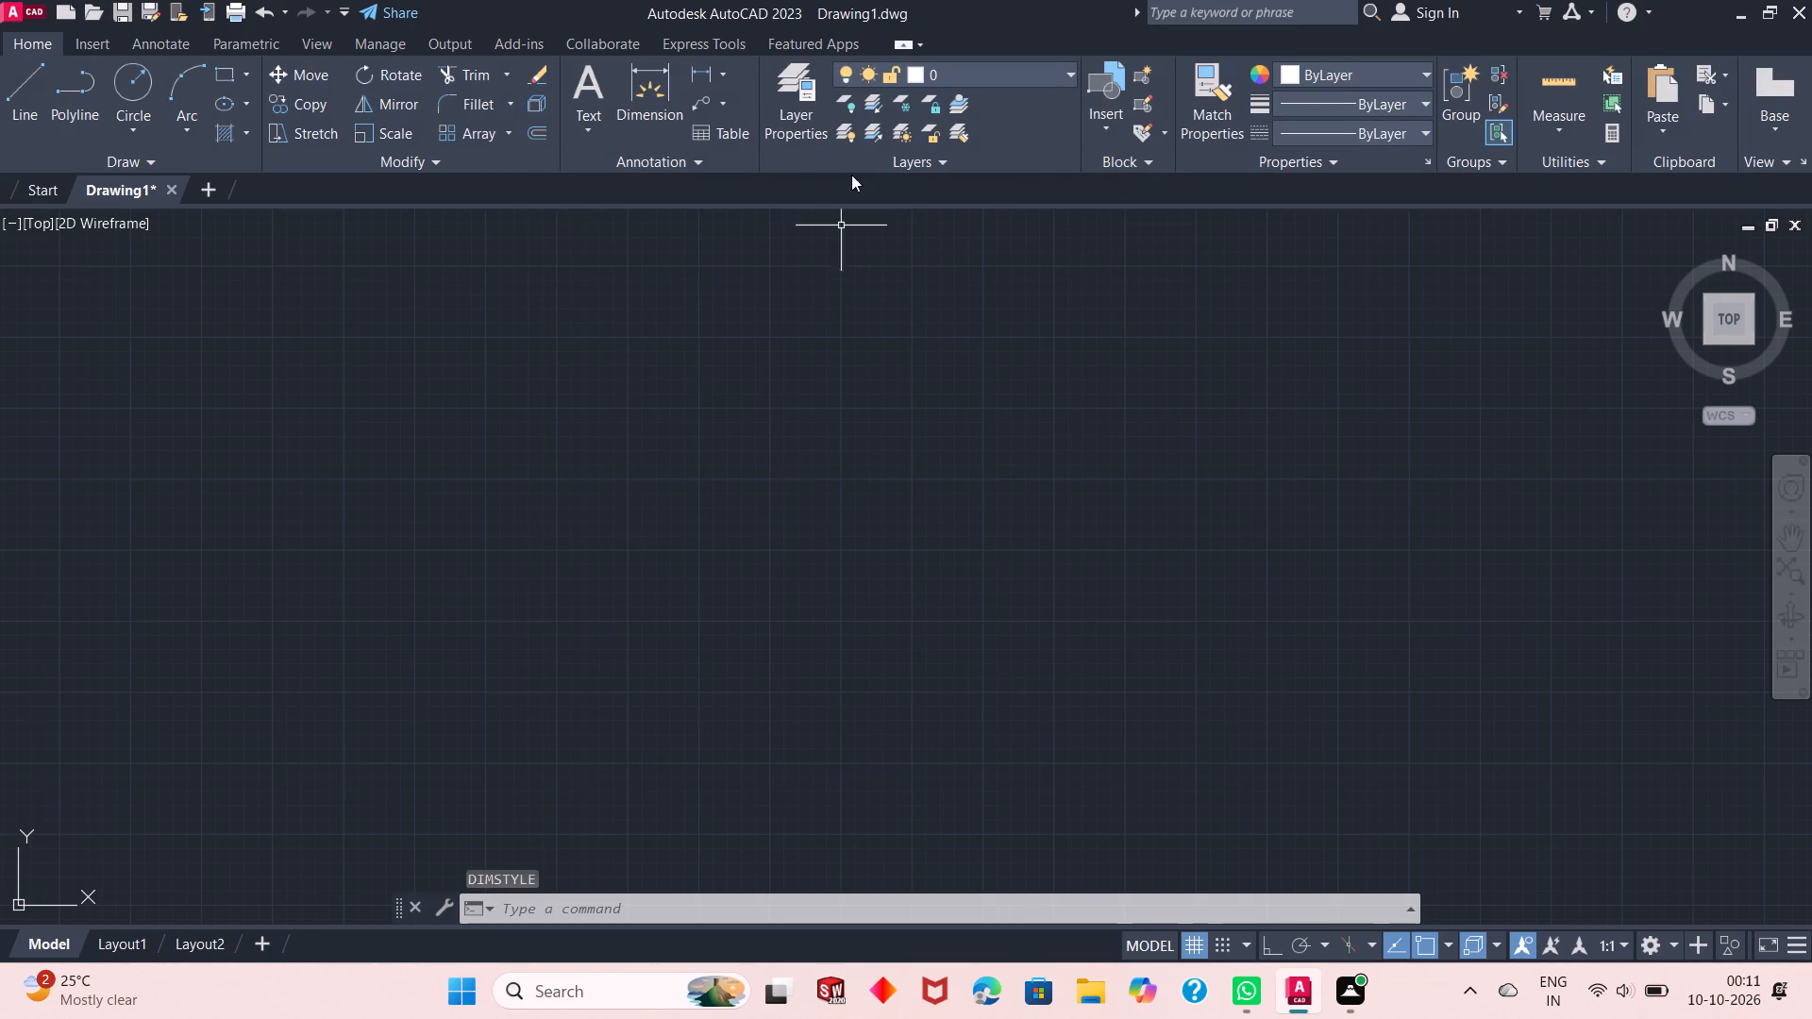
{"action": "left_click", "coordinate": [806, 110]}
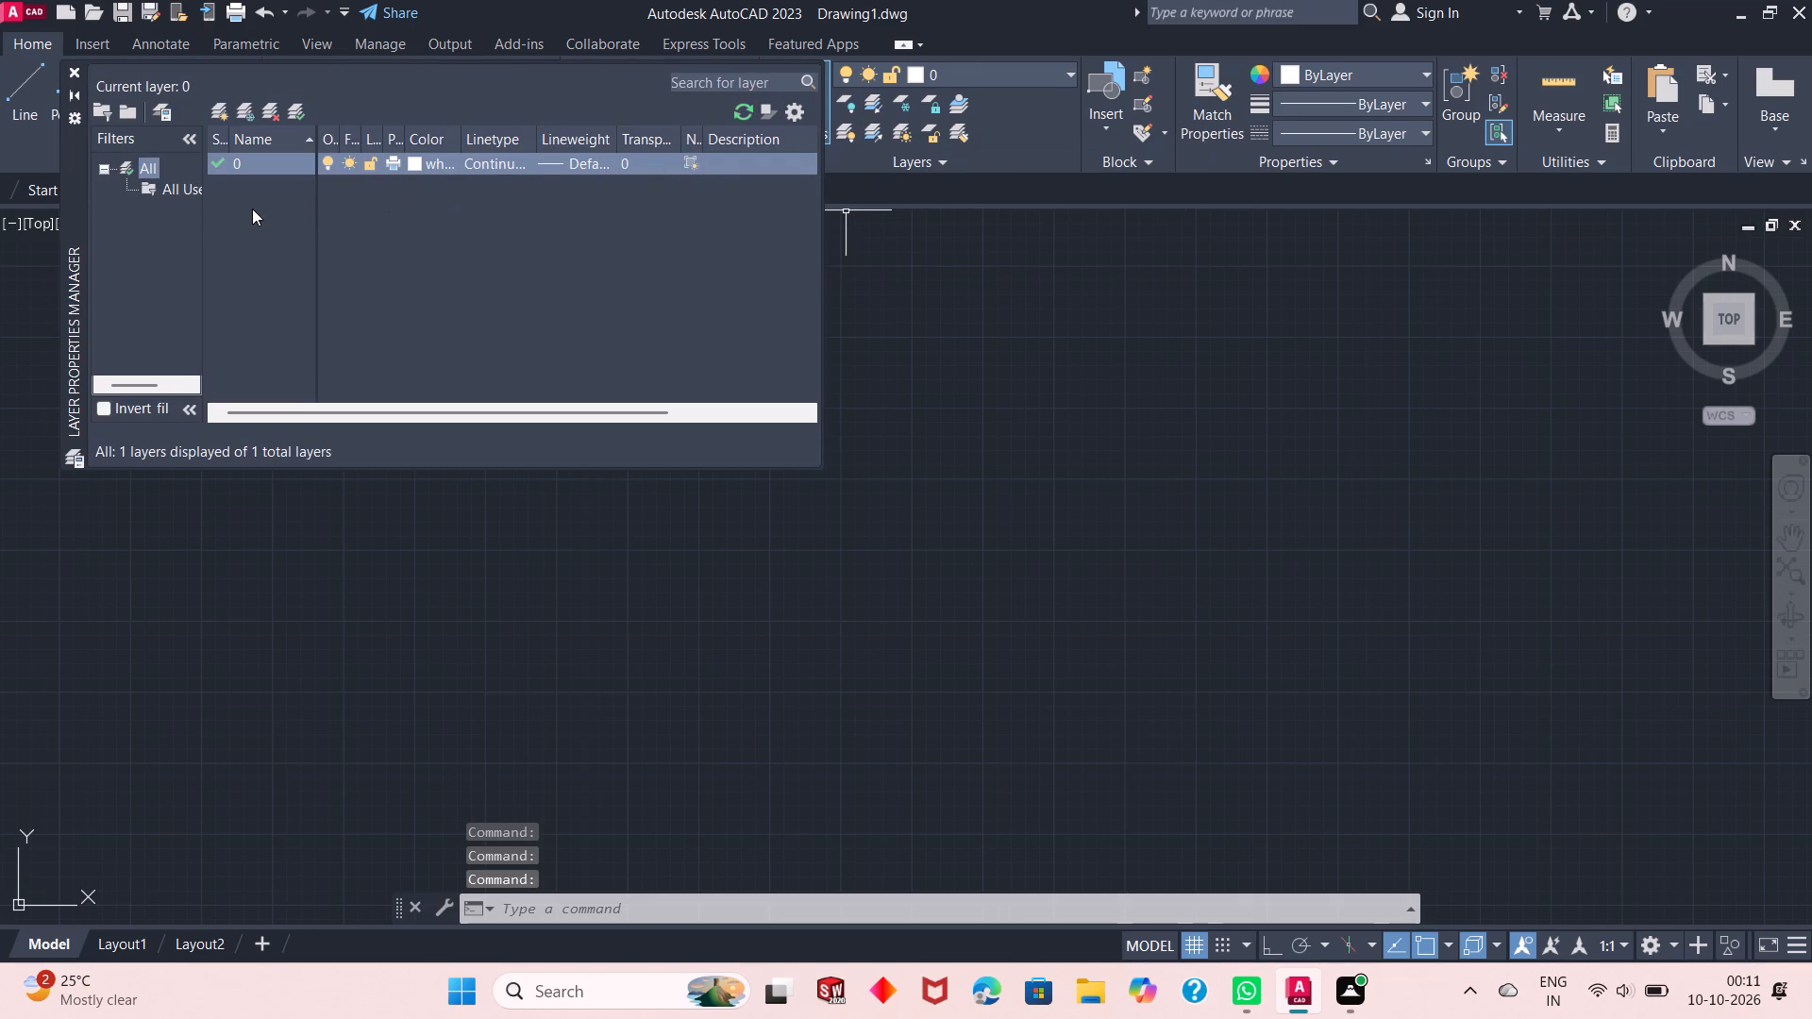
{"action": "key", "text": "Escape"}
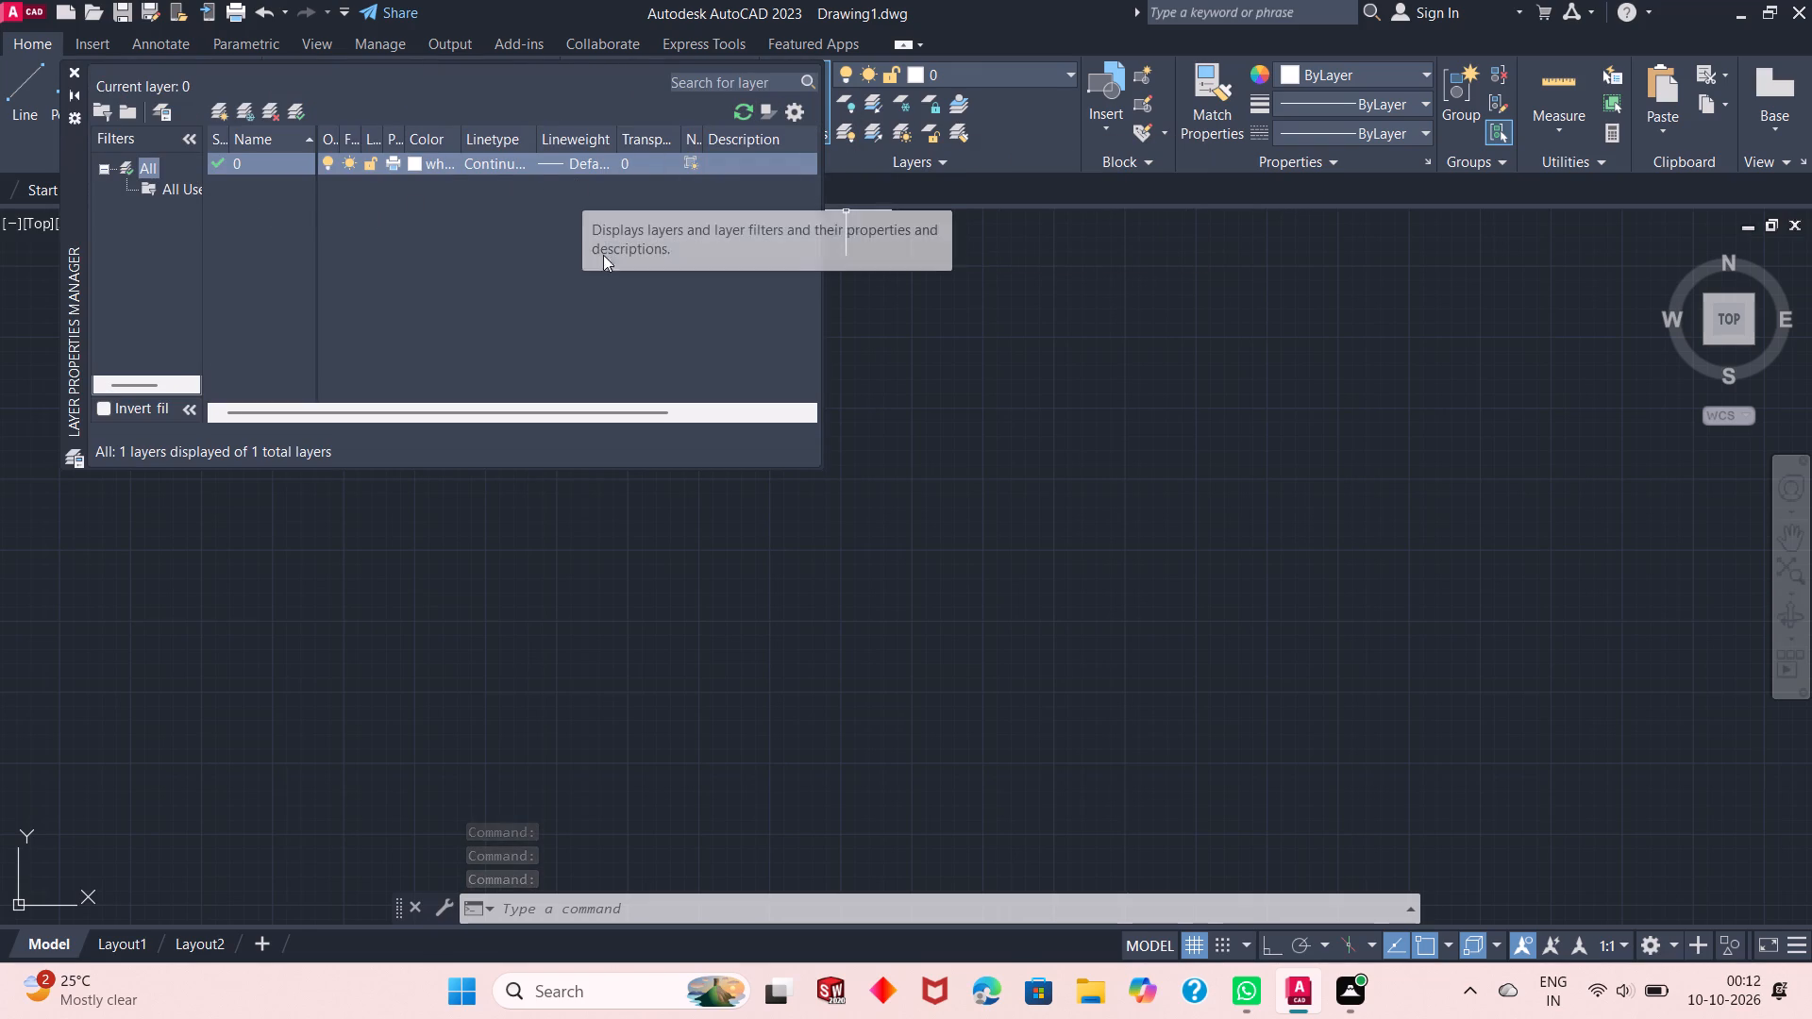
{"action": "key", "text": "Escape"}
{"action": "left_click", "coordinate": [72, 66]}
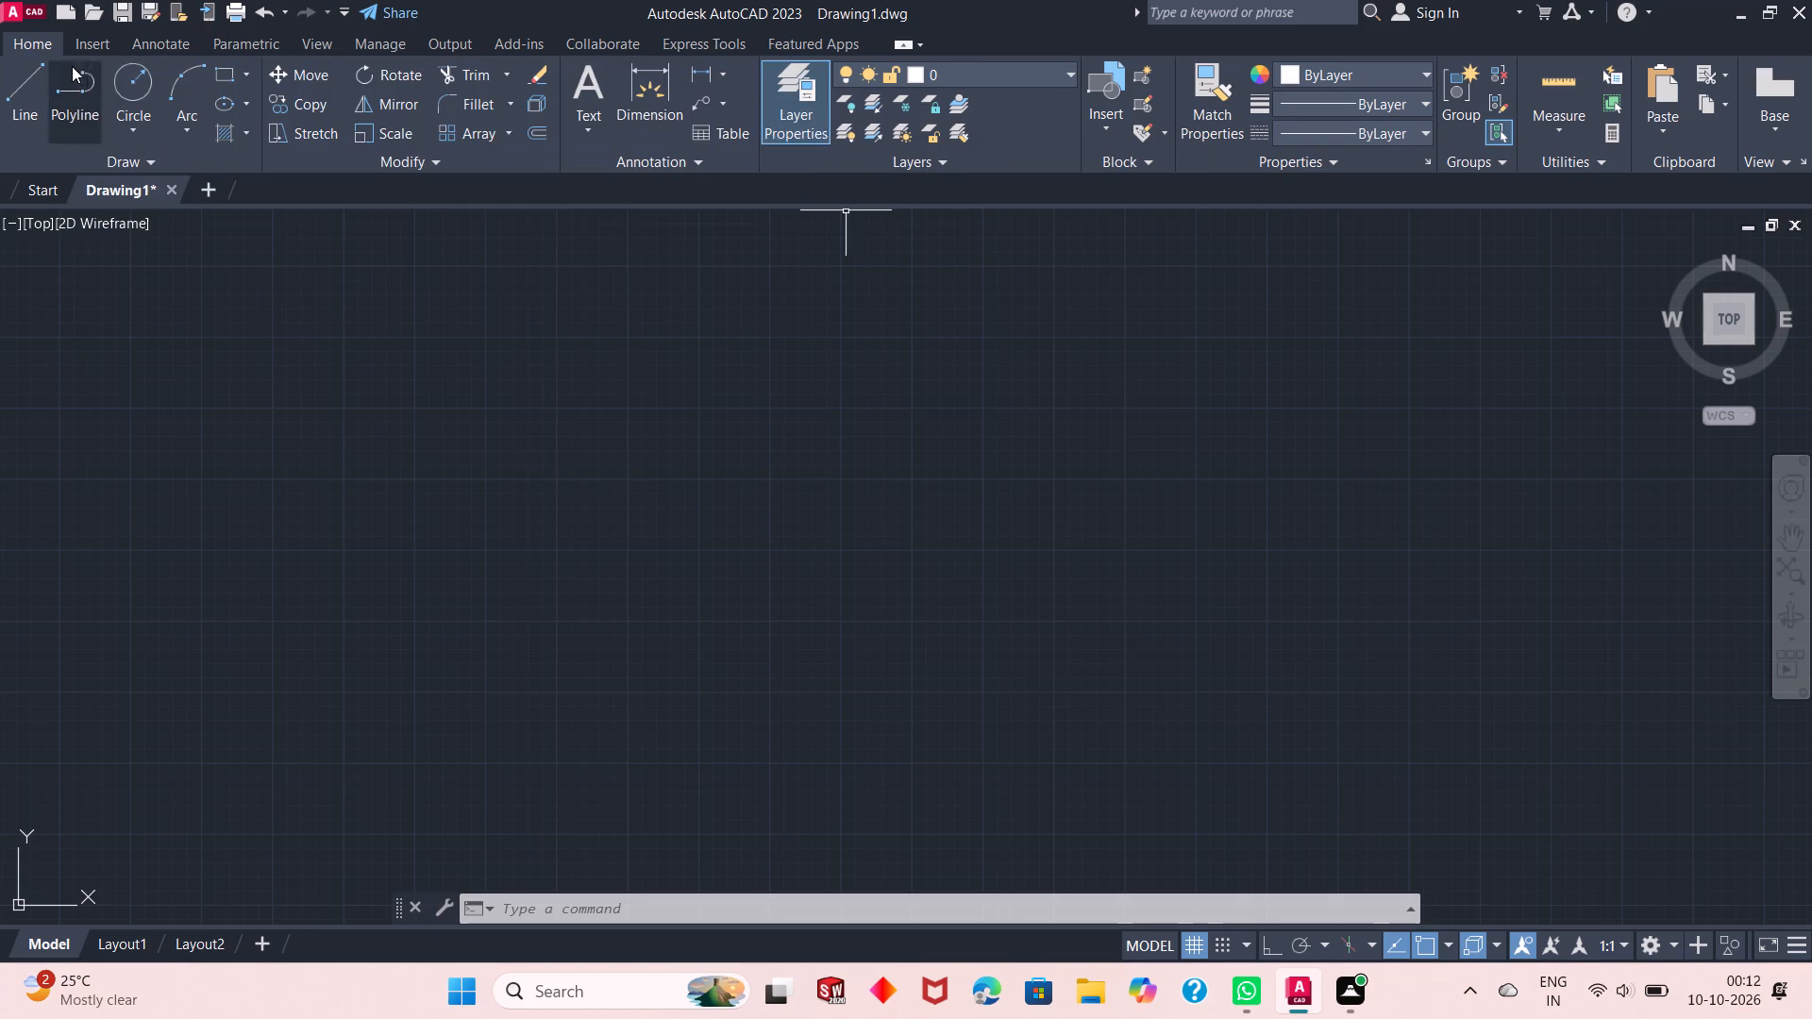
Review the length type, precision and insertion scale in the drawing units settings.
{"action": "type", "text": "un"}
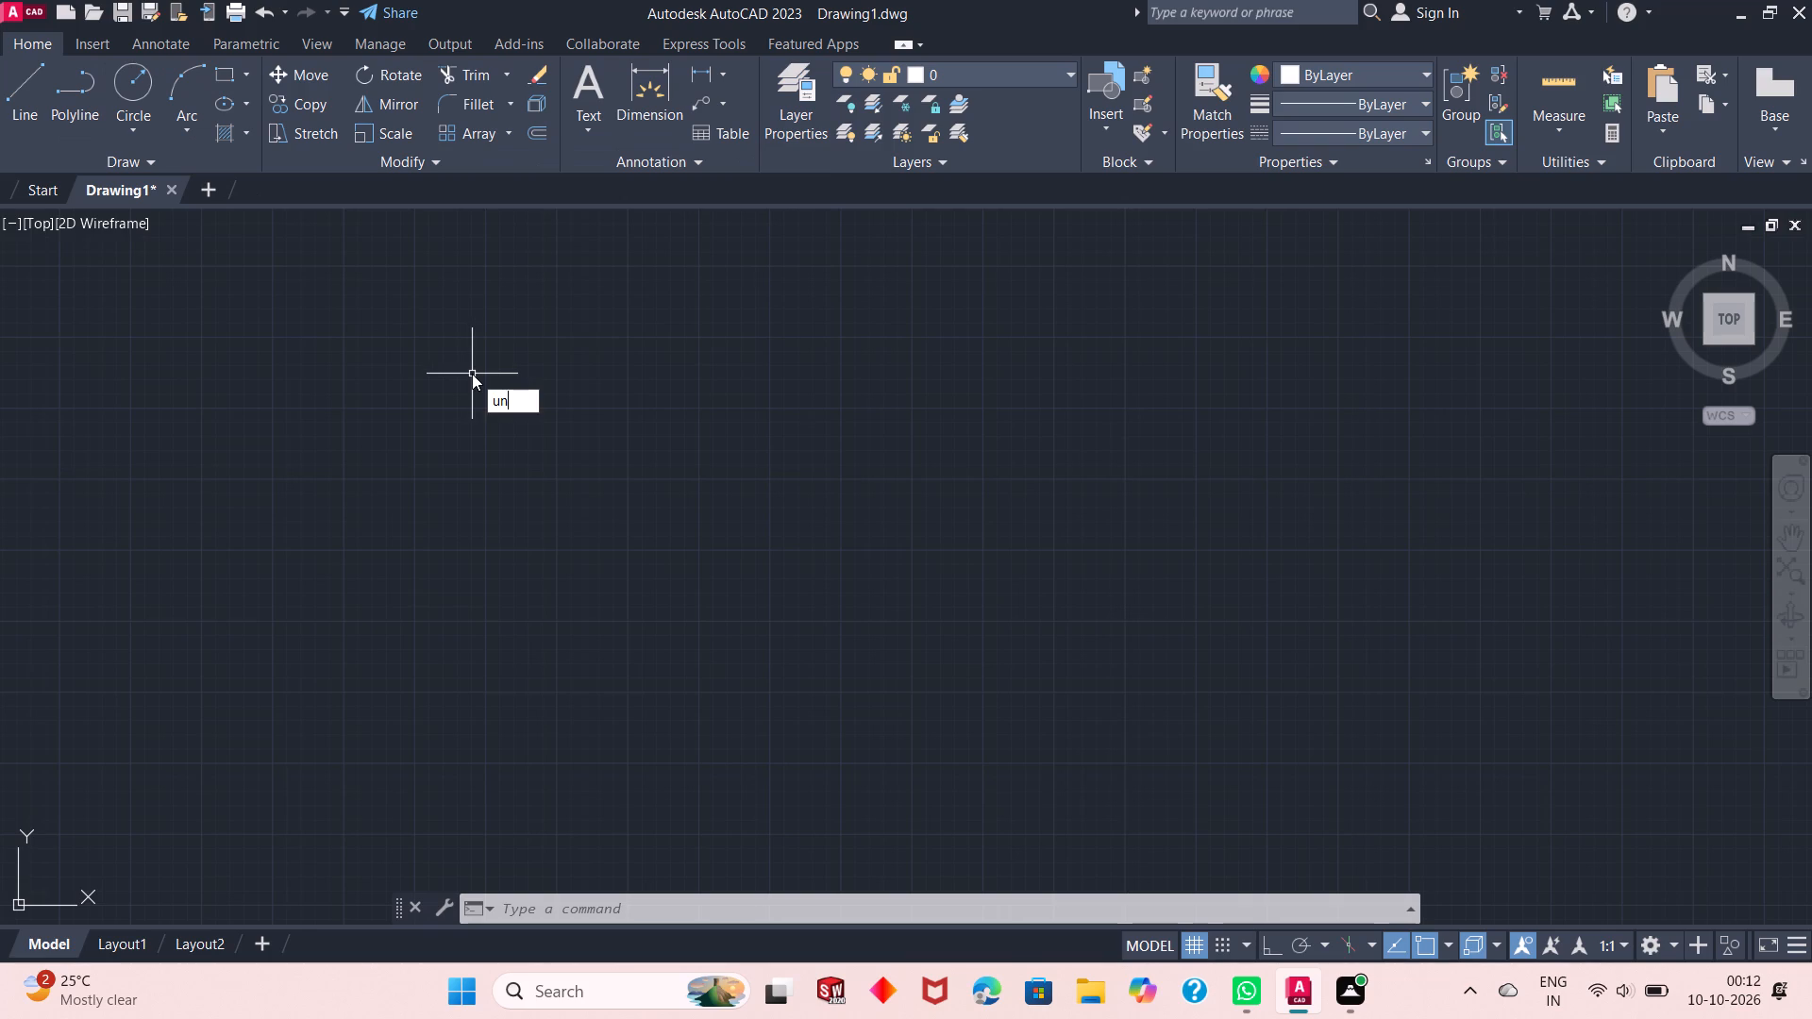
{"action": "key", "text": "space"}
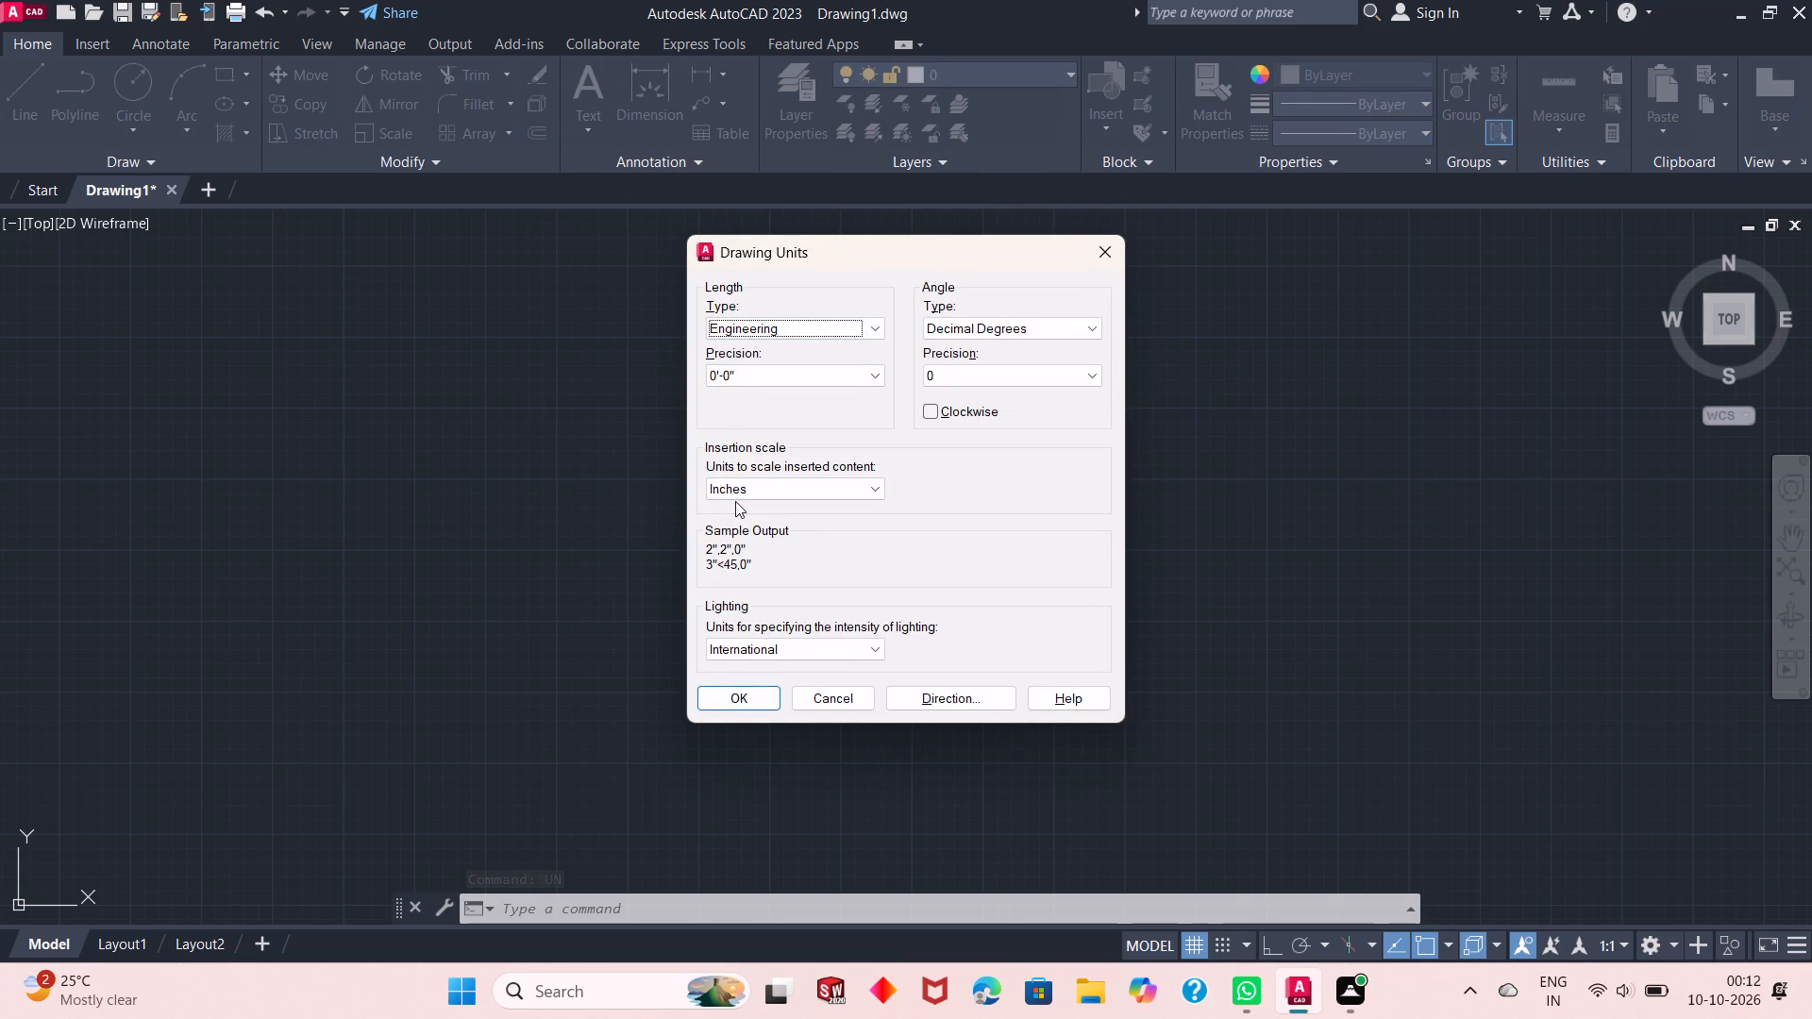
{"action": "left_click", "coordinate": [726, 698]}
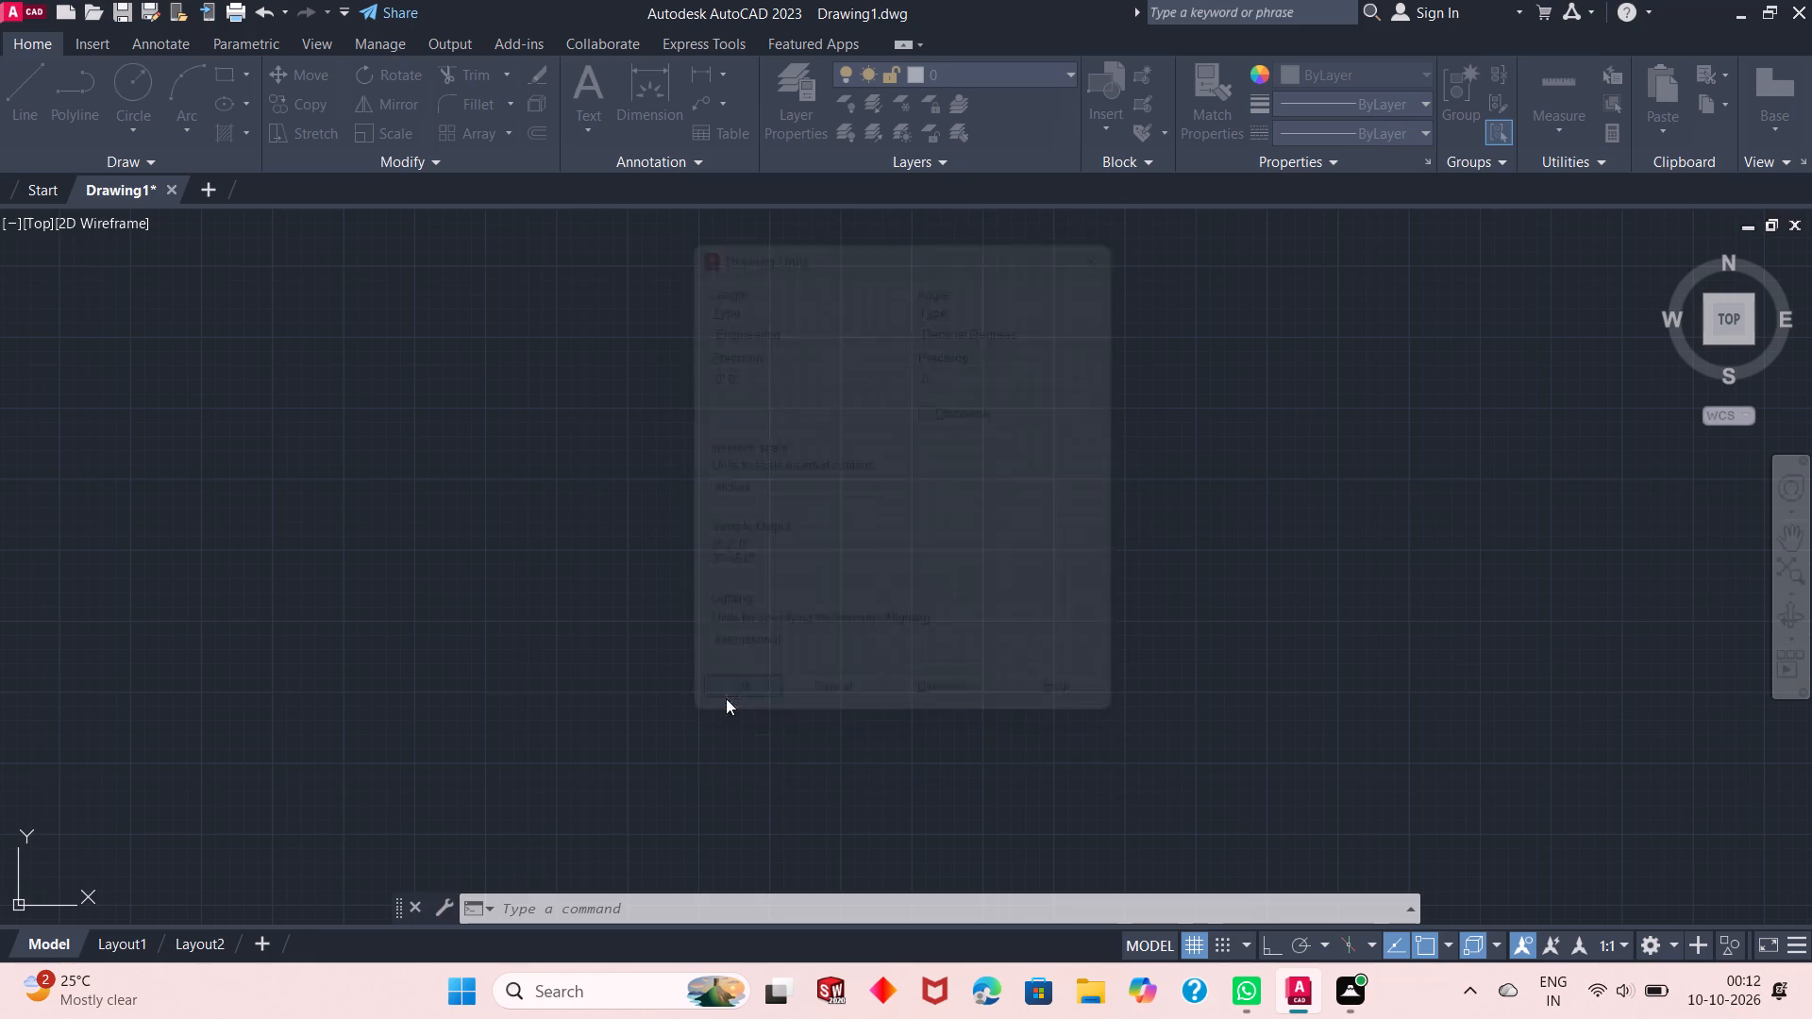
Create three new layers in the layer properties, keeping their default names.
{"action": "left_click", "coordinate": [799, 114]}
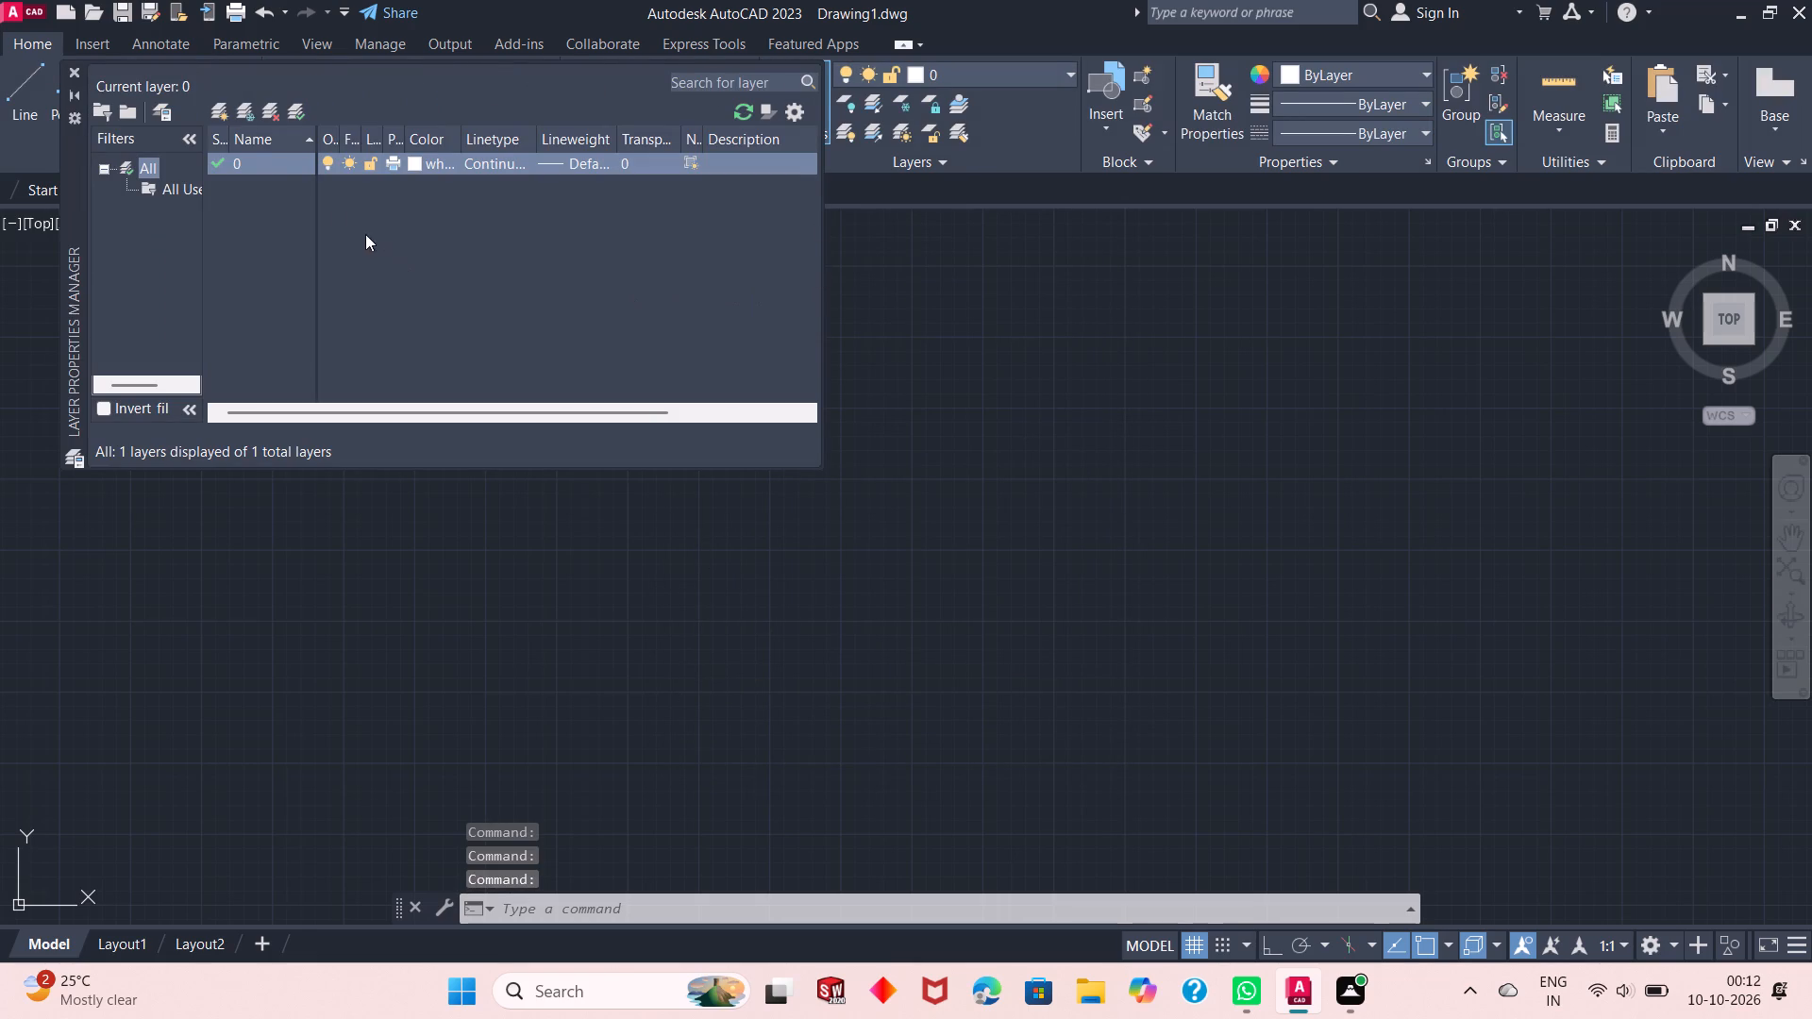
{"action": "left_click", "coordinate": [221, 119]}
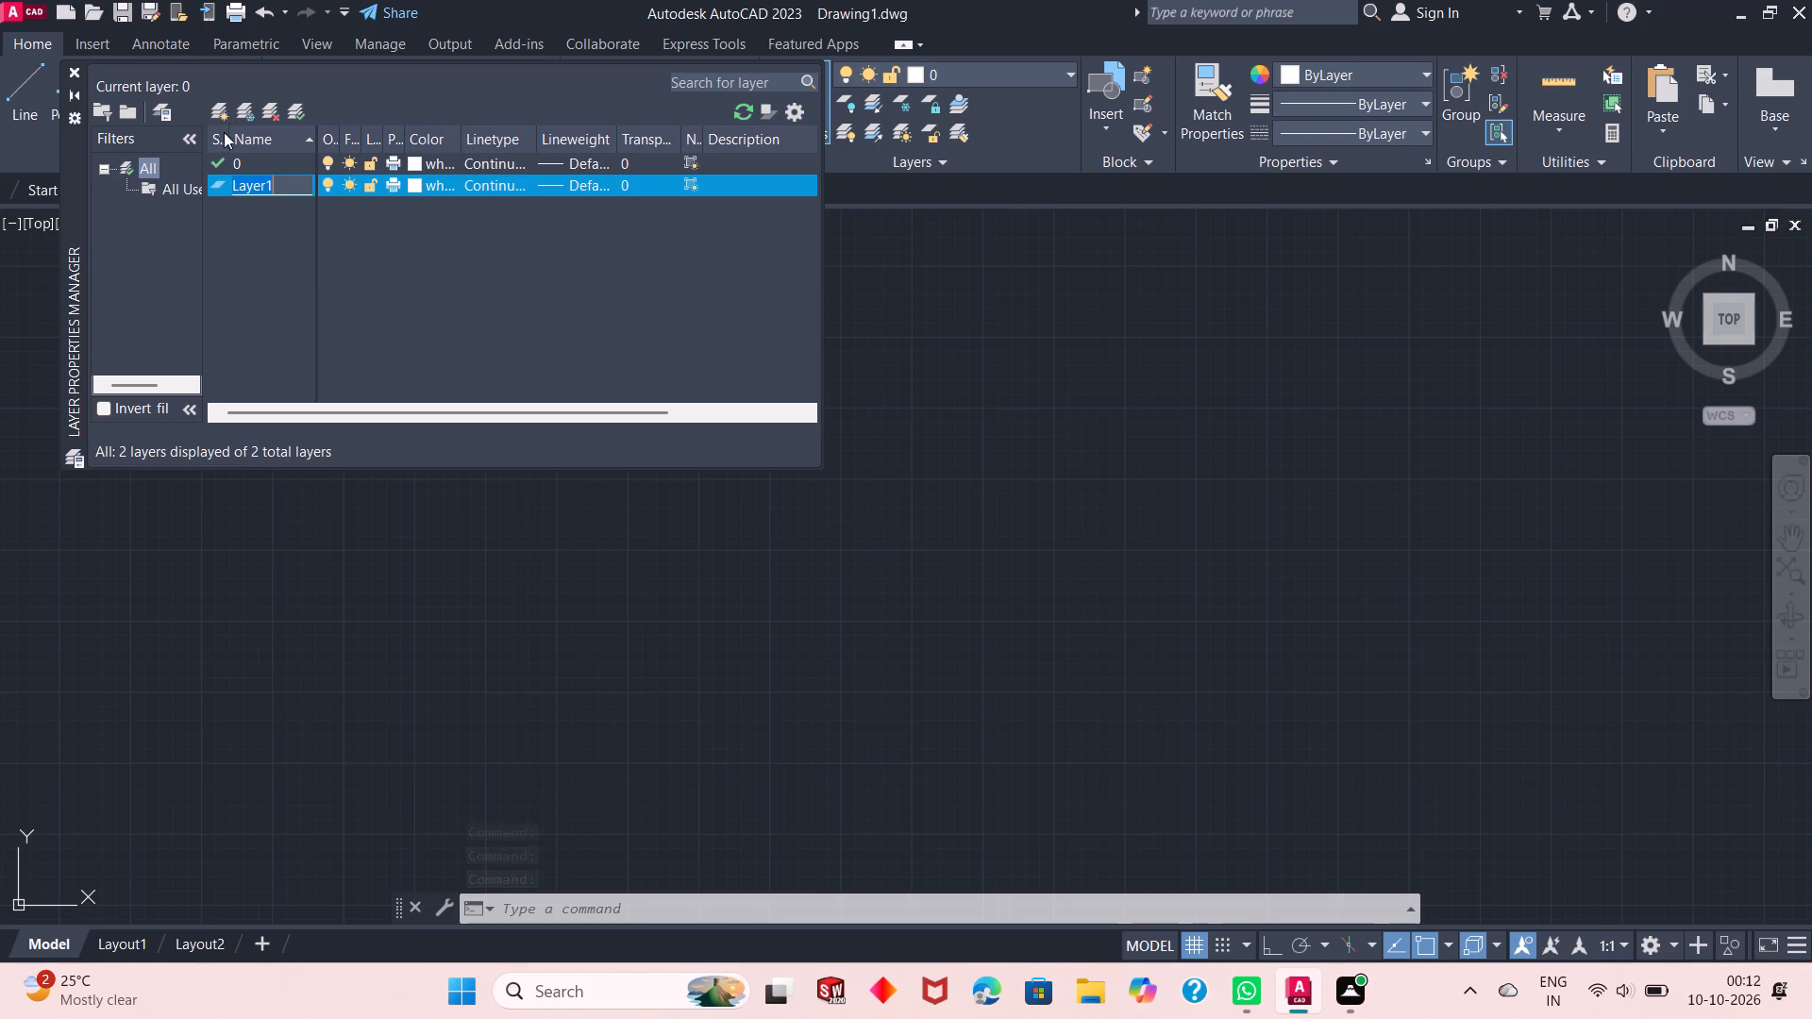
{"action": "left_click", "coordinate": [211, 116]}
{"action": "left_click", "coordinate": [211, 115]}
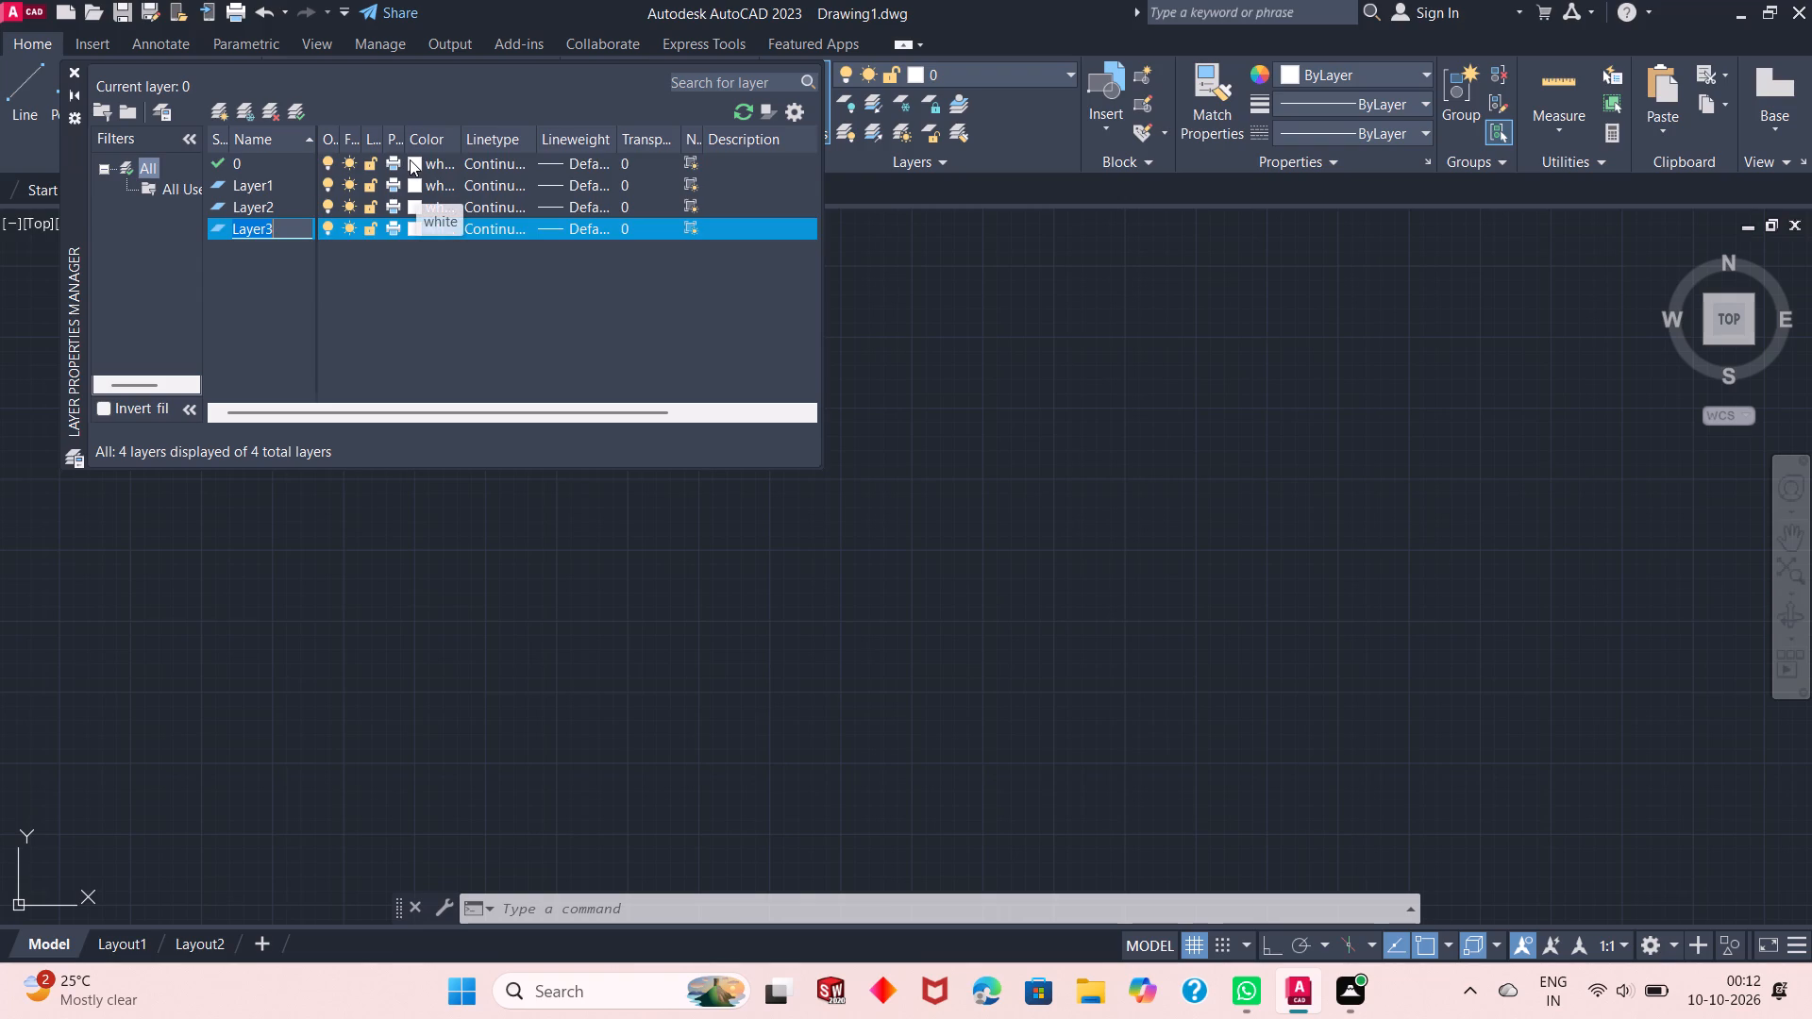
Set the color of layer 0 to index color 120.
{"action": "left_click", "coordinate": [410, 159]}
{"action": "left_click", "coordinate": [896, 438]}
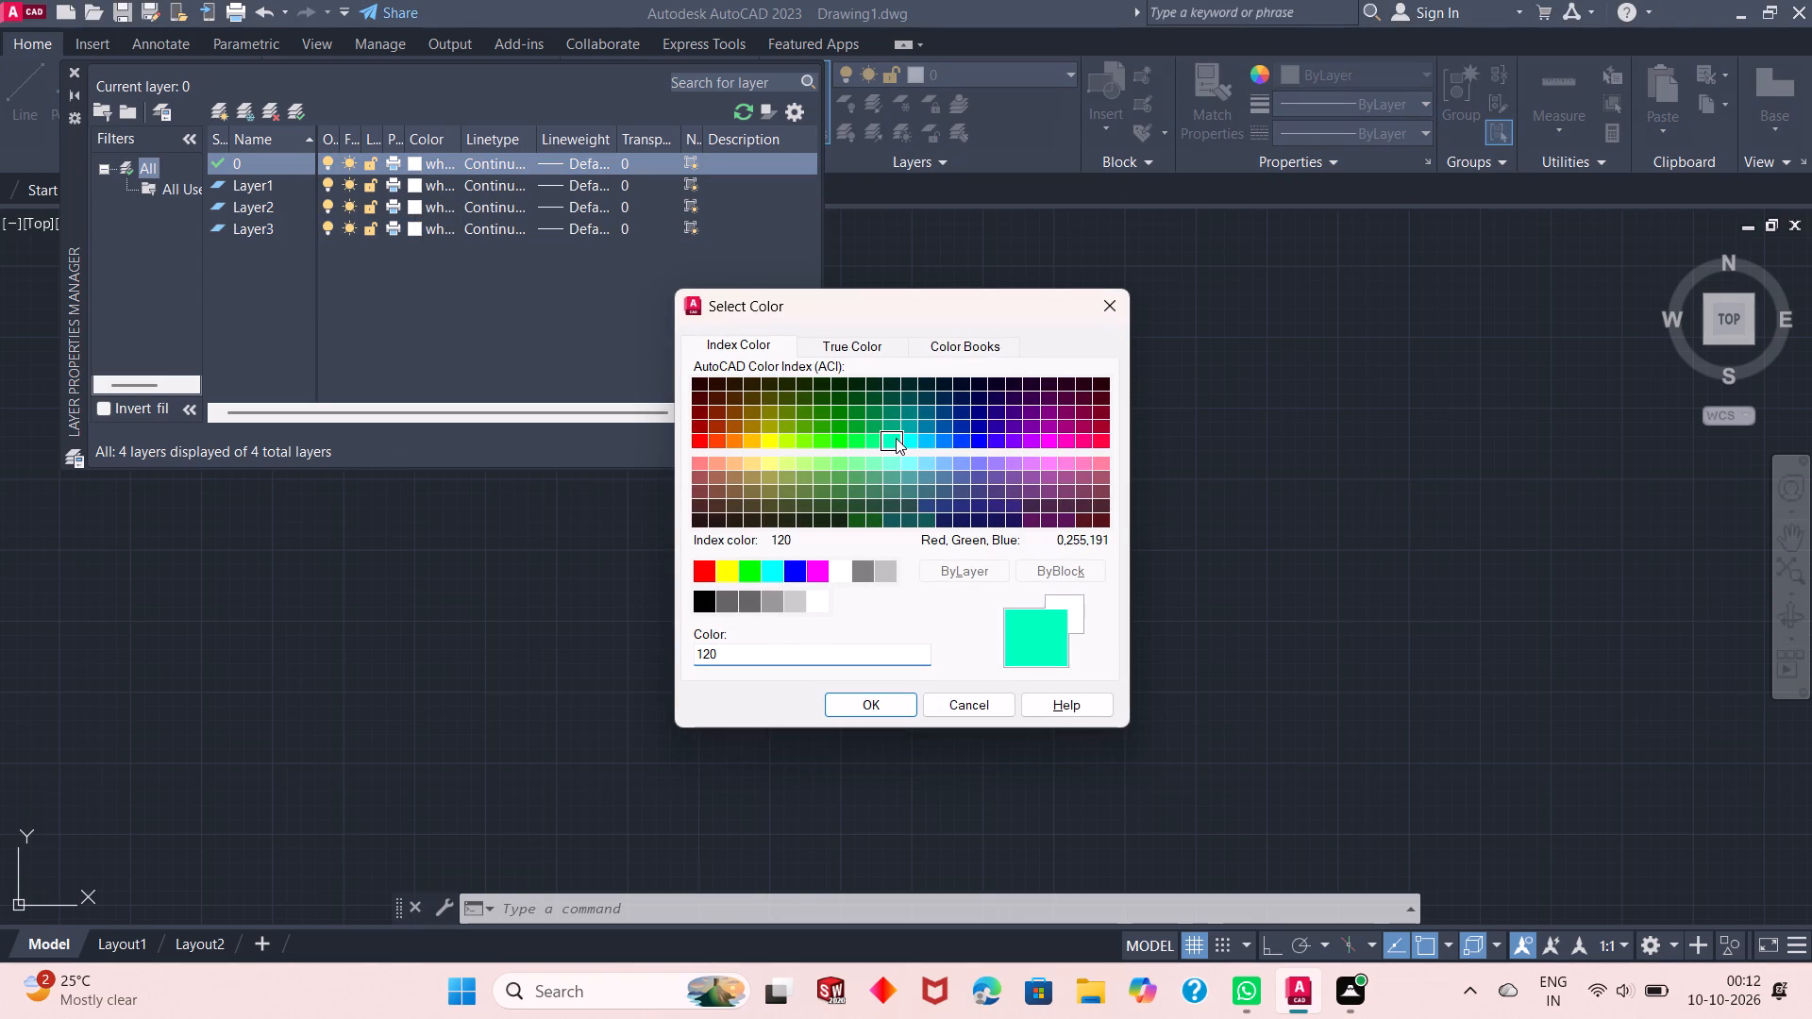
{"action": "left_click", "coordinate": [894, 427]}
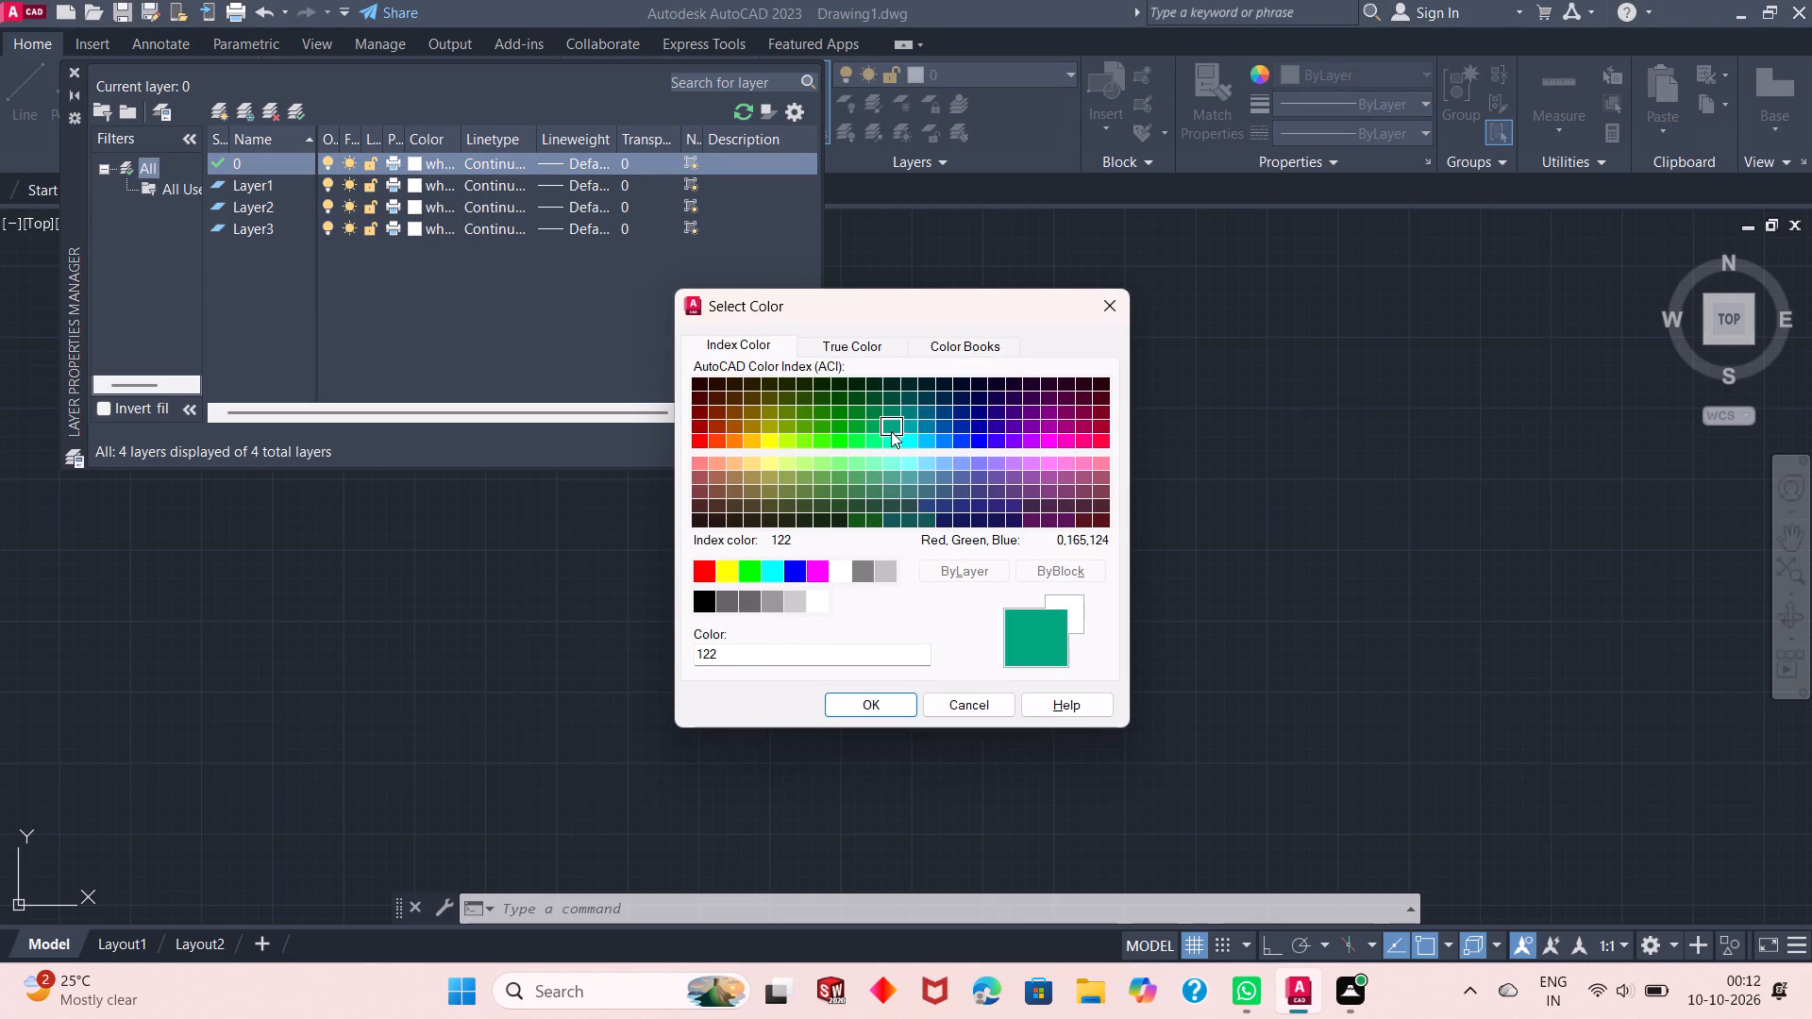
{"action": "left_click", "coordinate": [891, 431]}
{"action": "left_click", "coordinate": [890, 466]}
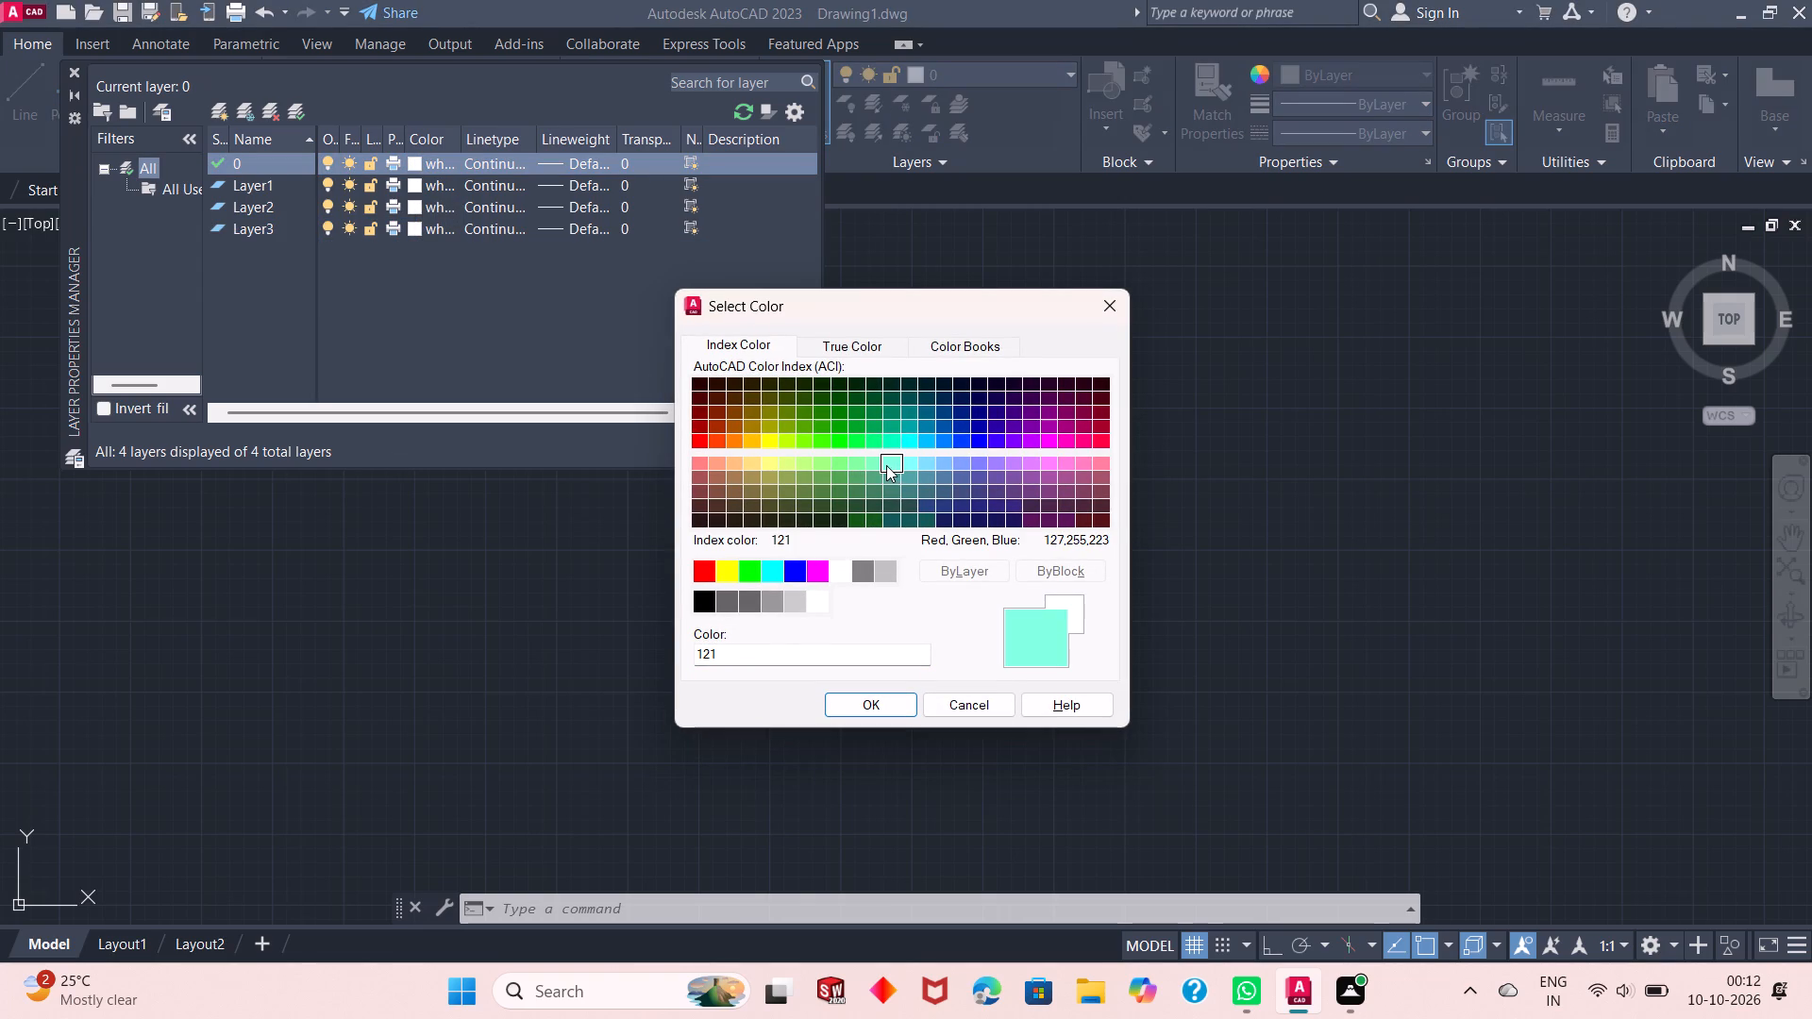
{"action": "left_click", "coordinate": [893, 439]}
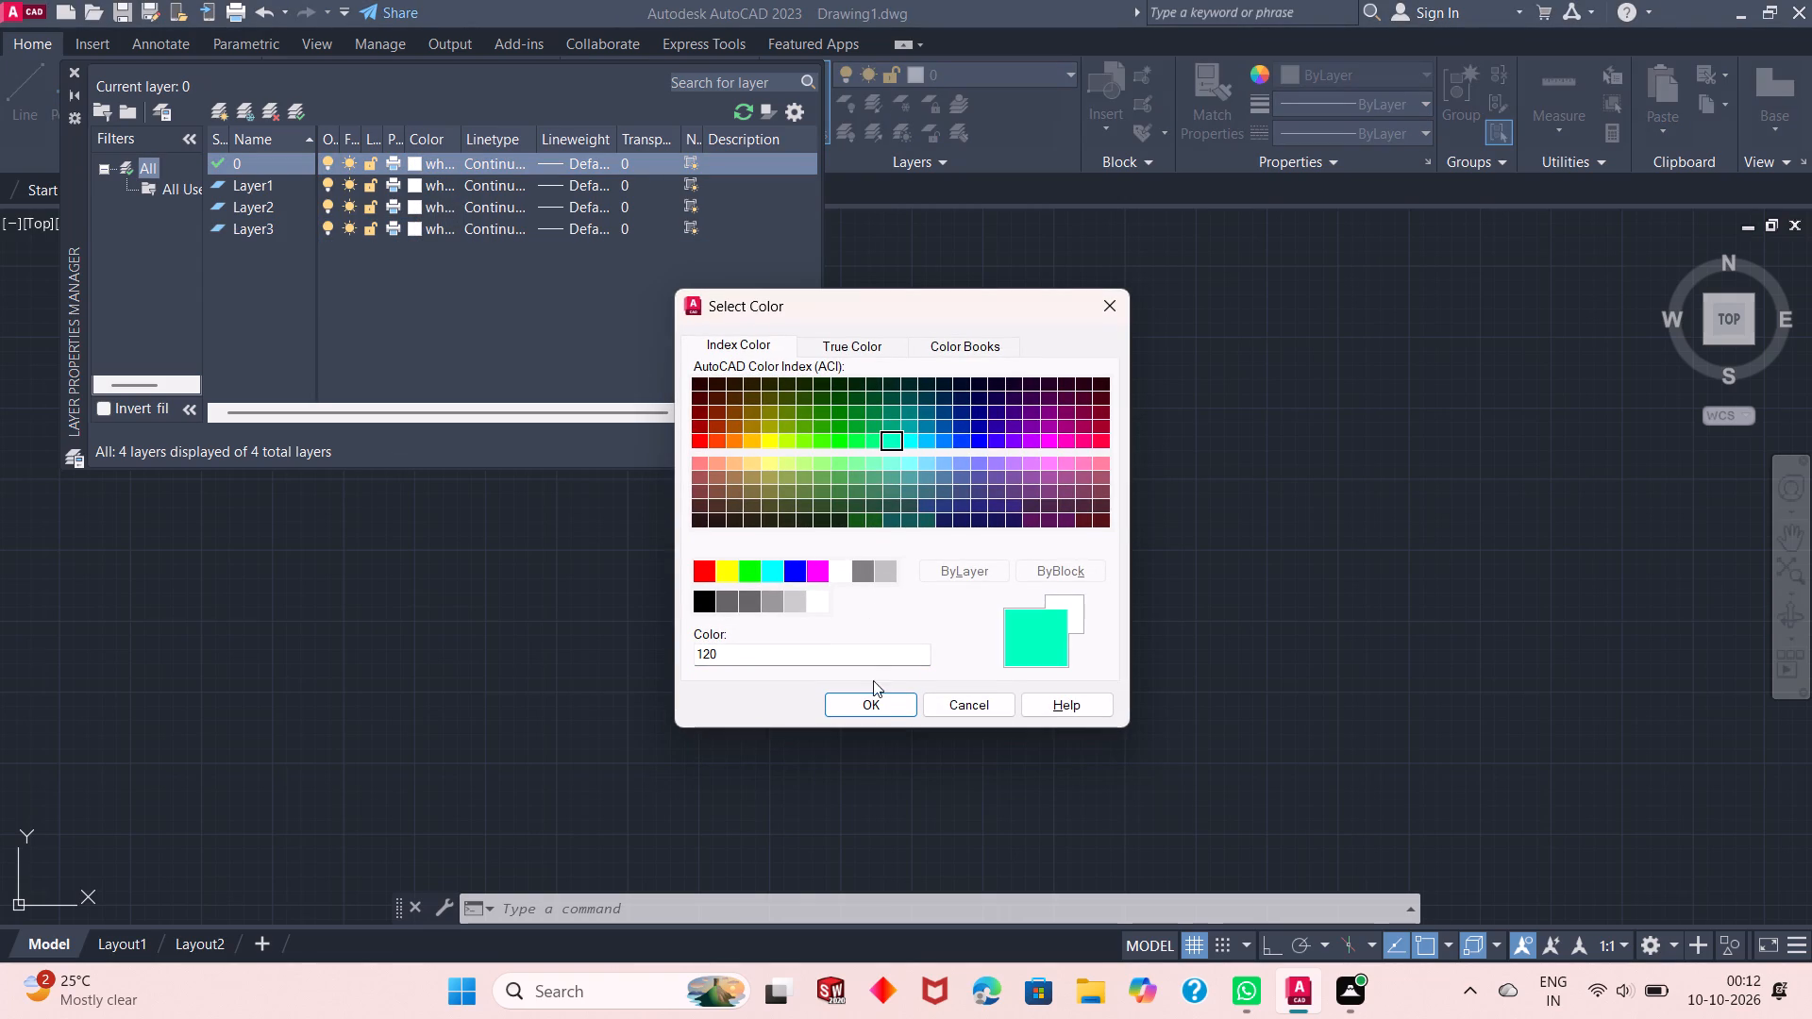
{"action": "left_click", "coordinate": [865, 697]}
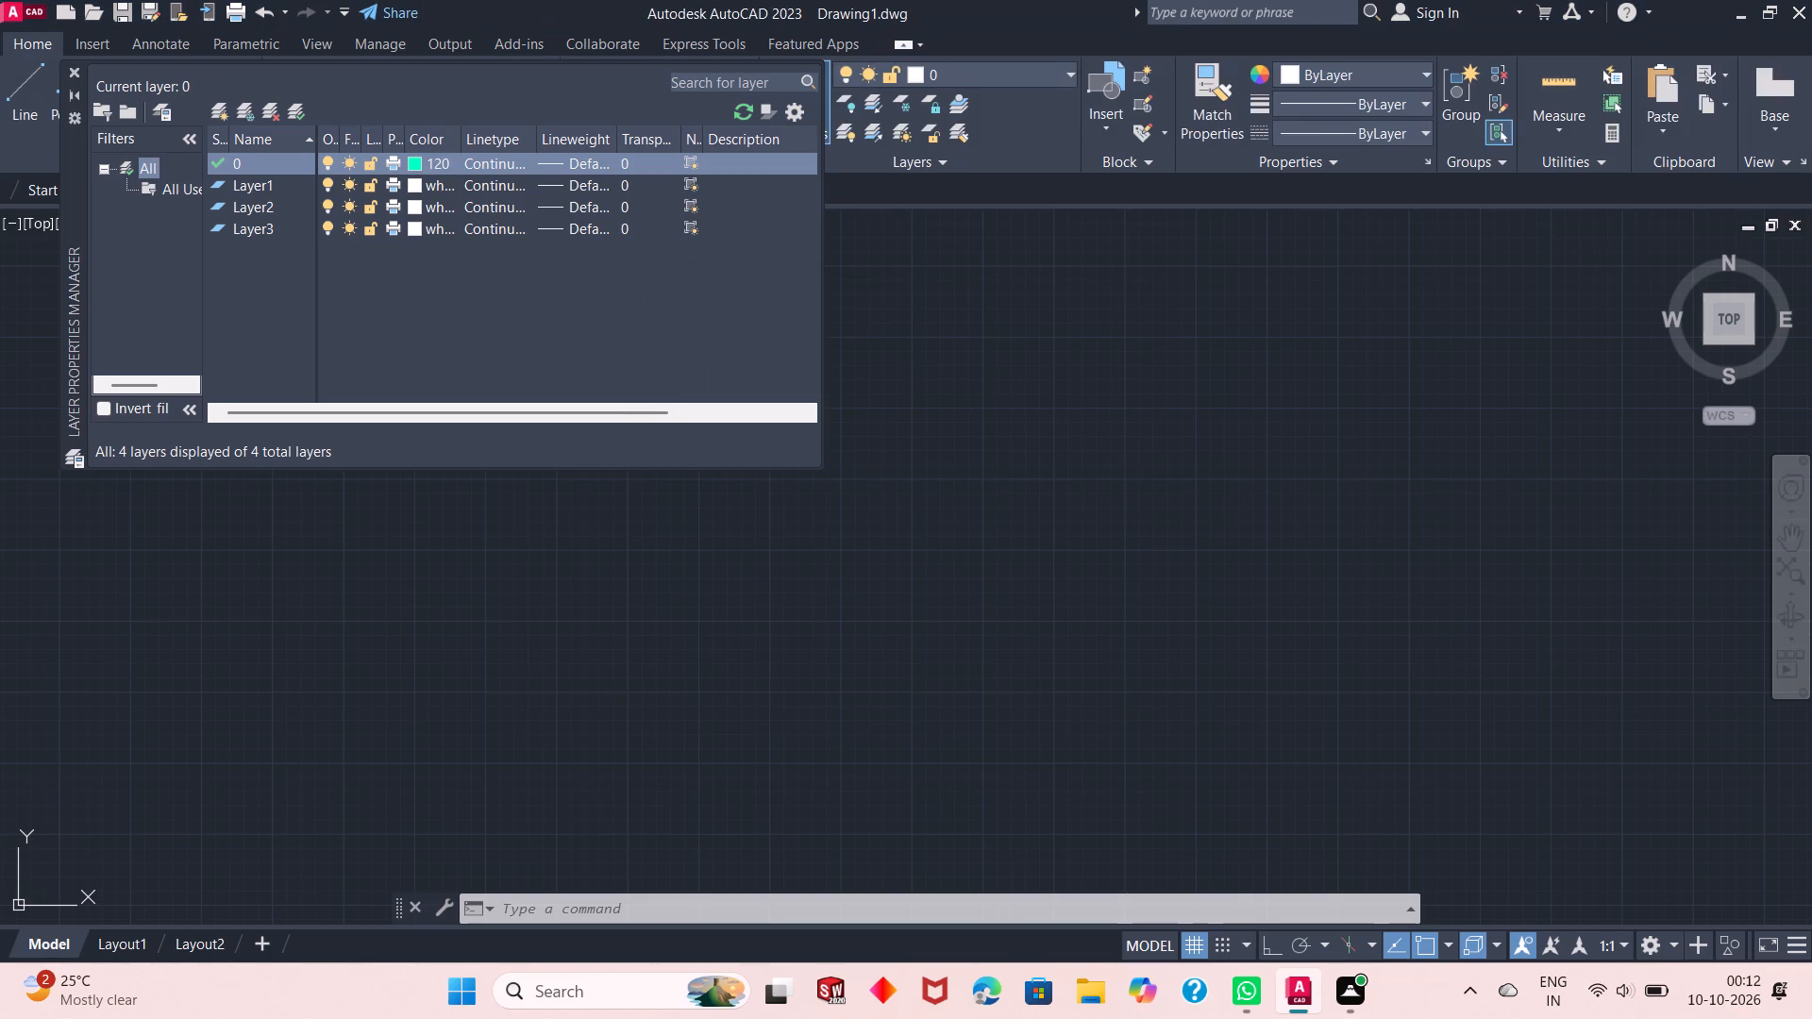
Review the command history for the limits, units and dimension style commands entered so far.
{"action": "left_click", "coordinate": [1410, 910]}
{"action": "scroll", "coordinate": [712, 686], "scroll_direction": "up", "scroll_amount": 3}
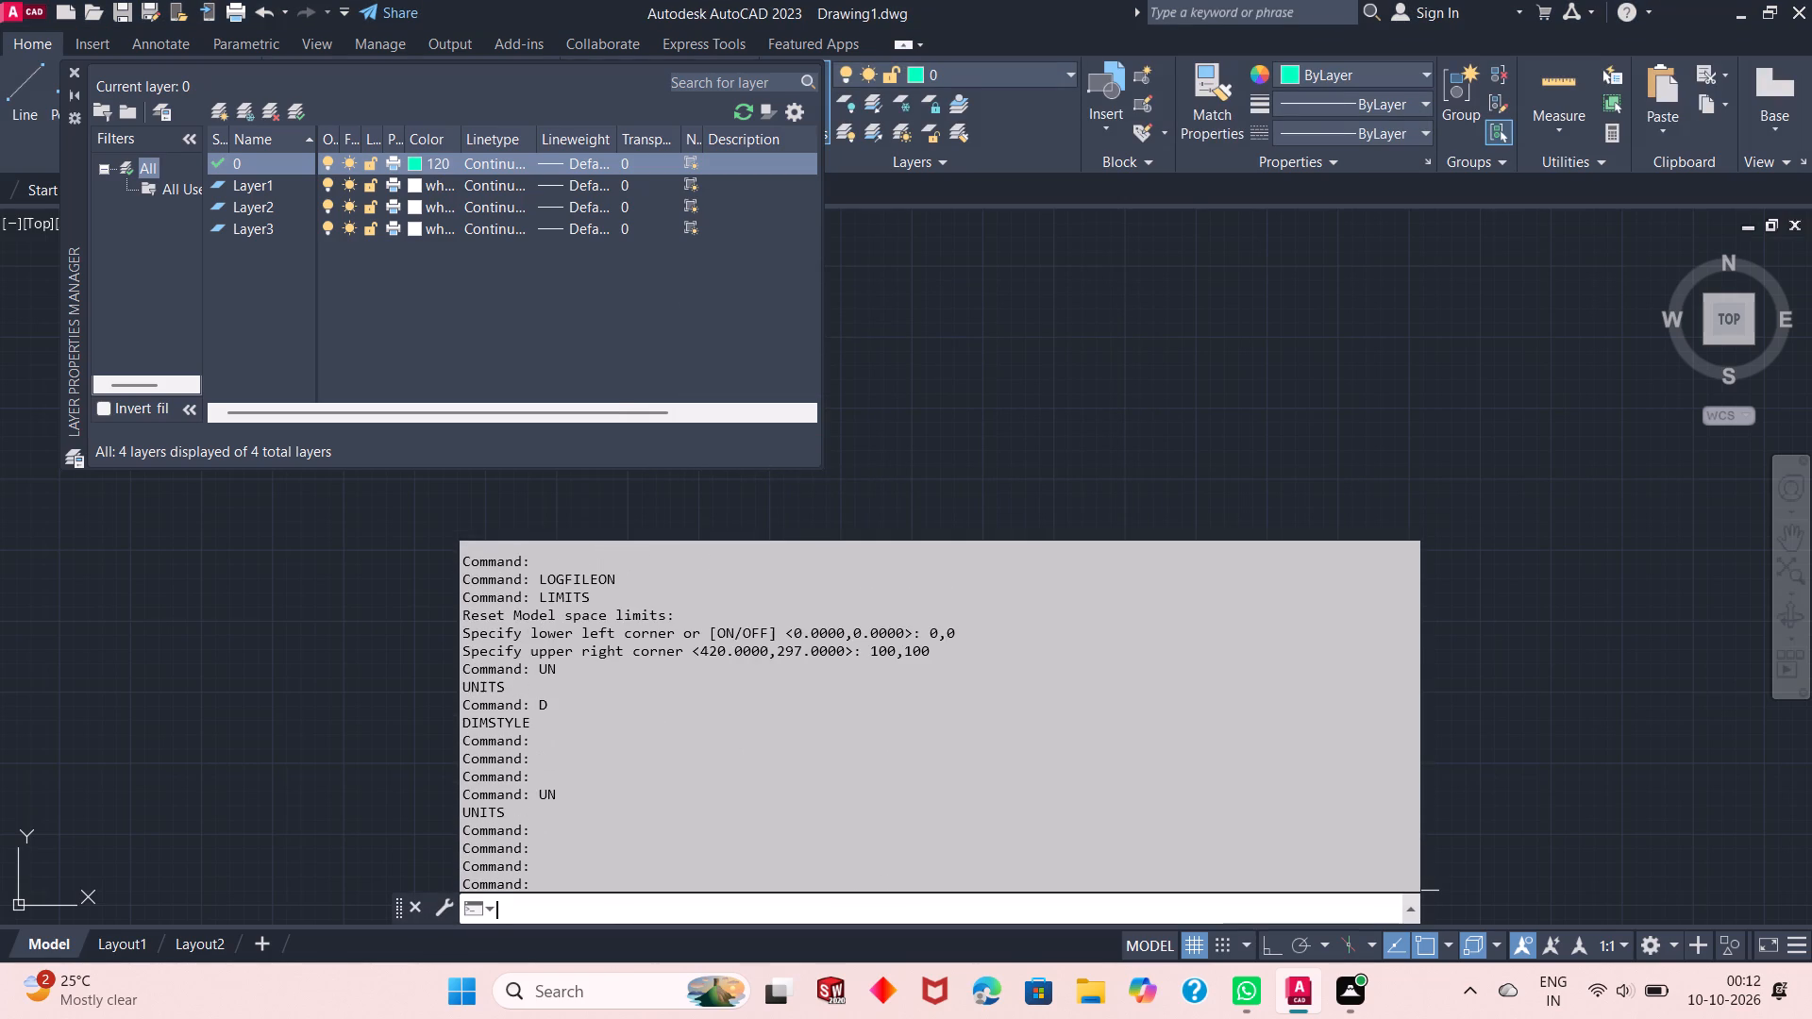
{"action": "scroll", "coordinate": [712, 686], "scroll_direction": "up", "scroll_amount": 6}
{"action": "scroll", "coordinate": [712, 686], "scroll_direction": "down", "scroll_amount": 4}
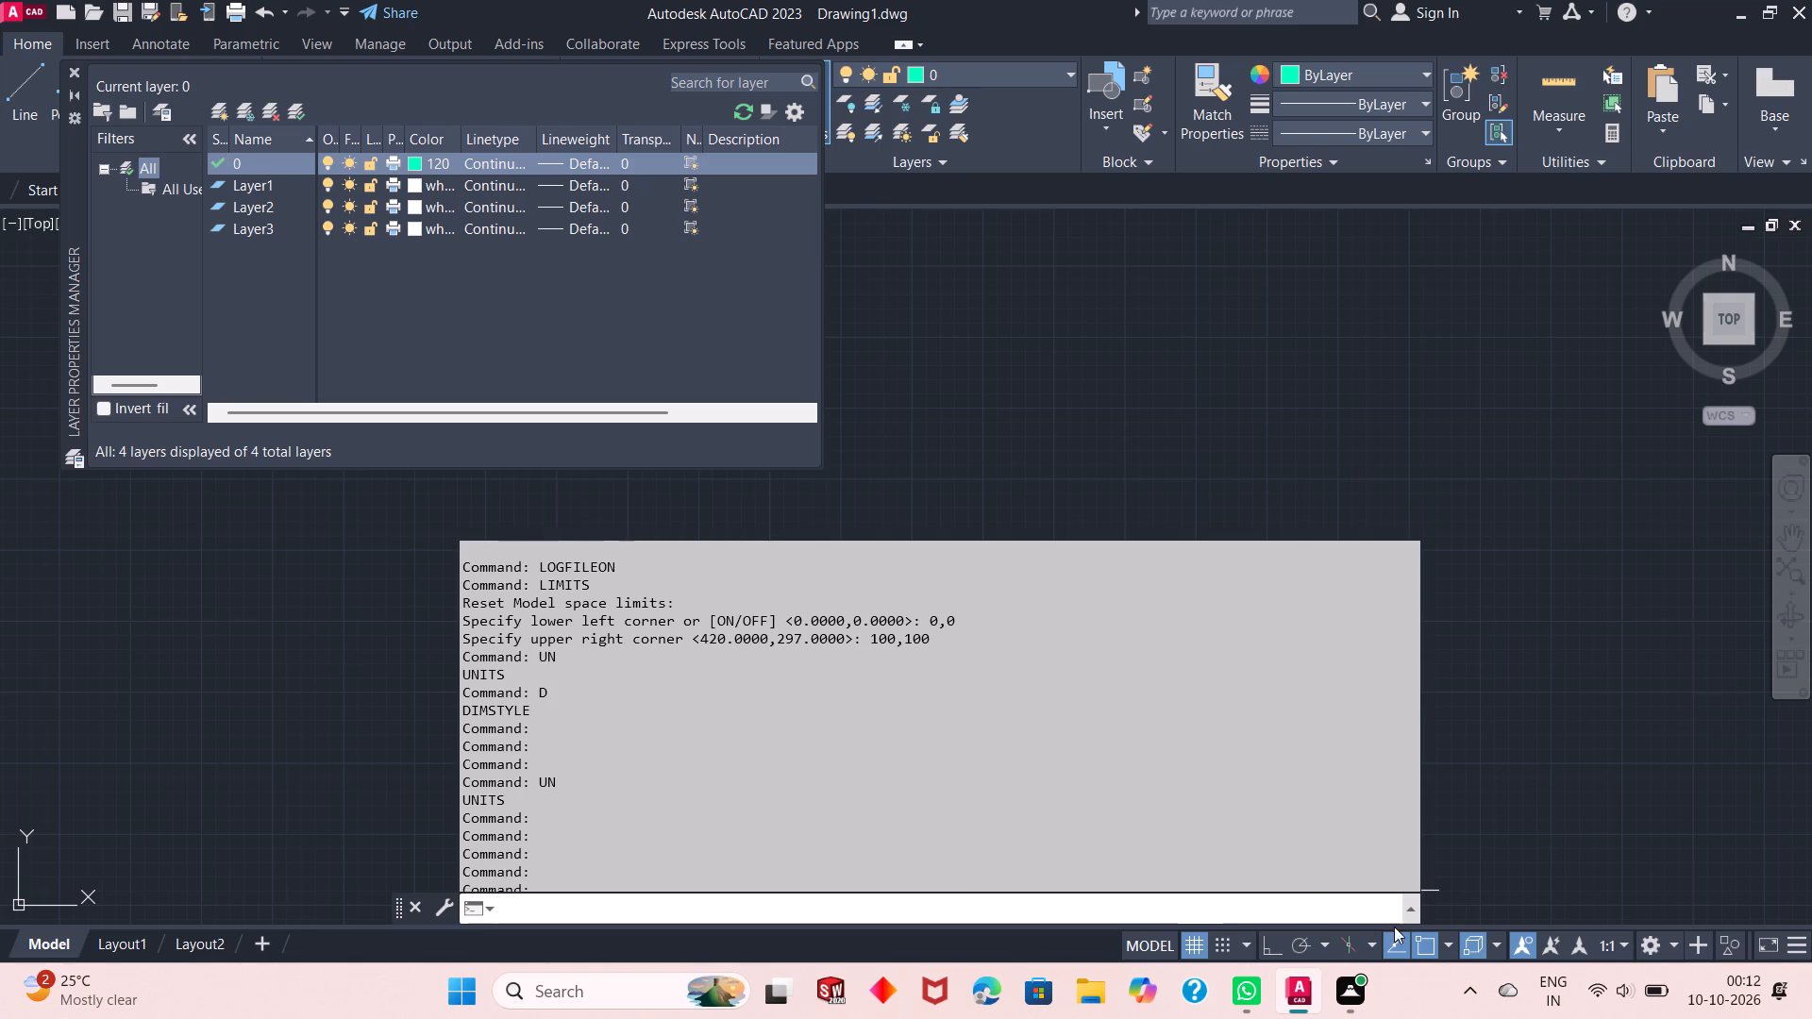
{"action": "left_click", "coordinate": [1410, 906]}
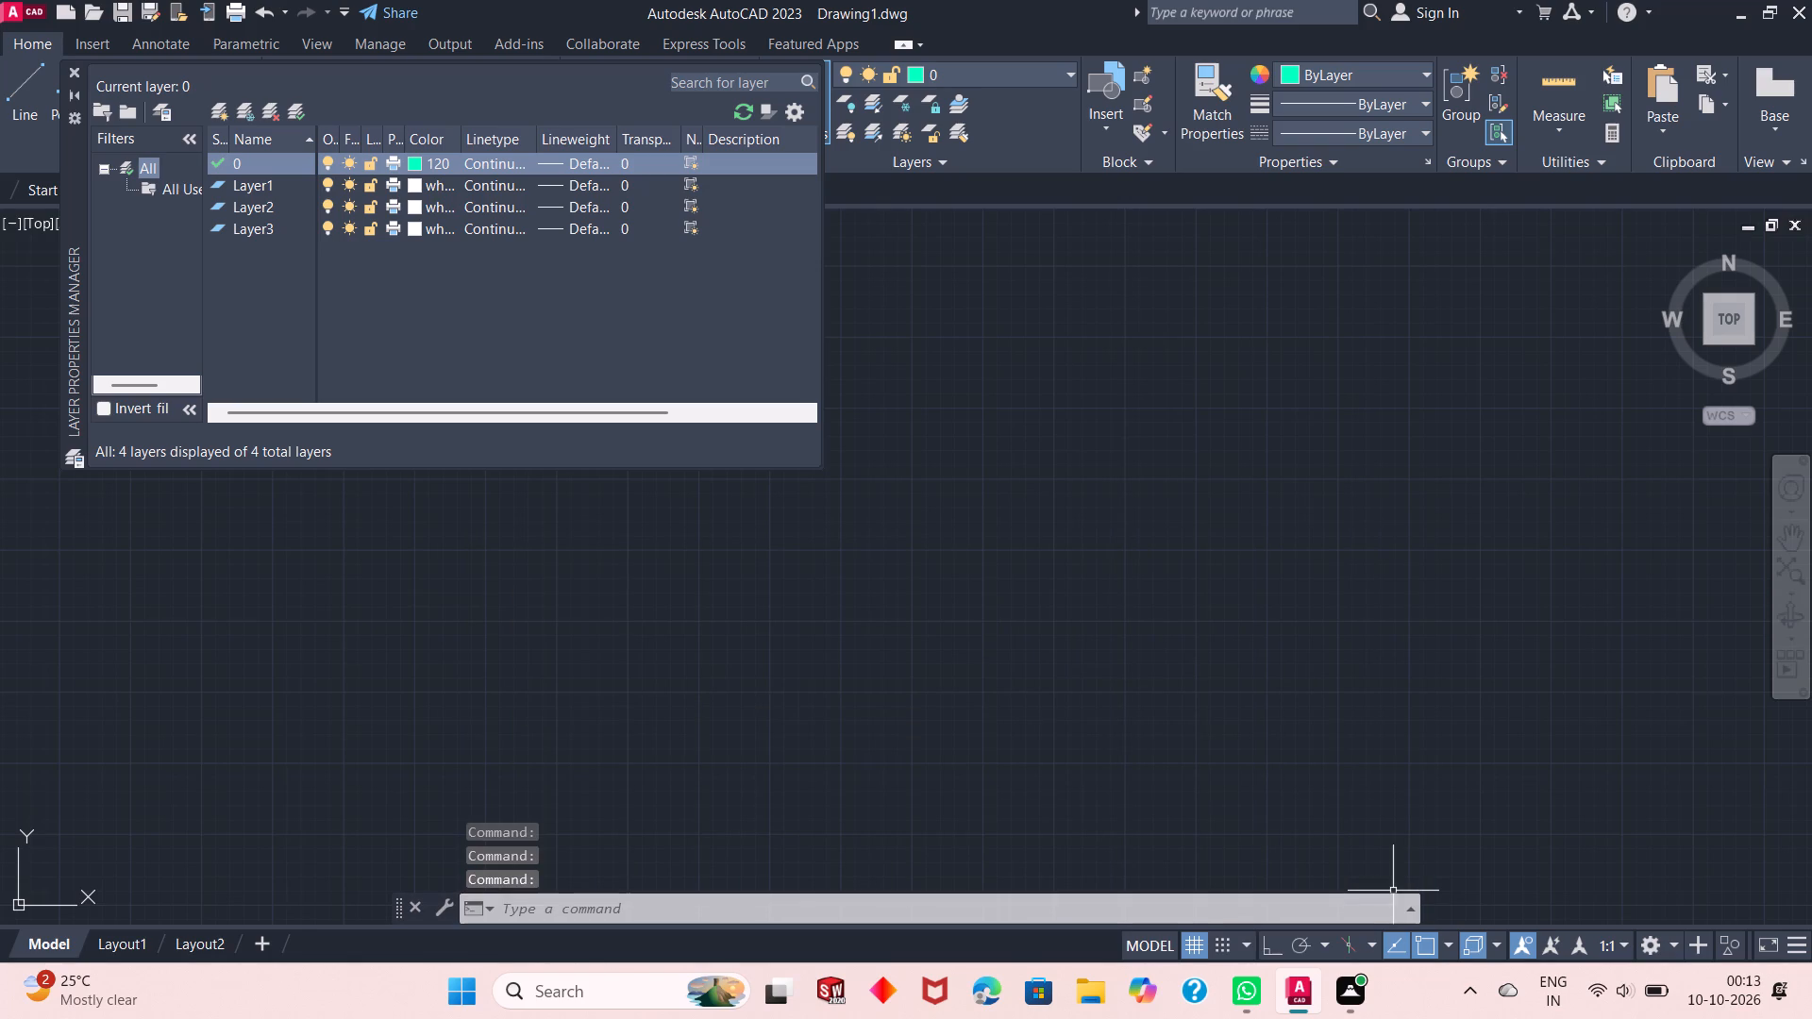
Set the color of Layer1 to index color 40 and the color of Layer2 to cyan.
{"action": "left_click", "coordinate": [412, 186]}
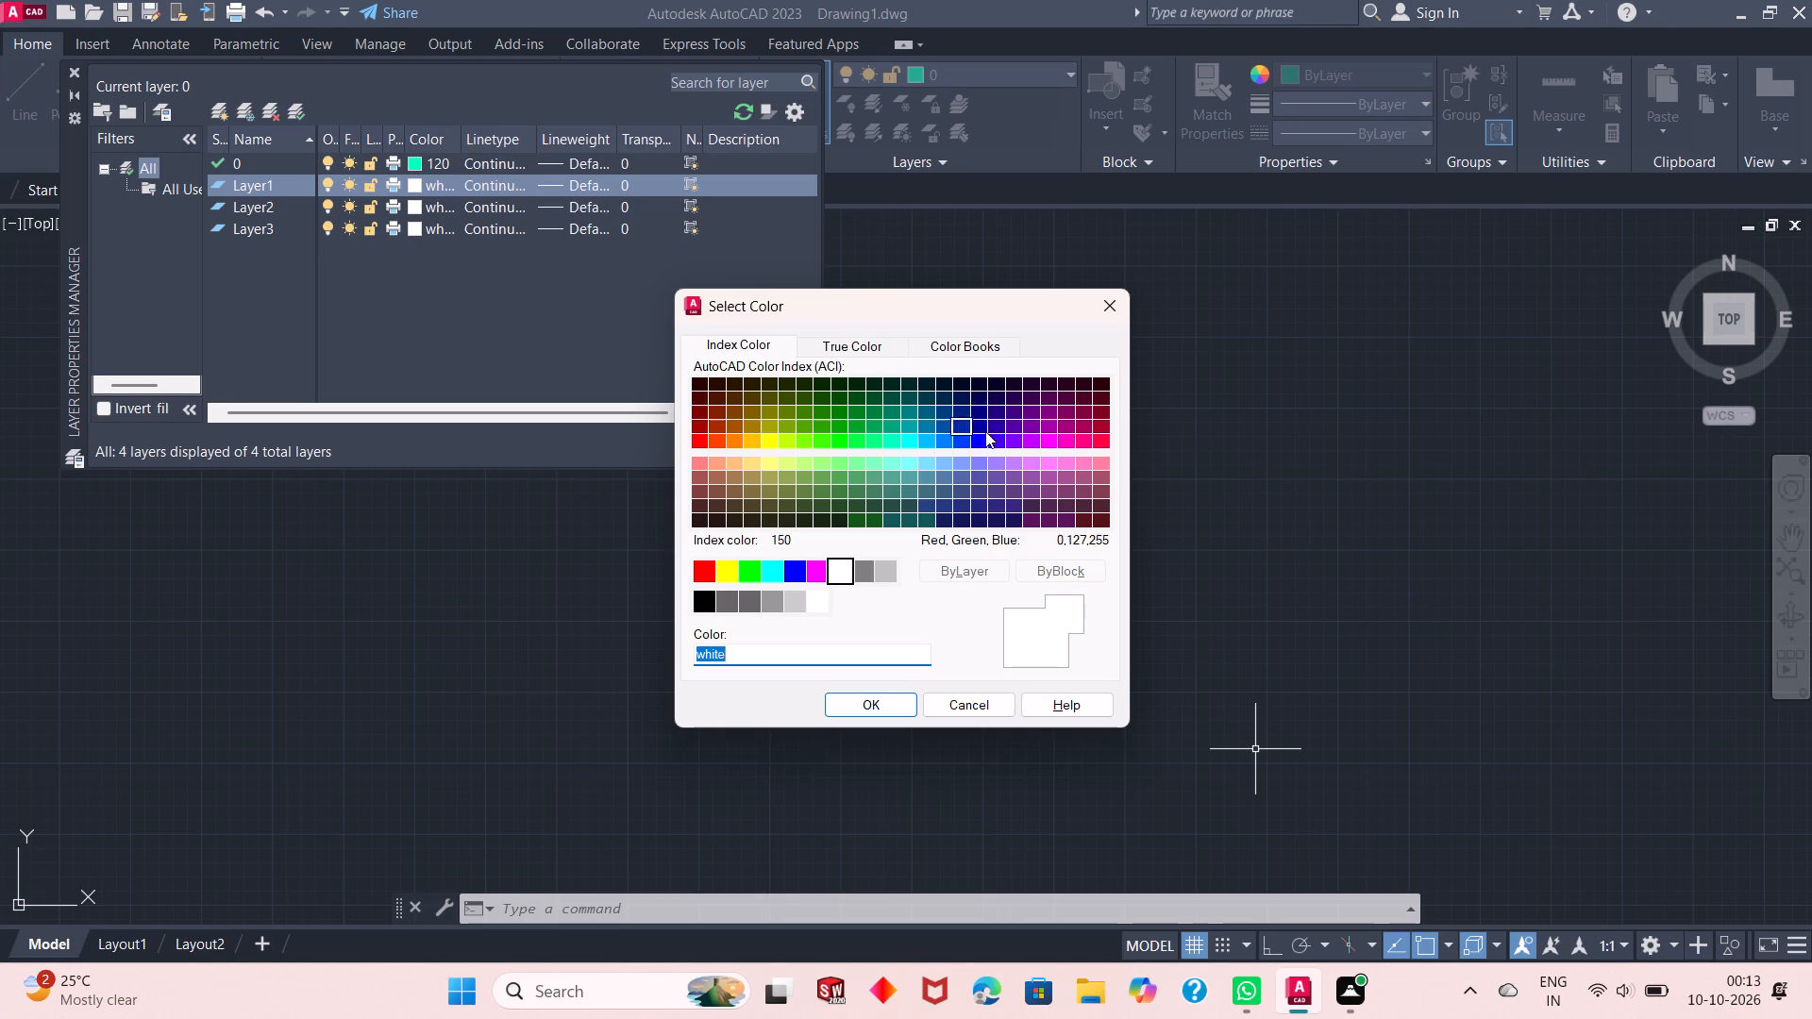
{"action": "left_click", "coordinate": [745, 441]}
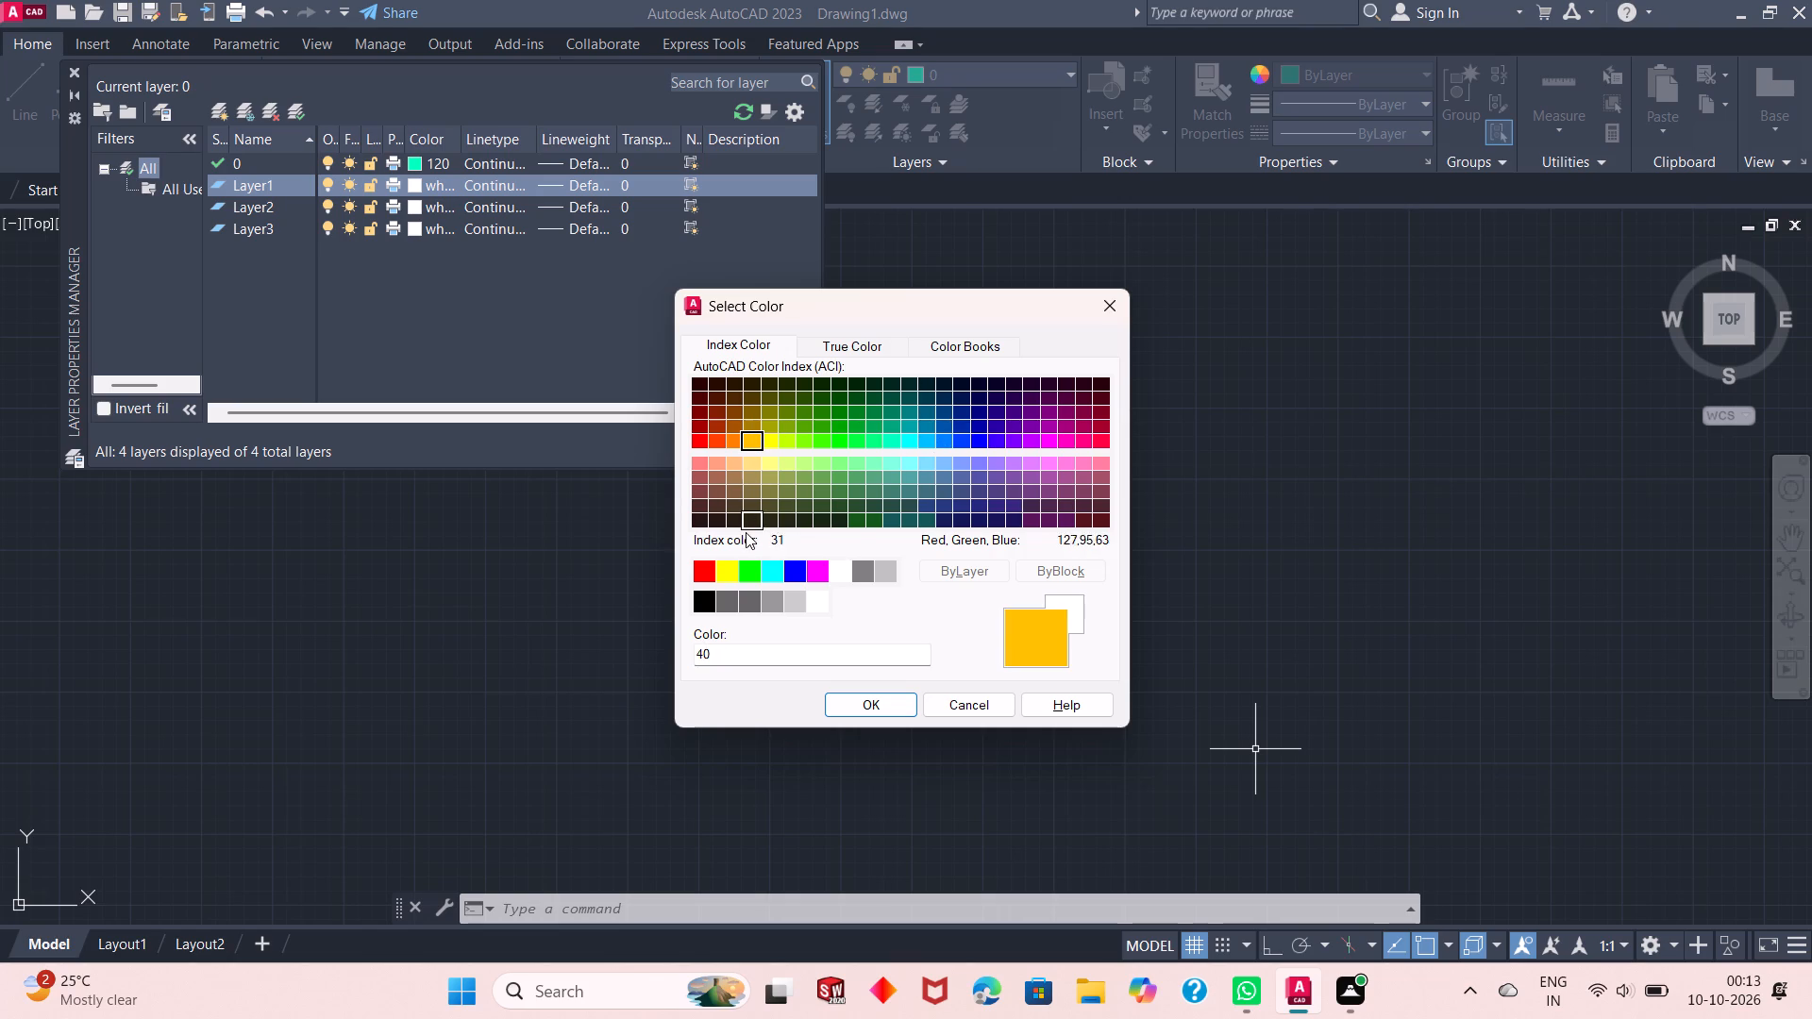
{"action": "left_click", "coordinate": [854, 698]}
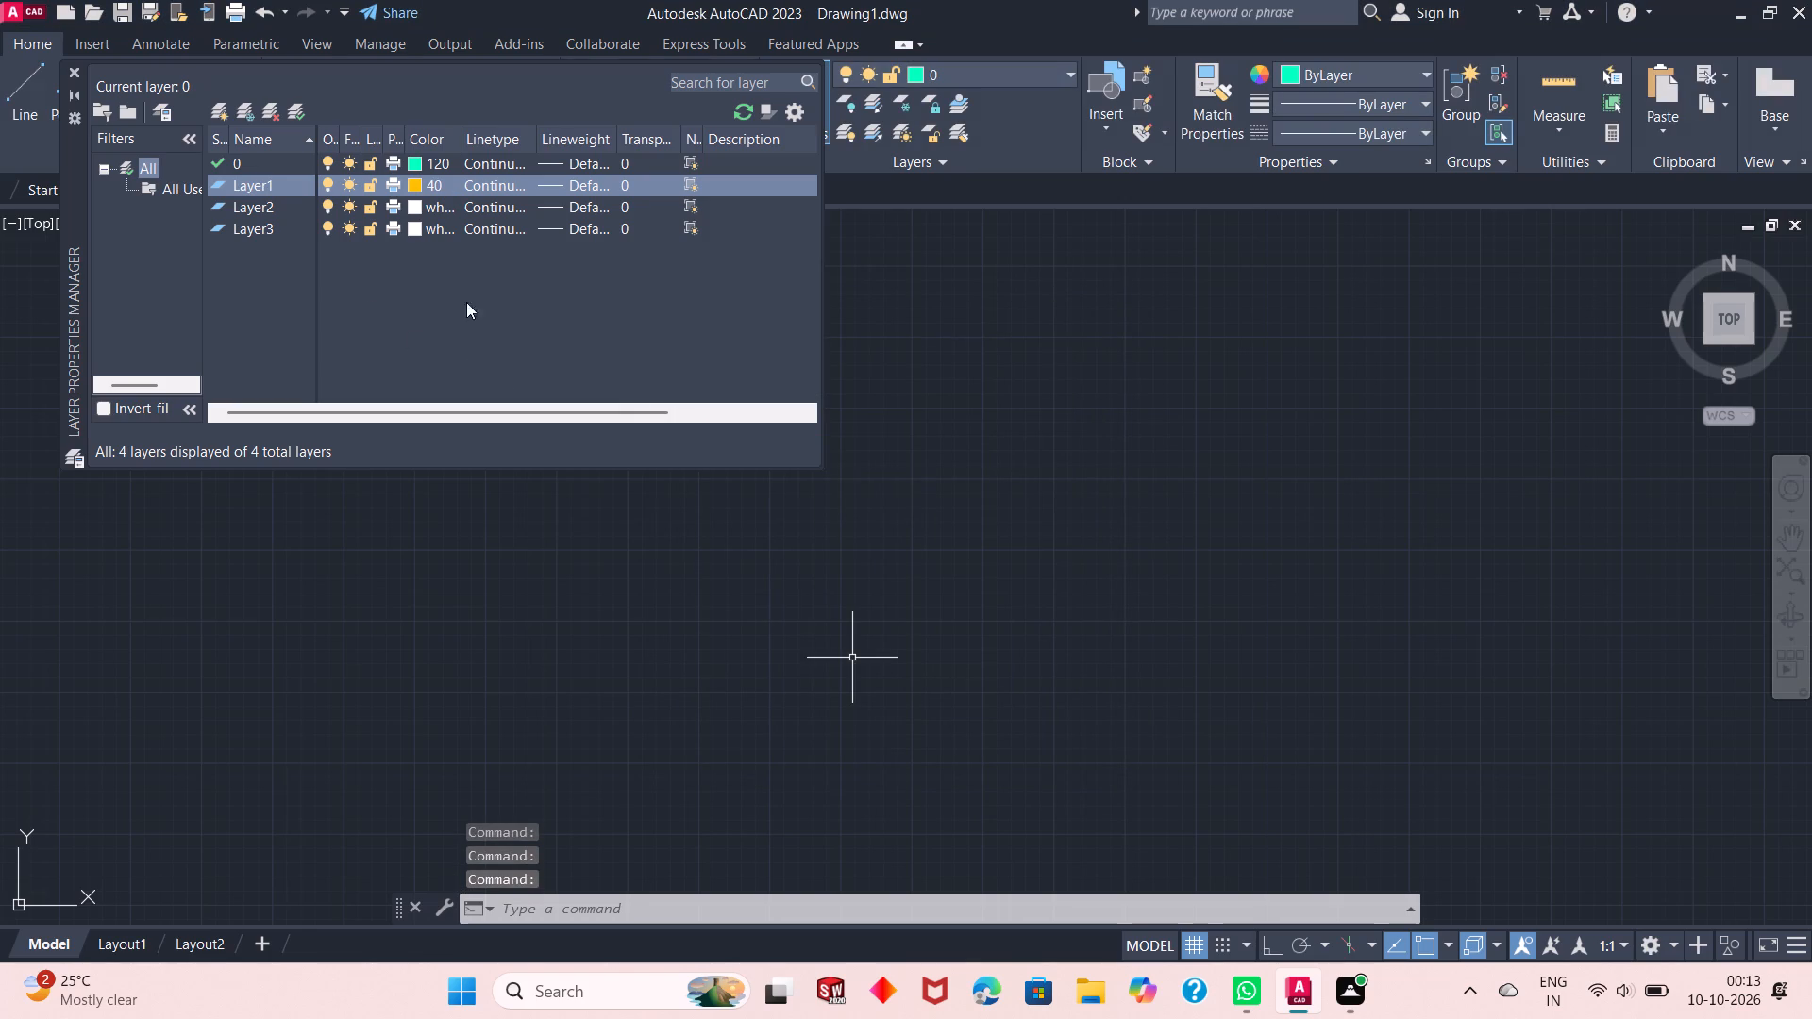
{"action": "left_click", "coordinate": [416, 208]}
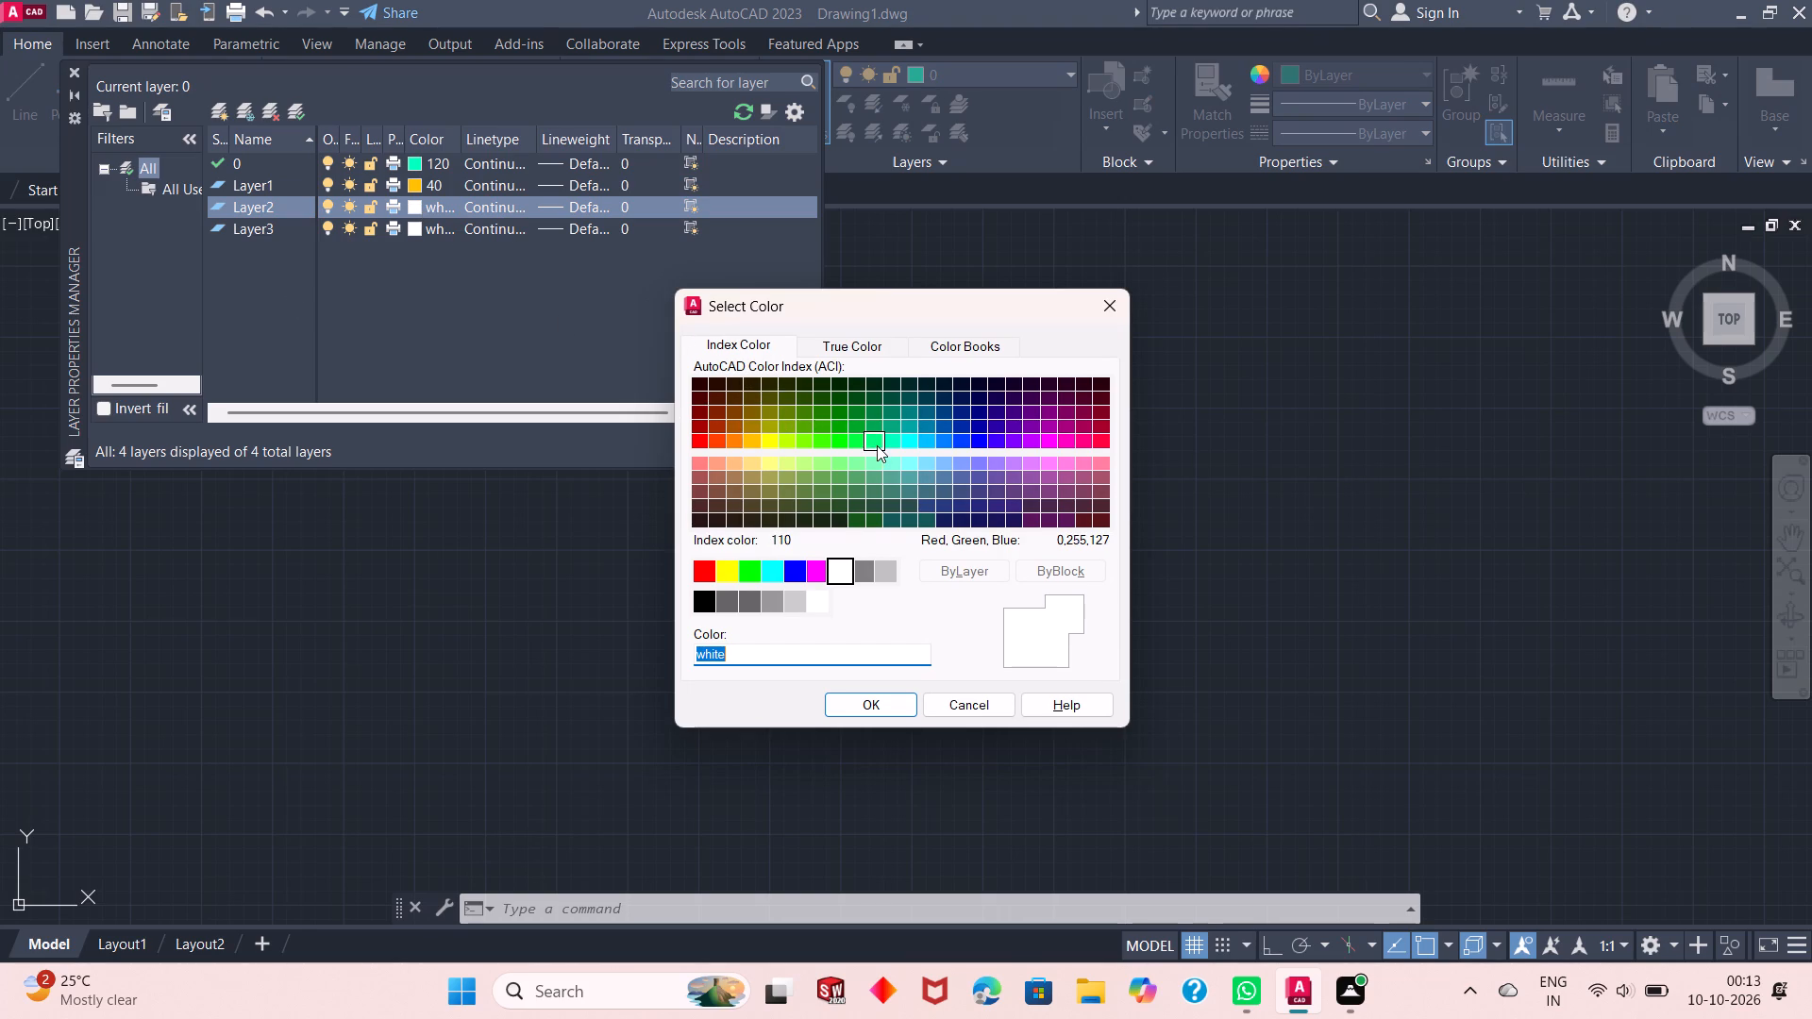
{"action": "left_click", "coordinate": [927, 444]}
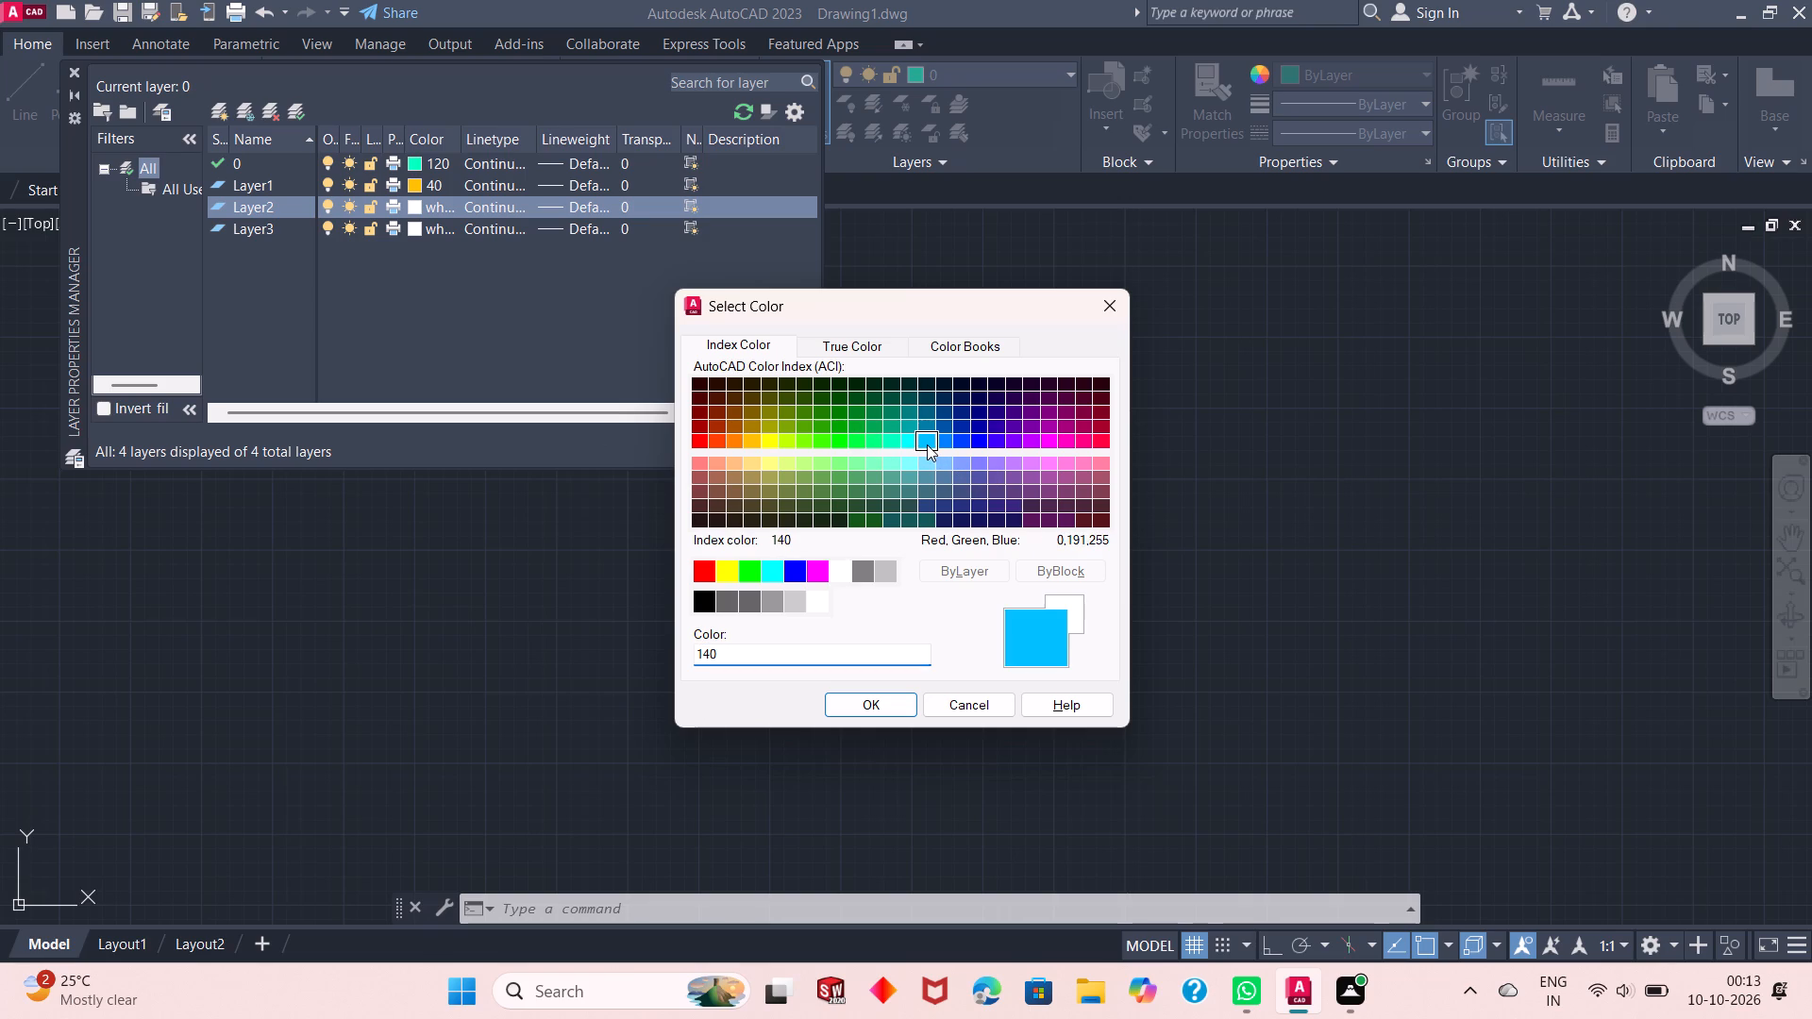
{"action": "left_click", "coordinate": [766, 566]}
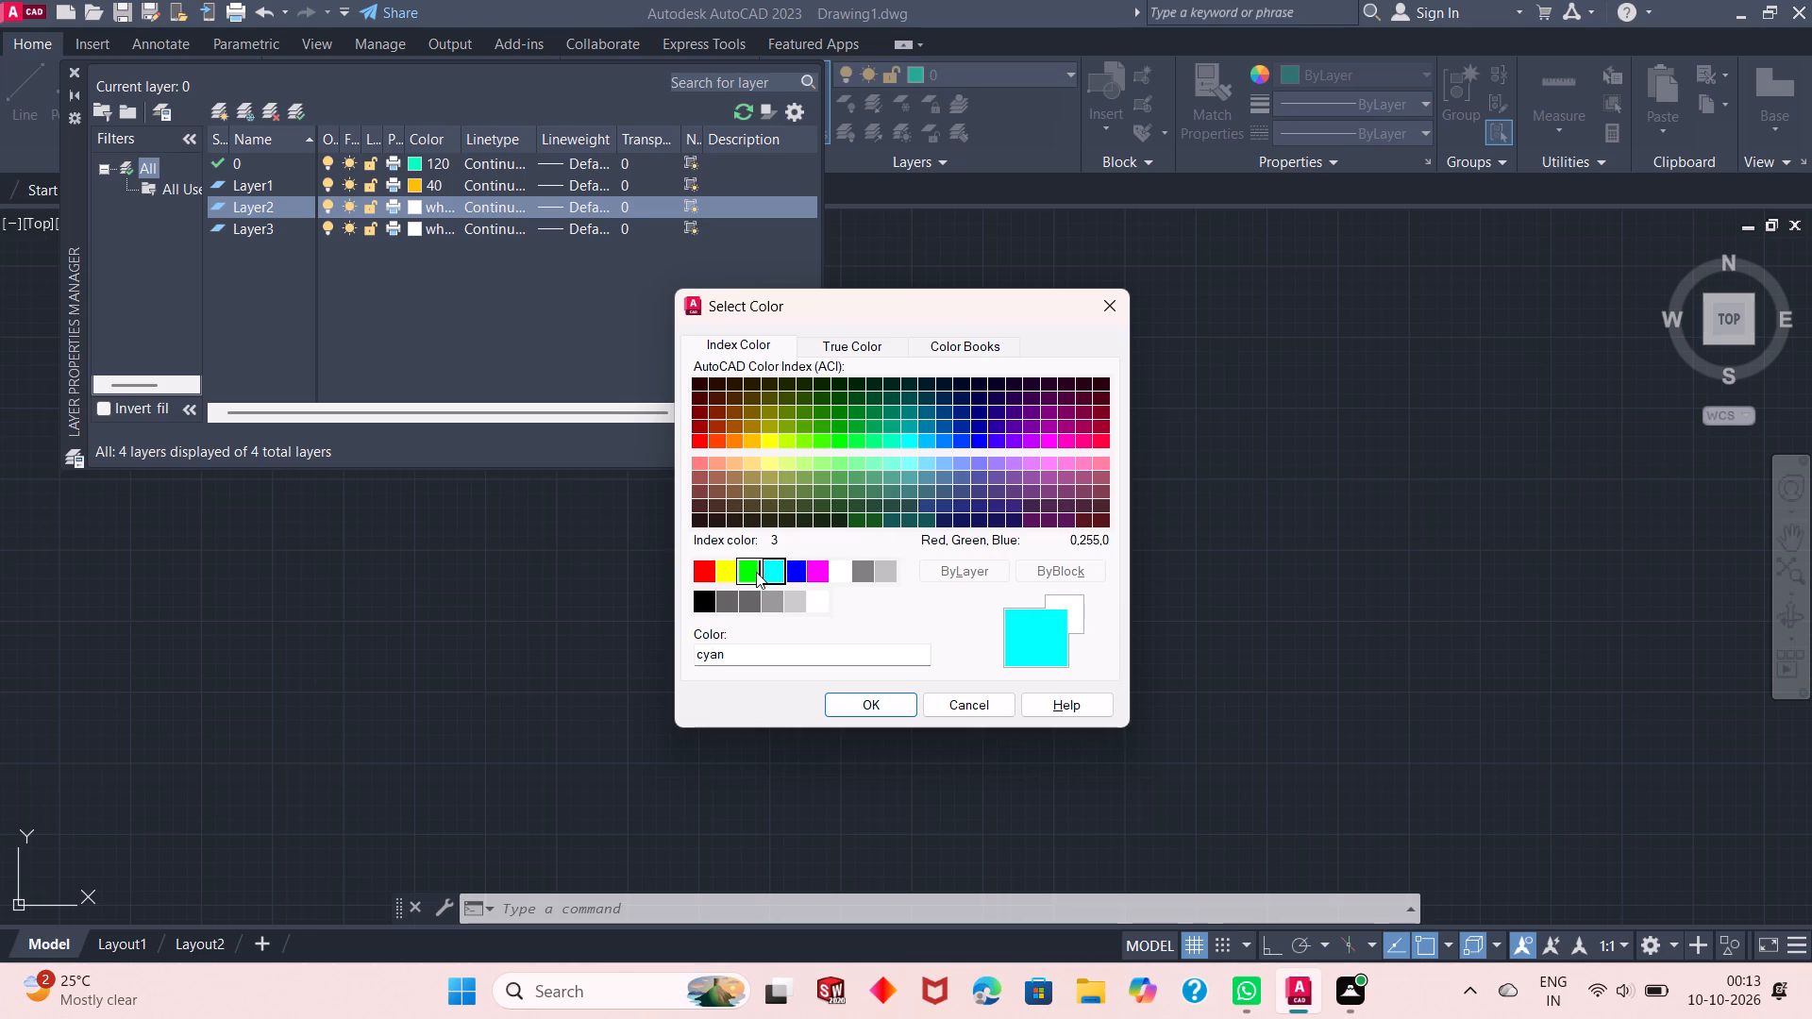
{"action": "left_click", "coordinate": [885, 705]}
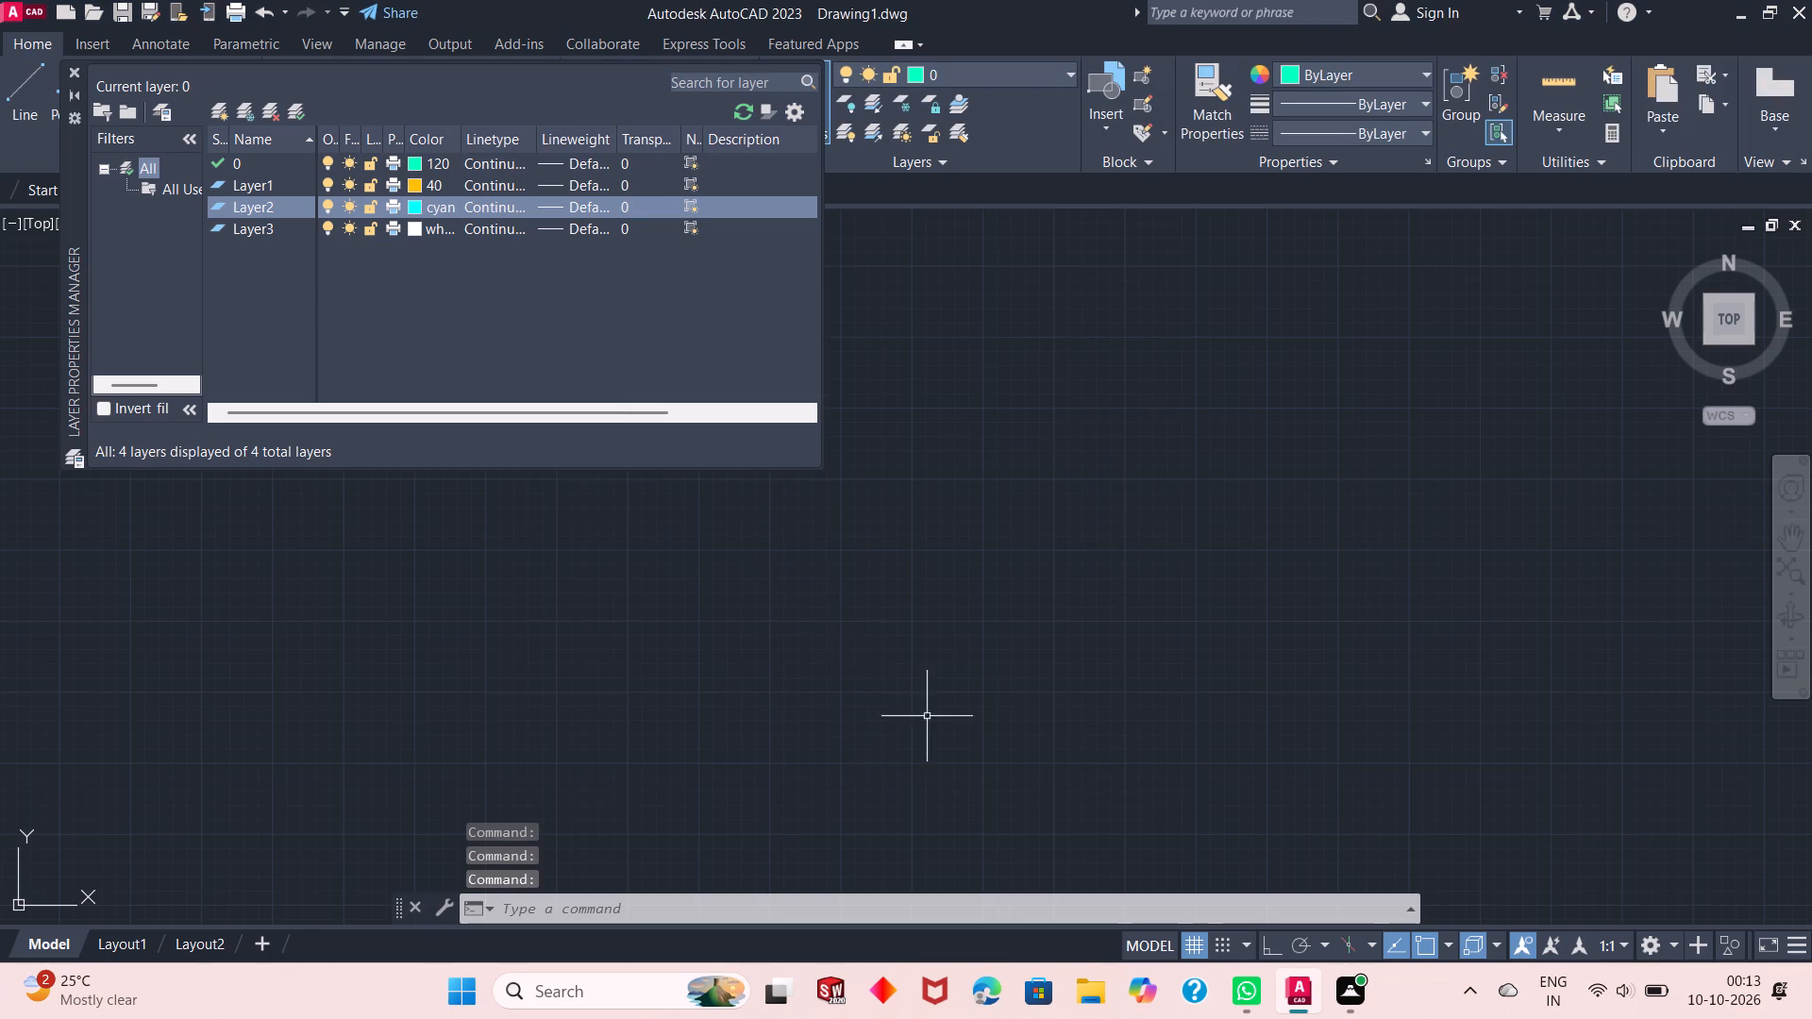
Set the color of Layer3 to yellow and make it the current layer.
{"action": "left_click", "coordinate": [415, 223]}
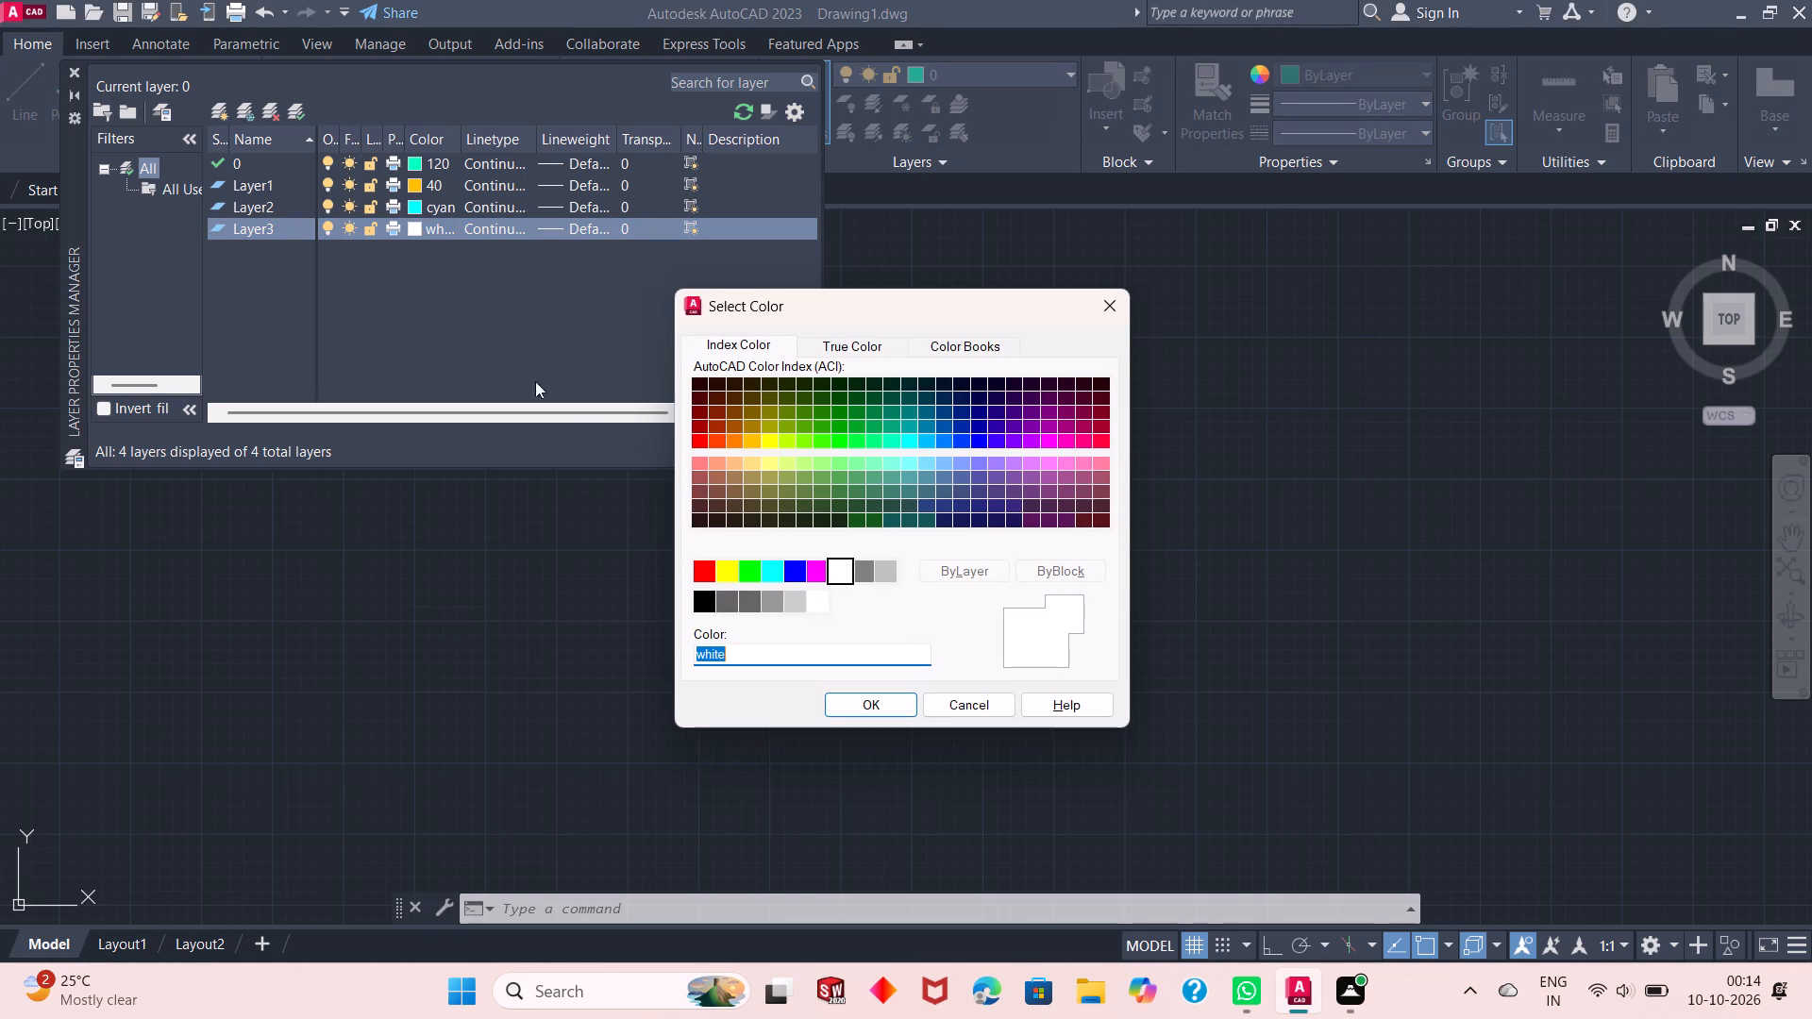
{"action": "left_click", "coordinate": [765, 442]}
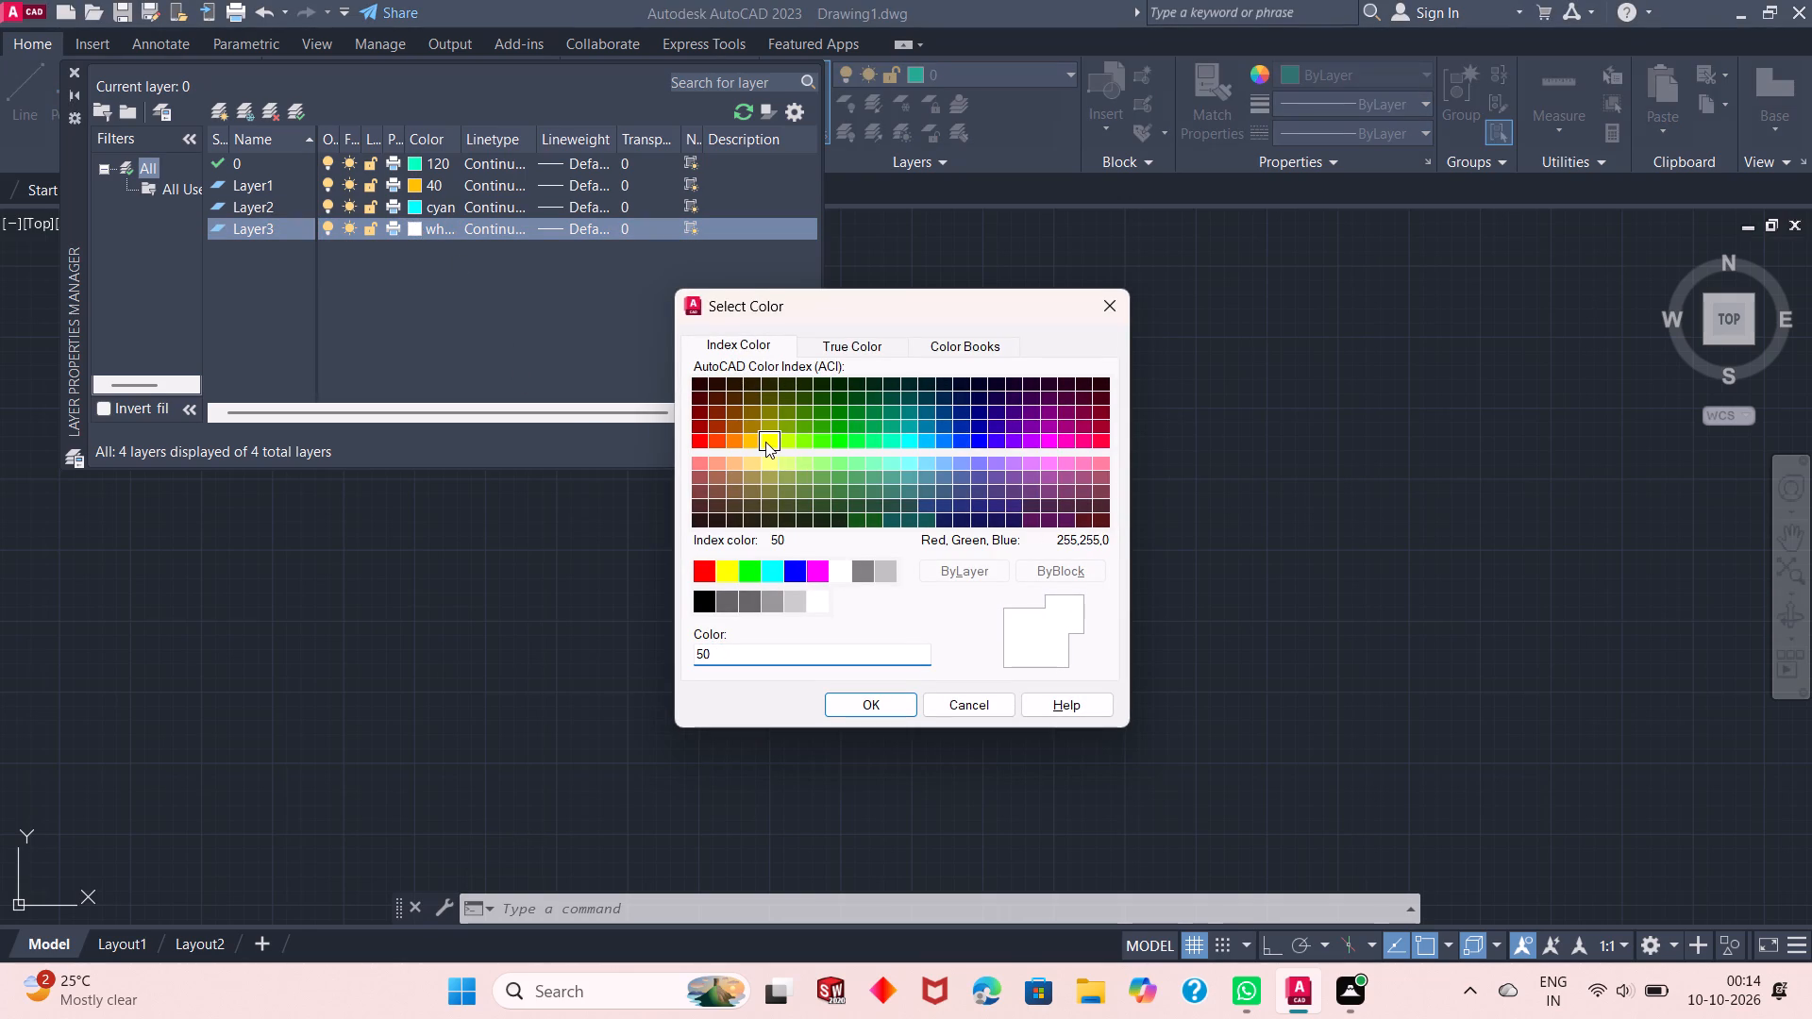
{"action": "left_click", "coordinate": [730, 576]}
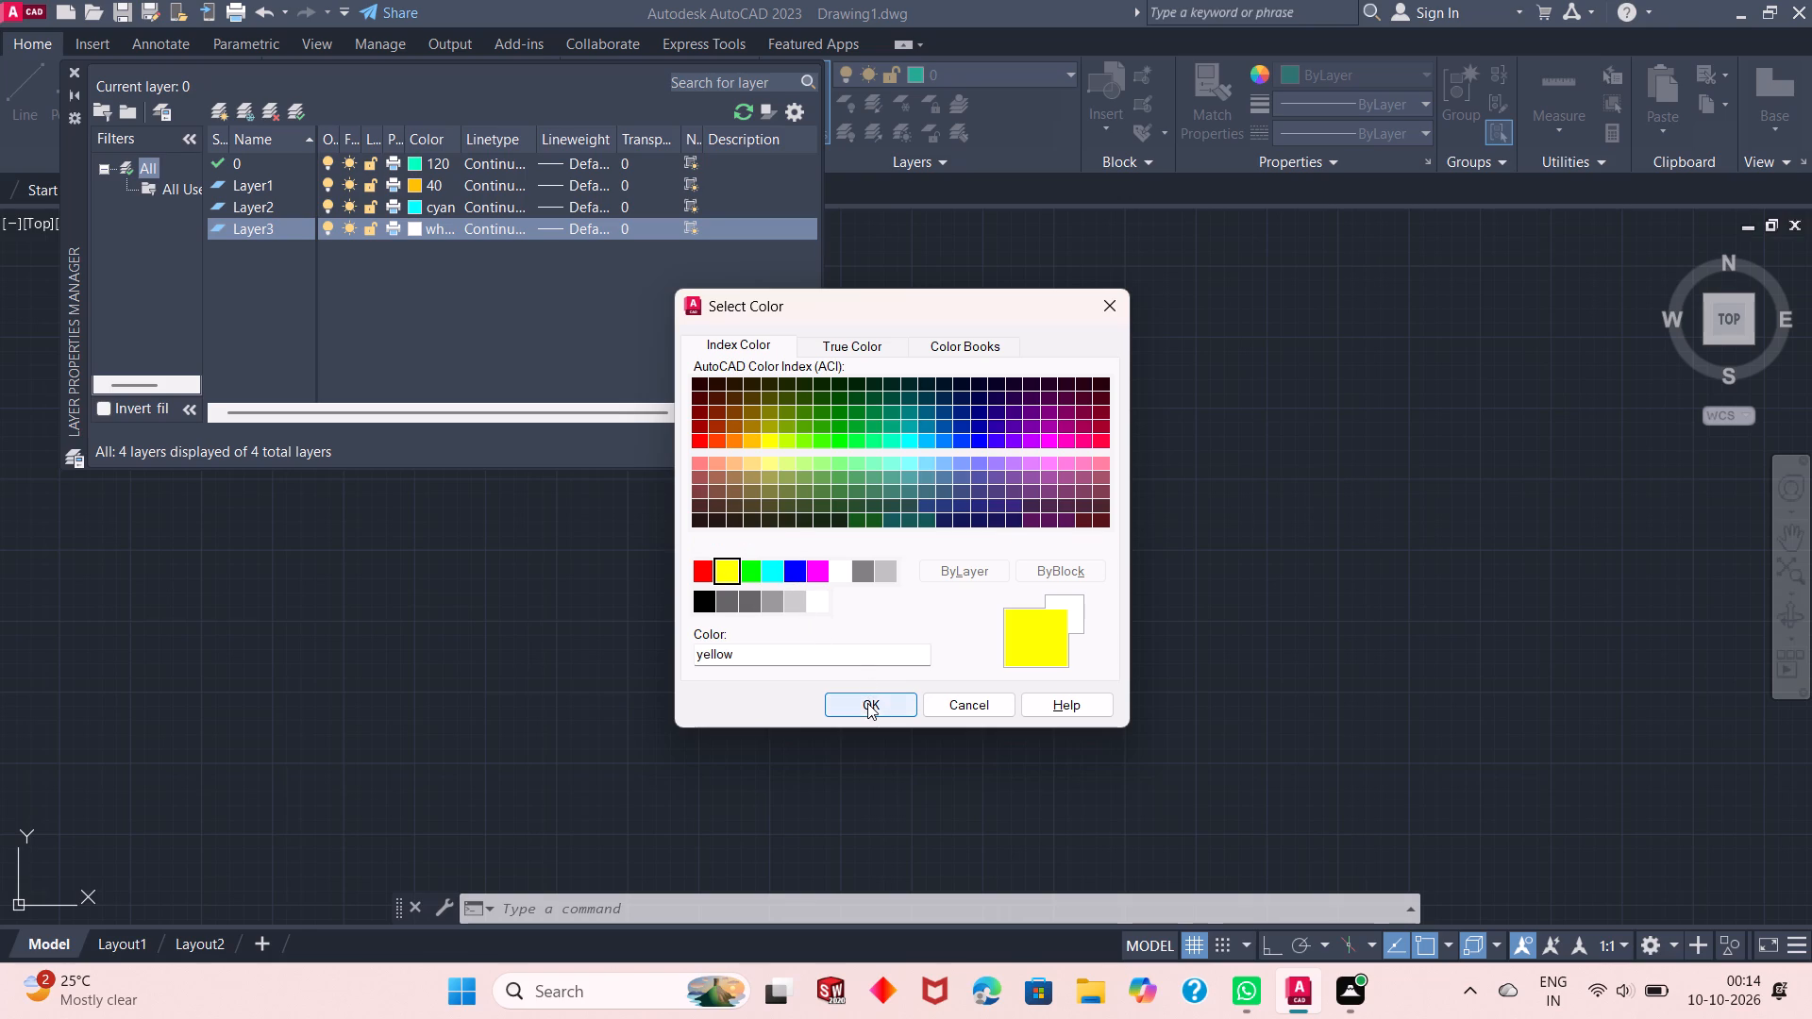
{"action": "left_click", "coordinate": [868, 706]}
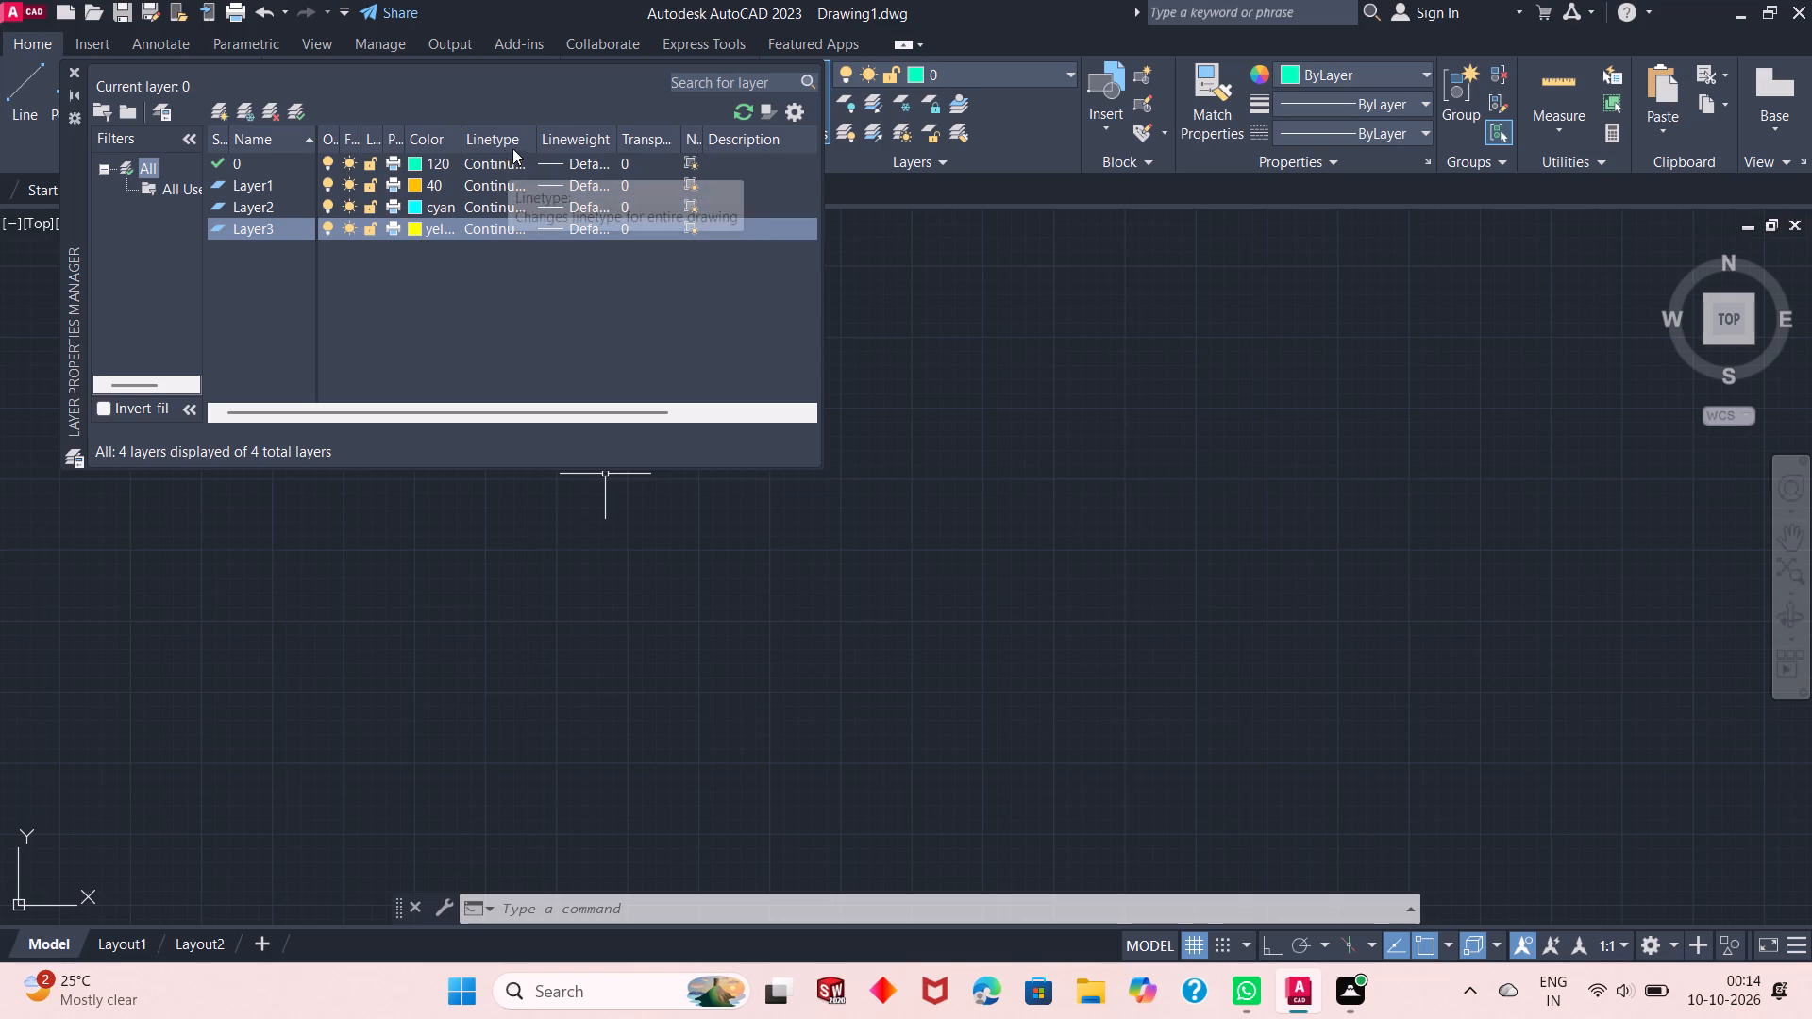
{"action": "left_click", "coordinate": [297, 111]}
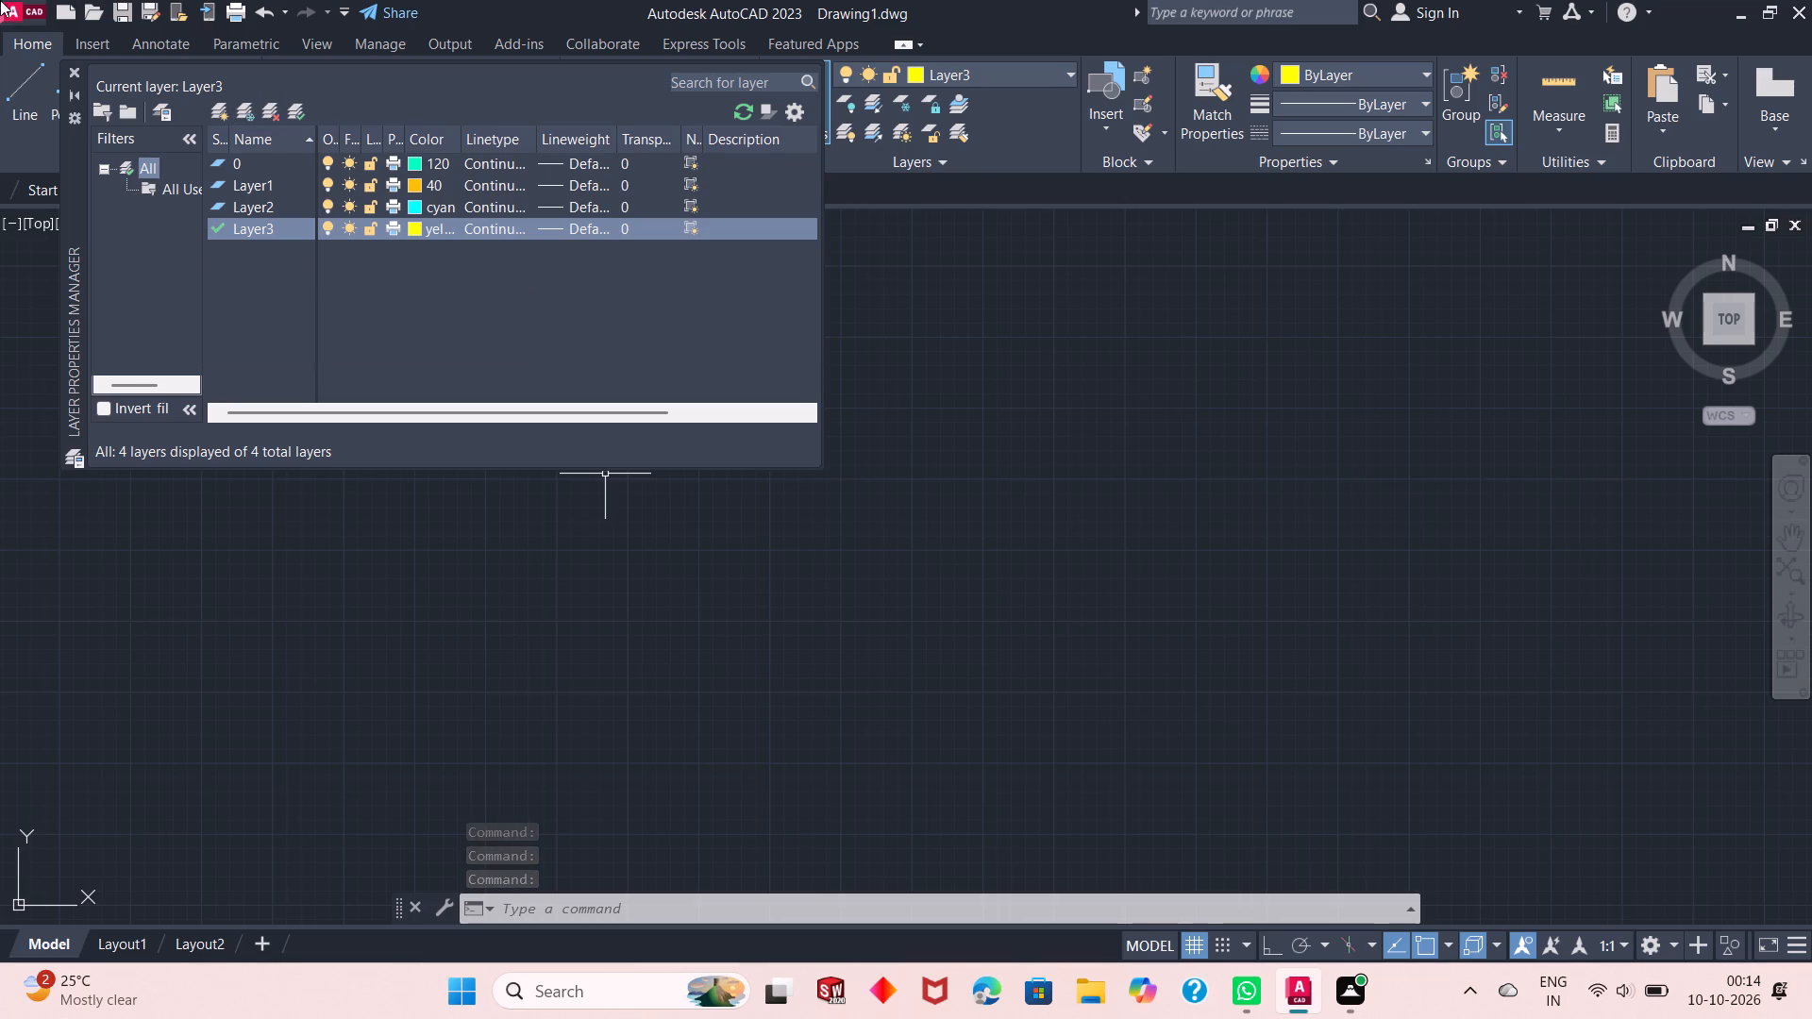
Create a fourth new layer and set its color to index color 255.
{"action": "left_click", "coordinate": [228, 115]}
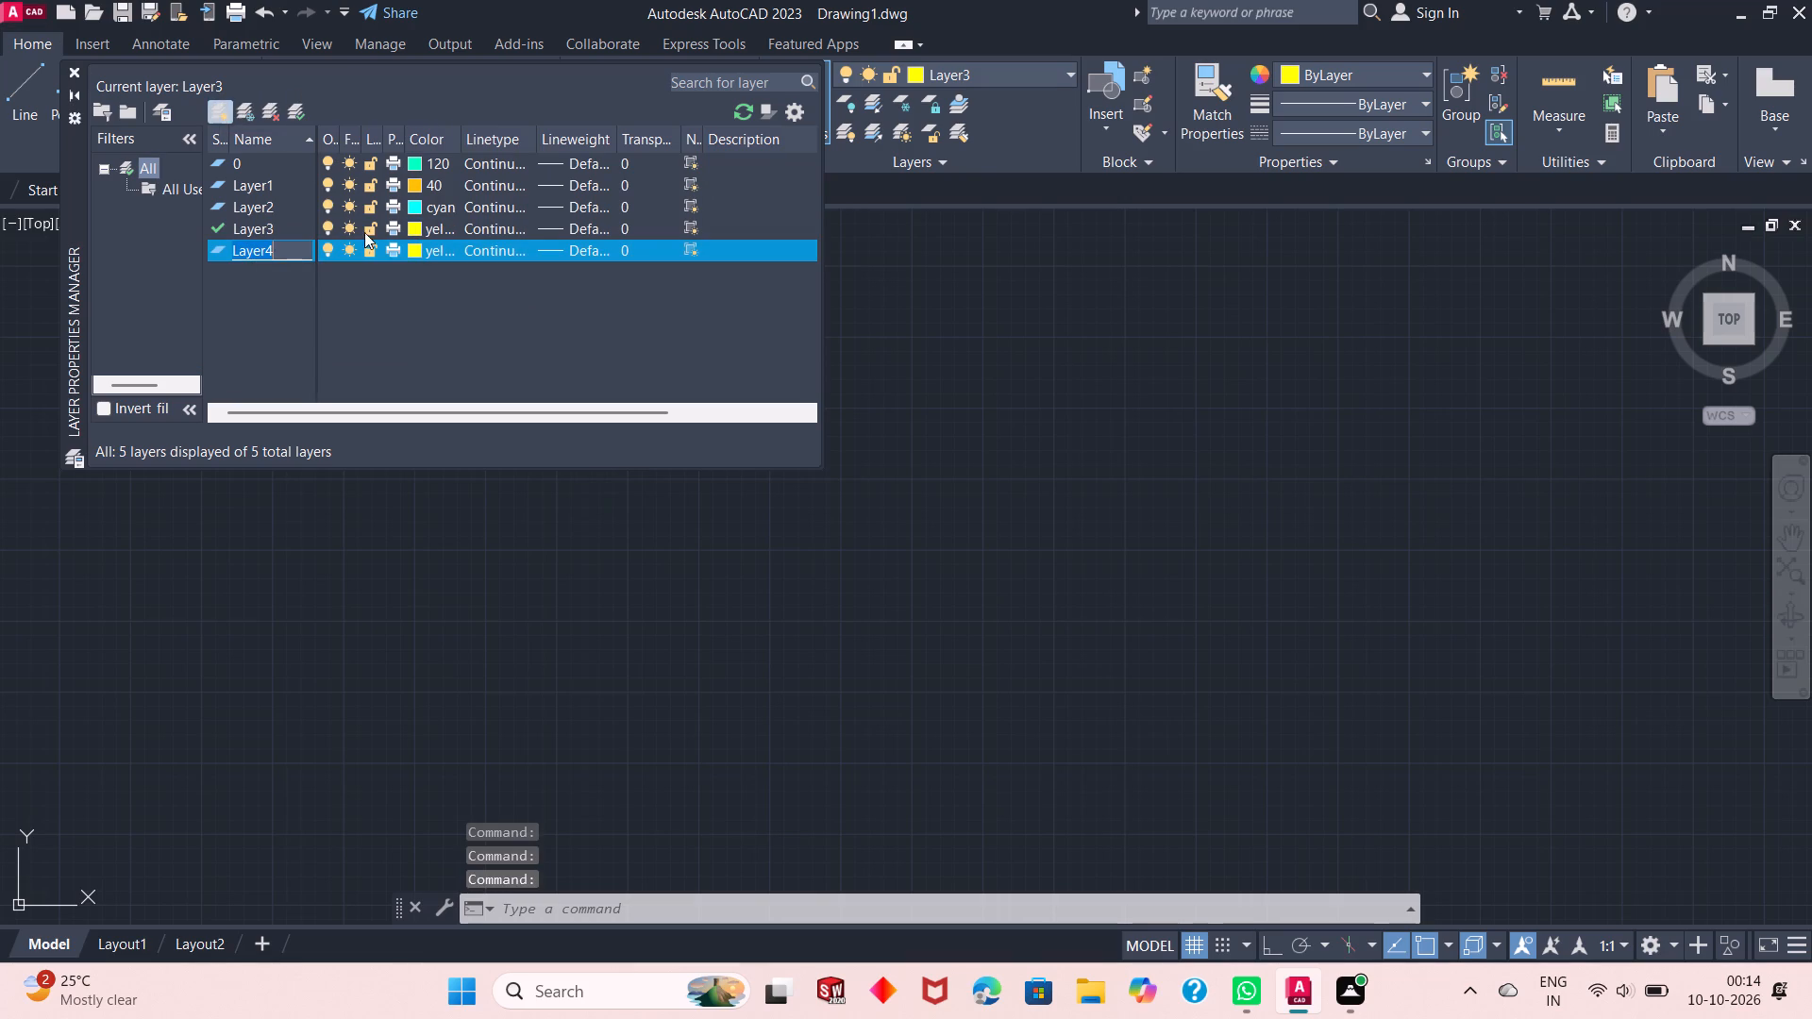
{"action": "left_click", "coordinate": [416, 254]}
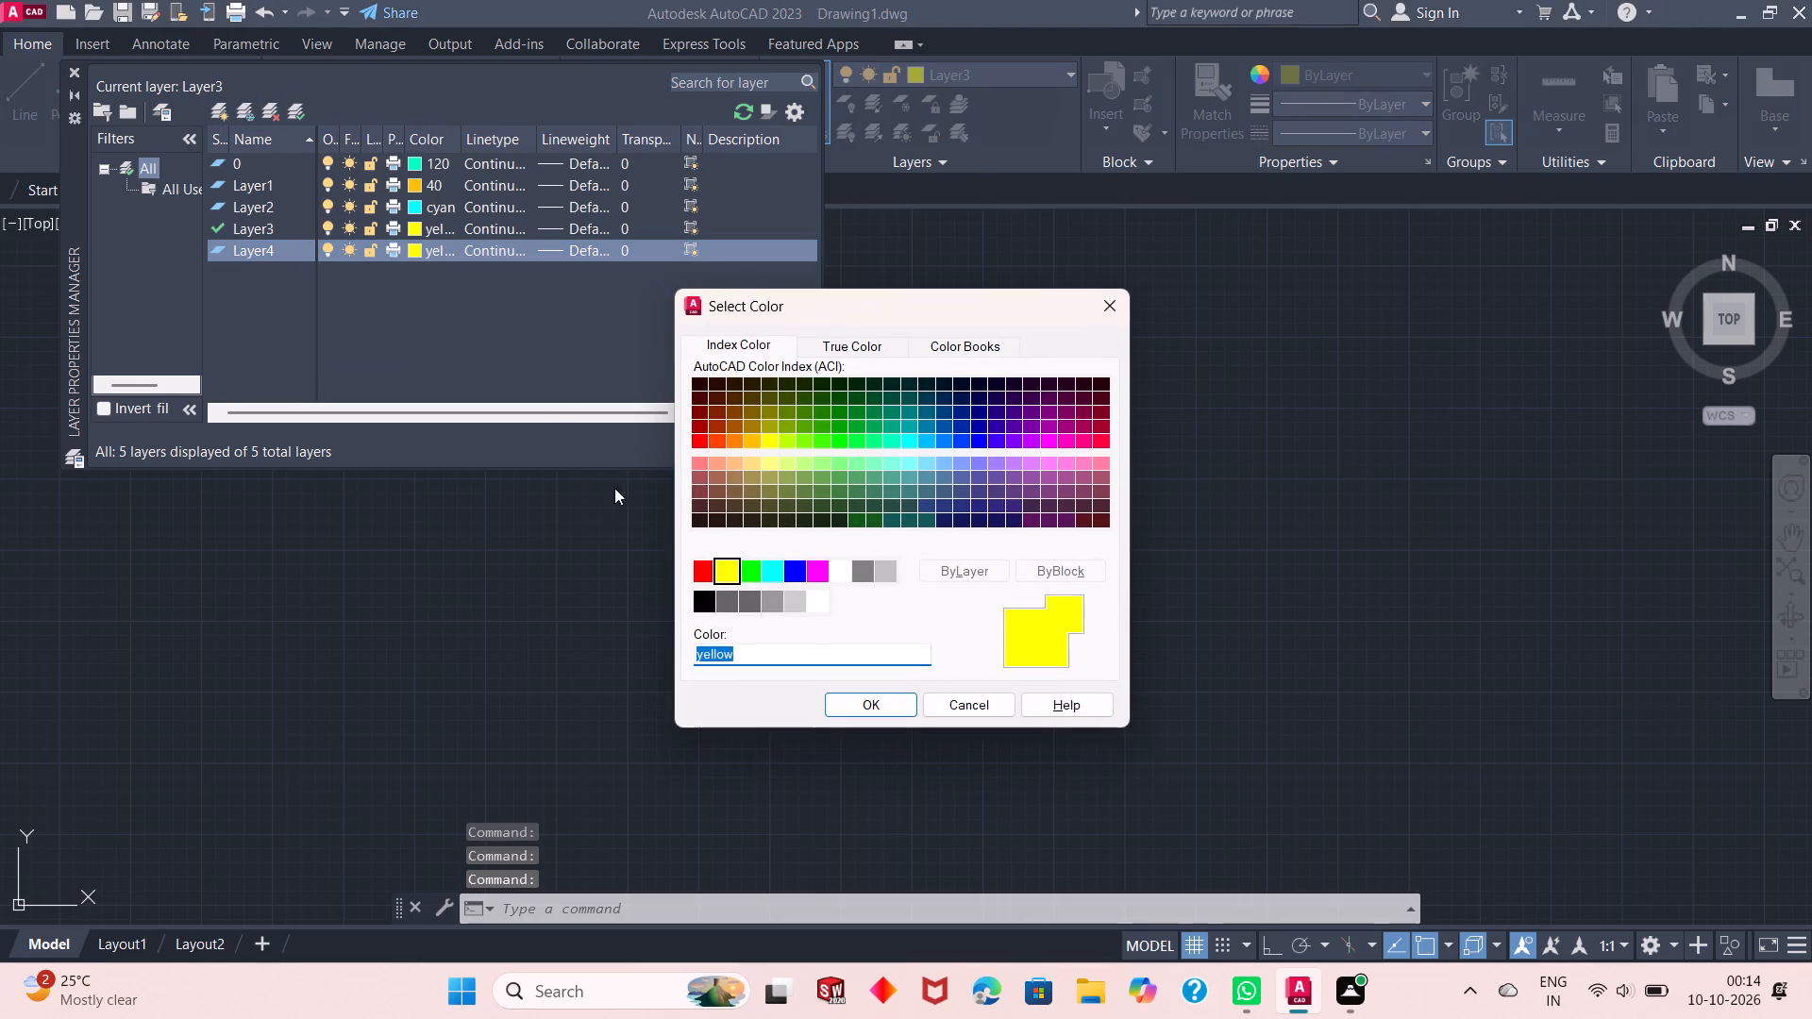
{"action": "left_click", "coordinate": [820, 593]}
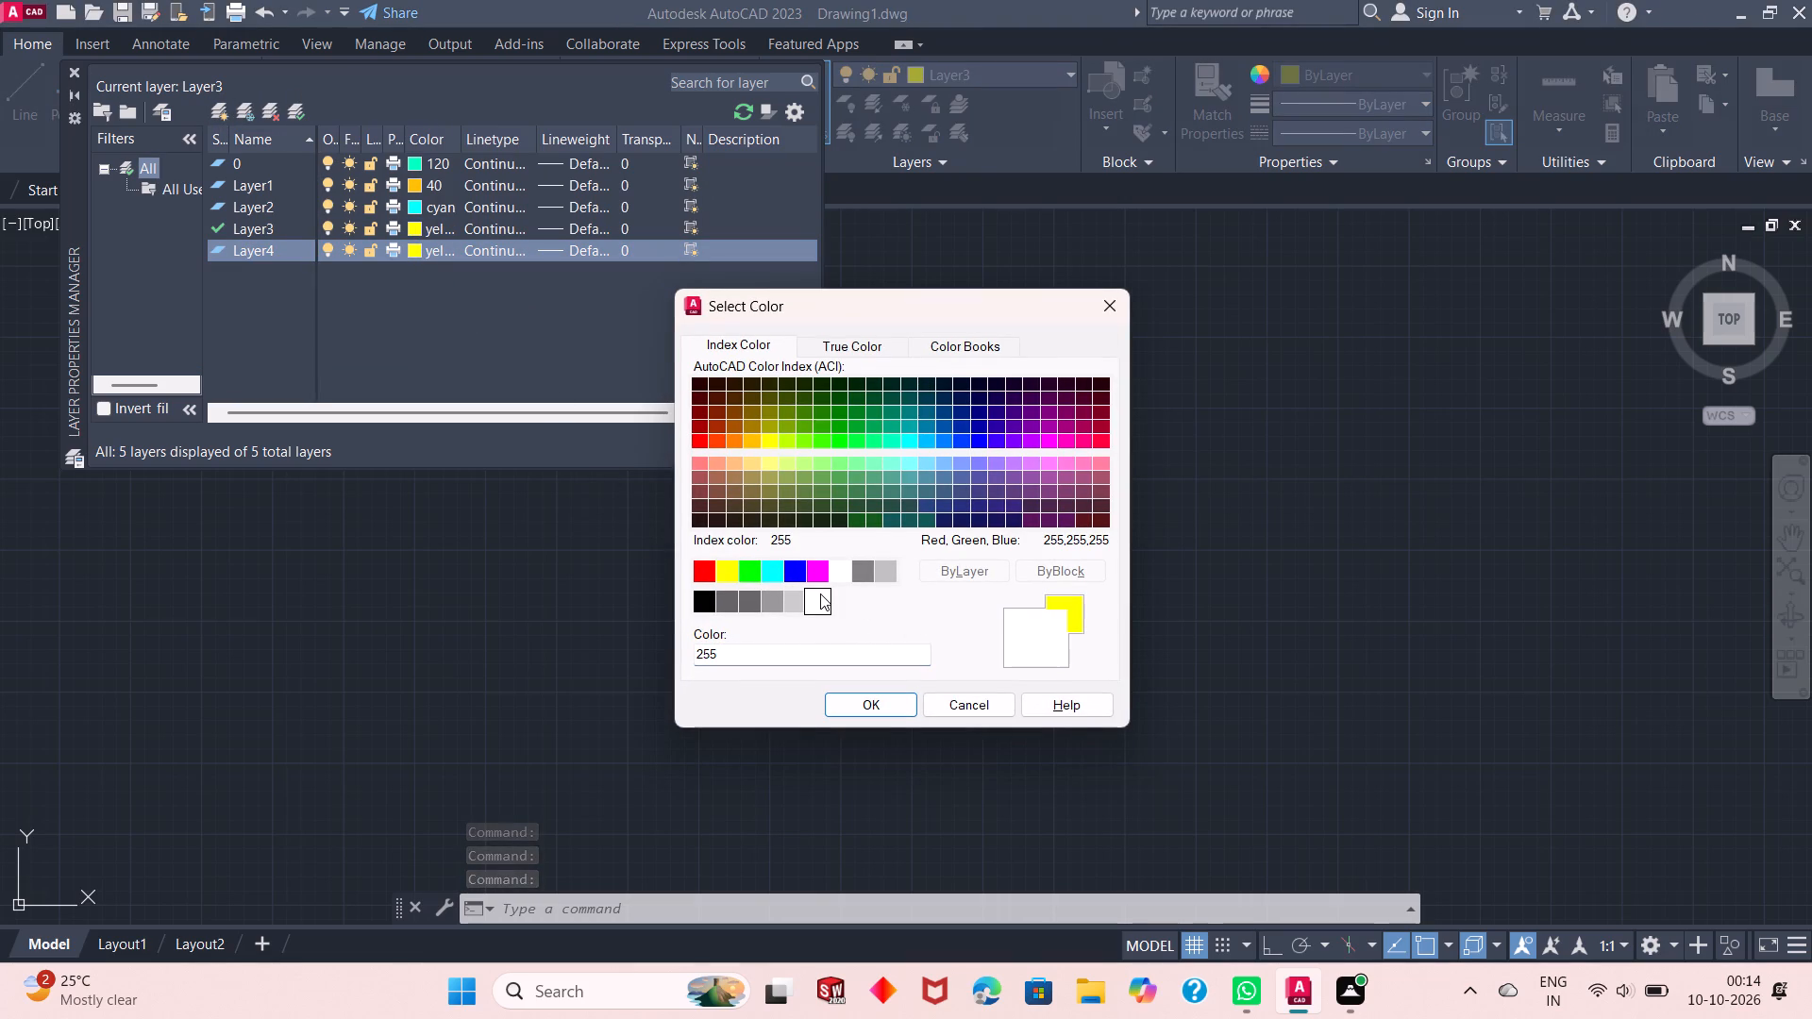
{"action": "left_click", "coordinate": [847, 706]}
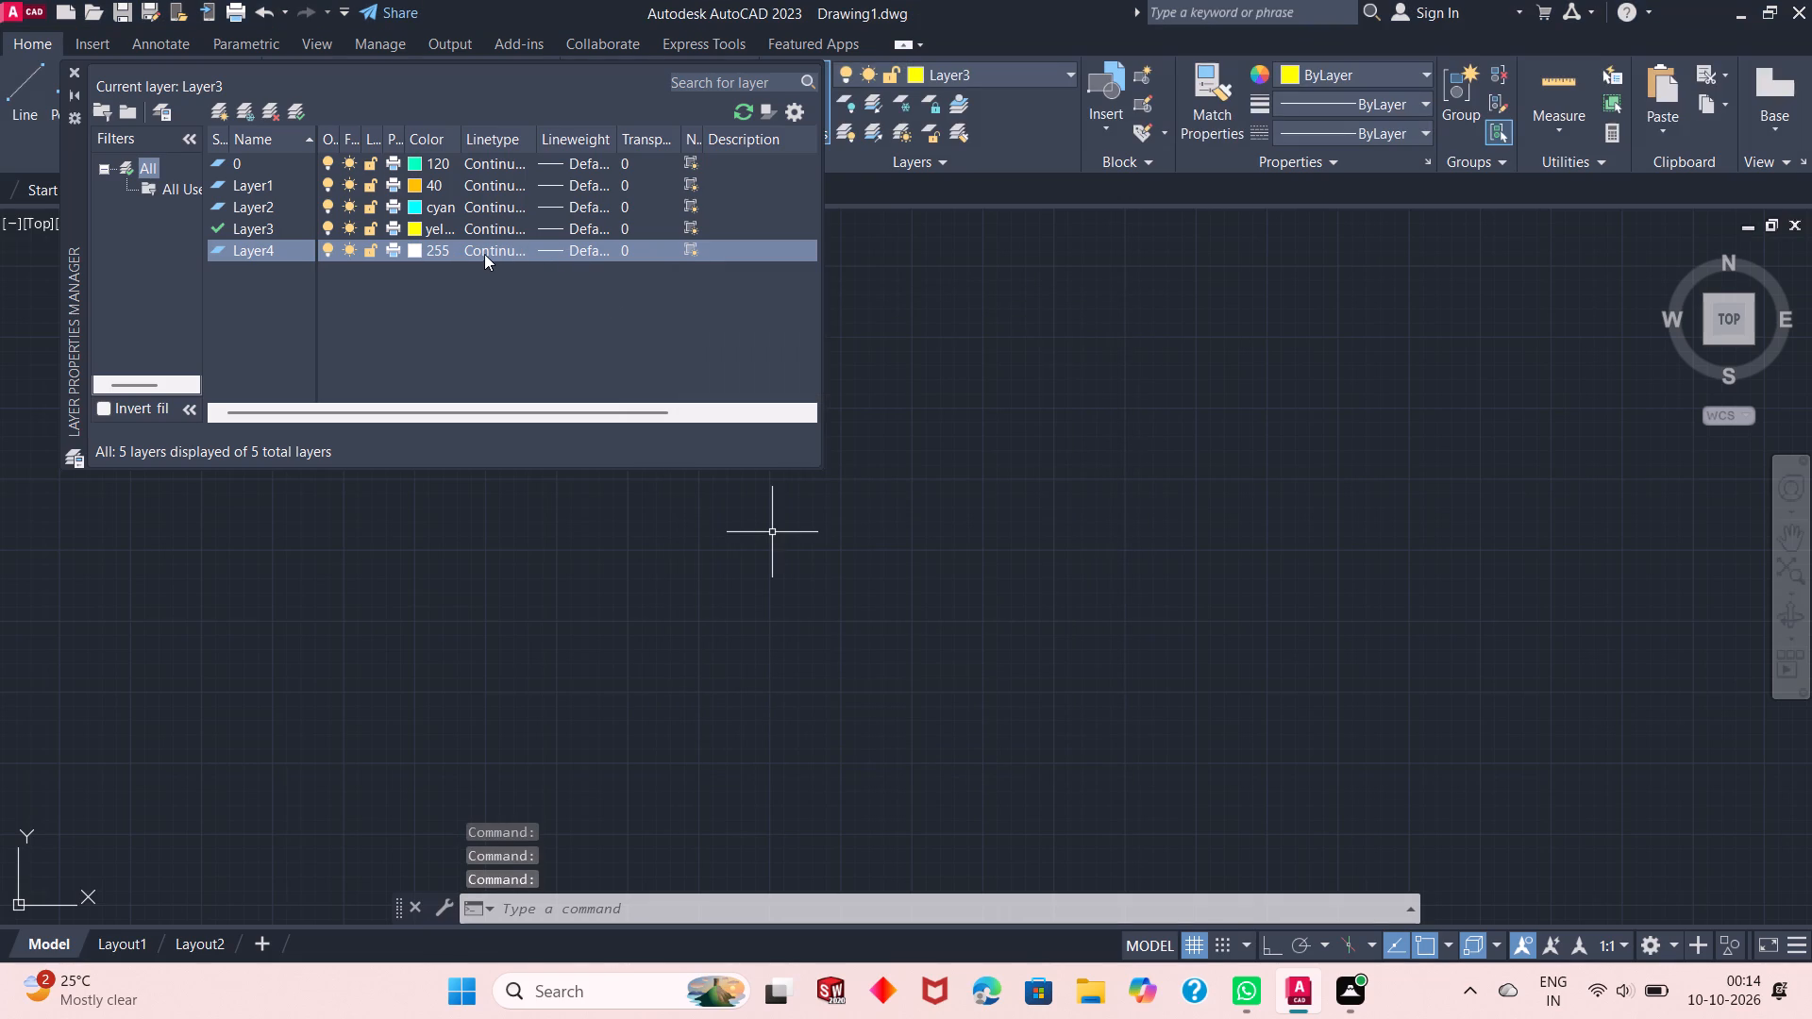
Load the ACAD_ISO02W100 ISO dash linetype, assign it to Layer4, and make that layer current.
{"action": "left_click", "coordinate": [482, 255]}
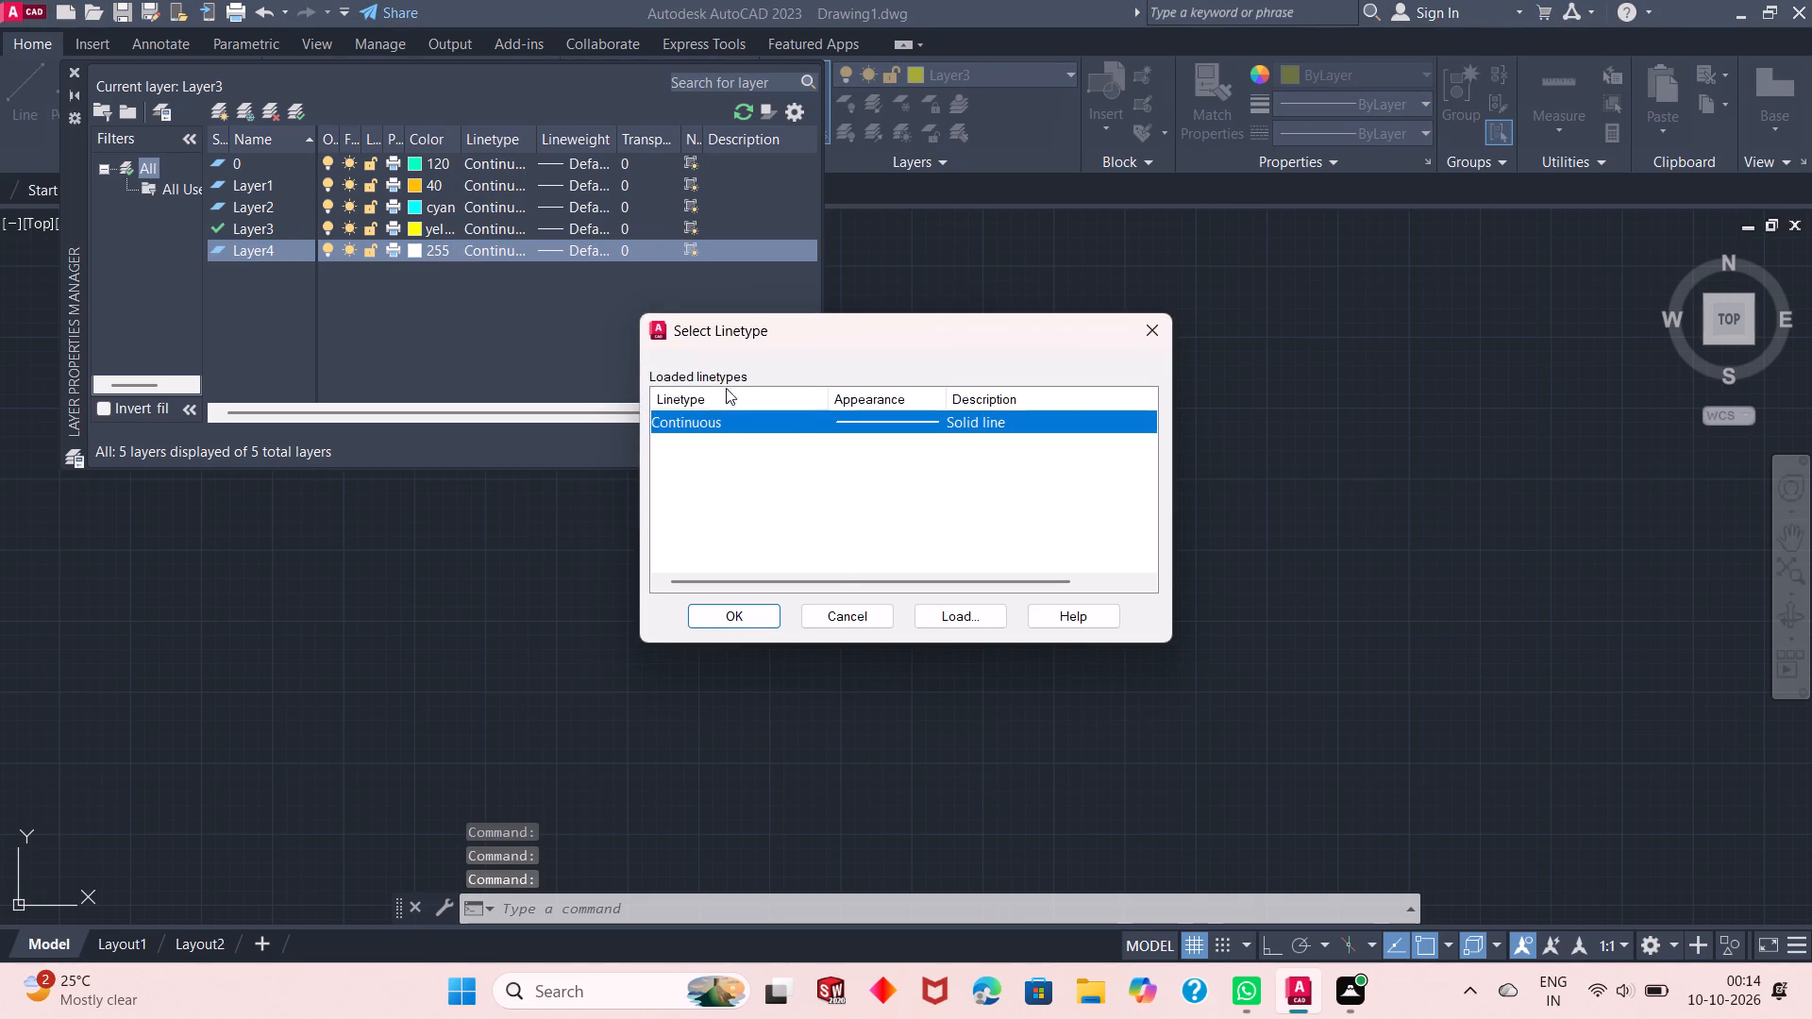
{"action": "left_click", "coordinate": [936, 619]}
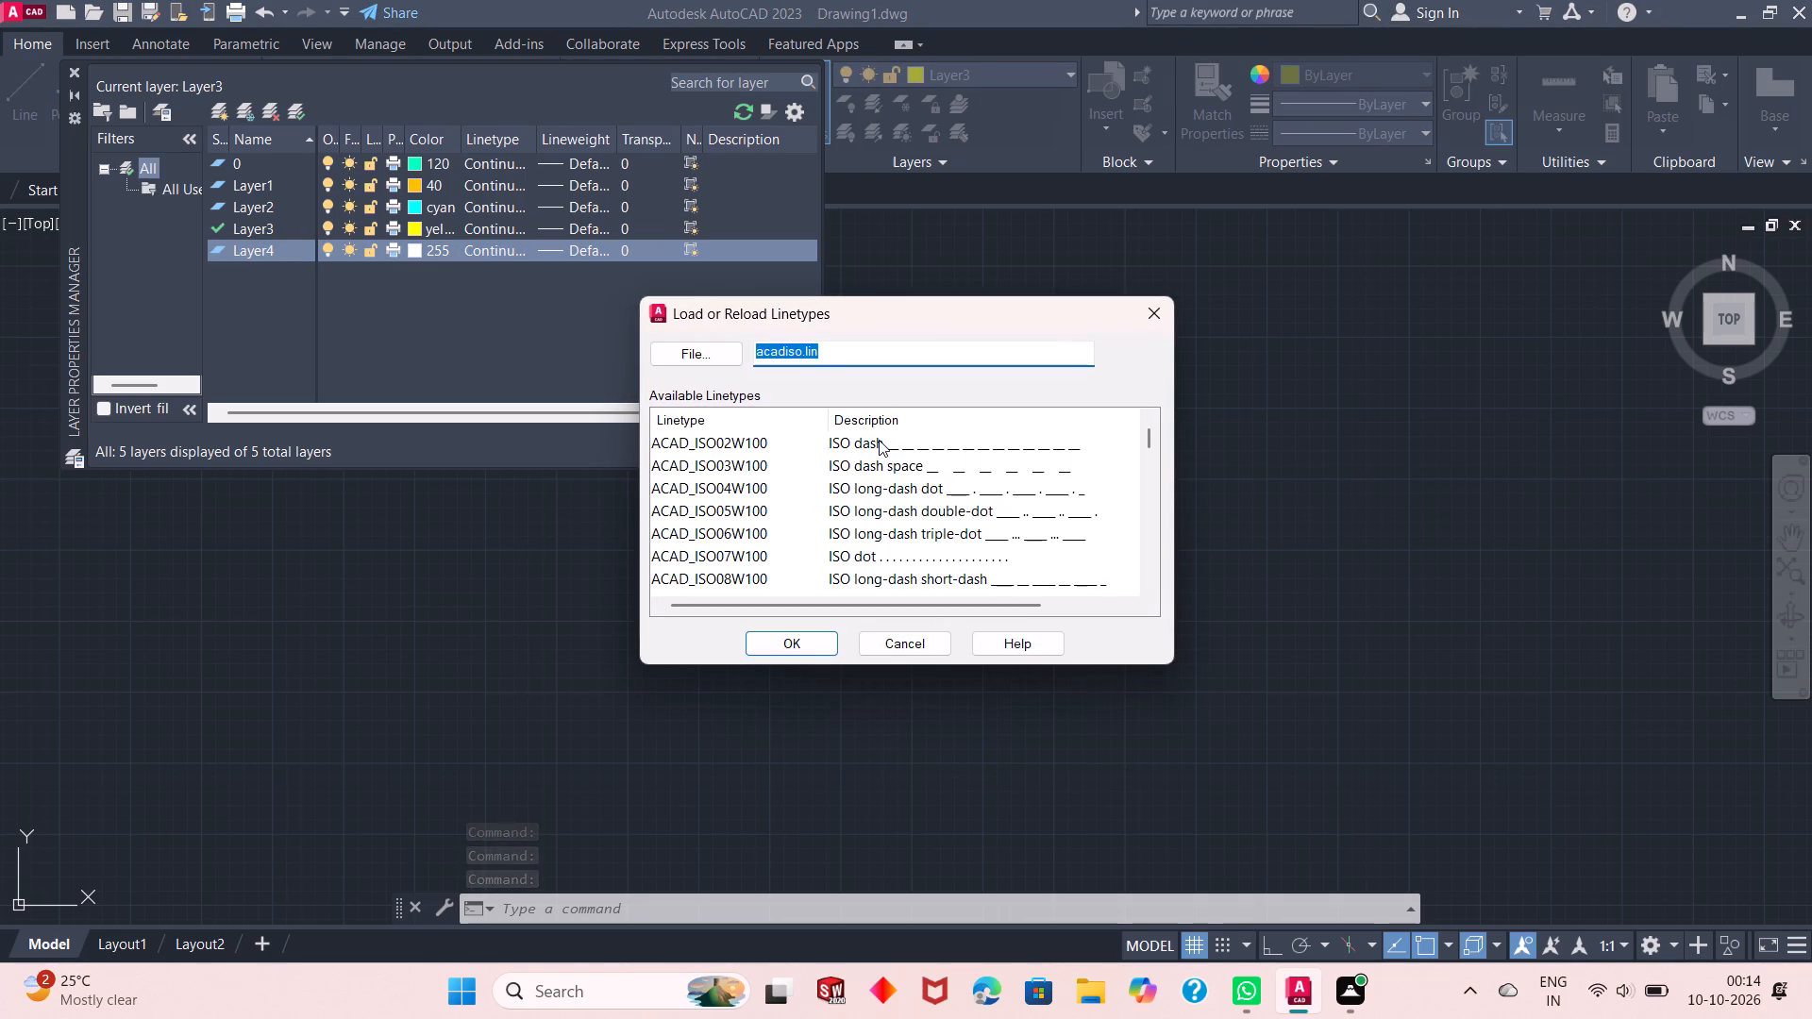
{"action": "left_click", "coordinate": [879, 440]}
{"action": "left_click", "coordinate": [817, 638]}
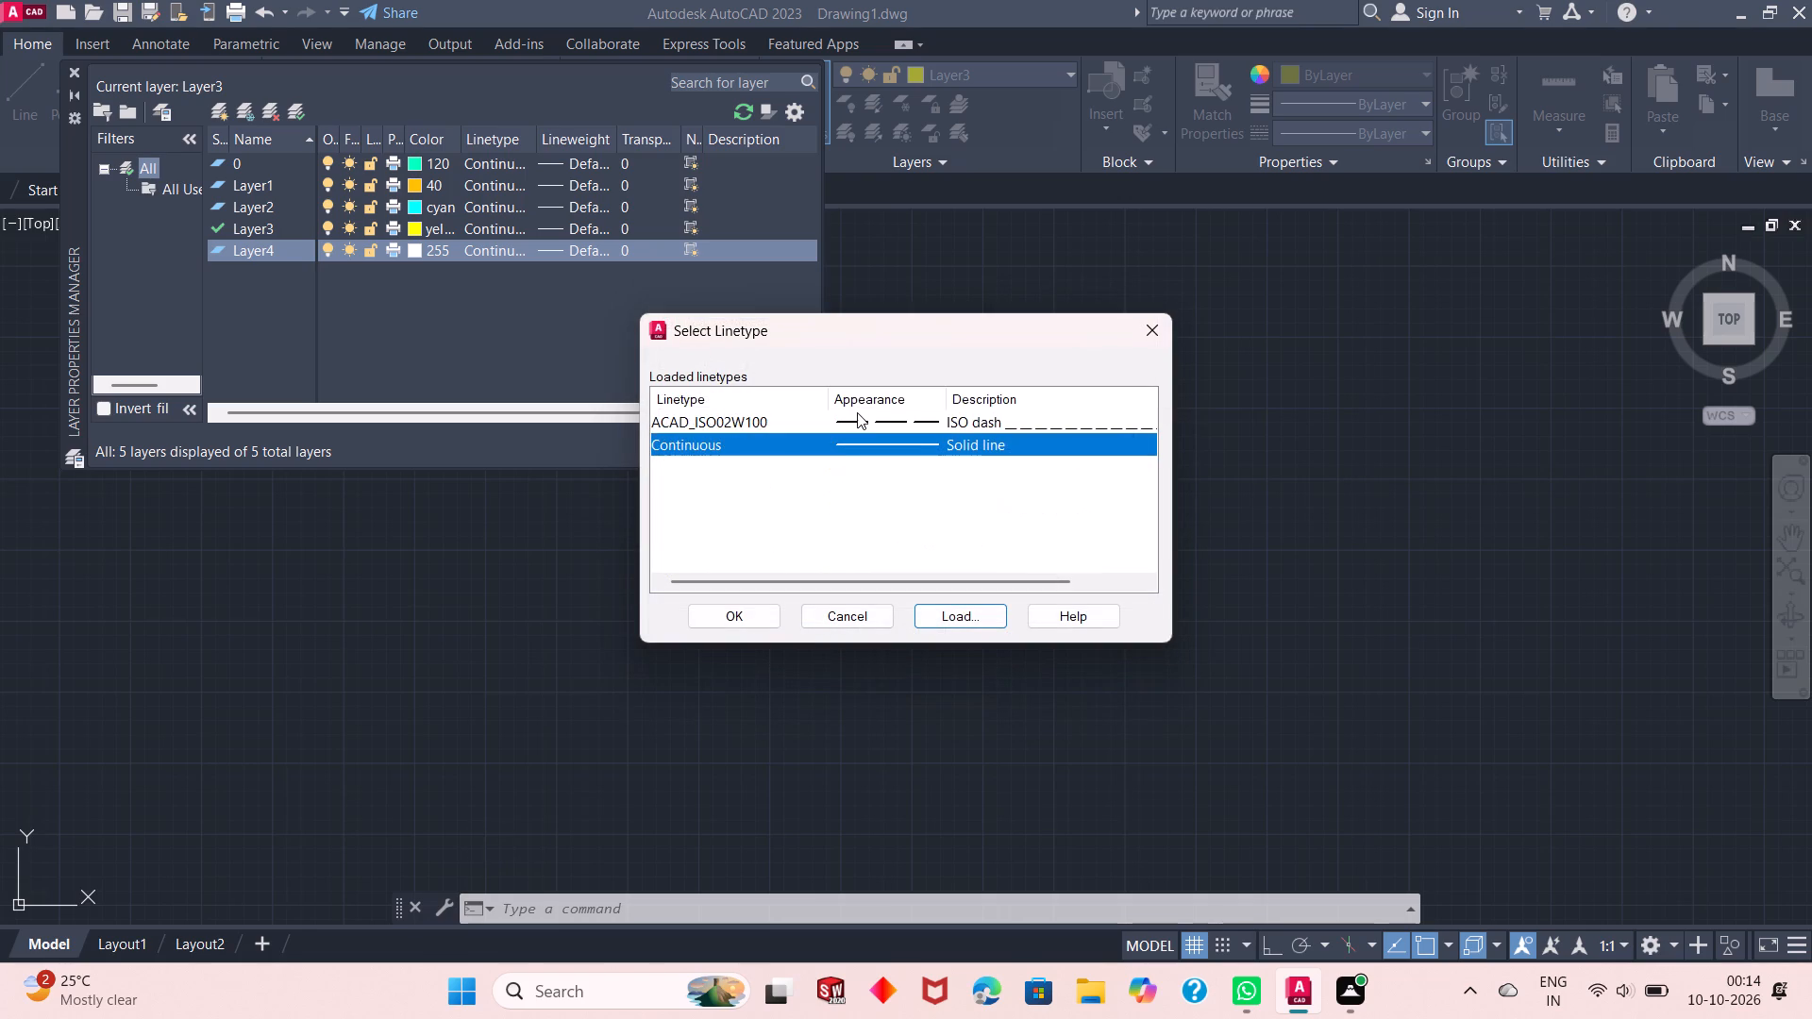
{"action": "left_click", "coordinate": [862, 418]}
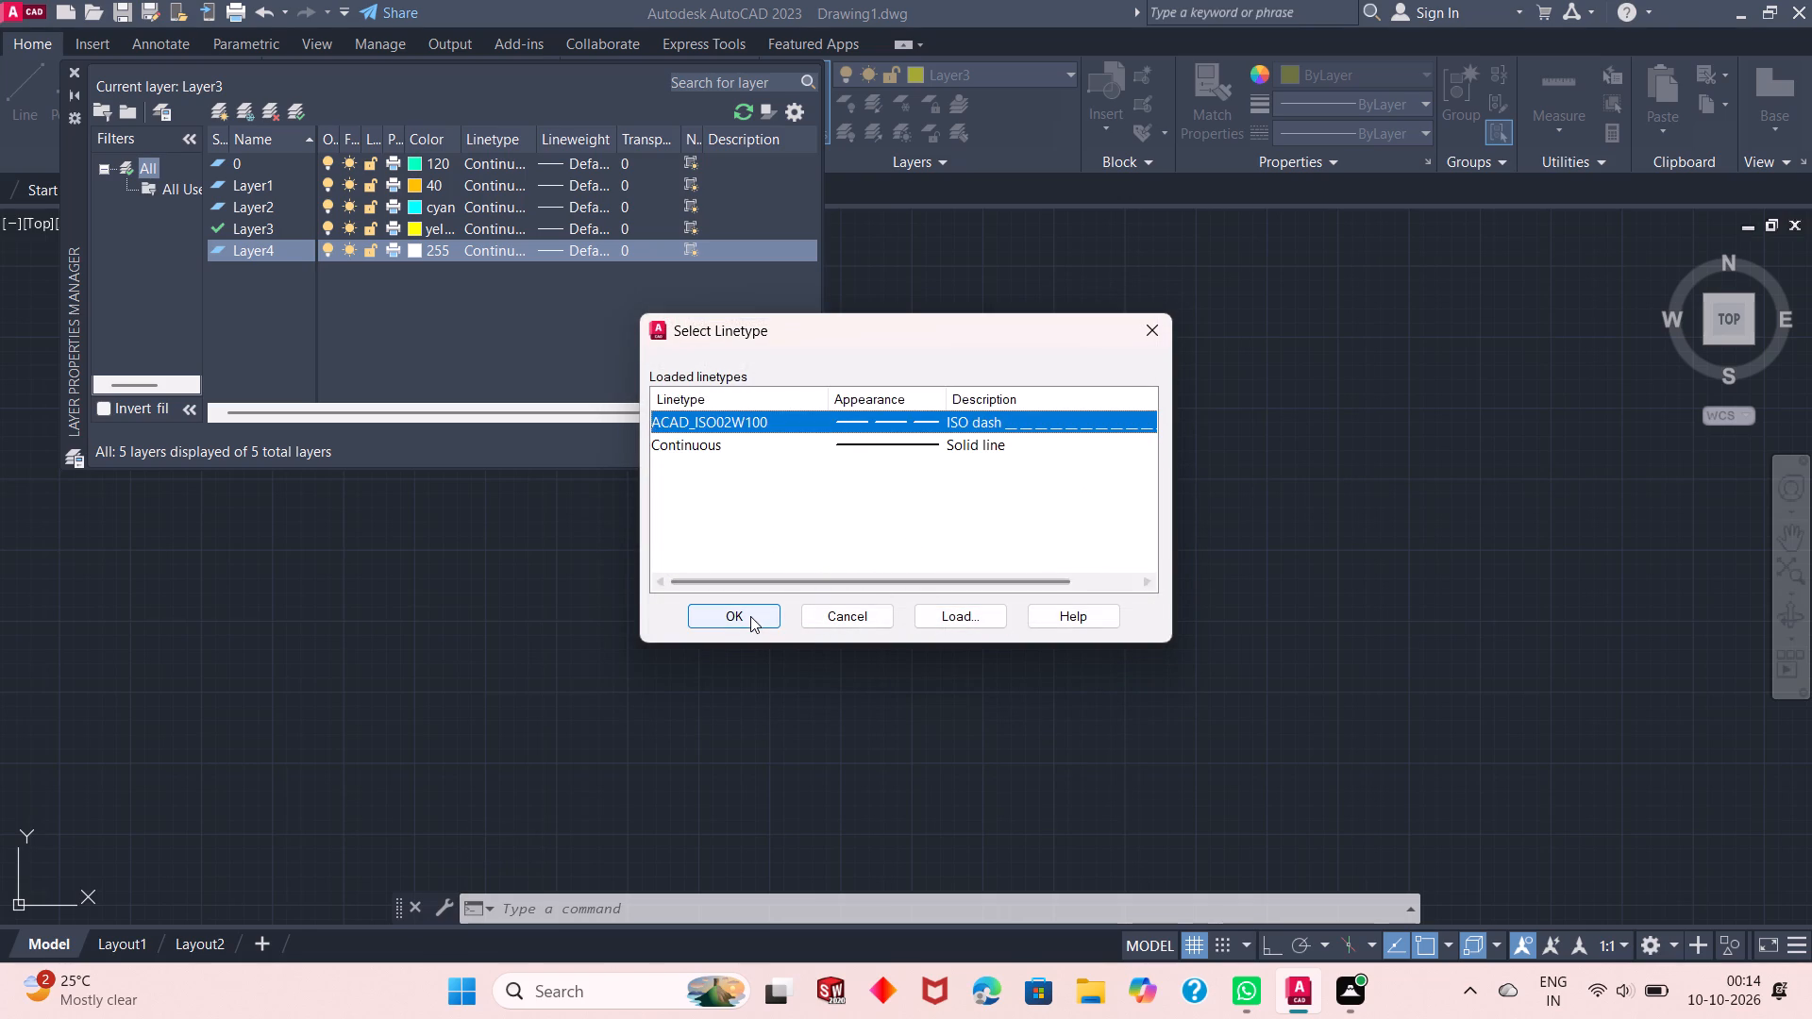
{"action": "left_click", "coordinate": [749, 617]}
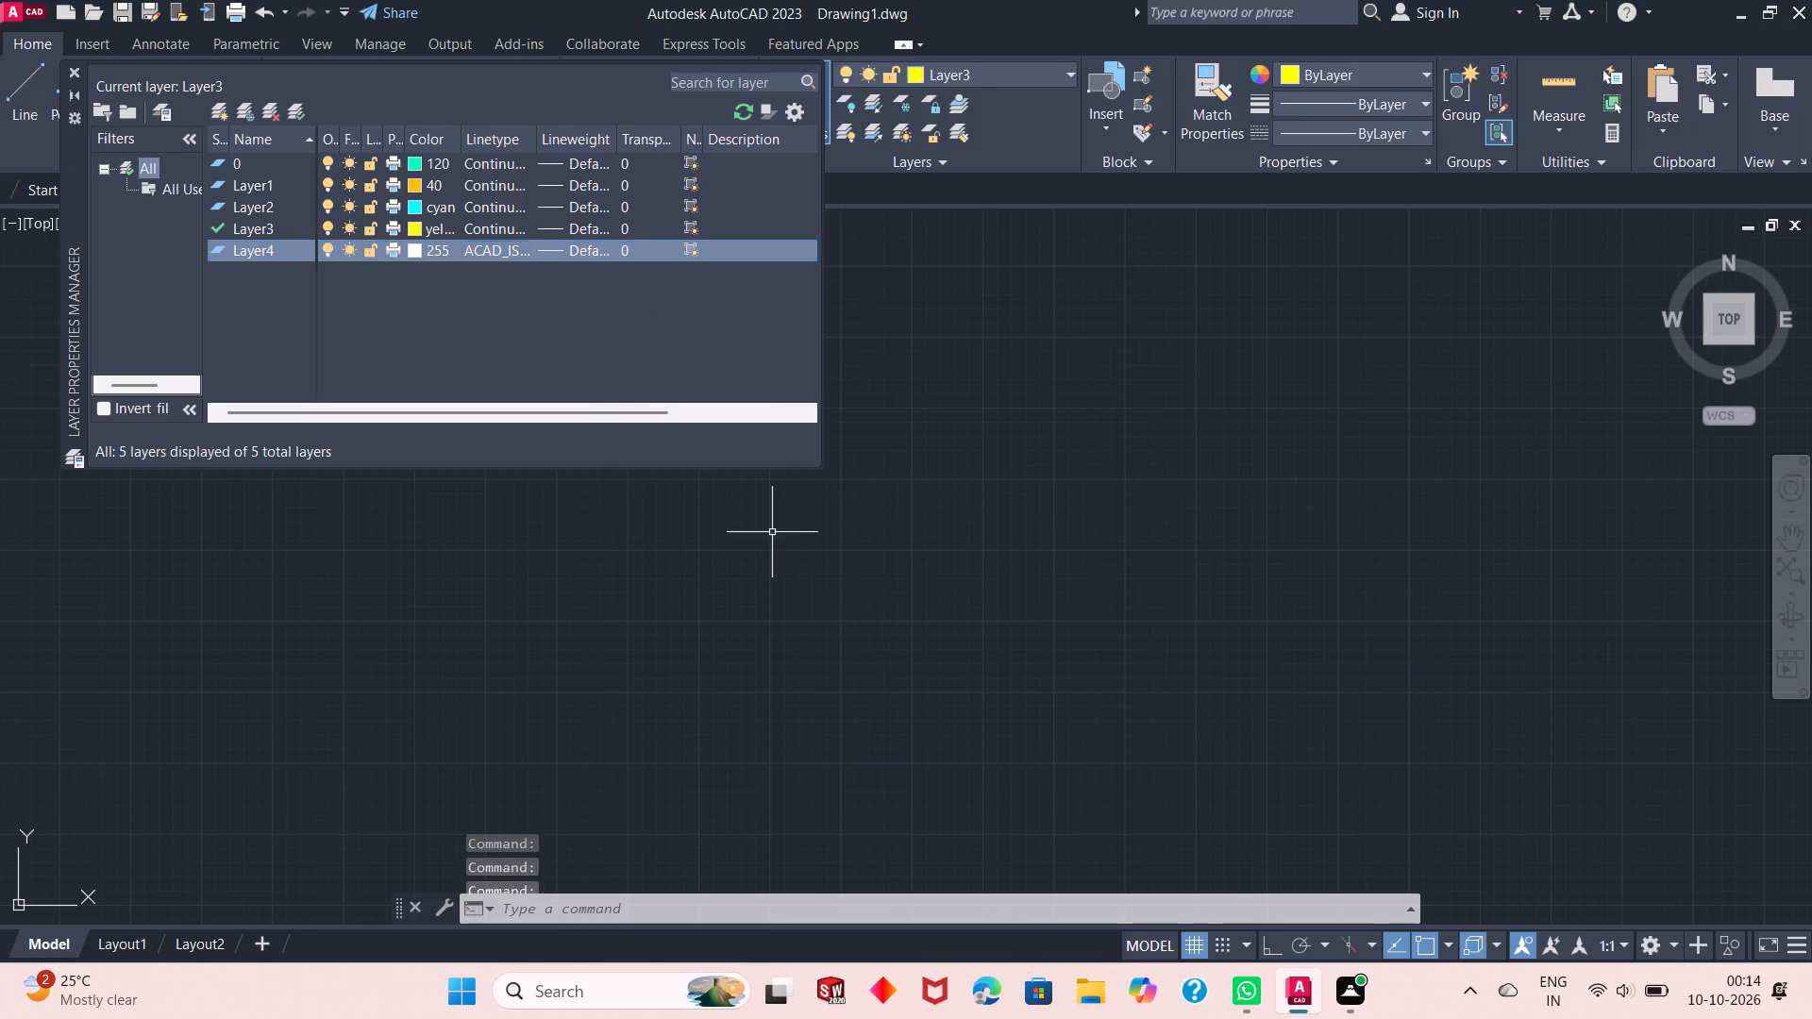
{"action": "left_click", "coordinate": [293, 111]}
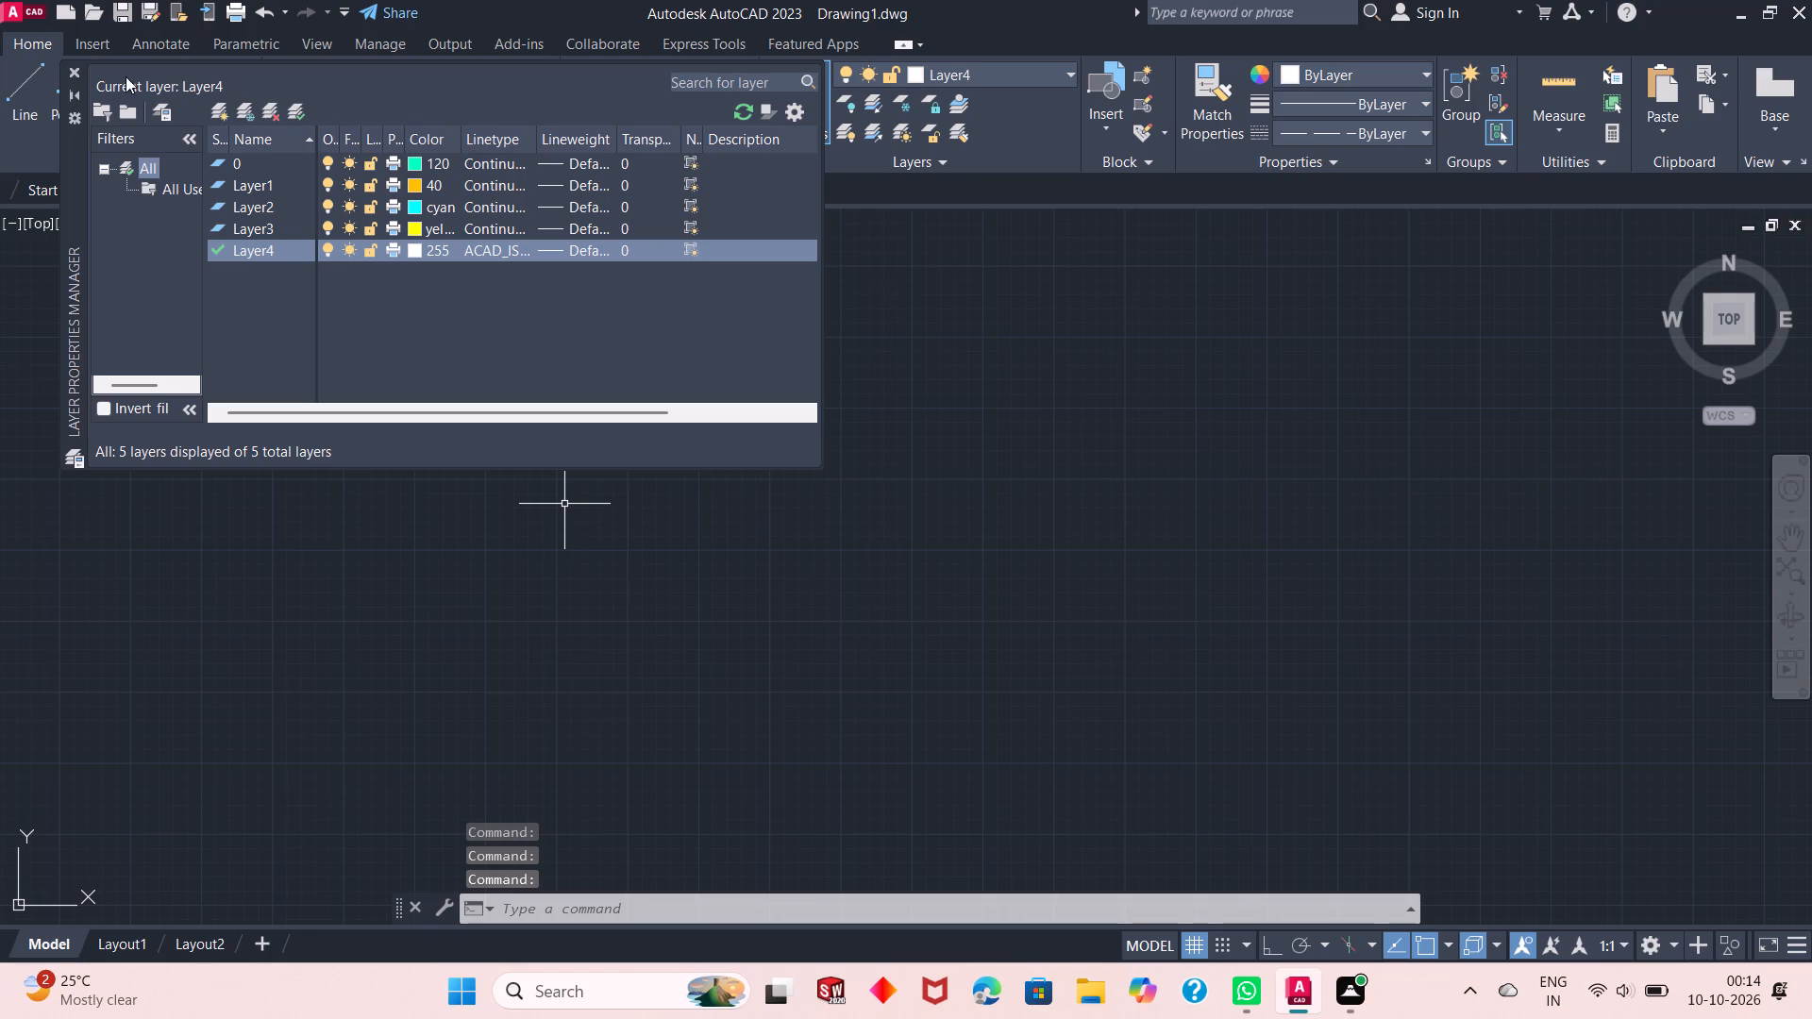
{"action": "left_click", "coordinate": [75, 74]}
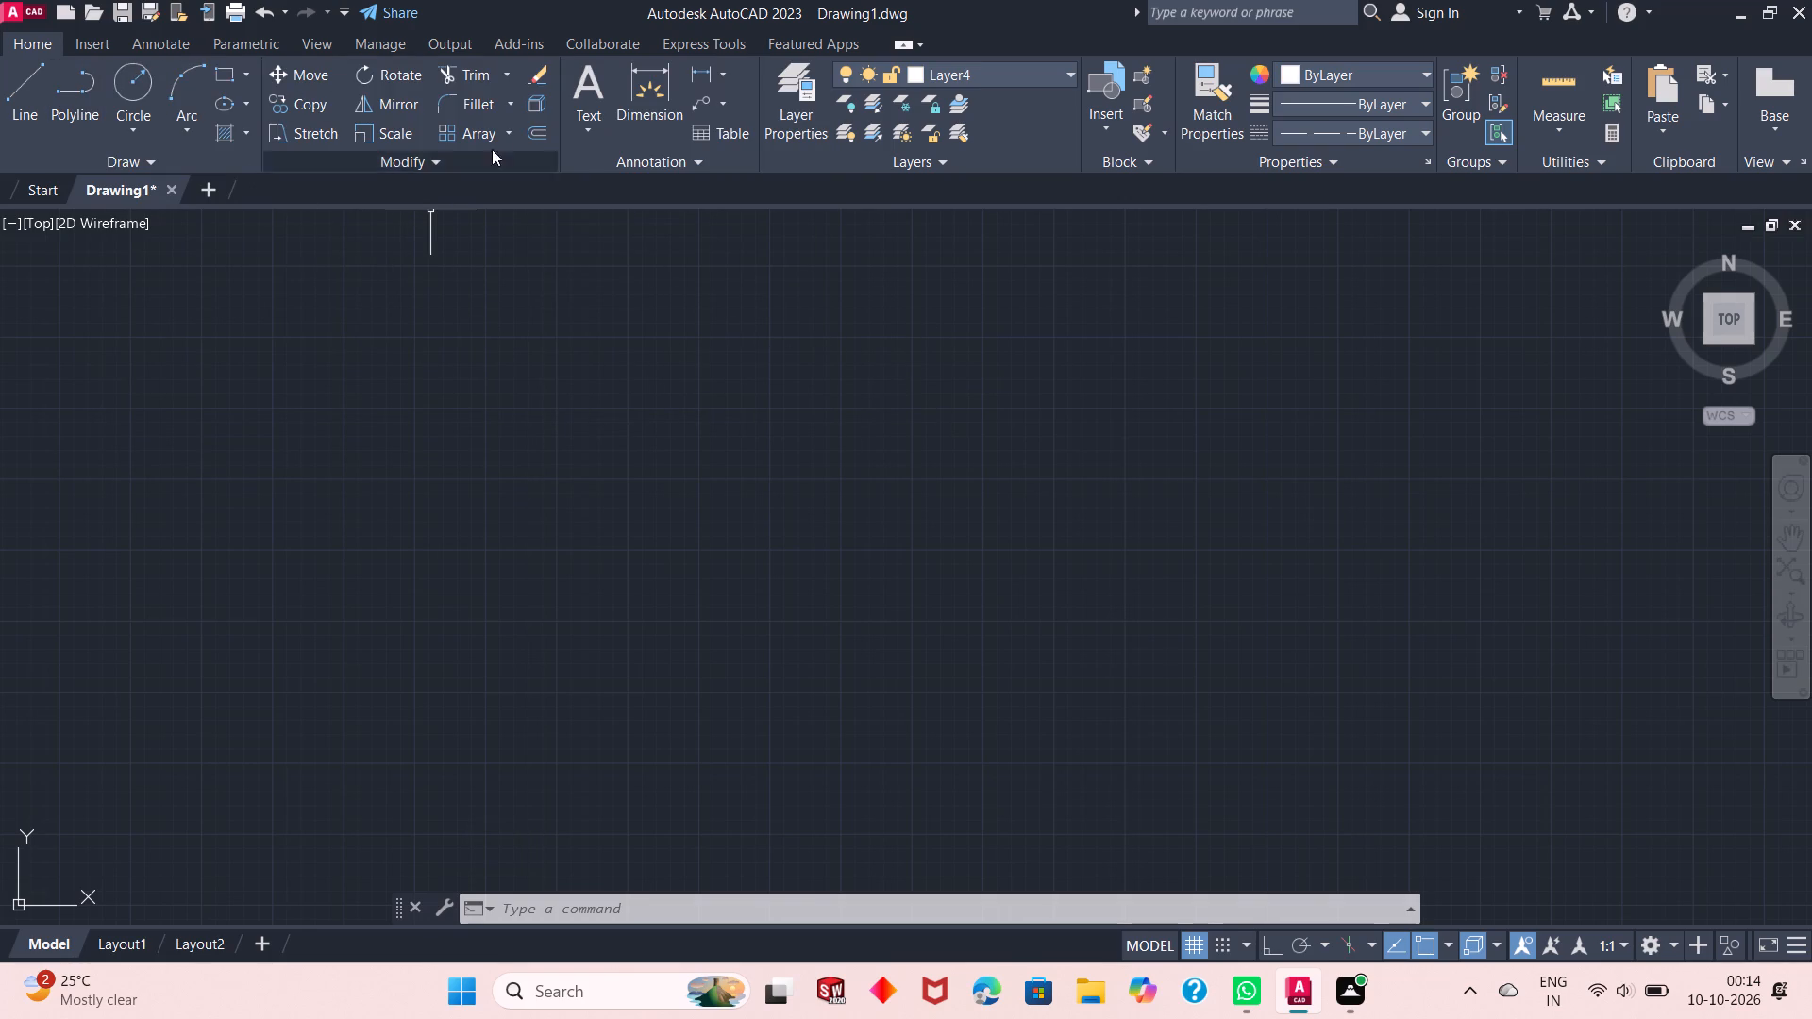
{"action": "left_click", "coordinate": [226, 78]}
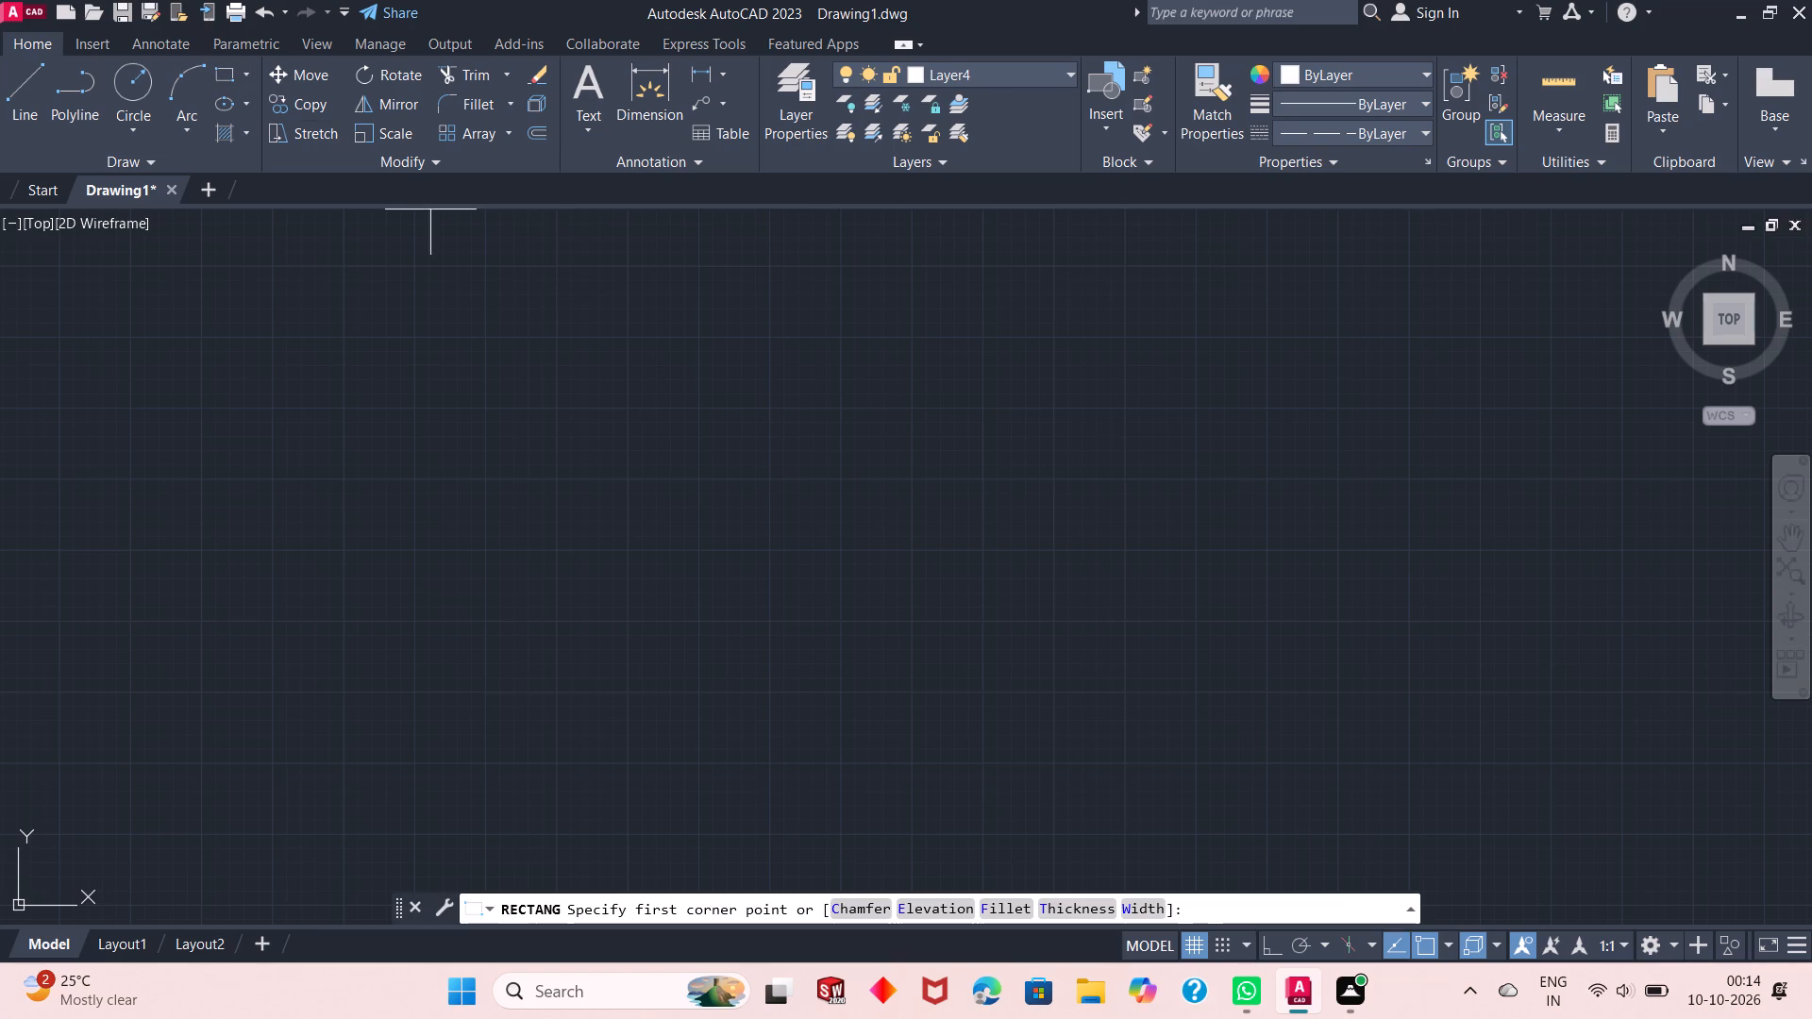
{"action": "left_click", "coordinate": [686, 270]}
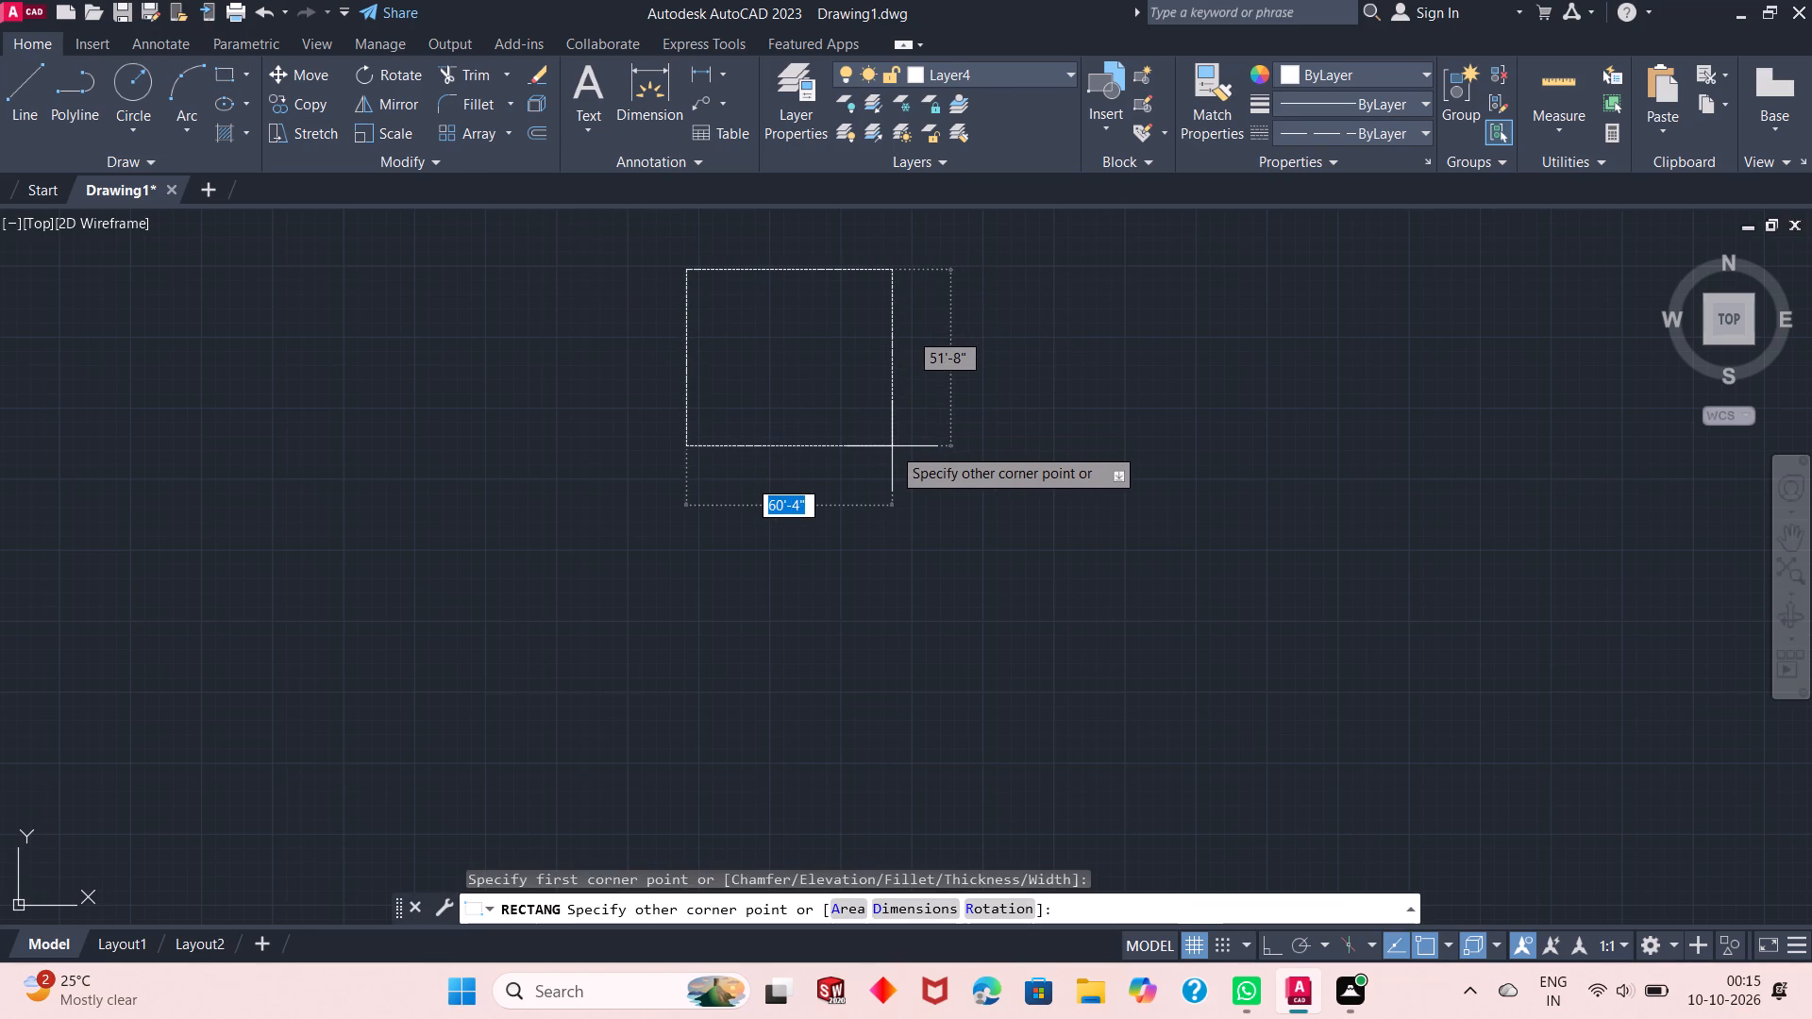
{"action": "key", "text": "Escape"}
Make layer 0 current and draw a rectangle 35' wide and 65' high on it.
{"action": "left_click", "coordinate": [1011, 69]}
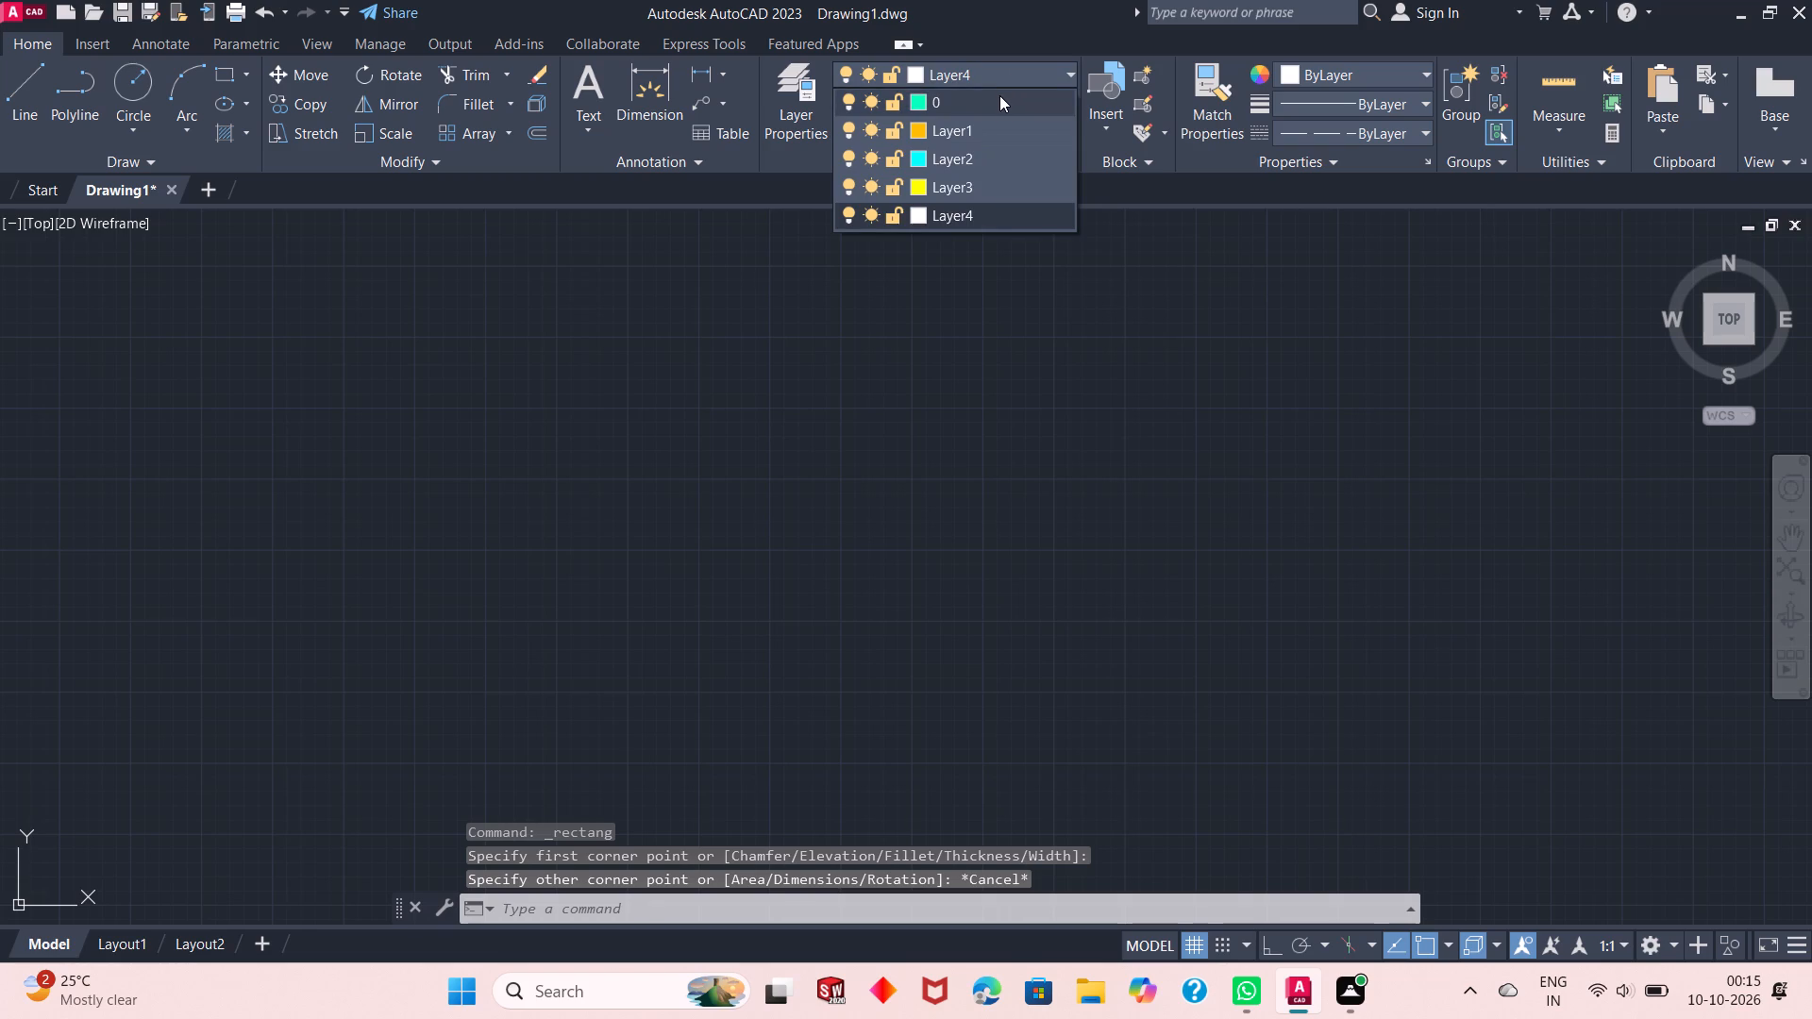
{"action": "left_click", "coordinate": [999, 95]}
{"action": "left_click", "coordinate": [228, 73]}
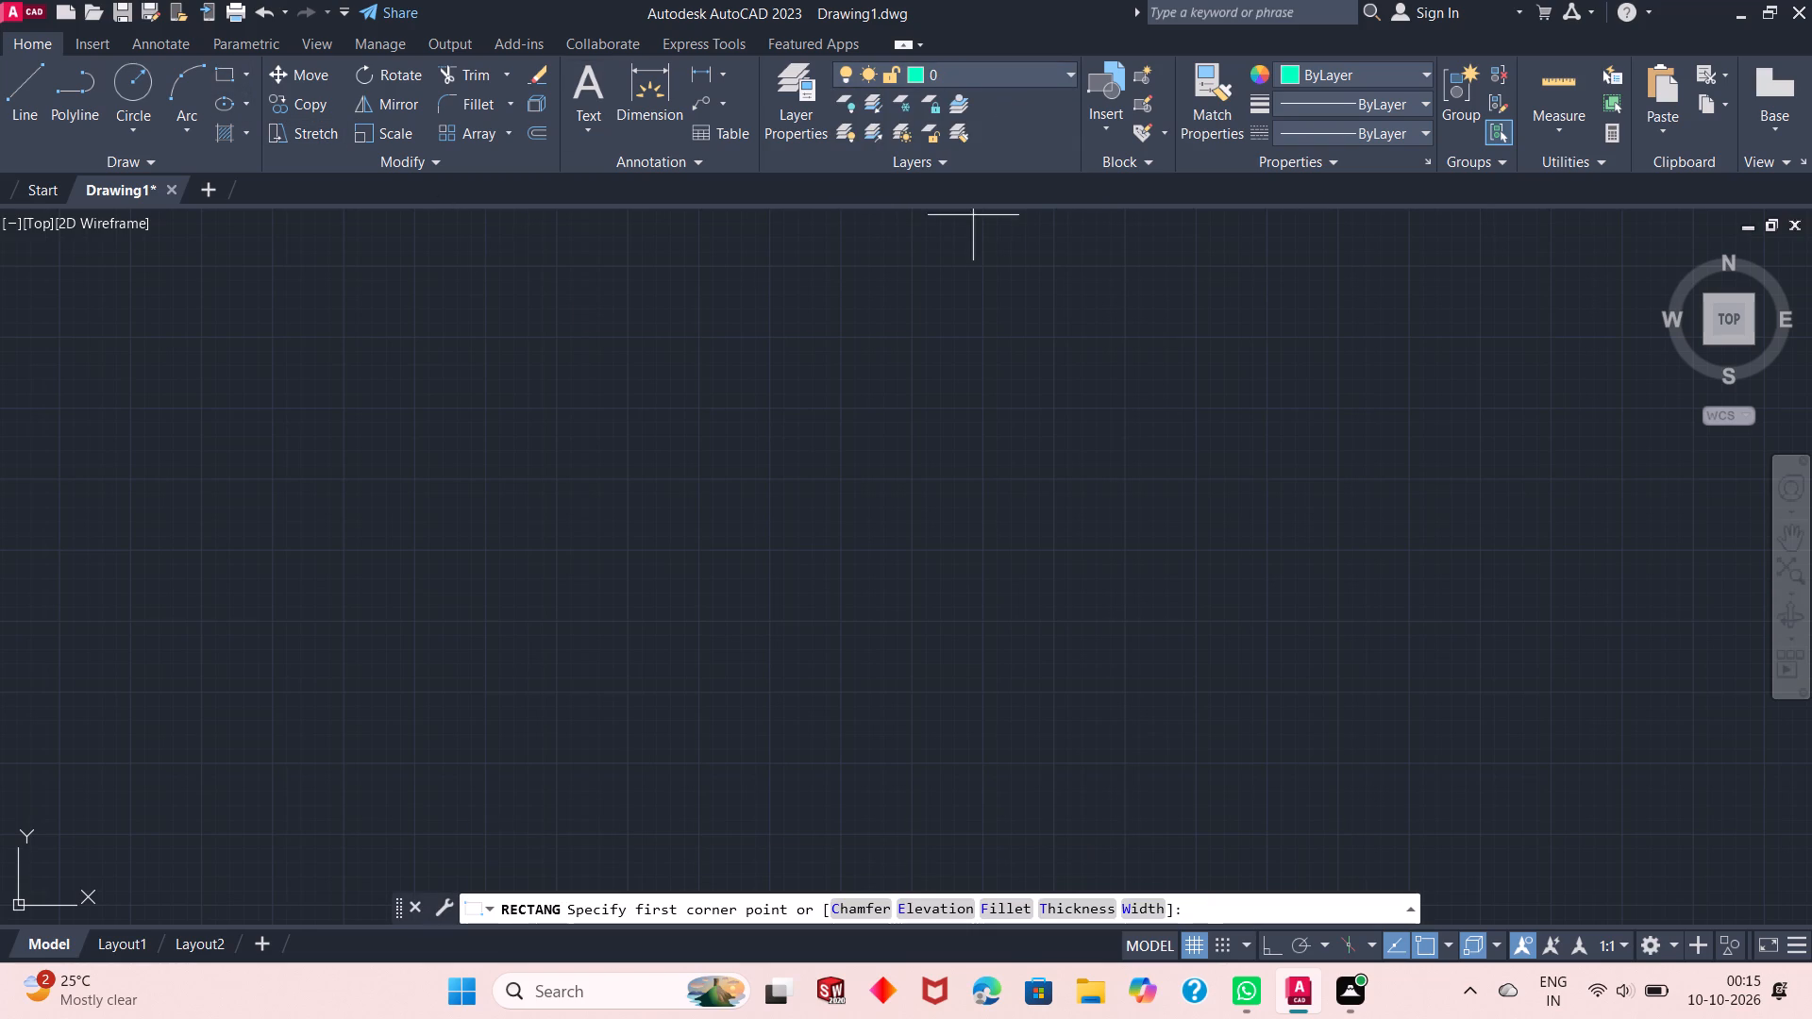
{"action": "left_click", "coordinate": [663, 258]}
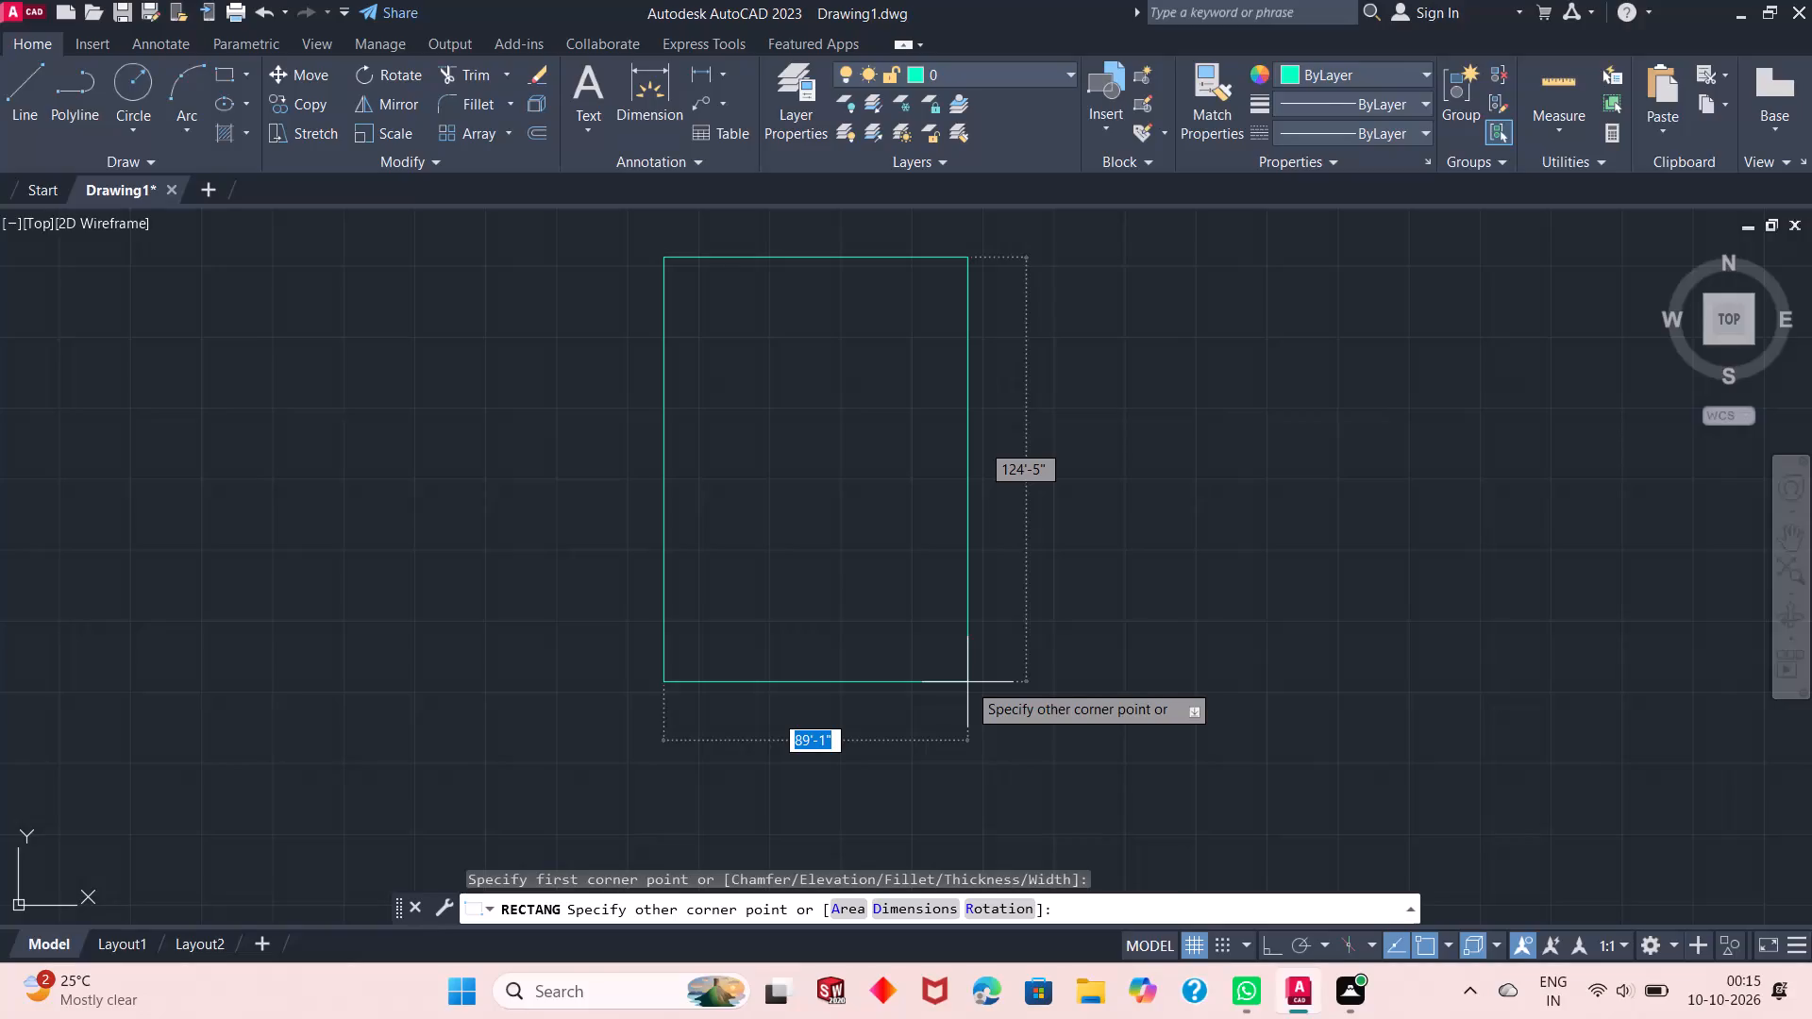
{"action": "type", "text": "35'"}
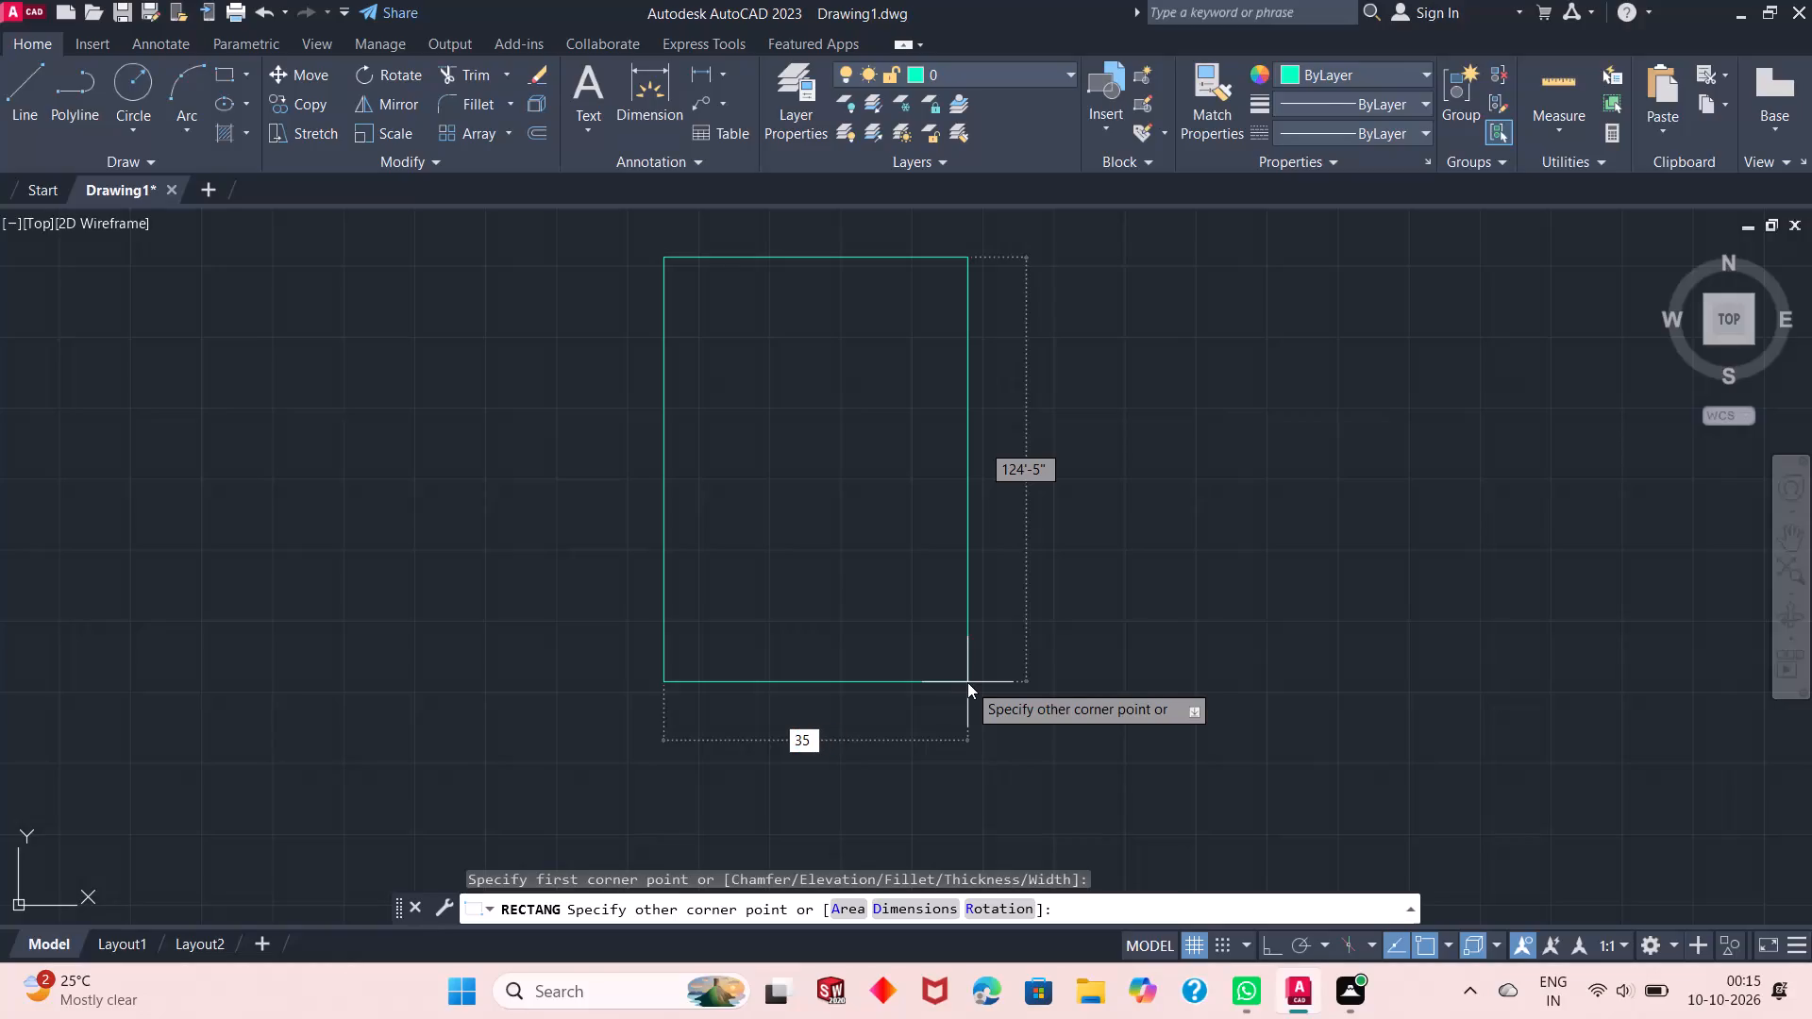
{"action": "key", "text": "Tab"}
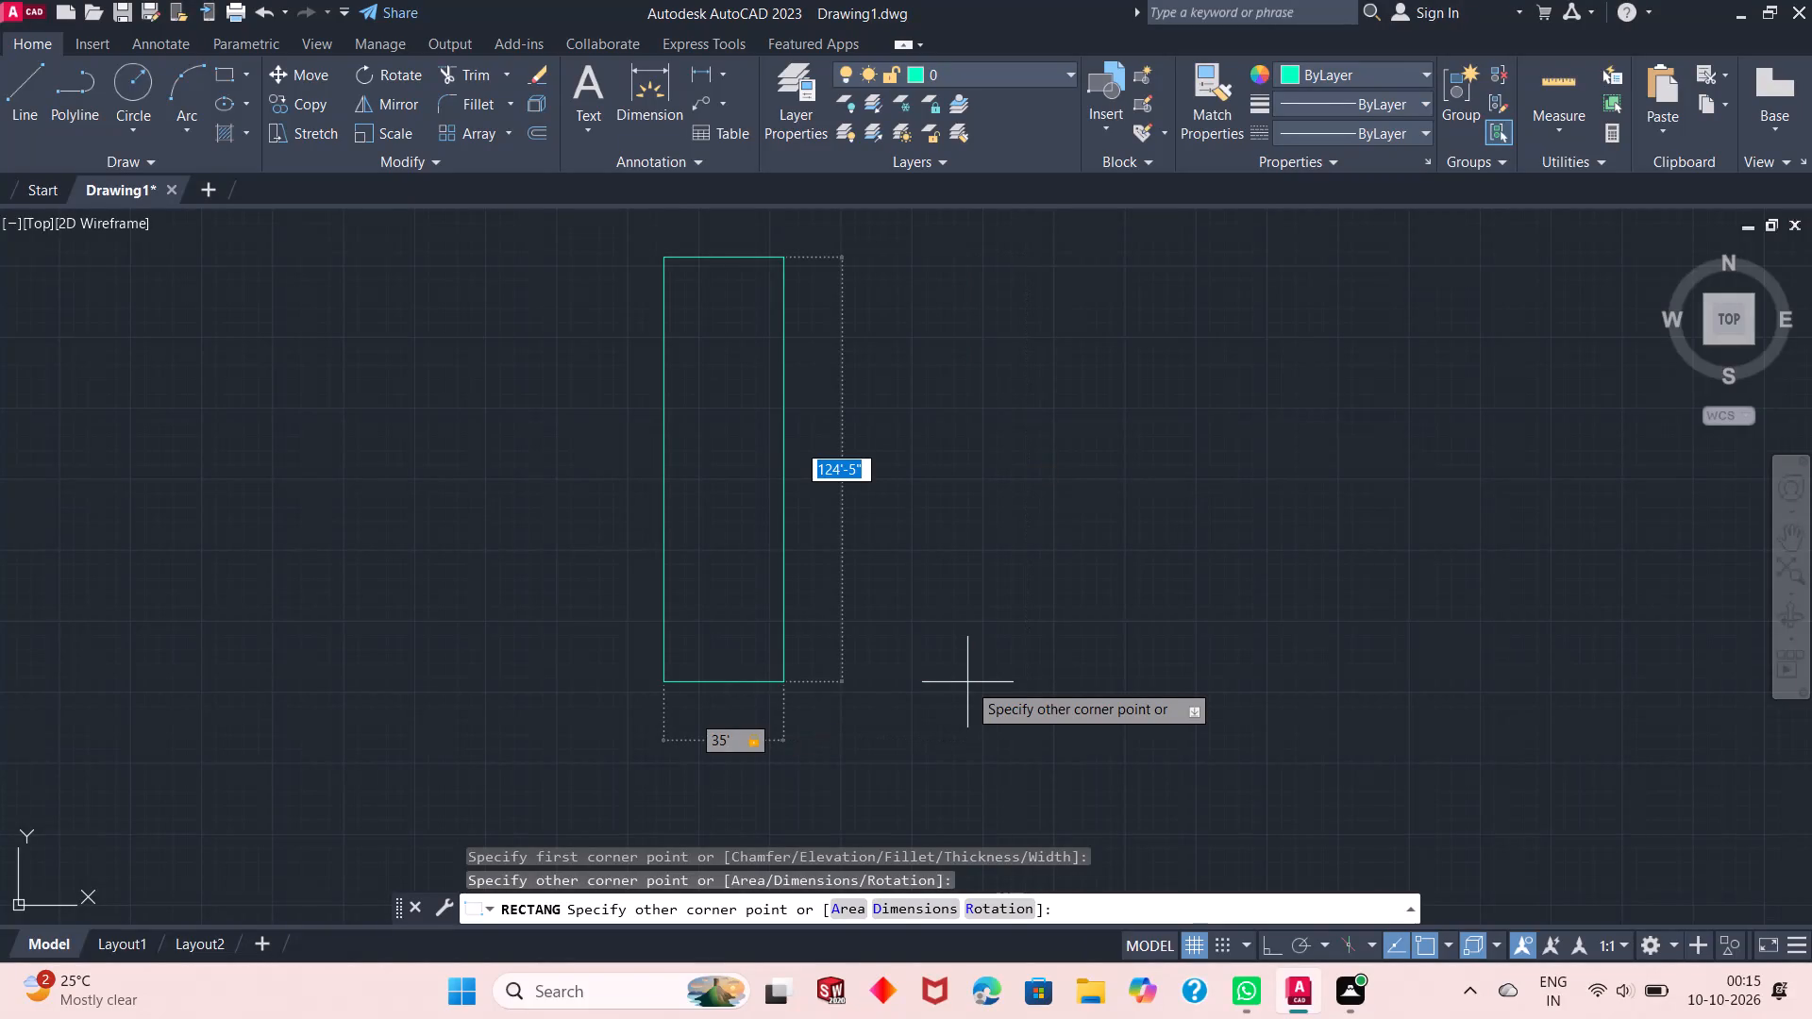
{"action": "type", "text": "65"}
{"action": "key", "text": "apostrophe"}
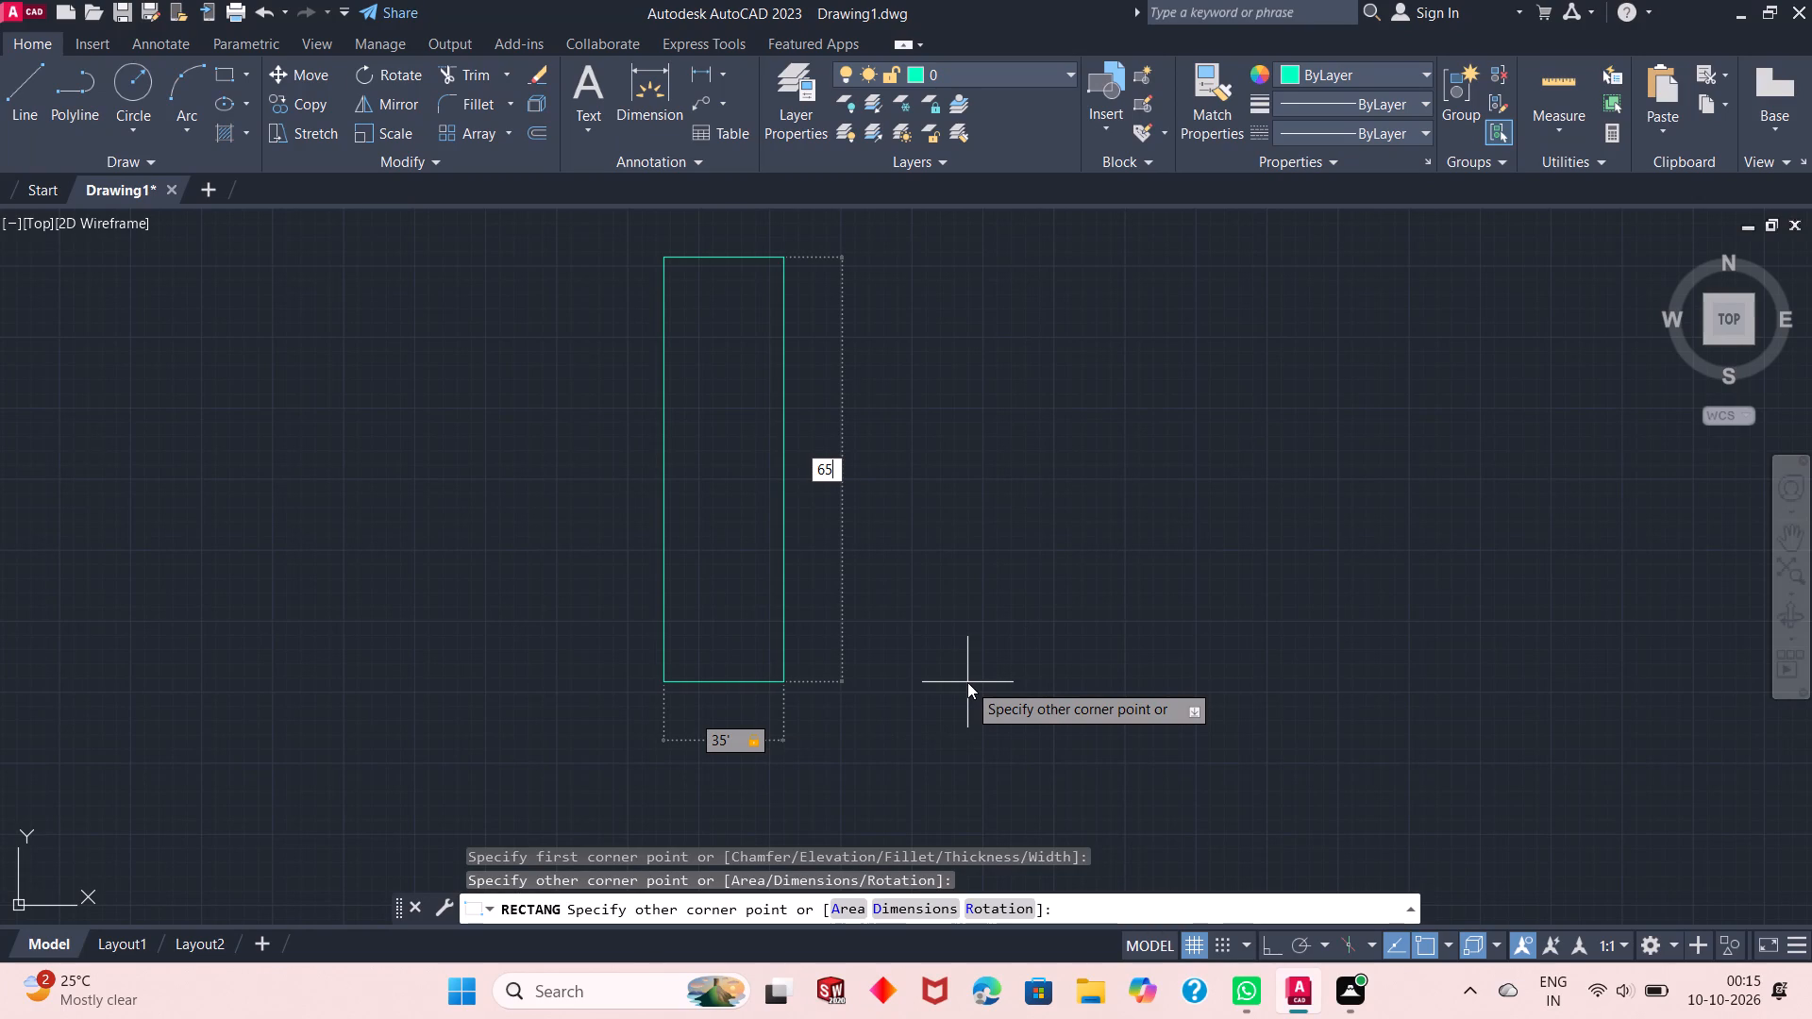
{"action": "key", "text": "Return"}
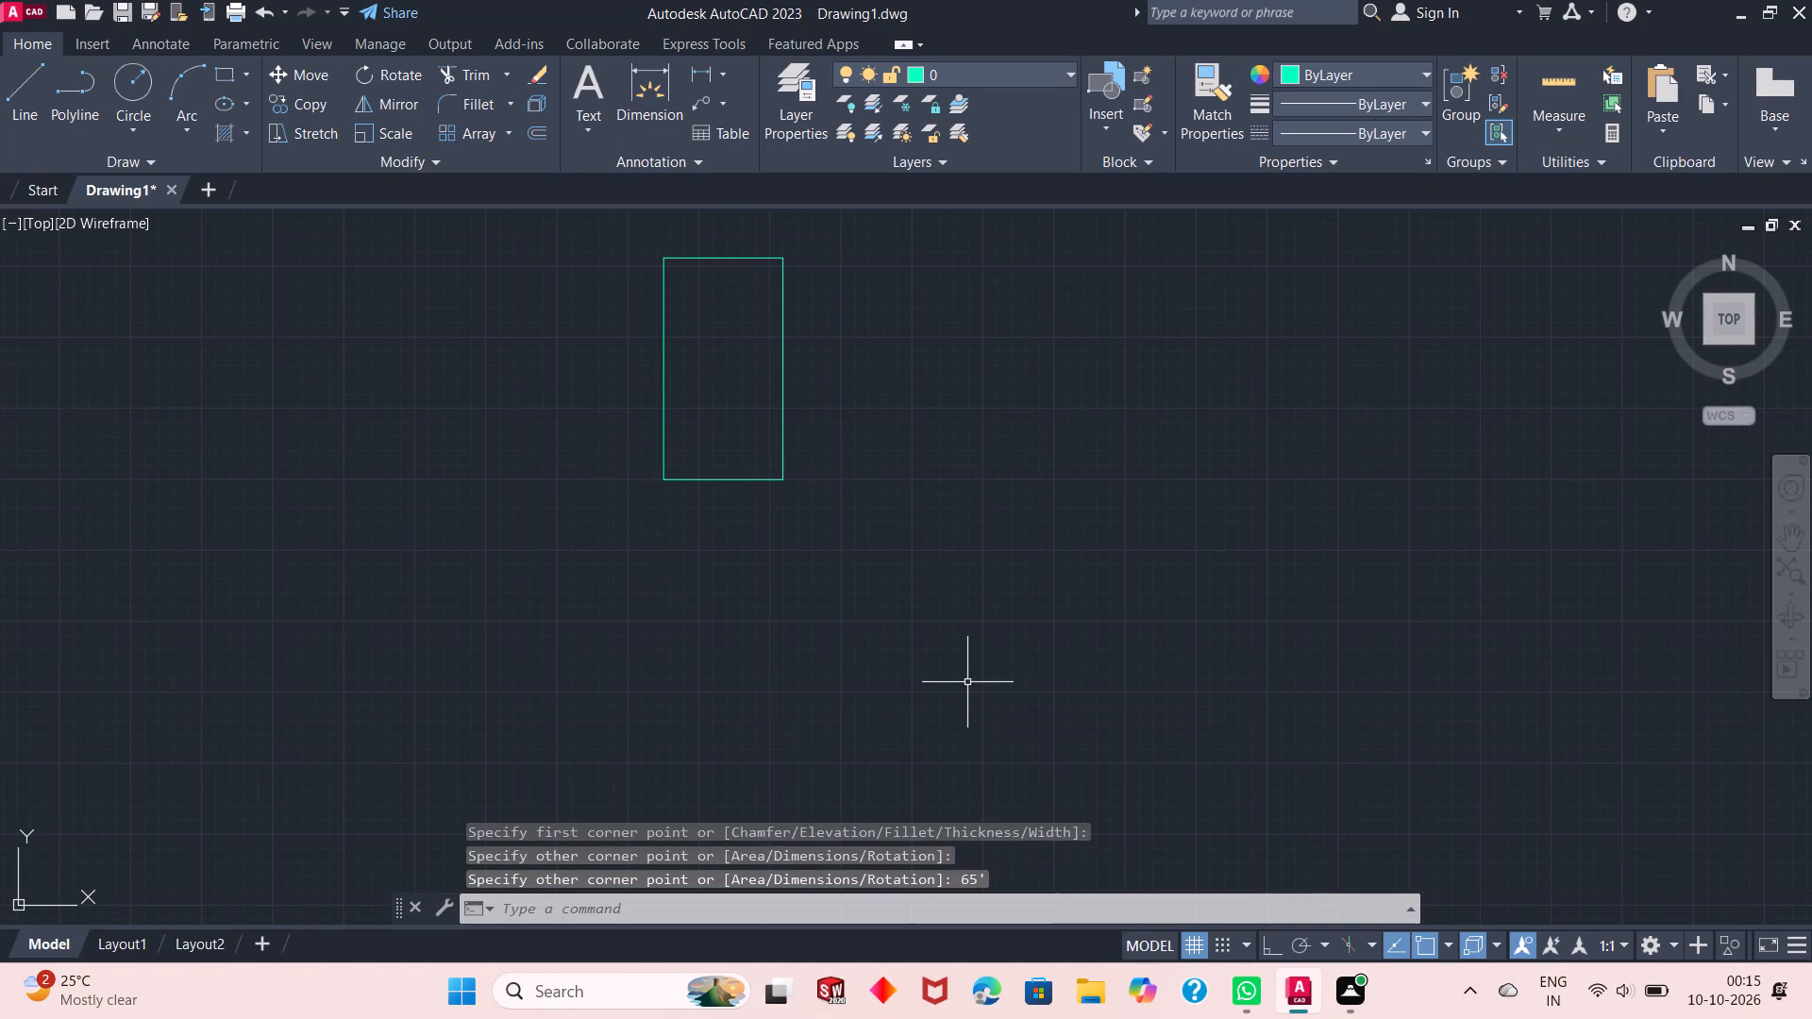
Offset the rectangle 5" to its inside using the Through option.
{"action": "scroll", "coordinate": [654, 241], "scroll_direction": "down", "scroll_amount": 1}
{"action": "scroll", "coordinate": [654, 240], "scroll_direction": "up", "scroll_amount": 1}
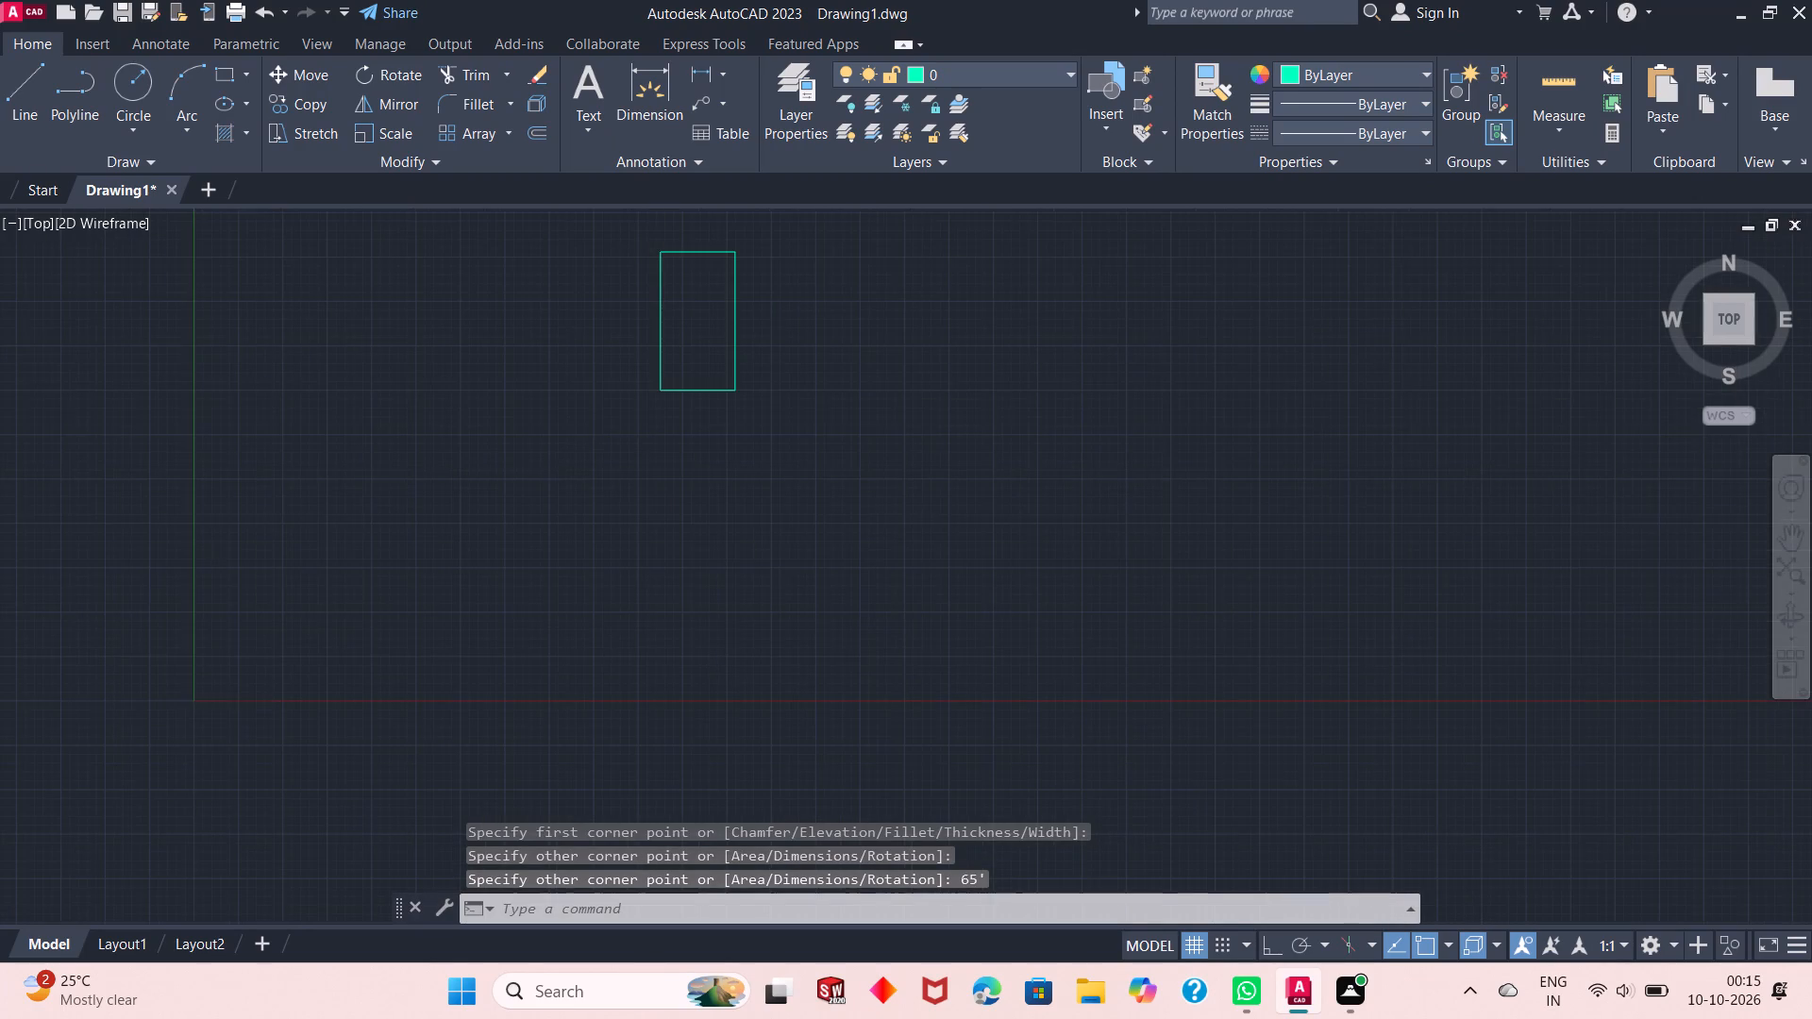
{"action": "scroll", "coordinate": [654, 240], "scroll_direction": "up", "scroll_amount": 2}
{"action": "scroll", "coordinate": [814, 369], "scroll_direction": "down", "scroll_amount": 1}
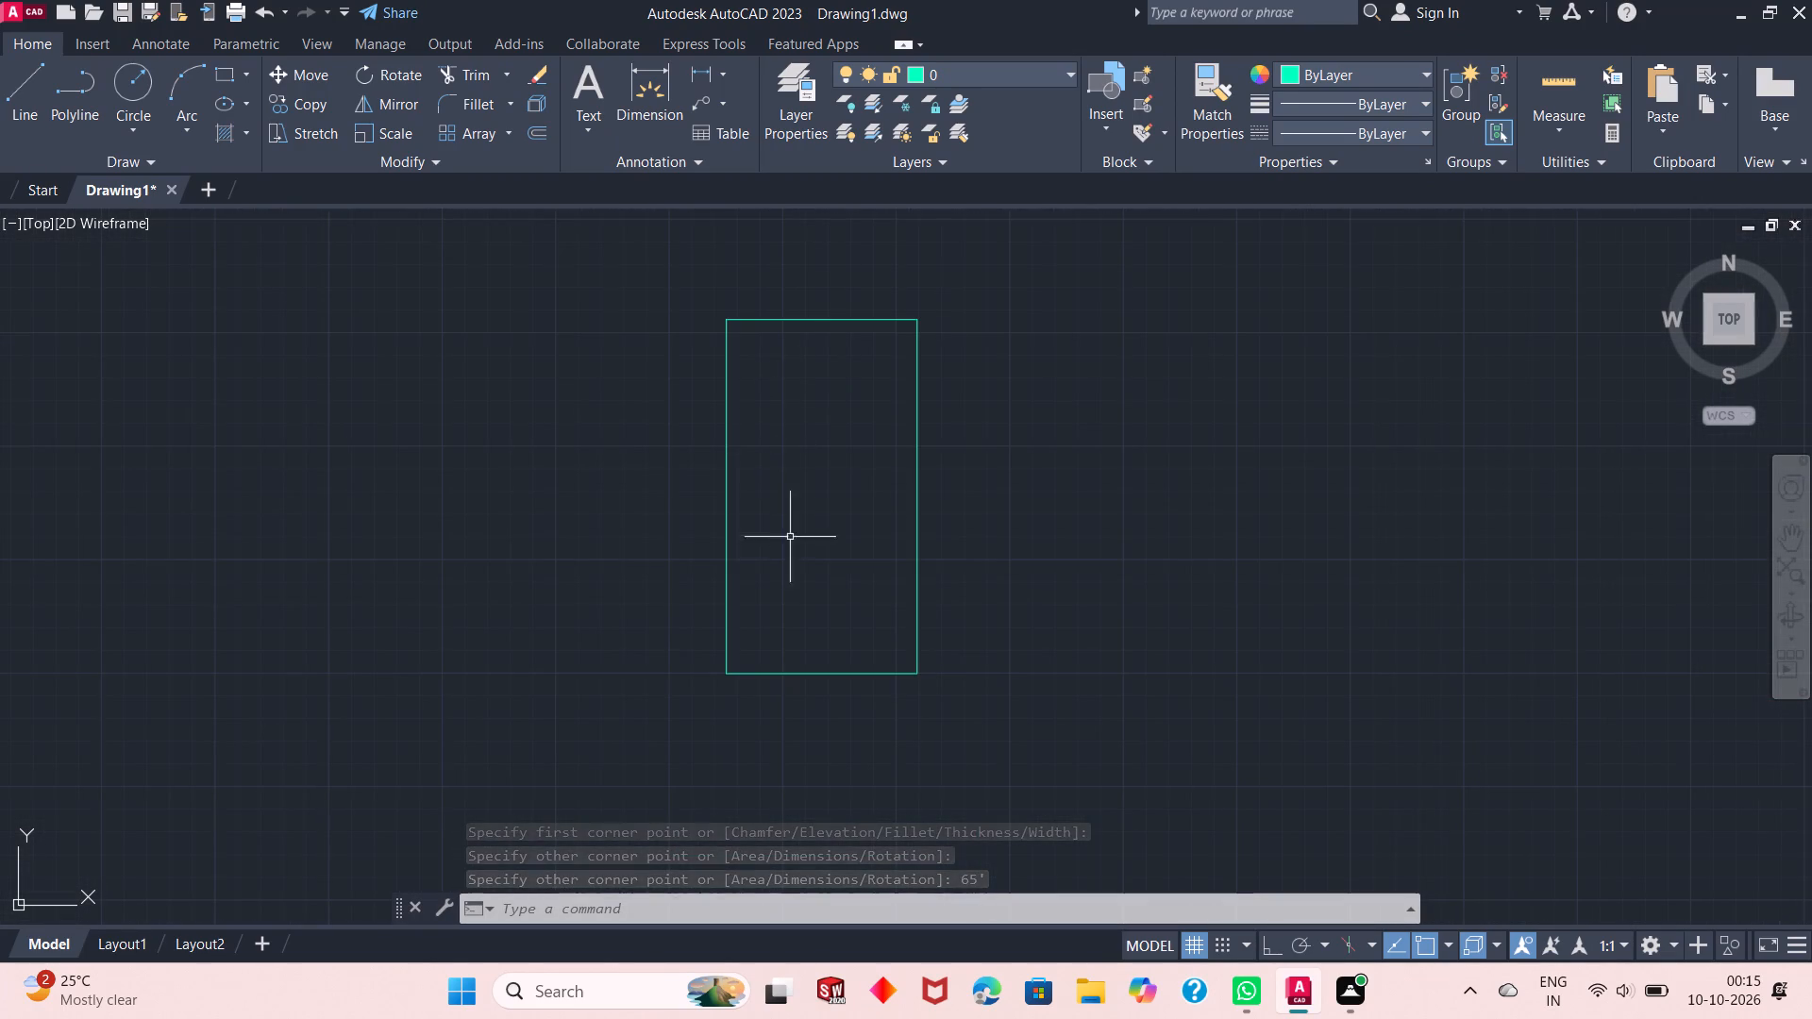
{"action": "scroll", "coordinate": [812, 548], "scroll_direction": "up", "scroll_amount": 1}
{"action": "scroll", "coordinate": [812, 548], "scroll_direction": "down", "scroll_amount": 1}
{"action": "scroll", "coordinate": [799, 424], "scroll_direction": "up", "scroll_amount": 1}
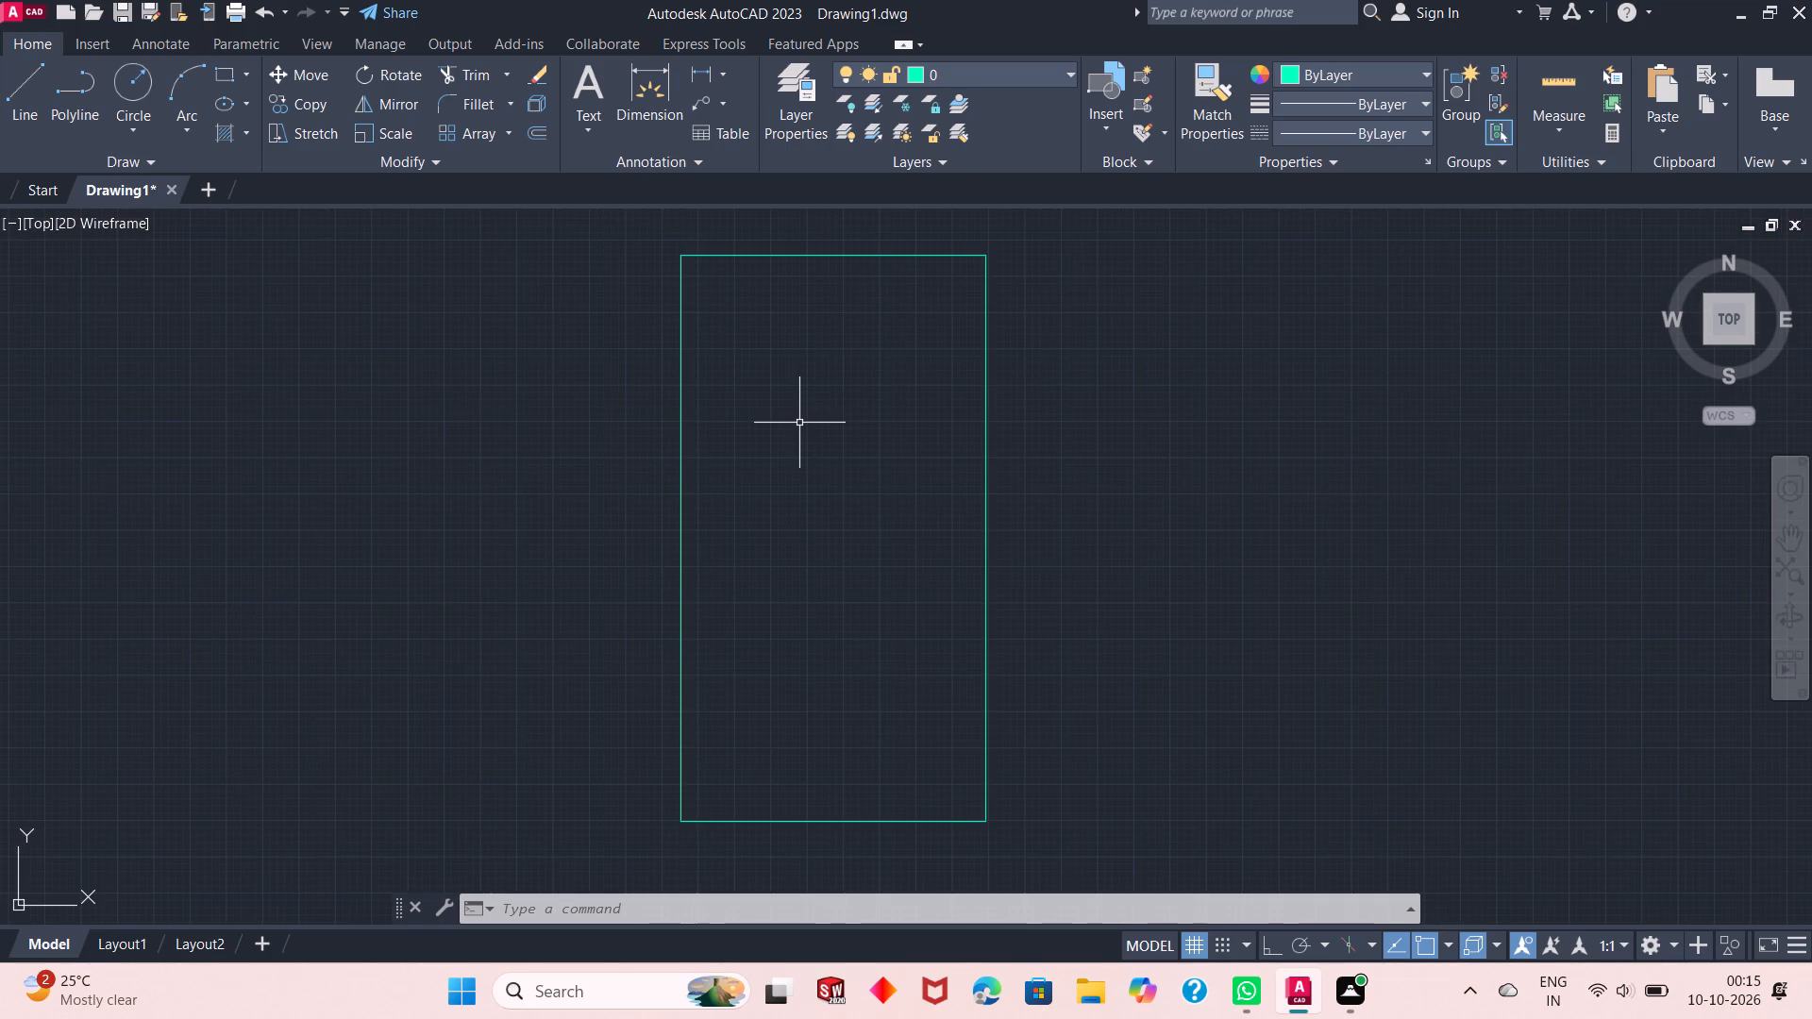
{"action": "left_click", "coordinate": [539, 135]}
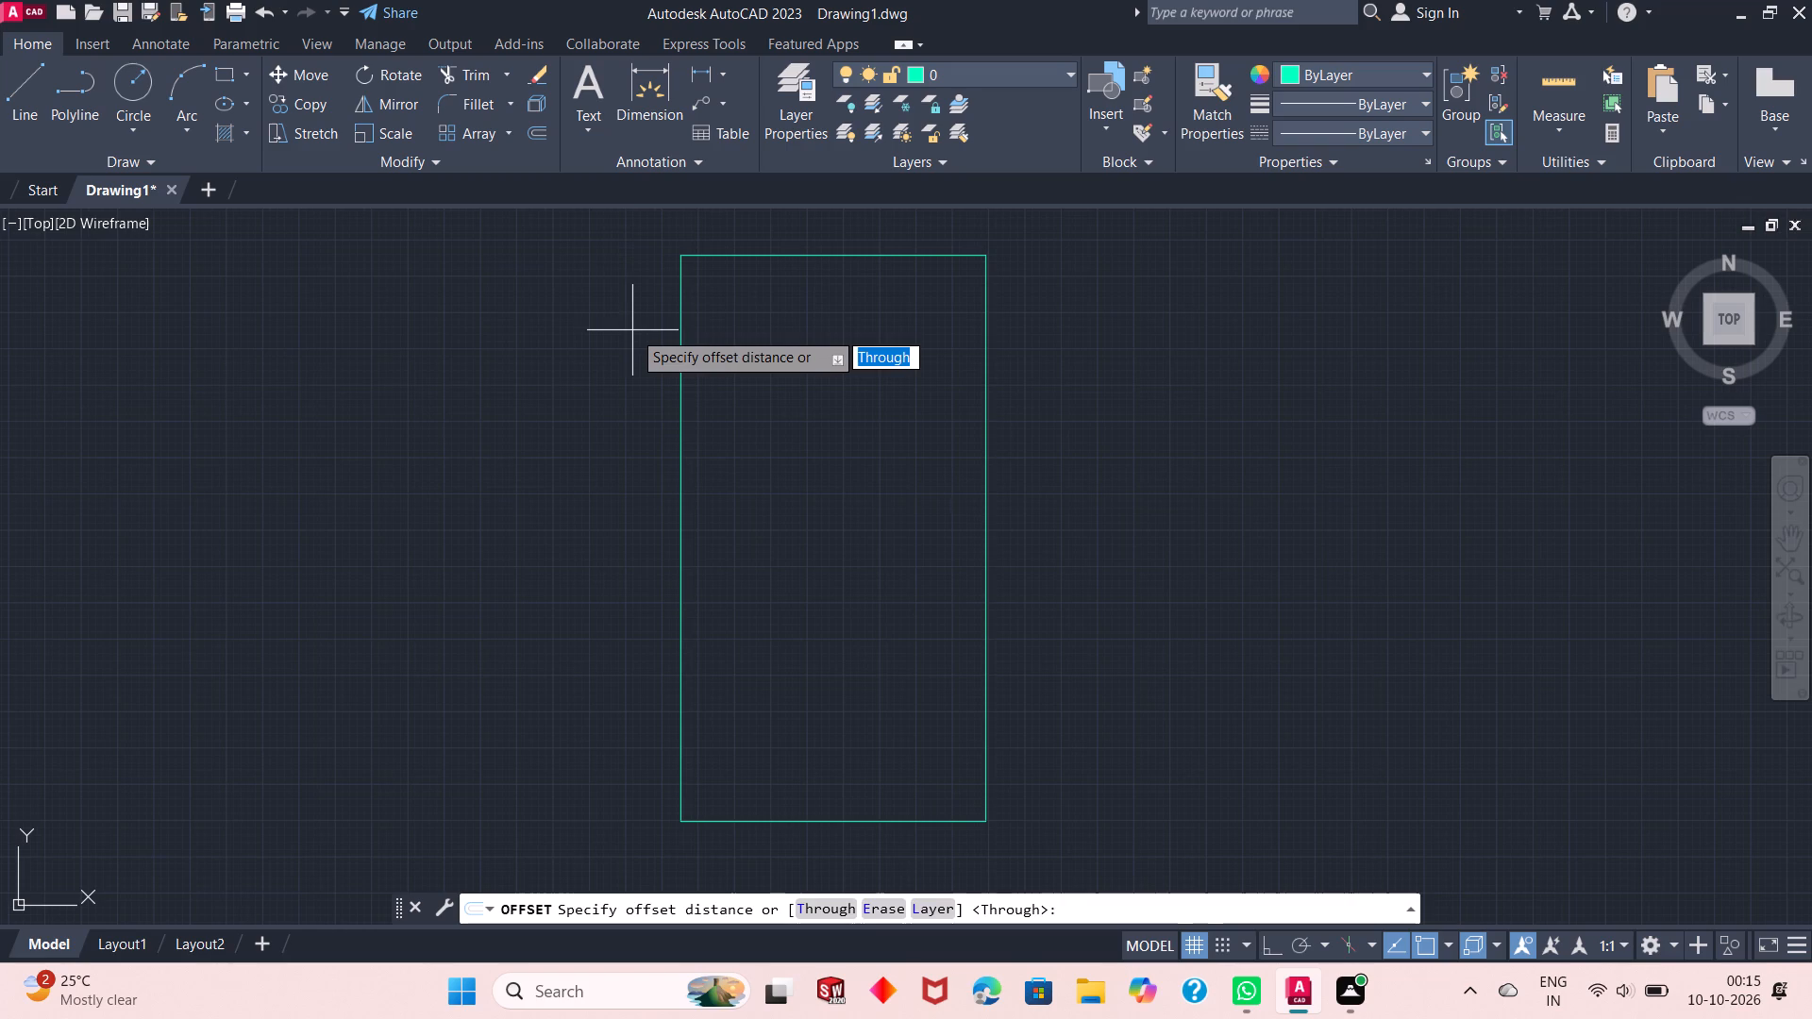
{"action": "key", "text": "space"}
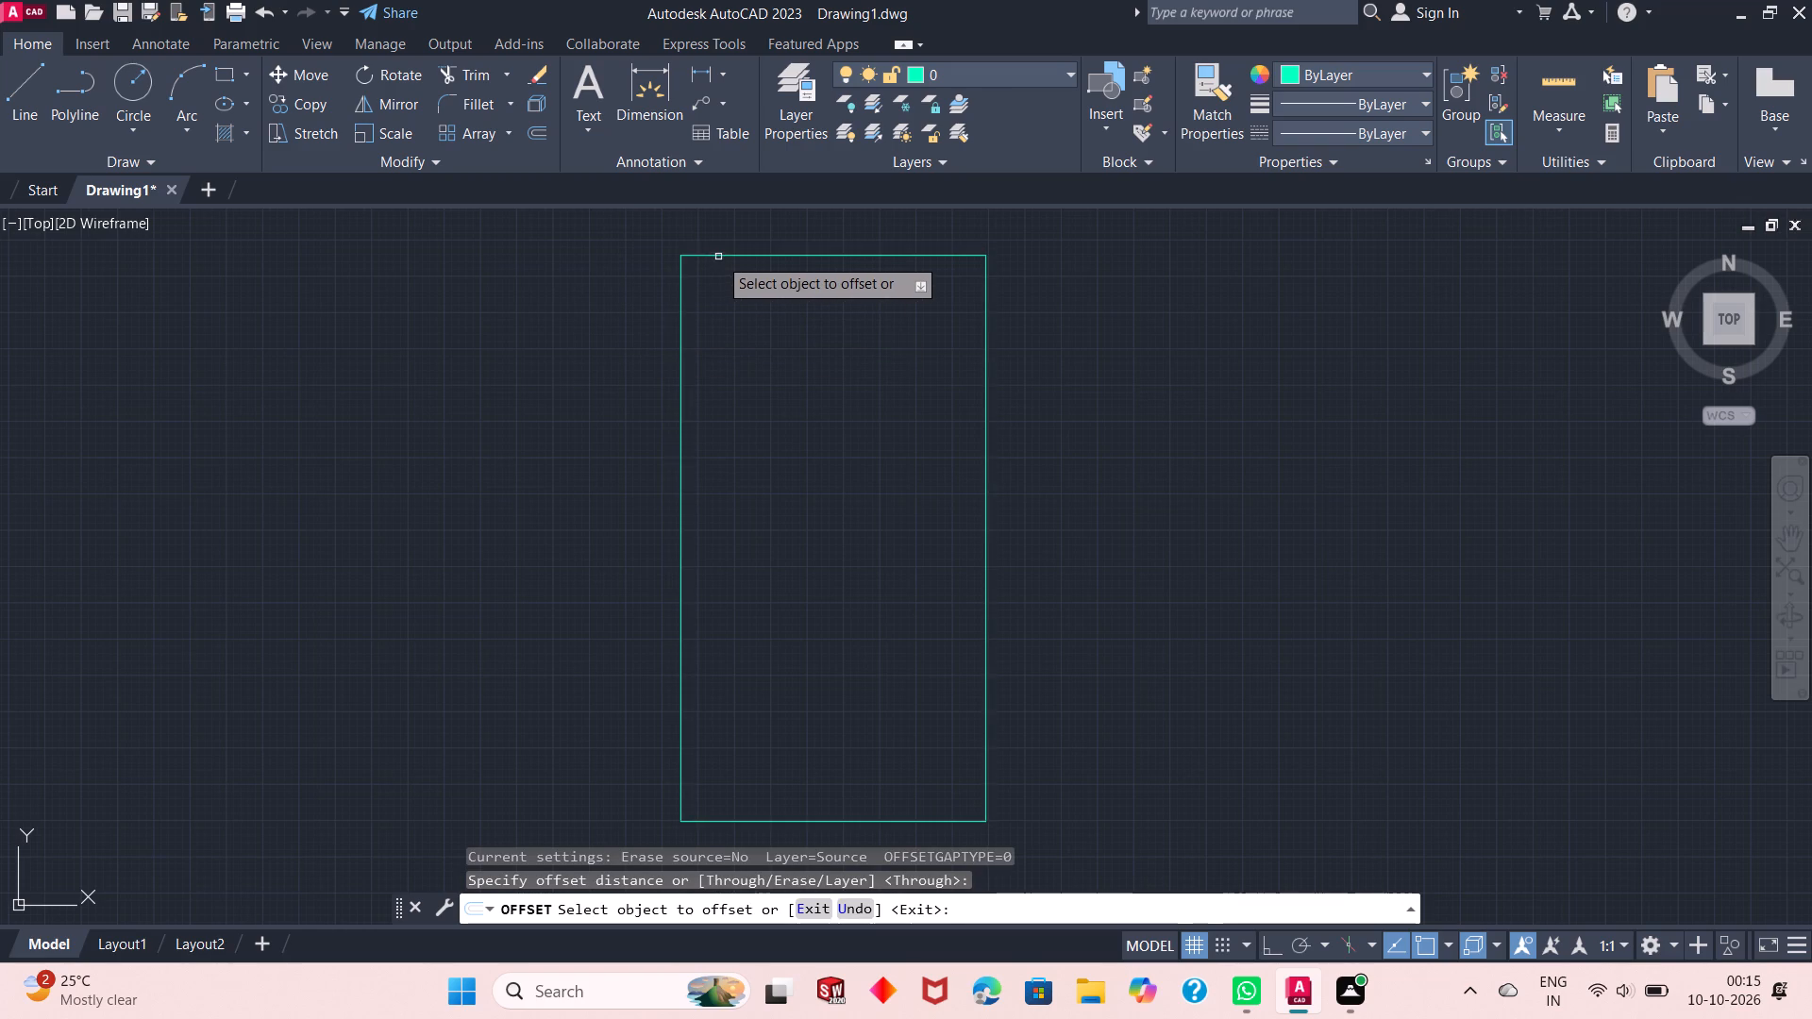
{"action": "left_click", "coordinate": [718, 257]}
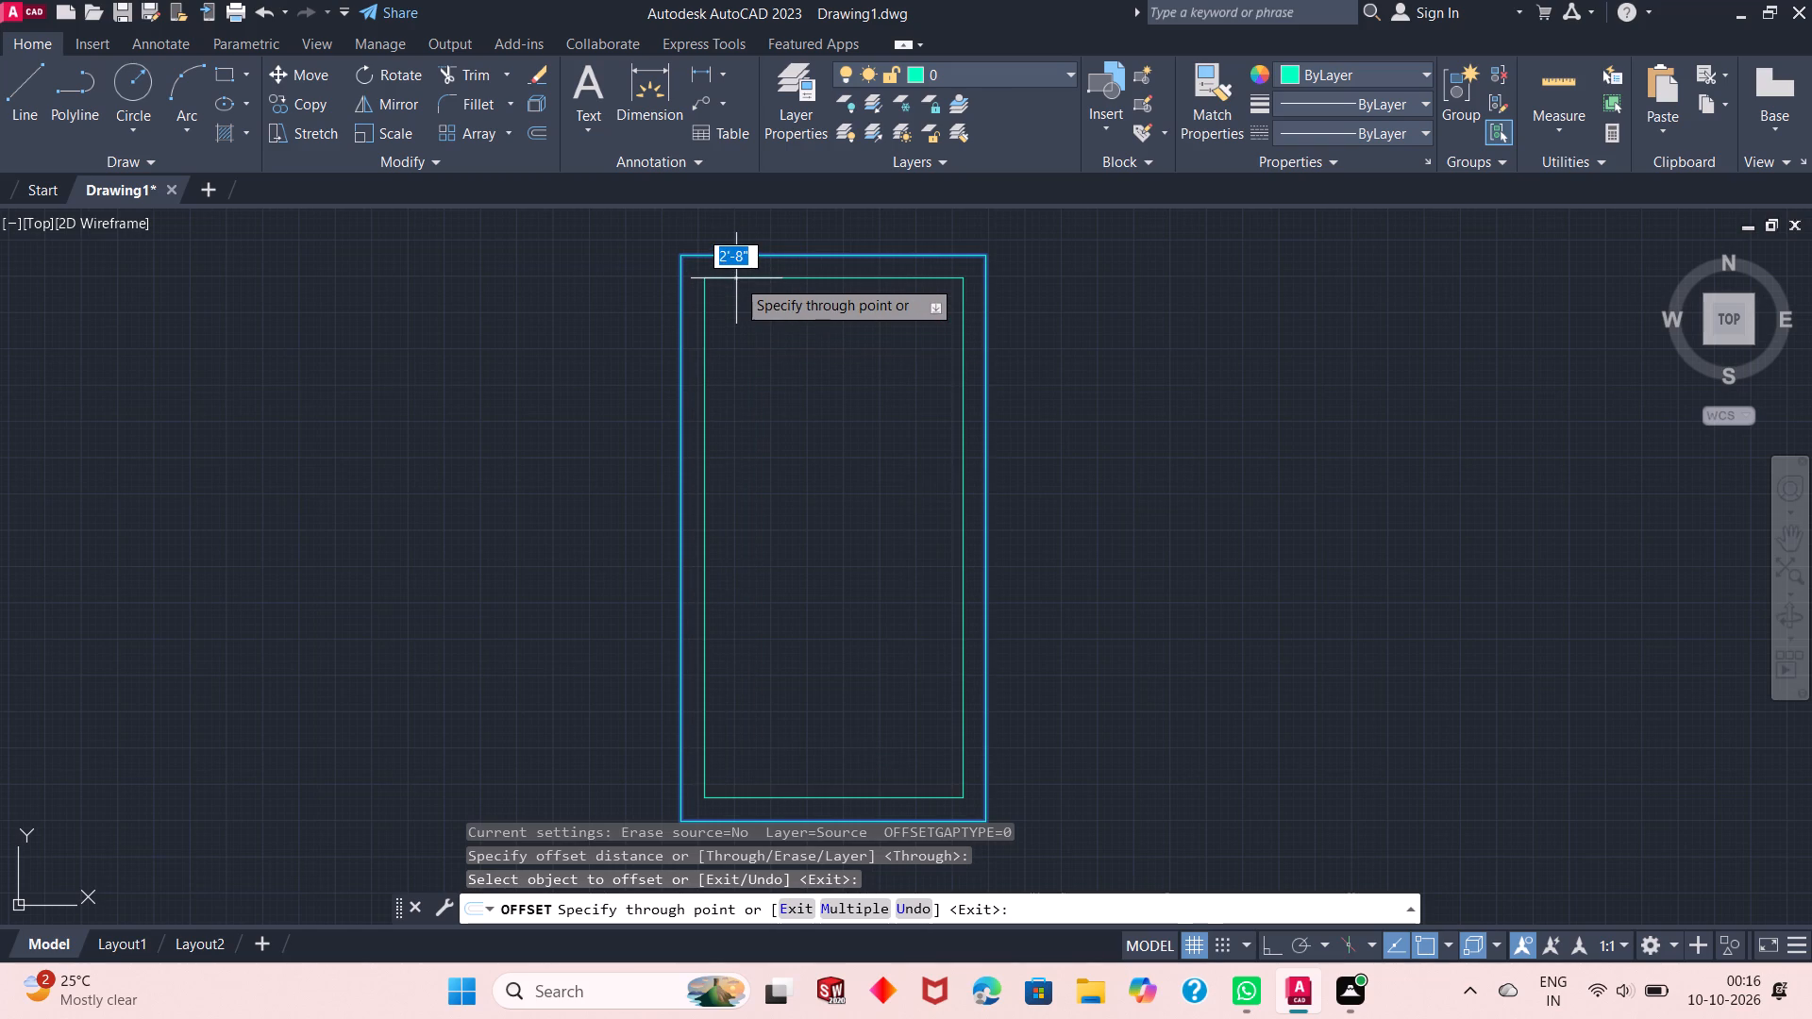
{"action": "key", "text": "5"}
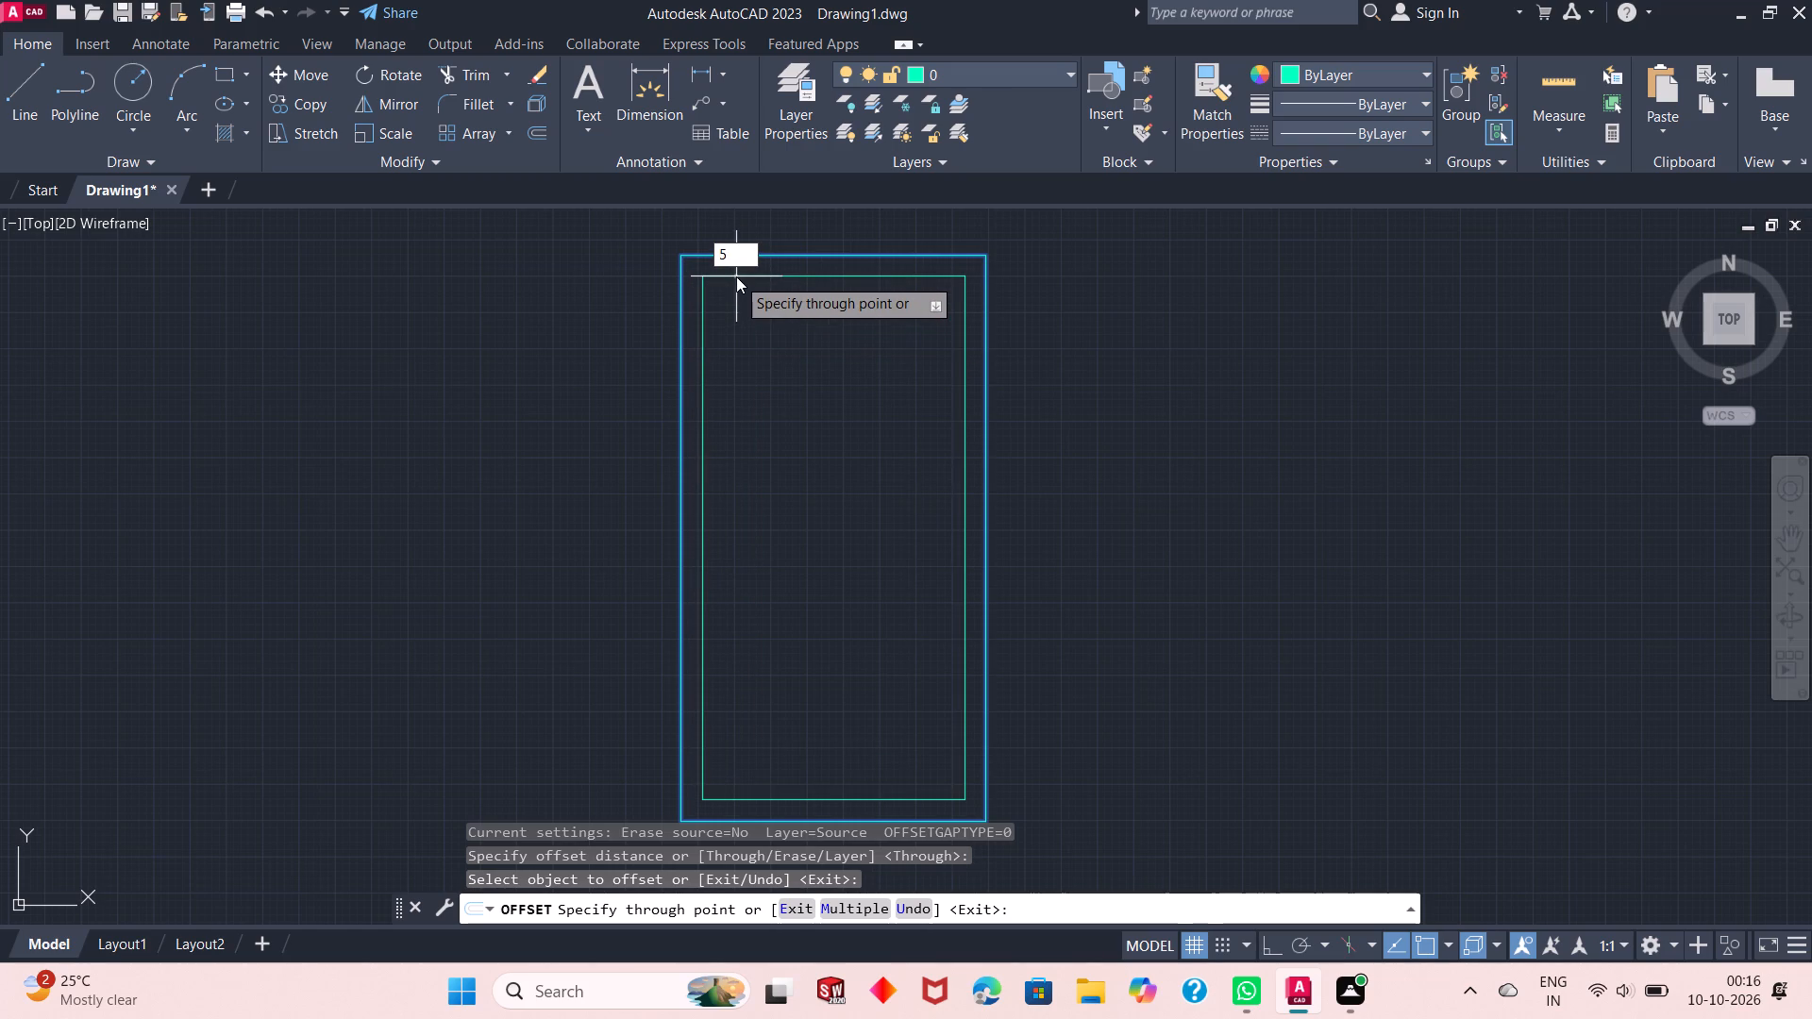
{"action": "key", "text": "shift+quotedbl"}
{"action": "key", "text": "Return"}
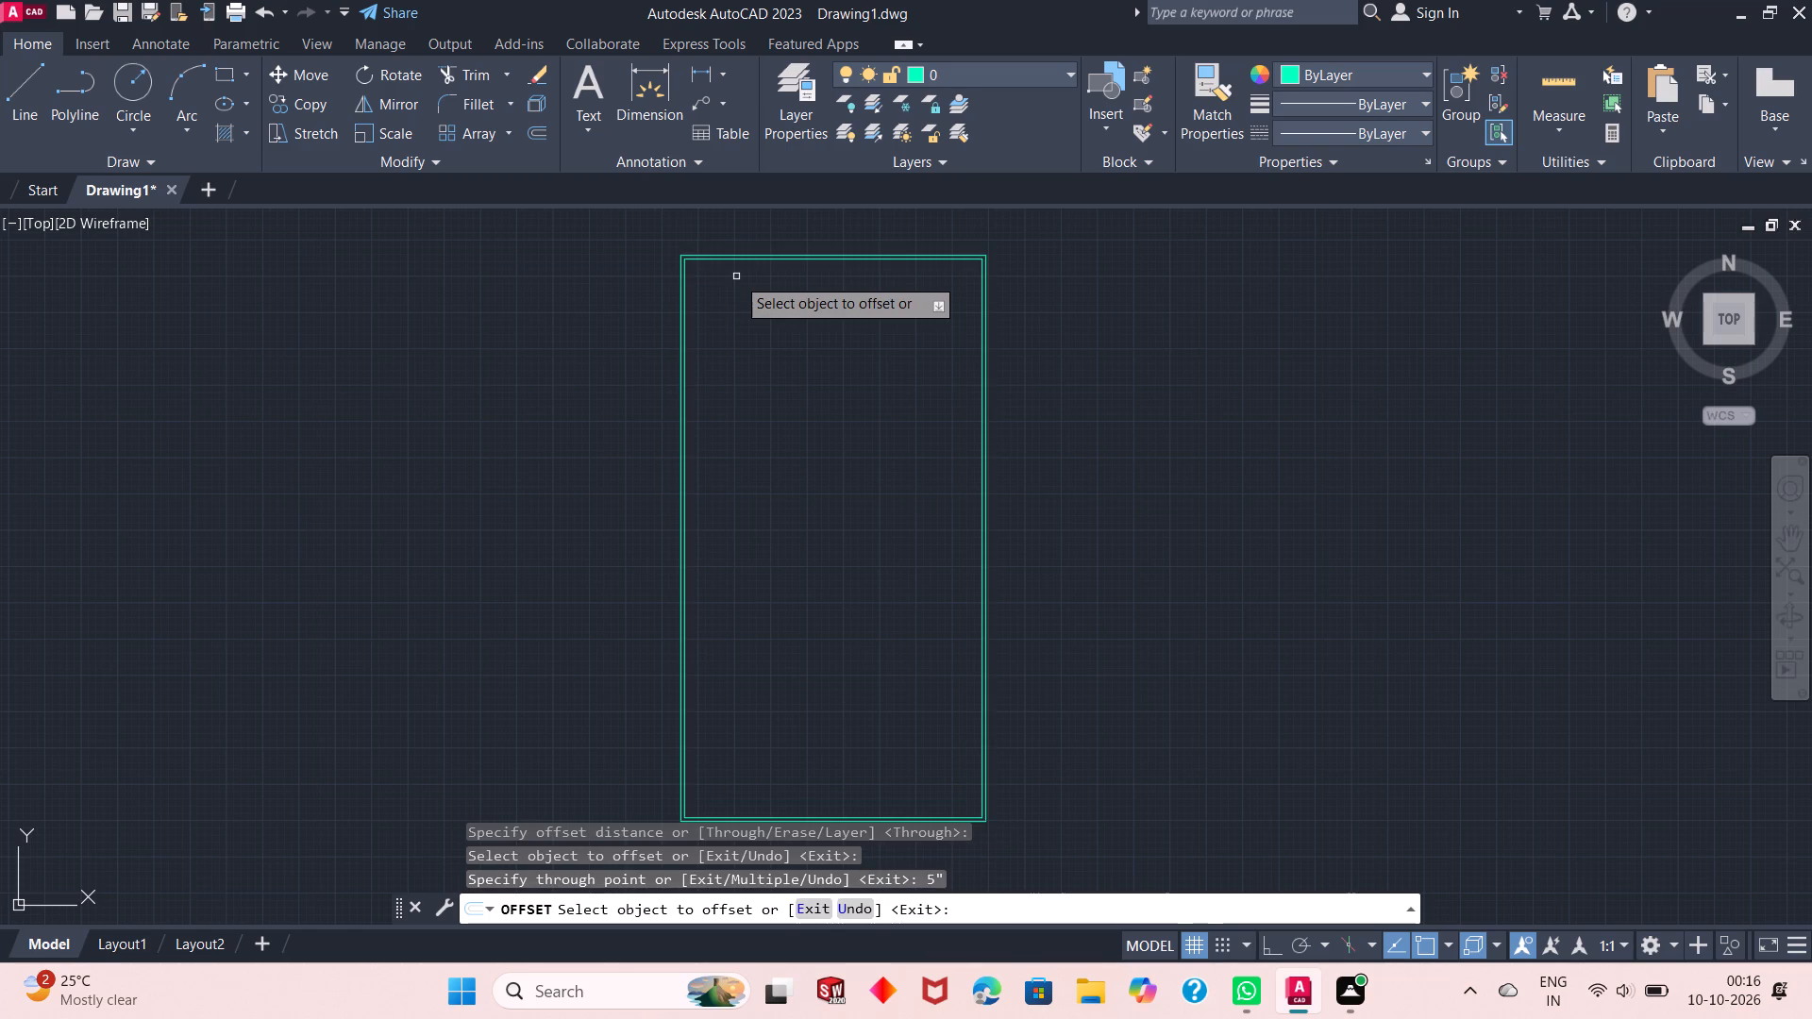
{"action": "key", "text": "Escape"}
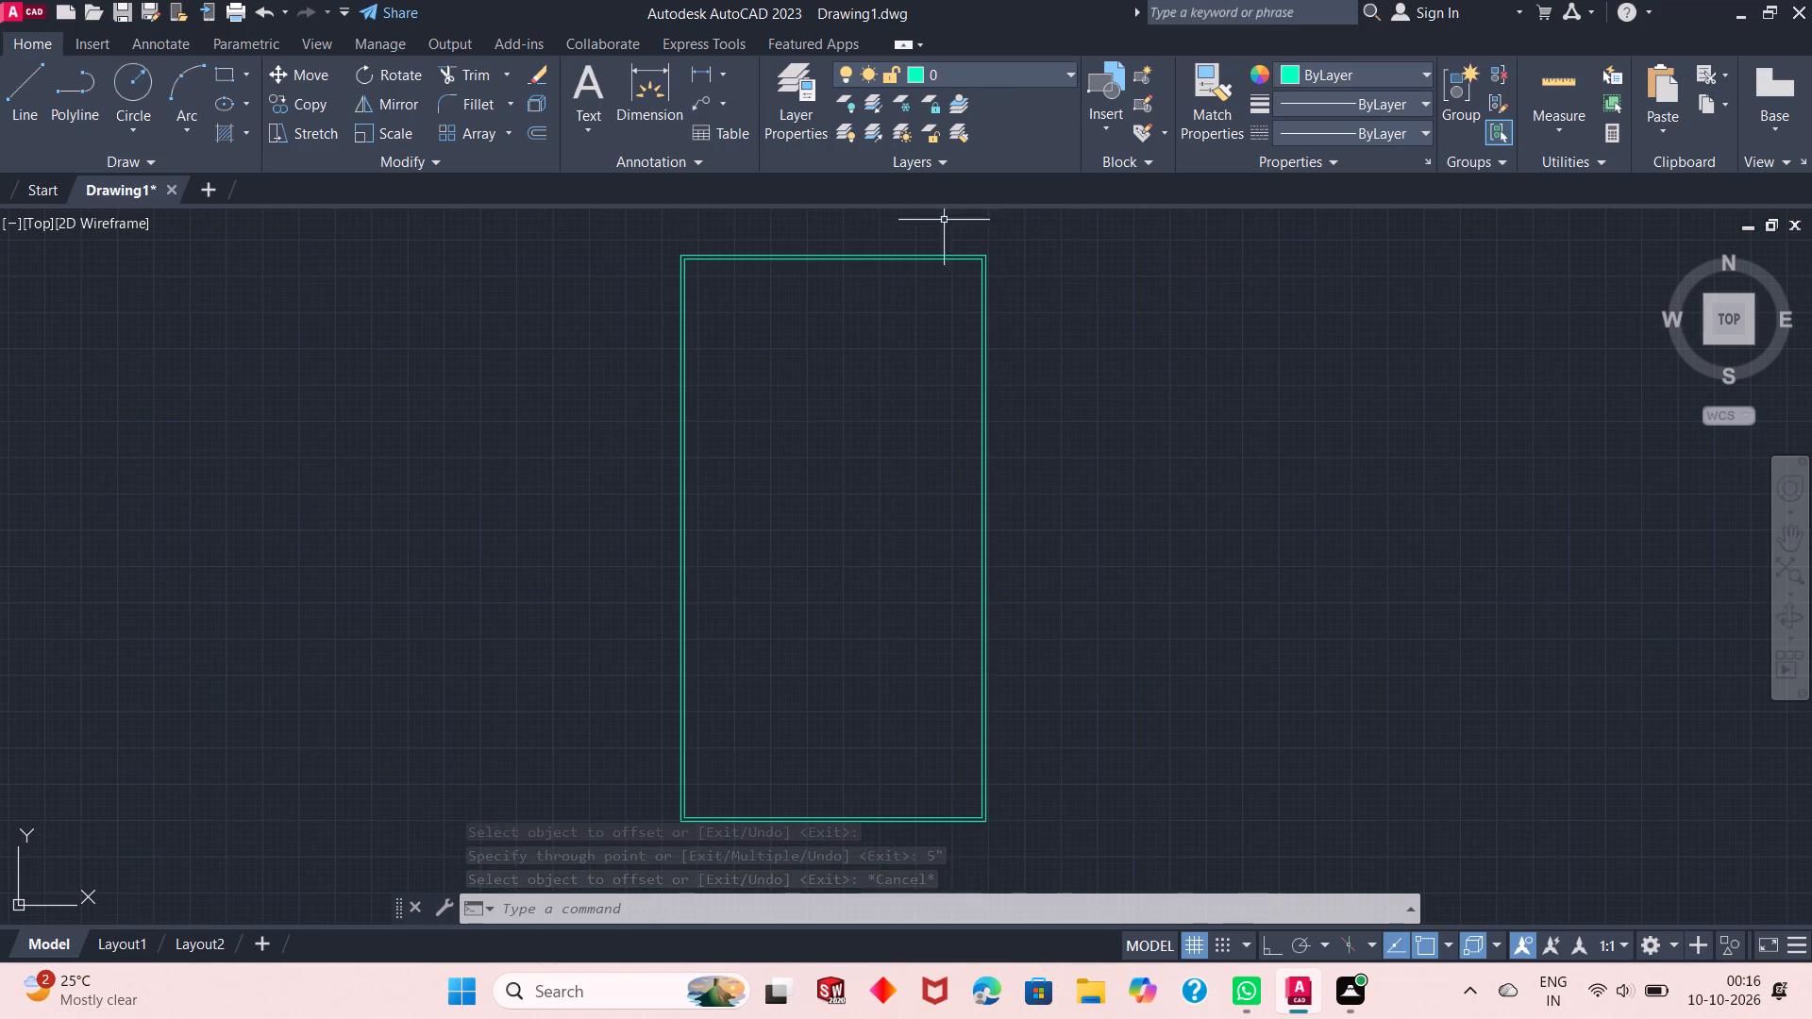
Explode the inner offset rectangle into separate lines.
{"action": "scroll", "coordinate": [851, 240], "scroll_direction": "up", "scroll_amount": 1}
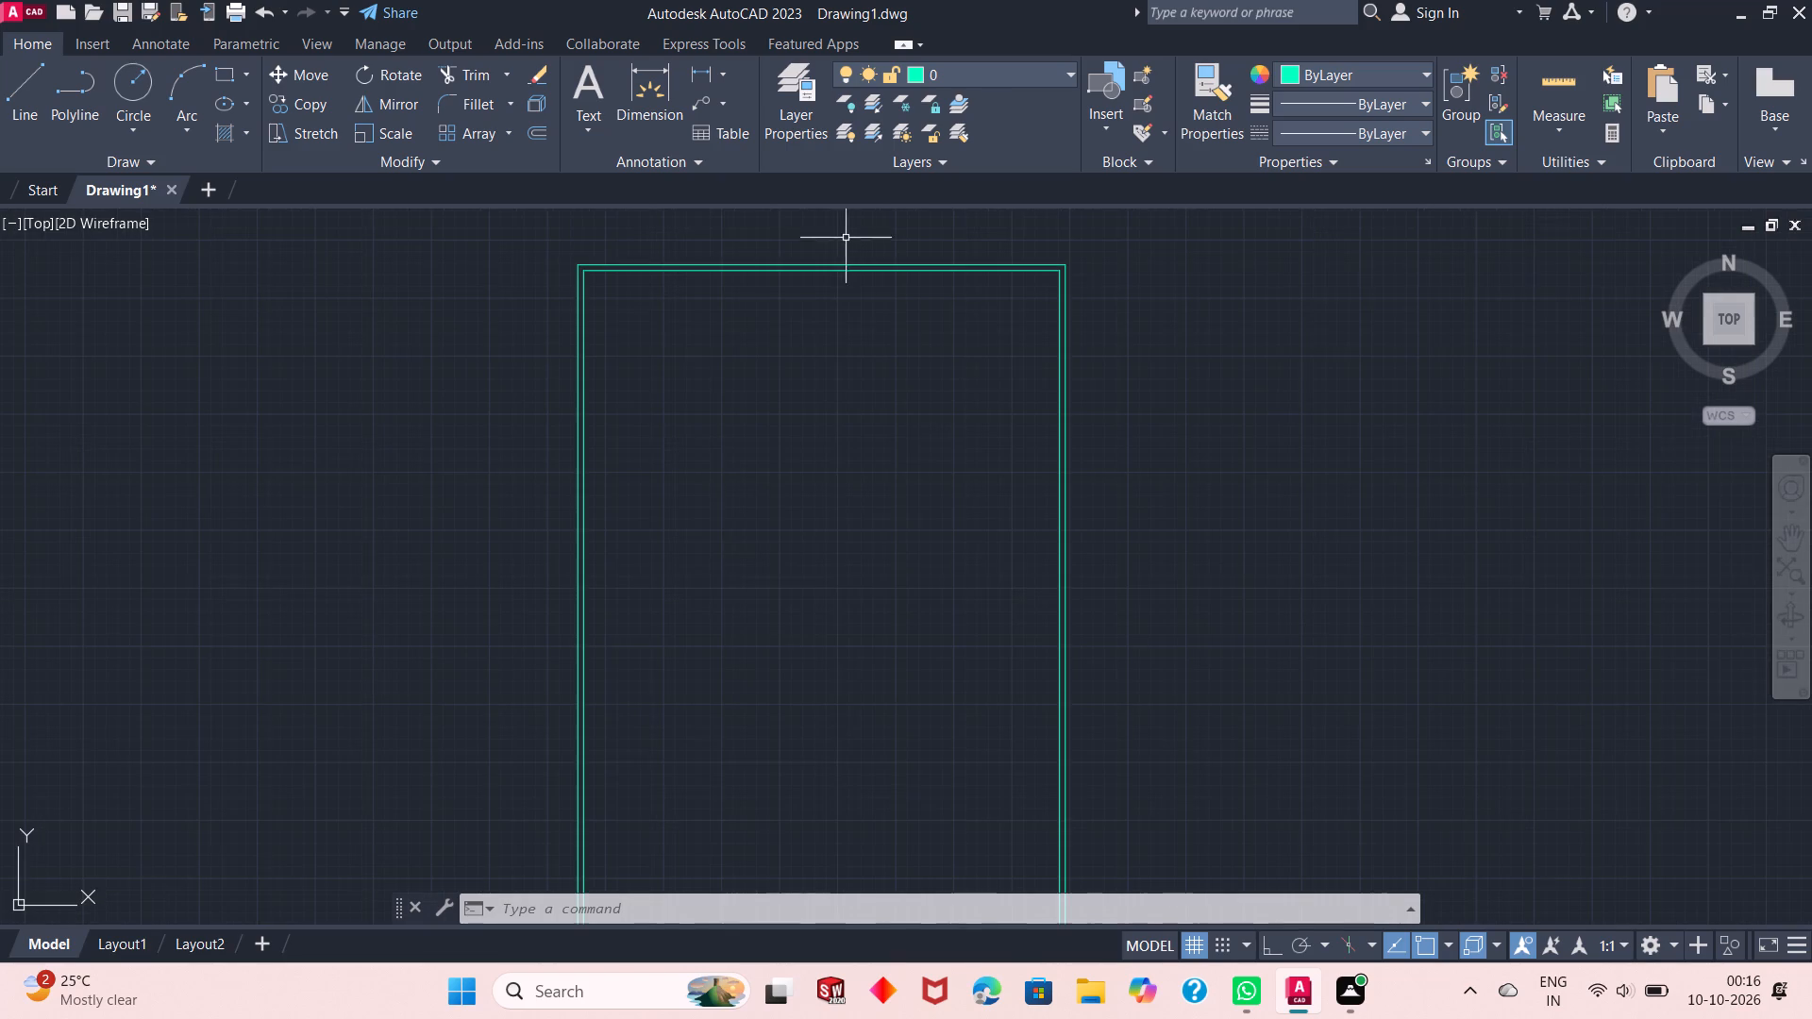
{"action": "left_click", "coordinate": [800, 270]}
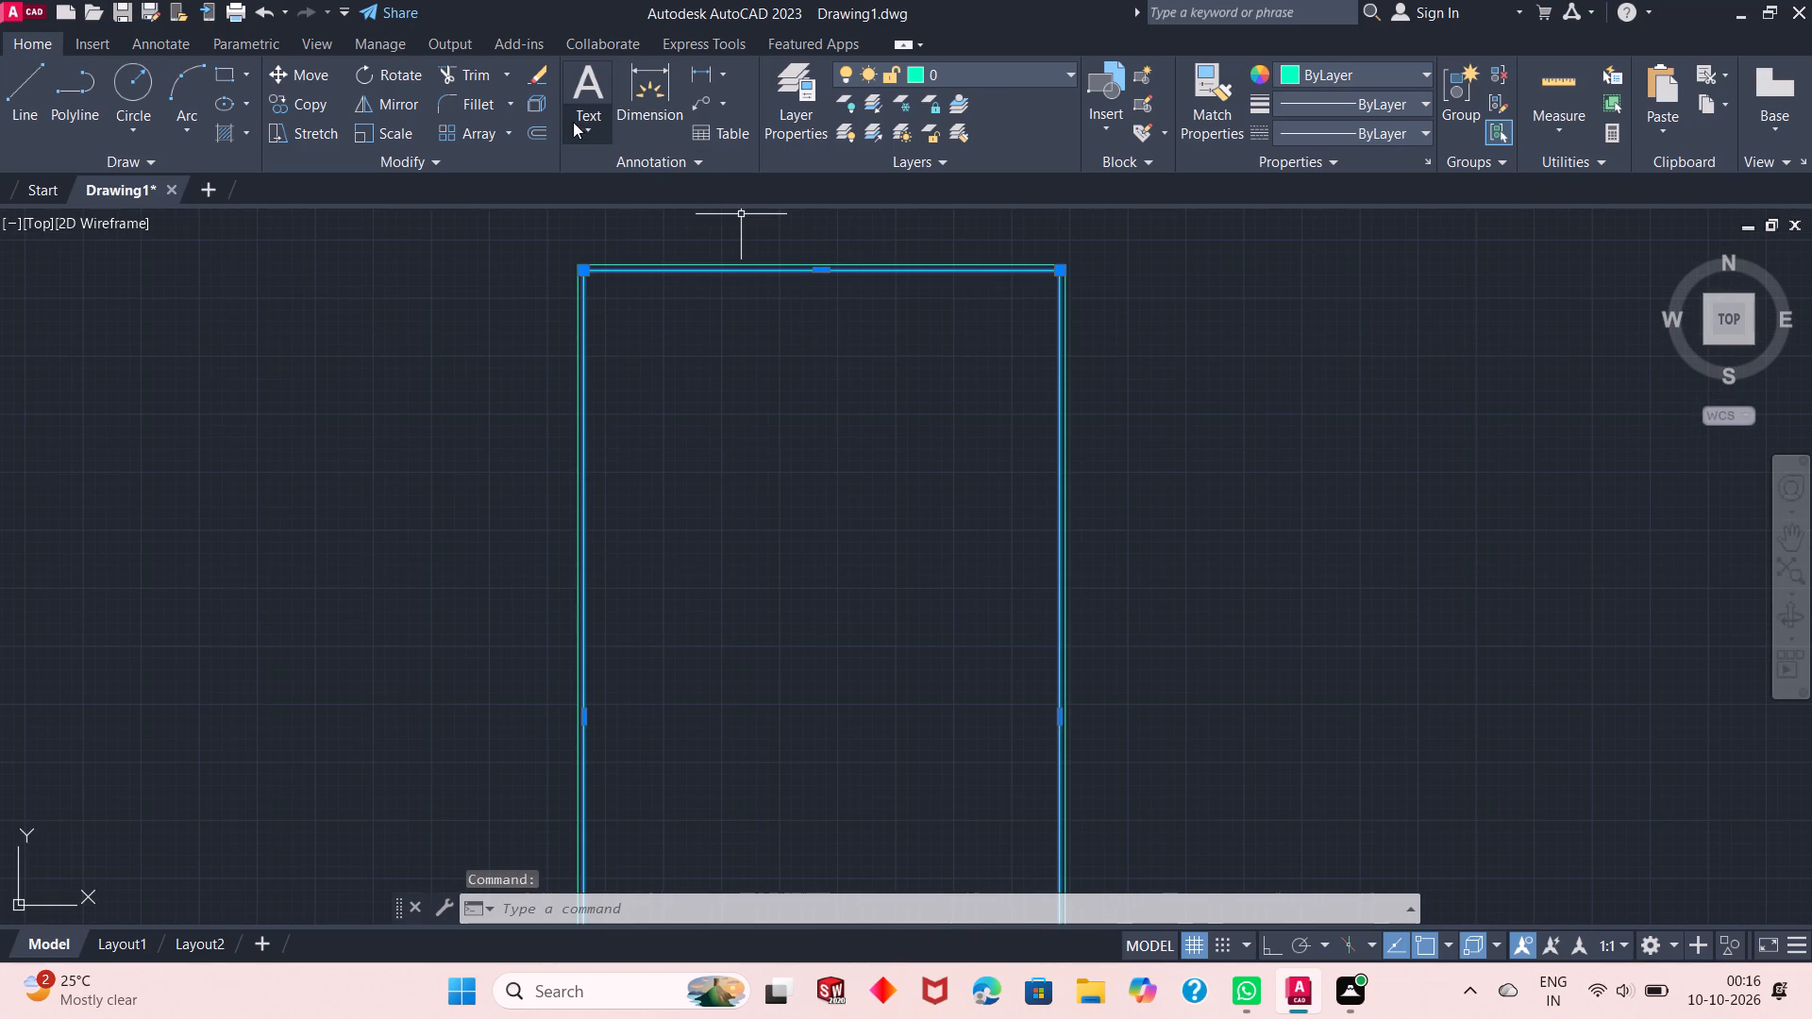
{"action": "left_click", "coordinate": [526, 109]}
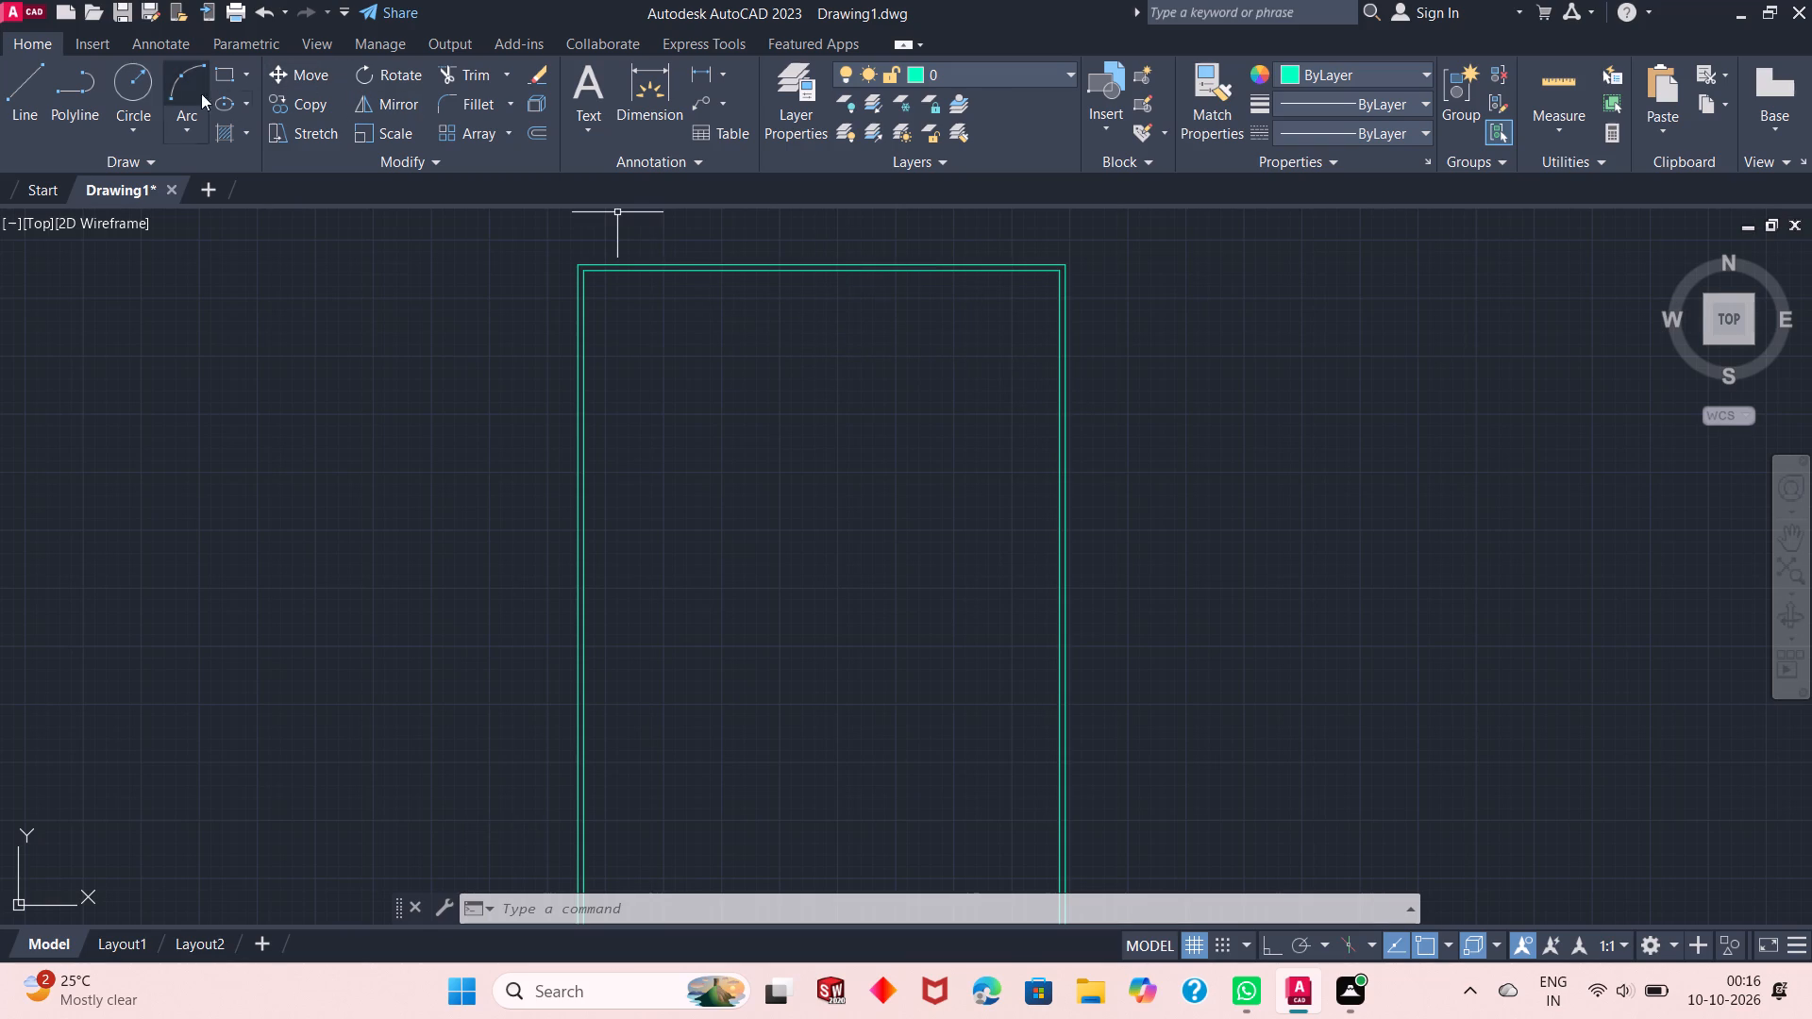
Offset the inner rectangle's right vertical line 4" toward the inside using the Through option.
{"action": "left_click", "coordinate": [545, 133]}
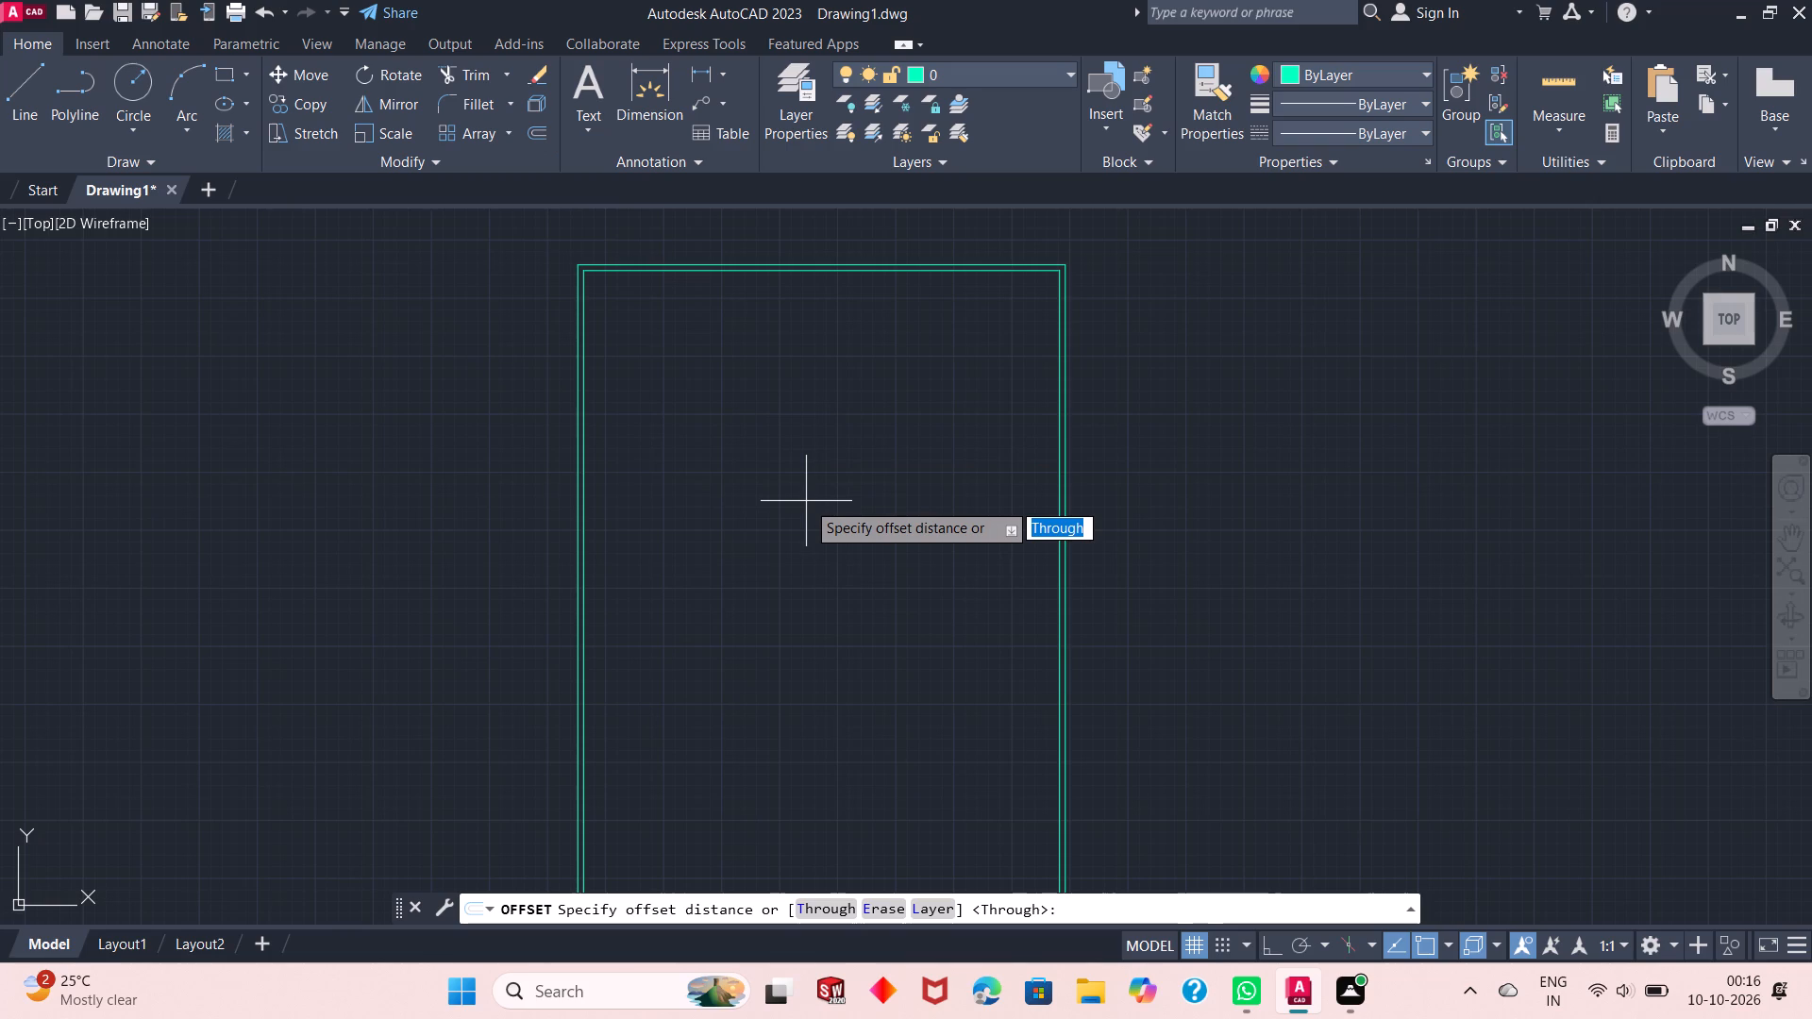
{"action": "key", "text": "space"}
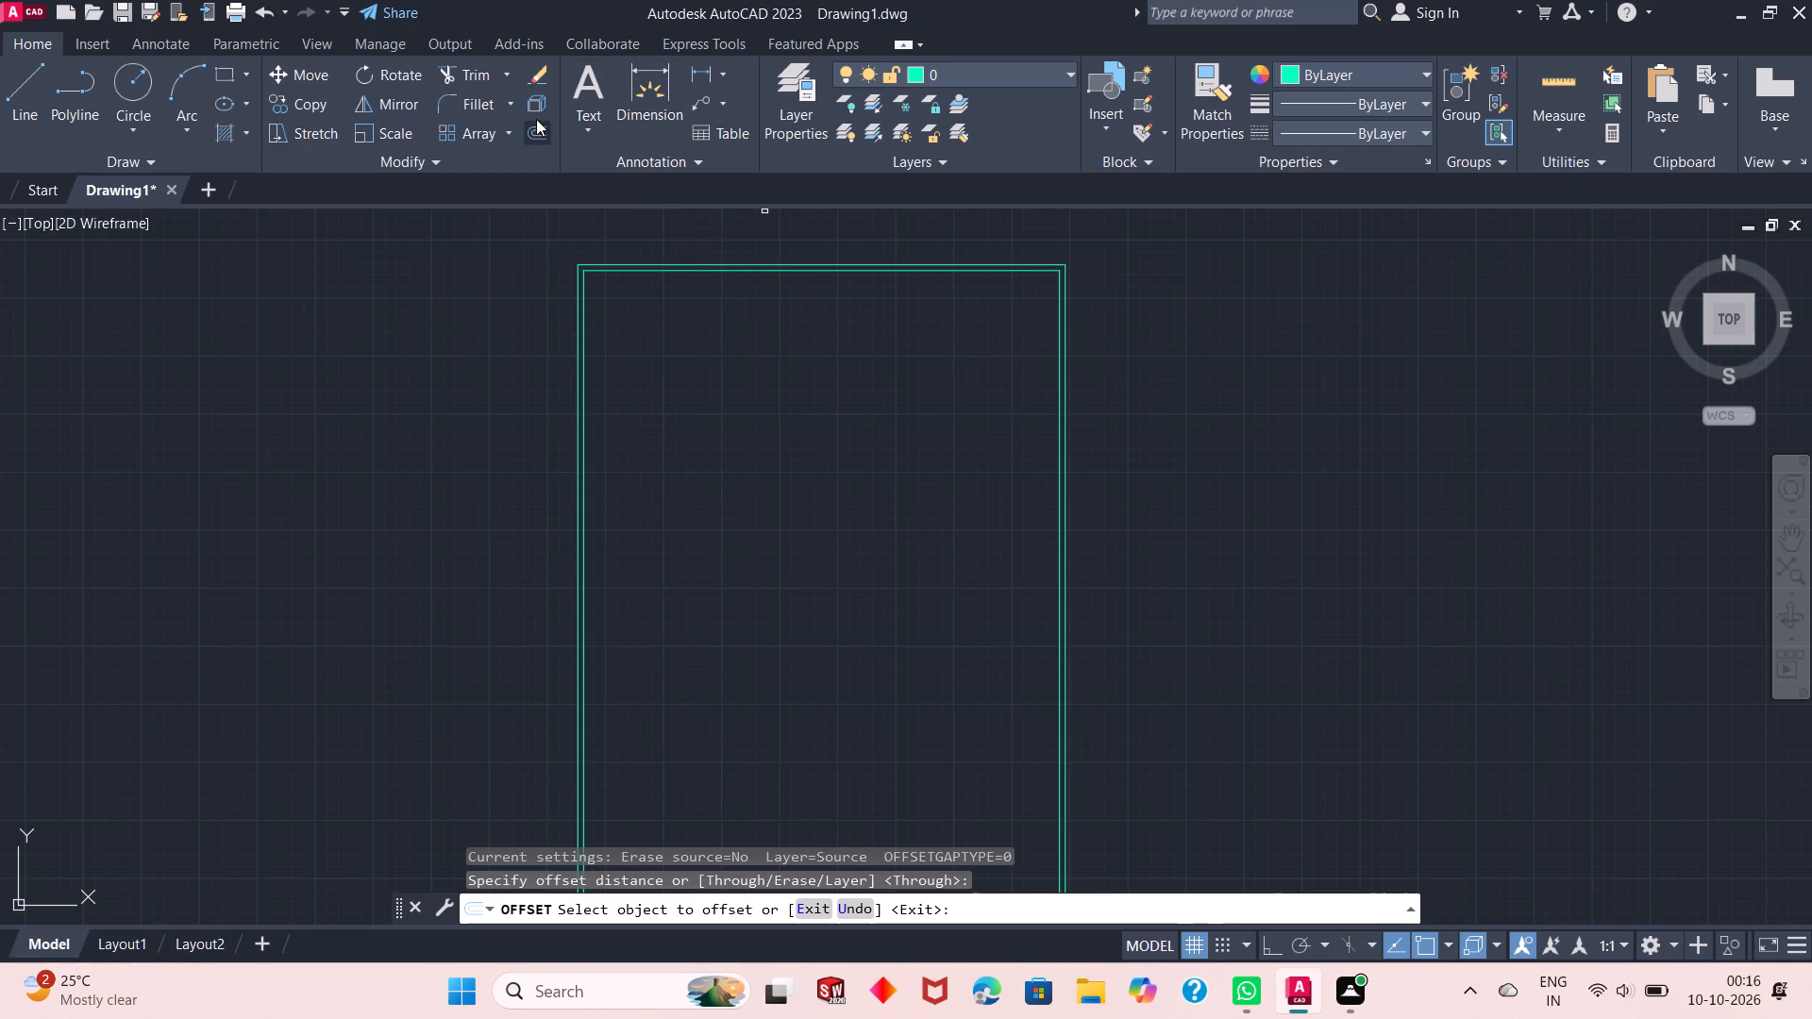
{"action": "left_click", "coordinate": [1059, 404]}
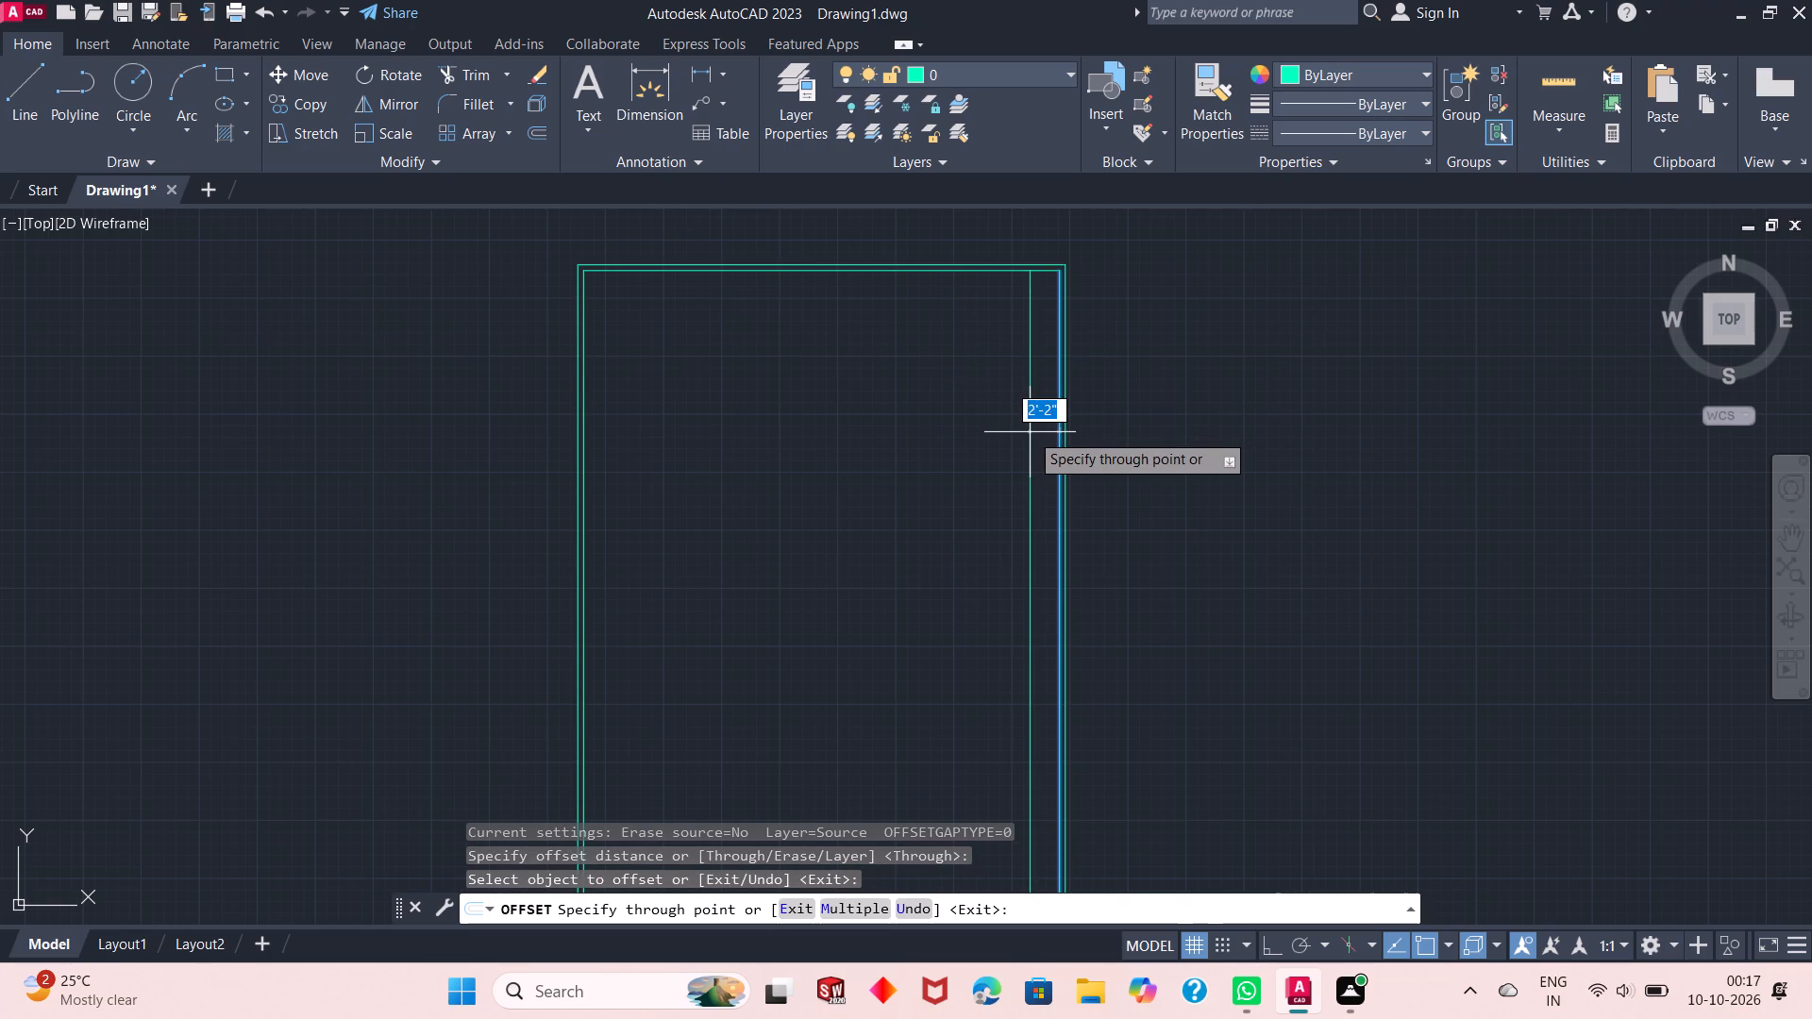
{"action": "key", "text": "5"}
{"action": "key", "text": "shift+quotedbl"}
{"action": "key", "text": "BackSpace"}
{"action": "key", "text": "BackSpace"}
{"action": "key", "text": "BackSpace"}
{"action": "key", "text": "BackSpace"}
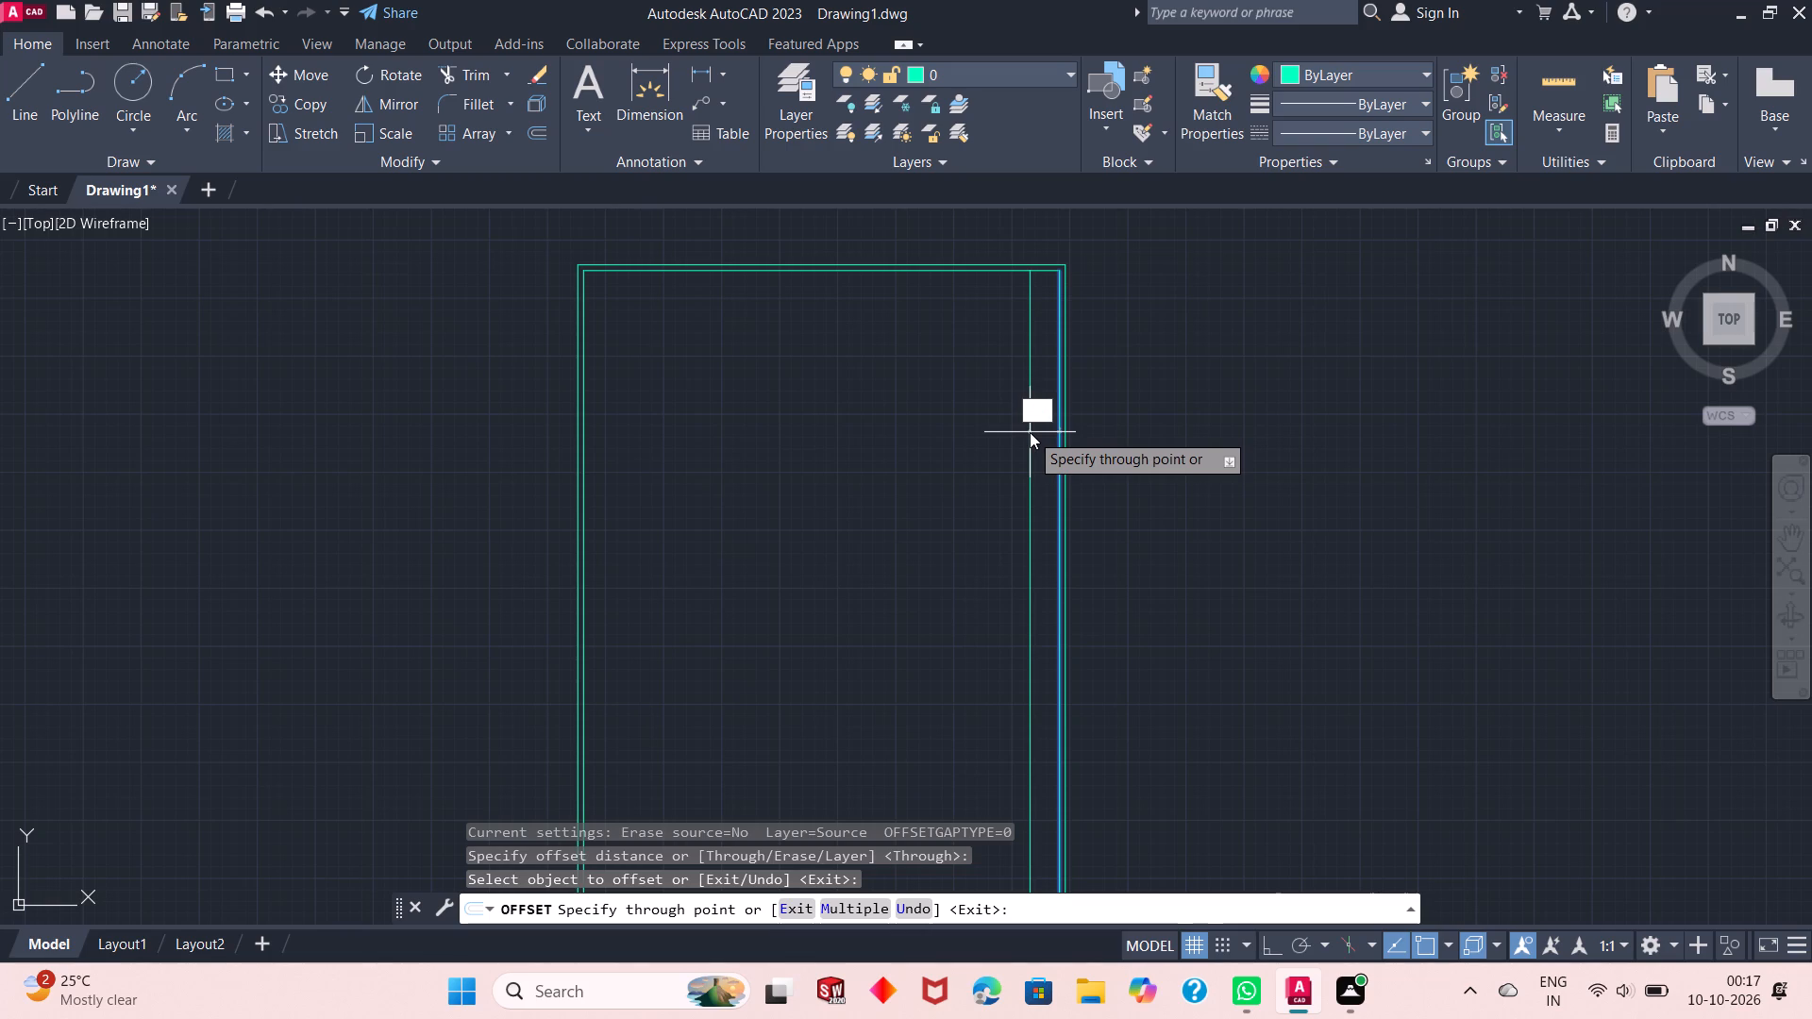
{"action": "type", "text": "4\""}
{"action": "key", "text": "Return"}
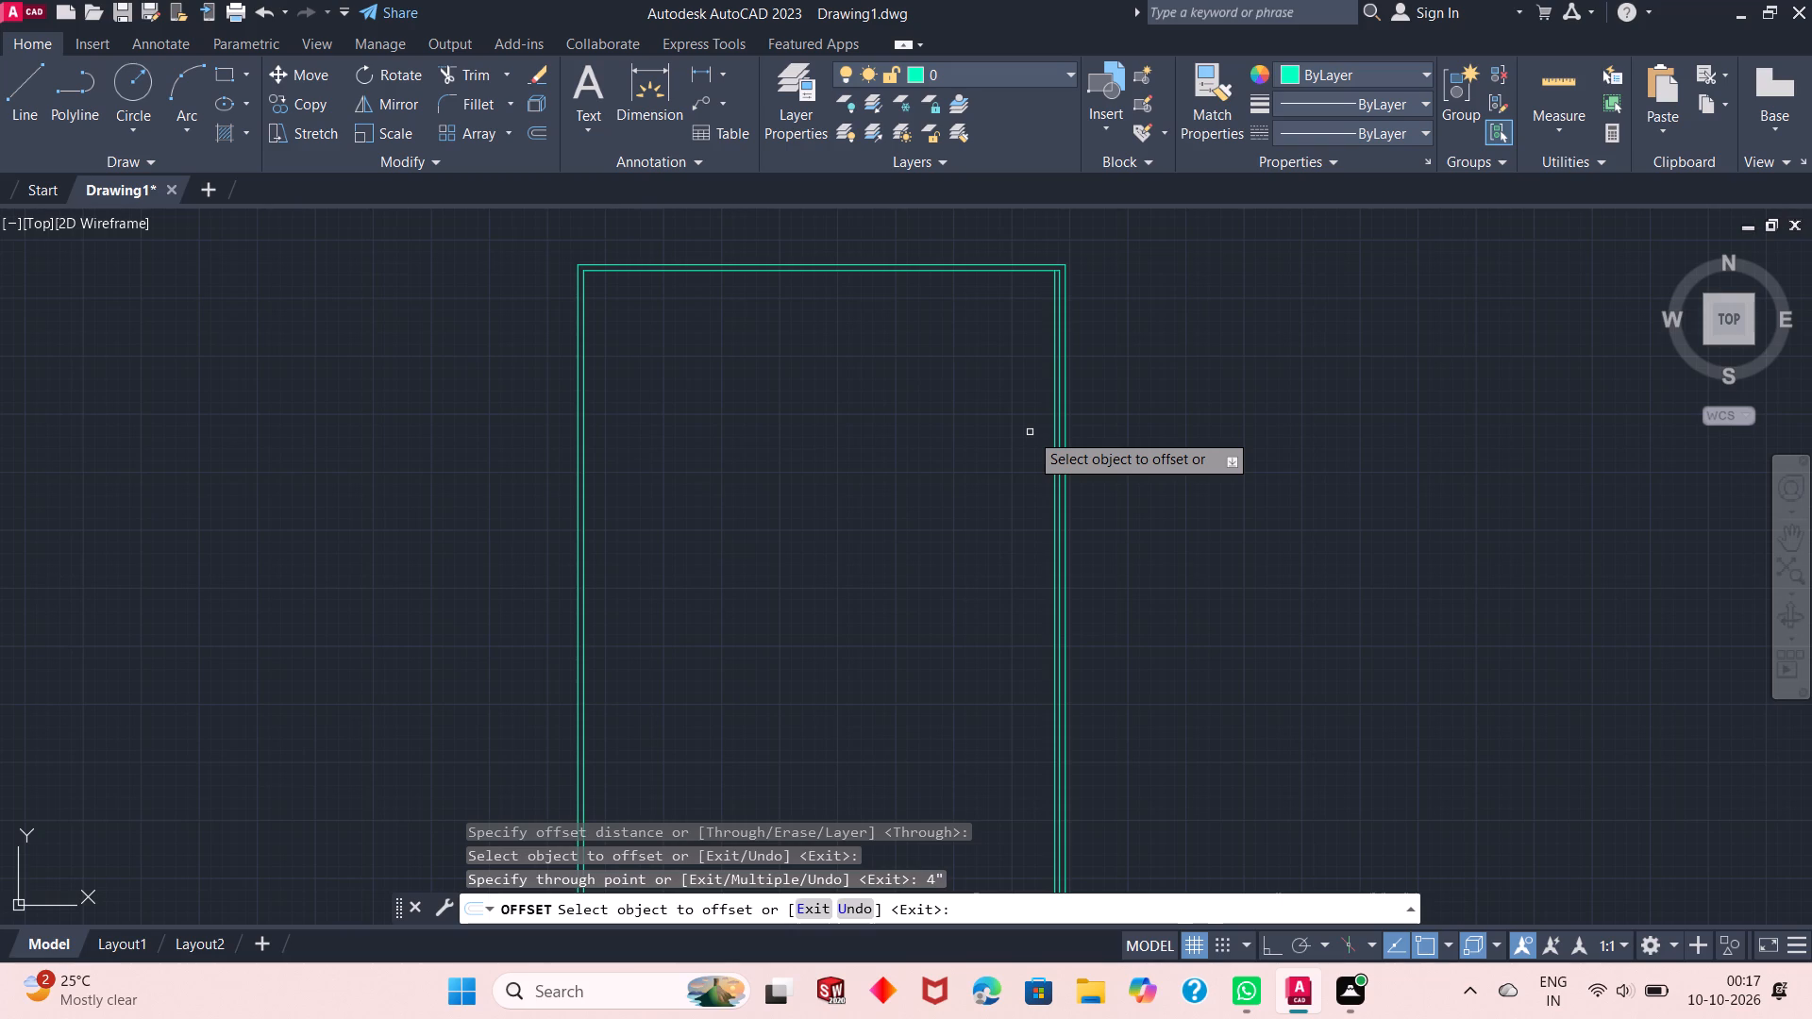
Offset the inner rectangle's top line 5' downward and end the Offset command.
{"action": "left_click", "coordinate": [975, 267]}
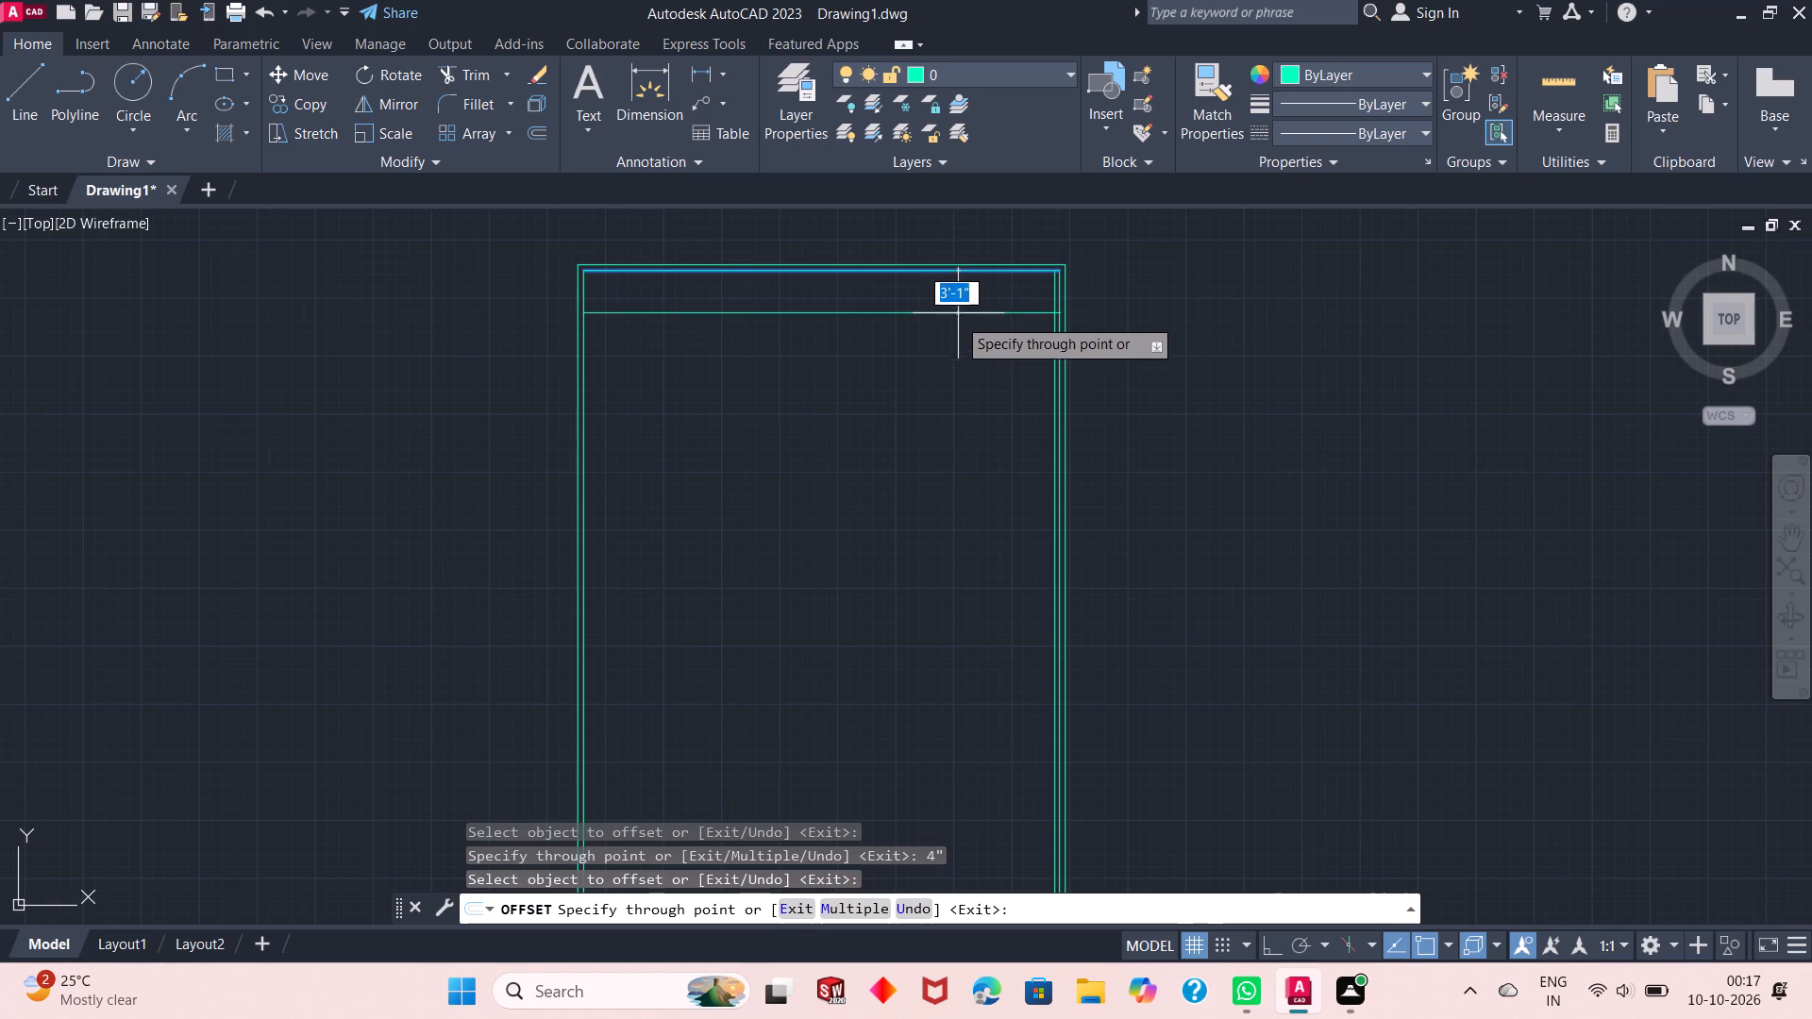
{"action": "type", "text": "5'"}
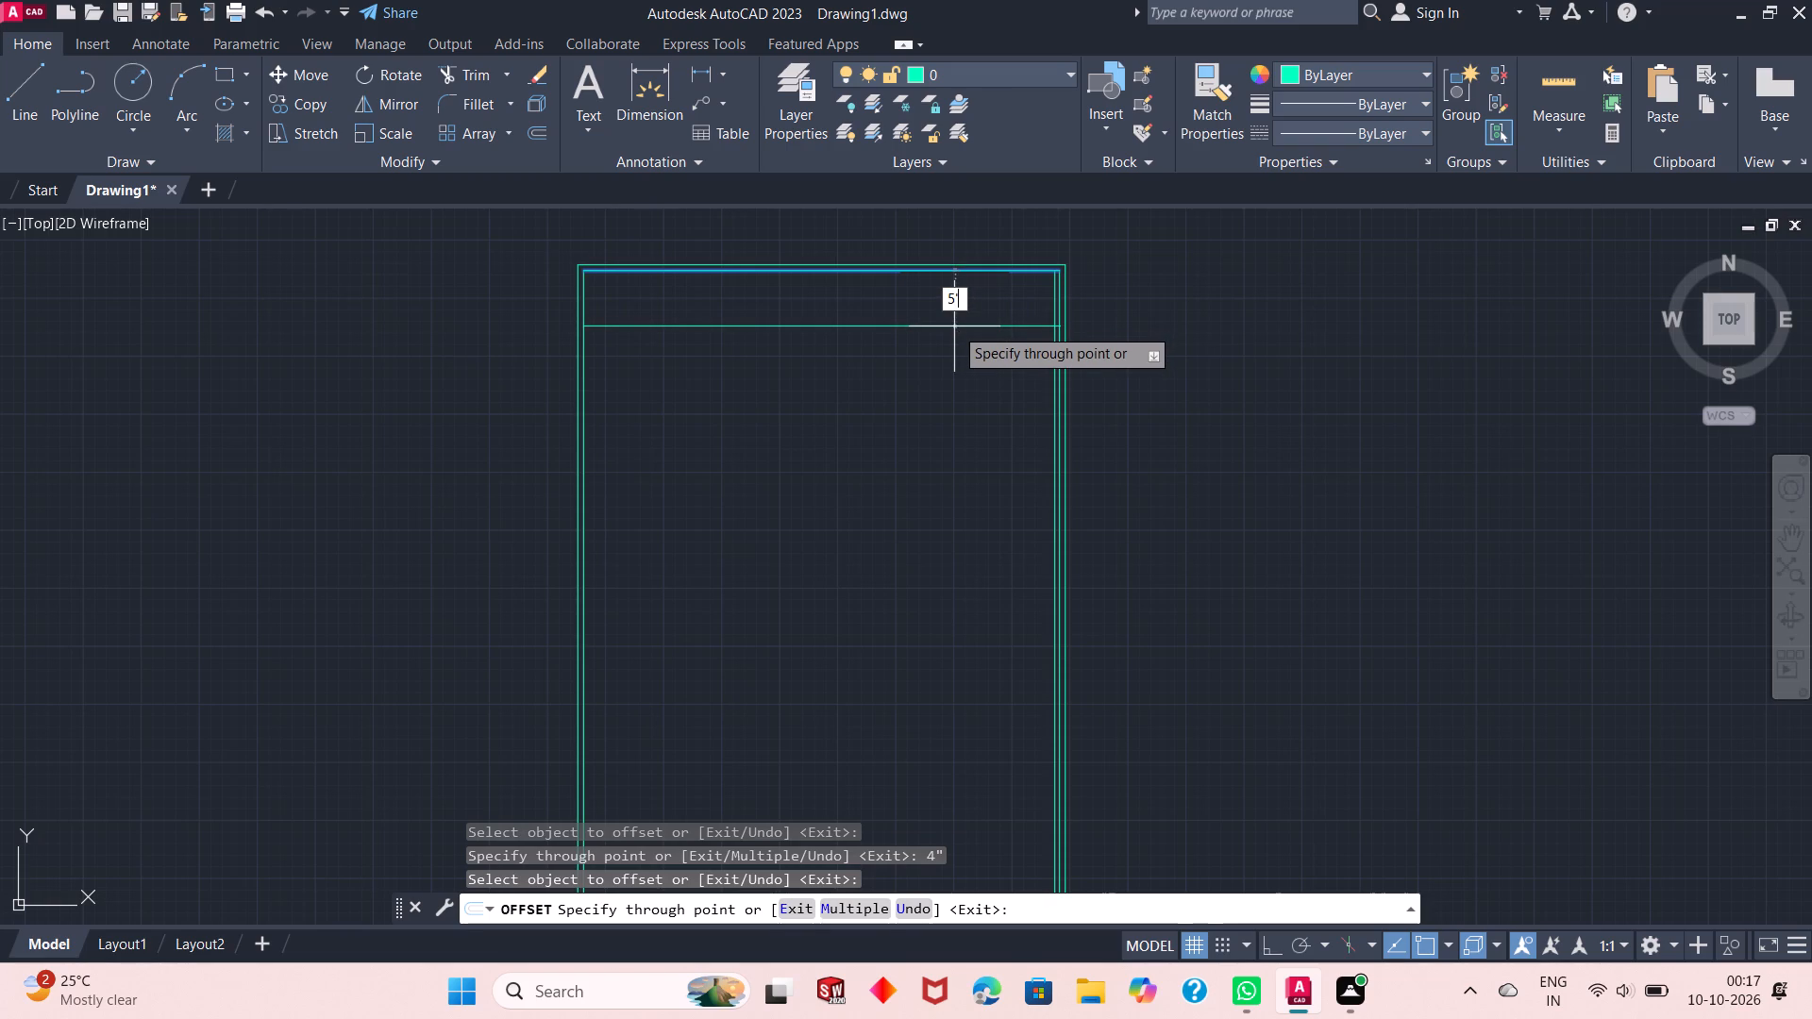
{"action": "key", "text": "Return"}
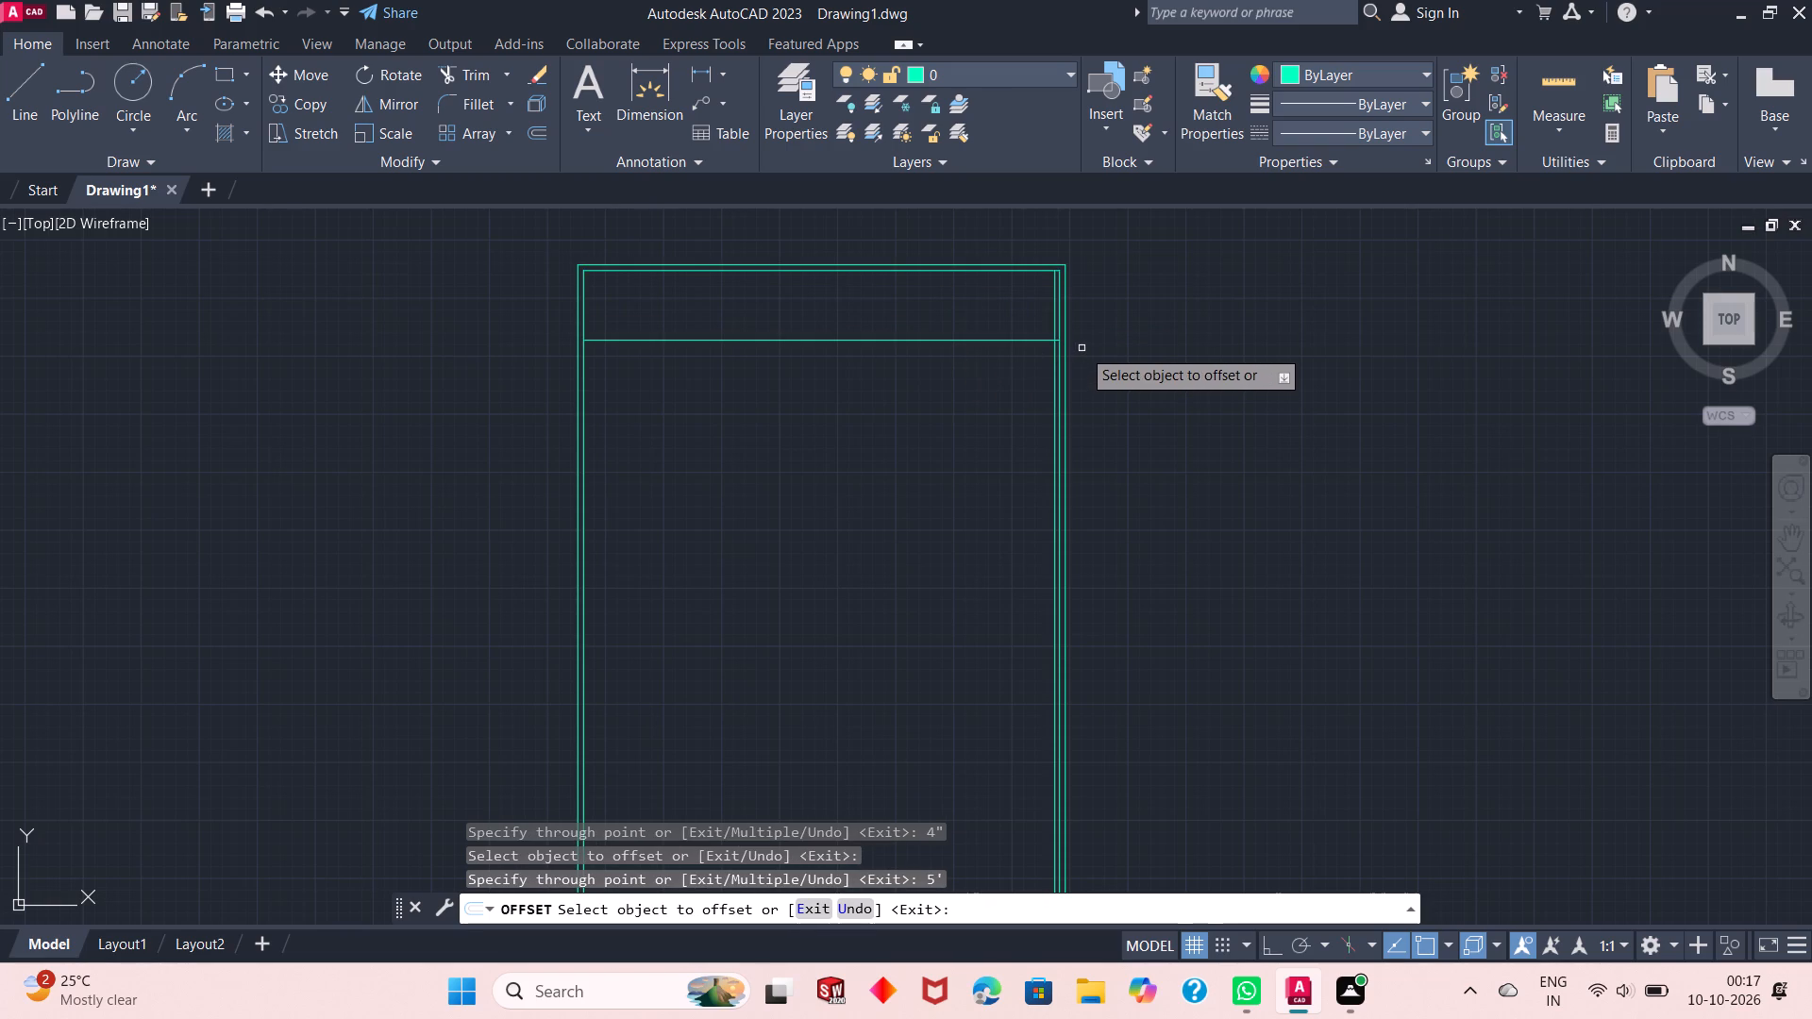
{"action": "scroll", "coordinate": [1065, 339], "scroll_direction": "up", "scroll_amount": 2}
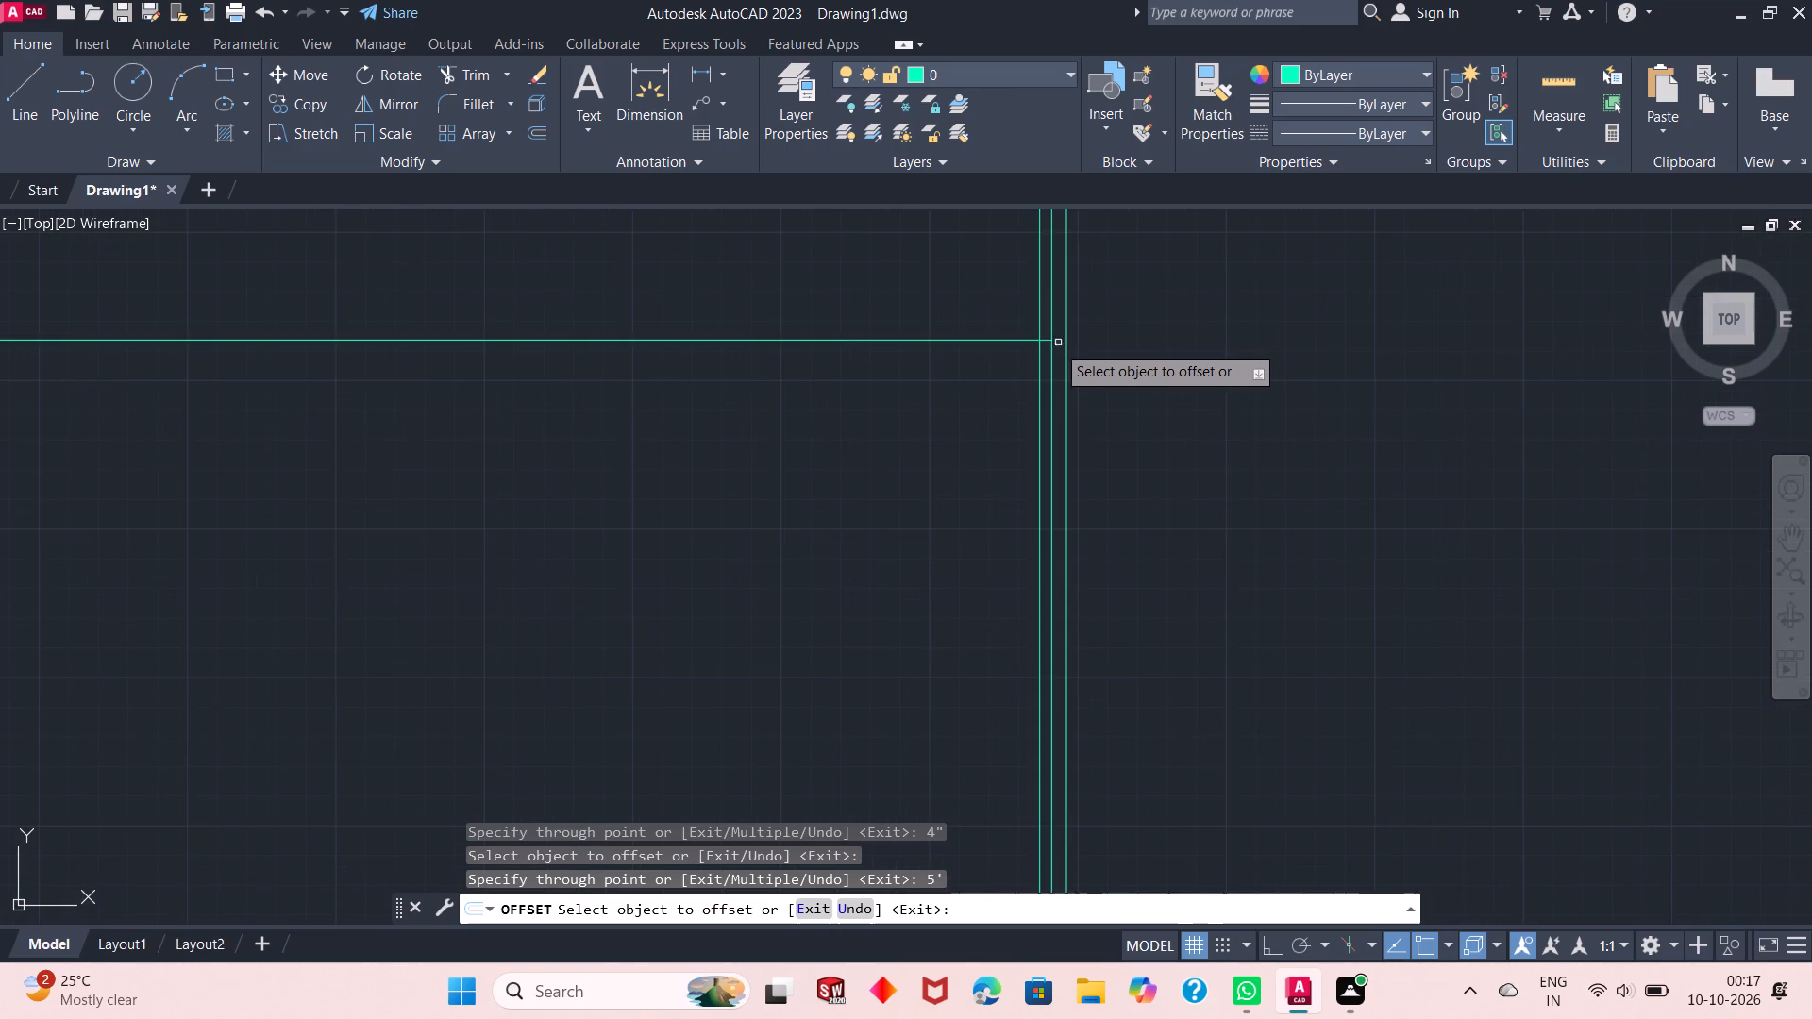
{"action": "scroll", "coordinate": [1048, 346], "scroll_direction": "up", "scroll_amount": 1}
{"action": "key", "text": "Escape"}
{"action": "key", "text": "Escape"}
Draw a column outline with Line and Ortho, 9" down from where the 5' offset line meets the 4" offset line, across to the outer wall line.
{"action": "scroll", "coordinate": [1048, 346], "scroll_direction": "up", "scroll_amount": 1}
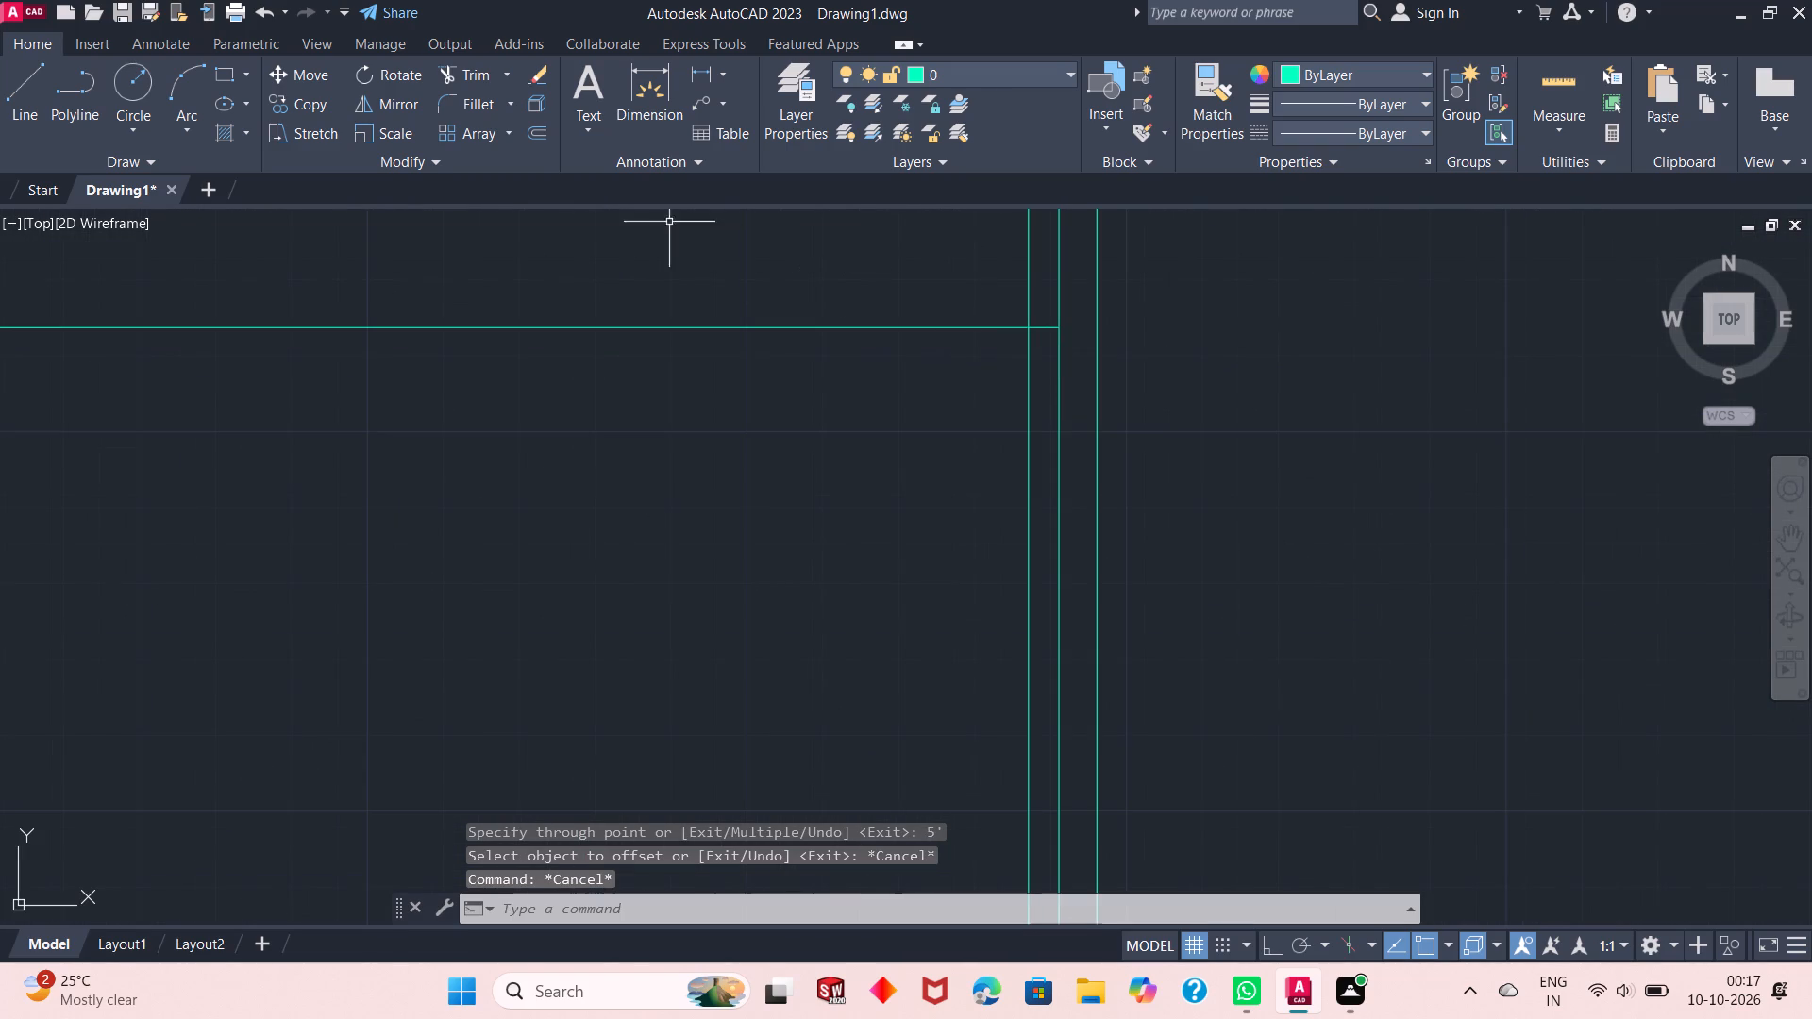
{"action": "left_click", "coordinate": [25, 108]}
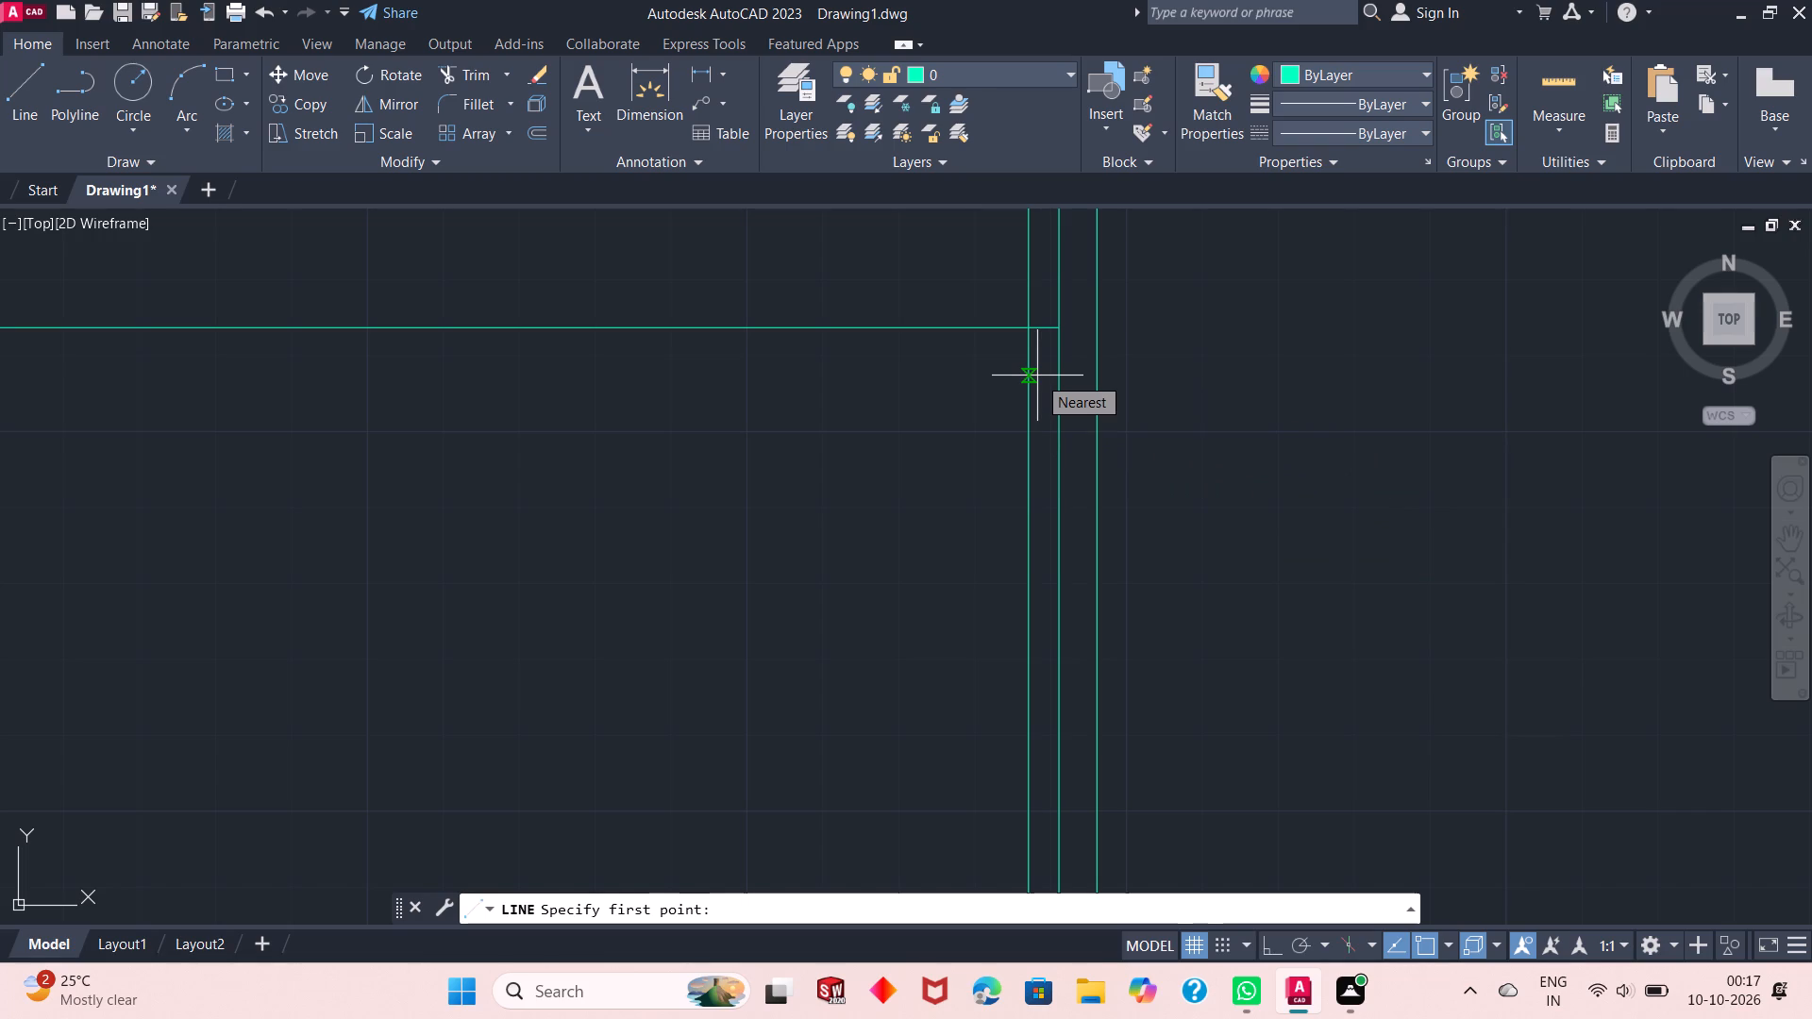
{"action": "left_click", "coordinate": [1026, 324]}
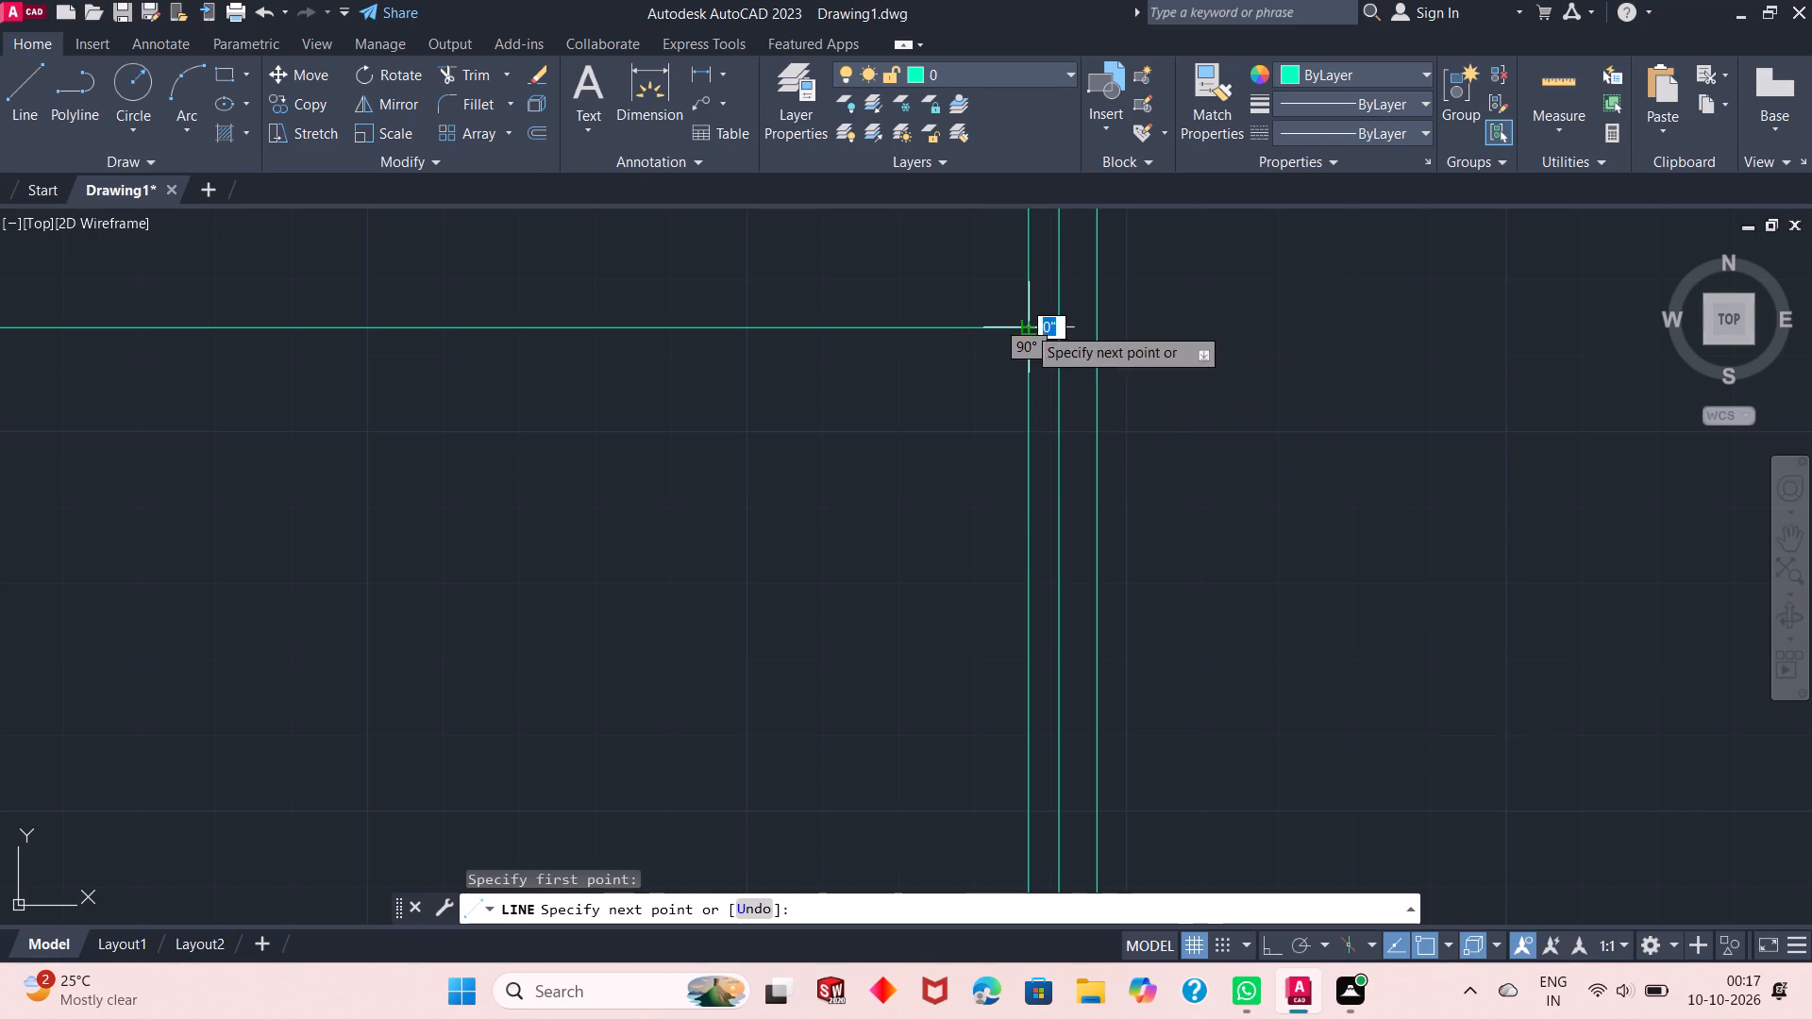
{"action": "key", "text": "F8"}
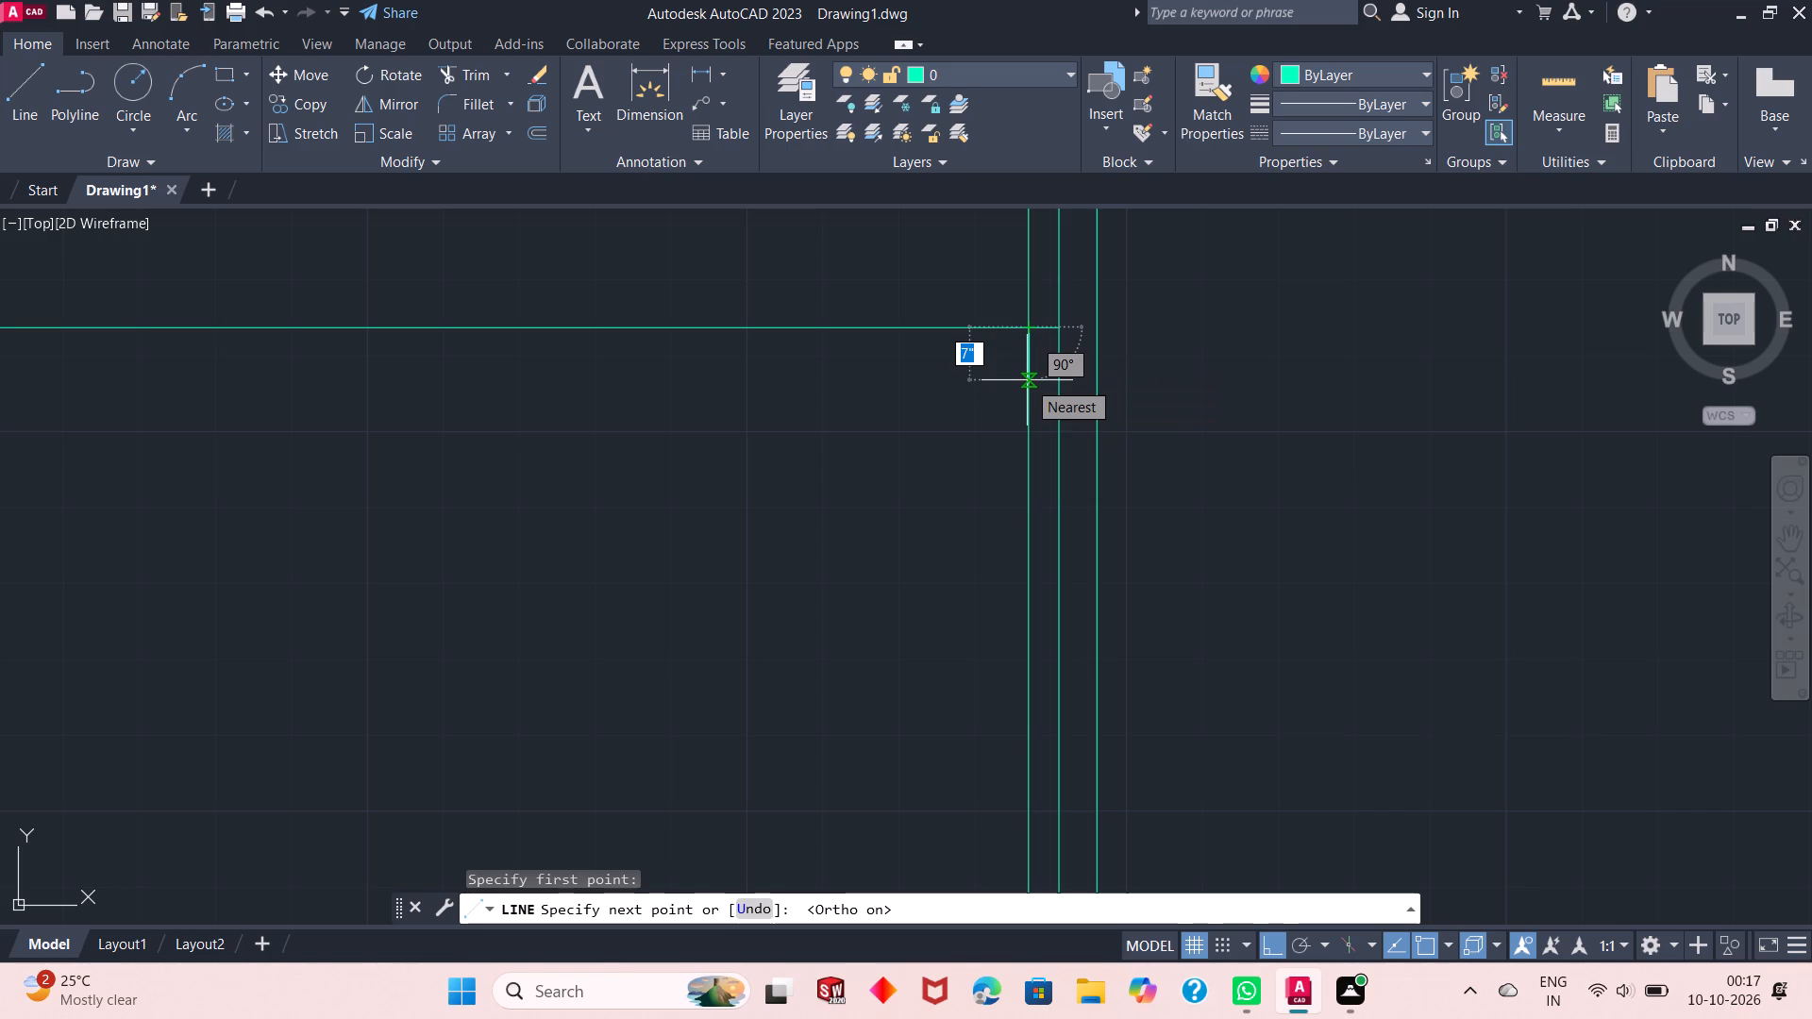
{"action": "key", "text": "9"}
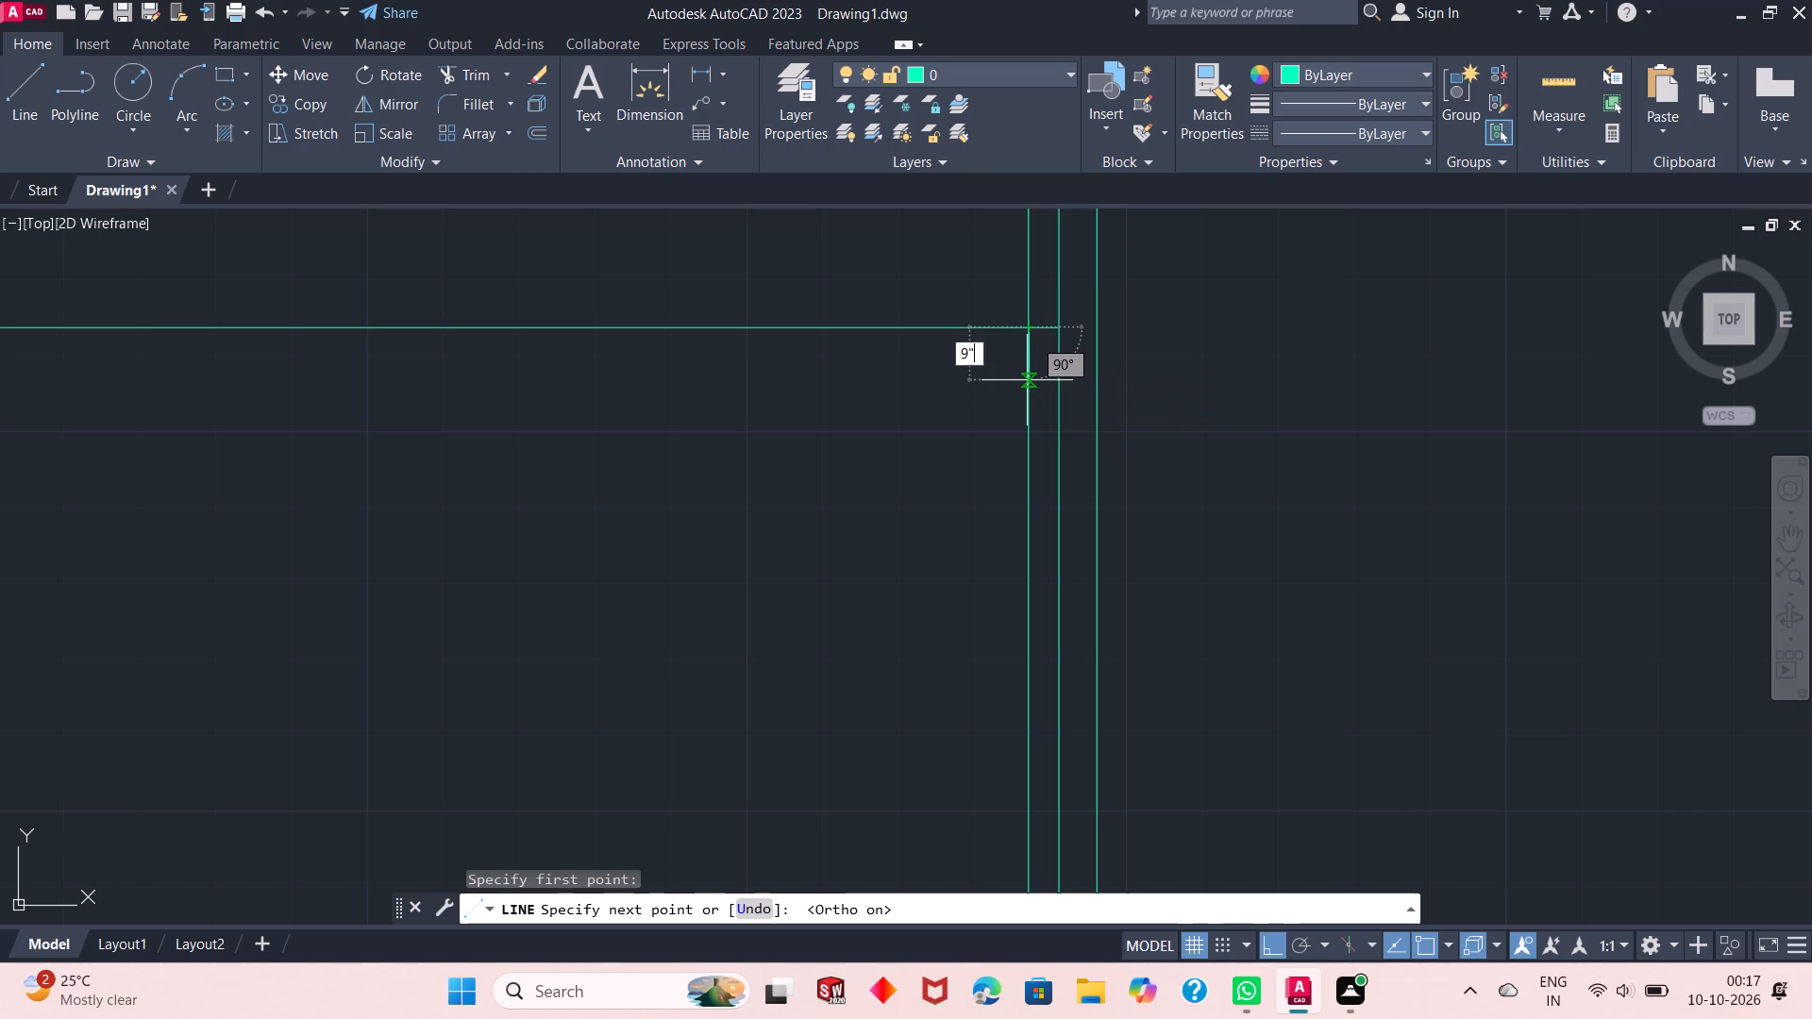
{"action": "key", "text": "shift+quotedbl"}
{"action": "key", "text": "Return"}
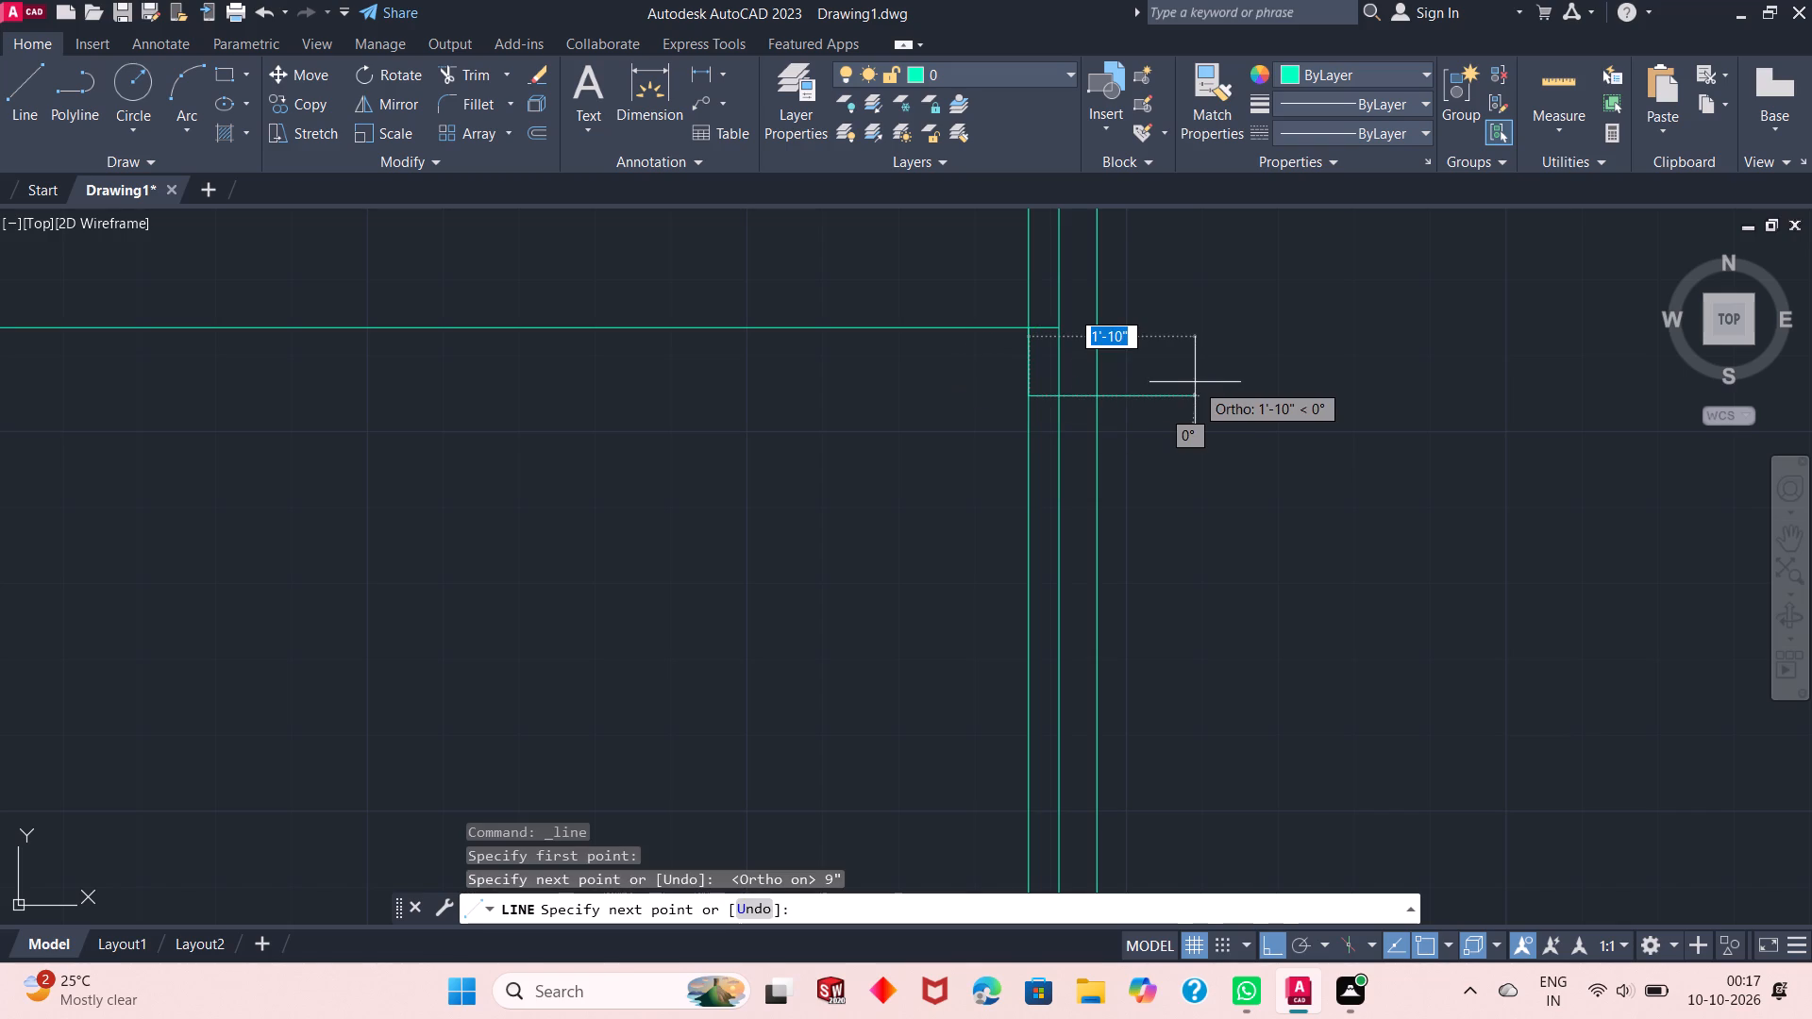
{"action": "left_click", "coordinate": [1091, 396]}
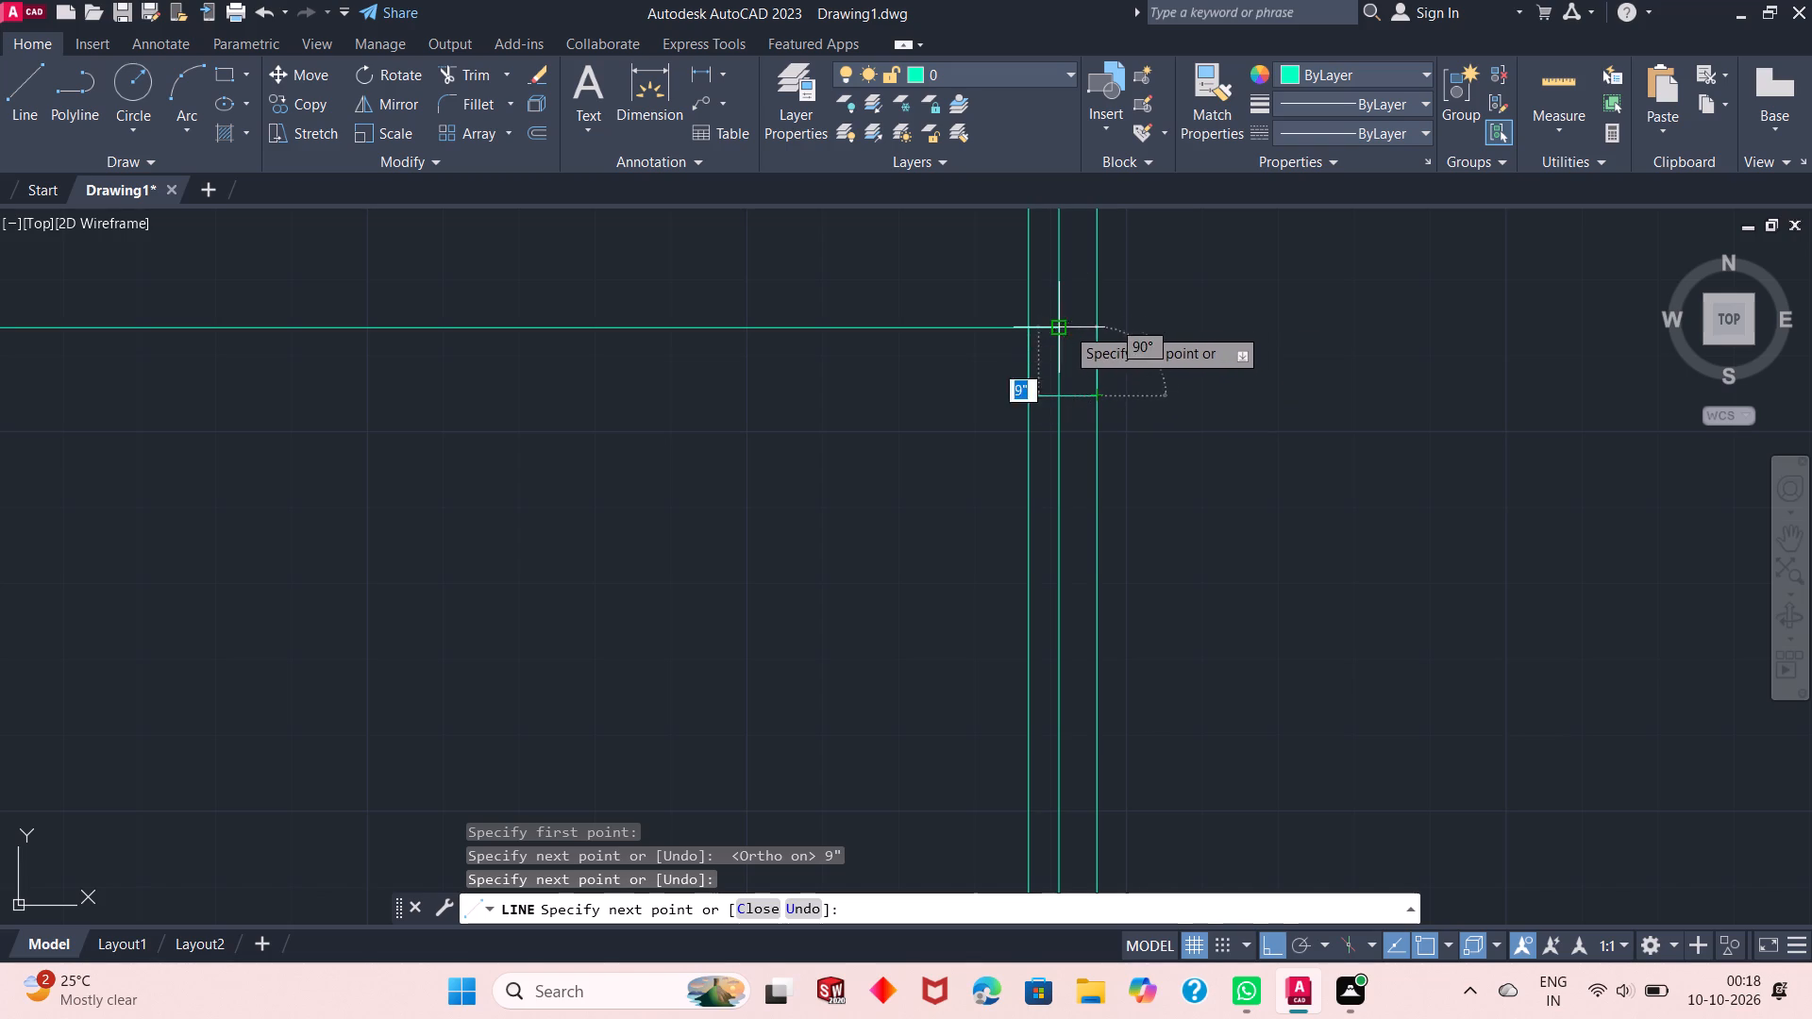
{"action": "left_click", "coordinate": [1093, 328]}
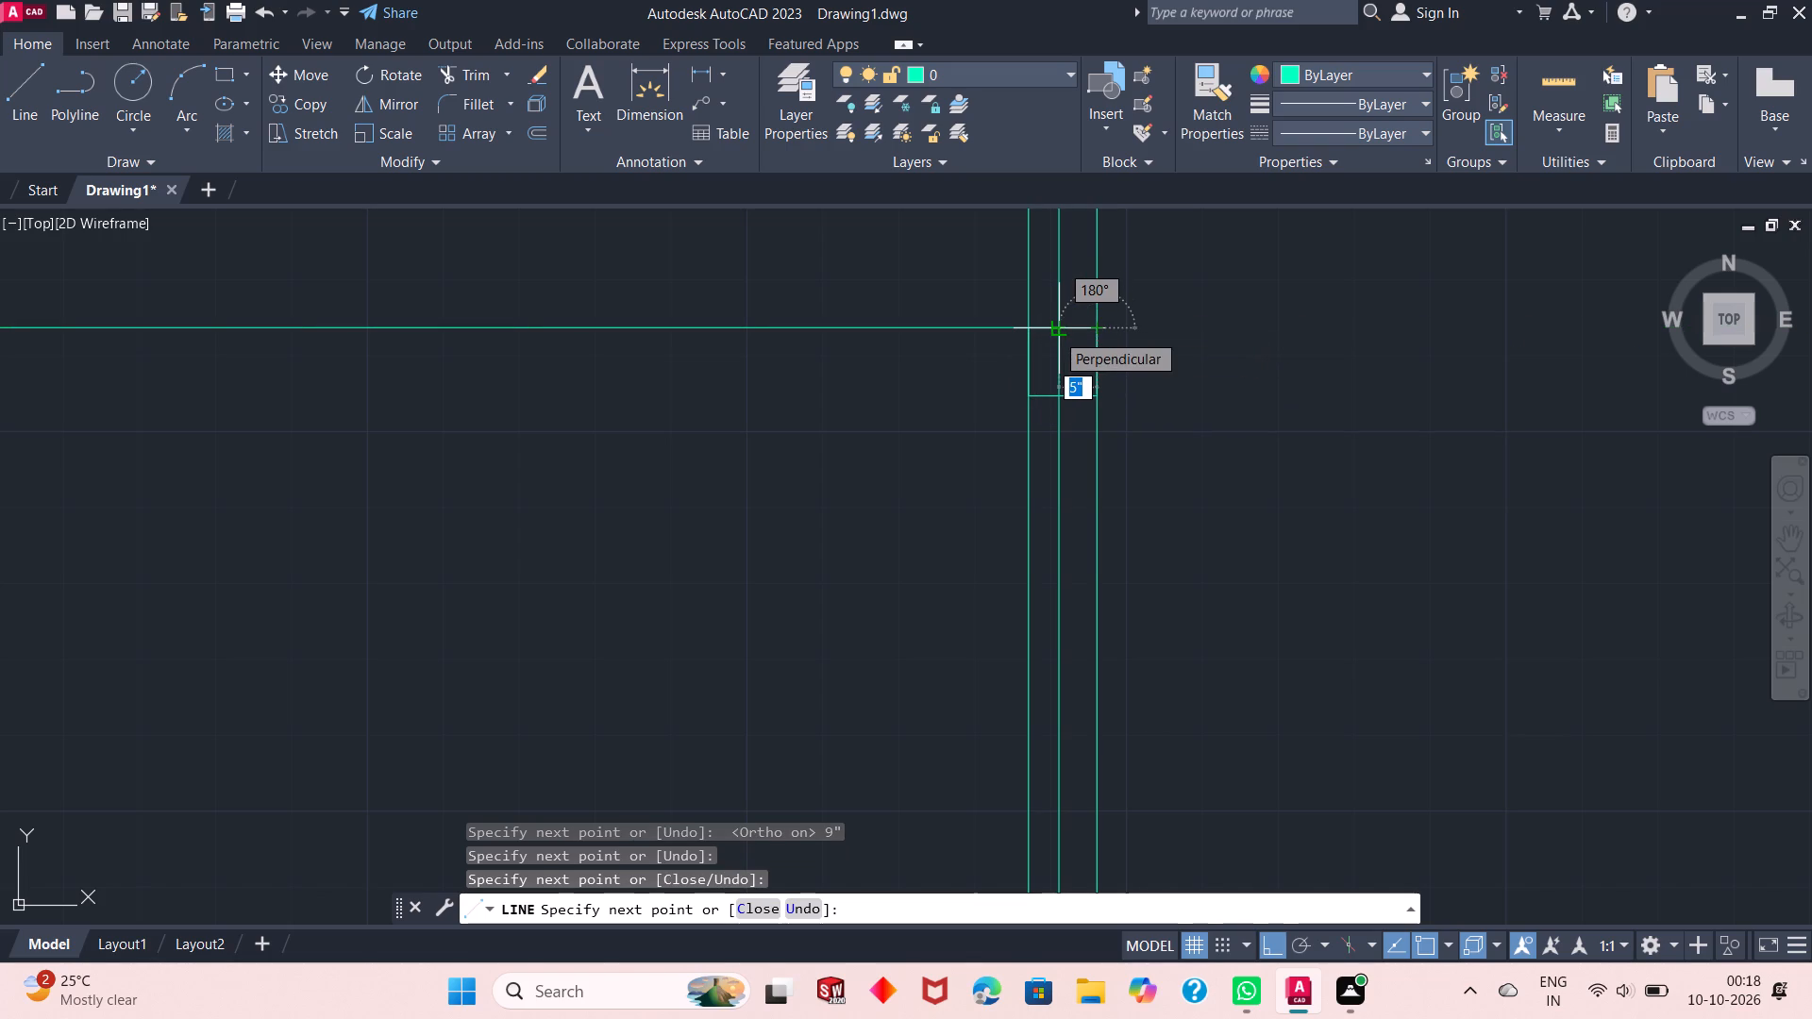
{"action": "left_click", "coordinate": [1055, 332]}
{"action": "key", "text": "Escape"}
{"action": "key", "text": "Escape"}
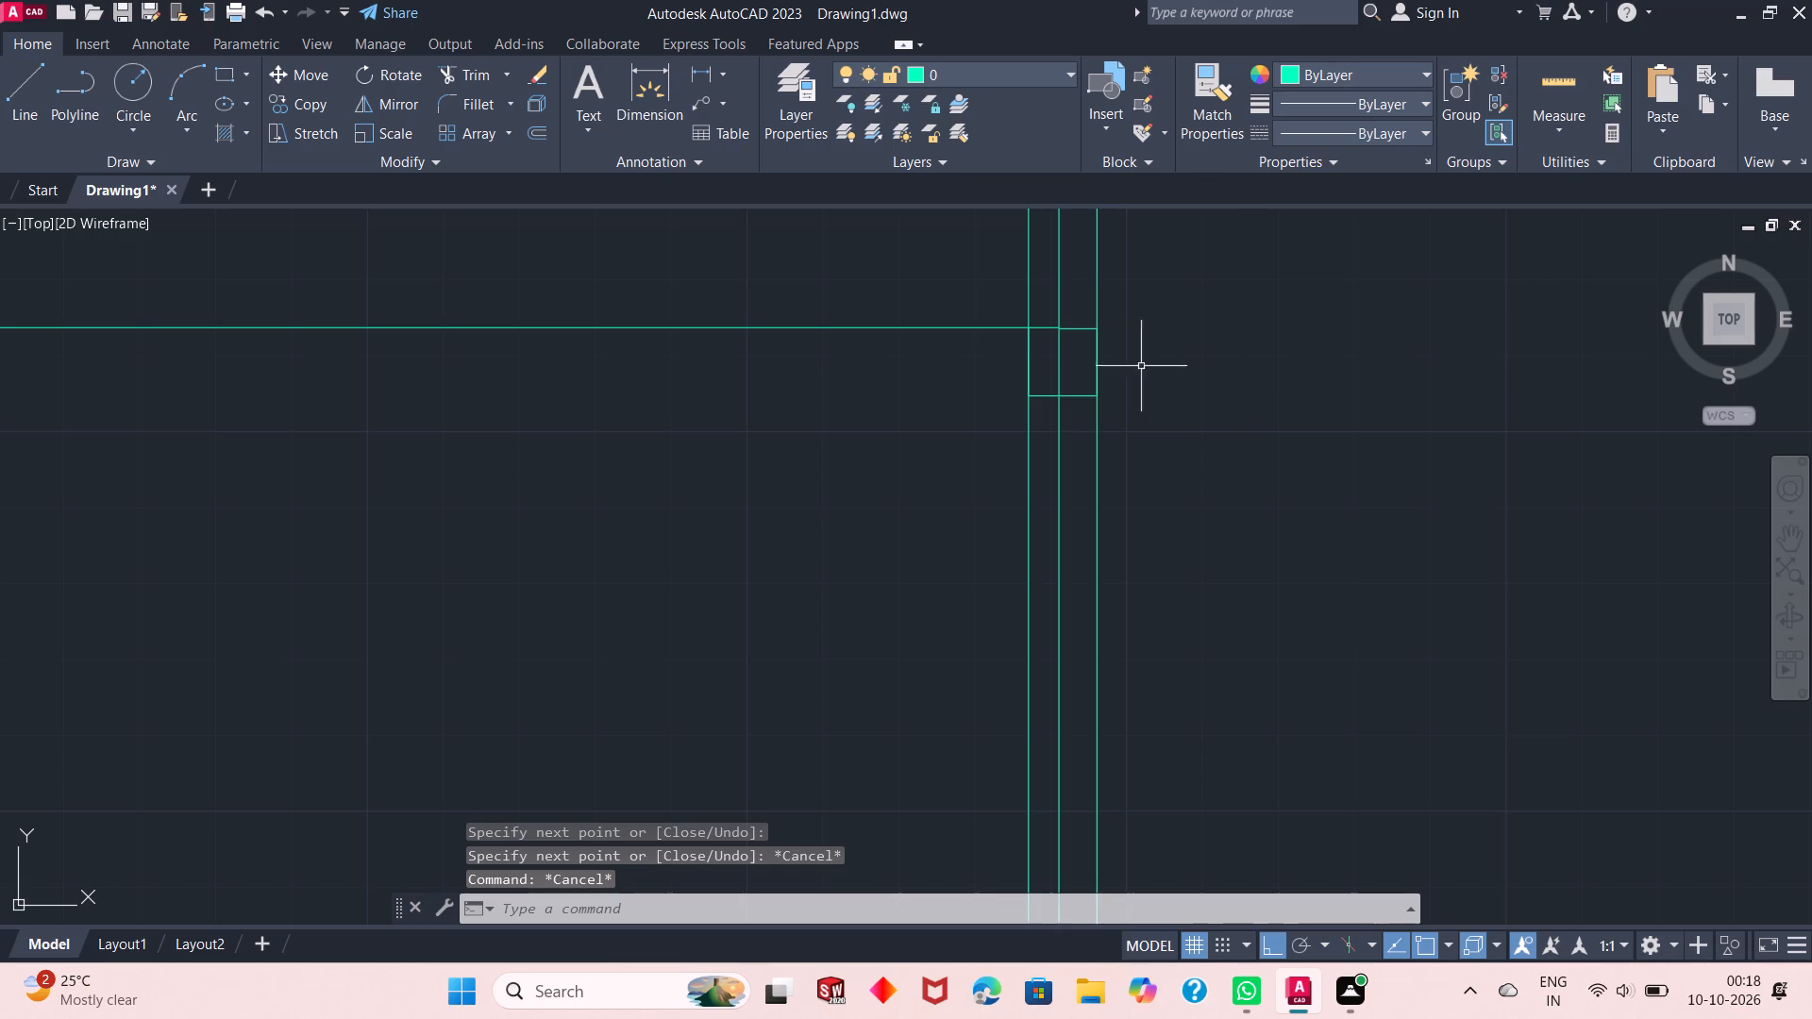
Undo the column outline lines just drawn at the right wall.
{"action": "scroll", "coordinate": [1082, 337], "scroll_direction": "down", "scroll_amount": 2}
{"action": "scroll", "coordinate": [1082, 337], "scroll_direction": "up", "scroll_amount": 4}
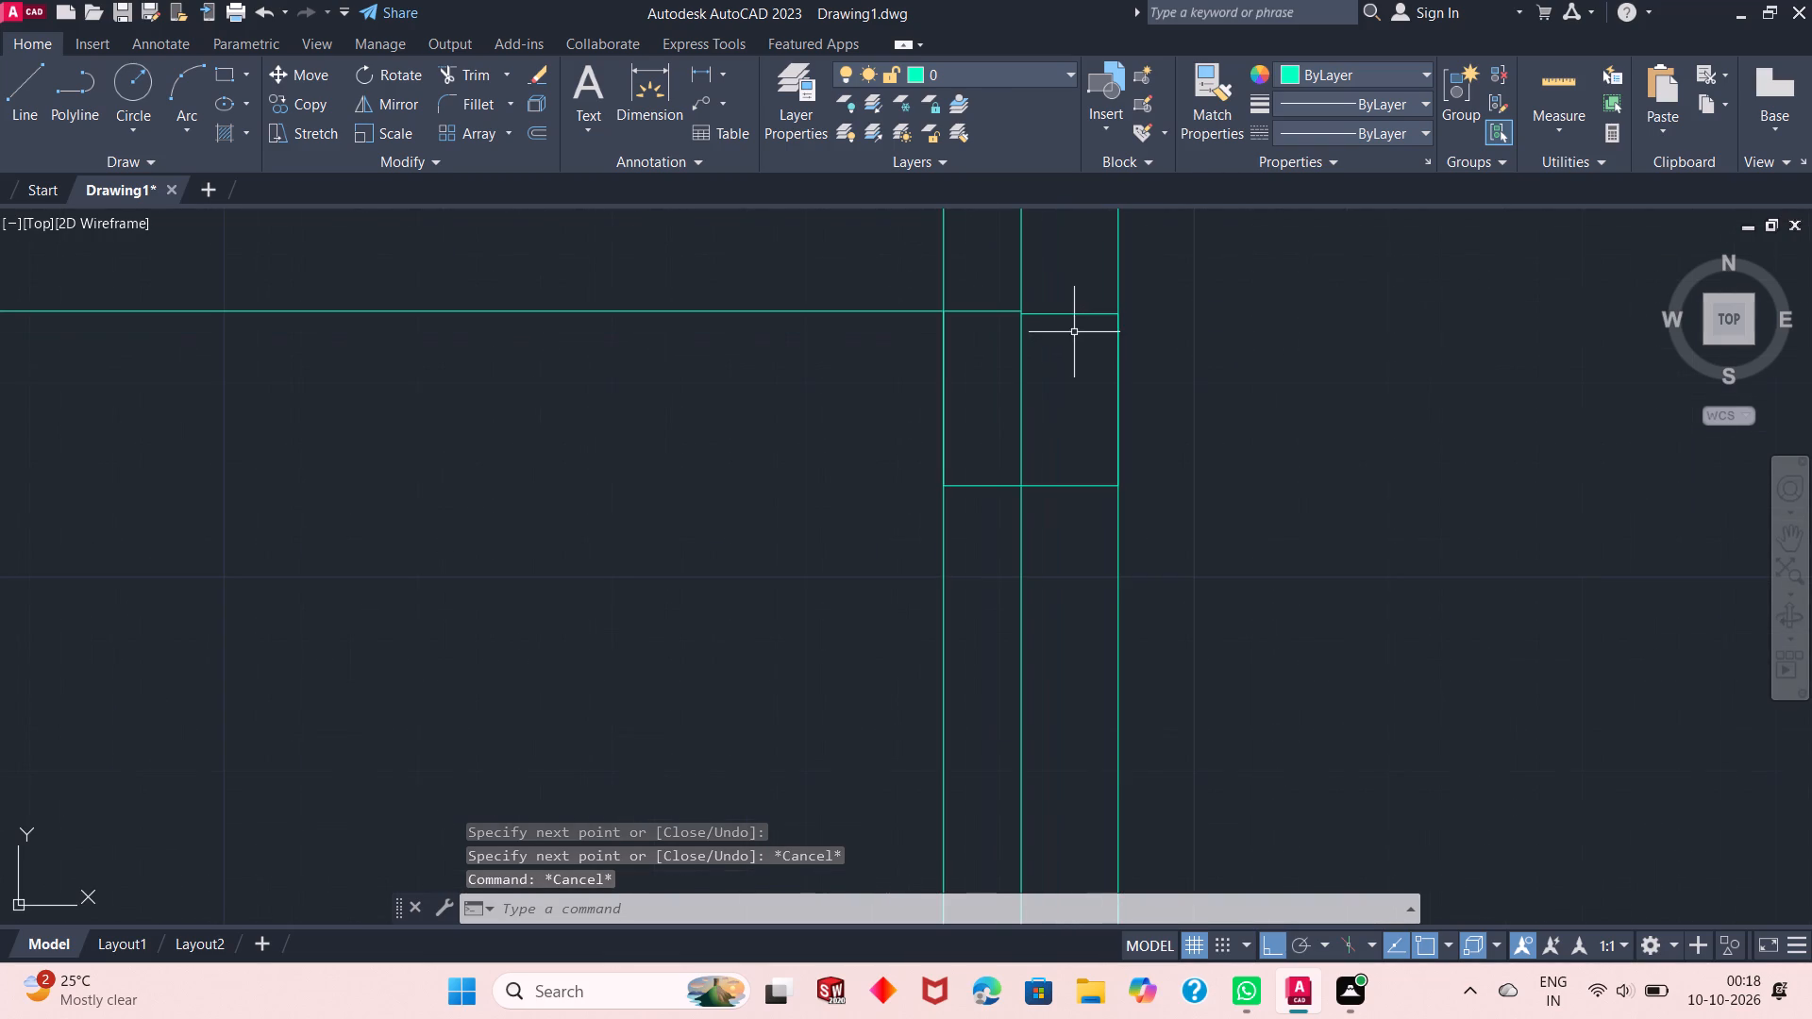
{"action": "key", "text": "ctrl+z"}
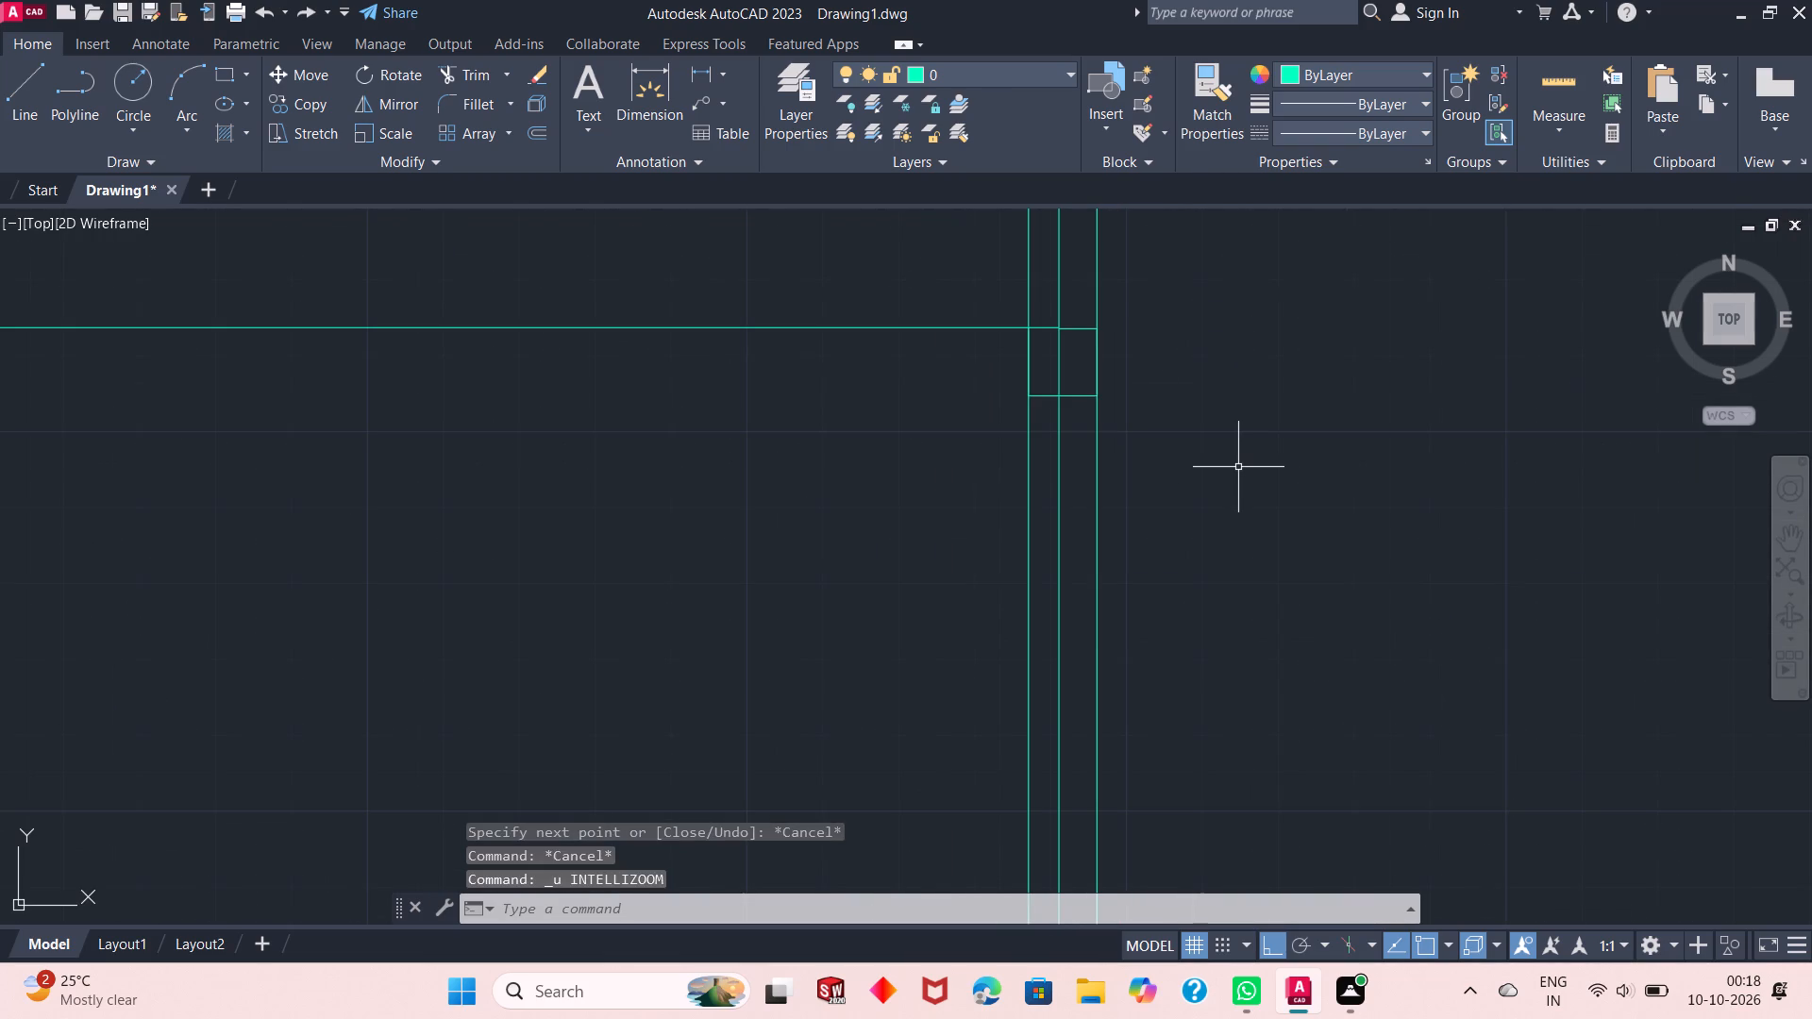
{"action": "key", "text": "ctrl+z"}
Redraw the column outline with Line and Ortho: 9" down, across to the outer wall line, 9" up, and back to the inner rectangle's line.
{"action": "scroll", "coordinate": [1056, 330], "scroll_direction": "up", "scroll_amount": 2}
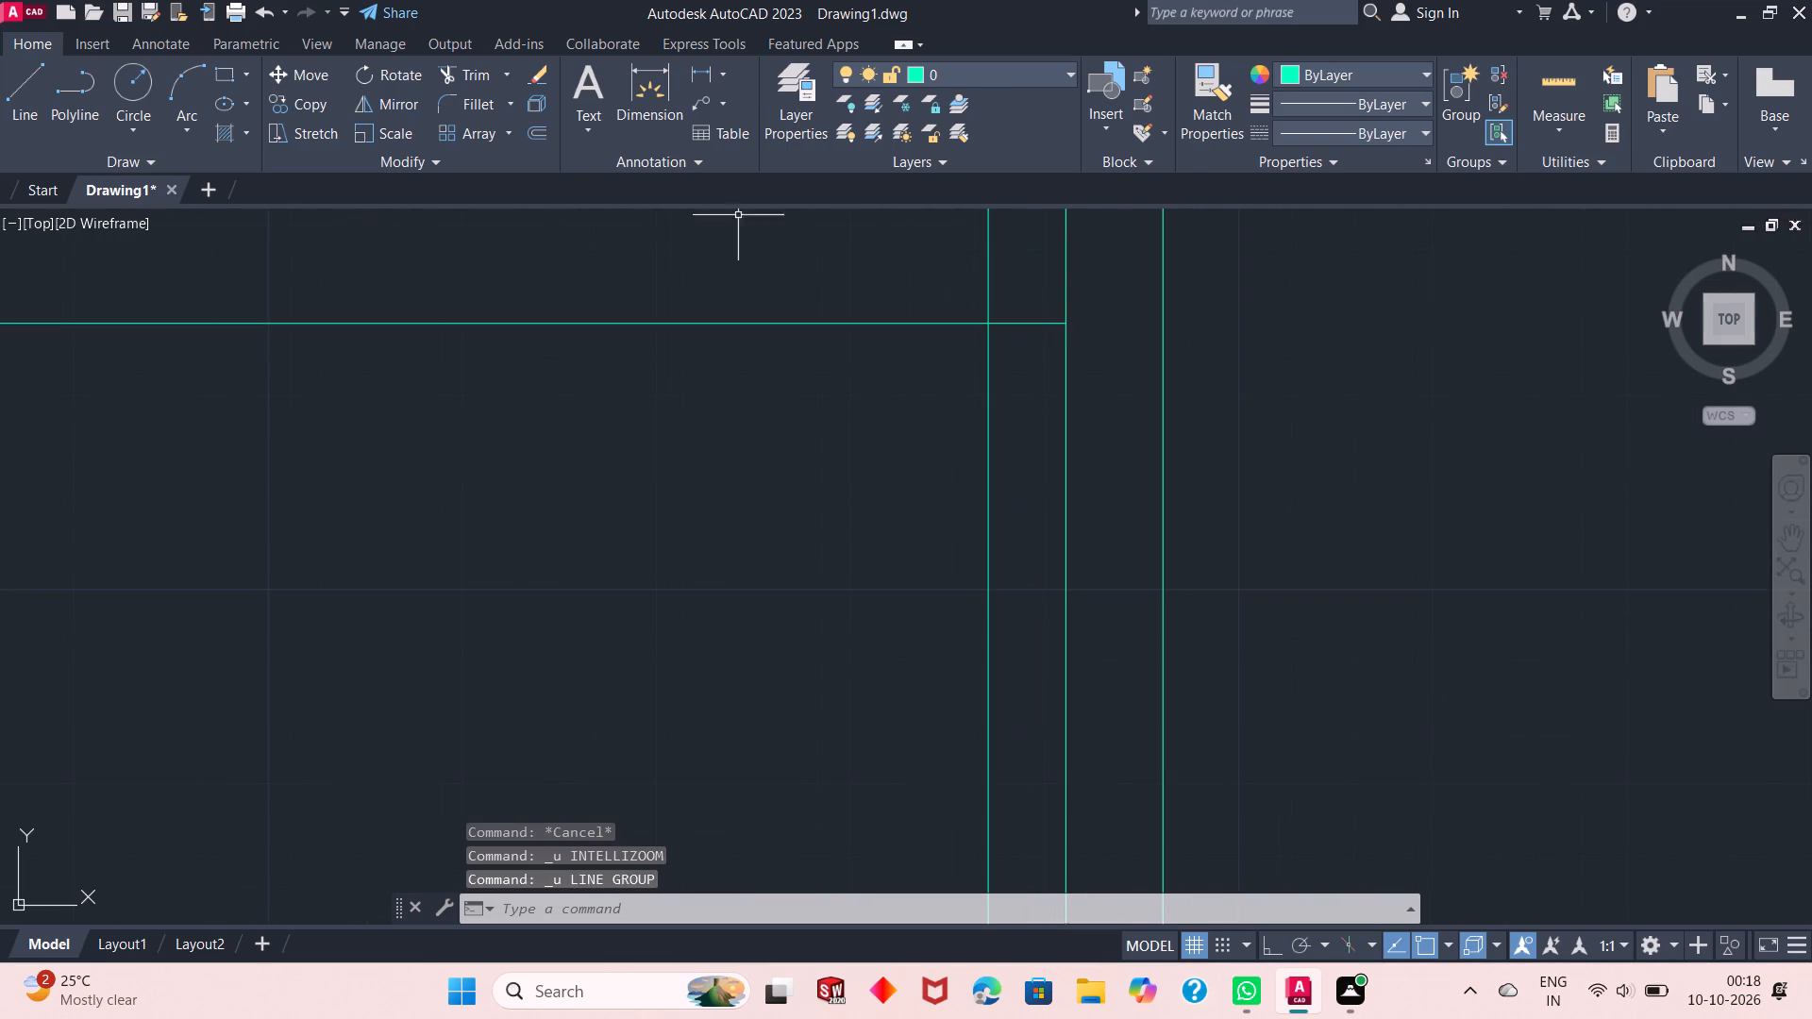
{"action": "left_click", "coordinate": [21, 86]}
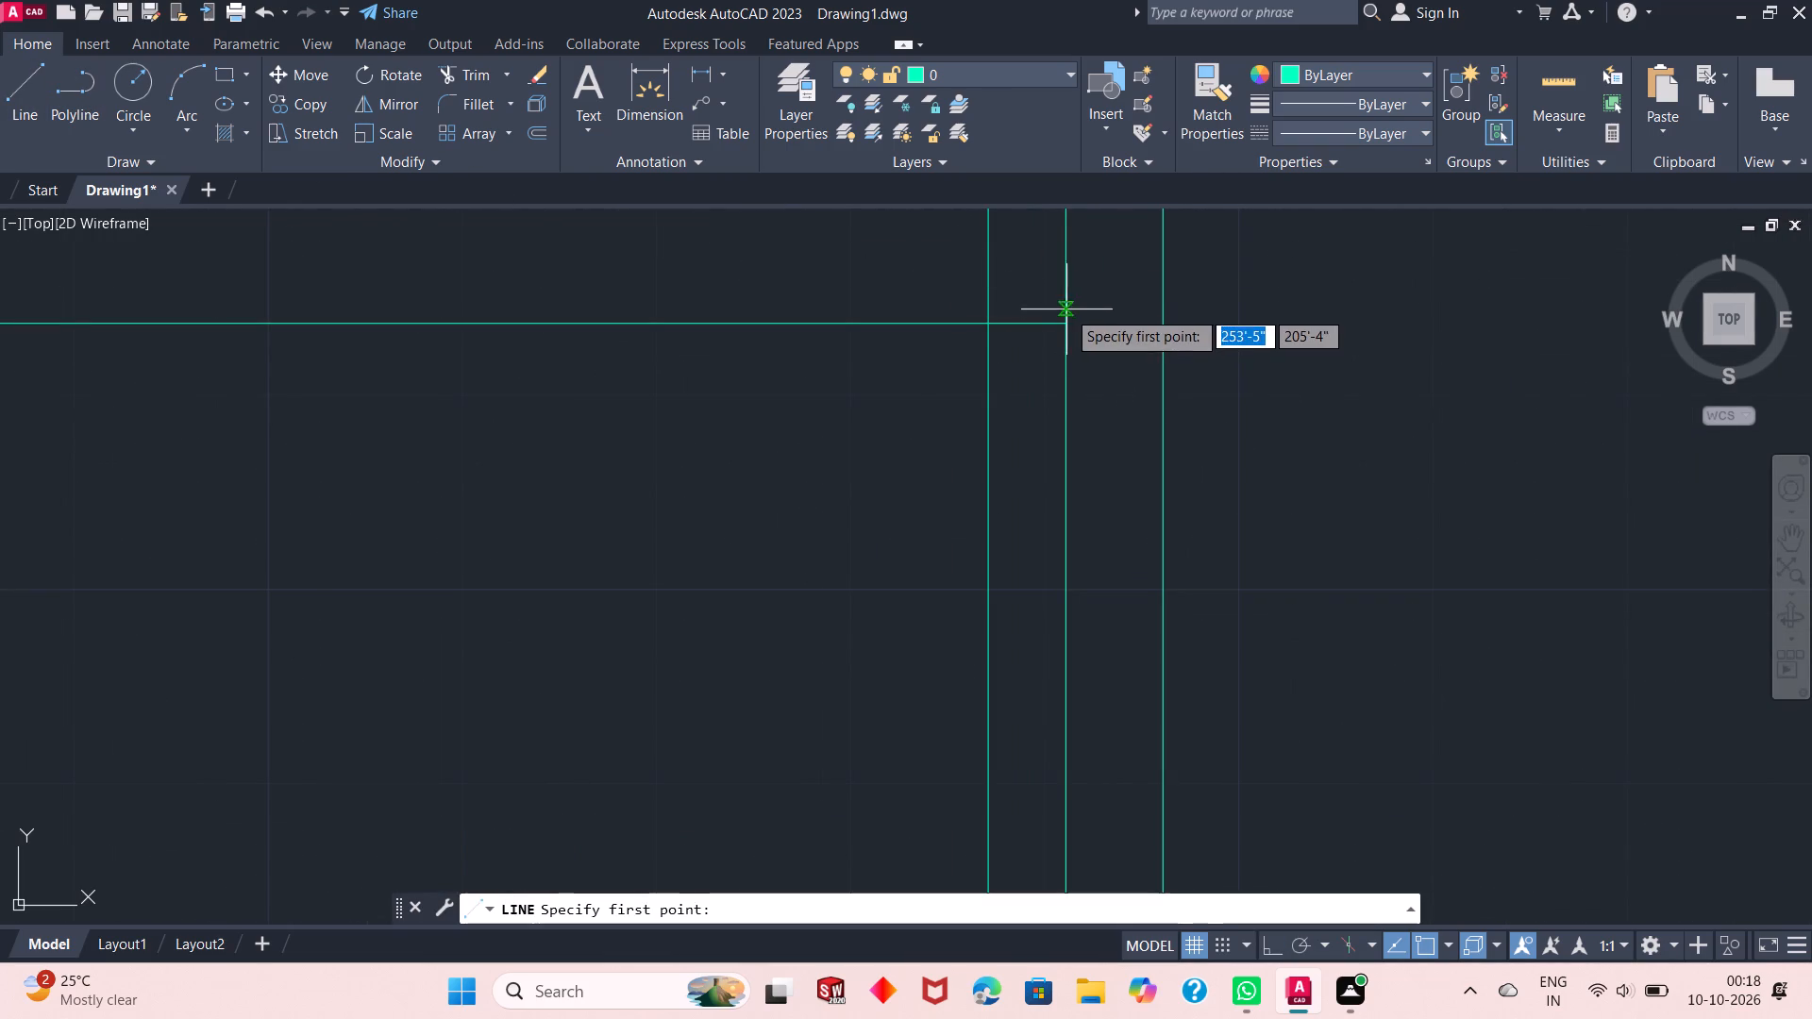
{"action": "left_click", "coordinate": [990, 326]}
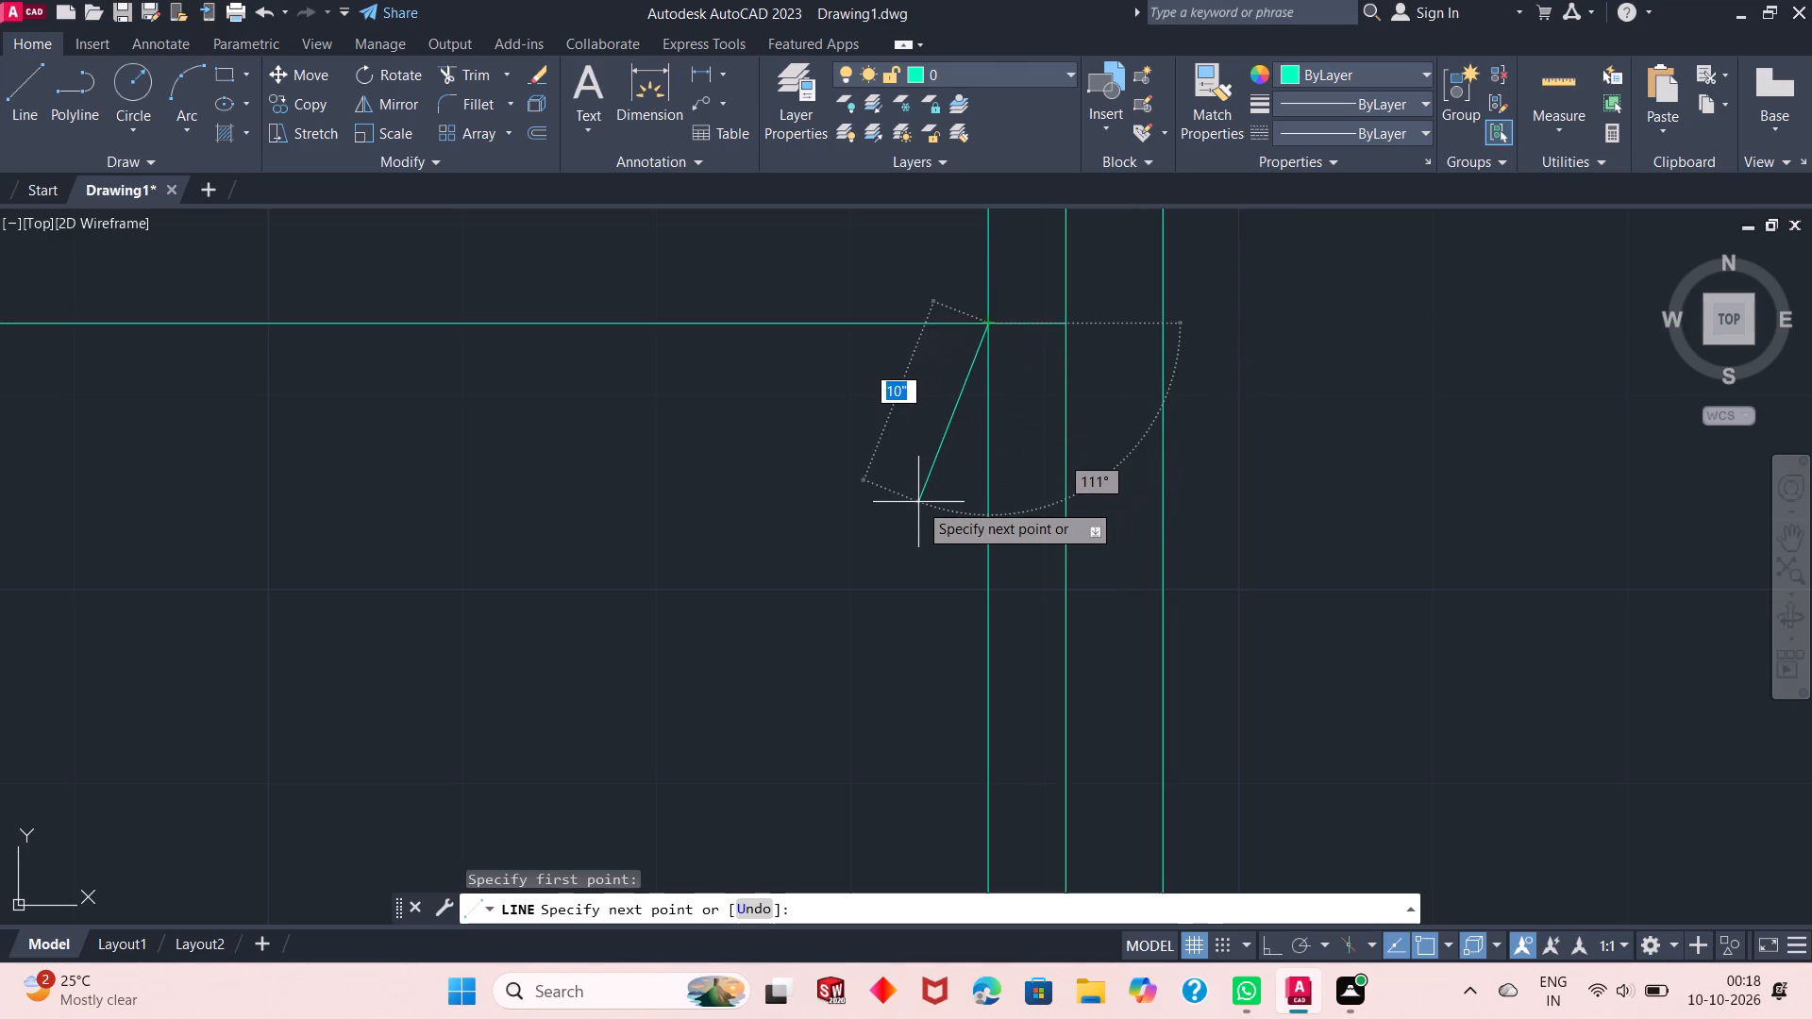
{"action": "key", "text": "F8"}
{"action": "key", "text": "9"}
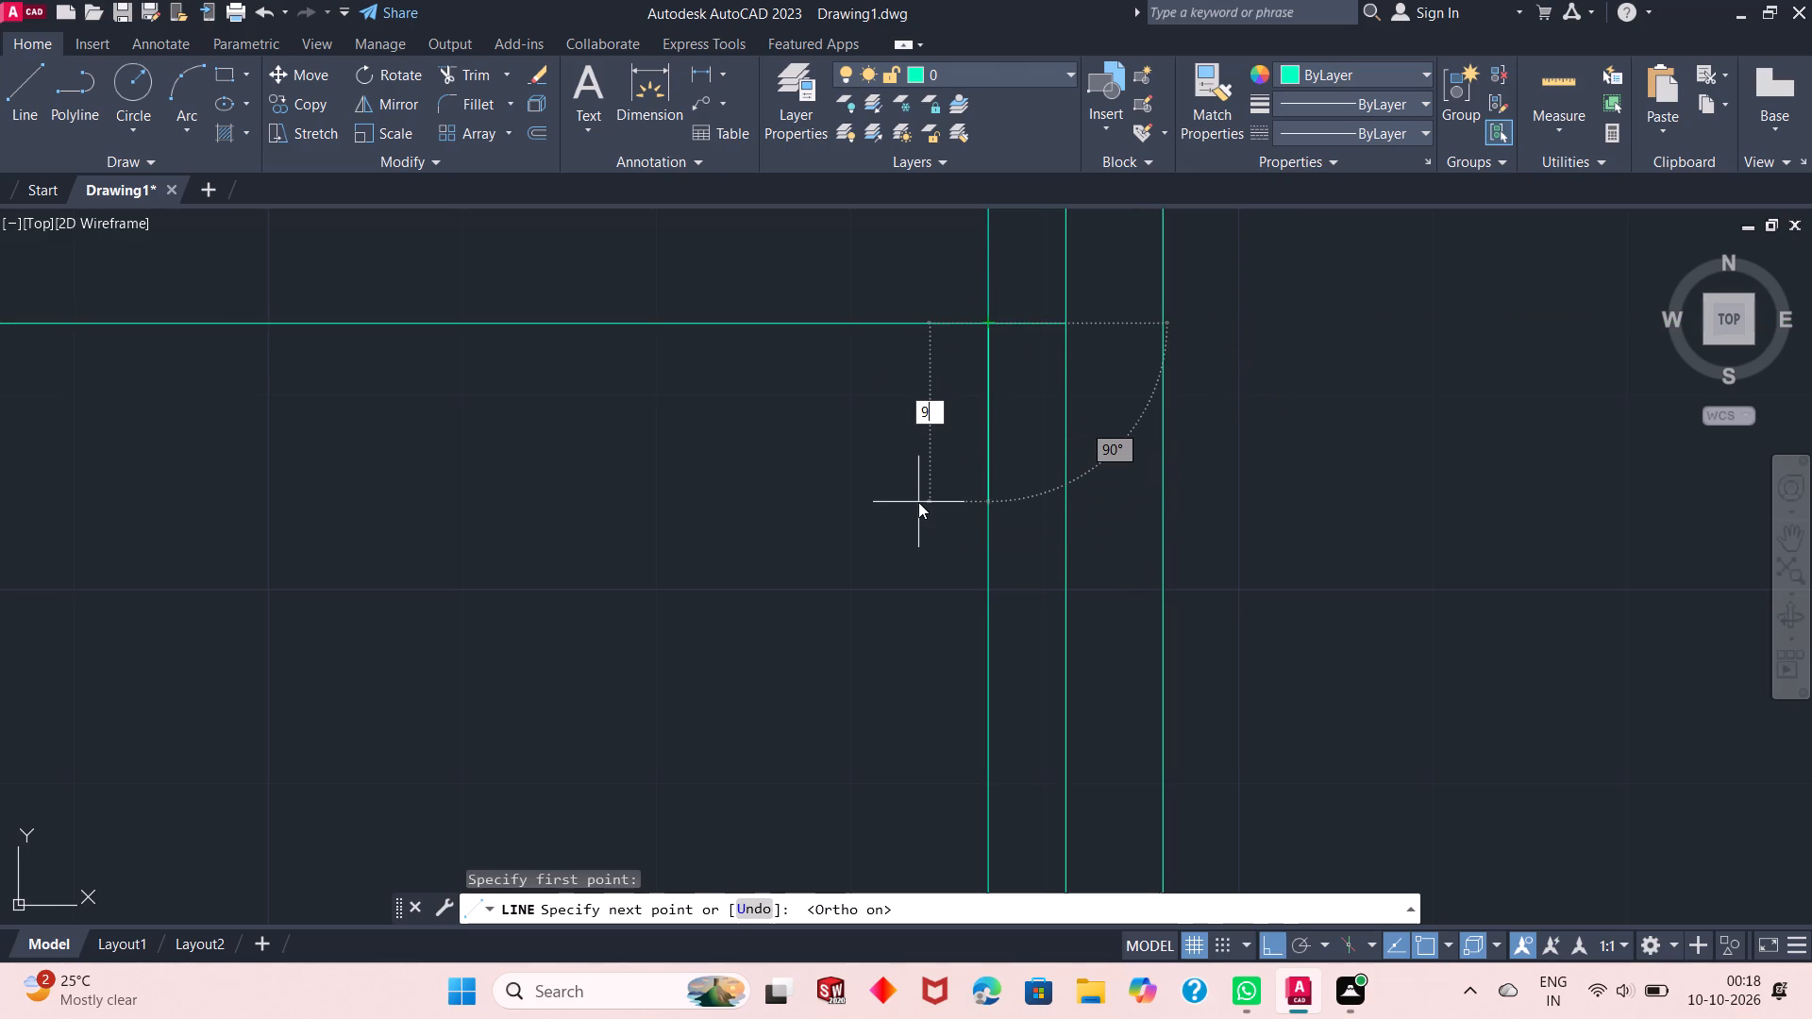
{"action": "key", "text": "shift+quotedbl"}
{"action": "key", "text": "Return"}
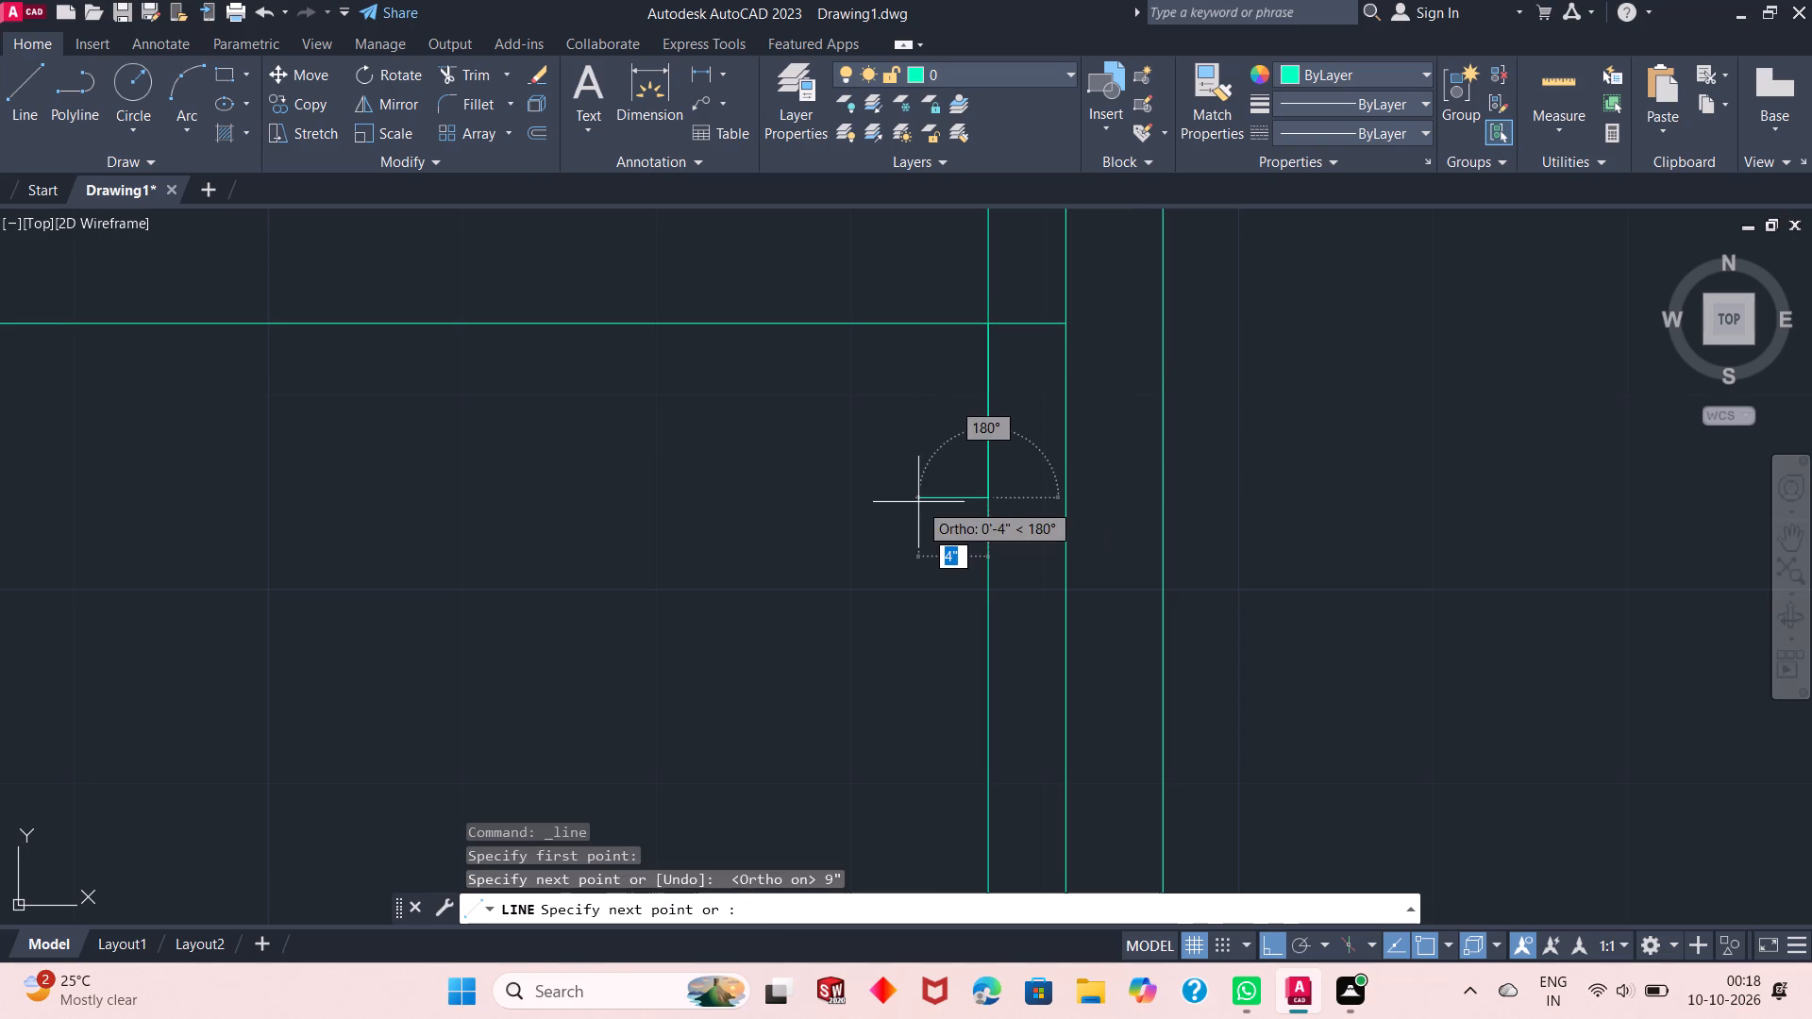
{"action": "left_click", "coordinate": [1165, 499]}
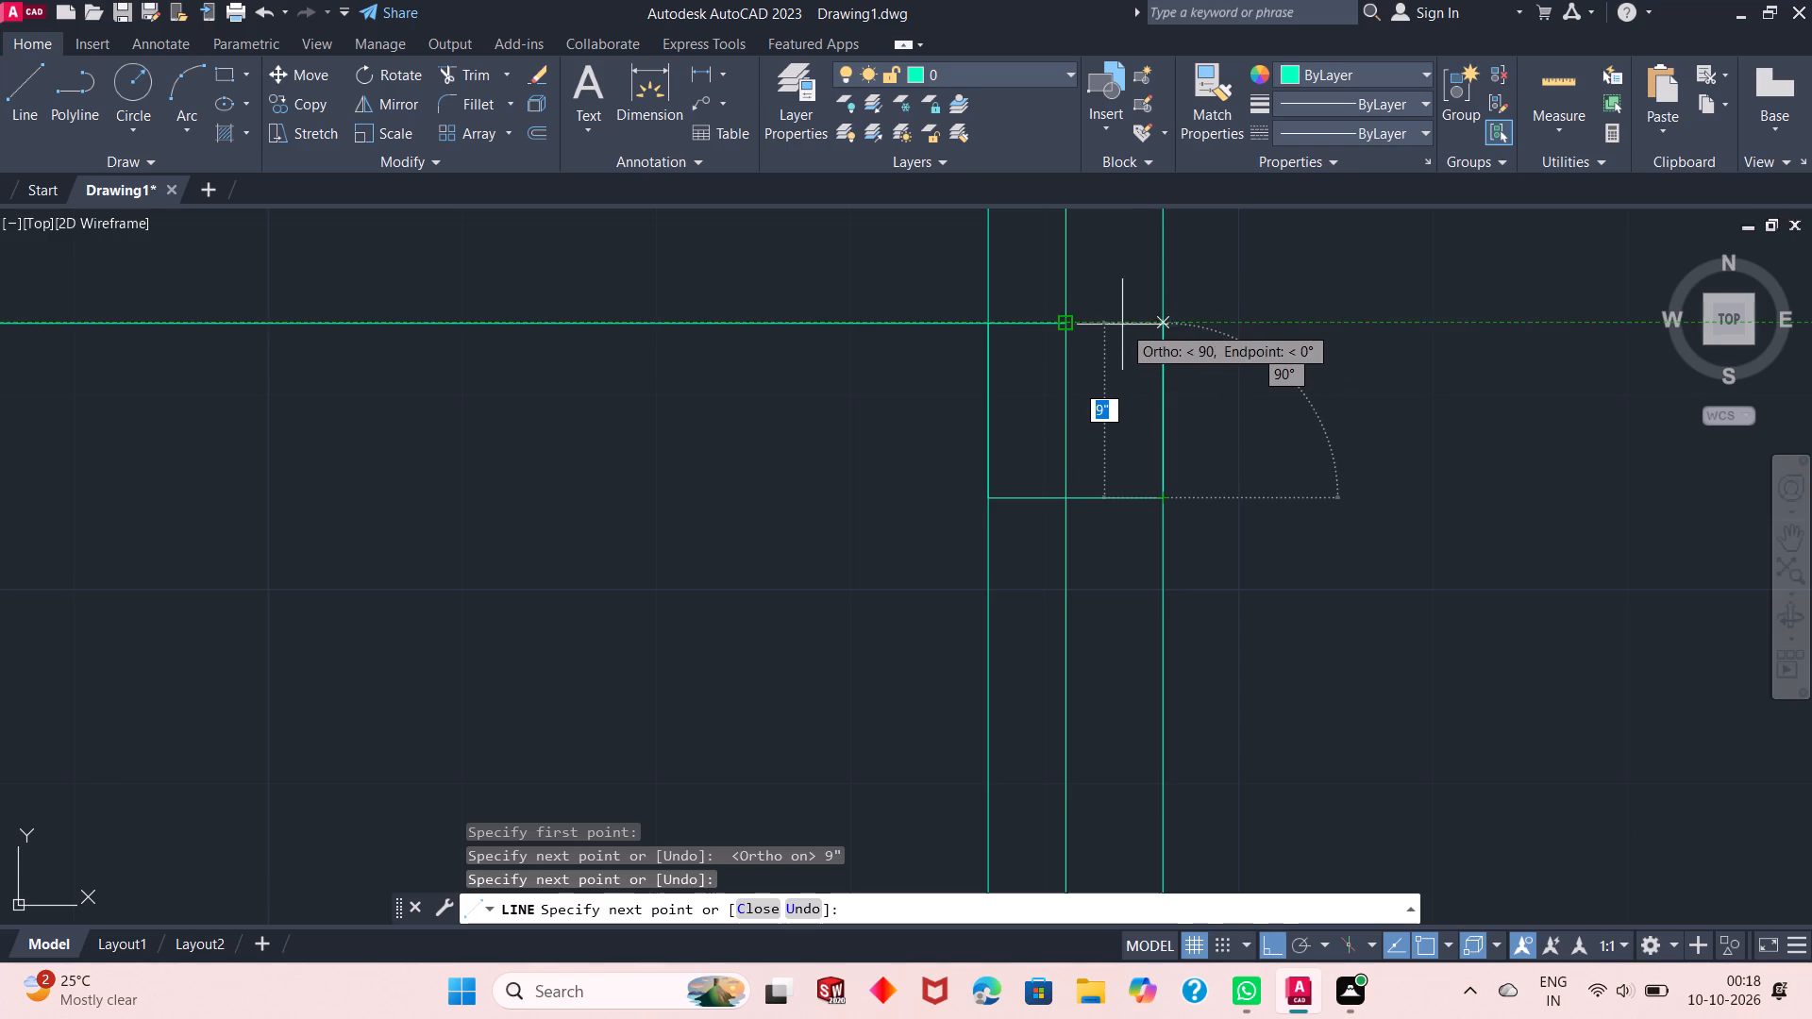
{"action": "key", "text": "9"}
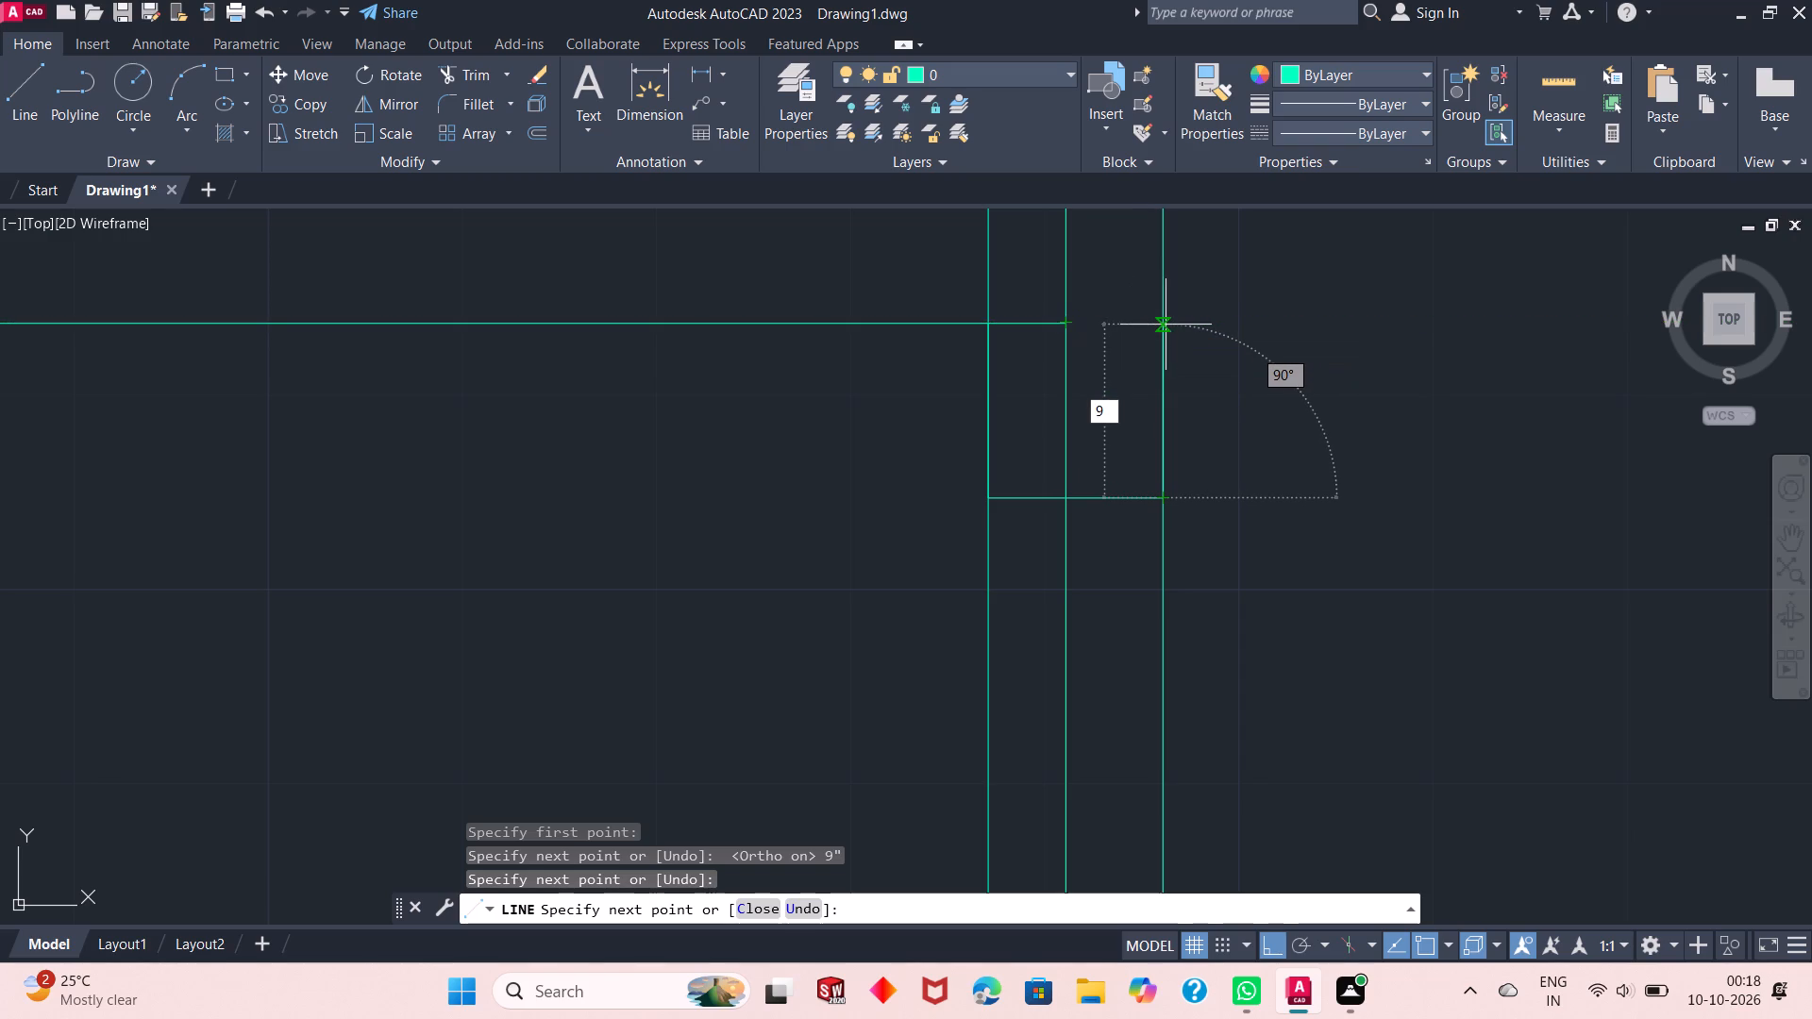
{"action": "key", "text": "shift+quotedbl"}
{"action": "key", "text": "Return"}
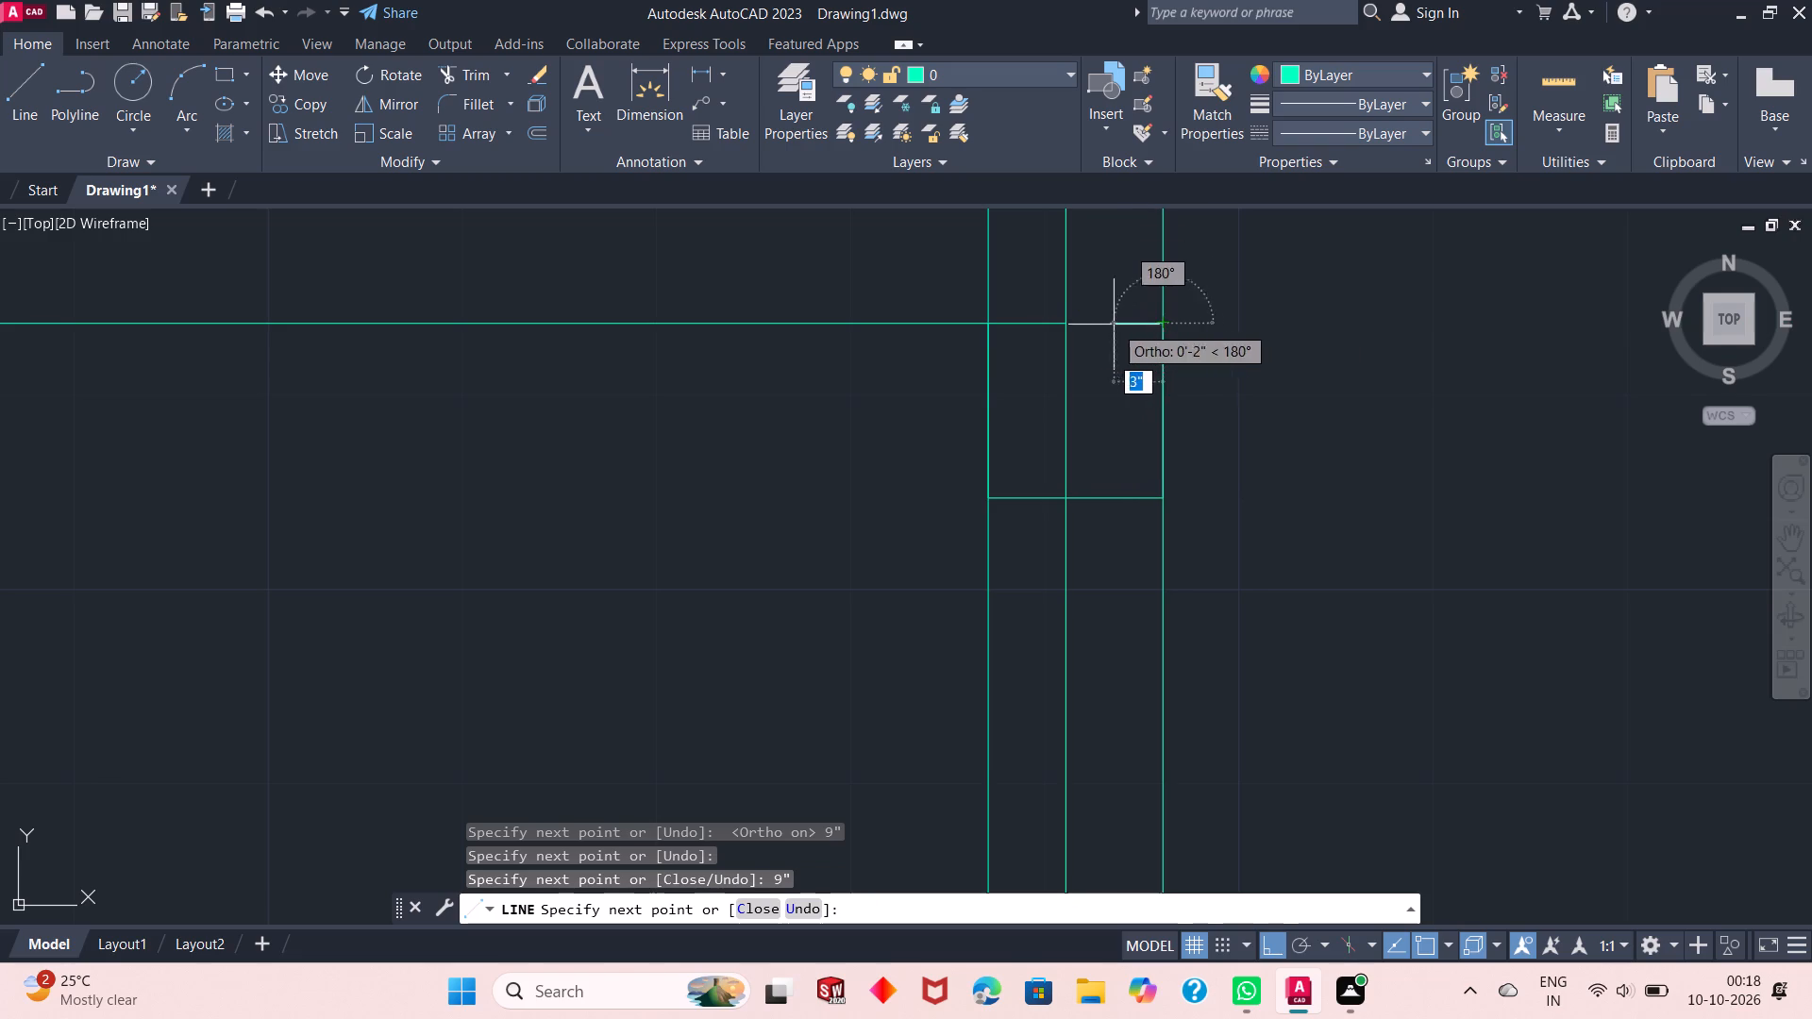
{"action": "left_click", "coordinate": [1070, 327]}
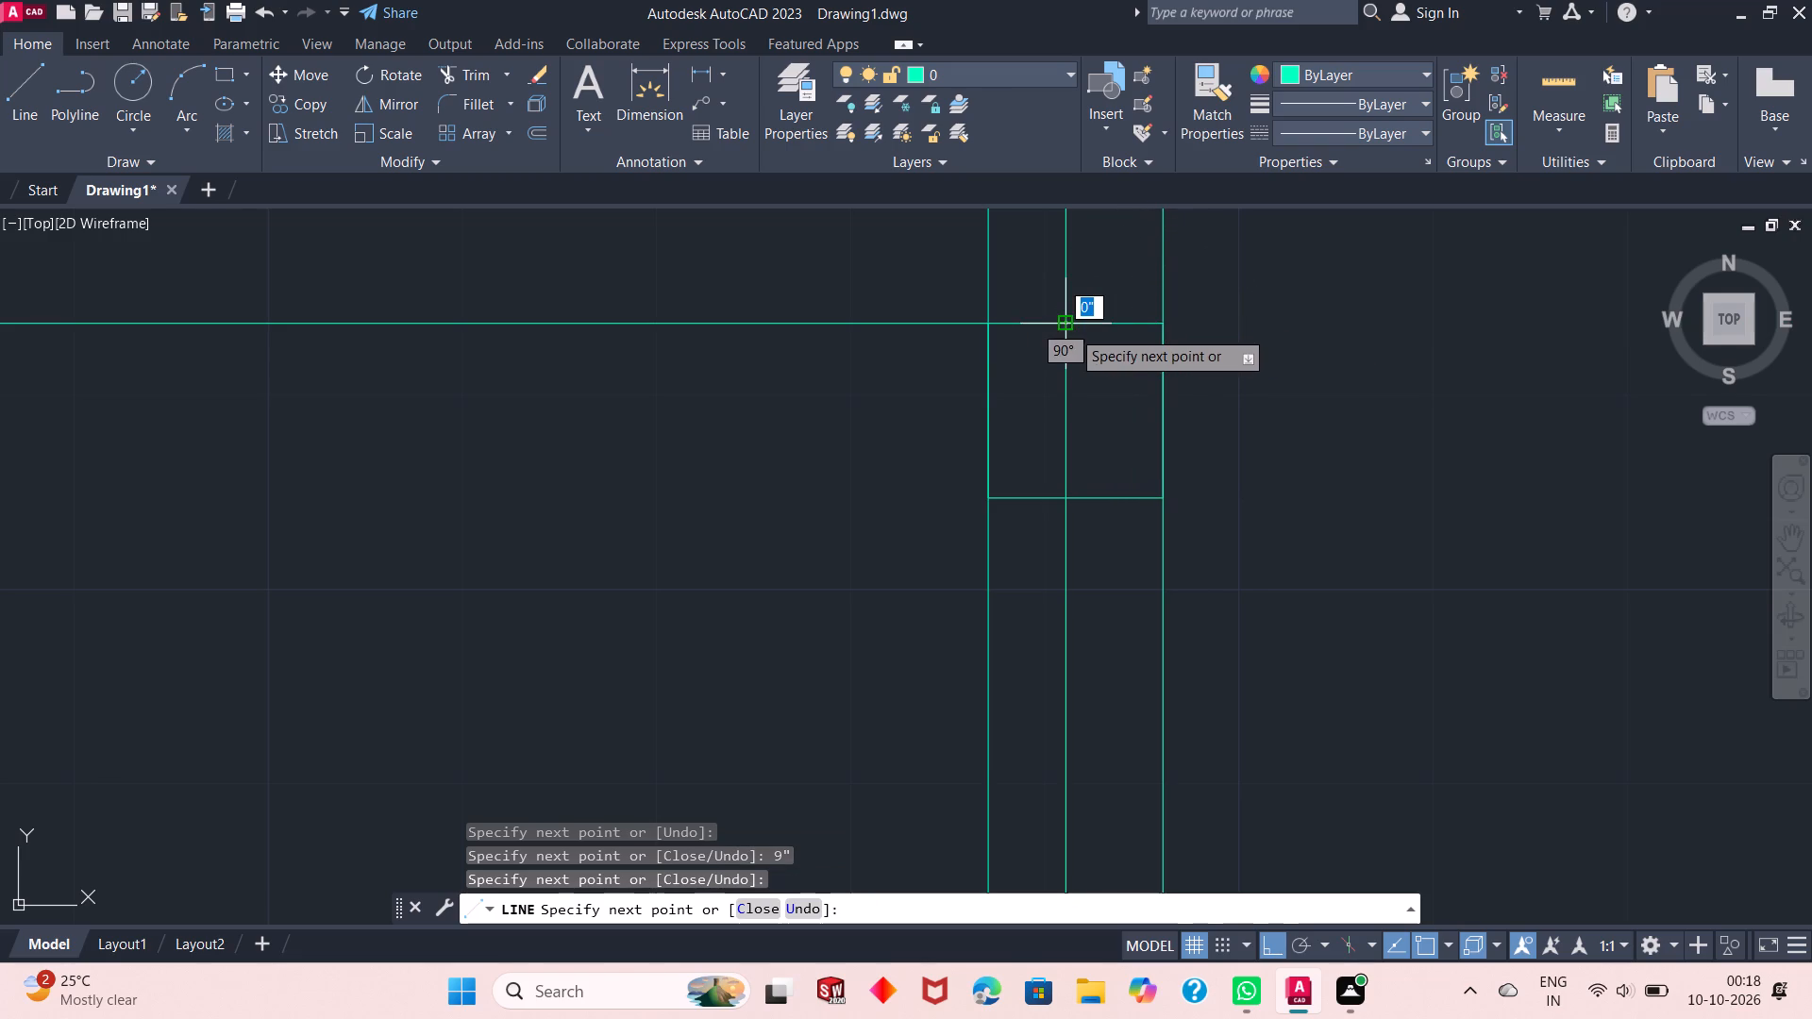
{"action": "key", "text": "Escape"}
{"action": "key", "text": "Escape"}
Trim away the part of the 4" offset vertical line above the 9" column and end the Trim command.
{"action": "scroll", "coordinate": [1059, 456], "scroll_direction": "down", "scroll_amount": 5}
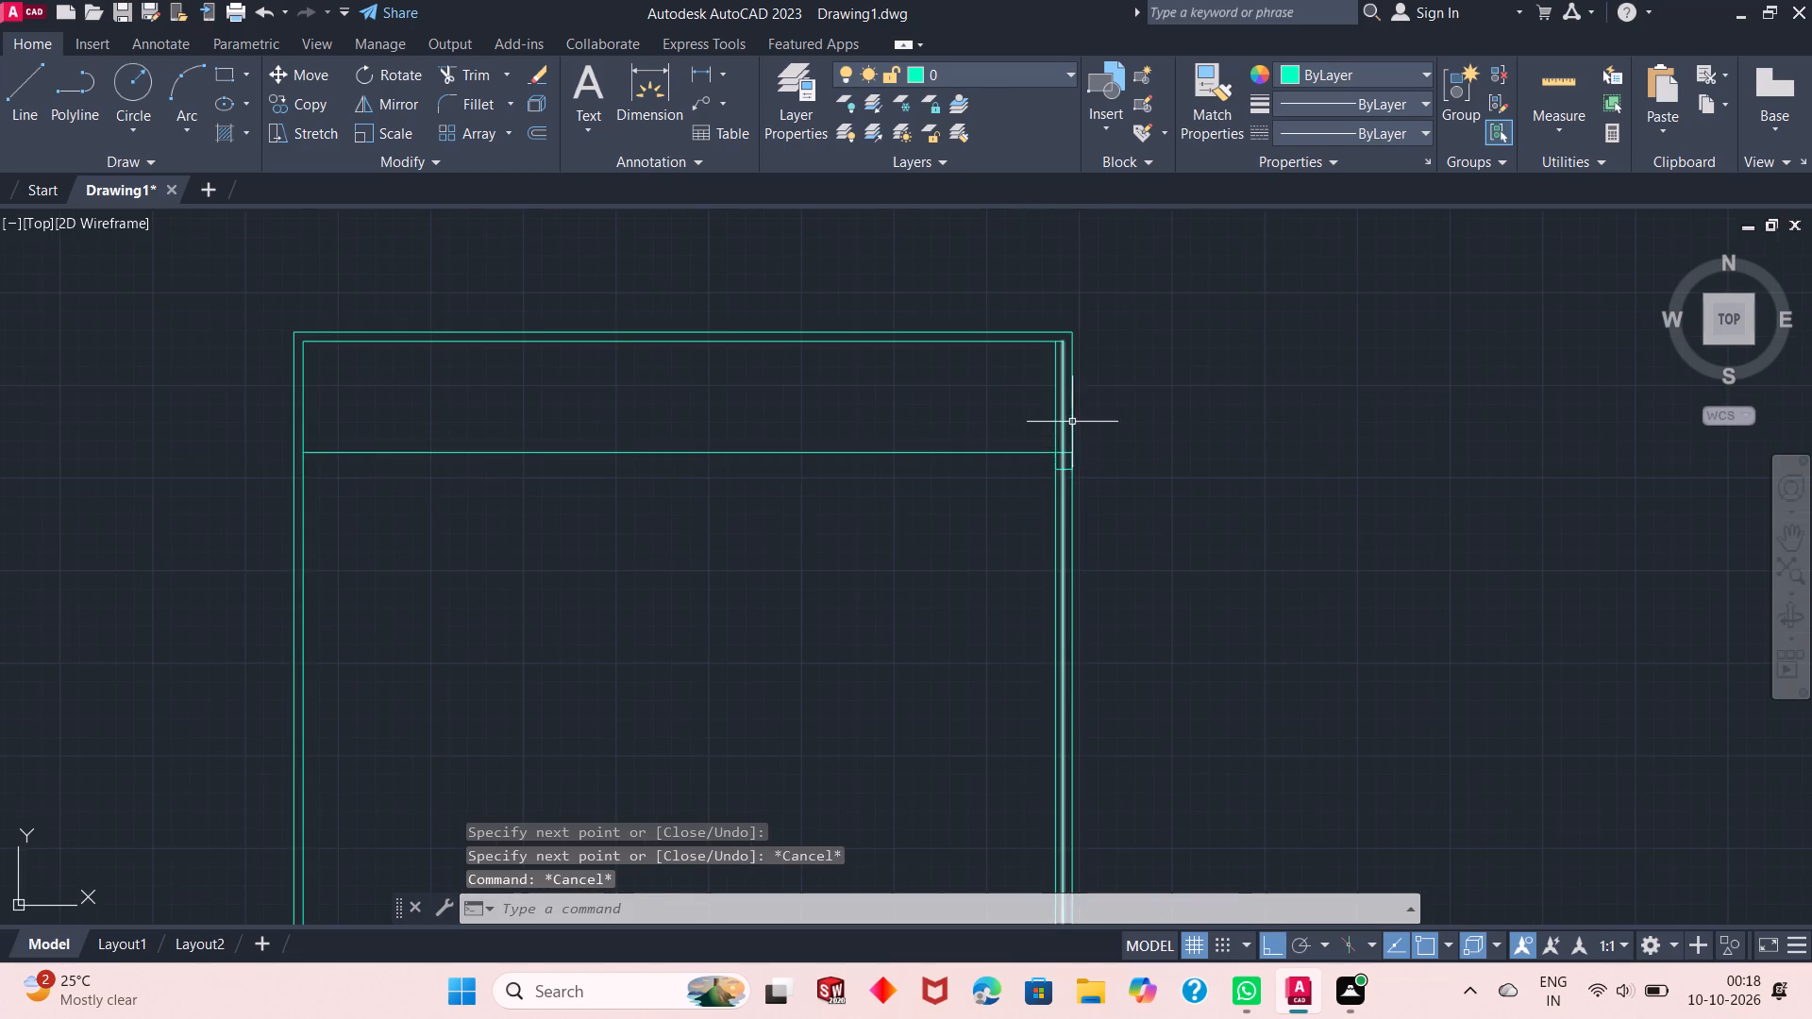
{"action": "scroll", "coordinate": [1066, 394], "scroll_direction": "up", "scroll_amount": 2}
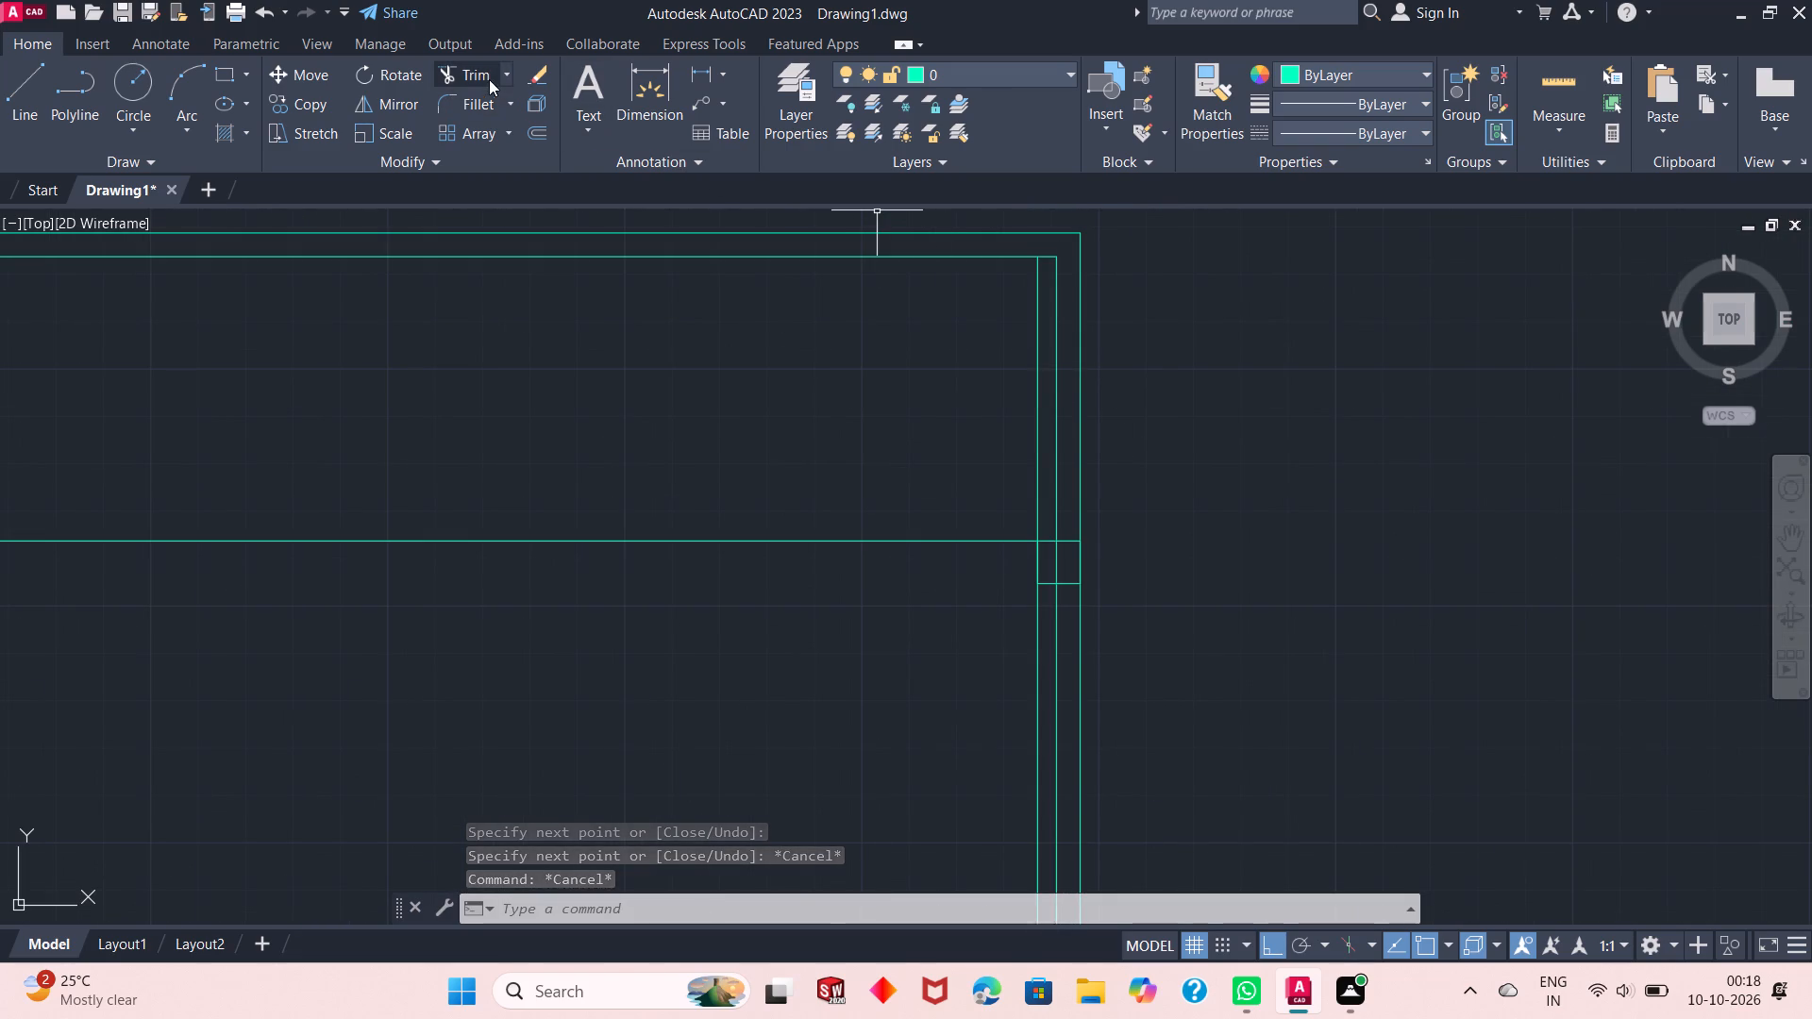
{"action": "left_click", "coordinate": [477, 76]}
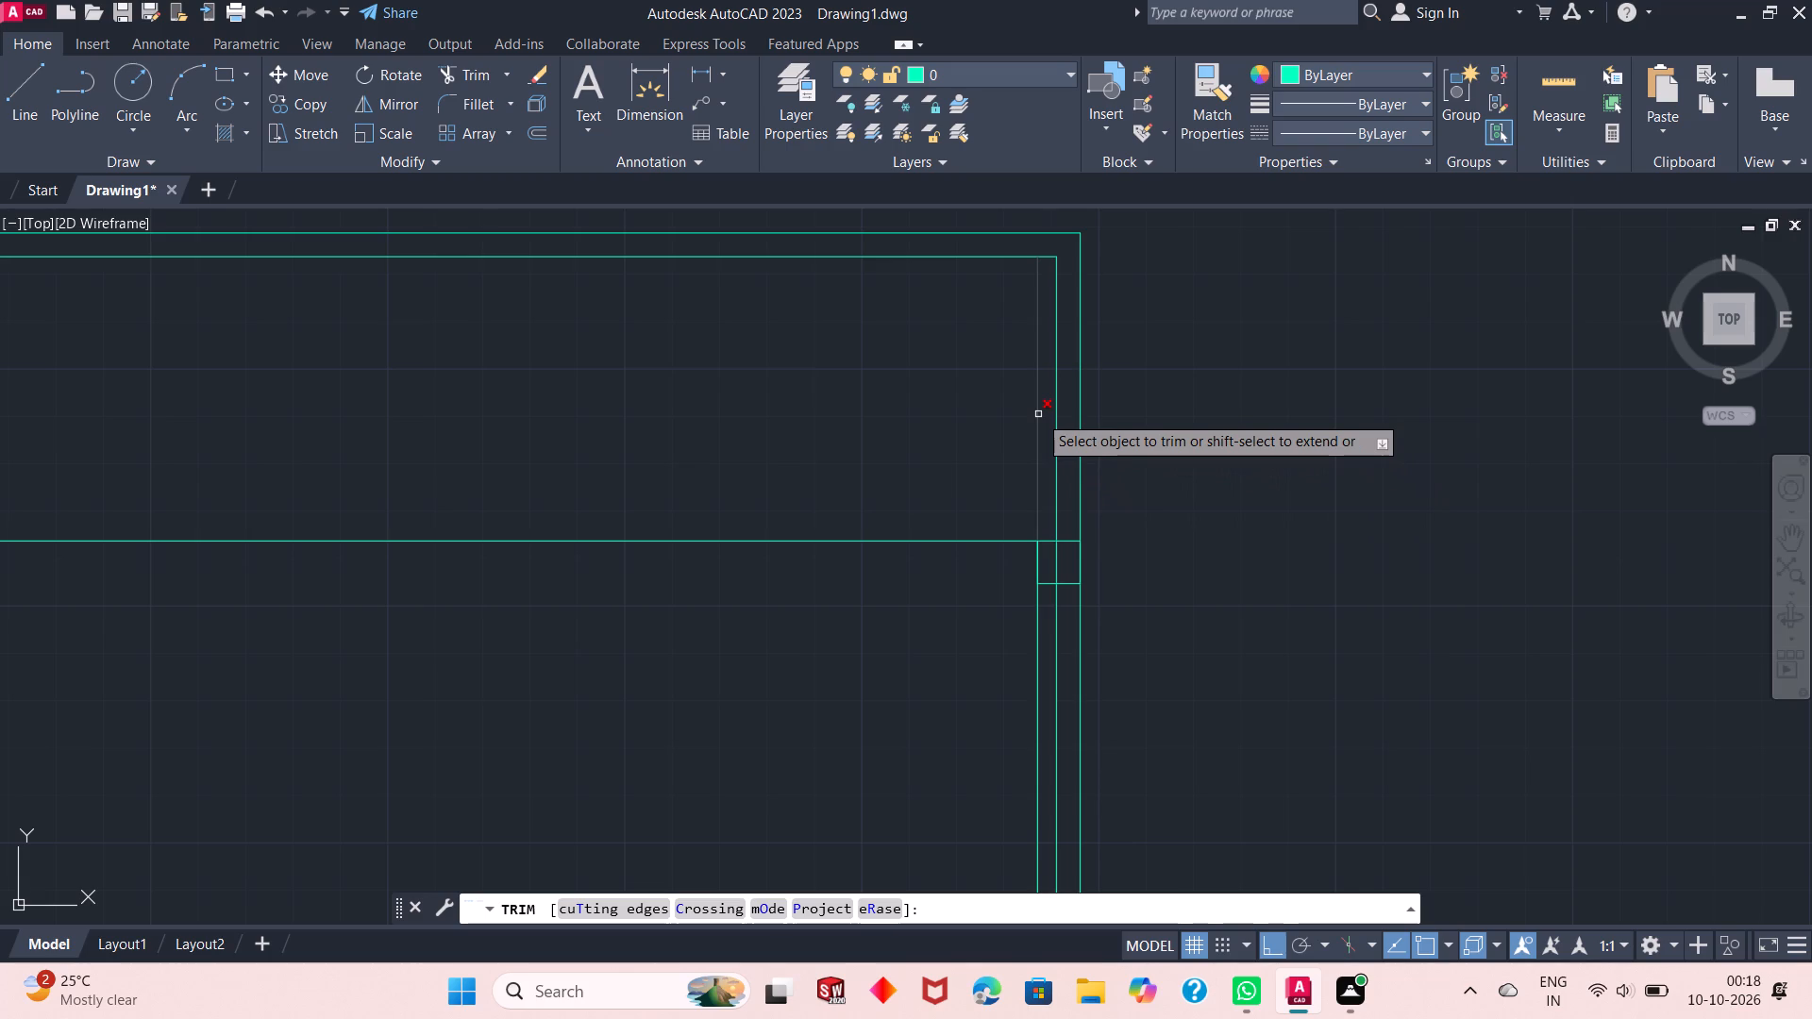
{"action": "left_click", "coordinate": [1037, 412]}
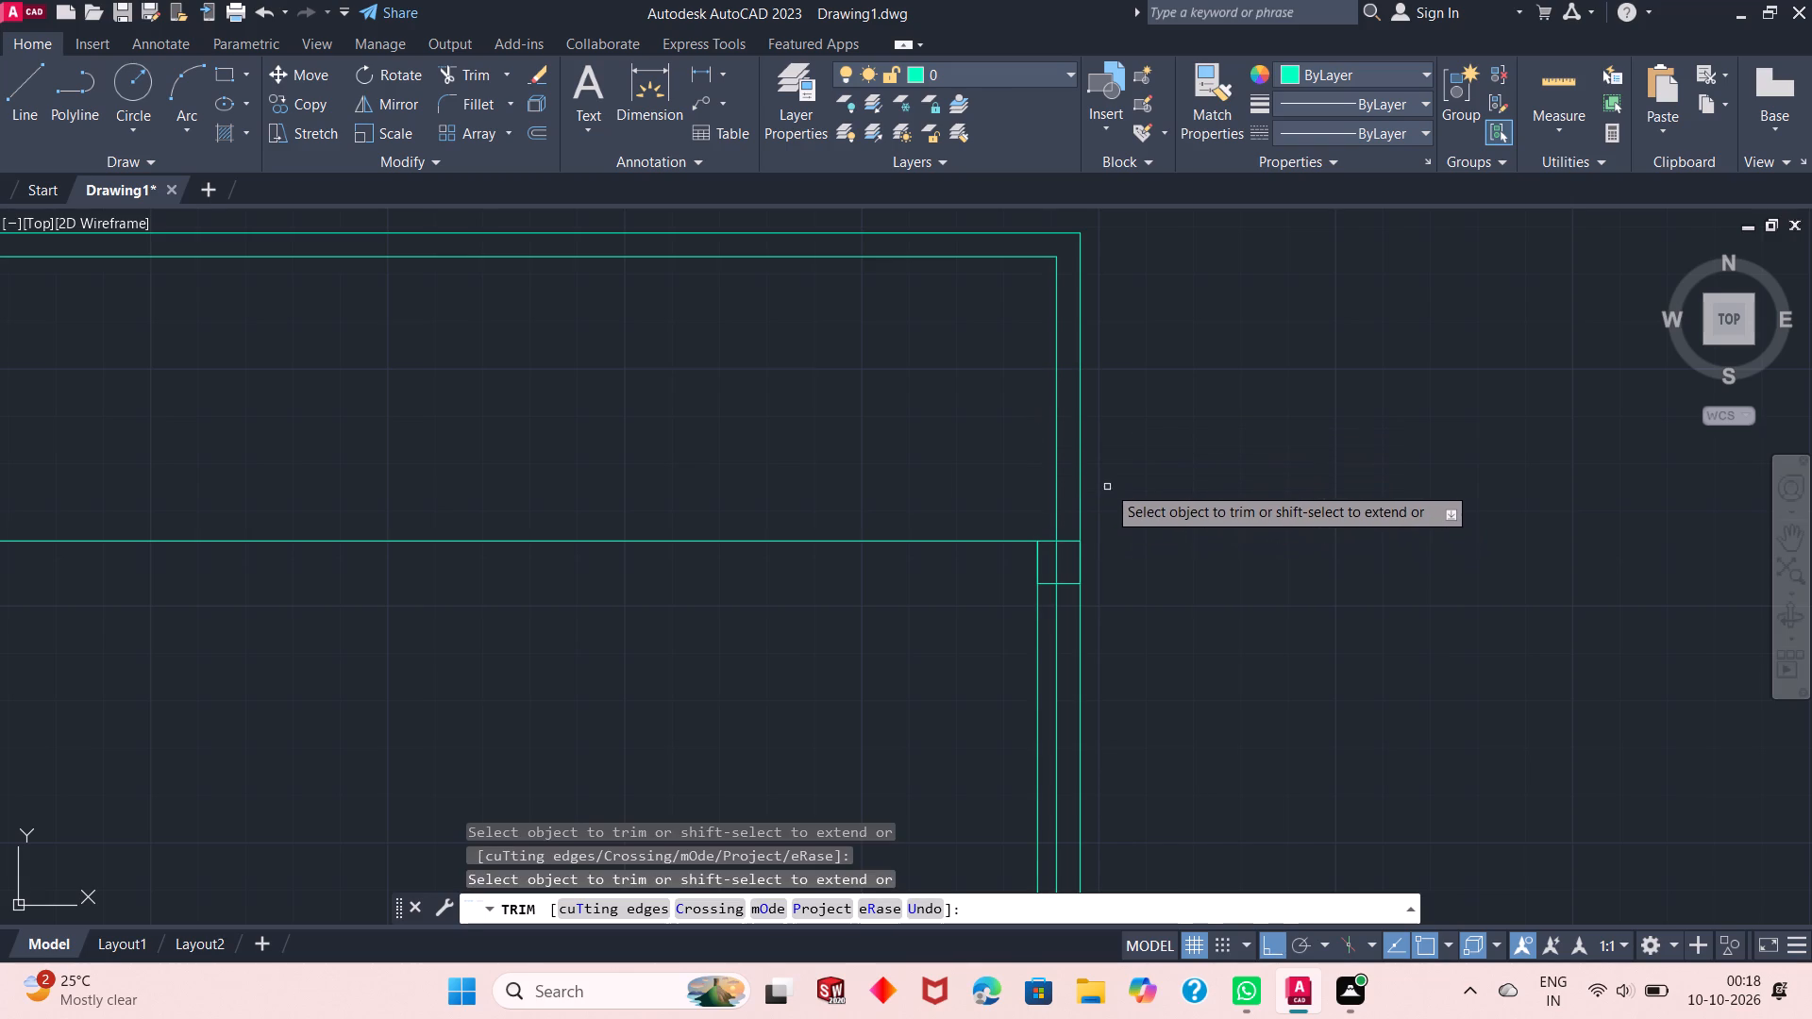
{"action": "scroll", "coordinate": [1110, 450], "scroll_direction": "up", "scroll_amount": 2}
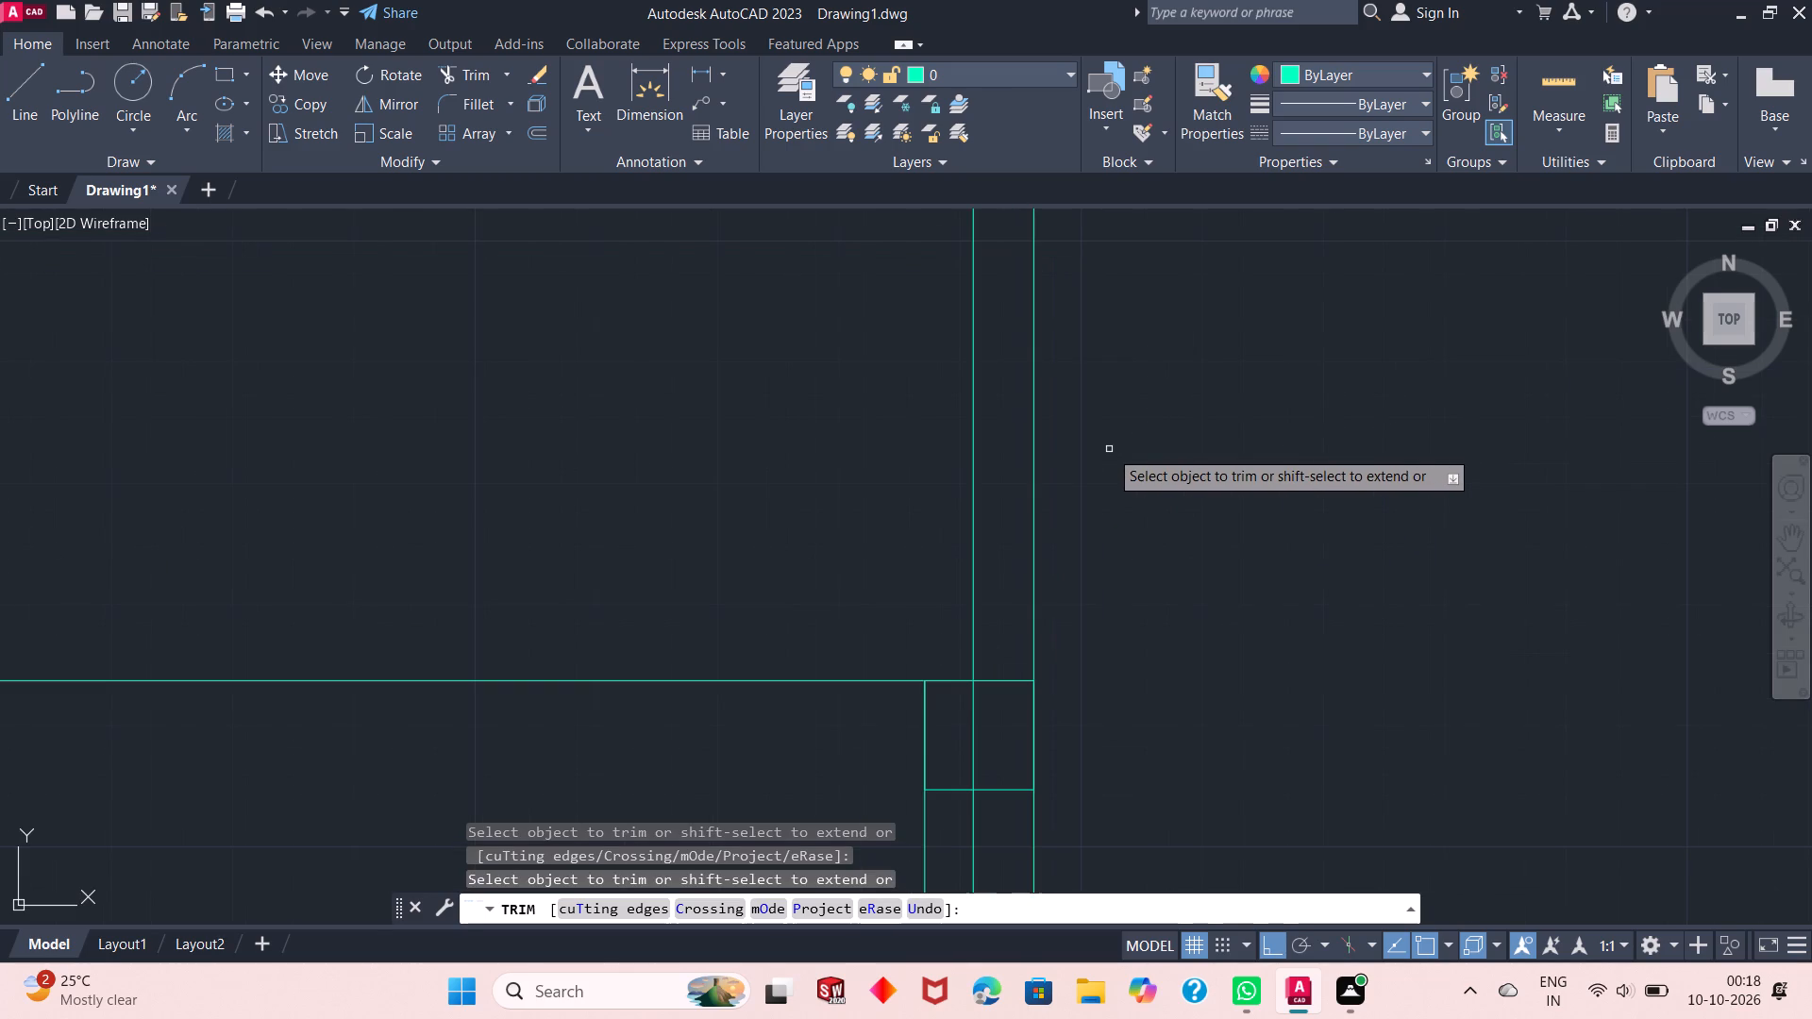
{"action": "scroll", "coordinate": [1109, 449], "scroll_direction": "up", "scroll_amount": 1}
{"action": "scroll", "coordinate": [1107, 448], "scroll_direction": "down", "scroll_amount": 4}
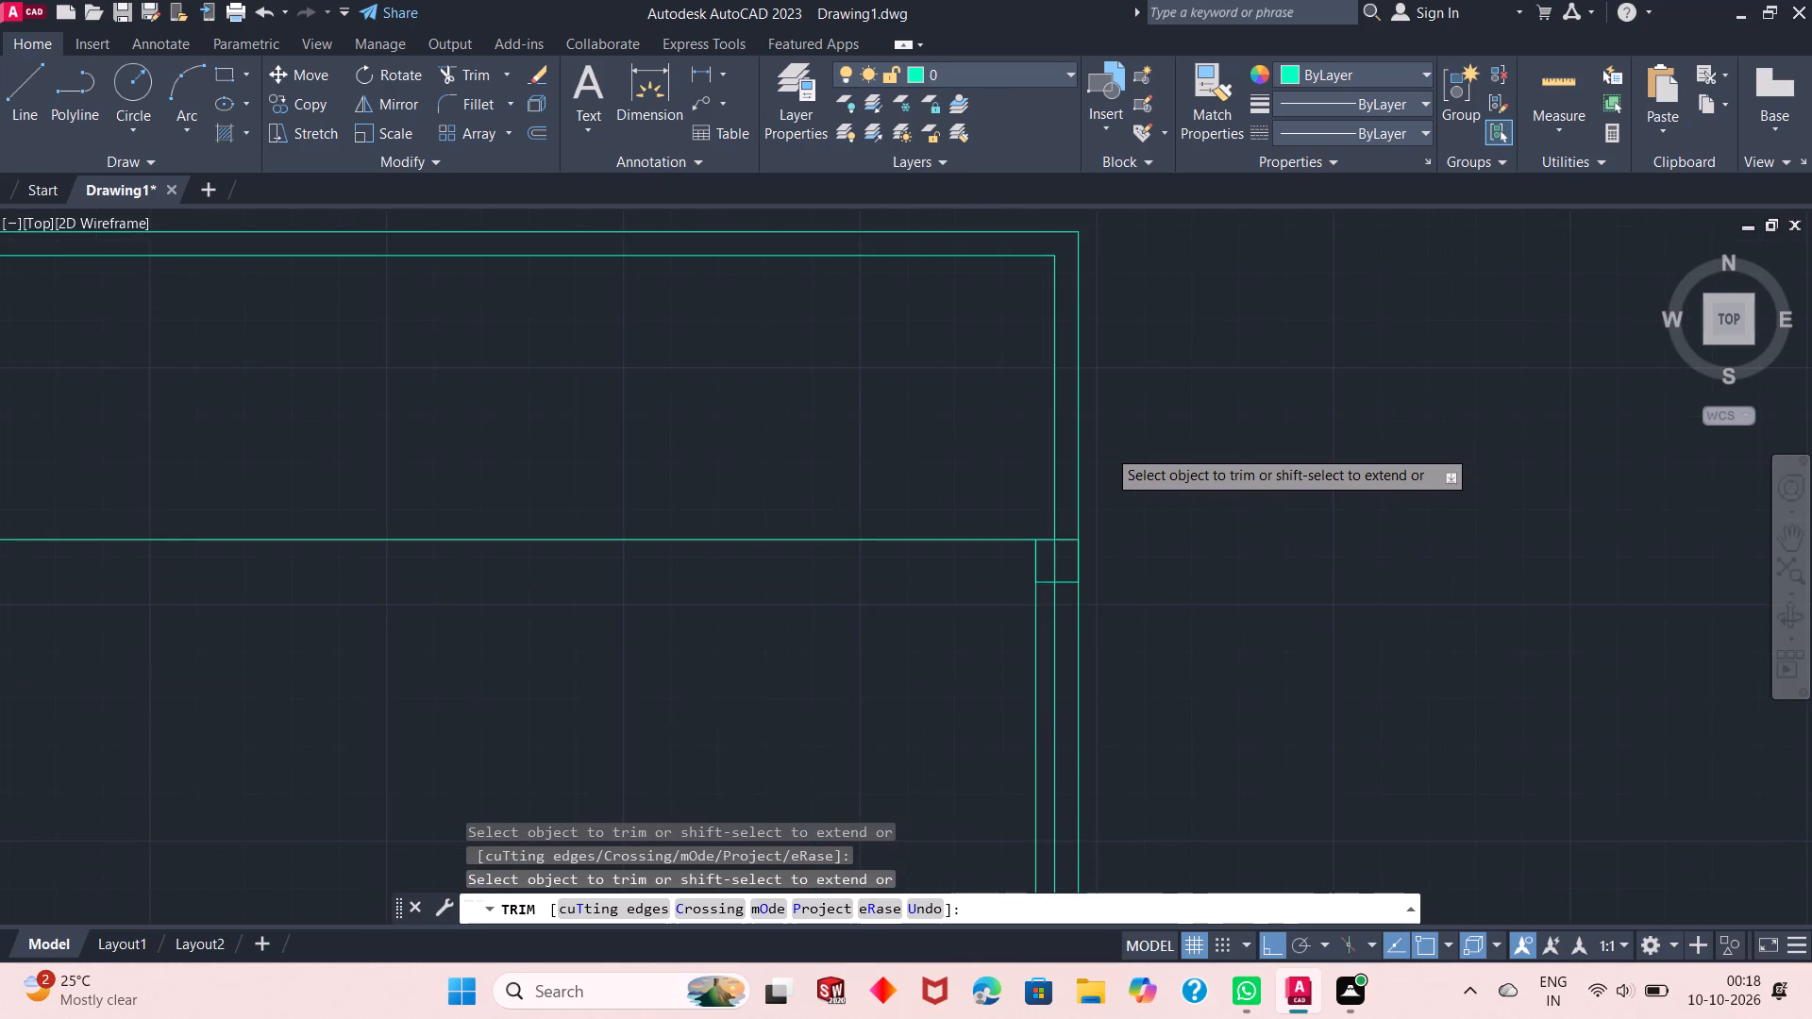
{"action": "scroll", "coordinate": [1109, 459], "scroll_direction": "down", "scroll_amount": 2}
{"action": "scroll", "coordinate": [1098, 560], "scroll_direction": "up", "scroll_amount": 1}
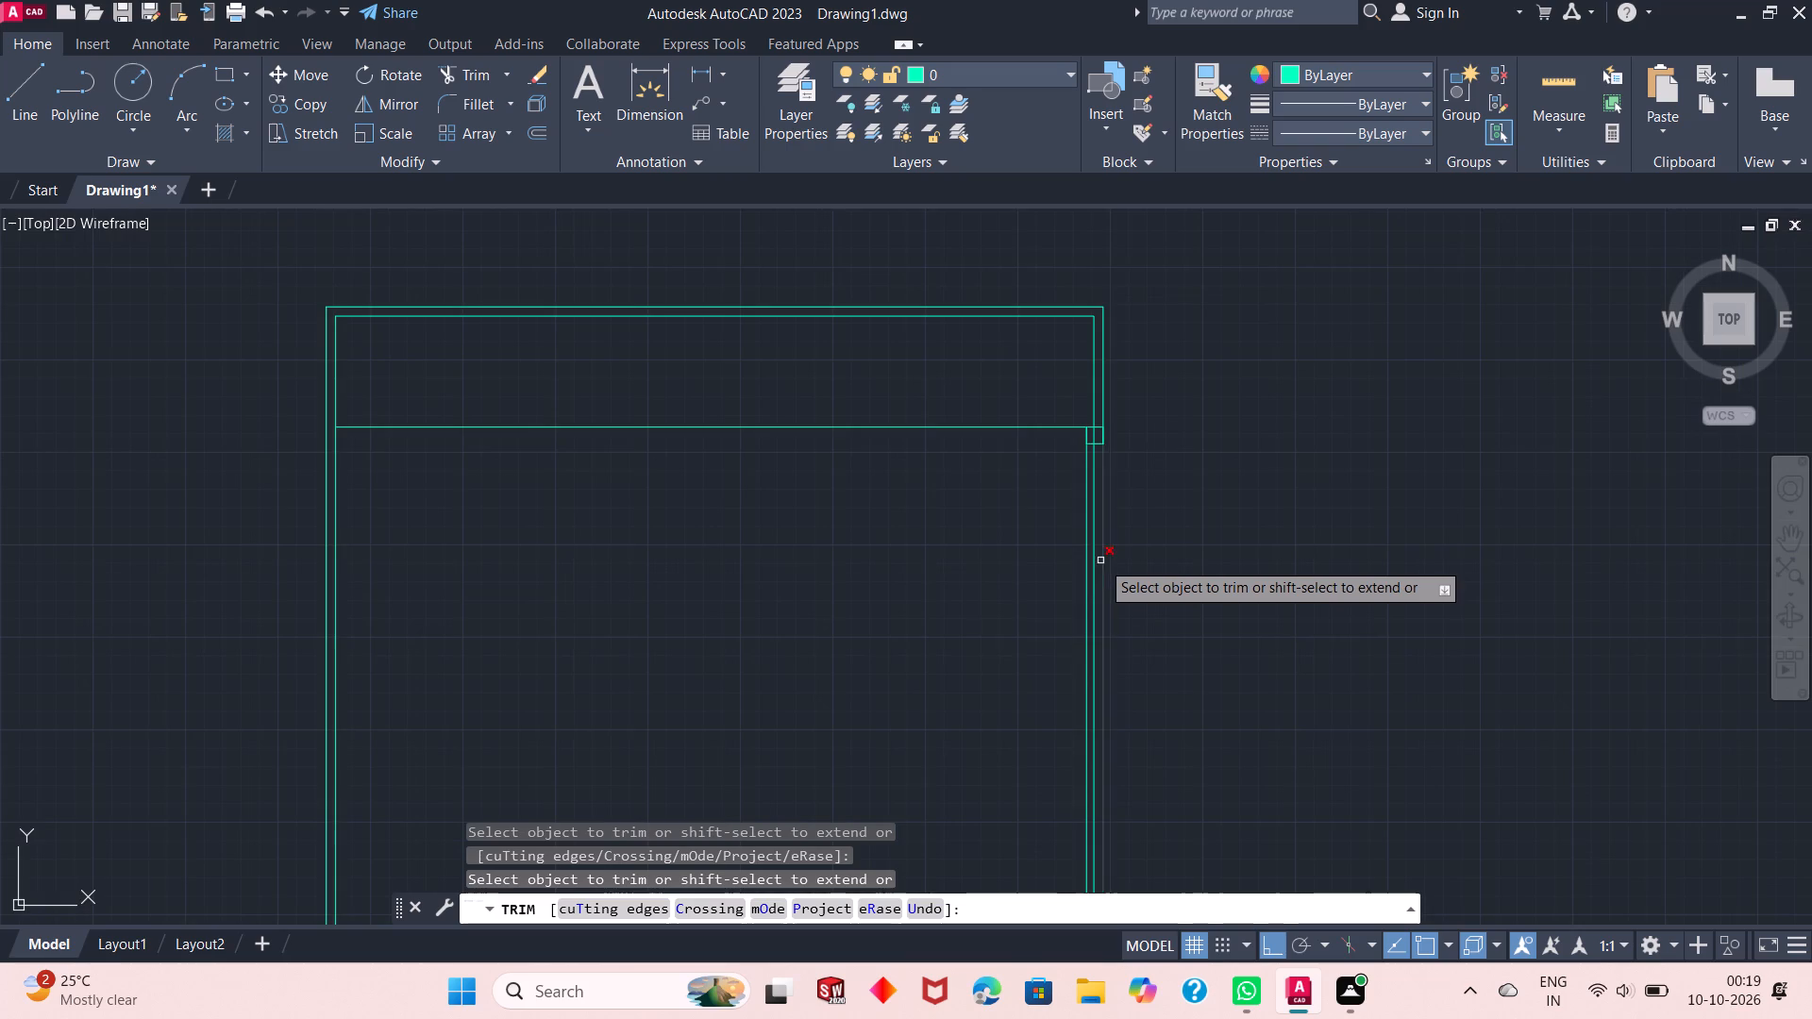
{"action": "scroll", "coordinate": [1100, 560], "scroll_direction": "up", "scroll_amount": 1}
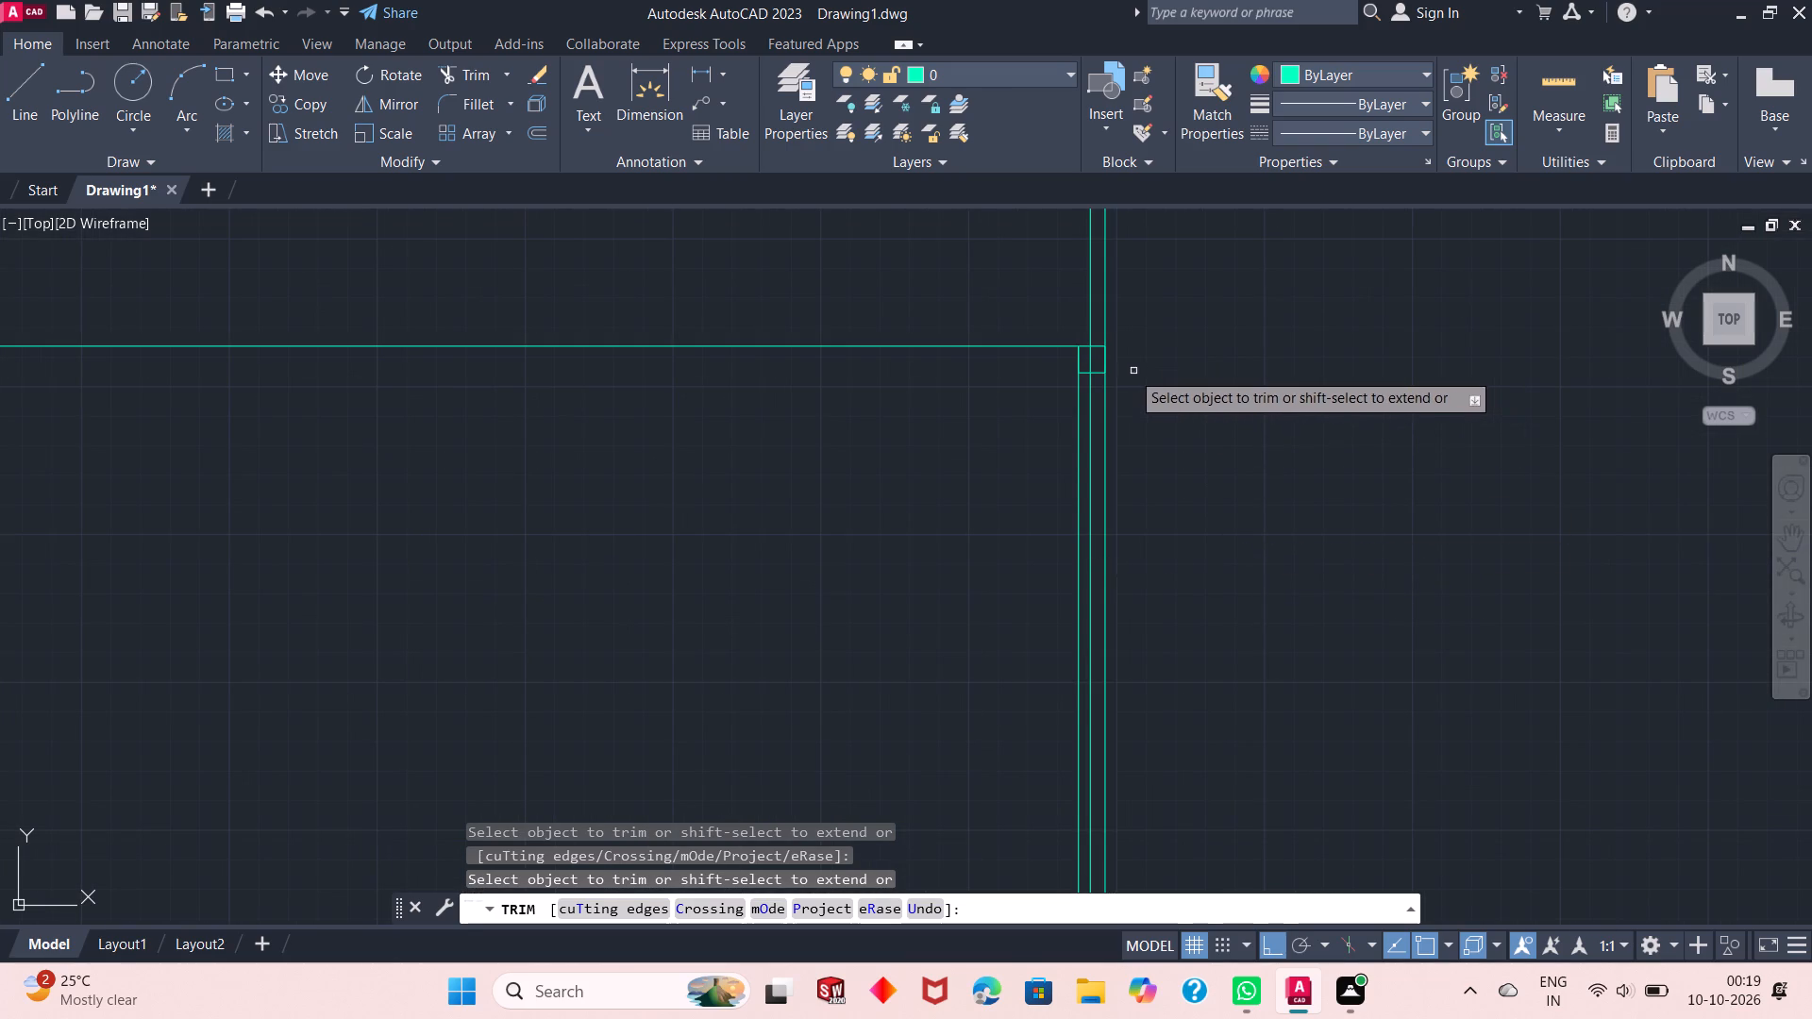
{"action": "scroll", "coordinate": [1103, 357], "scroll_direction": "down", "scroll_amount": 1}
{"action": "scroll", "coordinate": [1081, 371], "scroll_direction": "up", "scroll_amount": 1}
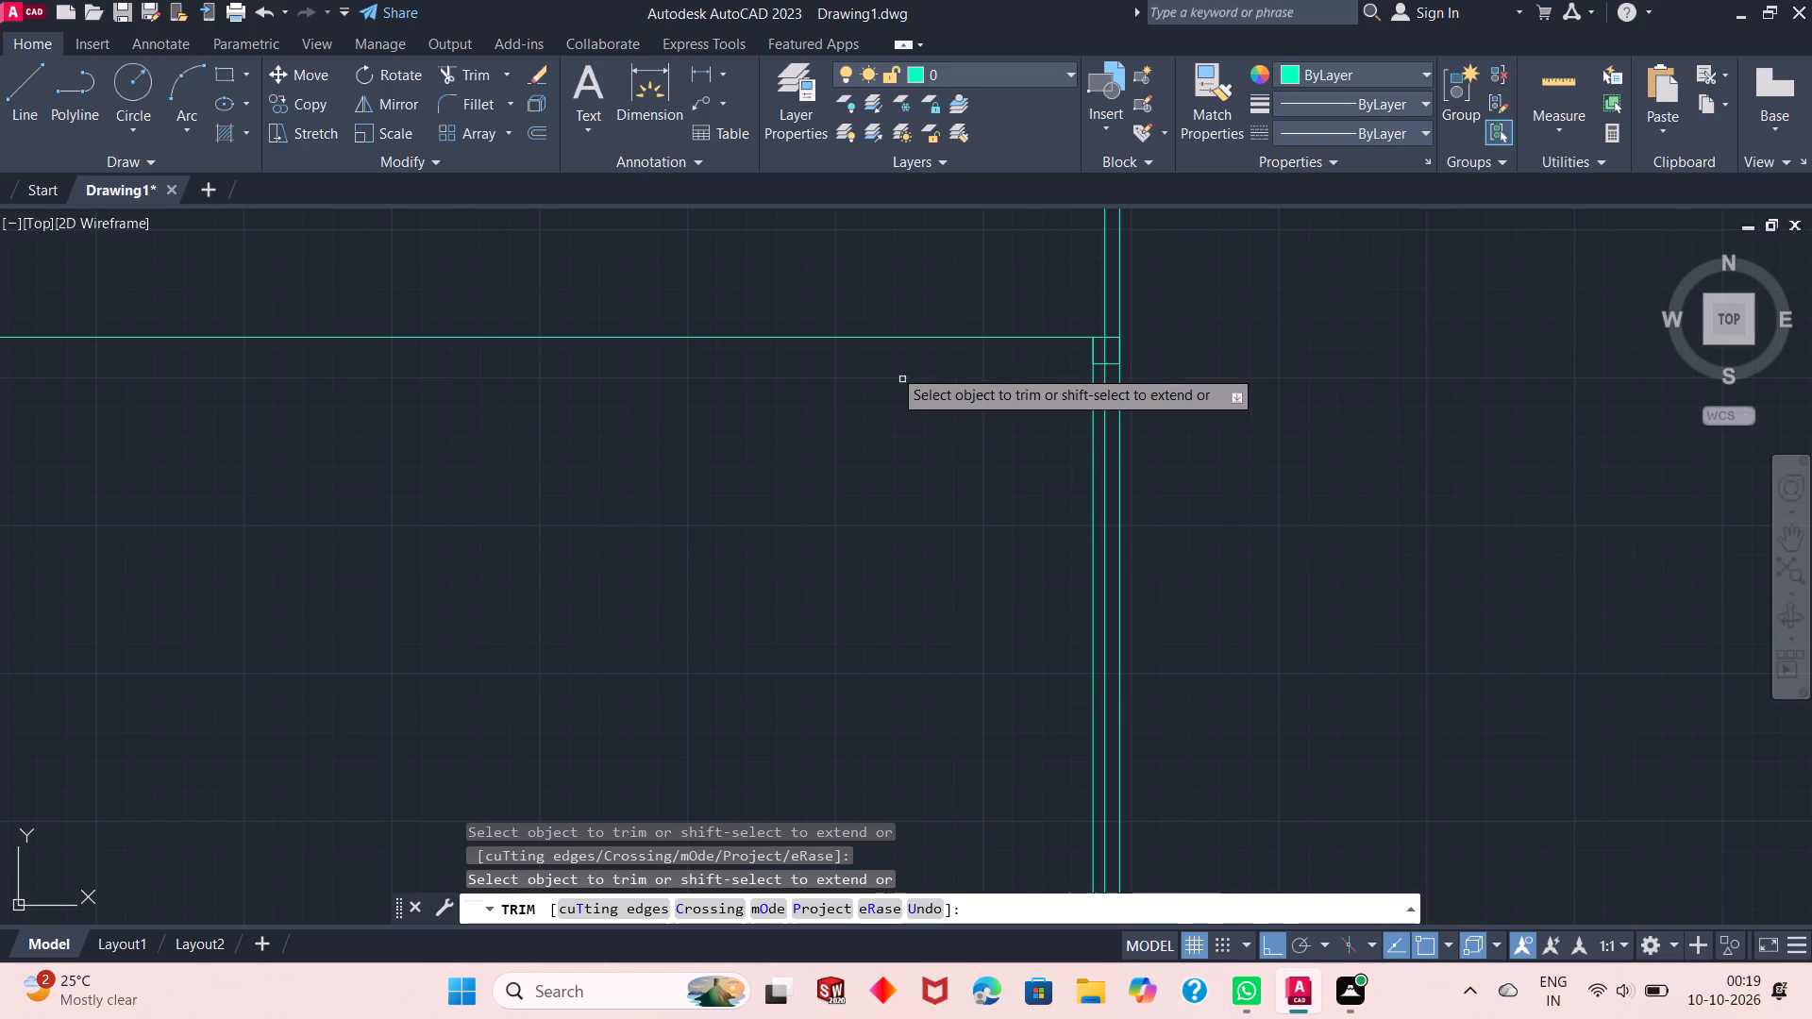
{"action": "key", "text": "Escape"}
{"action": "key", "text": "Escape"}
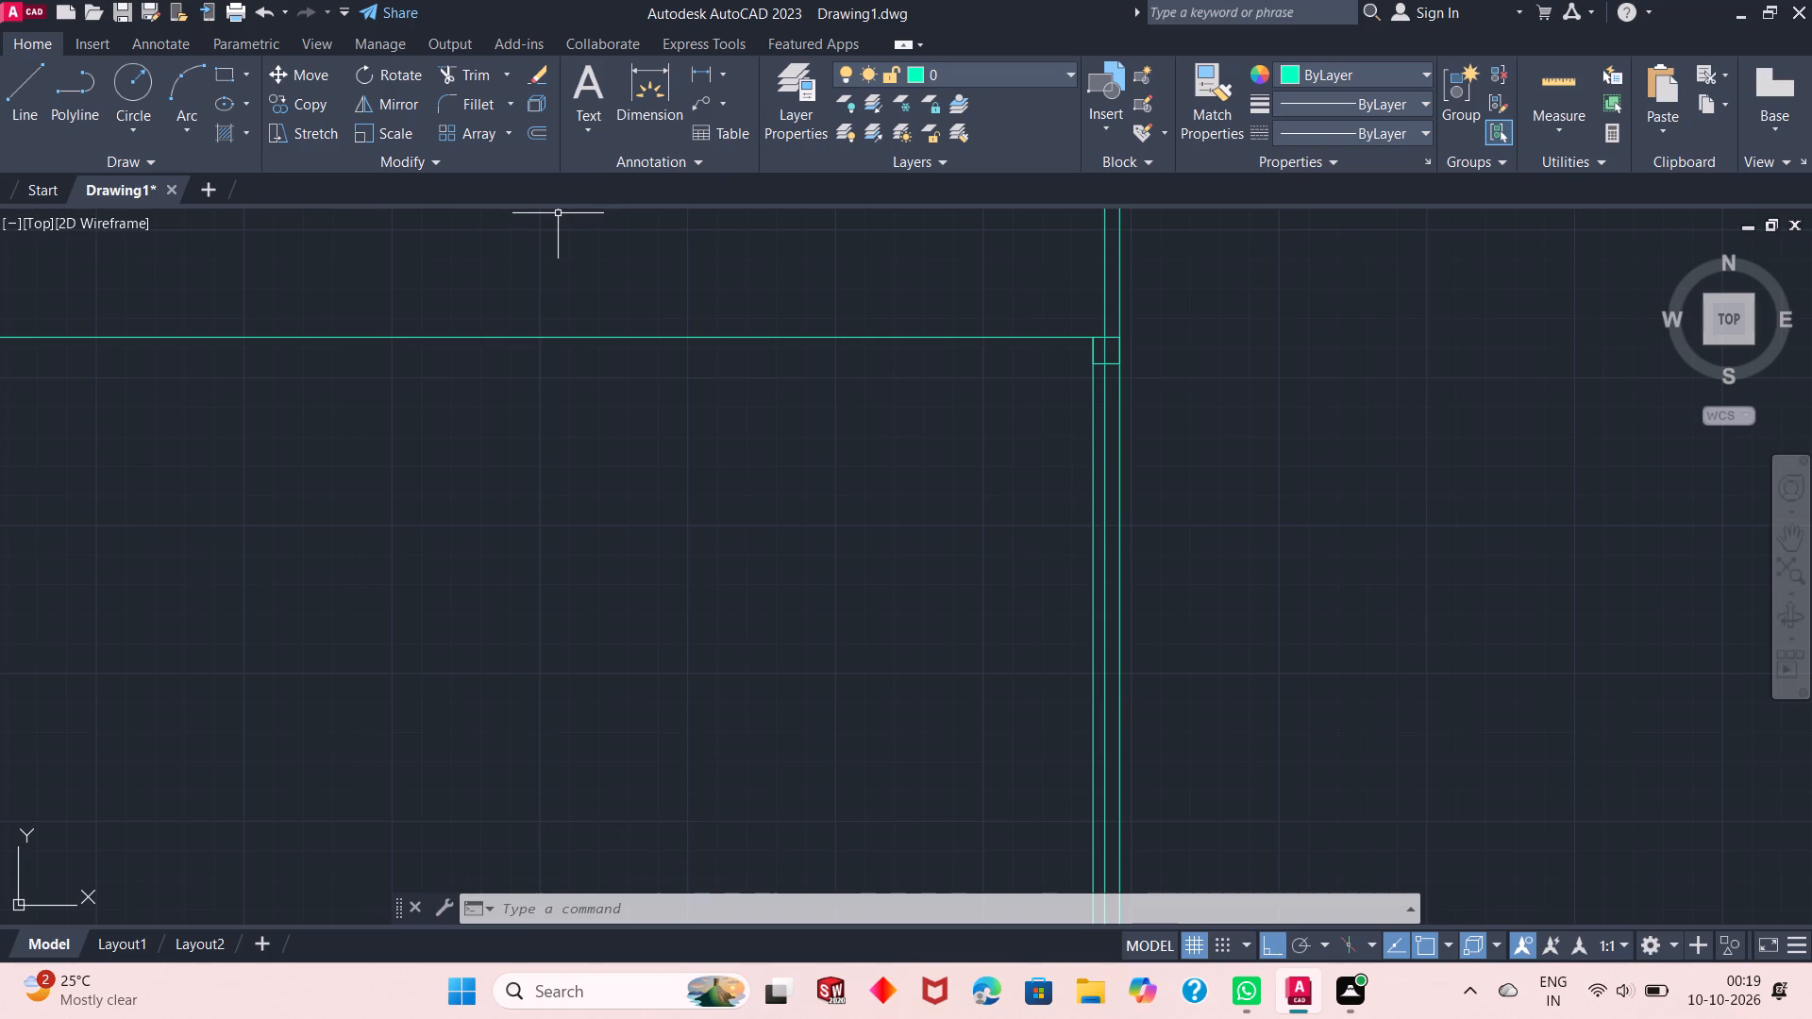
Offset the horizontal line at the column's top edge 6" downward using the Through option.
{"action": "left_click", "coordinate": [544, 127]}
{"action": "right_click", "coordinate": [542, 278]}
{"action": "left_click", "coordinate": [615, 297]}
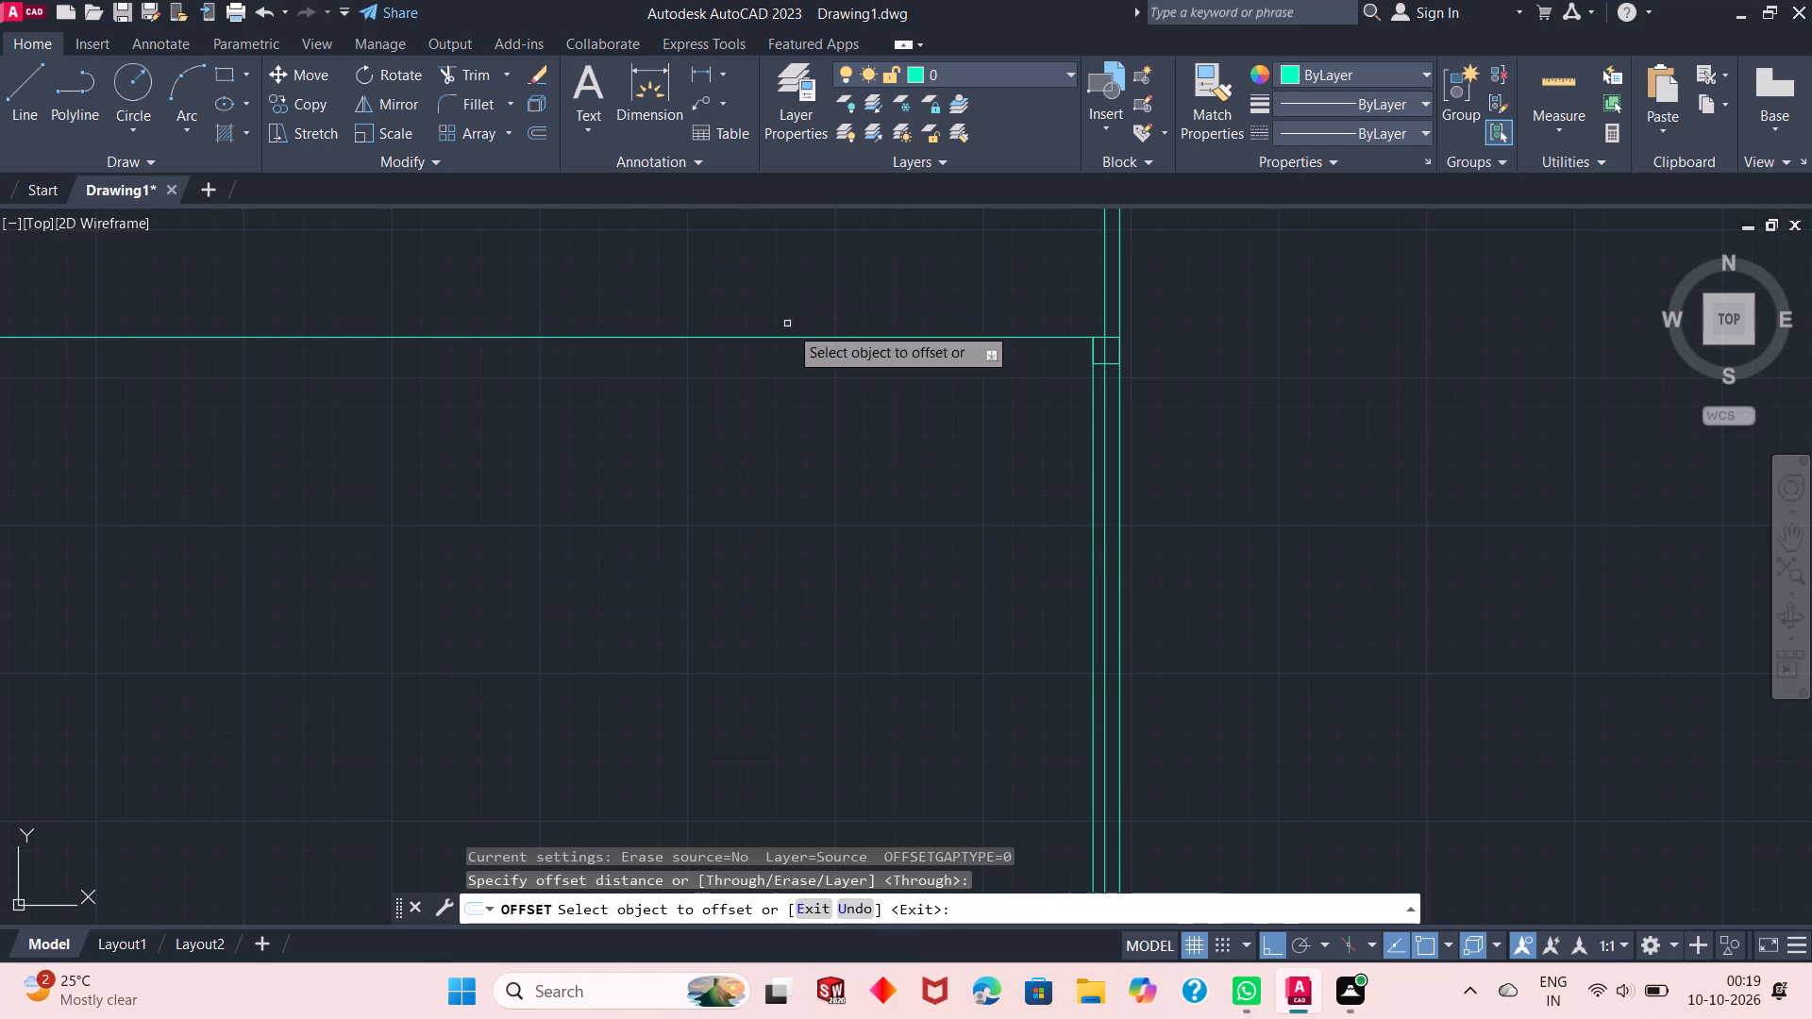
{"action": "left_click", "coordinate": [810, 339]}
{"action": "key", "text": "6"}
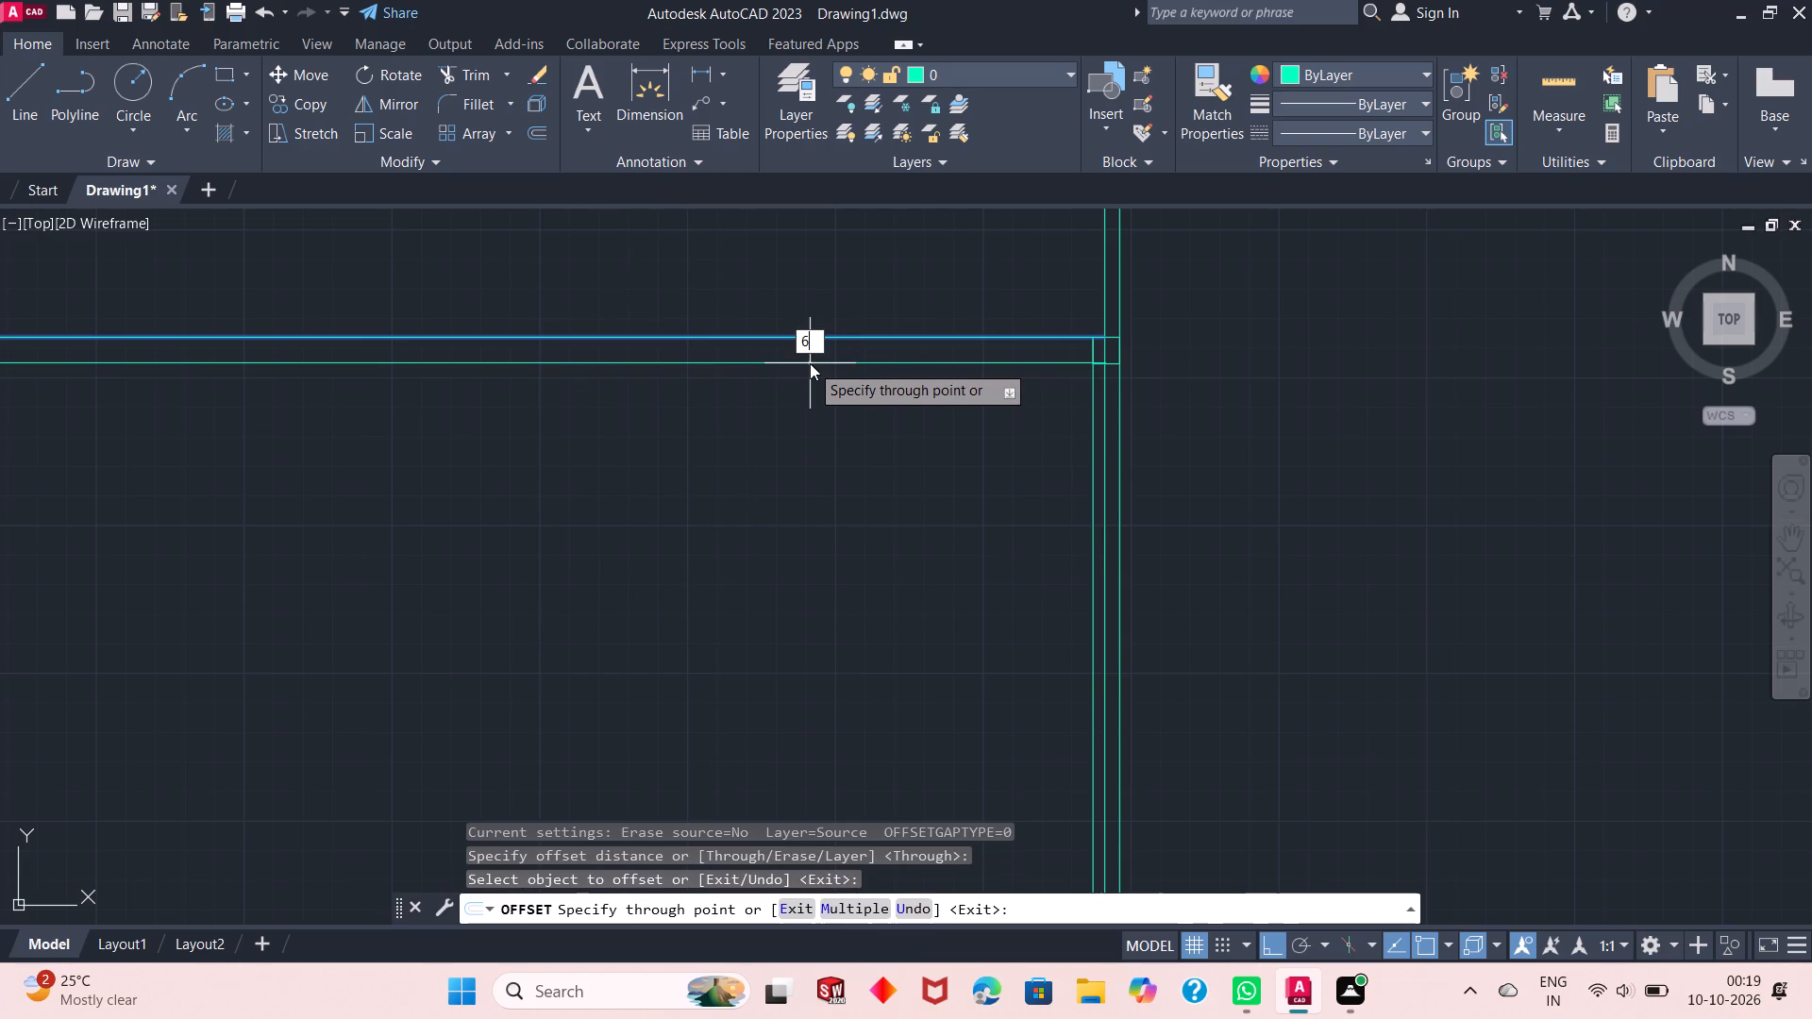
{"action": "key", "text": "shift+quotedbl"}
{"action": "key", "text": "Return"}
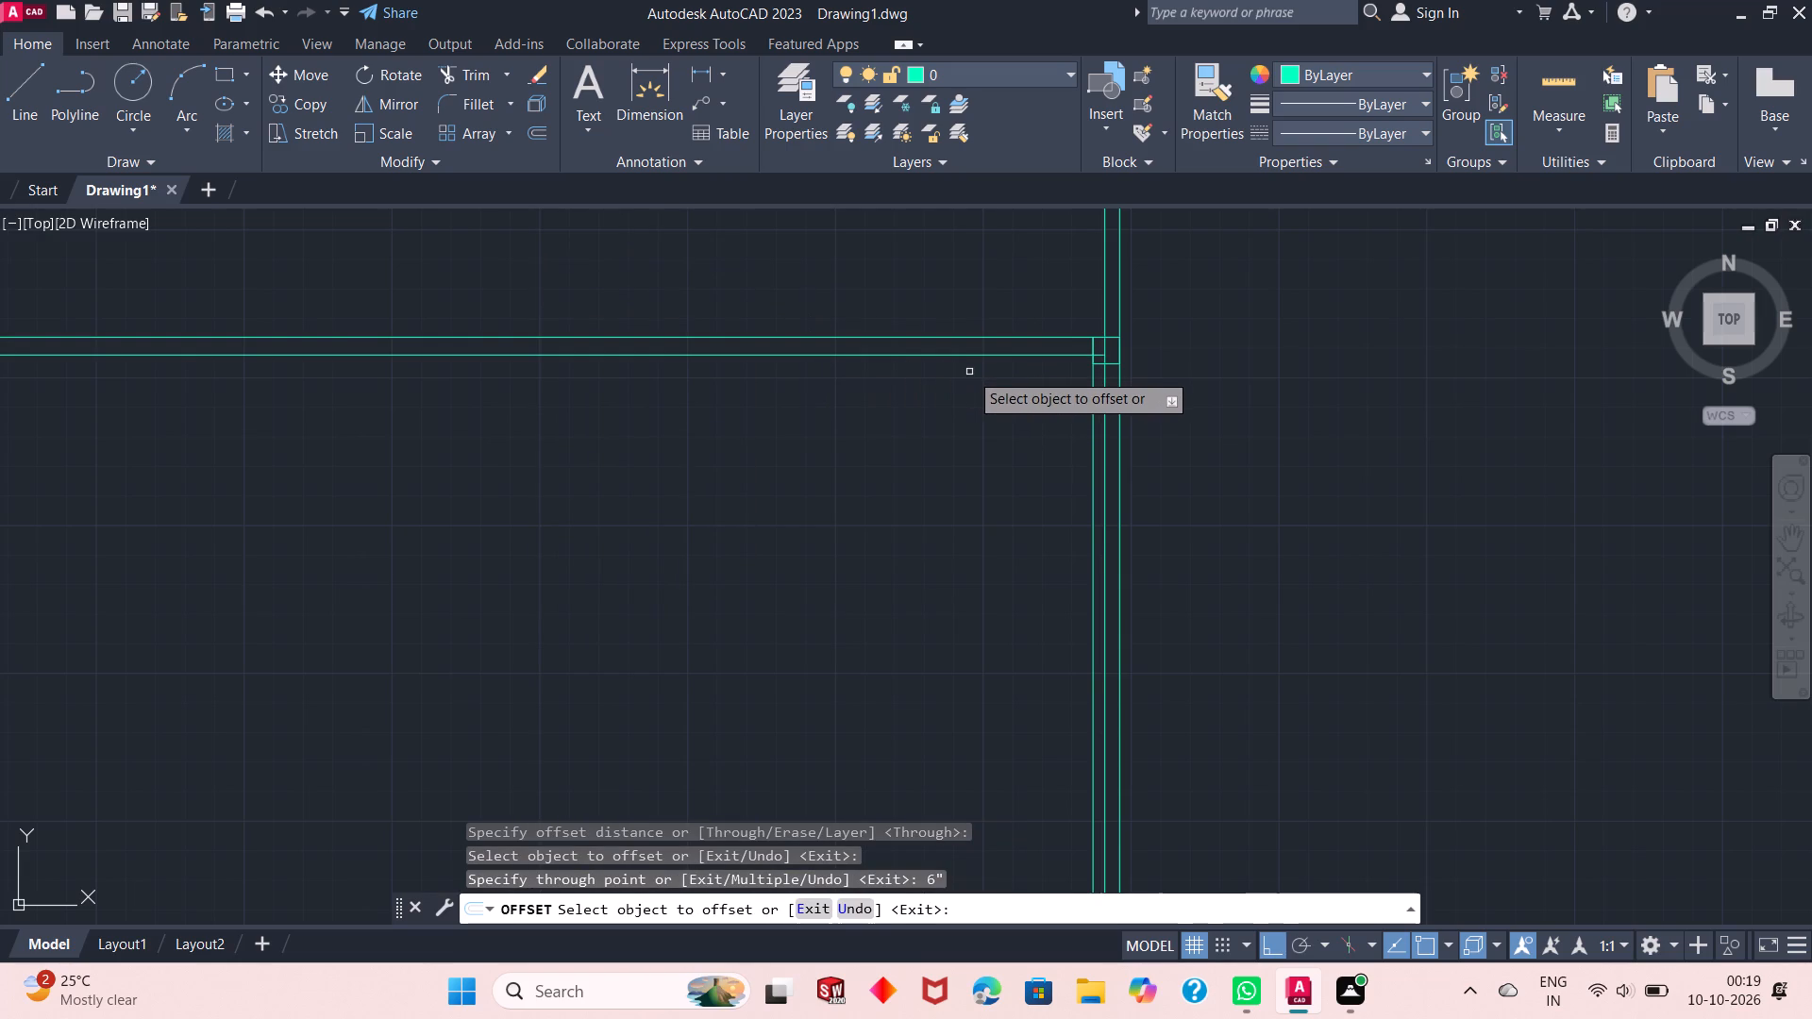
{"action": "scroll", "coordinate": [972, 380], "scroll_direction": "down", "scroll_amount": 1}
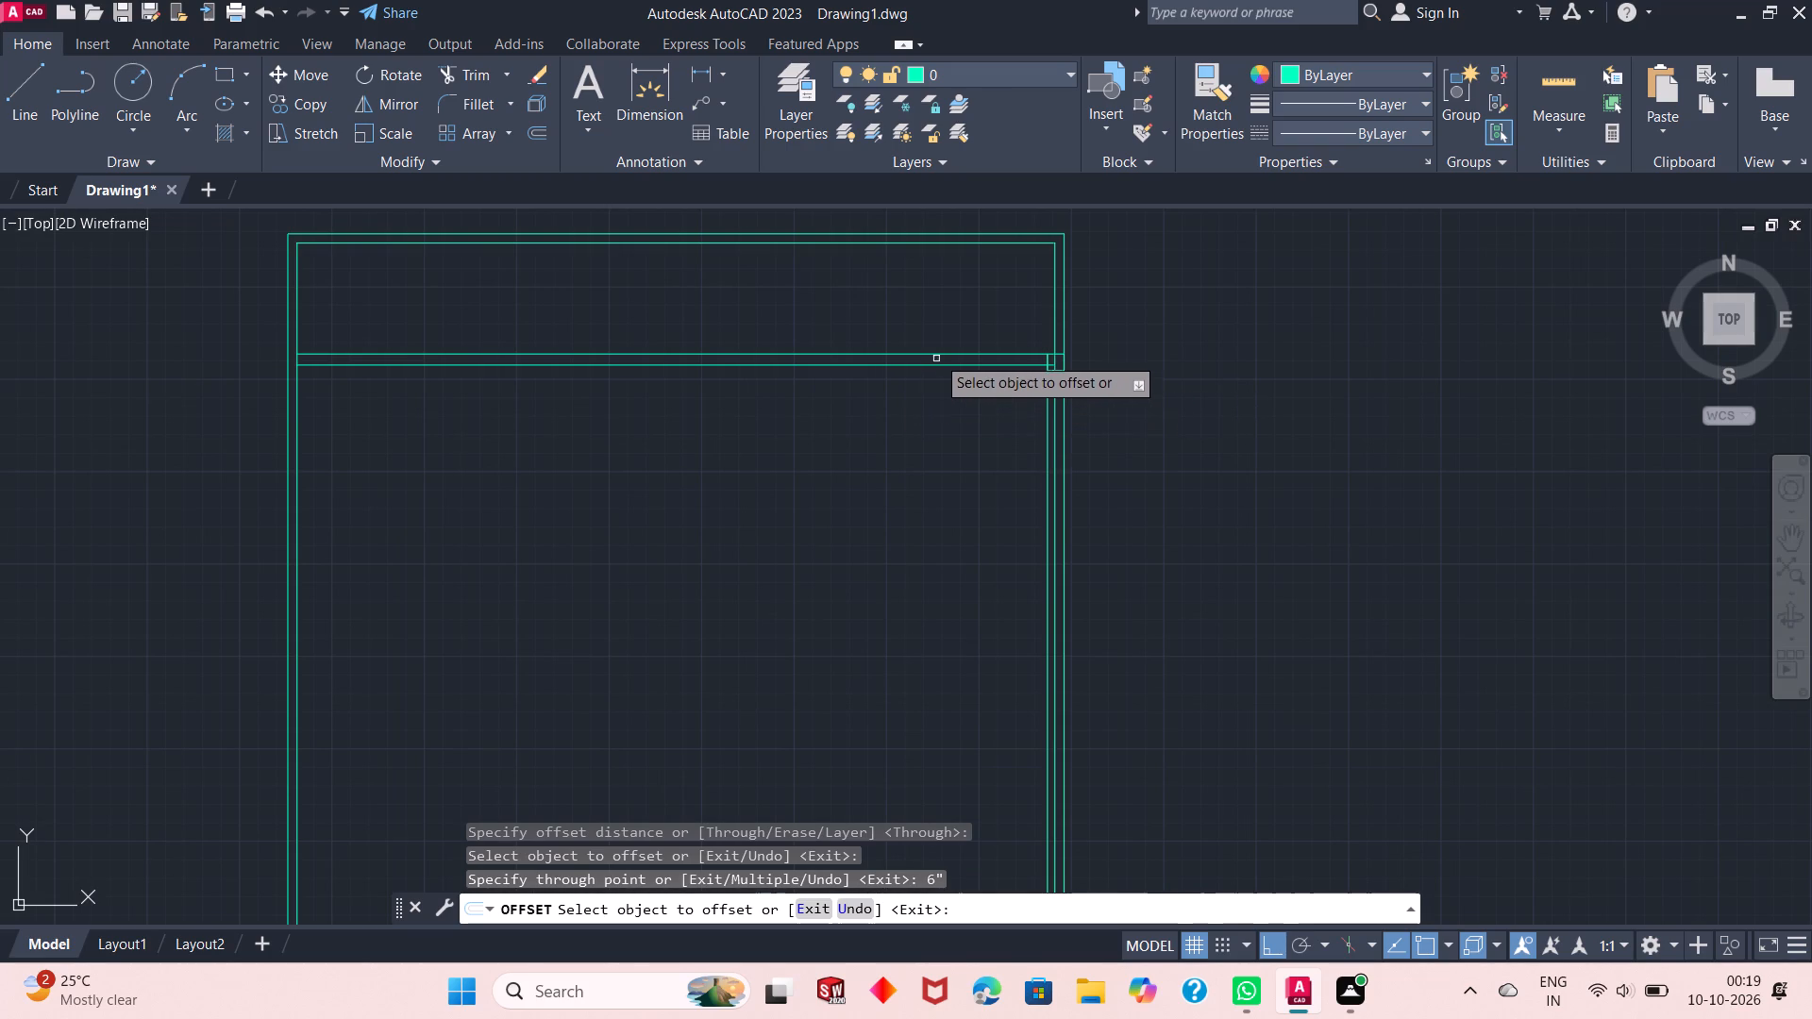
Offset the inner vertical line of the right wall 3'10" inward.
{"action": "scroll", "coordinate": [964, 326], "scroll_direction": "up", "scroll_amount": 1}
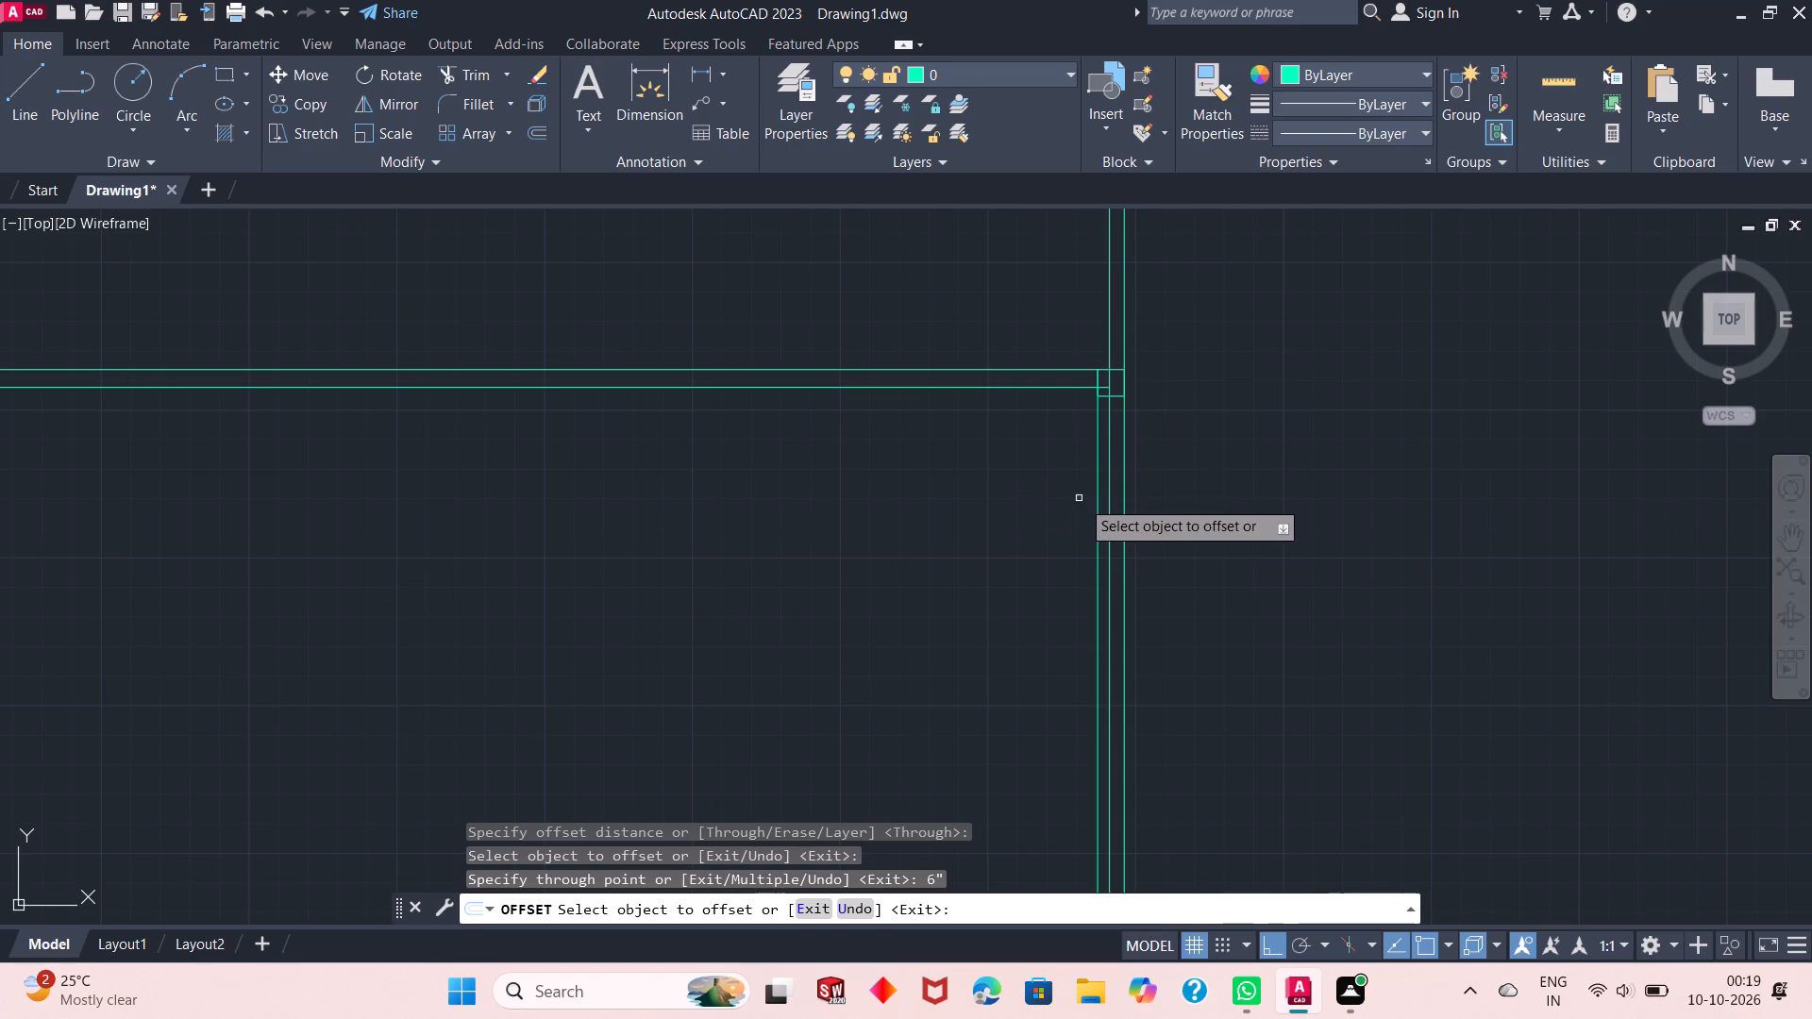
{"action": "left_click", "coordinate": [1107, 439]}
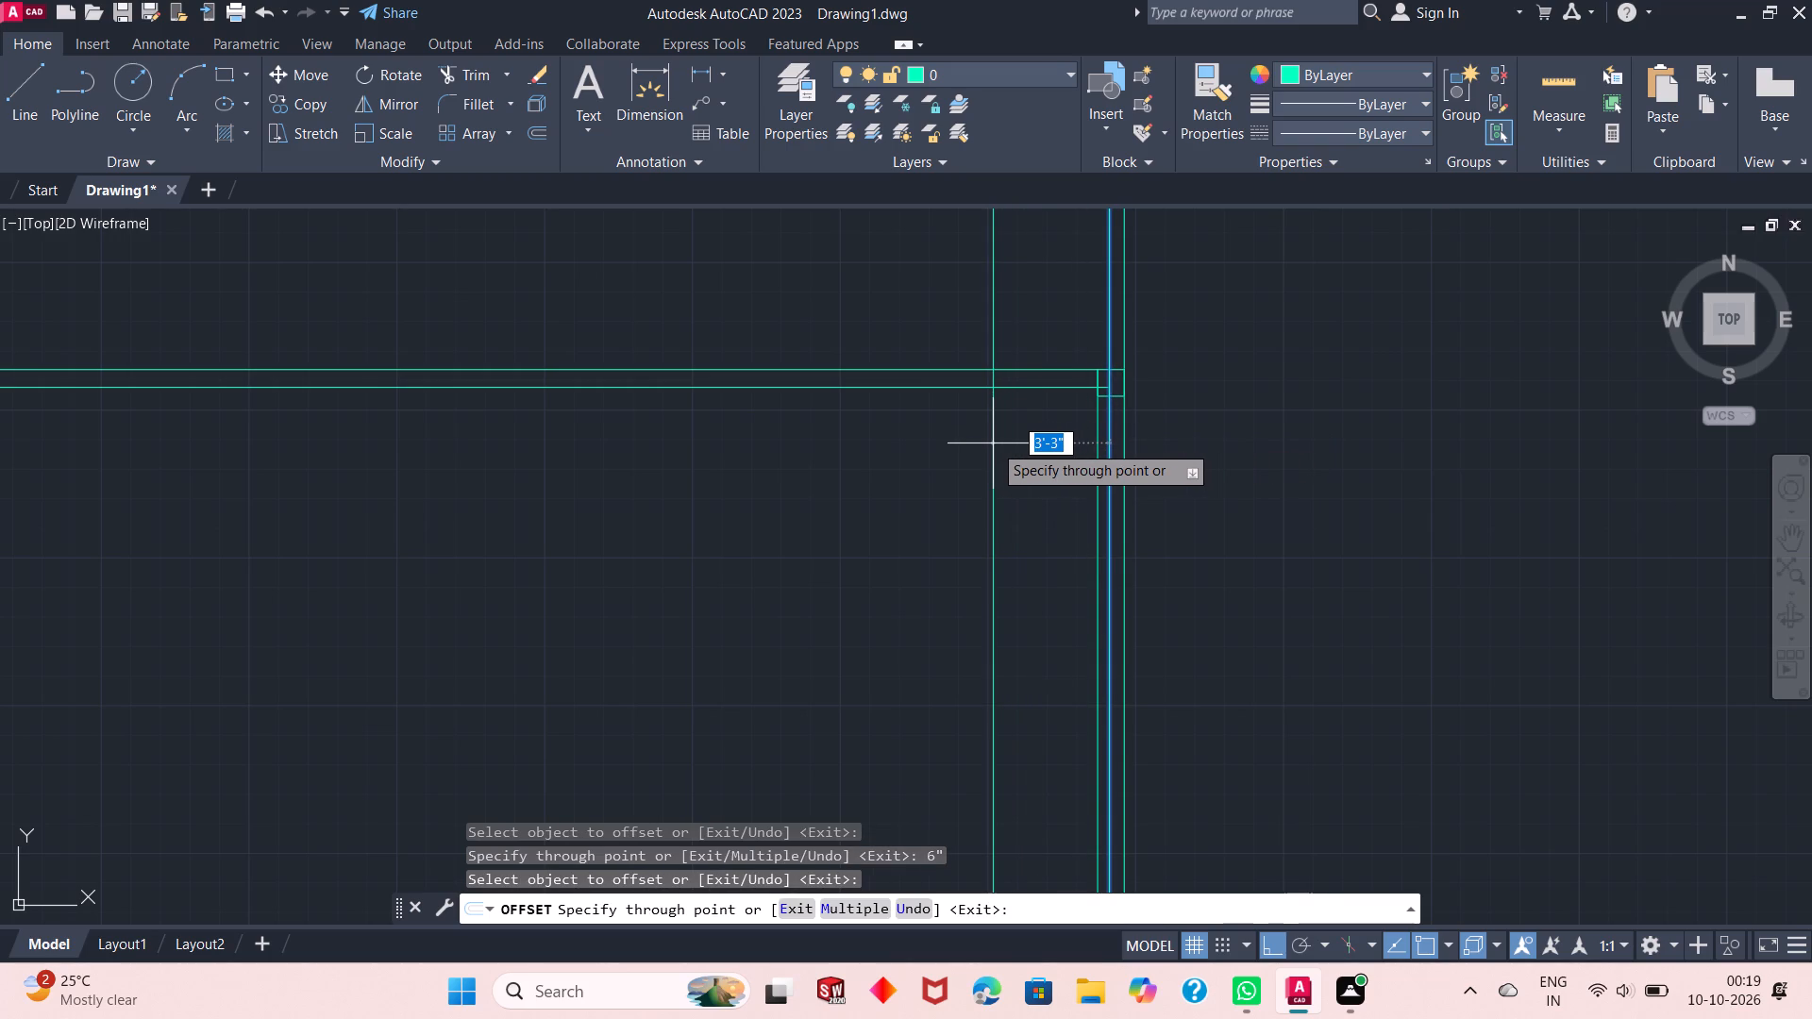
{"action": "type", "text": "3'10\""}
{"action": "key", "text": "Return"}
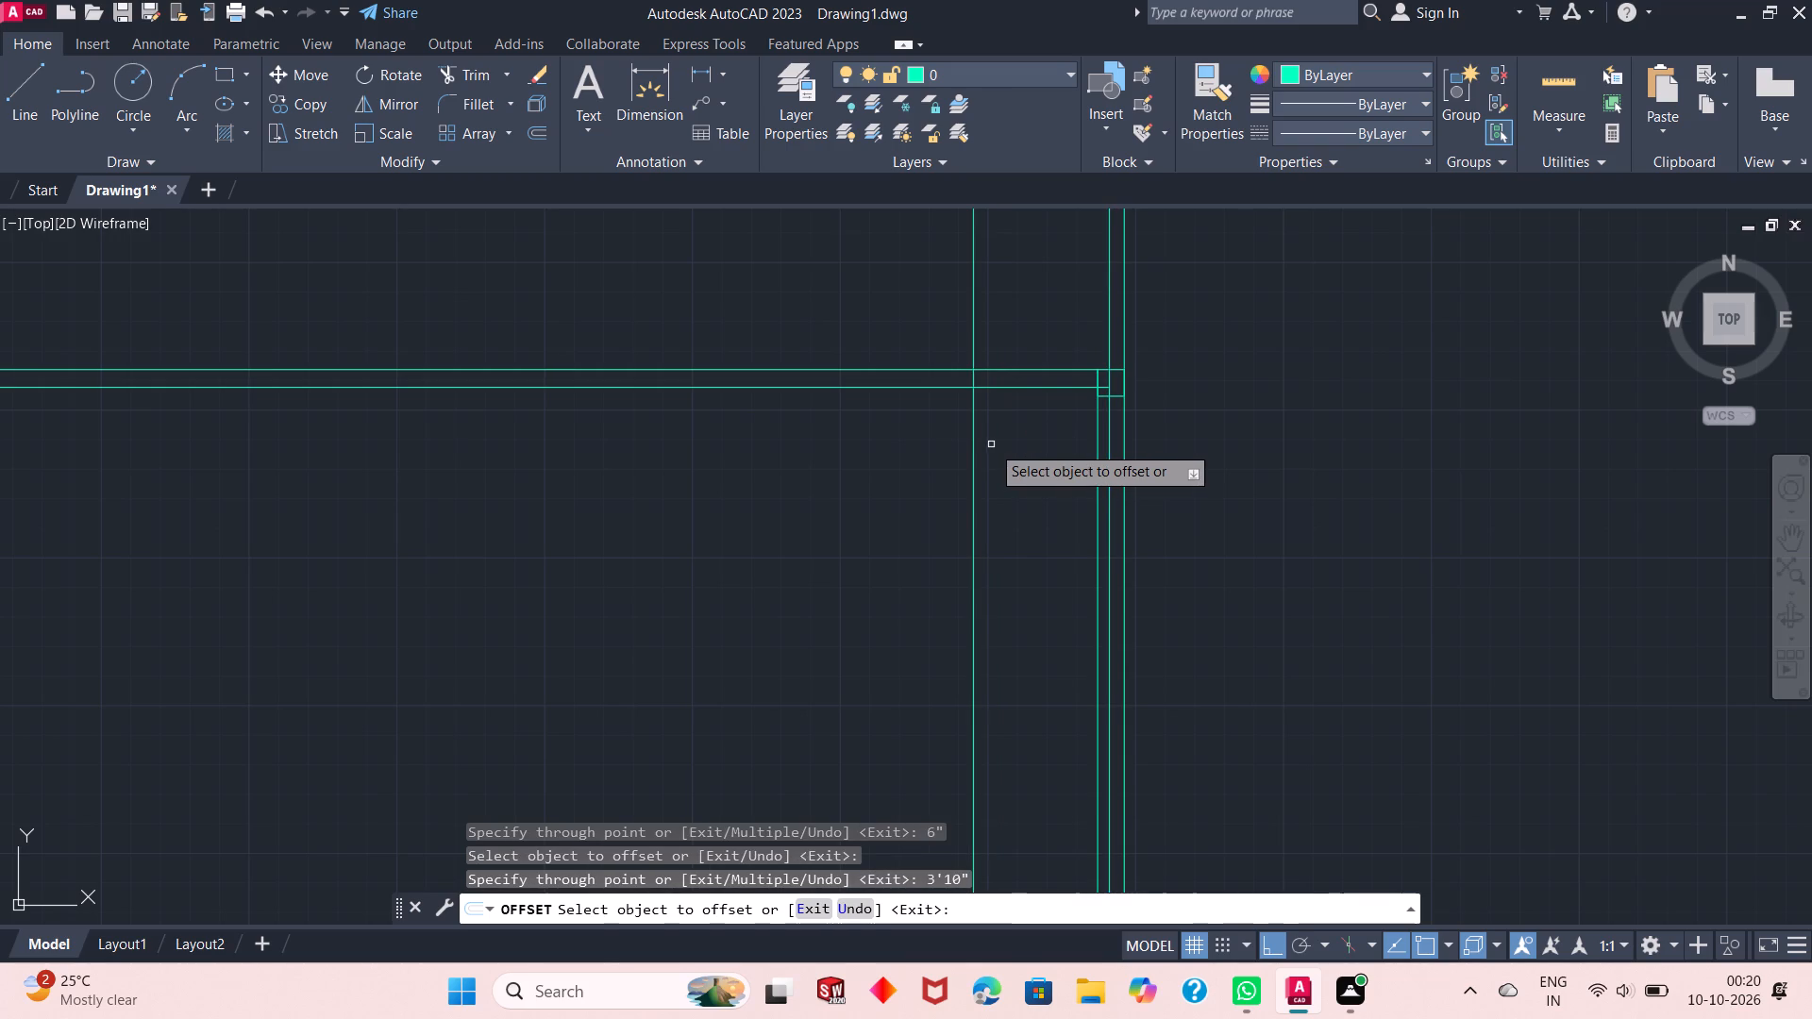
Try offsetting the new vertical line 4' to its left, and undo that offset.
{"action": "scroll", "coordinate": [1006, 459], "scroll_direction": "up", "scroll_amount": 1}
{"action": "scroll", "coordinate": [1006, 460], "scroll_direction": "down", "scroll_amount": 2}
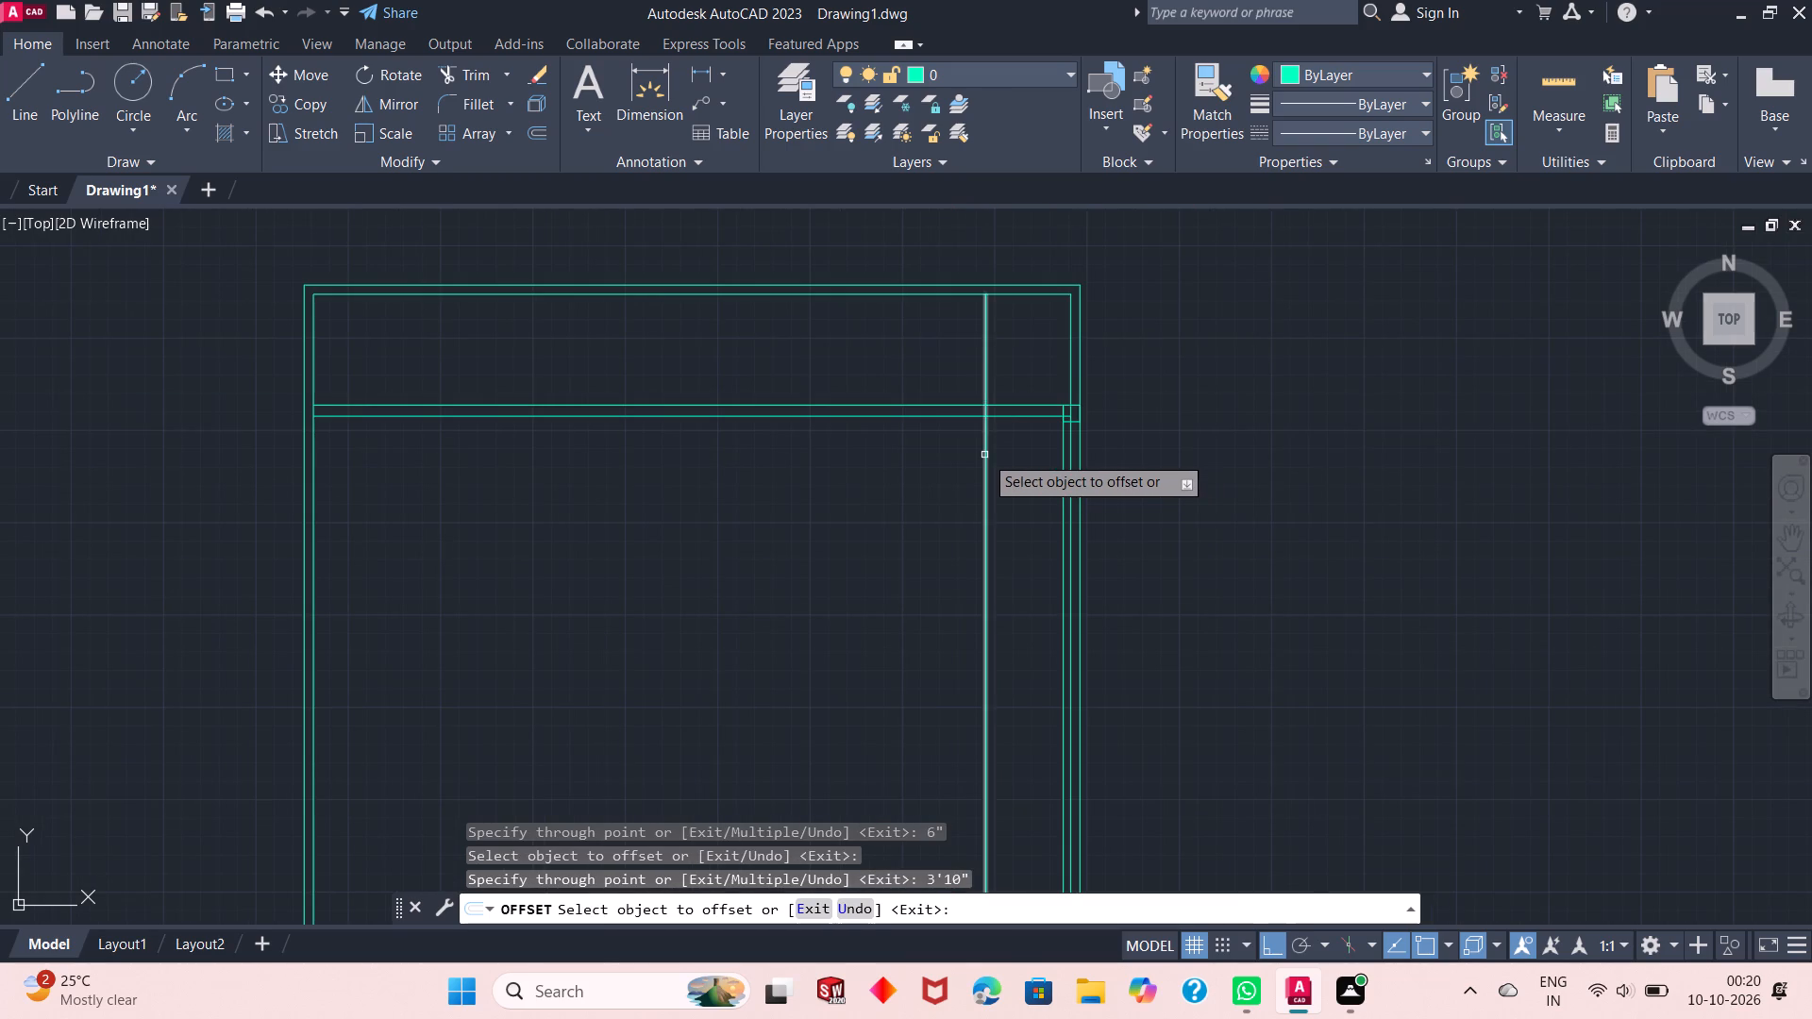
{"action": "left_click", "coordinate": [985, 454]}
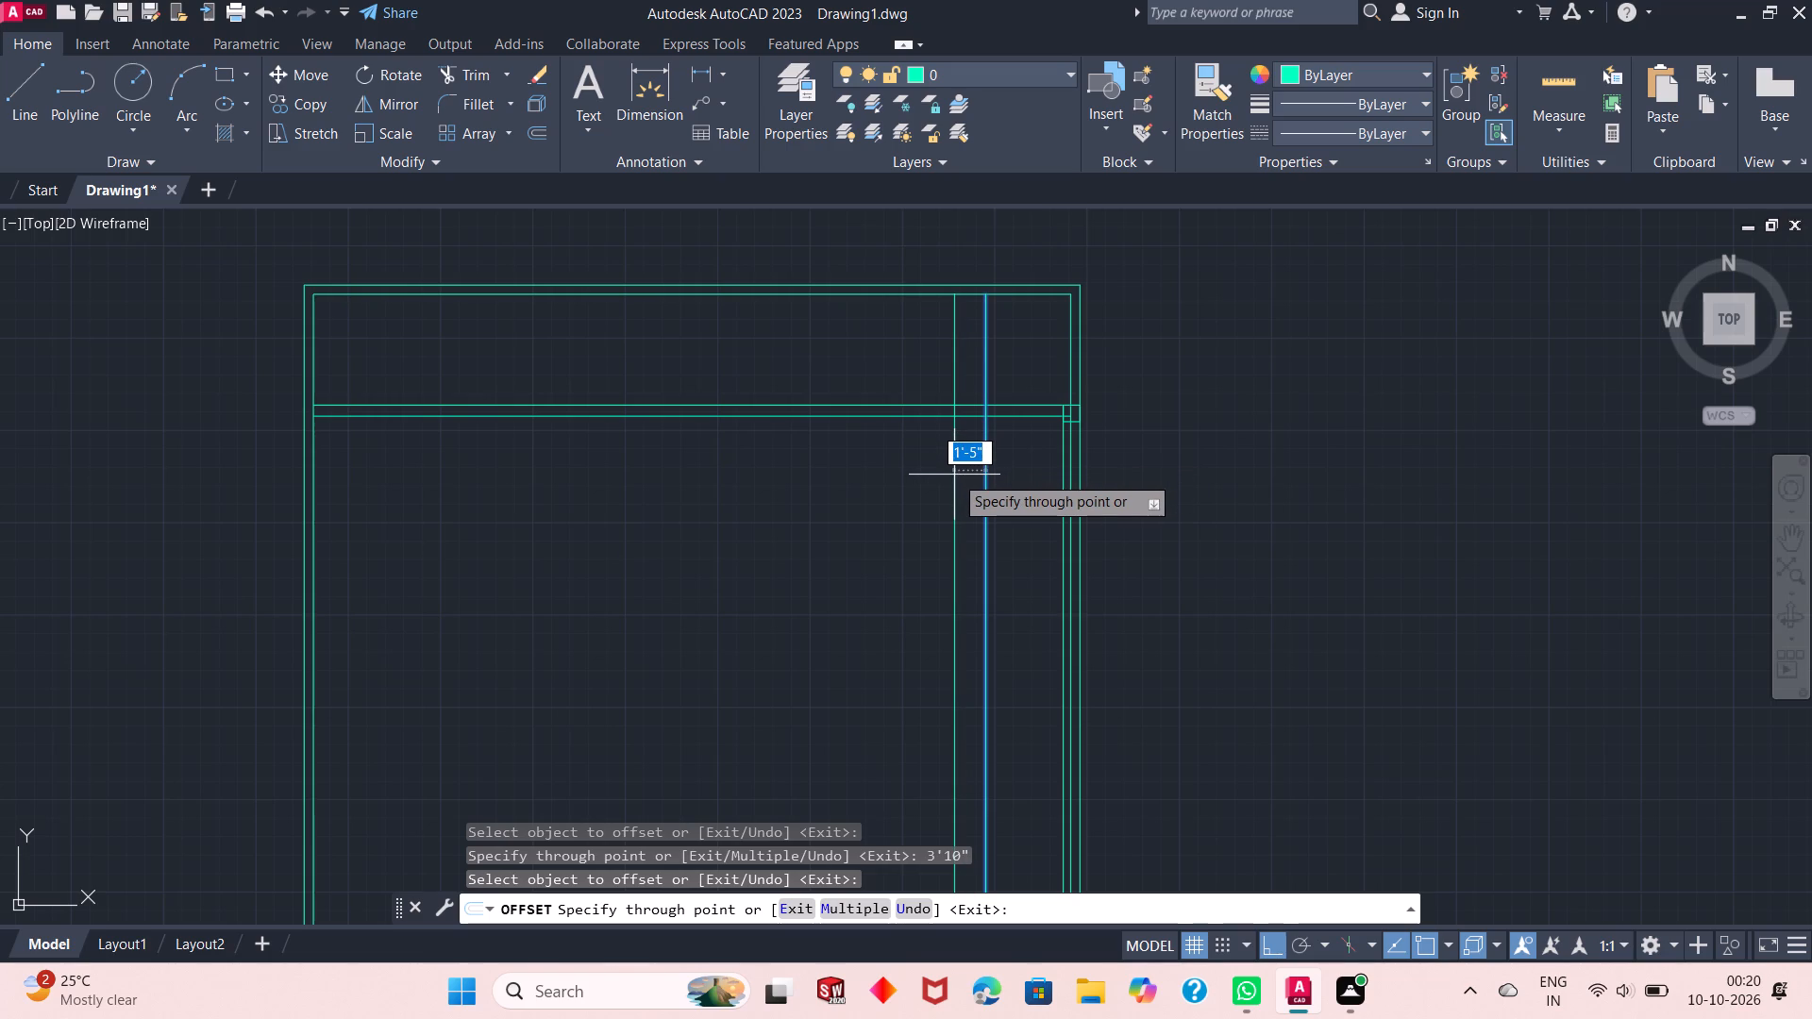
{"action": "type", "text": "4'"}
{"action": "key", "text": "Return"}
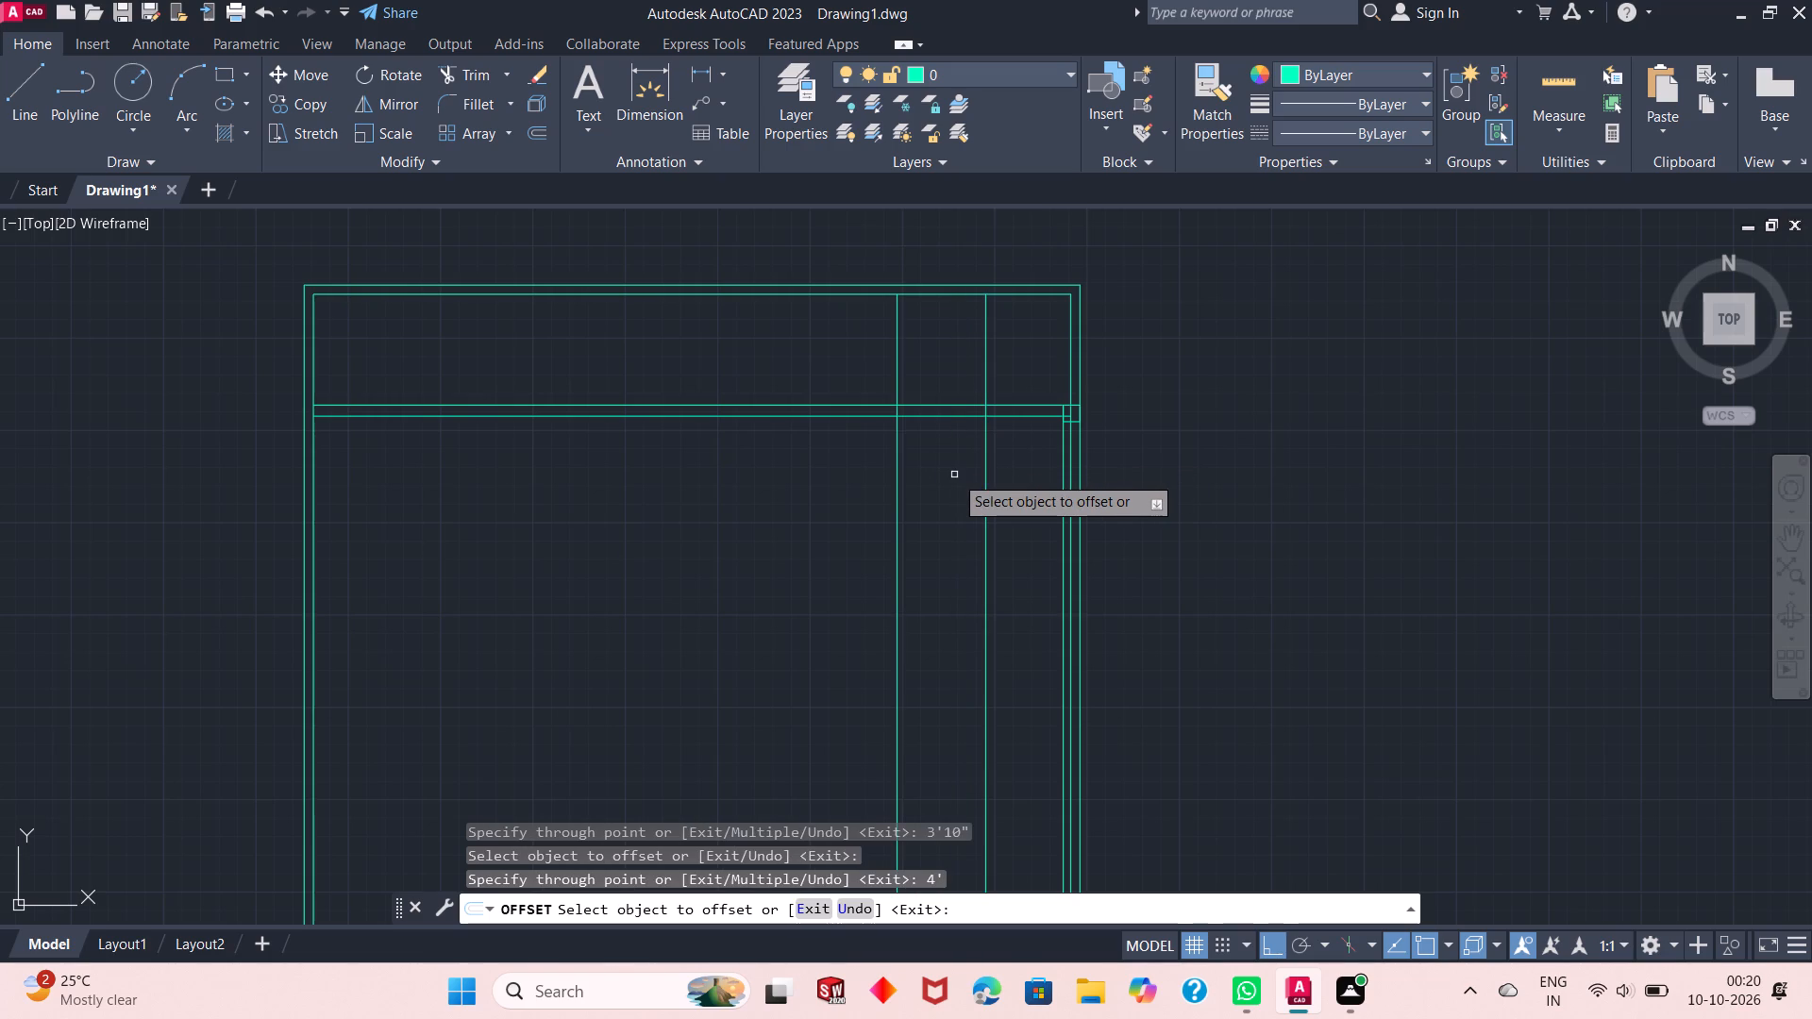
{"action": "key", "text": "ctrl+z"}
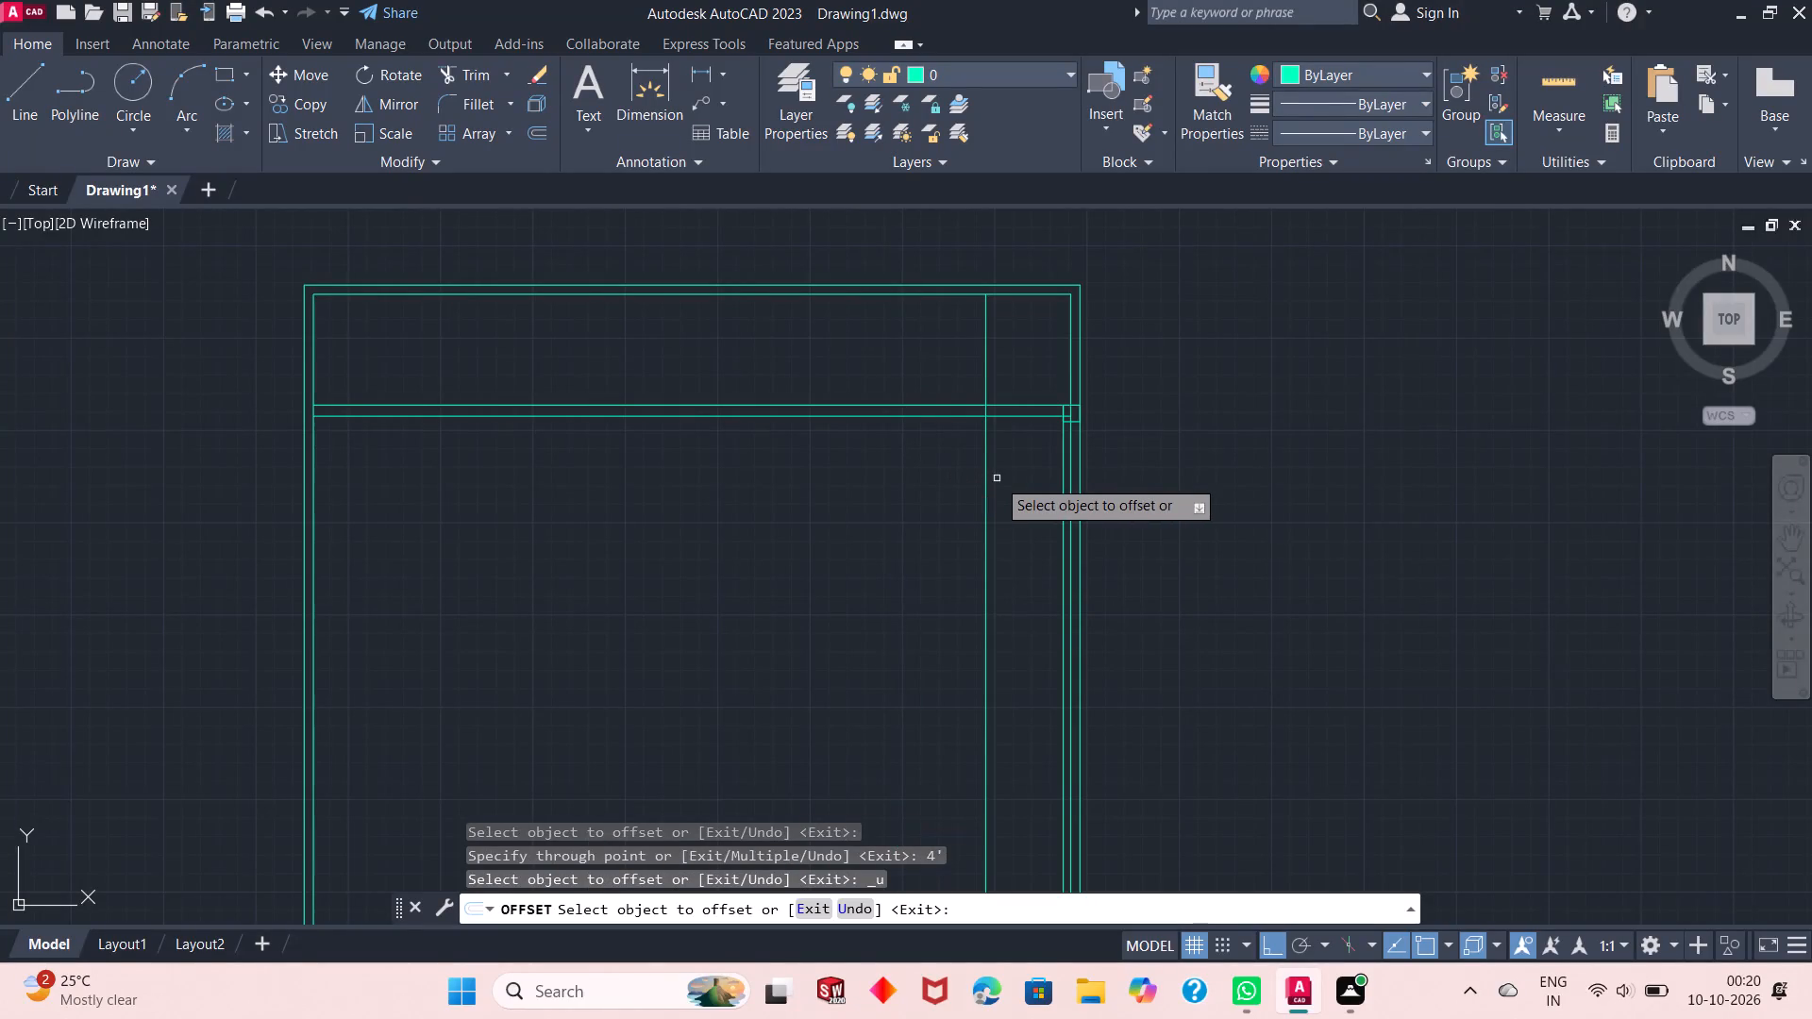
Offset the vertical line drawn at 3'10" another 6" to its left to form a wall pair.
{"action": "left_click", "coordinate": [986, 437]}
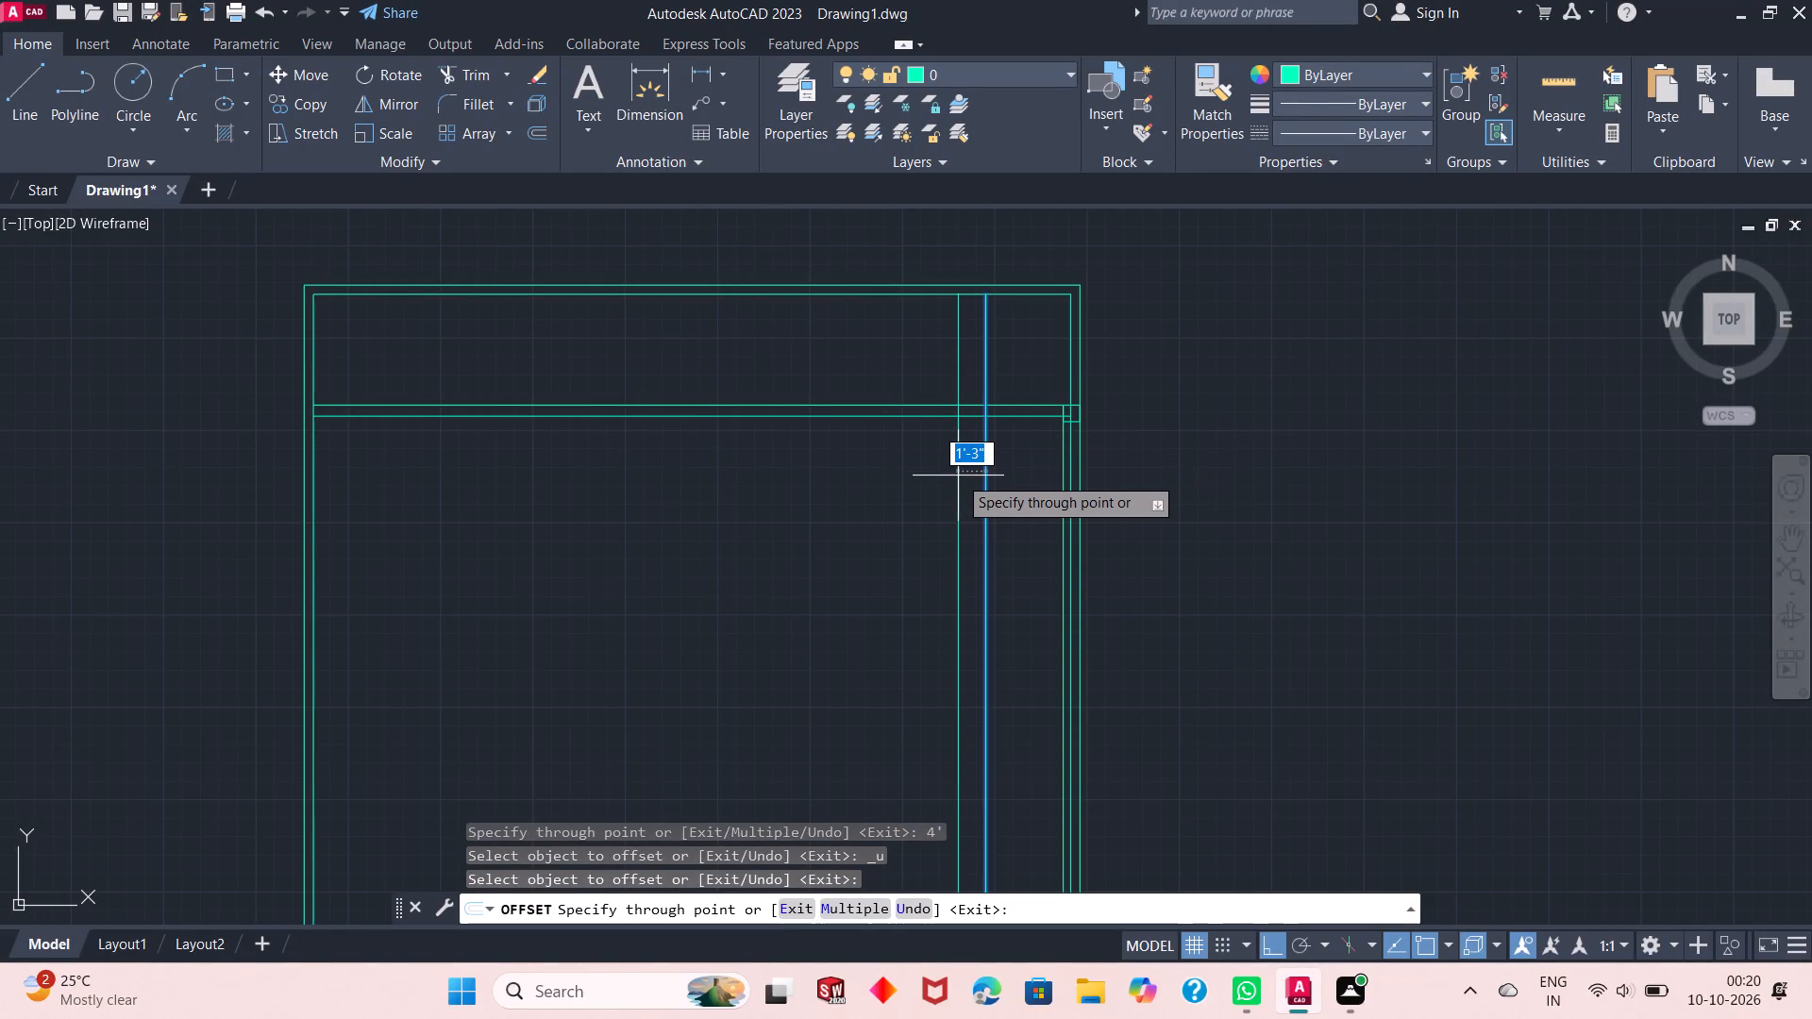
{"action": "key", "text": "6"}
{"action": "key", "text": "shift+quotedbl"}
{"action": "key", "text": "Return"}
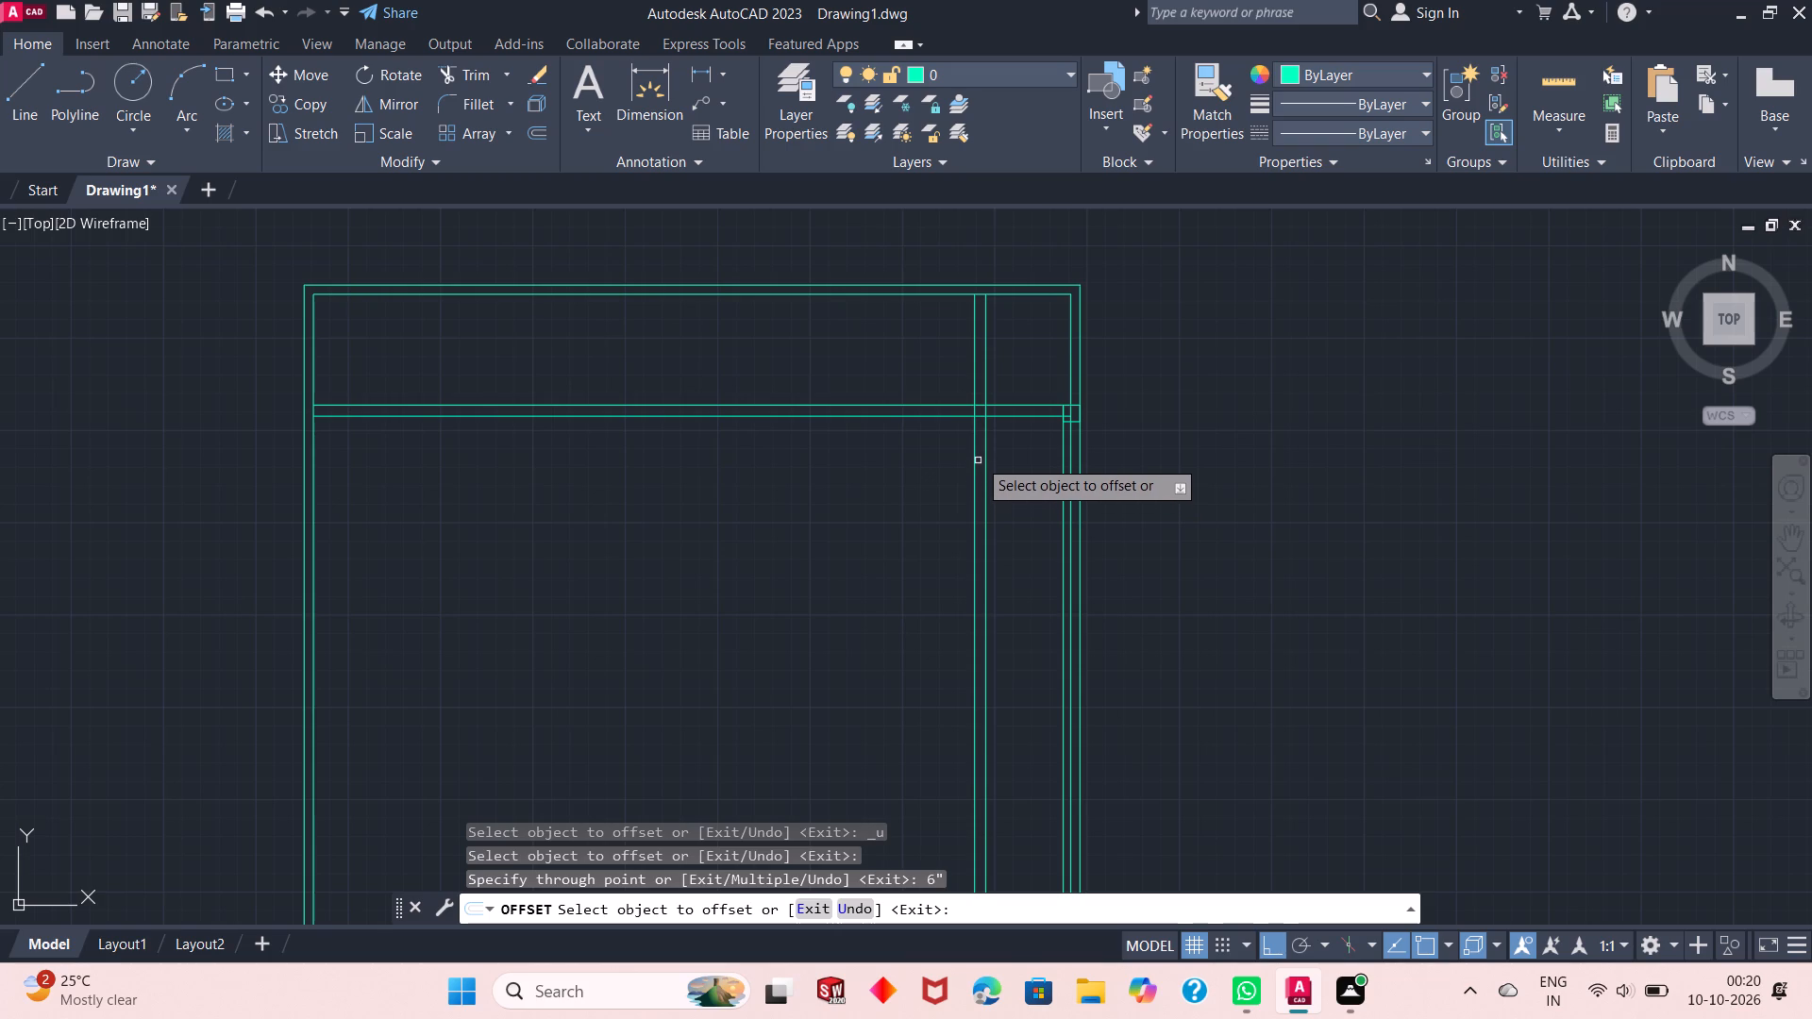
Offset the left line of the 6" wall 4' to its left, and offset the resulting line 3" further left.
{"action": "left_click", "coordinate": [976, 444]}
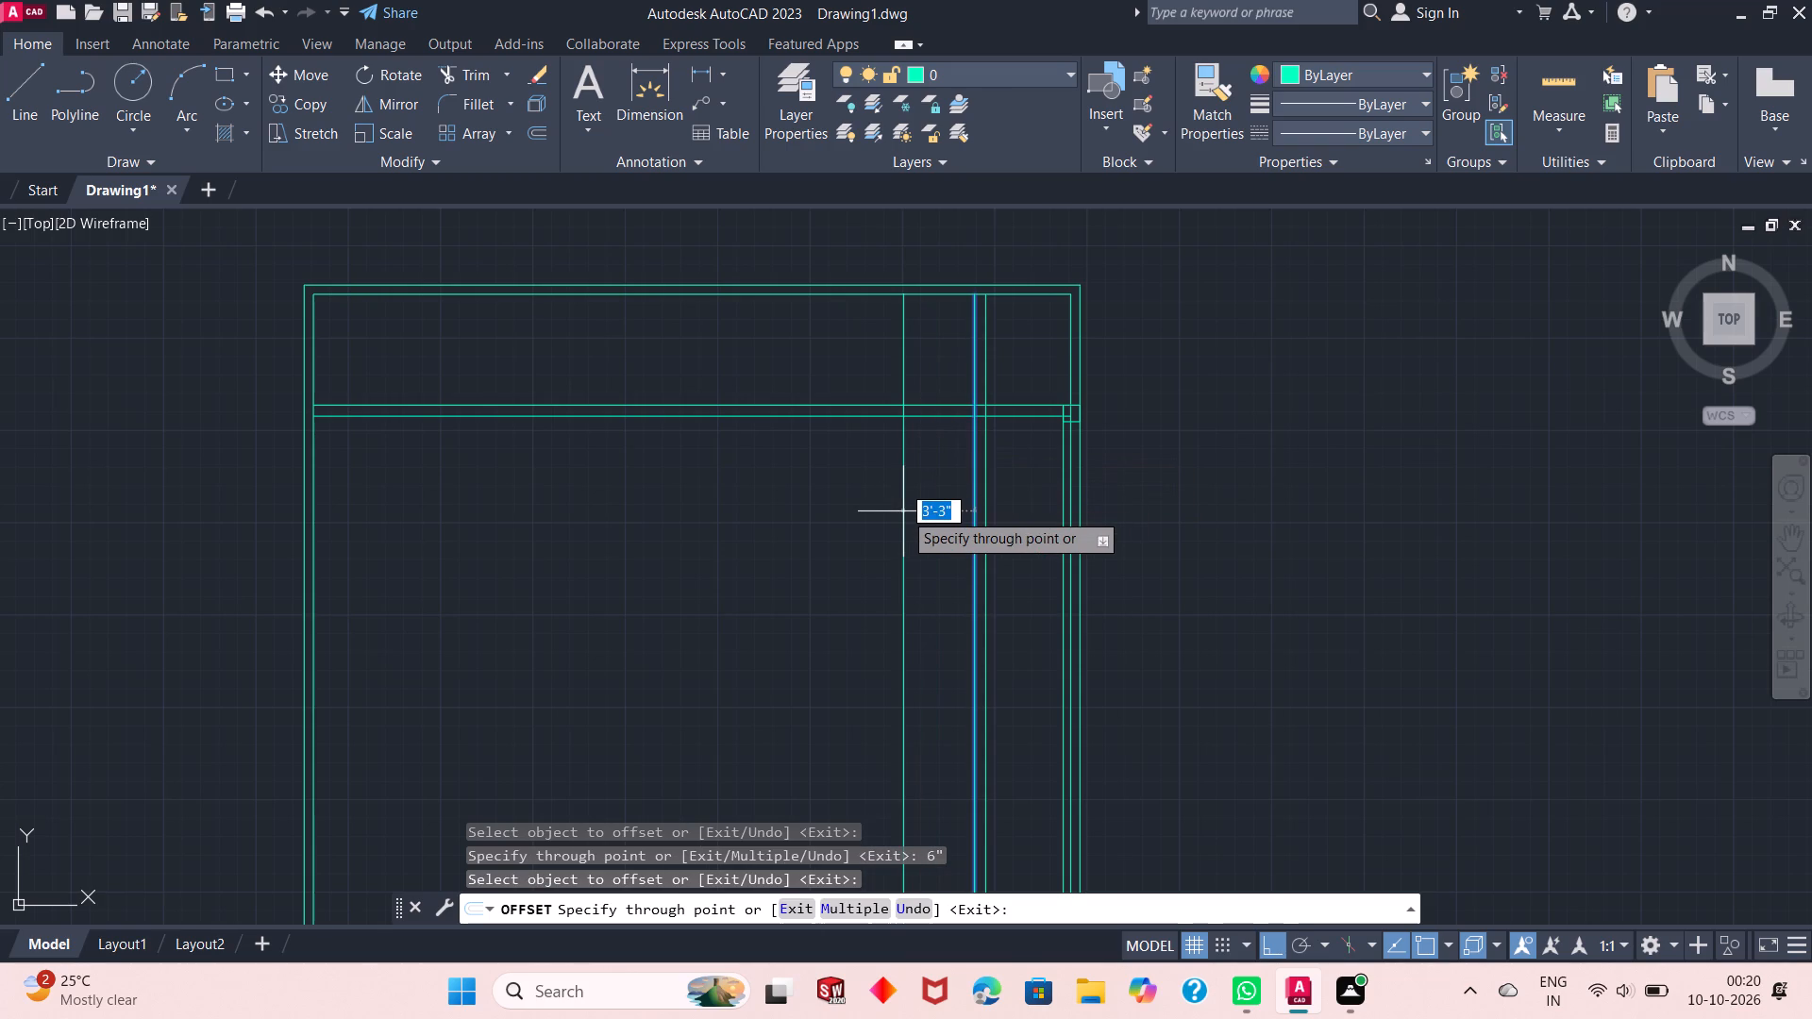
{"action": "type", "text": "4'"}
{"action": "key", "text": "Return"}
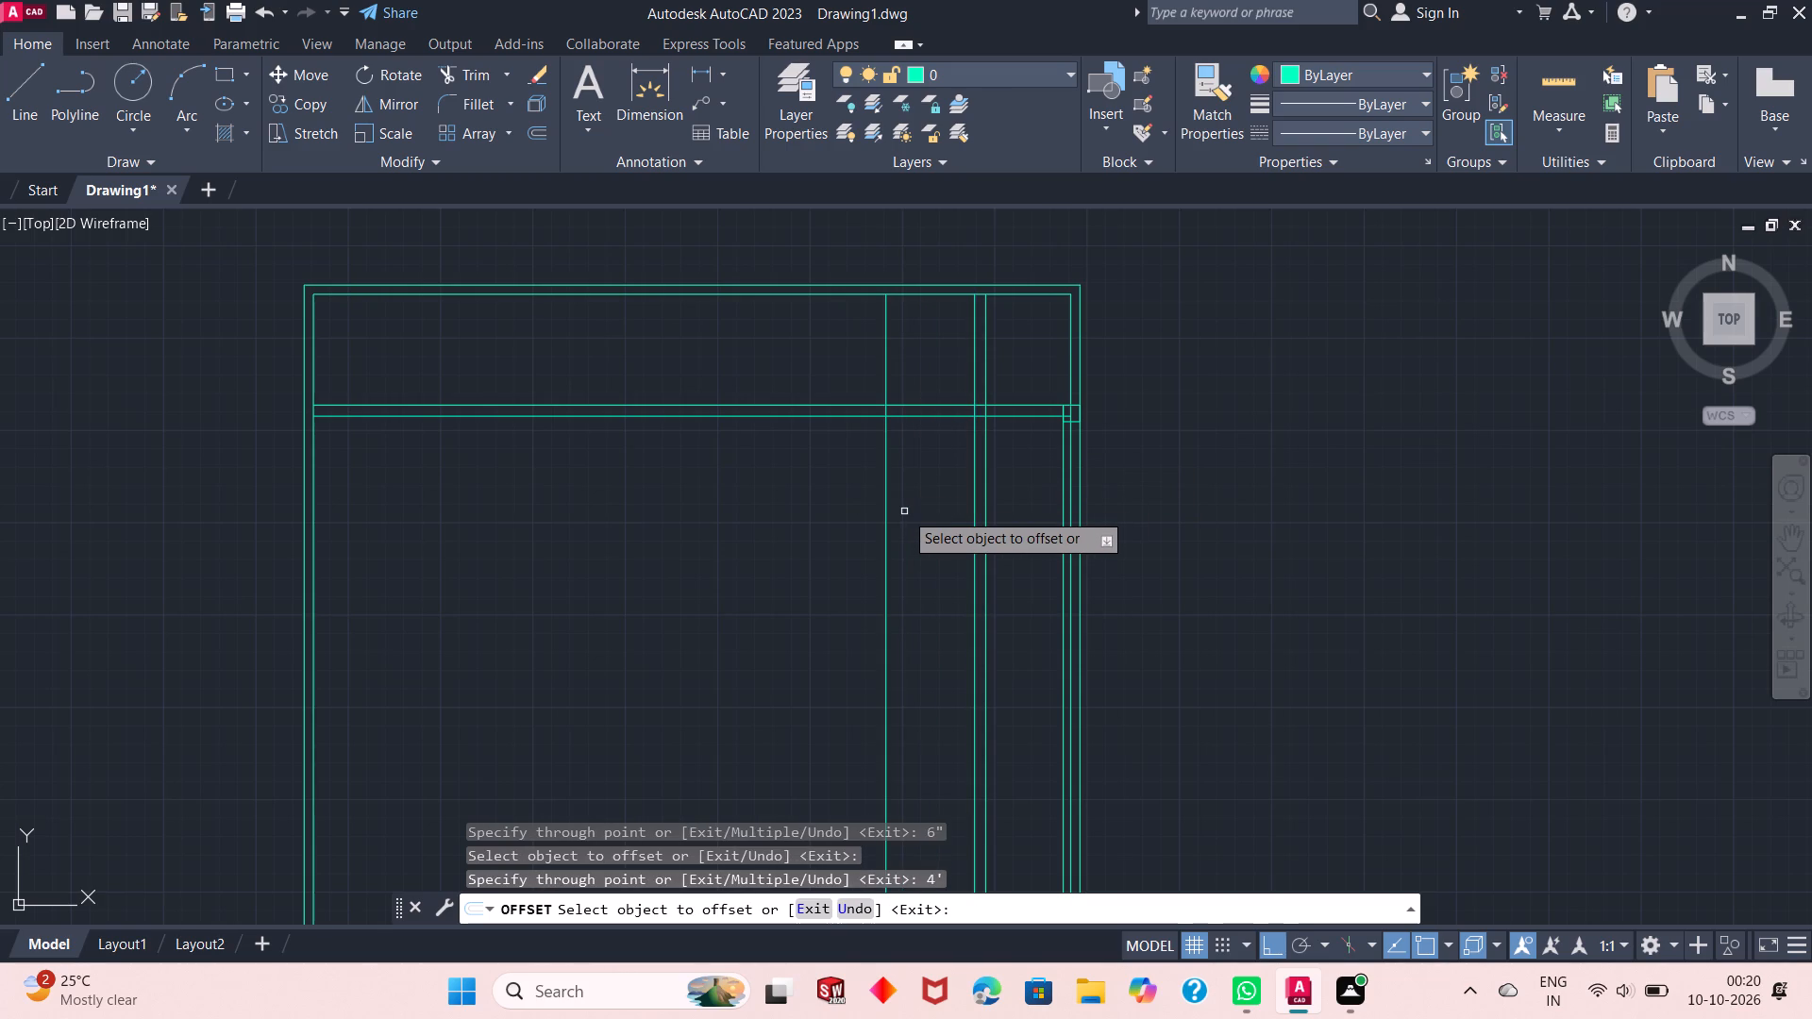
{"action": "left_click", "coordinate": [883, 474]}
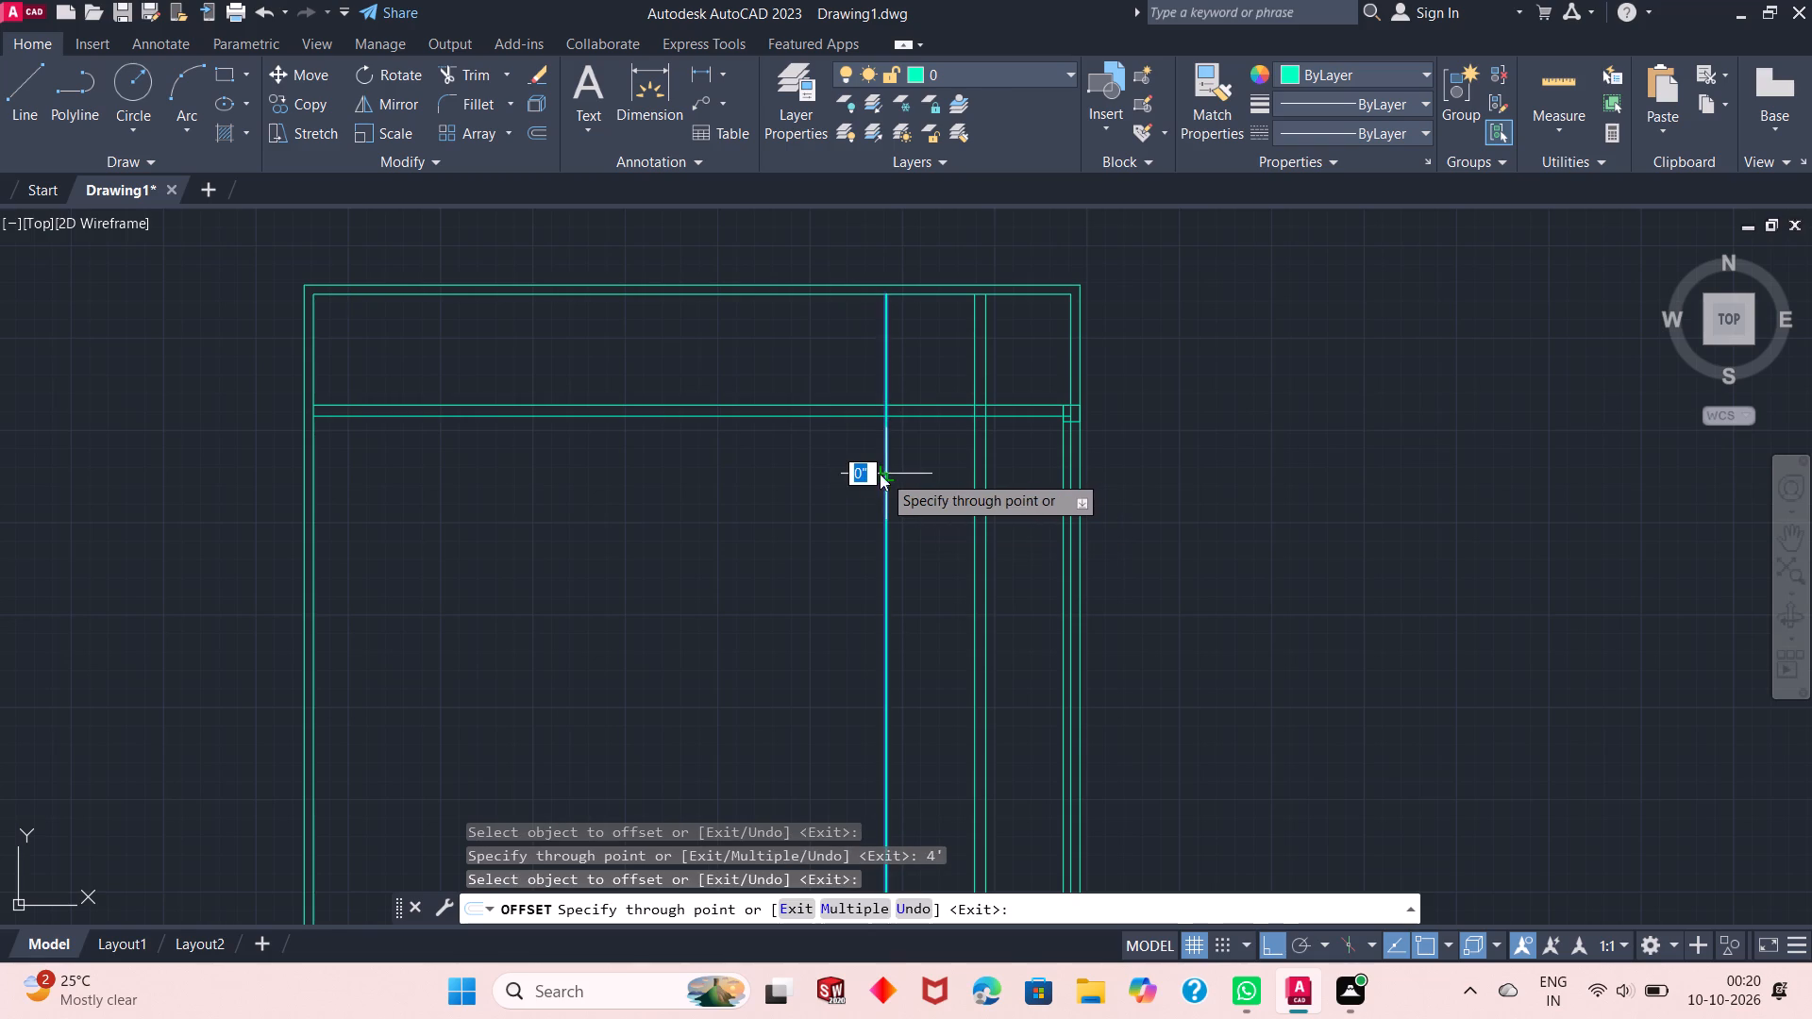
{"action": "type", "text": "3\""}
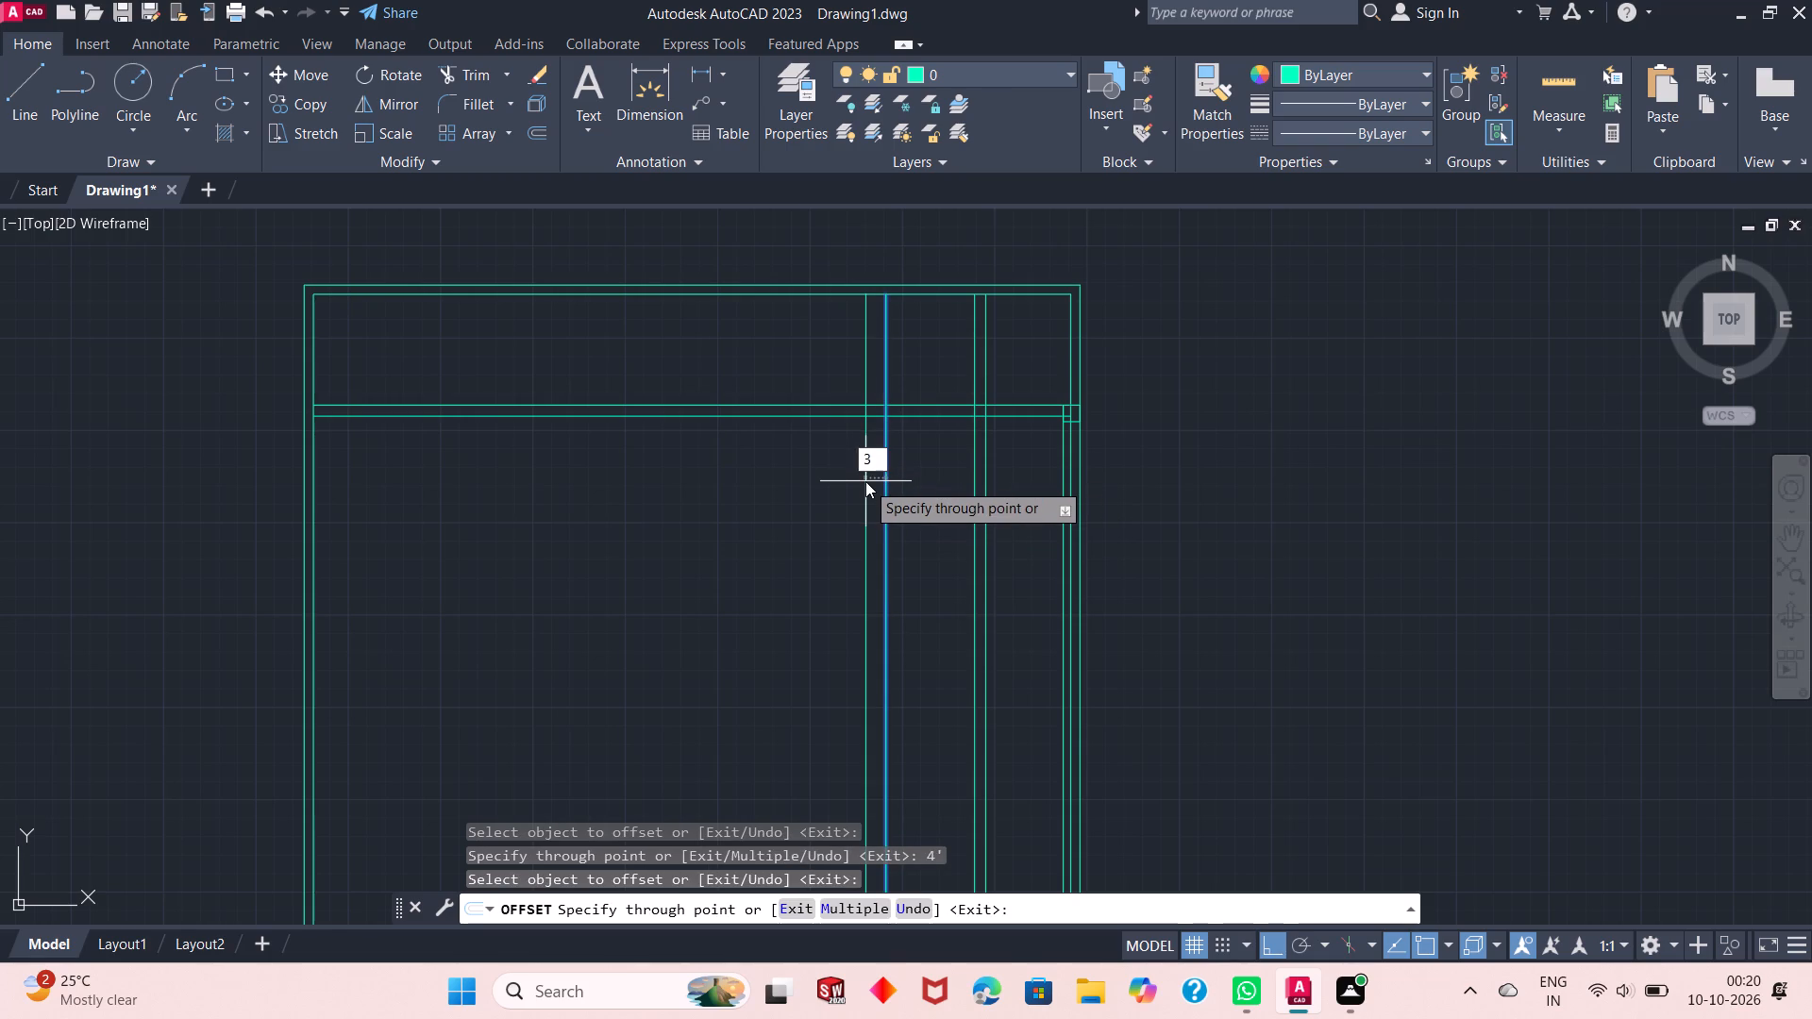
{"action": "key", "text": "Return"}
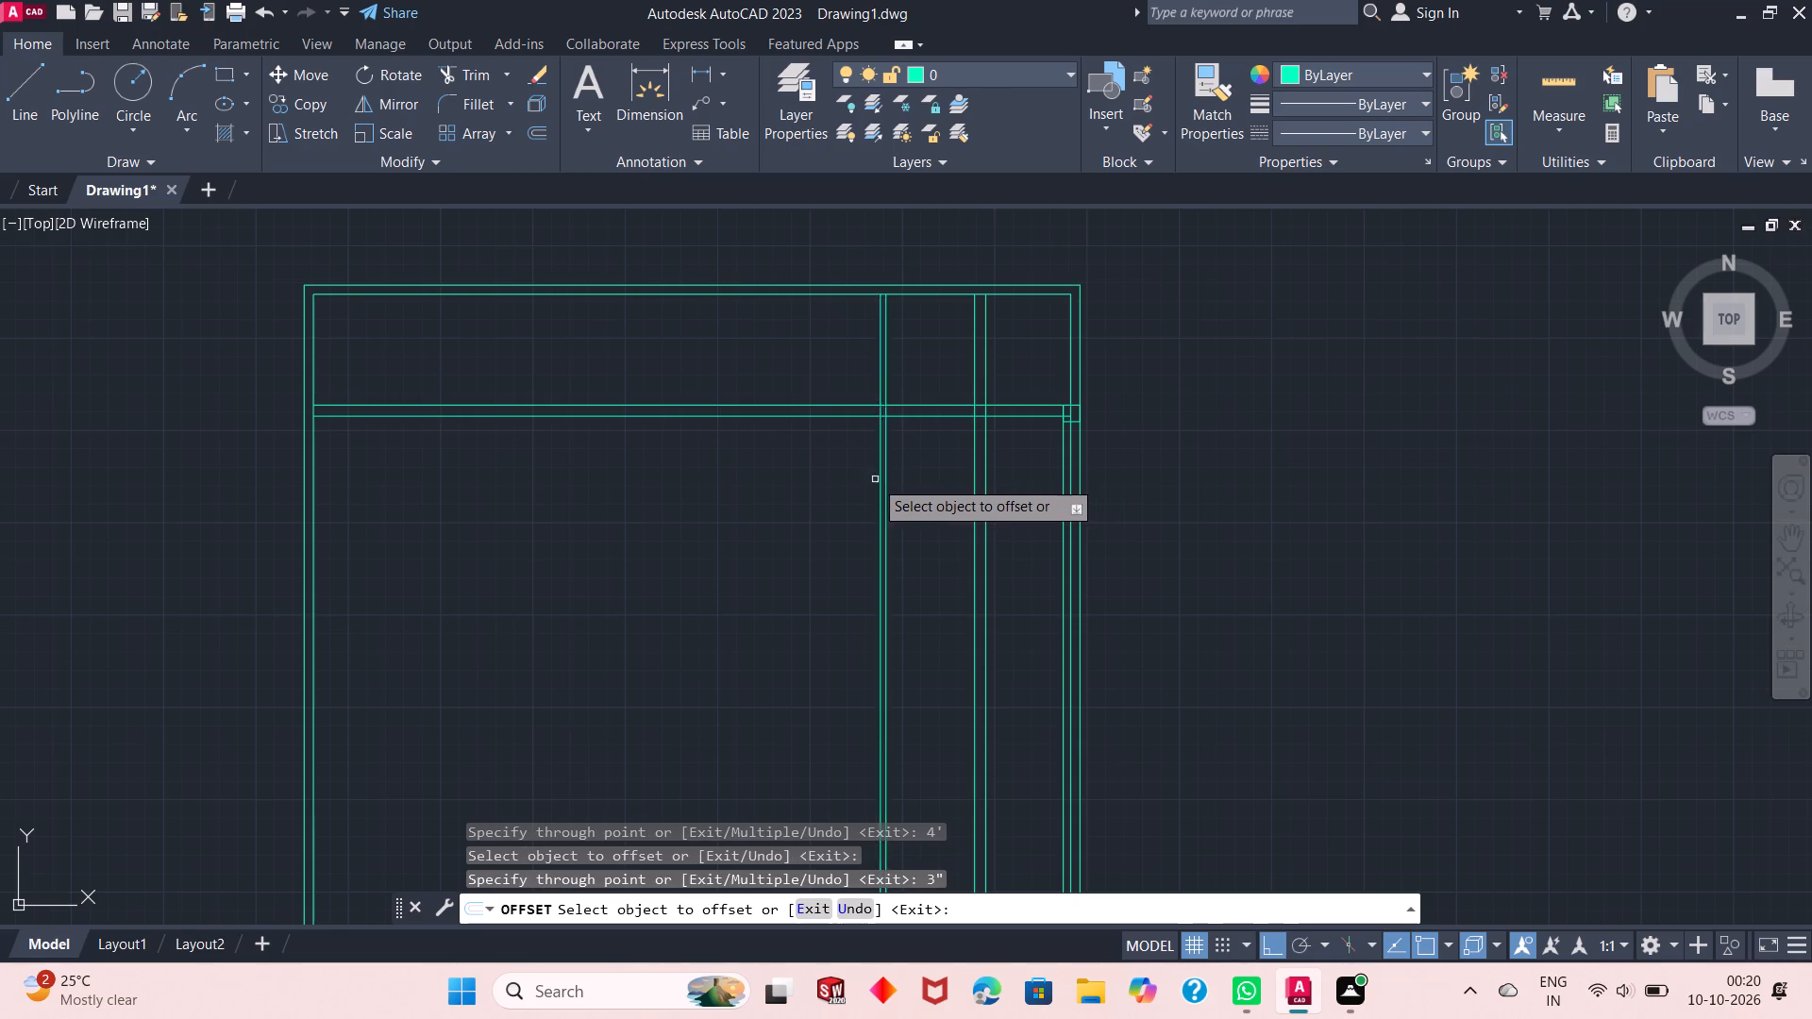
Offset the left line of the 3" wall 3'6" to its left, offset the resulting line 3" further left, and end Offset.
{"action": "scroll", "coordinate": [873, 479], "scroll_direction": "down", "scroll_amount": 2}
{"action": "scroll", "coordinate": [873, 480], "scroll_direction": "up", "scroll_amount": 3}
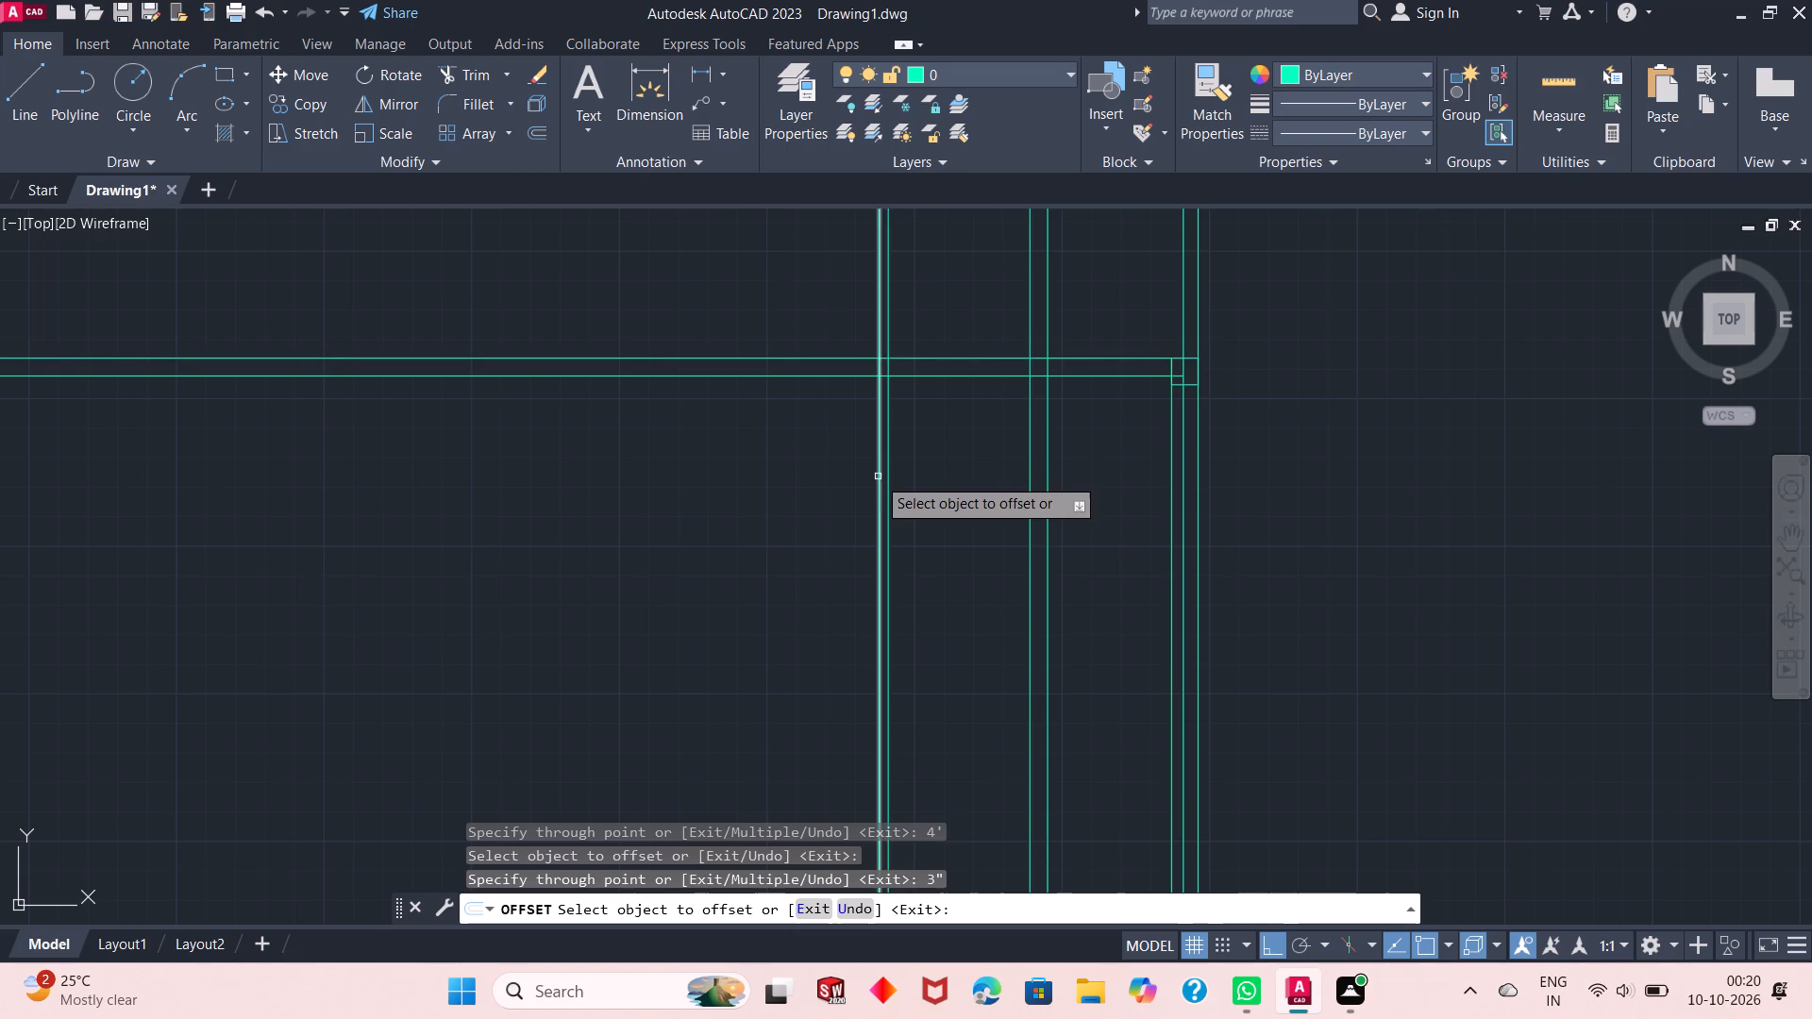
{"action": "left_click", "coordinate": [877, 478]}
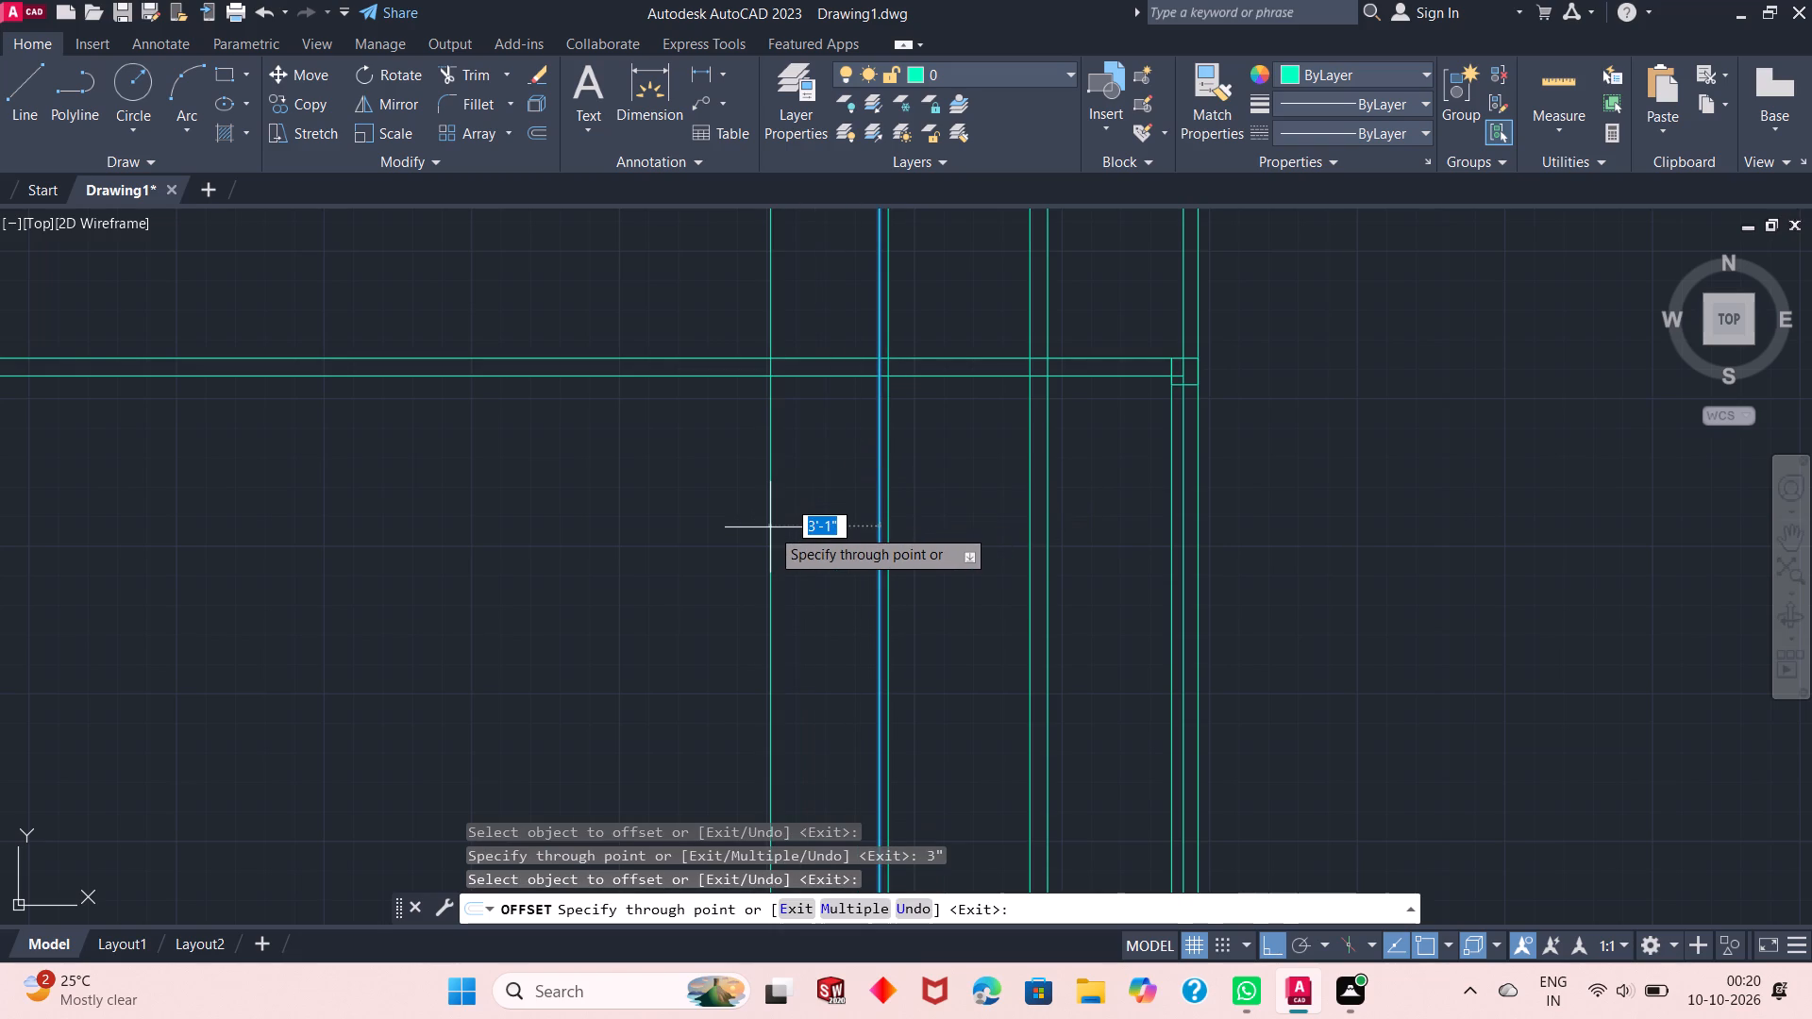
{"action": "type", "text": "3'6\""}
{"action": "key", "text": "Return"}
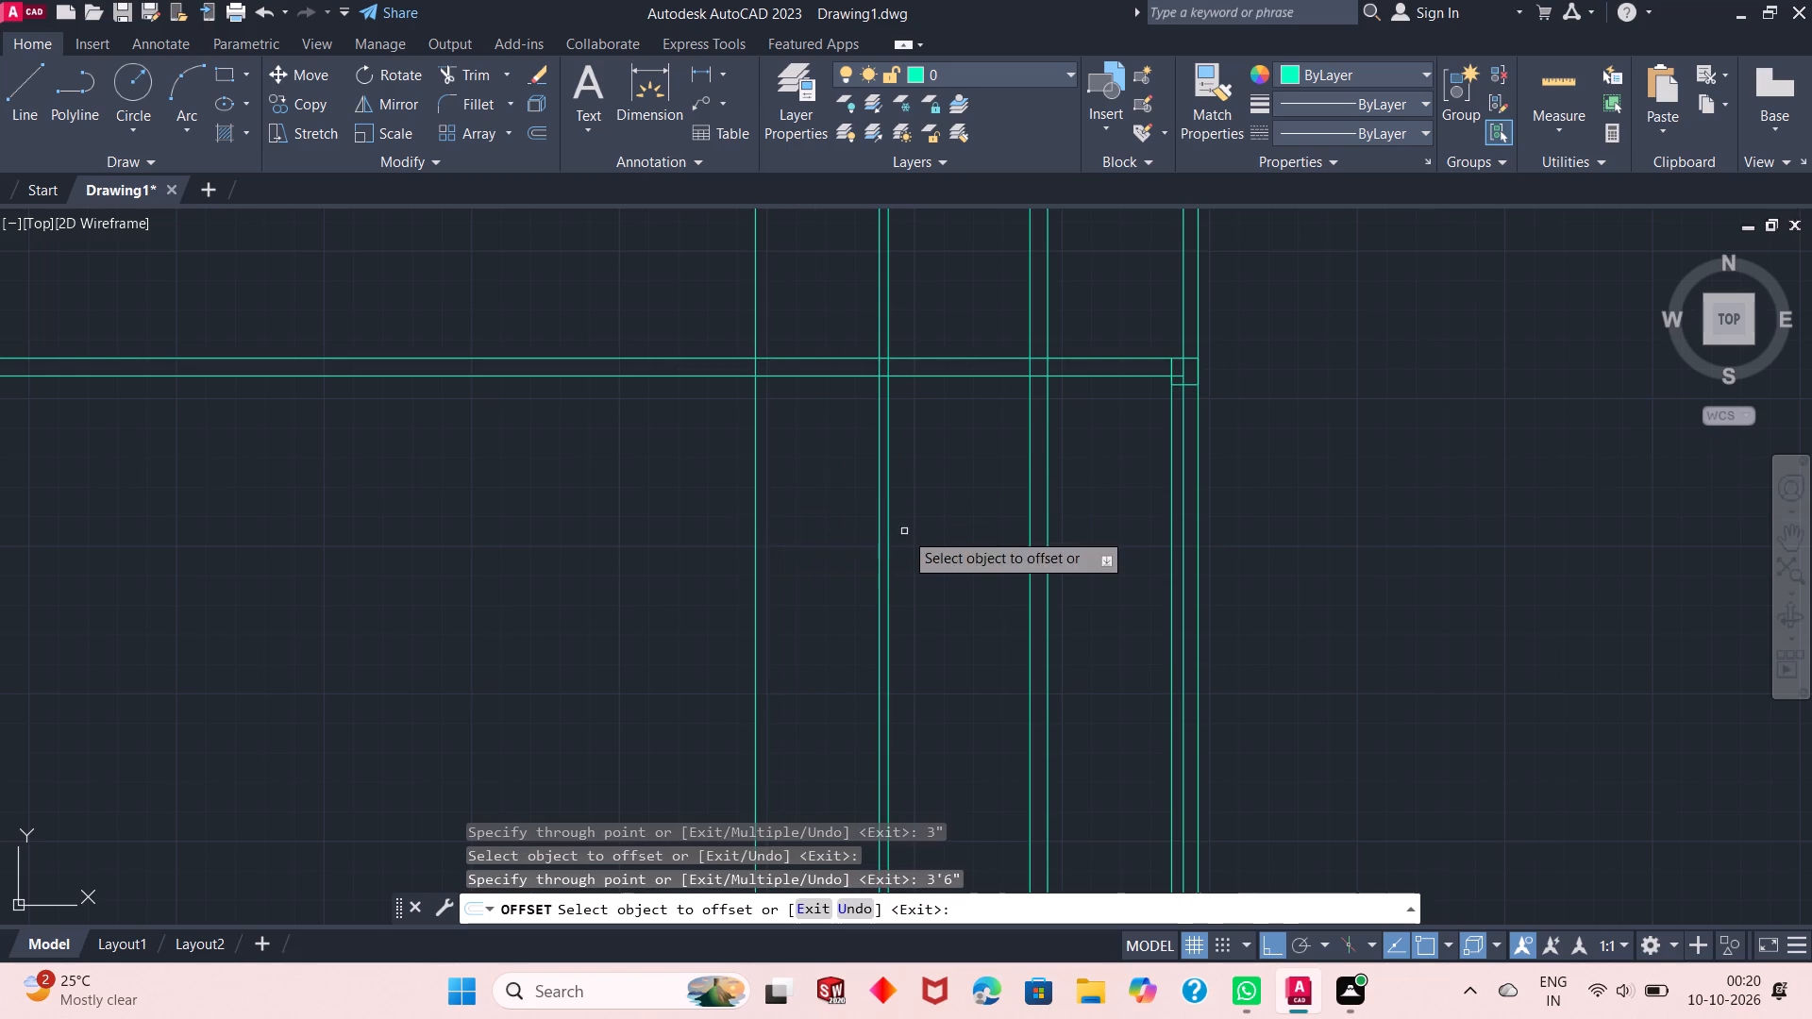
{"action": "left_click", "coordinate": [754, 502]}
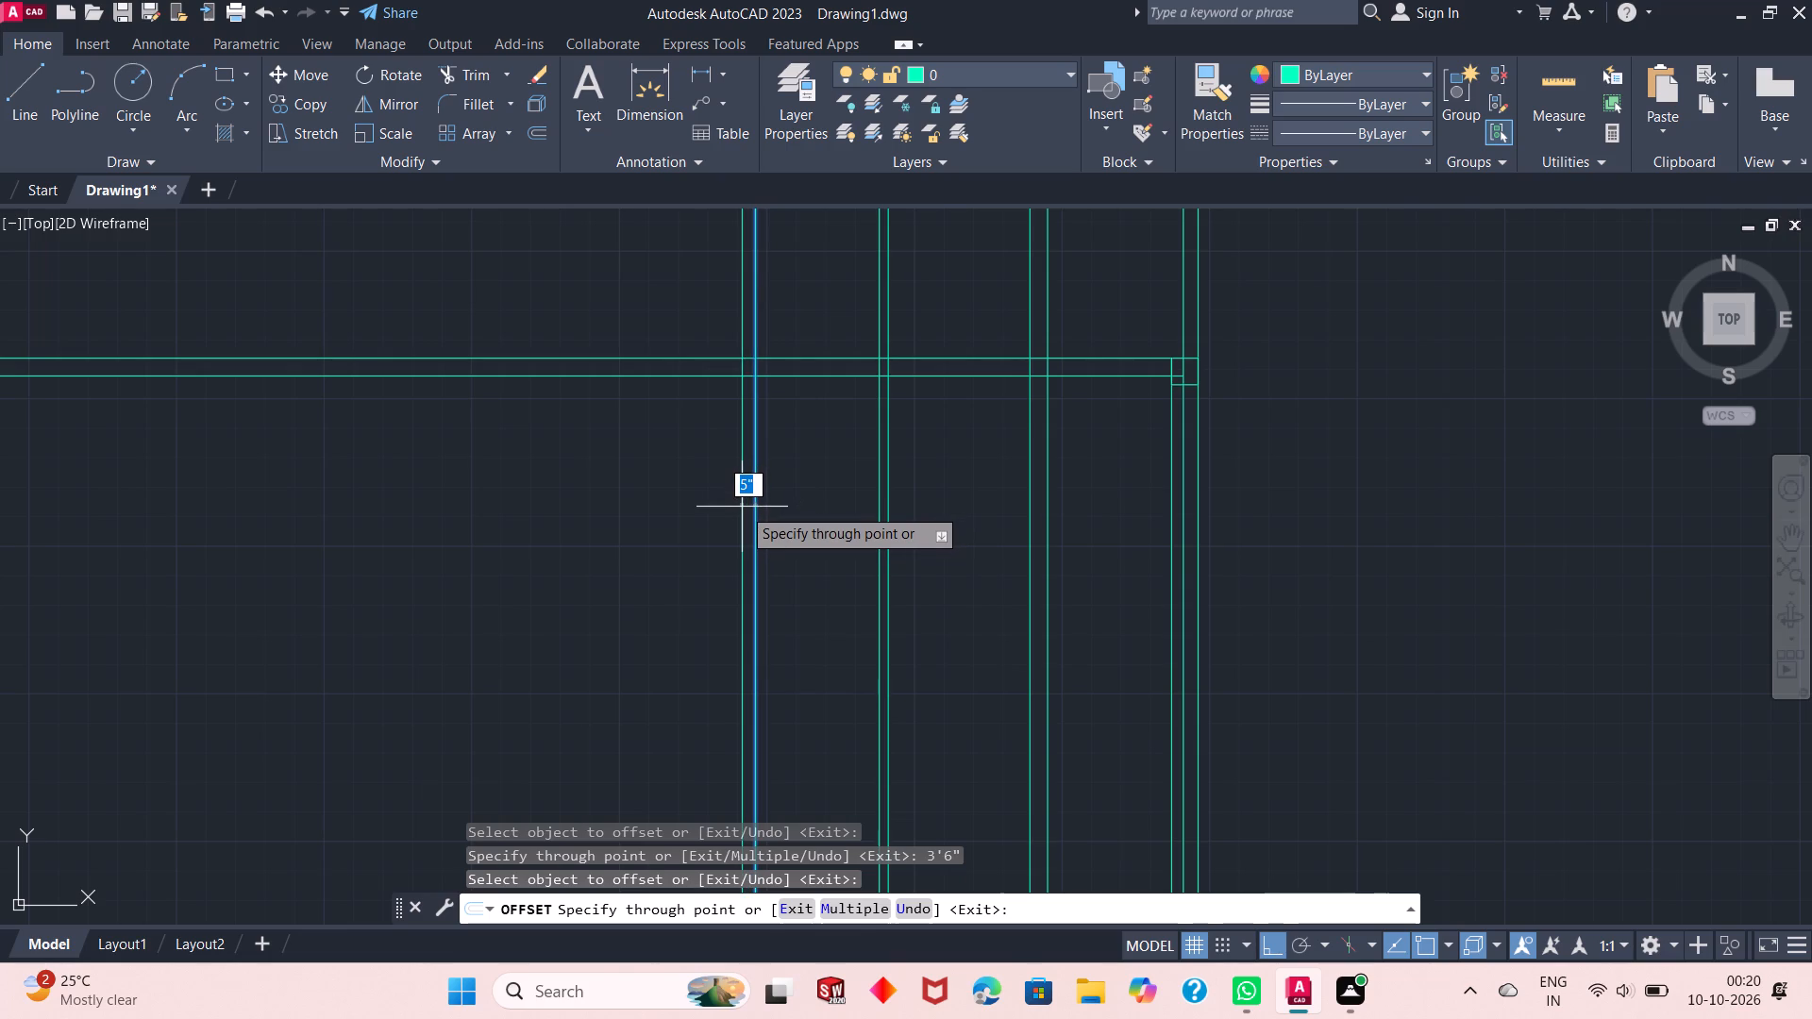
{"action": "key", "text": "3"}
{"action": "key", "text": "shift+quotedbl"}
{"action": "key", "text": "Return"}
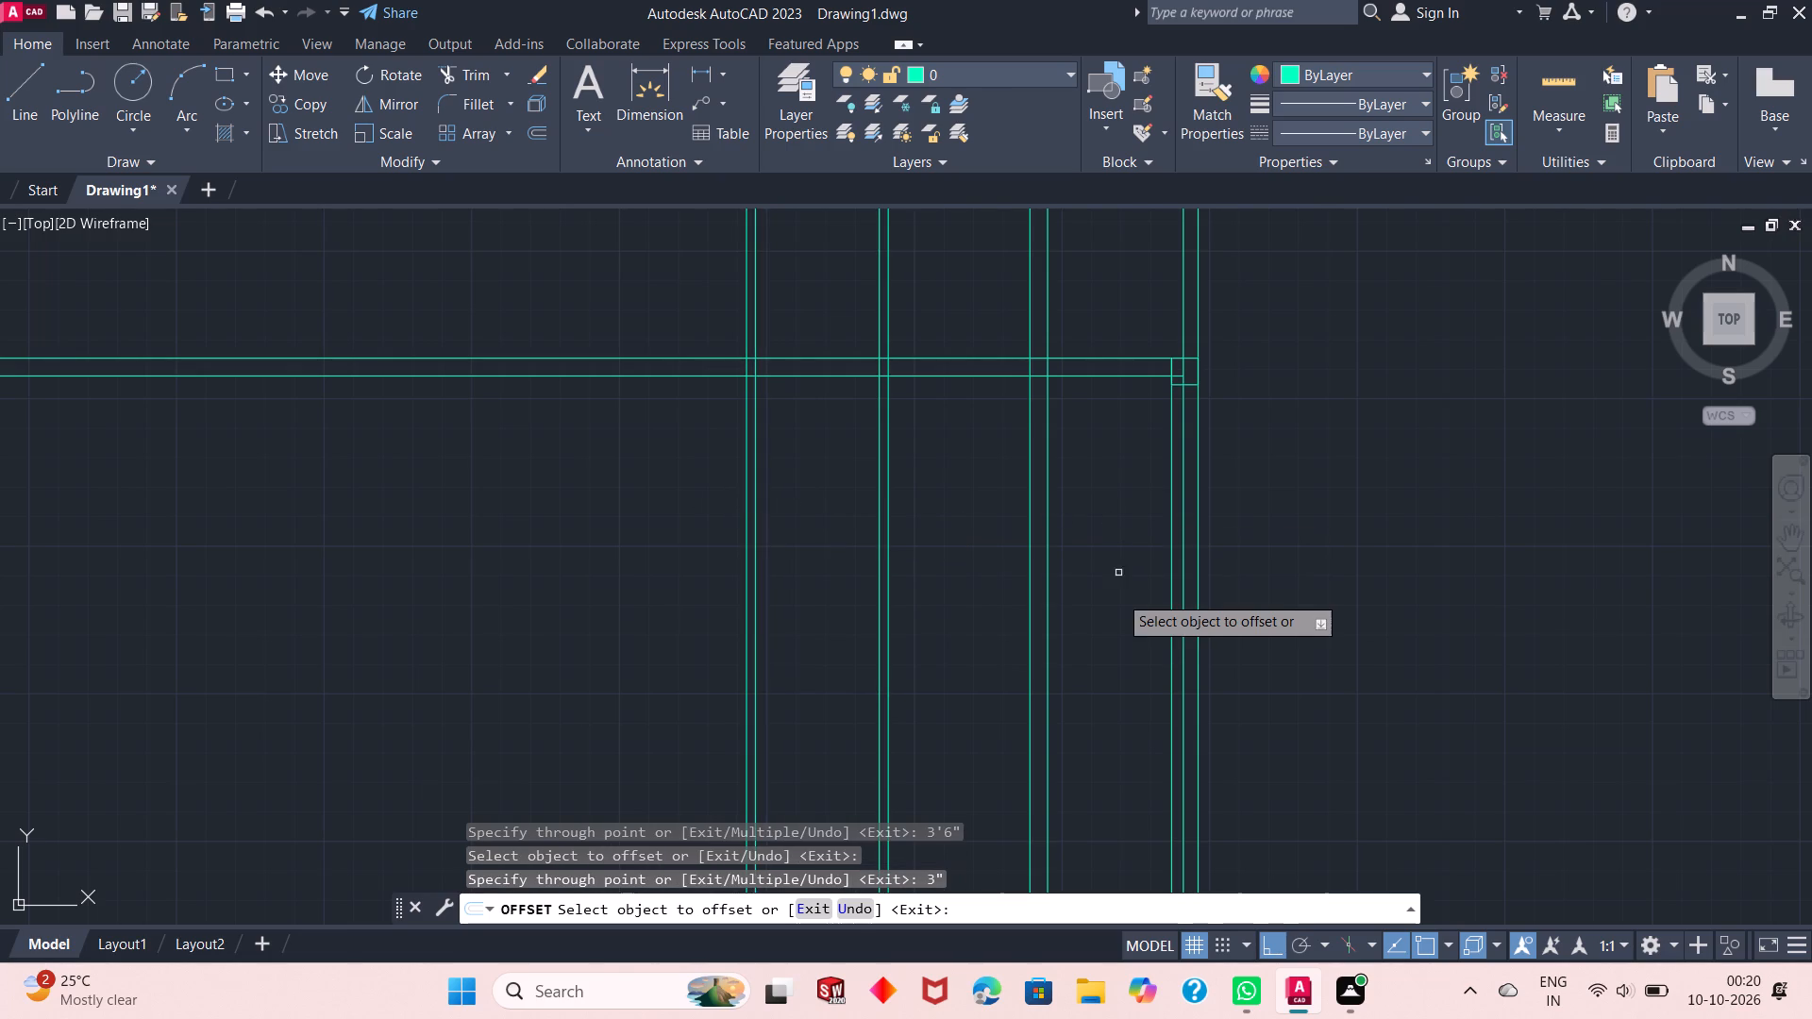
{"action": "scroll", "coordinate": [1118, 606], "scroll_direction": "down", "scroll_amount": 1}
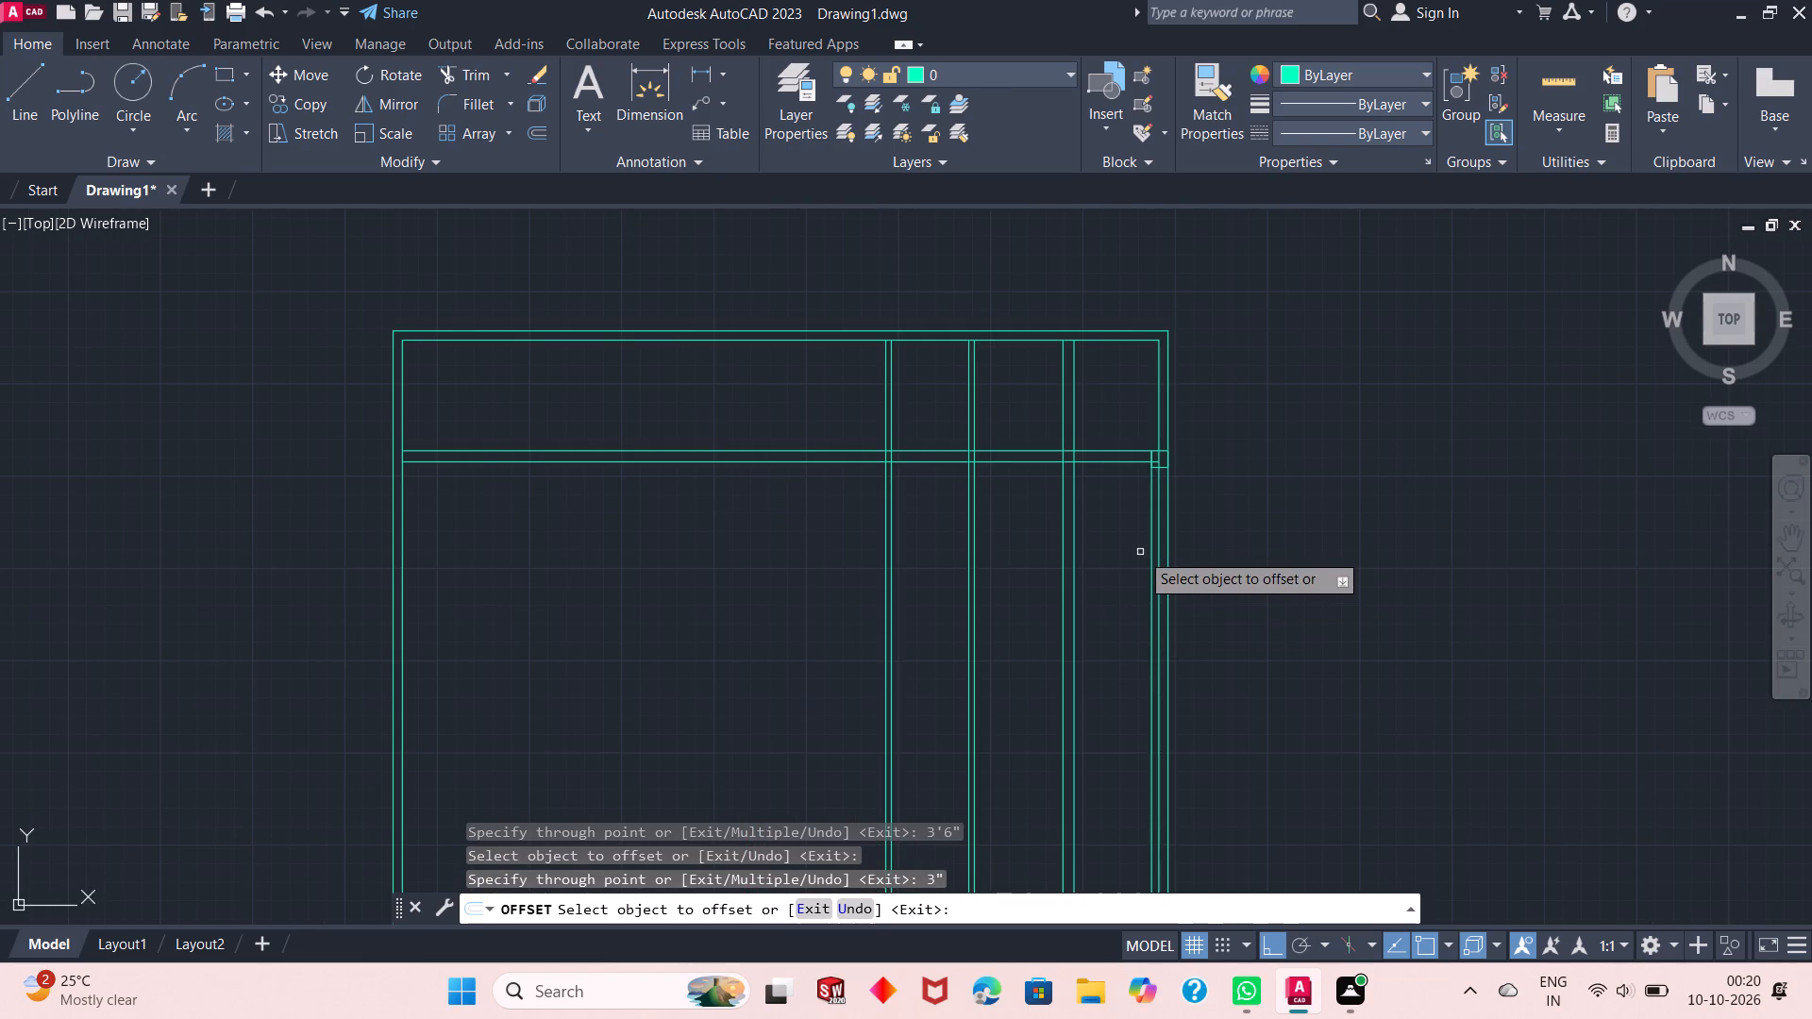
{"action": "key", "text": "Escape"}
Trim both horizontal wall lines between the 6" vertical wall and the right-hand column, and trim the leftover line segments inside the column.
{"action": "scroll", "coordinate": [893, 494], "scroll_direction": "down", "scroll_amount": 1}
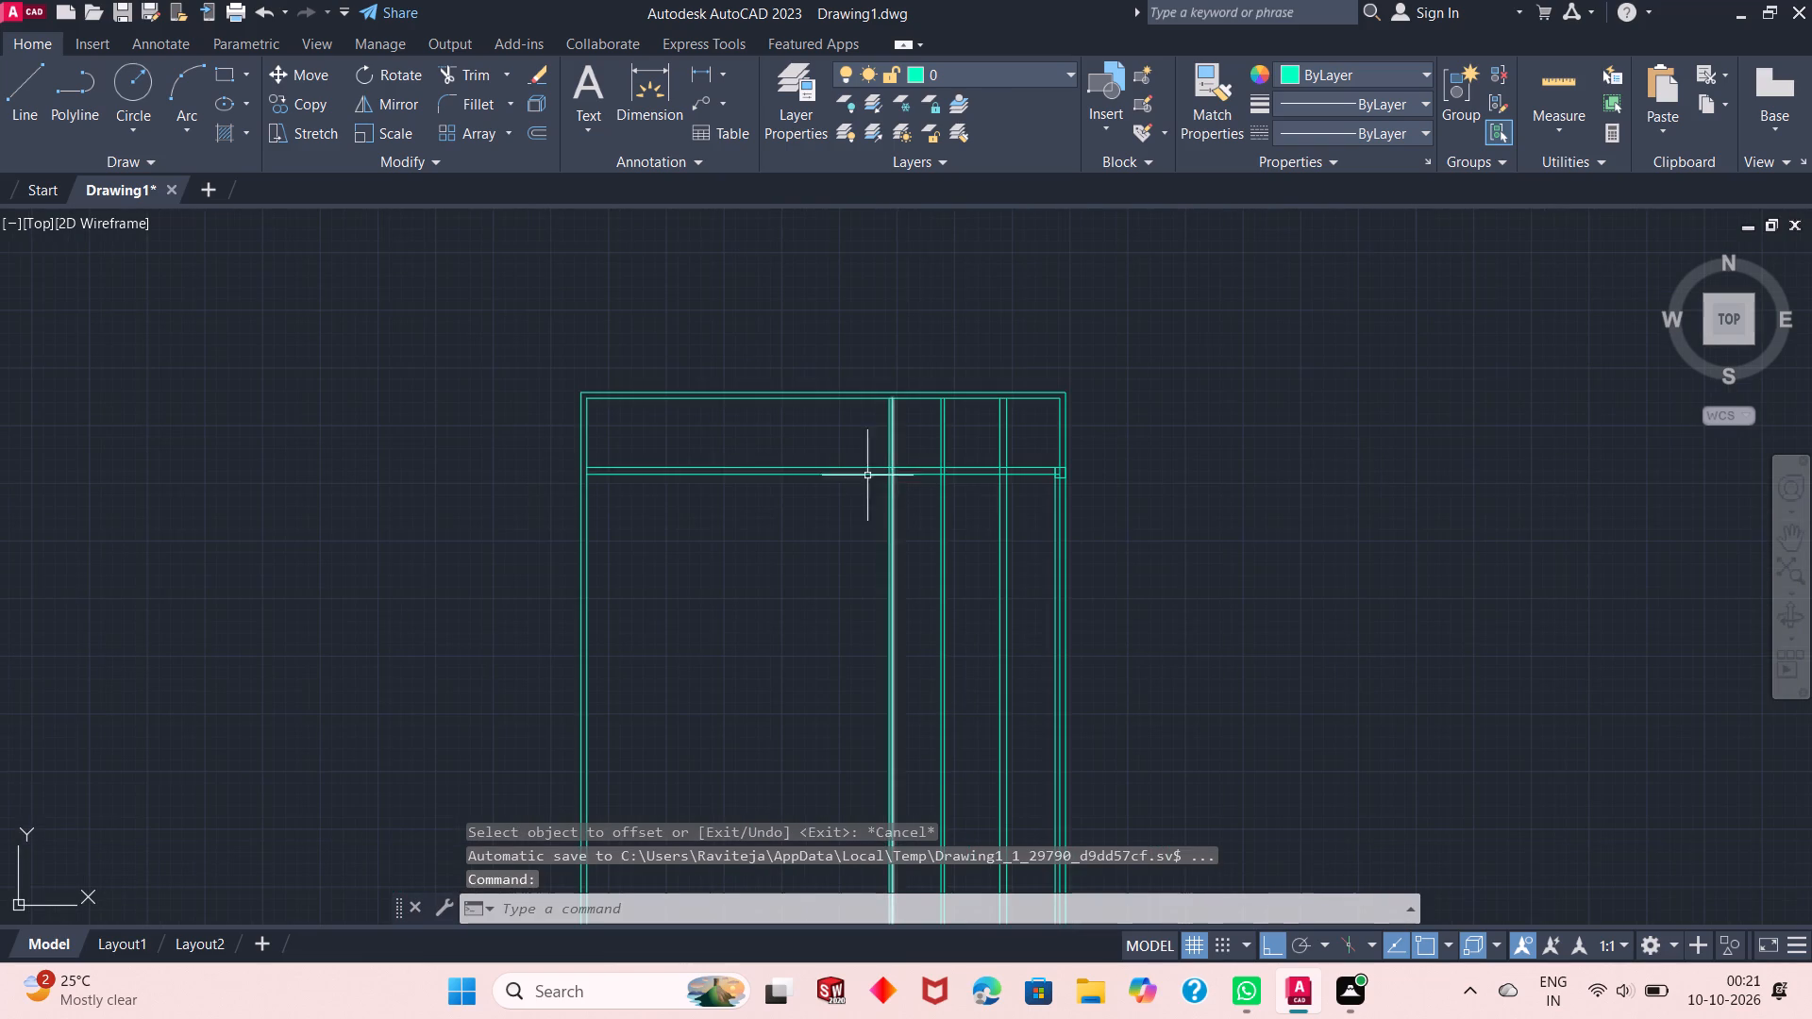
{"action": "scroll", "coordinate": [855, 475], "scroll_direction": "up", "scroll_amount": 1}
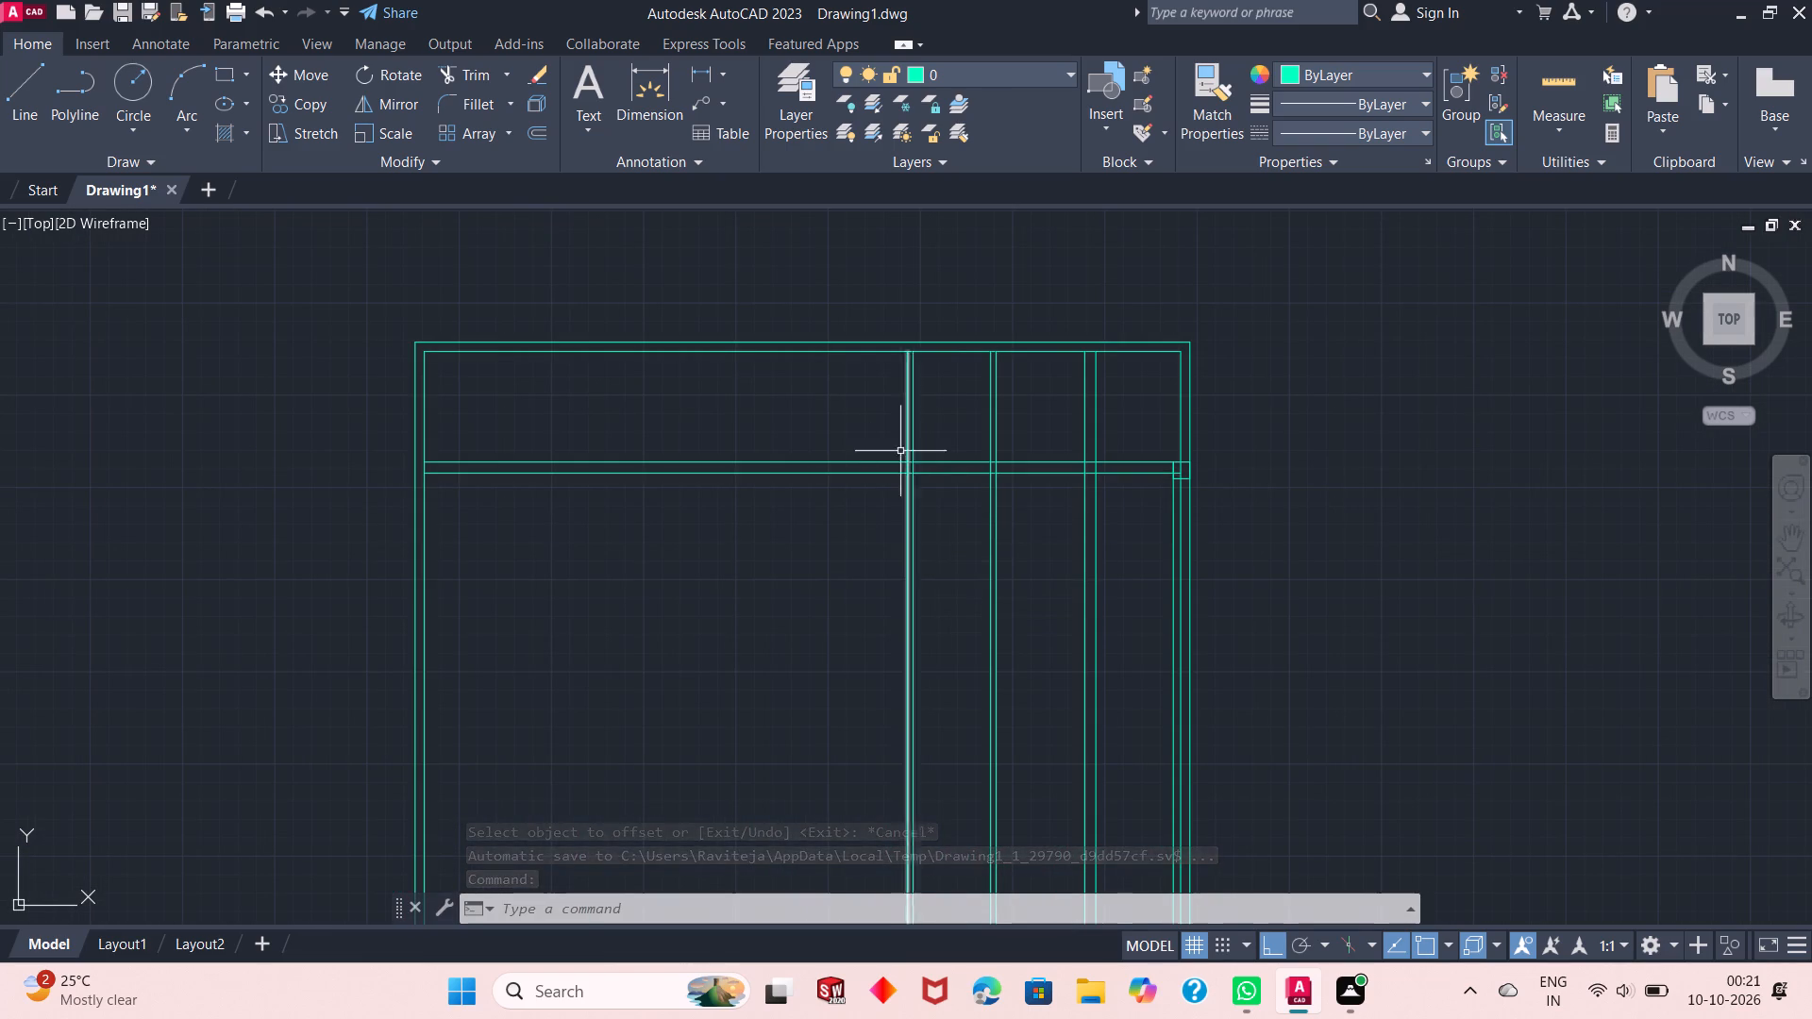
{"action": "scroll", "coordinate": [882, 440], "scroll_direction": "up", "scroll_amount": 2}
{"action": "scroll", "coordinate": [903, 450], "scroll_direction": "down", "scroll_amount": 1}
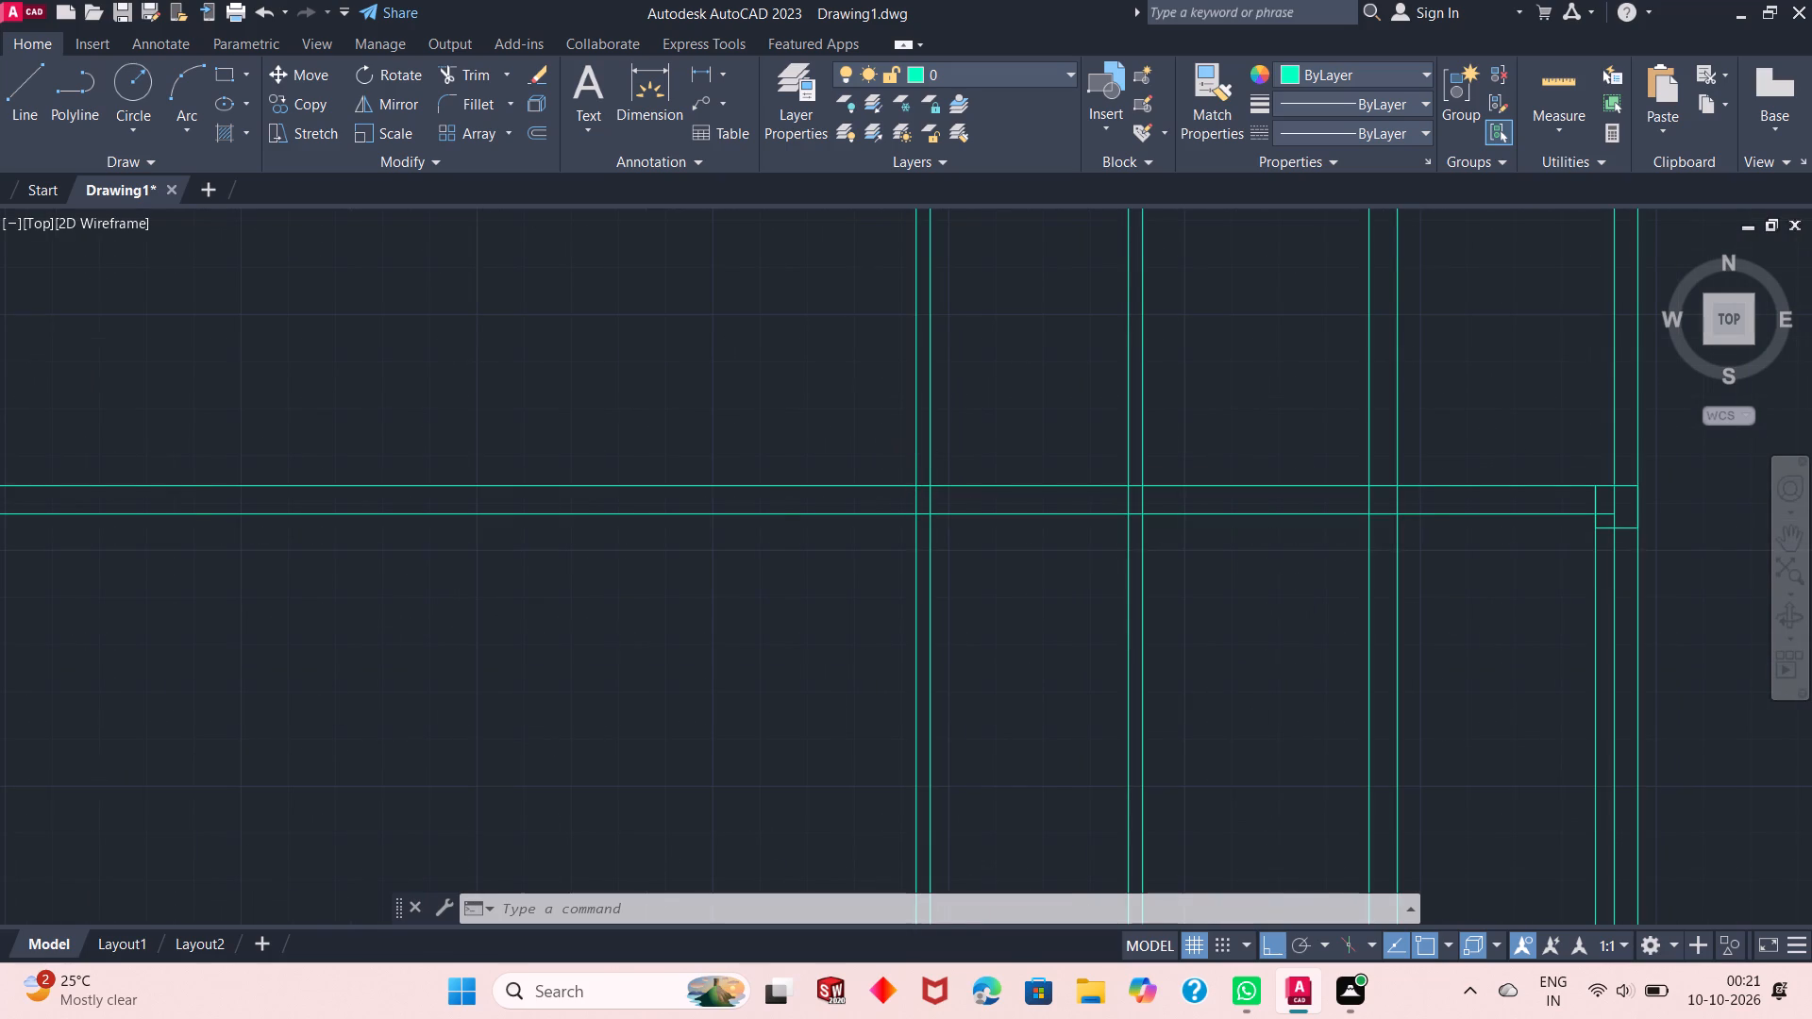
{"action": "scroll", "coordinate": [909, 487], "scroll_direction": "down", "scroll_amount": 1}
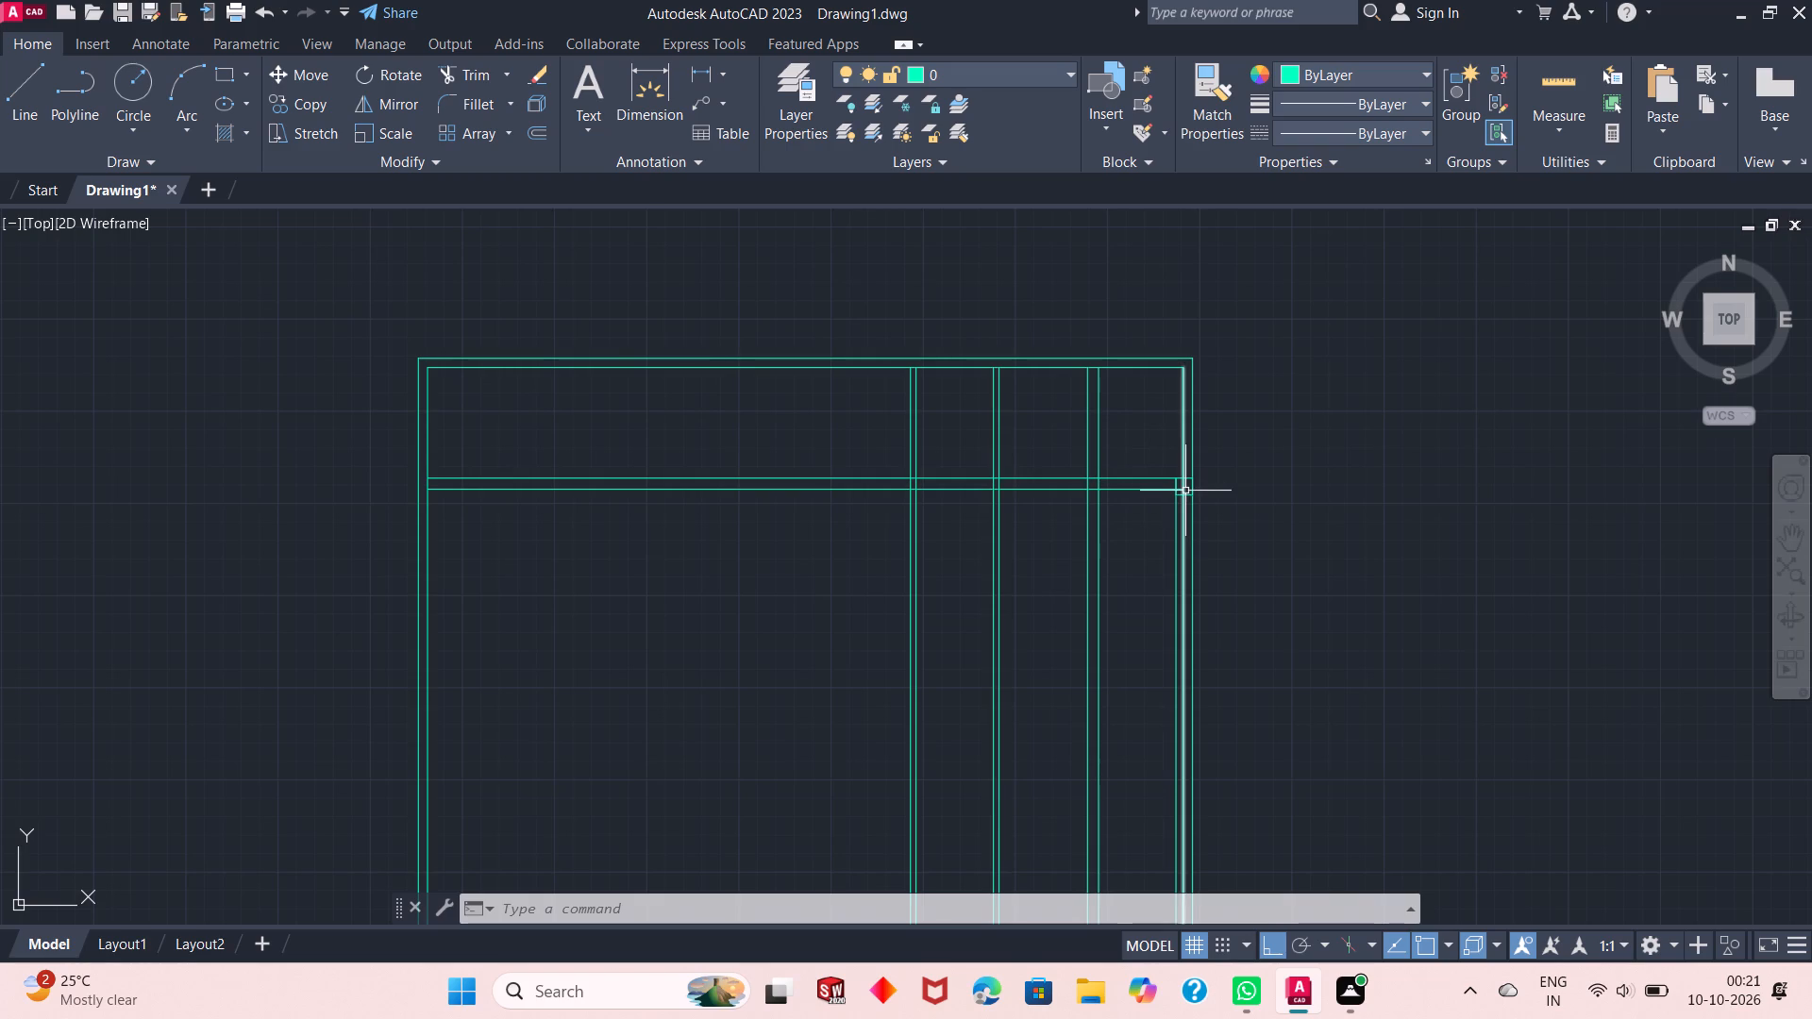
{"action": "scroll", "coordinate": [1185, 493], "scroll_direction": "up", "scroll_amount": 2}
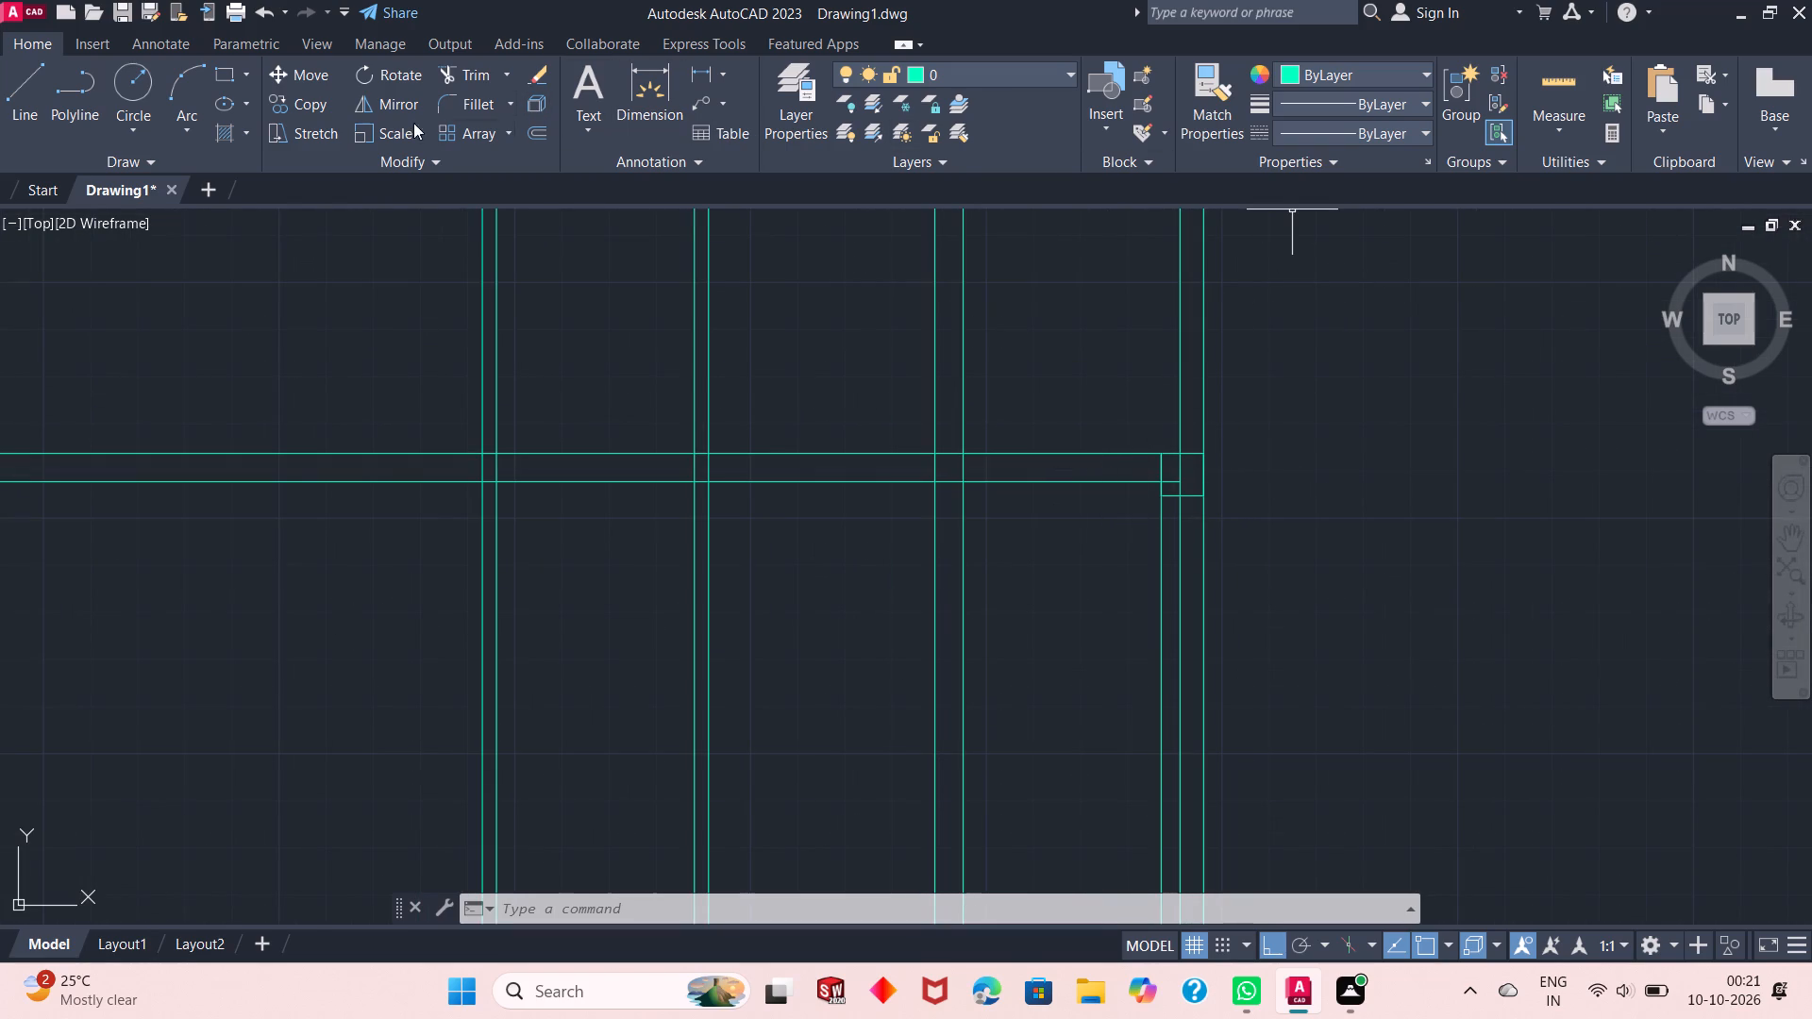
{"action": "left_click", "coordinate": [463, 83]}
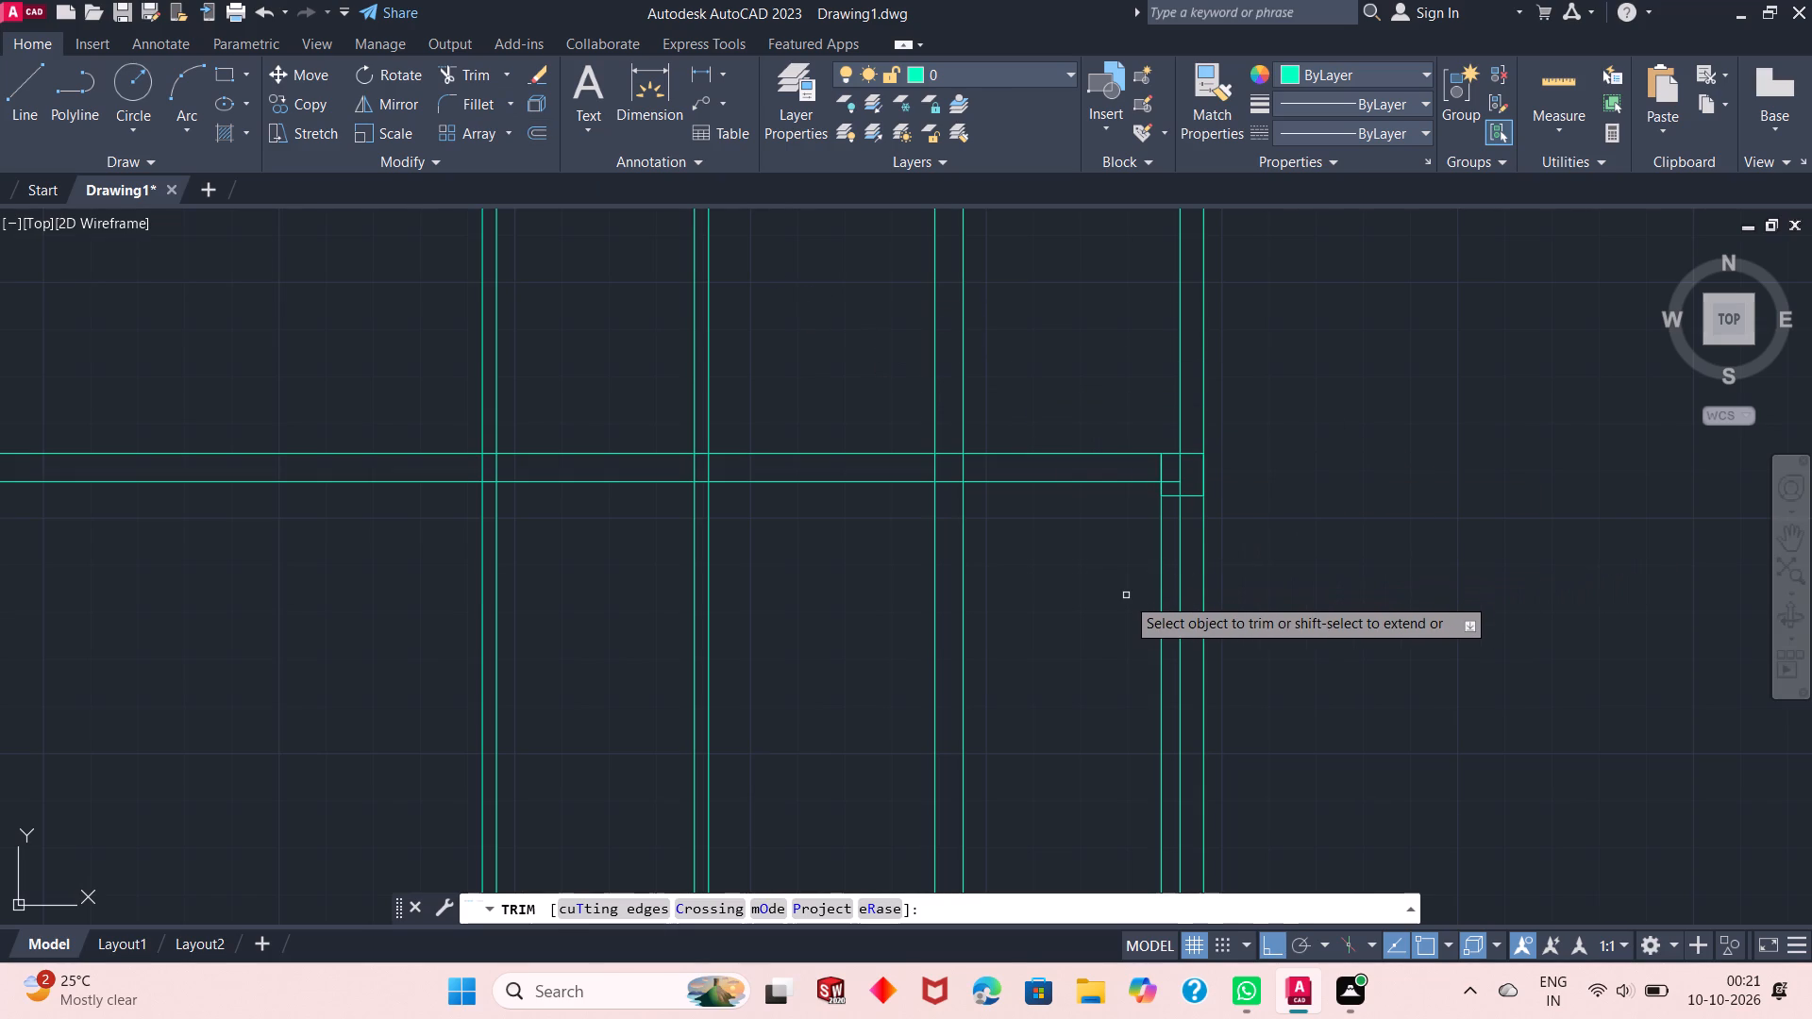
{"action": "scroll", "coordinate": [1126, 598], "scroll_direction": "up", "scroll_amount": 1}
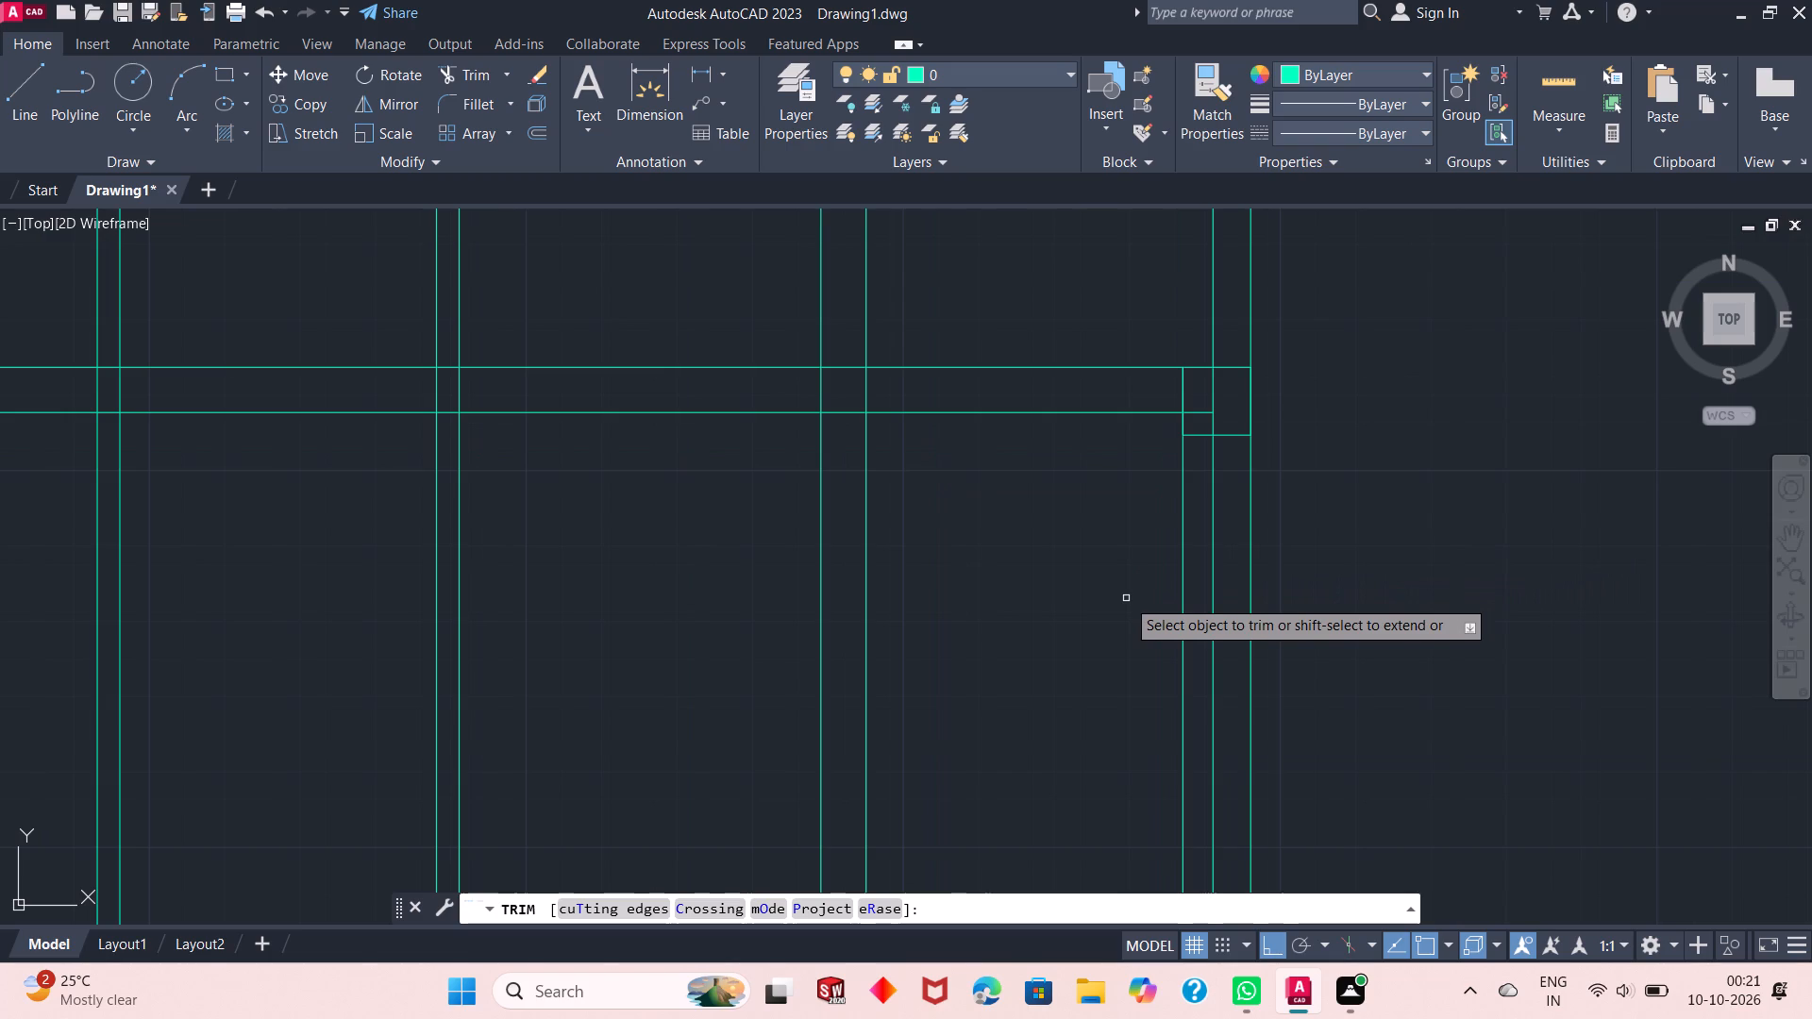
{"action": "left_click", "coordinate": [1118, 334]}
{"action": "left_click", "coordinate": [1065, 426]}
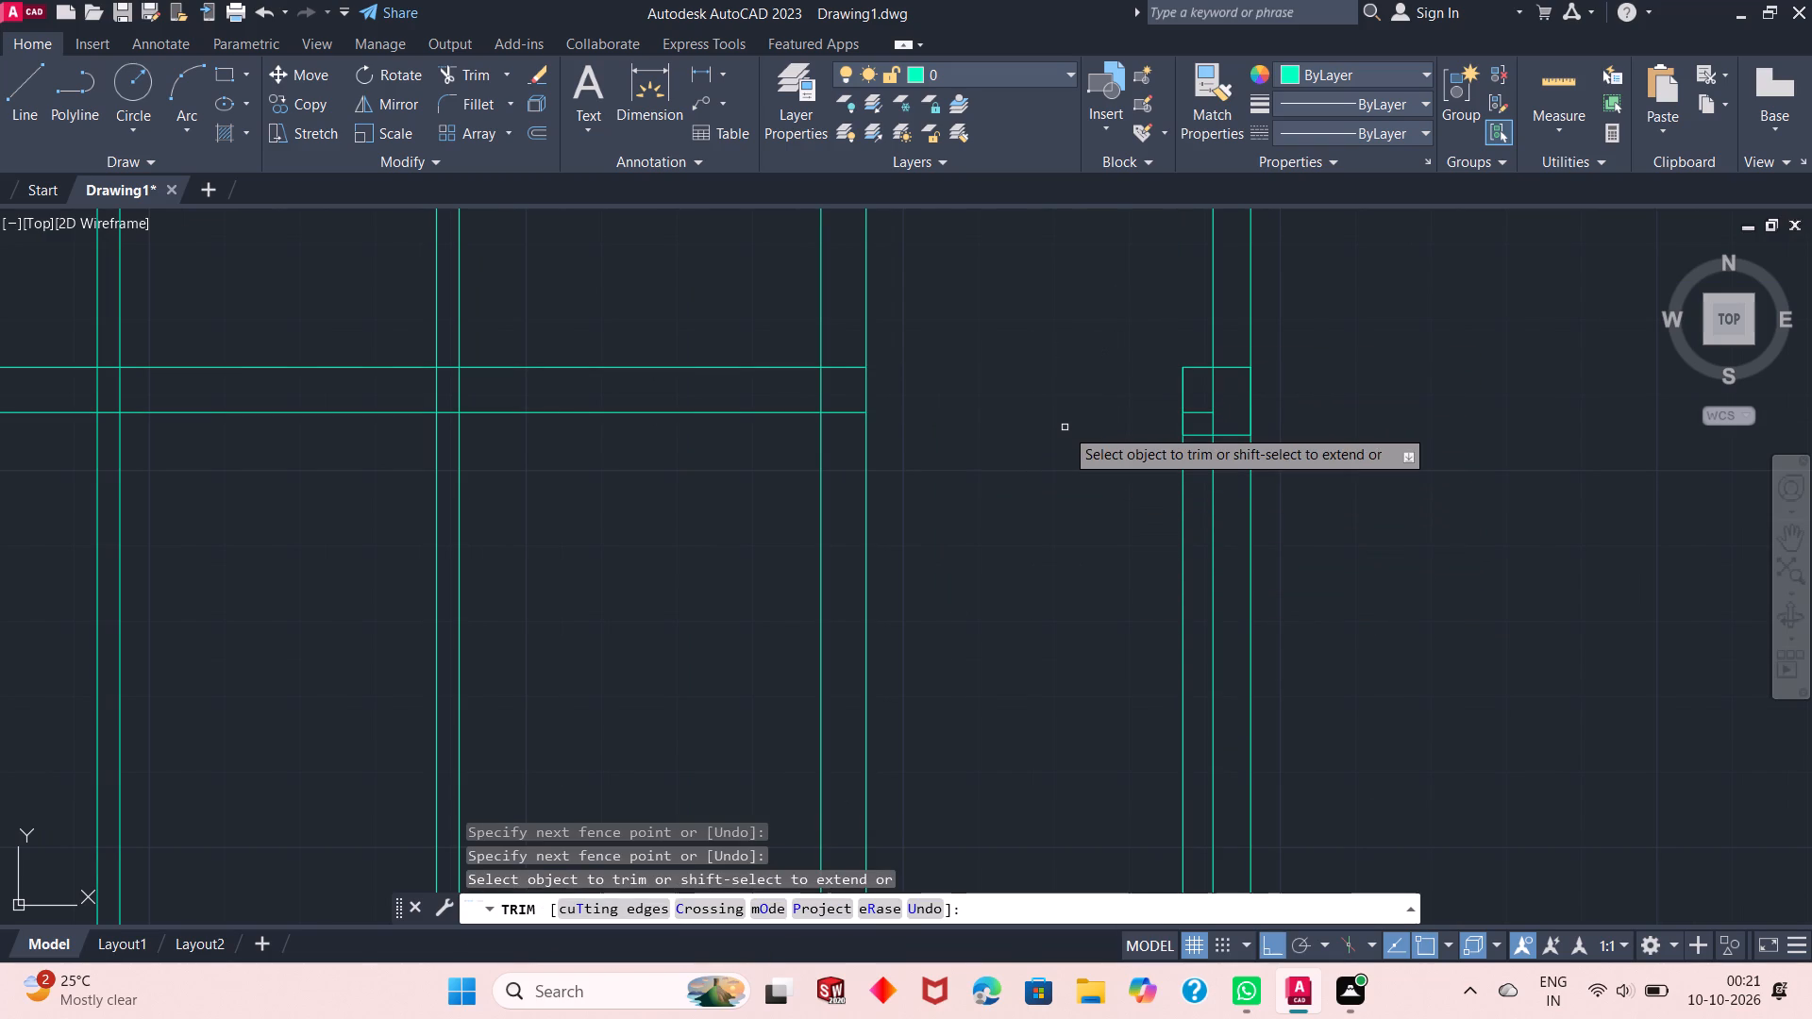
{"action": "left_click", "coordinate": [1206, 414]}
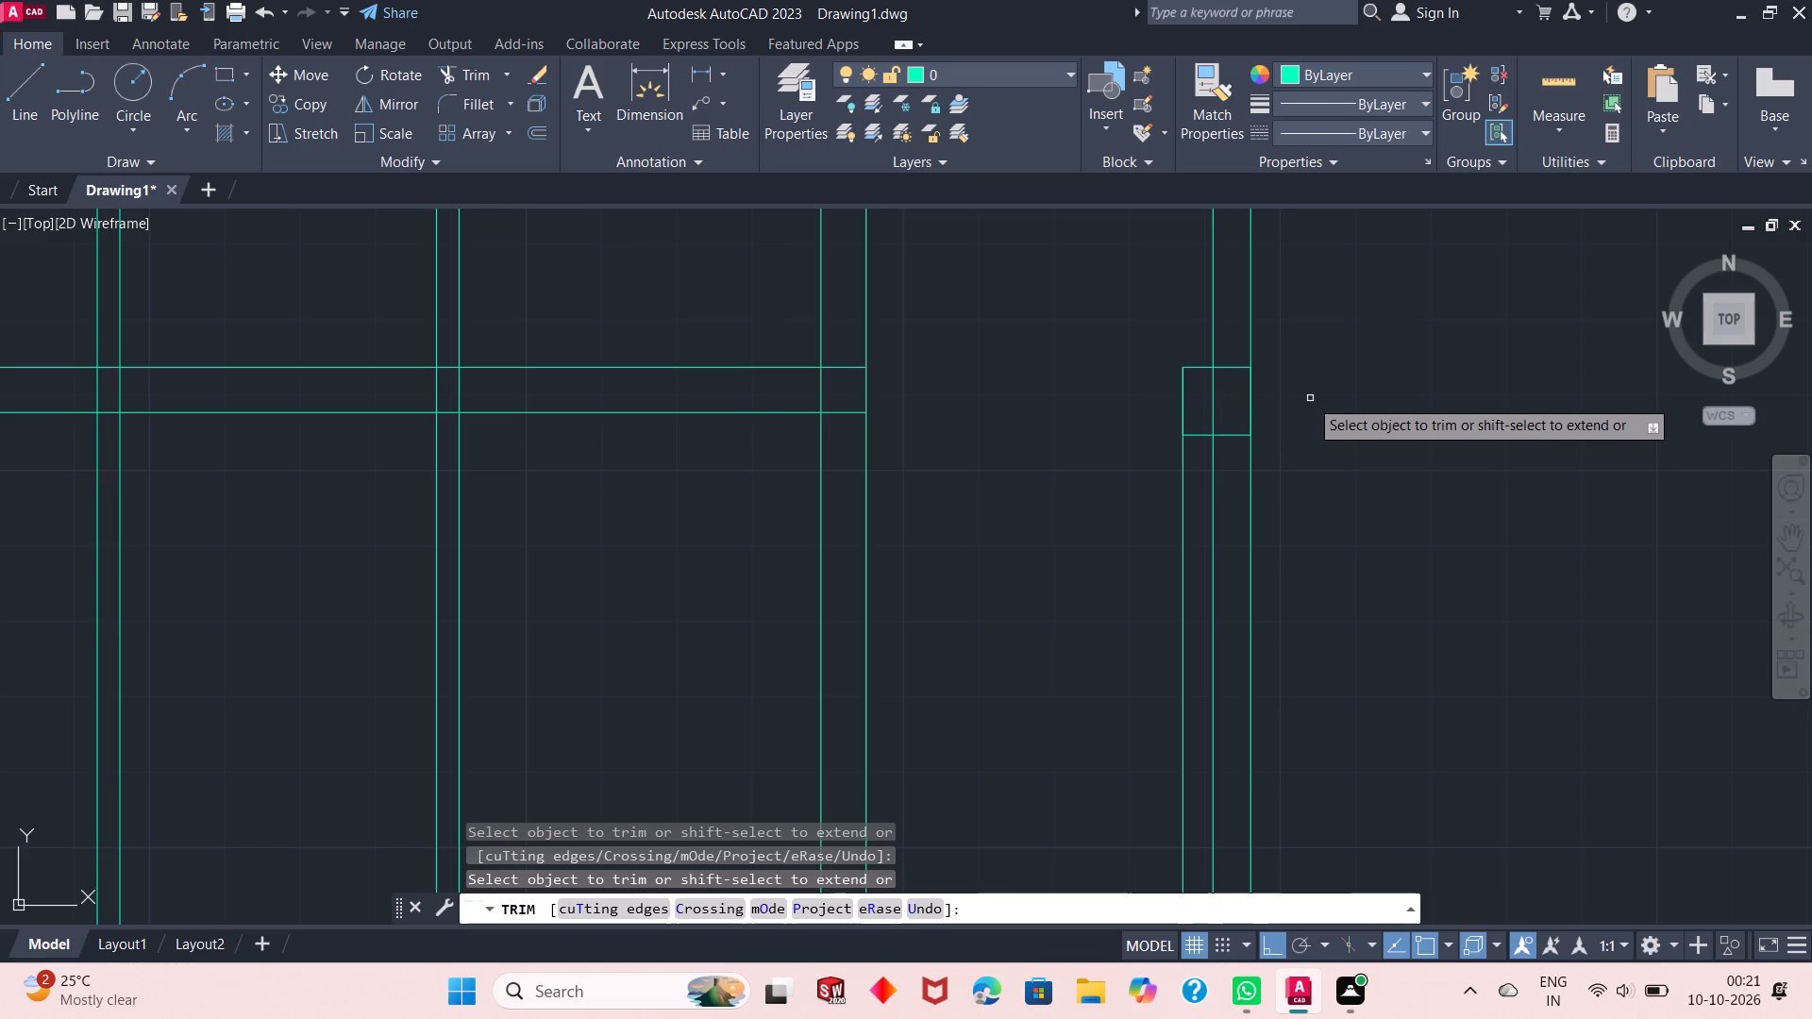
{"action": "left_click", "coordinate": [1215, 410]}
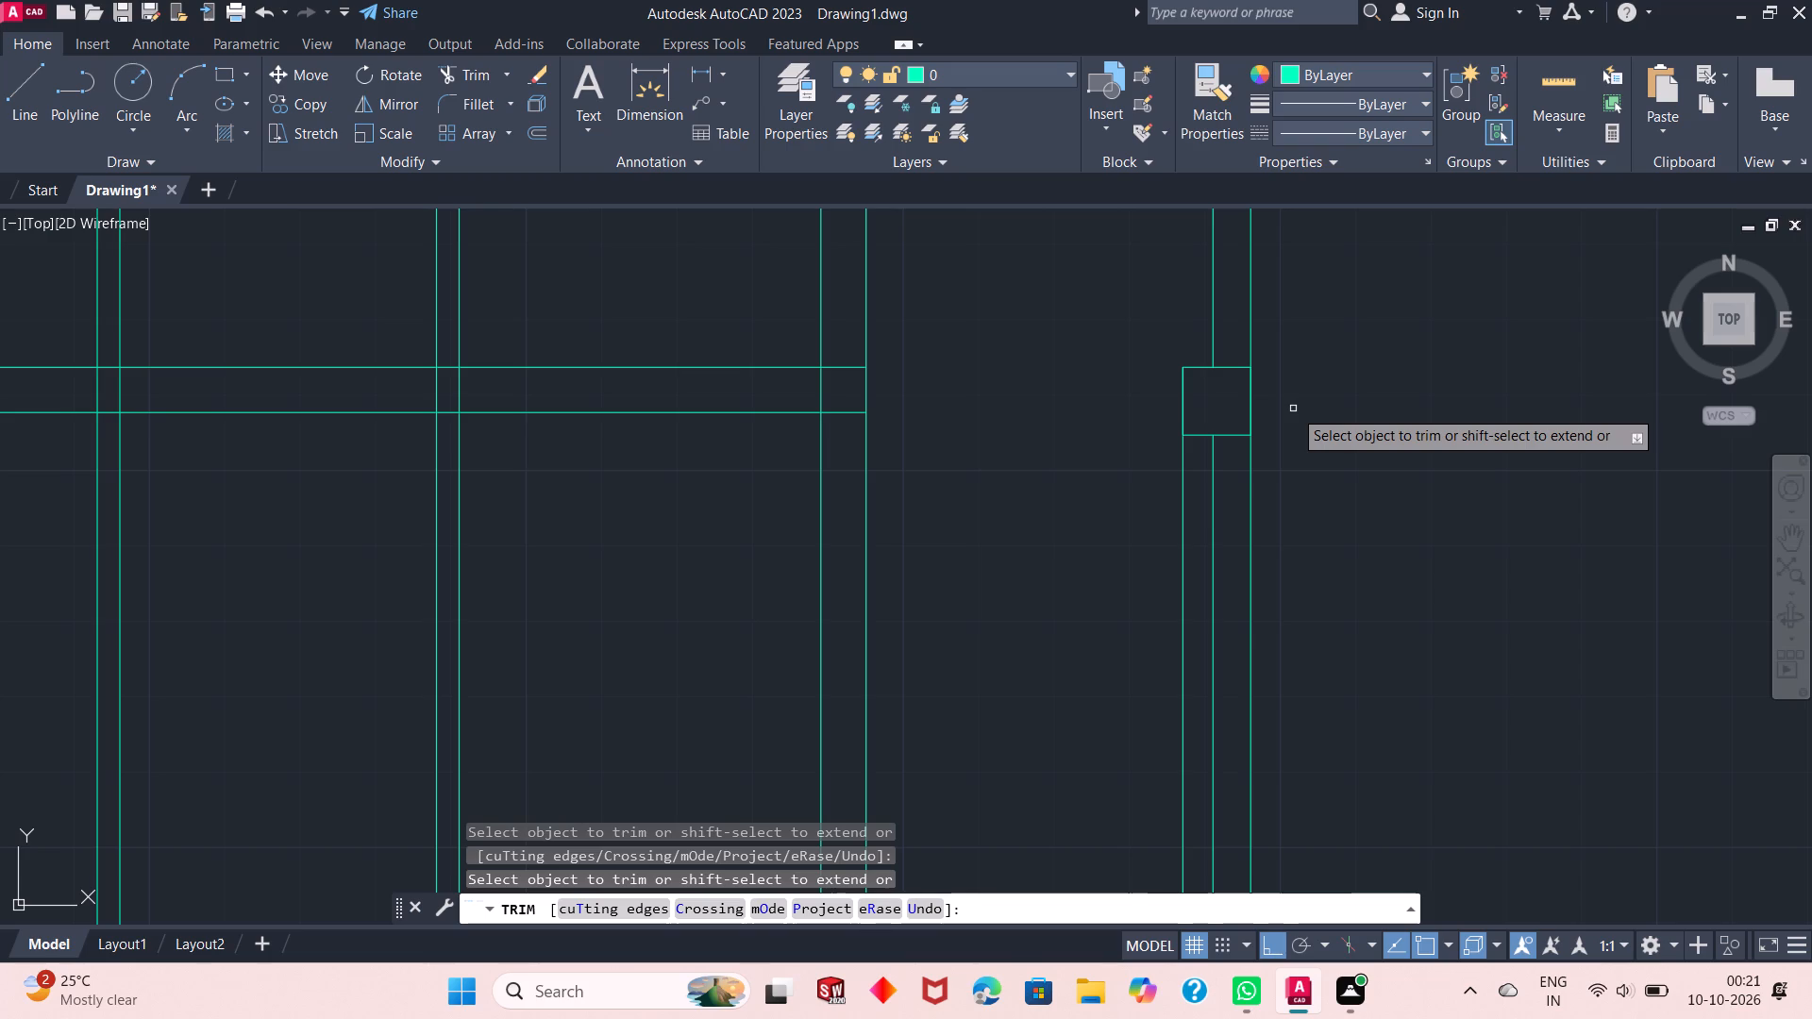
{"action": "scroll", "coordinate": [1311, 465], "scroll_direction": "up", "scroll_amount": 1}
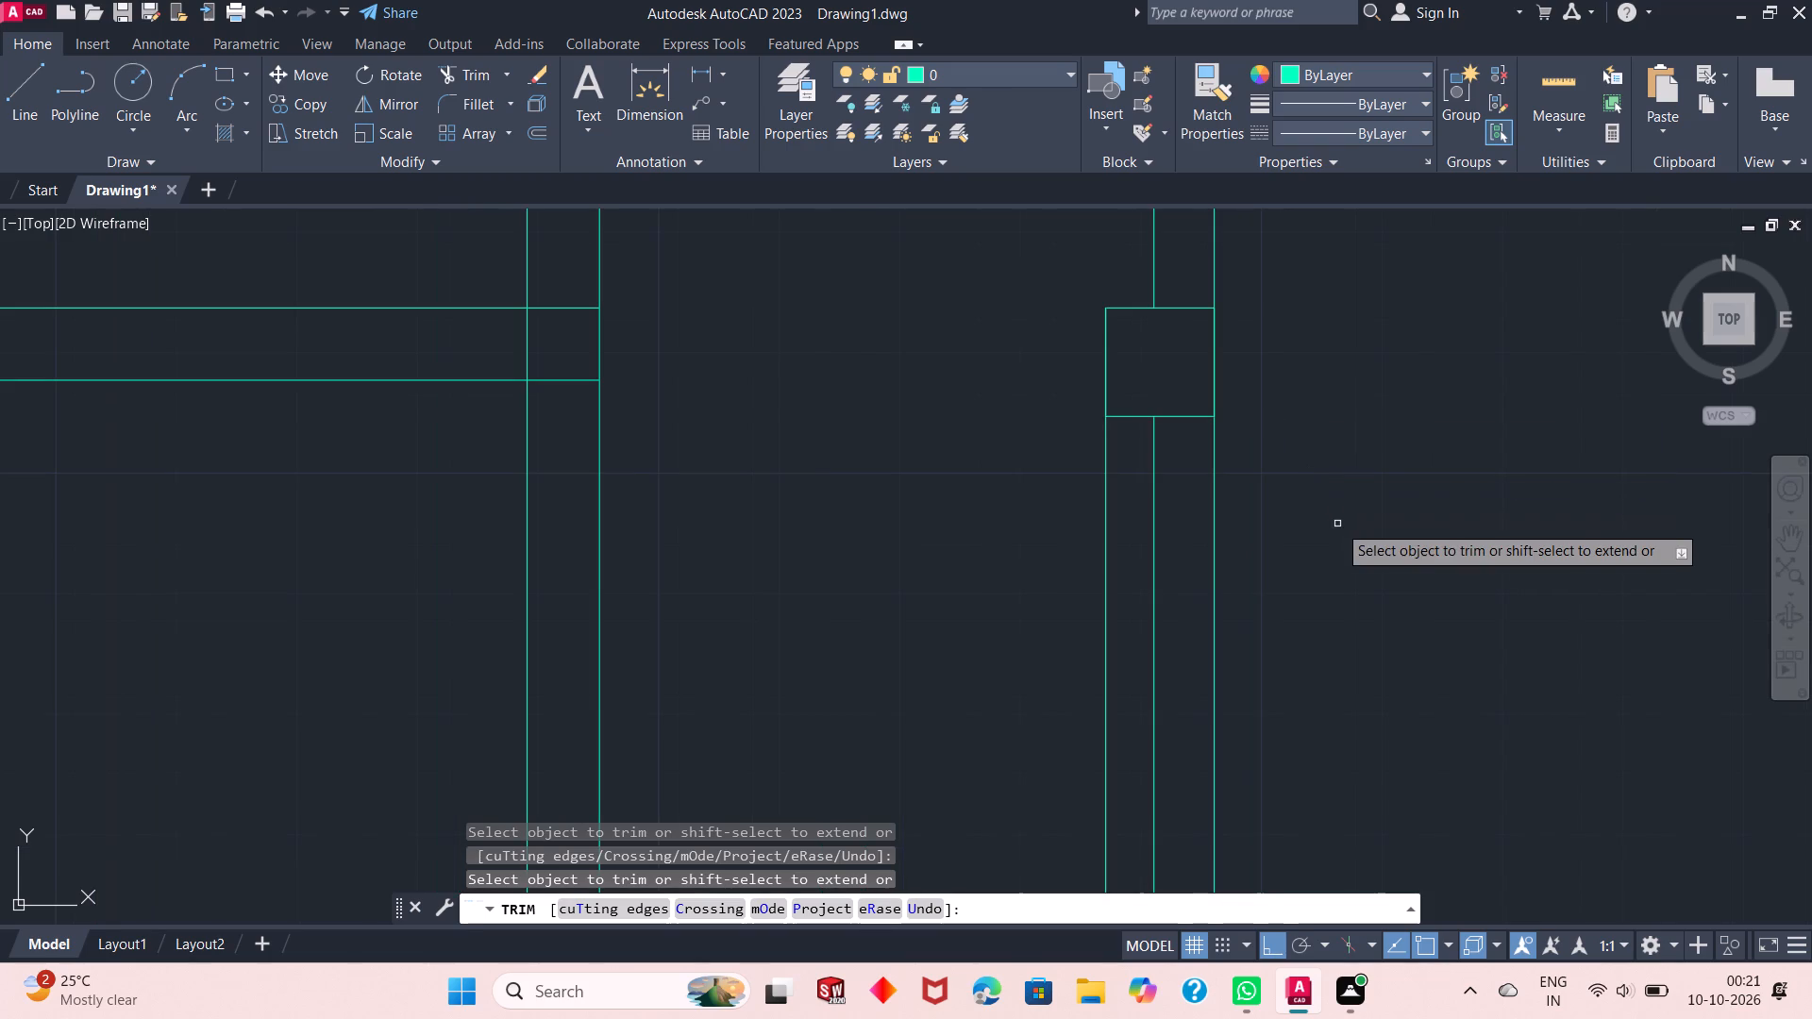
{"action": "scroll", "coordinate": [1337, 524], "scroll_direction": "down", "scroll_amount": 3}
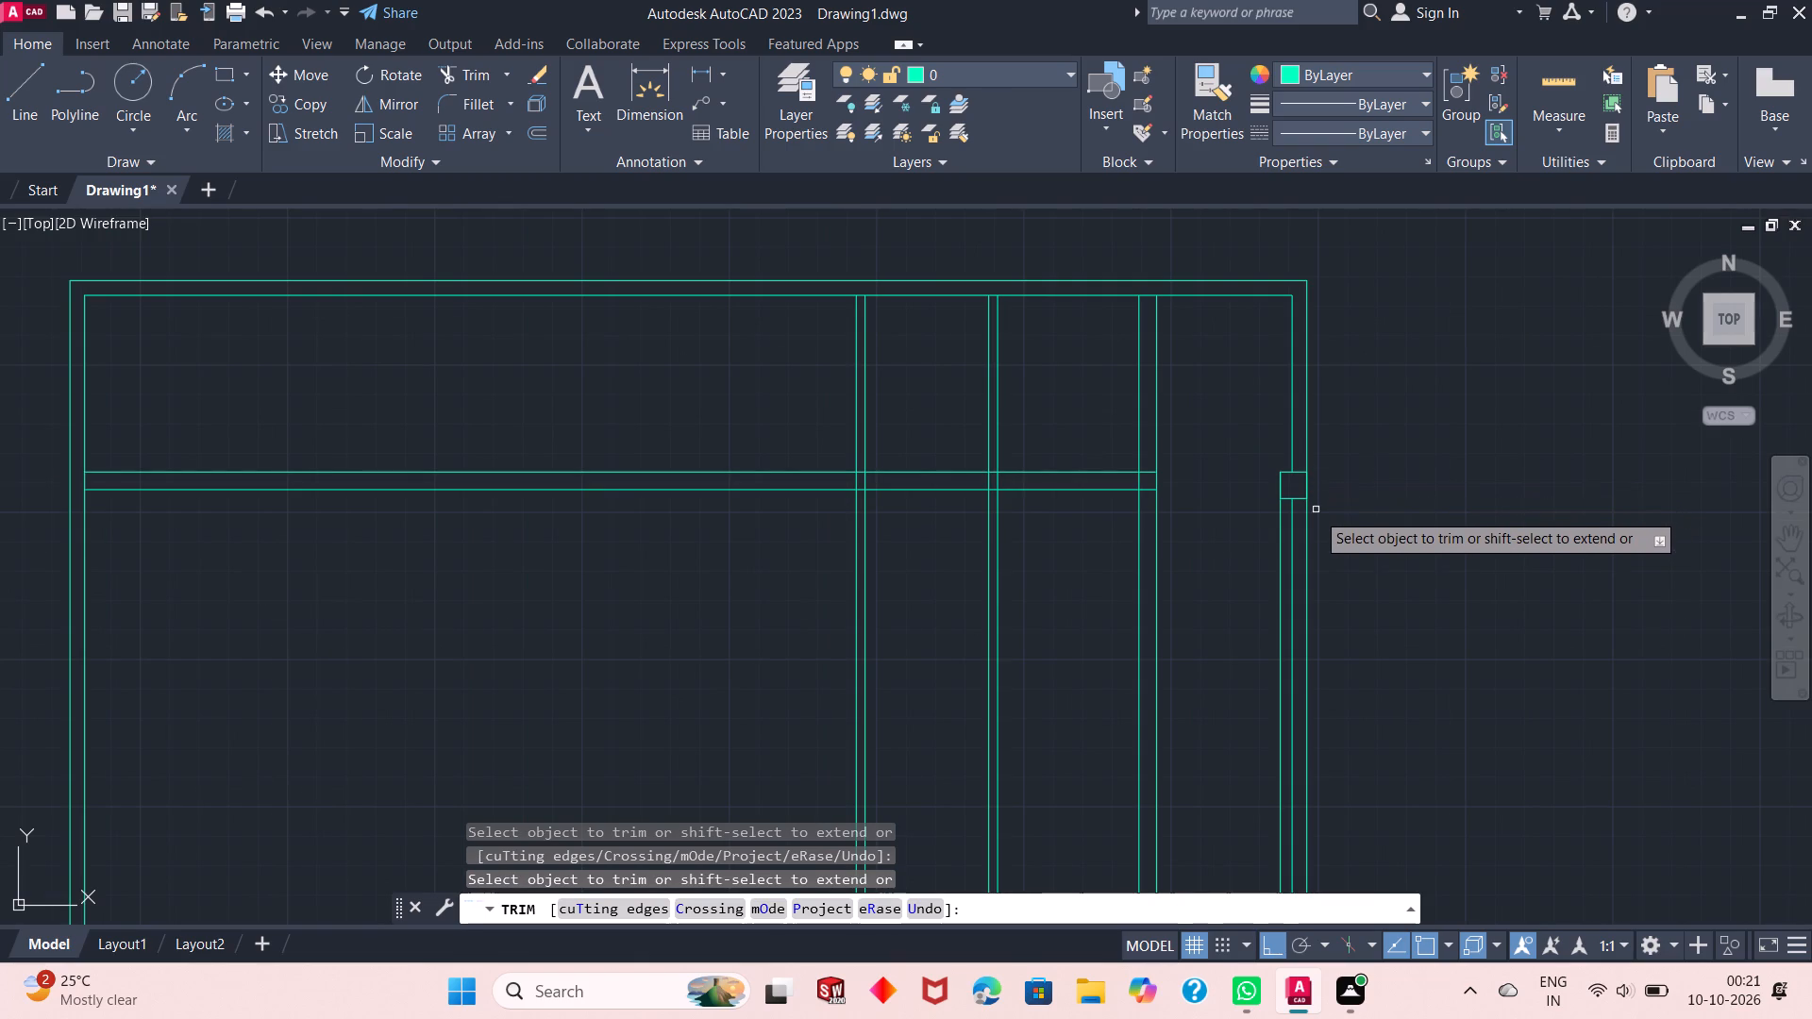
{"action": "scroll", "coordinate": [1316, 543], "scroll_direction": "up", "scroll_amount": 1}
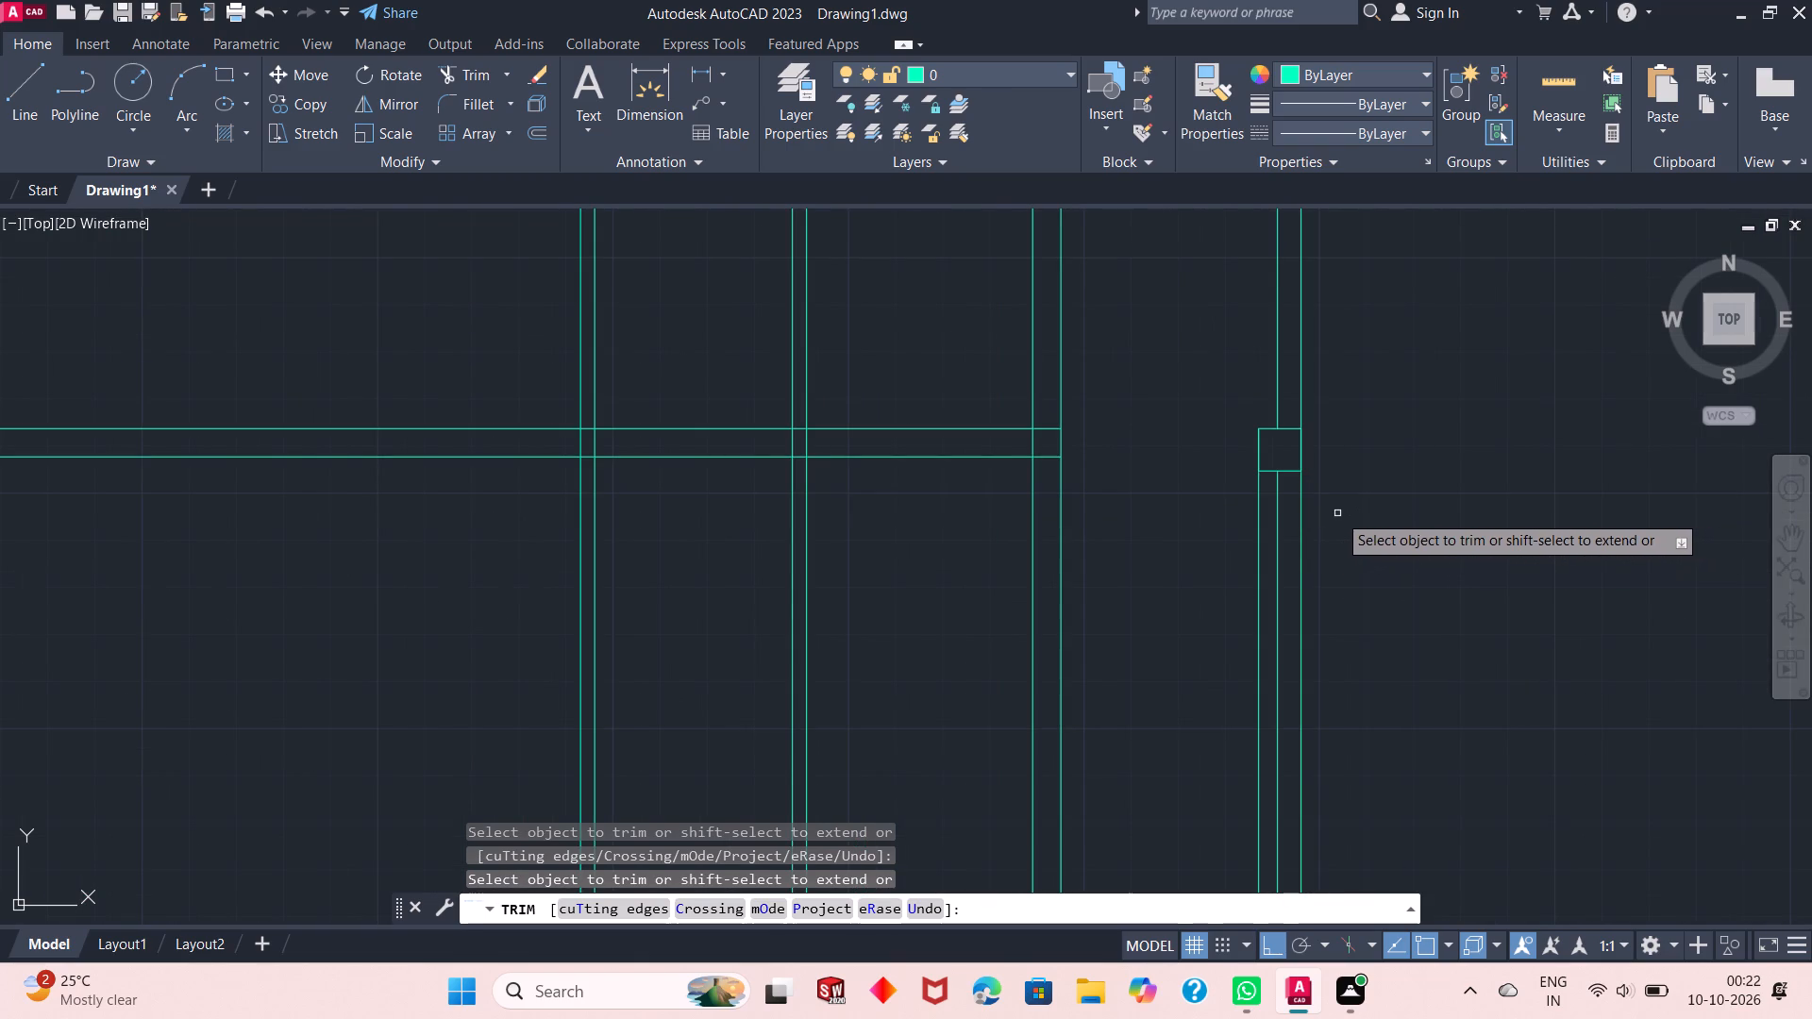
Offset the left line of the 6" vertical wall 1'2" to its left.
{"action": "key", "text": "Escape"}
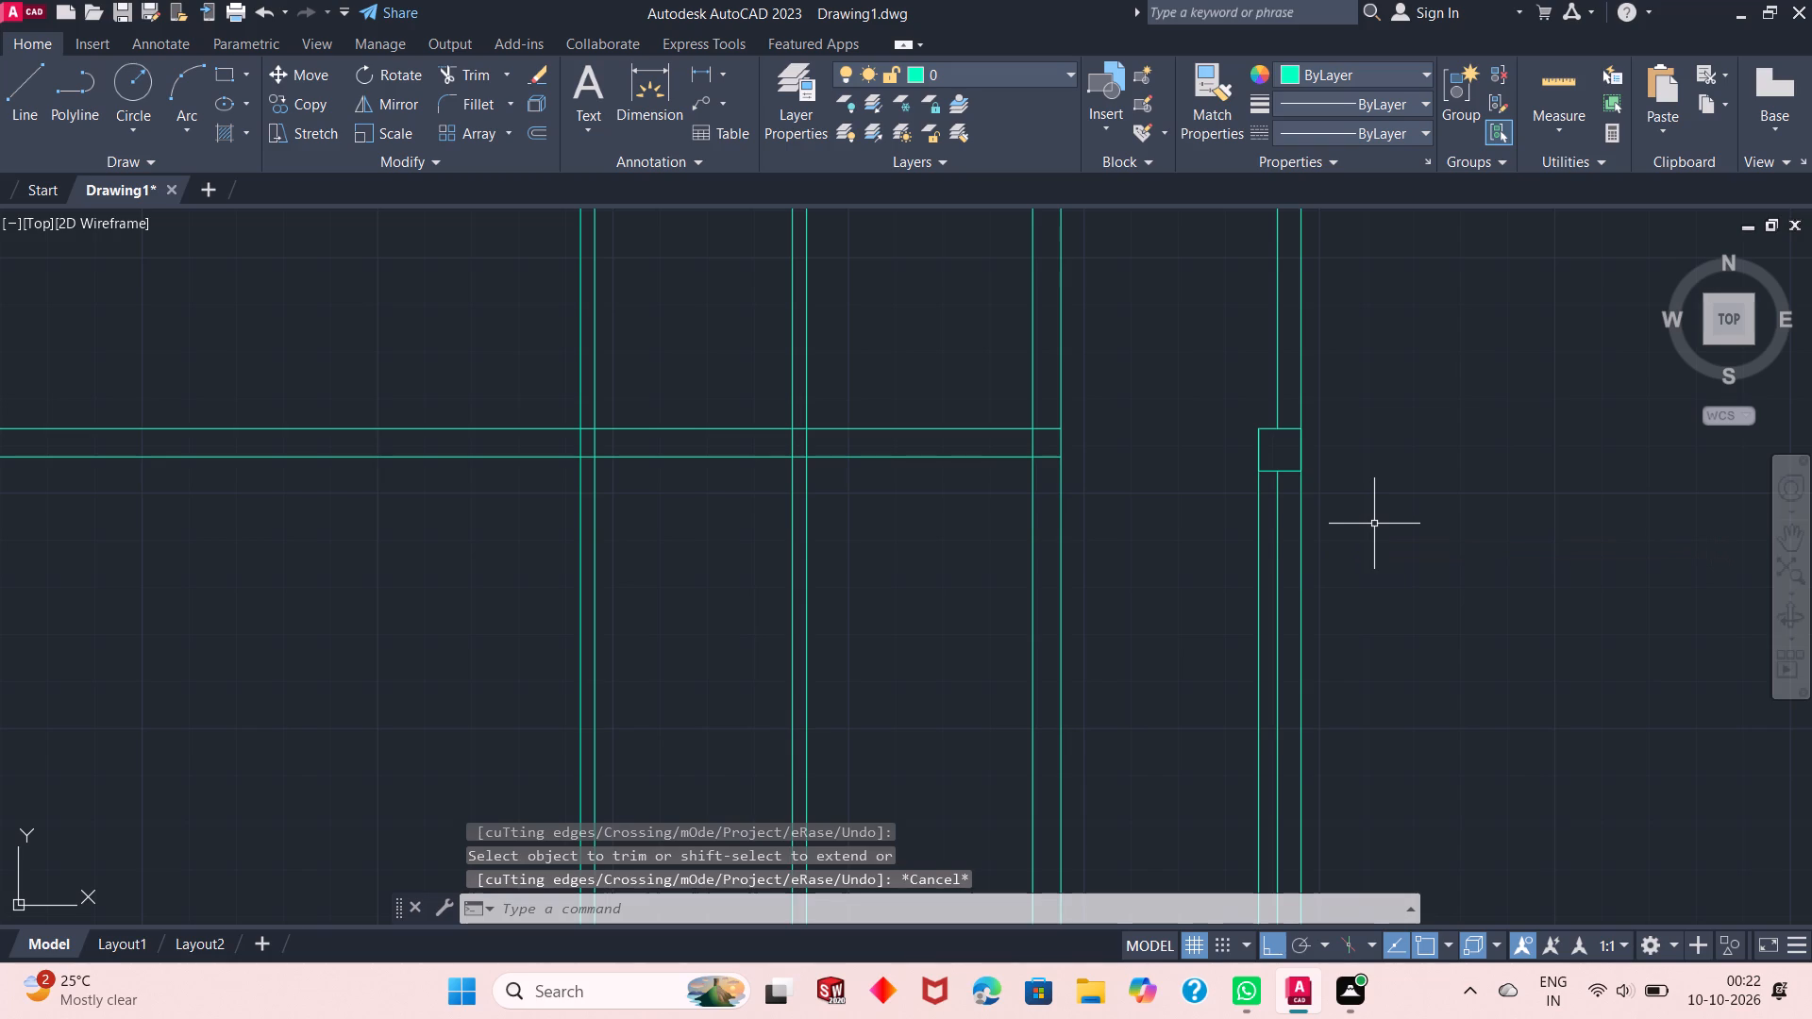
{"action": "scroll", "coordinate": [1374, 524], "scroll_direction": "down", "scroll_amount": 1}
{"action": "scroll", "coordinate": [1240, 514], "scroll_direction": "down", "scroll_amount": 1}
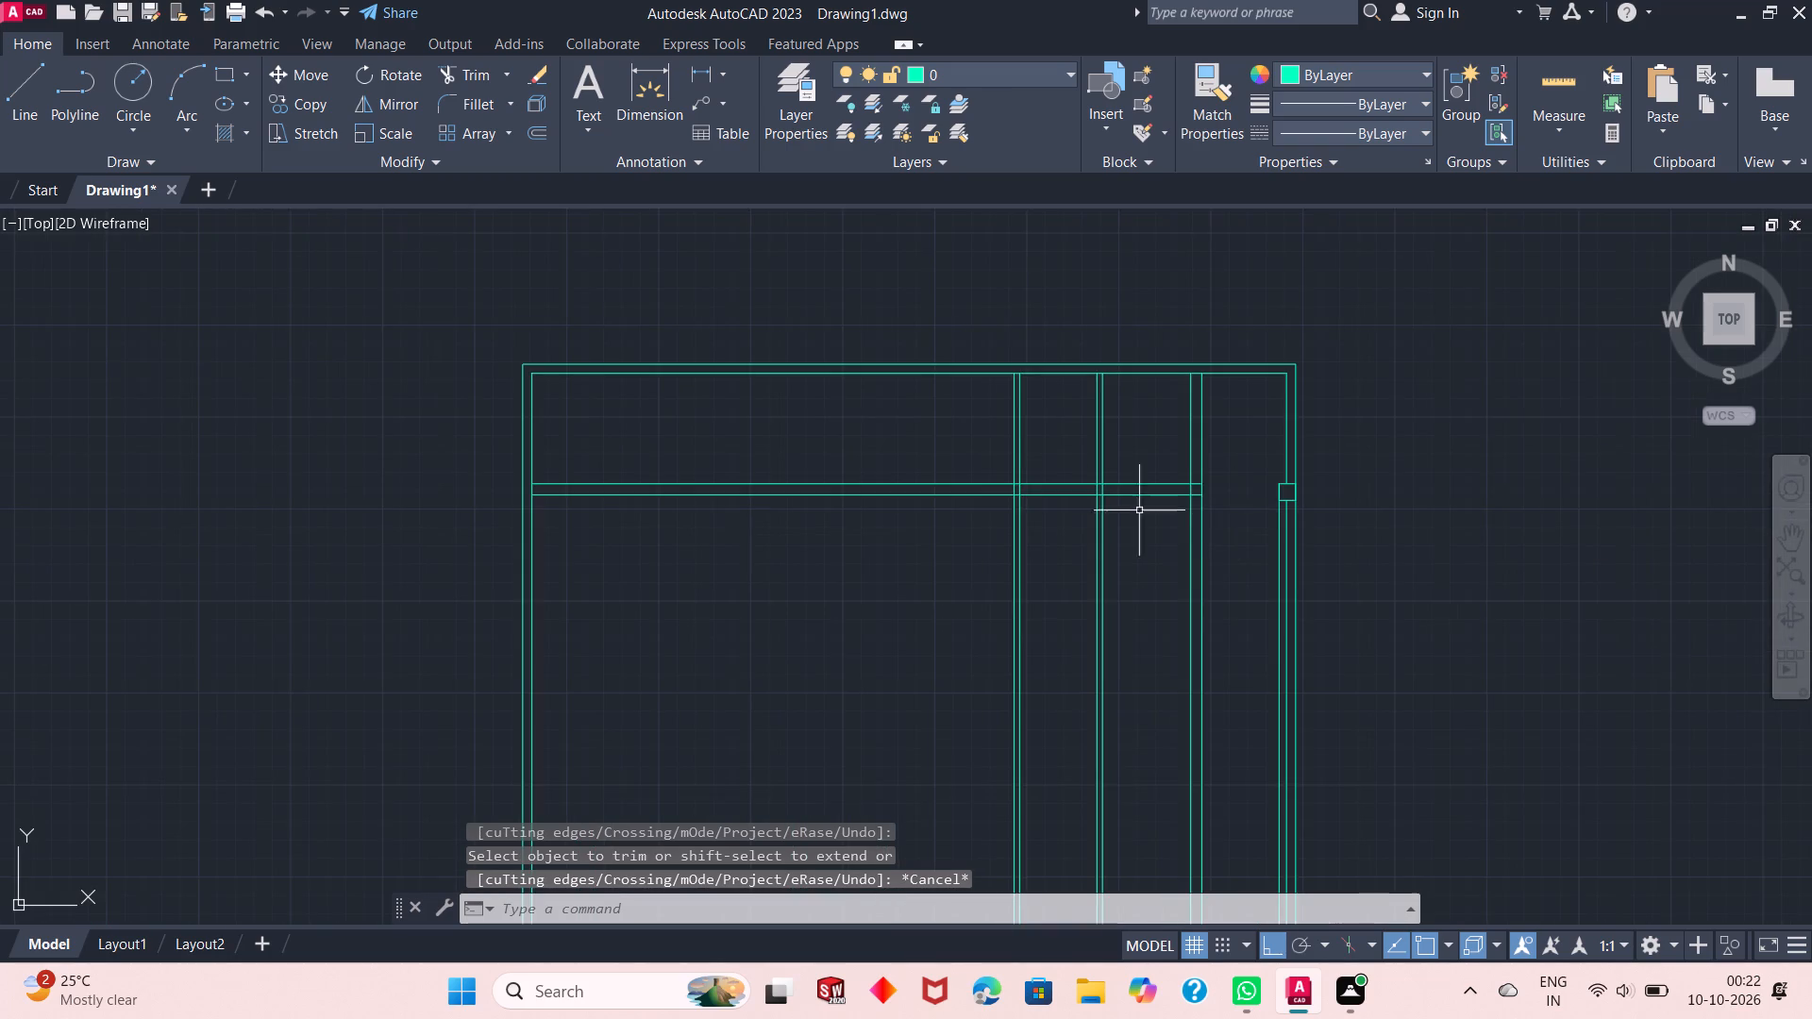
{"action": "scroll", "coordinate": [875, 482], "scroll_direction": "up", "scroll_amount": 1}
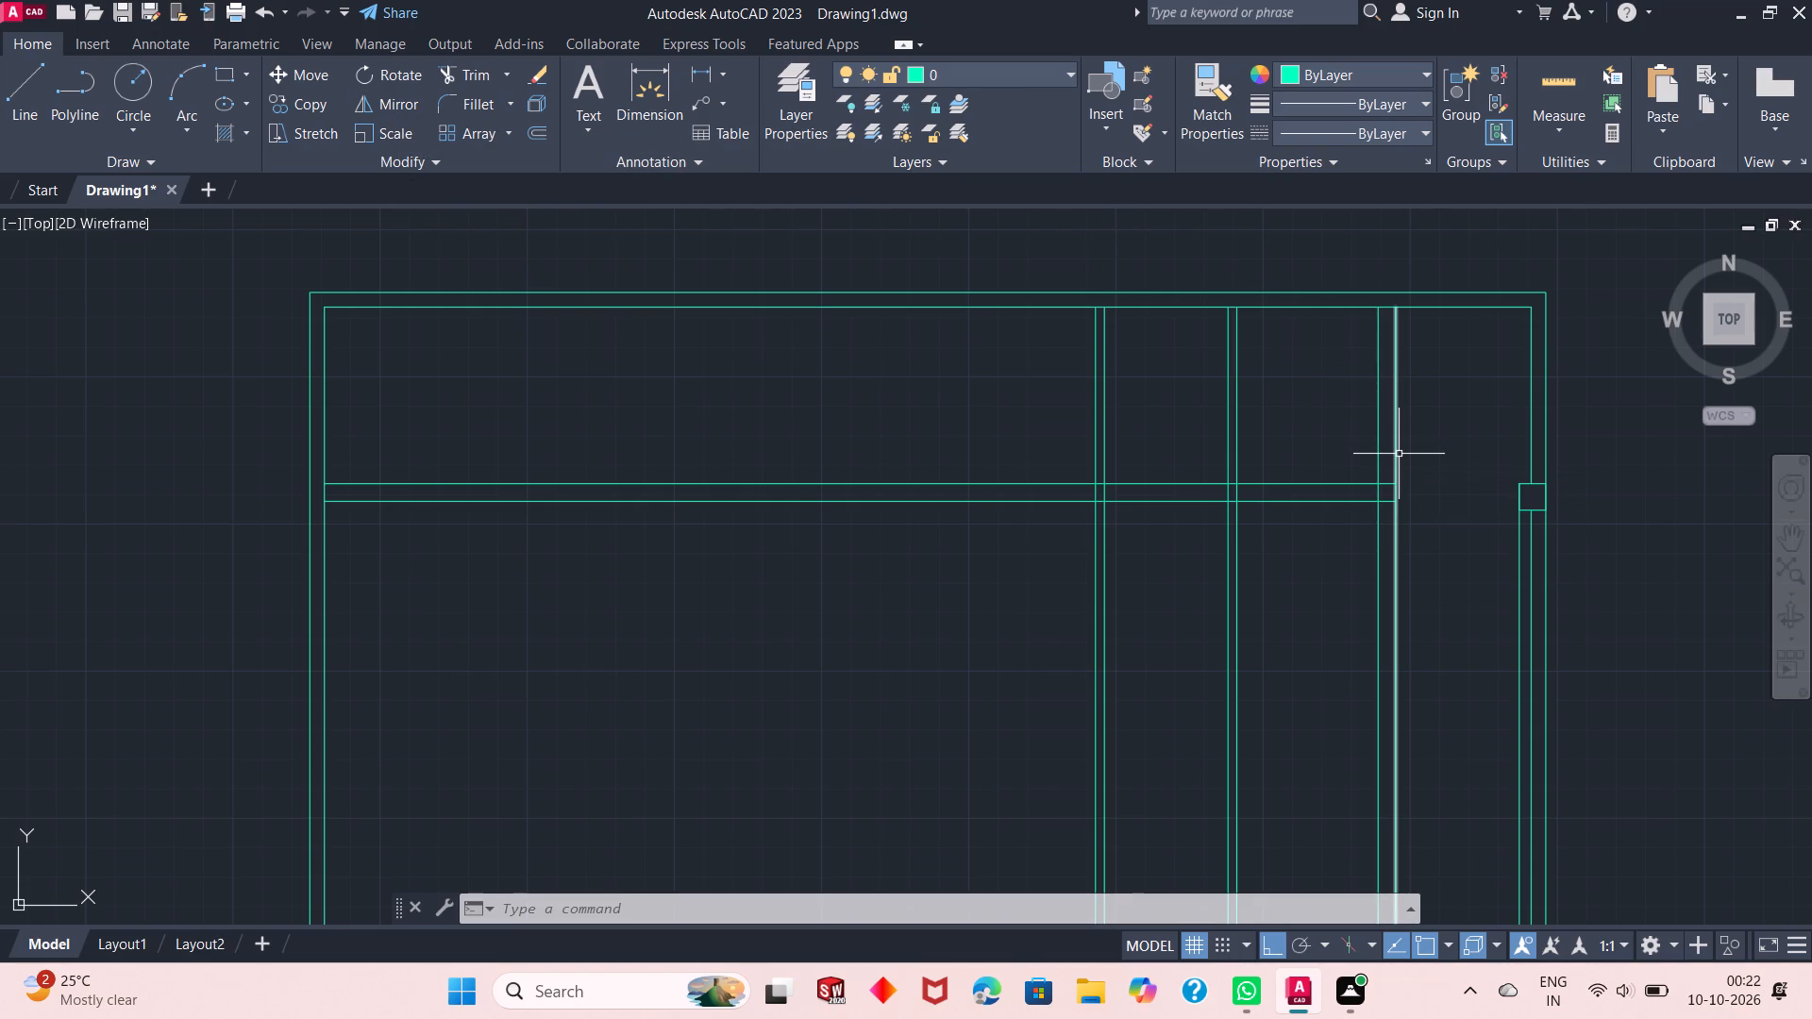
{"action": "scroll", "coordinate": [1436, 457], "scroll_direction": "down", "scroll_amount": 1}
{"action": "scroll", "coordinate": [1470, 554], "scroll_direction": "up", "scroll_amount": 2}
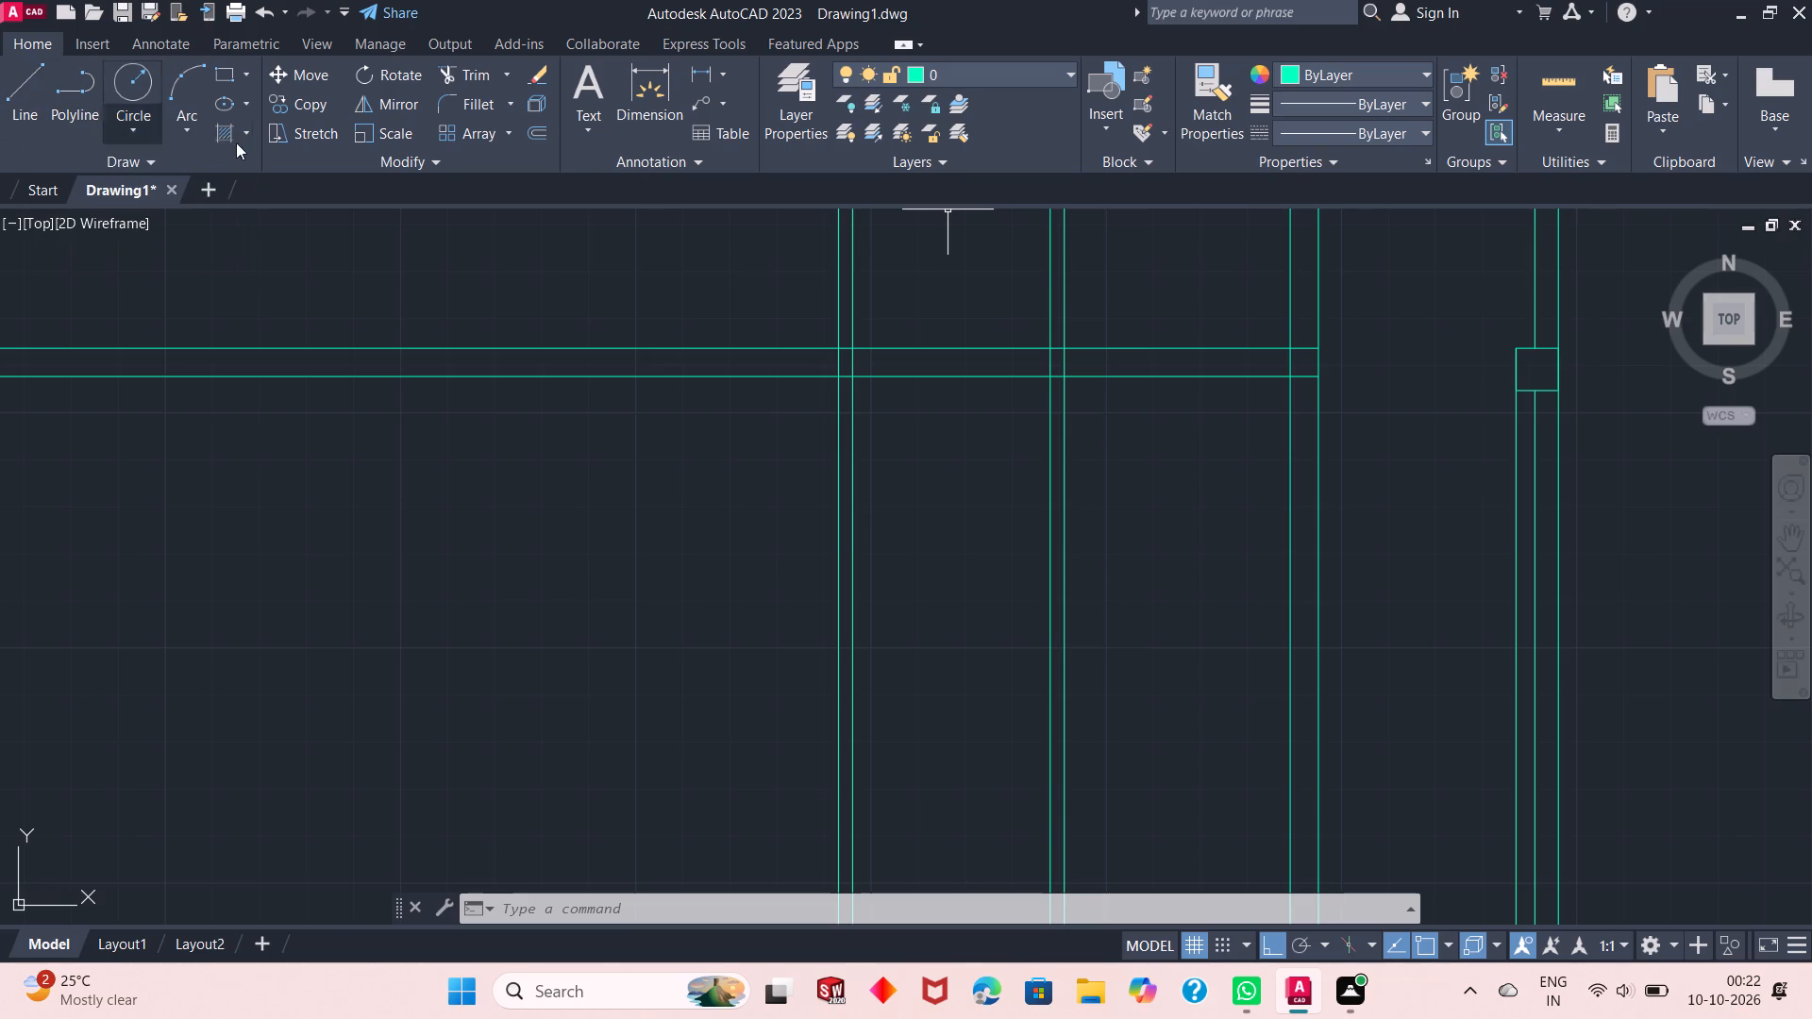
{"action": "left_click", "coordinate": [545, 133]}
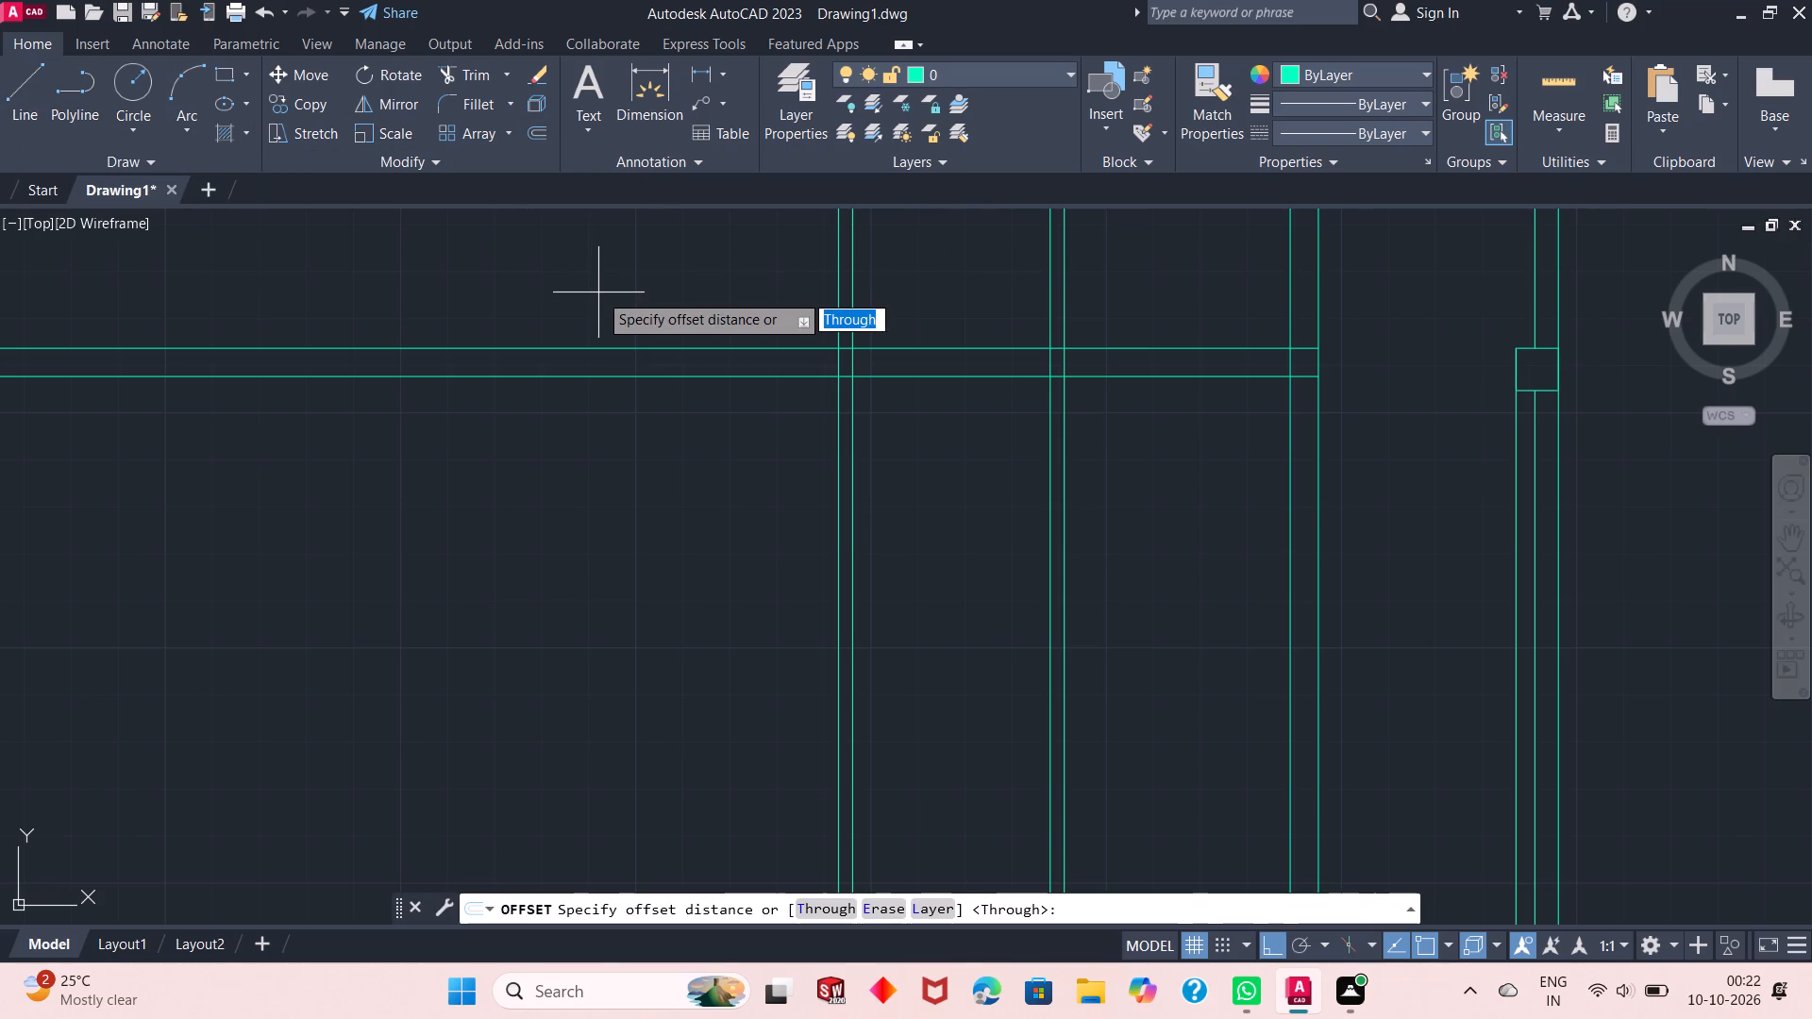
{"action": "right_click", "coordinate": [599, 295]}
{"action": "left_click", "coordinate": [653, 315]}
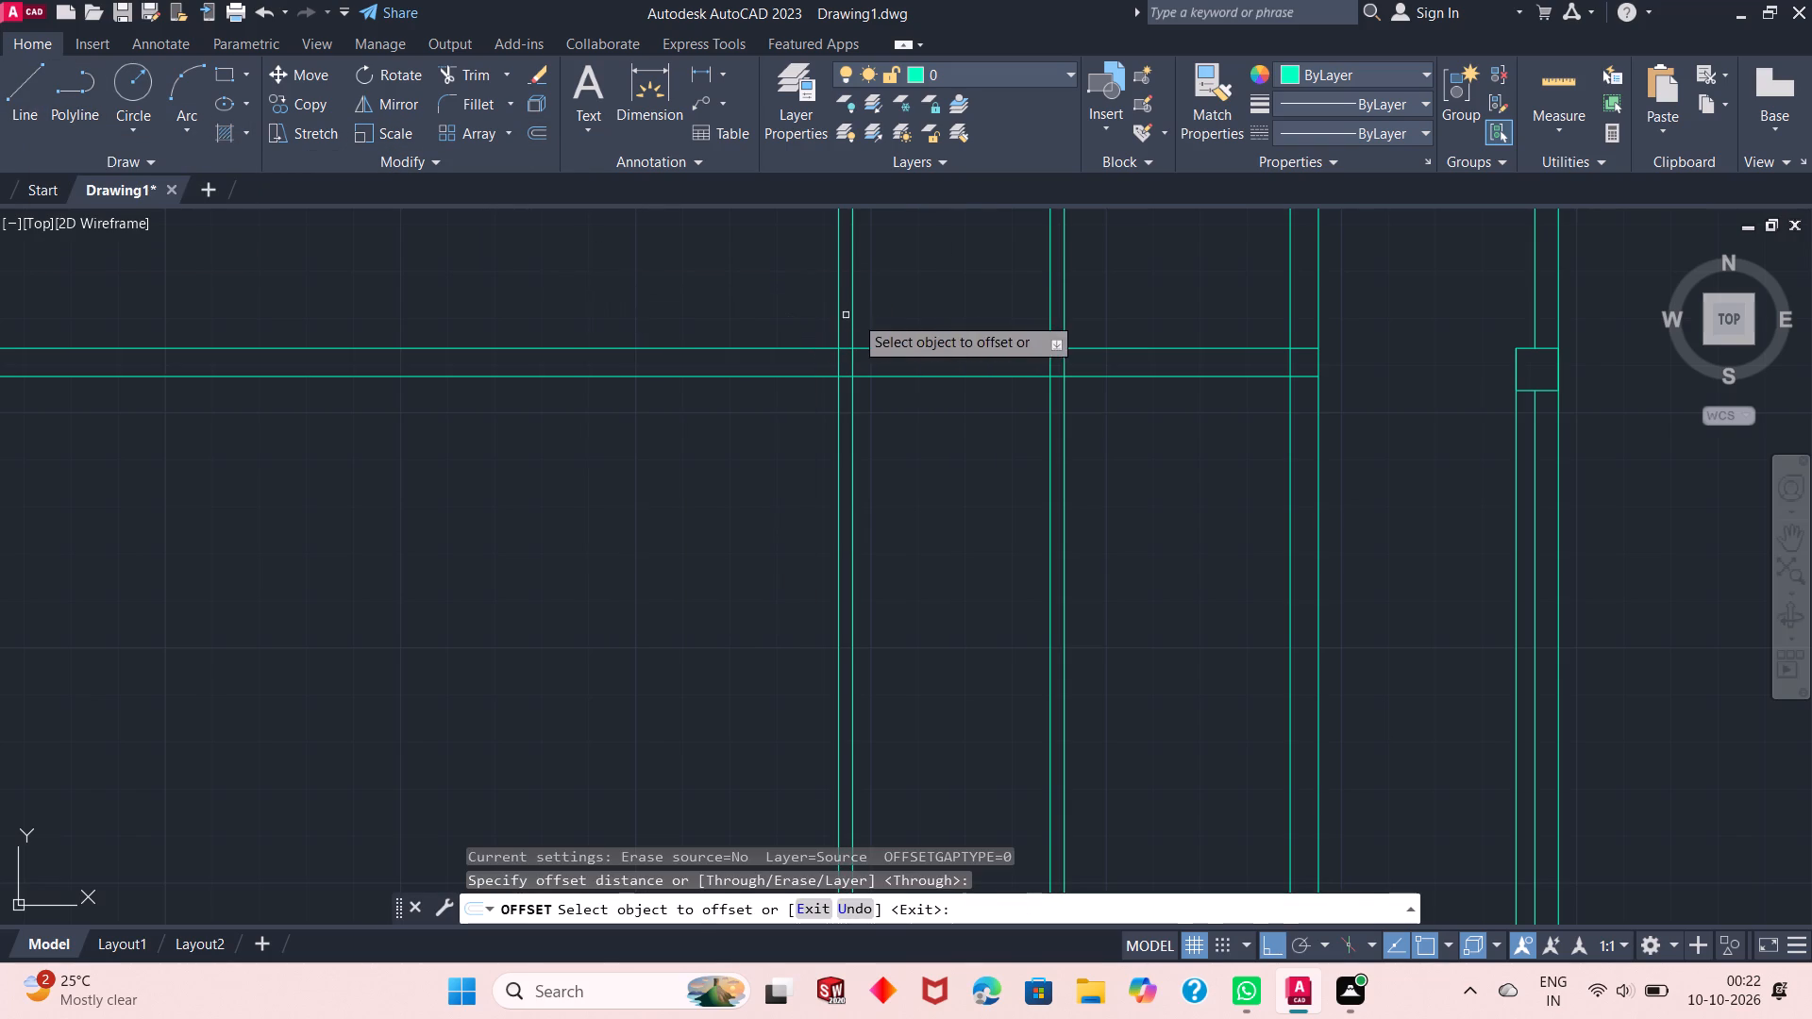
{"action": "left_click", "coordinate": [1293, 406]}
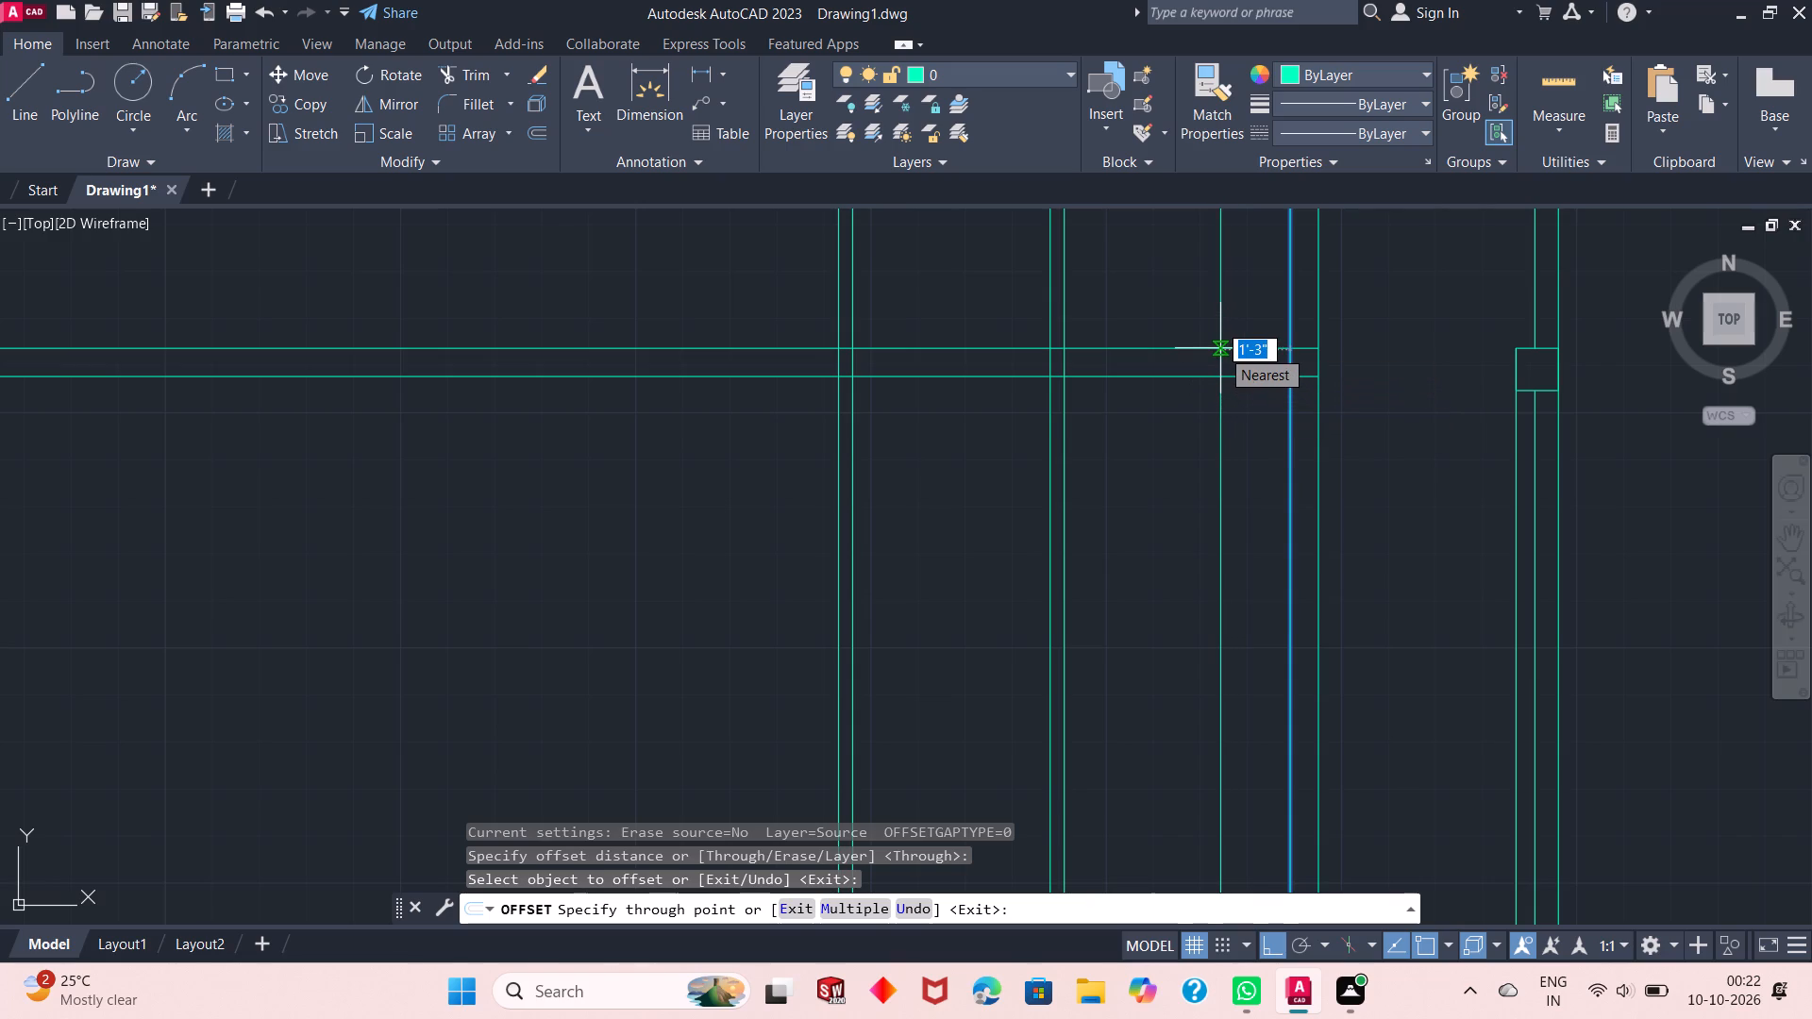
{"action": "type", "text": "1'"}
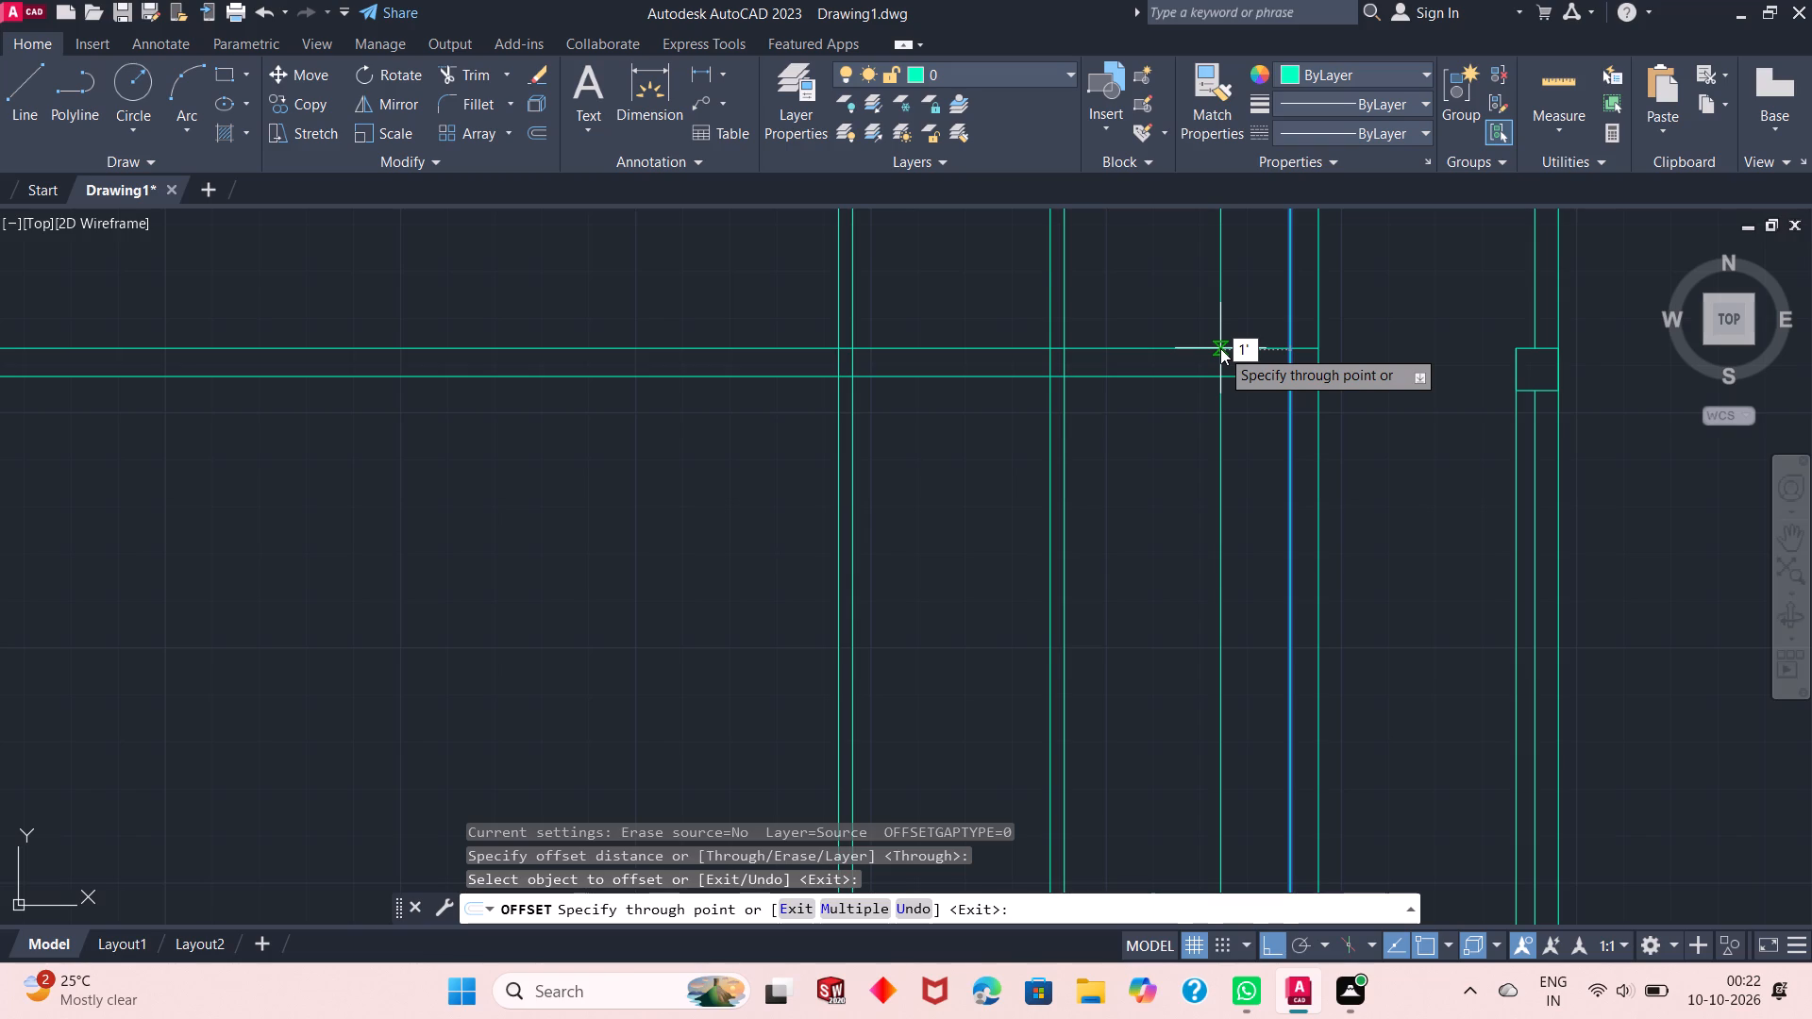
{"action": "key", "text": "2"}
{"action": "key", "text": "shift+quotedbl"}
{"action": "key", "text": "Return"}
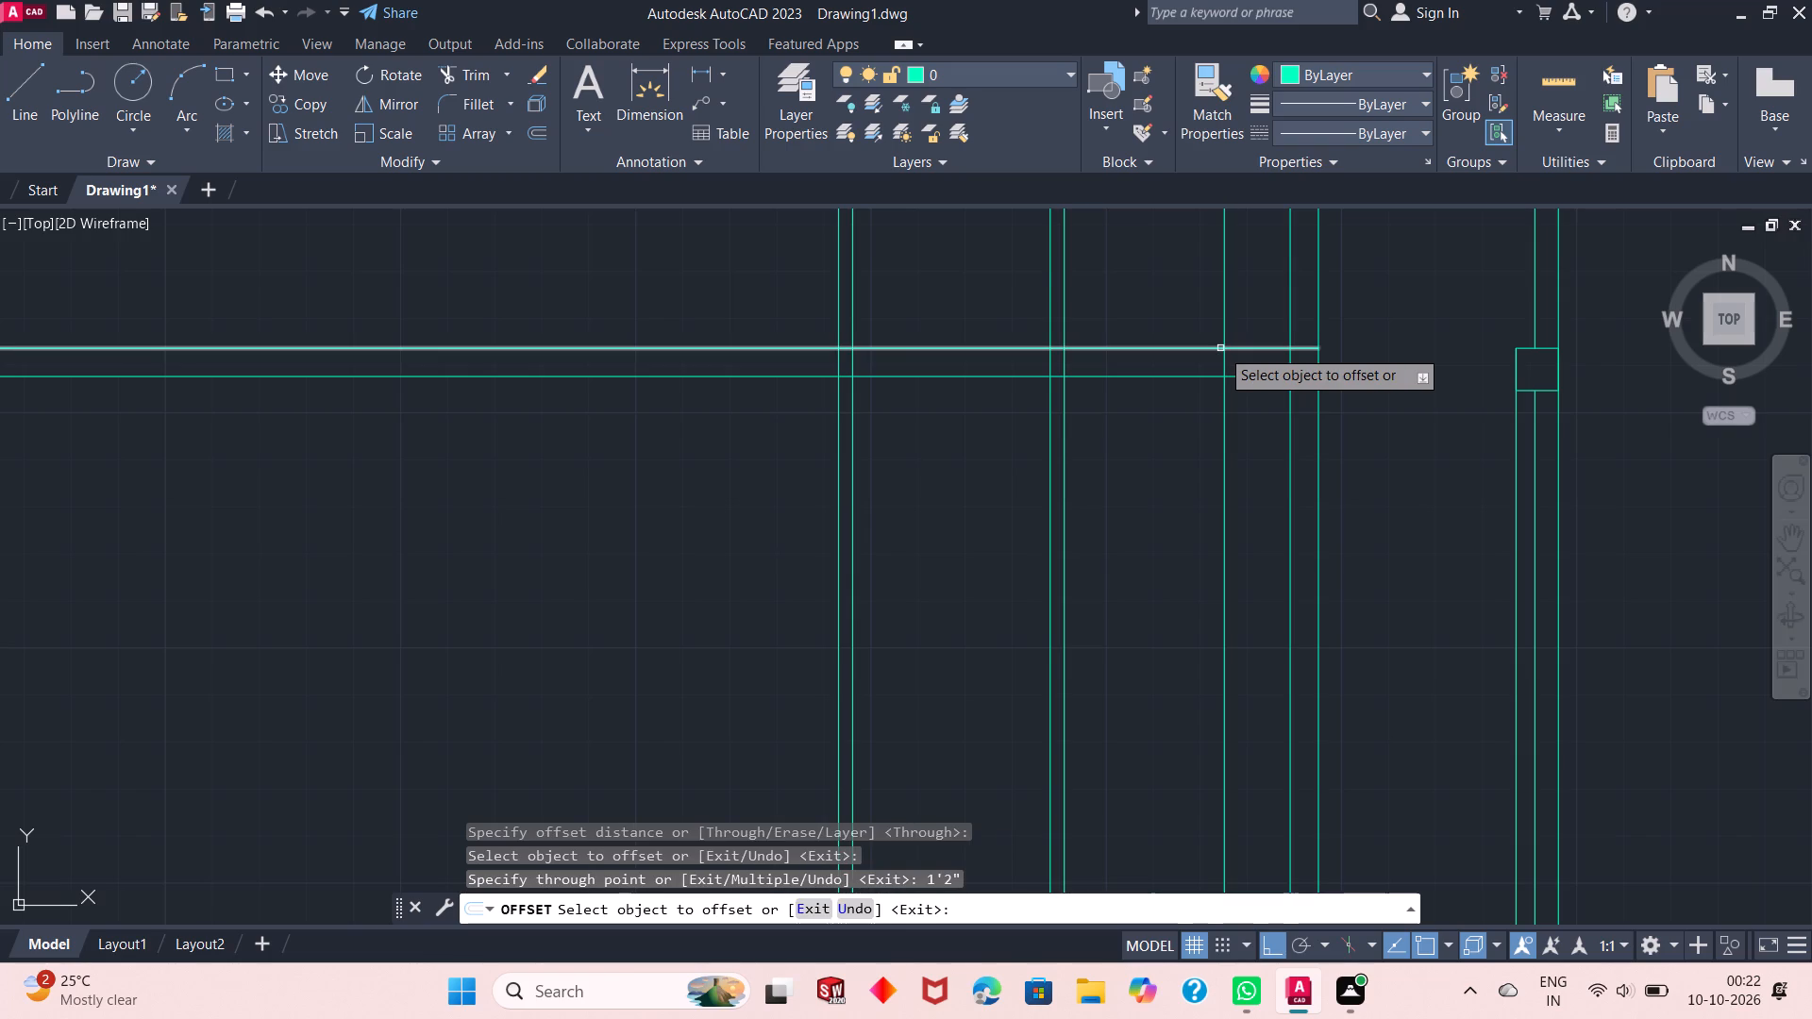
Offset the right line of the adjacent 3" vertical wall 3" to its right, and end Offset.
{"action": "left_click", "coordinate": [1065, 436]}
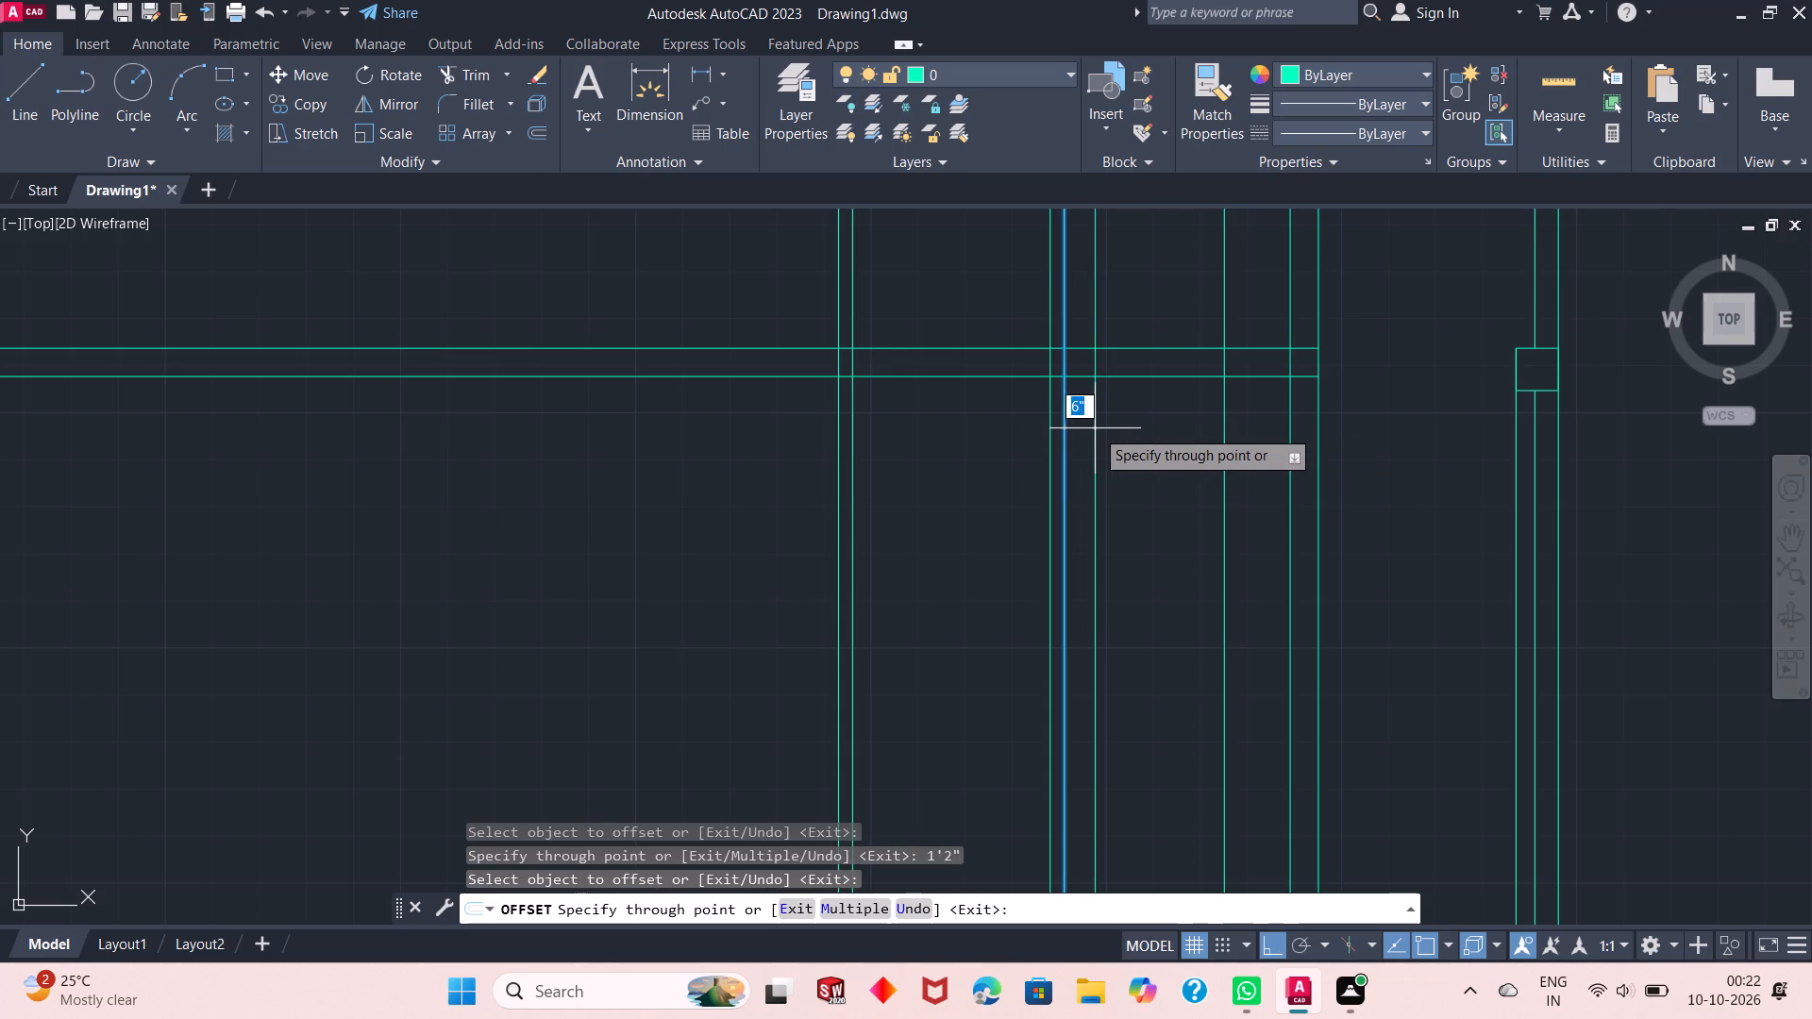
{"action": "type", "text": "3\""}
{"action": "key", "text": "Return"}
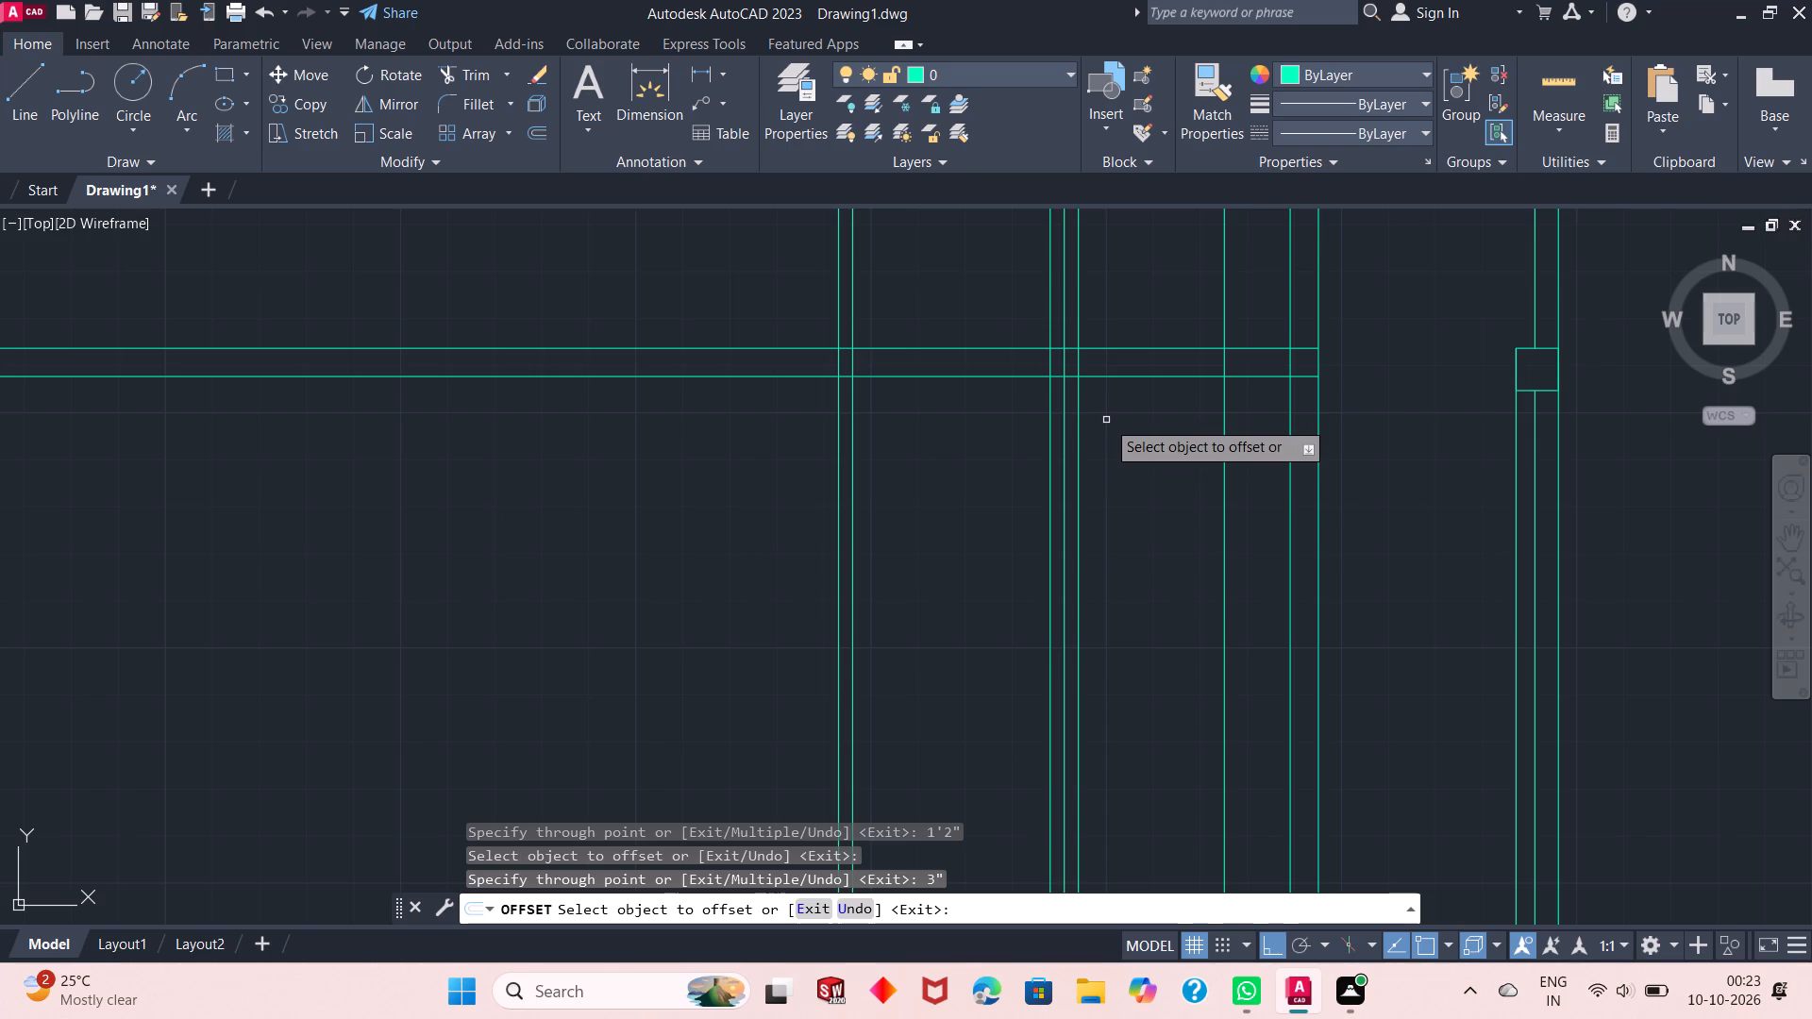
{"action": "scroll", "coordinate": [1133, 488], "scroll_direction": "up", "scroll_amount": 2}
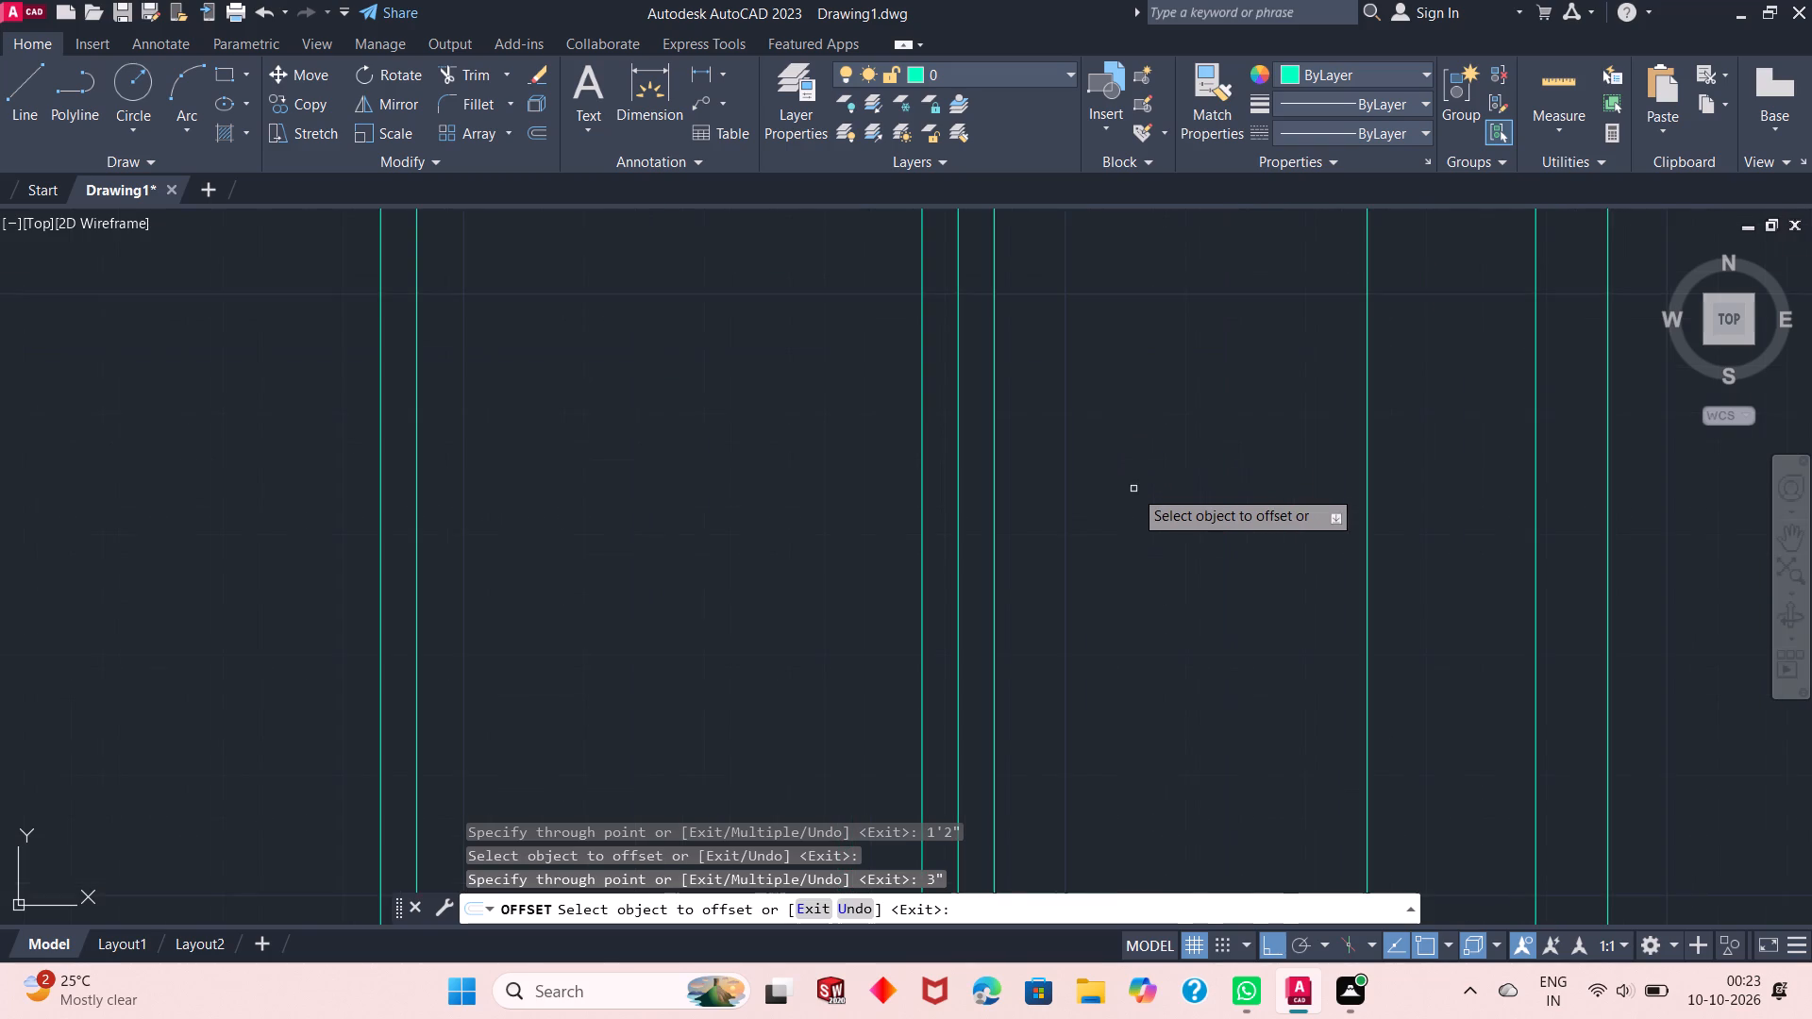
{"action": "scroll", "coordinate": [1133, 489], "scroll_direction": "down", "scroll_amount": 5}
{"action": "key", "text": "Escape"}
{"action": "scroll", "coordinate": [1166, 439], "scroll_direction": "up", "scroll_amount": 1}
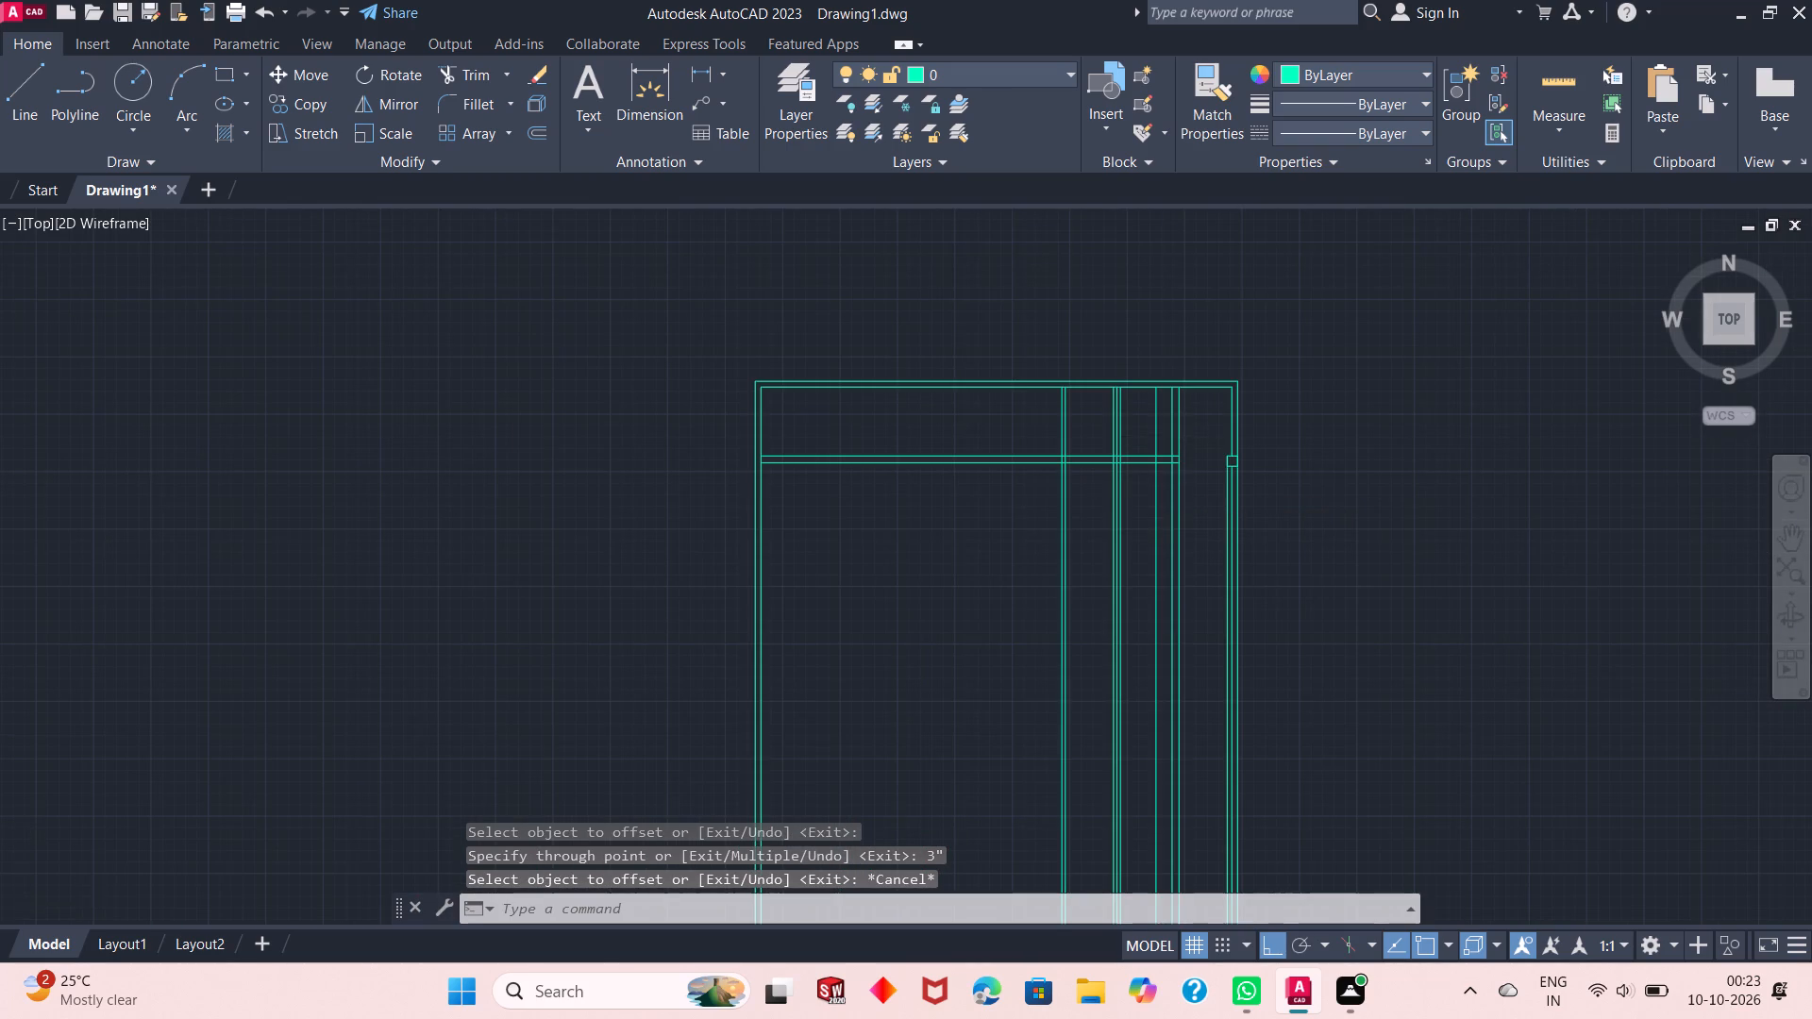
Trim the 1'2" offset line above the horizontal wall, and cut both horizontal wall lines between the two new offset lines to form an opening.
{"action": "scroll", "coordinate": [1166, 439], "scroll_direction": "up", "scroll_amount": 2}
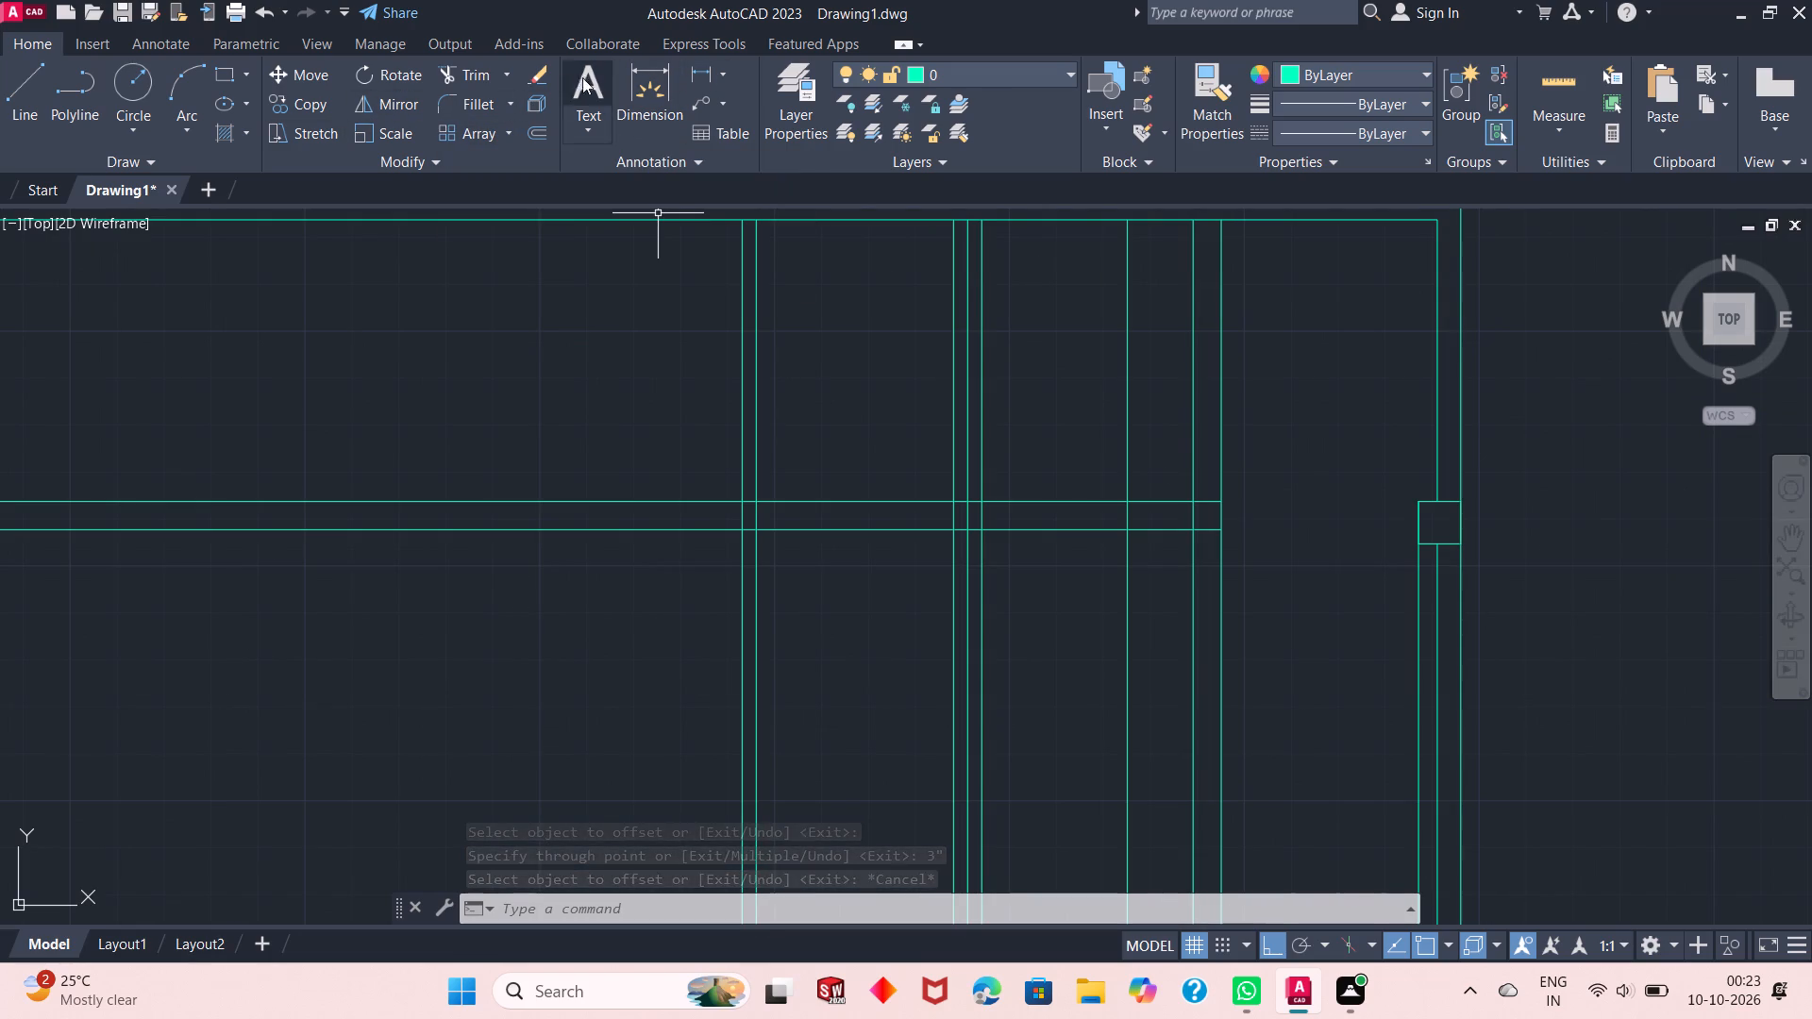
{"action": "left_click", "coordinate": [466, 82]}
{"action": "scroll", "coordinate": [861, 559], "scroll_direction": "up", "scroll_amount": 1}
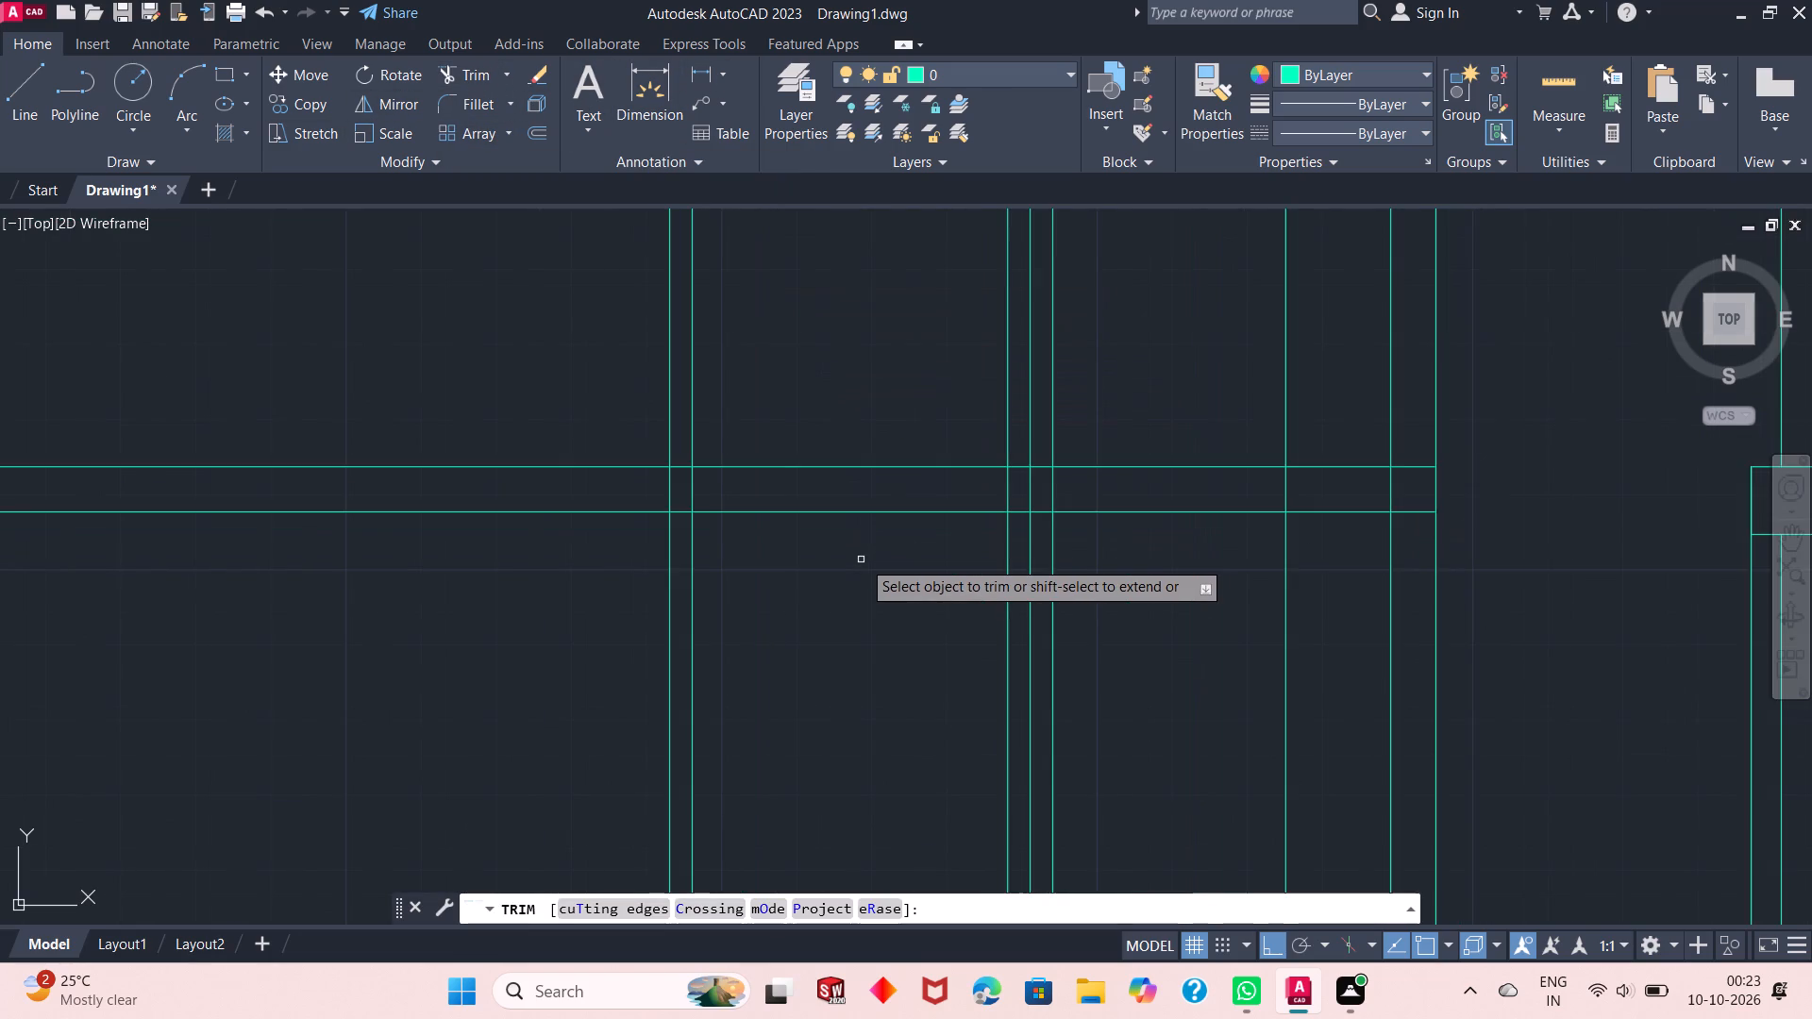
{"action": "scroll", "coordinate": [862, 560], "scroll_direction": "down", "scroll_amount": 3}
{"action": "scroll", "coordinate": [985, 495], "scroll_direction": "up", "scroll_amount": 2}
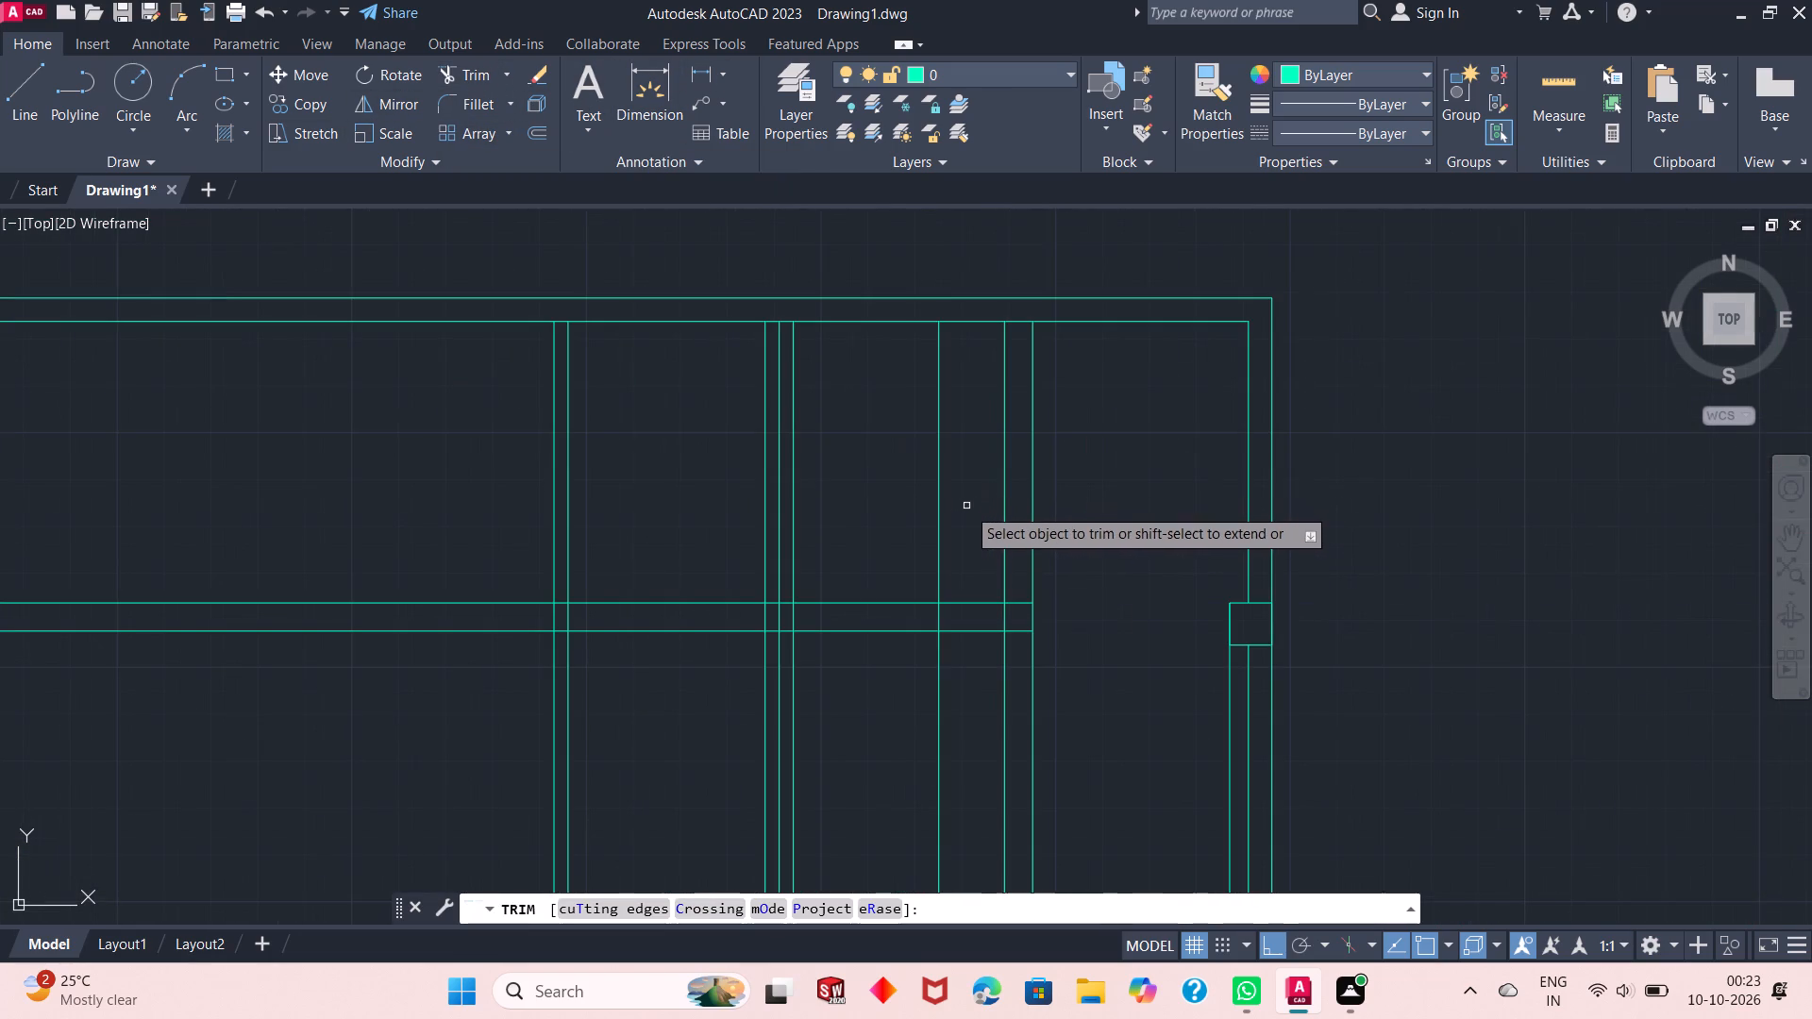
{"action": "left_click", "coordinate": [963, 509]}
{"action": "left_click", "coordinate": [890, 526]}
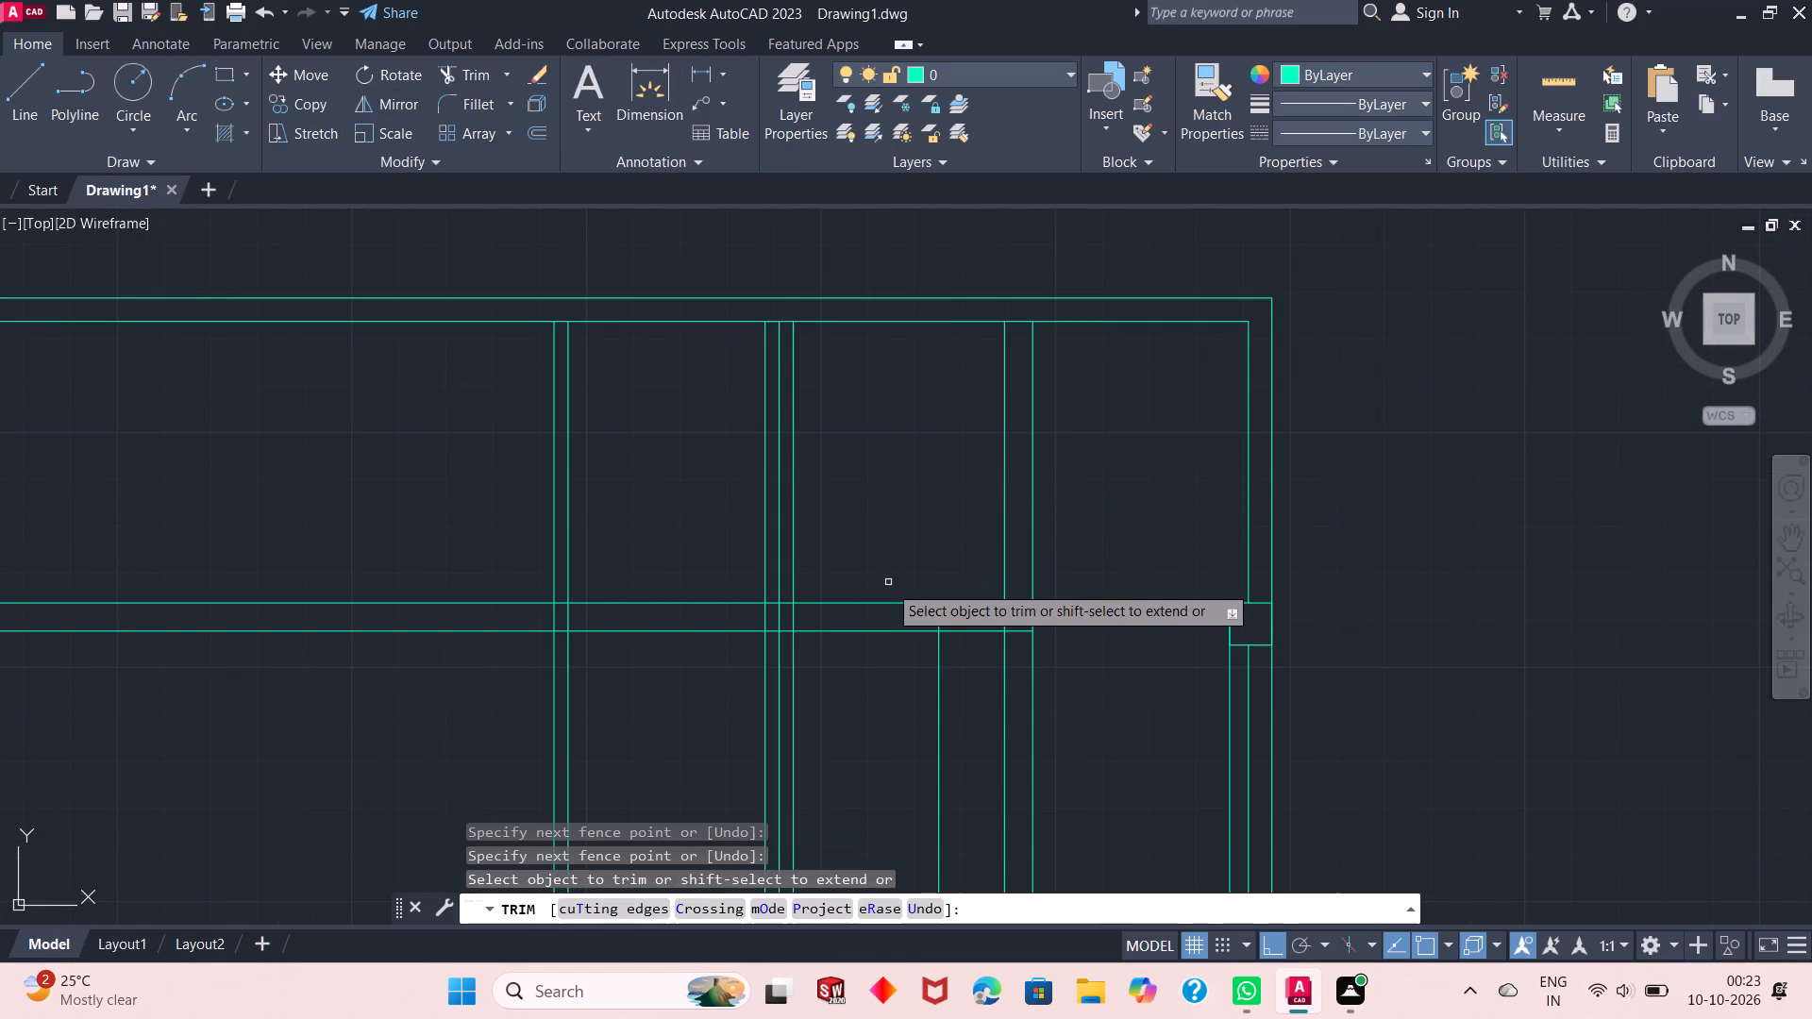
{"action": "left_click", "coordinate": [886, 587]}
{"action": "left_click", "coordinate": [866, 649]}
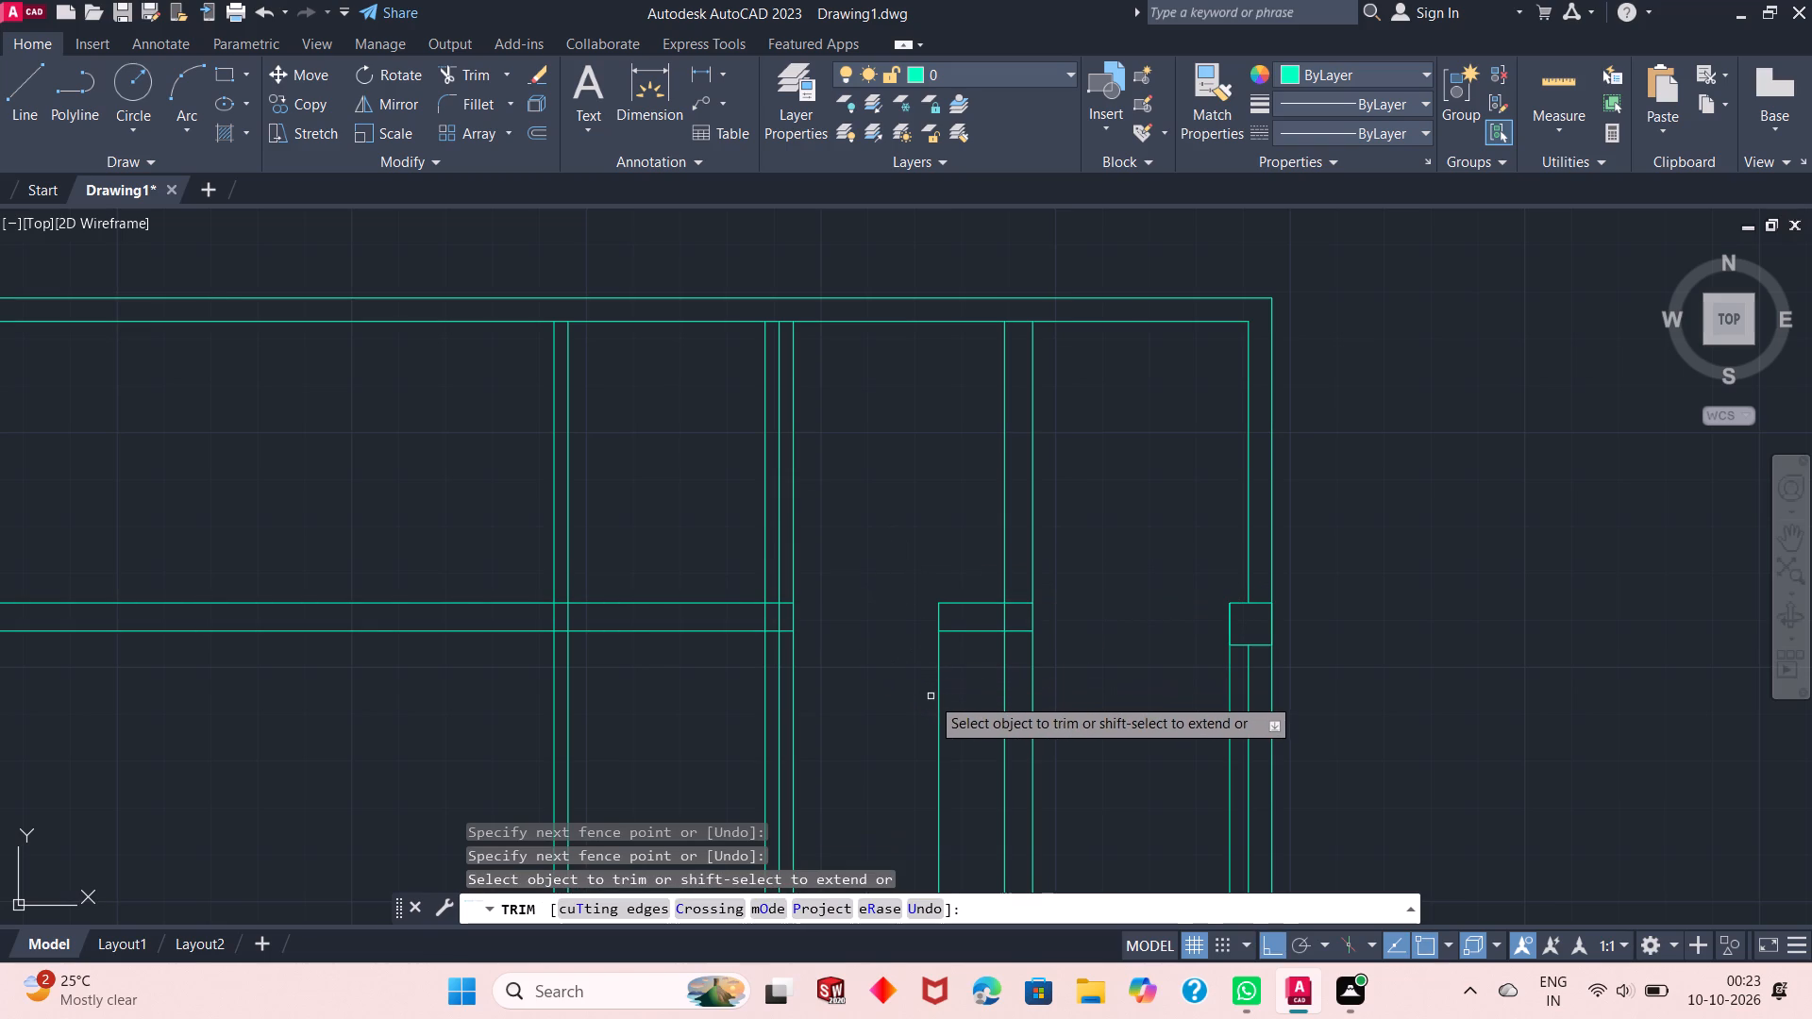
{"action": "key", "text": "Escape"}
{"action": "key", "text": "Escape"}
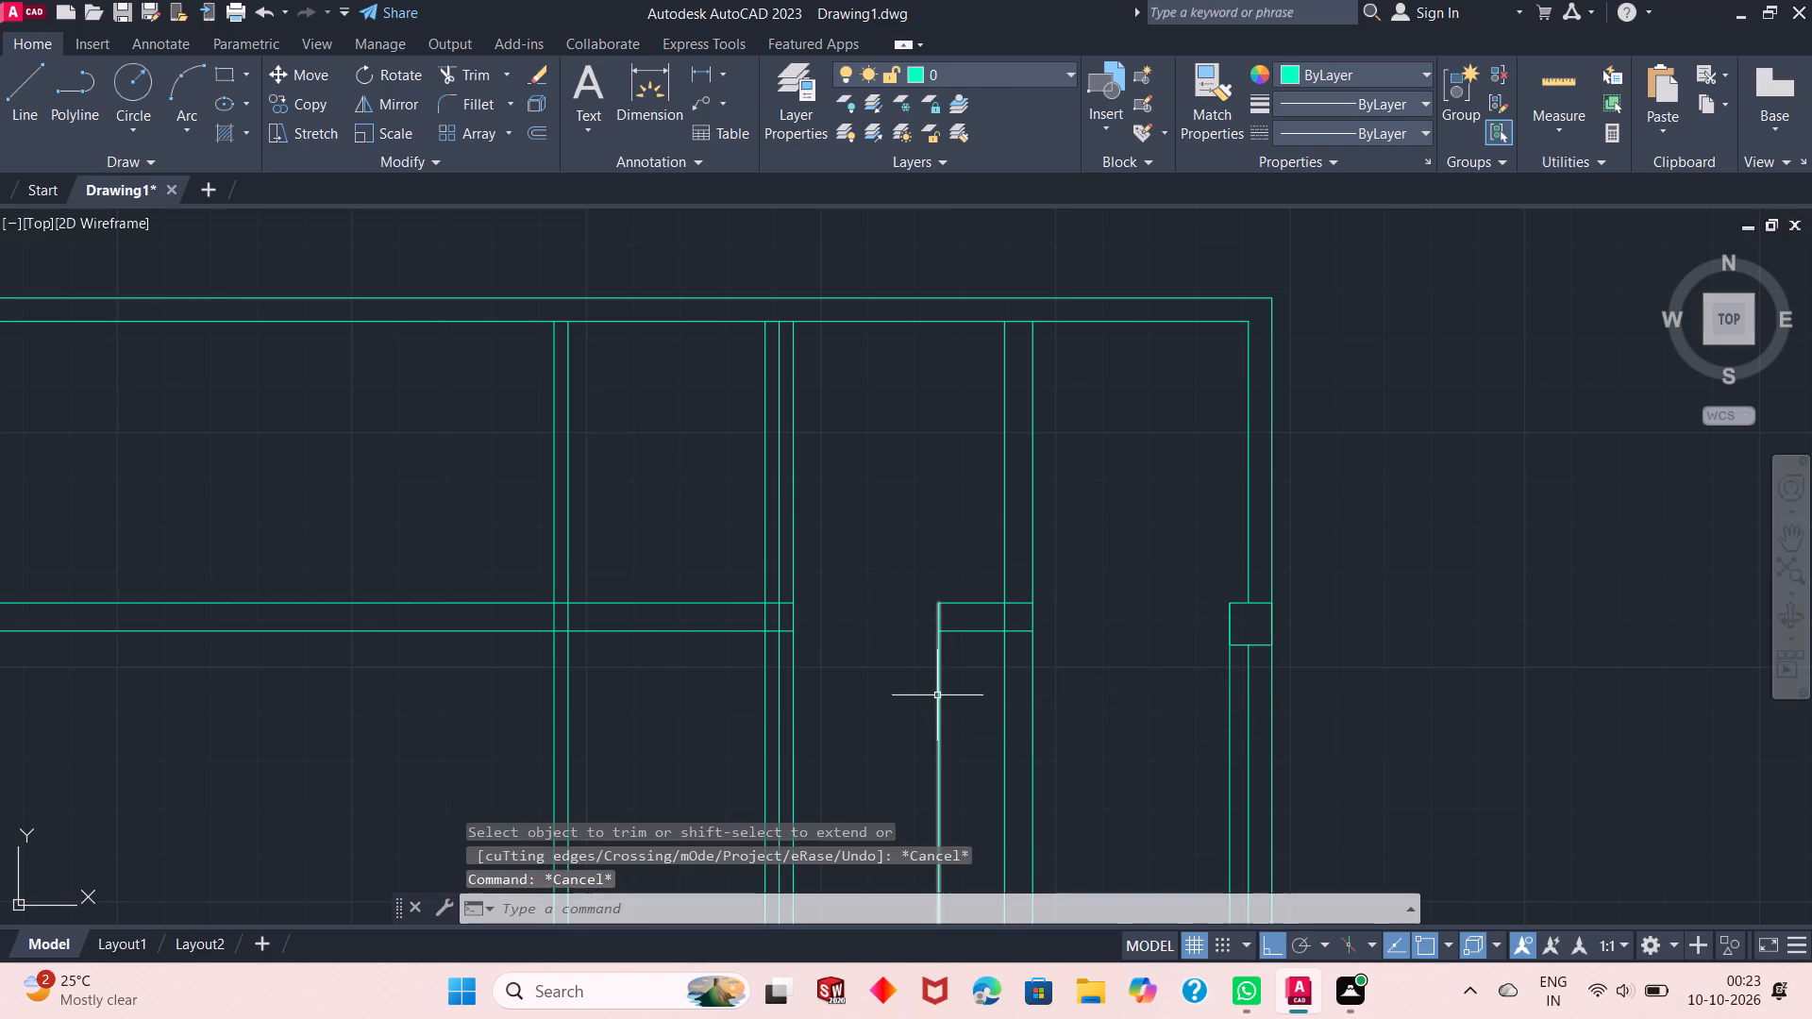
Erase the rest of the 1'2" offset line below the horizontal wall.
{"action": "left_click", "coordinate": [937, 681]}
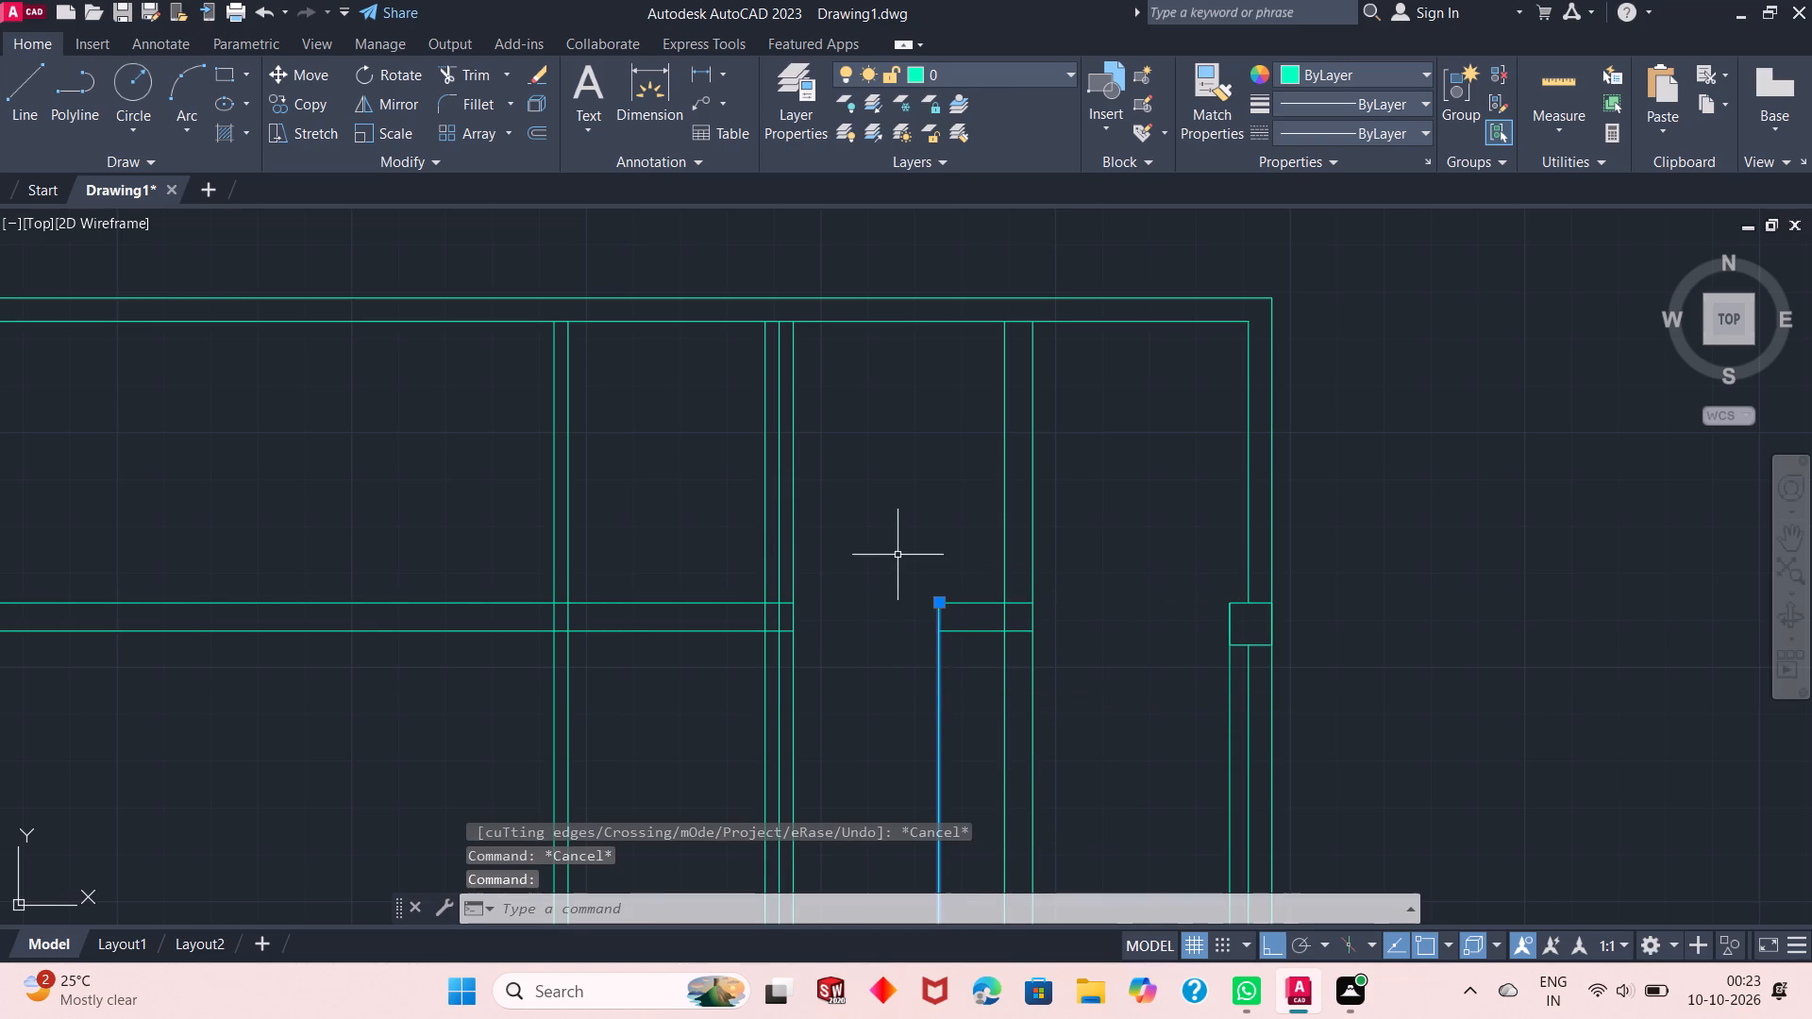
{"action": "right_click", "coordinate": [894, 544]}
{"action": "left_click", "coordinate": [939, 501]}
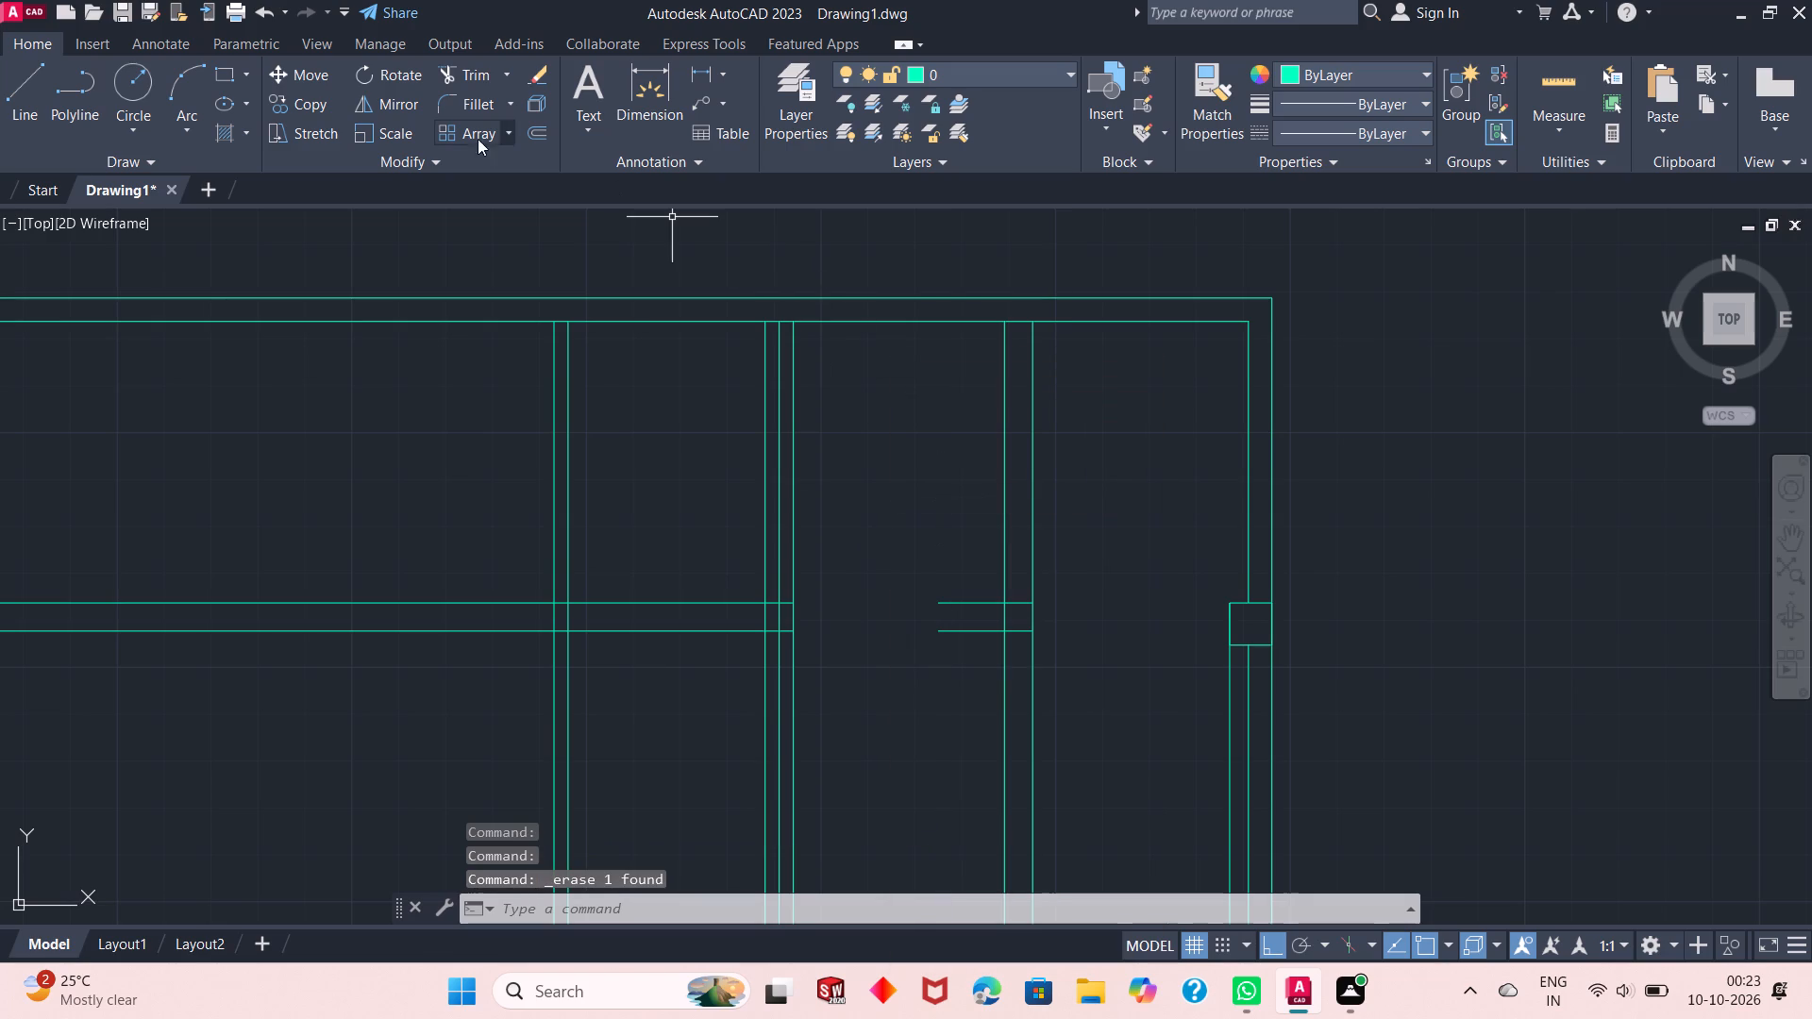
Draw a 6" vertical line closing the open end of the short wall stub beside the 6" vertical wall.
{"action": "left_click", "coordinate": [21, 96]}
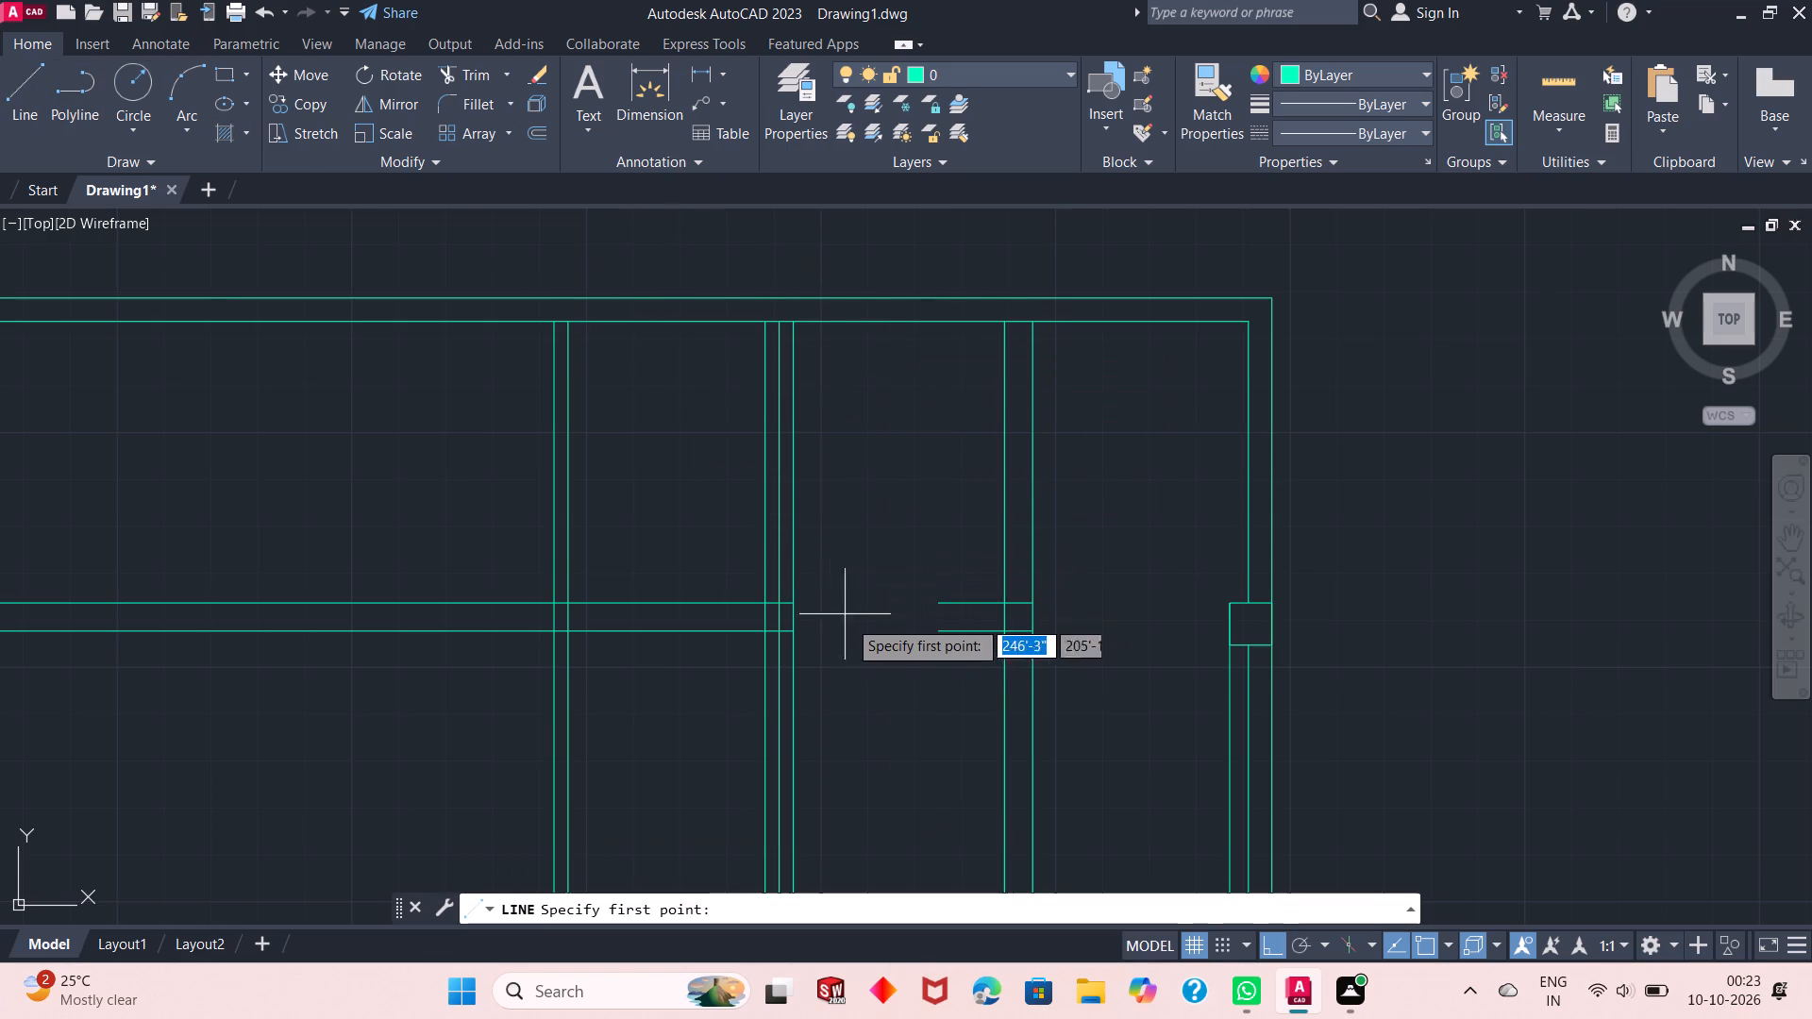
{"action": "left_click", "coordinate": [937, 632]}
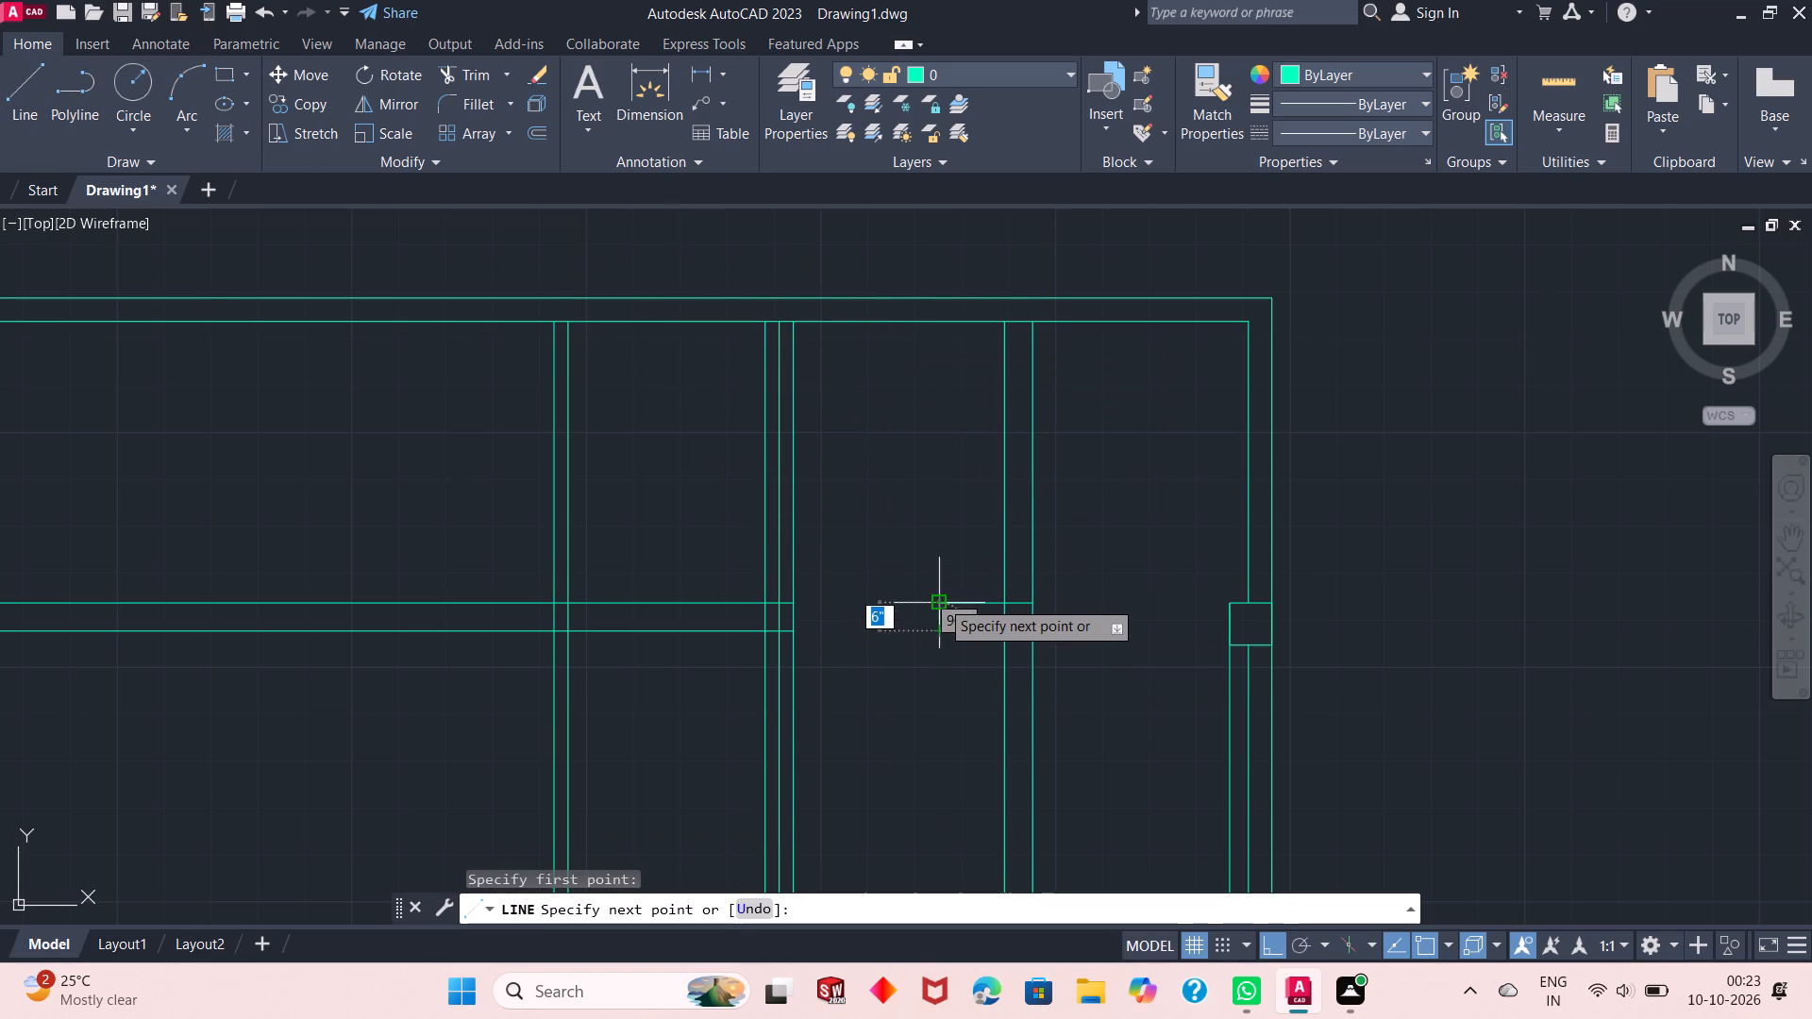
{"action": "left_click", "coordinate": [940, 598]}
{"action": "key", "text": "Escape"}
{"action": "key", "text": "Escape"}
{"action": "key", "text": "Escape"}
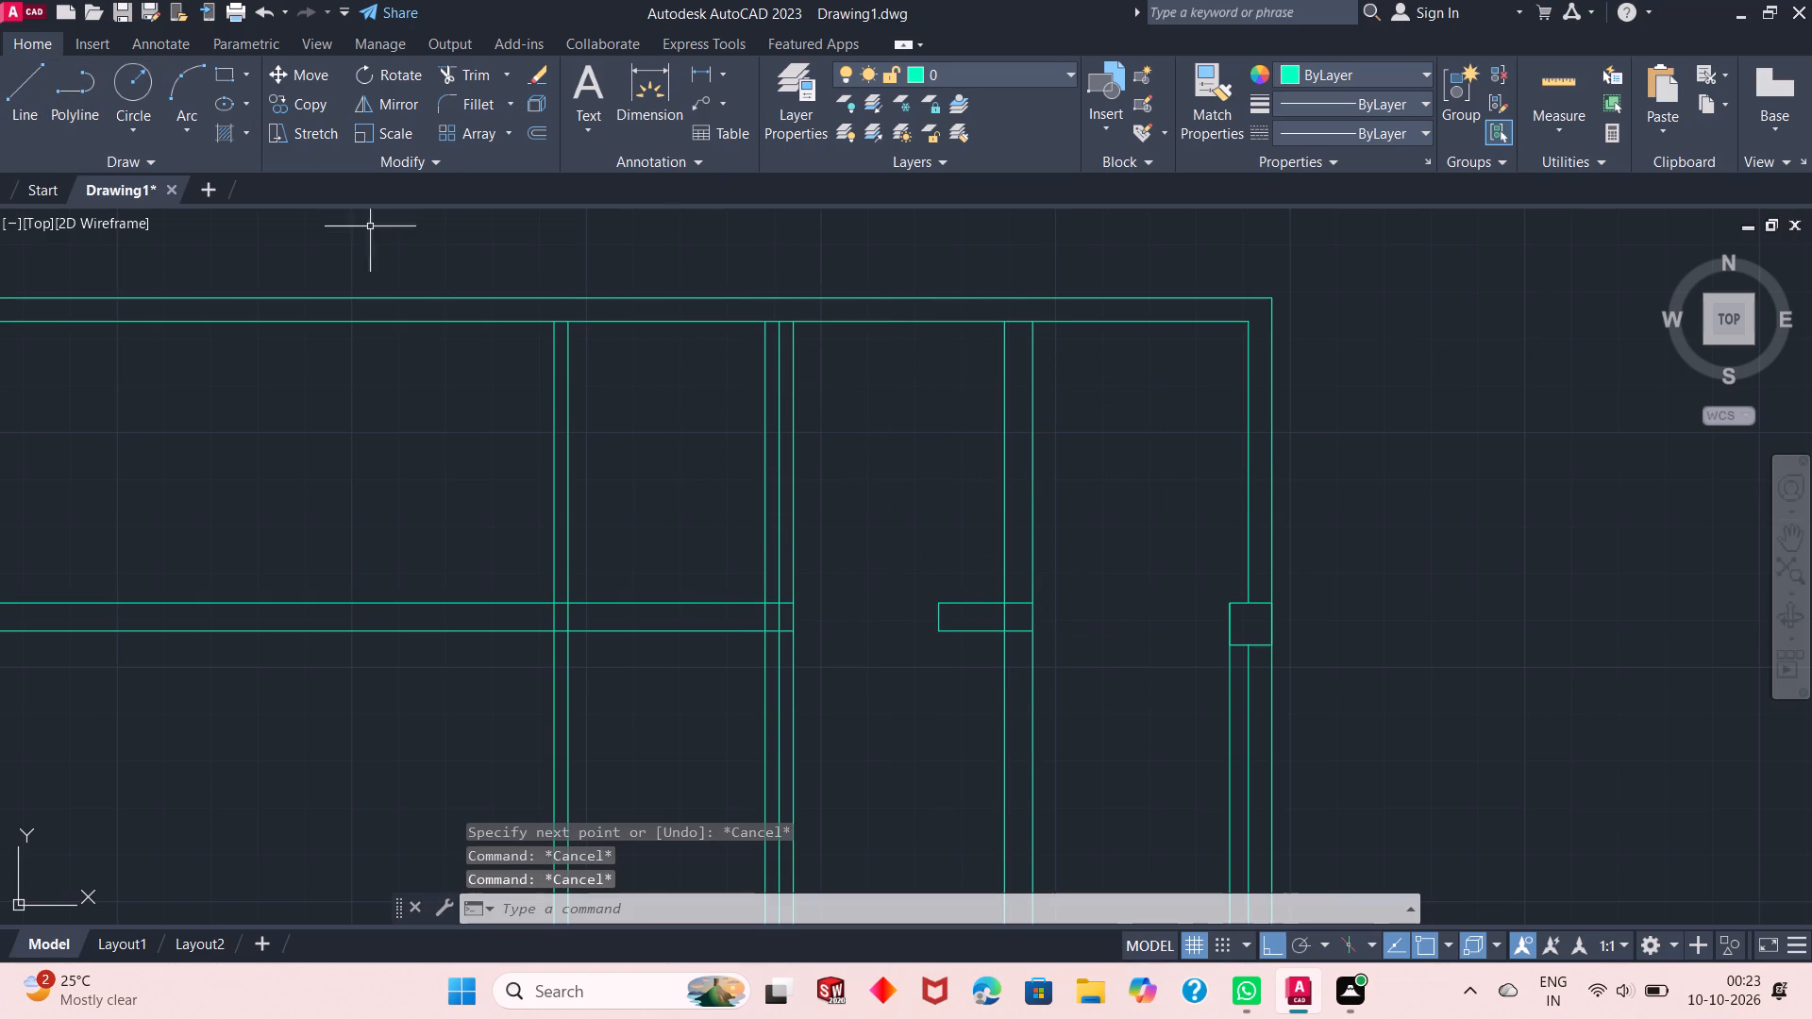
Trim the 3" wall's two lines and its 3" offset line above the horizontal wall.
{"action": "left_click", "coordinate": [456, 76]}
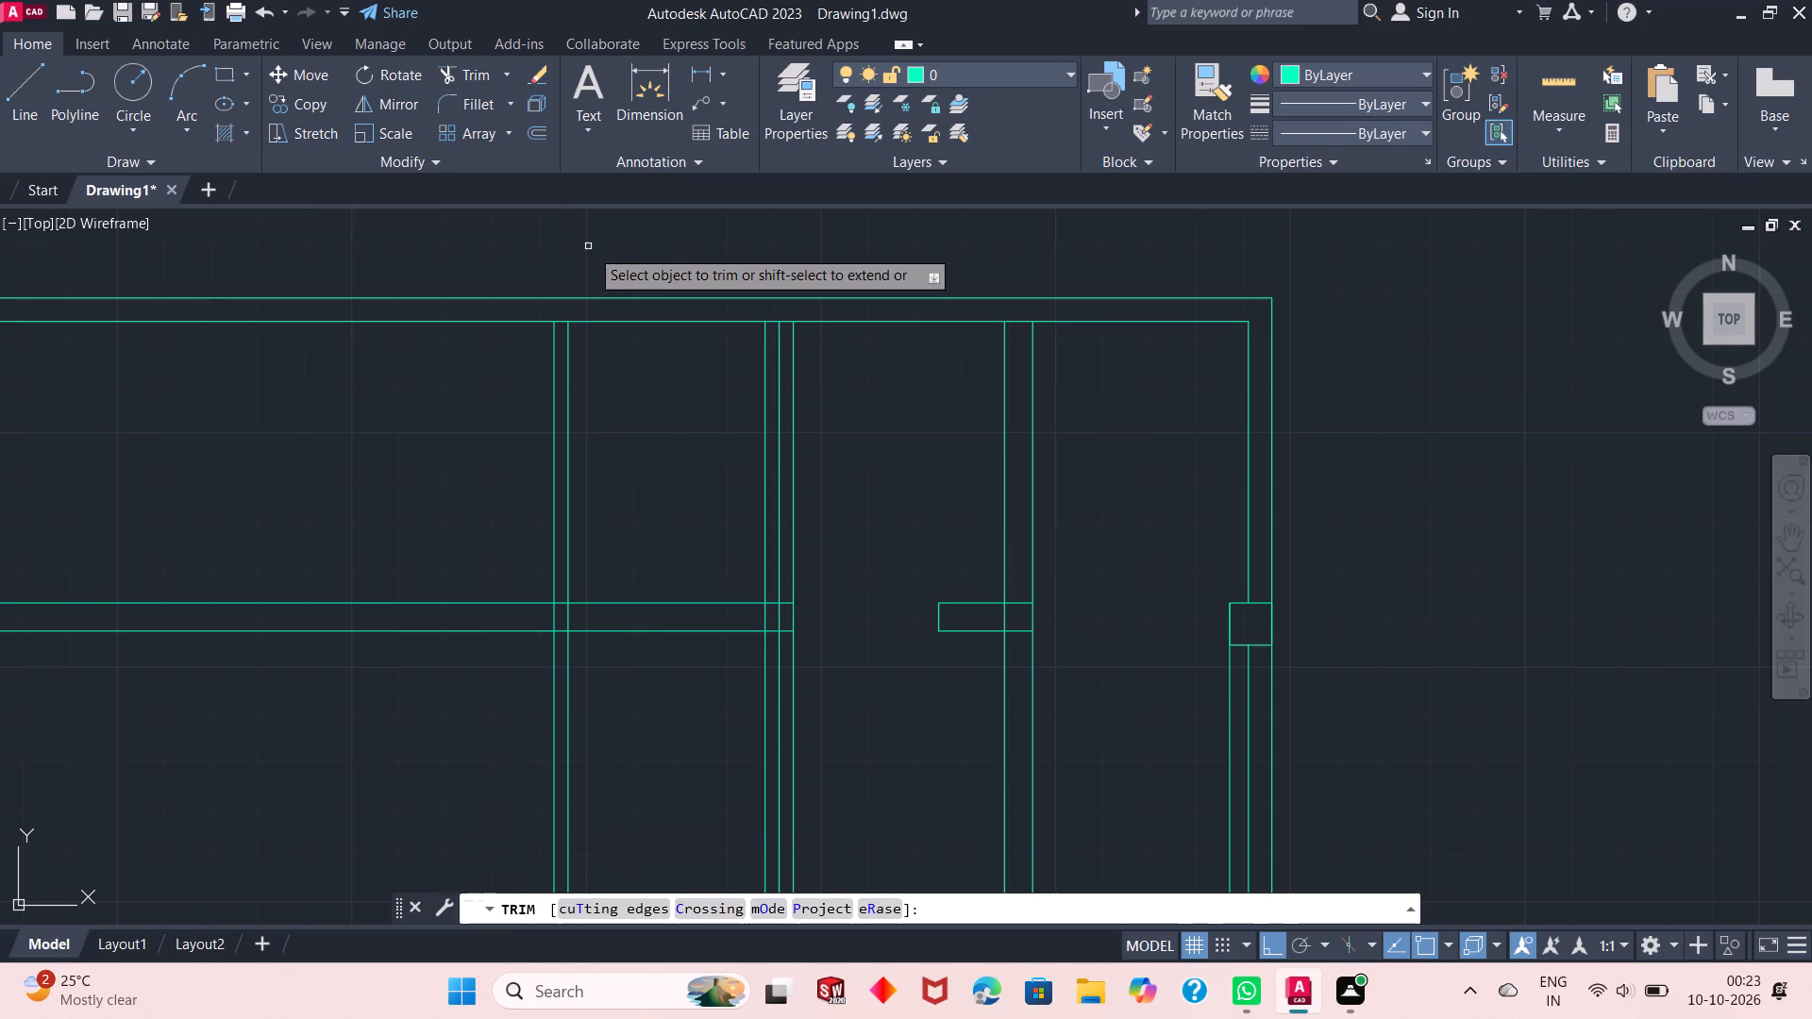
{"action": "left_click", "coordinate": [810, 529]}
{"action": "left_click", "coordinate": [736, 552]}
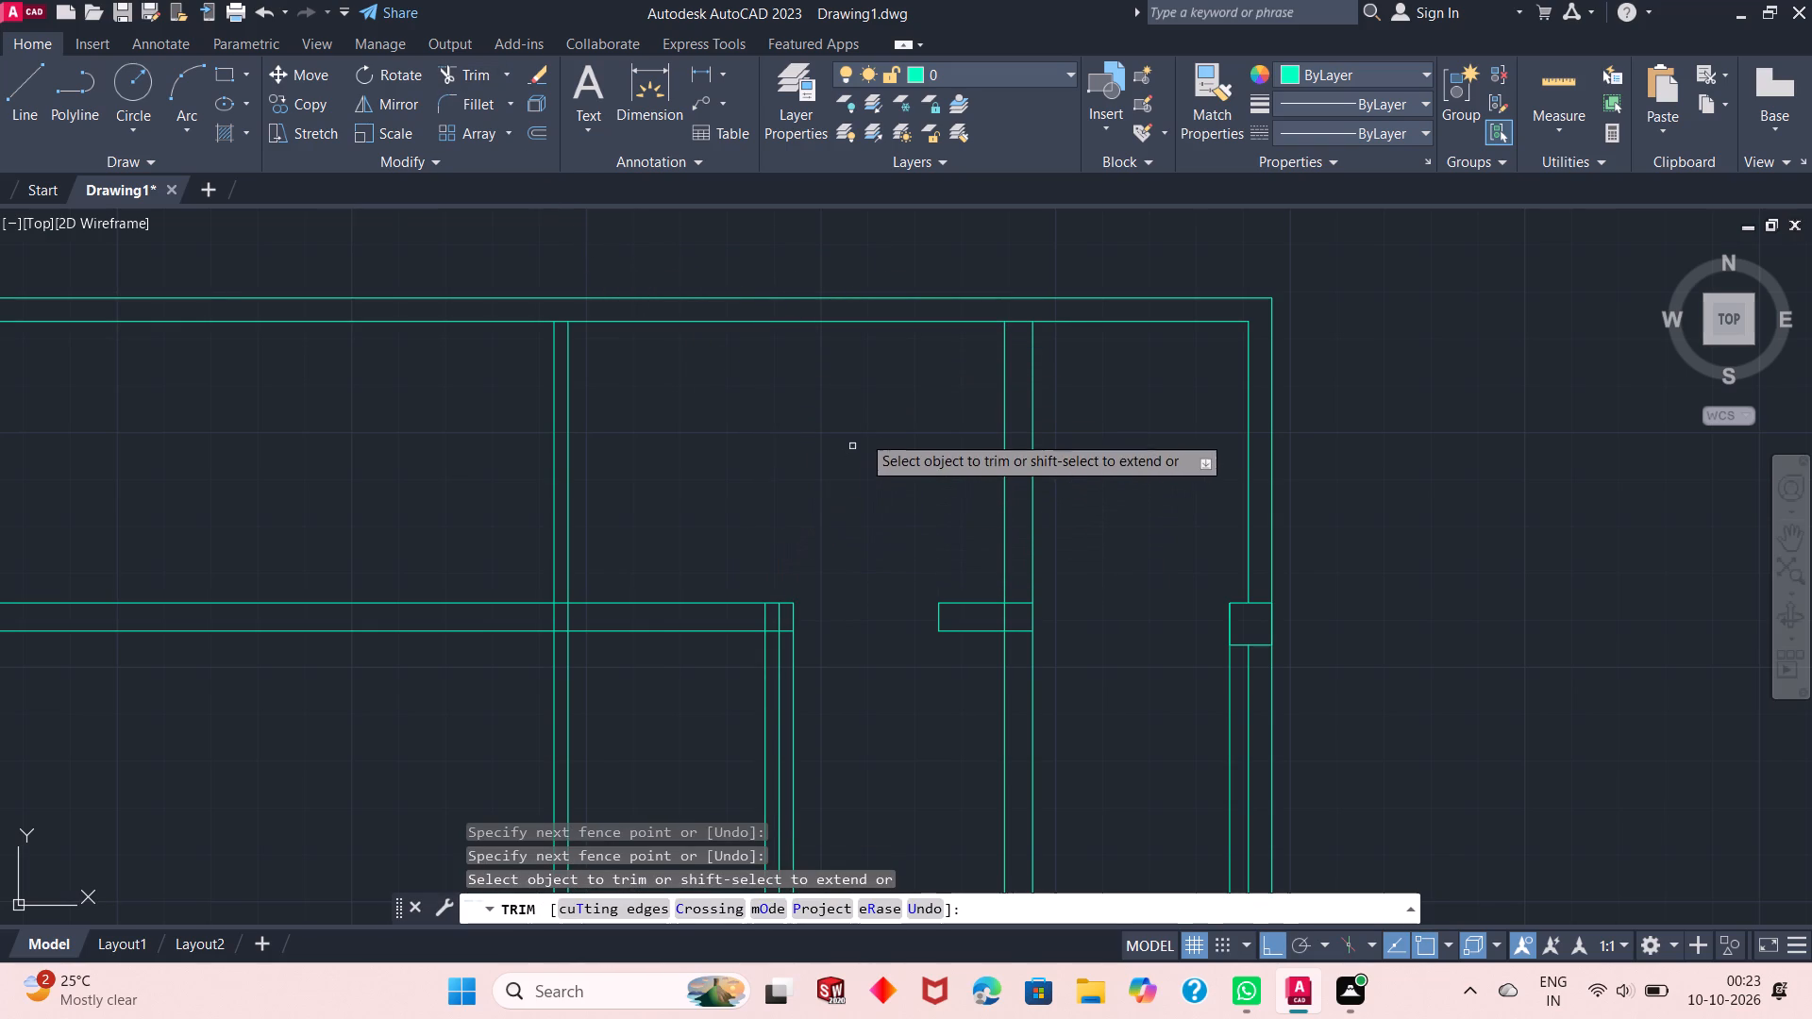
Clean up the 3" wall's junction by trimming its right line inside the horizontal wall, the lower wall line across it, and the 3" offset line below.
{"action": "scroll", "coordinate": [903, 373], "scroll_direction": "down", "scroll_amount": 2}
{"action": "scroll", "coordinate": [863, 509], "scroll_direction": "up", "scroll_amount": 2}
{"action": "scroll", "coordinate": [852, 413], "scroll_direction": "up", "scroll_amount": 2}
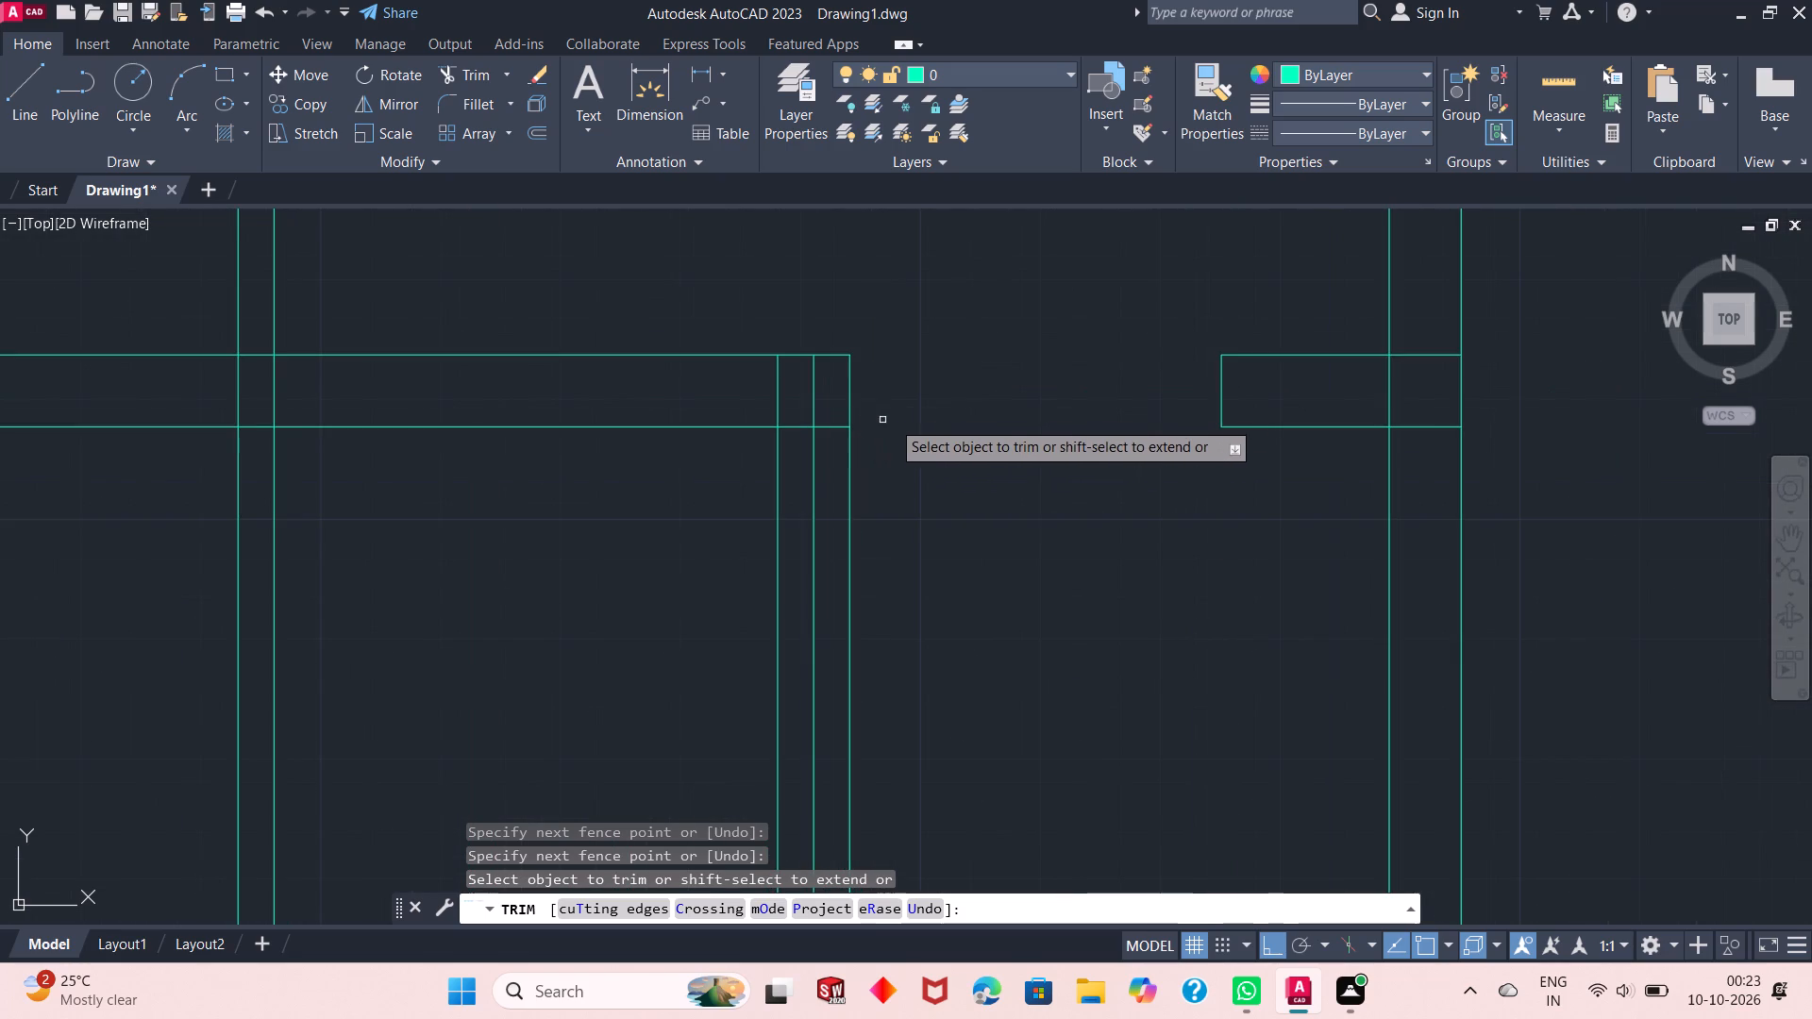
{"action": "left_click", "coordinate": [811, 389]}
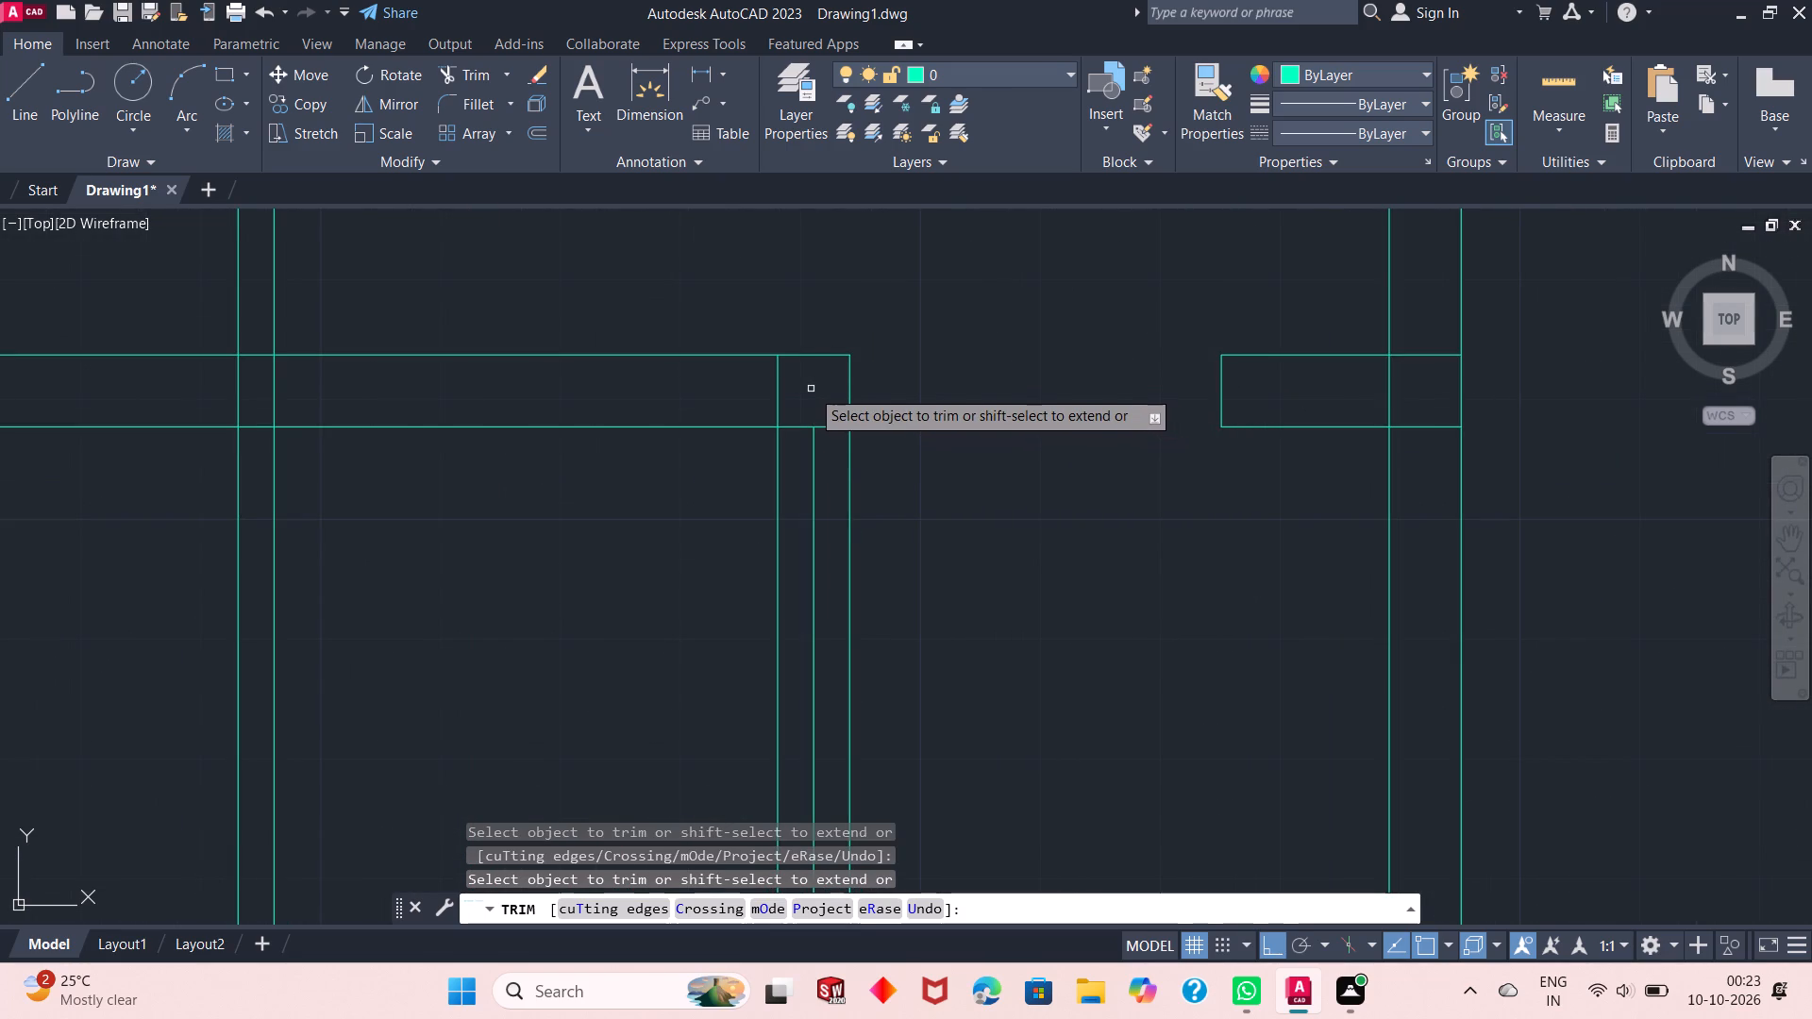
{"action": "left_click", "coordinate": [800, 426]}
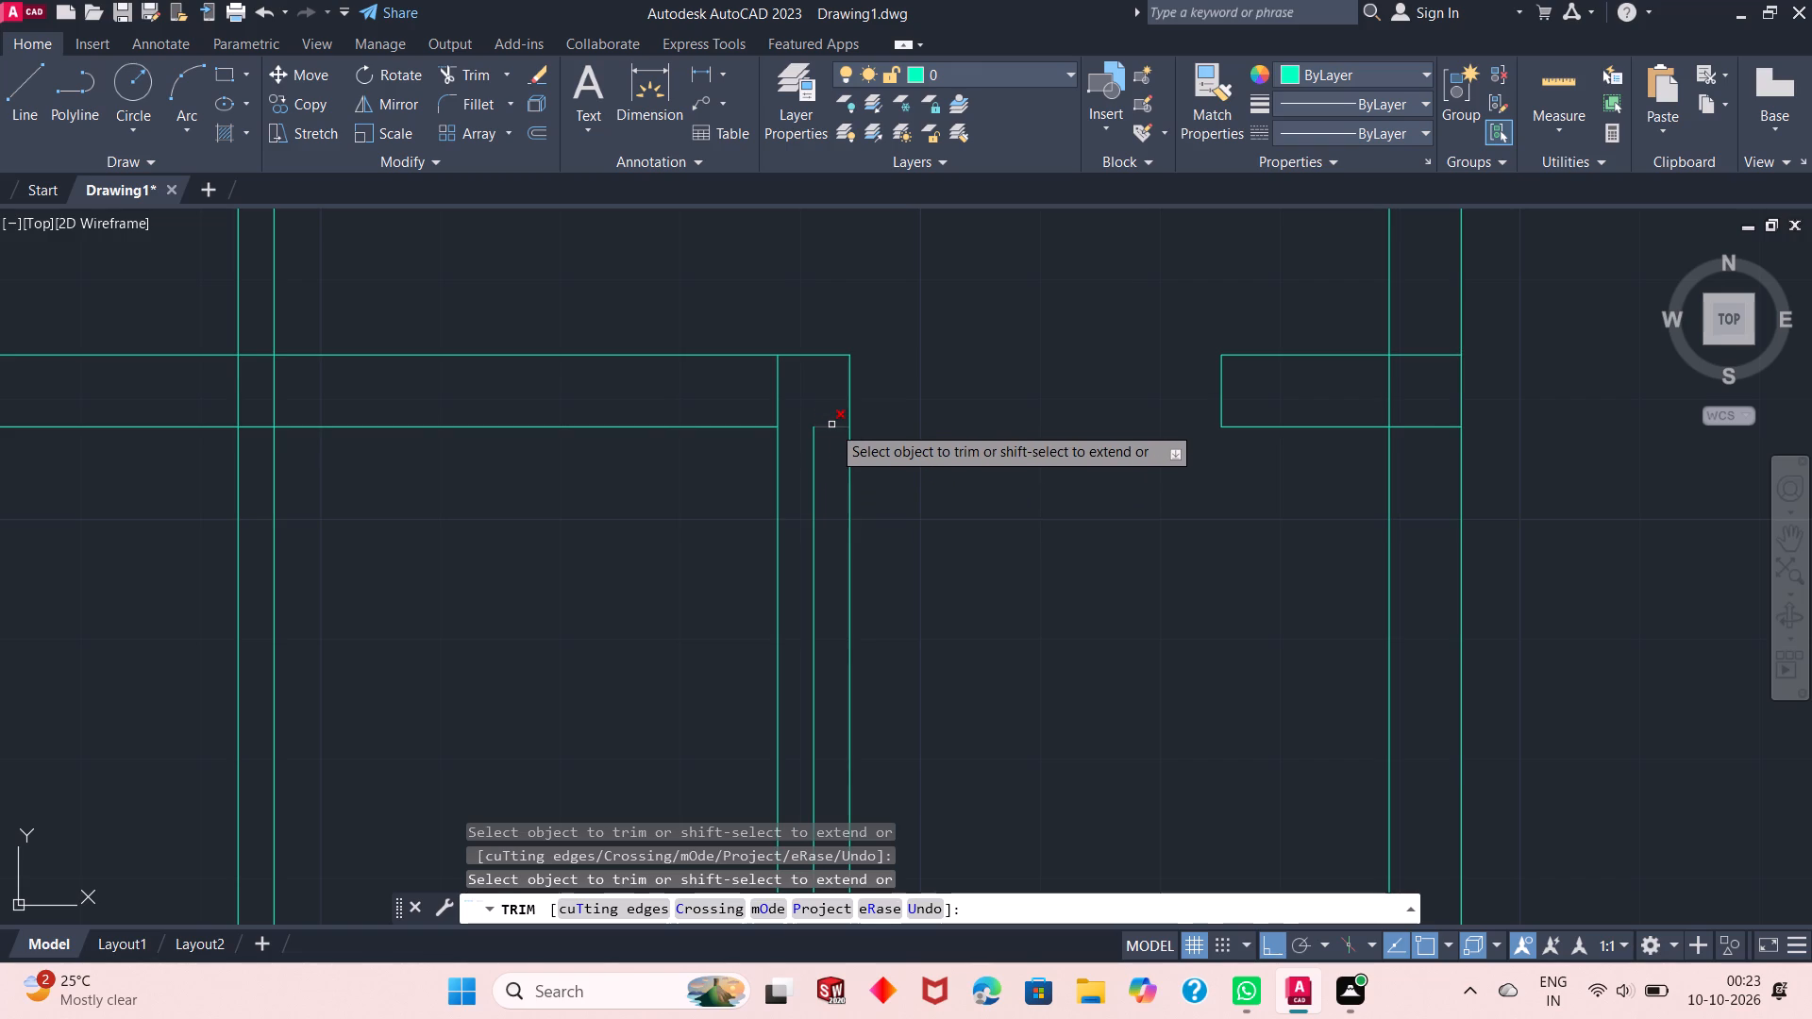
{"action": "left_click", "coordinate": [846, 443]}
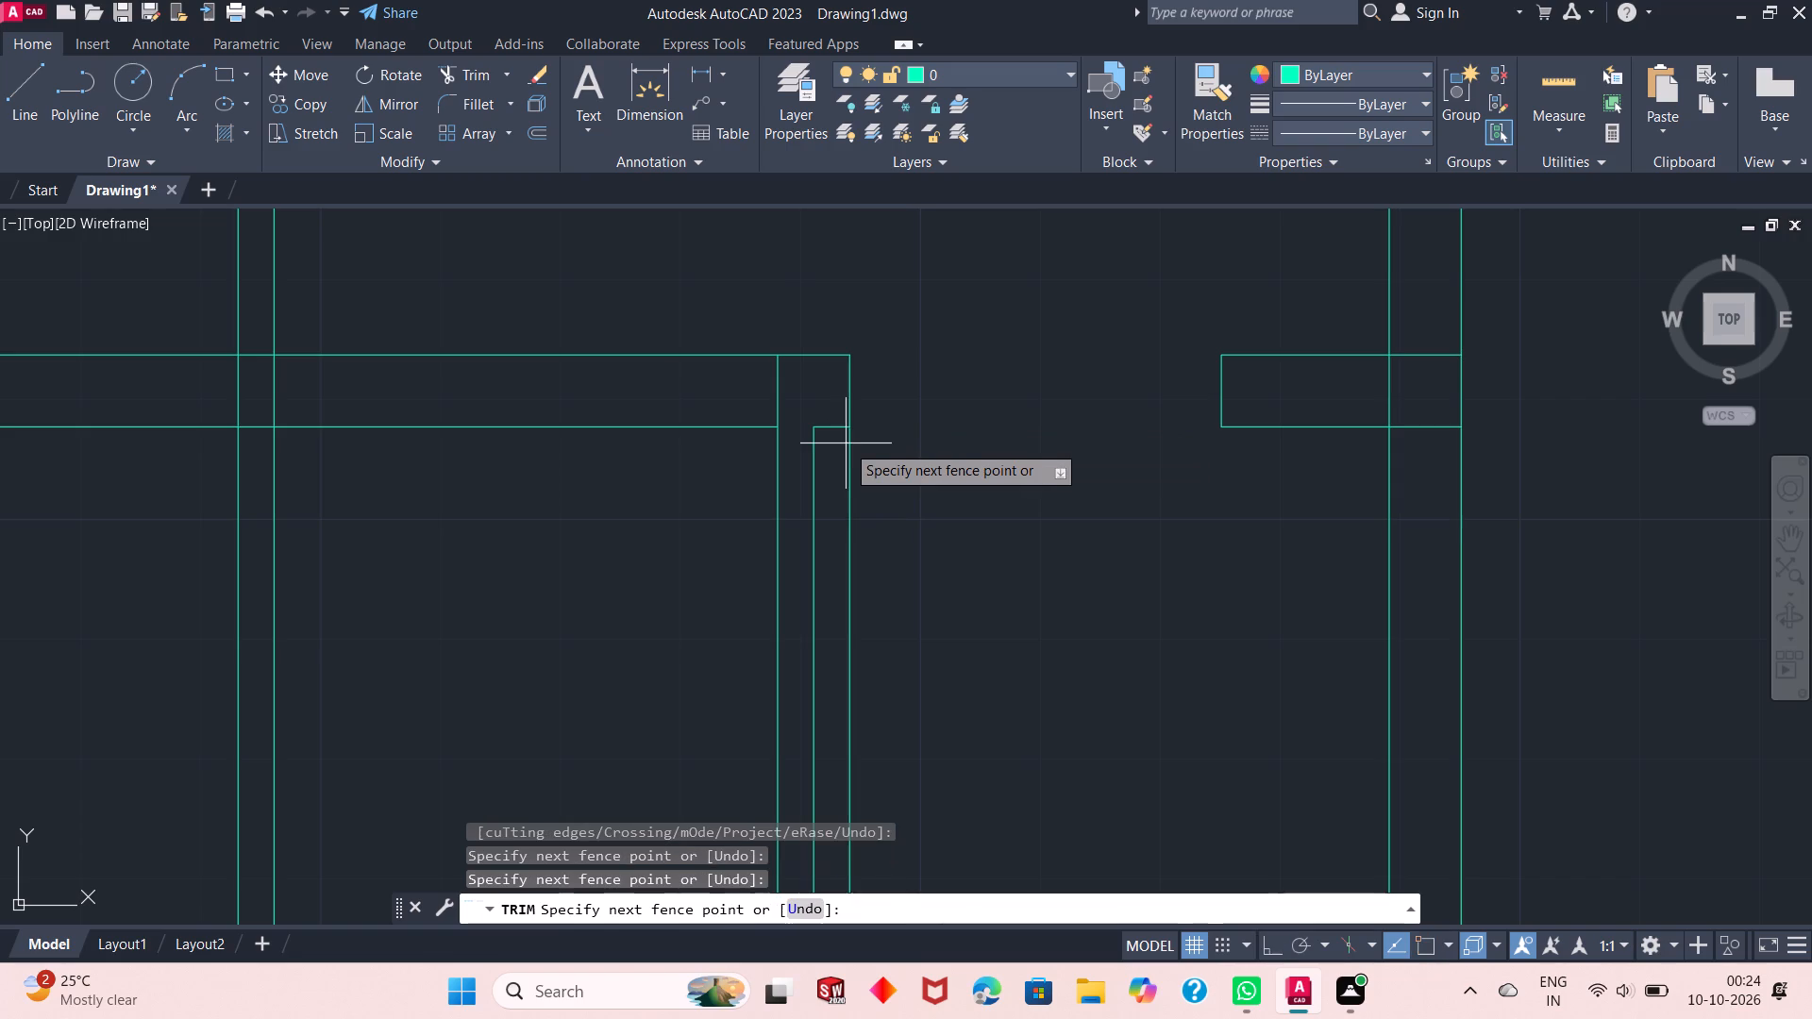
{"action": "left_click", "coordinate": [860, 446]}
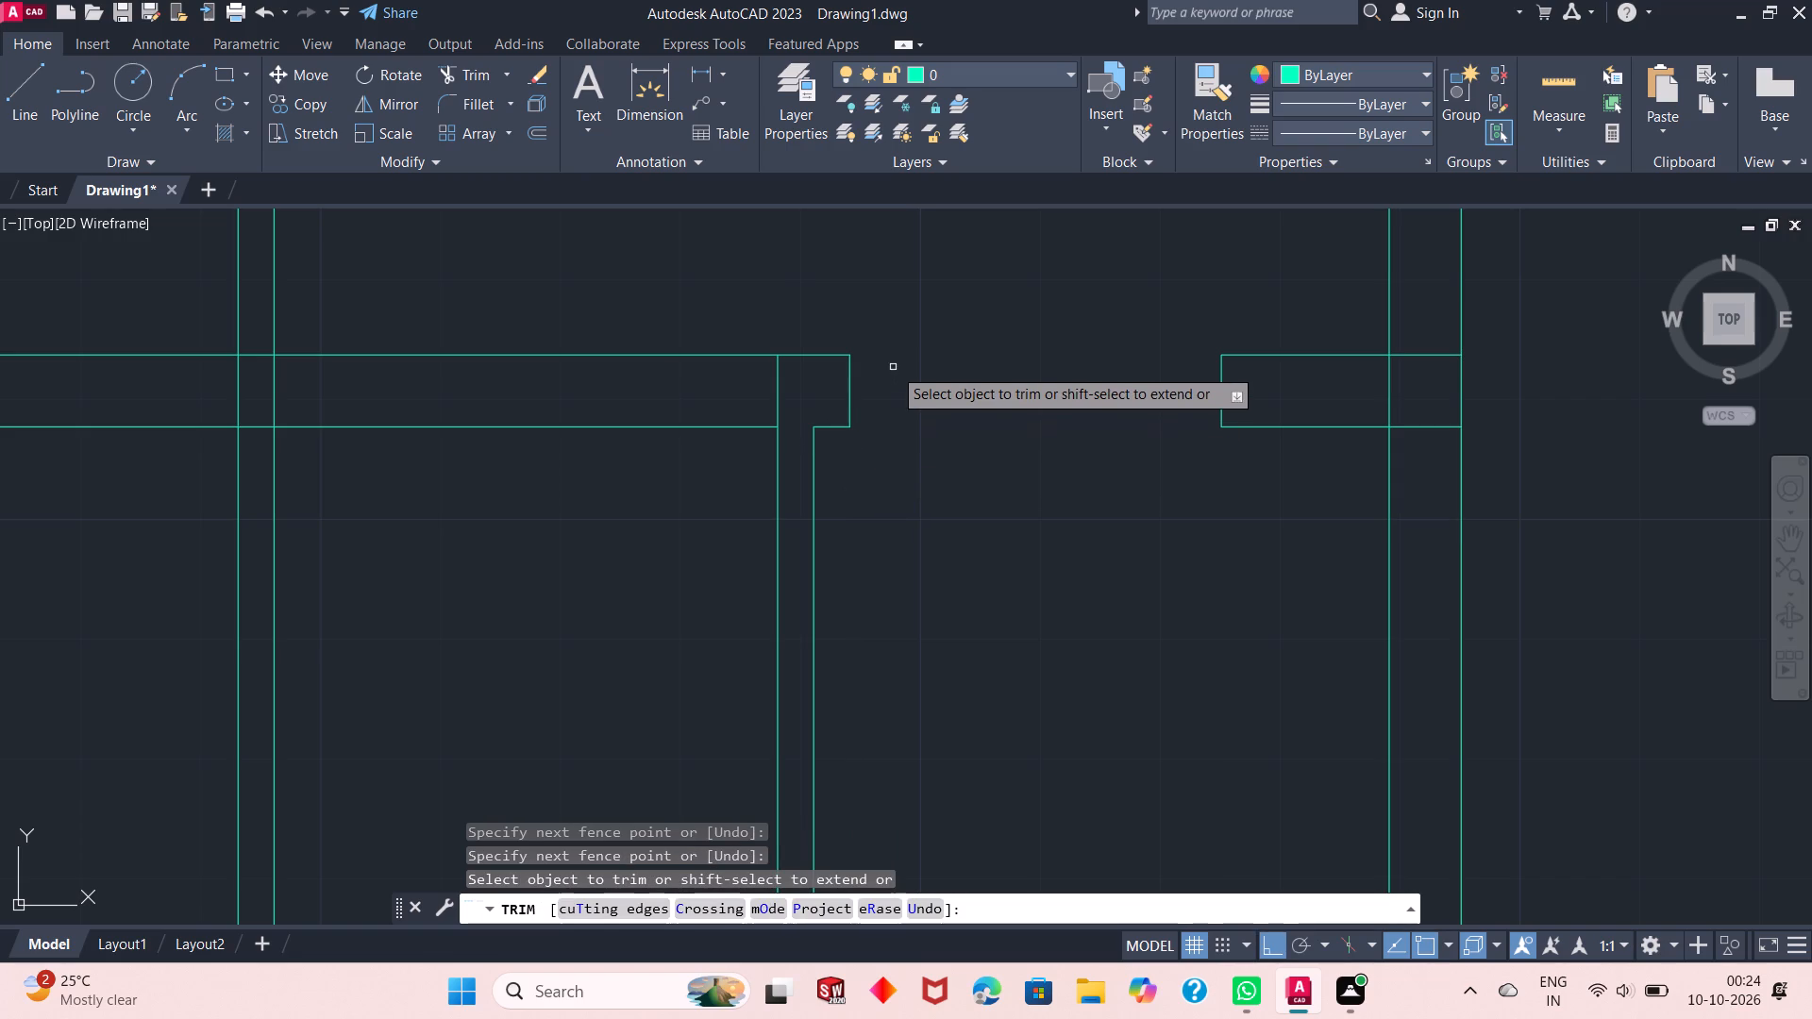
{"action": "scroll", "coordinate": [928, 384], "scroll_direction": "up", "scroll_amount": 2}
{"action": "scroll", "coordinate": [911, 382], "scroll_direction": "down", "scroll_amount": 1}
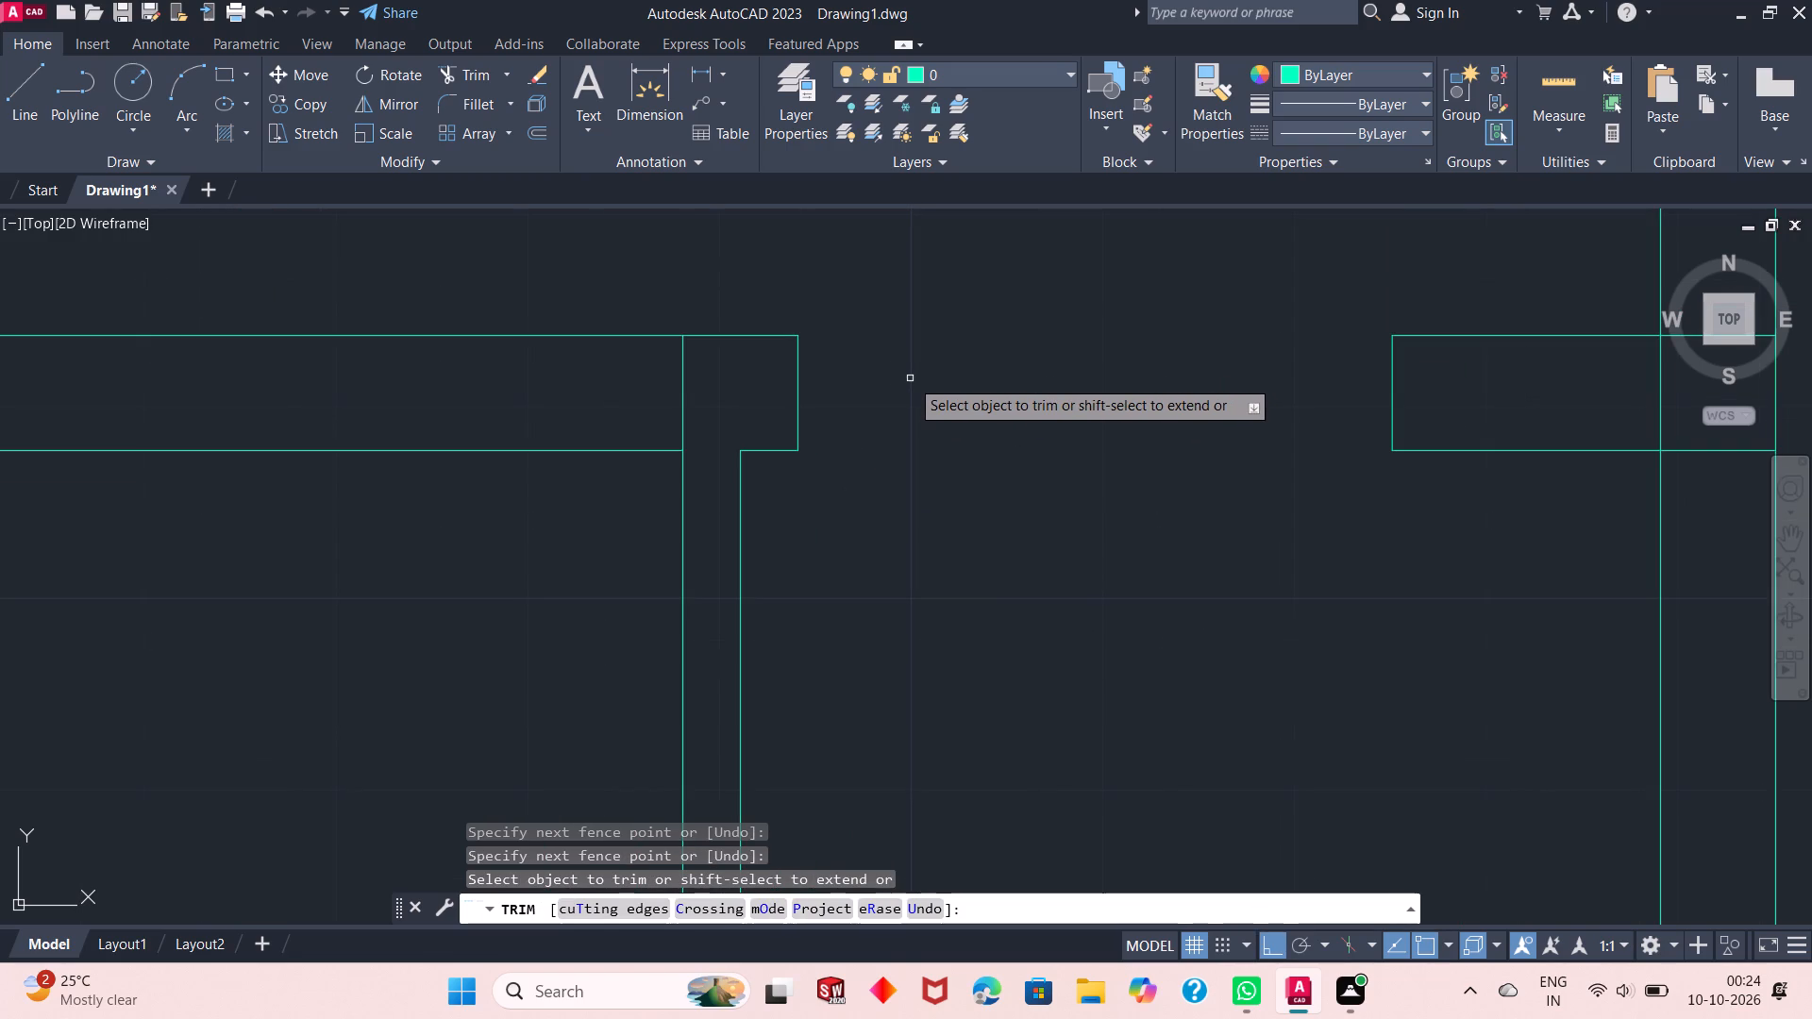
{"action": "scroll", "coordinate": [884, 361], "scroll_direction": "down", "scroll_amount": 3}
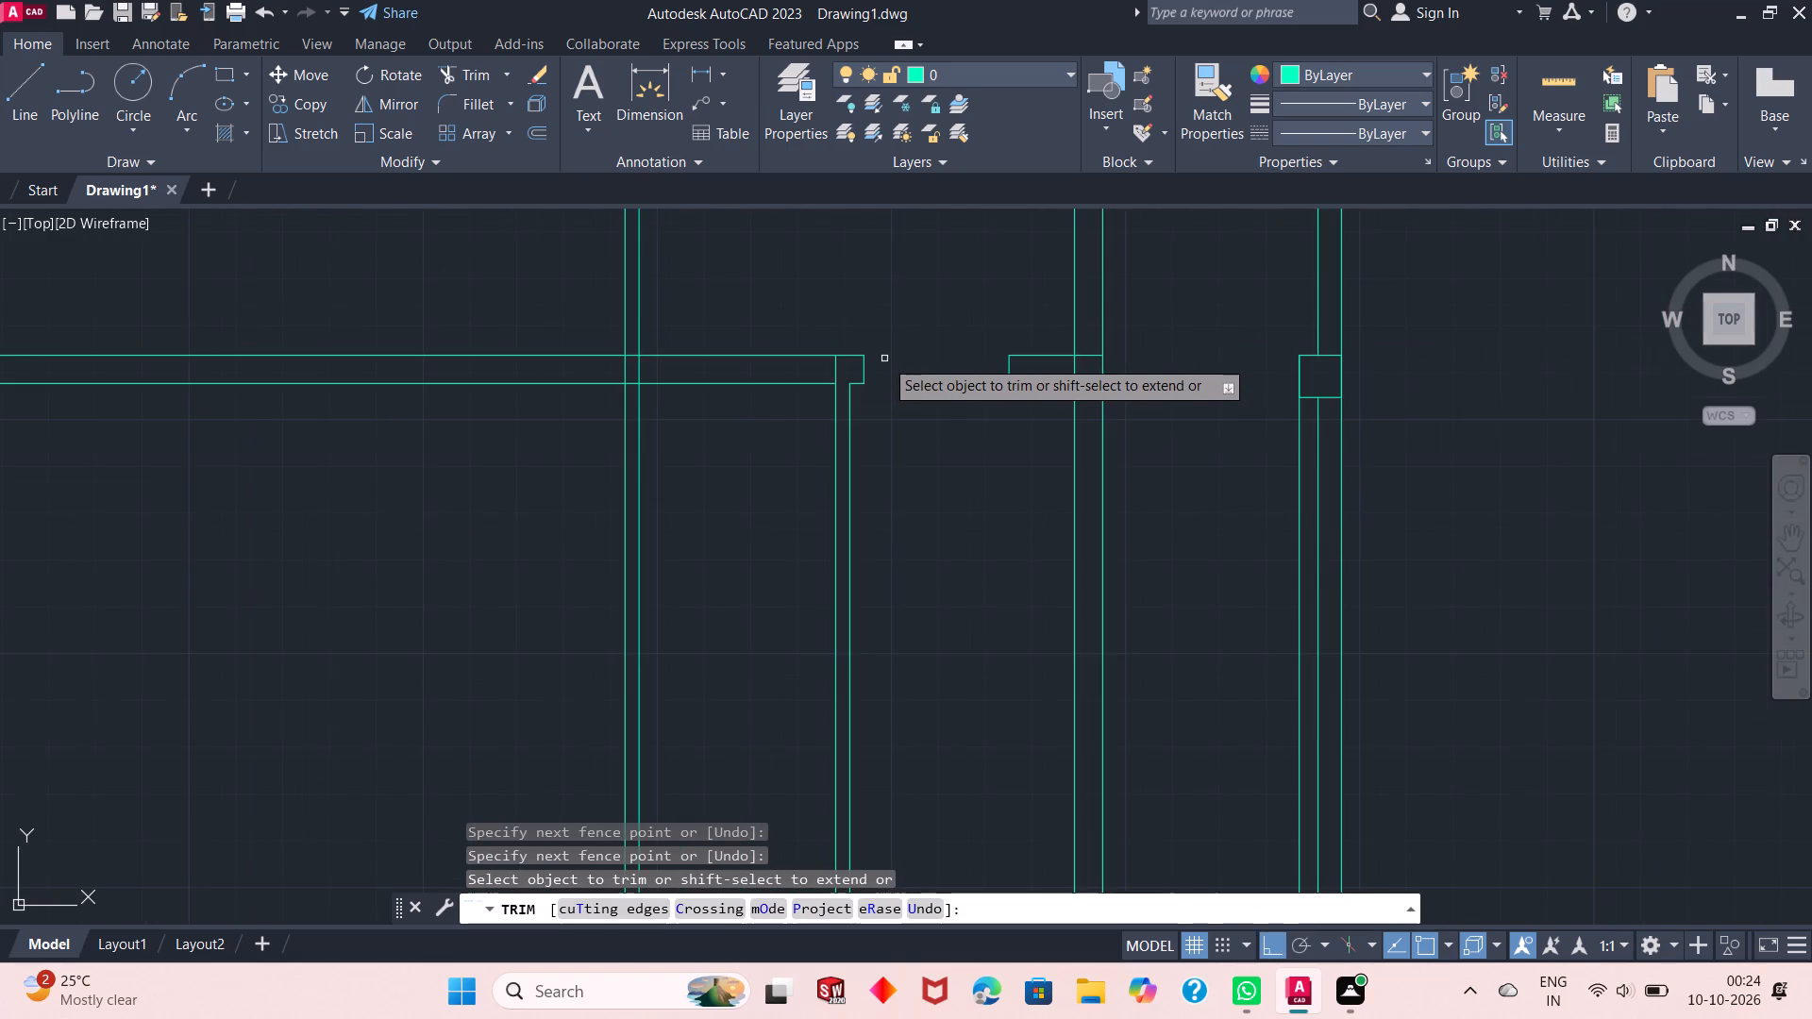
{"action": "scroll", "coordinate": [884, 359], "scroll_direction": "down", "scroll_amount": 1}
{"action": "scroll", "coordinate": [884, 359], "scroll_direction": "up", "scroll_amount": 1}
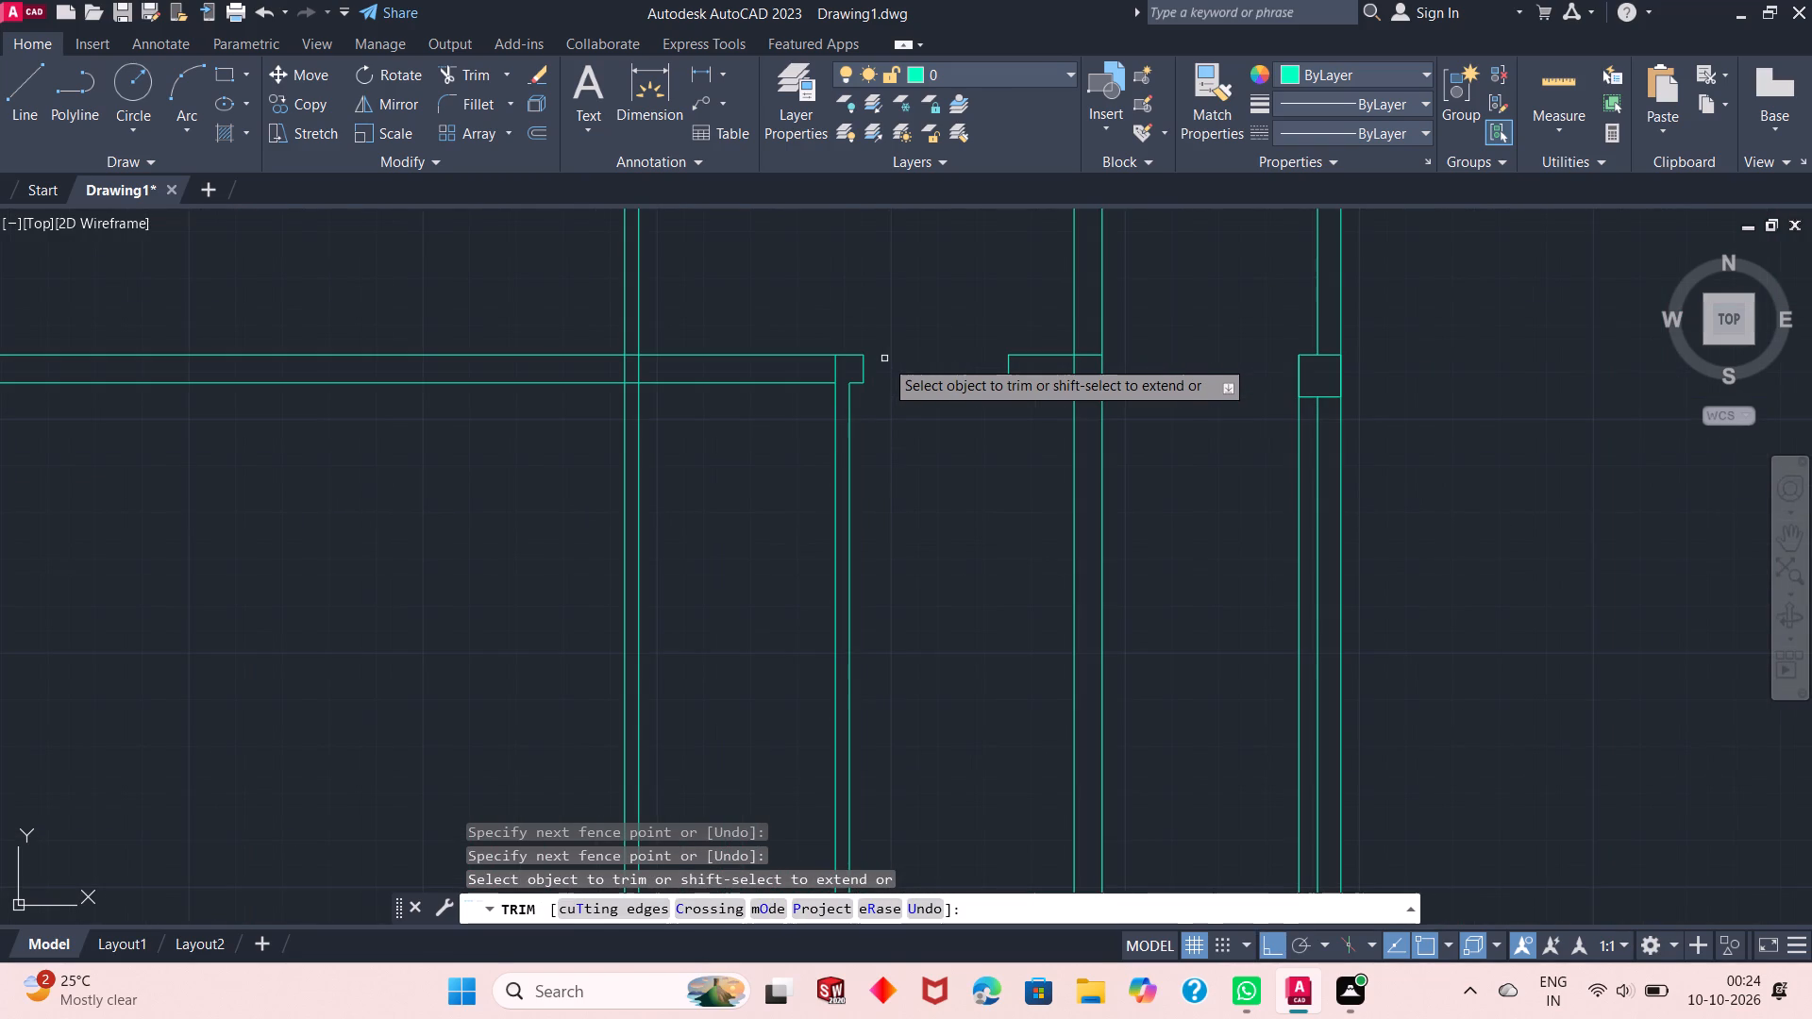
Trim both lines of the horizontal wall between the long room's vertical wall and the 3" wall, opening the gap between them.
{"action": "key", "text": "Escape"}
{"action": "key", "text": "Escape"}
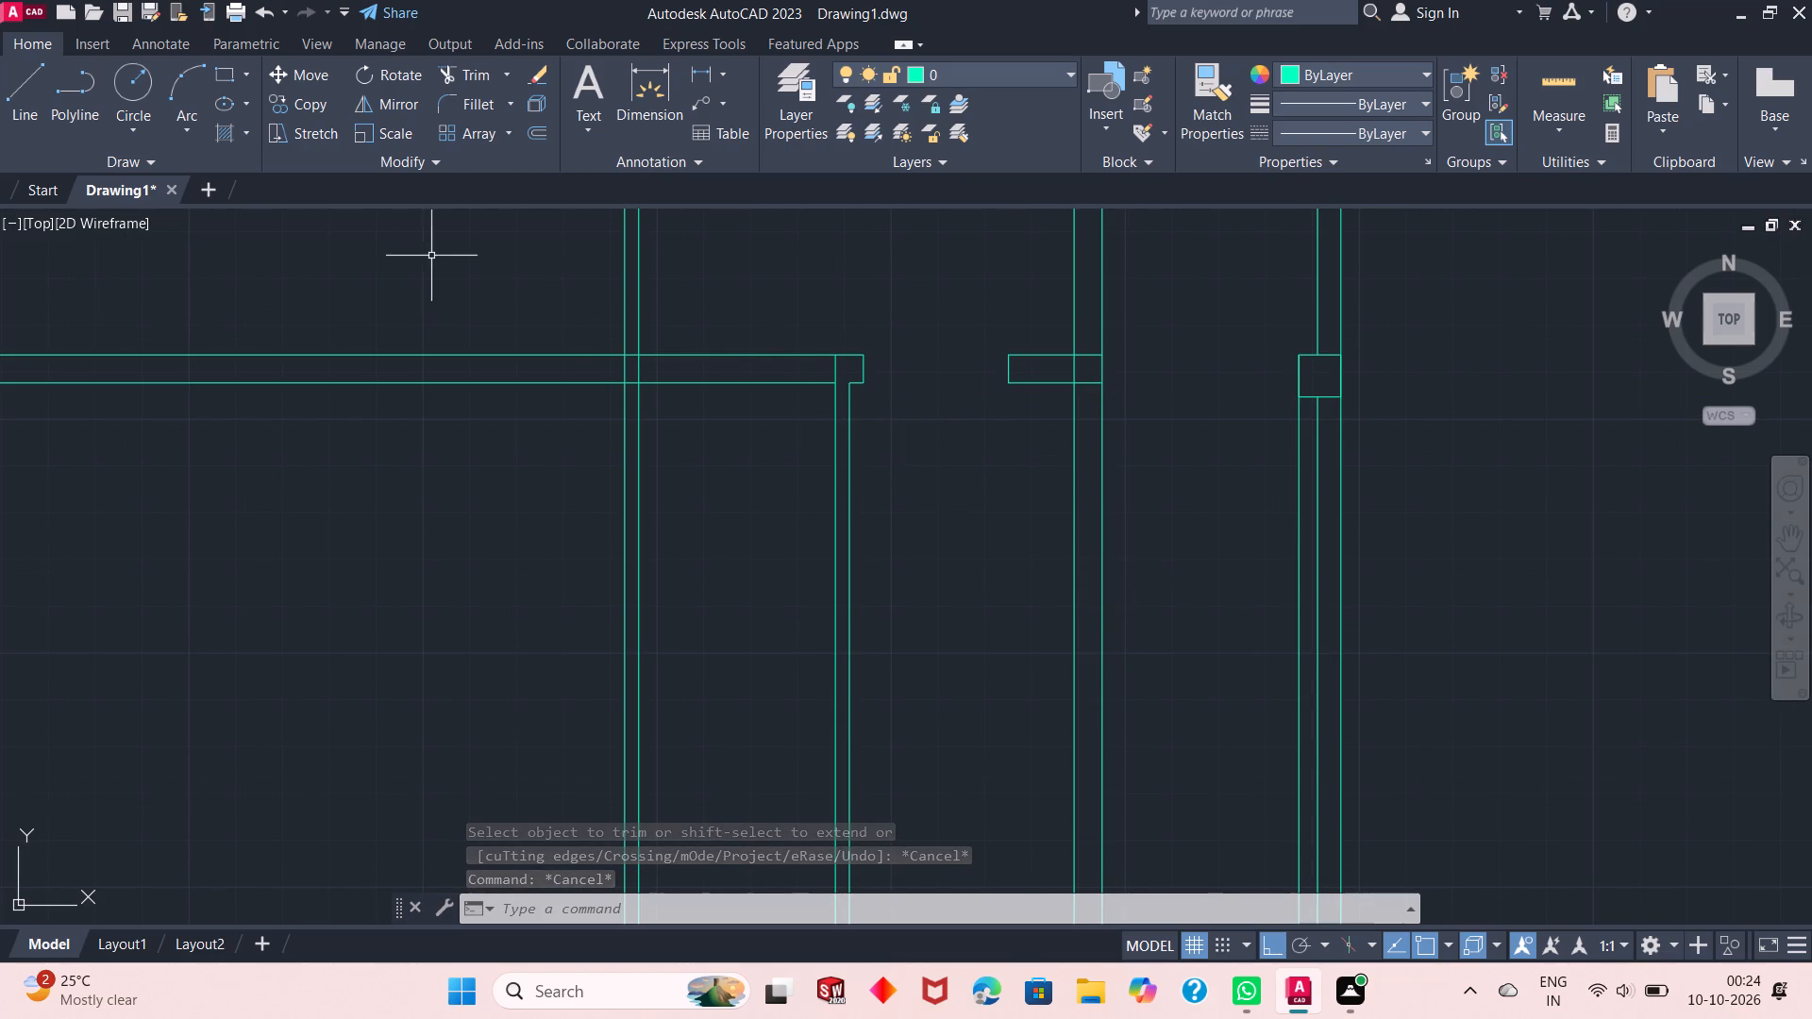
{"action": "right_click", "coordinate": [743, 313]}
{"action": "left_click", "coordinate": [811, 327]}
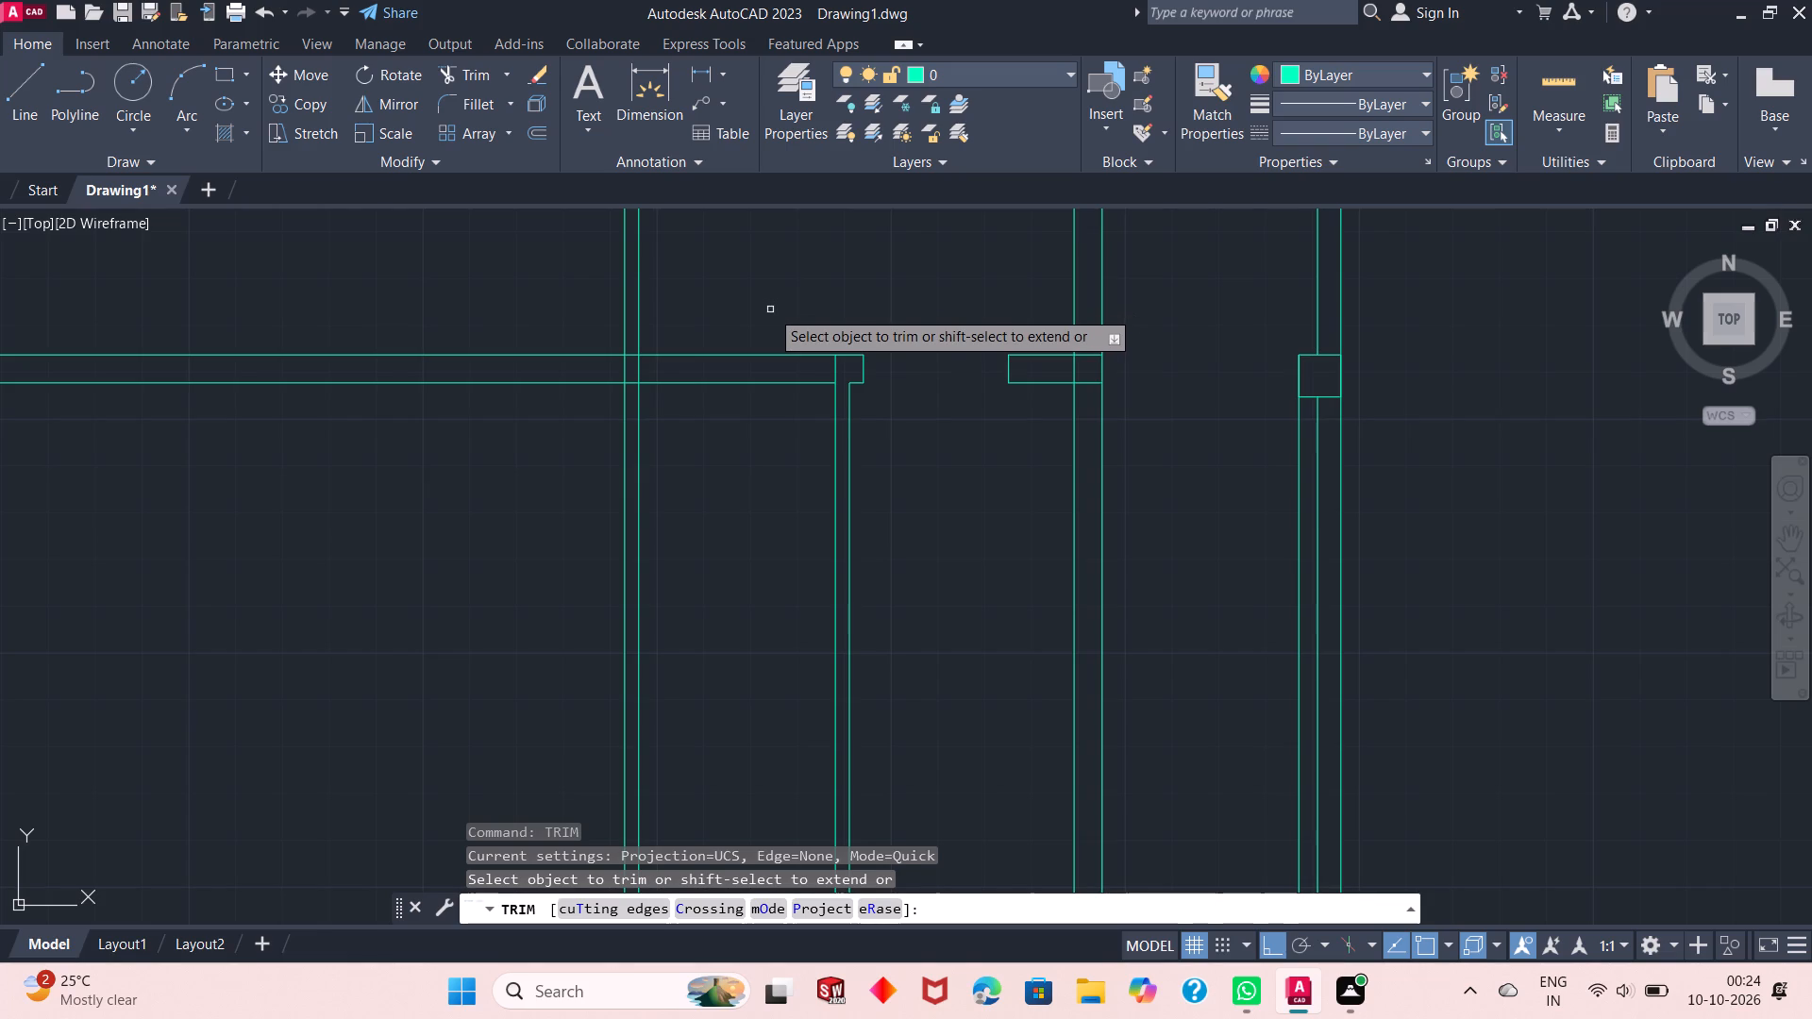
{"action": "left_click", "coordinate": [770, 309]}
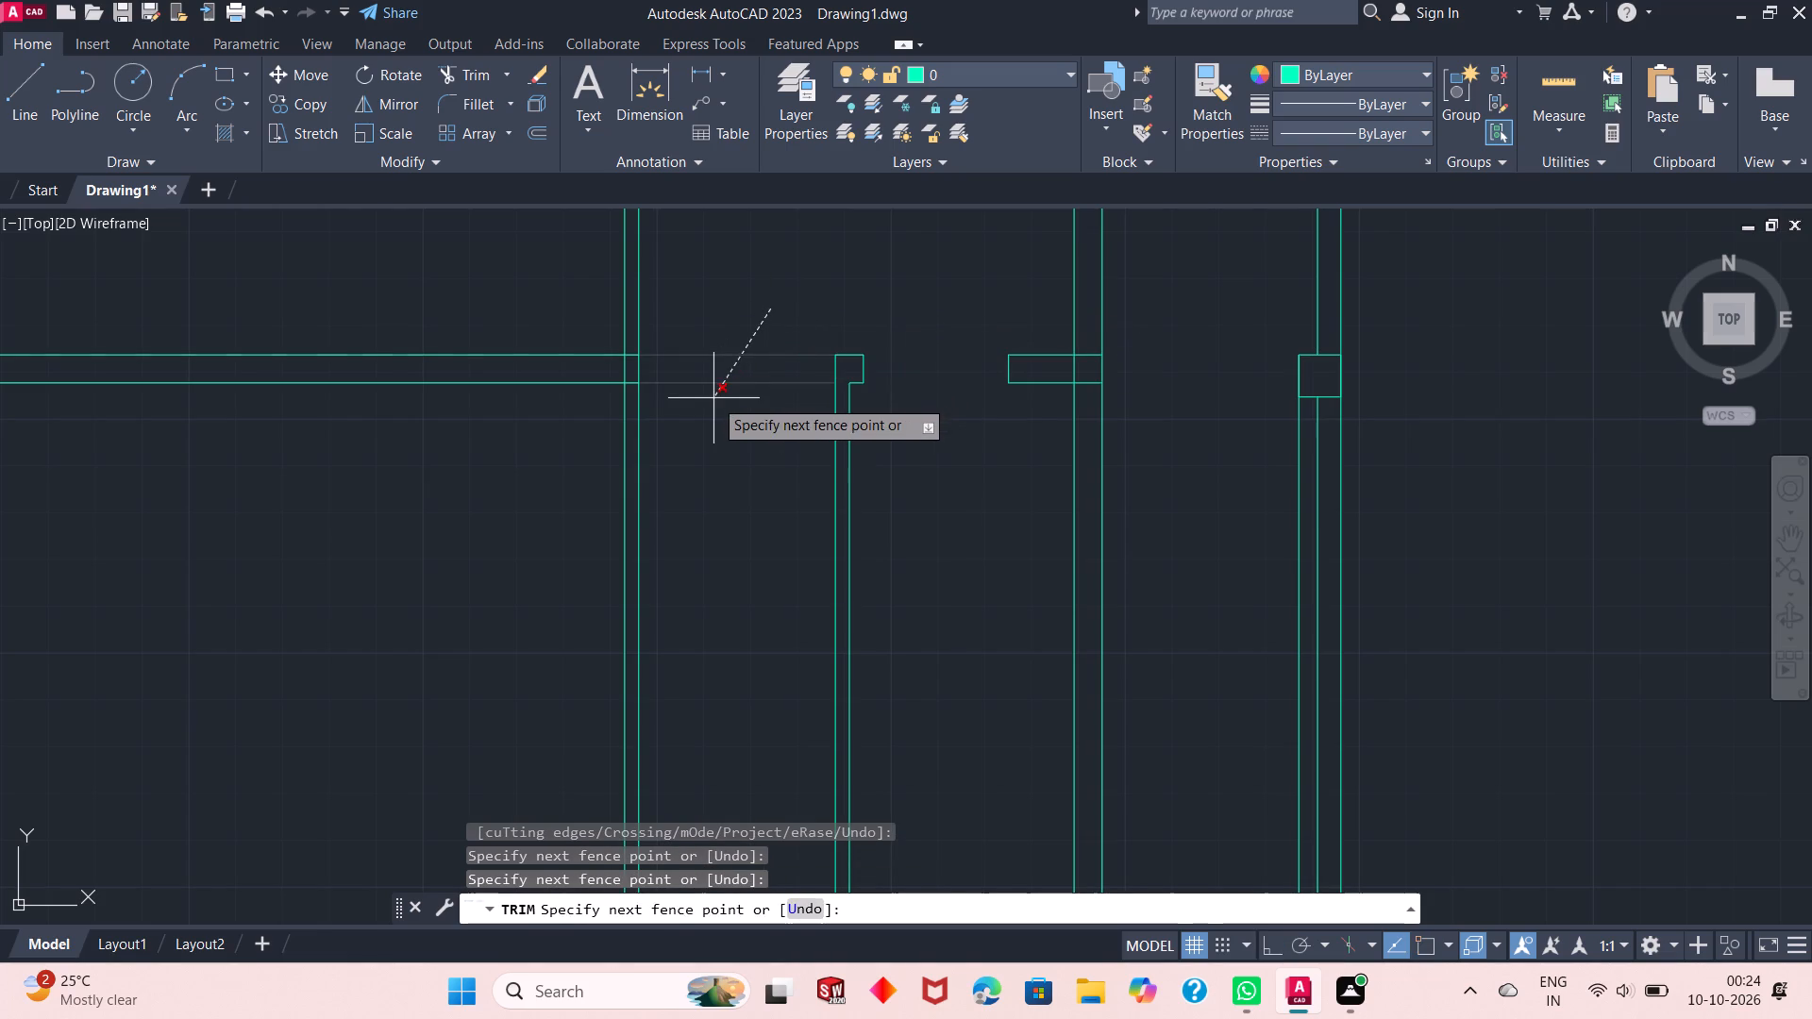
{"action": "left_click", "coordinate": [713, 398]}
{"action": "key", "text": "Escape"}
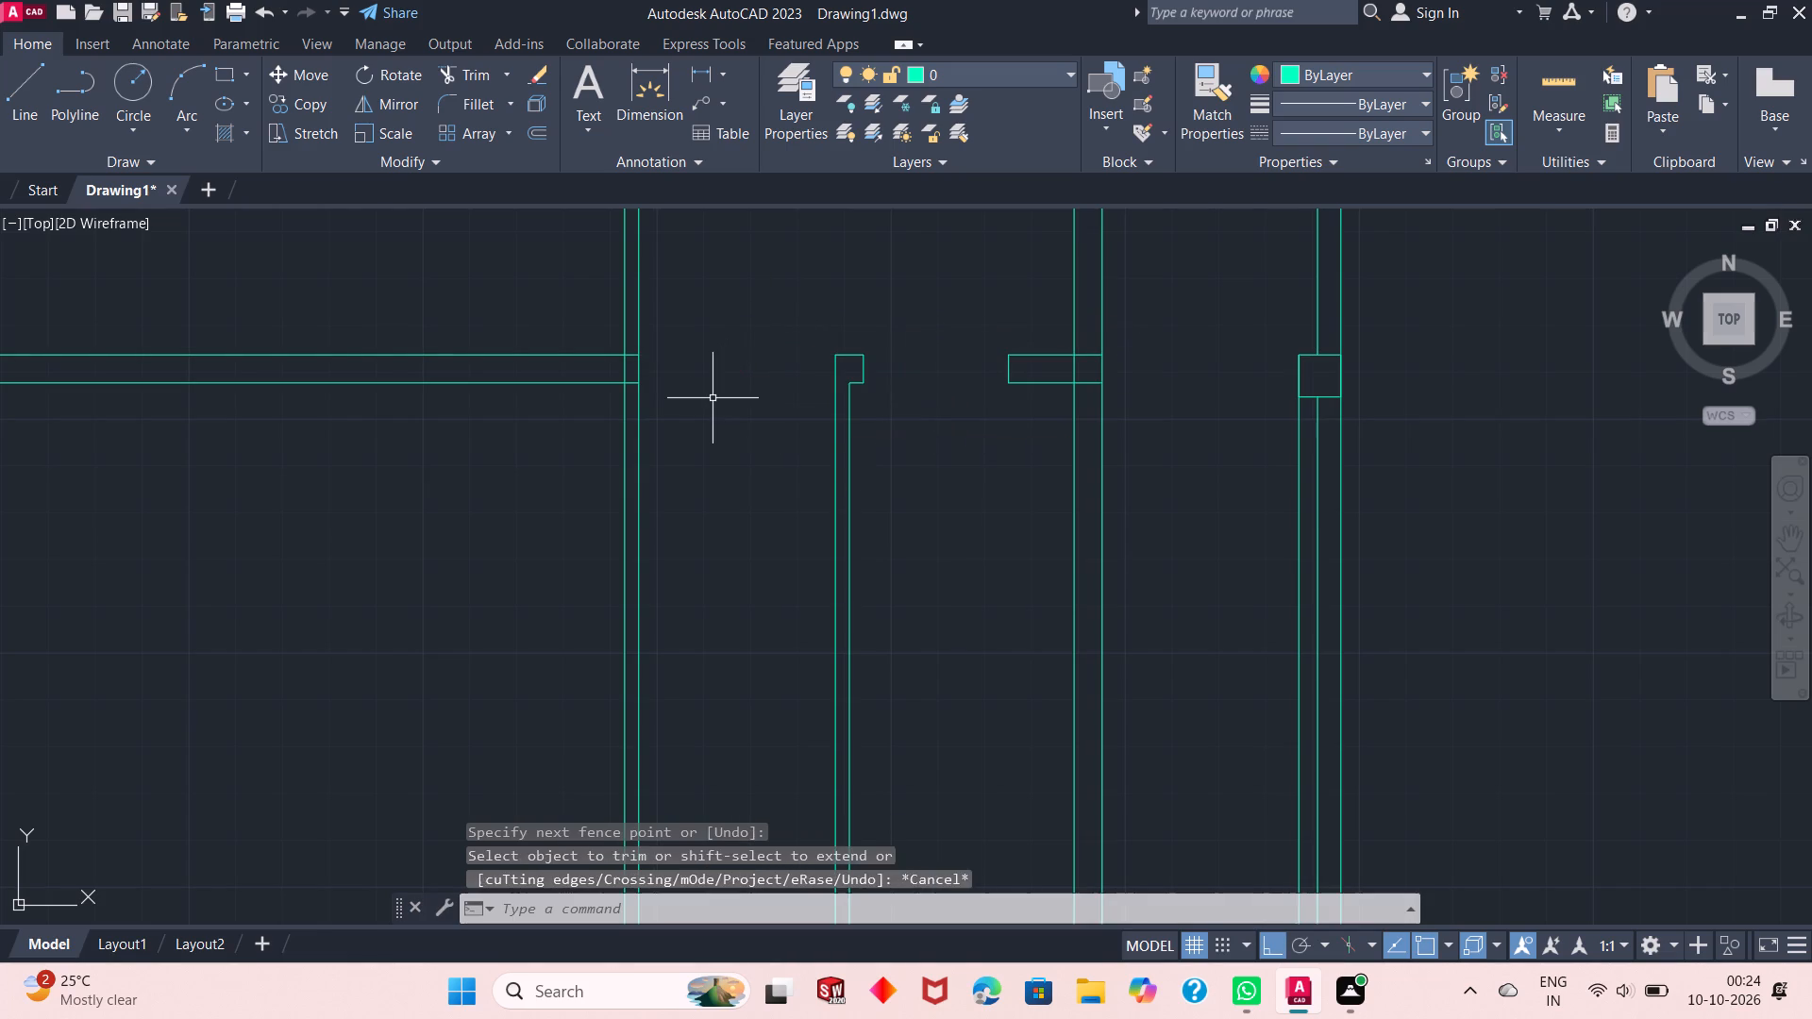
{"action": "key", "text": "Escape"}
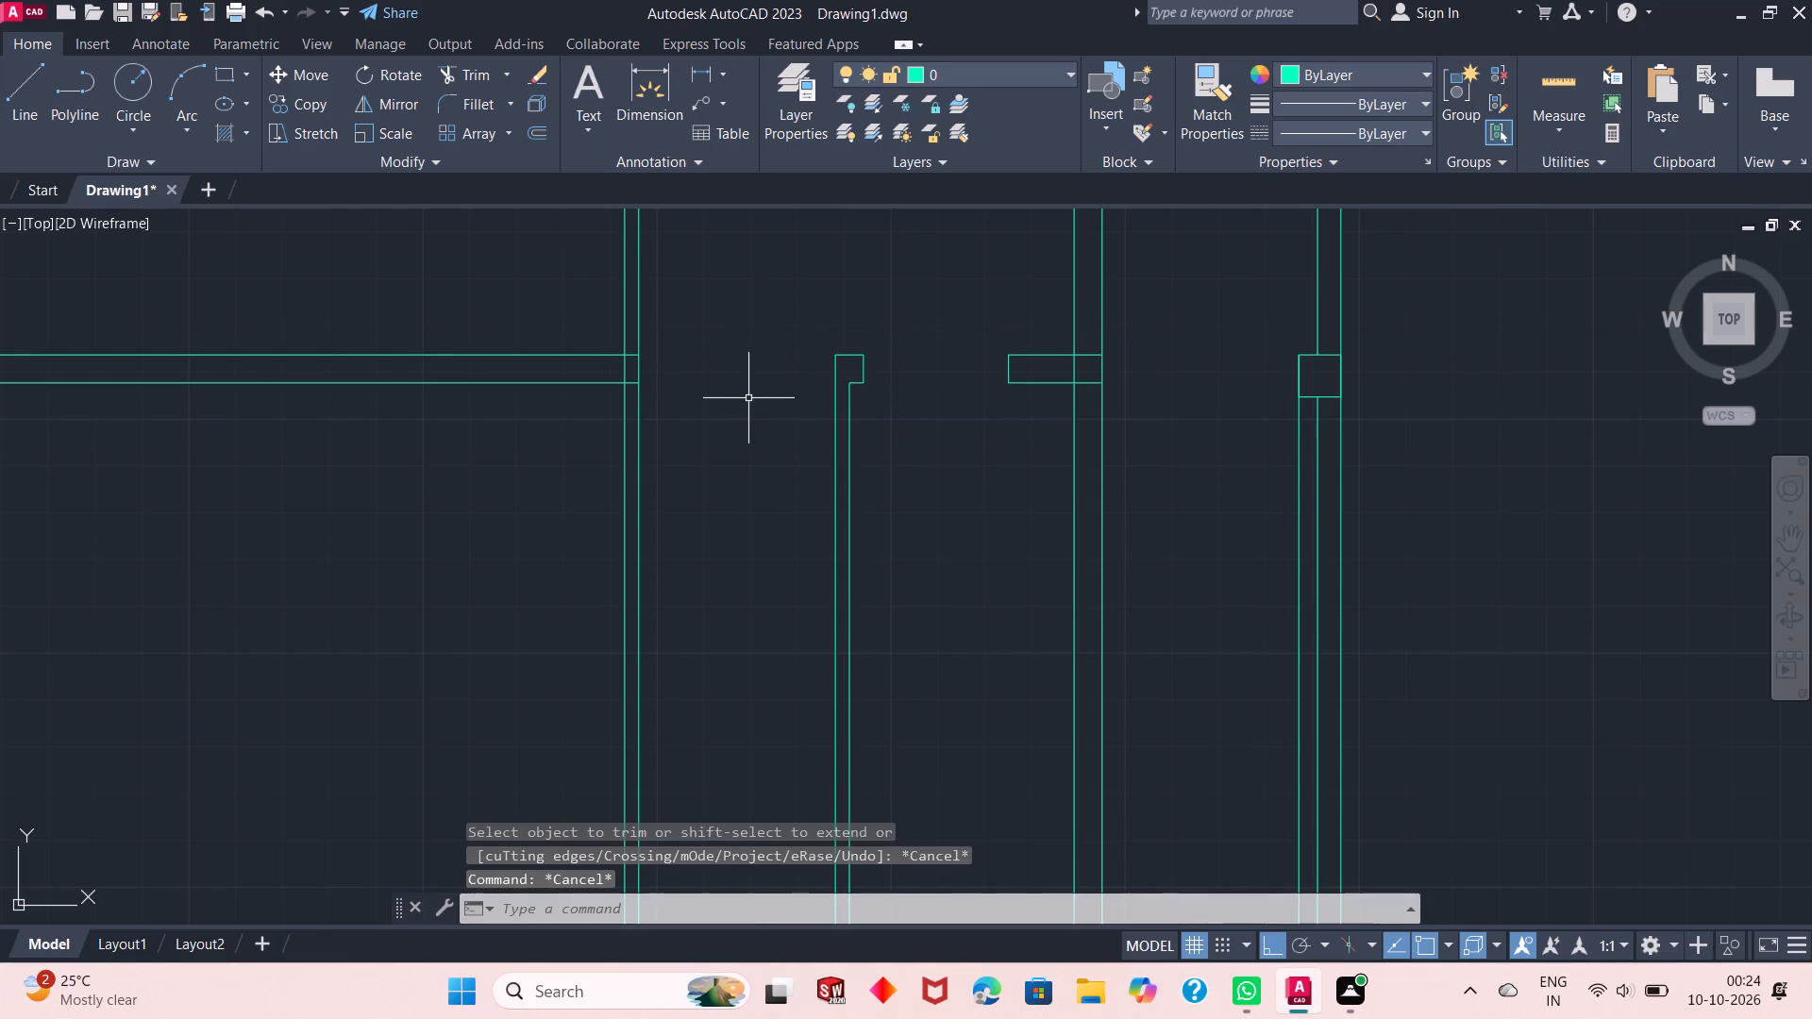
Trim both lines of the long room's vertical wall above the horizontal wall.
{"action": "scroll", "coordinate": [746, 398], "scroll_direction": "up", "scroll_amount": 1}
{"action": "scroll", "coordinate": [746, 398], "scroll_direction": "down", "scroll_amount": 3}
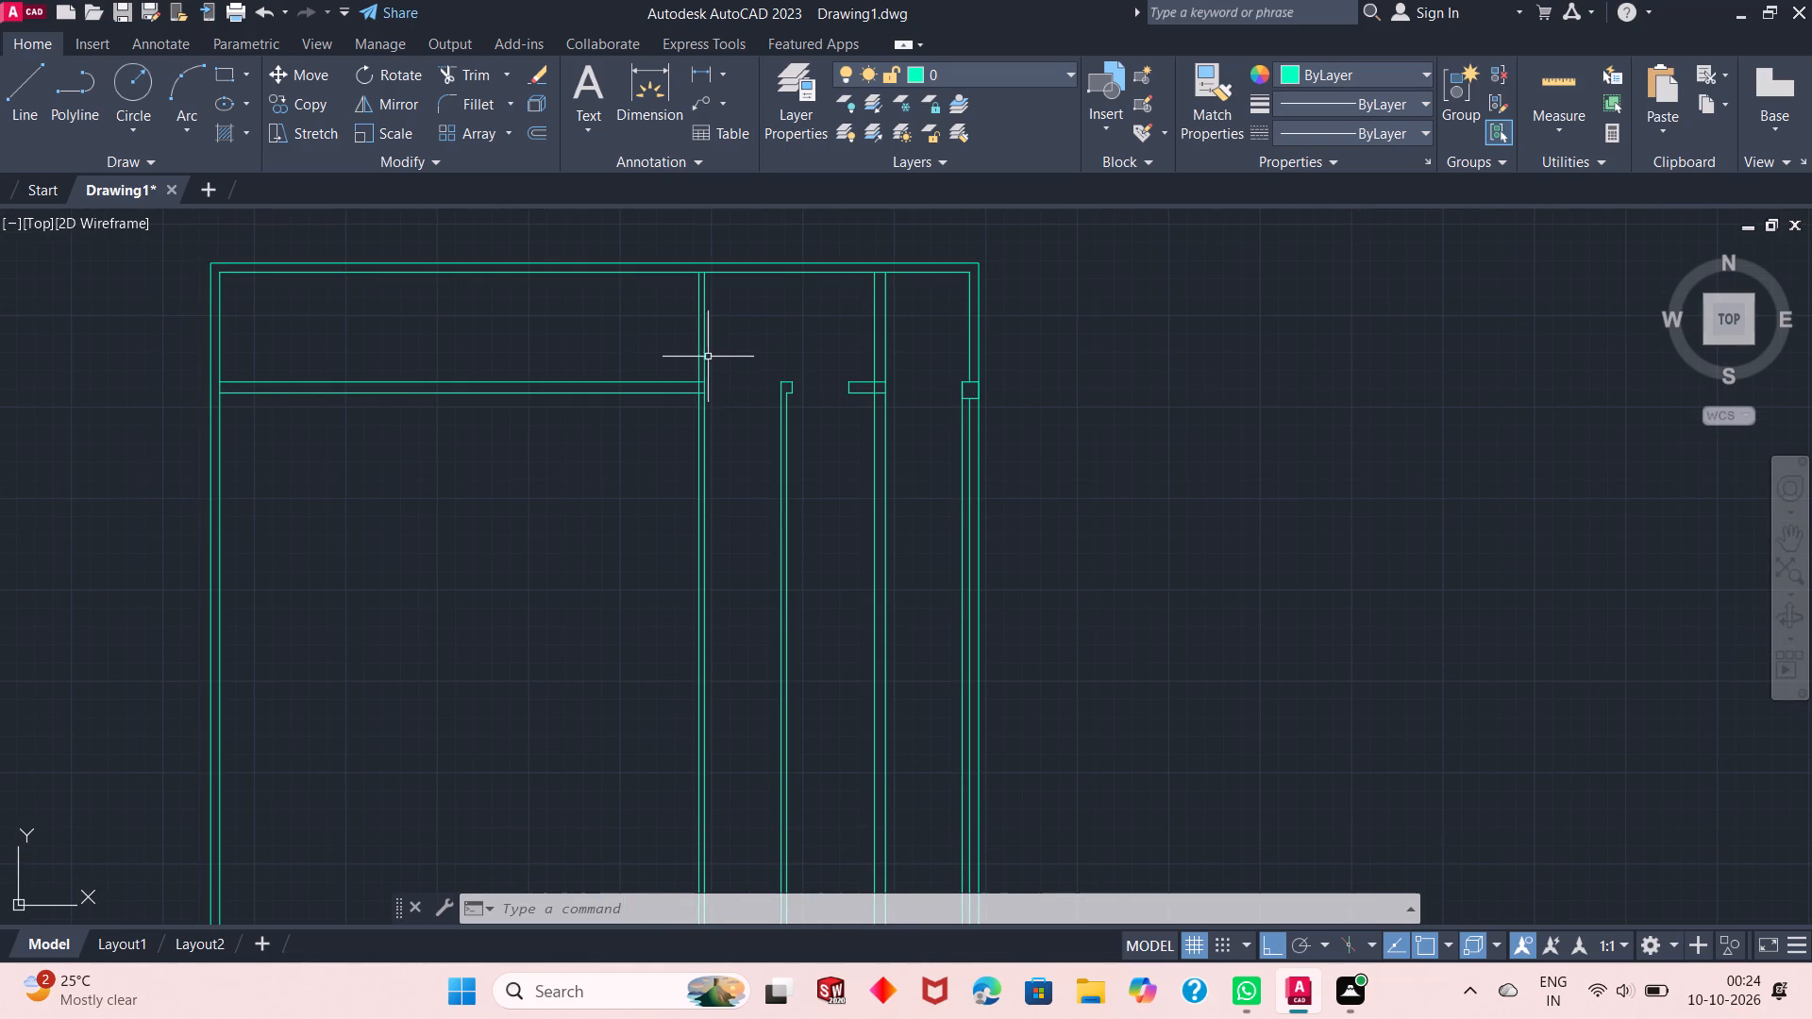
{"action": "right_click", "coordinate": [669, 335]}
{"action": "left_click", "coordinate": [722, 362]}
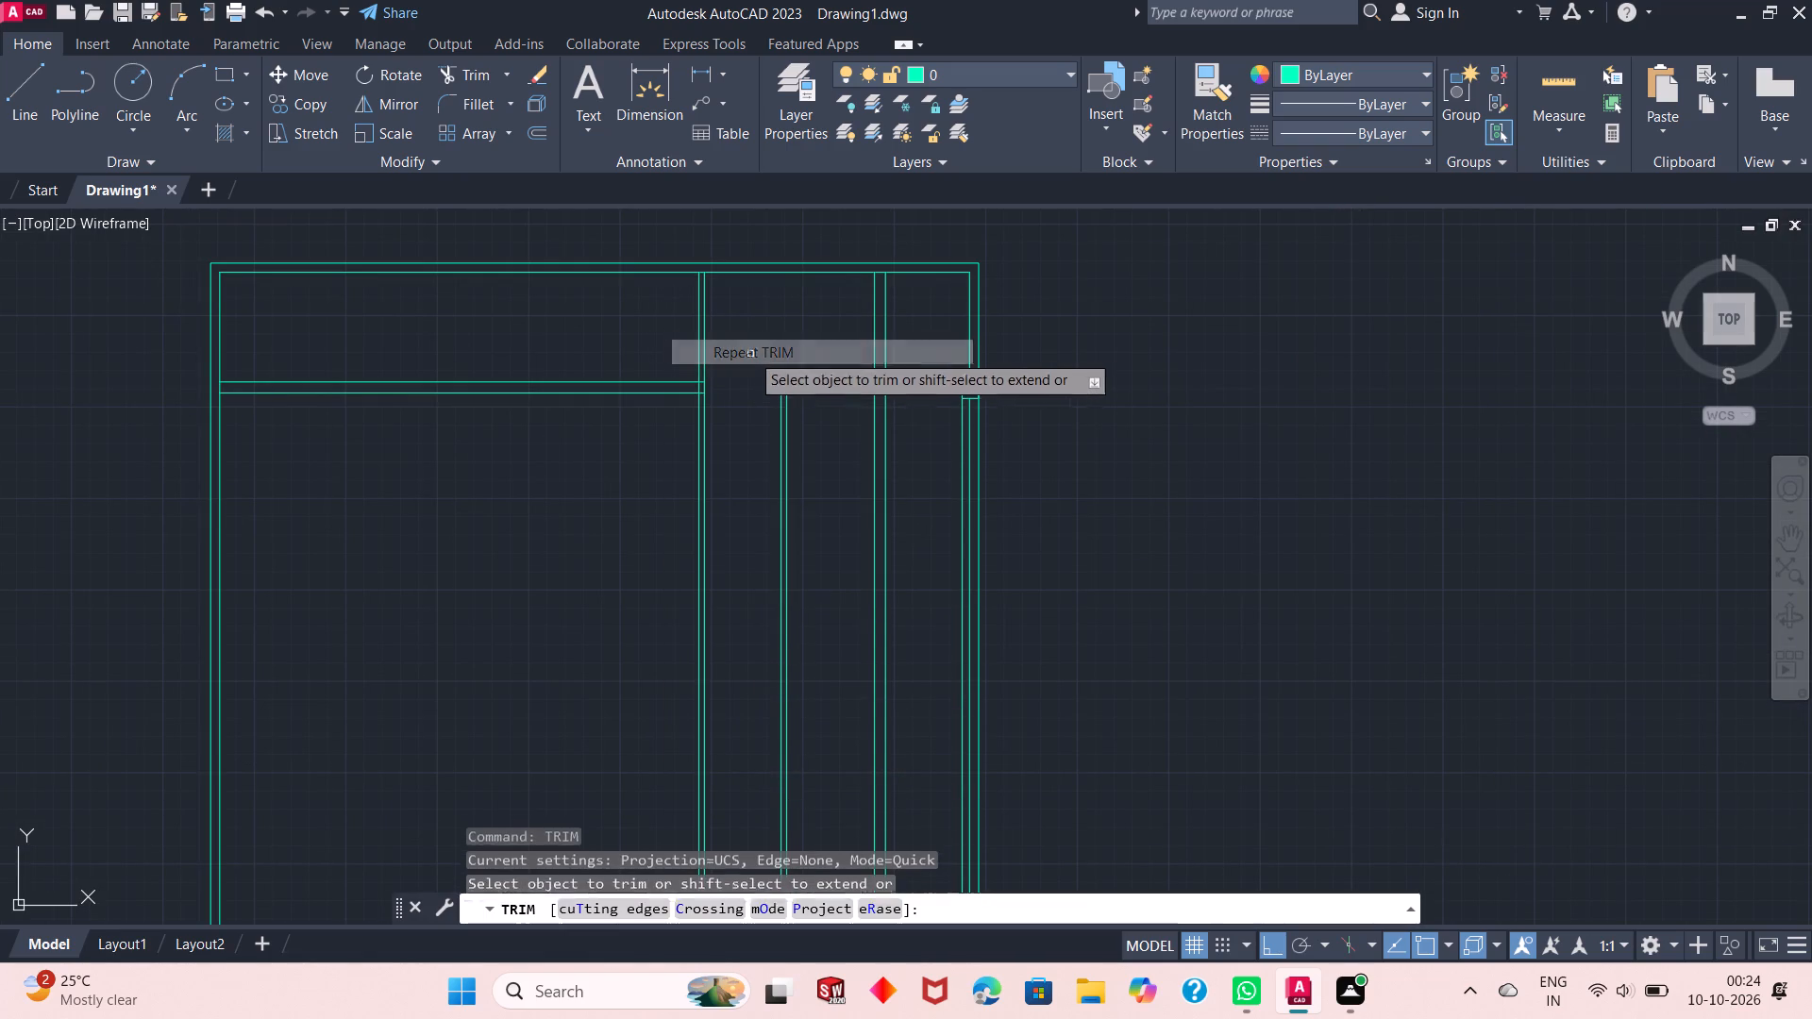
{"action": "left_click", "coordinate": [762, 345]}
{"action": "left_click", "coordinate": [664, 355]}
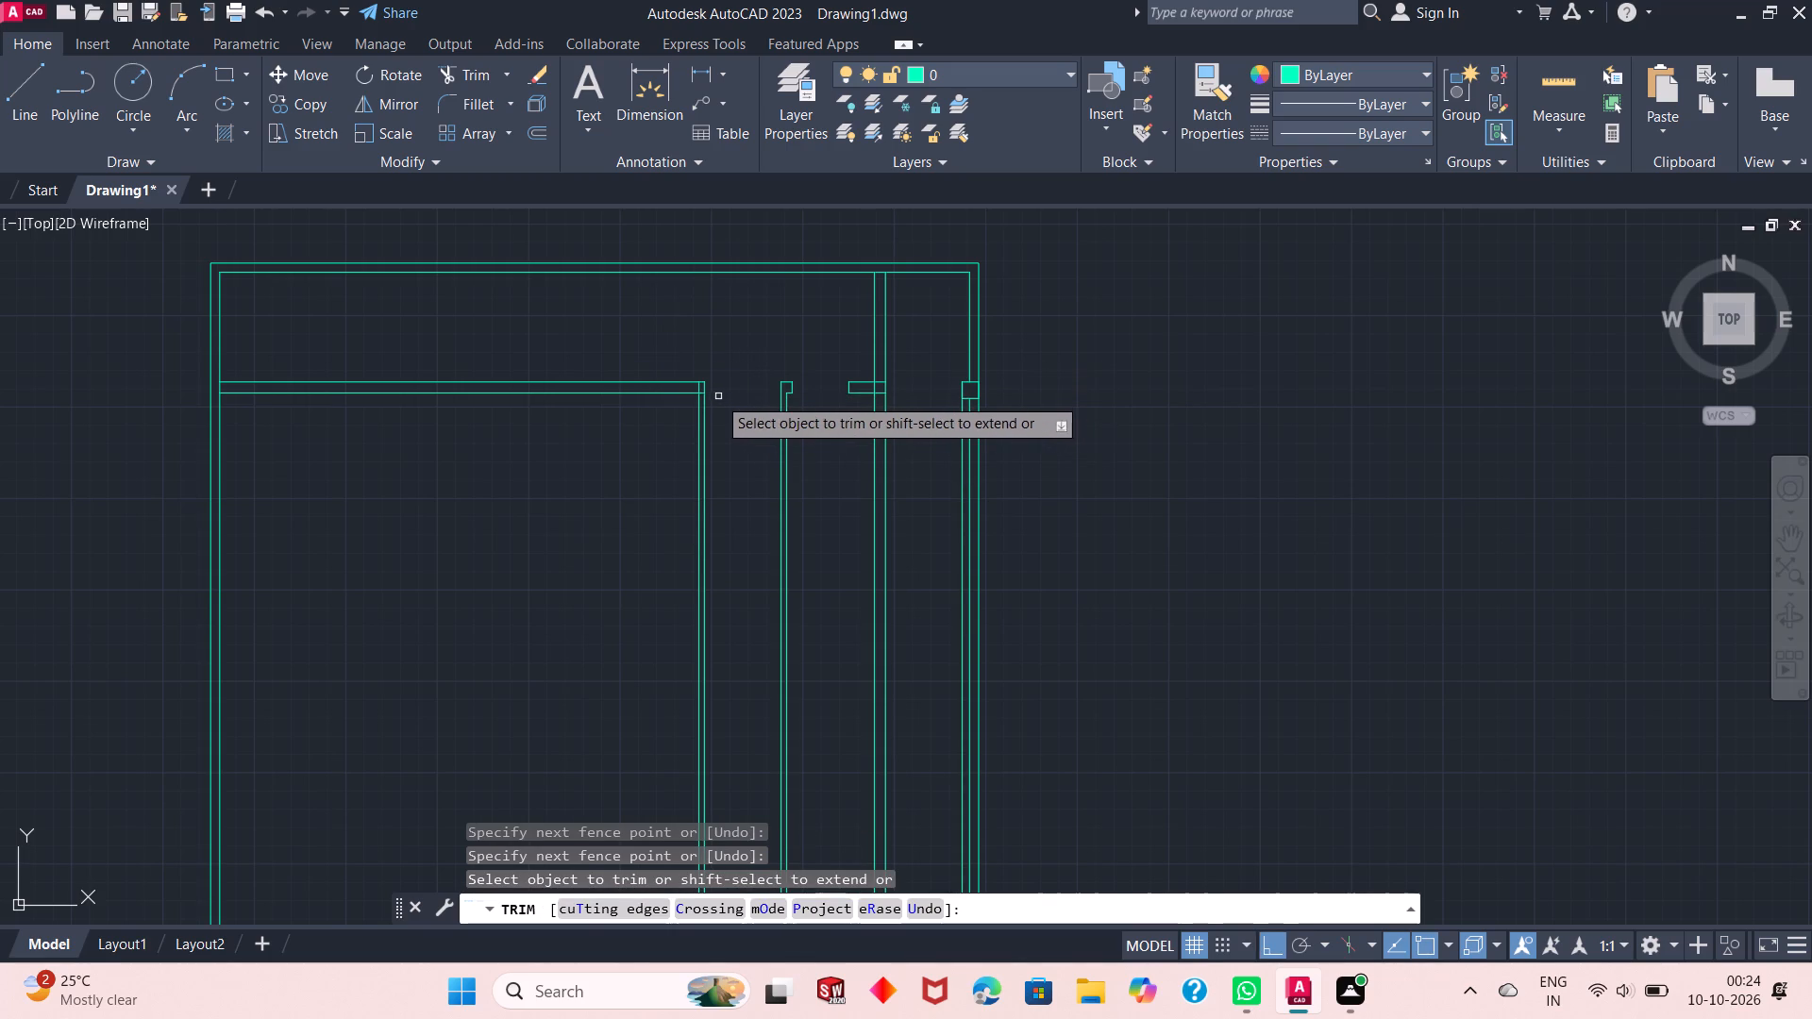
Clean up the corner of the horizontal wall and the long room's vertical wall by trimming the inner lines that cross inside it.
{"action": "scroll", "coordinate": [715, 396], "scroll_direction": "down", "scroll_amount": 2}
{"action": "scroll", "coordinate": [715, 396], "scroll_direction": "up", "scroll_amount": 6}
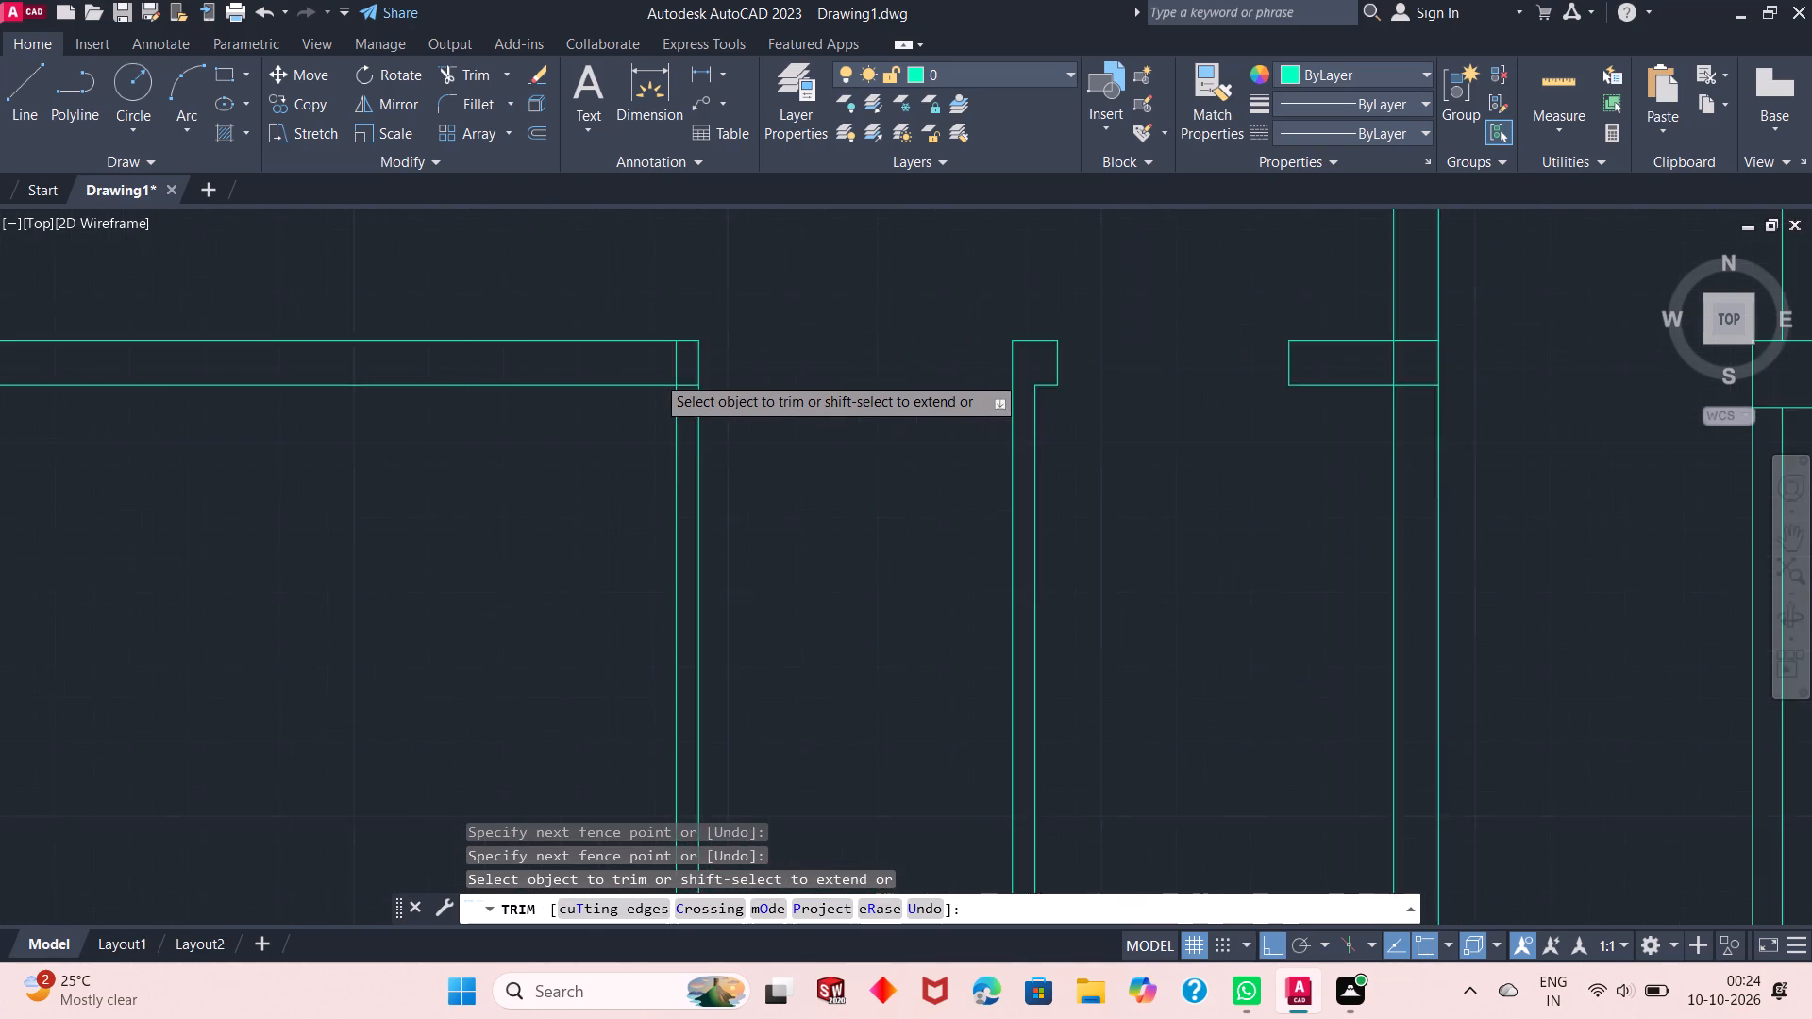
{"action": "scroll", "coordinate": [656, 375], "scroll_direction": "up", "scroll_amount": 2}
{"action": "left_click", "coordinate": [710, 359]}
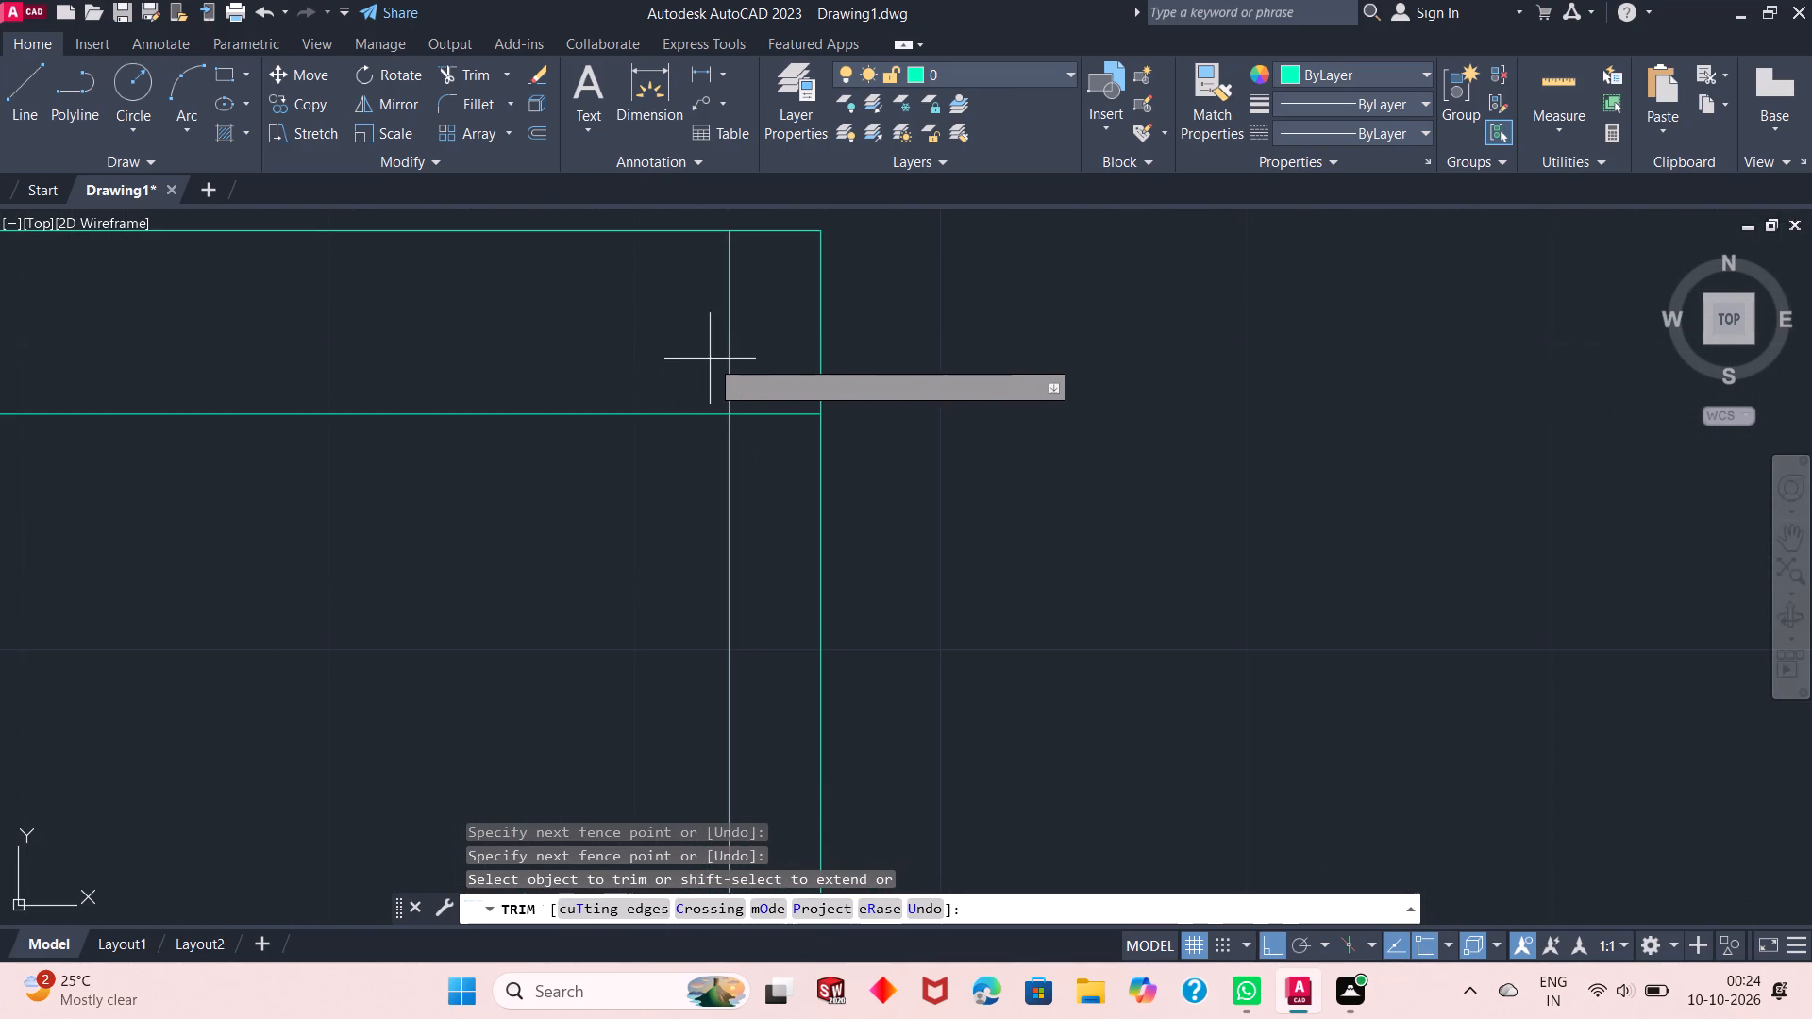
{"action": "left_click_drag", "start_coordinate": [730, 356], "coordinate": [754, 415]}
{"action": "left_click", "coordinate": [754, 415]}
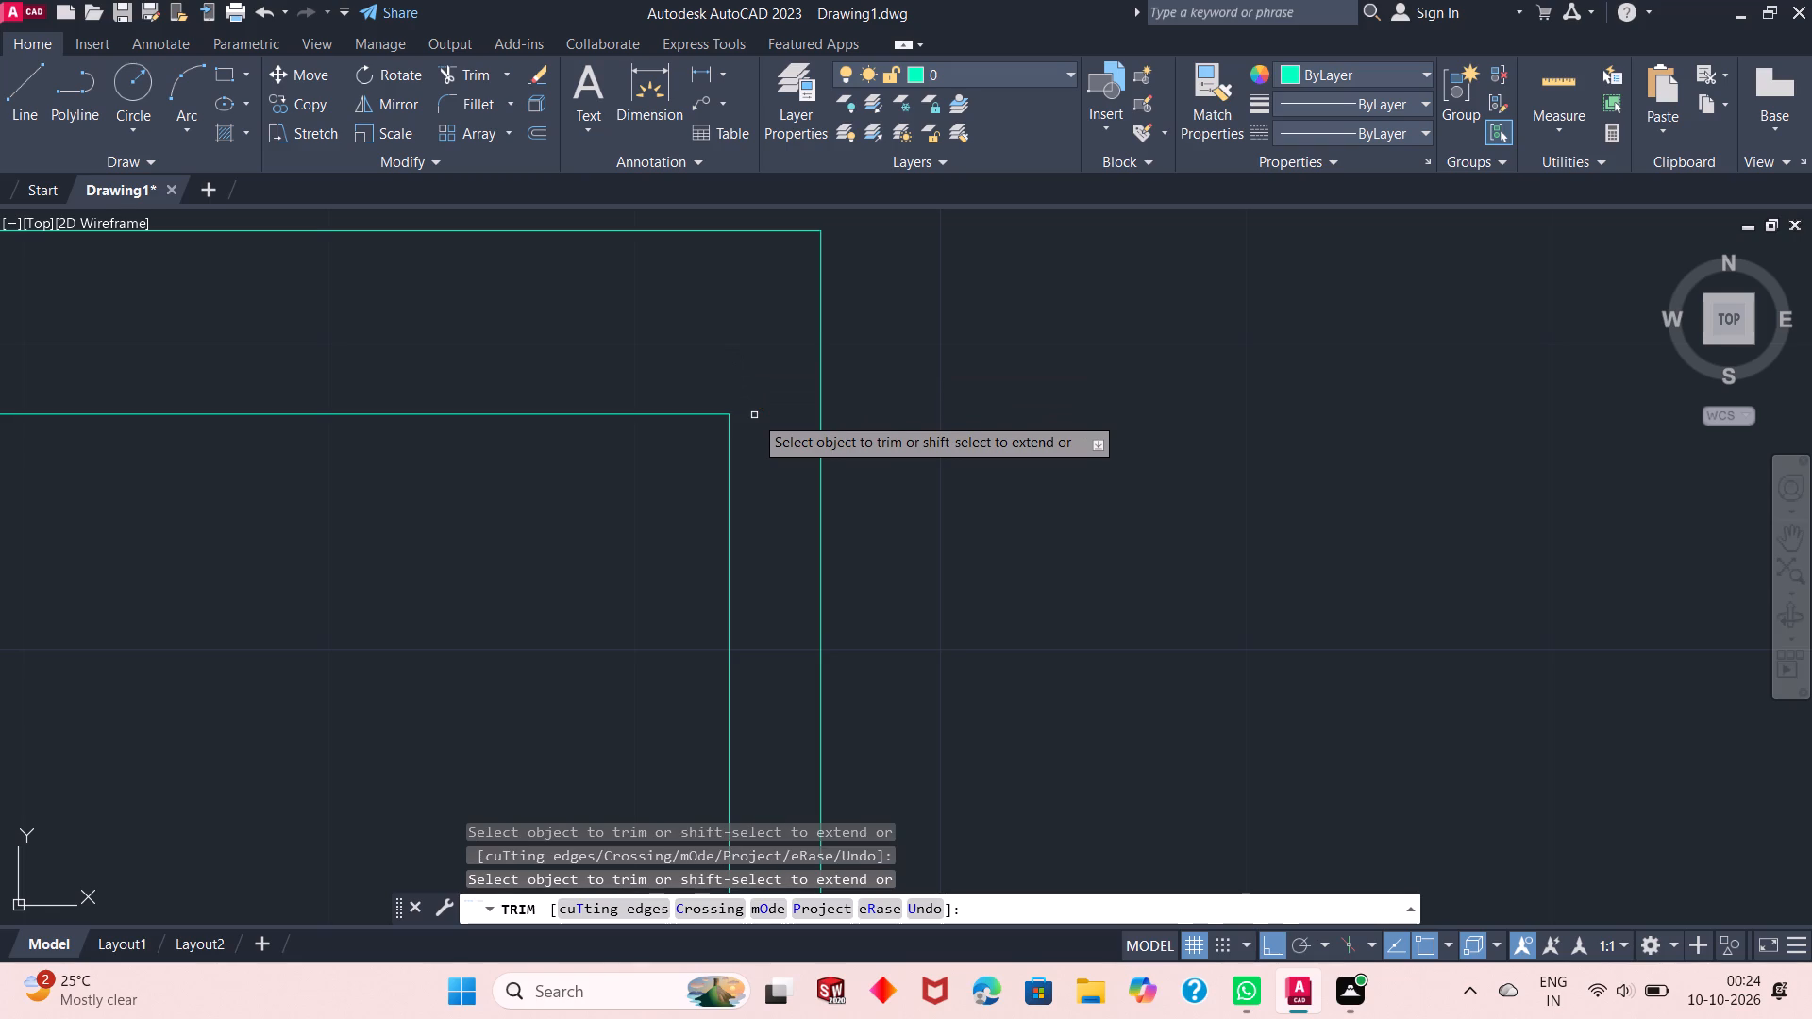
{"action": "scroll", "coordinate": [755, 420], "scroll_direction": "up", "scroll_amount": 3}
{"action": "scroll", "coordinate": [755, 421], "scroll_direction": "down", "scroll_amount": 8}
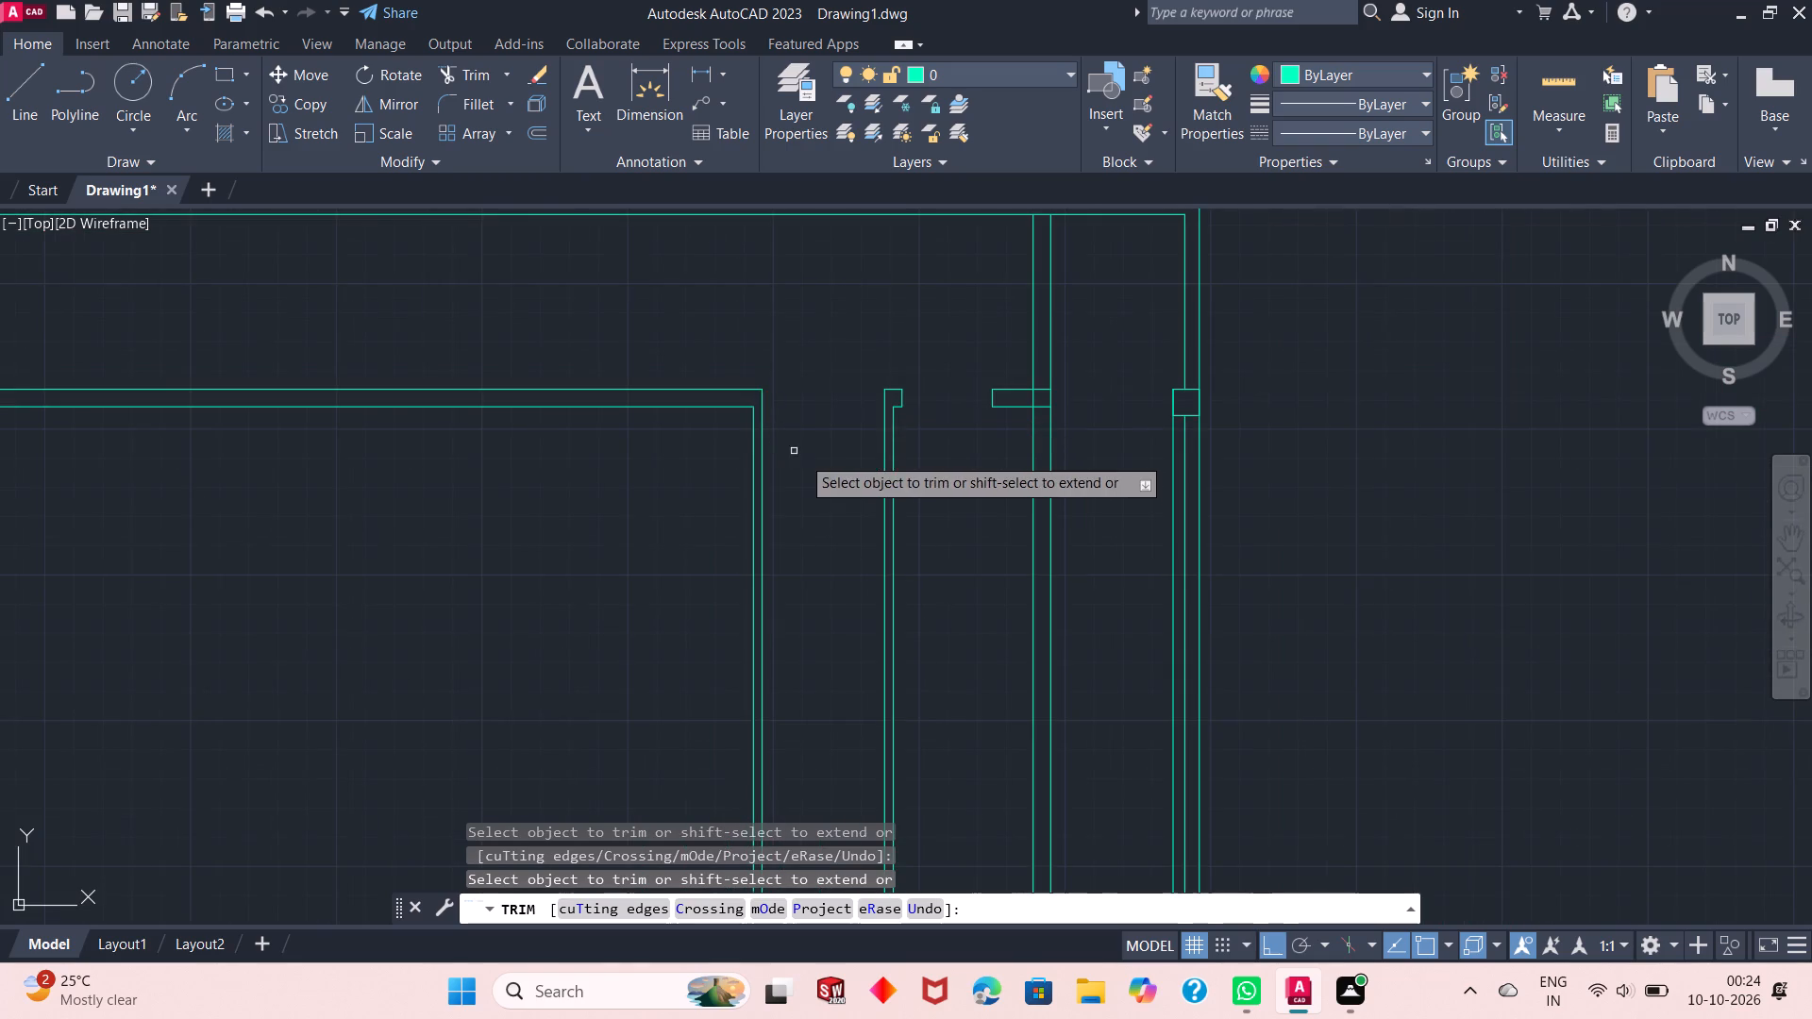
{"action": "scroll", "coordinate": [823, 477], "scroll_direction": "up", "scroll_amount": 1}
{"action": "scroll", "coordinate": [823, 479], "scroll_direction": "down", "scroll_amount": 2}
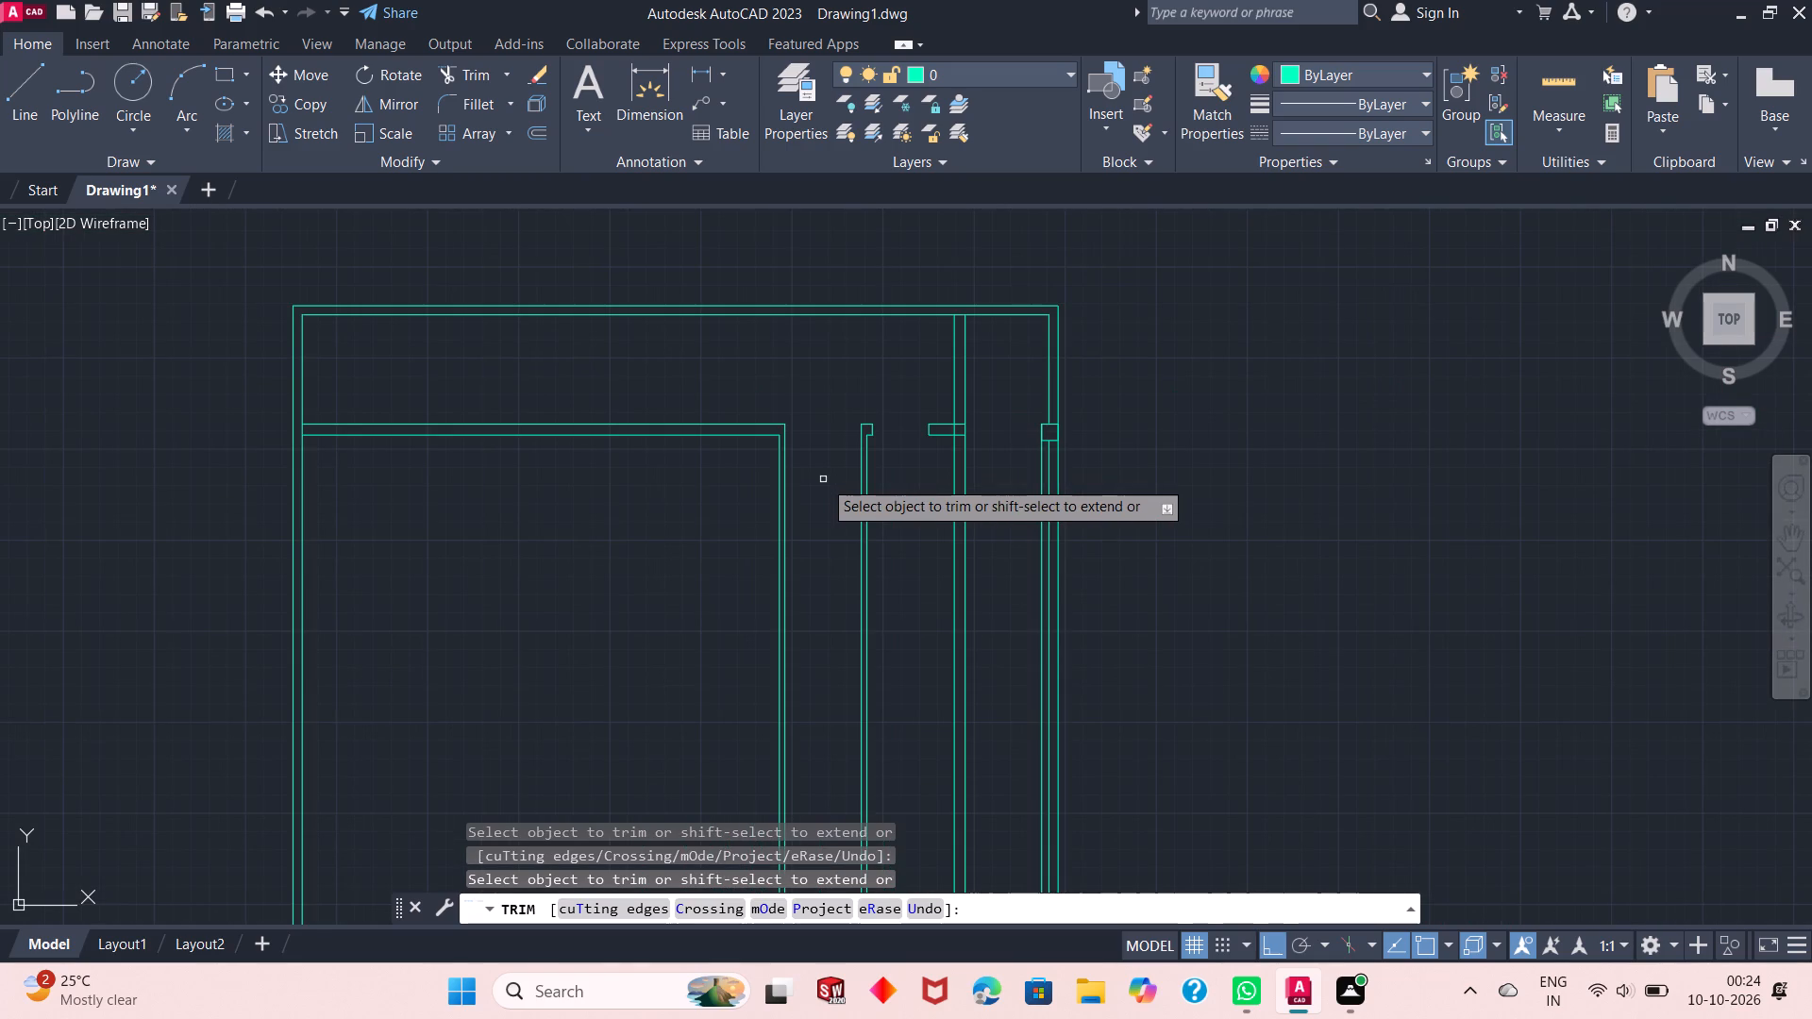
{"action": "scroll", "coordinate": [823, 479], "scroll_direction": "down", "scroll_amount": 1}
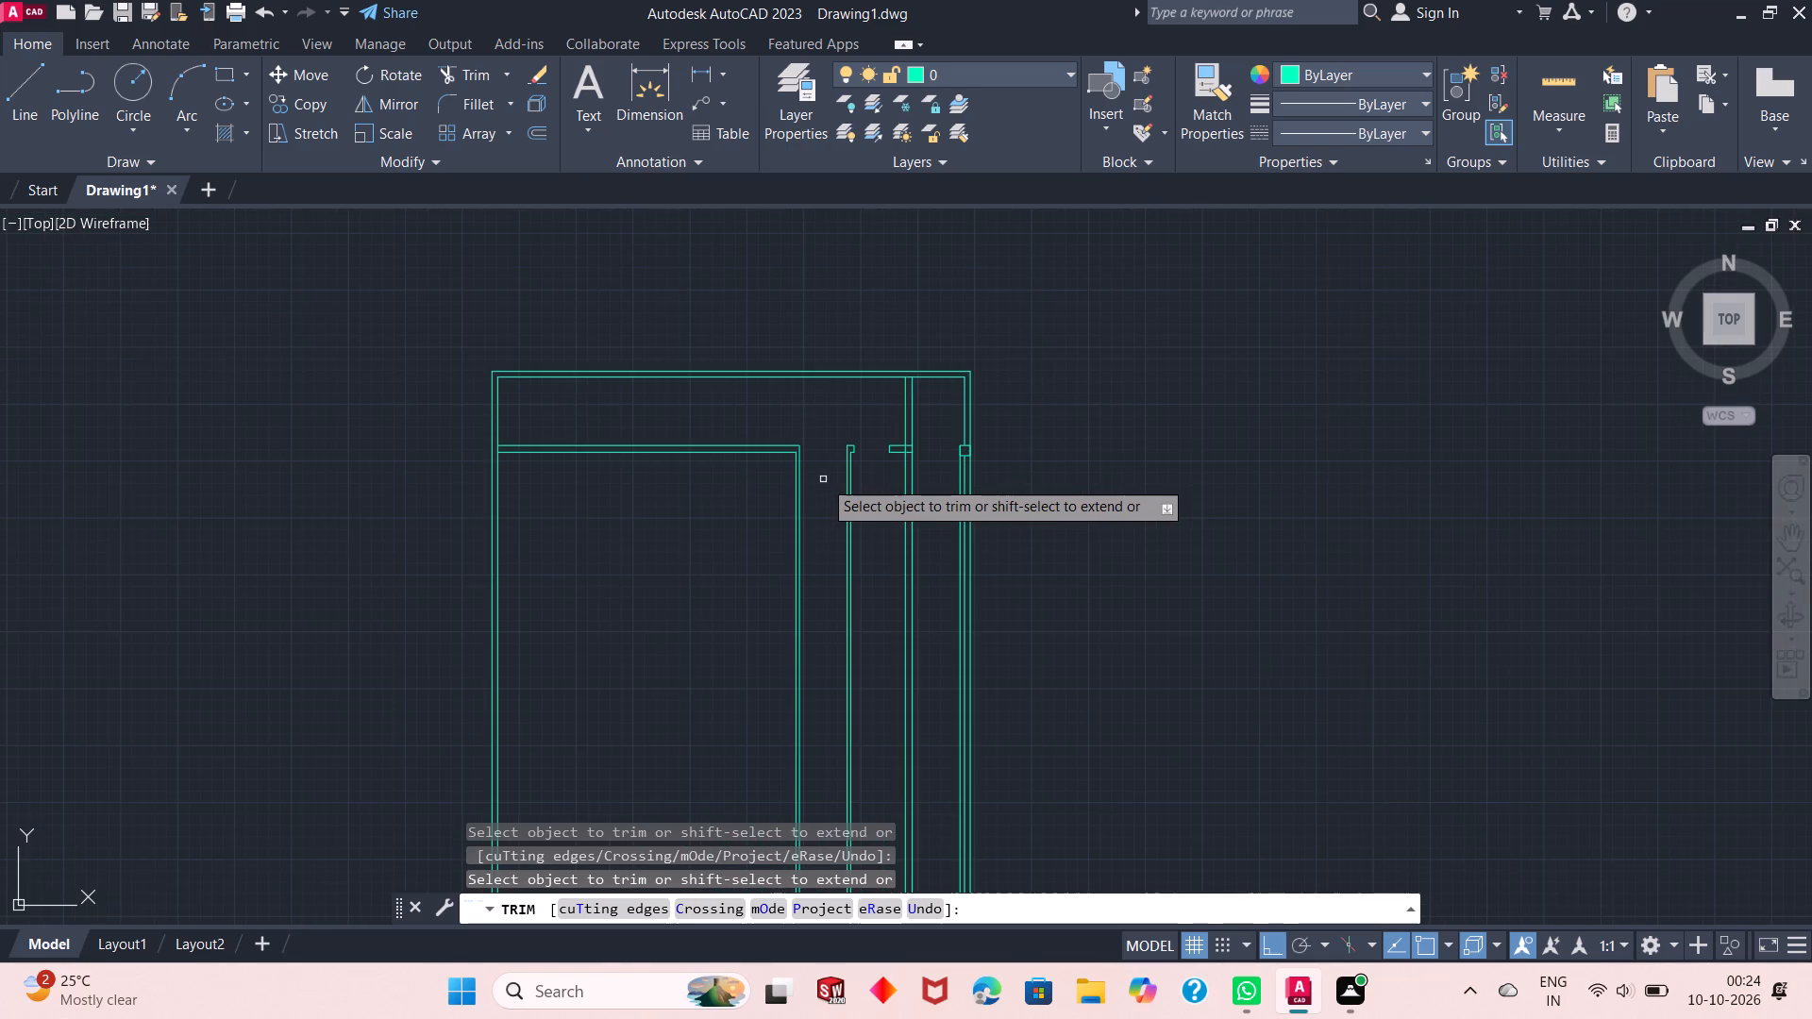
{"action": "right_click", "coordinate": [1020, 376]}
{"action": "left_click", "coordinate": [1097, 394]}
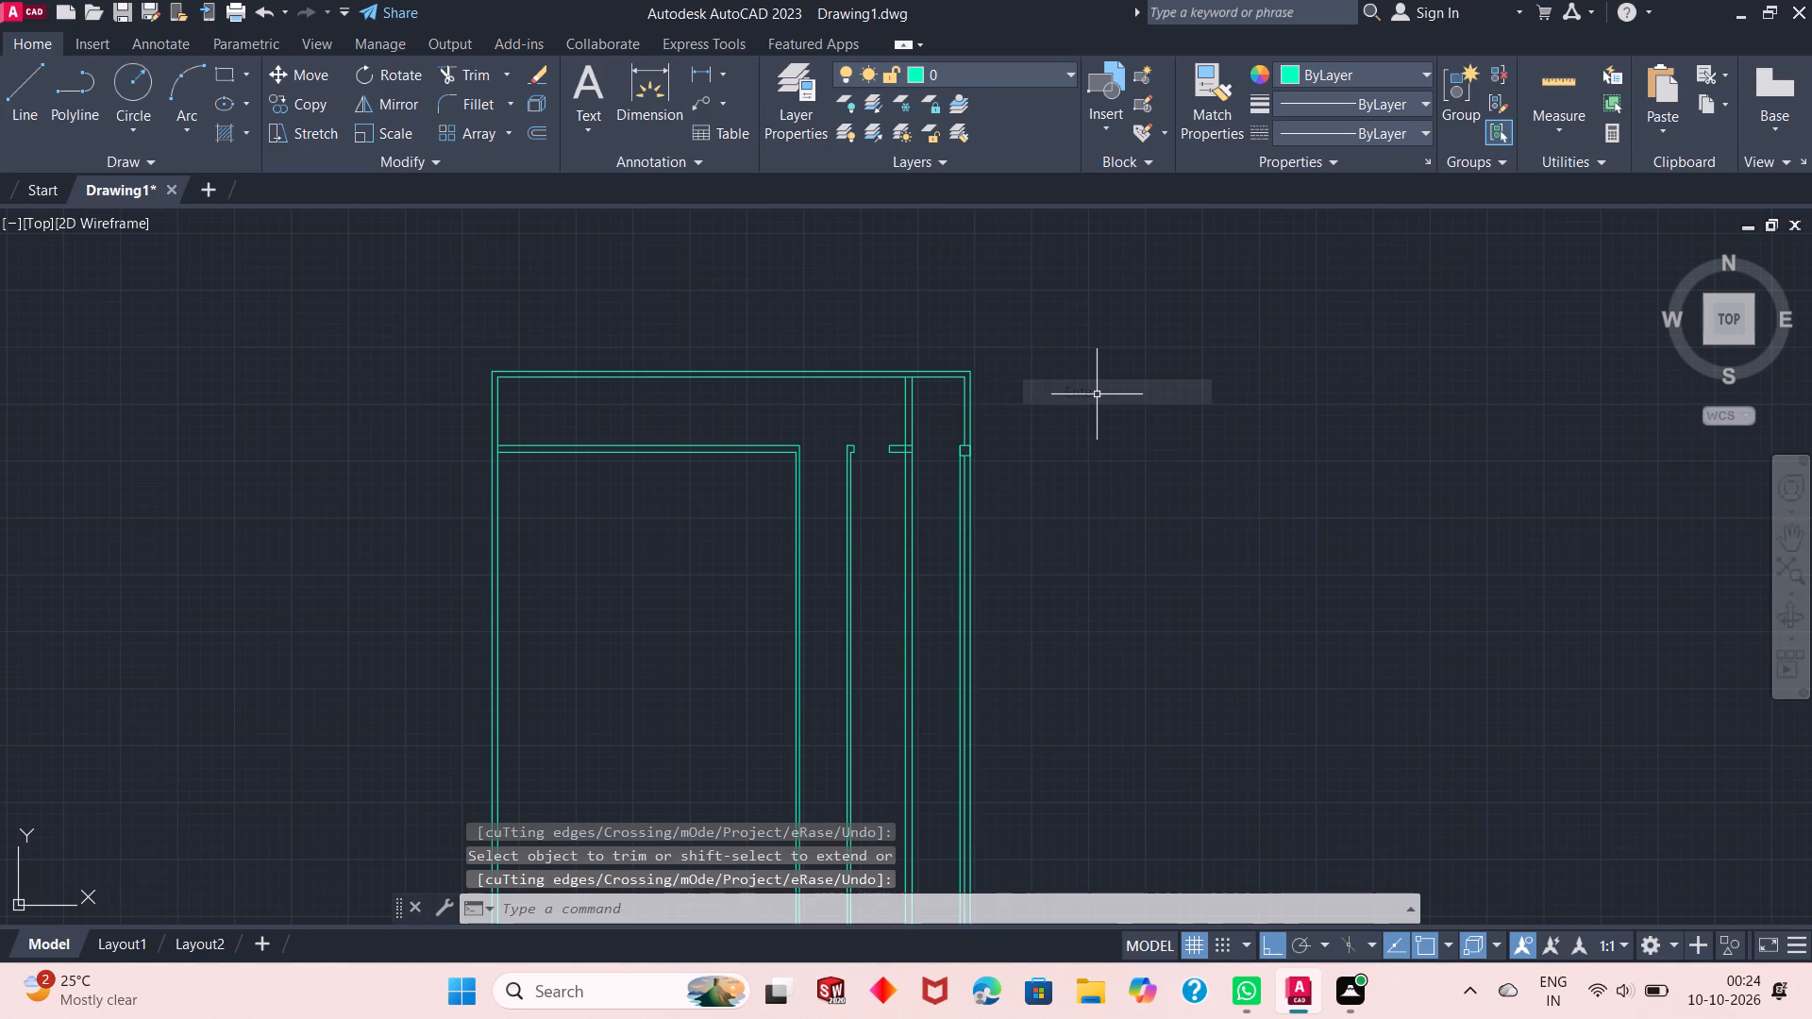
Trim the 6" vertical wall's left line inside the short stub and the stub's lower line across that wall.
{"action": "scroll", "coordinate": [830, 451], "scroll_direction": "up", "scroll_amount": 1}
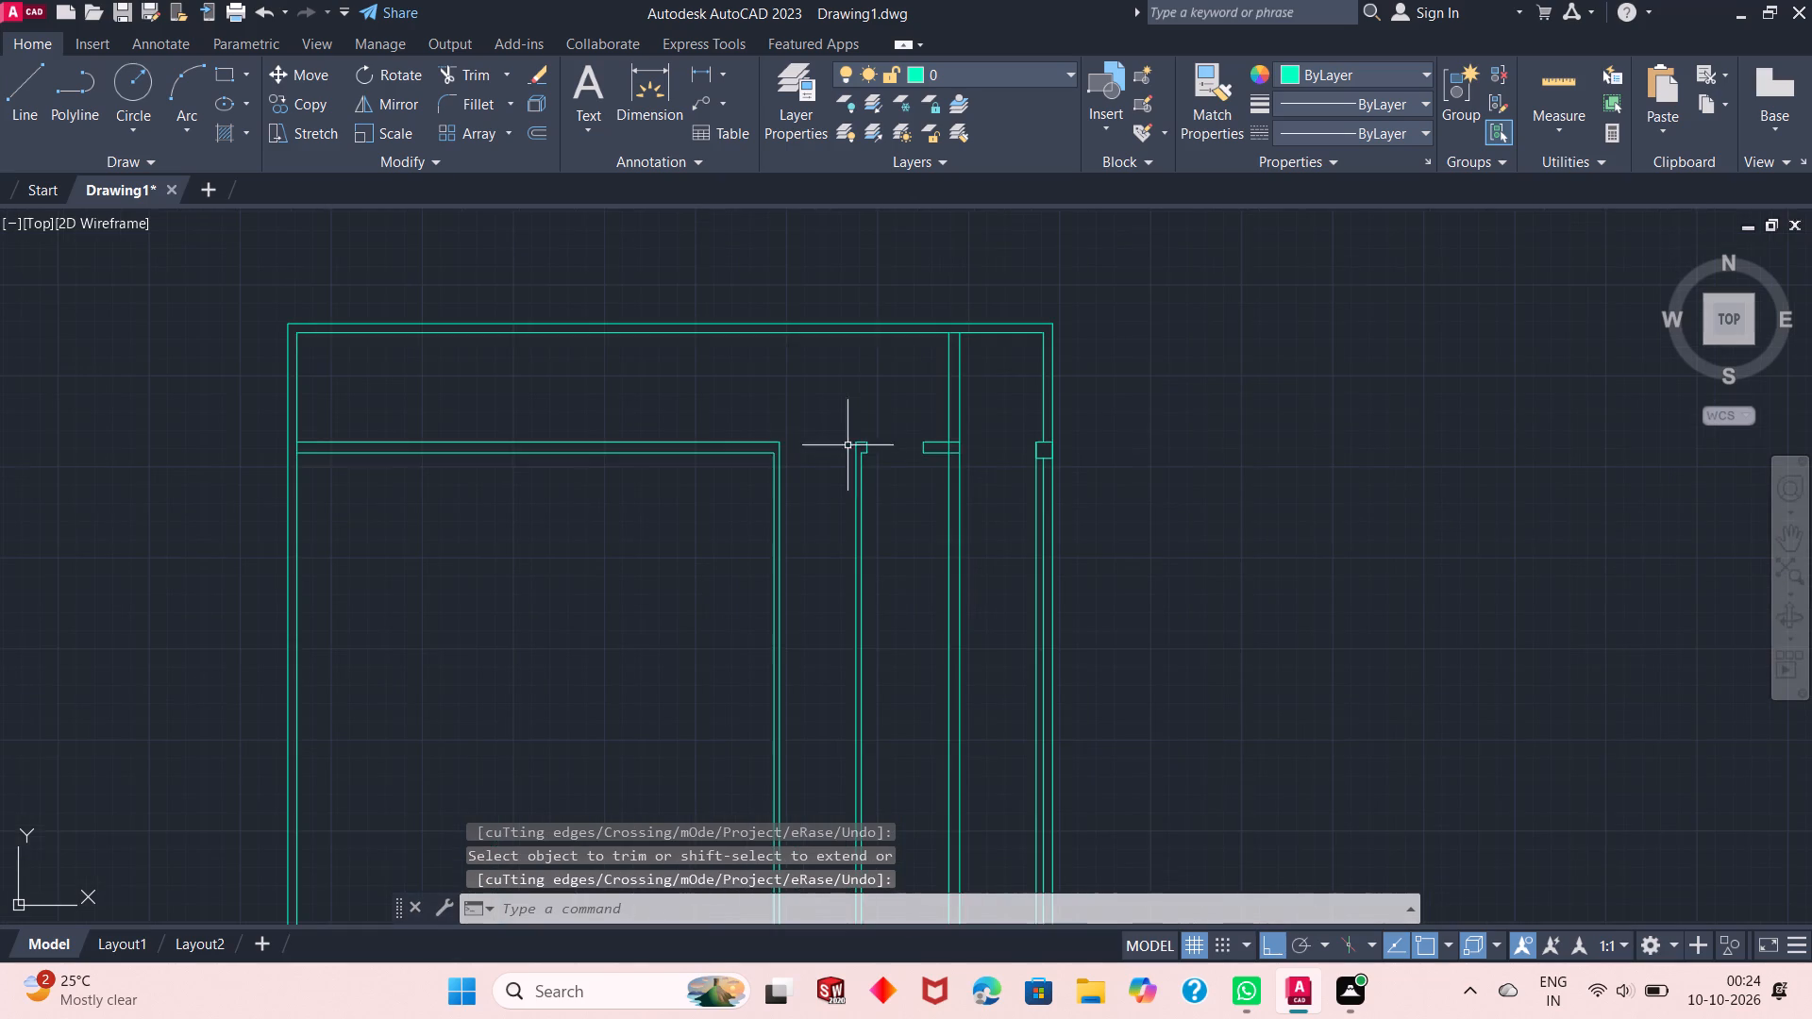
{"action": "scroll", "coordinate": [905, 430], "scroll_direction": "up", "scroll_amount": 2}
{"action": "right_click", "coordinate": [1324, 402]}
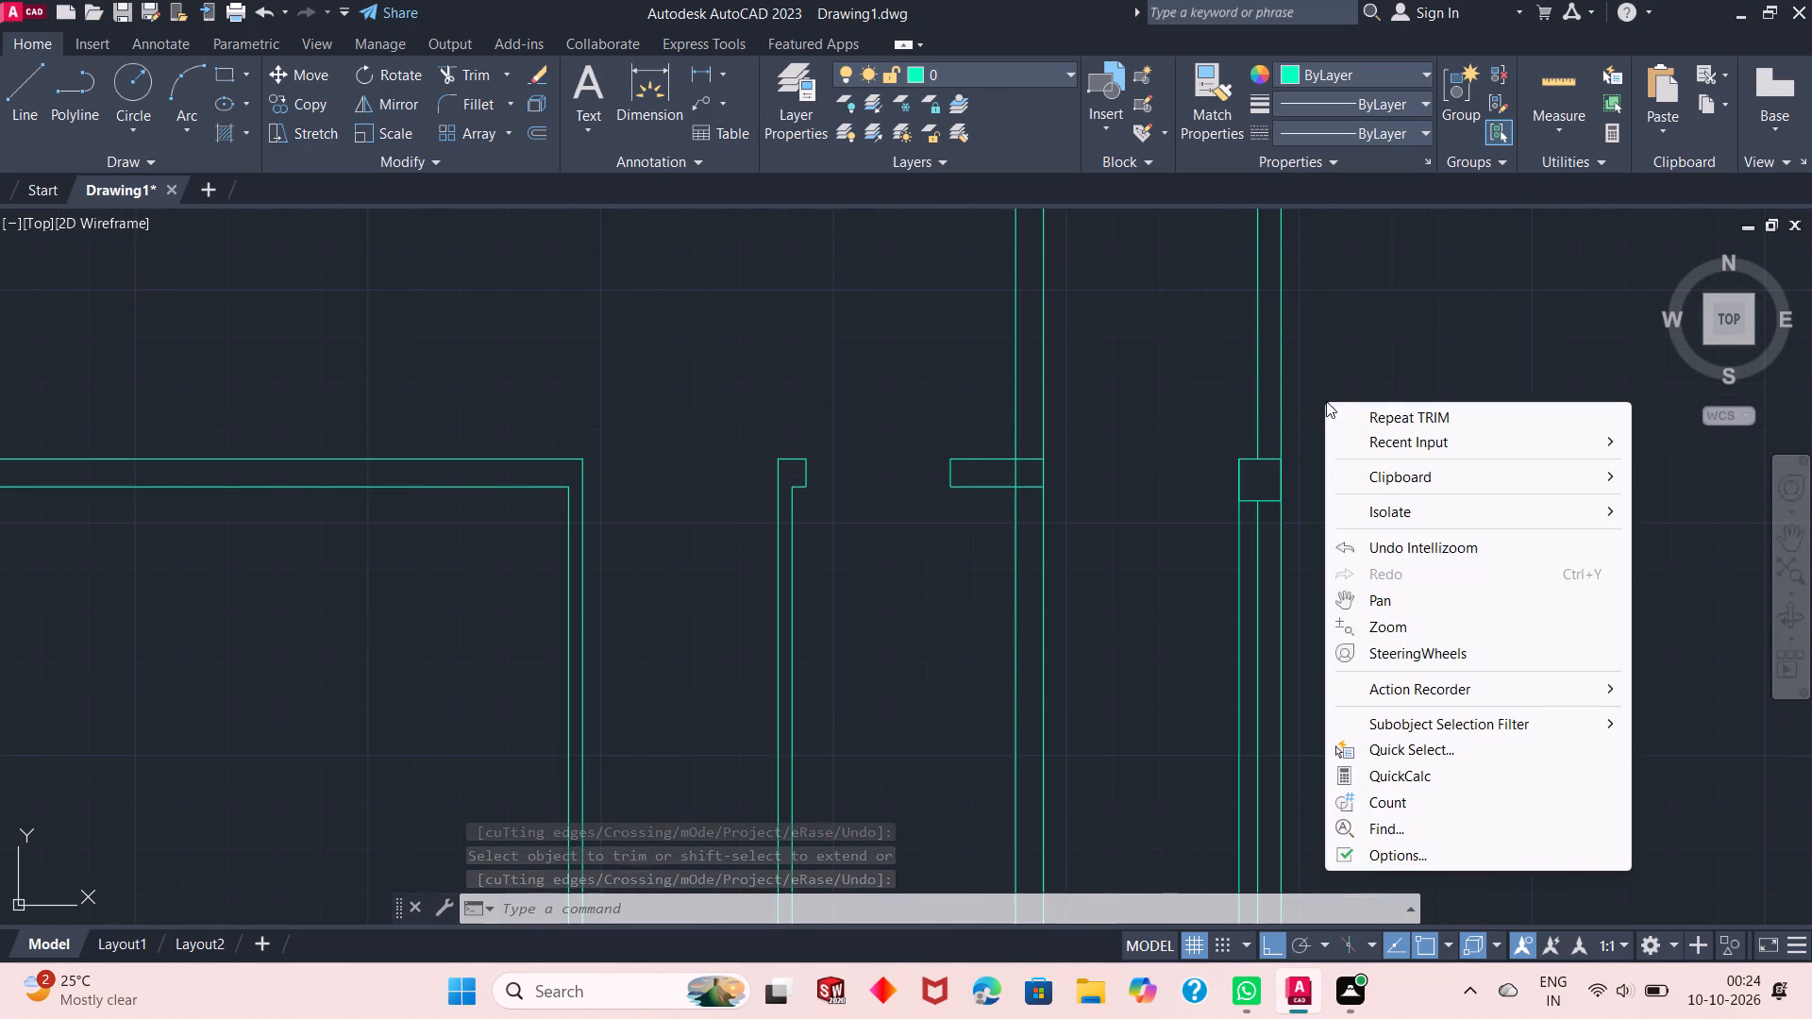
{"action": "left_click", "coordinate": [1384, 411]}
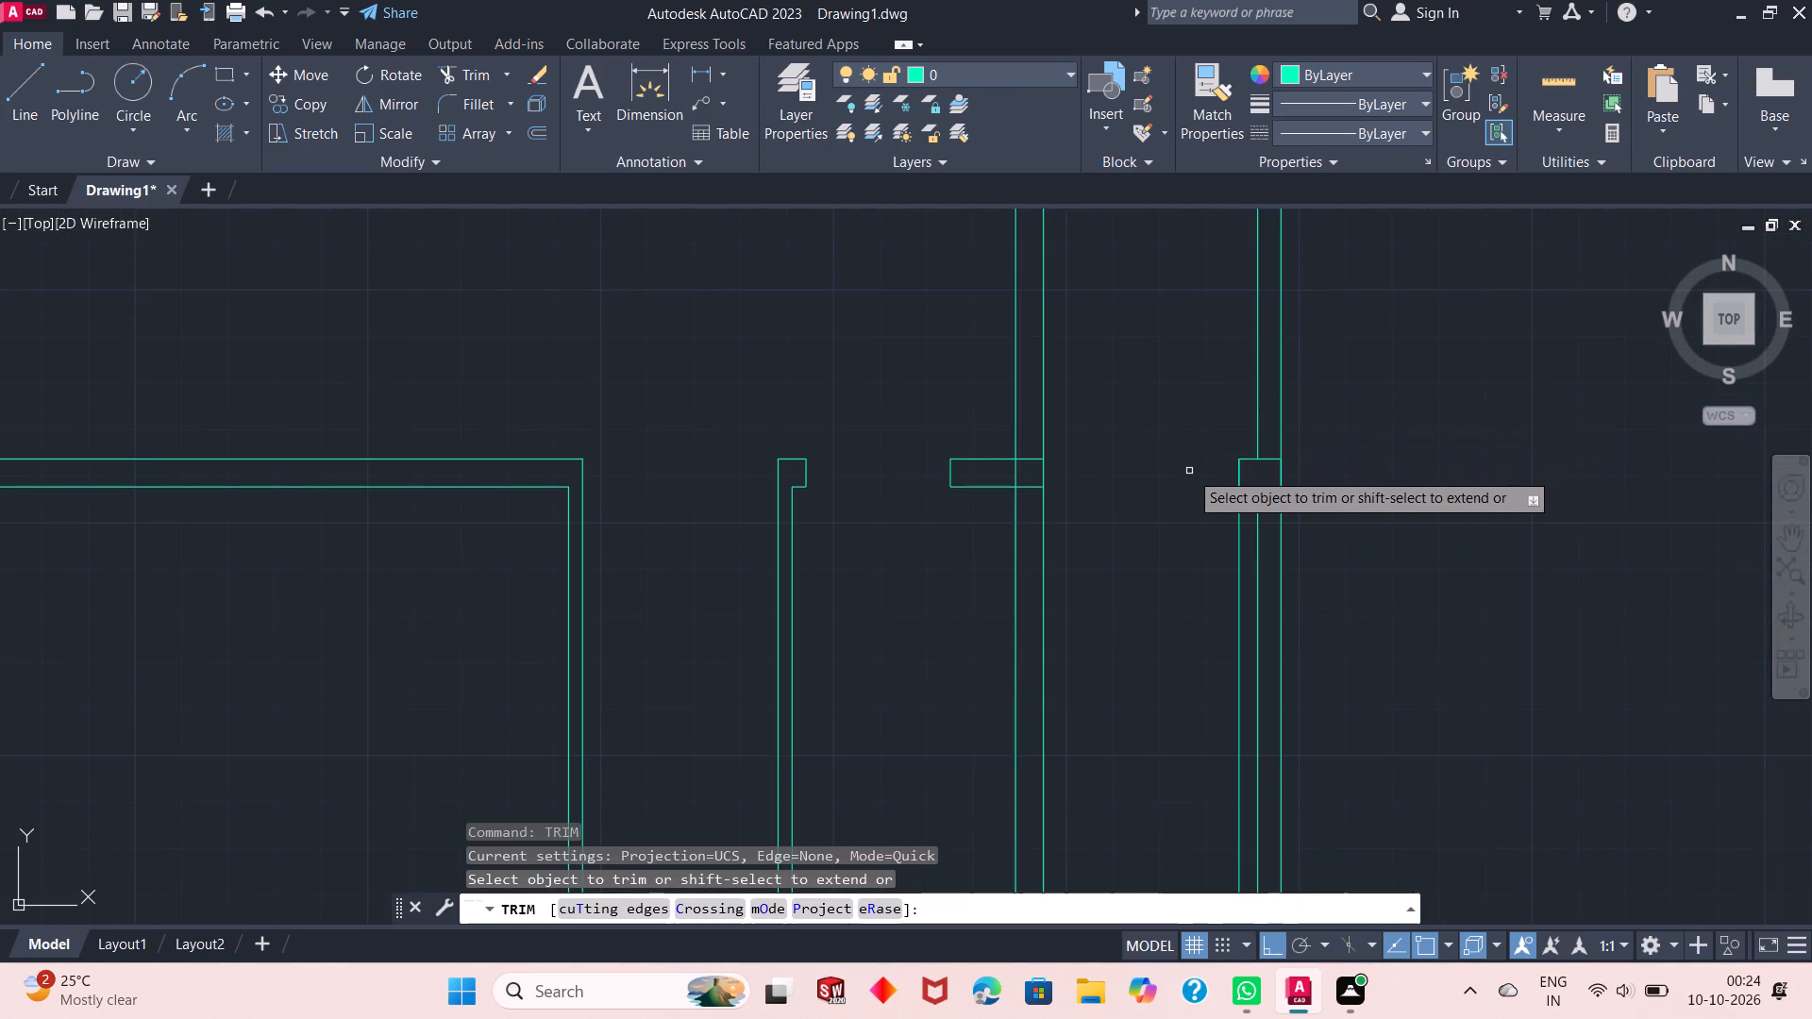
{"action": "left_click", "coordinate": [1016, 469]}
{"action": "left_click", "coordinate": [1027, 489]}
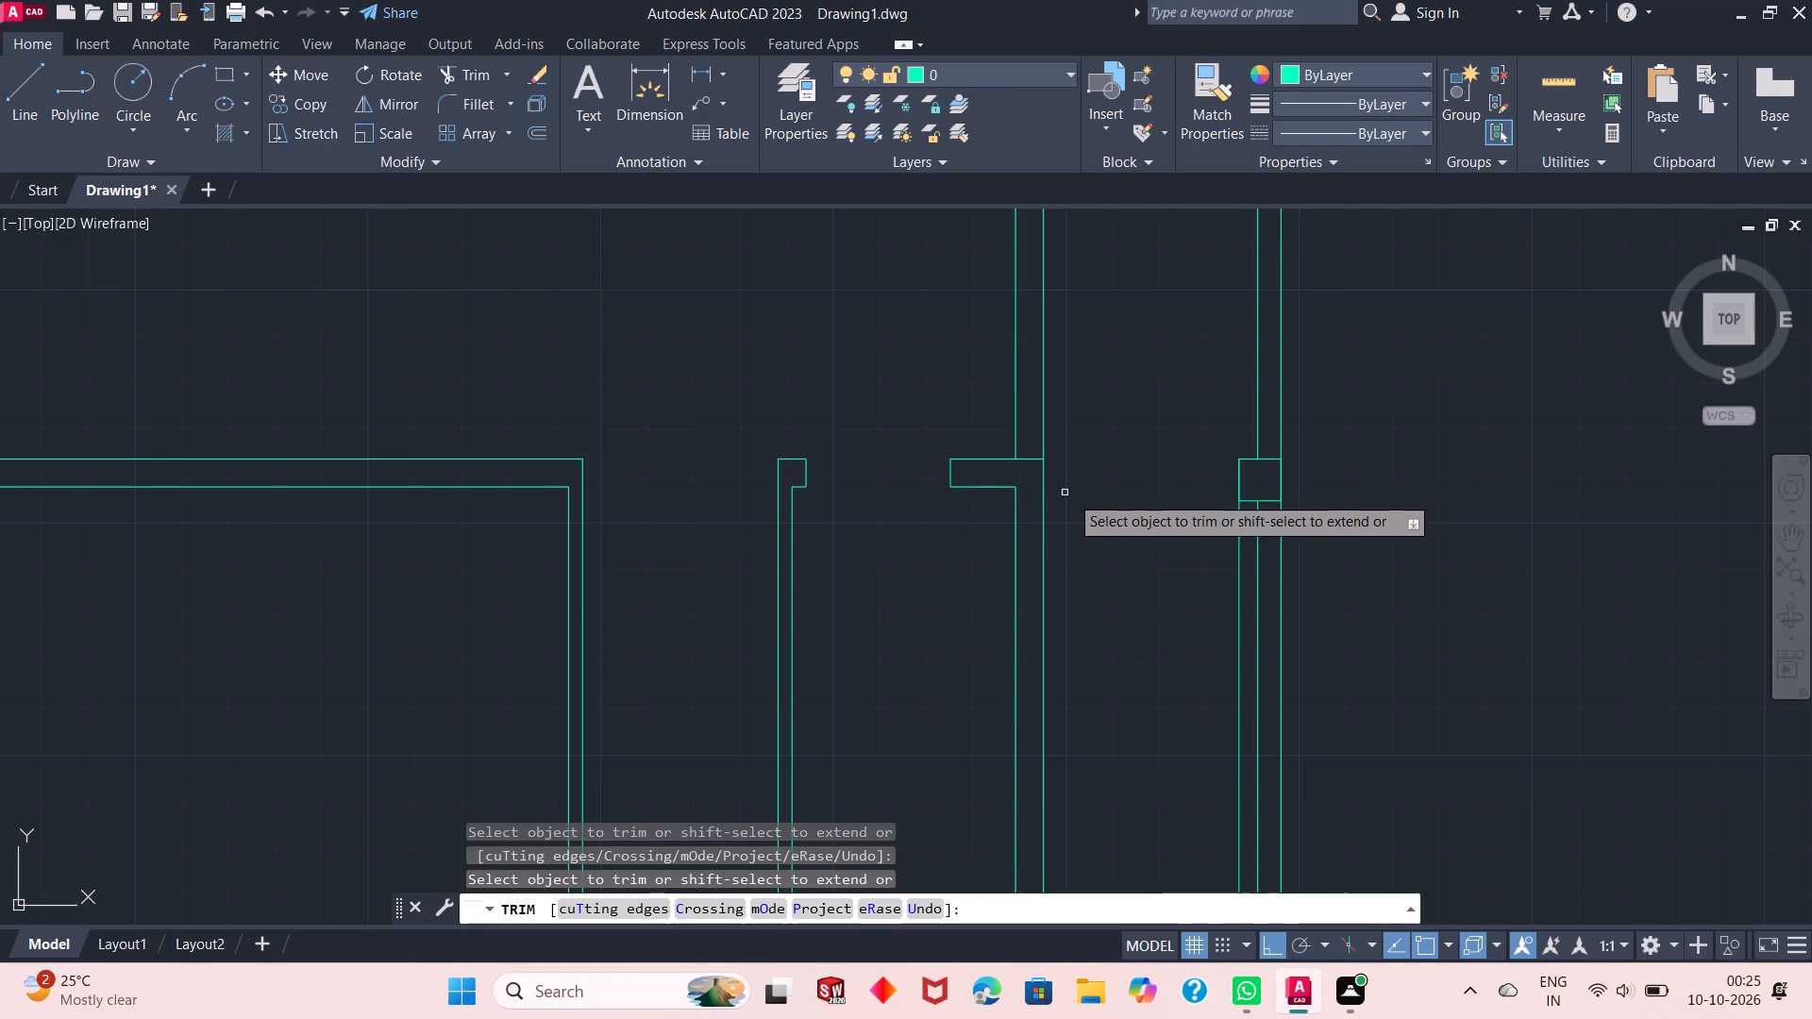
{"action": "right_click", "coordinate": [1331, 440]}
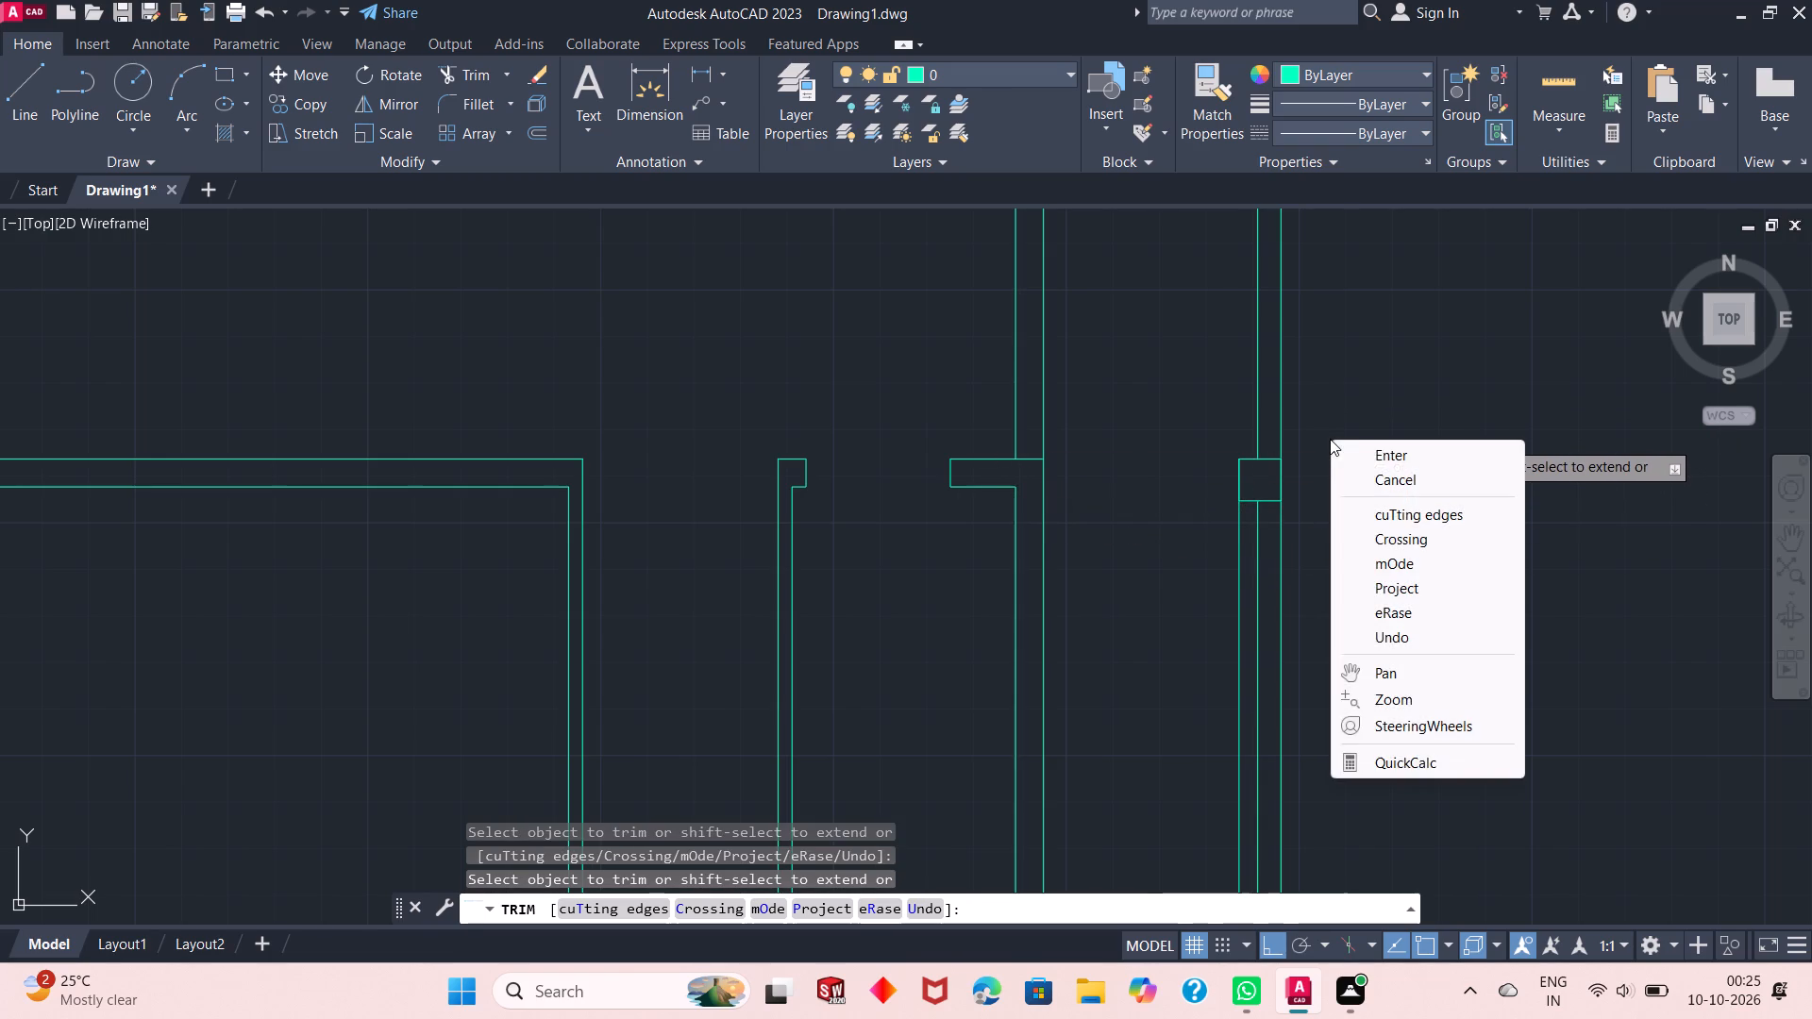
{"action": "left_click", "coordinate": [1356, 451]}
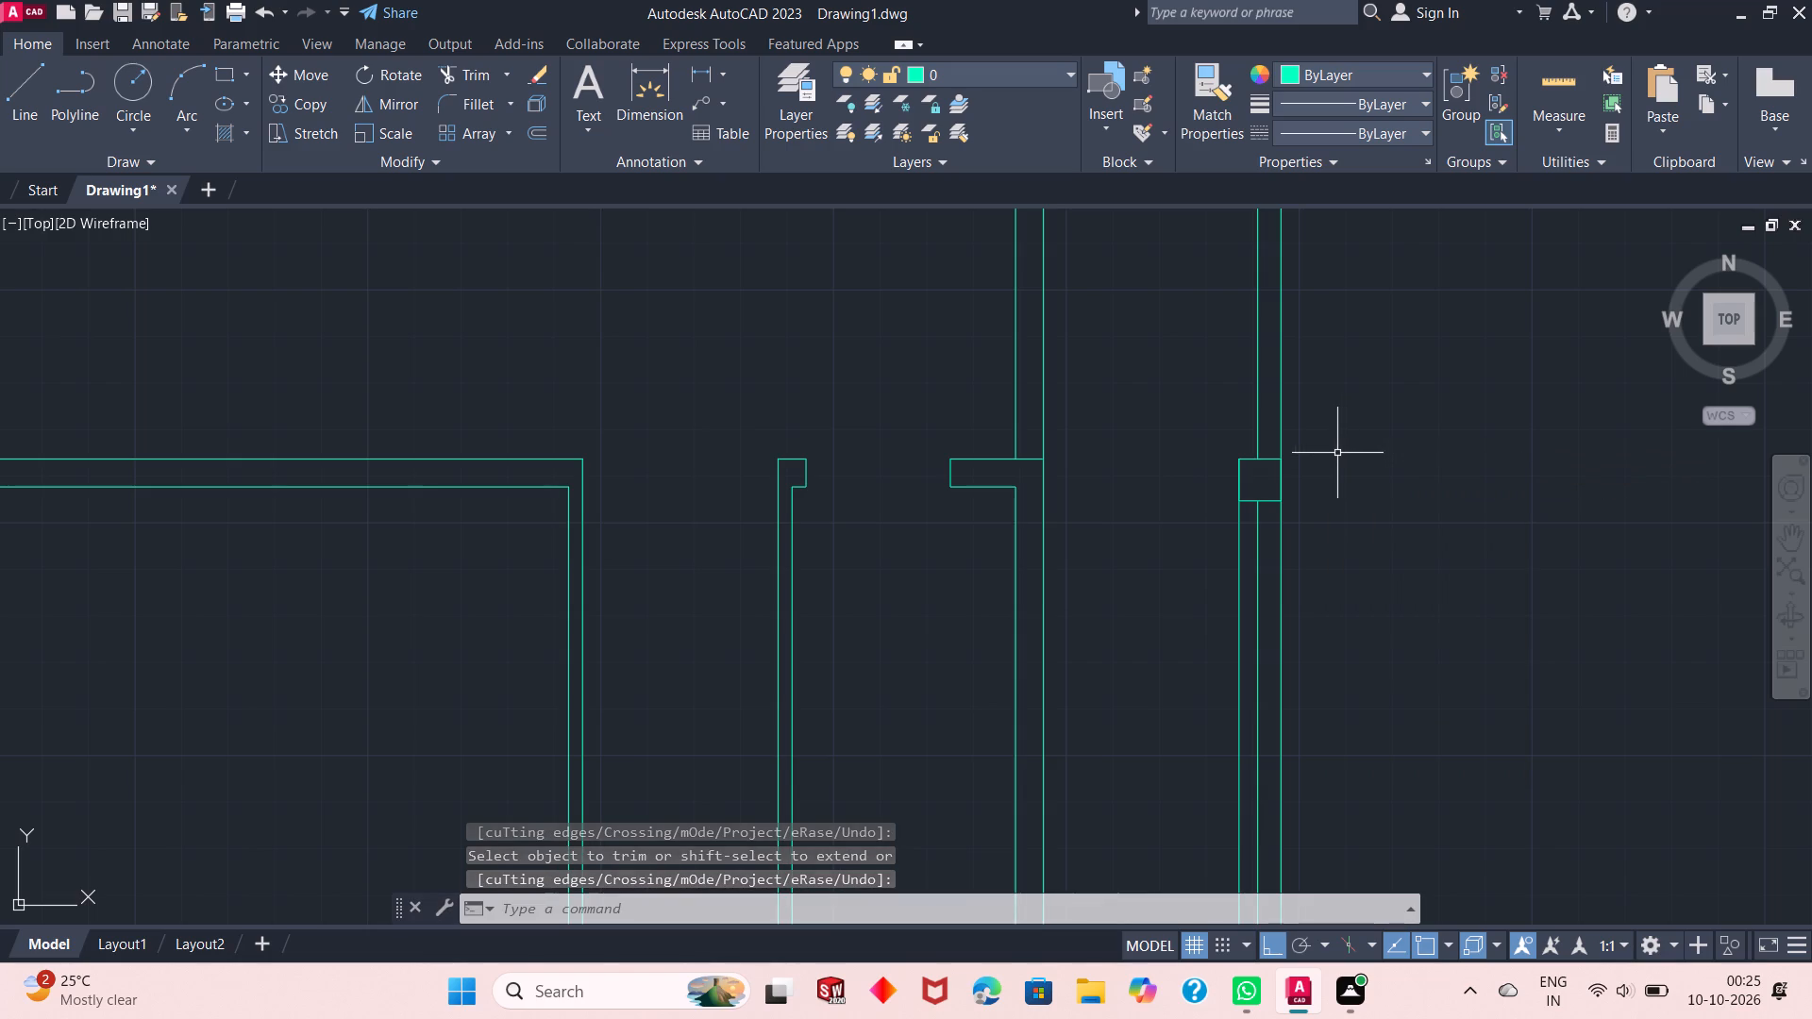
Offset the top edge of the 3" wall's short end return 4' downward, using the Through option.
{"action": "scroll", "coordinate": [1104, 545], "scroll_direction": "down", "scroll_amount": 3}
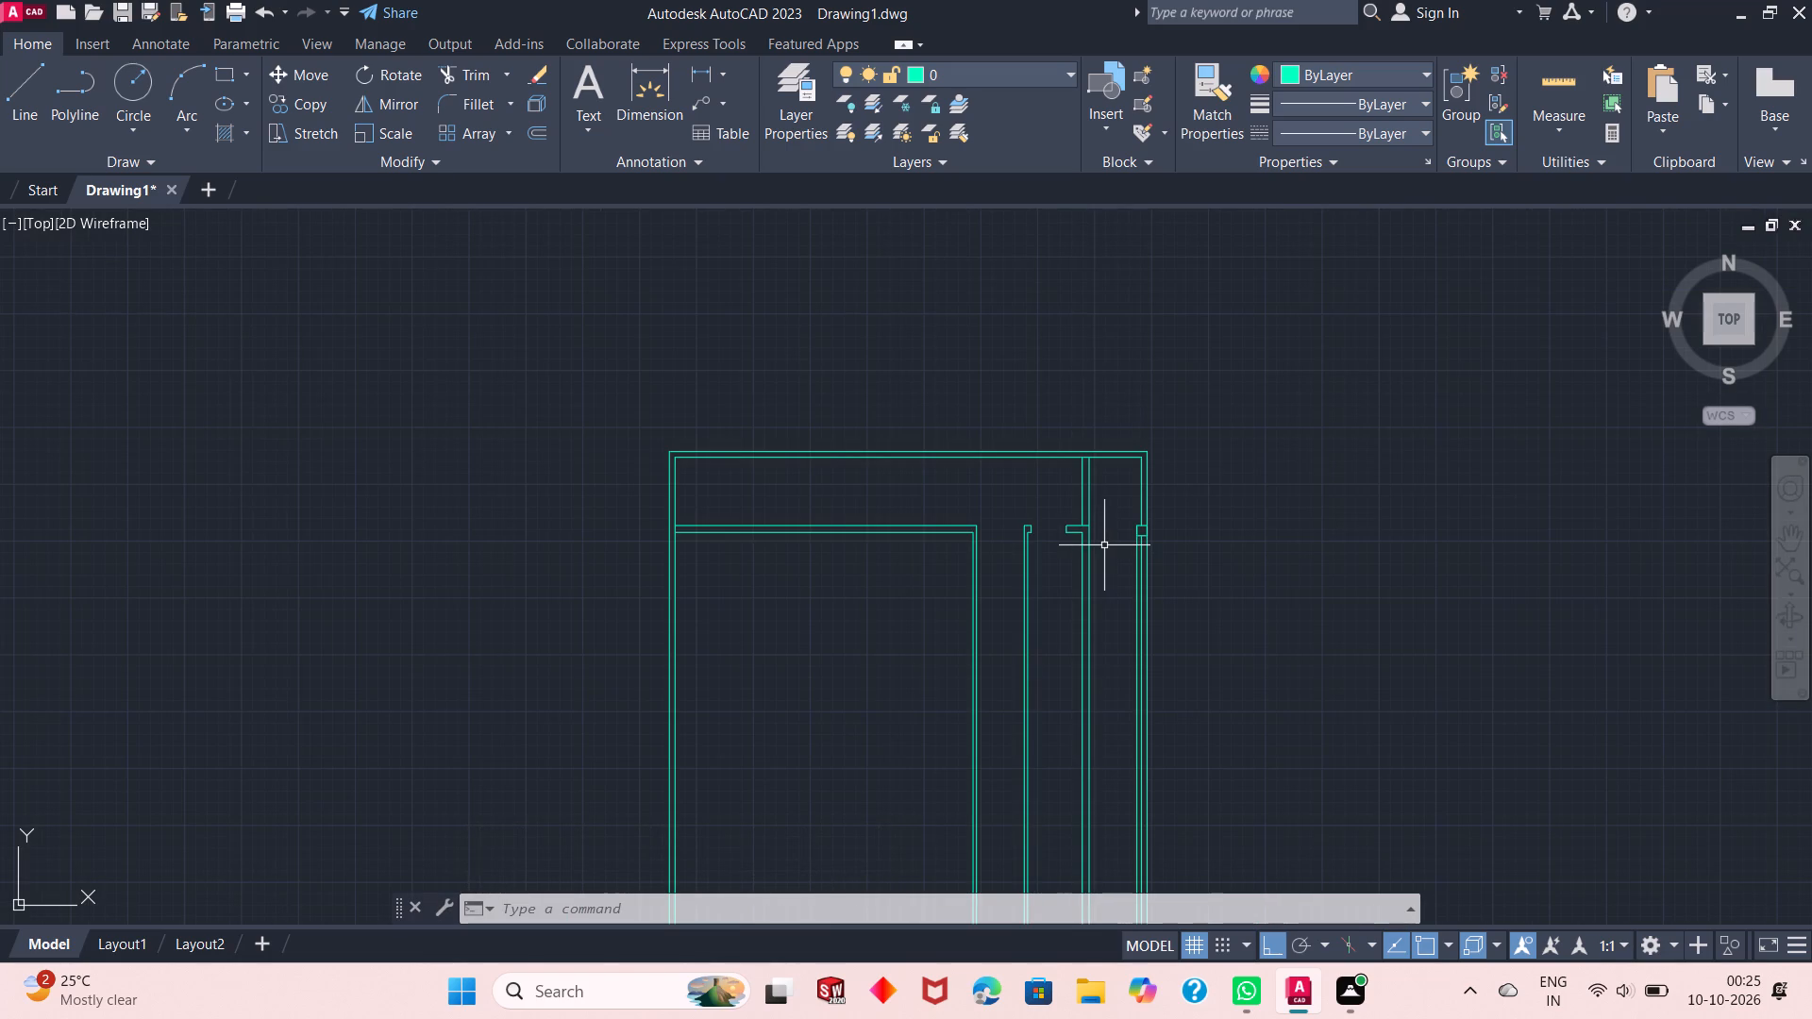
{"action": "scroll", "coordinate": [1146, 566], "scroll_direction": "up", "scroll_amount": 1}
{"action": "scroll", "coordinate": [1041, 476], "scroll_direction": "up", "scroll_amount": 2}
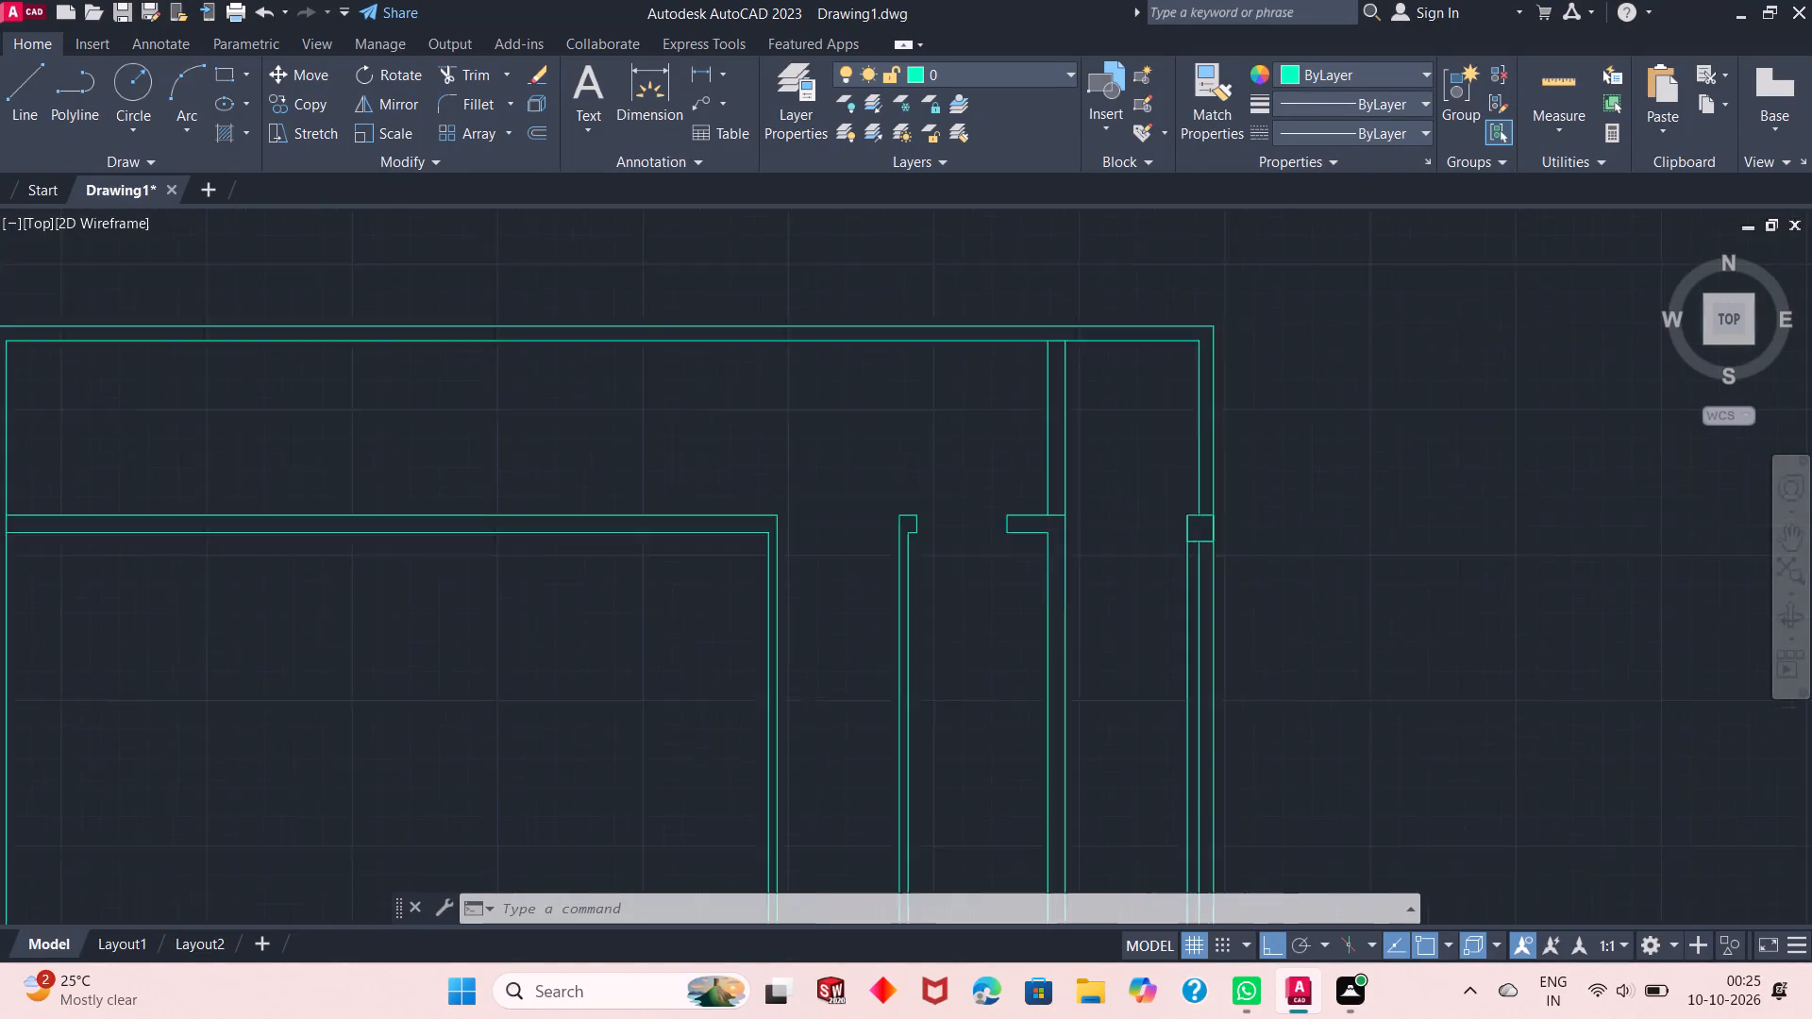
{"action": "scroll", "coordinate": [1027, 526], "scroll_direction": "up", "scroll_amount": 2}
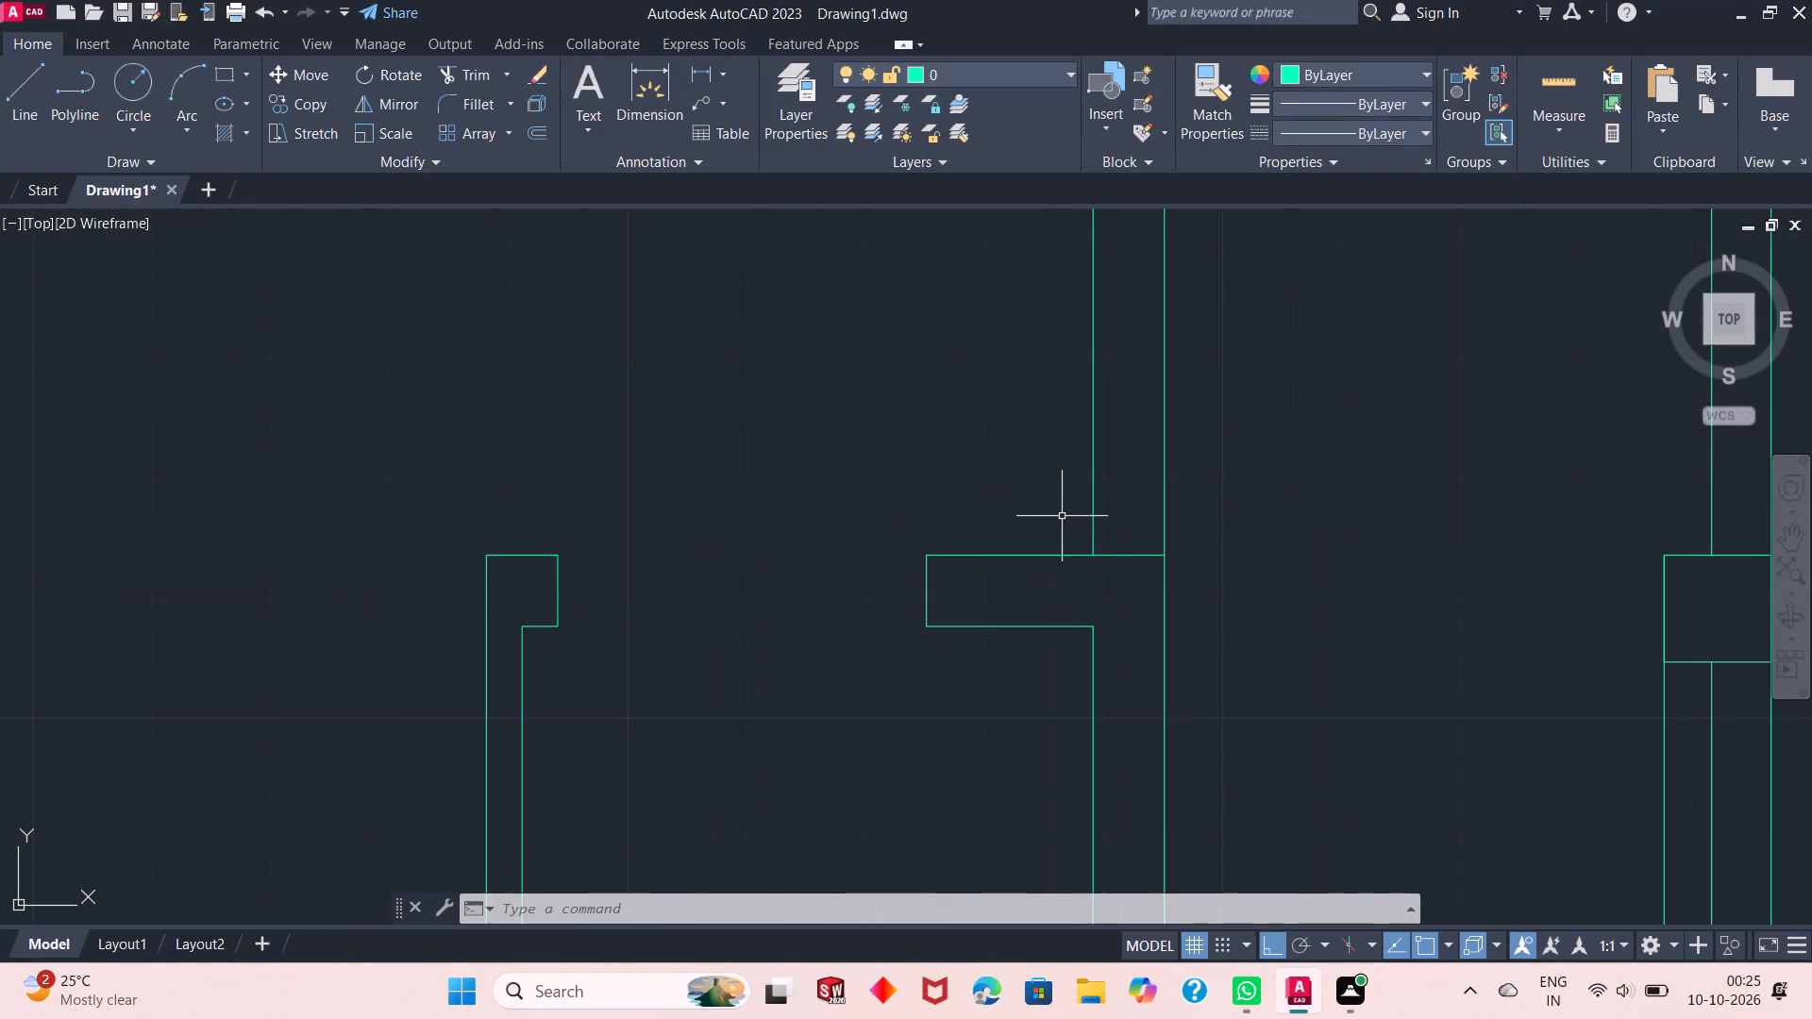
{"action": "scroll", "coordinate": [971, 465], "scroll_direction": "down", "scroll_amount": 5}
{"action": "scroll", "coordinate": [957, 603], "scroll_direction": "up", "scroll_amount": 1}
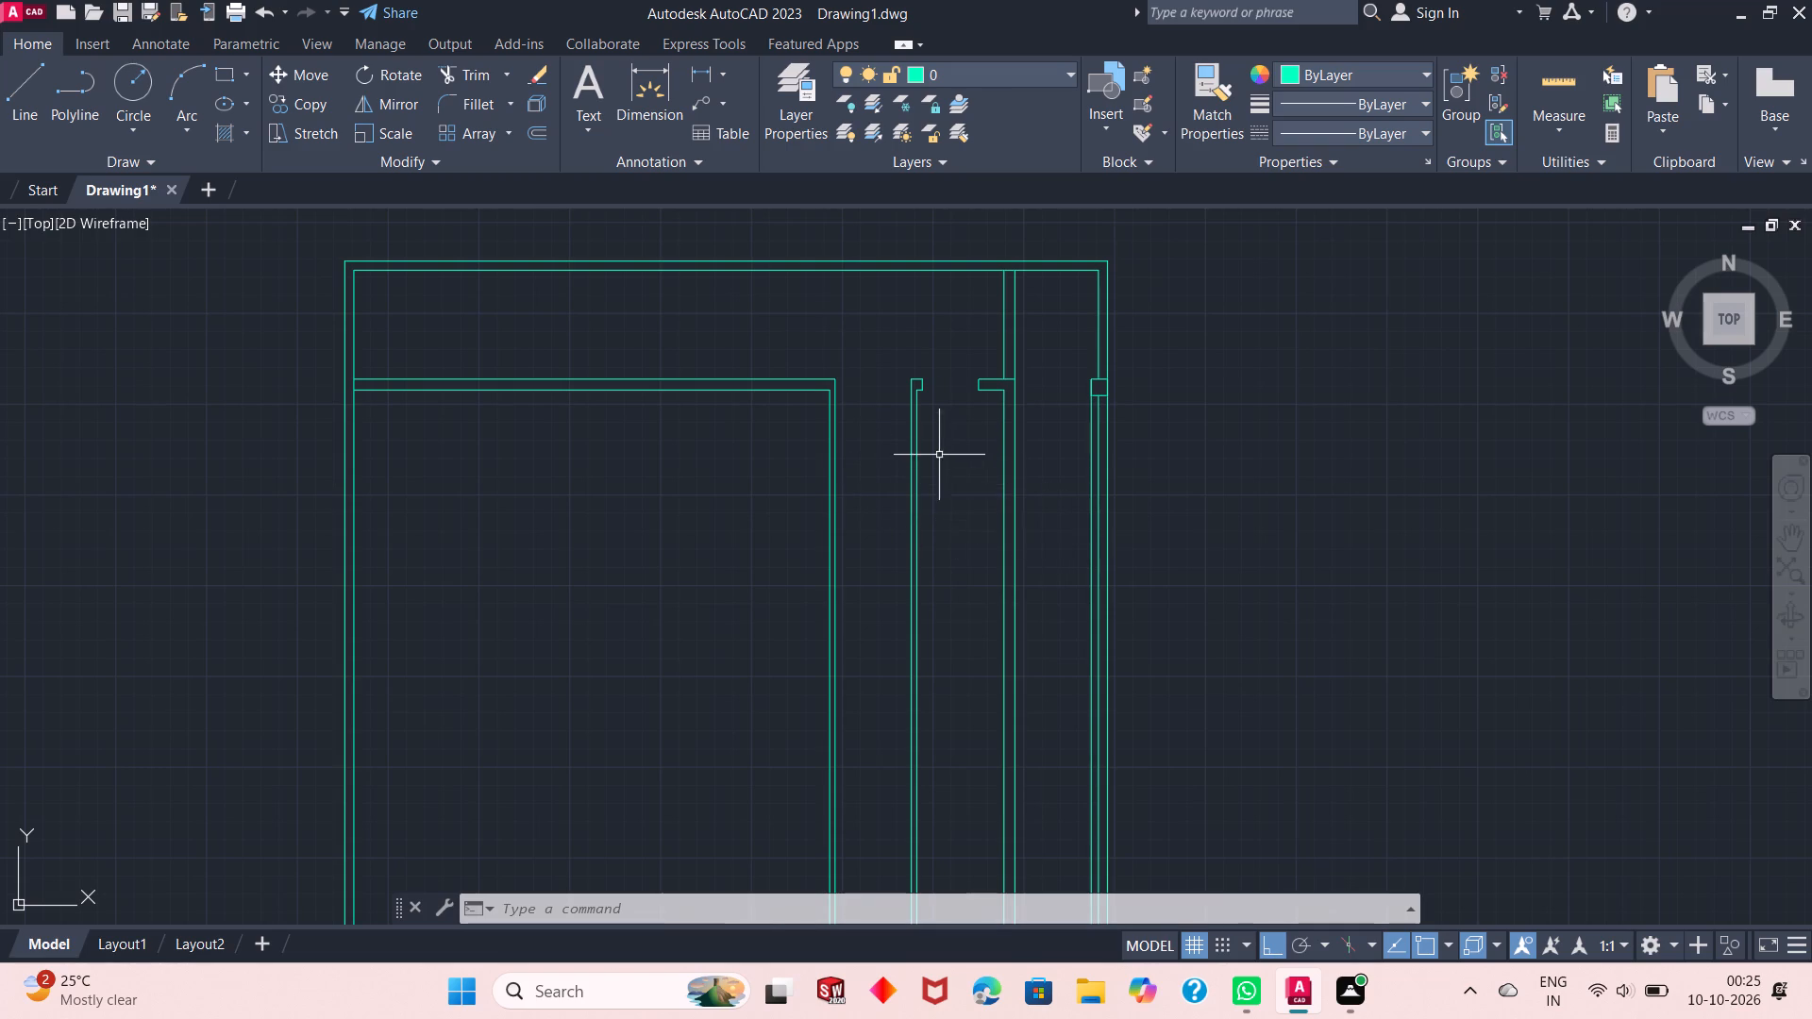
{"action": "scroll", "coordinate": [944, 383], "scroll_direction": "down", "scroll_amount": 2}
{"action": "scroll", "coordinate": [953, 392], "scroll_direction": "up", "scroll_amount": 4}
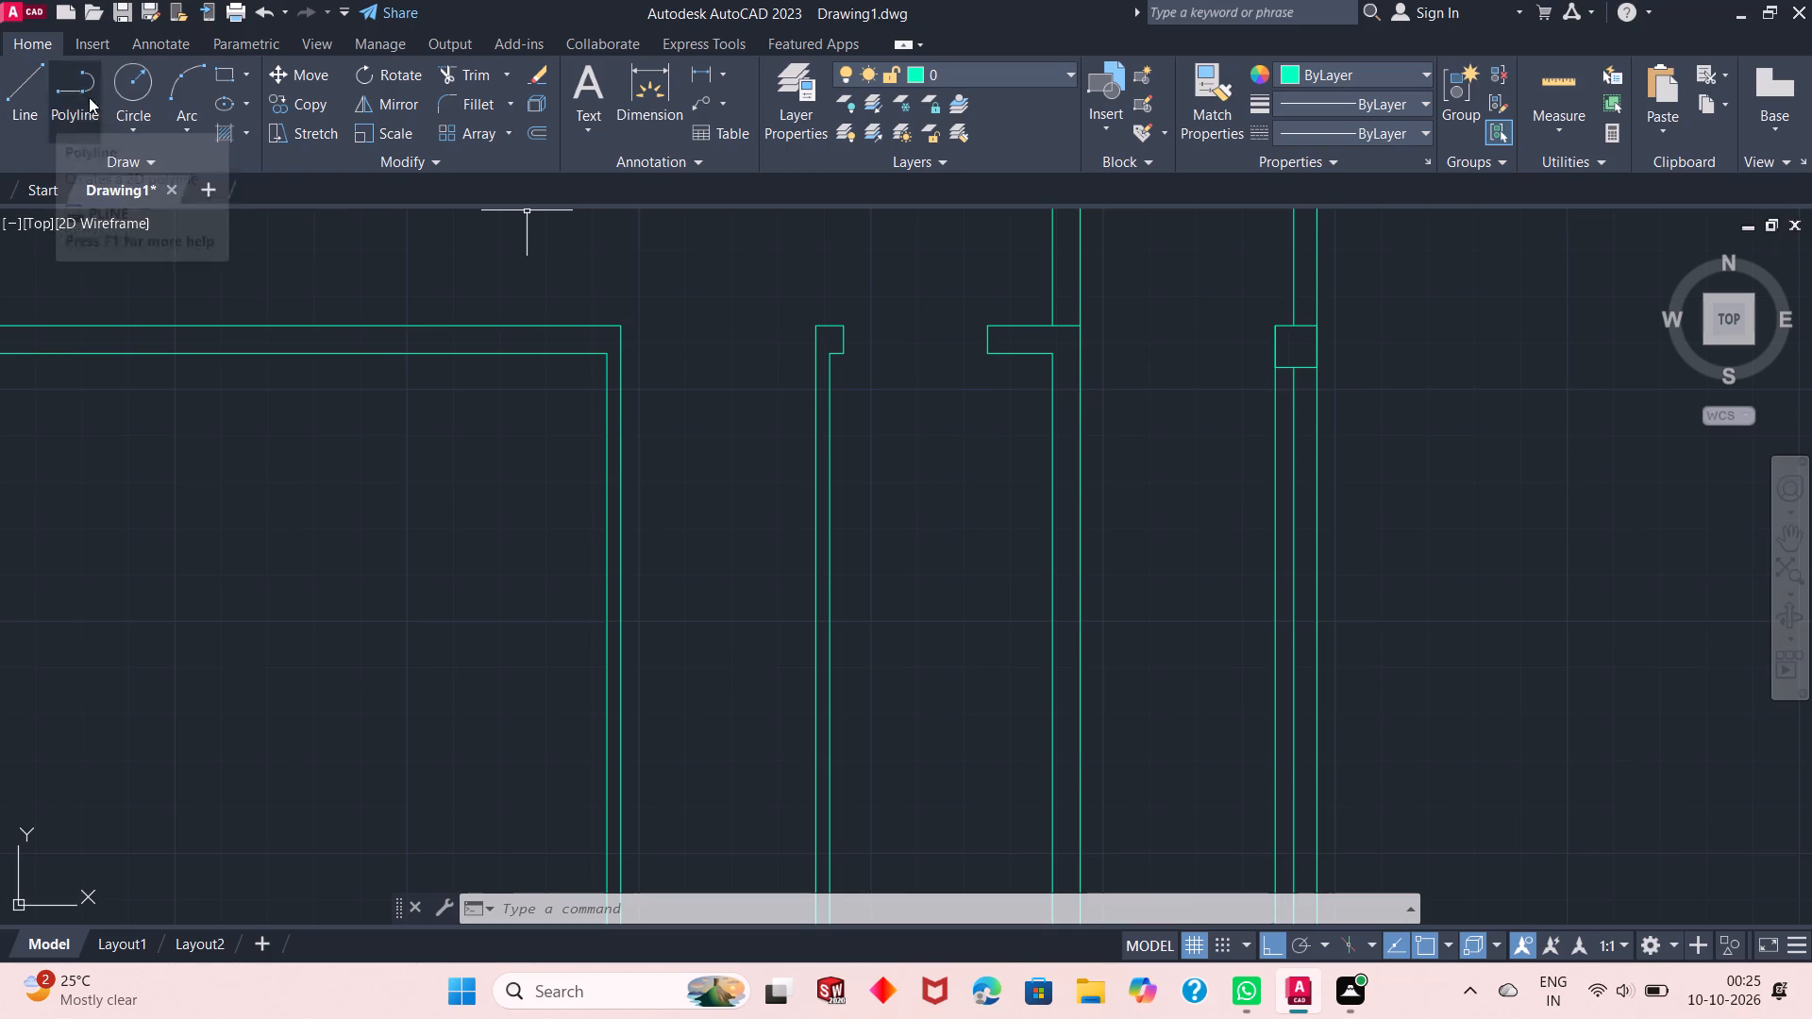
{"action": "left_click", "coordinate": [533, 136]}
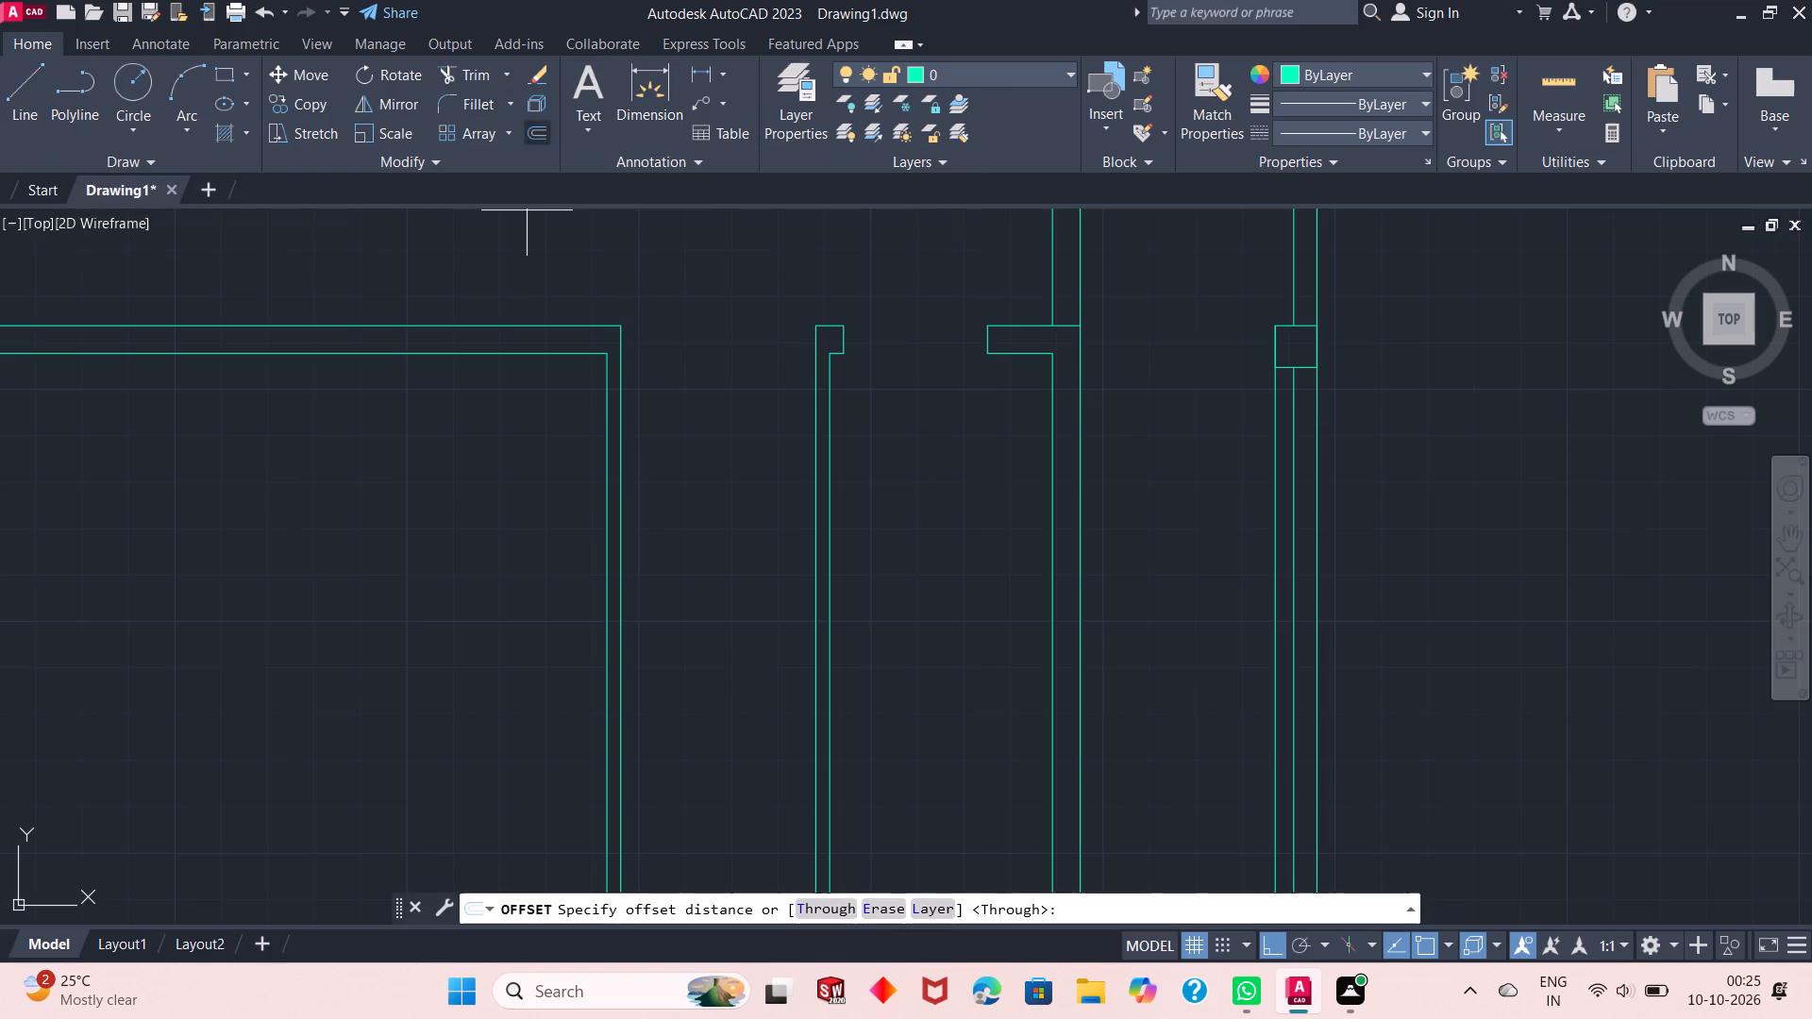
{"action": "right_click", "coordinate": [769, 269]}
{"action": "left_click", "coordinate": [834, 283]}
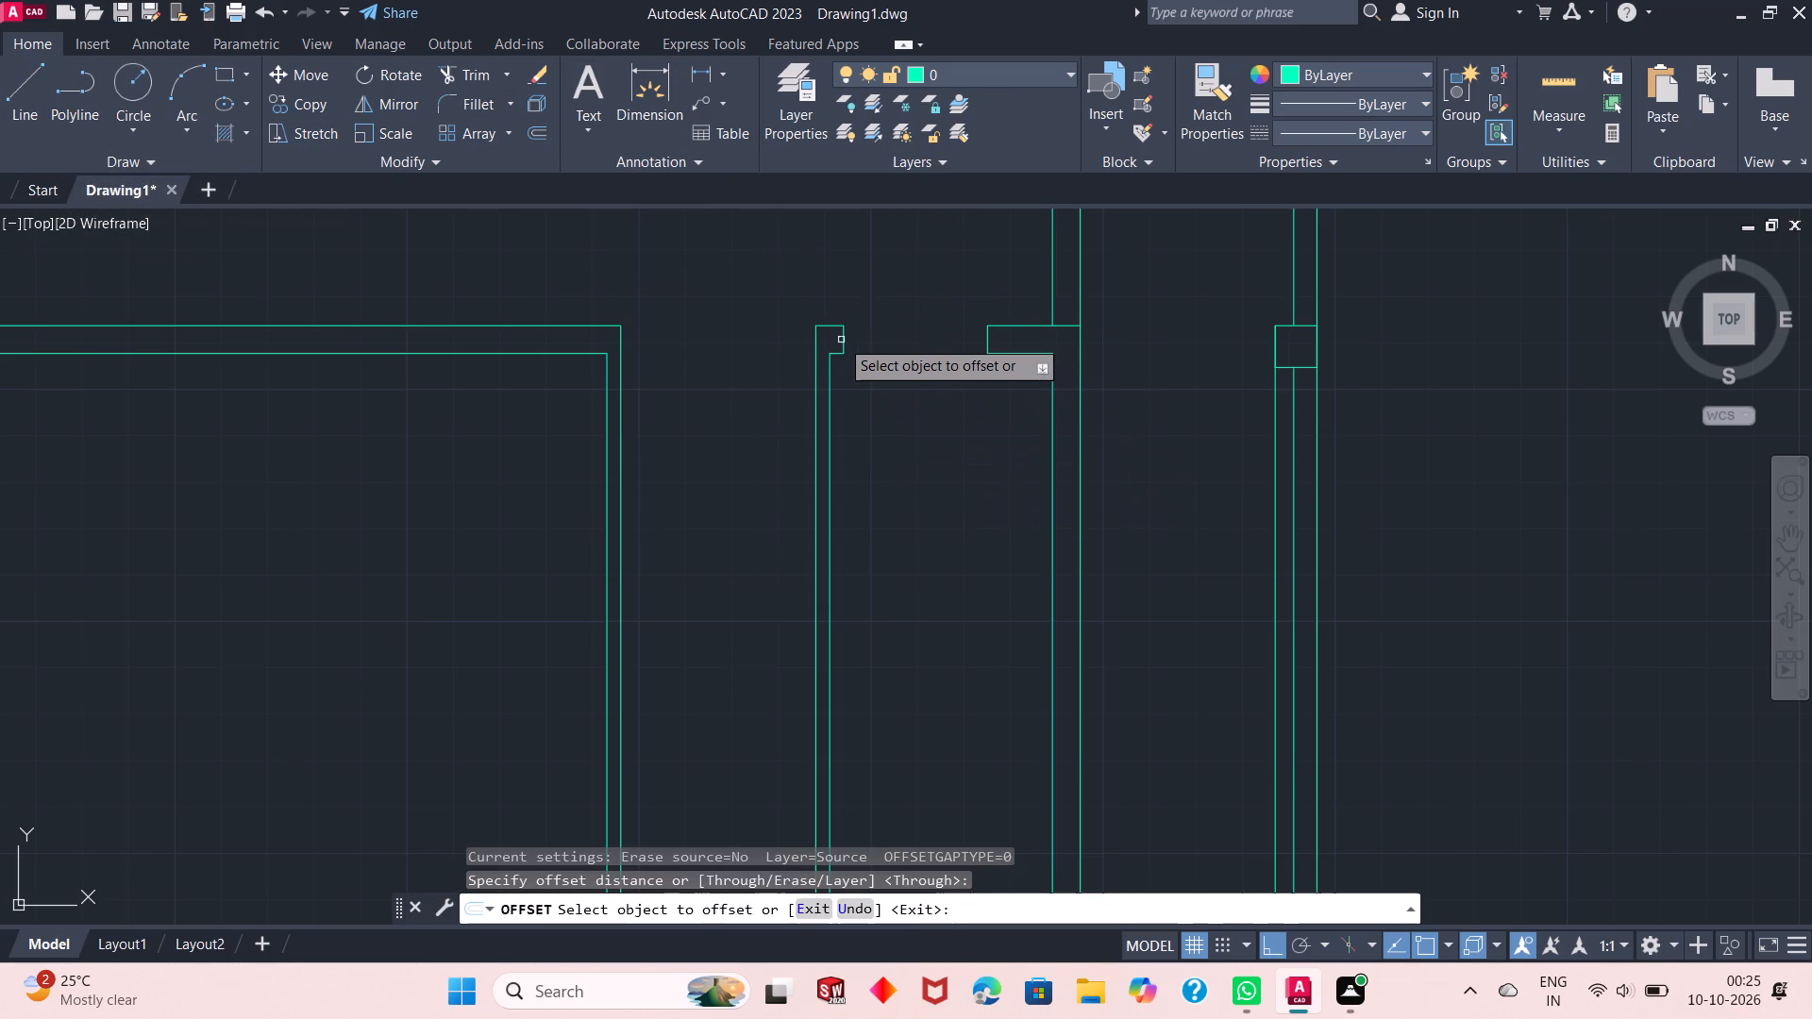
{"action": "left_click", "coordinate": [828, 326]}
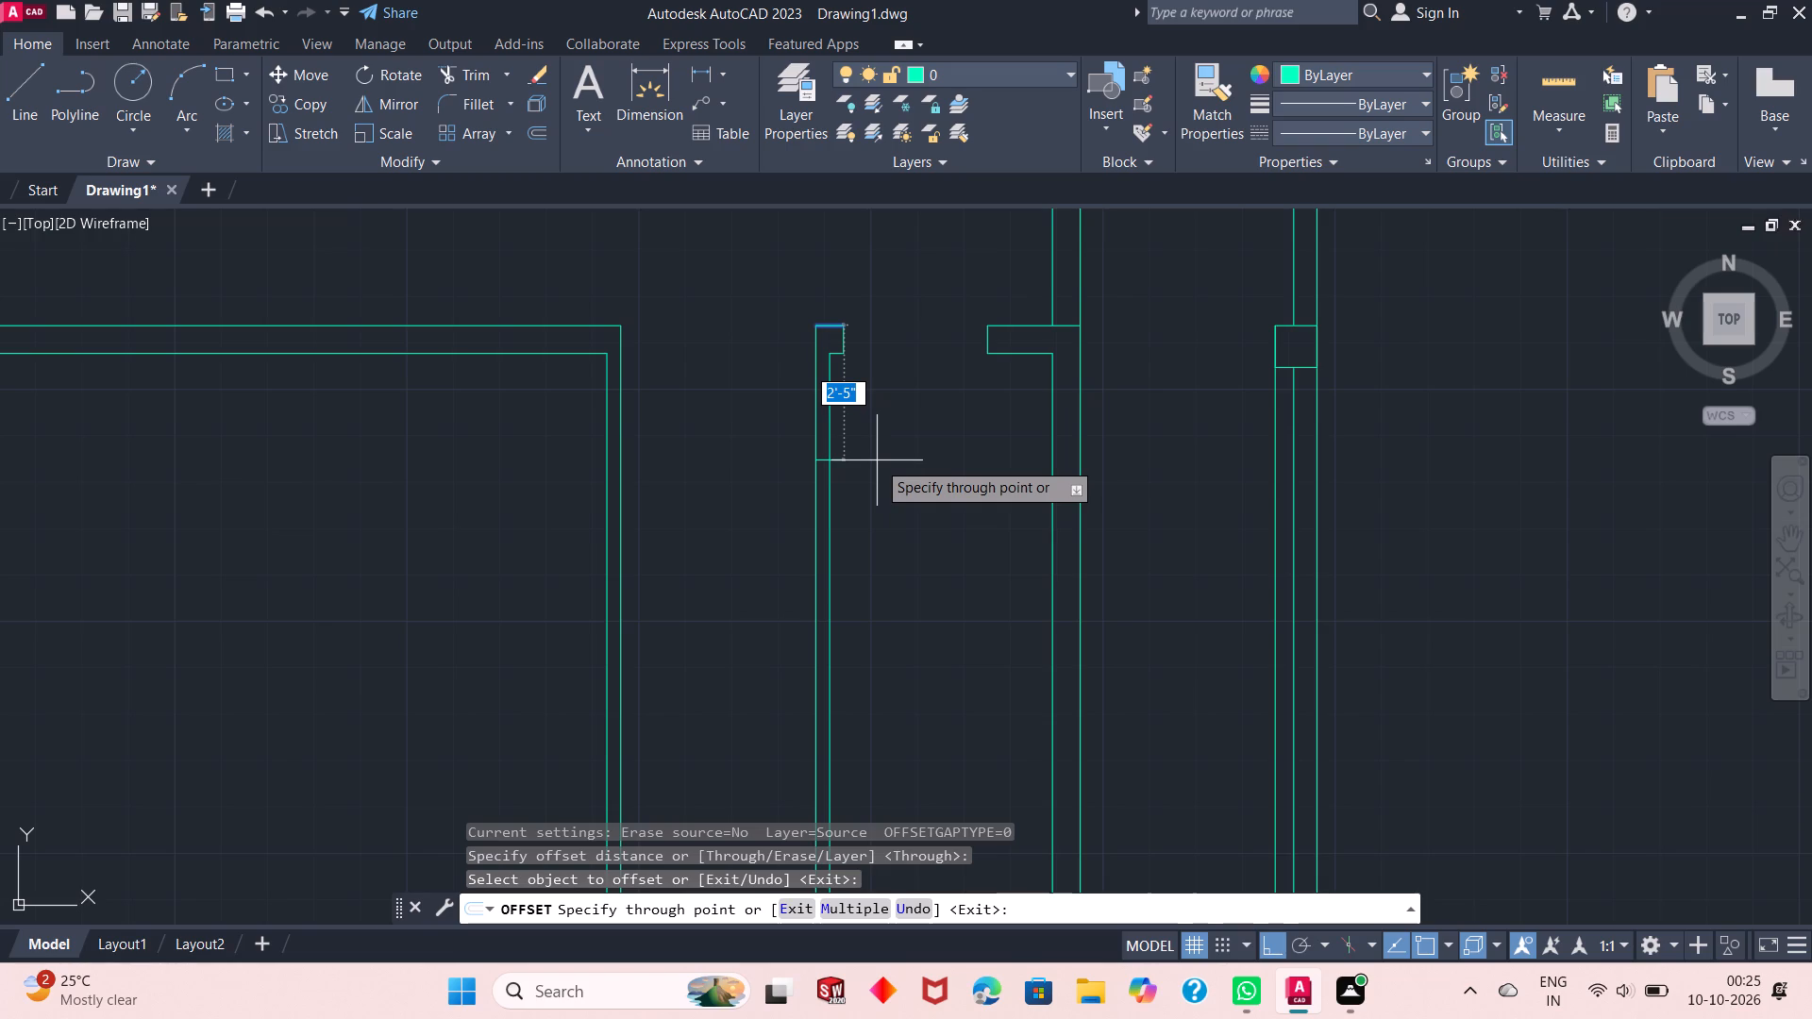
{"action": "type", "text": "4'"}
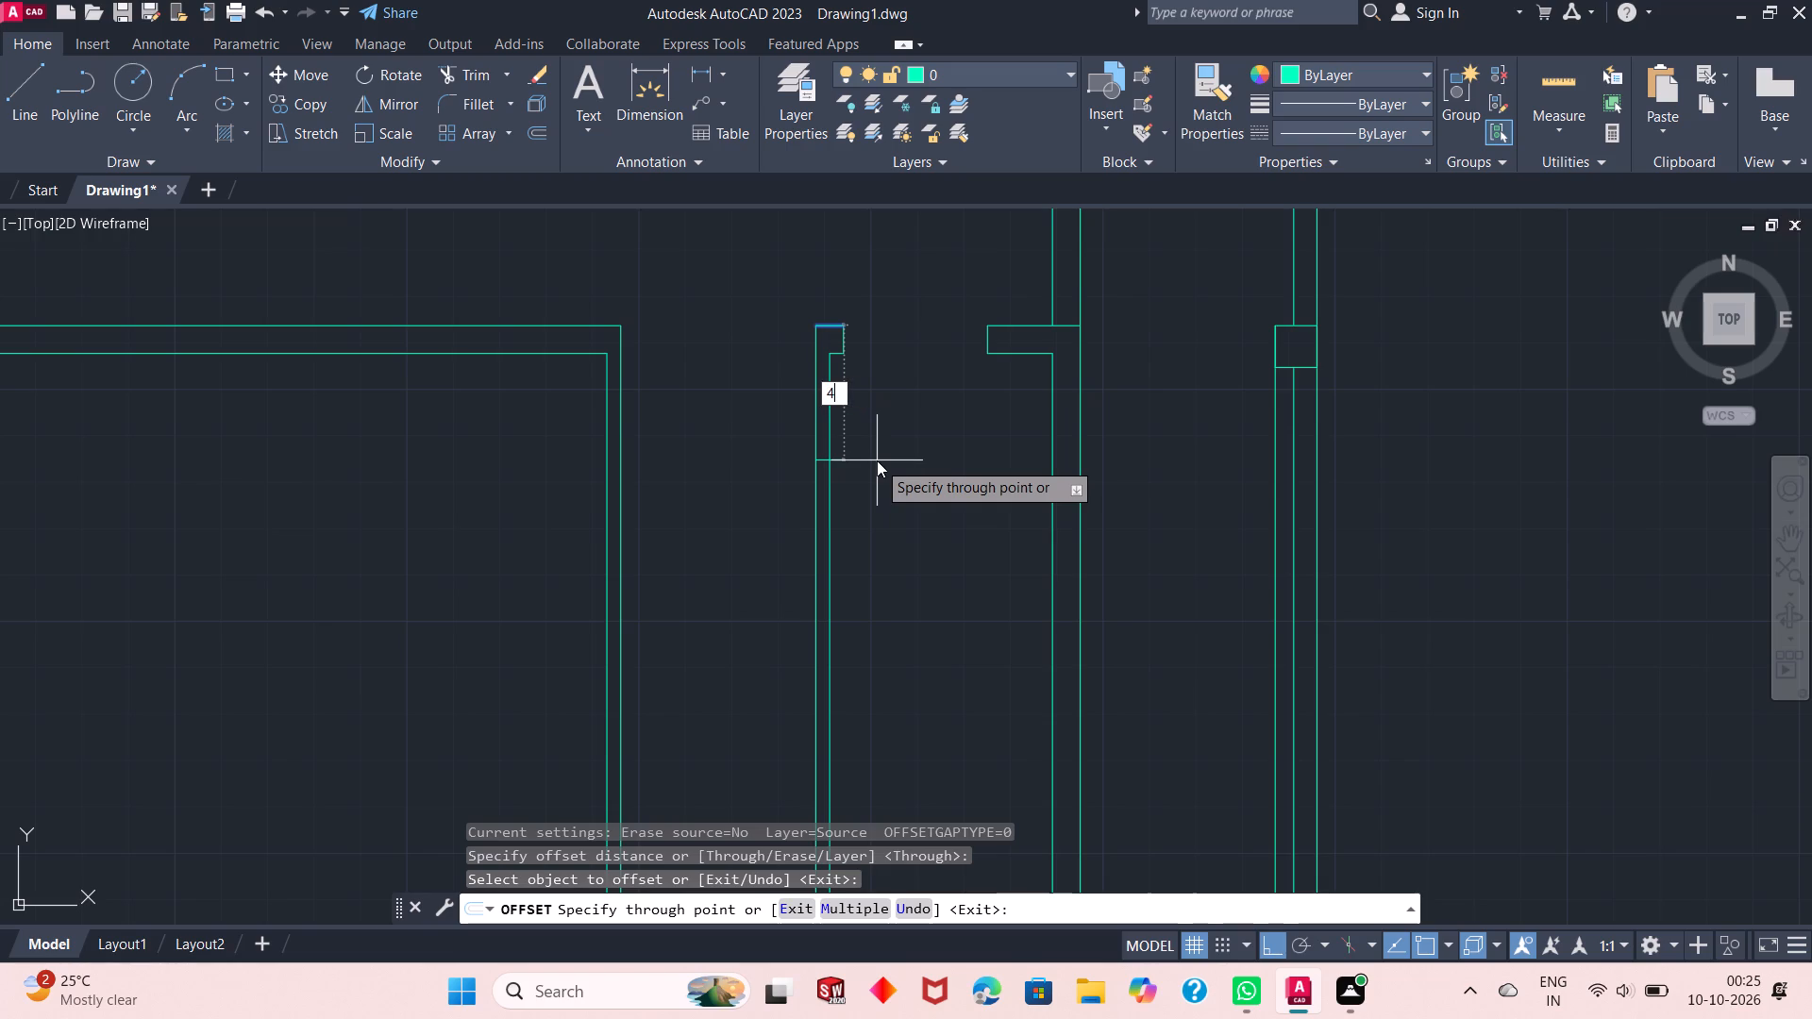
{"action": "key", "text": "Return"}
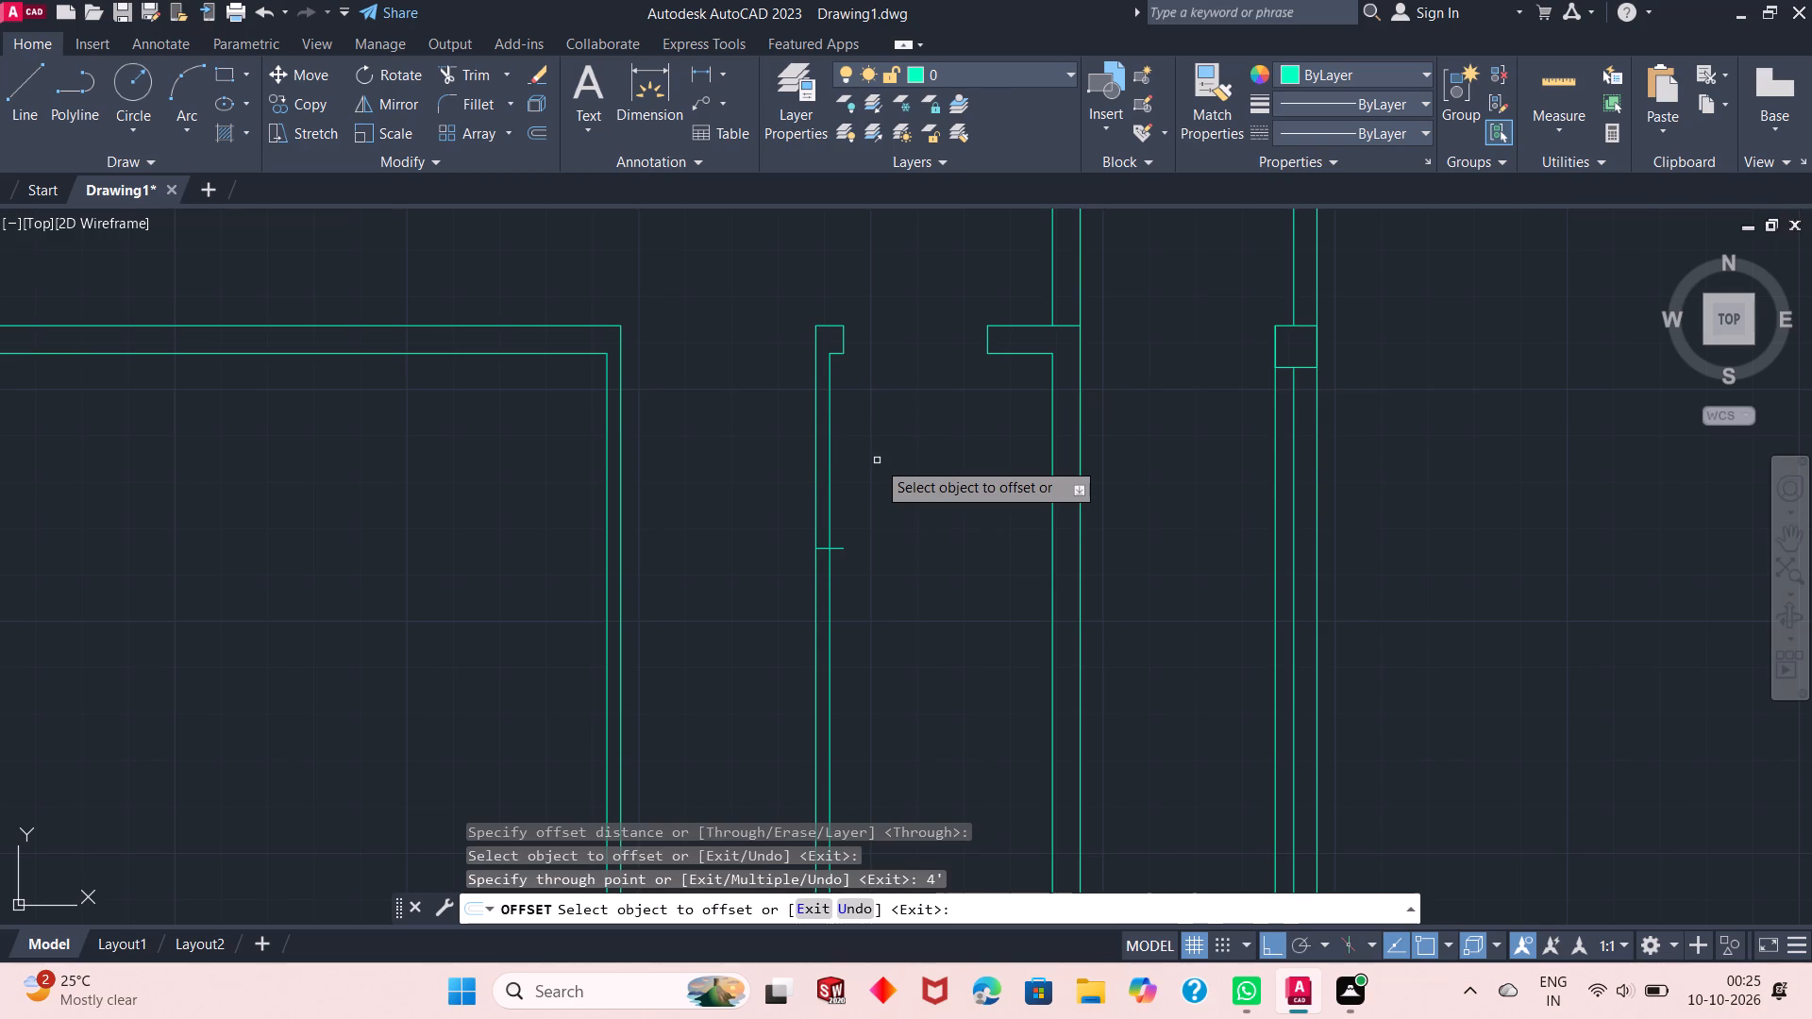
{"action": "right_click", "coordinate": [877, 460]}
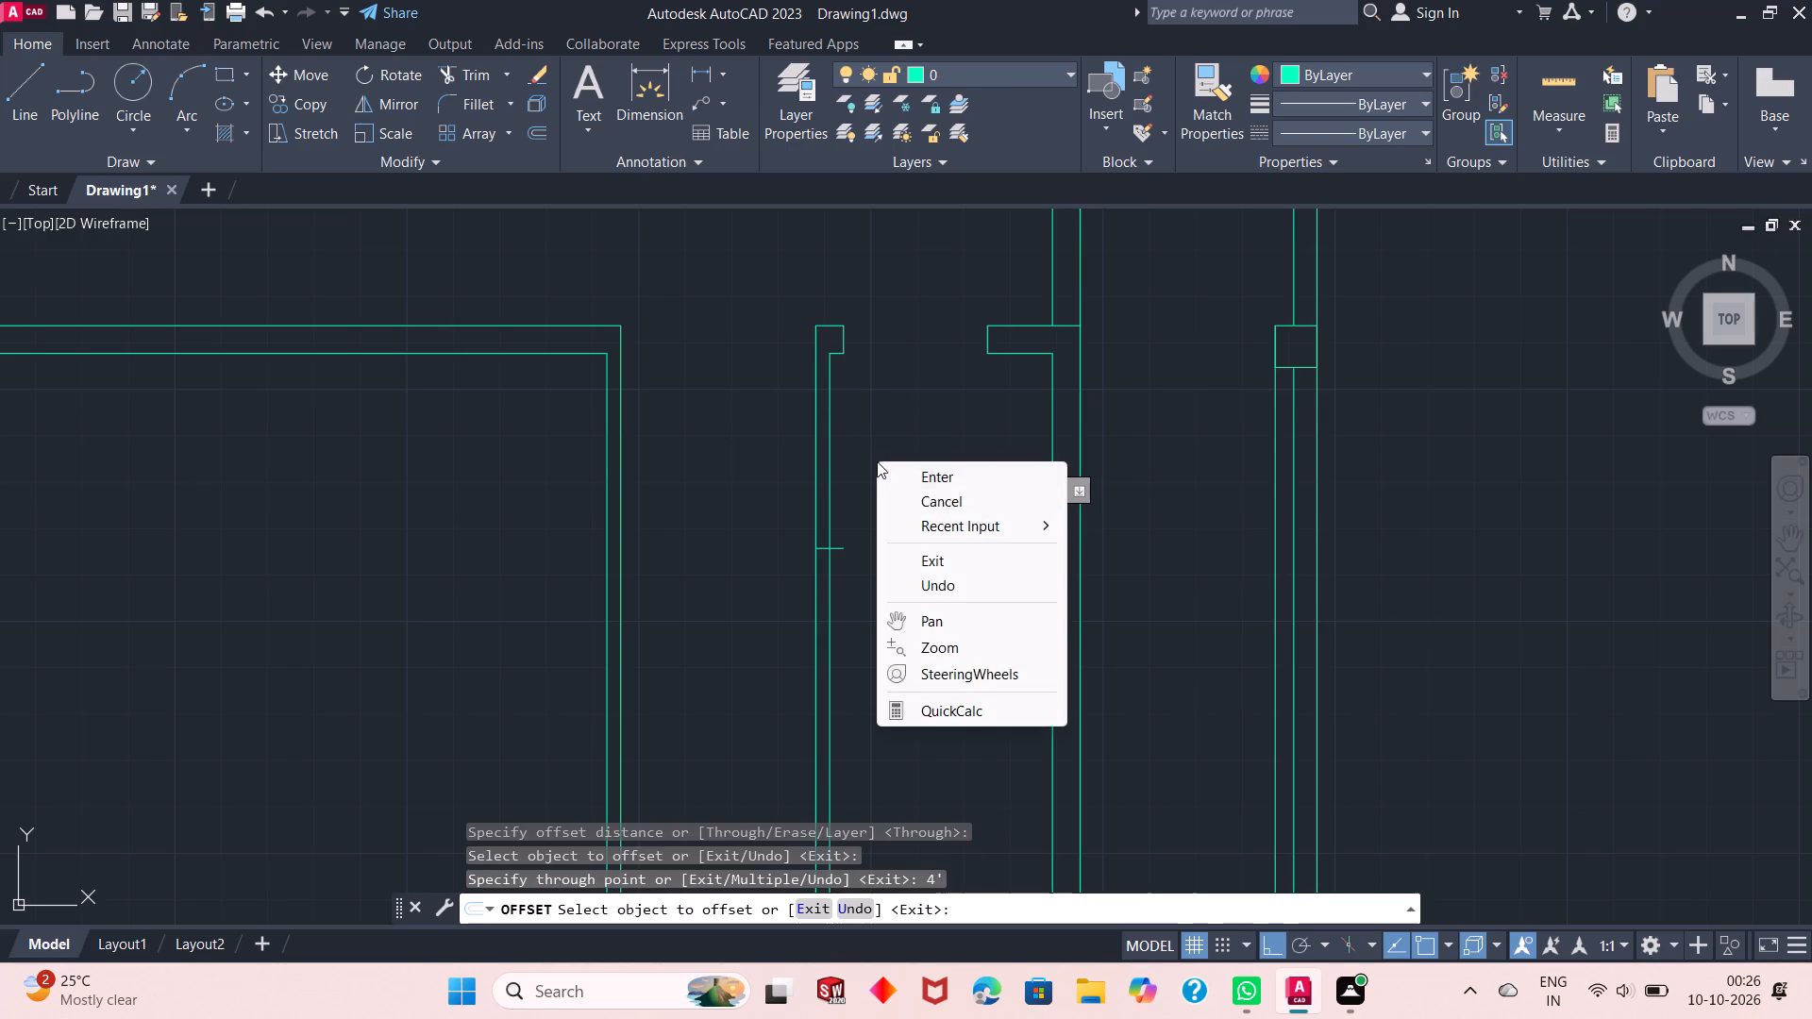
{"action": "left_click", "coordinate": [892, 475]}
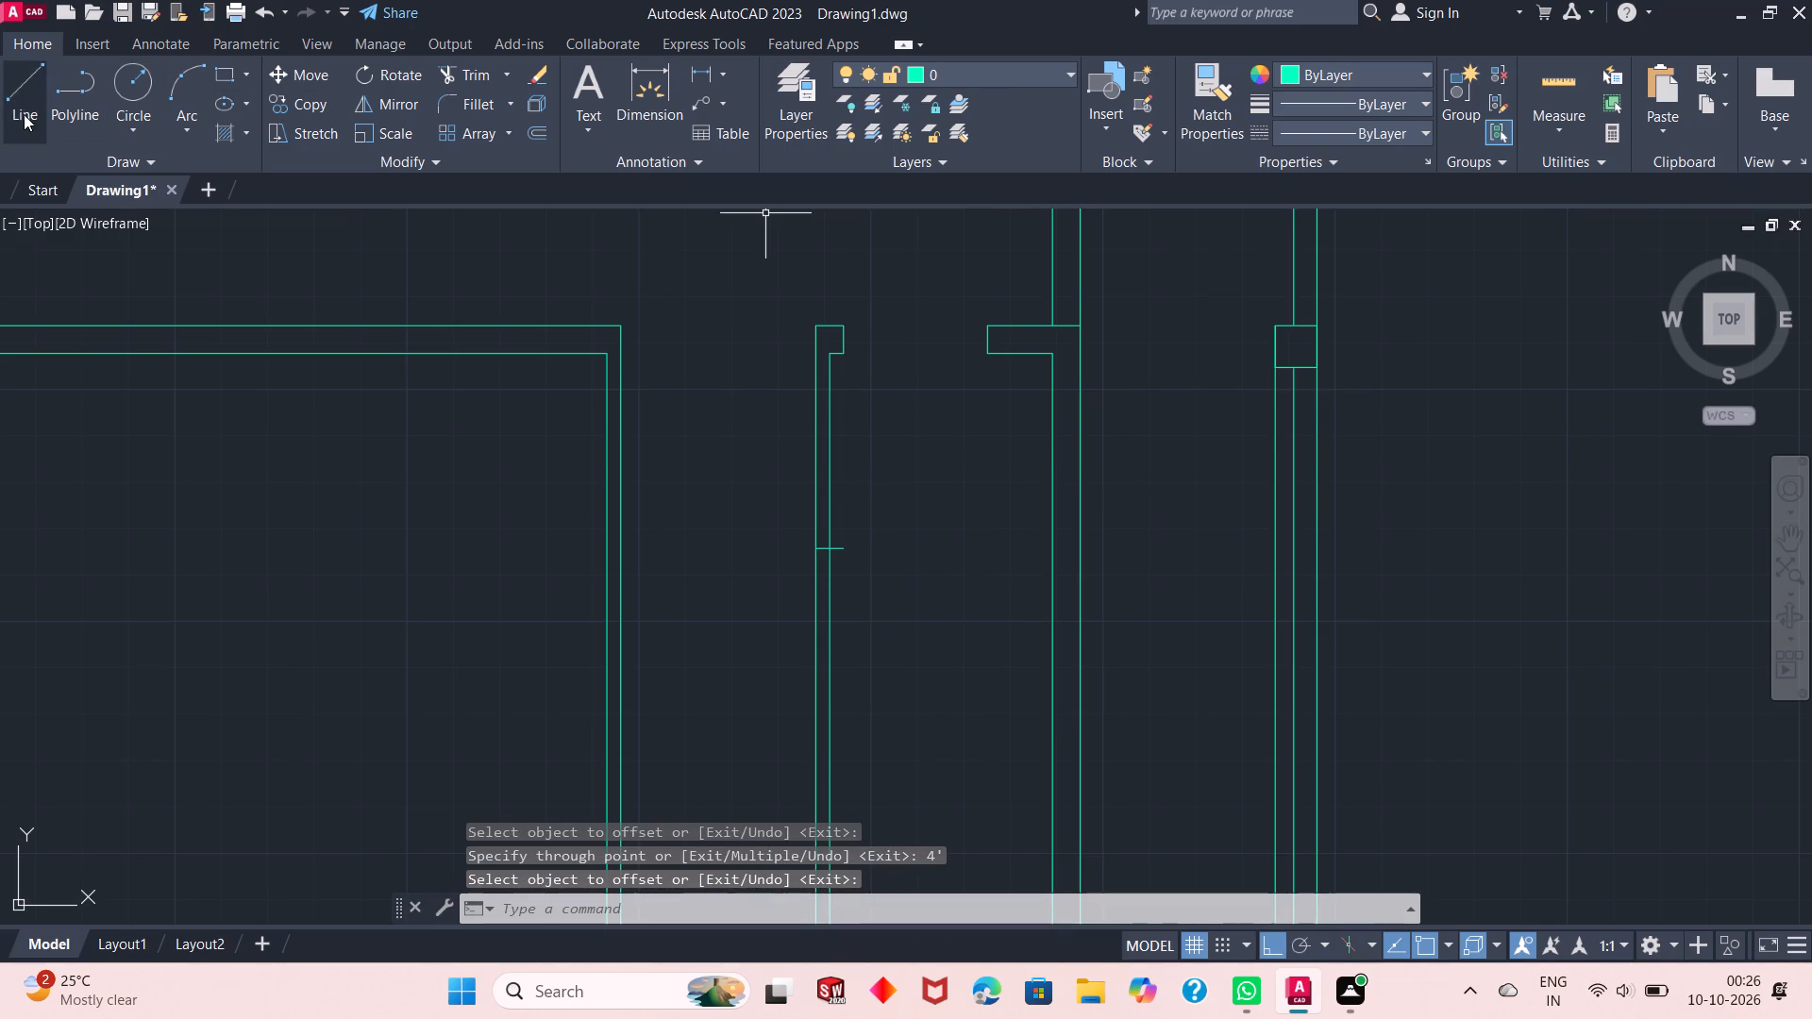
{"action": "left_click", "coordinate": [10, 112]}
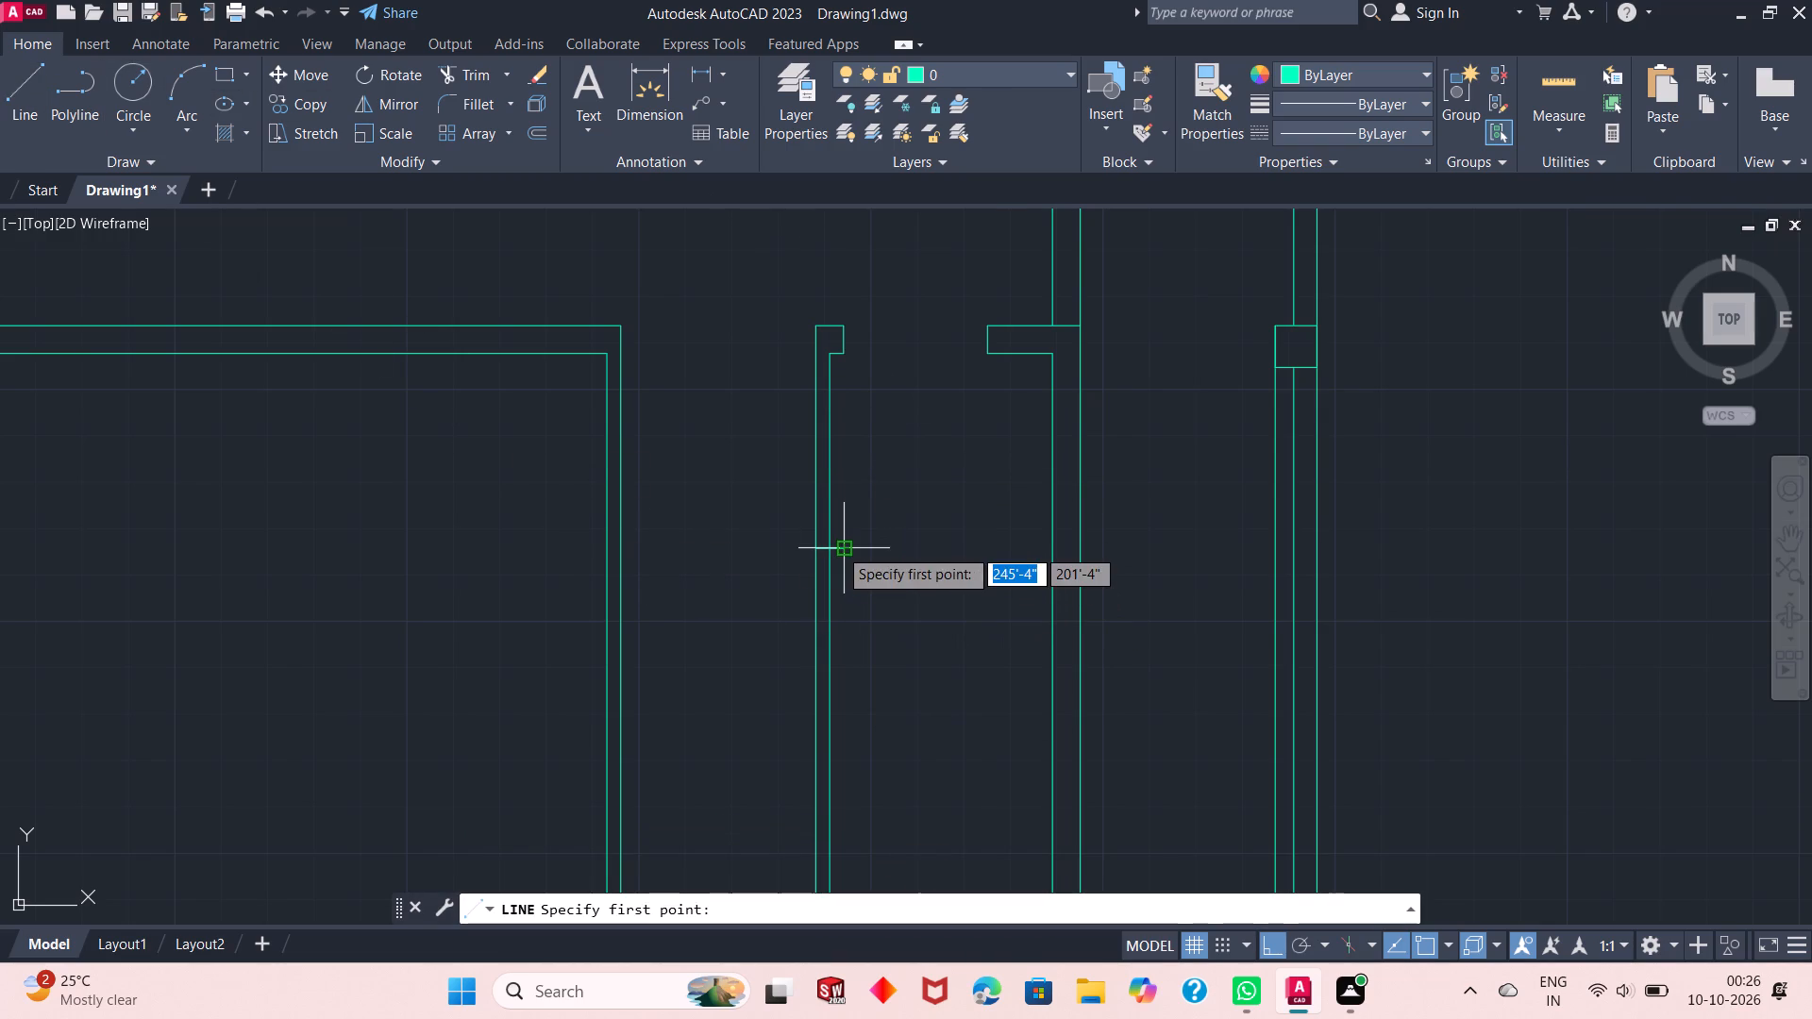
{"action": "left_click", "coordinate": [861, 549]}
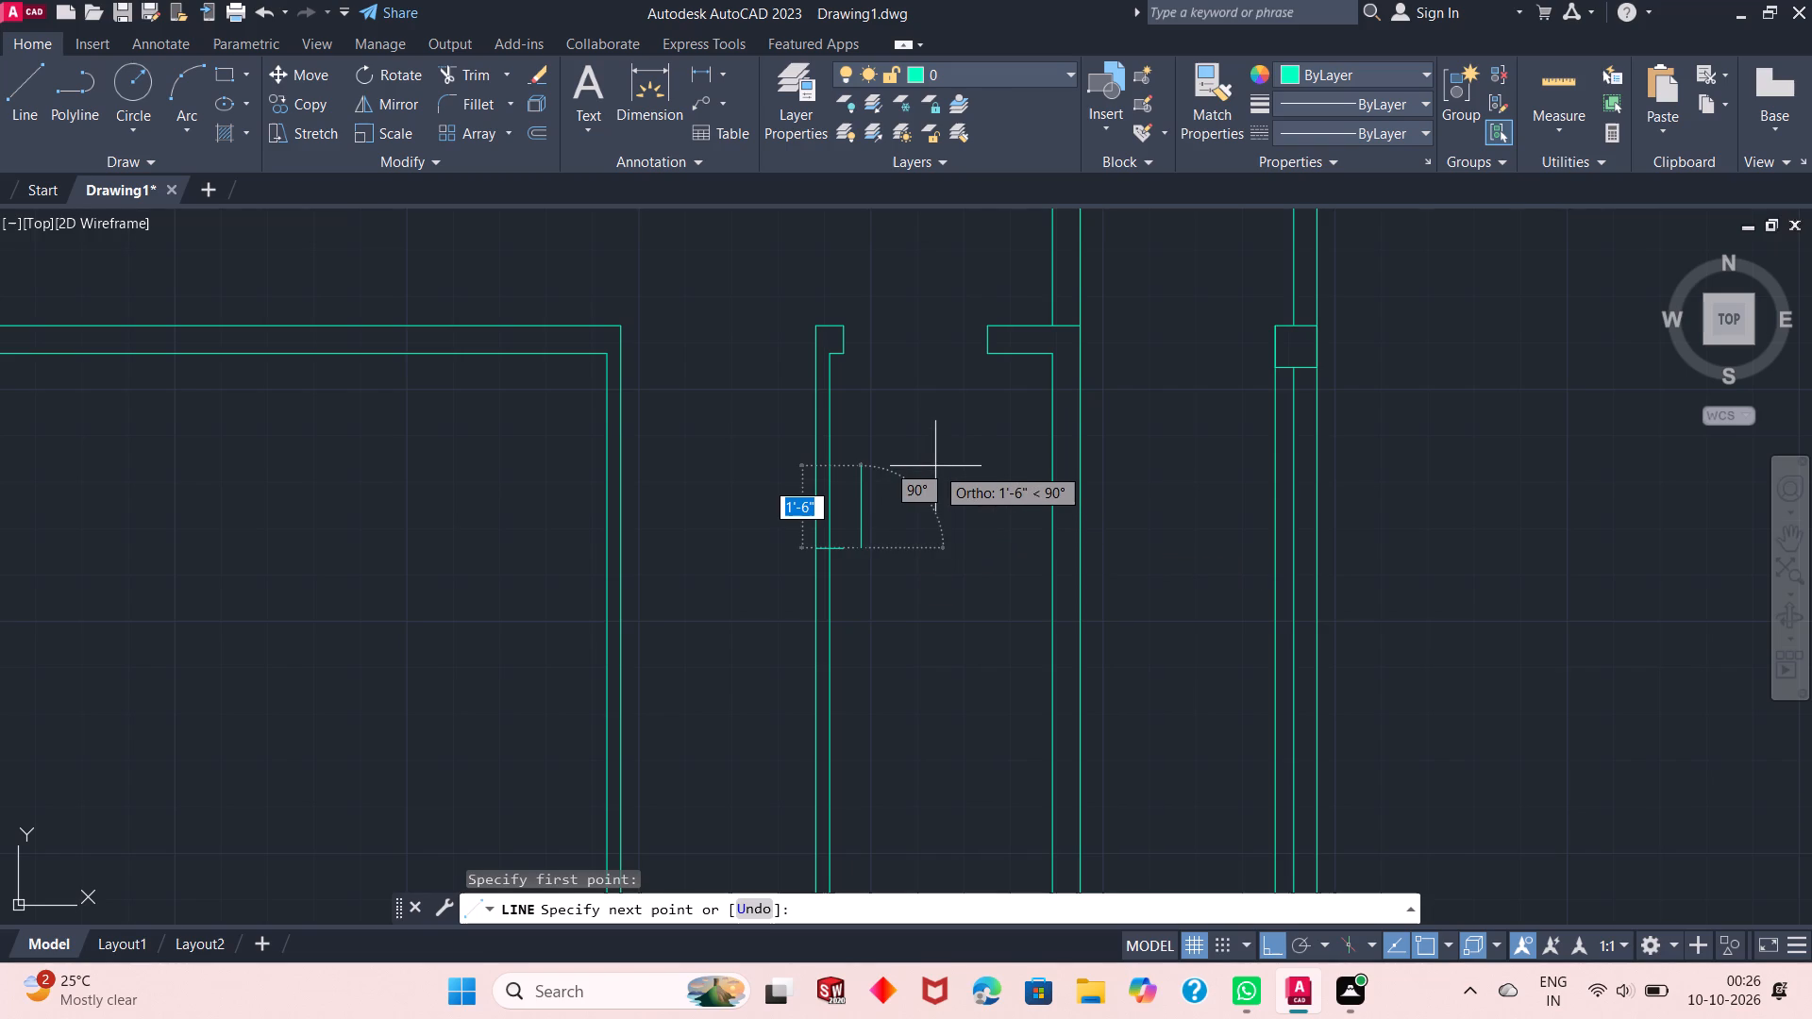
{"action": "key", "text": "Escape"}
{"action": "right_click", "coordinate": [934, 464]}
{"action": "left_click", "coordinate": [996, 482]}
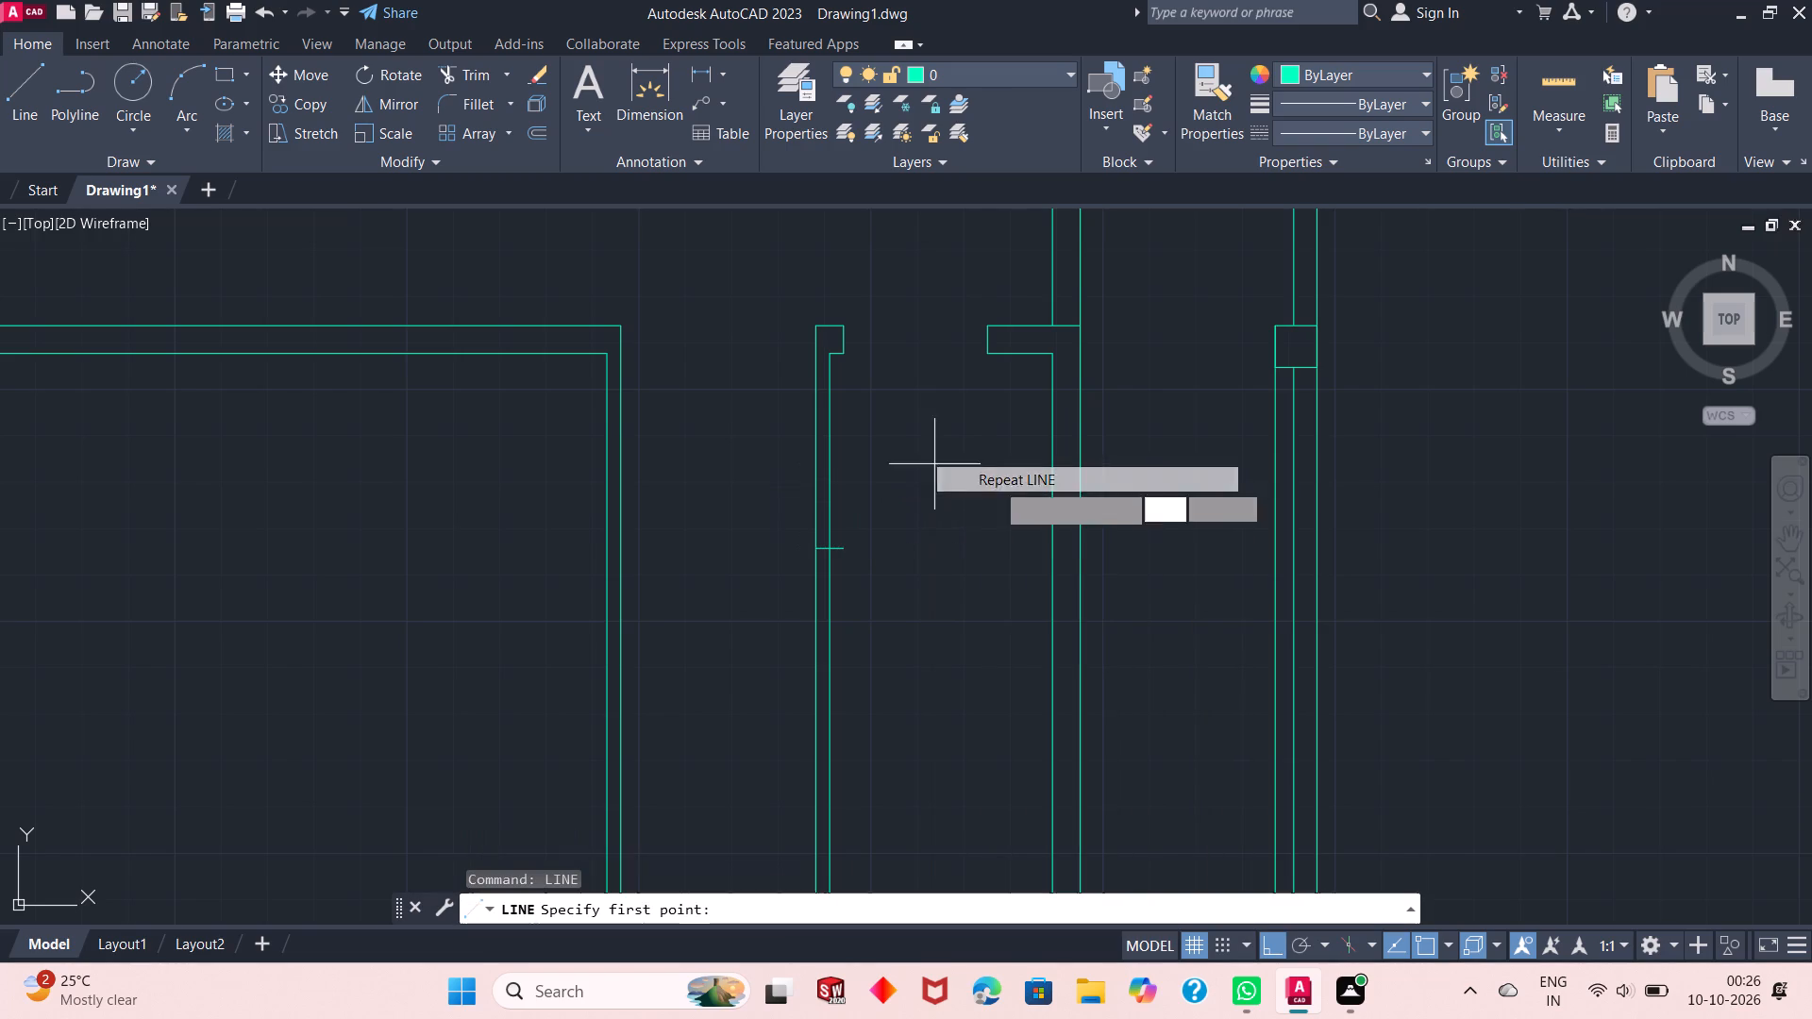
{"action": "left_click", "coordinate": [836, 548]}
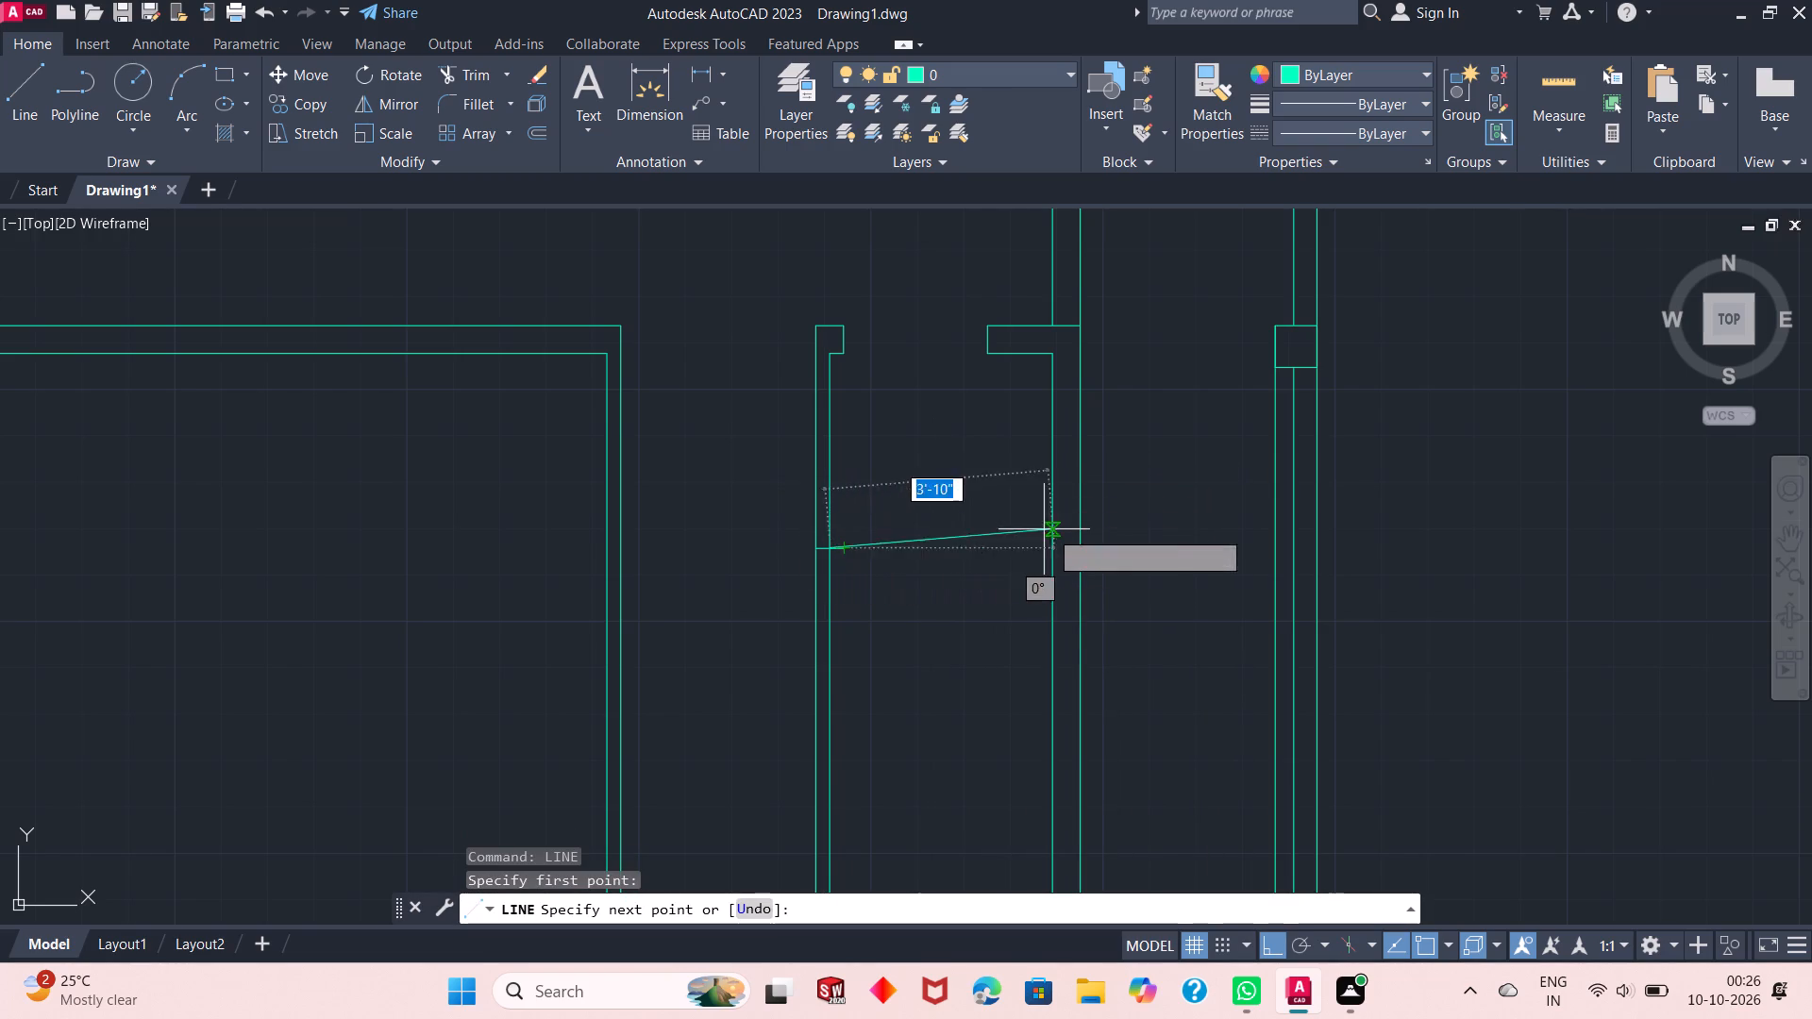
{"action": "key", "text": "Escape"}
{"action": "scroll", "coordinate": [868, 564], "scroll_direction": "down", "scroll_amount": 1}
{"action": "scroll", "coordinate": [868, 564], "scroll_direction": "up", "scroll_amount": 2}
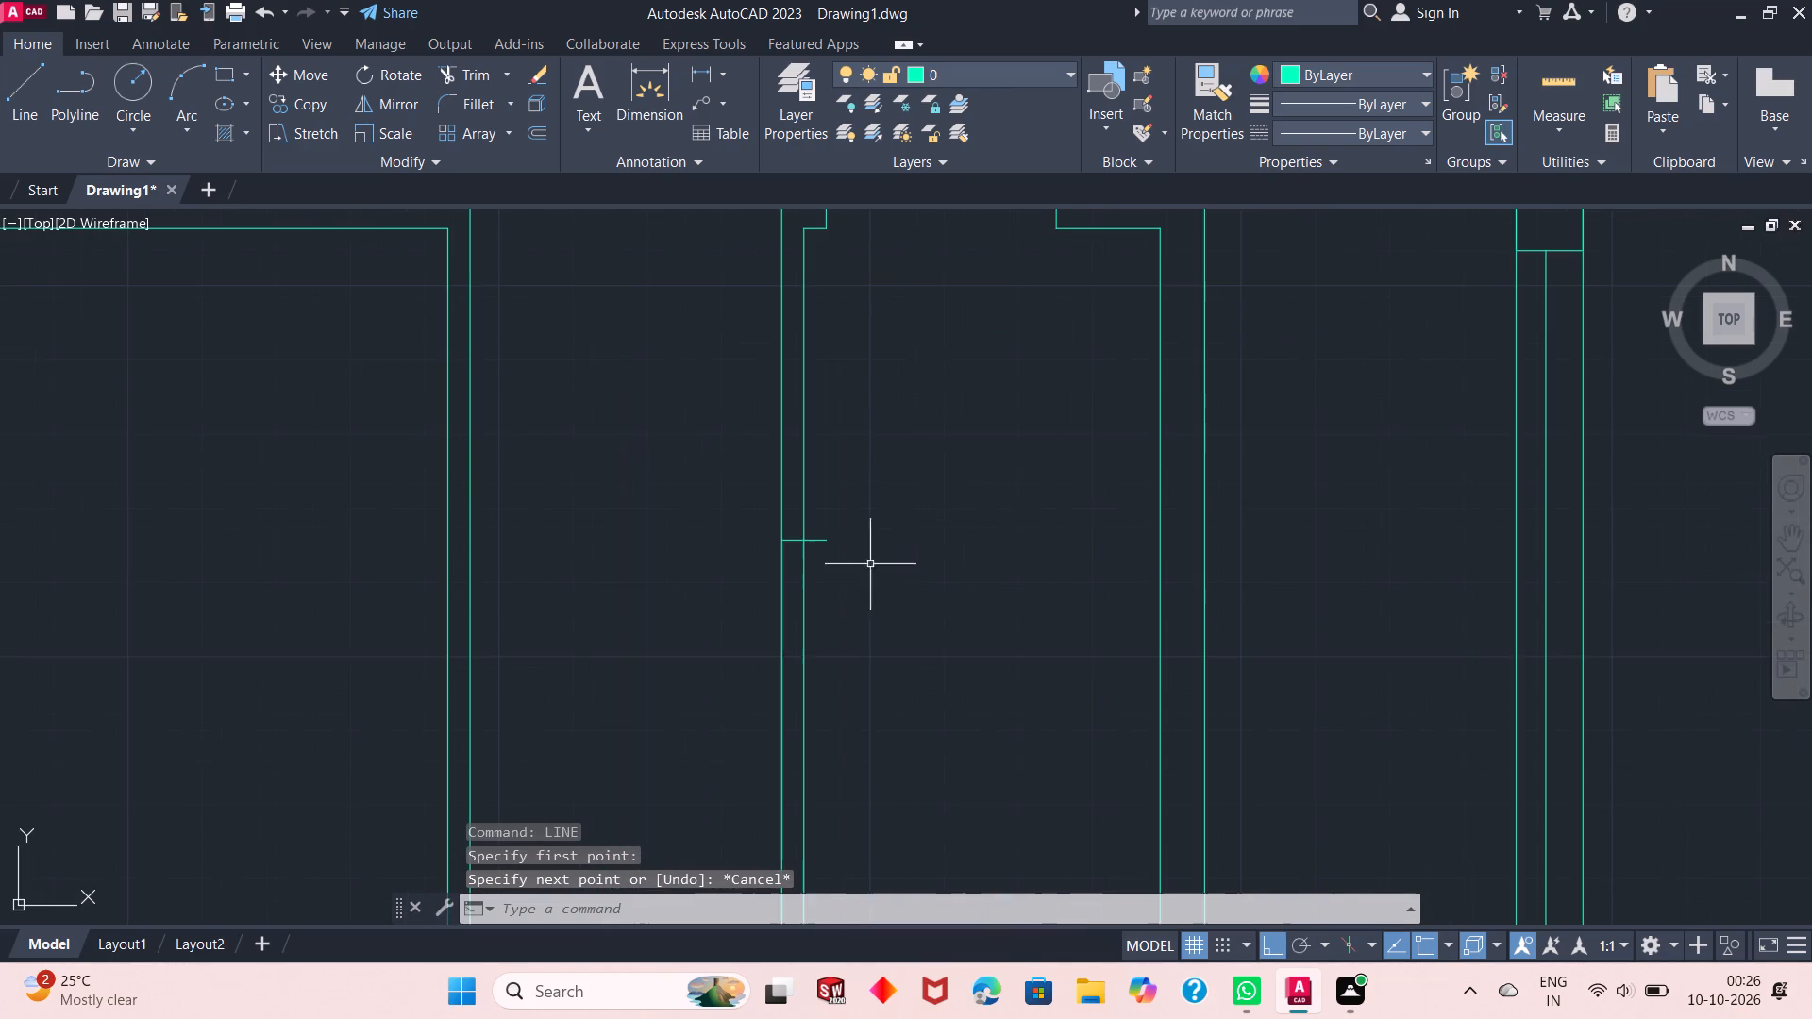
Draw a horizontal line about 3'-9" long from the short offset line's free end, perpendicular to the 6" vertical wall's near face.
{"action": "right_click", "coordinate": [900, 547]}
{"action": "left_click", "coordinate": [1049, 100]}
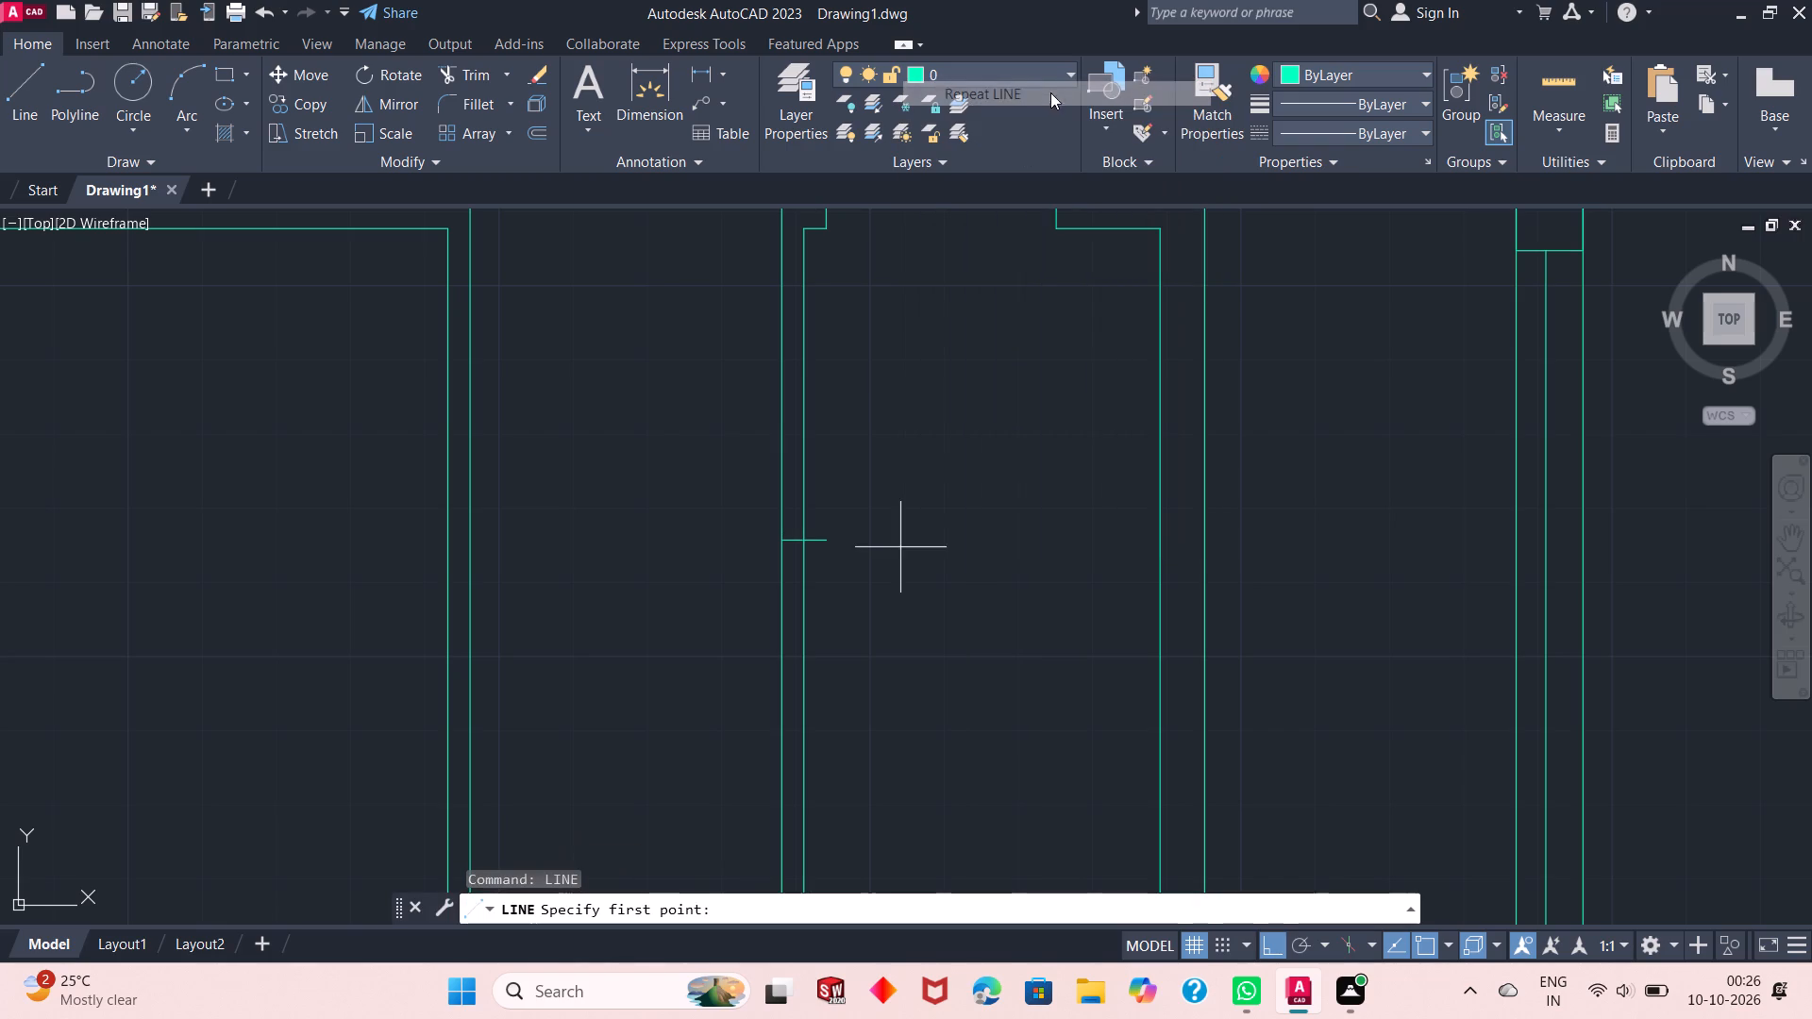
{"action": "left_click", "coordinate": [827, 542]}
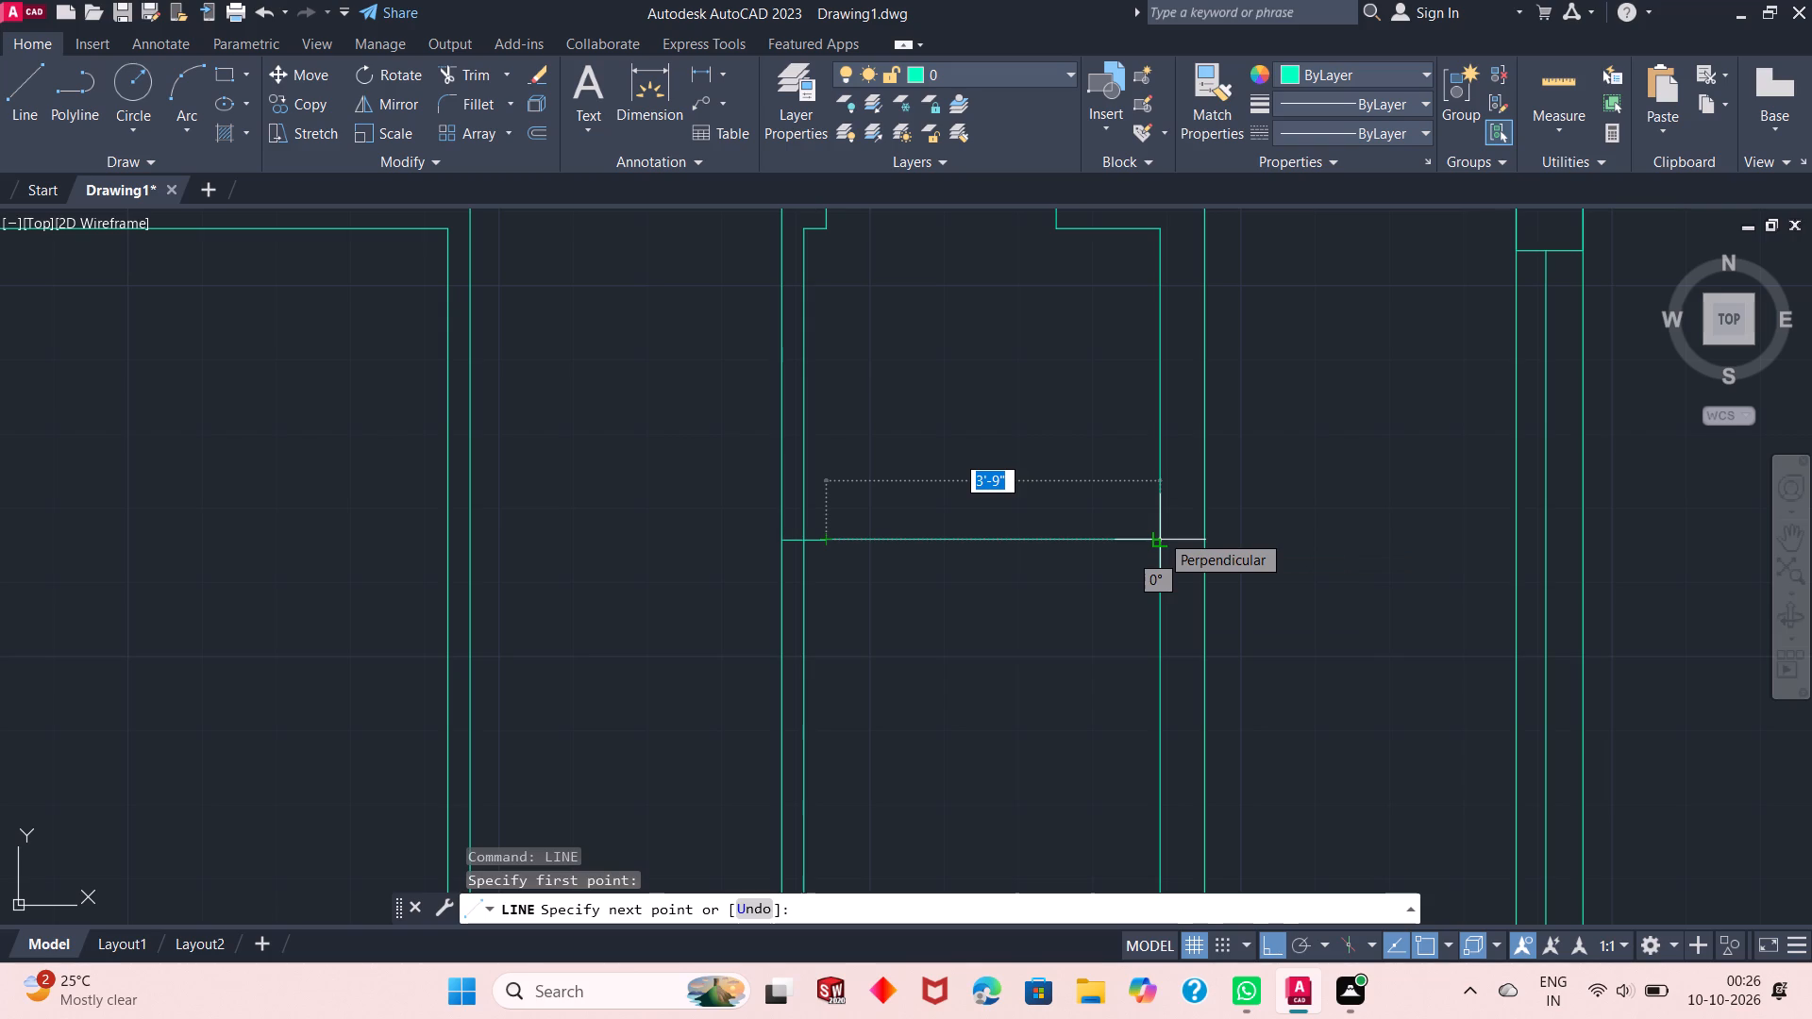
{"action": "left_click", "coordinate": [1160, 533]}
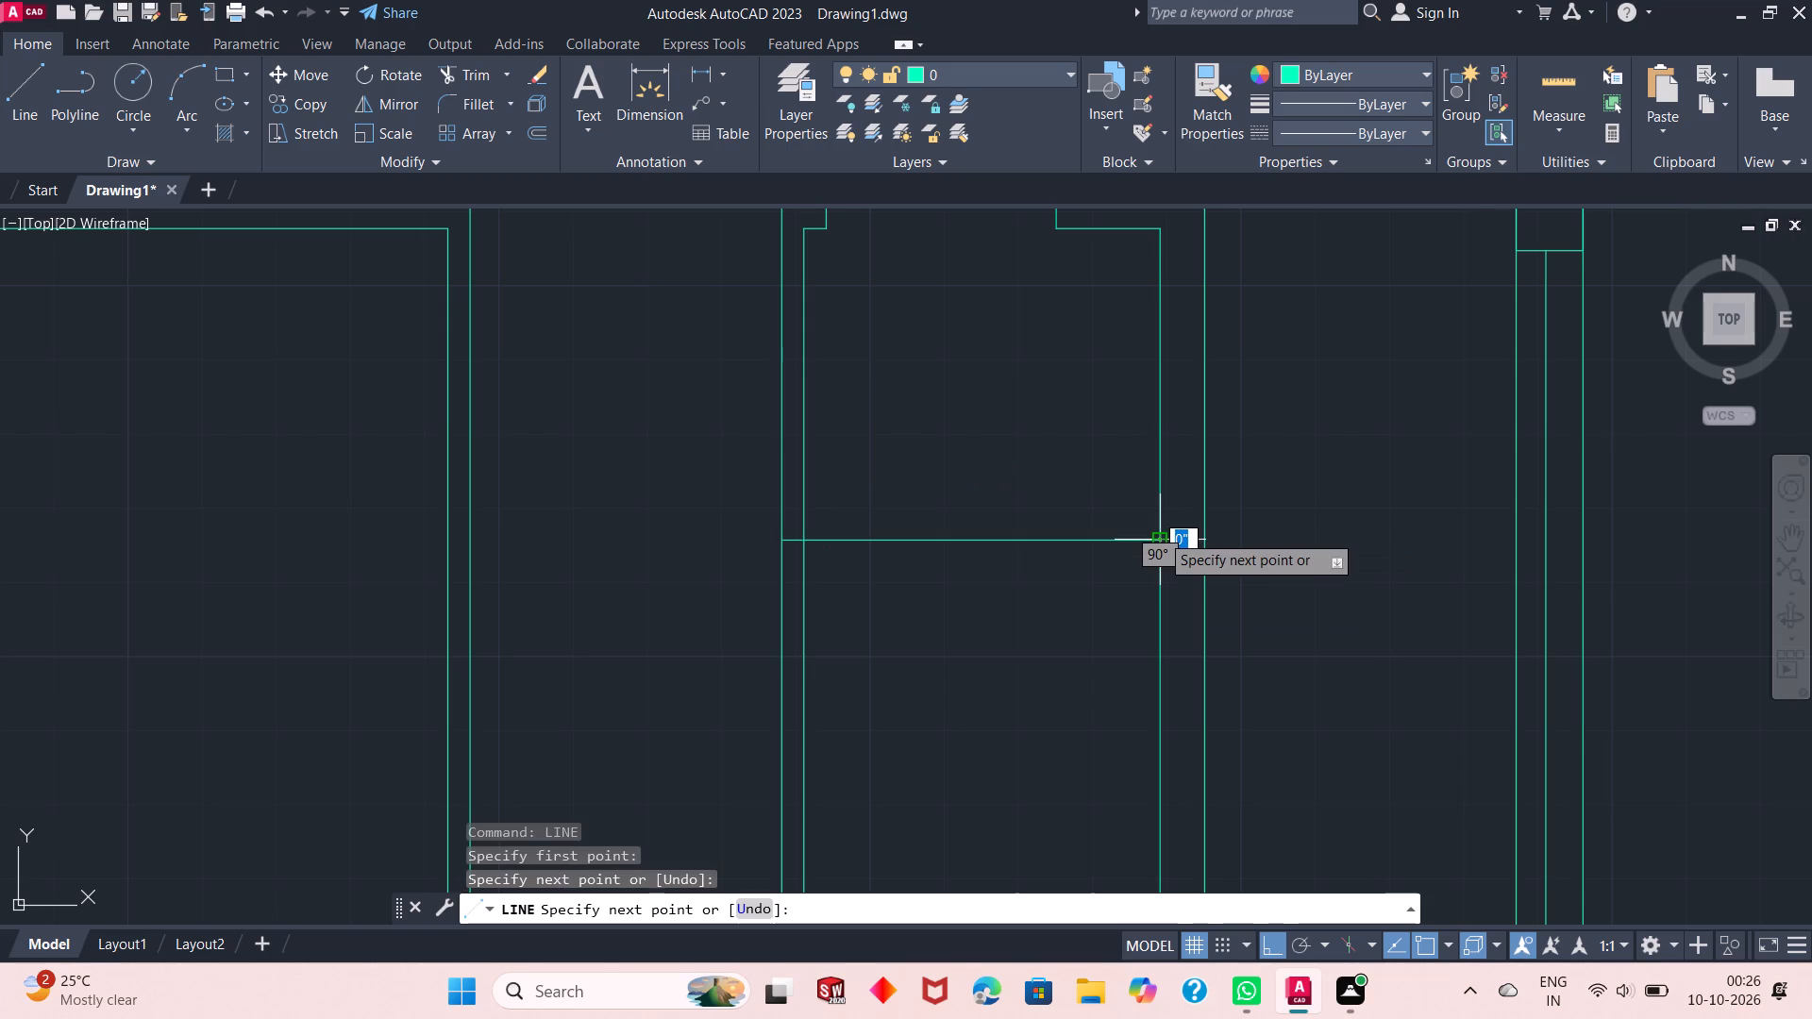
{"action": "key", "text": "Escape"}
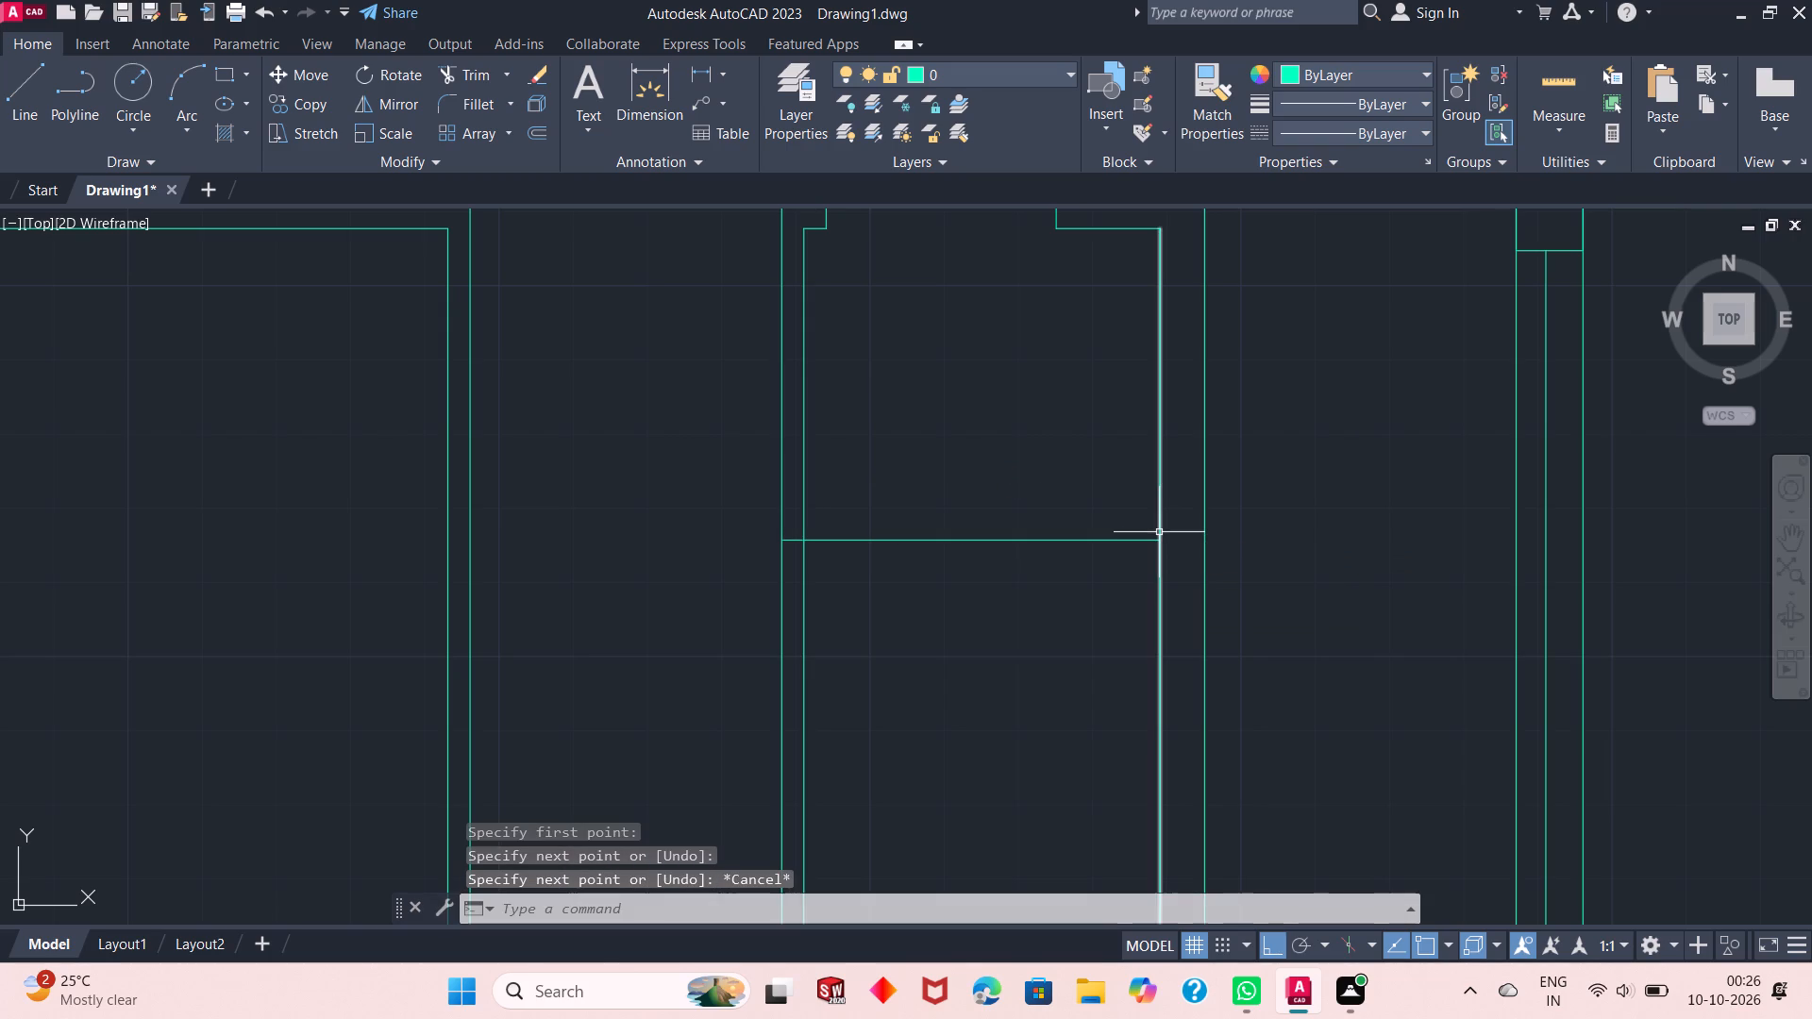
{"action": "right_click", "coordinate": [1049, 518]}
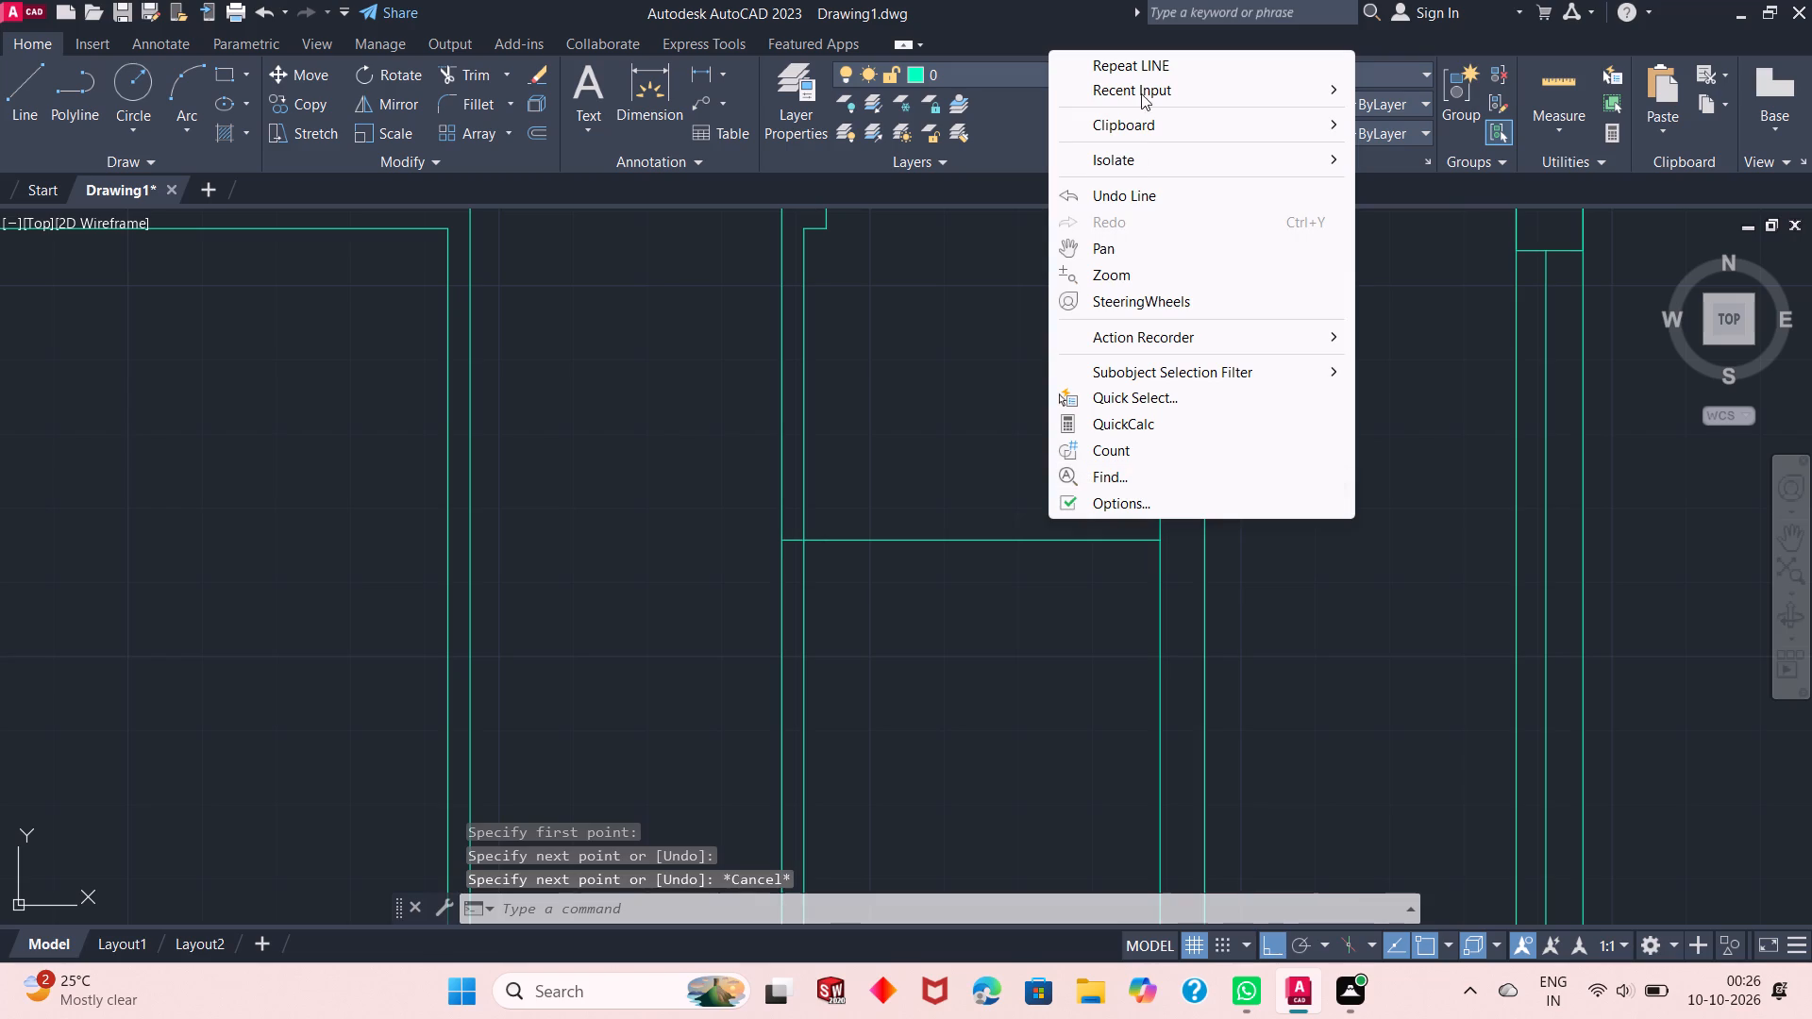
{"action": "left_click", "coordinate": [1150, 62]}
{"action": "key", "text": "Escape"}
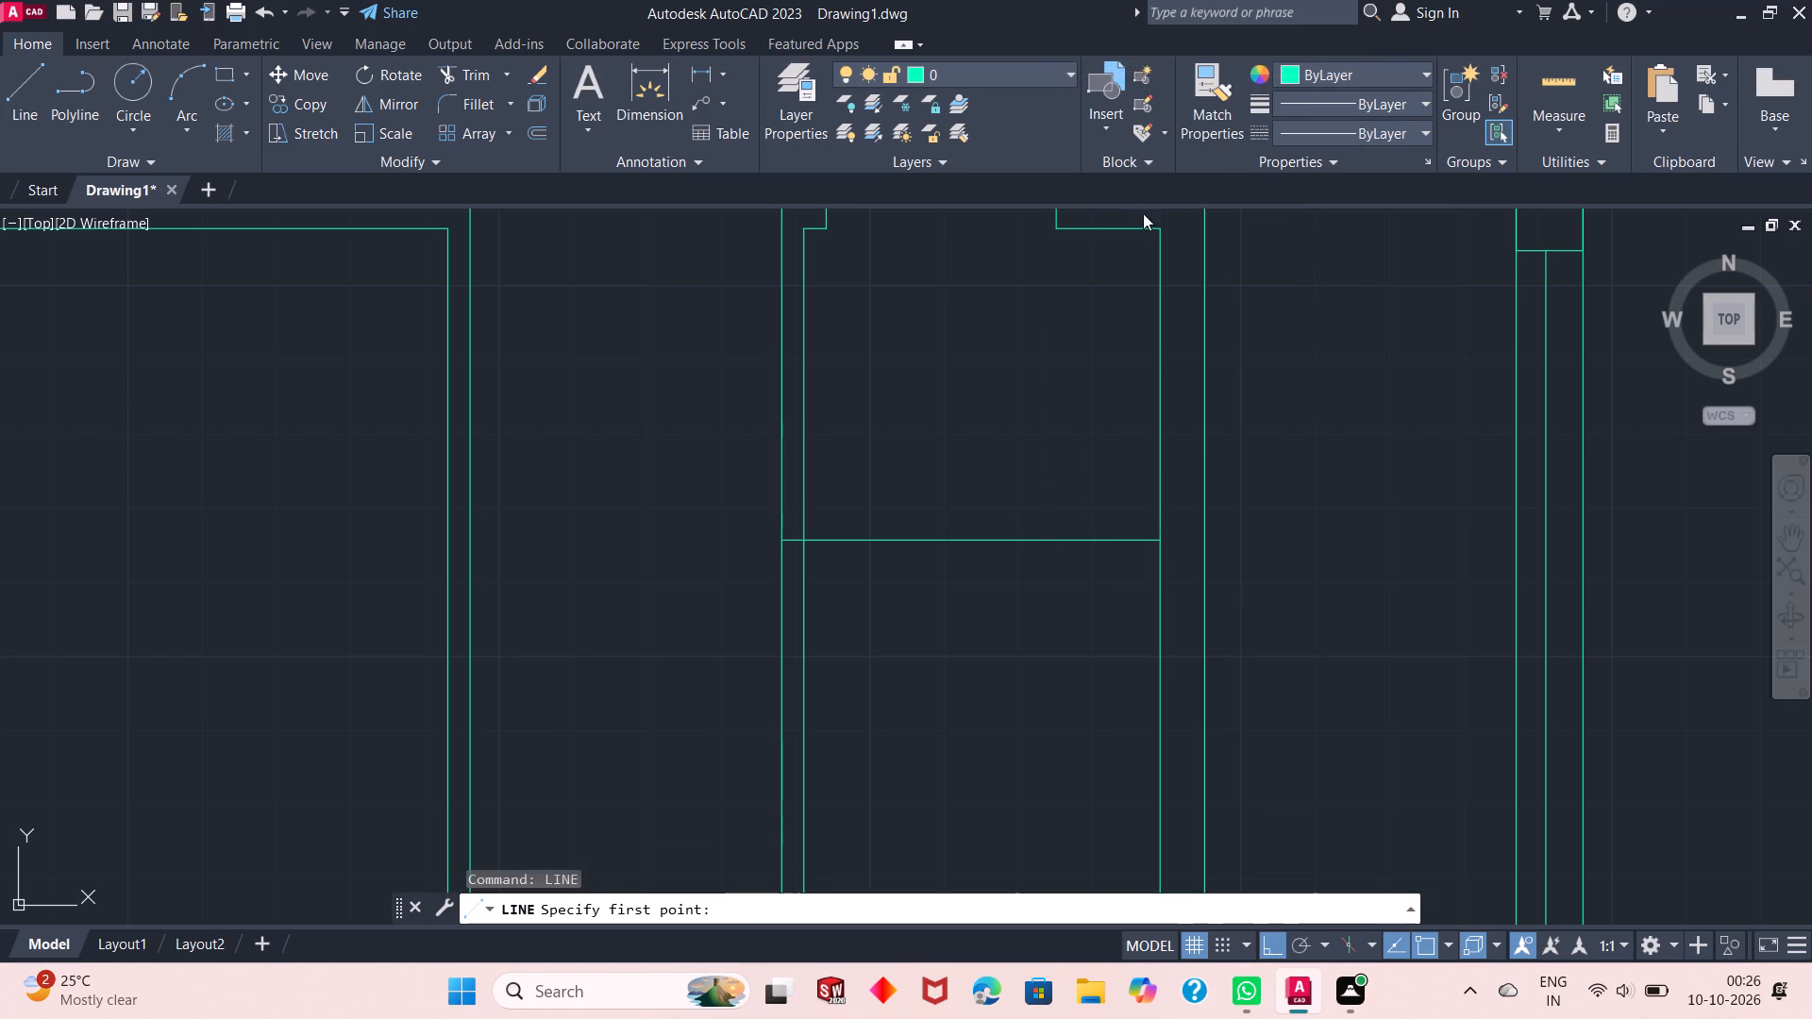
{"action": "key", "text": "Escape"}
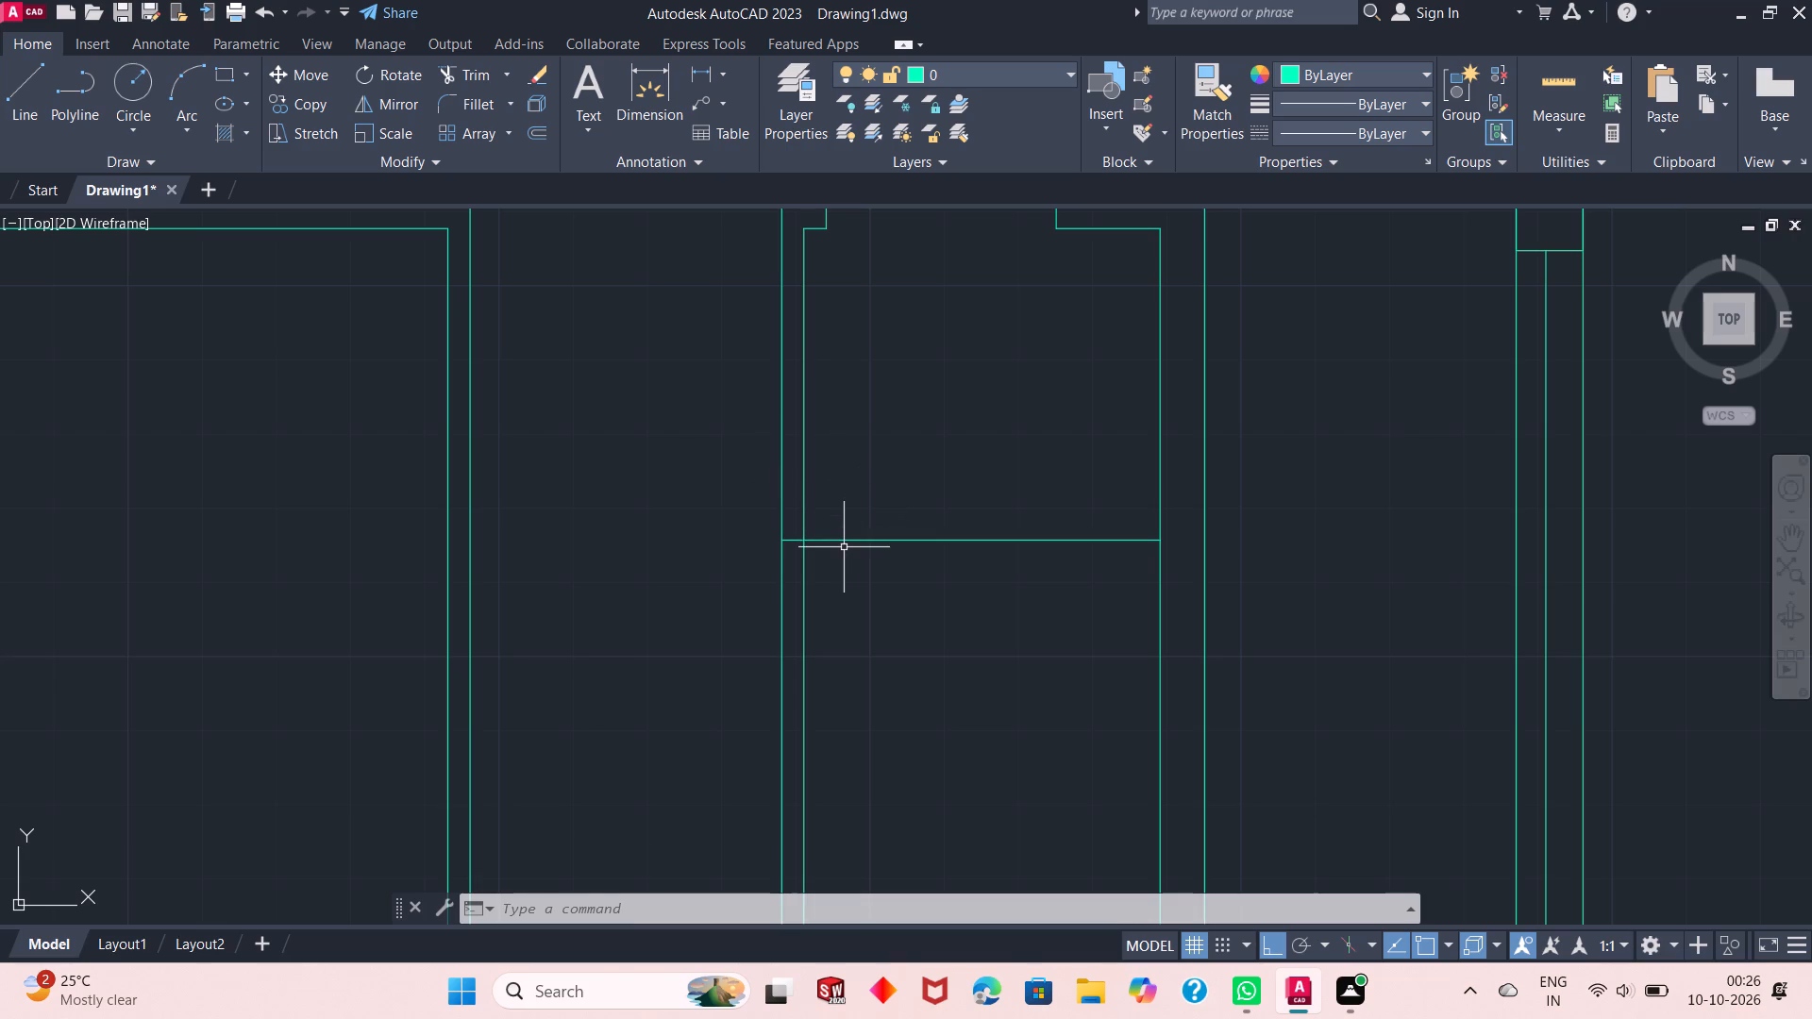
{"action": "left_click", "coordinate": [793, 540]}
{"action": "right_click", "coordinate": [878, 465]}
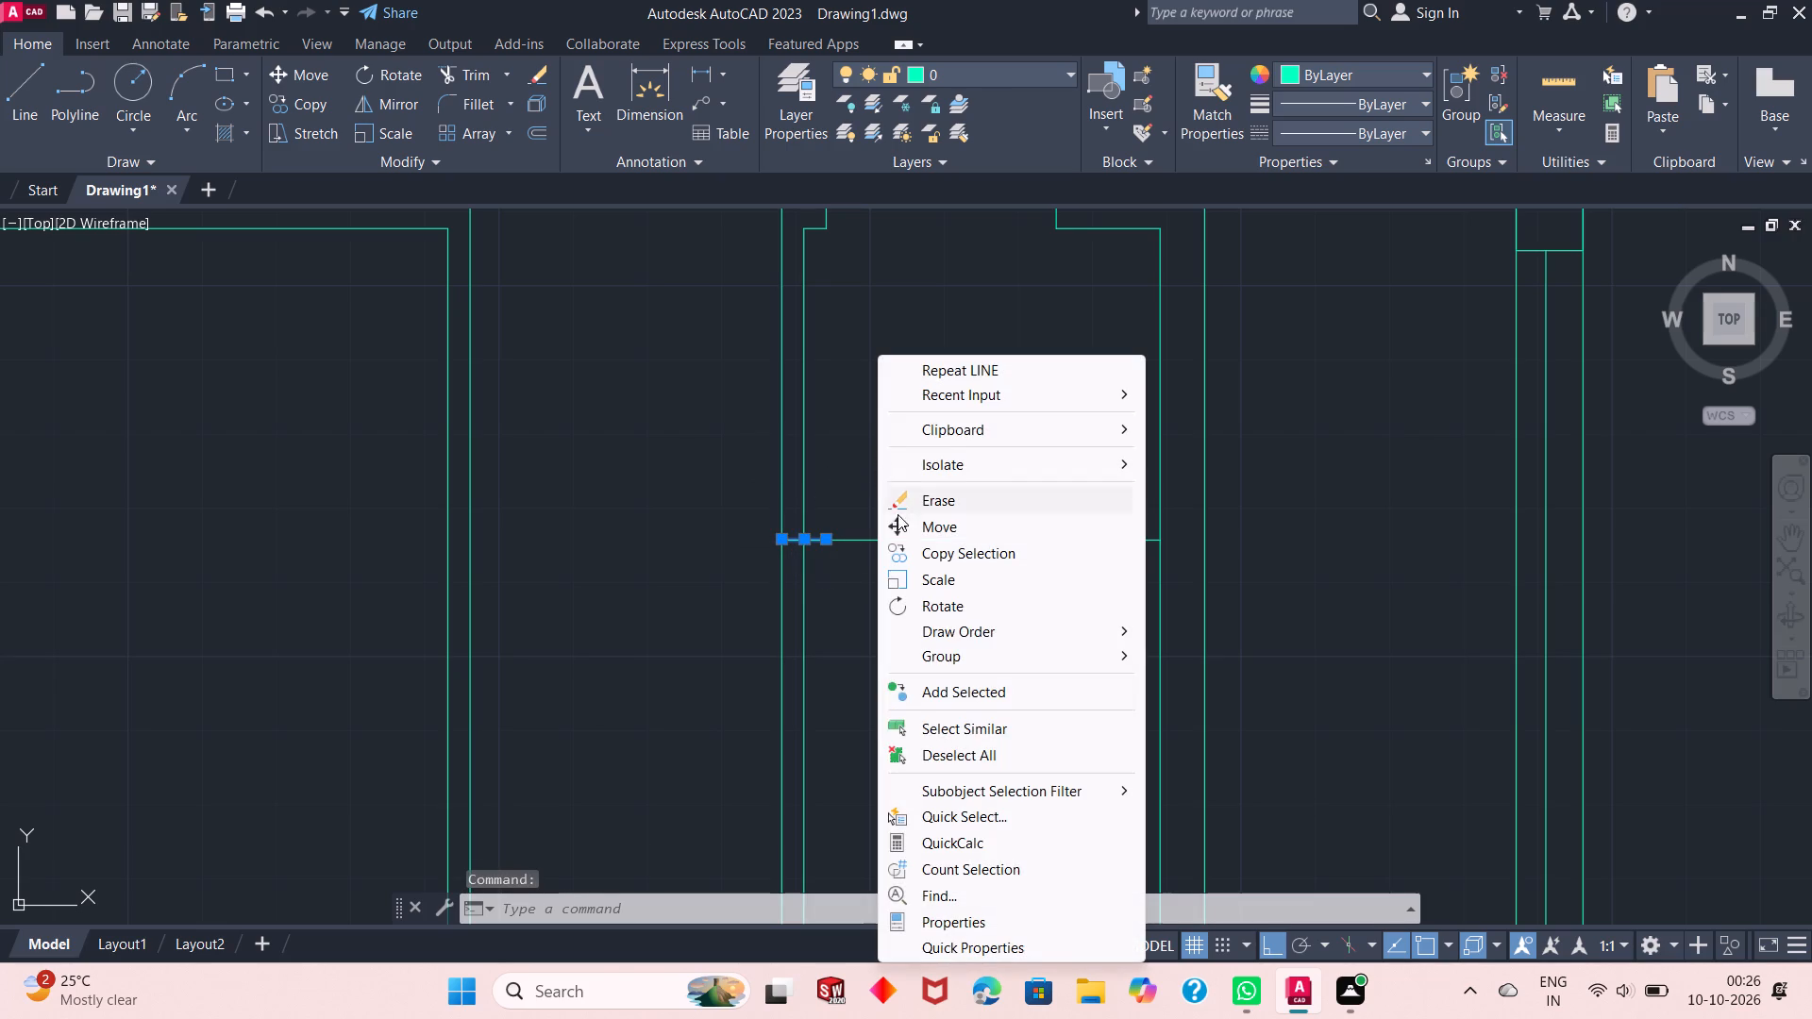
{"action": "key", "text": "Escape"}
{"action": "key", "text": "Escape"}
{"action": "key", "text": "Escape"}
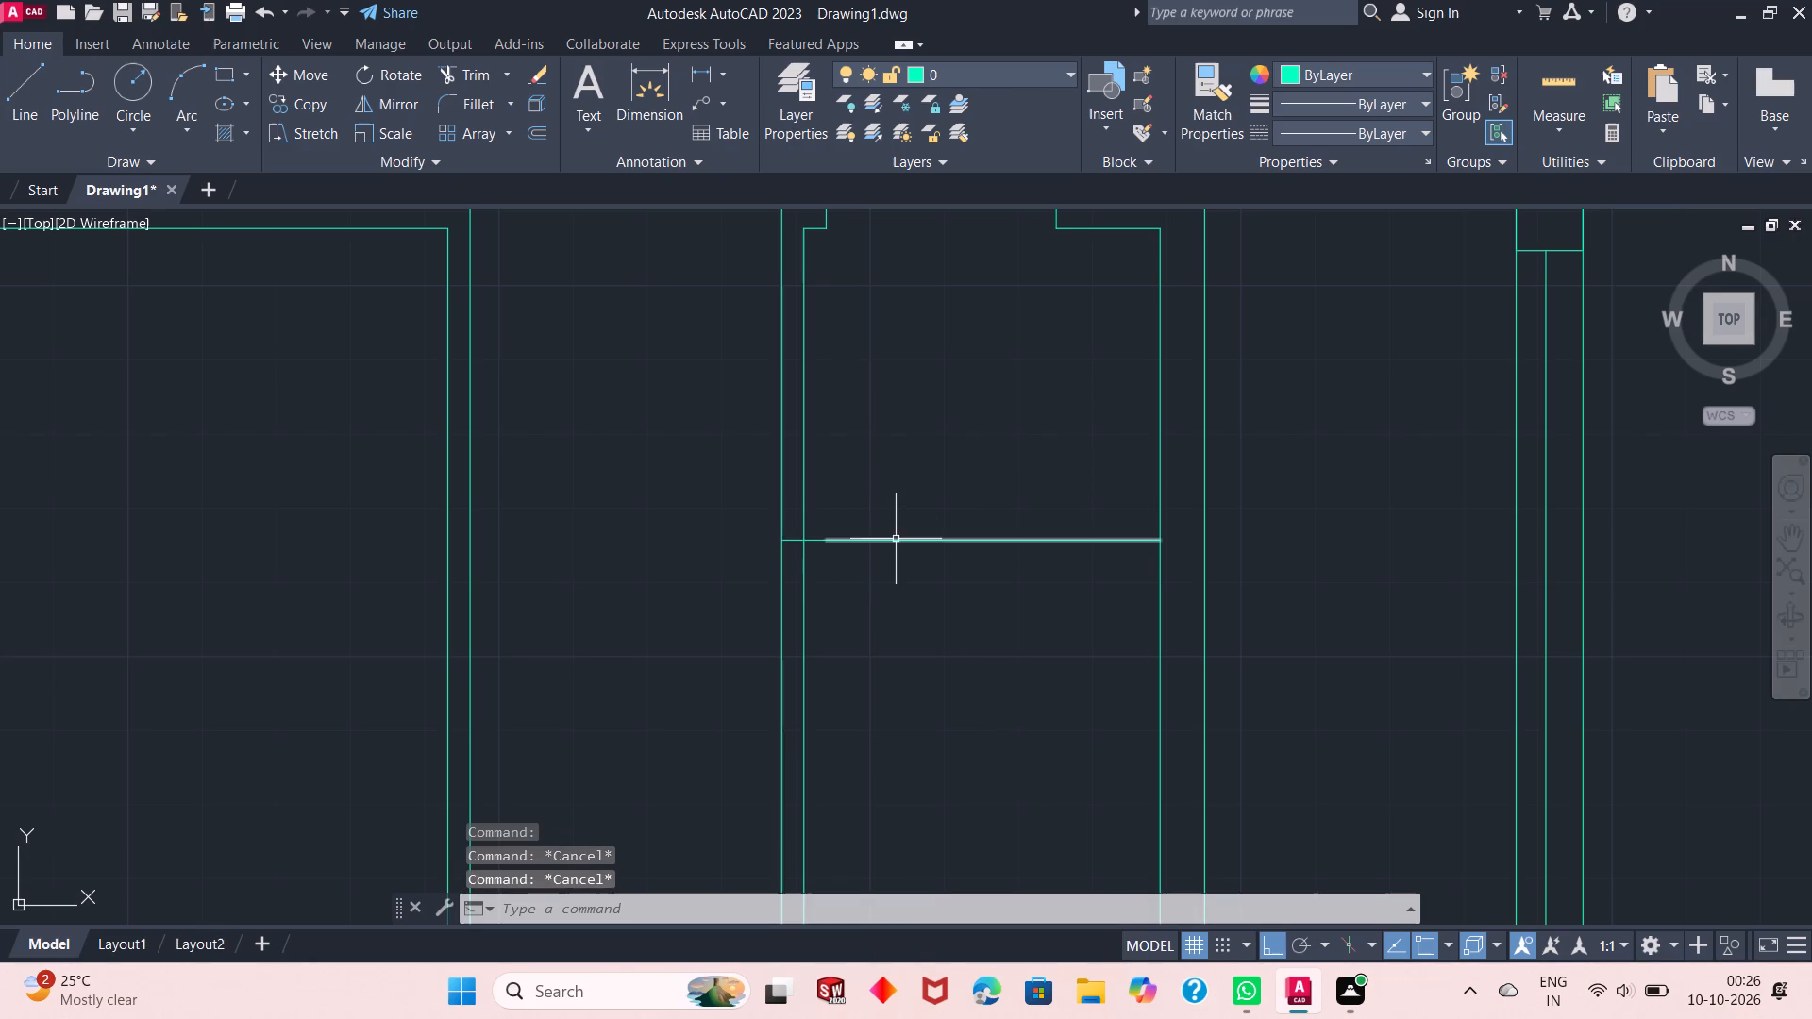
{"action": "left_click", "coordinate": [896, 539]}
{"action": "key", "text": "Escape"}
Join the short offset line and the new horizontal line into a single line.
{"action": "scroll", "coordinate": [837, 579], "scroll_direction": "down", "scroll_amount": 4}
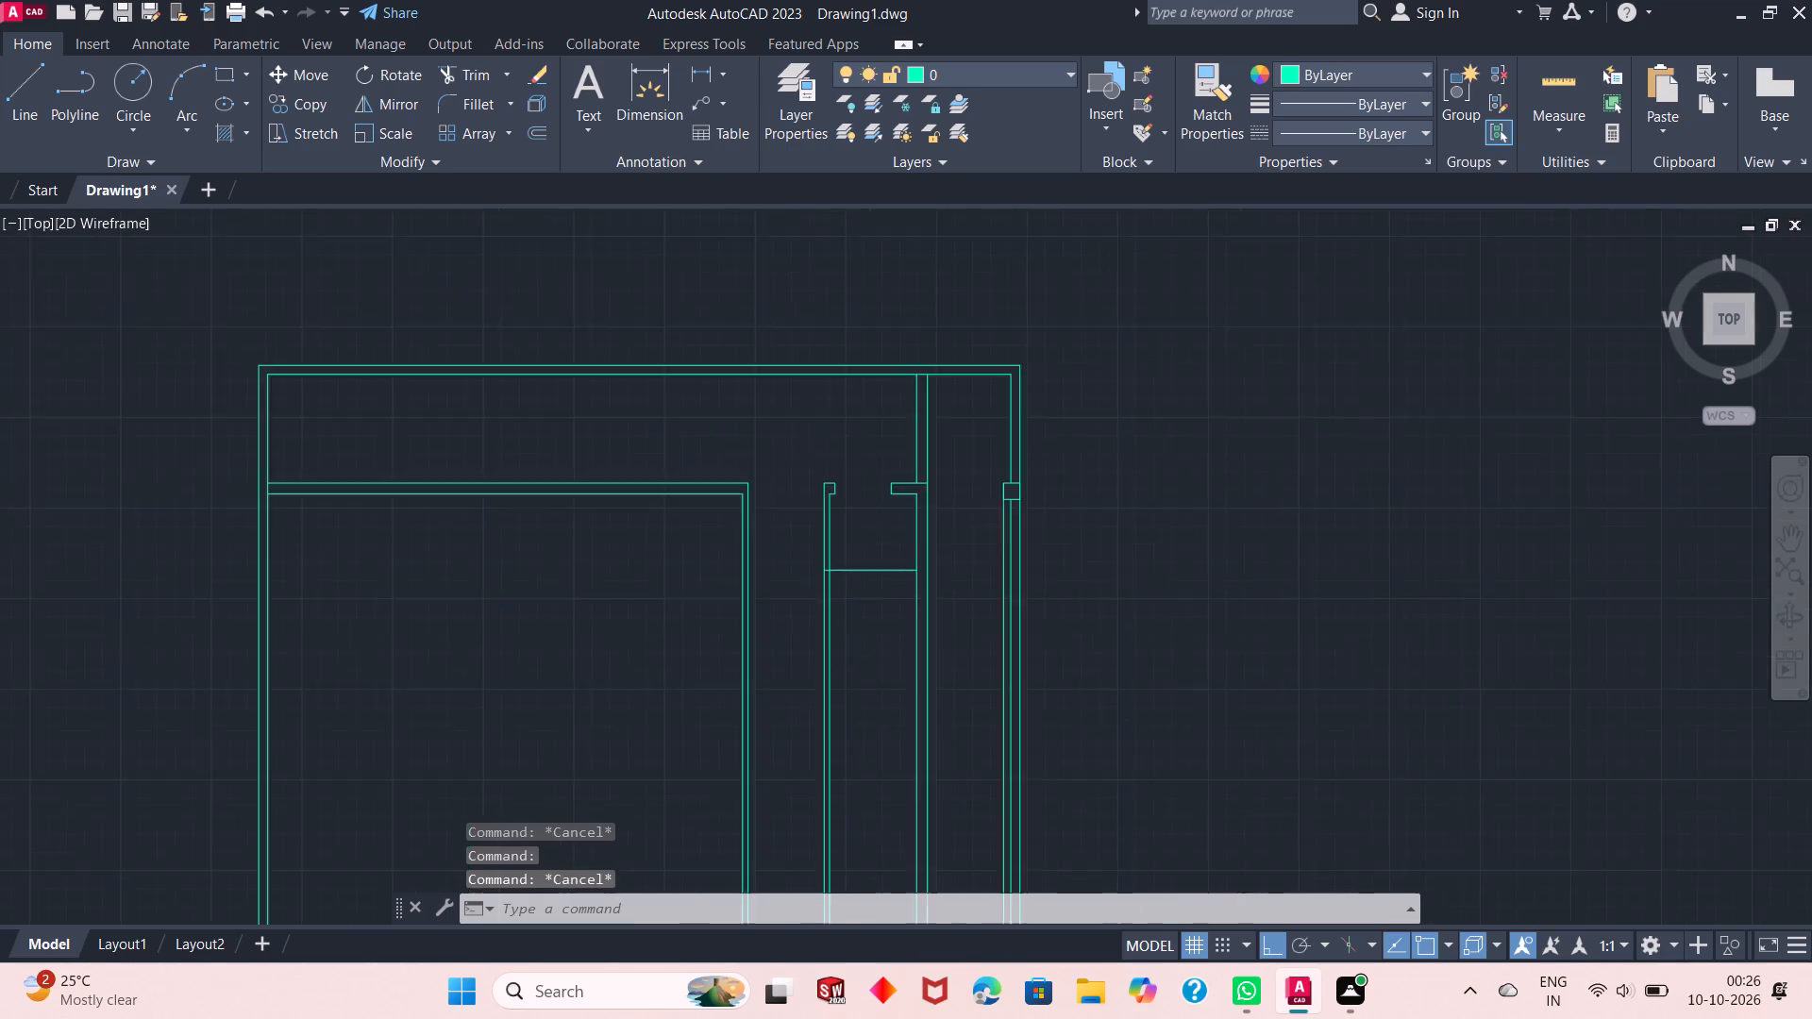
{"action": "scroll", "coordinate": [837, 580], "scroll_direction": "down", "scroll_amount": 2}
{"action": "scroll", "coordinate": [837, 580], "scroll_direction": "up", "scroll_amount": 9}
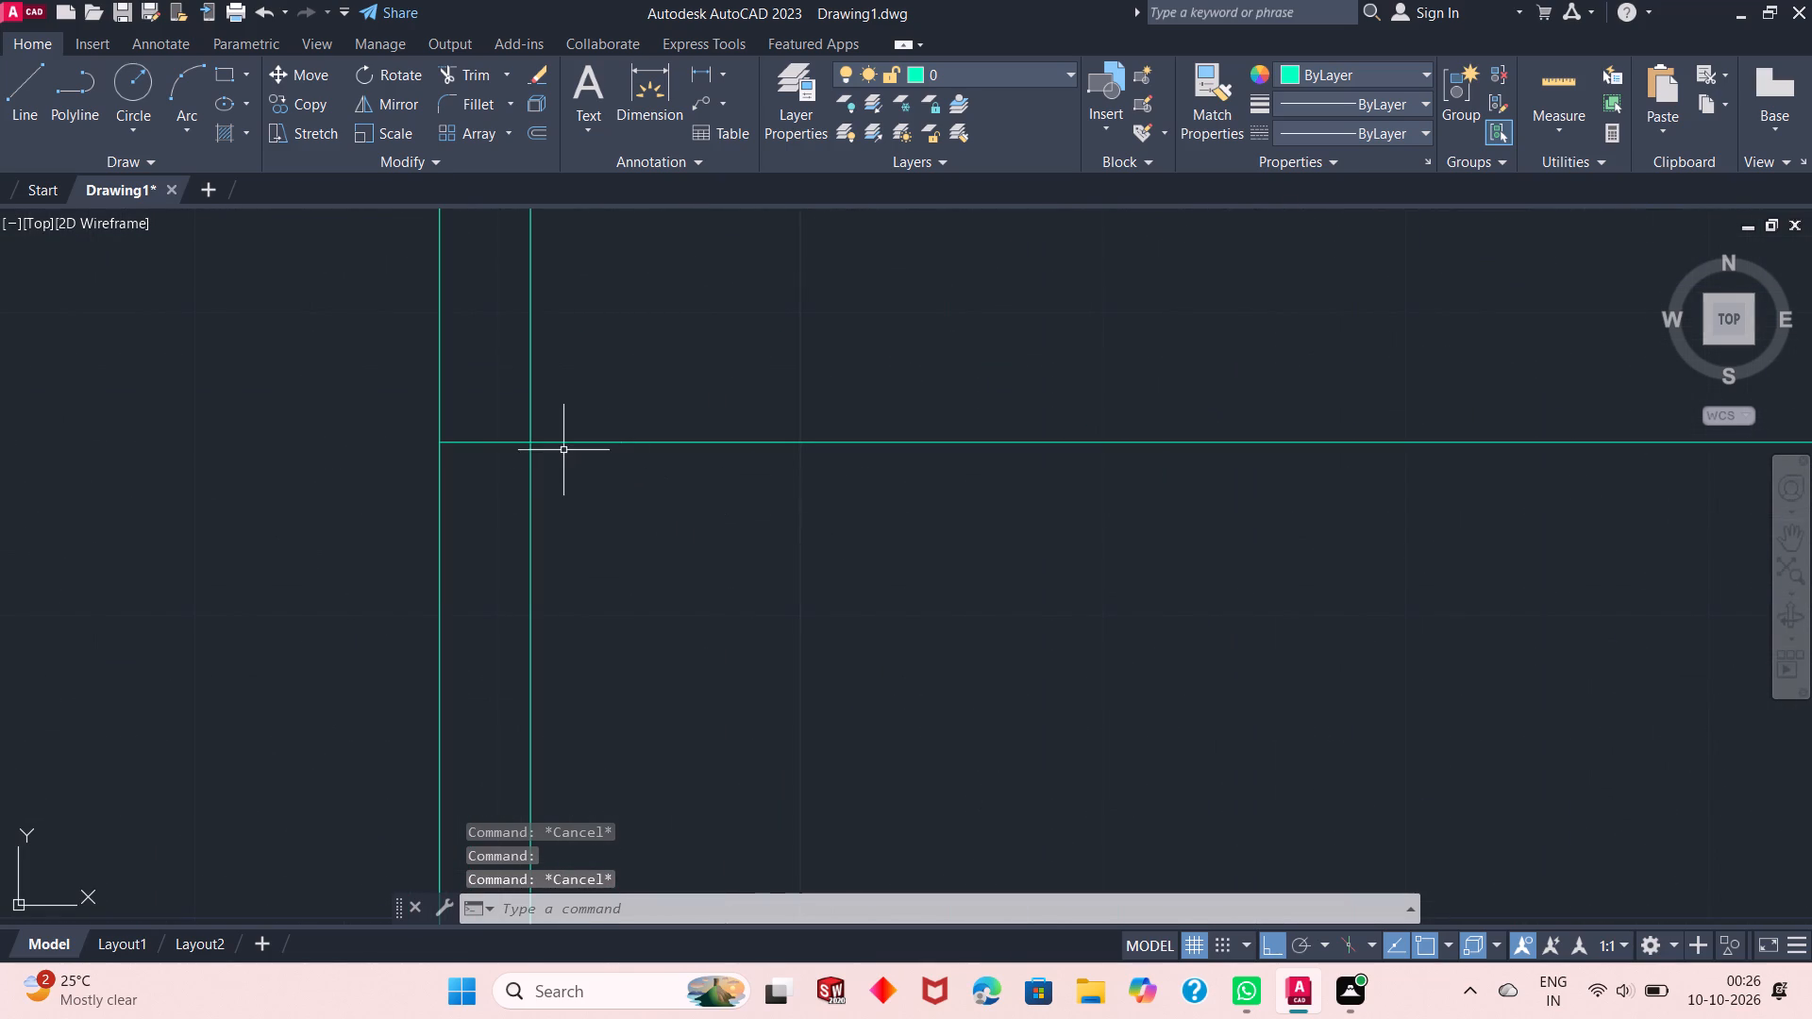
{"action": "left_click", "coordinate": [542, 431]}
{"action": "key", "text": "Escape"}
{"action": "left_click", "coordinate": [697, 384]}
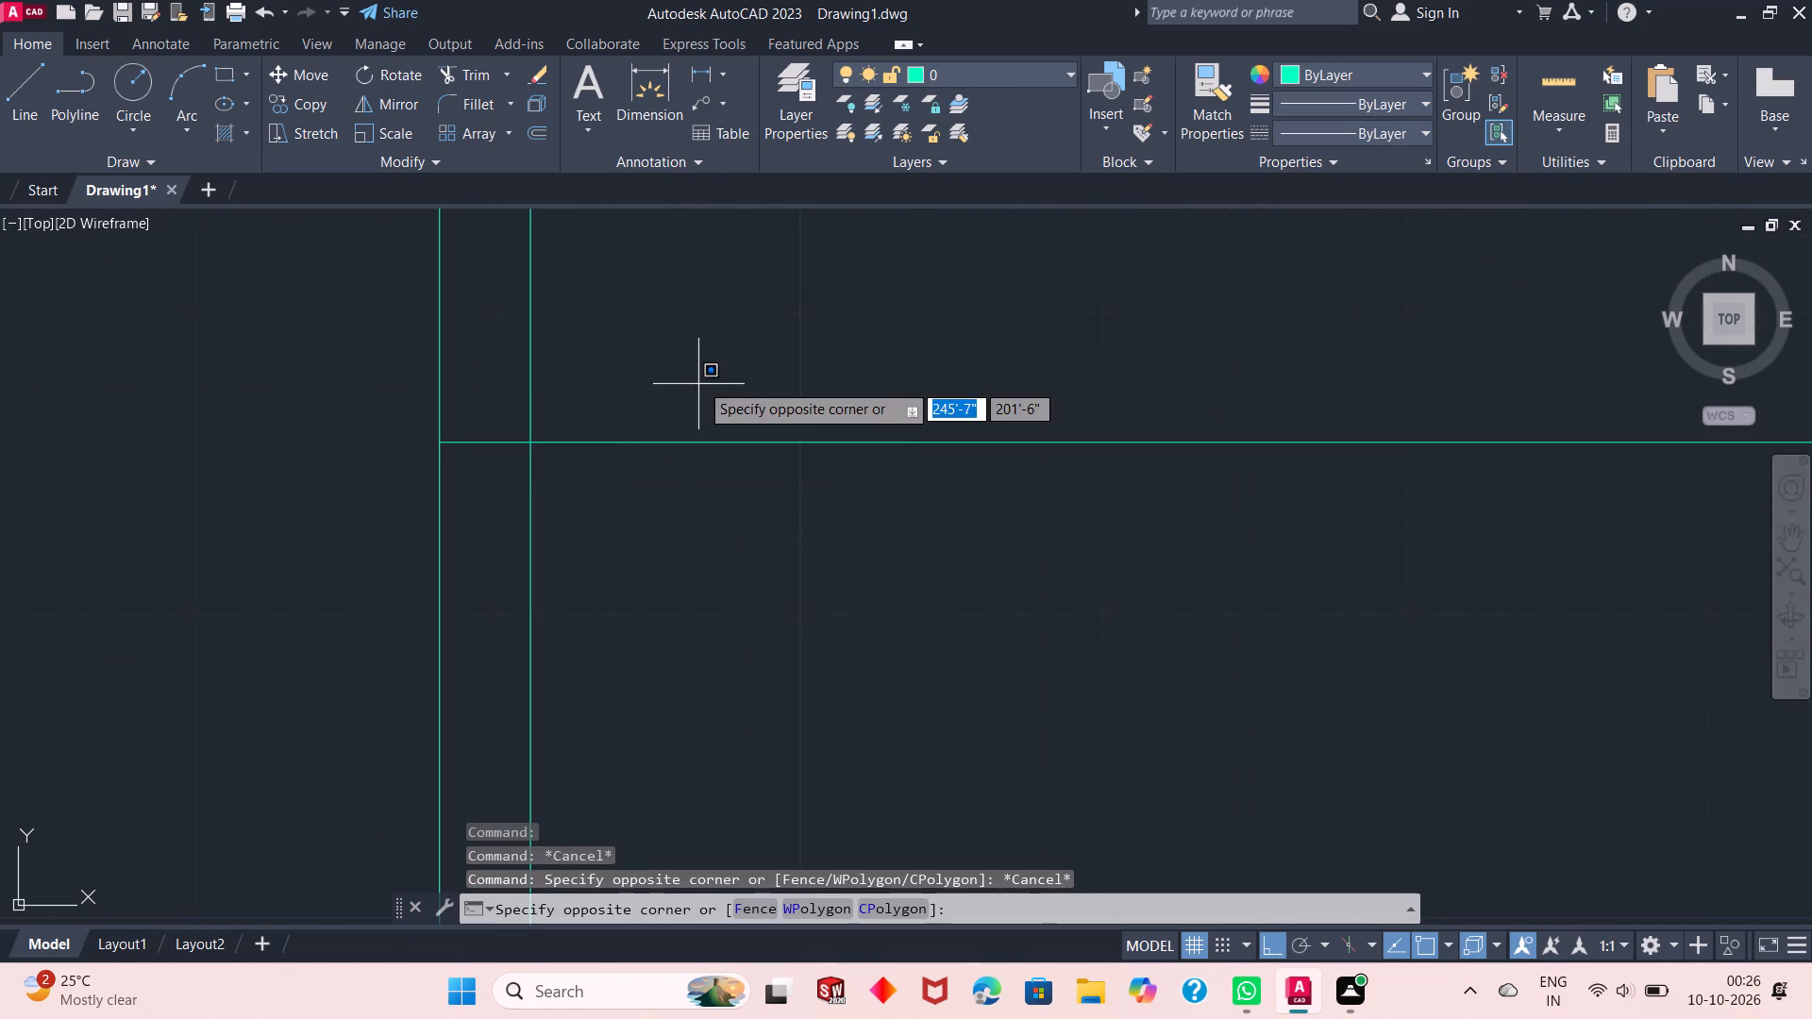
{"action": "left_click", "coordinate": [570, 484]}
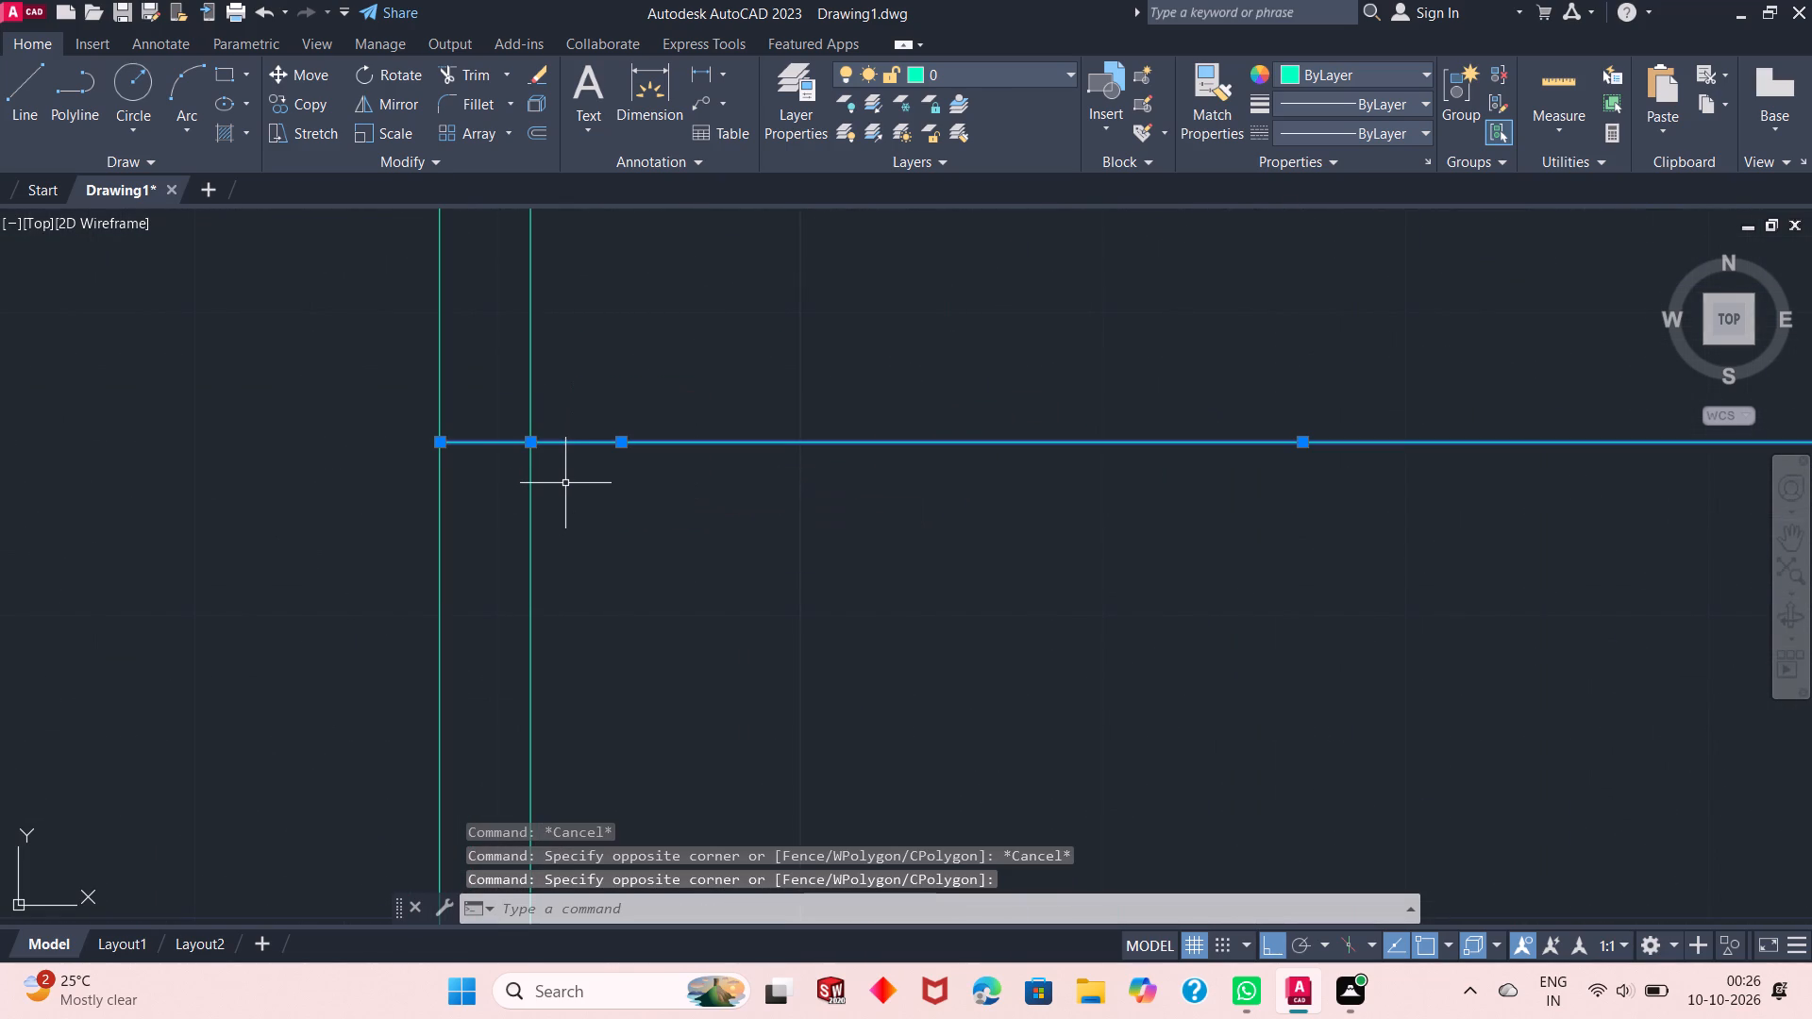
{"action": "type", "text": "j"}
{"action": "key", "text": "space"}
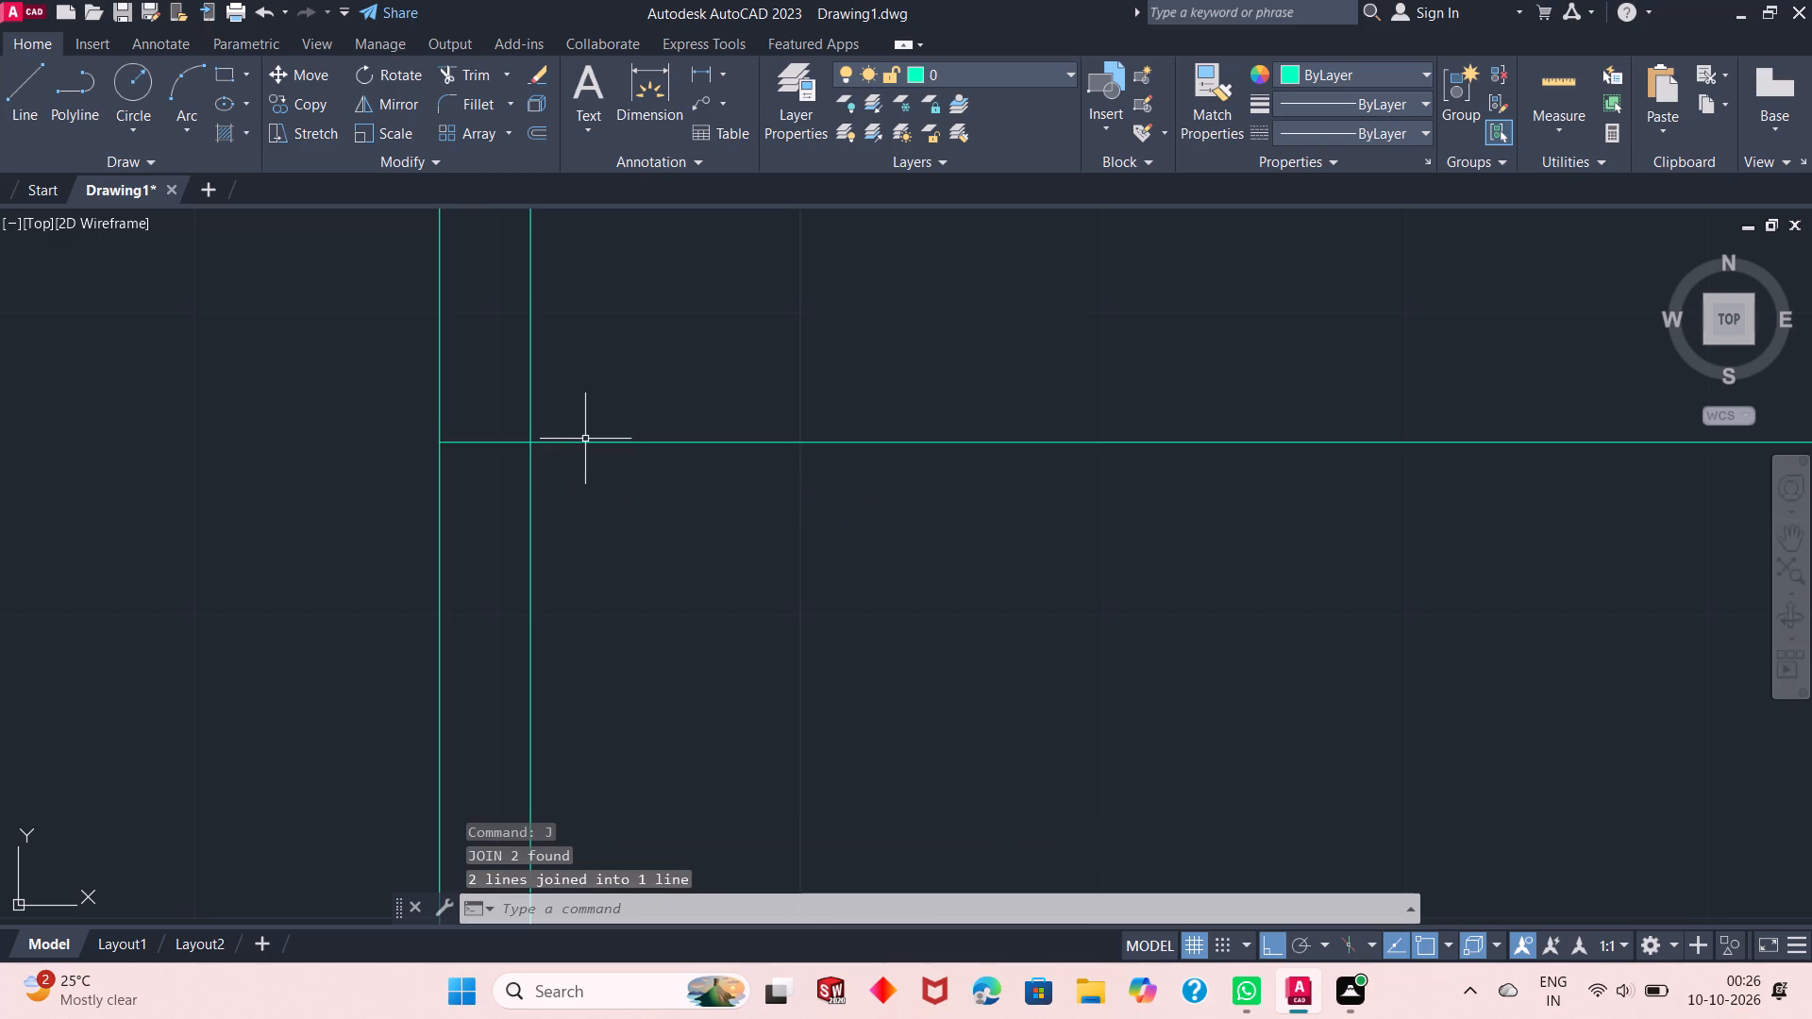
Offset the joined horizontal line 3" downward, using the Through option, to form the cross wall's thickness.
{"action": "left_click", "coordinate": [587, 441]}
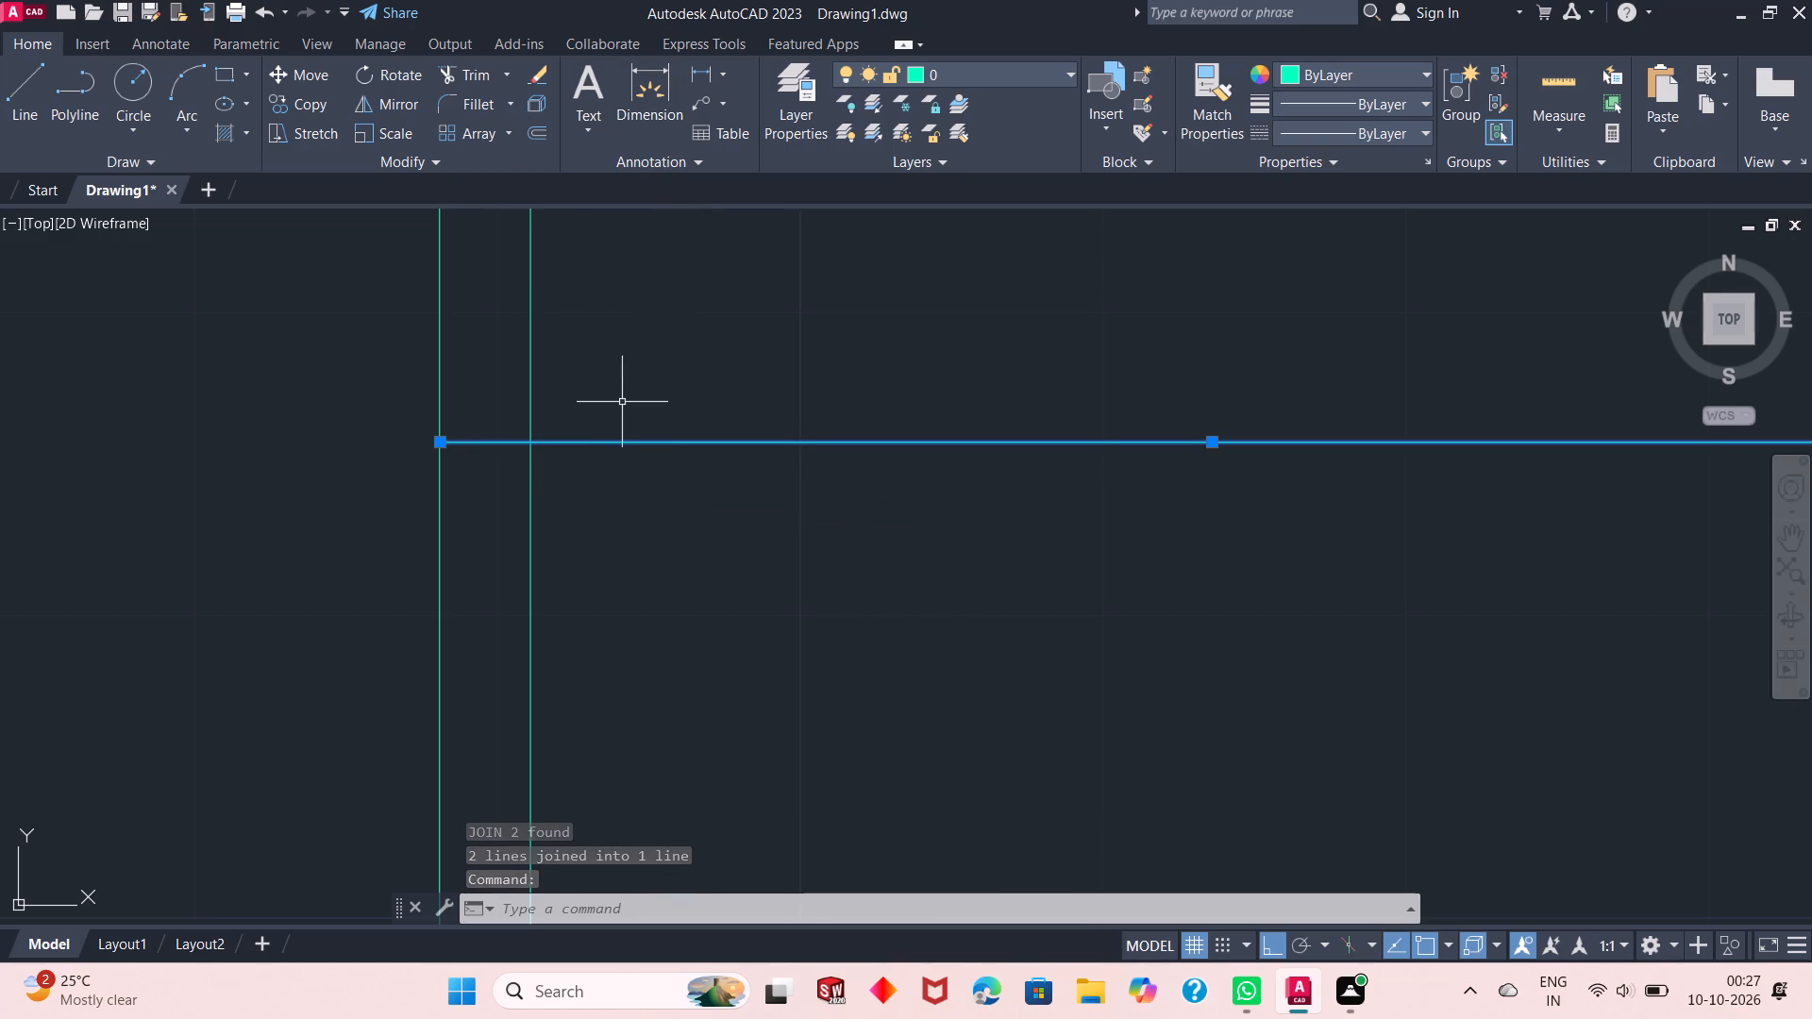
{"action": "left_click", "coordinate": [547, 129]}
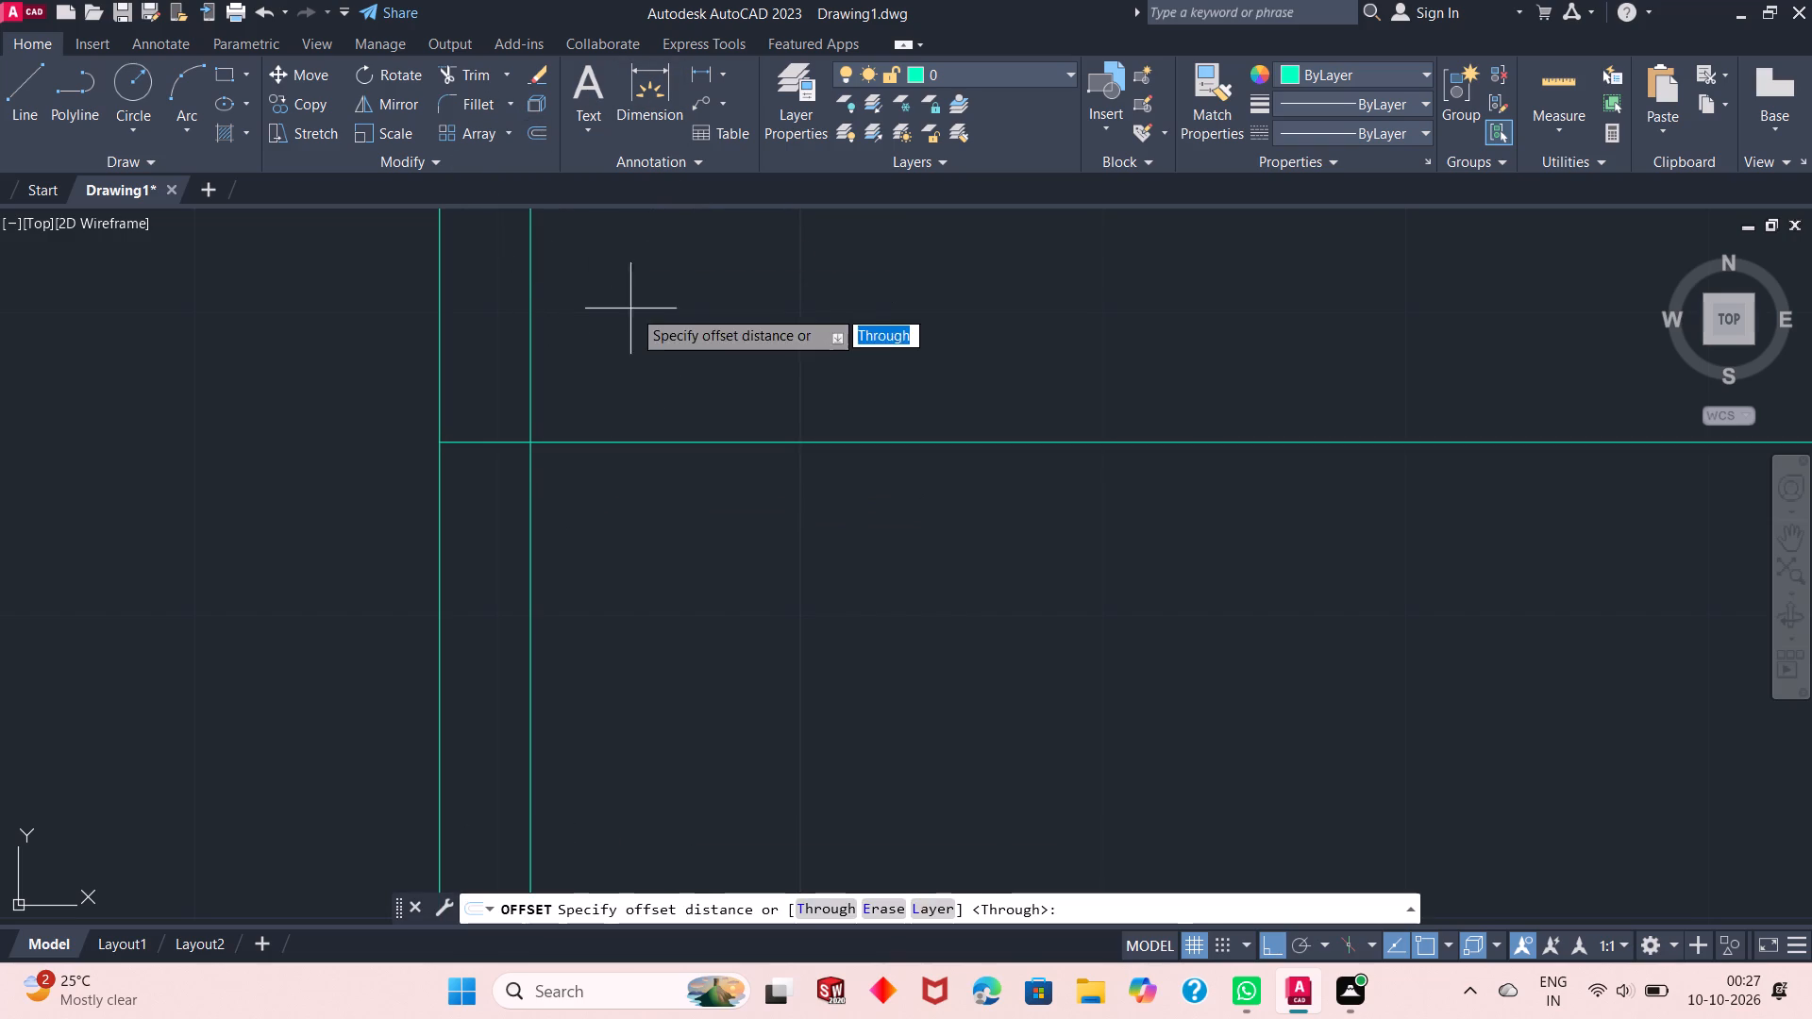
{"action": "key", "text": "space"}
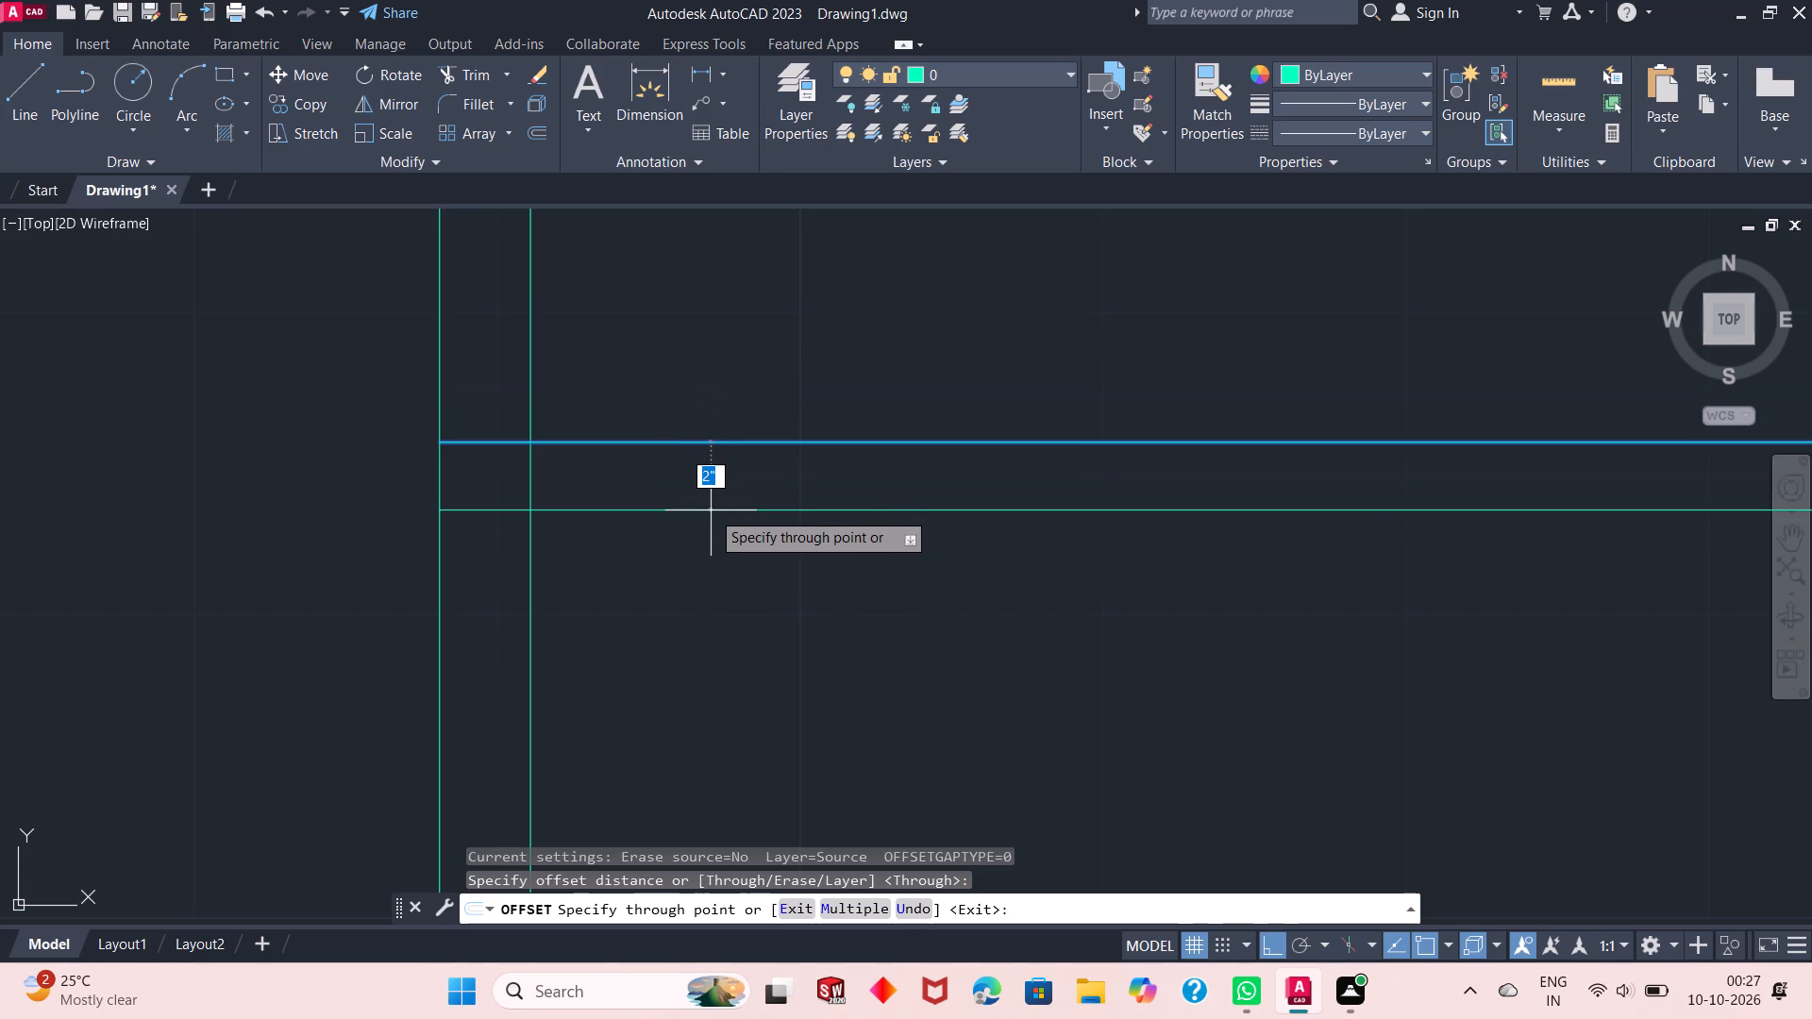
{"action": "key", "text": "3"}
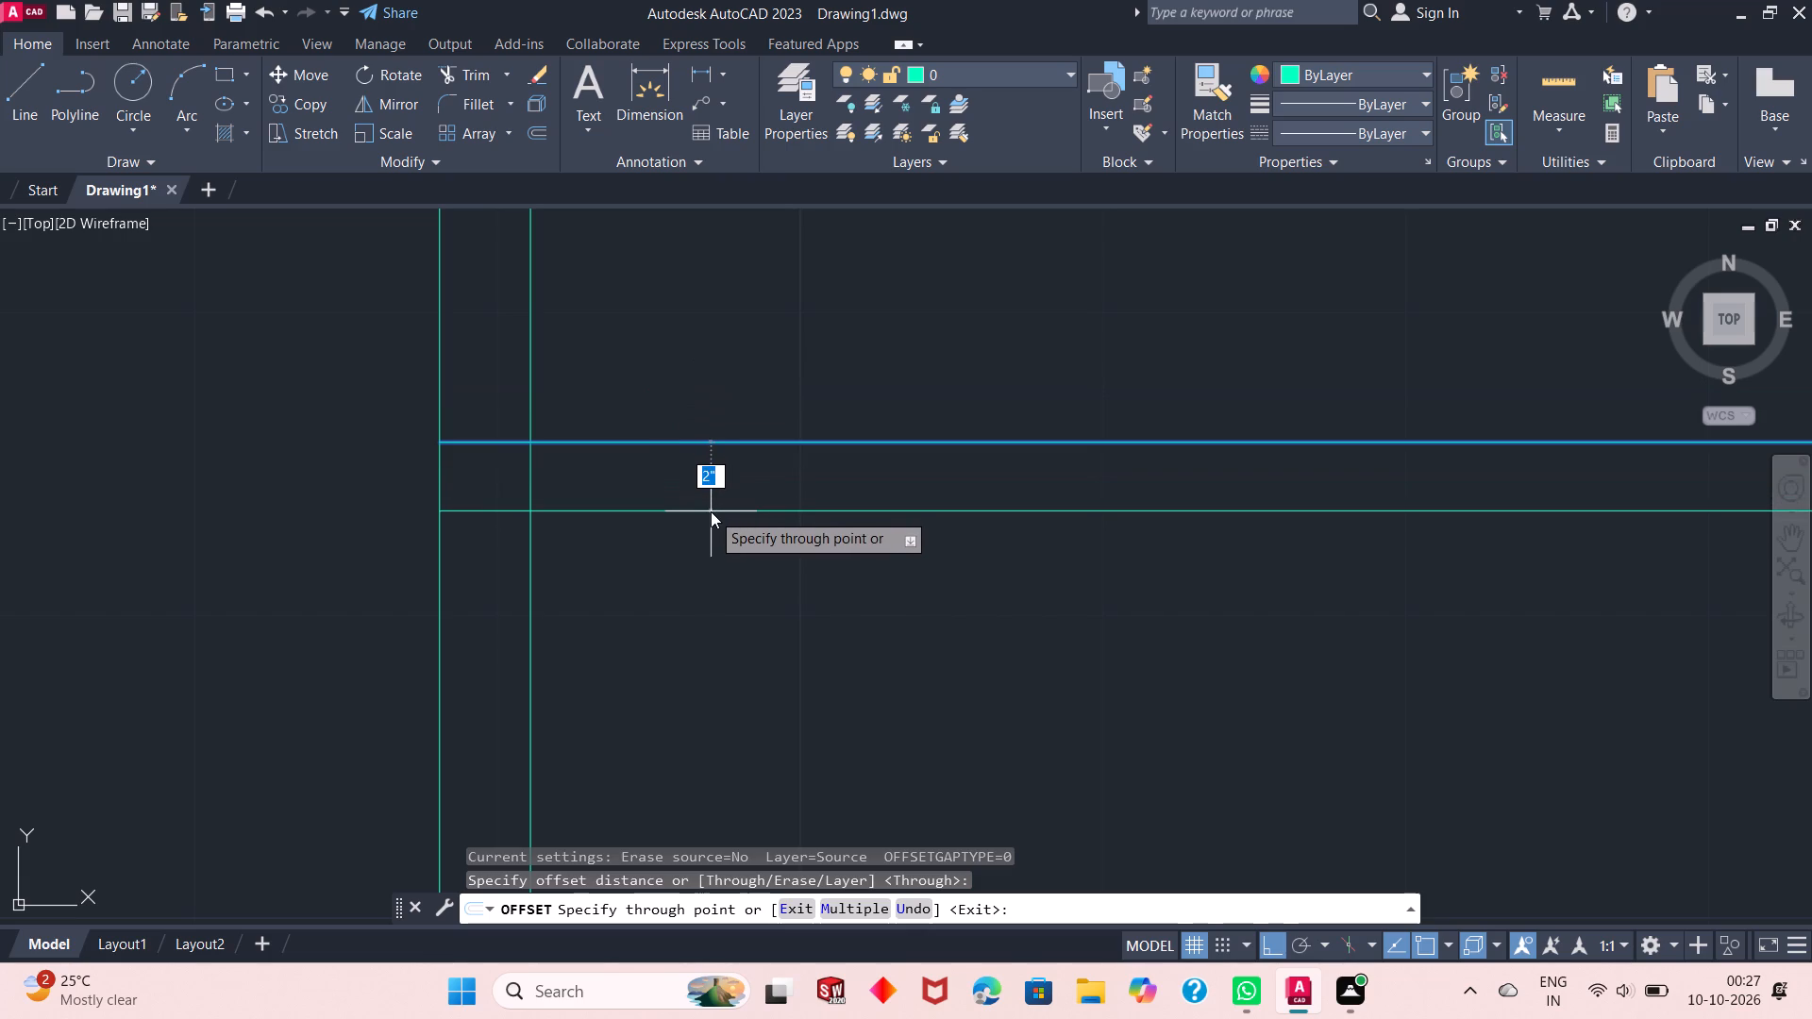
{"action": "key", "text": "shift+quotedbl"}
{"action": "key", "text": "Return"}
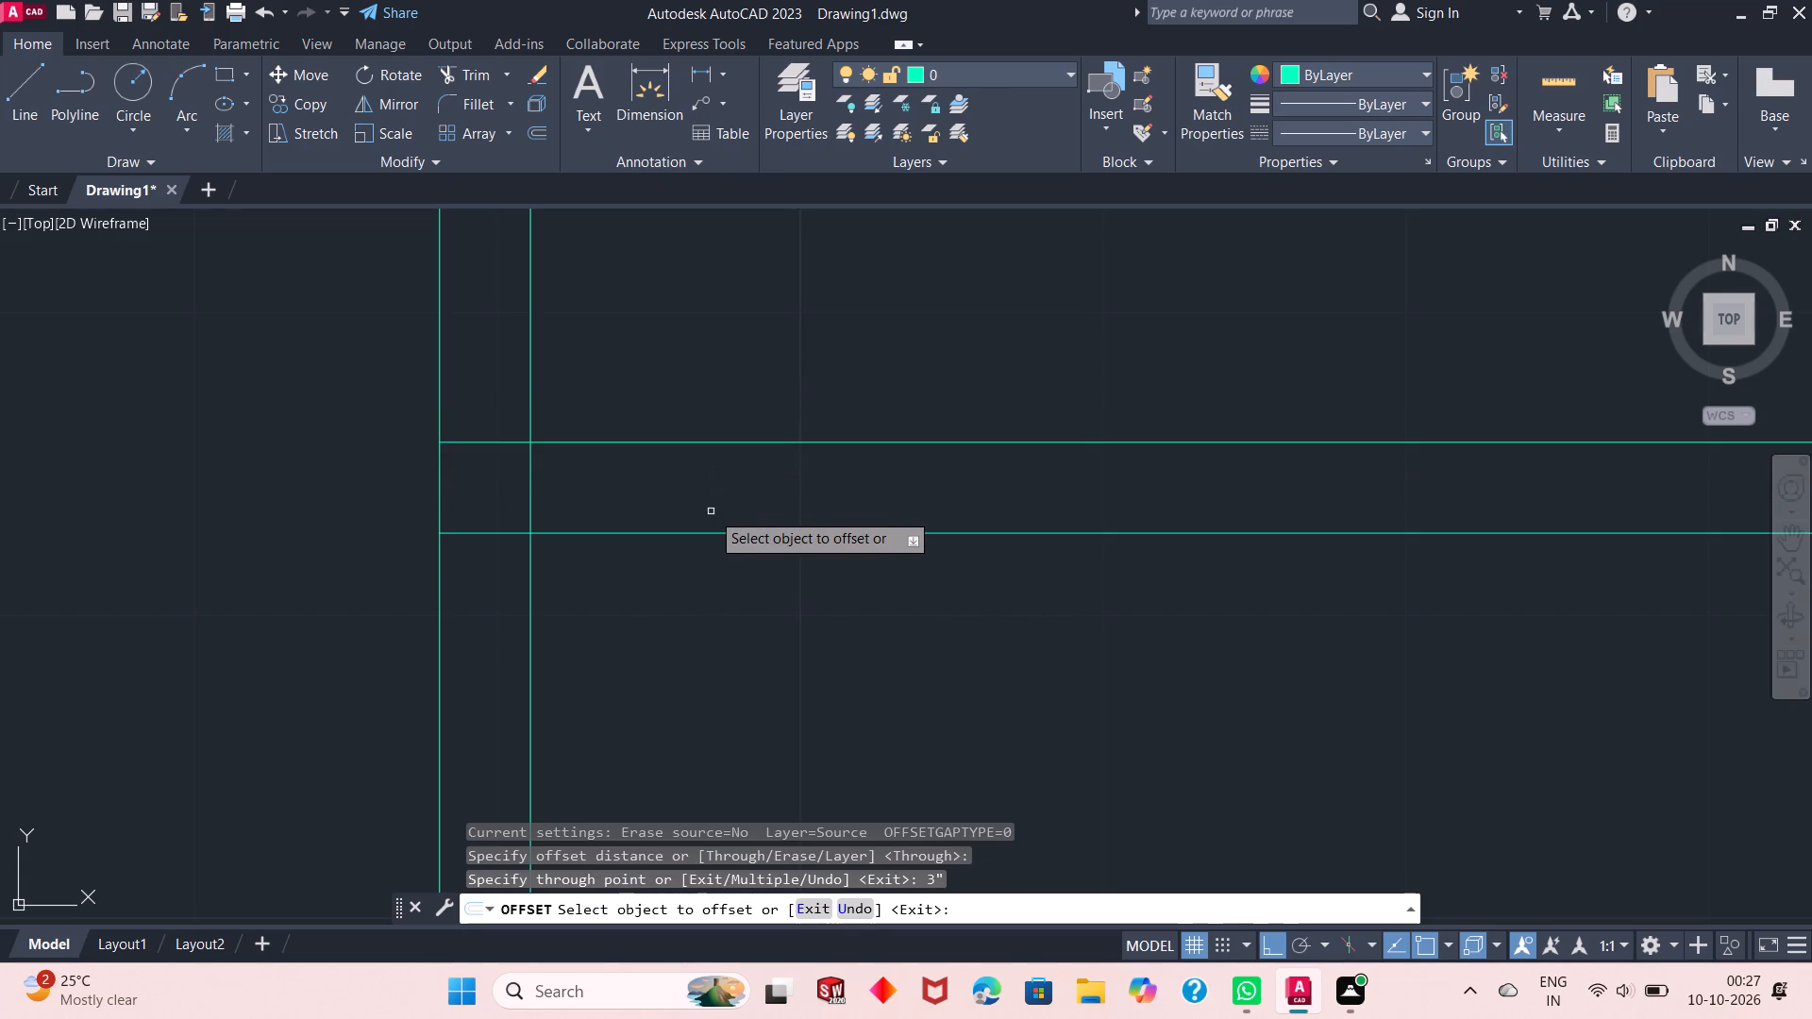
{"action": "key", "text": "Escape"}
Draw a short line from the end of the cross wall's lower line across the 6" vertical wall to its far face.
{"action": "scroll", "coordinate": [763, 551], "scroll_direction": "up", "scroll_amount": 4}
{"action": "scroll", "coordinate": [763, 551], "scroll_direction": "down", "scroll_amount": 4}
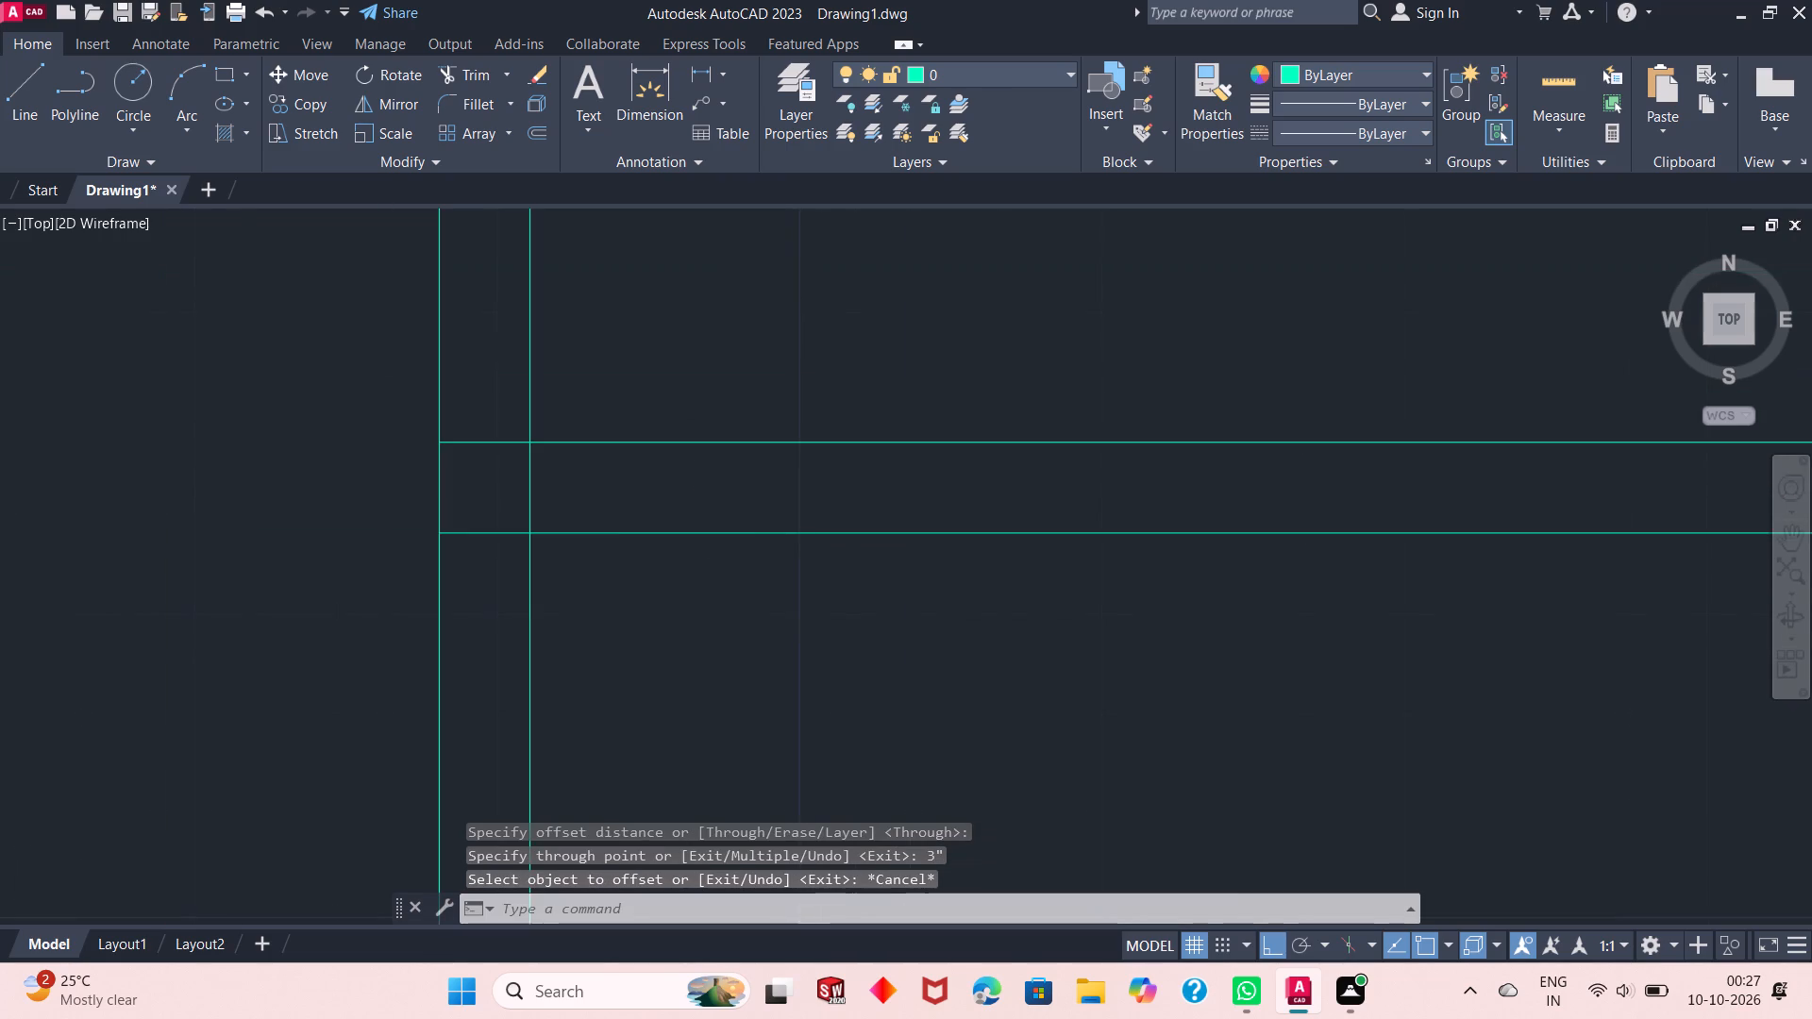
{"action": "scroll", "coordinate": [763, 551], "scroll_direction": "down", "scroll_amount": 6}
{"action": "scroll", "coordinate": [815, 543], "scroll_direction": "up", "scroll_amount": 2}
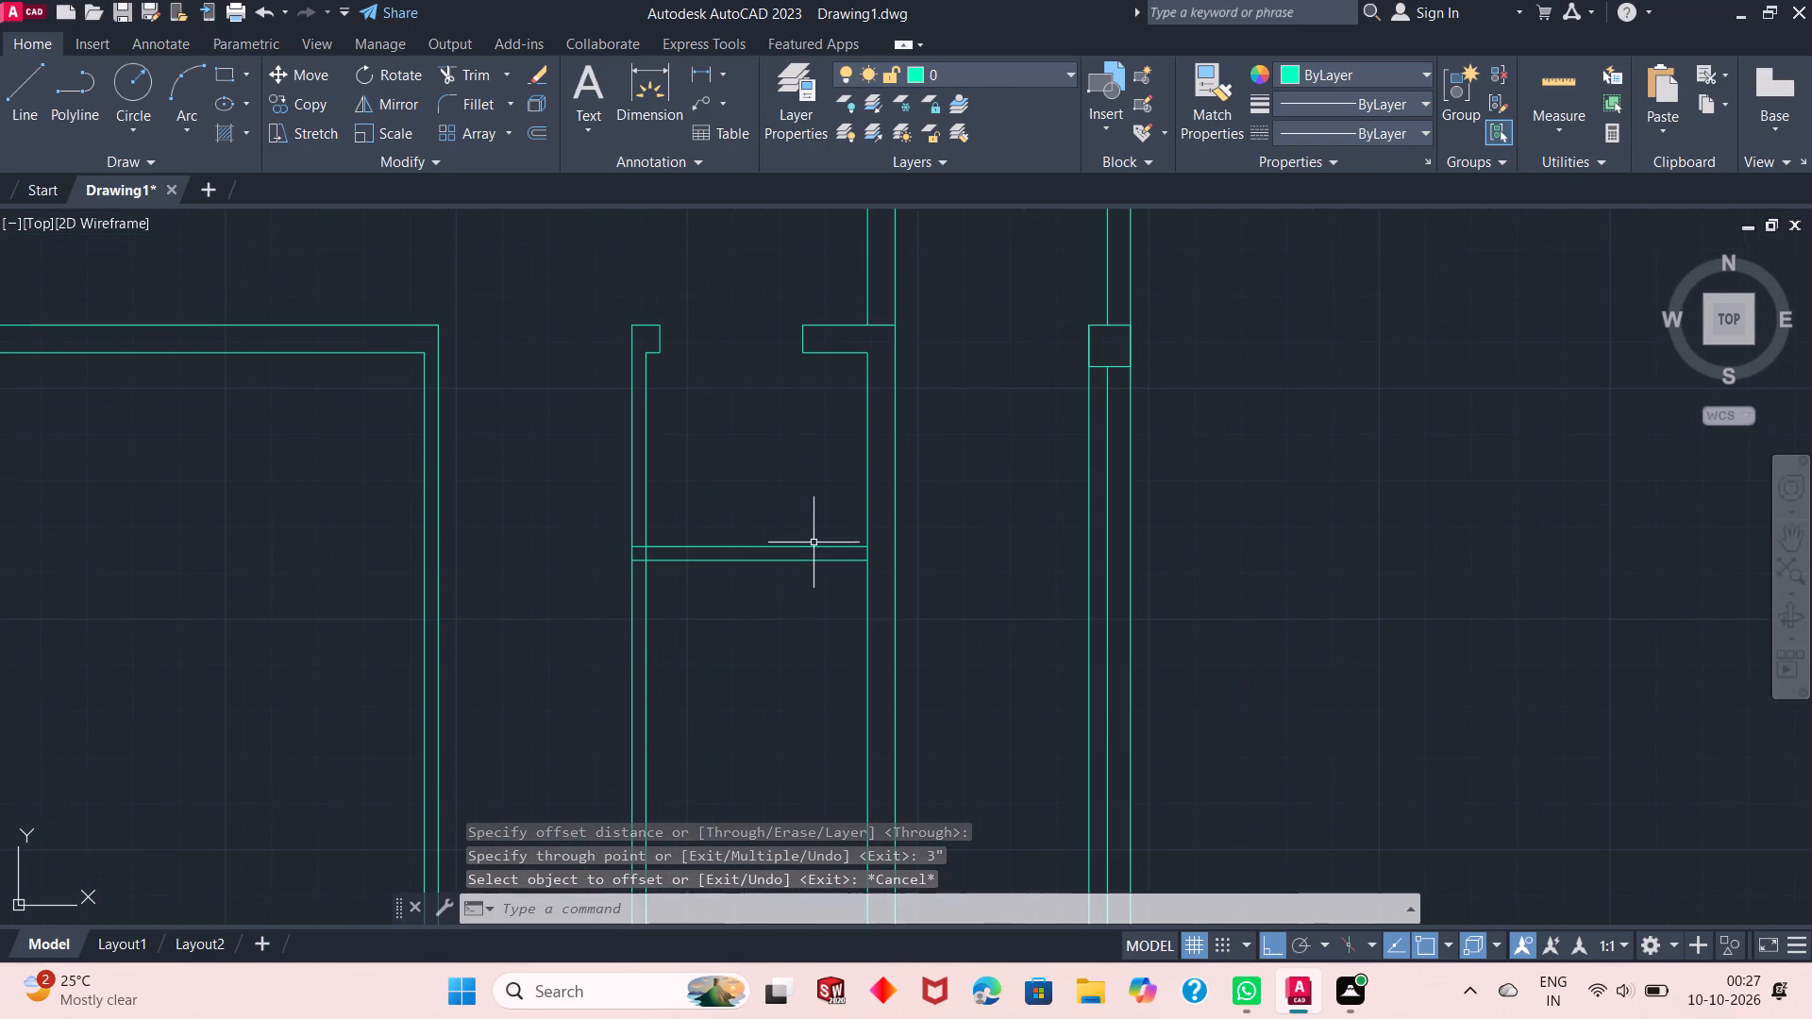
{"action": "scroll", "coordinate": [799, 560], "scroll_direction": "down", "scroll_amount": 1}
{"action": "scroll", "coordinate": [782, 545], "scroll_direction": "up", "scroll_amount": 1}
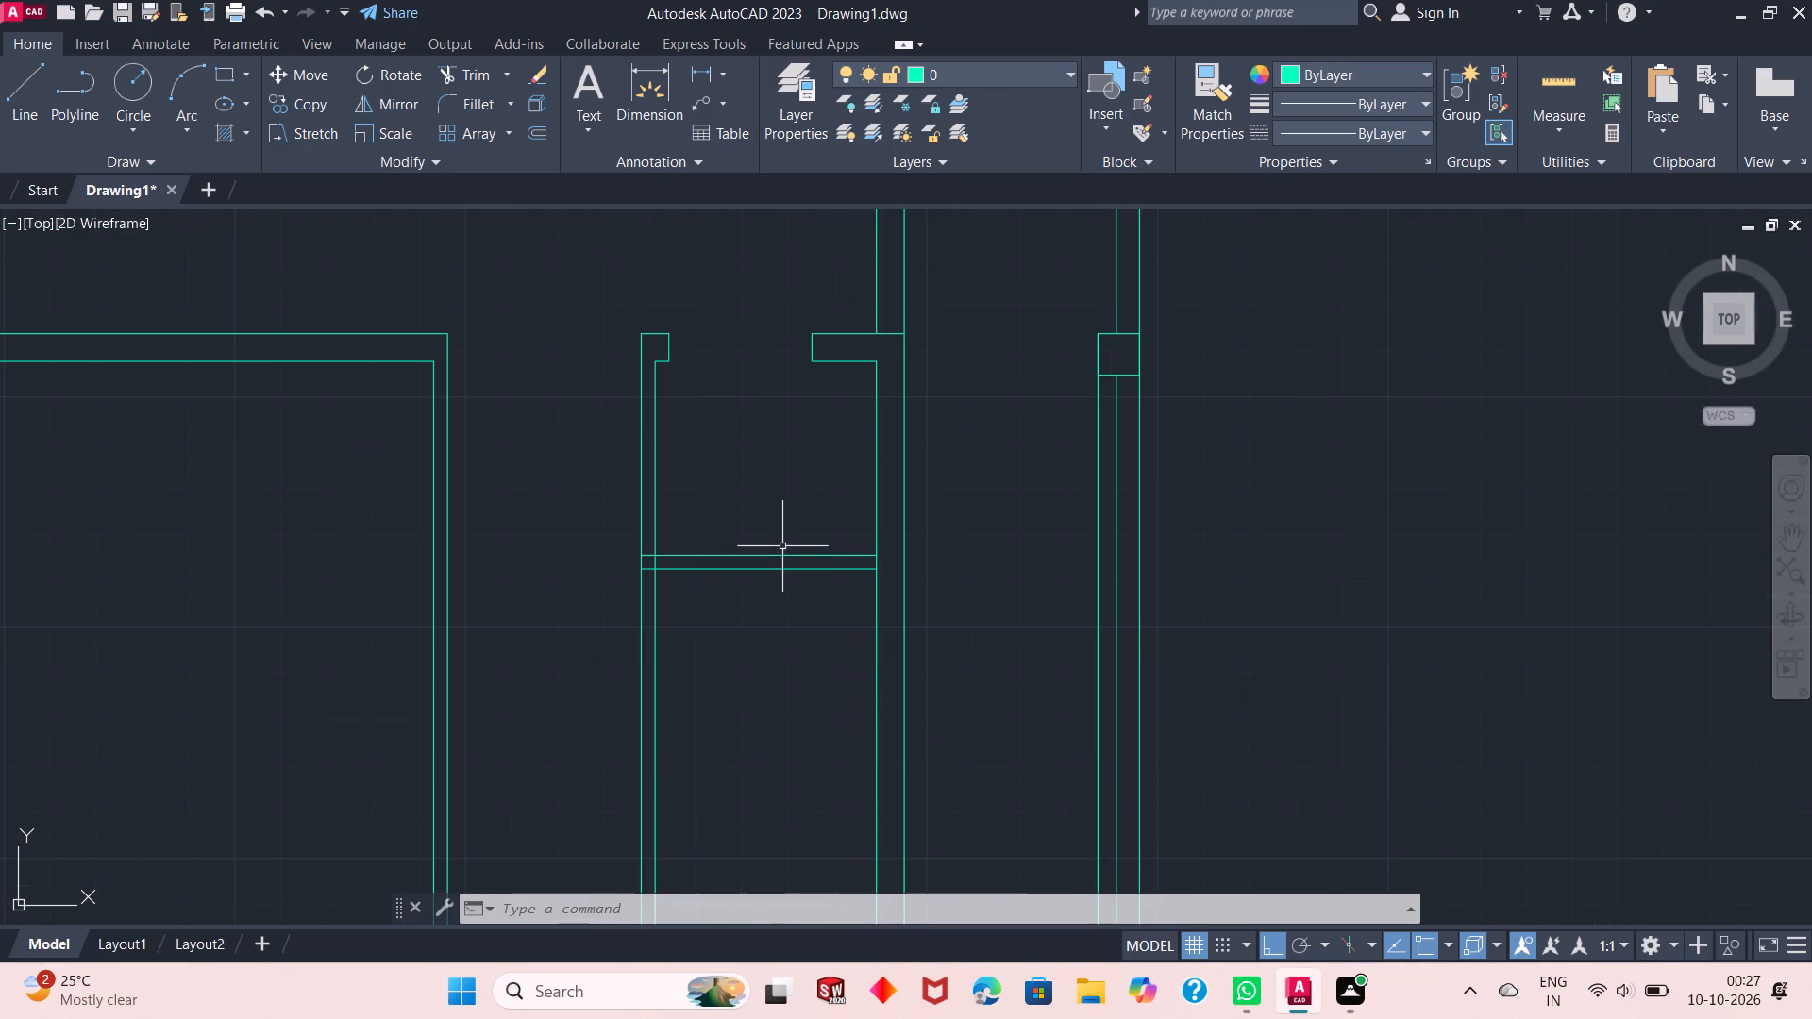
{"action": "left_click", "coordinate": [40, 109]}
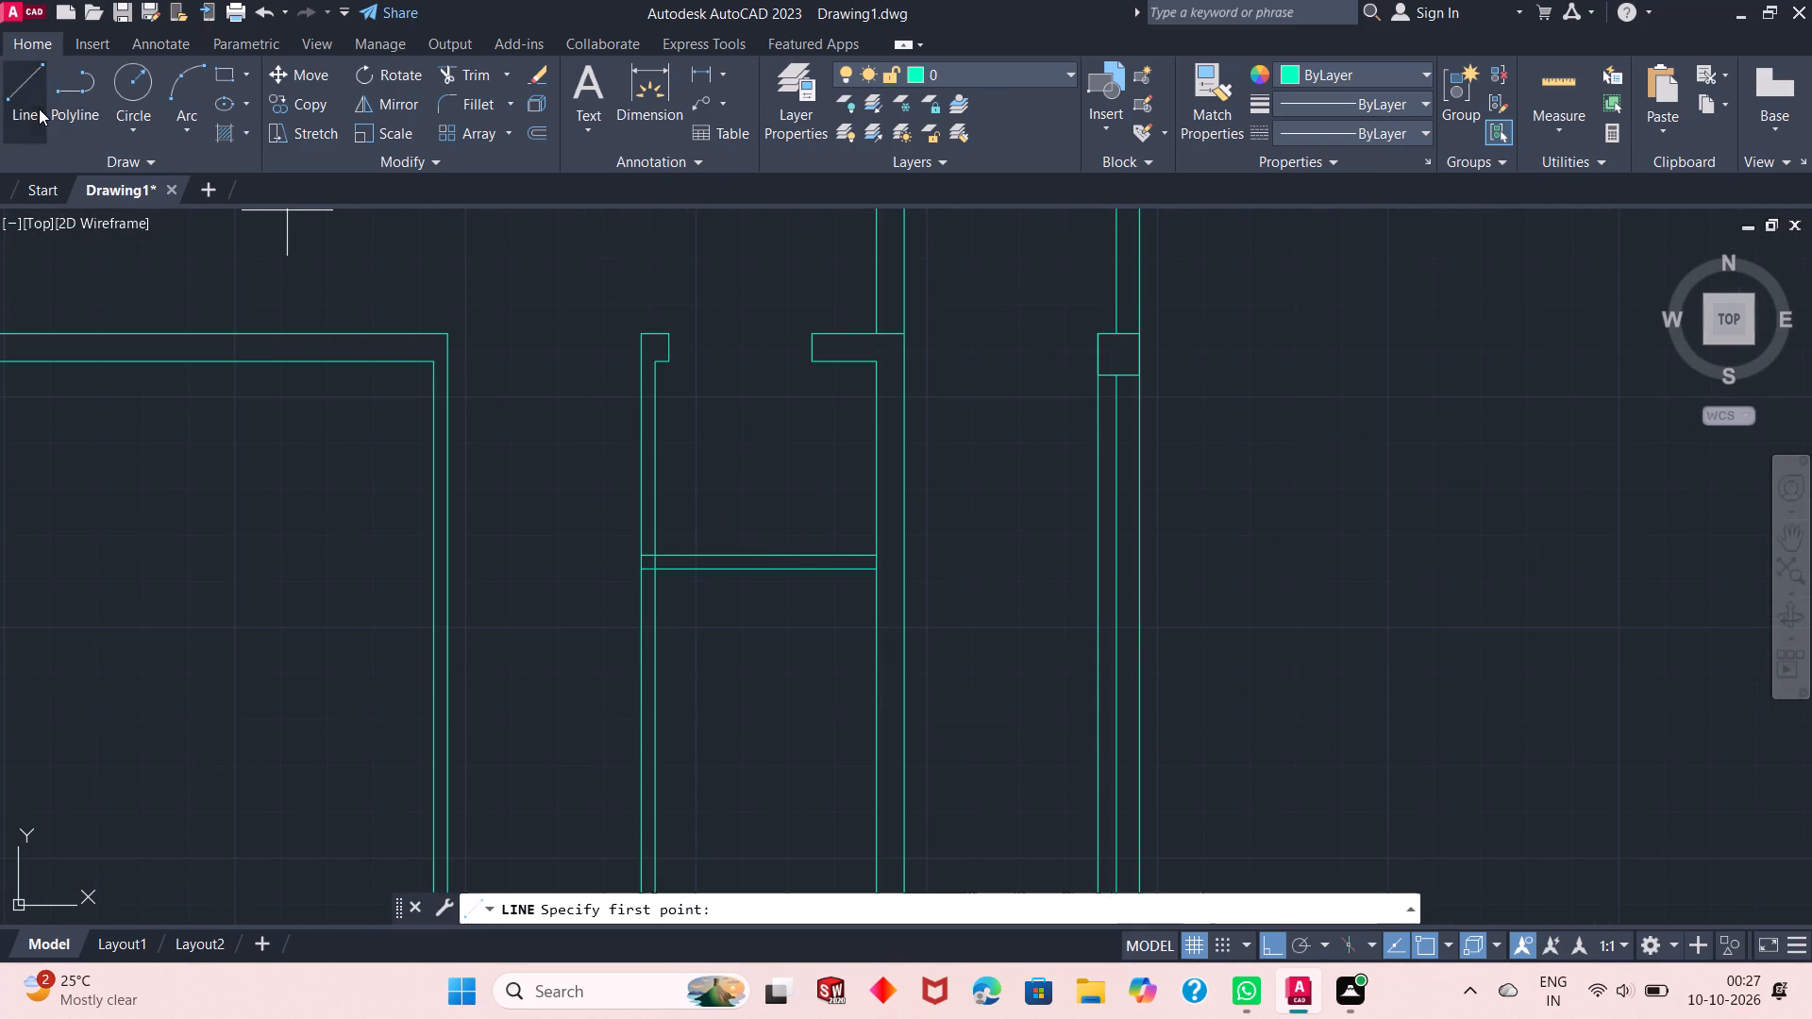
{"action": "left_click", "coordinate": [872, 574]}
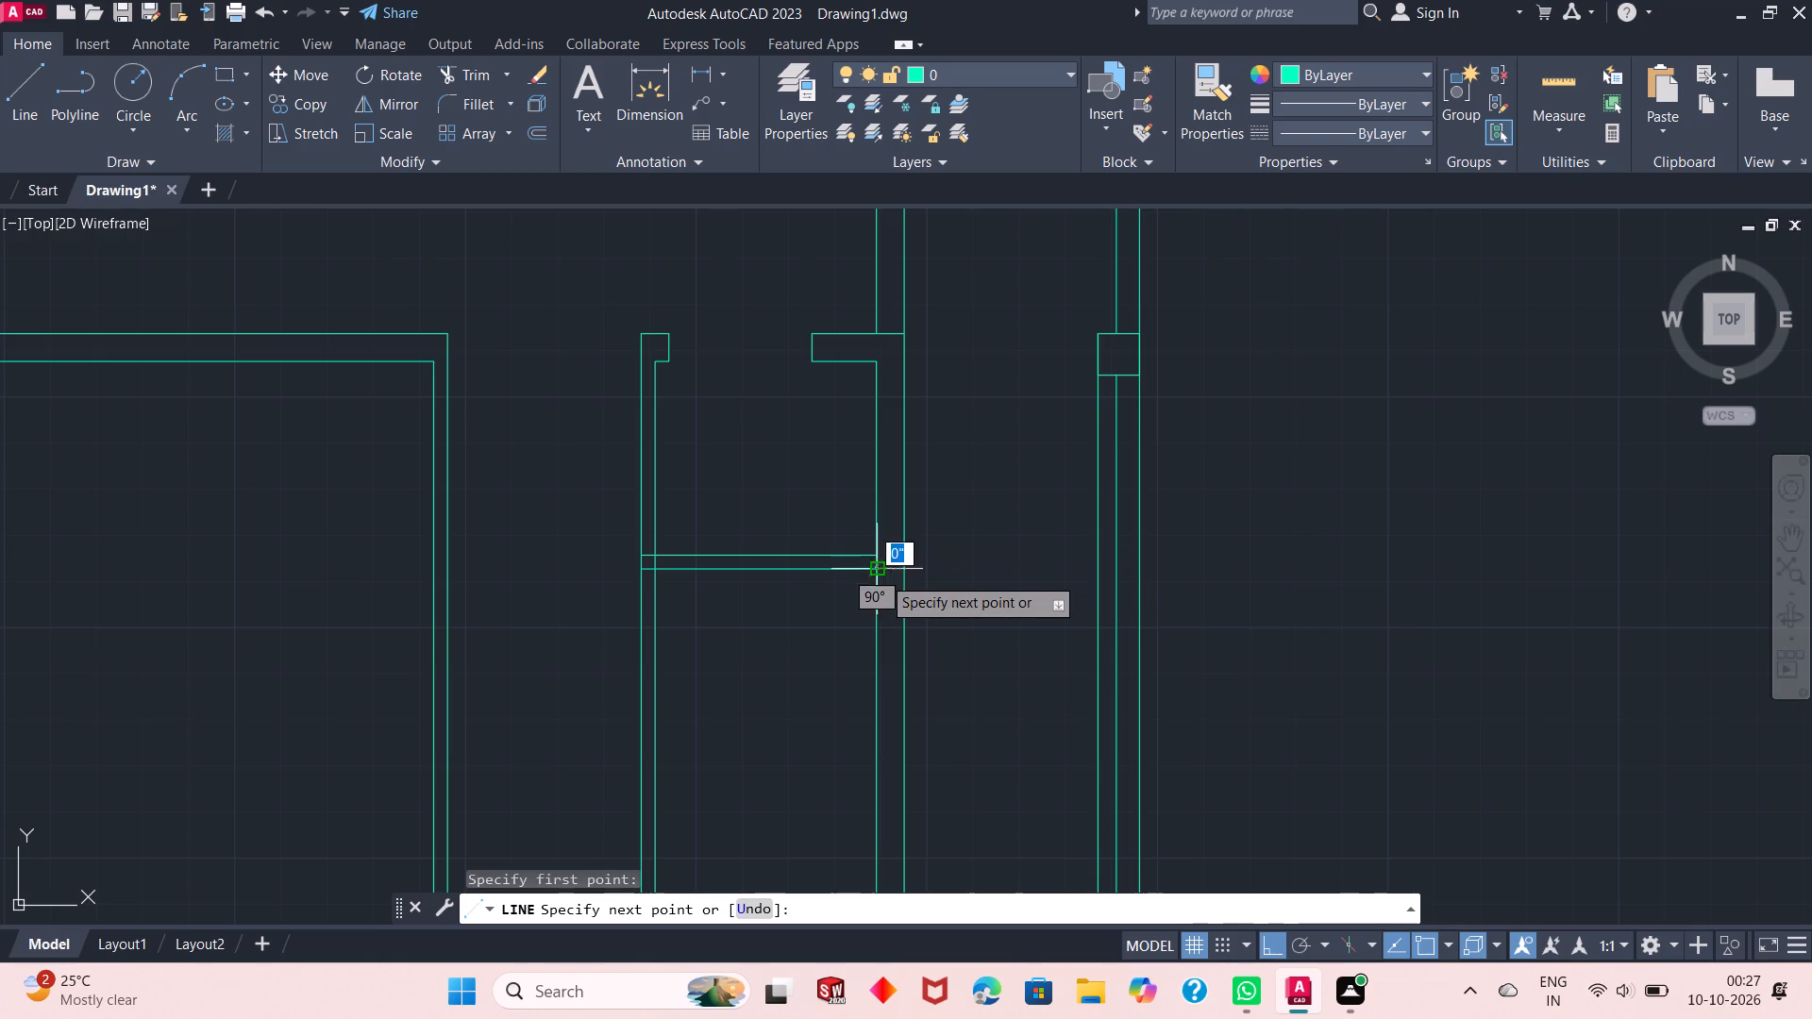
{"action": "left_click", "coordinate": [899, 576]}
{"action": "key", "text": "Escape"}
{"action": "key", "text": "Escape"}
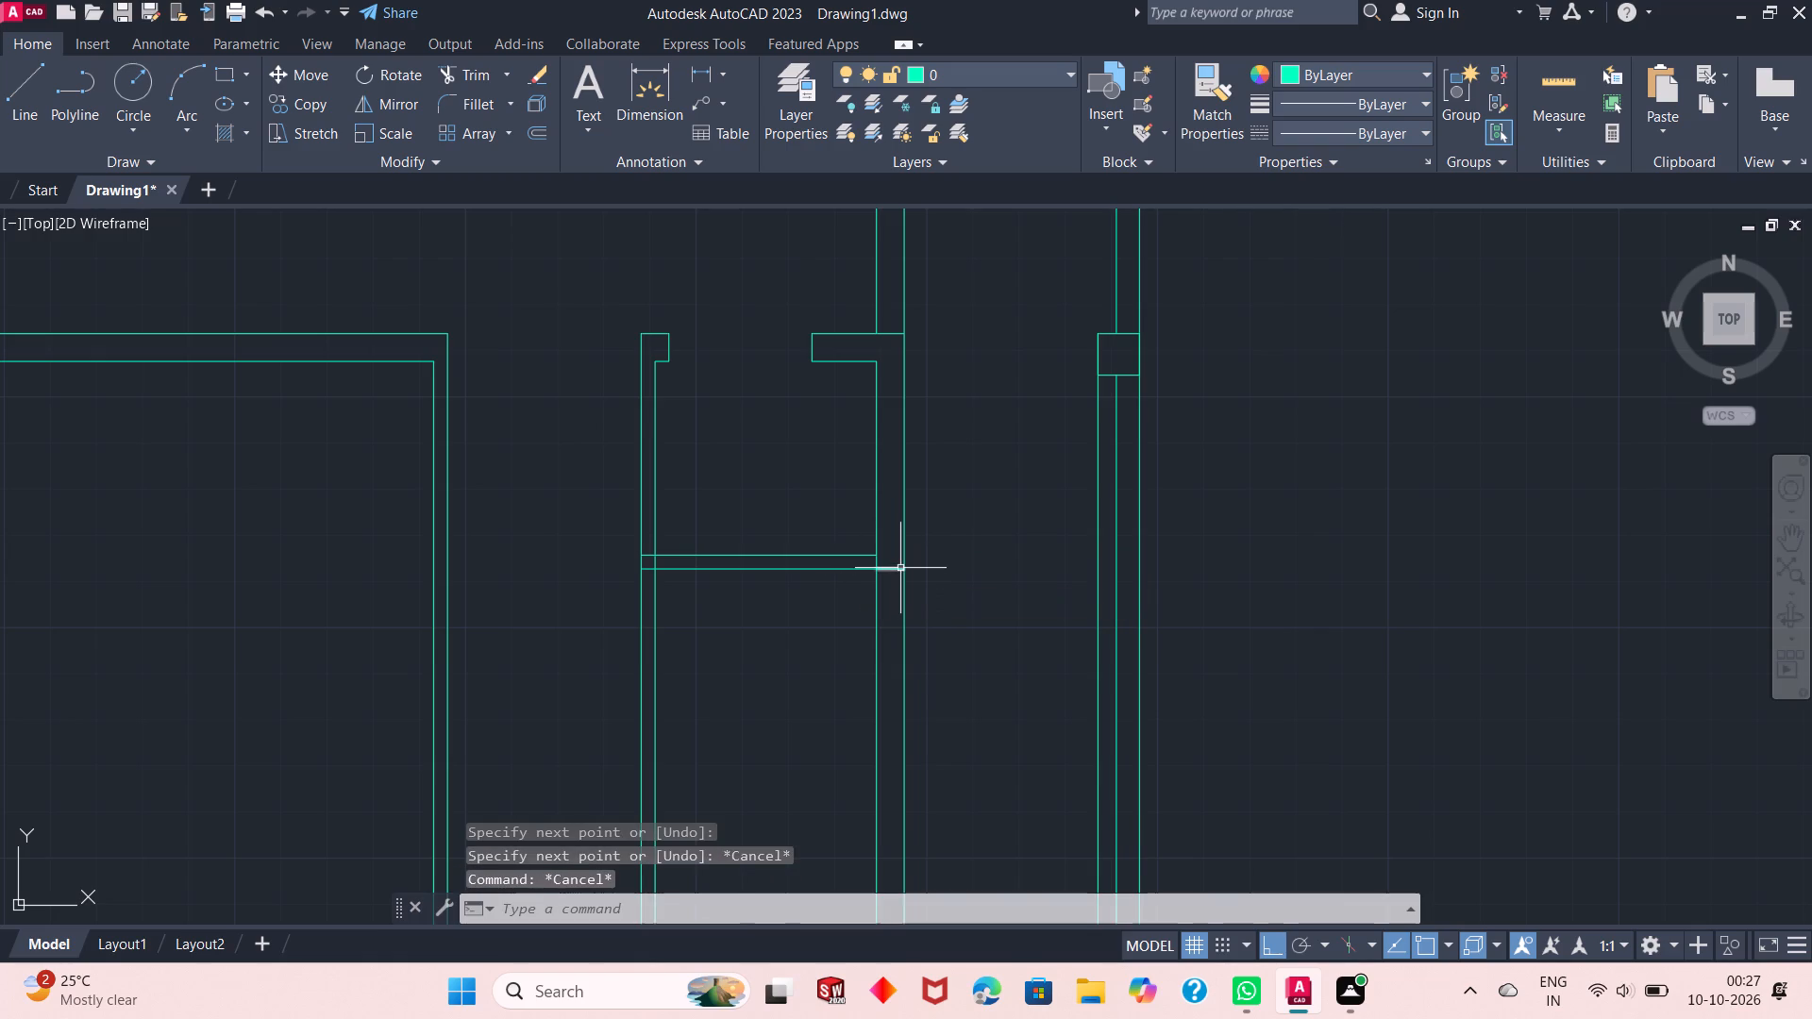
Join the cross wall's lower line with the short line crossing the 6" vertical wall.
{"action": "left_click", "coordinate": [900, 568]}
{"action": "left_click", "coordinate": [851, 569]}
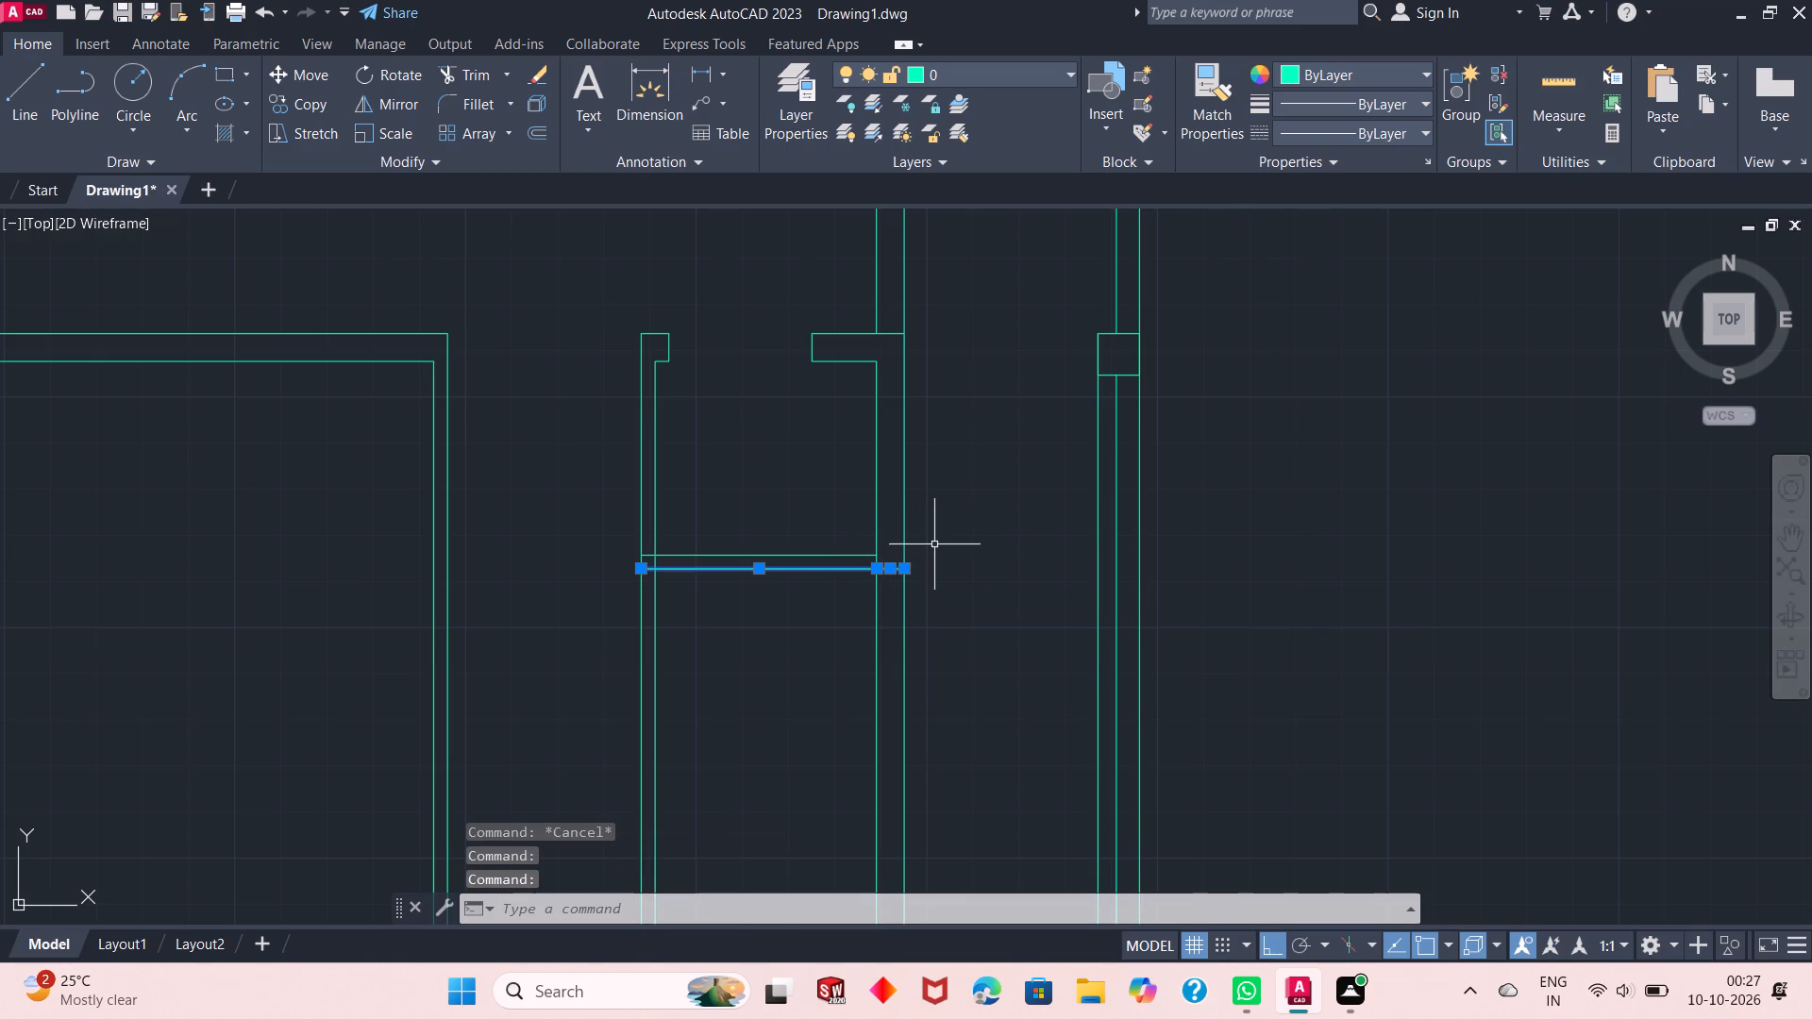
{"action": "type", "text": "j"}
{"action": "key", "text": "space"}
{"action": "left_click", "coordinate": [829, 560]}
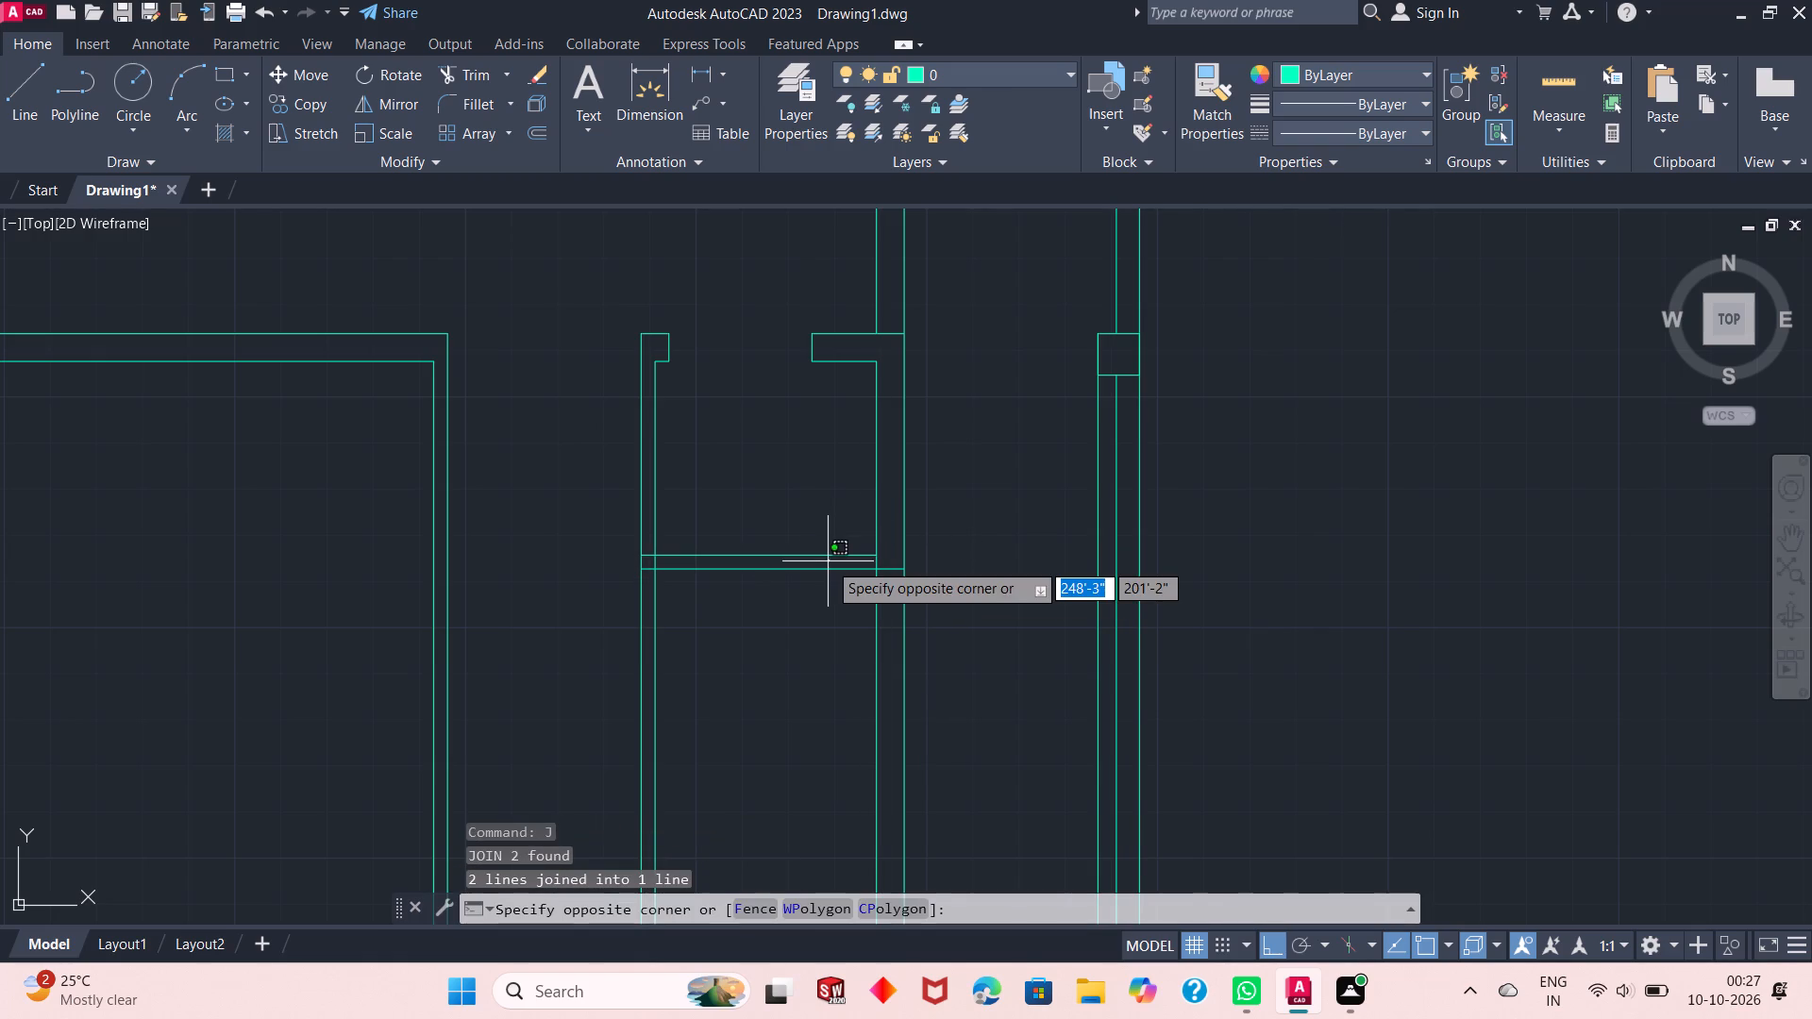
{"action": "key", "text": "Escape"}
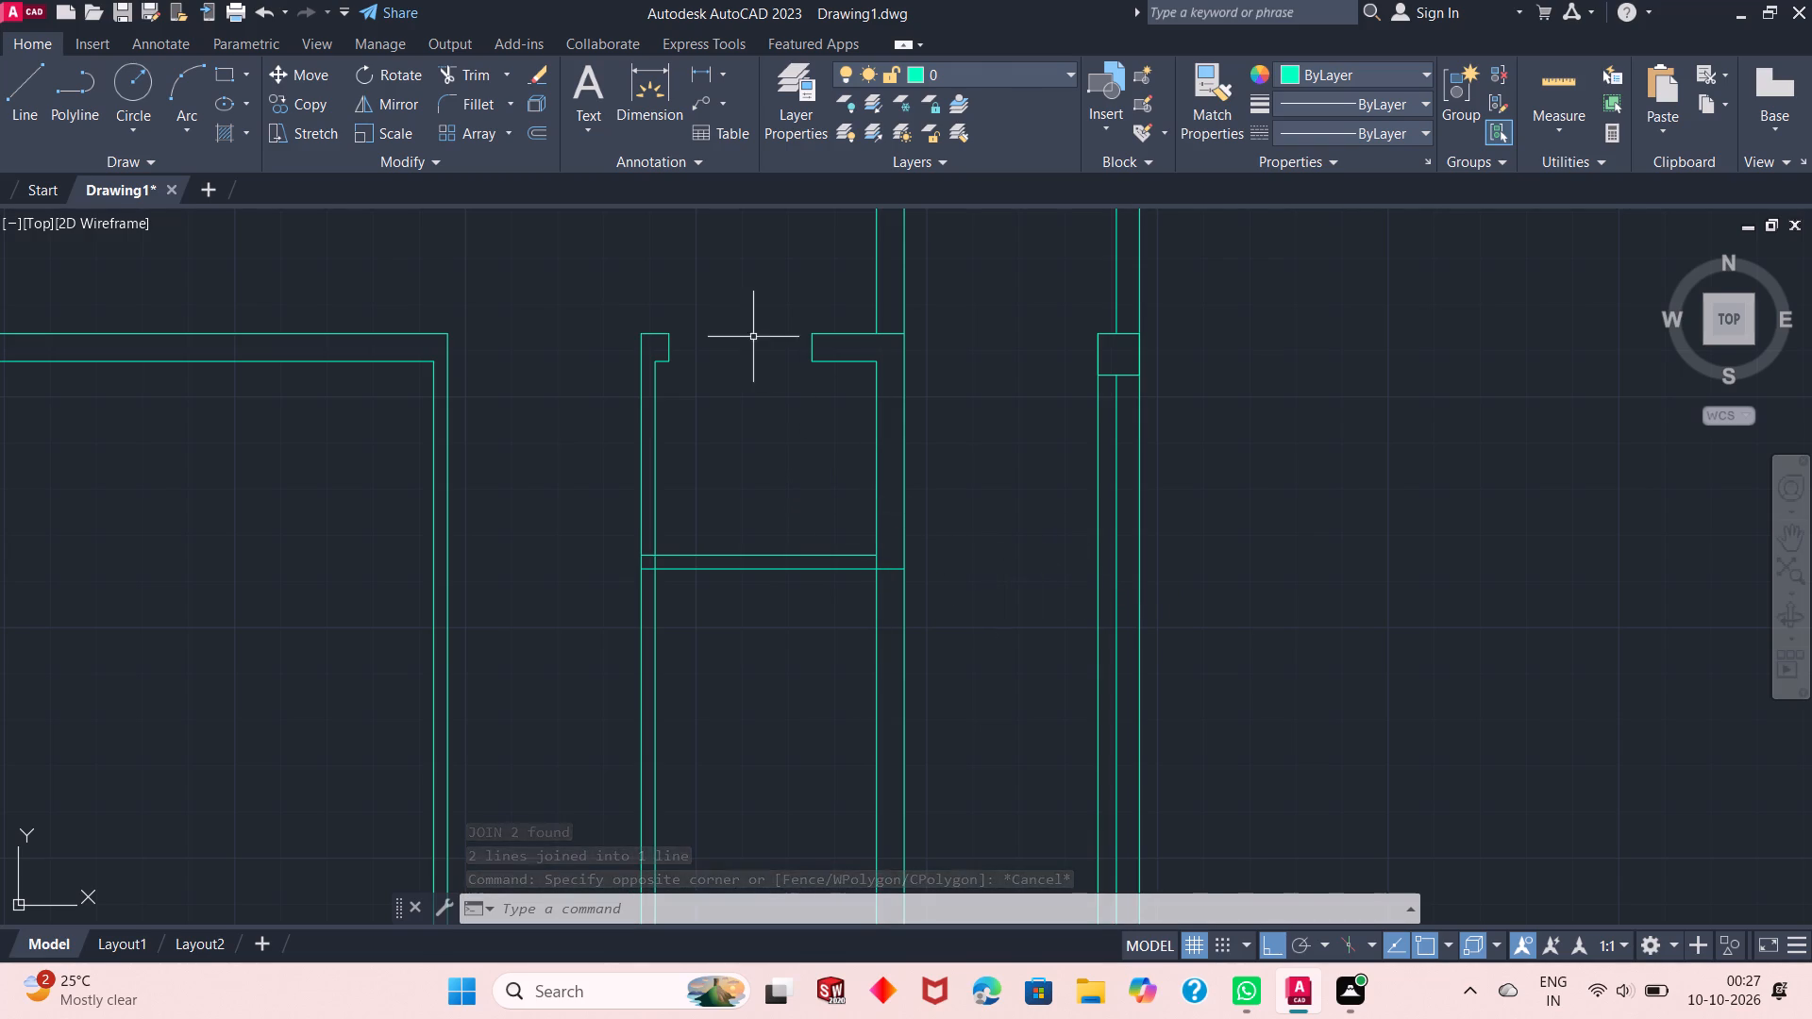
Offset the short horizontal end line at the top of the 3" vertical wall 2' downward, using the Through option.
{"action": "right_click", "coordinate": [744, 373]}
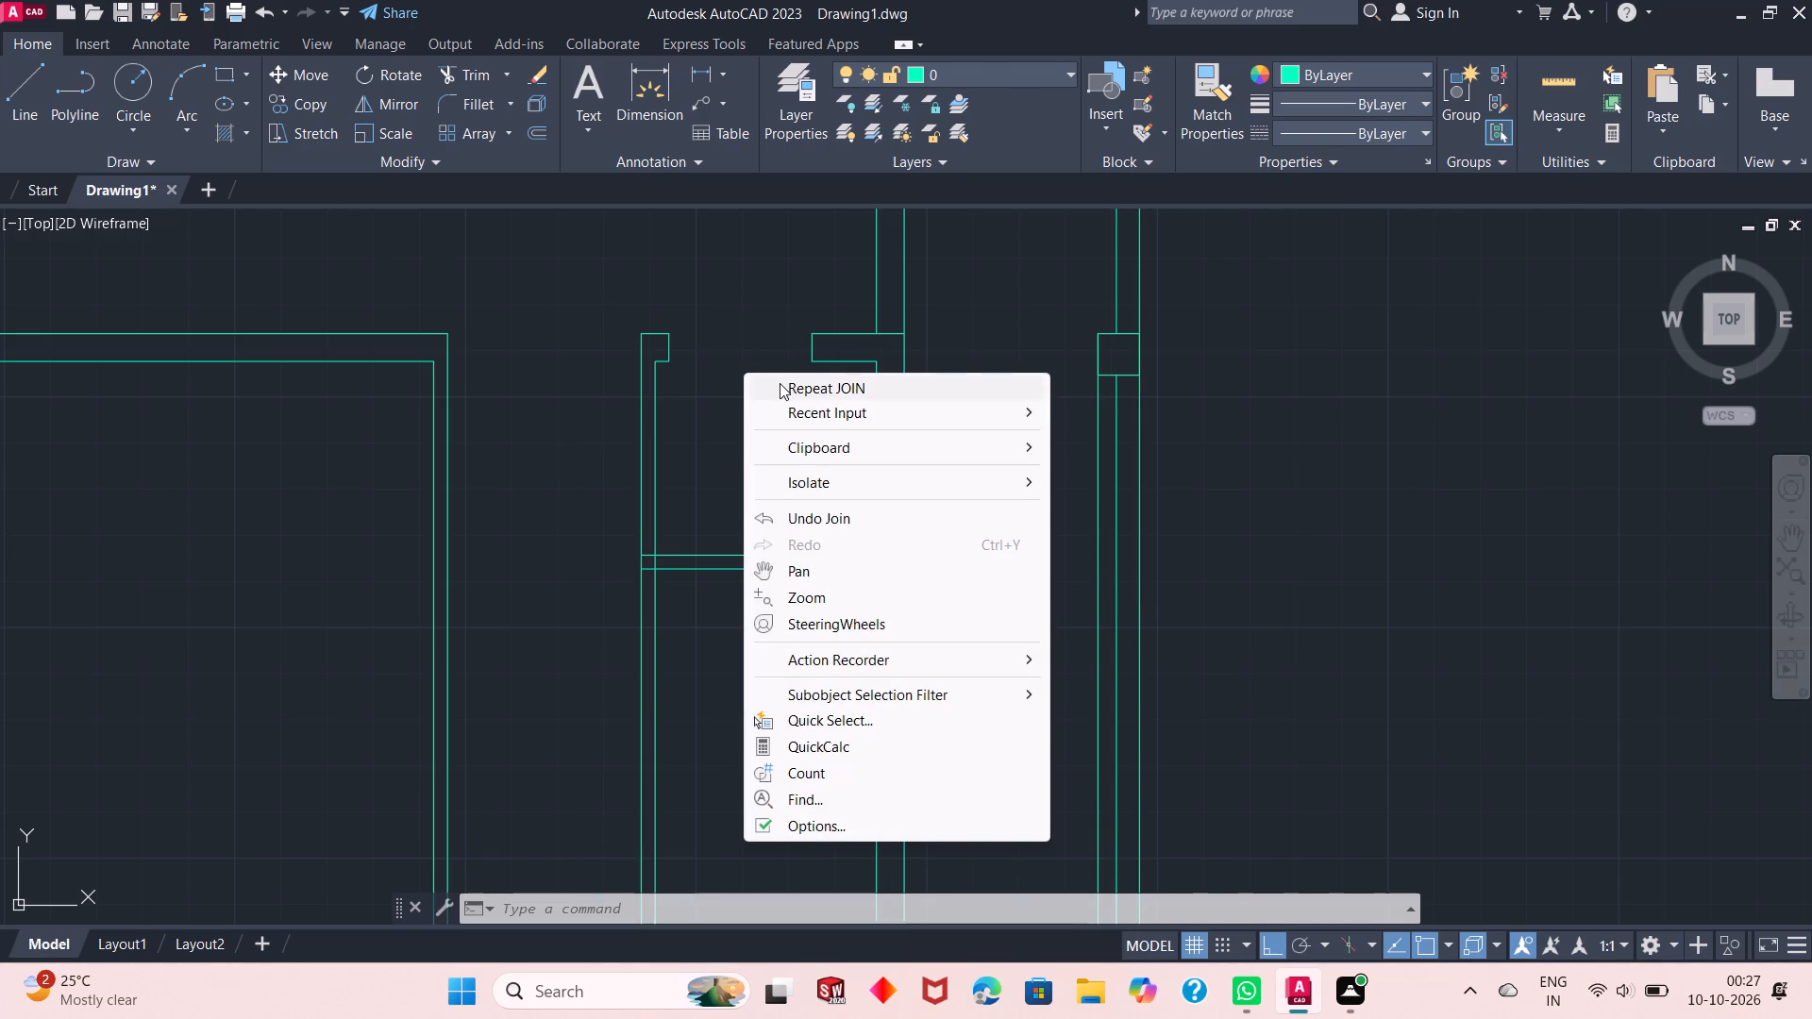
{"action": "left_click", "coordinate": [799, 410]}
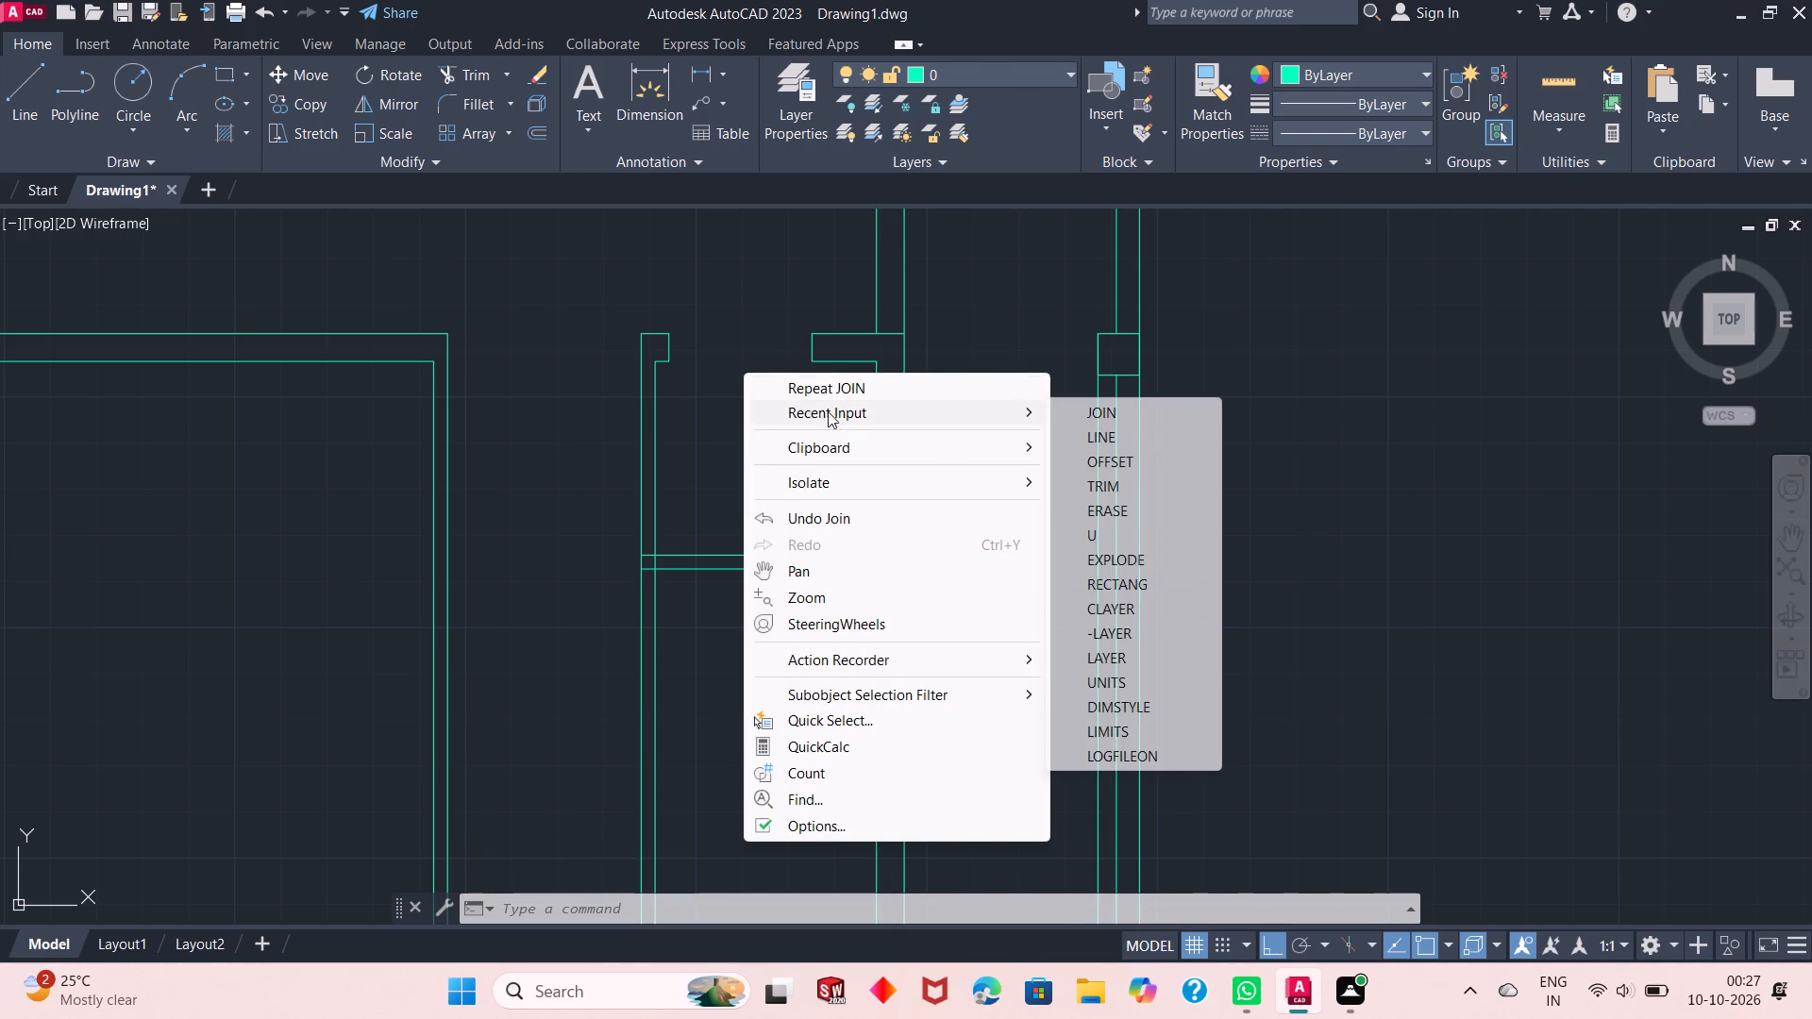
{"action": "left_click", "coordinate": [1097, 471]}
{"action": "right_click", "coordinate": [755, 467]}
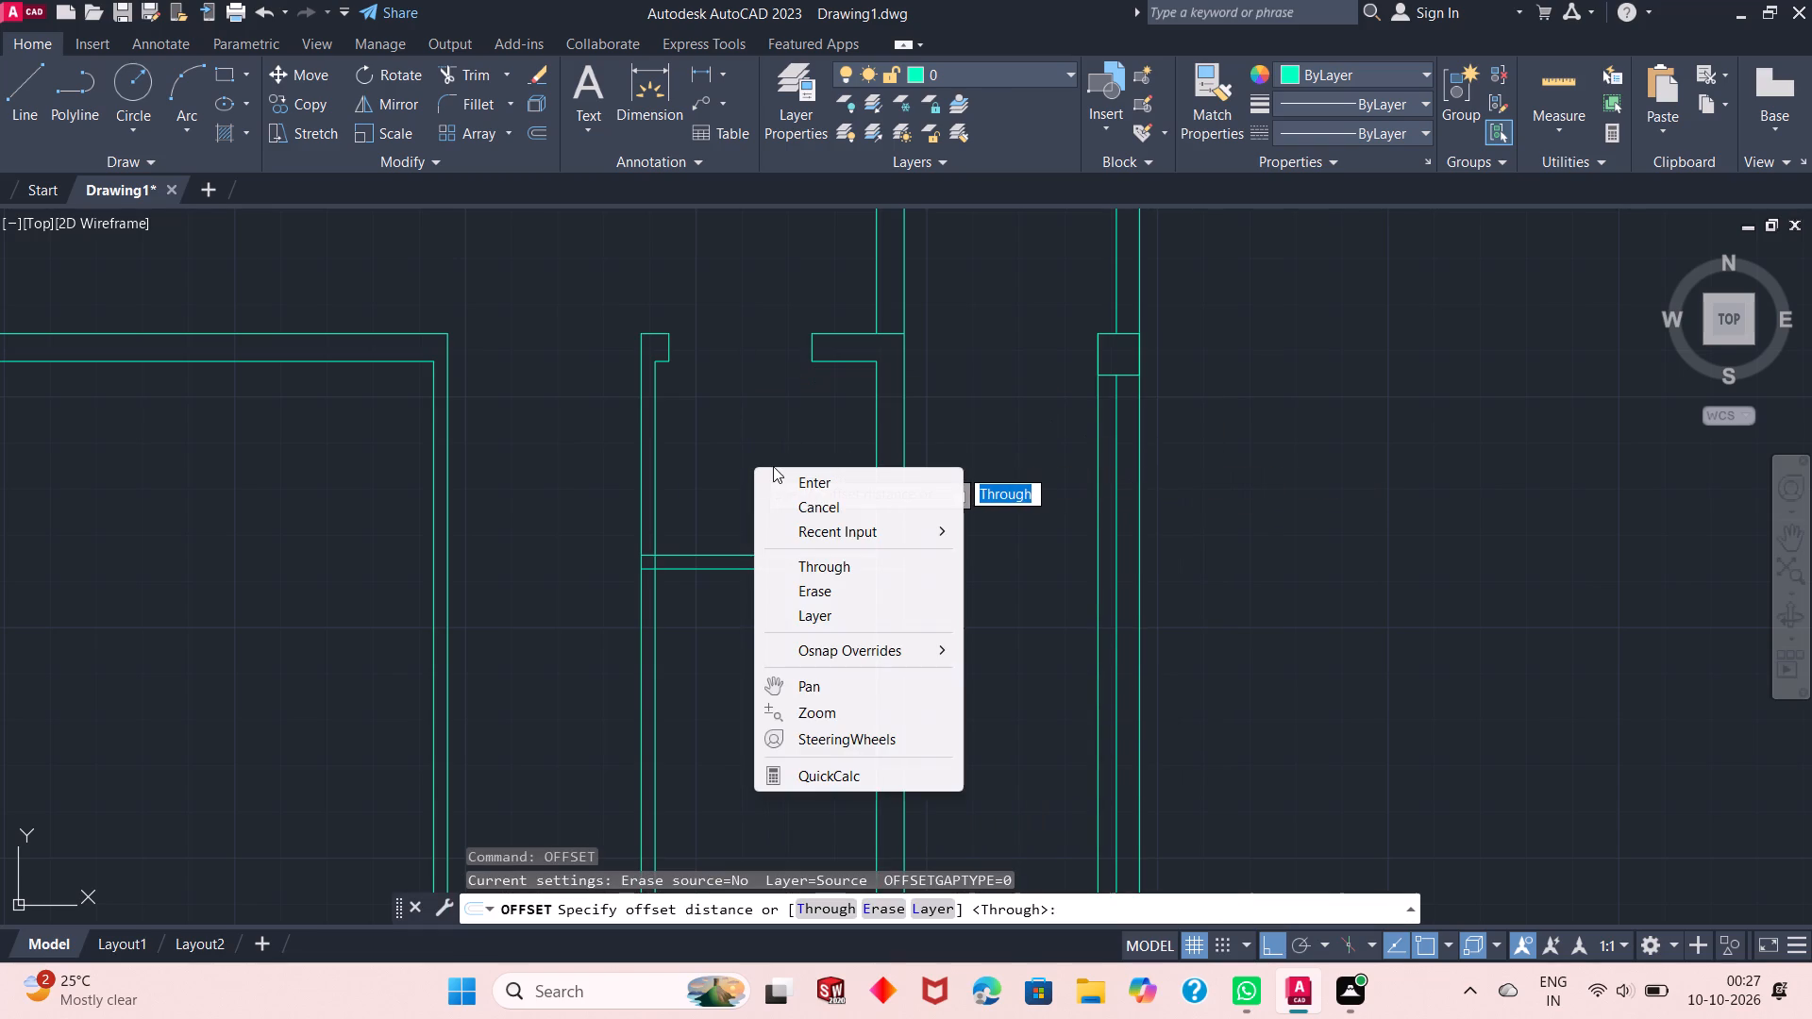
{"action": "left_click", "coordinate": [785, 480]}
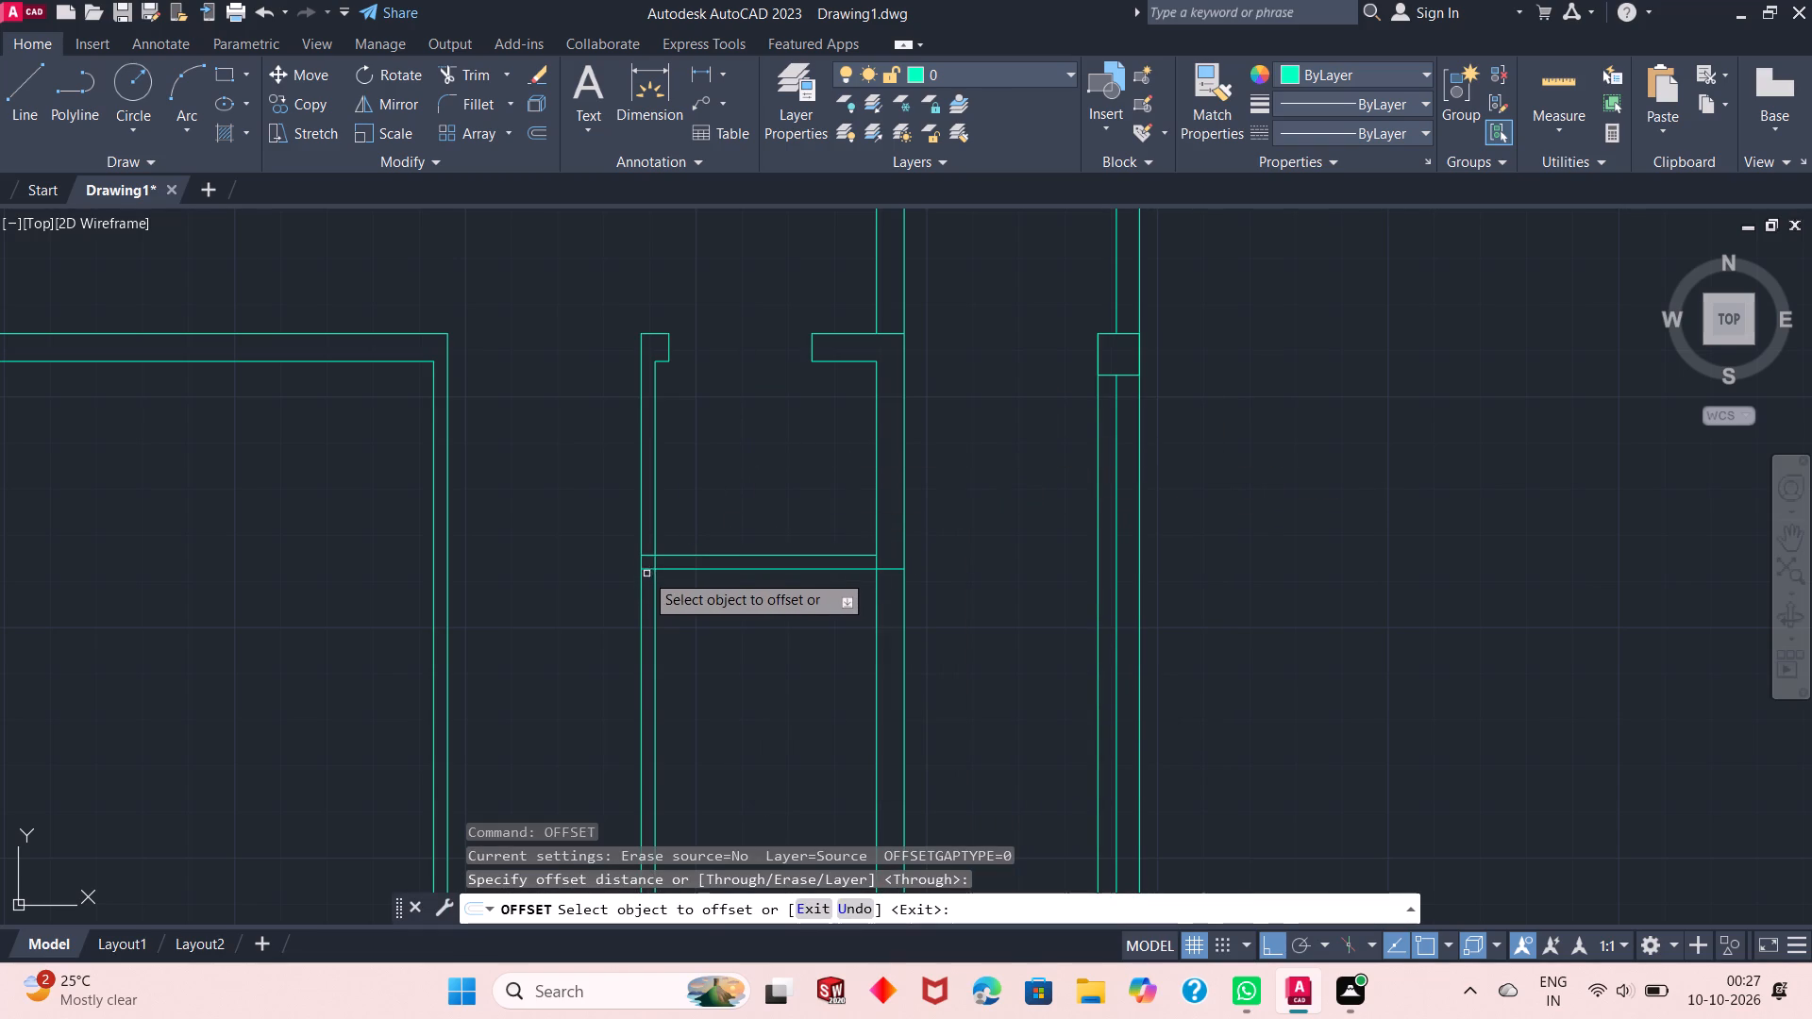
{"action": "left_click", "coordinate": [657, 335]}
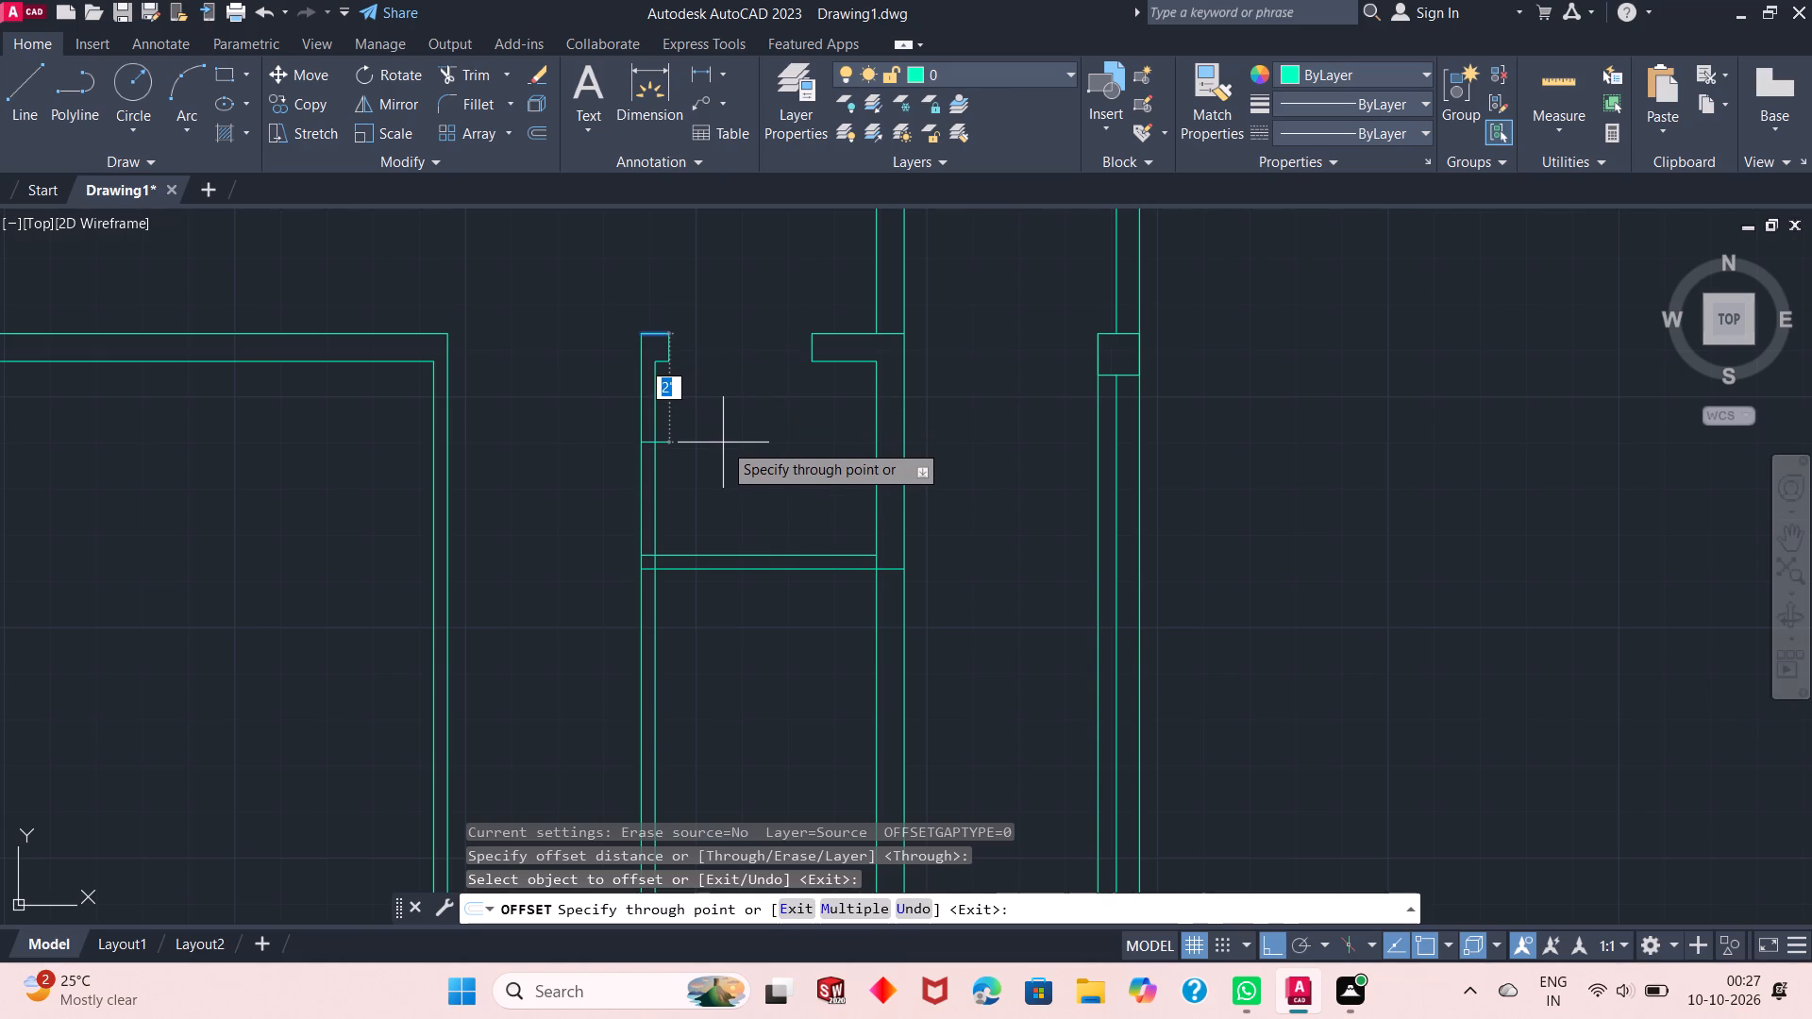
{"action": "key", "text": "2"}
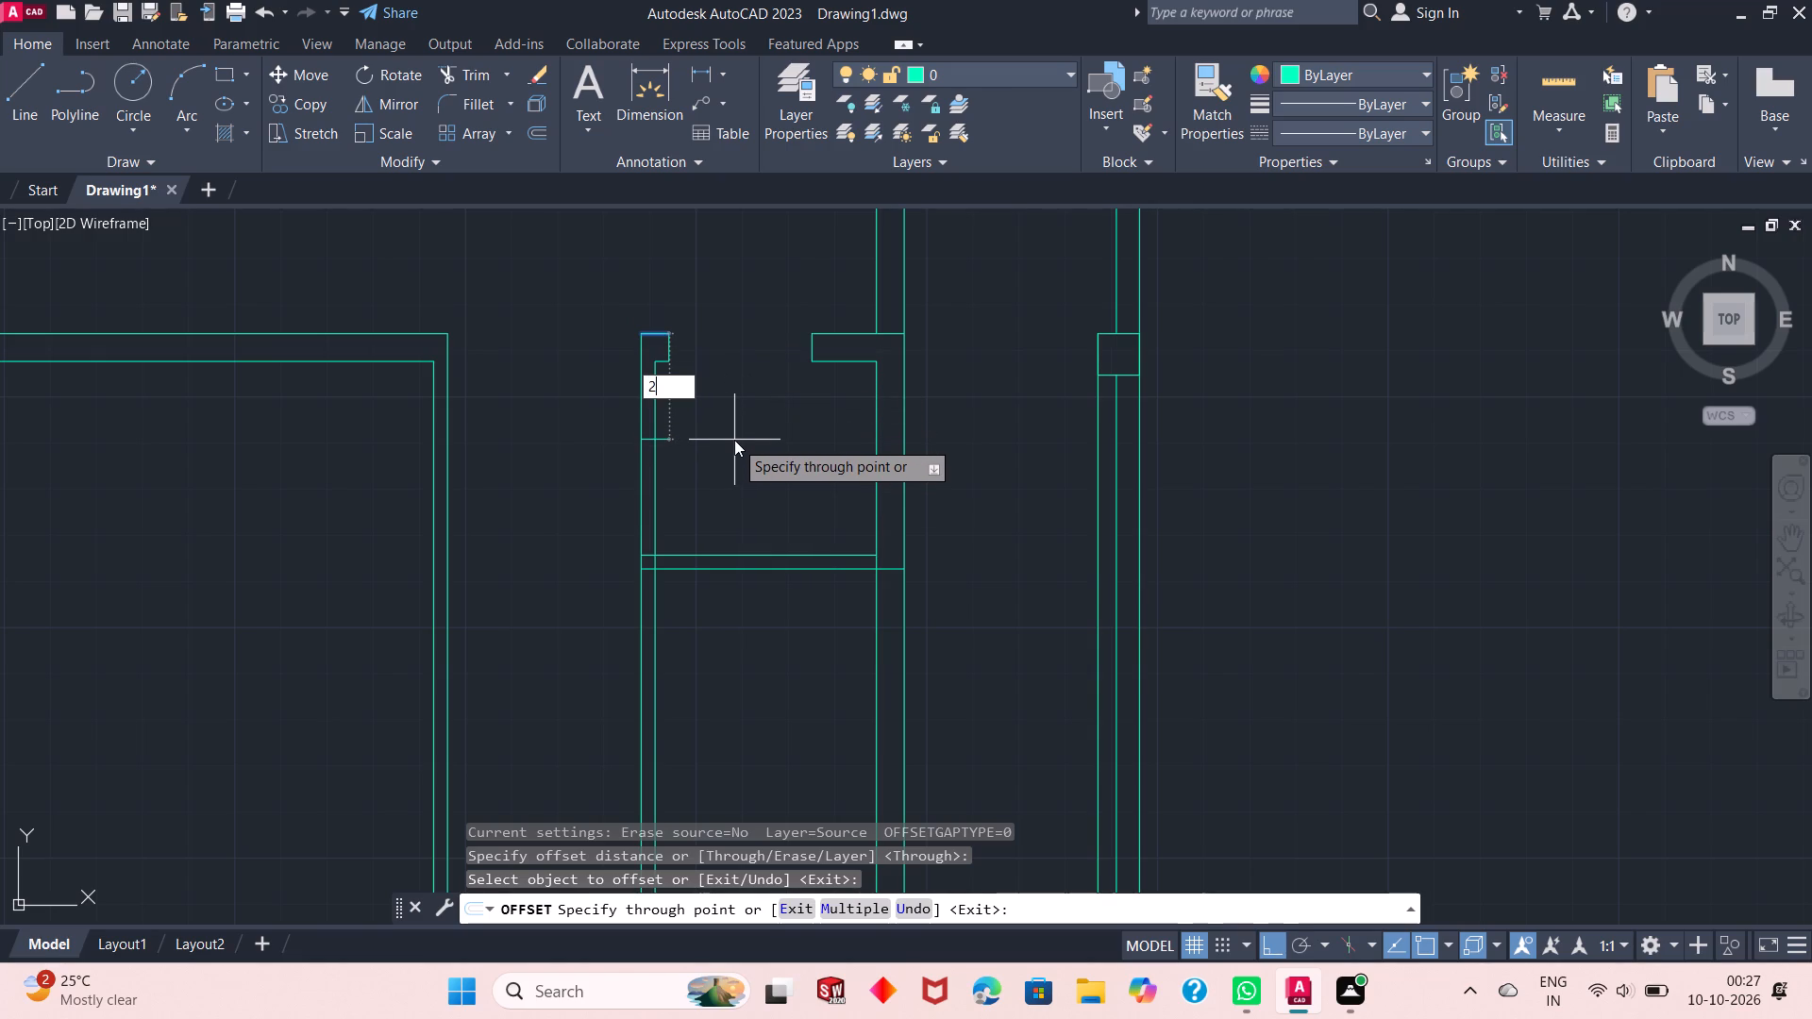
{"action": "key", "text": "apostrophe"}
{"action": "key", "text": "Return"}
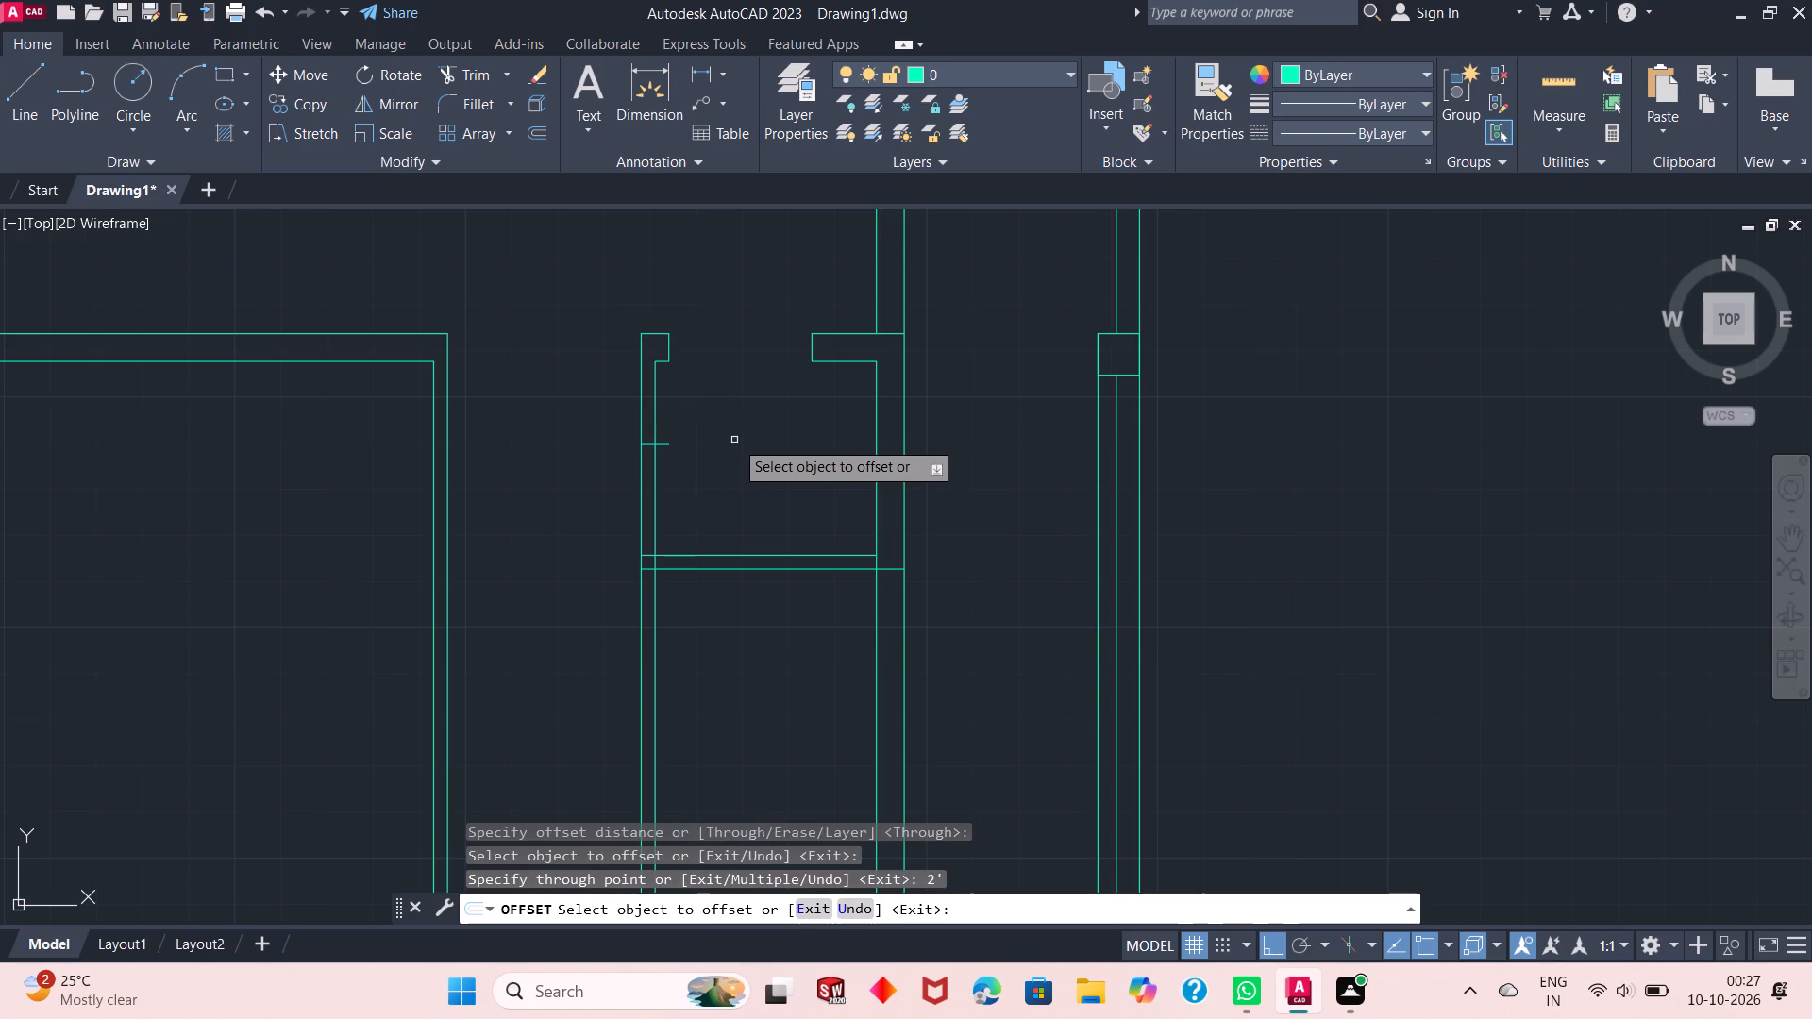
Offset the new short line across the 3" vertical wall another 3" downward.
{"action": "left_click", "coordinate": [666, 443]}
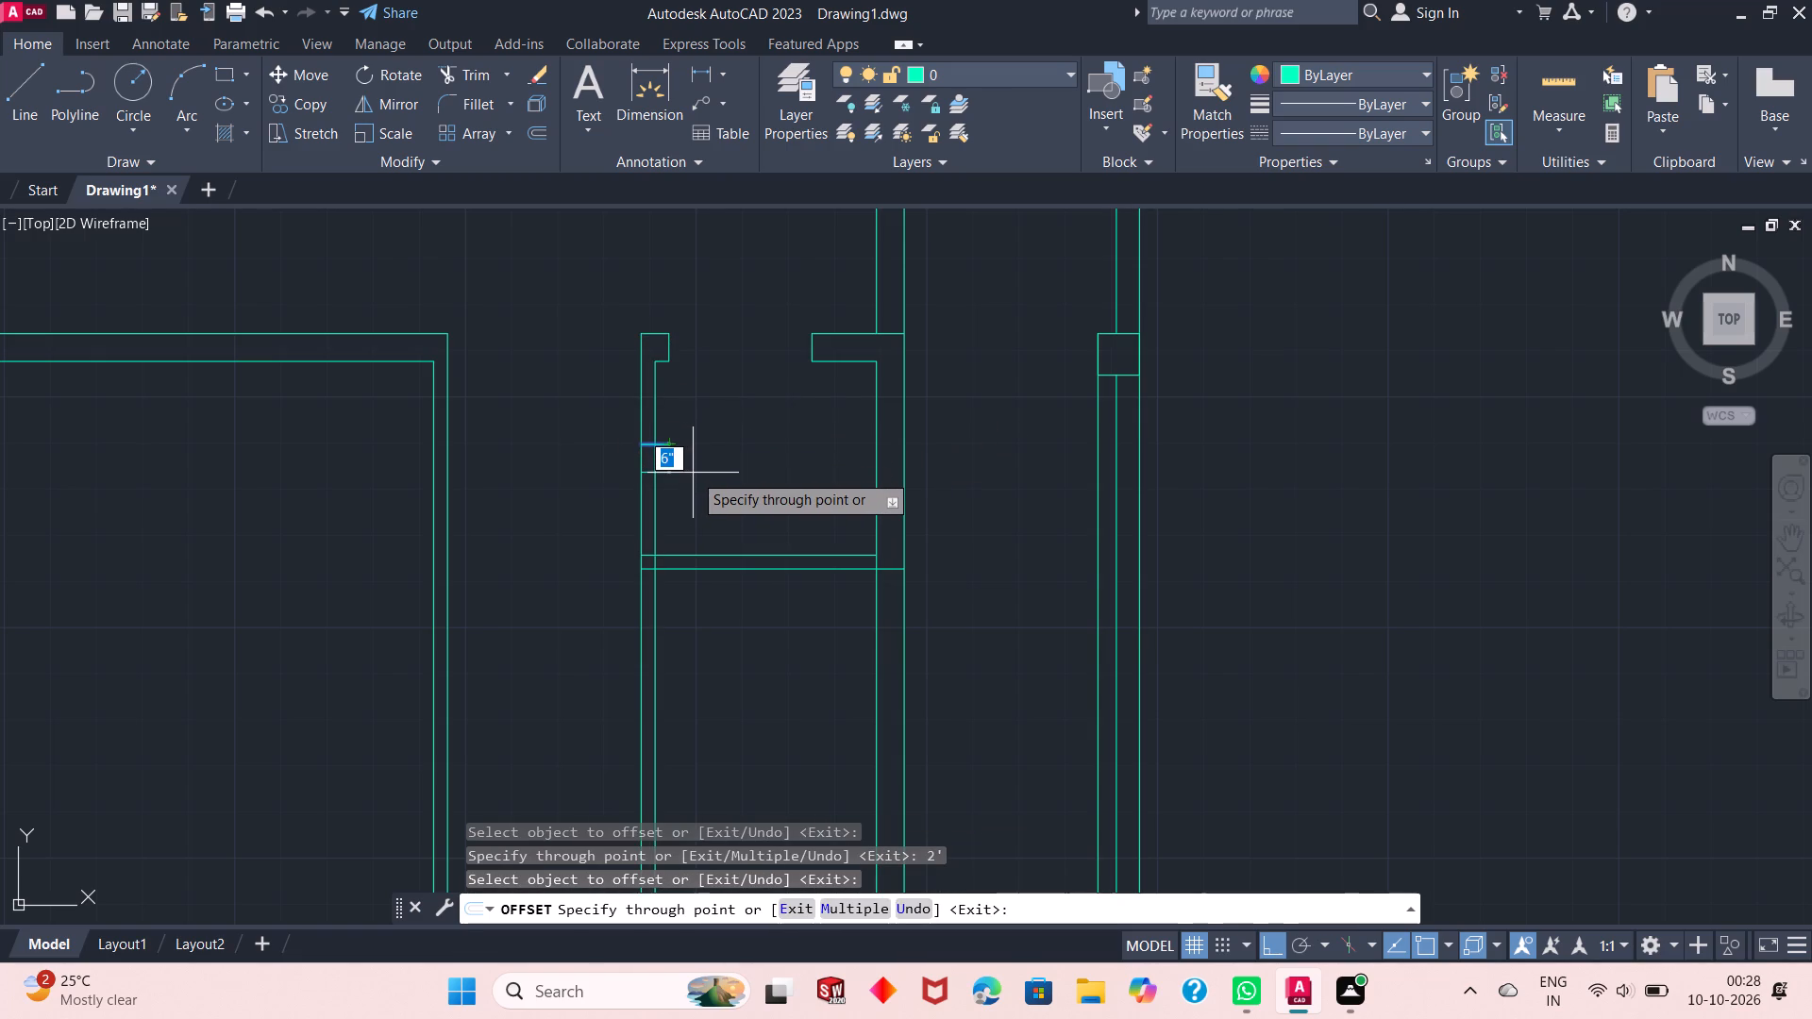
{"action": "key", "text": "3"}
{"action": "key", "text": "shift+quotedbl"}
{"action": "key", "text": "Return"}
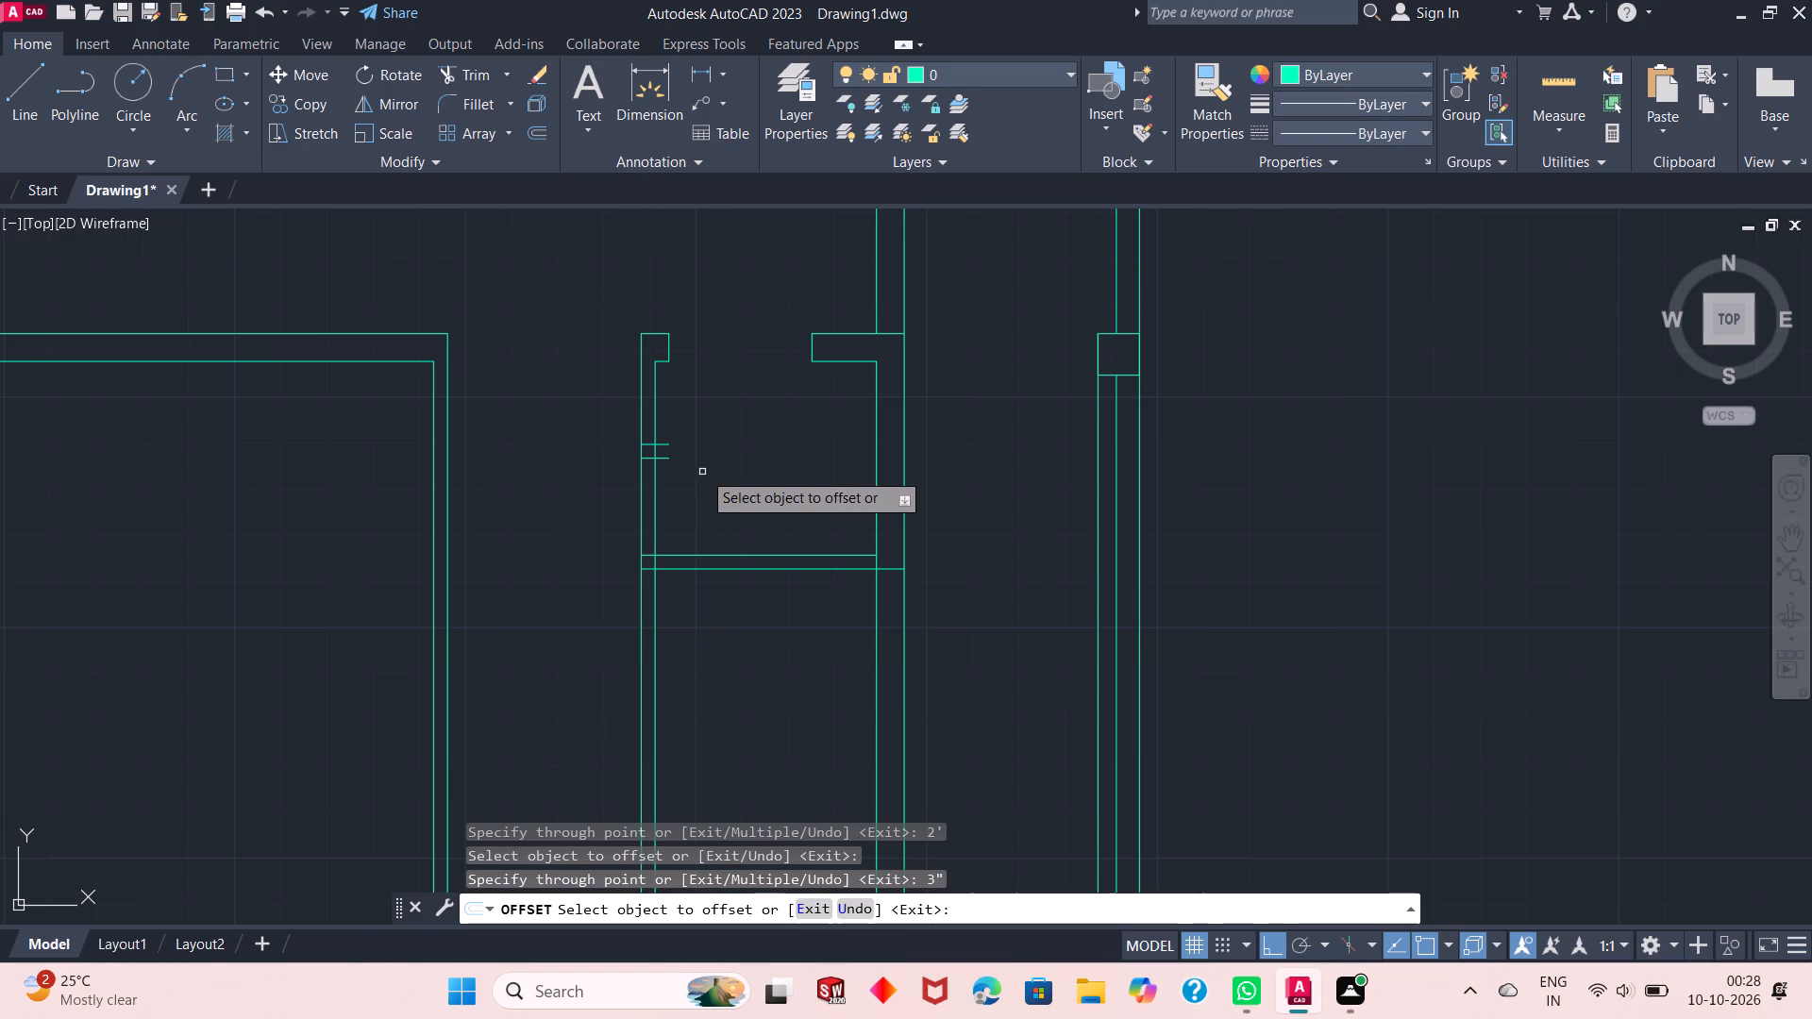
{"action": "key", "text": "Escape"}
Trim the 6" vertical wall where it meets the cross wall, removing both of its lines below the cross wall.
{"action": "right_click", "coordinate": [737, 459]}
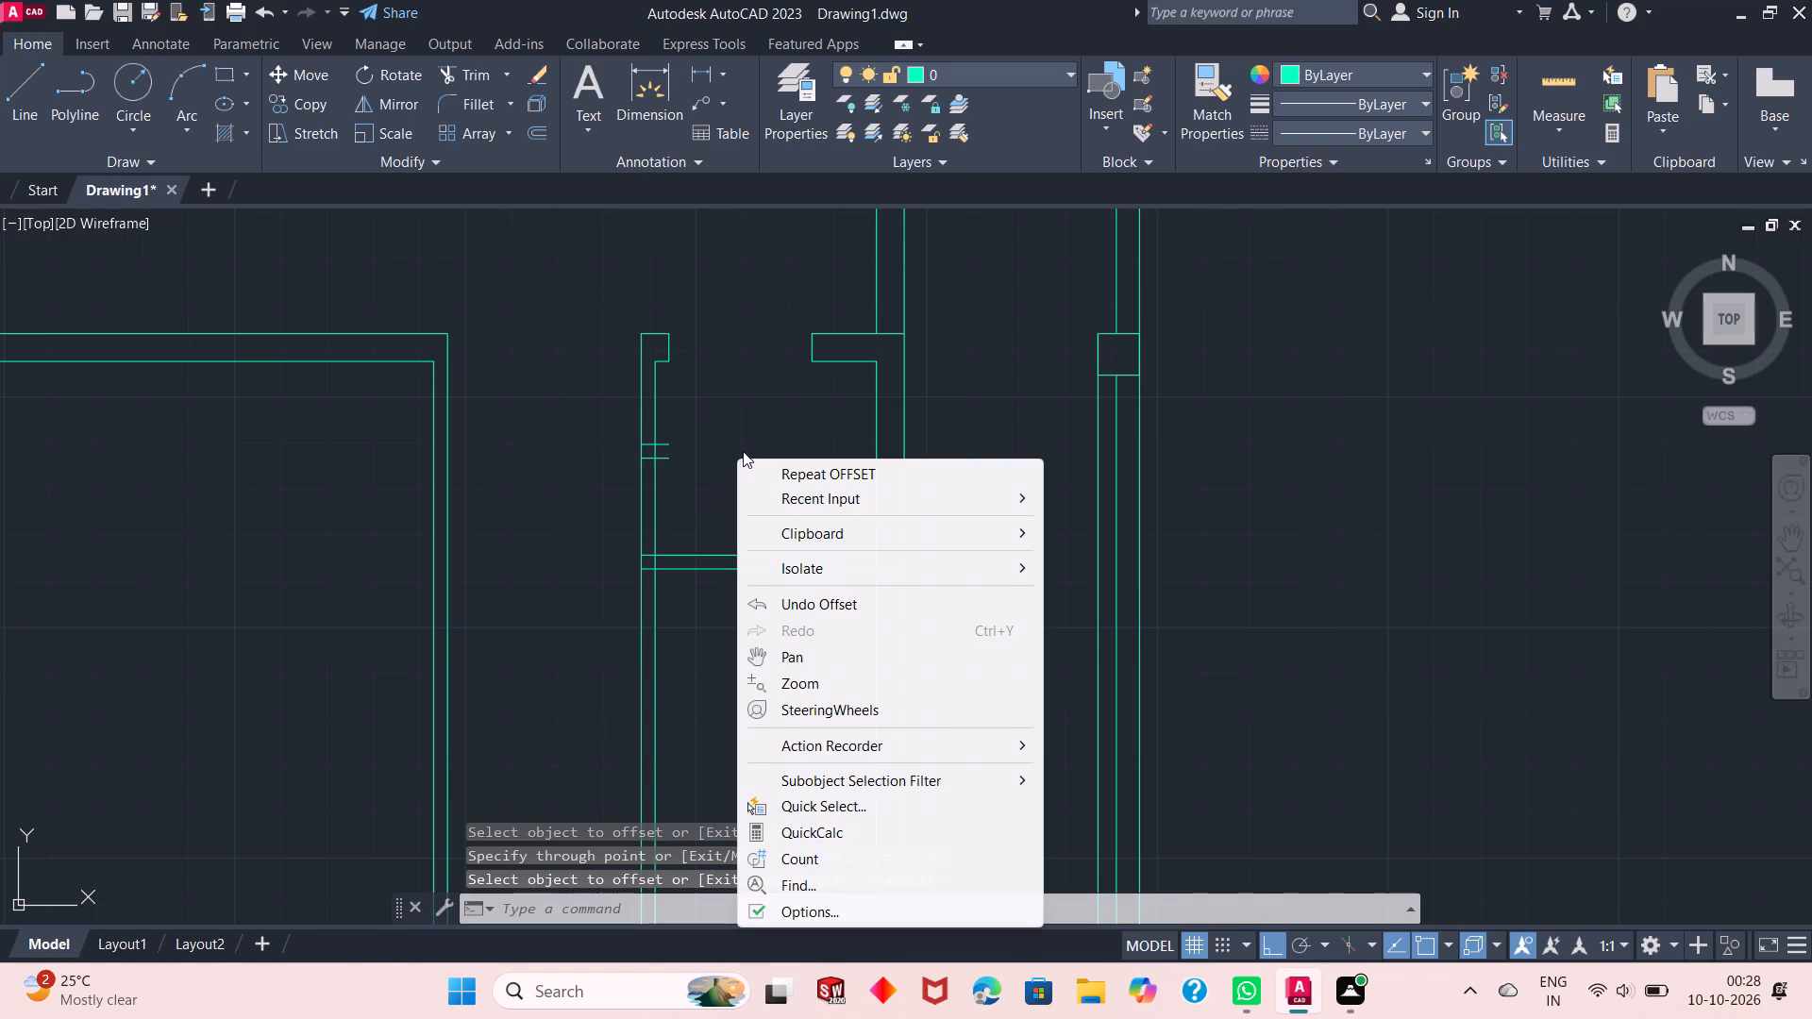
{"action": "left_click", "coordinate": [747, 493]}
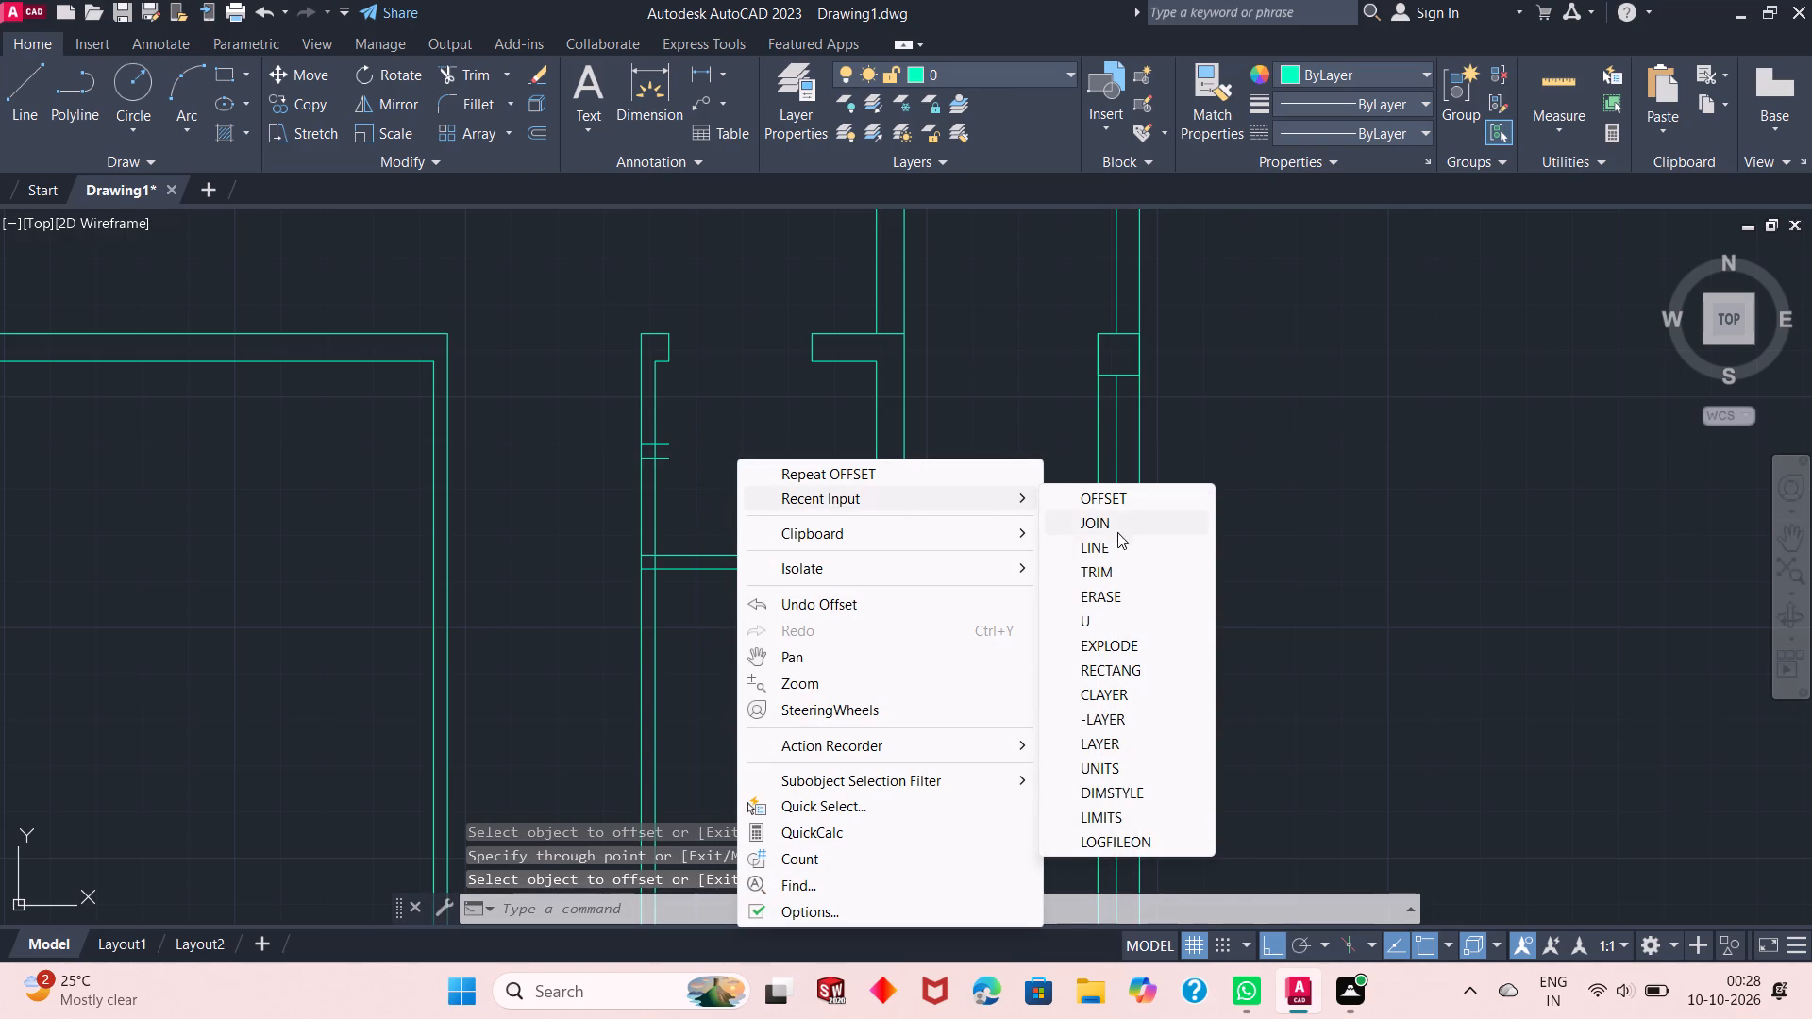
{"action": "left_click", "coordinate": [1109, 561]}
{"action": "scroll", "coordinate": [888, 579], "scroll_direction": "up", "scroll_amount": 1}
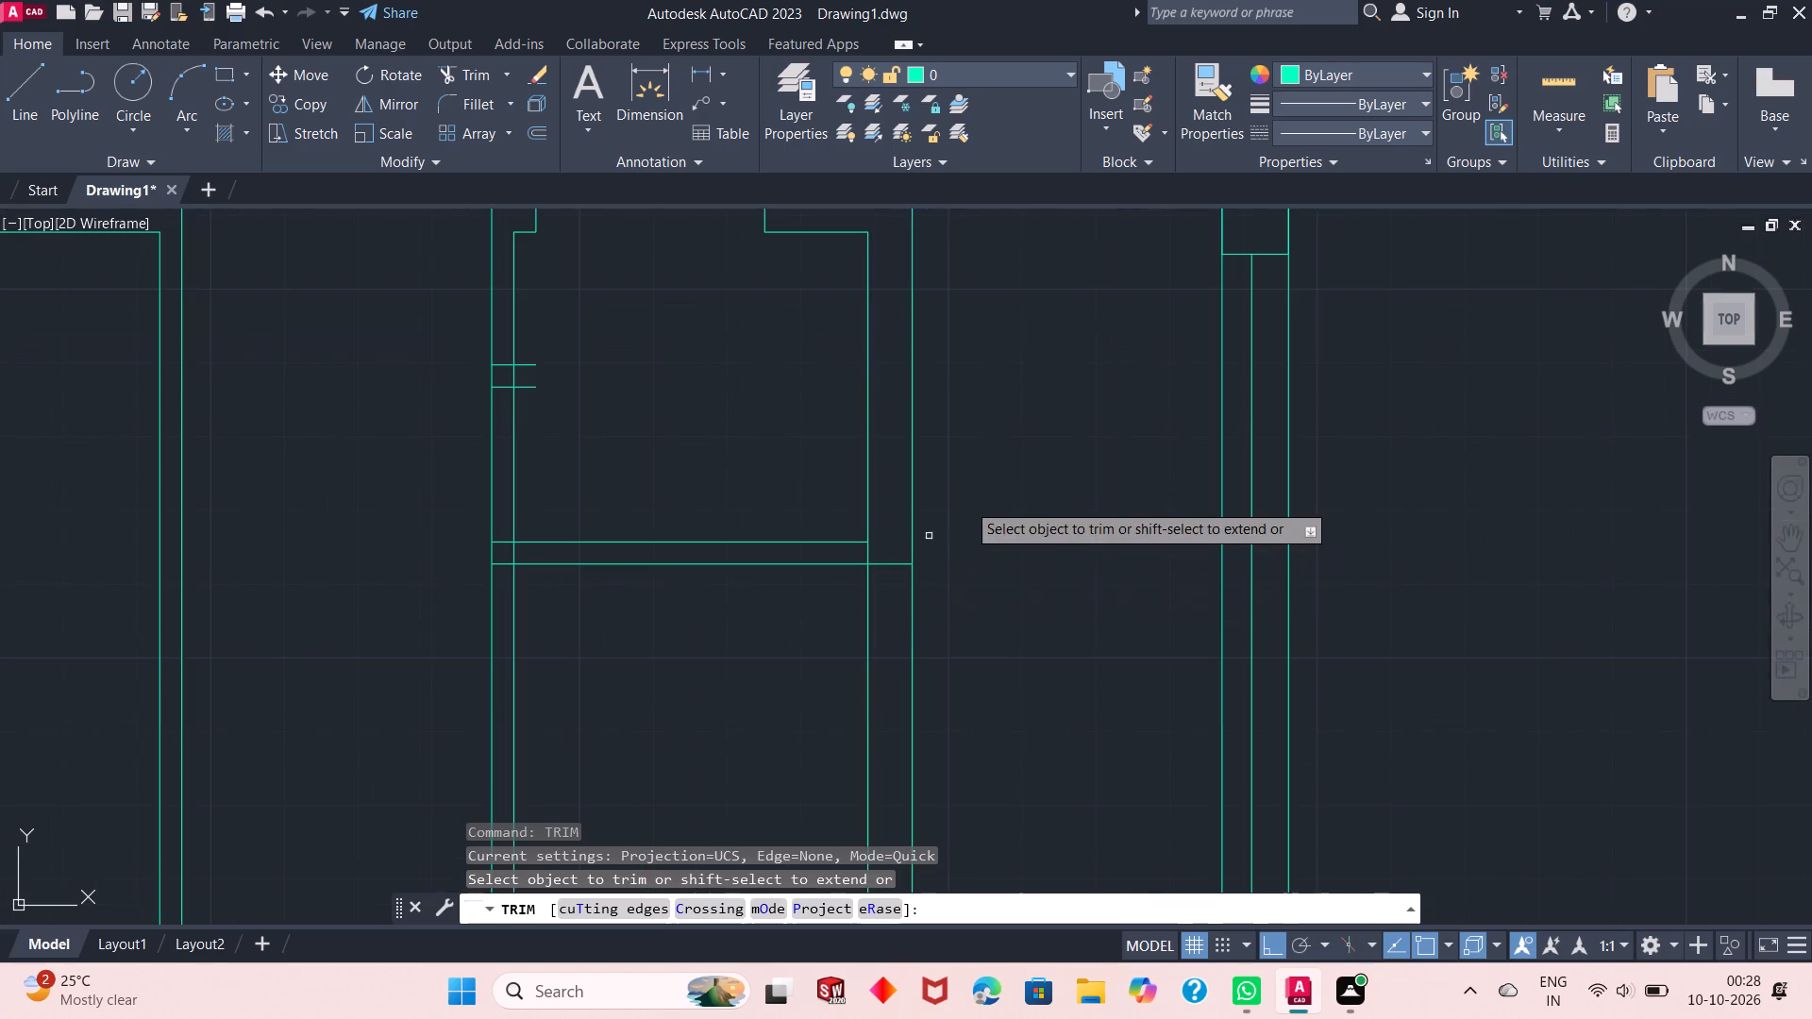
{"action": "left_click", "coordinate": [870, 557]}
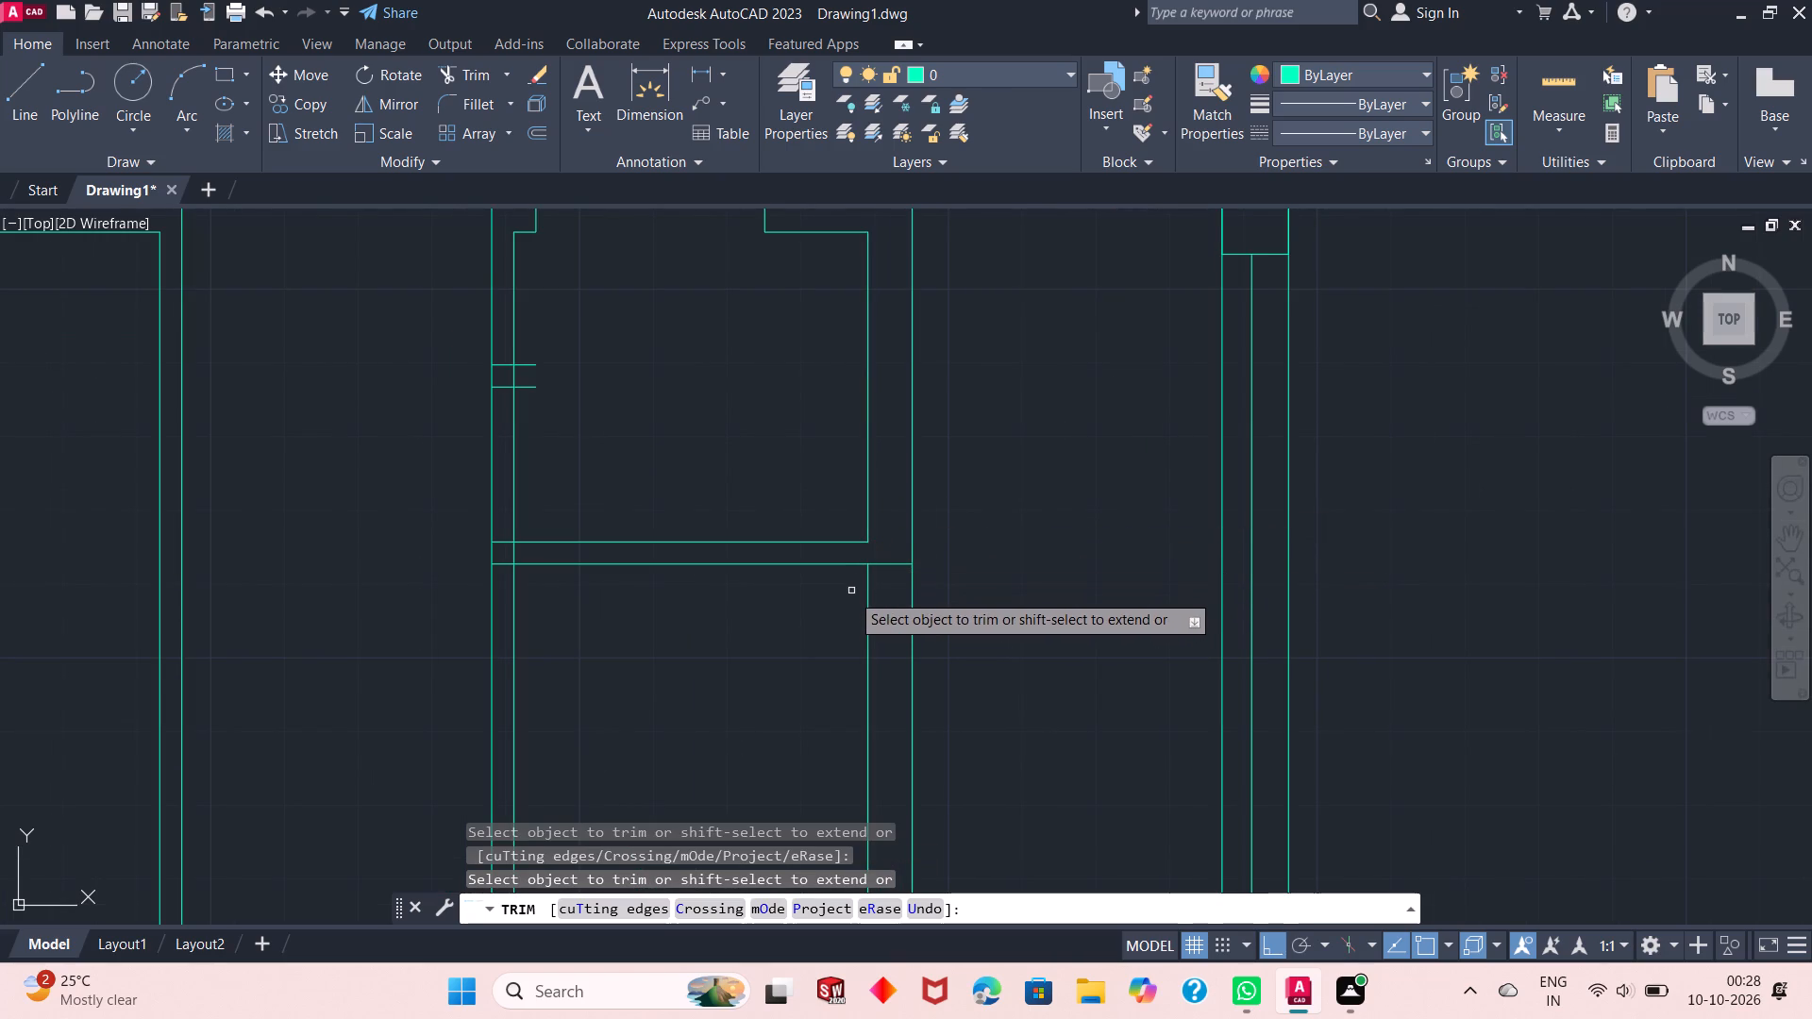
{"action": "left_click", "coordinate": [889, 614]}
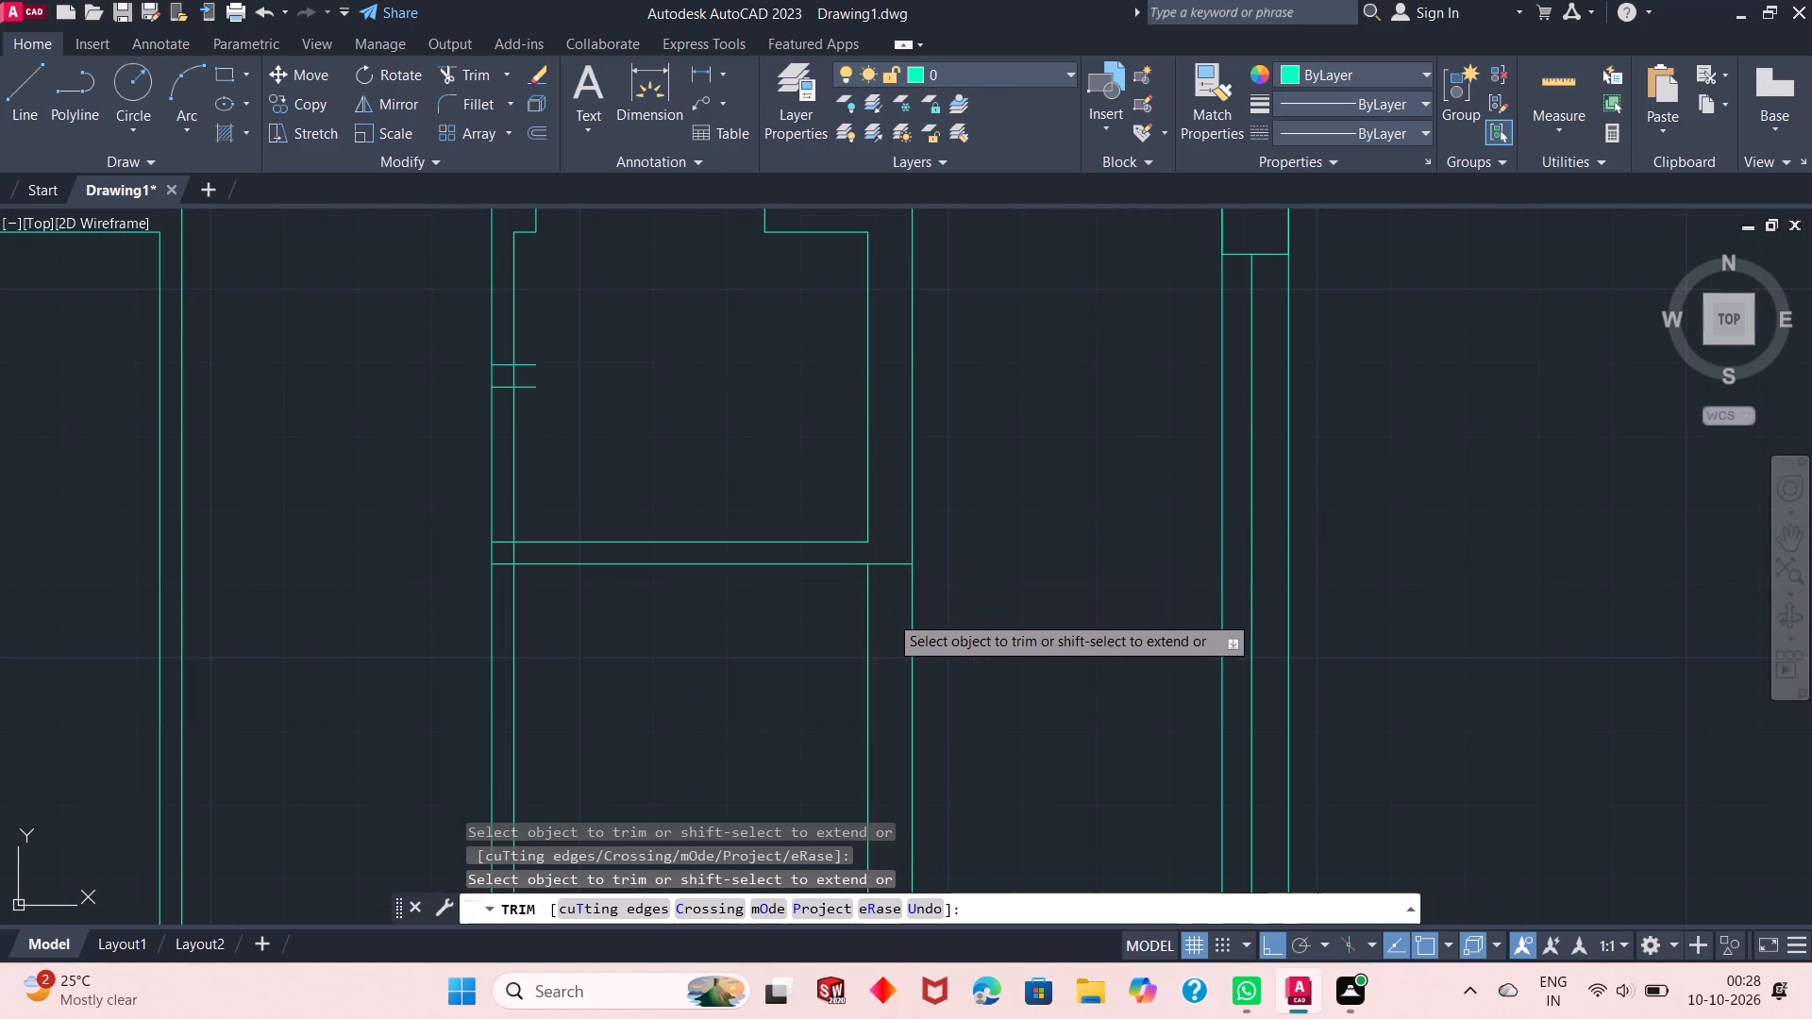
{"action": "double_click", "coordinate": [955, 615]}
{"action": "left_click", "coordinate": [868, 630]}
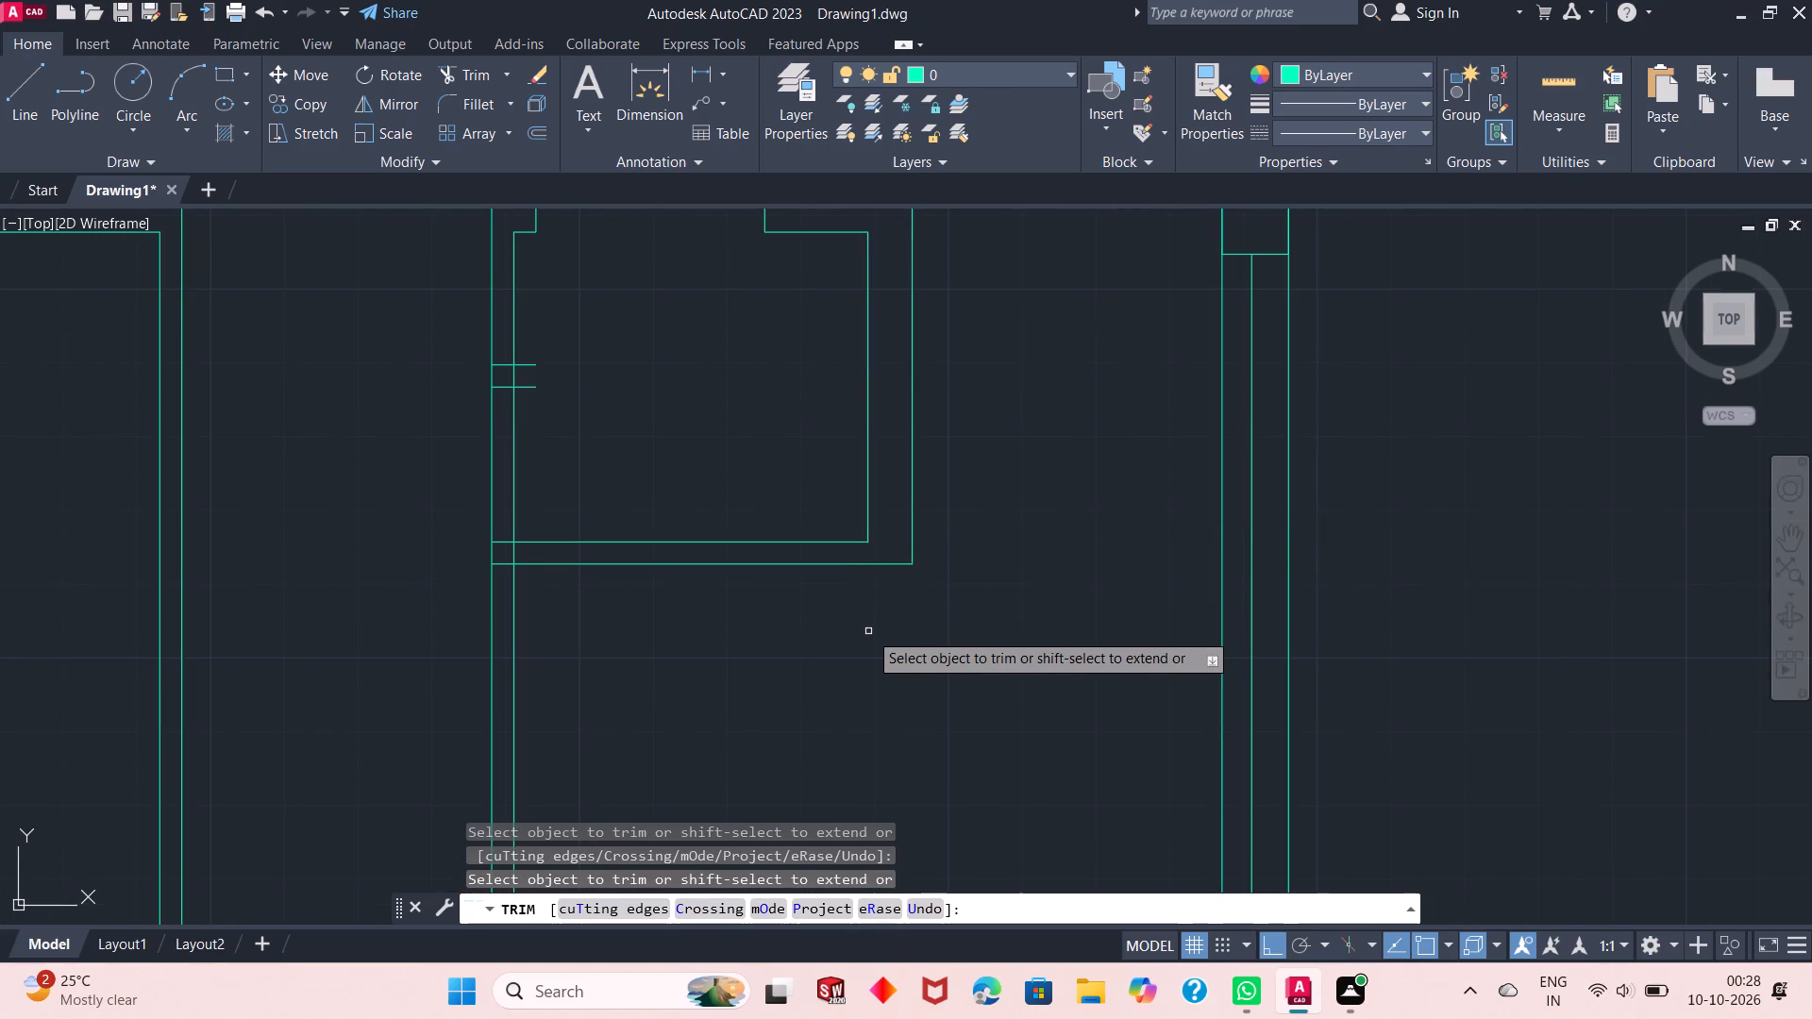
{"action": "scroll", "coordinate": [868, 631], "scroll_direction": "down", "scroll_amount": 1}
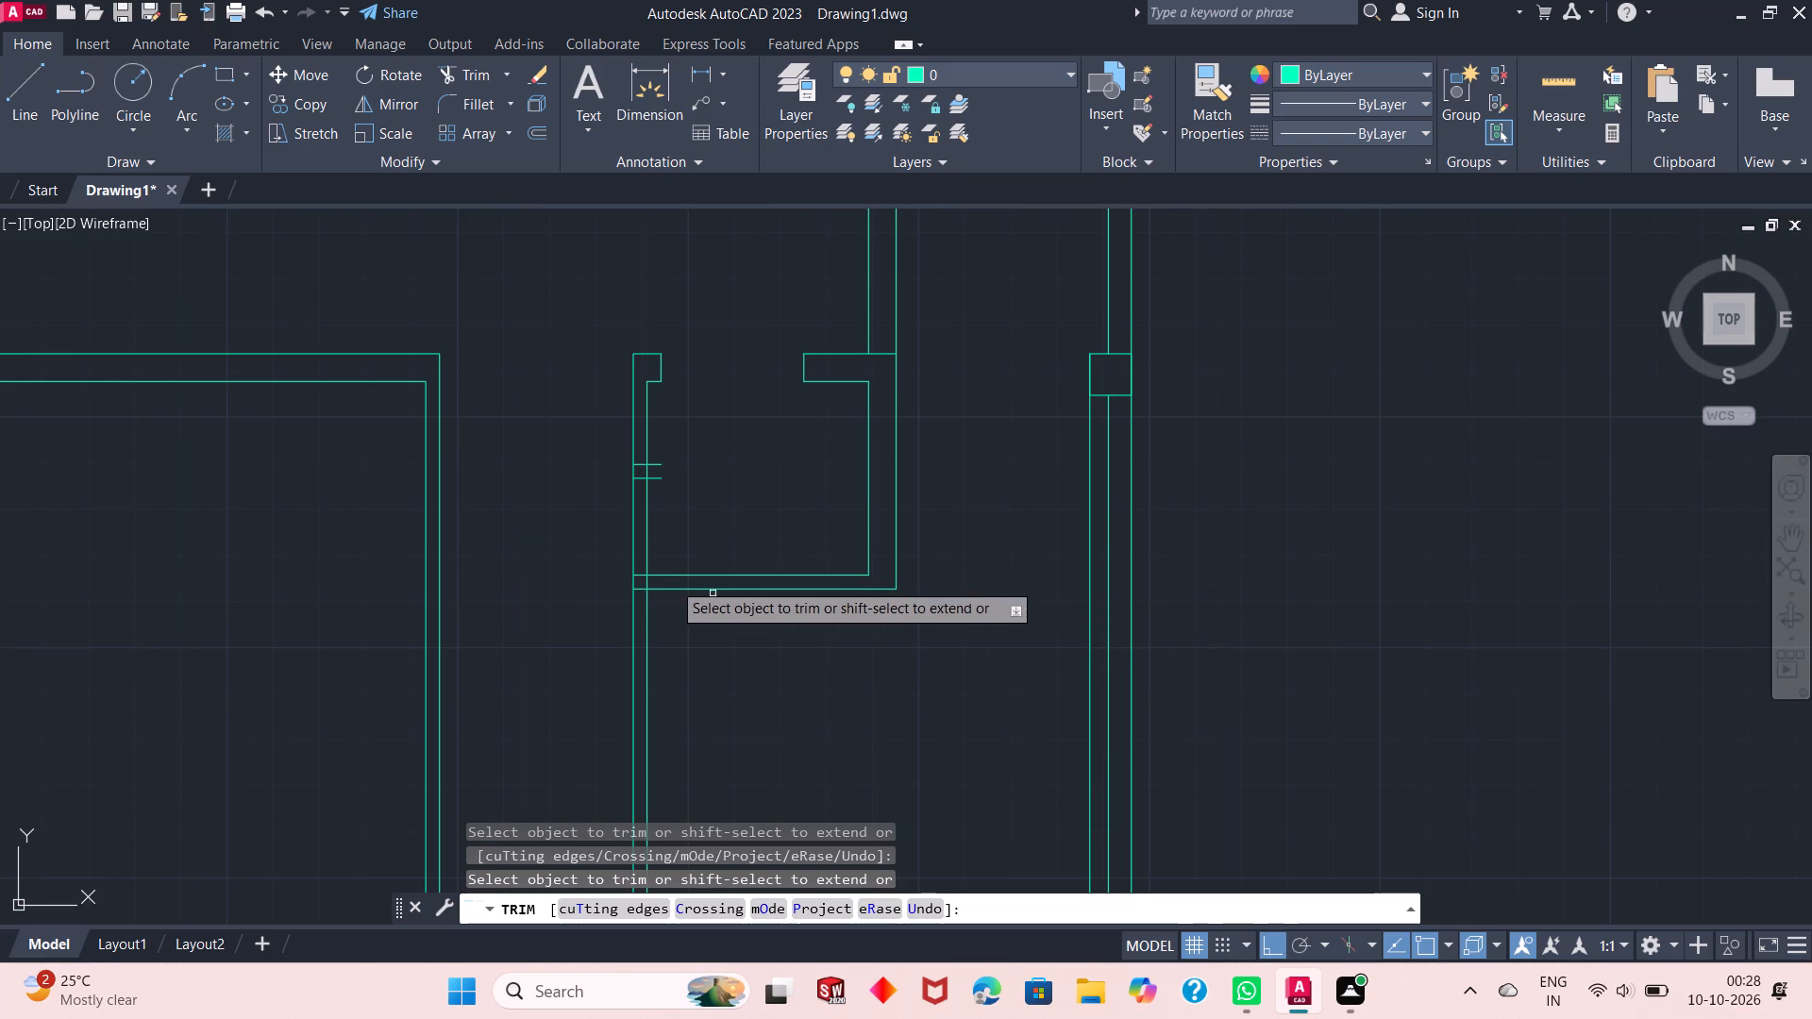
Trim the overlapping line segments where the cross wall meets the 3" vertical wall to form an open T-junction.
{"action": "scroll", "coordinate": [615, 578], "scroll_direction": "up", "scroll_amount": 3}
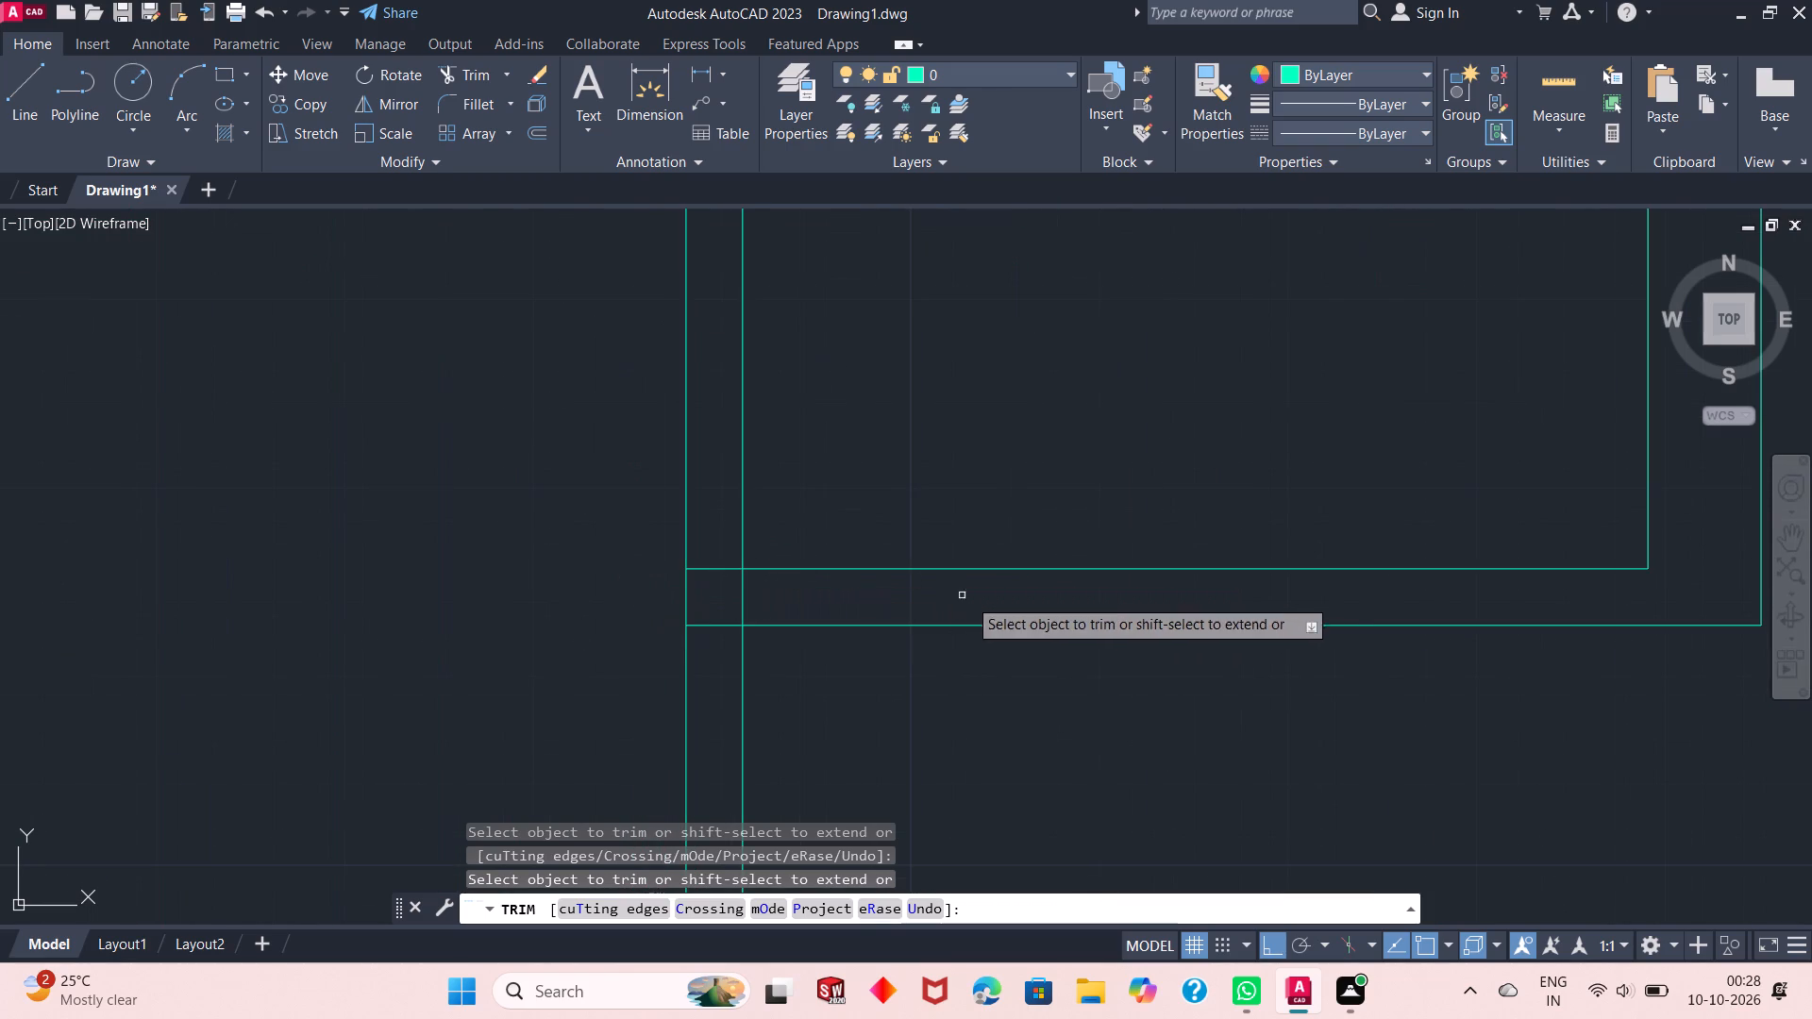
{"action": "left_click", "coordinate": [743, 601]}
{"action": "left_click", "coordinate": [711, 528]}
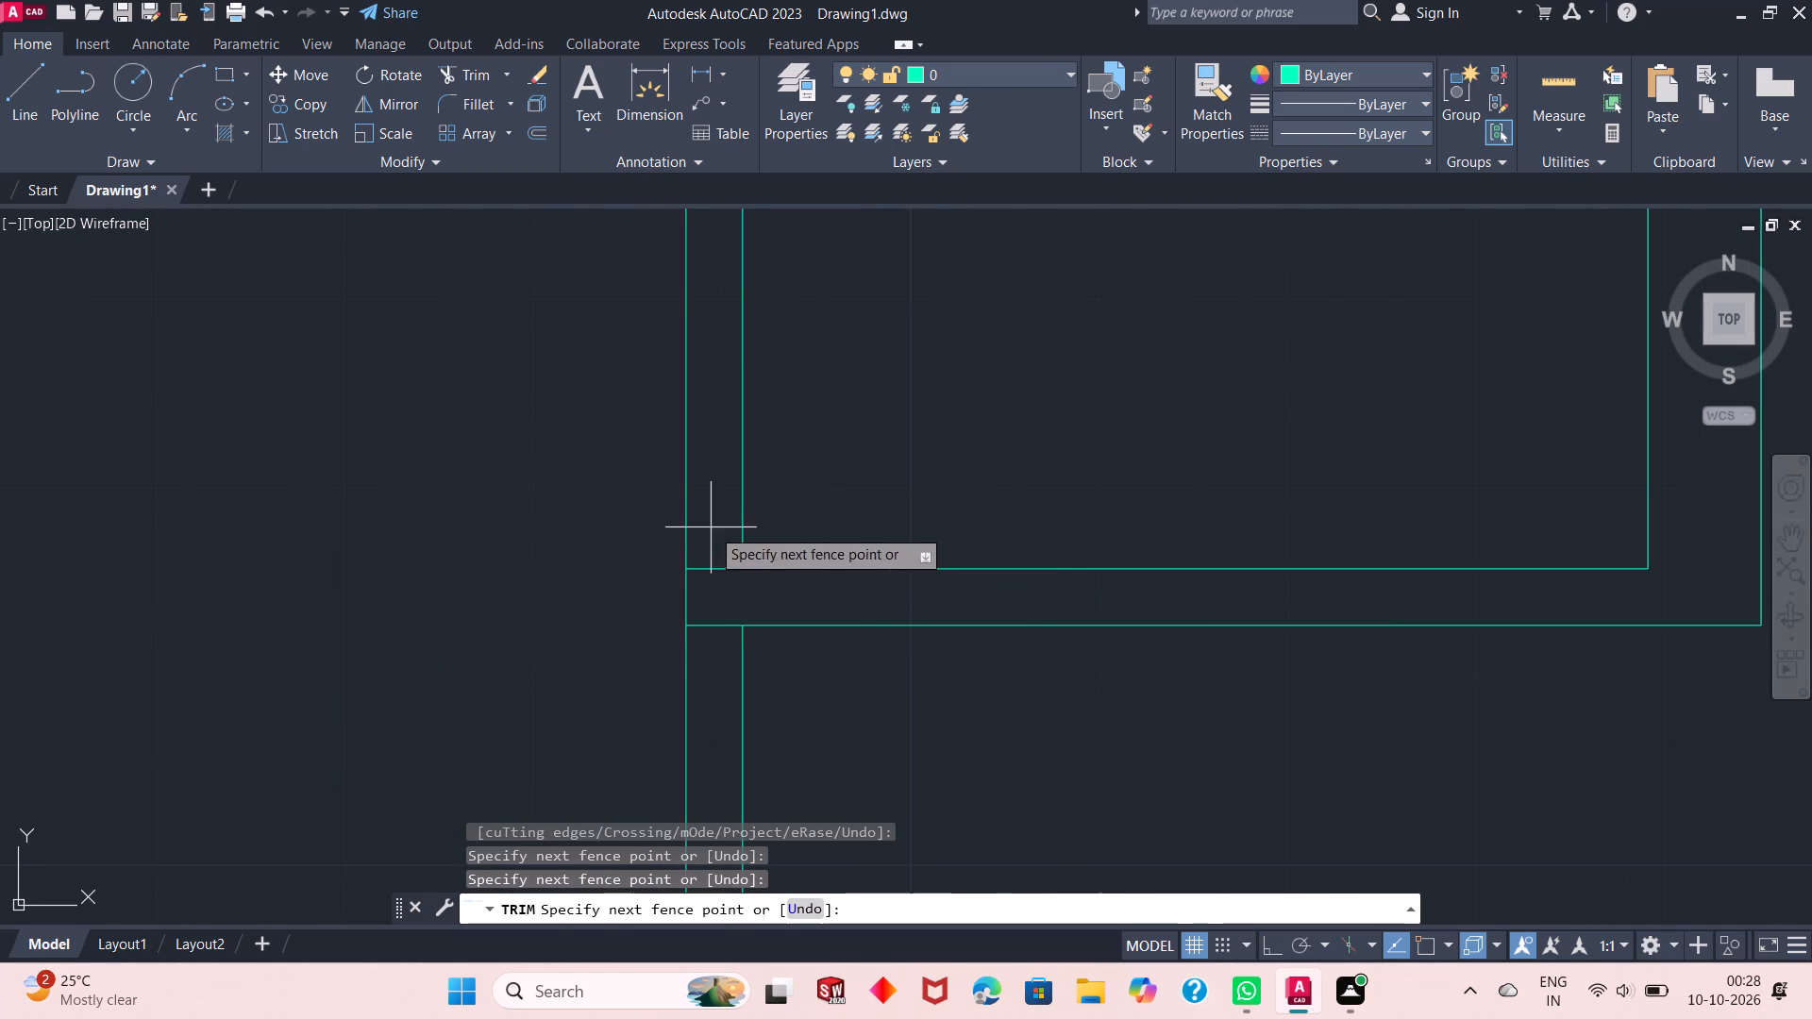
{"action": "left_click", "coordinate": [711, 664]}
{"action": "scroll", "coordinate": [711, 666], "scroll_direction": "up", "scroll_amount": 4}
{"action": "scroll", "coordinate": [711, 666], "scroll_direction": "down", "scroll_amount": 4}
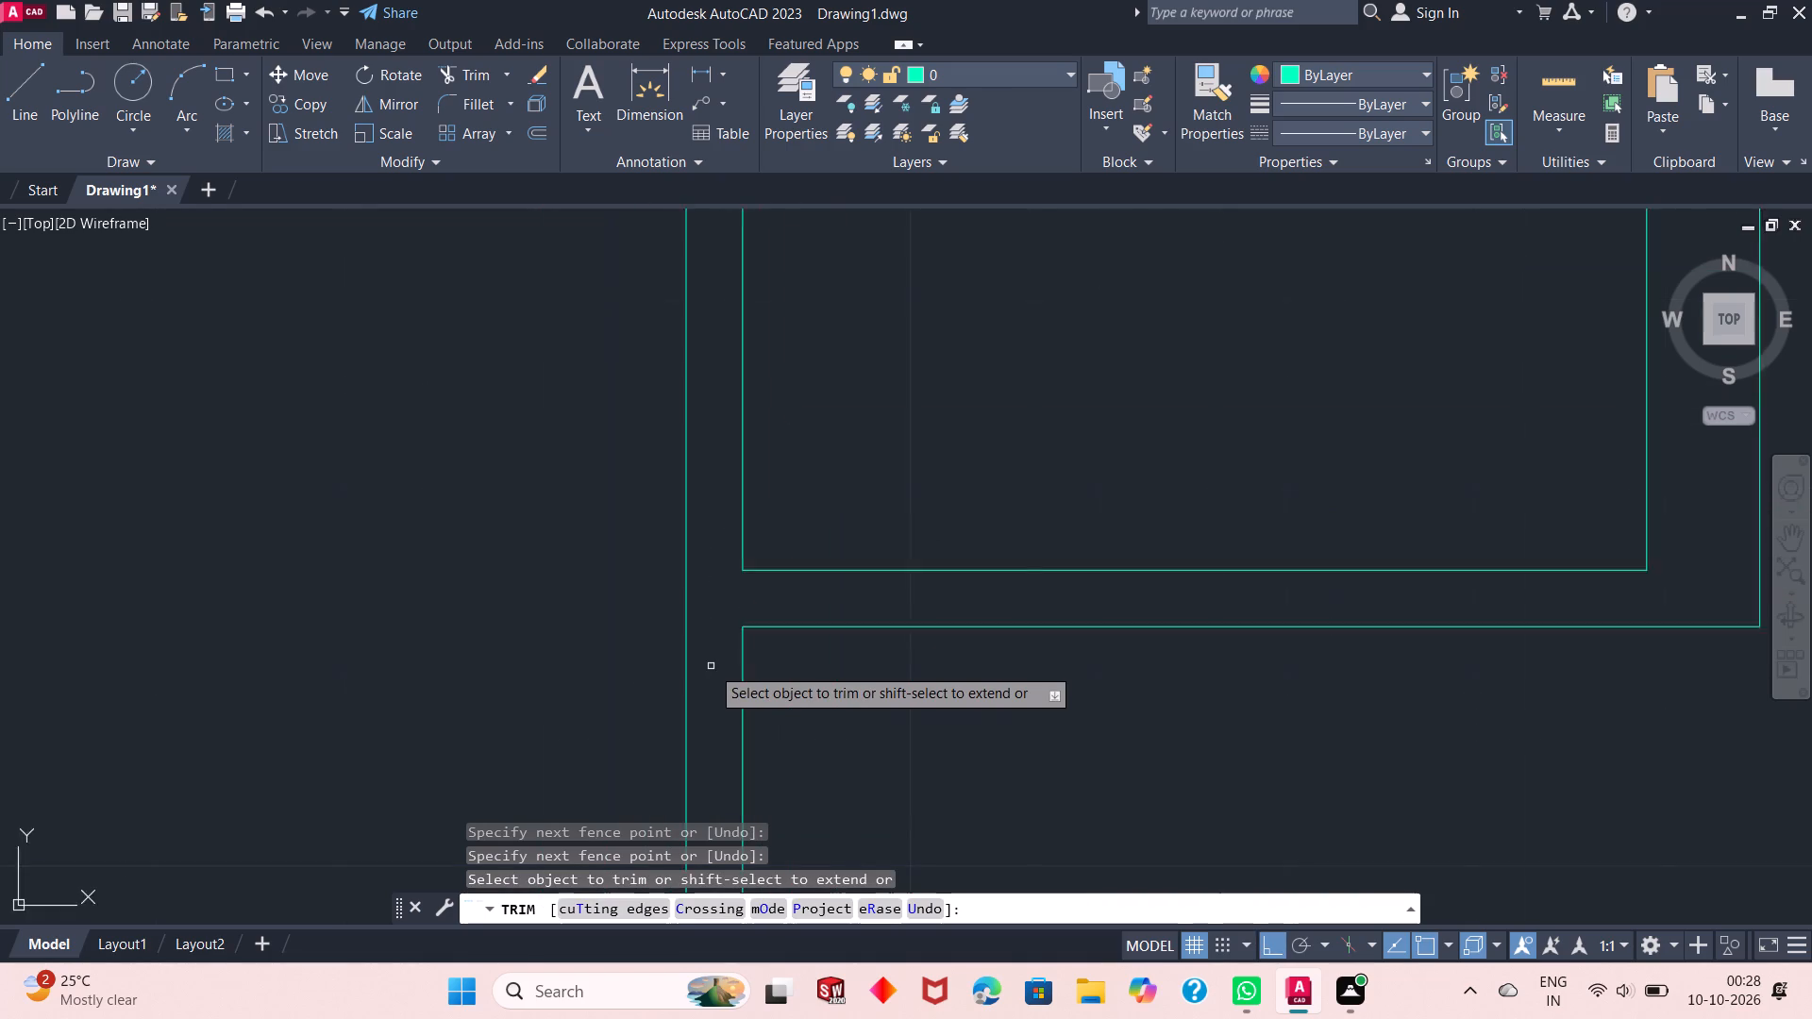
{"action": "scroll", "coordinate": [711, 666], "scroll_direction": "down", "scroll_amount": 3}
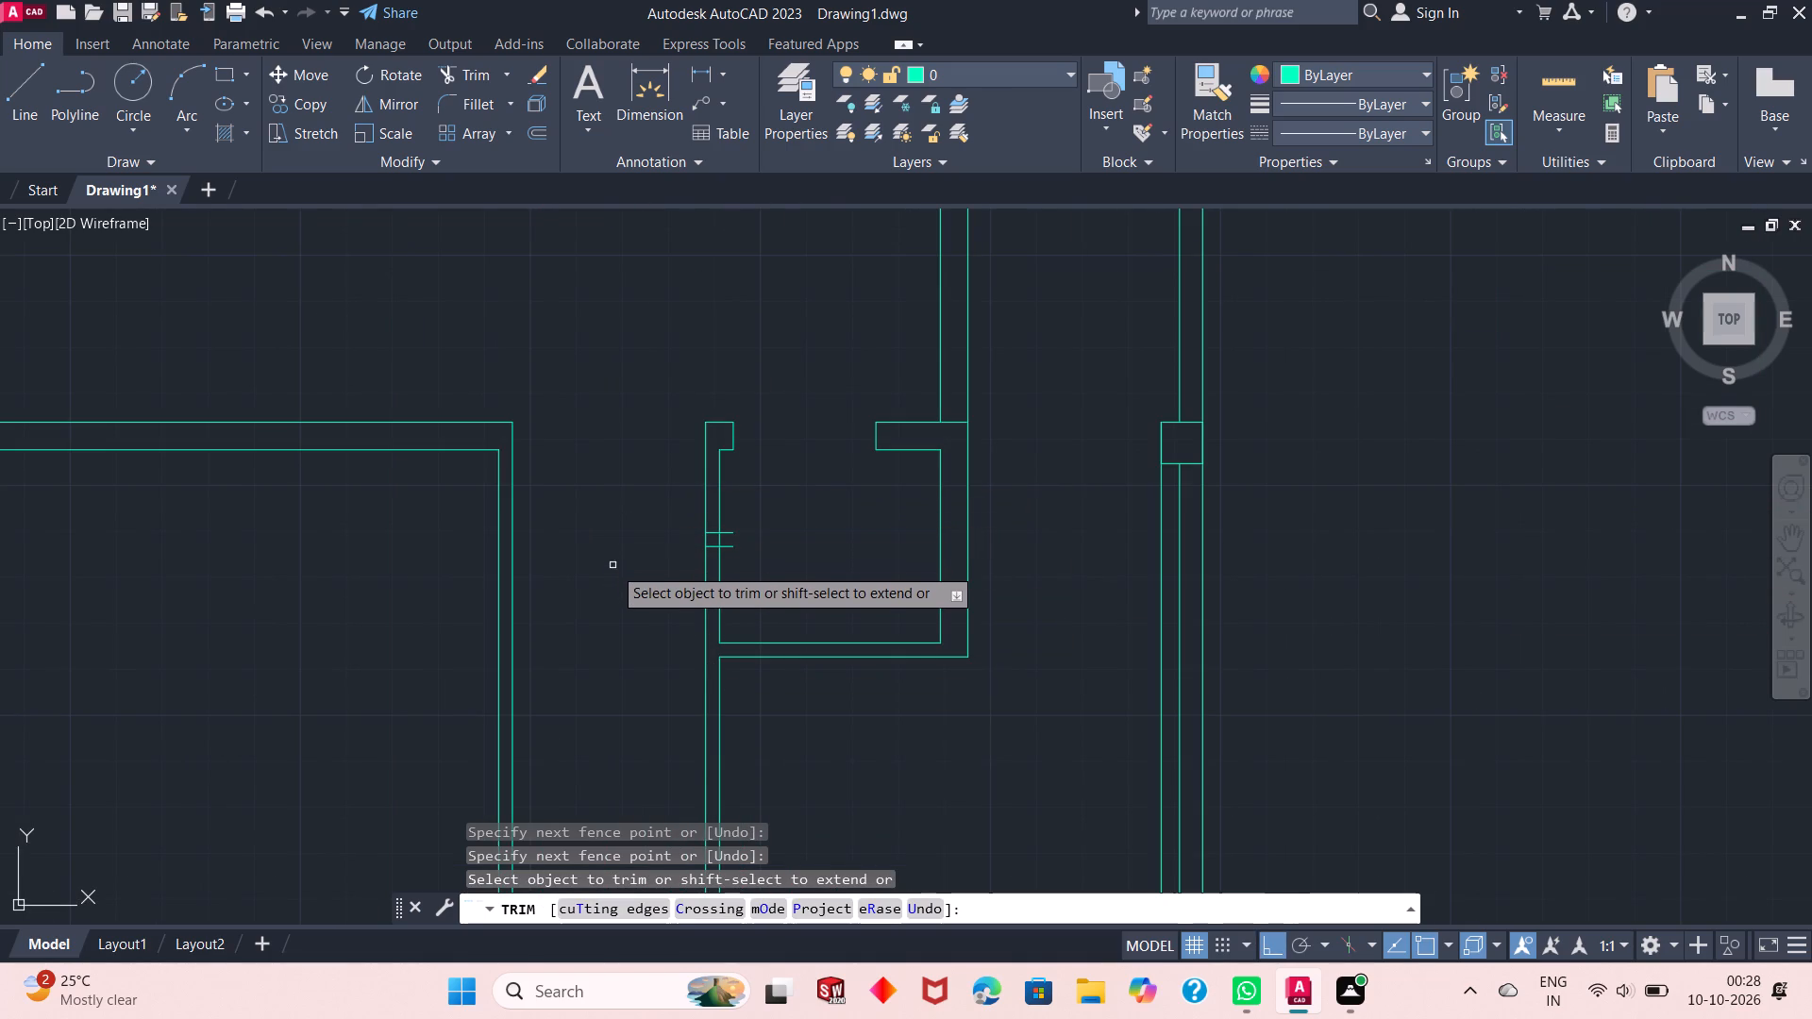
{"action": "key", "text": "Escape"}
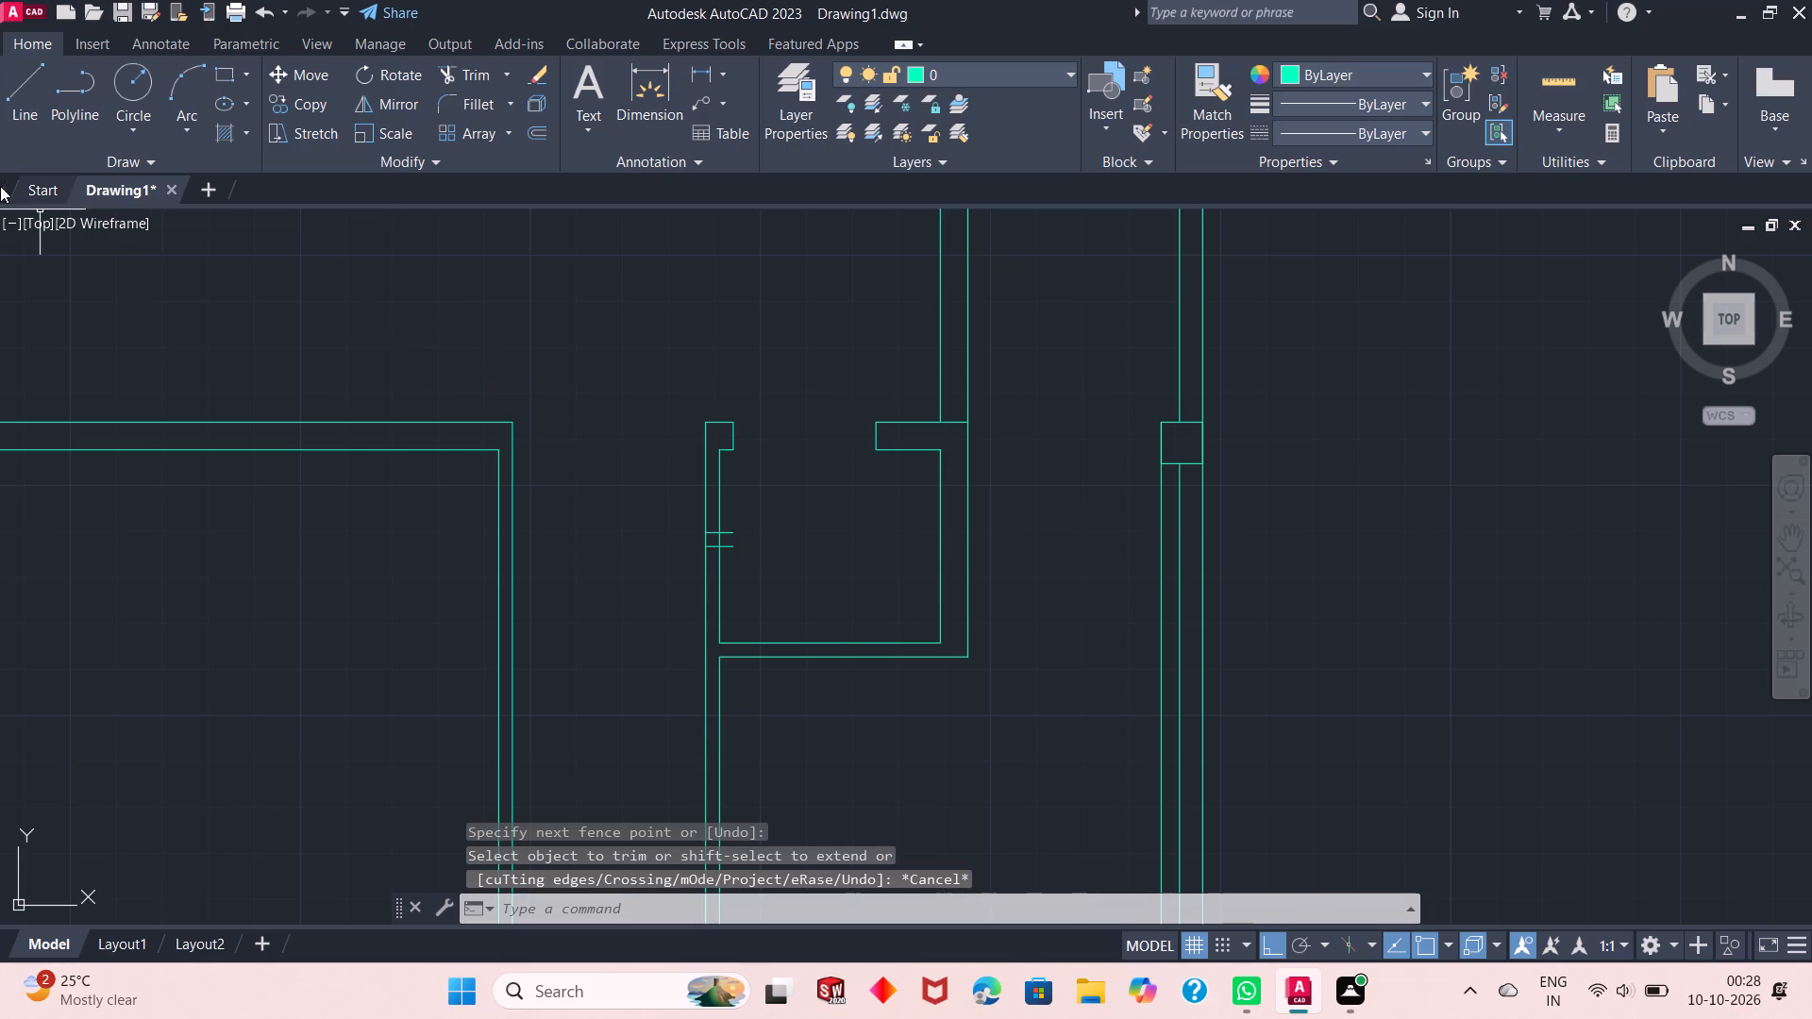
Draw two horizontal lines from the short offset lines at the 3" vertical wall westward to the facing room's outer wall face.
{"action": "left_click", "coordinate": [12, 92]}
{"action": "scroll", "coordinate": [589, 477], "scroll_direction": "up", "scroll_amount": 1}
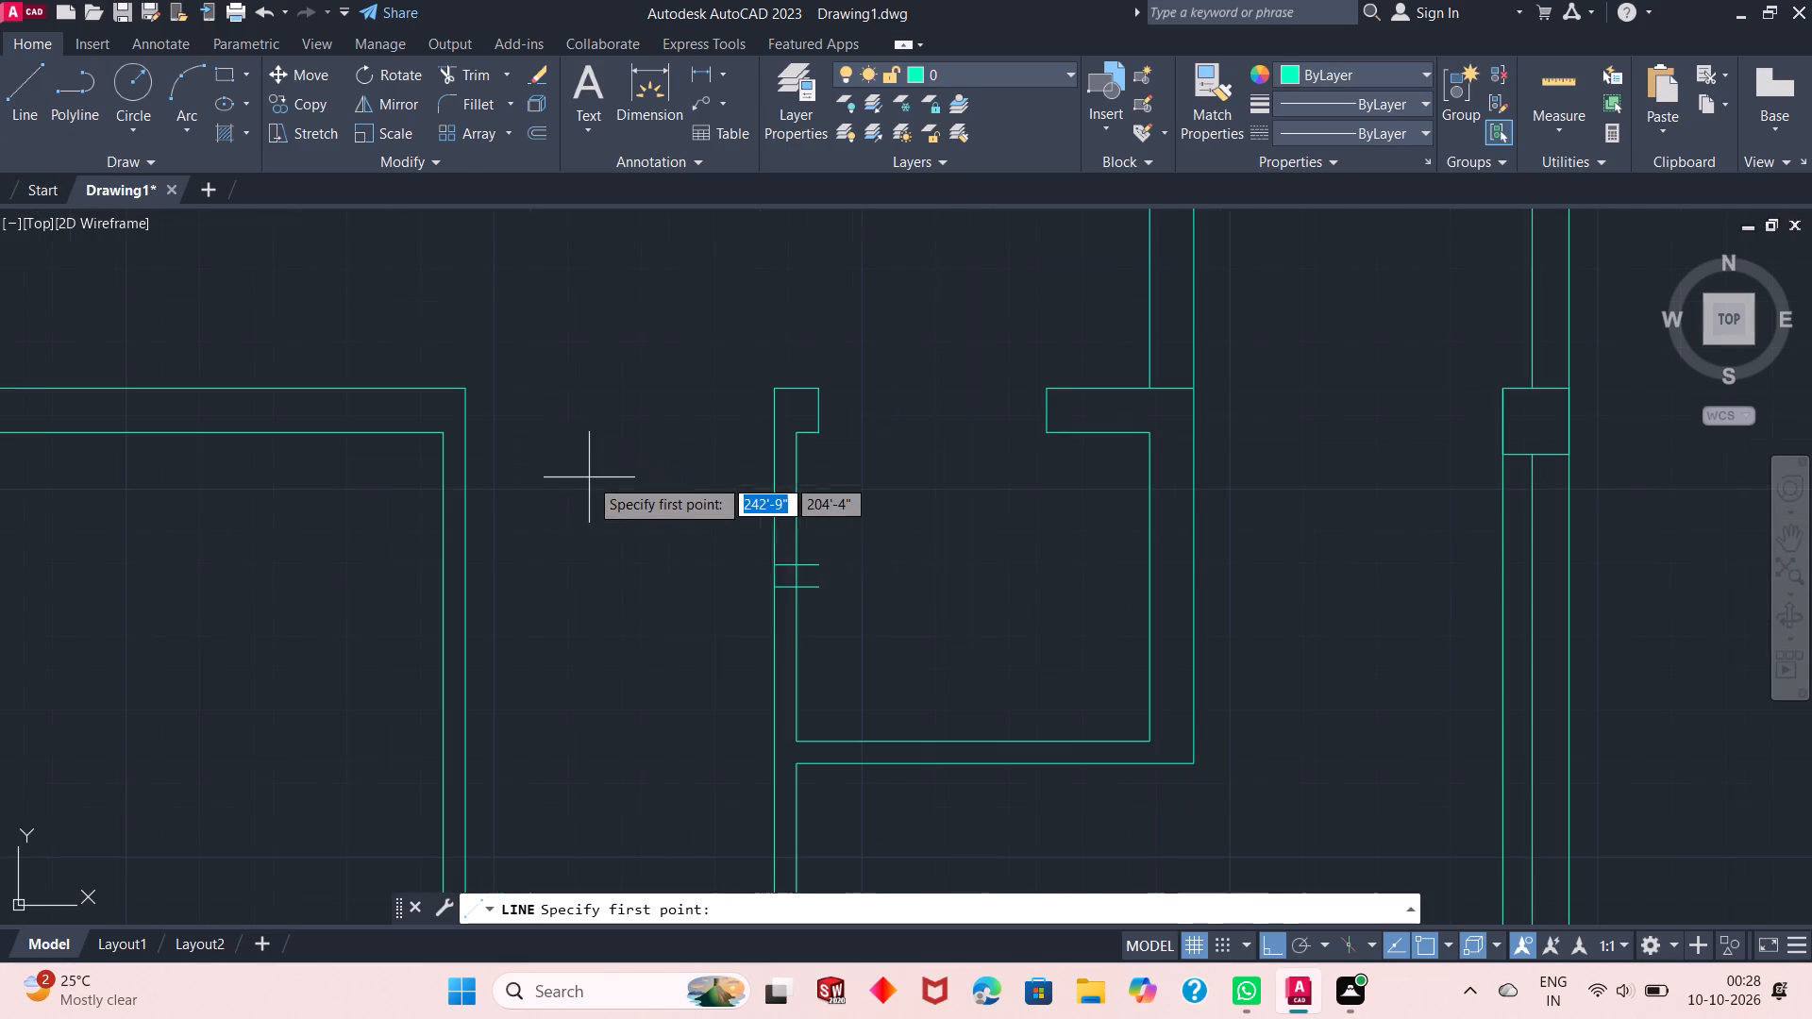
{"action": "left_click", "coordinate": [775, 572]}
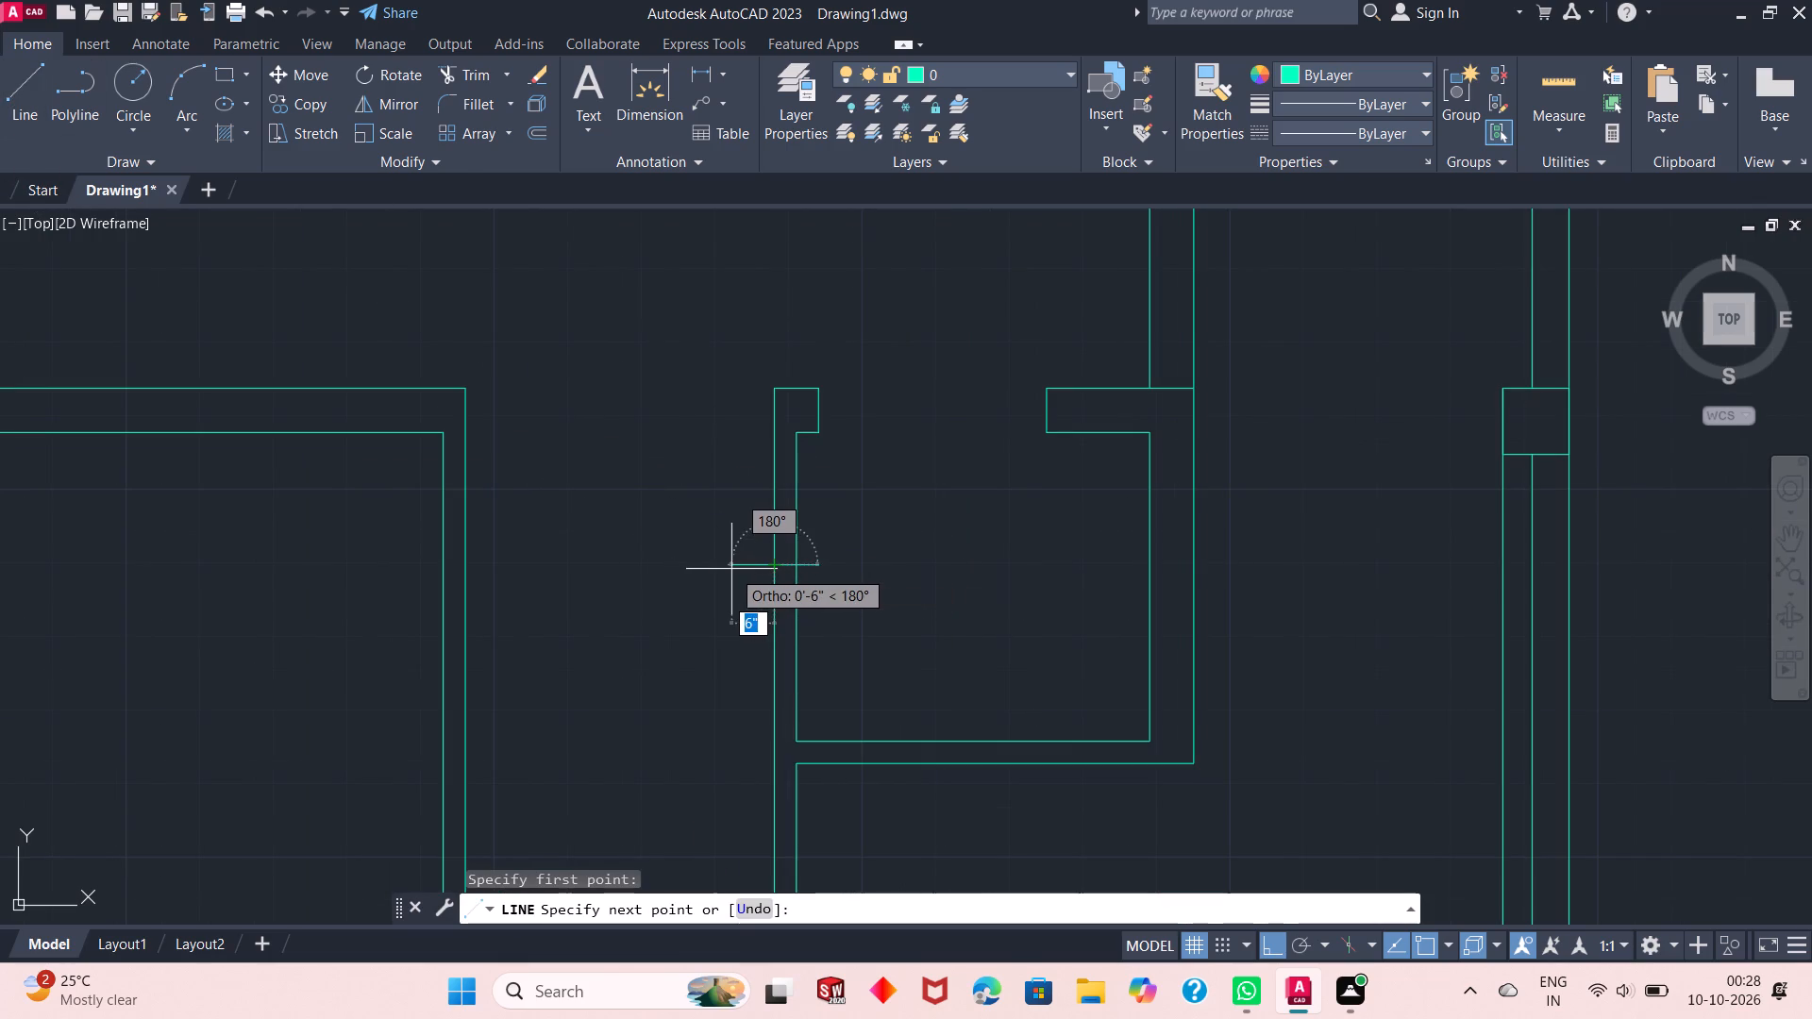
{"action": "left_click", "coordinate": [464, 565]}
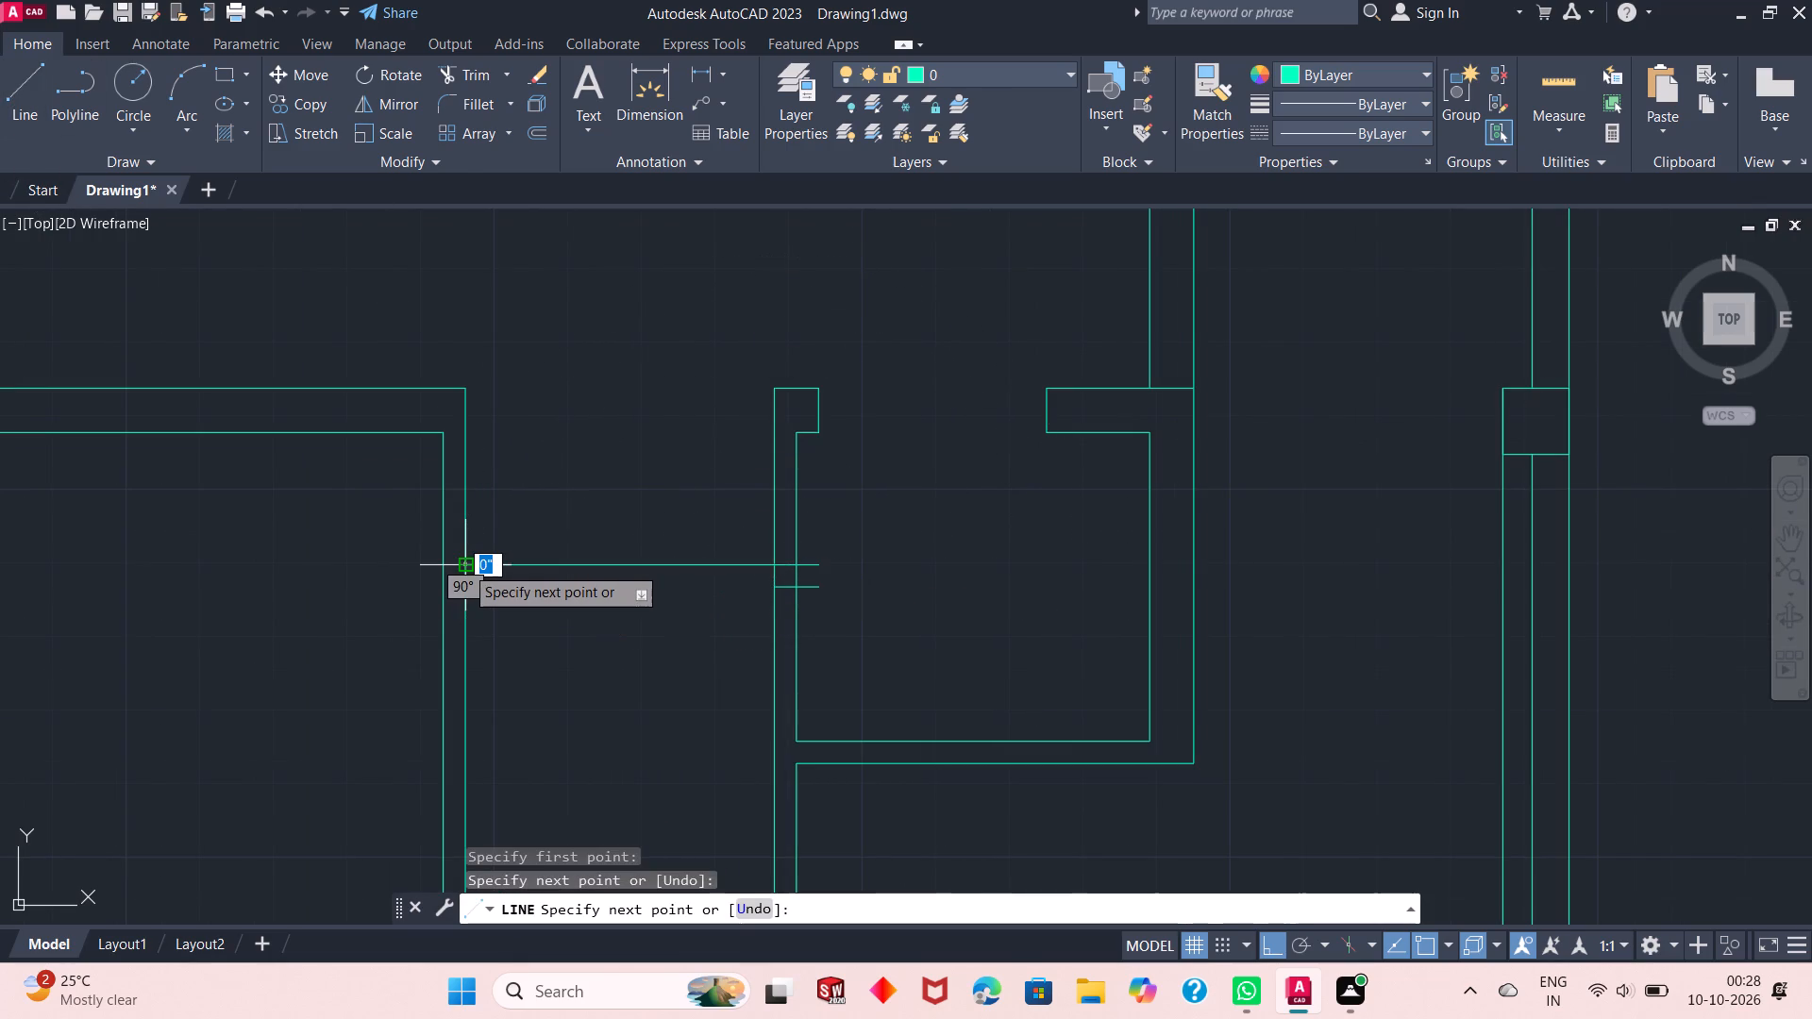
{"action": "key", "text": "Escape"}
{"action": "right_click", "coordinate": [637, 526]}
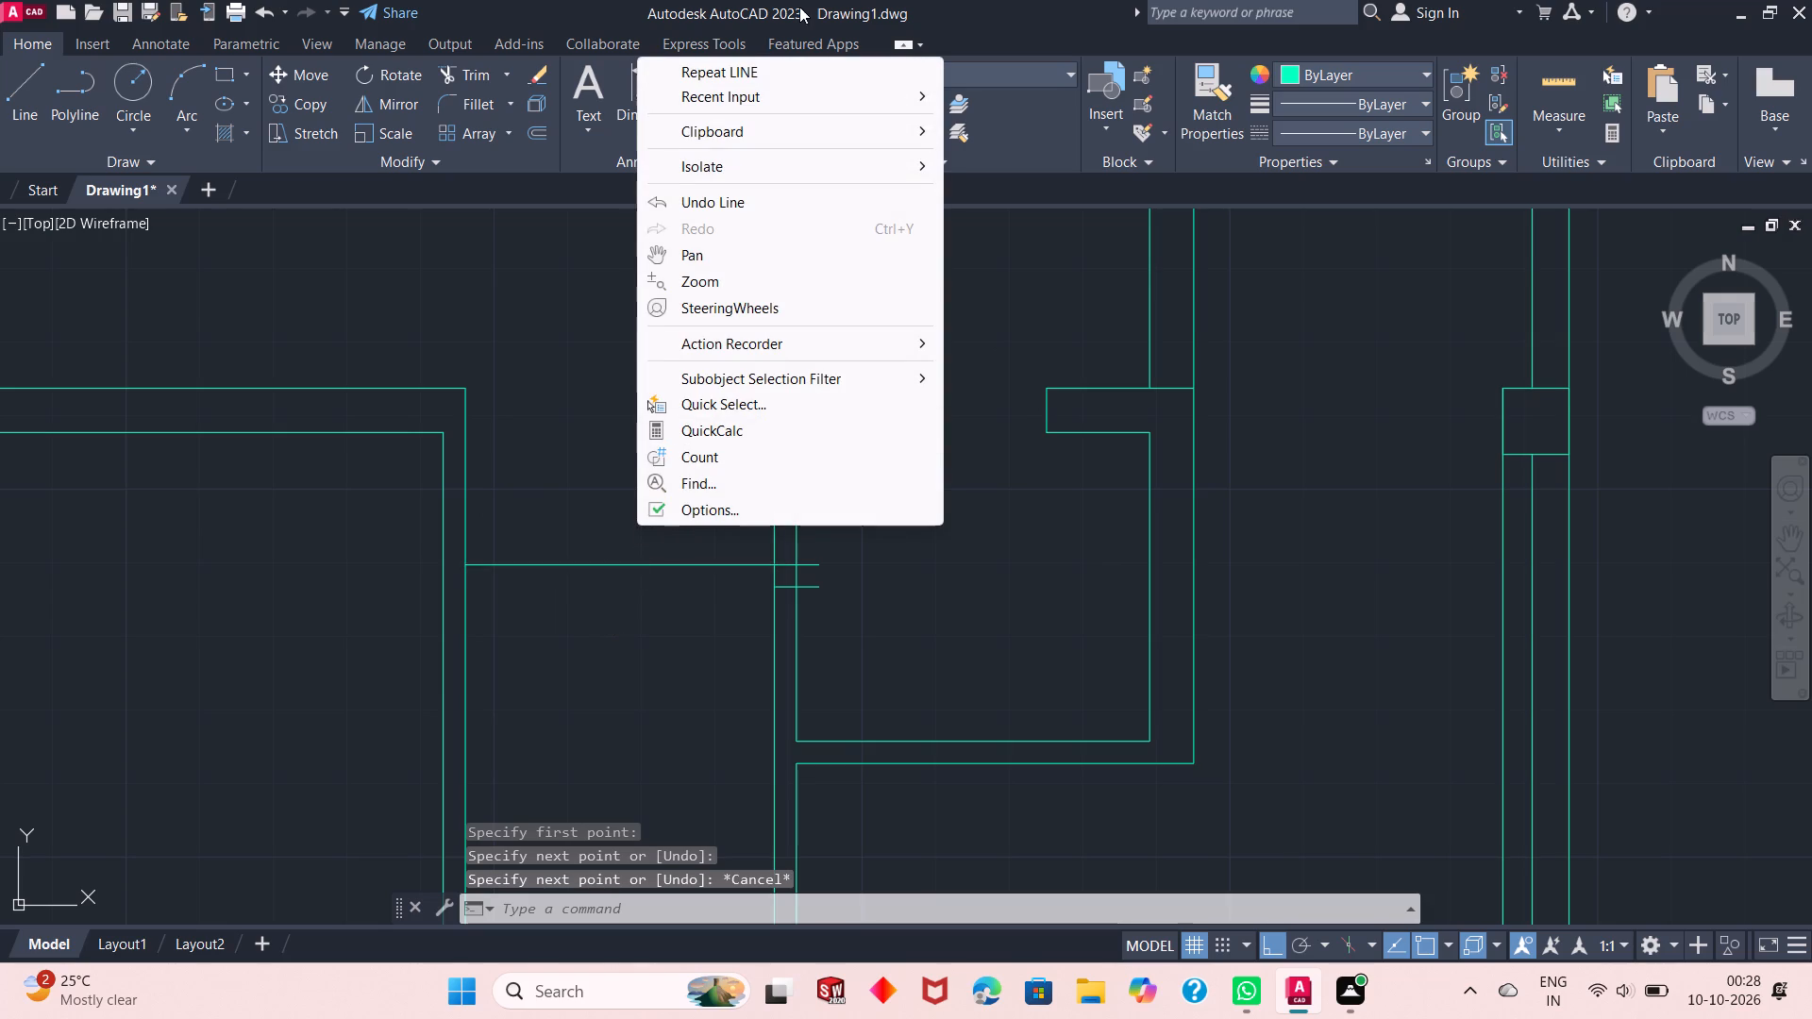
{"action": "left_click", "coordinate": [803, 75]}
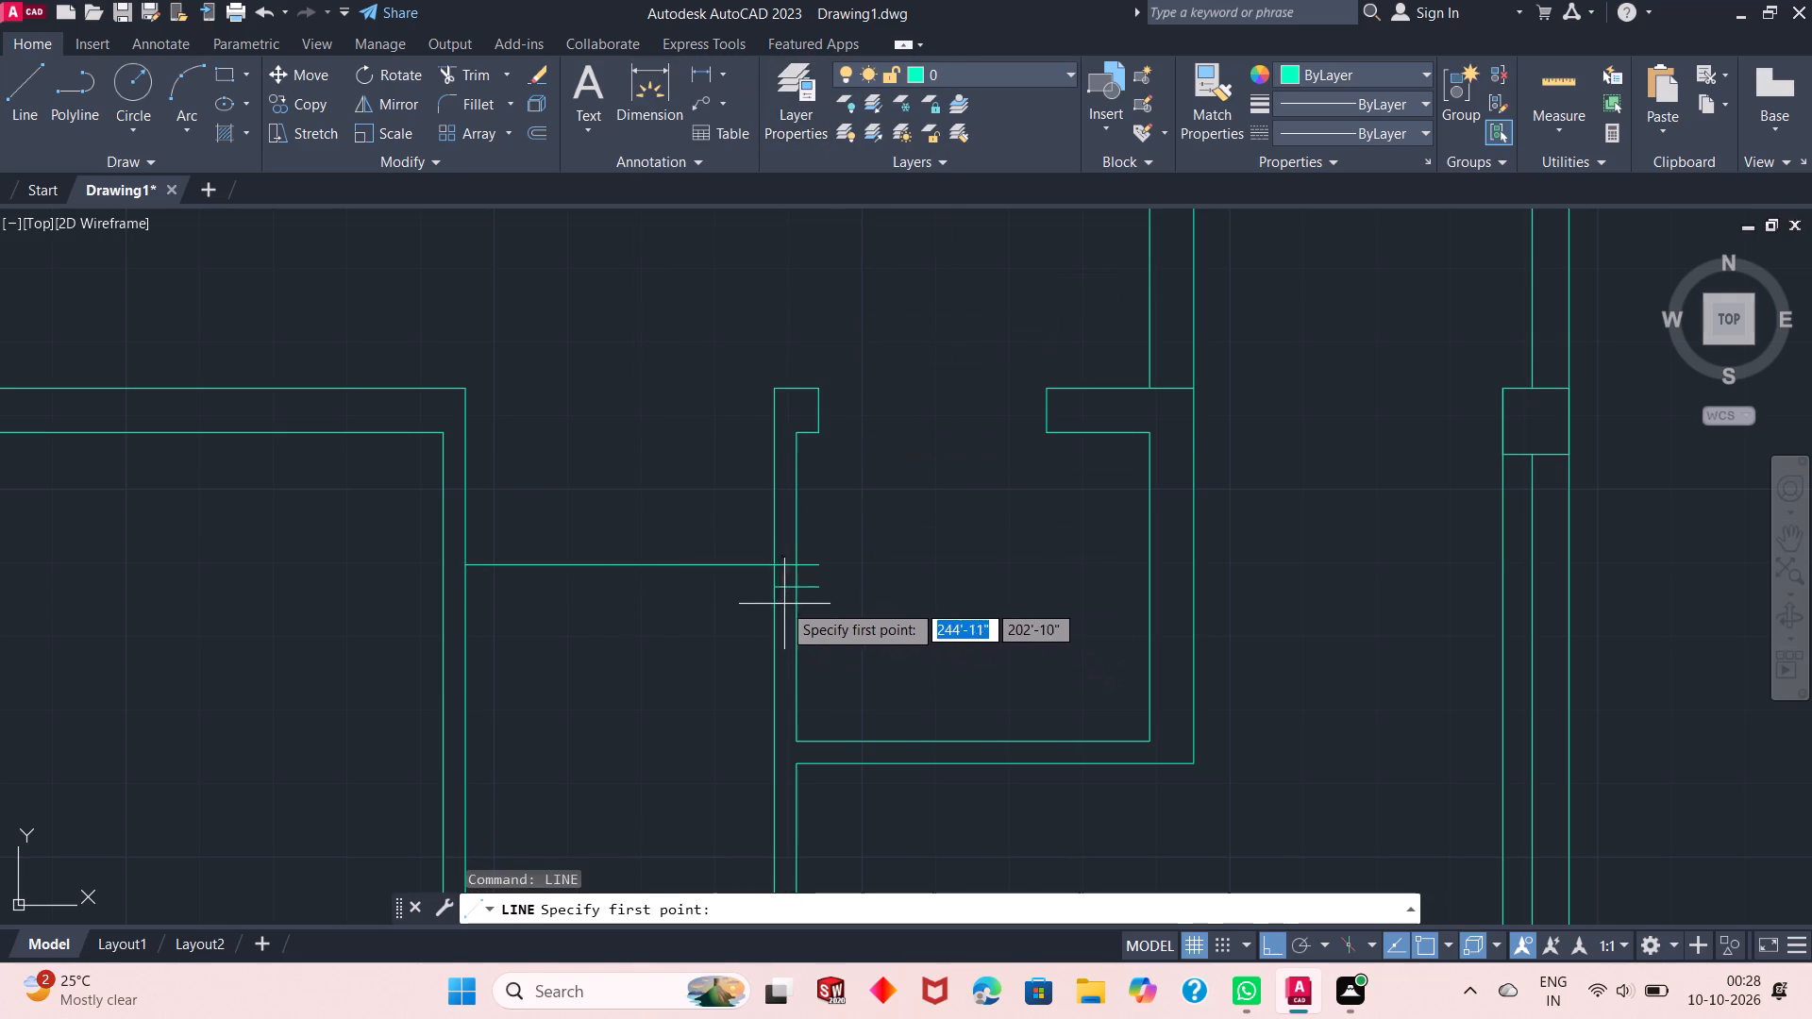
{"action": "left_click", "coordinate": [775, 593]}
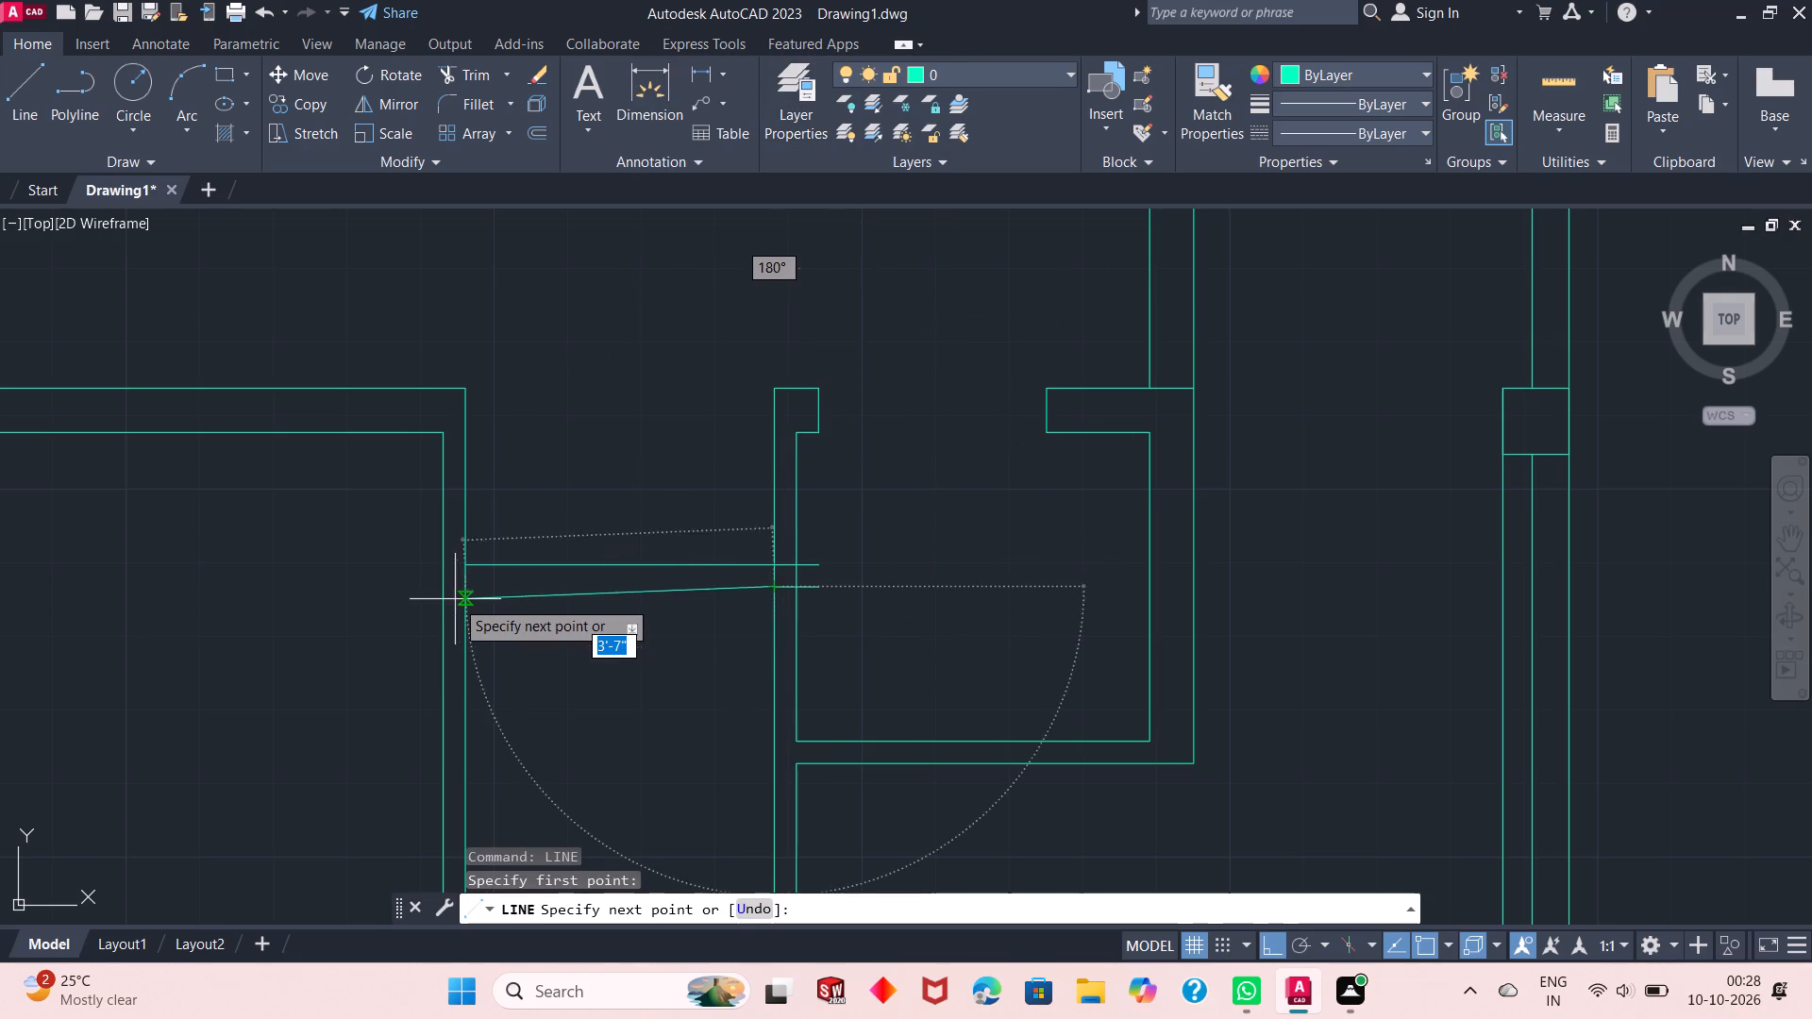
{"action": "left_click", "coordinate": [463, 584]}
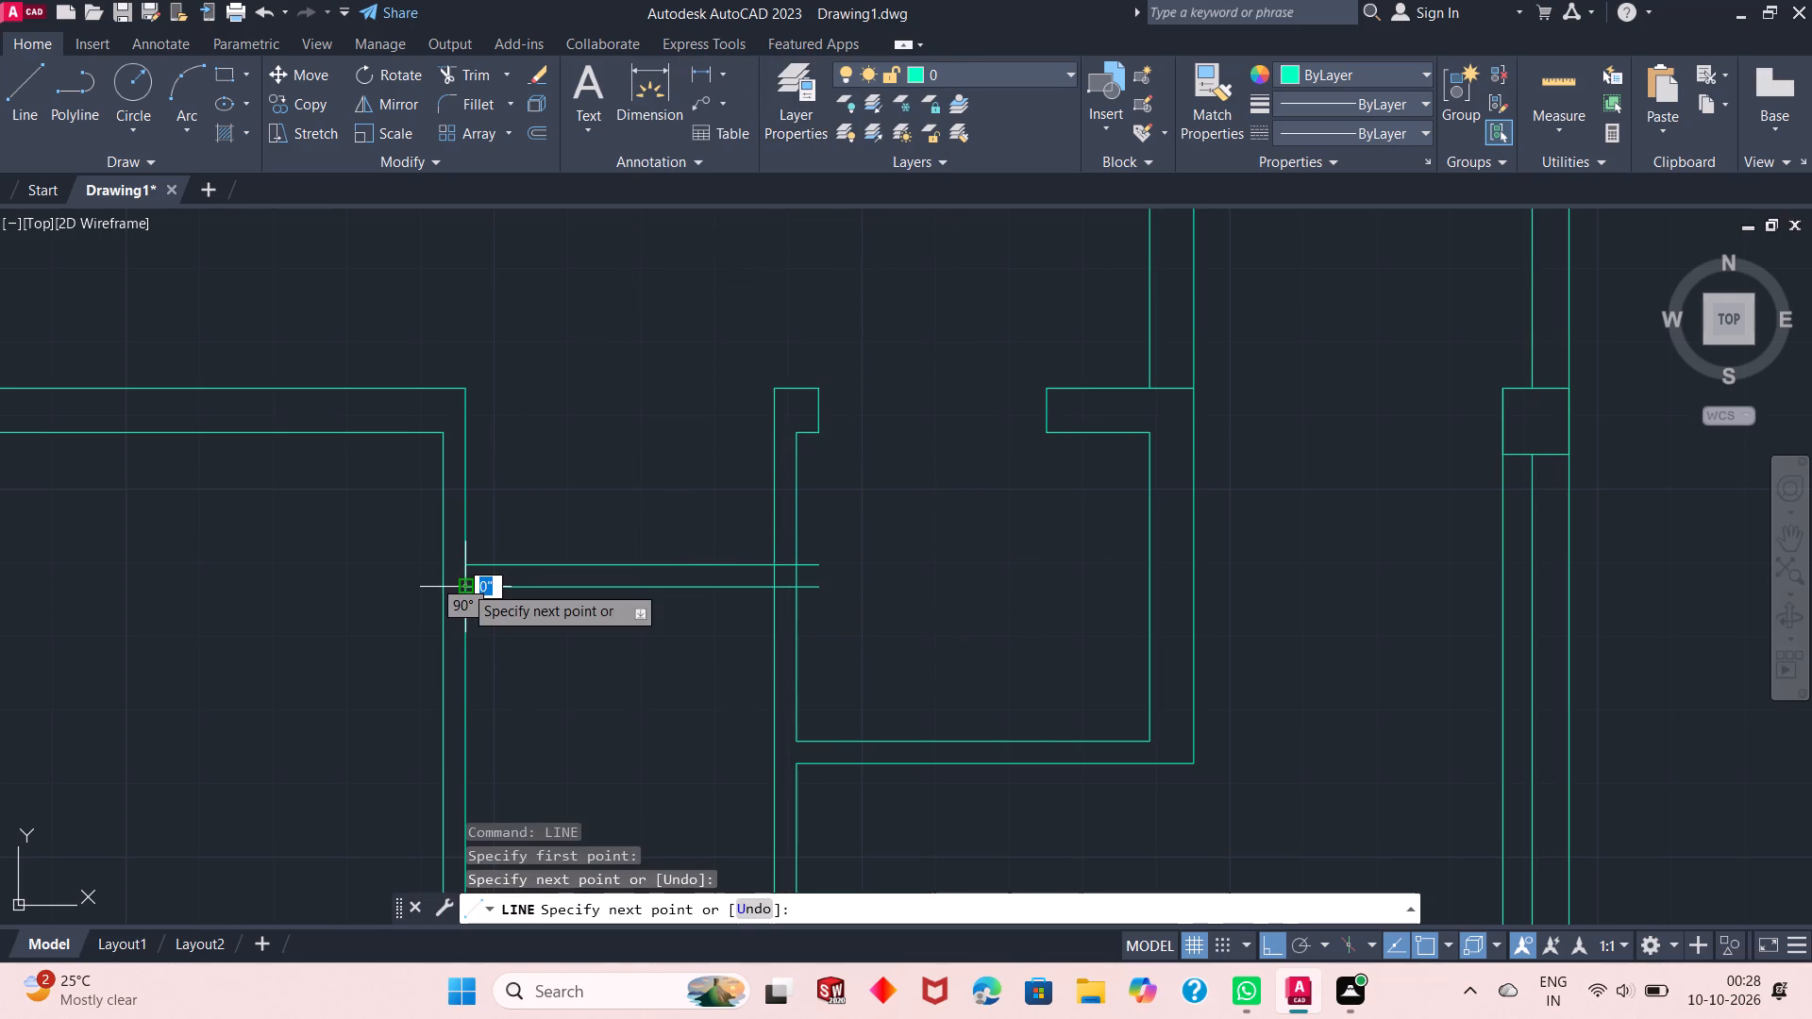
{"action": "key", "text": "Escape"}
{"action": "key", "text": "Escape"}
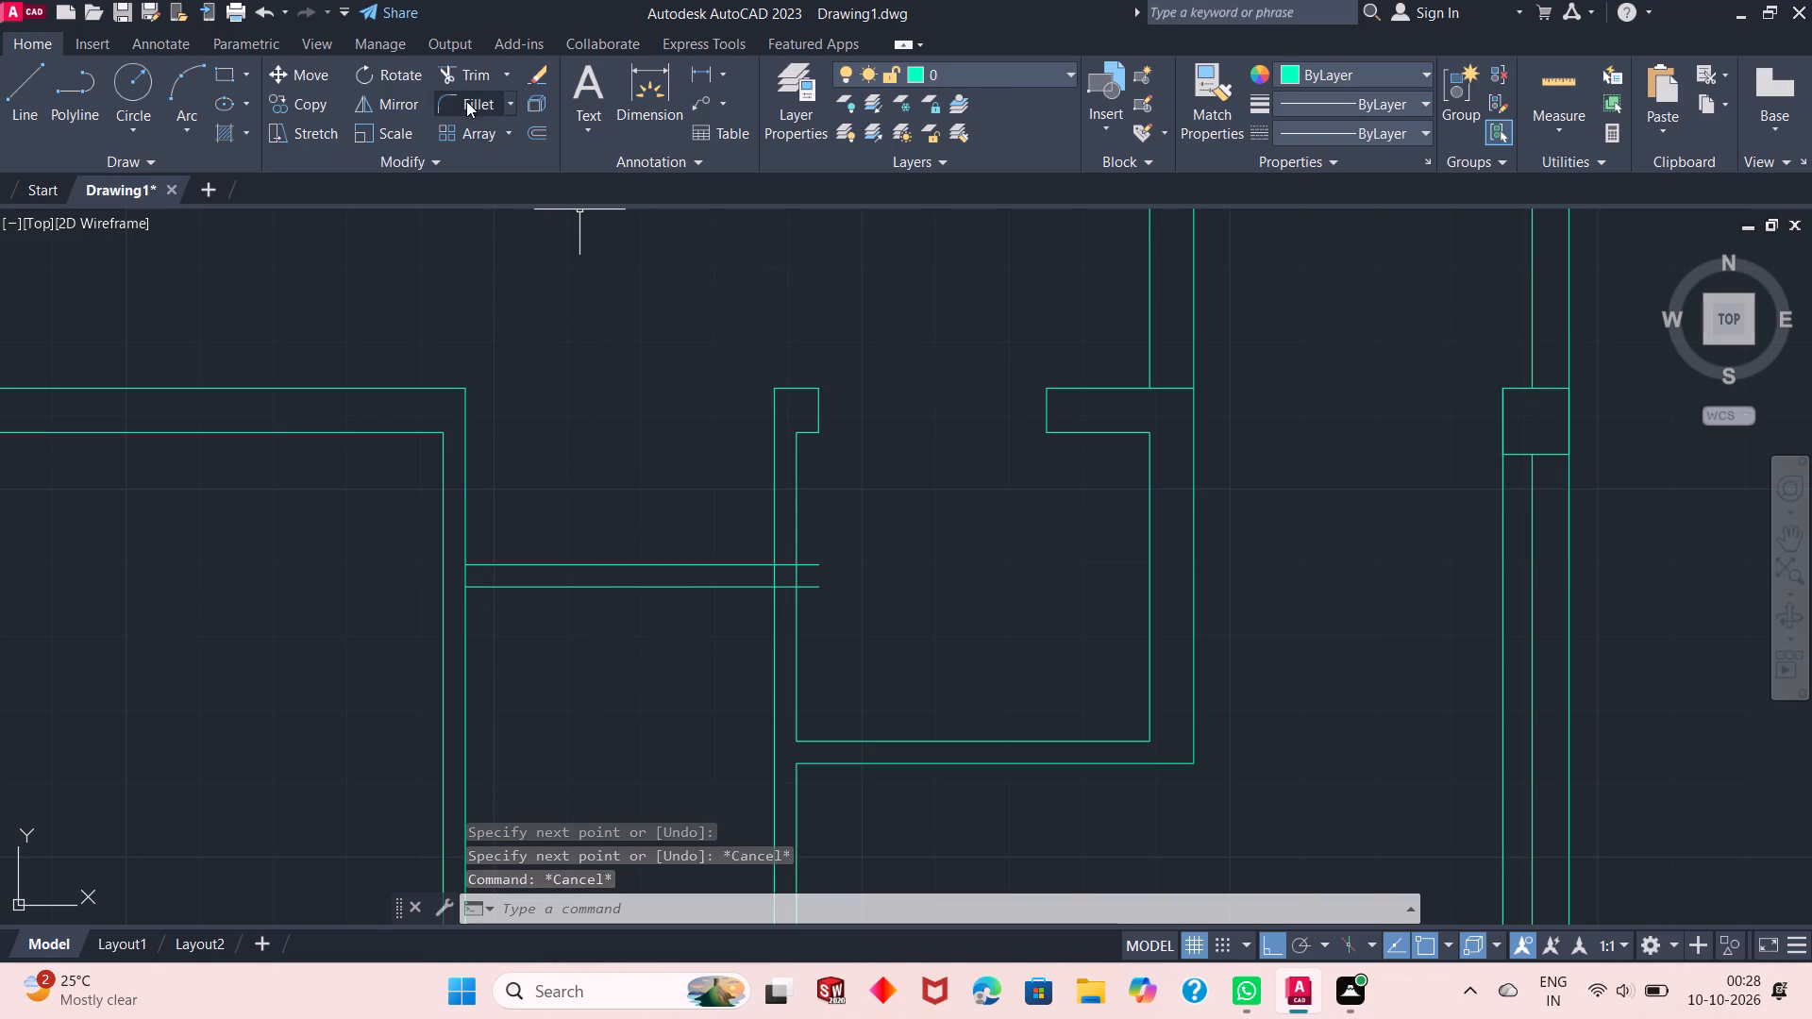
Erase the two short offset lines that cross the 3" vertical wall.
{"action": "left_click", "coordinate": [458, 75]}
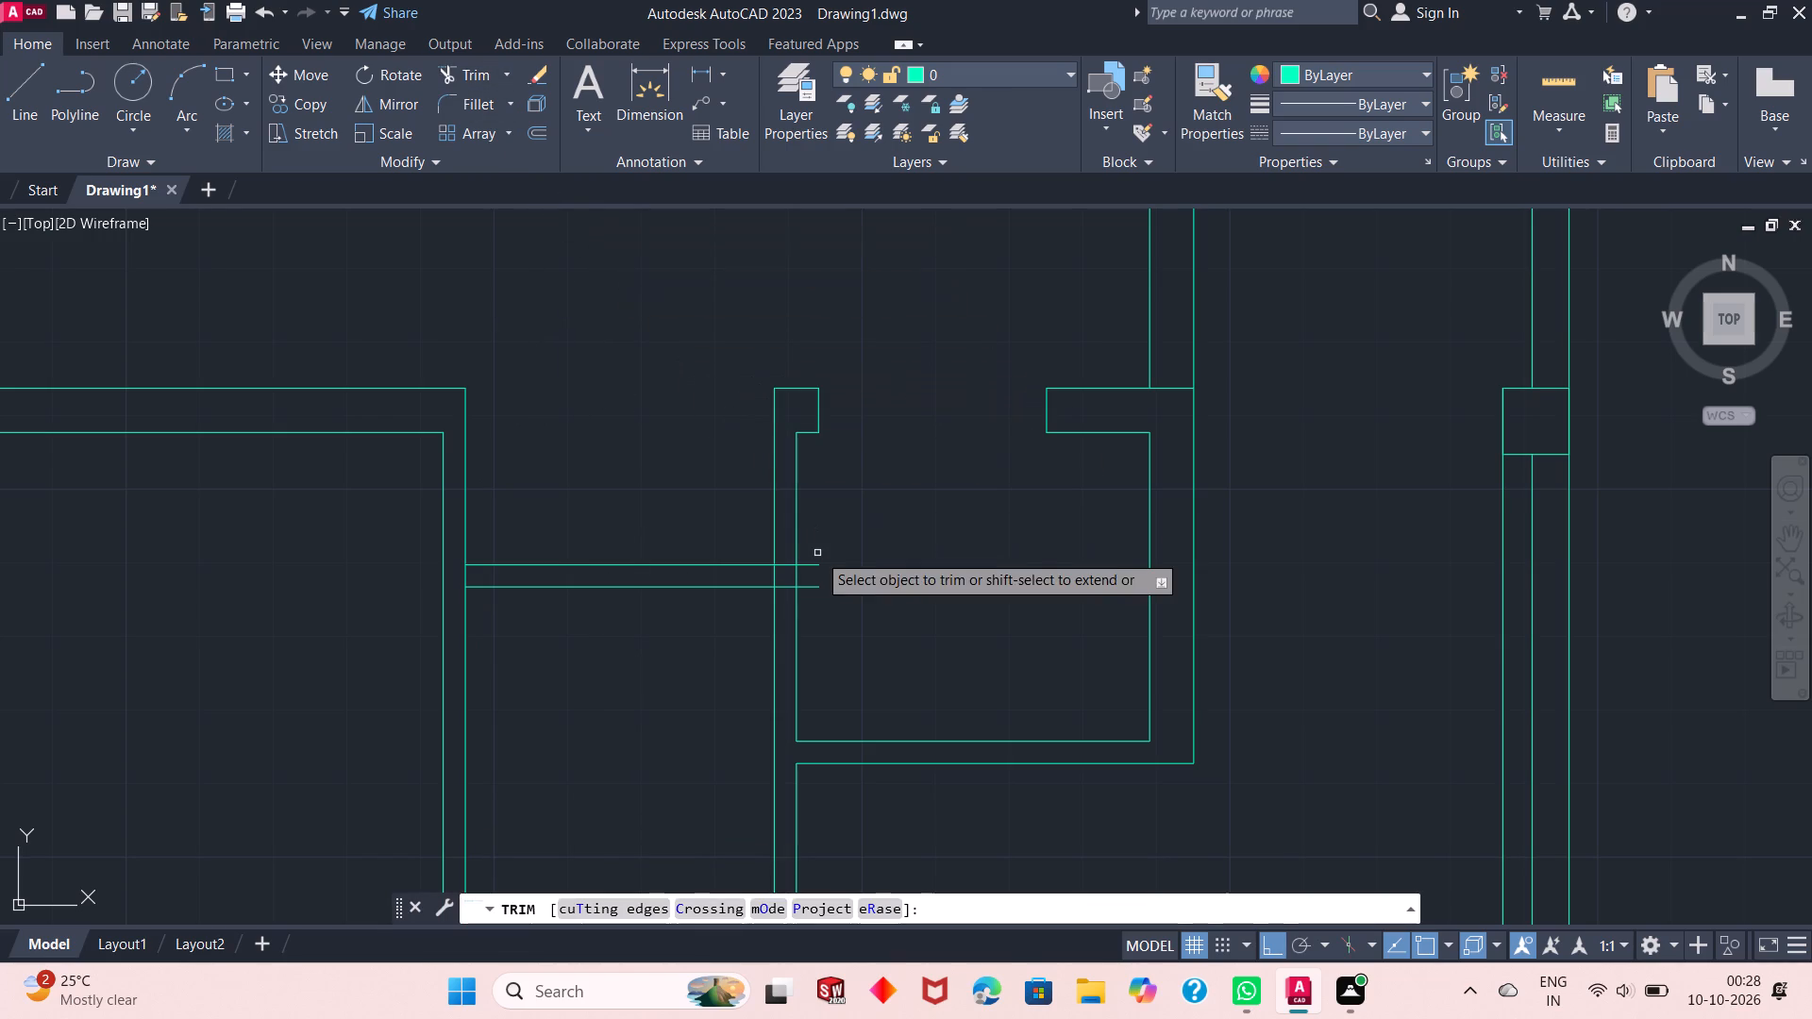
{"action": "key", "text": "Escape"}
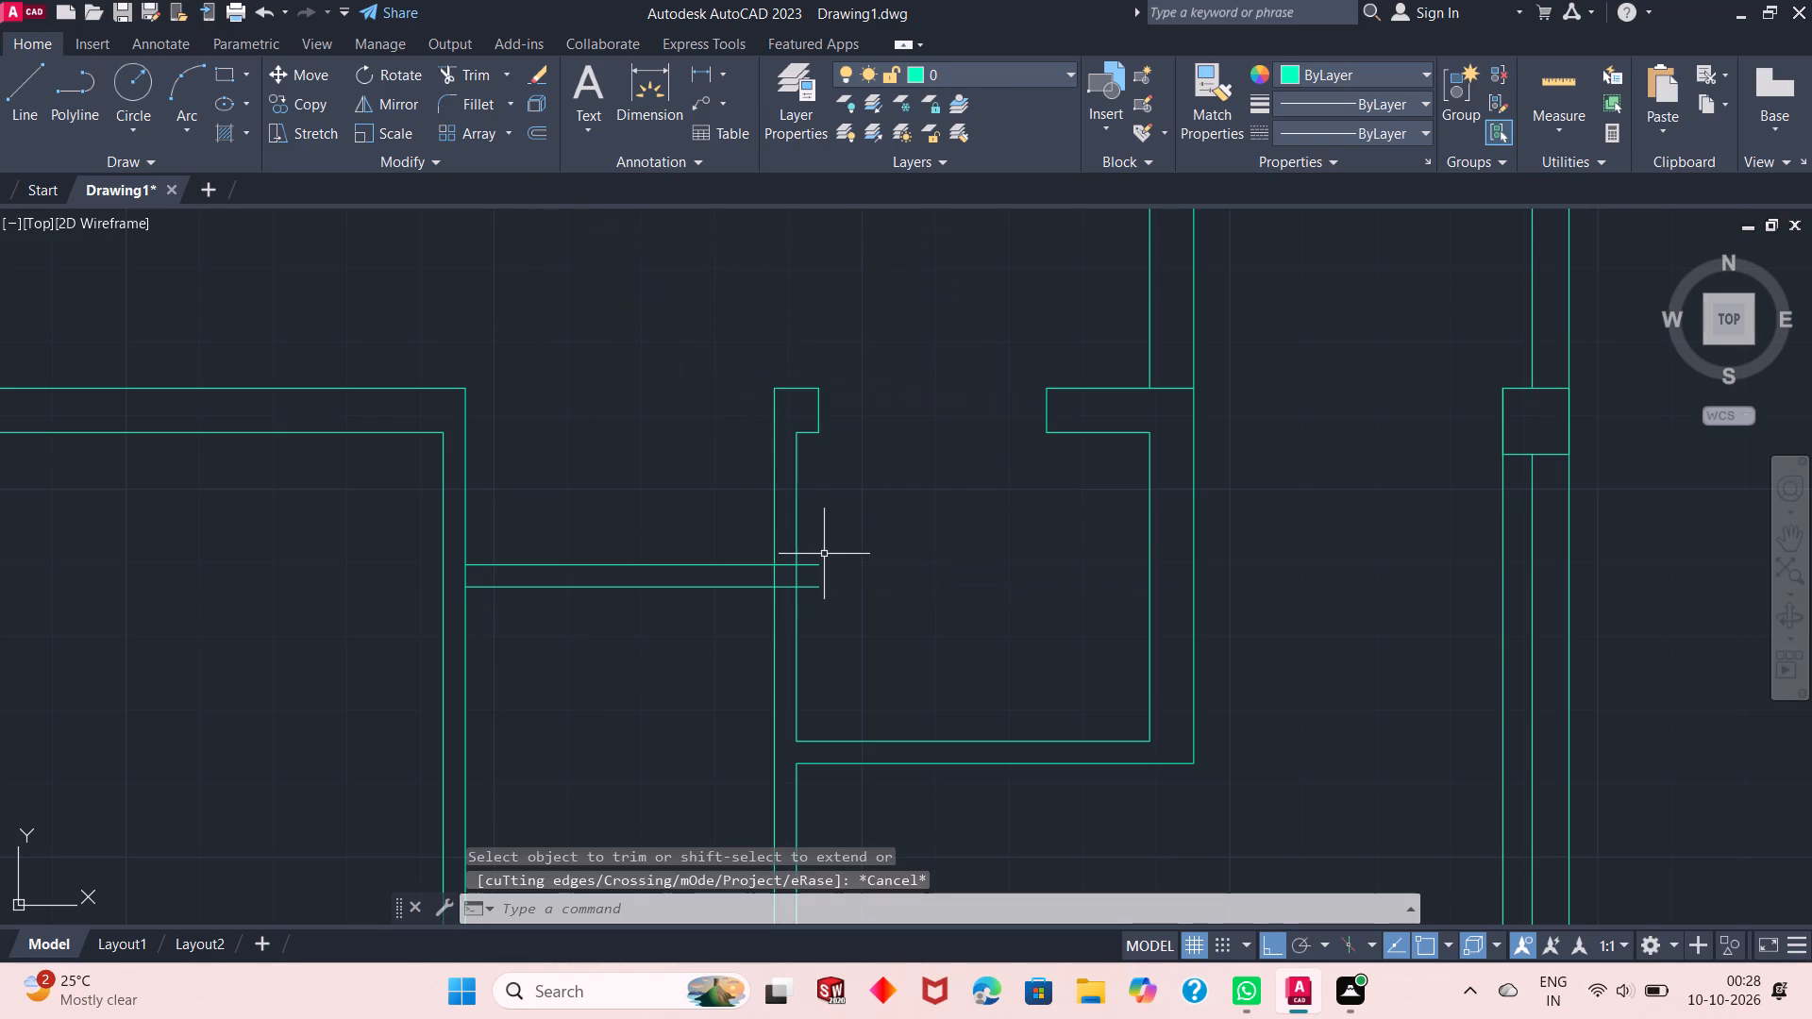
{"action": "left_click", "coordinate": [850, 547]}
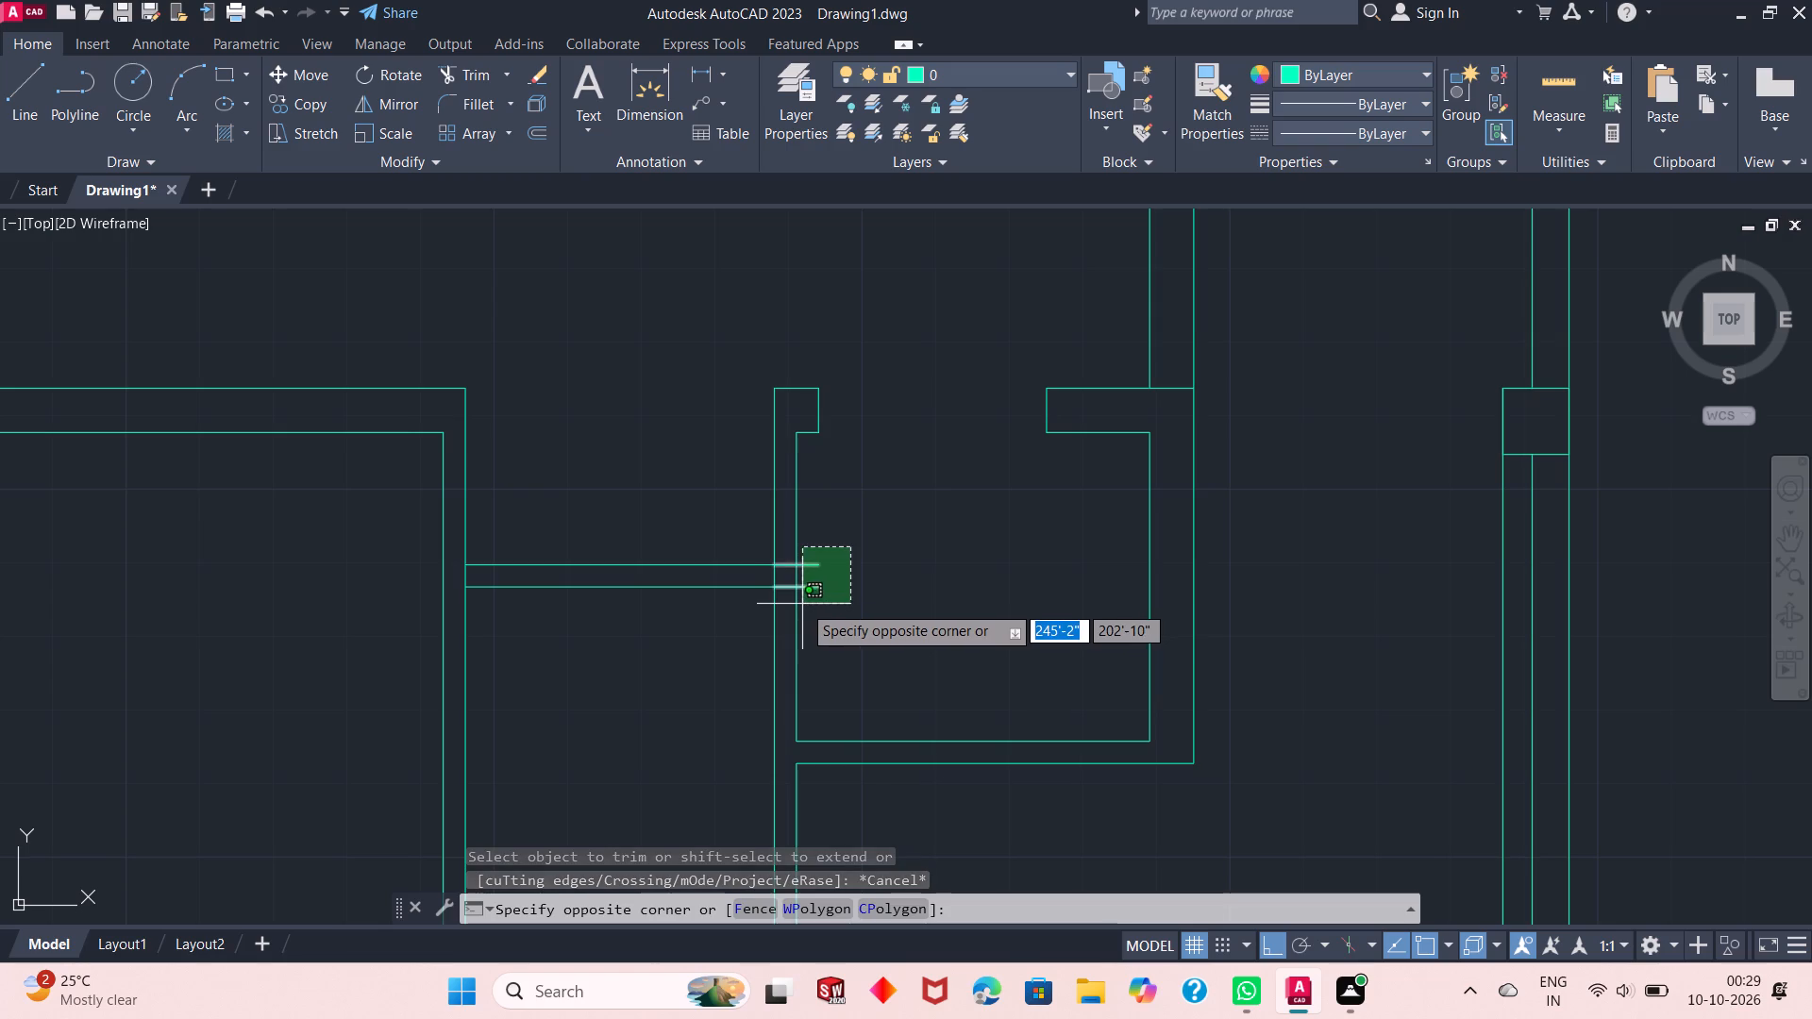
{"action": "left_click", "coordinate": [801, 607]}
{"action": "right_click", "coordinate": [877, 521]}
{"action": "left_click", "coordinate": [917, 536]}
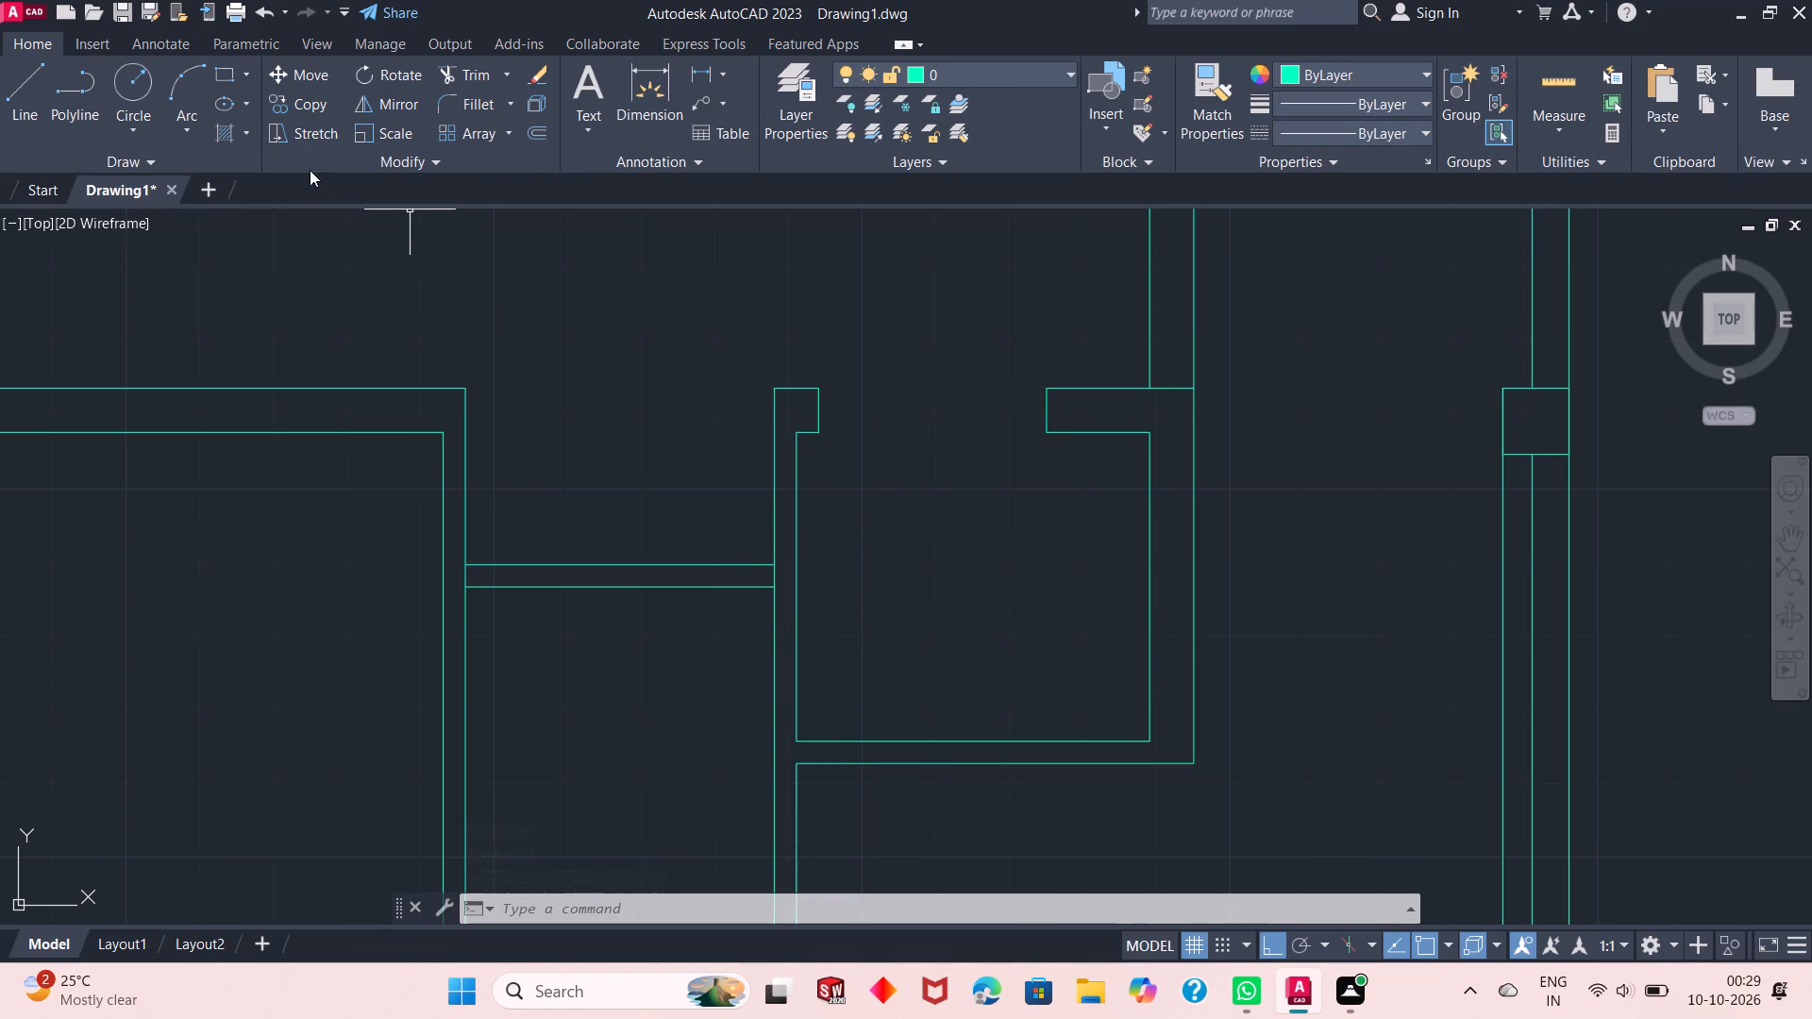
Draw two short vertical lines across the narrow horizontal wall pair, one near each end, as door jambs.
{"action": "left_click", "coordinate": [18, 115]}
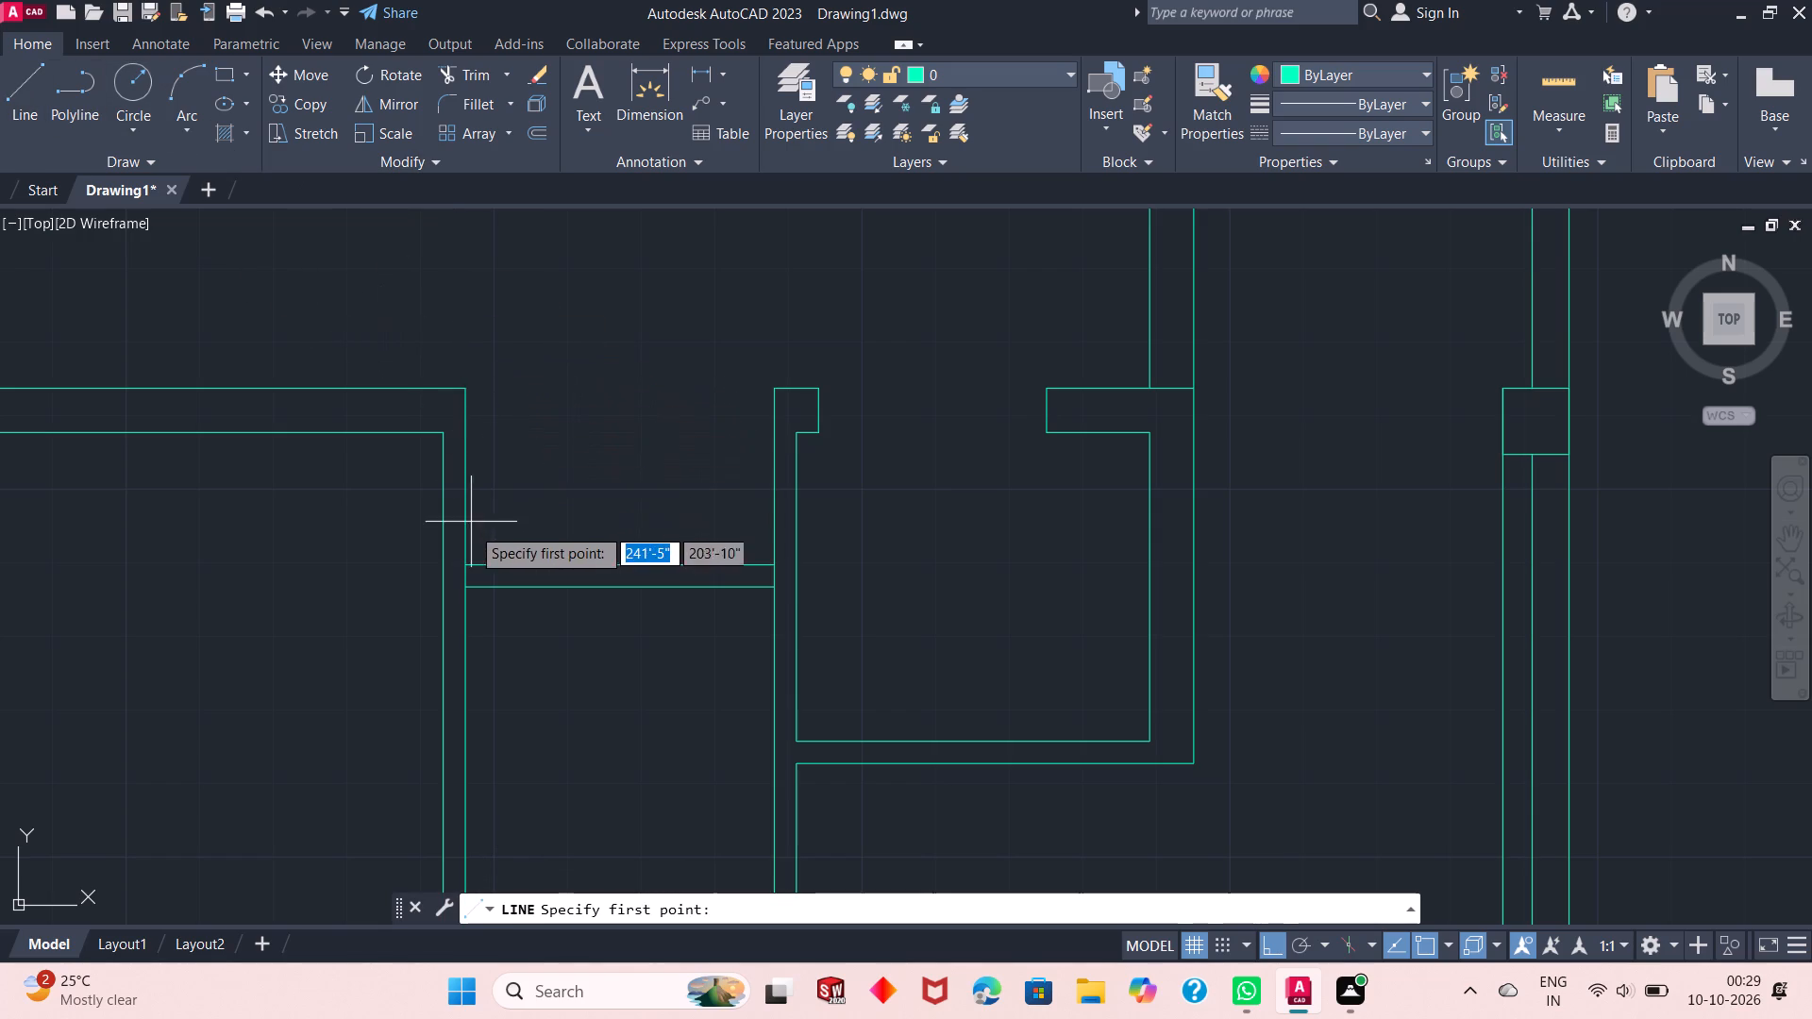
{"action": "left_click", "coordinate": [499, 562]}
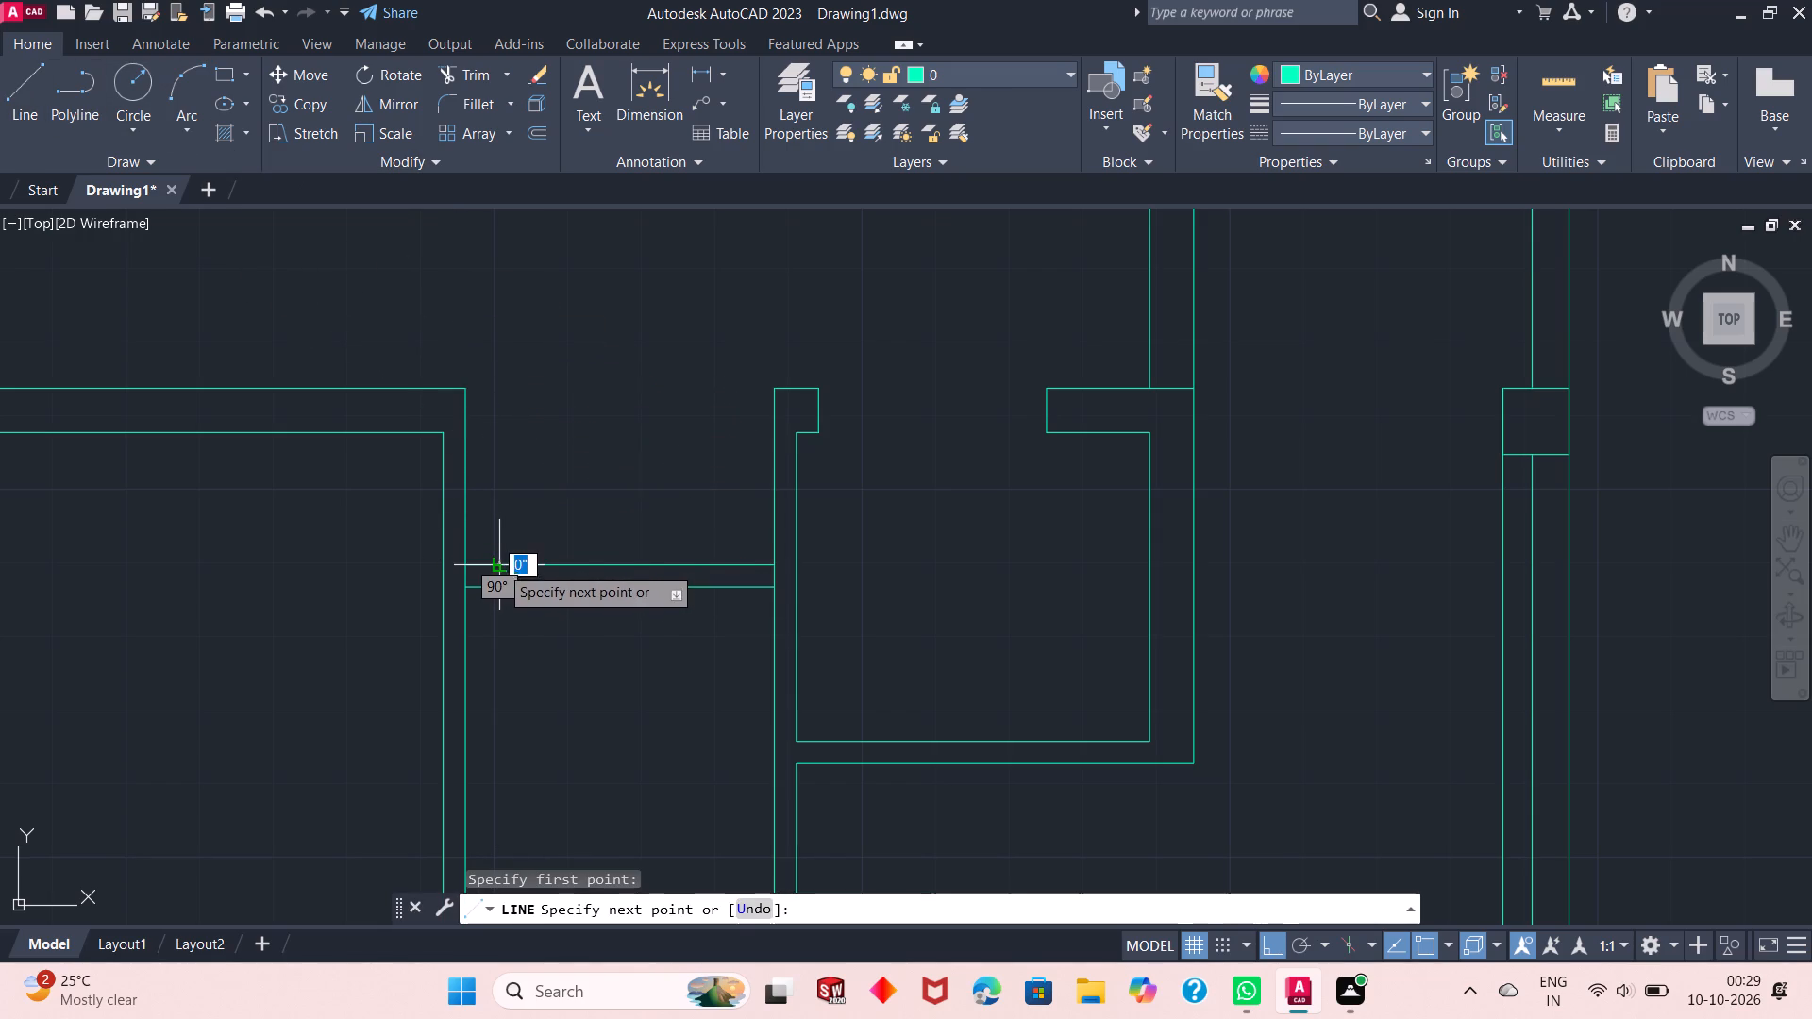
{"action": "left_click", "coordinate": [495, 589]}
{"action": "key", "text": "Escape"}
{"action": "right_click", "coordinate": [545, 519]}
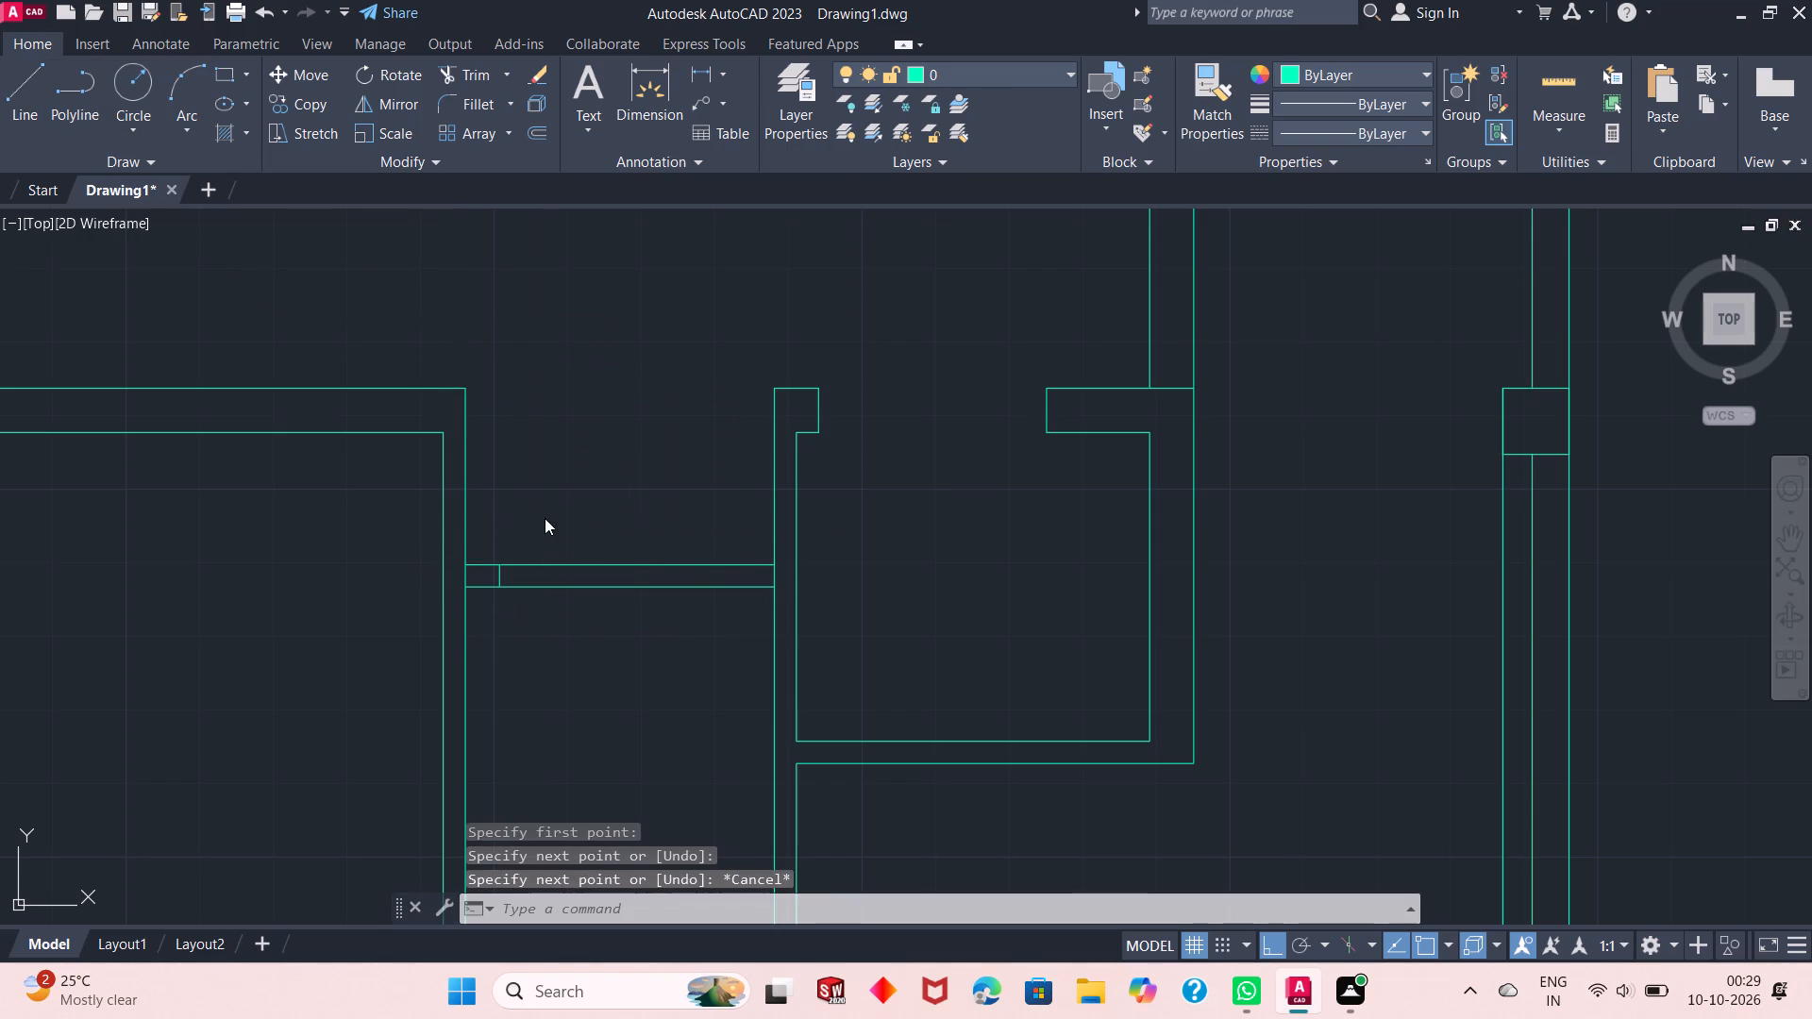
{"action": "left_click", "coordinate": [677, 59]}
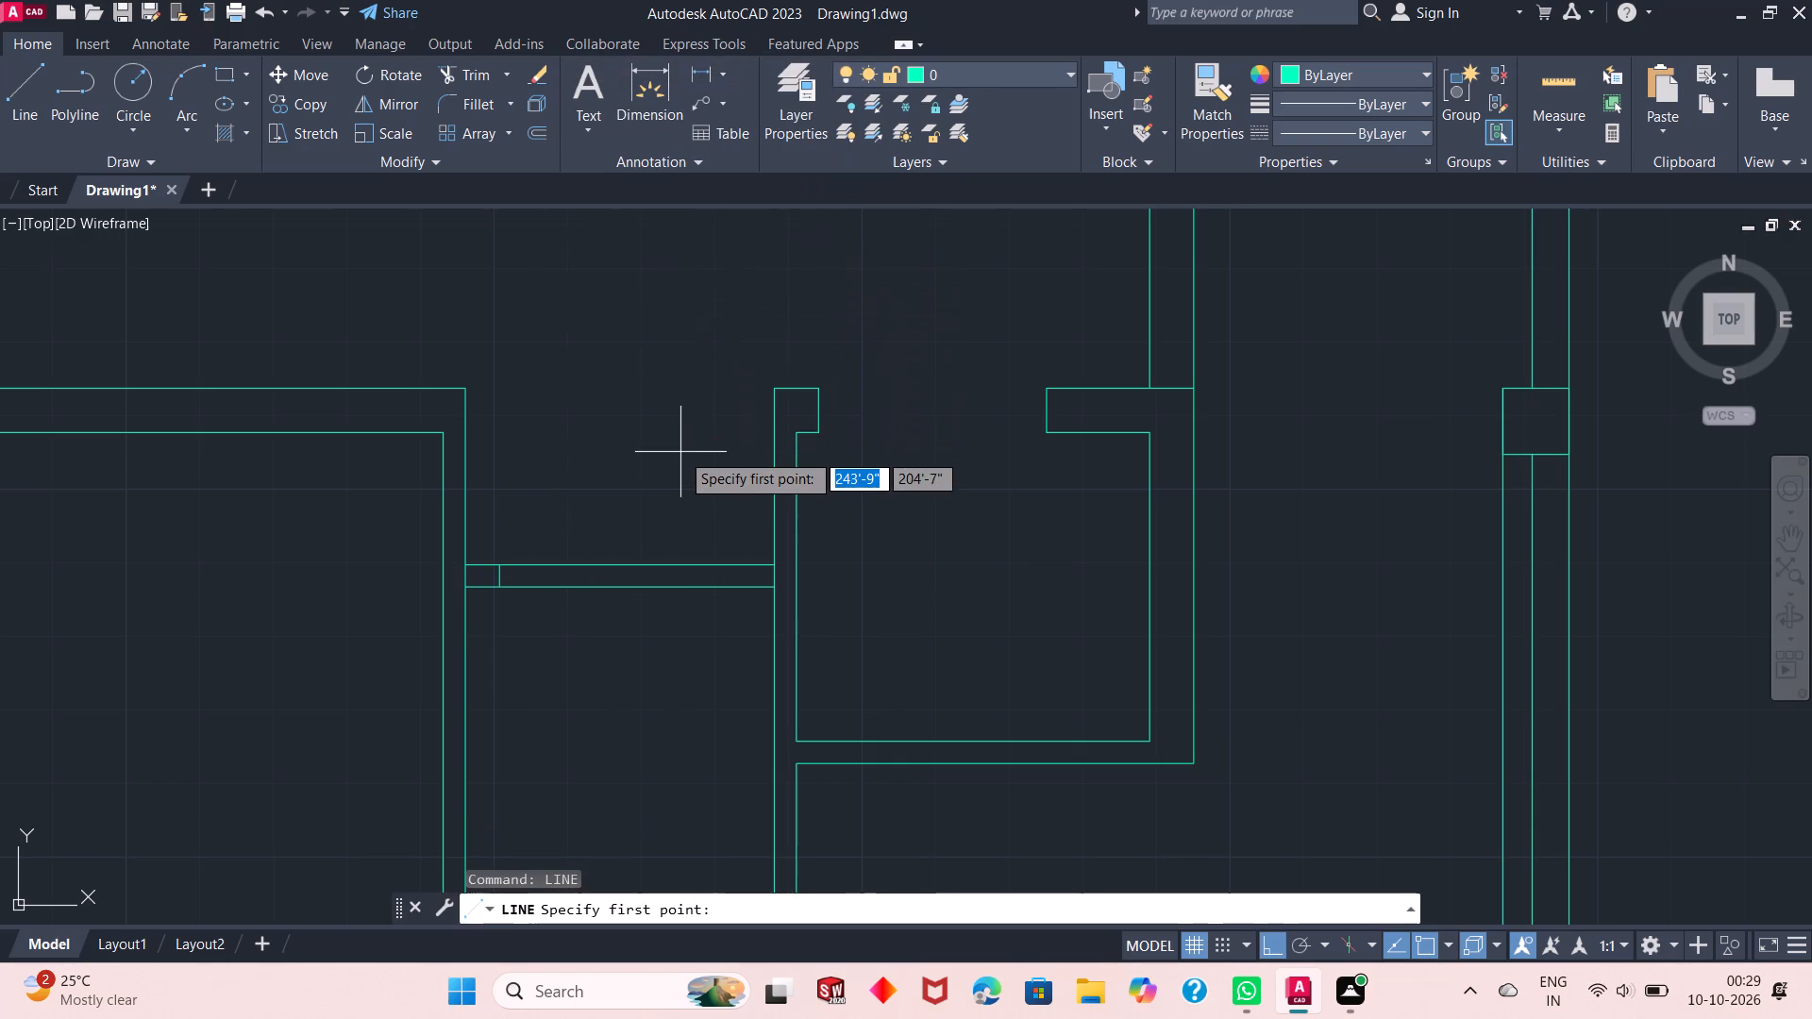
{"action": "left_click", "coordinate": [734, 563]}
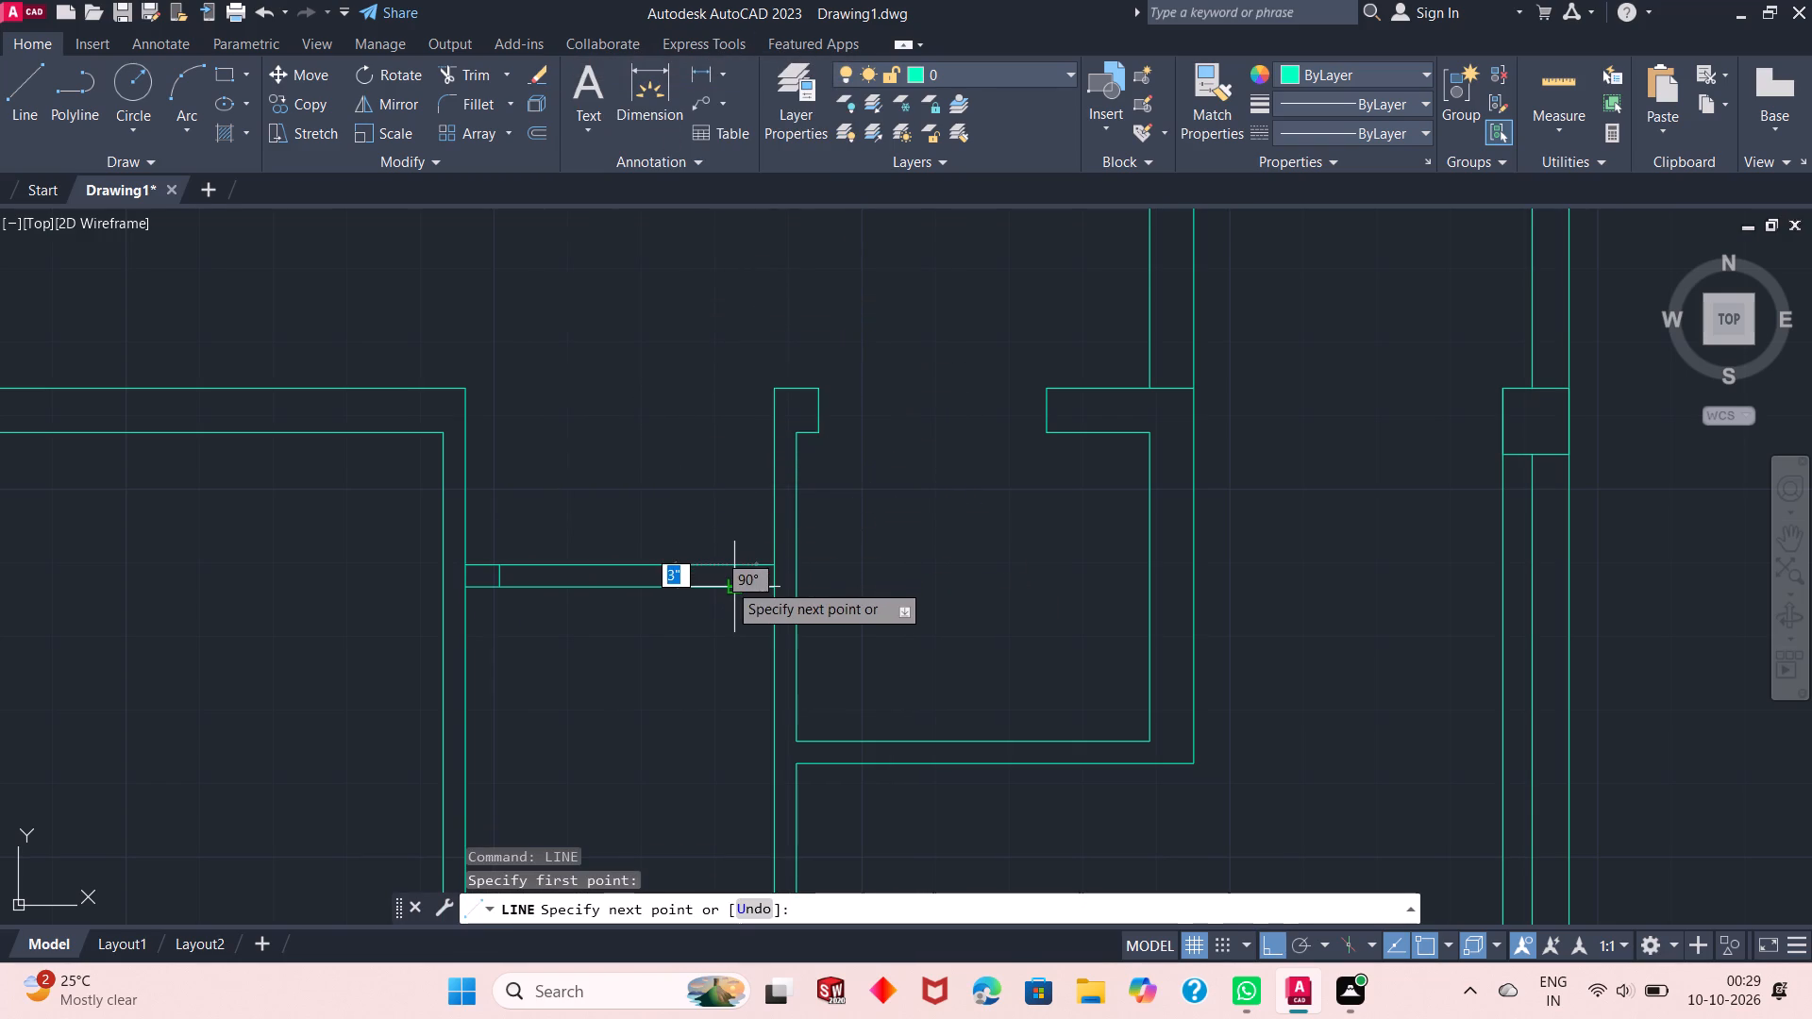
{"action": "left_click", "coordinate": [728, 583]}
{"action": "key", "text": "Escape"}
{"action": "key", "text": "Escape"}
Trim the narrow wall's two lines between the jamb lines to form an opening, and trim the adjoining wall-face segments inside both stubs.
{"action": "right_click", "coordinate": [566, 282]}
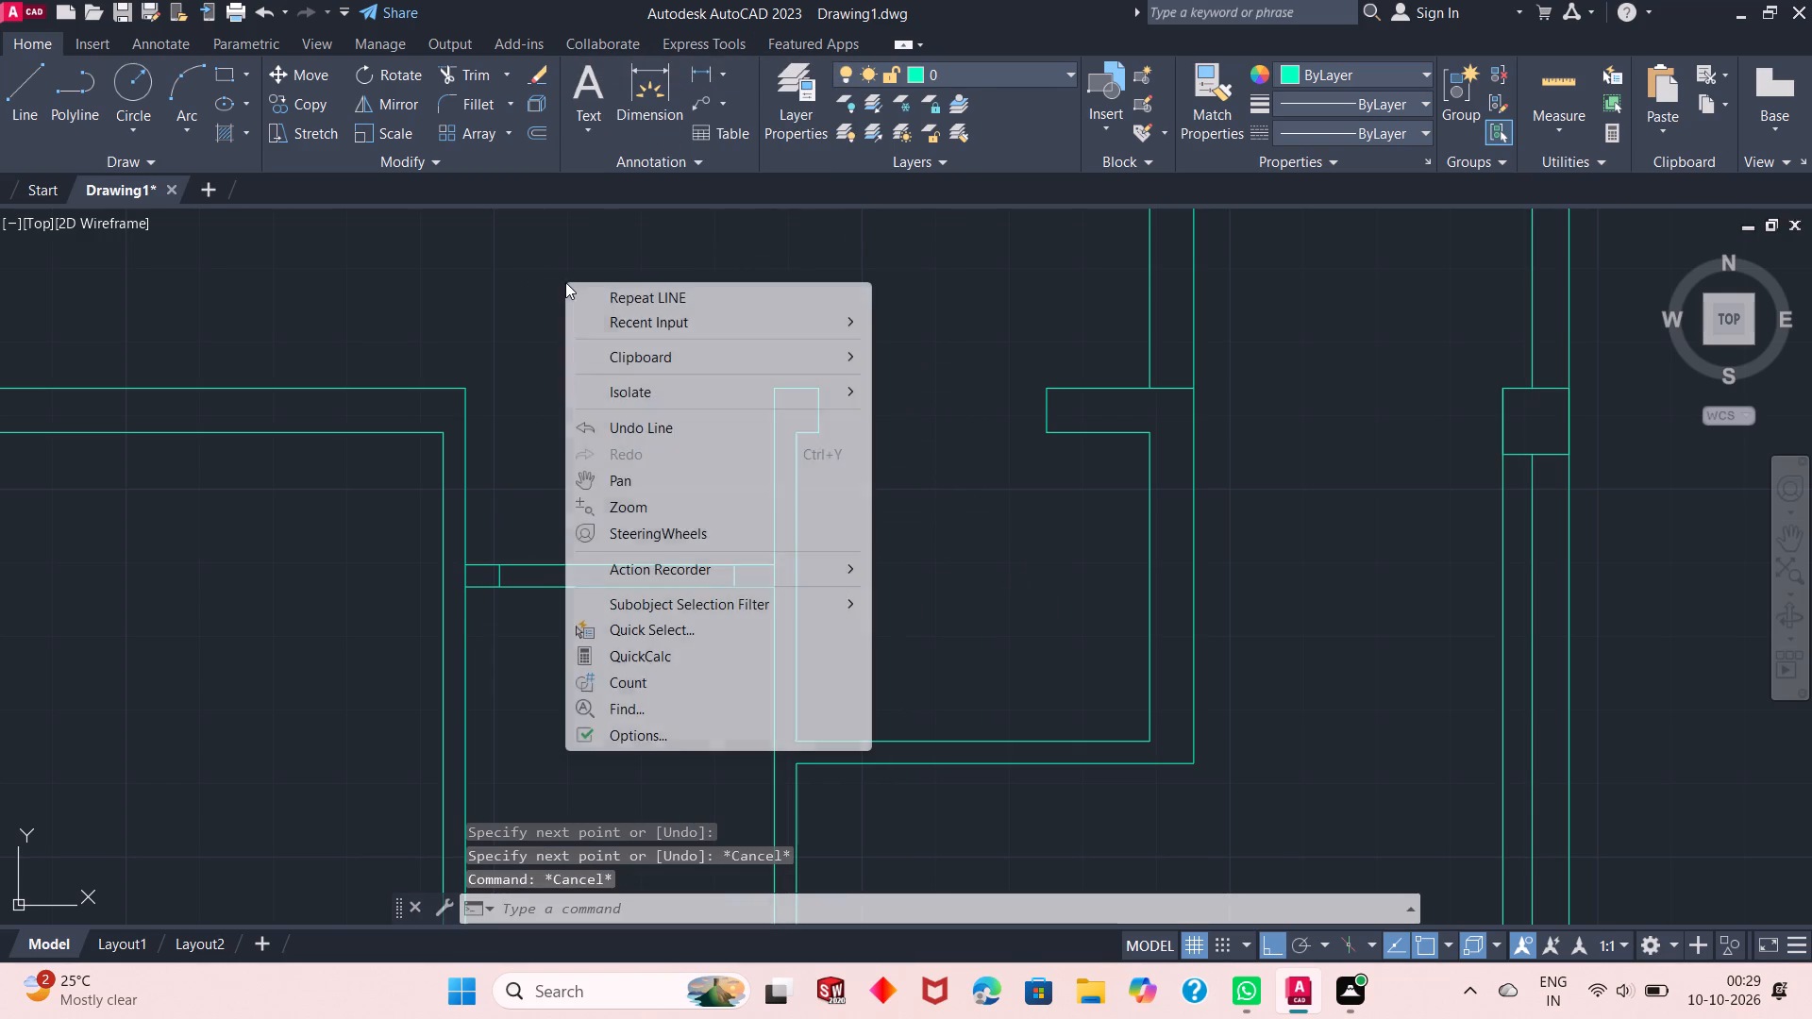
{"action": "left_click", "coordinate": [623, 321]}
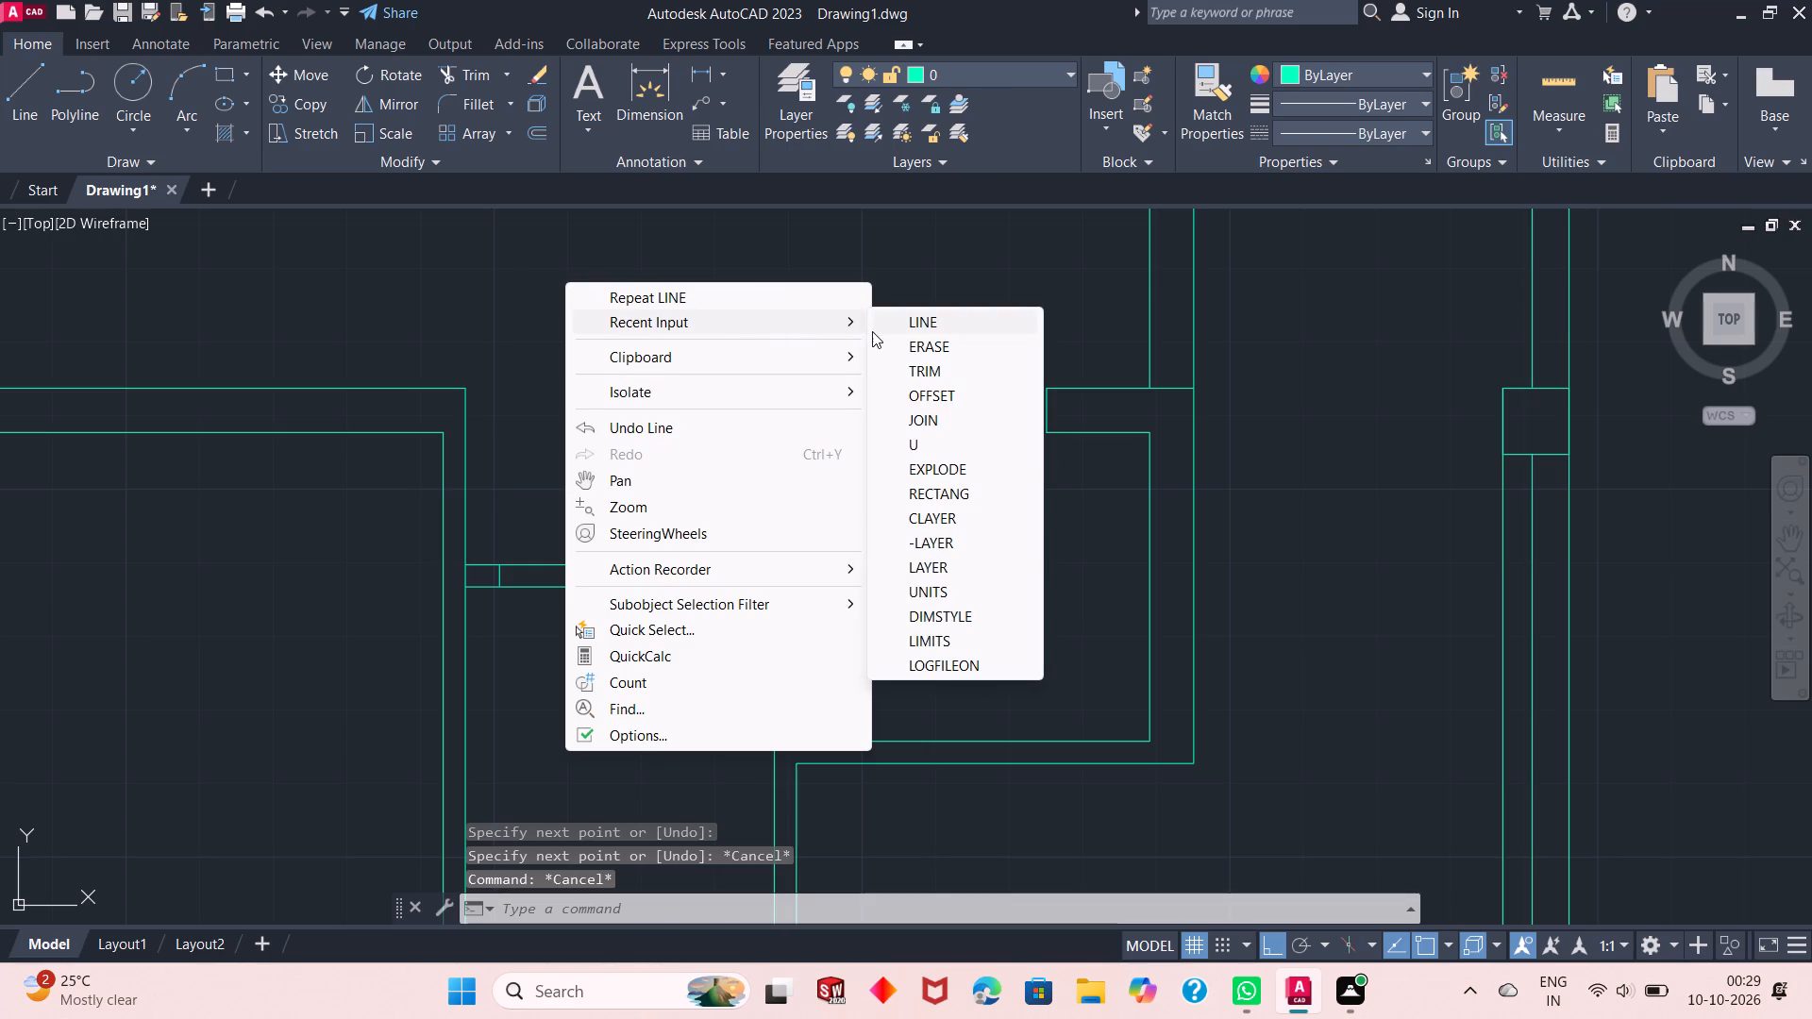
{"action": "left_click", "coordinate": [938, 375]}
{"action": "left_click", "coordinate": [582, 542]}
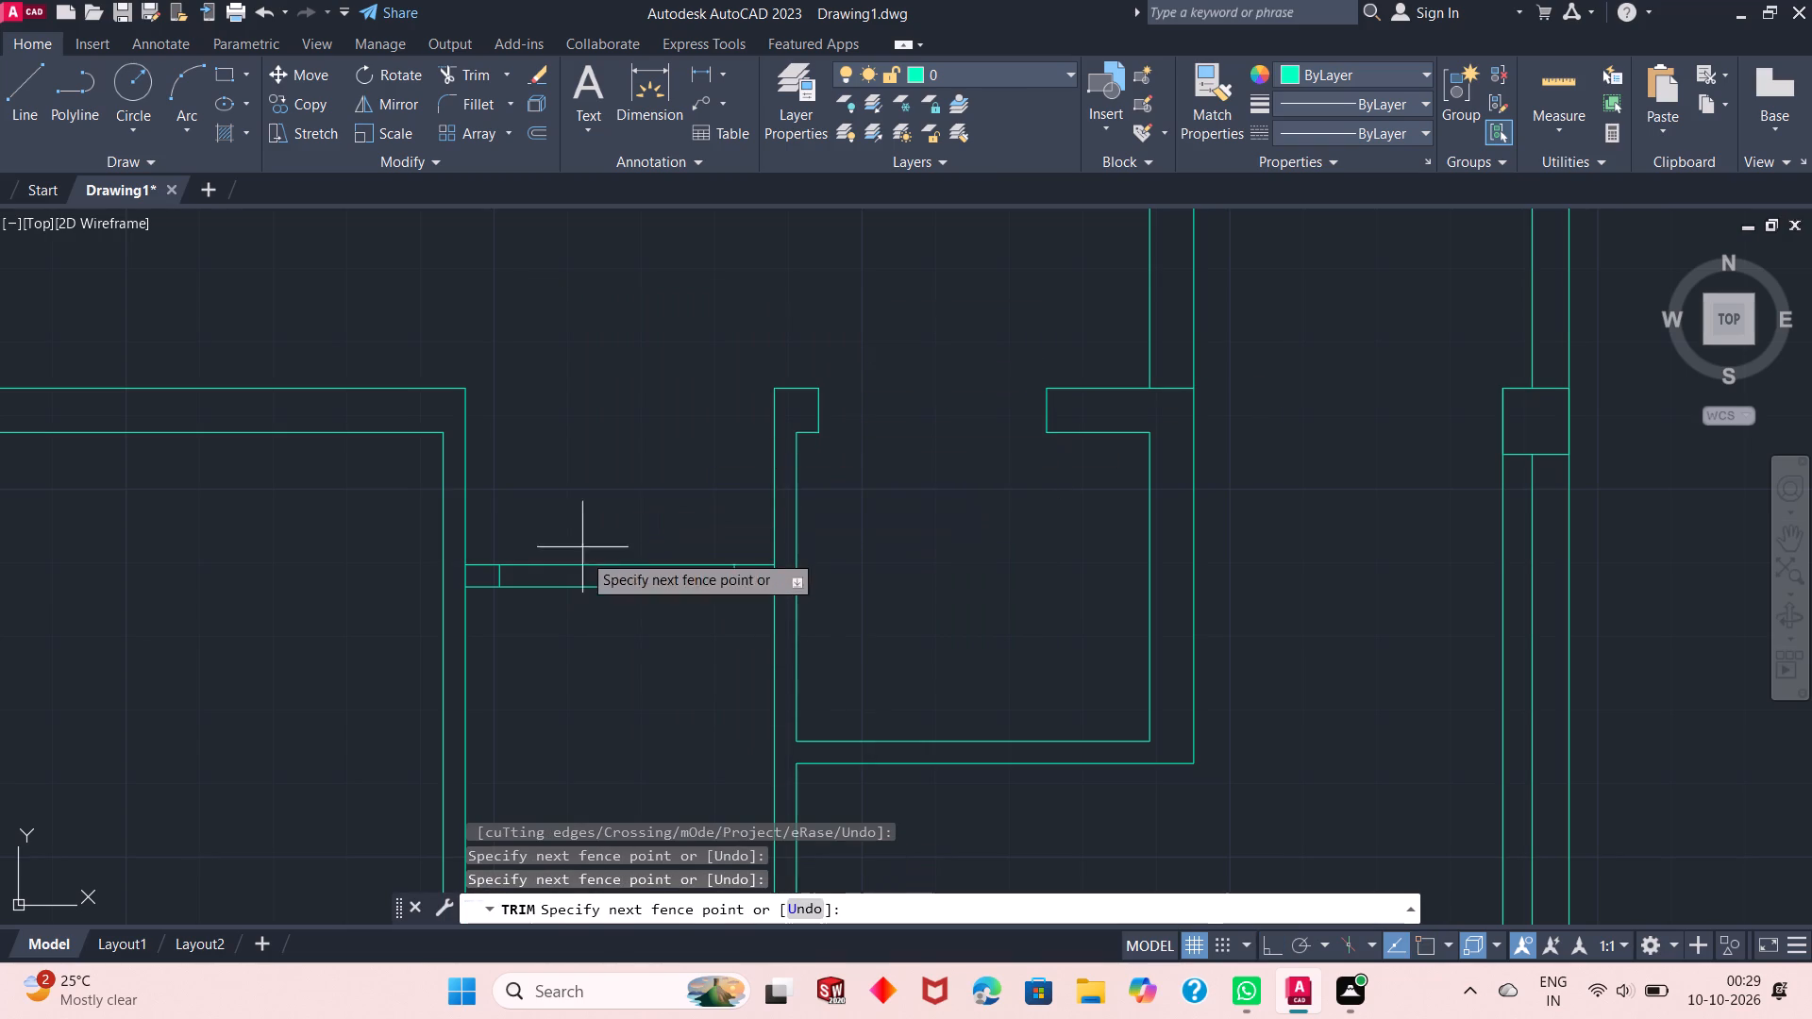
{"action": "left_click", "coordinate": [566, 627]}
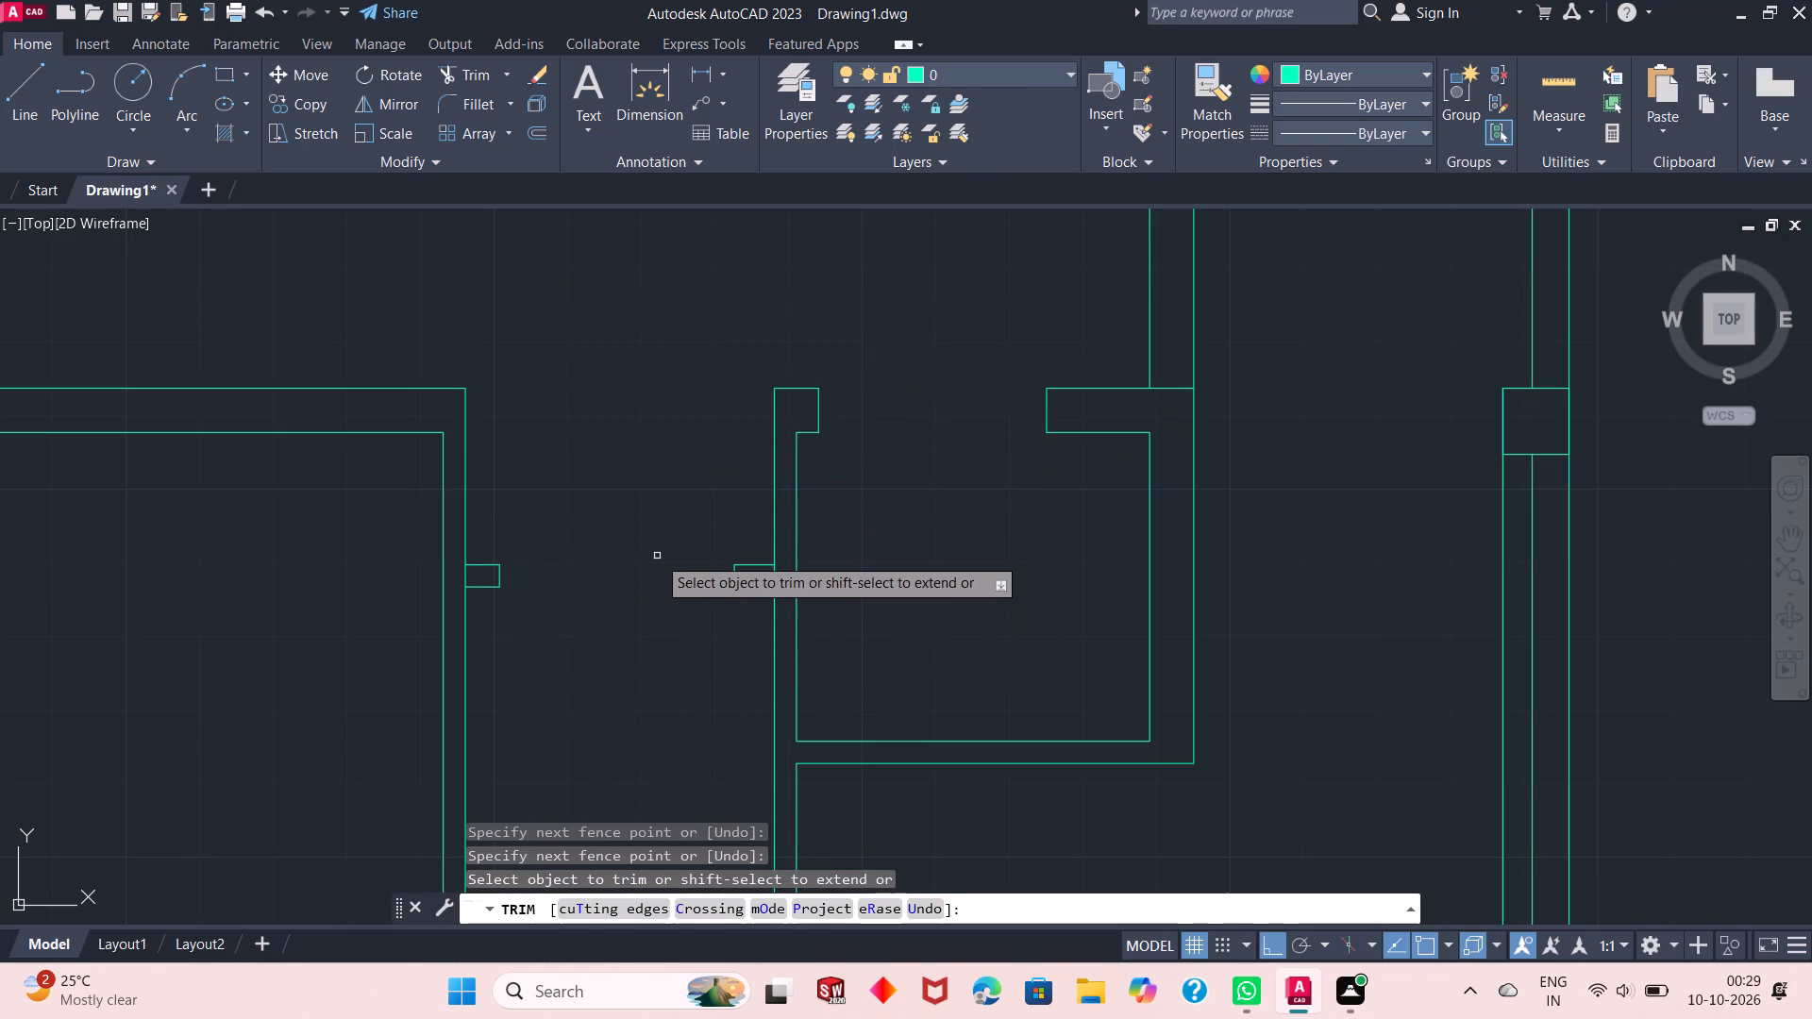
{"action": "left_click", "coordinate": [464, 578]}
{"action": "left_click", "coordinate": [776, 573]}
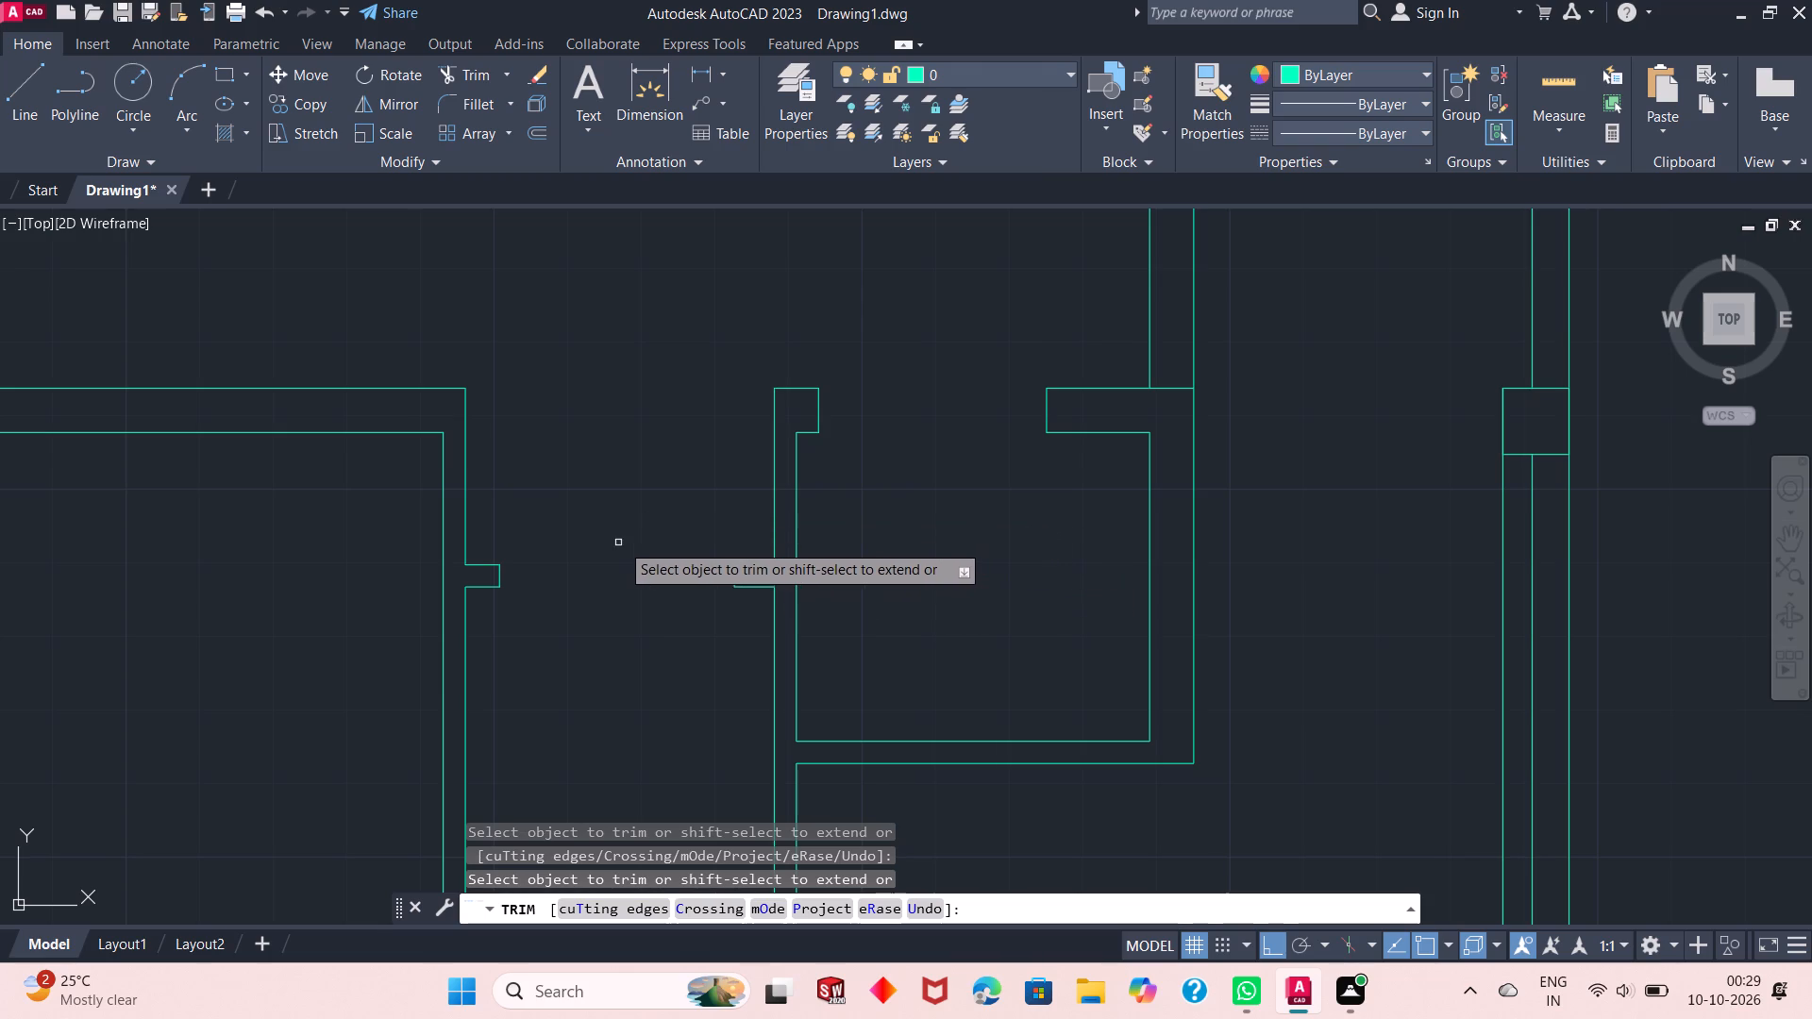
{"action": "scroll", "coordinate": [656, 570], "scroll_direction": "up", "scroll_amount": 2}
{"action": "scroll", "coordinate": [663, 563], "scroll_direction": "down", "scroll_amount": 5}
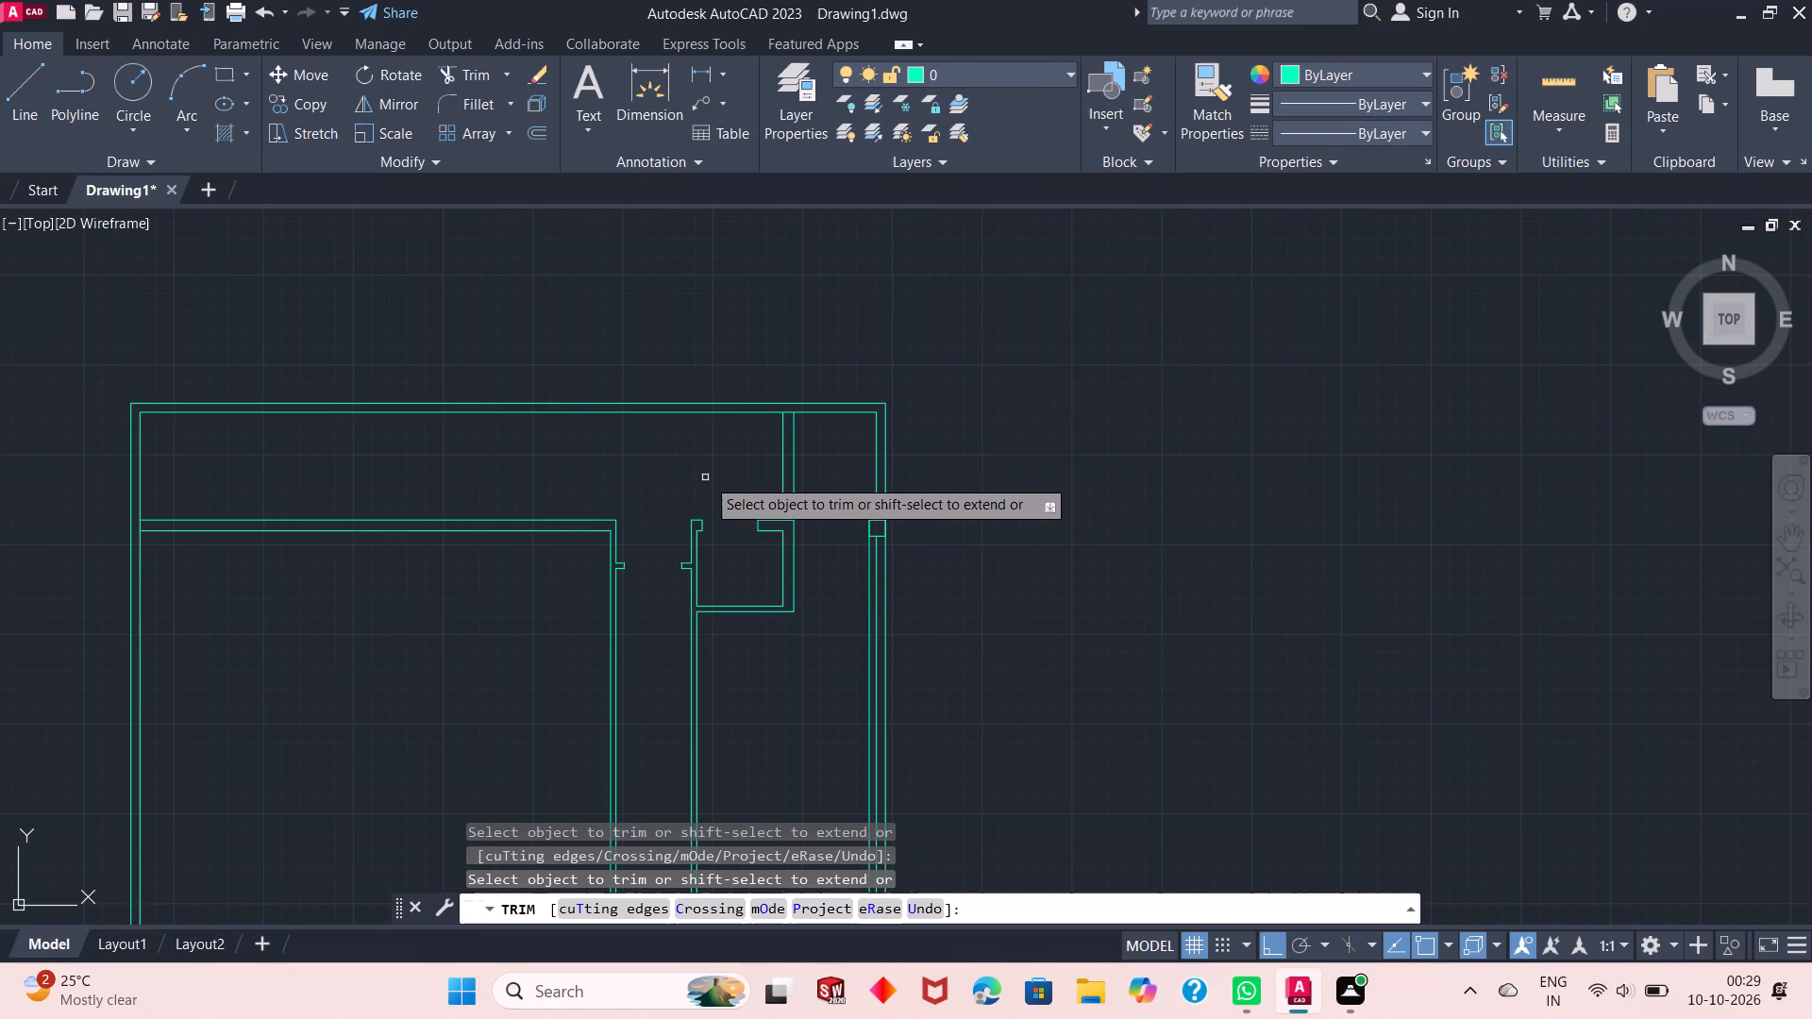
{"action": "scroll", "coordinate": [708, 535], "scroll_direction": "down", "scroll_amount": 2}
{"action": "scroll", "coordinate": [675, 612], "scroll_direction": "up", "scroll_amount": 2}
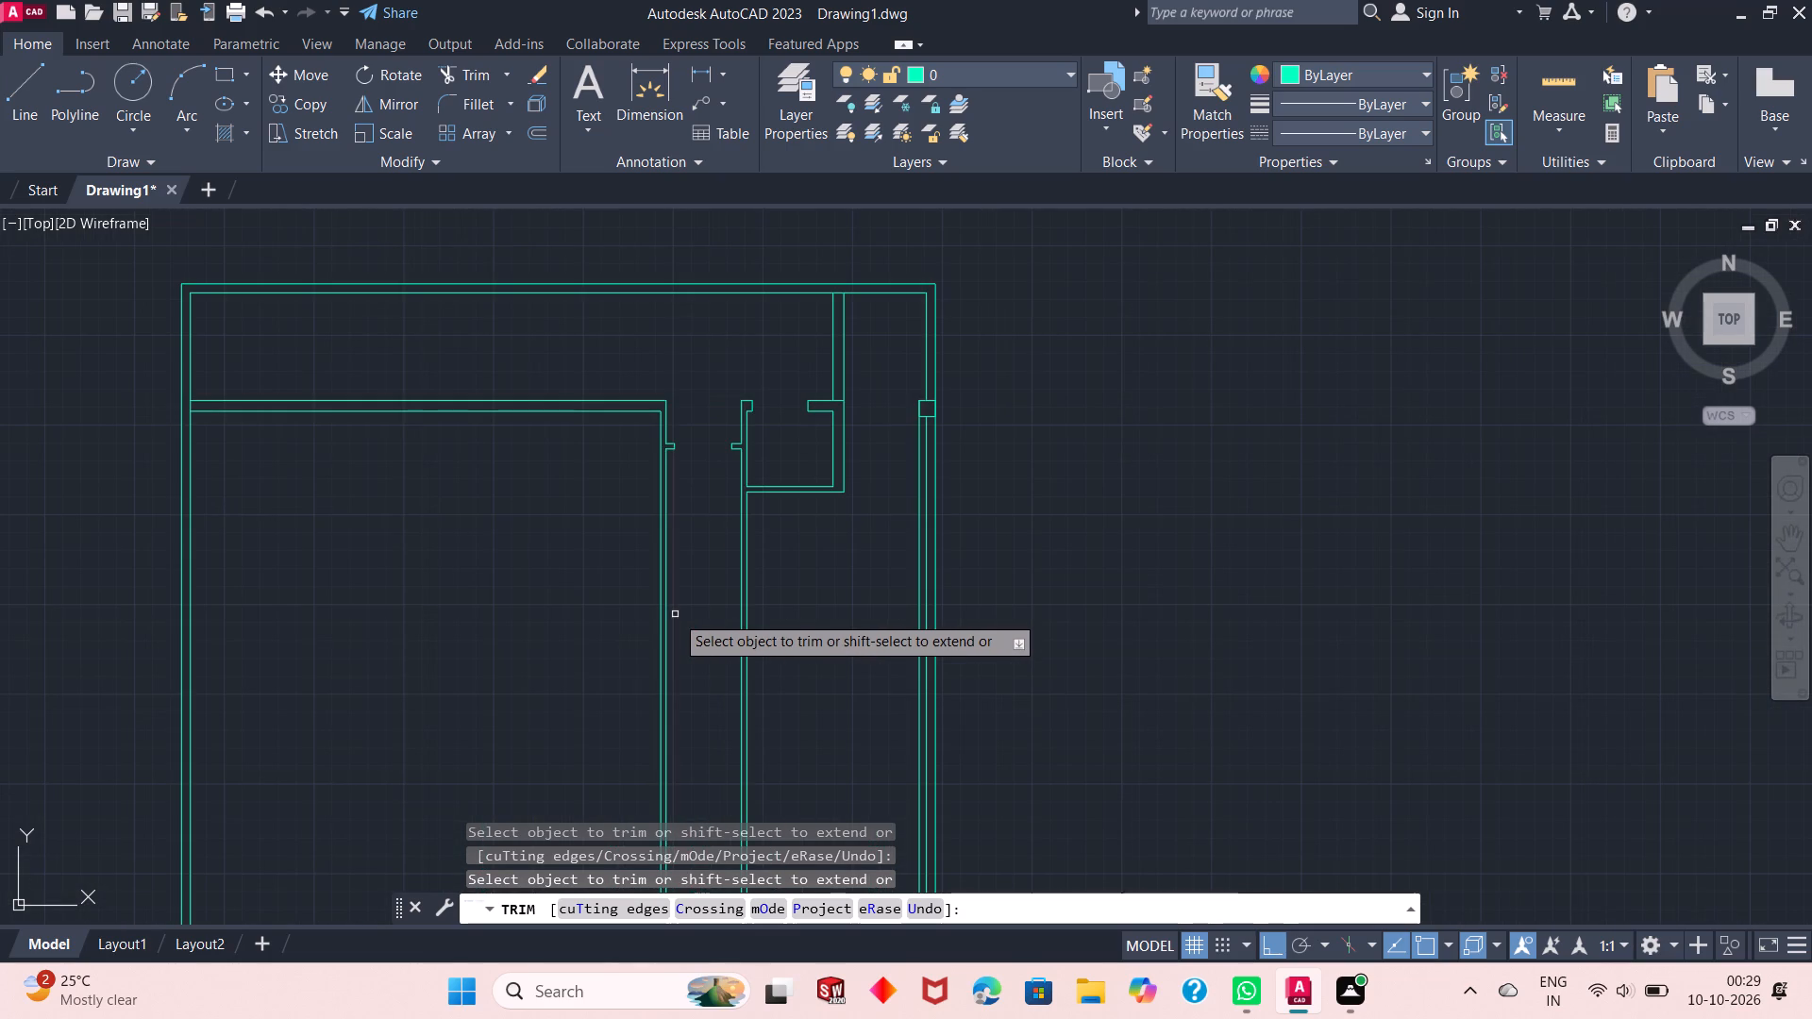
{"action": "key", "text": "Escape"}
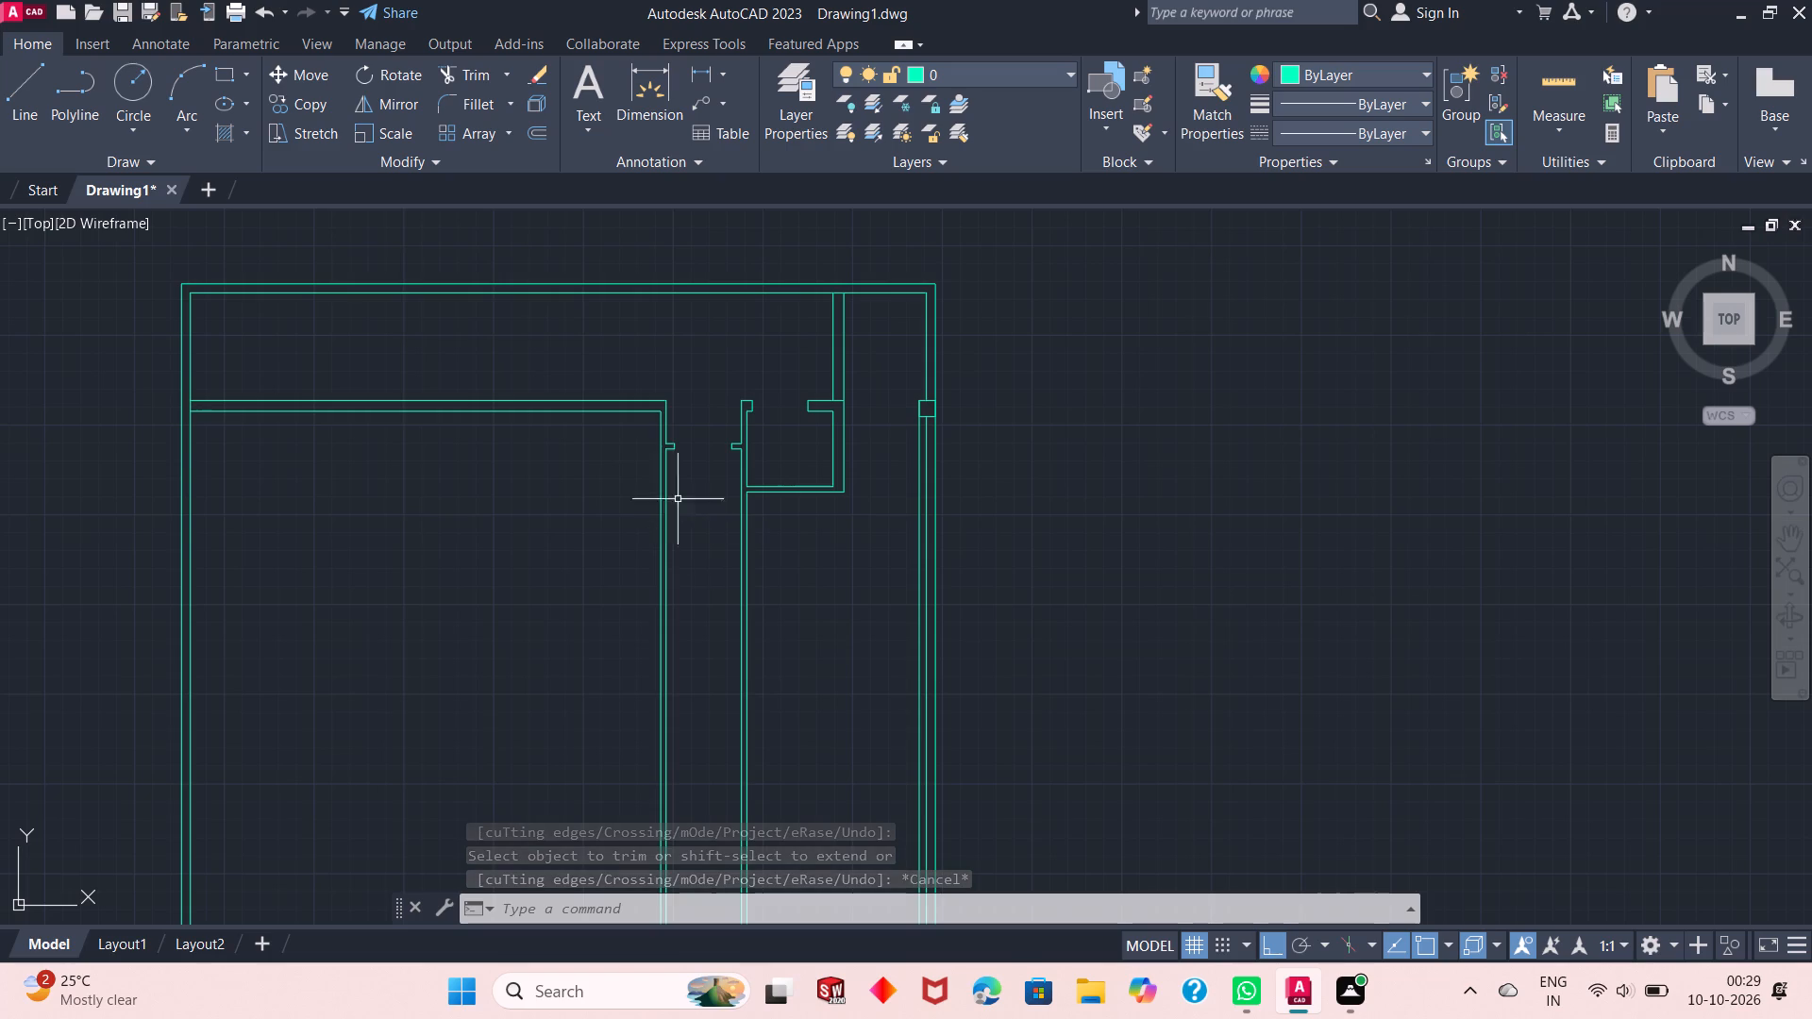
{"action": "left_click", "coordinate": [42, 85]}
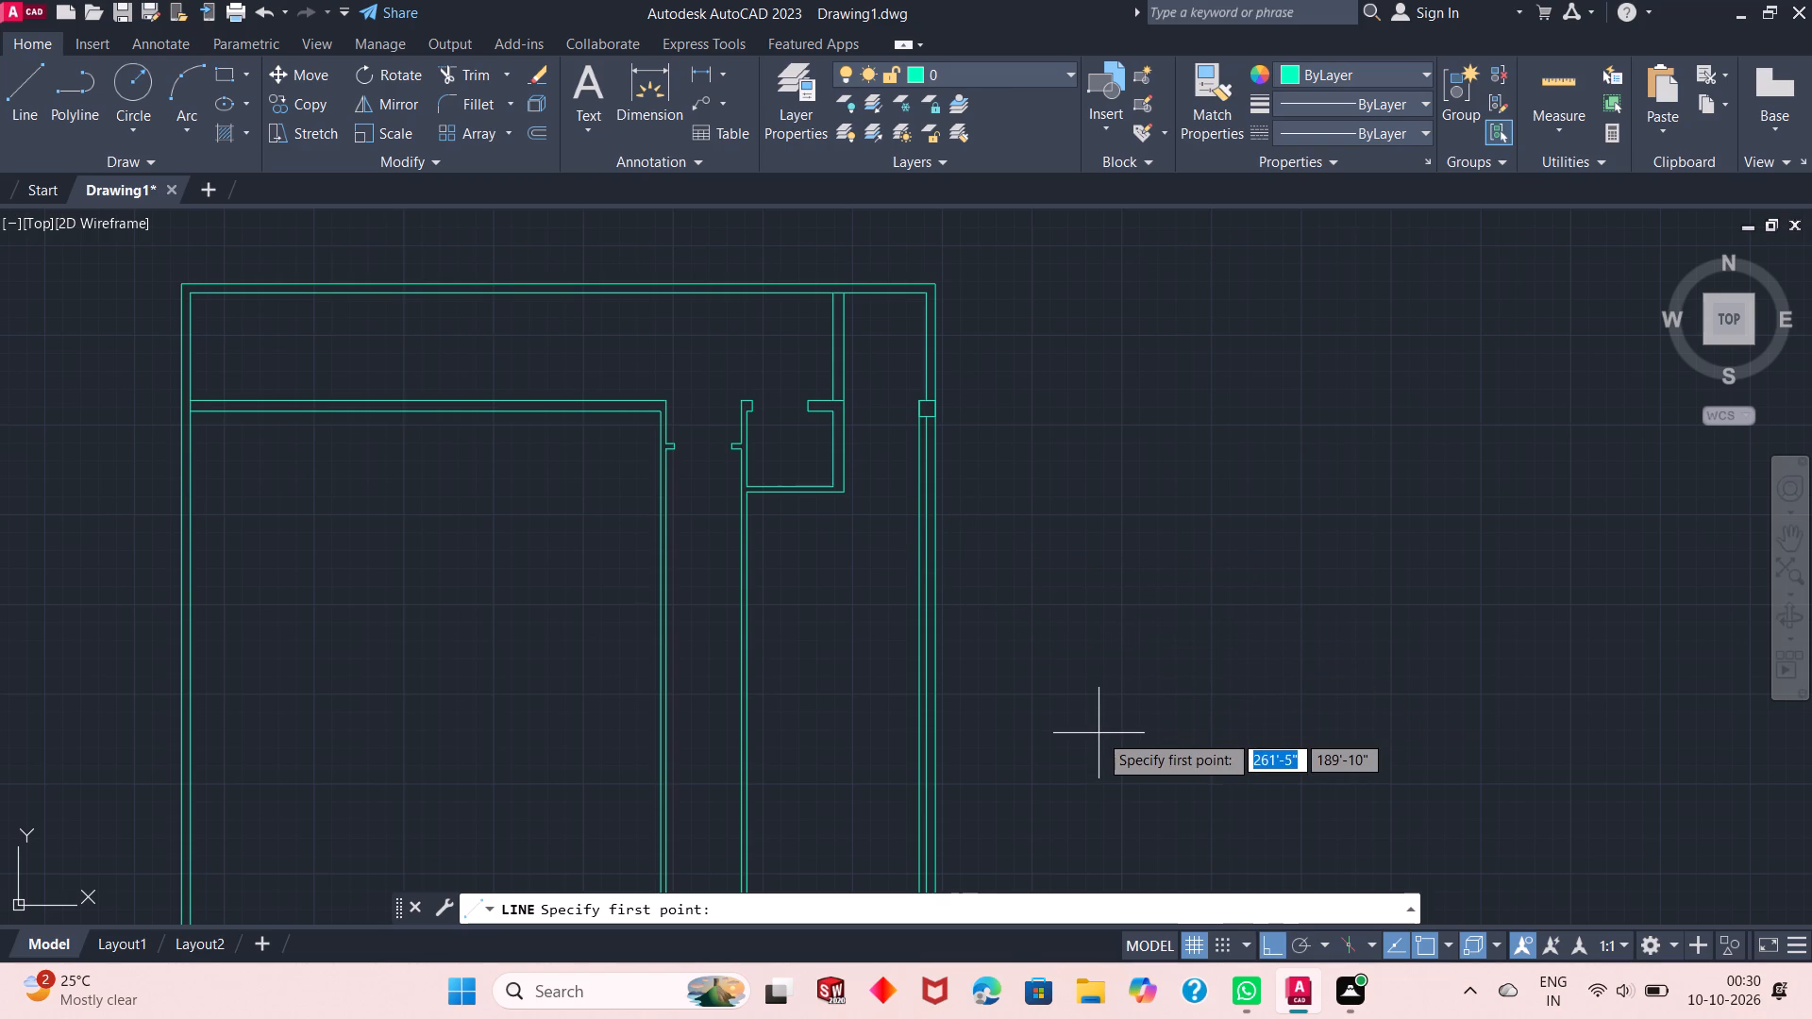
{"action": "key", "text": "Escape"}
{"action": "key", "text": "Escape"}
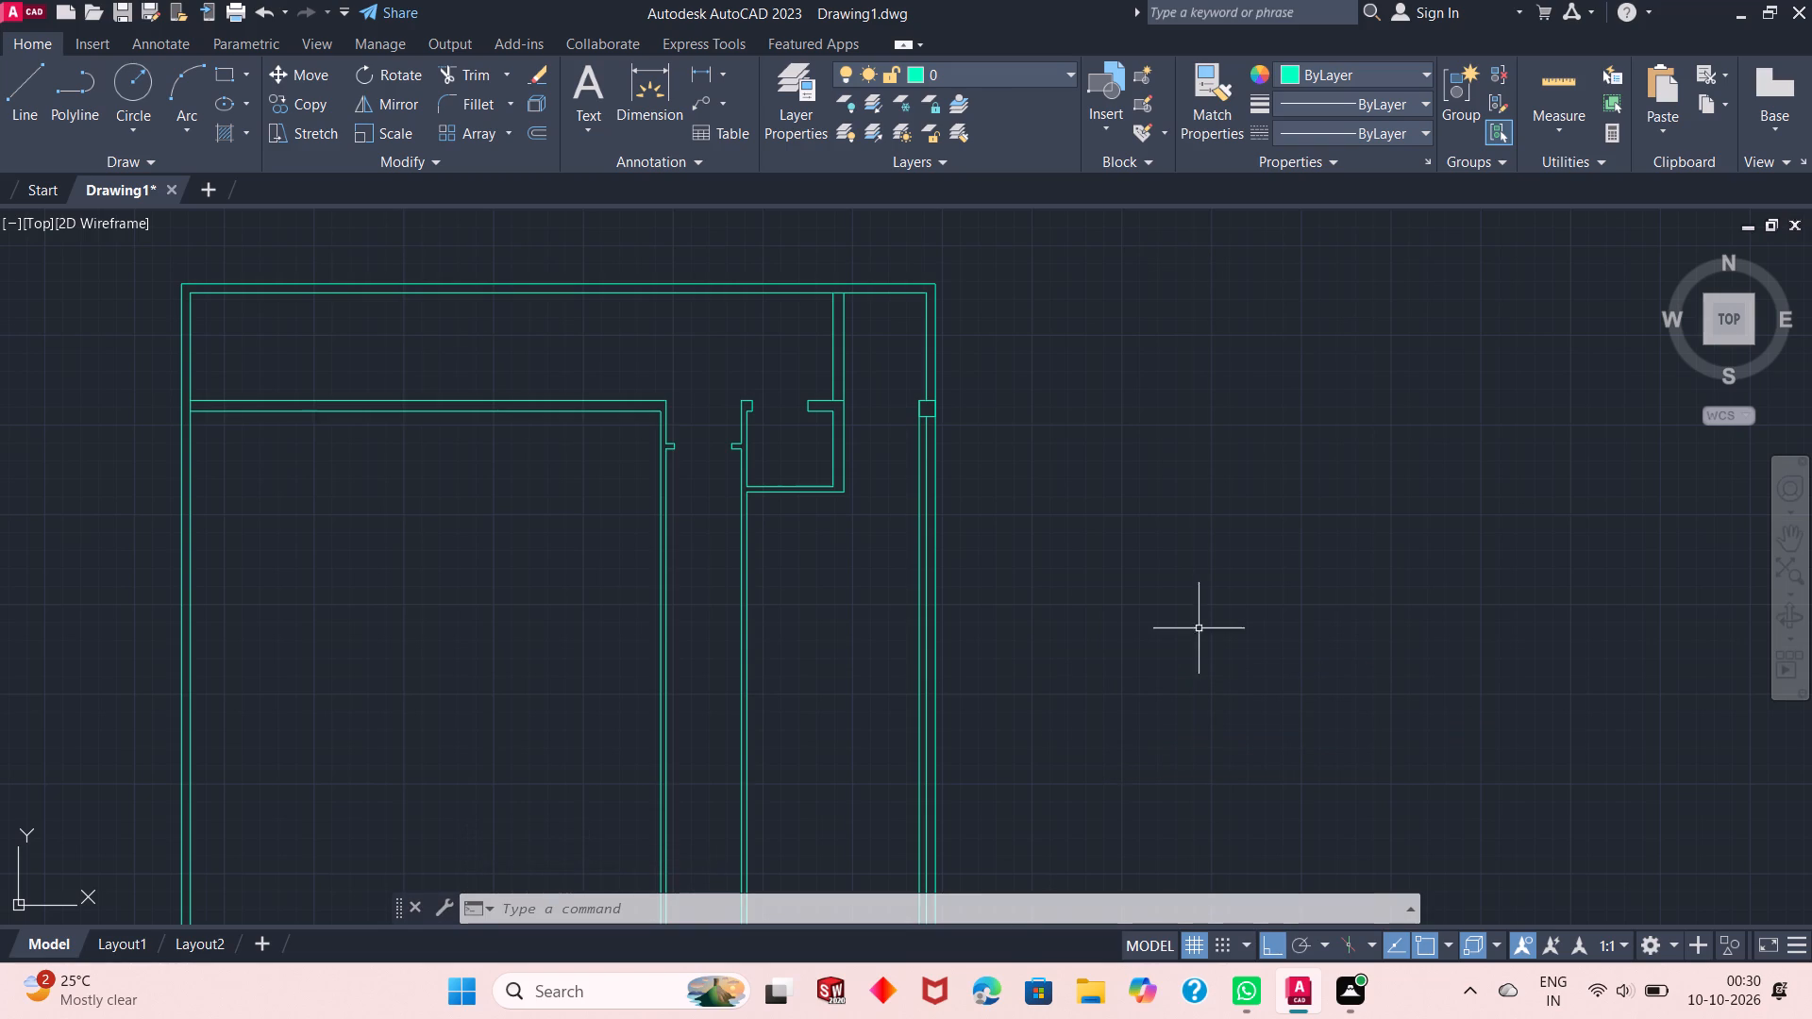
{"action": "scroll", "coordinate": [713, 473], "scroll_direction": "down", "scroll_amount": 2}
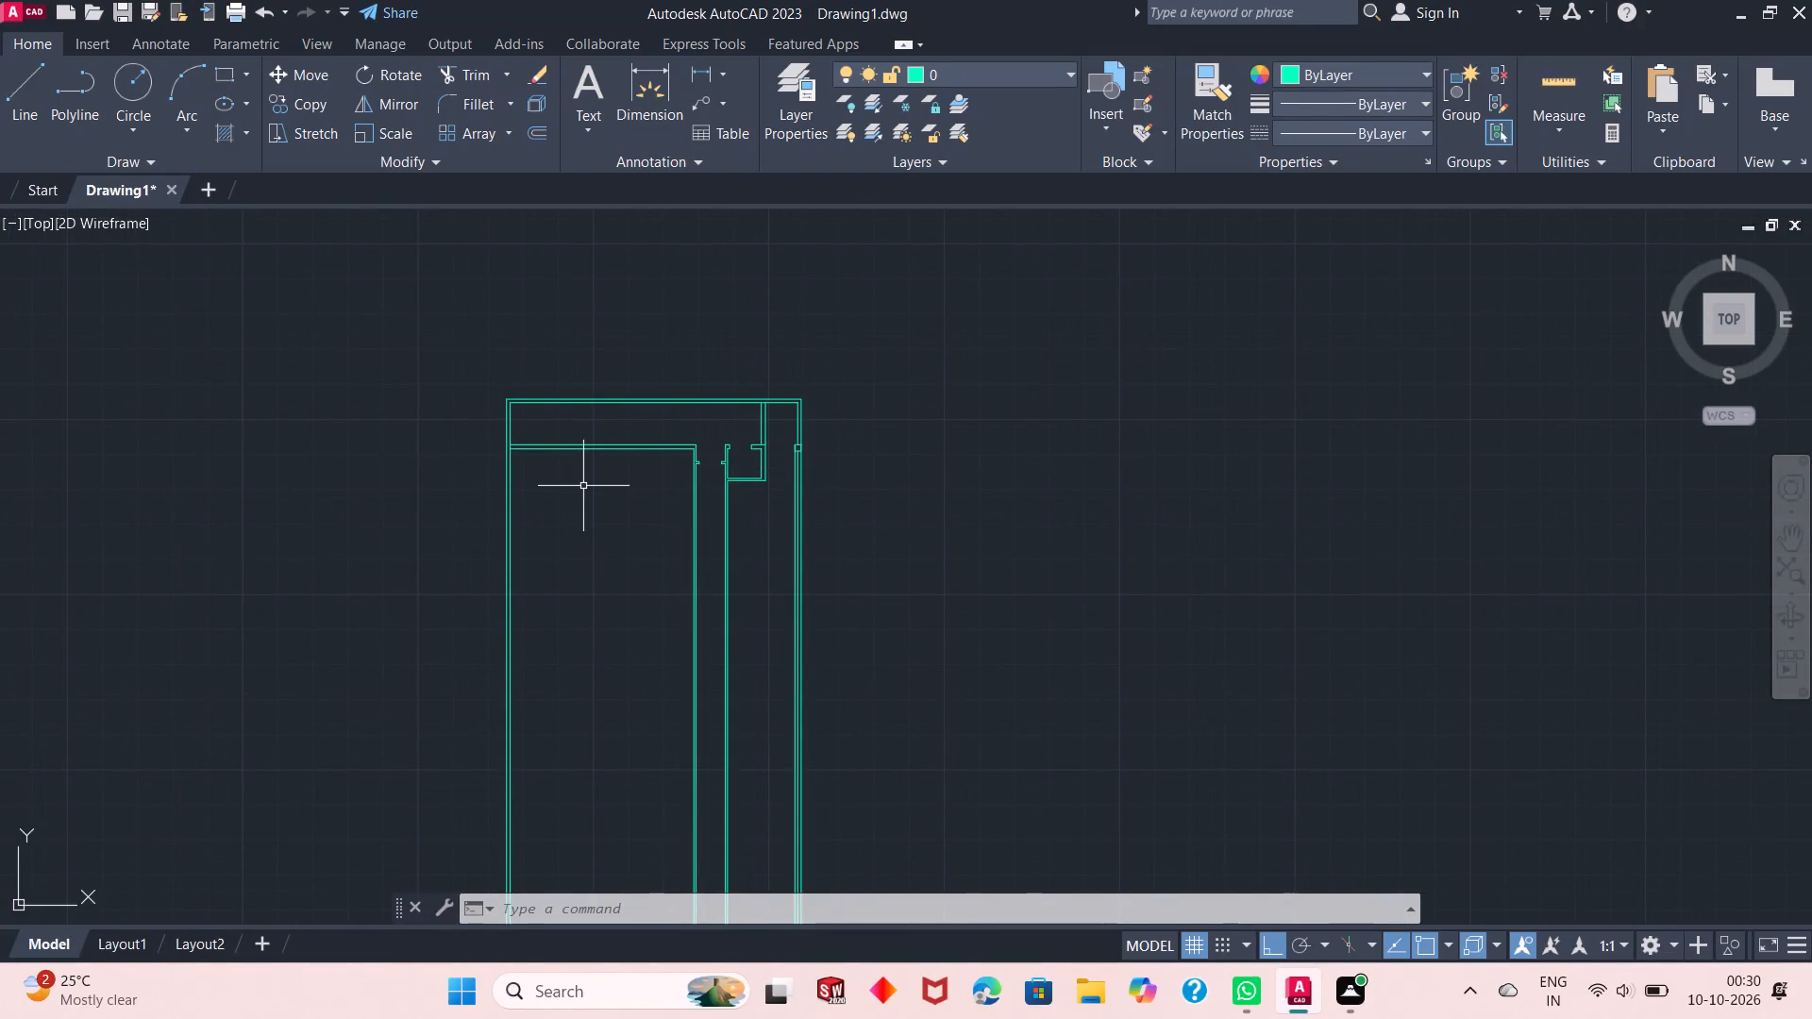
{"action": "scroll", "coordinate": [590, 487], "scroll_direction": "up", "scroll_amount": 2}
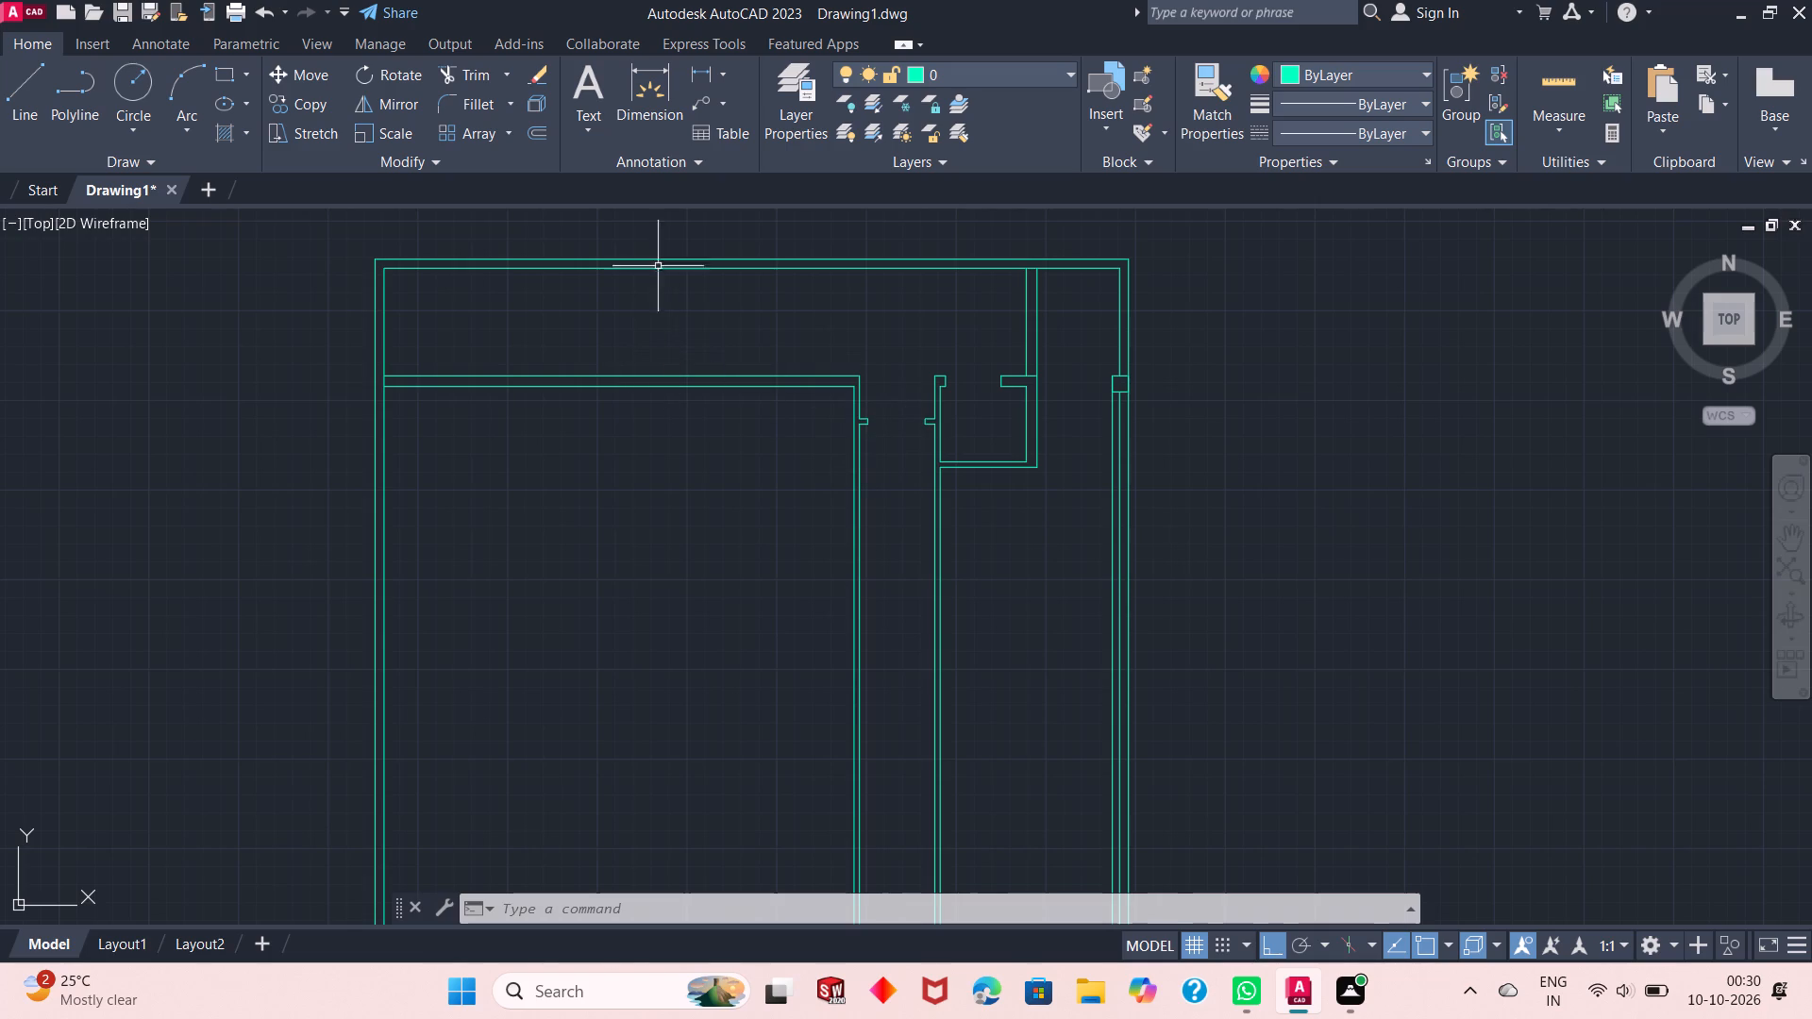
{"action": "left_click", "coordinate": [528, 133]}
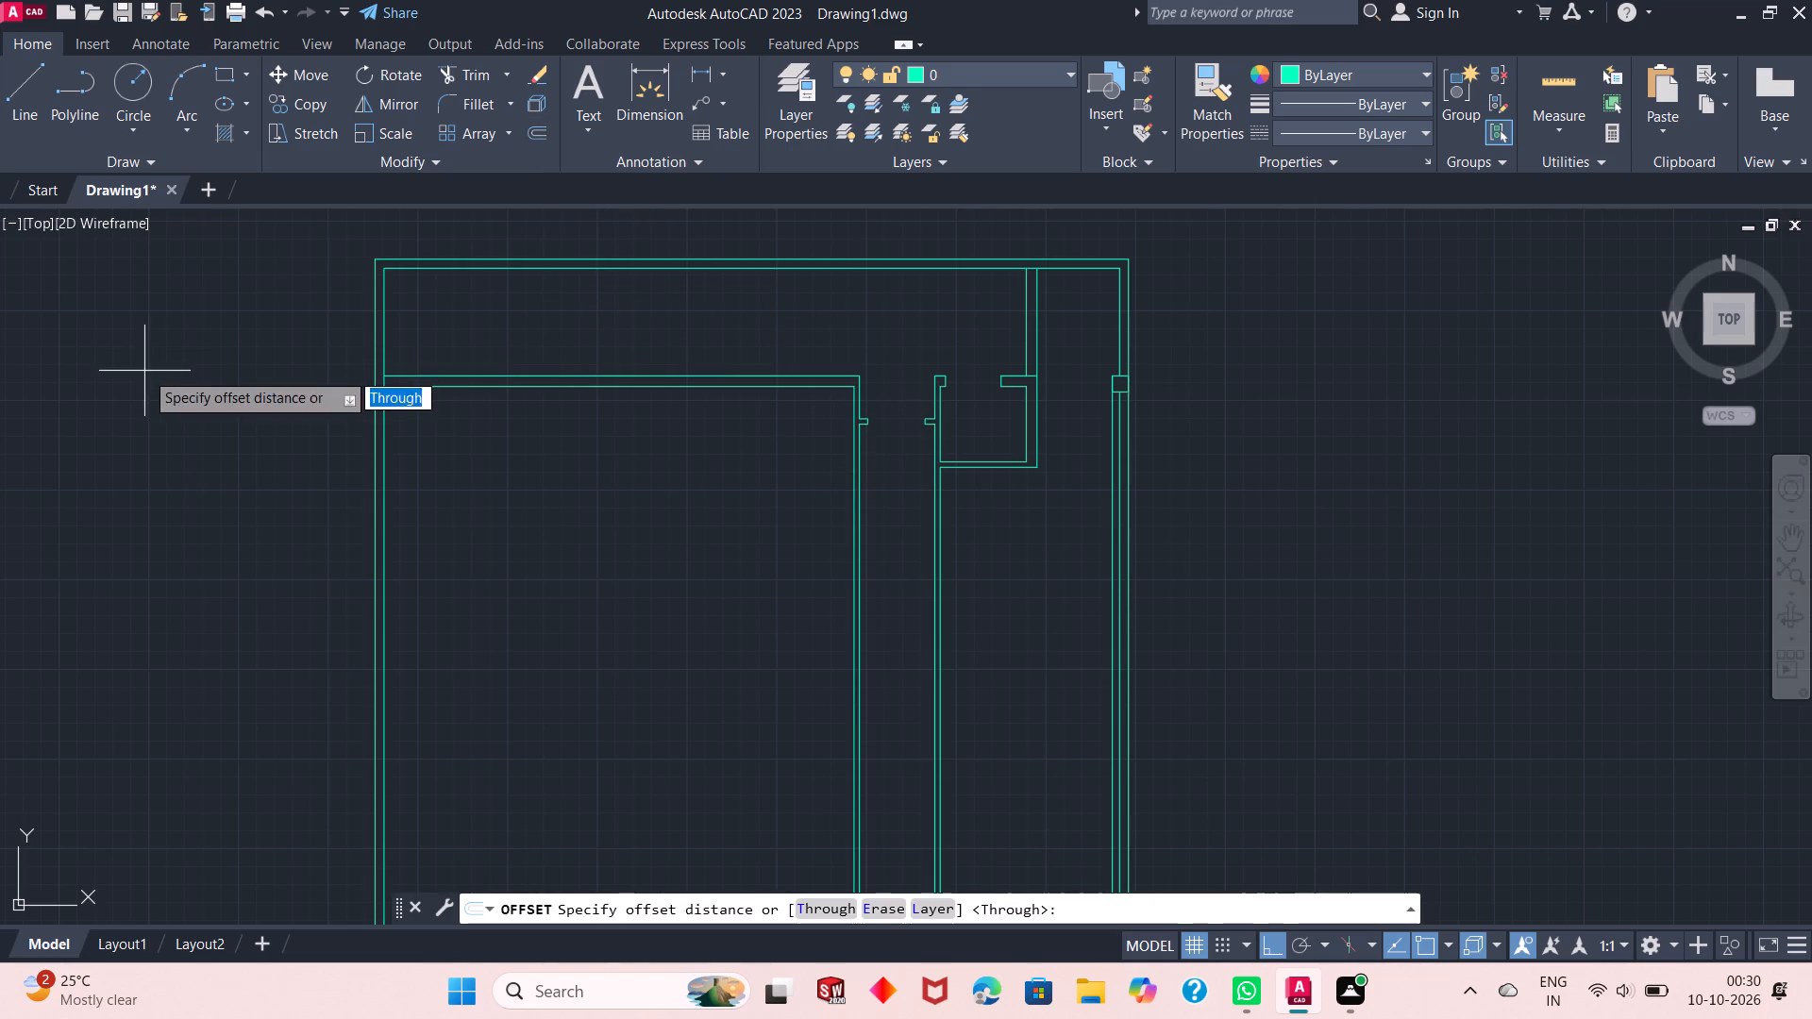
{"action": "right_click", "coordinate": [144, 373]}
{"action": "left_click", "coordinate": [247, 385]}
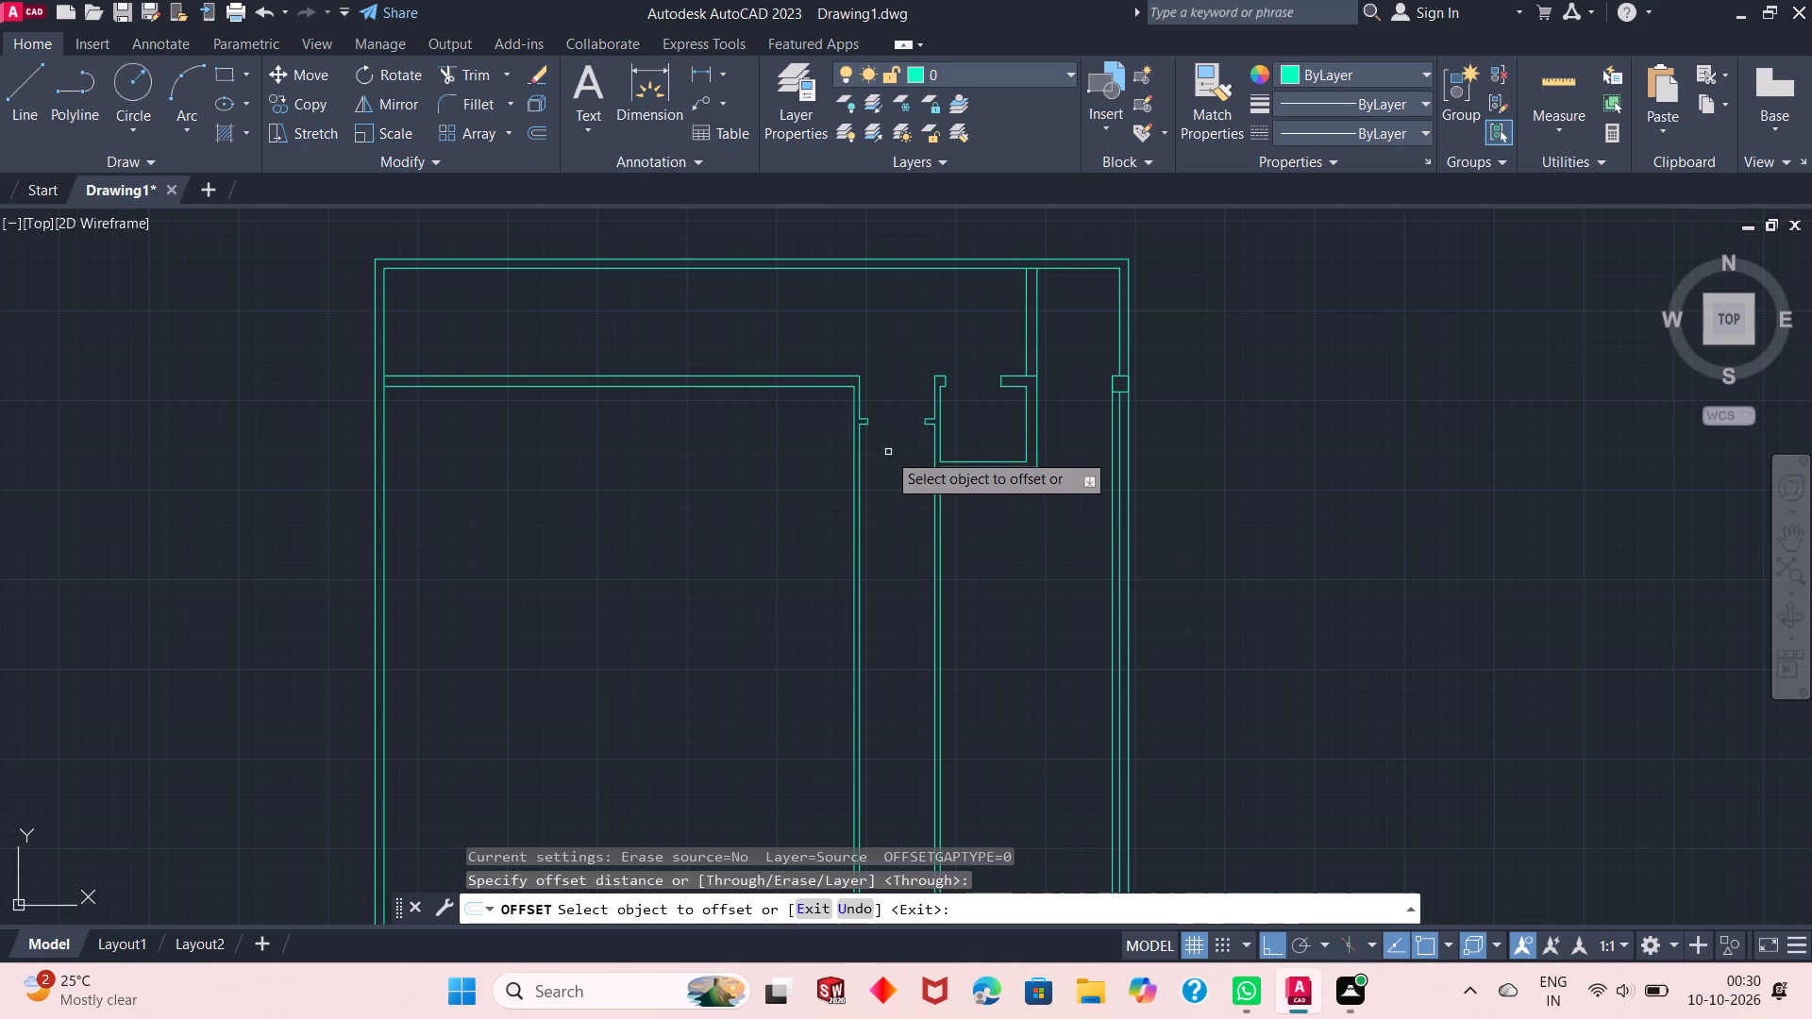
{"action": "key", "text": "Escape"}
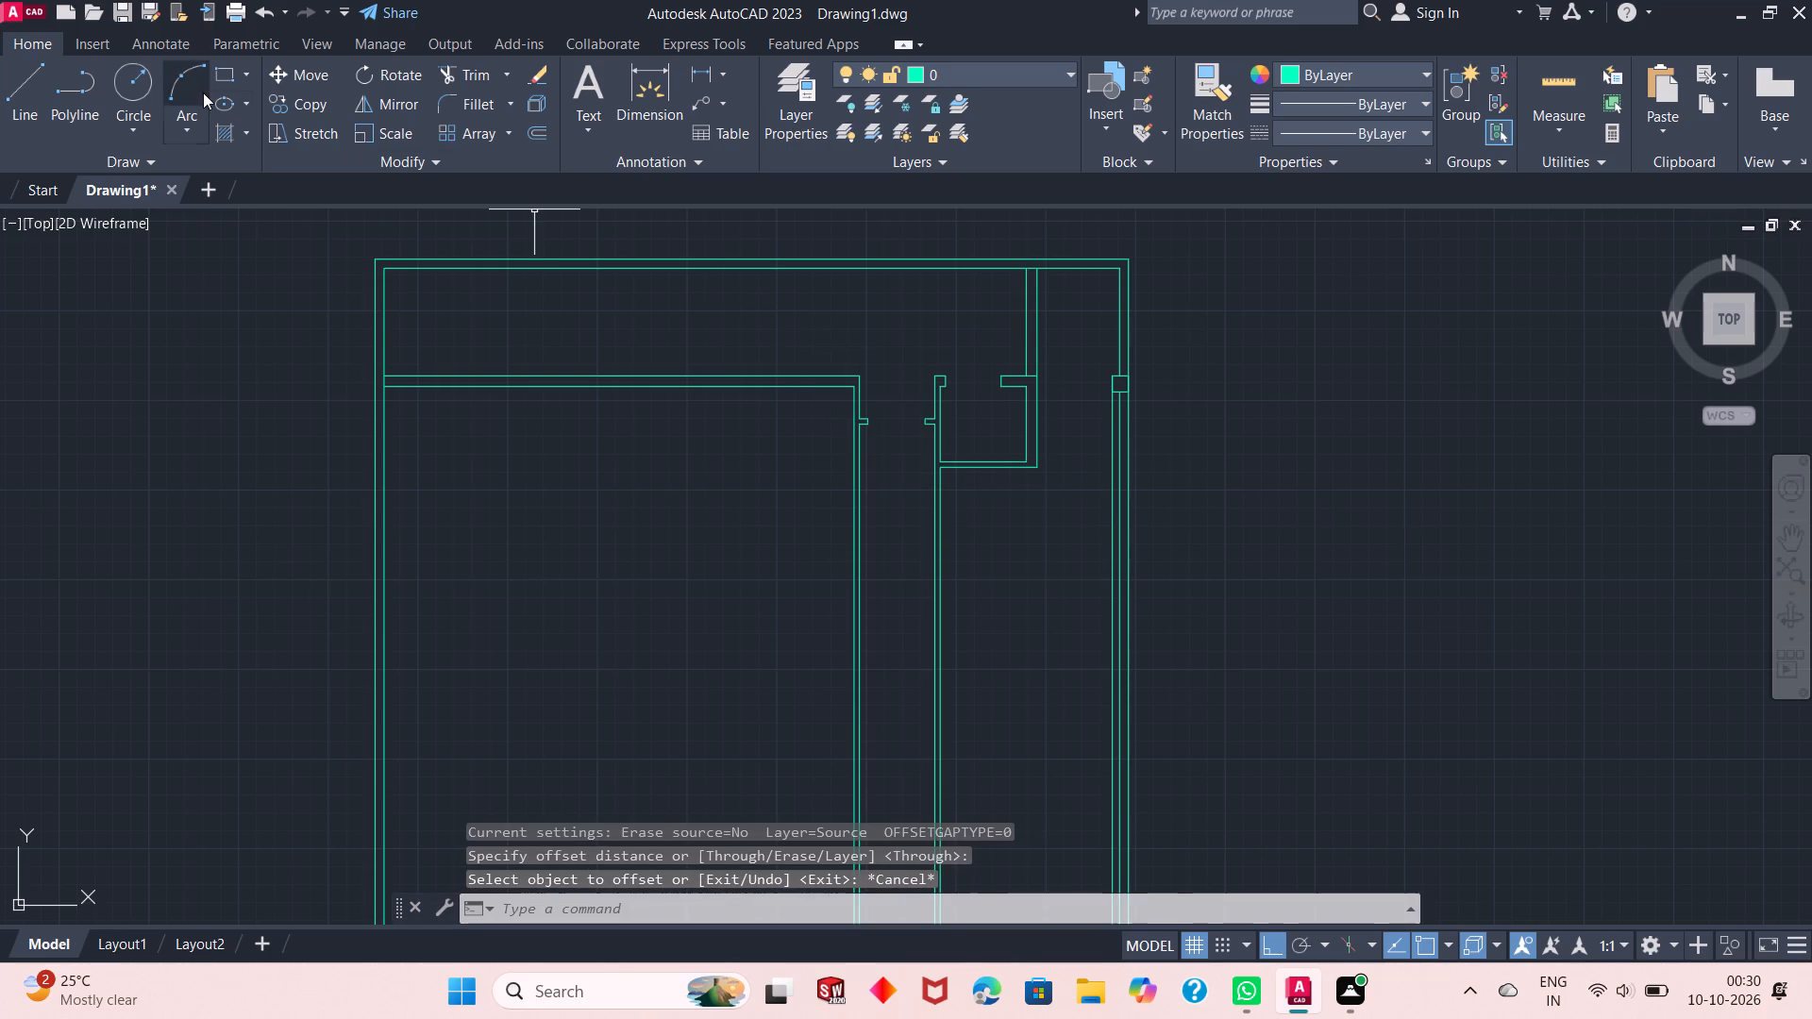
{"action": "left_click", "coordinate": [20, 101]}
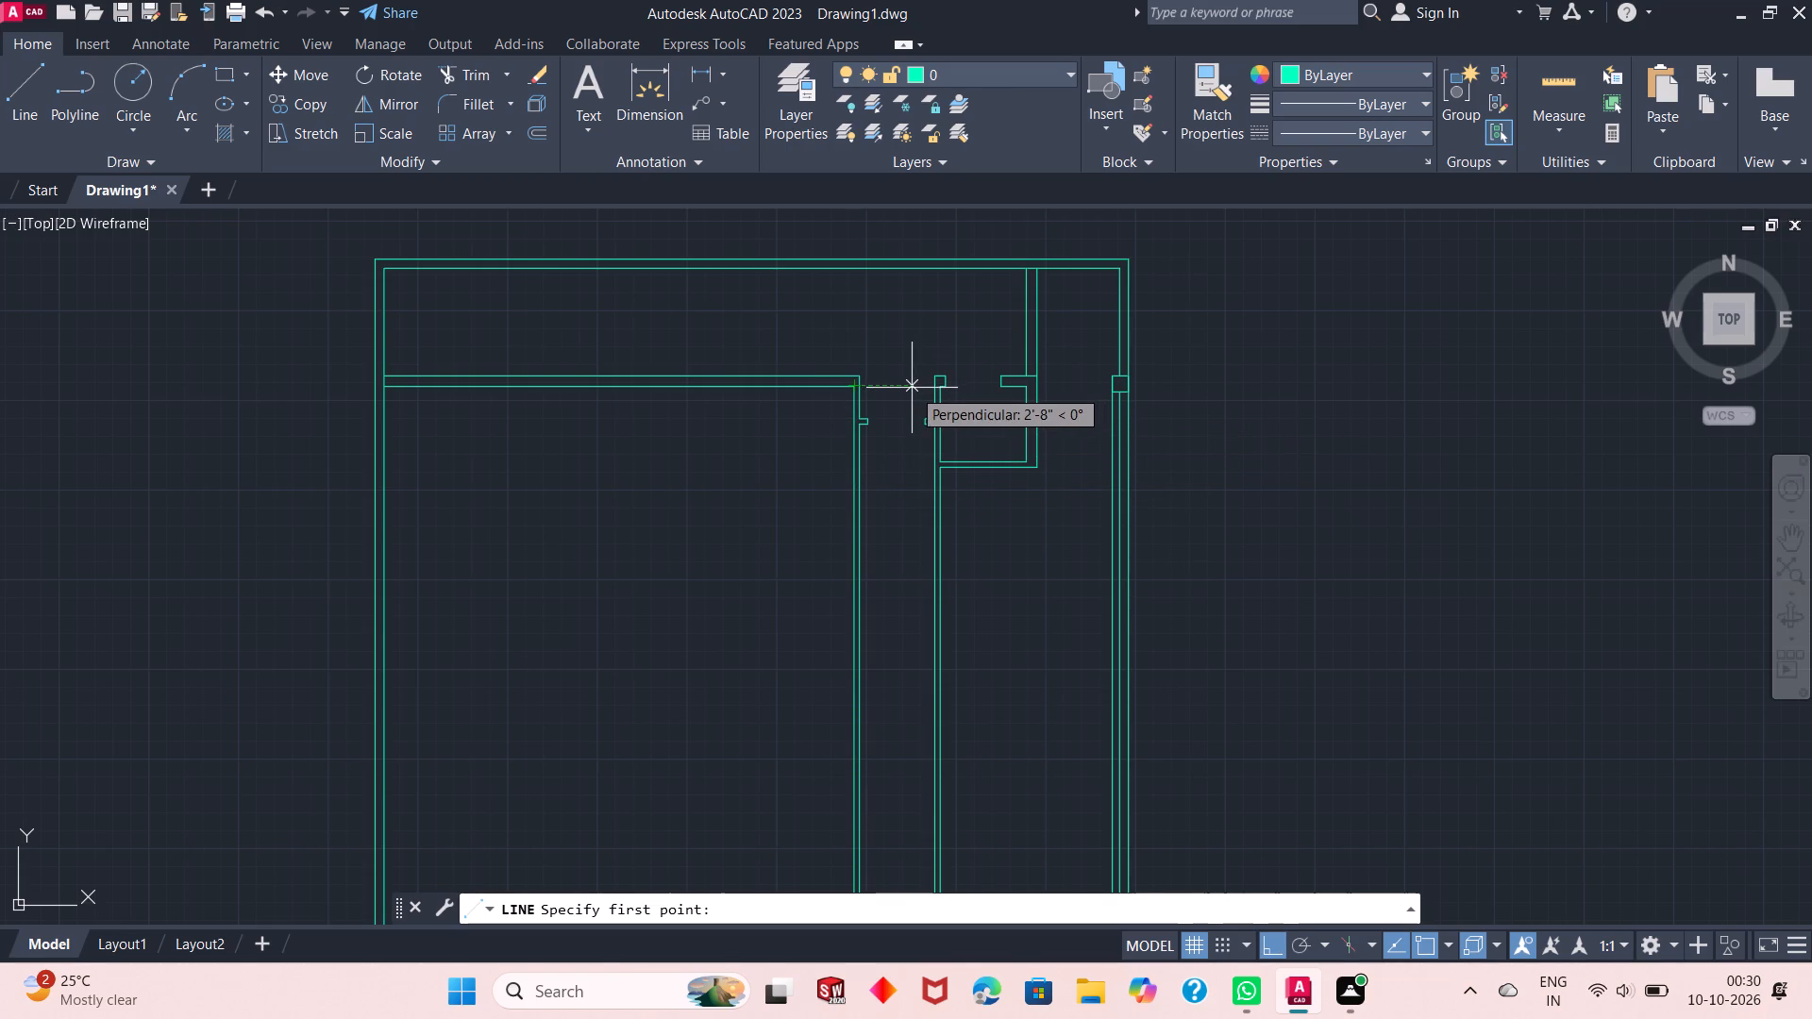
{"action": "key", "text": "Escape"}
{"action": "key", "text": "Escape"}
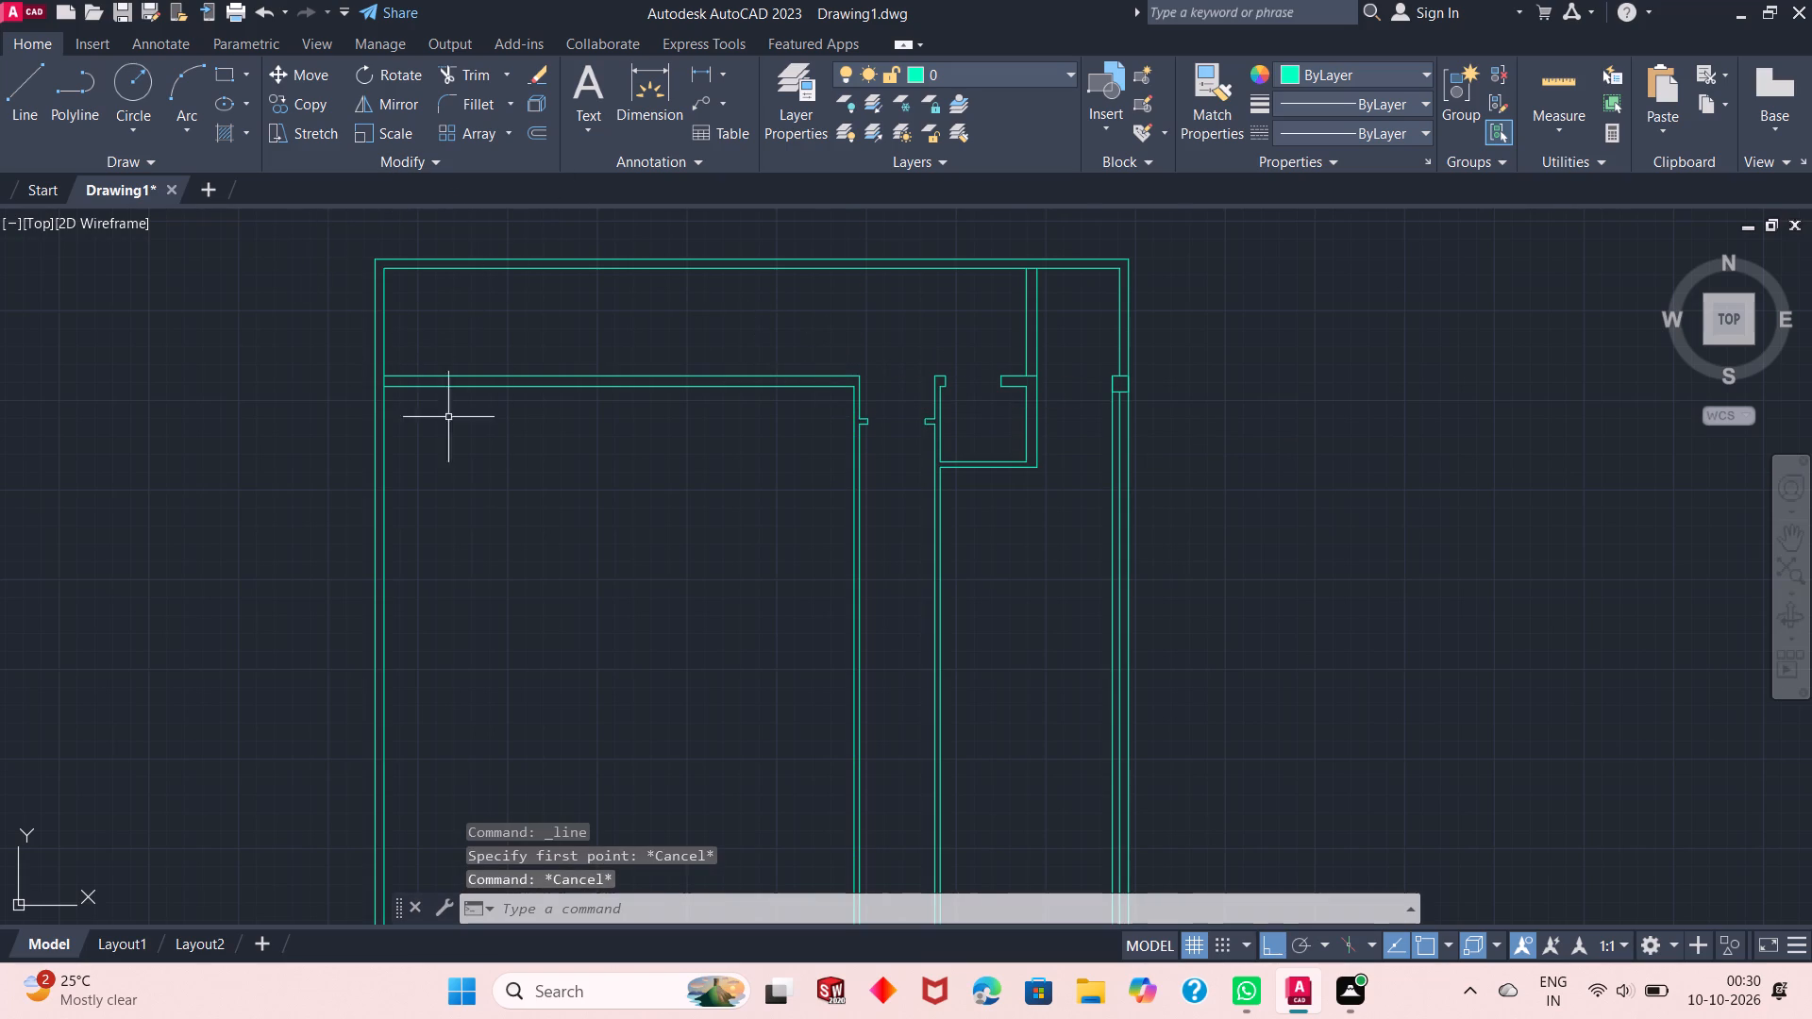
Offset the inner line of the large room's north wall 12' southward into the room.
{"action": "right_click", "coordinate": [641, 484]}
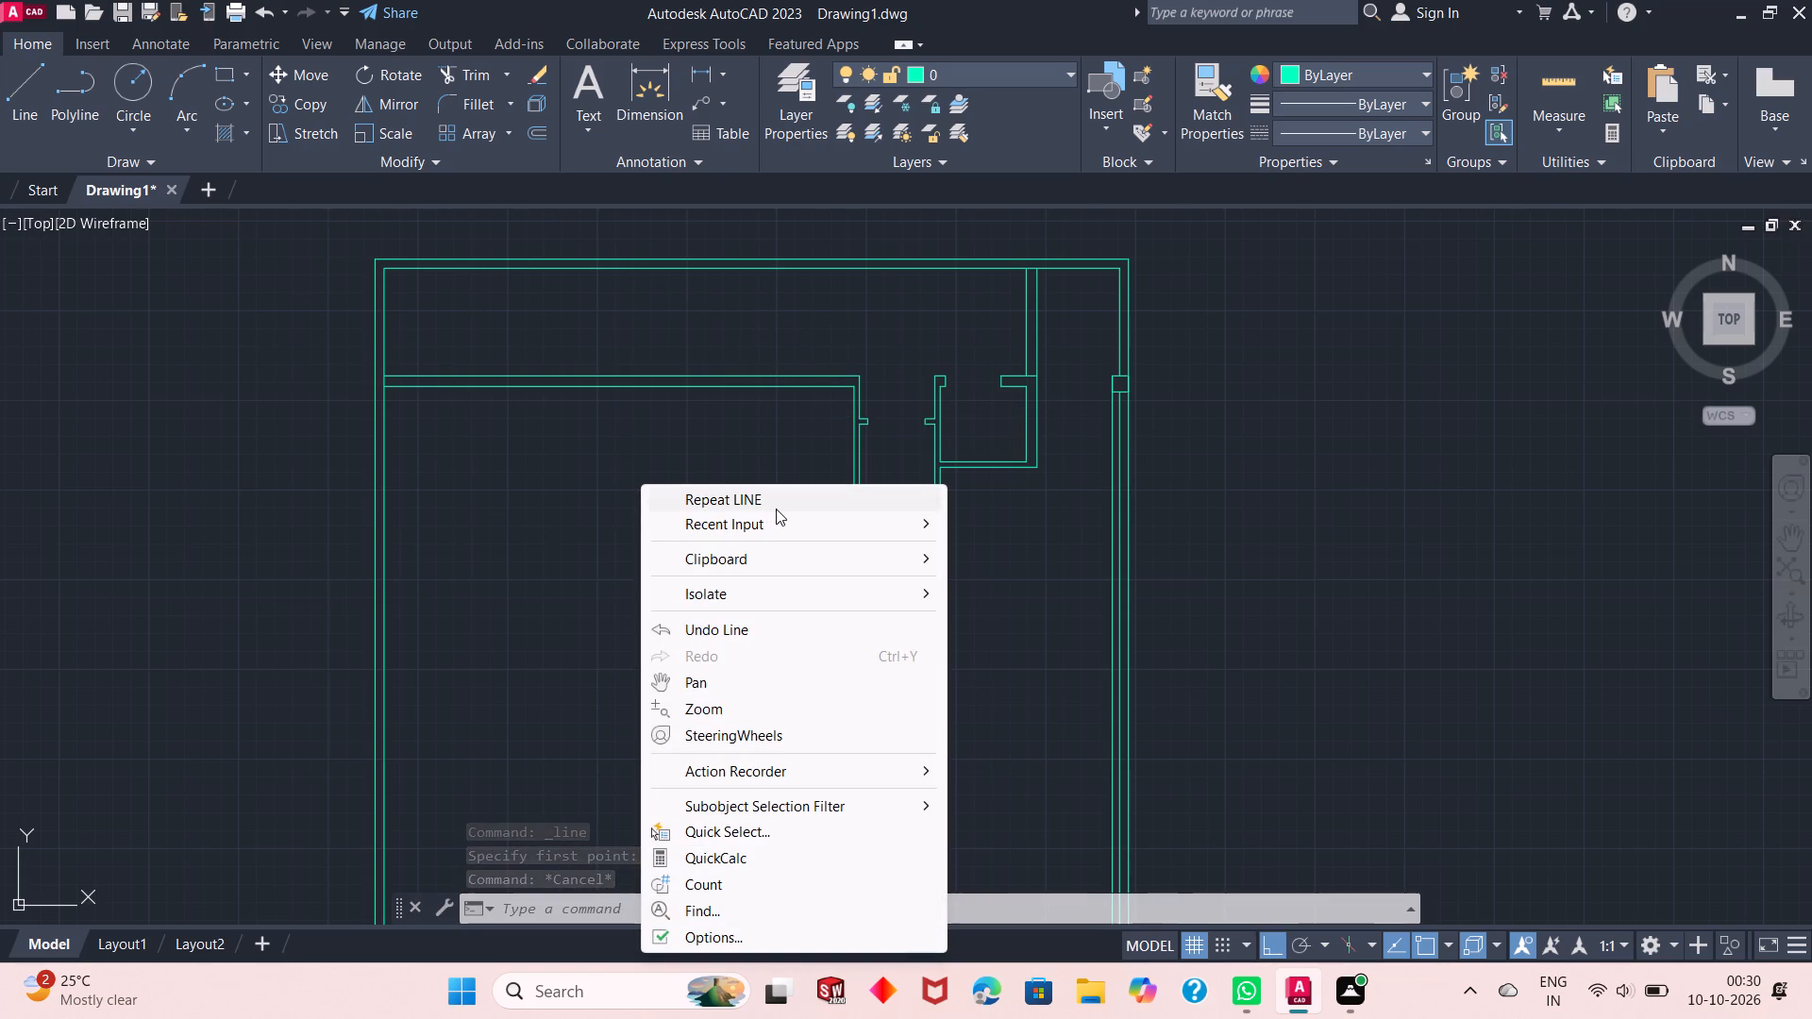
{"action": "left_click", "coordinate": [780, 520]}
{"action": "left_click", "coordinate": [994, 549]}
{"action": "right_click", "coordinate": [658, 448]}
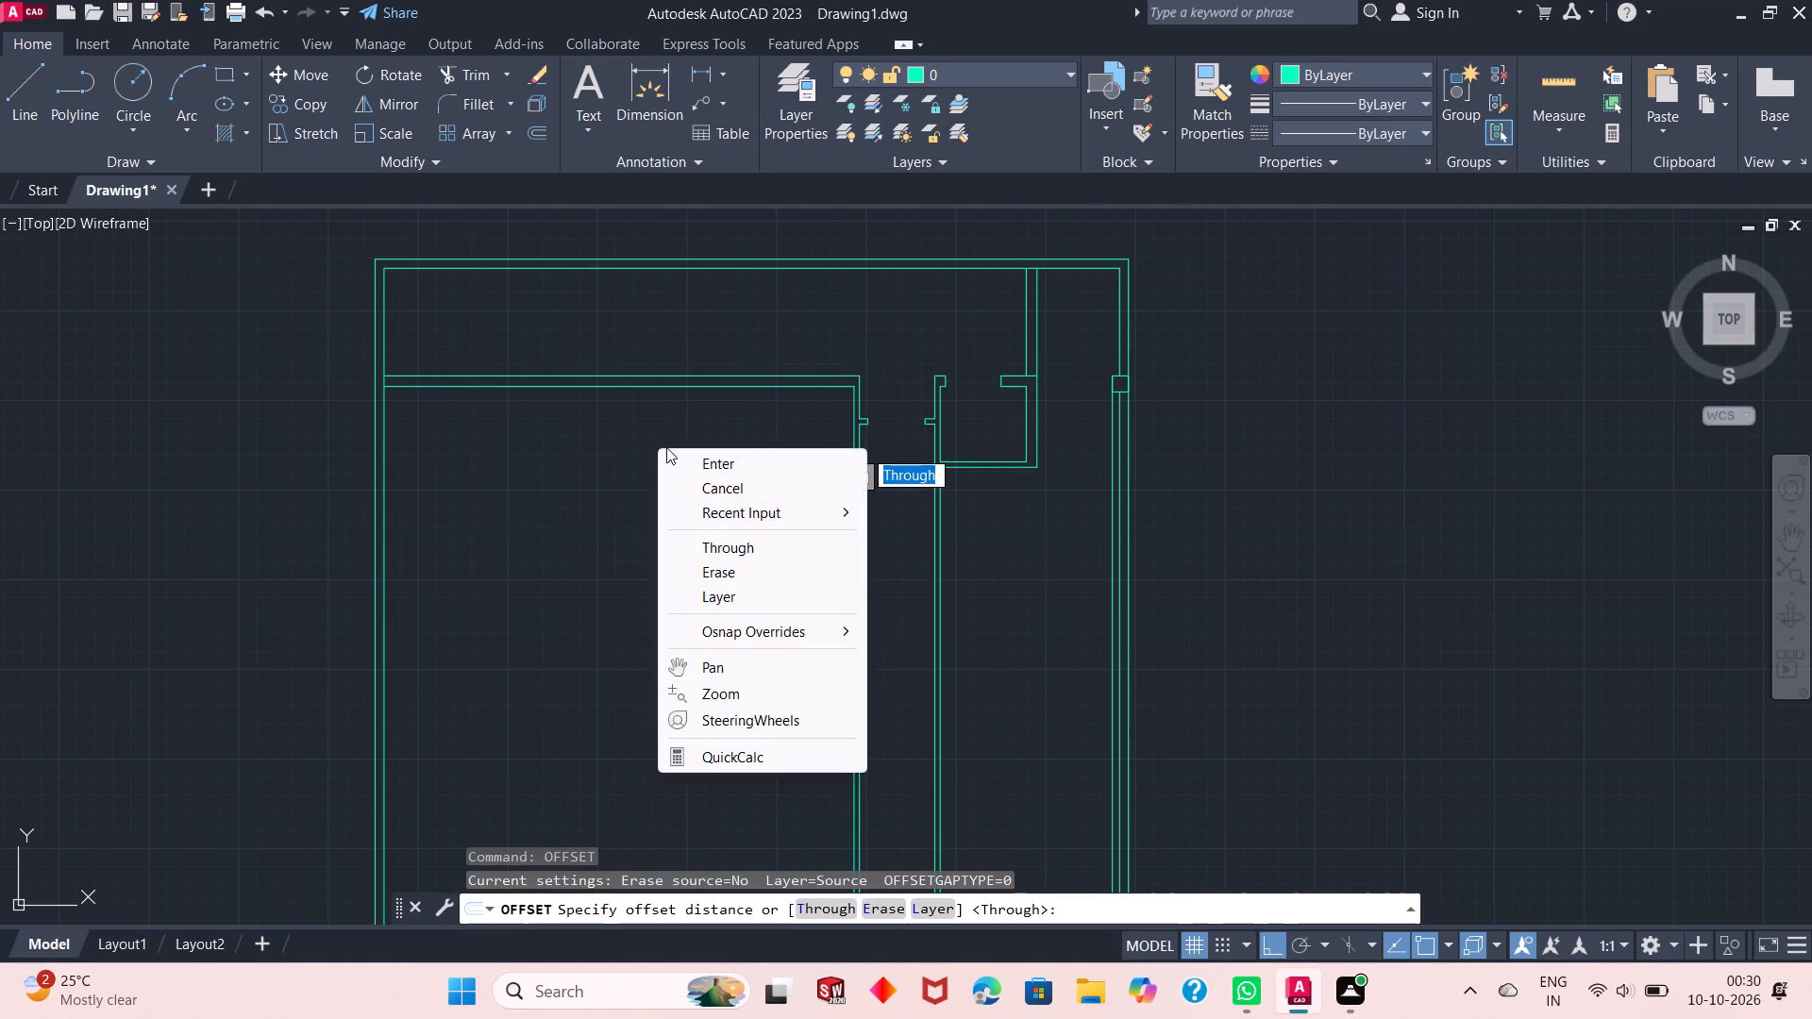
{"action": "left_click", "coordinate": [697, 455]}
{"action": "left_click", "coordinate": [813, 388]}
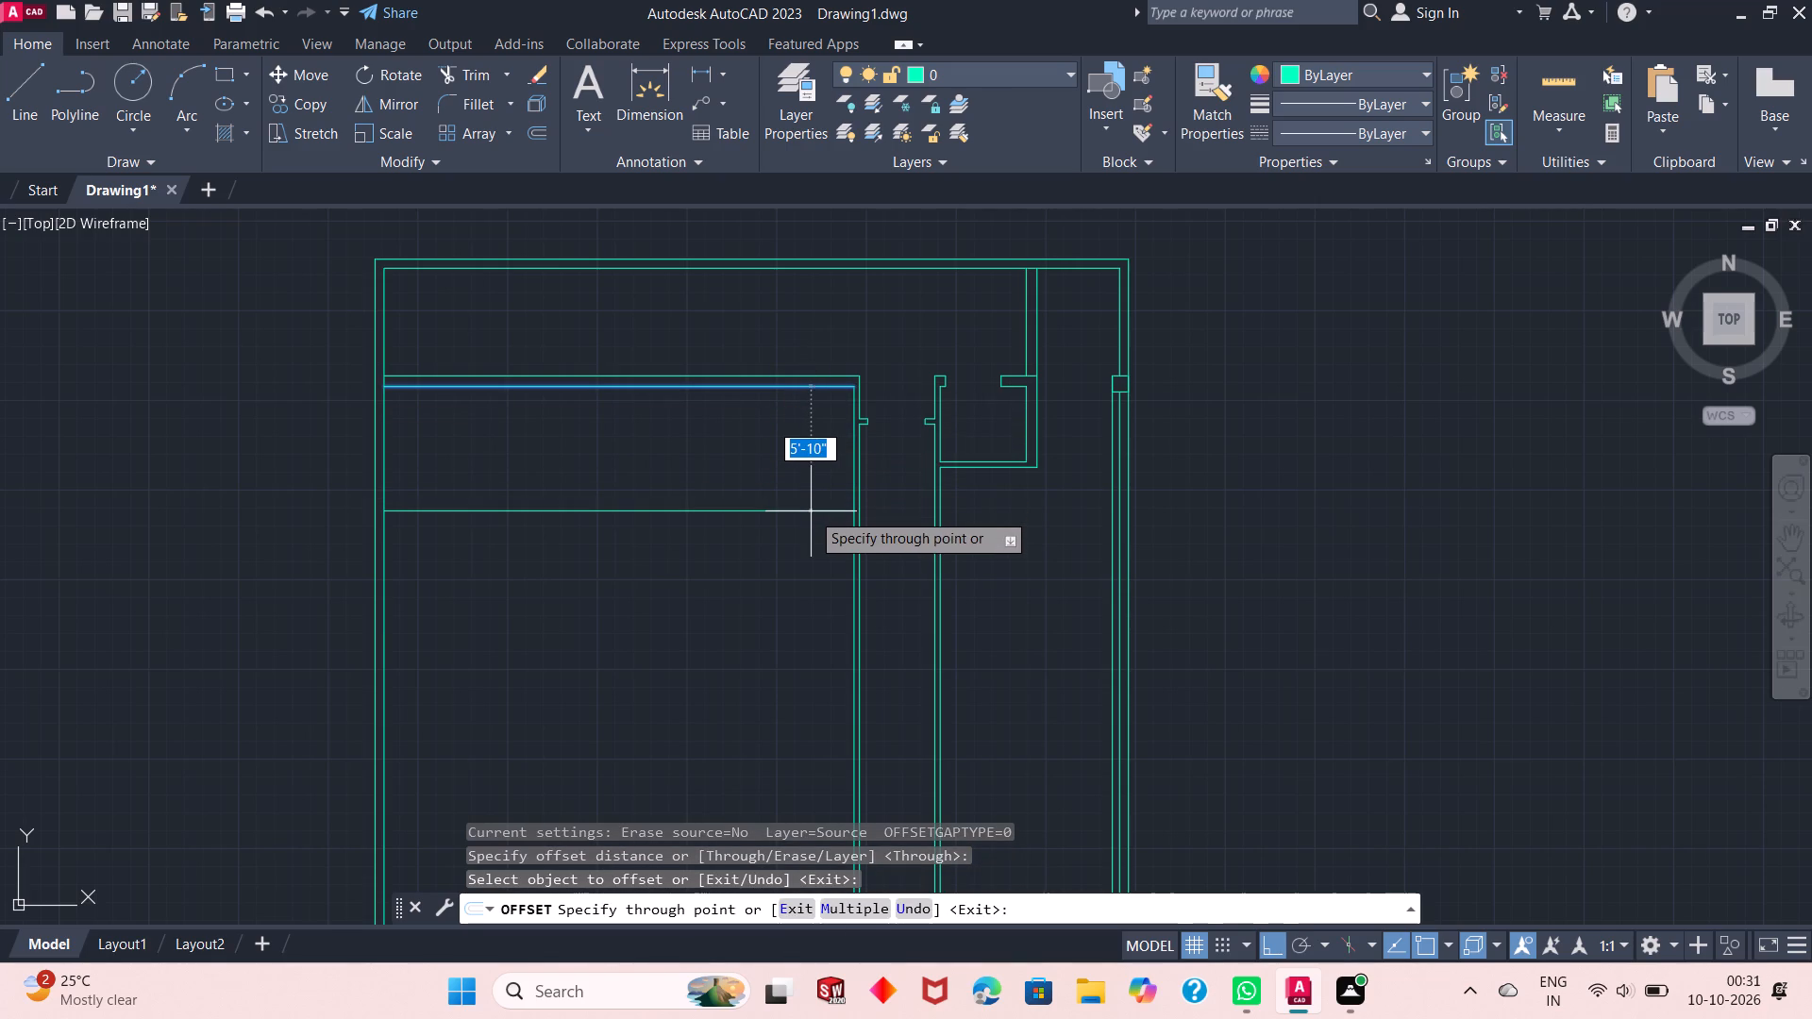
{"action": "type", "text": "12"}
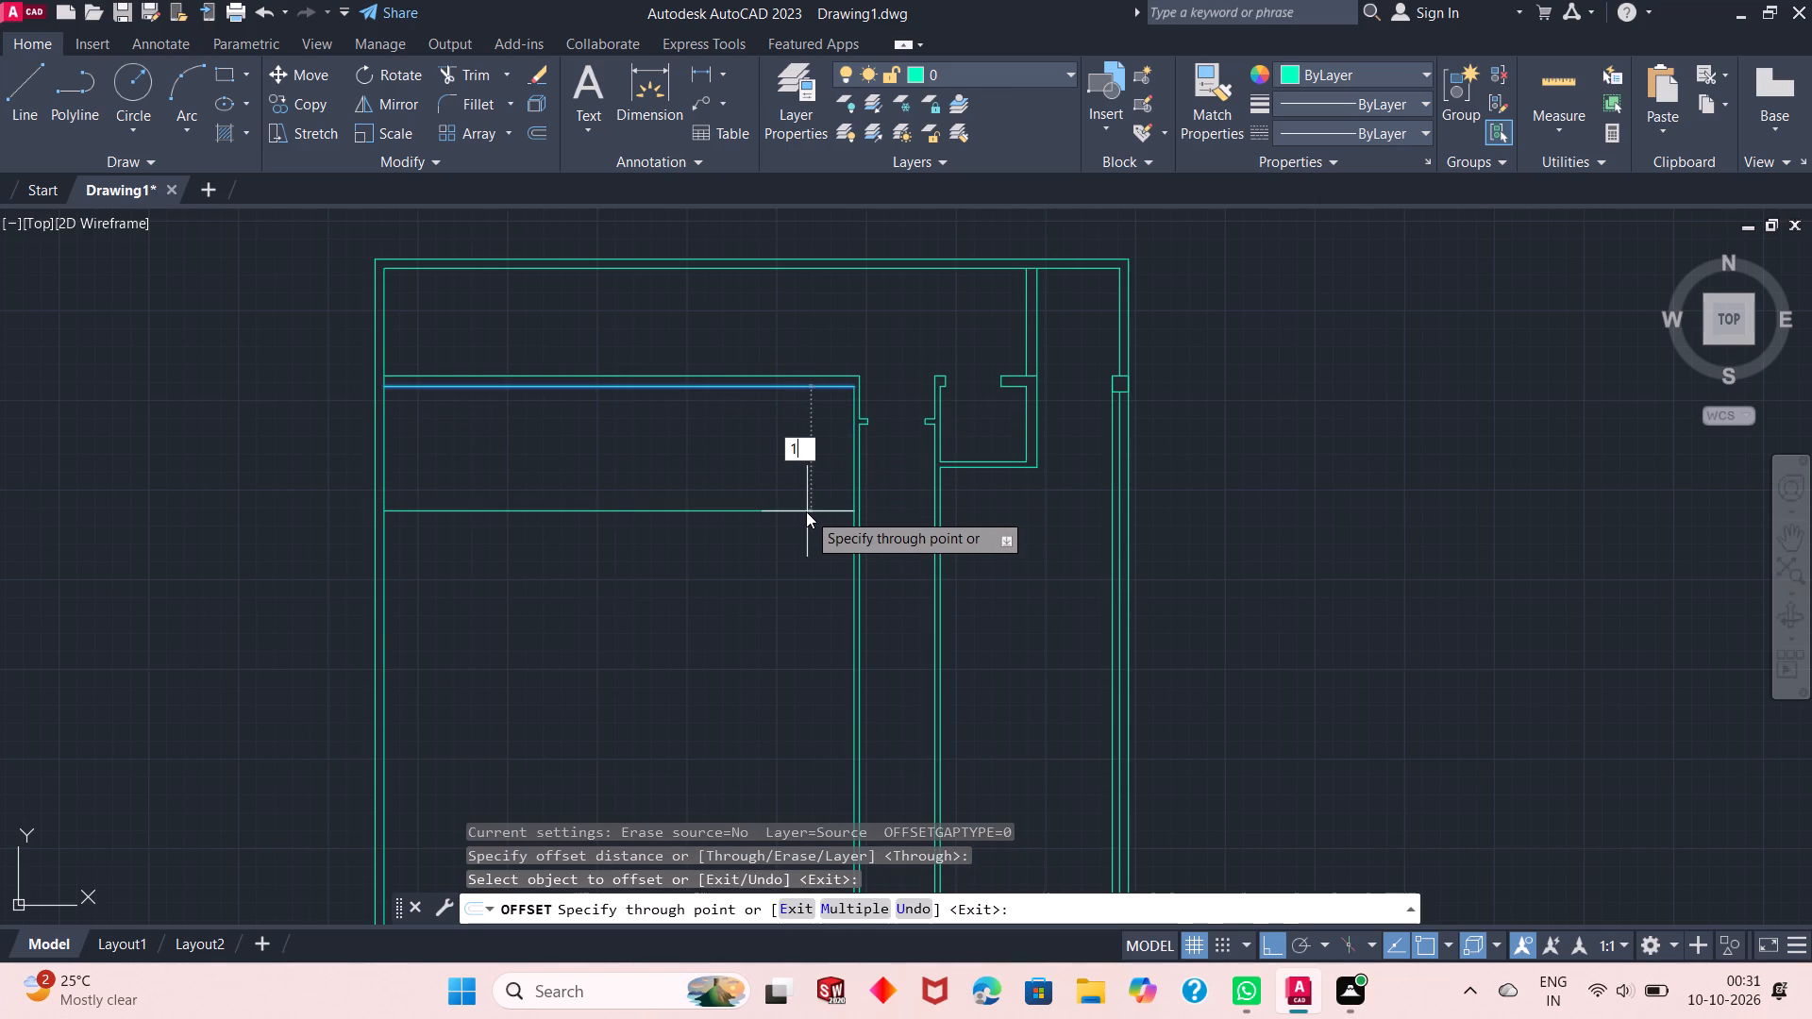
{"action": "key", "text": "apostrophe"}
{"action": "key", "text": "Return"}
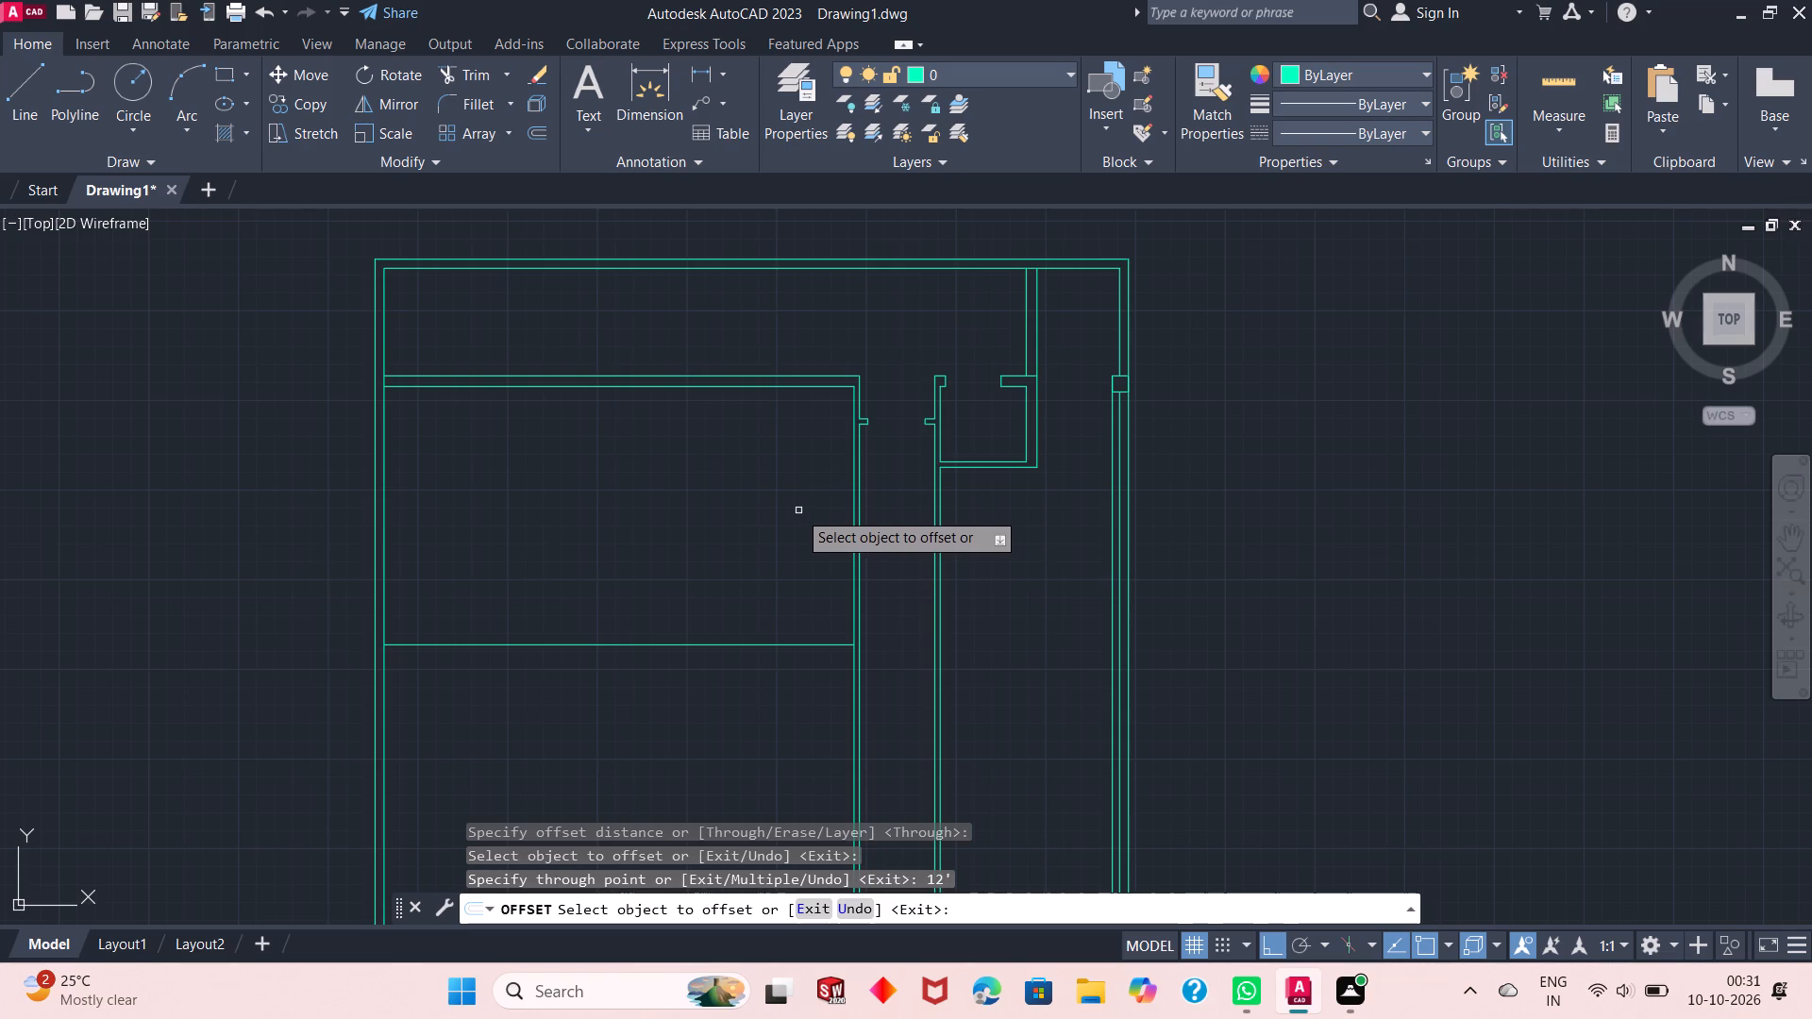
Offset the large room's new southern line 3" further south to form the cross wall's thickness.
{"action": "left_click", "coordinate": [761, 650]}
{"action": "left_click", "coordinate": [796, 642]}
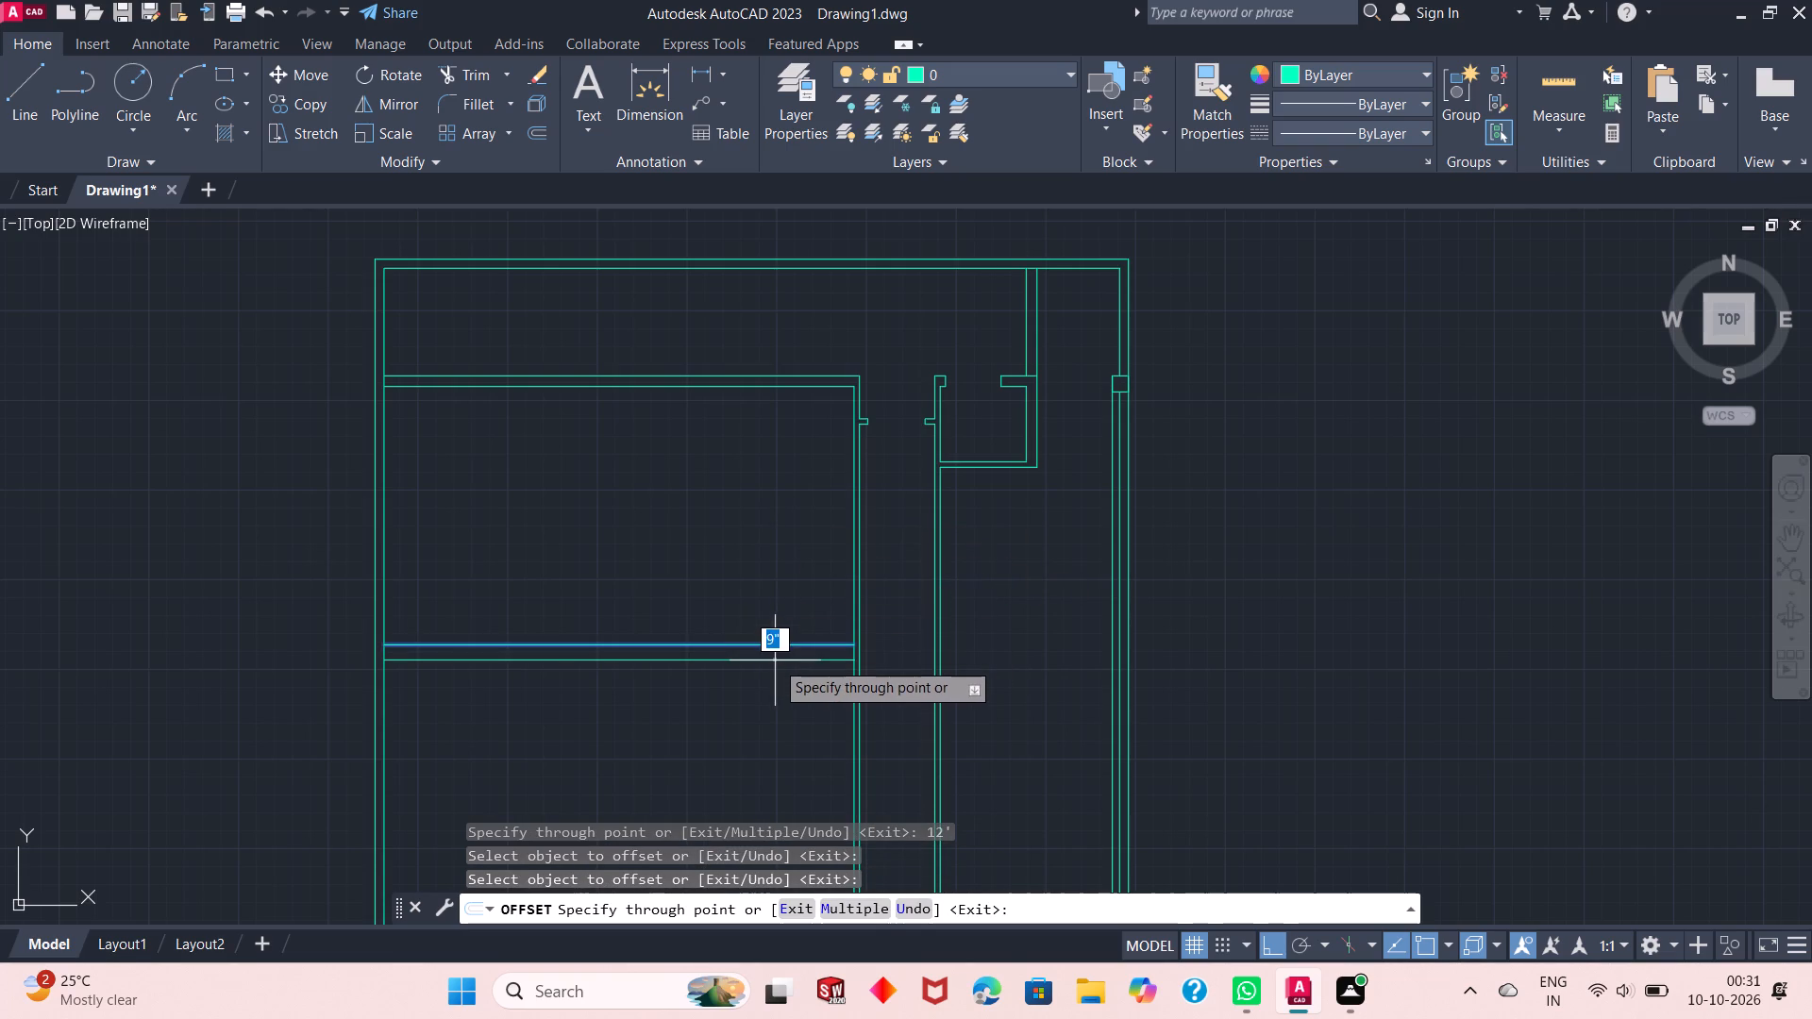
{"action": "key", "text": "3"}
{"action": "key", "text": "shift+quotedbl"}
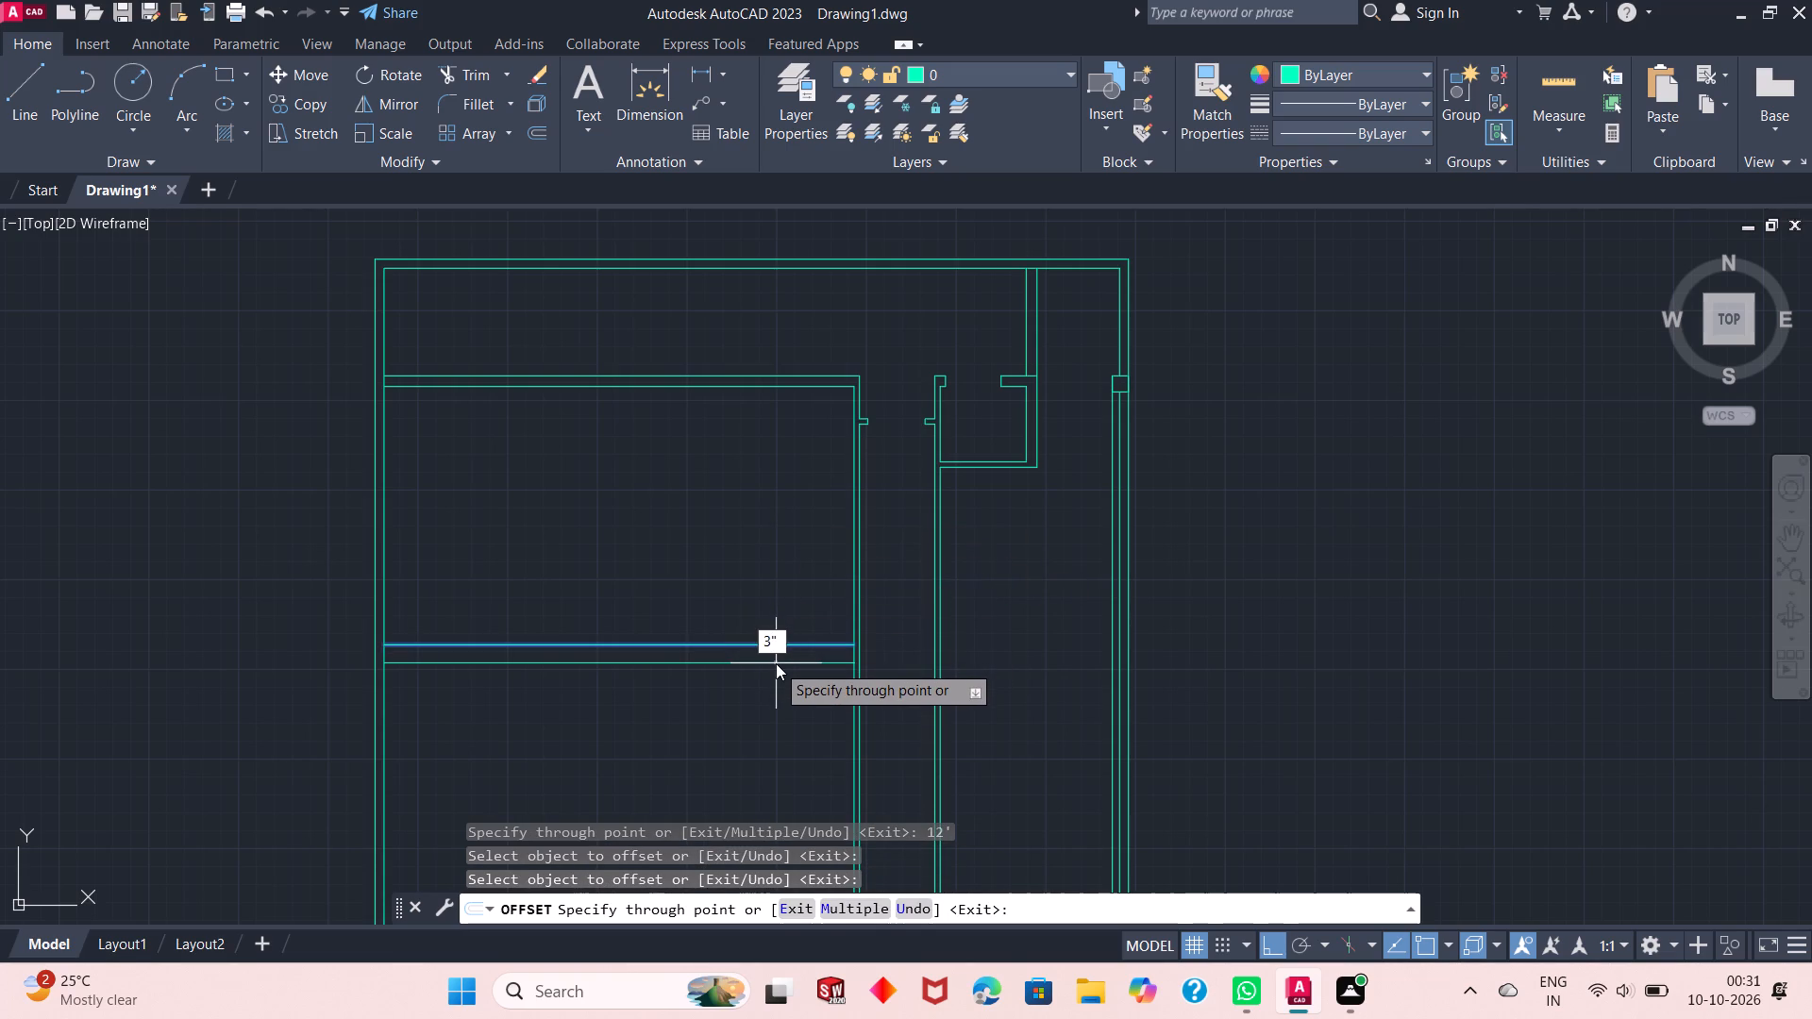
{"action": "key", "text": "Return"}
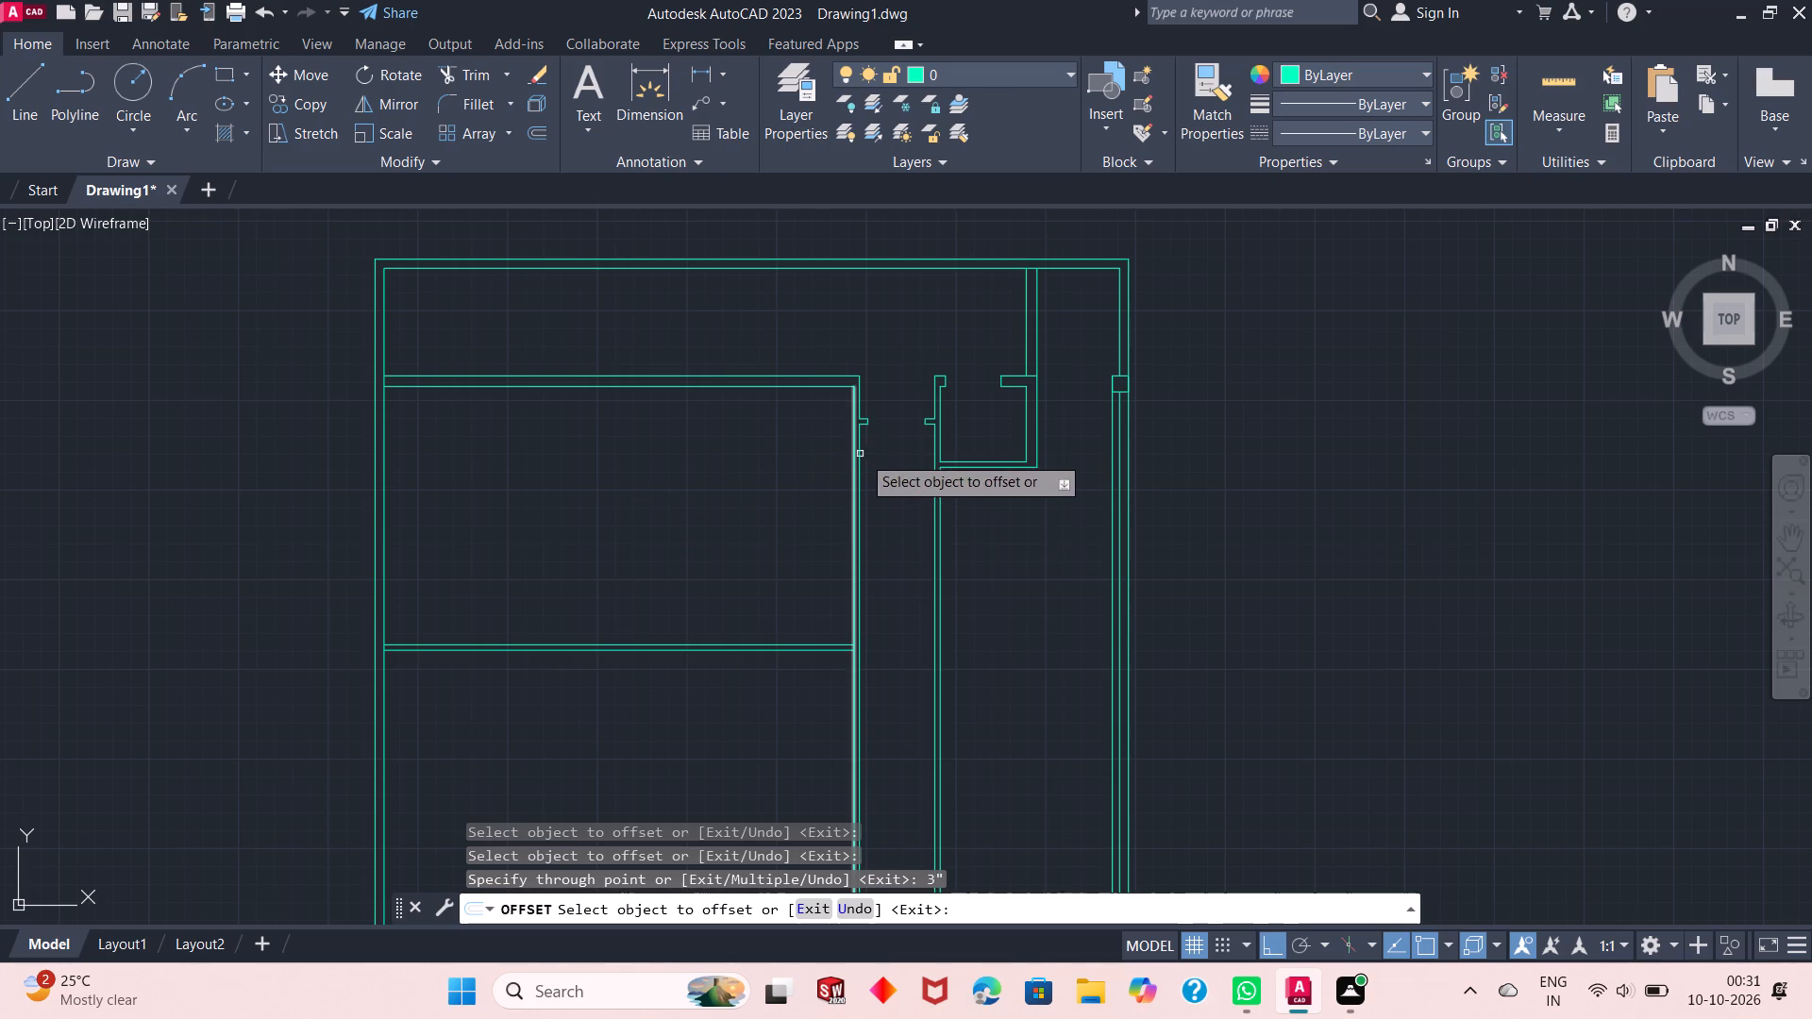
{"action": "scroll", "coordinate": [915, 441], "scroll_direction": "up", "scroll_amount": 1}
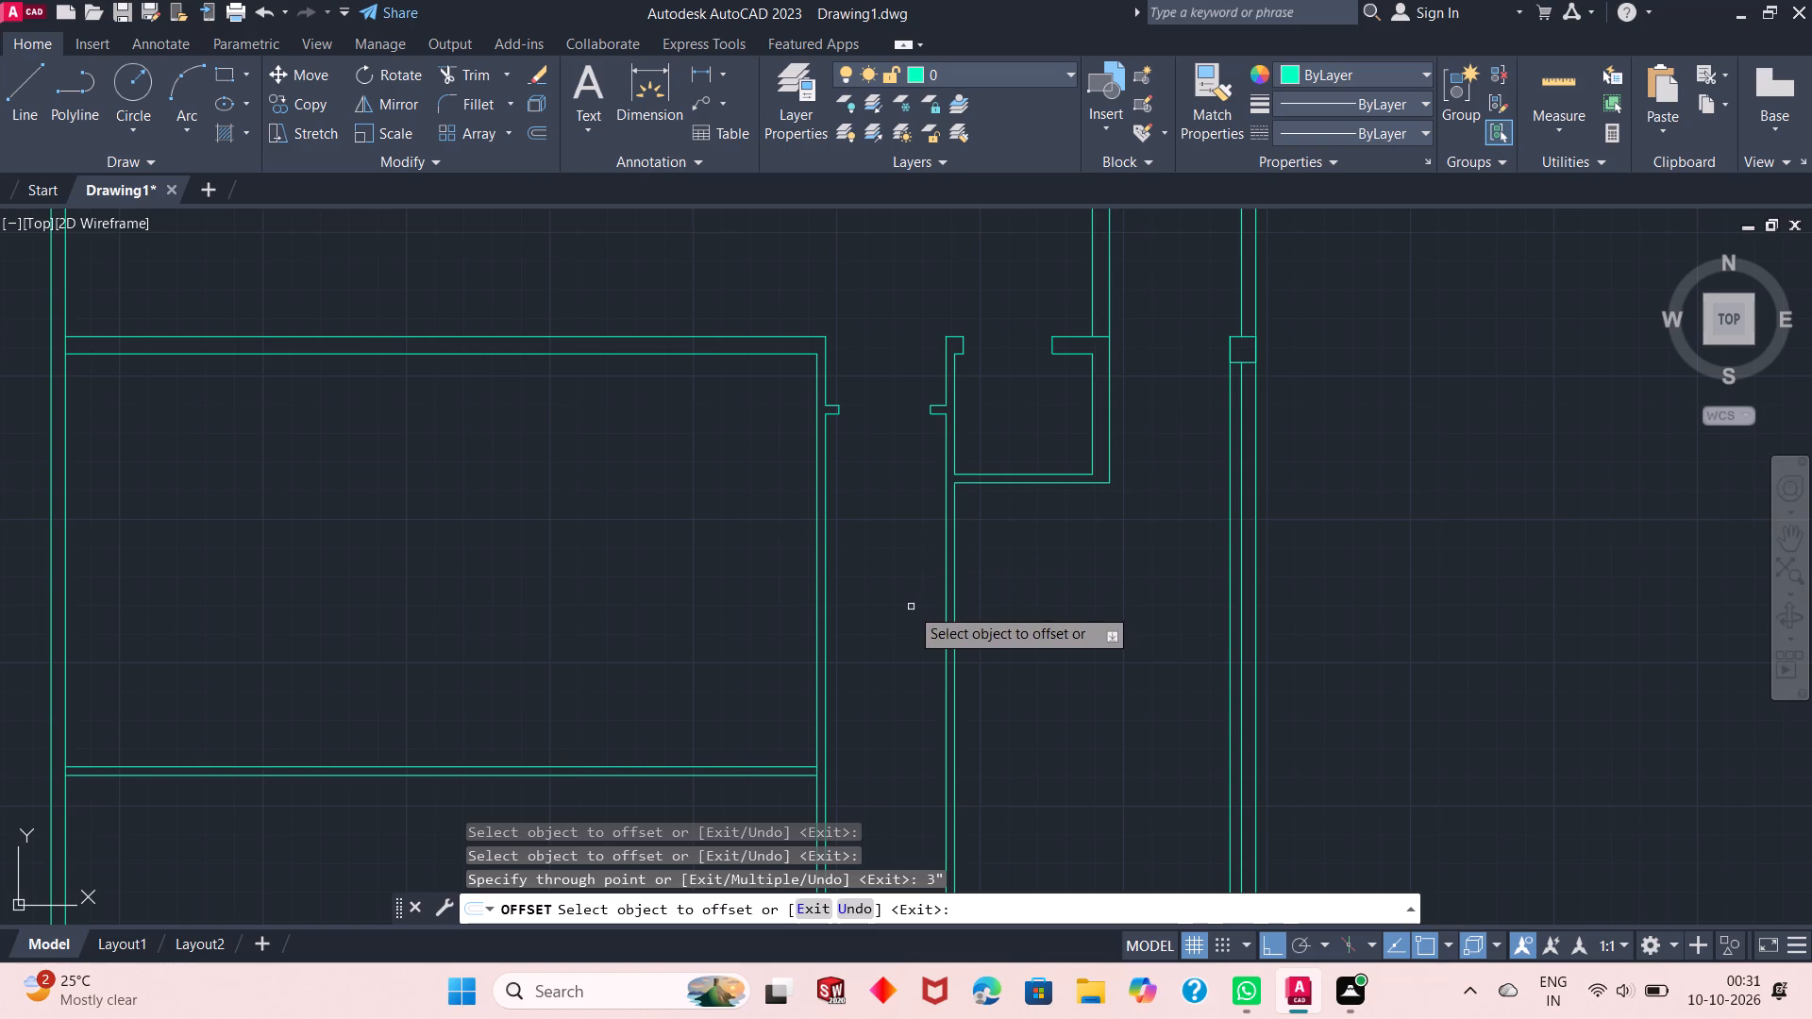
{"action": "key", "text": "Escape"}
{"action": "key", "text": "Escape"}
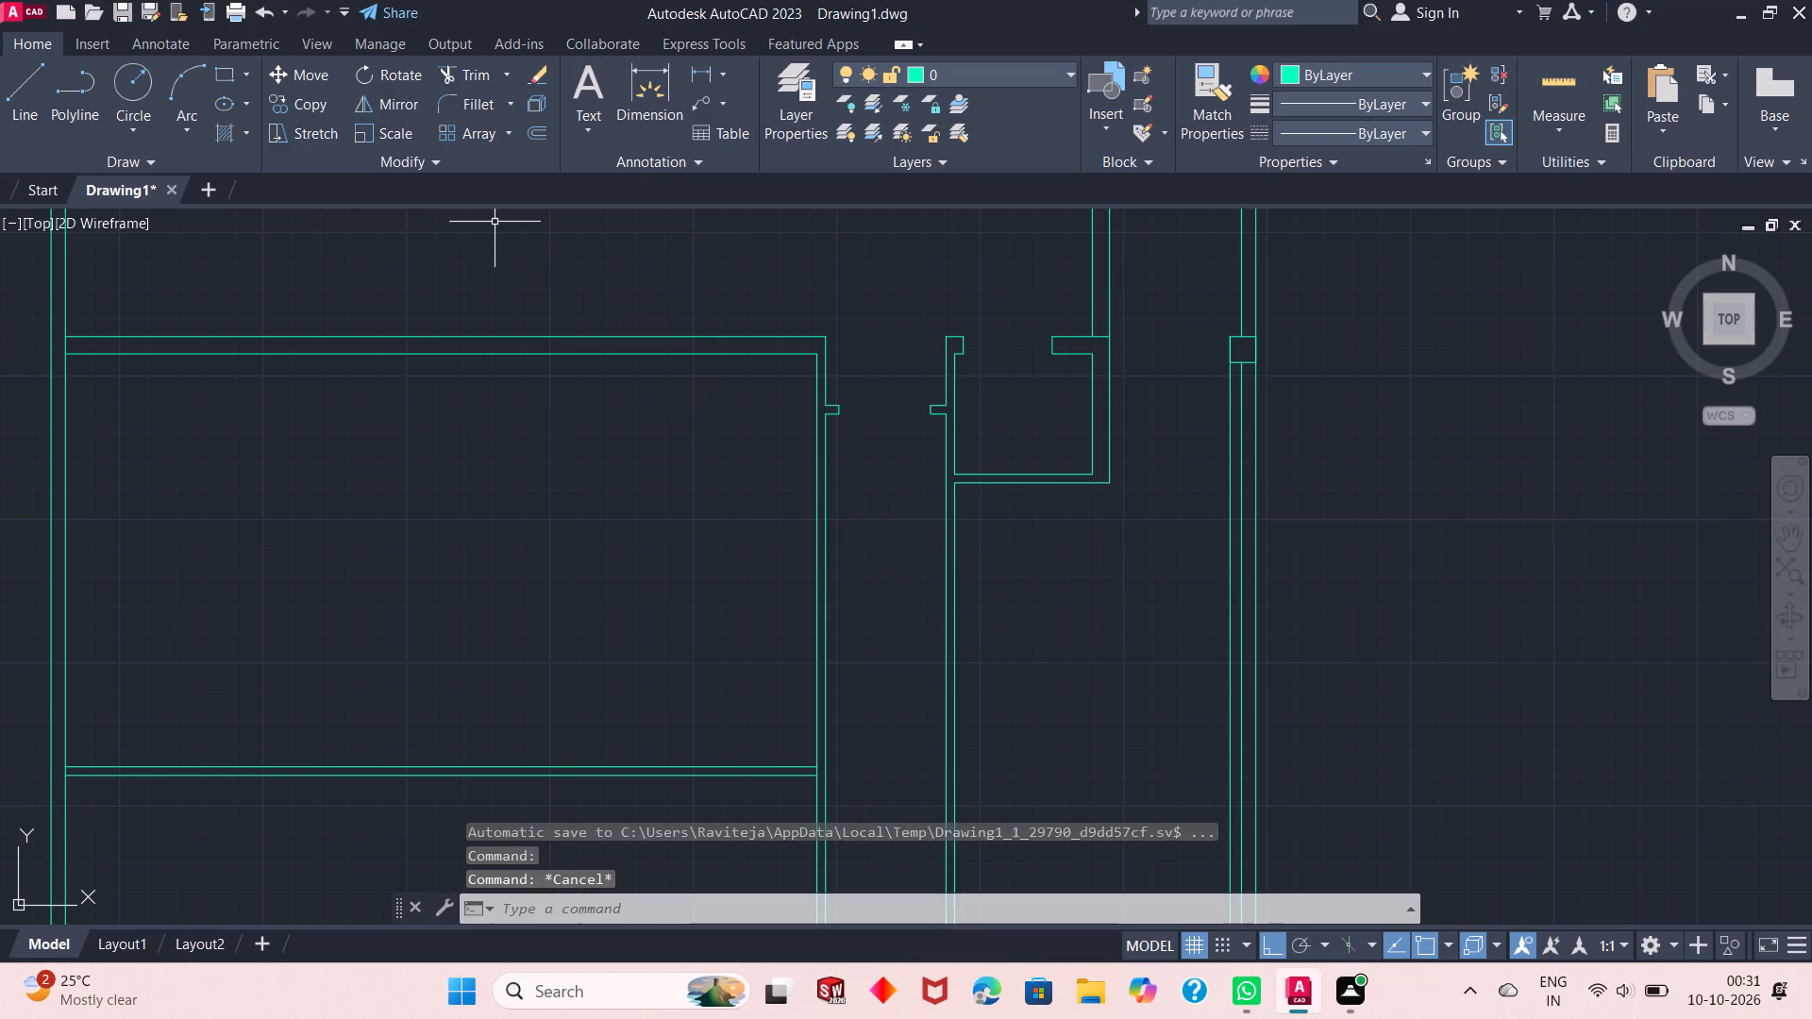
Draw an L-shaped stub wall from the large room's east wall: 3' west, 2' south, 3" east, 1'9" north, and back east to the wall.
{"action": "left_click", "coordinate": [6, 108]}
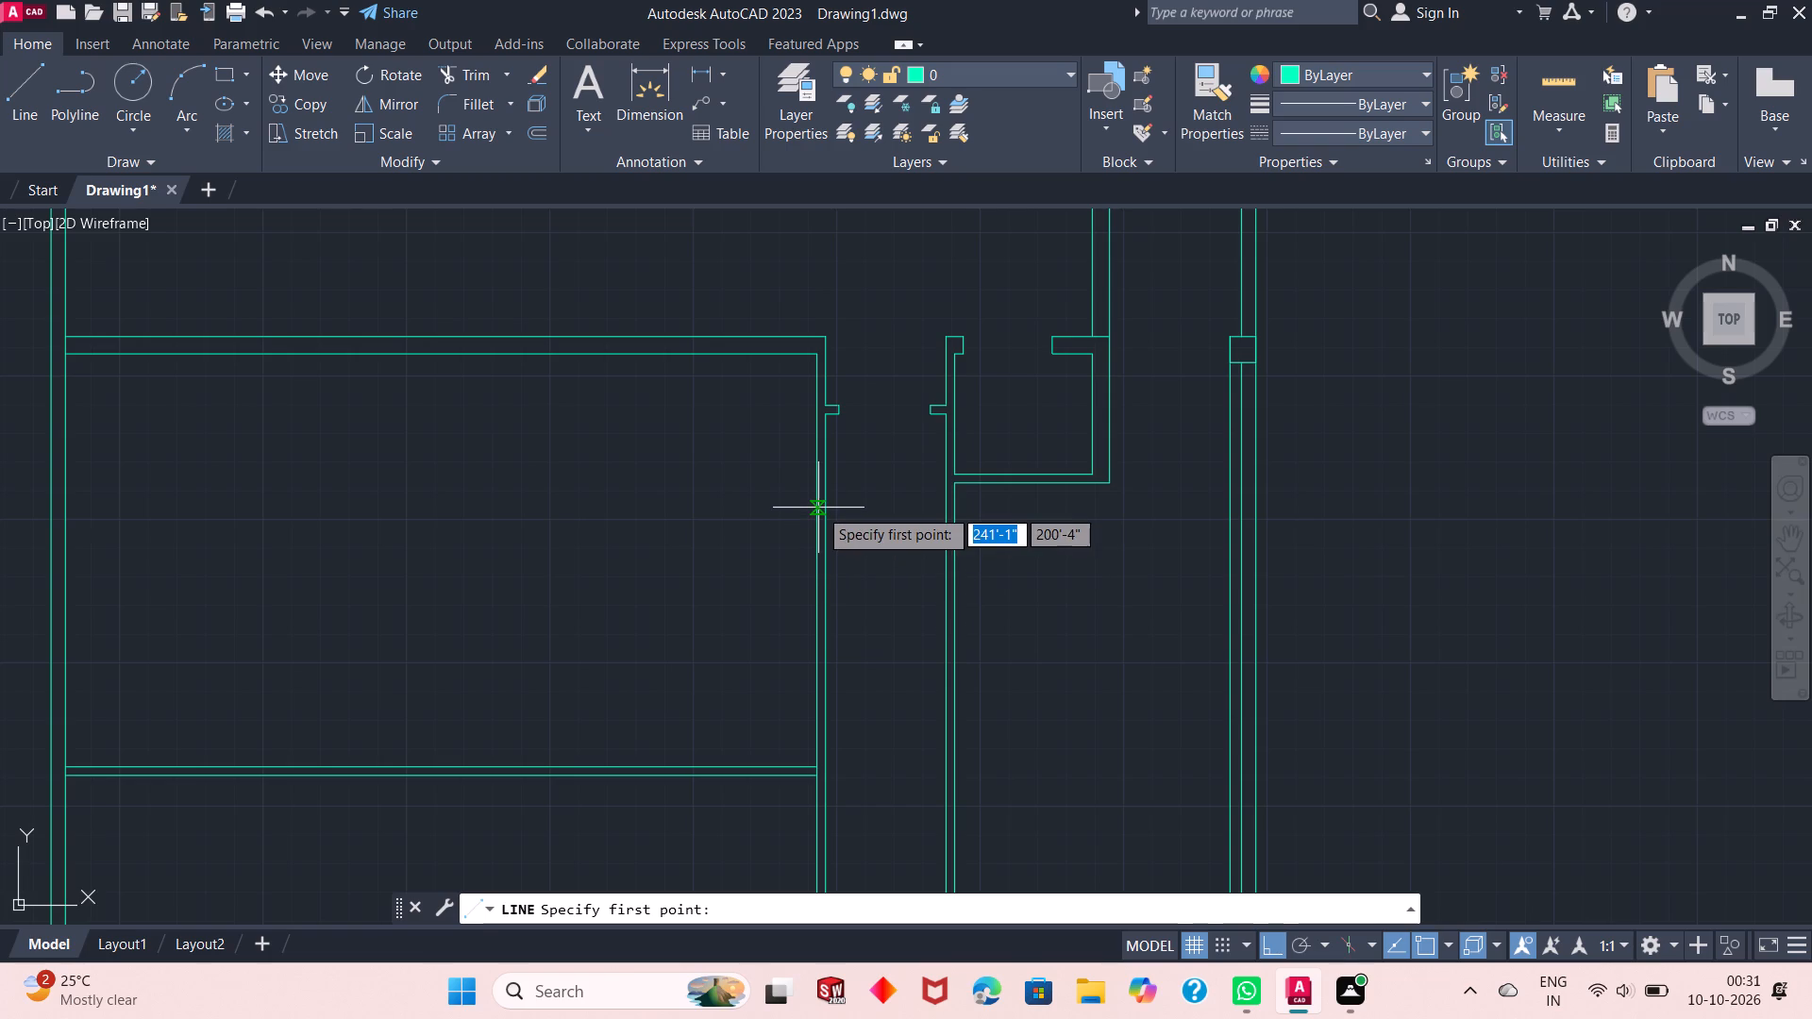
{"action": "left_click", "coordinate": [818, 508]}
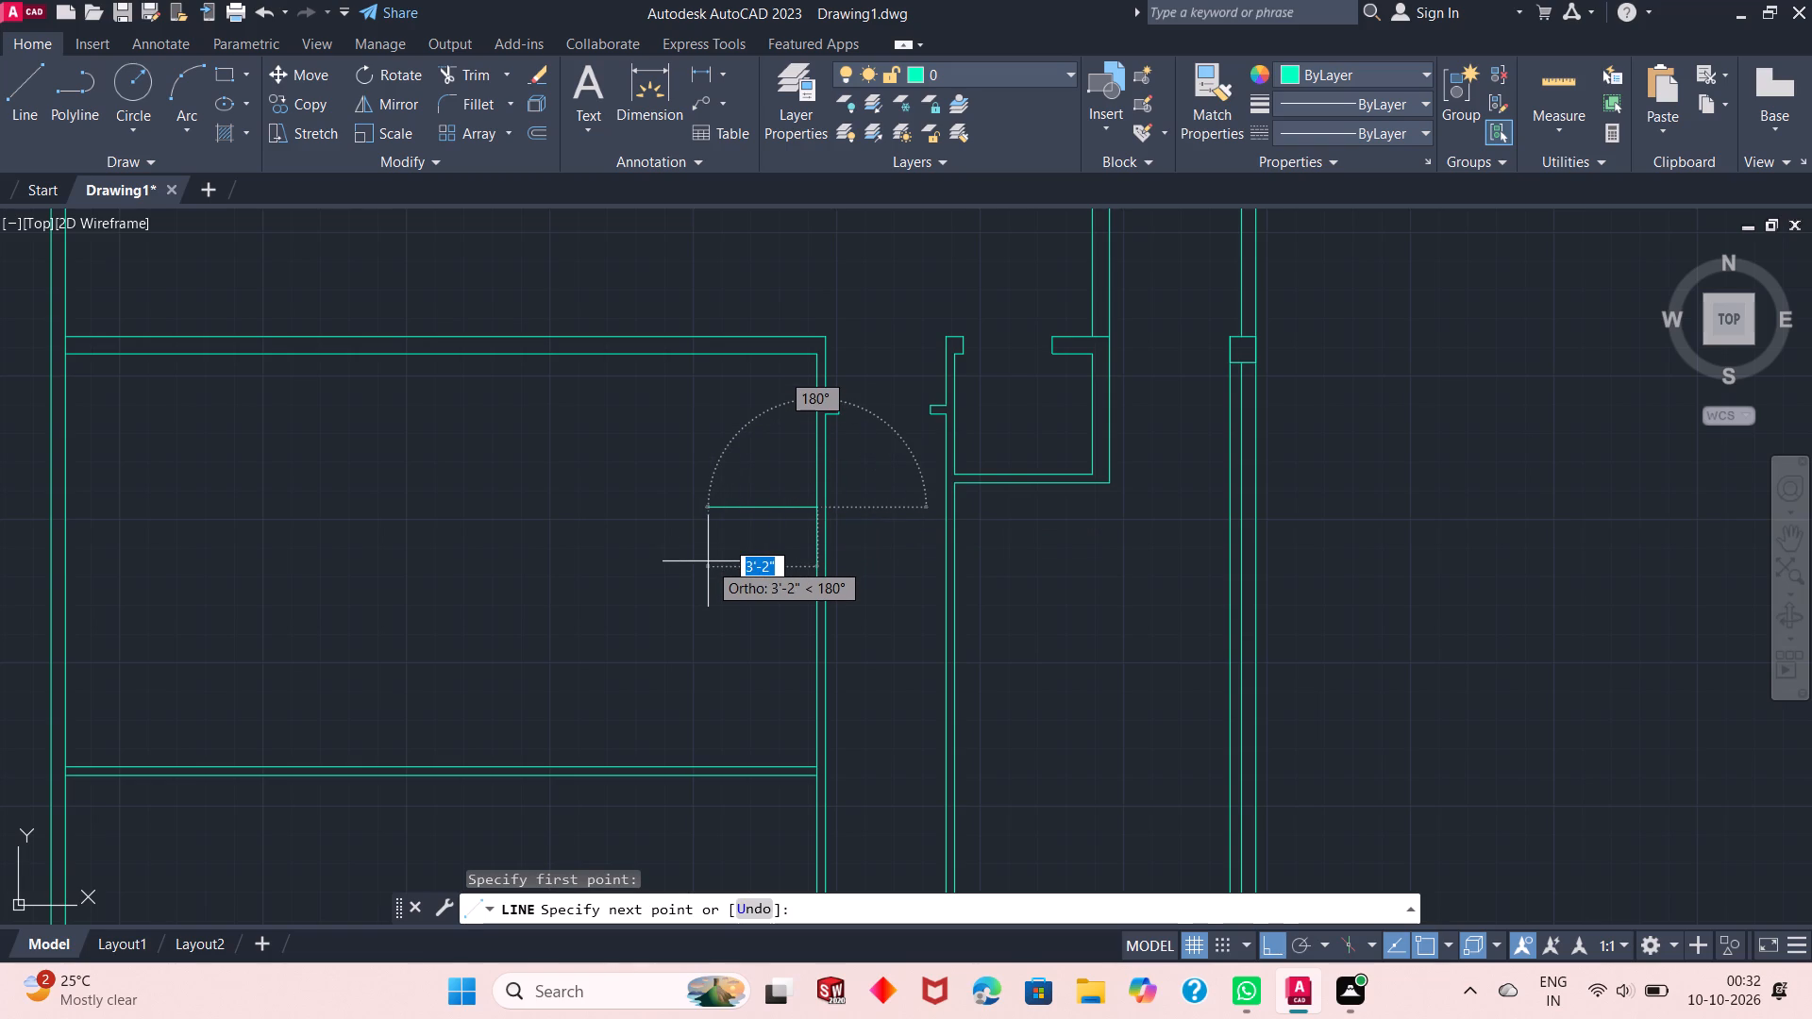
{"action": "type", "text": "3'"}
{"action": "key", "text": "Return"}
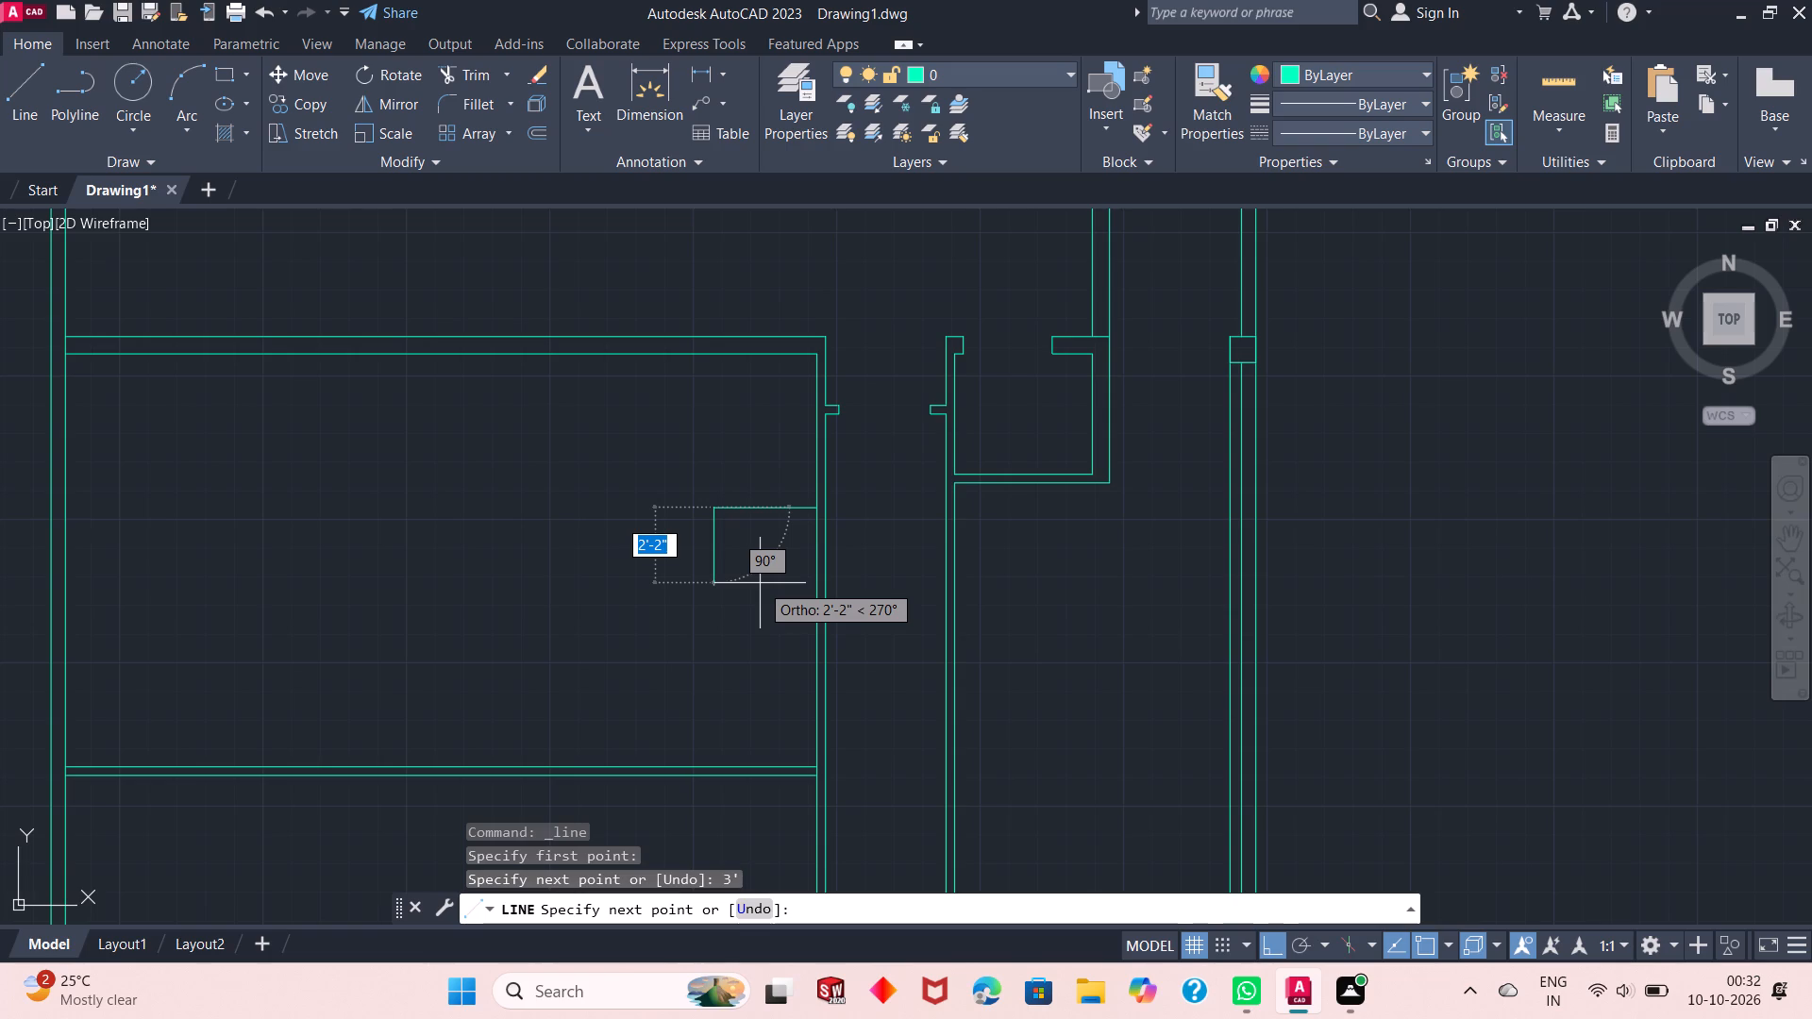
{"action": "type", "text": "2'"}
{"action": "key", "text": "Return"}
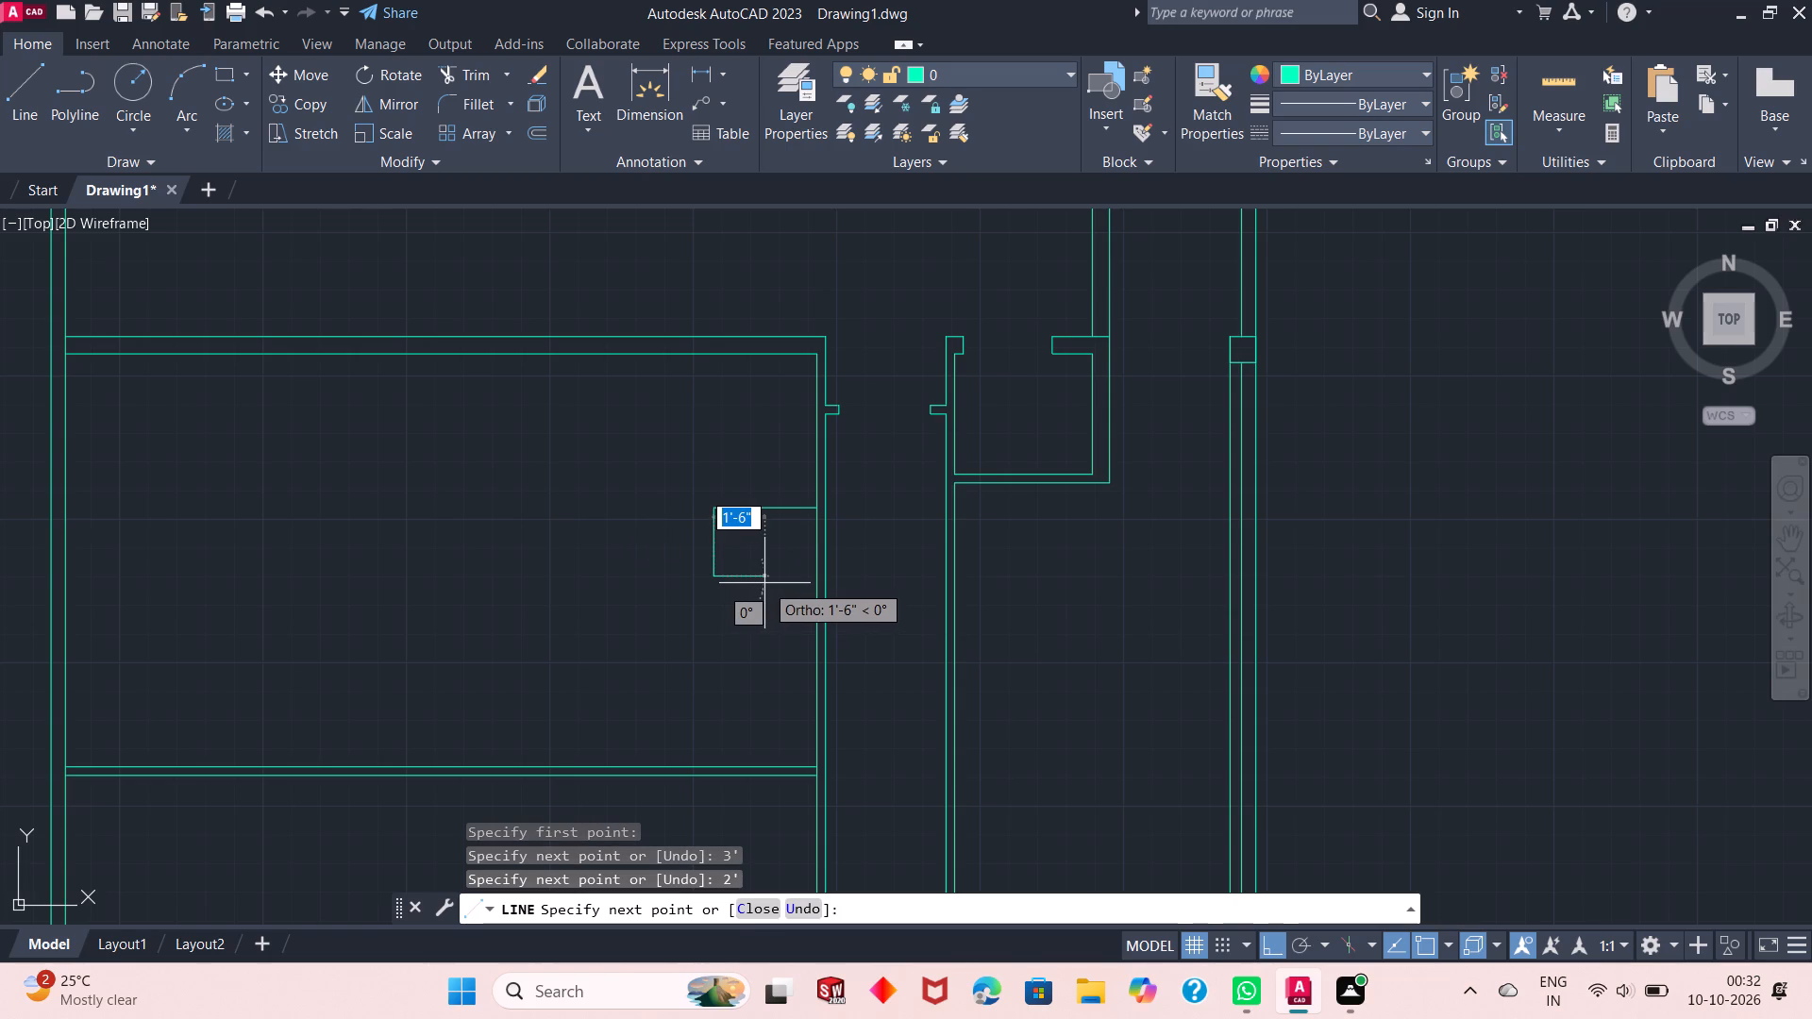
{"action": "type", "text": "3\""}
{"action": "key", "text": "Return"}
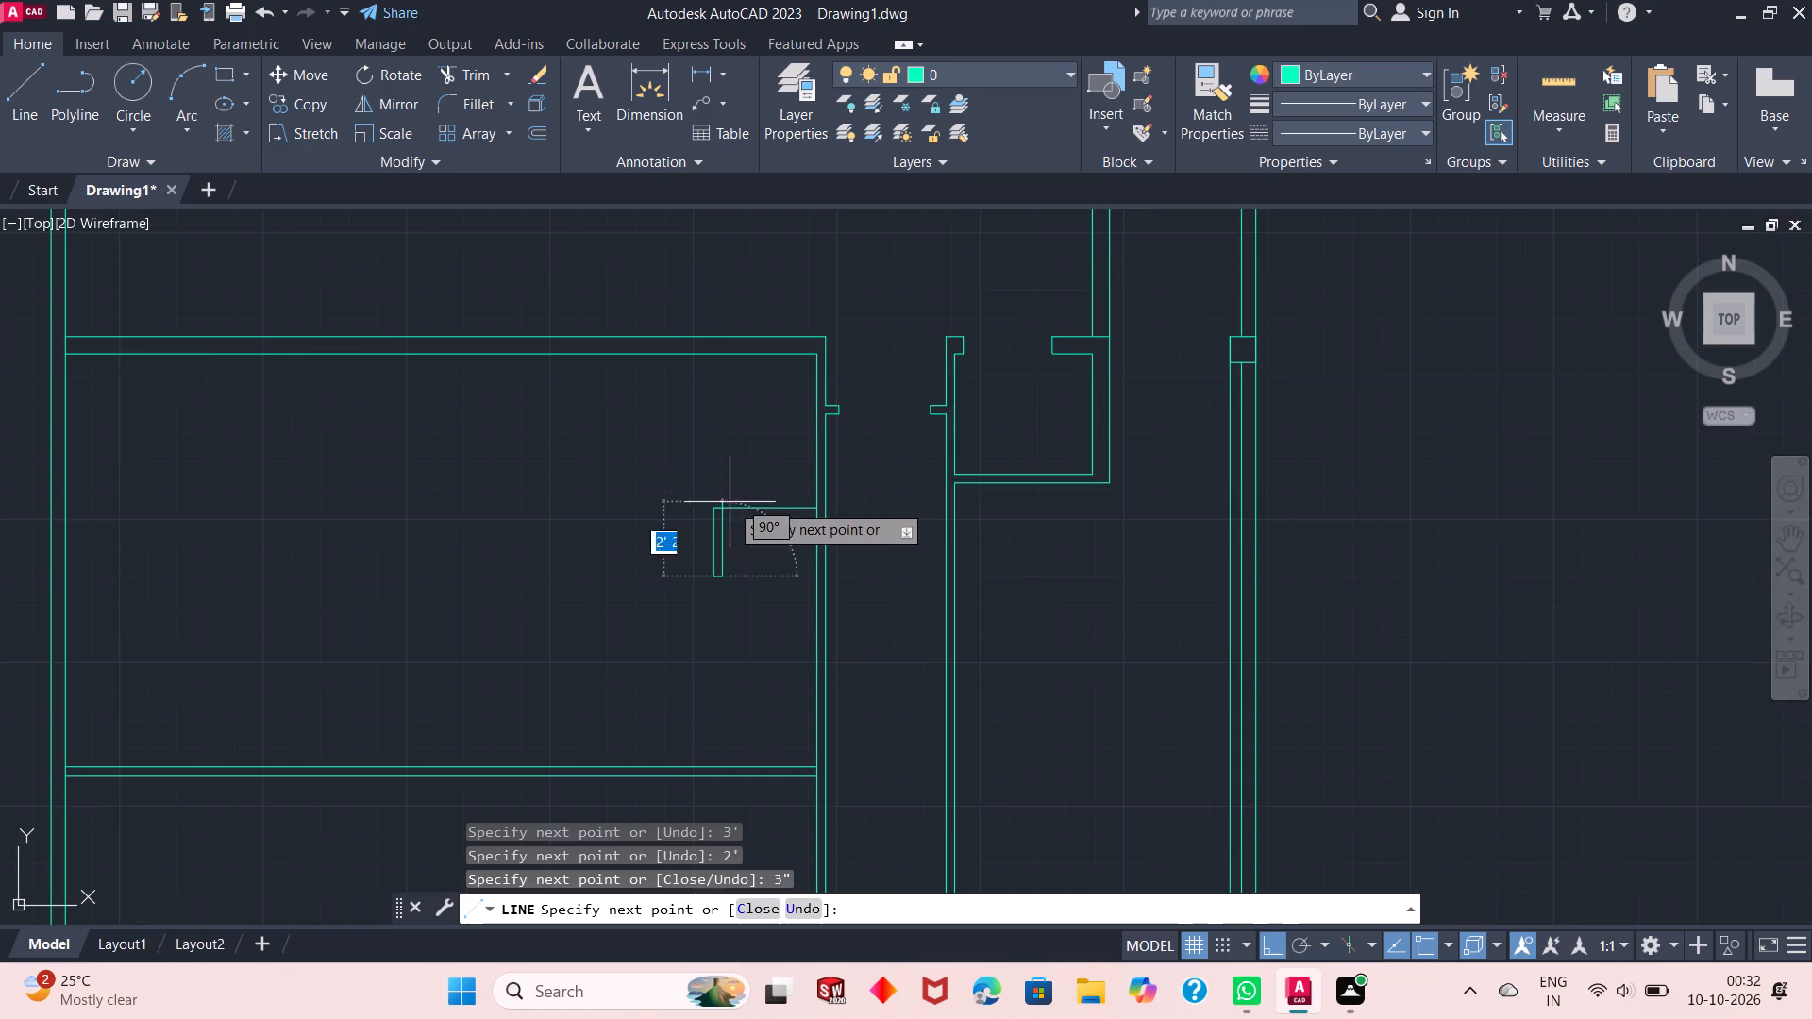
{"action": "scroll", "coordinate": [733, 503], "scroll_direction": "up", "scroll_amount": 1}
{"action": "scroll", "coordinate": [852, 570], "scroll_direction": "up", "scroll_amount": 3}
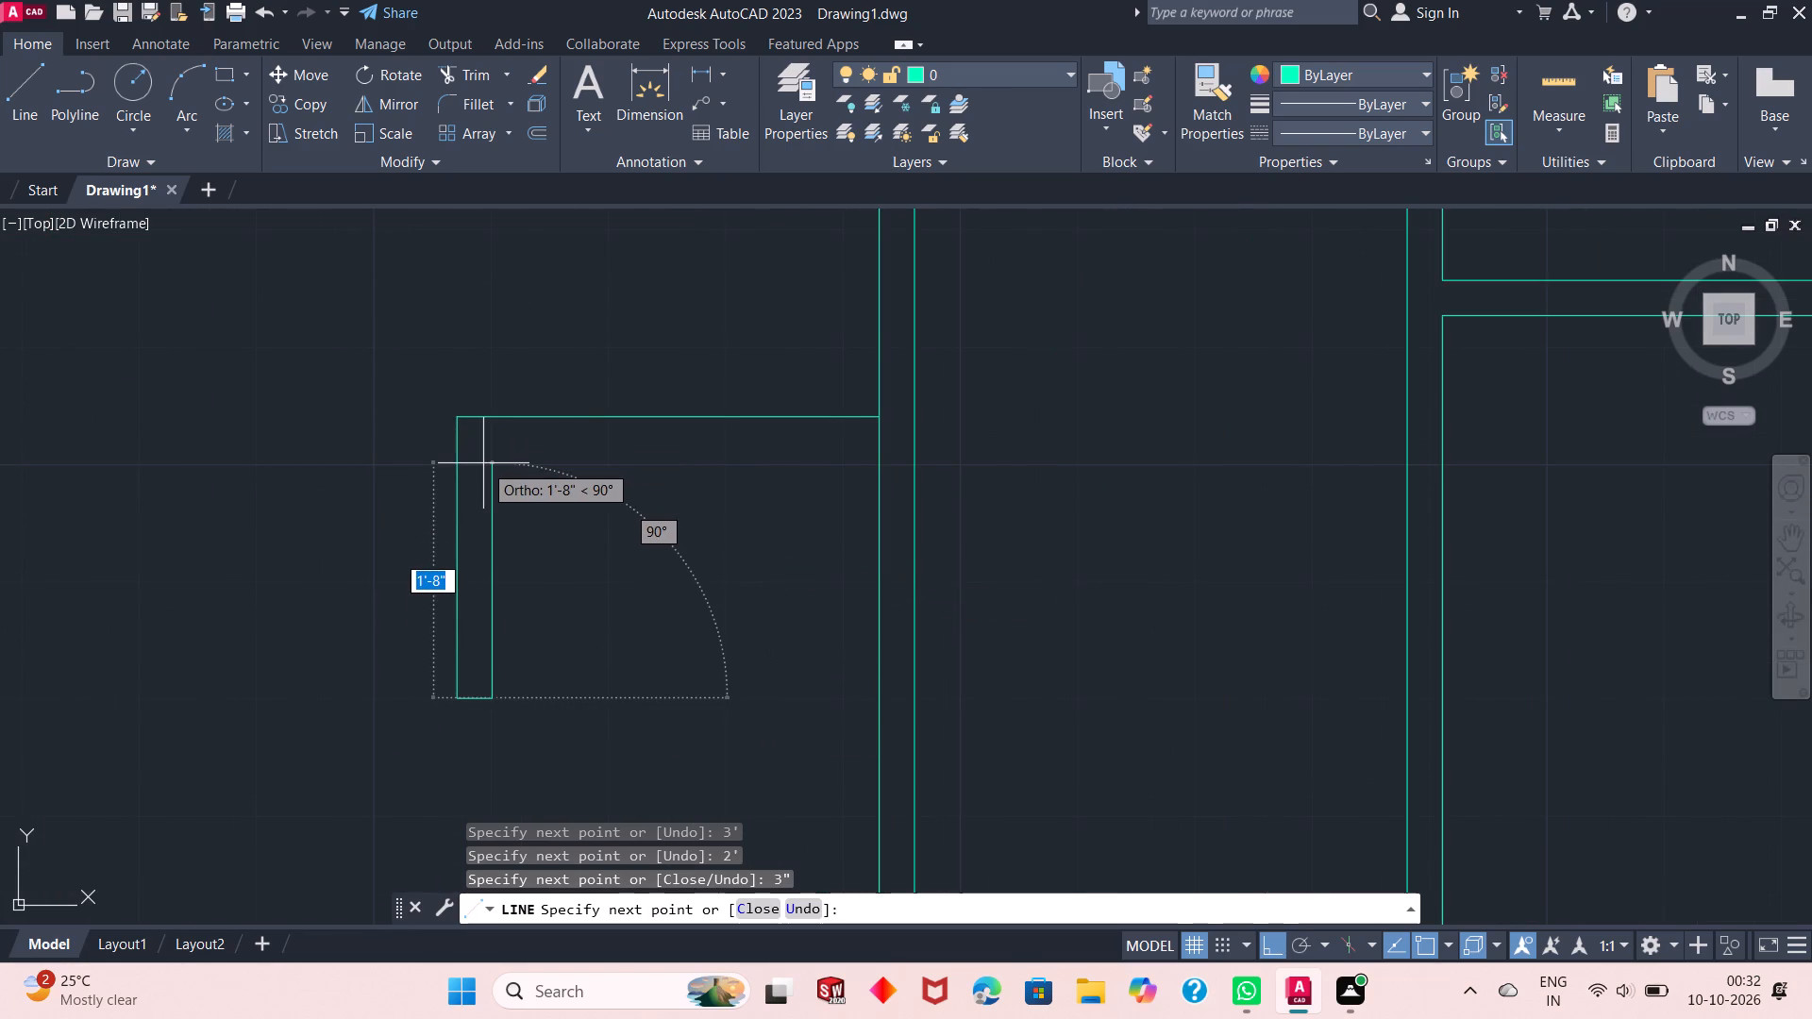
{"action": "key", "text": "1"}
{"action": "type", "text": "'9"}
{"action": "key", "text": "shift+quotedbl"}
{"action": "key", "text": "Return"}
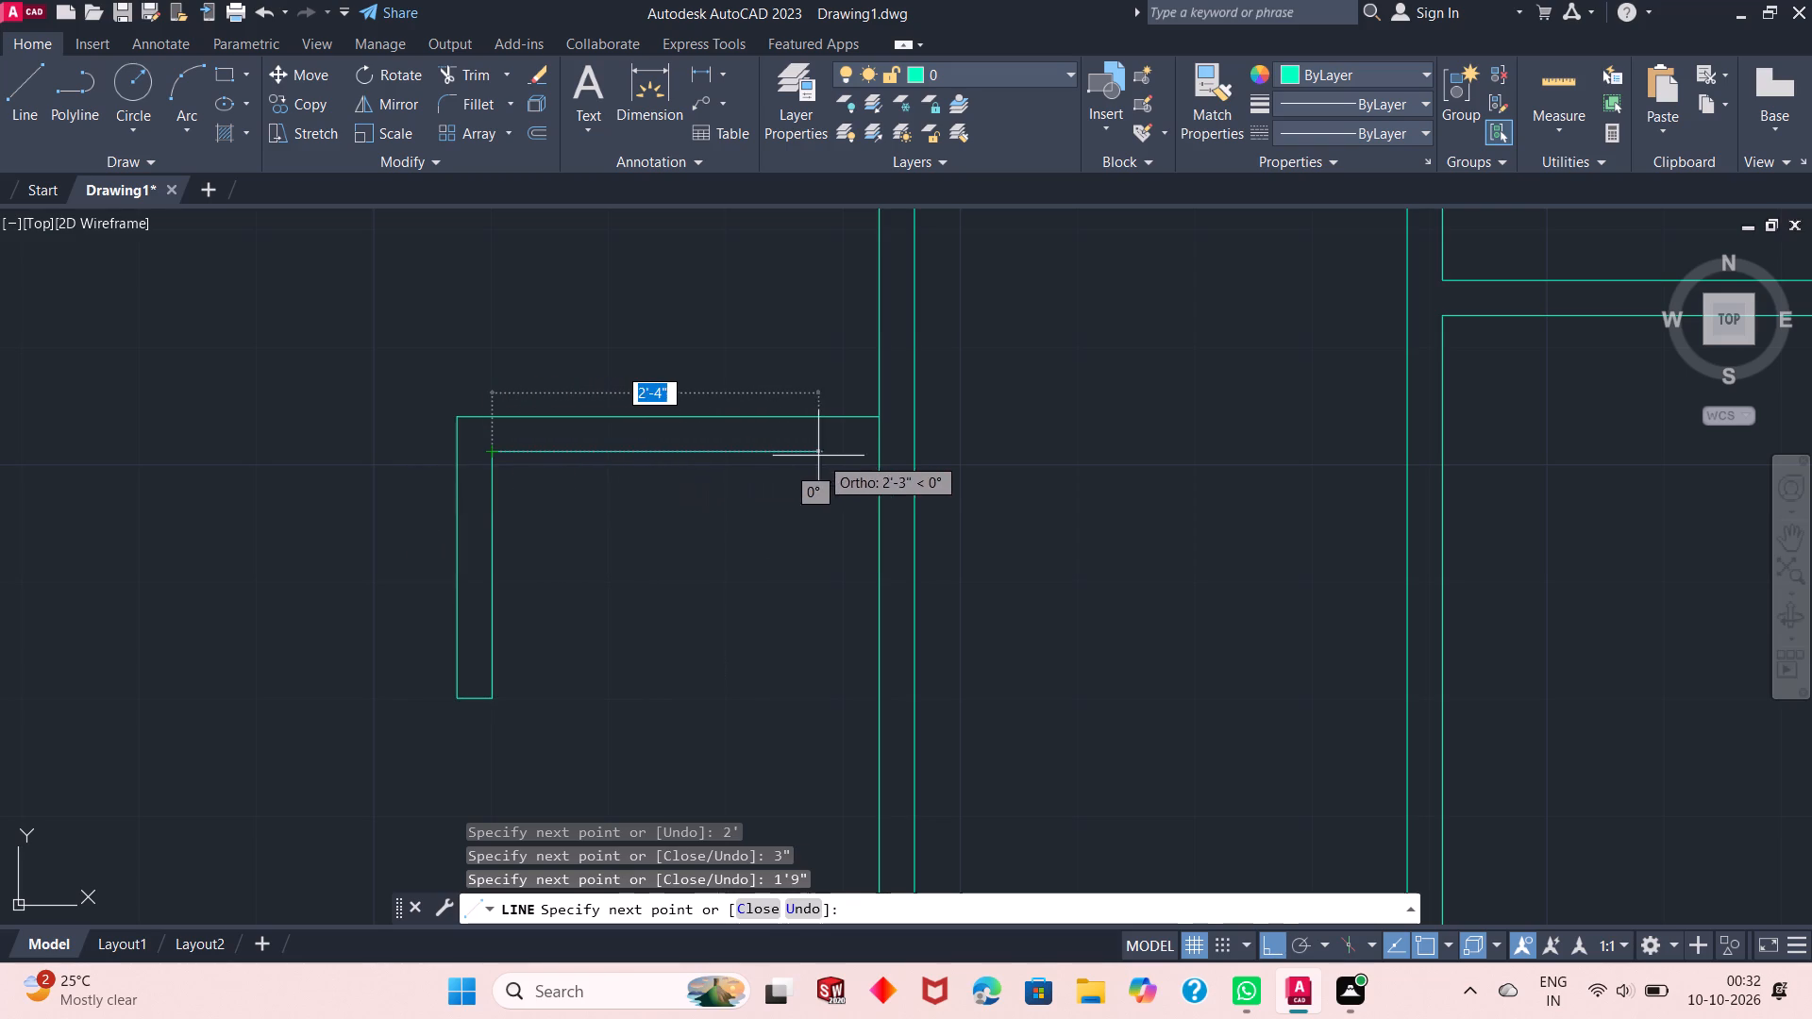
{"action": "left_click", "coordinate": [914, 458]}
{"action": "right_click", "coordinate": [987, 450]}
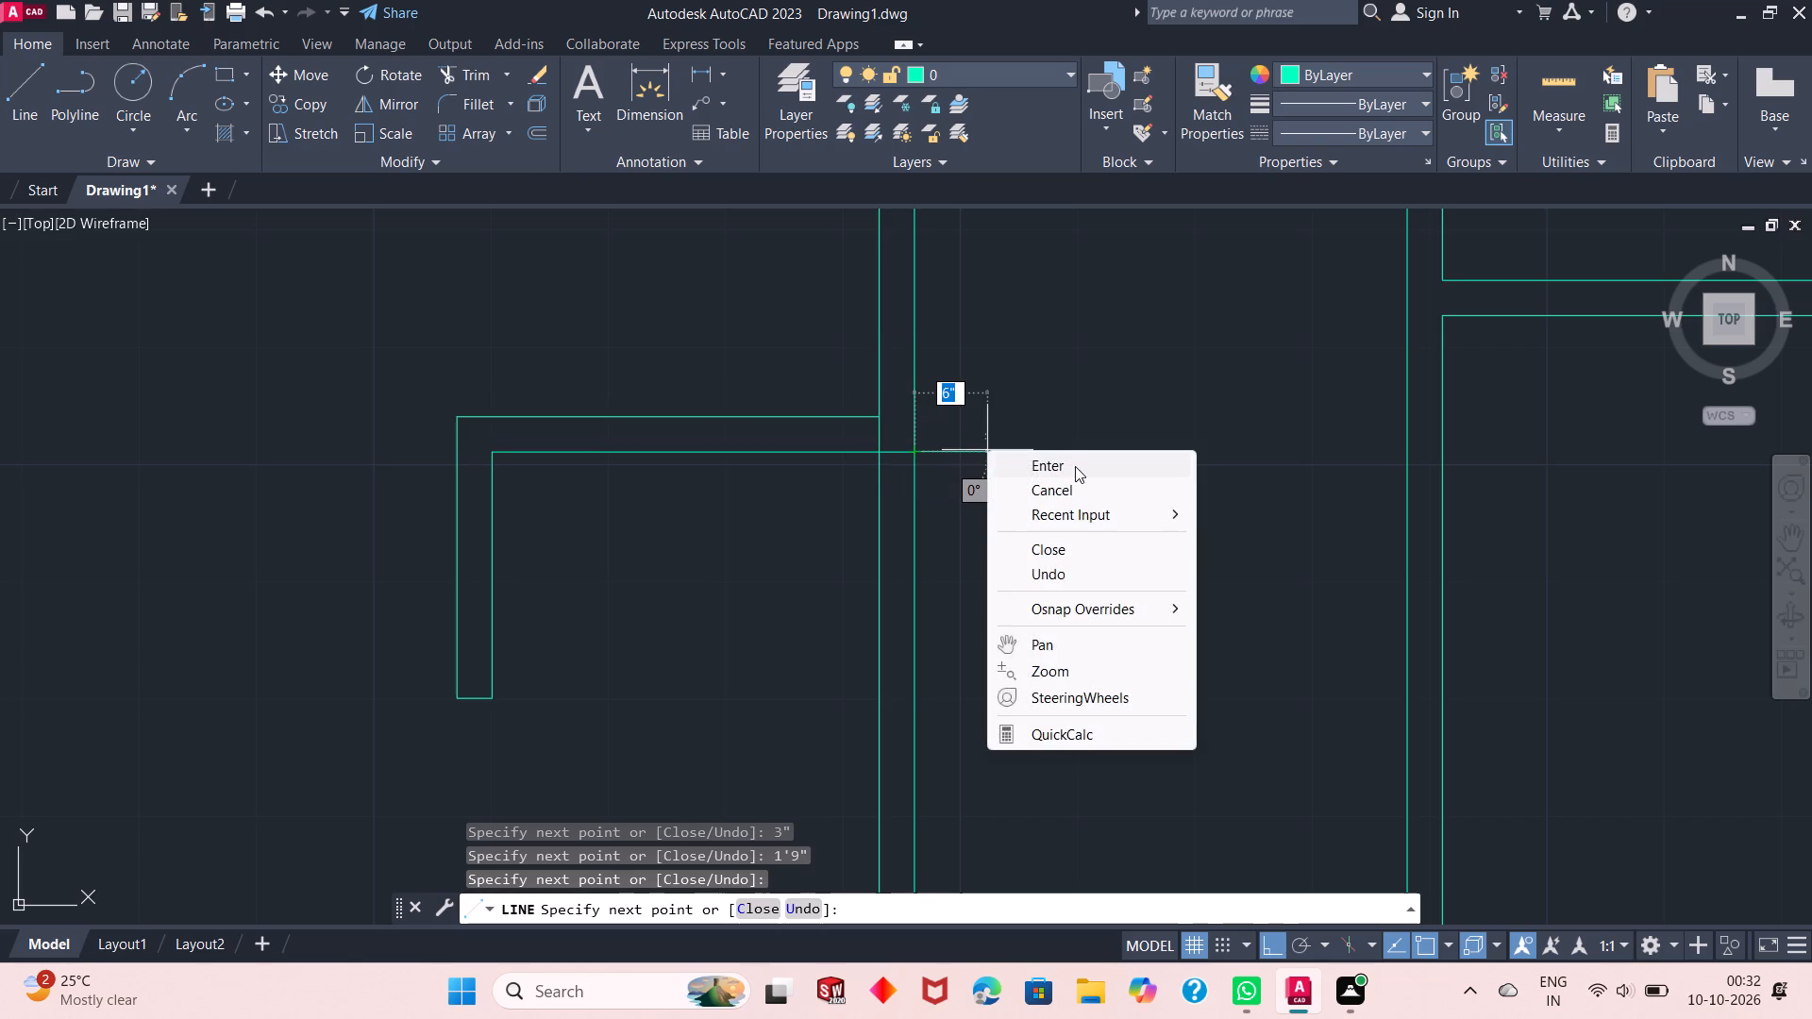
{"action": "left_click", "coordinate": [1075, 466]}
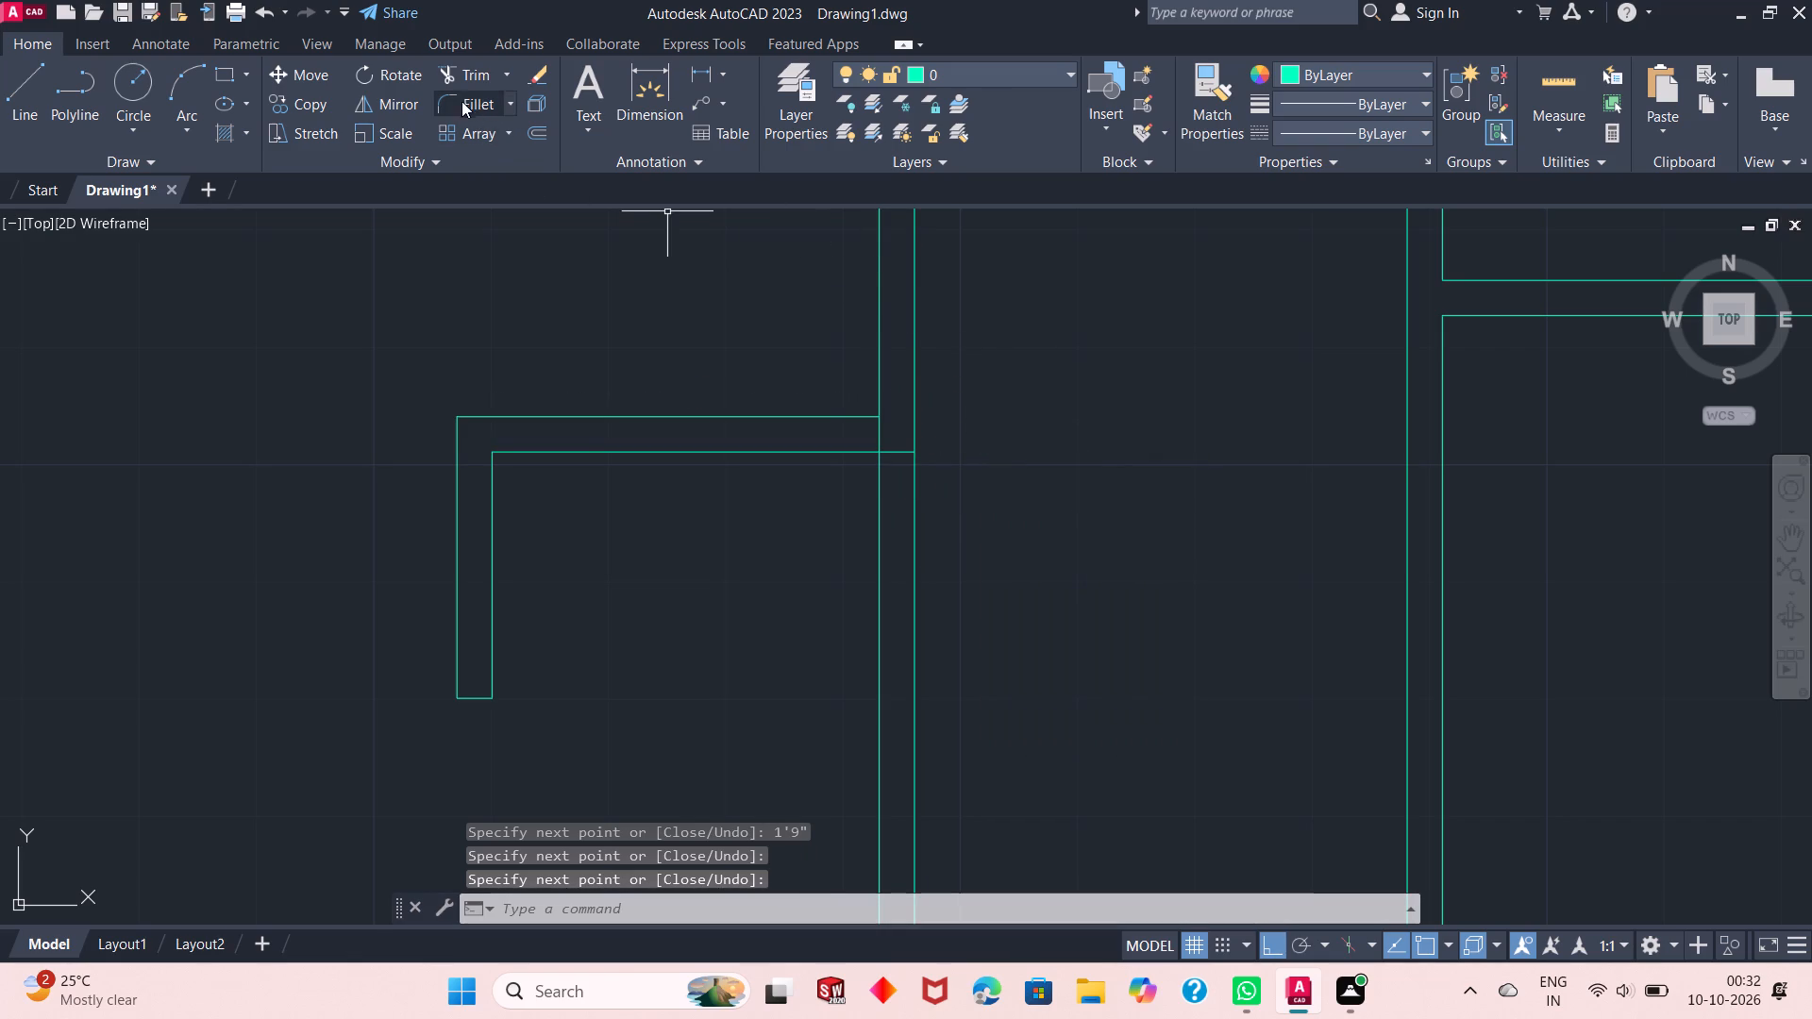
Trim the east wall's inner line between the two horizontal lines of the new L-shaped stub wall.
{"action": "left_click", "coordinate": [469, 74]}
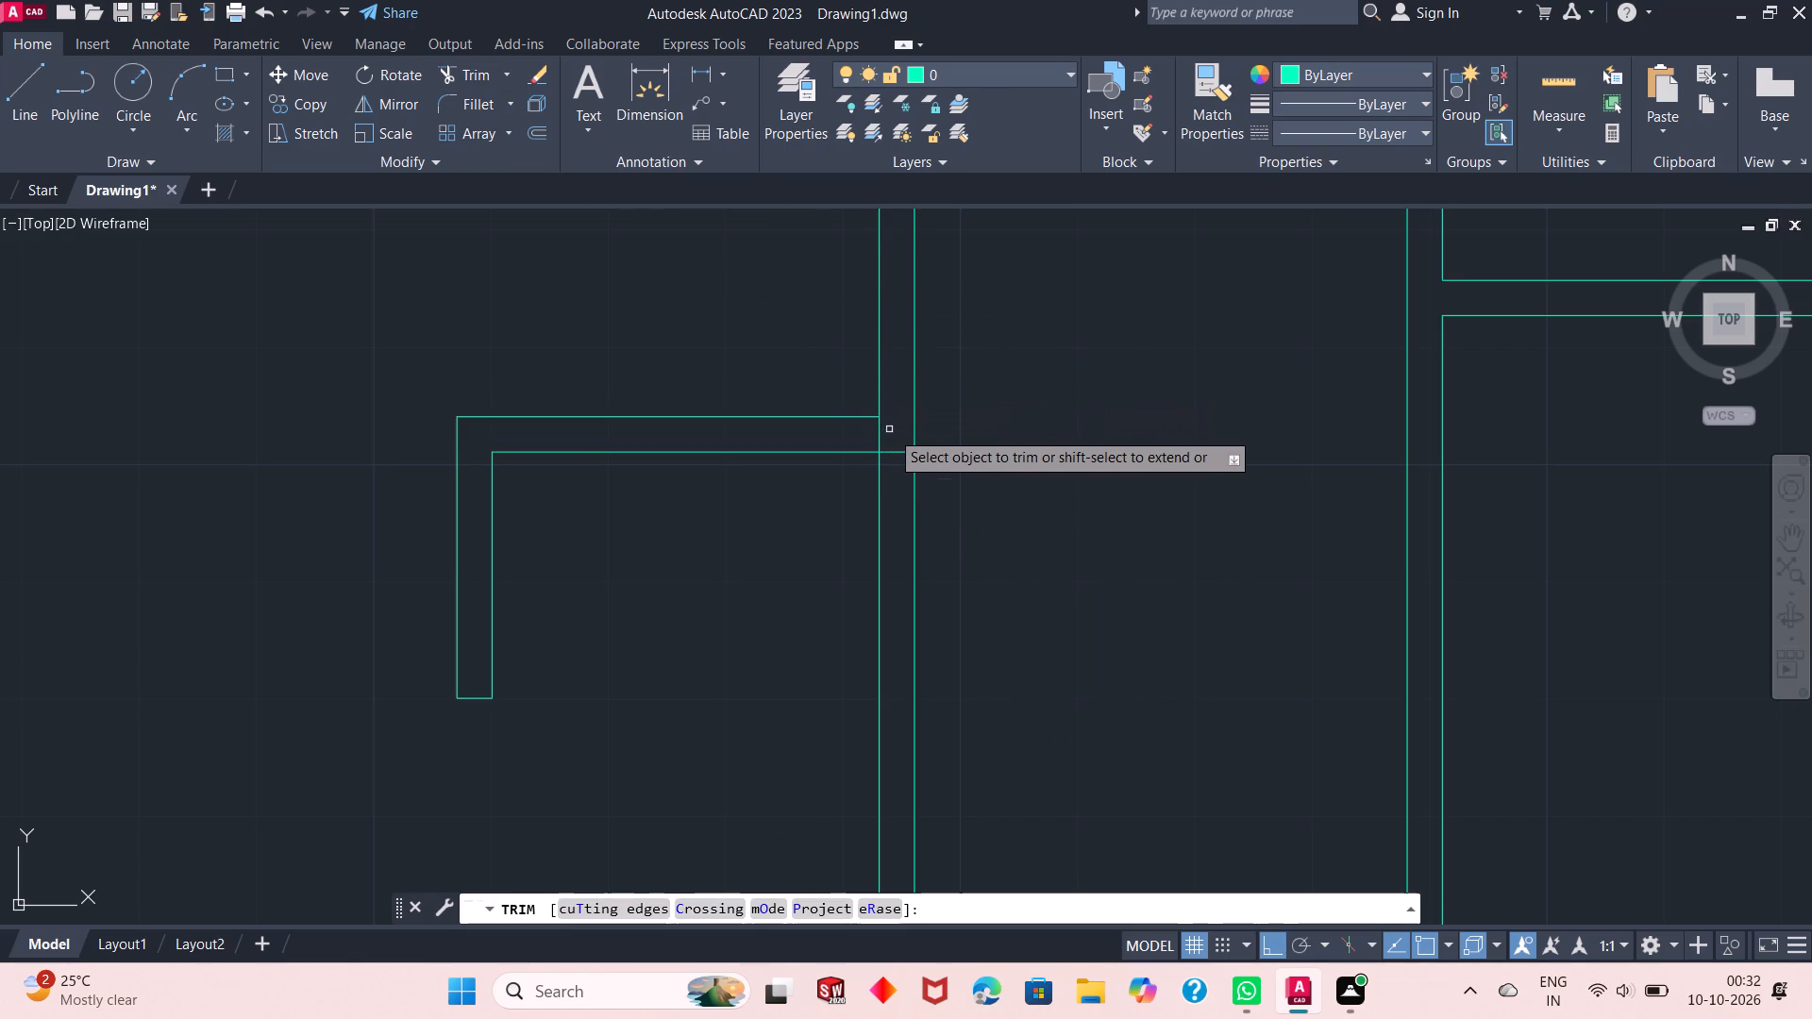
{"action": "left_click", "coordinate": [881, 434]}
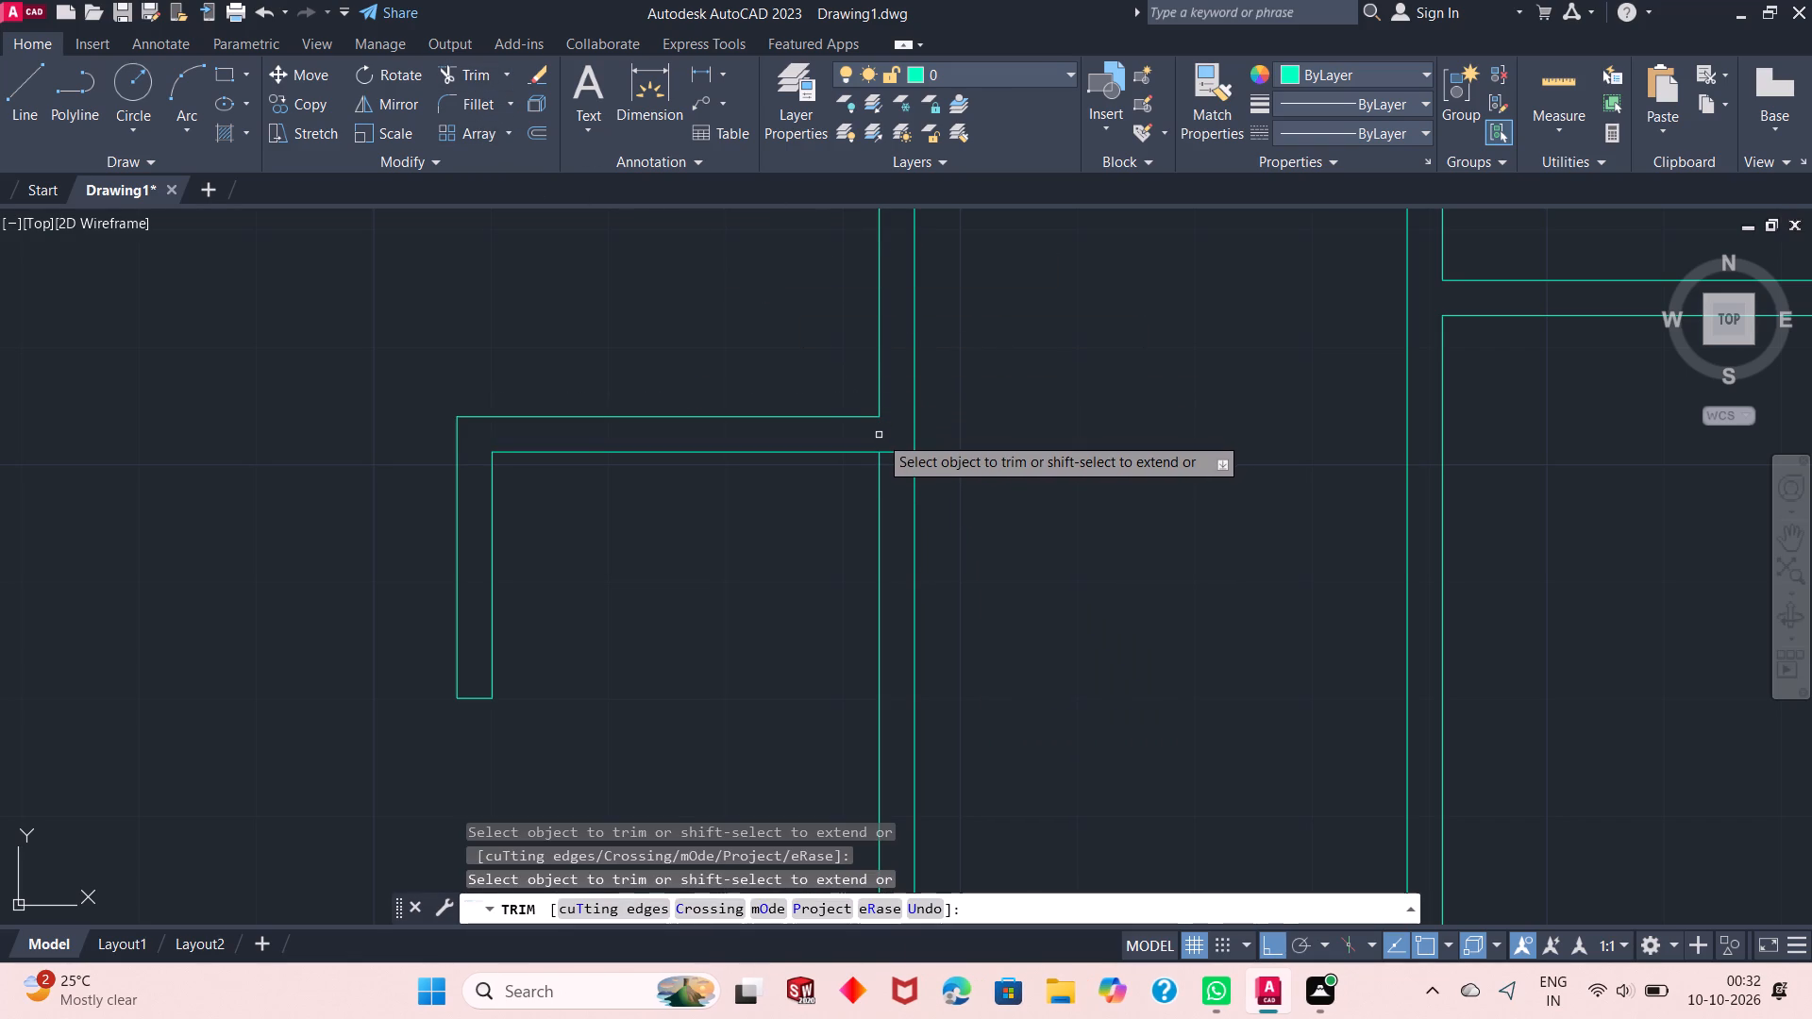
{"action": "scroll", "coordinate": [979, 483], "scroll_direction": "up", "scroll_amount": 1}
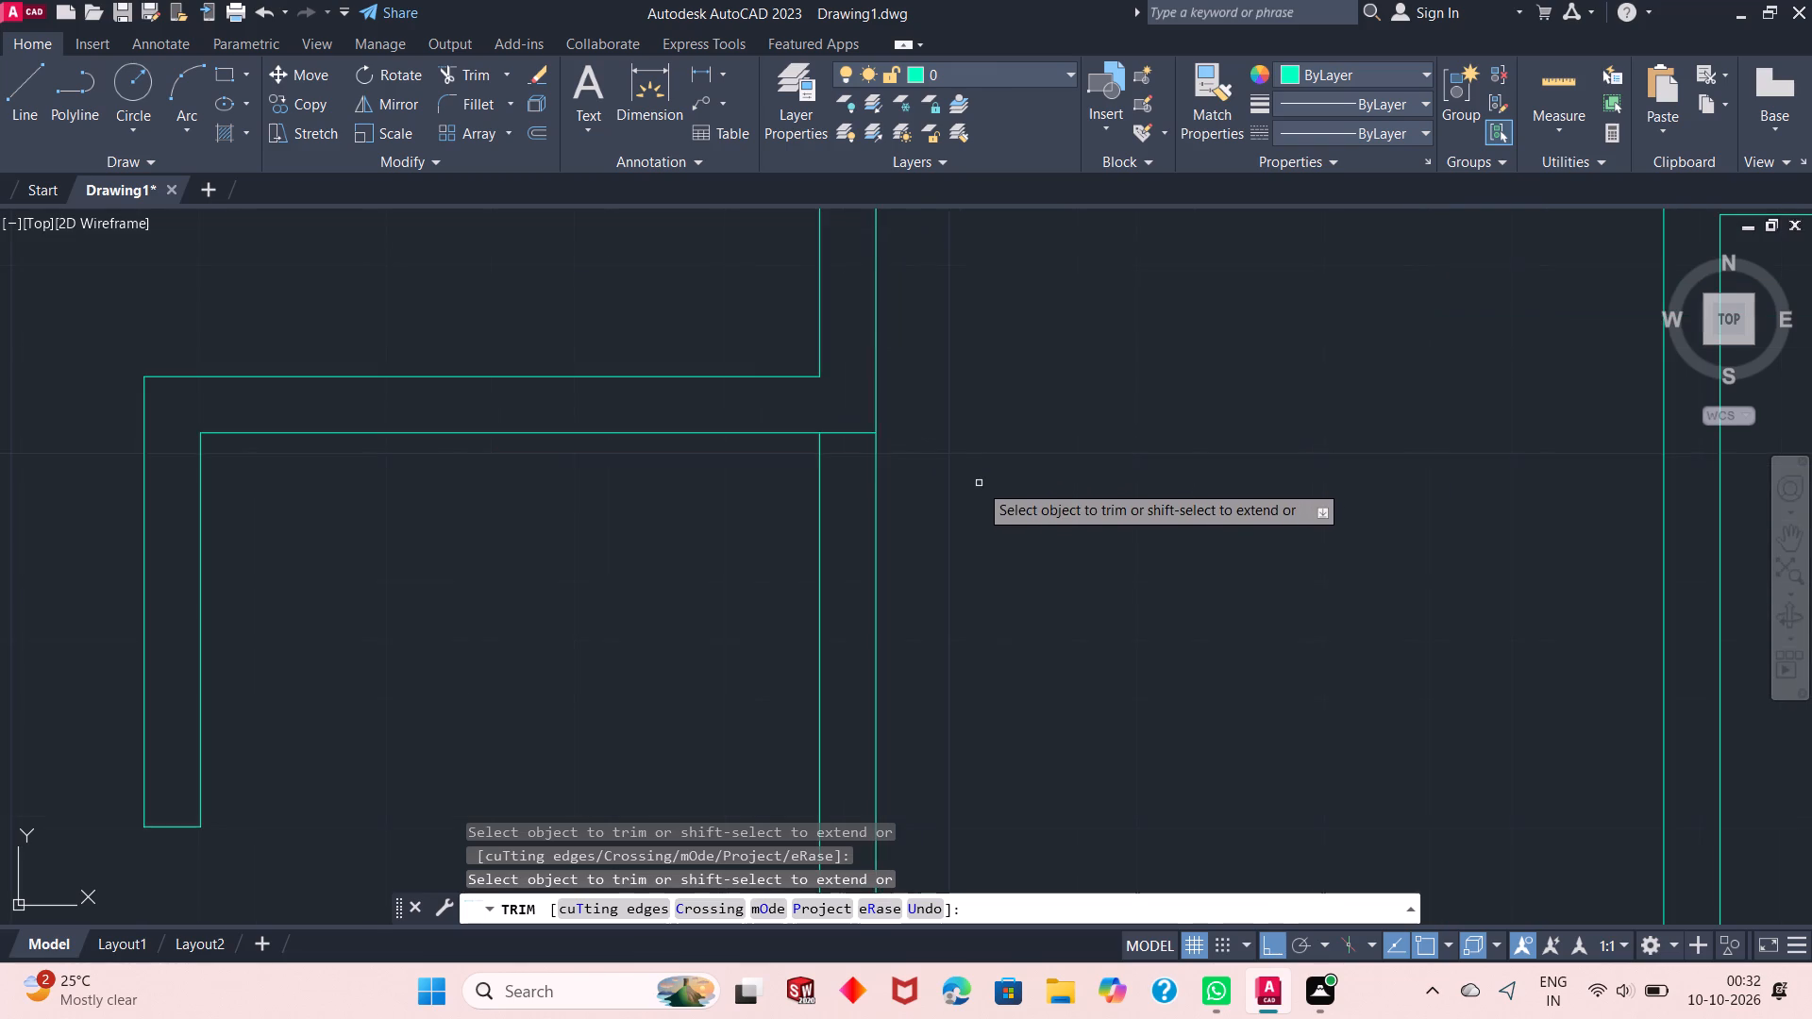
{"action": "scroll", "coordinate": [978, 487], "scroll_direction": "down", "scroll_amount": 4}
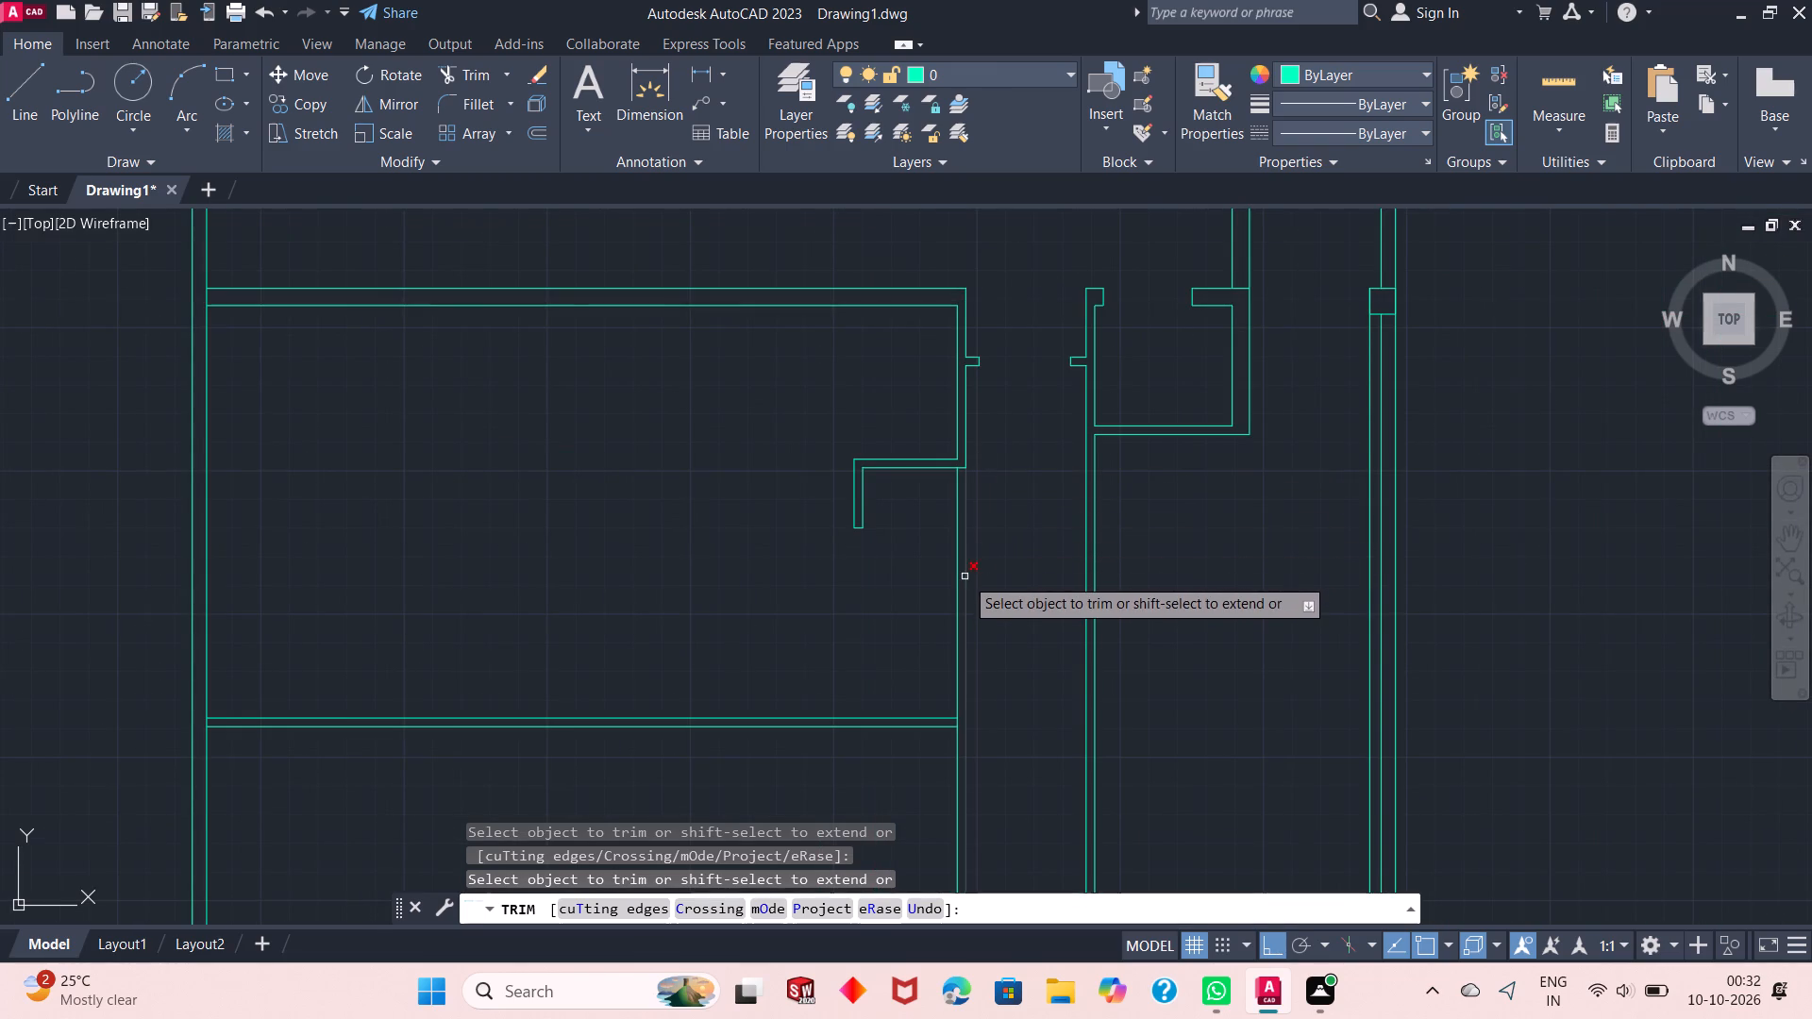
{"action": "key", "text": "Escape"}
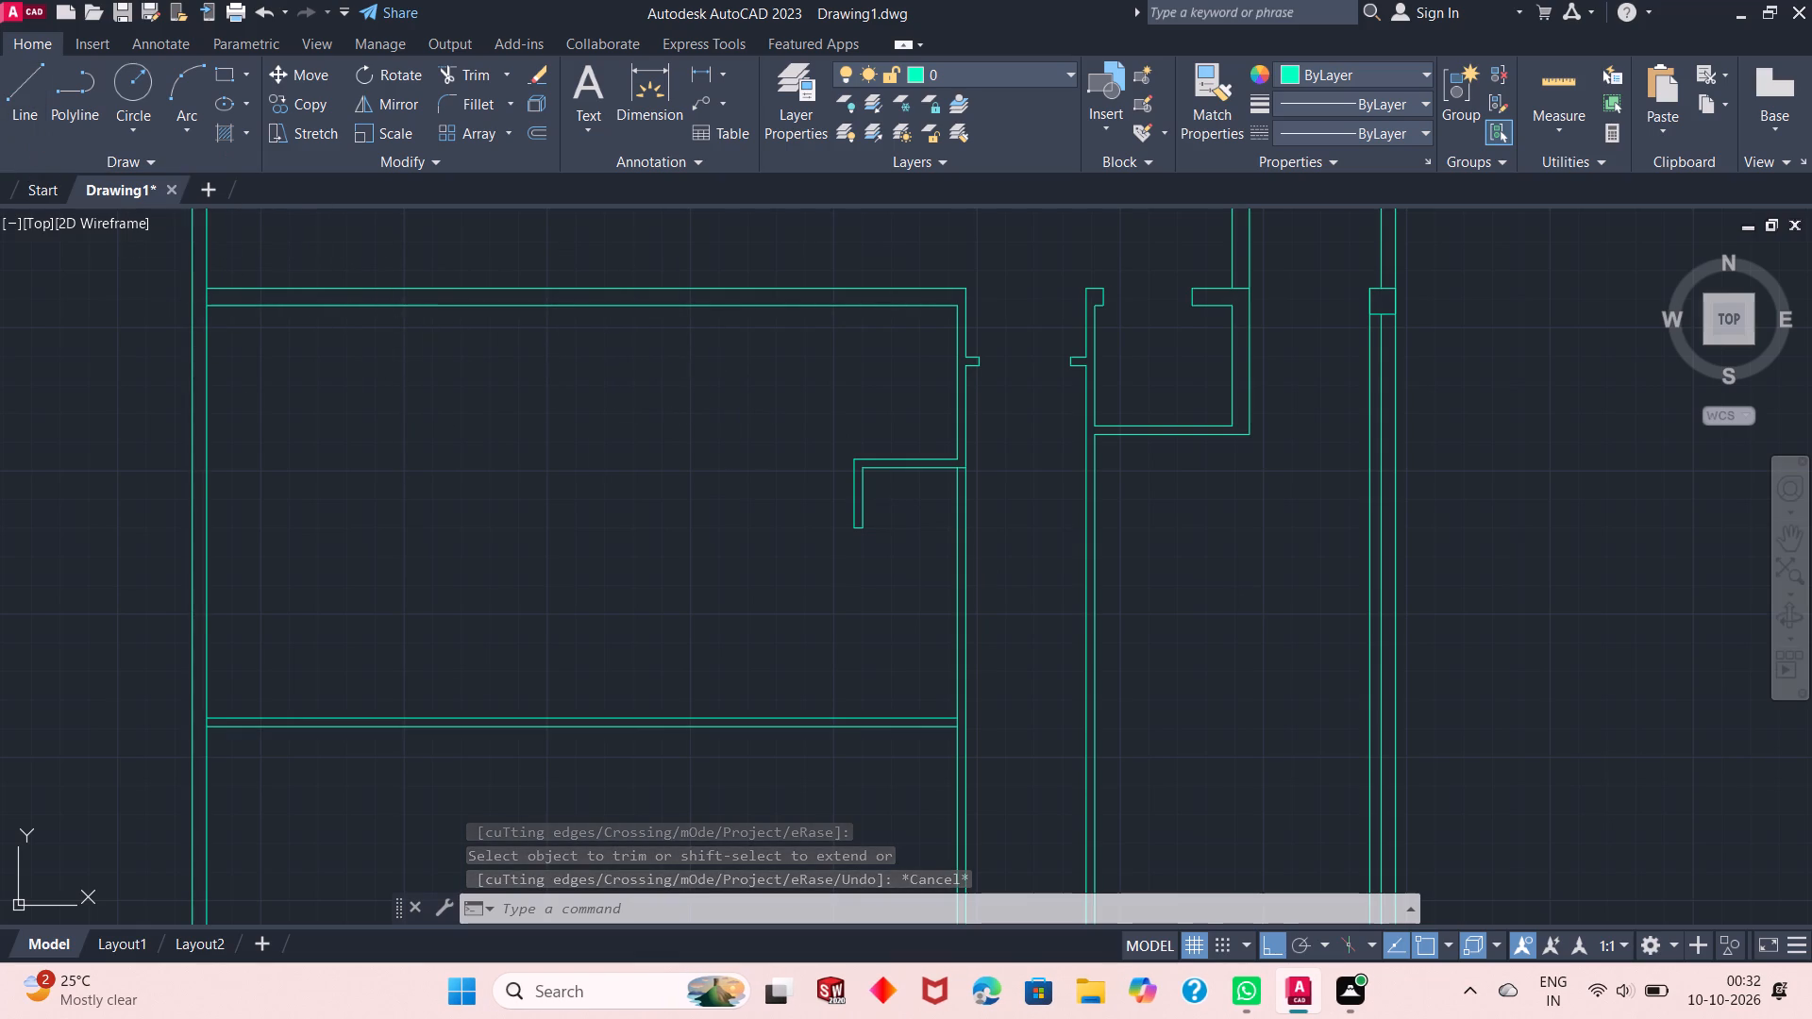
Offset the inner line of the large room's east wall 3' westward, in line with the stub's outer face.
{"action": "right_click", "coordinate": [316, 353]}
{"action": "left_click", "coordinate": [416, 381]}
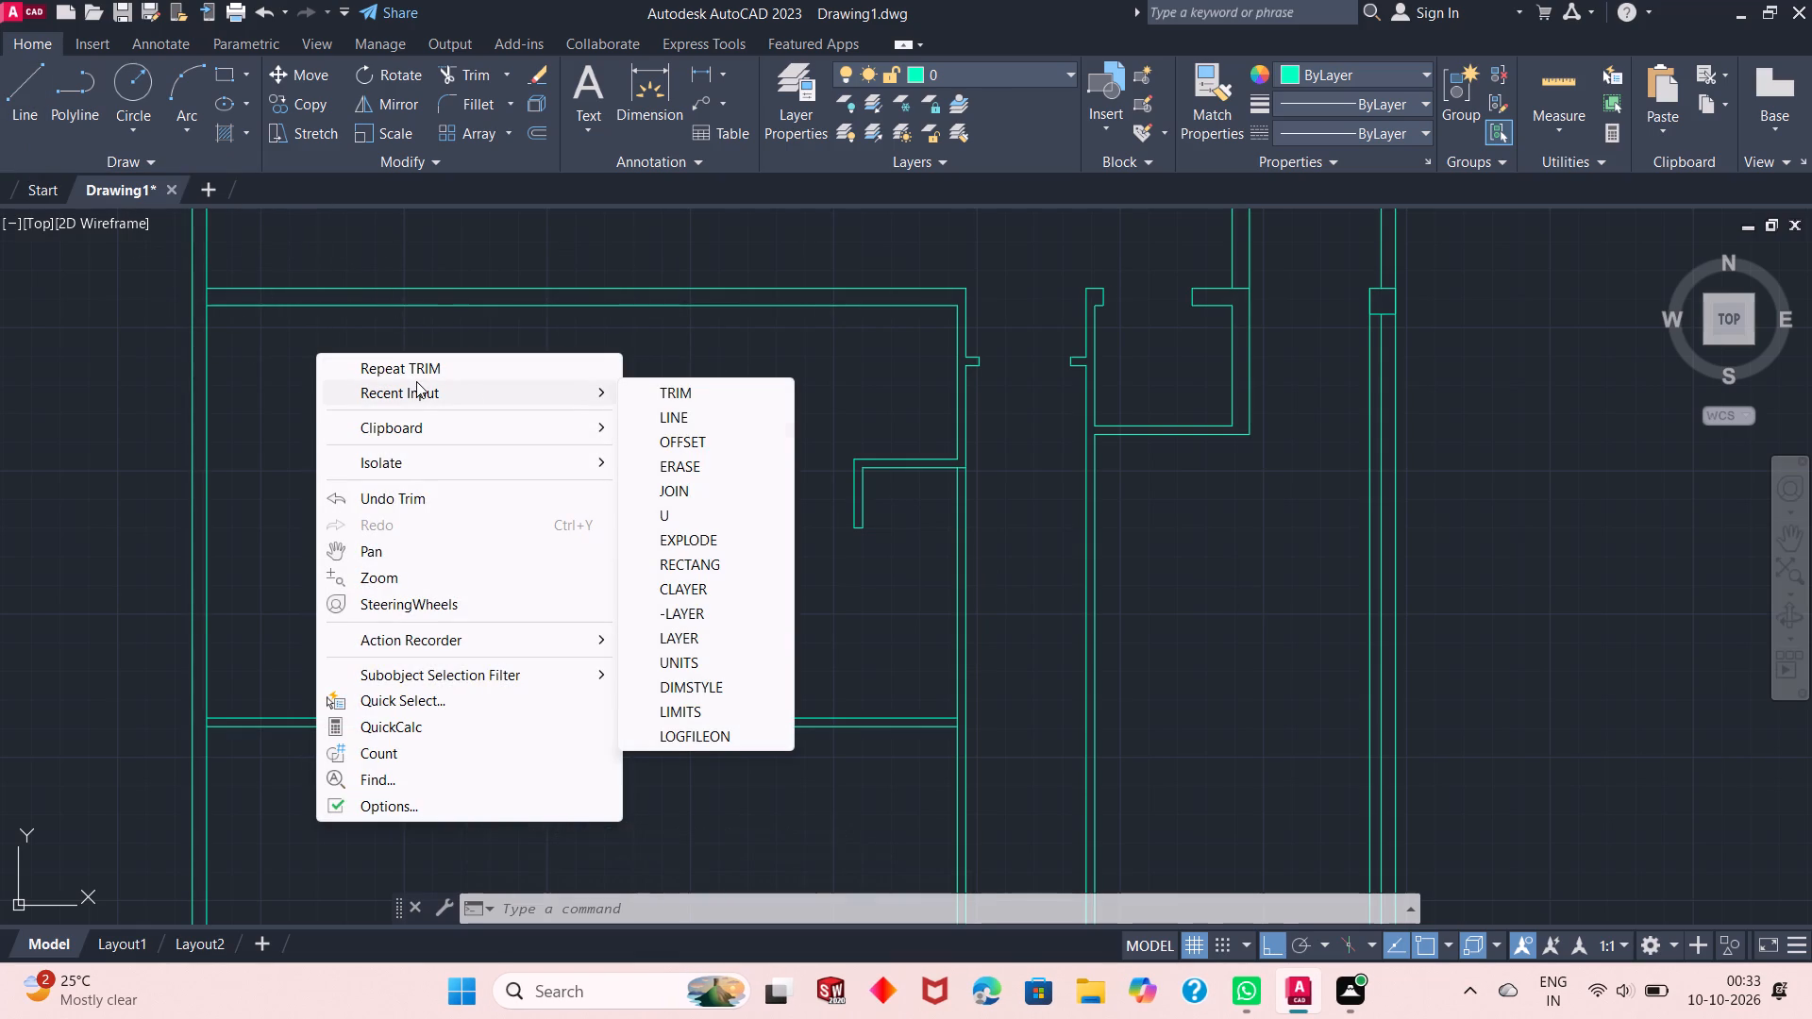
{"action": "left_click", "coordinate": [695, 438]}
{"action": "right_click", "coordinate": [696, 438]}
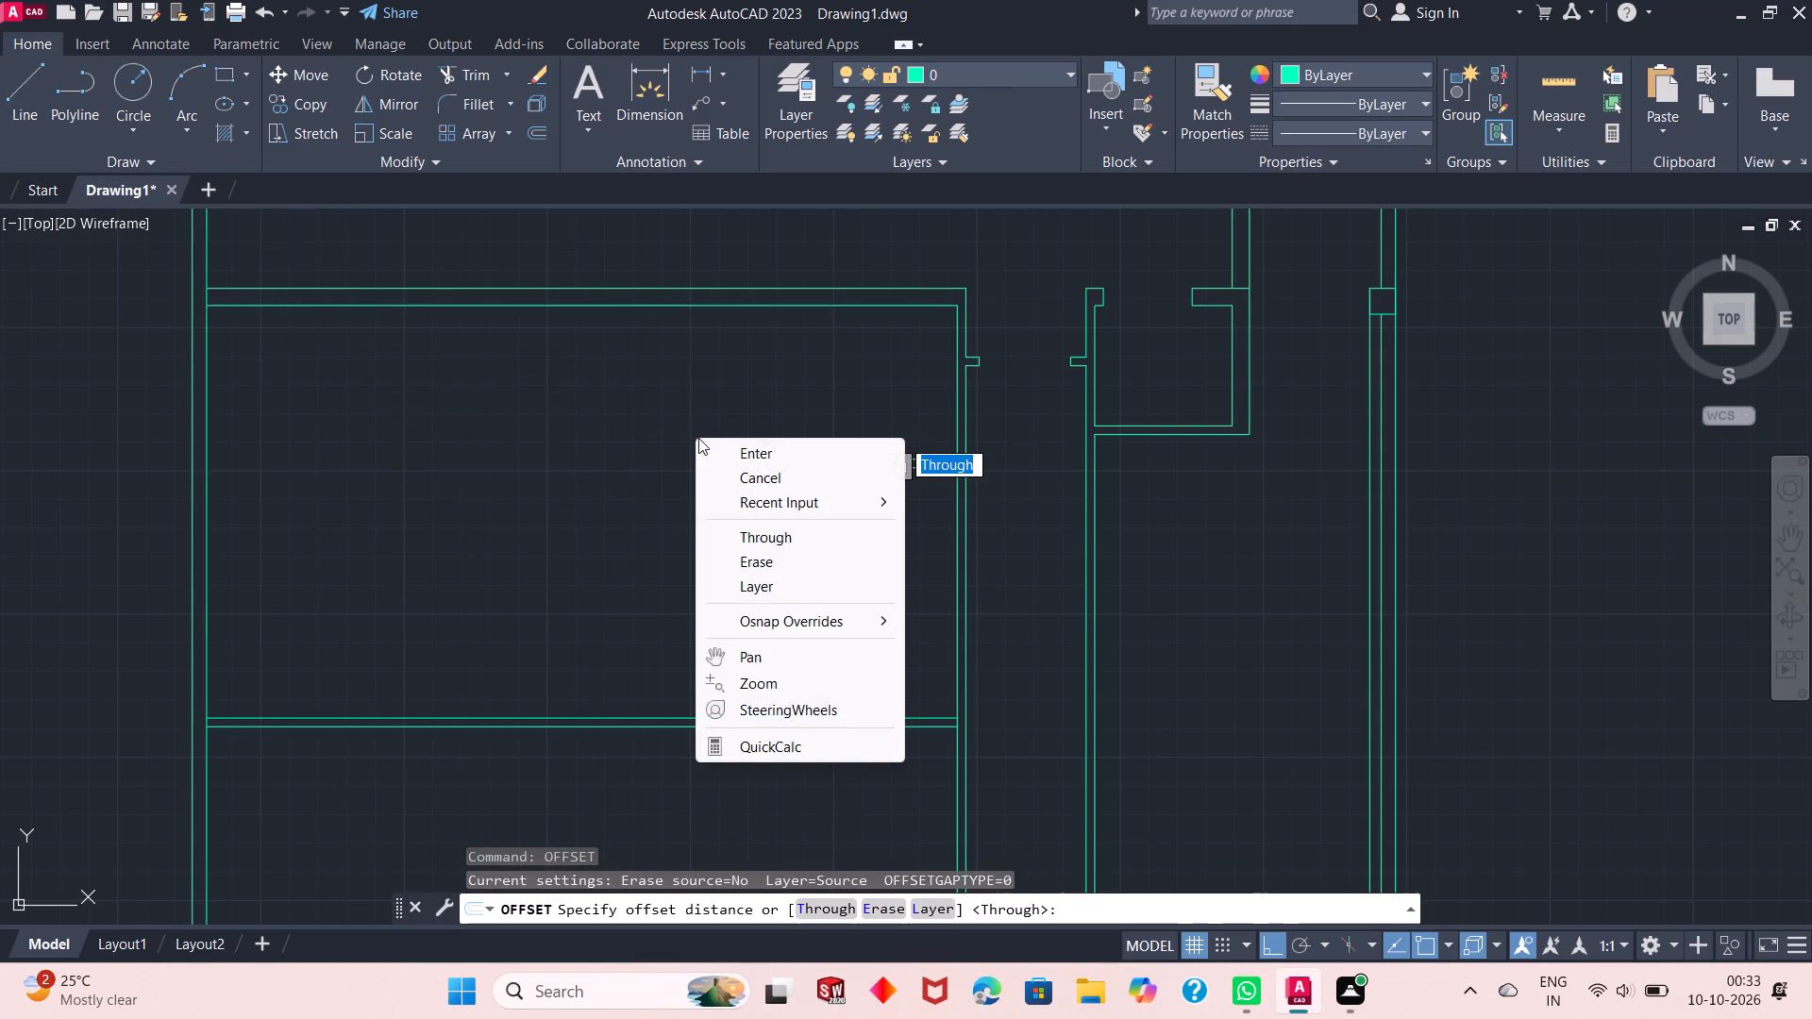
{"action": "left_click", "coordinate": [726, 446]}
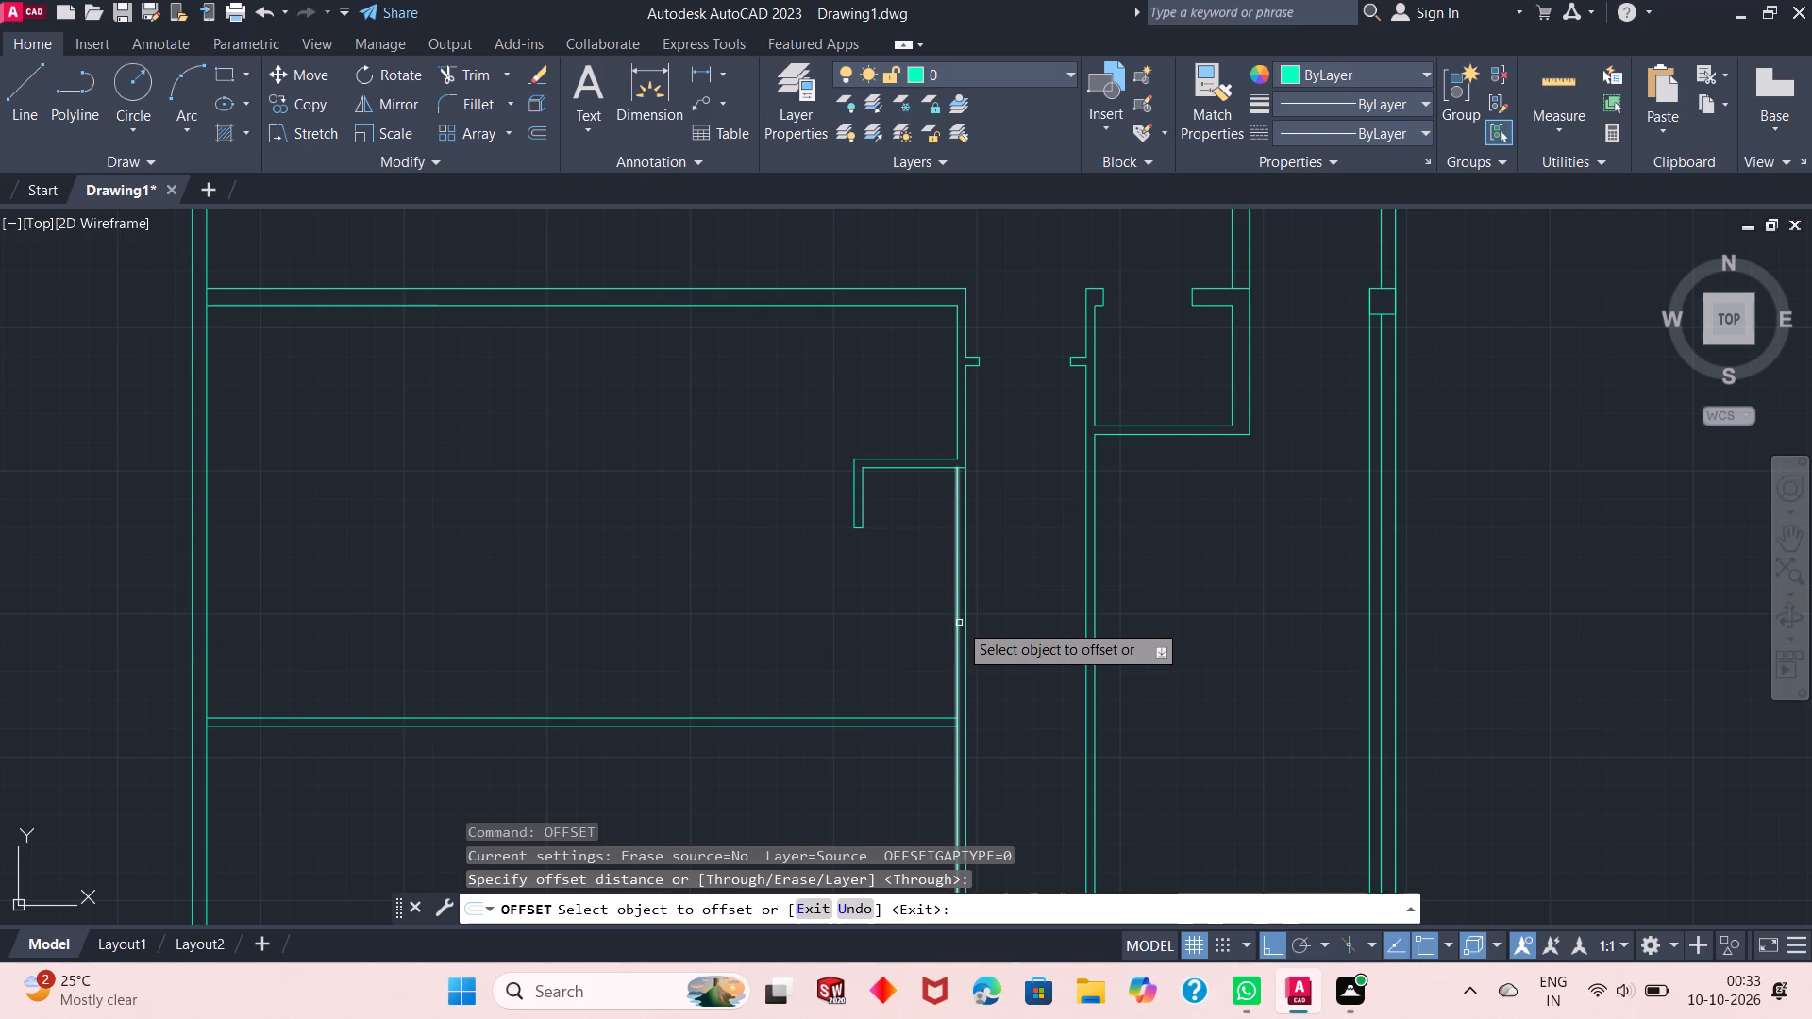
{"action": "left_click", "coordinate": [959, 623]}
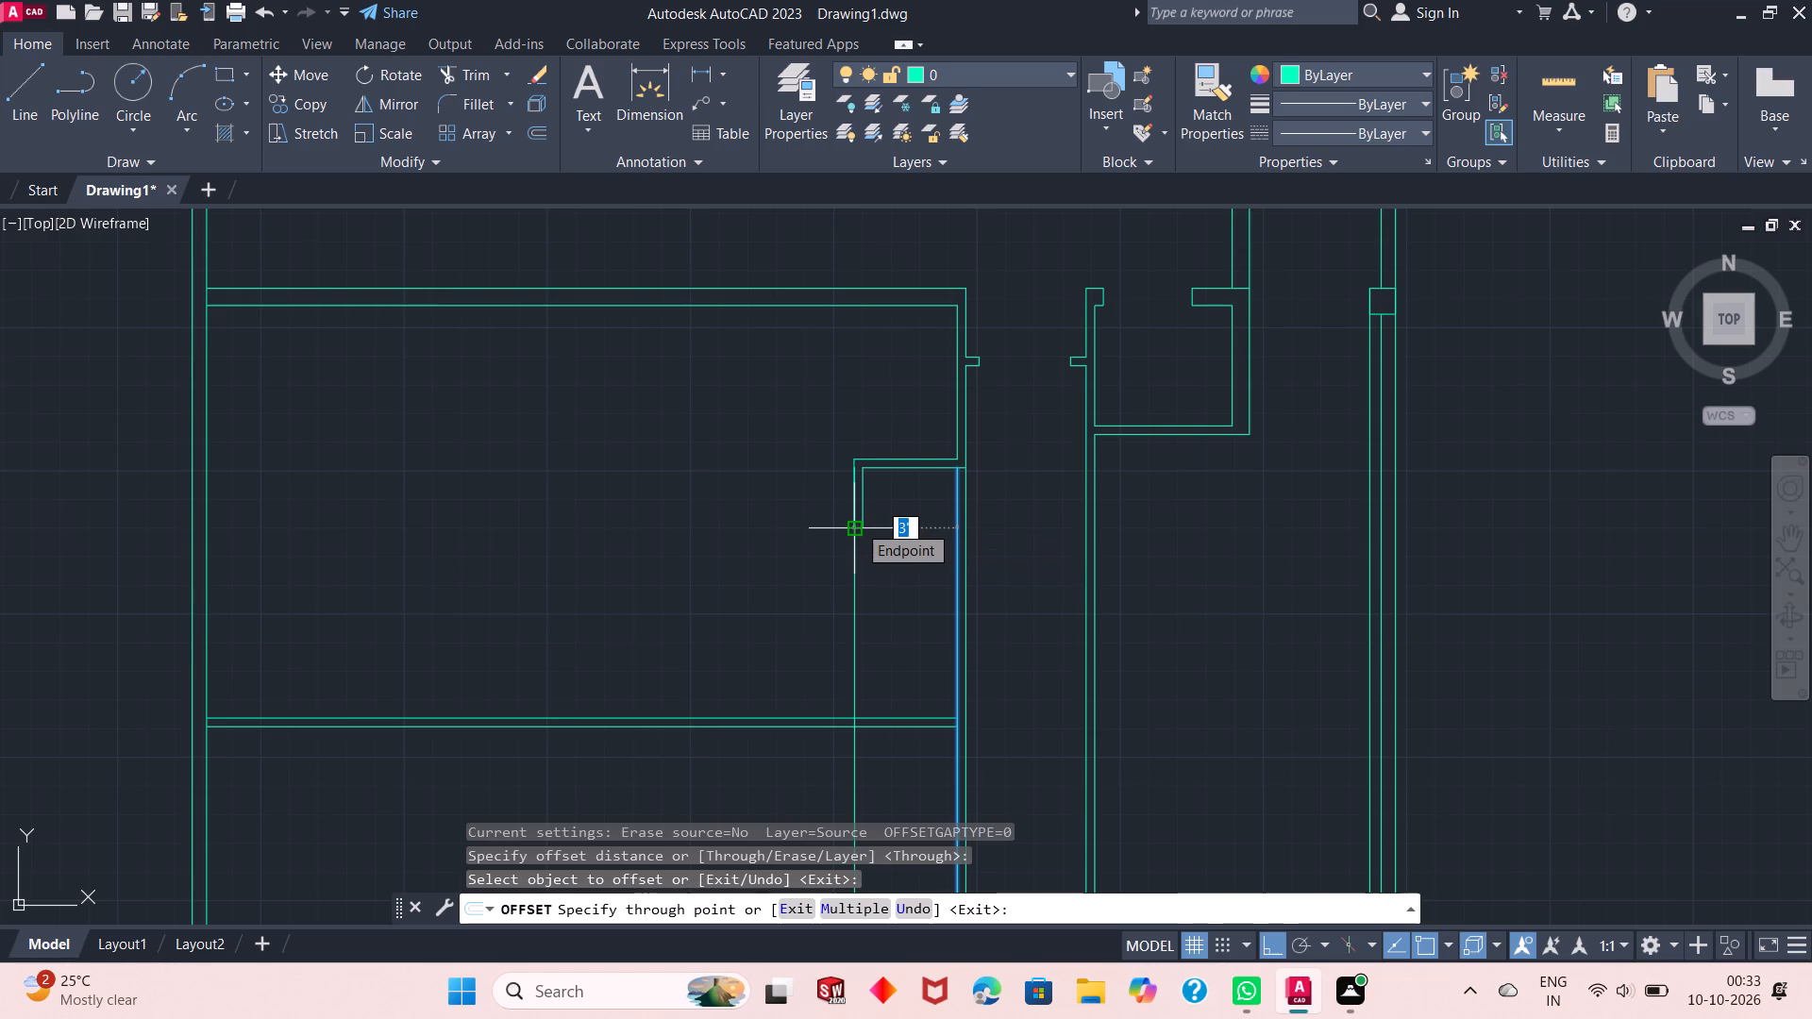
{"action": "type", "text": "3'"}
{"action": "key", "text": "Return"}
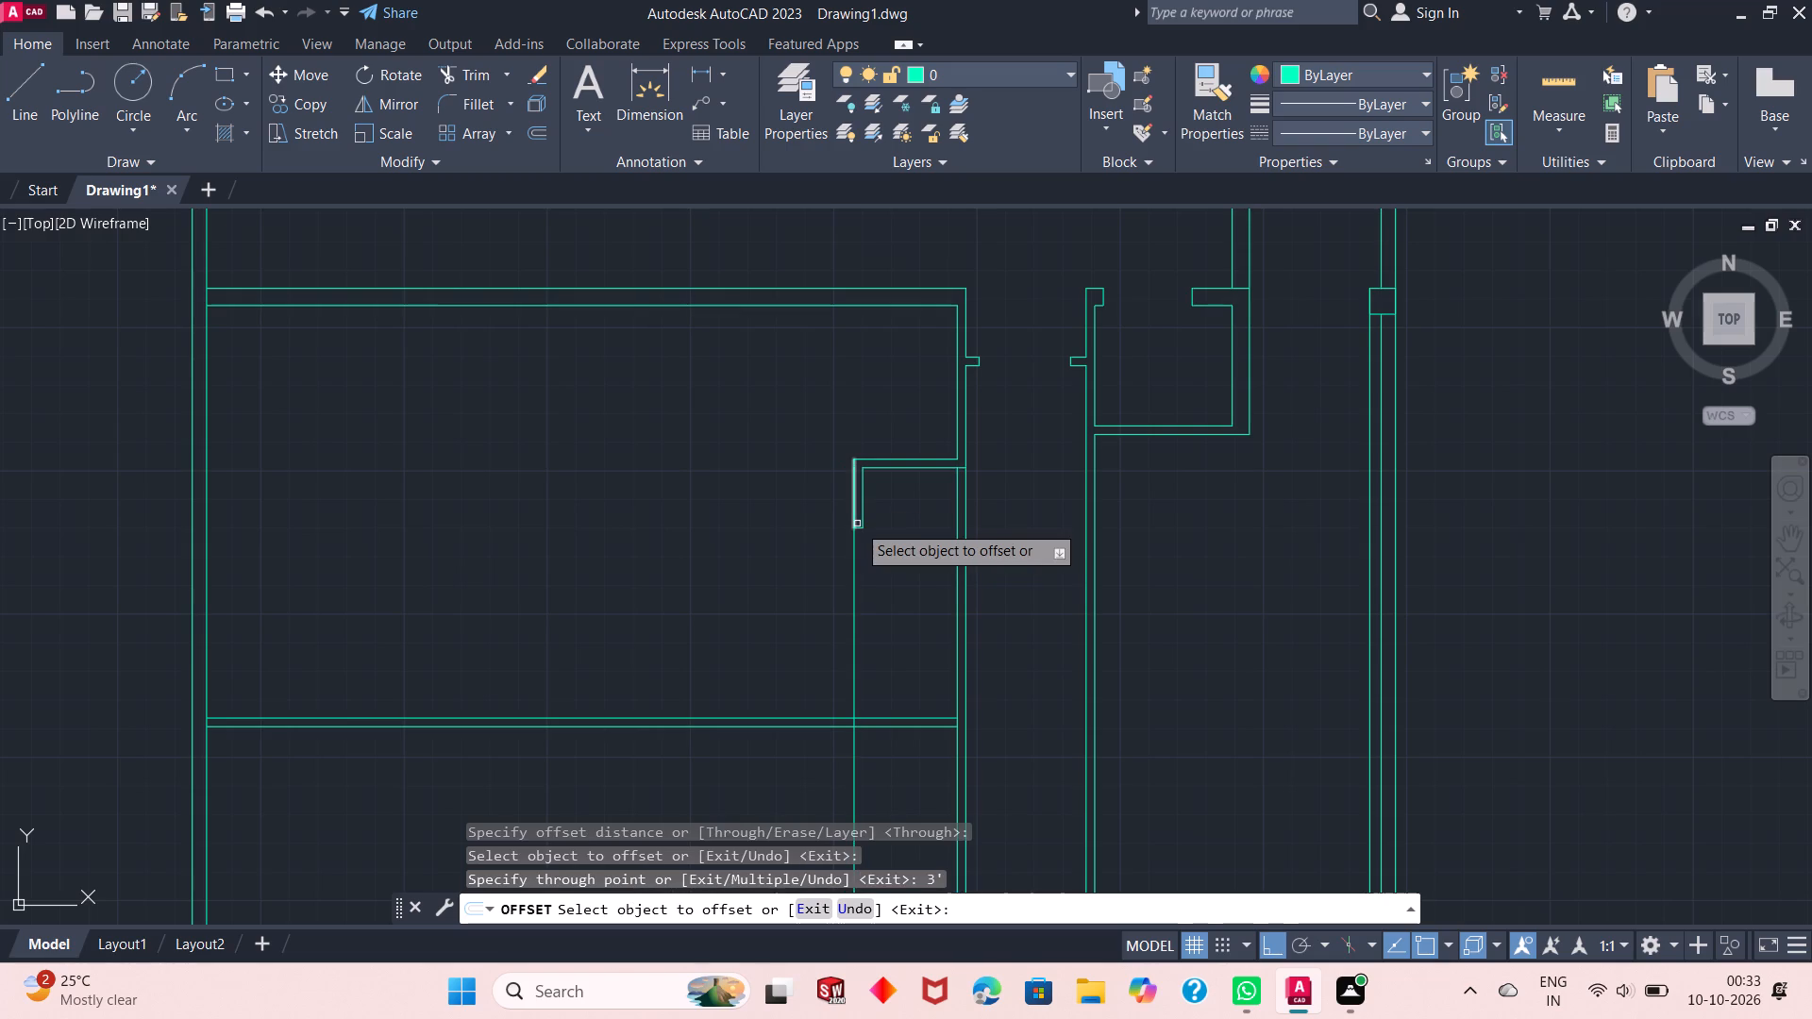
Offset the new vertical line 3" eastward to form the partition's thickness.
{"action": "left_click", "coordinate": [851, 614]}
{"action": "key", "text": "3"}
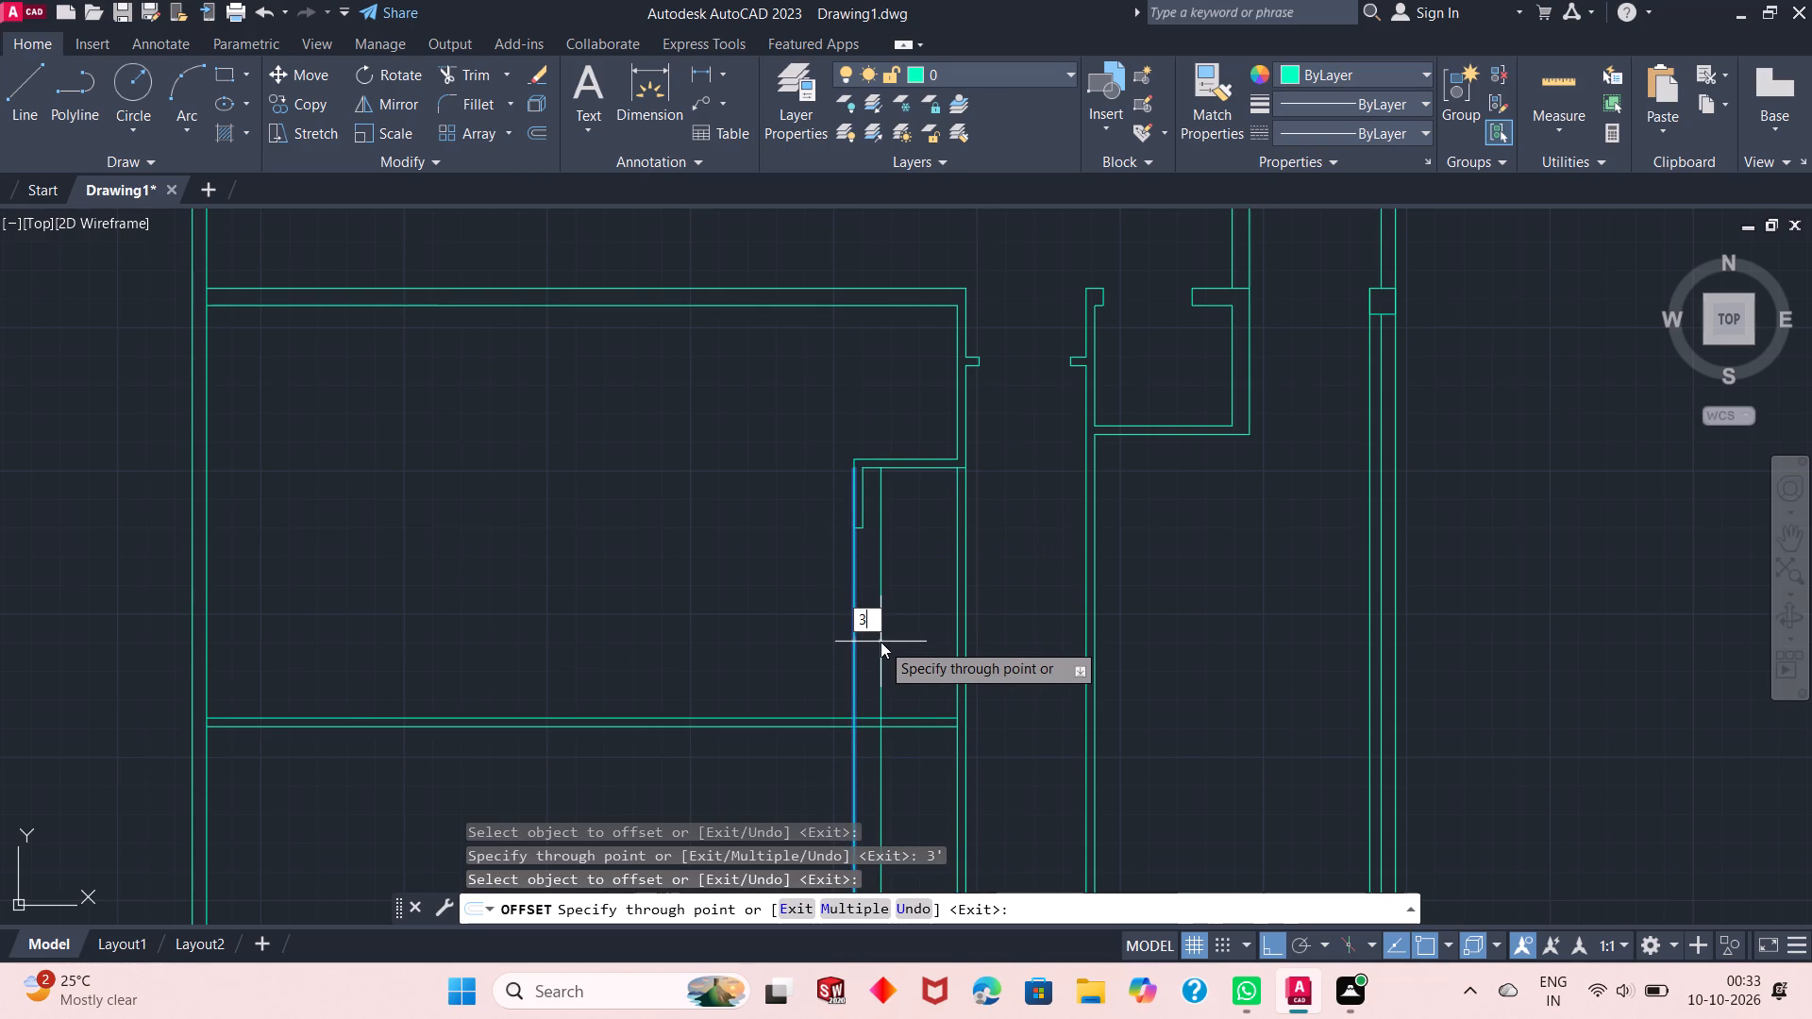
{"action": "key", "text": "shift+quotedbl"}
{"action": "key", "text": "Return"}
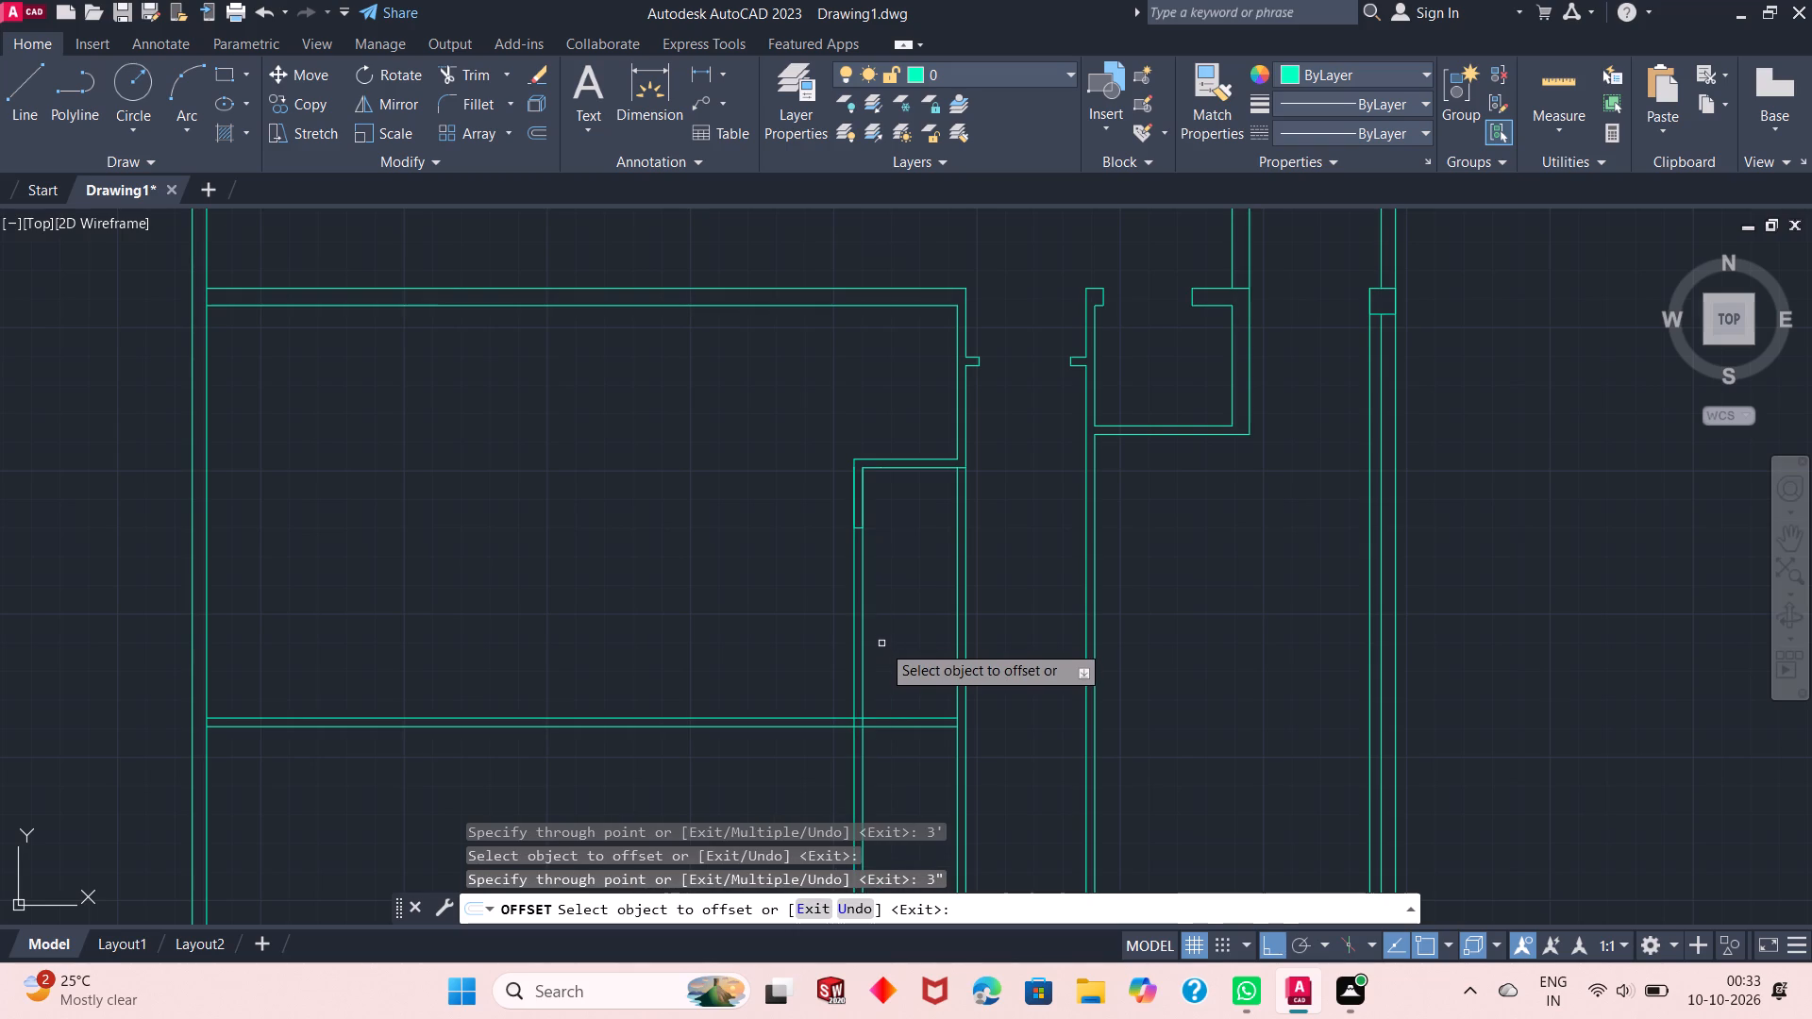
{"action": "right_click", "coordinate": [727, 665]}
{"action": "left_click", "coordinate": [737, 676]}
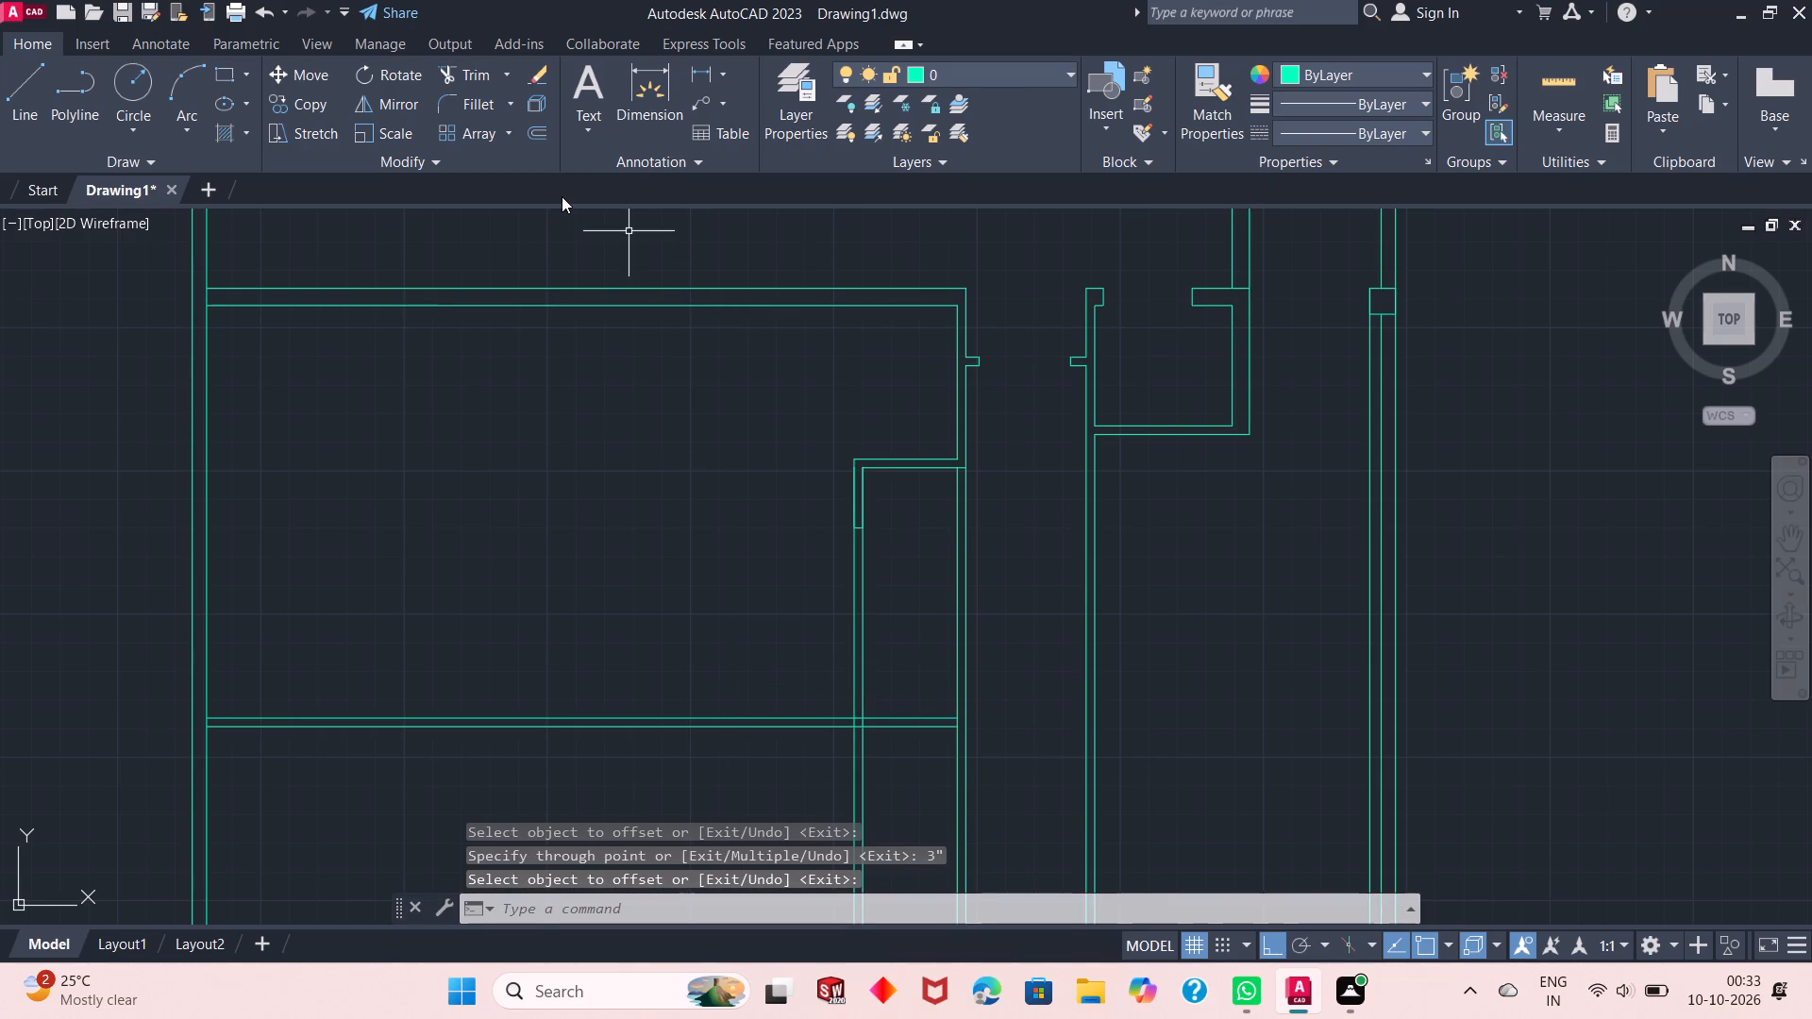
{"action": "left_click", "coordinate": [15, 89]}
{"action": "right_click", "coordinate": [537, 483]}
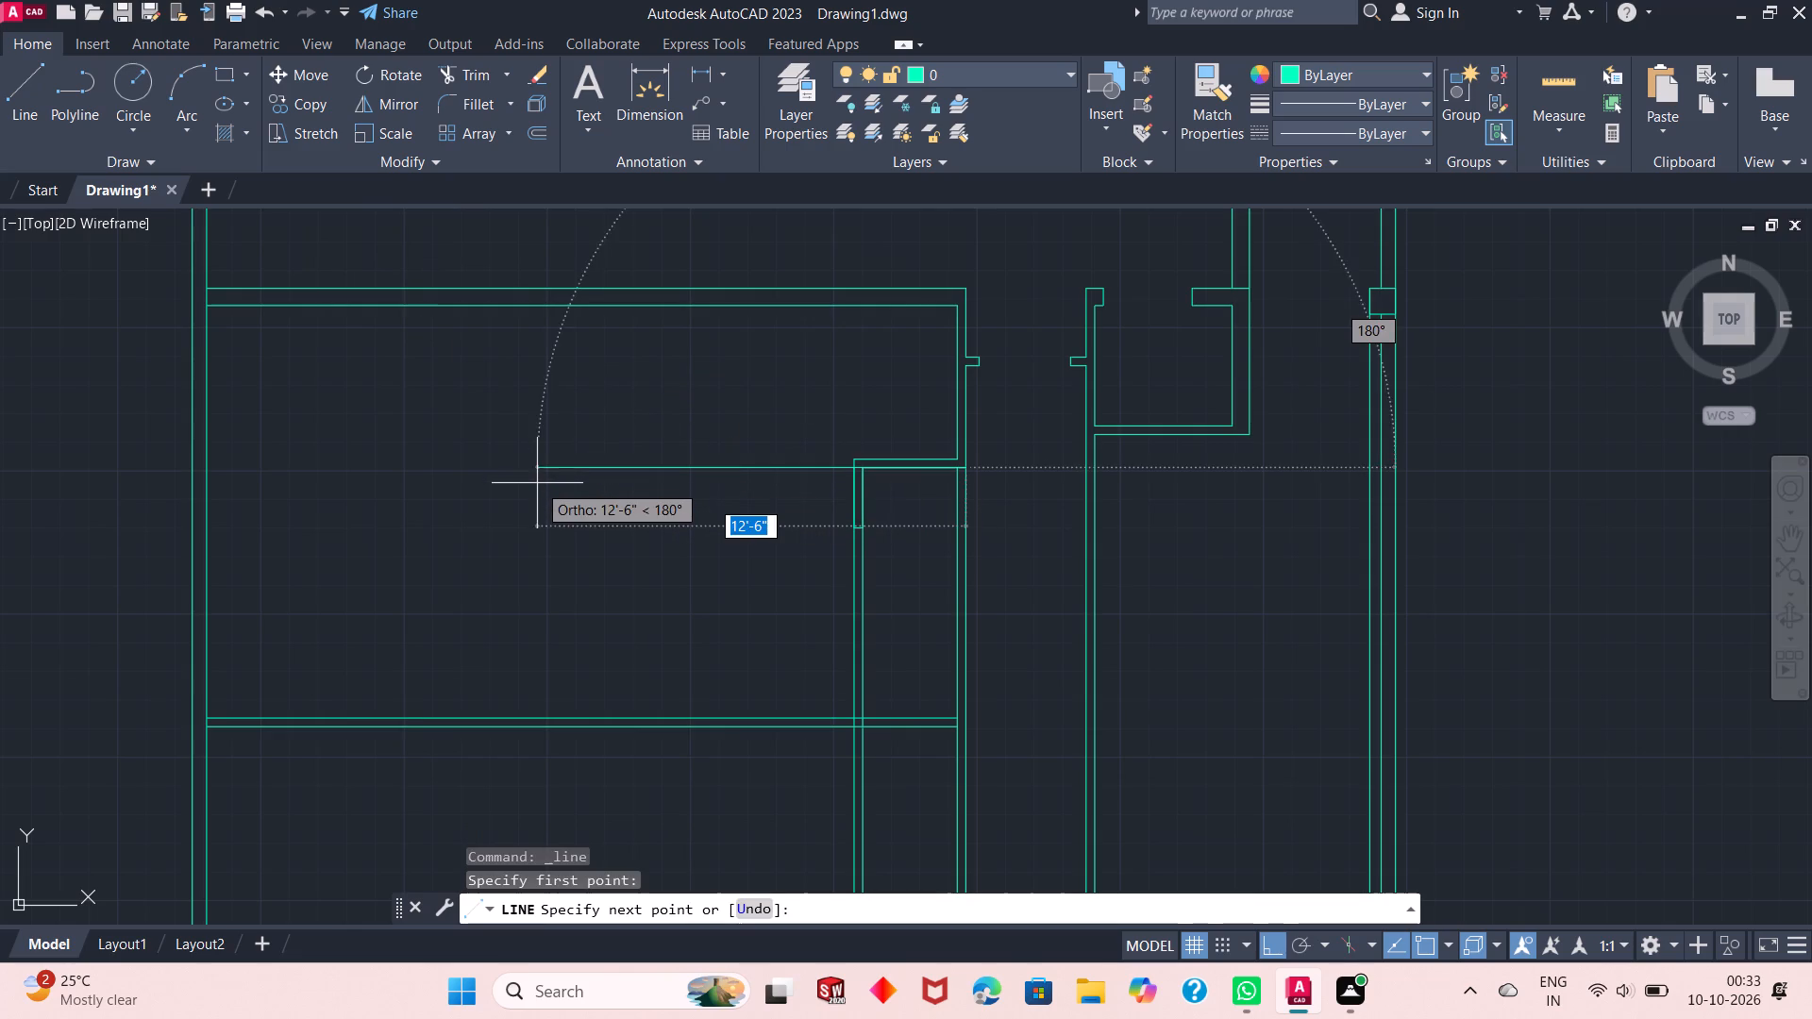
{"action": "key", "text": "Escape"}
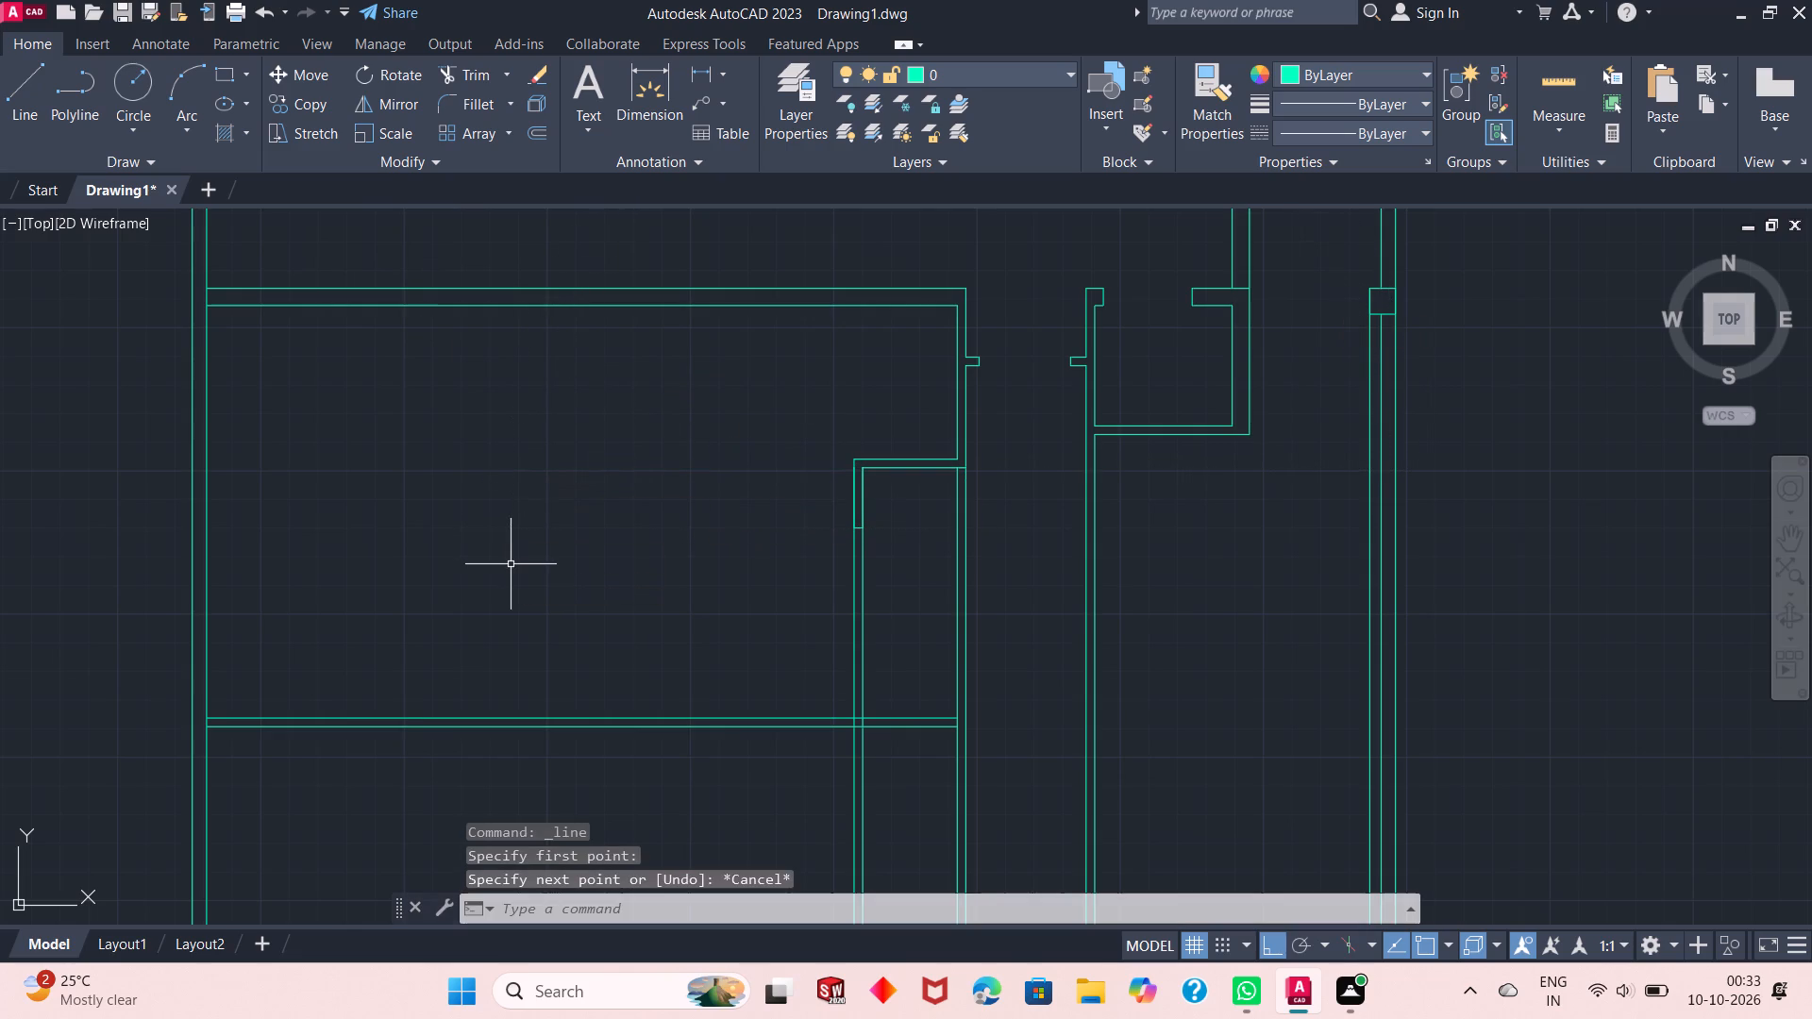
Offset the short horizontal end line of the L-shaped stub 3'6" southward to mark the other side of the opening.
{"action": "scroll", "coordinate": [867, 530], "scroll_direction": "up", "scroll_amount": 2}
{"action": "right_click", "coordinate": [565, 454]}
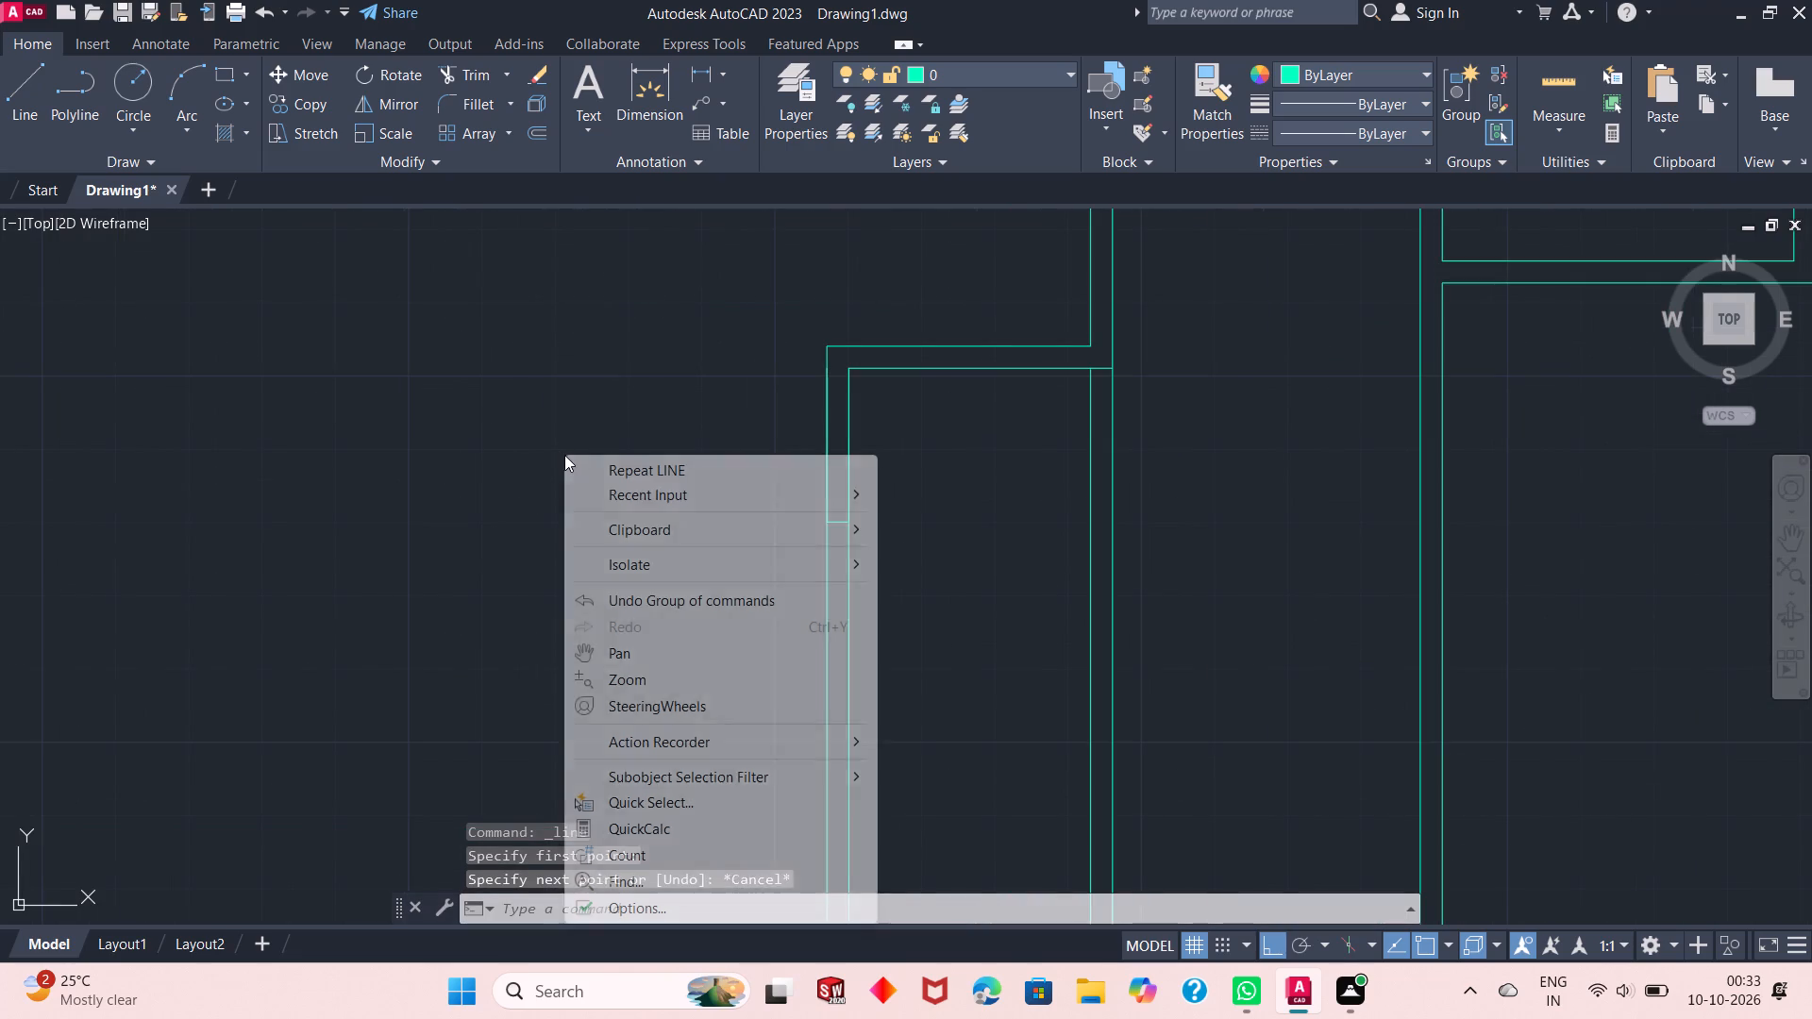
{"action": "left_click", "coordinate": [719, 493]}
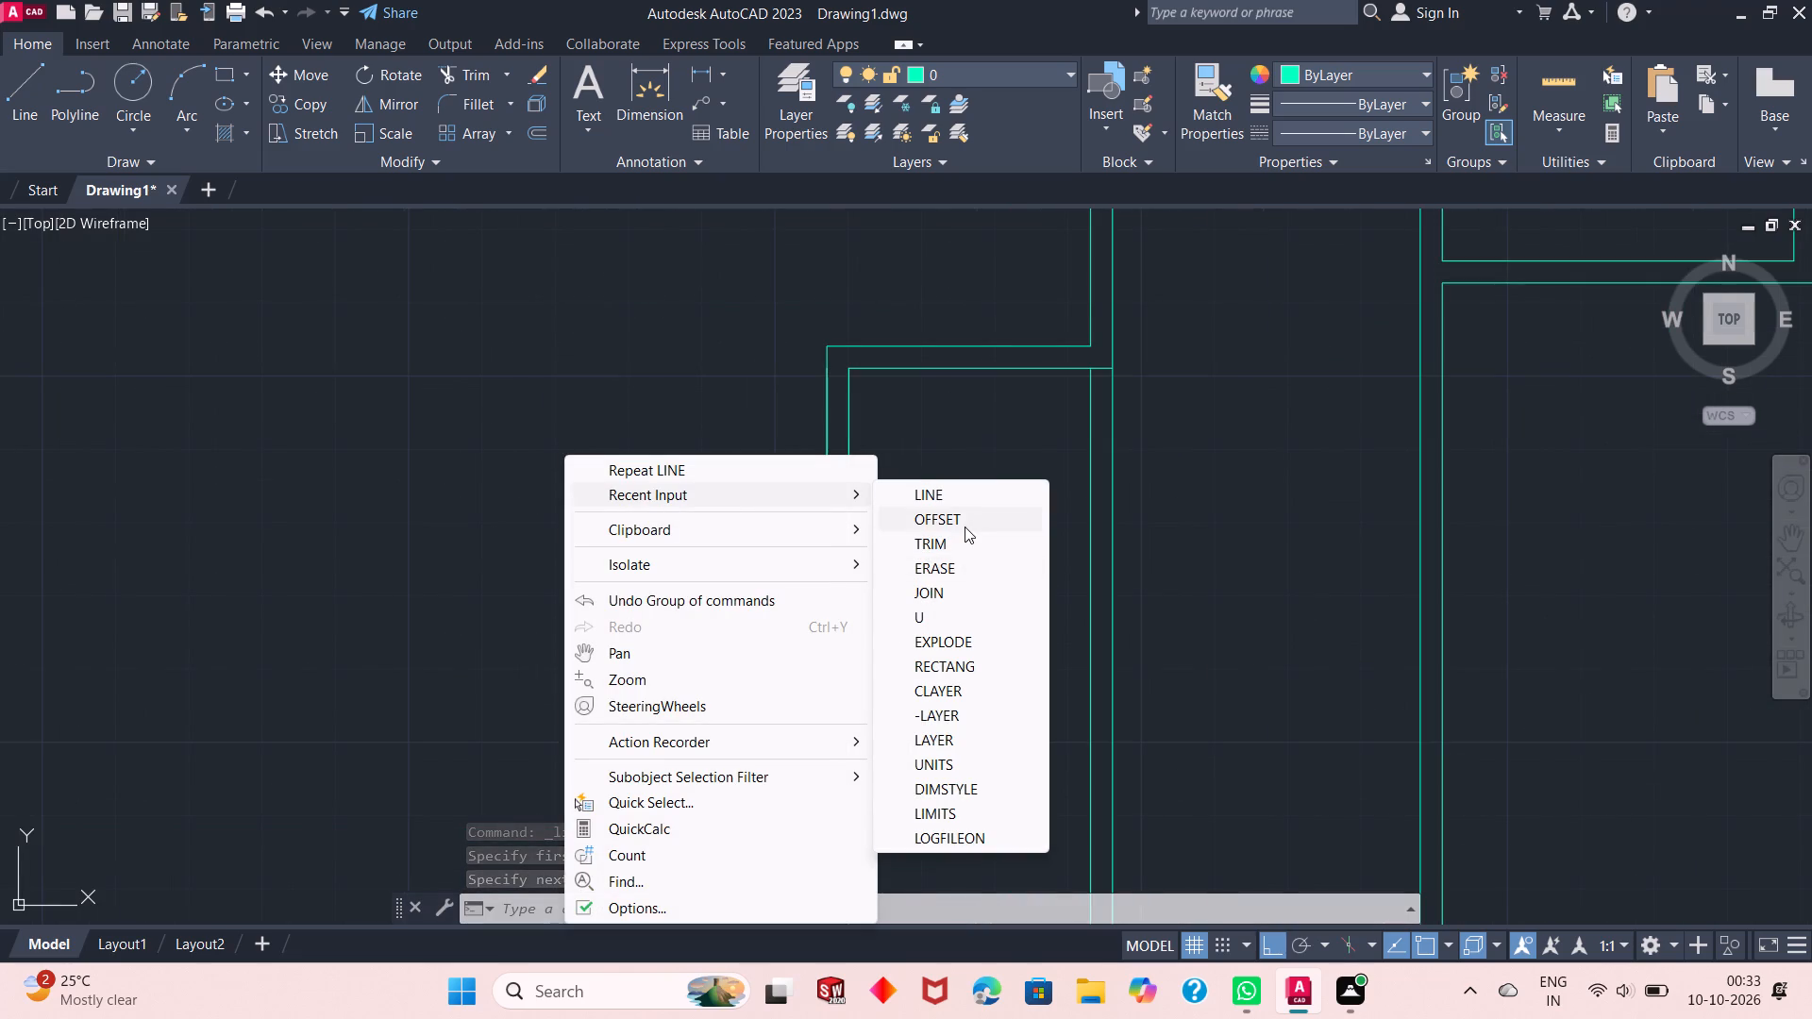
{"action": "left_click", "coordinate": [965, 526]}
{"action": "right_click", "coordinate": [965, 526]}
{"action": "left_click", "coordinate": [1044, 553]}
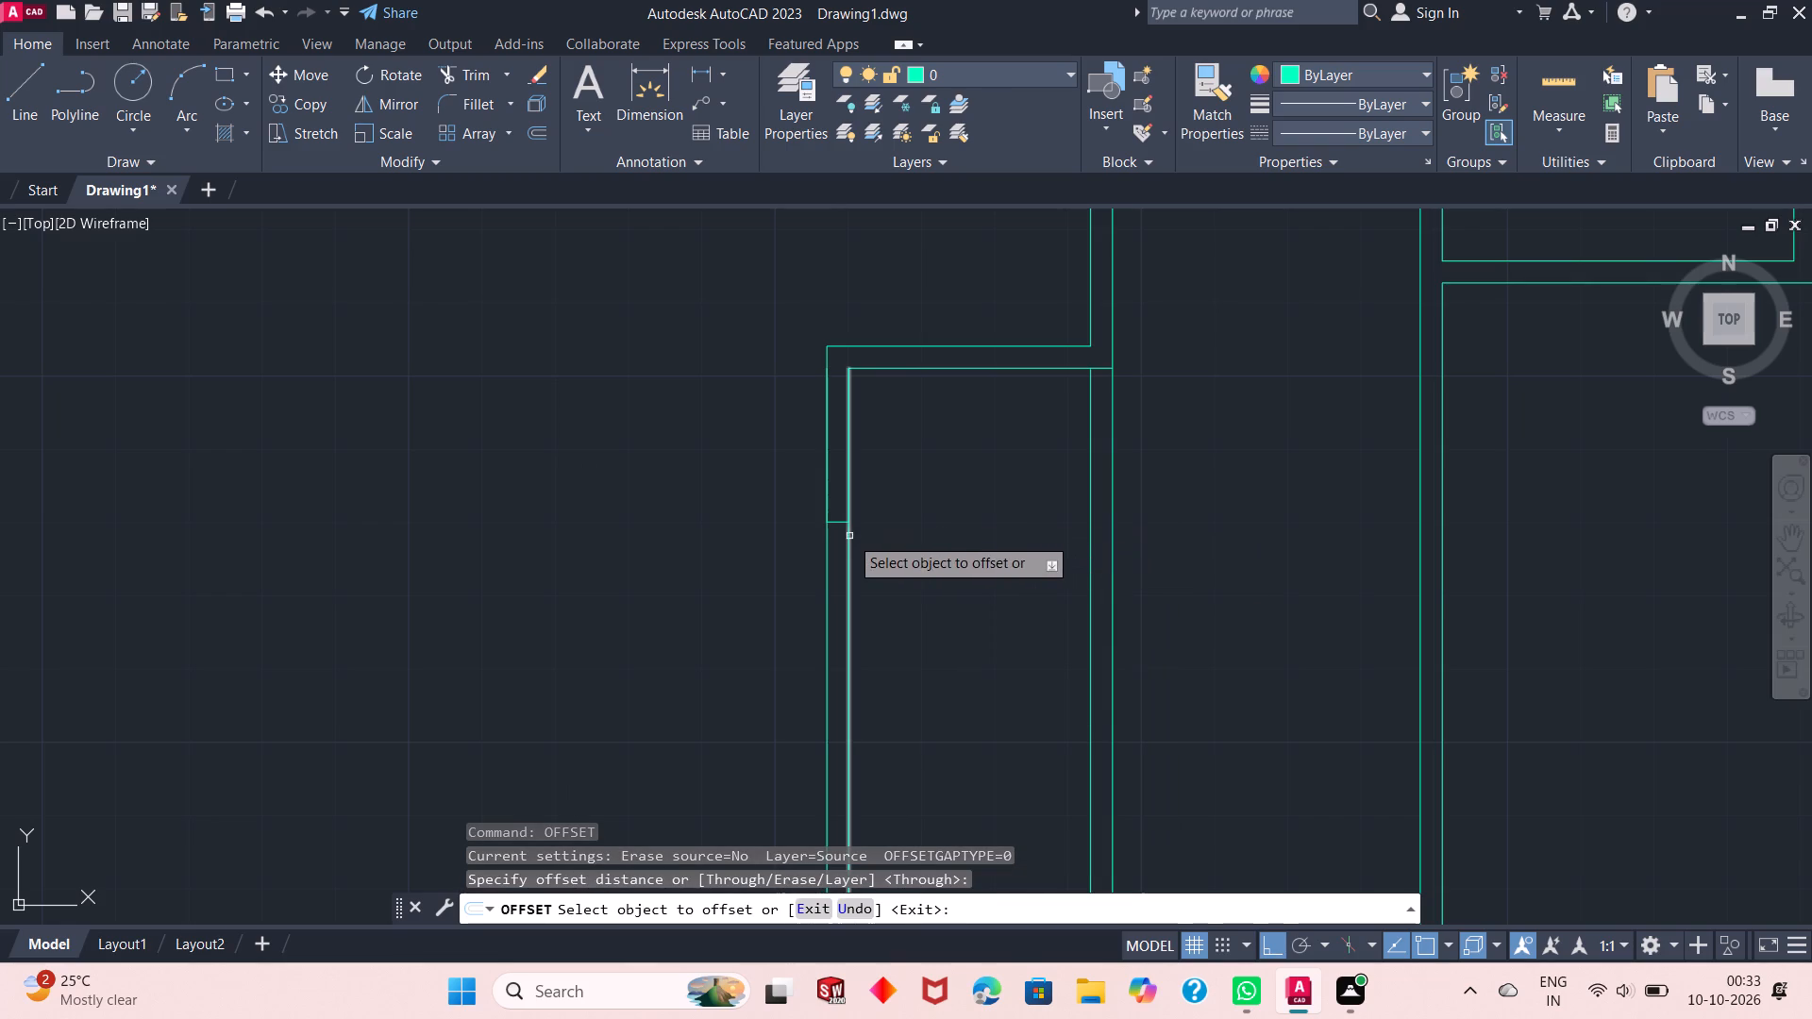
{"action": "left_click", "coordinate": [838, 521]}
{"action": "scroll", "coordinate": [962, 582], "scroll_direction": "up", "scroll_amount": 2}
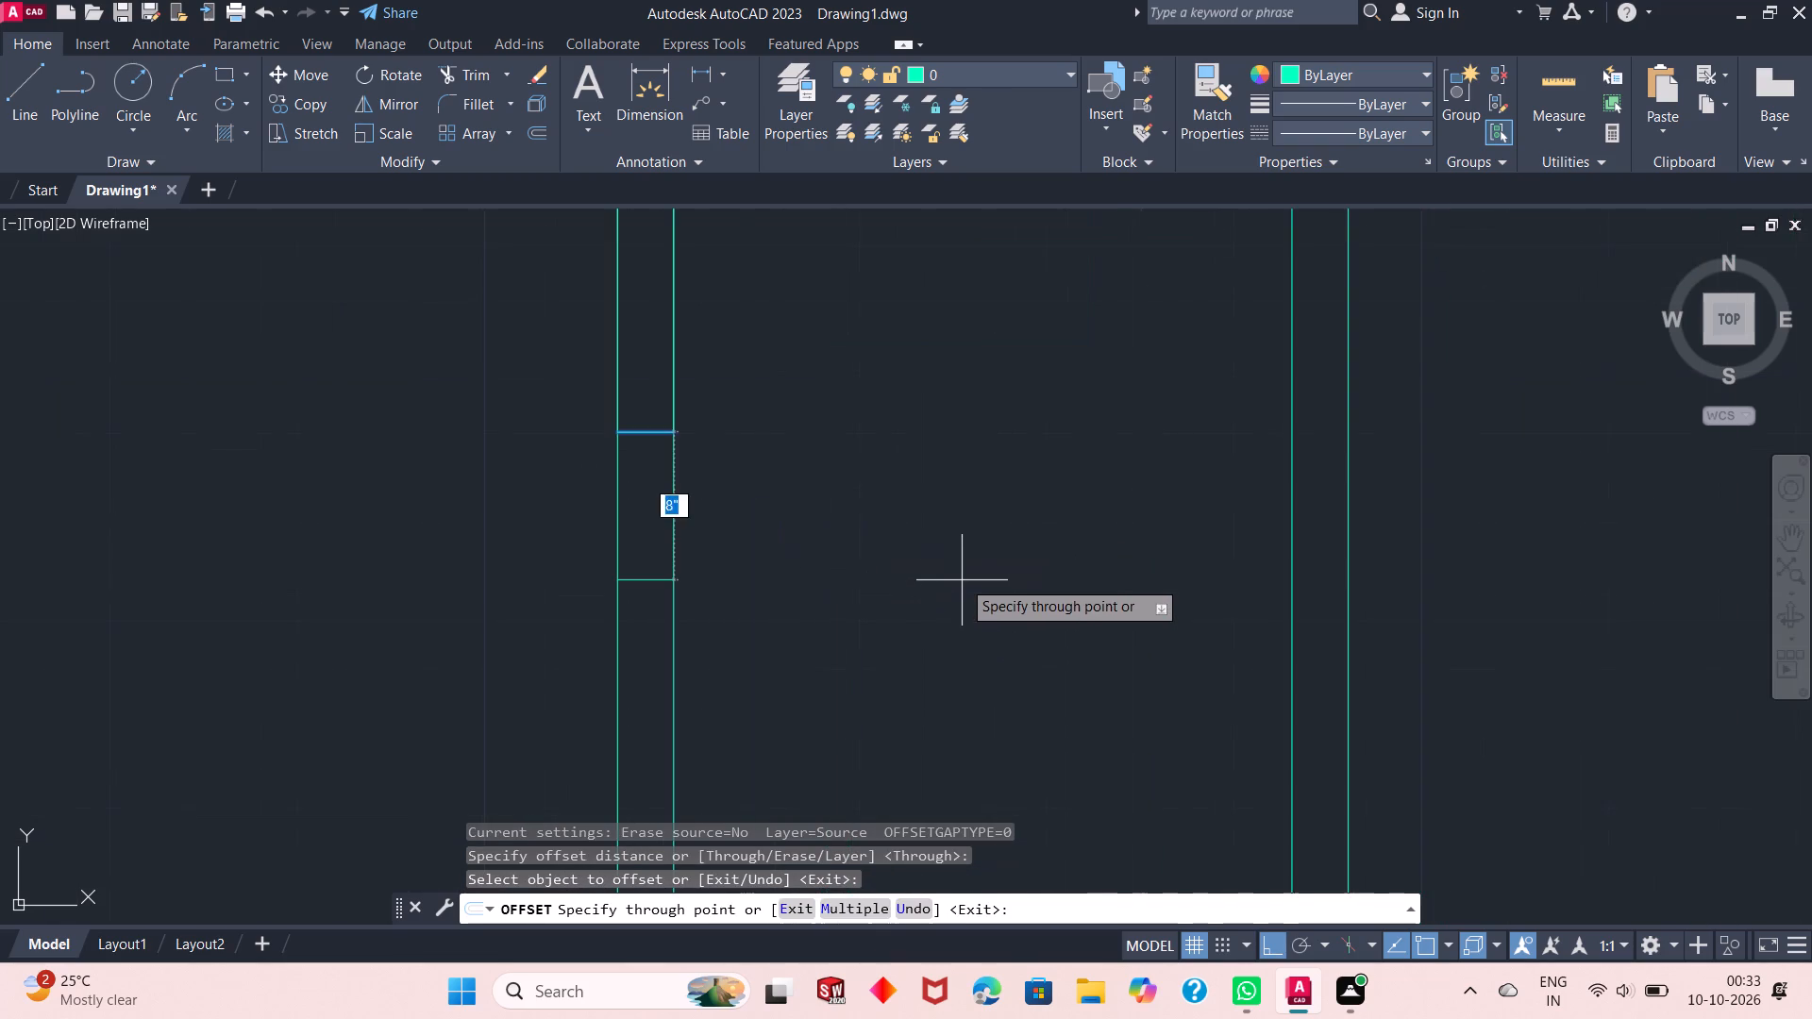
{"action": "scroll", "coordinate": [962, 578], "scroll_direction": "up", "scroll_amount": 1}
{"action": "scroll", "coordinate": [962, 578], "scroll_direction": "down", "scroll_amount": 5}
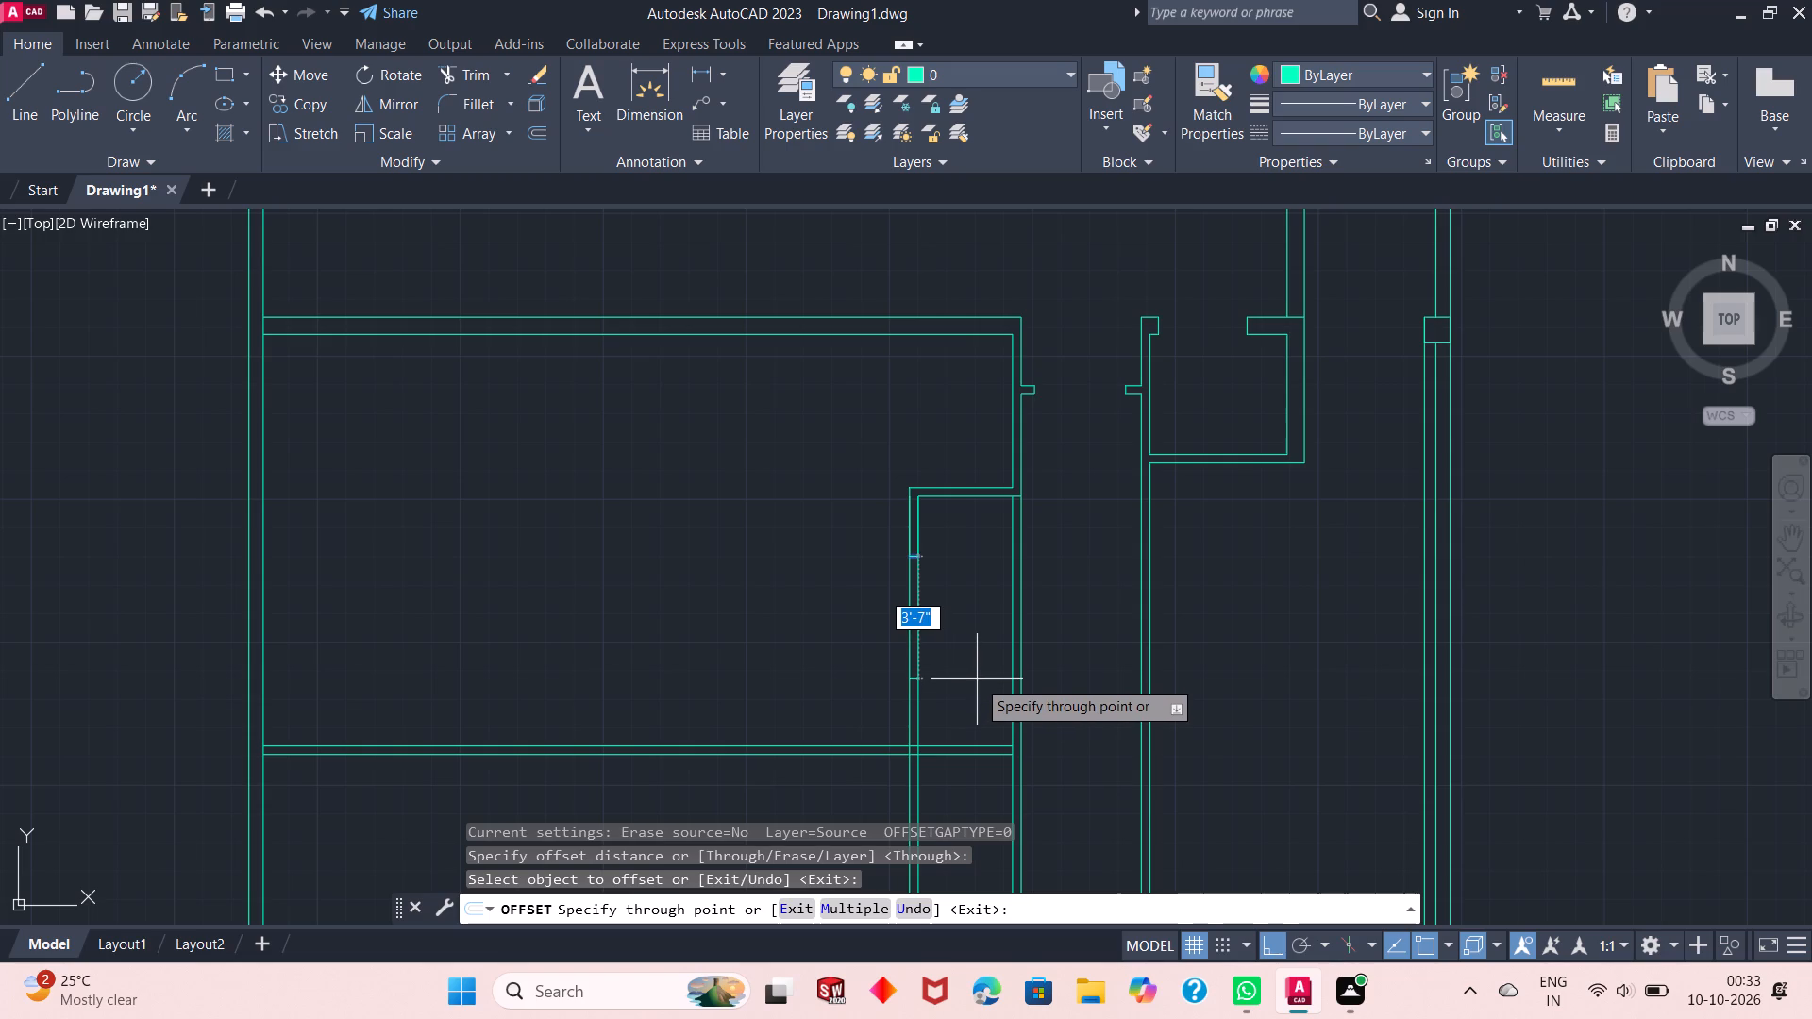
{"action": "type", "text": "3'6\""}
{"action": "key", "text": "Return"}
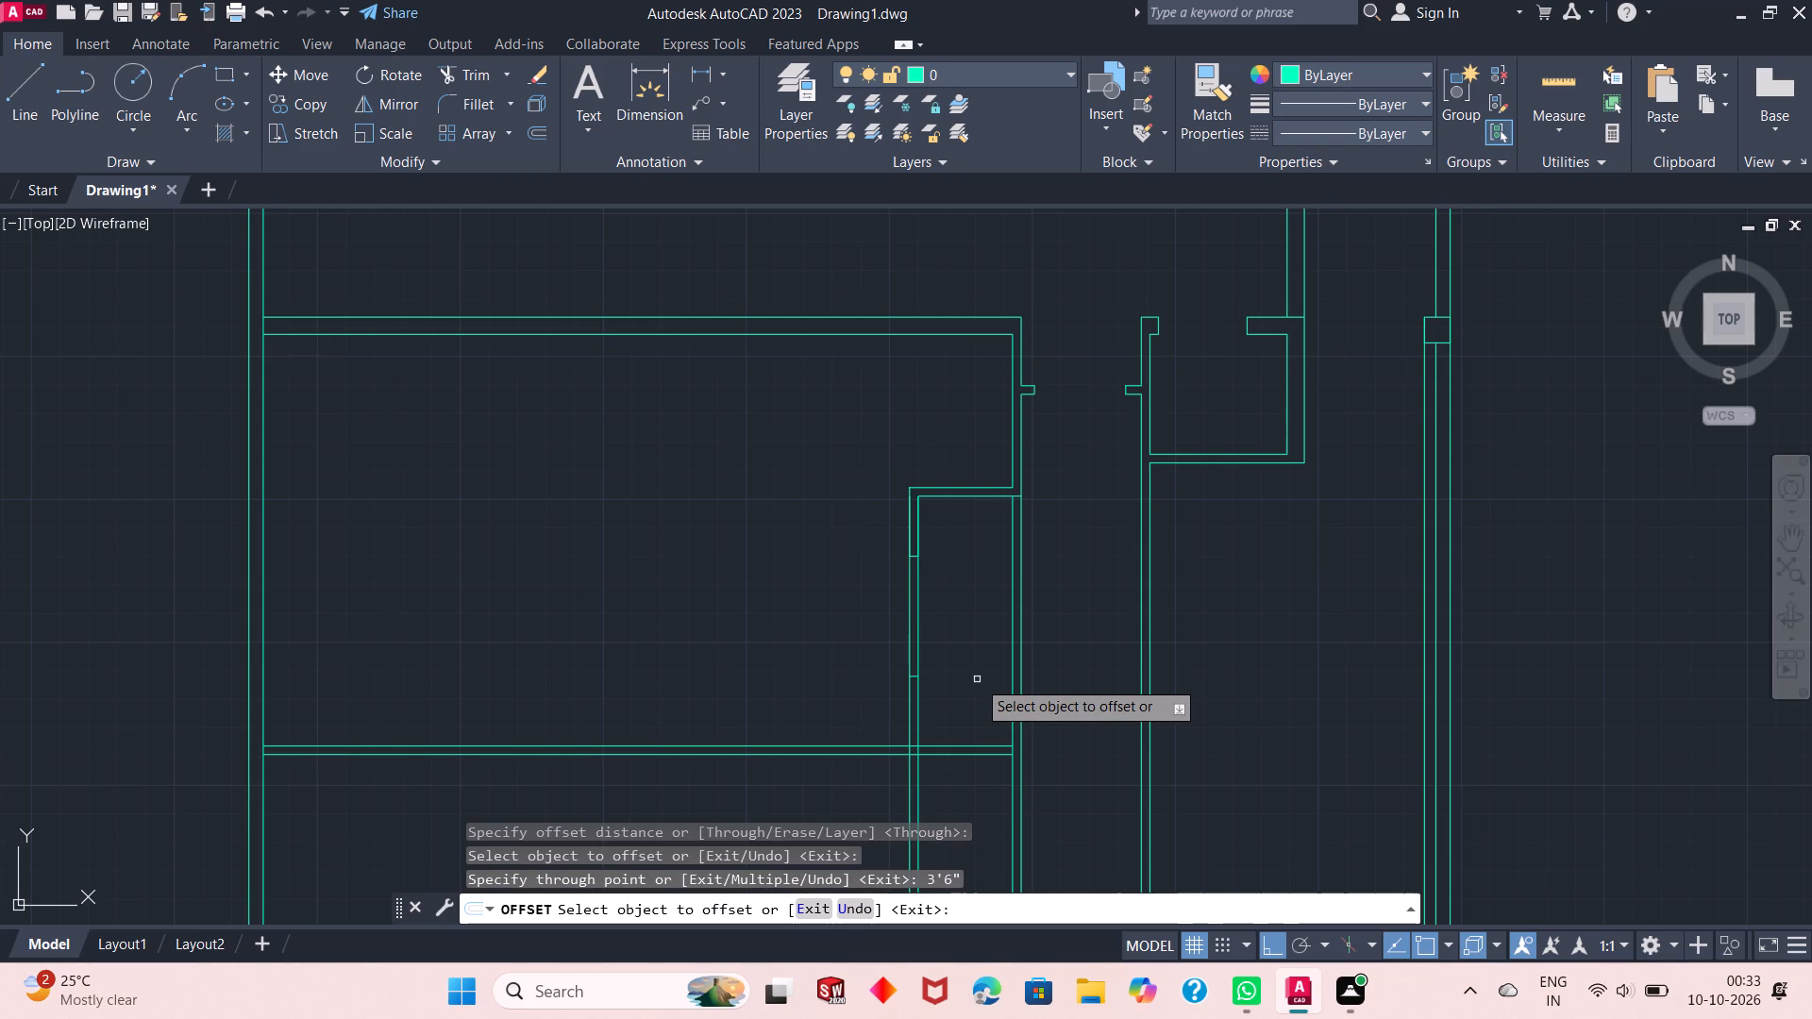
{"action": "right_click", "coordinate": [863, 706]}
{"action": "left_click", "coordinate": [965, 457]}
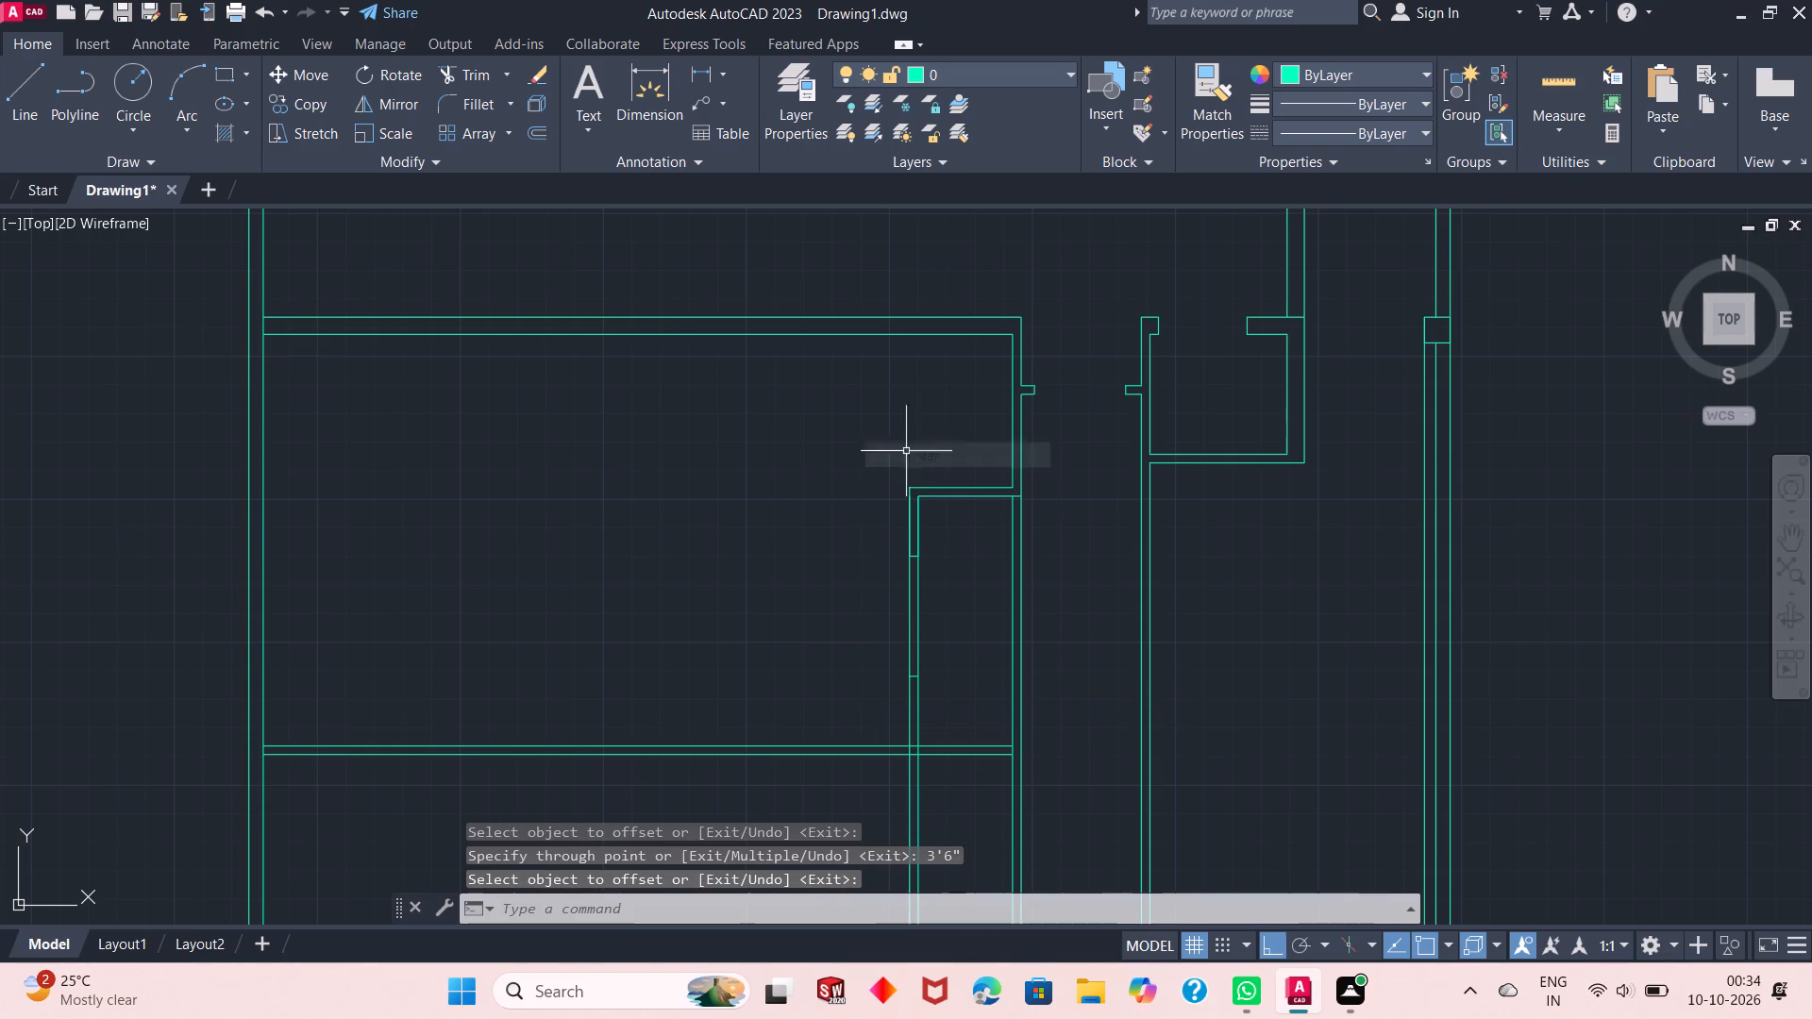
Draw a short vertical line across the thickness of the horizontal wall, just west of the new partition.
{"action": "right_click", "coordinate": [763, 490]}
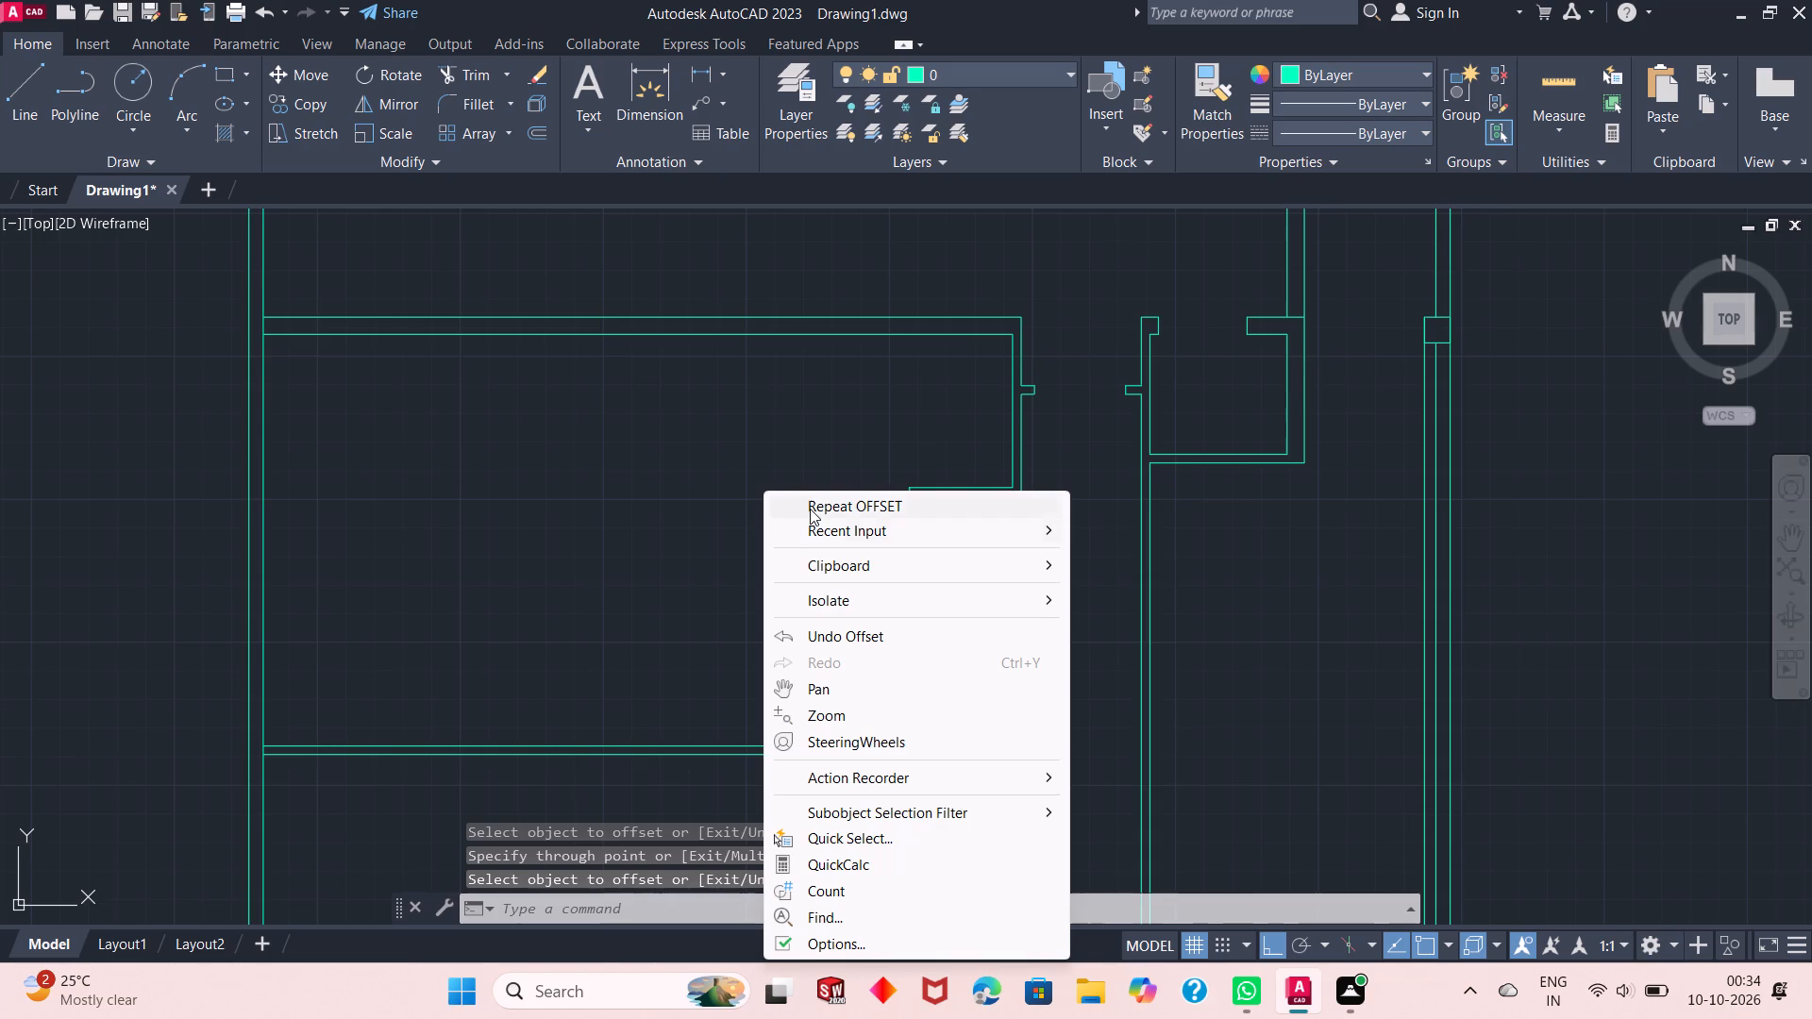
{"action": "left_click", "coordinate": [829, 534]}
{"action": "left_click", "coordinate": [1176, 555]}
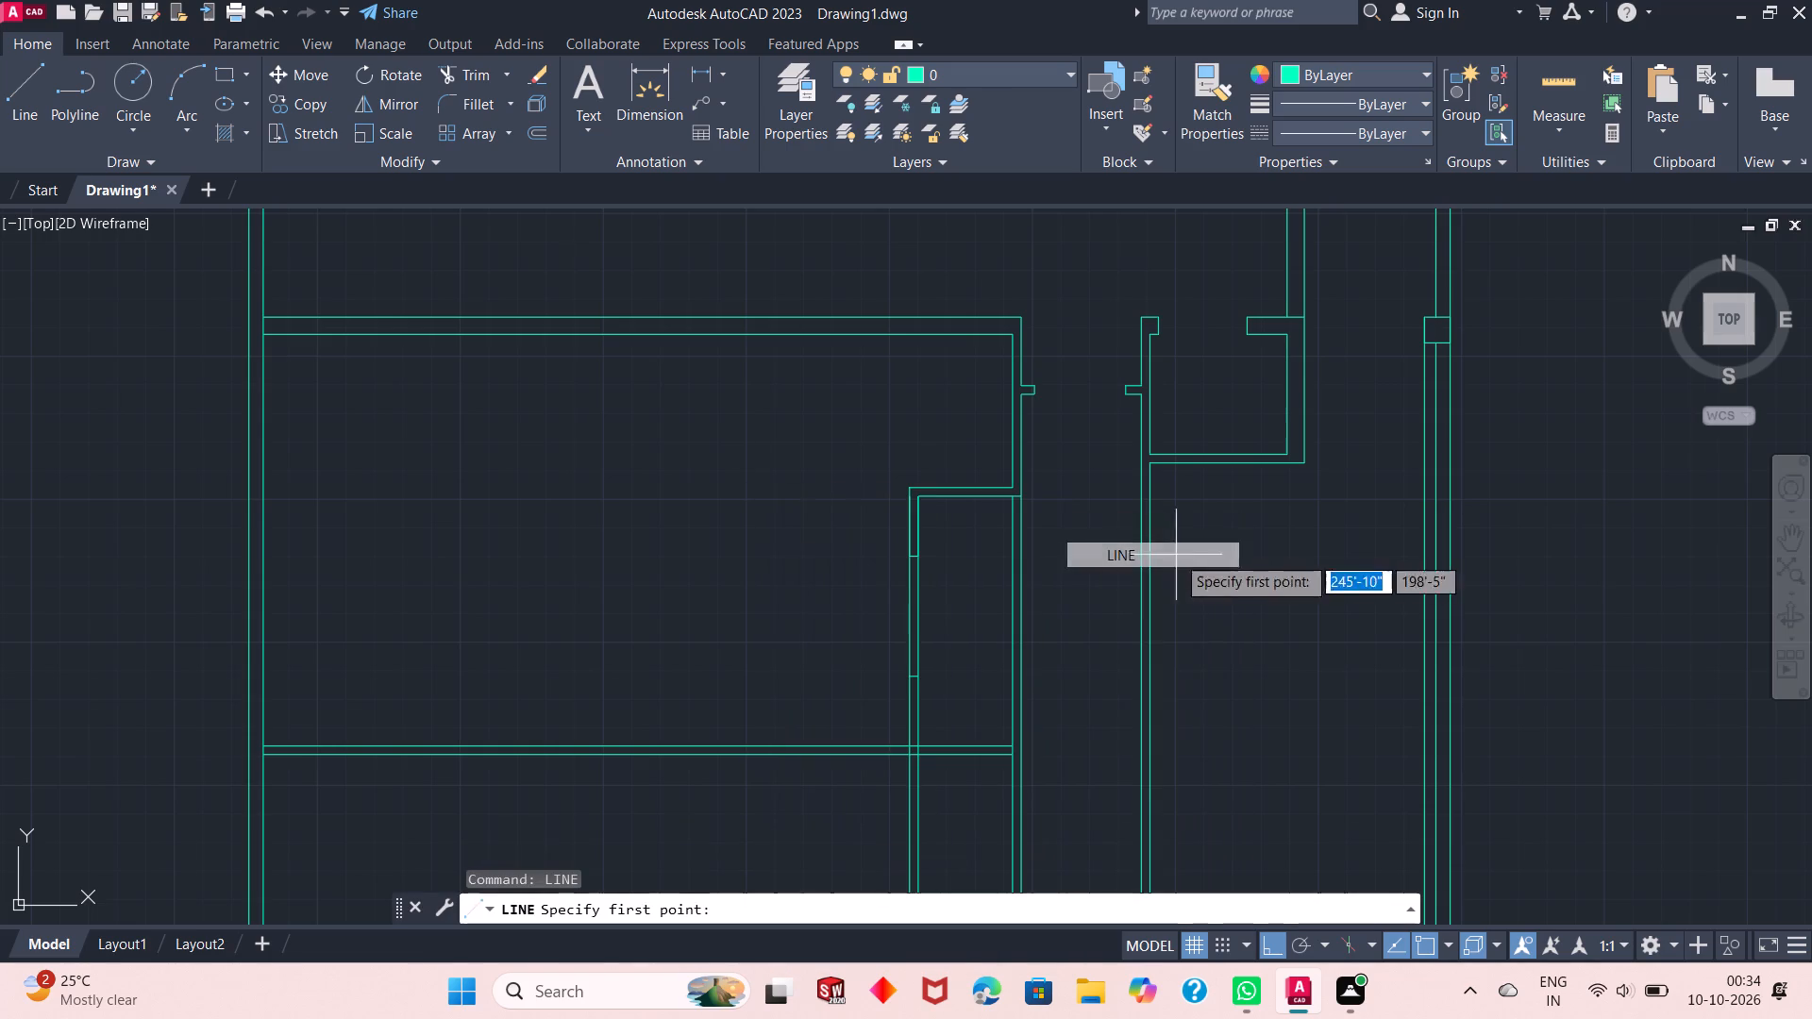
{"action": "scroll", "coordinate": [935, 770], "scroll_direction": "up", "scroll_amount": 3}
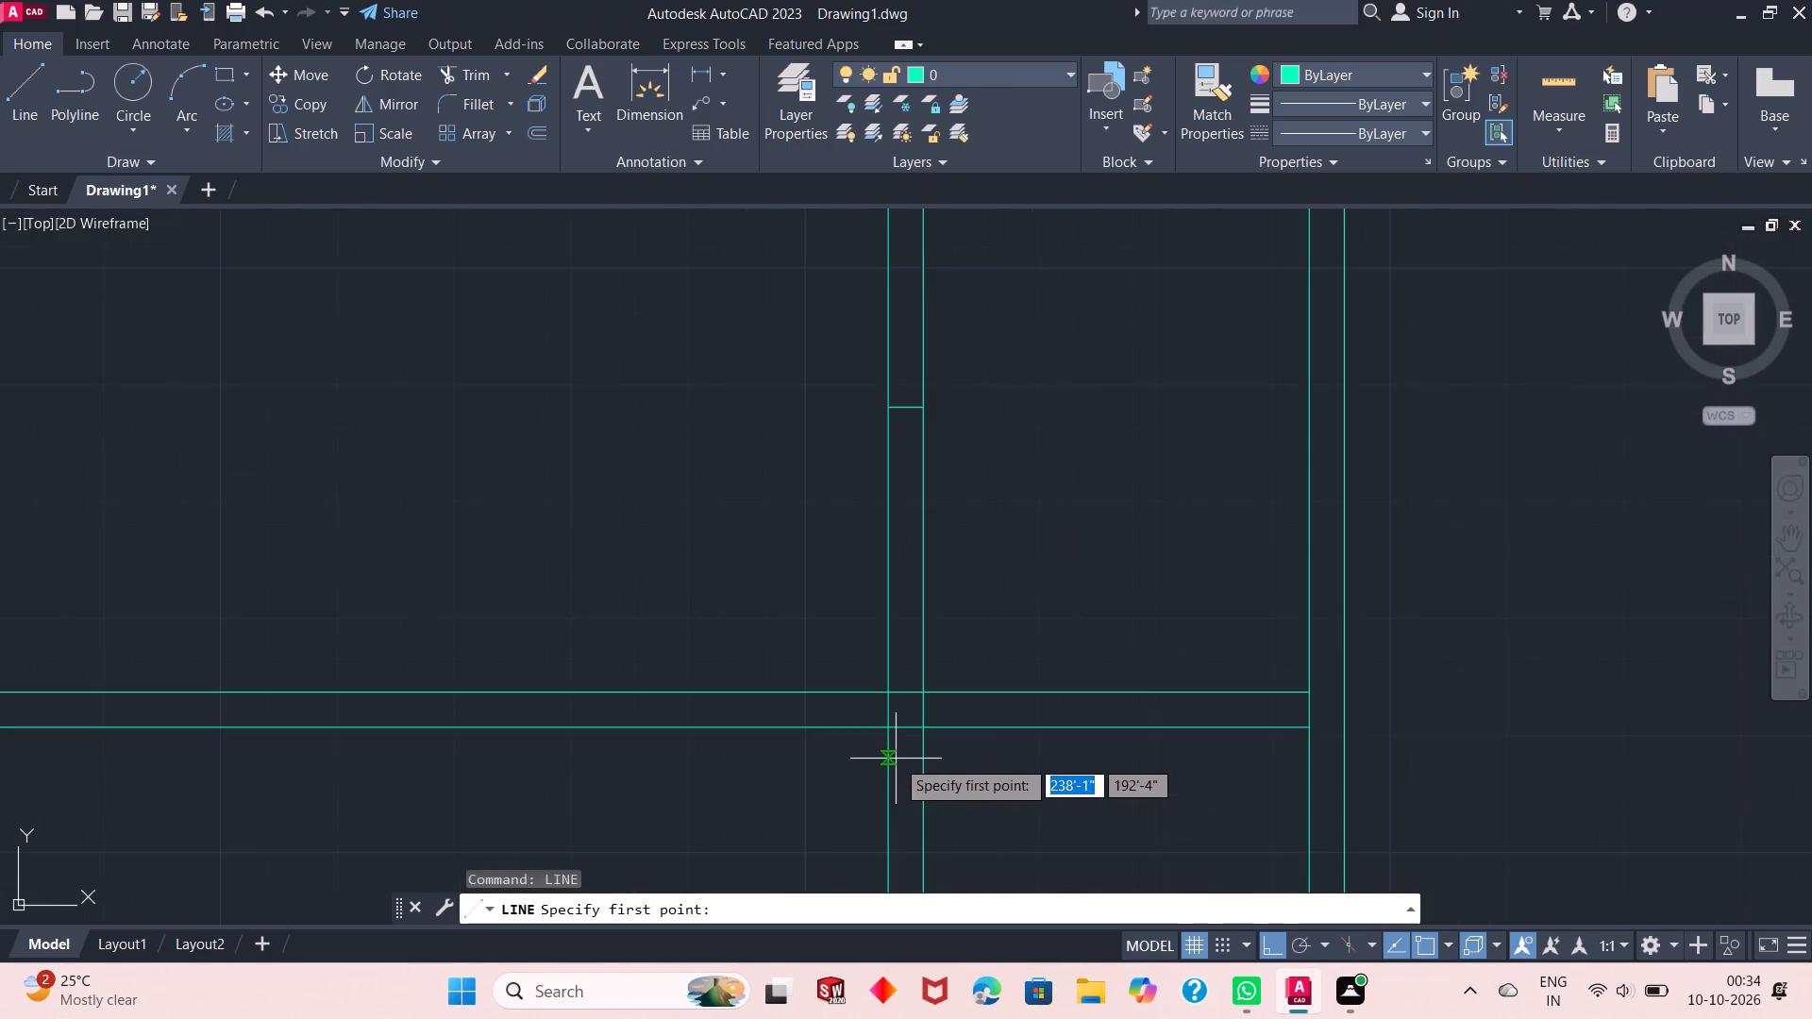
{"action": "left_click", "coordinate": [820, 693]}
{"action": "left_click", "coordinate": [814, 731]}
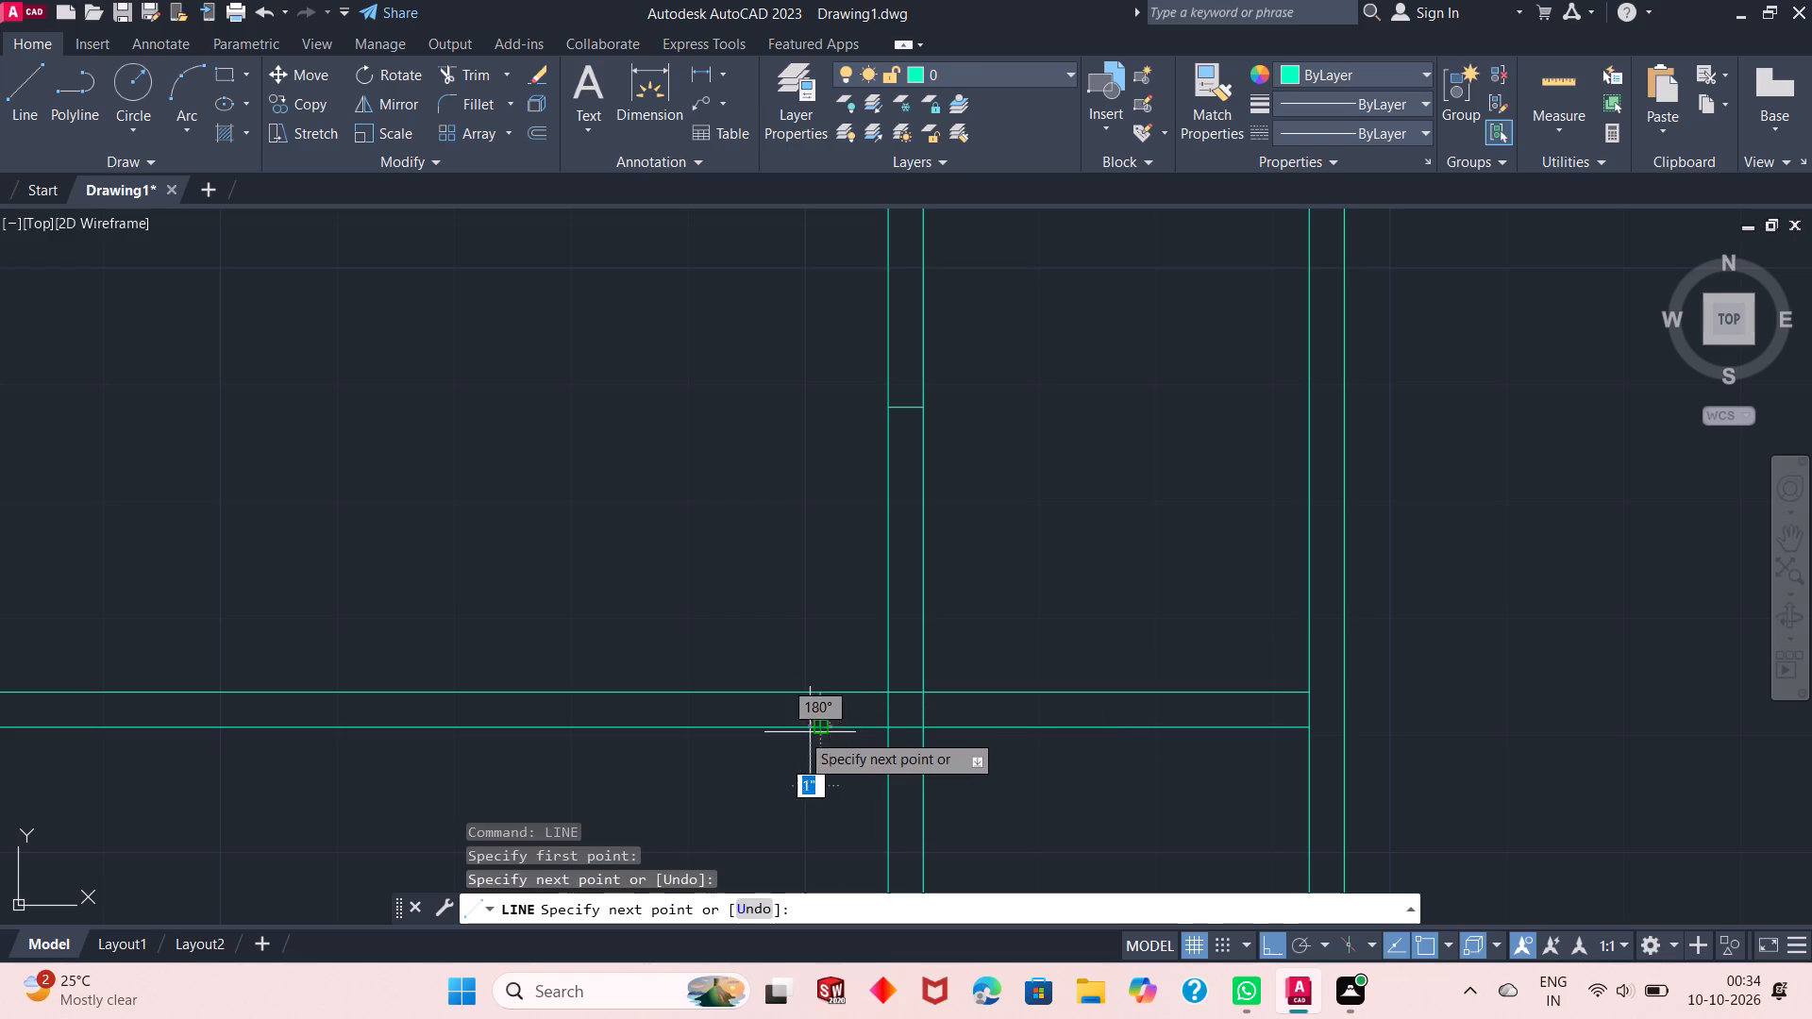
{"action": "right_click", "coordinate": [759, 755]}
{"action": "left_click", "coordinate": [879, 496]}
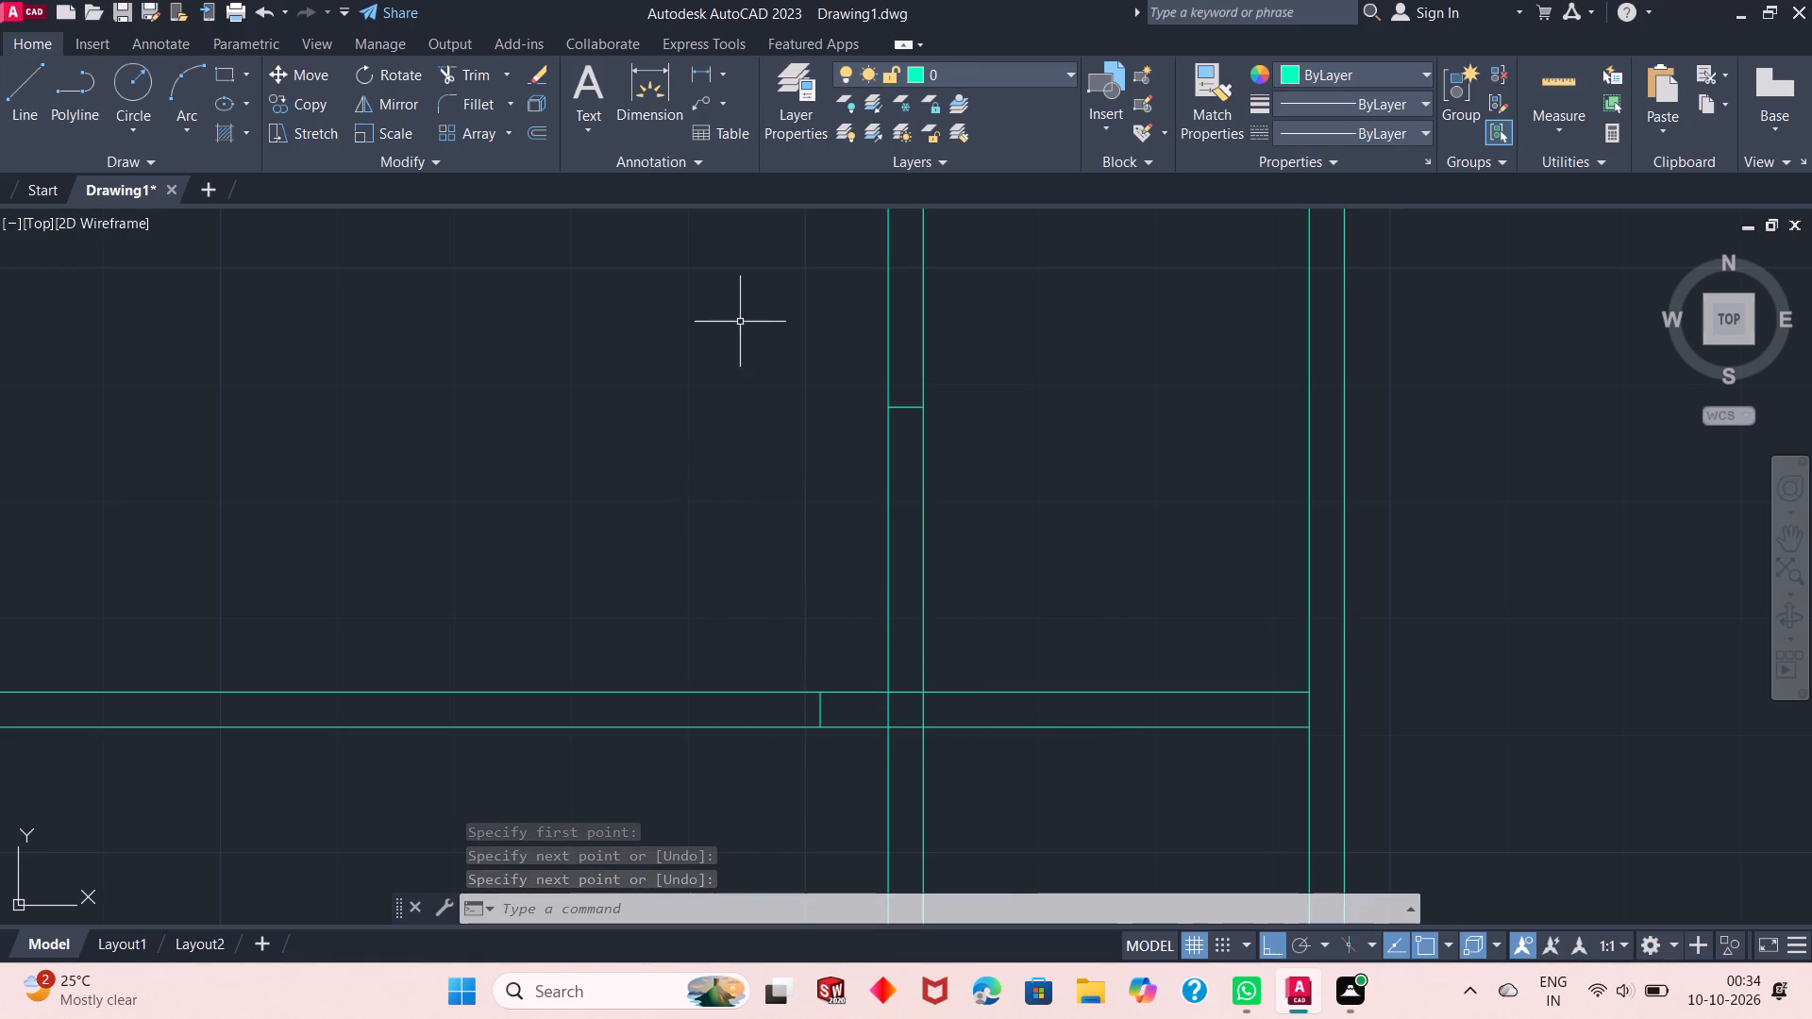
Offset the short vertical line about 4' westward along the horizontal wall to mark the other side of an opening.
{"action": "right_click", "coordinate": [651, 359]}
{"action": "left_click", "coordinate": [737, 390]}
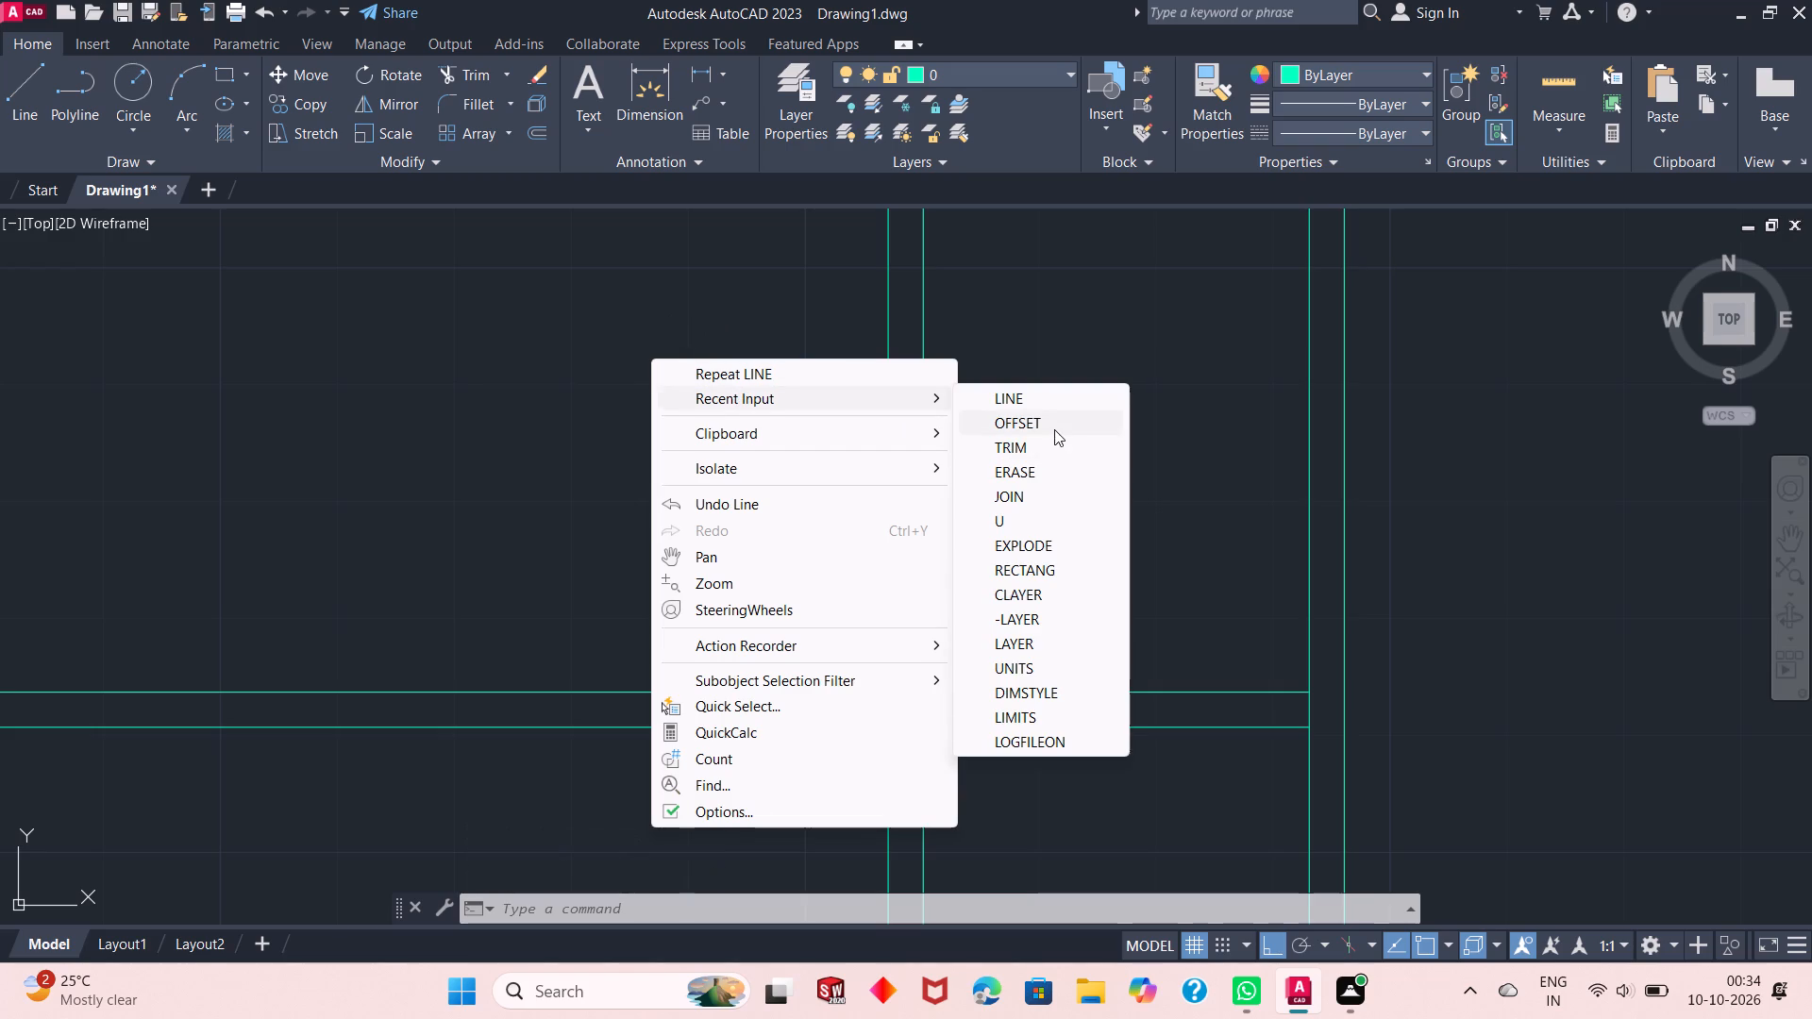
{"action": "left_click", "coordinate": [1054, 429]}
{"action": "right_click", "coordinate": [780, 433]}
{"action": "left_click", "coordinate": [903, 453]}
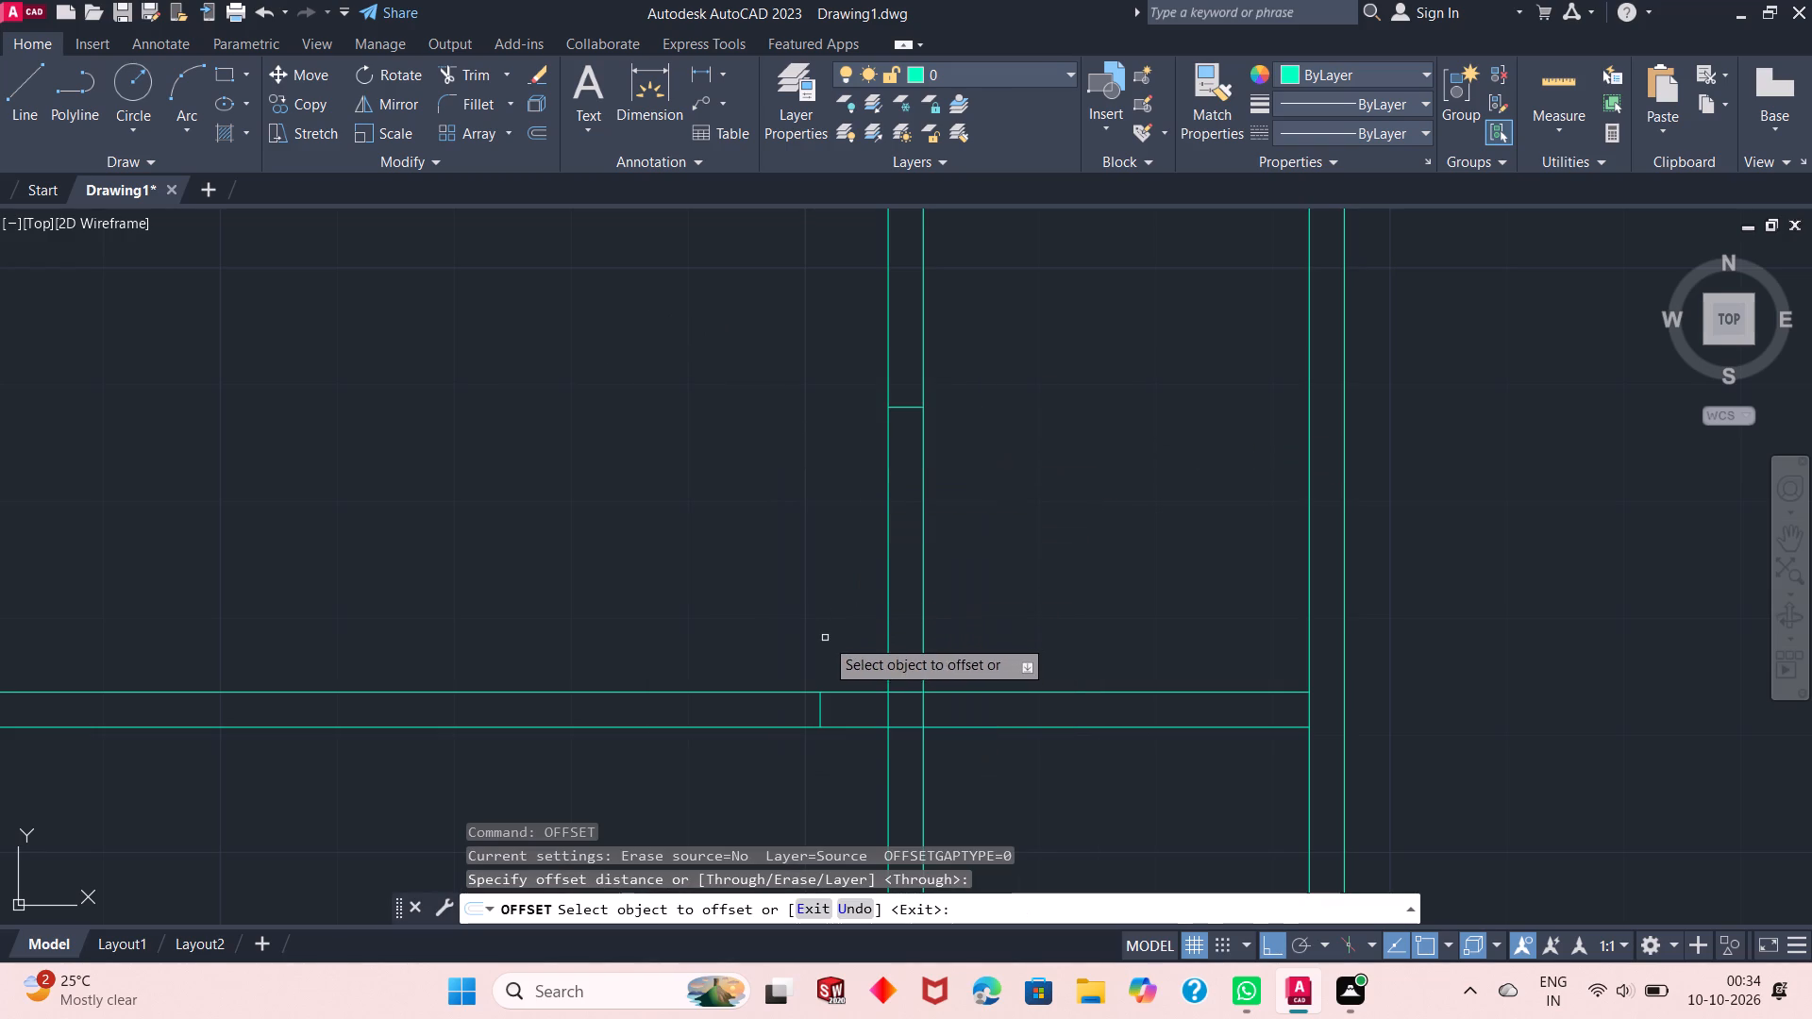
{"action": "scroll", "coordinate": [818, 650], "scroll_direction": "down", "scroll_amount": 2}
{"action": "scroll", "coordinate": [818, 653], "scroll_direction": "up", "scroll_amount": 1}
{"action": "scroll", "coordinate": [820, 657], "scroll_direction": "down", "scroll_amount": 2}
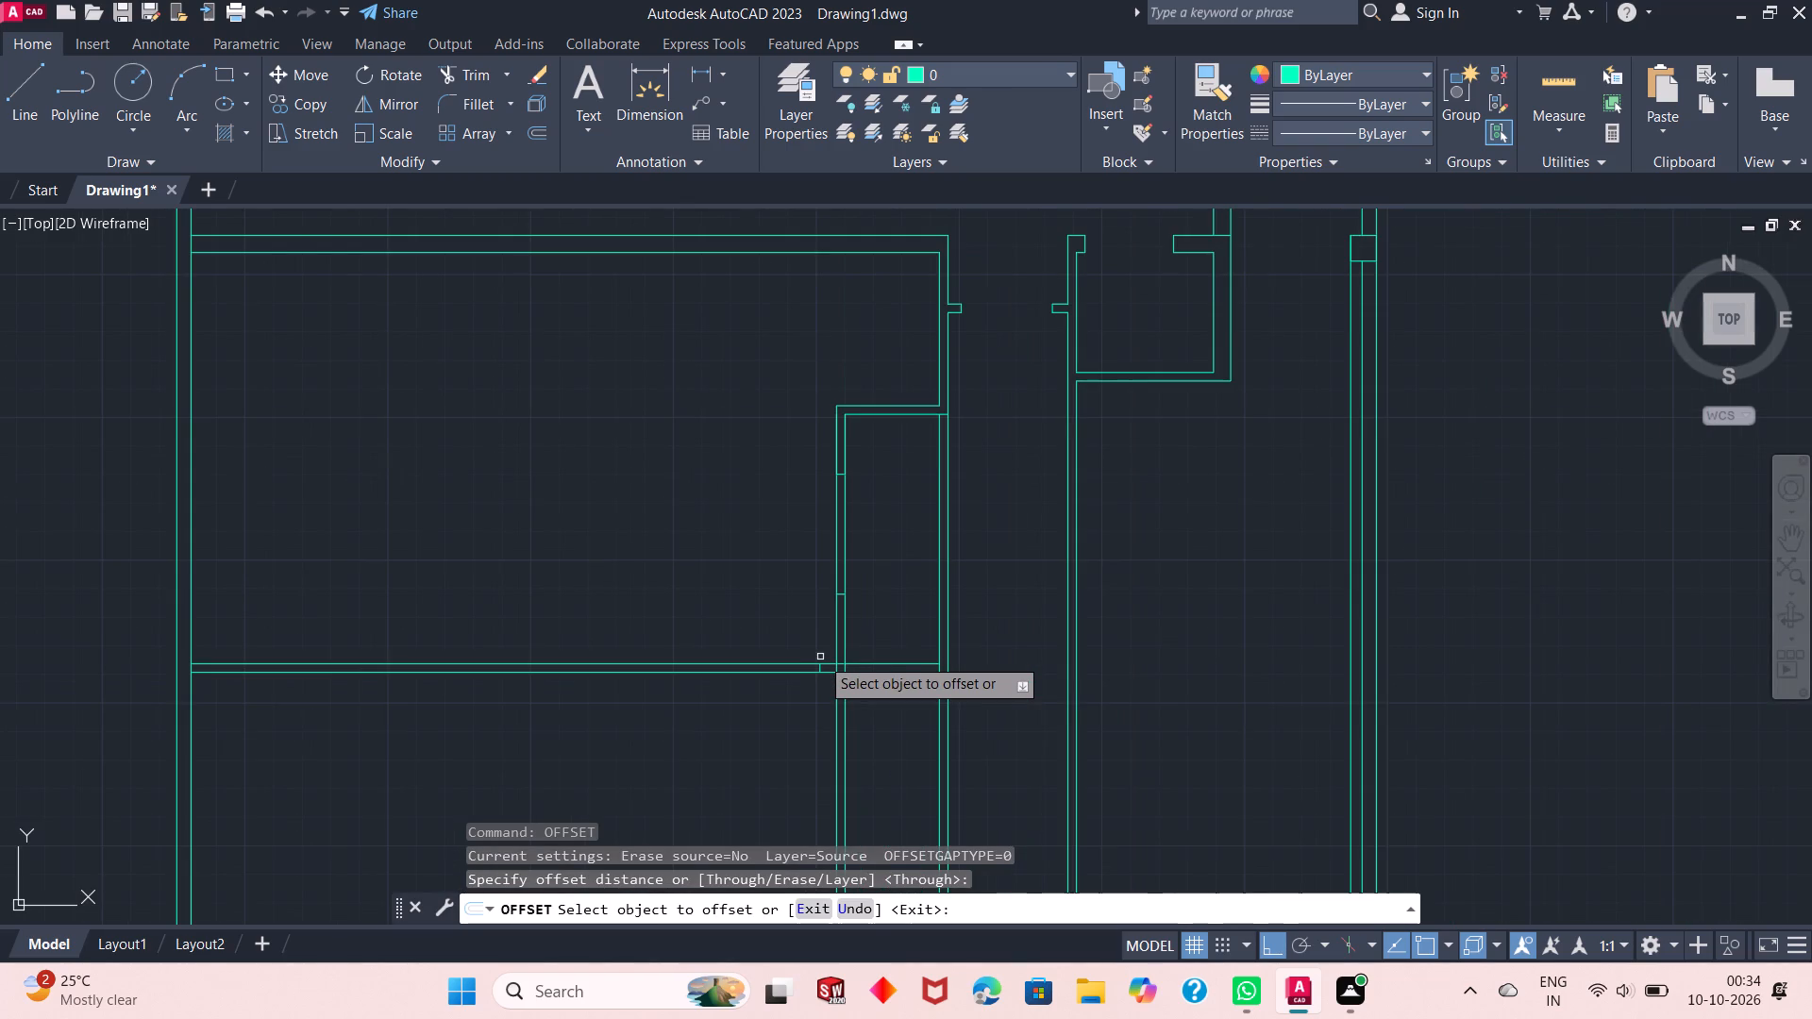
{"action": "scroll", "coordinate": [819, 658], "scroll_direction": "up", "scroll_amount": 2}
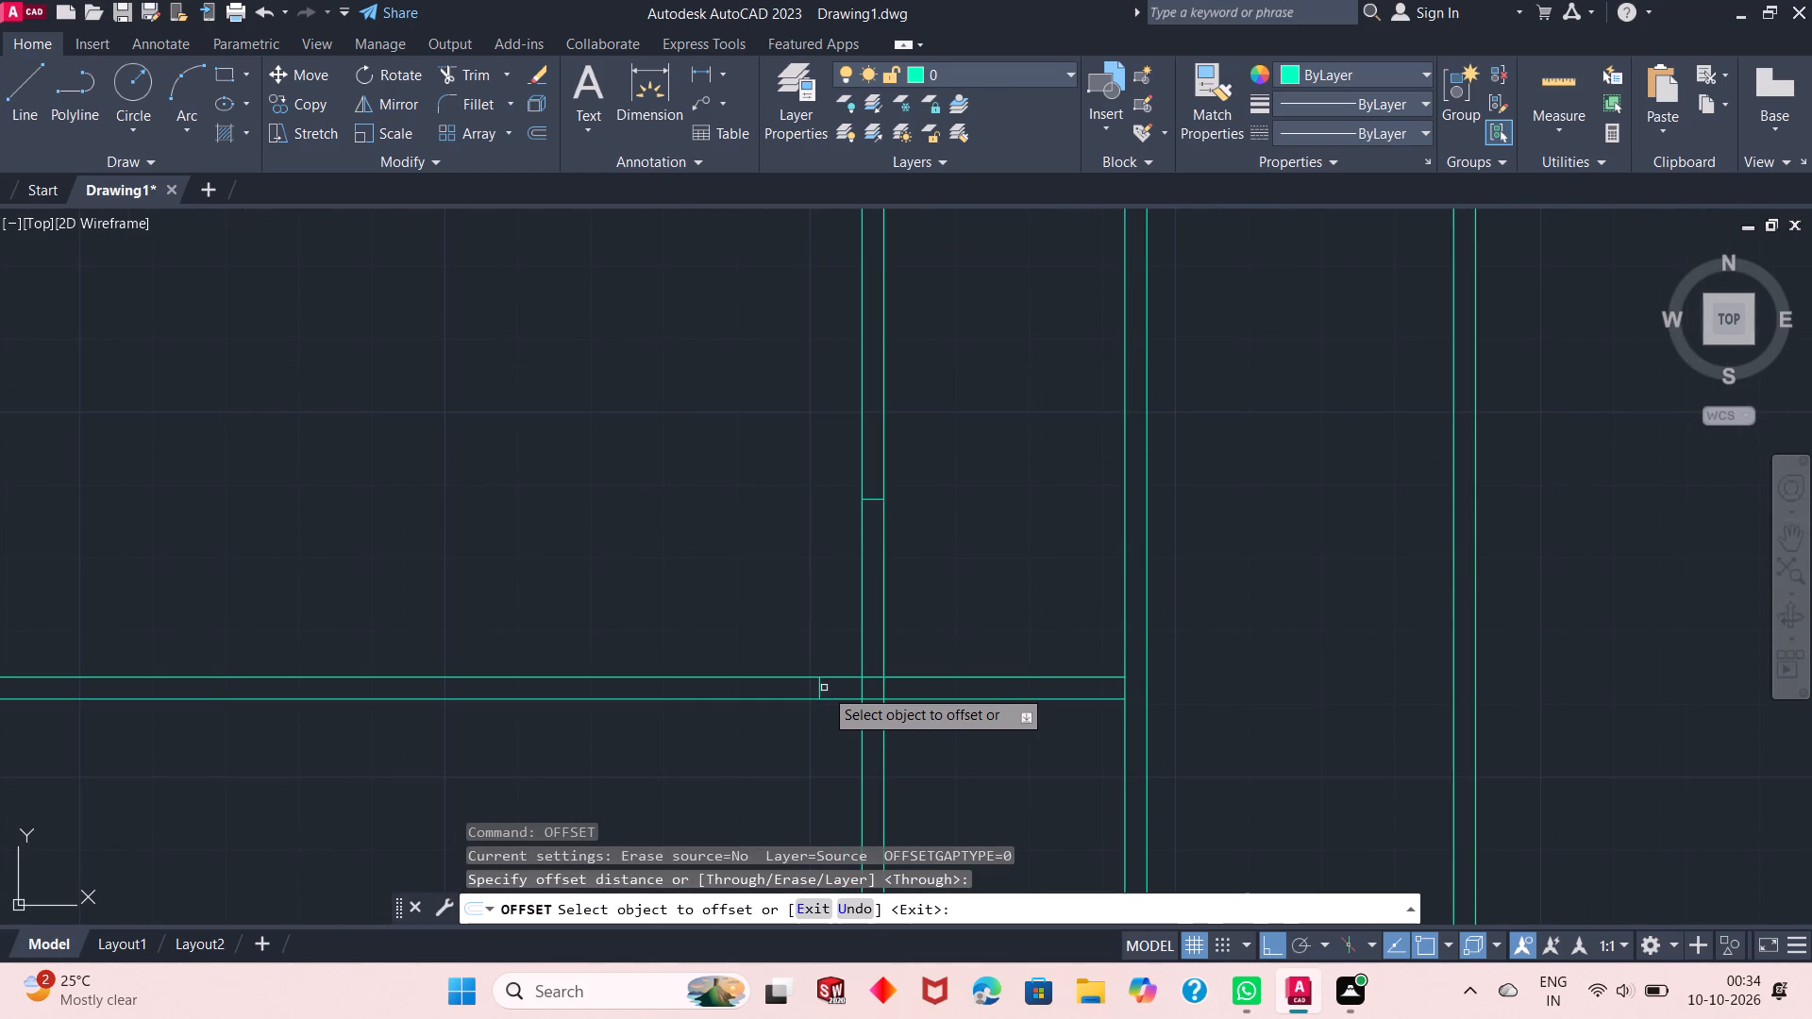
{"action": "left_click", "coordinate": [818, 688]}
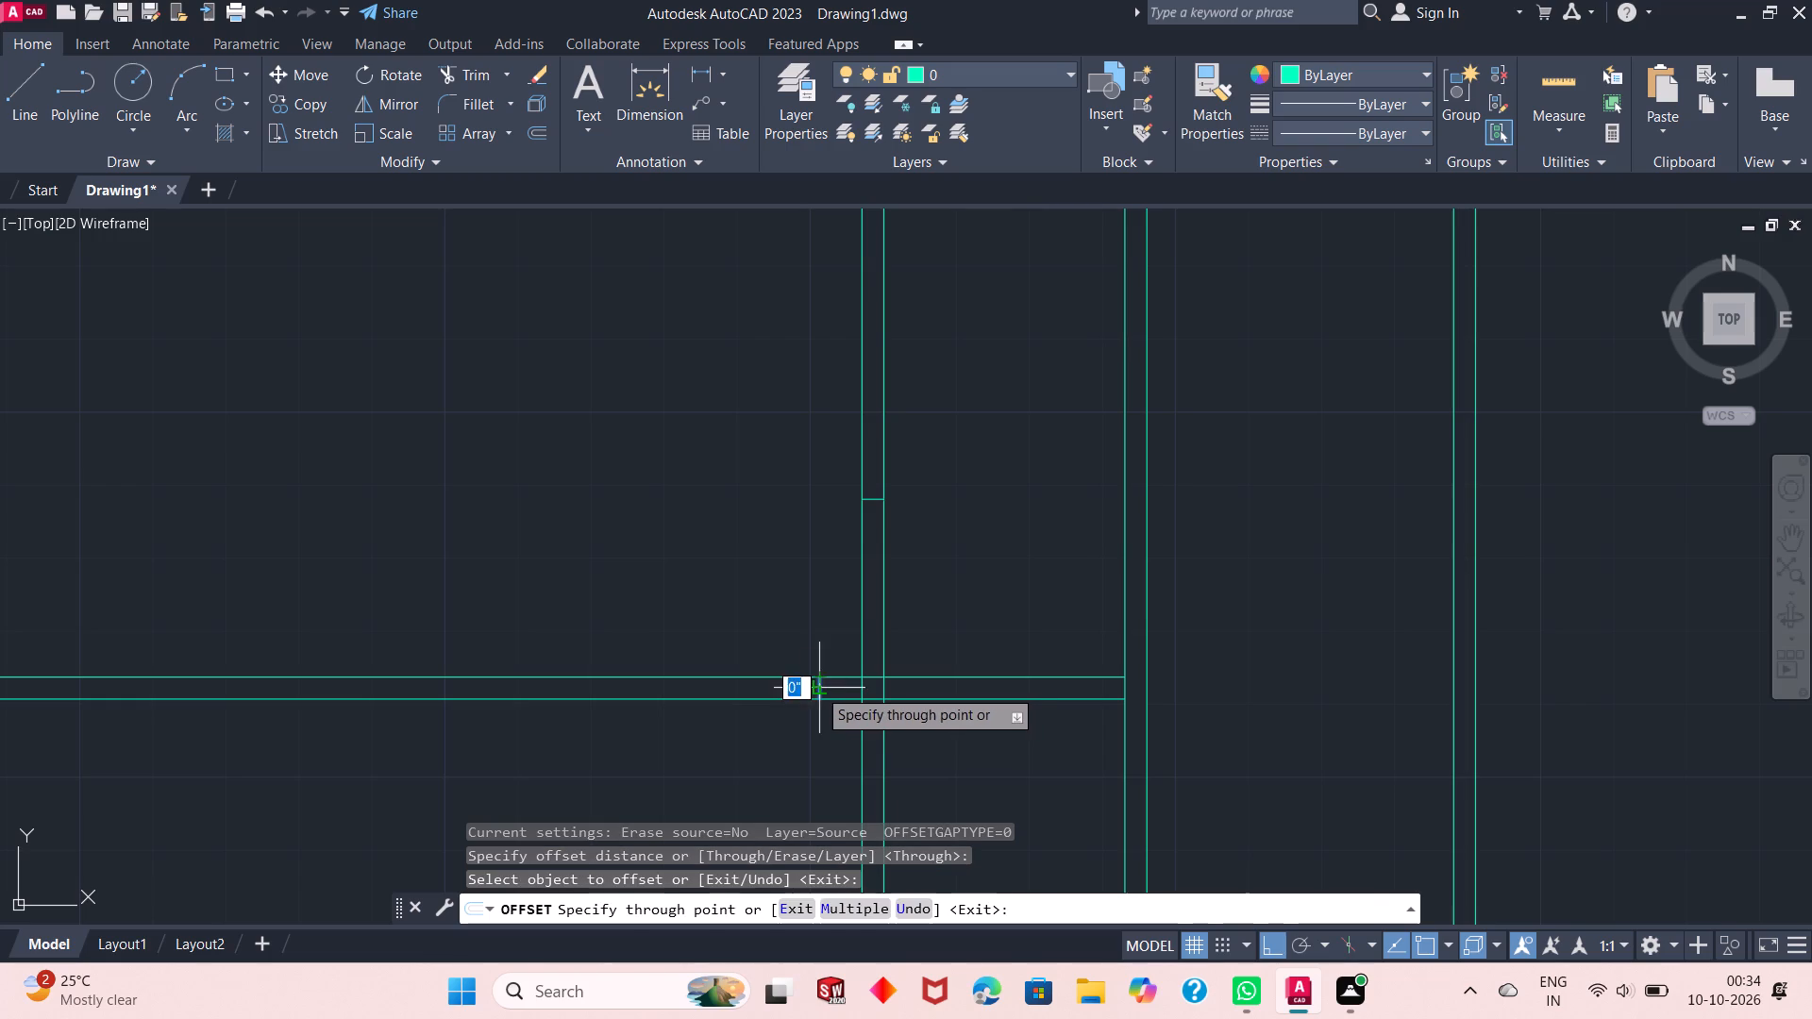
{"action": "scroll", "coordinate": [814, 688], "scroll_direction": "down", "scroll_amount": 2}
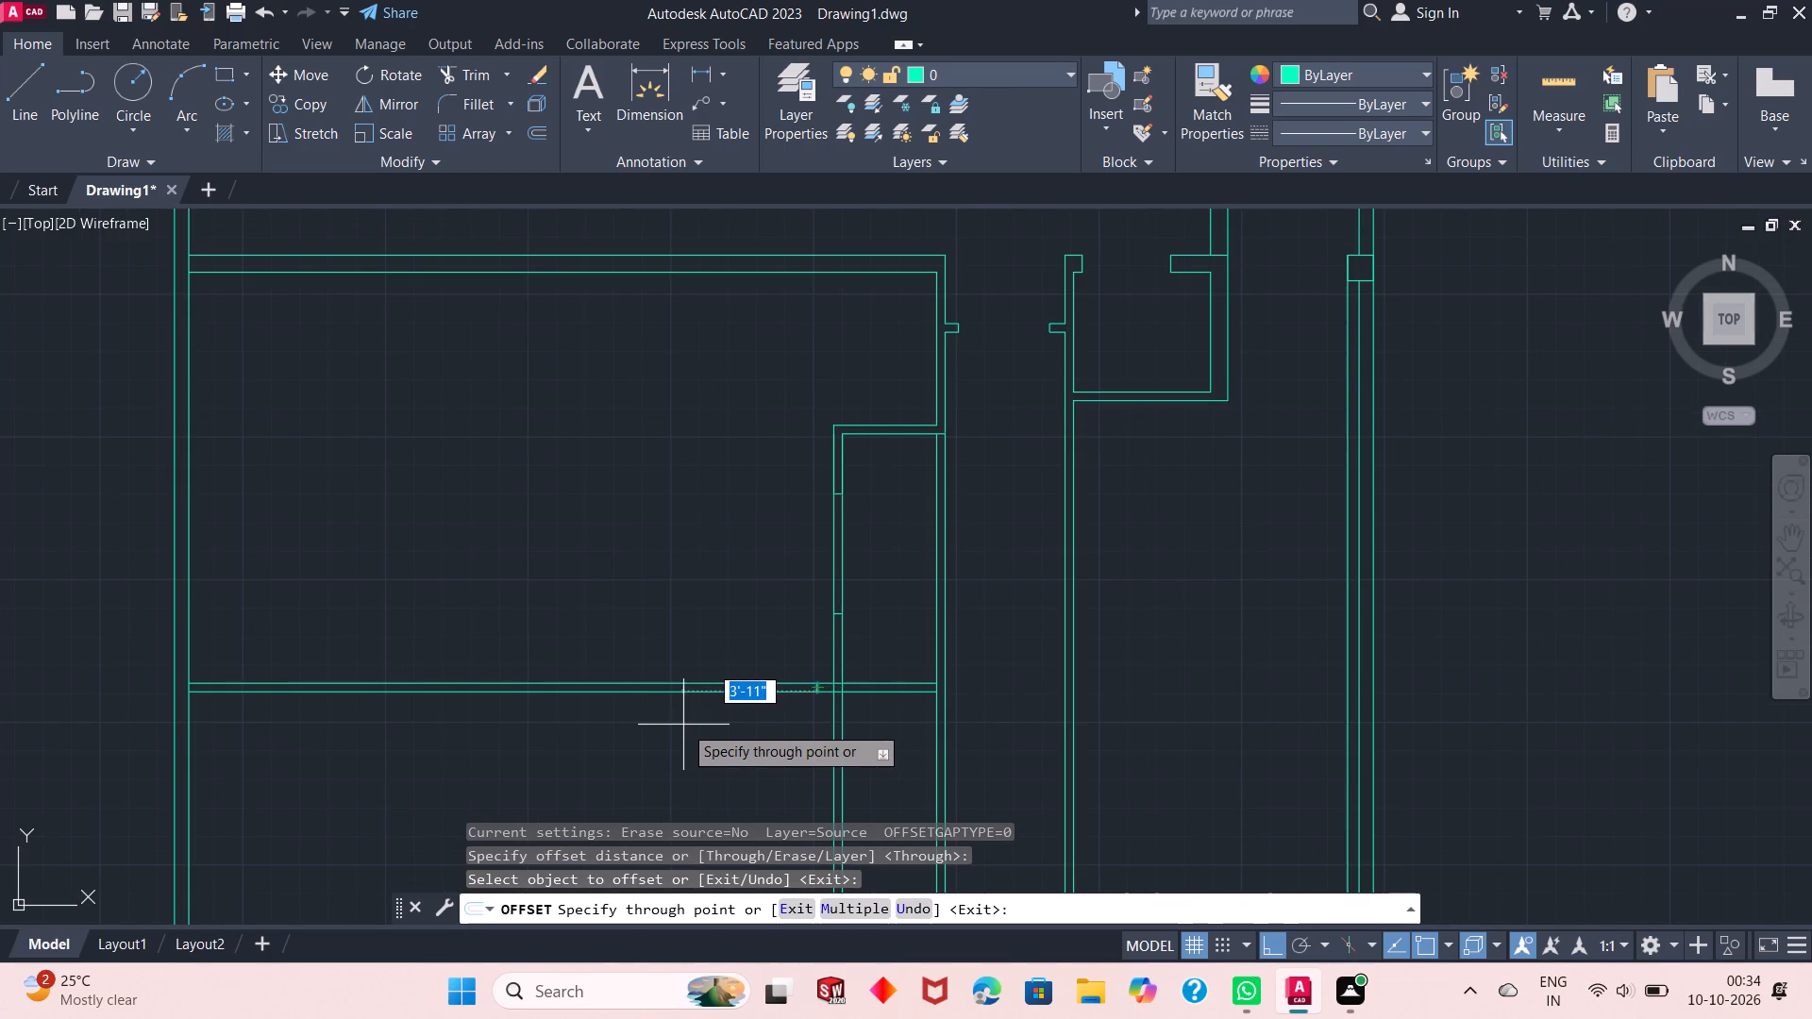
{"action": "left_click", "coordinate": [669, 723]}
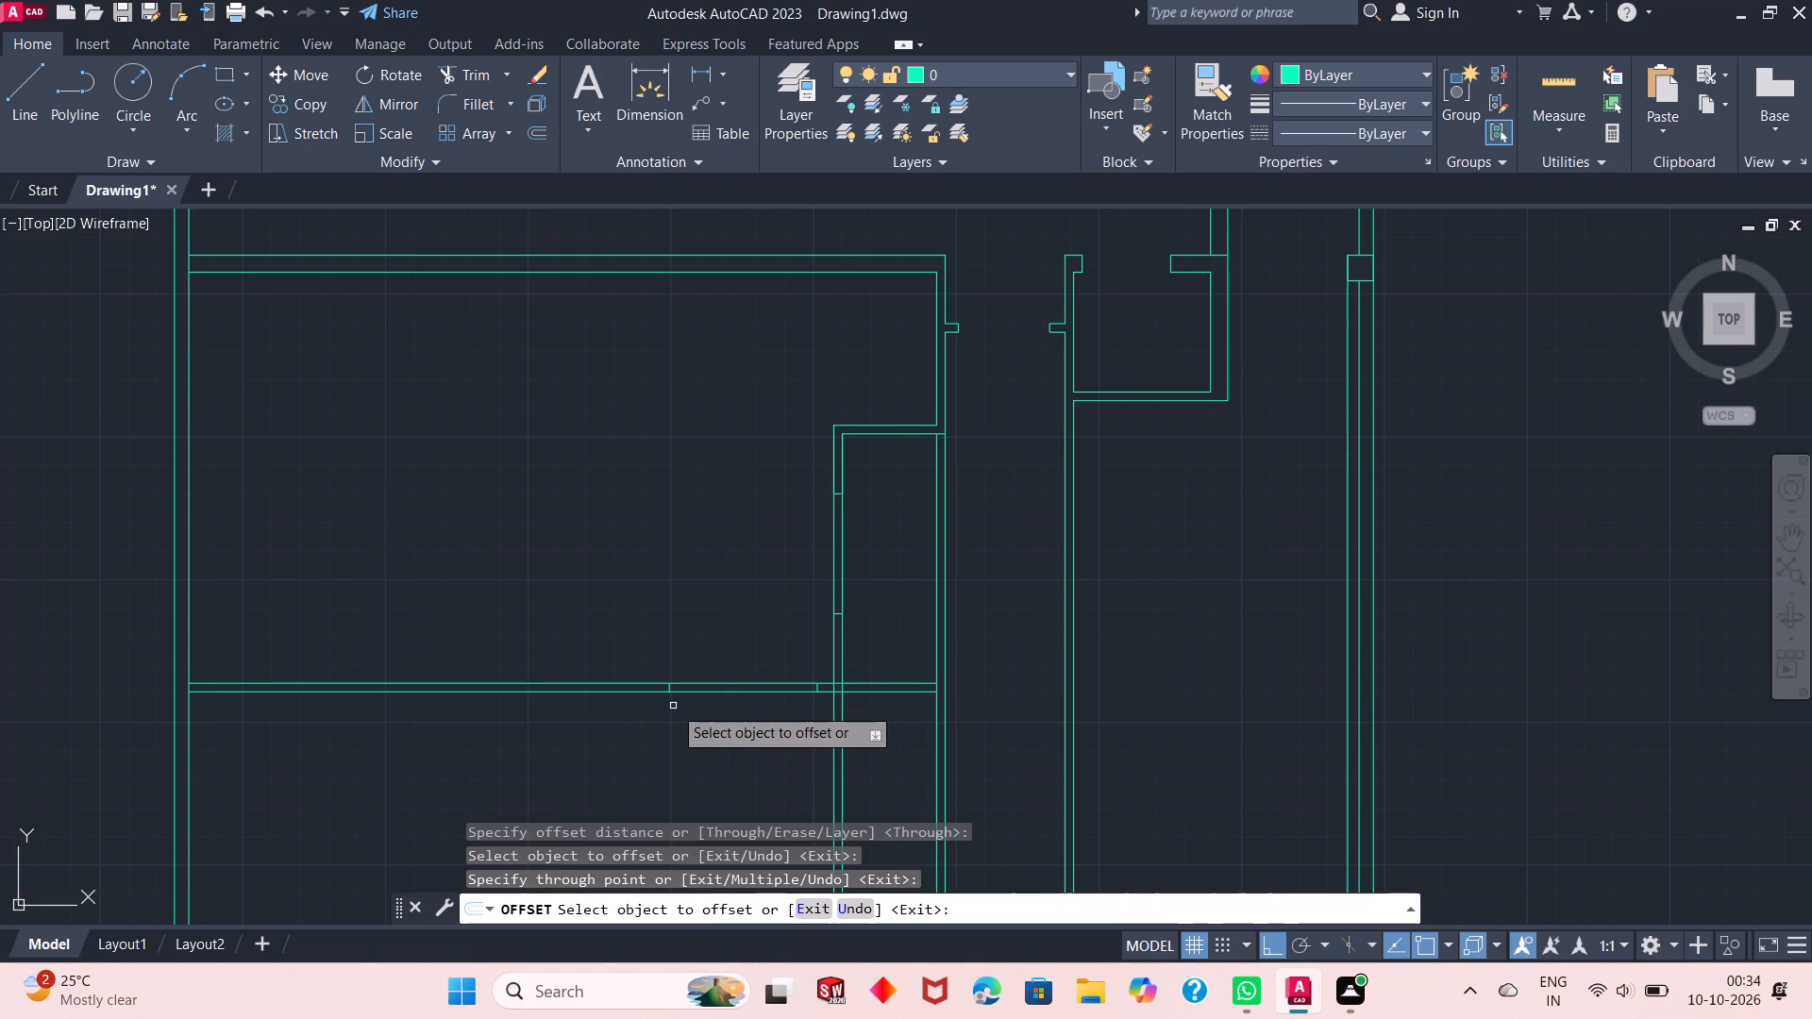
{"action": "right_click", "coordinate": [653, 503]}
{"action": "left_click", "coordinate": [682, 516]}
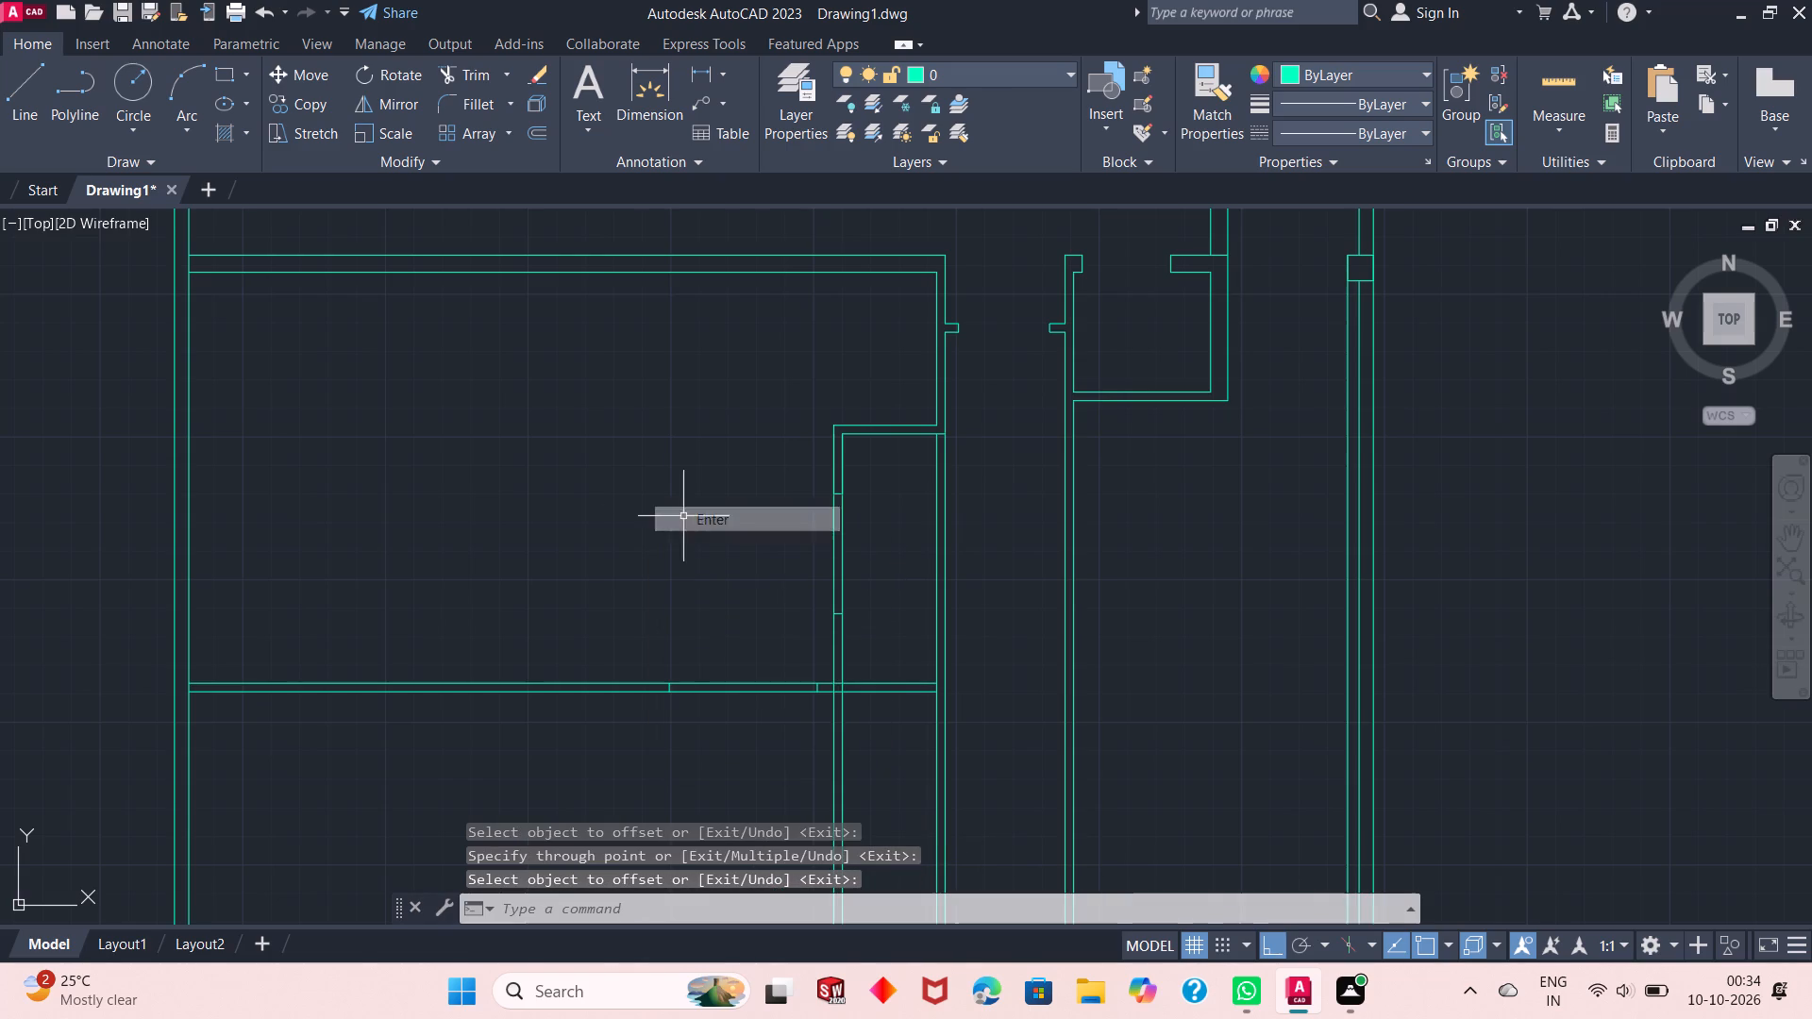
Trim the wall lines between the opening marks in both the horizontal wall and the new vertical partition.
{"action": "right_click", "coordinate": [615, 485]}
{"action": "left_click", "coordinate": [664, 519]}
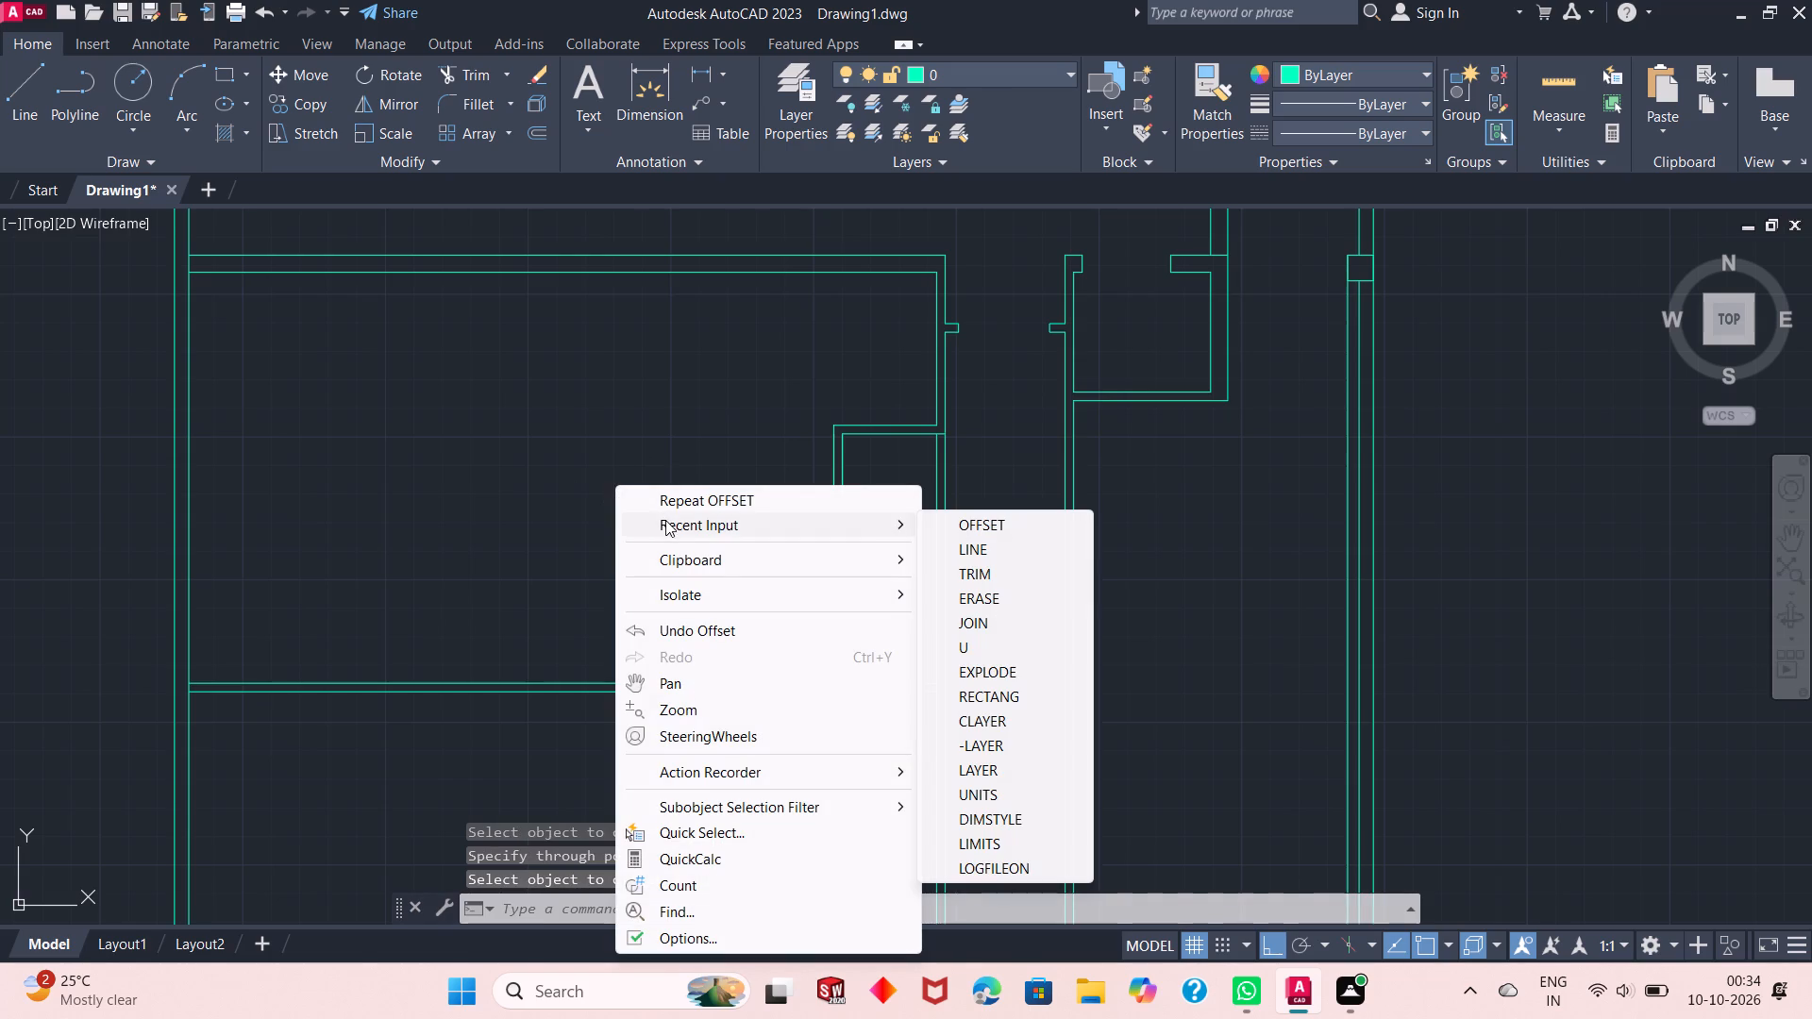
{"action": "left_click", "coordinate": [992, 572]}
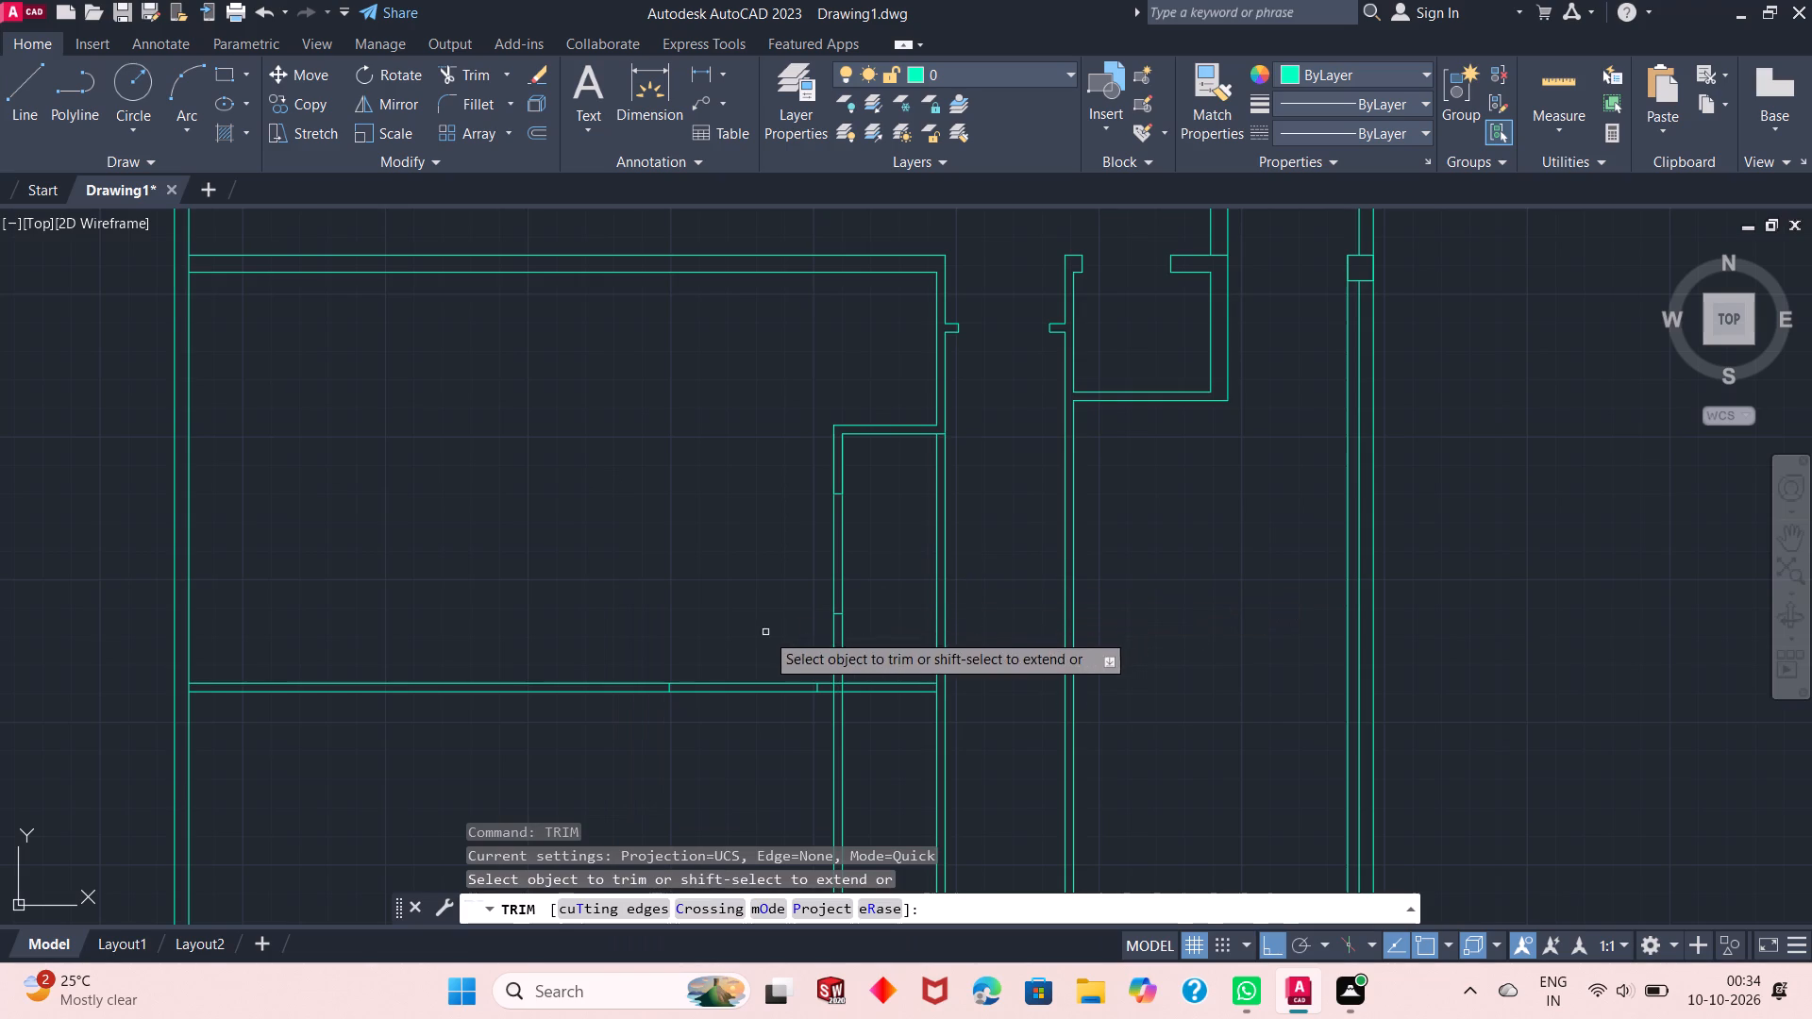
{"action": "left_click", "coordinate": [765, 632]}
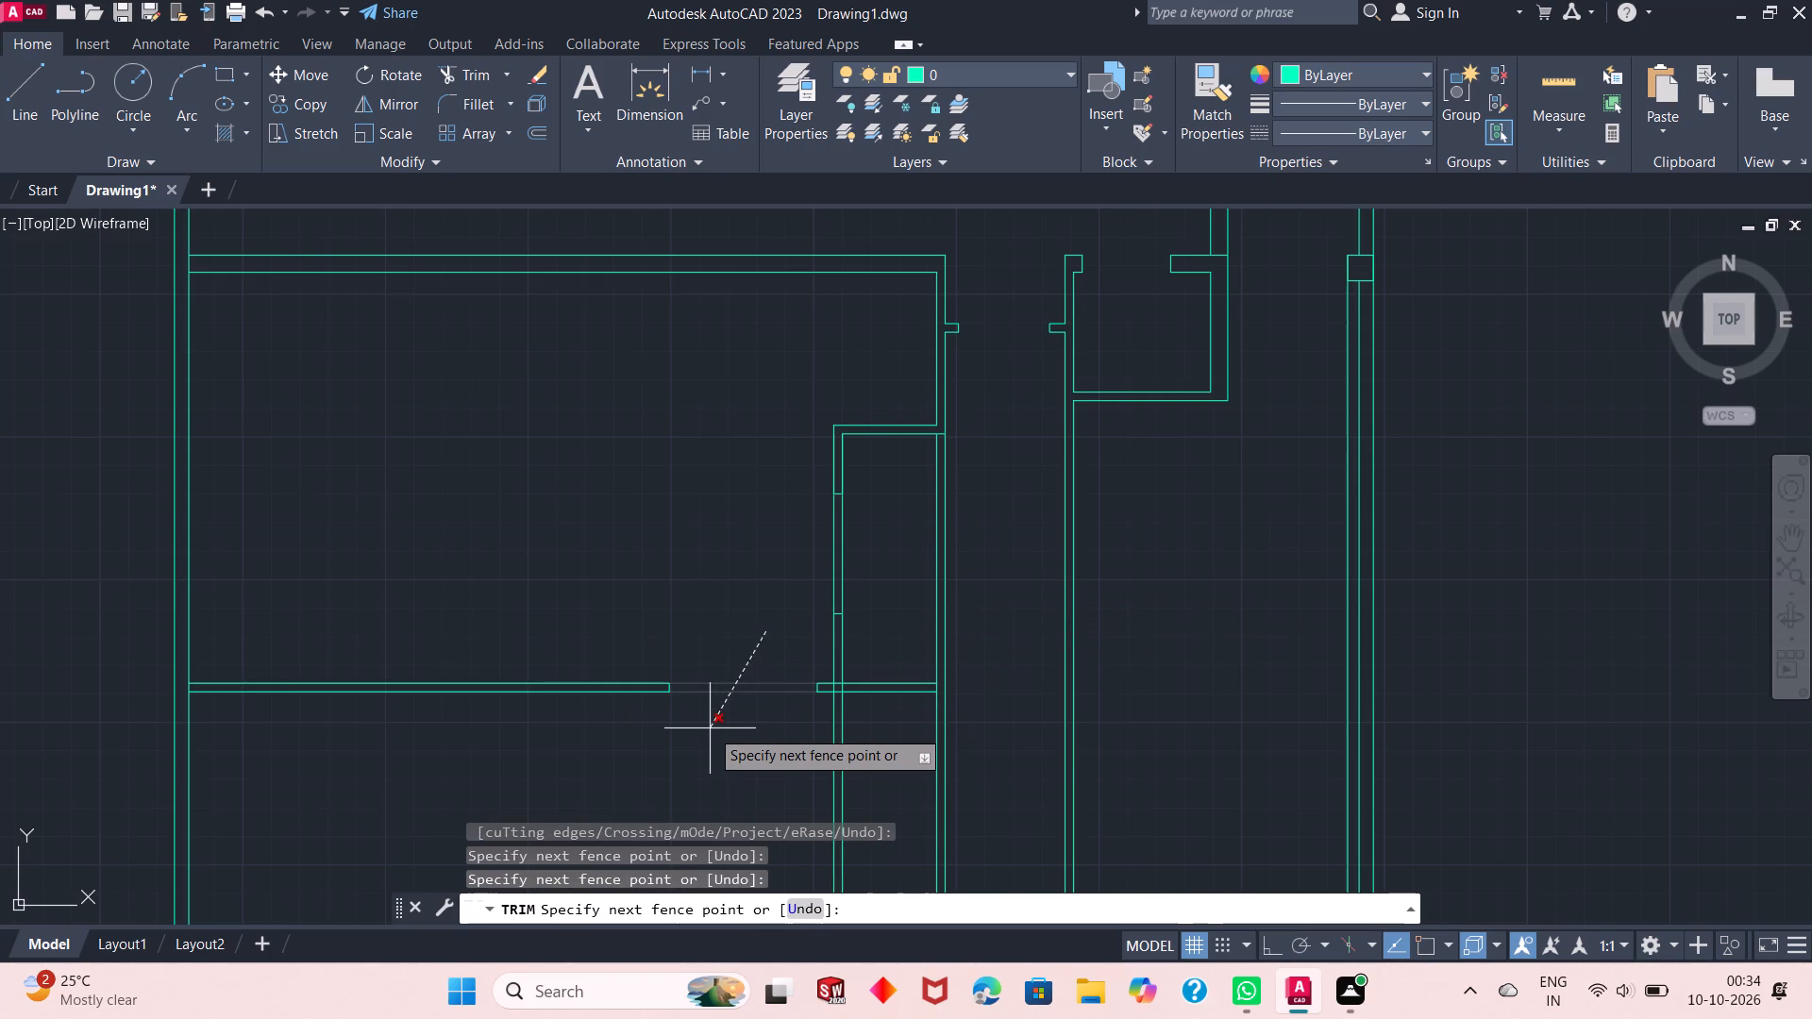
{"action": "left_click", "coordinate": [710, 728]}
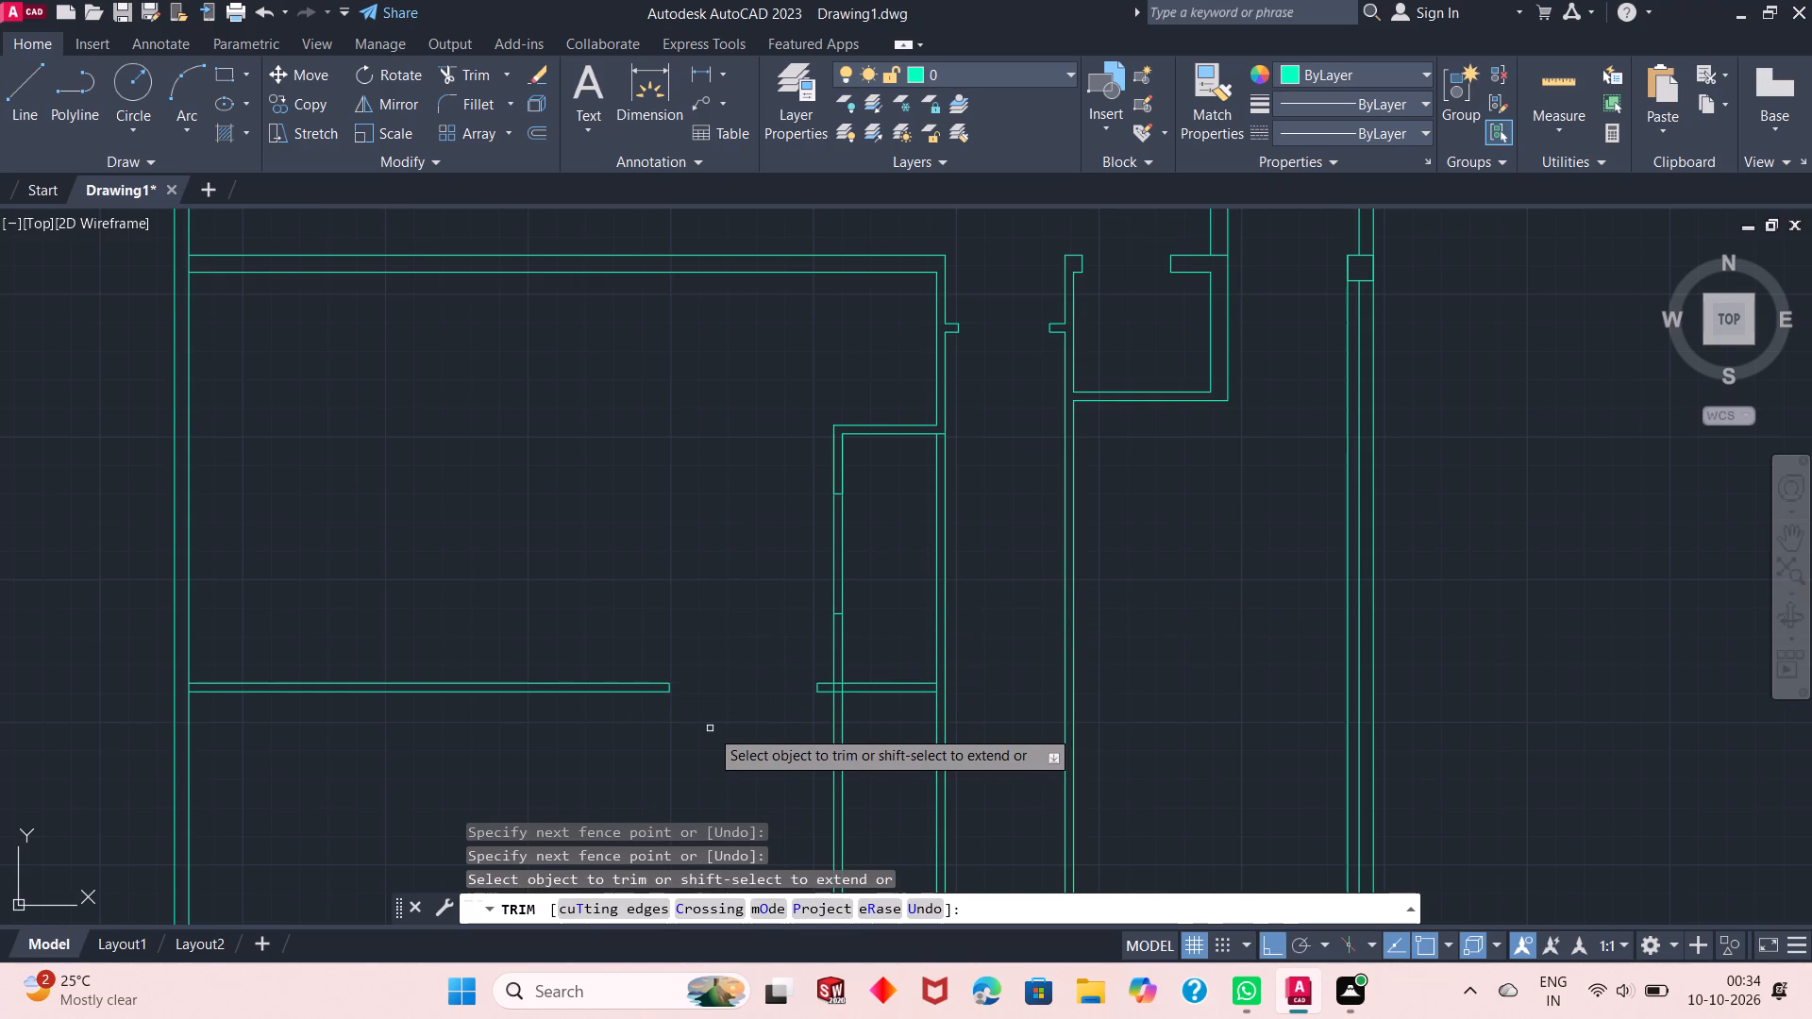
{"action": "left_click", "coordinate": [783, 610]}
{"action": "left_click", "coordinate": [895, 546]}
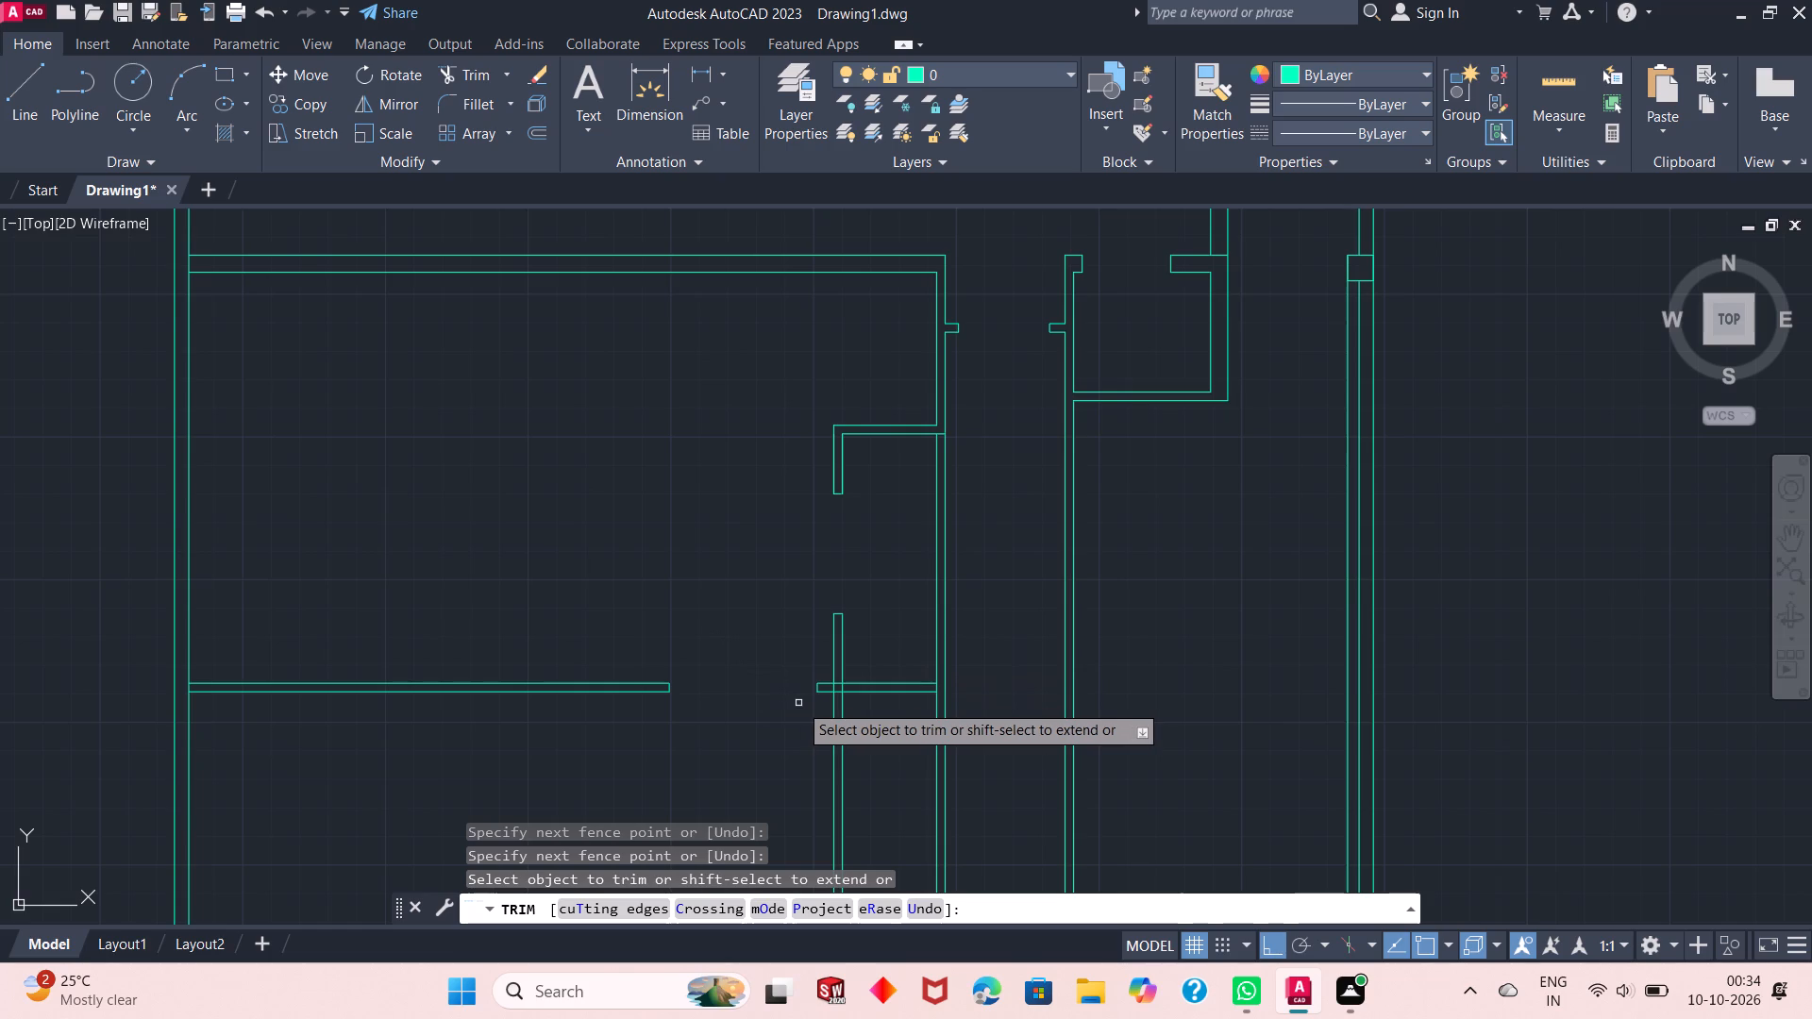
Trim the partition lines and the east wall lines that continue south of the horizontal wall.
{"action": "scroll", "coordinate": [824, 693], "scroll_direction": "up", "scroll_amount": 2}
{"action": "scroll", "coordinate": [824, 693], "scroll_direction": "down", "scroll_amount": 2}
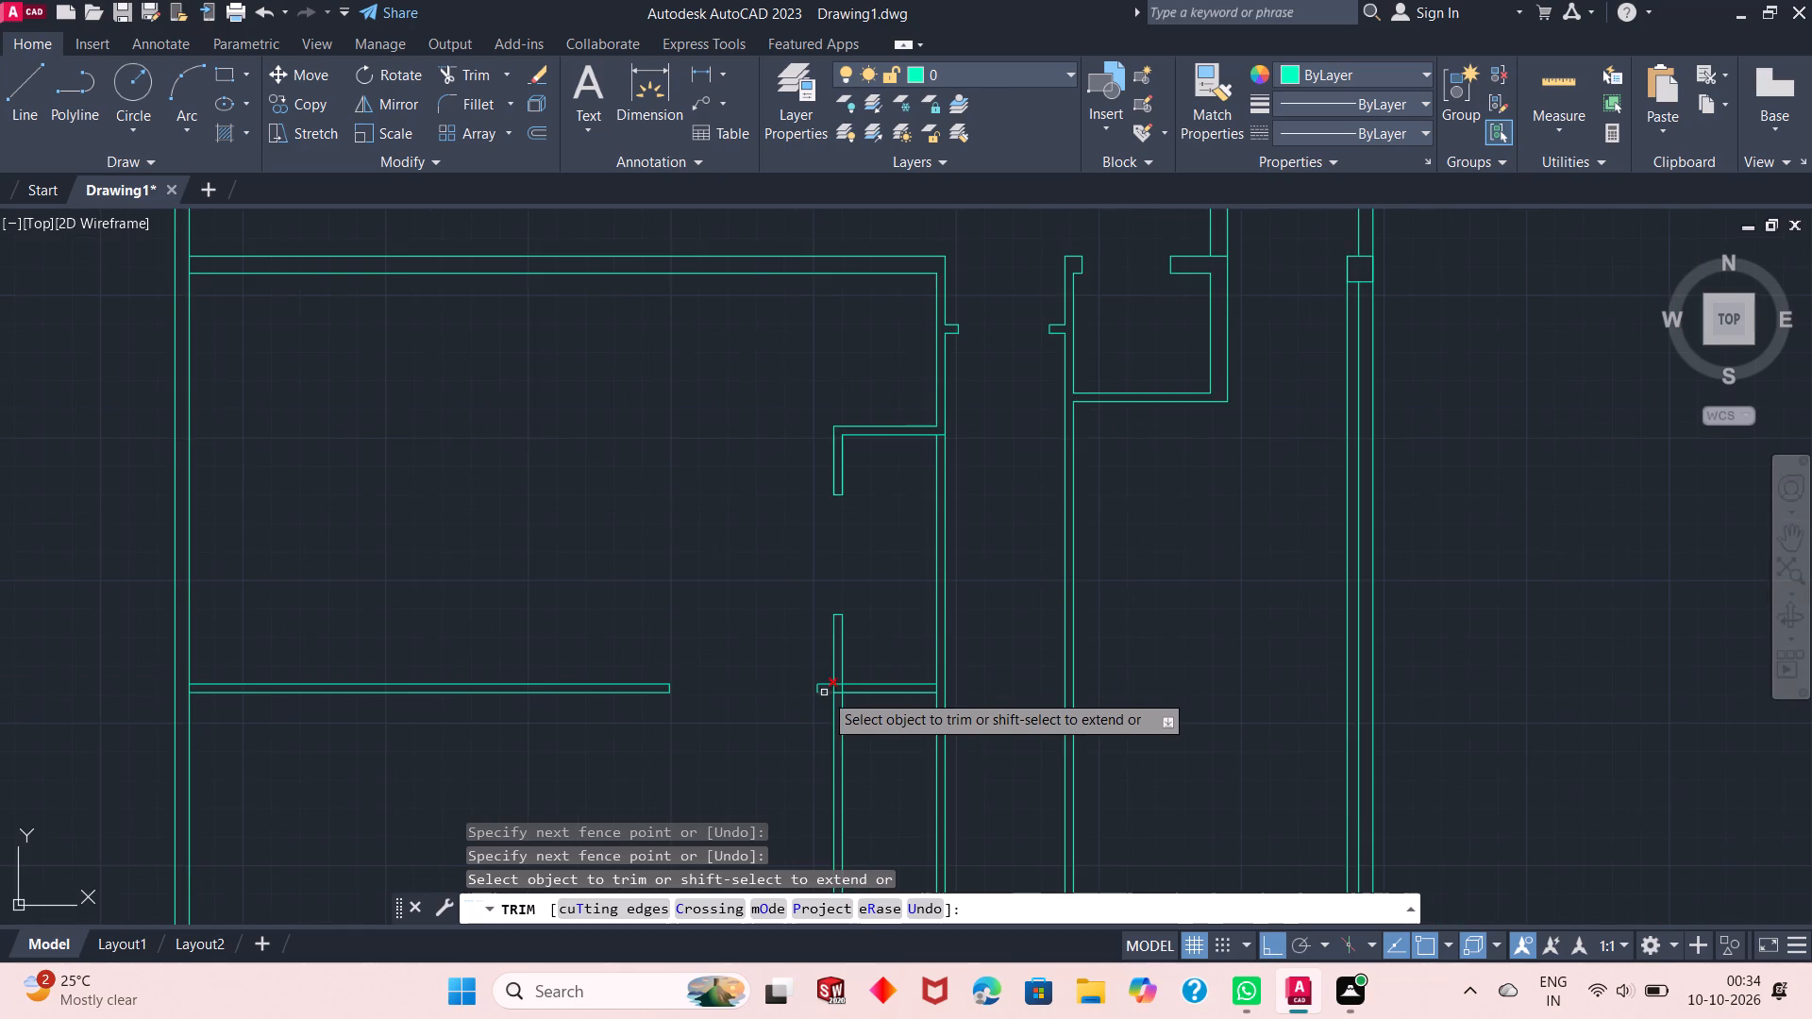
{"action": "left_click", "coordinate": [877, 732]}
{"action": "left_click", "coordinate": [776, 742]}
{"action": "scroll", "coordinate": [844, 687], "scroll_direction": "up", "scroll_amount": 1}
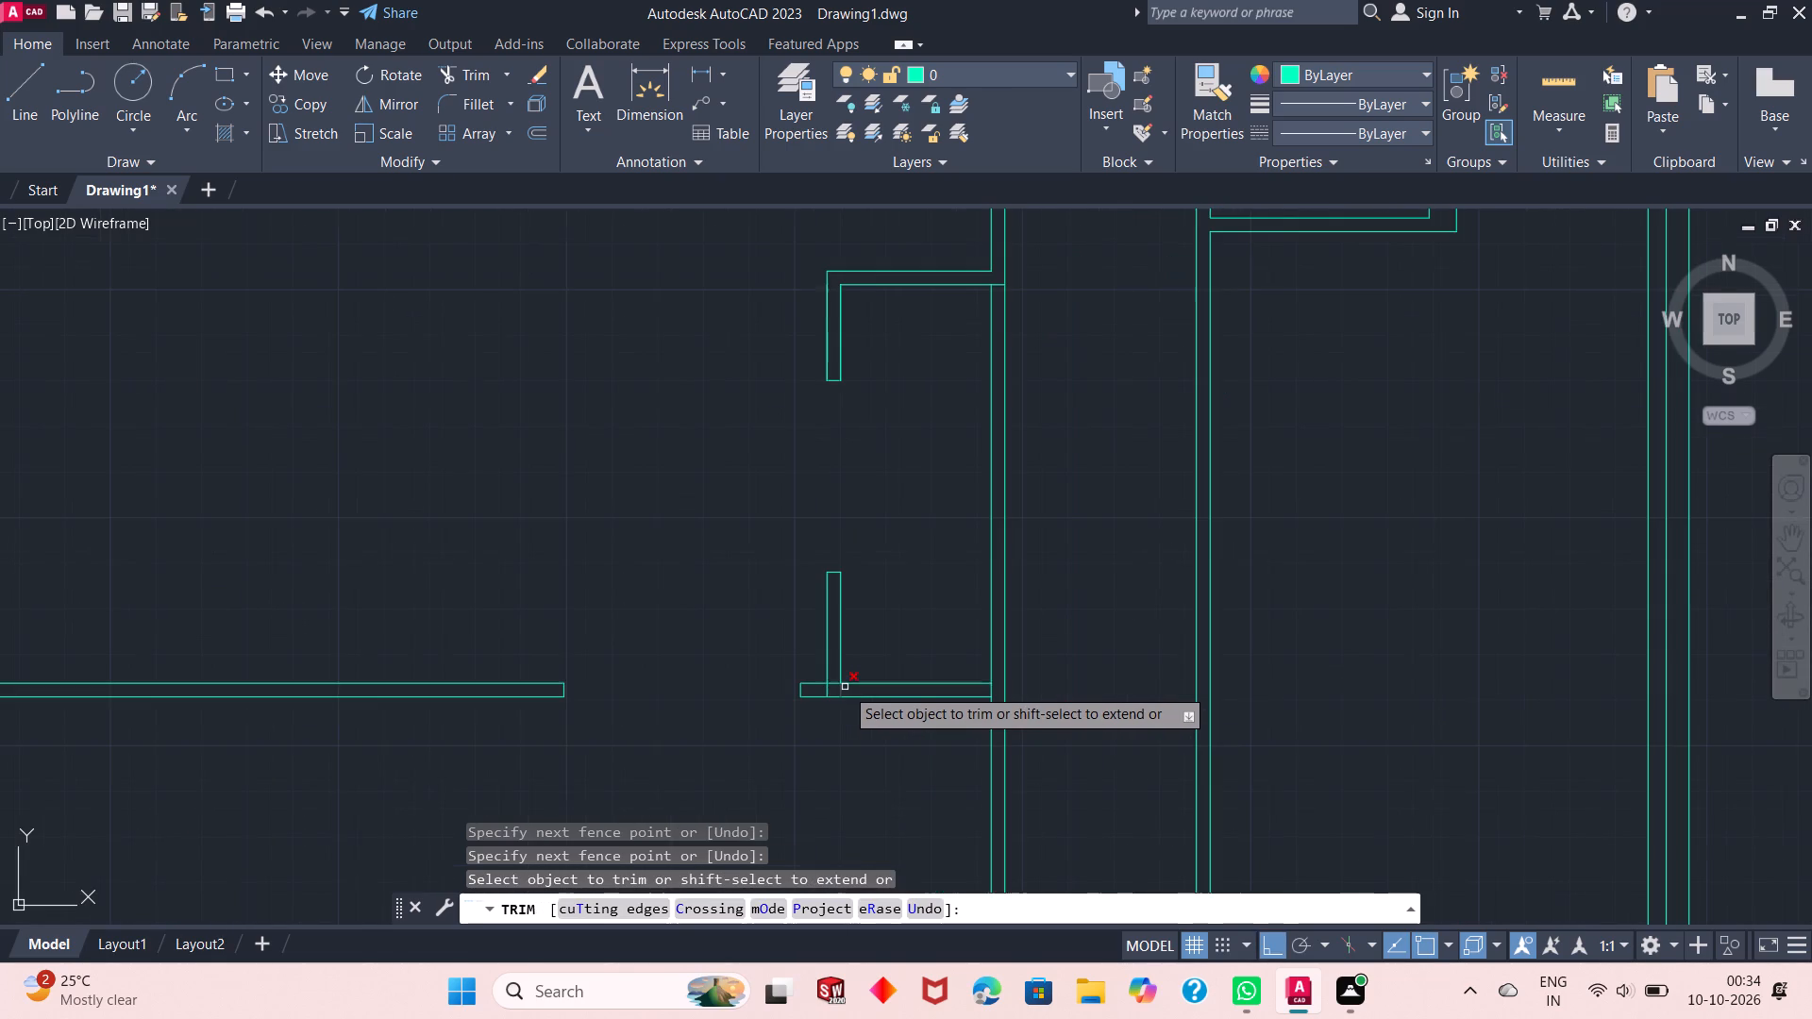
{"action": "left_click", "coordinate": [941, 783]}
{"action": "left_click", "coordinate": [1122, 777]}
Trim the overlapping lines where the partition meets the horizontal wall to make a clean T-junction.
{"action": "scroll", "coordinate": [785, 682], "scroll_direction": "up", "scroll_amount": 2}
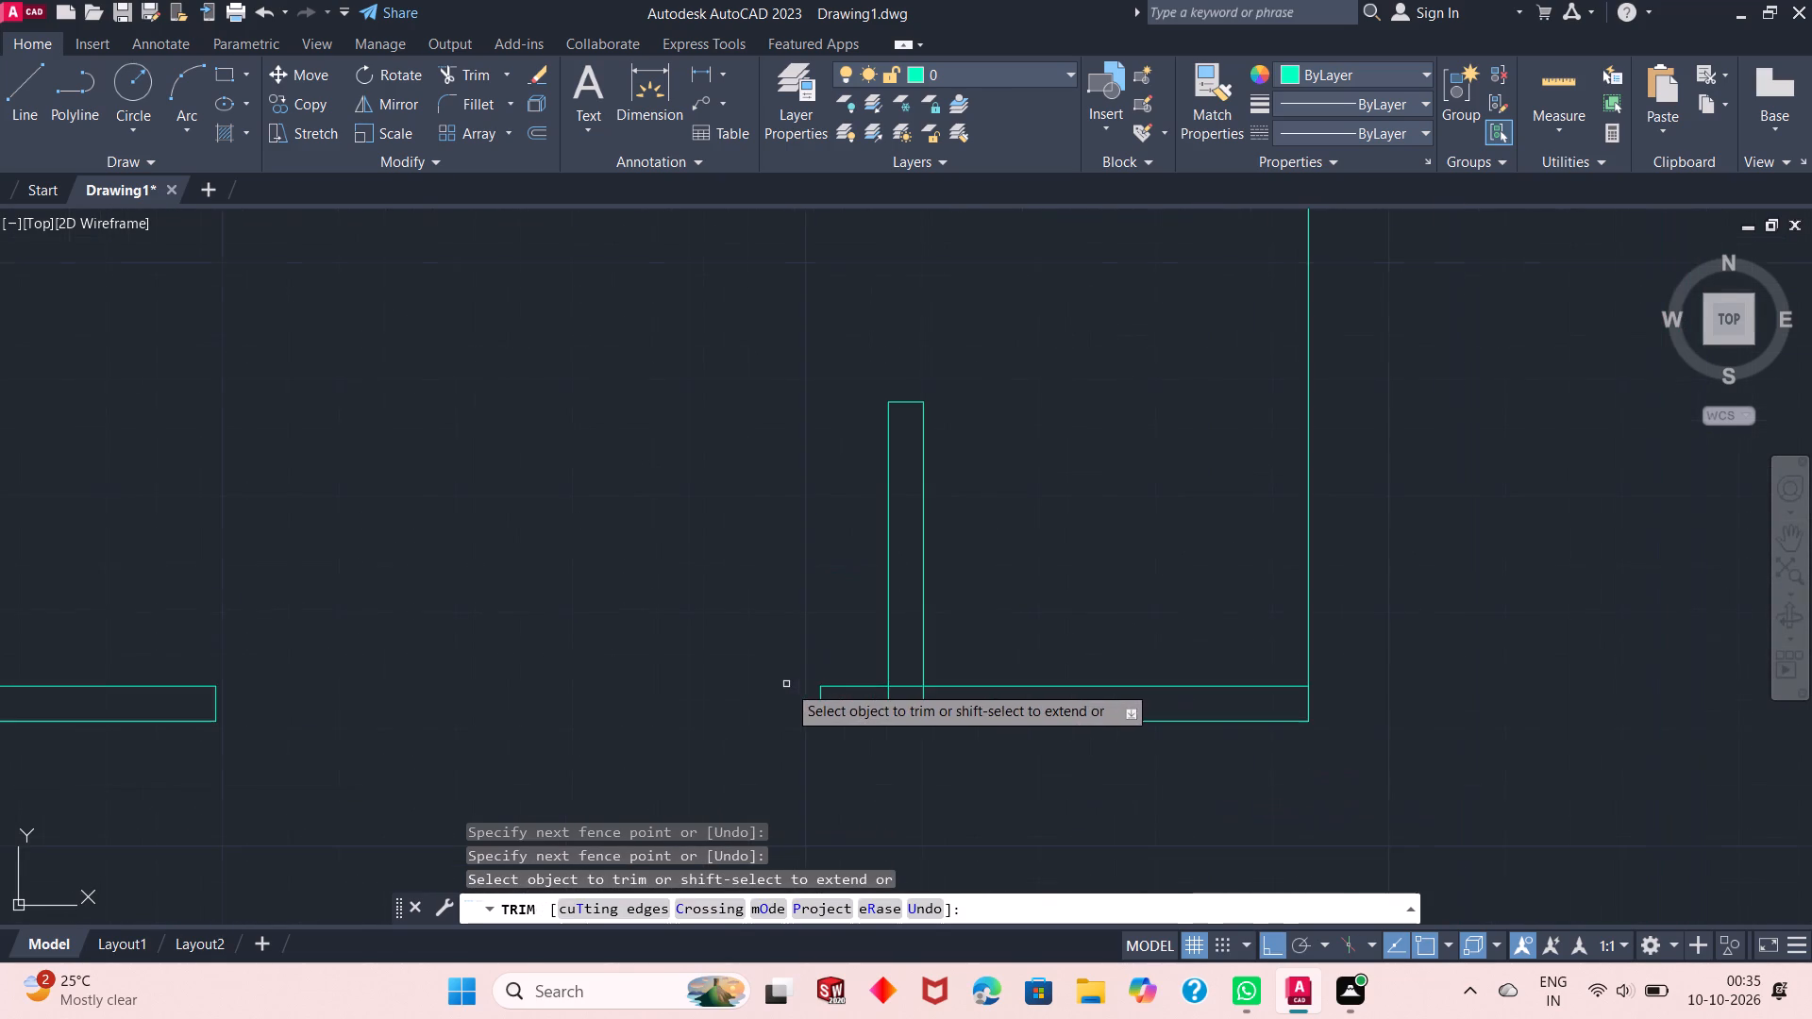
{"action": "scroll", "coordinate": [916, 723], "scroll_direction": "up", "scroll_amount": 3}
{"action": "left_click", "coordinate": [1071, 677]}
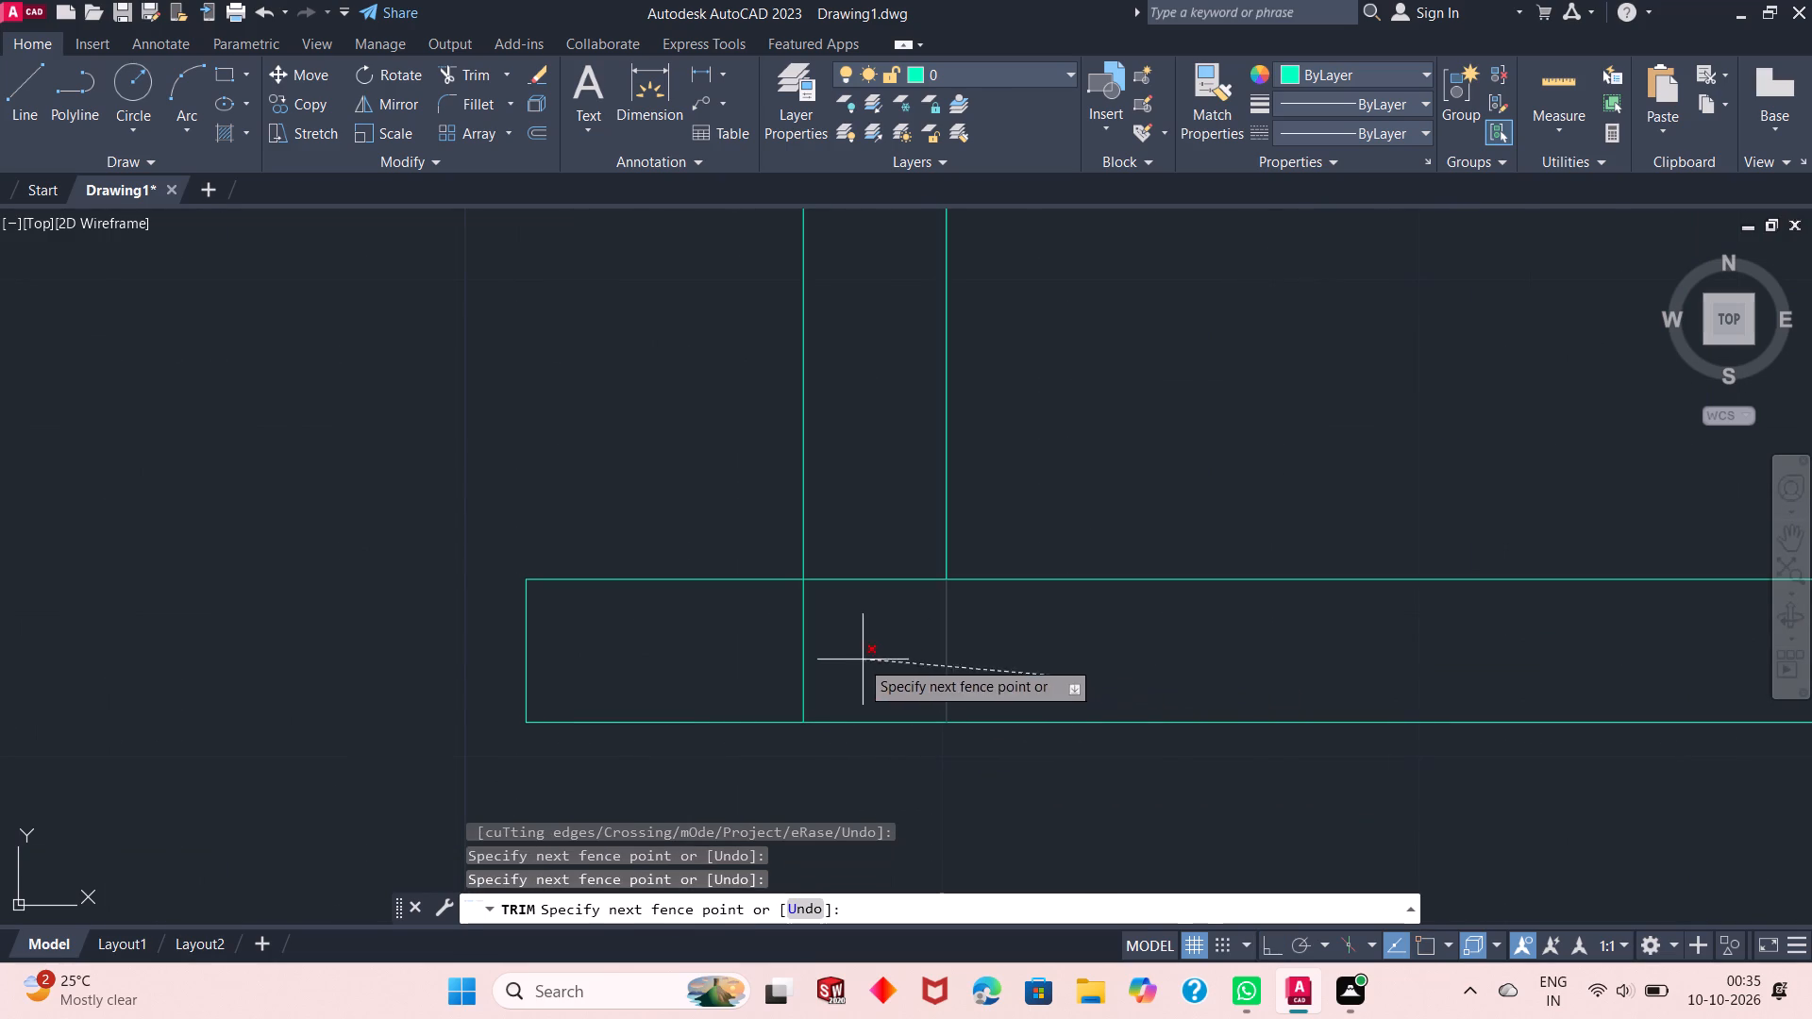
{"action": "left_click", "coordinate": [762, 661]}
{"action": "left_click", "coordinate": [828, 628]}
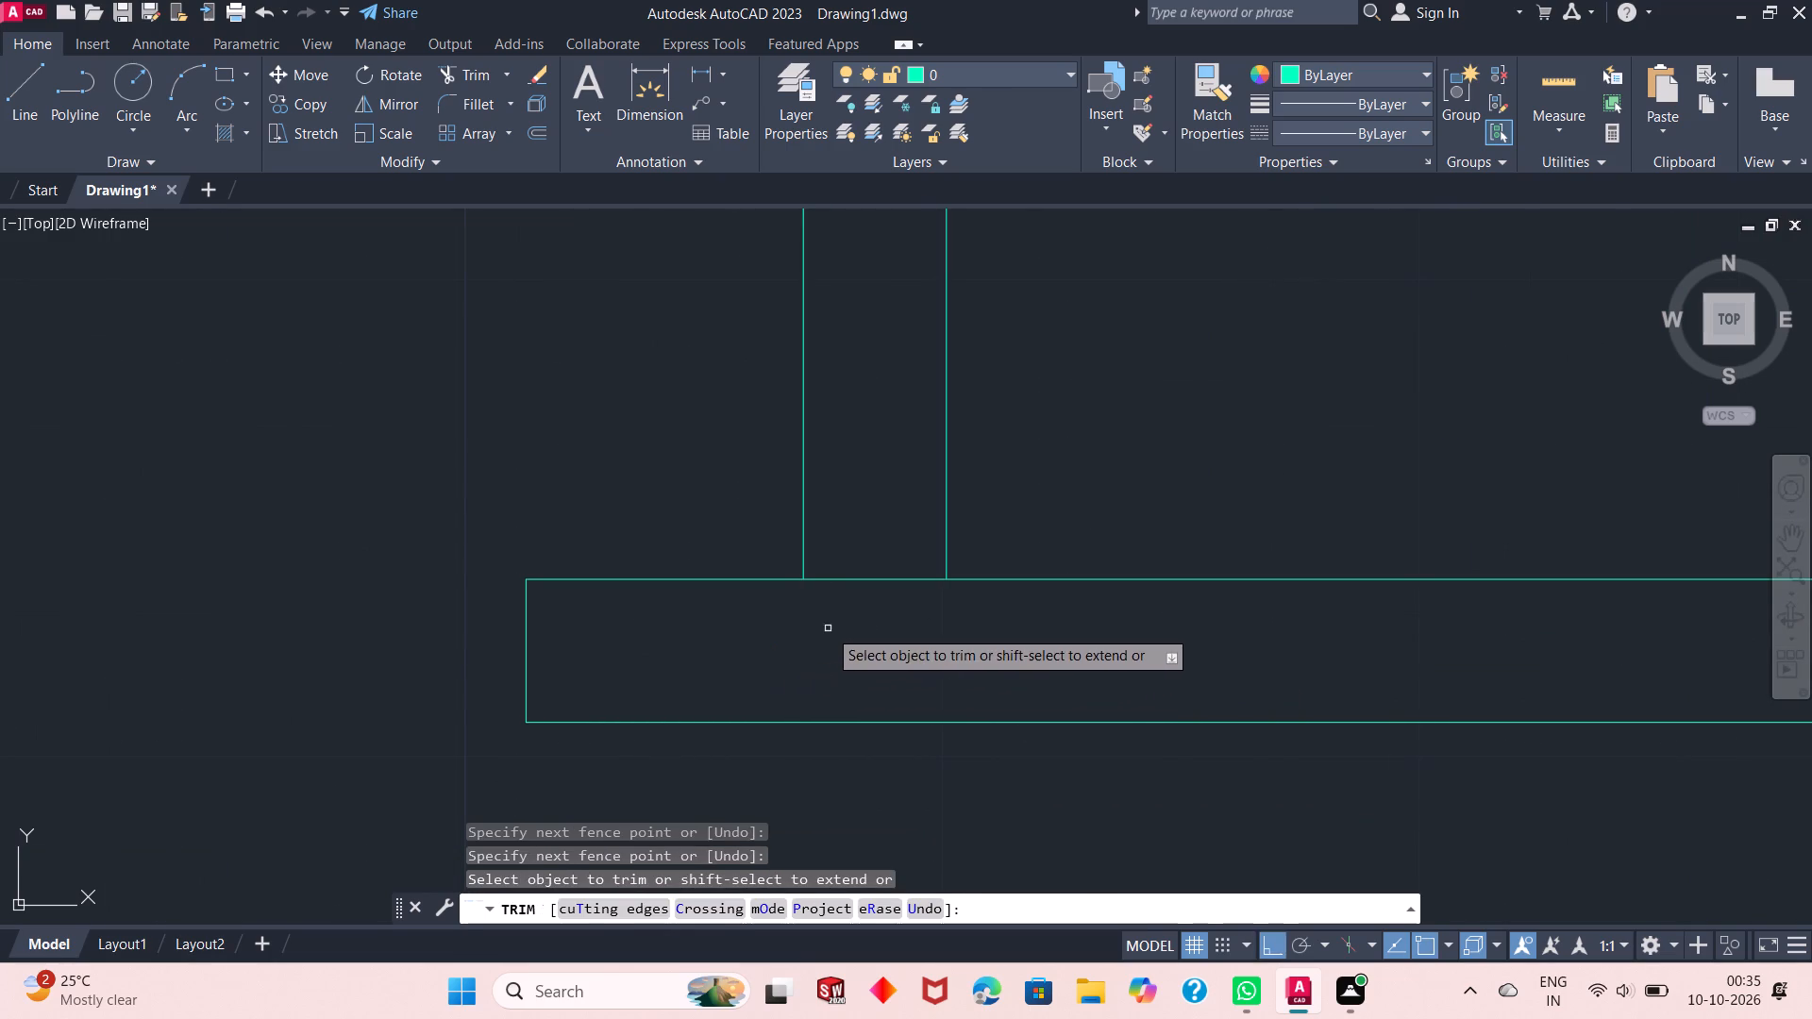
{"action": "left_click", "coordinate": [879, 526]}
{"action": "scroll", "coordinate": [785, 582], "scroll_direction": "down", "scroll_amount": 5}
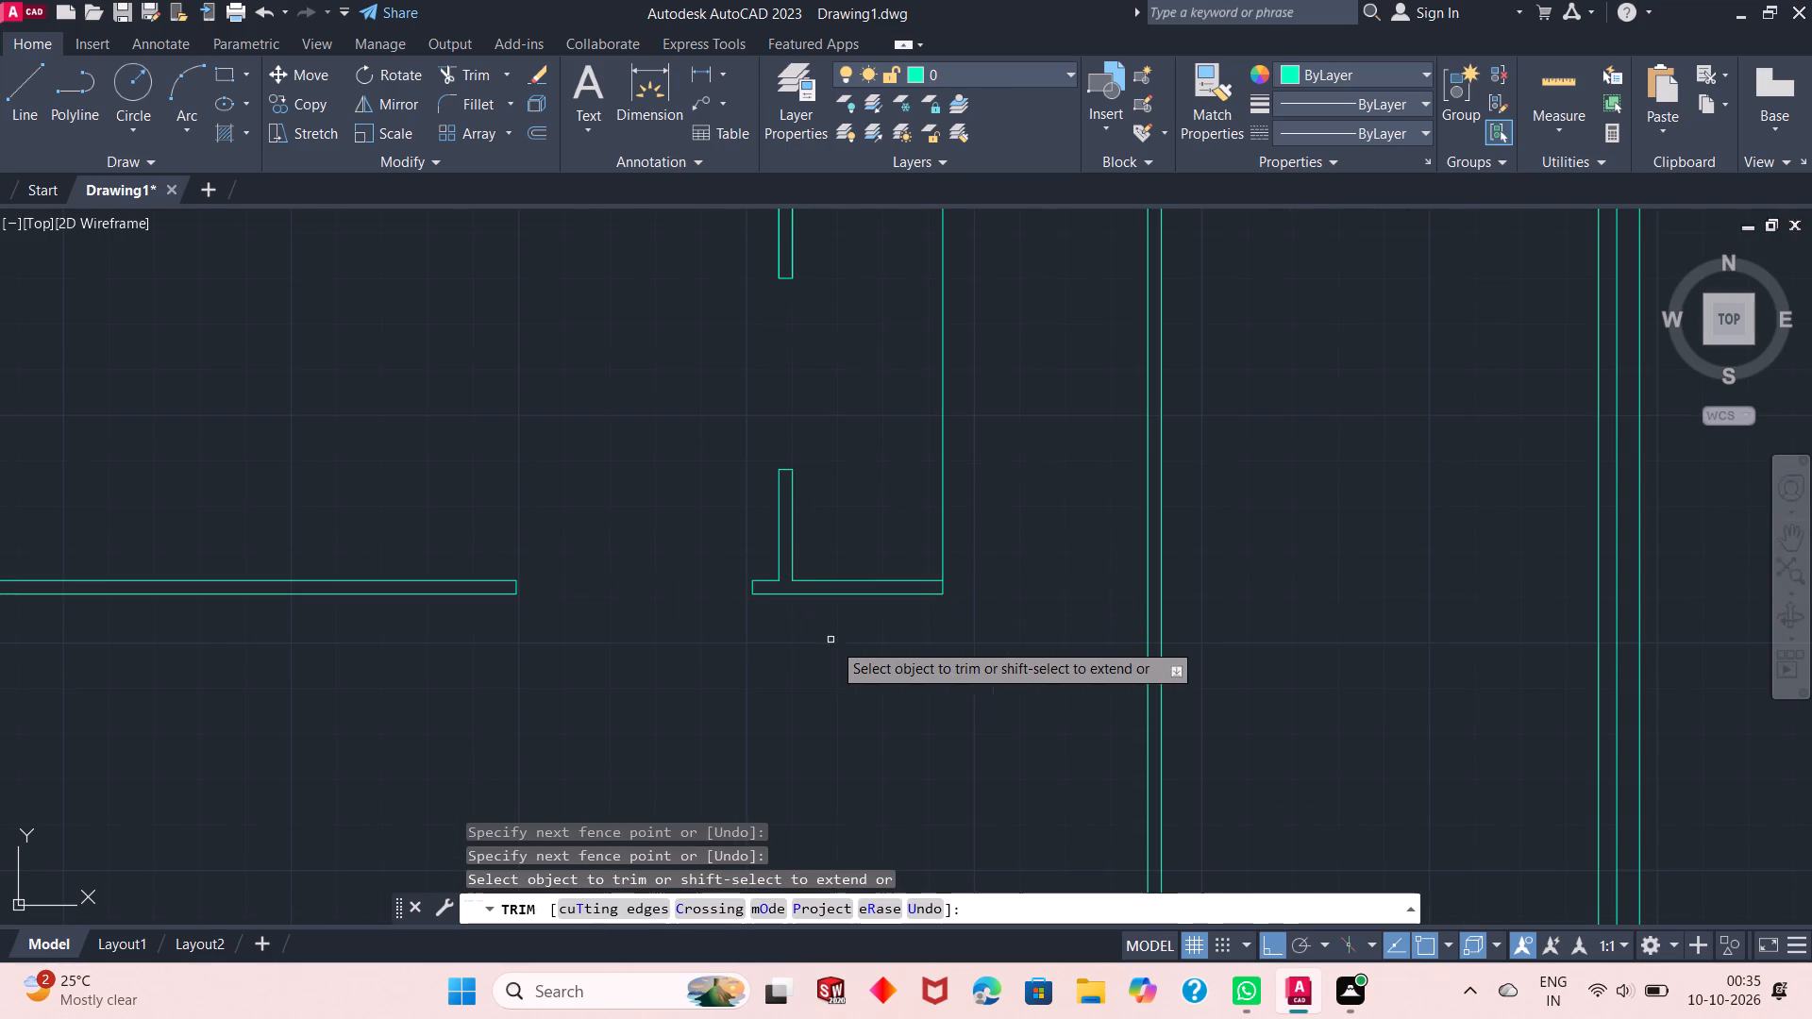
{"action": "scroll", "coordinate": [834, 643], "scroll_direction": "down", "scroll_amount": 1}
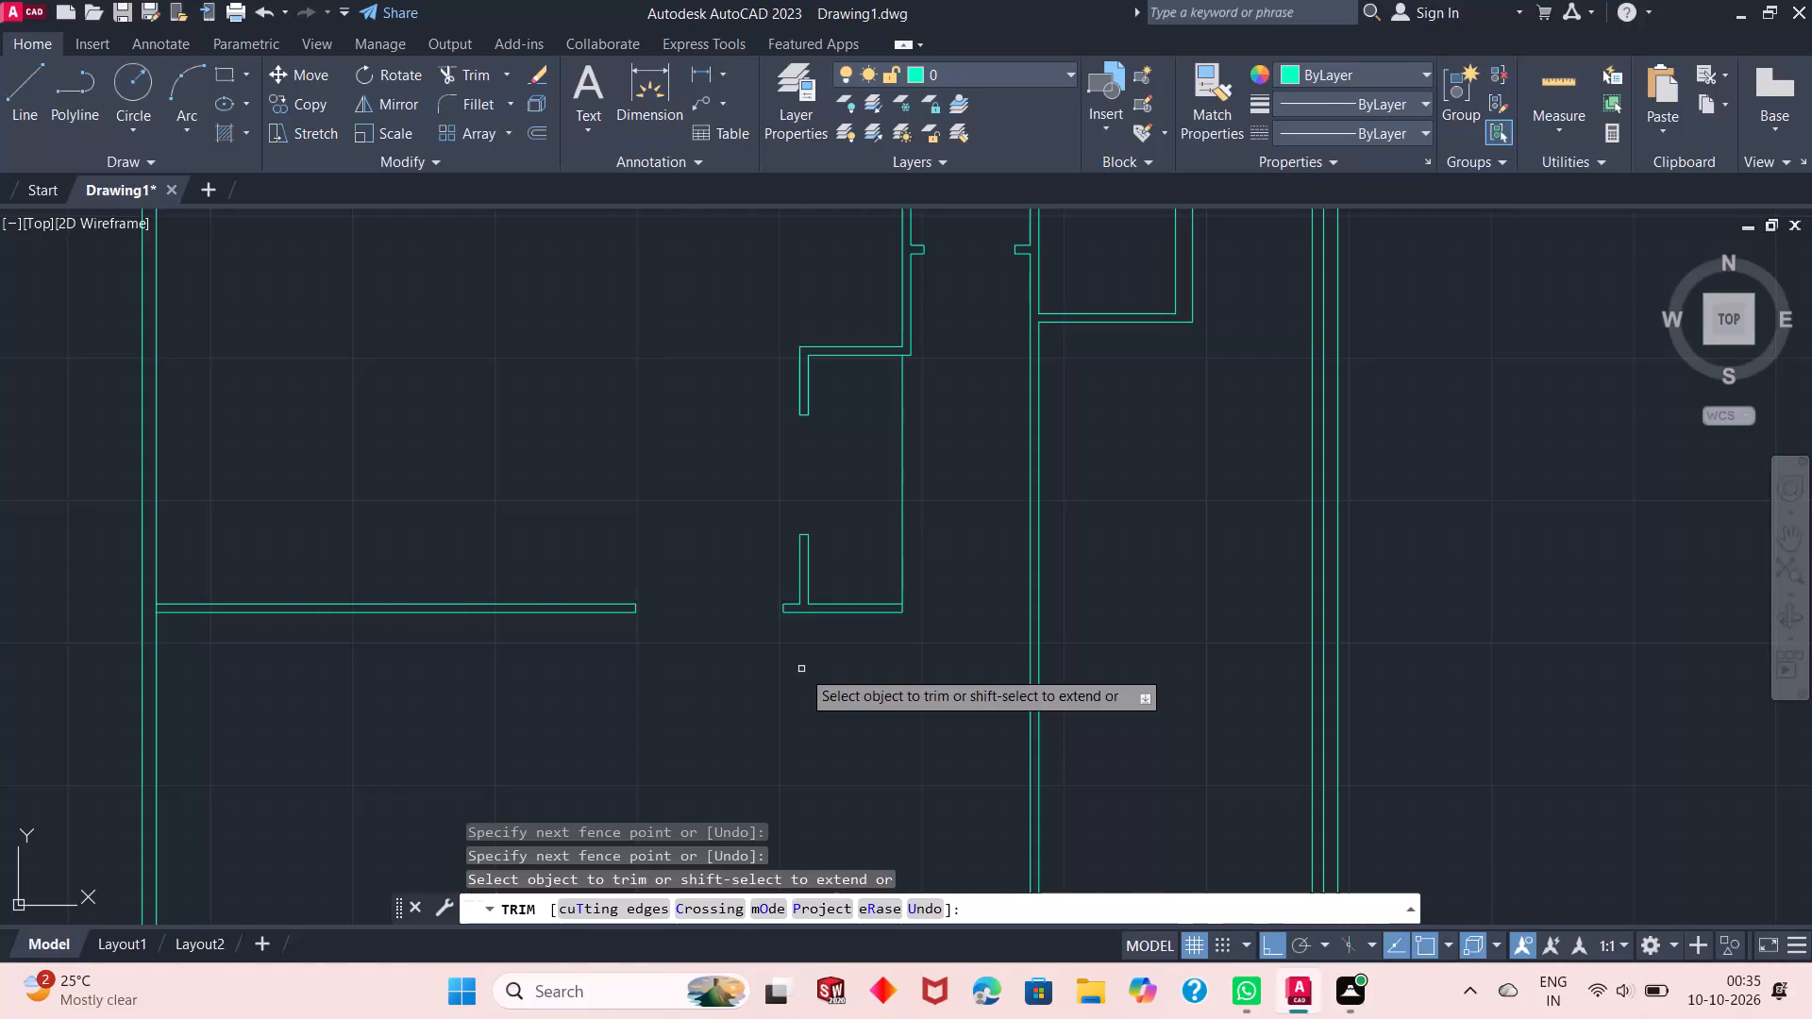
{"action": "key", "text": "Escape"}
{"action": "key", "text": "Escape"}
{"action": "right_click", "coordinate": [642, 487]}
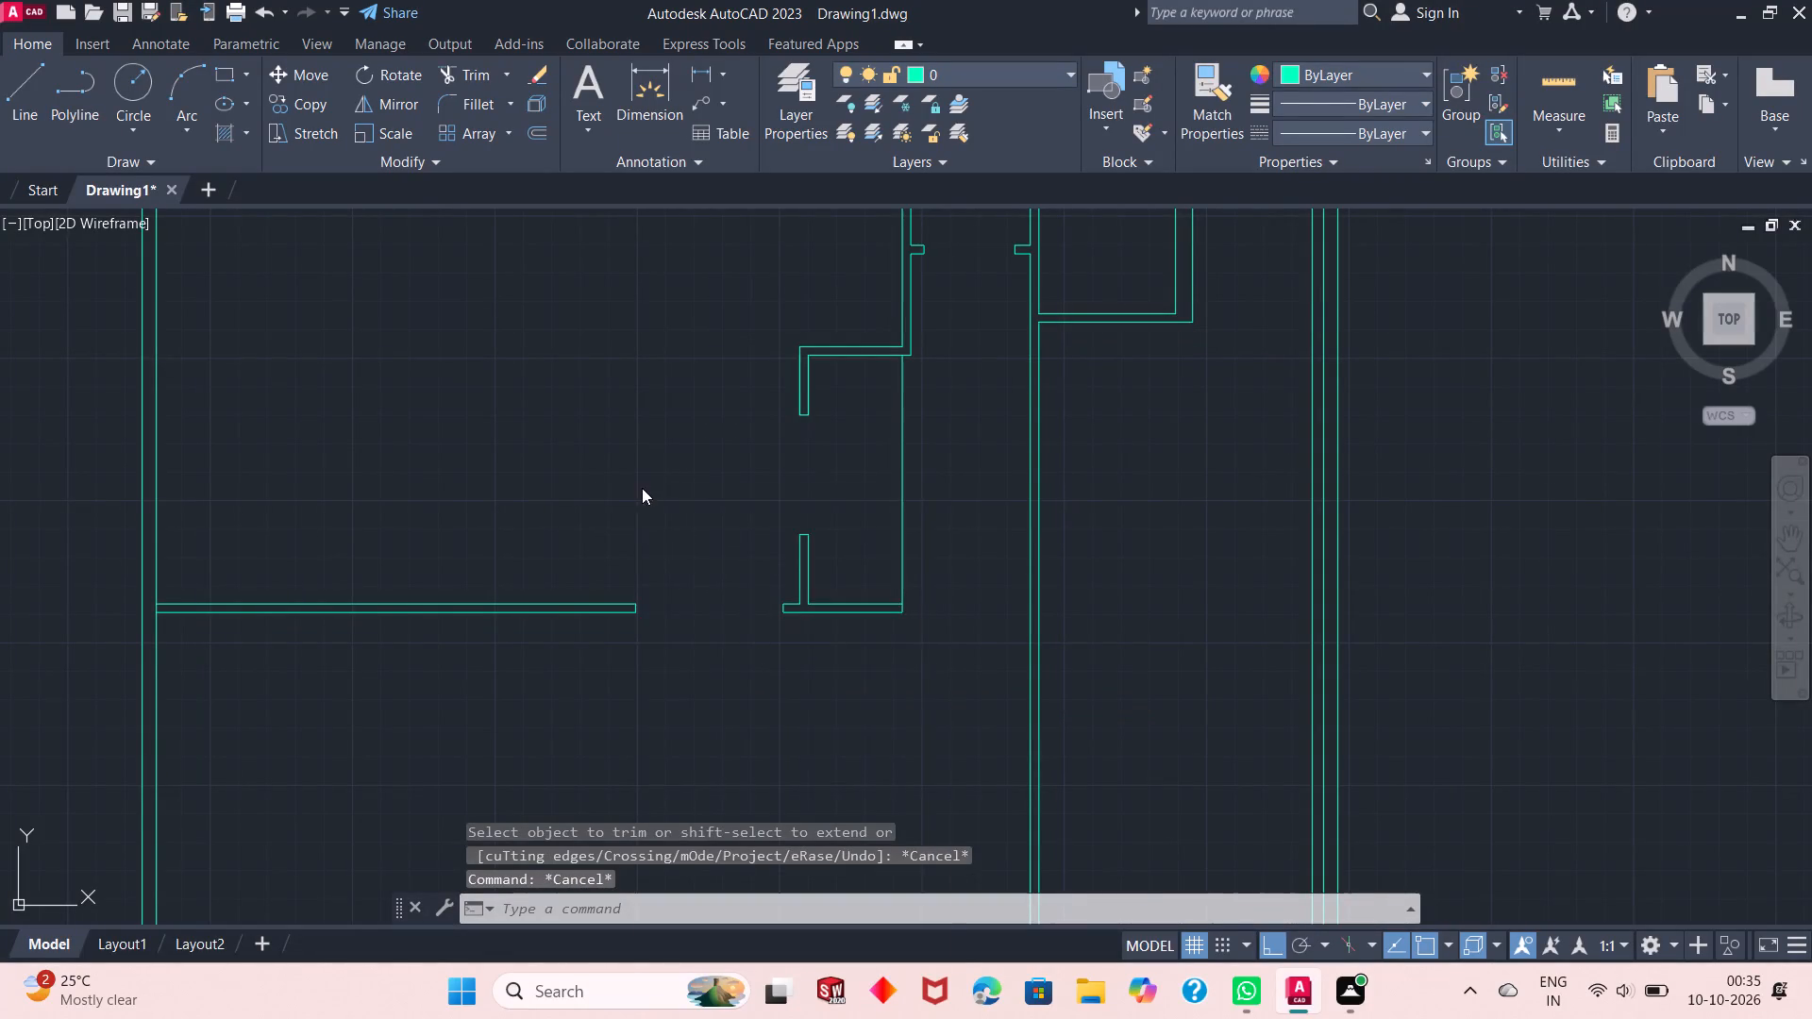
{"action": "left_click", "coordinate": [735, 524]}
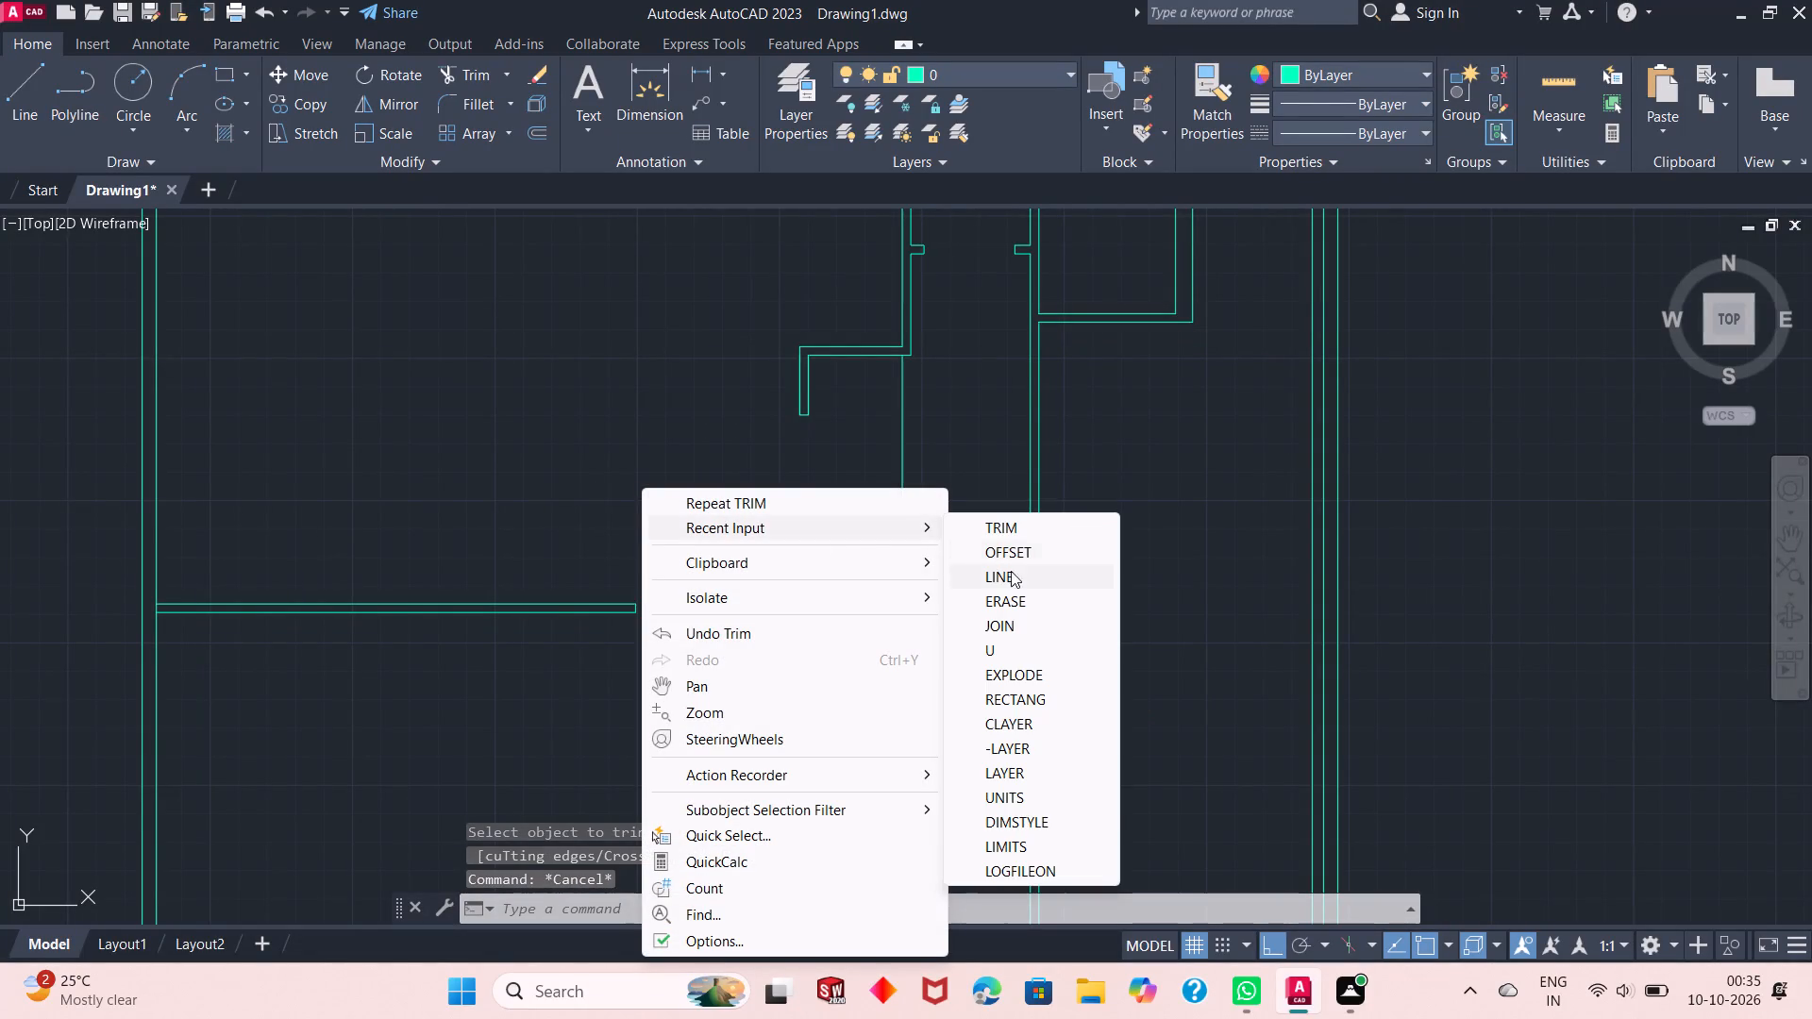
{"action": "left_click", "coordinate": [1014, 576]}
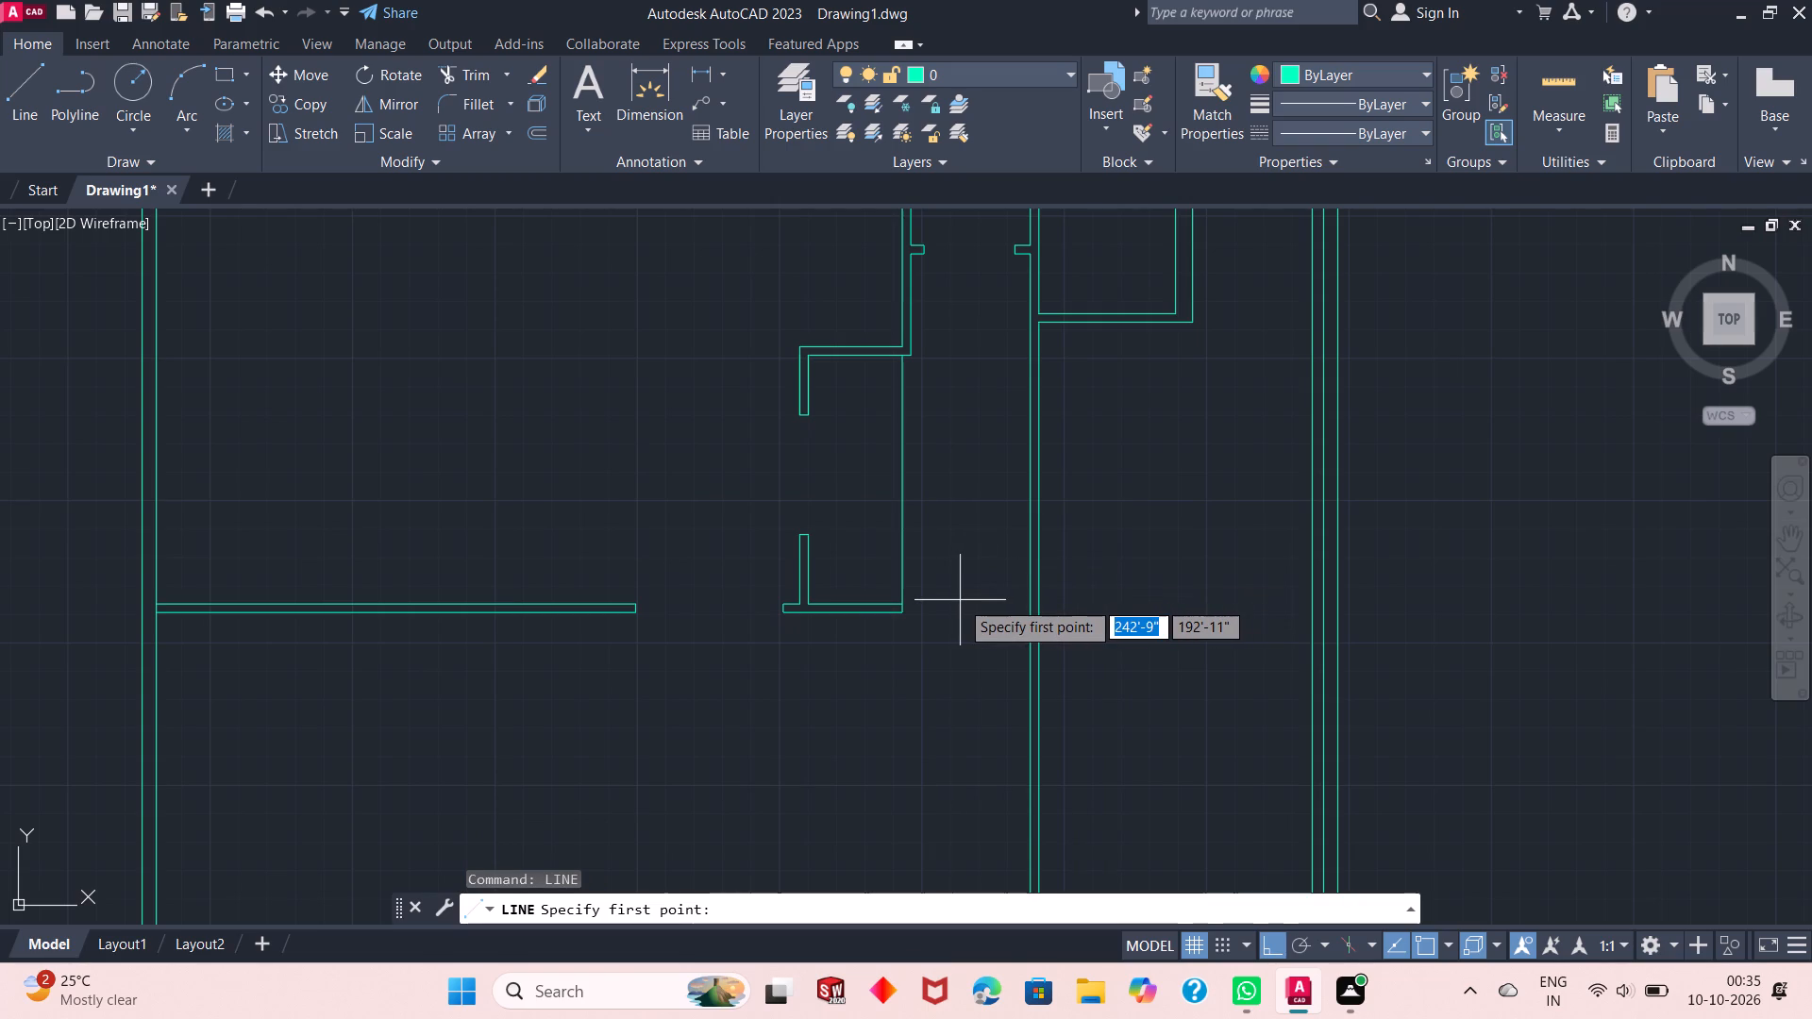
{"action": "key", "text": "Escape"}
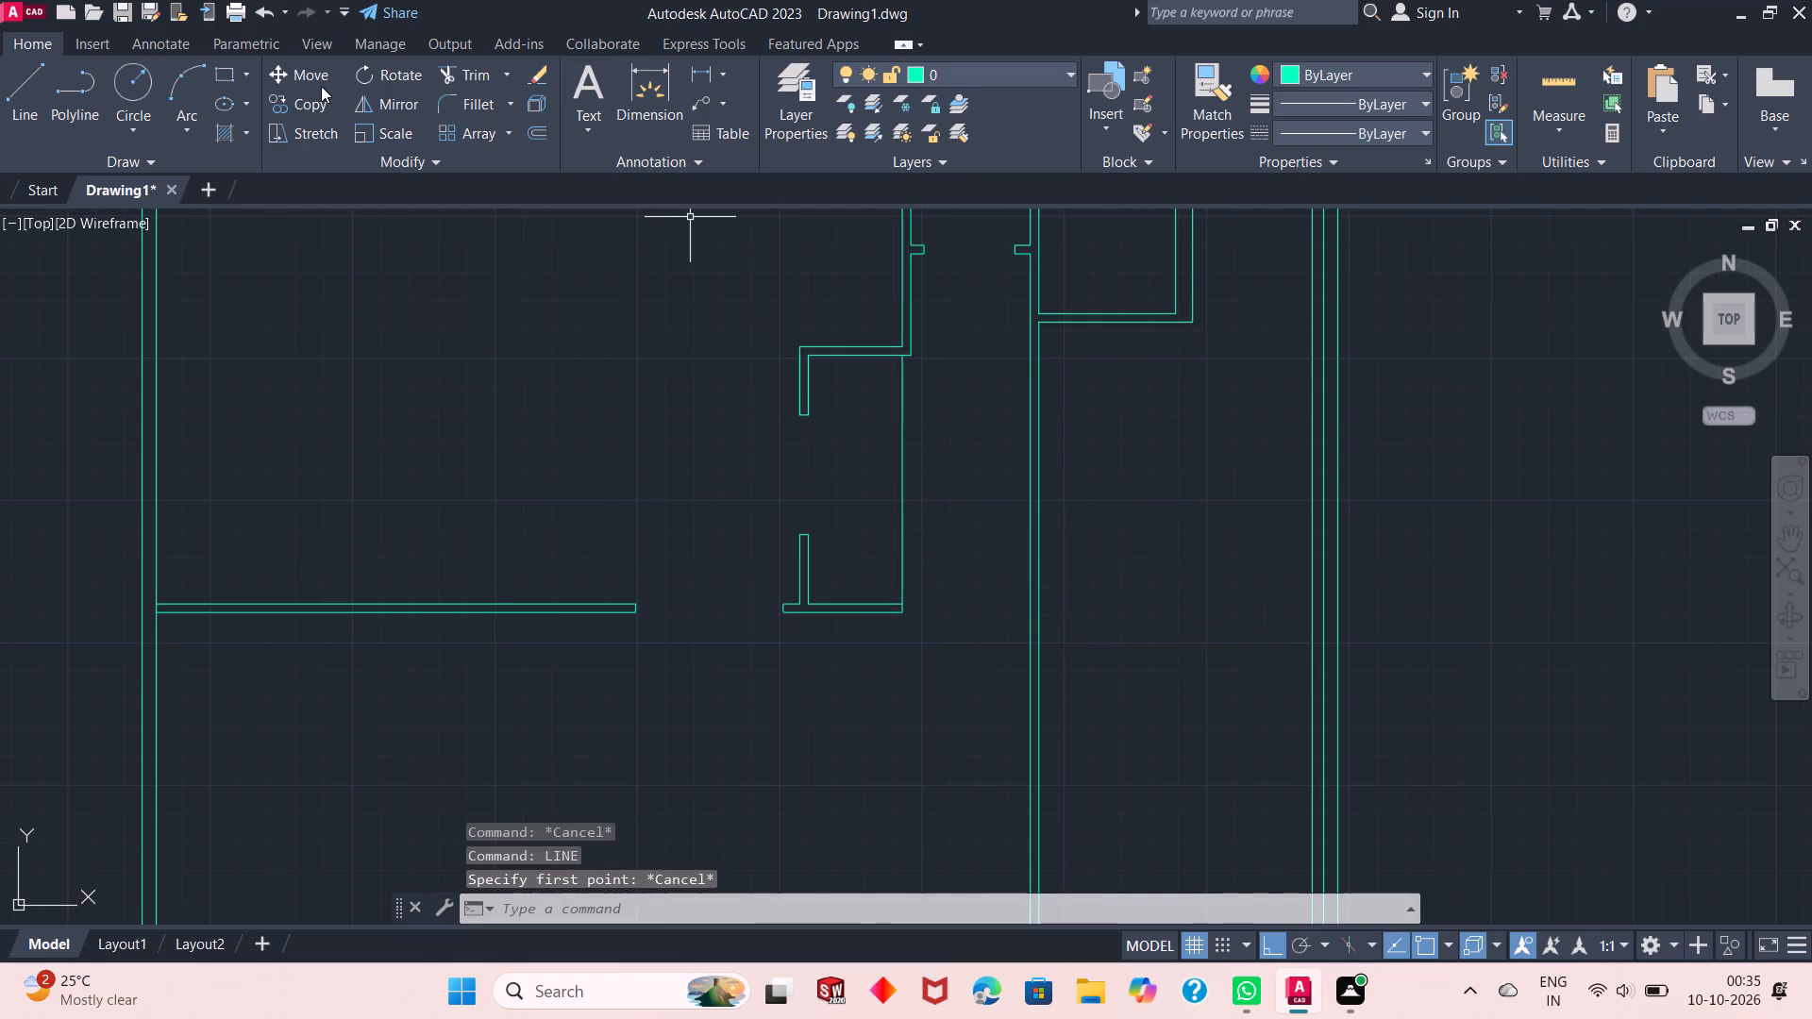
Extend both lines of the short horizontal wall eastward to the wall on the far side of the passage.
{"action": "left_click", "coordinate": [508, 81]}
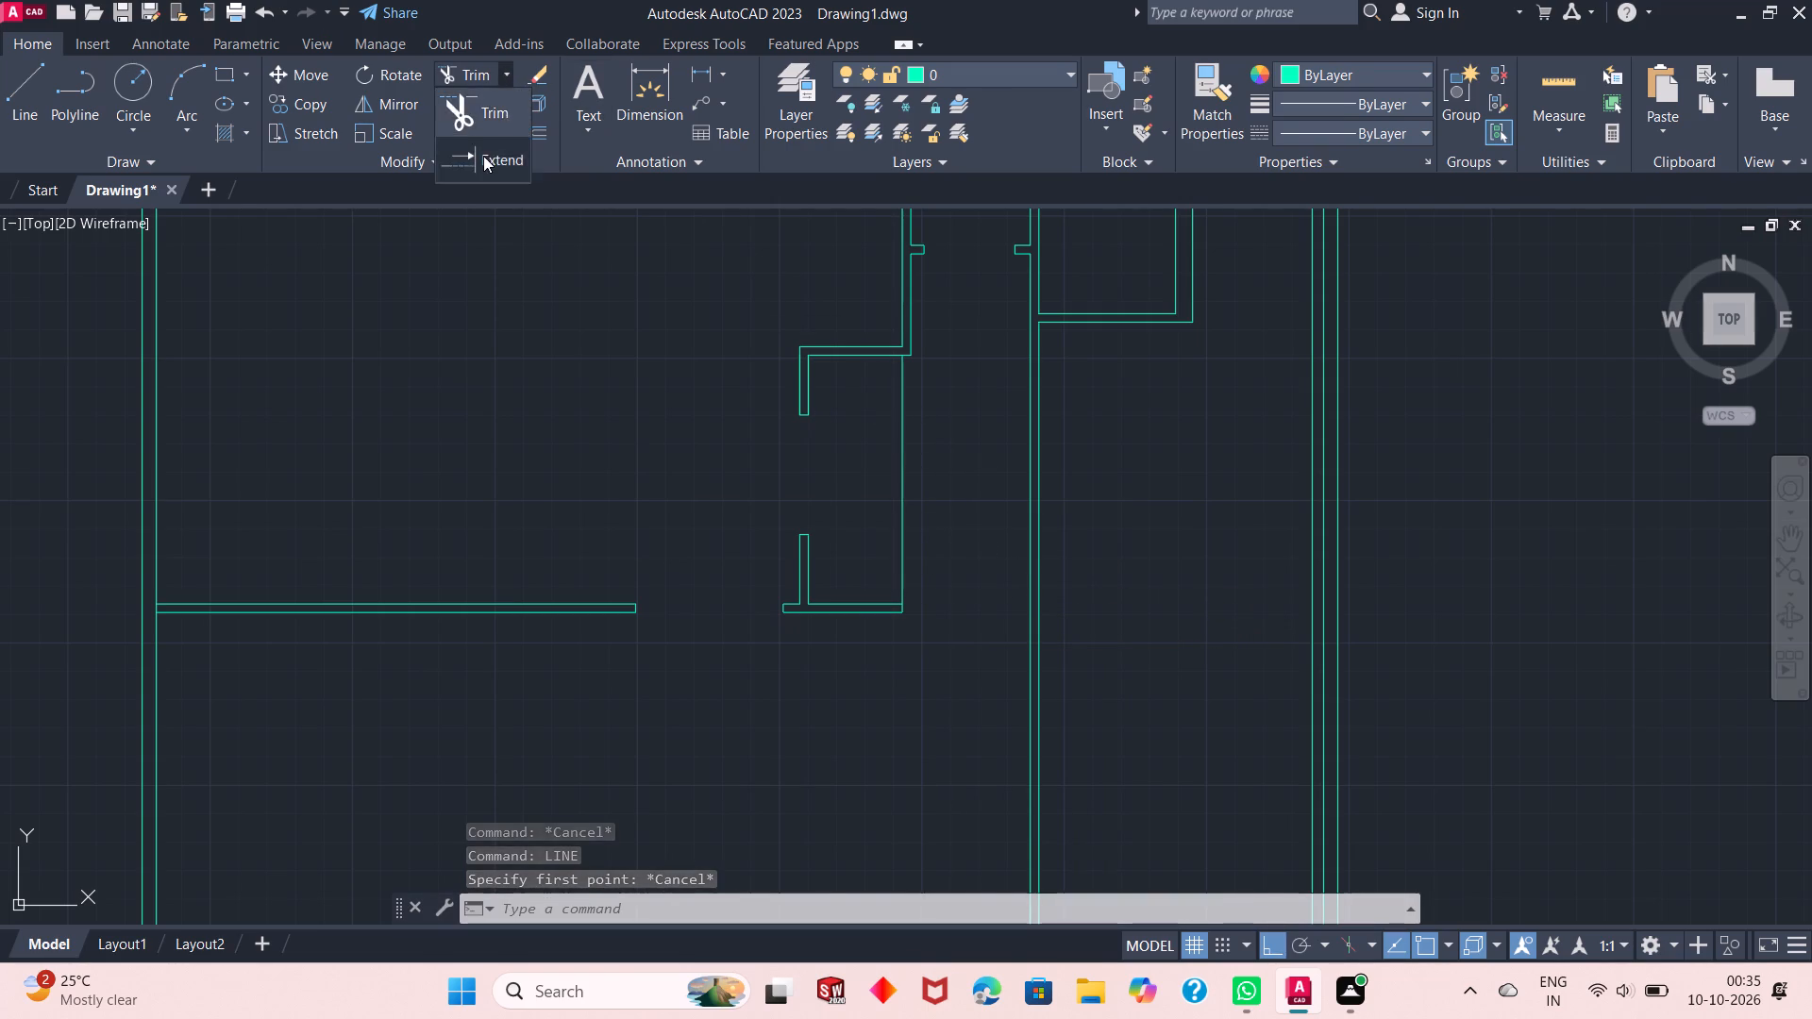
{"action": "left_click", "coordinate": [482, 159]}
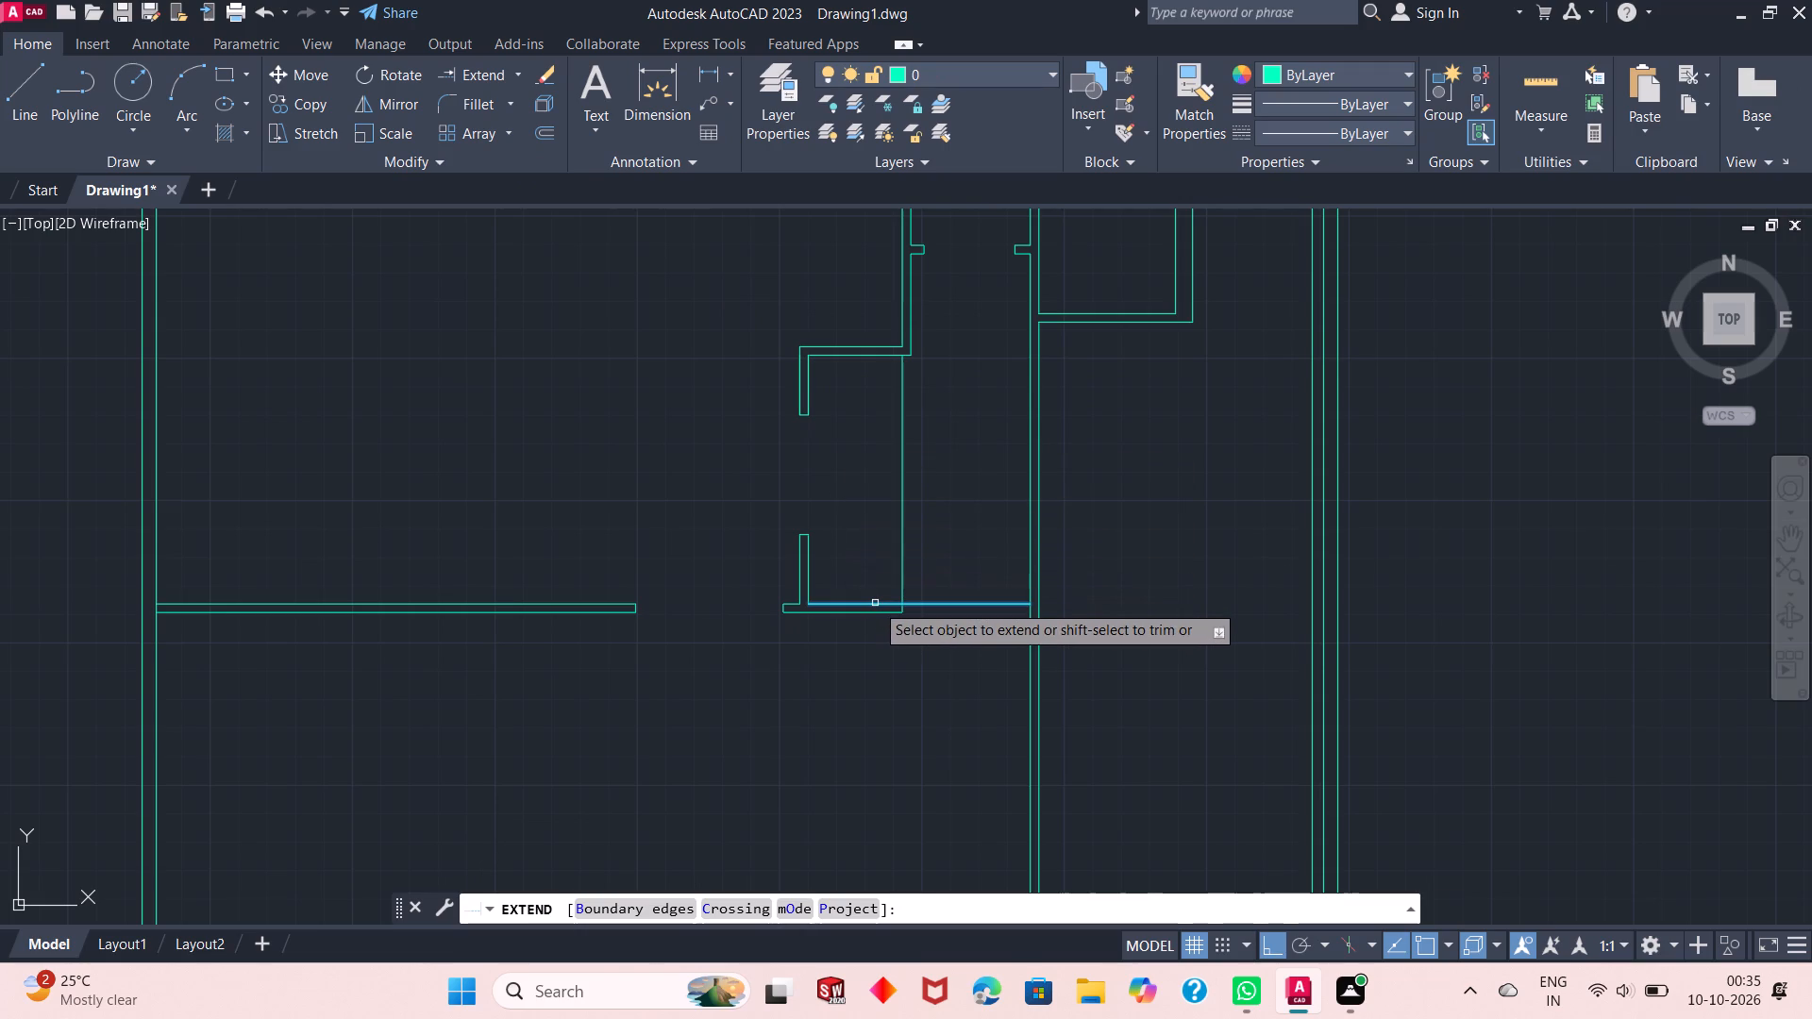
{"action": "left_click", "coordinate": [875, 603]}
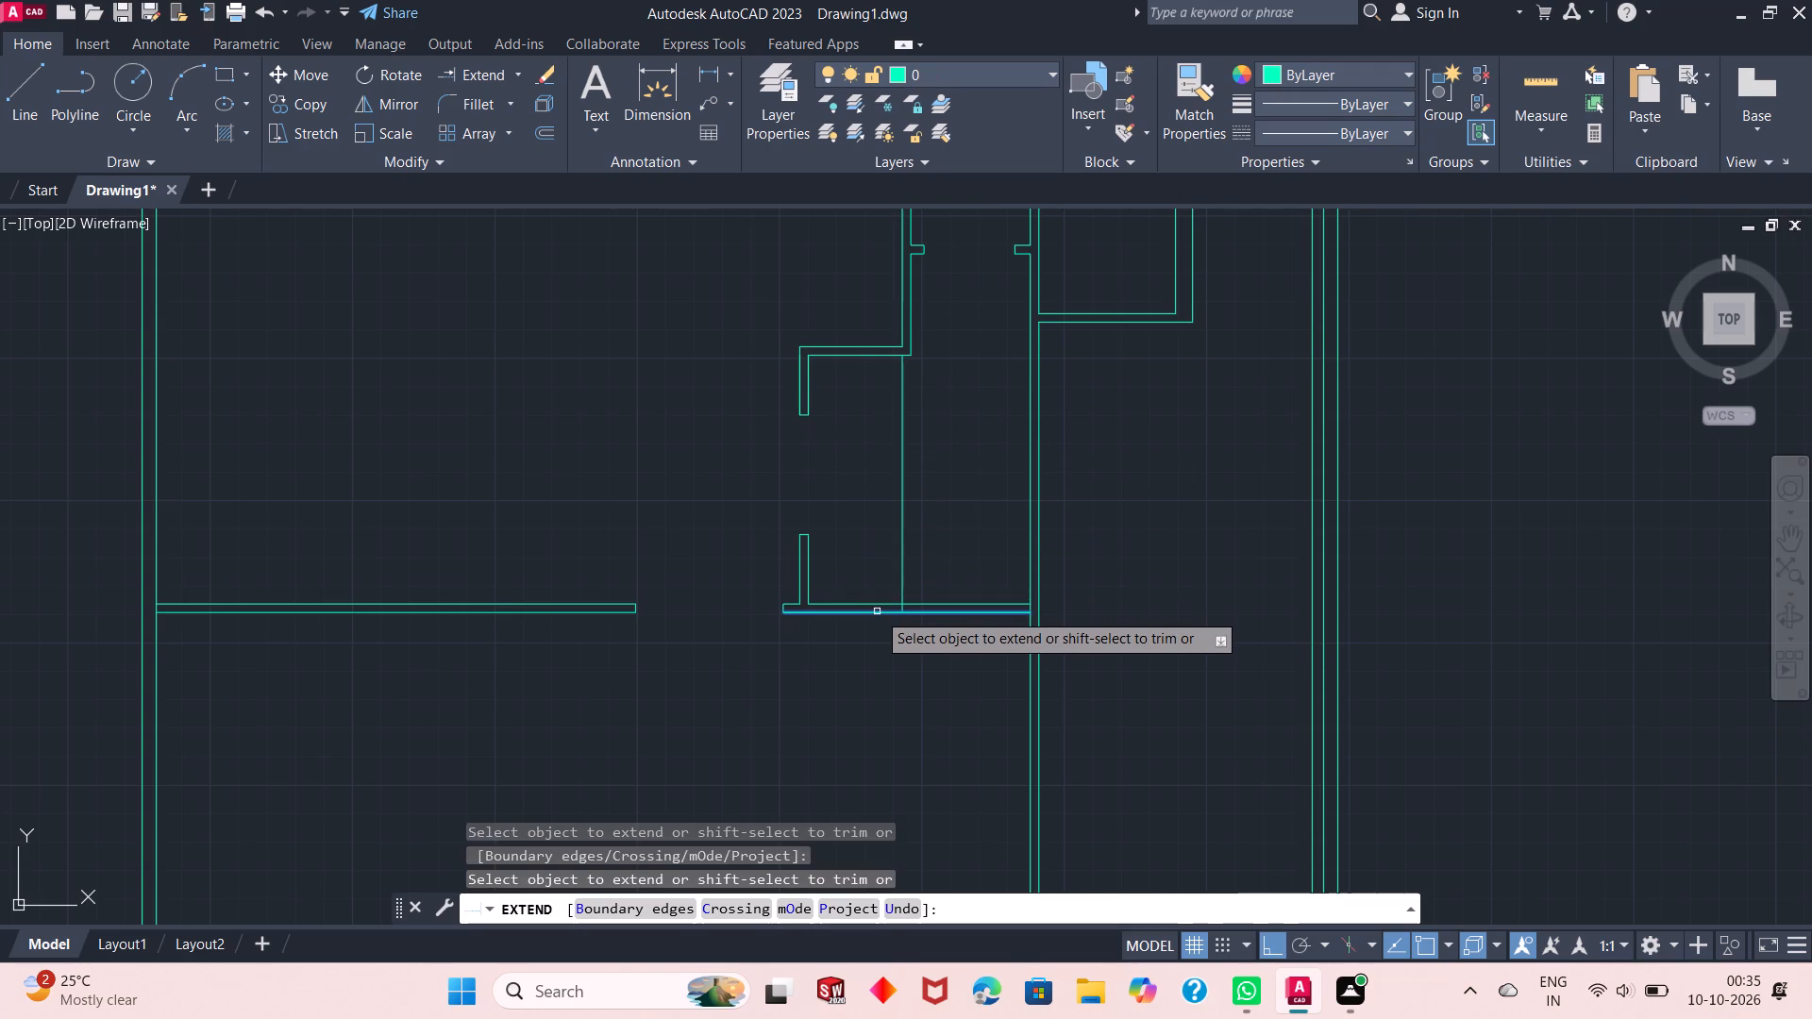
{"action": "left_click", "coordinate": [877, 611]}
{"action": "right_click", "coordinate": [665, 553]}
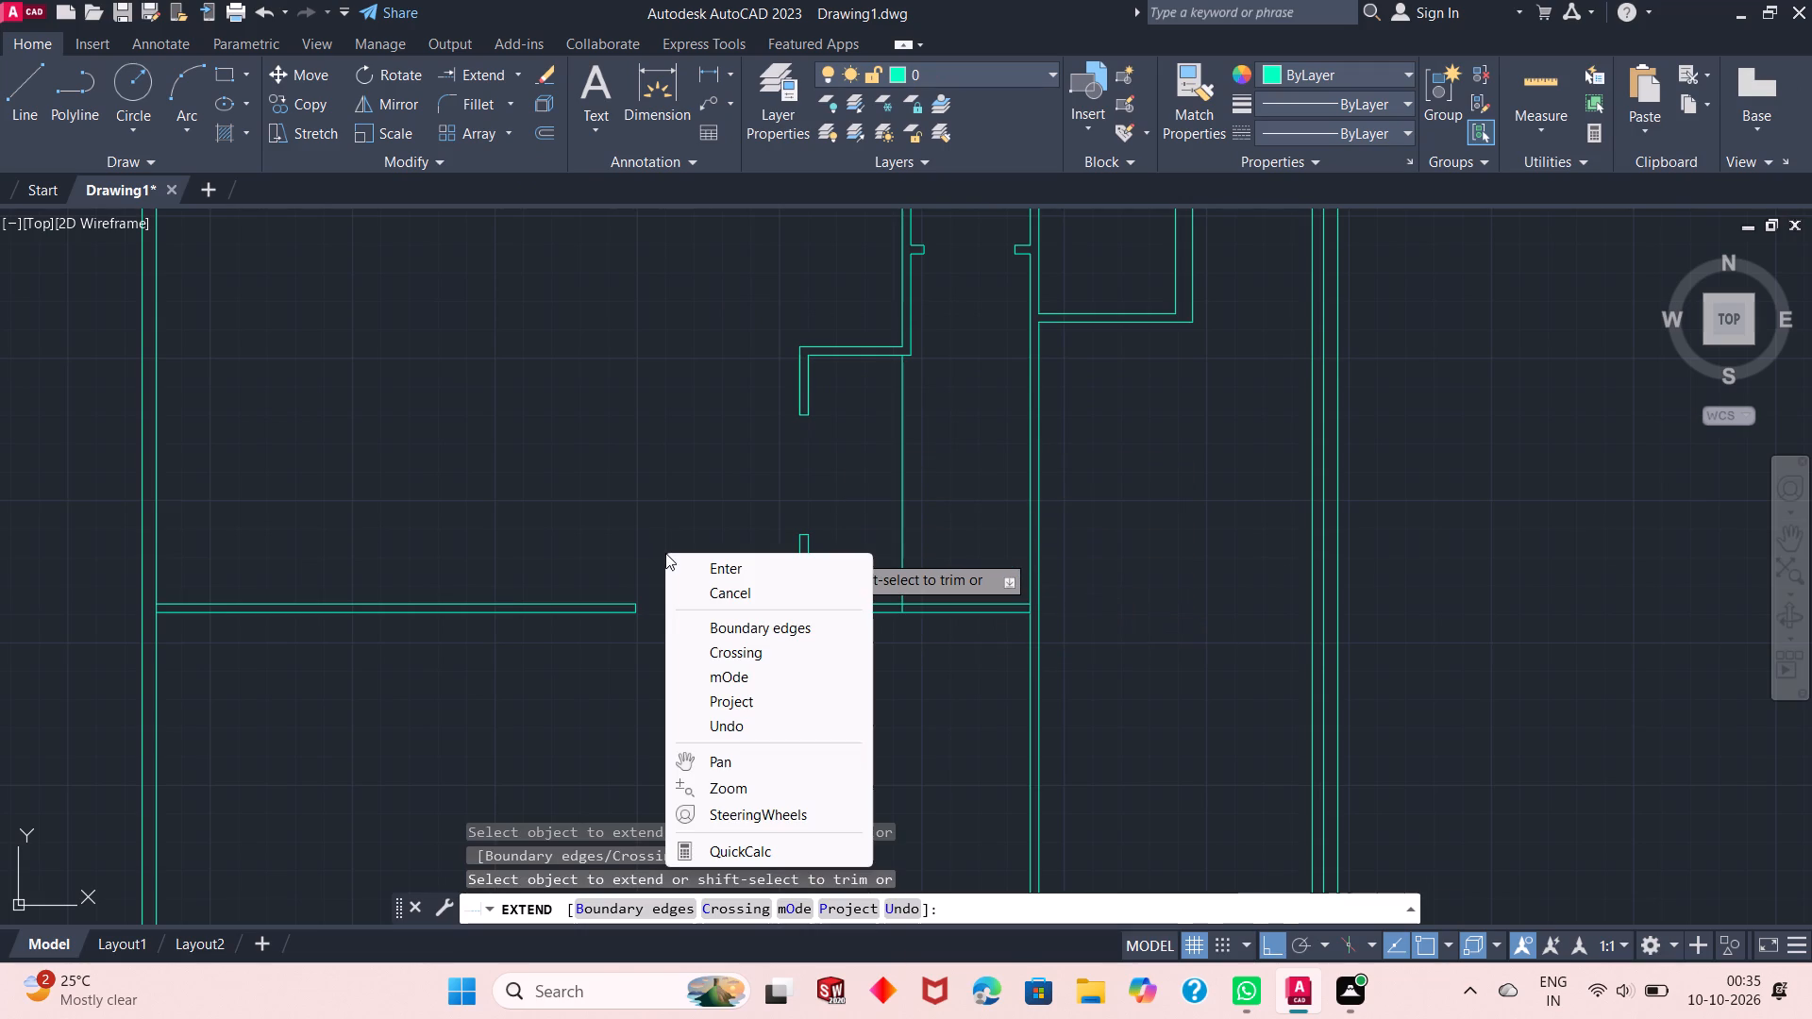
{"action": "left_click", "coordinate": [703, 595]}
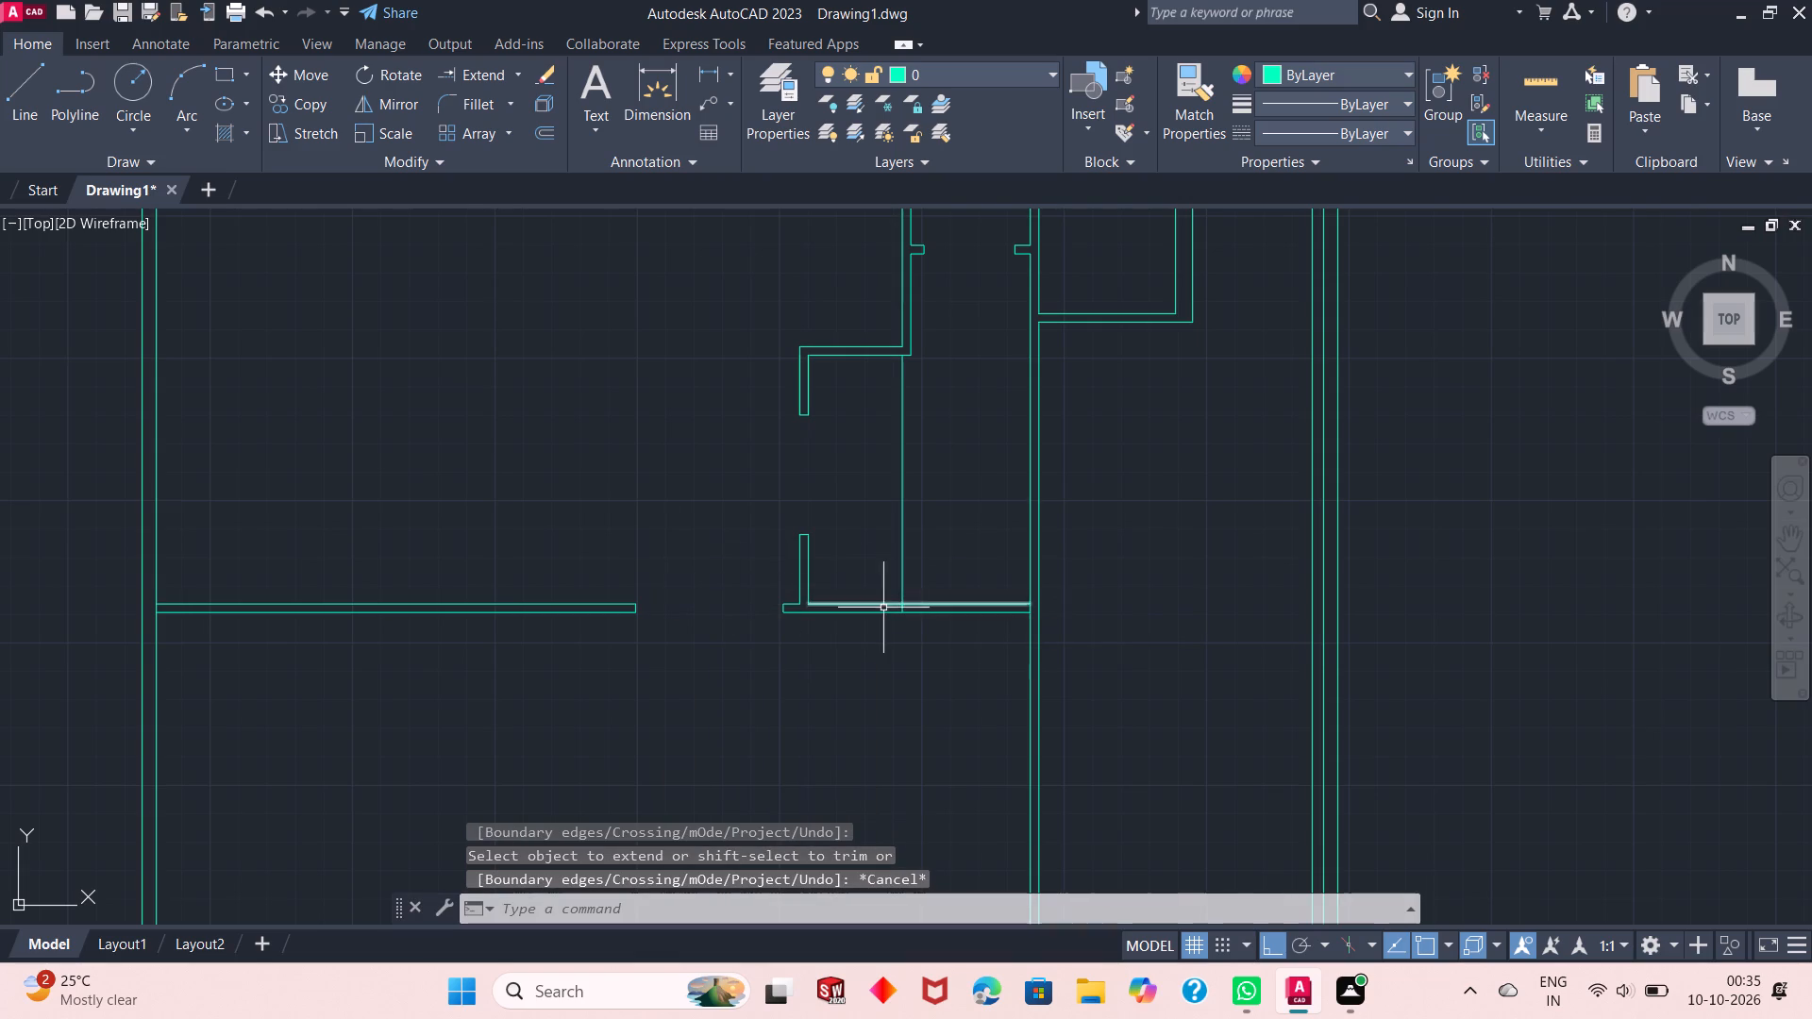
Extend the lower line of the short horizontal wall to the outer line of the passage's east wall.
{"action": "right_click", "coordinate": [675, 508]}
{"action": "left_click", "coordinate": [860, 49]}
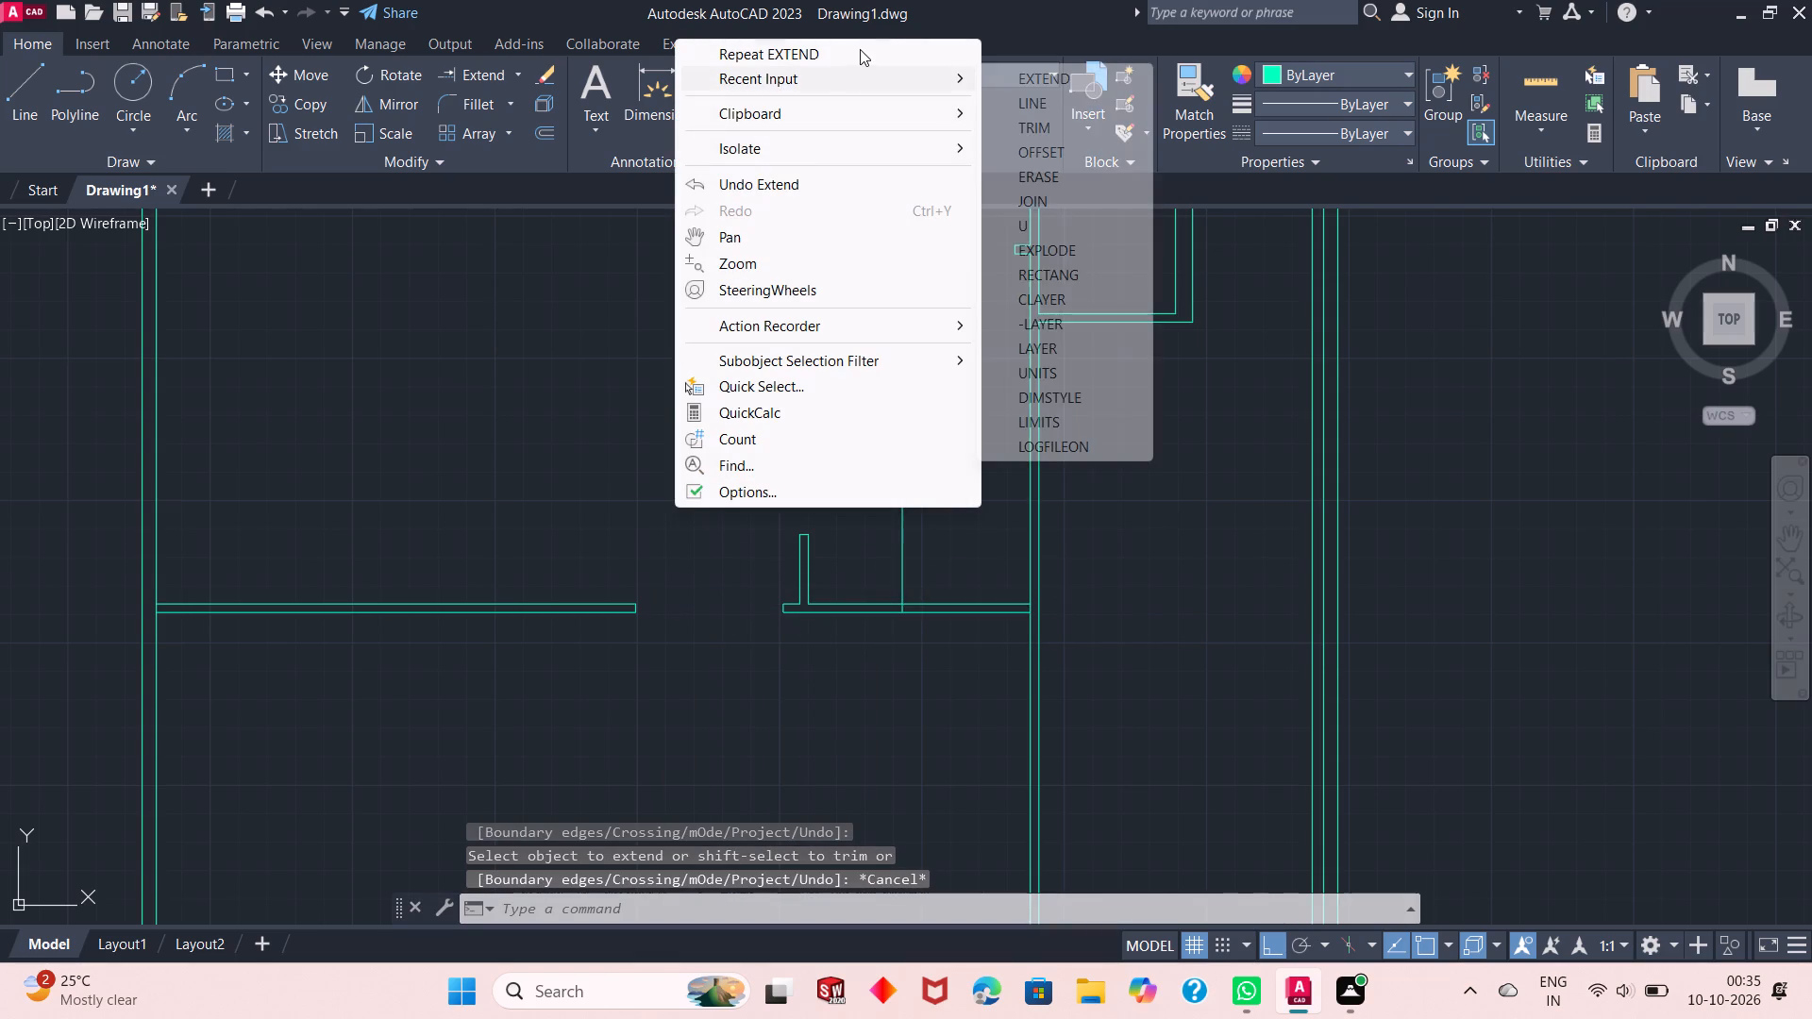
{"action": "left_click", "coordinate": [1014, 611]}
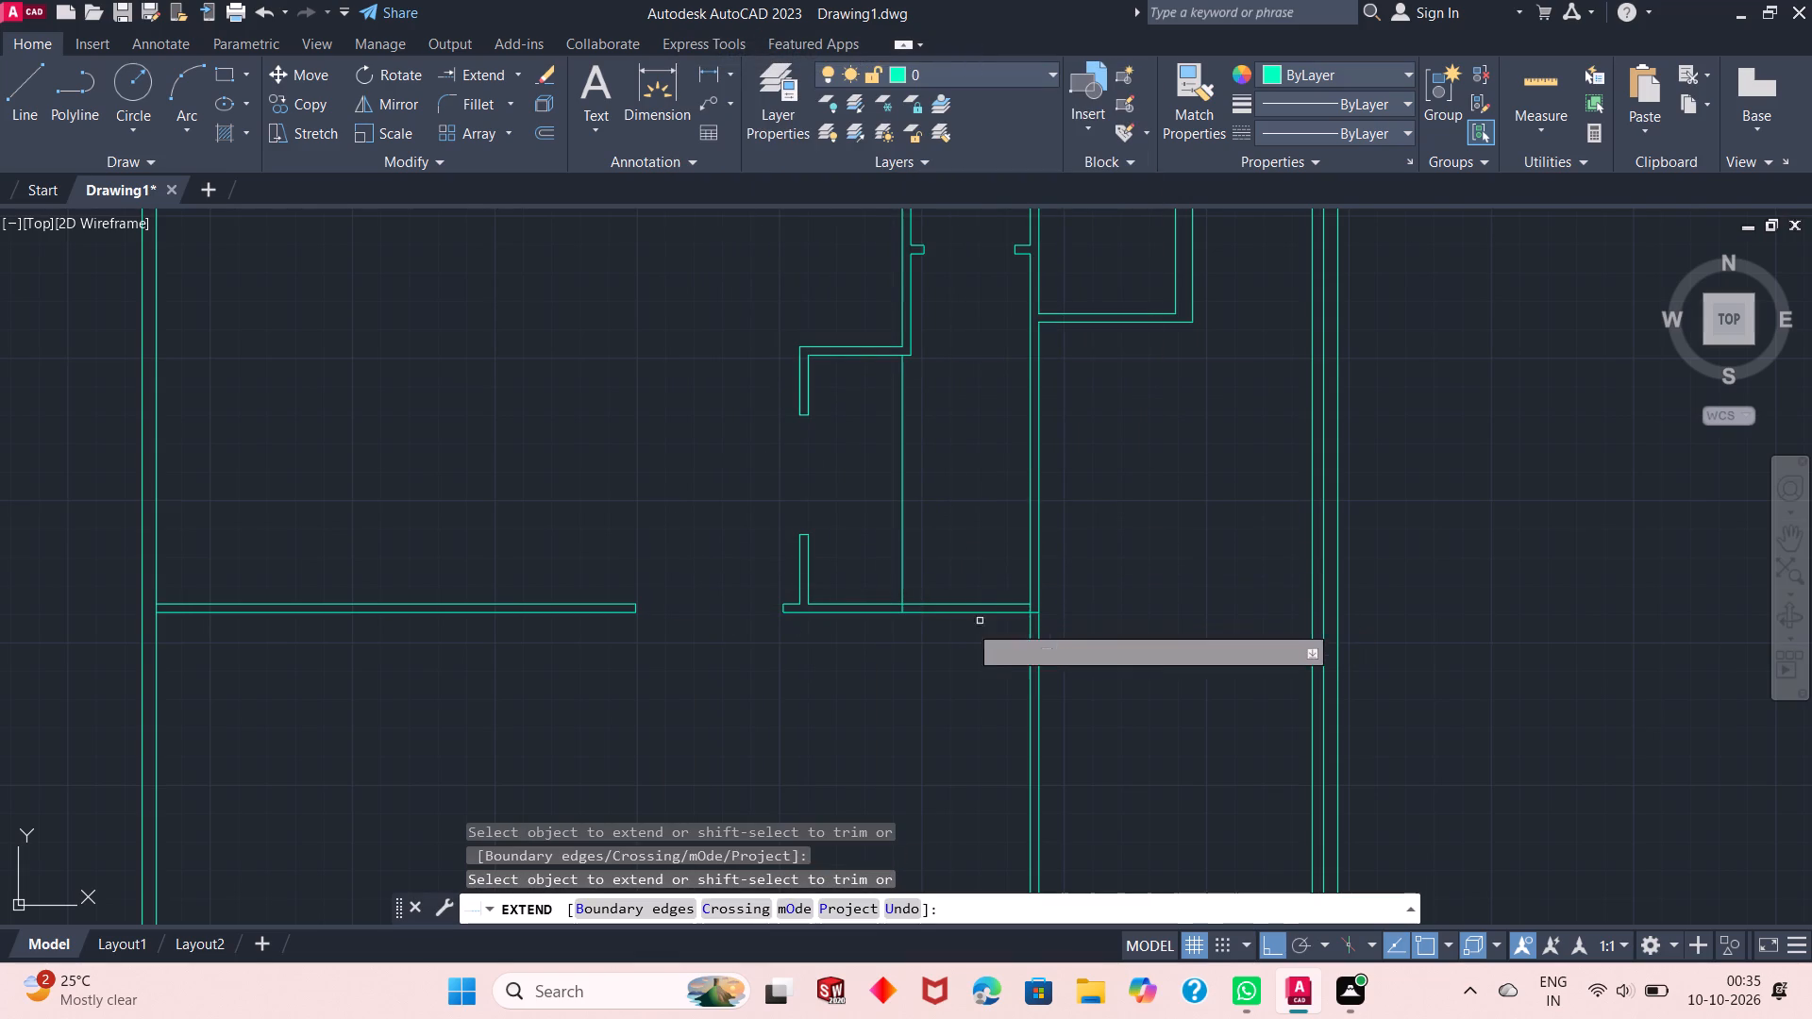
{"action": "right_click", "coordinate": [674, 551]}
{"action": "left_click", "coordinate": [716, 562]}
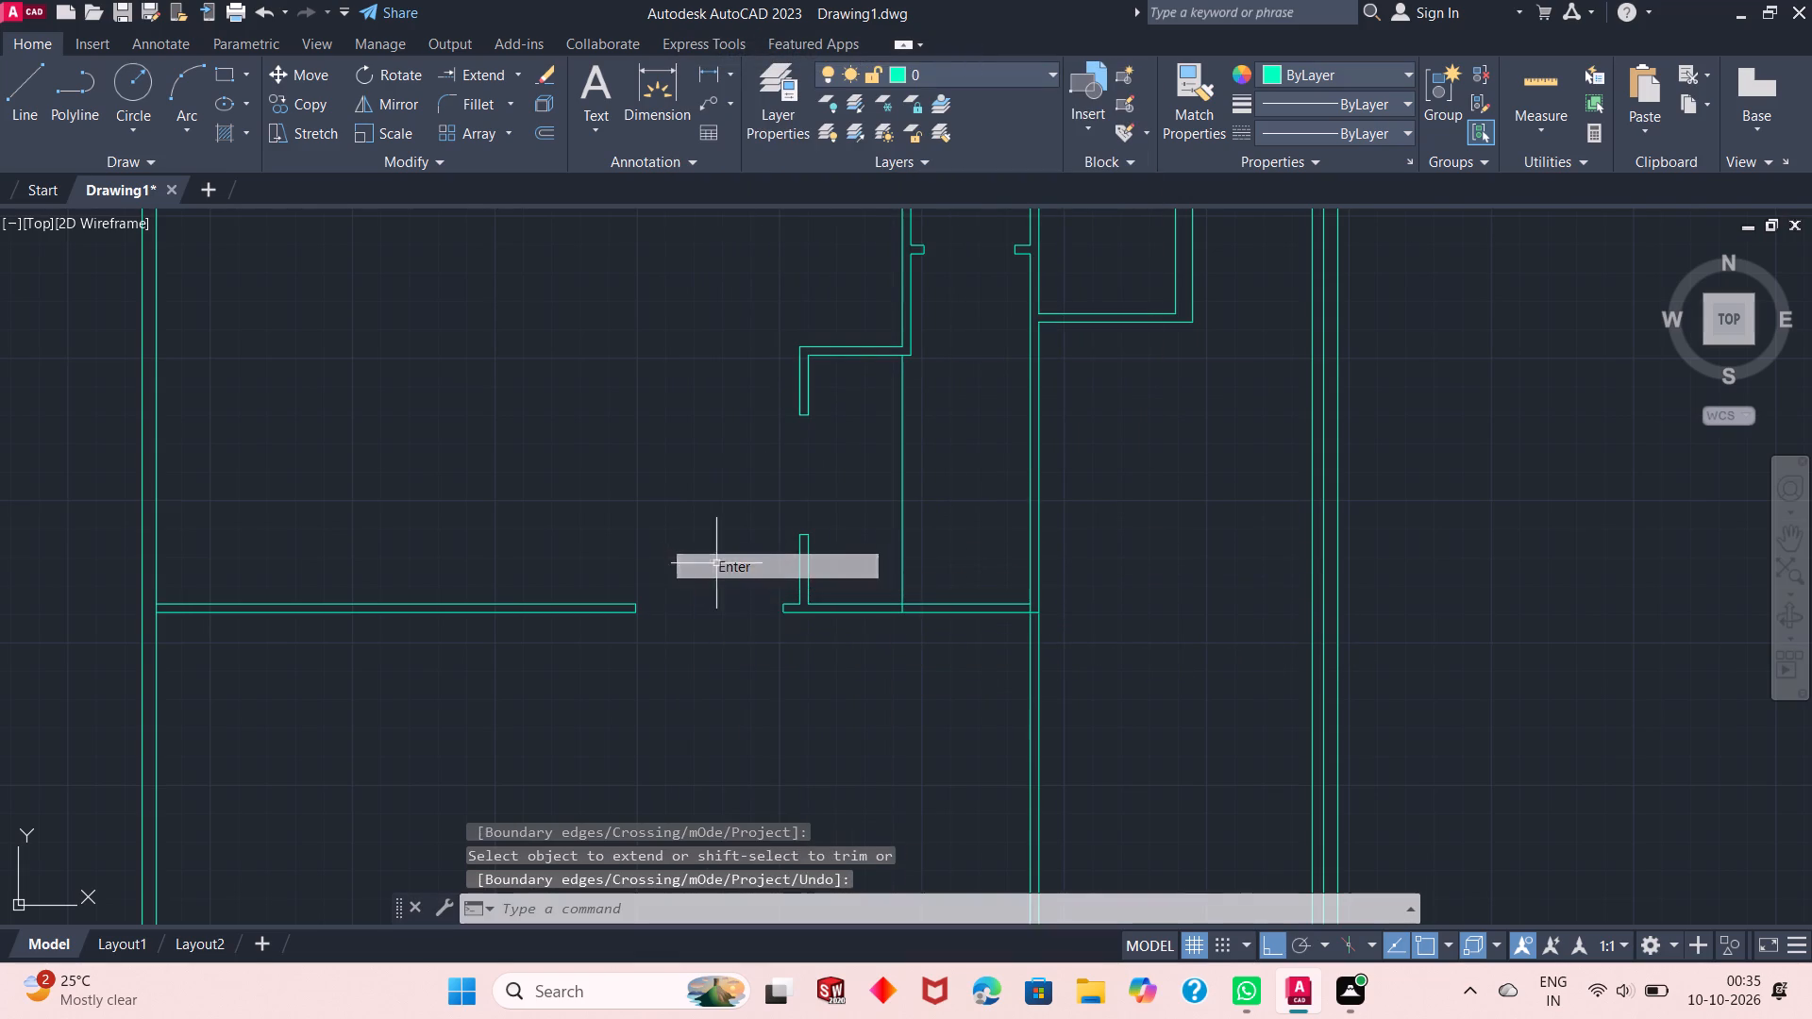
Trim the inner line crossing the wall corner and both vertical wall lines continuing south of the short horizontal wall.
{"action": "right_click", "coordinate": [703, 456]}
{"action": "left_click", "coordinate": [758, 493]}
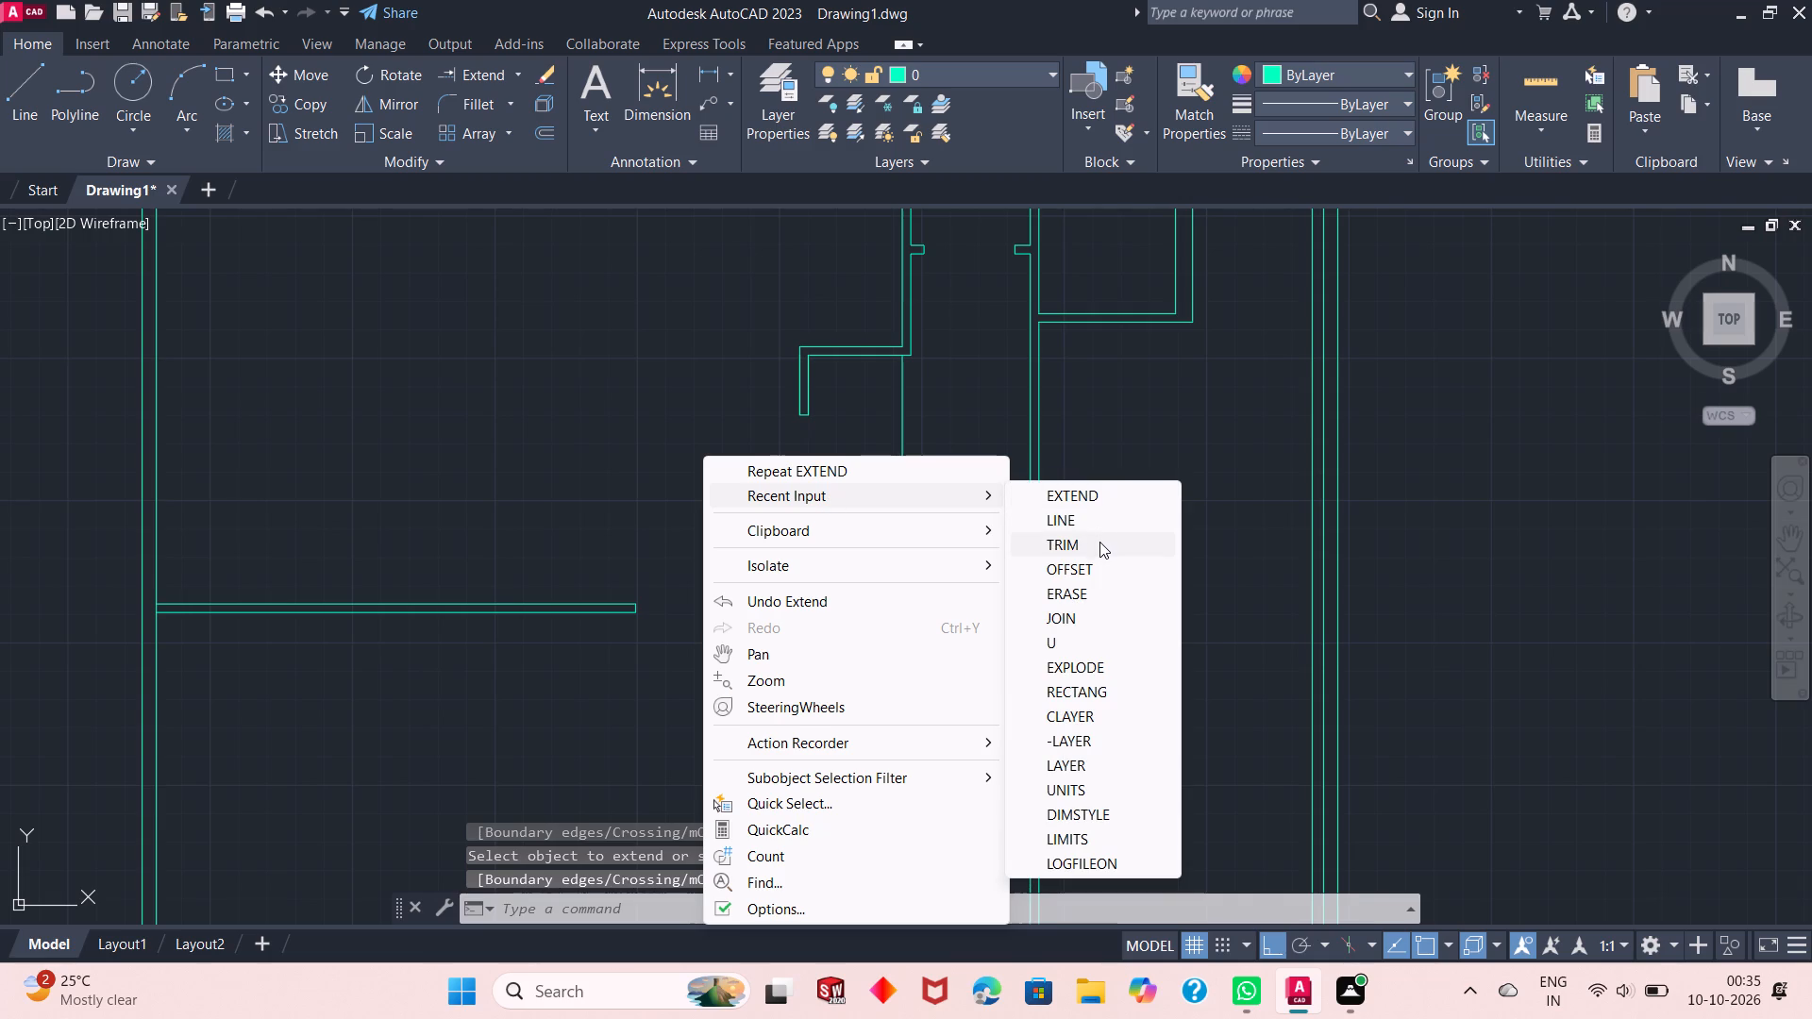
{"action": "left_click", "coordinate": [1109, 543]}
{"action": "scroll", "coordinate": [1041, 620], "scroll_direction": "up", "scroll_amount": 1}
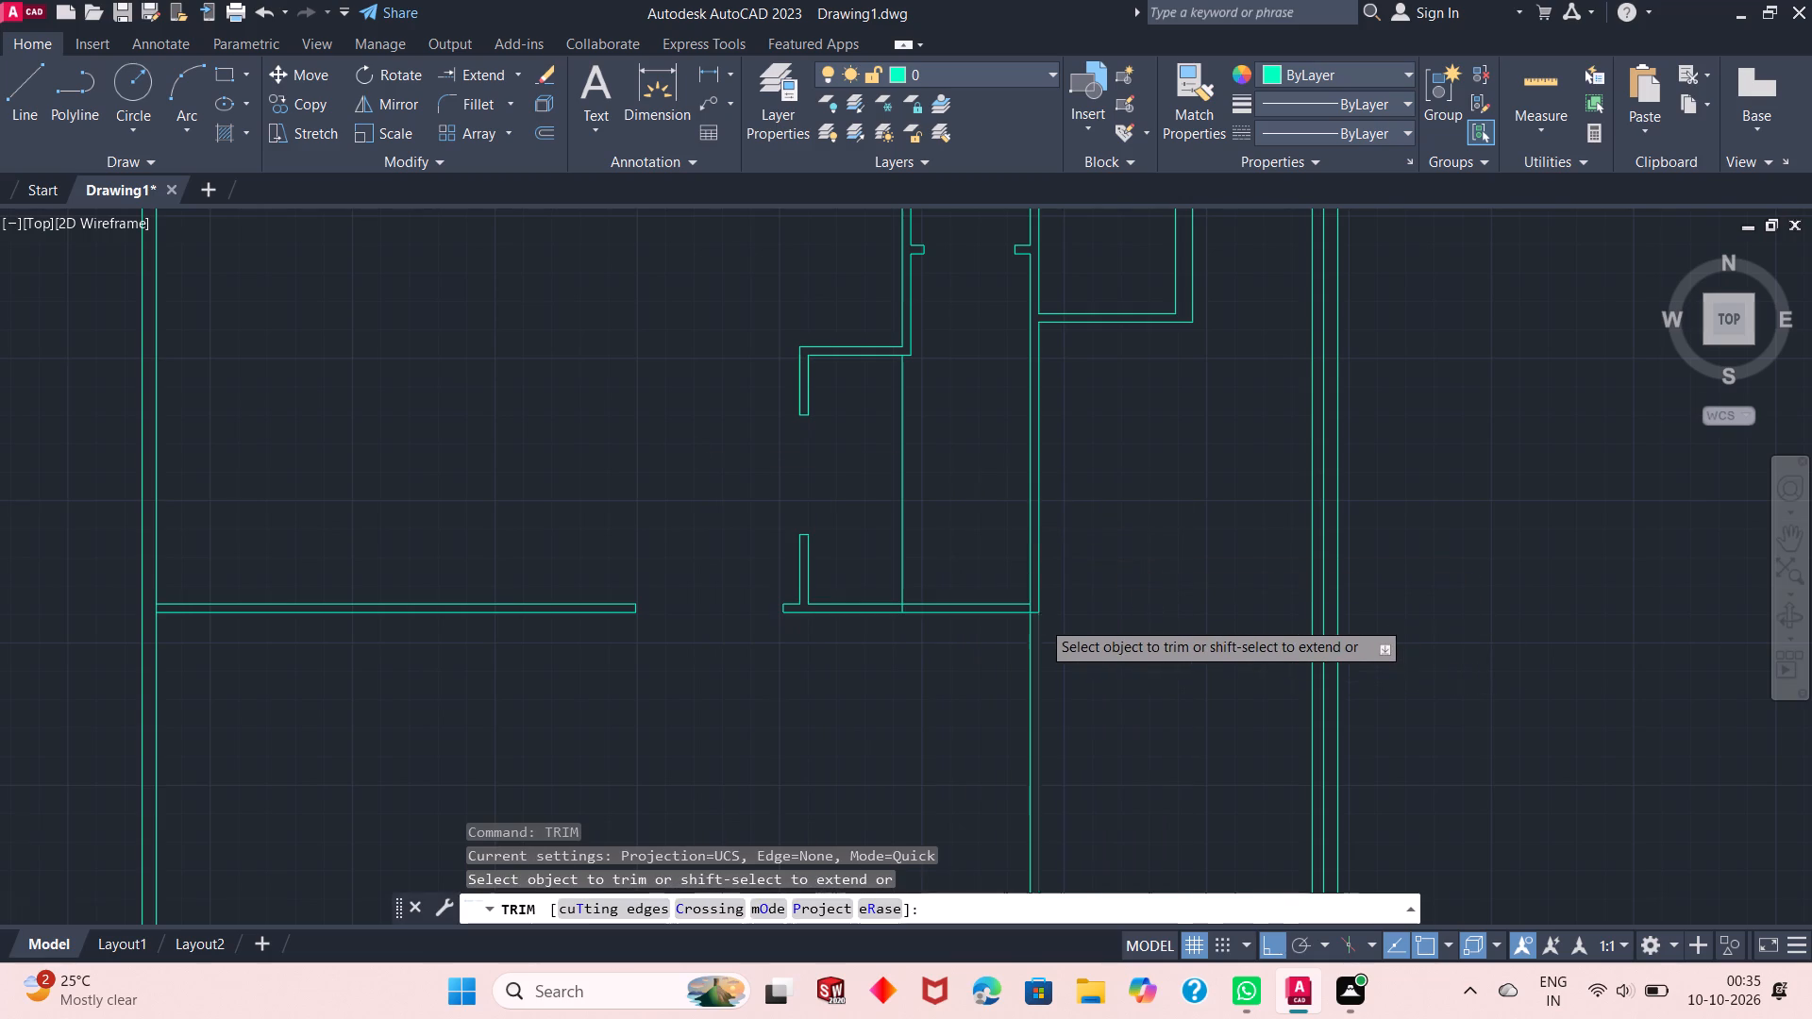
{"action": "scroll", "coordinate": [1035, 605], "scroll_direction": "up", "scroll_amount": 3}
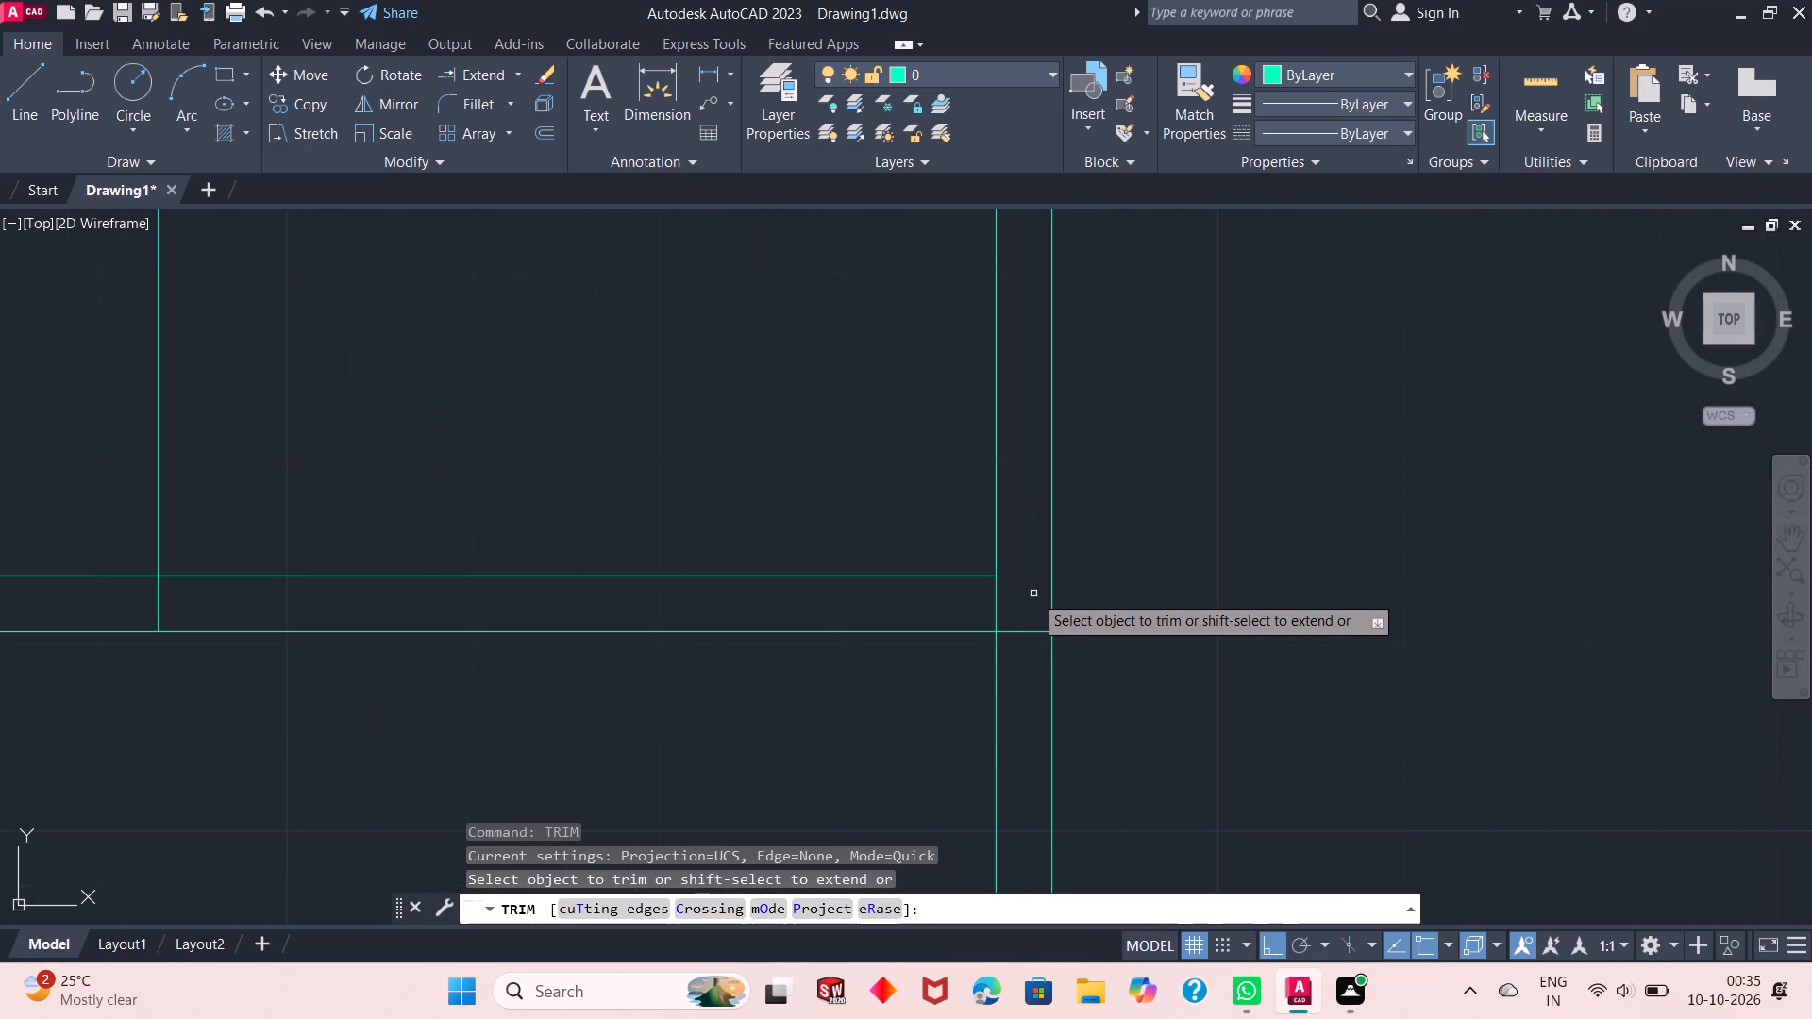
{"action": "left_click", "coordinate": [990, 597]}
{"action": "left_click", "coordinate": [1007, 591]}
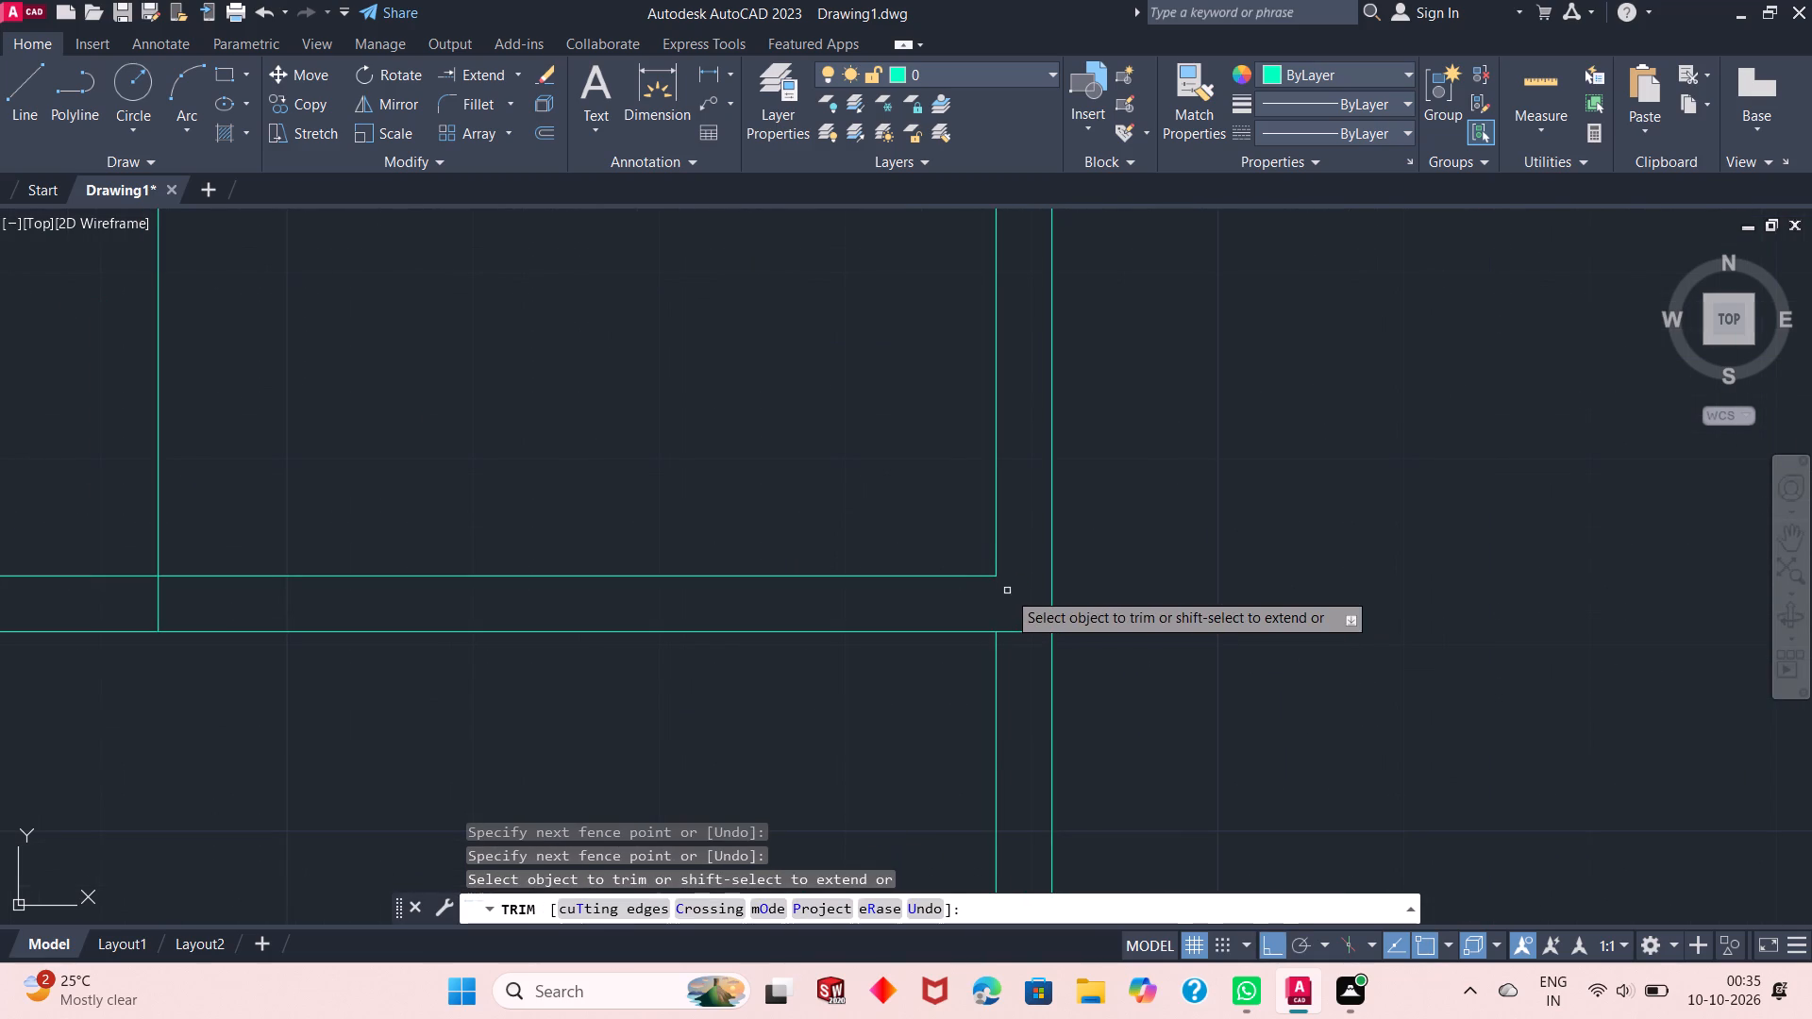
{"action": "scroll", "coordinate": [1004, 590], "scroll_direction": "down", "scroll_amount": 4}
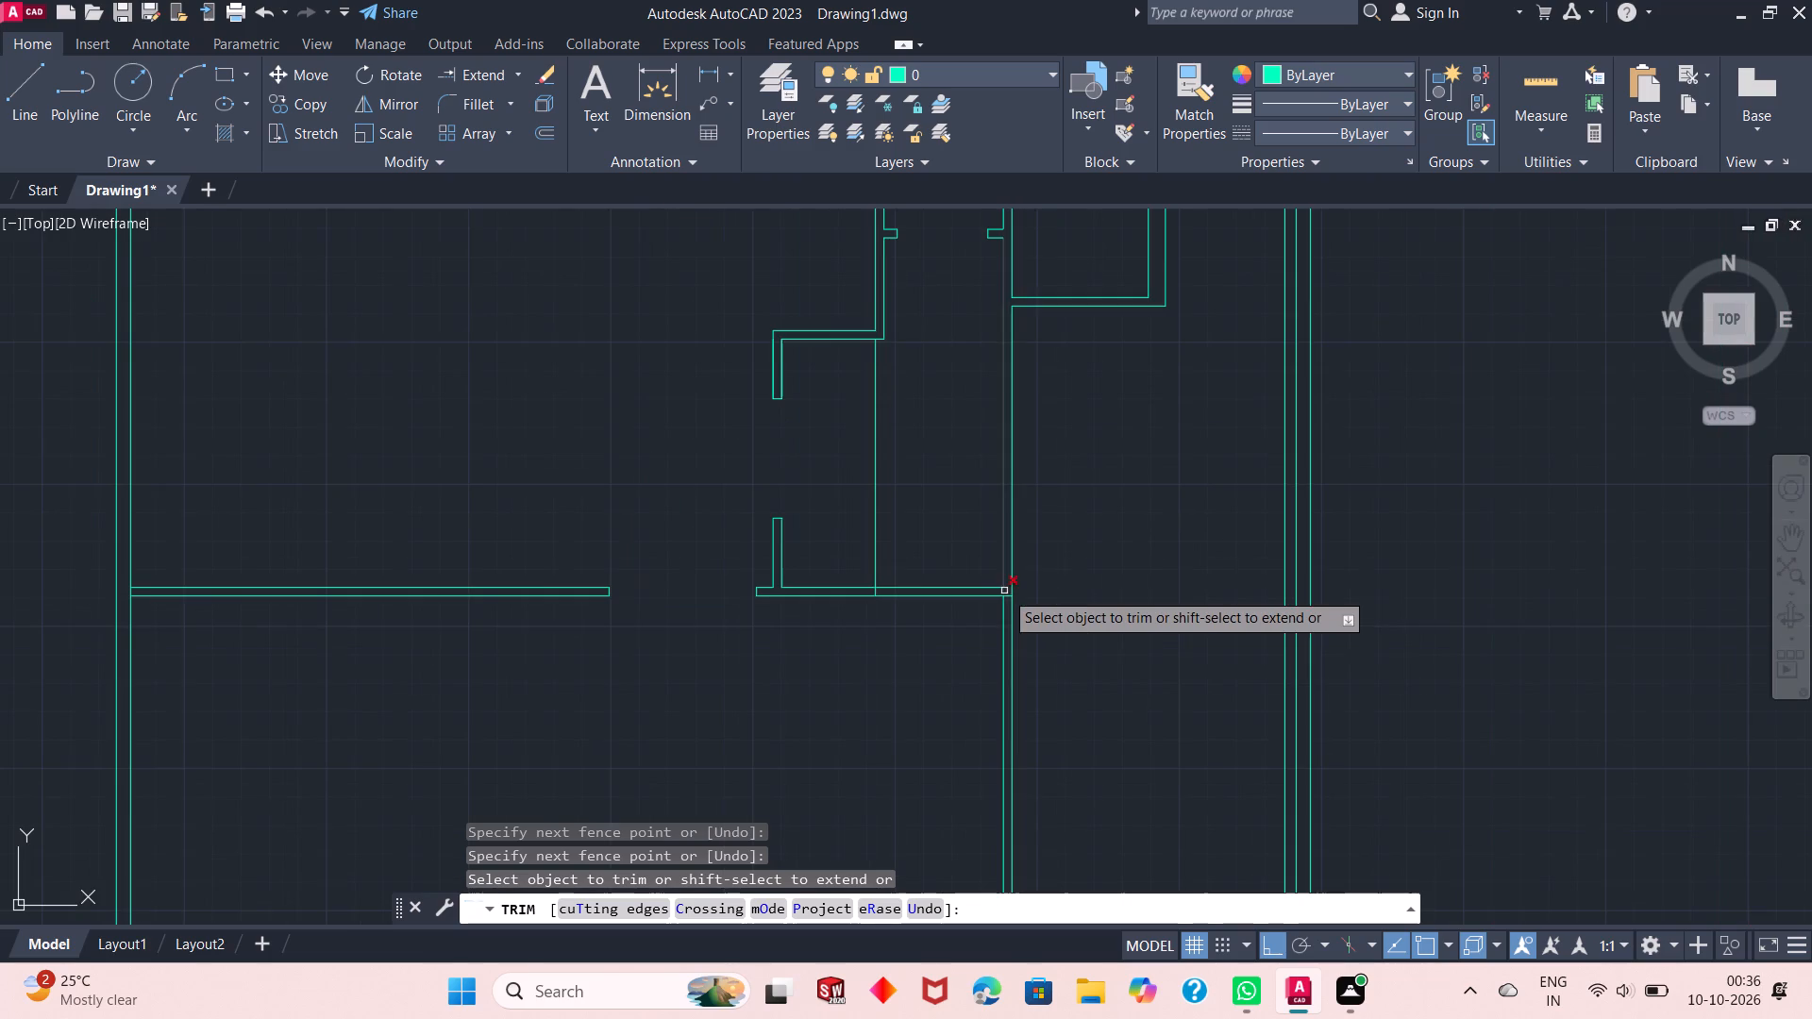
{"action": "left_click", "coordinate": [1042, 666]}
{"action": "left_click", "coordinate": [964, 693]}
Trim away the leftover single vertical line through the passage, including its stub inside the short horizontal wall.
{"action": "scroll", "coordinate": [964, 693], "scroll_direction": "down", "scroll_amount": 1}
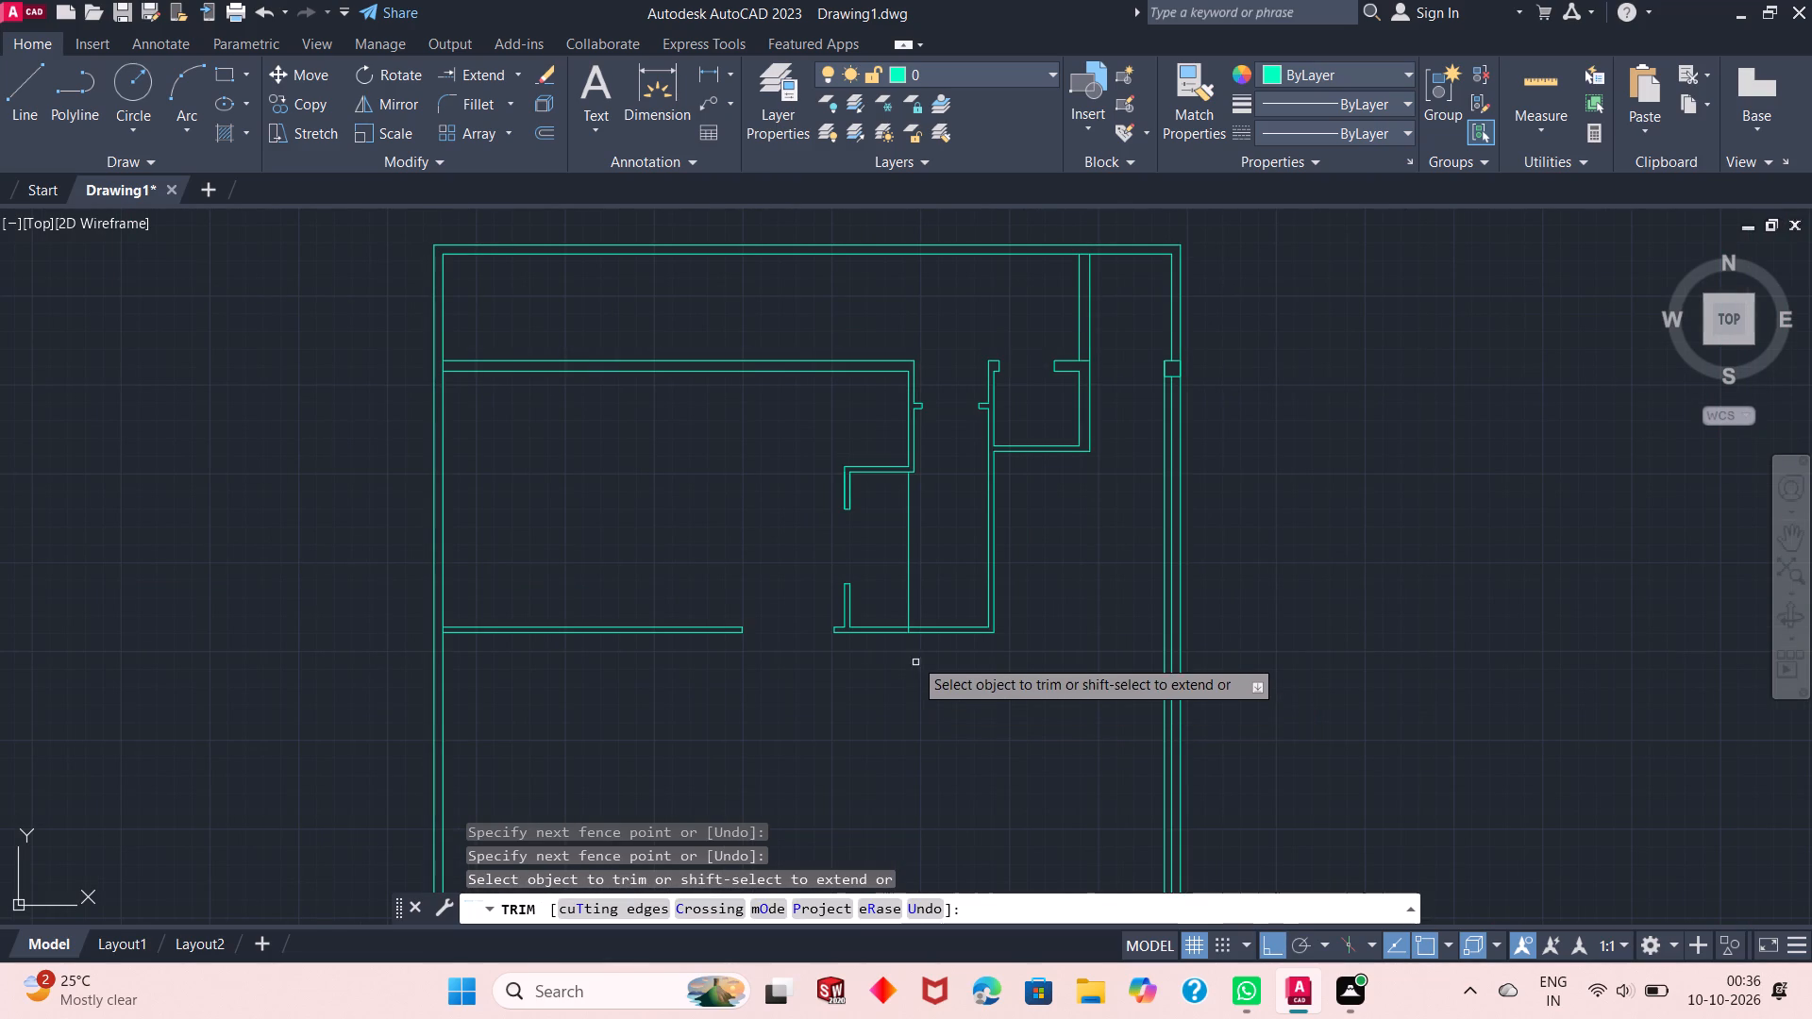
{"action": "scroll", "coordinate": [891, 566], "scroll_direction": "up", "scroll_amount": 2}
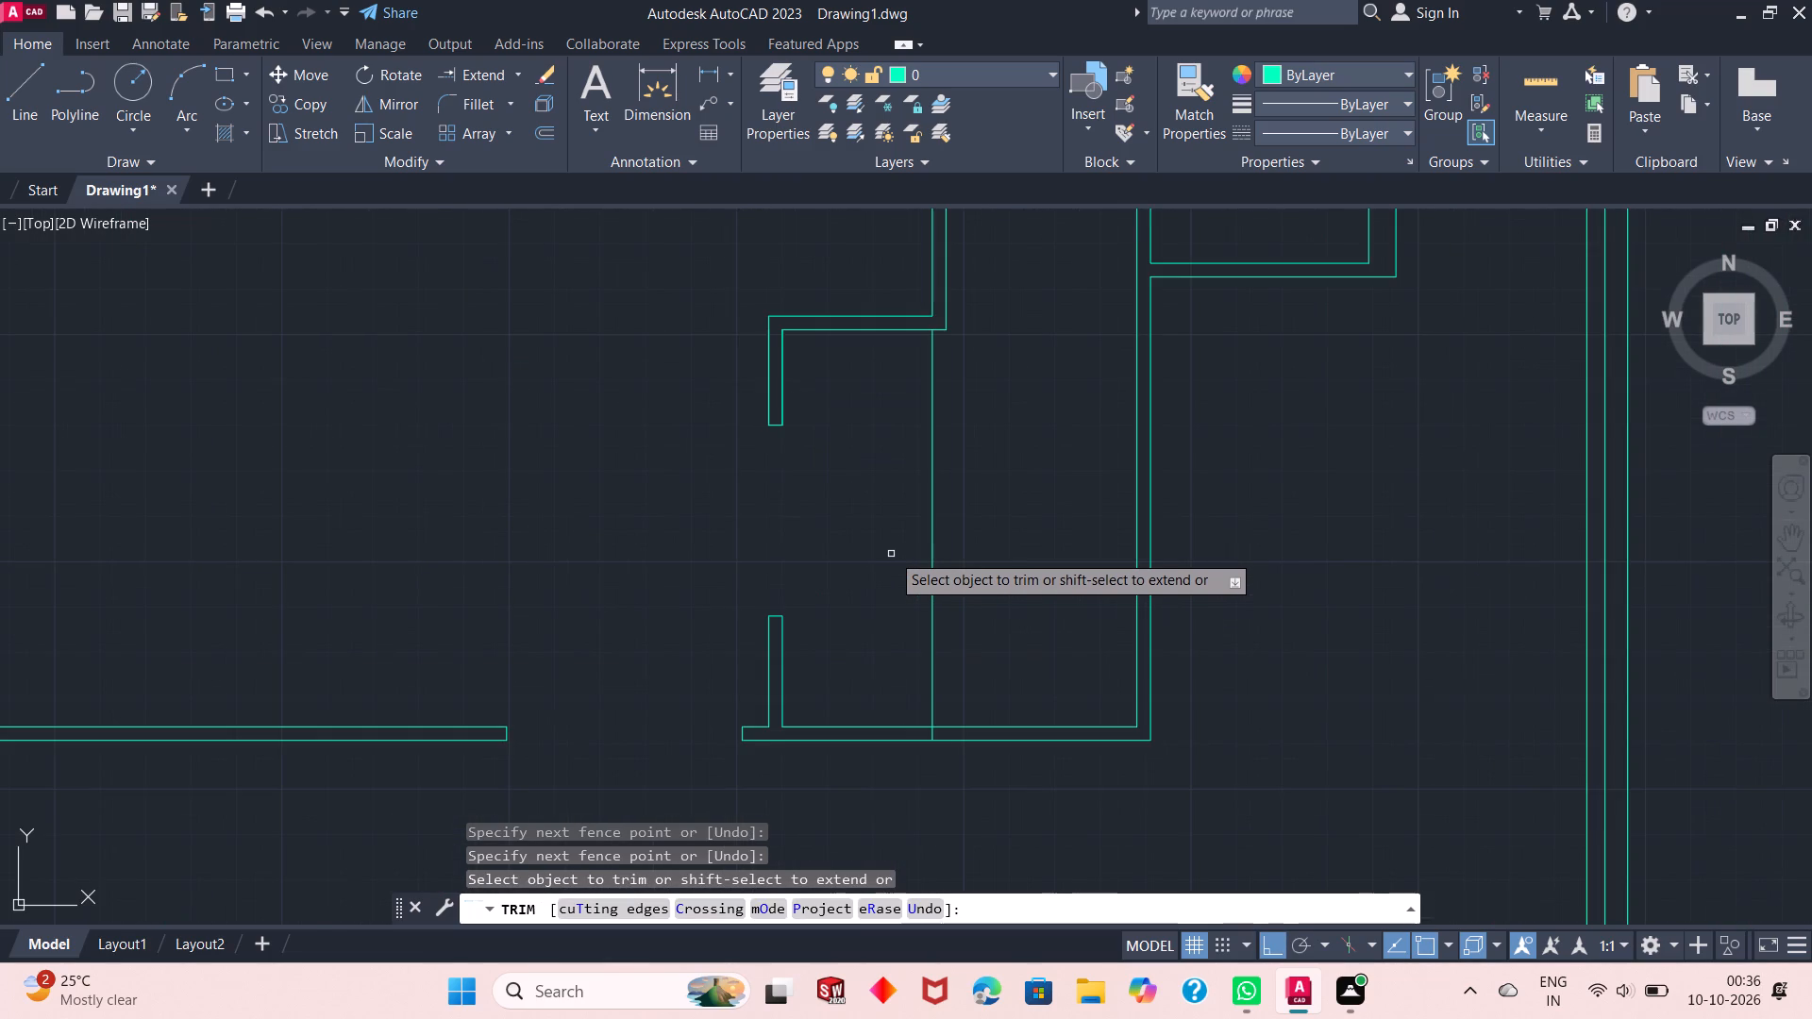
{"action": "left_click", "coordinate": [960, 521]}
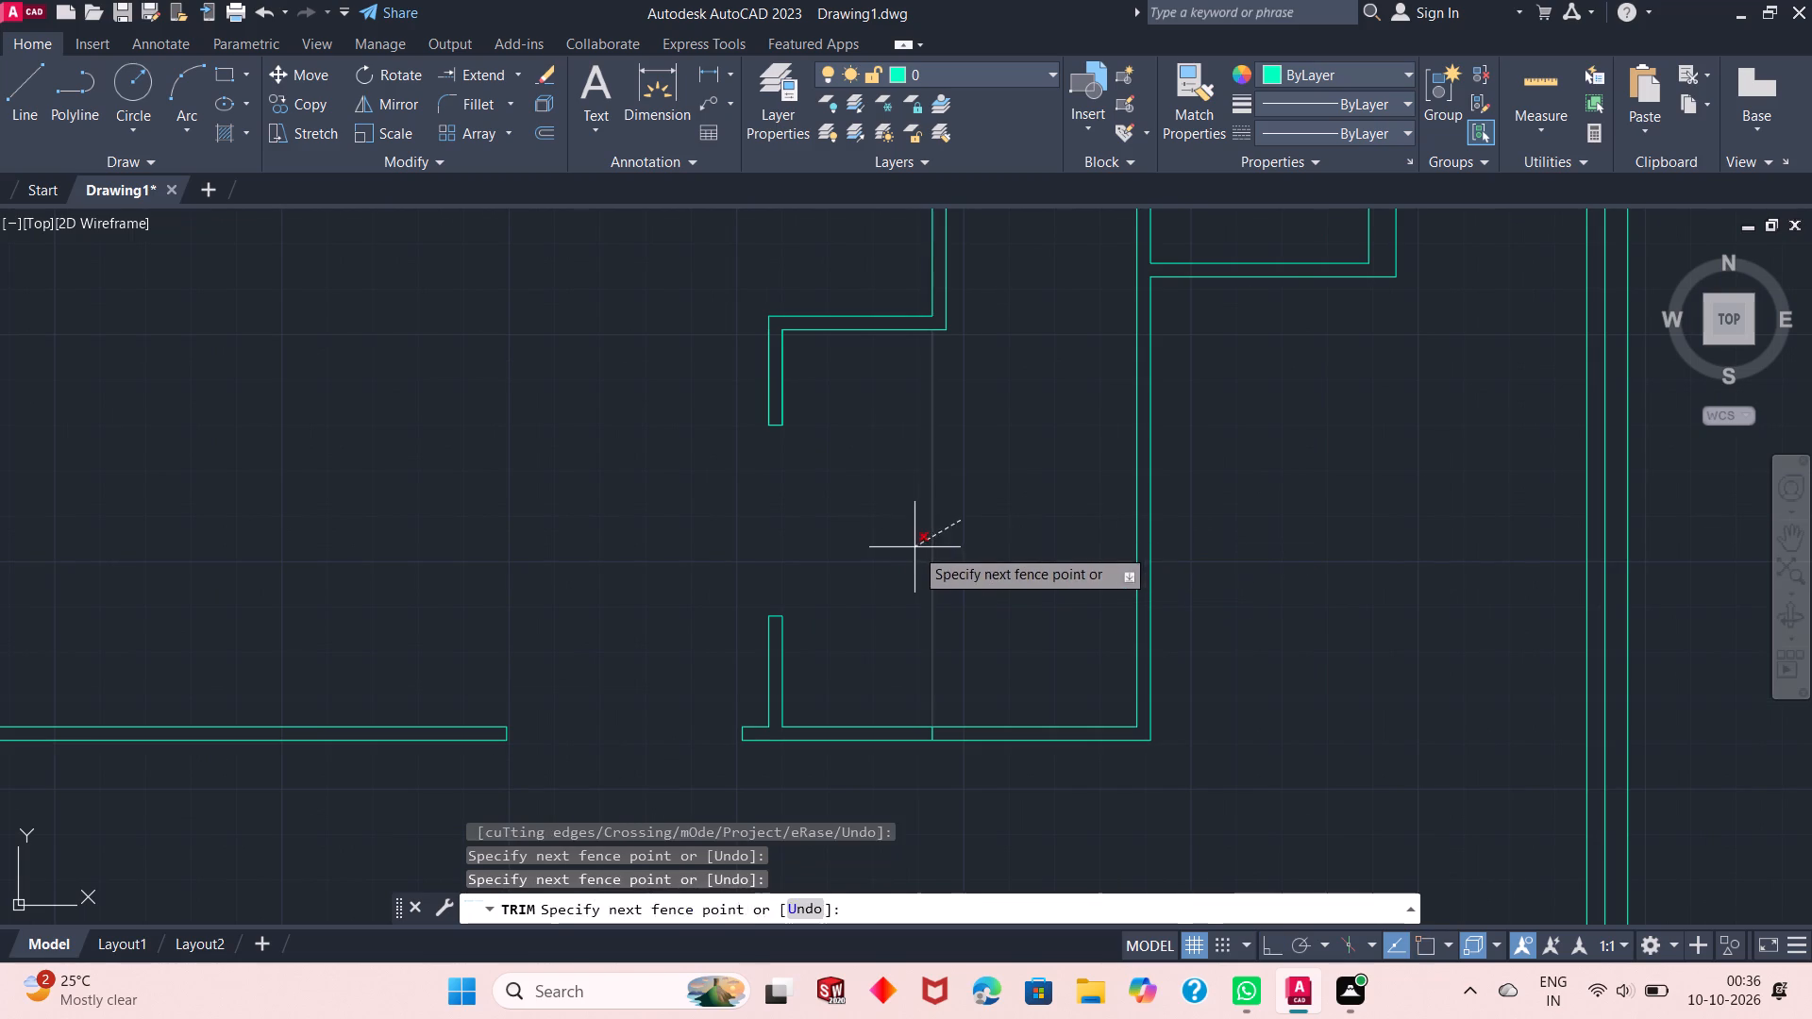
{"action": "left_click", "coordinate": [914, 548]}
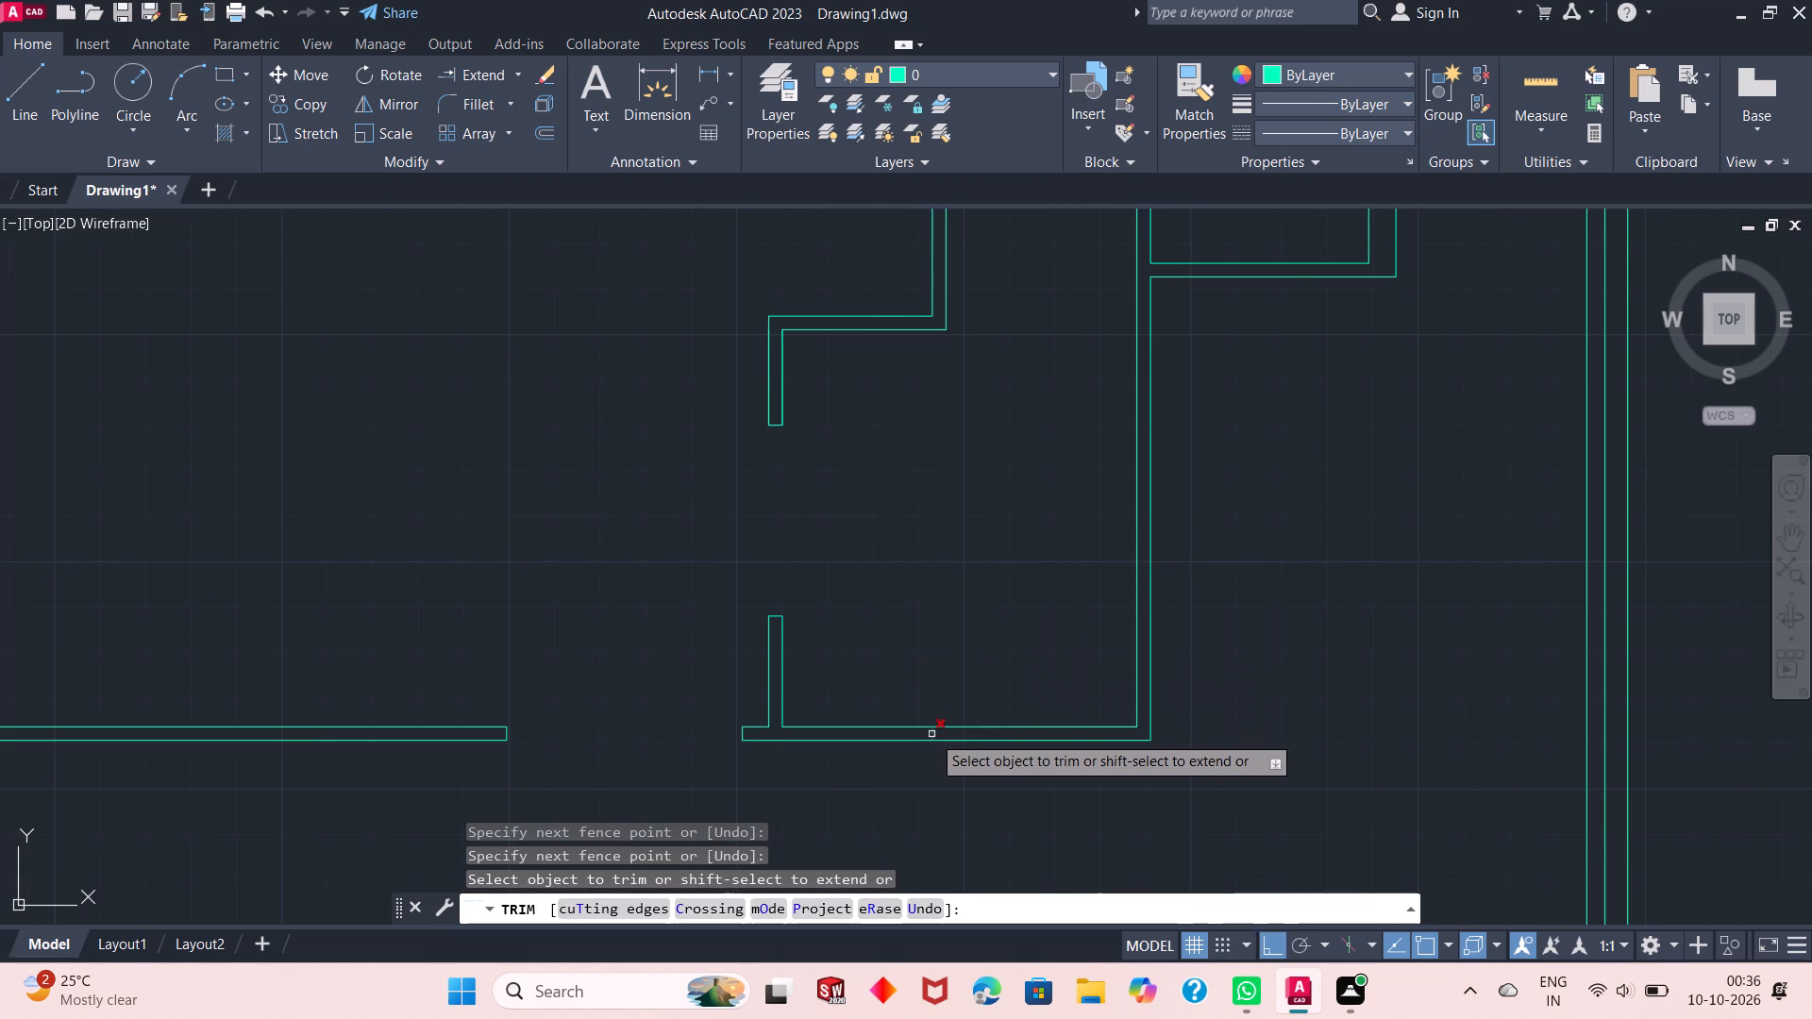
{"action": "left_click", "coordinate": [931, 736]}
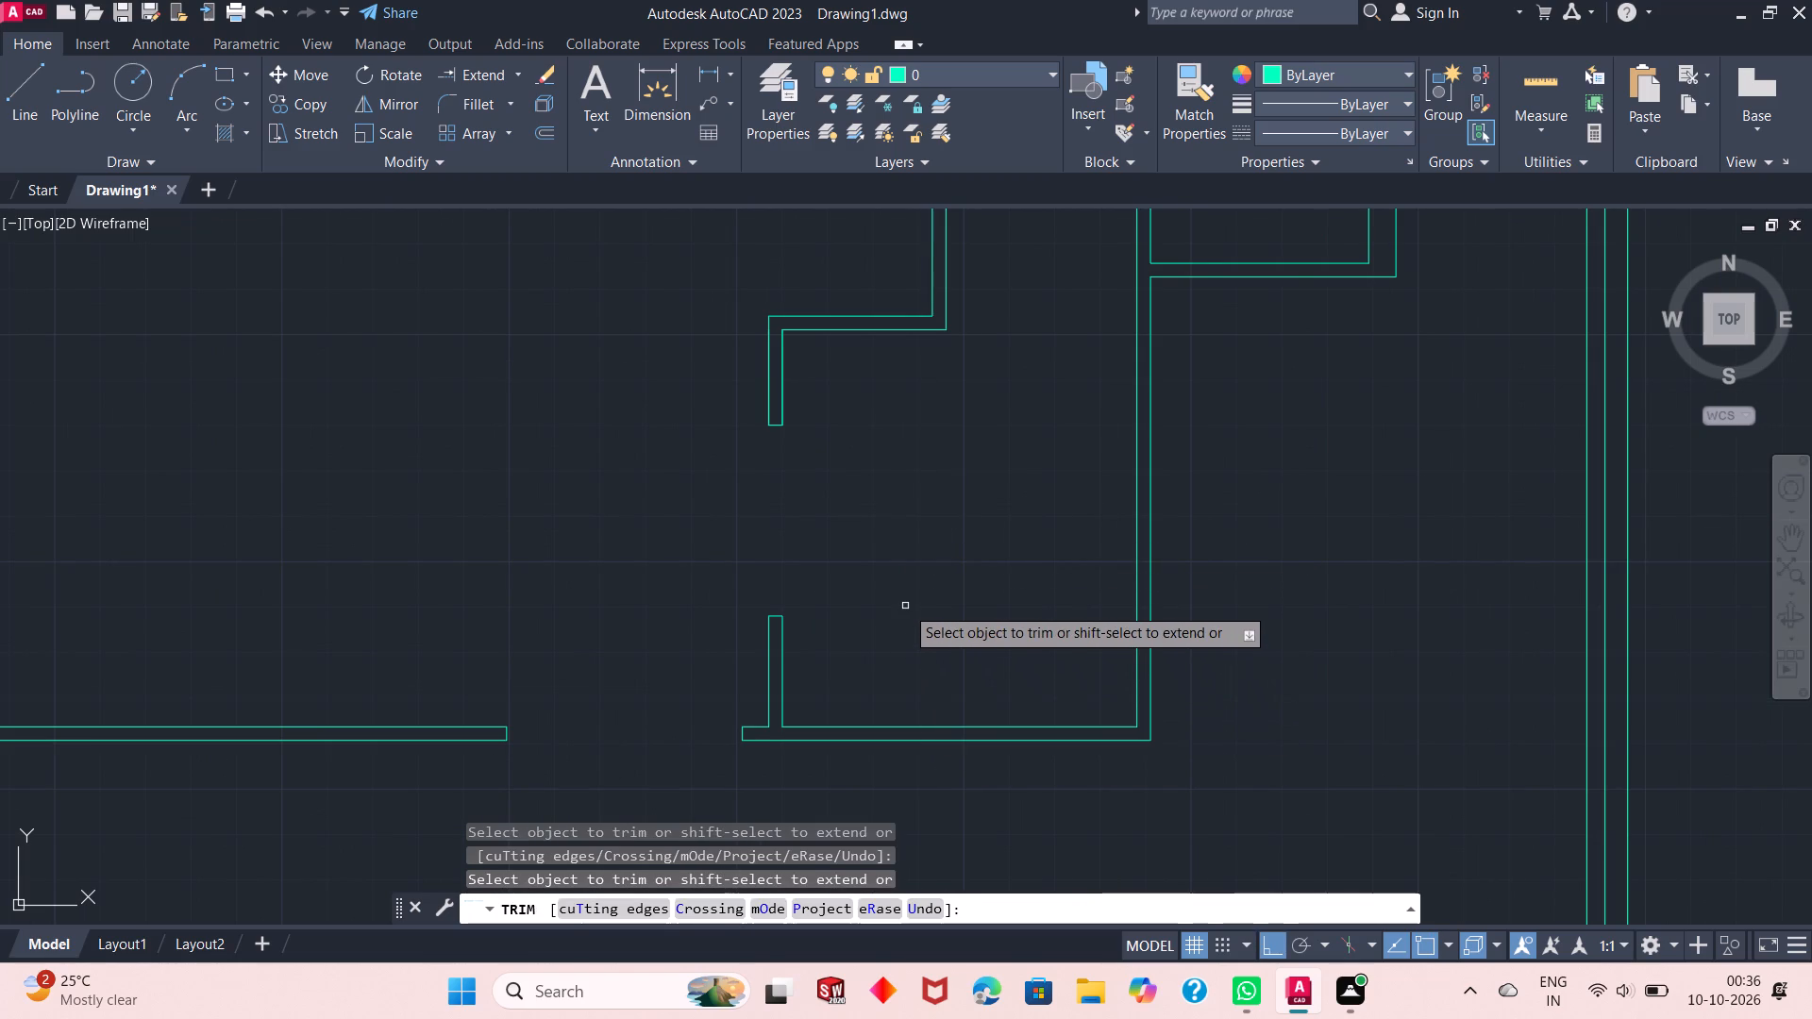
{"action": "right_click", "coordinate": [905, 606]}
{"action": "left_click", "coordinate": [934, 616]}
Examine the cleaned-up walls, openings and corners in the northern part of the plan.
{"action": "scroll", "coordinate": [929, 613], "scroll_direction": "down", "scroll_amount": 1}
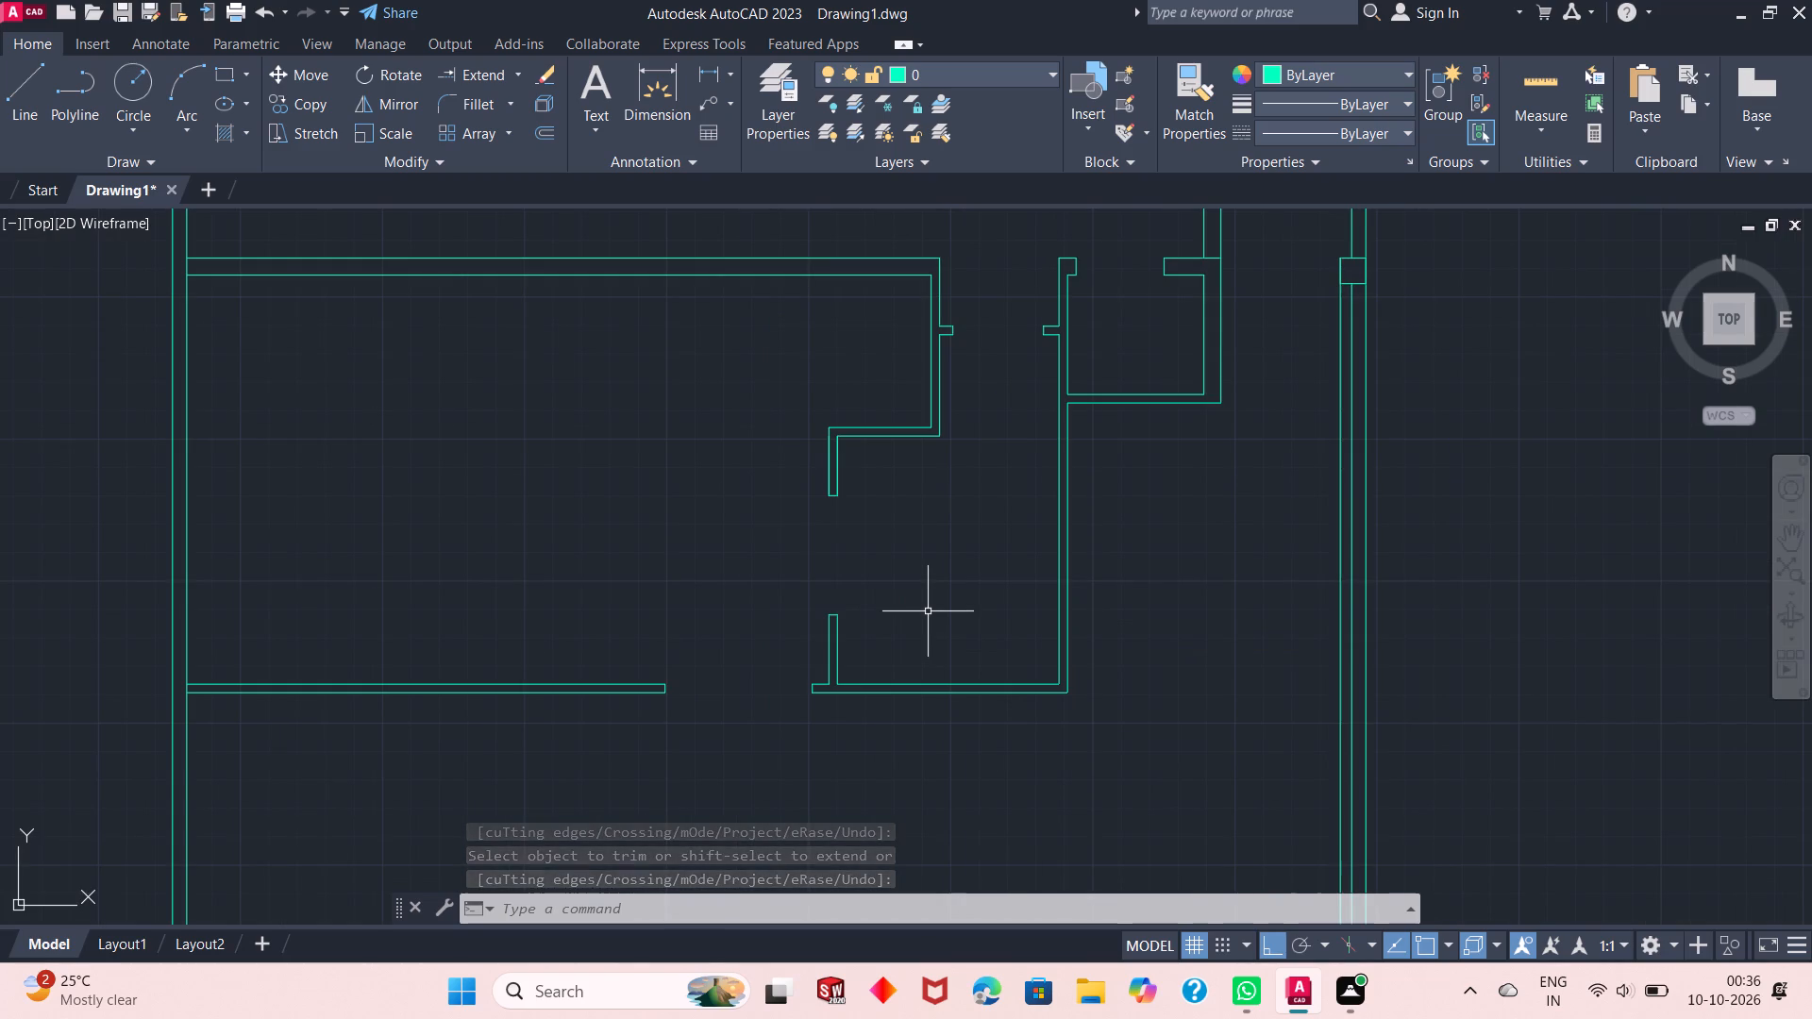
{"action": "scroll", "coordinate": [928, 610], "scroll_direction": "down", "scroll_amount": 1}
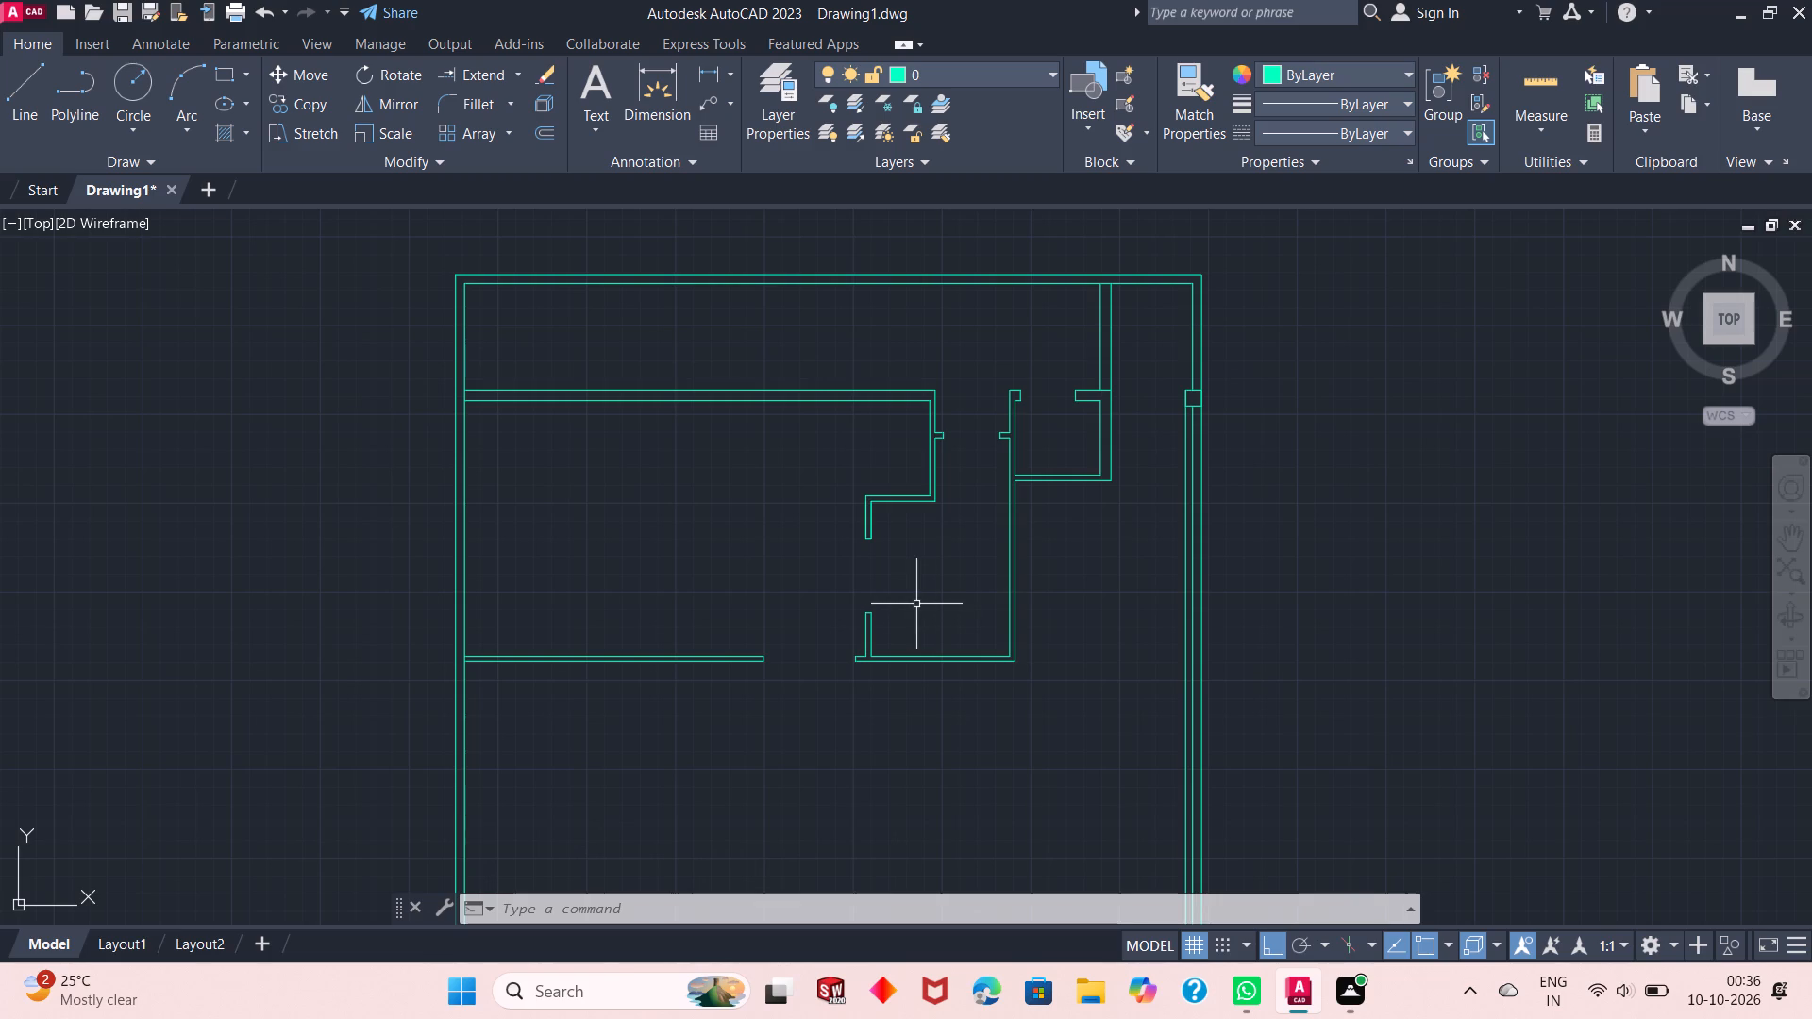
{"action": "scroll", "coordinate": [911, 601], "scroll_direction": "up", "scroll_amount": 1}
{"action": "scroll", "coordinate": [848, 450], "scroll_direction": "down", "scroll_amount": 2}
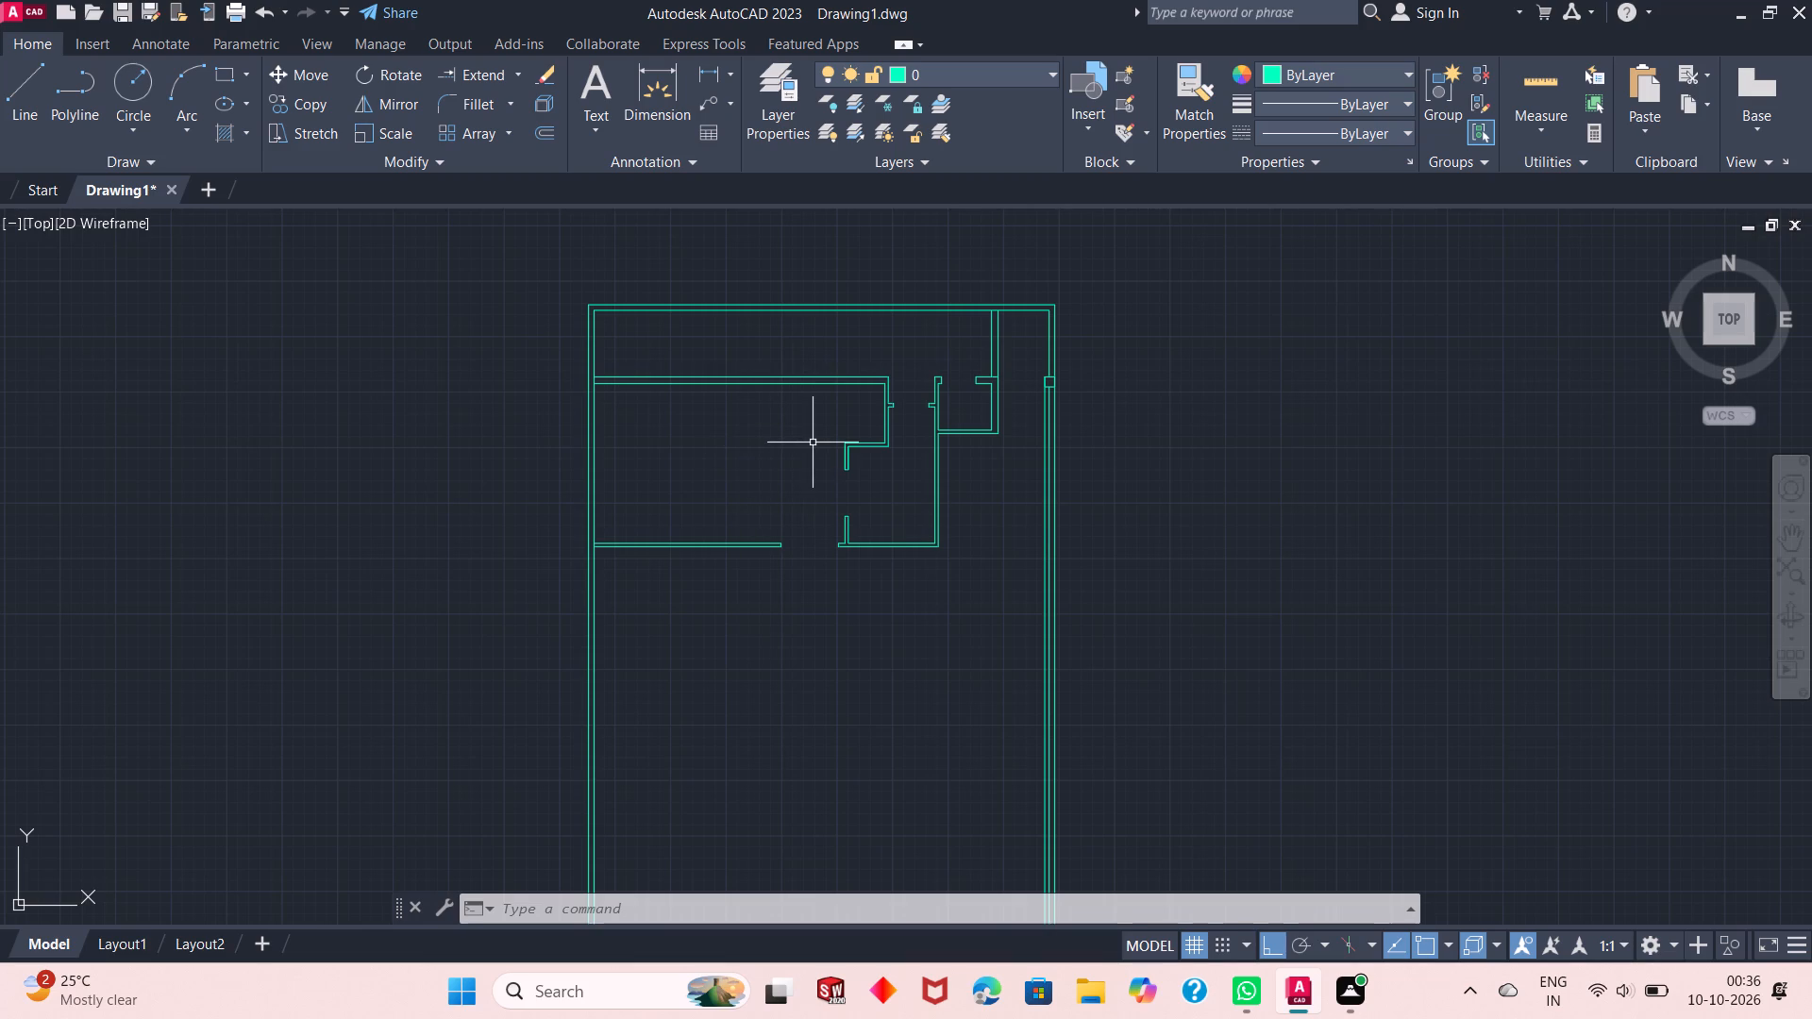
{"action": "scroll", "coordinate": [895, 478], "scroll_direction": "up", "scroll_amount": 2}
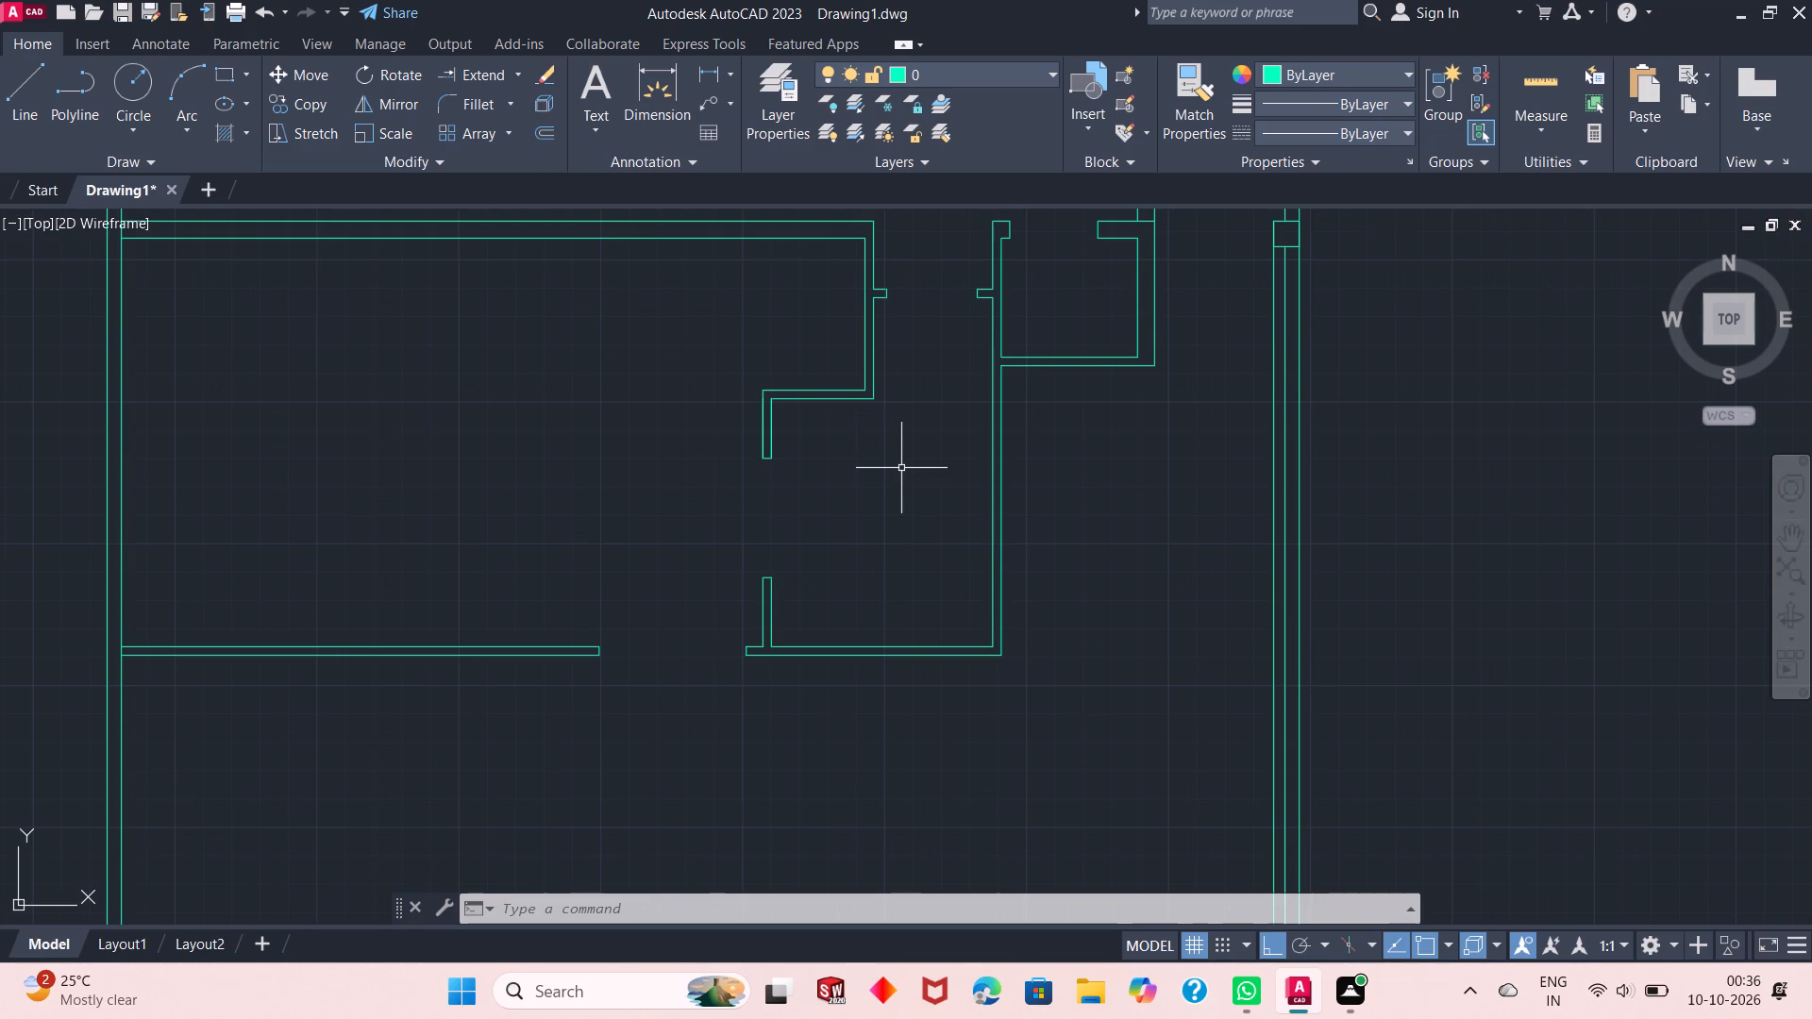
{"action": "scroll", "coordinate": [847, 635], "scroll_direction": "down", "scroll_amount": 2}
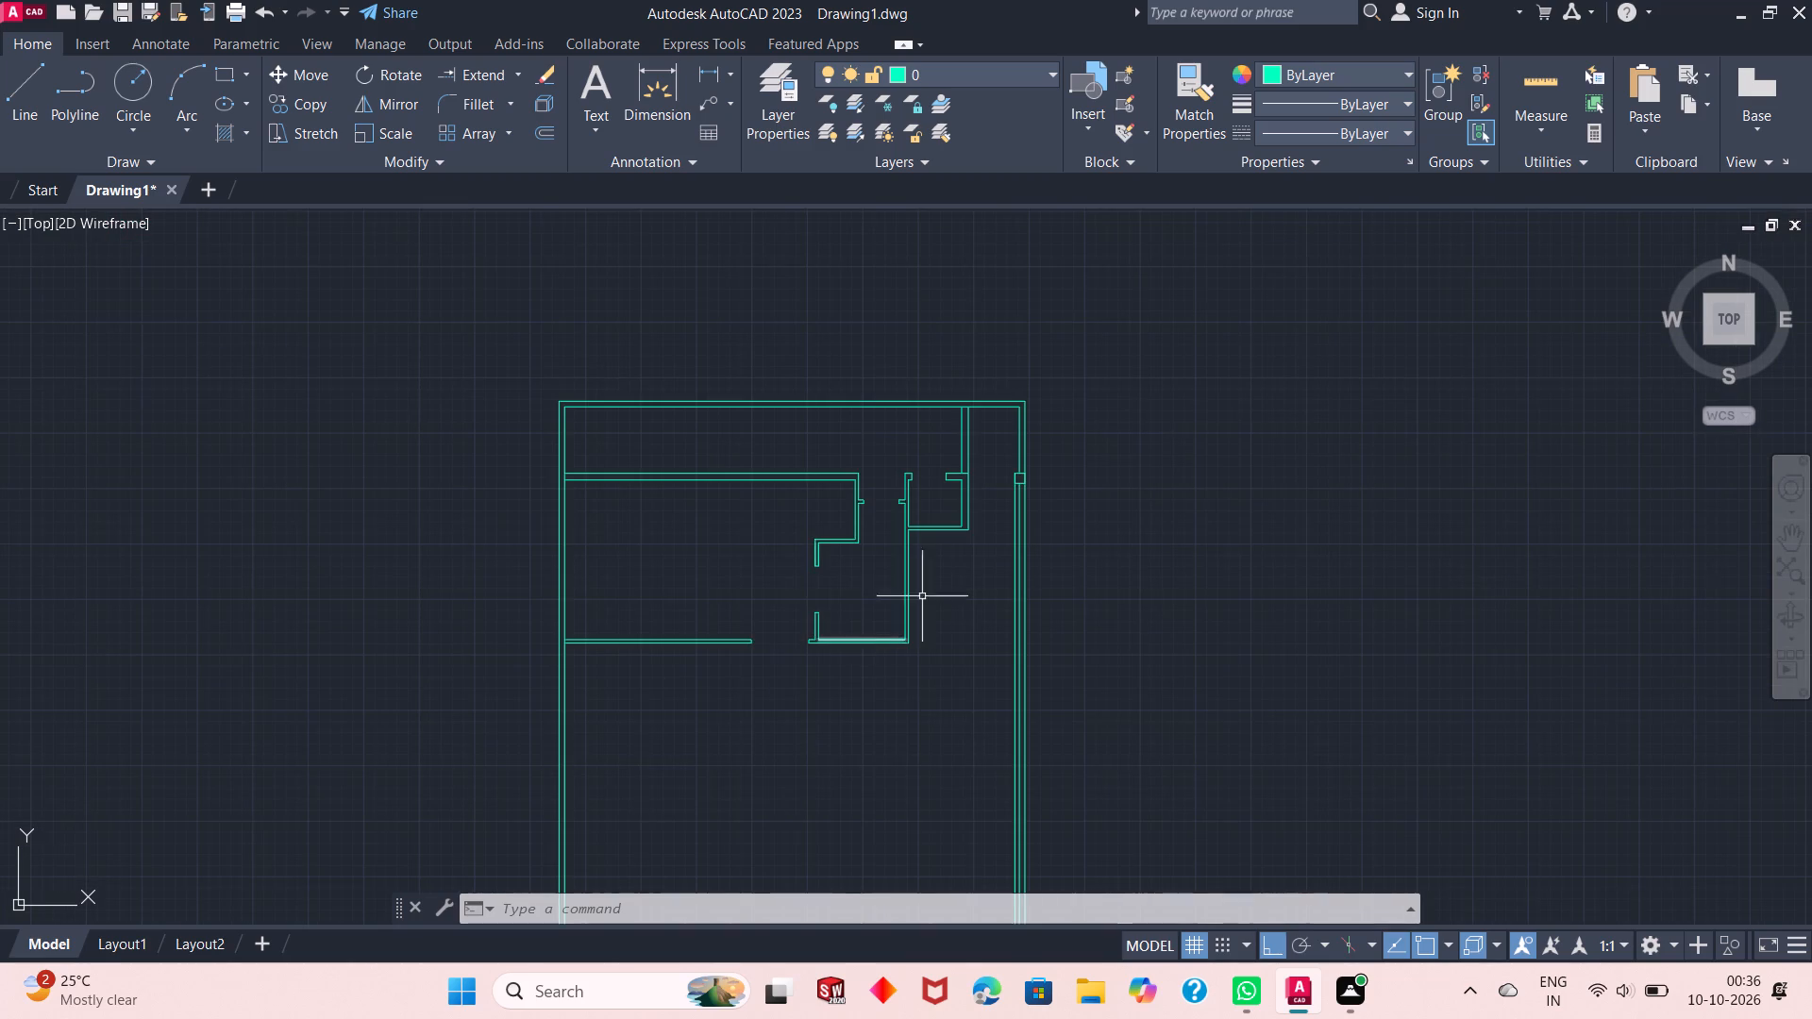
{"action": "scroll", "coordinate": [959, 516], "scroll_direction": "up", "scroll_amount": 3}
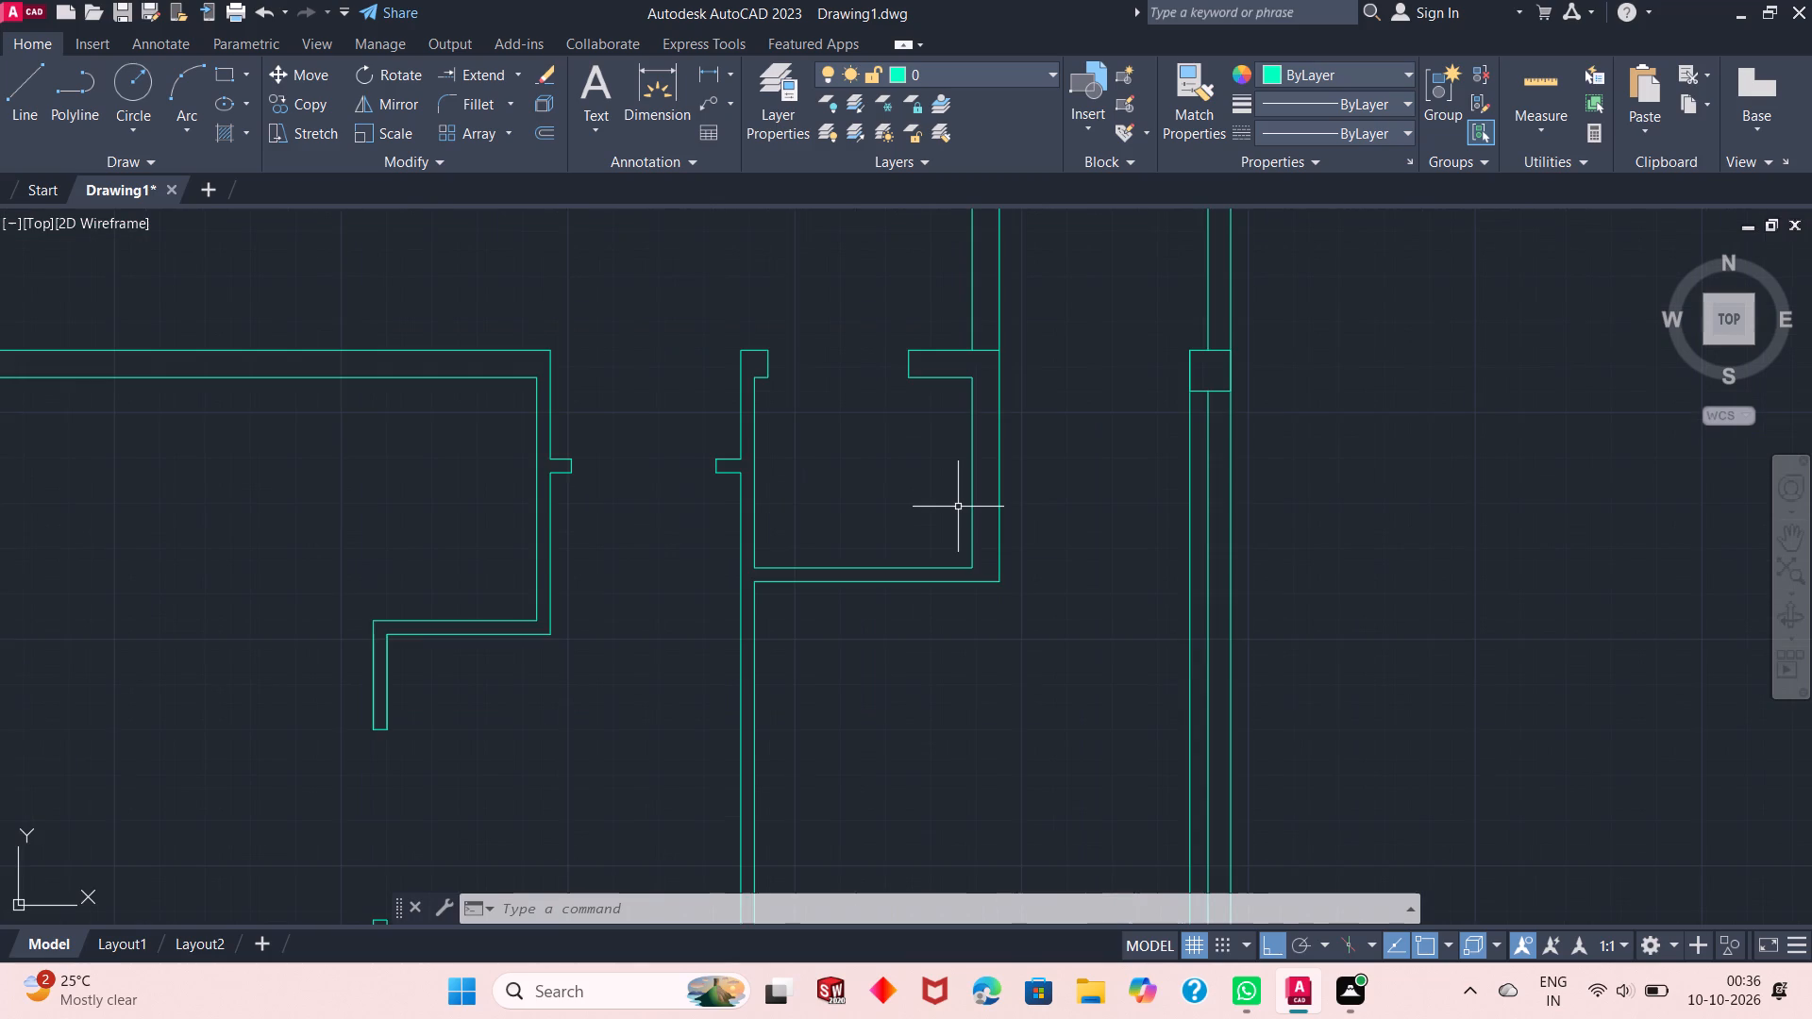
{"action": "scroll", "coordinate": [965, 546], "scroll_direction": "down", "scroll_amount": 2}
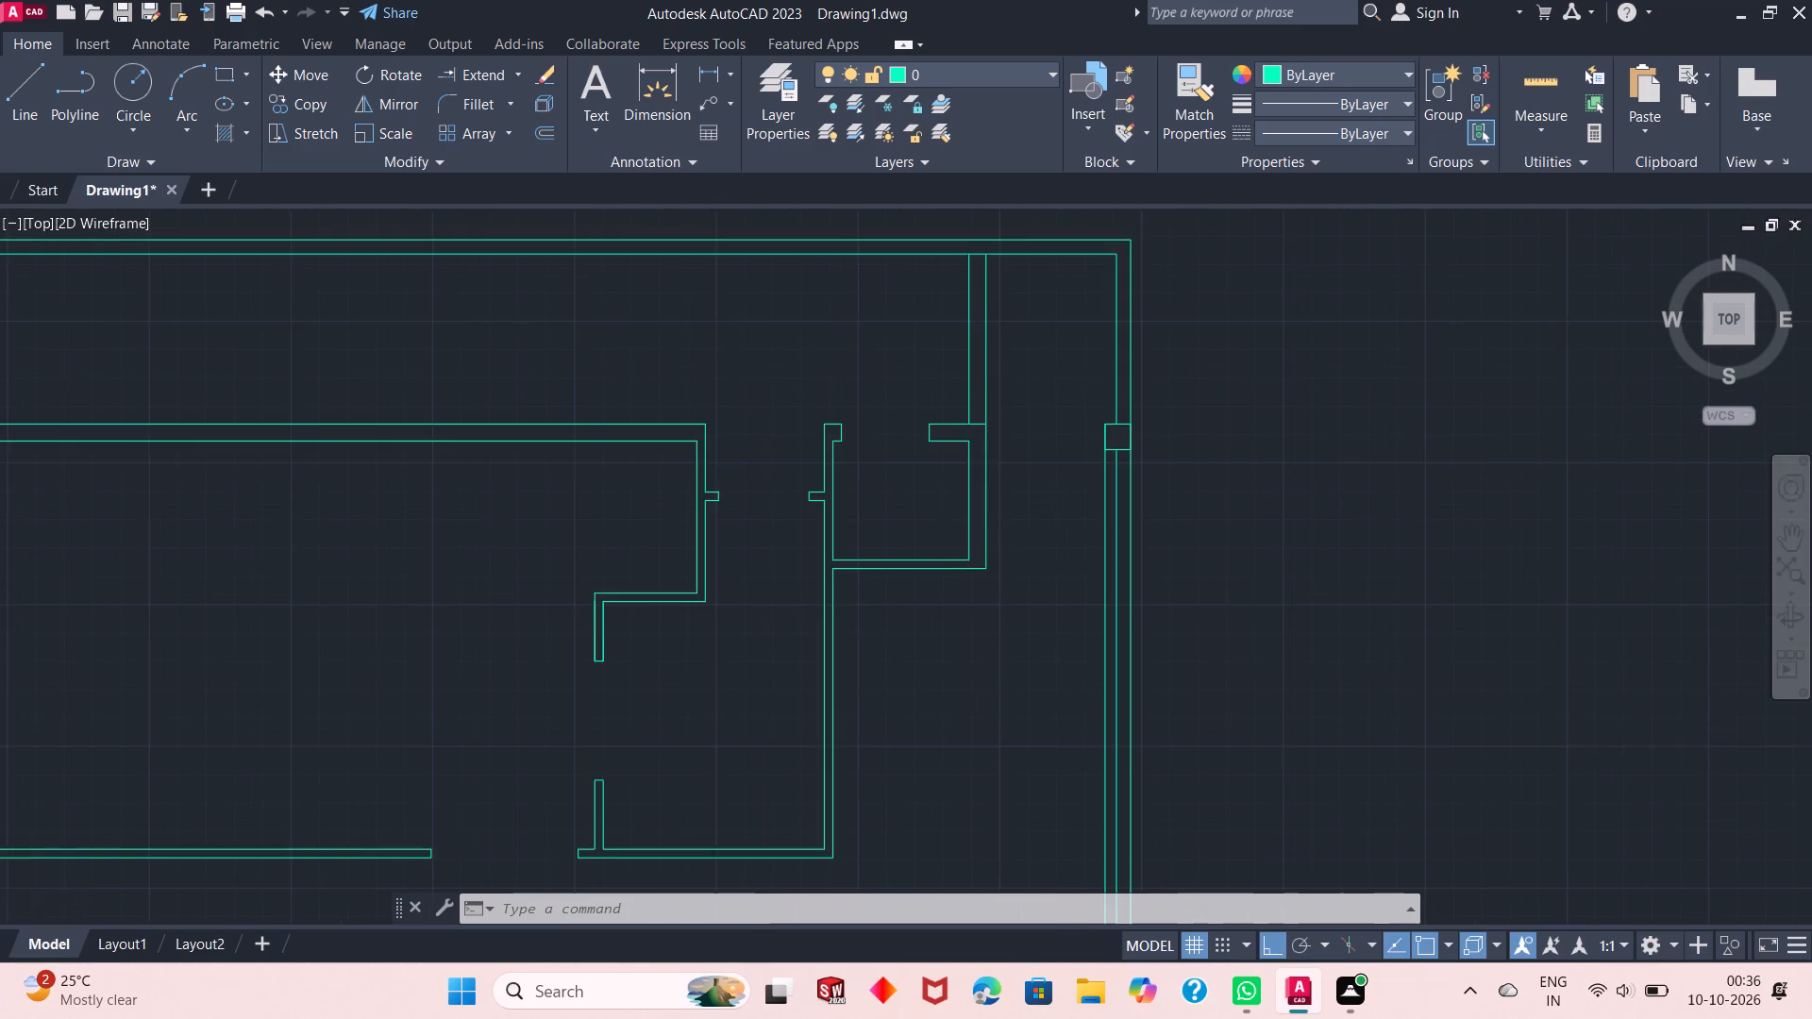
{"action": "scroll", "coordinate": [973, 549], "scroll_direction": "down", "scroll_amount": 2}
{"action": "scroll", "coordinate": [883, 715], "scroll_direction": "up", "scroll_amount": 1}
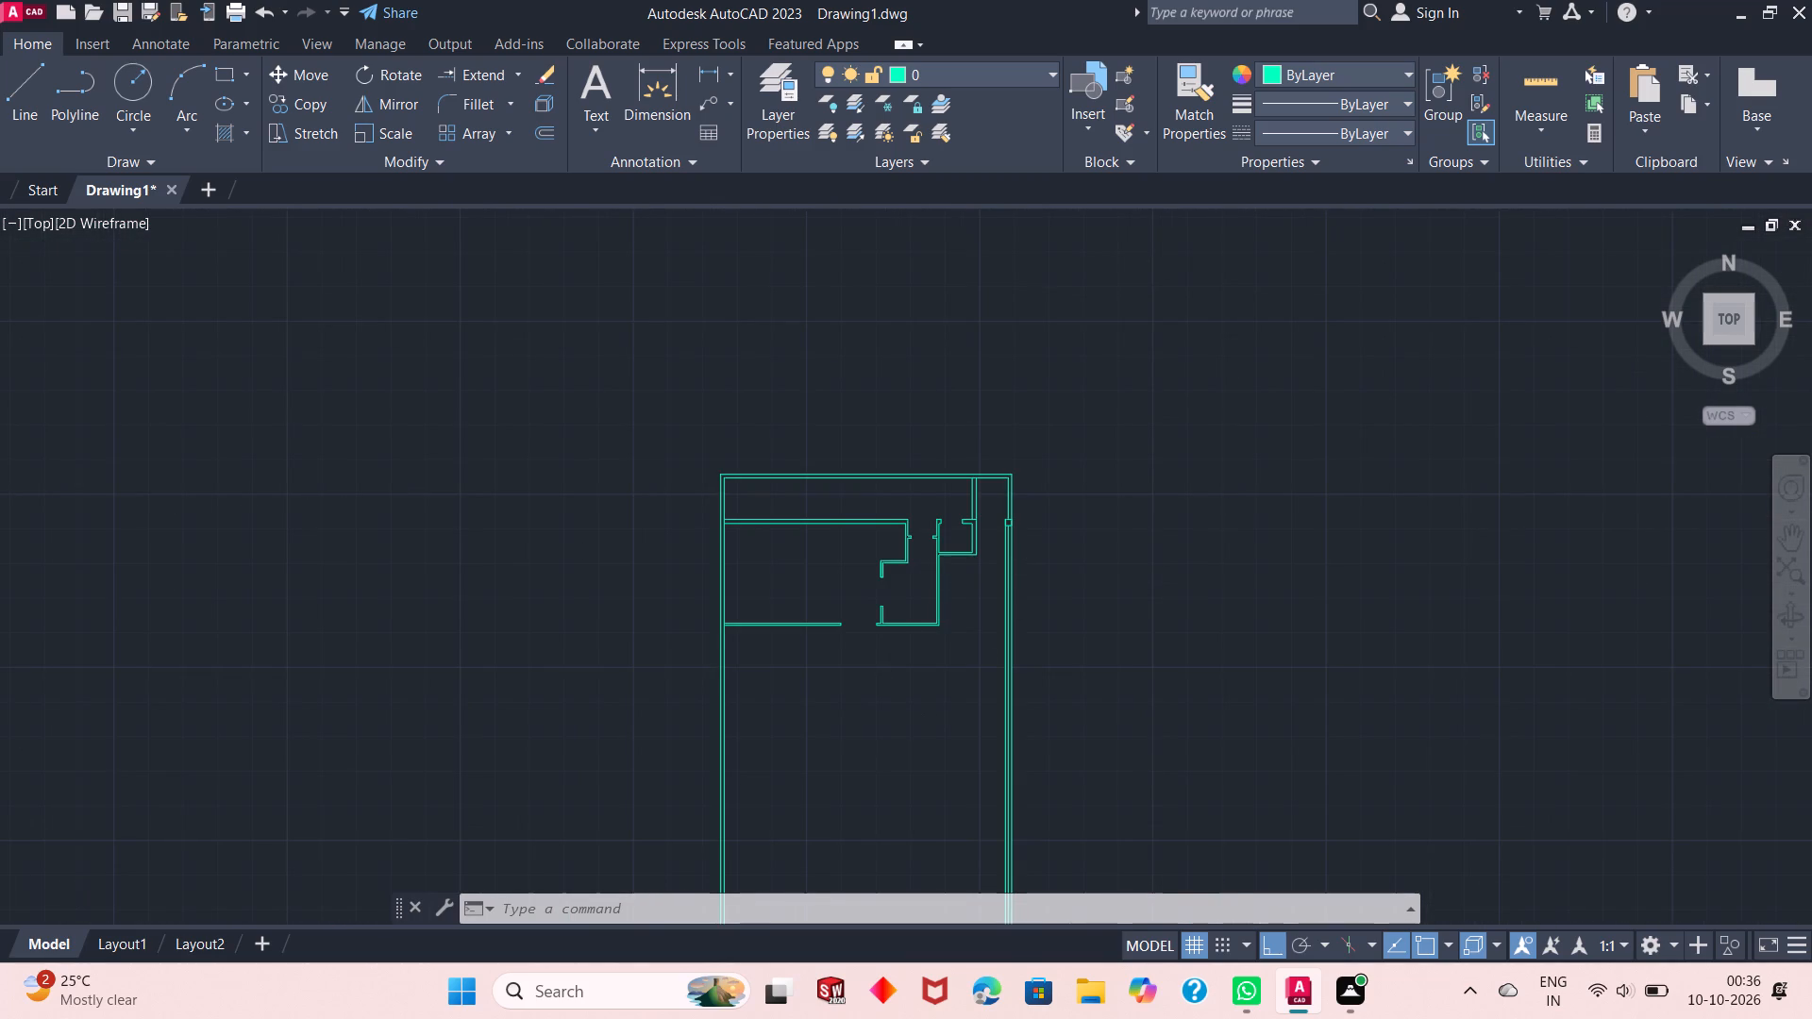
Draw a horizontal line from the passage's outer southeast corner to the inner line of the plan's east wall.
{"action": "left_click", "coordinate": [9, 92]}
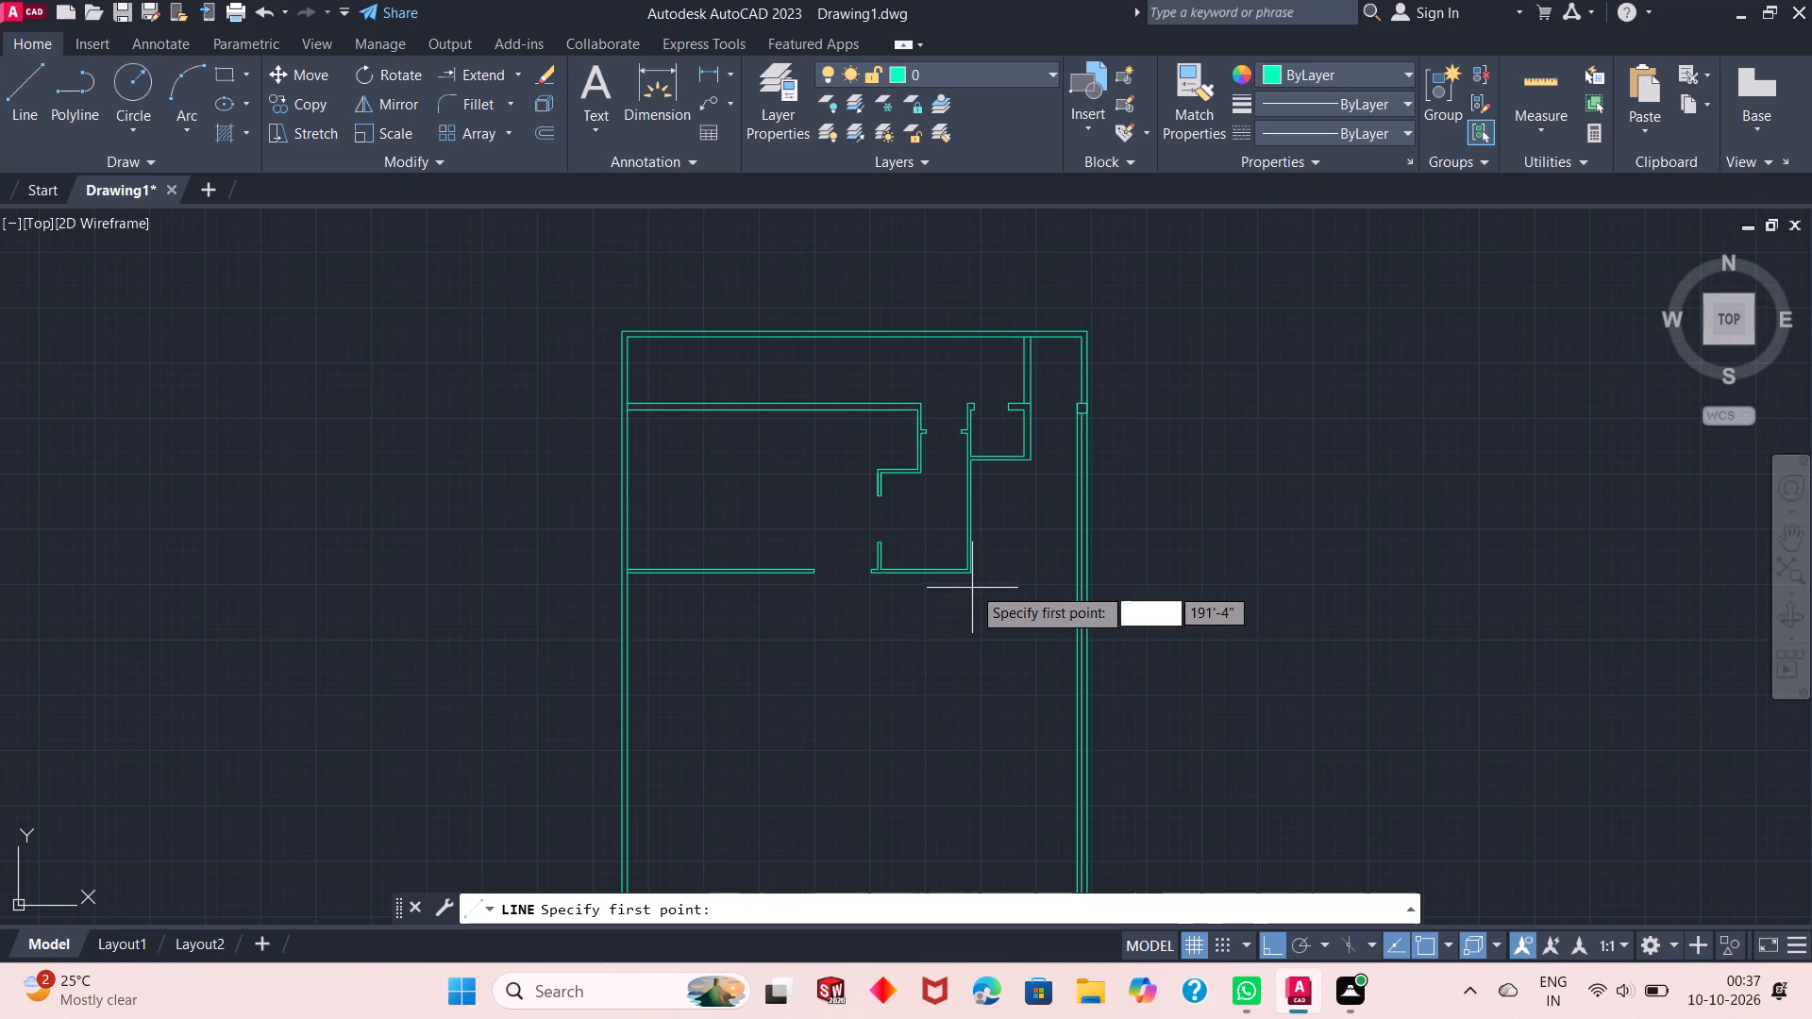
{"action": "scroll", "coordinate": [972, 578], "scroll_direction": "up", "scroll_amount": 3}
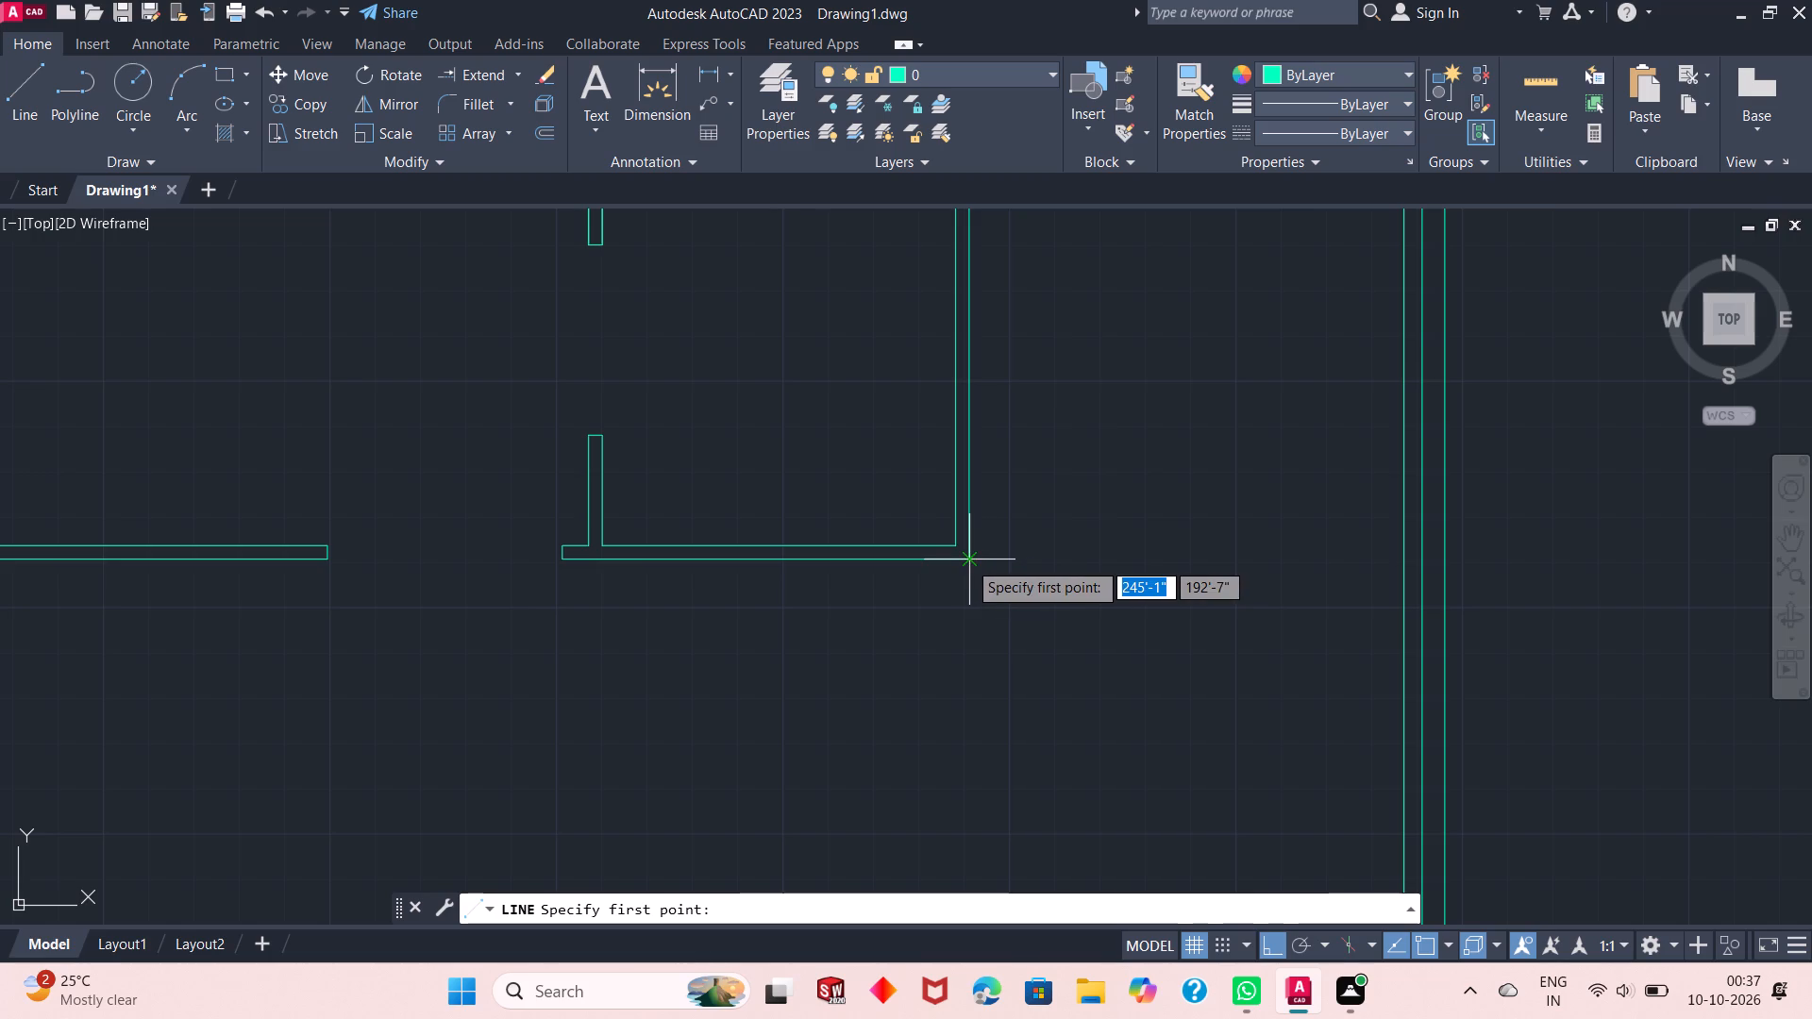
{"action": "left_click", "coordinate": [967, 560]}
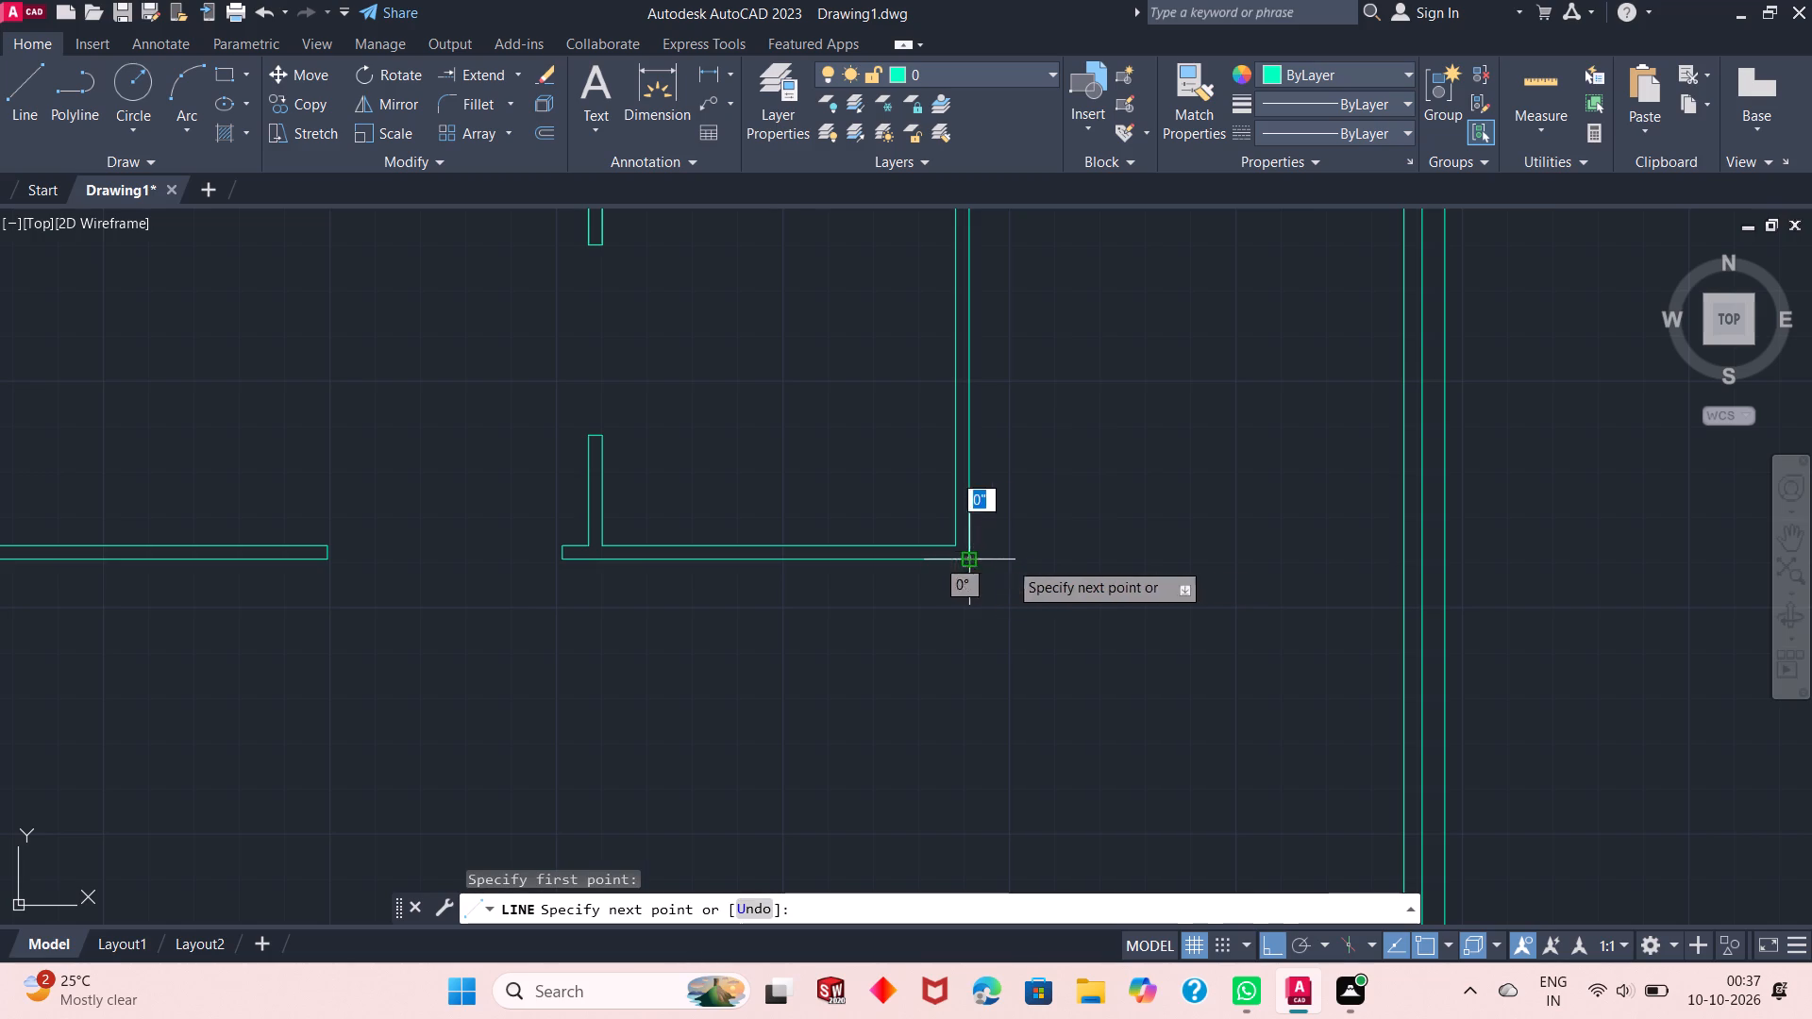
{"action": "left_click", "coordinate": [1407, 557]}
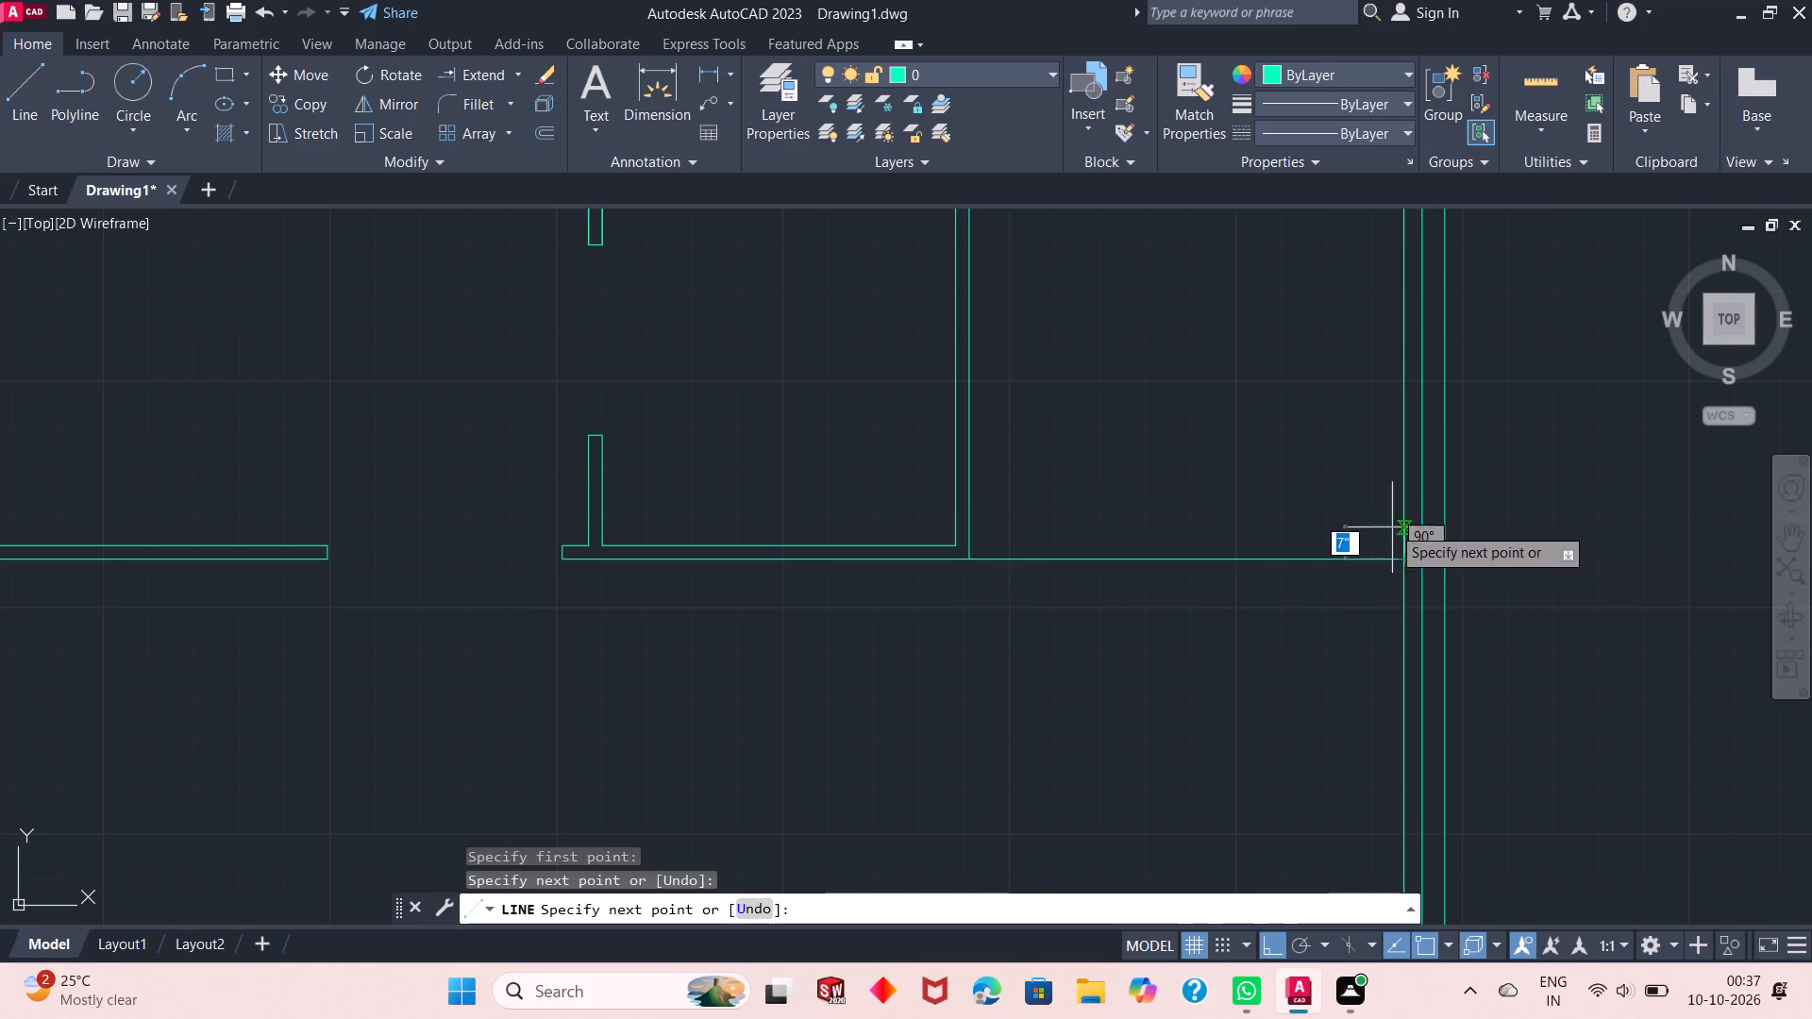
{"action": "right_click", "coordinate": [1368, 492]}
{"action": "left_click", "coordinate": [1399, 501]}
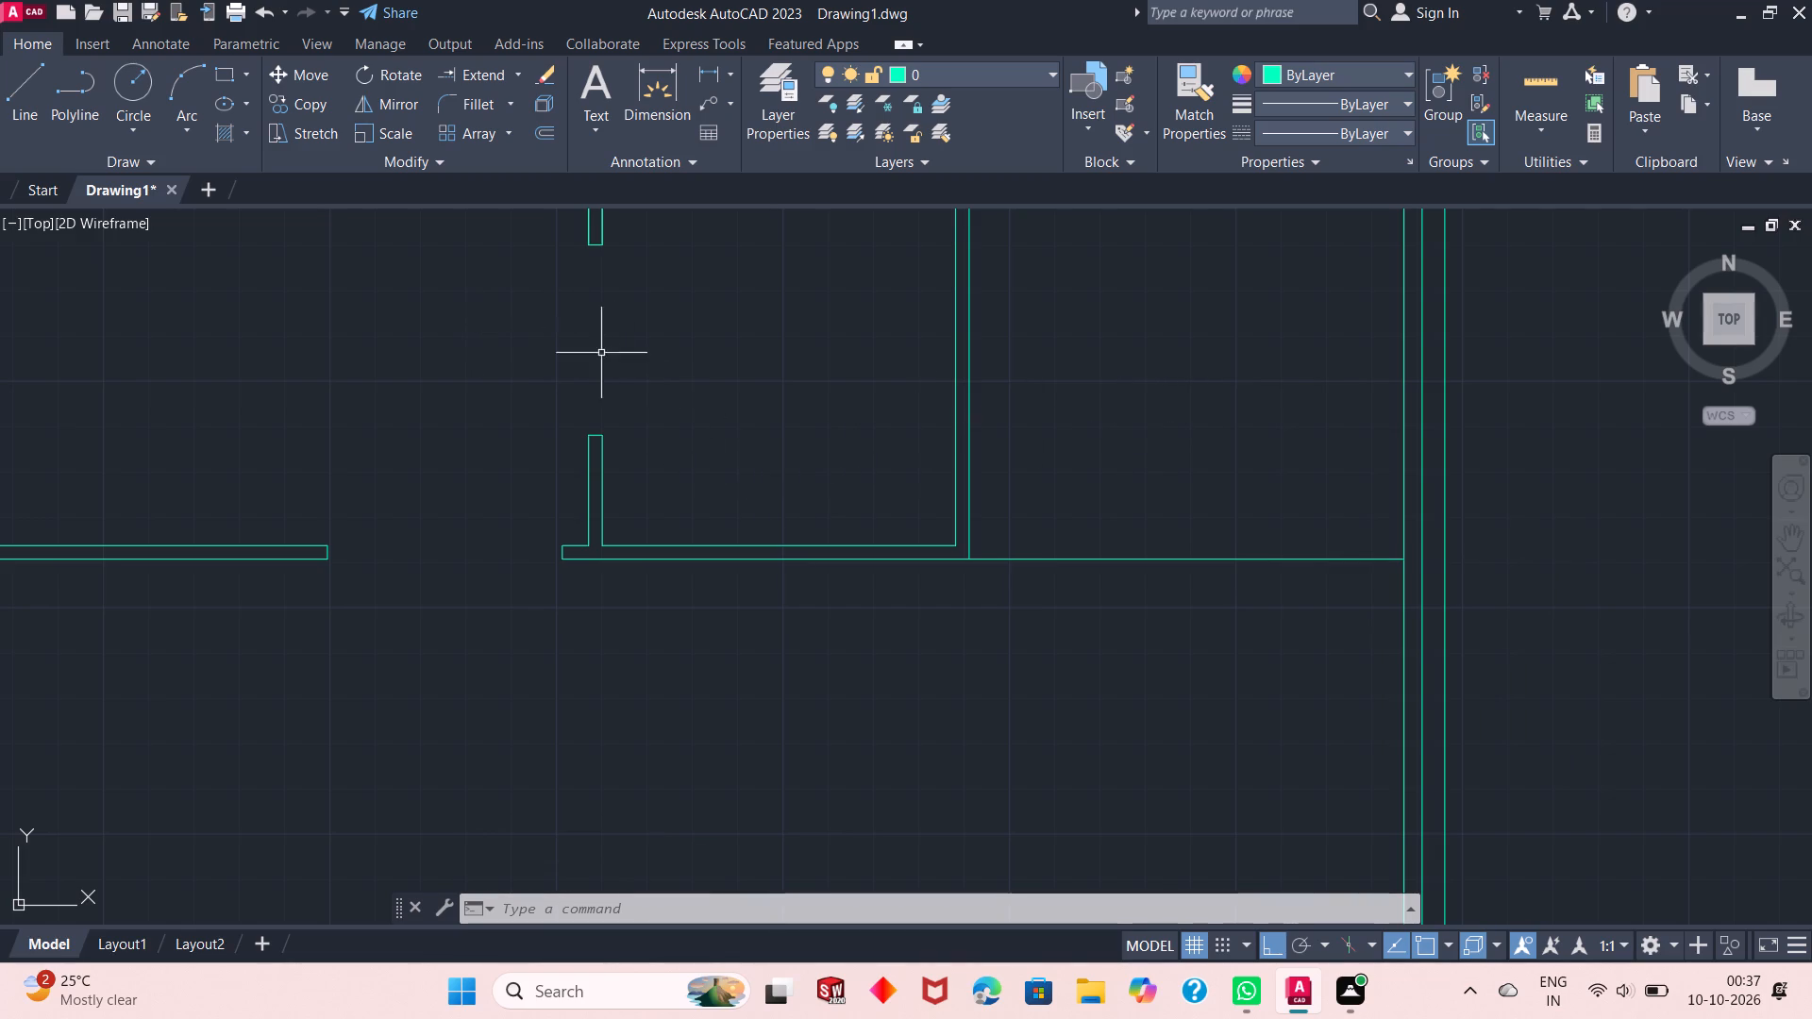
Join the new horizontal line with the lower line of the short horizontal wall into one line.
{"action": "left_click", "coordinate": [1026, 562]}
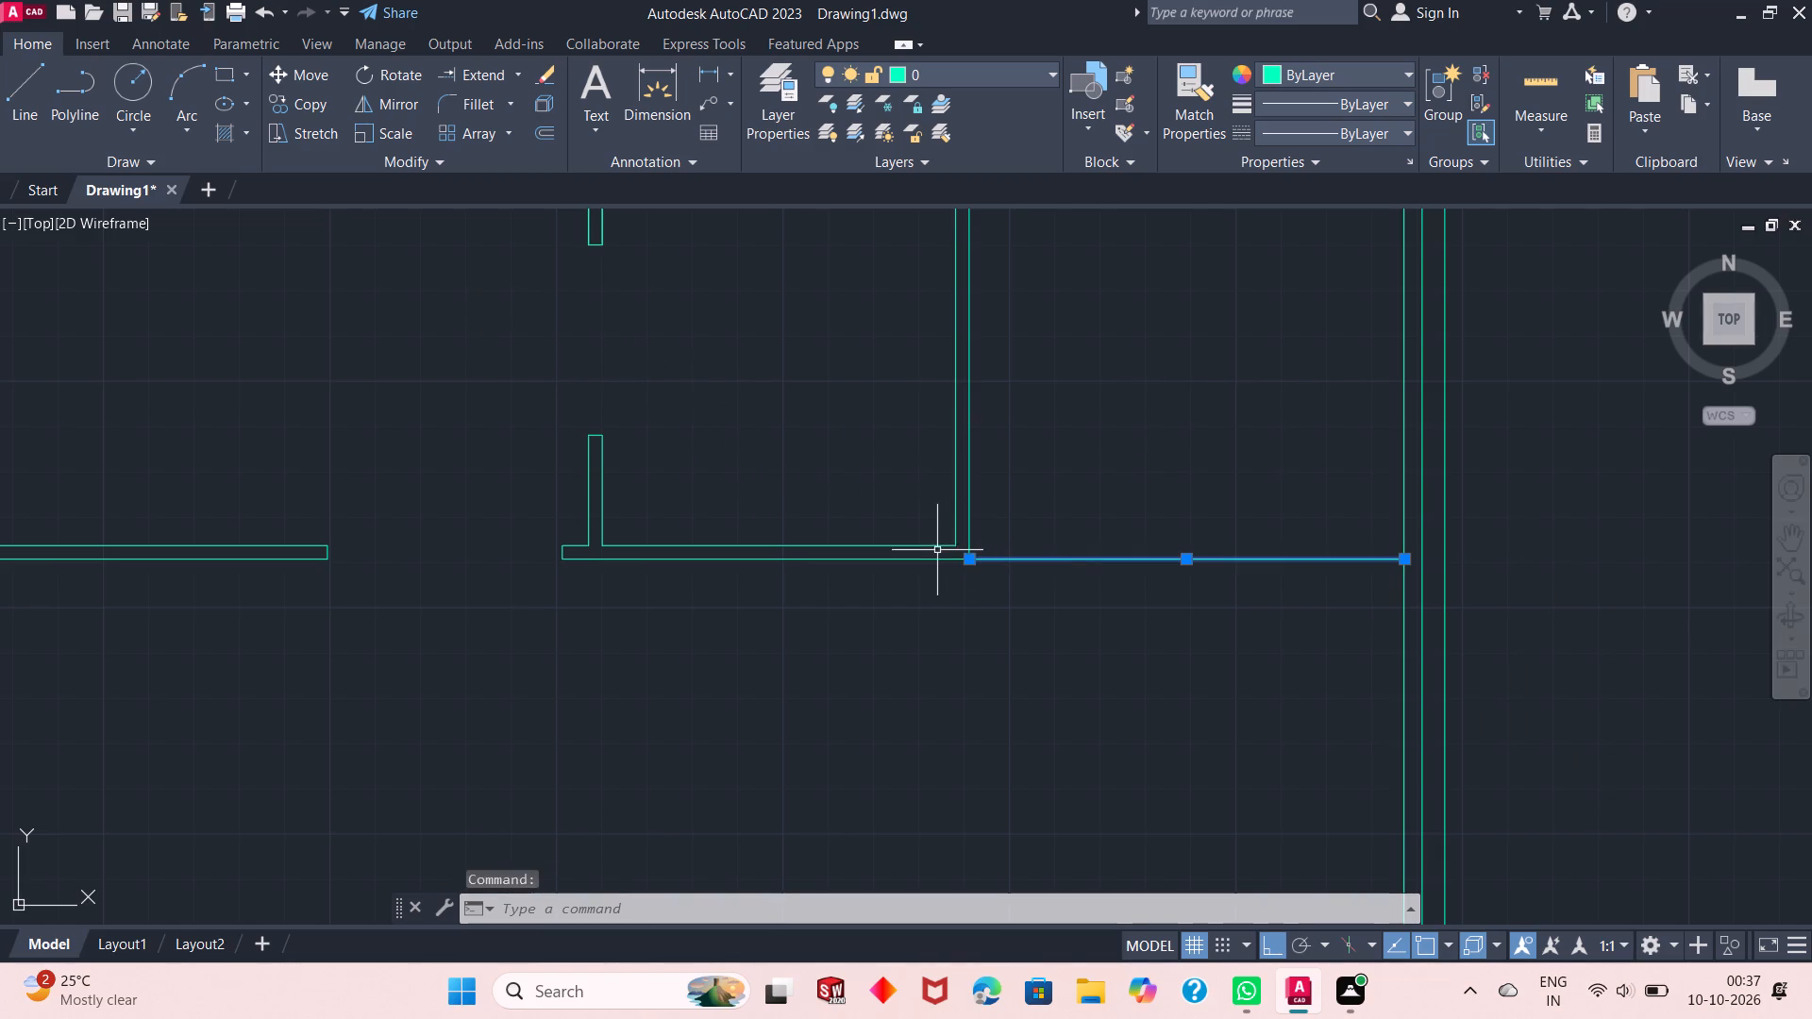
{"action": "left_click", "coordinate": [923, 561]}
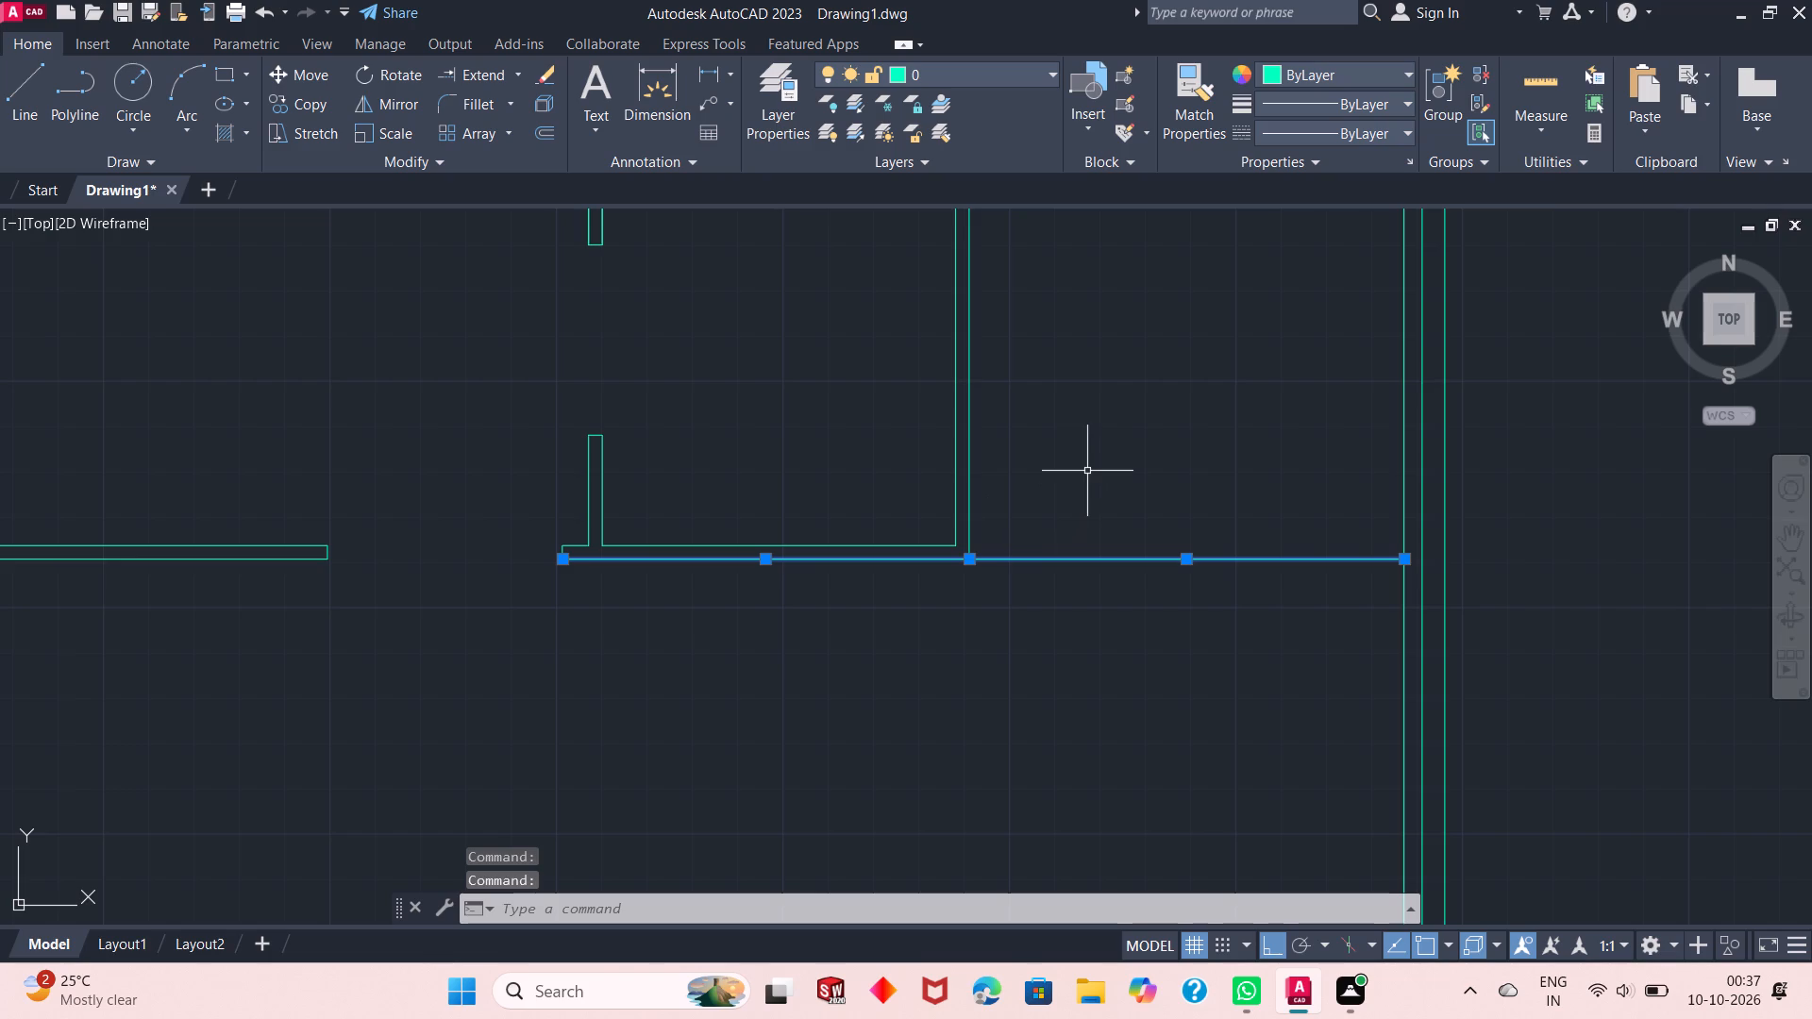
{"action": "type", "text": "j"}
{"action": "key", "text": "space"}
Offset the joined horizontal line 9'4" to the south.
{"action": "right_click", "coordinate": [1087, 474]}
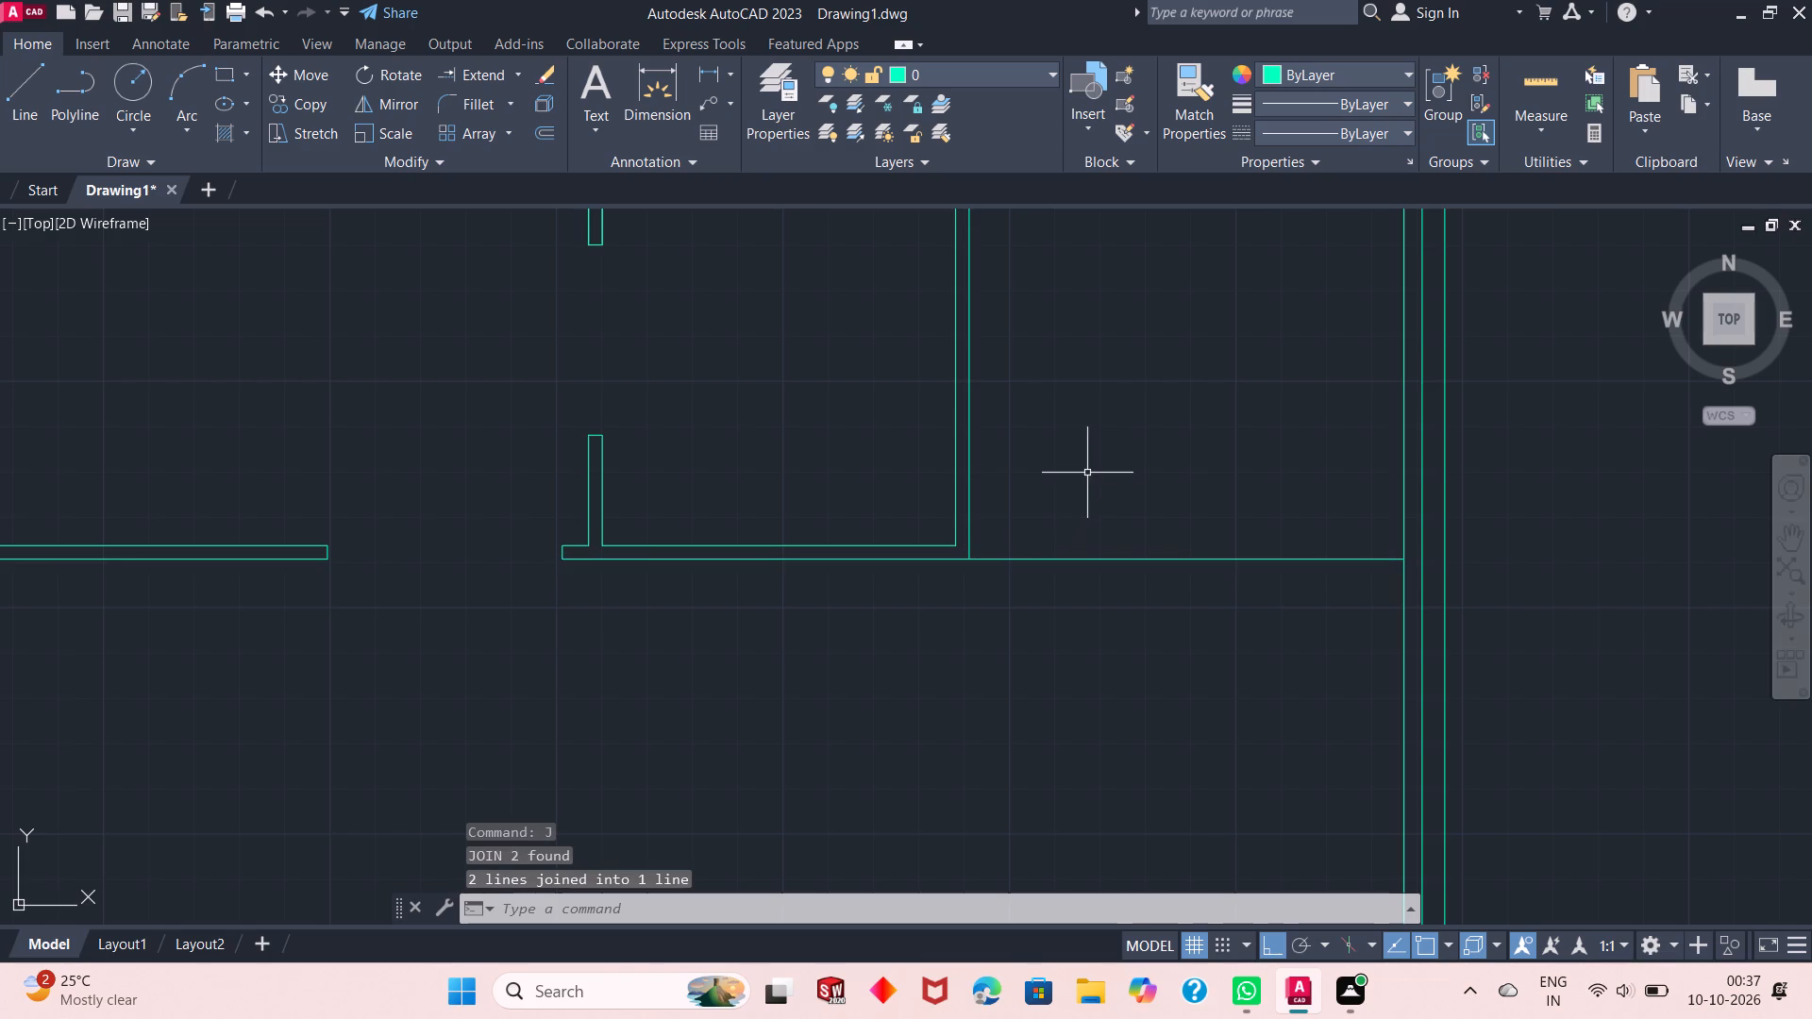
{"action": "left_click", "coordinate": [1156, 522]}
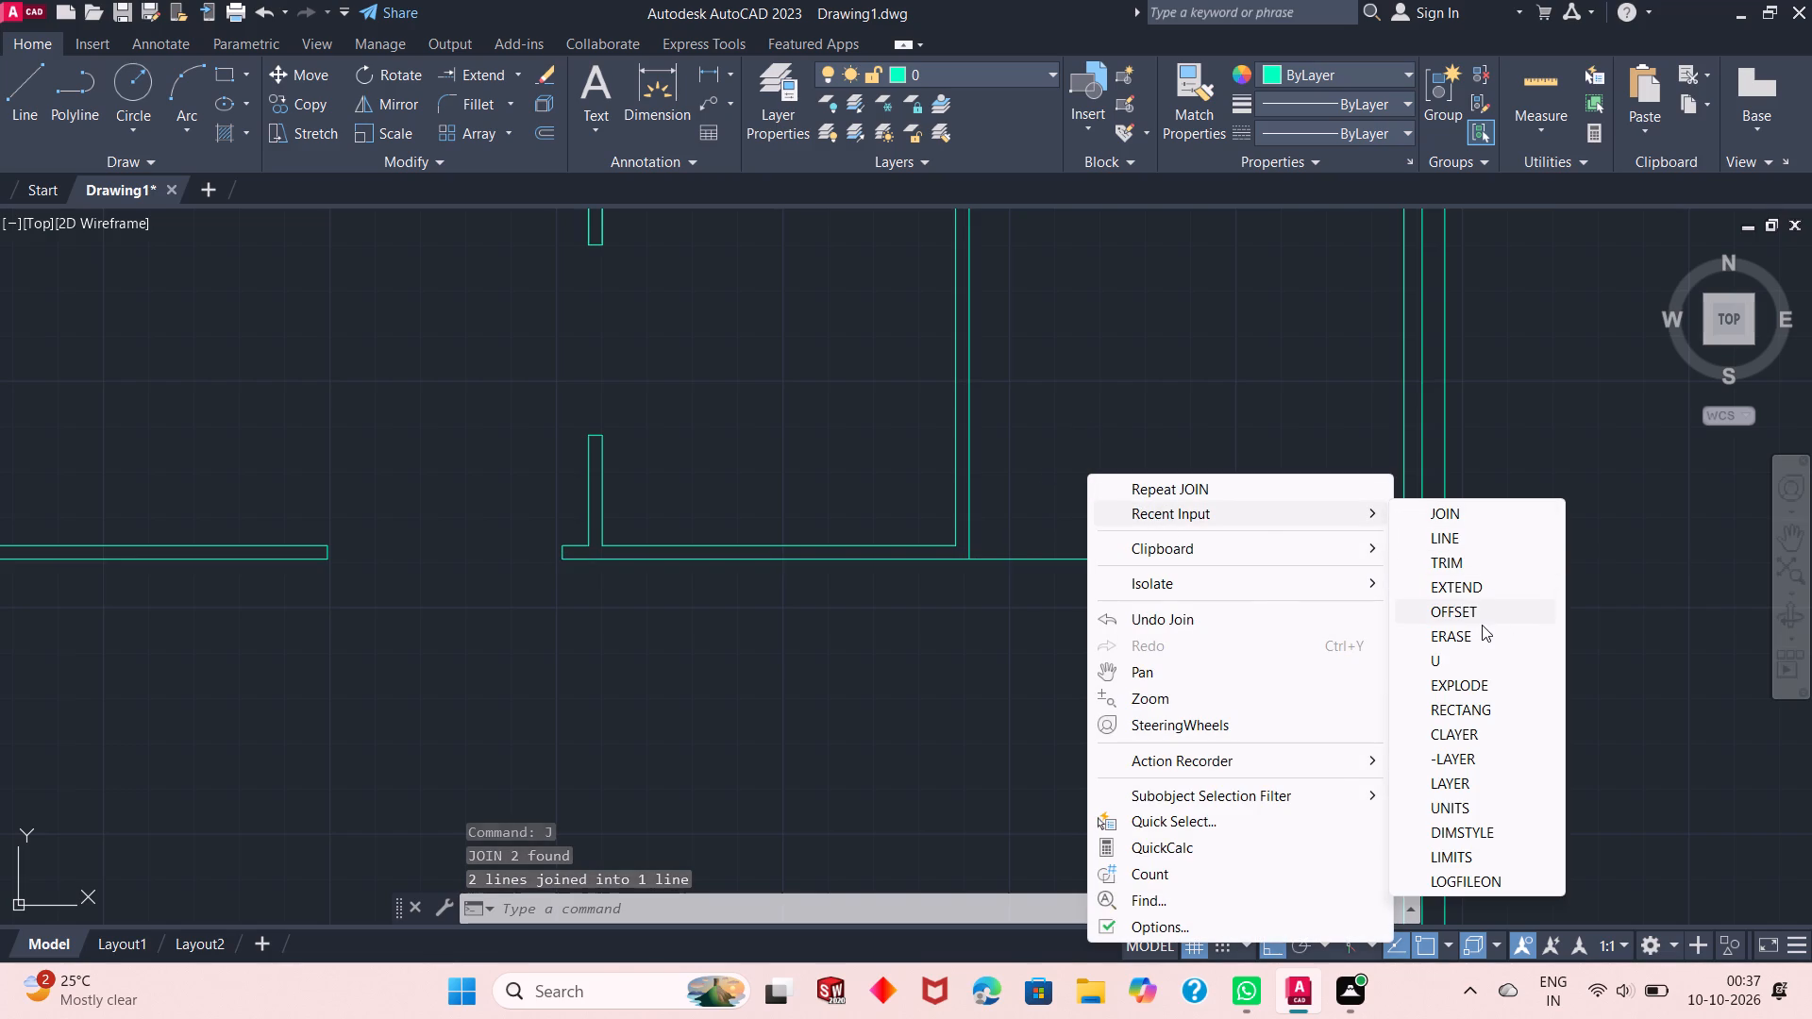
{"action": "left_click", "coordinate": [1482, 617]}
{"action": "right_click", "coordinate": [1134, 489]}
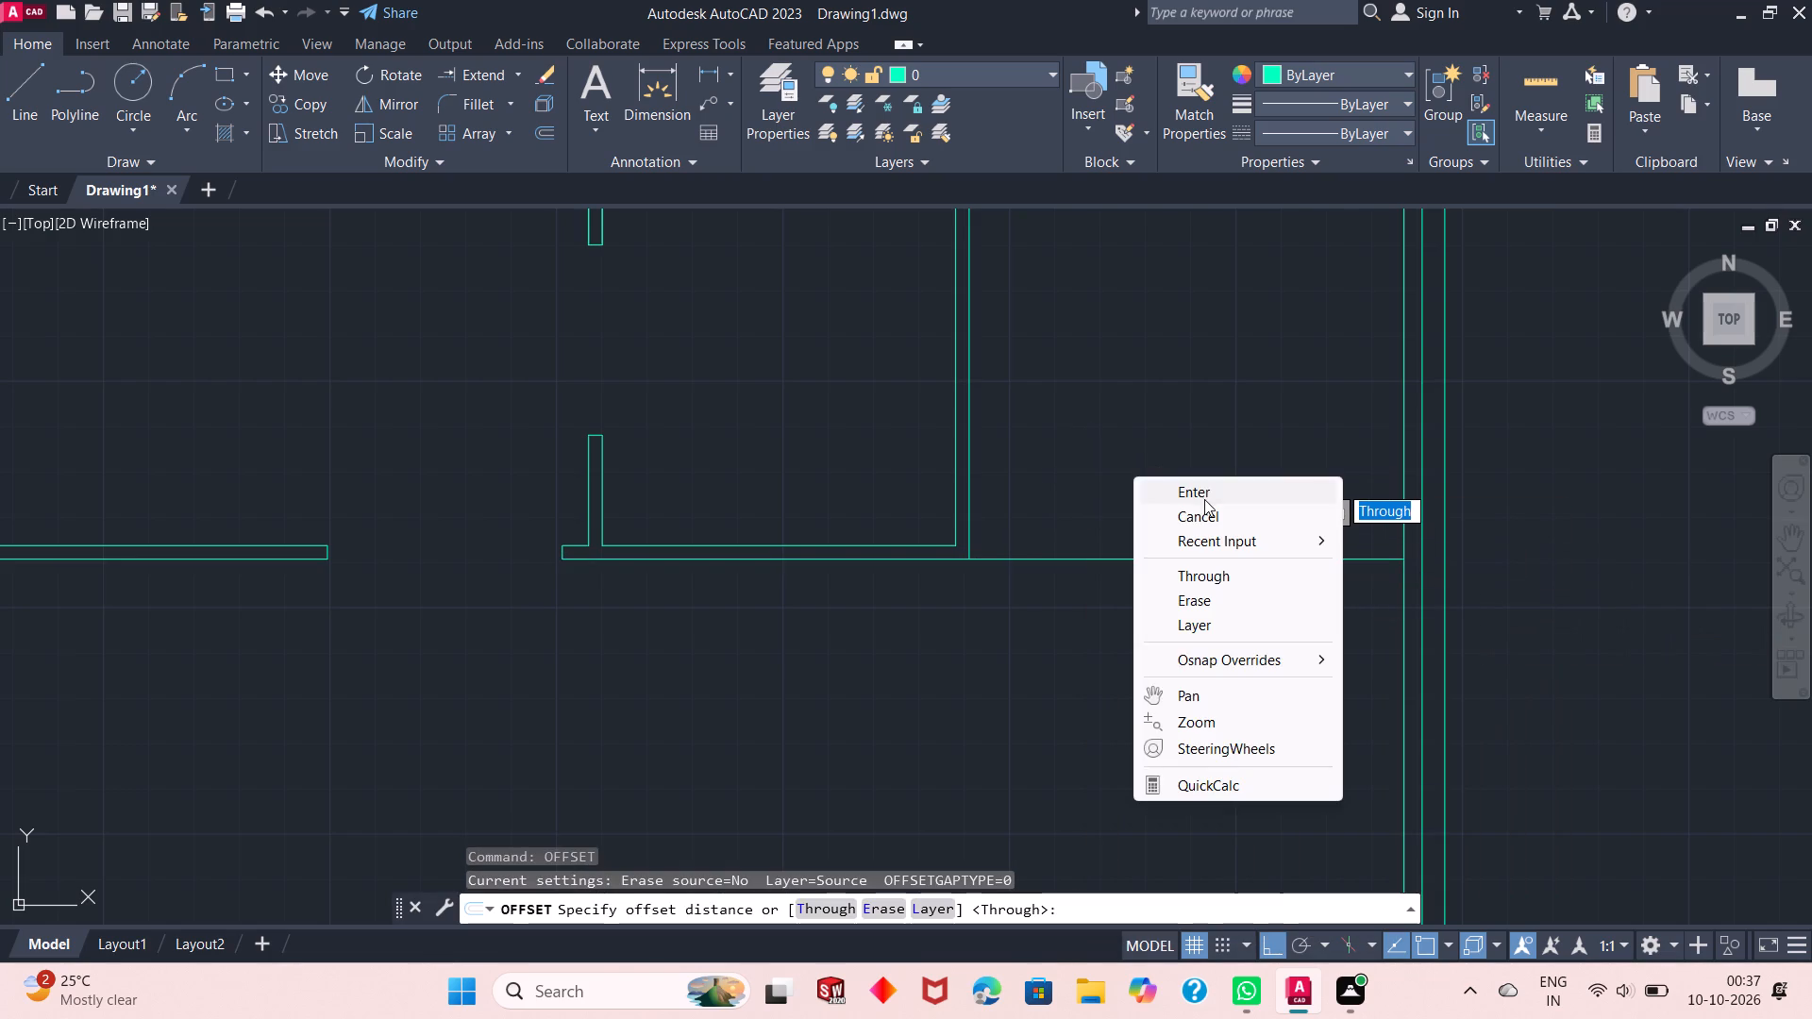
{"action": "left_click", "coordinate": [1204, 499]}
{"action": "left_click", "coordinate": [1202, 557]}
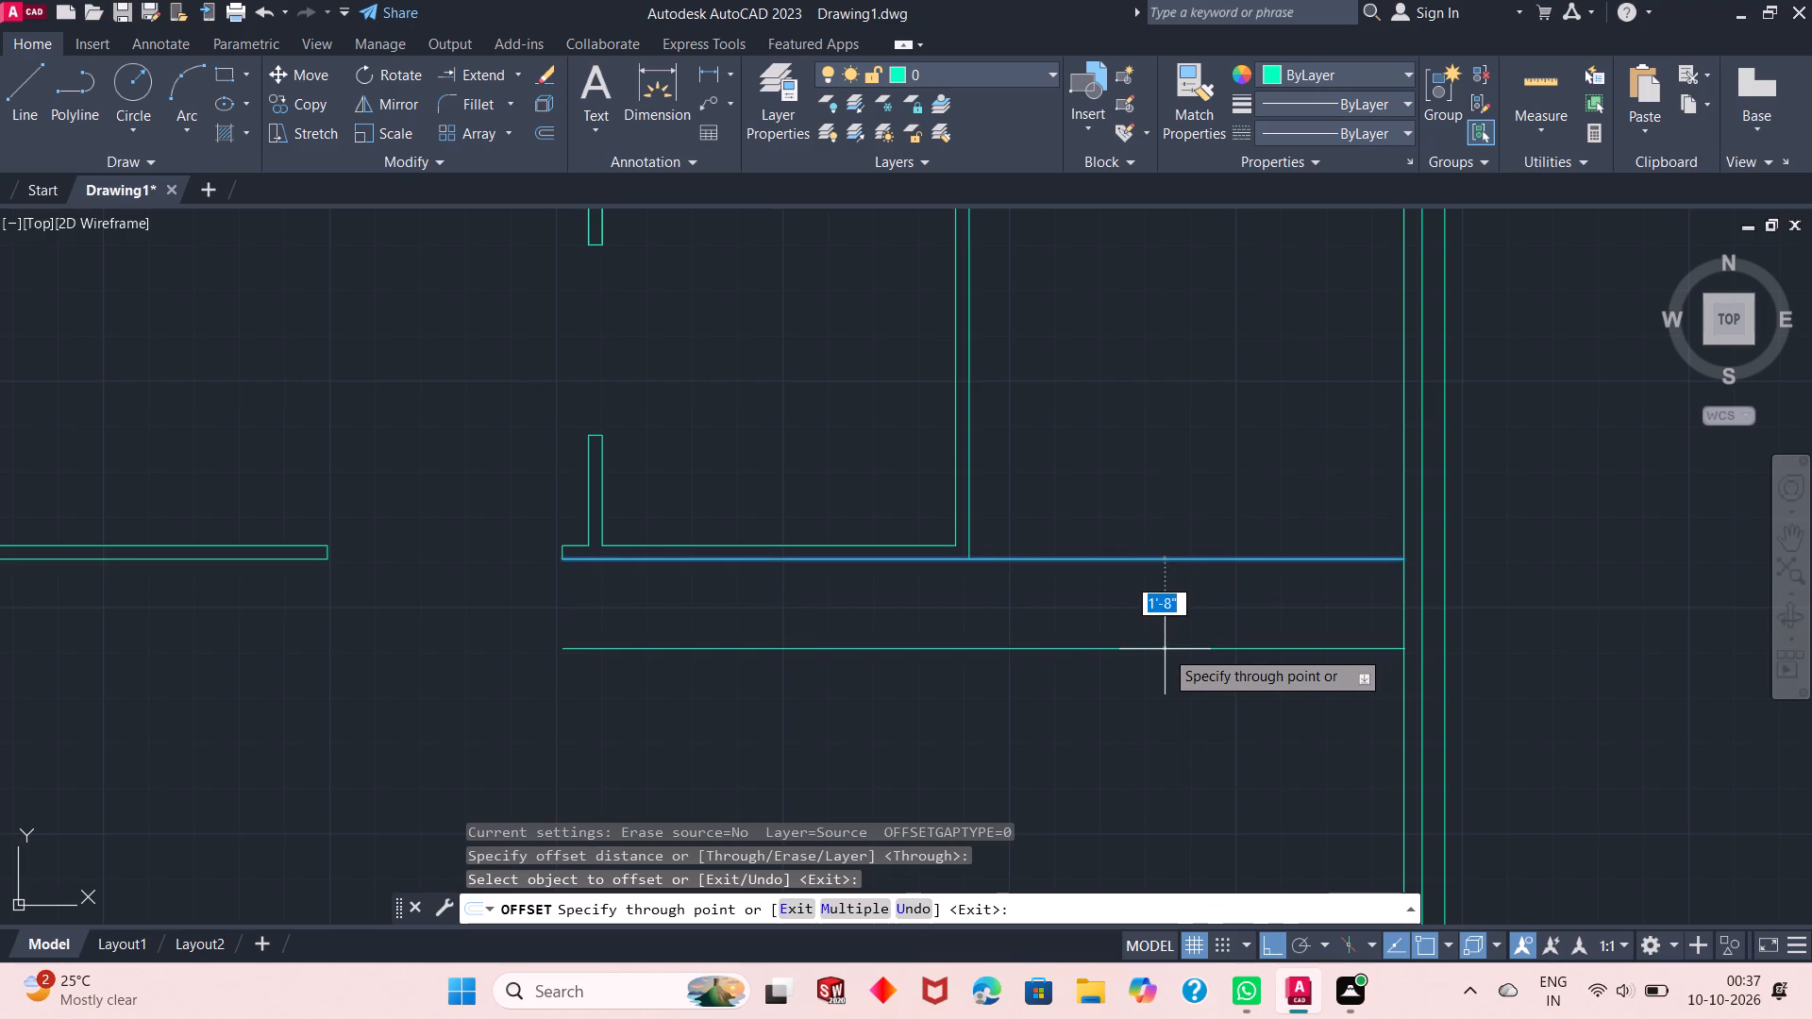
{"action": "scroll", "coordinate": [1282, 503], "scroll_direction": "up", "scroll_amount": 1}
{"action": "scroll", "coordinate": [1276, 474], "scroll_direction": "down", "scroll_amount": 4}
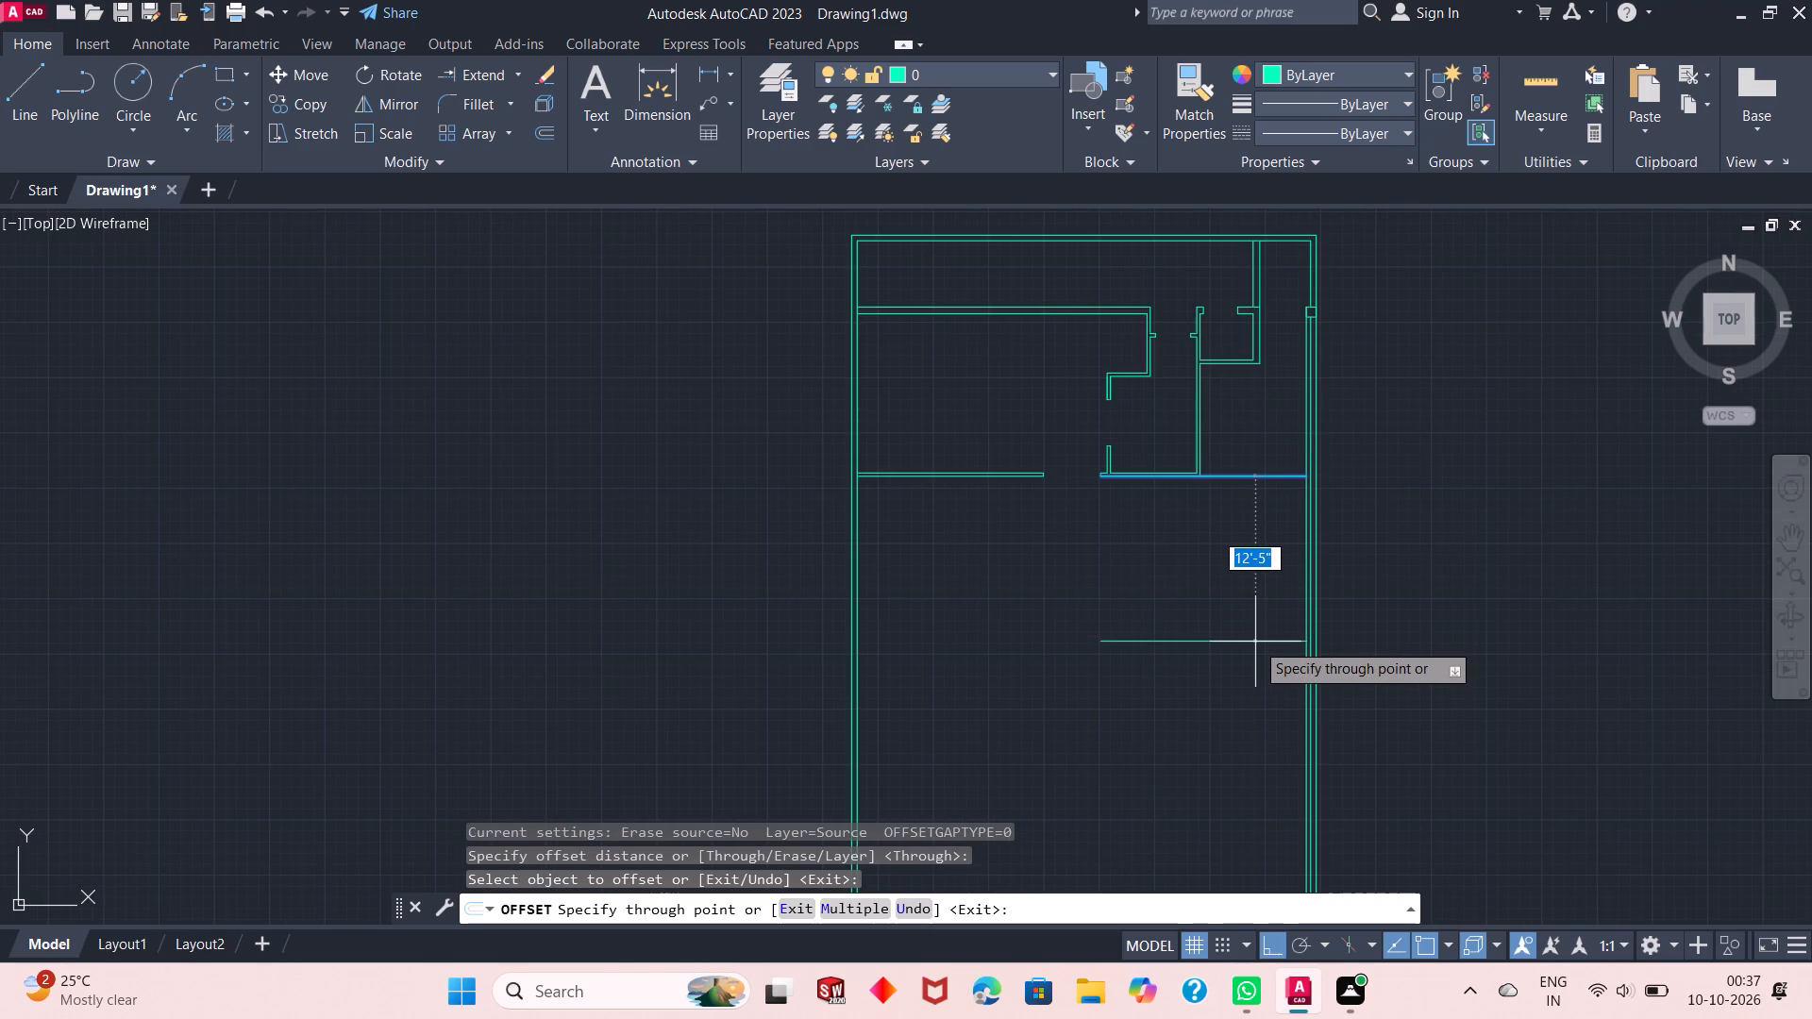
{"action": "type", "text": "9'4\""}
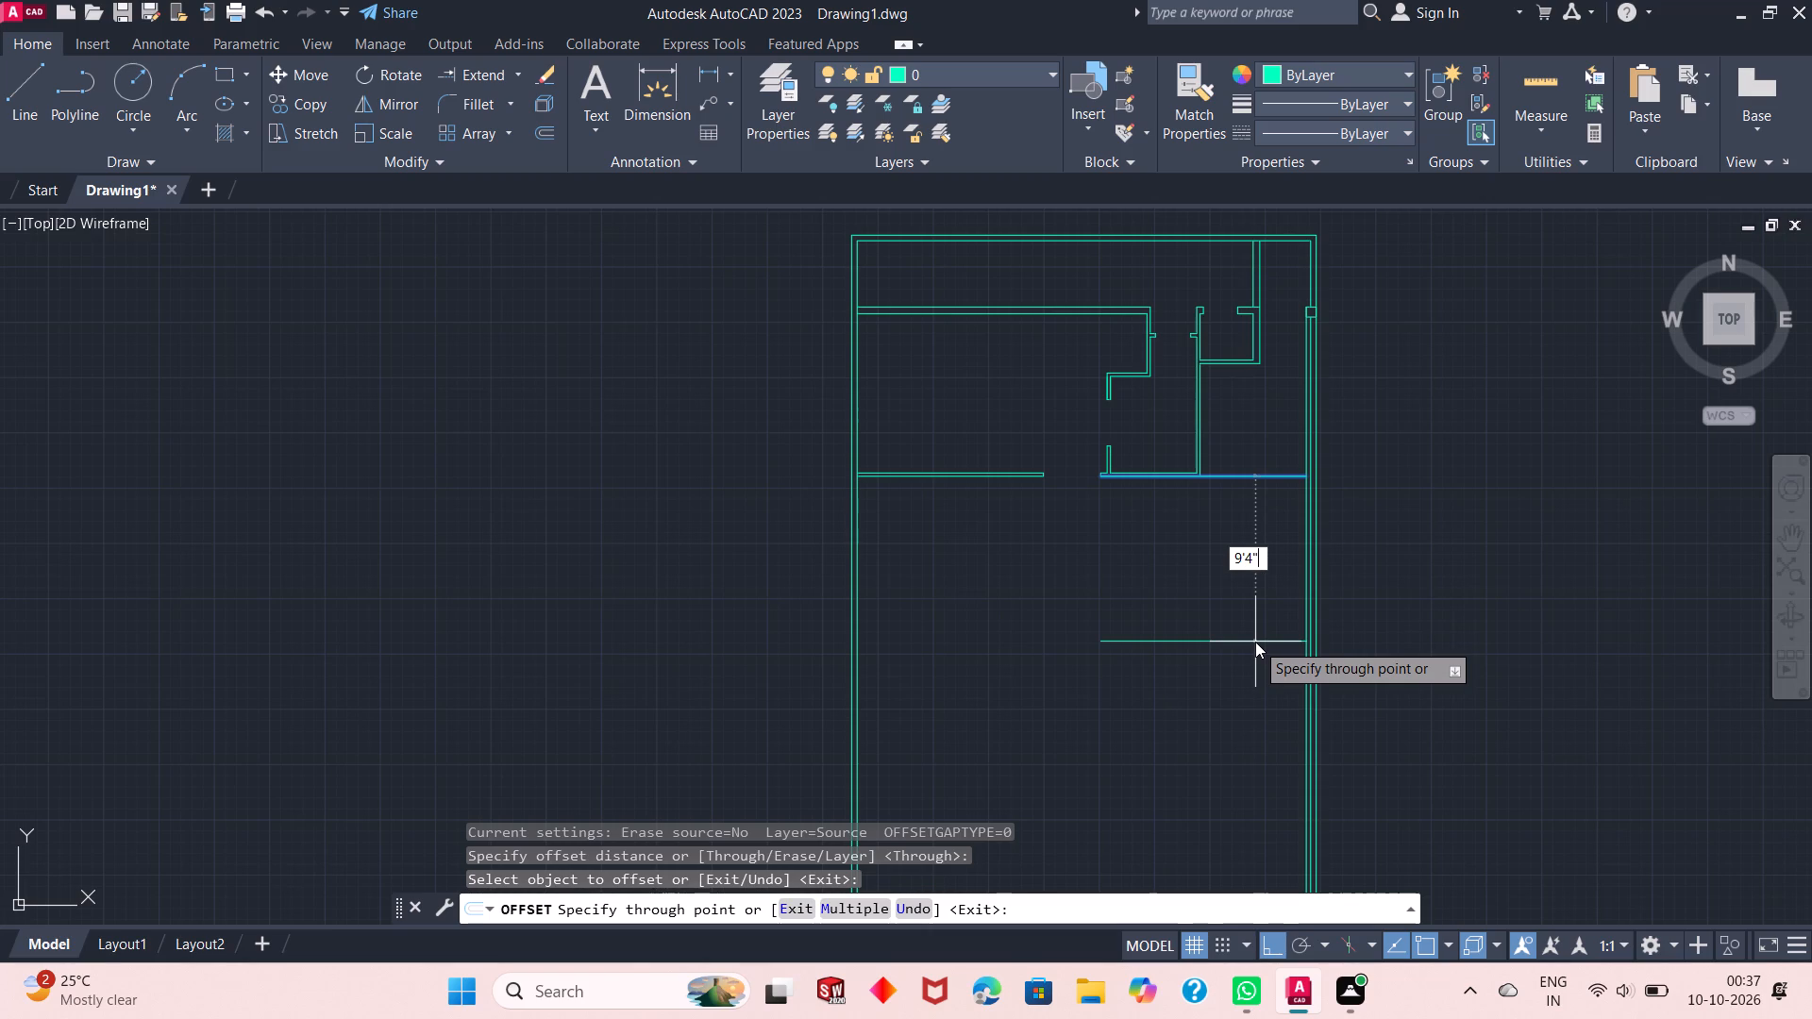
{"action": "key", "text": "Return"}
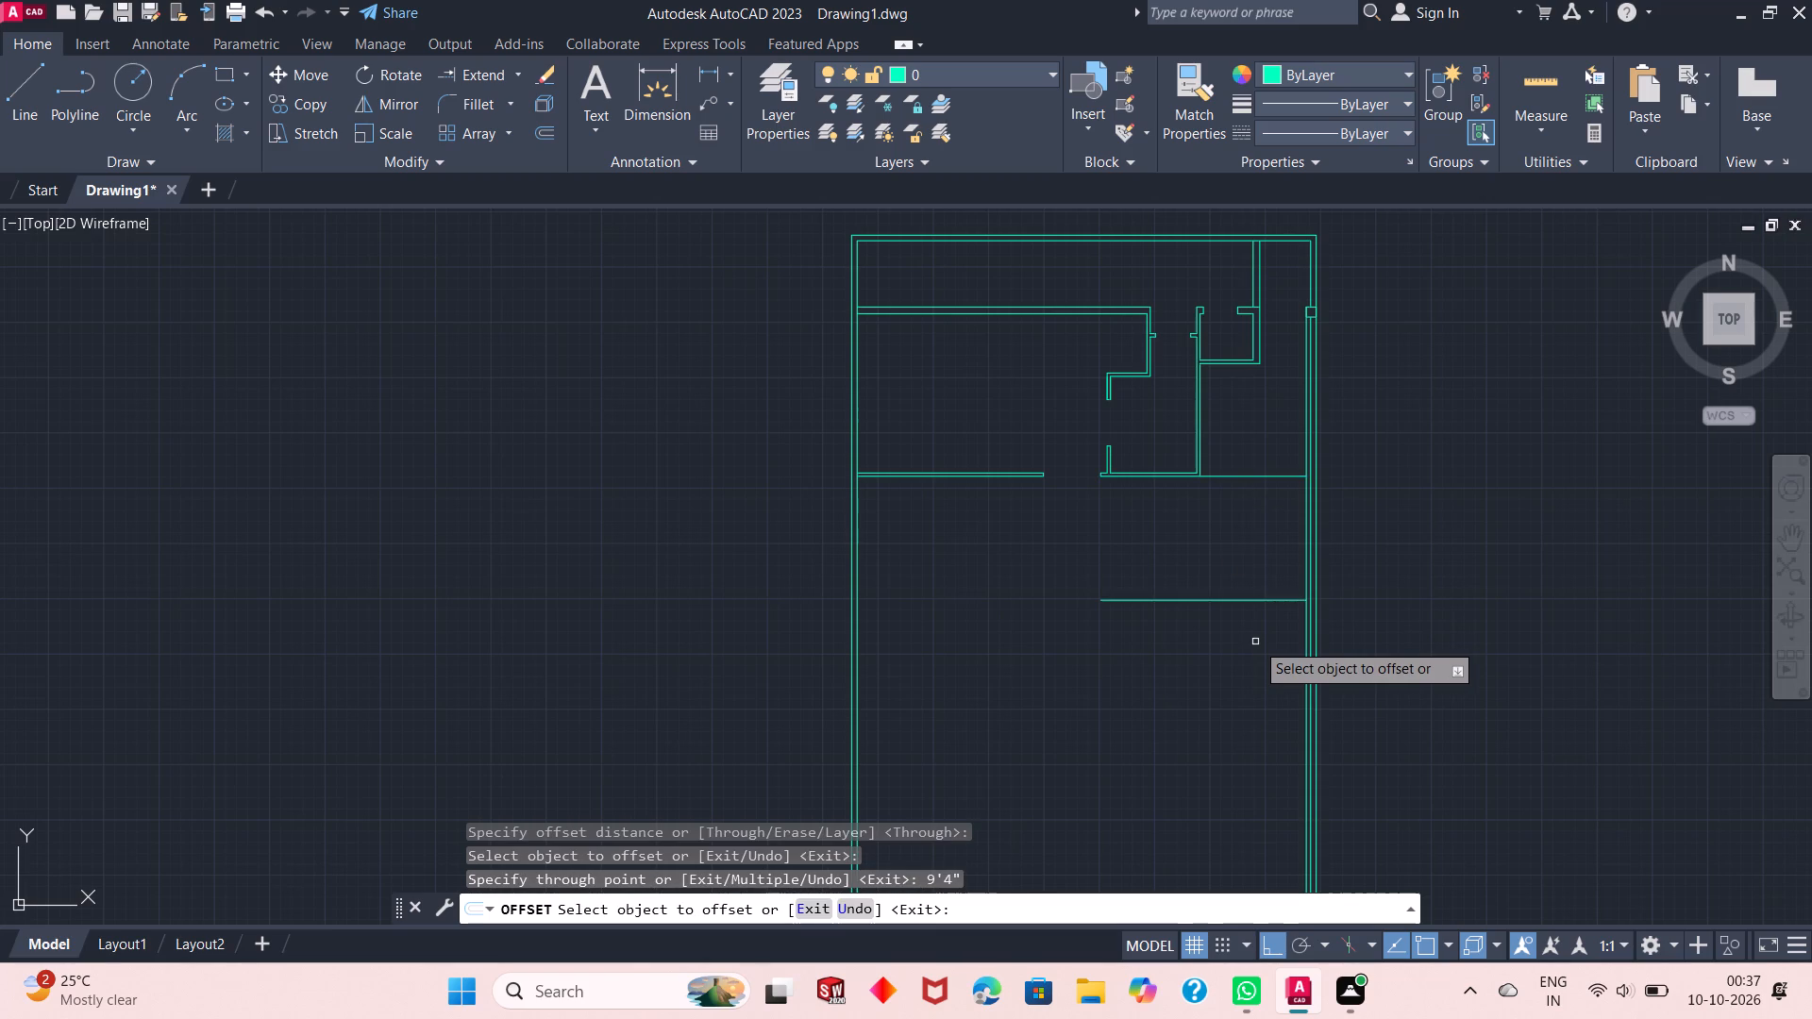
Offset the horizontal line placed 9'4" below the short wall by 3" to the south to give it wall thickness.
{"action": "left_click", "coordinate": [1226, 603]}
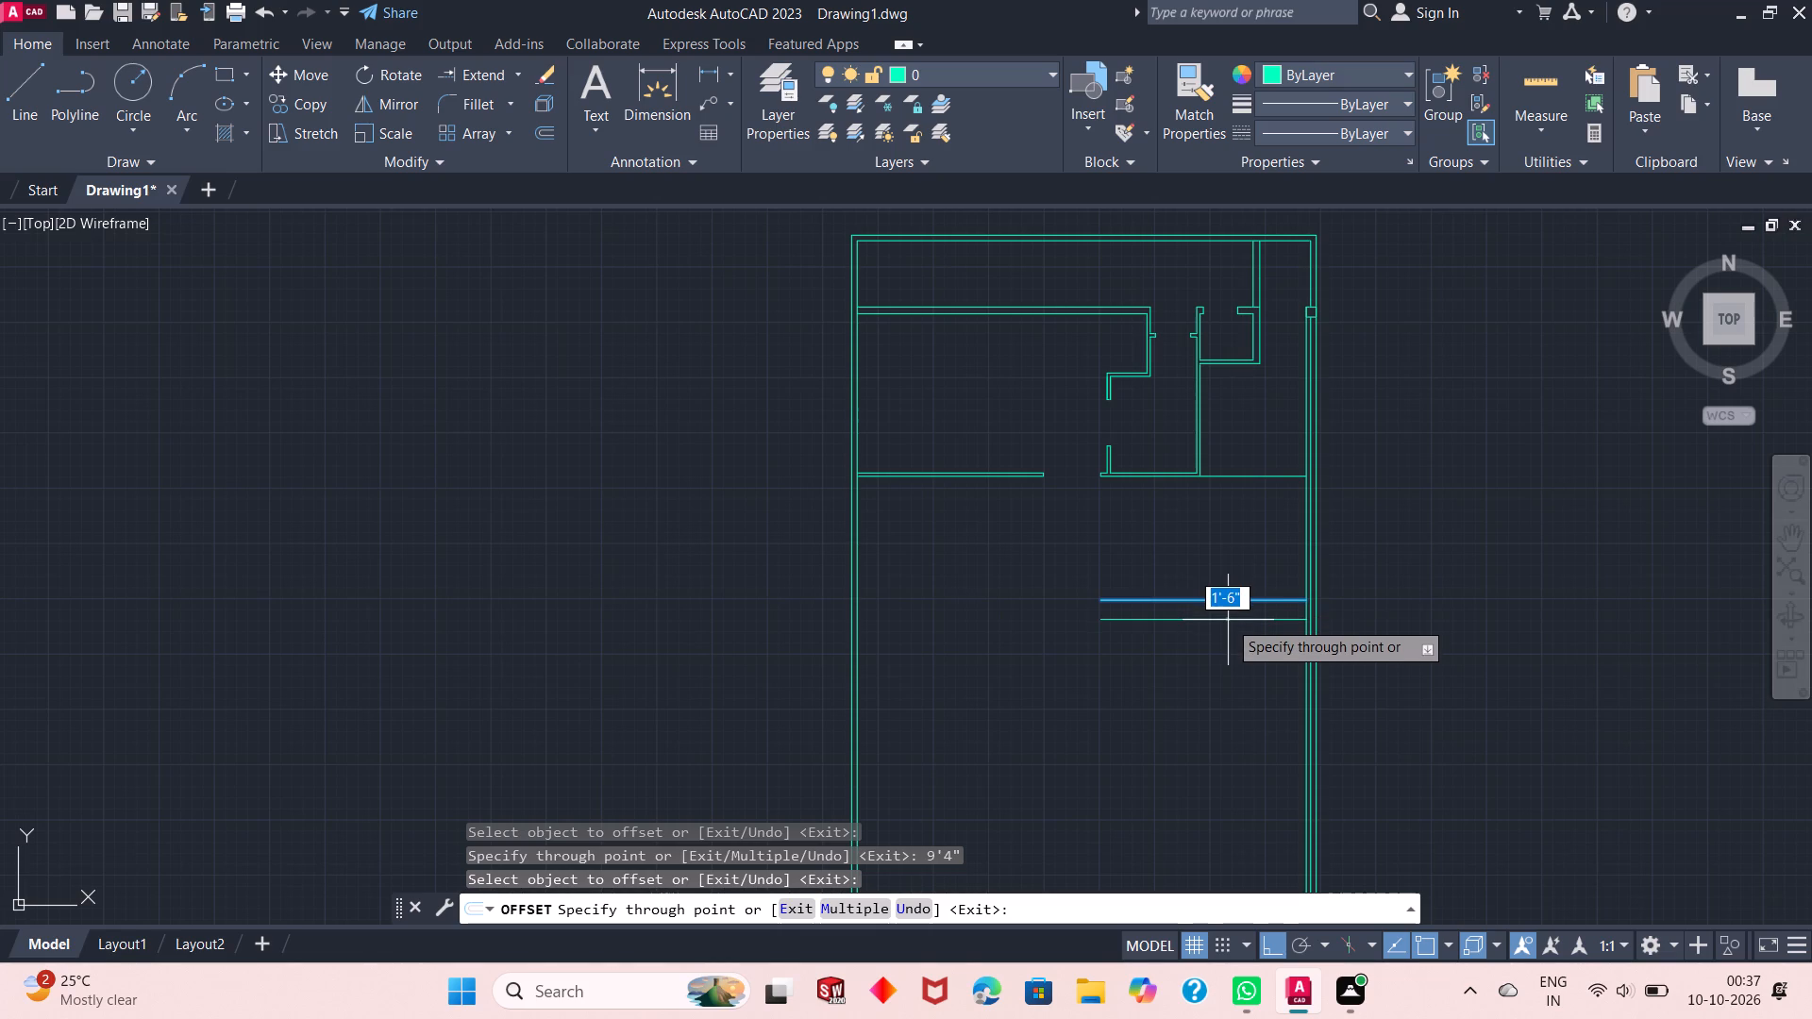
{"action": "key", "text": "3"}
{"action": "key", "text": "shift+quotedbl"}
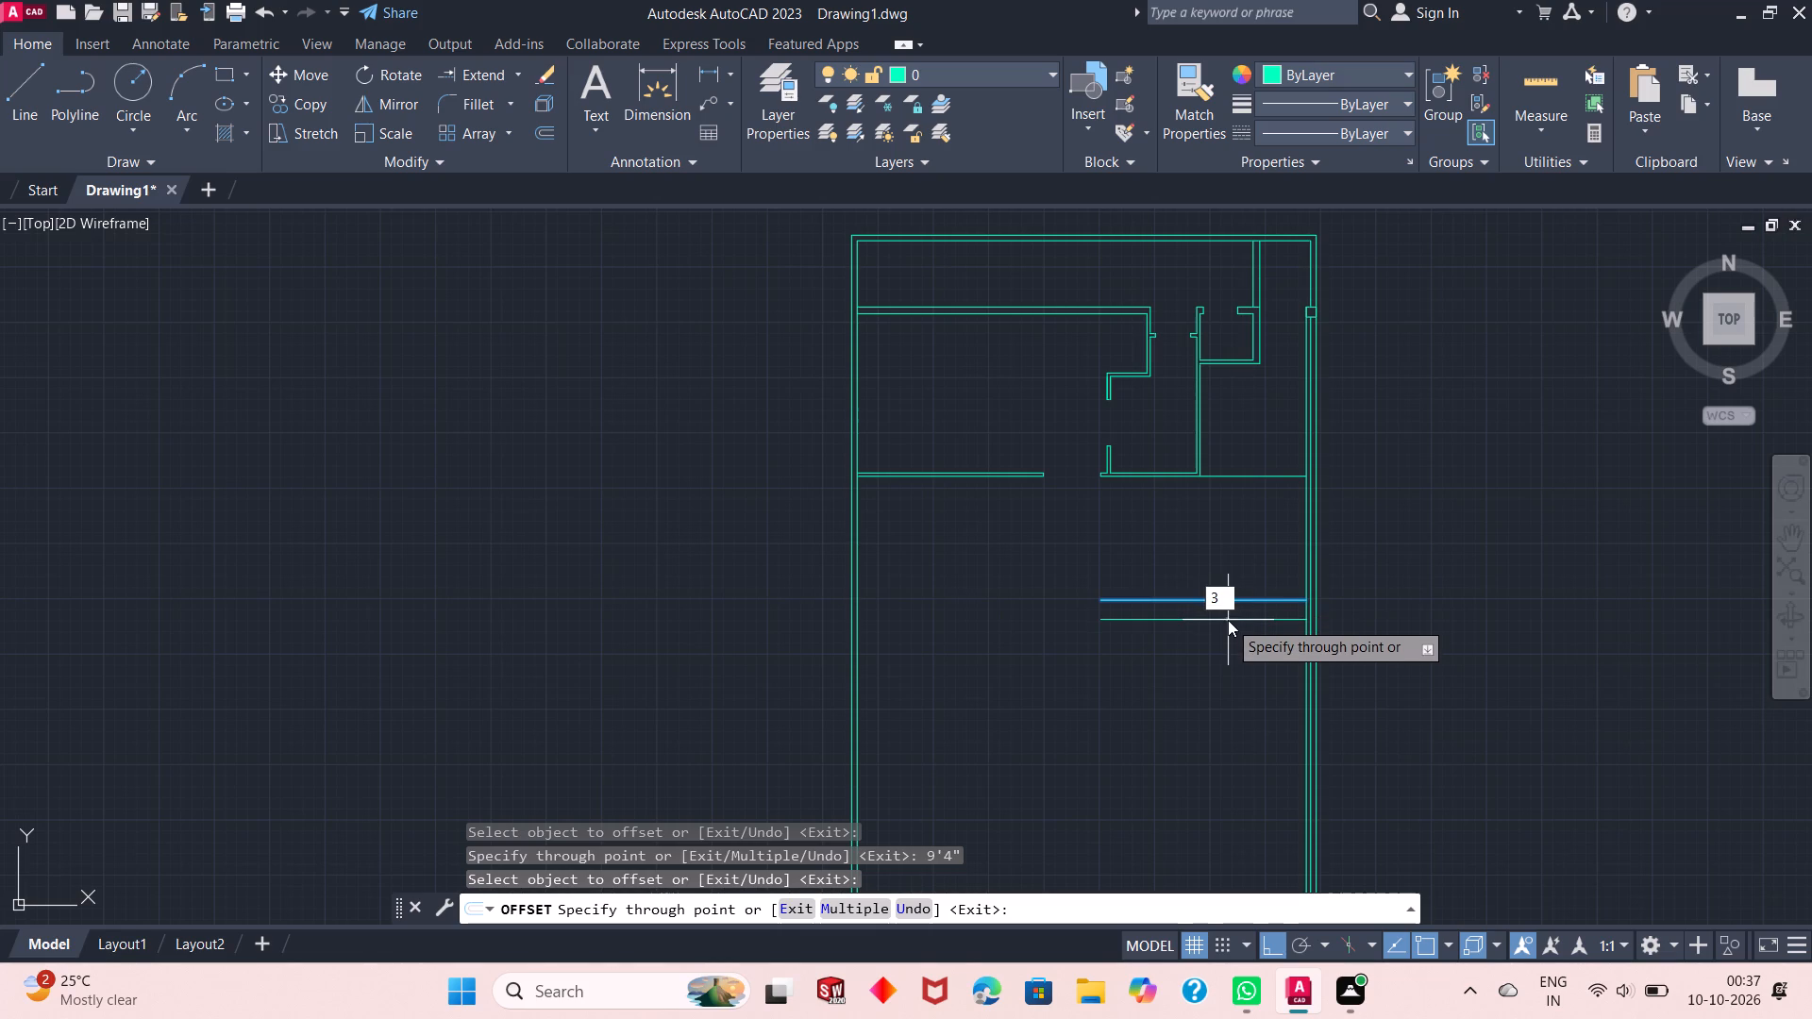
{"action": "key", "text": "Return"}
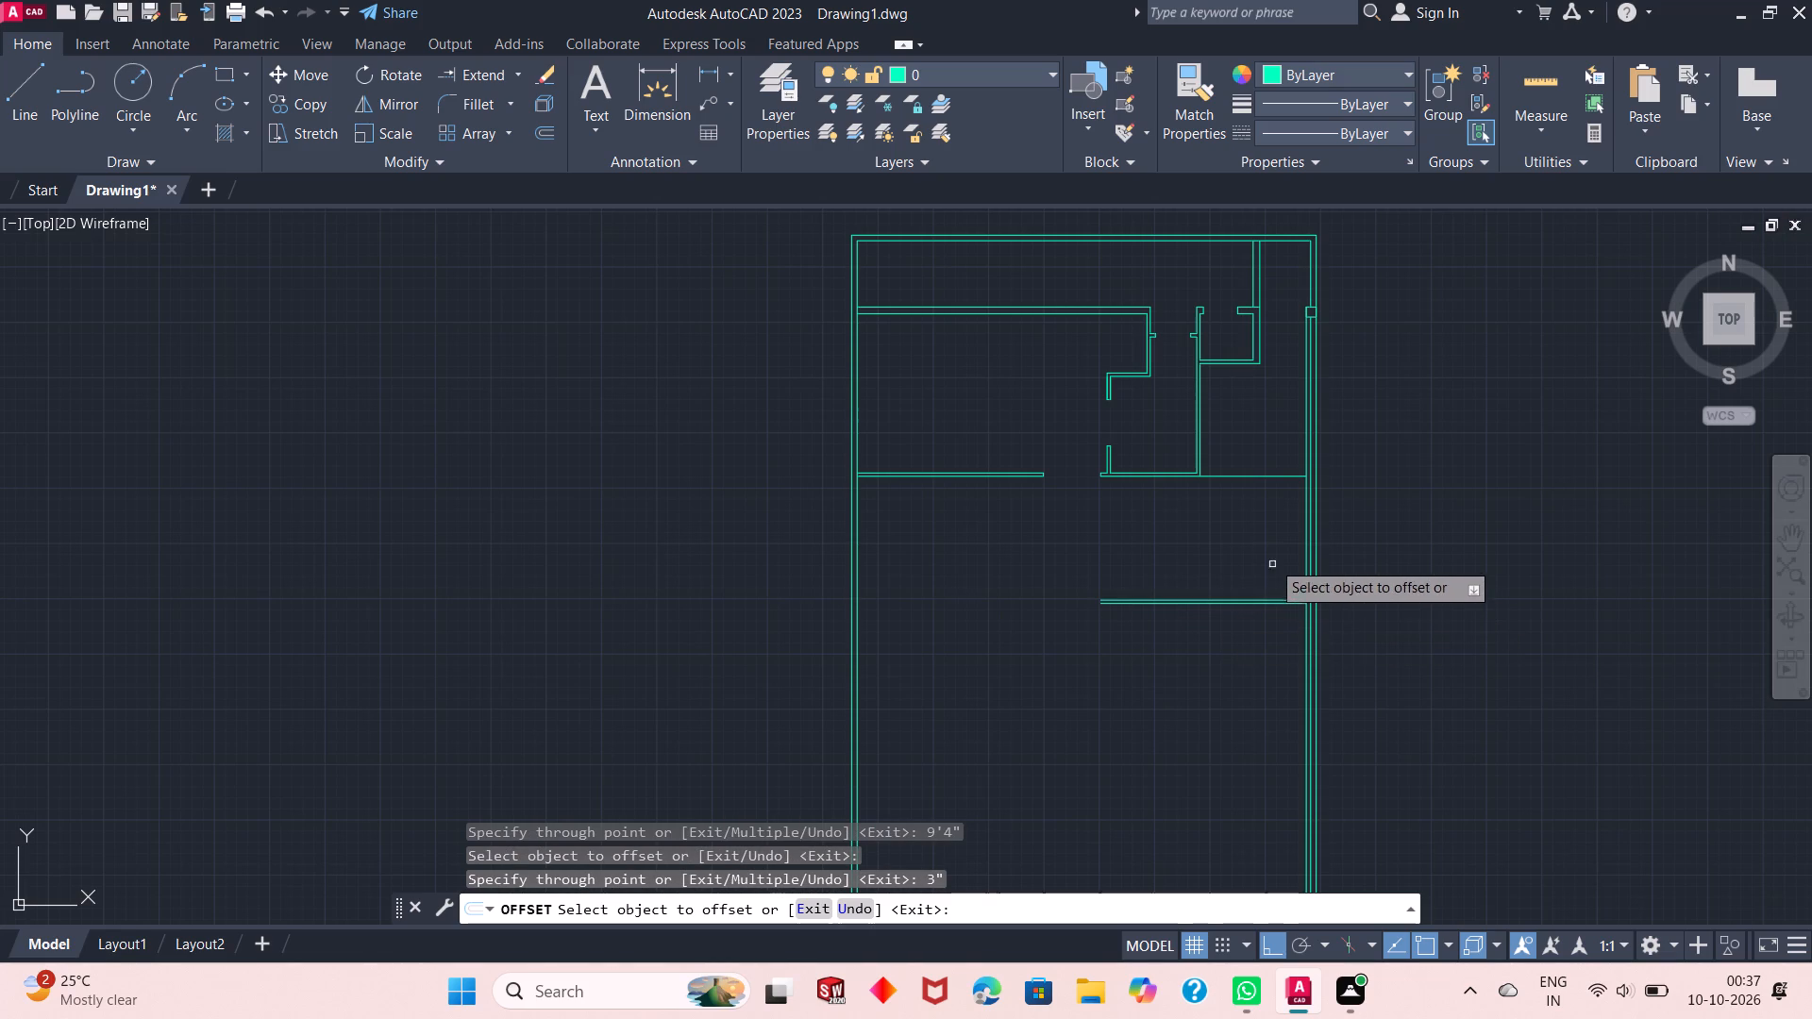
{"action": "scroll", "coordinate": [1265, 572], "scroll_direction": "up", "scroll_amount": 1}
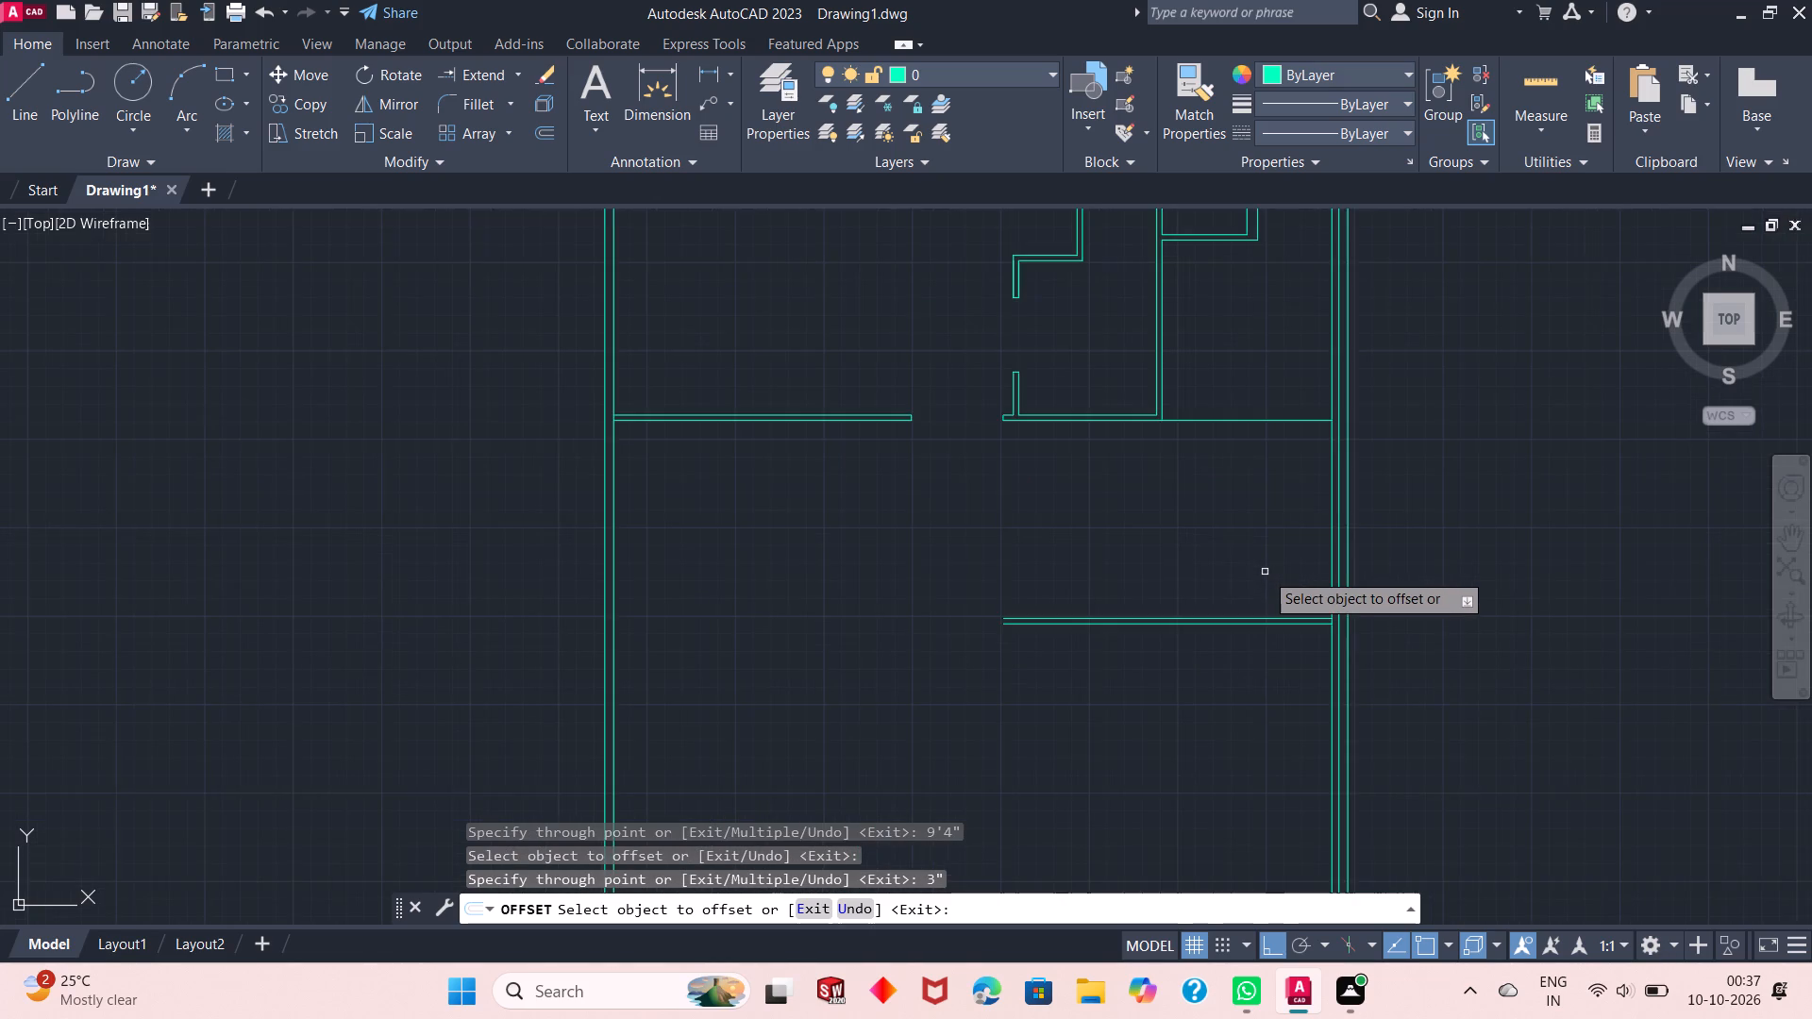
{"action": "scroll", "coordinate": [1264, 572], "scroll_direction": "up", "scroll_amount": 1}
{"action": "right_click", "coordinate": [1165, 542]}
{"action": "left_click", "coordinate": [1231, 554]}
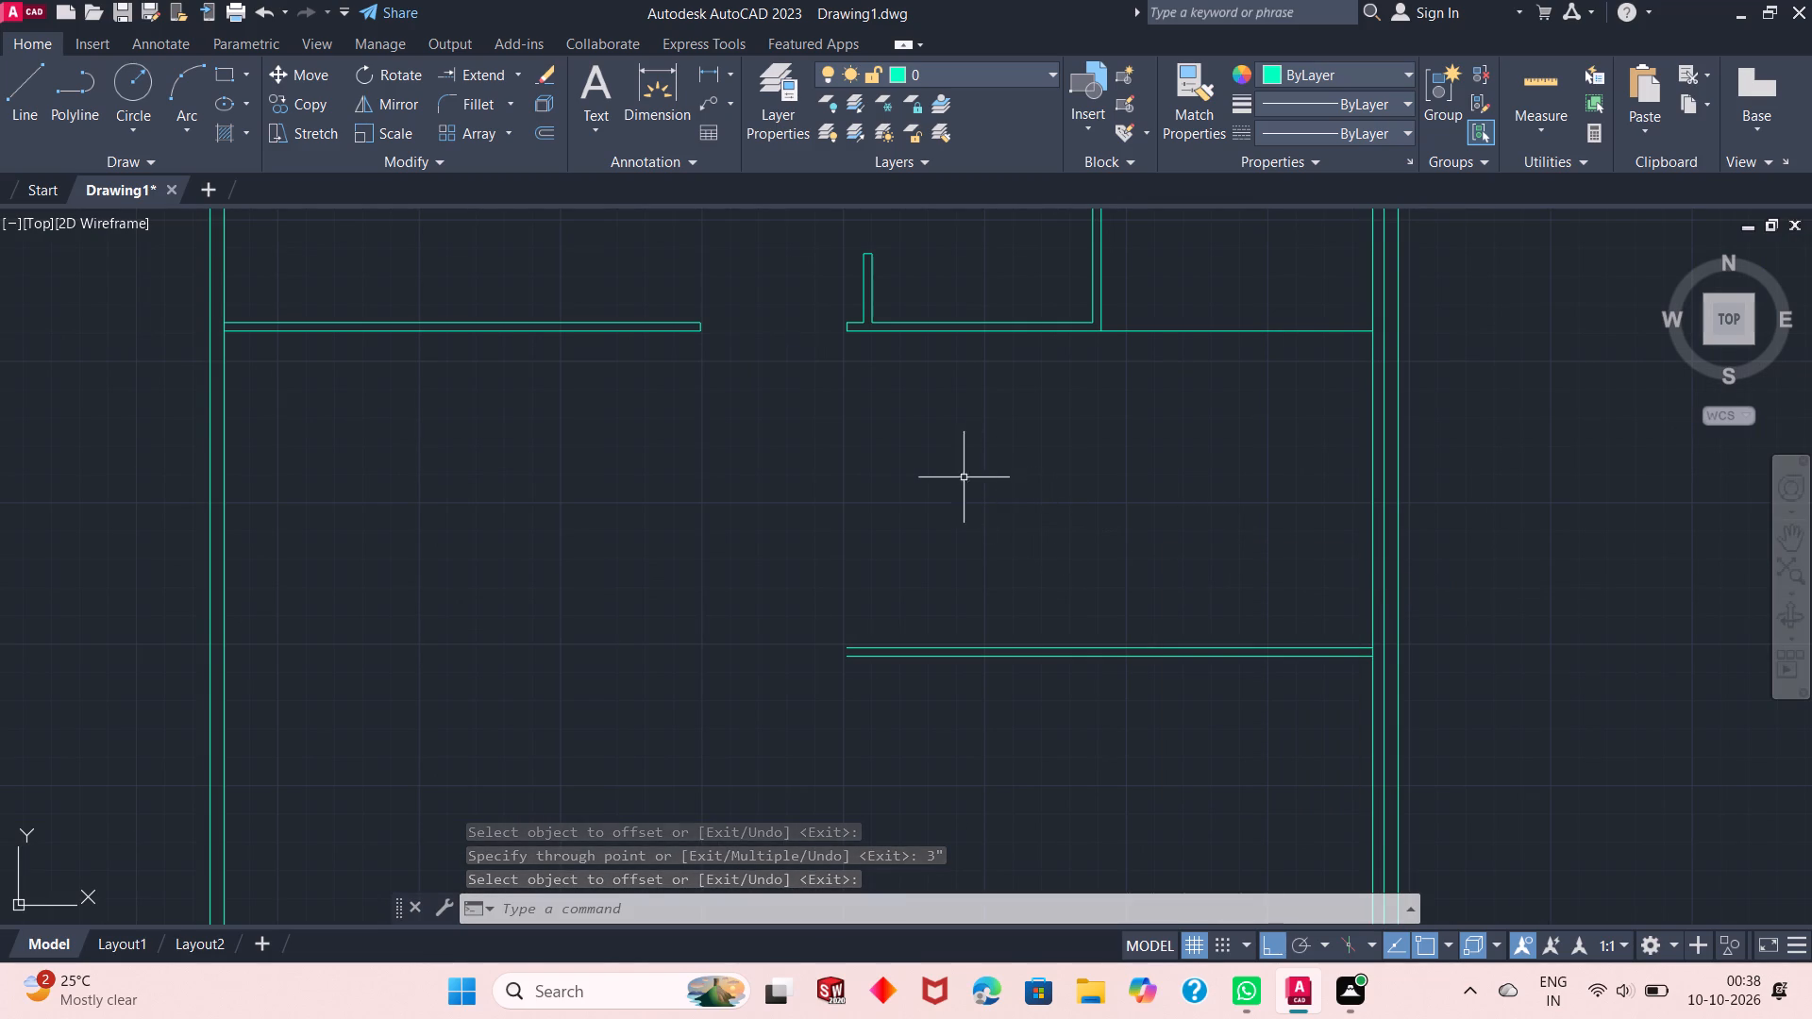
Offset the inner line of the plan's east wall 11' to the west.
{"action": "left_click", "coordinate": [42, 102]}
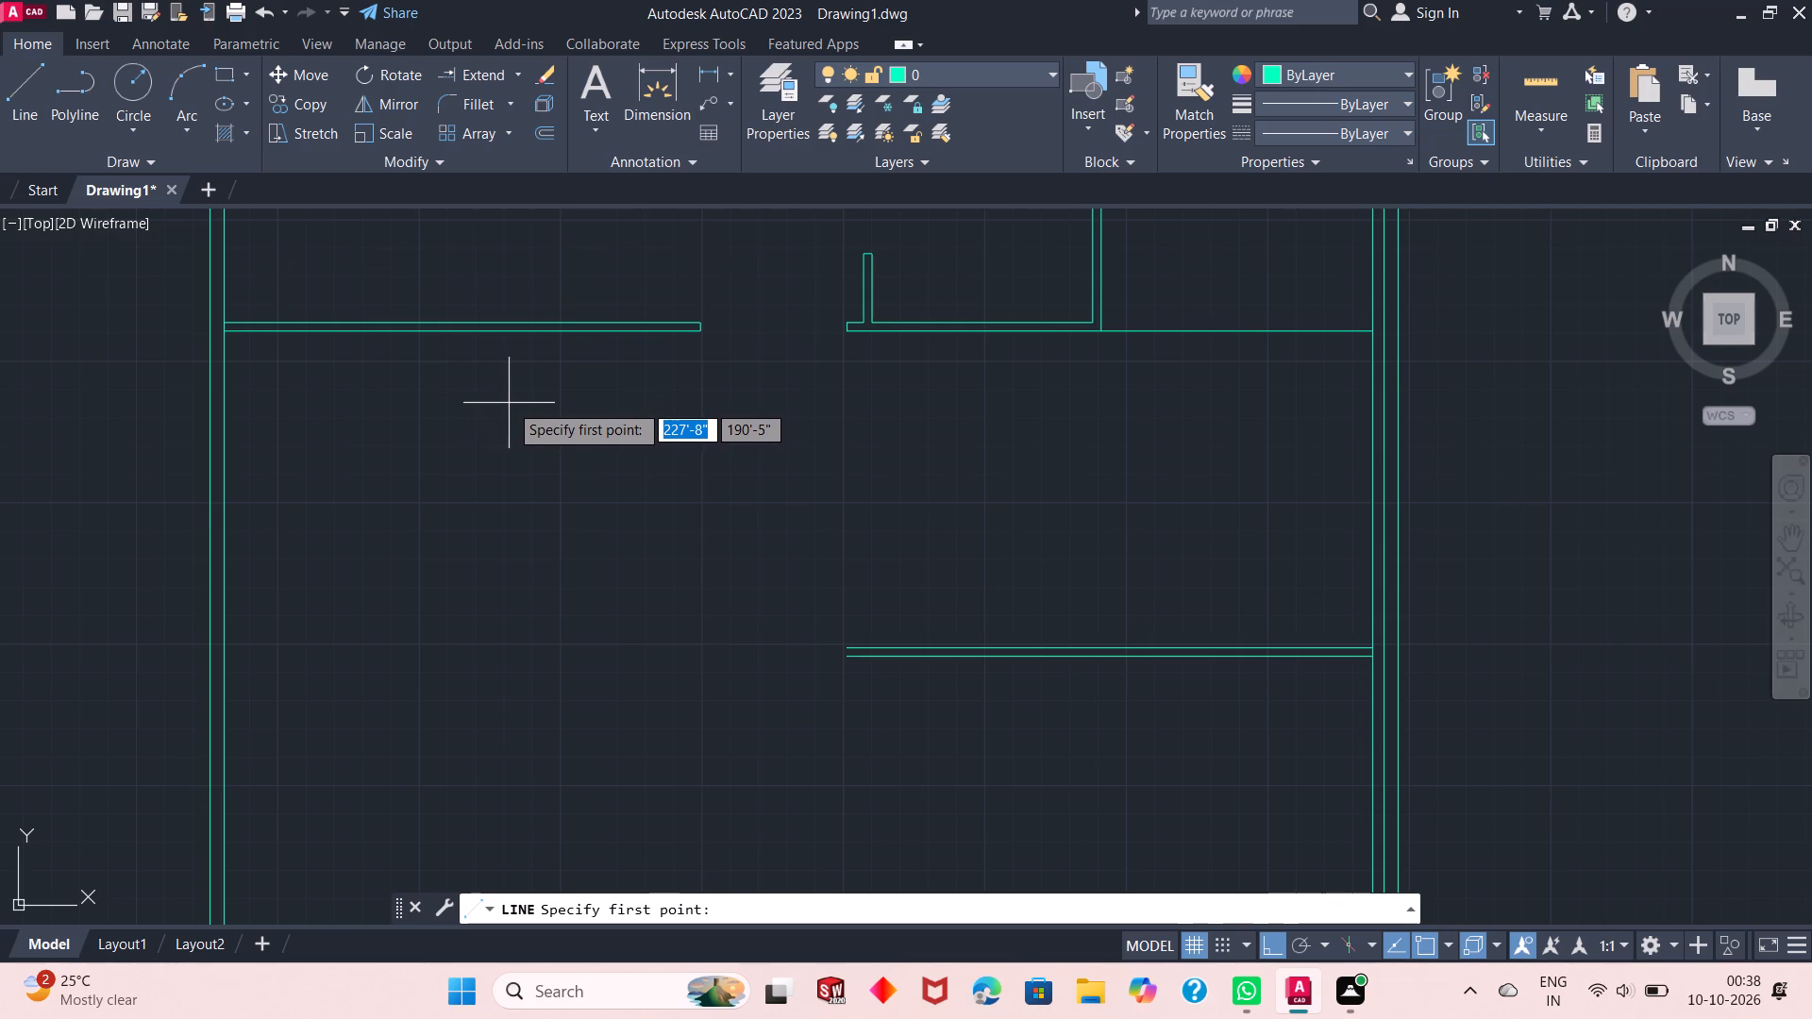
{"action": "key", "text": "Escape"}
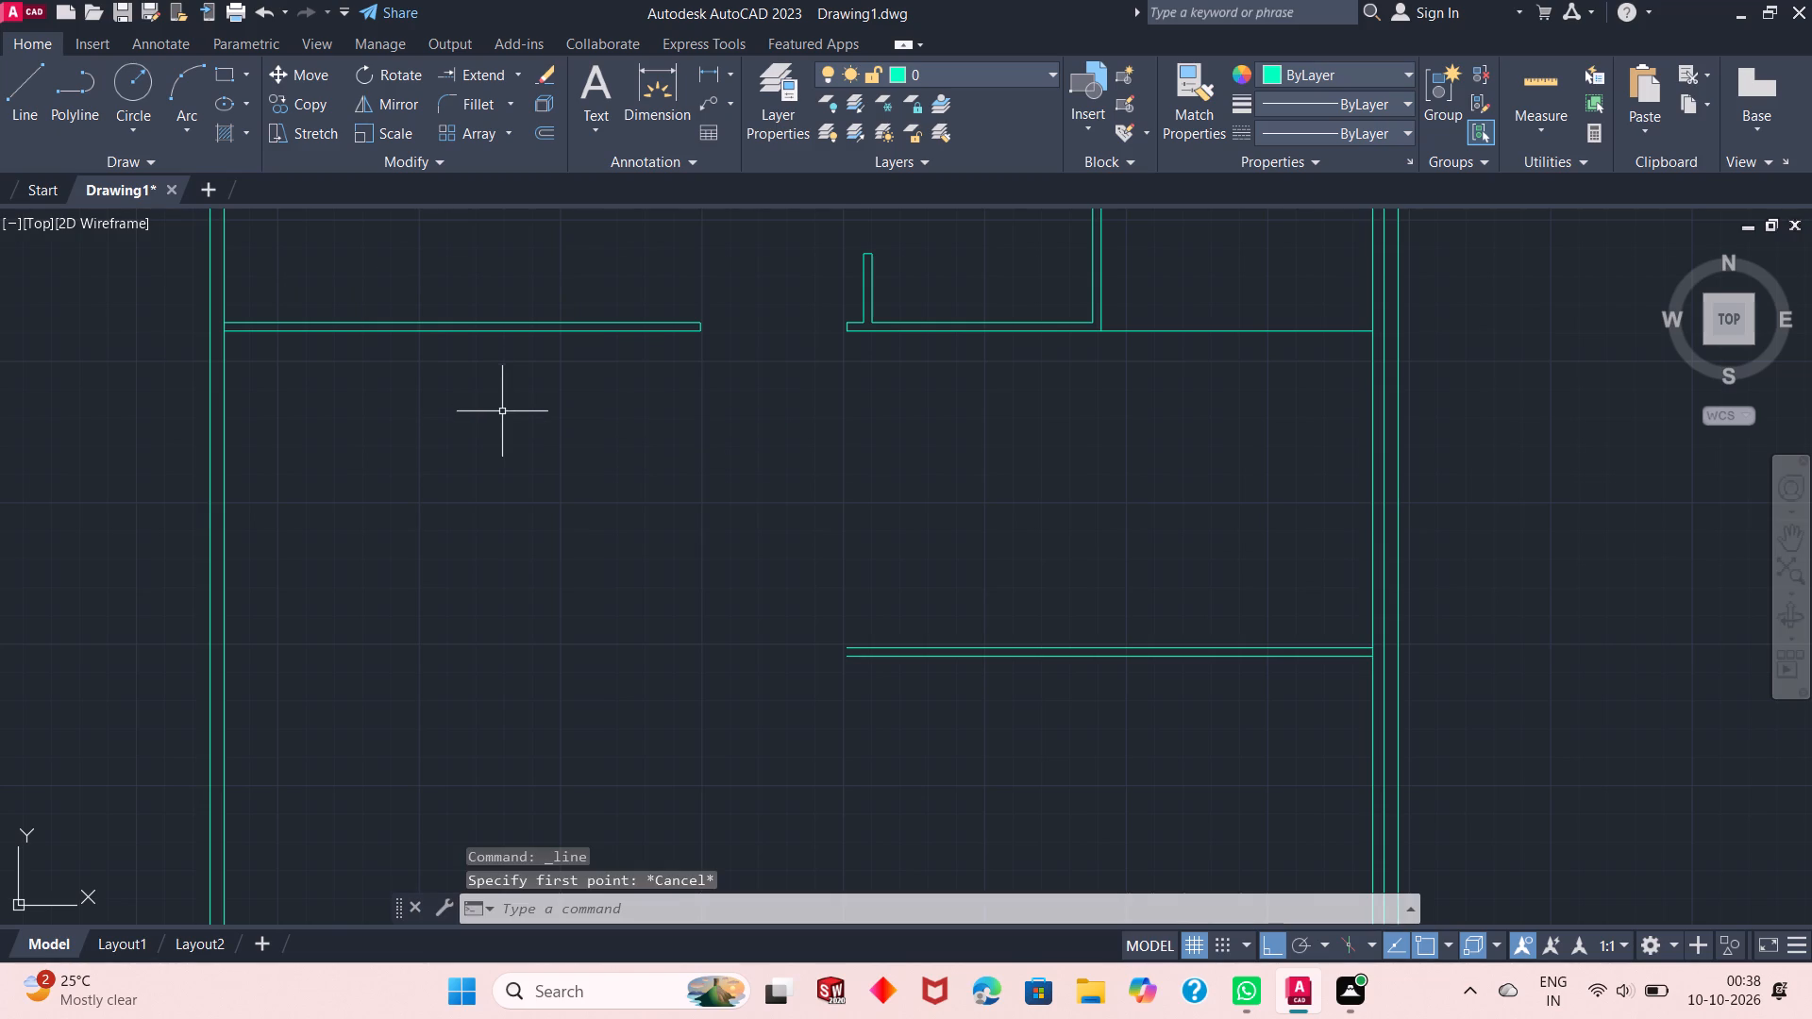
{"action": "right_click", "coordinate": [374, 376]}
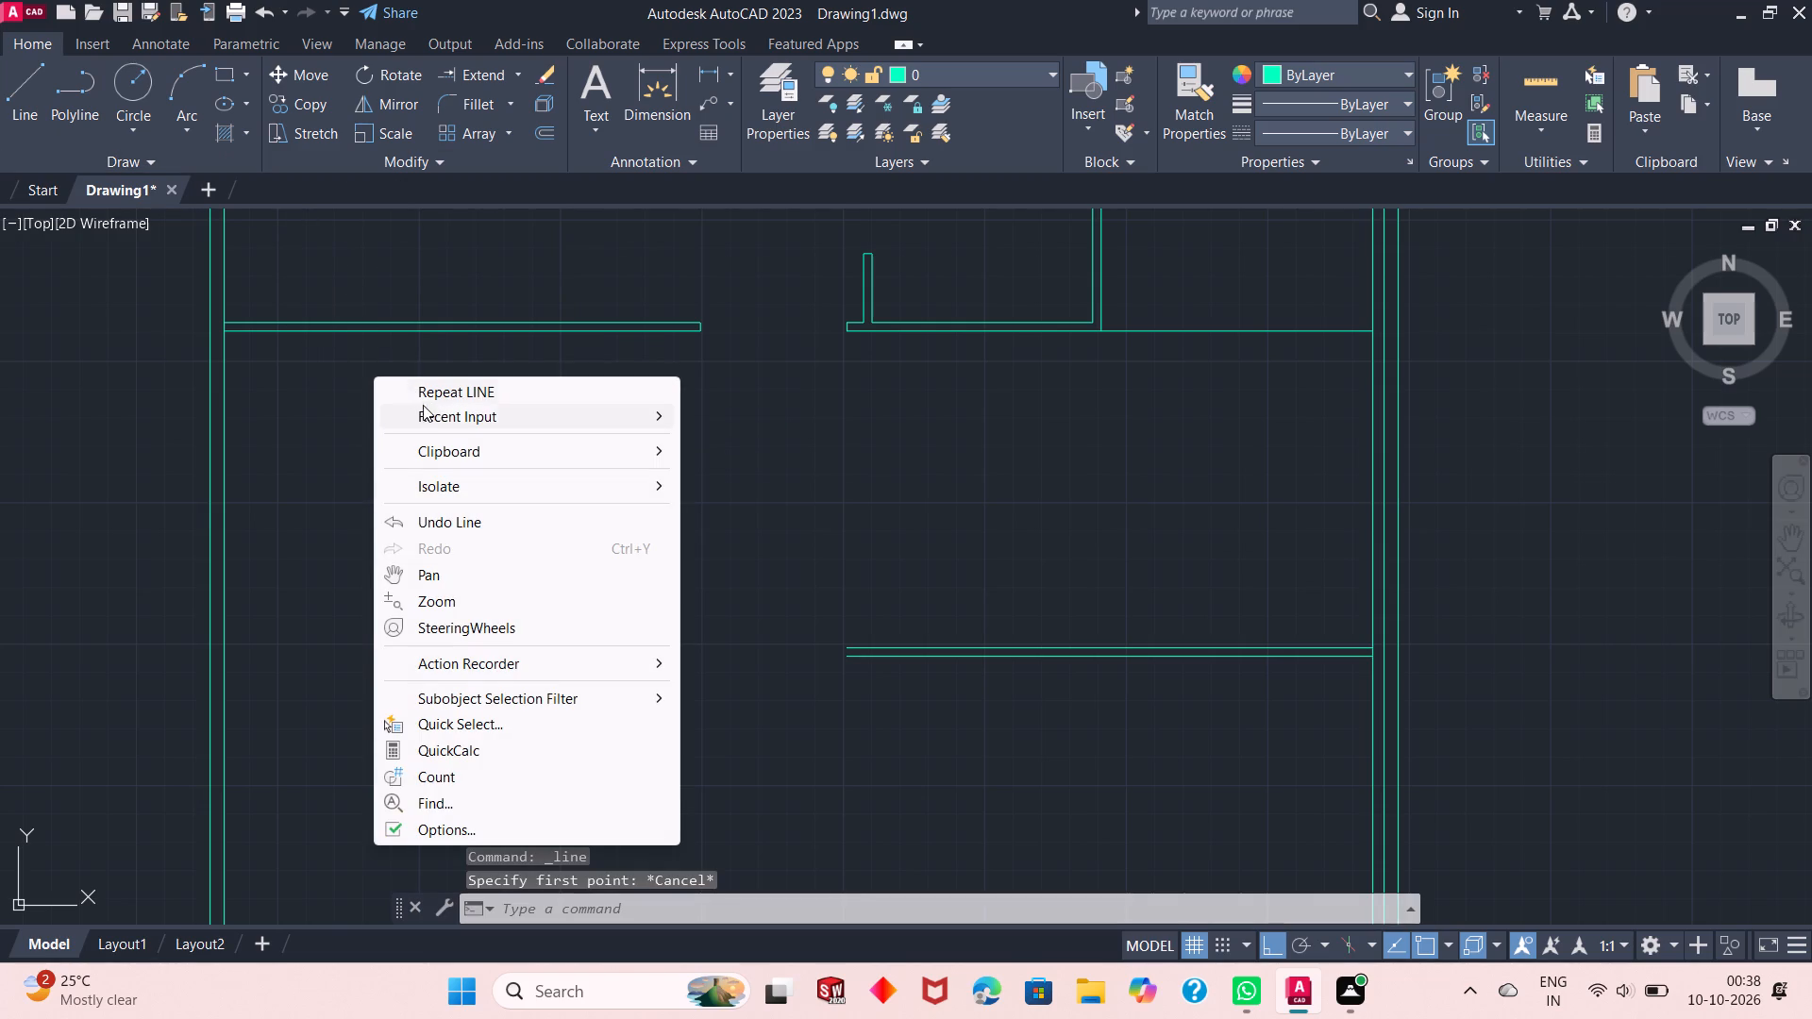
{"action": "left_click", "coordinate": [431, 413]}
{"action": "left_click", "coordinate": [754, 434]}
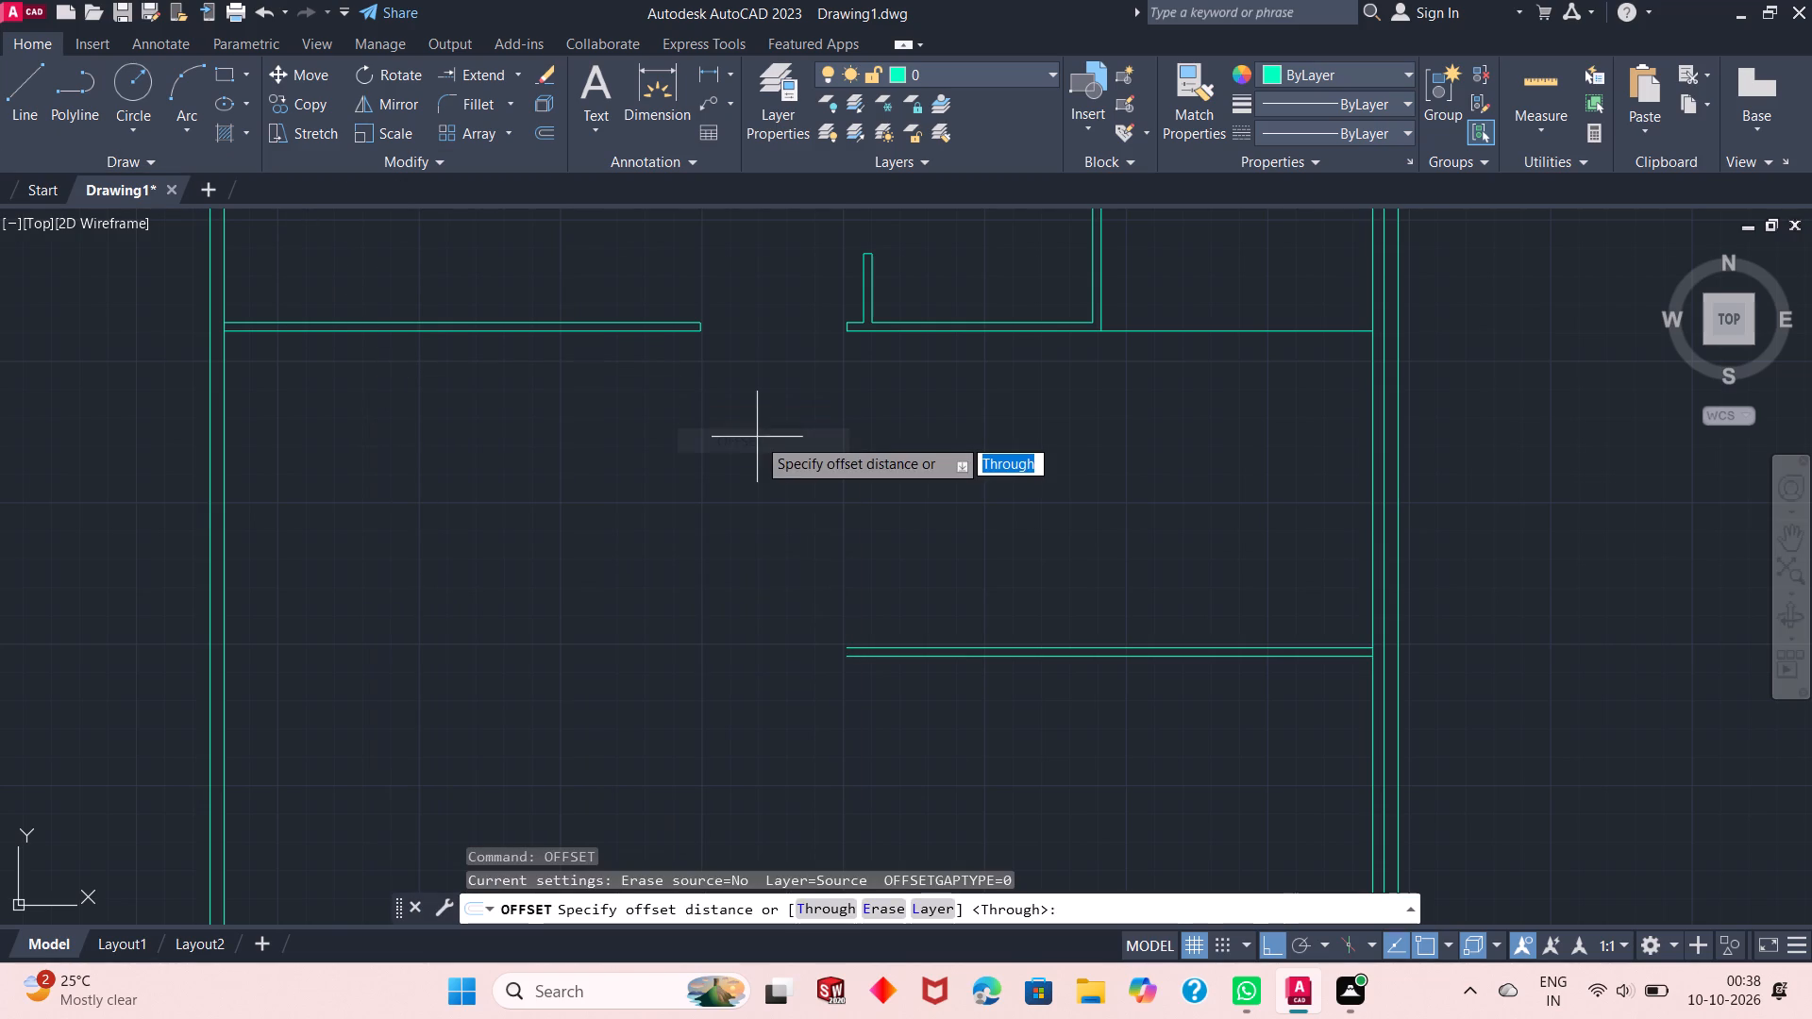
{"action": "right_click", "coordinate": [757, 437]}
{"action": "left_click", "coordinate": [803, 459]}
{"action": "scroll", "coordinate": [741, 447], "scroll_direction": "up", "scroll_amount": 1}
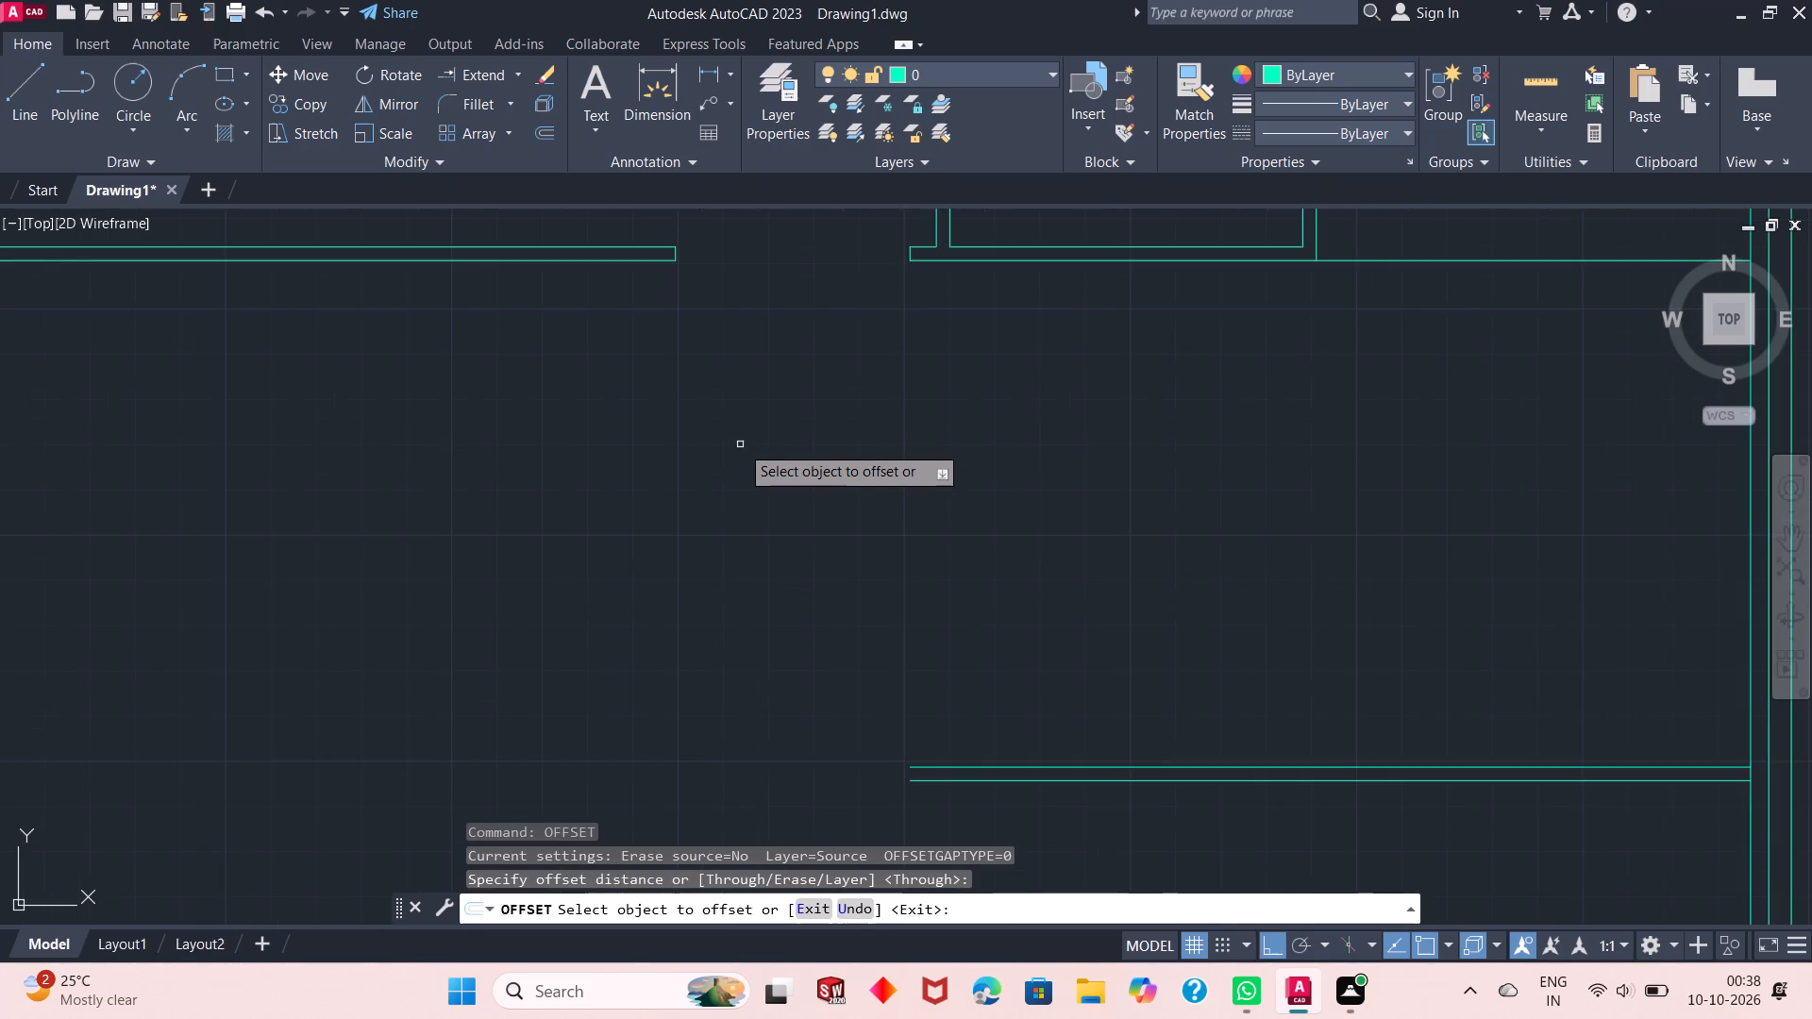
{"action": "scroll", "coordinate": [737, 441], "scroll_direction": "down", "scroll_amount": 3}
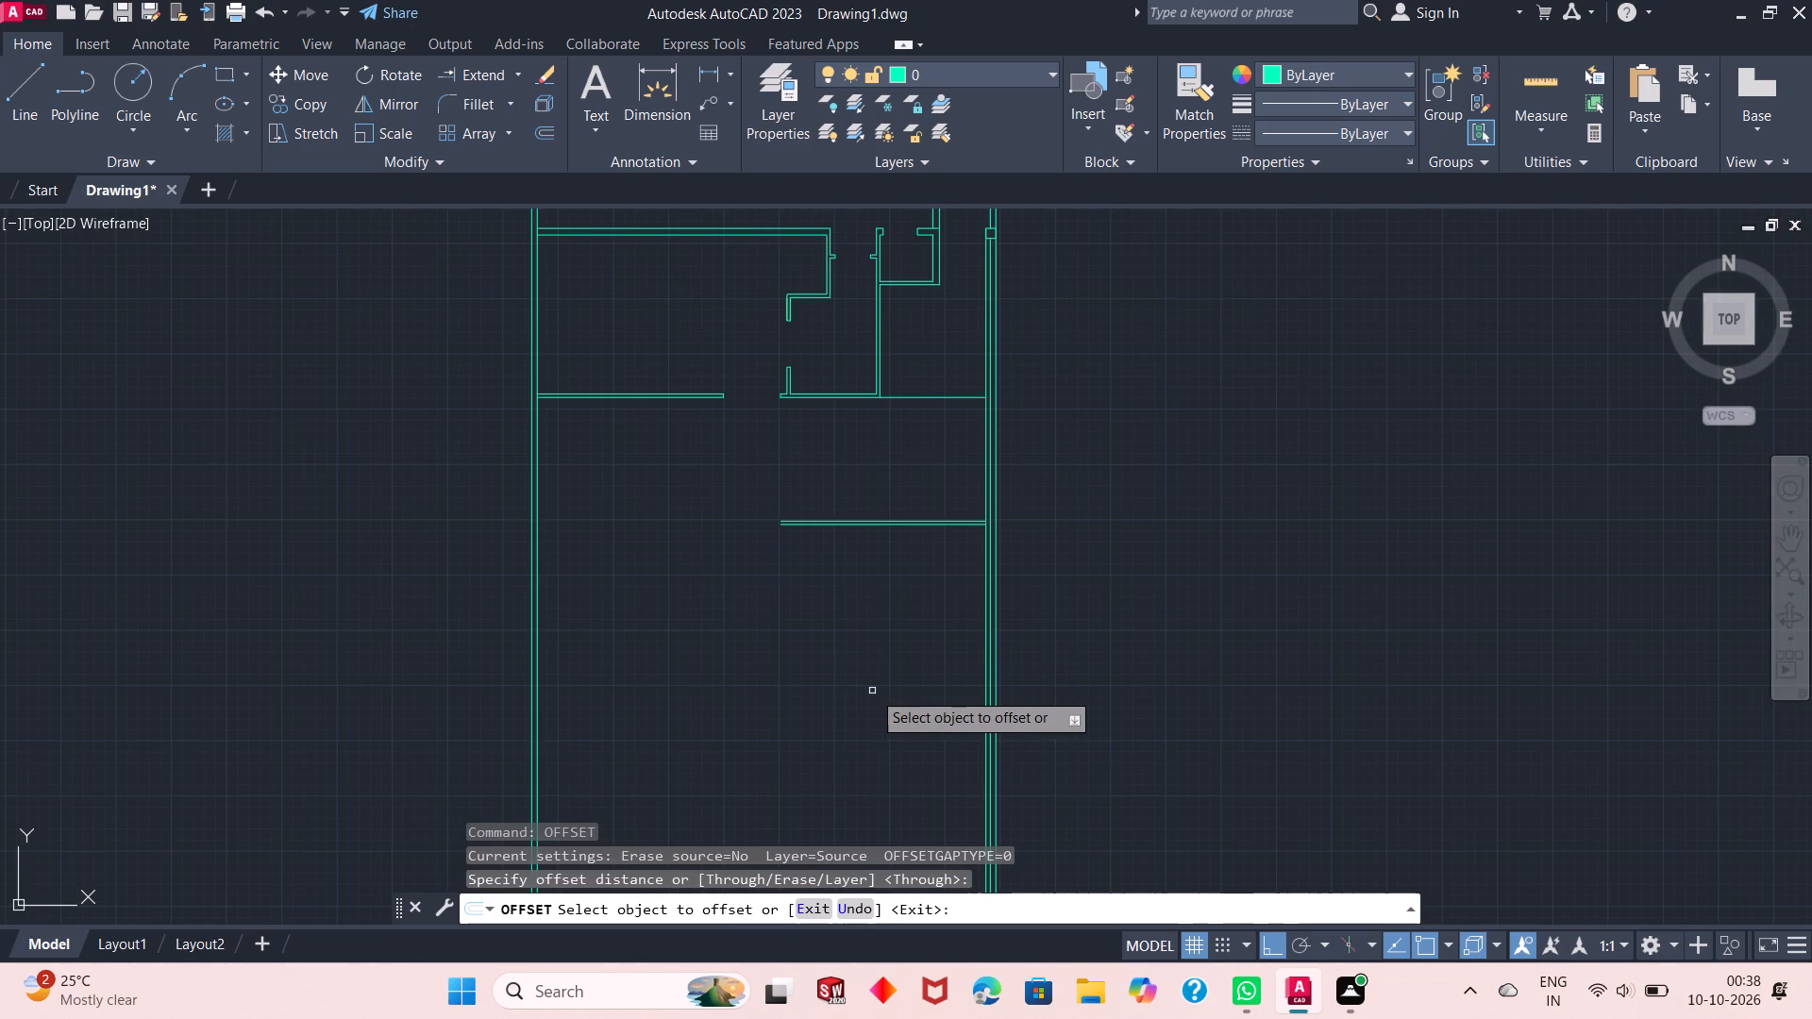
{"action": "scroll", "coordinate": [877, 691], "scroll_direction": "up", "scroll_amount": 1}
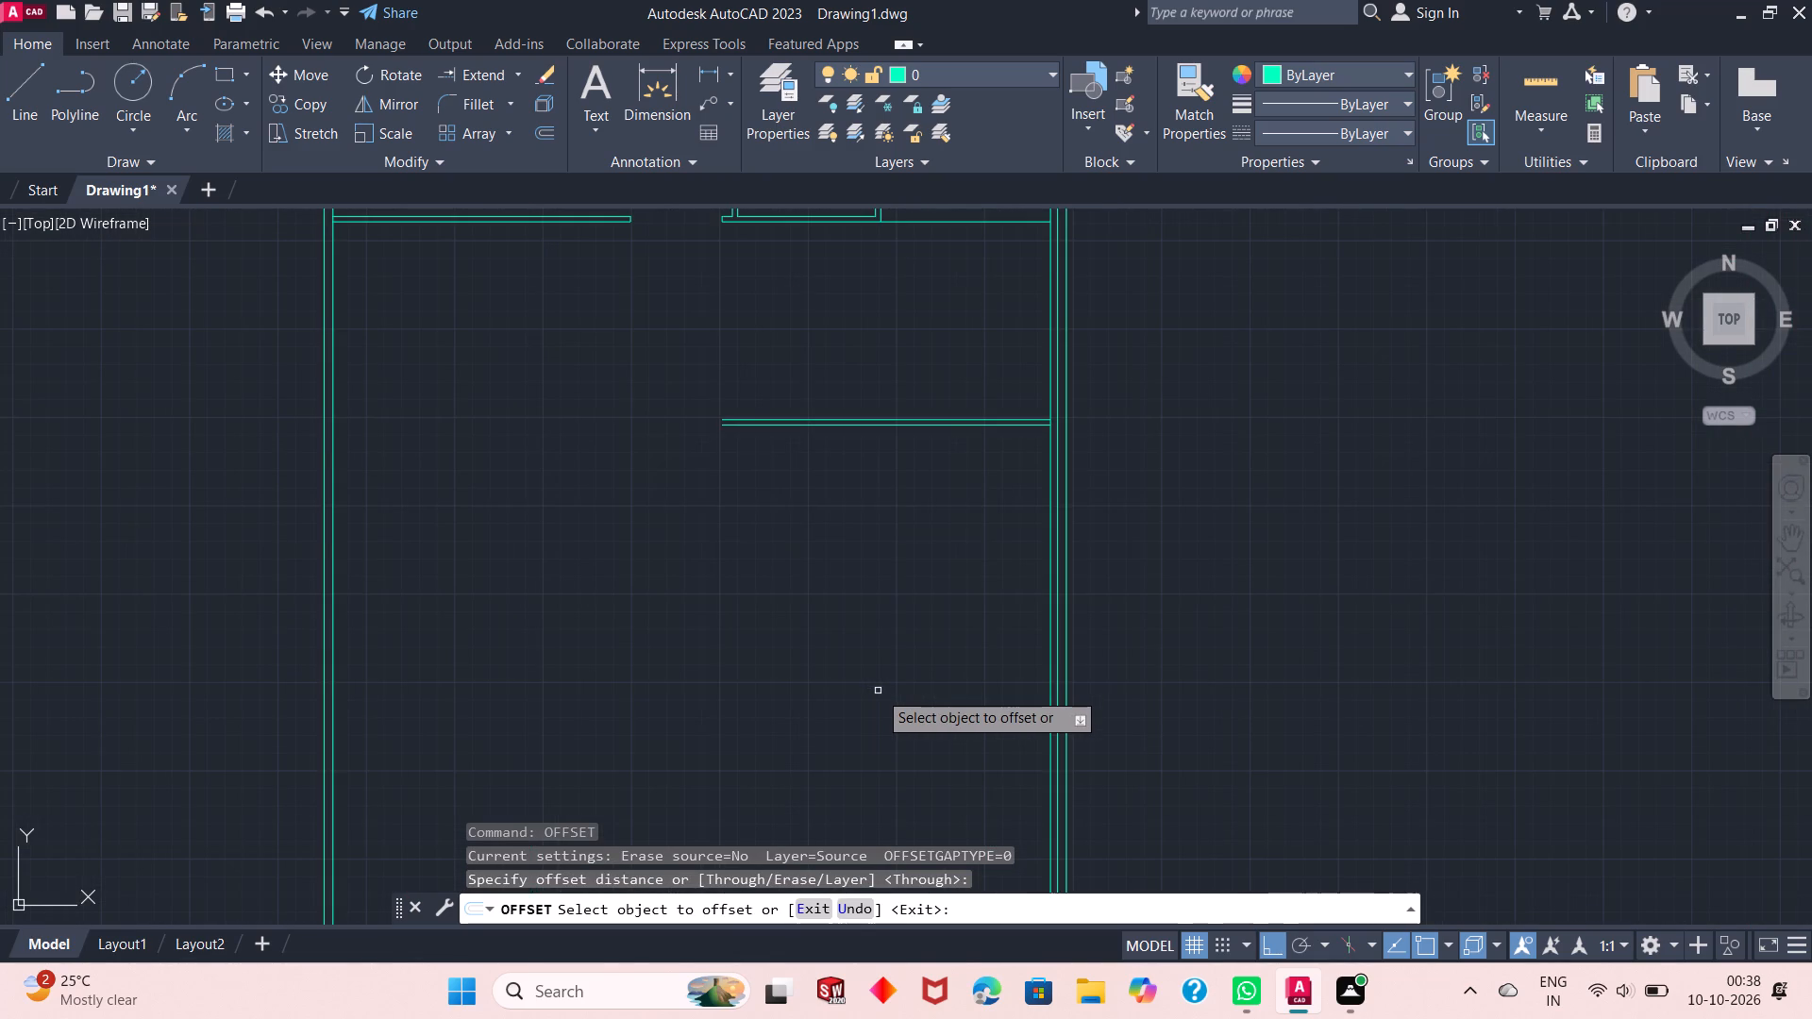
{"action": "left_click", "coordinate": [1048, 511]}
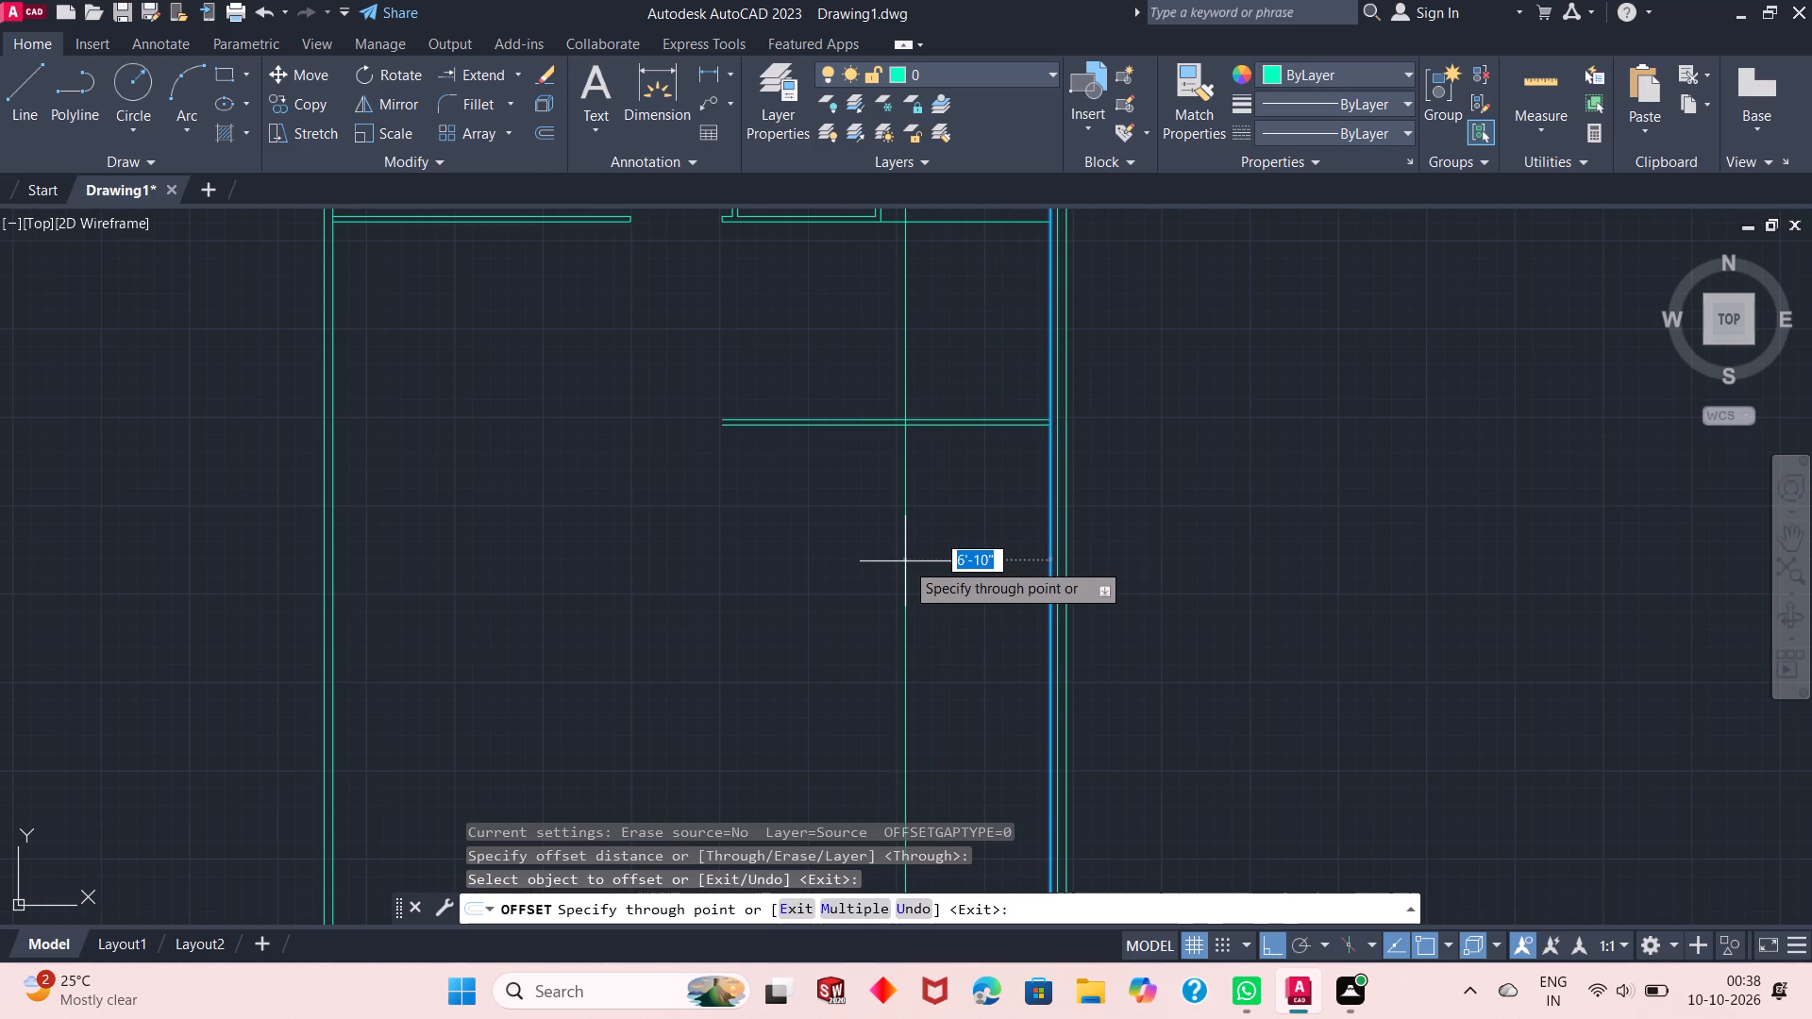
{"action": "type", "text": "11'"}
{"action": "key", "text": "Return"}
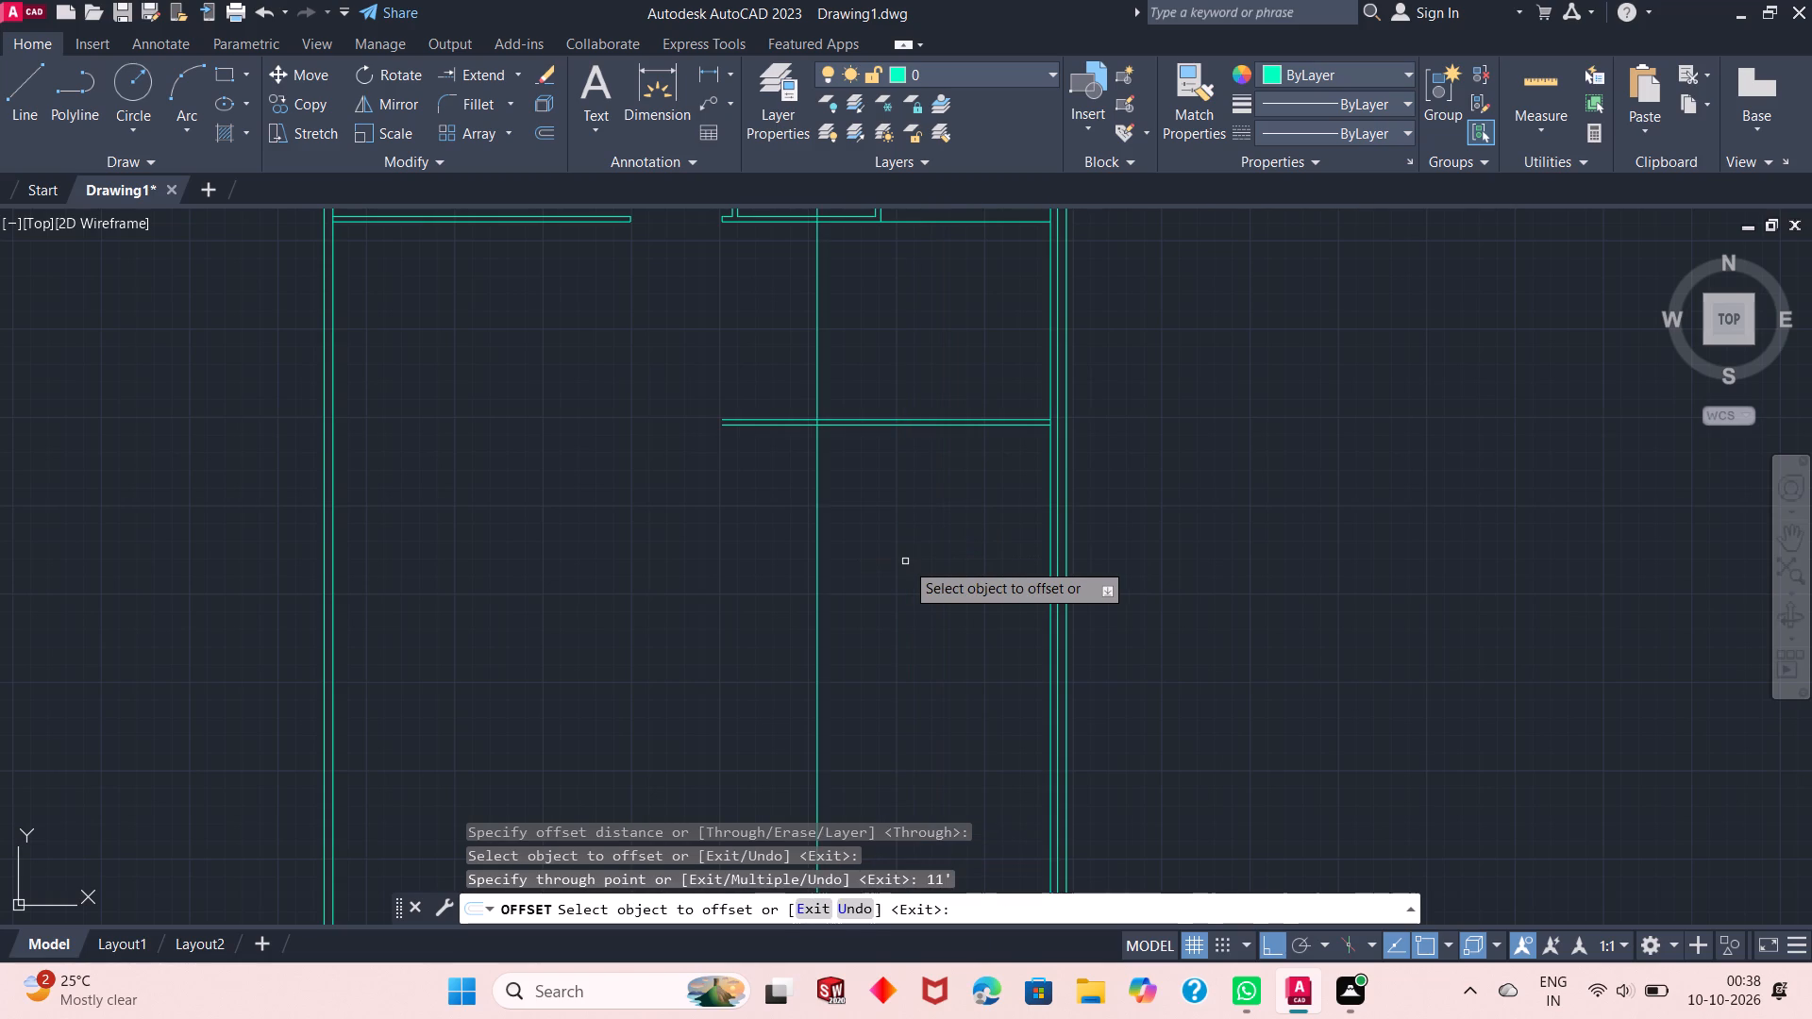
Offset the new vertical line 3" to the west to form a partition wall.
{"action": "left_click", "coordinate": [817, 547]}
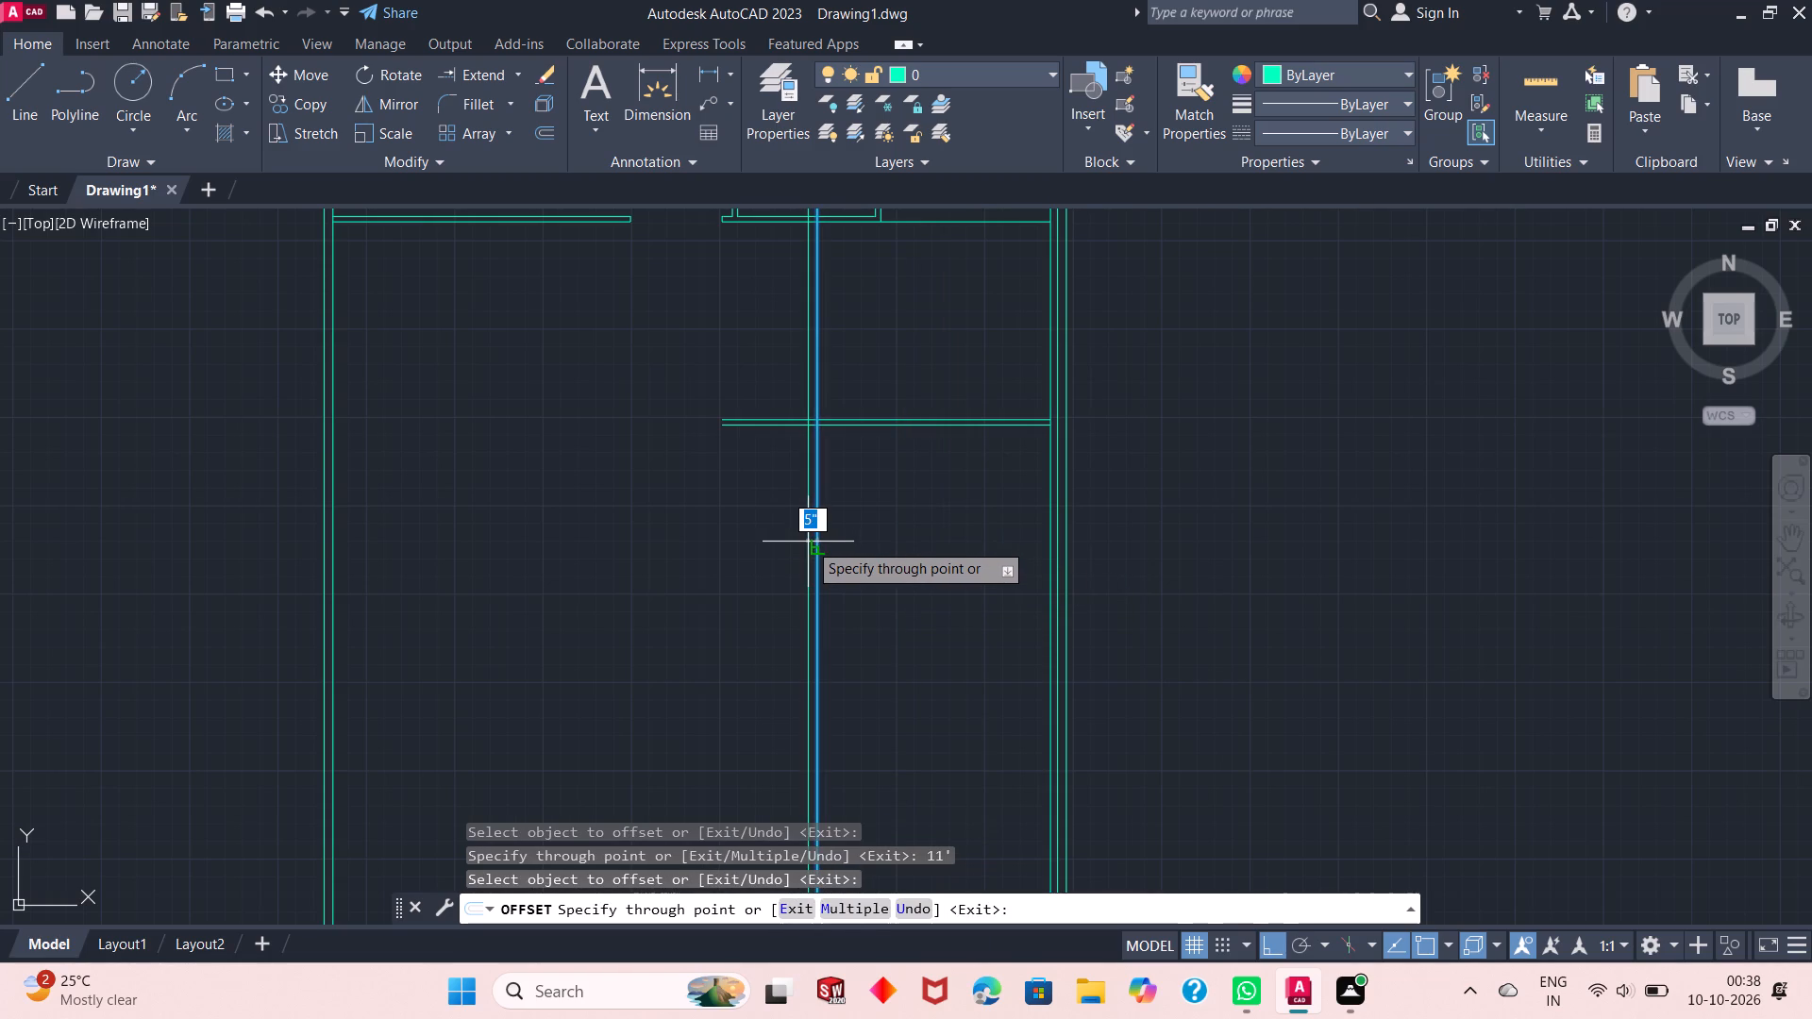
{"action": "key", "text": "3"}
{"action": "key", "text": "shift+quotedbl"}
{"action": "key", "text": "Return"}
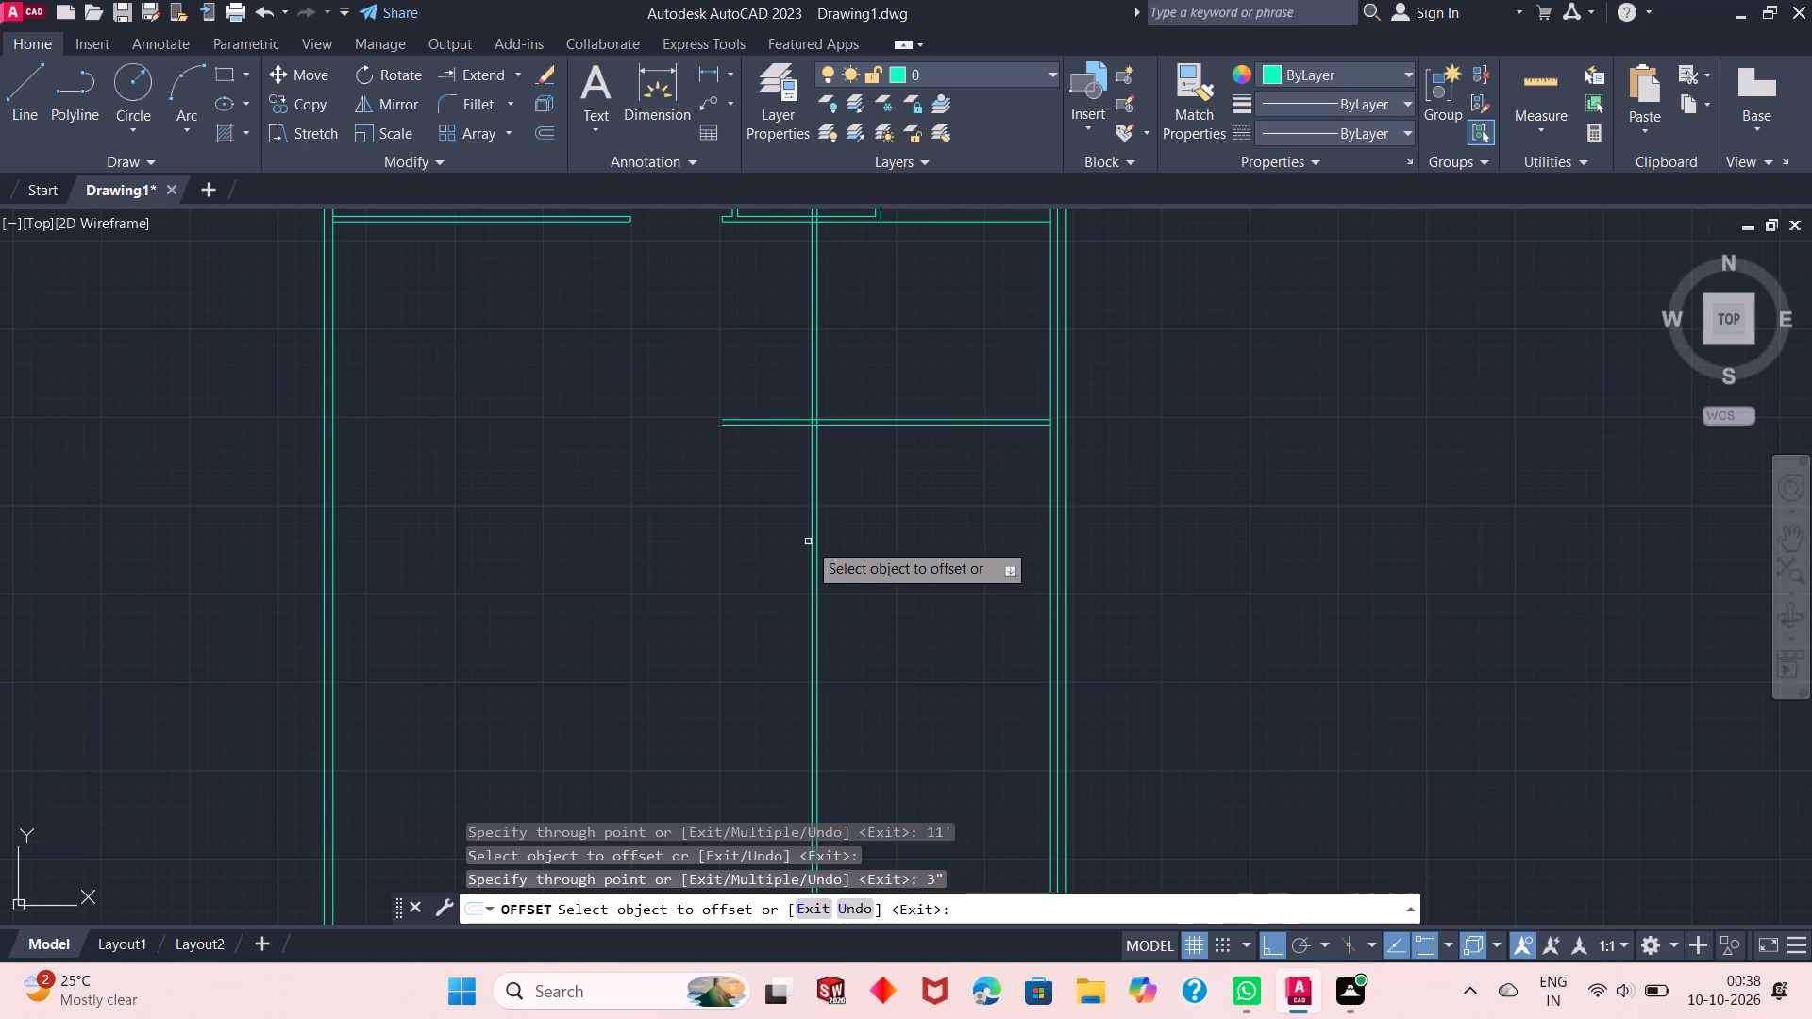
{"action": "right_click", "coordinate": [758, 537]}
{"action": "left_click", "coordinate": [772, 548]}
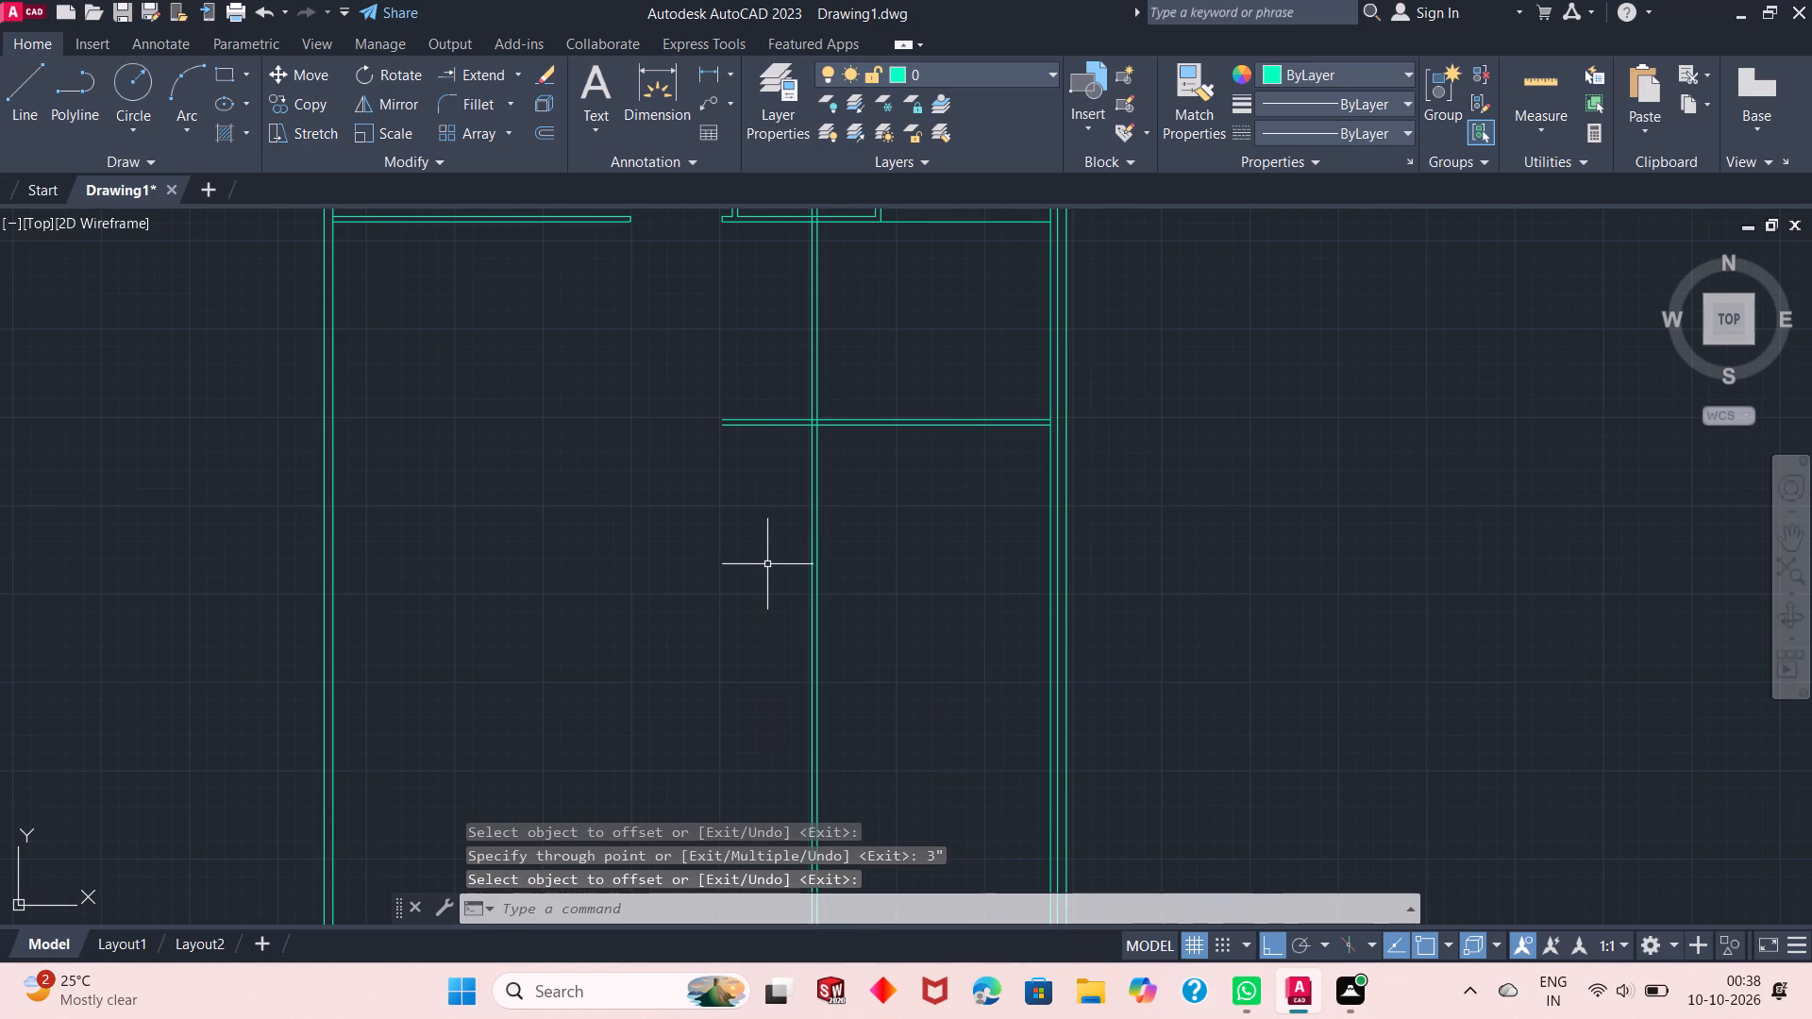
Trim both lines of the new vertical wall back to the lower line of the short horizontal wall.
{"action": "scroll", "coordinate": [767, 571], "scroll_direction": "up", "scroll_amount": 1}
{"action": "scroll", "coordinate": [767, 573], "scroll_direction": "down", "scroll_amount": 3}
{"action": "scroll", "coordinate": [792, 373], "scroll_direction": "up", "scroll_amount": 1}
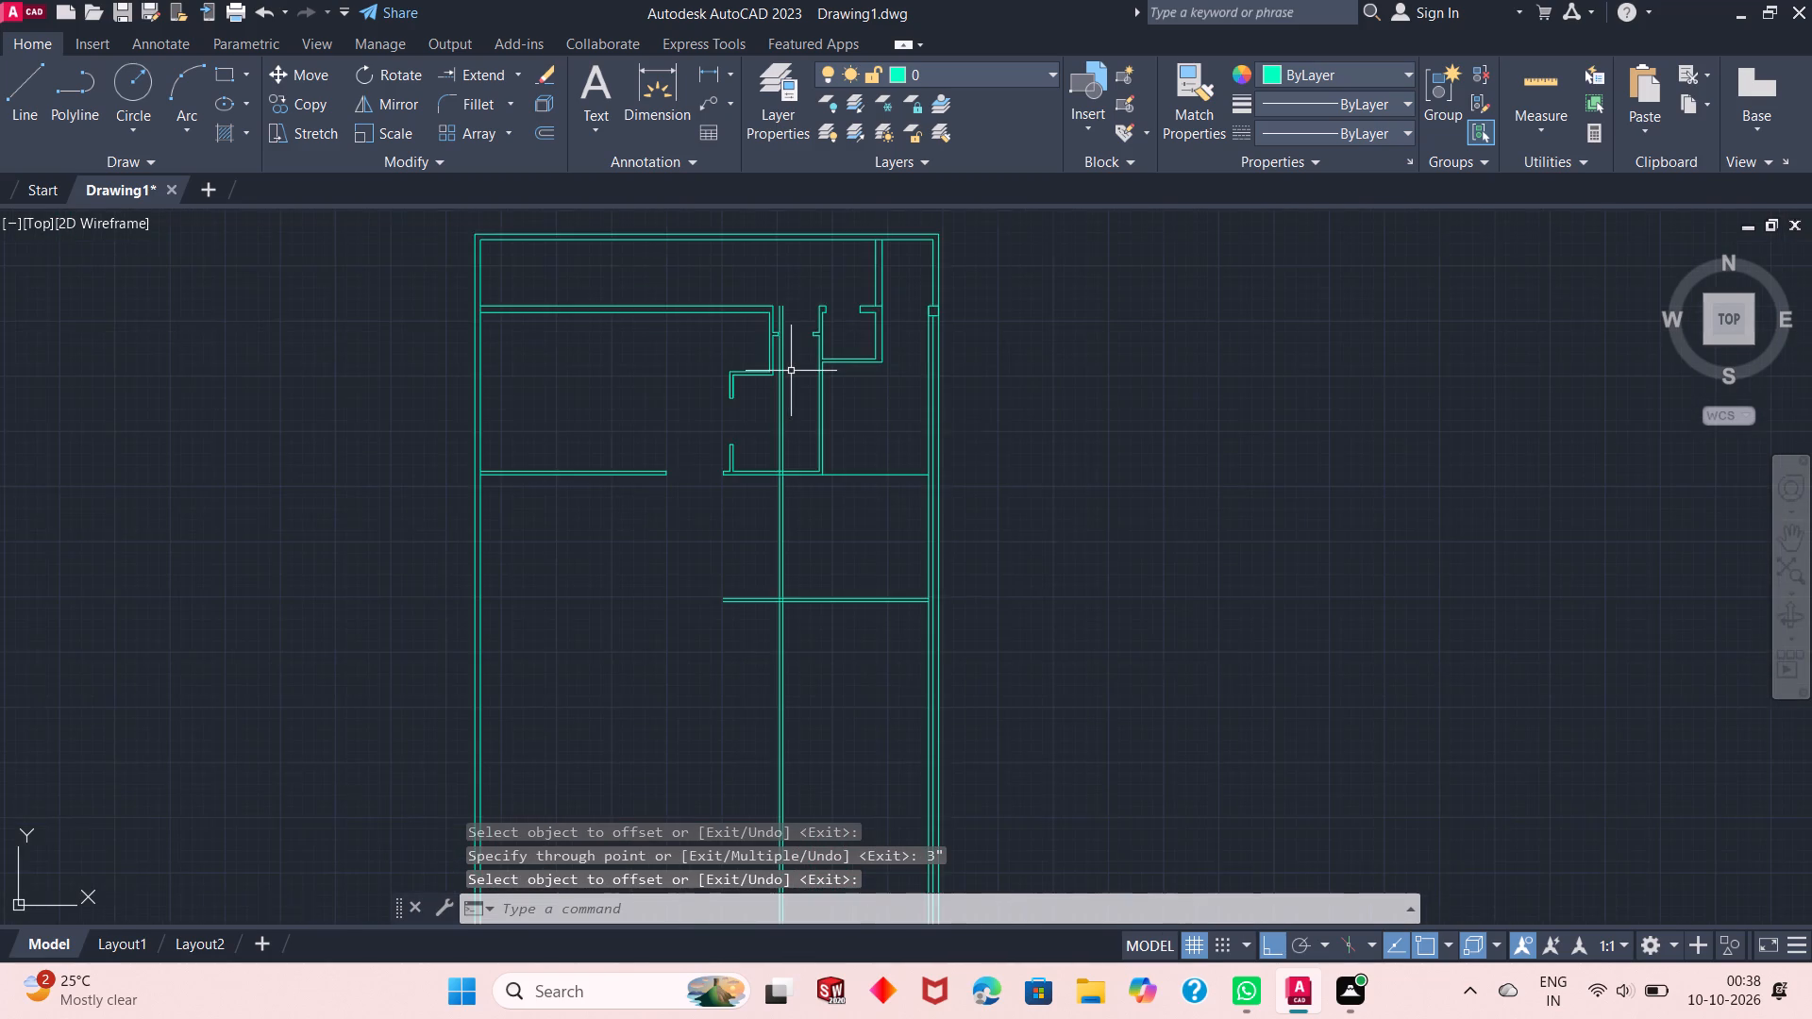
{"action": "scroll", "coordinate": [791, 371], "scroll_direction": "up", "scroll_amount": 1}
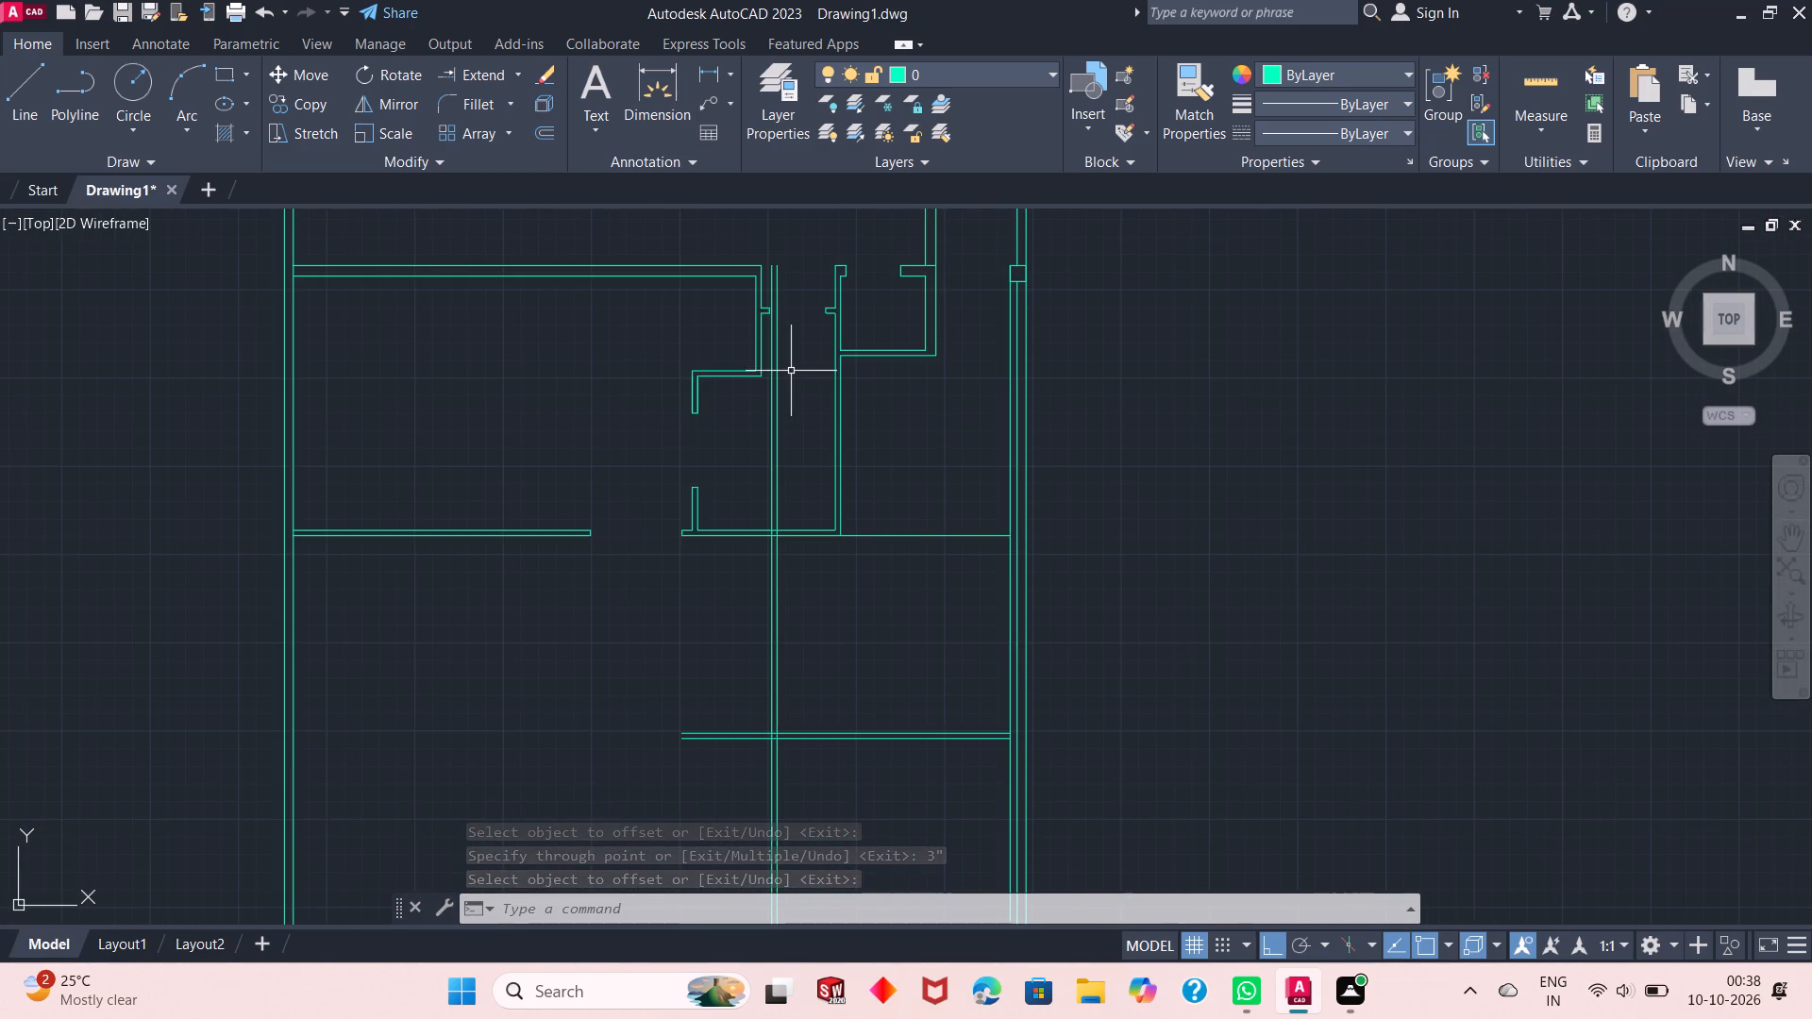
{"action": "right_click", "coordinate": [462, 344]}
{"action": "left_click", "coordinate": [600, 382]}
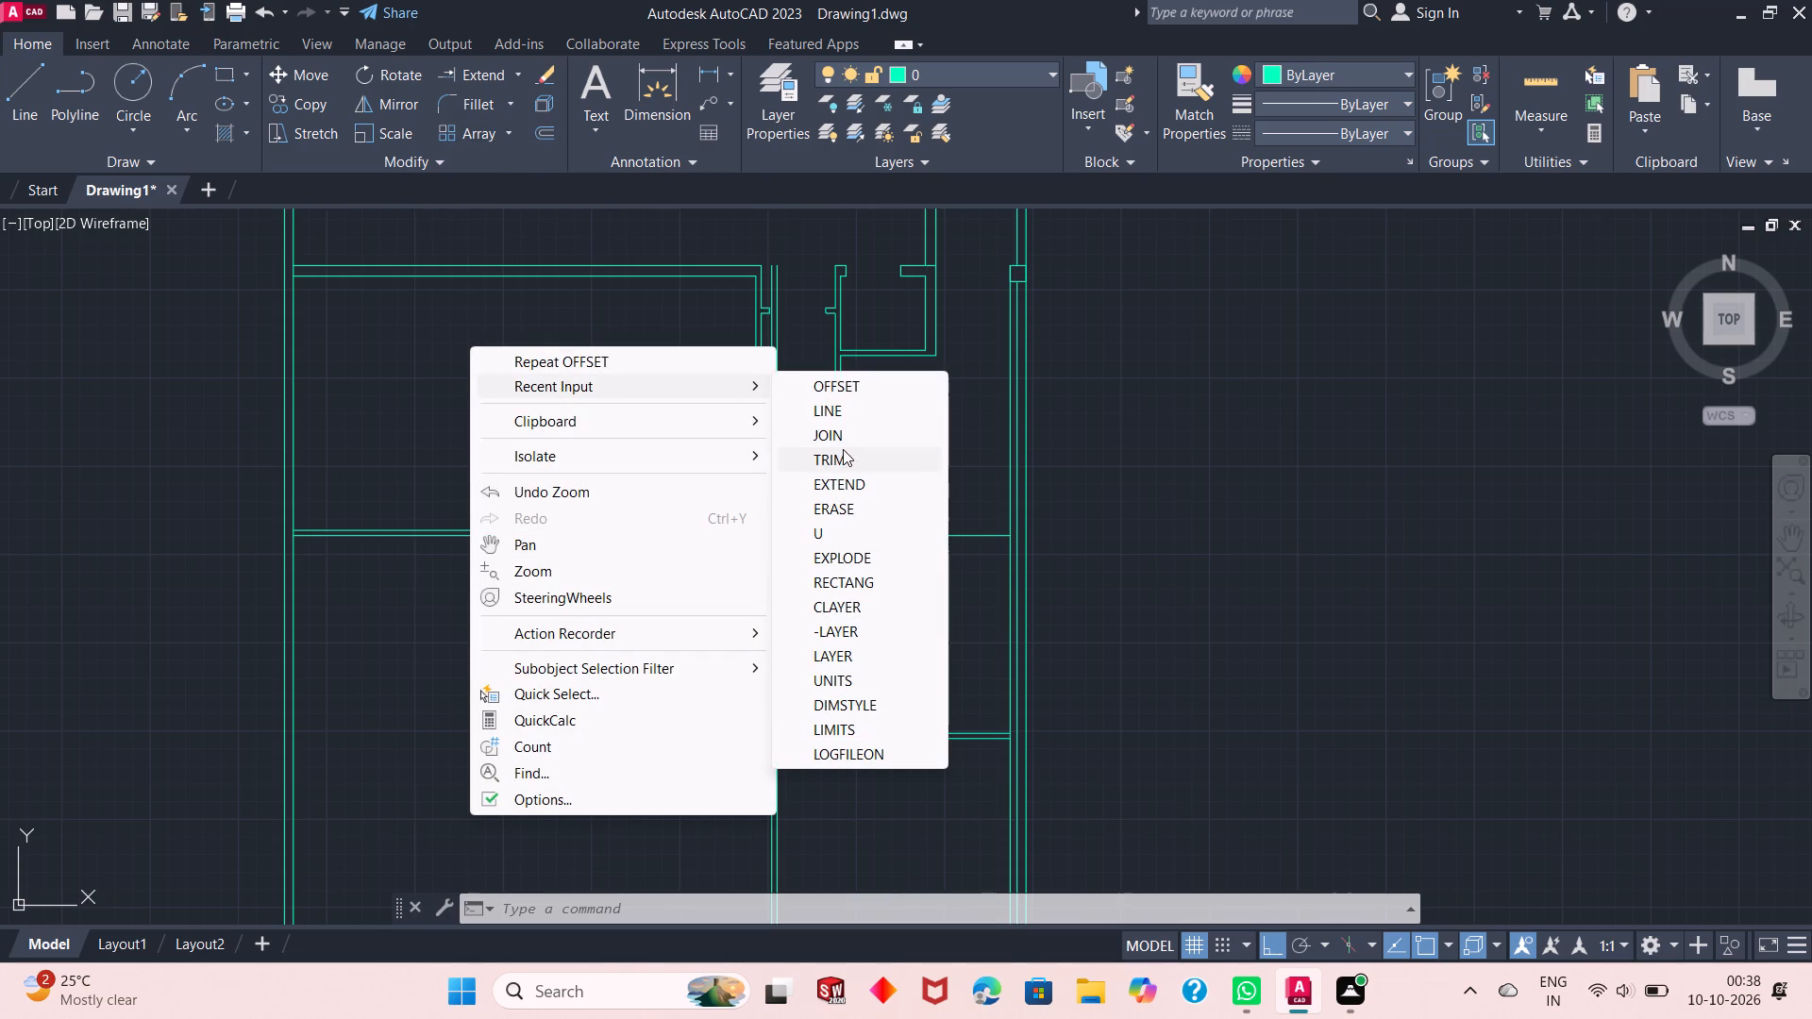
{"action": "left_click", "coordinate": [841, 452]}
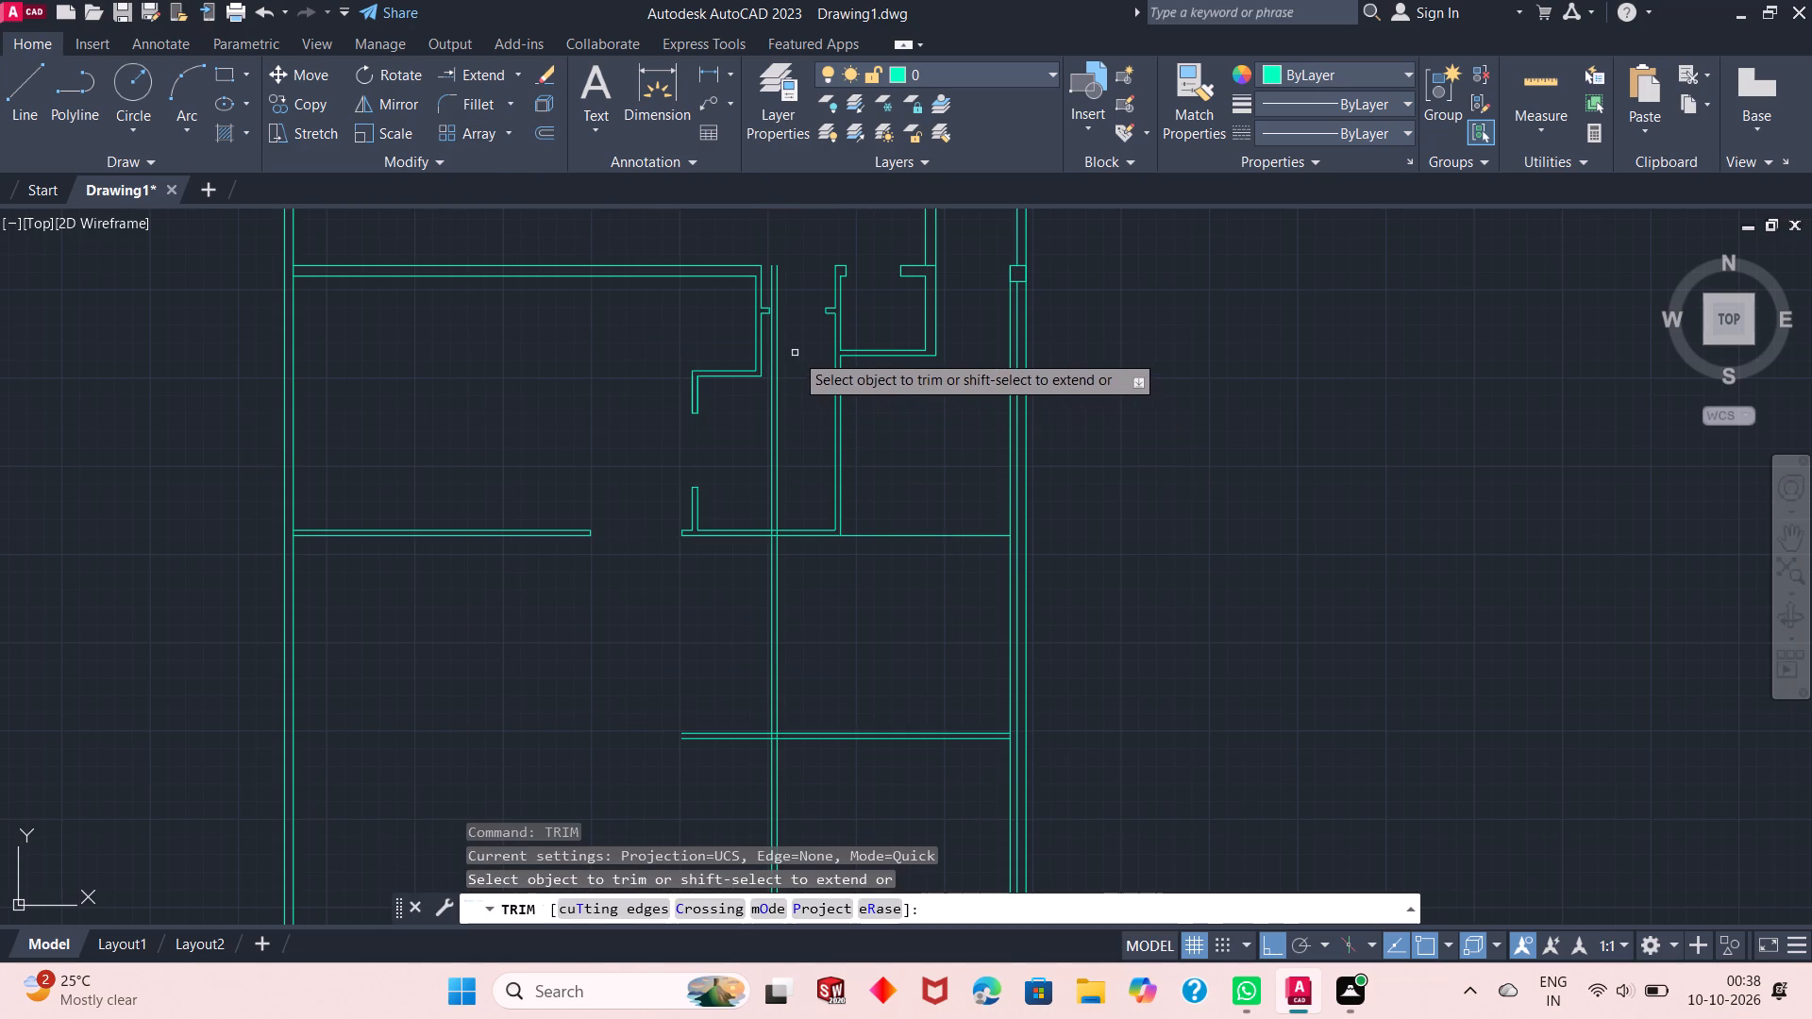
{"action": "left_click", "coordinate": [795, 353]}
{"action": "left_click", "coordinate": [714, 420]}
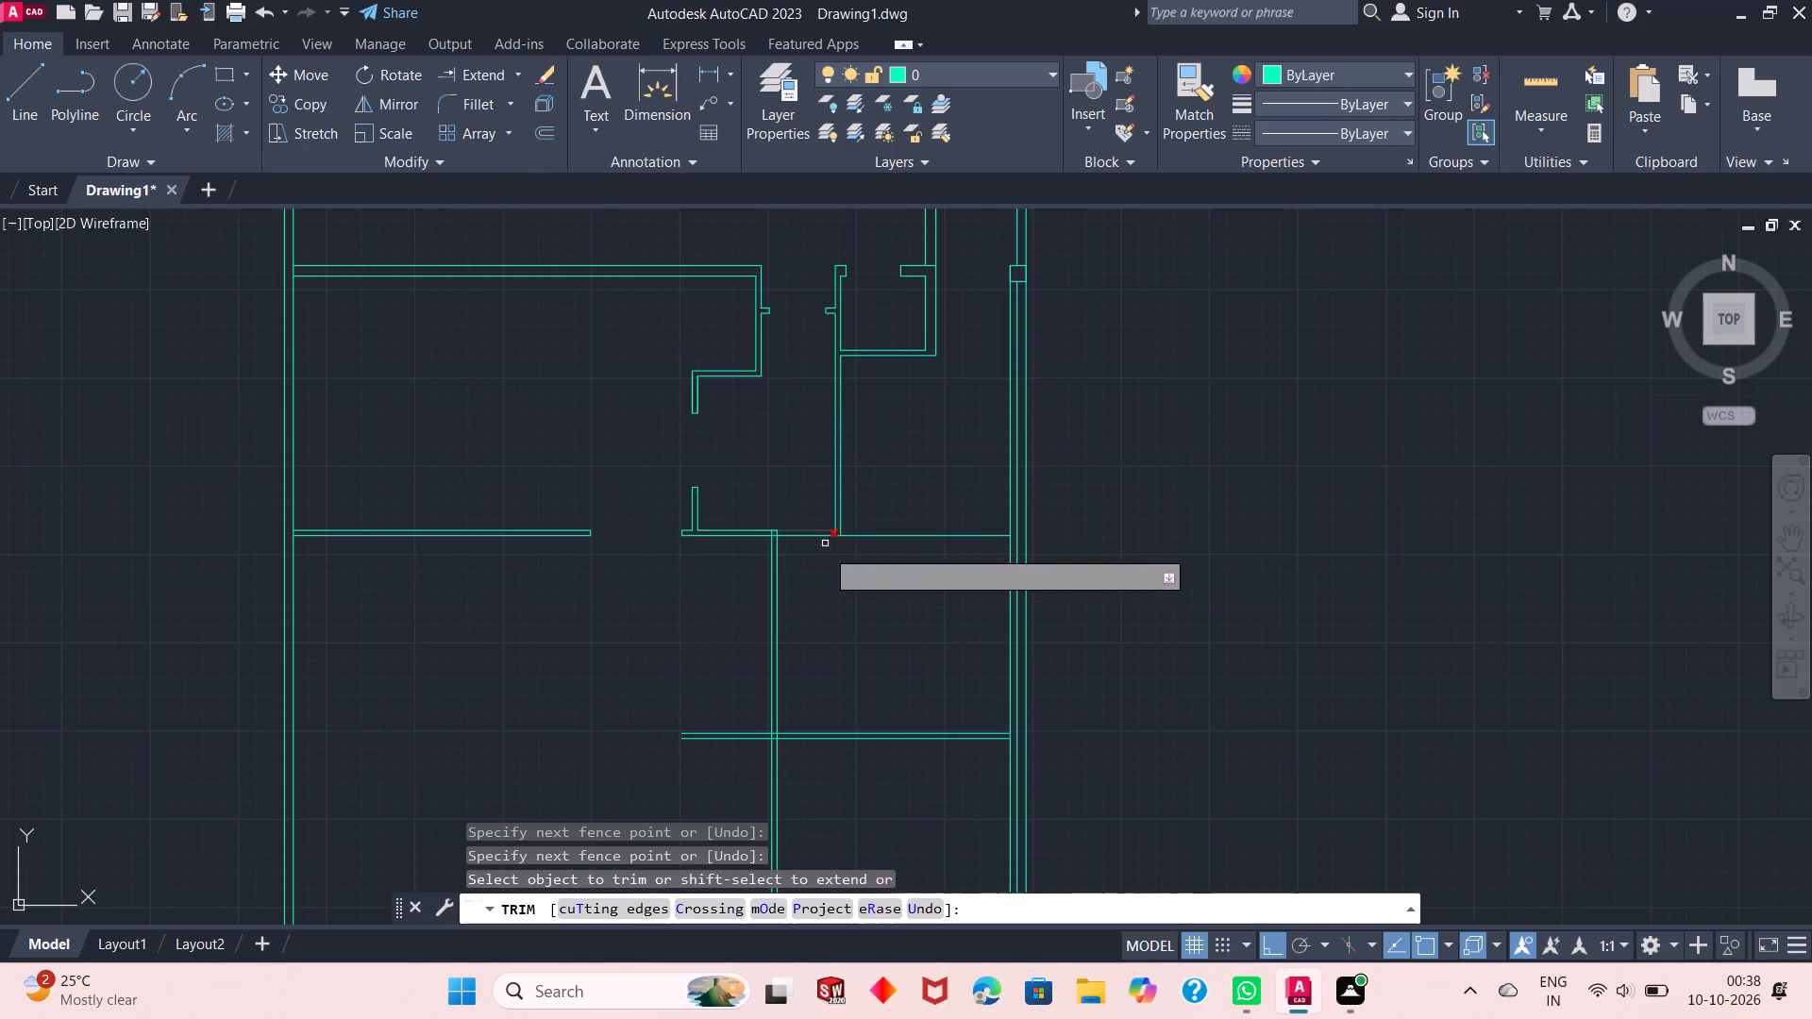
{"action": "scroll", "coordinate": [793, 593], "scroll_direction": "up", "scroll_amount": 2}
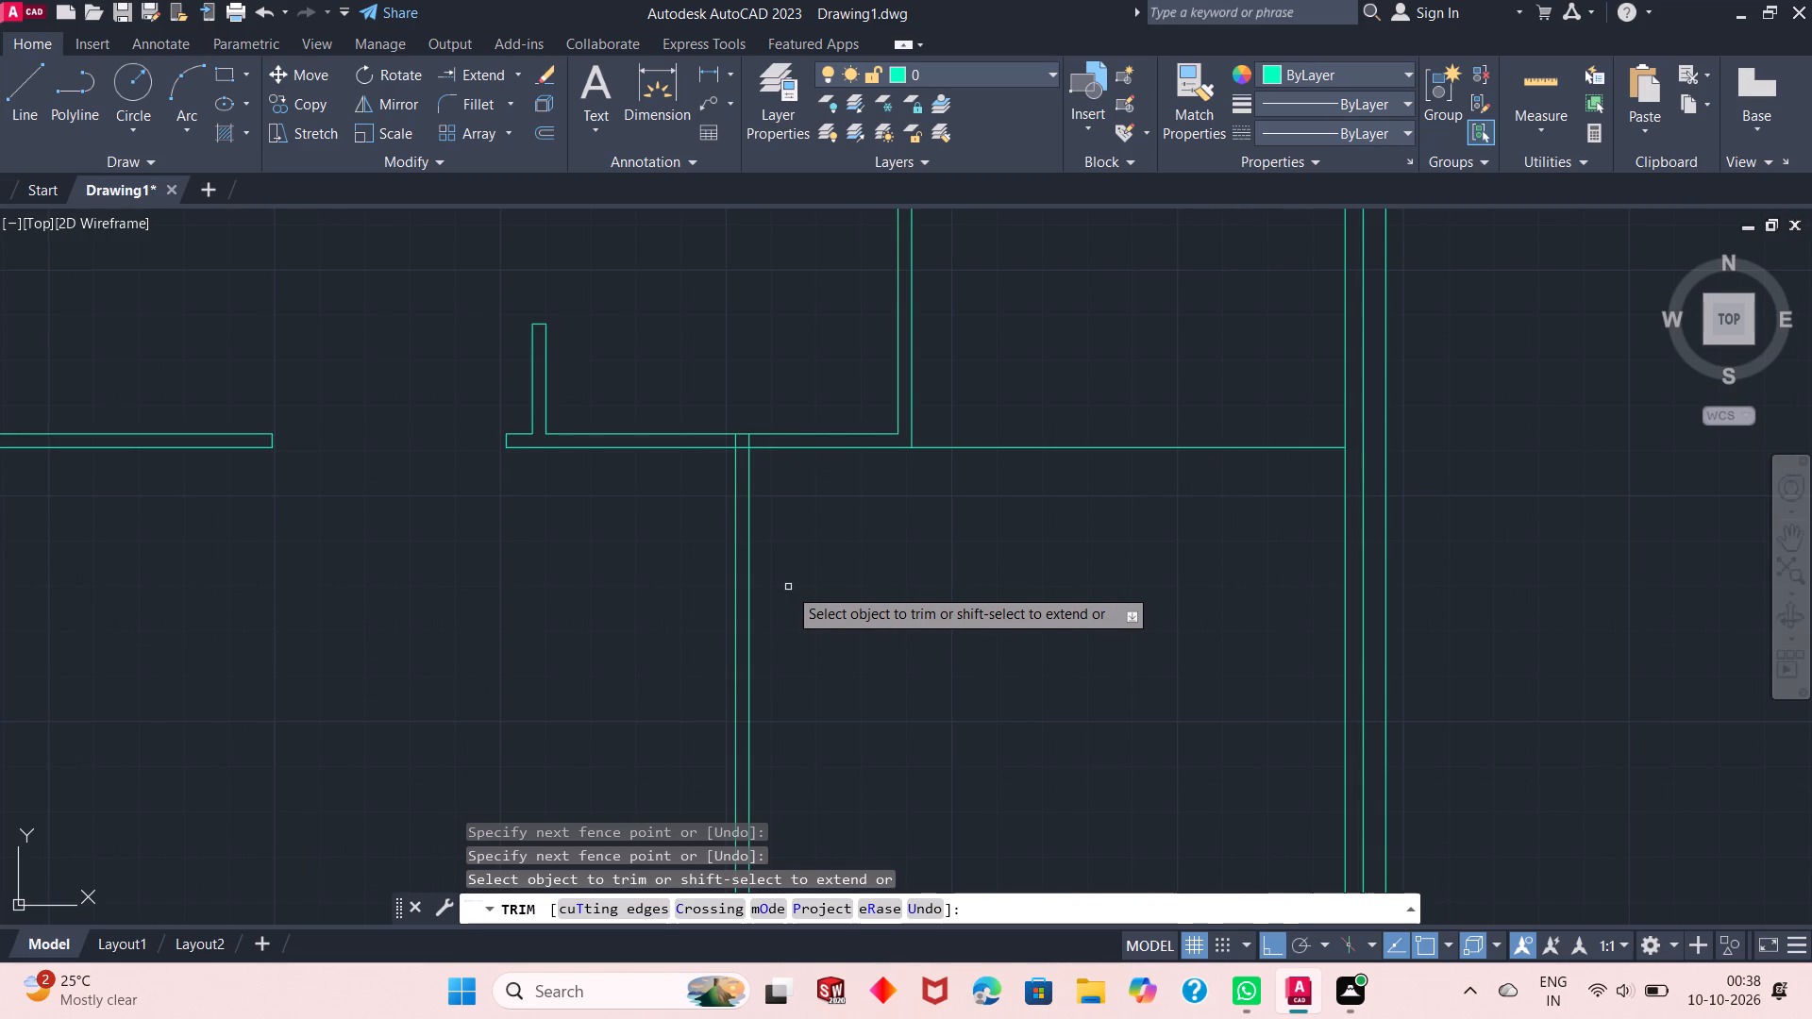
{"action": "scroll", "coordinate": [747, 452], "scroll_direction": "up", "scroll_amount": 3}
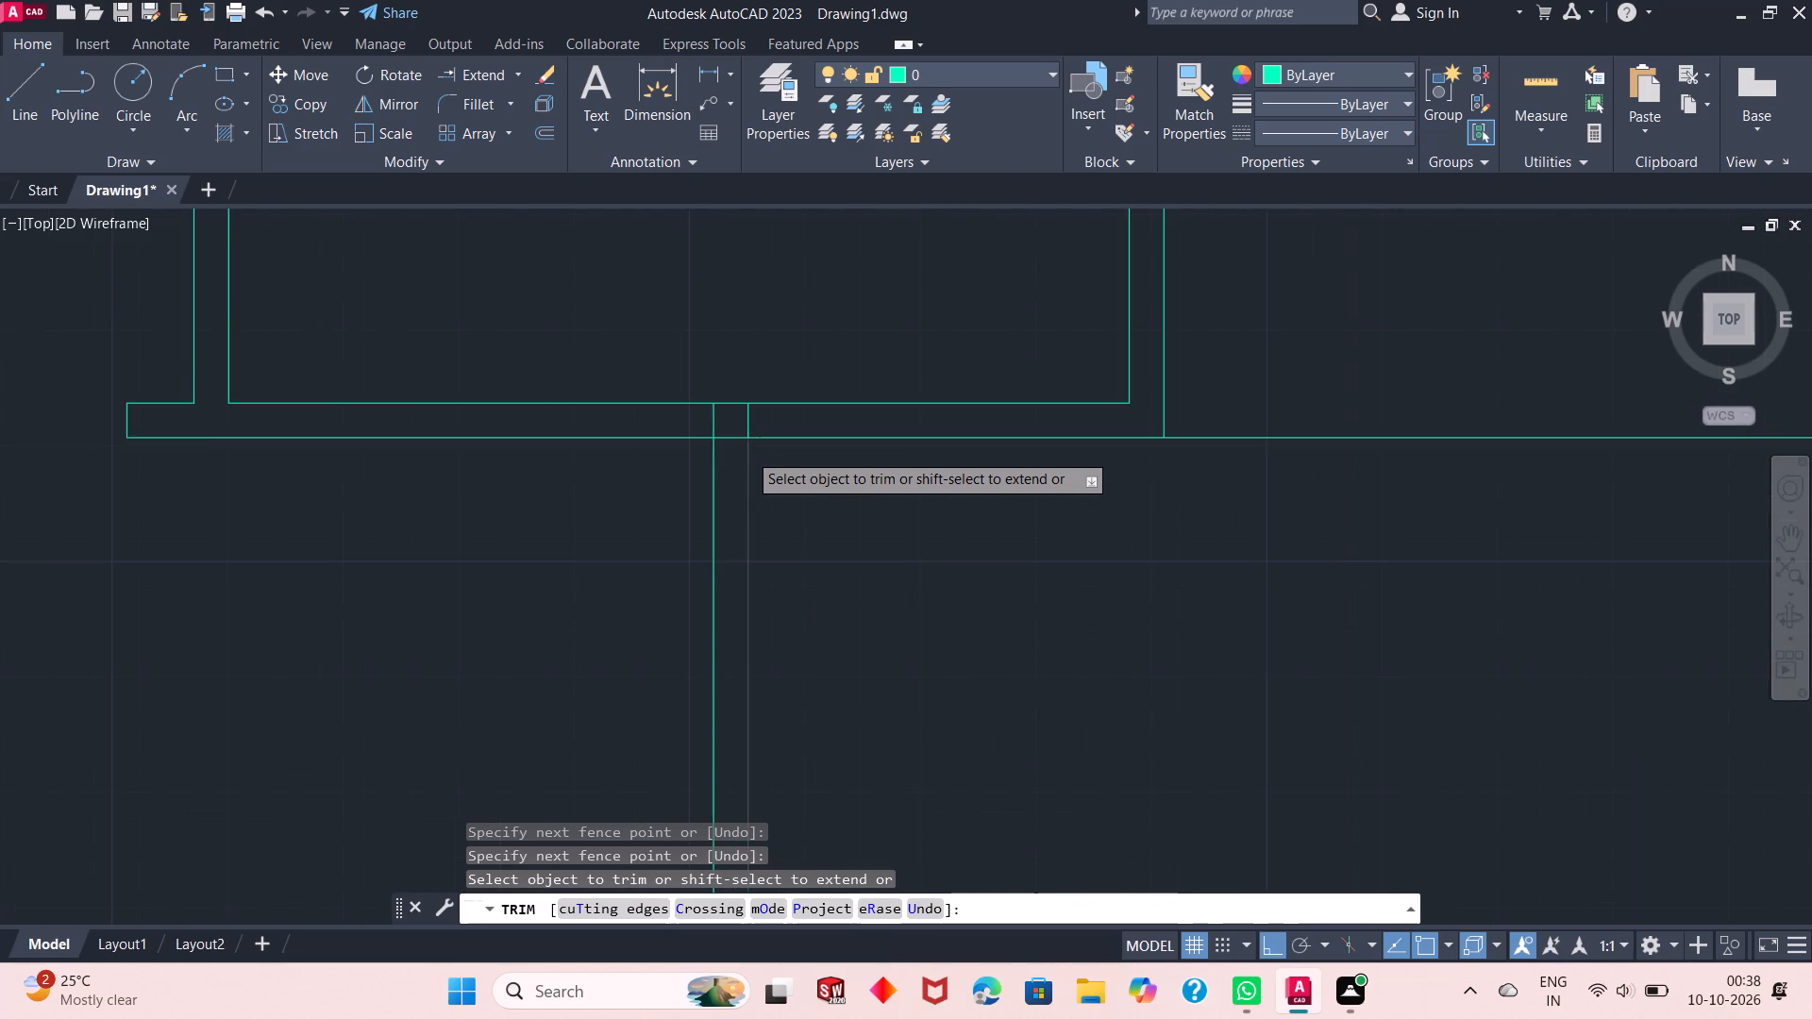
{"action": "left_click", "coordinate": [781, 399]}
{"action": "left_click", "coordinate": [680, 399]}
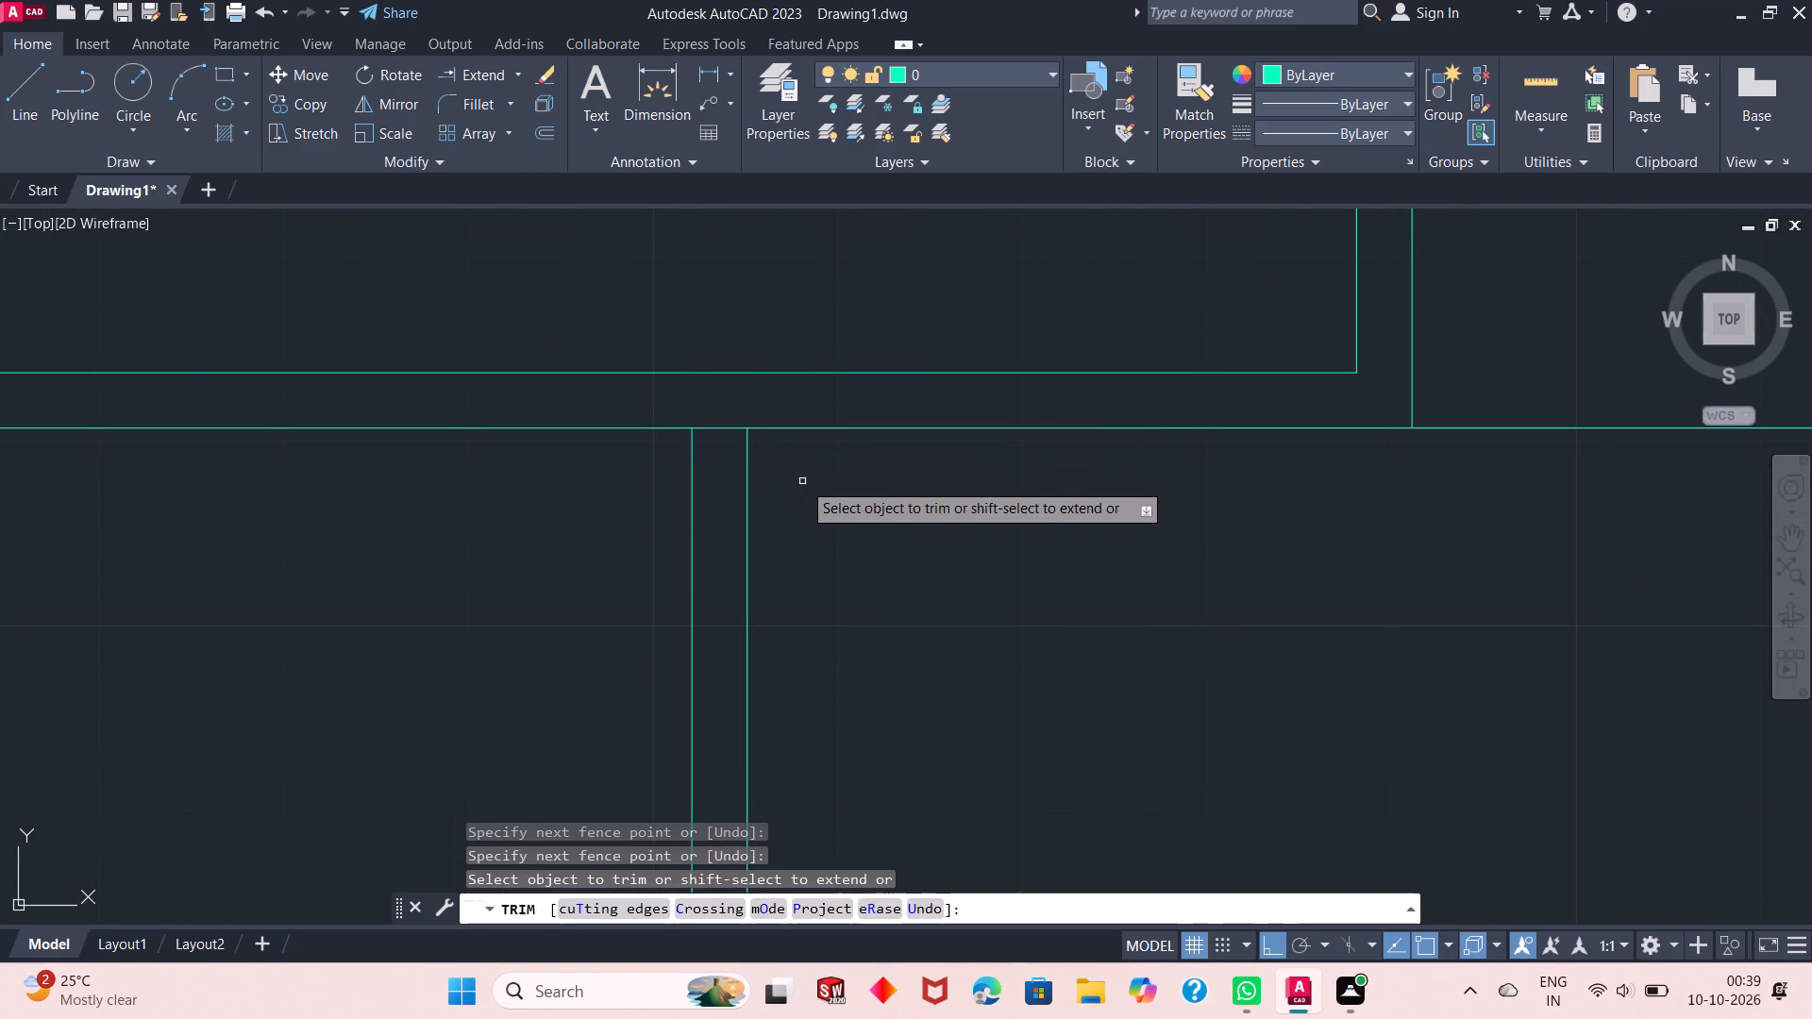
Undo the trims, the 11' and 3" vertical offsets, and the 9'4" and 3" horizontal offsets.
{"action": "scroll", "coordinate": [798, 481], "scroll_direction": "down", "scroll_amount": 1}
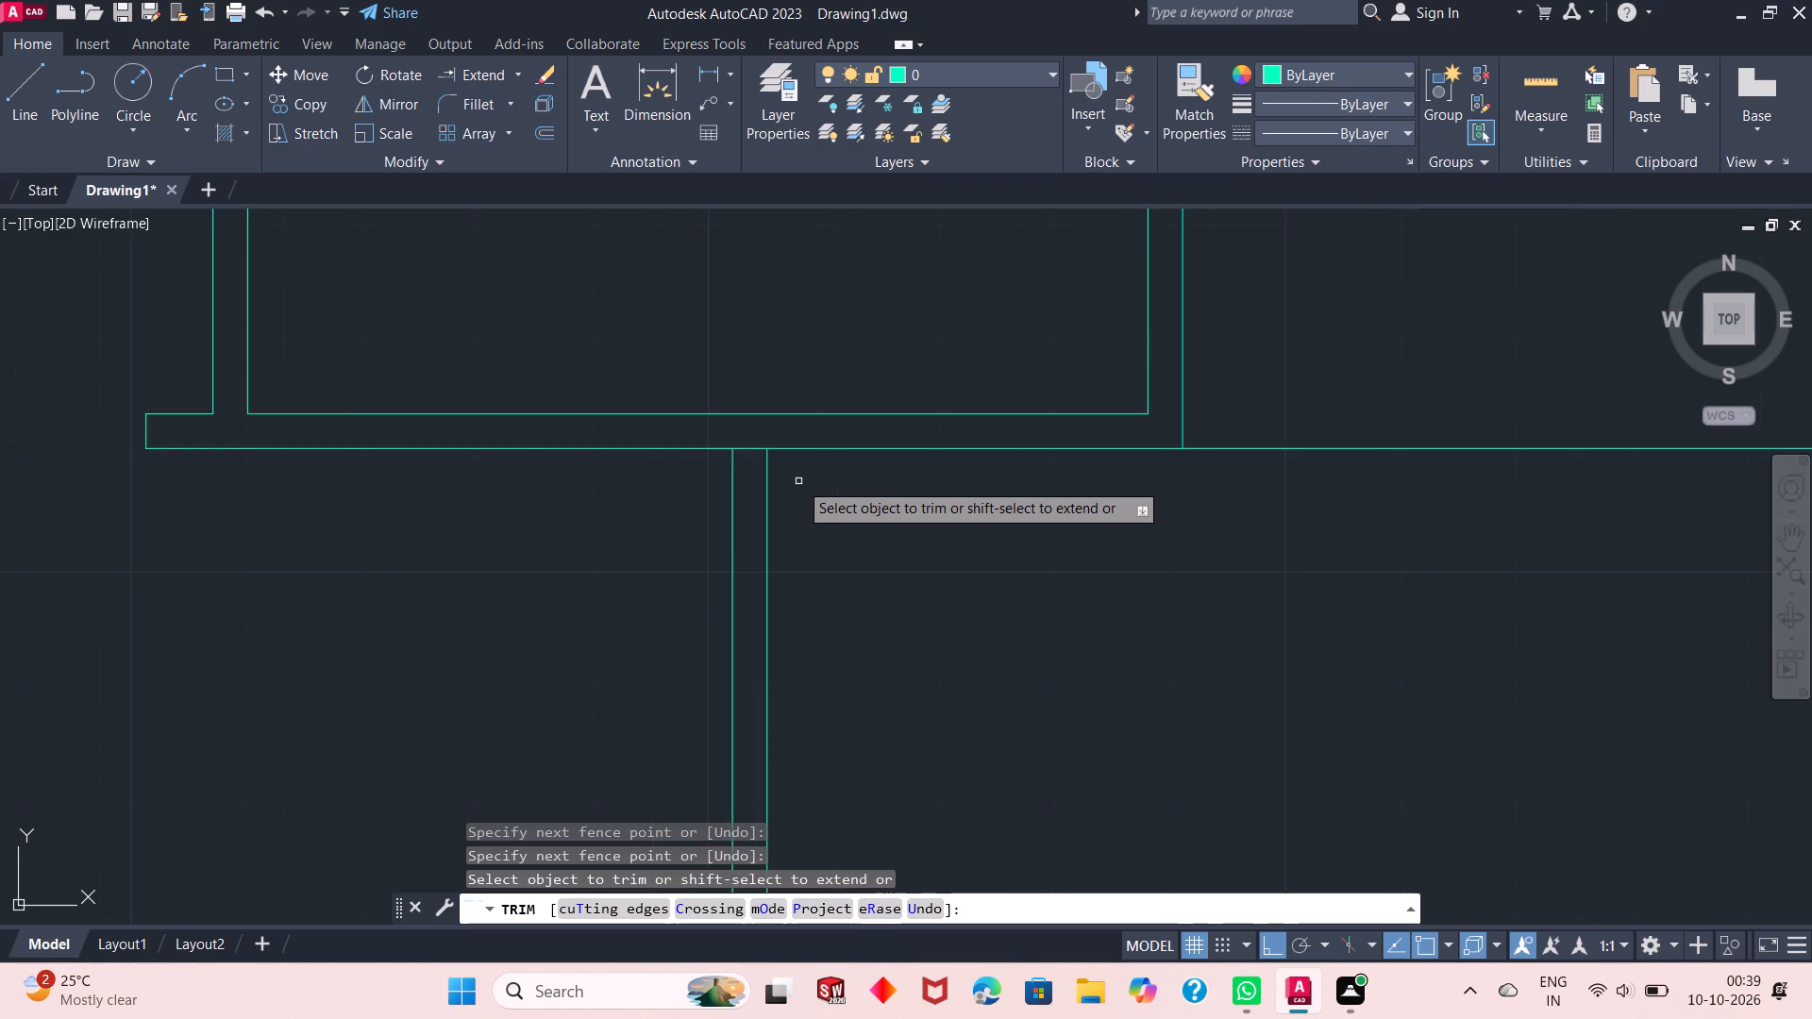
{"action": "scroll", "coordinate": [798, 481], "scroll_direction": "down", "scroll_amount": 1}
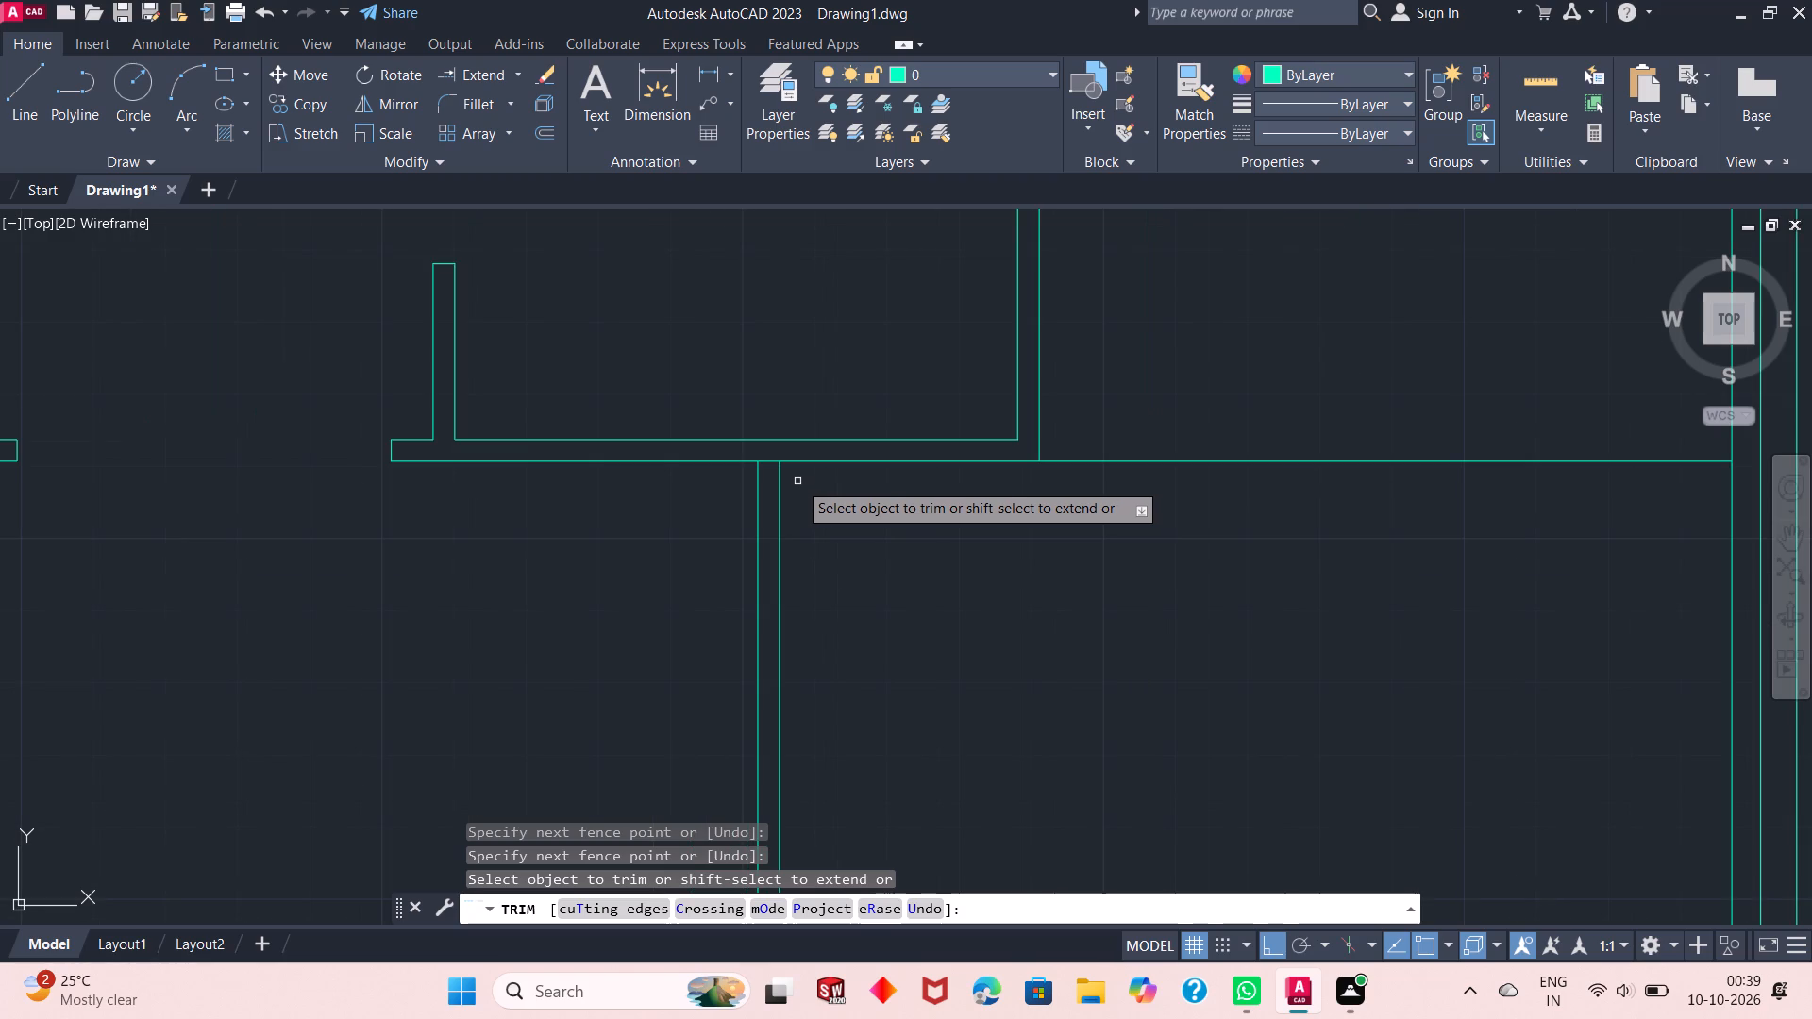
{"action": "scroll", "coordinate": [797, 480], "scroll_direction": "down", "scroll_amount": 1}
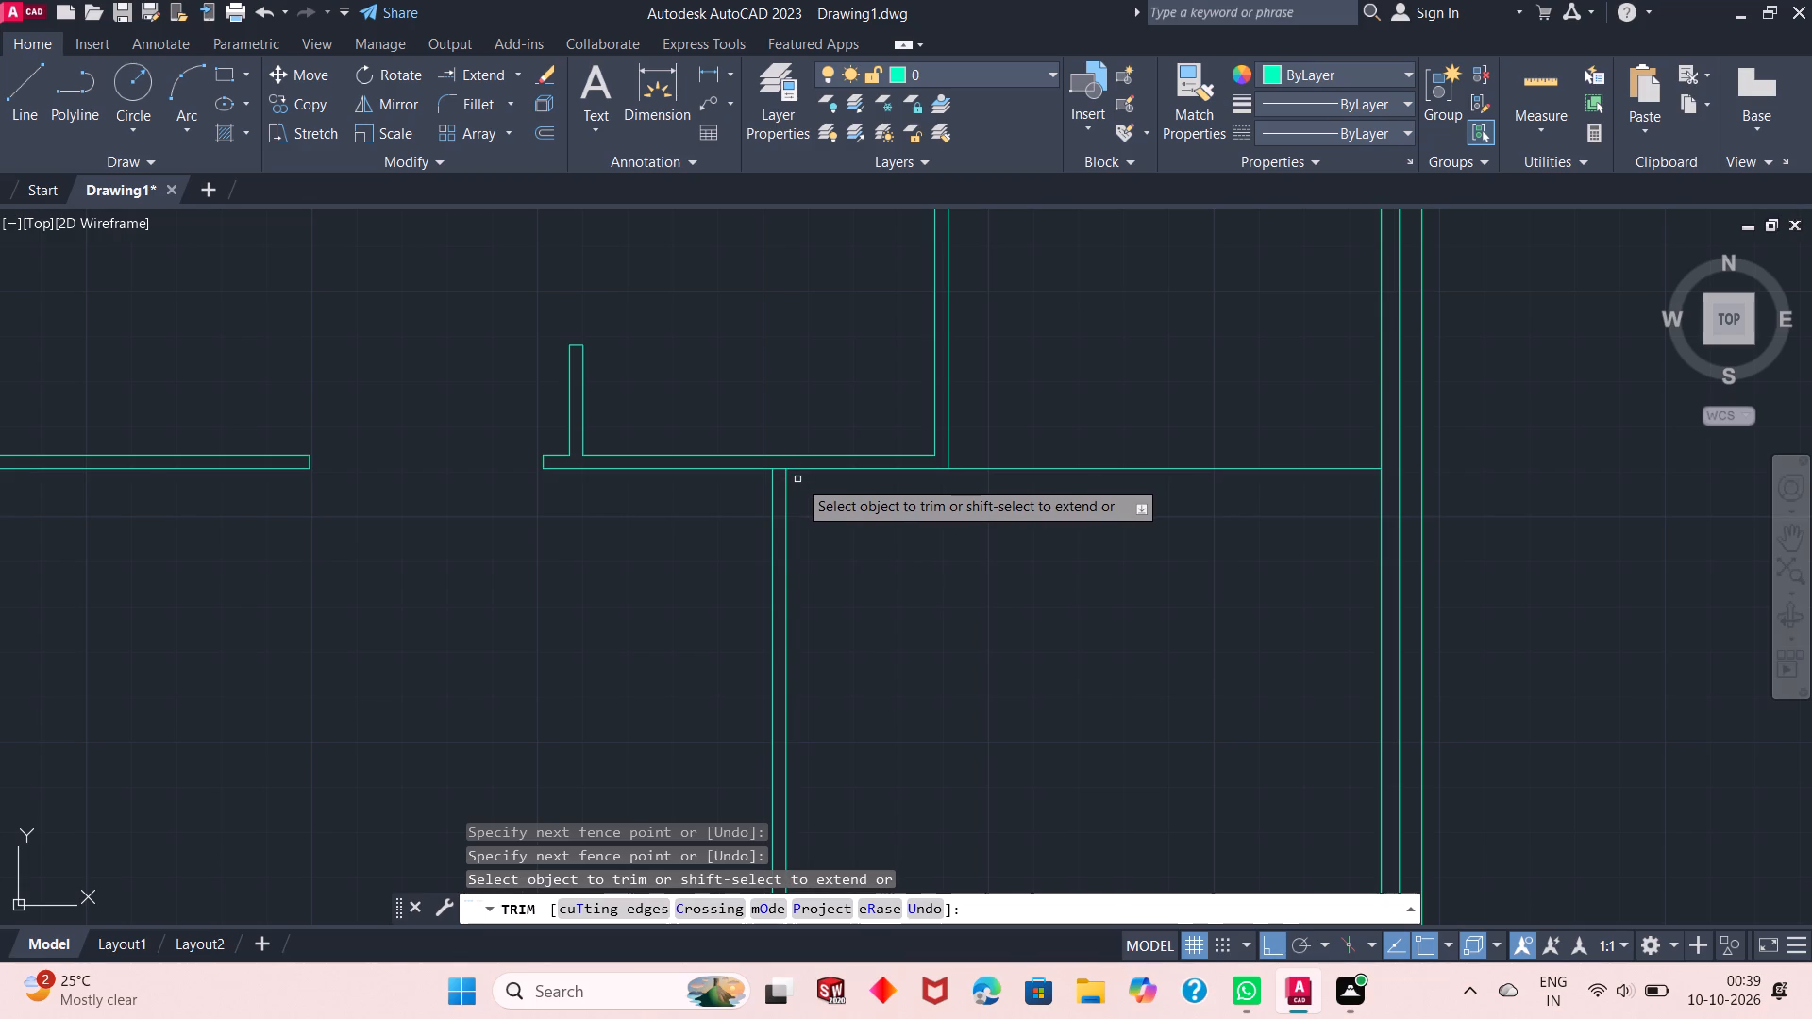
{"action": "key", "text": "ctrl+z"}
{"action": "key", "text": "ctrl+z"}
{"action": "key", "text": "ctrl+z"}
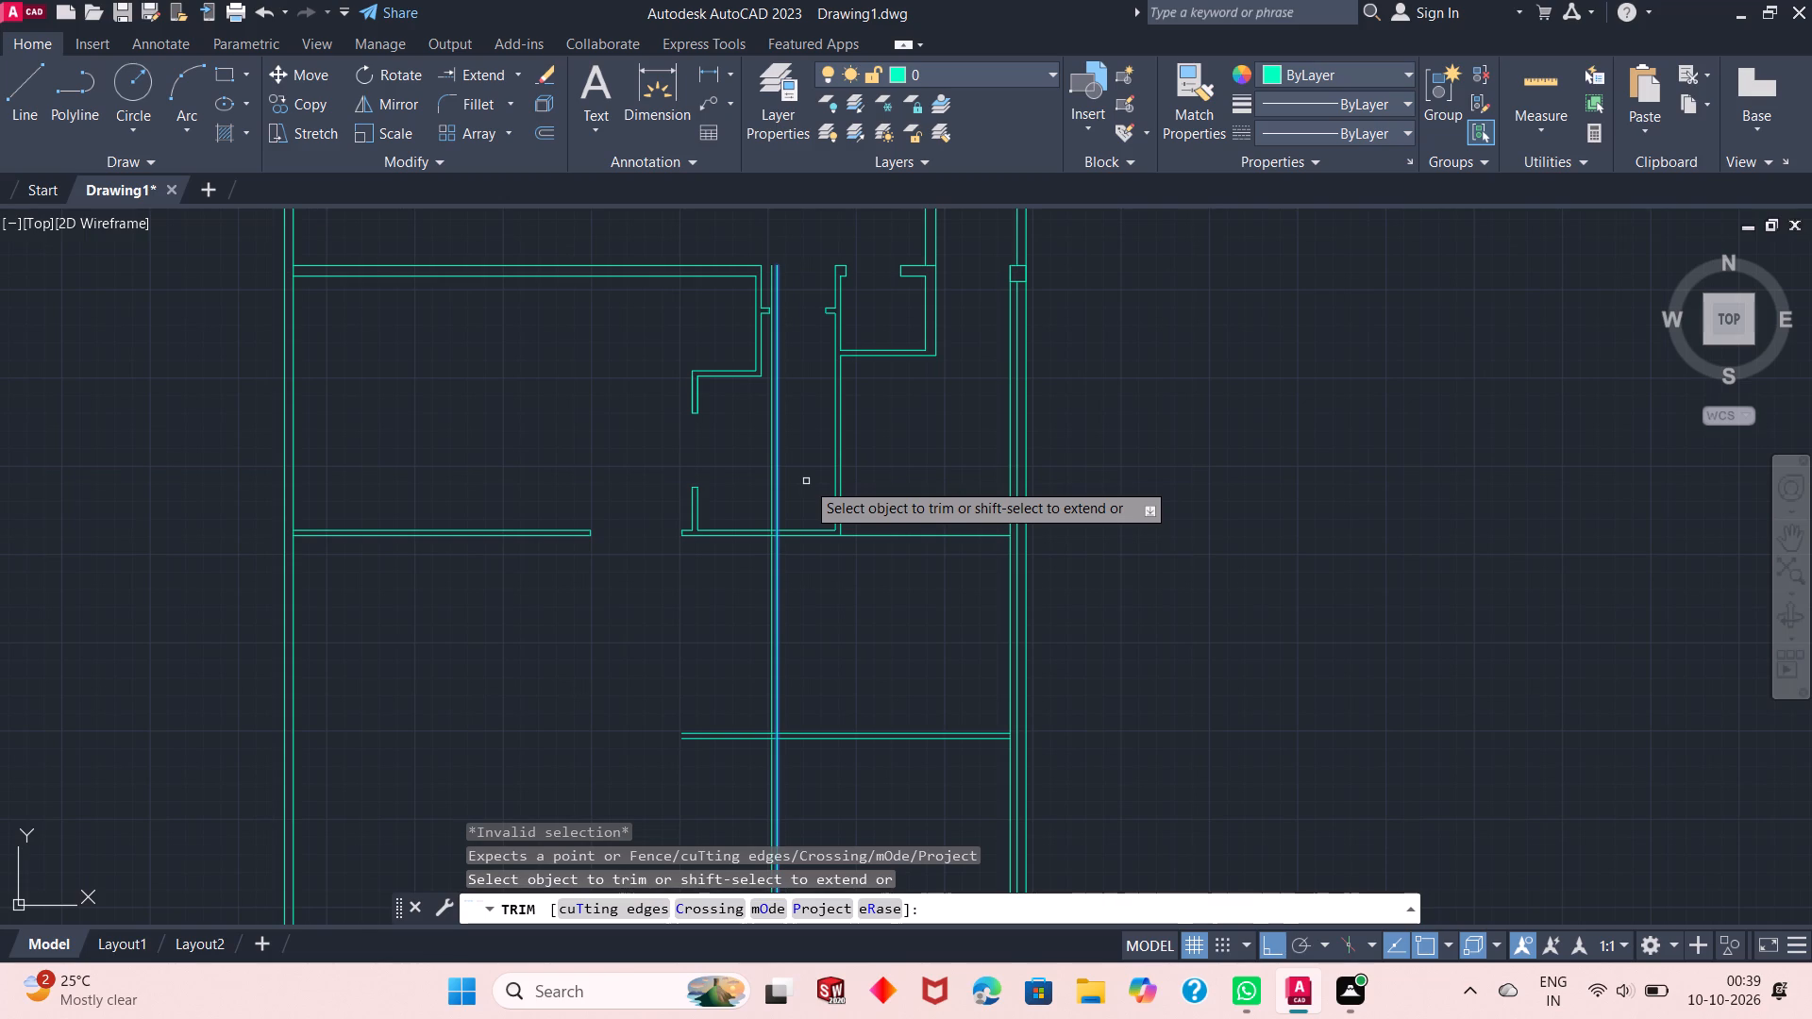
{"action": "key", "text": "ctrl+z"}
{"action": "key", "text": "ctrl+z"}
{"action": "key", "text": "ctrl+z"}
{"action": "key", "text": "Escape"}
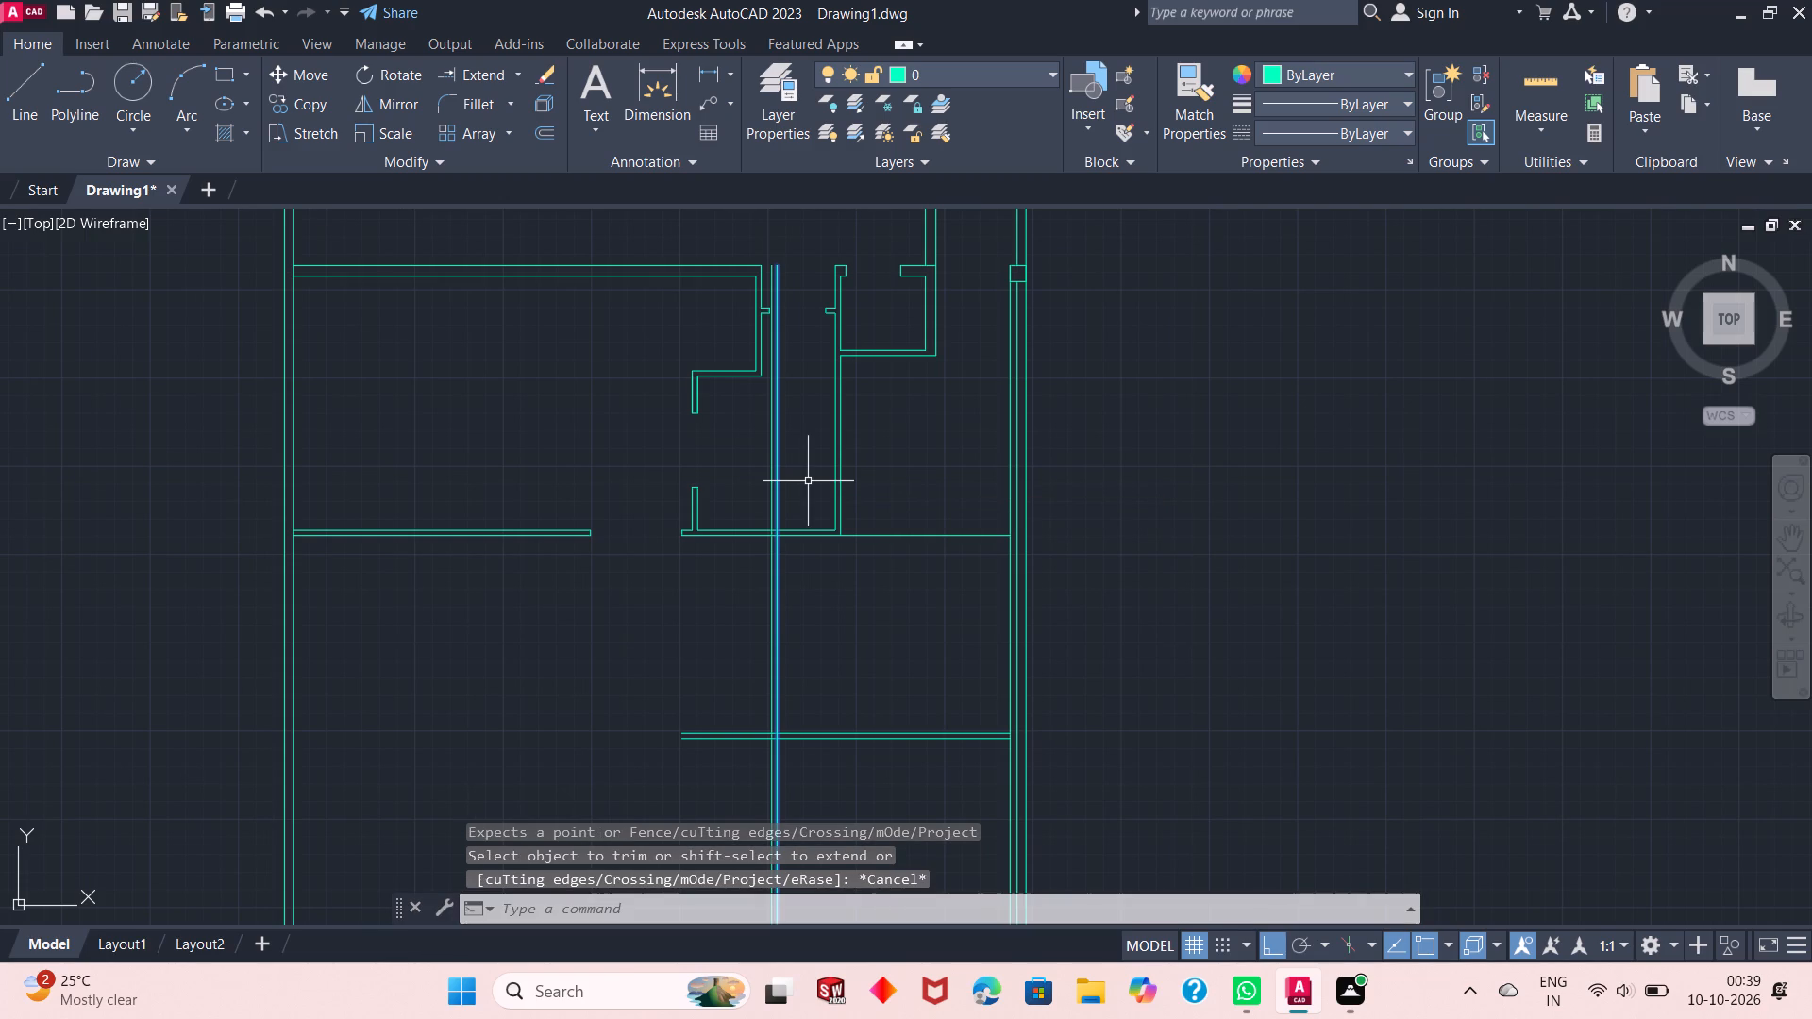
{"action": "key", "text": "ctrl+z"}
{"action": "key", "text": "ctrl+z"}
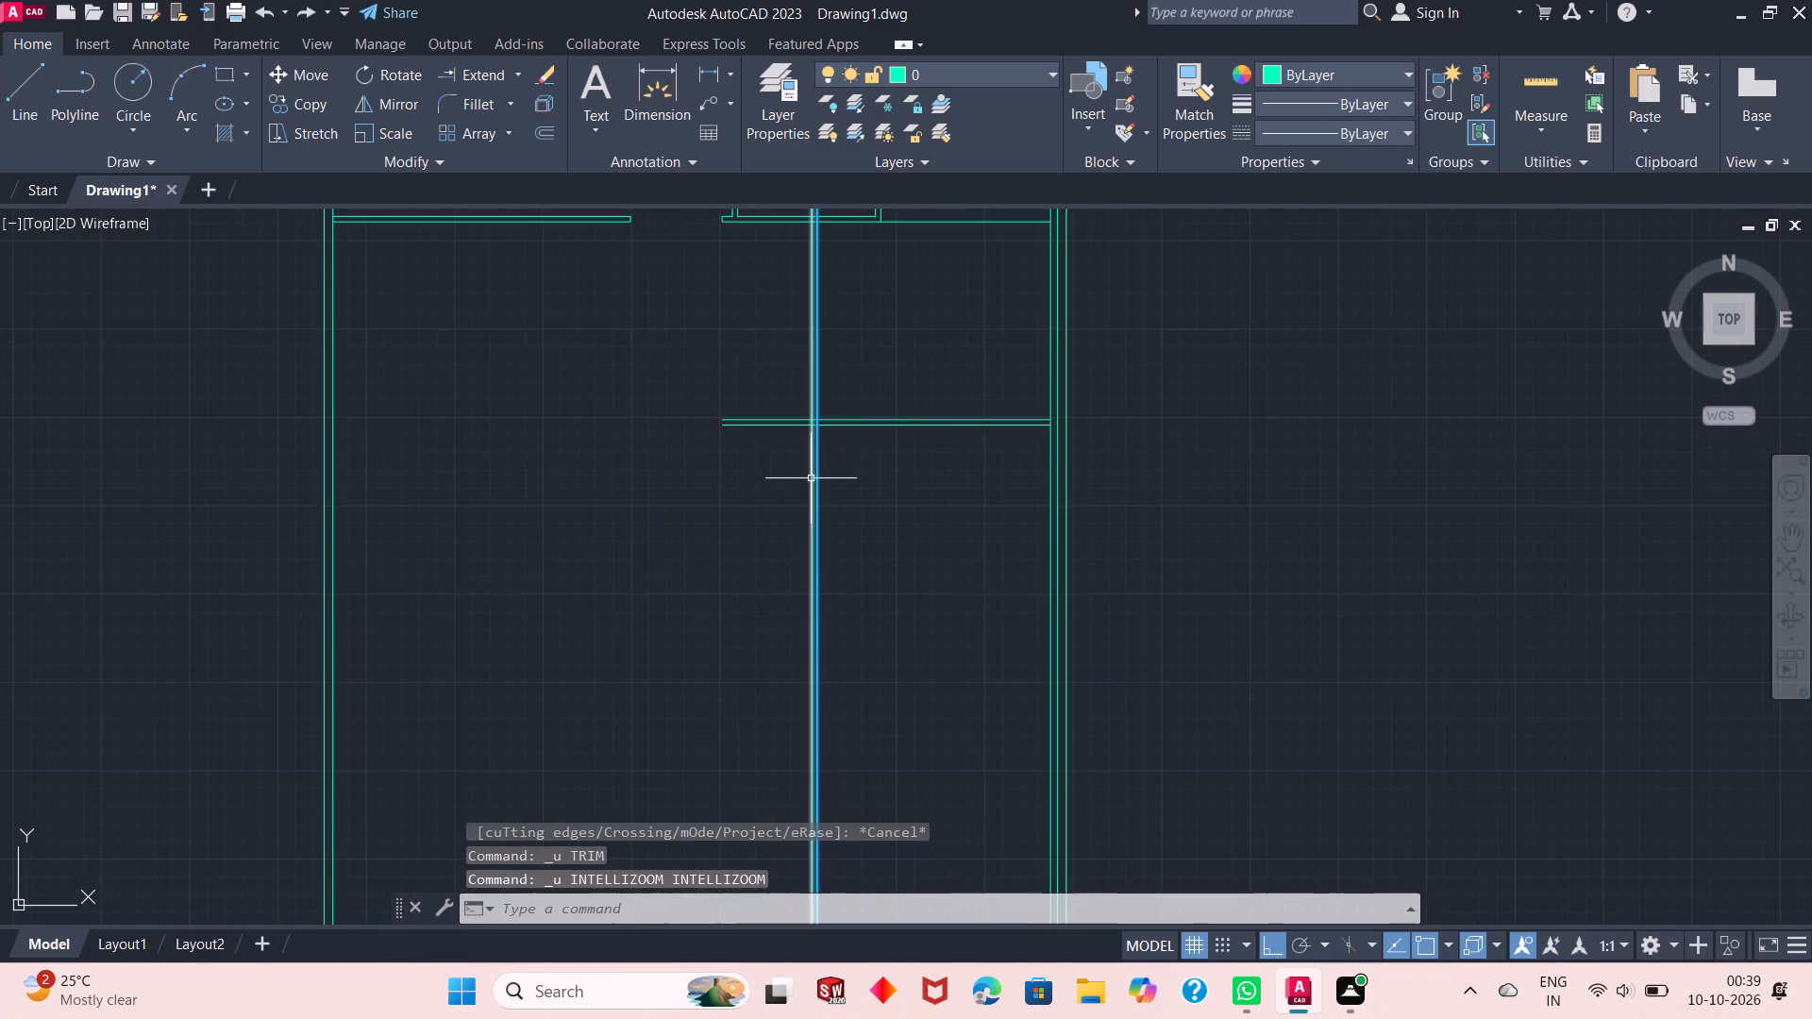
{"action": "key", "text": "ctrl+z"}
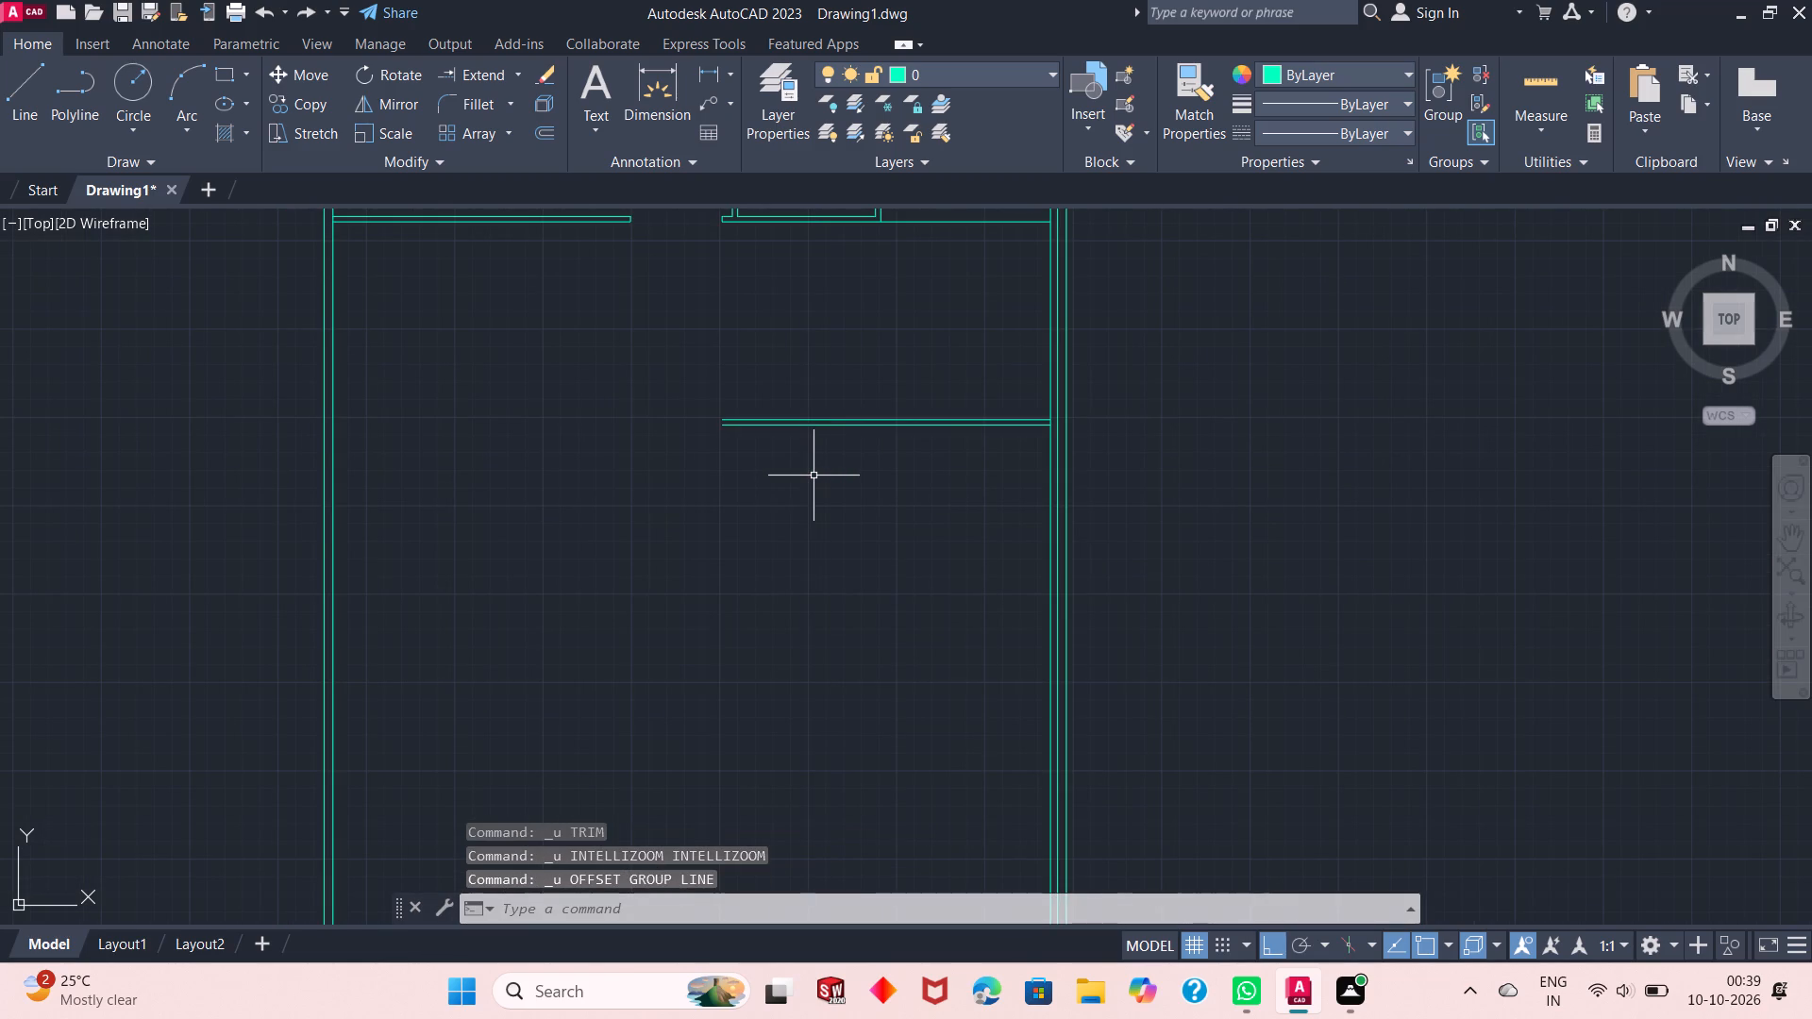
{"action": "key", "text": "ctrl+z"}
Offset the lower line of the existing horizontal wall beside the east wall 15'7" to the south.
{"action": "right_click", "coordinate": [807, 447]}
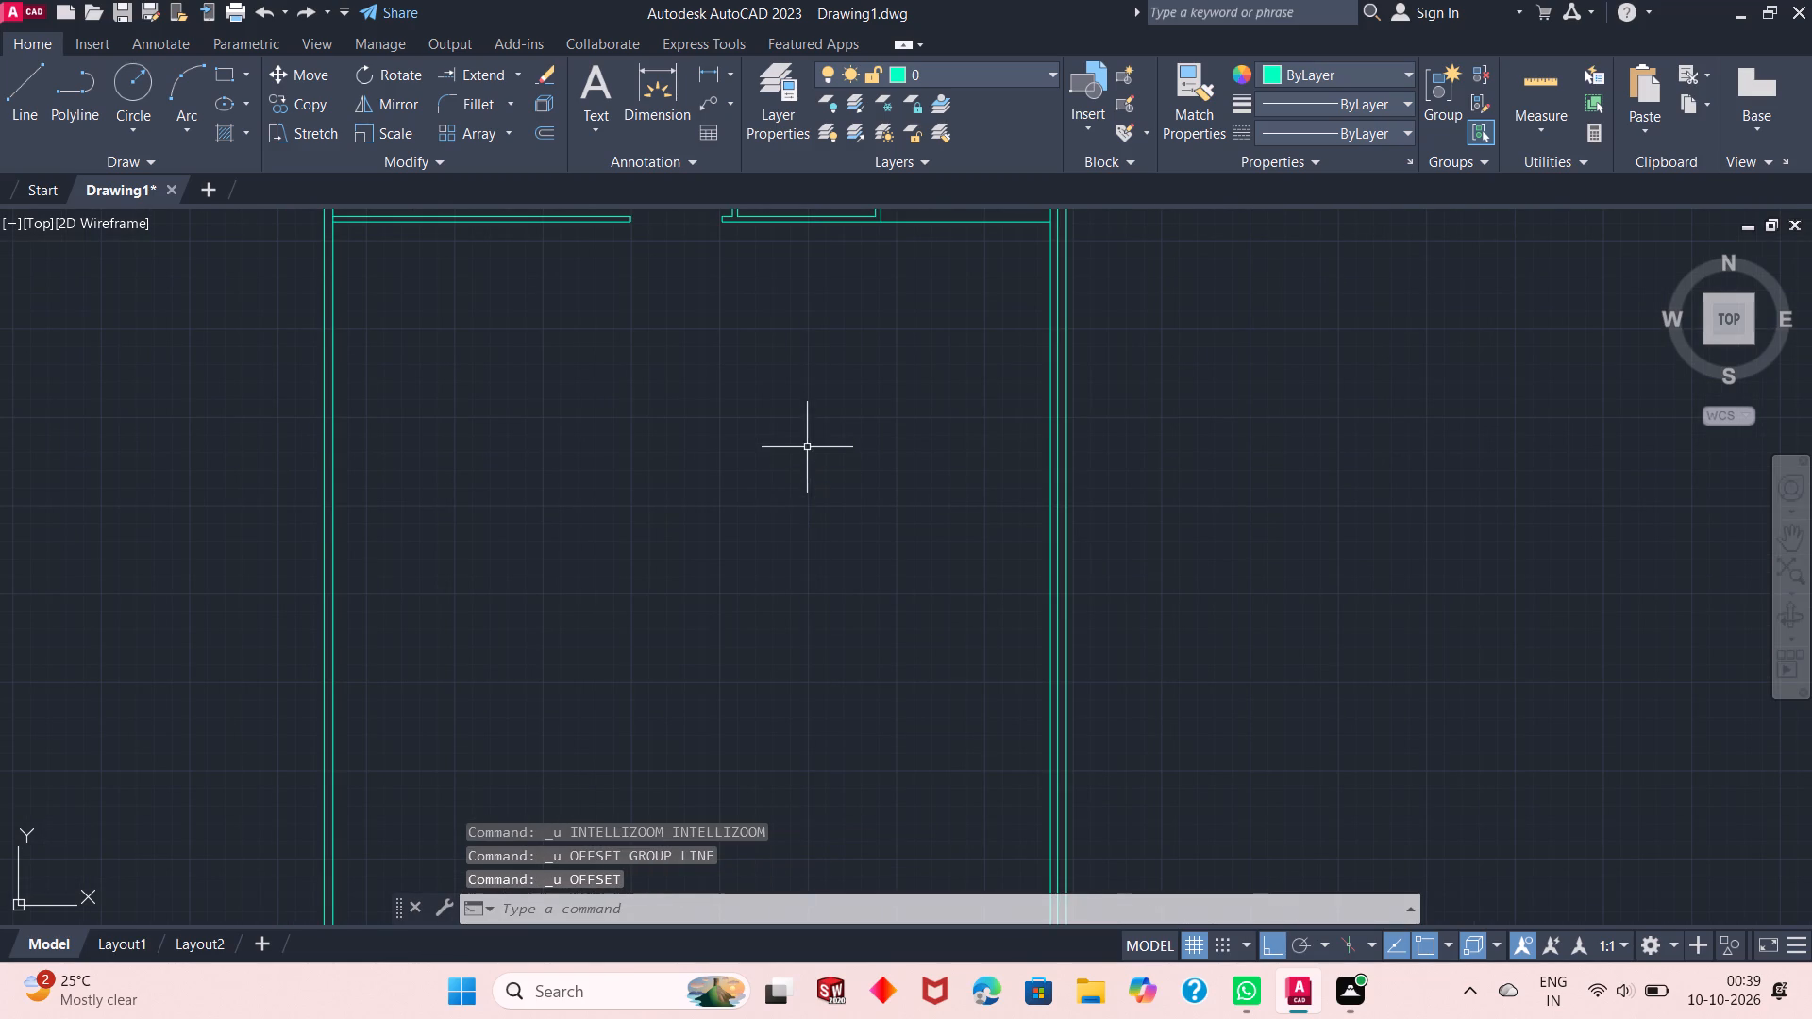
{"action": "left_click", "coordinate": [870, 480]}
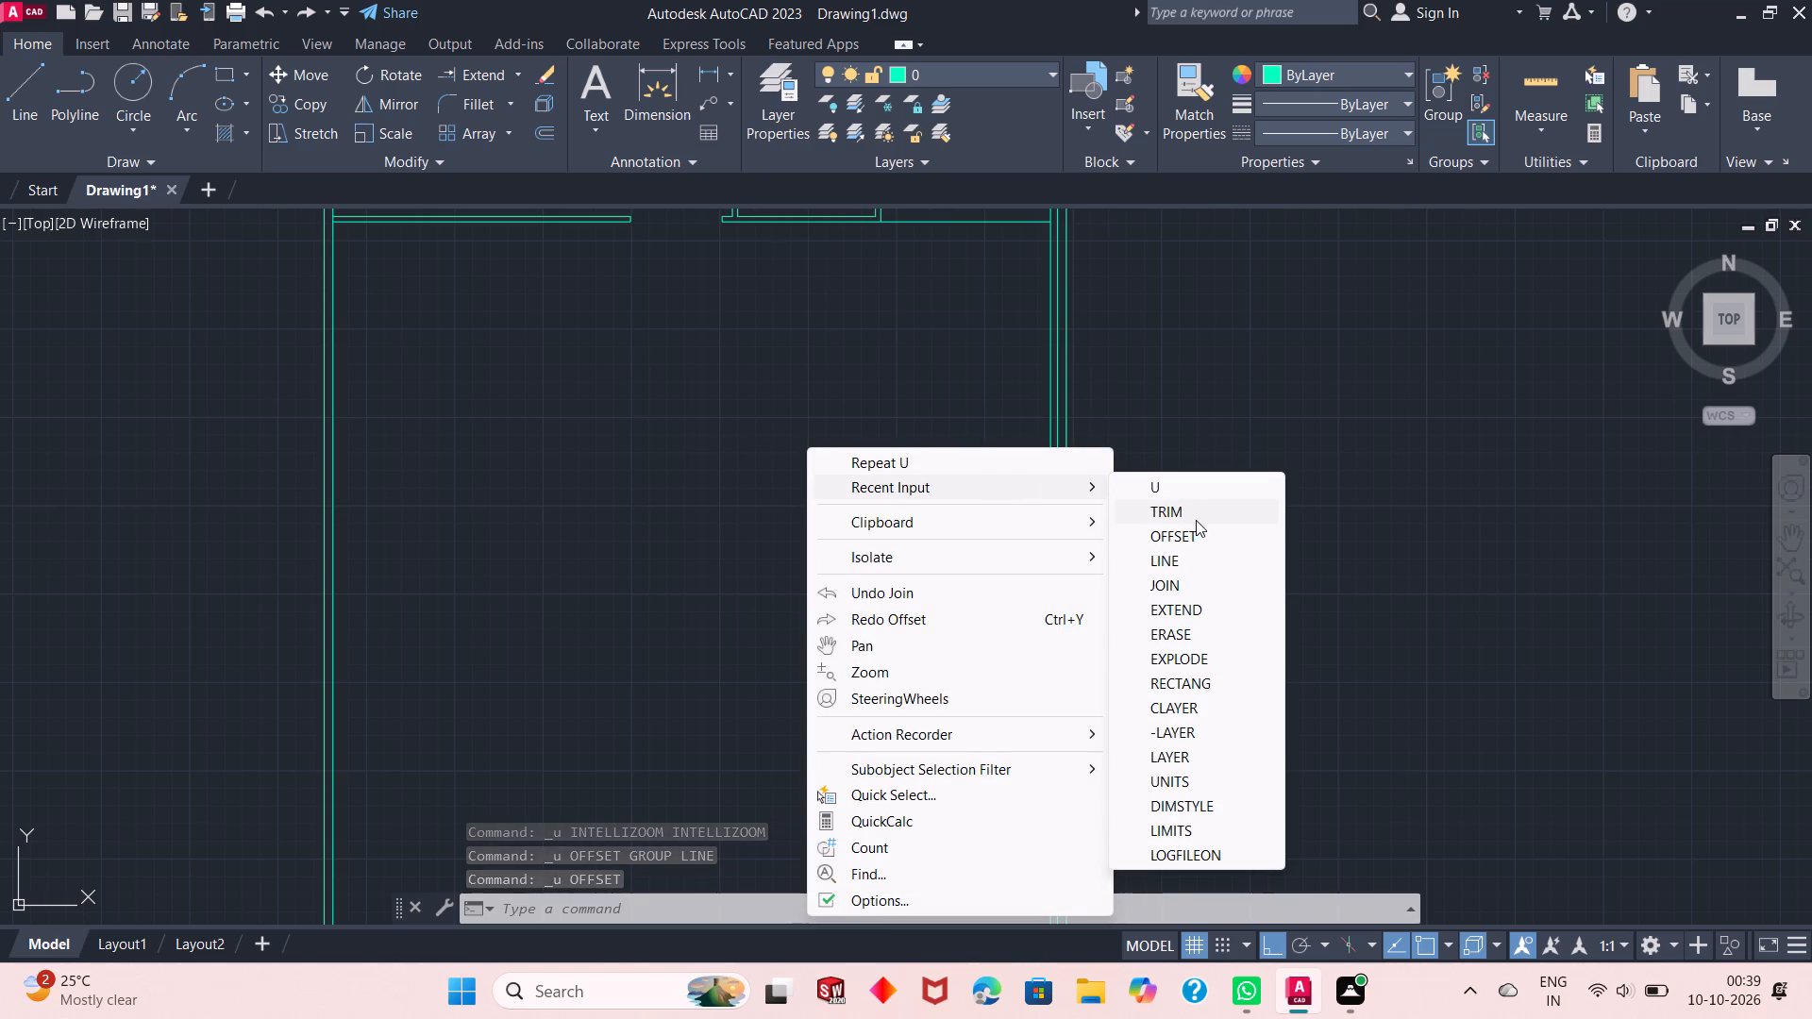
{"action": "left_click", "coordinate": [1201, 532]}
{"action": "right_click", "coordinate": [1201, 514]}
{"action": "left_click", "coordinate": [1240, 522]}
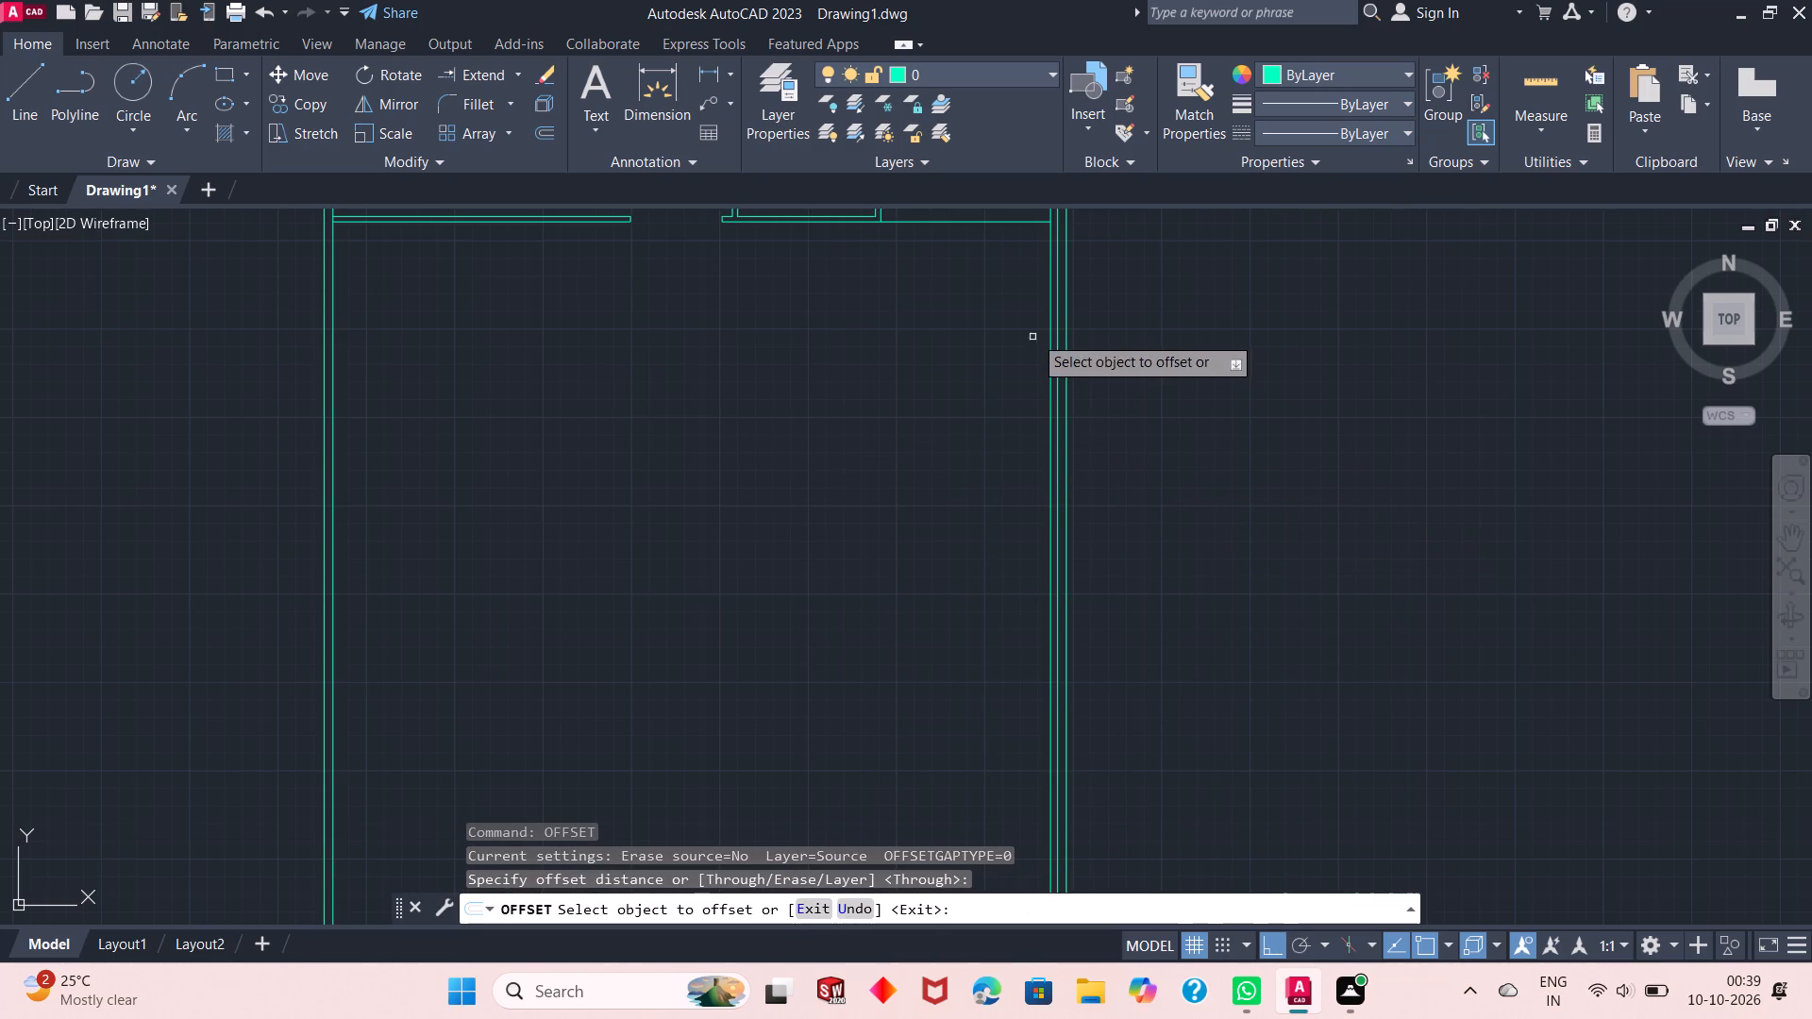
{"action": "left_click", "coordinate": [993, 219]}
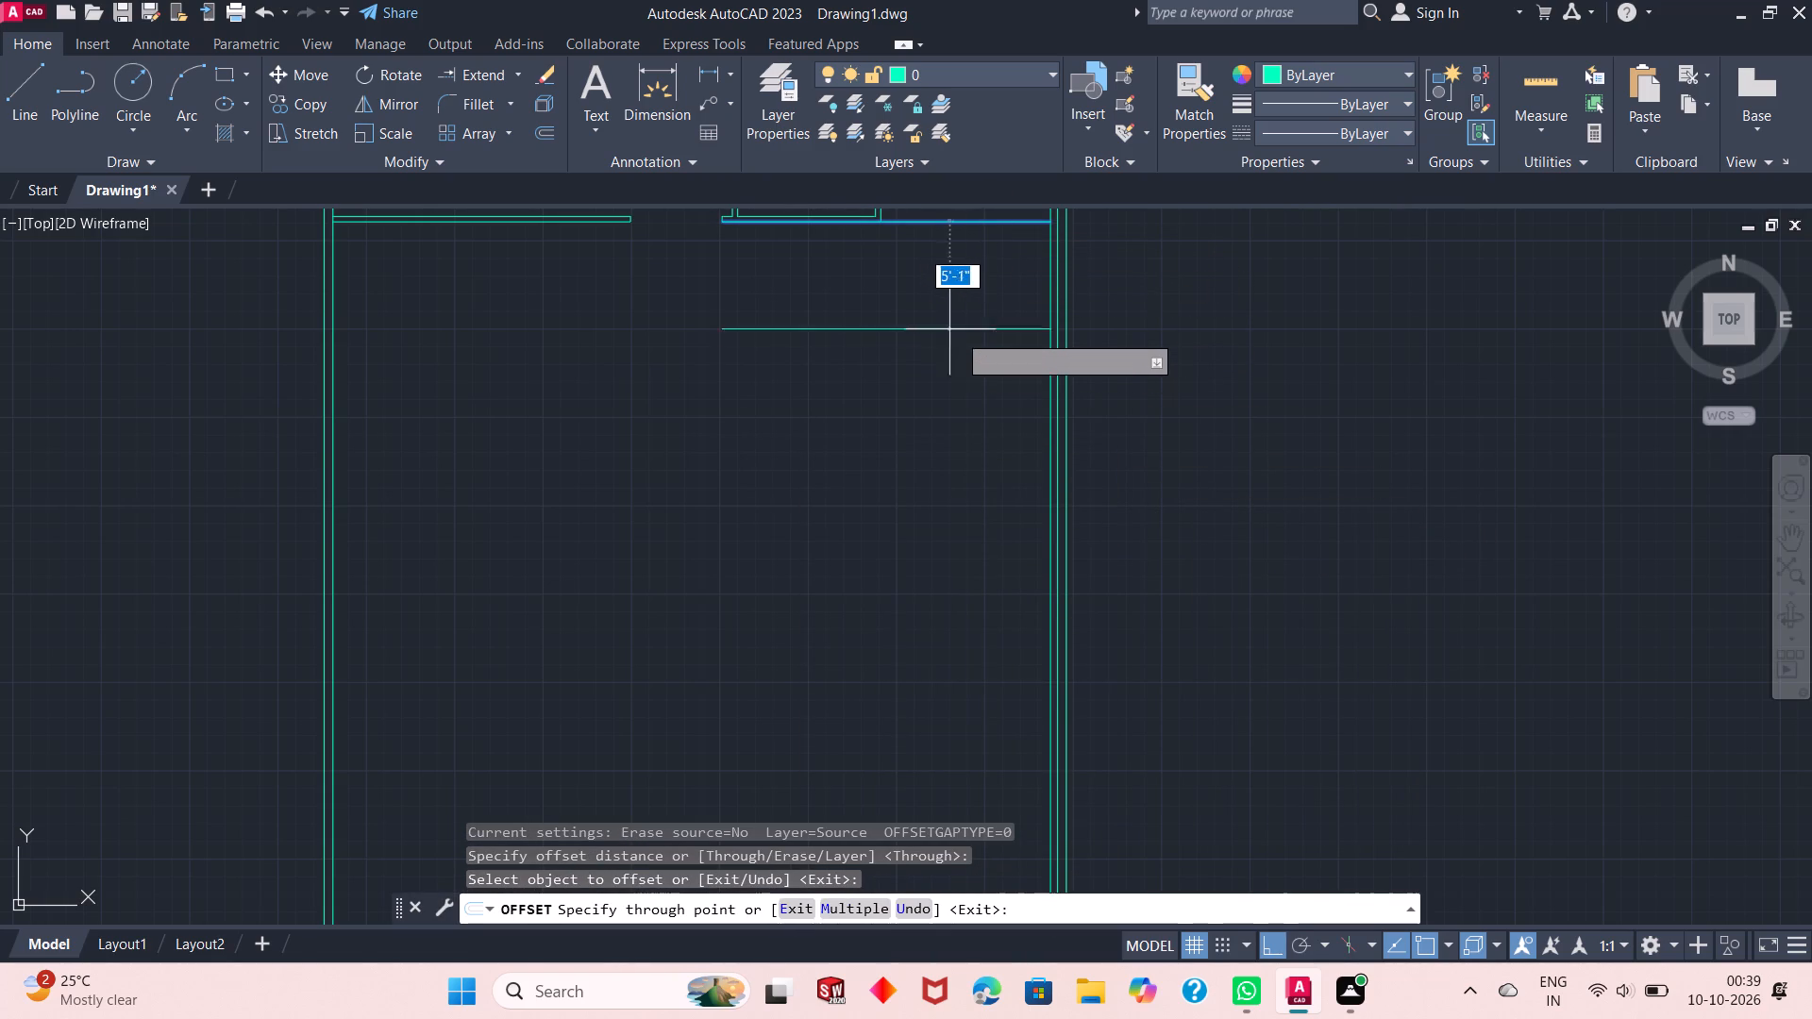
{"action": "key", "text": "1"}
{"action": "key", "text": "5"}
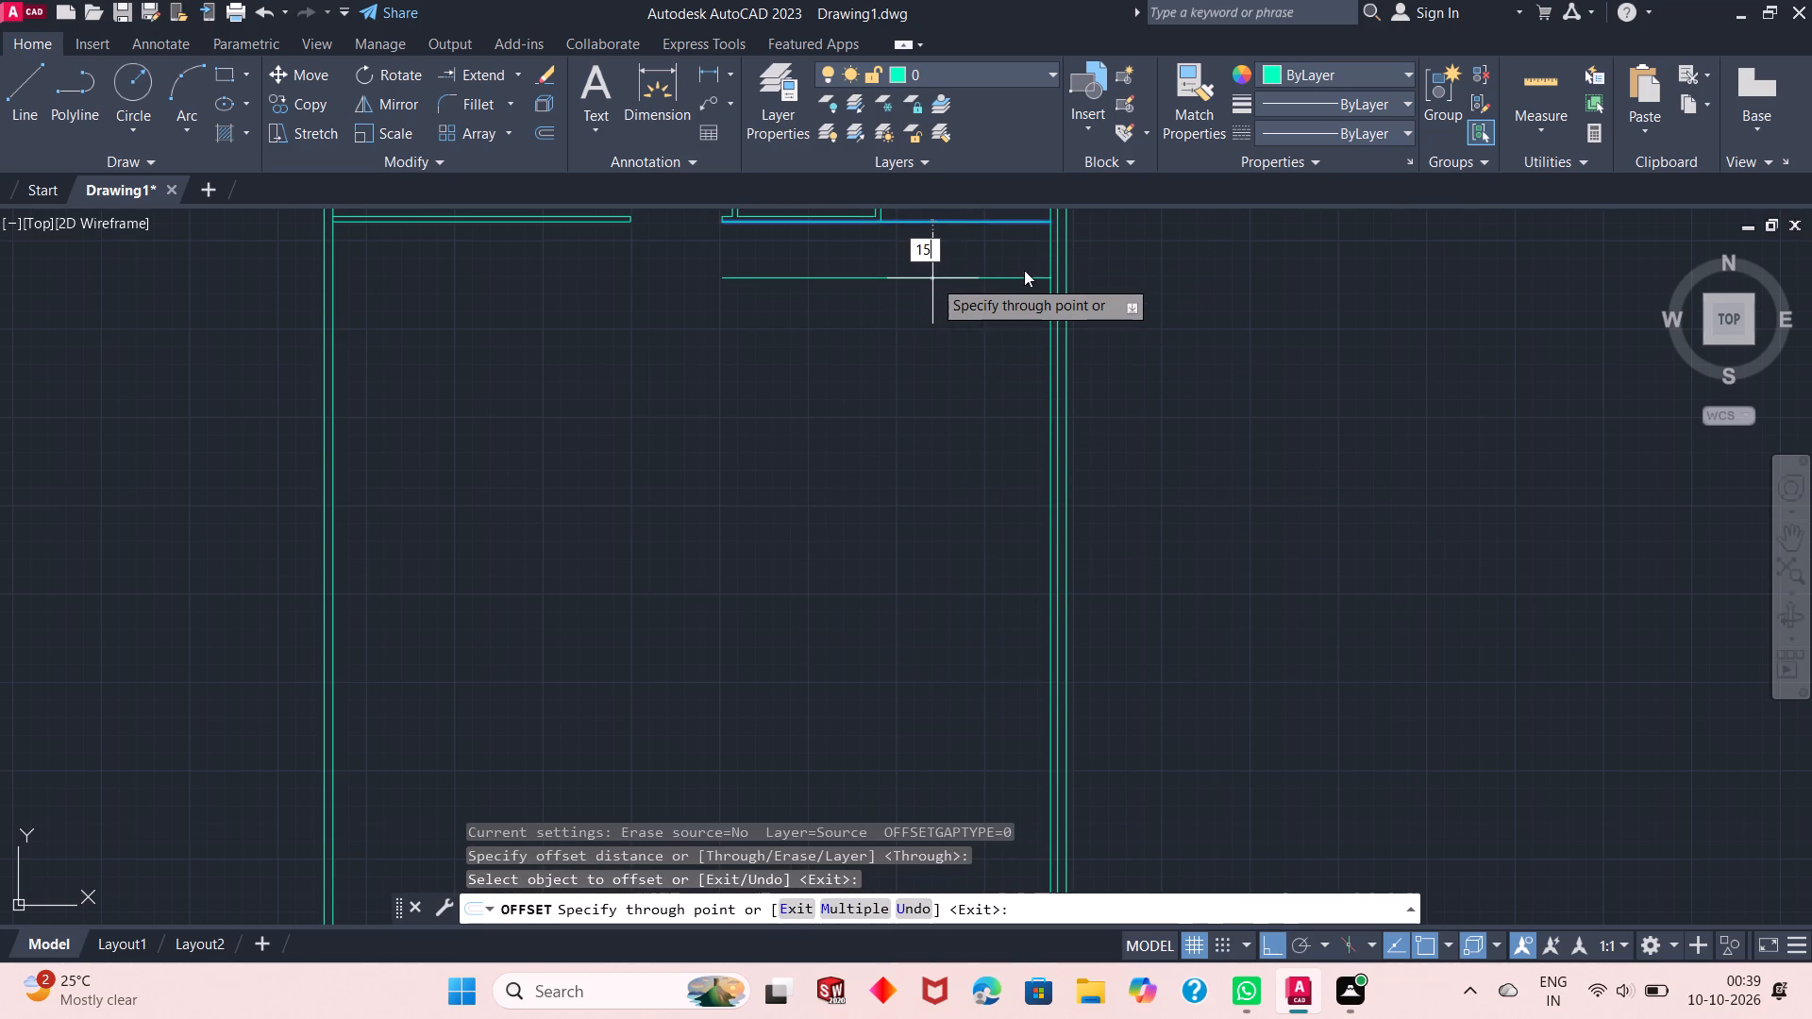
{"action": "key", "text": "apostrophe"}
{"action": "key", "text": "7"}
{"action": "key", "text": "shift+quotedbl"}
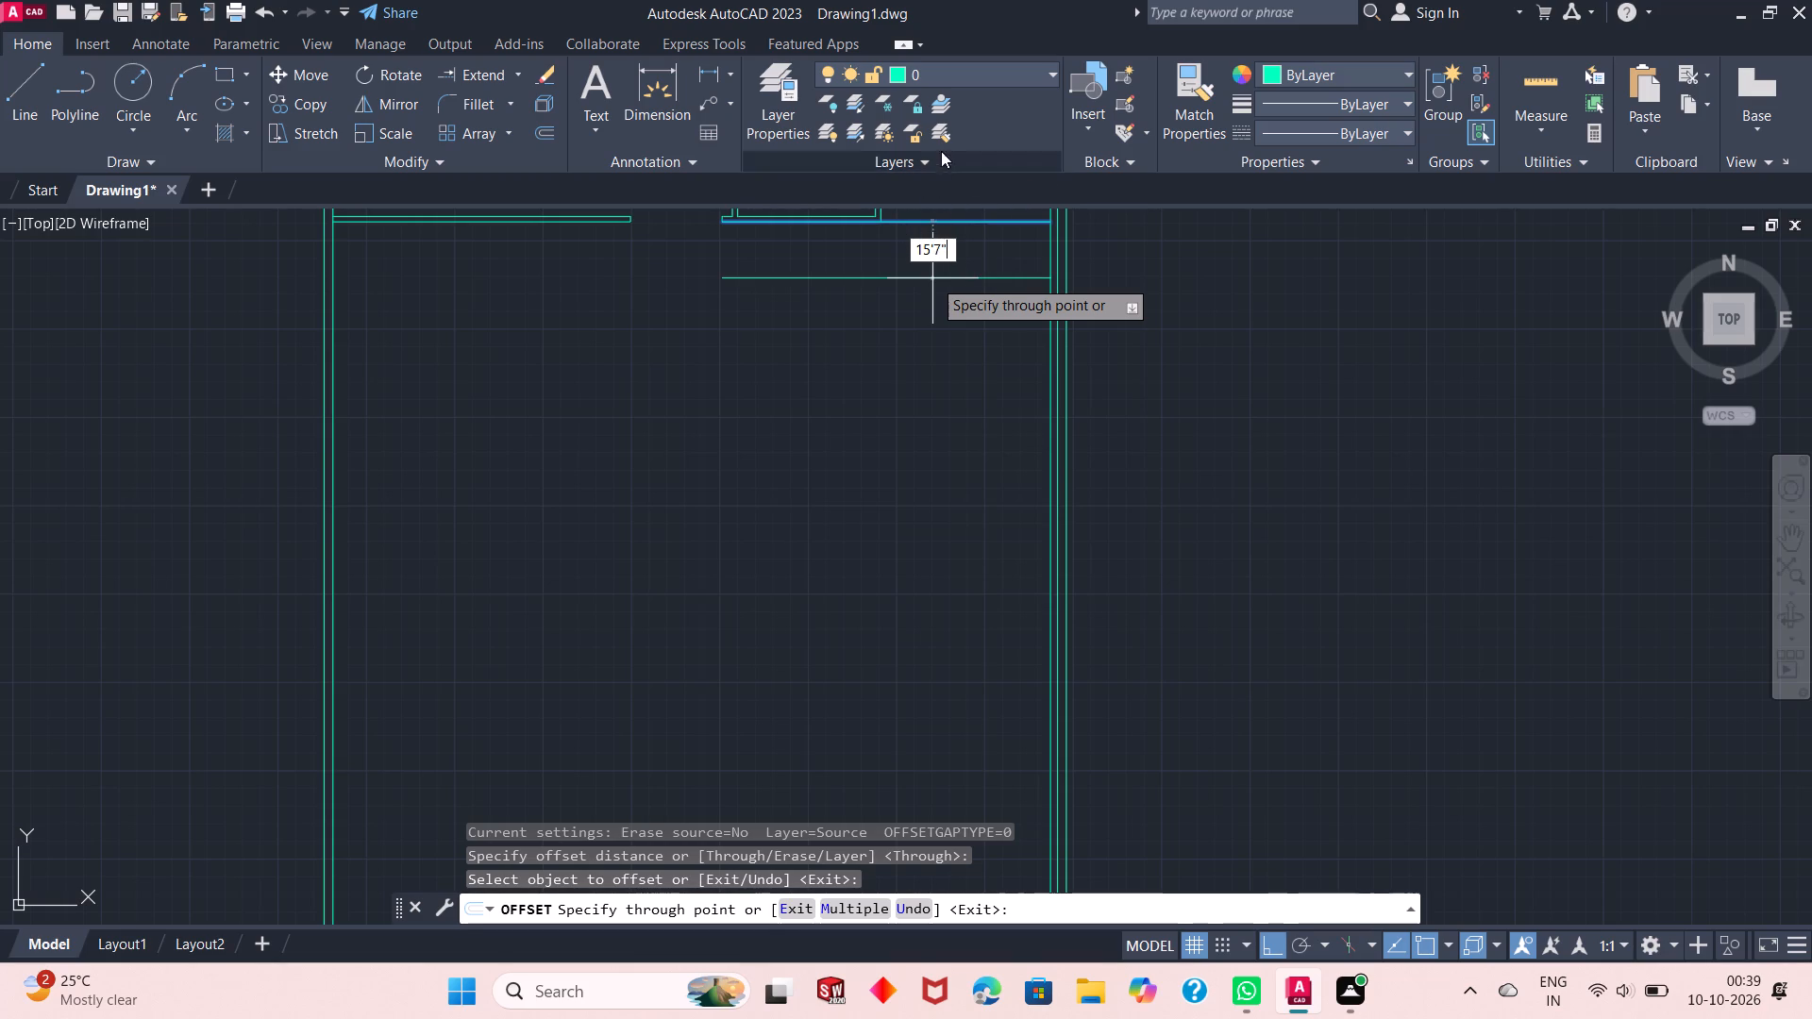
{"action": "key", "text": "Return"}
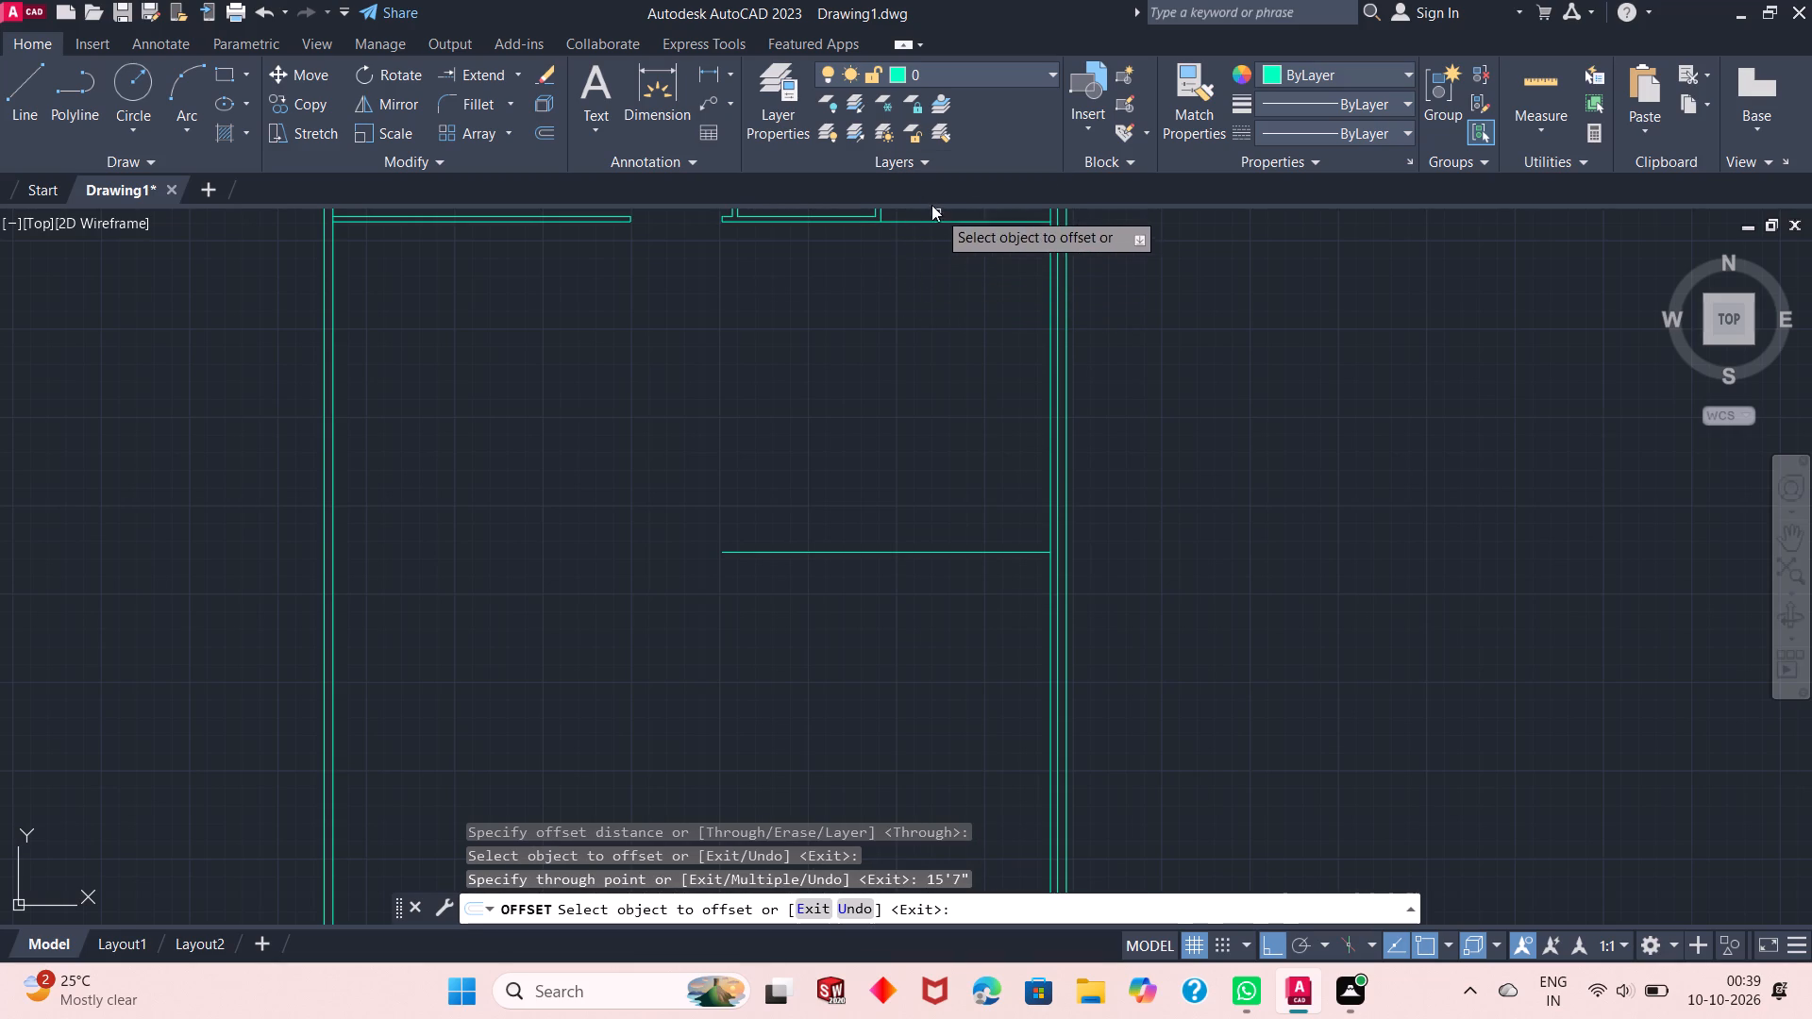
Offset the new horizontal line 3" to the south to form a wall.
{"action": "left_click", "coordinate": [950, 556]}
{"action": "key", "text": "3"}
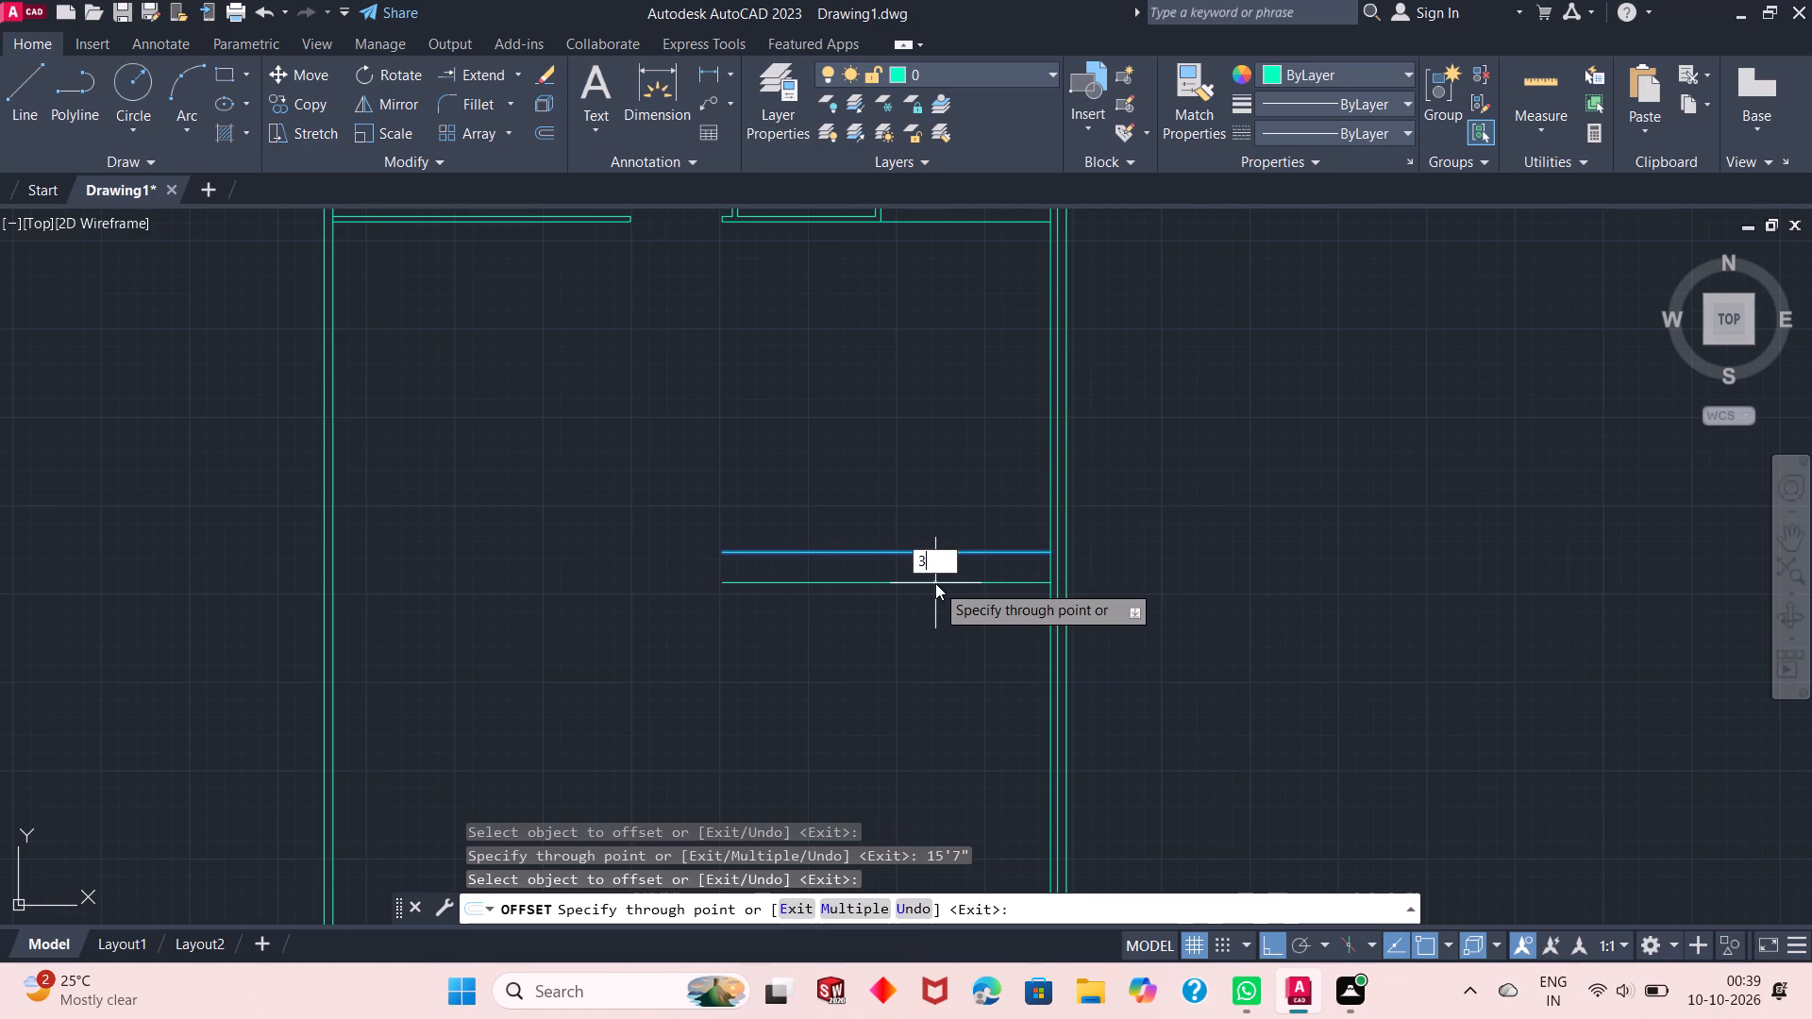
{"action": "key", "text": "shift+quotedbl"}
{"action": "key", "text": "Return"}
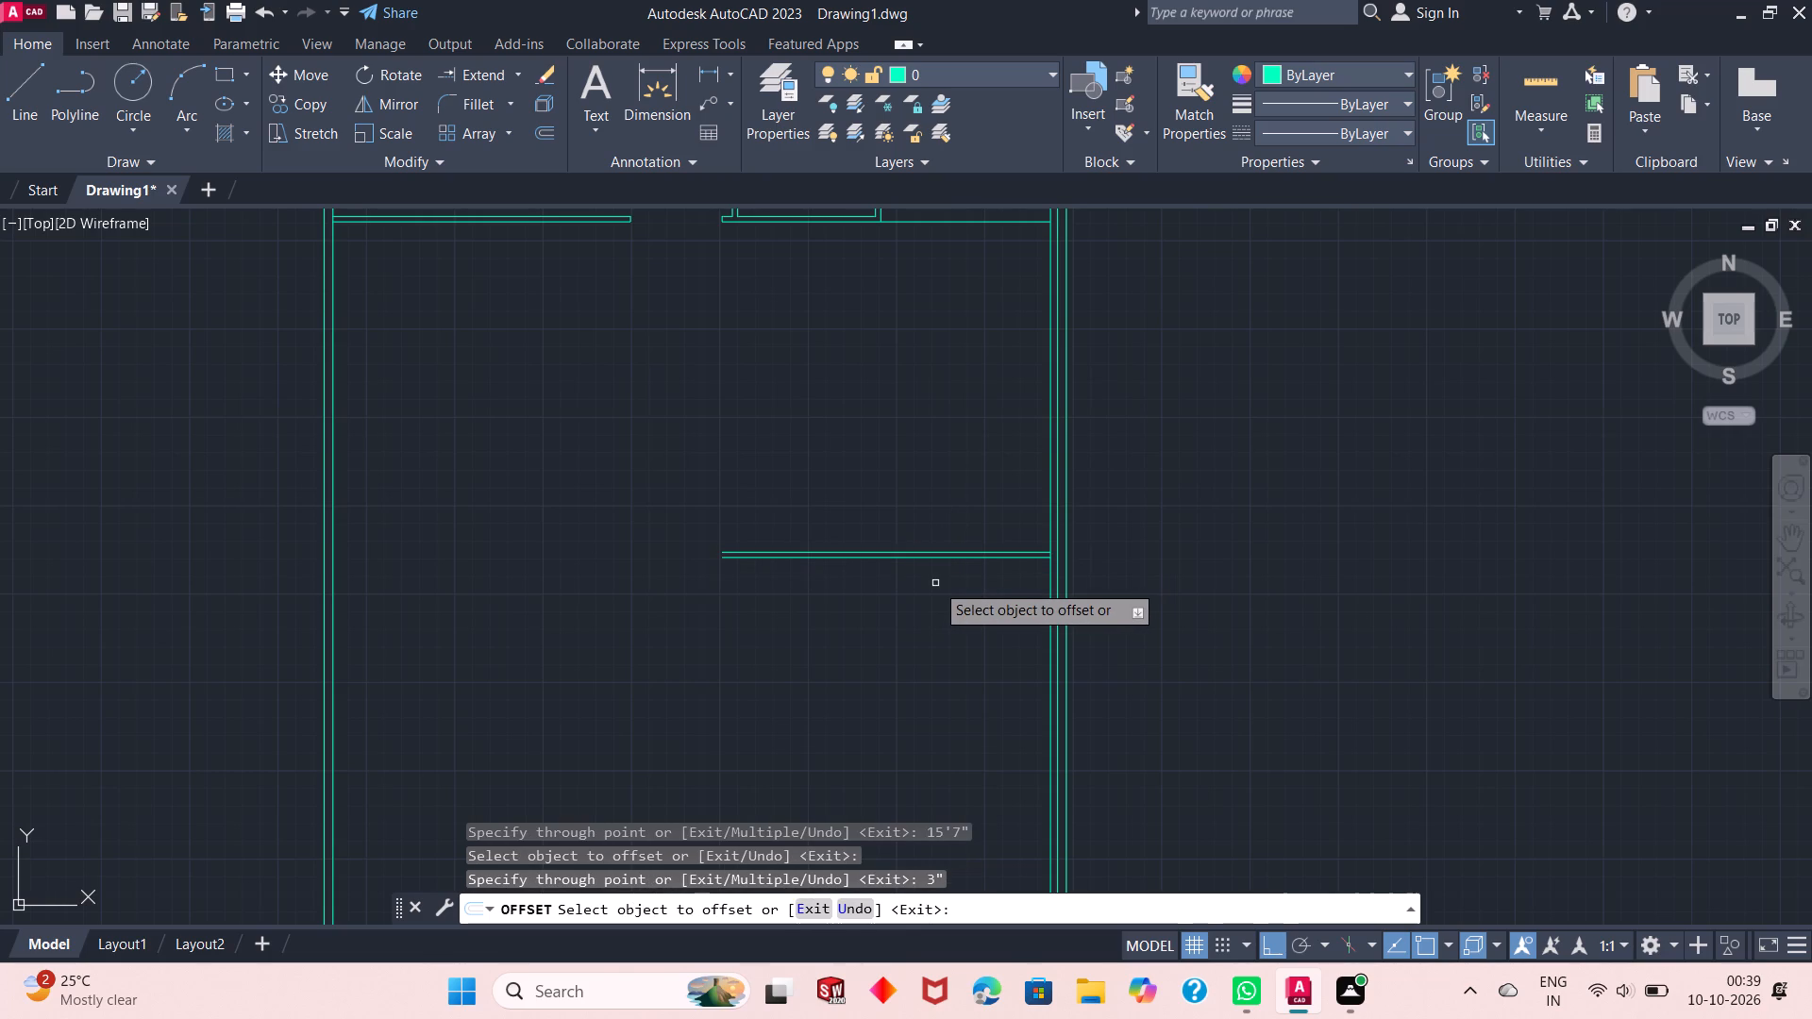
Offset the east wall's inner line 11' to the west, and that new line 3" further west to form a vertical partition.
{"action": "left_click", "coordinate": [1053, 638]}
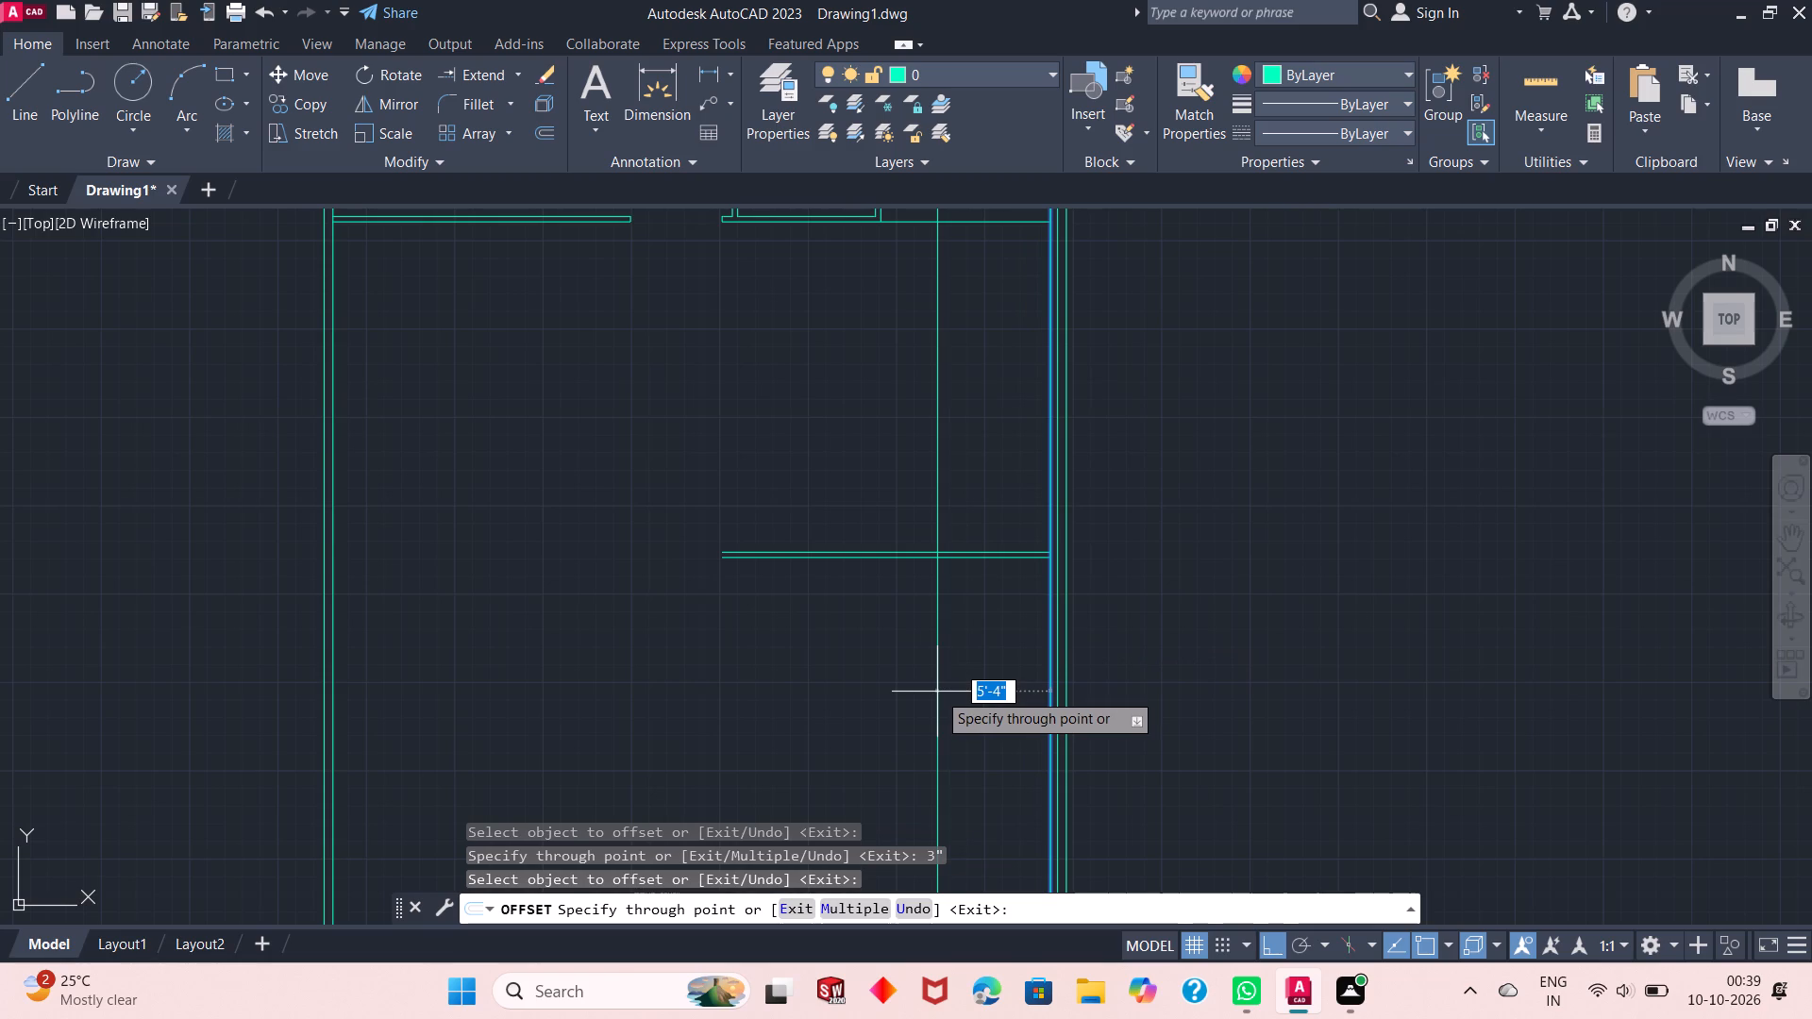
{"action": "type", "text": "11'"}
{"action": "key", "text": "Return"}
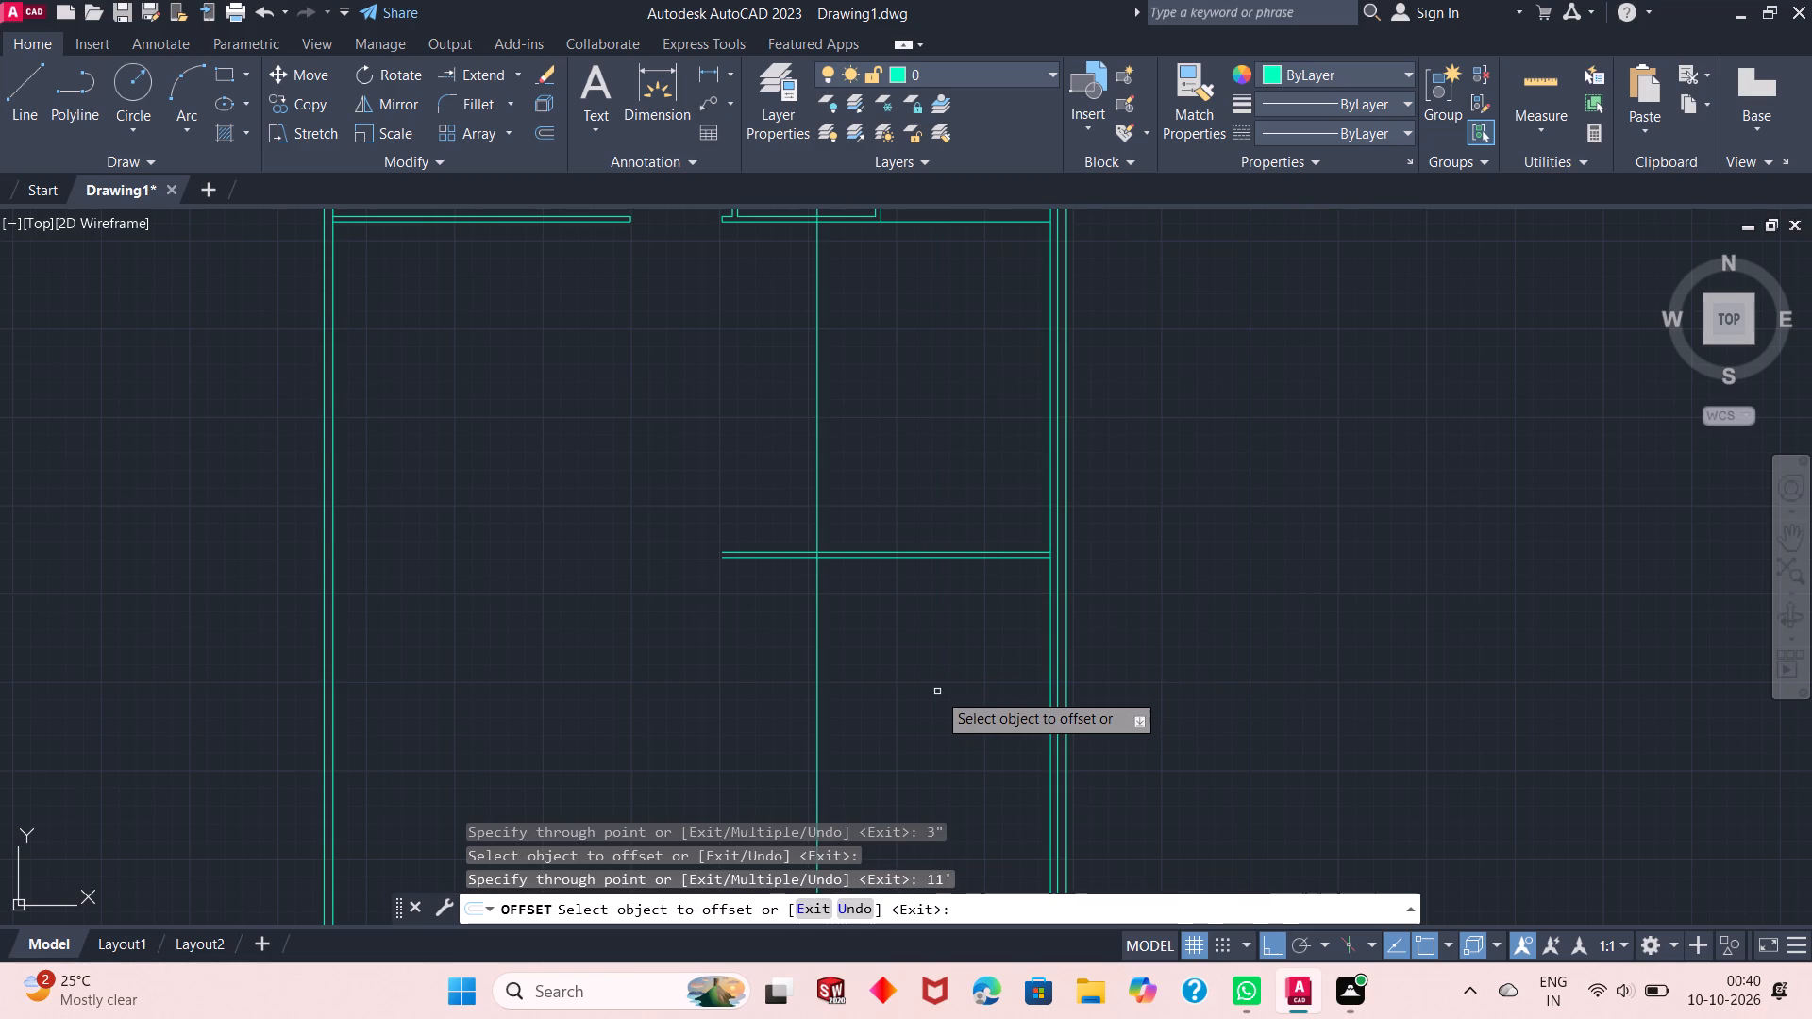
{"action": "left_click", "coordinate": [813, 663]}
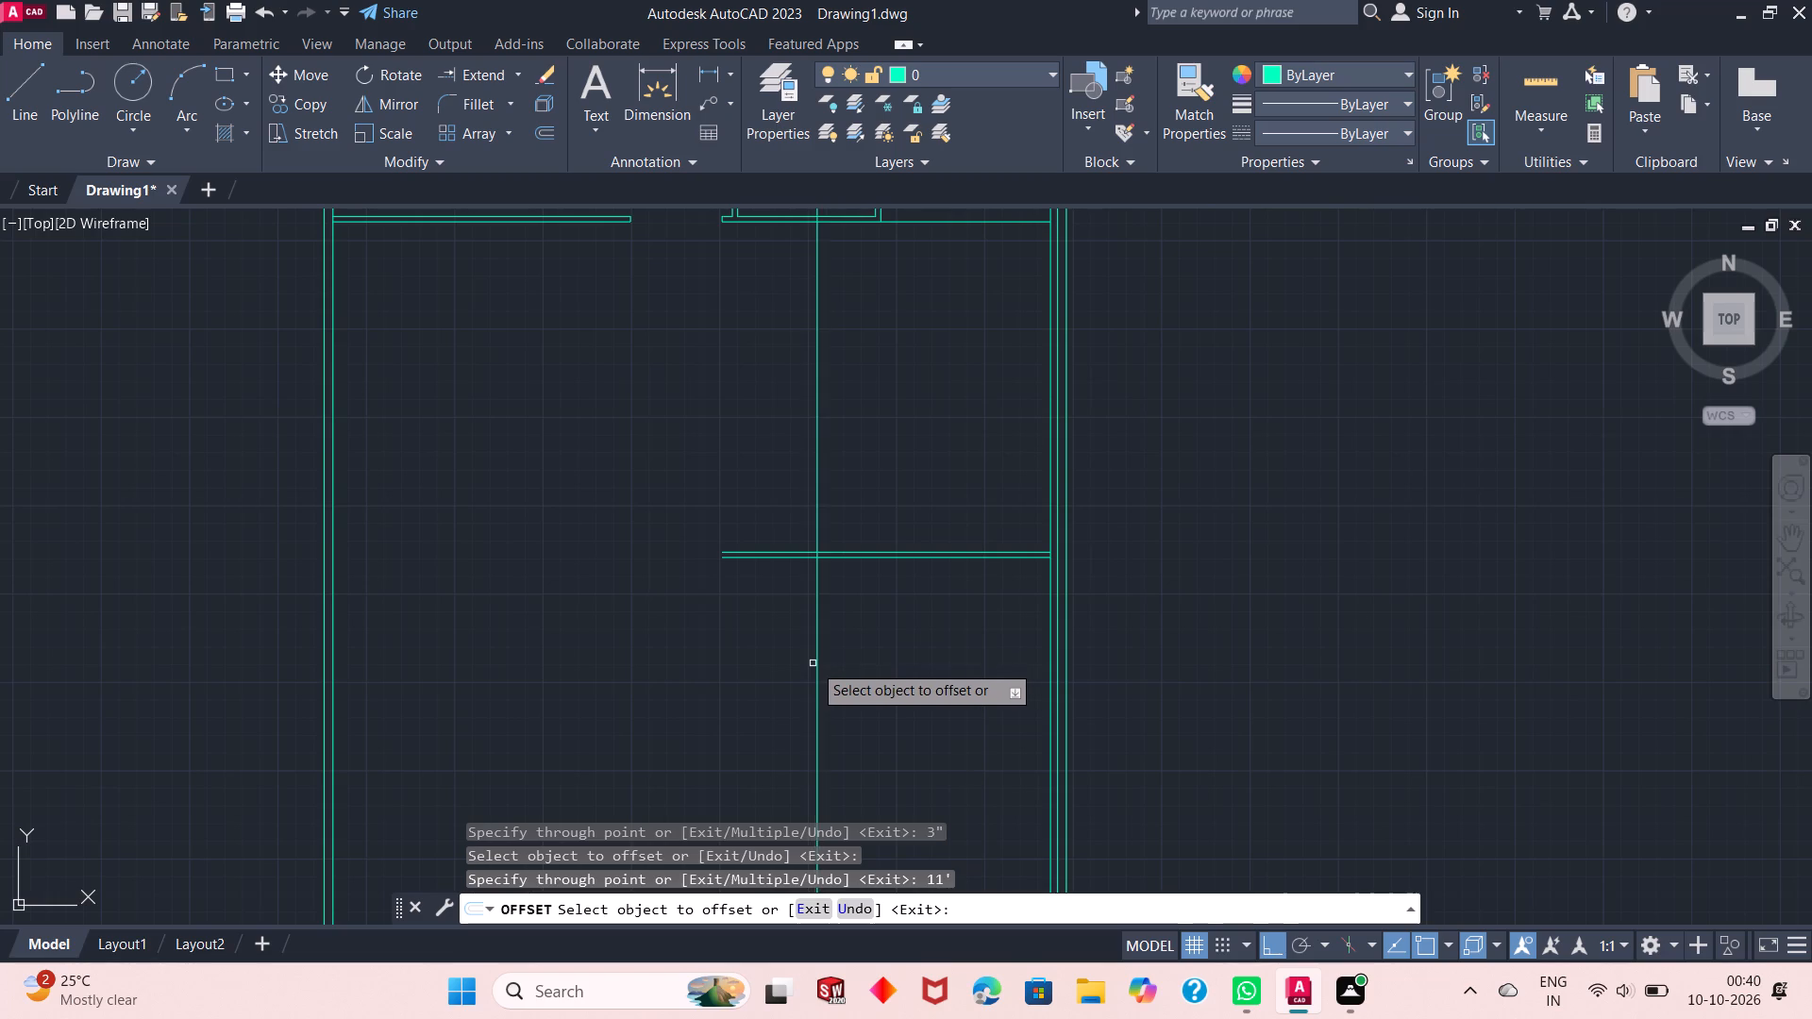
{"action": "left_click", "coordinate": [818, 678]}
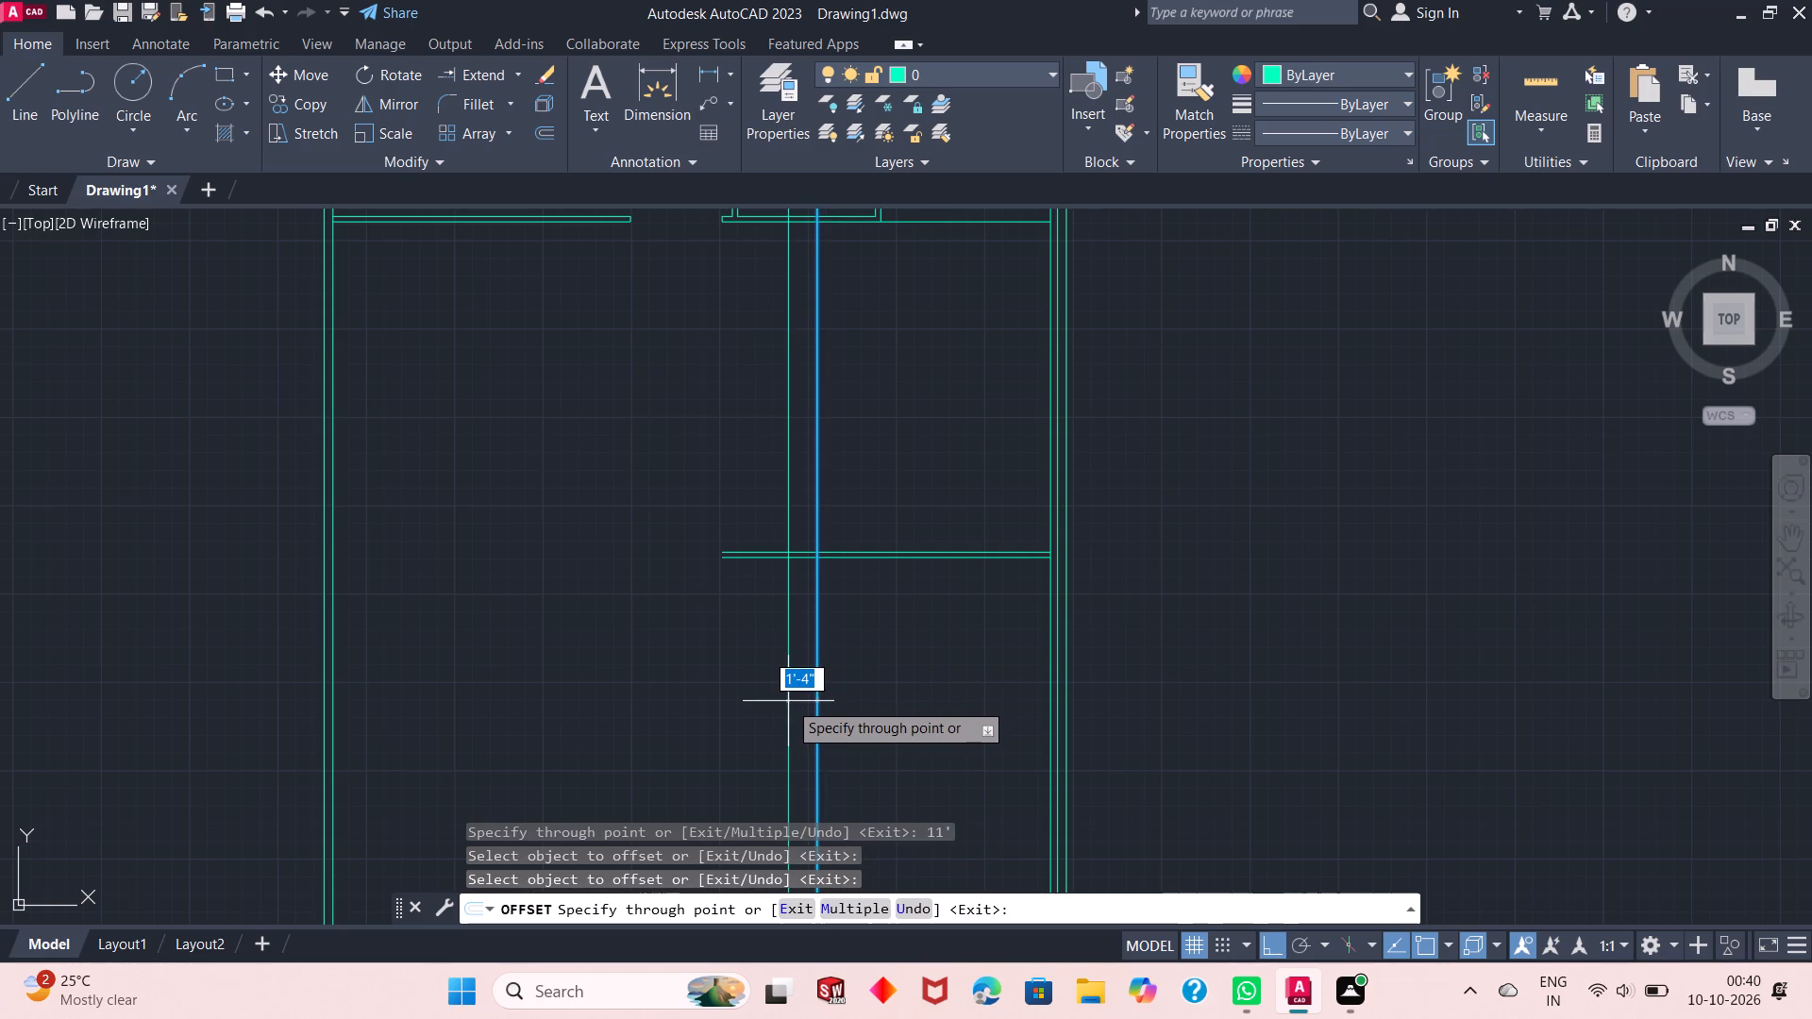
{"action": "key", "text": "3"}
{"action": "key", "text": "shift+quotedbl"}
{"action": "key", "text": "Return"}
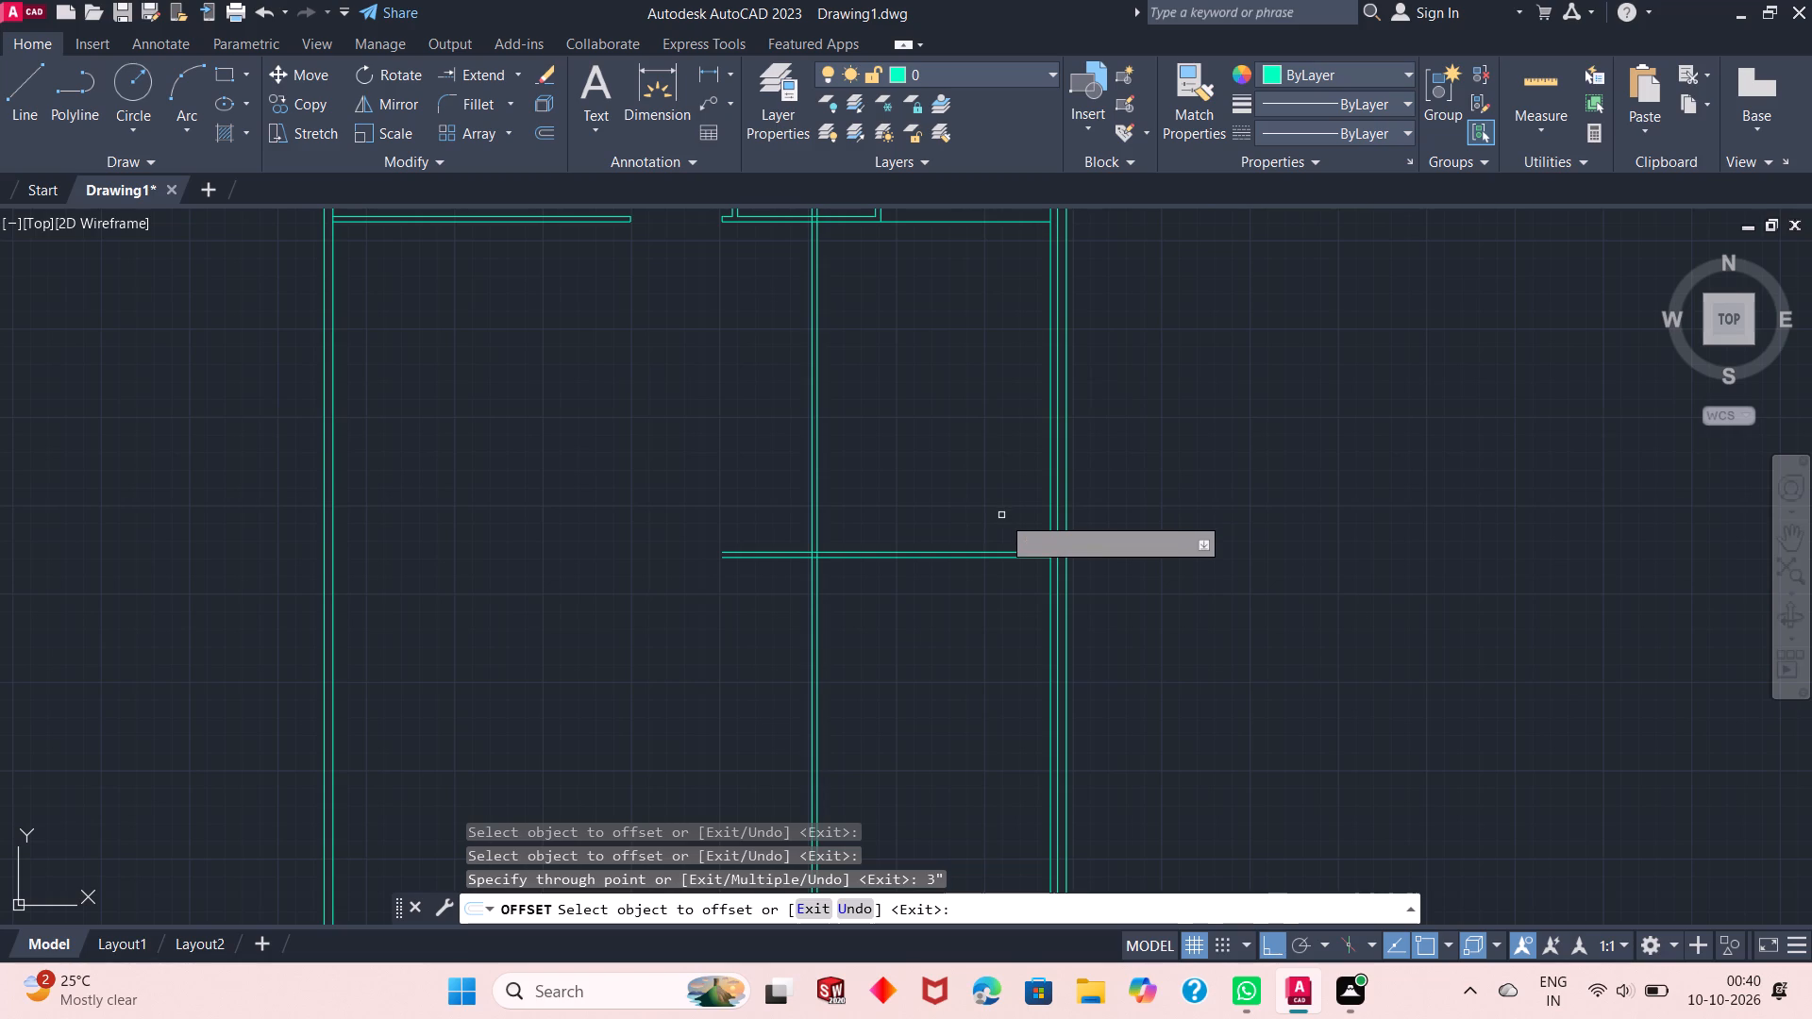
{"action": "key", "text": "Escape"}
Trim both lines of the new vertical partition back to the lower line of the upper horizontal wall.
{"action": "scroll", "coordinate": [926, 640], "scroll_direction": "down", "scroll_amount": 2}
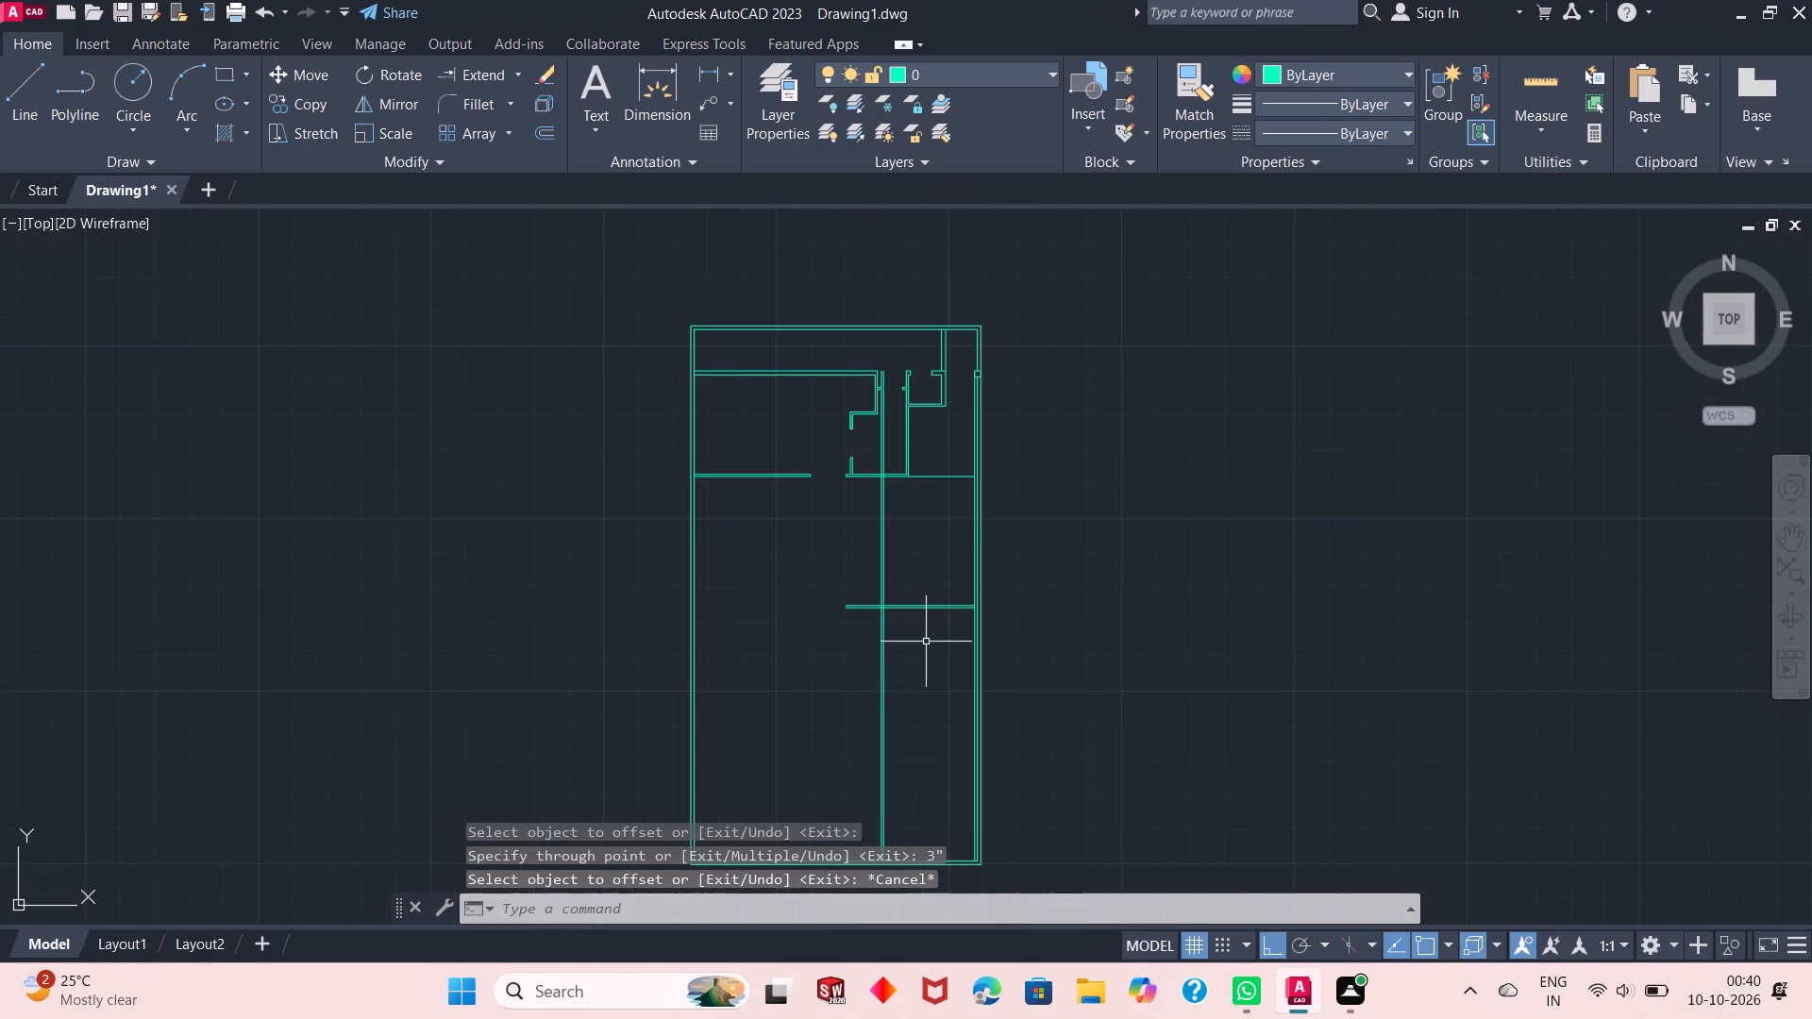
{"action": "right_click", "coordinate": [1084, 383]}
{"action": "left_click", "coordinate": [1209, 427]}
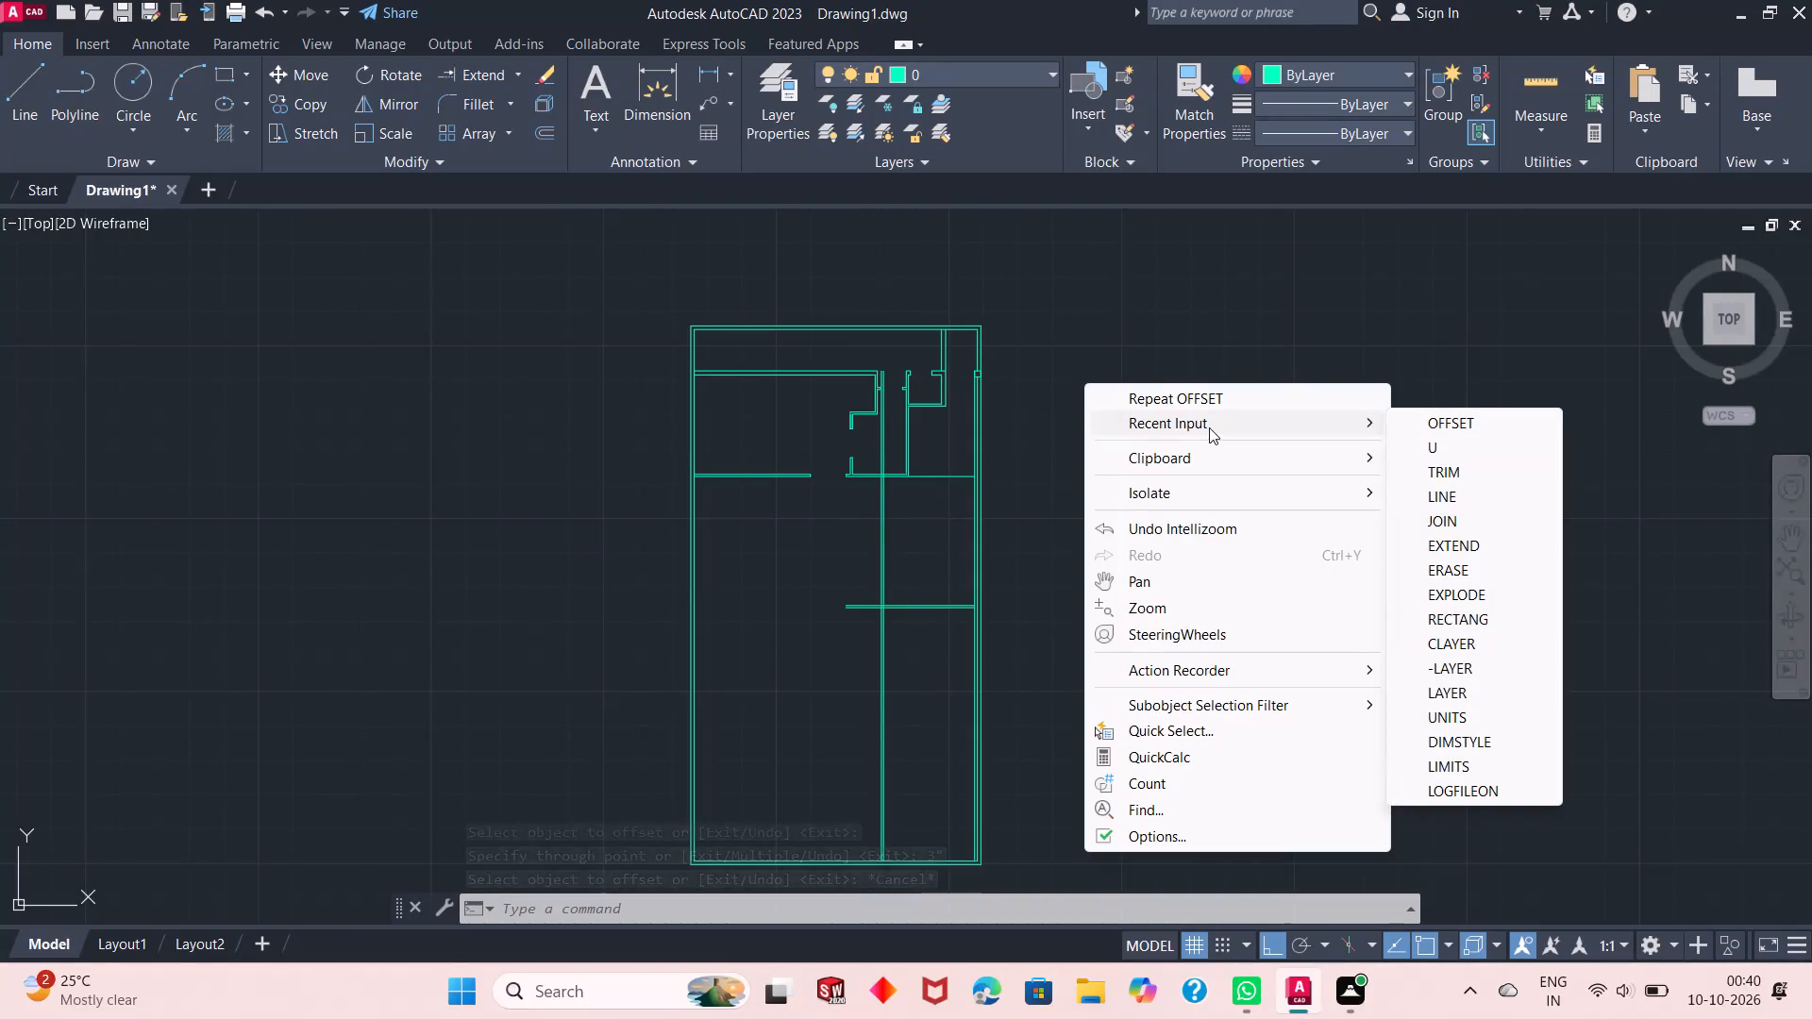
{"action": "left_click", "coordinate": [1496, 482]}
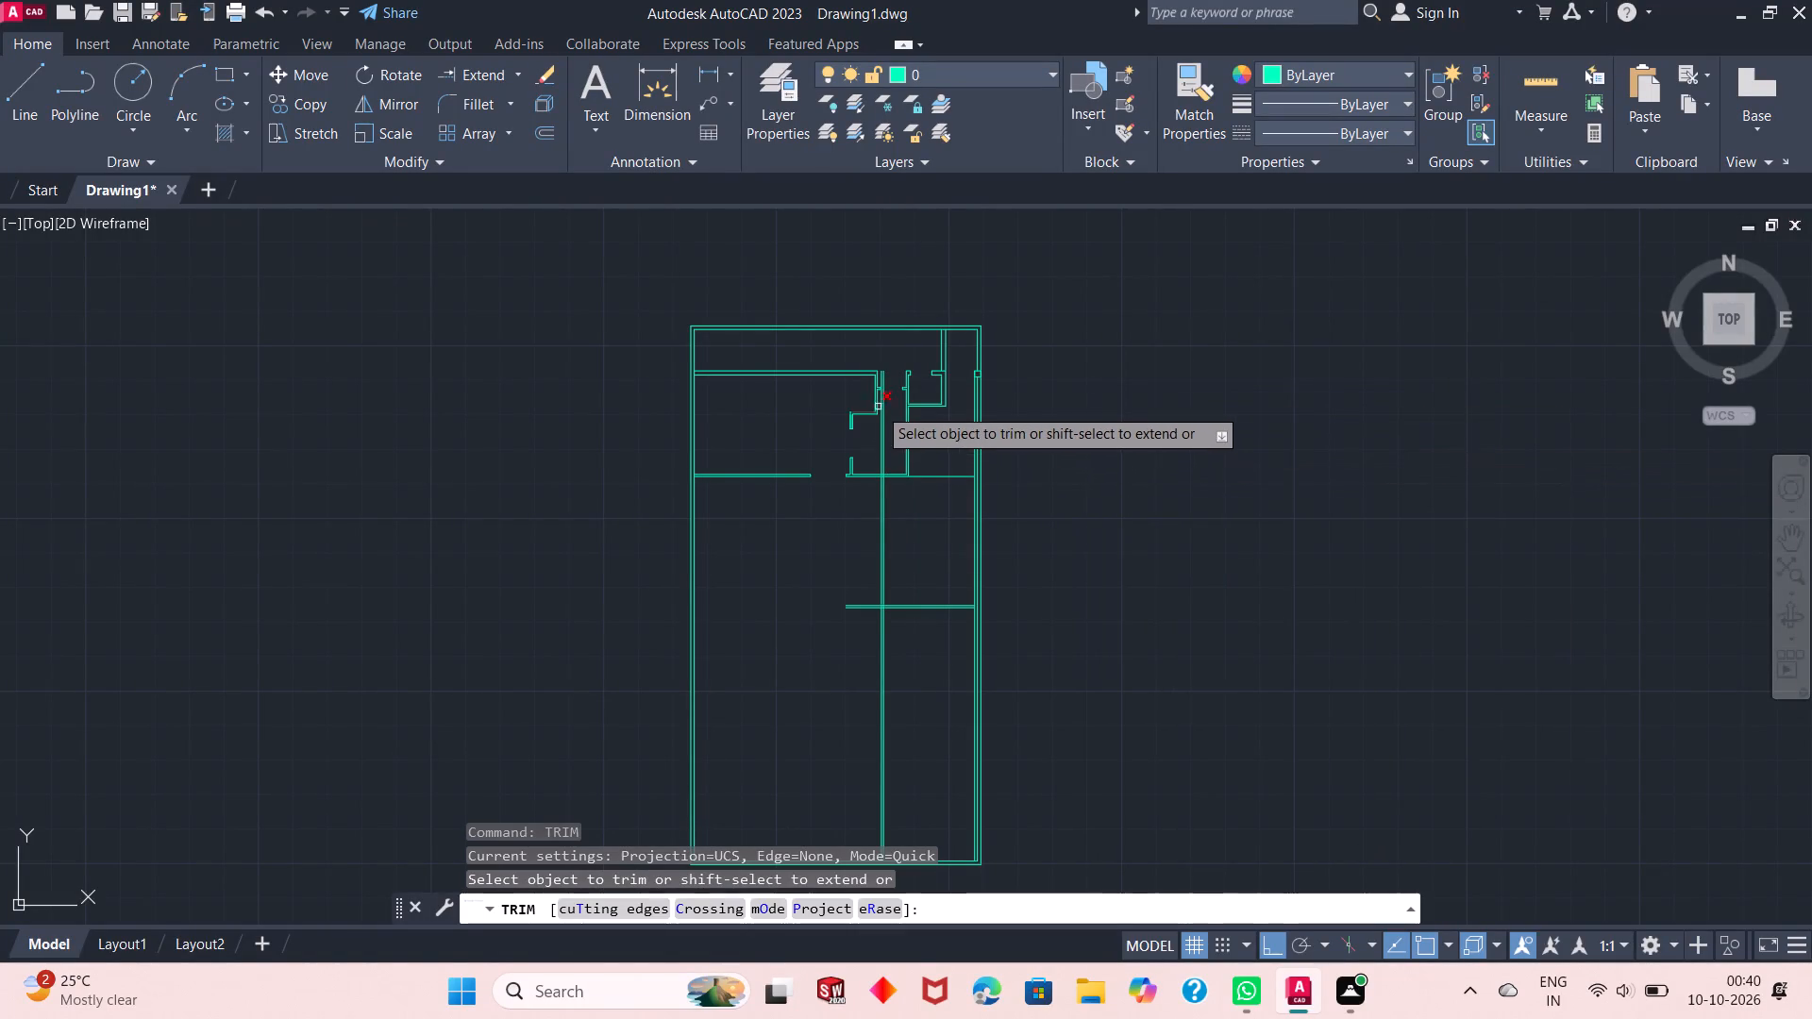
{"action": "scroll", "coordinate": [881, 406], "scroll_direction": "up", "scroll_amount": 2}
{"action": "left_click", "coordinate": [912, 444]}
{"action": "left_click", "coordinate": [784, 493]}
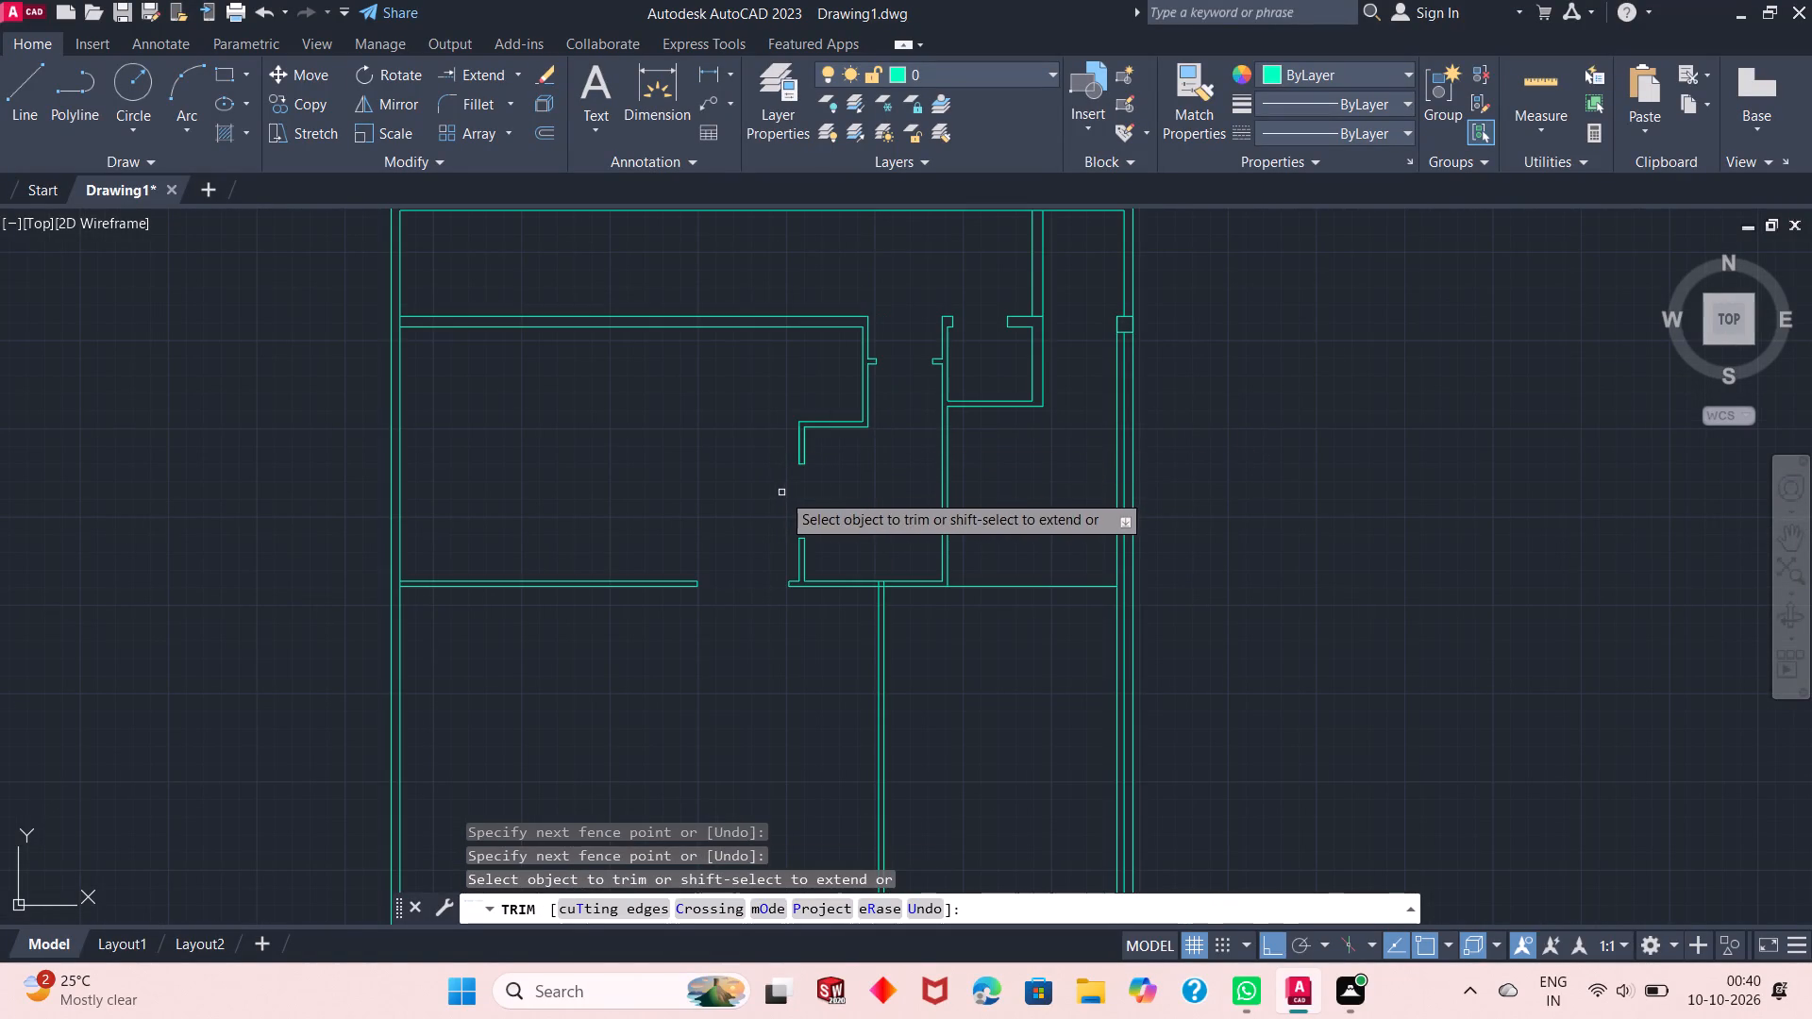
{"action": "scroll", "coordinate": [827, 590], "scroll_direction": "up", "scroll_amount": 4}
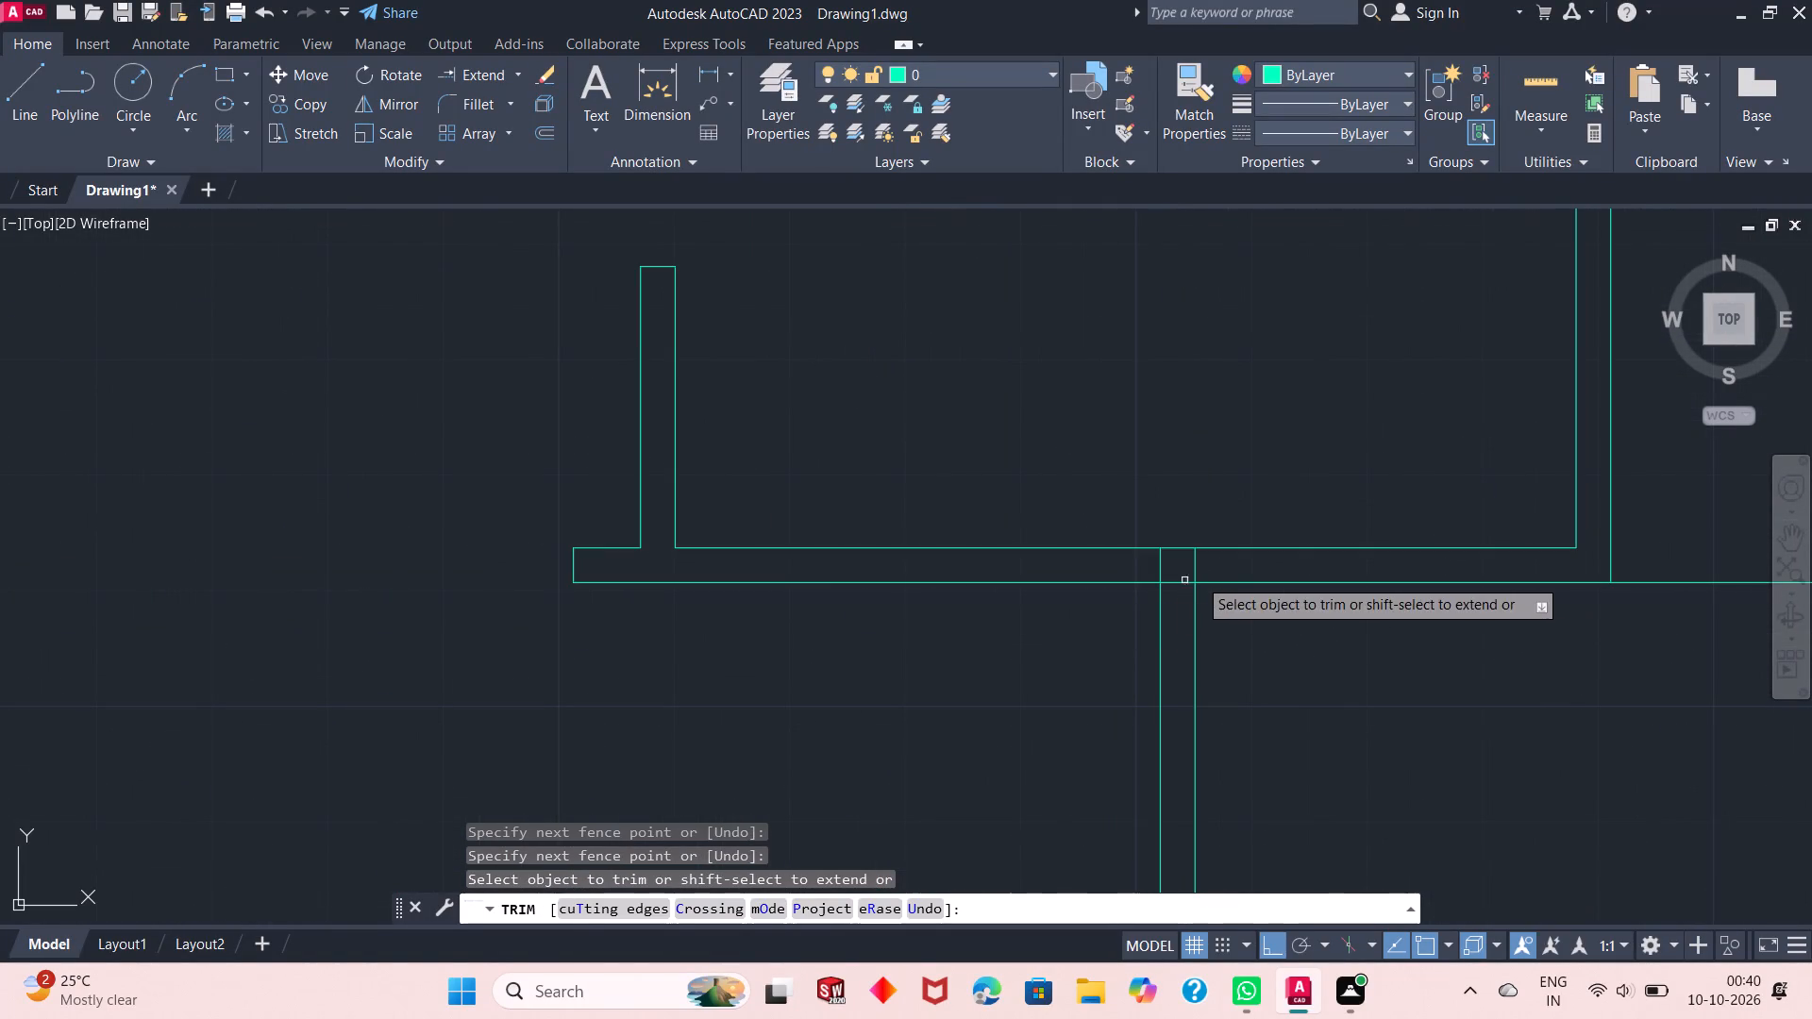
{"action": "left_click", "coordinate": [1224, 562]}
{"action": "left_click", "coordinate": [1147, 565]}
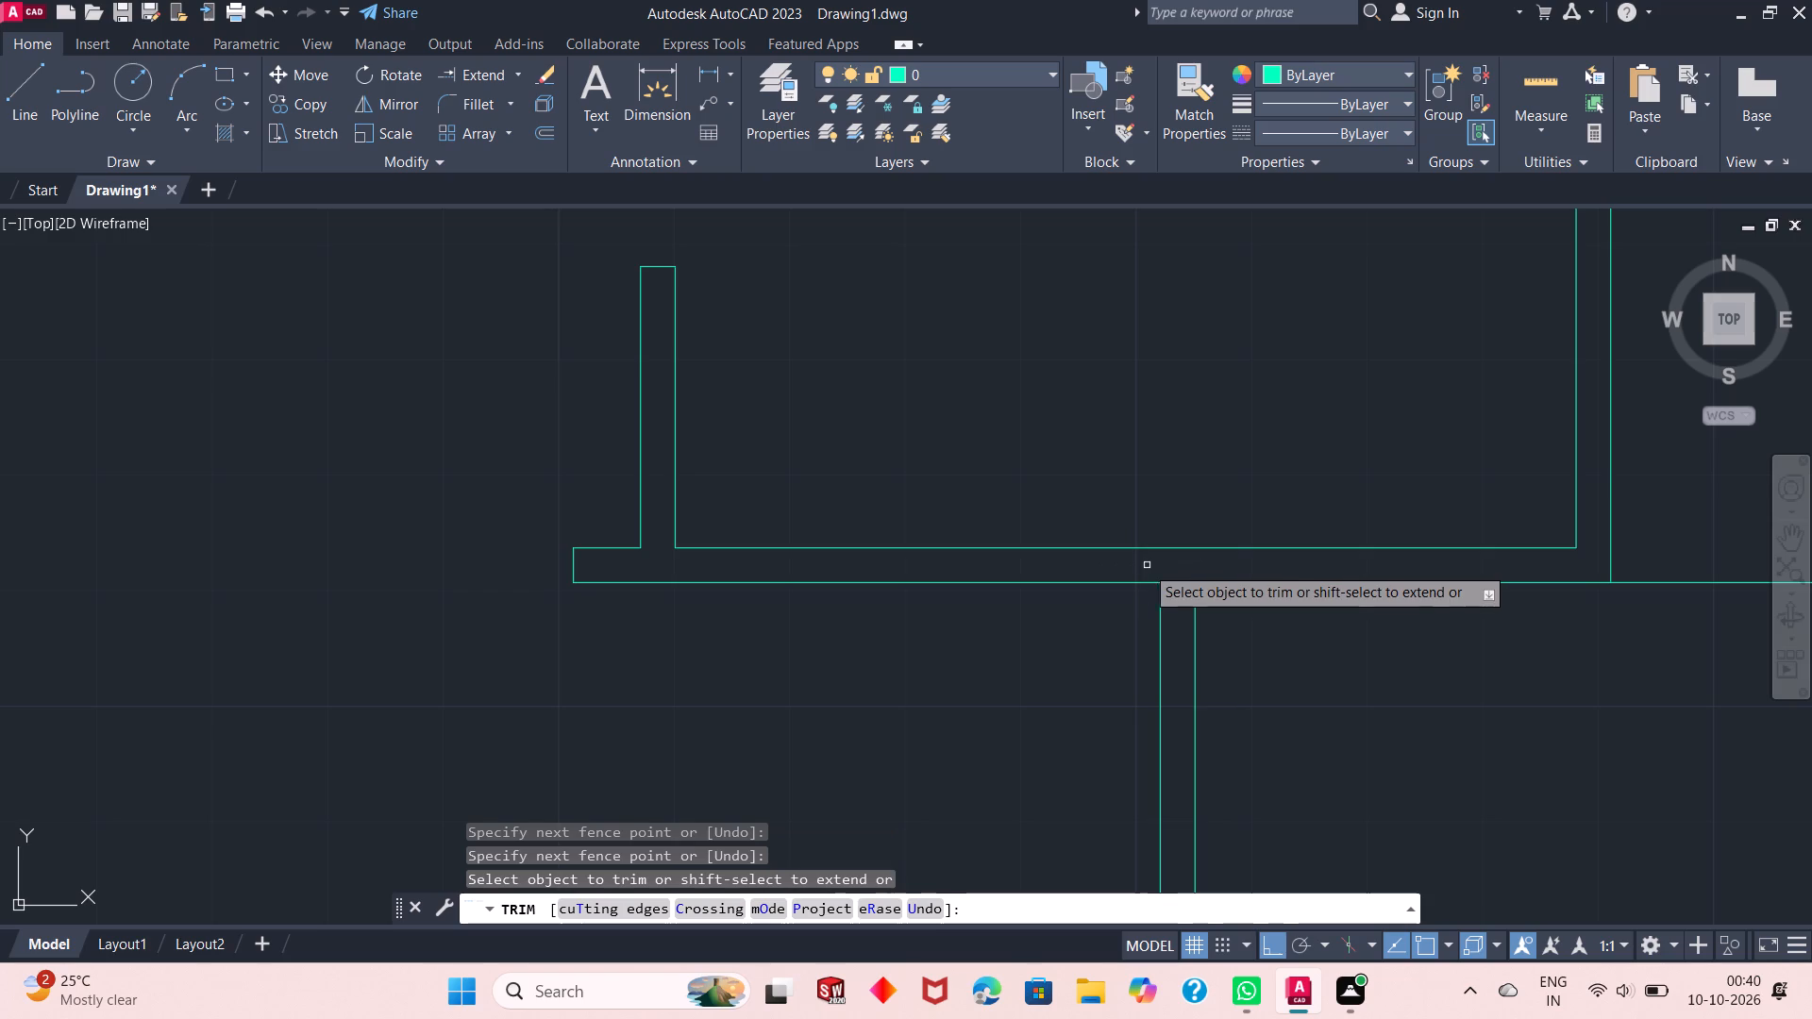
Trim away the vertical partition's two lines between the upper horizontal wall and the new horizontal wall.
{"action": "scroll", "coordinate": [1034, 446], "scroll_direction": "down", "scroll_amount": 2}
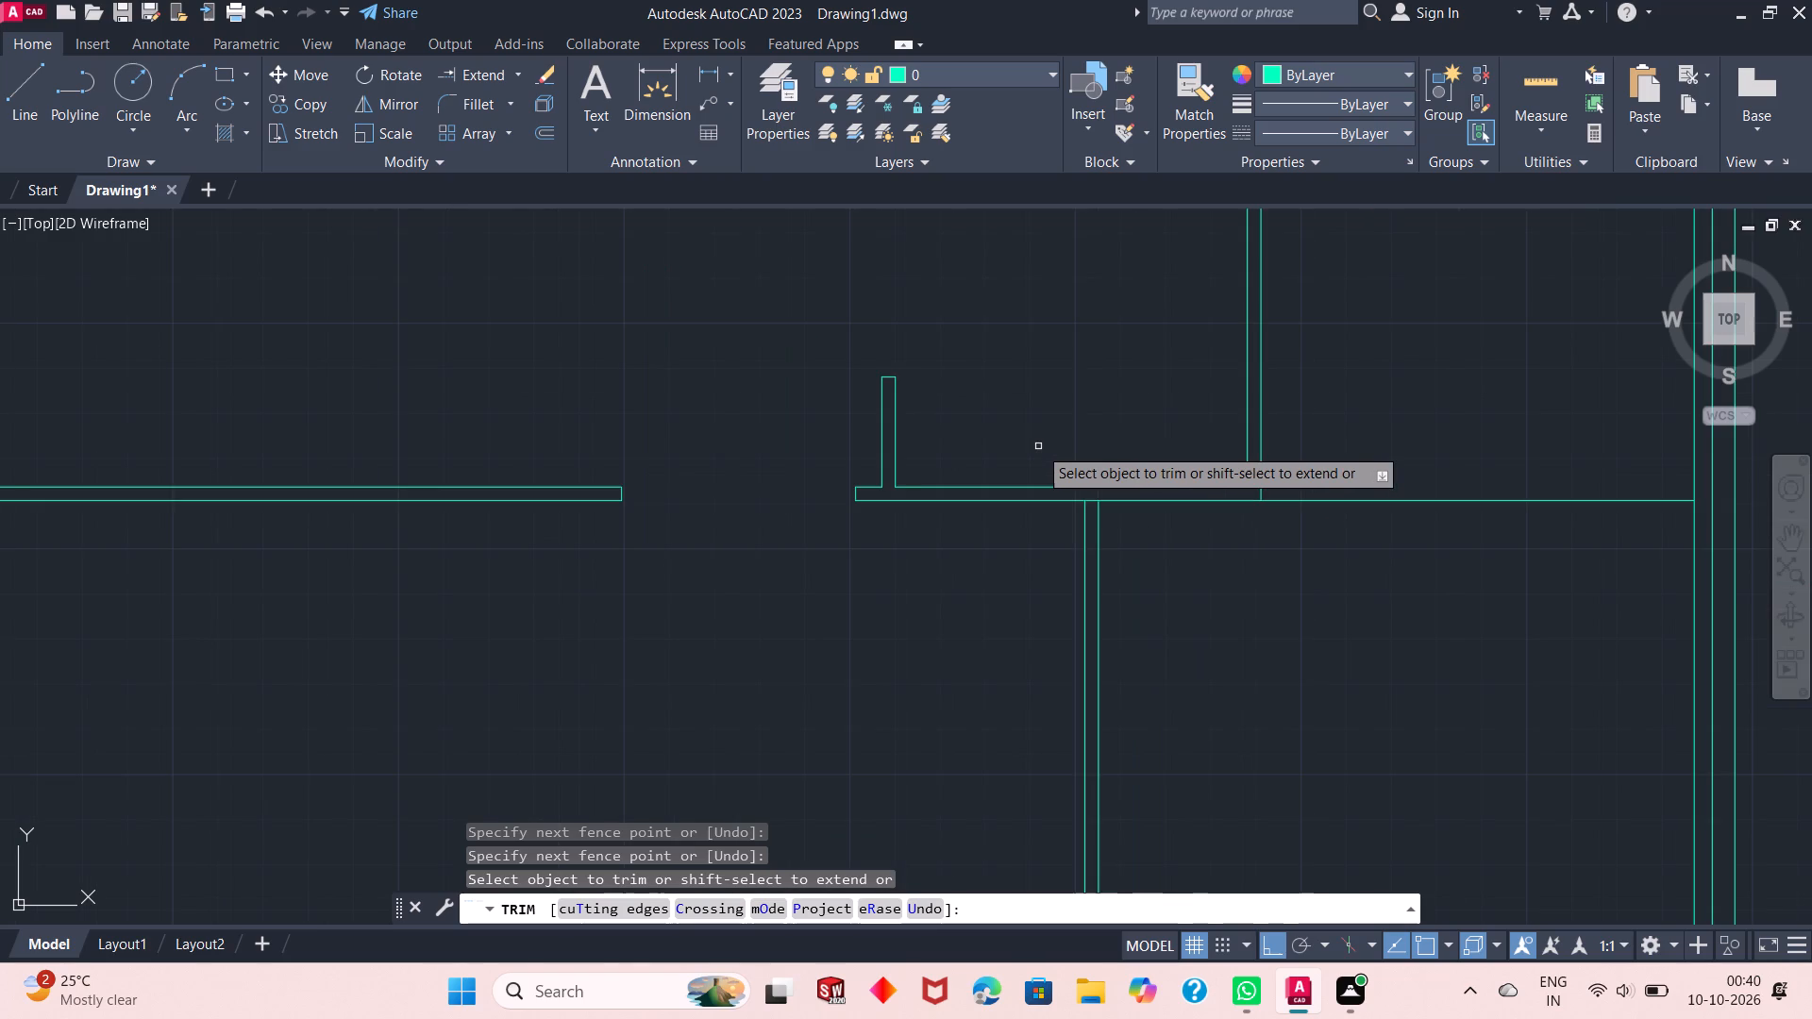
{"action": "scroll", "coordinate": [1040, 445], "scroll_direction": "down", "scroll_amount": 1}
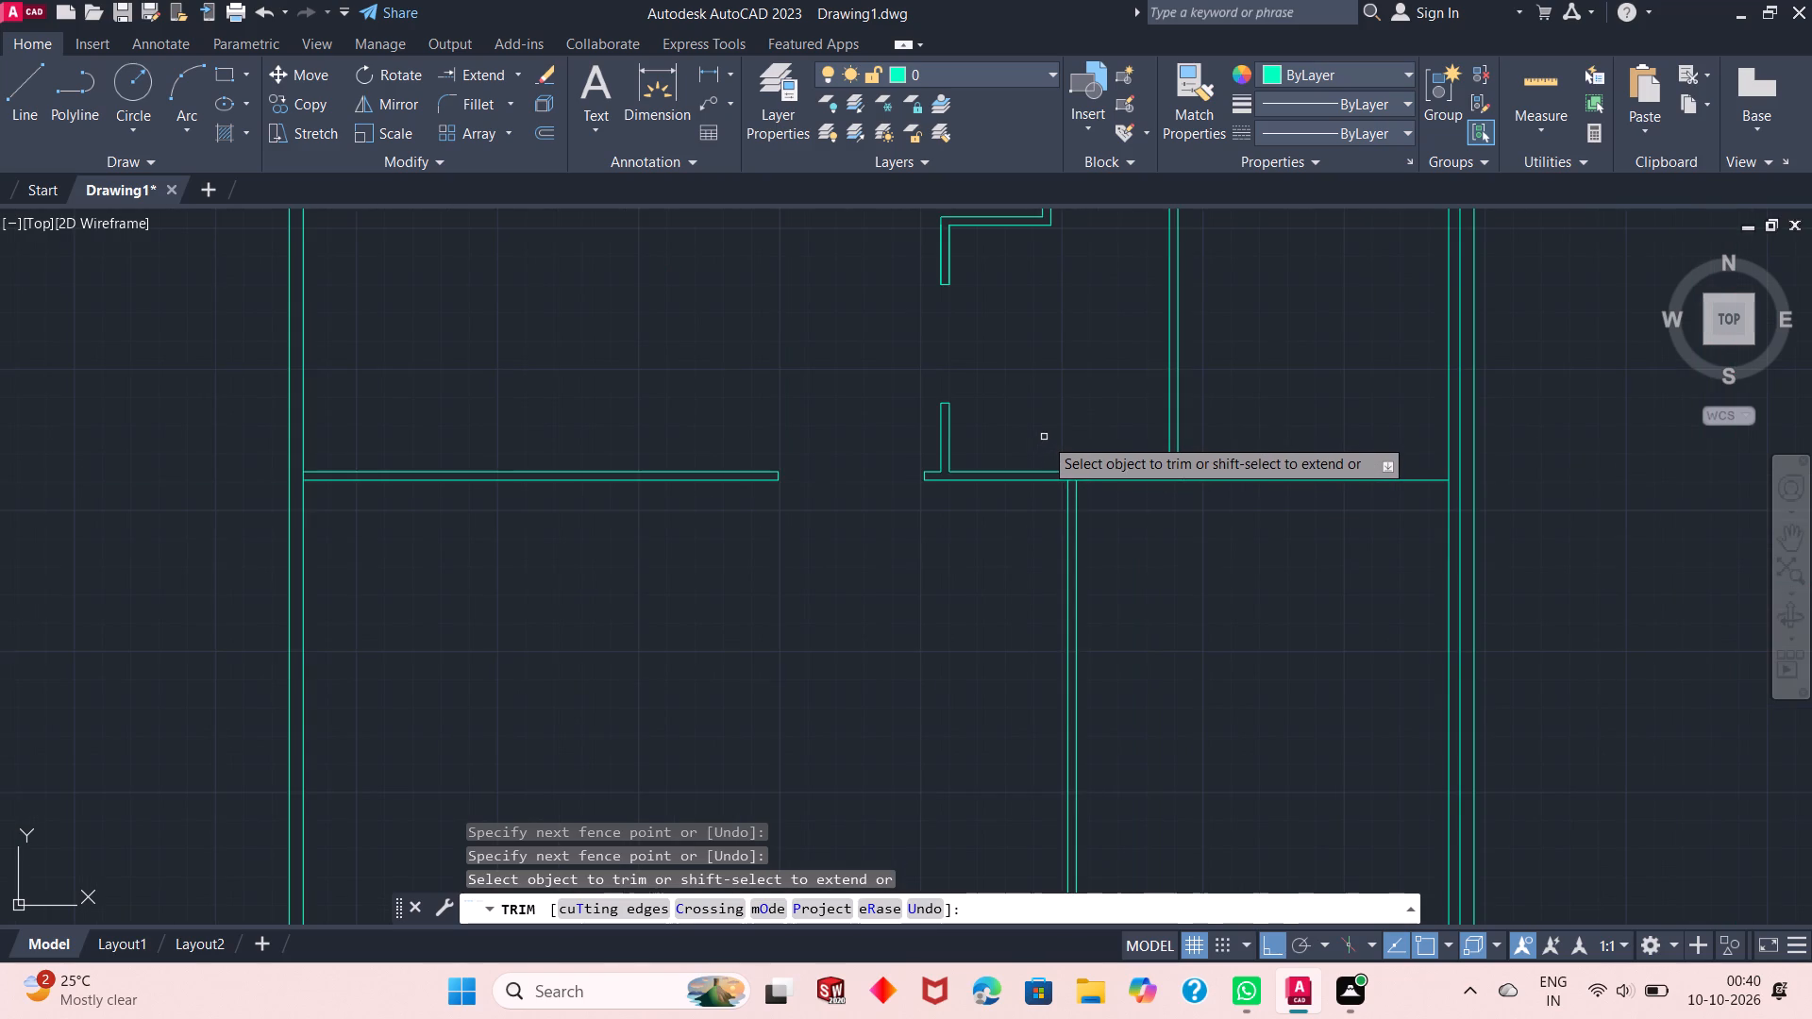
{"action": "scroll", "coordinate": [1044, 437], "scroll_direction": "down", "scroll_amount": 1}
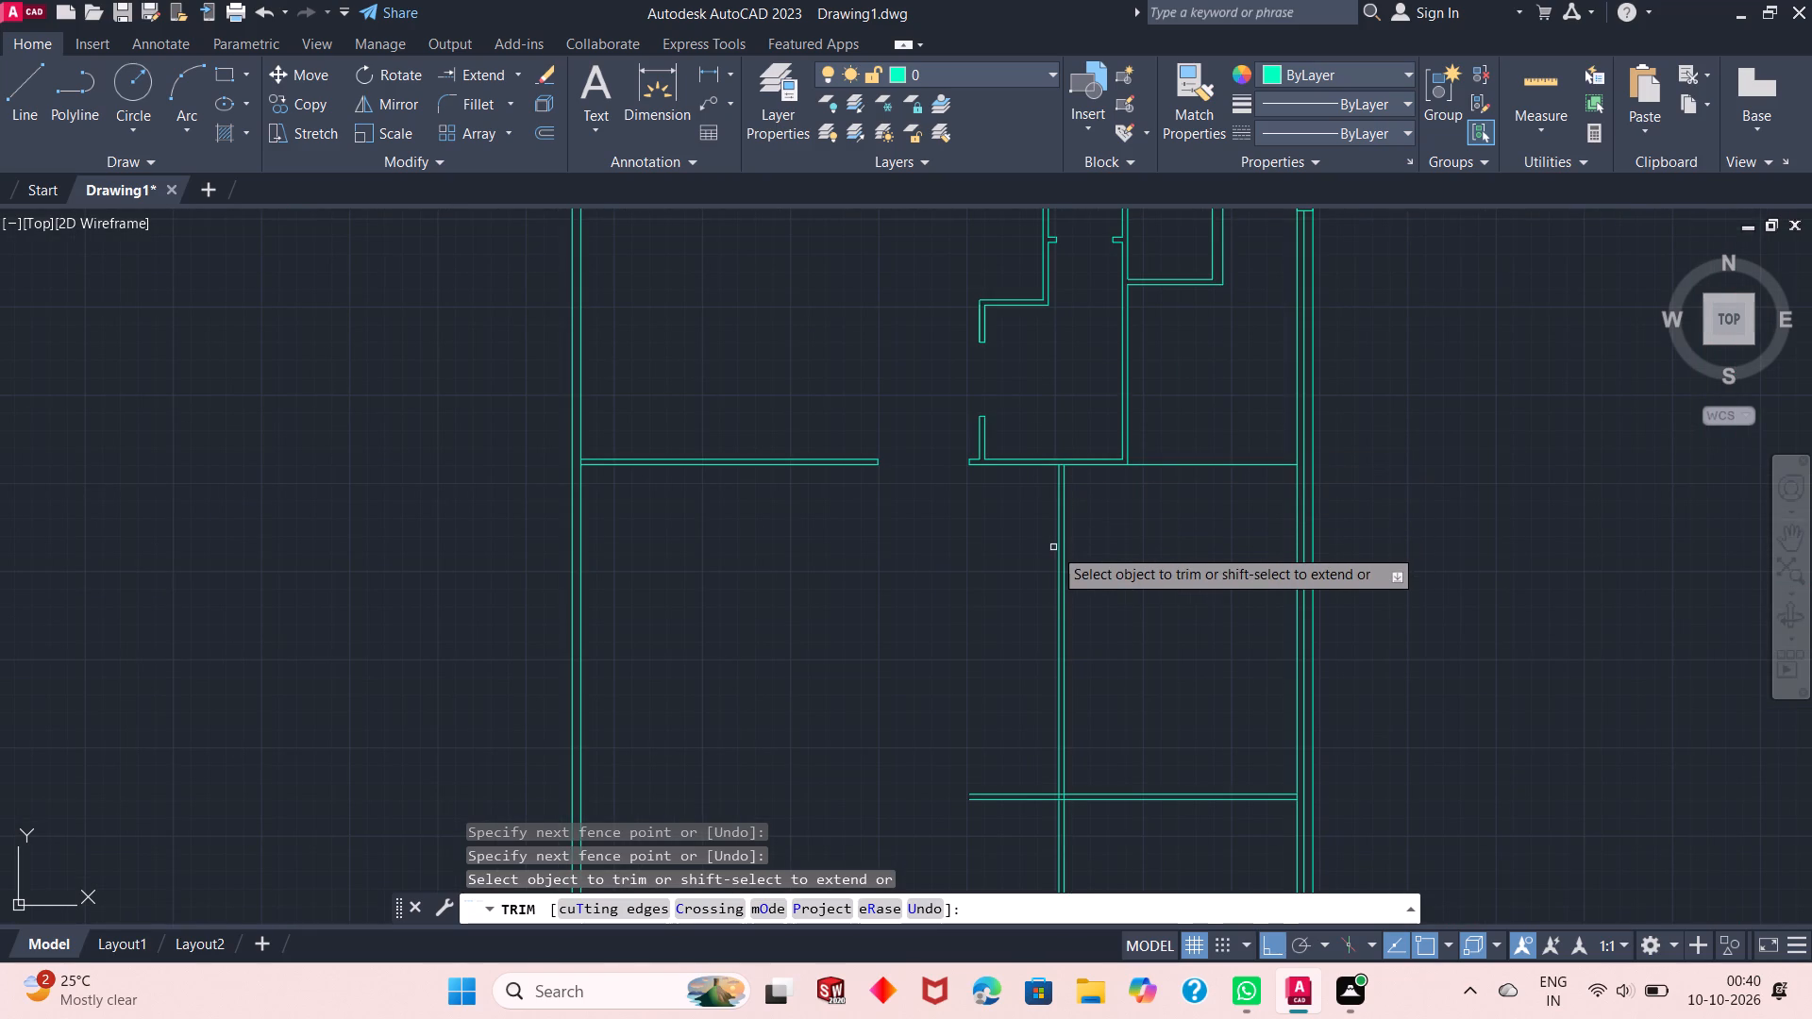
{"action": "scroll", "coordinate": [1047, 617], "scroll_direction": "down", "scroll_amount": 1}
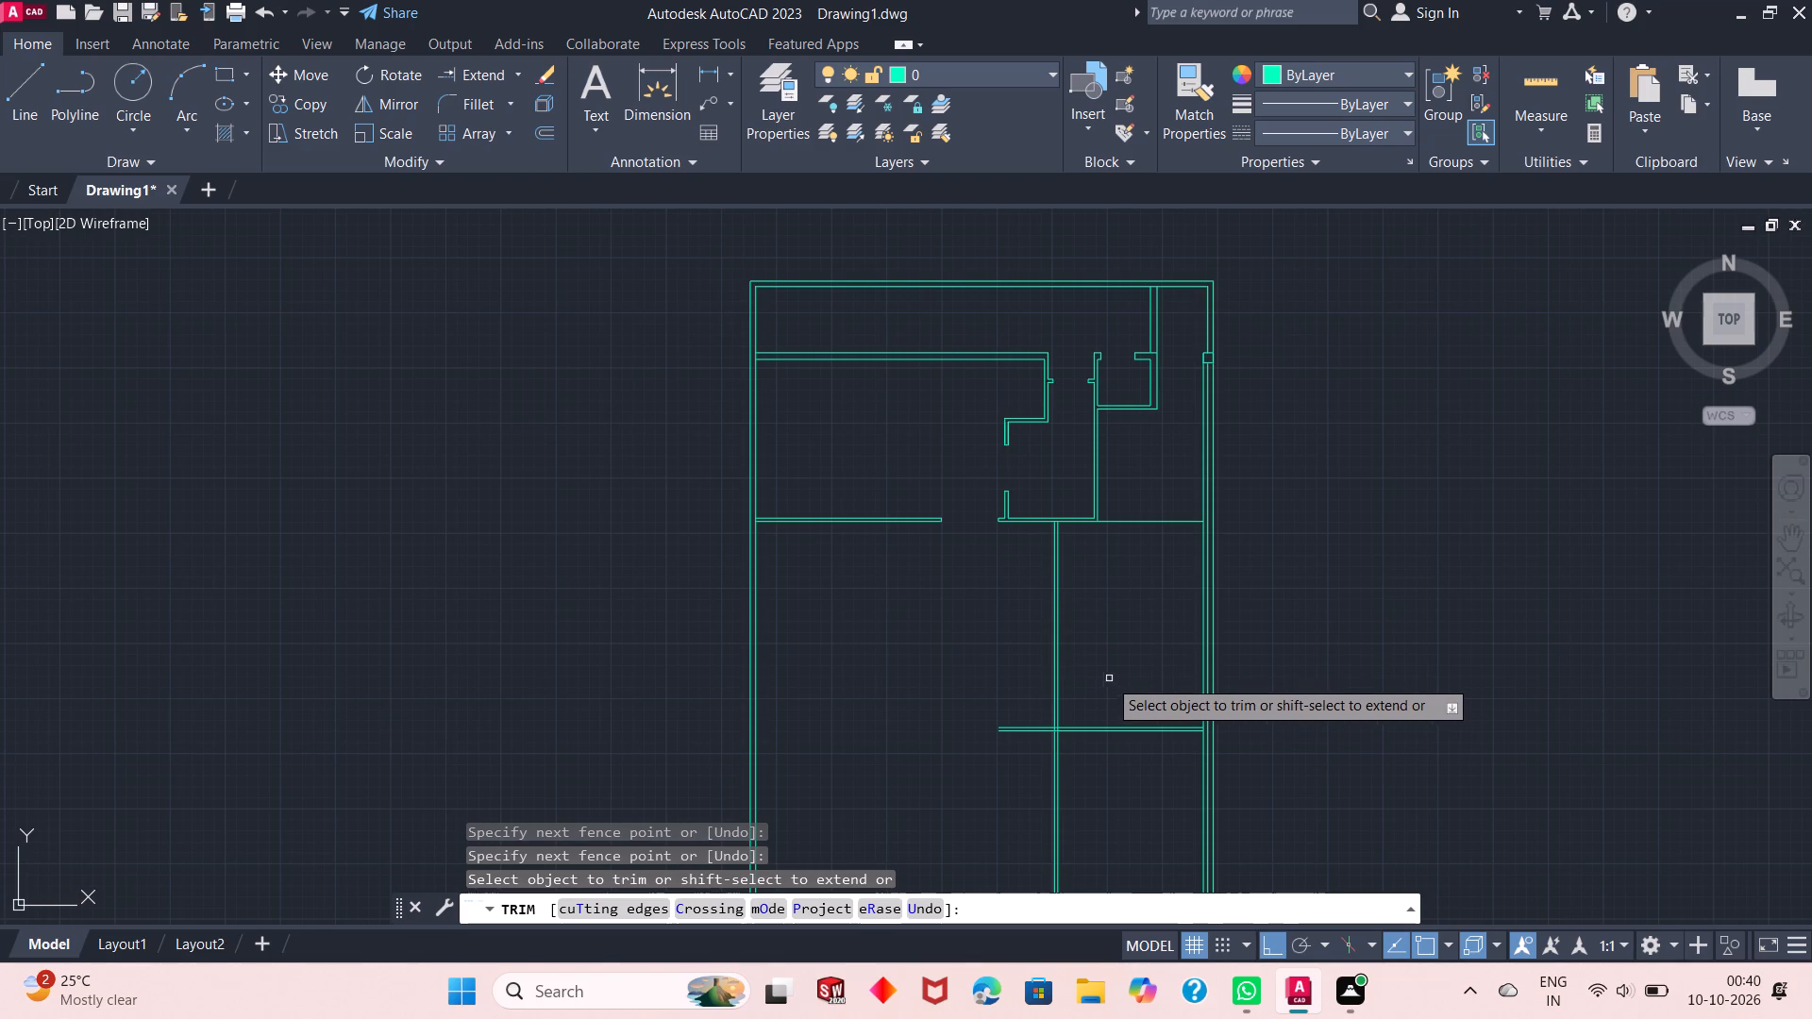
{"action": "left_click", "coordinate": [1067, 698]}
{"action": "left_click", "coordinate": [1009, 707]}
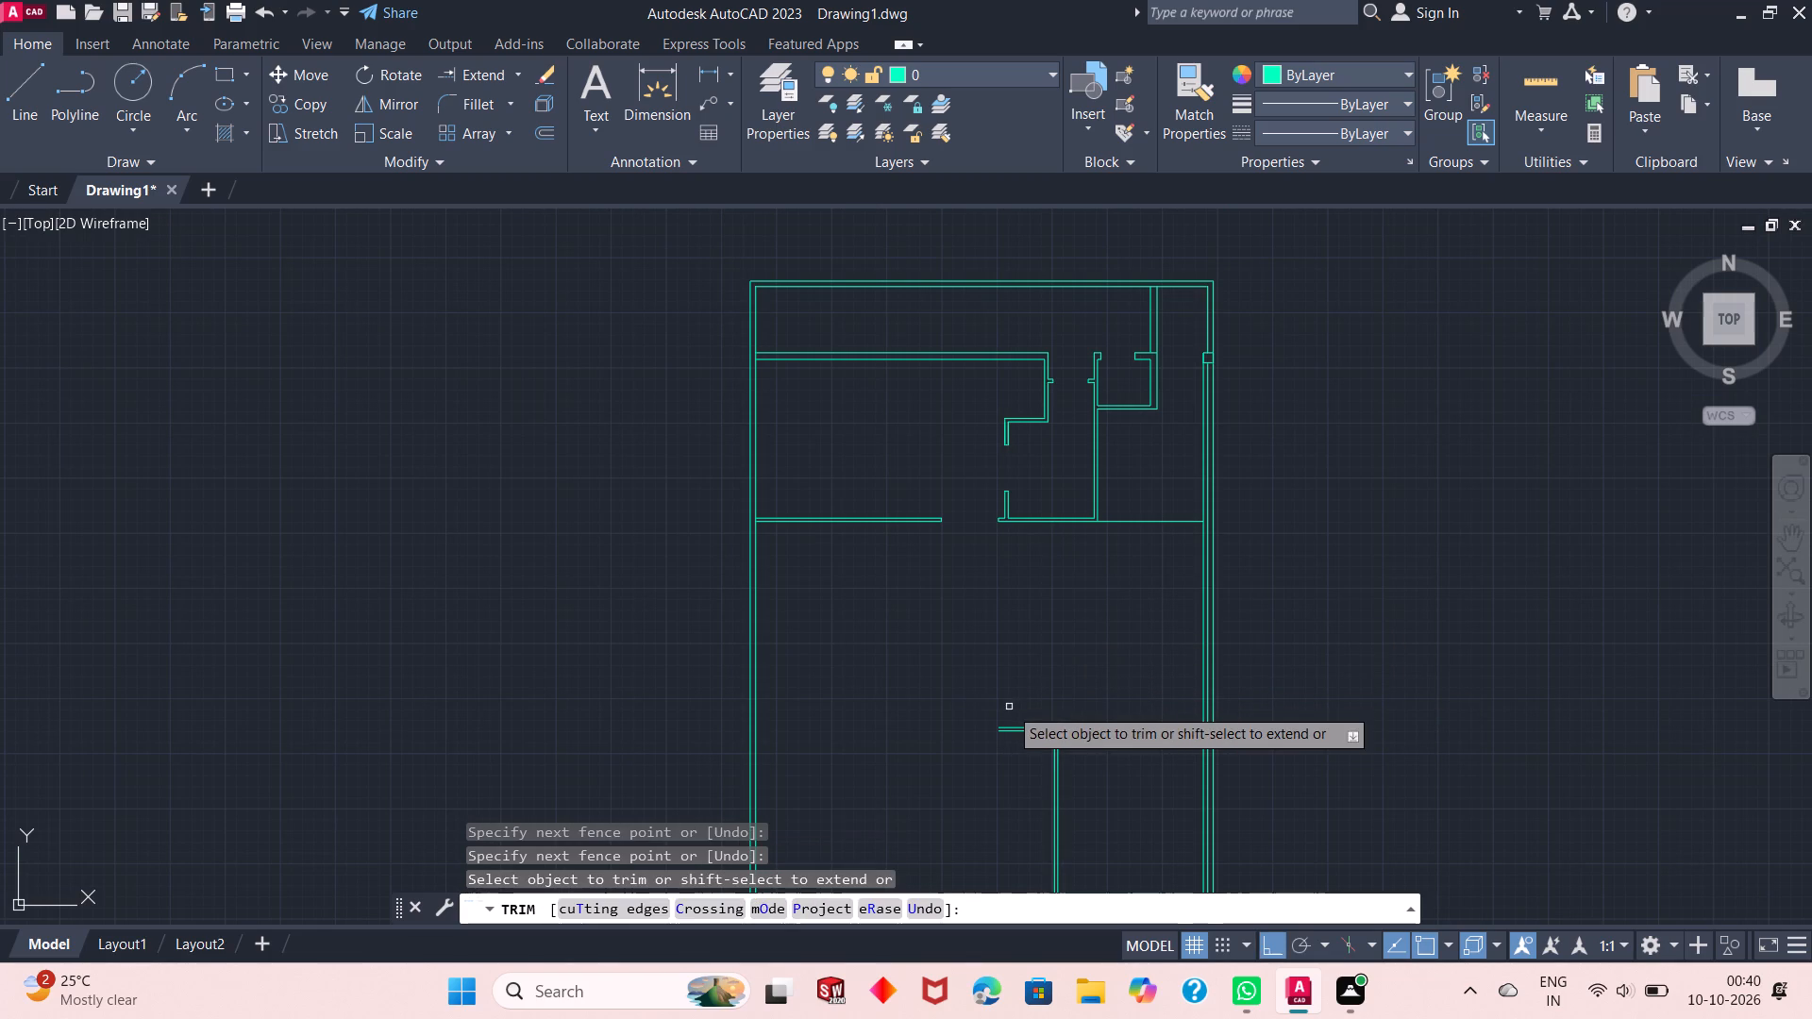
{"action": "scroll", "coordinate": [1096, 820], "scroll_direction": "up", "scroll_amount": 1}
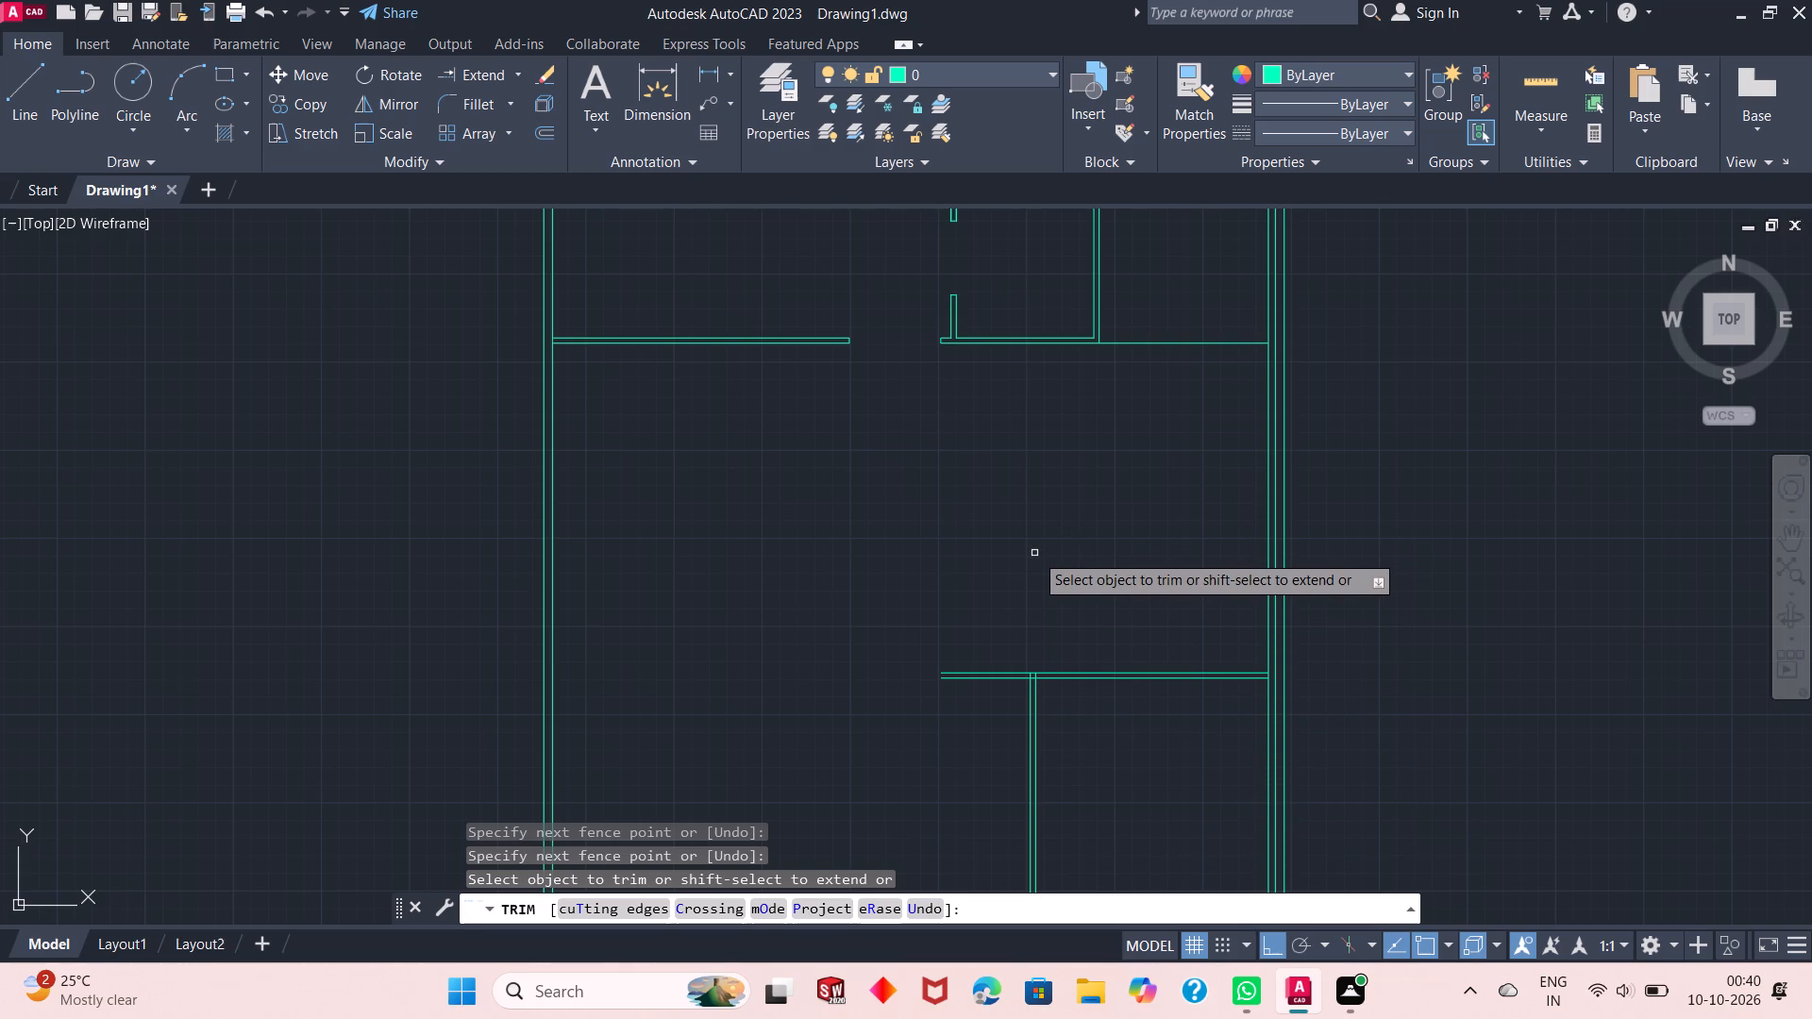
{"action": "scroll", "coordinate": [1049, 729], "scroll_direction": "down", "scroll_amount": 2}
{"action": "scroll", "coordinate": [1046, 727], "scroll_direction": "up", "scroll_amount": 5}
{"action": "key", "text": "Escape"}
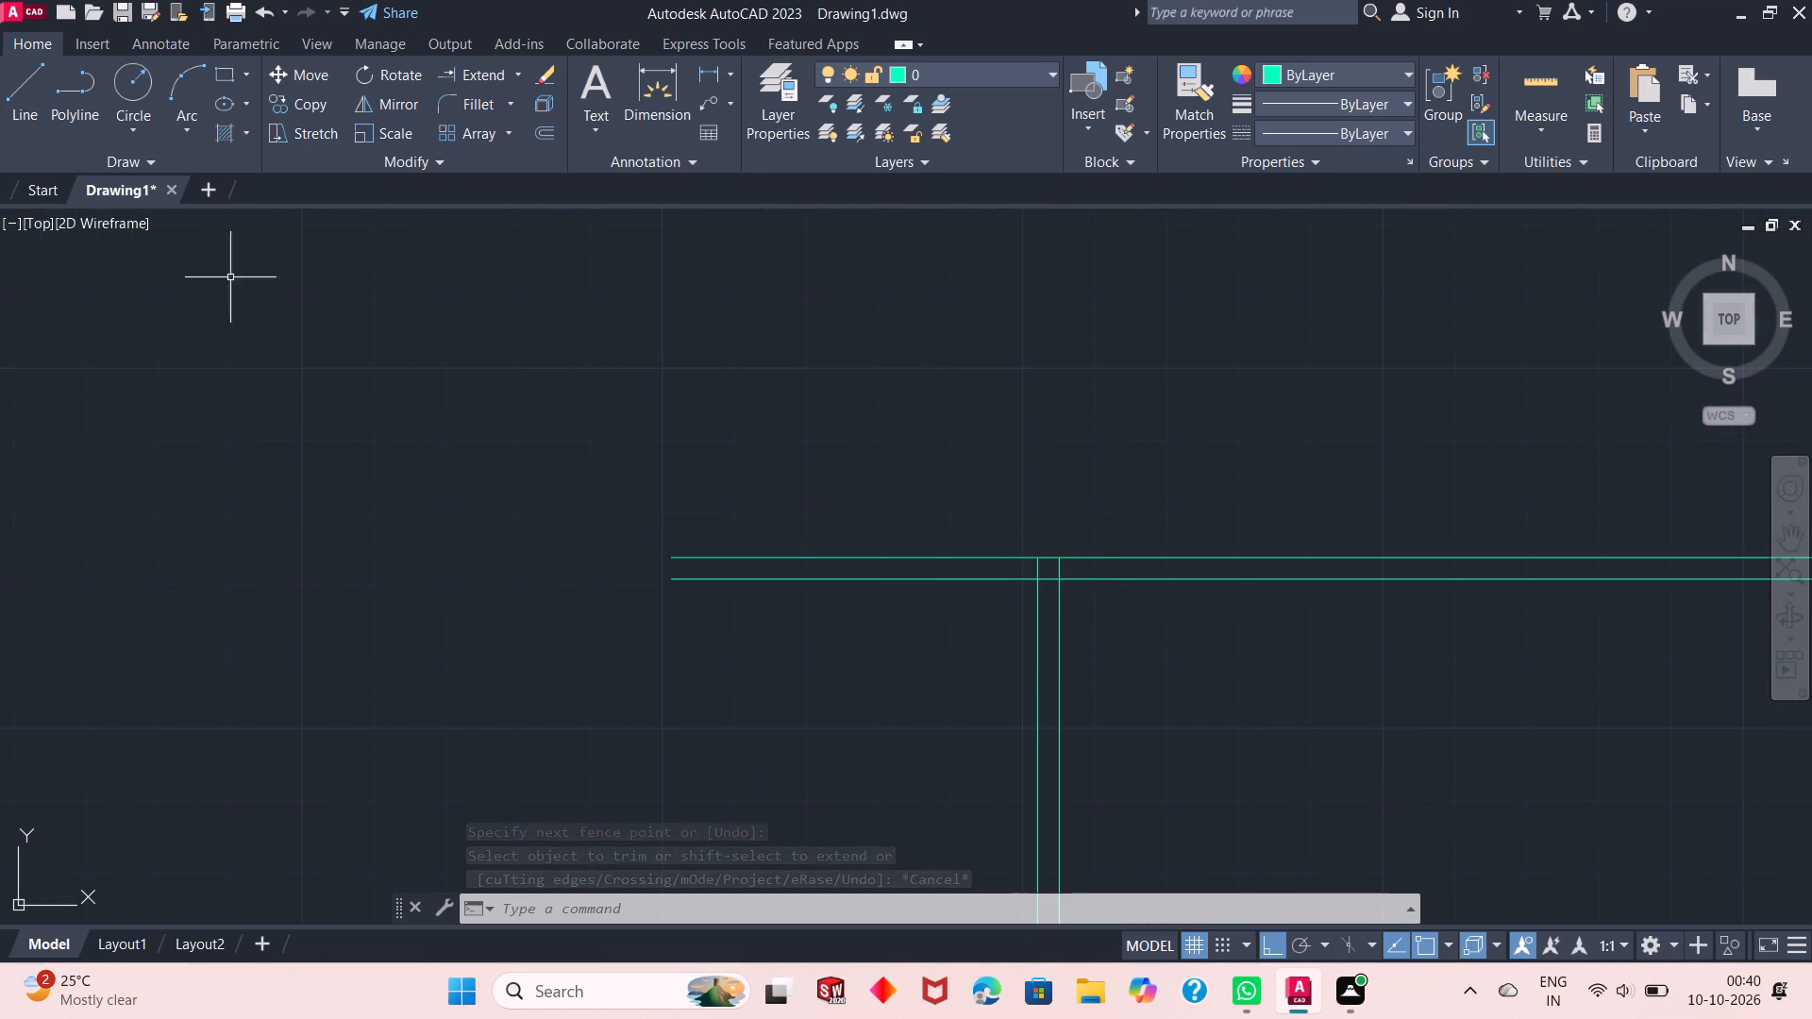
Draw a line 3" south from the new horizontal wall along the partition's east line and continue it west across the partition.
{"action": "right_click", "coordinate": [664, 360]}
{"action": "left_click", "coordinate": [716, 394]}
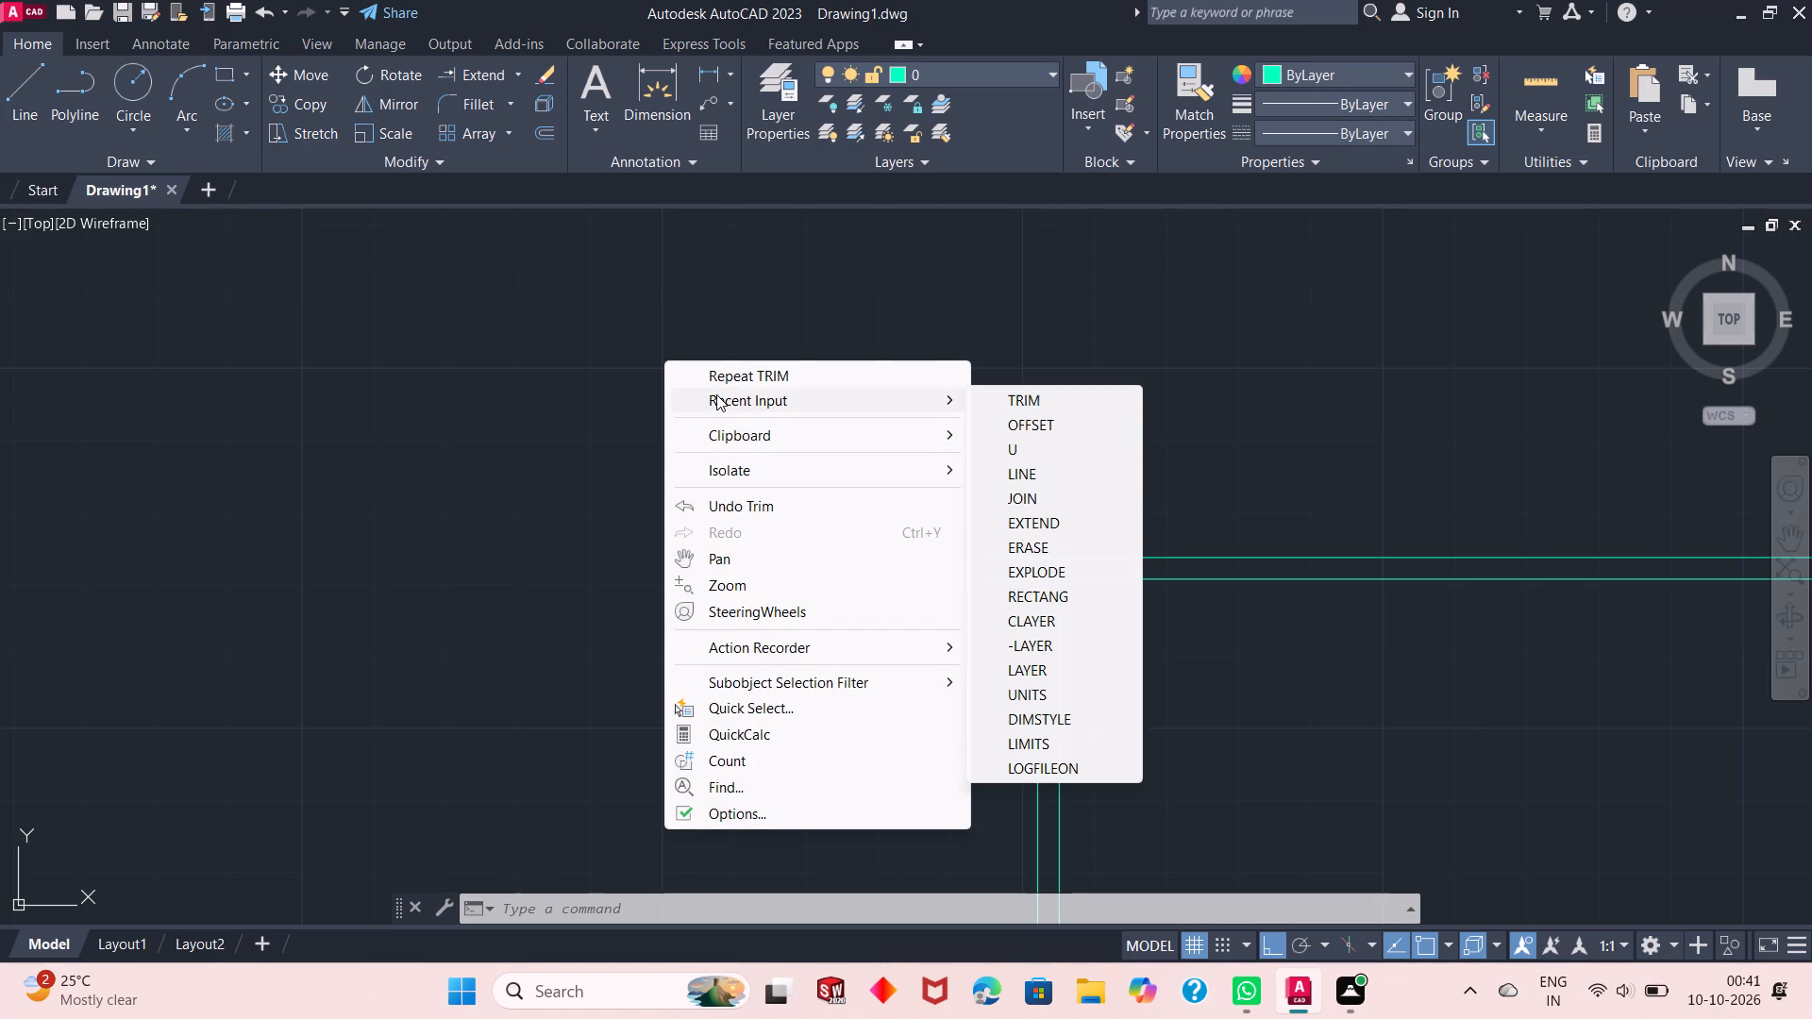
{"action": "left_click", "coordinate": [1022, 475]}
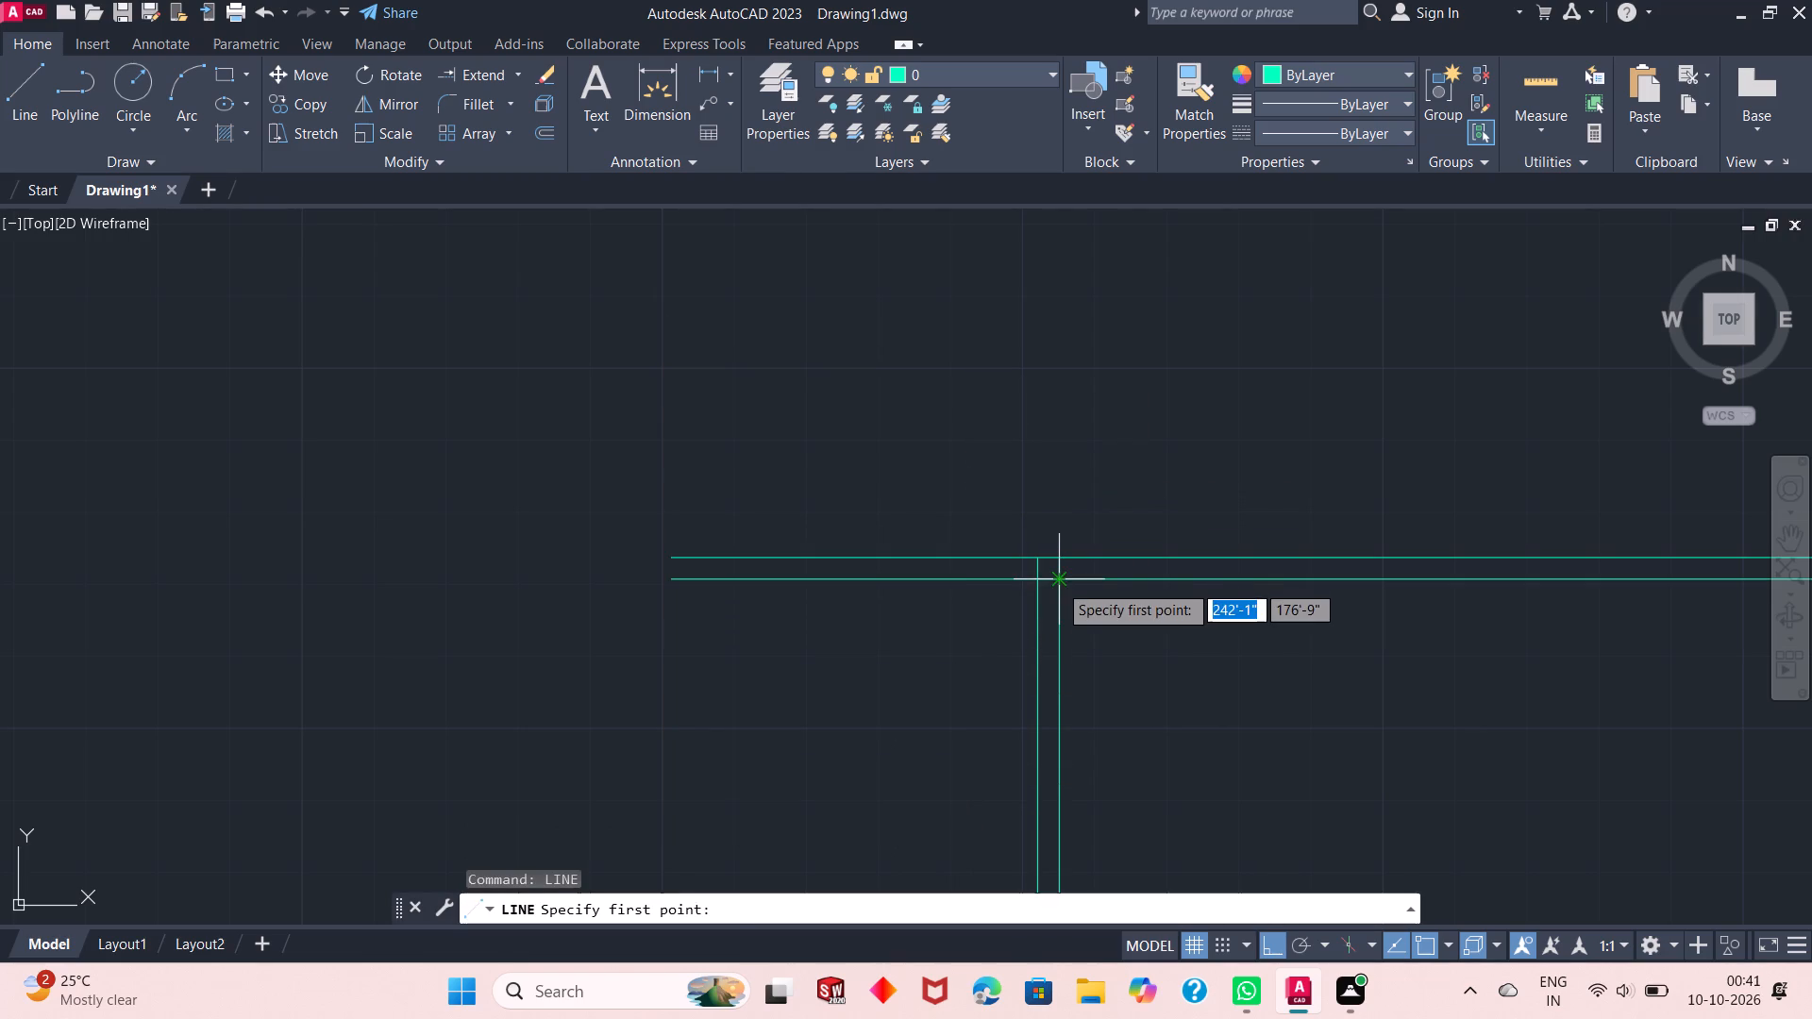
{"action": "left_click", "coordinate": [1058, 583]}
{"action": "type", "text": "3\""}
{"action": "key", "text": "Return"}
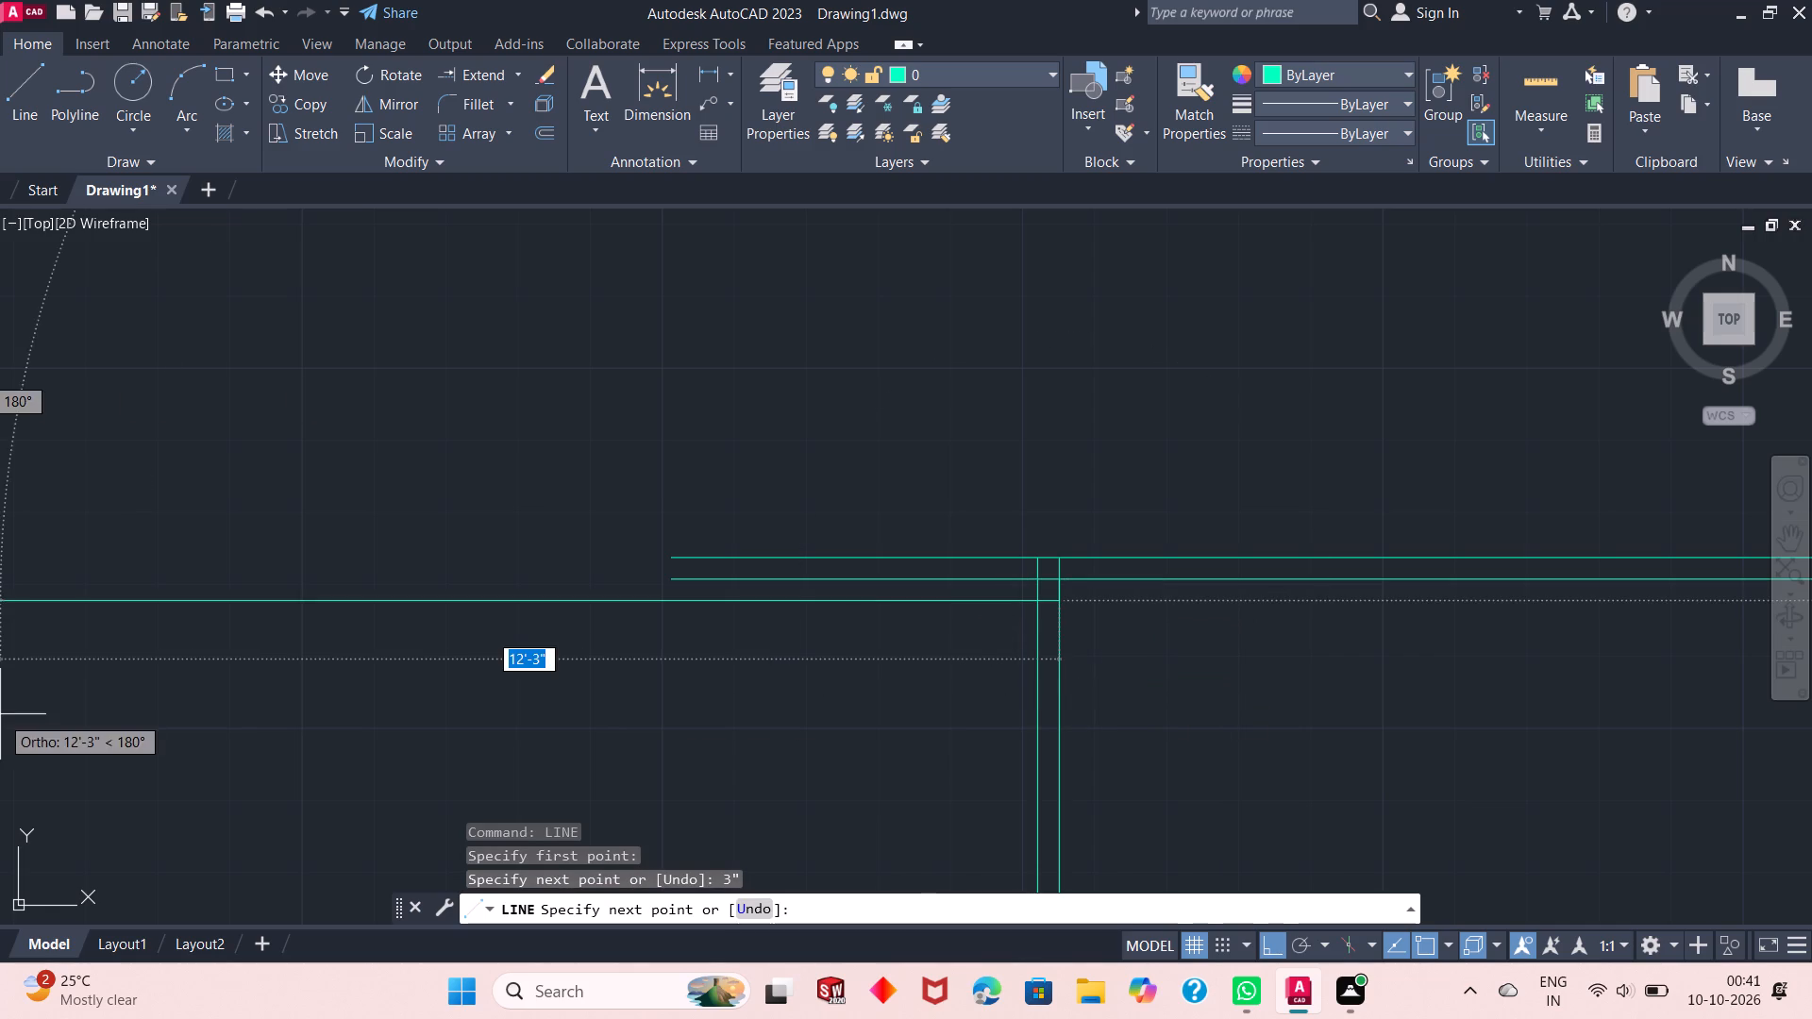
{"action": "left_click", "coordinate": [1041, 599]}
{"action": "right_click", "coordinate": [988, 634]}
{"action": "left_click", "coordinate": [1026, 647]}
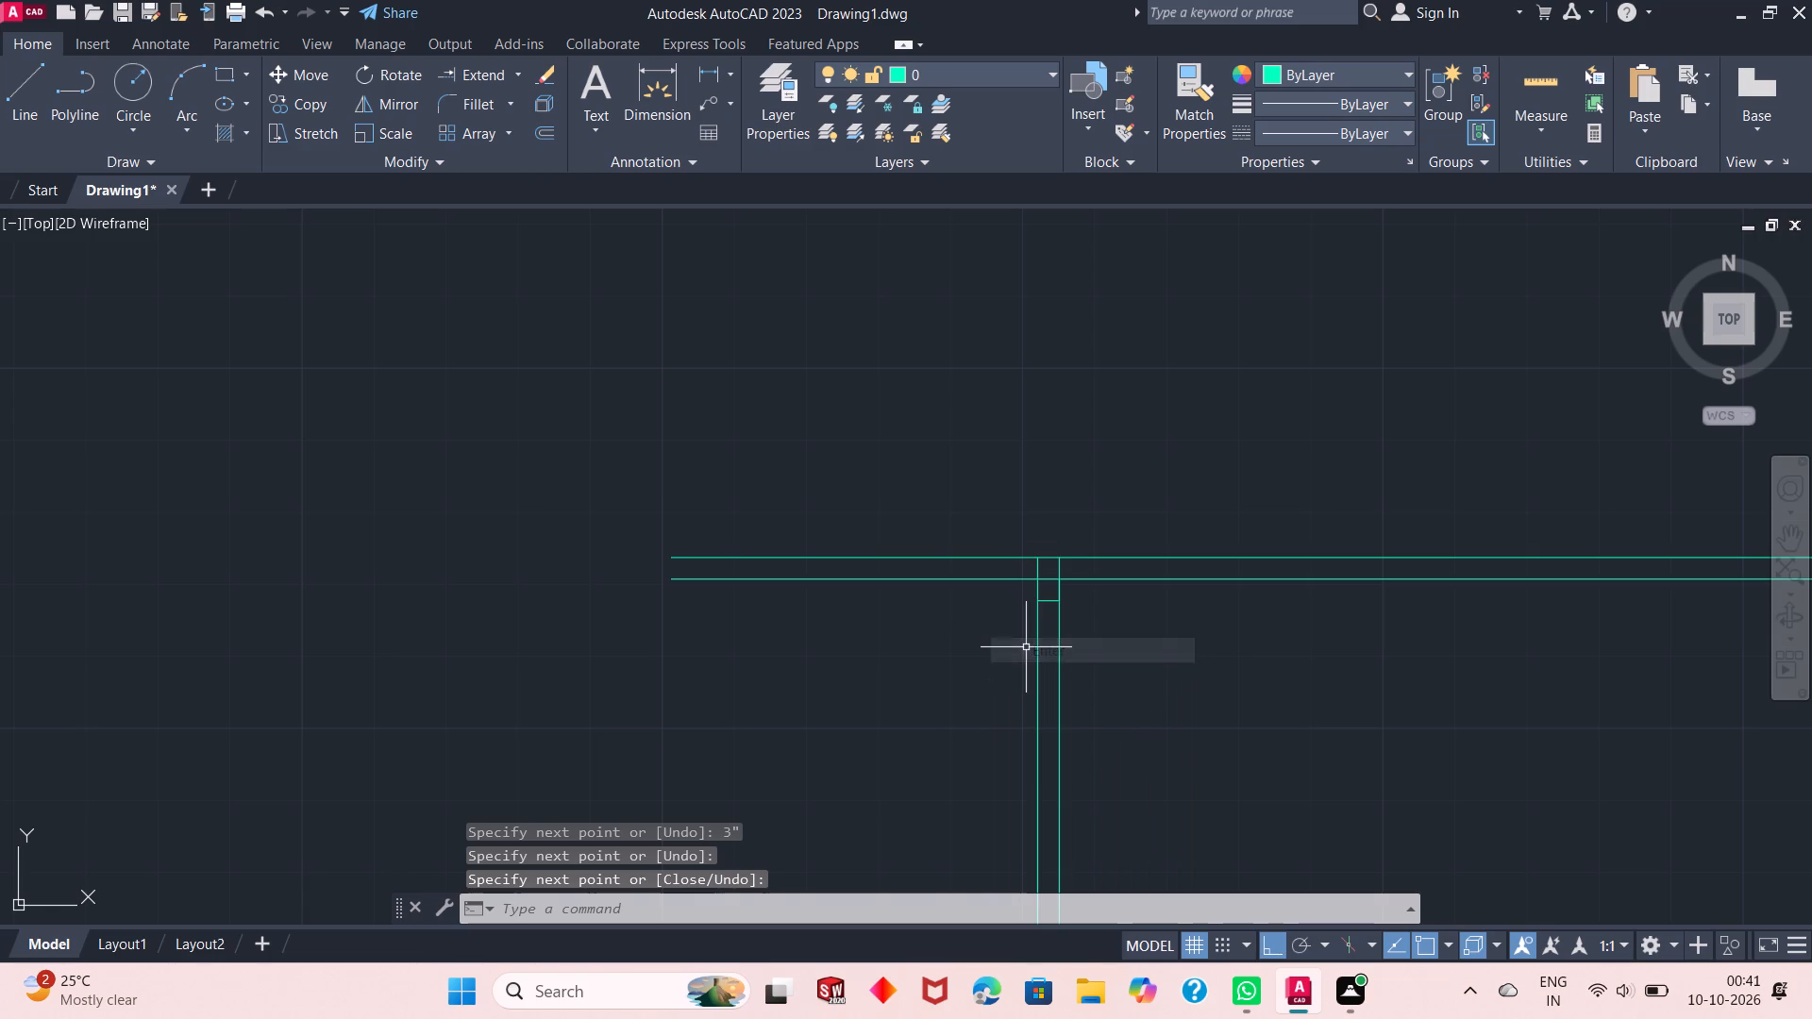
Trim the new horizontal wall's overhang west of the vertical partition and the wall lines crossing inside their shared corner.
{"action": "right_click", "coordinate": [909, 489]}
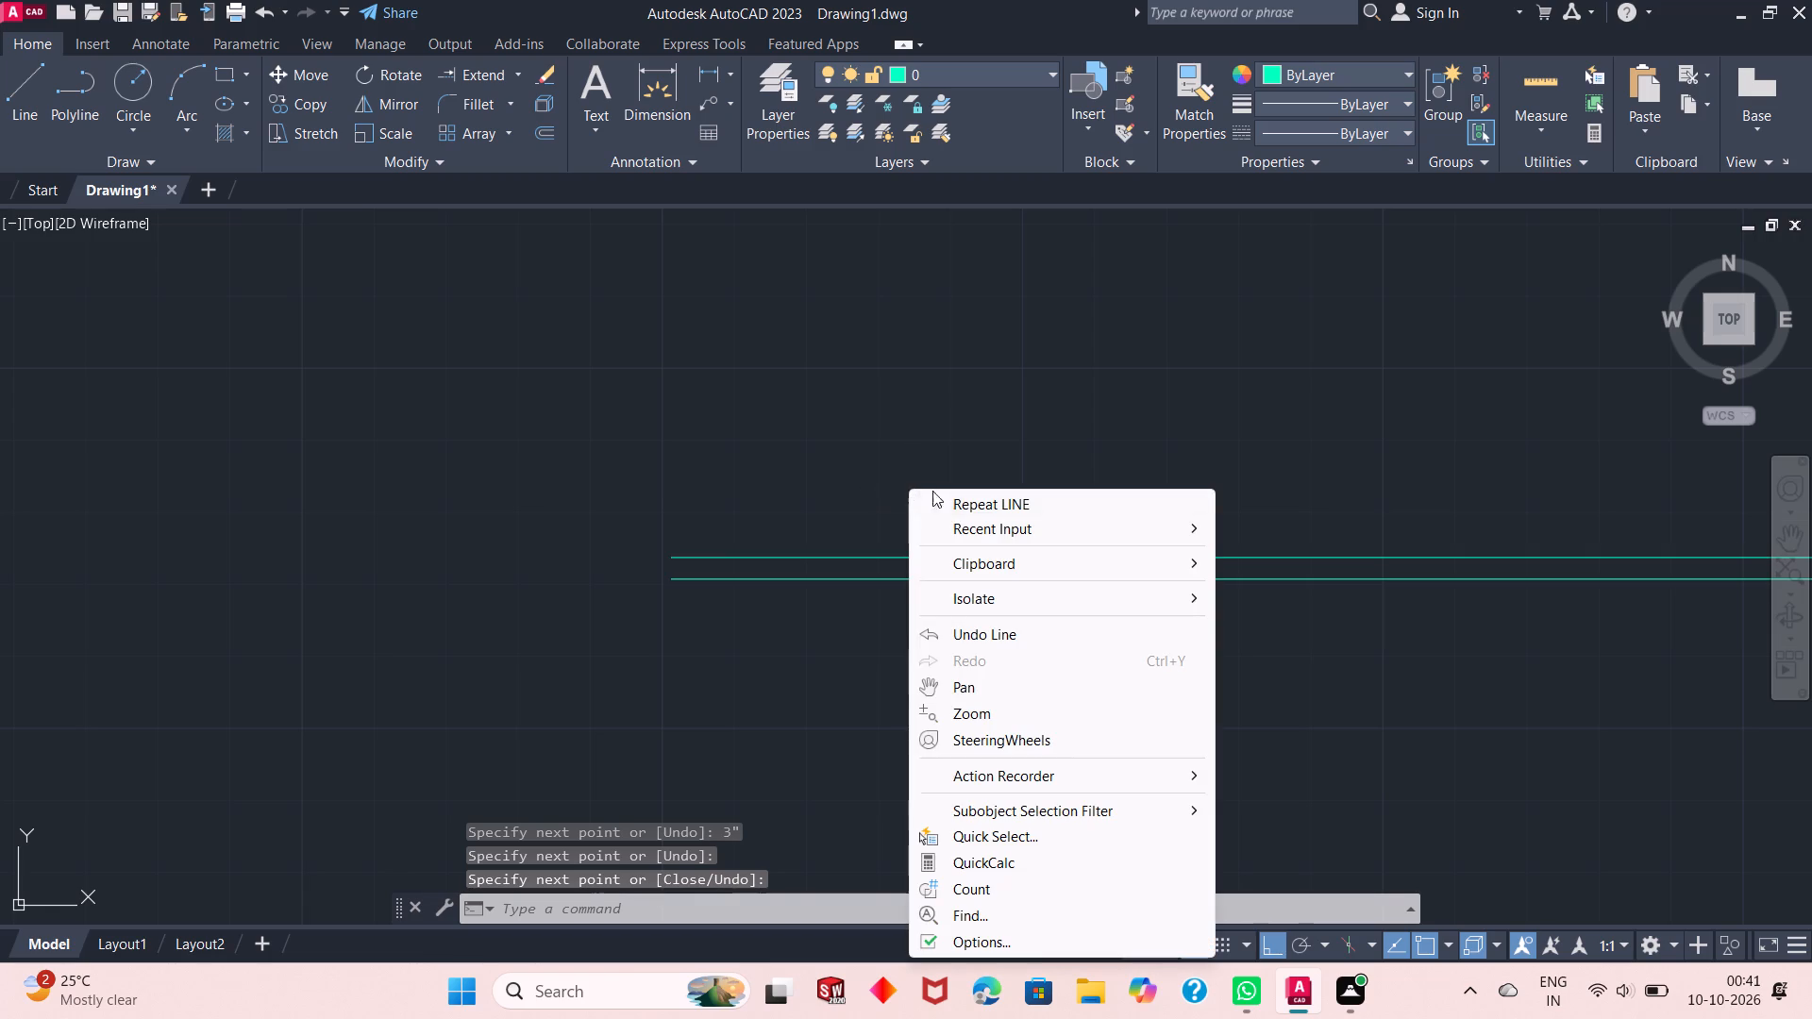
{"action": "left_click", "coordinate": [973, 525]}
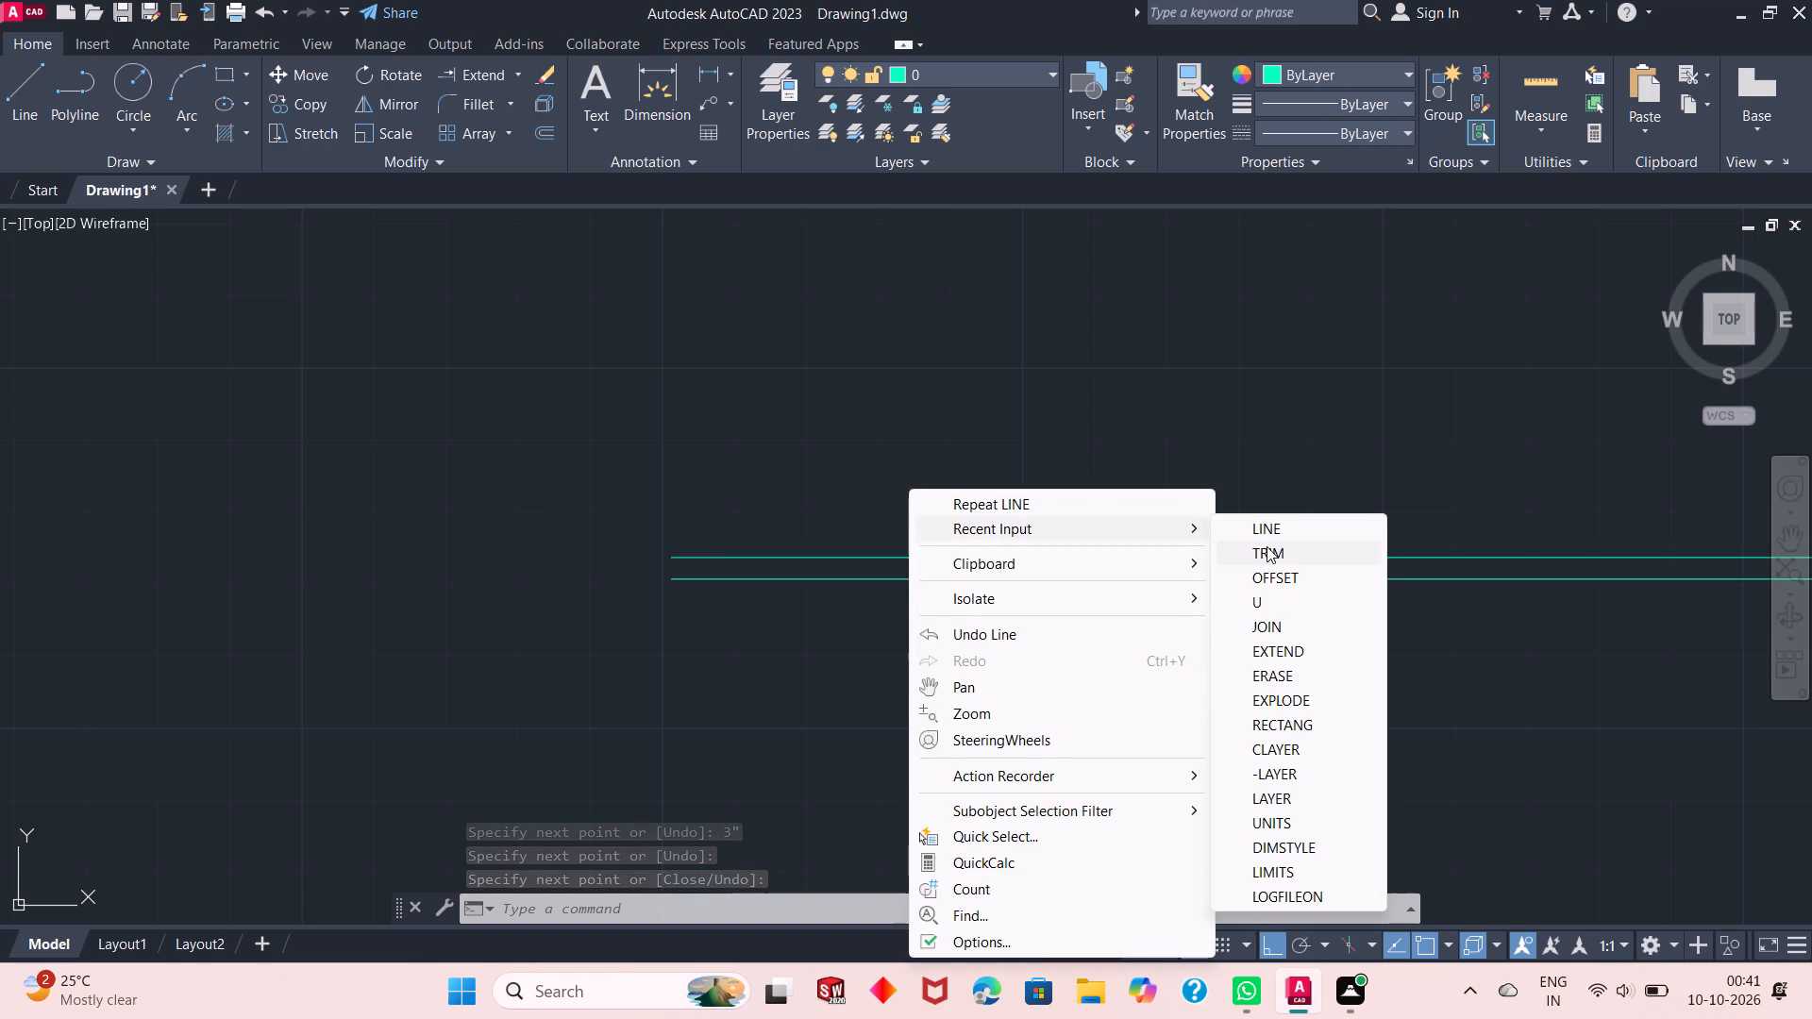
{"action": "left_click", "coordinate": [1267, 546]}
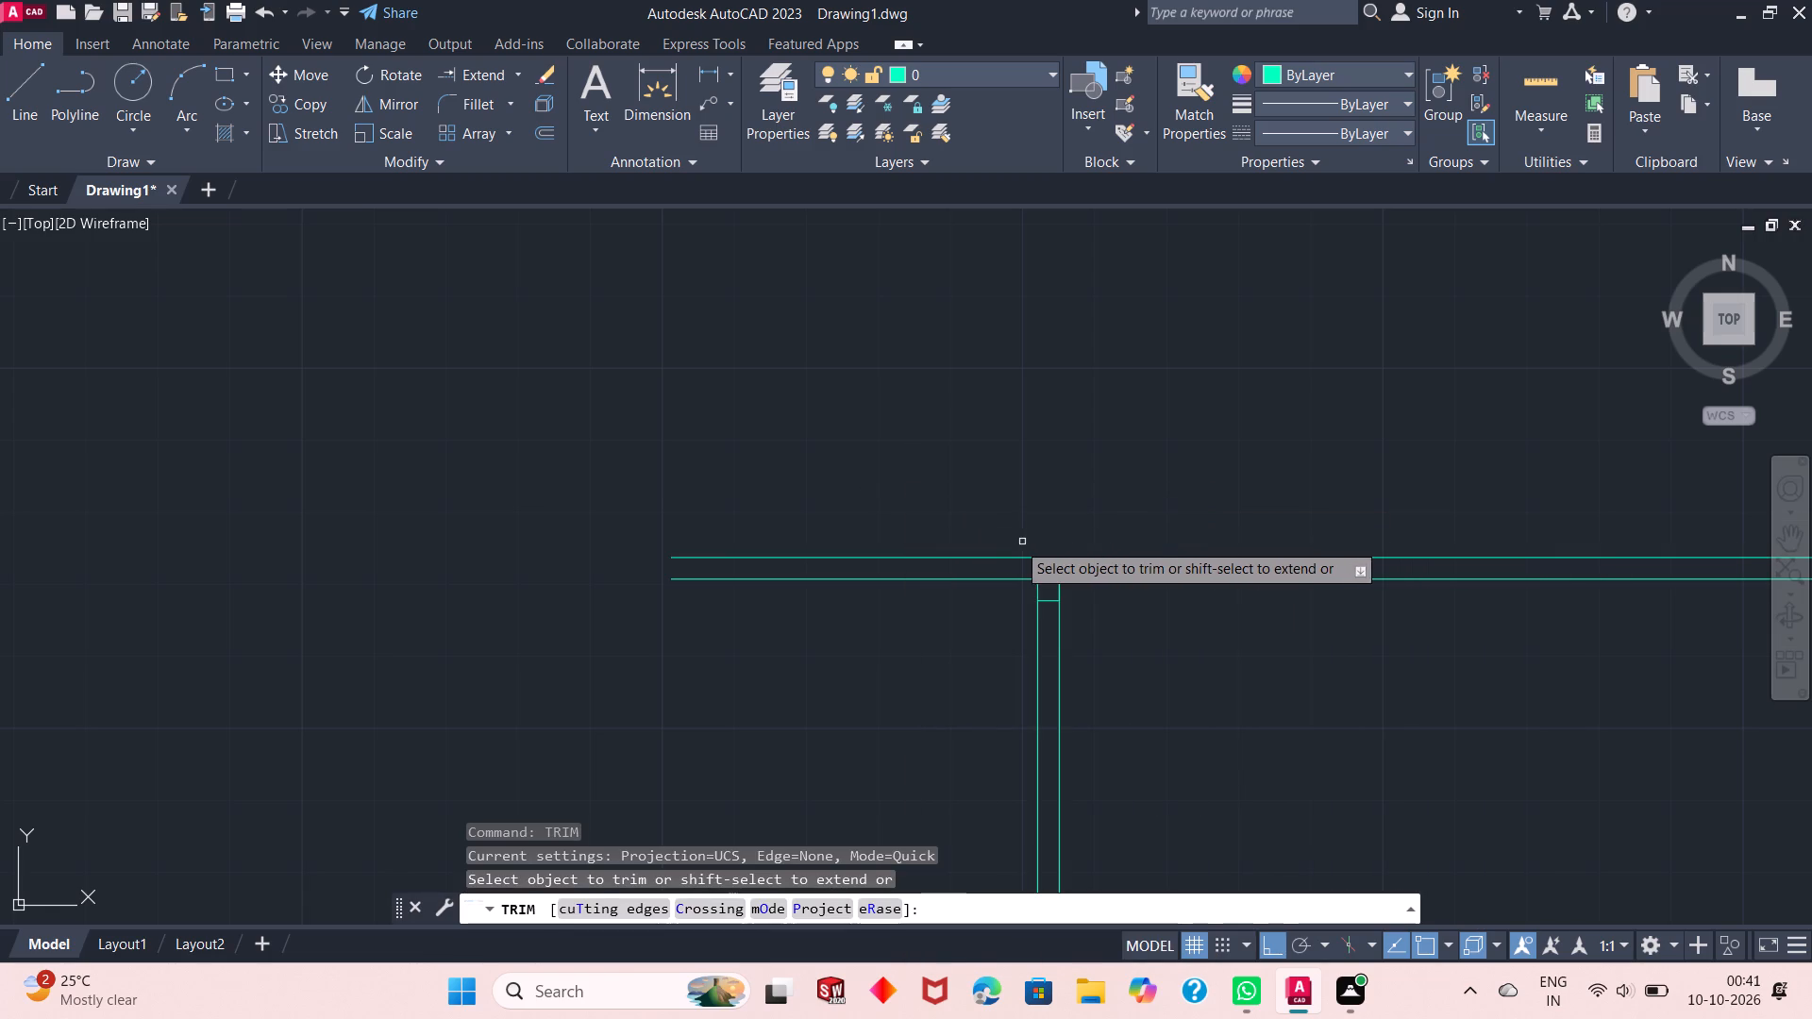
{"action": "left_click", "coordinate": [991, 545]}
{"action": "left_click", "coordinate": [940, 598]}
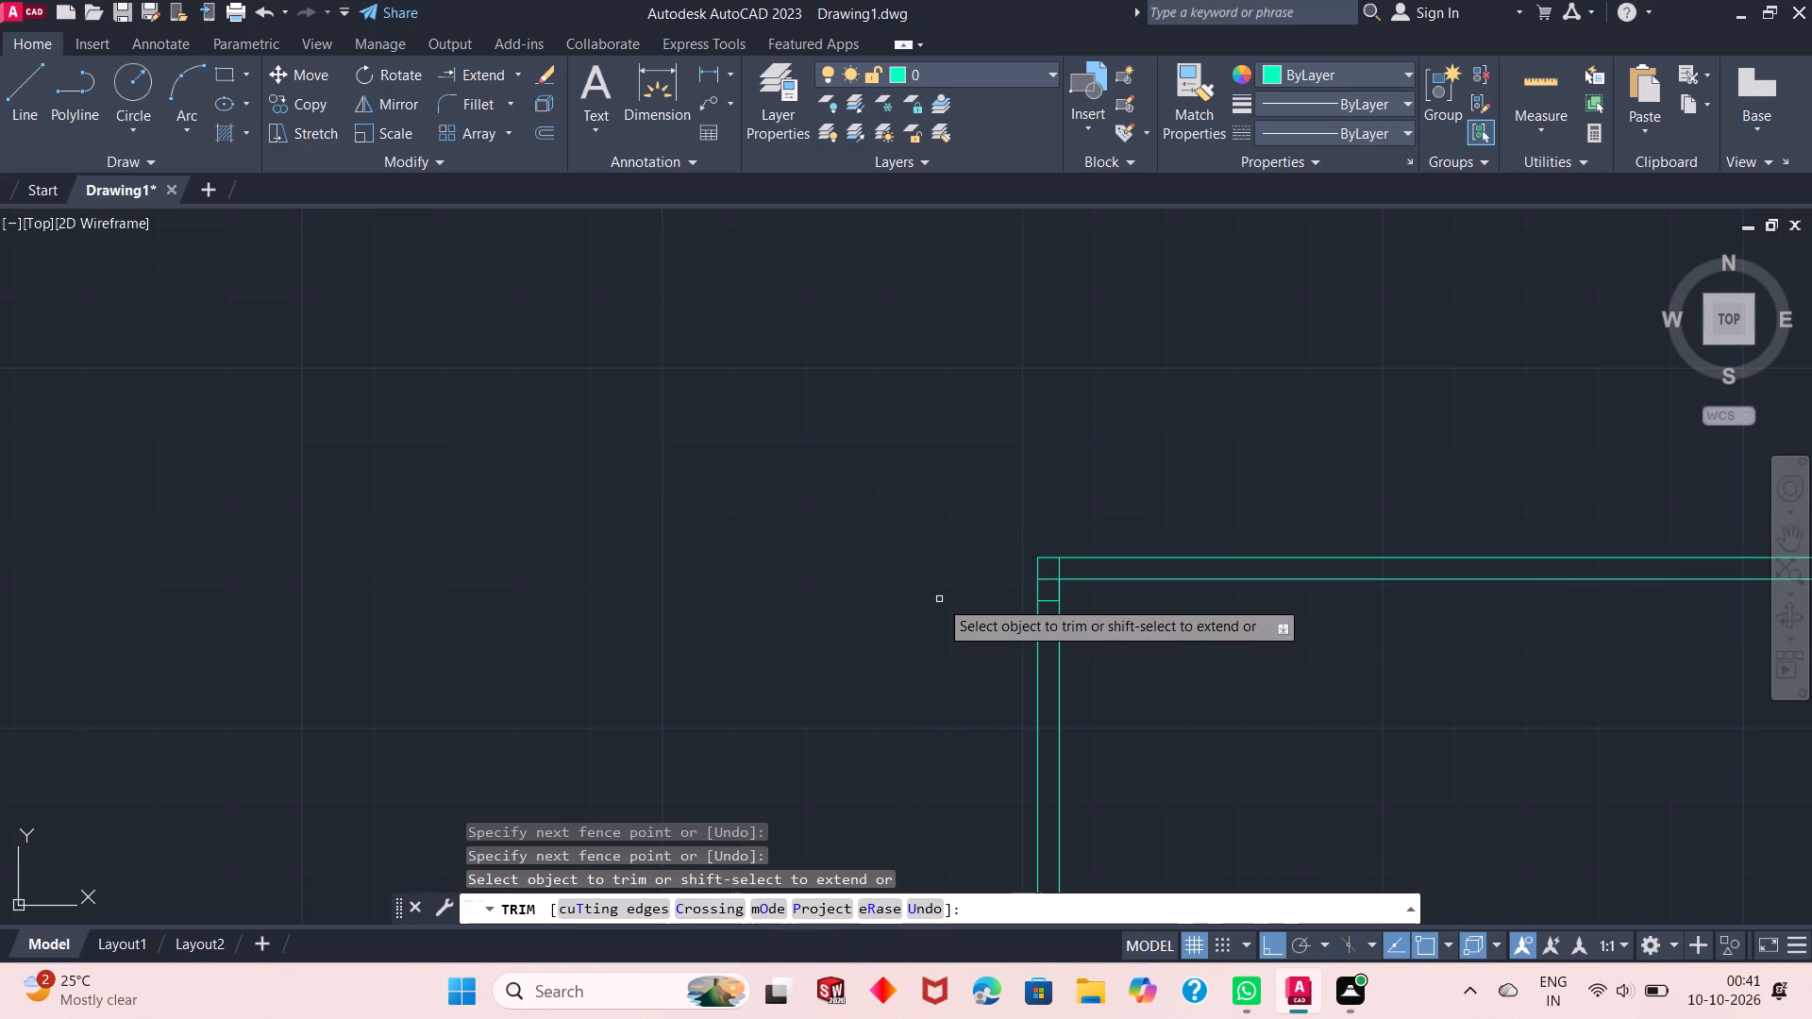
{"action": "scroll", "coordinate": [1013, 576], "scroll_direction": "up", "scroll_amount": 2}
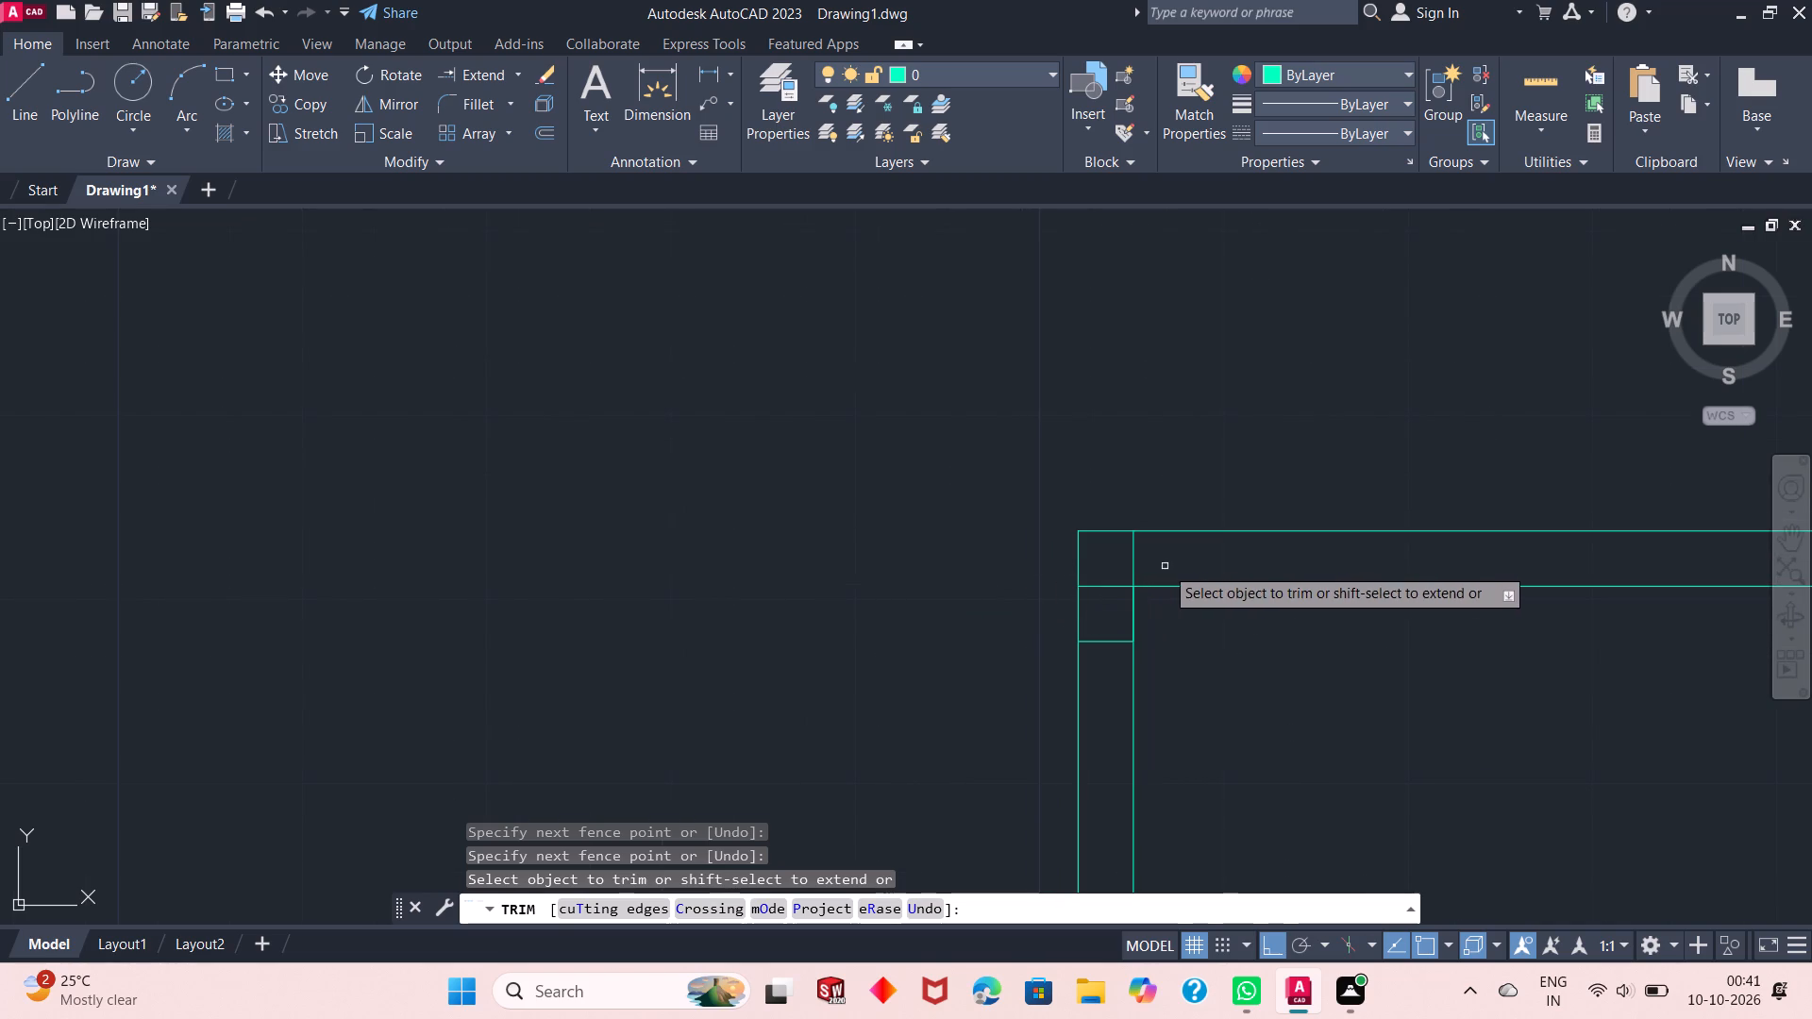
{"action": "left_click", "coordinate": [1165, 566]}
{"action": "left_click", "coordinate": [1099, 598]}
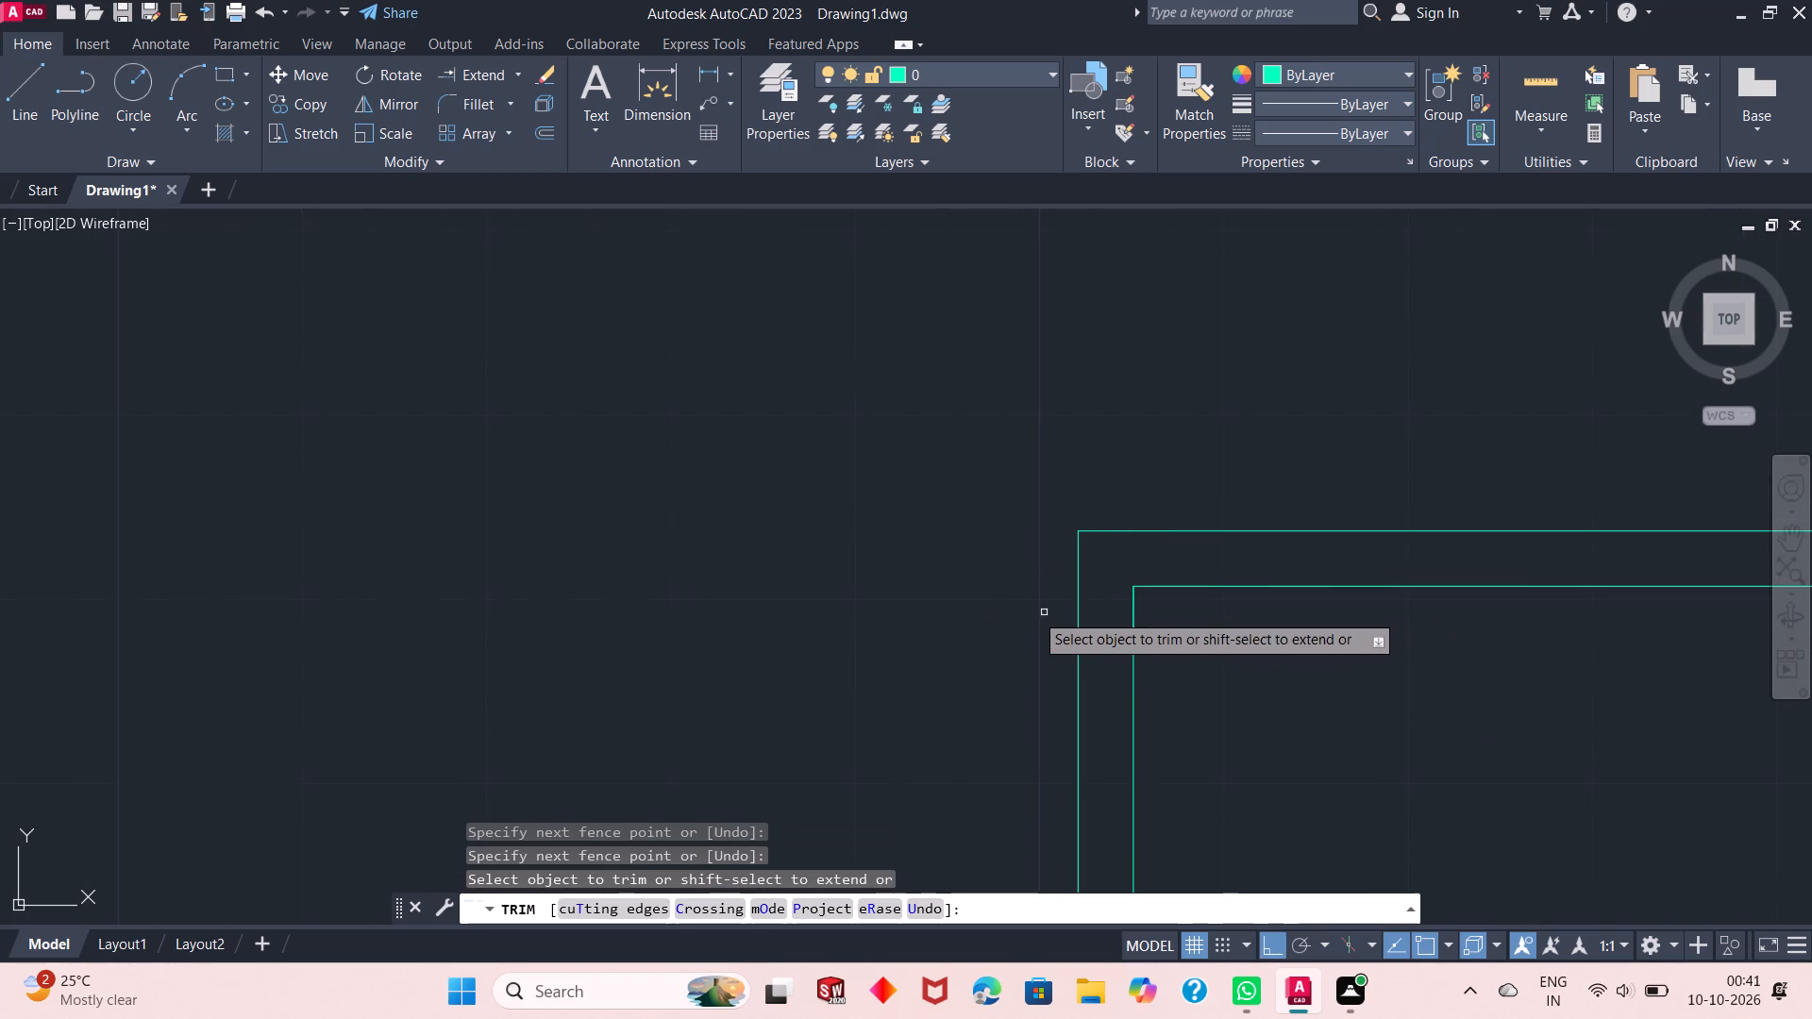
{"action": "scroll", "coordinate": [903, 603], "scroll_direction": "up", "scroll_amount": 1}
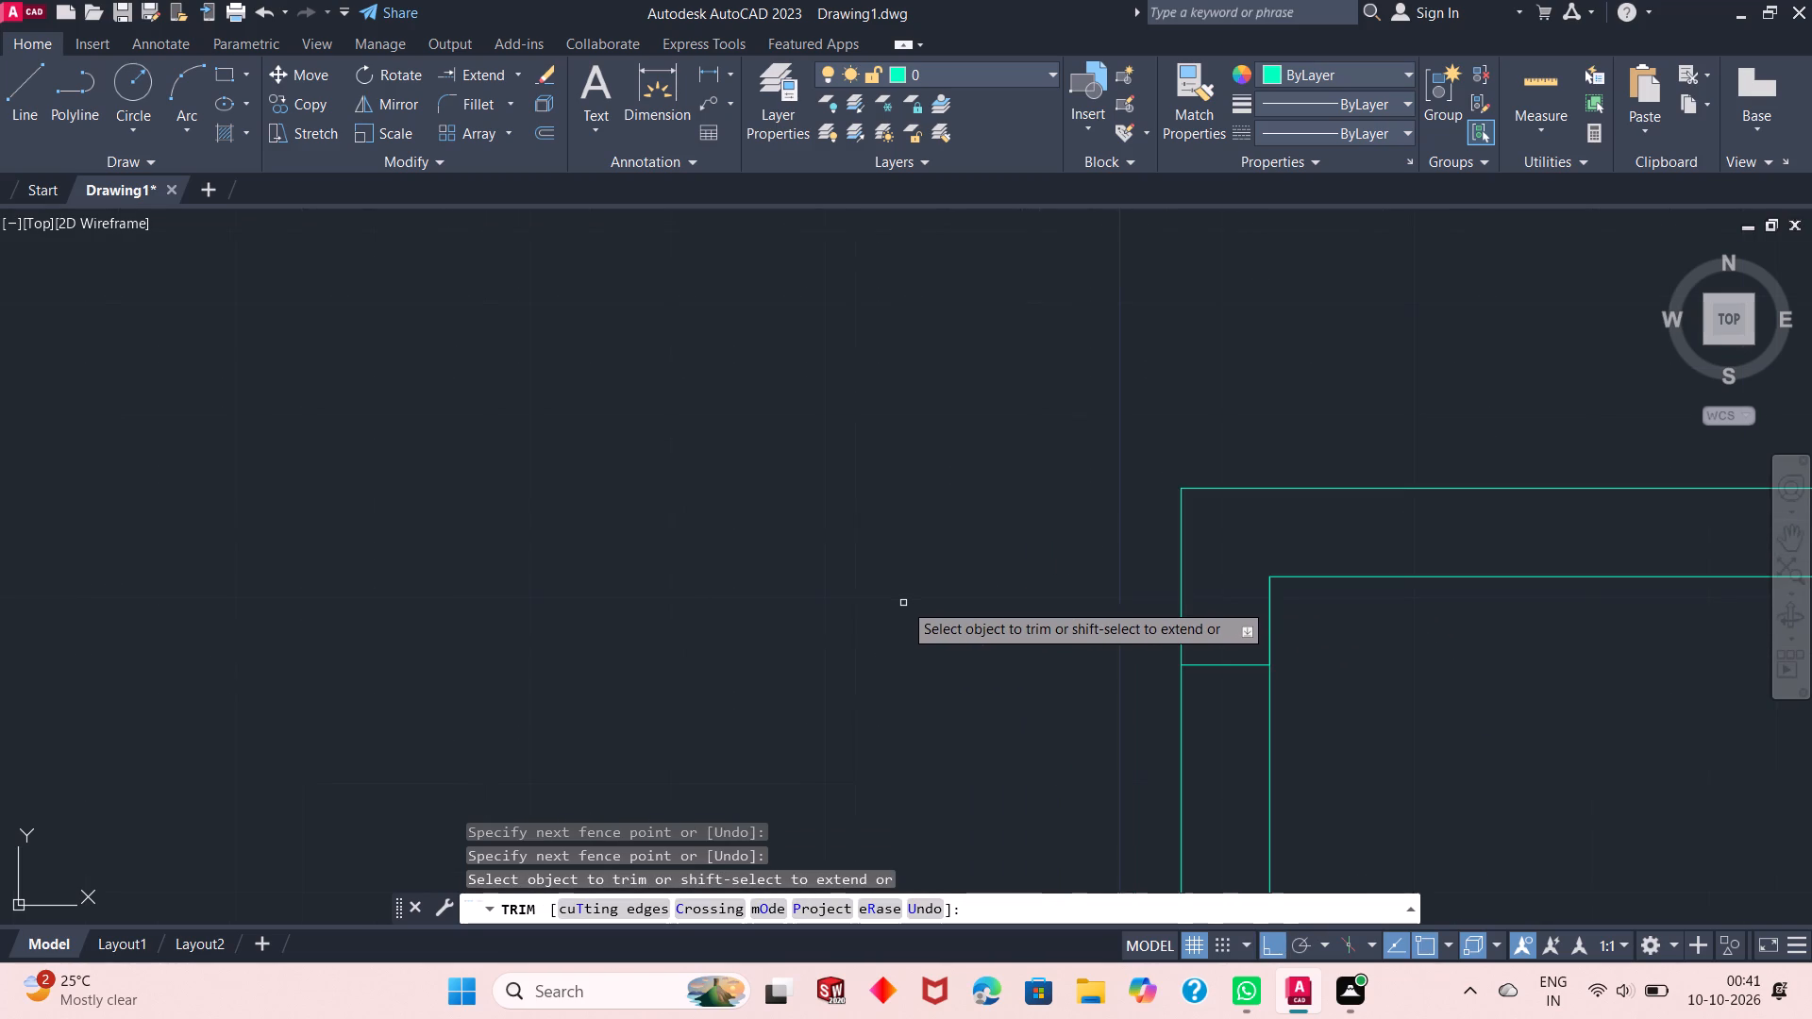
{"action": "scroll", "coordinate": [890, 562], "scroll_direction": "down", "scroll_amount": 5}
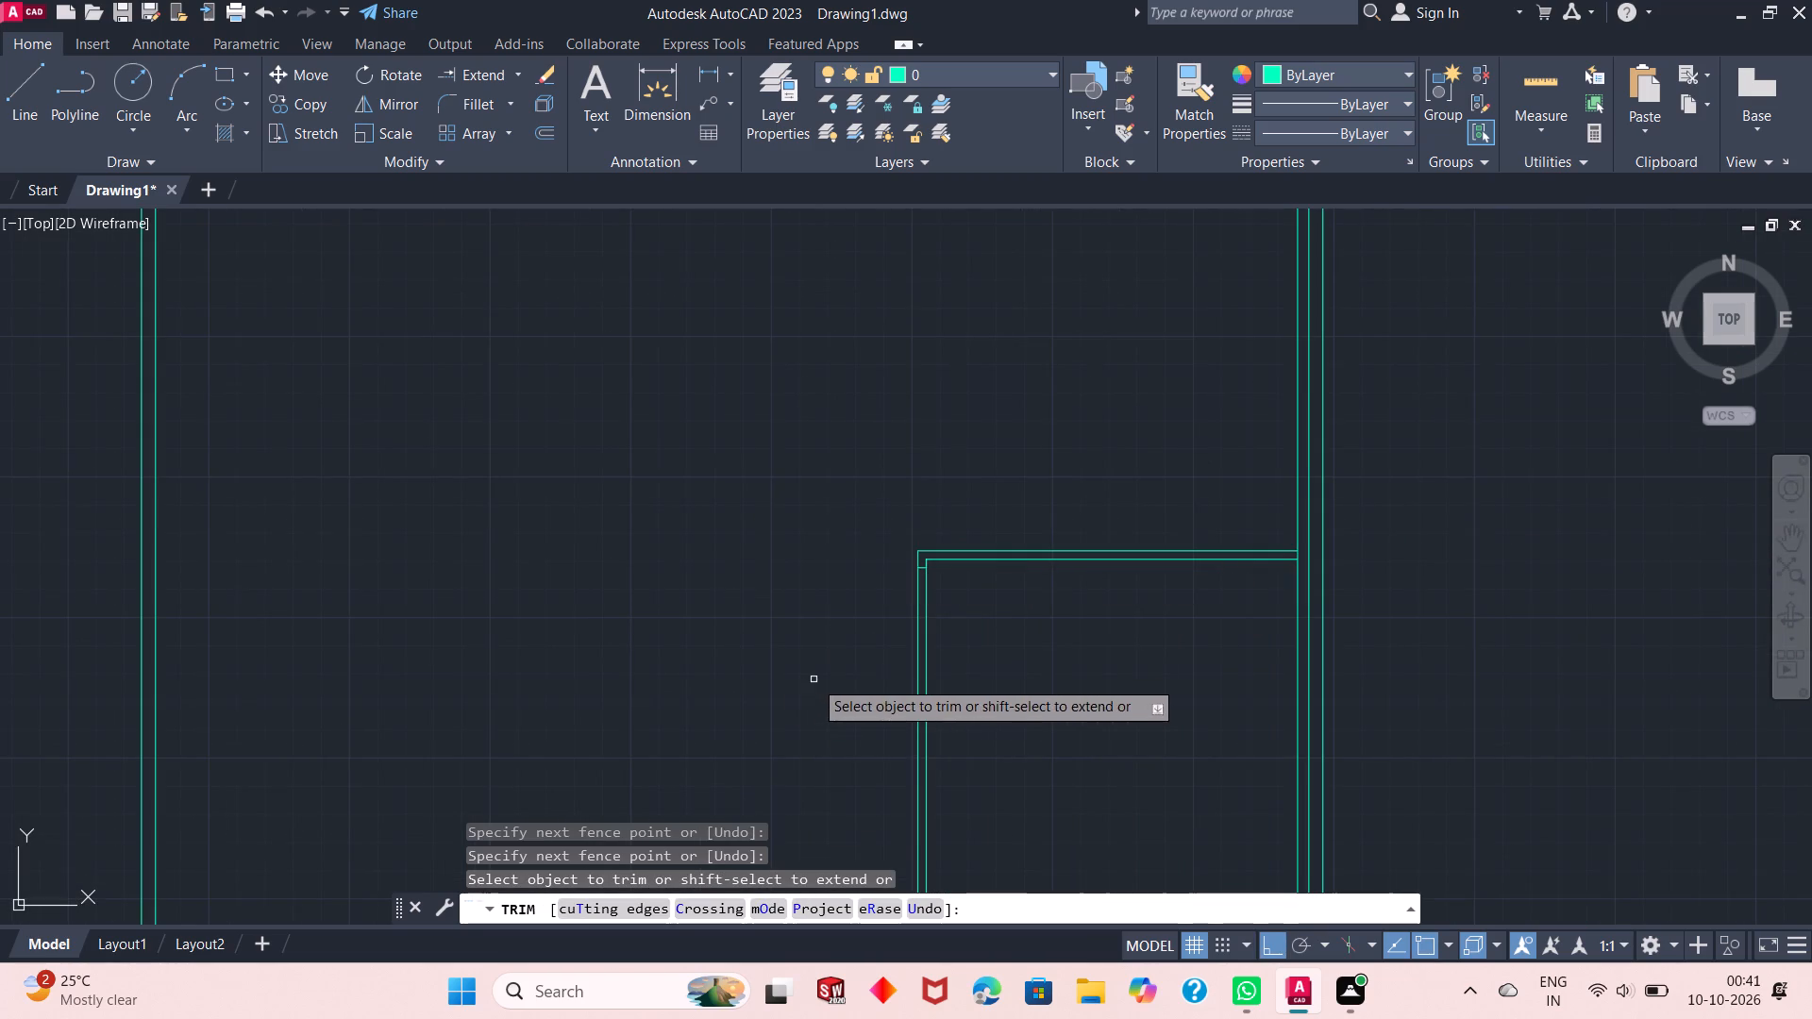
{"action": "scroll", "coordinate": [831, 647], "scroll_direction": "up", "scroll_amount": 1}
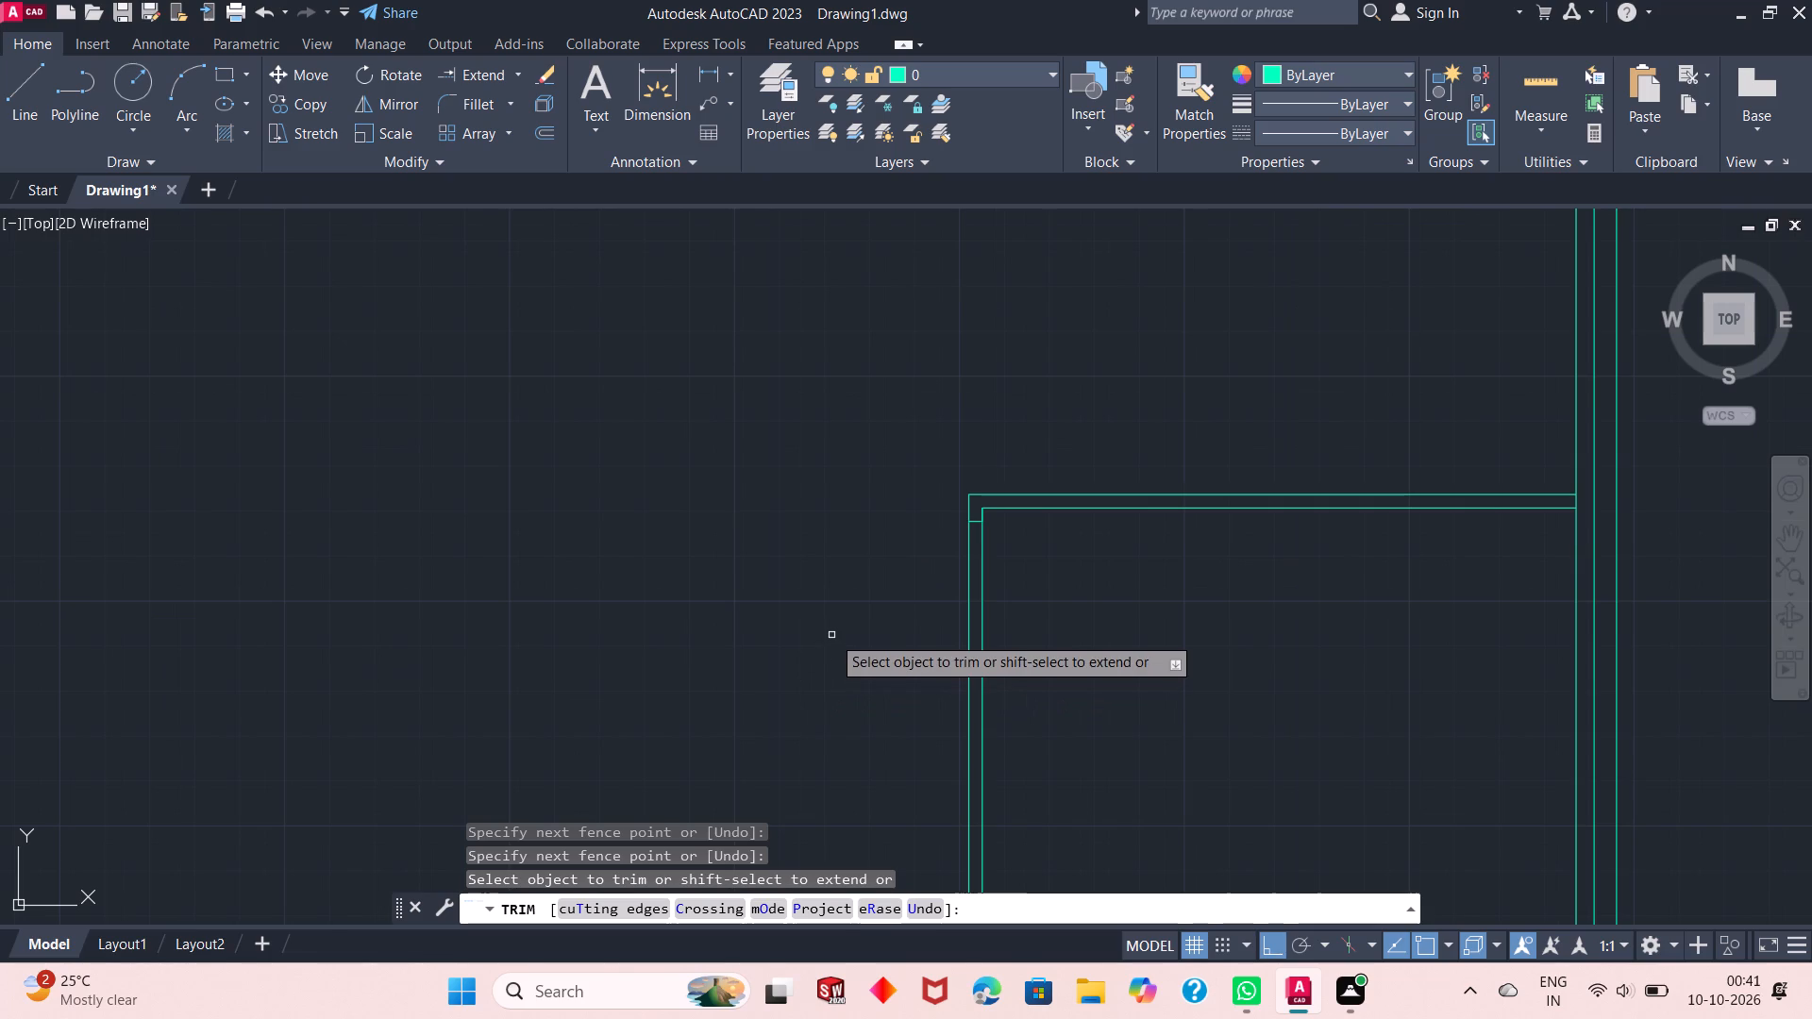
{"action": "right_click", "coordinate": [786, 585]}
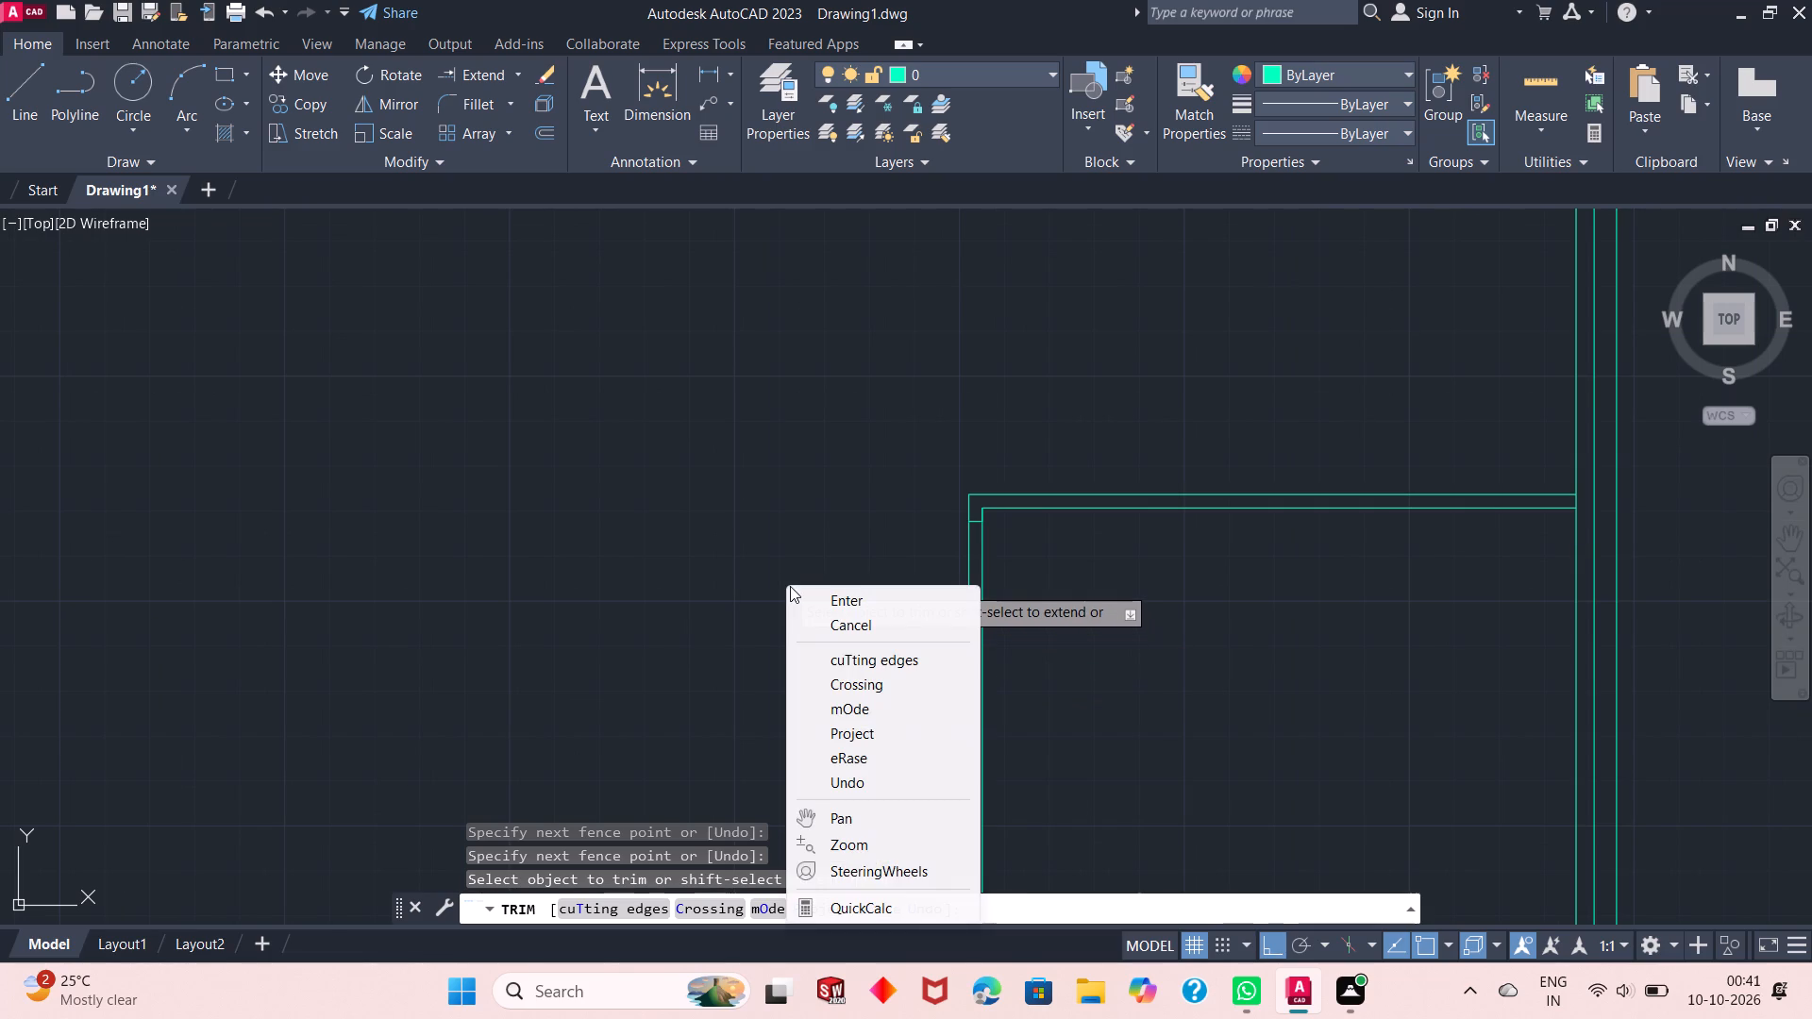
{"action": "left_click", "coordinate": [803, 600]}
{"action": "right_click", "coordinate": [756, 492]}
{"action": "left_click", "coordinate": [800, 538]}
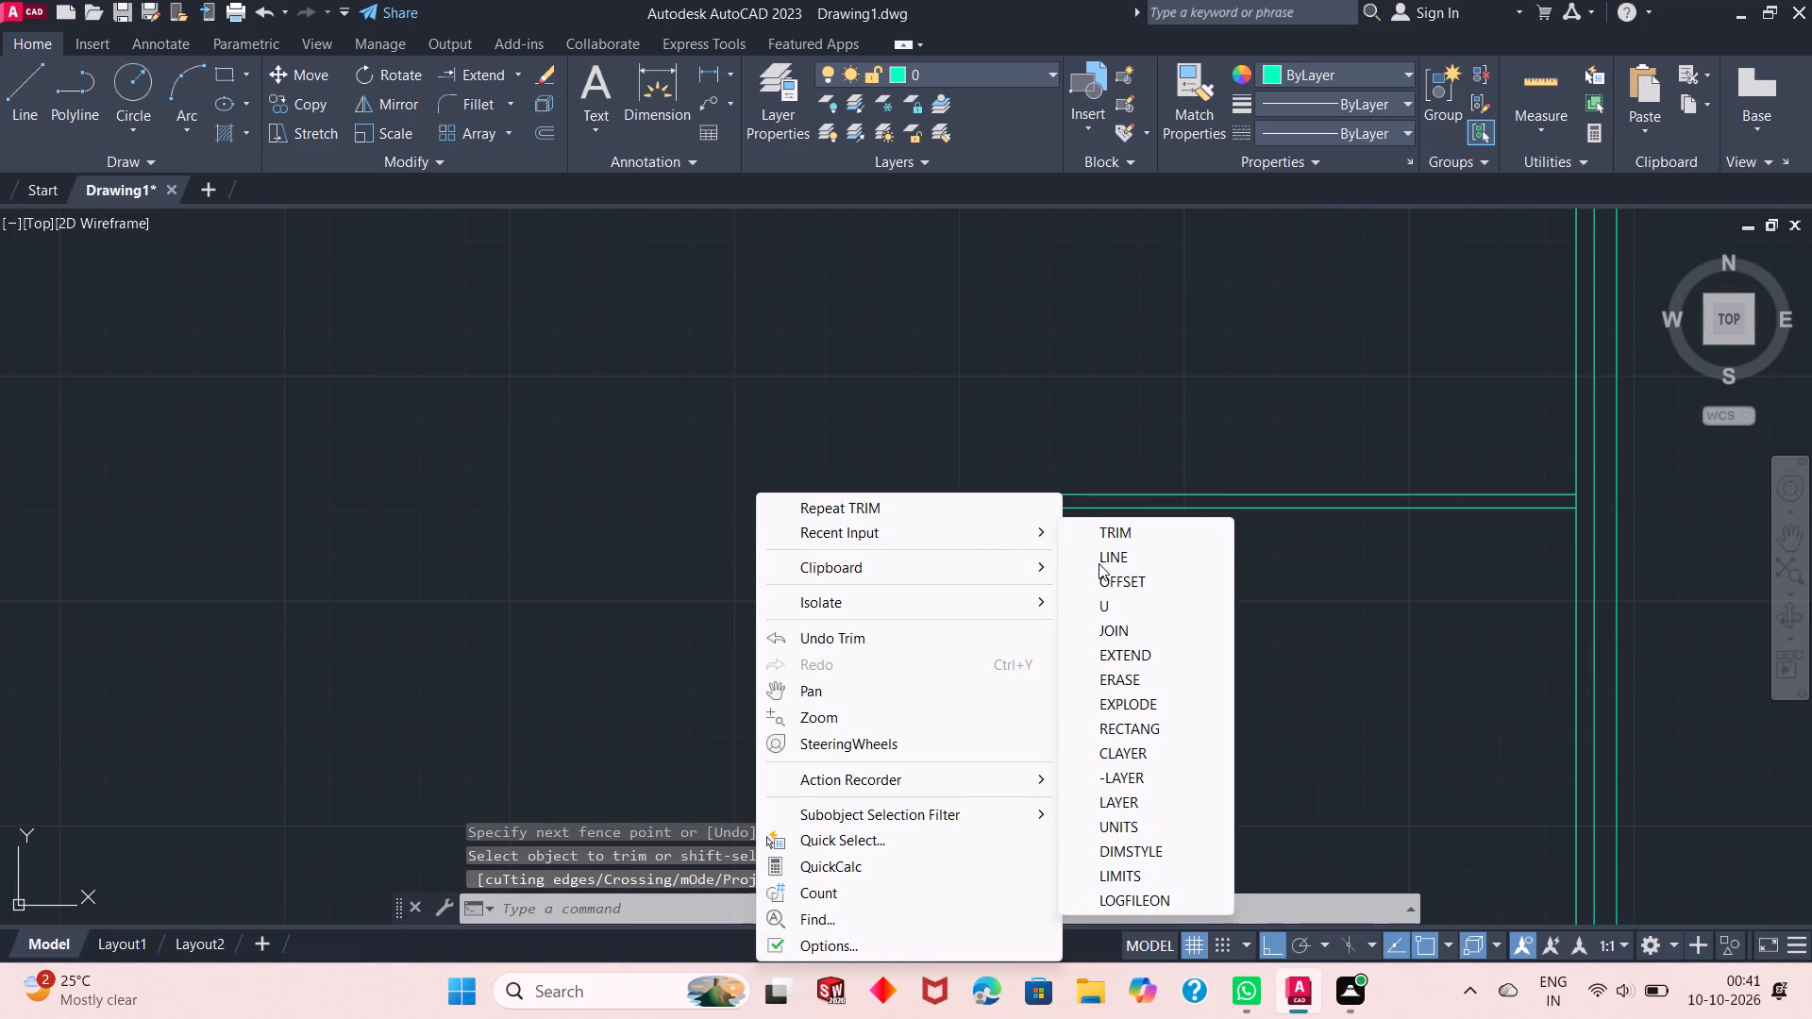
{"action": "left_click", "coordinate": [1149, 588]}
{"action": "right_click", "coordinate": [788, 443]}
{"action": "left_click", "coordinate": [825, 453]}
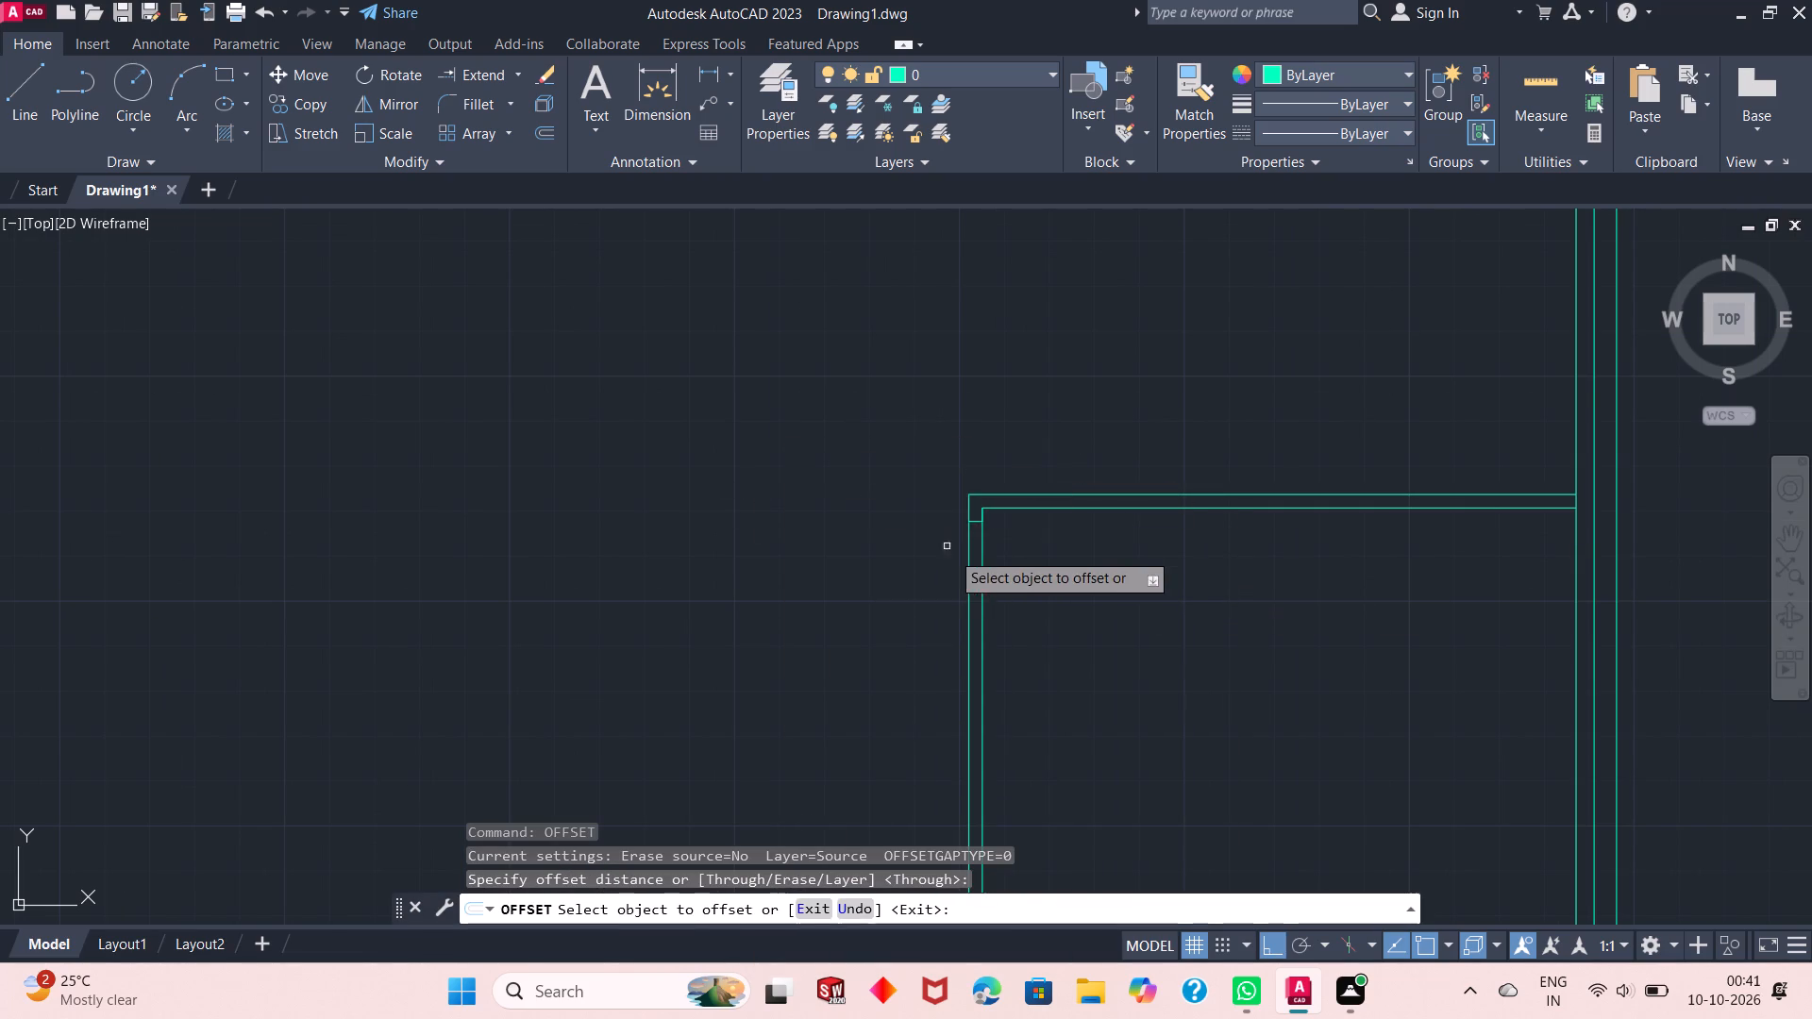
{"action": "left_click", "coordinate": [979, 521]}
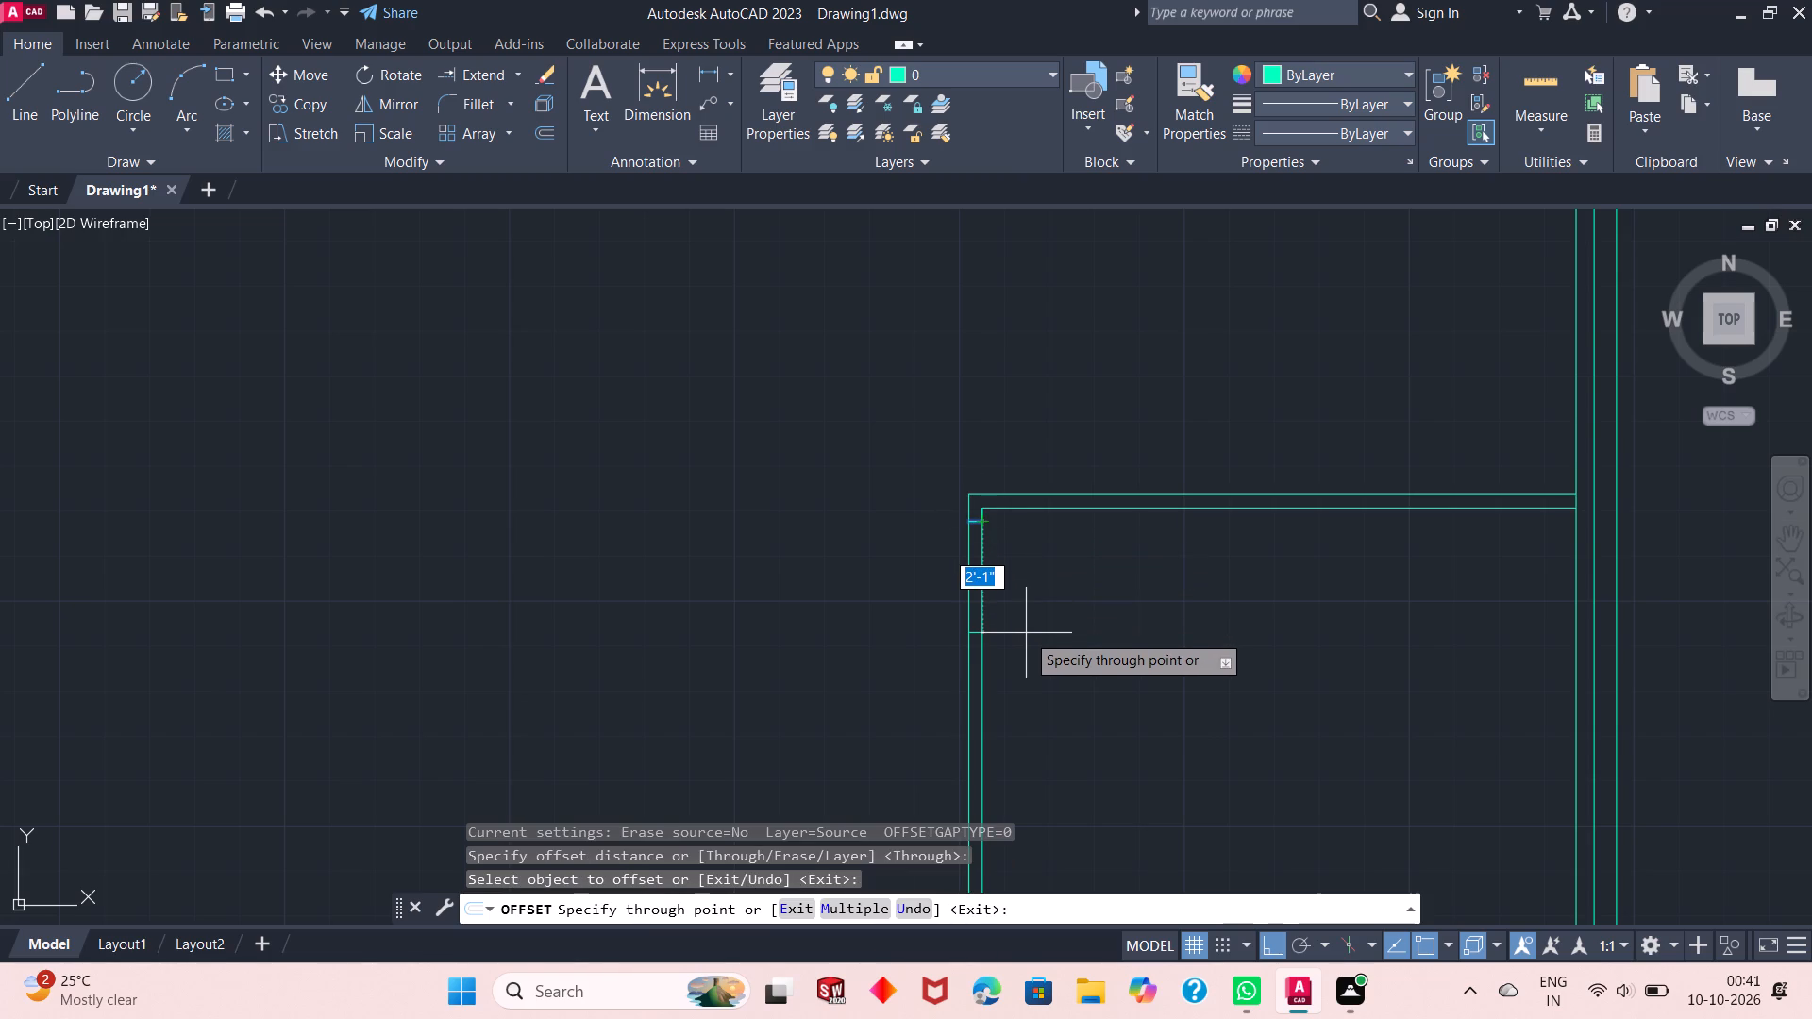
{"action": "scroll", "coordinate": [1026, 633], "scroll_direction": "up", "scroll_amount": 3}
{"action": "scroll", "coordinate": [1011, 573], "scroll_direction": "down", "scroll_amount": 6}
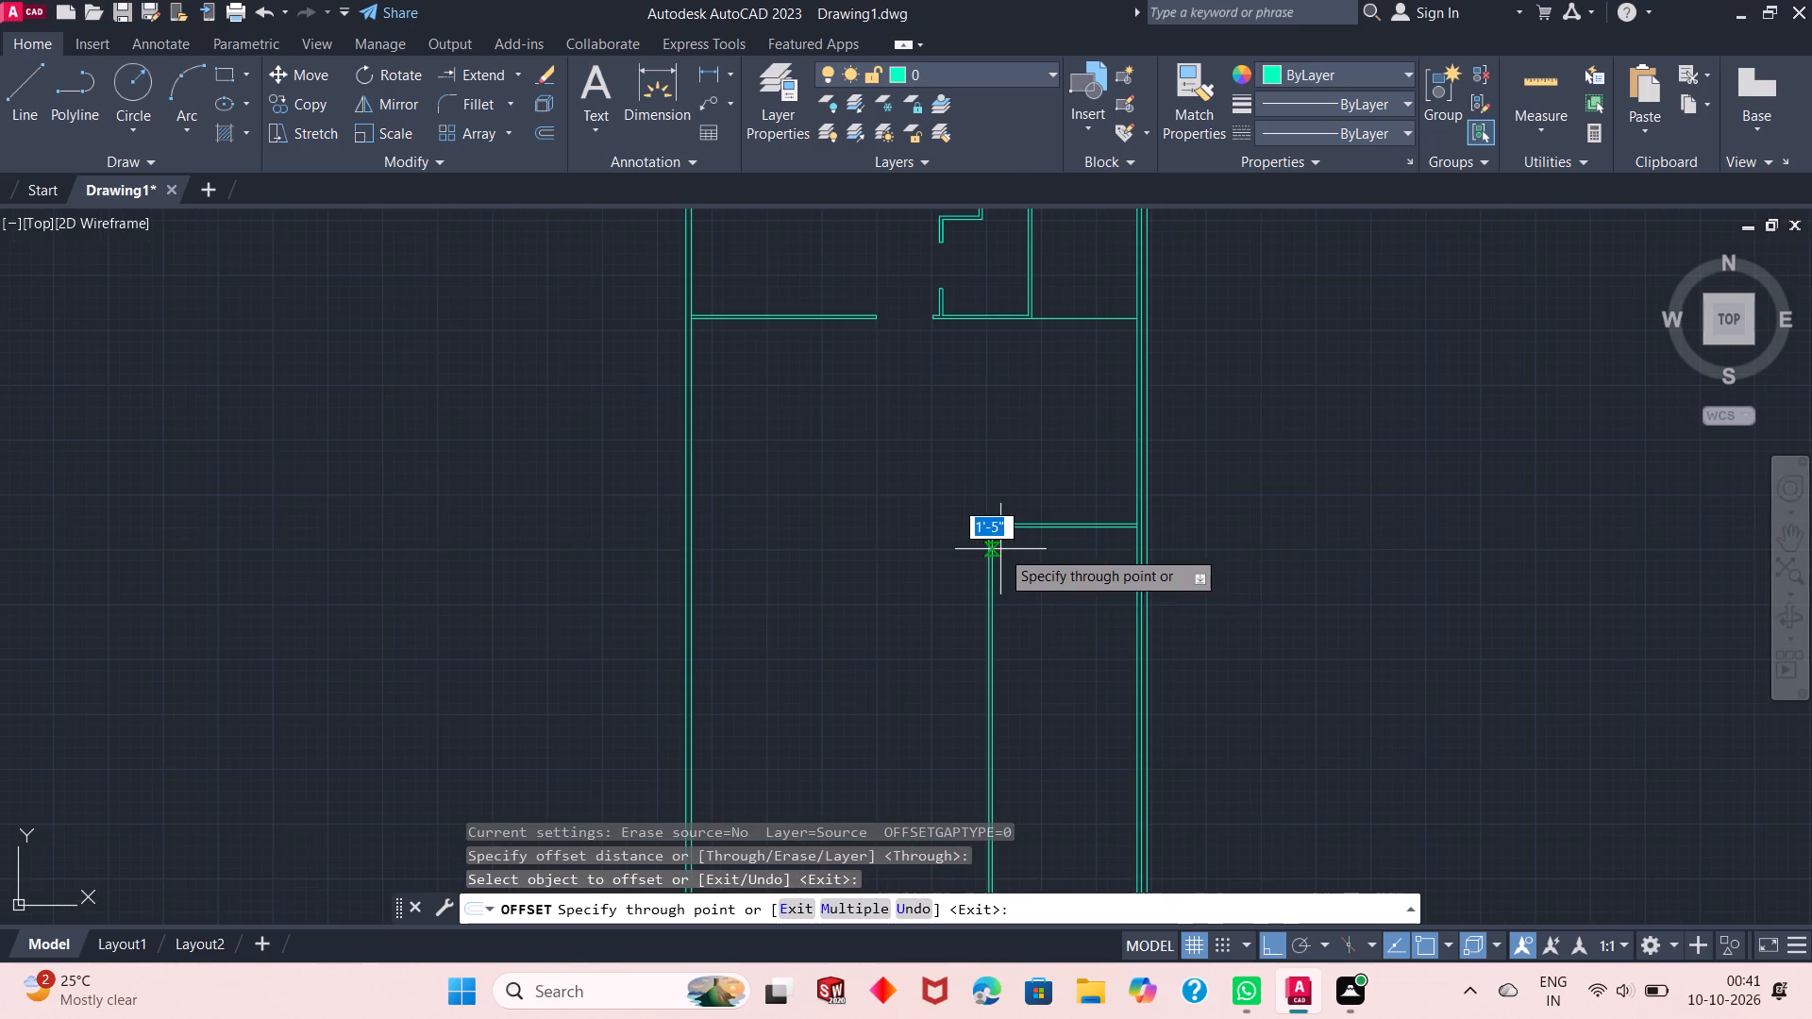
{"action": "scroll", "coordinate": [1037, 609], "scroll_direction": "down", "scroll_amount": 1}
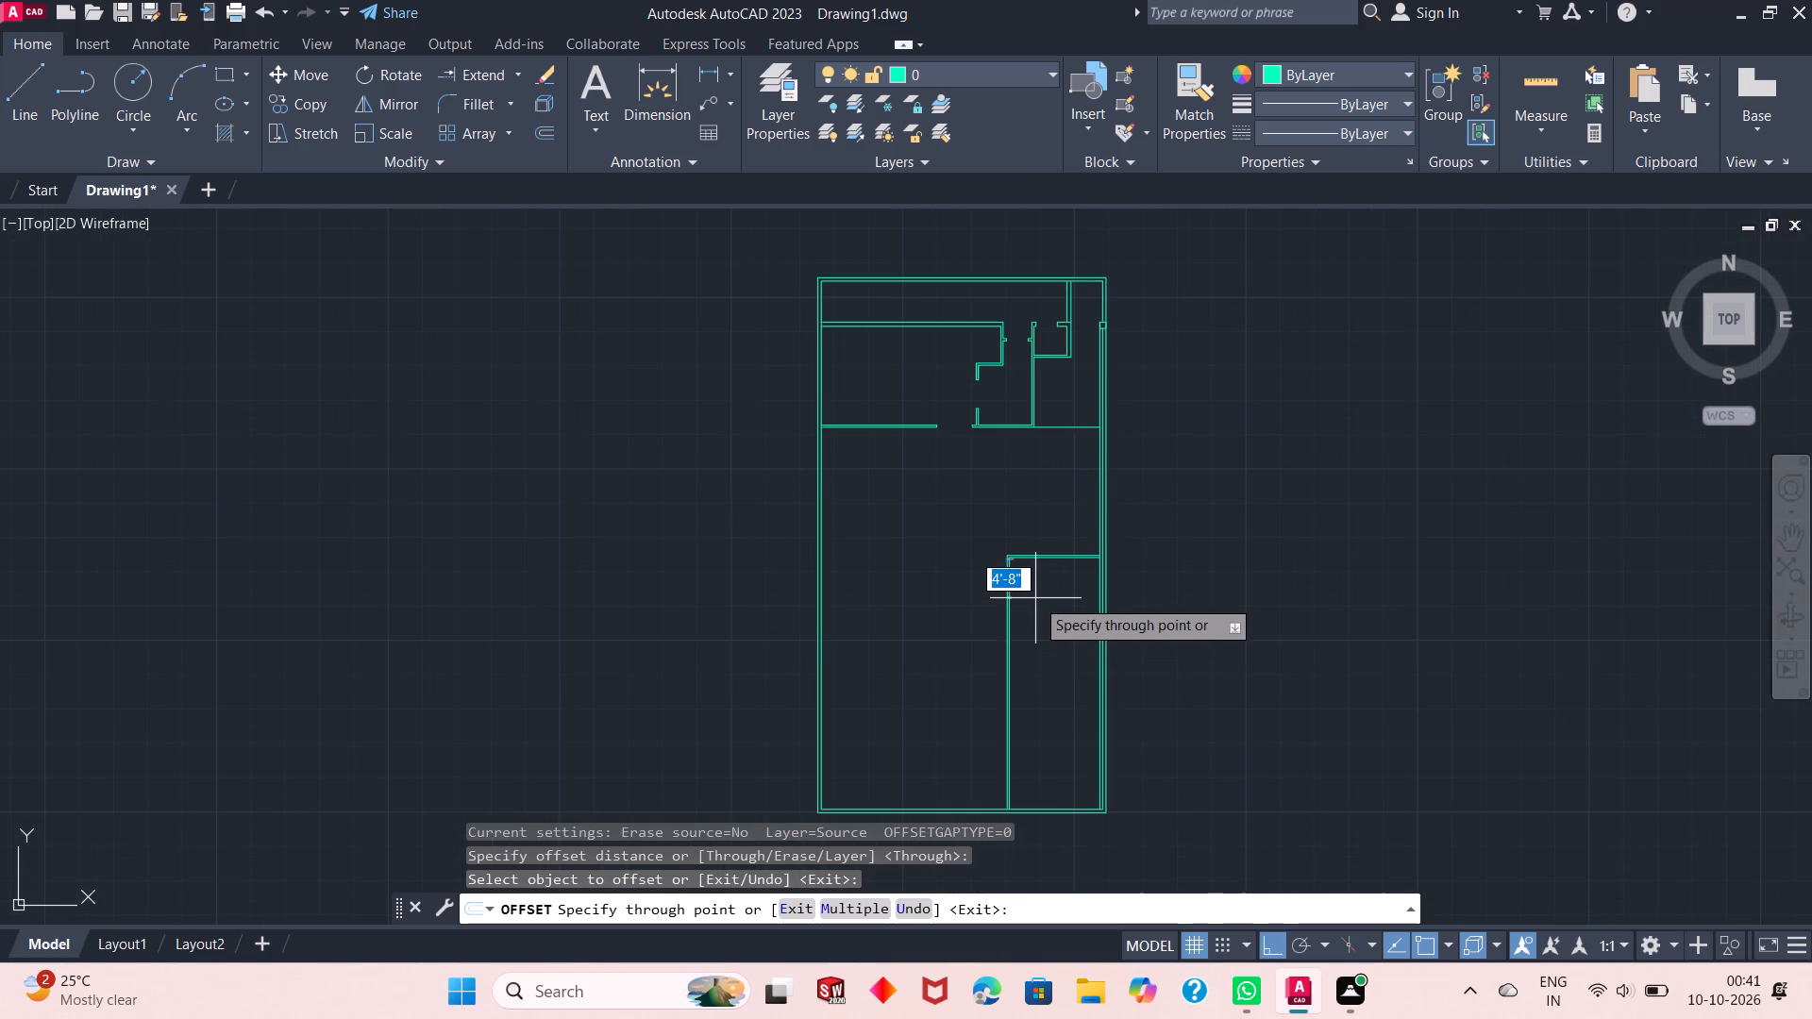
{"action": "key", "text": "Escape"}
Offset the upper line of the new horizontal wall 12'9" to the south.
{"action": "scroll", "coordinate": [1035, 599], "scroll_direction": "up", "scroll_amount": 1}
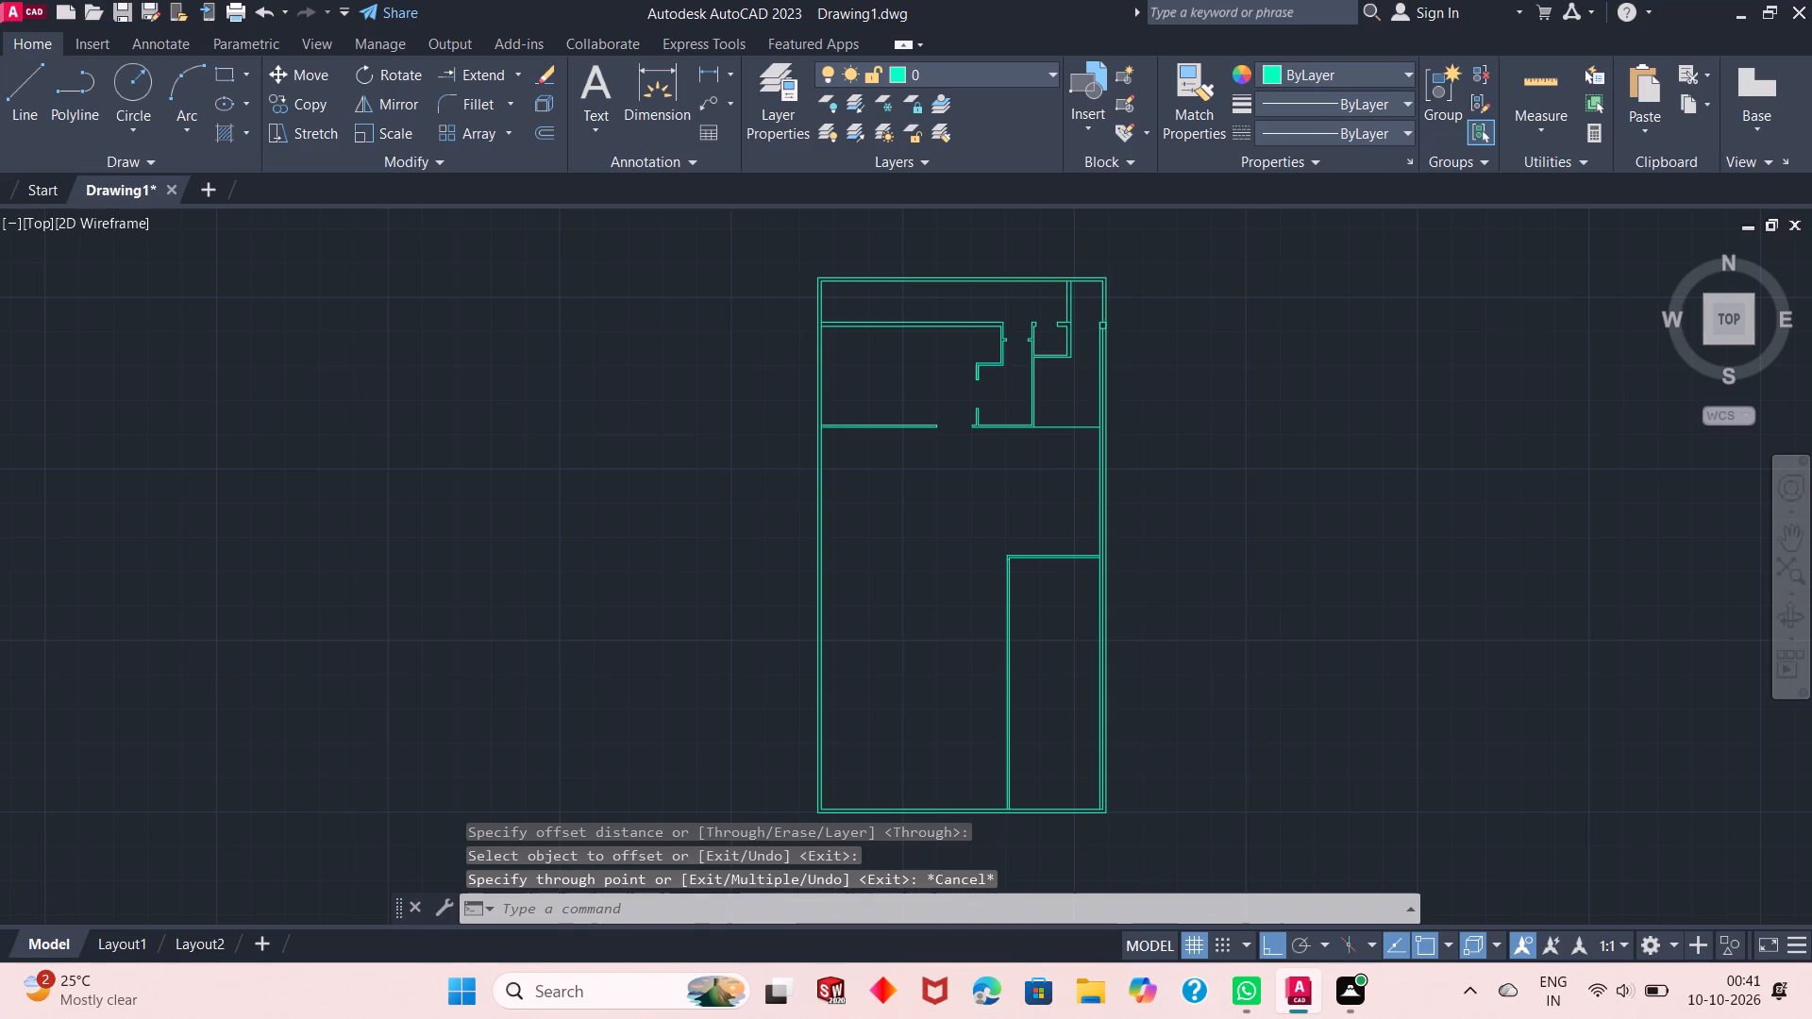
{"action": "right_click", "coordinate": [848, 543]}
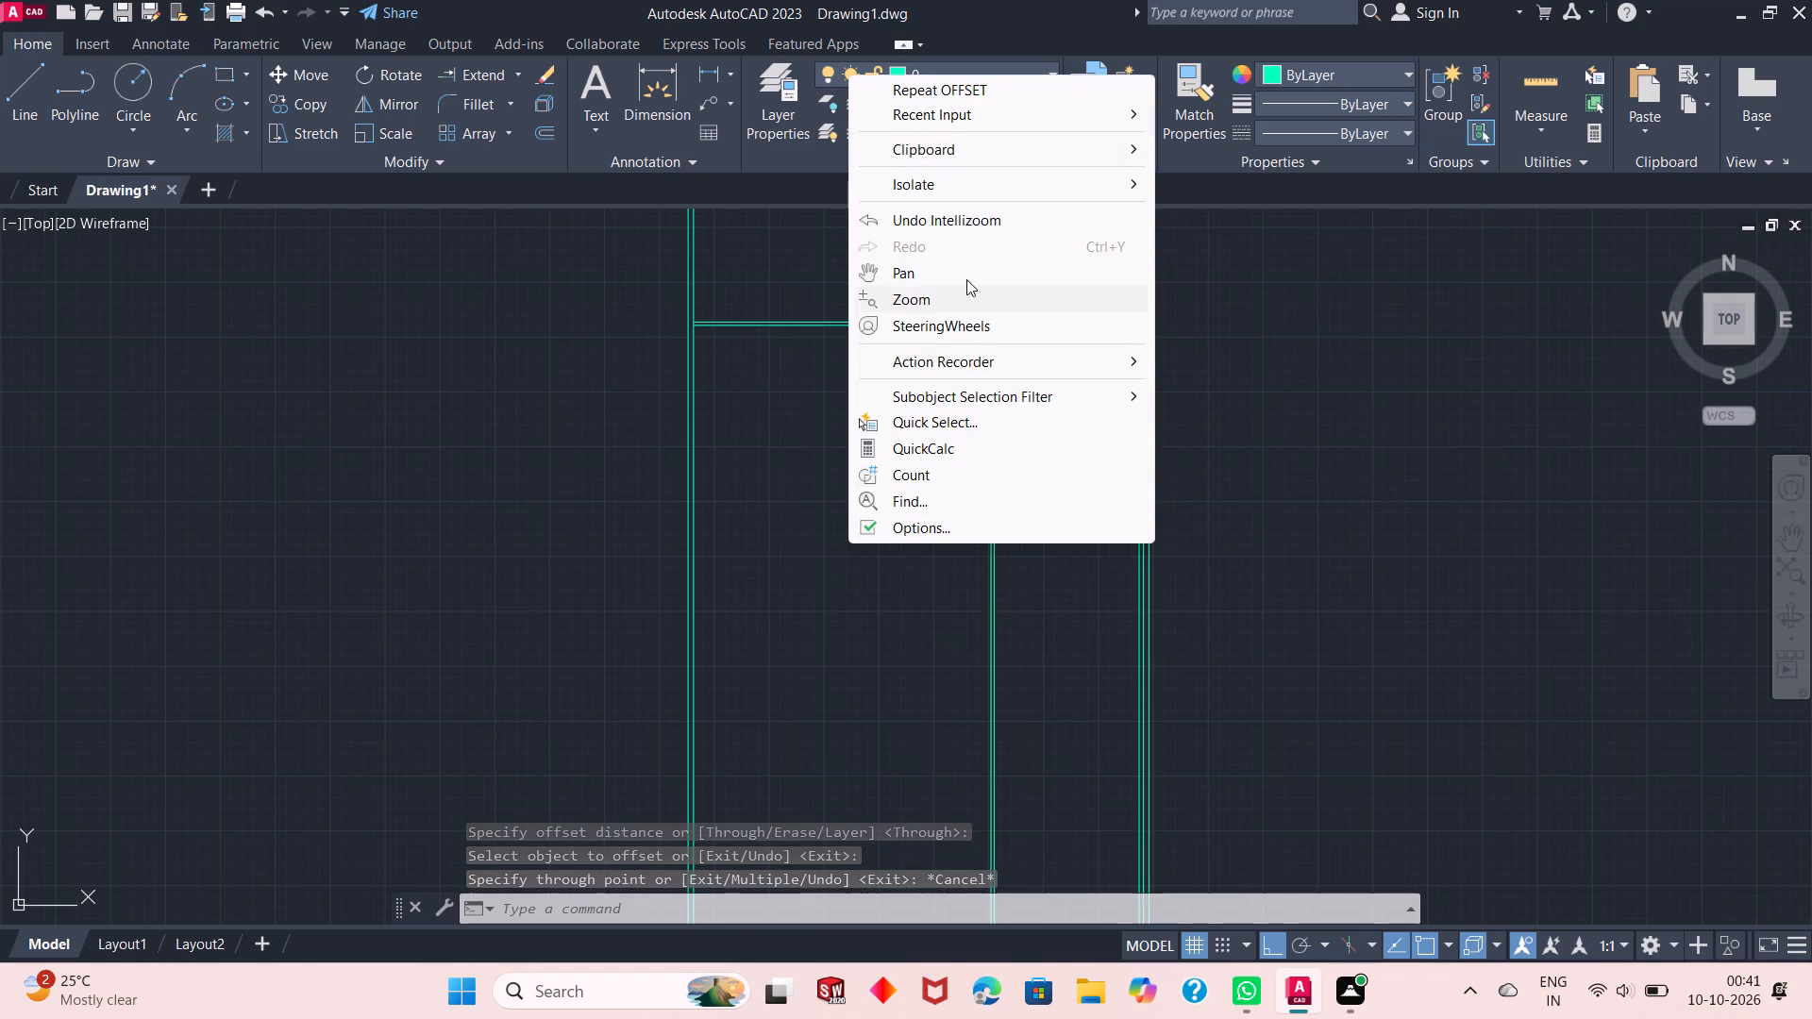
{"action": "left_click", "coordinate": [1008, 93]}
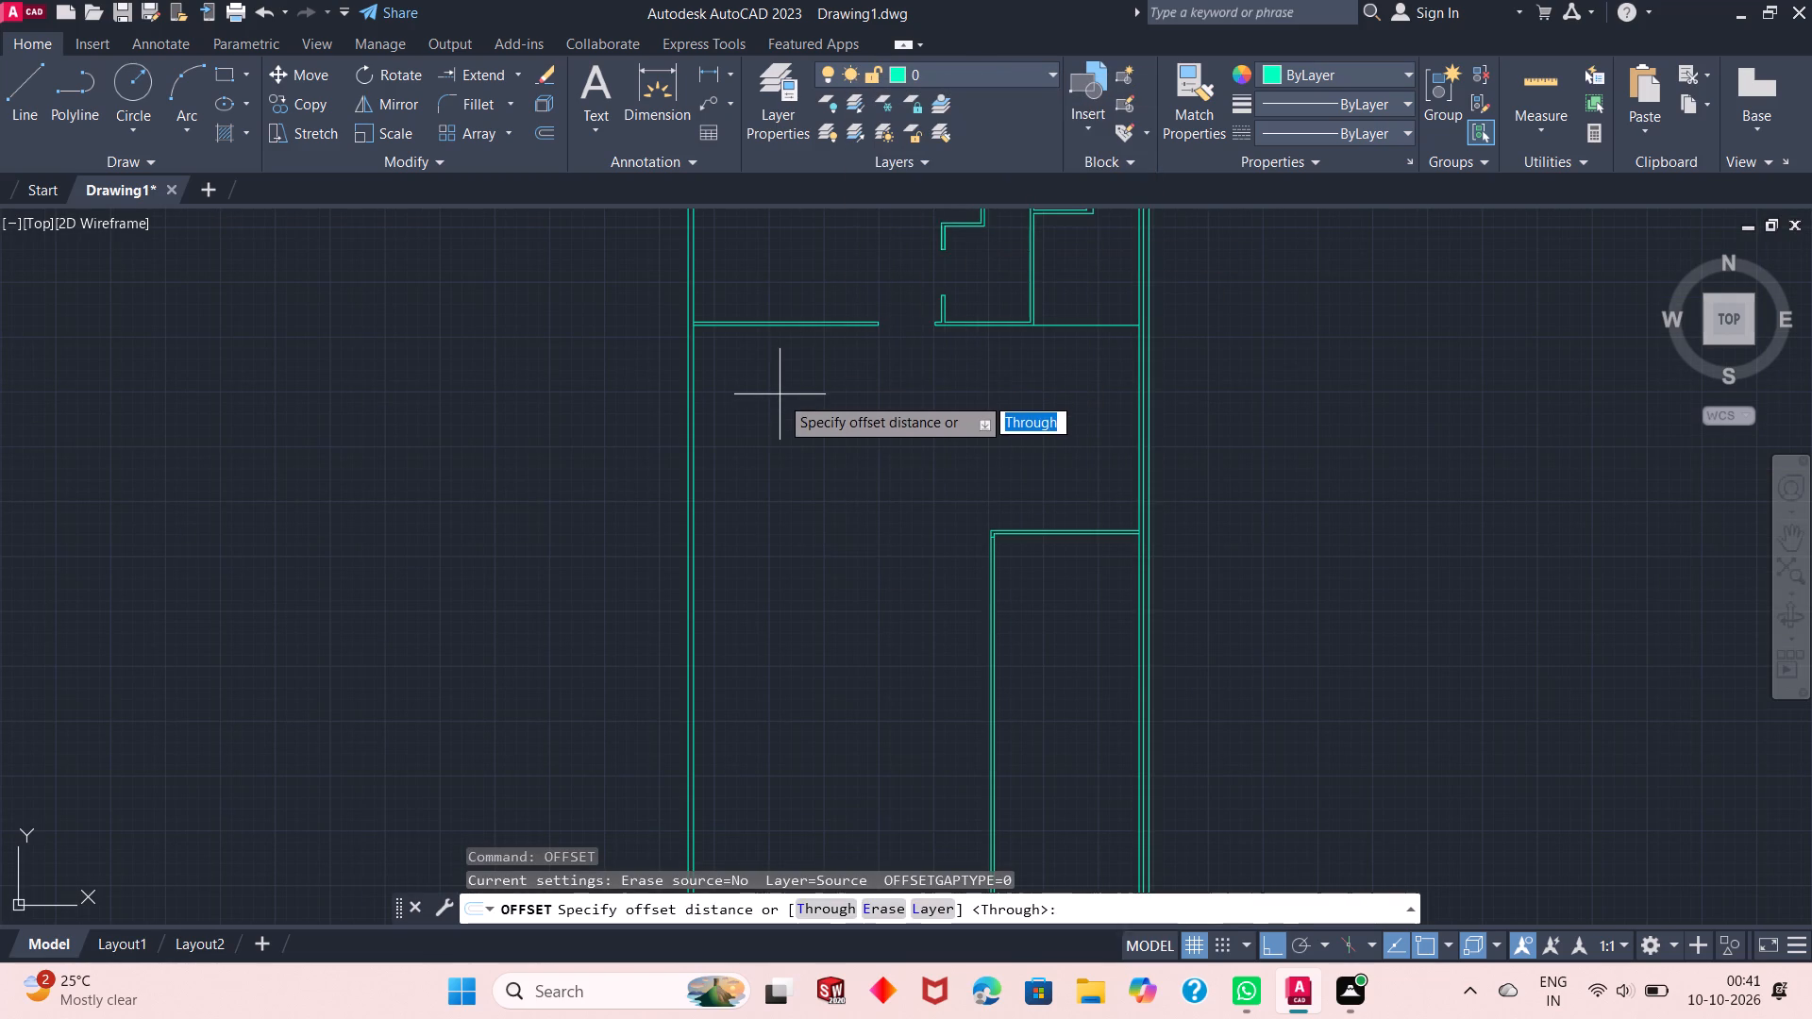
{"action": "right_click", "coordinate": [794, 449]}
{"action": "left_click", "coordinate": [861, 468]}
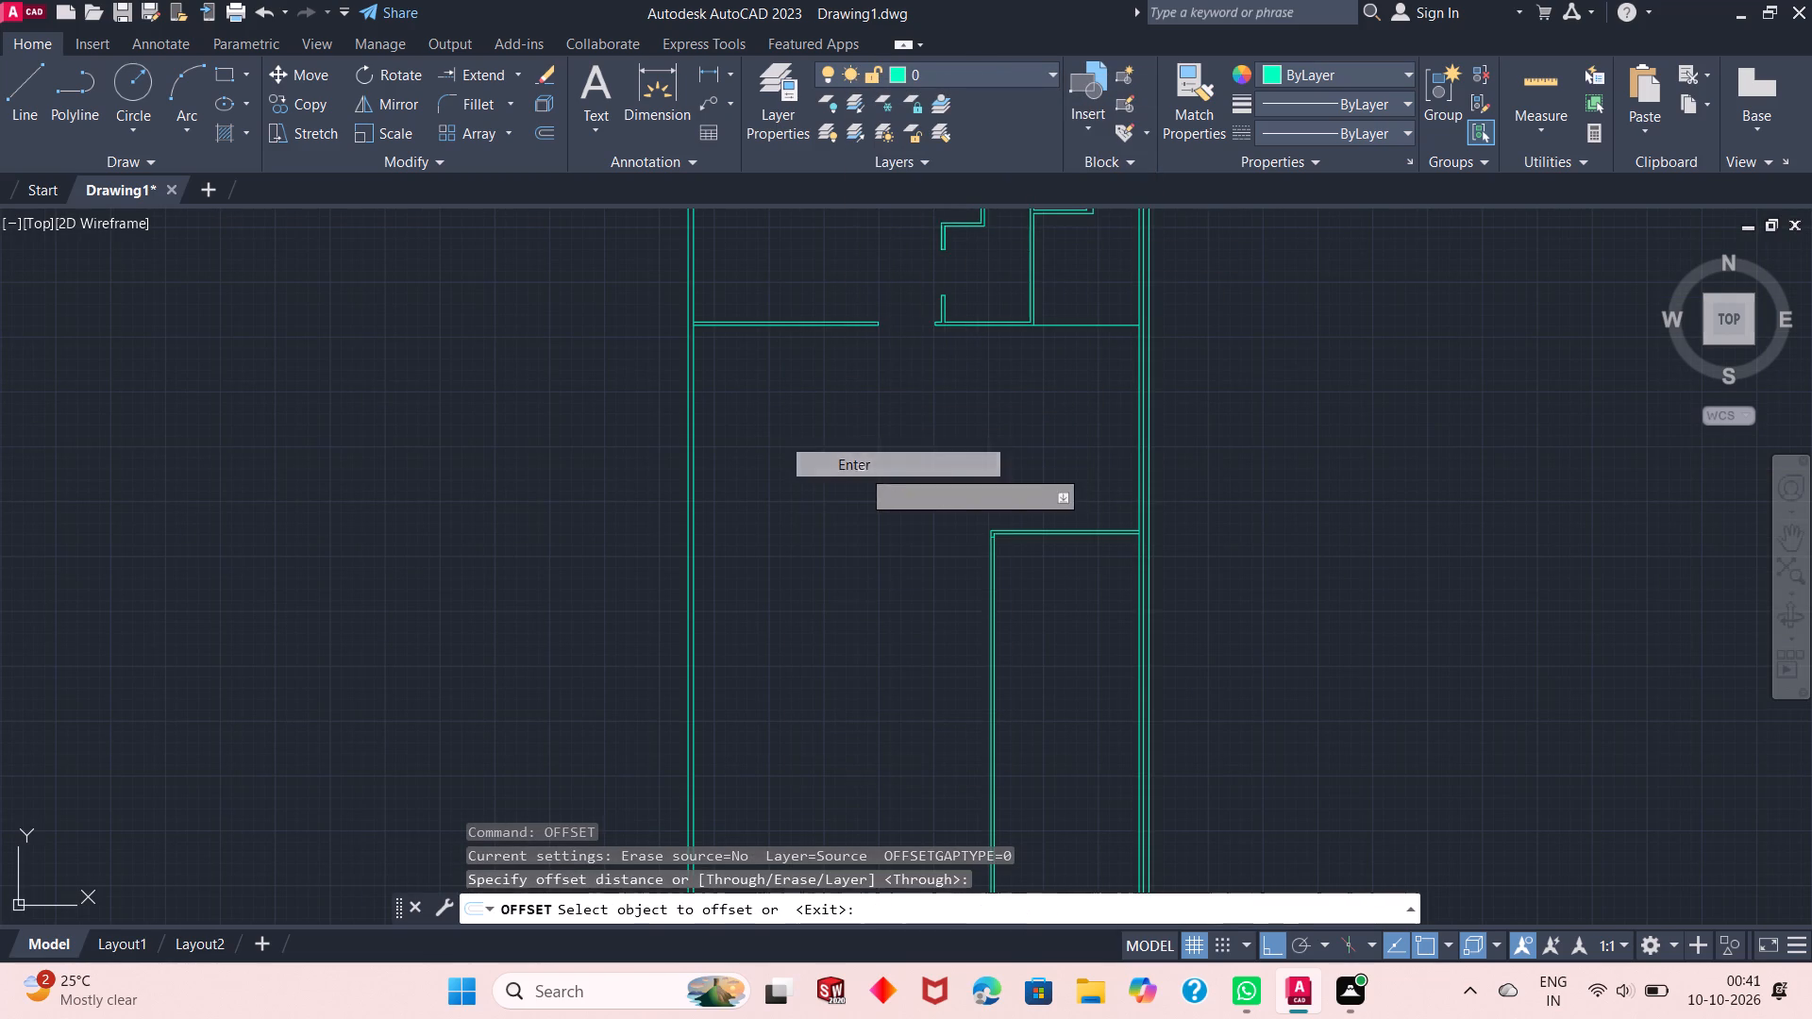
{"action": "left_click", "coordinate": [1054, 528]}
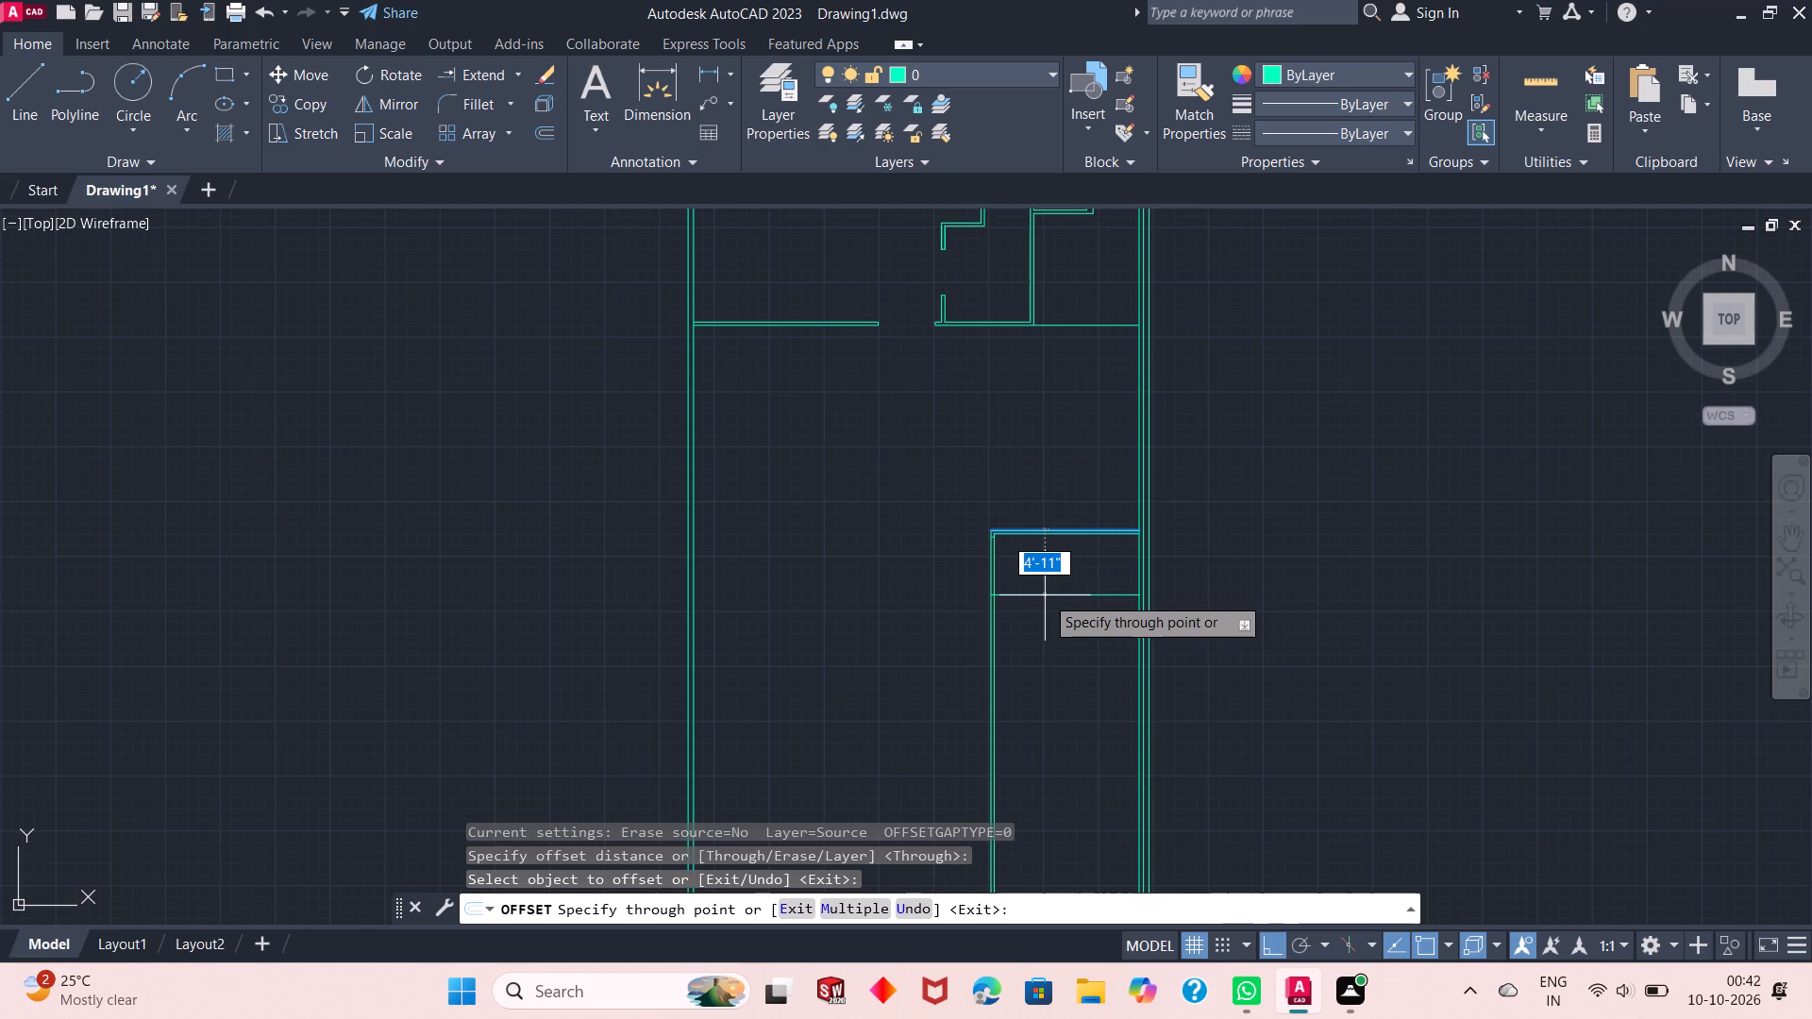
{"action": "type", "text": "12"}
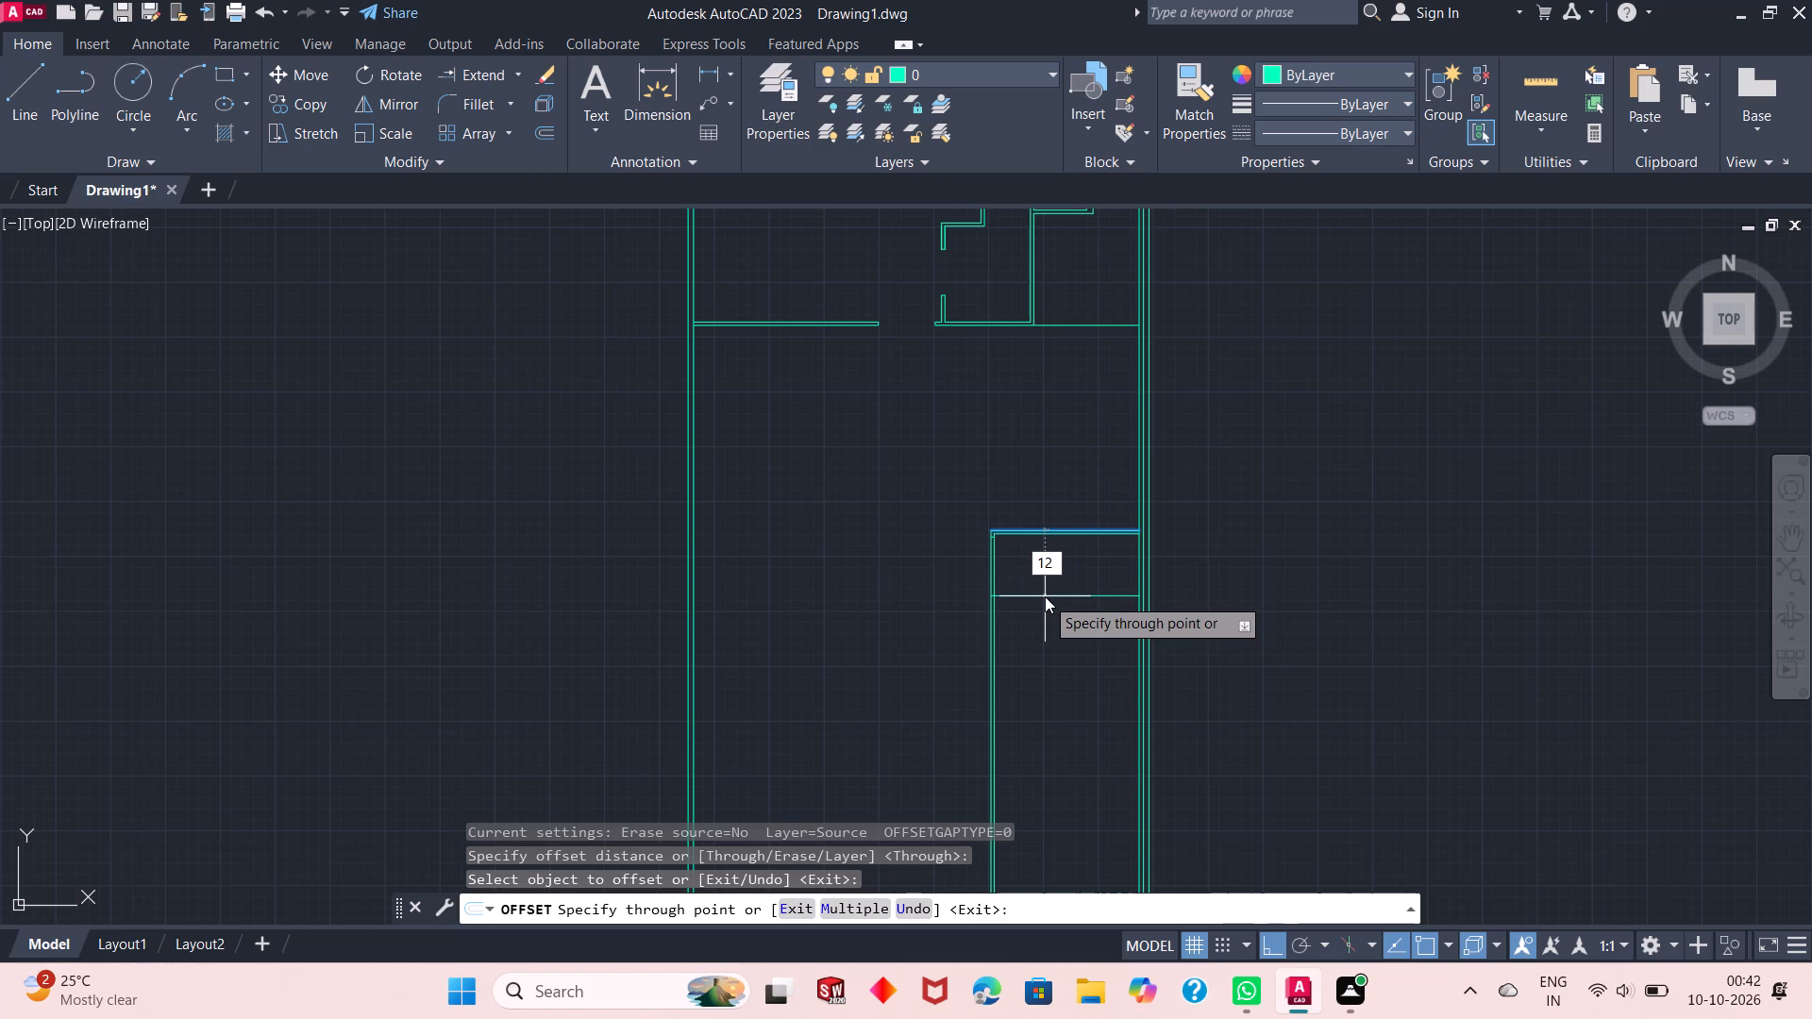
{"action": "type", "text": "'9\""}
{"action": "key", "text": "Return"}
Offset the new horizontal line in the southeast room 6" further south to form a second wall.
{"action": "scroll", "coordinate": [1045, 596], "scroll_direction": "up", "scroll_amount": 2}
{"action": "scroll", "coordinate": [1045, 596], "scroll_direction": "down", "scroll_amount": 3}
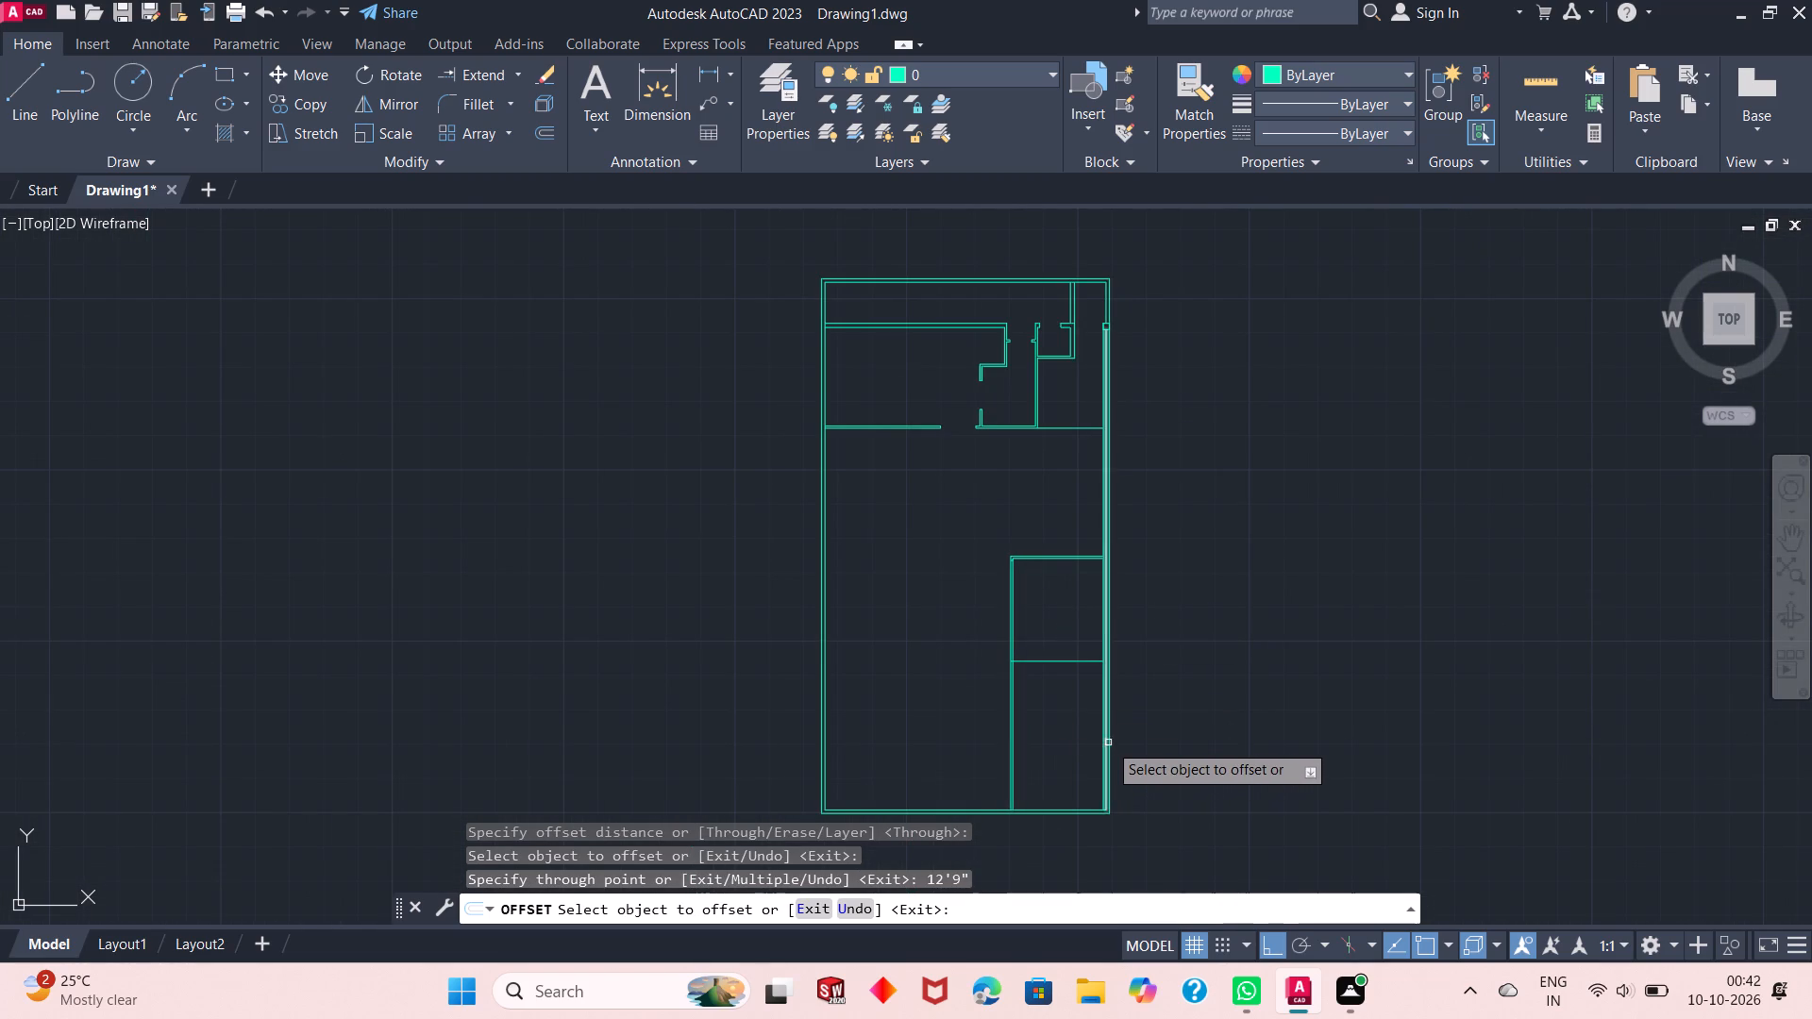
{"action": "left_click", "coordinate": [1064, 662]}
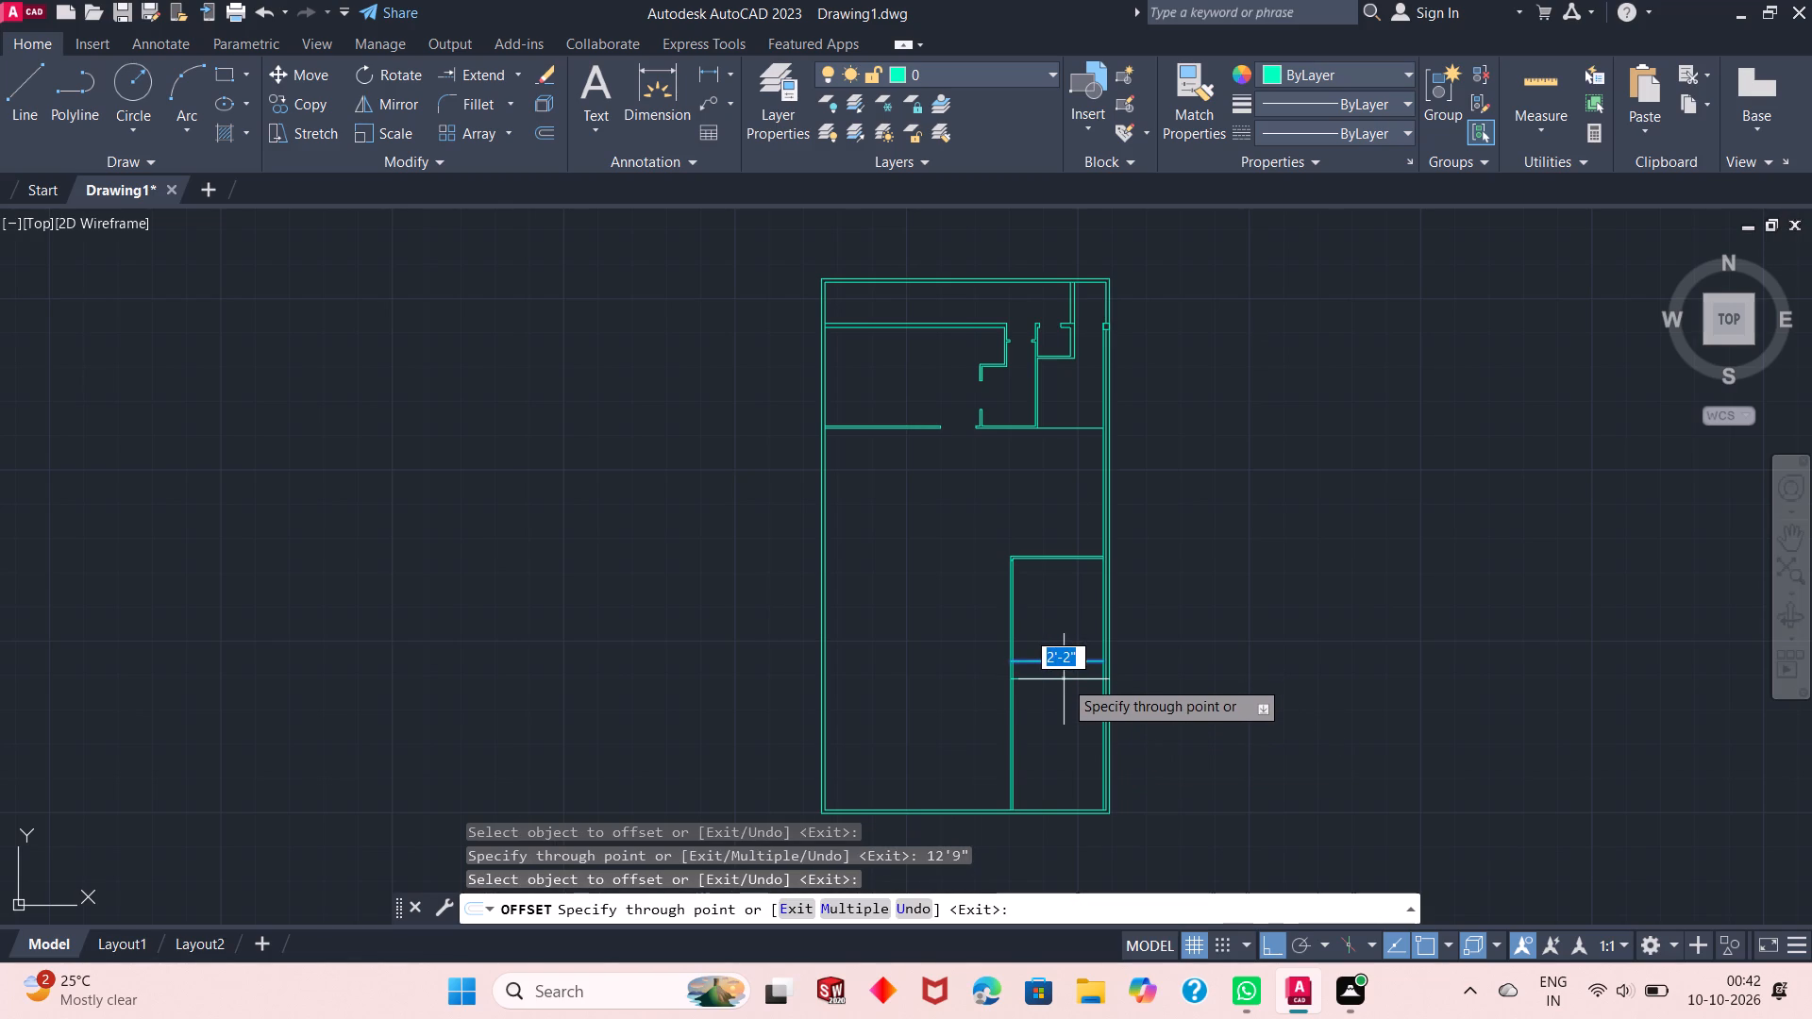
{"action": "key", "text": "6"}
{"action": "key", "text": "shift+quotedbl"}
{"action": "key", "text": "Return"}
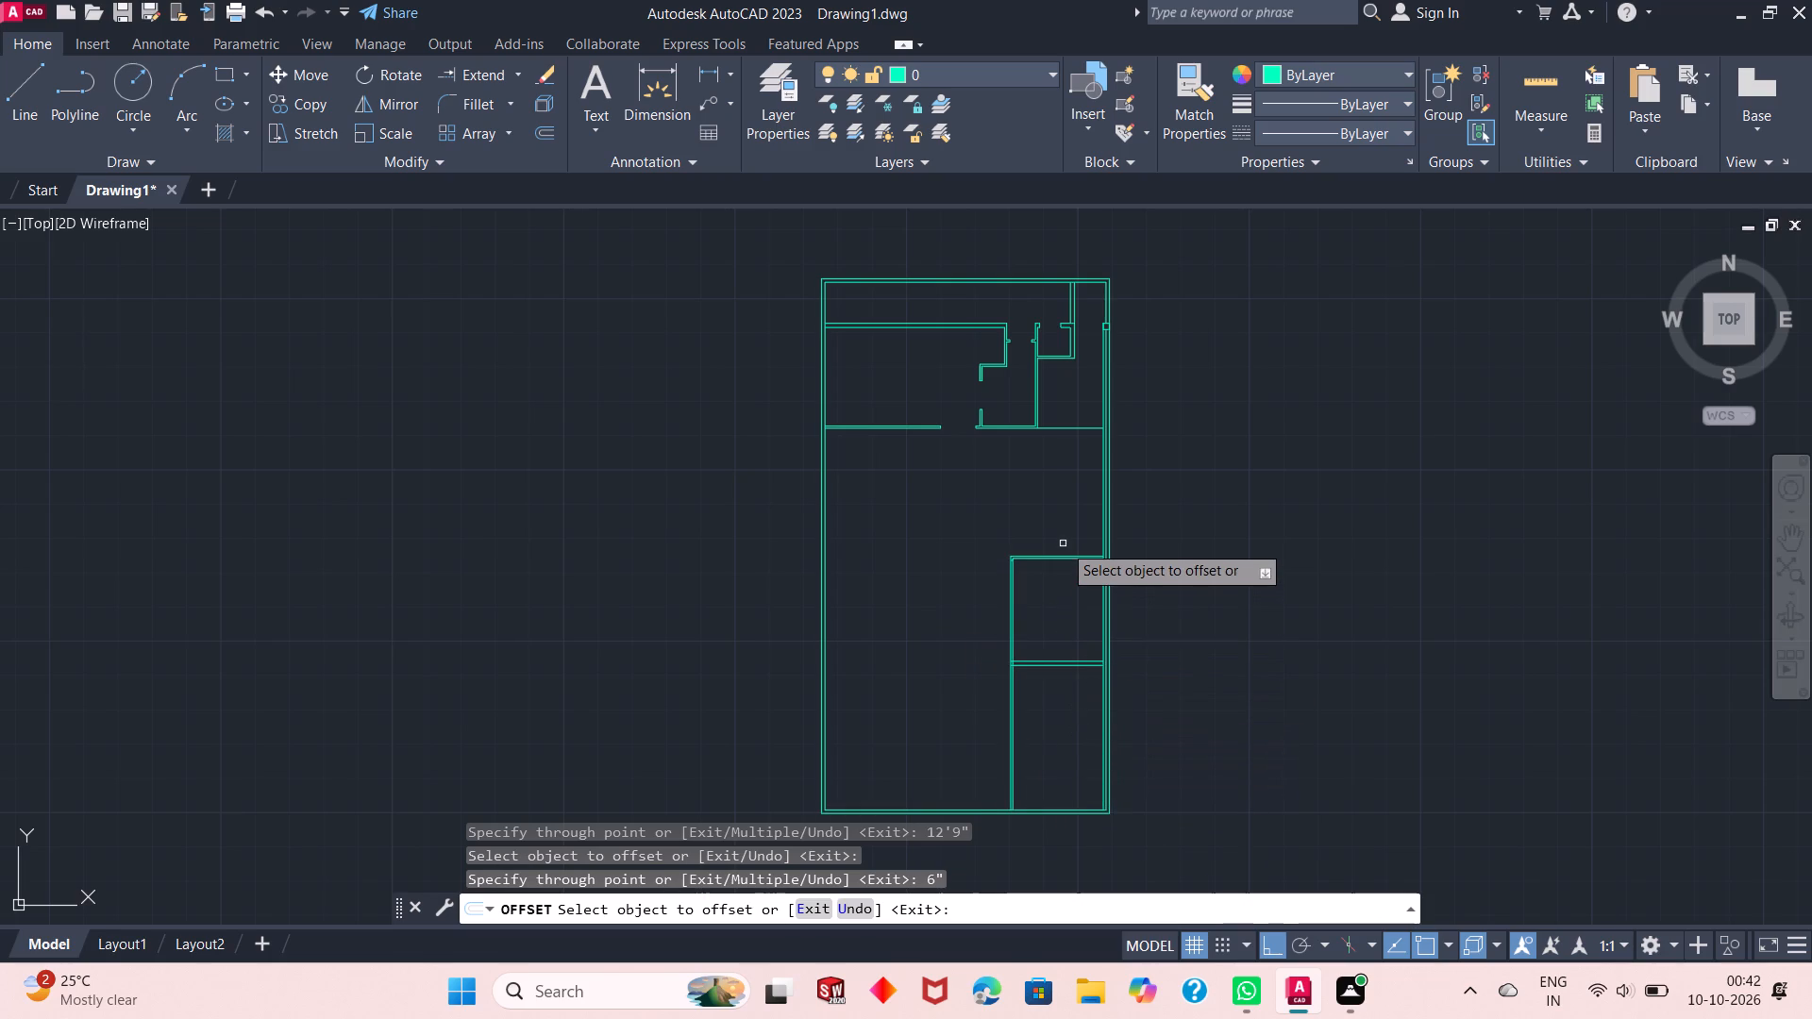
Offset the short line across the partition's top end southward, about a third of the way to the 6" wall.
{"action": "scroll", "coordinate": [1063, 543], "scroll_direction": "up", "scroll_amount": 2}
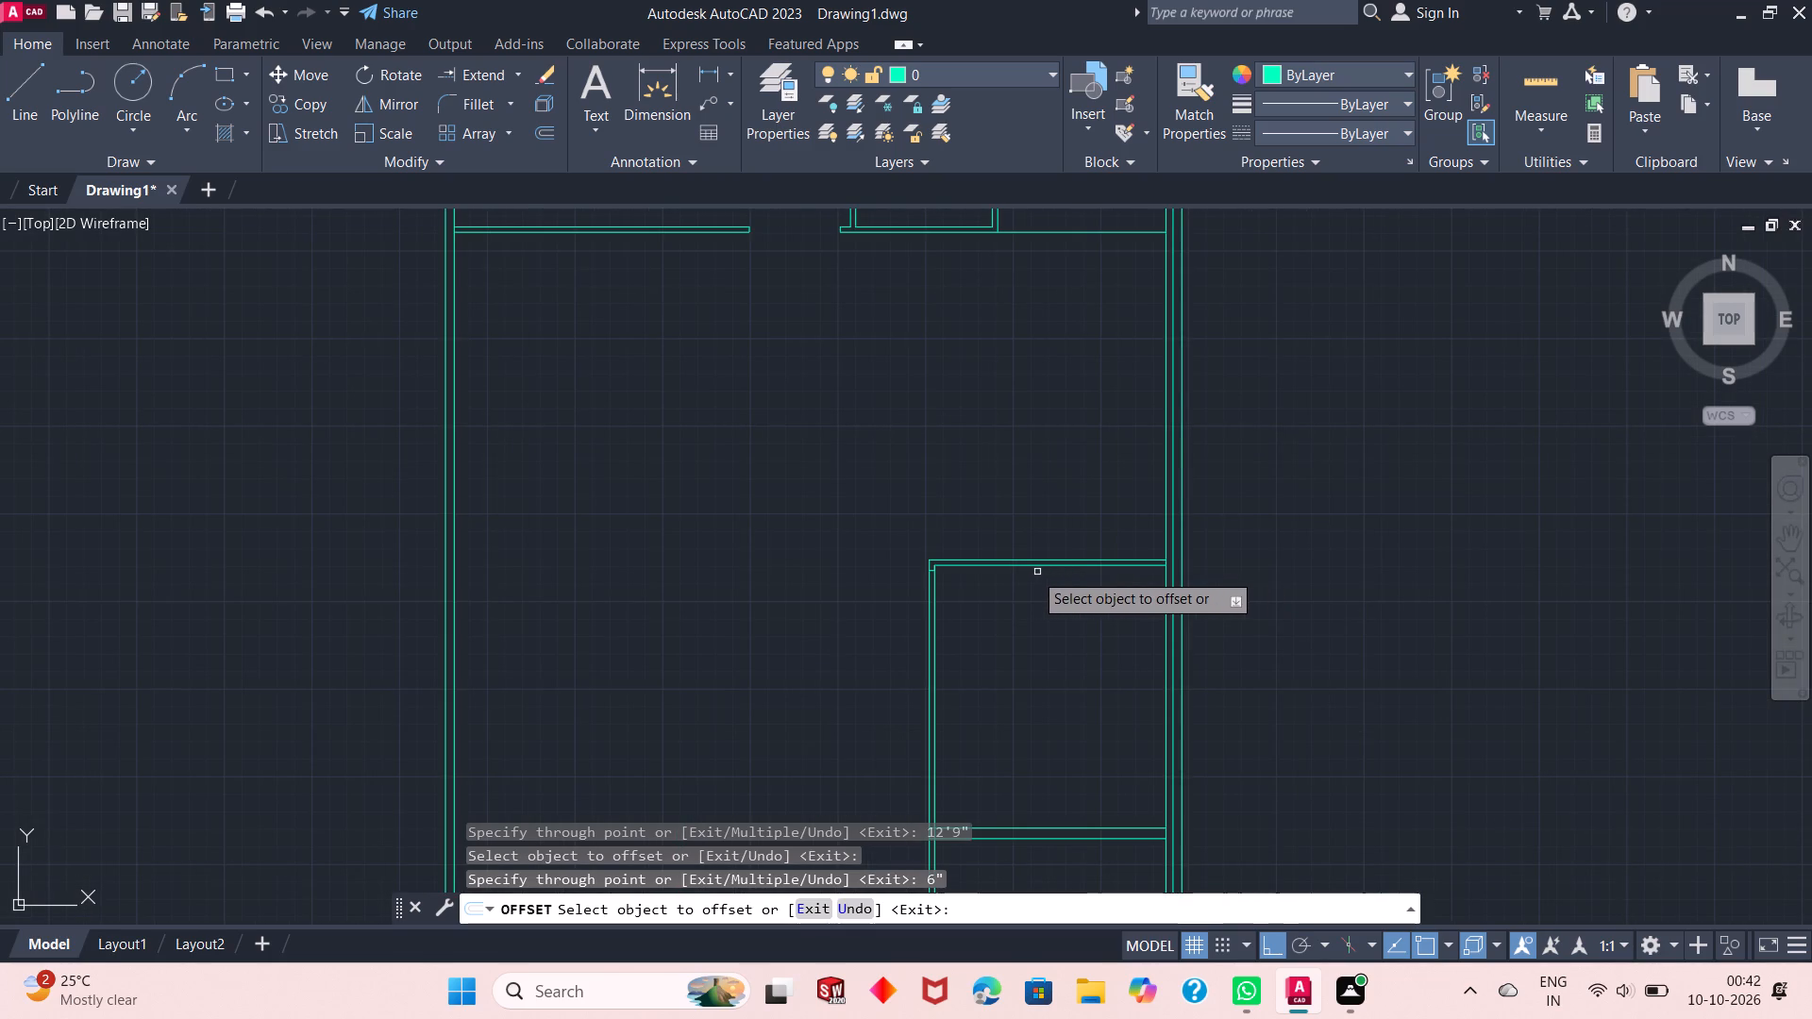
{"action": "scroll", "coordinate": [932, 592], "scroll_direction": "up", "scroll_amount": 2}
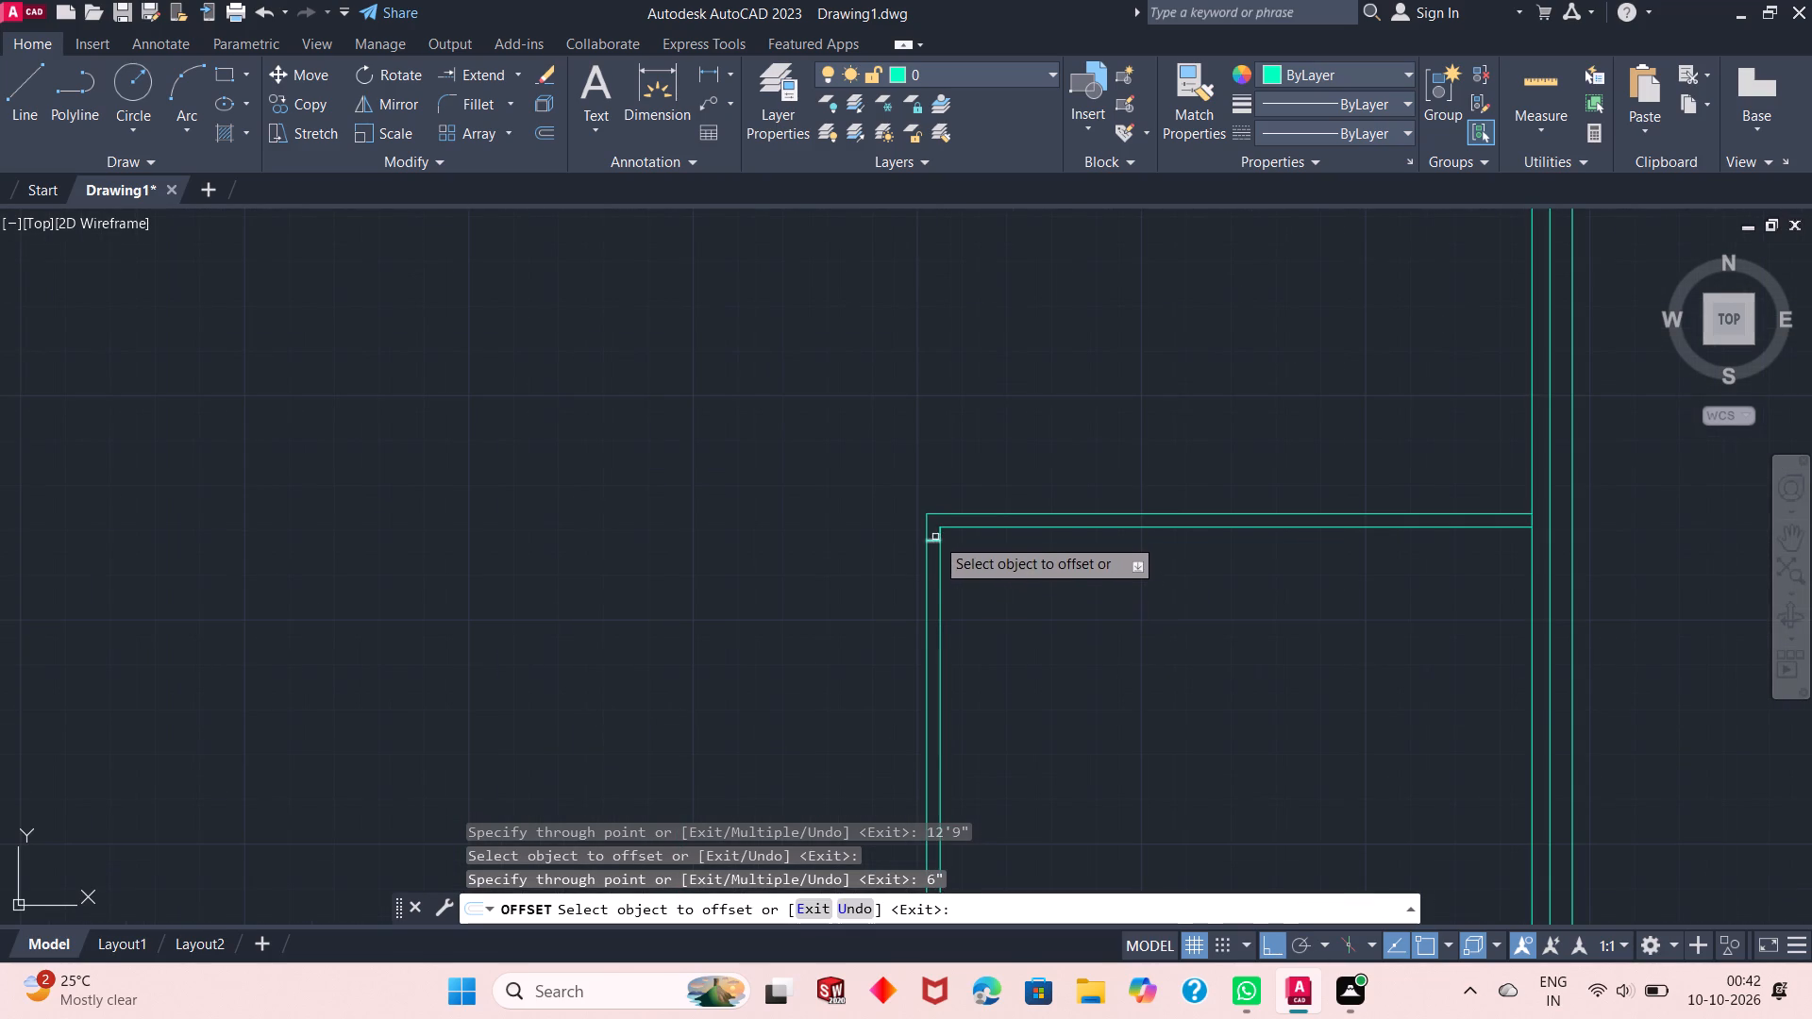
{"action": "left_click", "coordinate": [933, 537]}
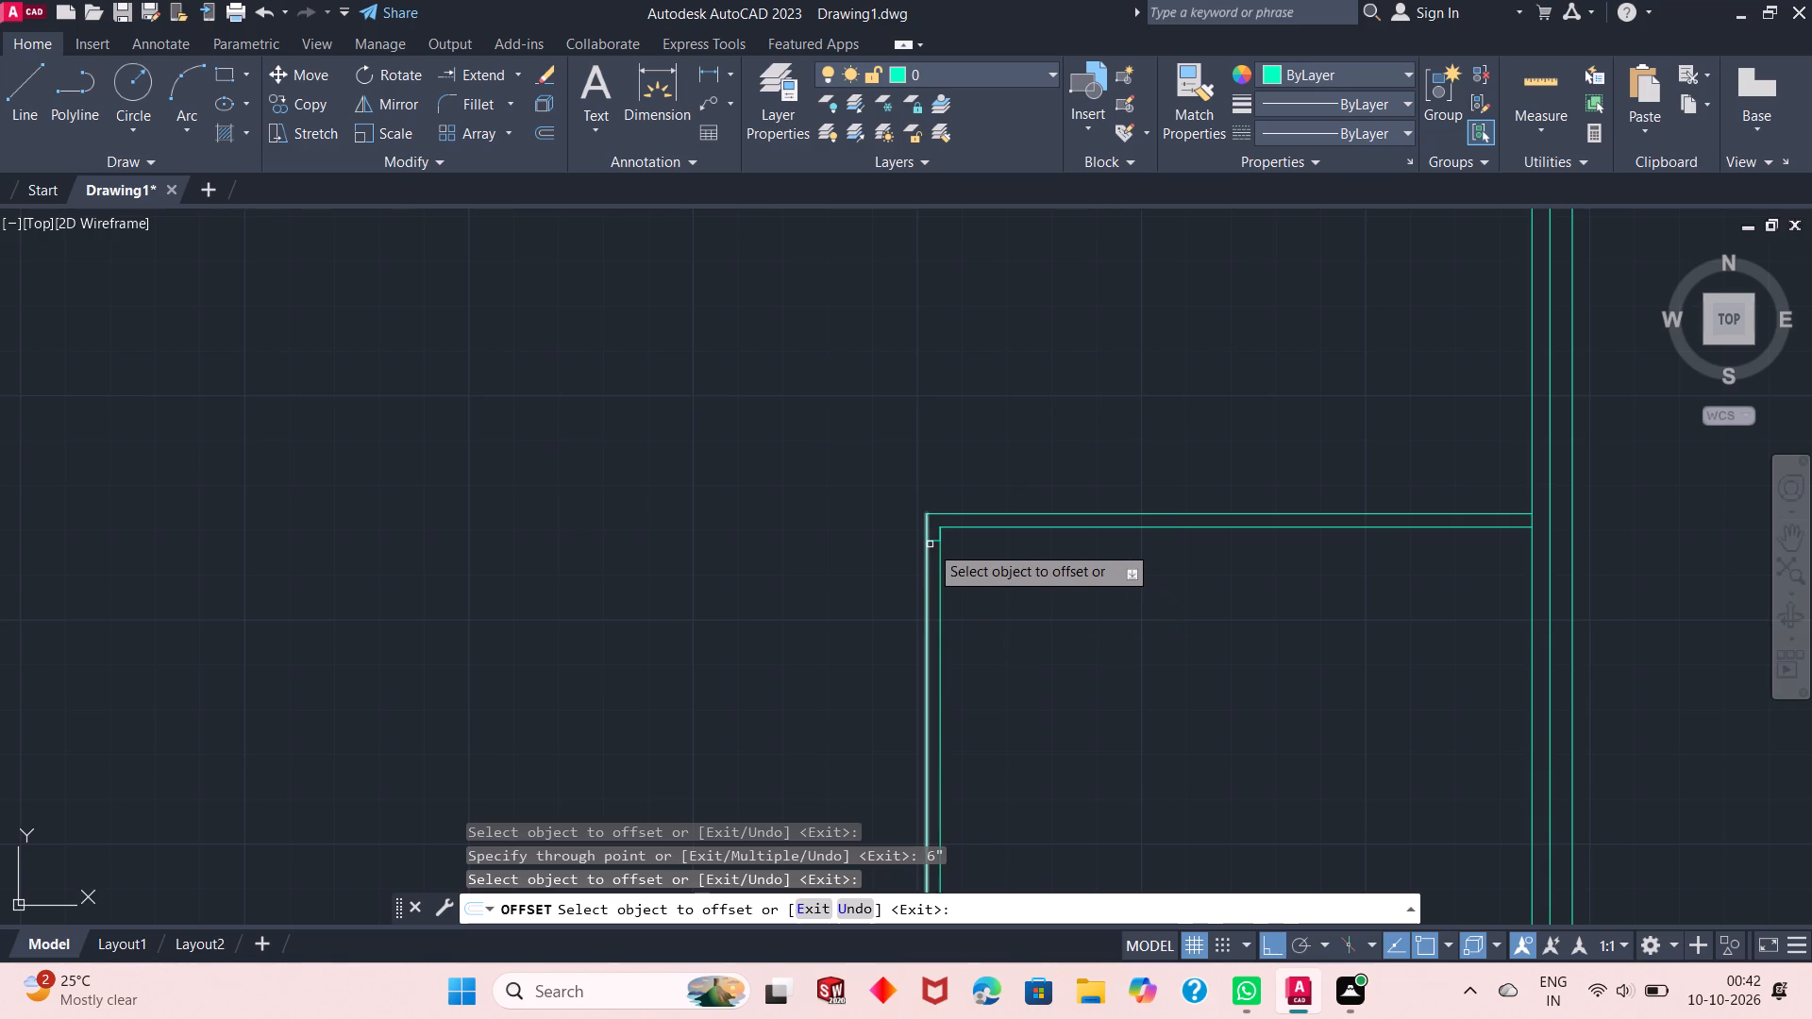
{"action": "left_click", "coordinate": [932, 542]}
{"action": "scroll", "coordinate": [989, 610], "scroll_direction": "up", "scroll_amount": 2}
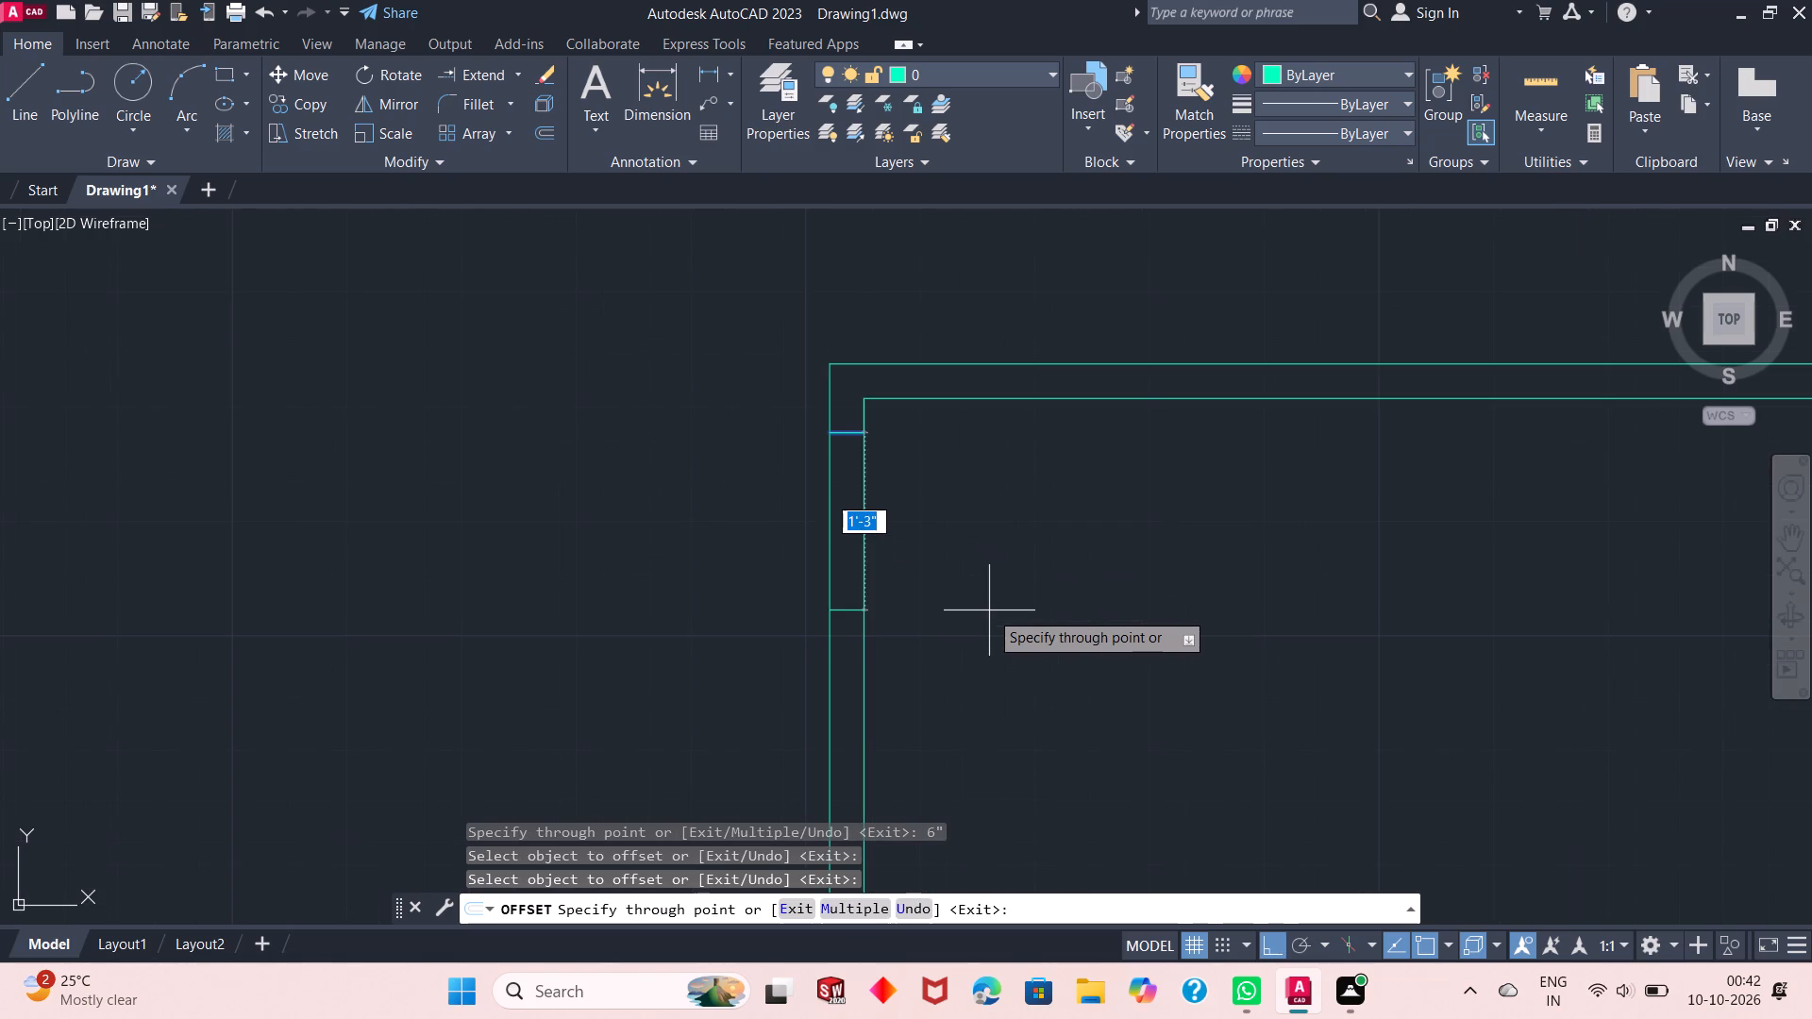
{"action": "scroll", "coordinate": [984, 473], "scroll_direction": "down", "scroll_amount": 4}
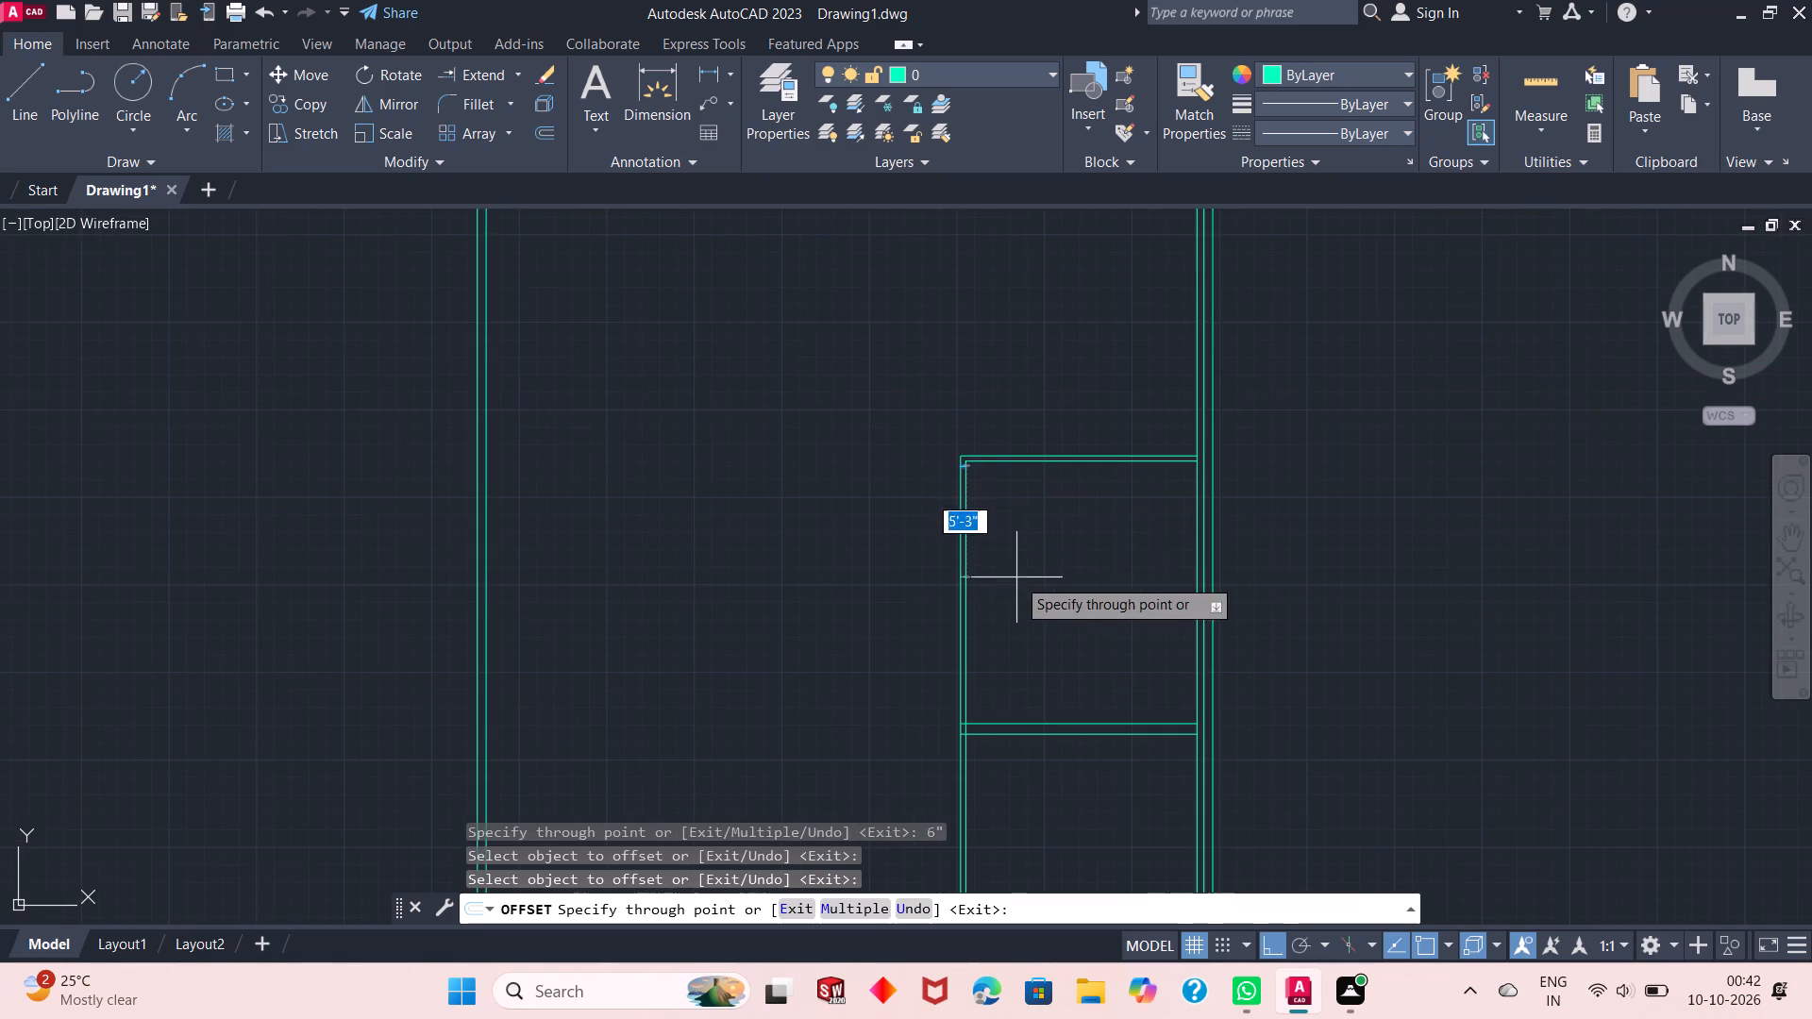
{"action": "scroll", "coordinate": [1064, 518], "scroll_direction": "up", "scroll_amount": 1}
{"action": "scroll", "coordinate": [1064, 518], "scroll_direction": "down", "scroll_amount": 1}
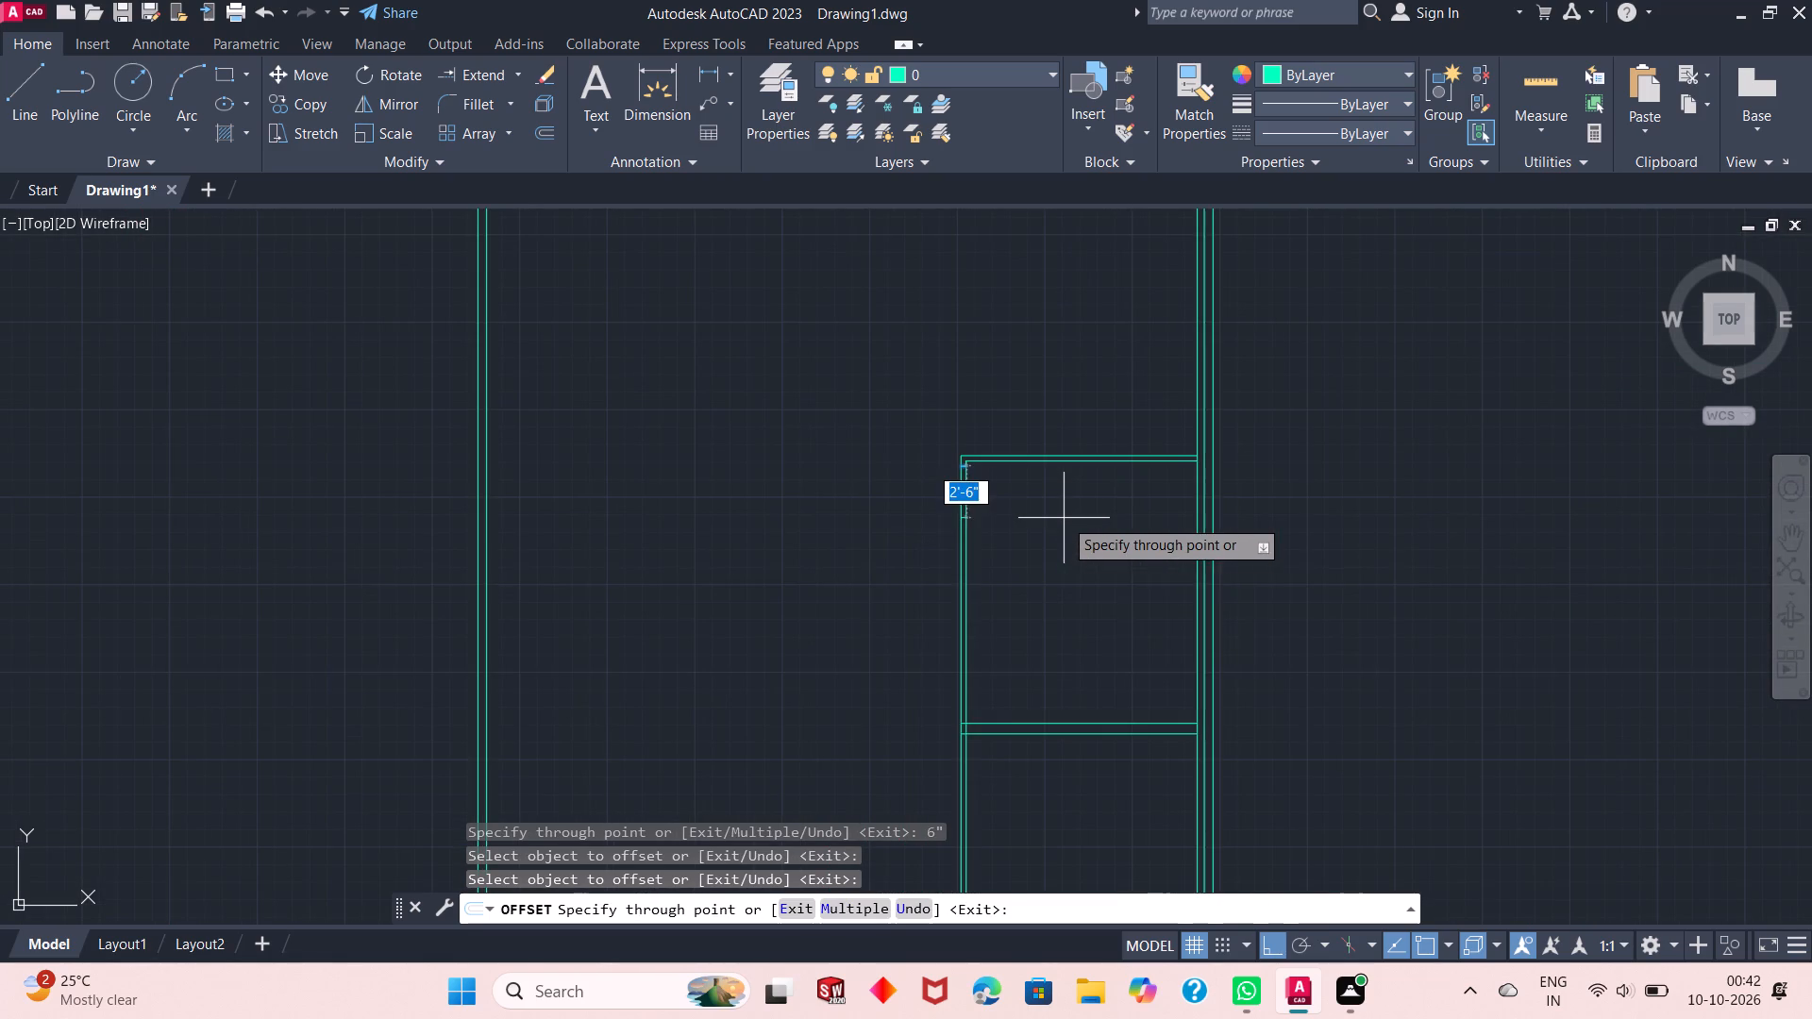
{"action": "scroll", "coordinate": [1078, 614], "scroll_direction": "up", "scroll_amount": 1}
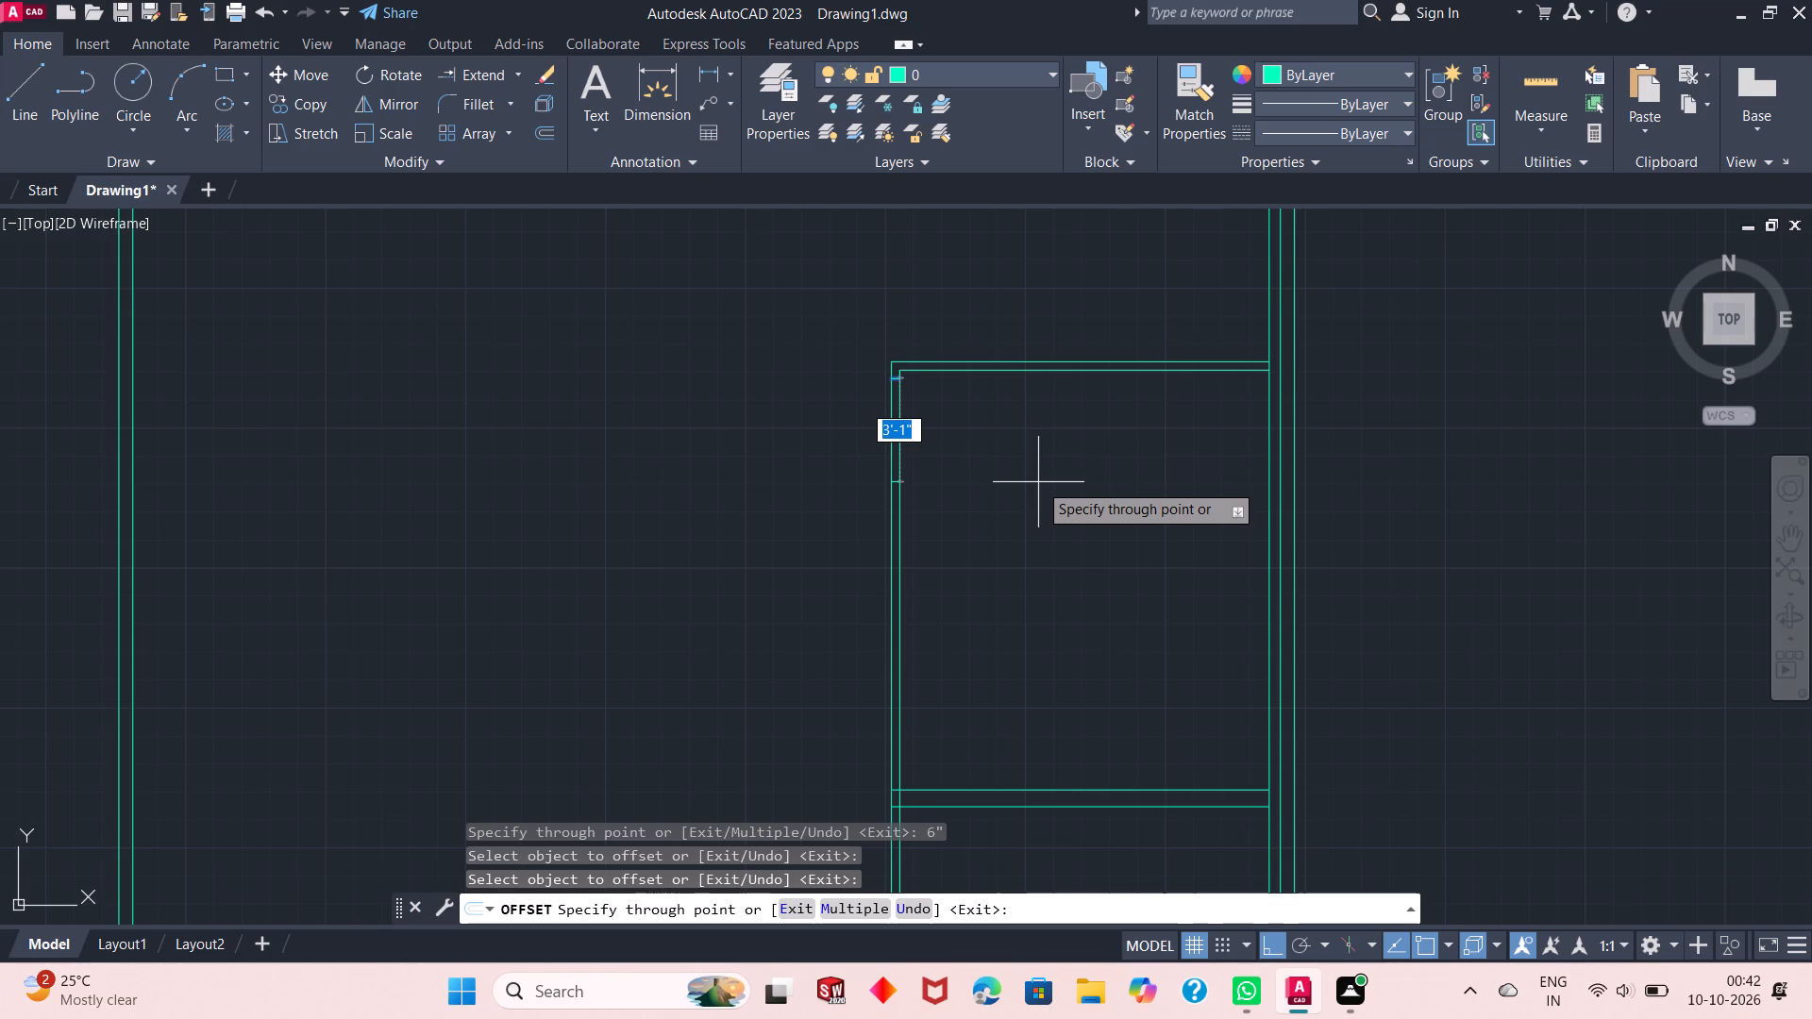
{"action": "left_click", "coordinate": [1038, 512]}
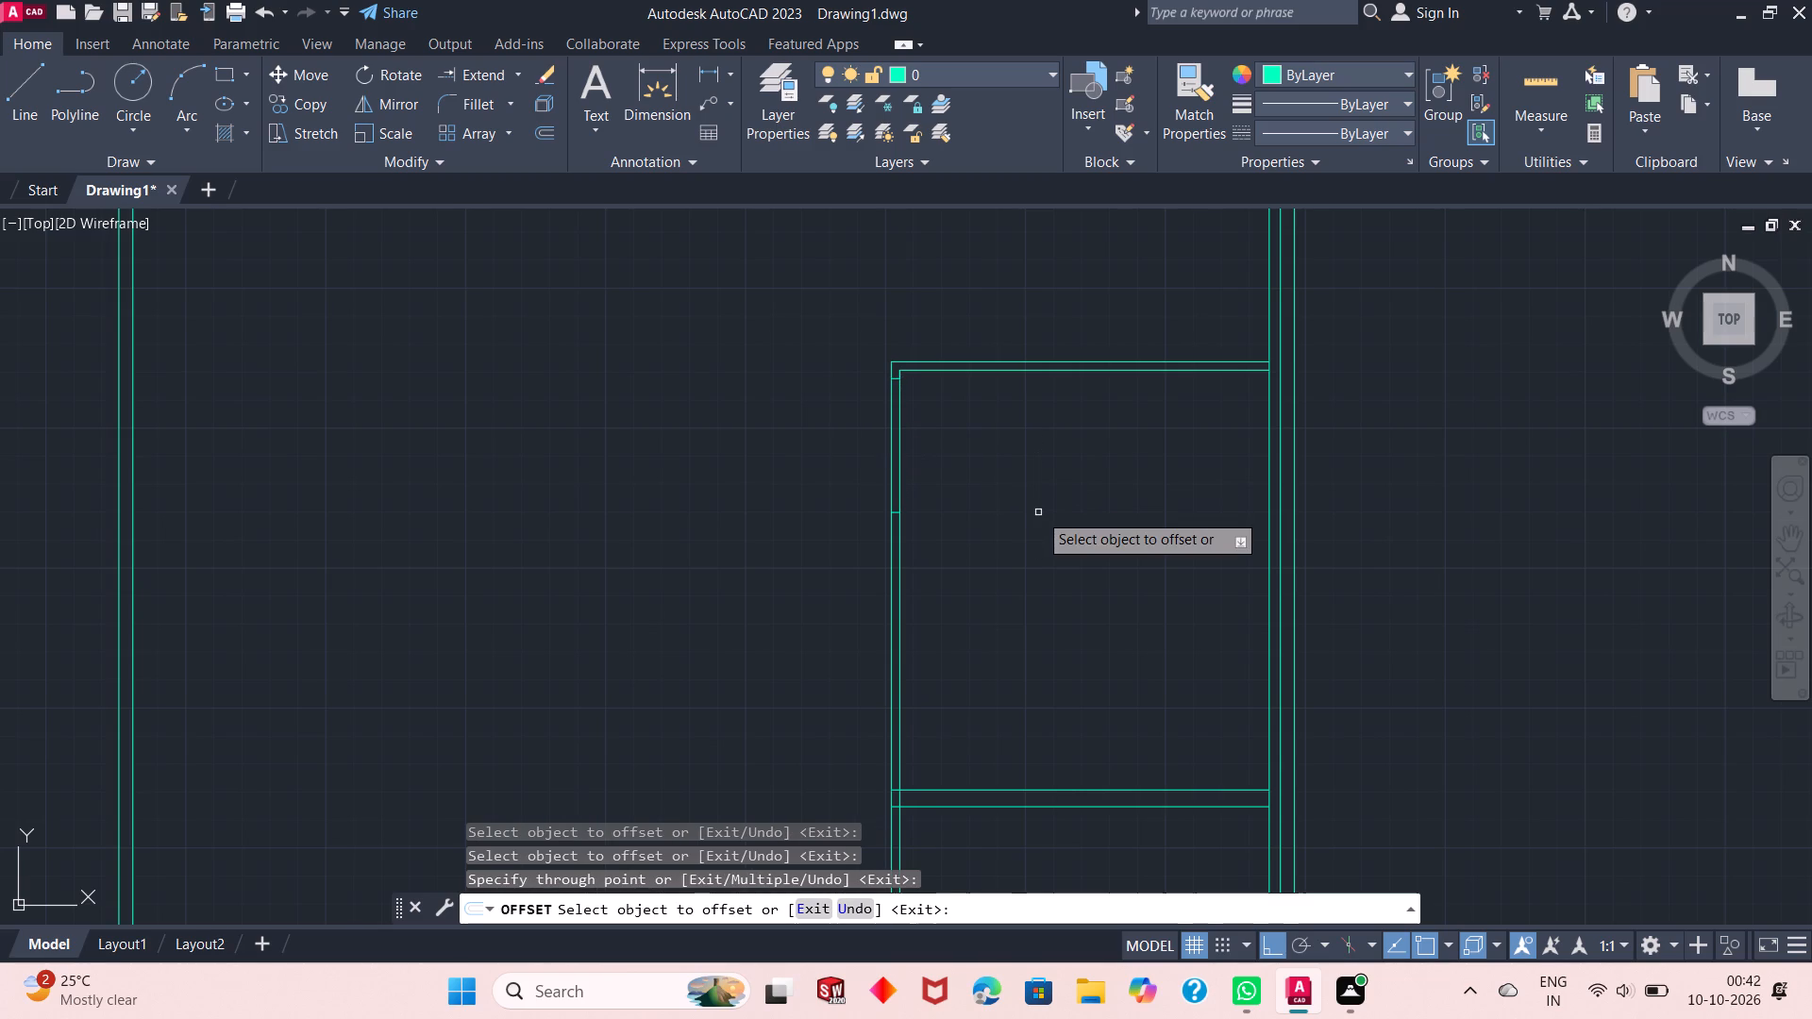
Offset the new short line across the partition about 1'-3" back to the north.
{"action": "left_click", "coordinate": [897, 511]}
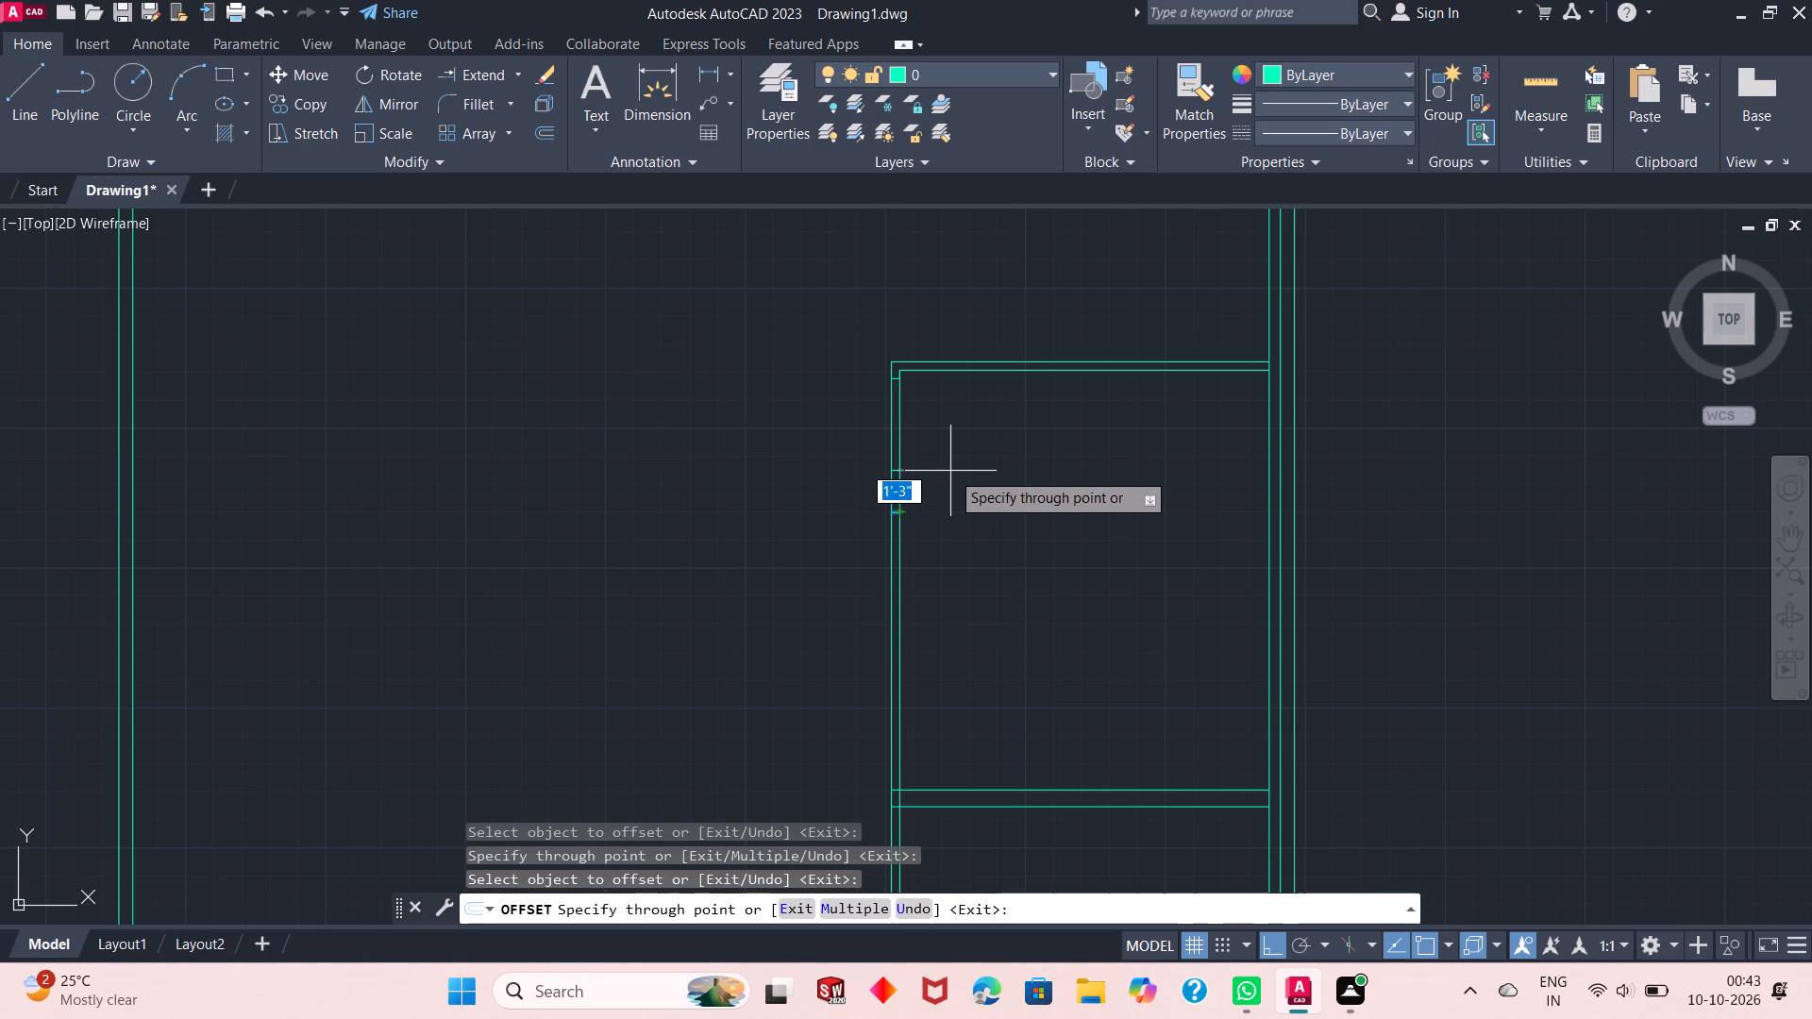
{"action": "left_click", "coordinate": [951, 474]}
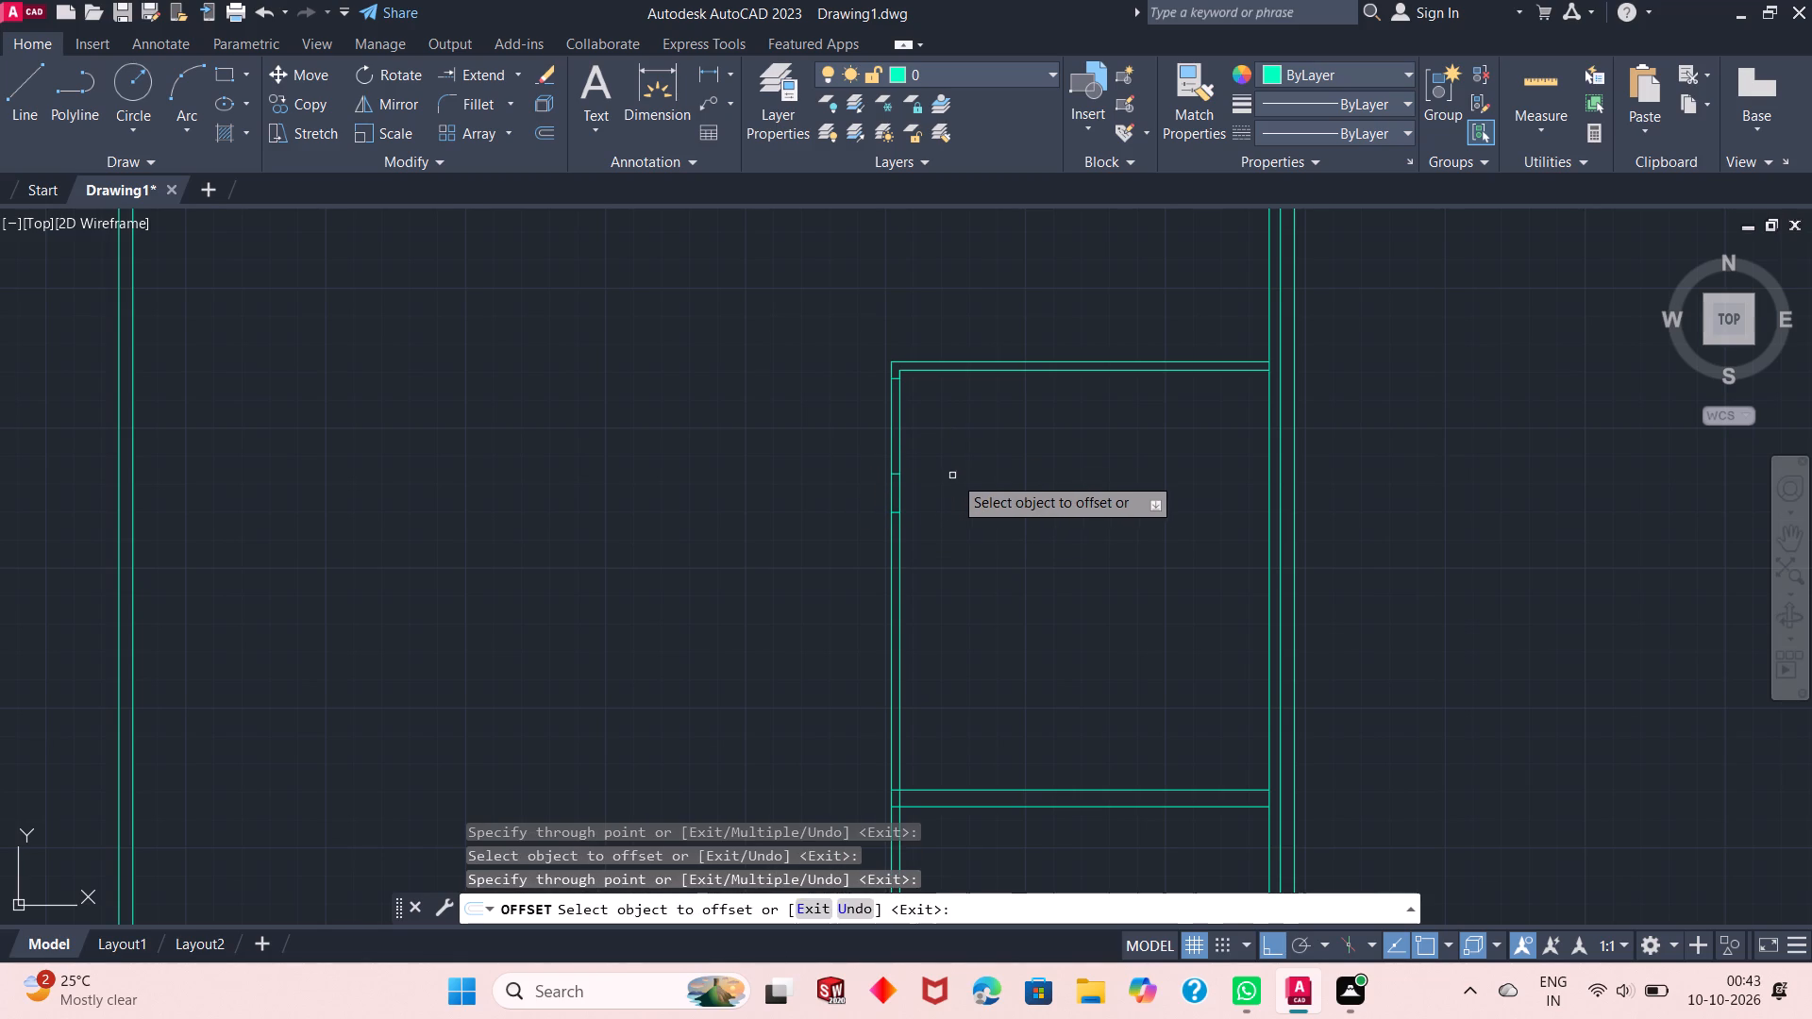
Offset the upper of the two lower short lines across the partition southward, placing the copy just below the next short line.
{"action": "left_click", "coordinate": [894, 473]}
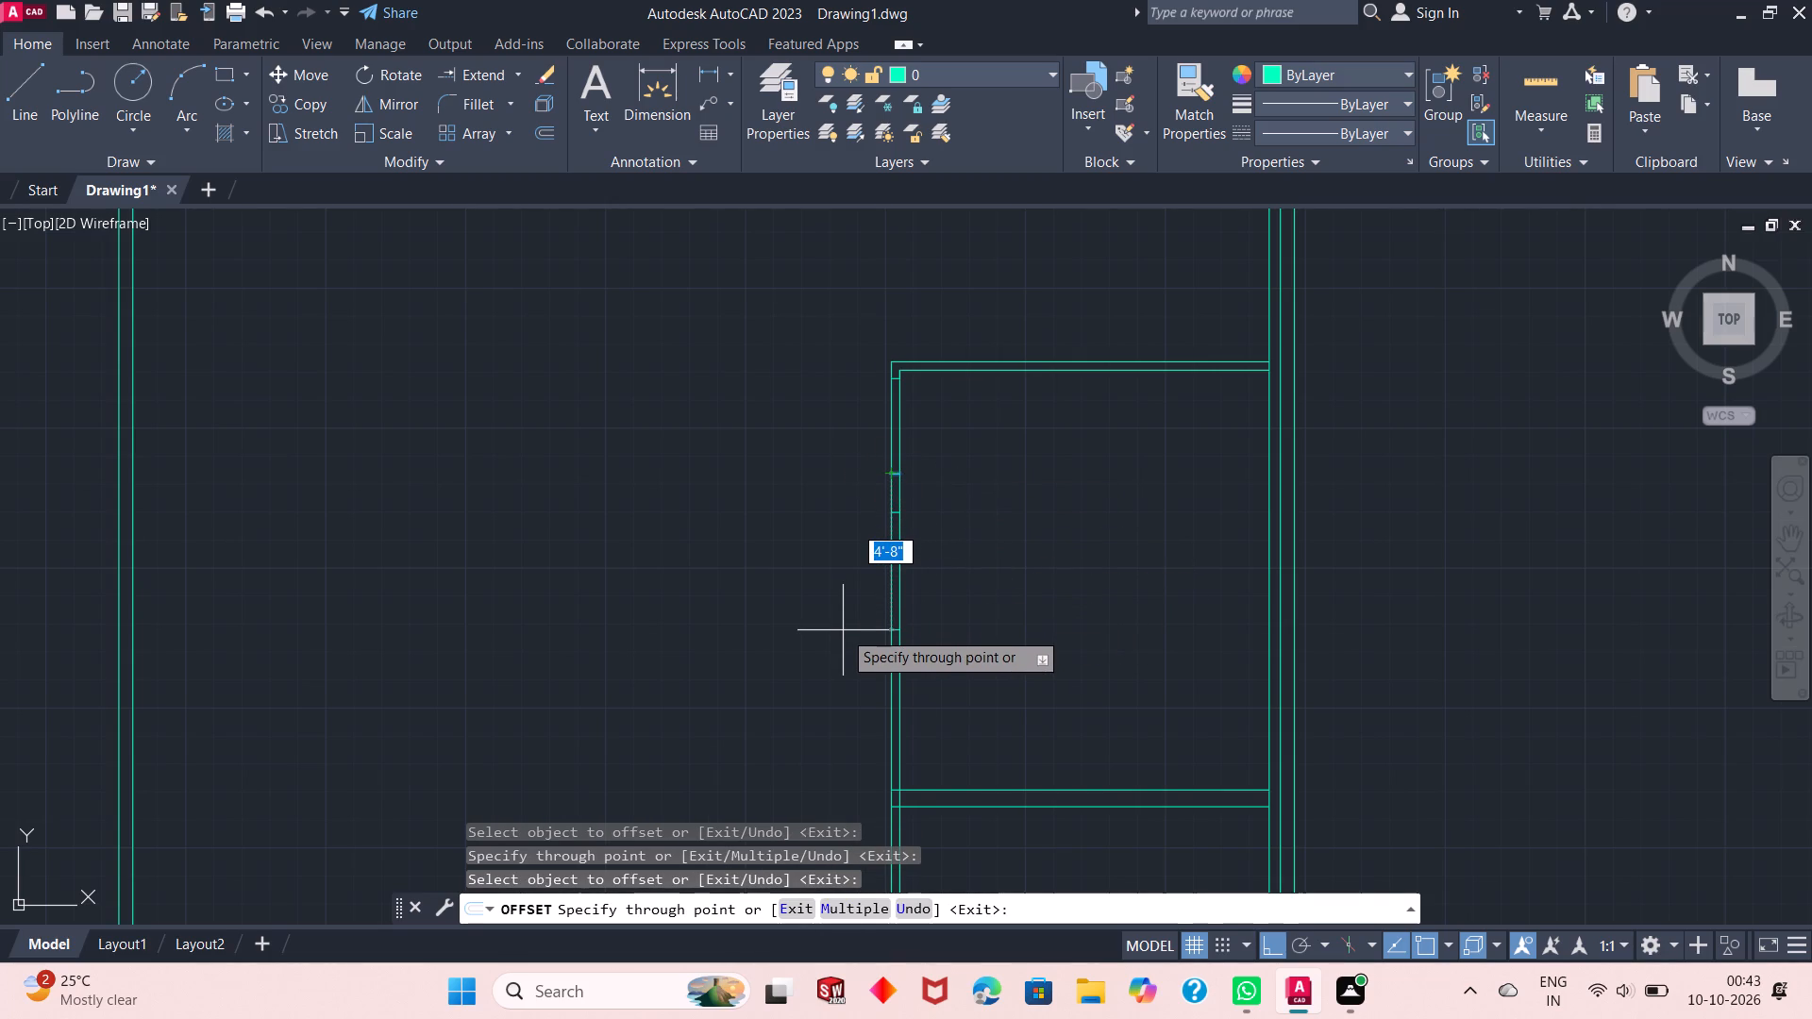
{"action": "left_click", "coordinate": [949, 524]}
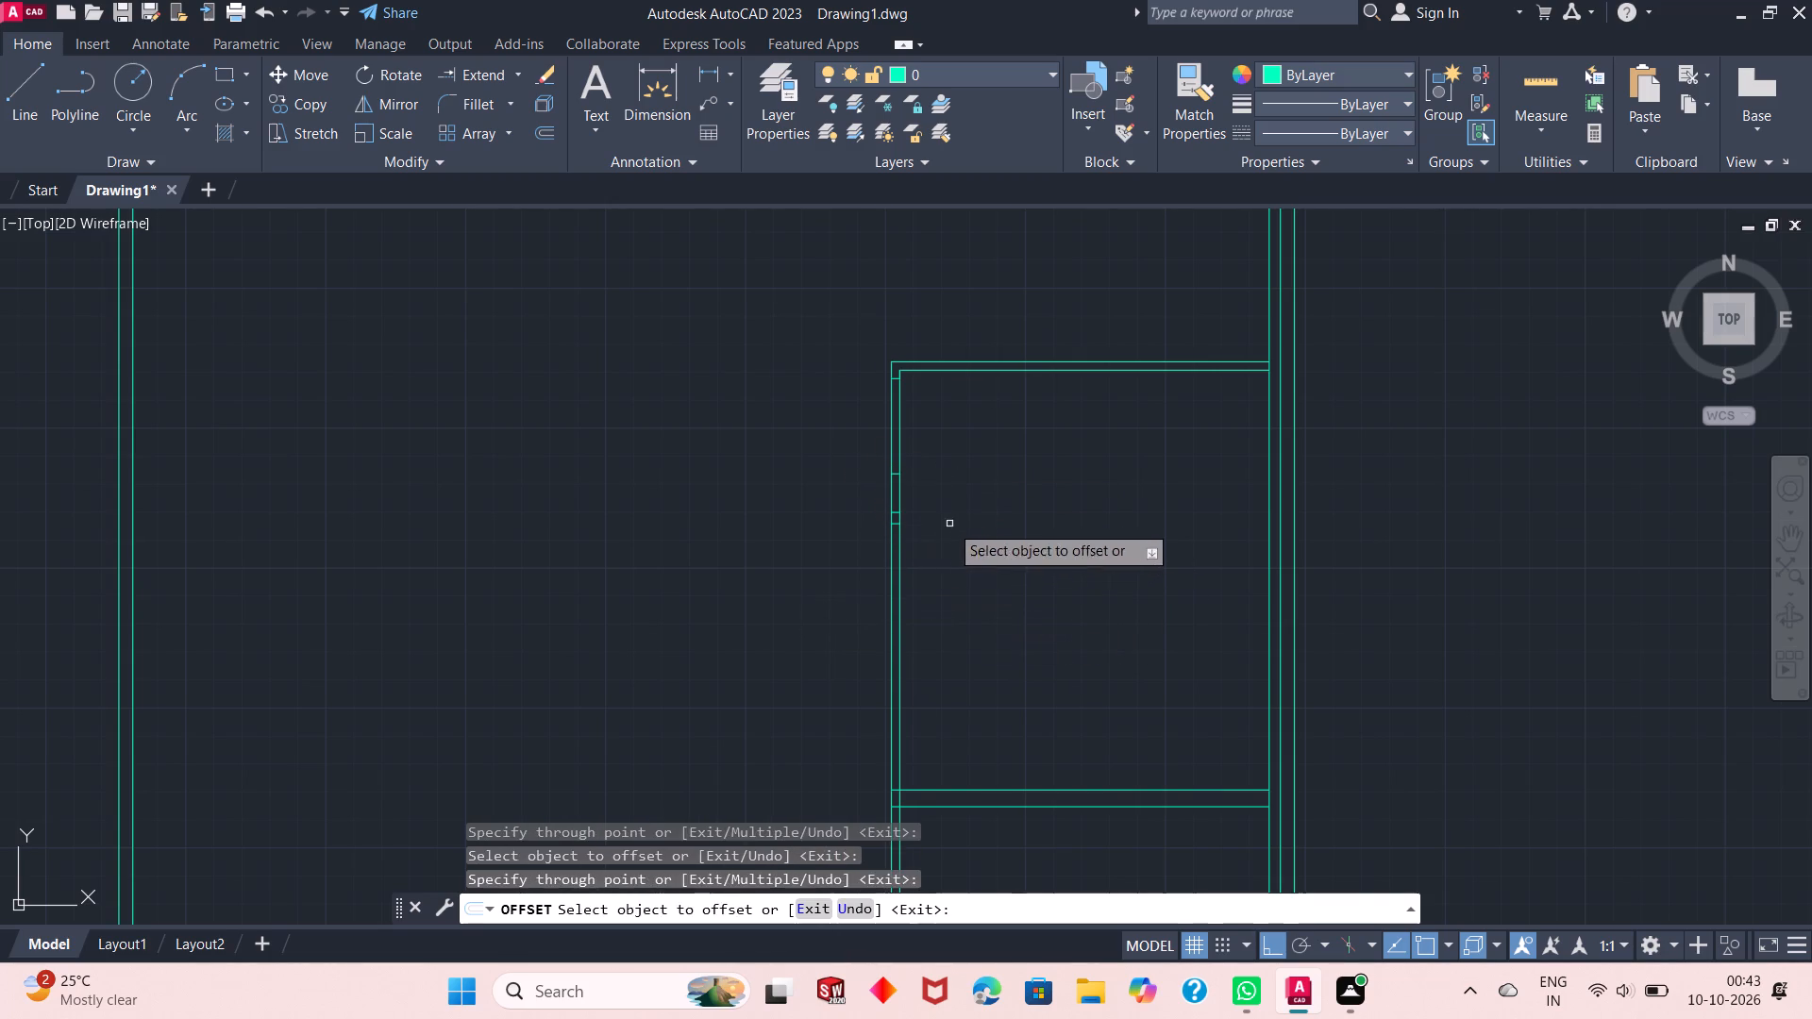
{"action": "key", "text": "Escape"}
Erase the short line across the partition that lies just above the new offset line.
{"action": "scroll", "coordinate": [913, 520], "scroll_direction": "up", "scroll_amount": 2}
{"action": "left_click", "coordinate": [877, 500]}
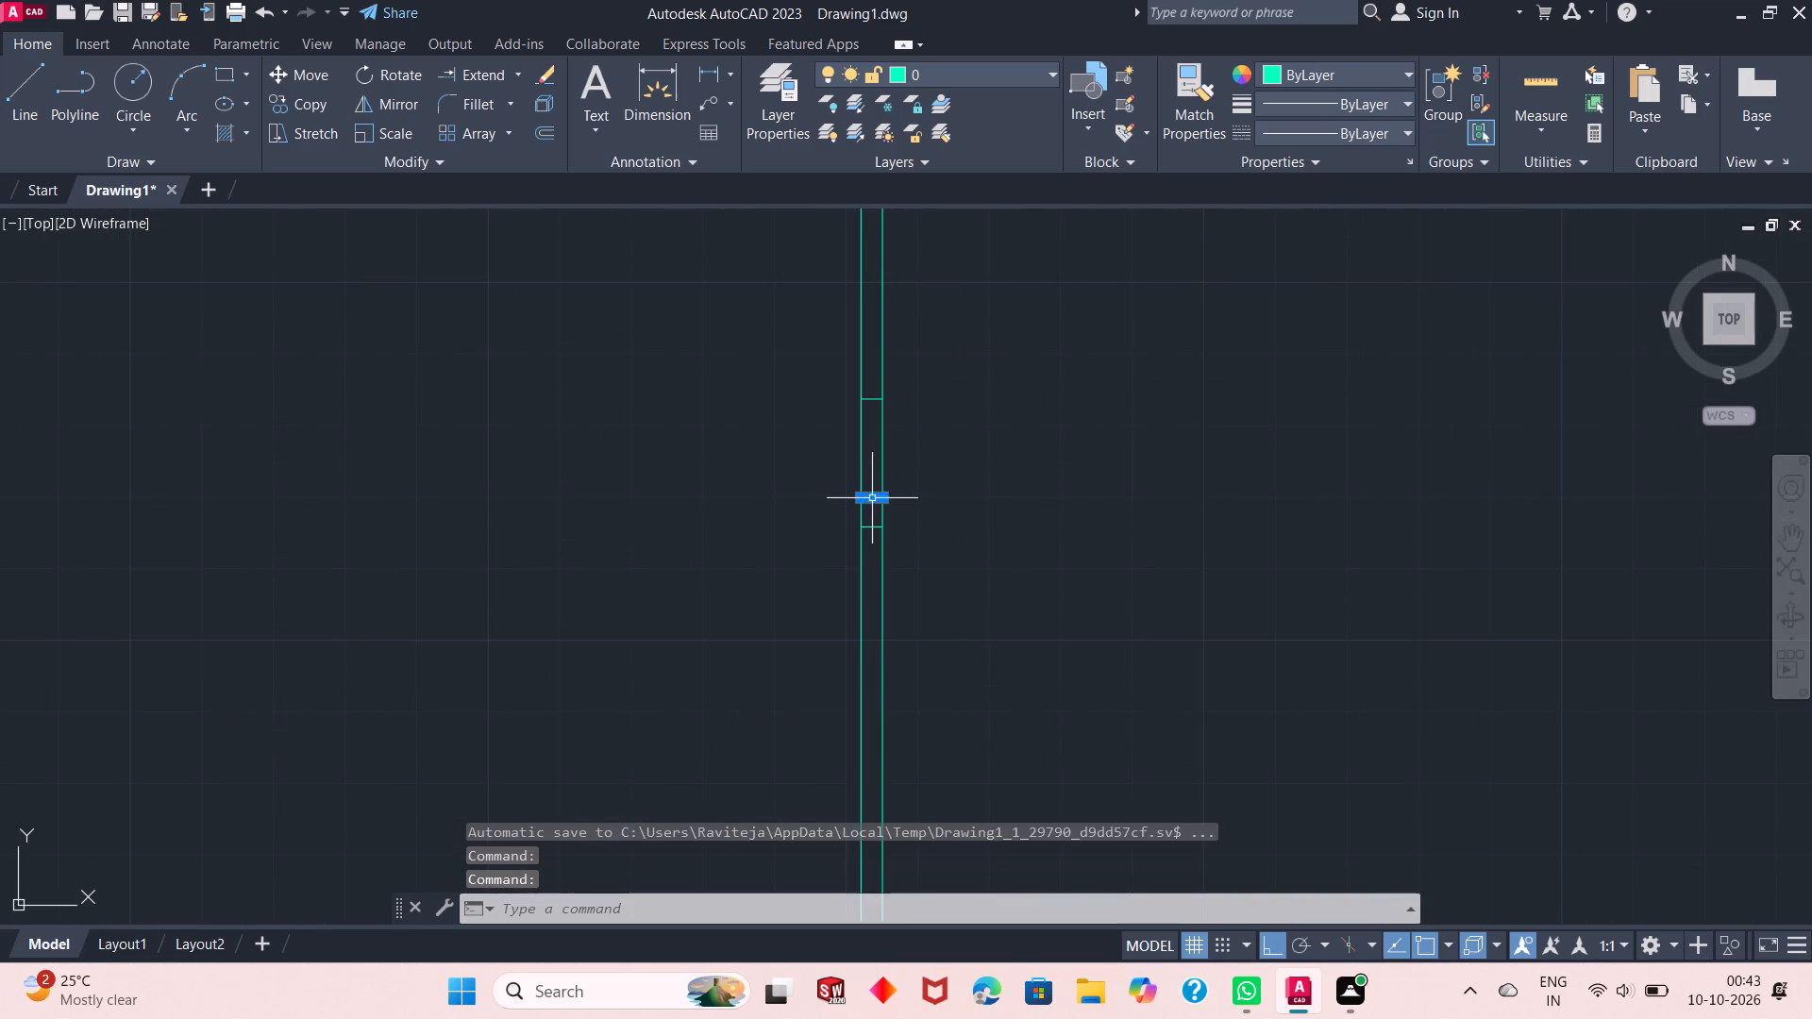
{"action": "right_click", "coordinate": [944, 483]}
{"action": "left_click", "coordinate": [1005, 496]}
{"action": "scroll", "coordinate": [947, 482], "scroll_direction": "down", "scroll_amount": 2}
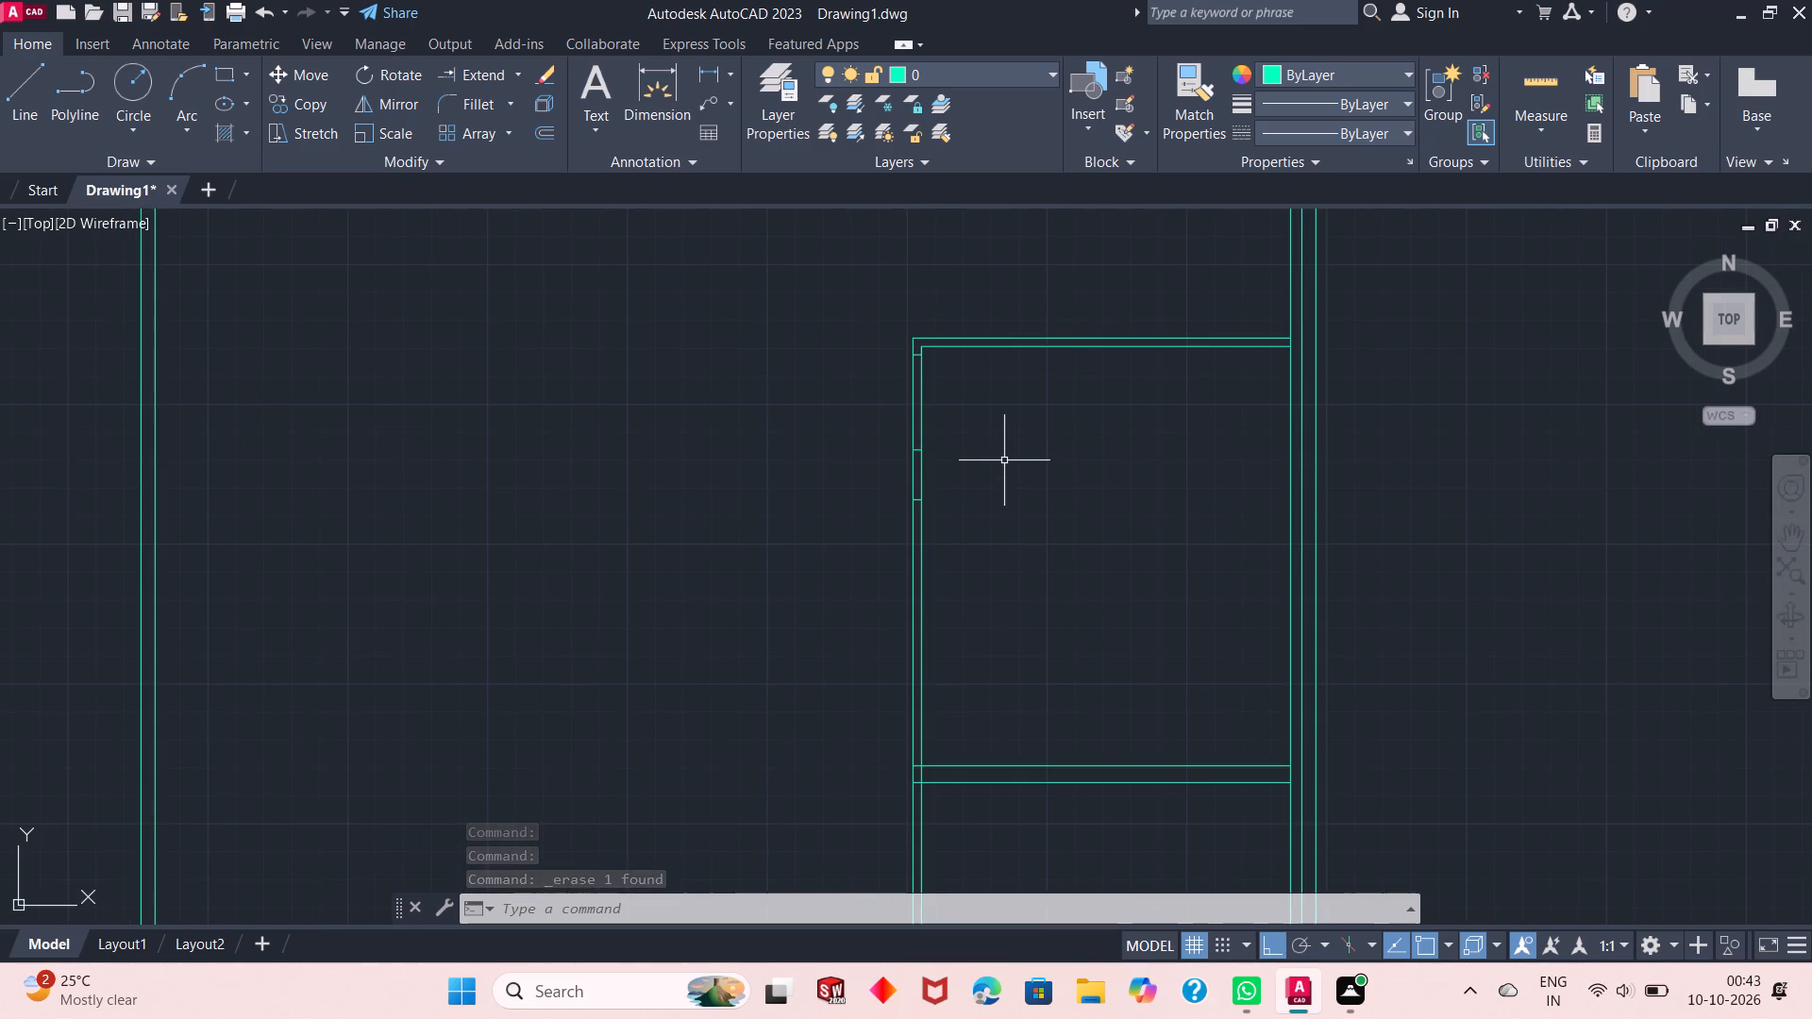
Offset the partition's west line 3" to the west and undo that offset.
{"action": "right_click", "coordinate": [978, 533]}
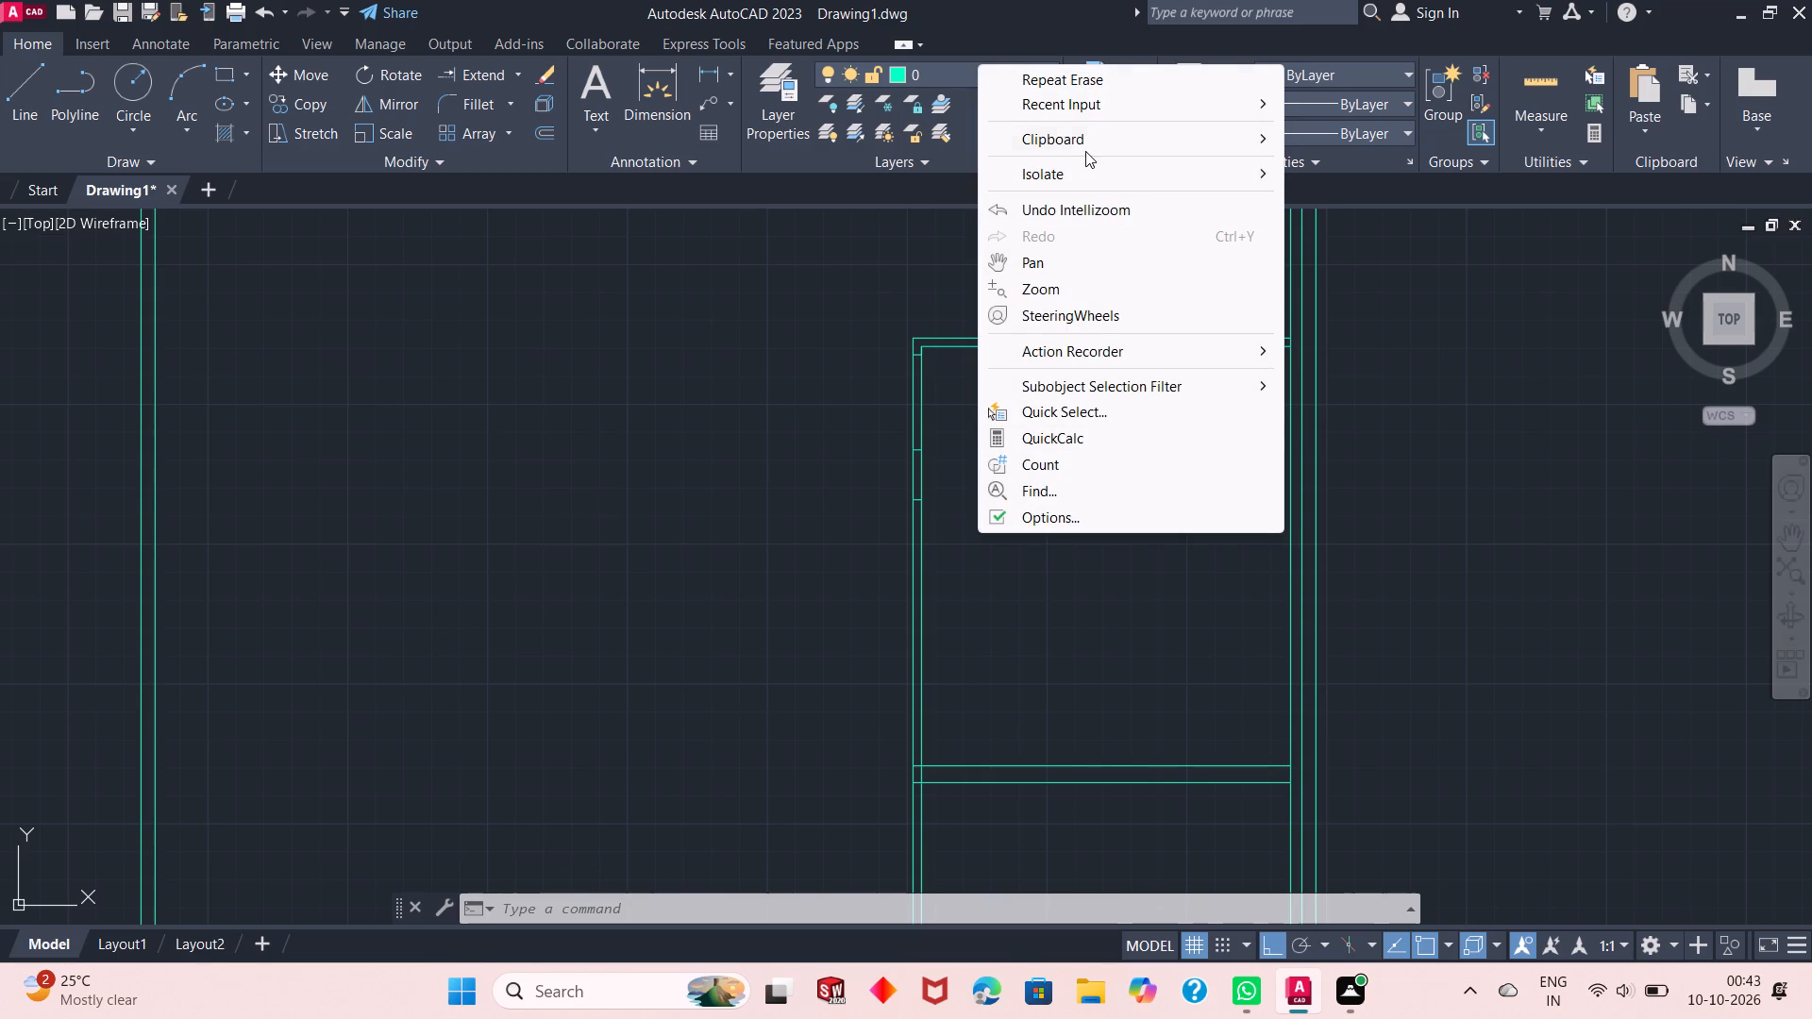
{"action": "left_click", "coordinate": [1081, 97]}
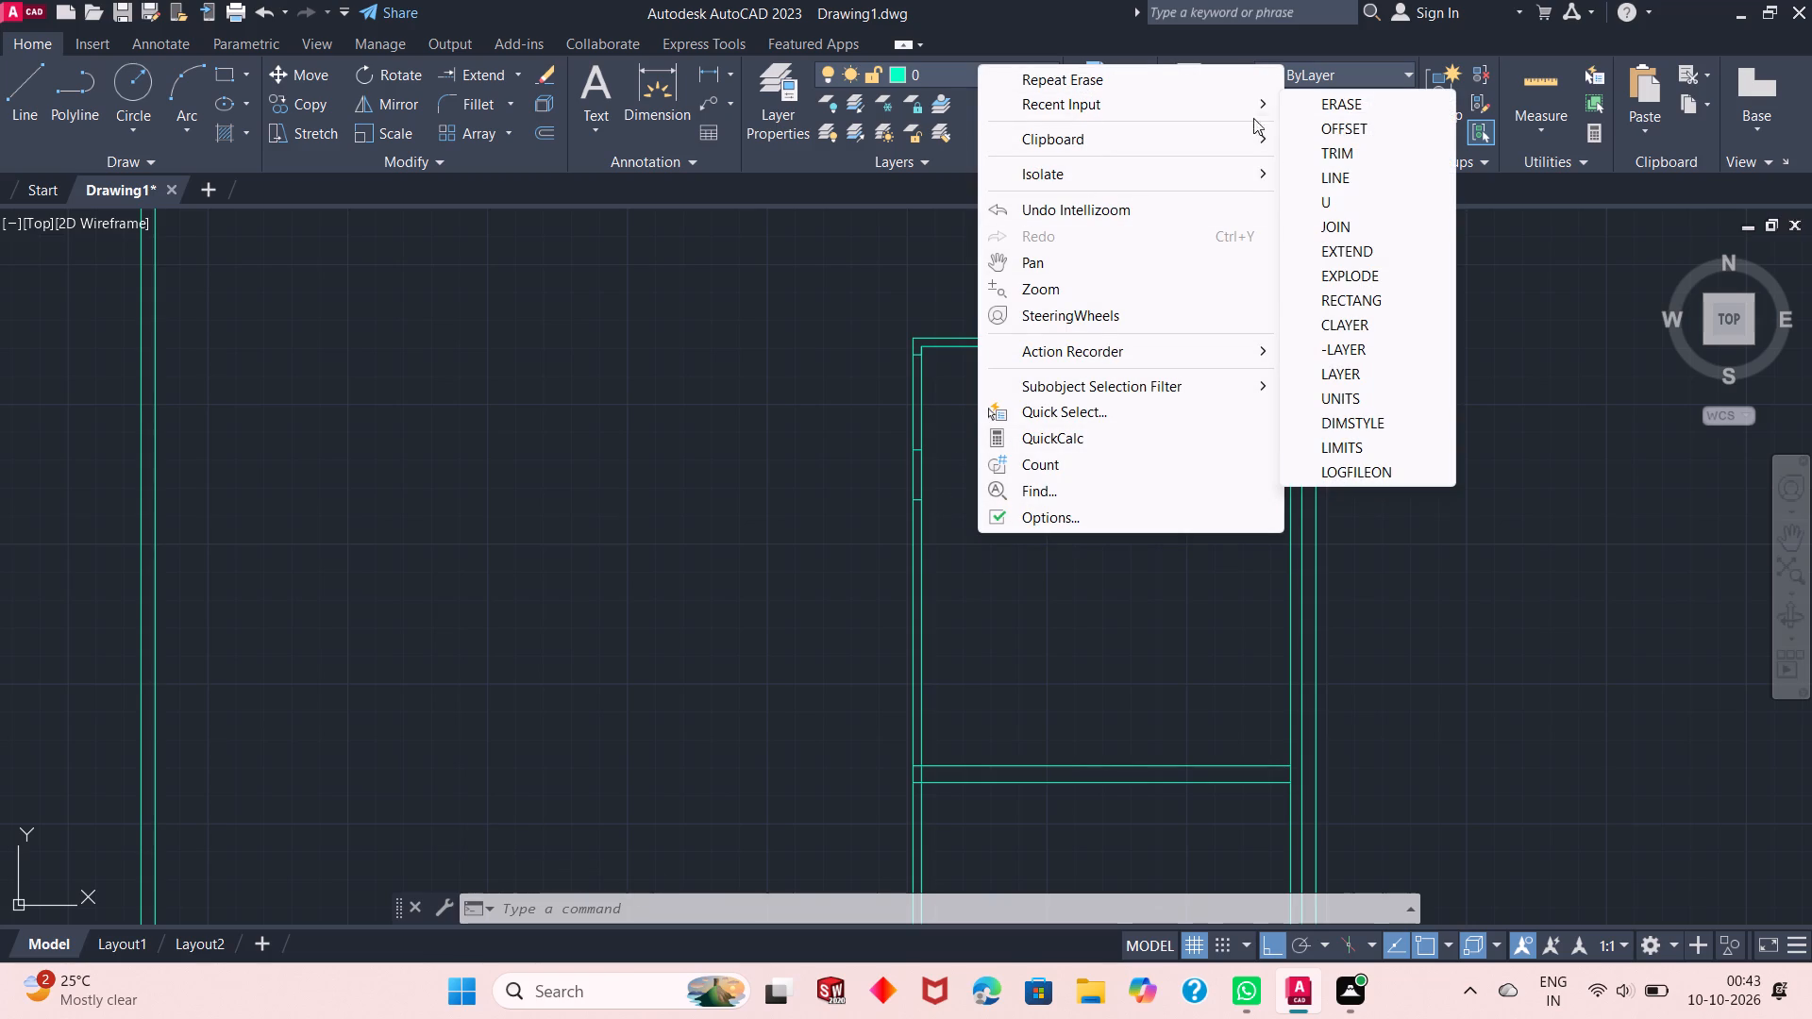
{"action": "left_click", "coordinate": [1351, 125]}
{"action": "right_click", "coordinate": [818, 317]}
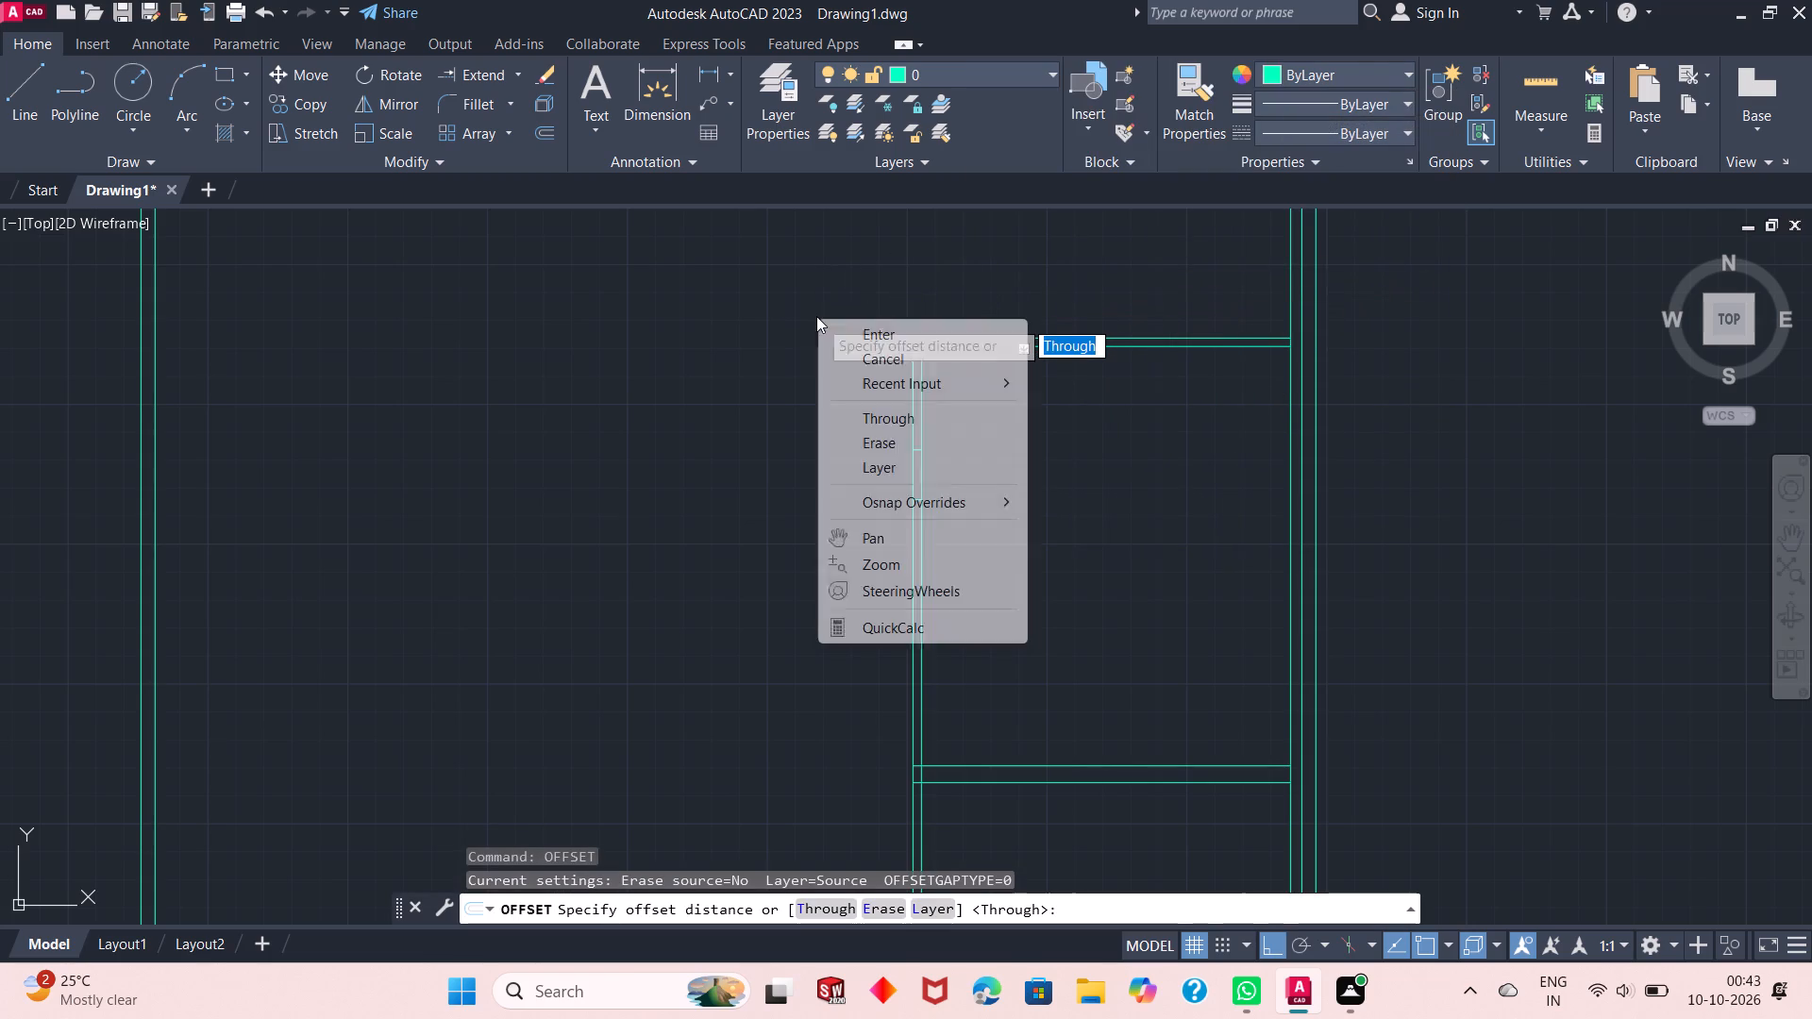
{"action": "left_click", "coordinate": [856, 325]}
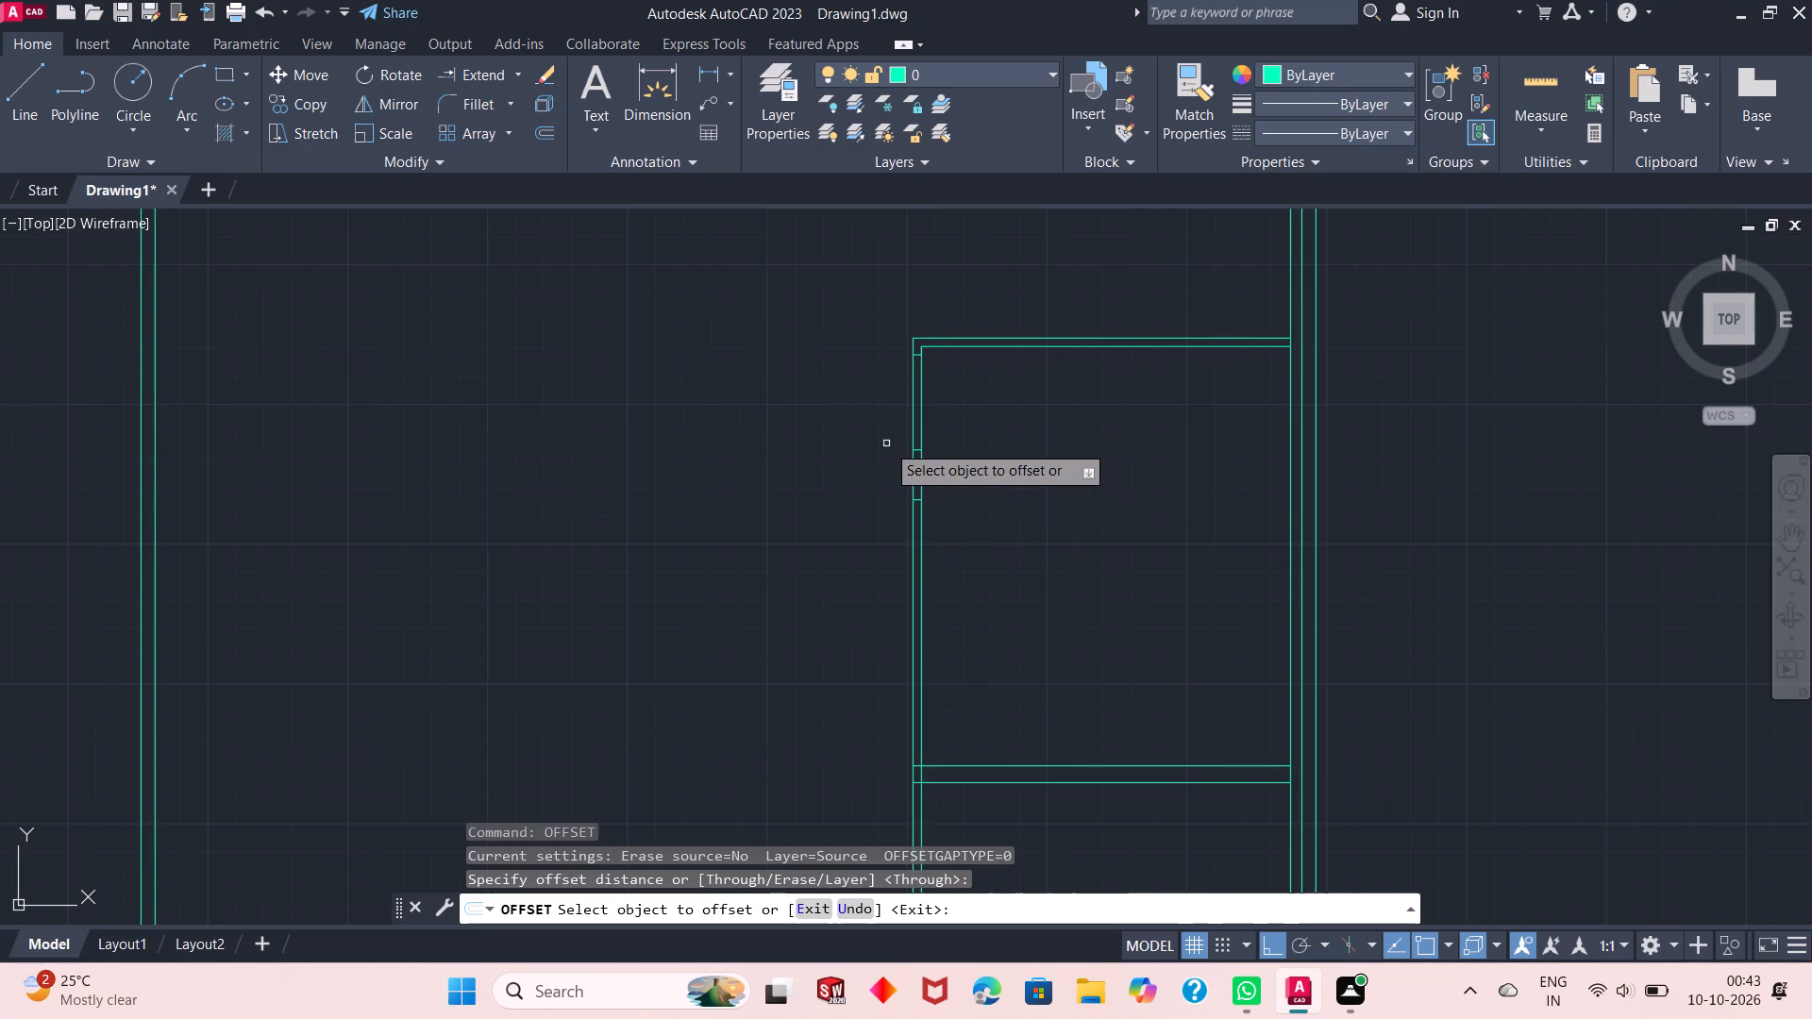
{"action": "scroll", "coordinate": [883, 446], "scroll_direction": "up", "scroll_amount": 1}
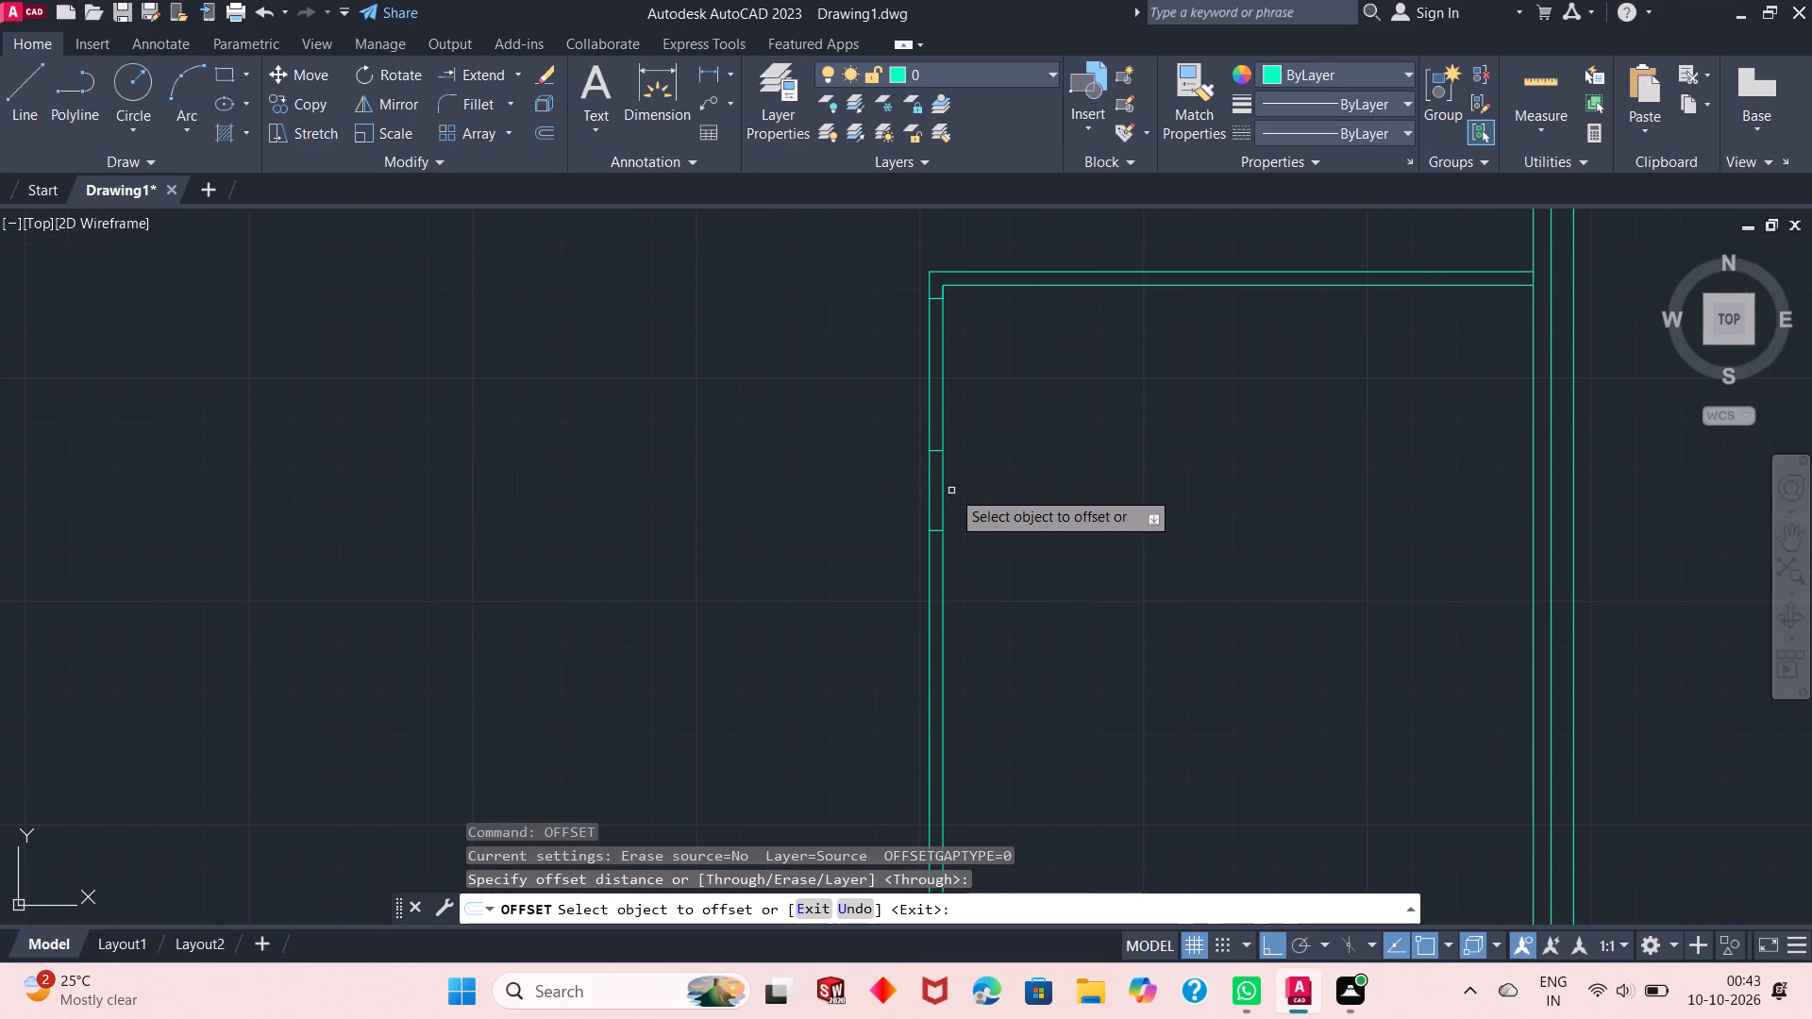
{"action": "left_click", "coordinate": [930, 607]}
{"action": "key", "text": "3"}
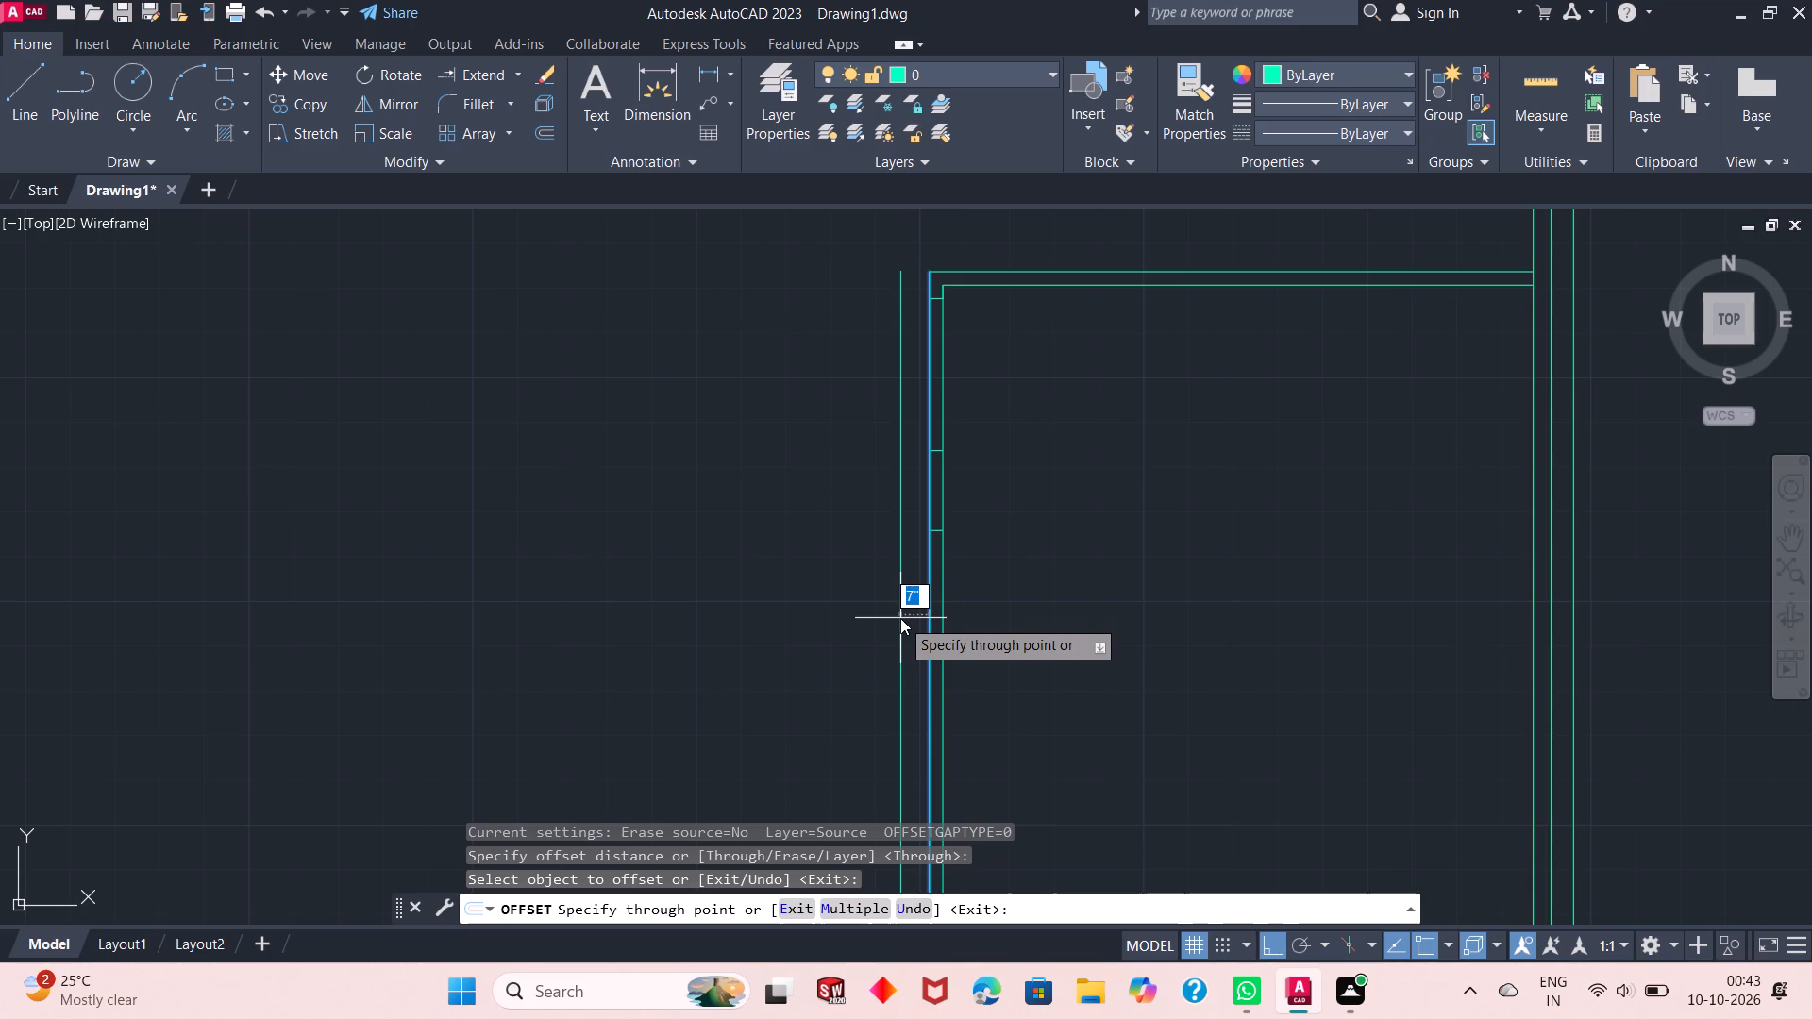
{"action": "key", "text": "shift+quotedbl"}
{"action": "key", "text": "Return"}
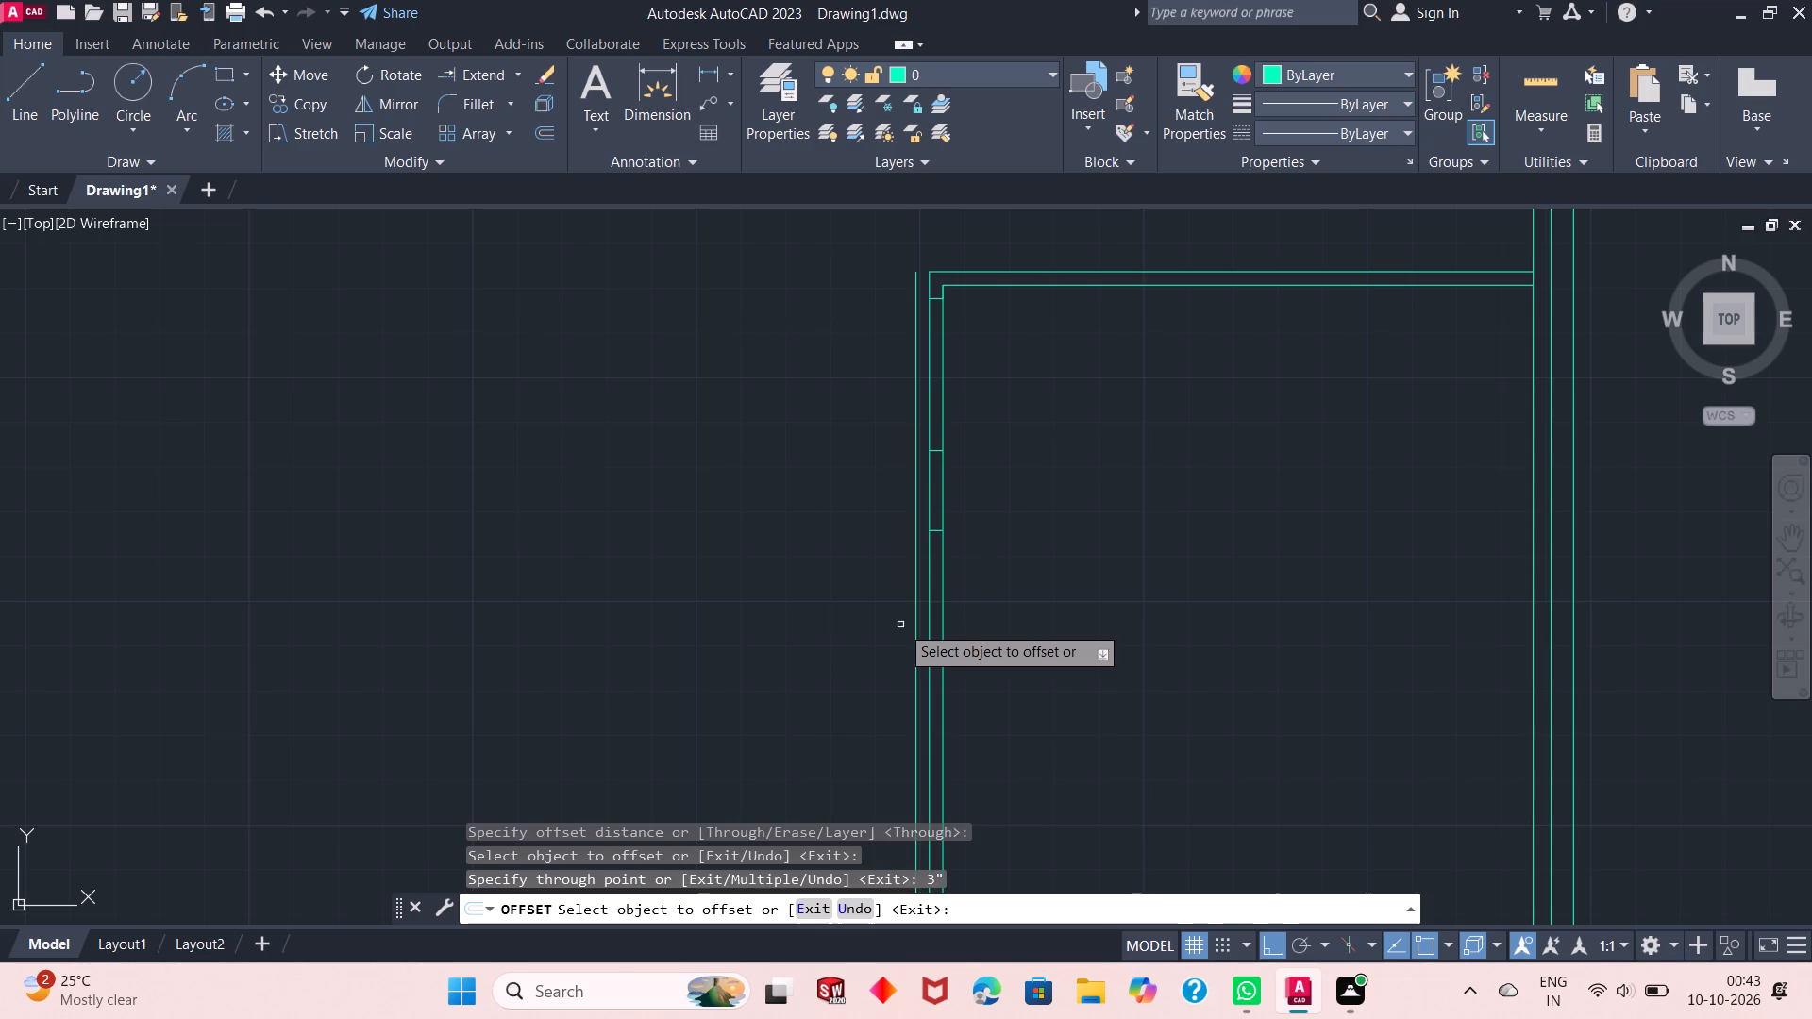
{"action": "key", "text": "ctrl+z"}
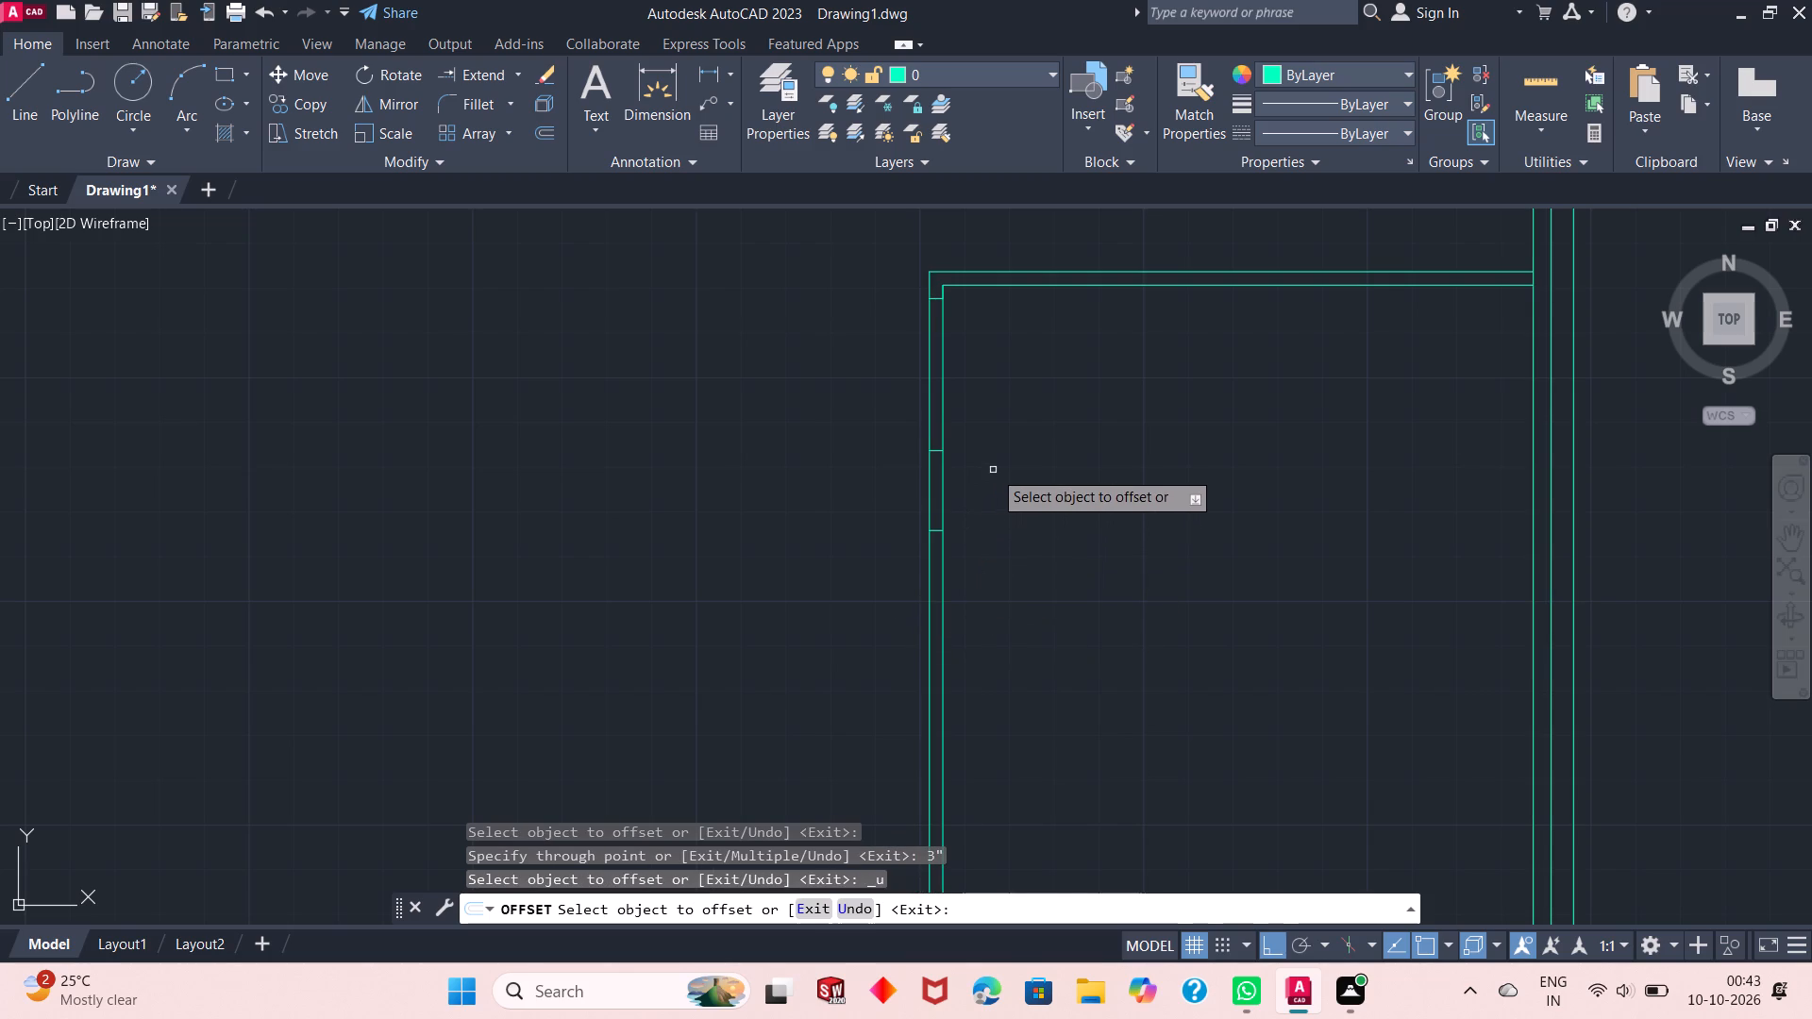
Offset the upper line of the southern horizontal wall 4" to the north.
{"action": "scroll", "coordinate": [1000, 448], "scroll_direction": "down", "scroll_amount": 1}
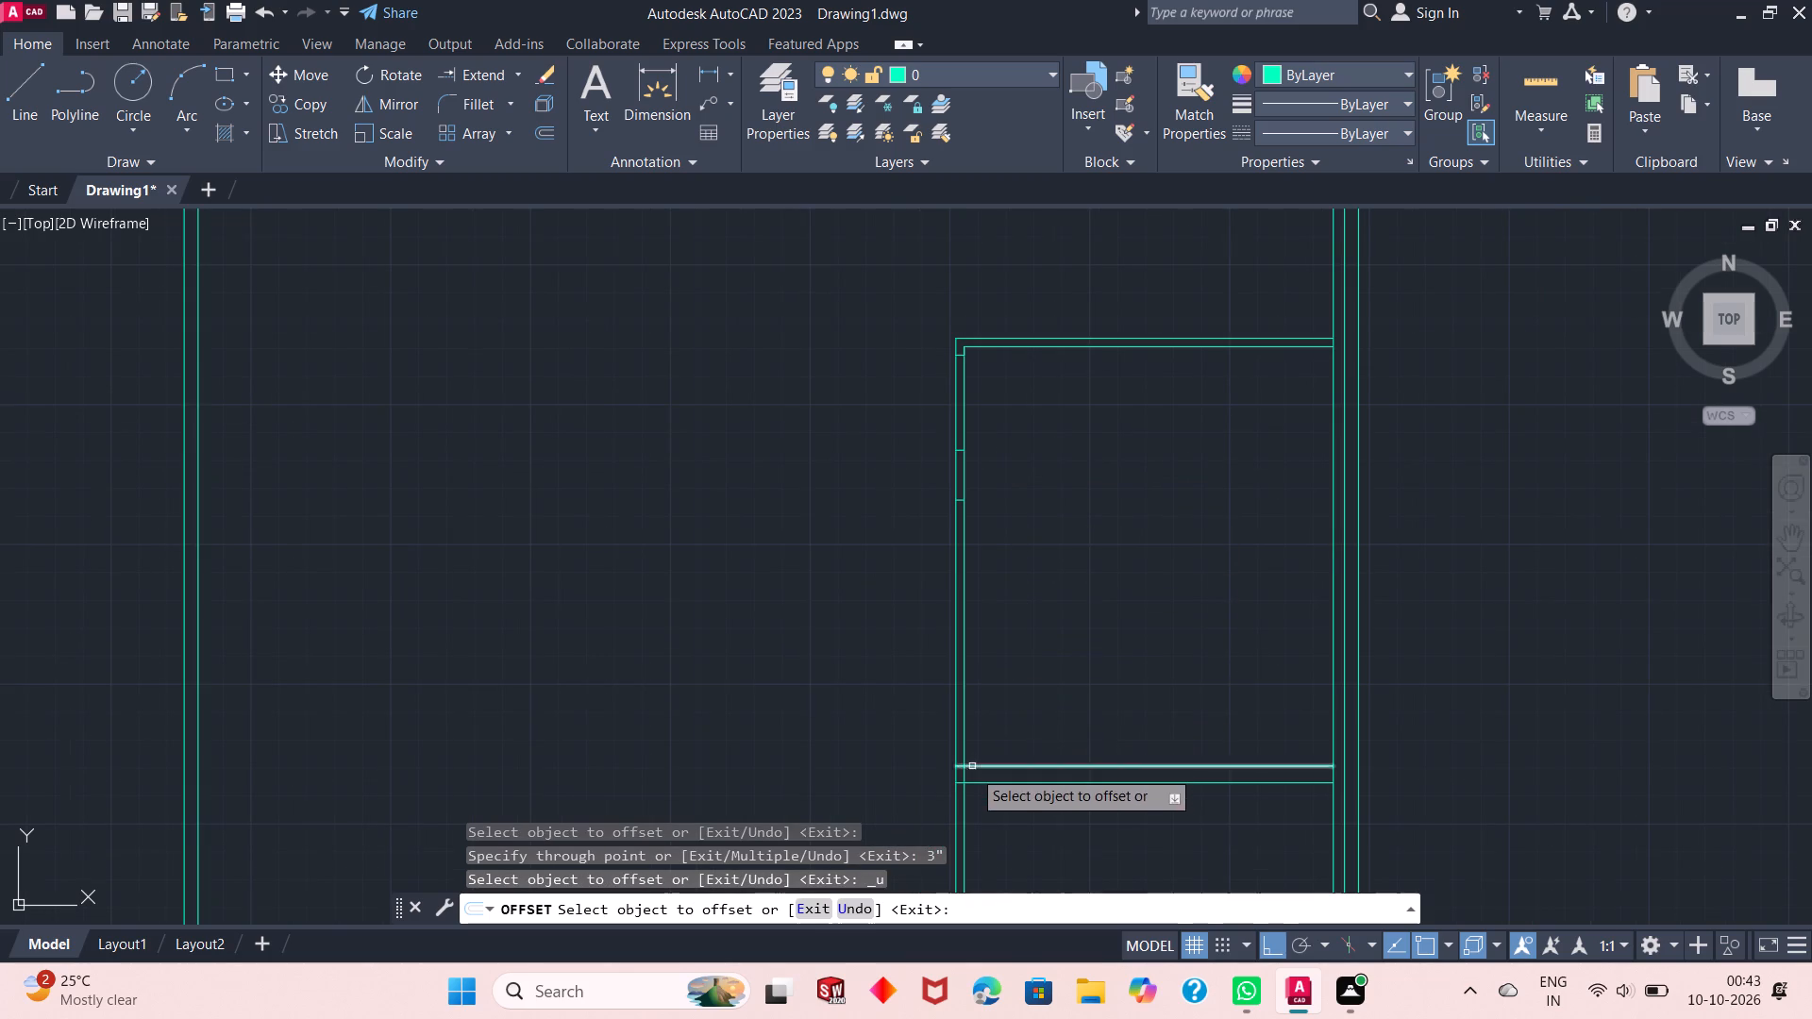
{"action": "scroll", "coordinate": [972, 774], "scroll_direction": "up", "scroll_amount": 1}
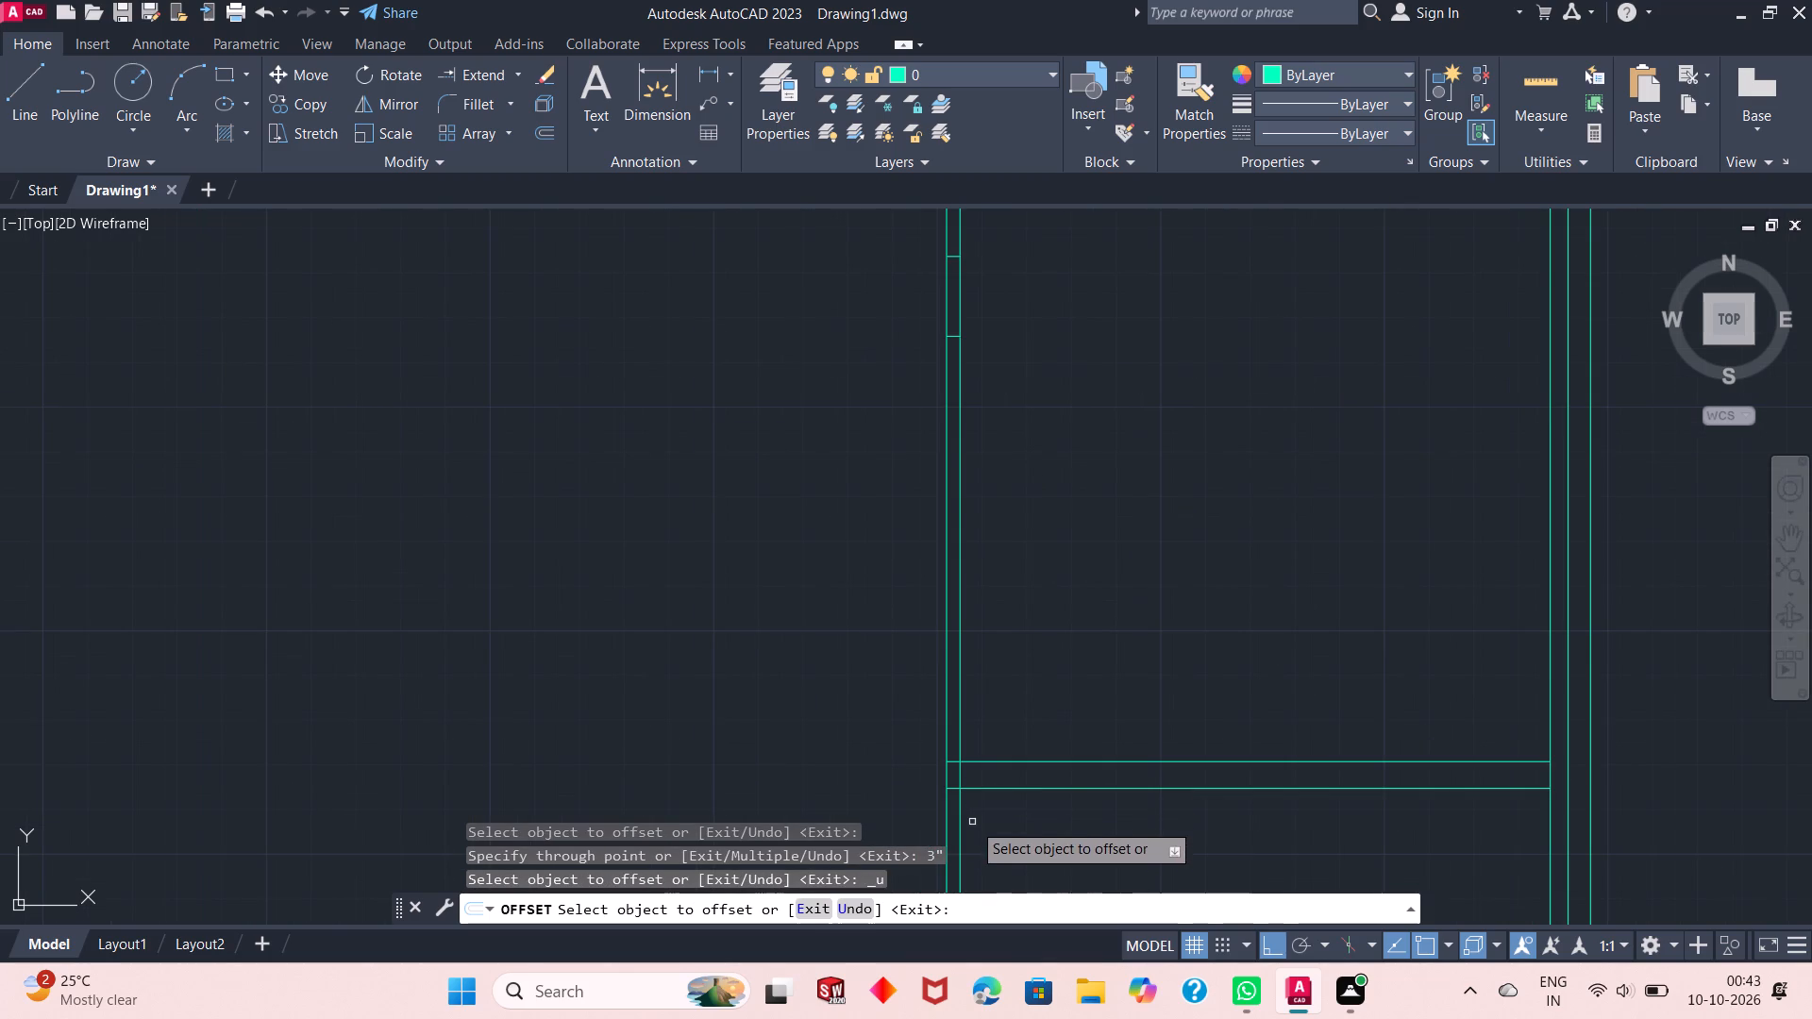
{"action": "left_click", "coordinate": [1001, 762]}
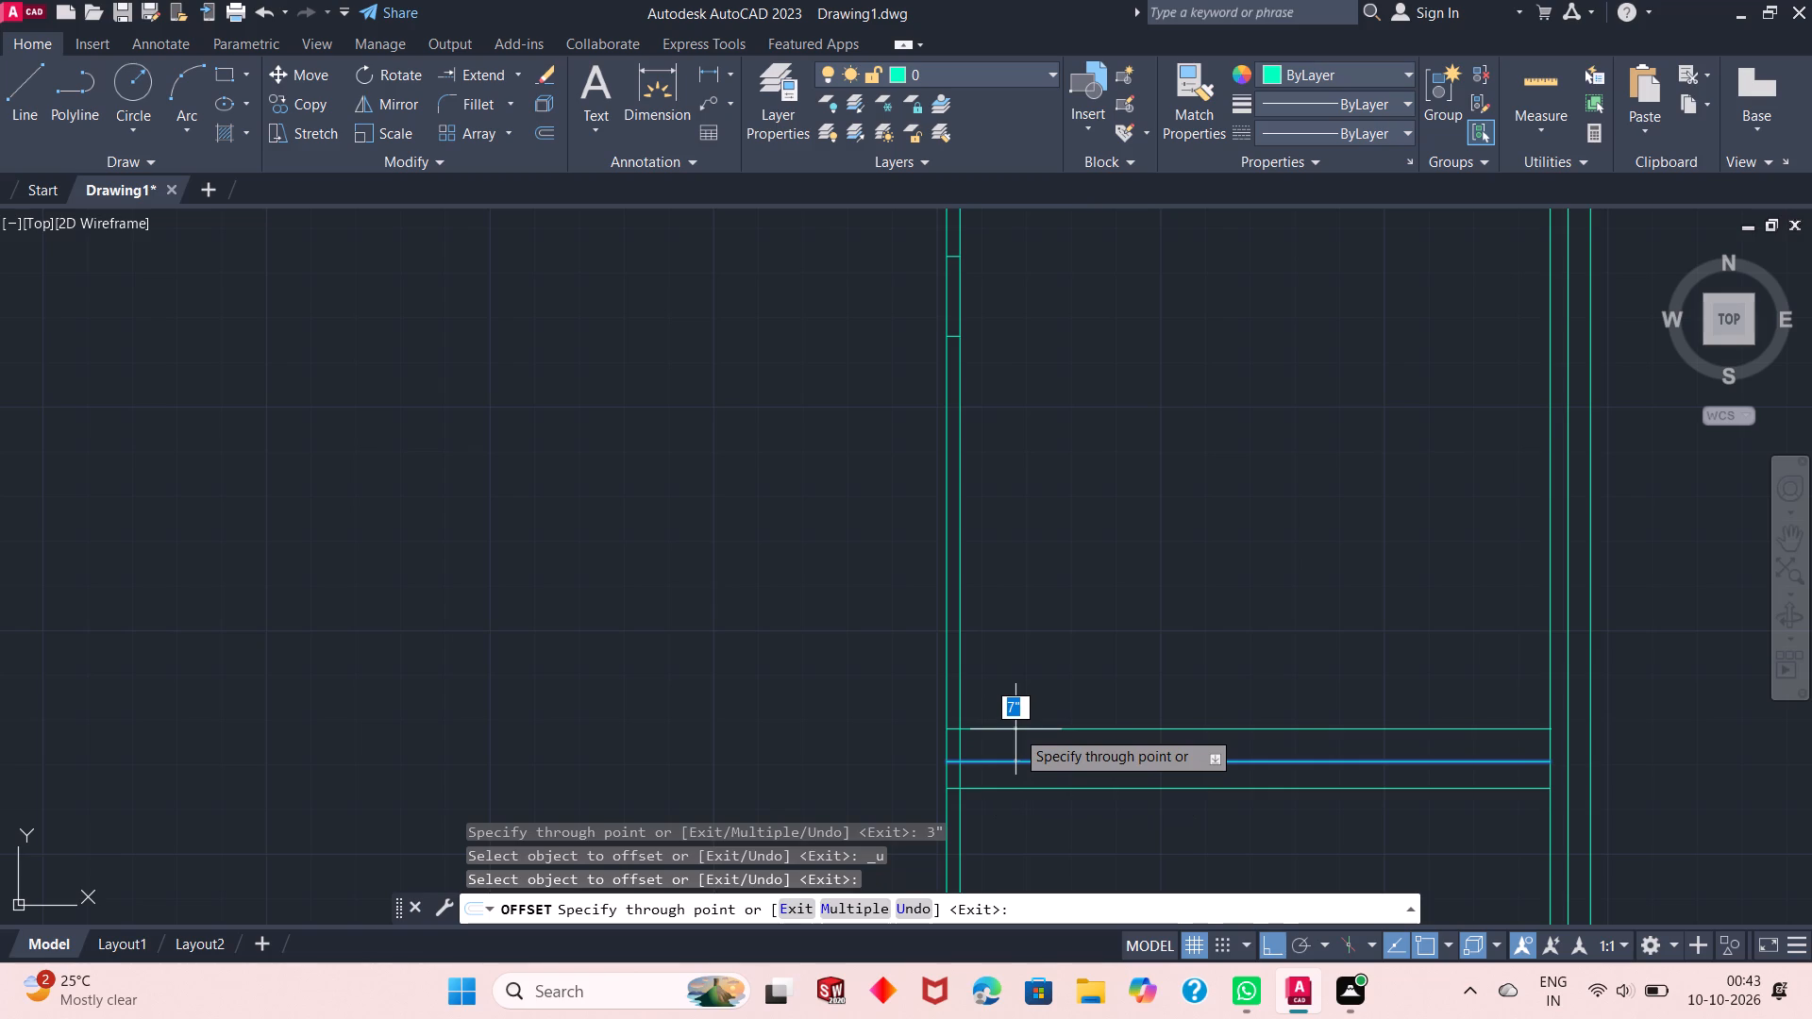
{"action": "type", "text": "4\""}
{"action": "key", "text": "Return"}
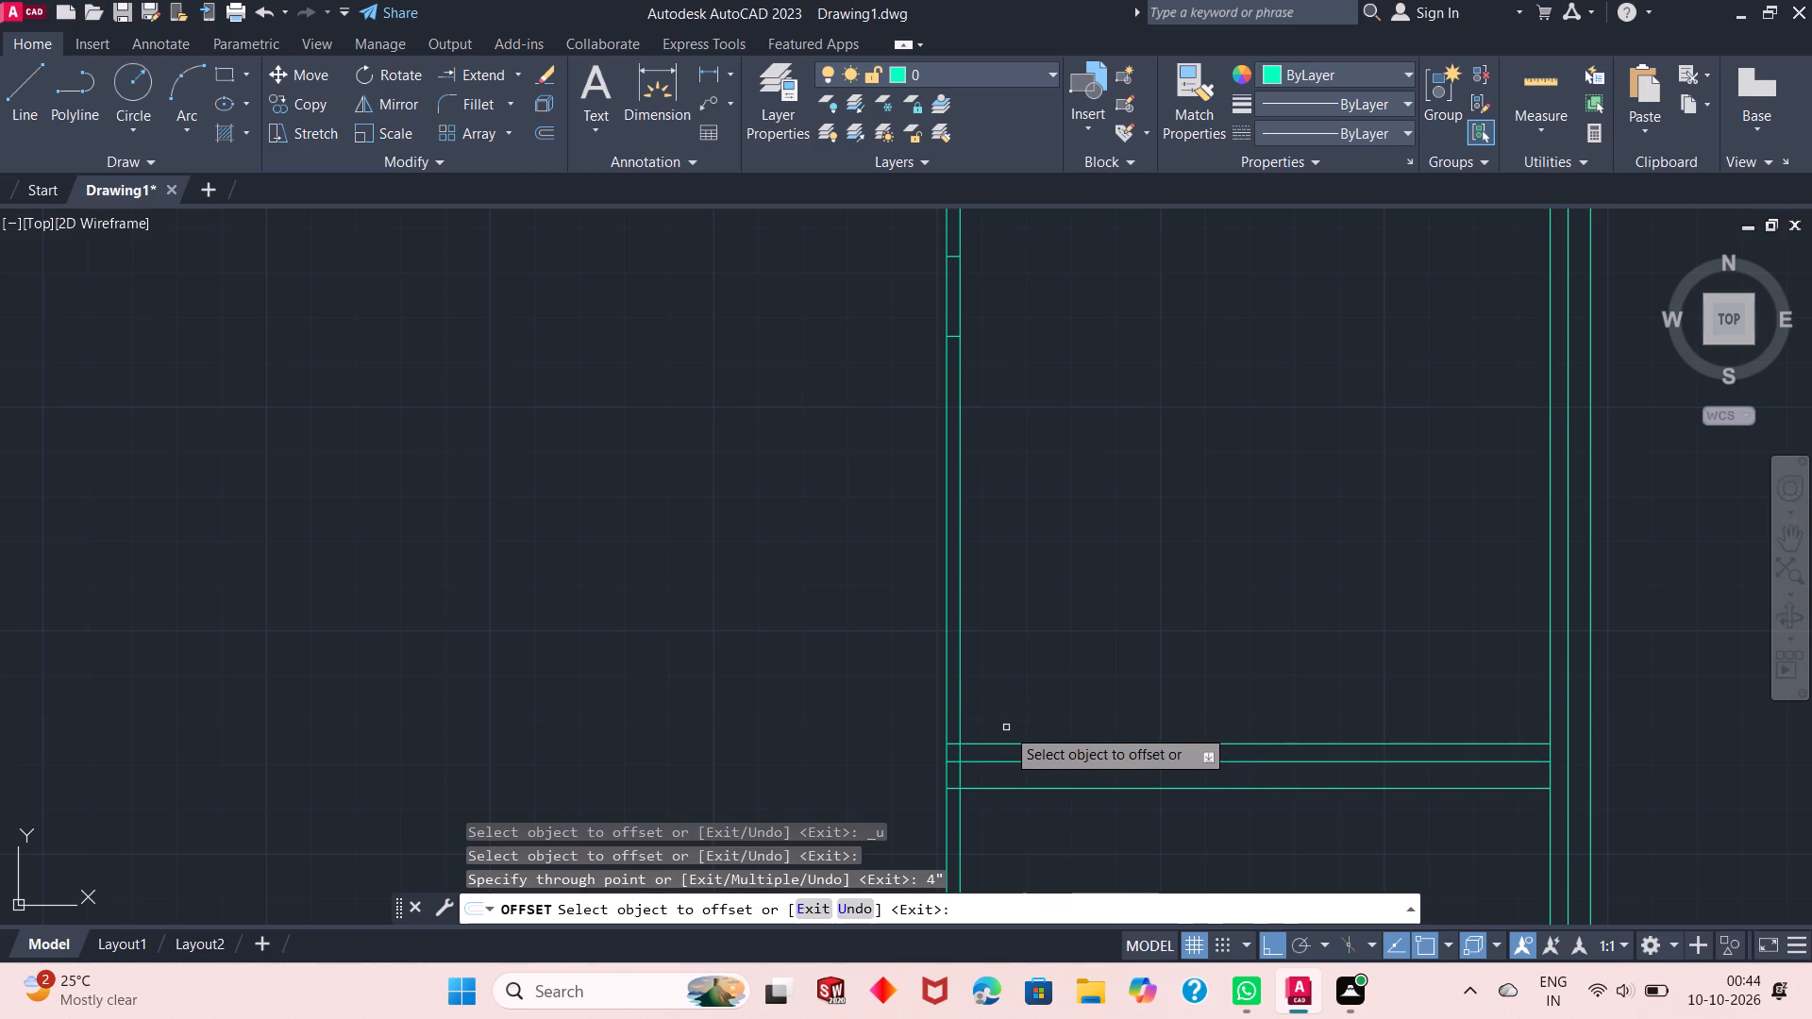
{"action": "right_click", "coordinate": [1054, 626]}
{"action": "left_click", "coordinate": [1114, 643]}
Trim the partition lines above and below the short pier to form two openings, and trim the 4" offset line east of the partition.
{"action": "scroll", "coordinate": [1070, 760], "scroll_direction": "down", "scroll_amount": 1}
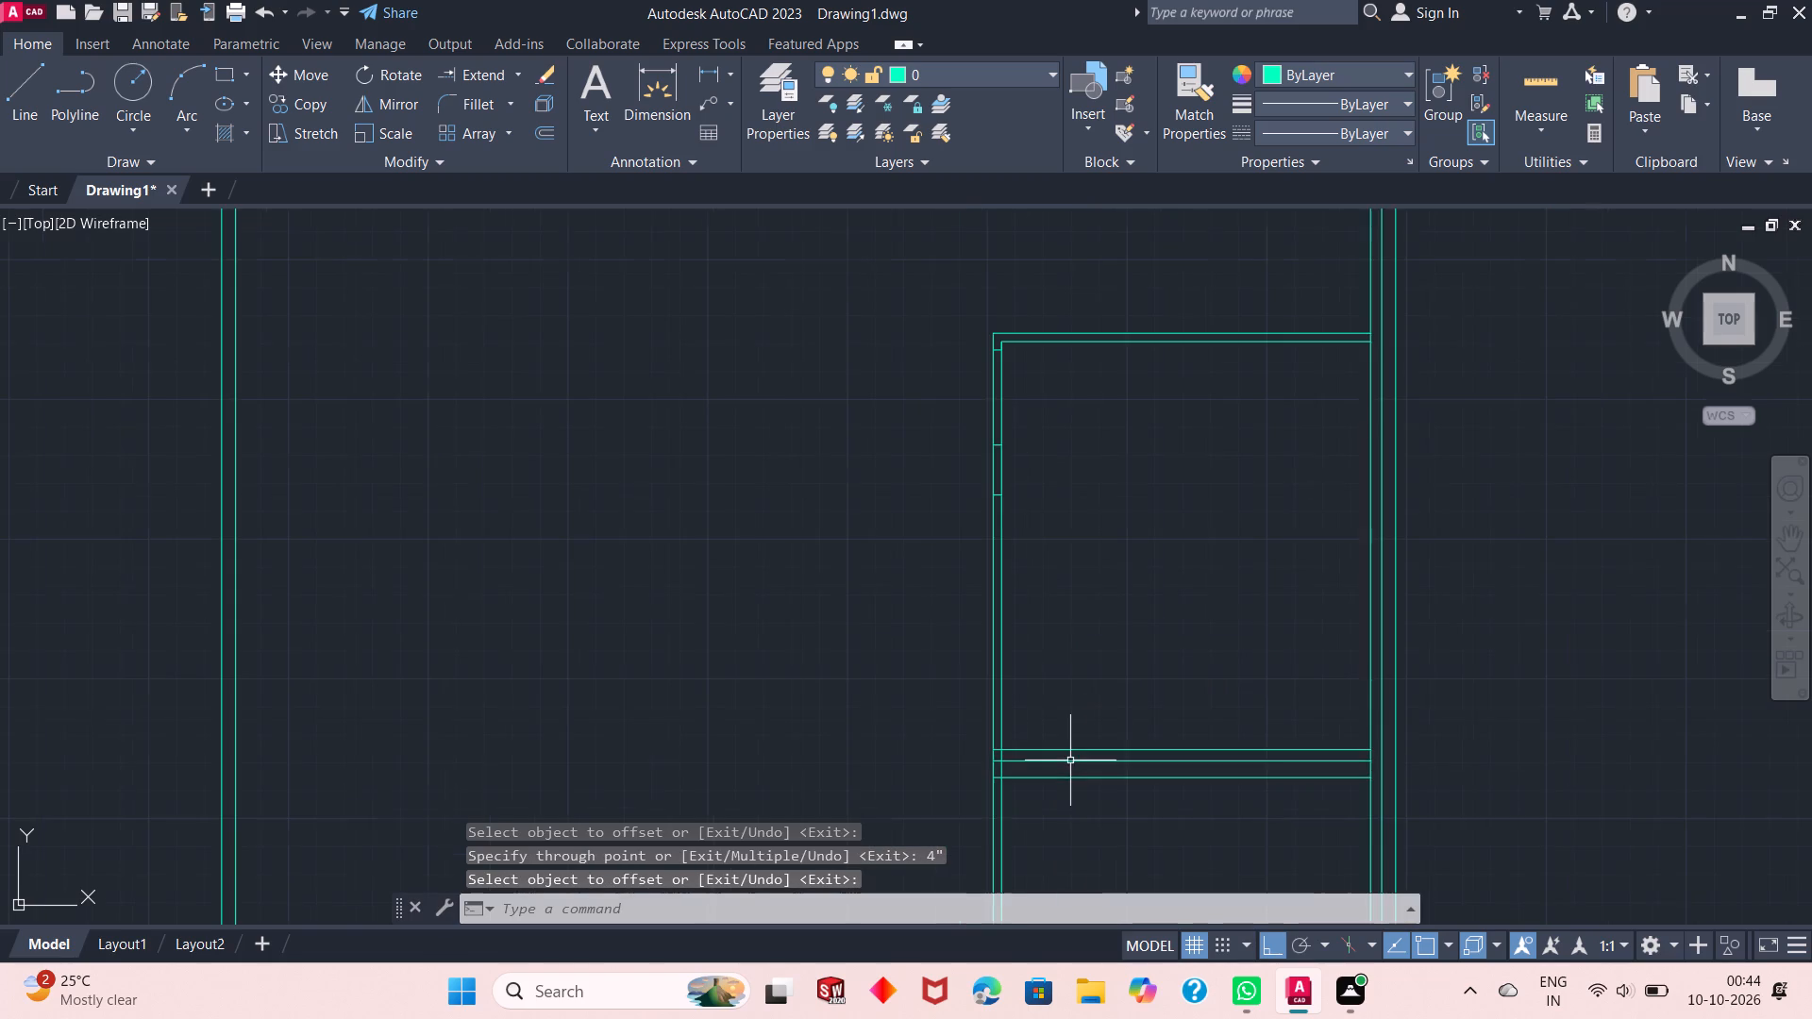
{"action": "right_click", "coordinate": [1035, 452]}
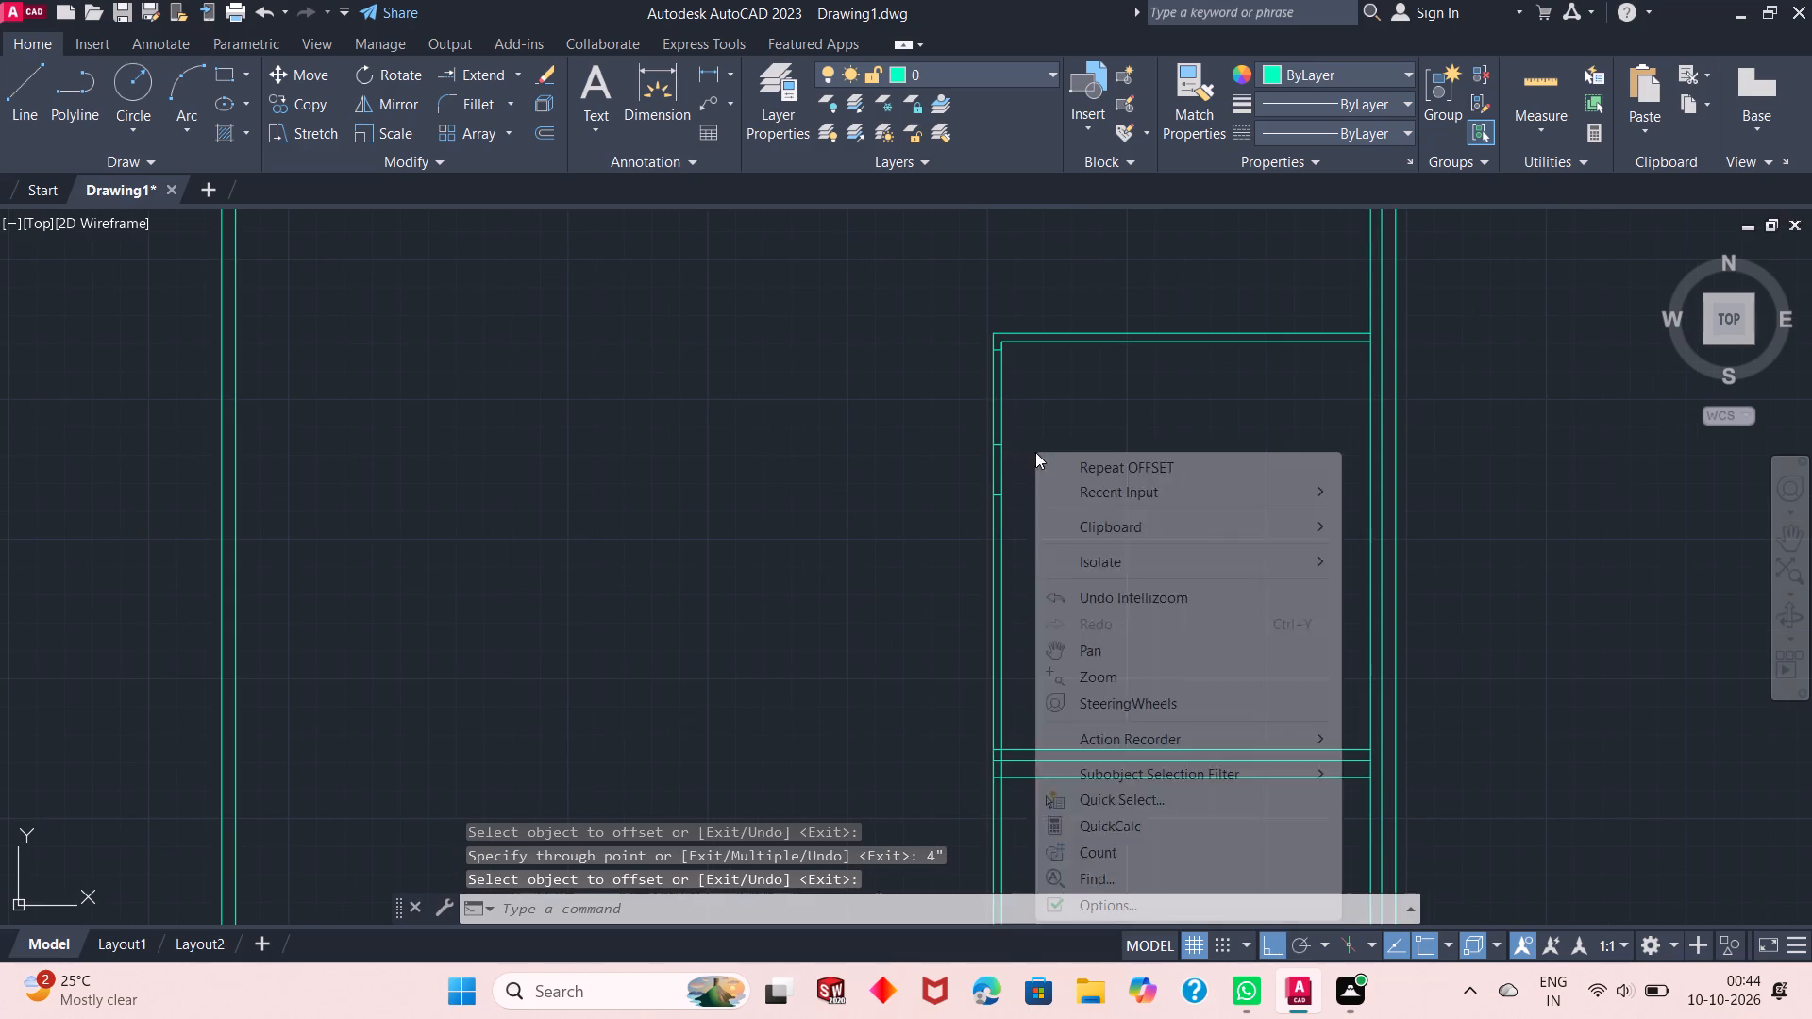
{"action": "left_click", "coordinate": [1132, 485]}
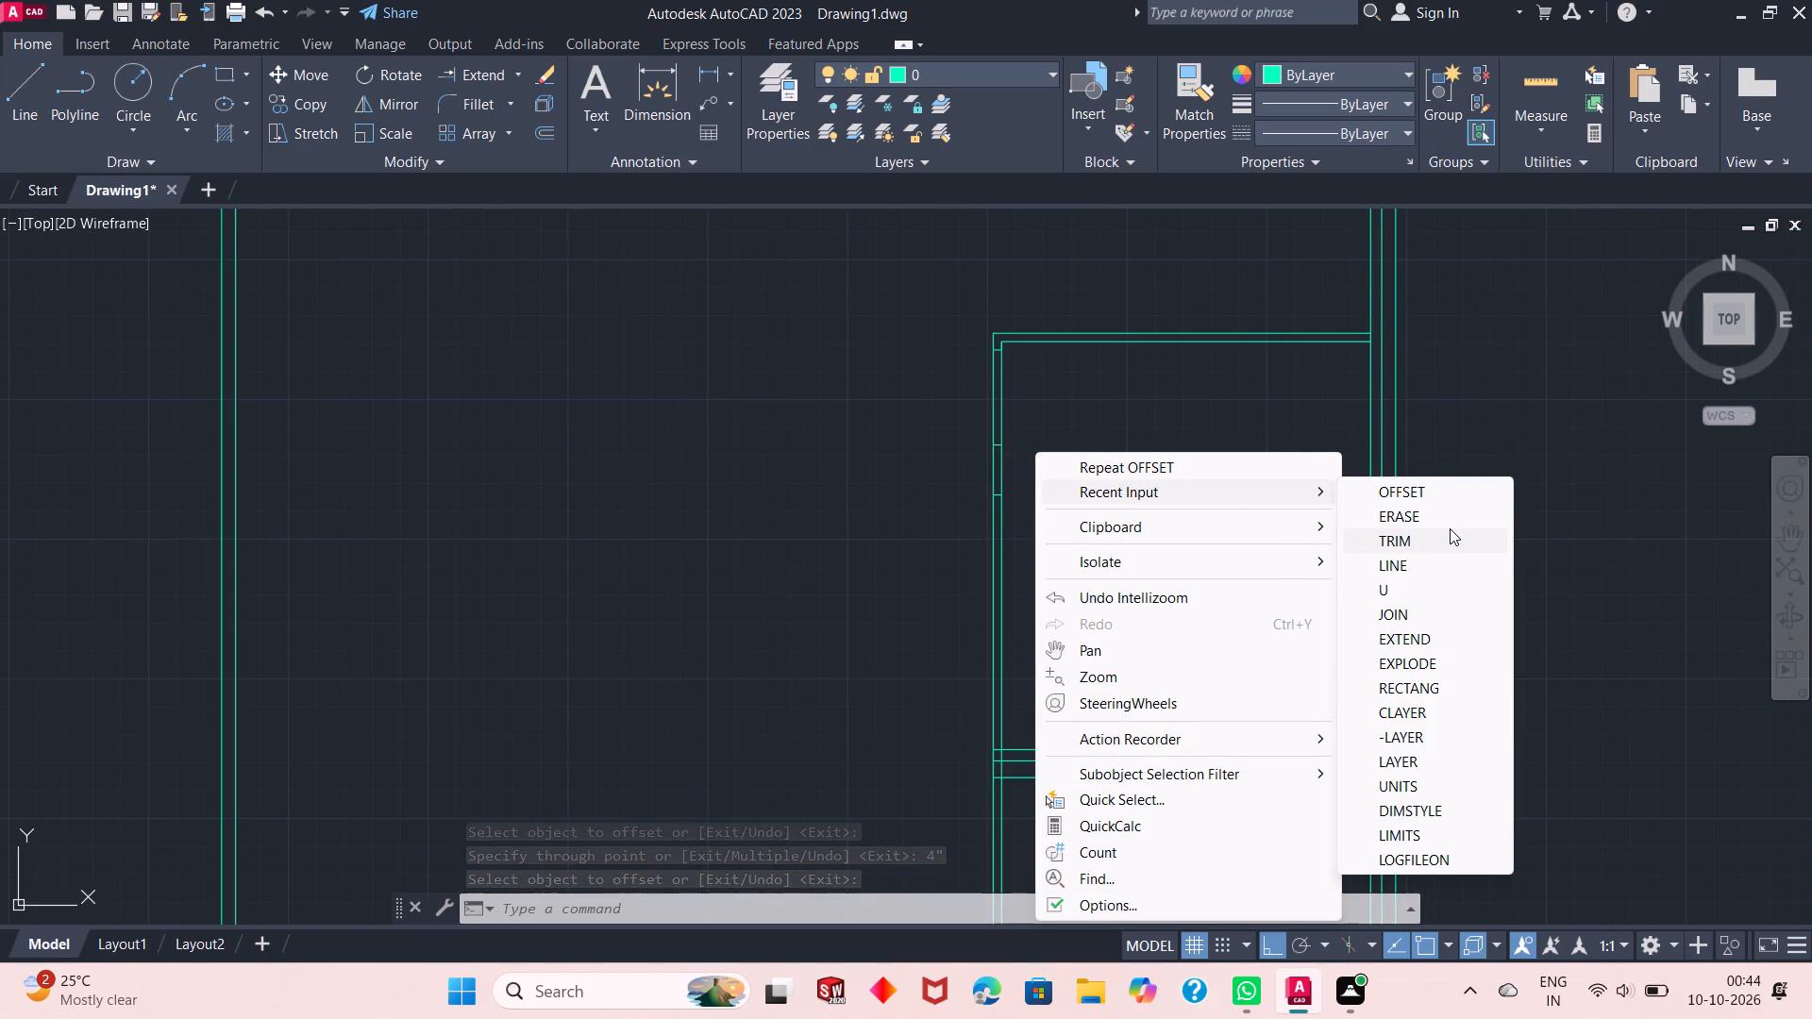
{"action": "left_click", "coordinate": [1447, 537]}
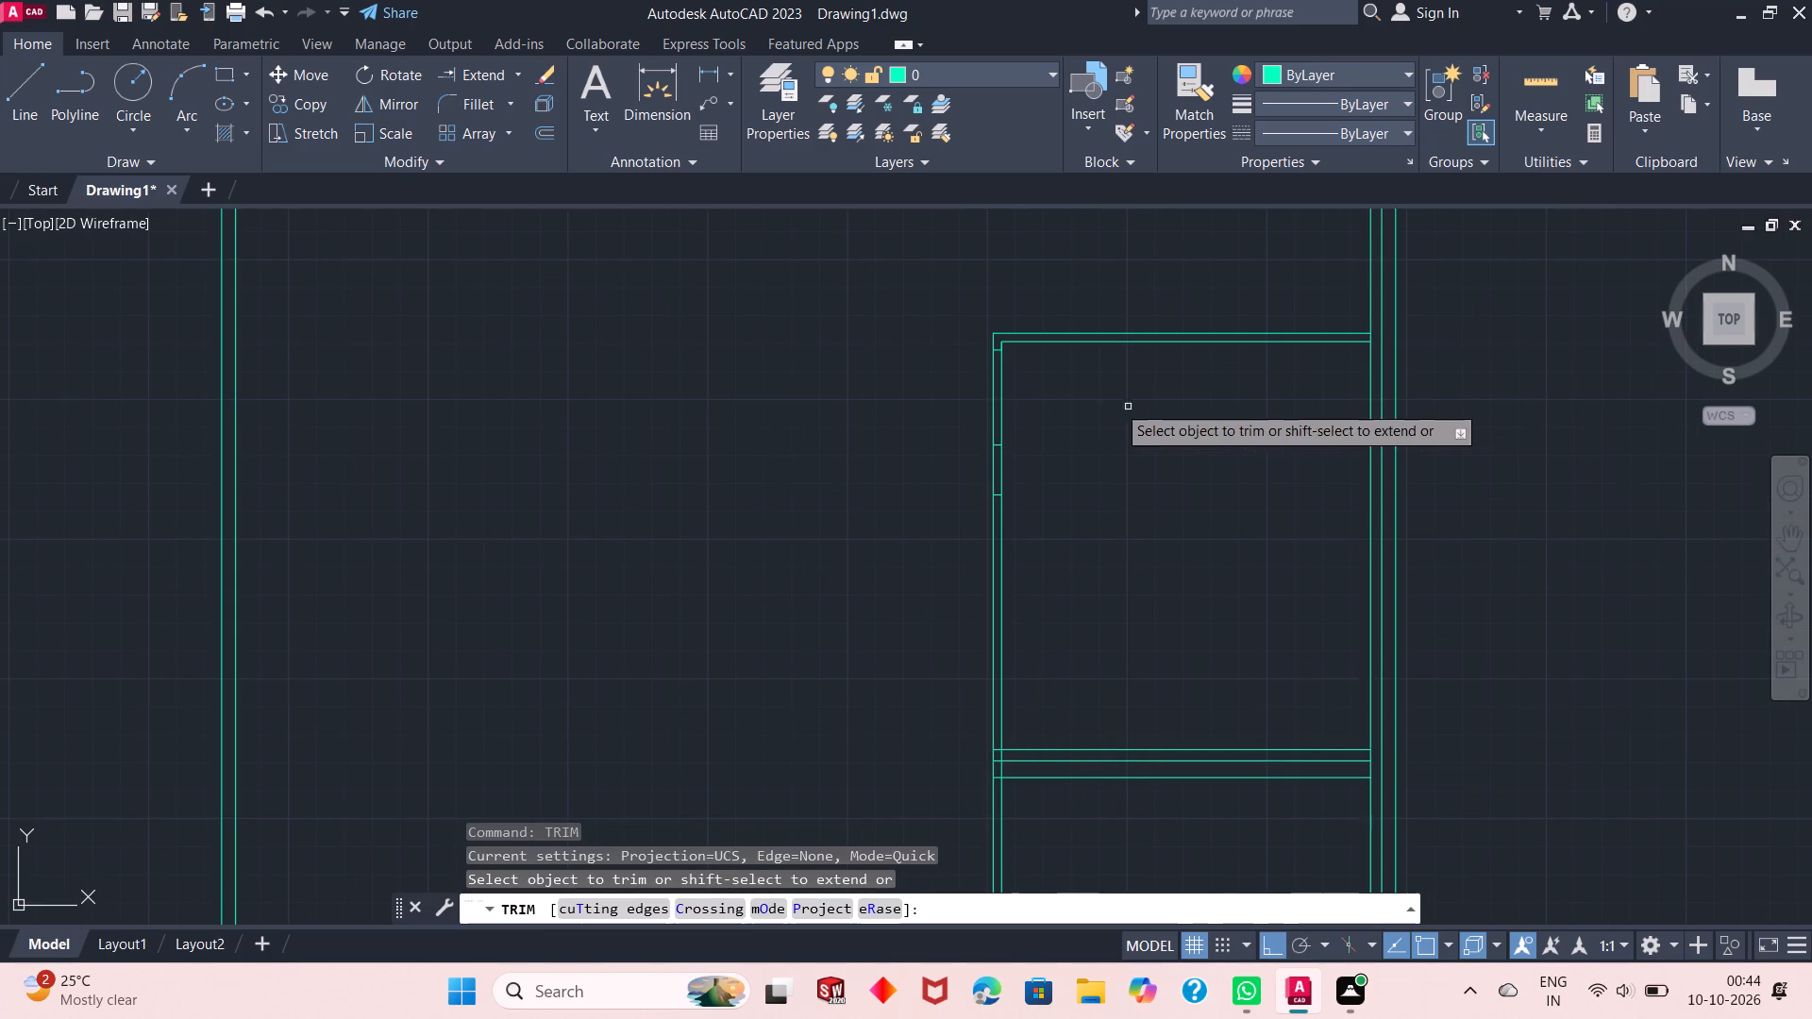
{"action": "left_click", "coordinate": [1030, 405]}
{"action": "left_click", "coordinate": [977, 415]}
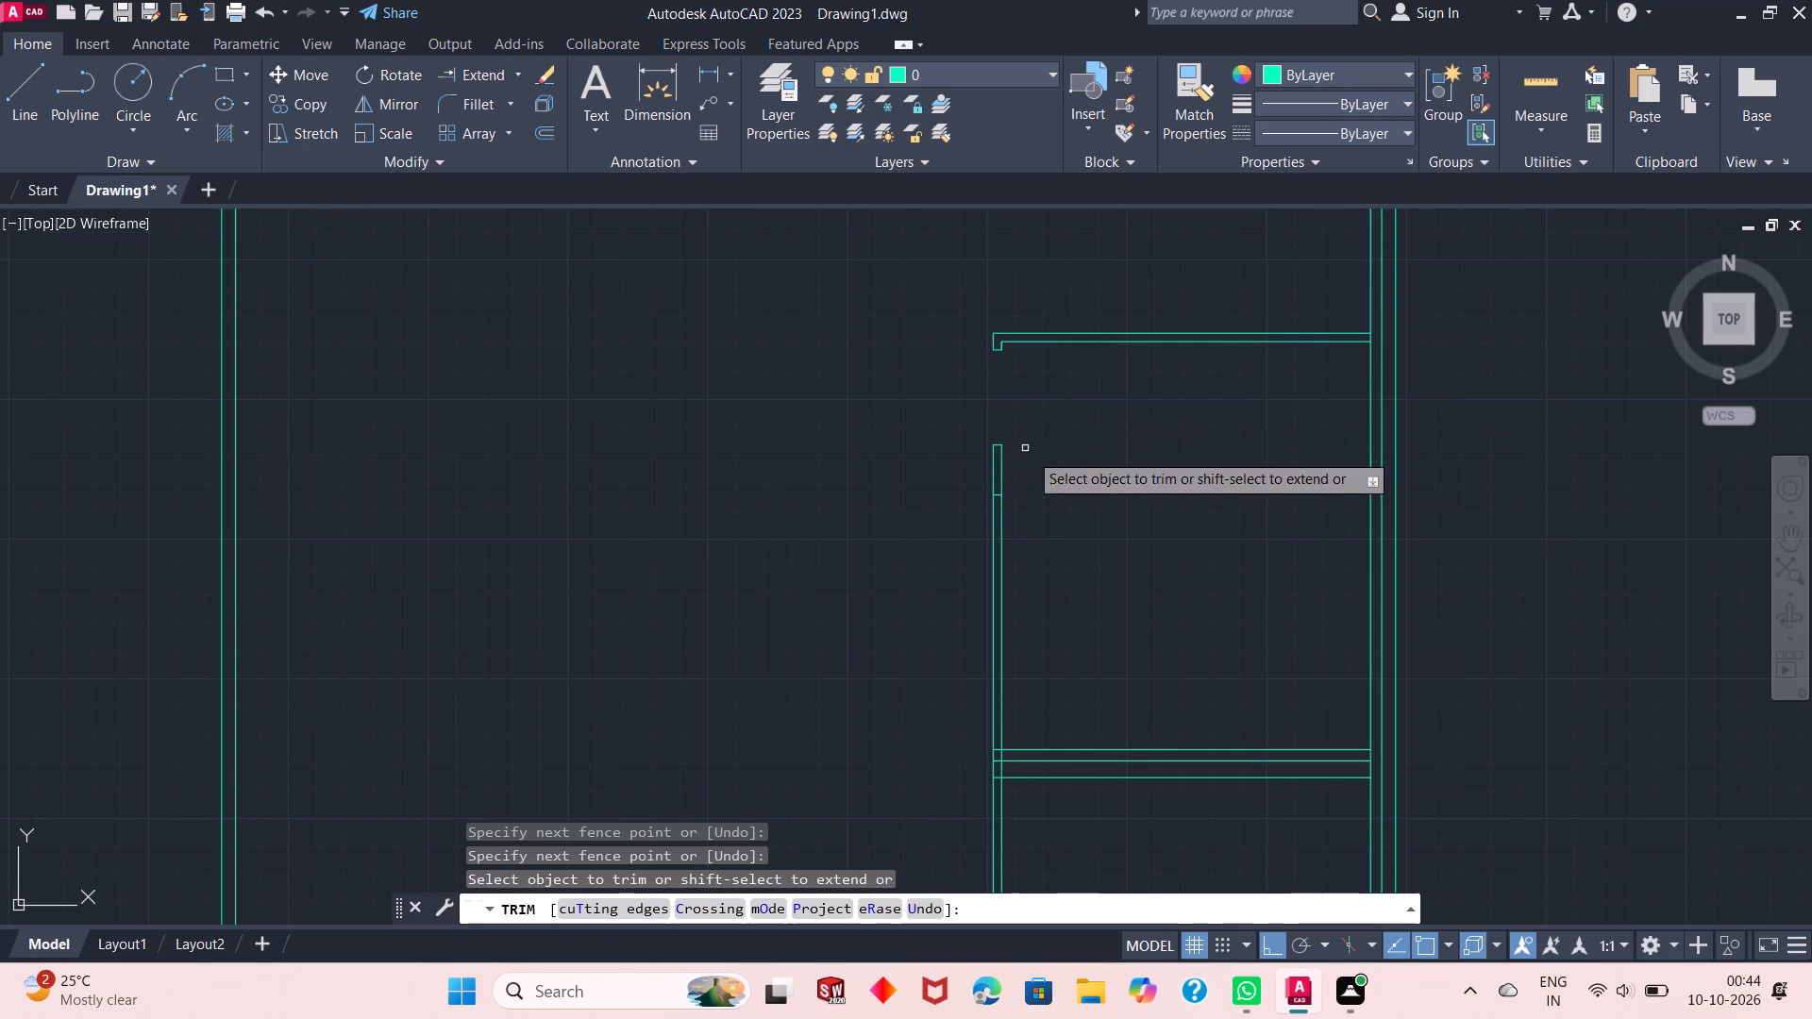
{"action": "left_click", "coordinate": [1043, 663]}
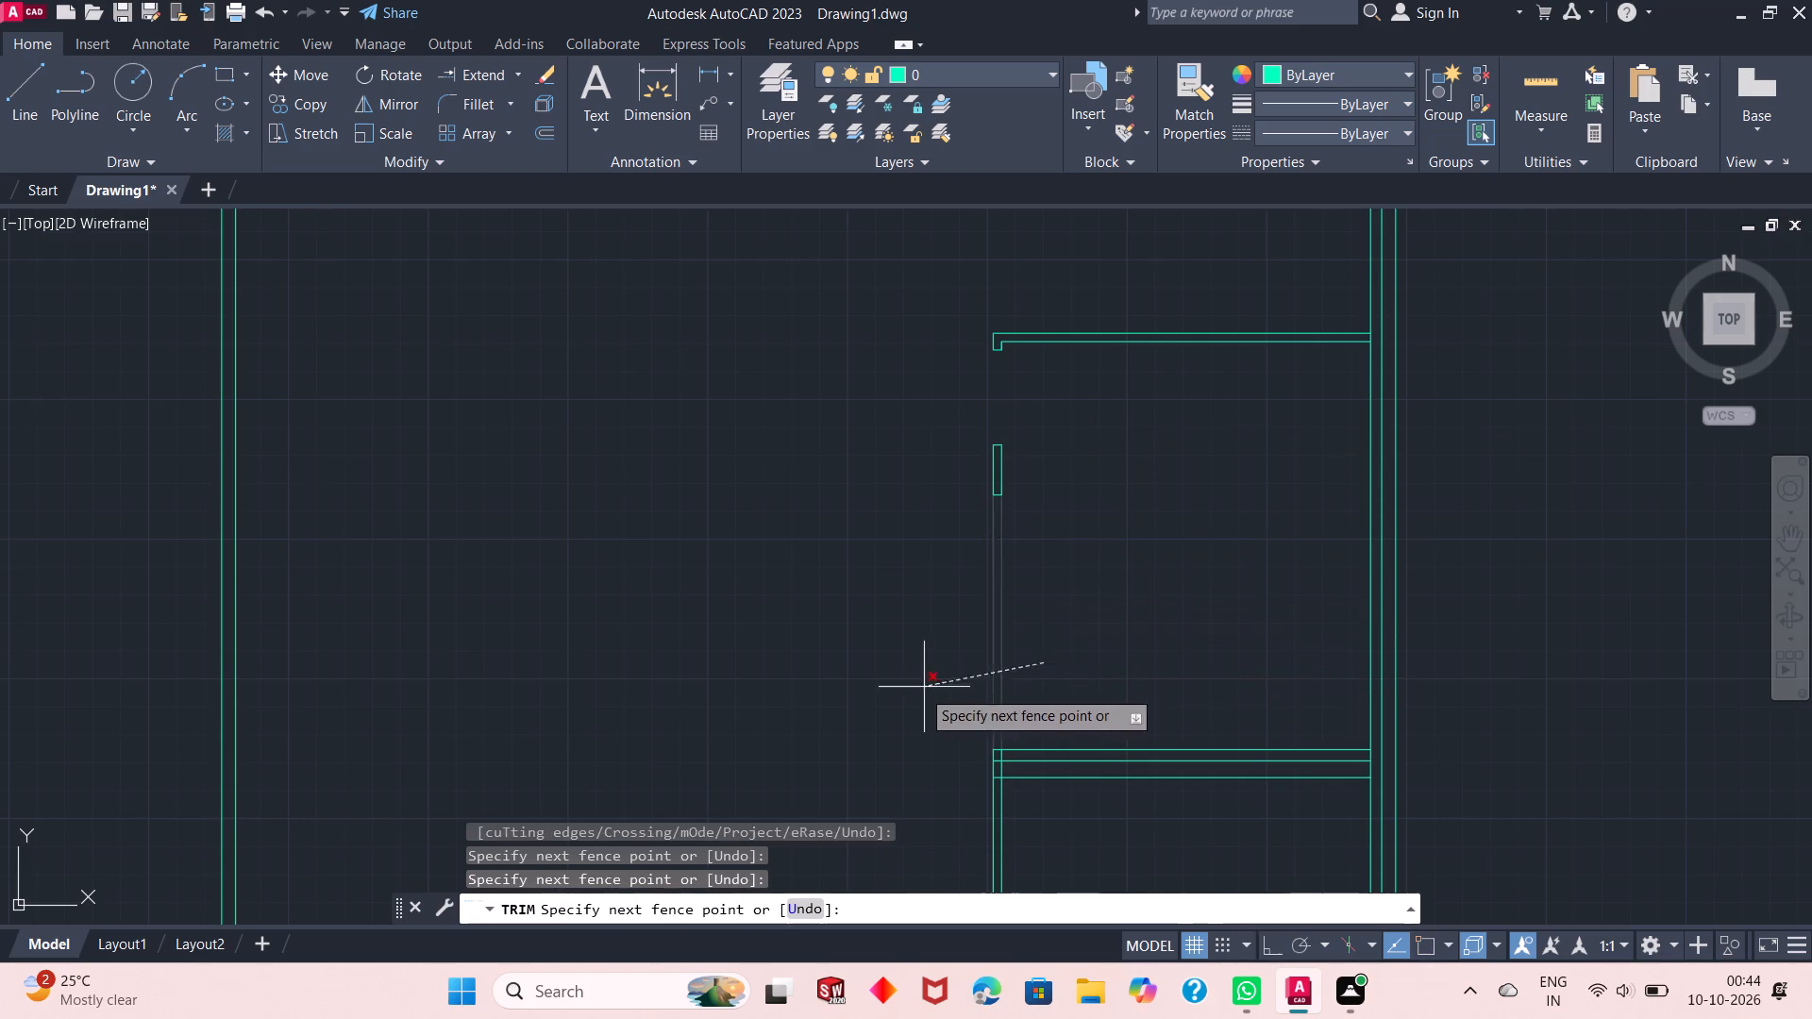
{"action": "left_click", "coordinate": [920, 691]}
{"action": "left_click", "coordinate": [1064, 749]}
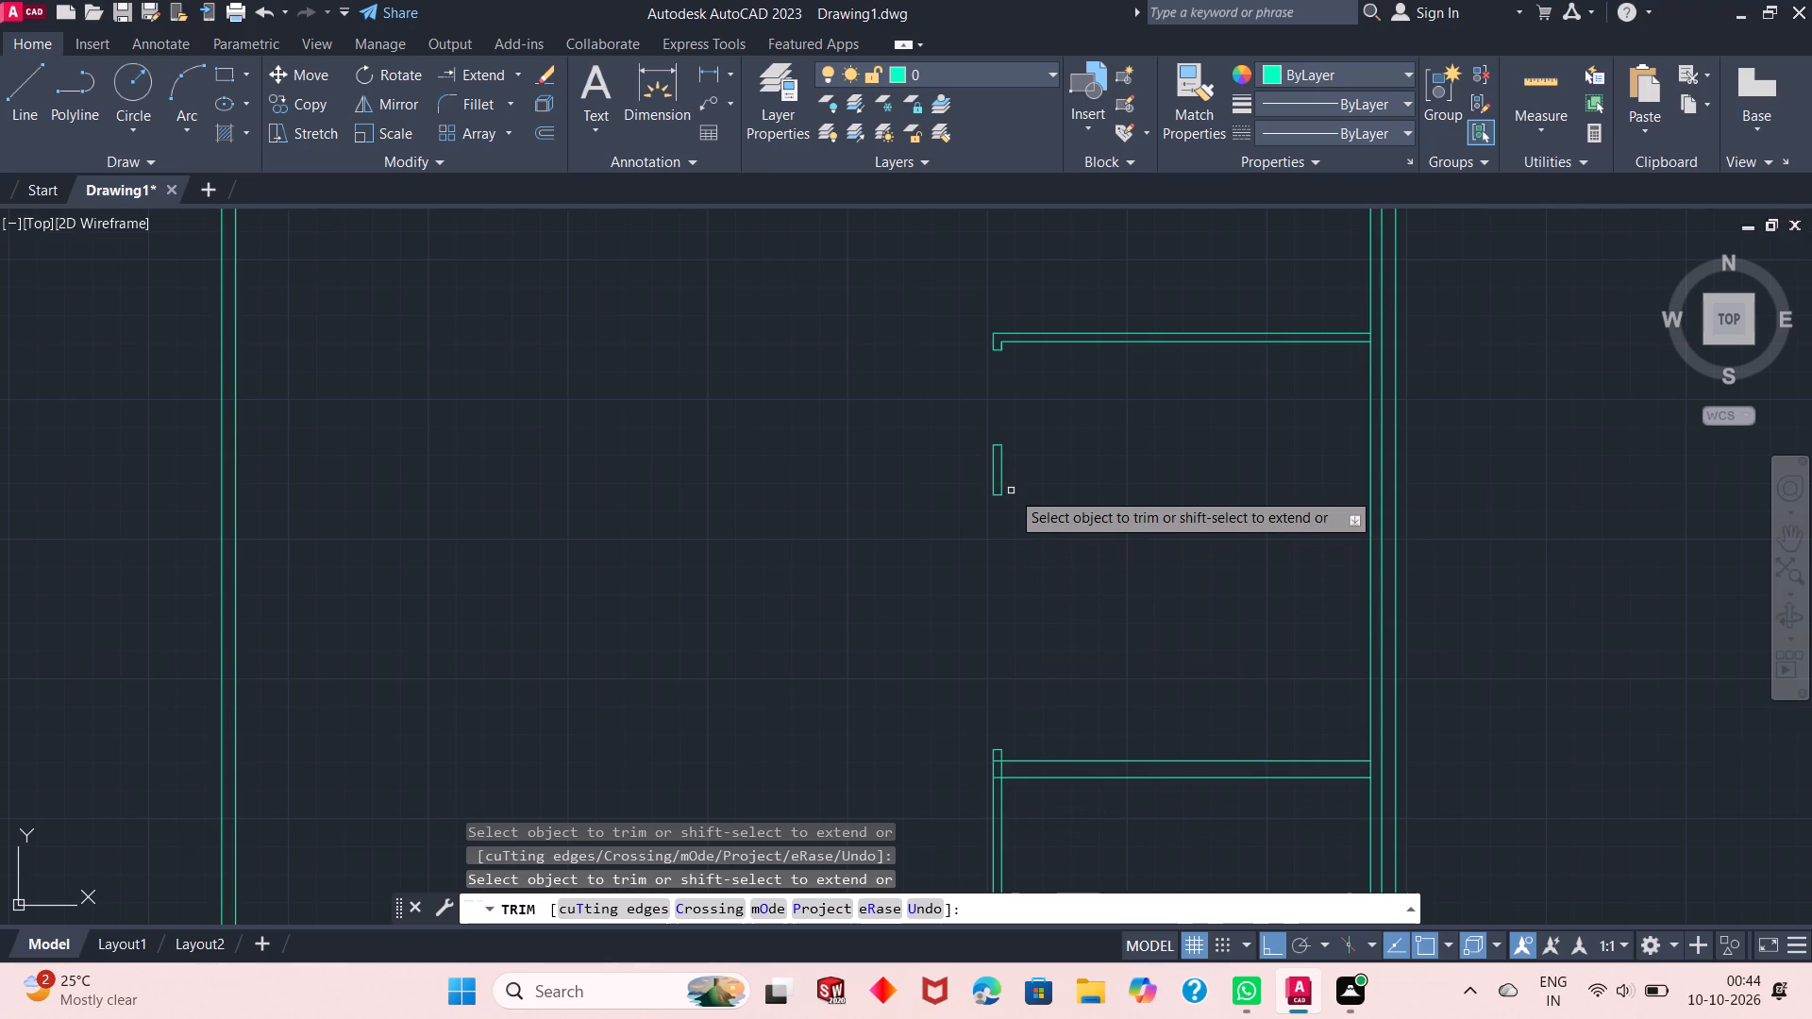
{"action": "right_click", "coordinate": [1059, 470]}
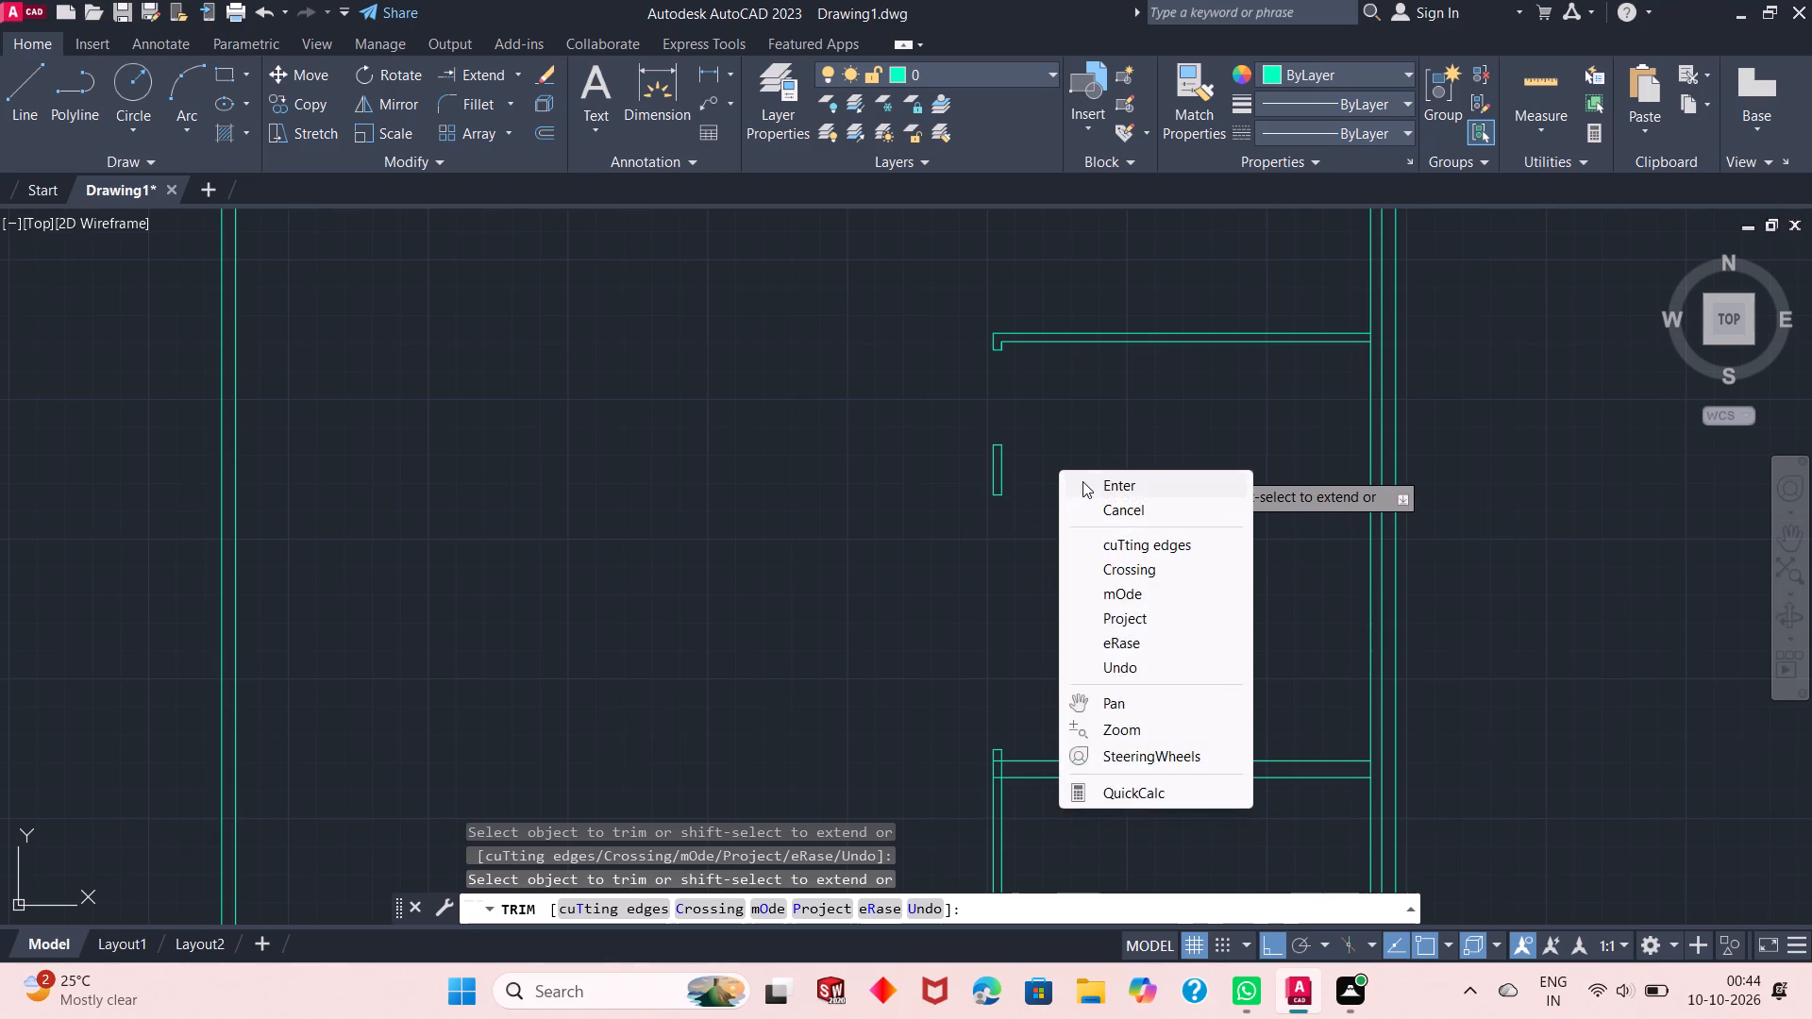
{"action": "left_click", "coordinate": [1082, 481]}
Draw a line from the short pier's southwest corner, 3" west and 3" north, to begin a stepped jamb.
{"action": "scroll", "coordinate": [1007, 857], "scroll_direction": "up", "scroll_amount": 2}
{"action": "scroll", "coordinate": [1003, 718], "scroll_direction": "up", "scroll_amount": 1}
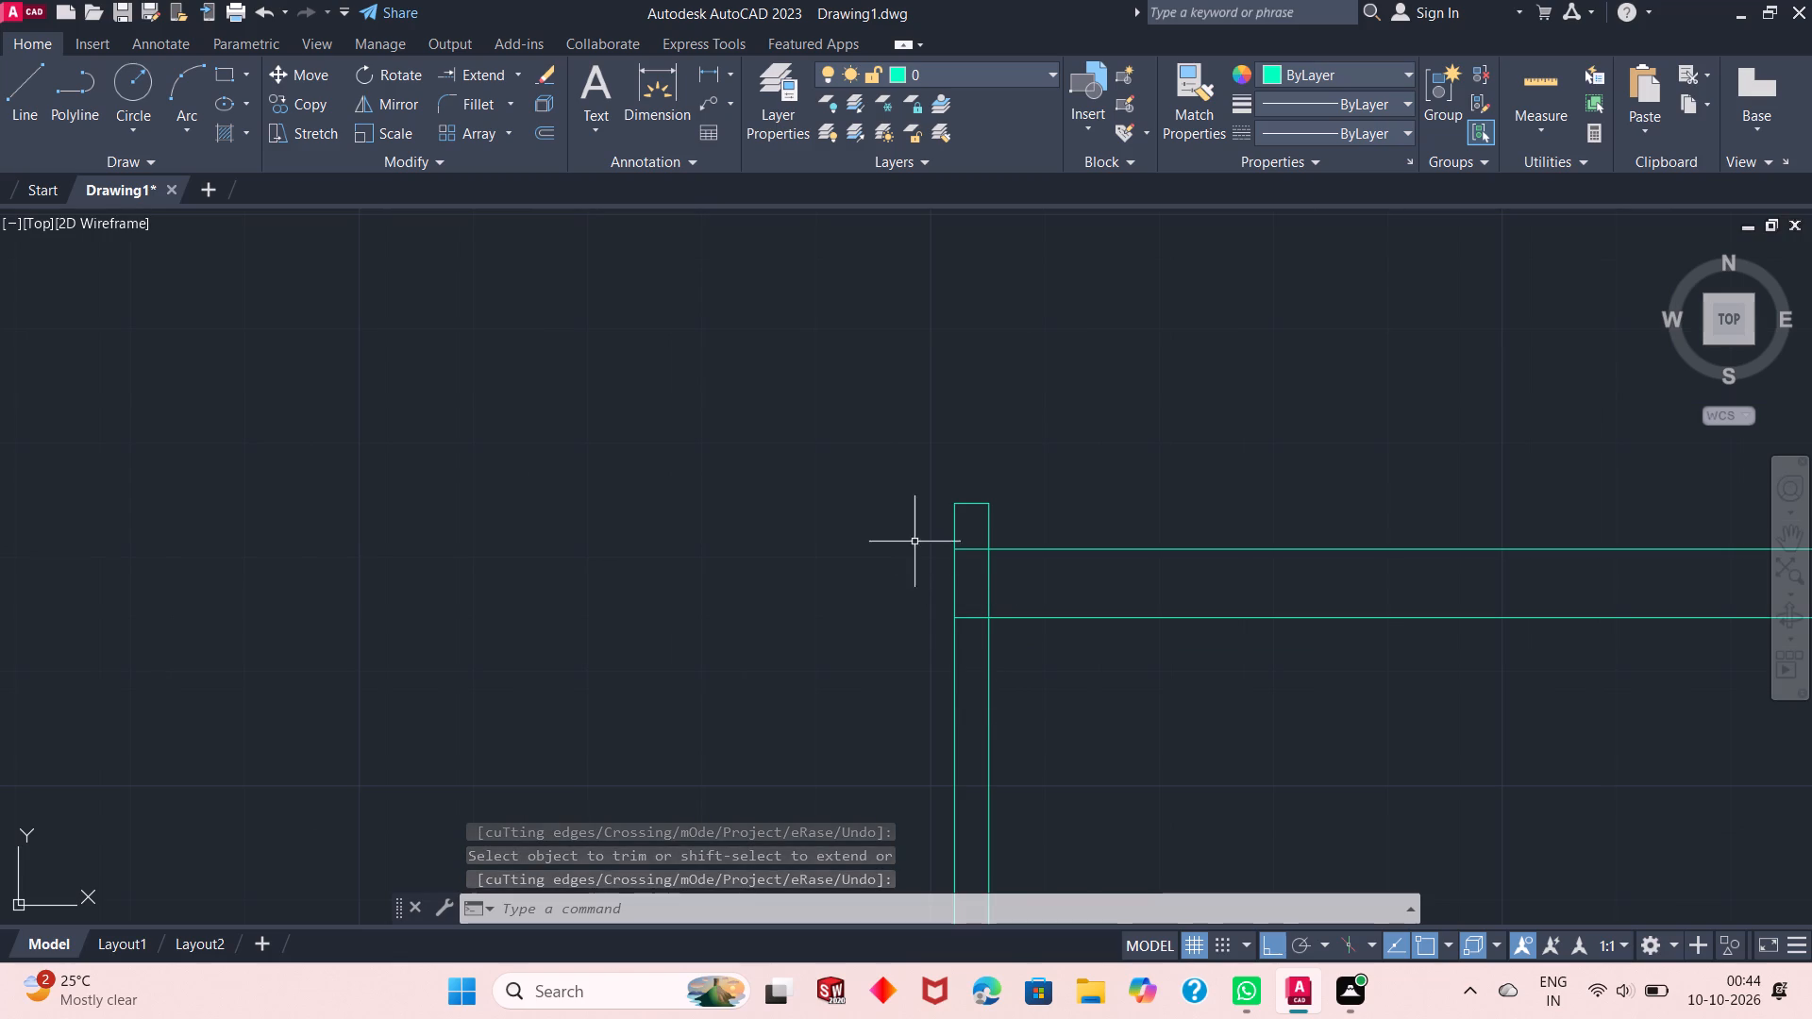
{"action": "scroll", "coordinate": [1045, 672], "scroll_direction": "down", "scroll_amount": 4}
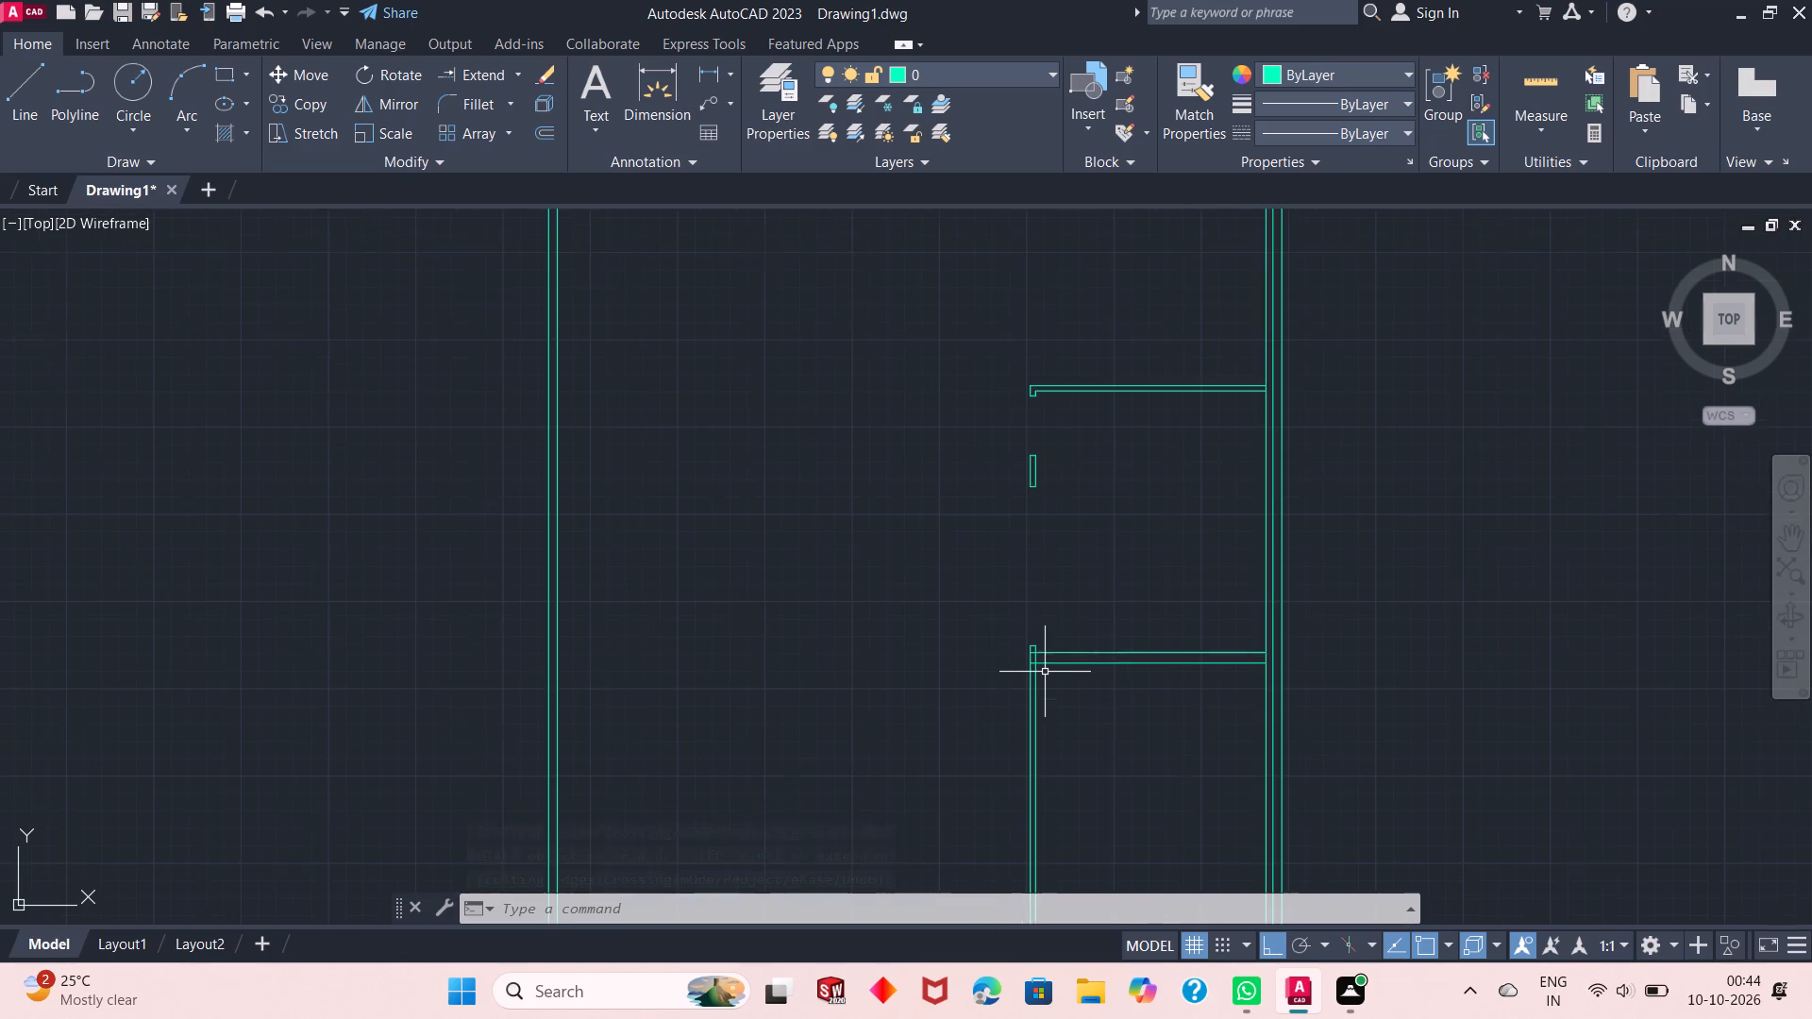
{"action": "scroll", "coordinate": [1068, 371], "scroll_direction": "up", "scroll_amount": 1}
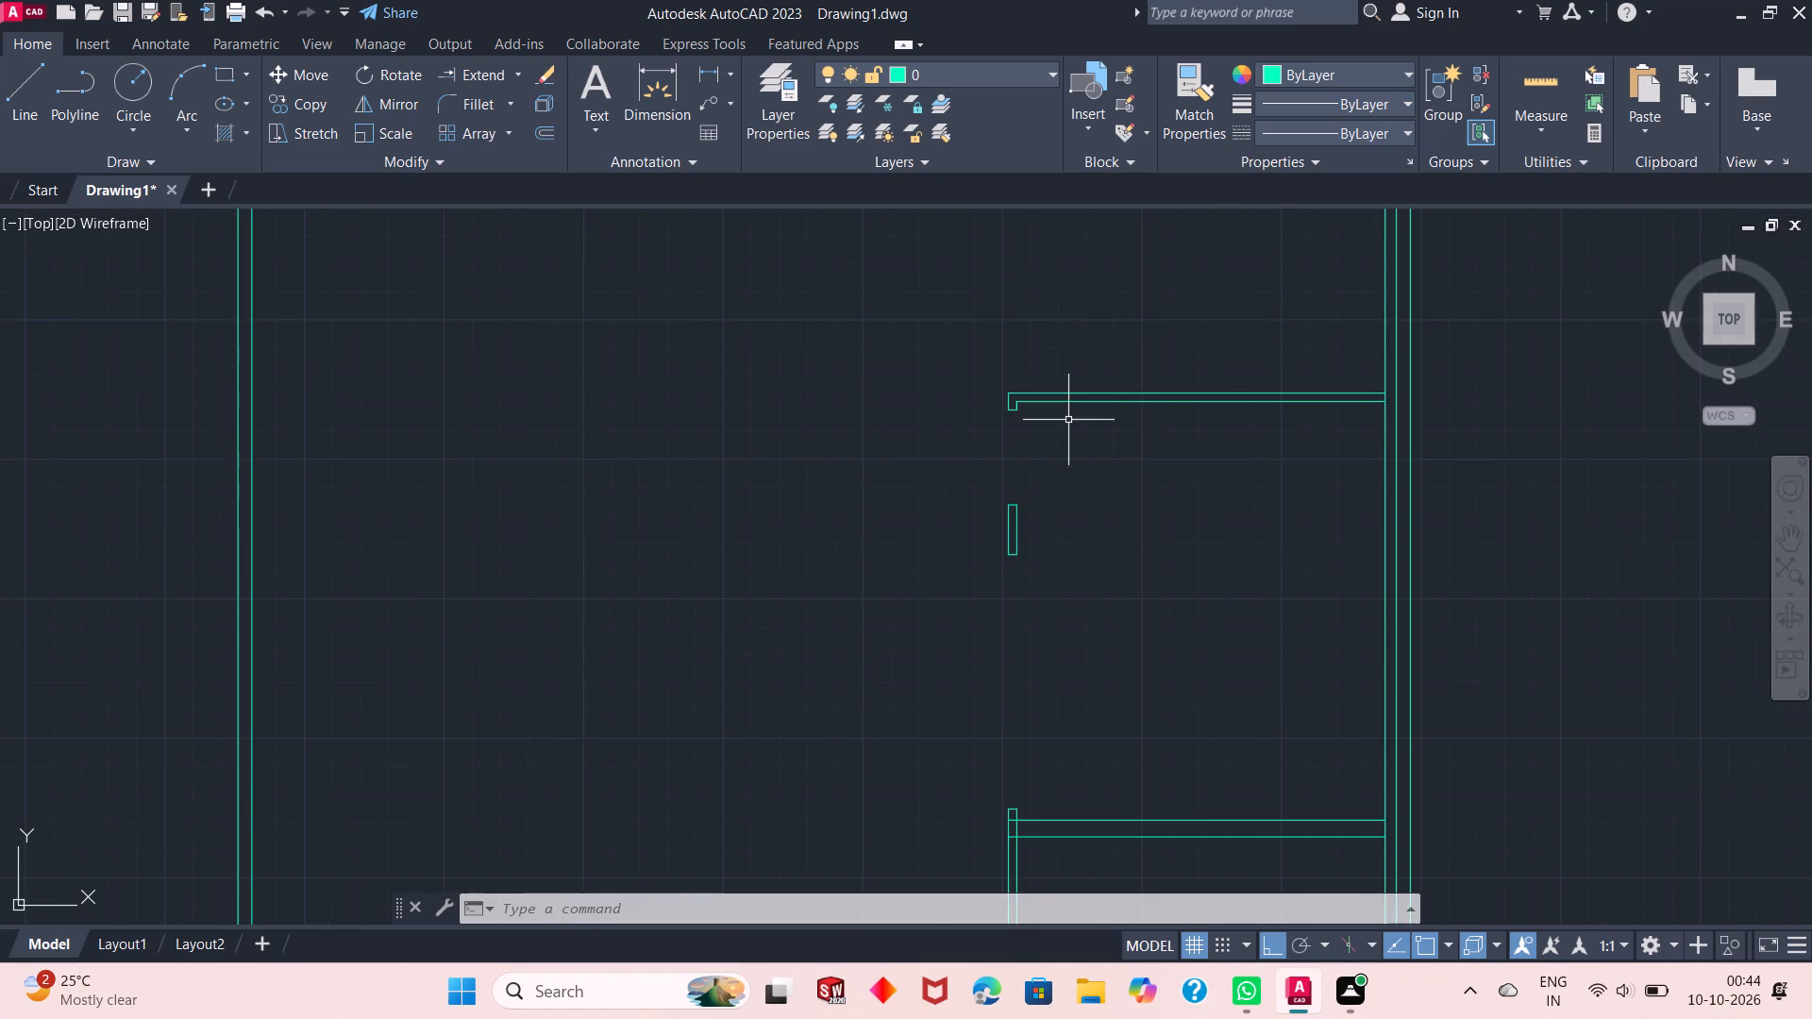
{"action": "left_click", "coordinate": [24, 104]}
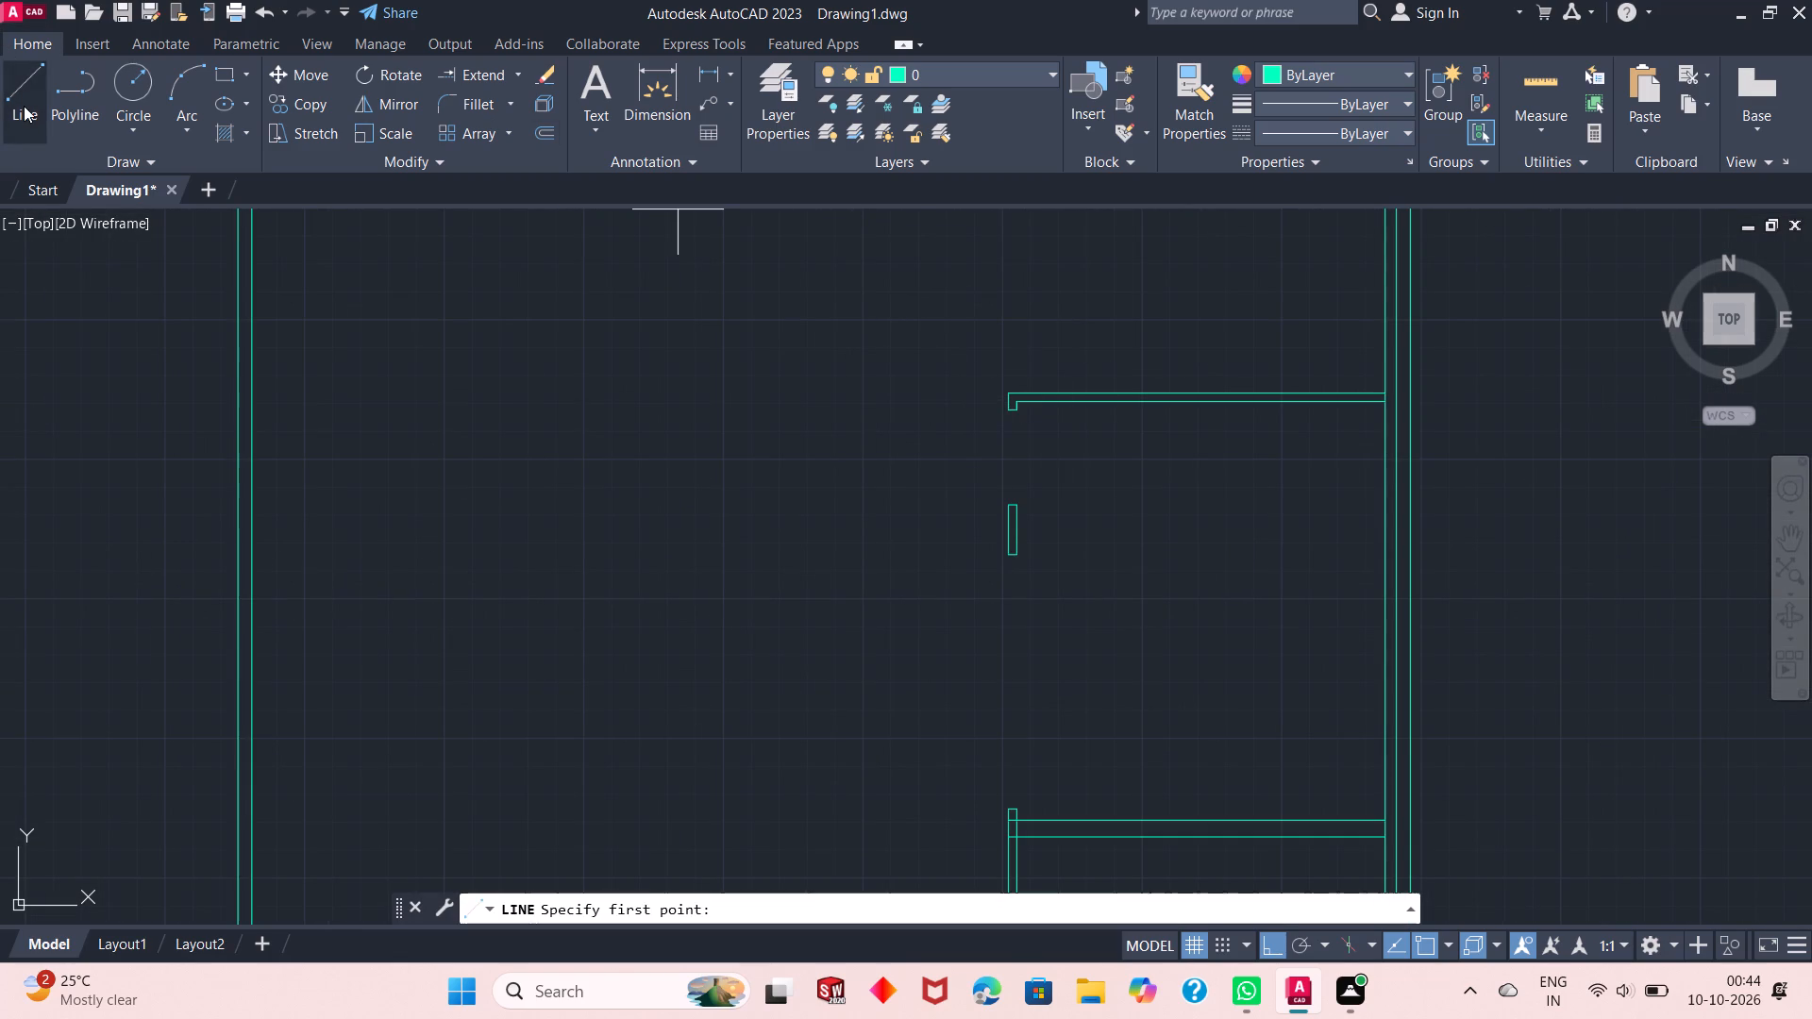
{"action": "scroll", "coordinate": [919, 486], "scroll_direction": "up", "scroll_amount": 1}
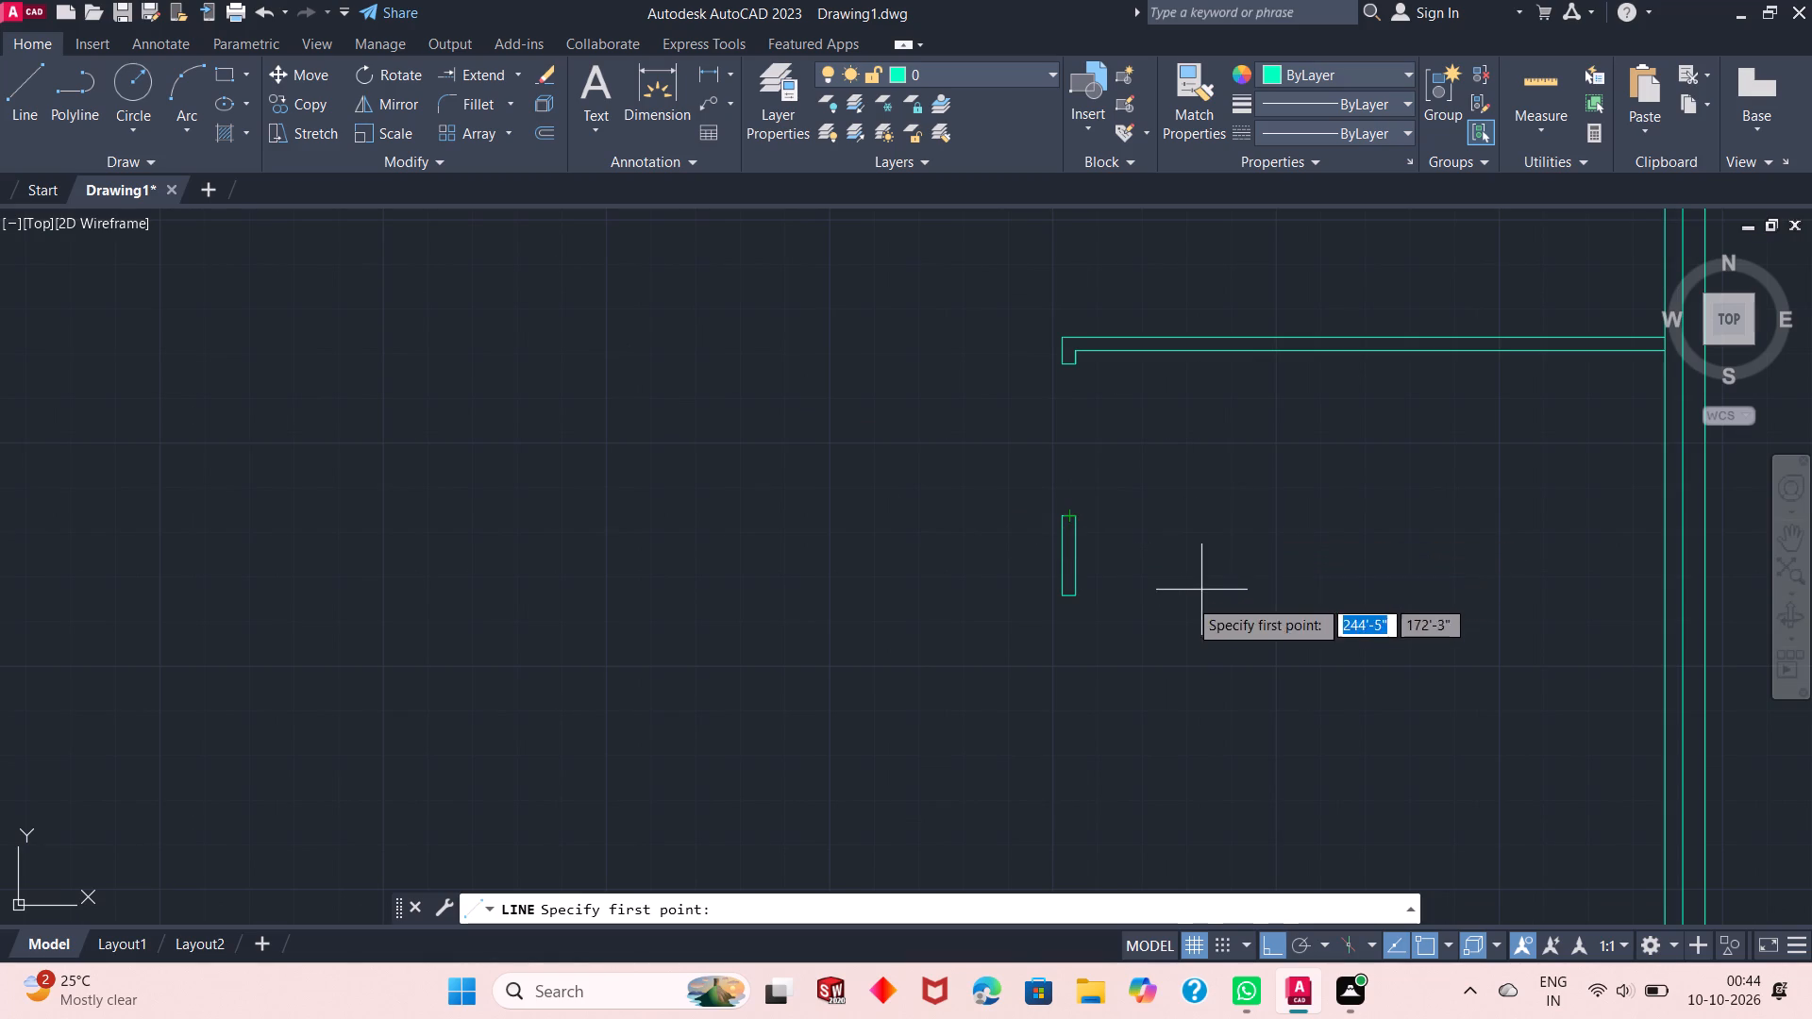
{"action": "scroll", "coordinate": [1075, 472], "scroll_direction": "up", "scroll_amount": 1}
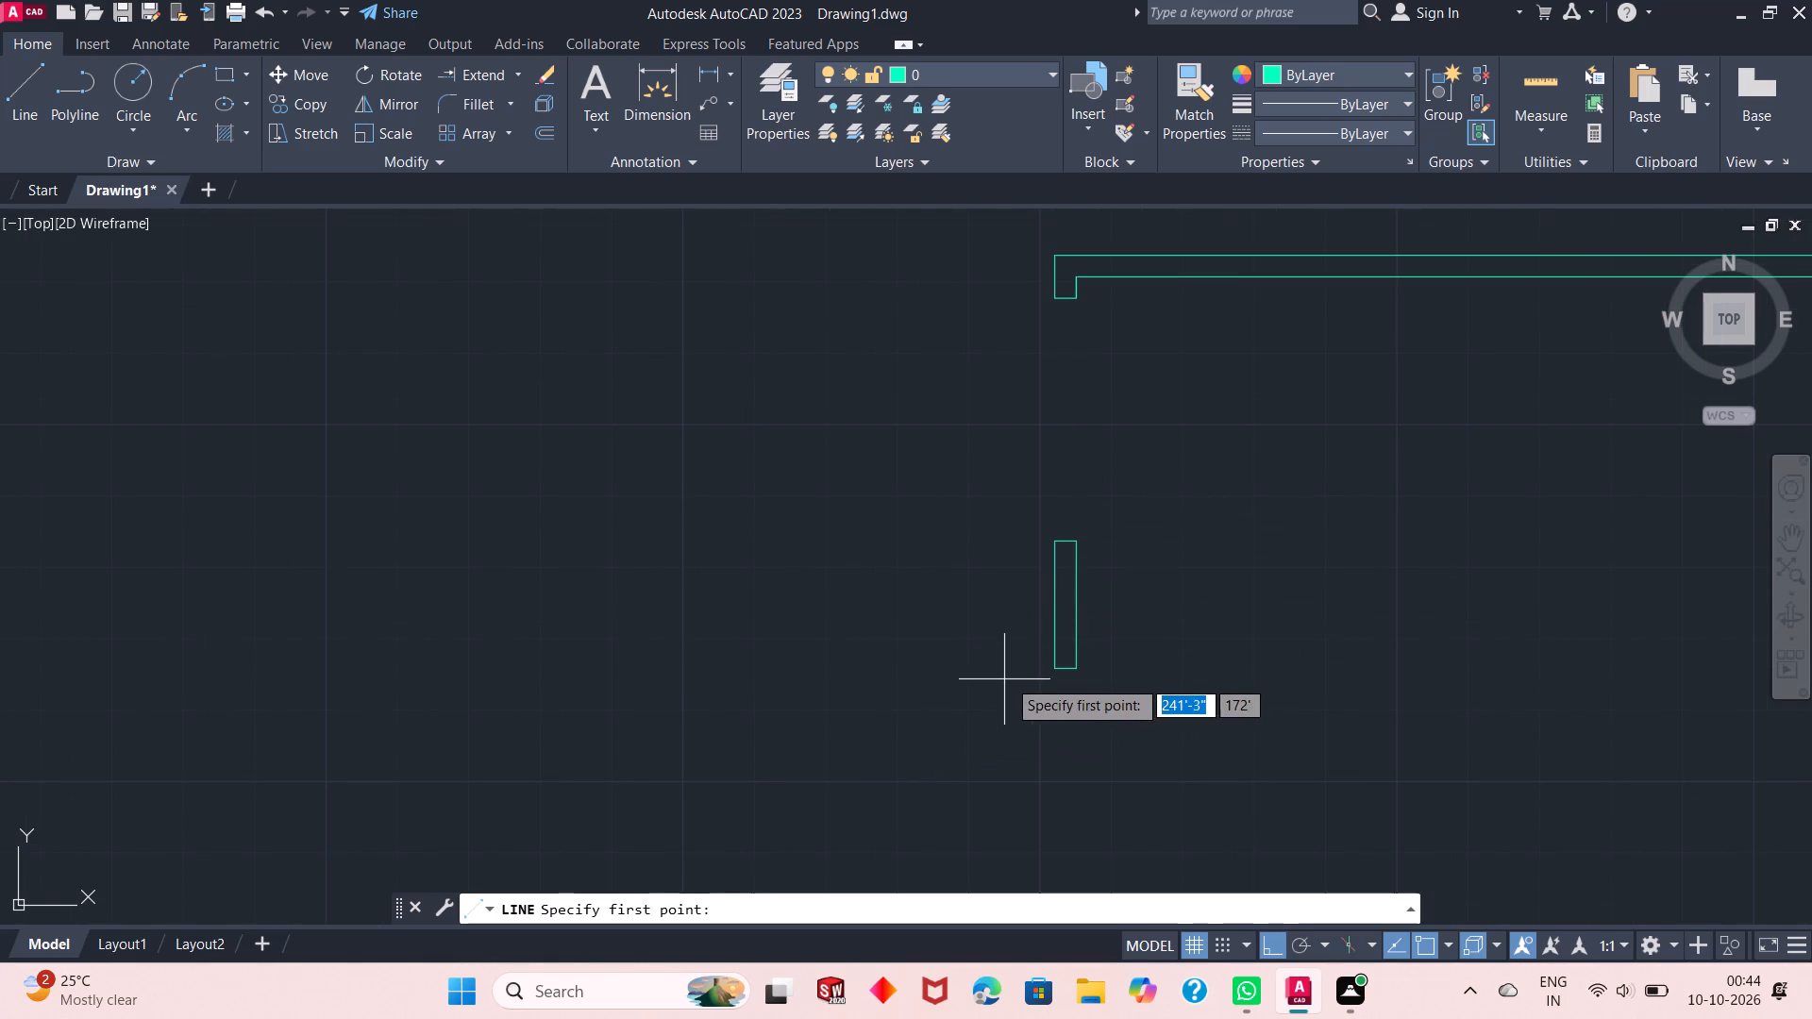
{"action": "left_click", "coordinate": [1051, 673]}
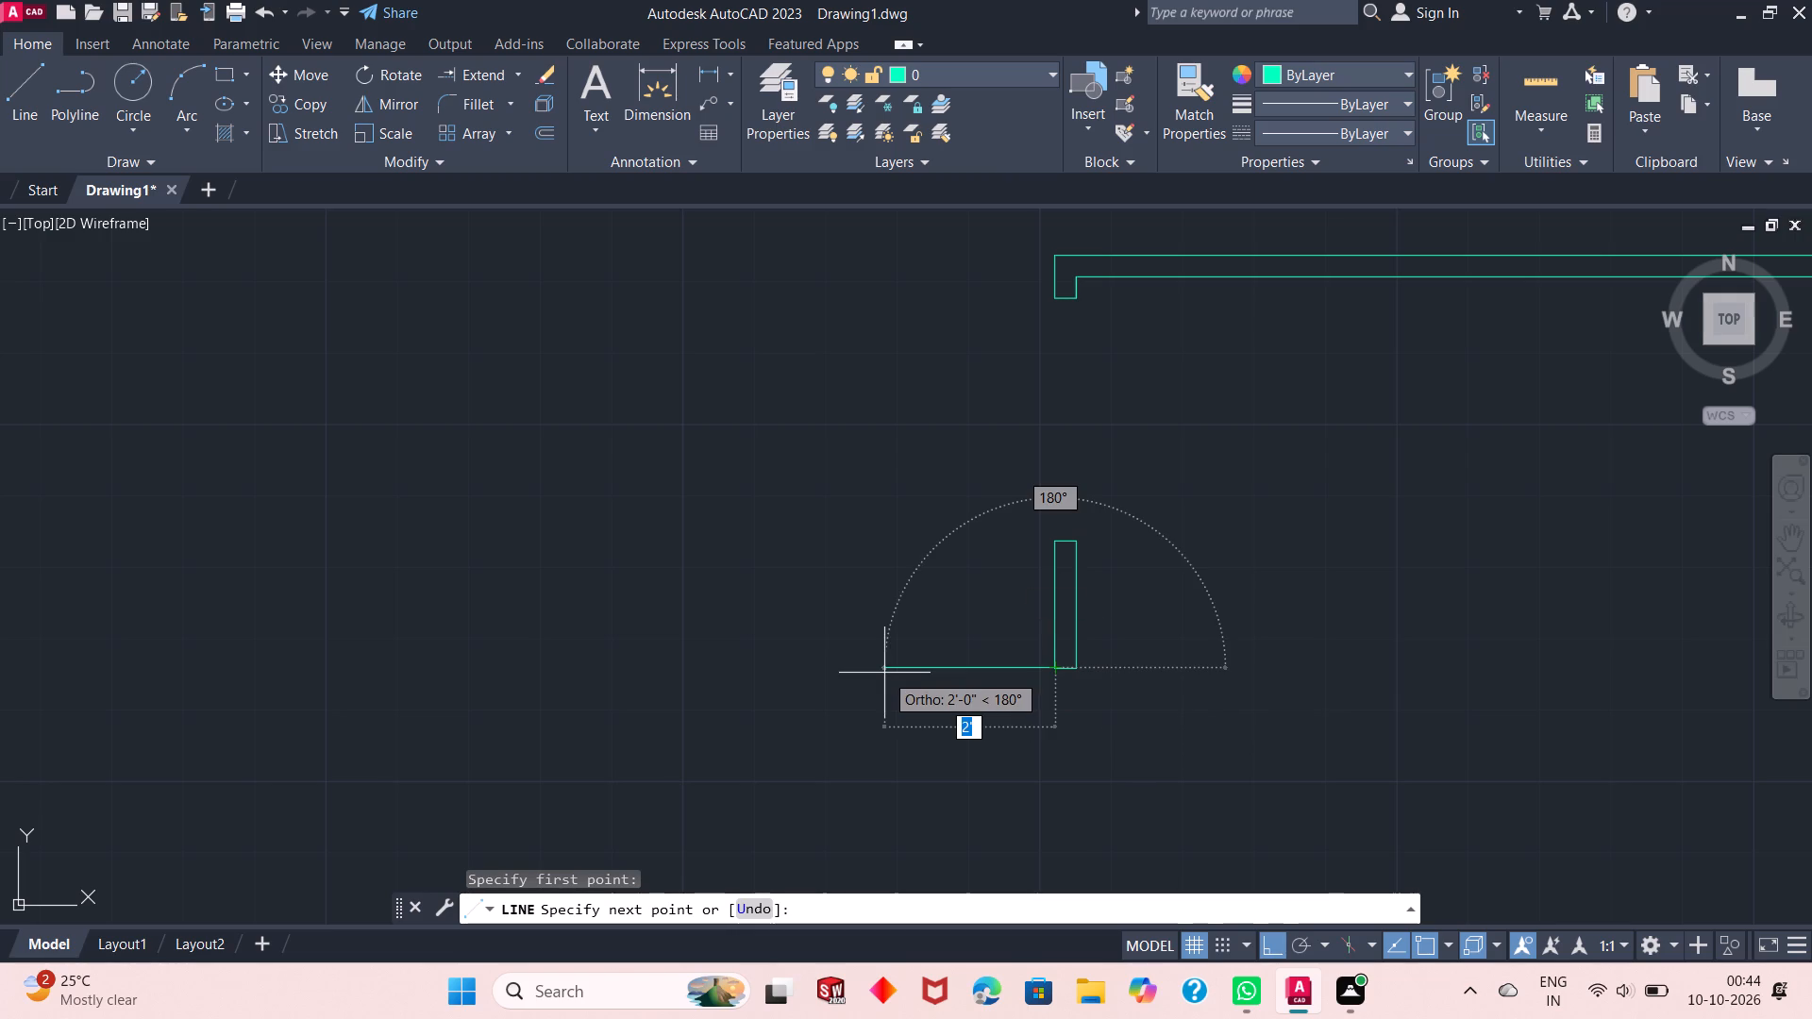
{"action": "type", "text": "3\""}
{"action": "key", "text": "Return"}
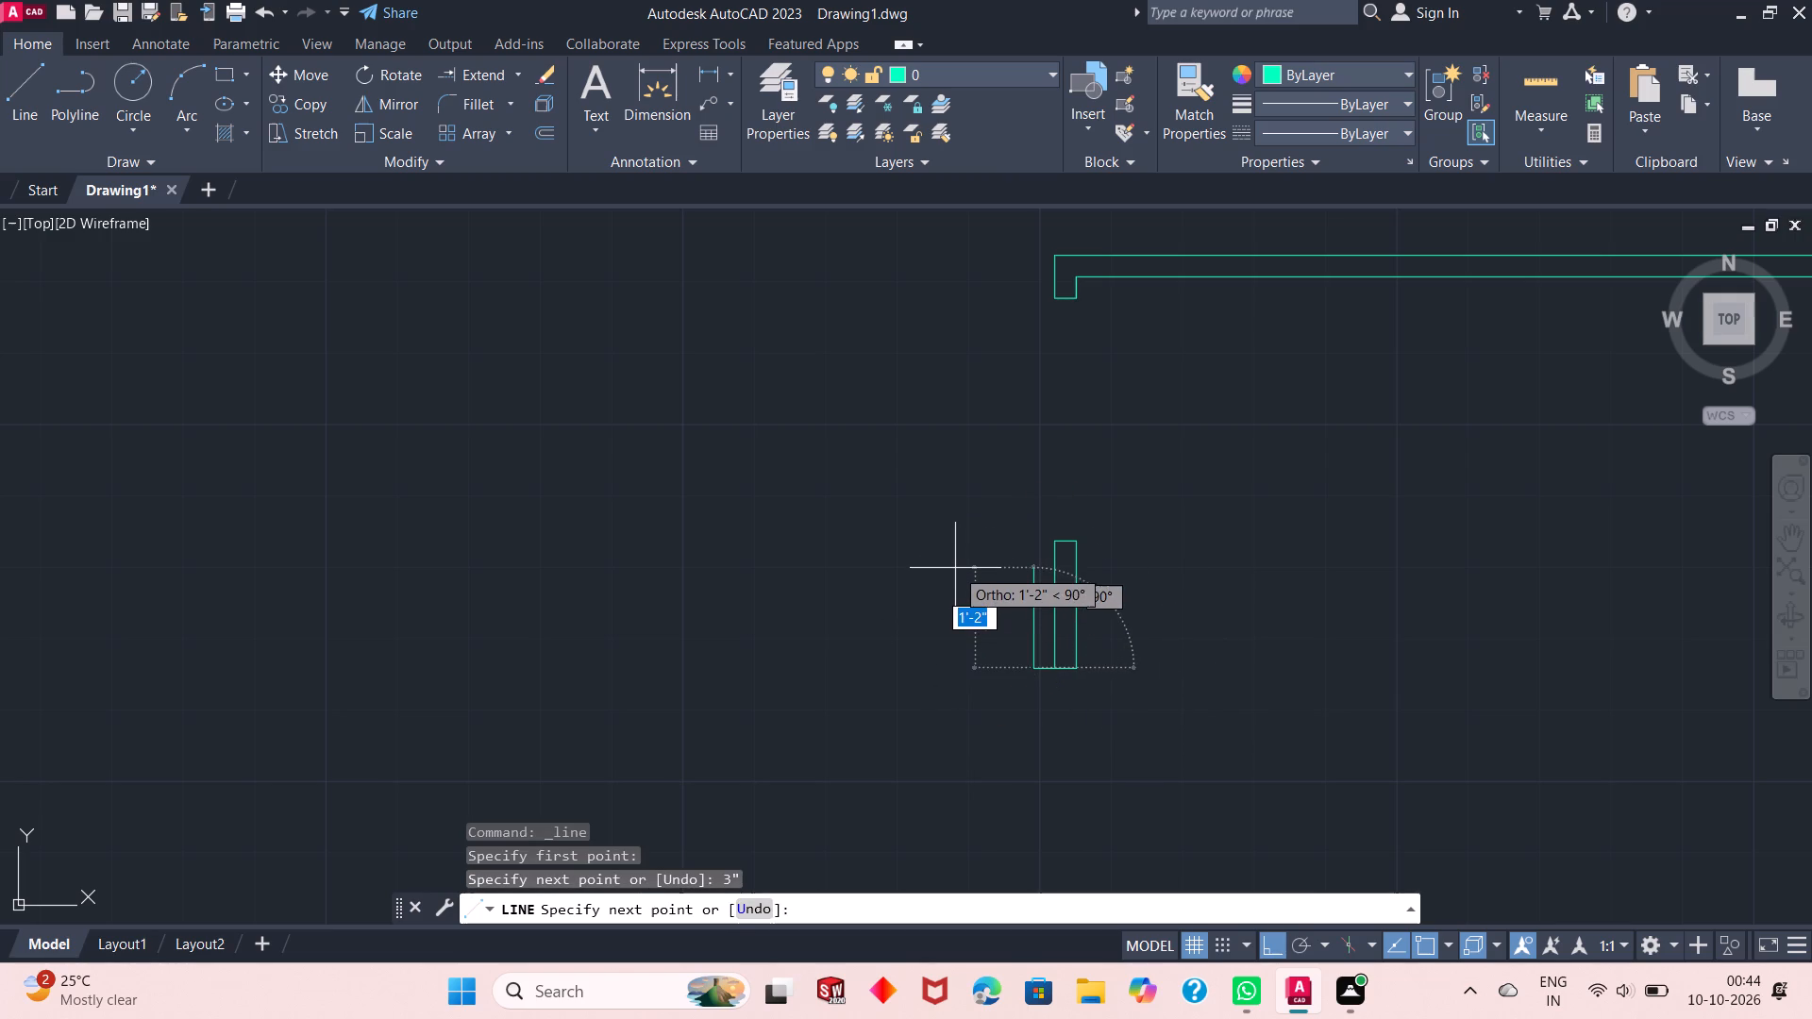
{"action": "type", "text": "3\""}
{"action": "key", "text": "Return"}
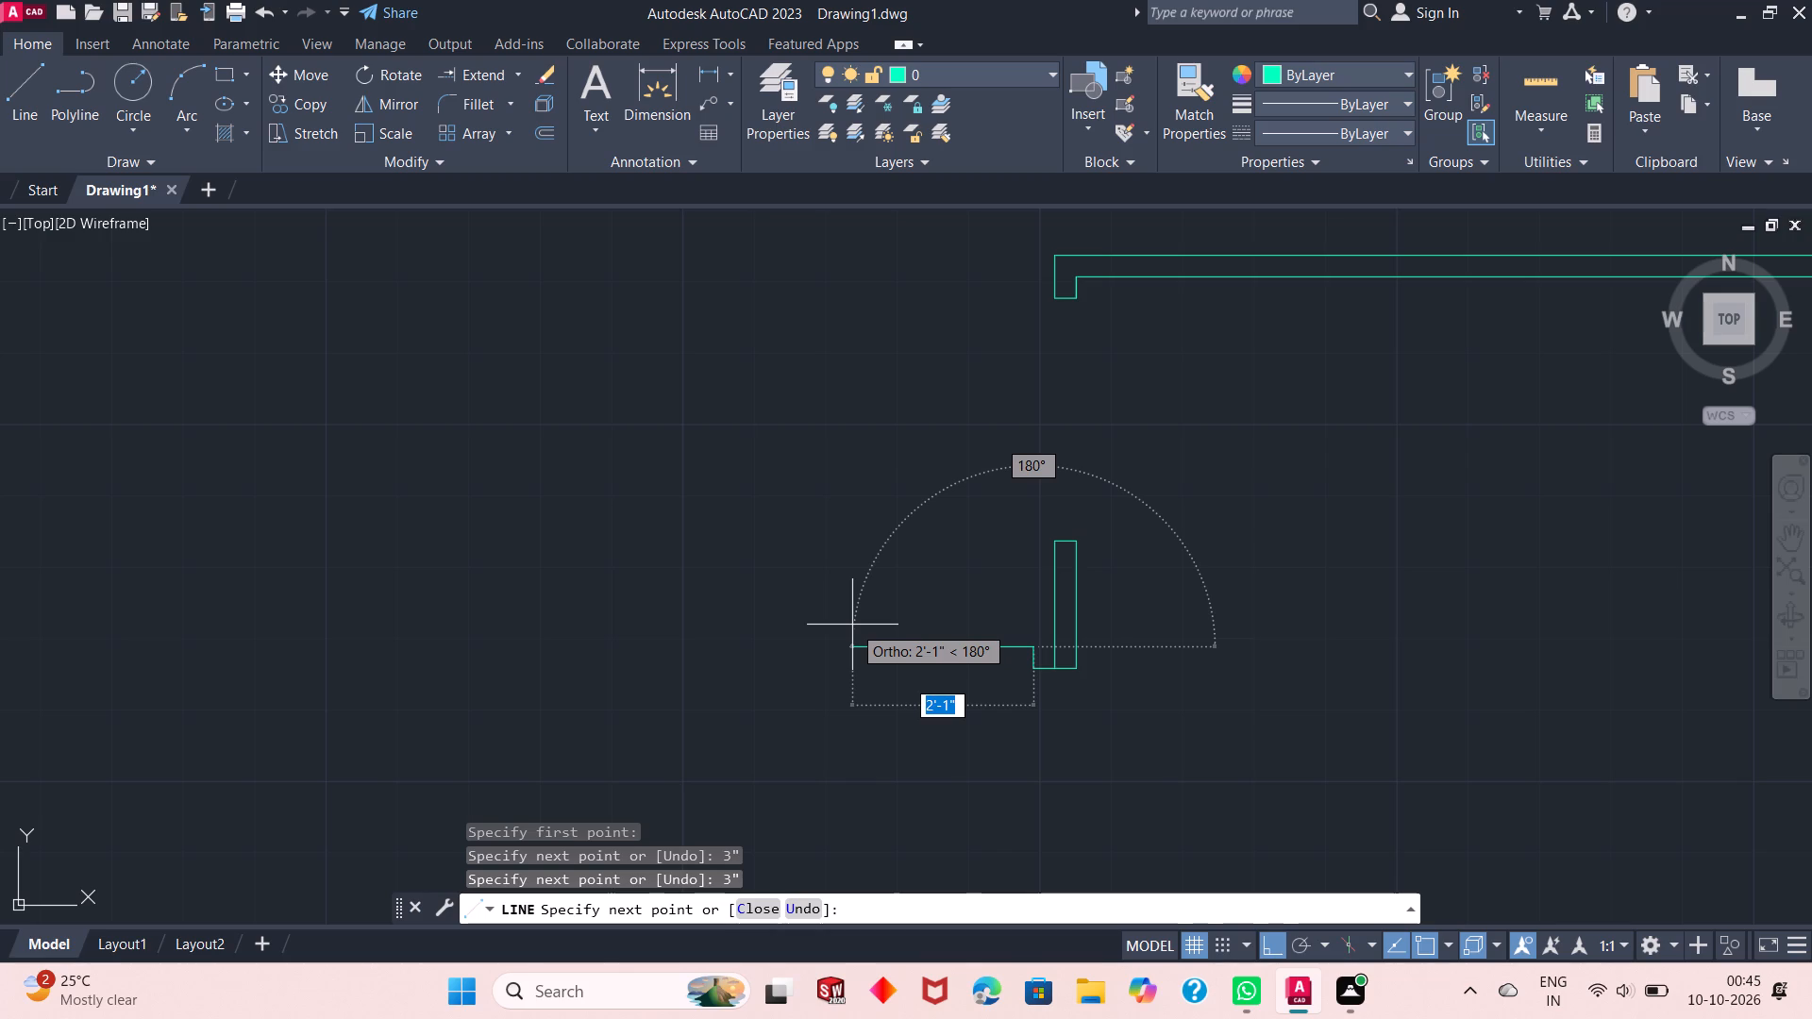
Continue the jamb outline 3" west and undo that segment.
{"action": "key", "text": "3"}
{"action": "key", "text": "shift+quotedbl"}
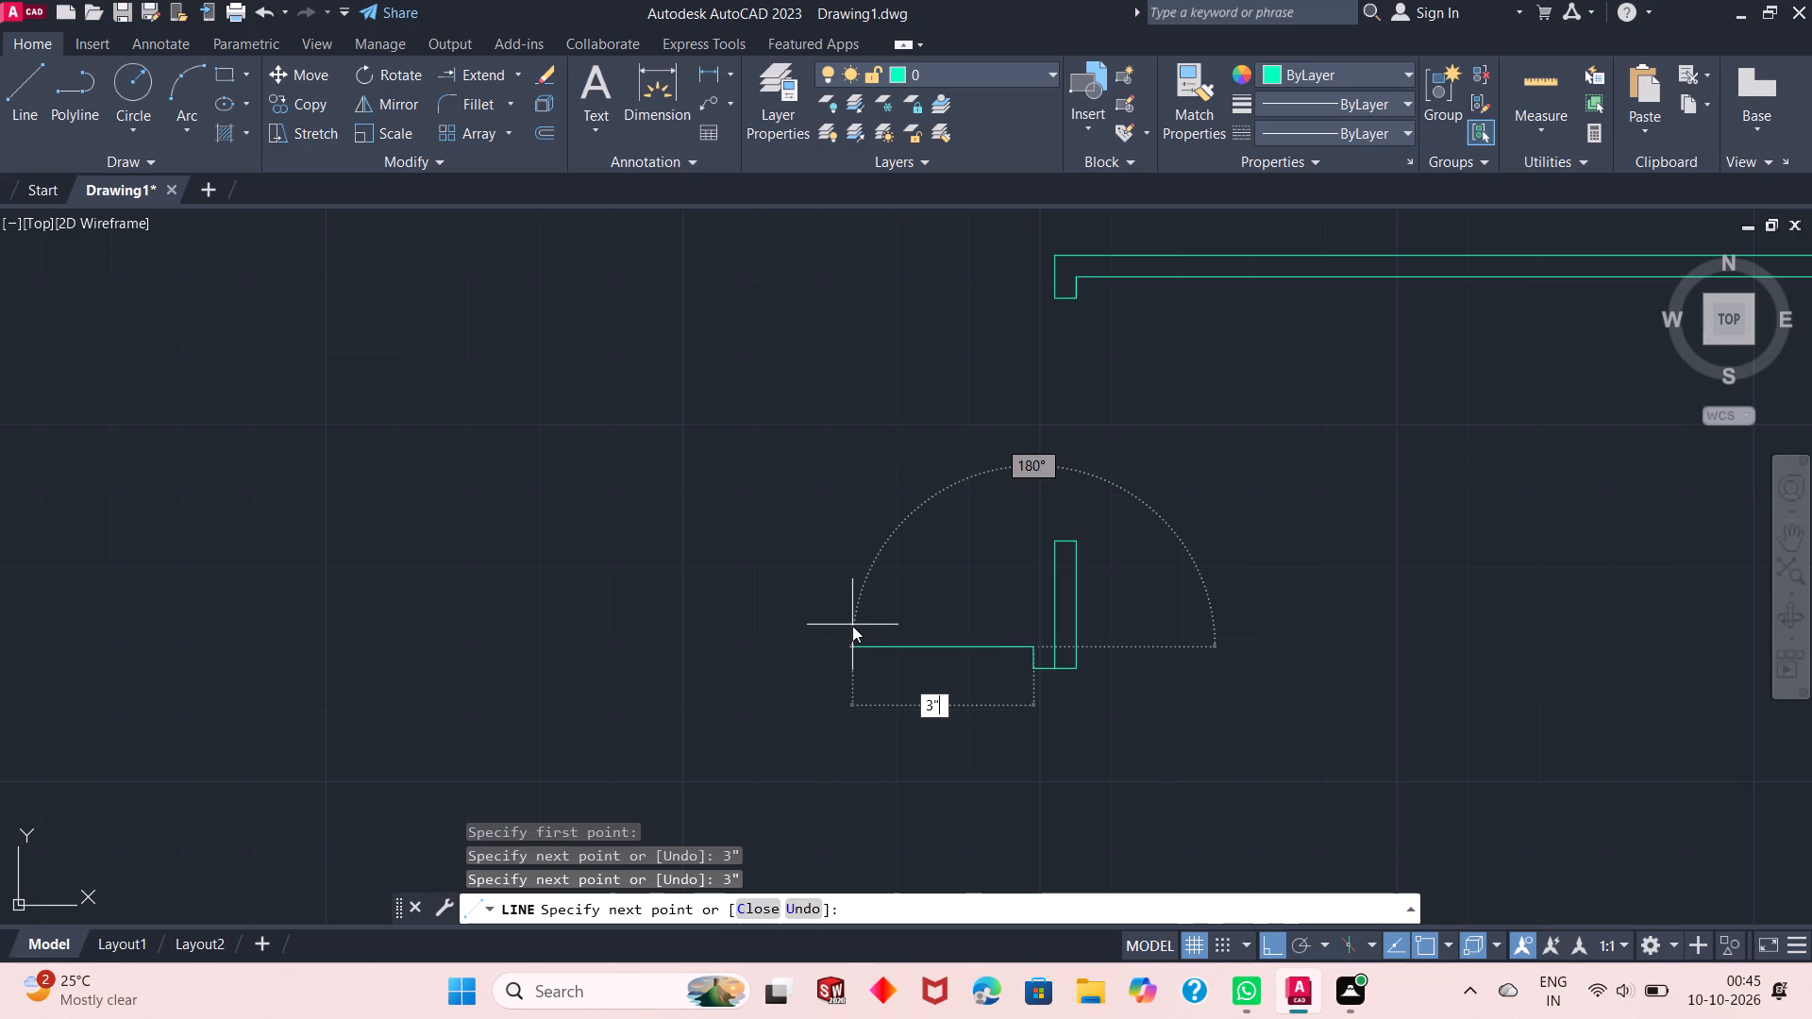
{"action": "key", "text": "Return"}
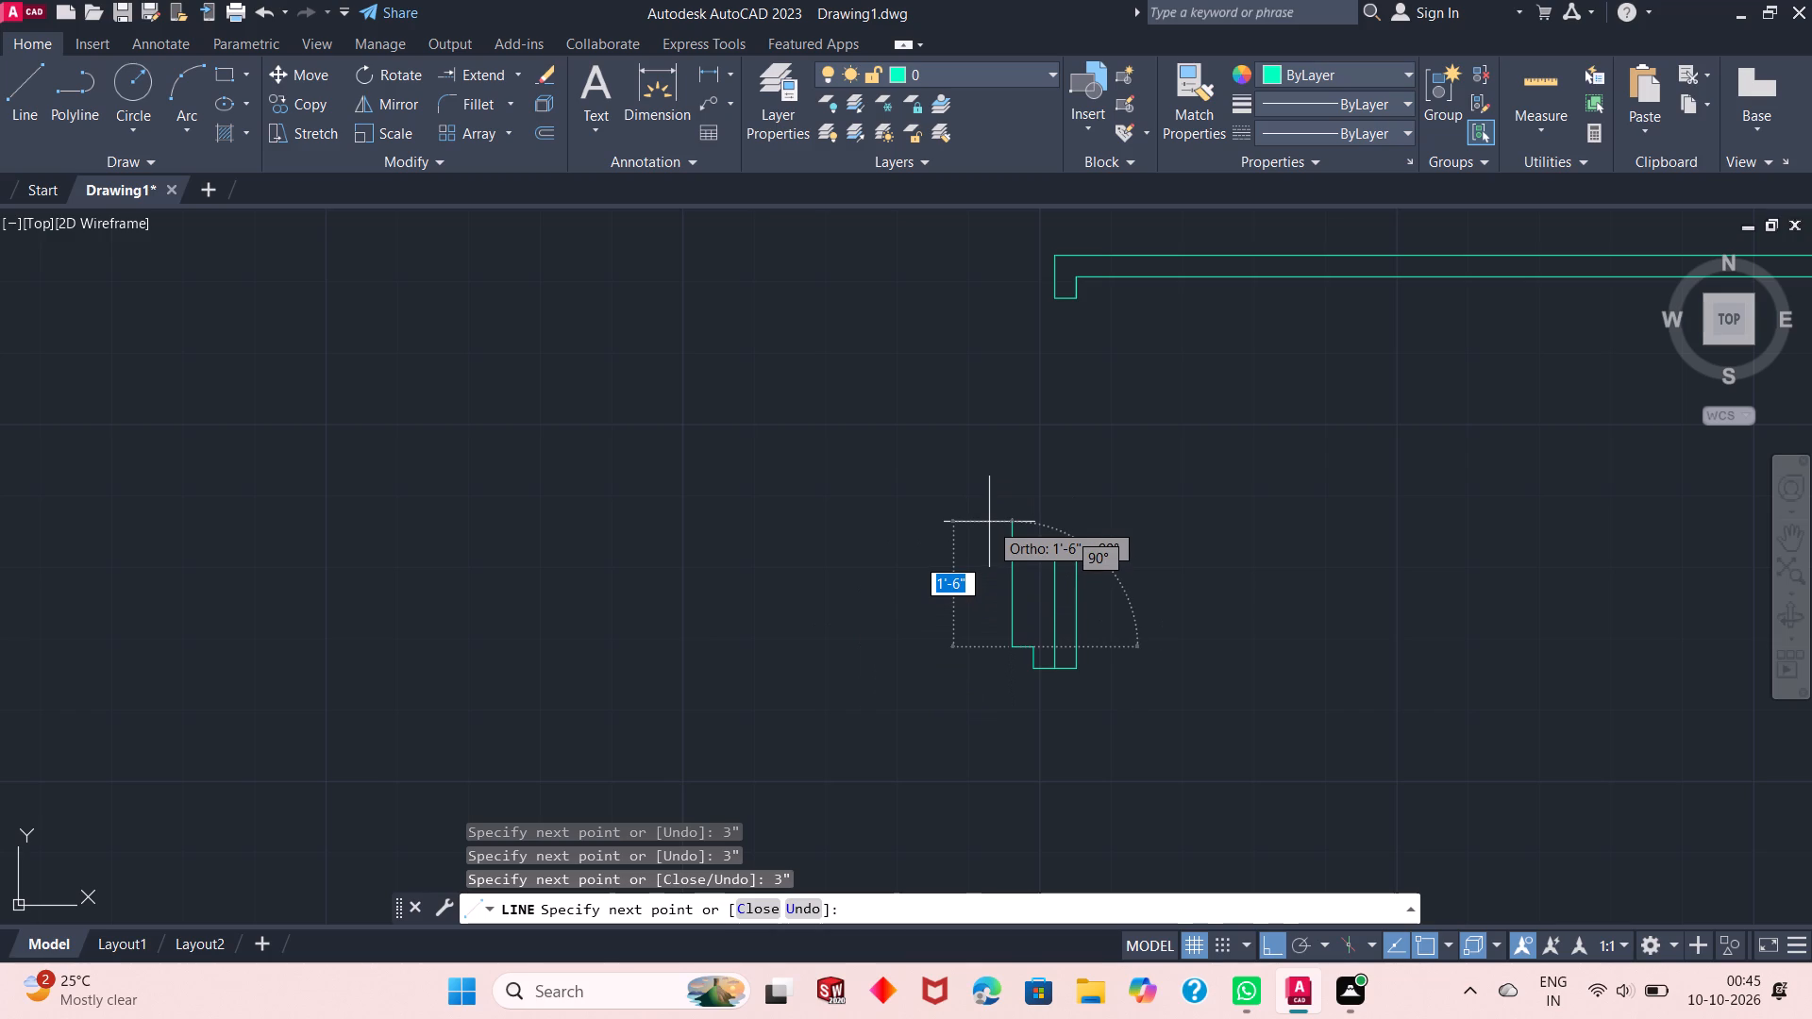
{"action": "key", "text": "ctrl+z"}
Continue the jamb outline 4" west, 3" north, and back east to the pier's west line.
{"action": "type", "text": "4\""}
{"action": "key", "text": "Return"}
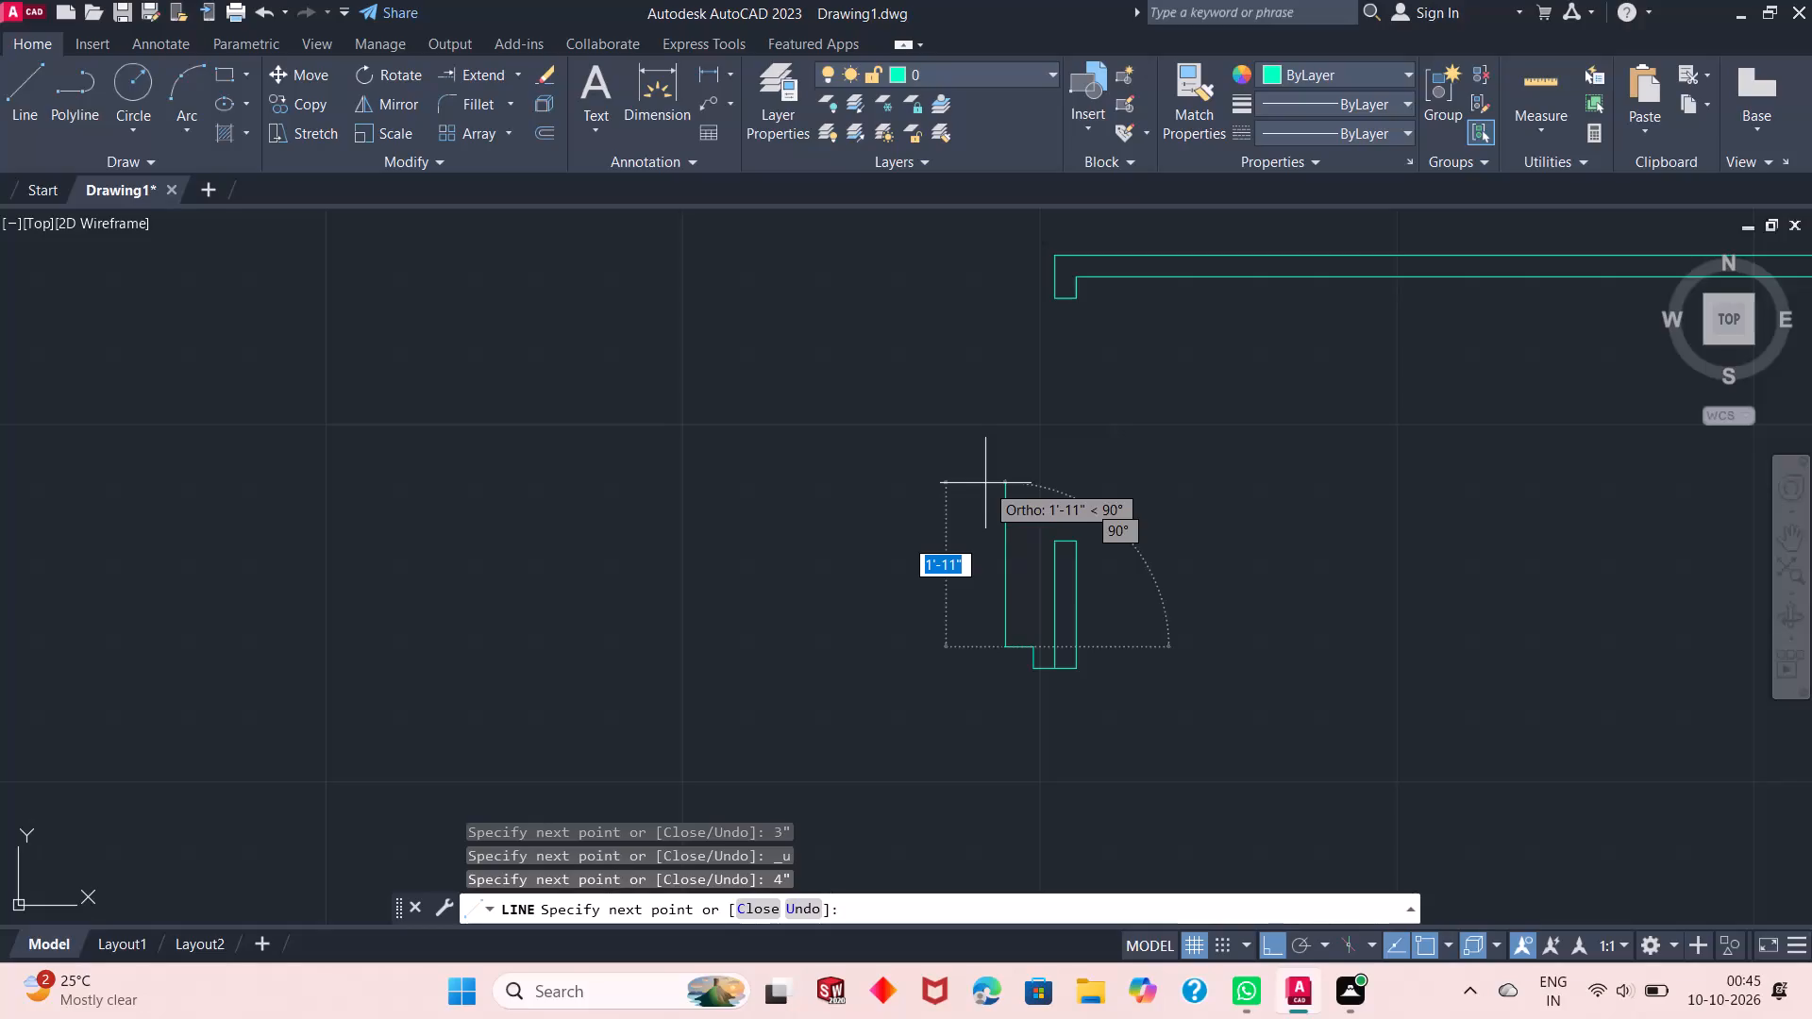
{"action": "type", "text": "3\""}
{"action": "key", "text": "Return"}
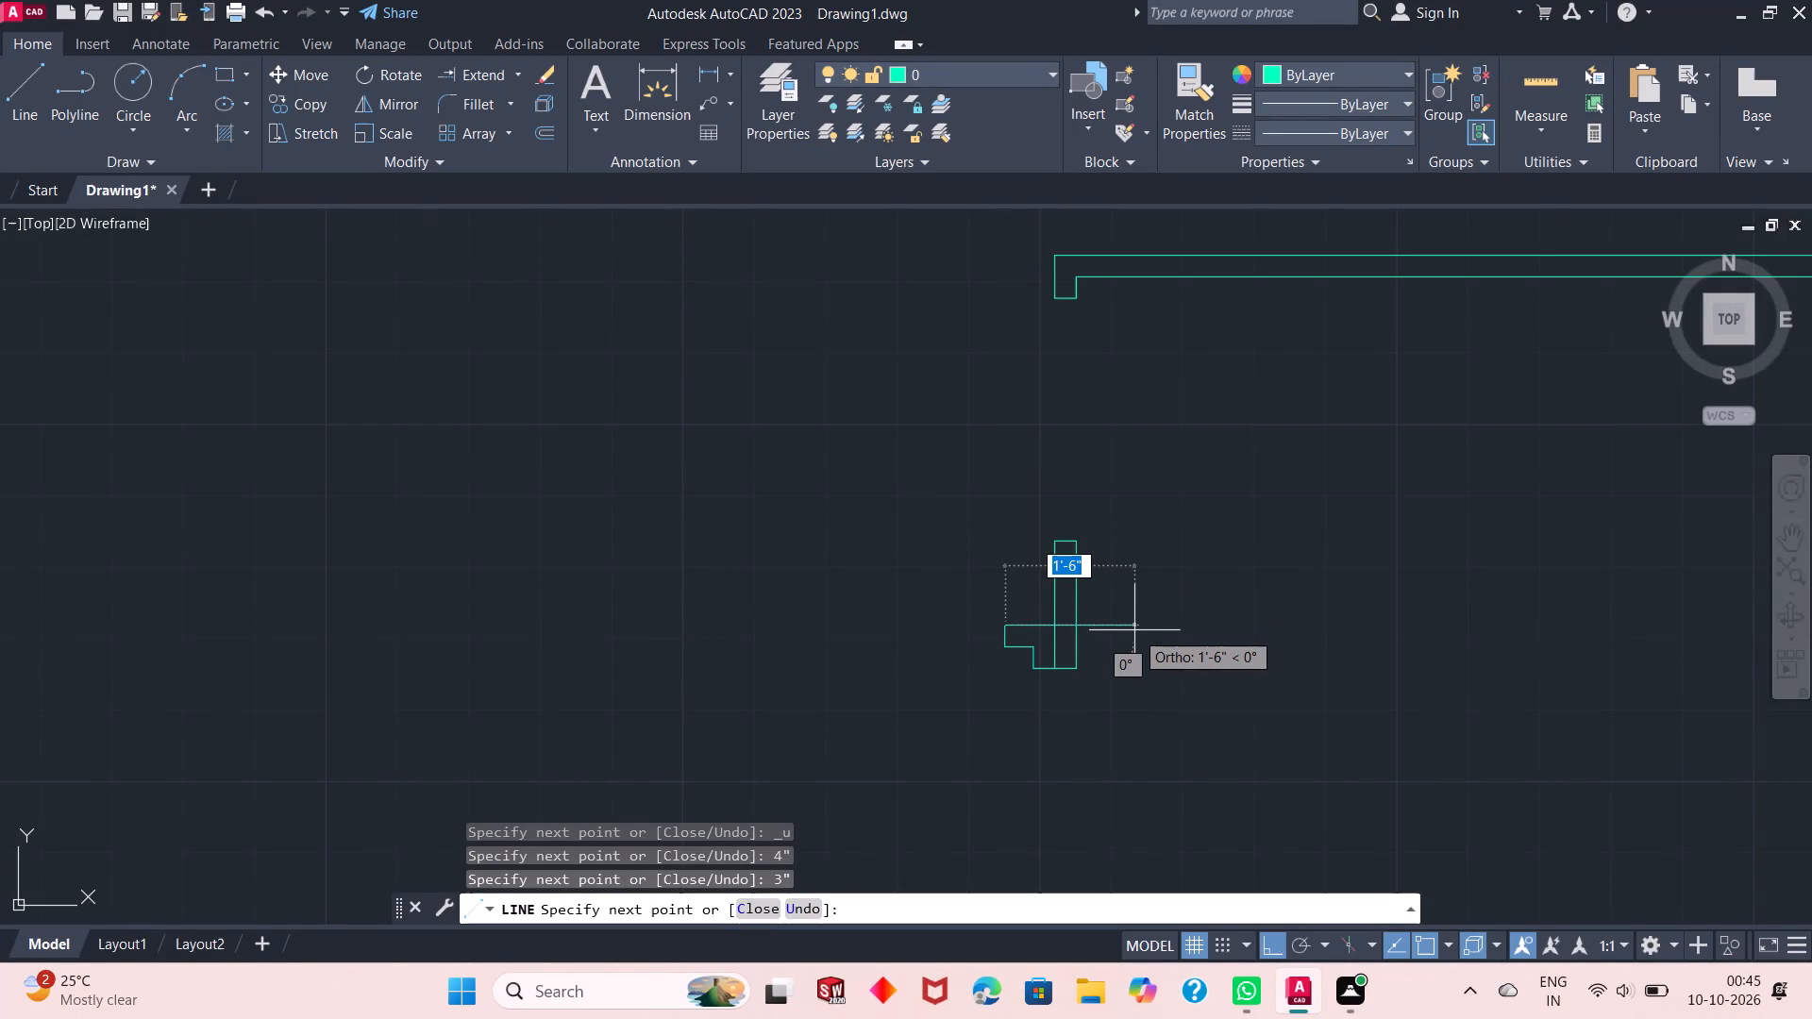
{"action": "scroll", "coordinate": [1134, 630], "scroll_direction": "up", "scroll_amount": 2}
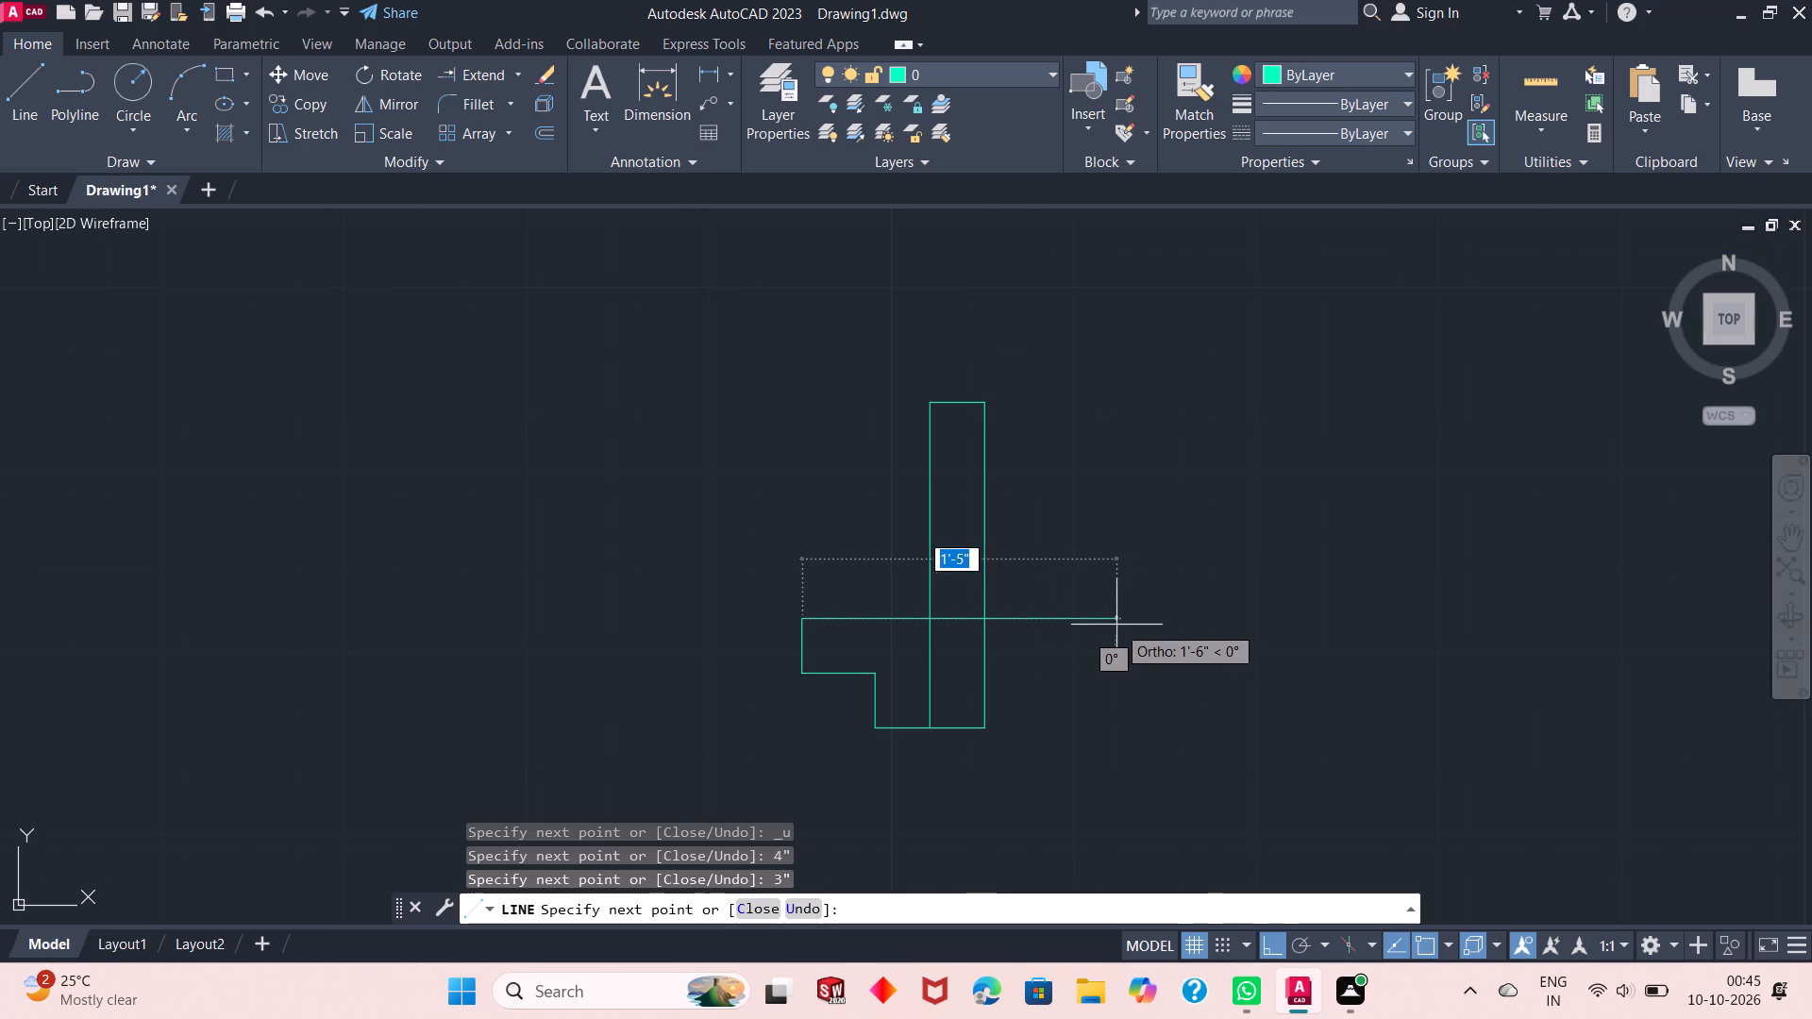
{"action": "left_click", "coordinate": [925, 618]}
{"action": "right_click", "coordinate": [1066, 551]}
{"action": "left_click", "coordinate": [1109, 572]}
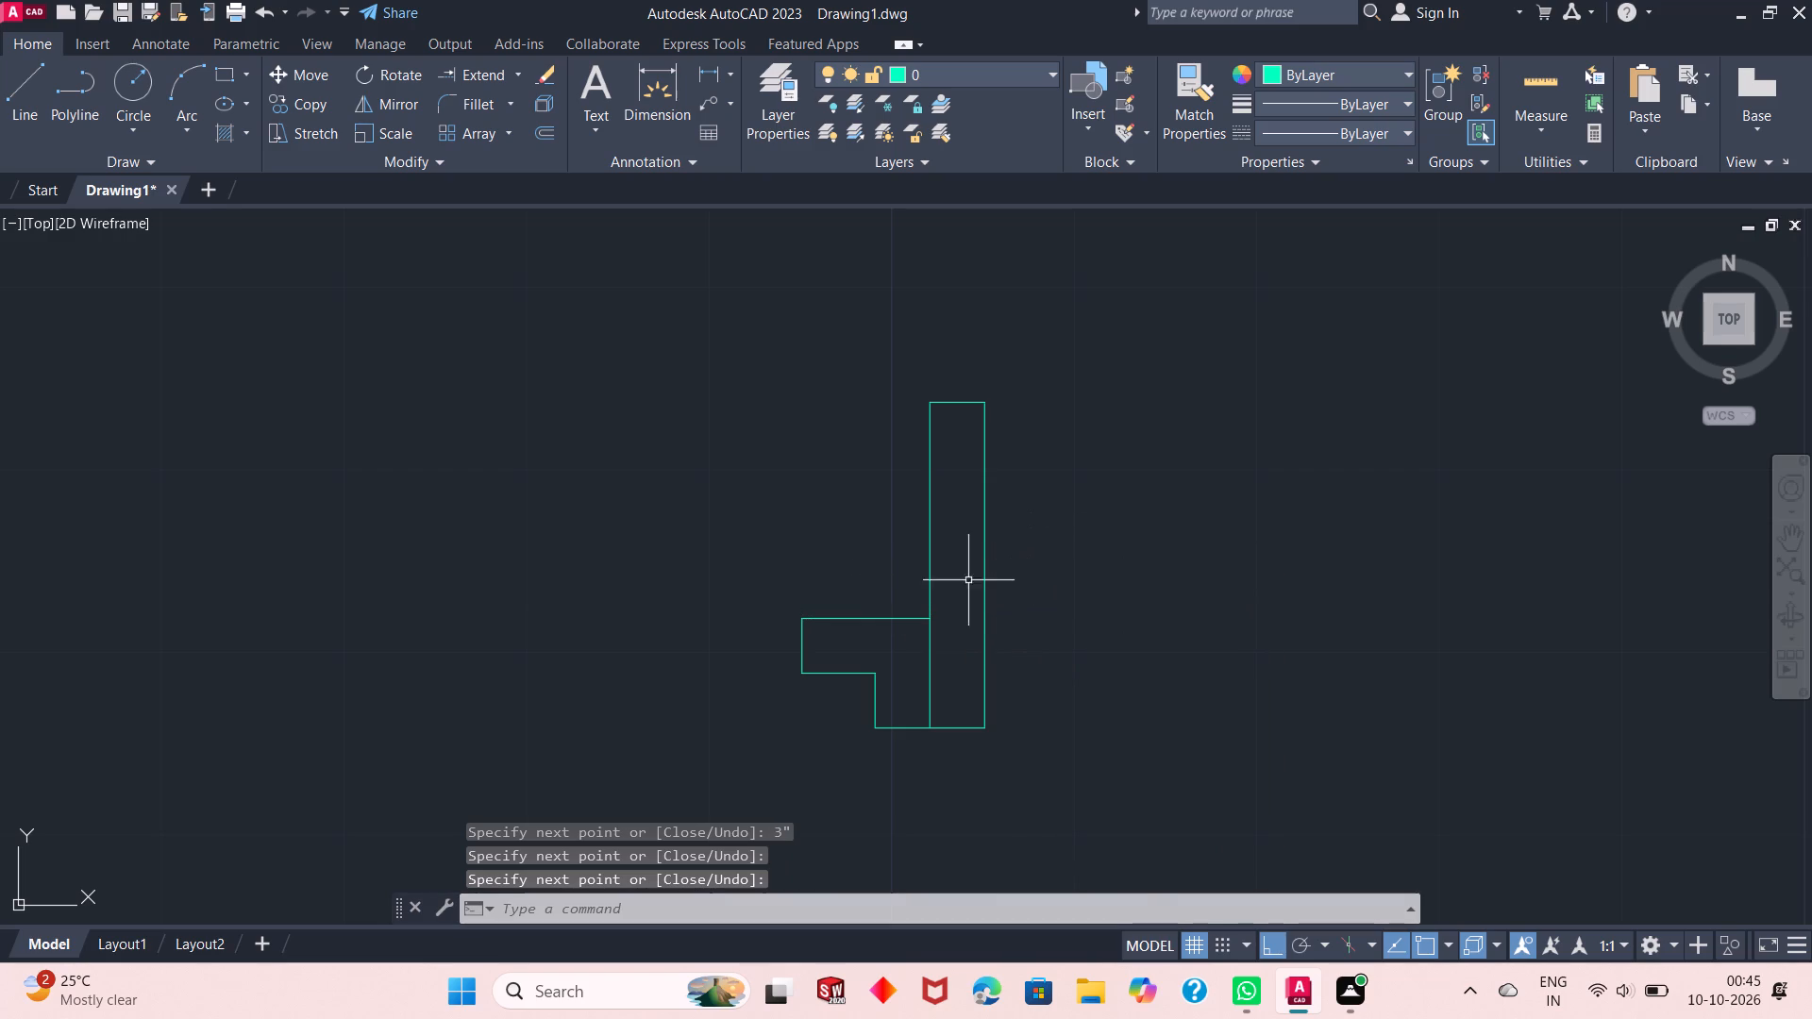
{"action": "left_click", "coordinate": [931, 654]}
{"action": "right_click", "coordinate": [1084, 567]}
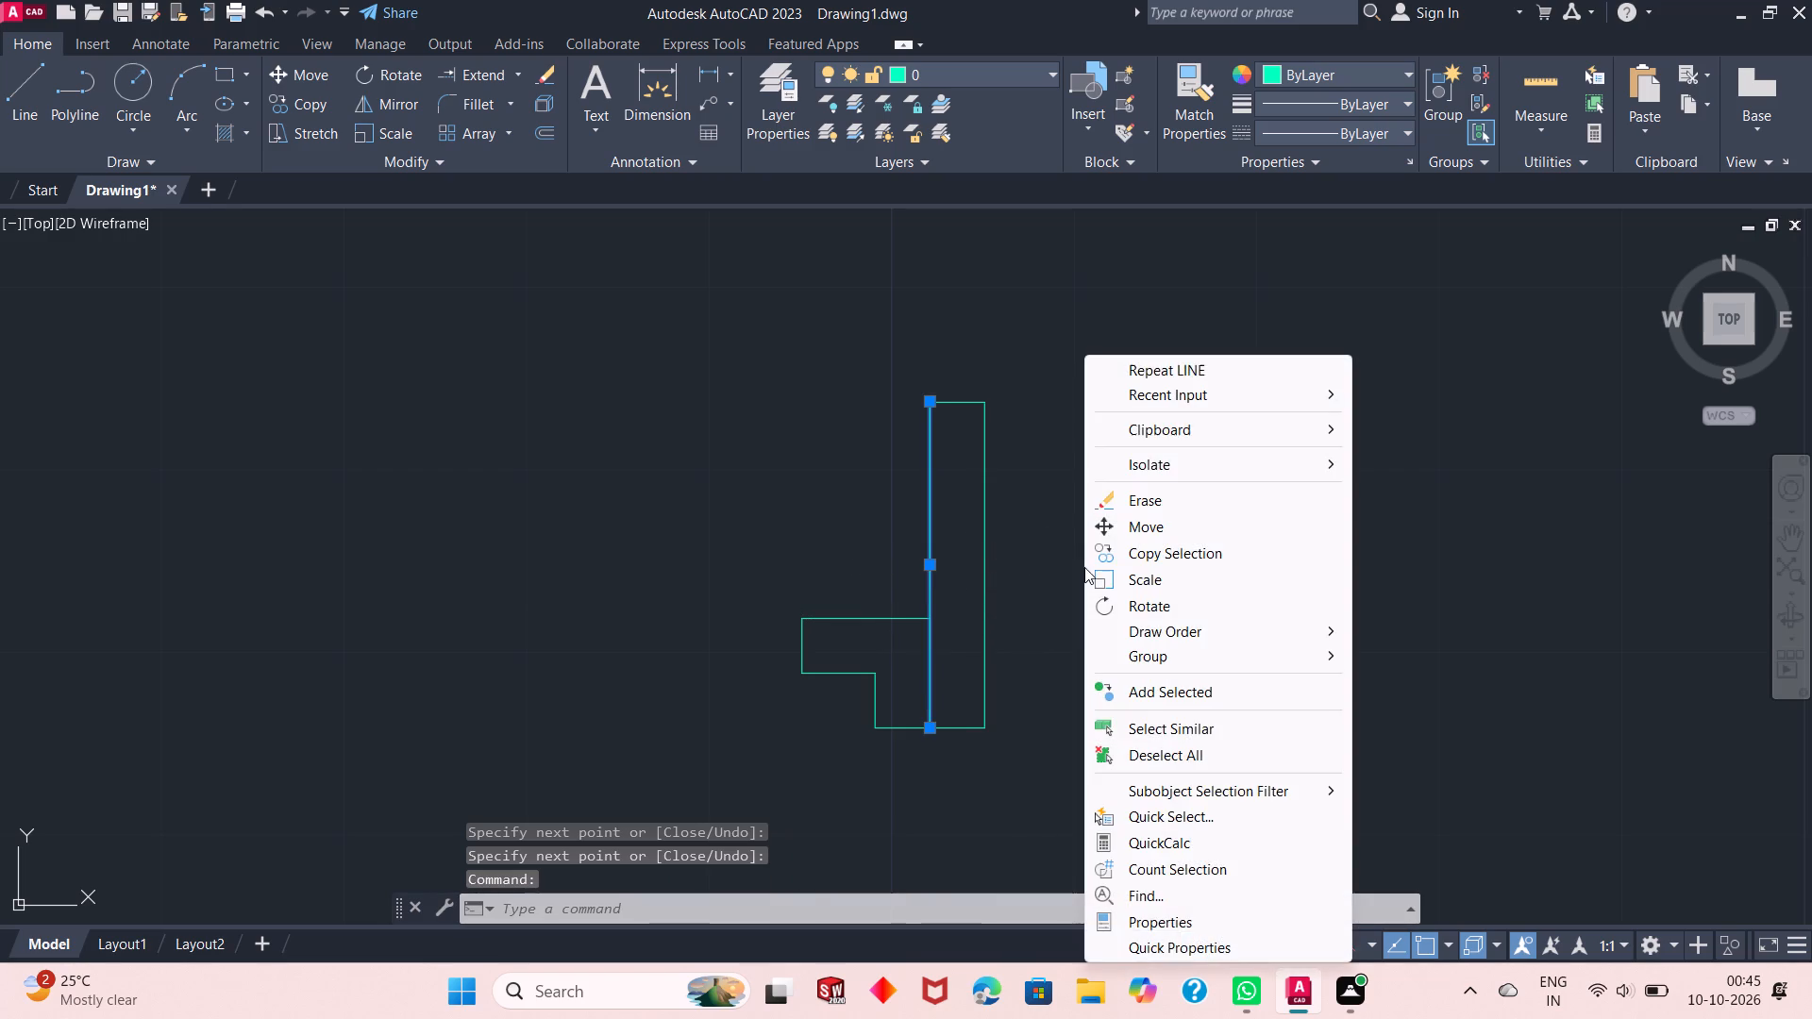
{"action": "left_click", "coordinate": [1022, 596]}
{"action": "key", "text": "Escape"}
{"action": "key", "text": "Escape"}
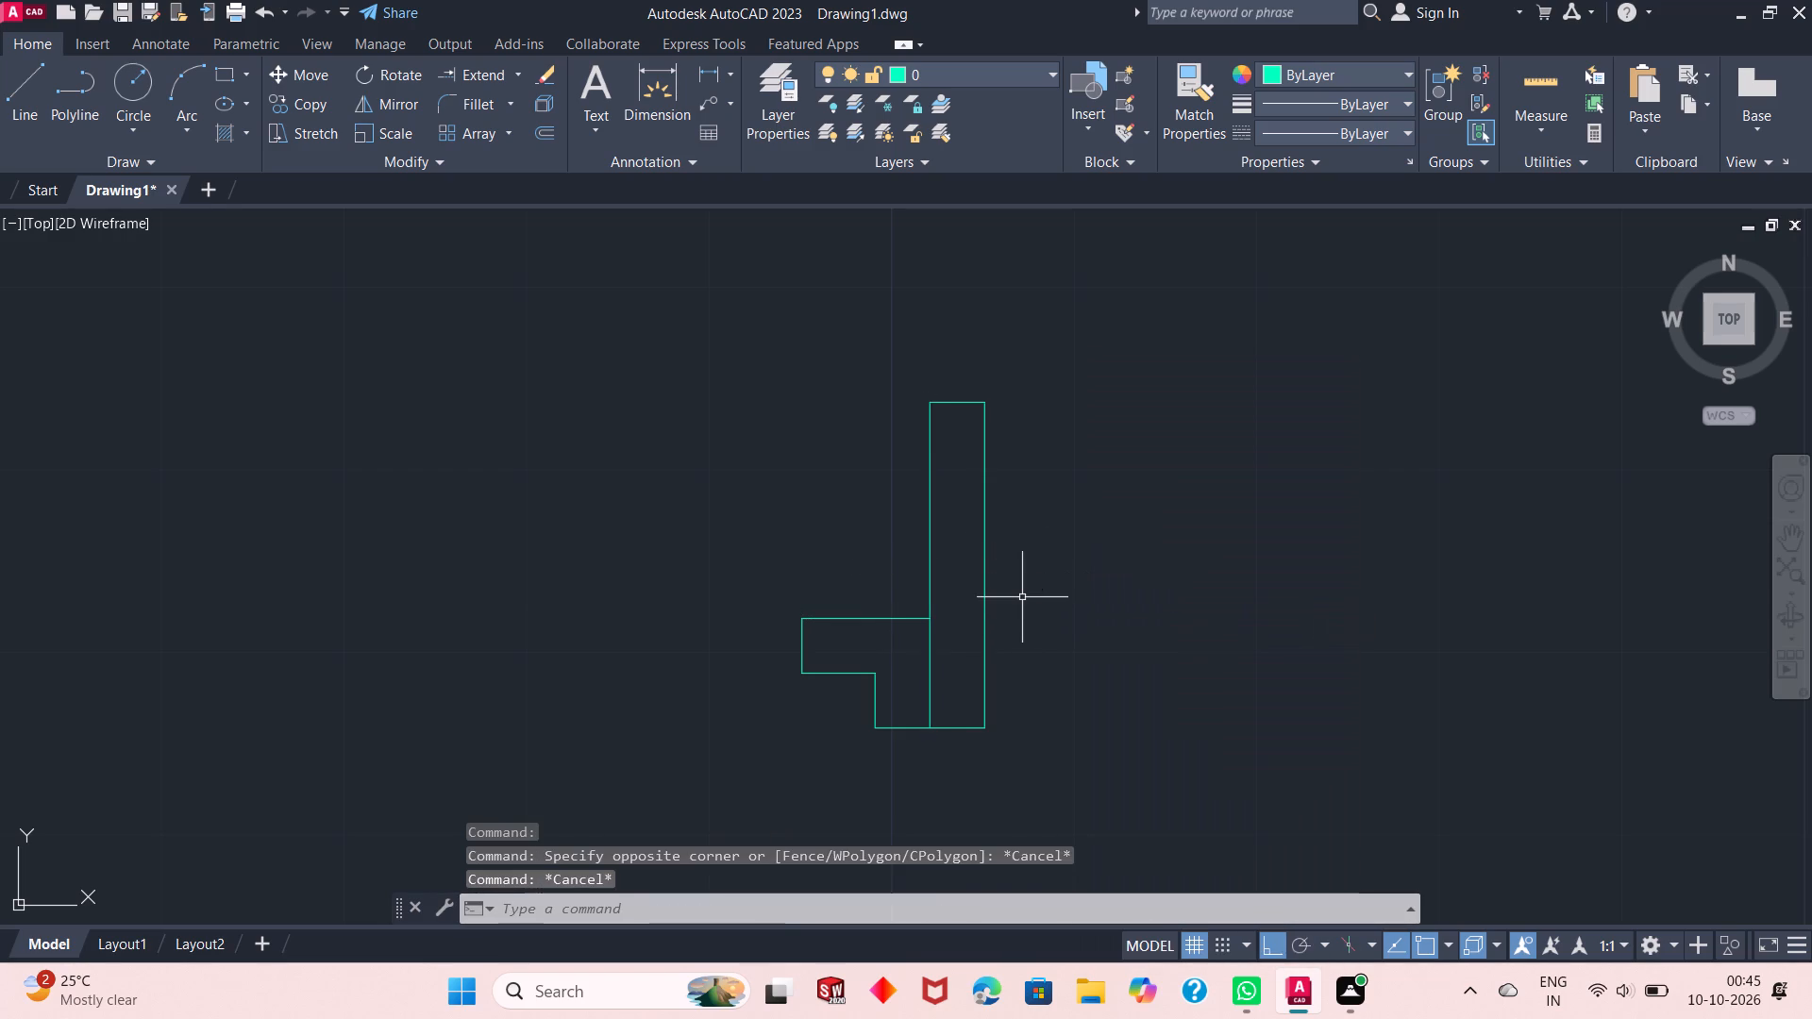
Trim the part of the pier's west line that lies inside the new stepped jamb.
{"action": "left_click", "coordinate": [514, 67]}
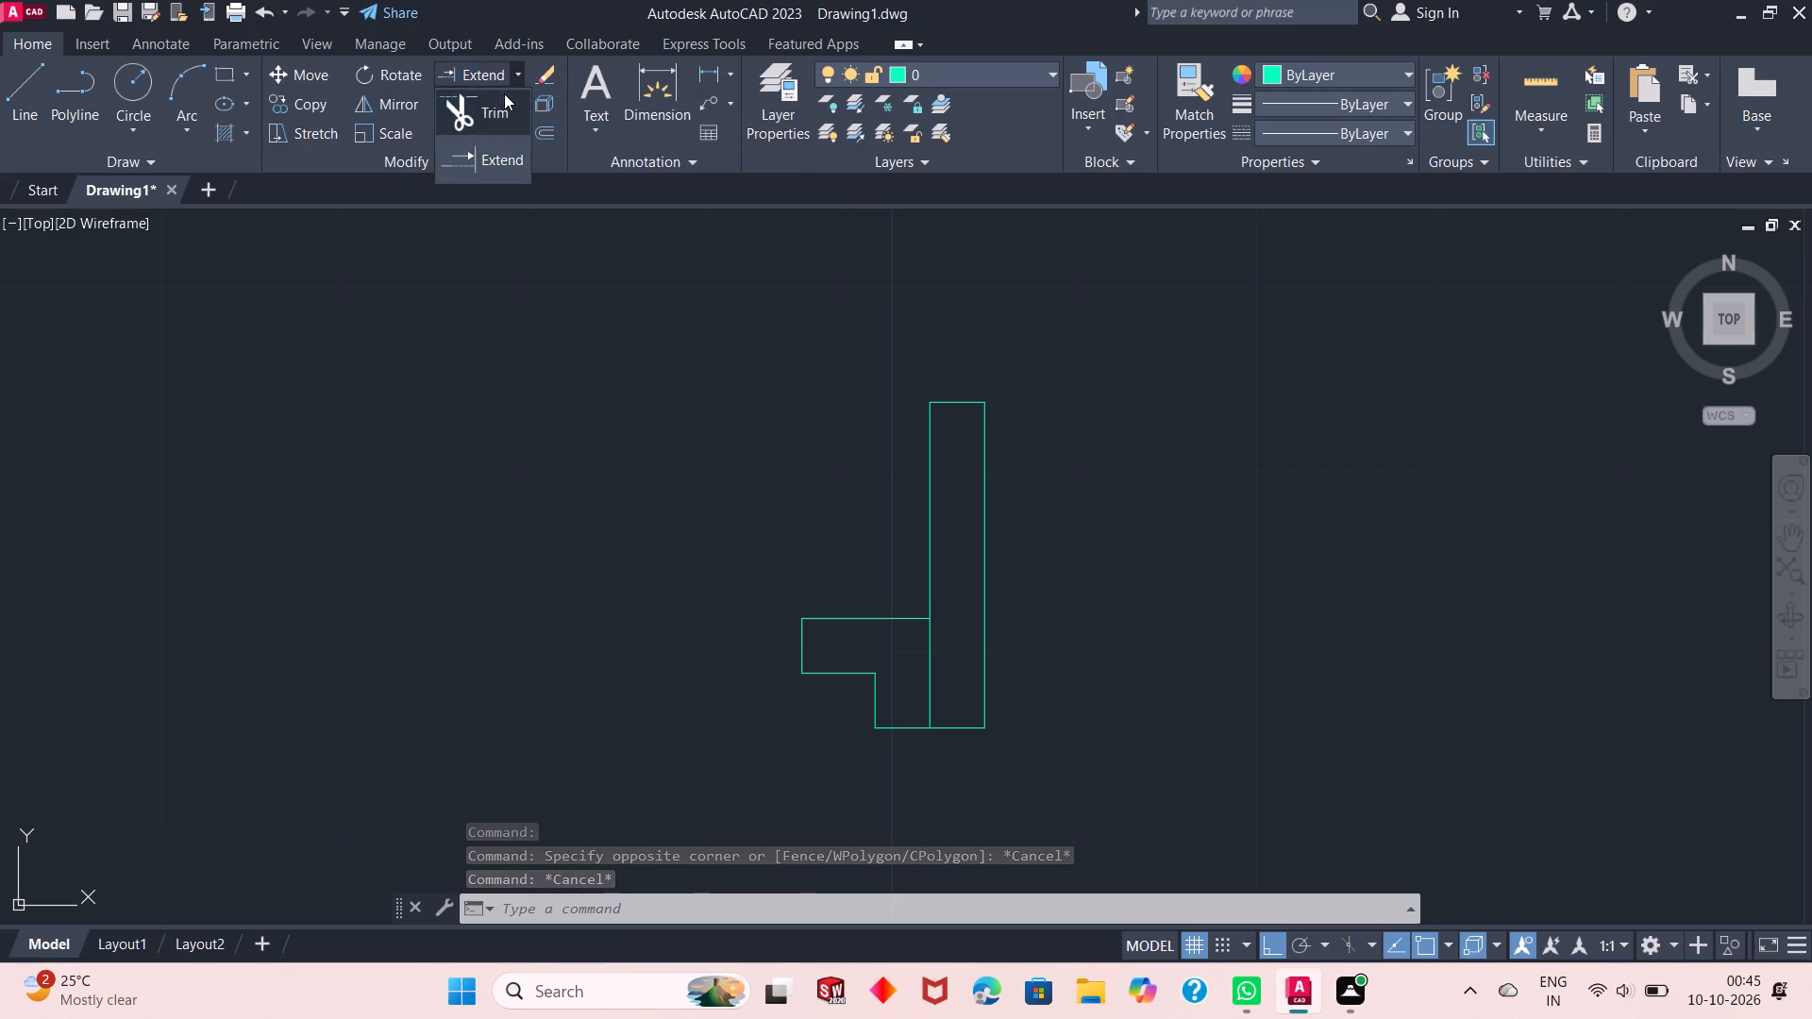
{"action": "left_click", "coordinate": [503, 94]}
{"action": "left_click", "coordinate": [929, 637]}
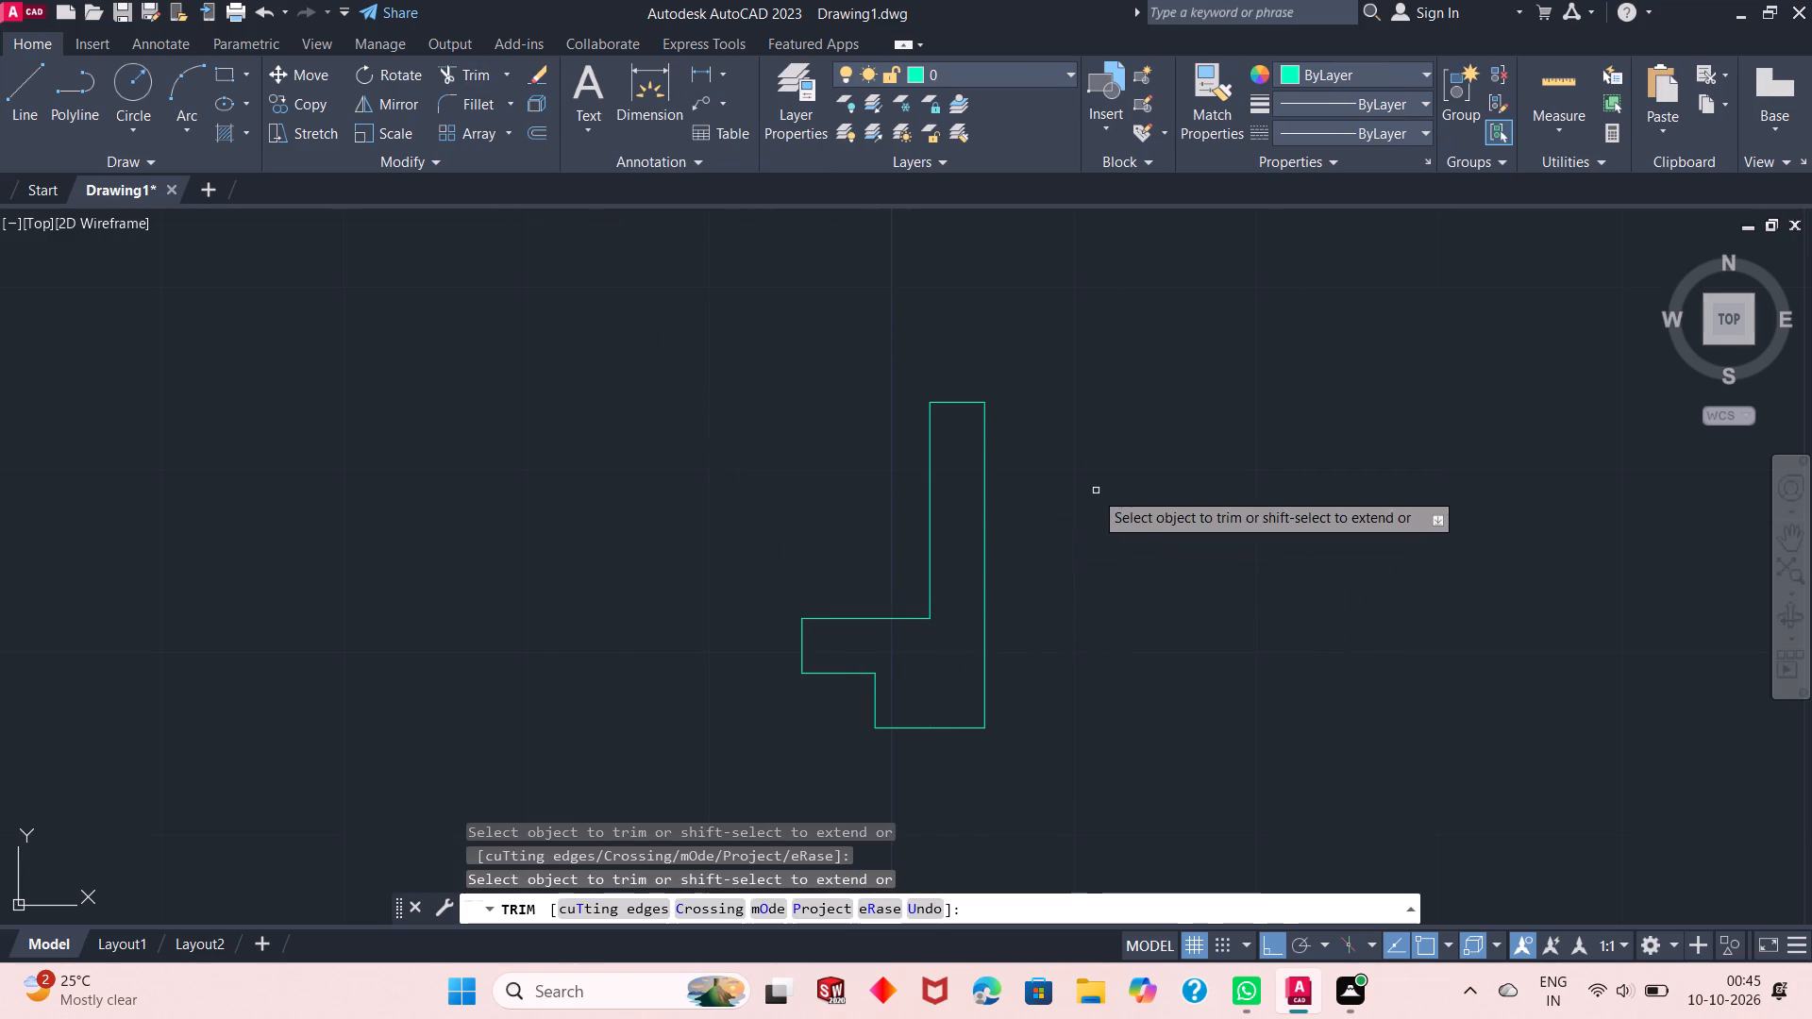
{"action": "right_click", "coordinate": [1065, 497]}
{"action": "left_click", "coordinate": [1116, 519]}
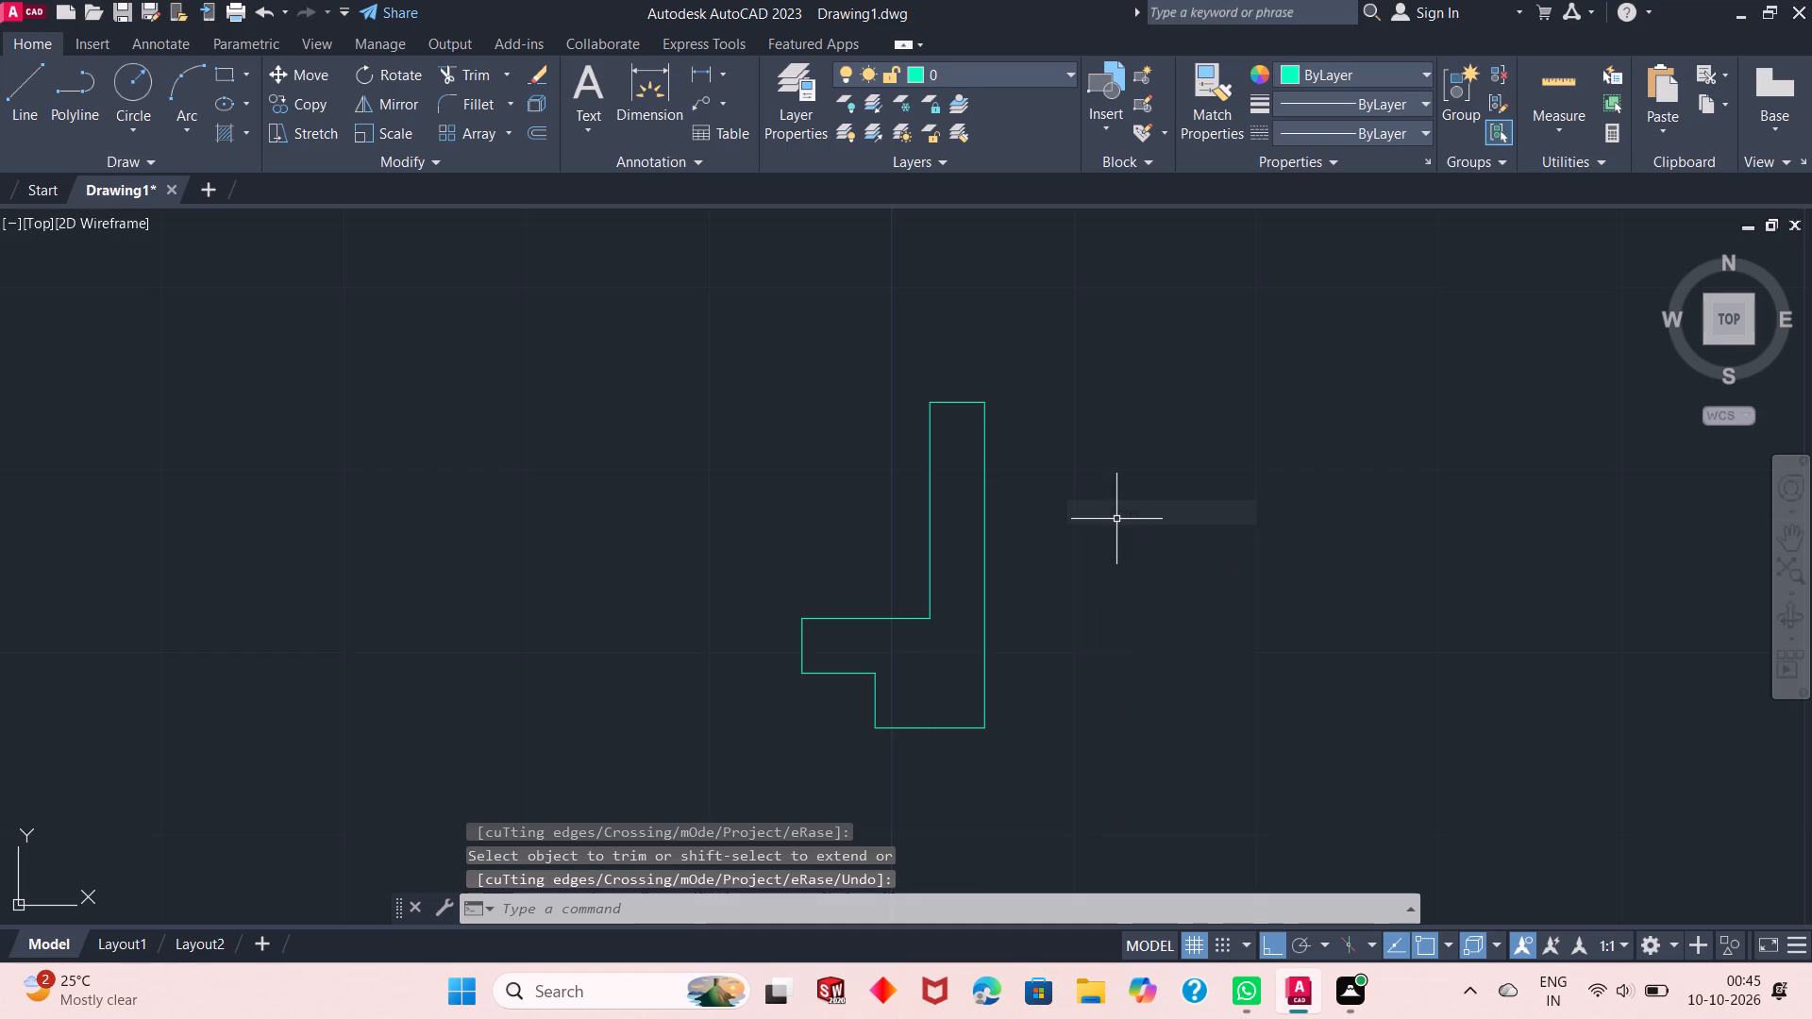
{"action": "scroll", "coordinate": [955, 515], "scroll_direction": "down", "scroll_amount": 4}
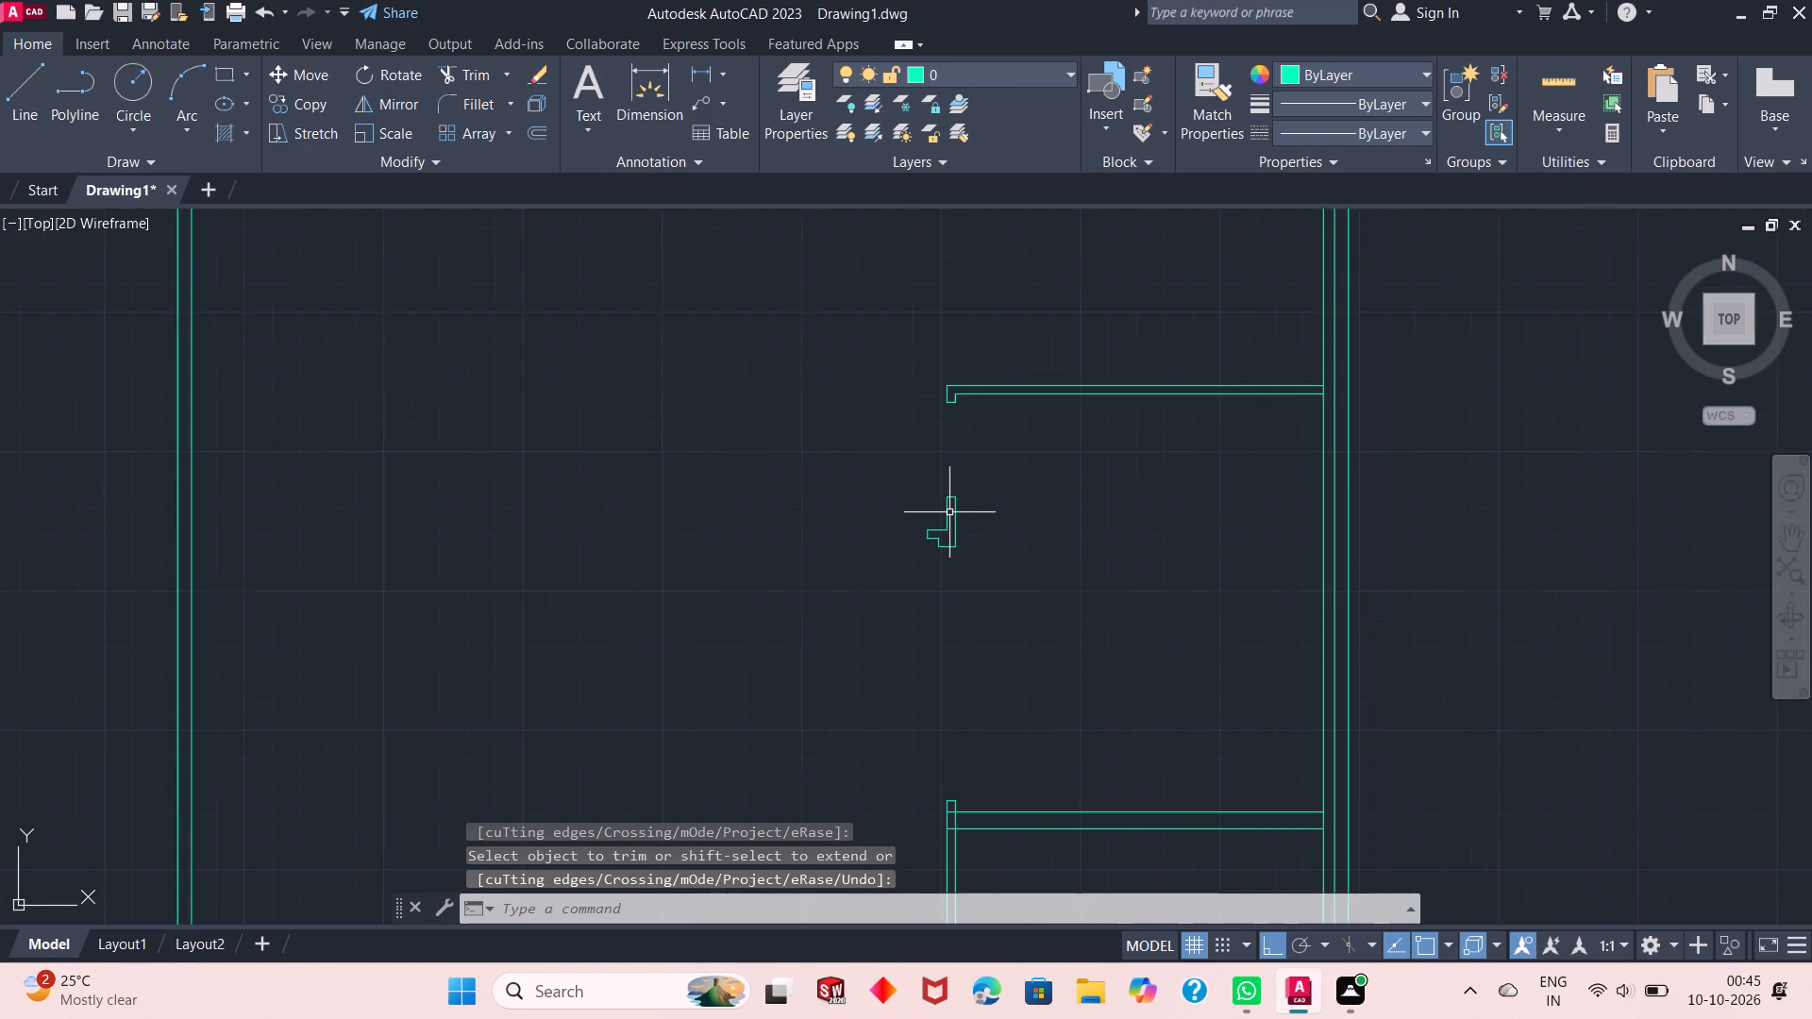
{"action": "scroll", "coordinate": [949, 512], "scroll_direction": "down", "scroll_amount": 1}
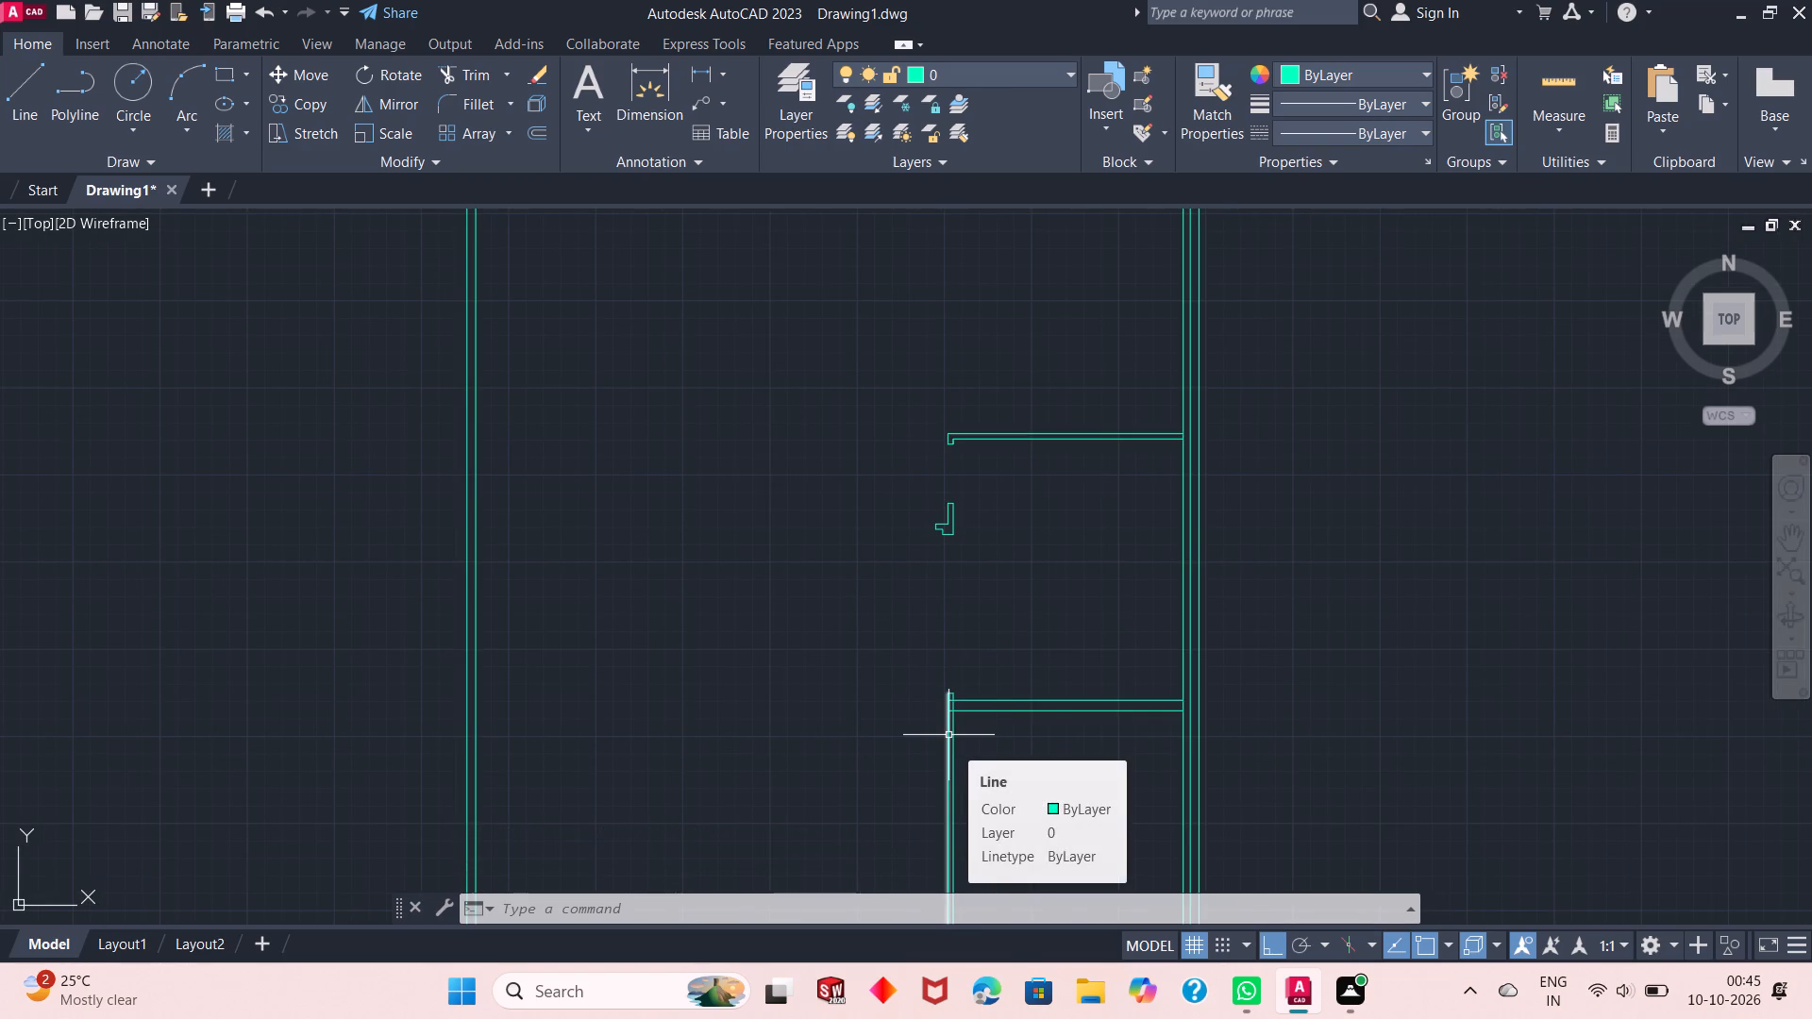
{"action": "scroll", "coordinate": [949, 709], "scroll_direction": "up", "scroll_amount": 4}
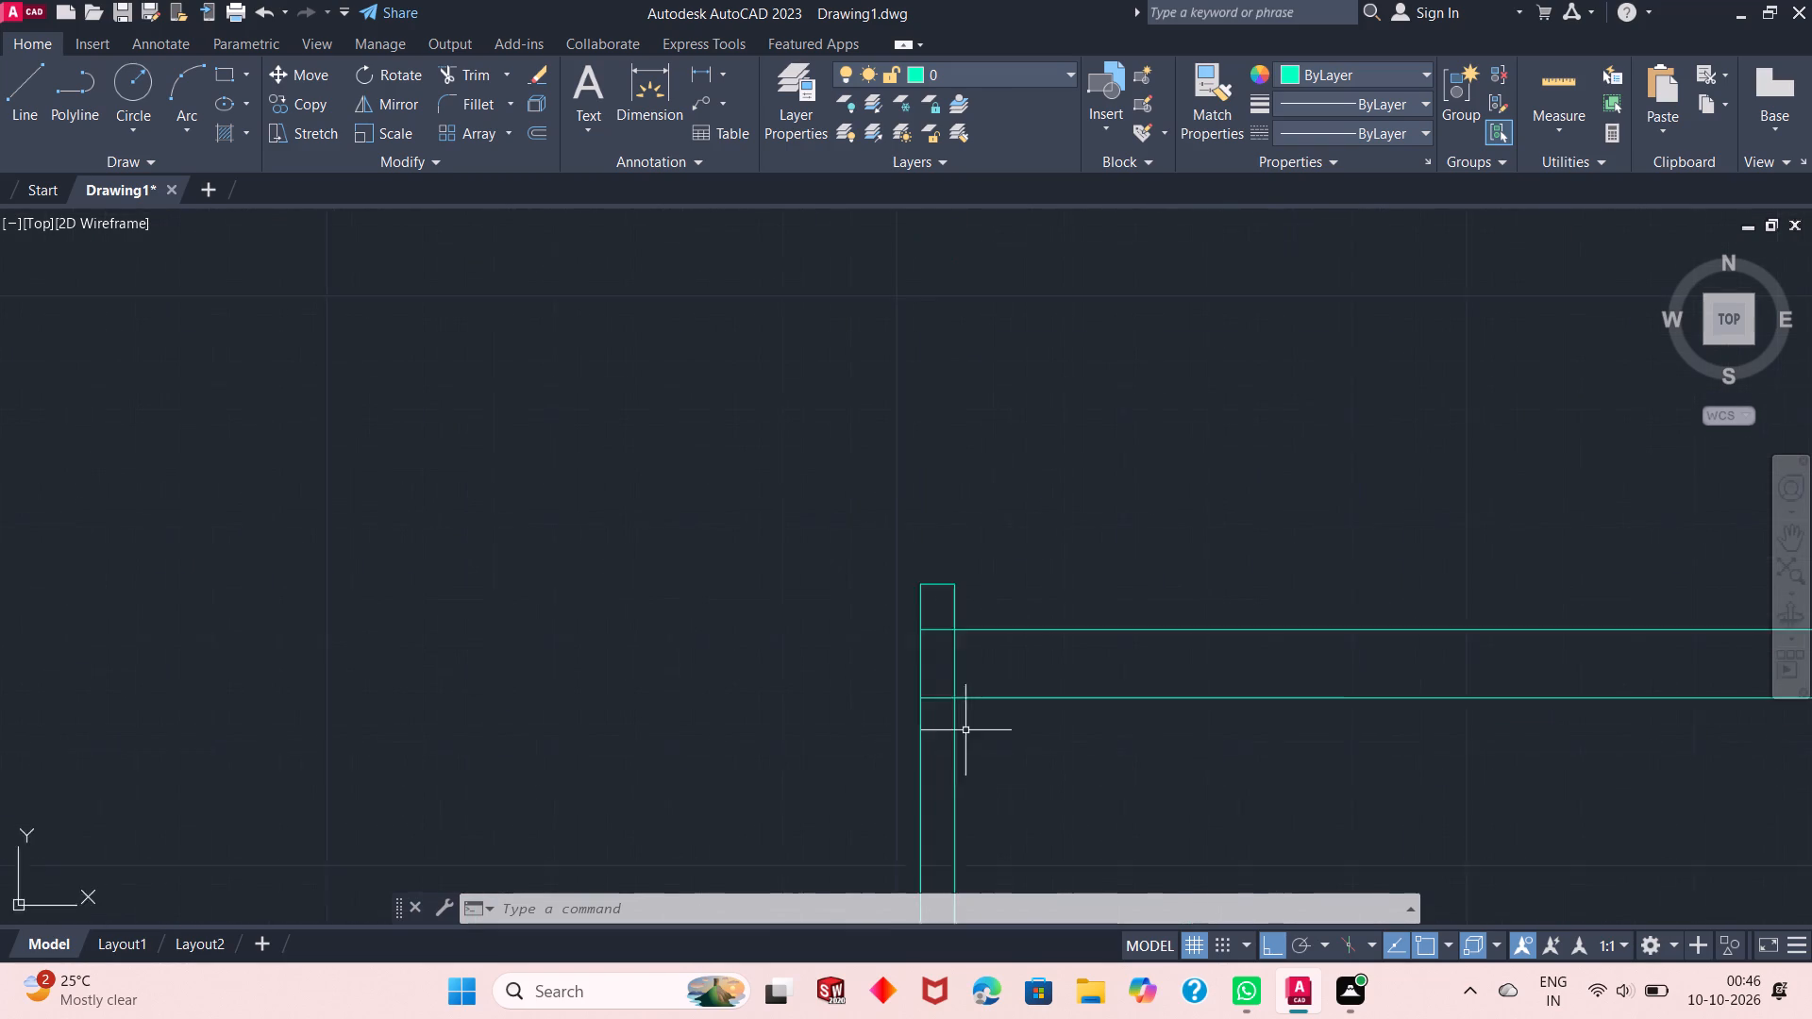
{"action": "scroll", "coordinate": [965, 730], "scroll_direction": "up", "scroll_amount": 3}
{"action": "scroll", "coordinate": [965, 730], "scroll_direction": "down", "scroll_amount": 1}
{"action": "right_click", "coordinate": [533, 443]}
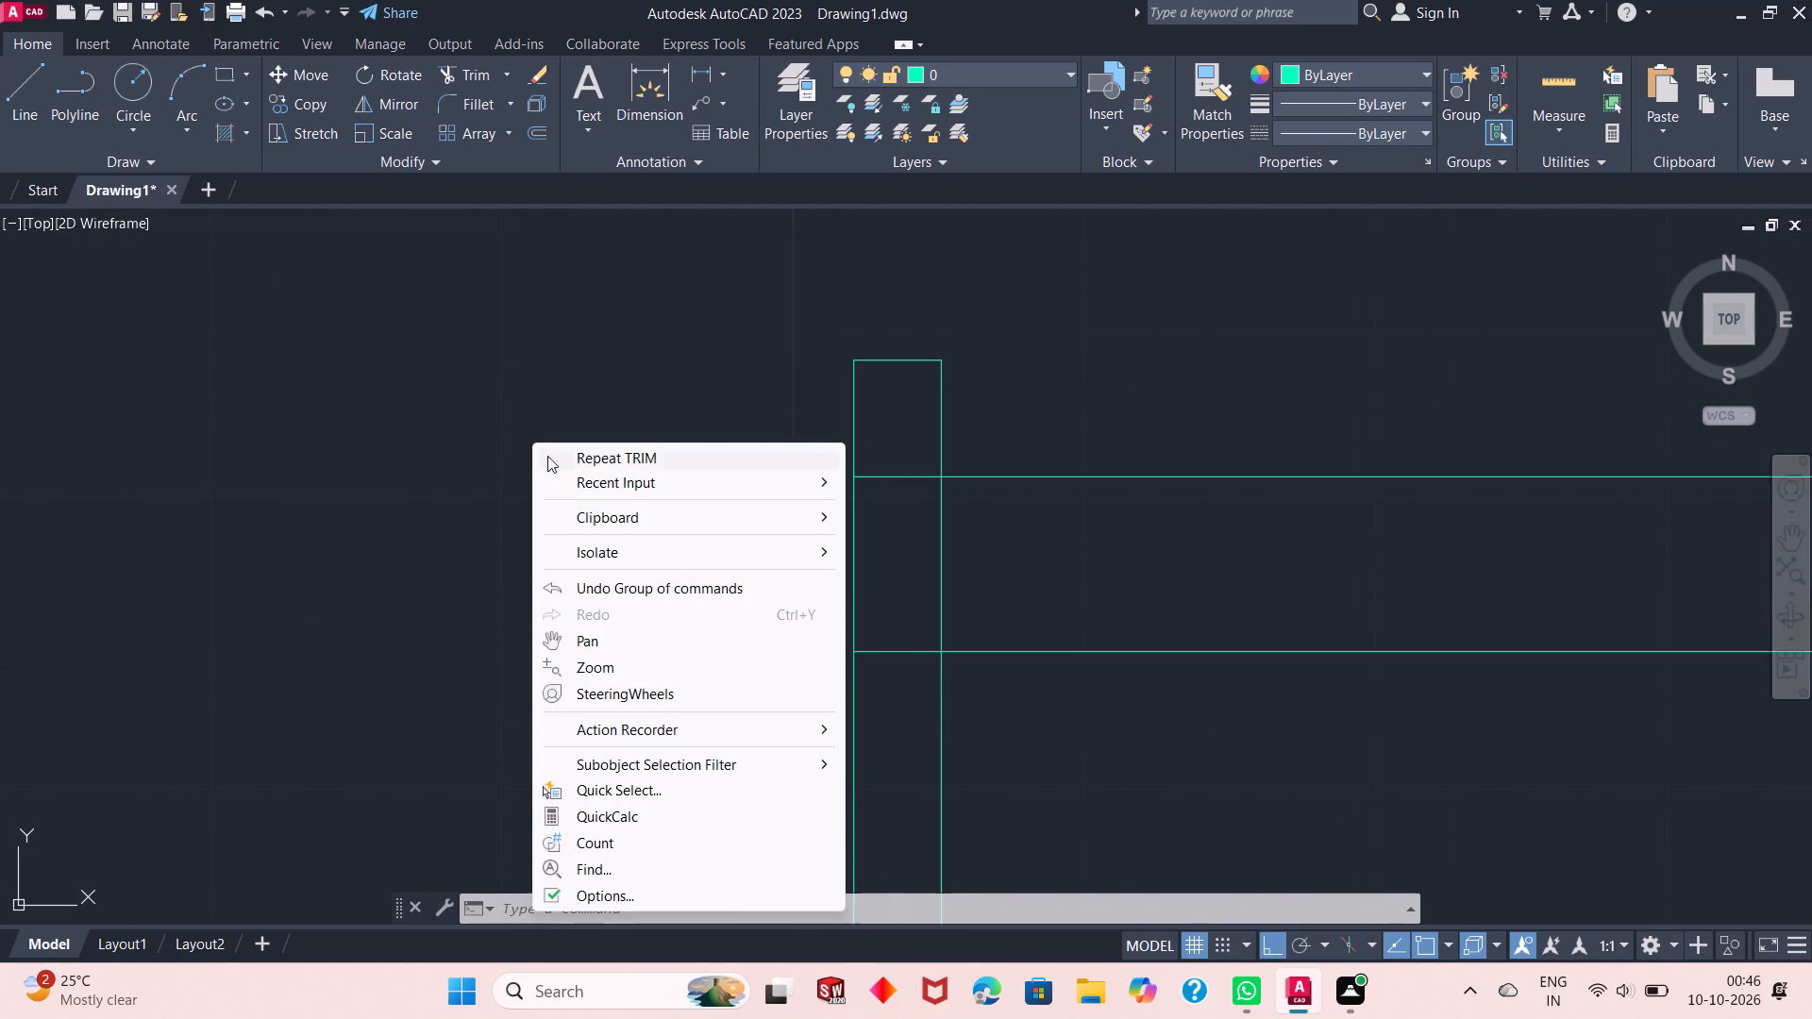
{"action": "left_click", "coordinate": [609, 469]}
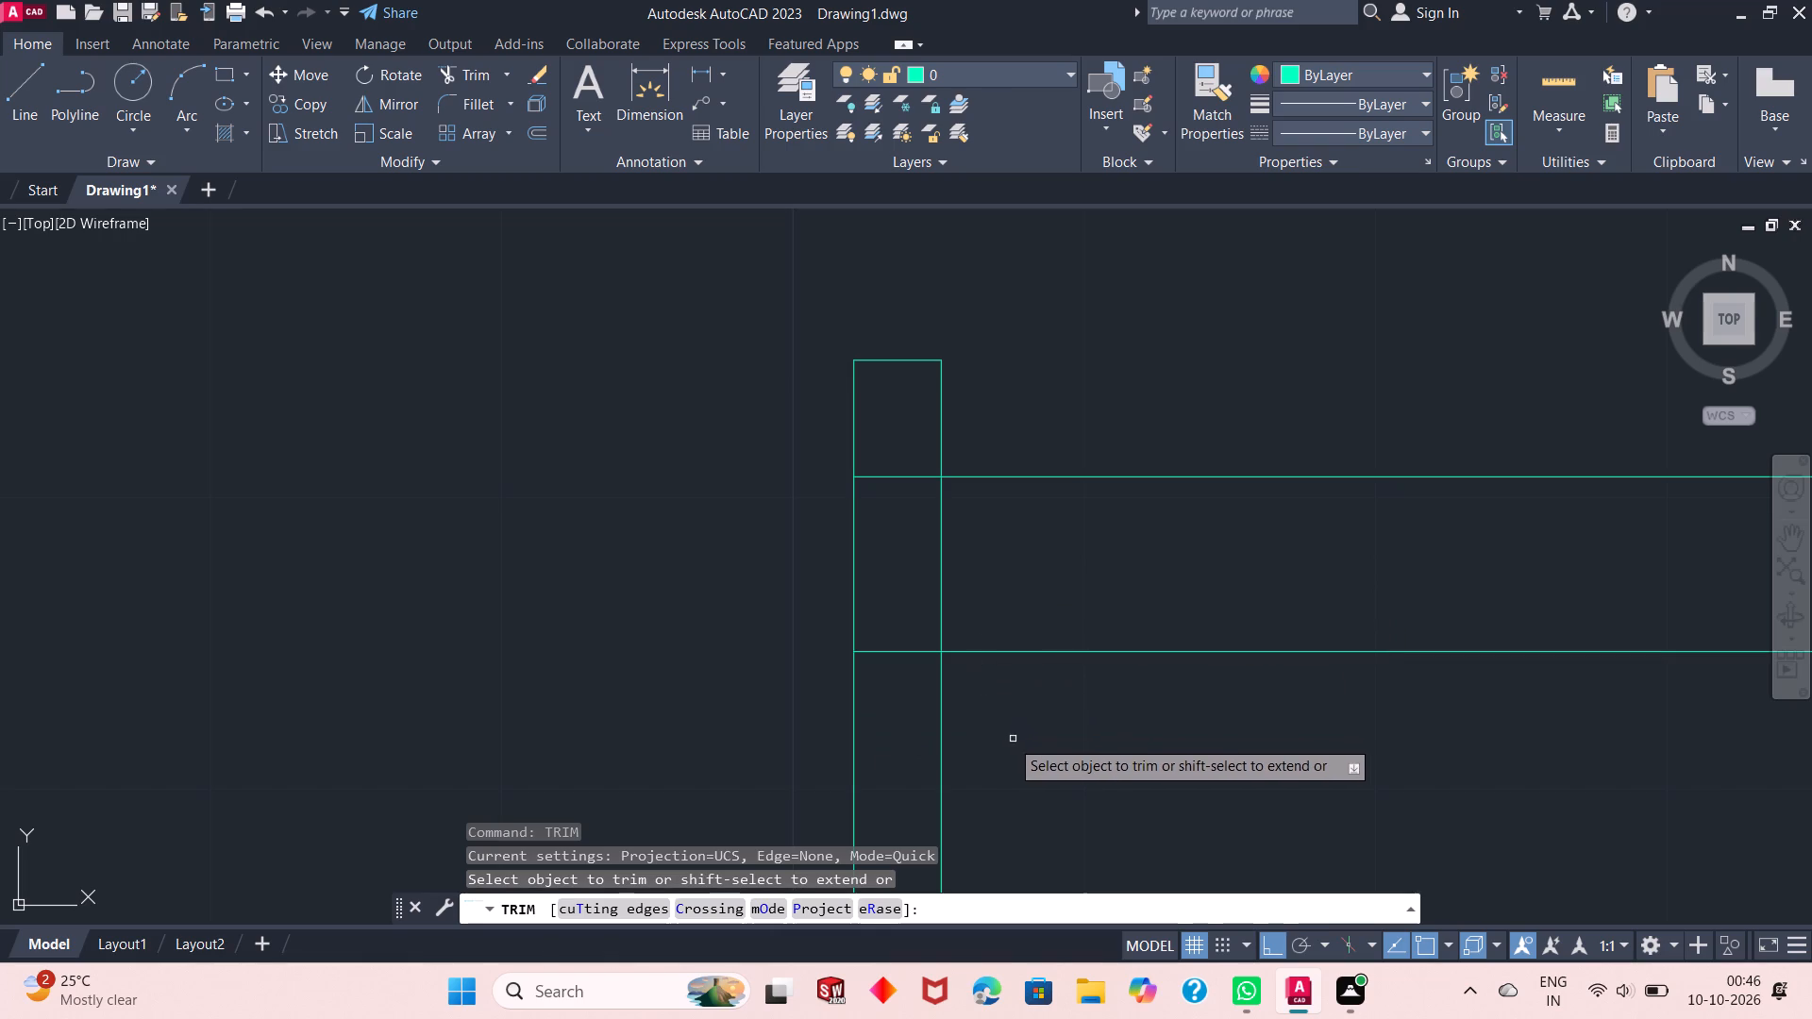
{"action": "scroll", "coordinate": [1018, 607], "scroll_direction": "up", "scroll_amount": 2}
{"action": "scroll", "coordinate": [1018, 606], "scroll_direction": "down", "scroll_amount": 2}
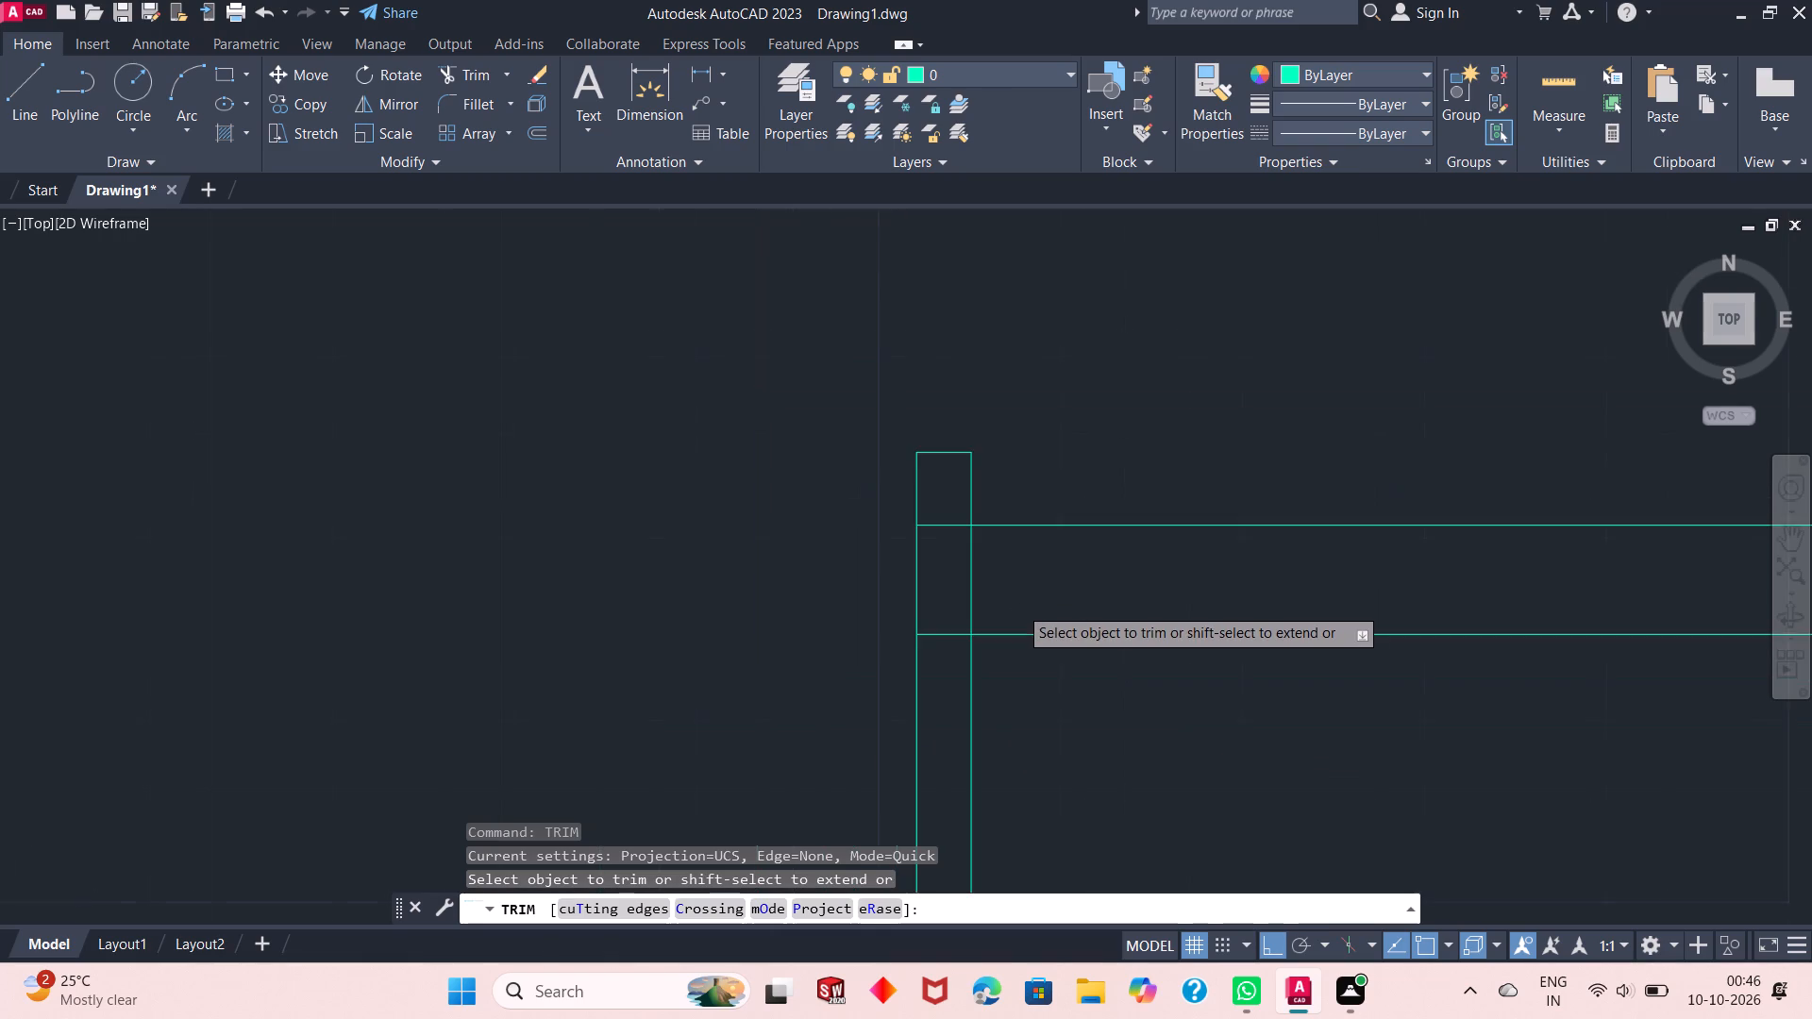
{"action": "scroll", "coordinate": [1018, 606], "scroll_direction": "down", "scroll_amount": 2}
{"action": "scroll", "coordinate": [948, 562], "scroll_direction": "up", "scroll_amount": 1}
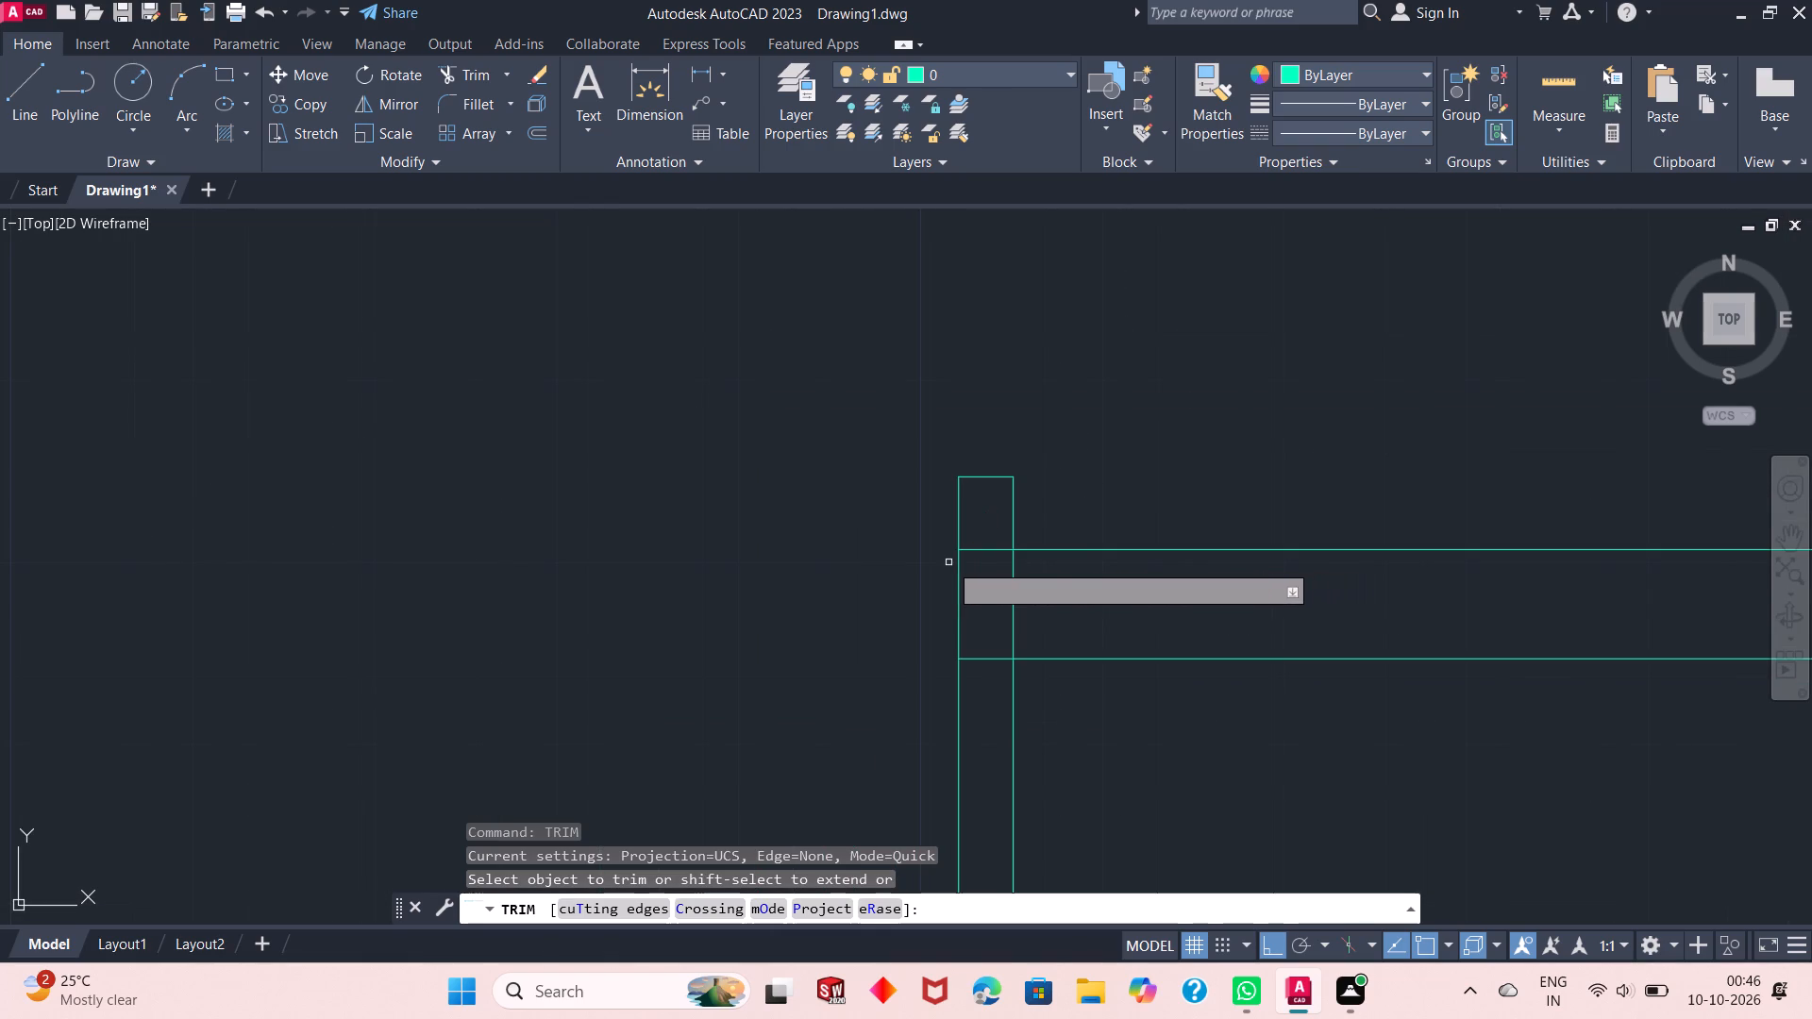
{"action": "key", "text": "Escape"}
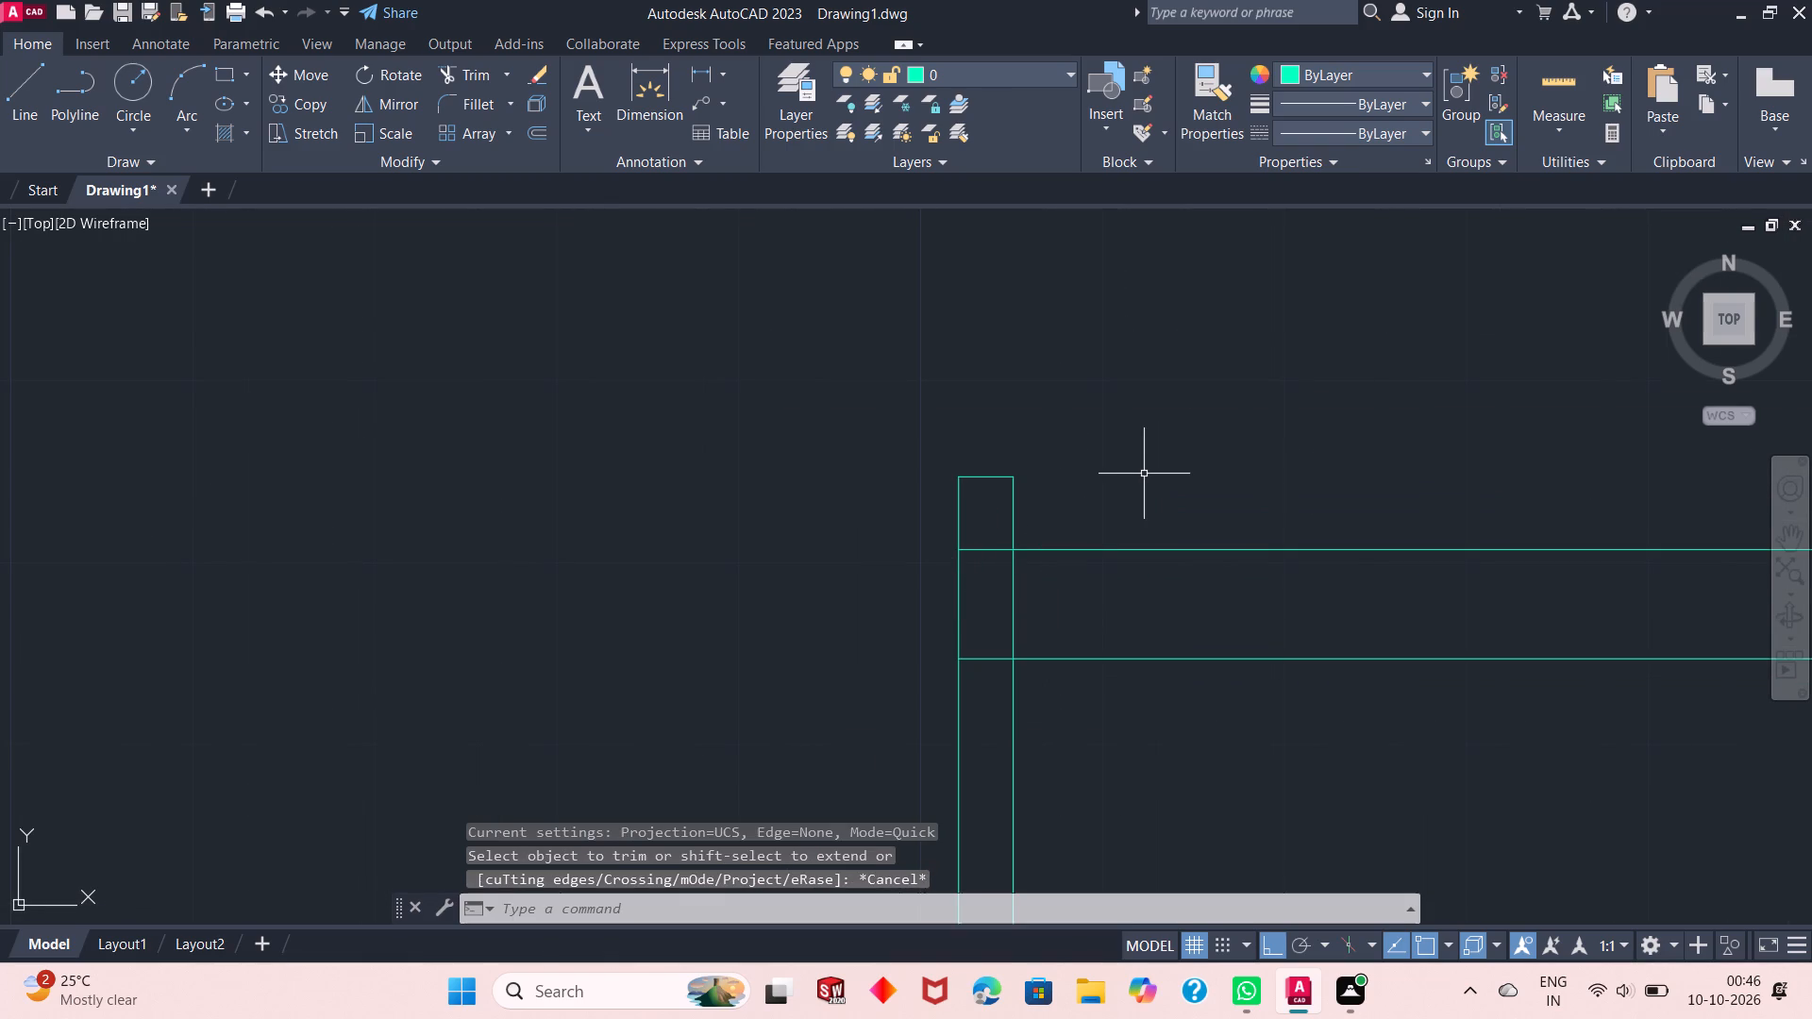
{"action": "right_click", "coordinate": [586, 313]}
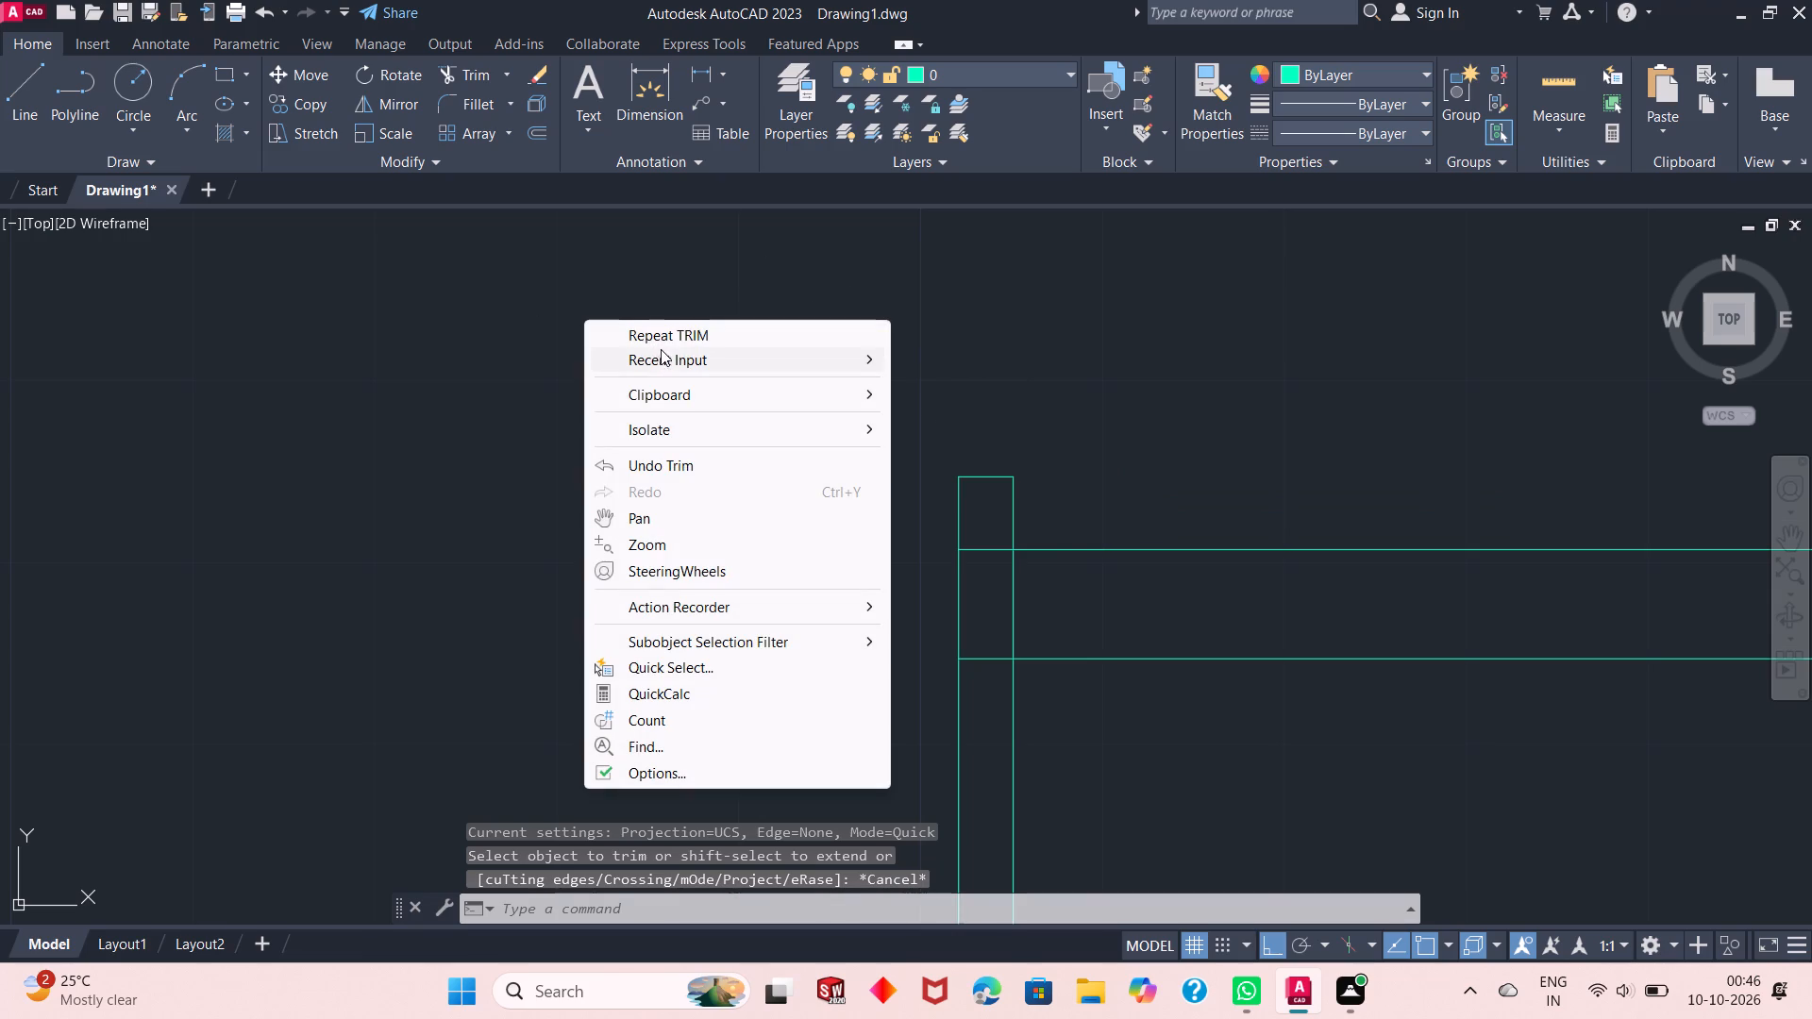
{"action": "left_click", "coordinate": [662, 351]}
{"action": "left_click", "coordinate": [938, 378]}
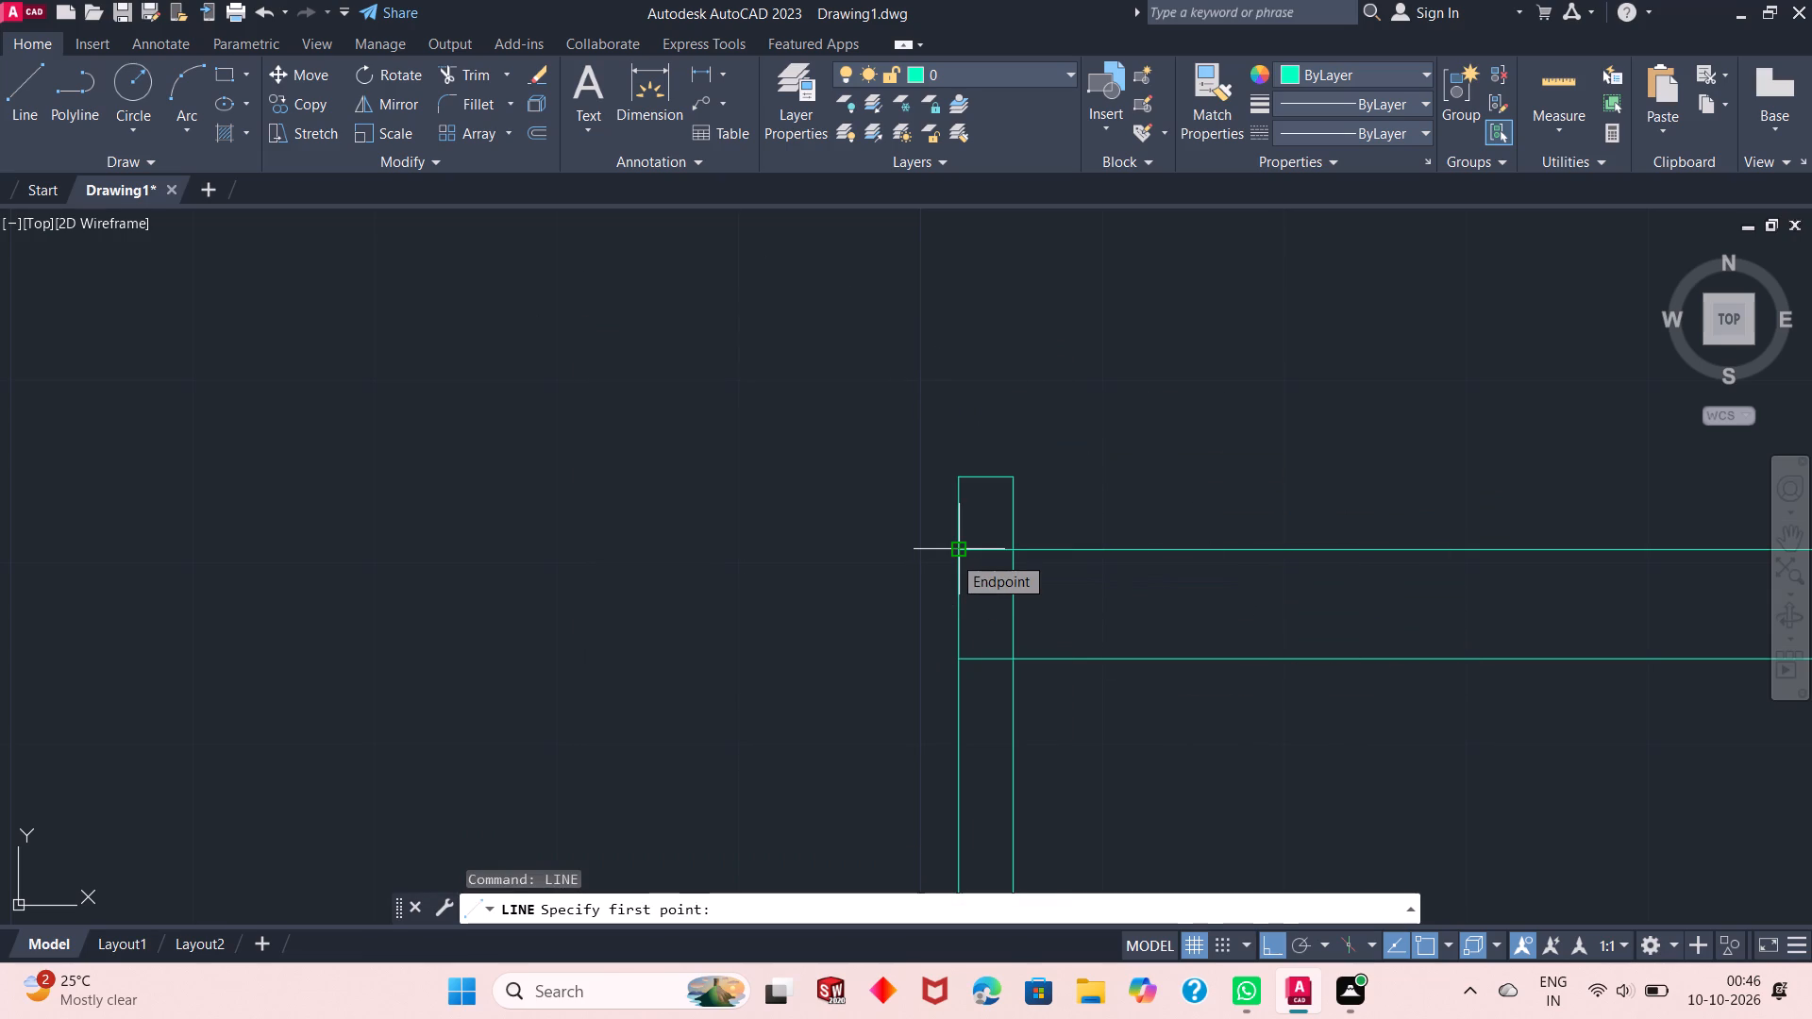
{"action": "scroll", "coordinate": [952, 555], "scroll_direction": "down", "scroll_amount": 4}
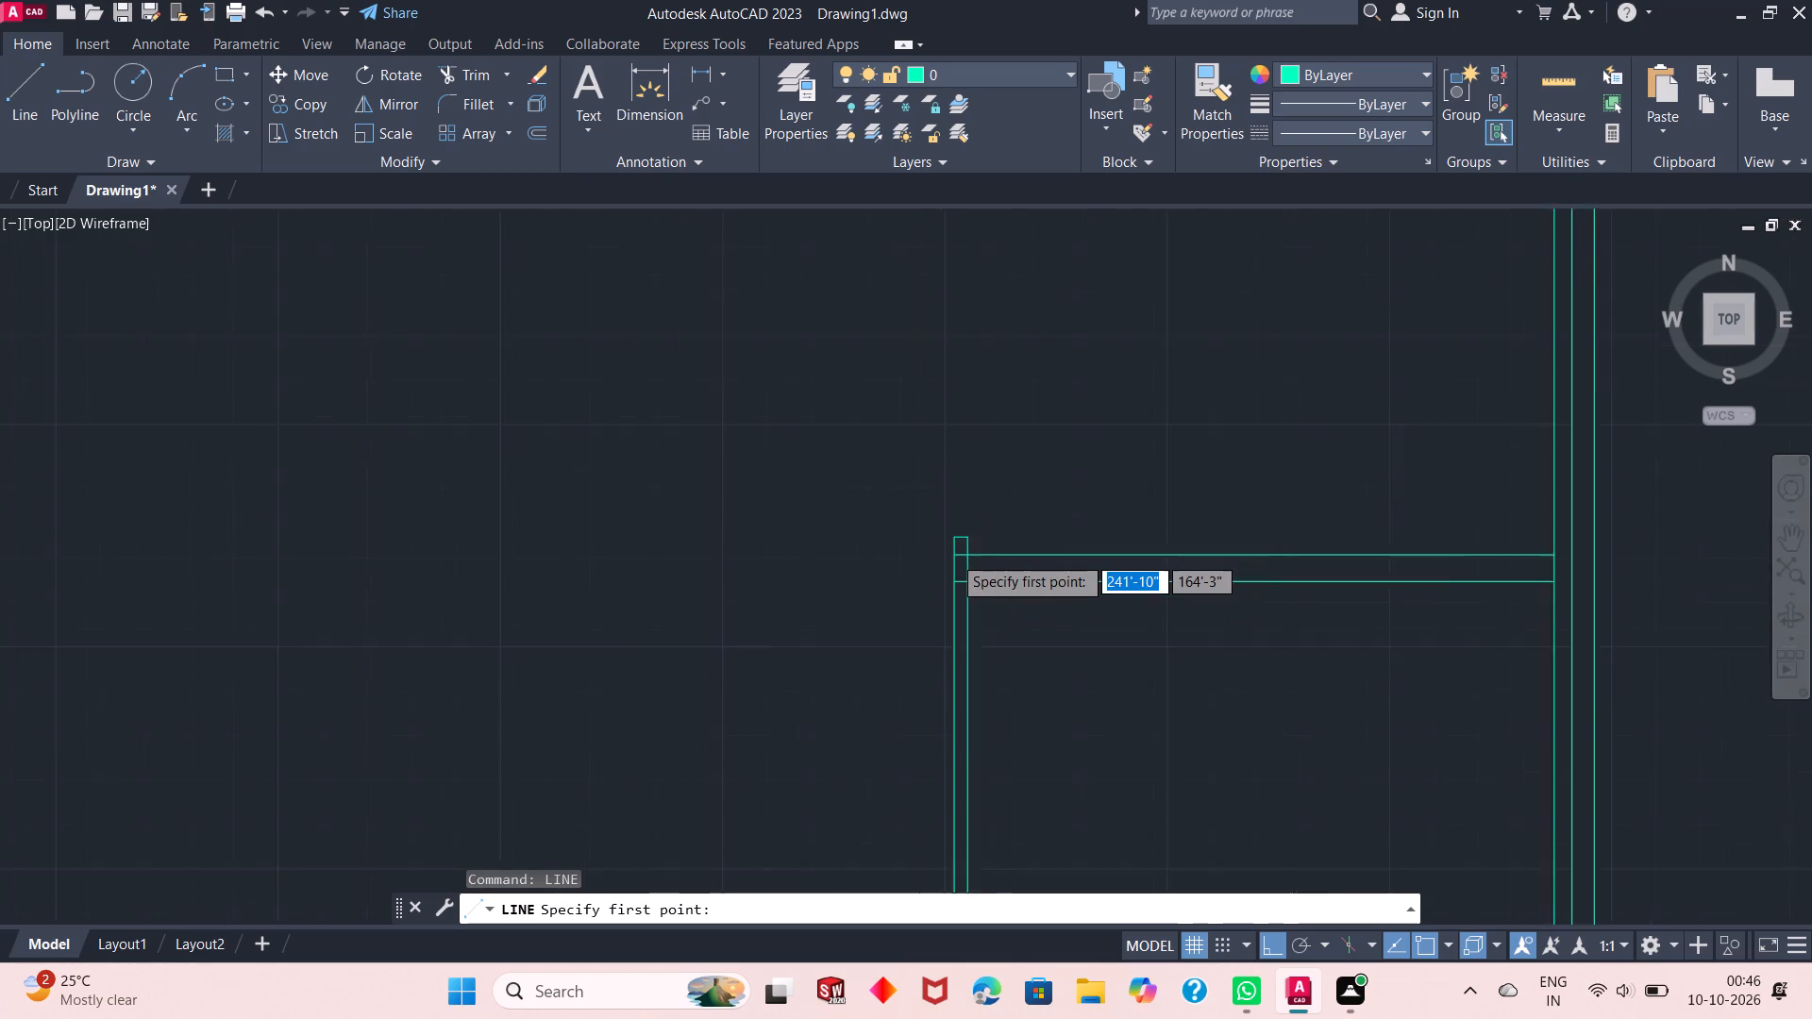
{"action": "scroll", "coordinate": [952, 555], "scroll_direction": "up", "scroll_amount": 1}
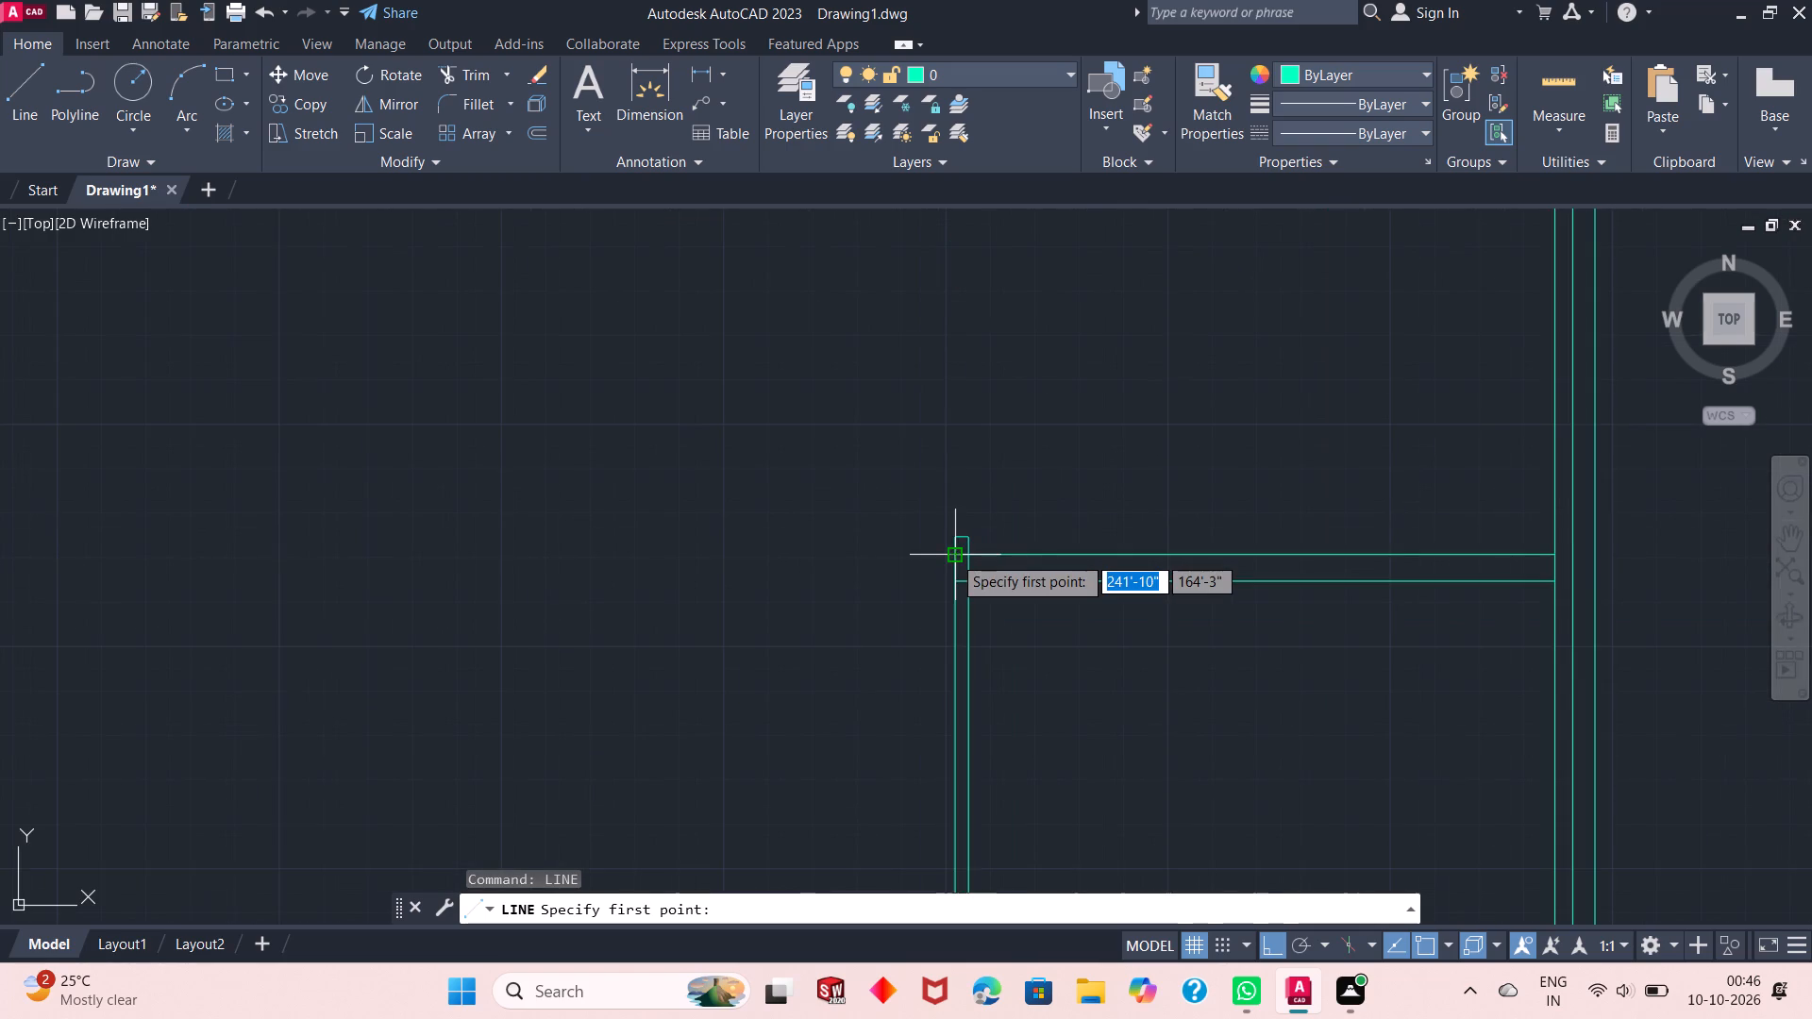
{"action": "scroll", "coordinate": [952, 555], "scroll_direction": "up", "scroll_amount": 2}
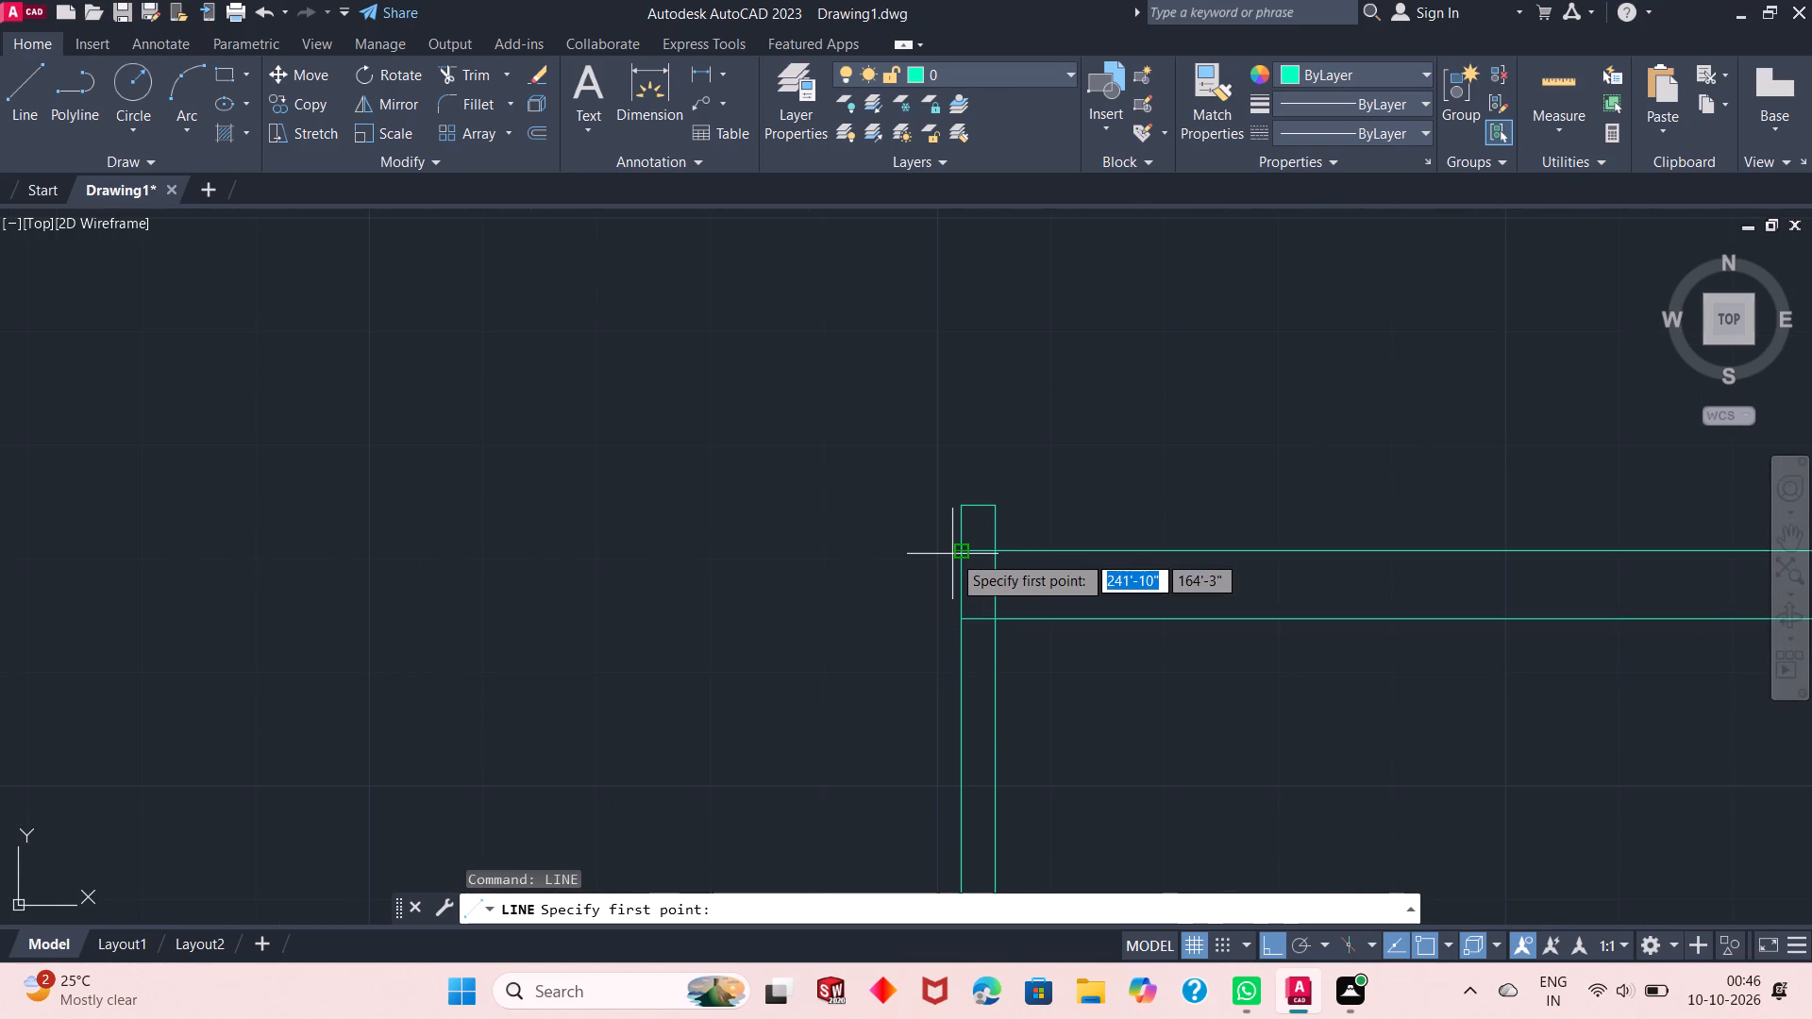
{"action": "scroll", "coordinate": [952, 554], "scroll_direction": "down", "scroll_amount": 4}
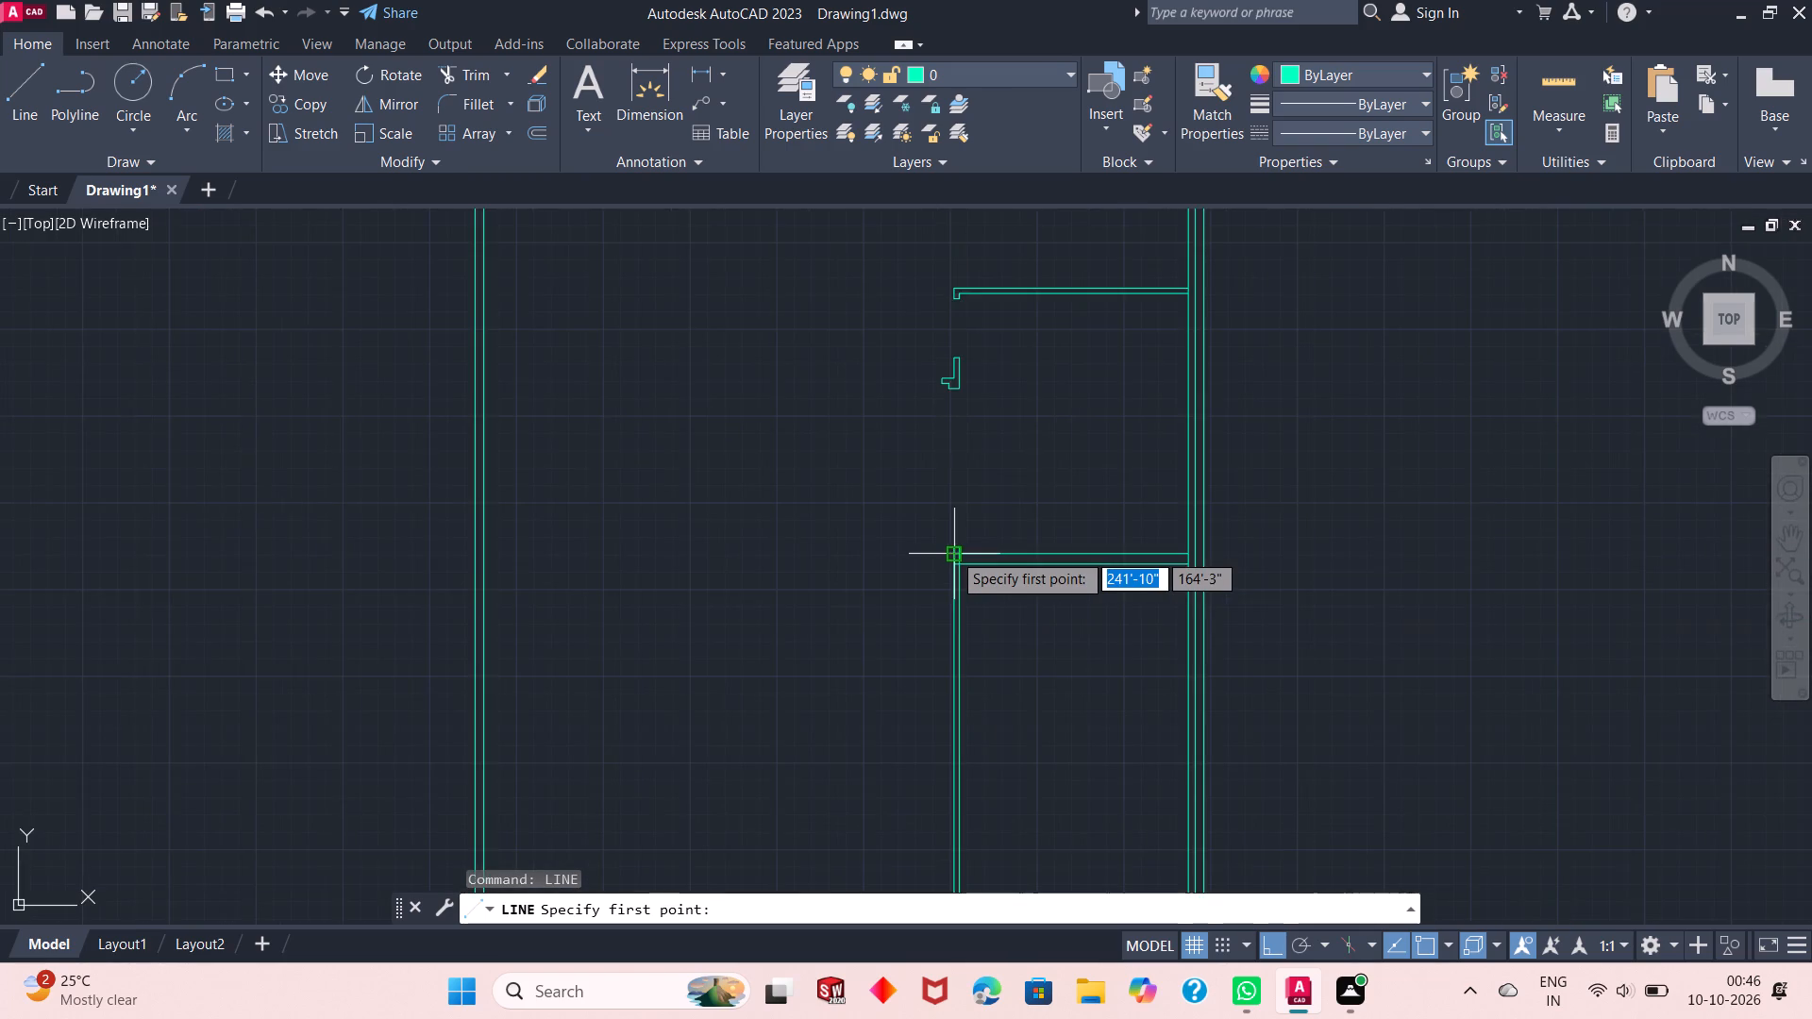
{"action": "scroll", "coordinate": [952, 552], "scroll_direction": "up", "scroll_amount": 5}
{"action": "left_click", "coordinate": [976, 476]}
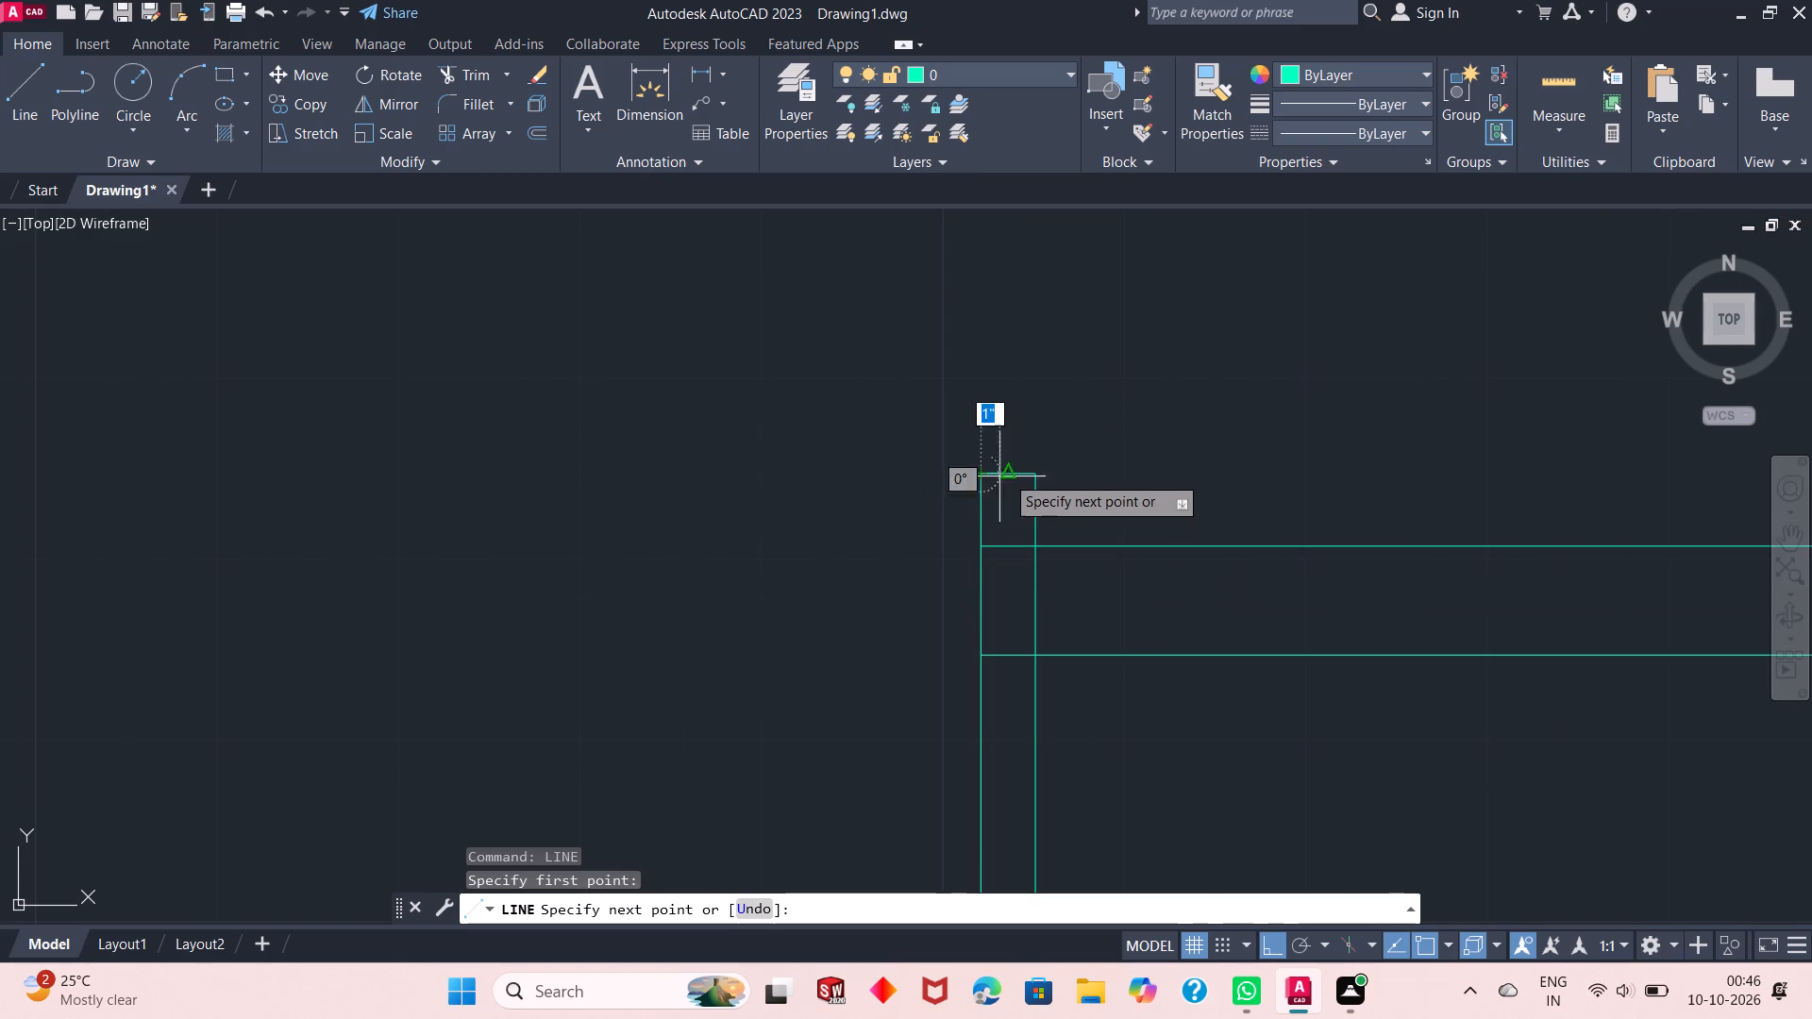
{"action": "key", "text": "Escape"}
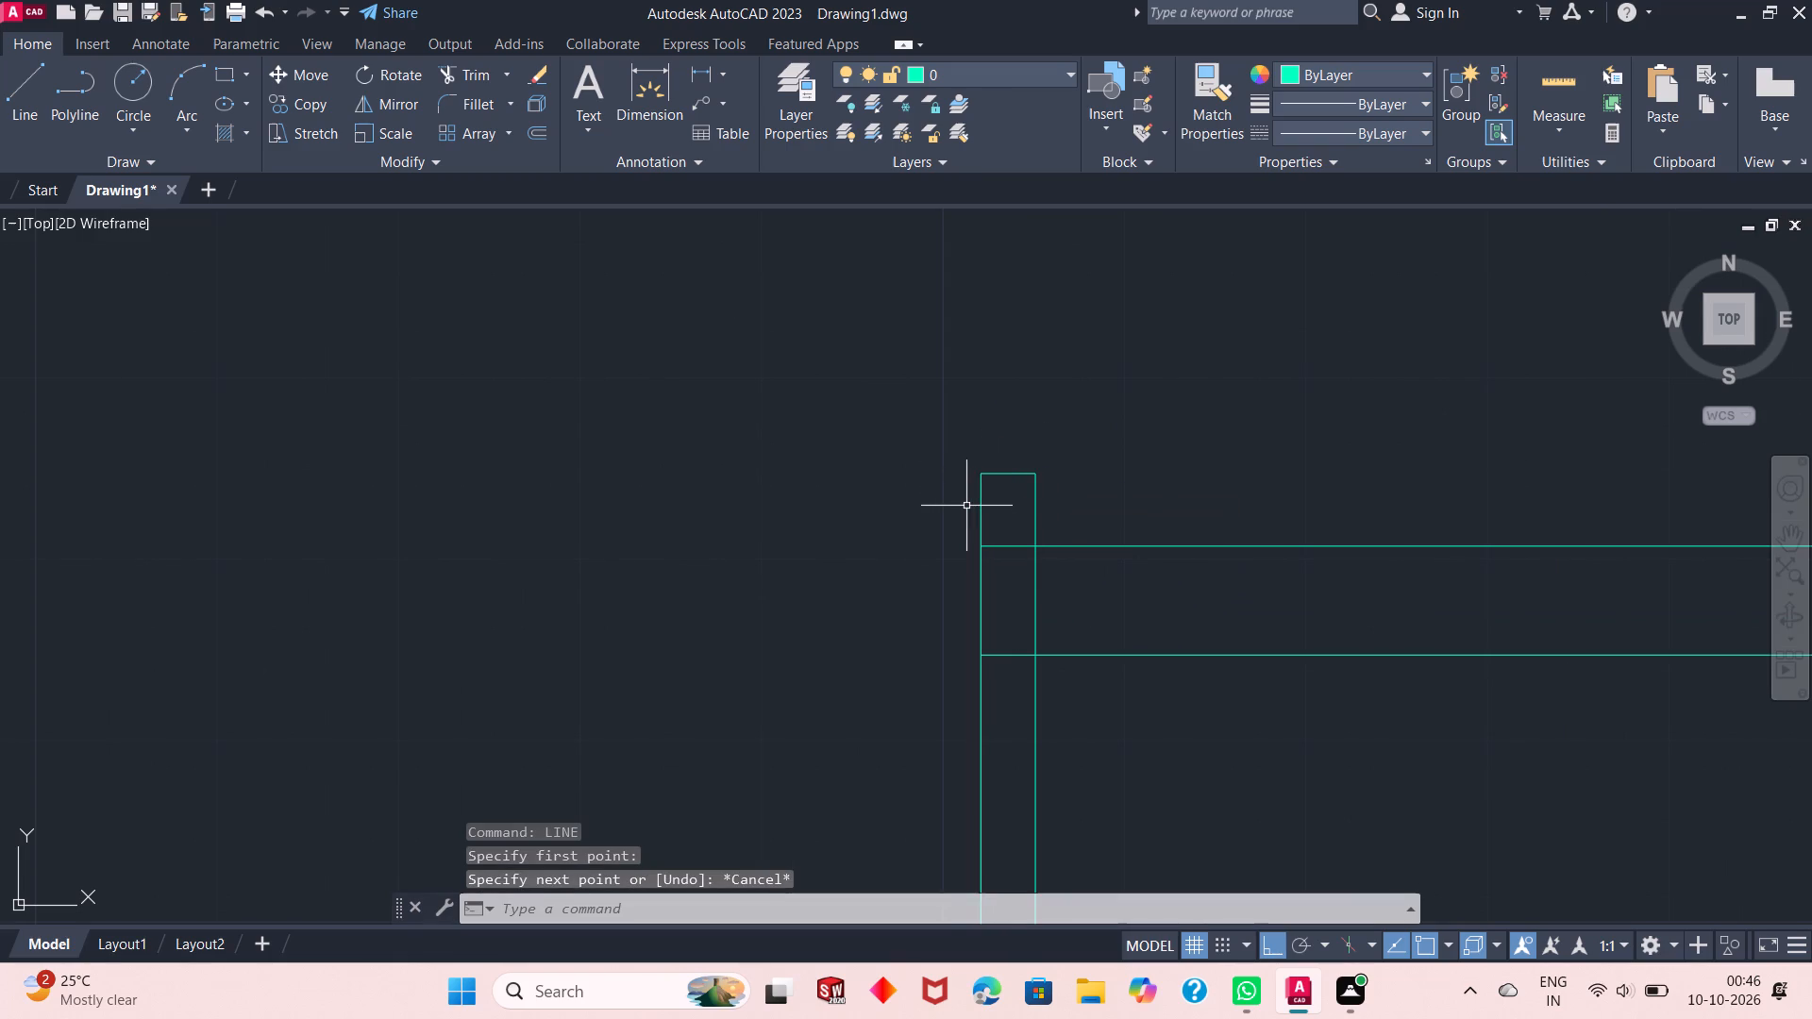
Draw a line from the northwest corner of the wall stub's top, 3" west, 4" south, and 2' west.
{"action": "scroll", "coordinate": [965, 507], "scroll_direction": "down", "scroll_amount": 2}
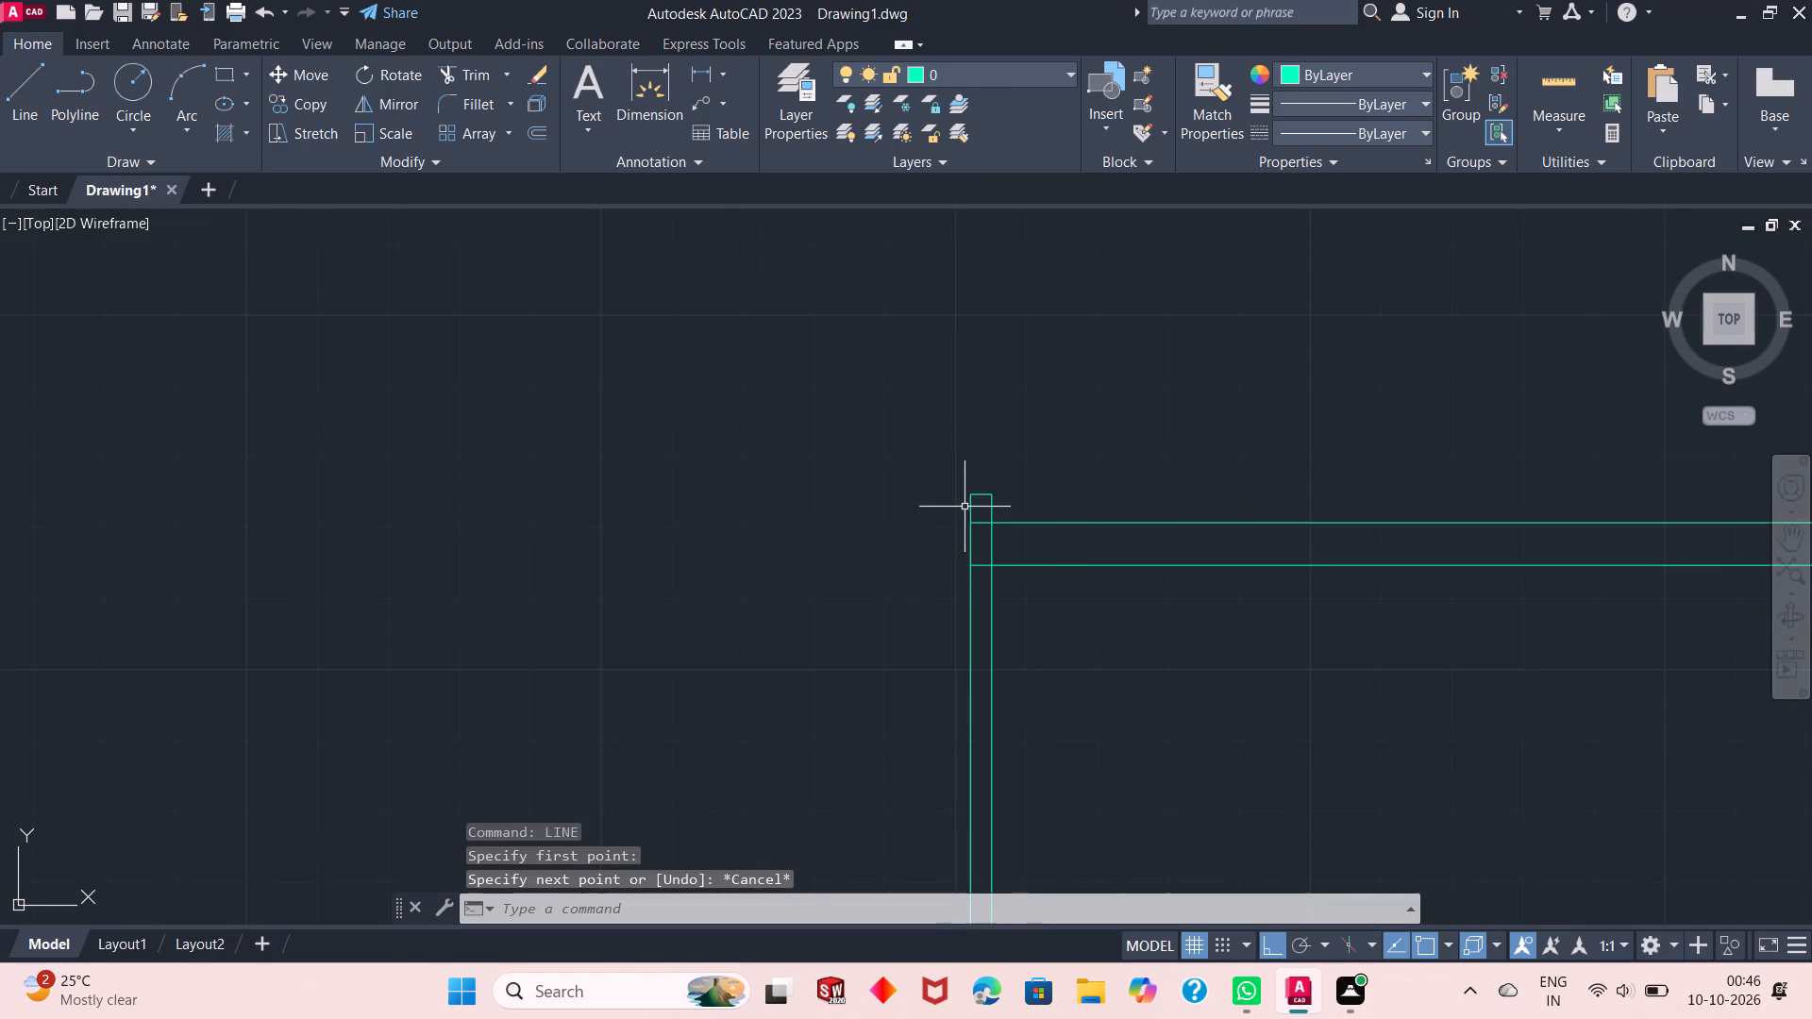
{"action": "scroll", "coordinate": [965, 507], "scroll_direction": "down", "scroll_amount": 3}
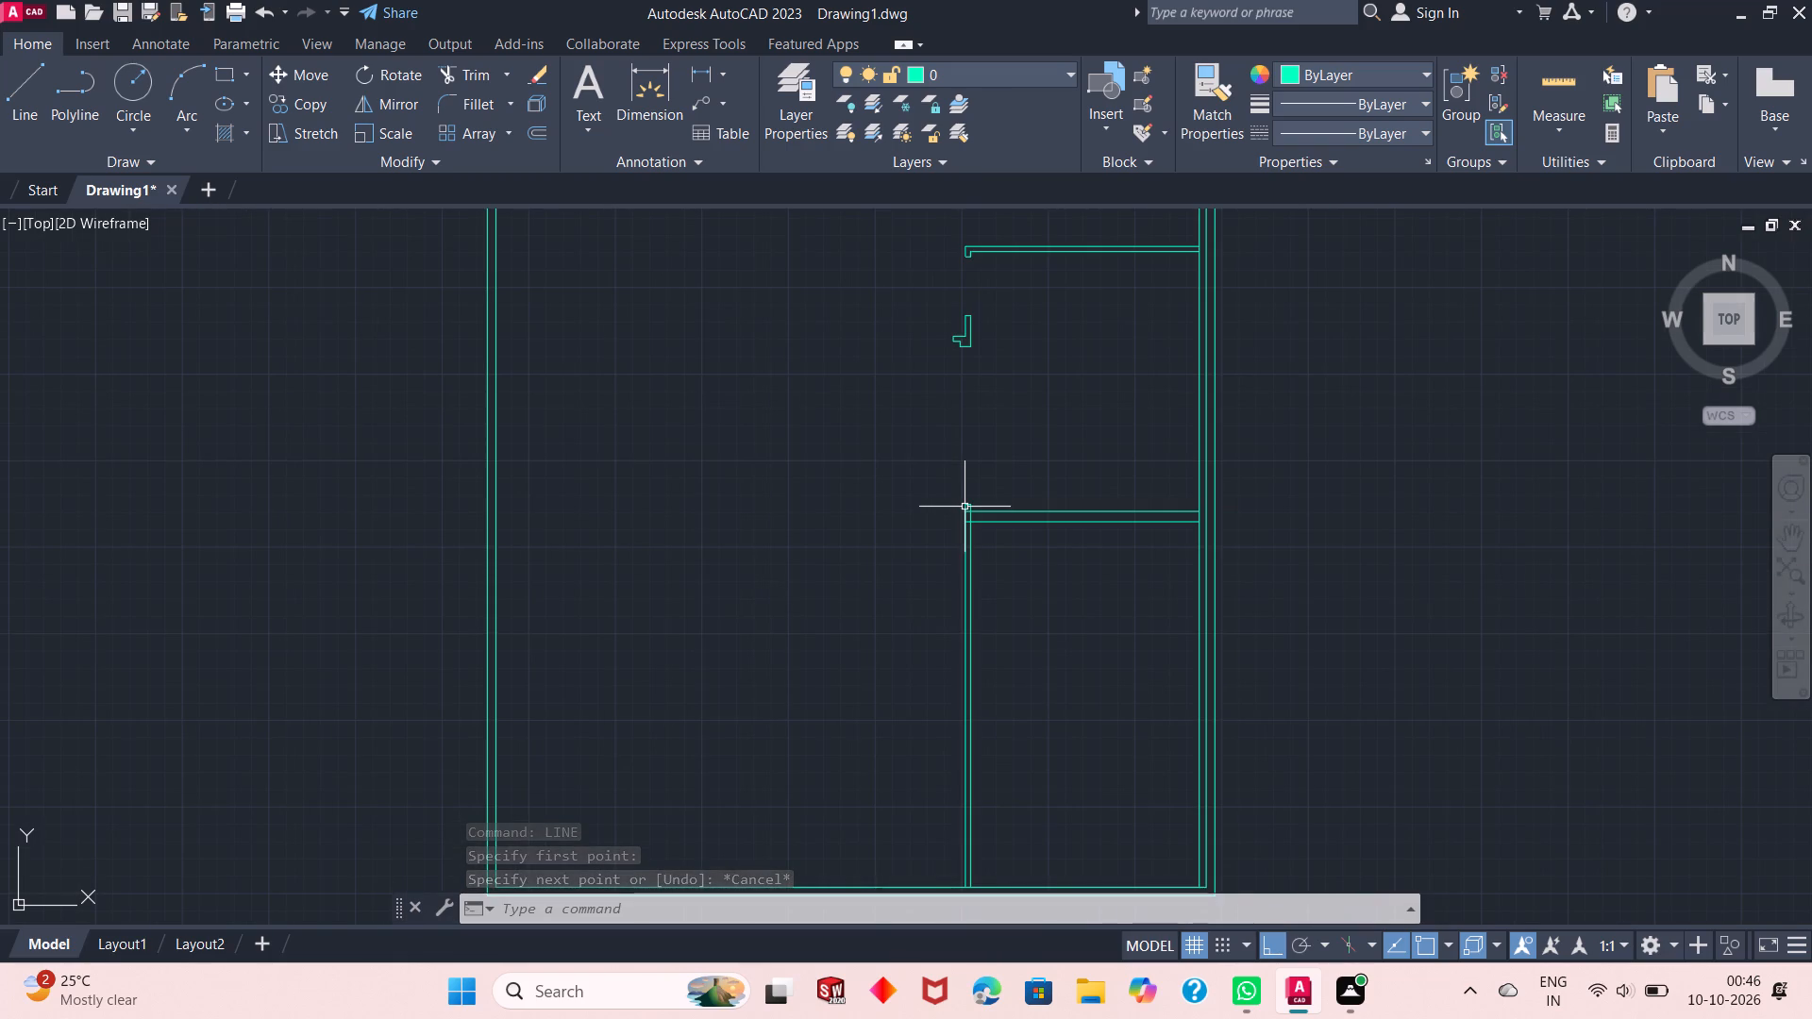
{"action": "scroll", "coordinate": [965, 507], "scroll_direction": "down", "scroll_amount": 1}
{"action": "scroll", "coordinate": [945, 553], "scroll_direction": "up", "scroll_amount": 1}
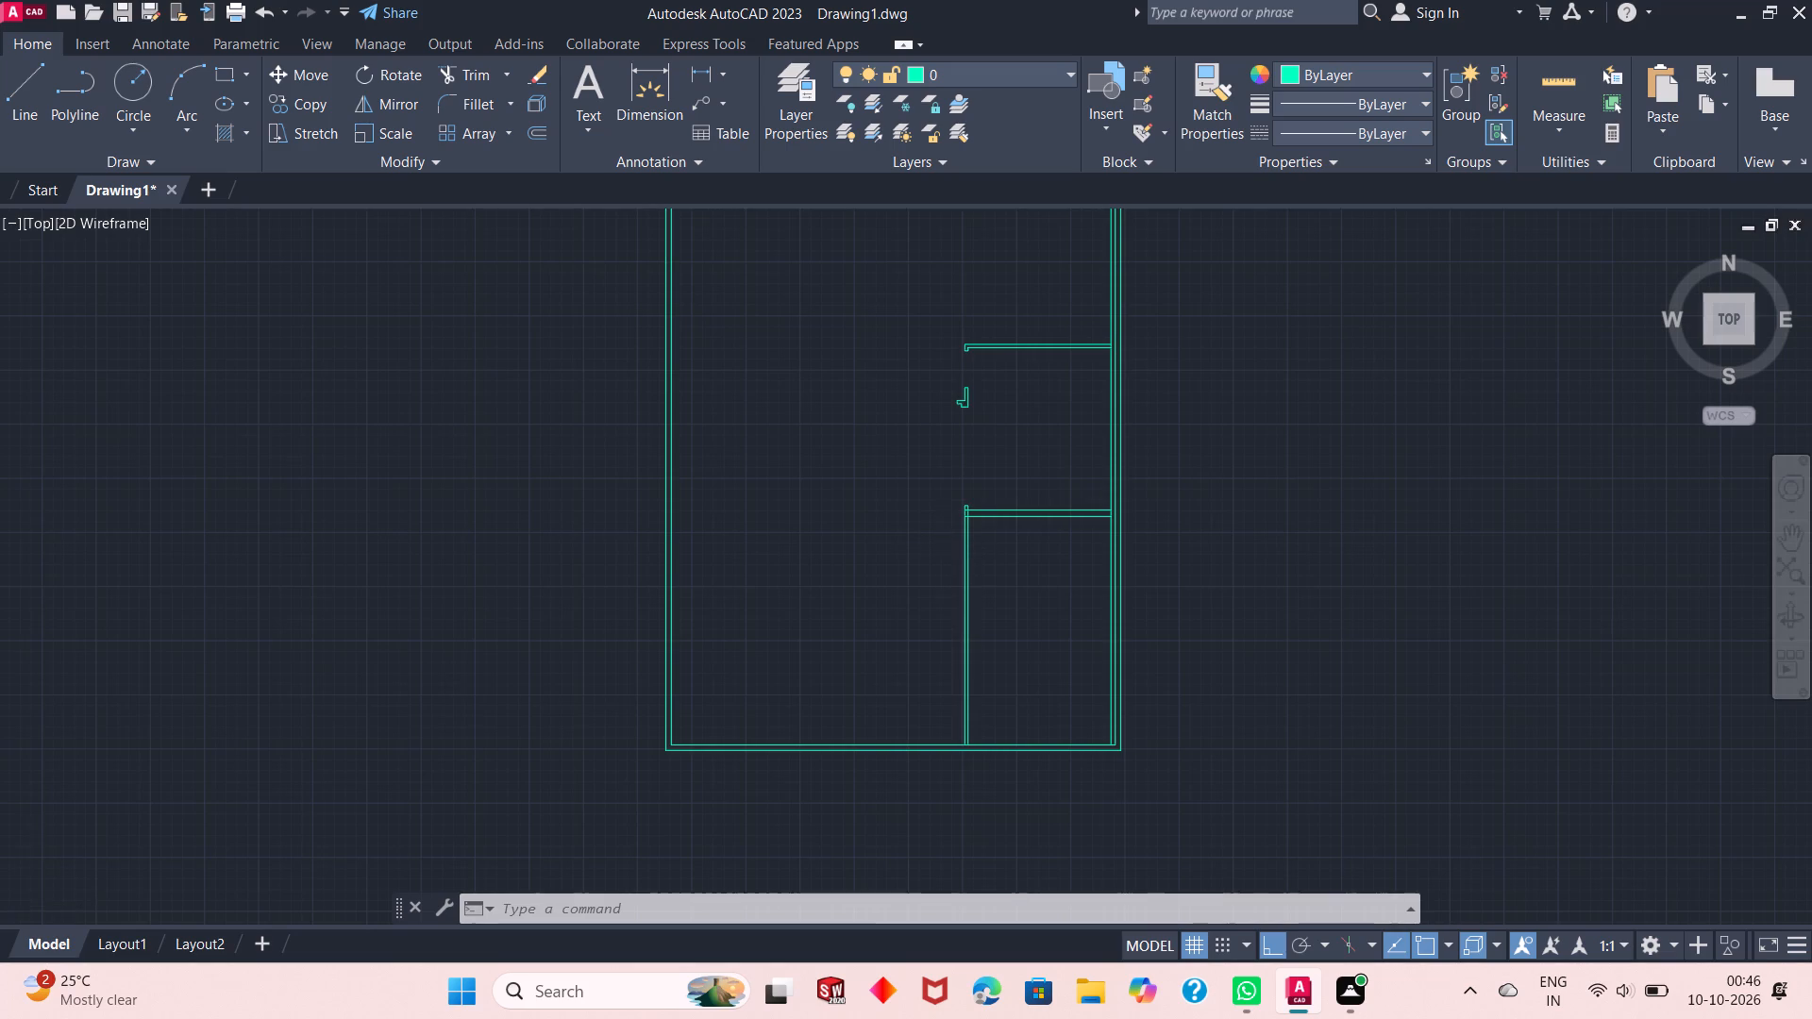
{"action": "scroll", "coordinate": [963, 496], "scroll_direction": "up", "scroll_amount": 3}
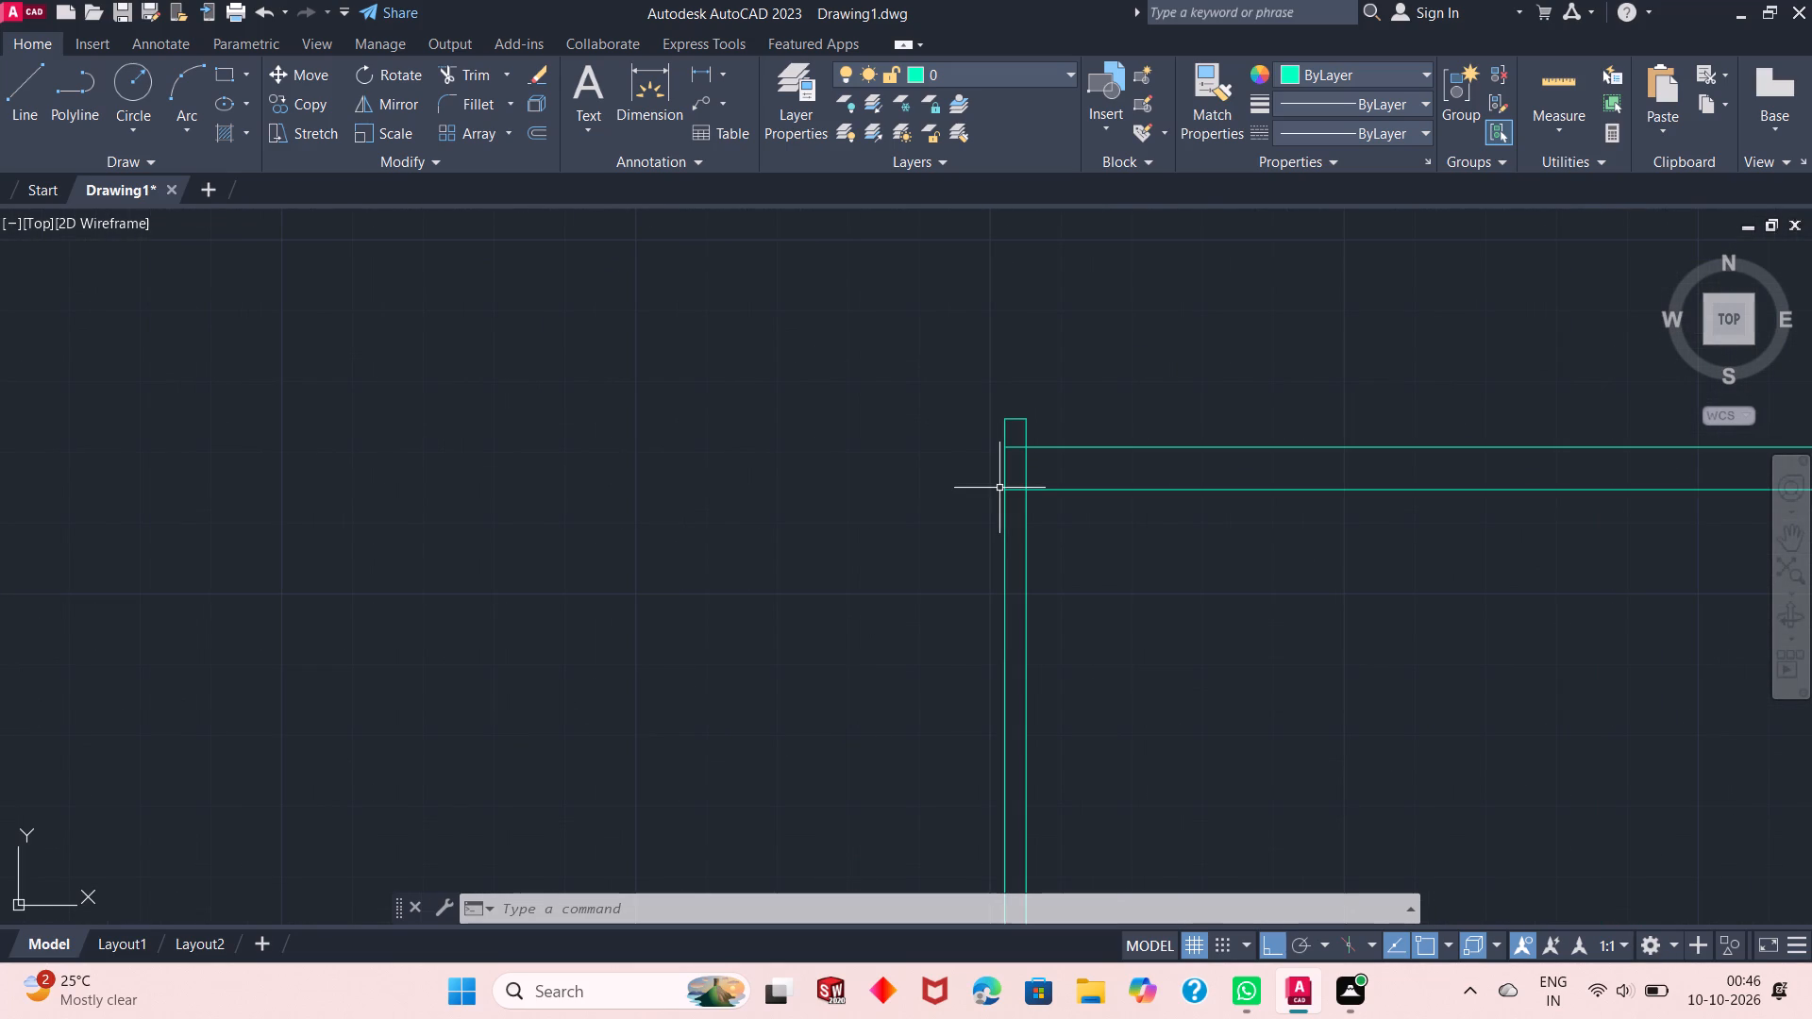
{"action": "left_click", "coordinate": [22, 119]}
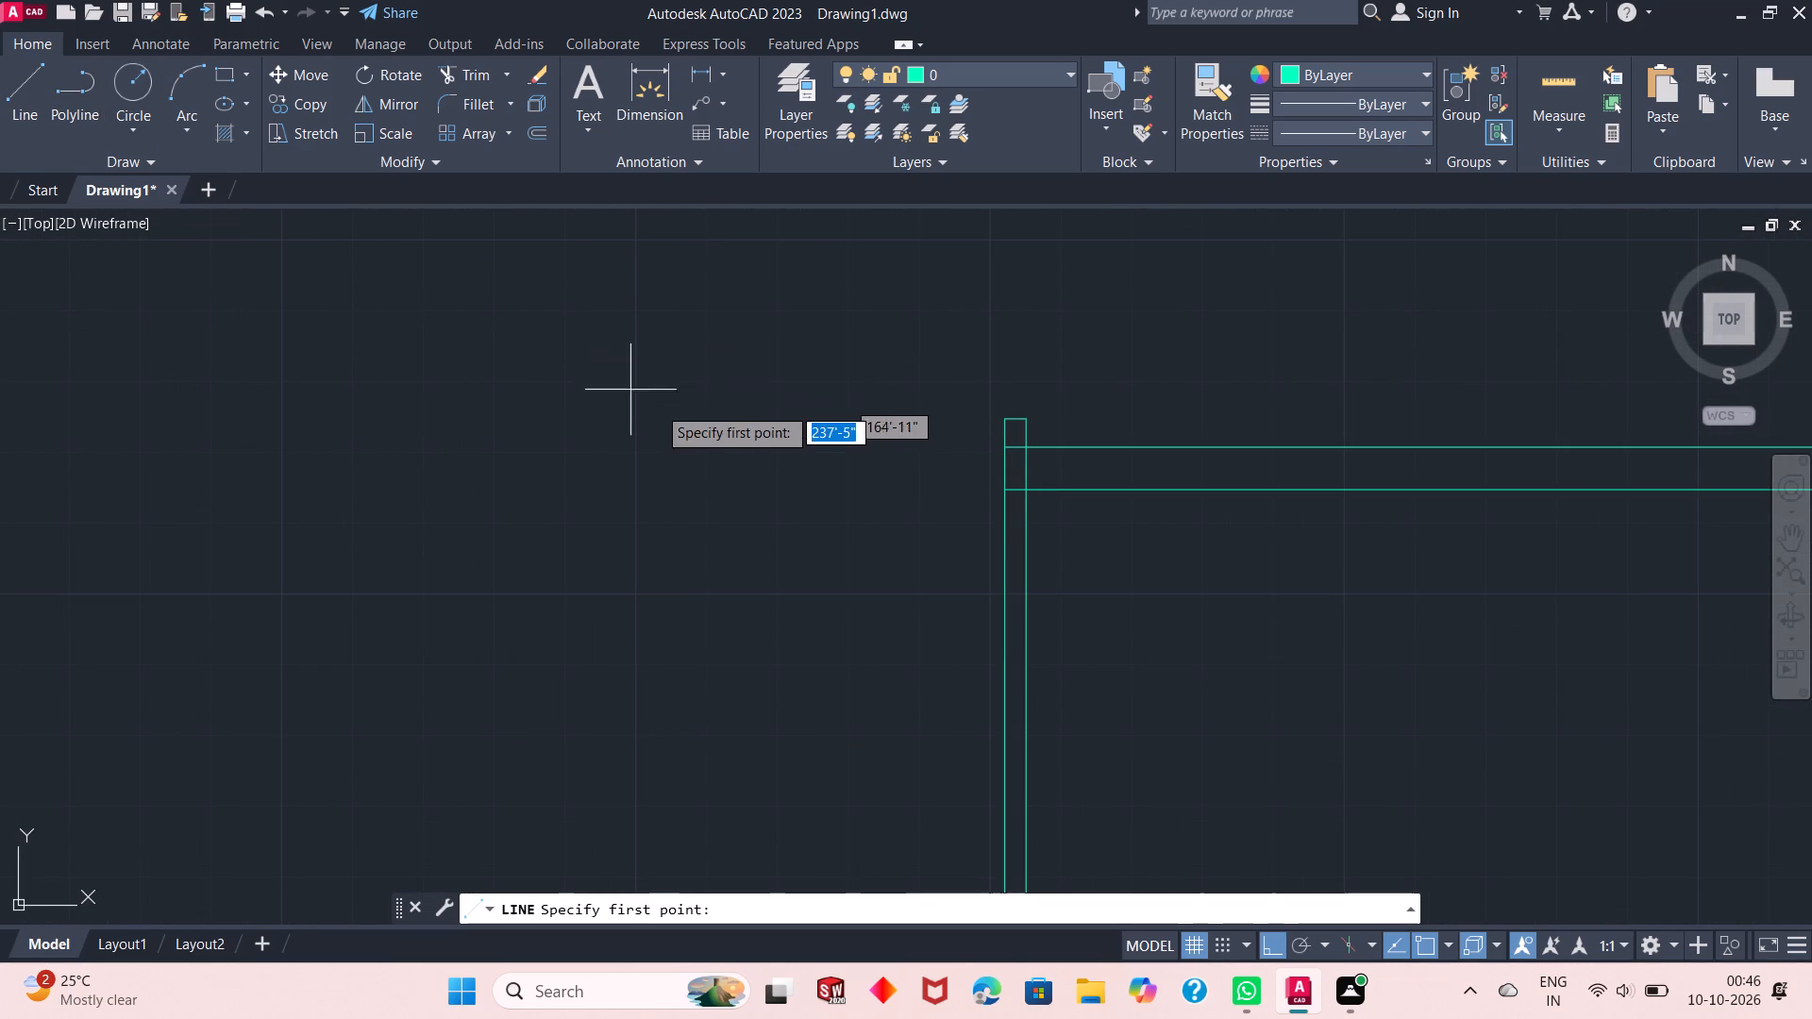
{"action": "left_click", "coordinate": [1003, 419]}
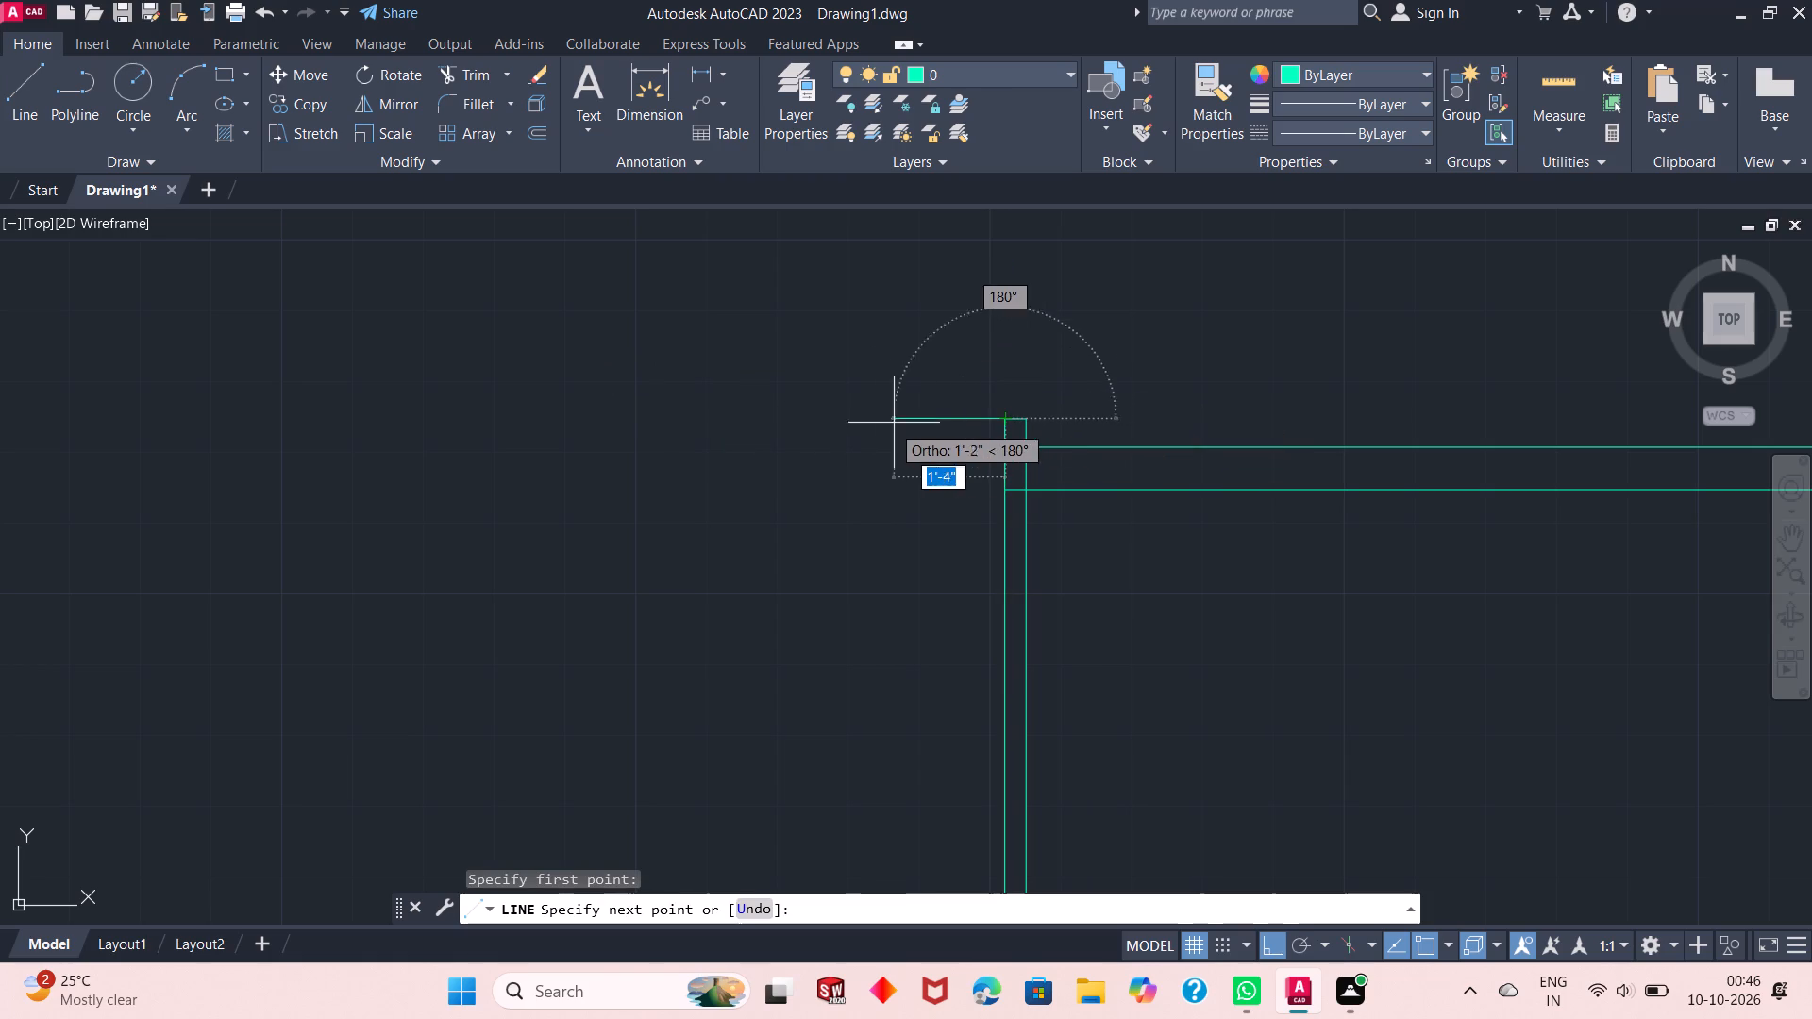
{"action": "type", "text": "3\""}
{"action": "key", "text": "Return"}
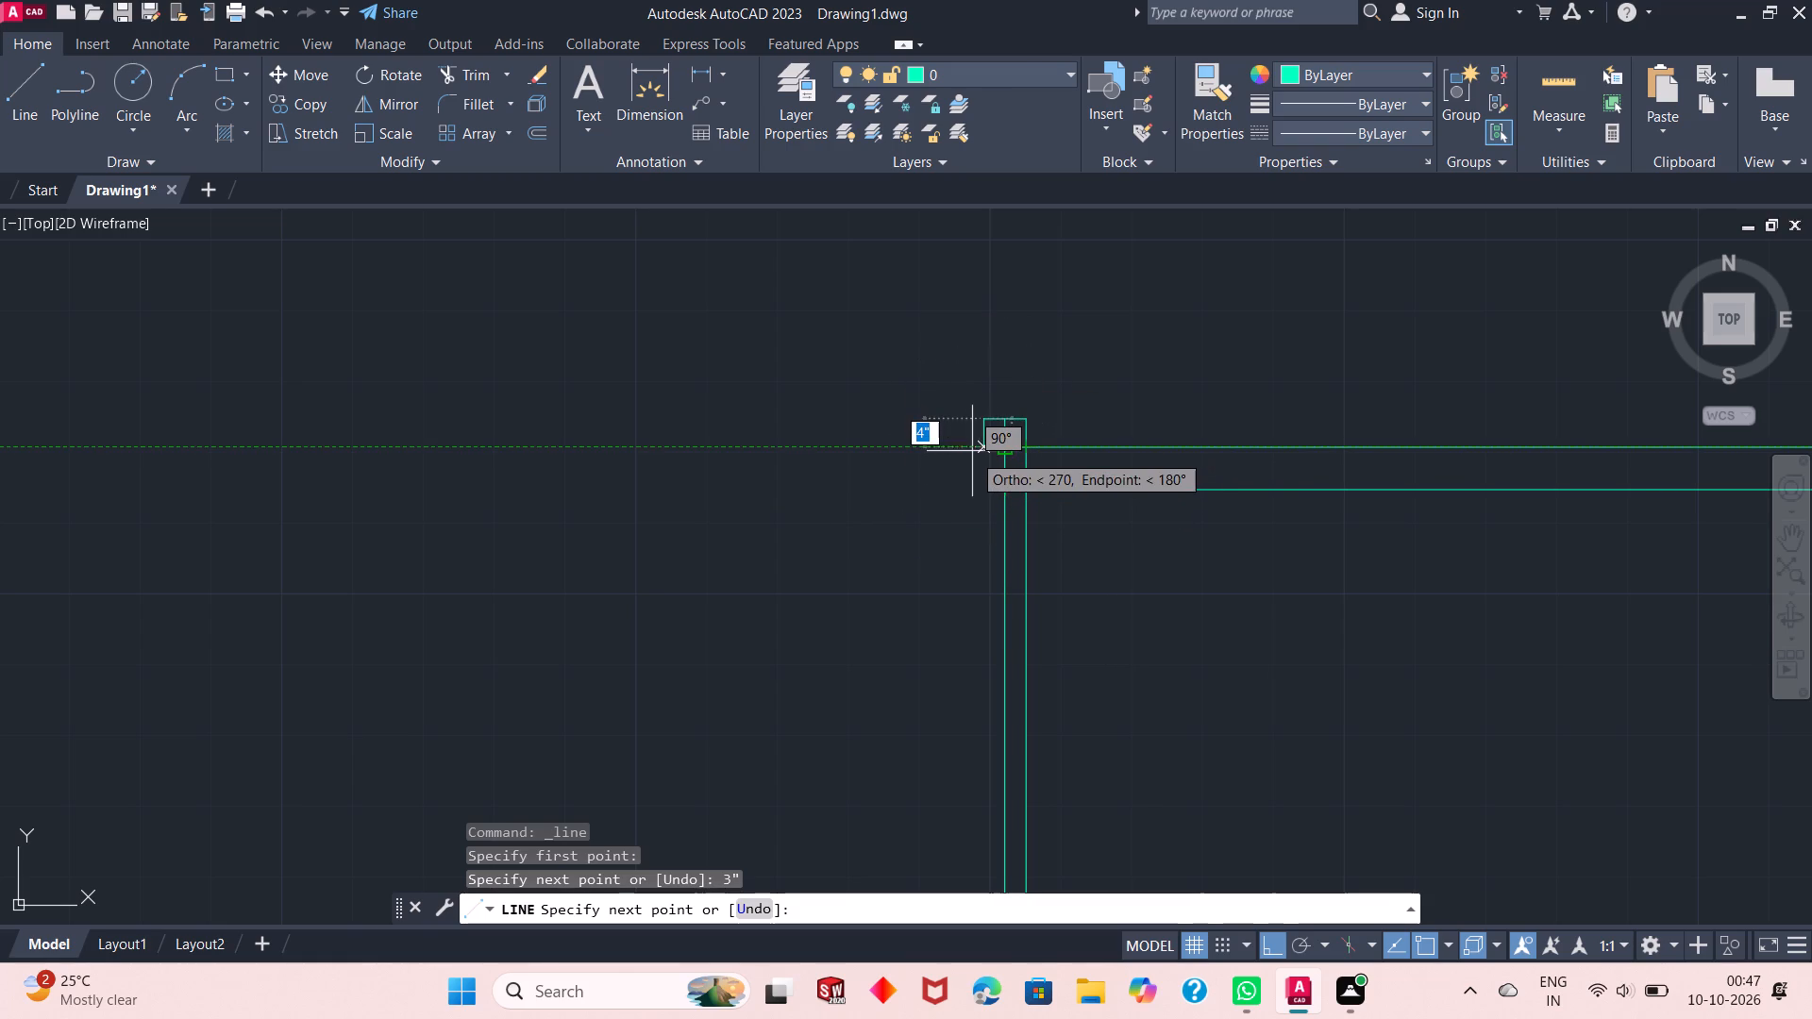
{"action": "type", "text": "4\""}
{"action": "key", "text": "Return"}
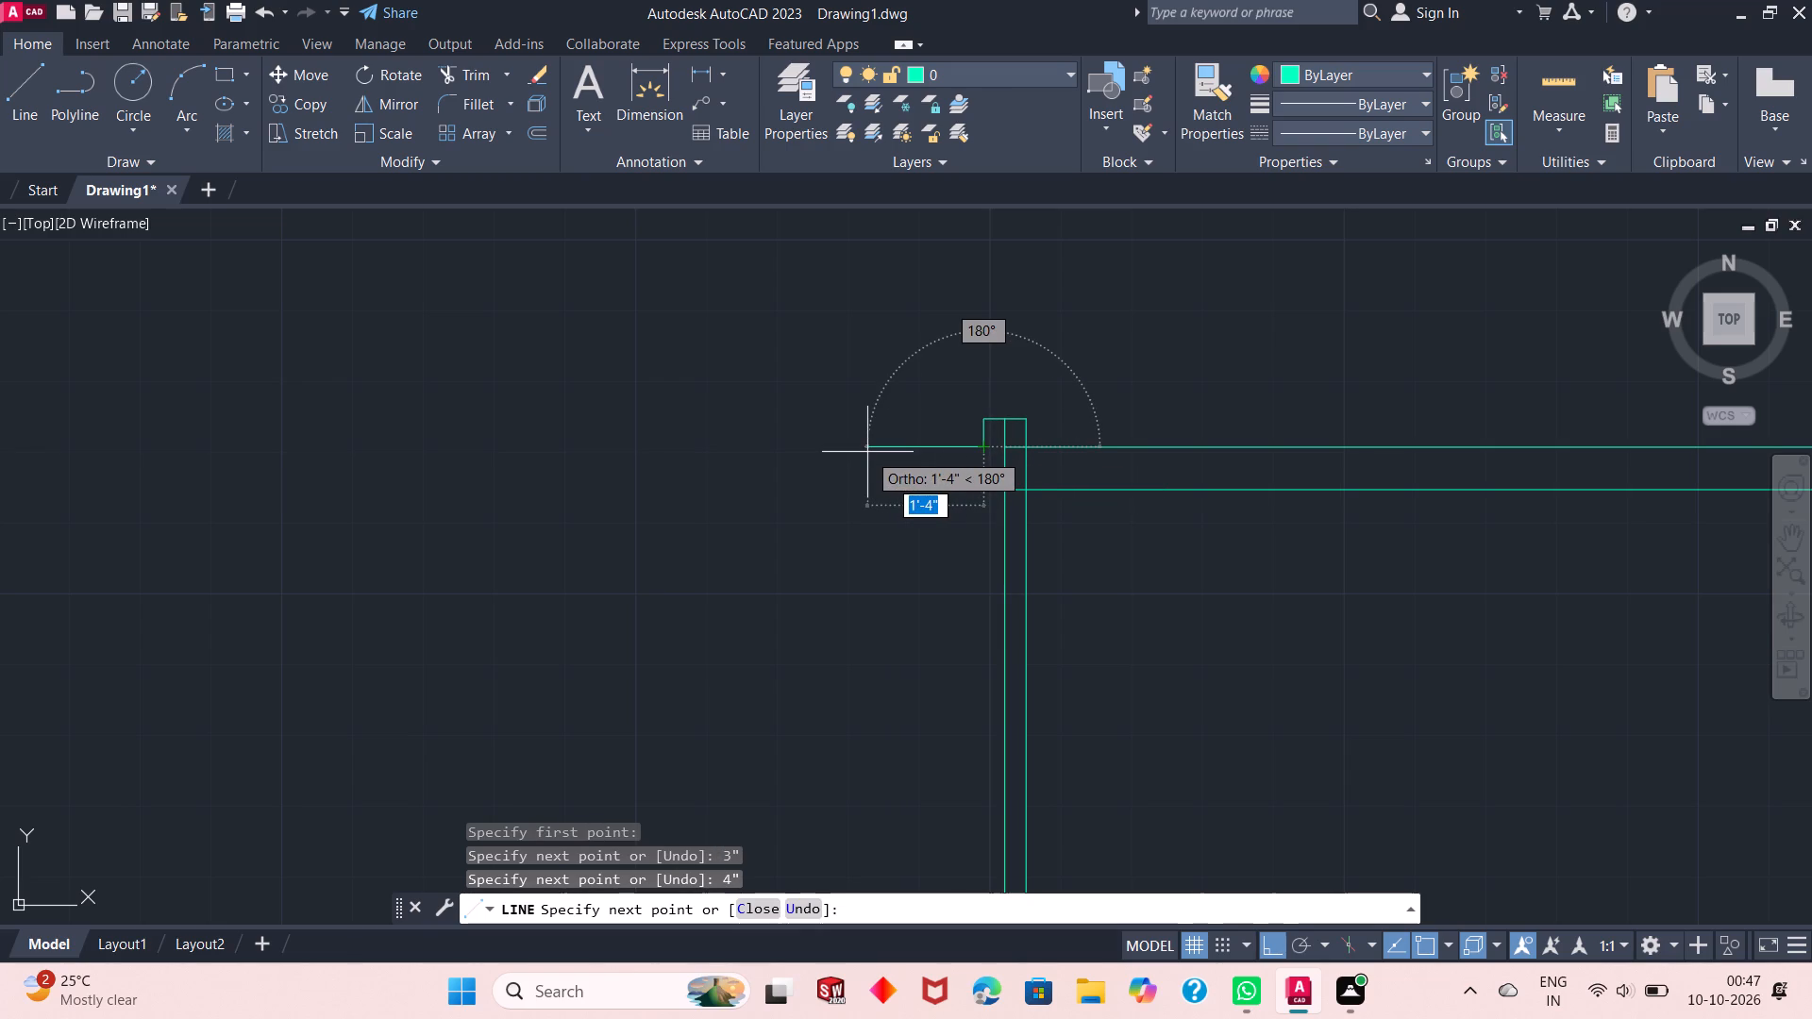
{"action": "key", "text": "2"}
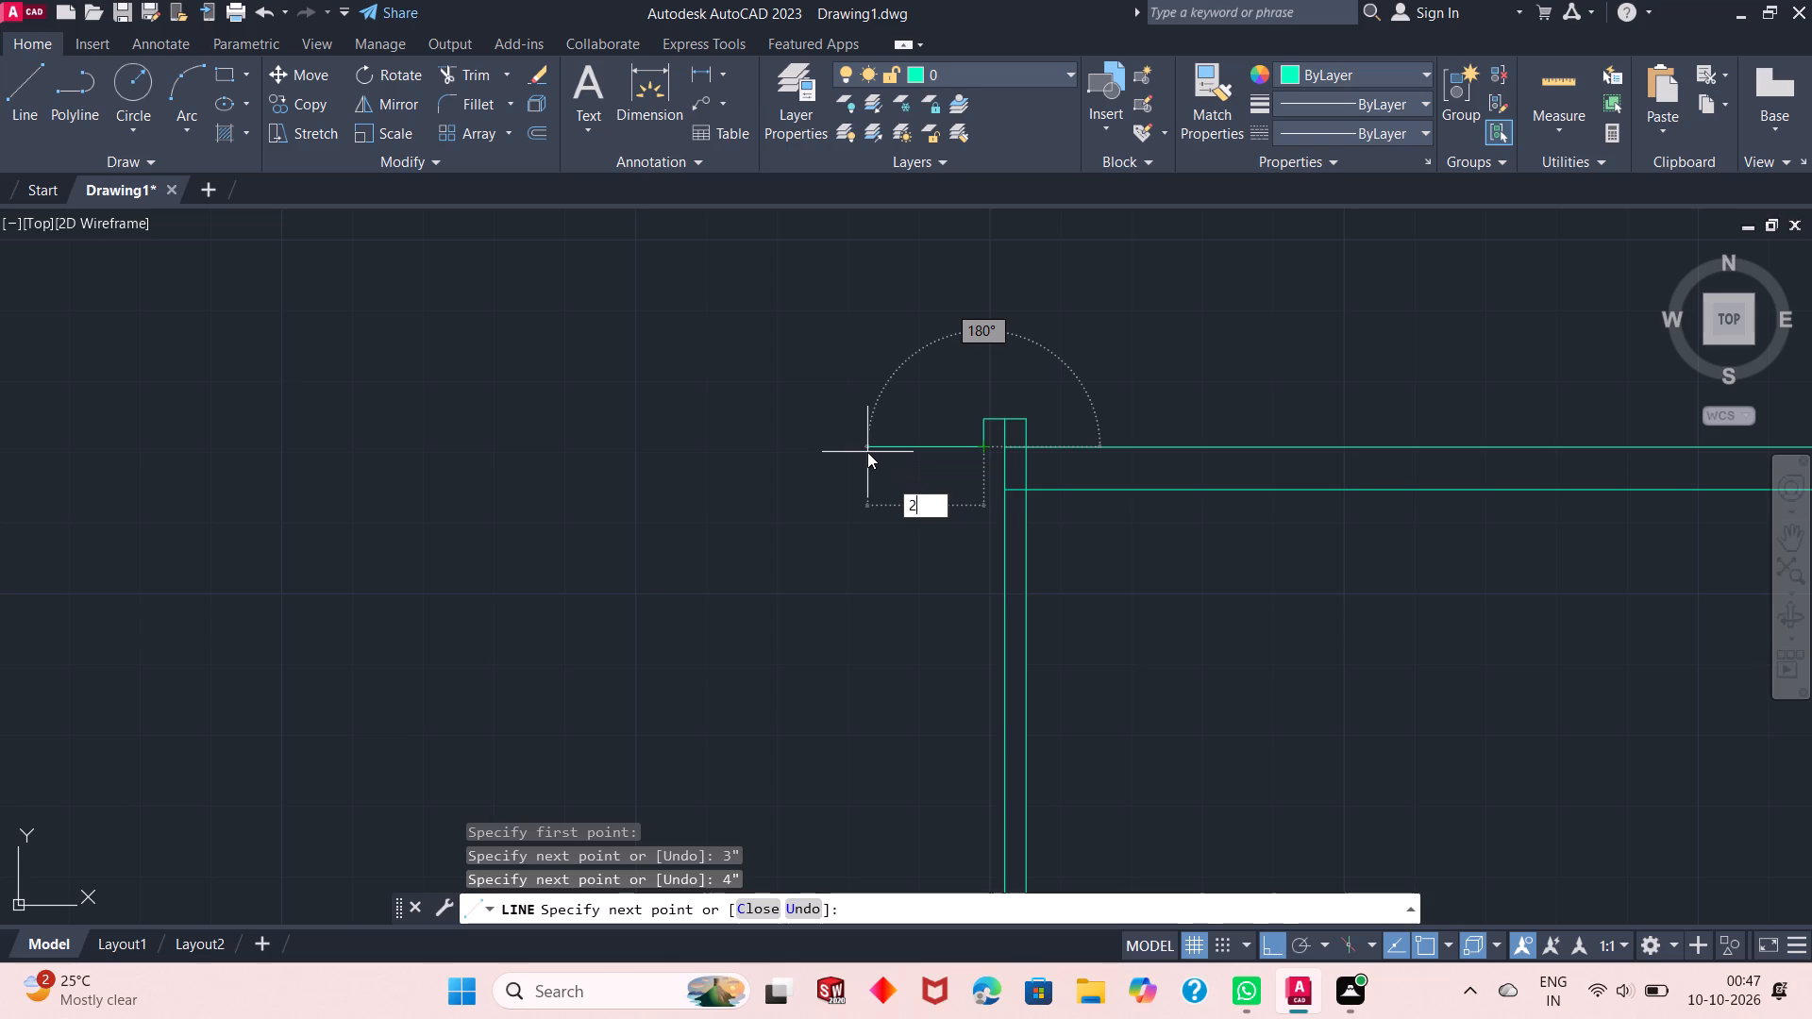
{"action": "key", "text": "apostrophe"}
{"action": "key", "text": "Return"}
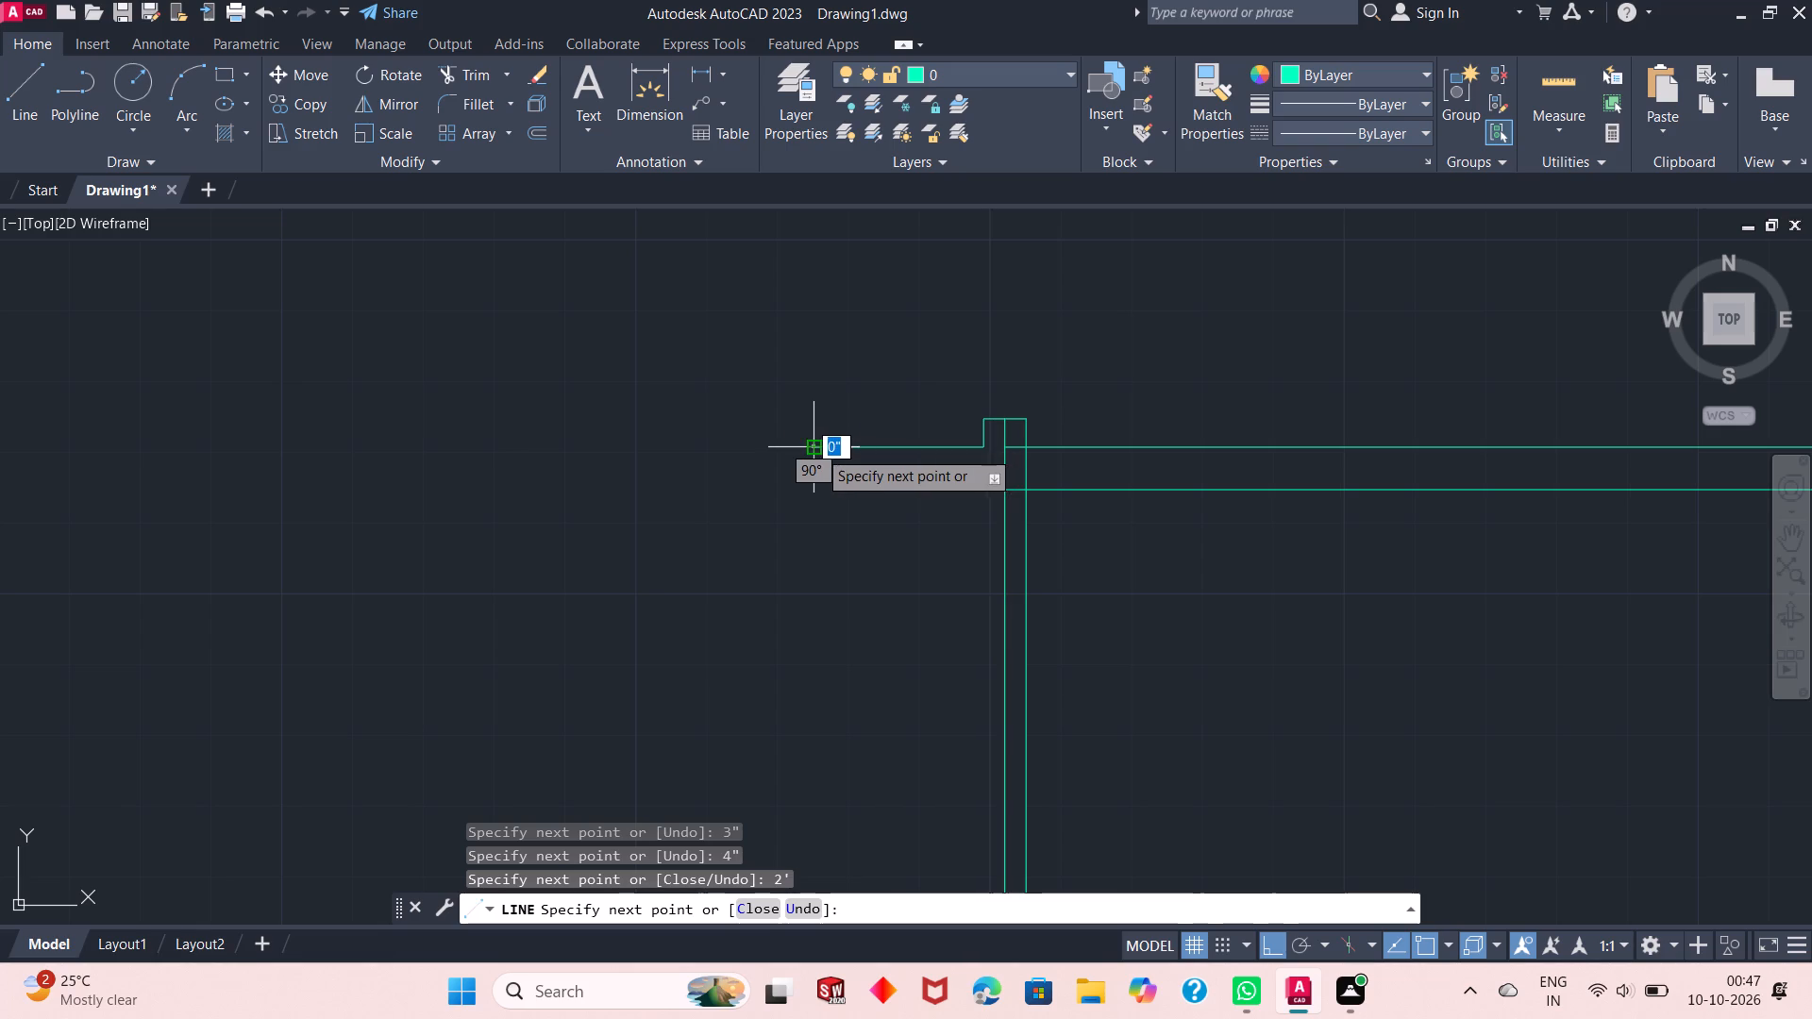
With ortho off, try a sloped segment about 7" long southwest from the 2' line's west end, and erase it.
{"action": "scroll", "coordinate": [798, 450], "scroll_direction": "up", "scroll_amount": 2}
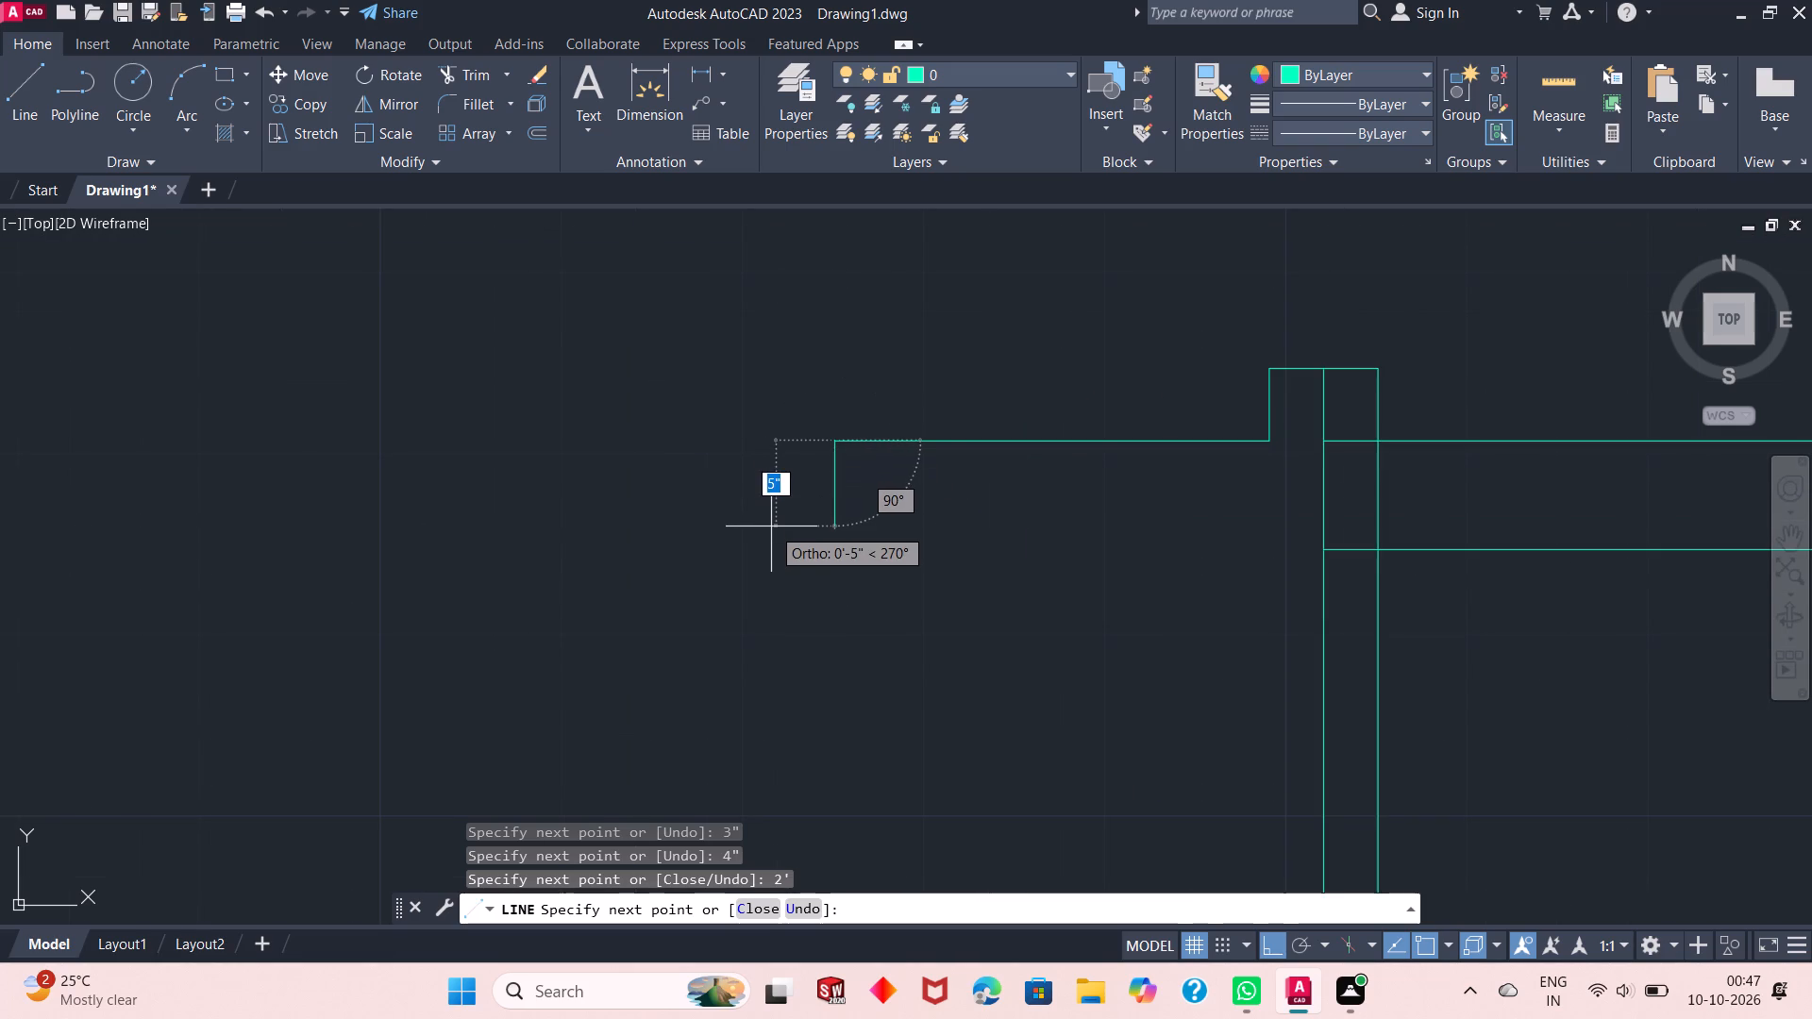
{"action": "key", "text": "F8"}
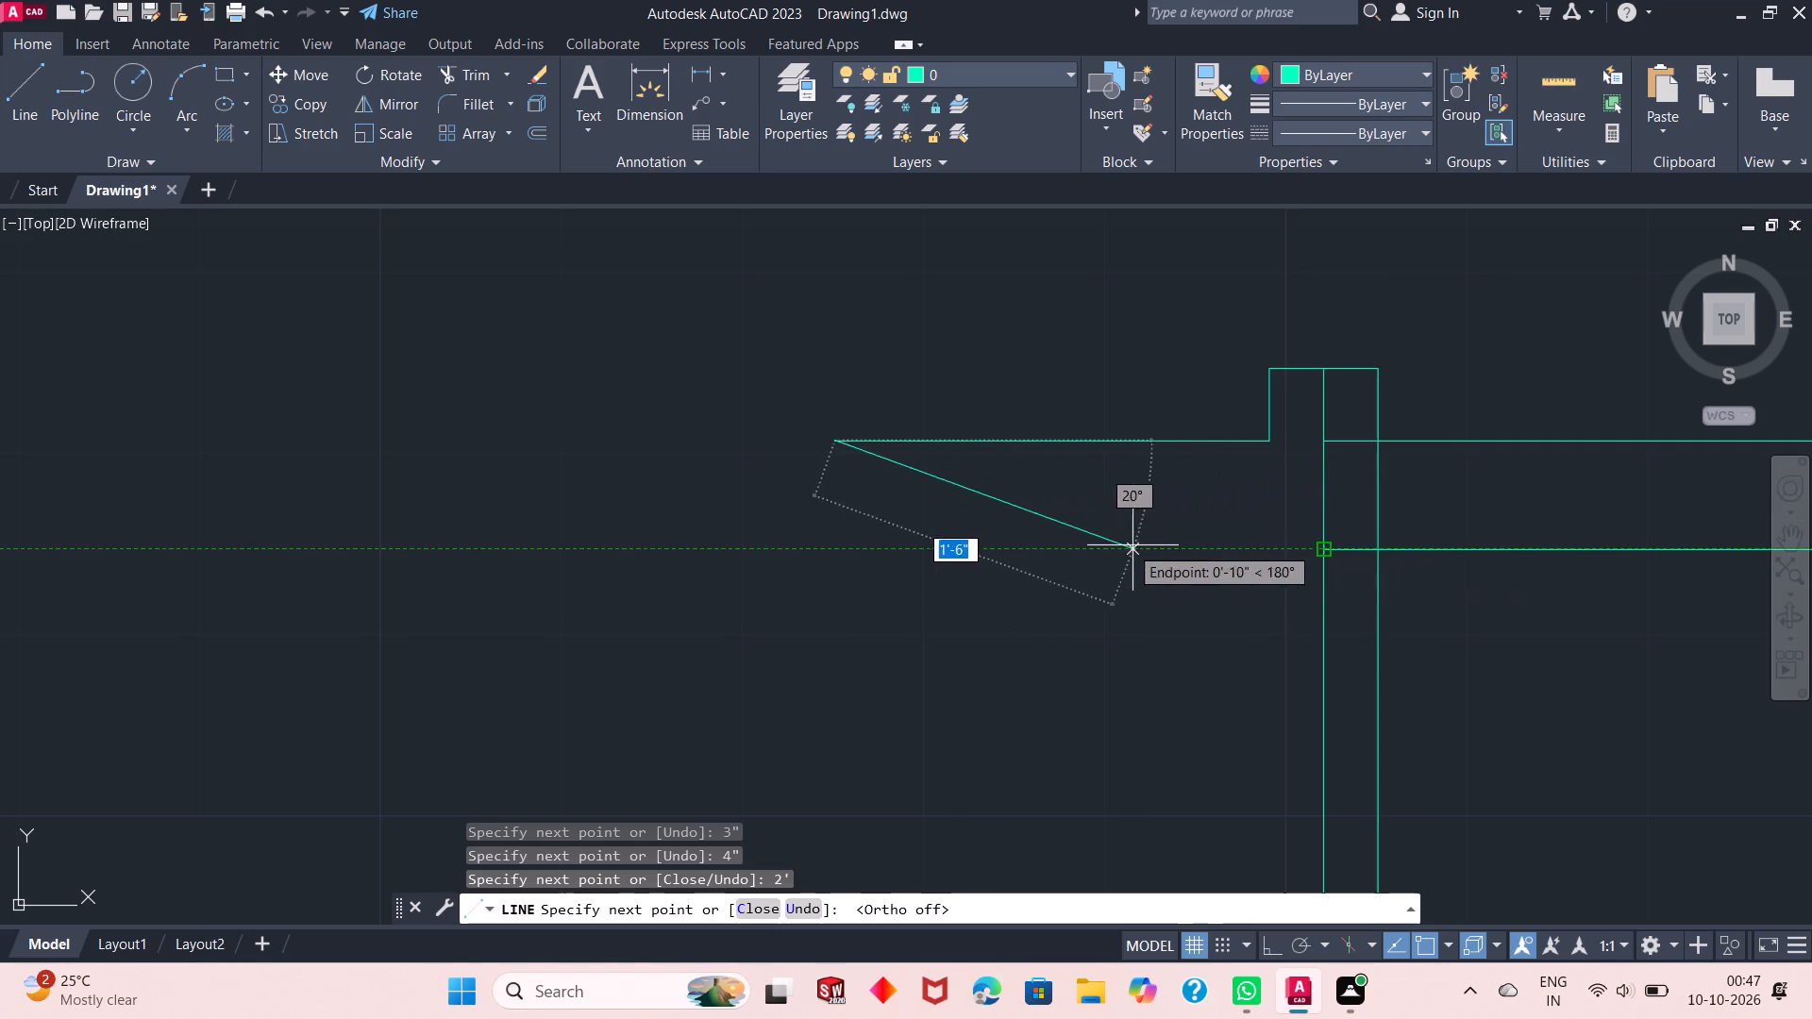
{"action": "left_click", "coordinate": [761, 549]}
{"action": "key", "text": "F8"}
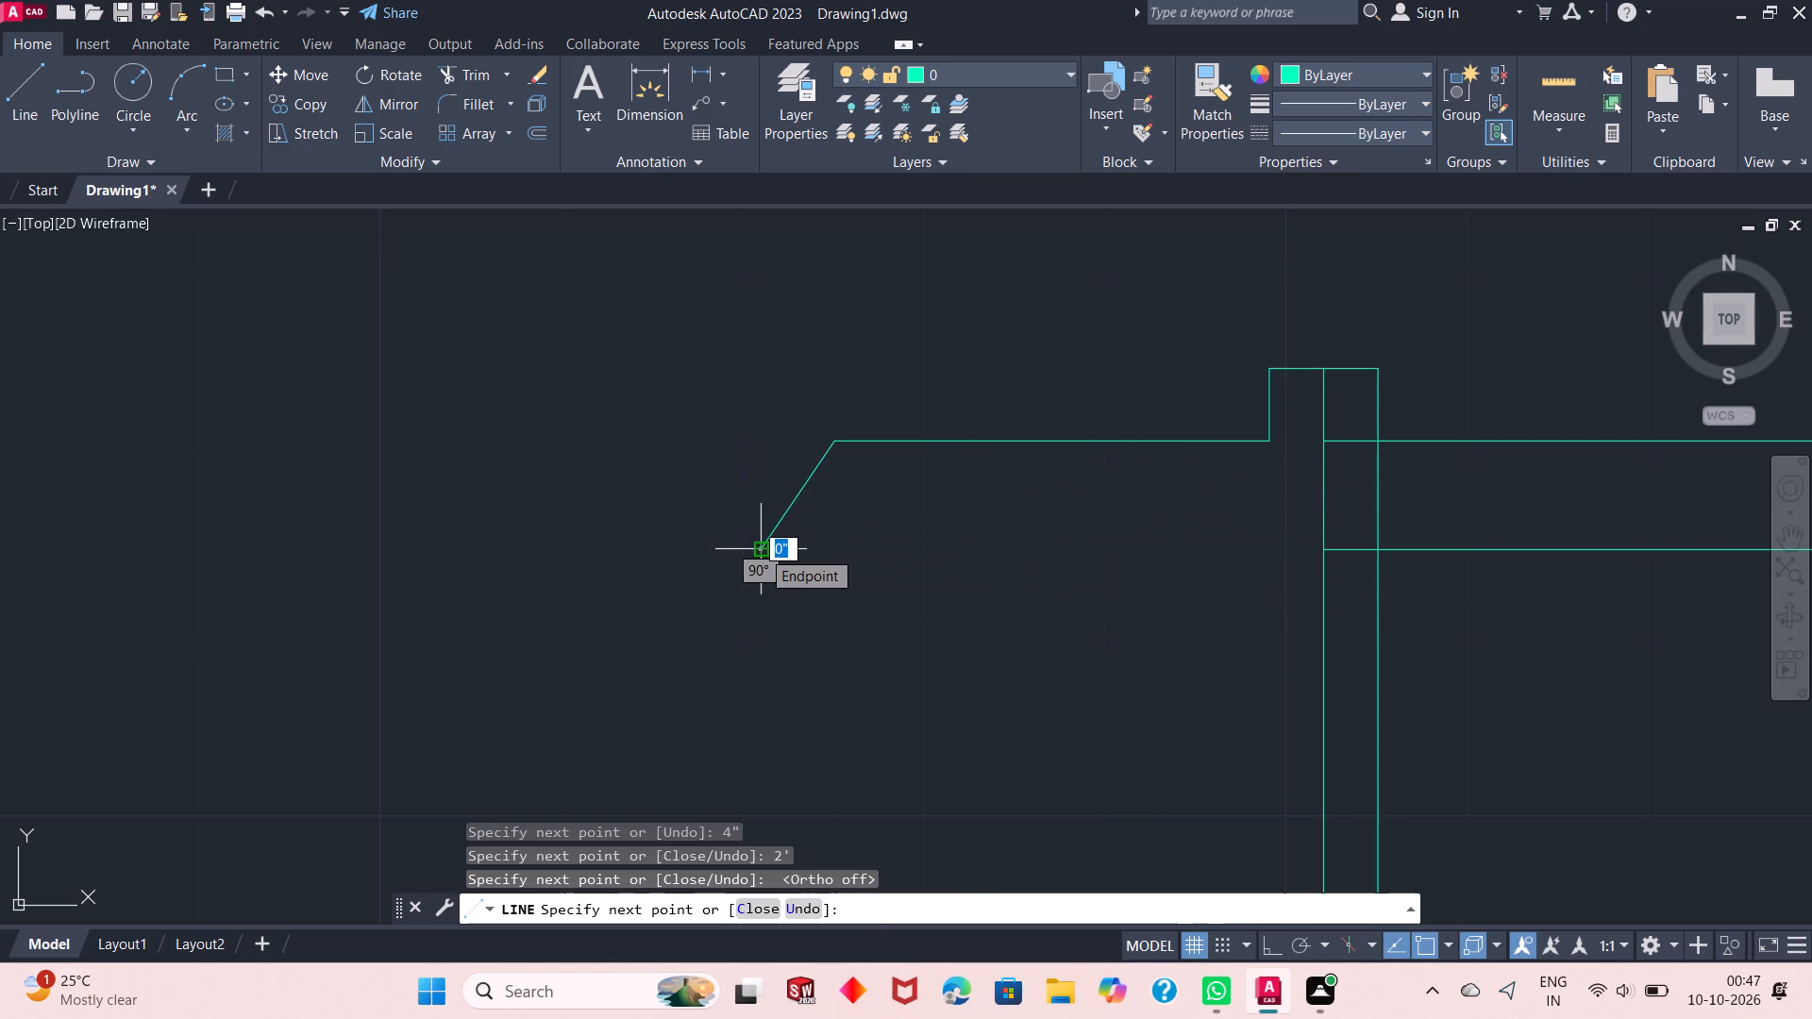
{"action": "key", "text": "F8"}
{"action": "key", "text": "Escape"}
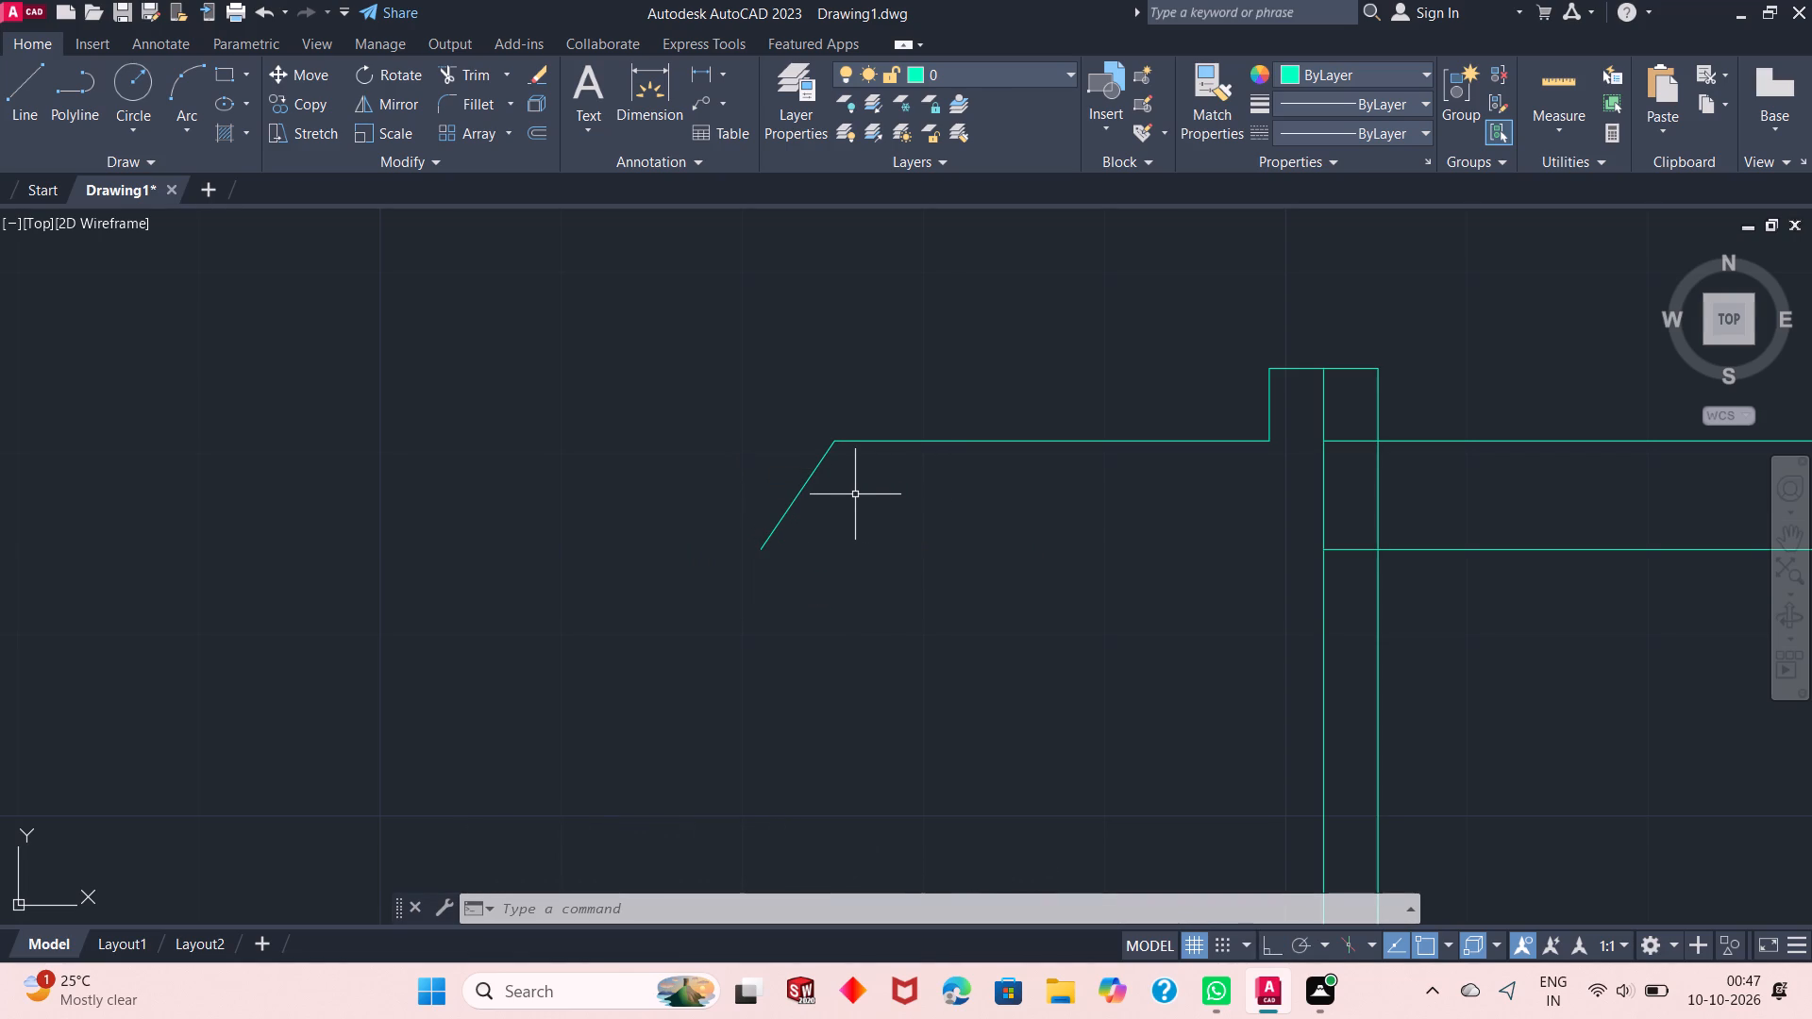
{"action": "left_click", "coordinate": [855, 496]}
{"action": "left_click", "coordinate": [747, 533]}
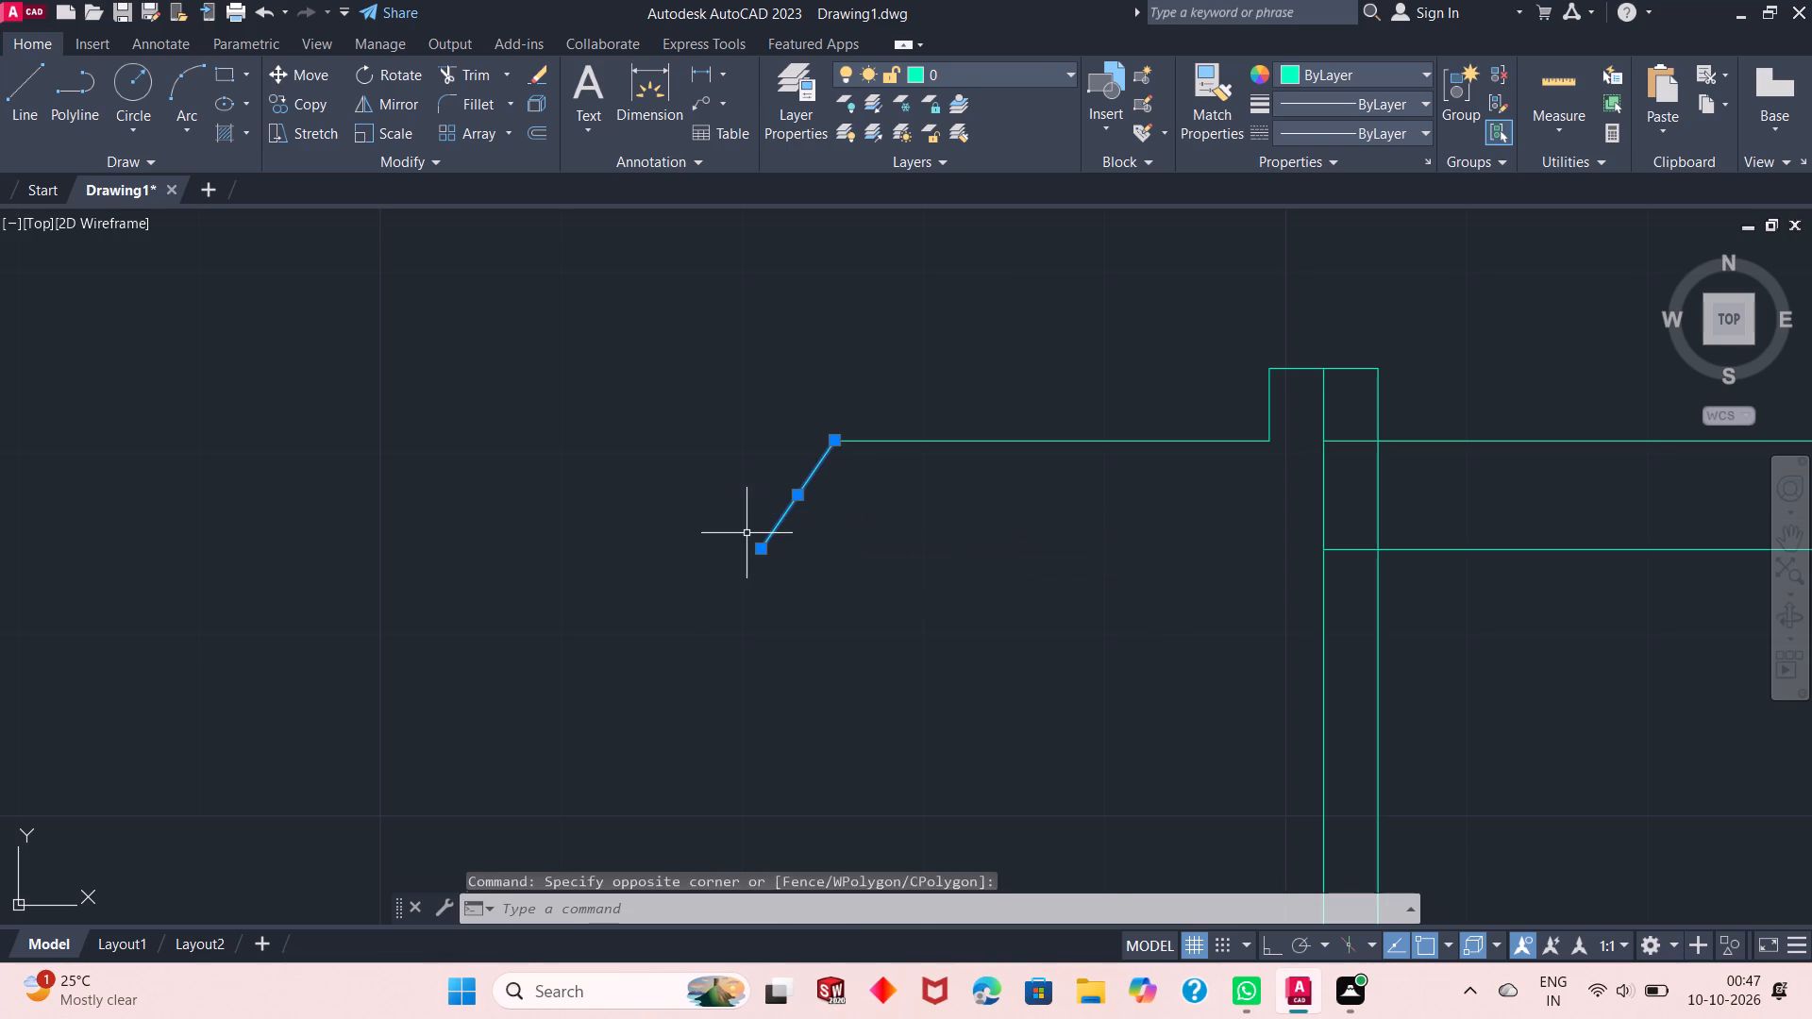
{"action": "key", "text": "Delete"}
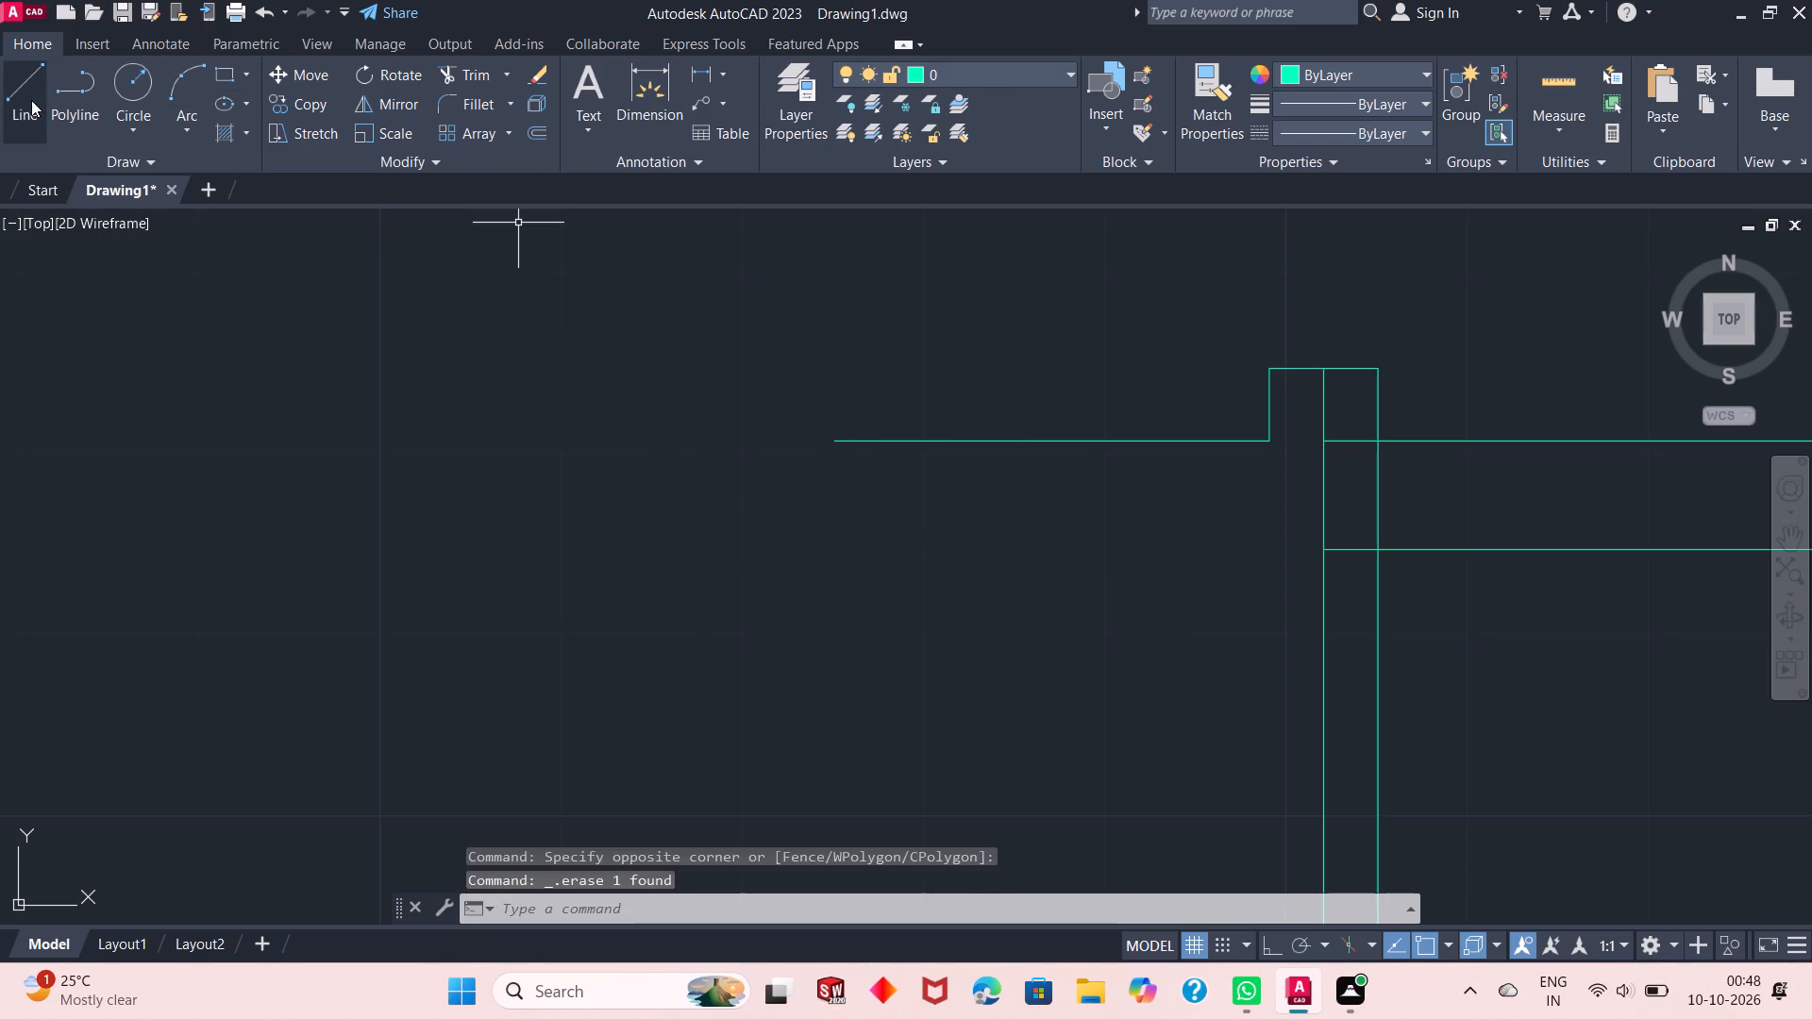
Draw a pointed end from the 2' line: southwest, about 6" southeast, about 2" north, and about 2'-3" east to the wall corner.
{"action": "left_click", "coordinate": [31, 100]}
{"action": "left_click", "coordinate": [831, 435]}
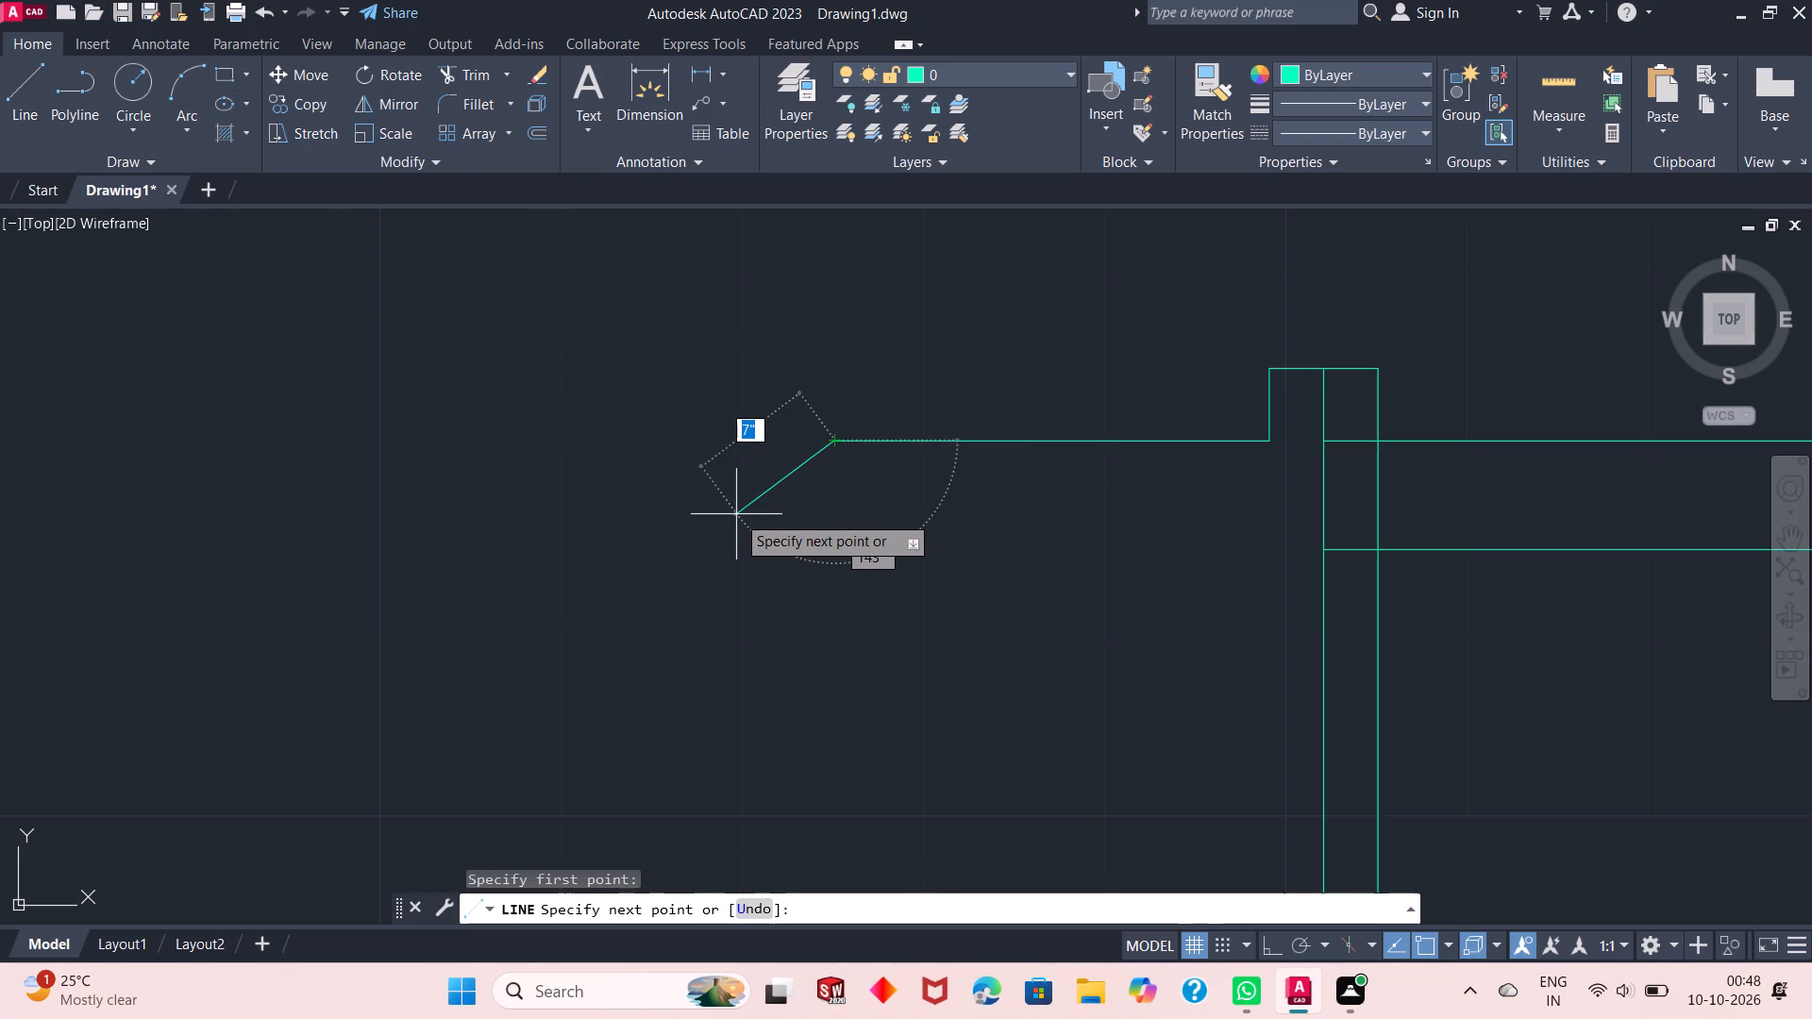
{"action": "left_click", "coordinate": [759, 500]}
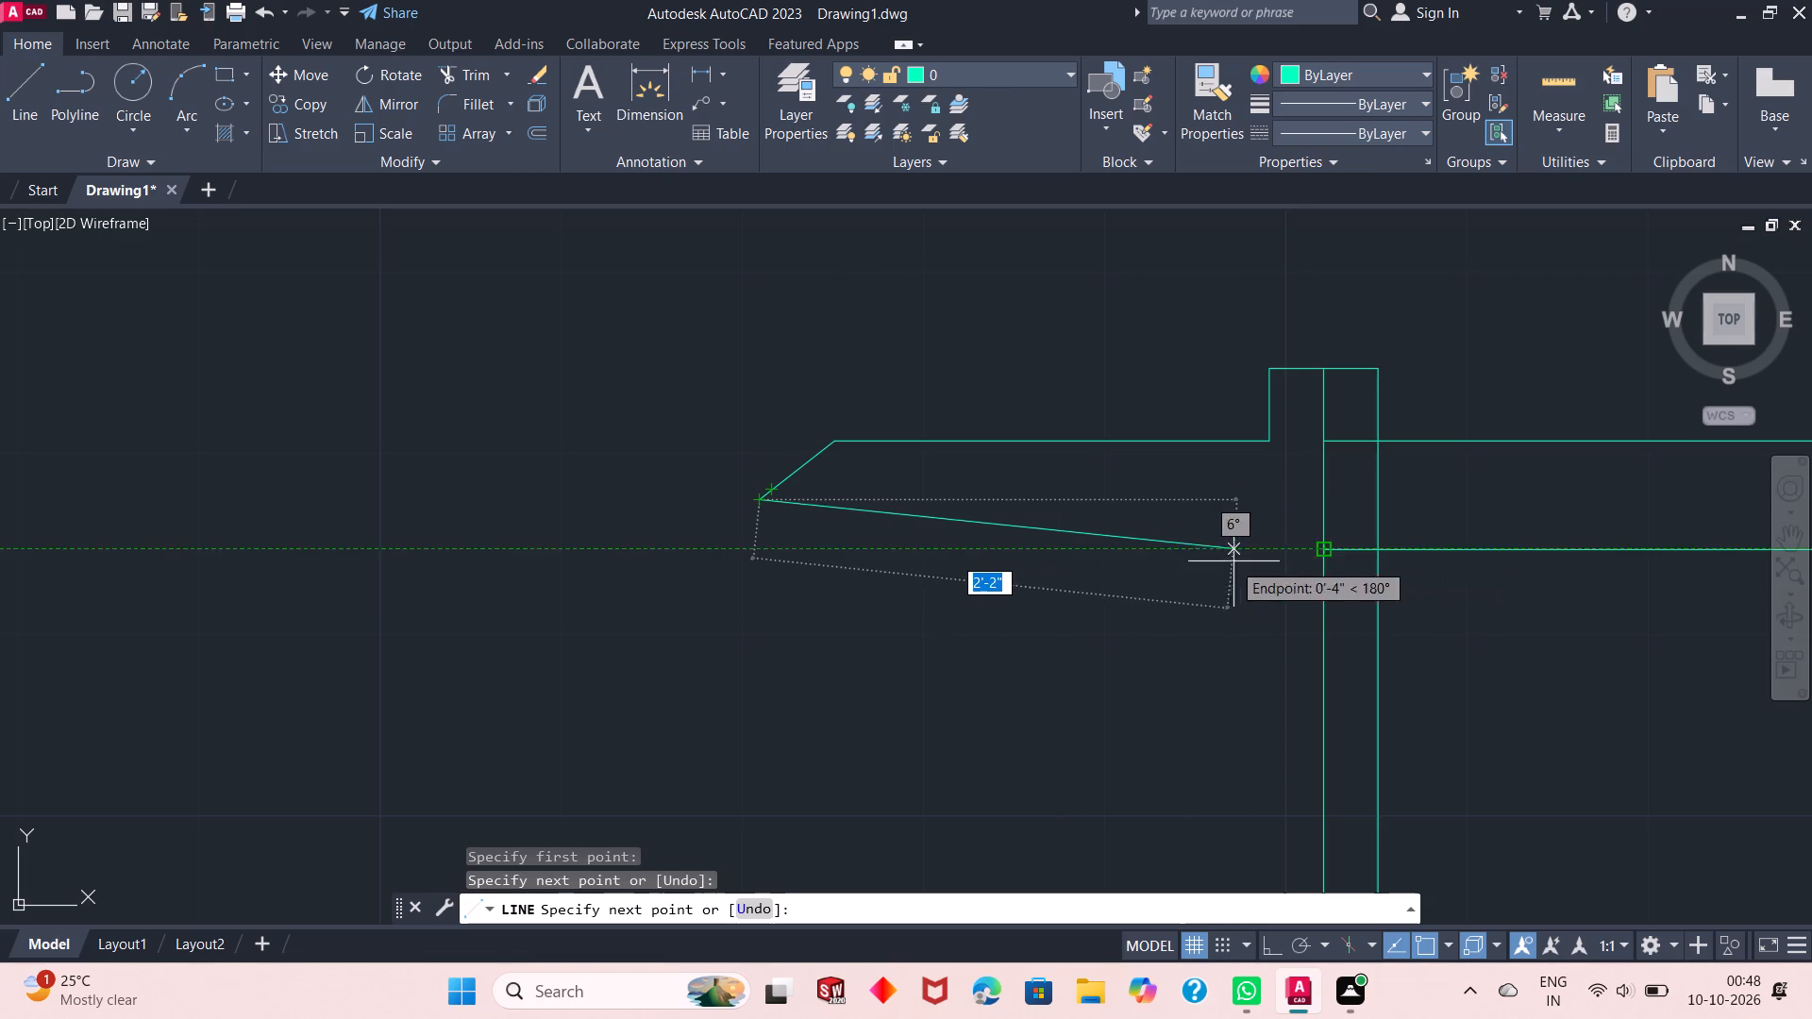
{"action": "left_click", "coordinate": [838, 588]}
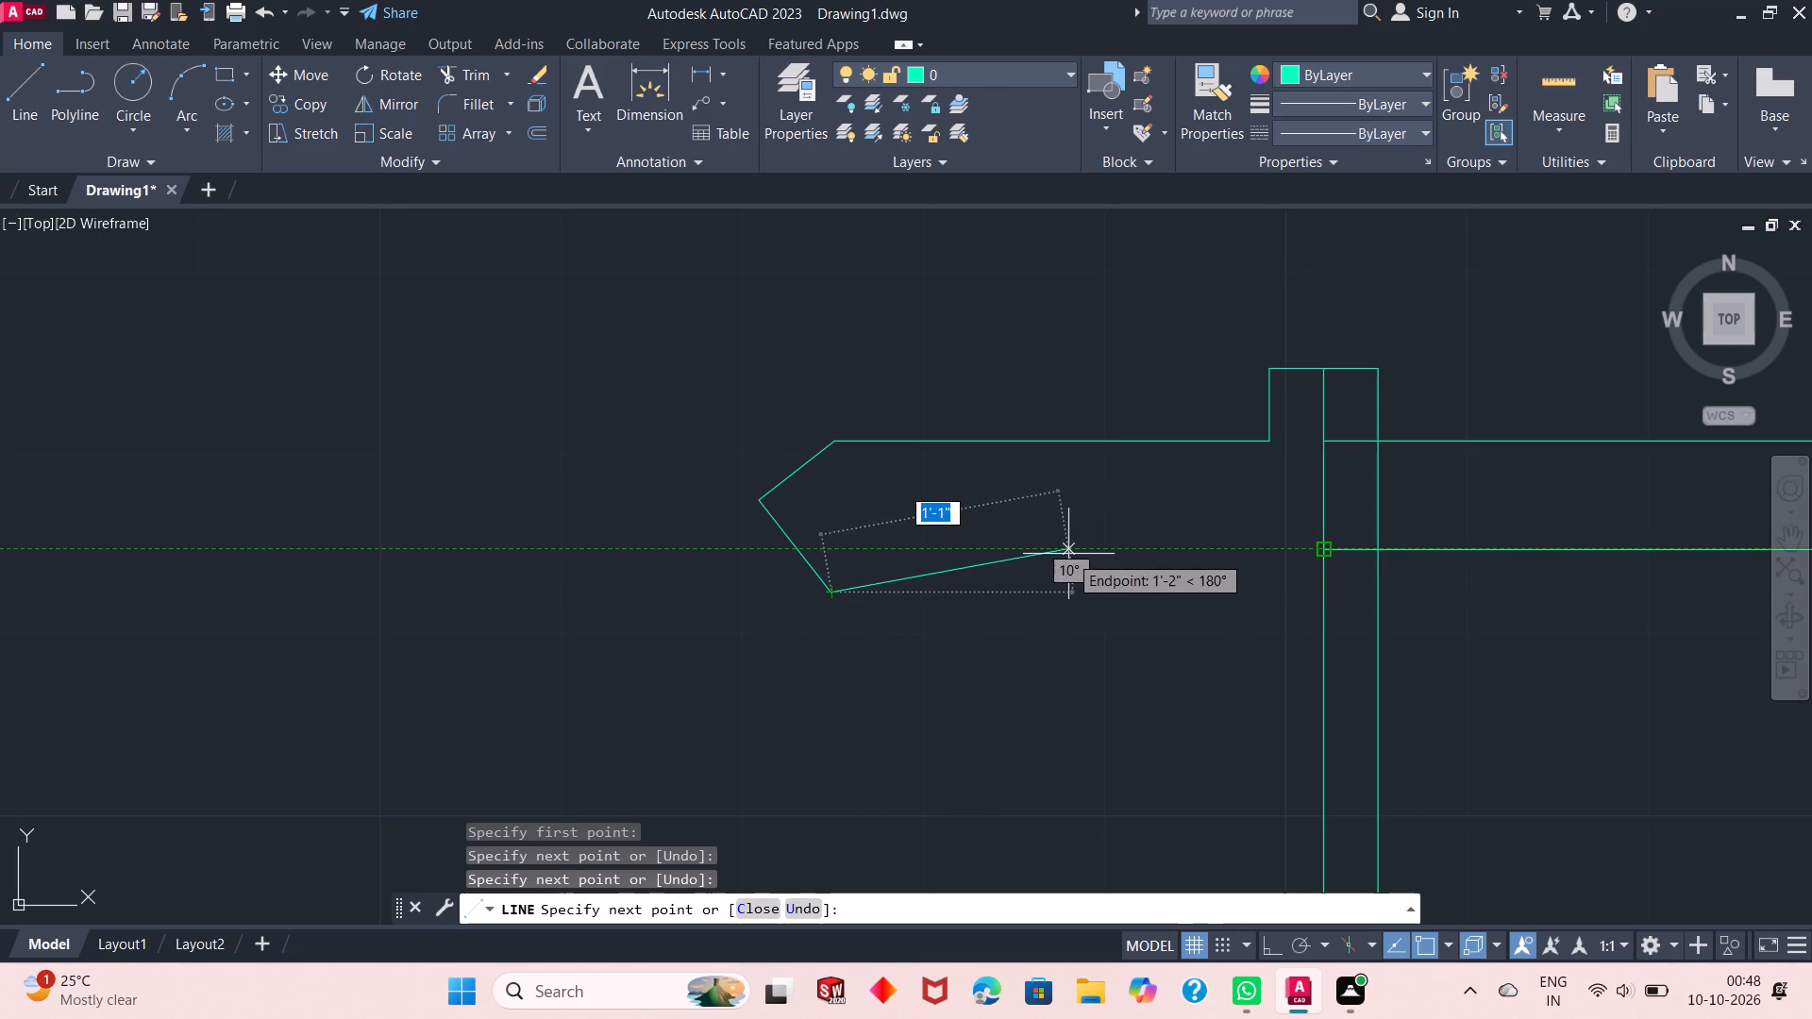
{"action": "left_click", "coordinate": [835, 545]}
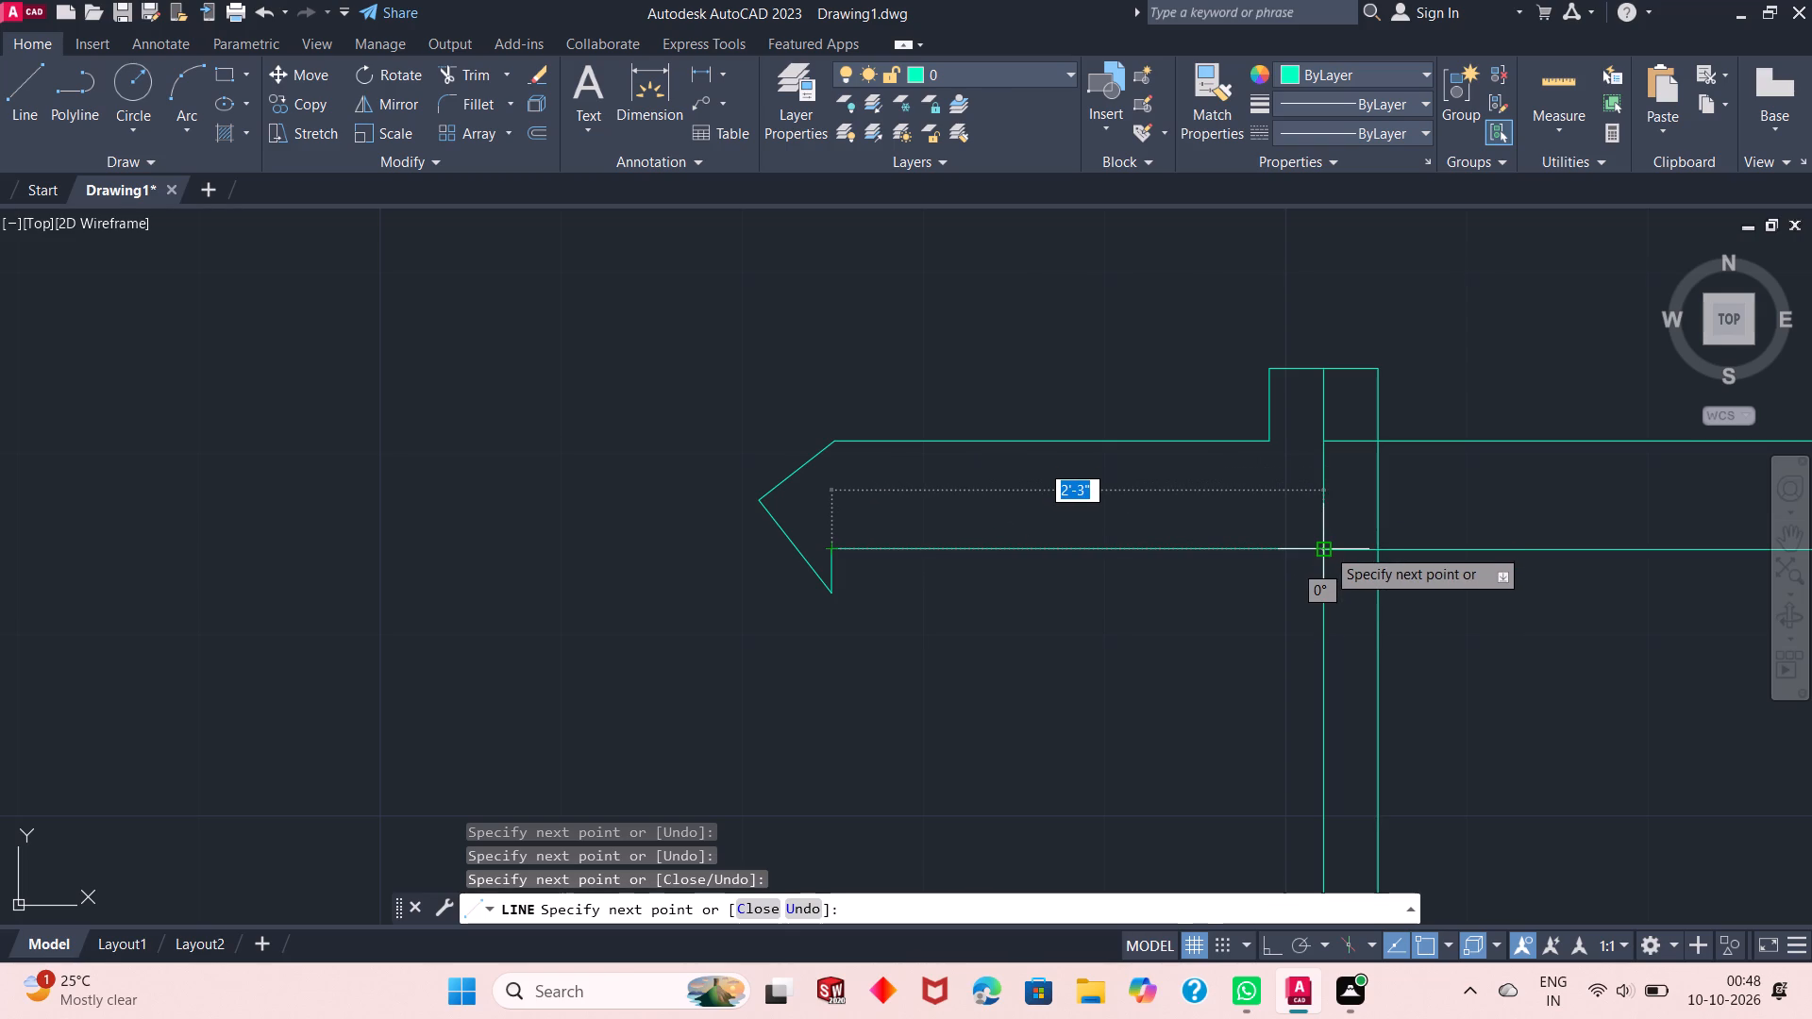
{"action": "left_click", "coordinate": [1326, 548]}
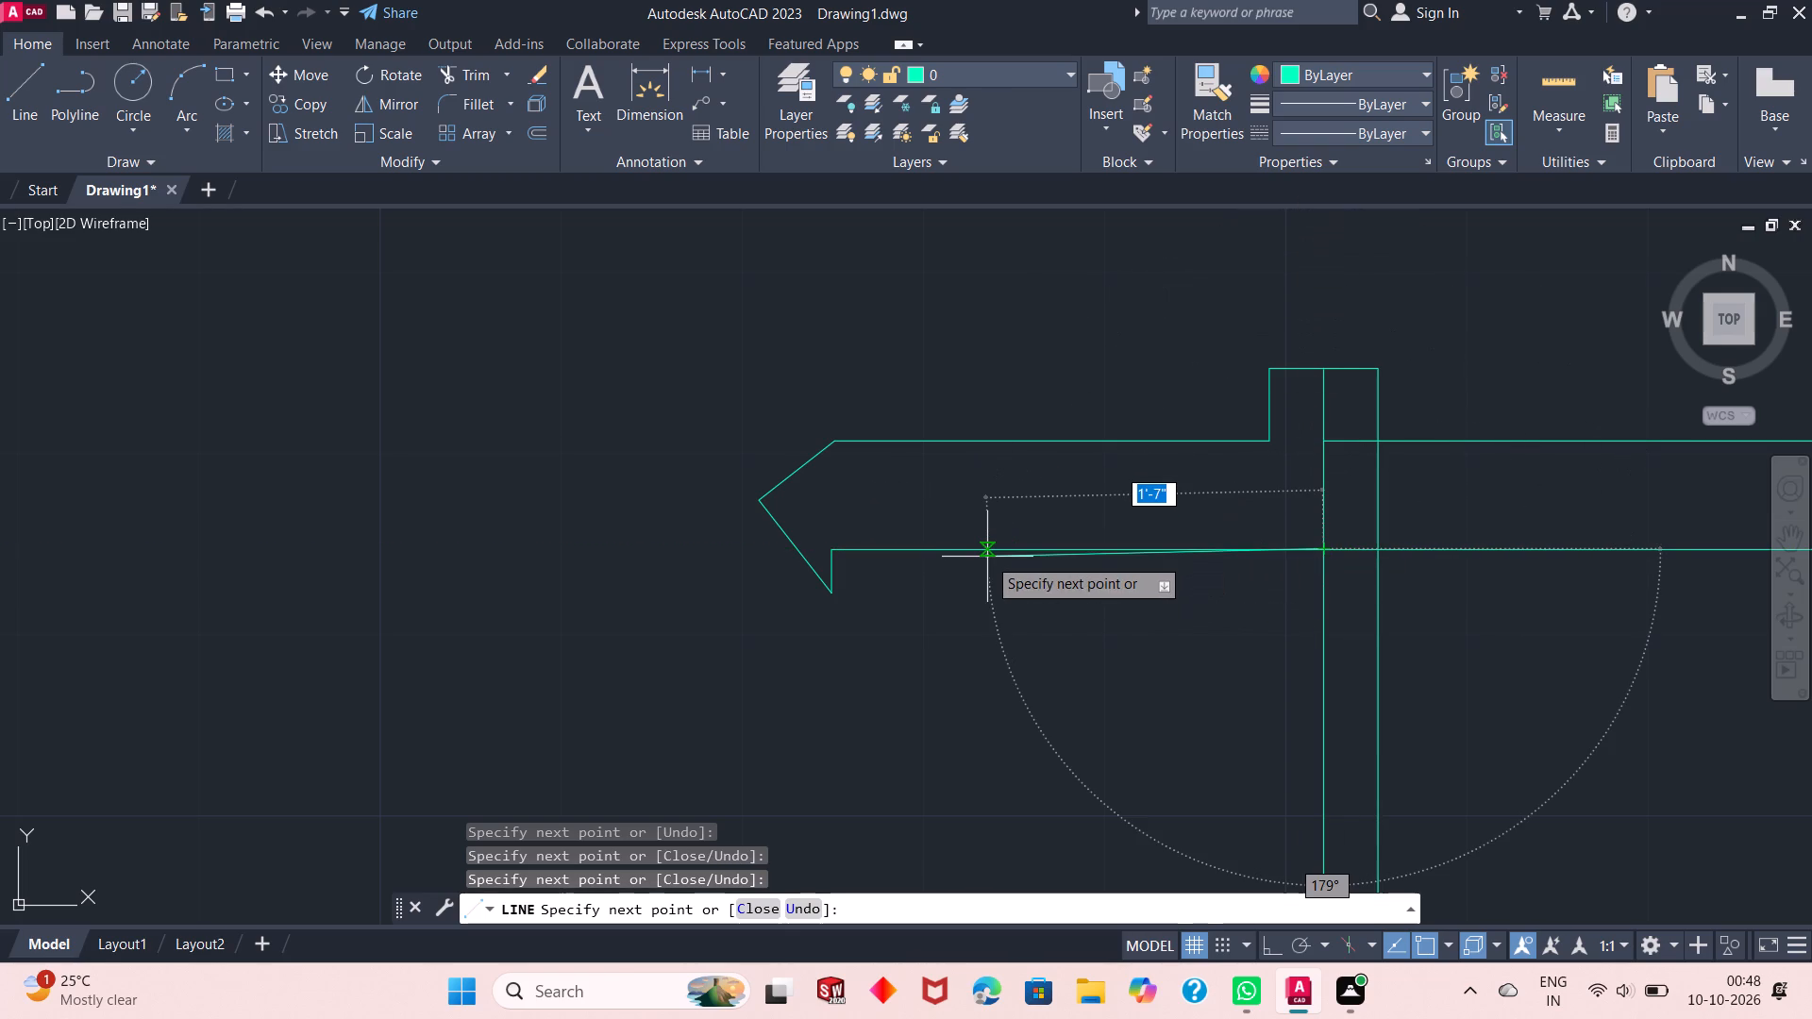
{"action": "key", "text": "Escape"}
{"action": "key", "text": "Escape"}
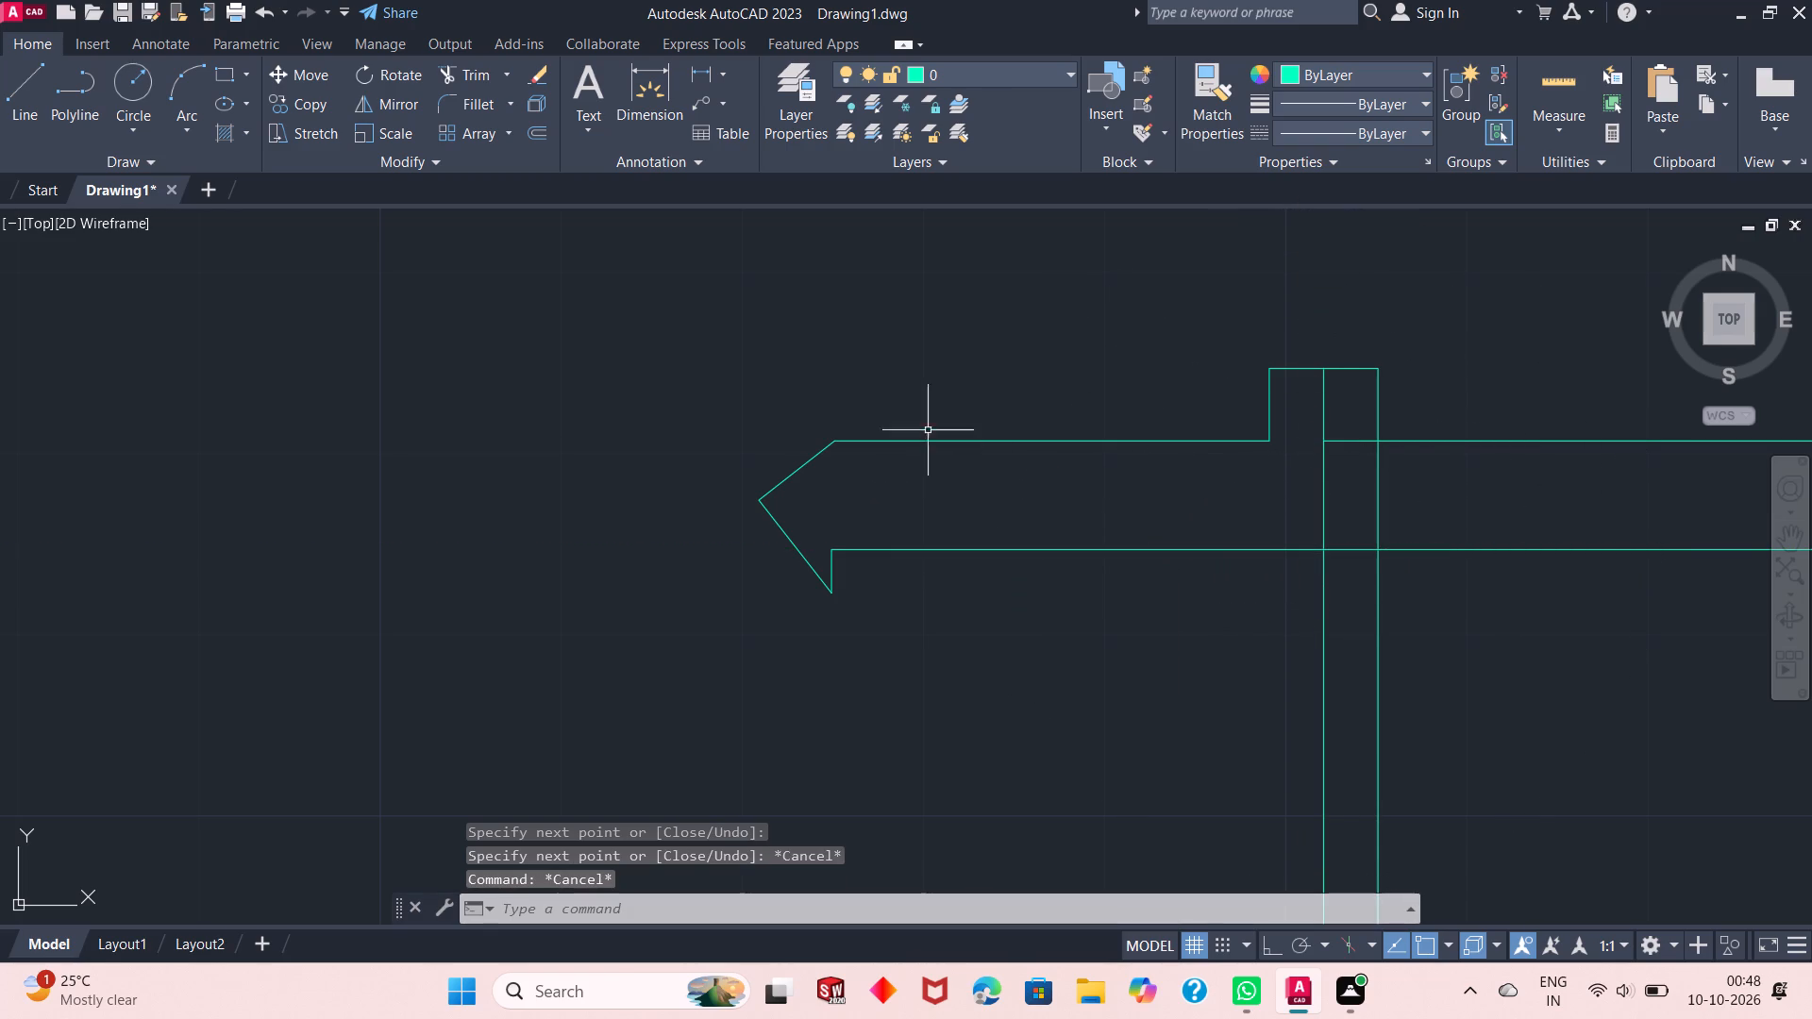
Trim the stub's old west line and the crosswall's upper line where they cross inside the new jamb junction.
{"action": "right_click_drag", "start_coordinate": [911, 358], "coordinate": [911, 328]}
{"action": "left_click", "coordinate": [956, 359]}
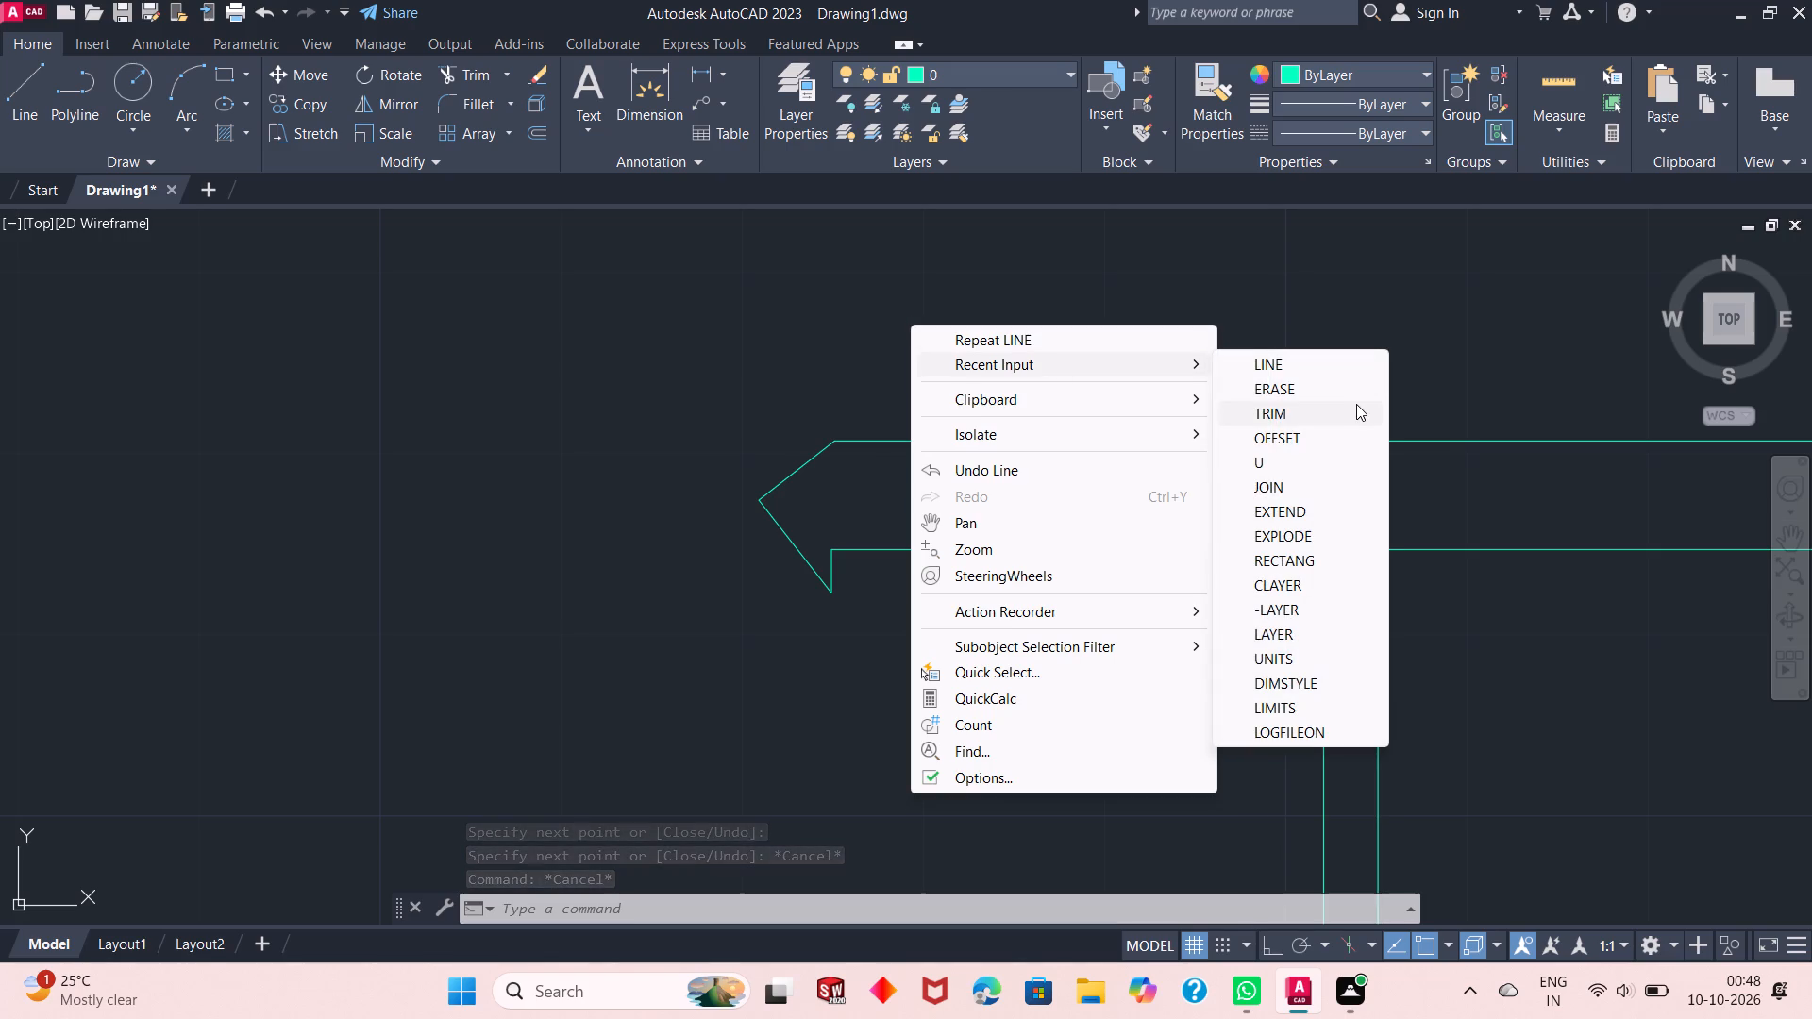
{"action": "left_click", "coordinate": [1352, 405]}
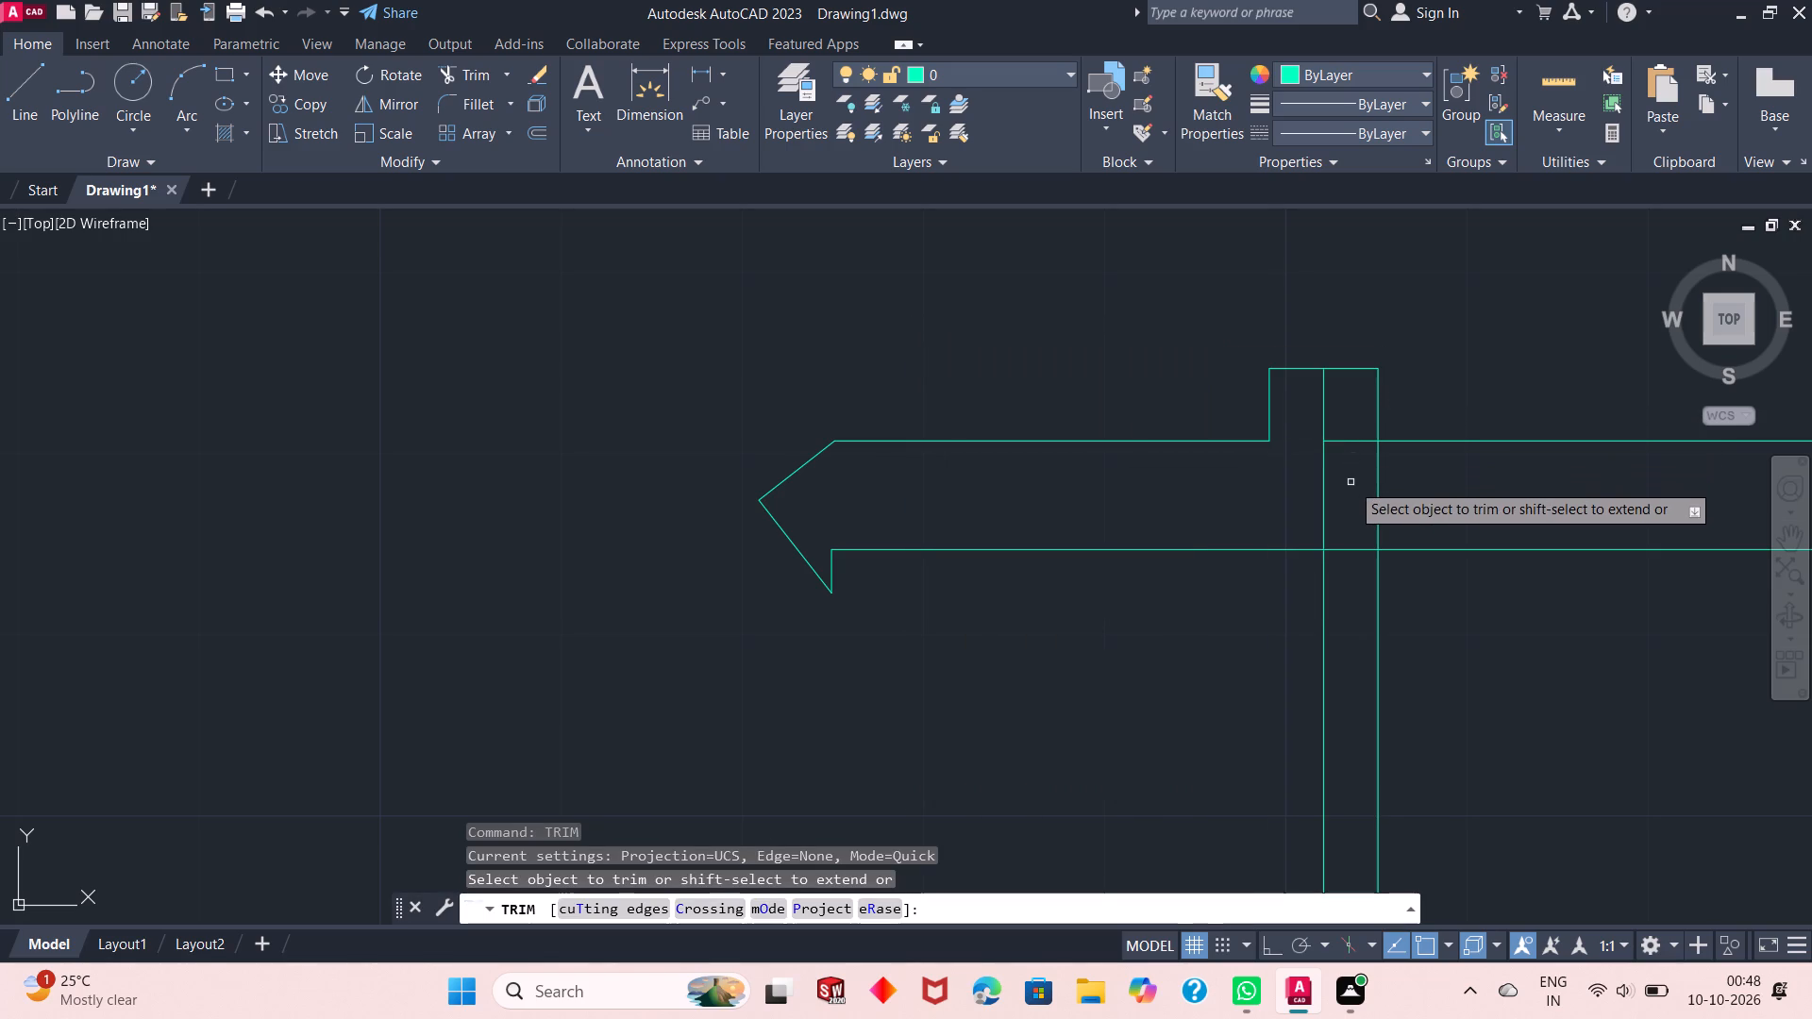
{"action": "left_click_drag", "start_coordinate": [1351, 482], "coordinate": [1355, 383]}
{"action": "left_click_drag", "start_coordinate": [1355, 379], "coordinate": [1297, 484]}
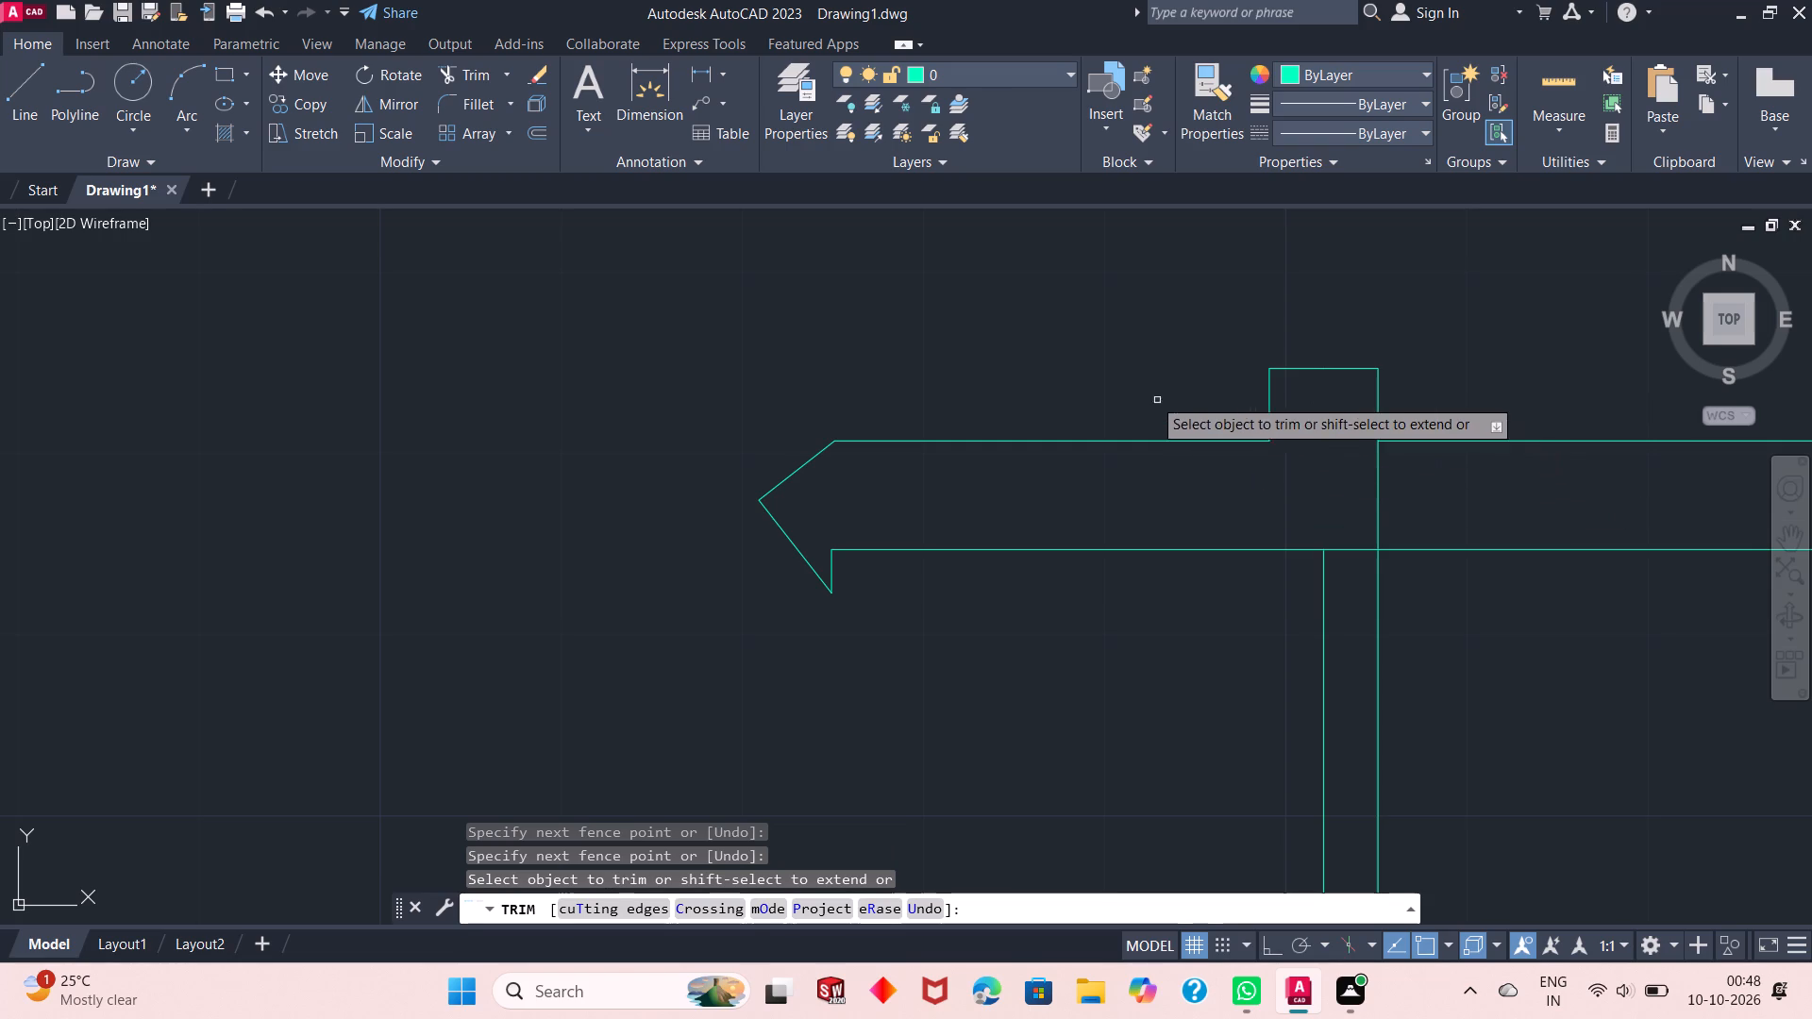
{"action": "right_click", "coordinate": [1110, 370]}
{"action": "left_click", "coordinate": [1125, 373]}
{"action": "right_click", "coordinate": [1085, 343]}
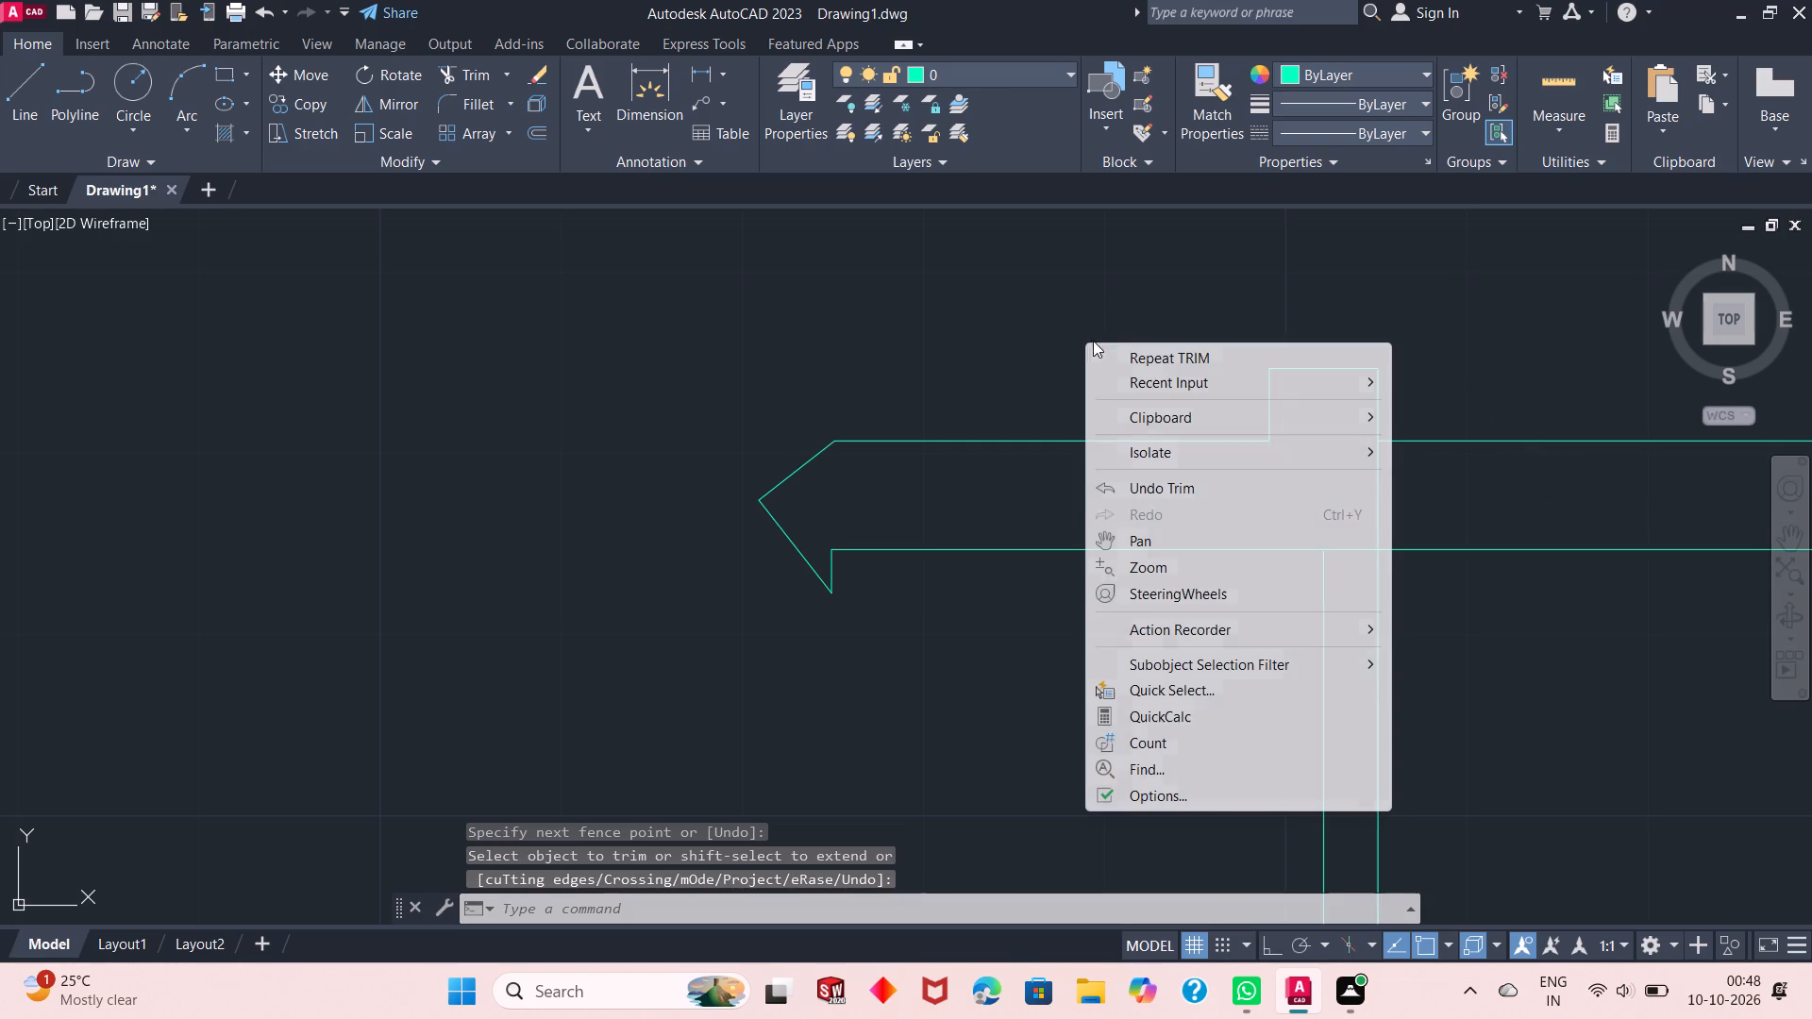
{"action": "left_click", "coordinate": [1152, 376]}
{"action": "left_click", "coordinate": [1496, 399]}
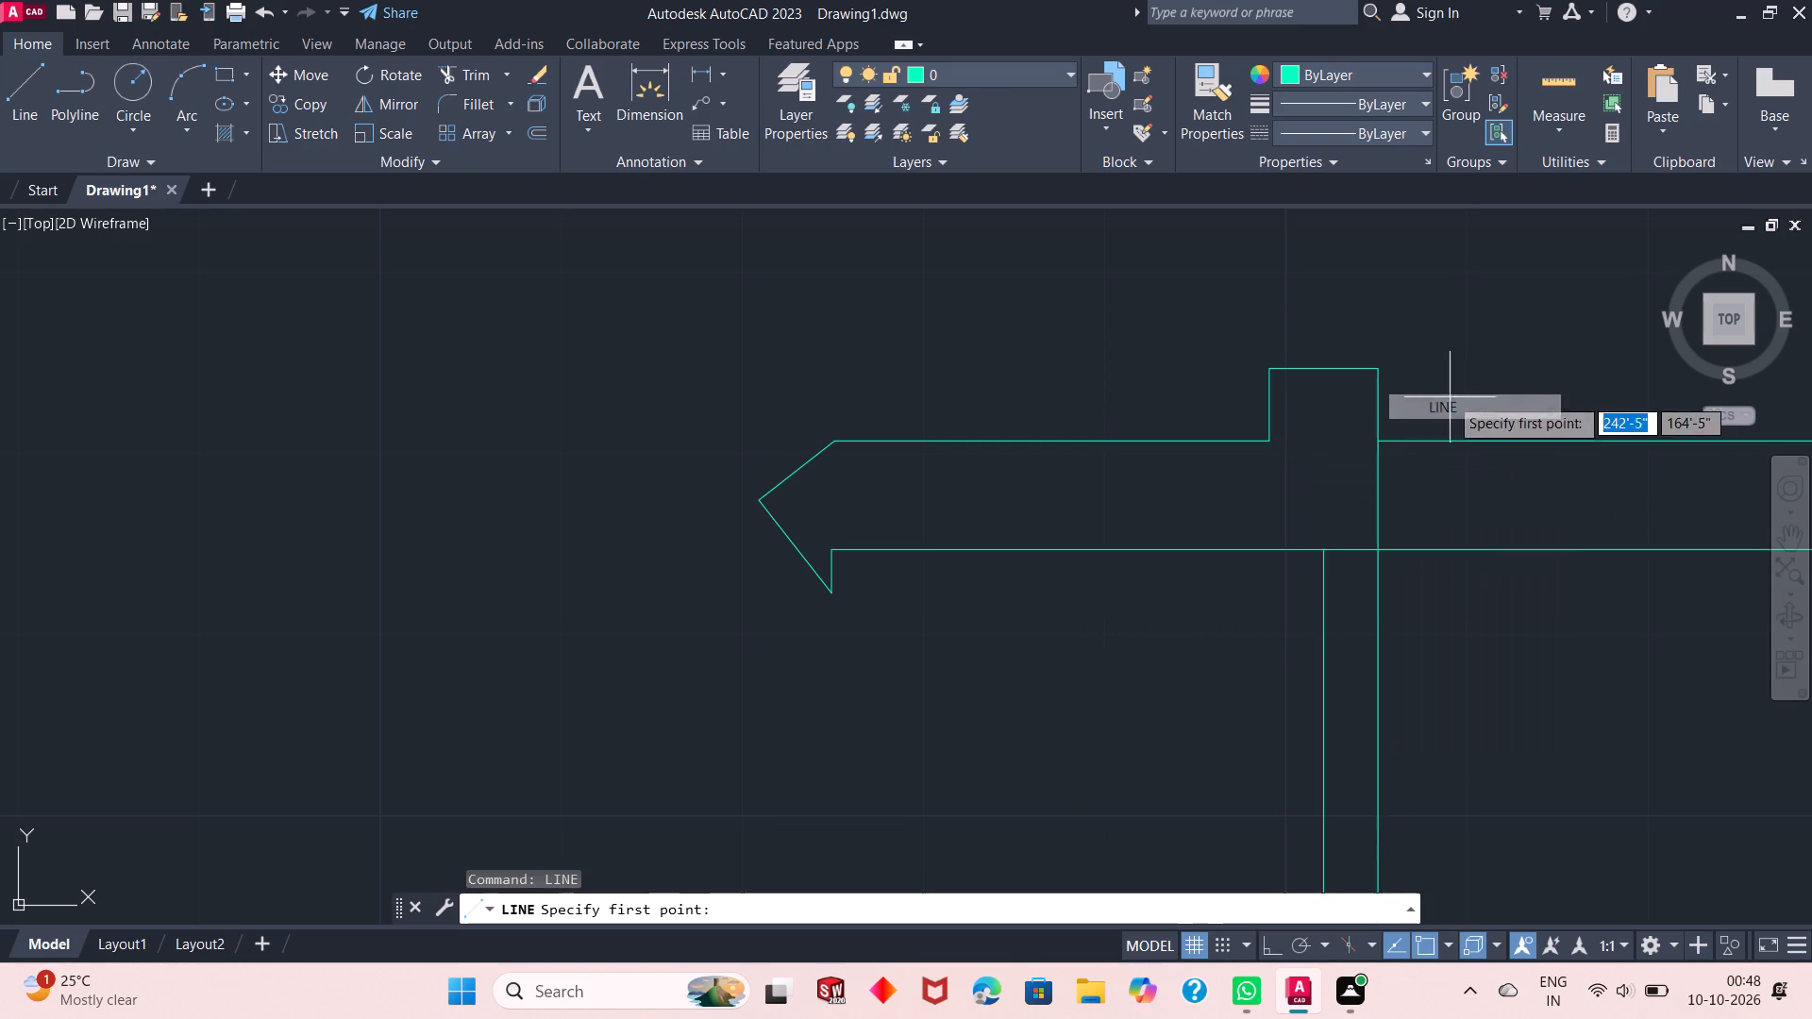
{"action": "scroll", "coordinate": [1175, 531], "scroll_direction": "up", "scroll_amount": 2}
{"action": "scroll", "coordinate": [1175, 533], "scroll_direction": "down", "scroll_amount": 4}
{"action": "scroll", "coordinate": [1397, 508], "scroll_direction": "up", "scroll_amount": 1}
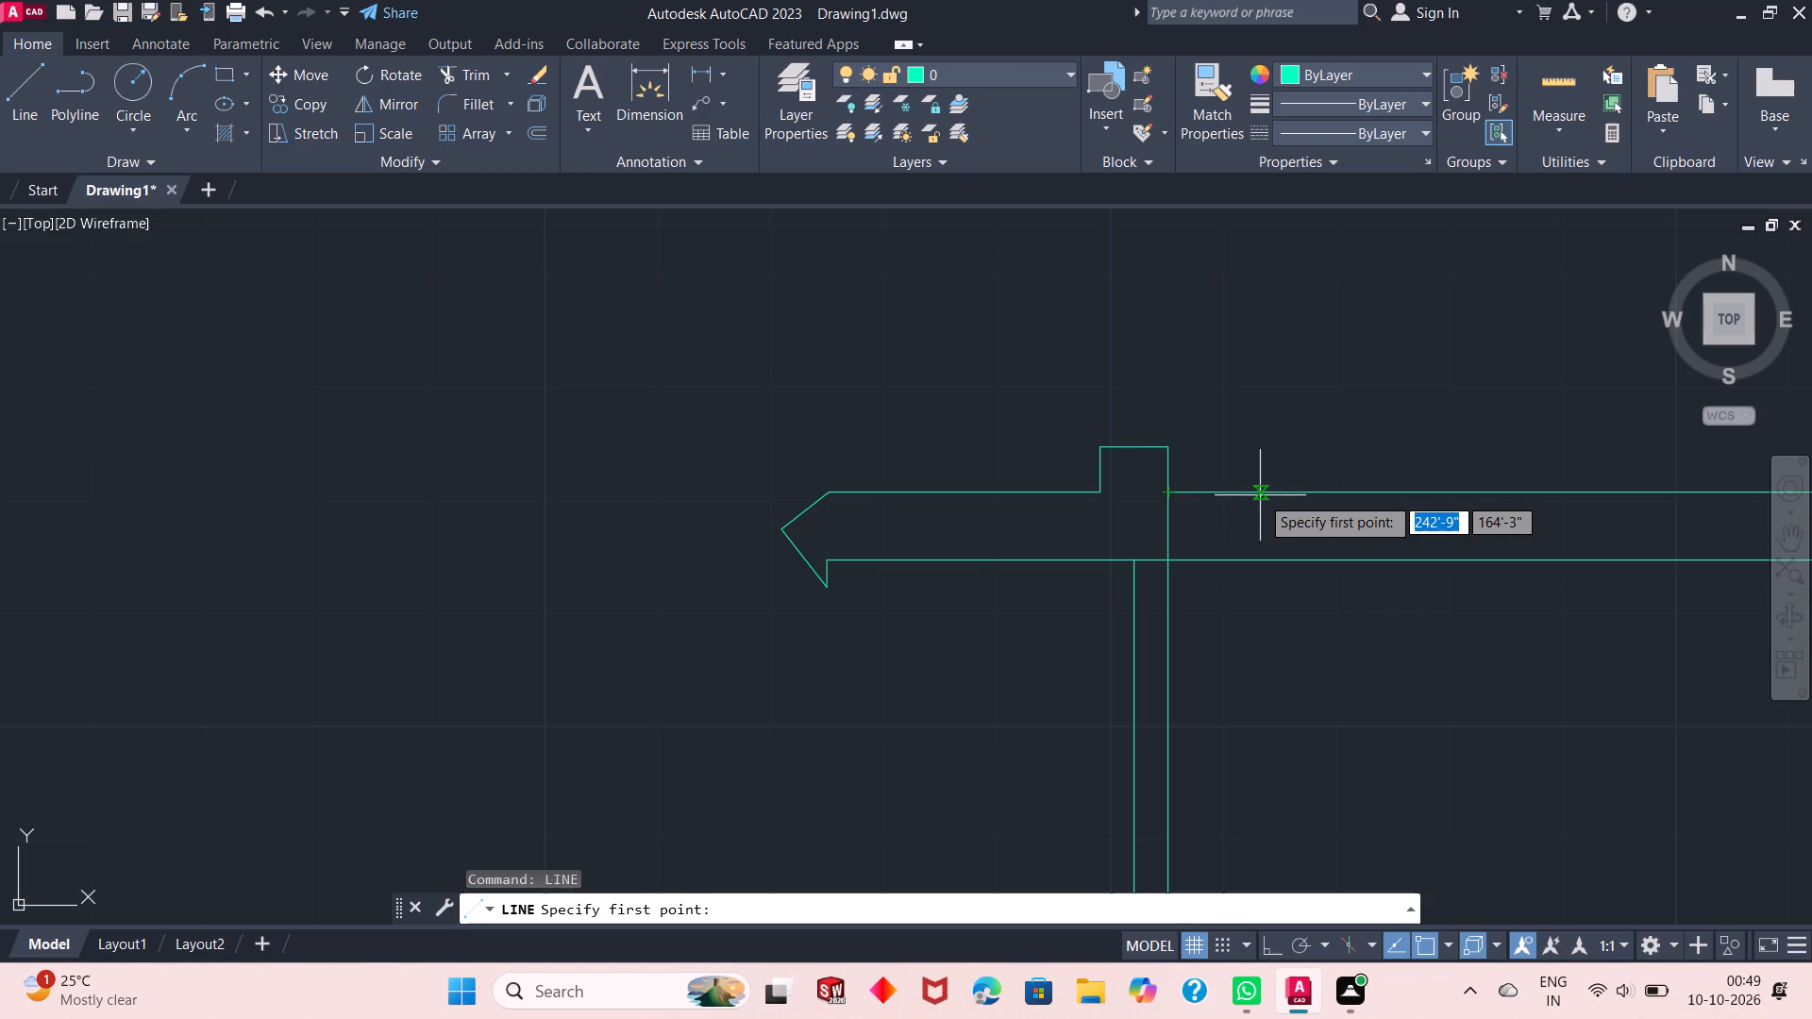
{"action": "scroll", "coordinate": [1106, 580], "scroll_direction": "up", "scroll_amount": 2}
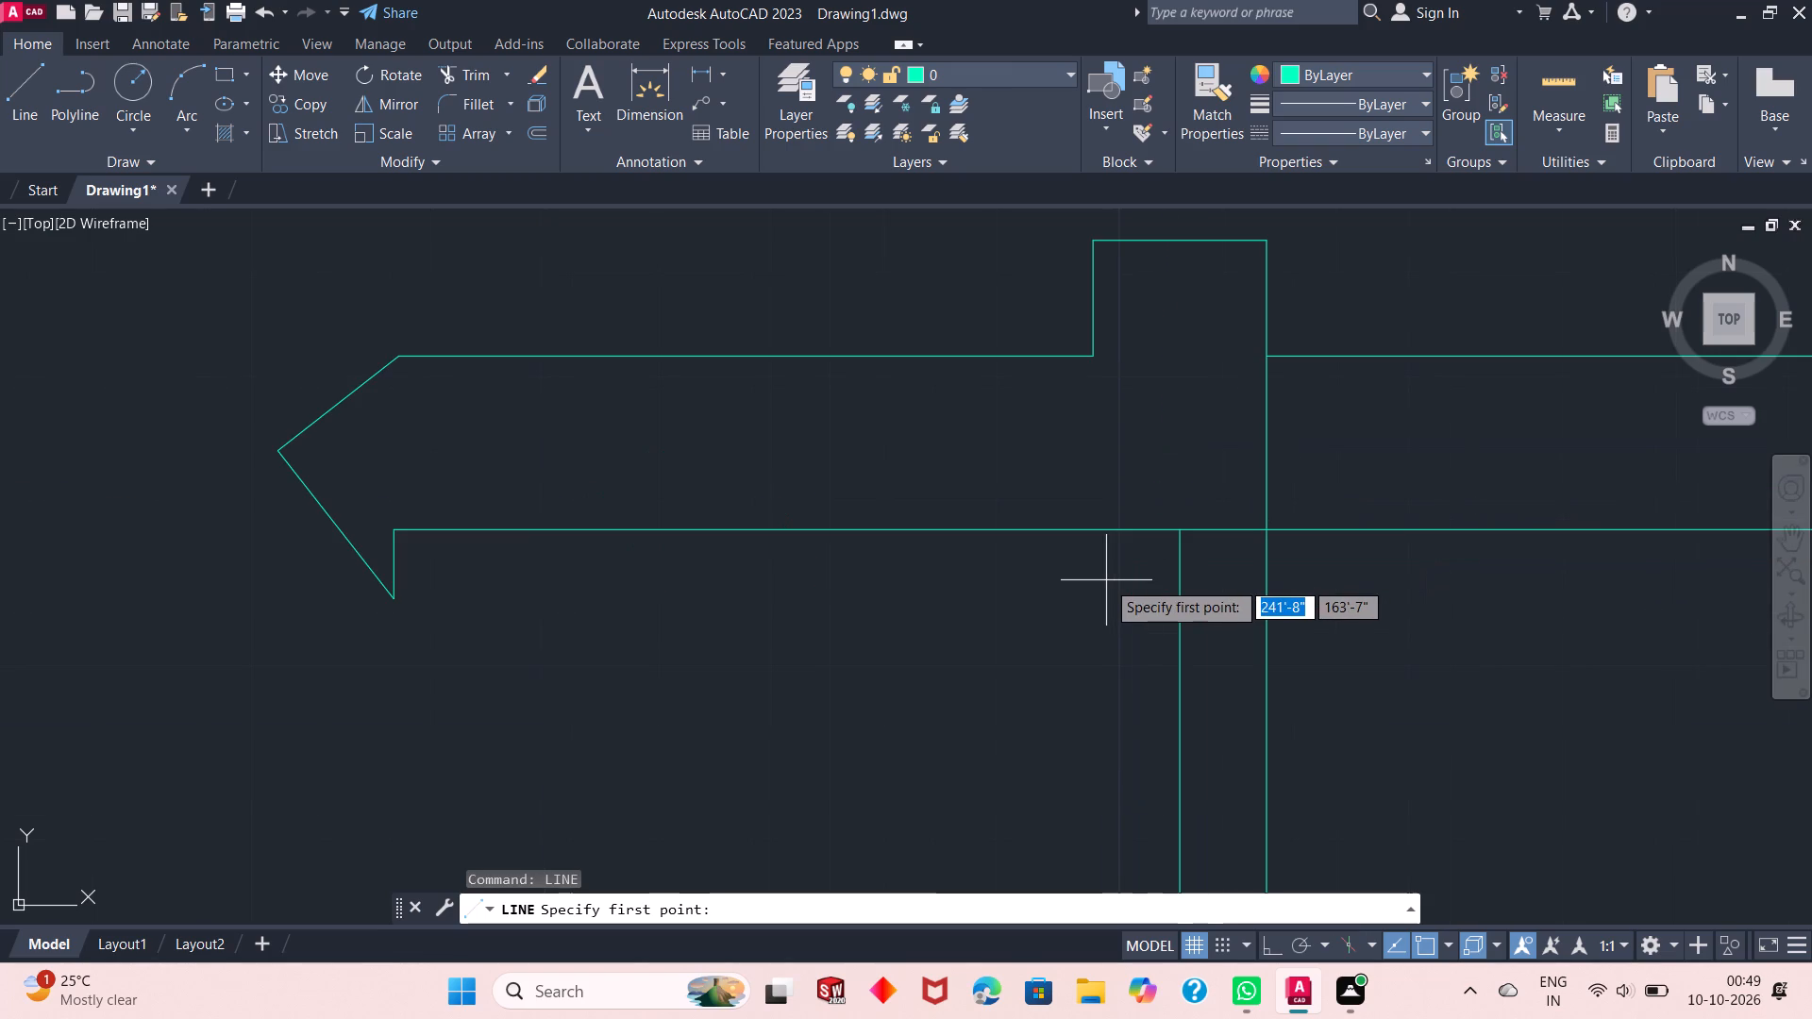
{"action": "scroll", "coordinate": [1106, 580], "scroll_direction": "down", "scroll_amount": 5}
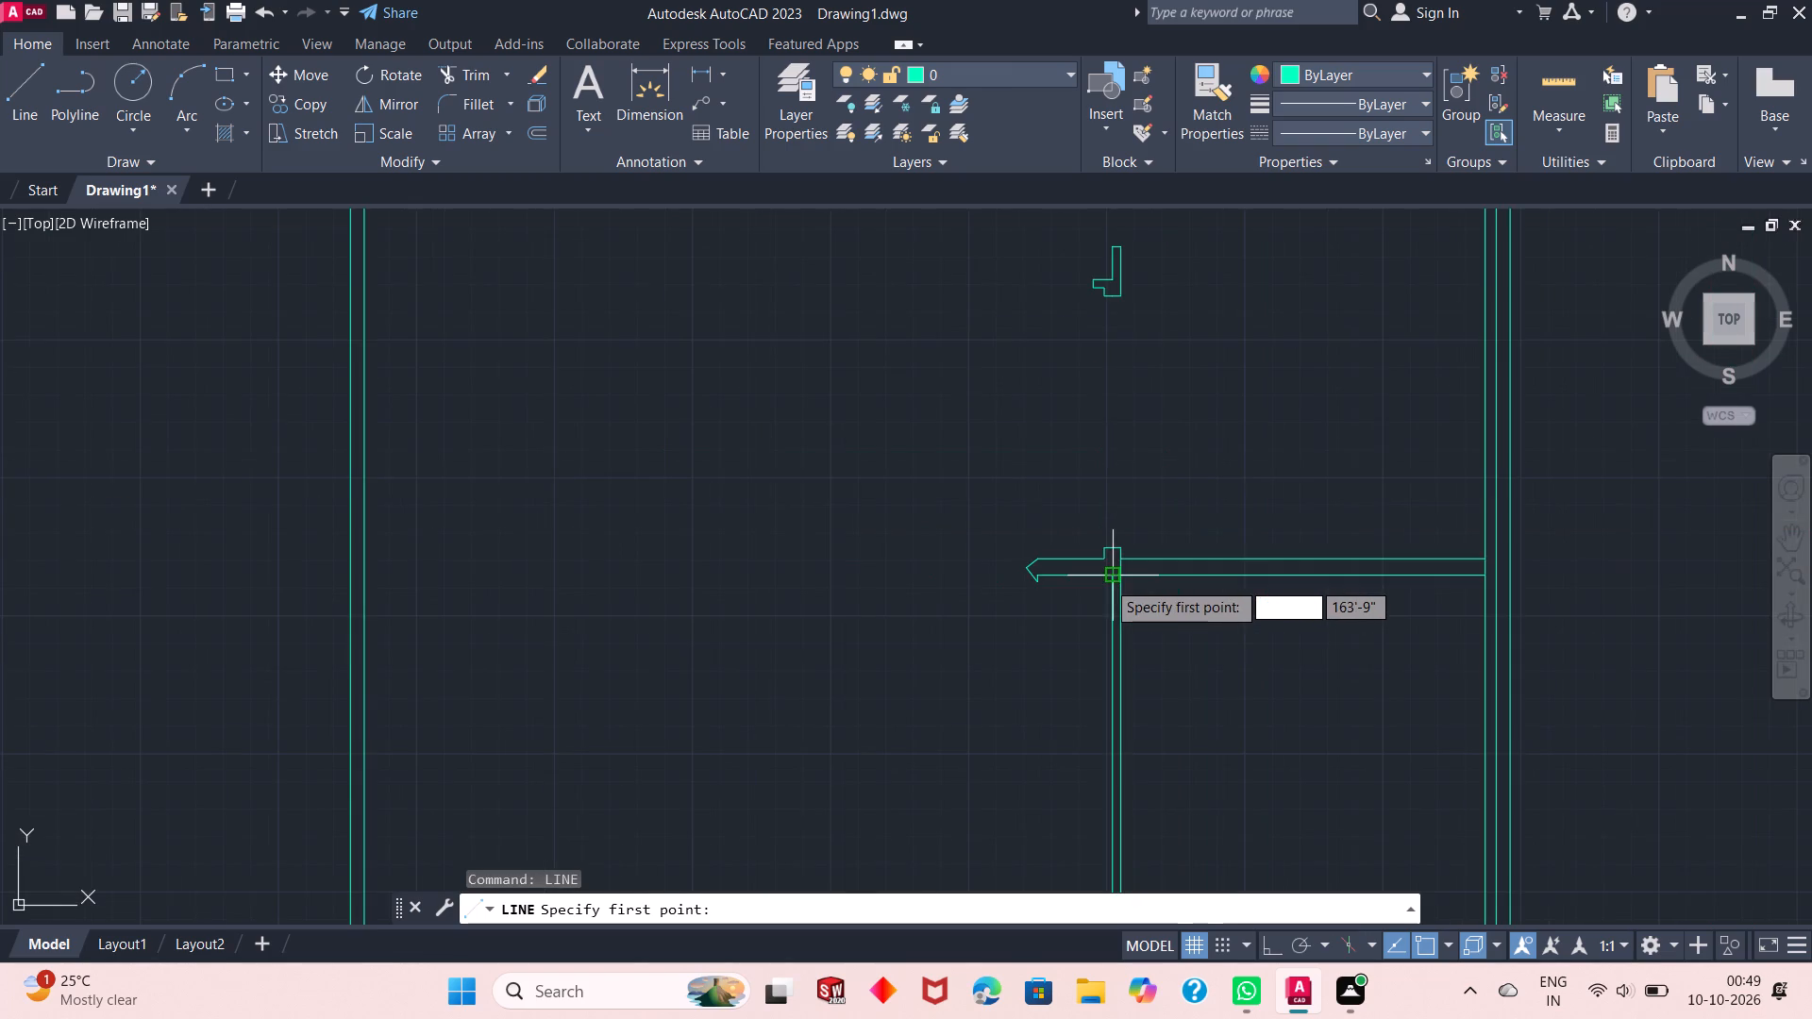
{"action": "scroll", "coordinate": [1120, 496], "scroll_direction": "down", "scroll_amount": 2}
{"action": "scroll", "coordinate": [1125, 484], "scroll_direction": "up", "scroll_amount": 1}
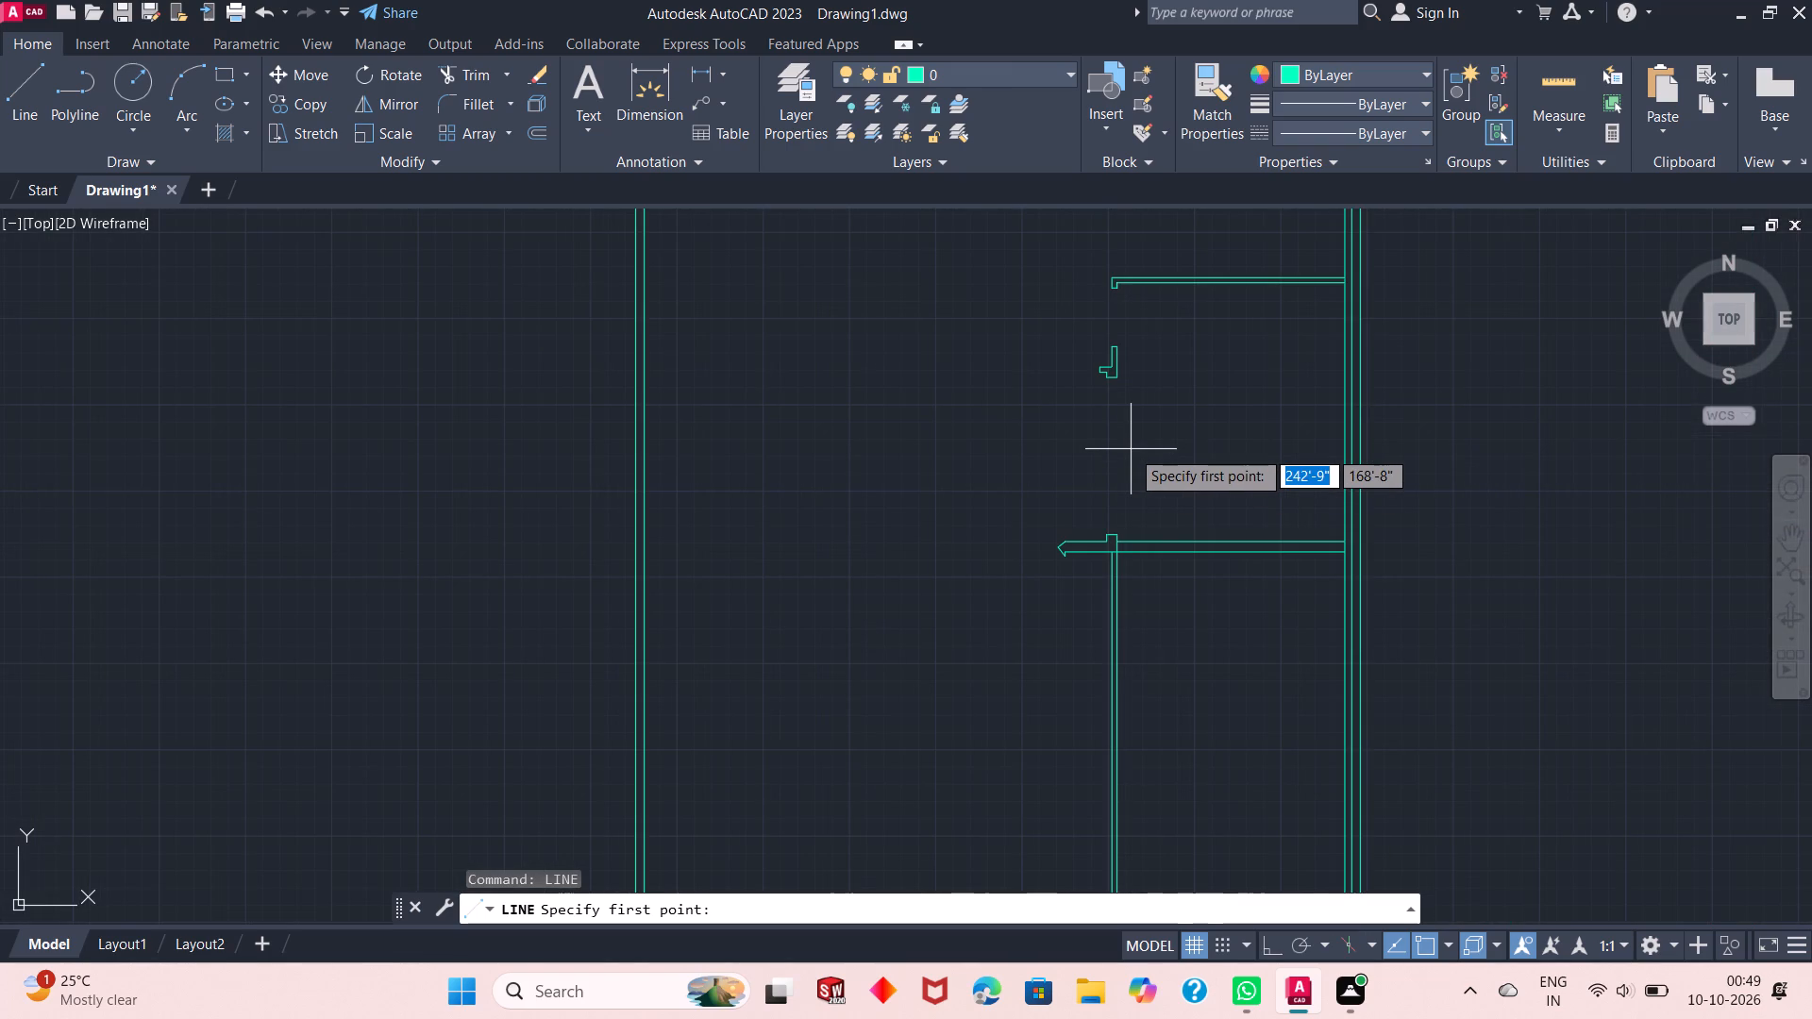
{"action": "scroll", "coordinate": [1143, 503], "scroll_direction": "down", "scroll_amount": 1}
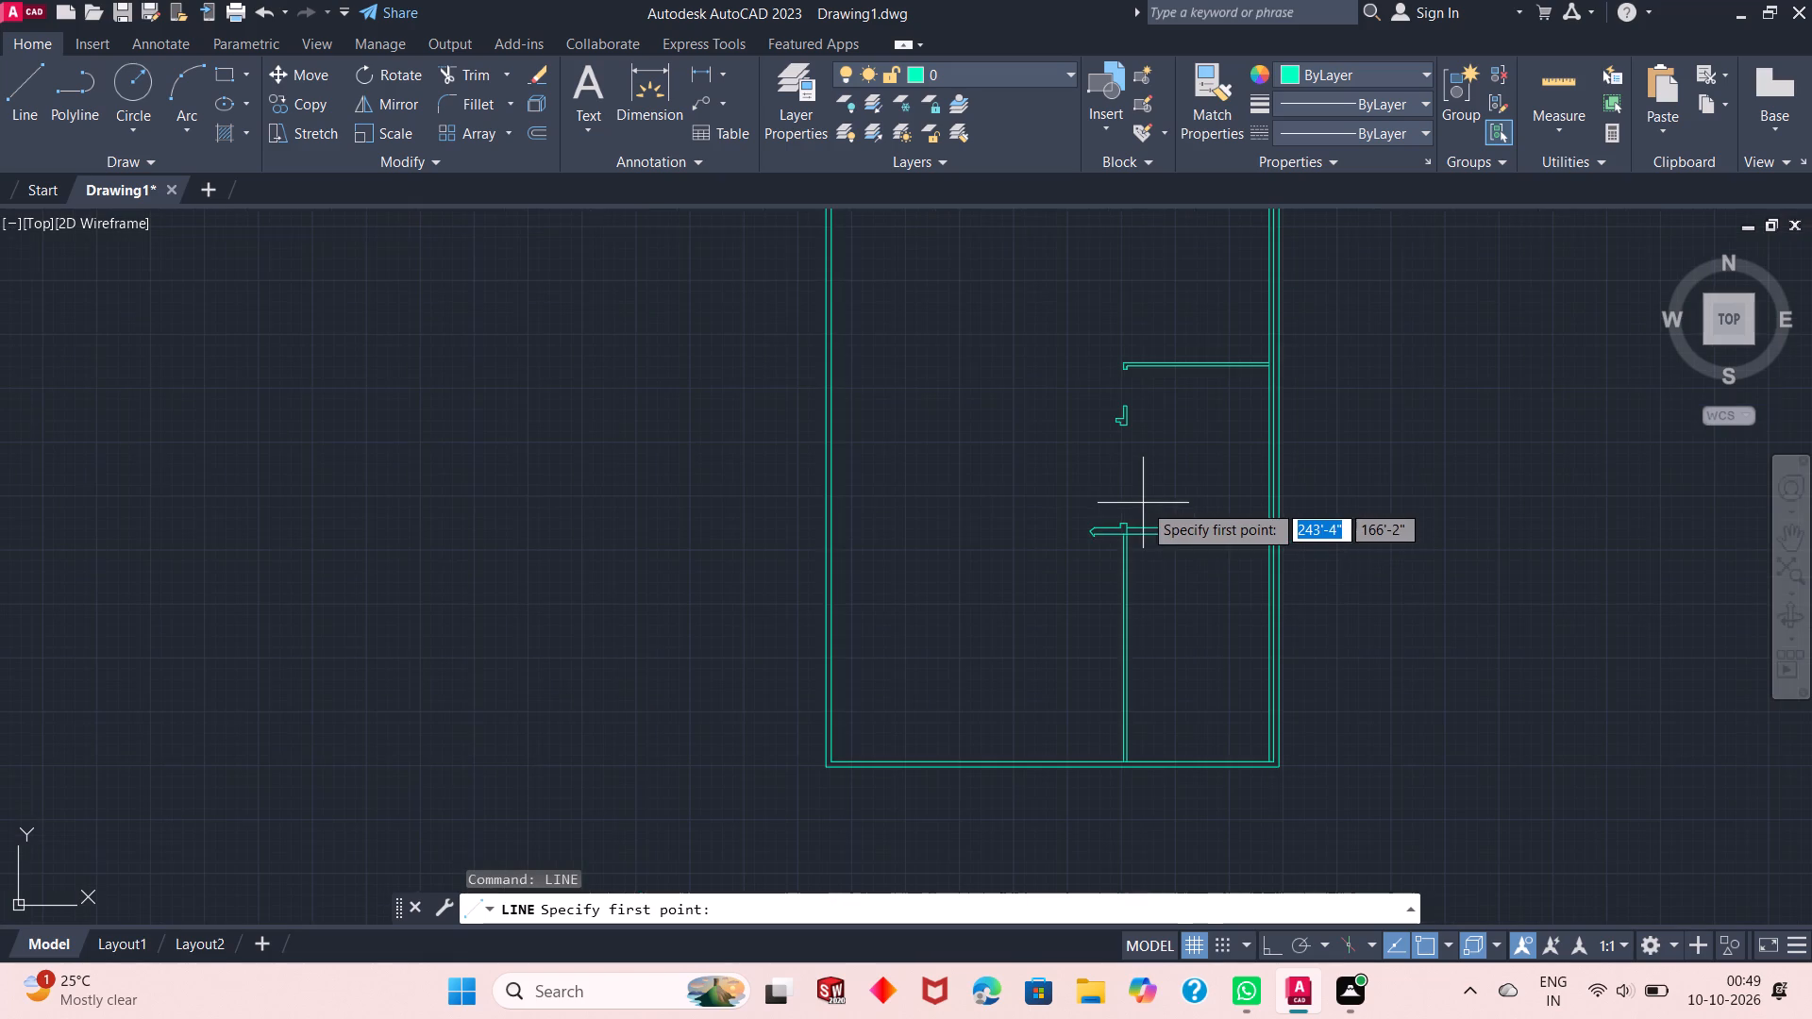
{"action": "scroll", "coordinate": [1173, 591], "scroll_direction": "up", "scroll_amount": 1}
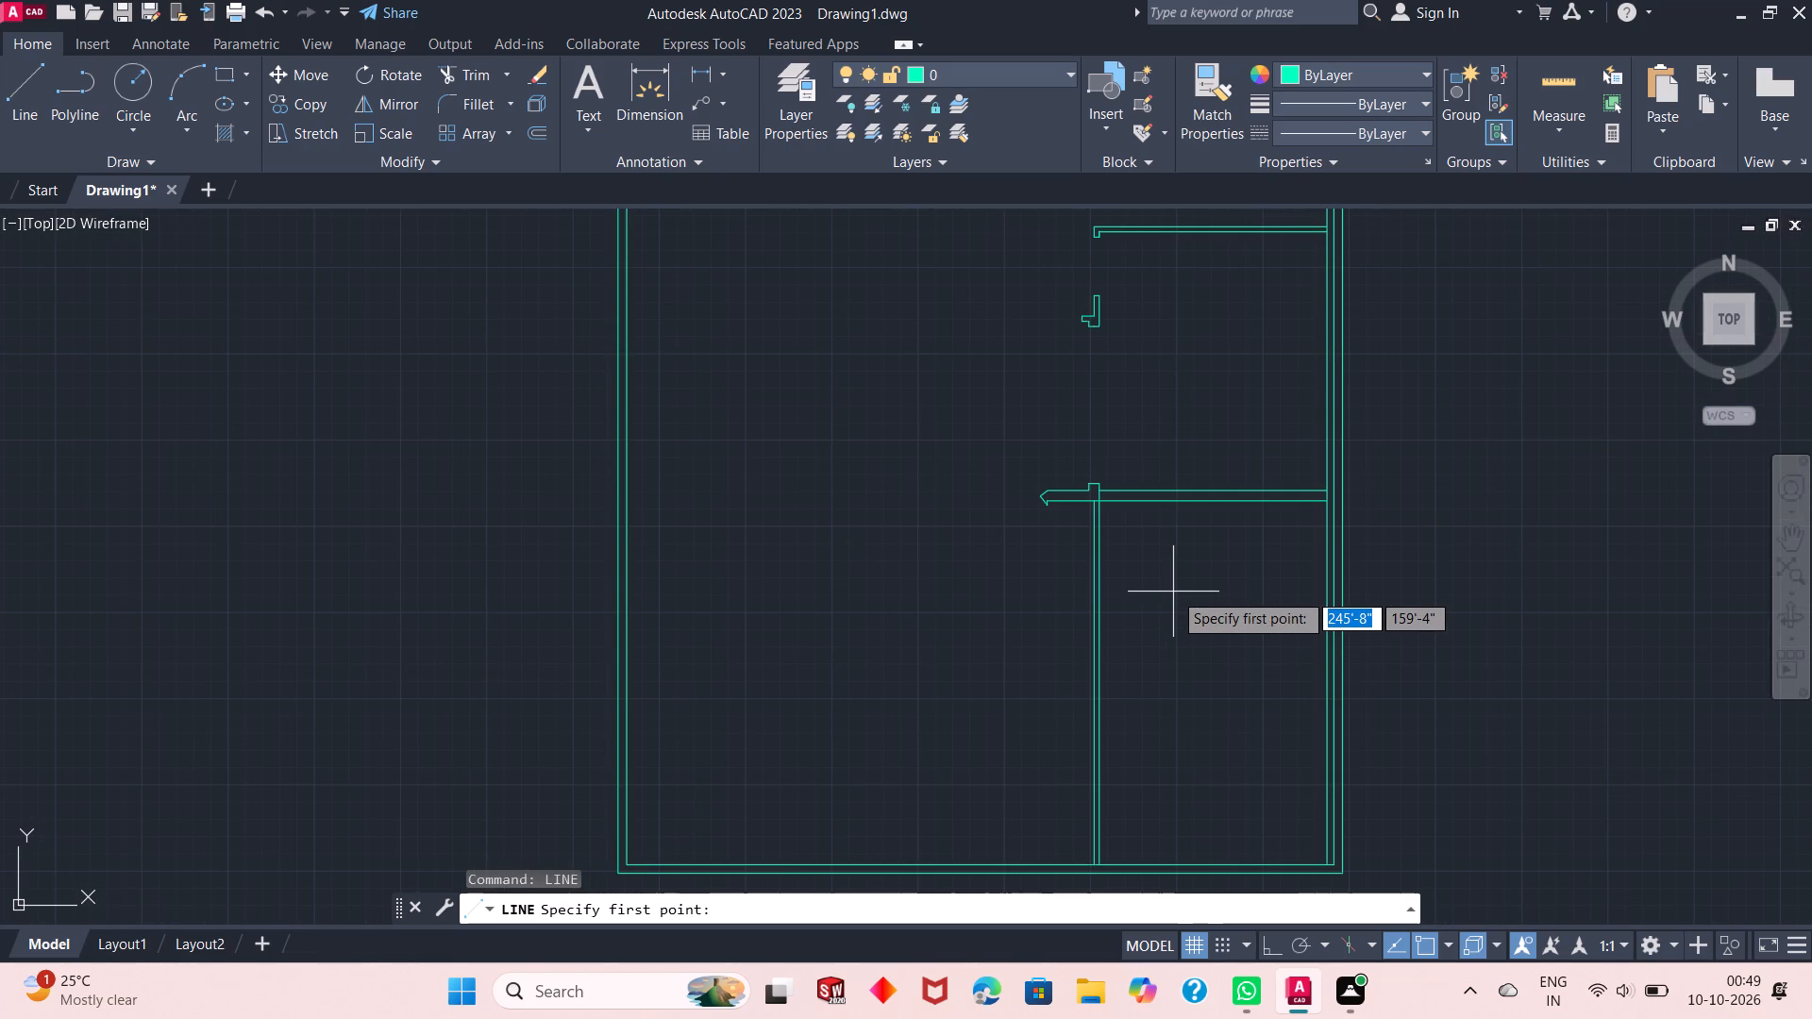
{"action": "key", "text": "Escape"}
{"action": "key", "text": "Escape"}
Offset the crosswall's lower line 11'3" south, and offset that new line 3" south to form a partition wall.
{"action": "right_click", "coordinate": [1171, 387]}
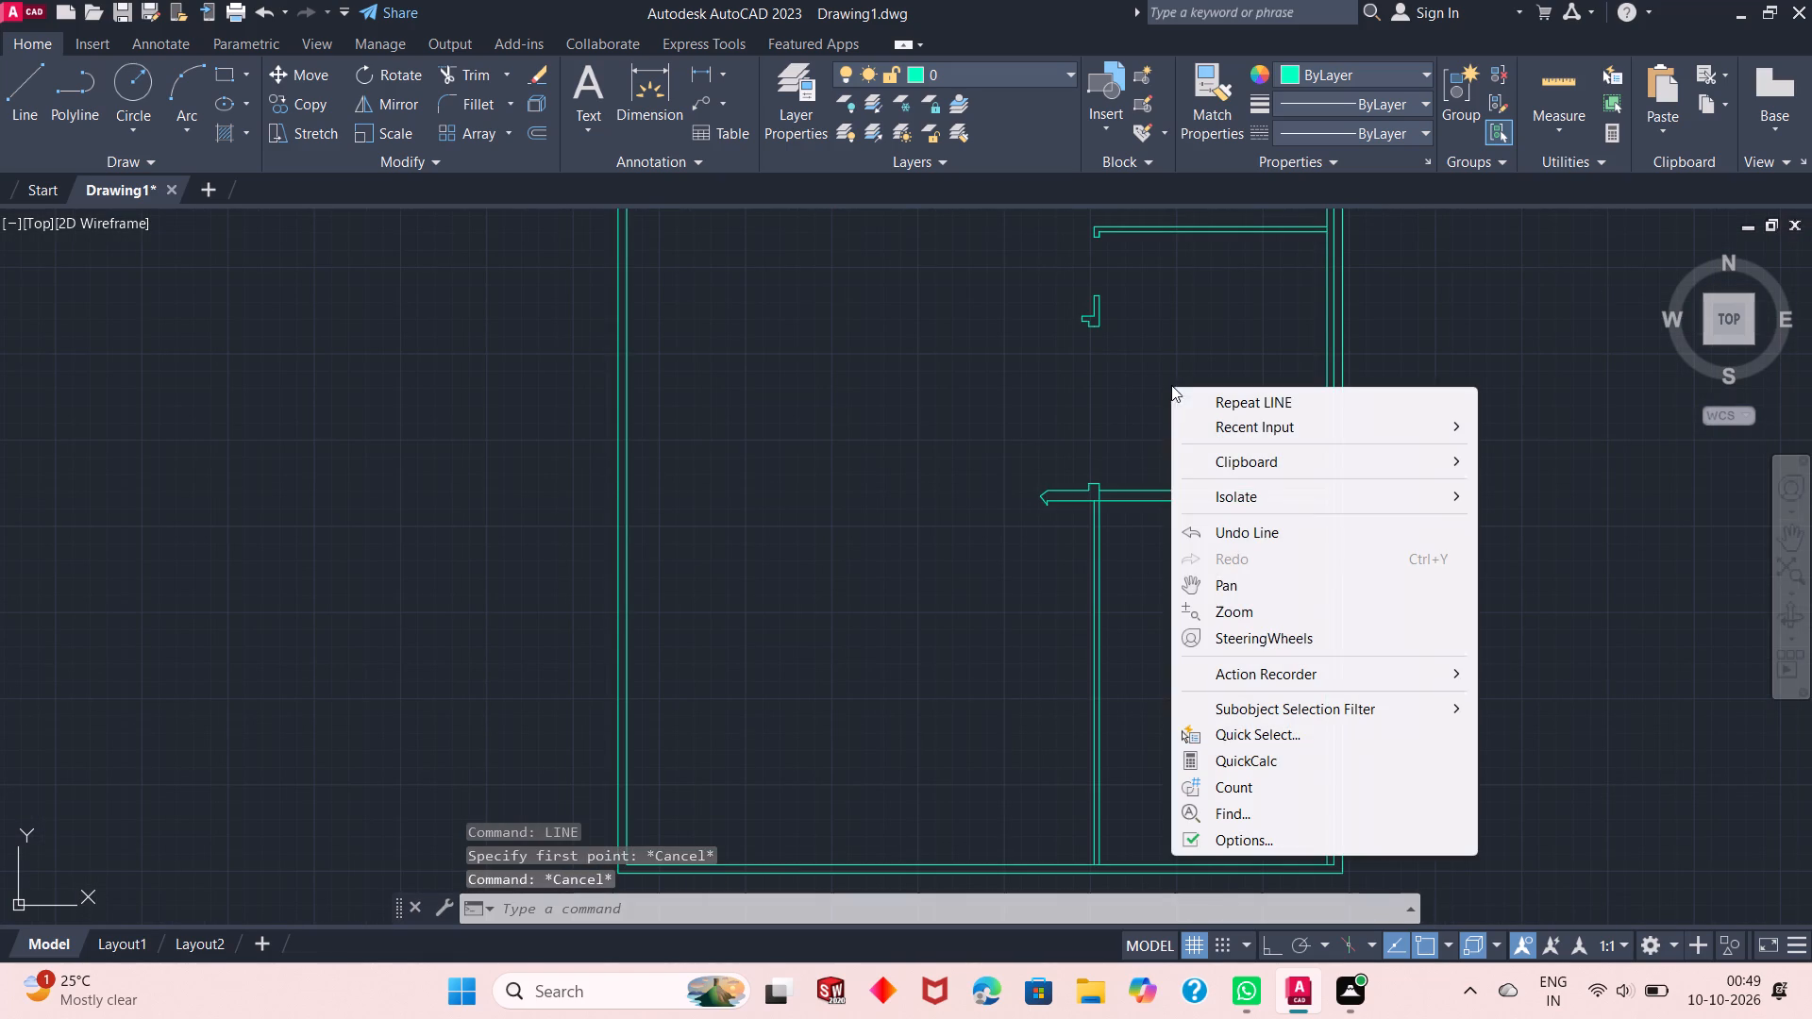
{"action": "left_click", "coordinate": [1226, 431]}
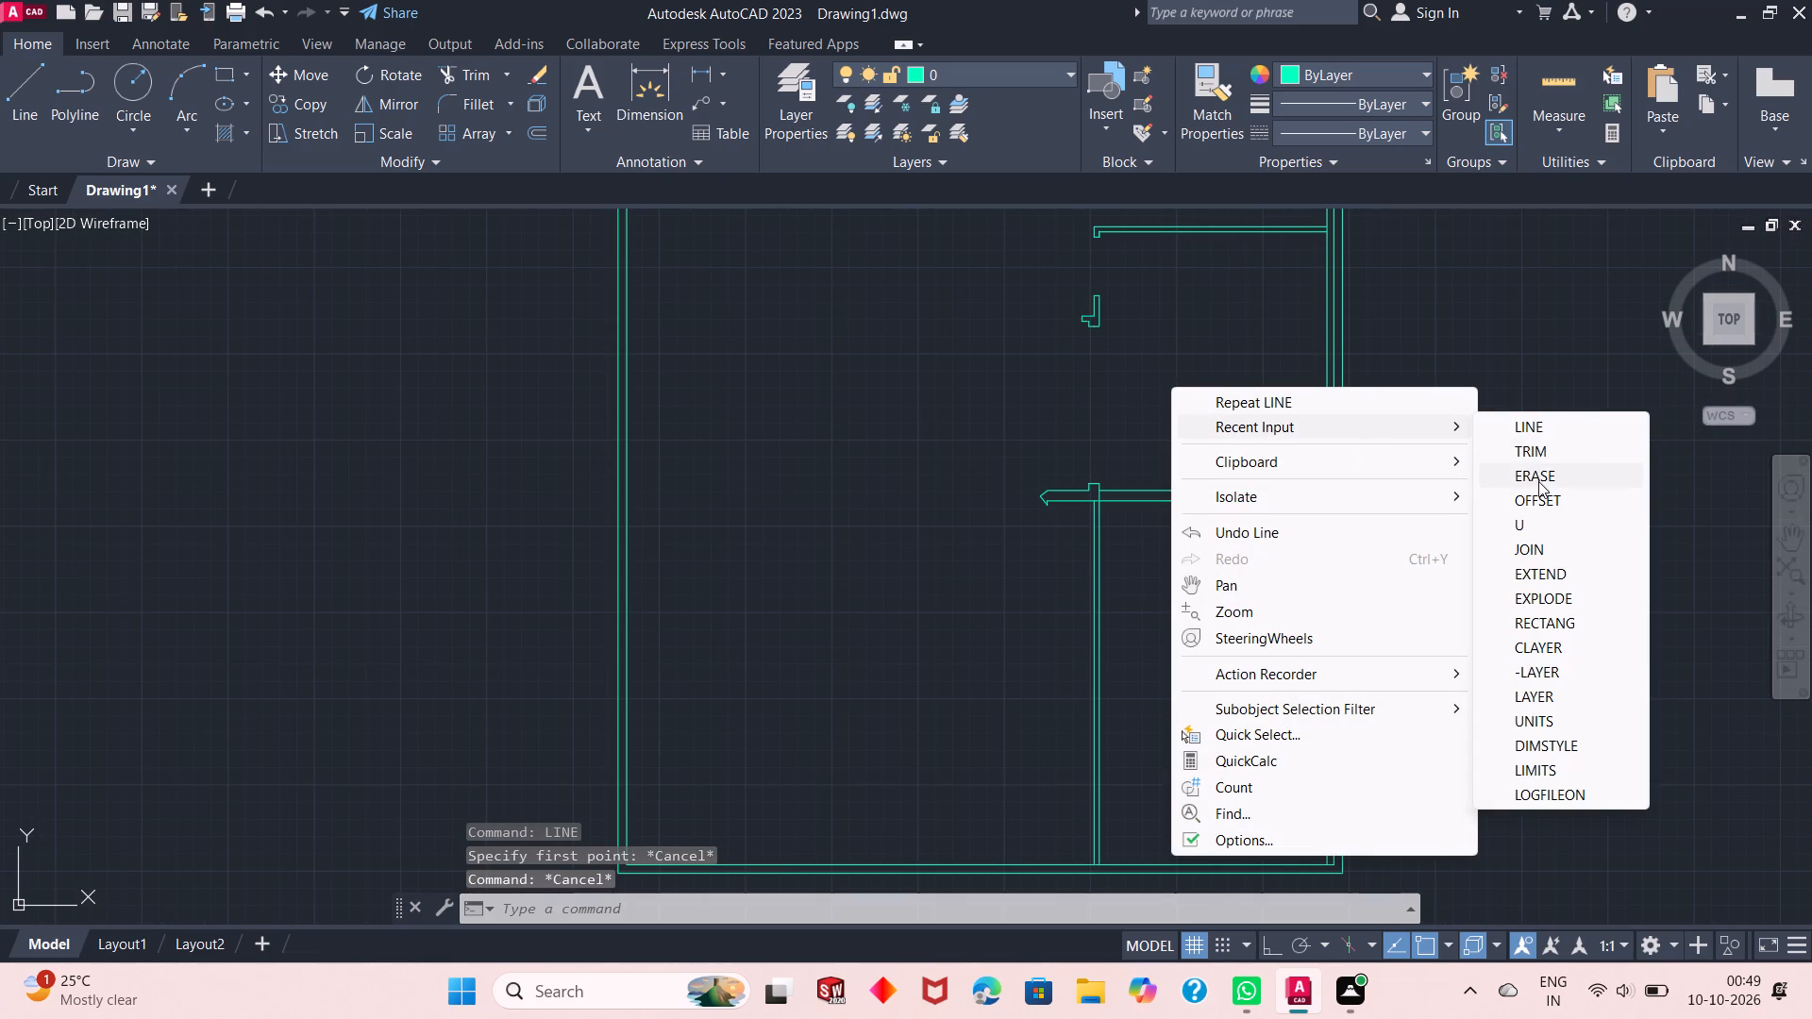
{"action": "left_click", "coordinate": [1540, 501]}
{"action": "right_click", "coordinate": [1408, 379]}
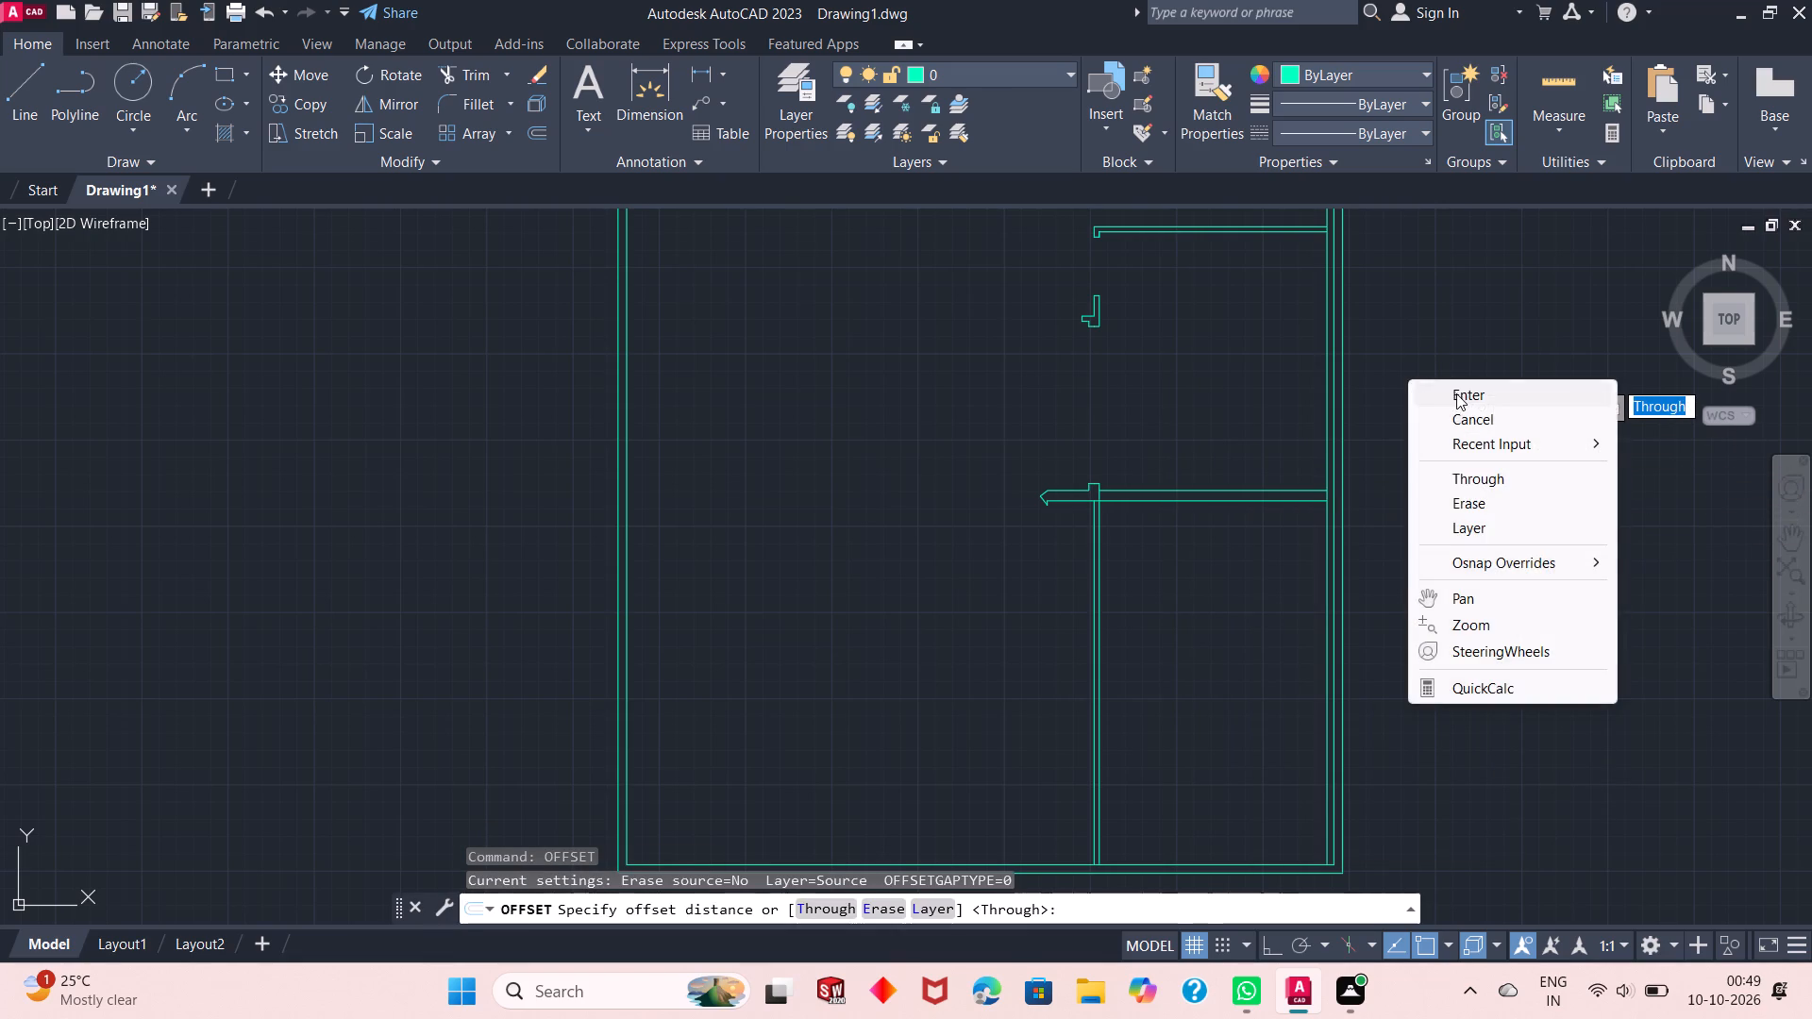
{"action": "left_click", "coordinate": [1460, 397]}
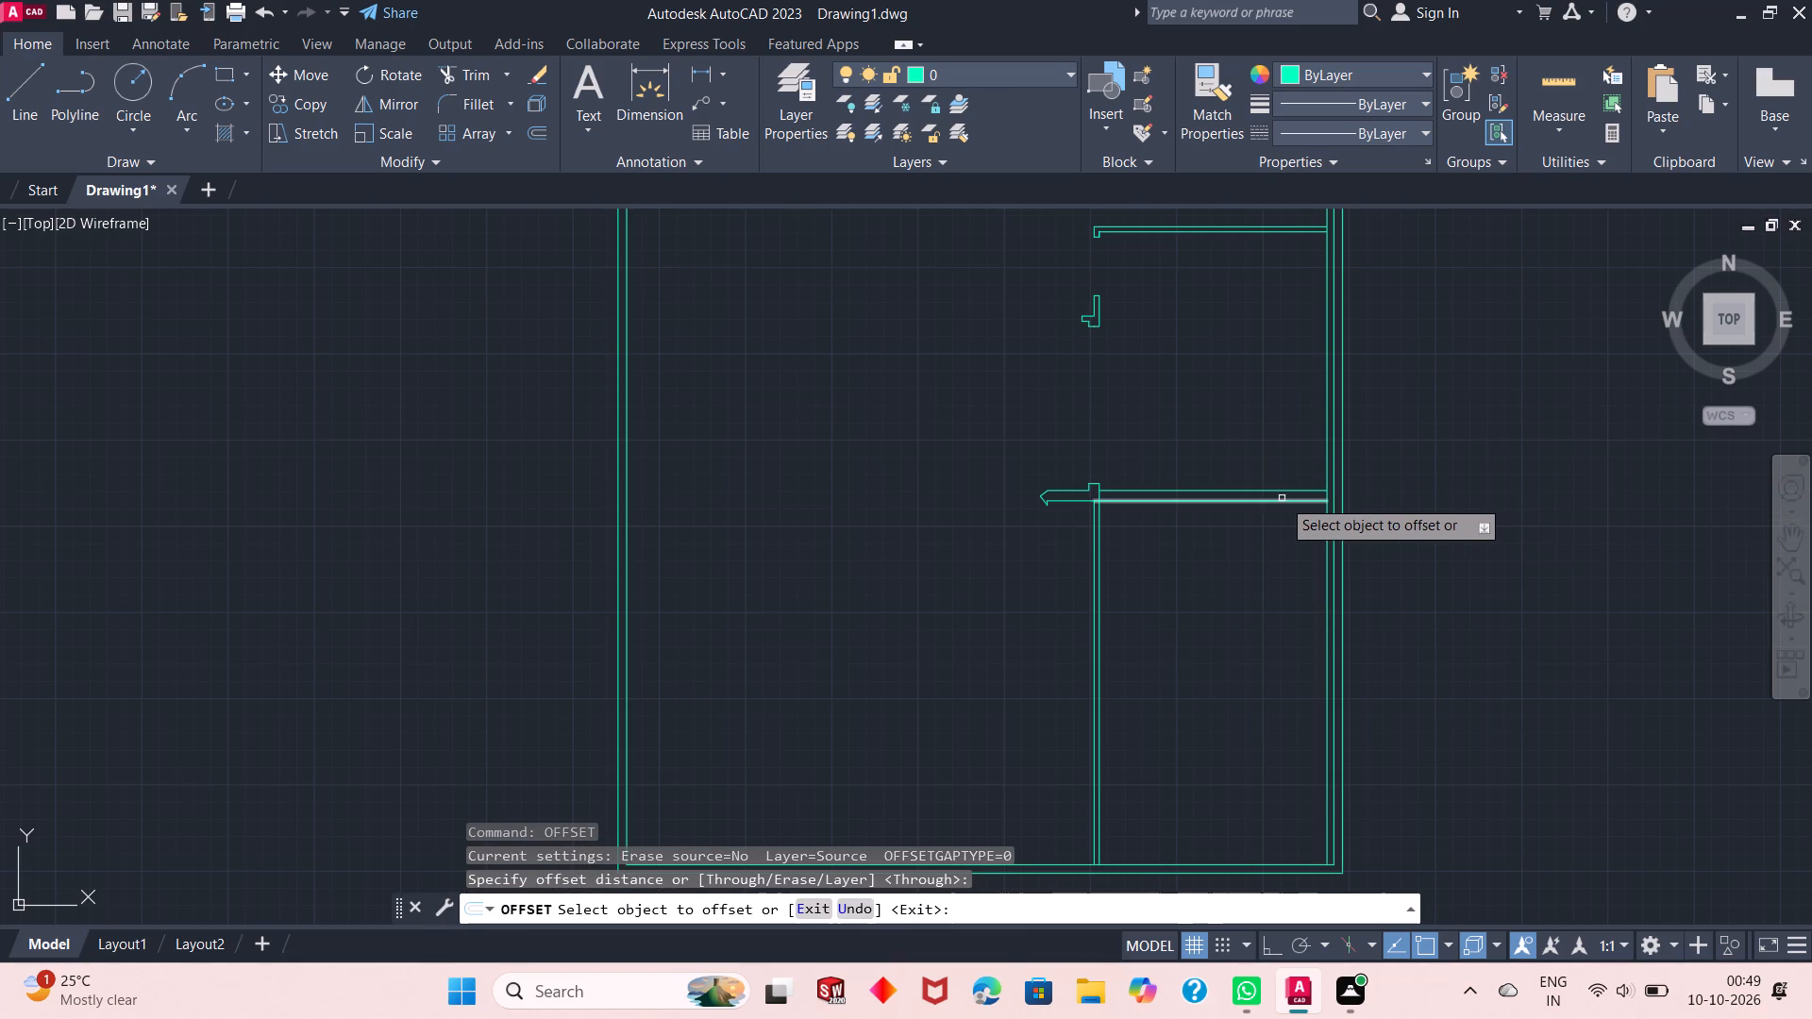
{"action": "left_click", "coordinate": [1281, 500]}
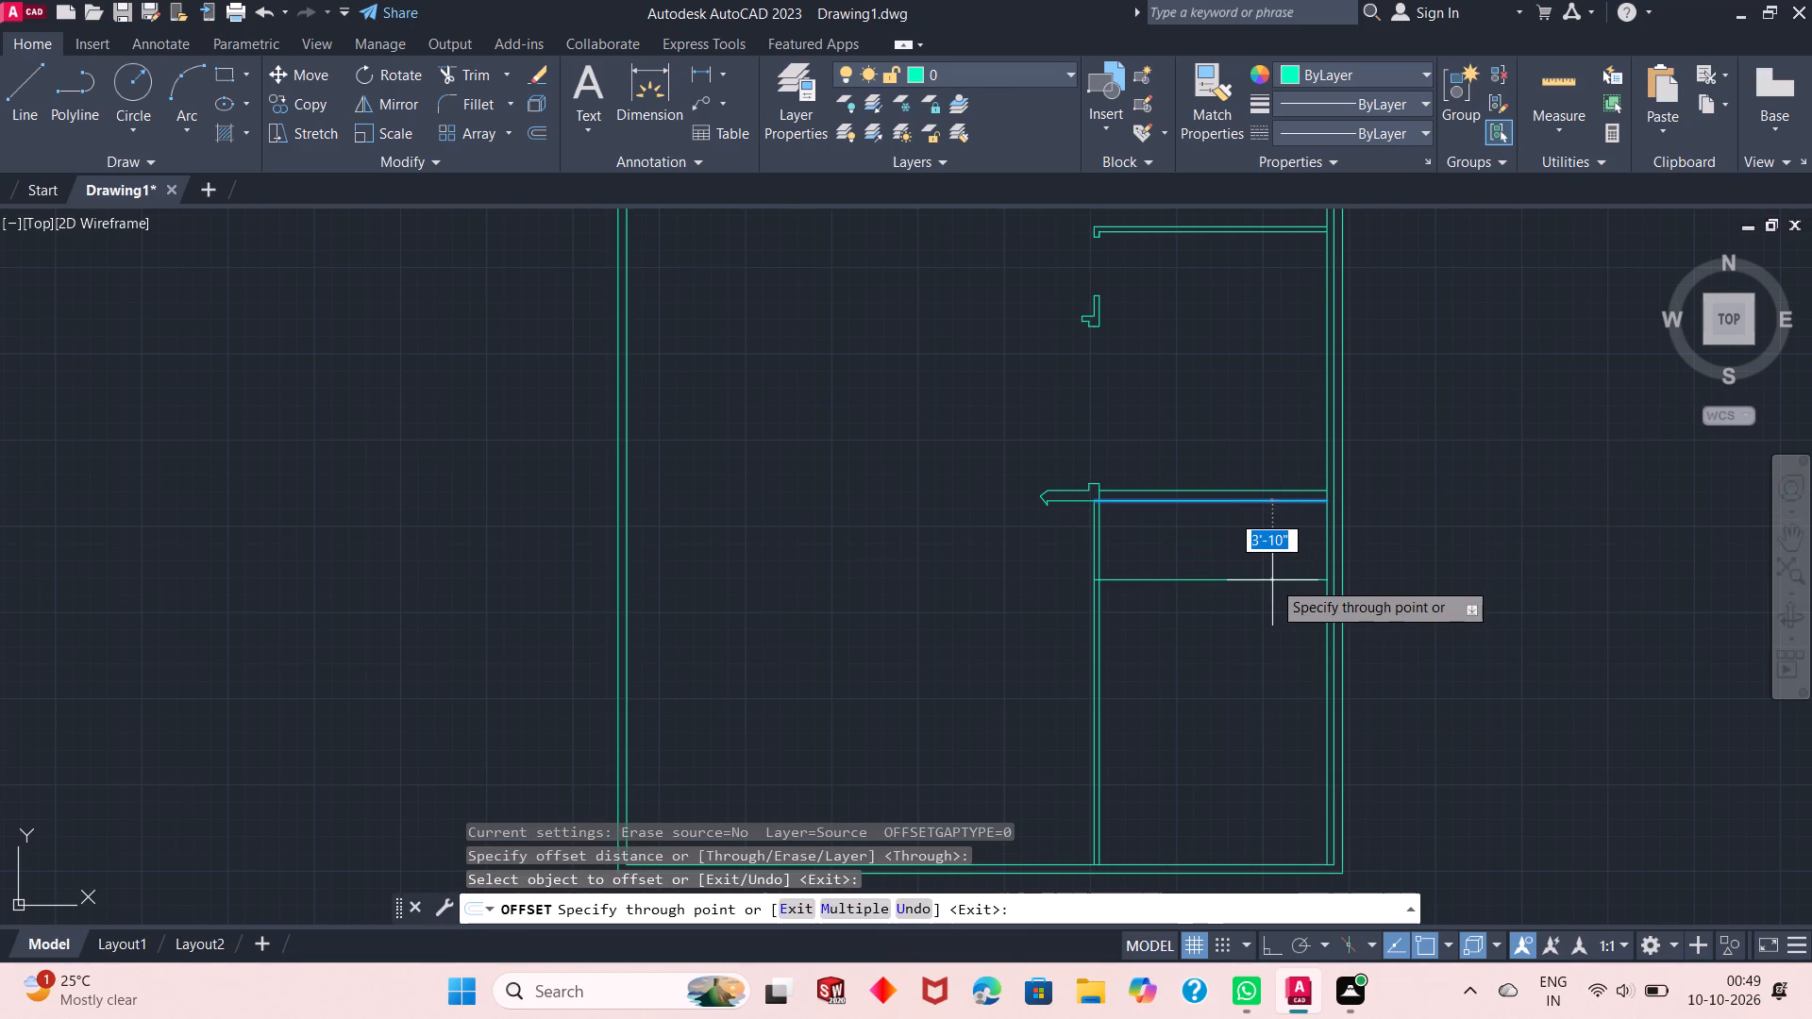
{"action": "type", "text": "11'3\""}
{"action": "key", "text": "Return"}
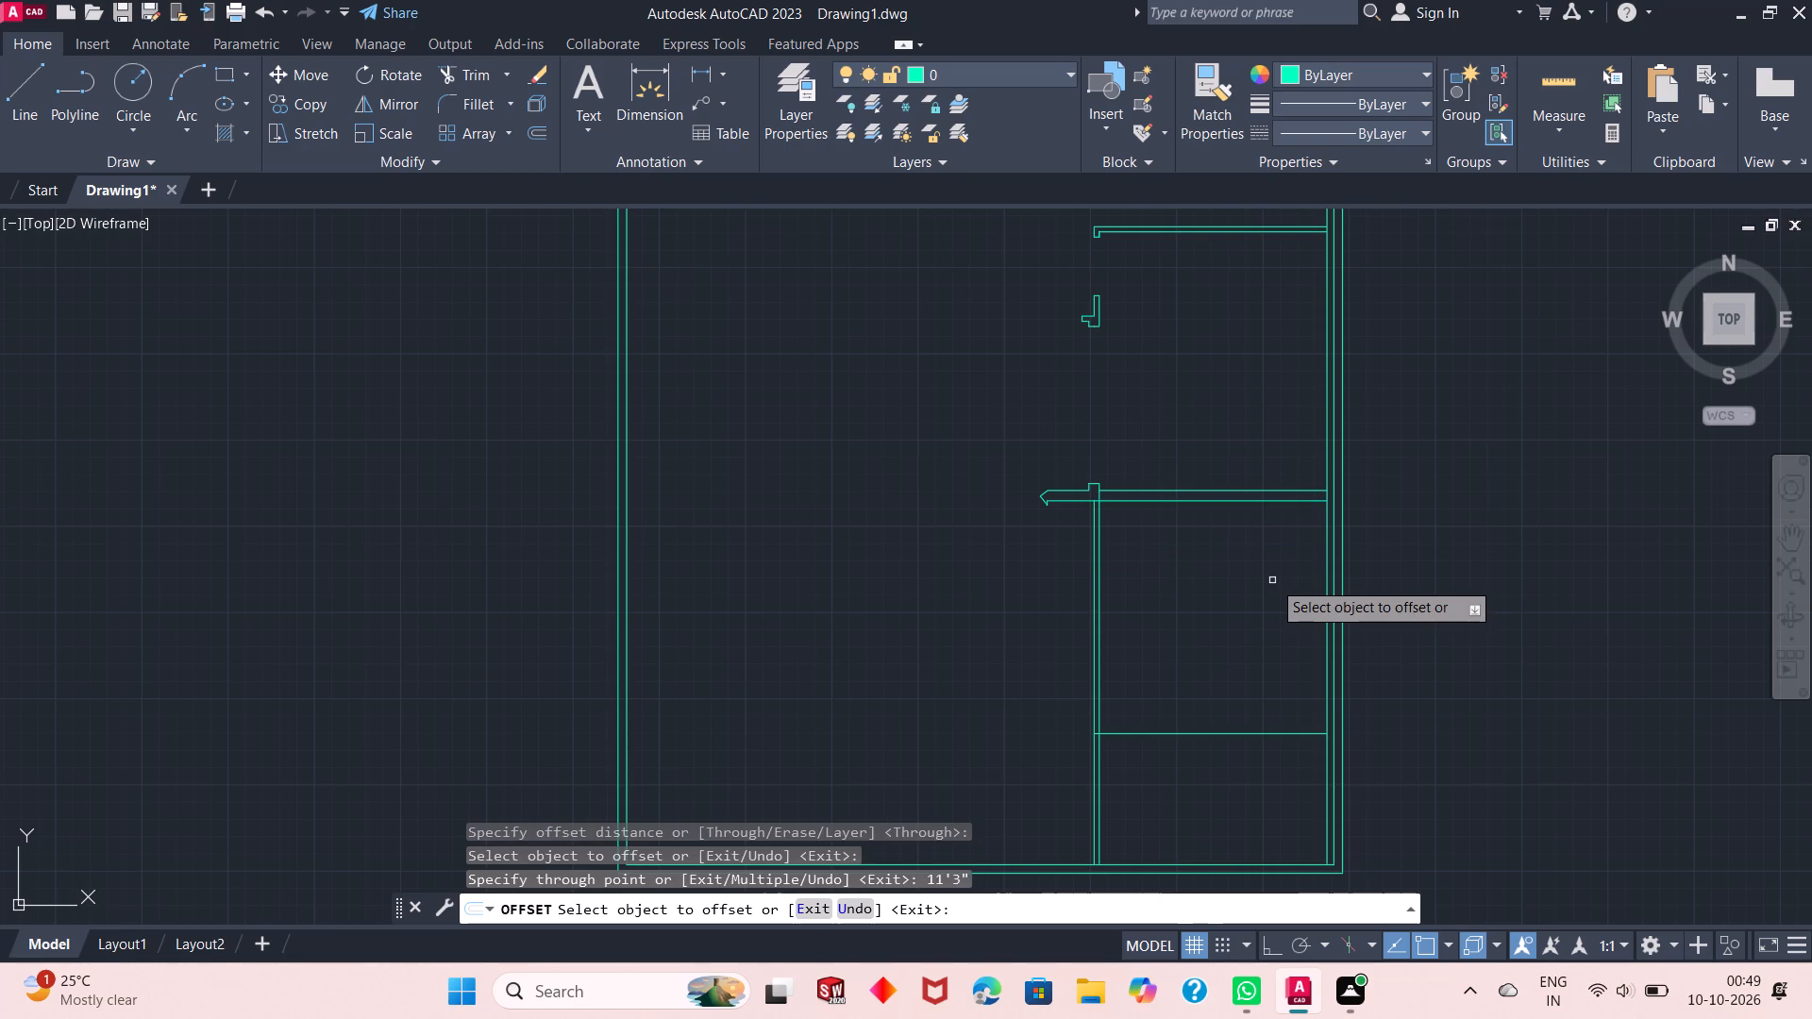
{"action": "left_click", "coordinate": [1229, 732]}
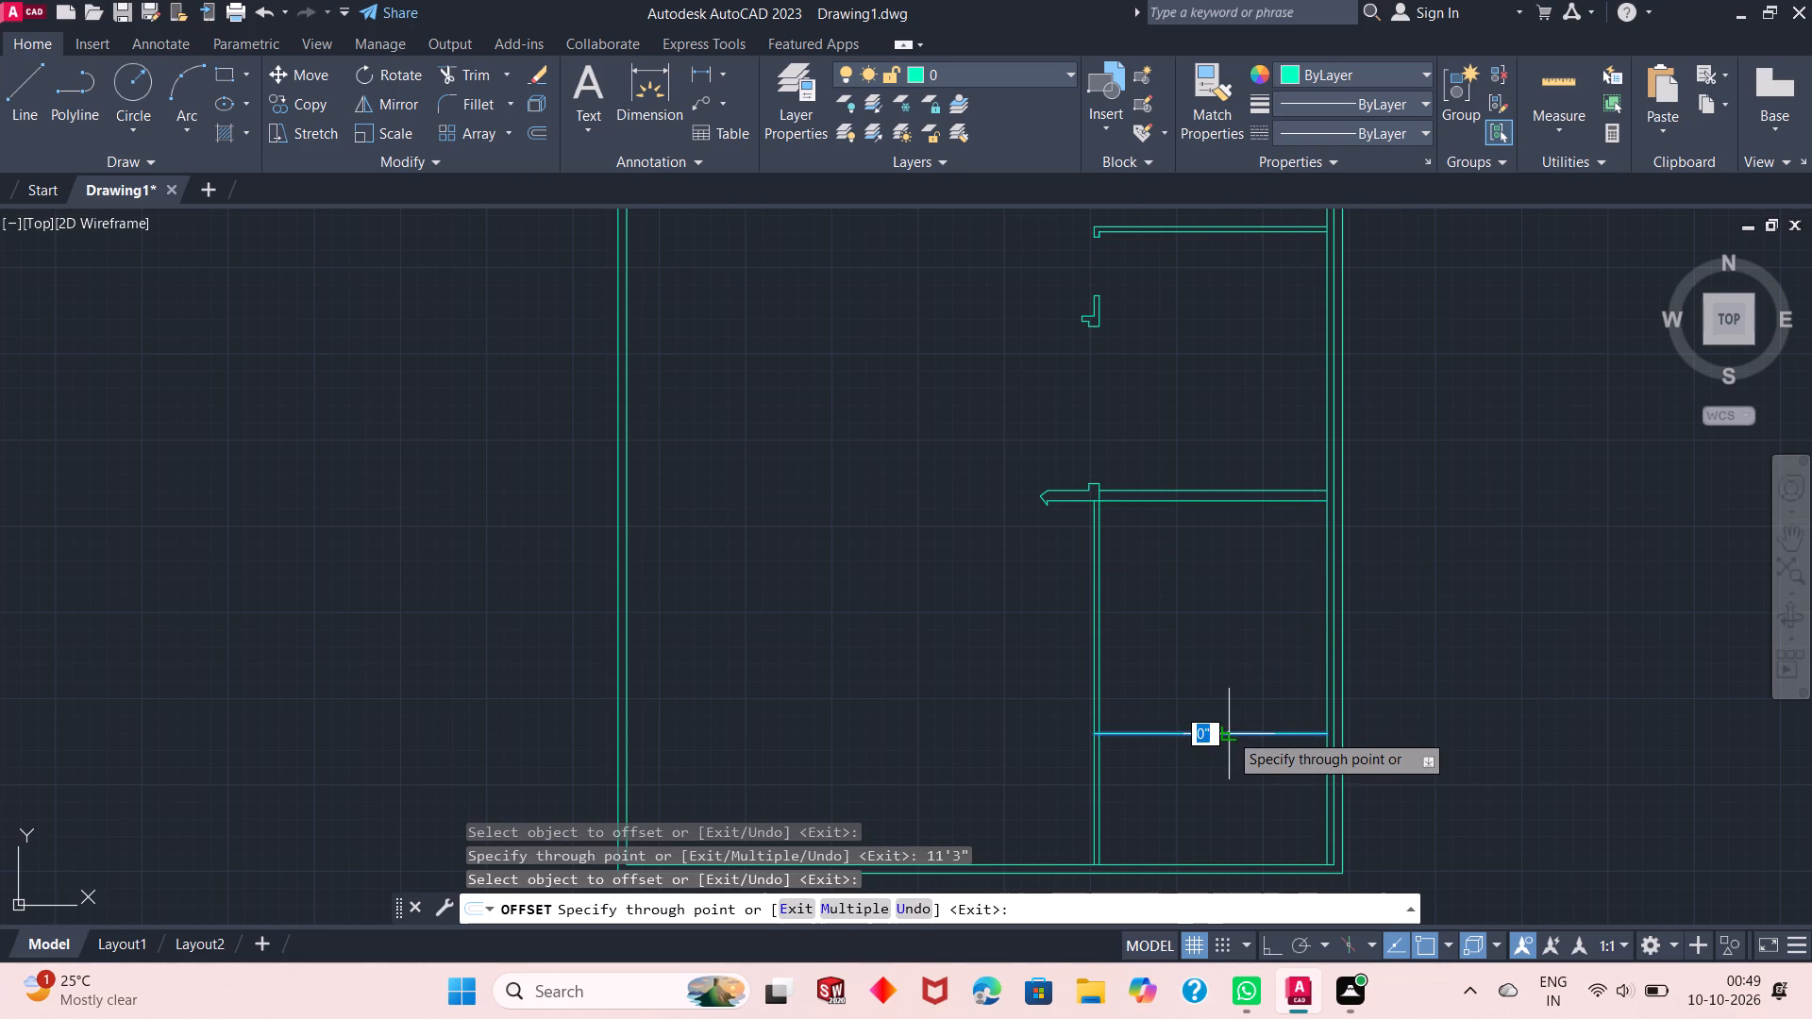
{"action": "key", "text": "3"}
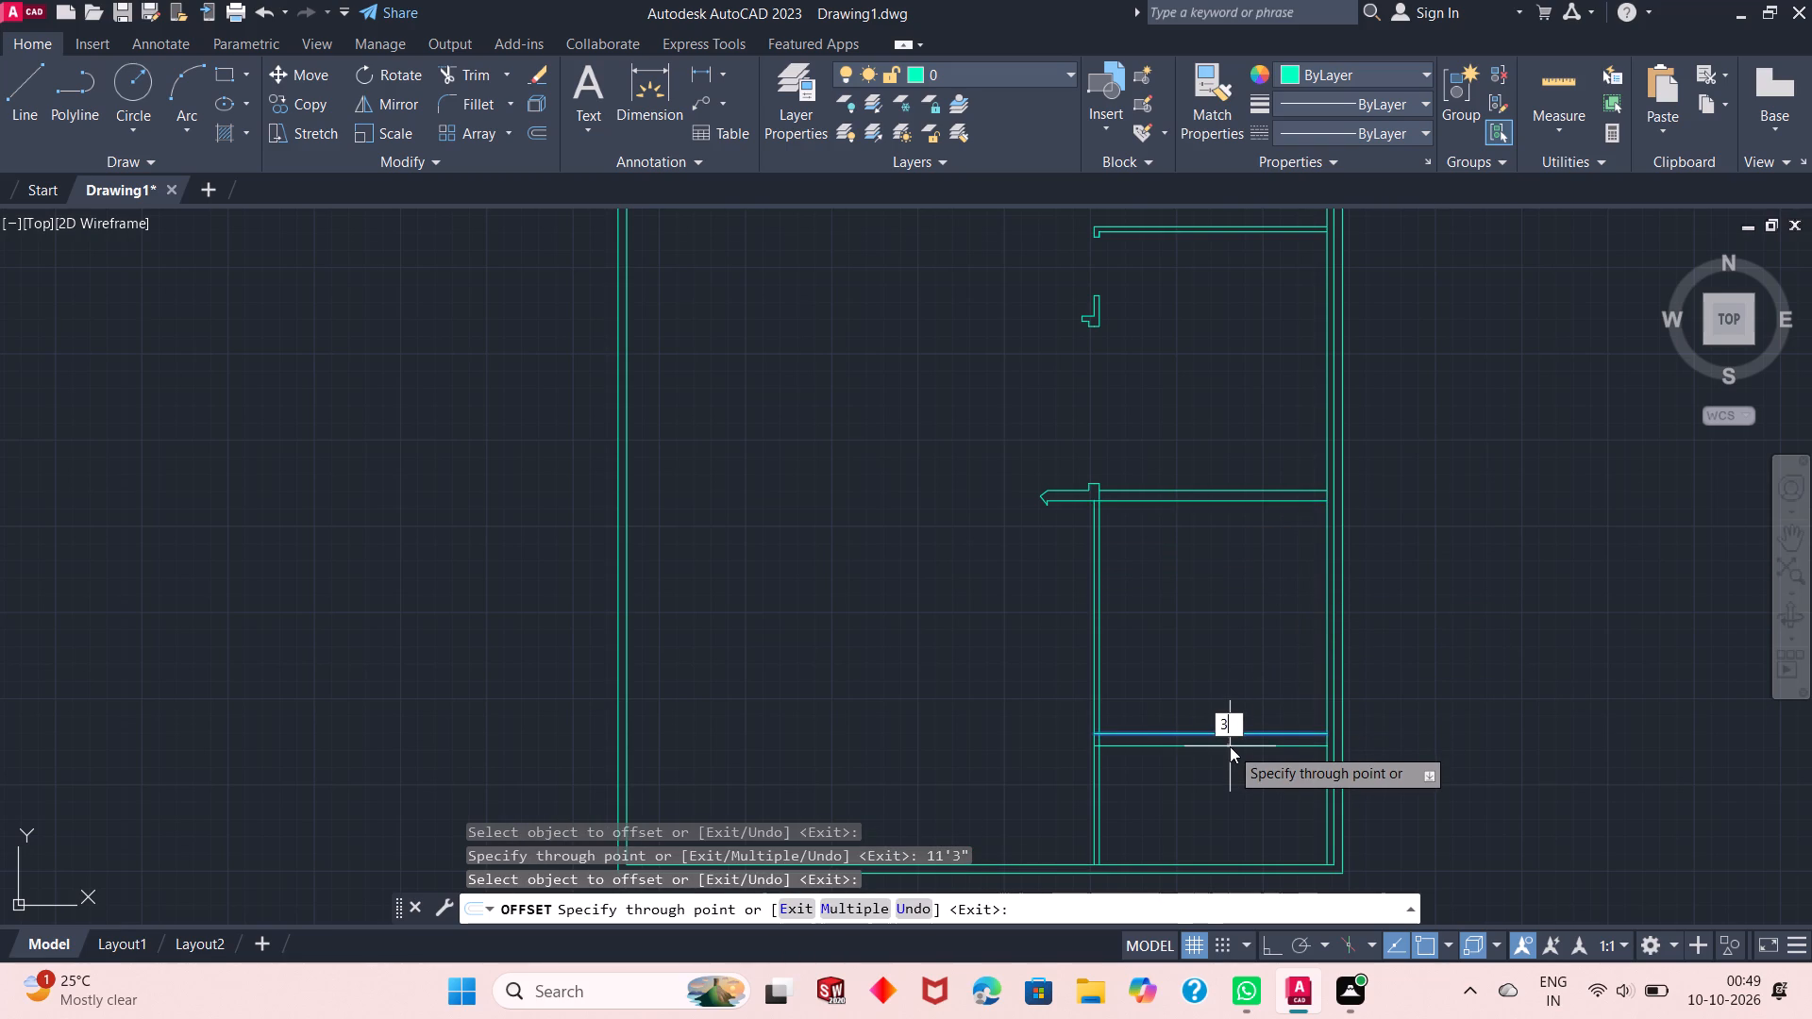
{"action": "key", "text": "shift+quotedbl"}
{"action": "key", "text": "Return"}
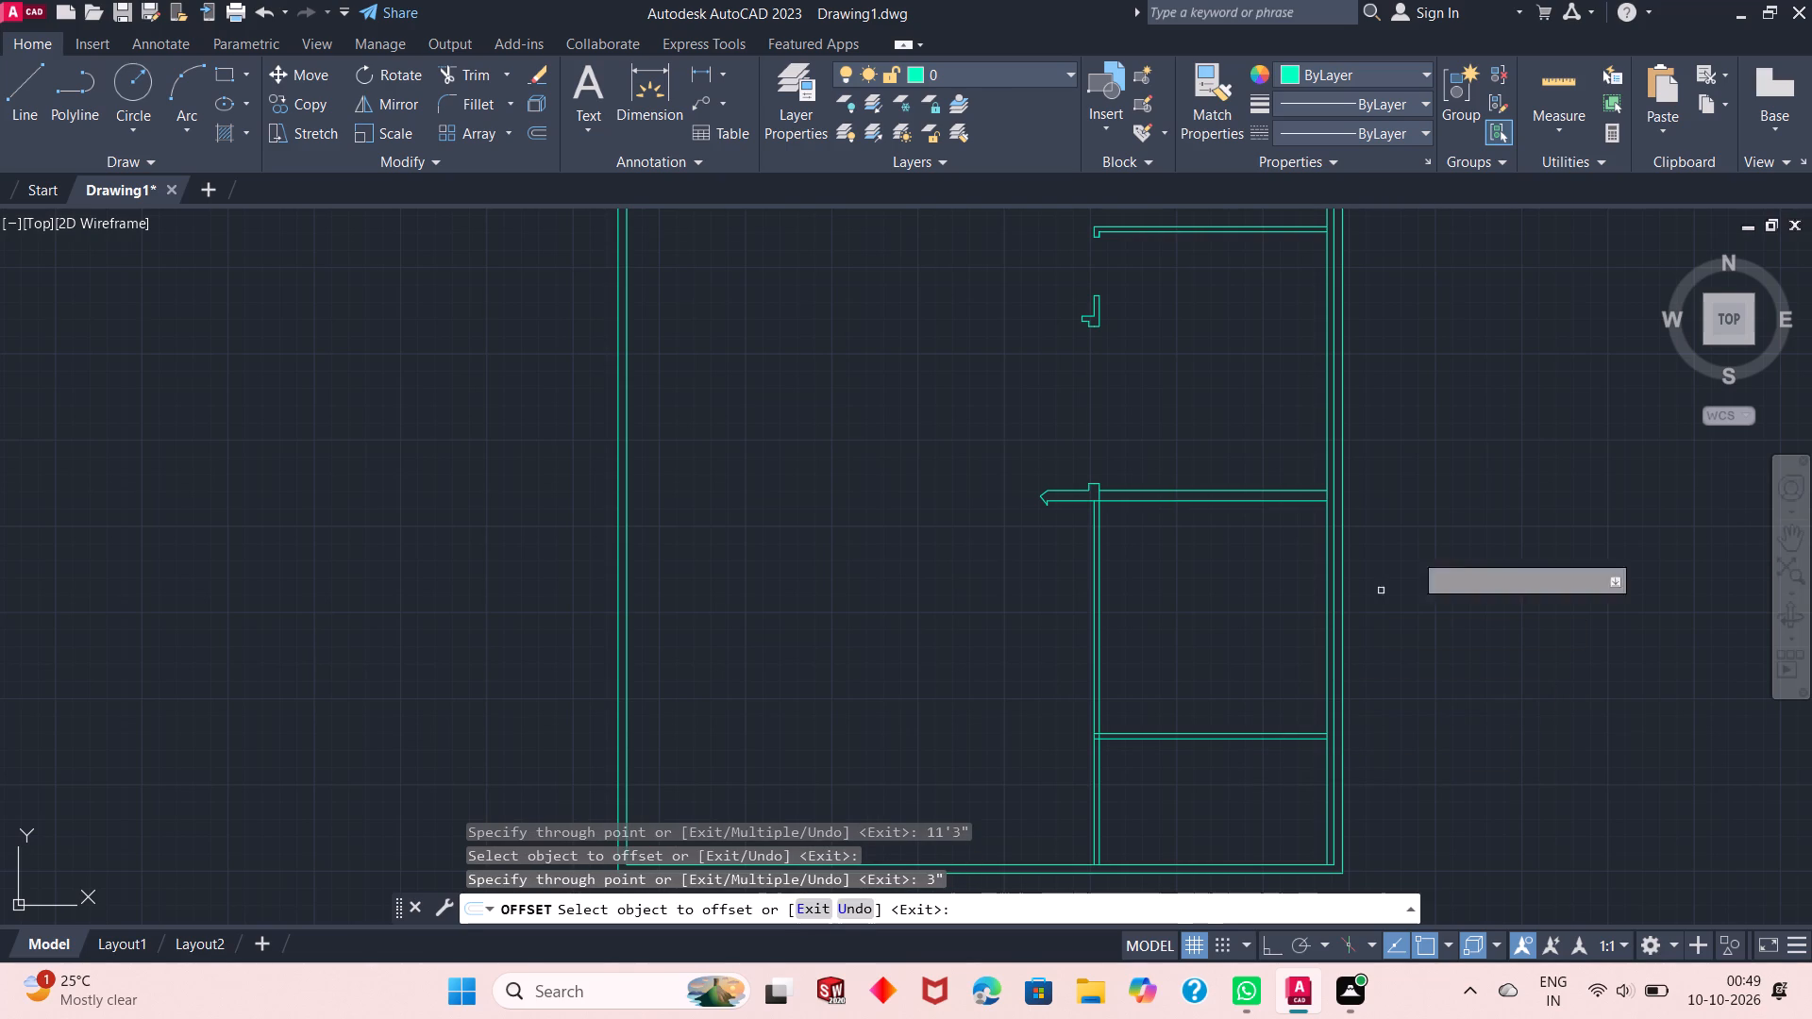
{"action": "right_click", "coordinate": [1485, 484]}
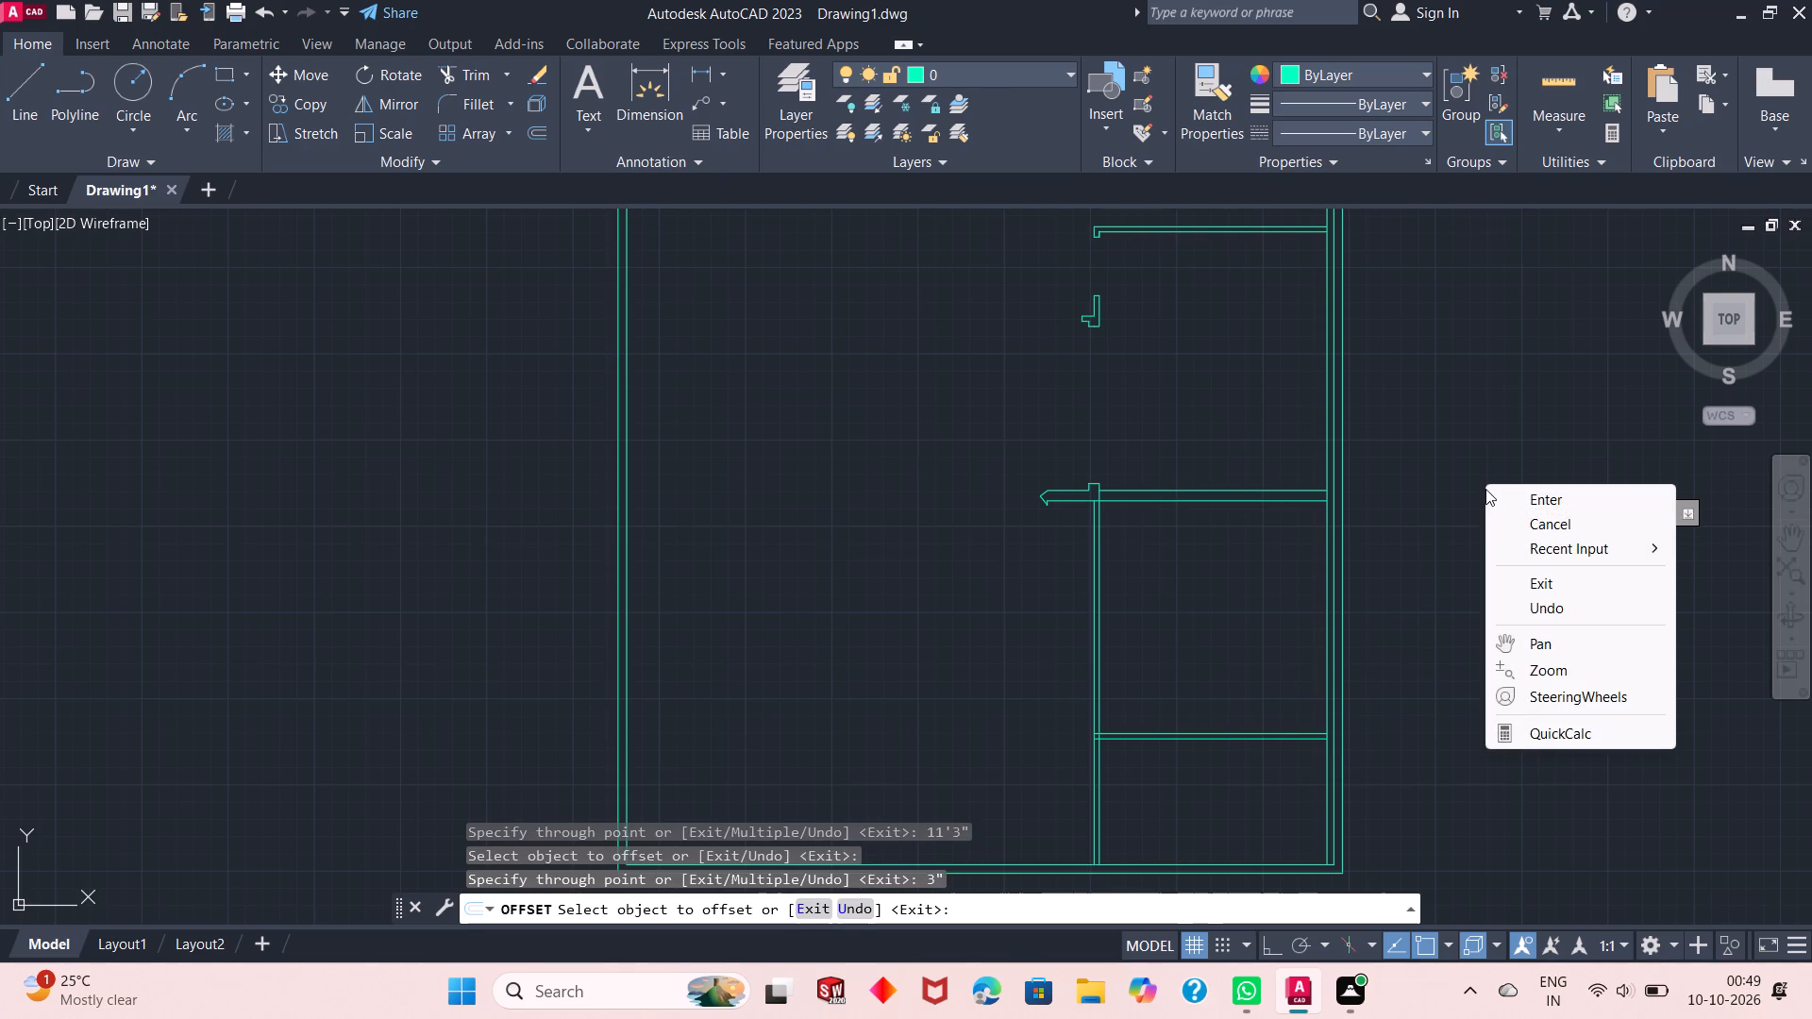
{"action": "left_click", "coordinate": [1541, 493]}
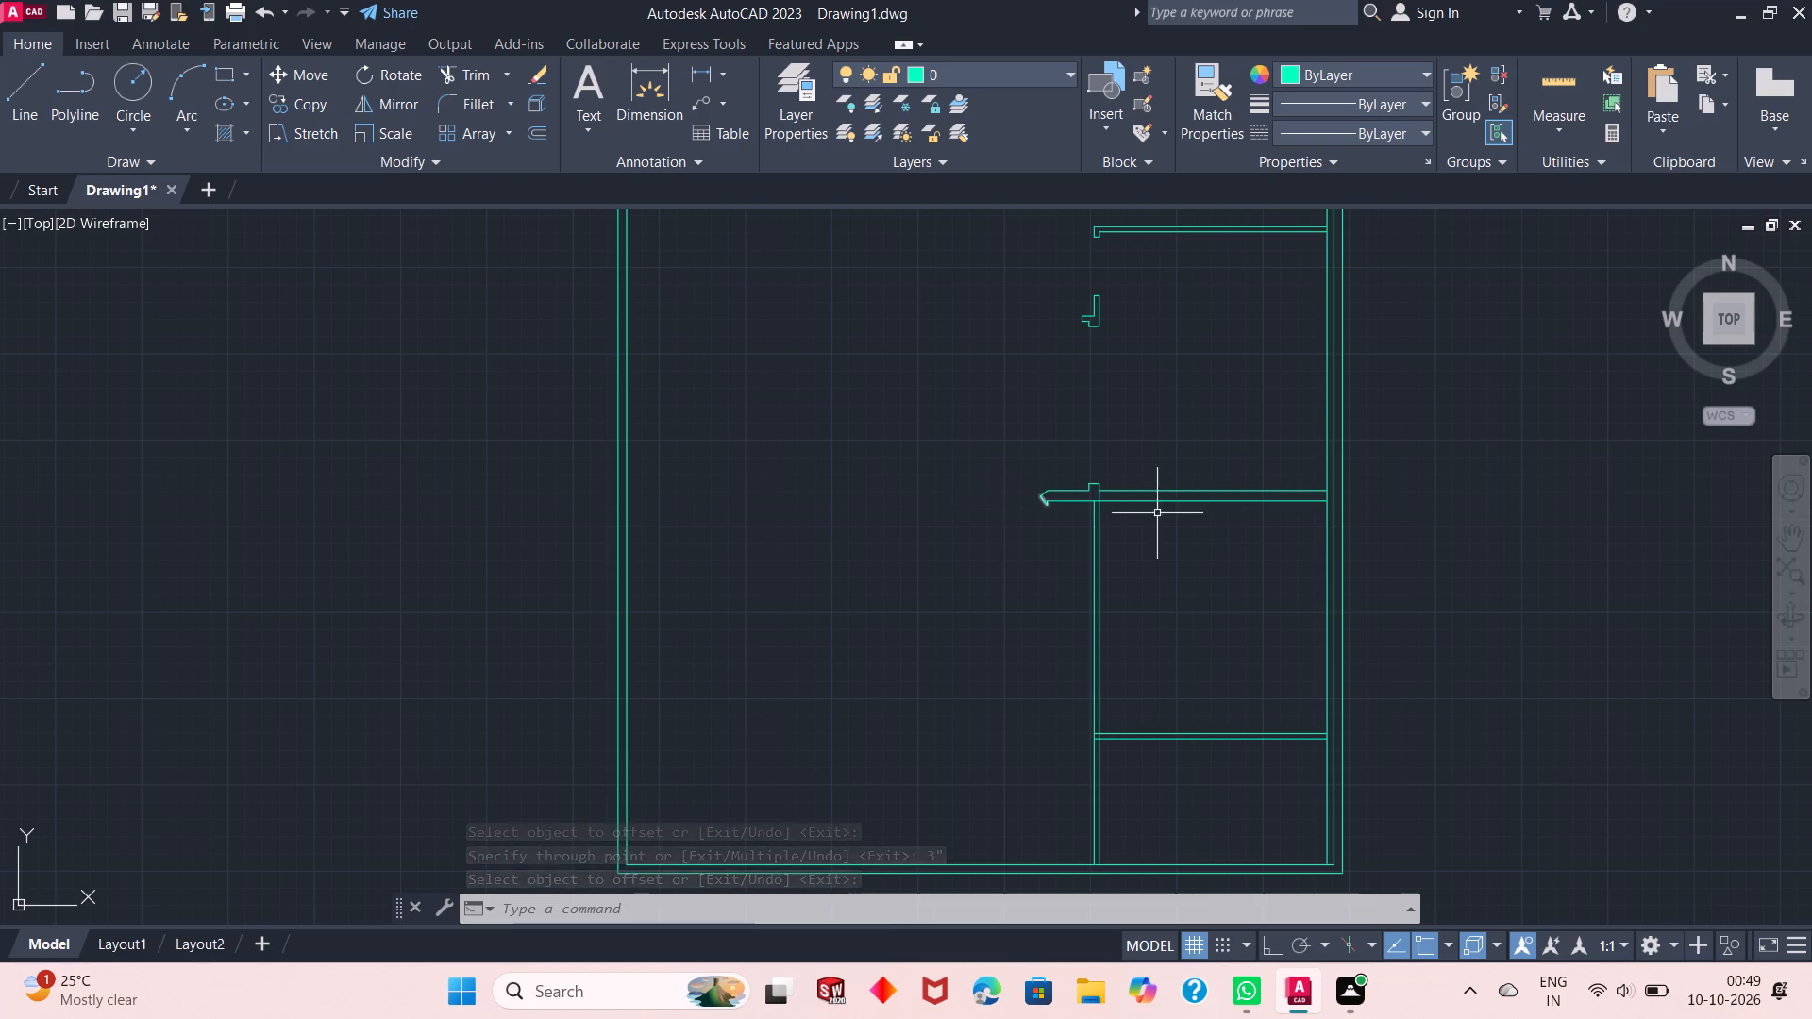
Examine the pointed wall end, the new partition and the overall wall layout of the plan.
{"action": "scroll", "coordinate": [1168, 515], "scroll_direction": "down", "scroll_amount": 2}
{"action": "scroll", "coordinate": [1158, 515], "scroll_direction": "up", "scroll_amount": 4}
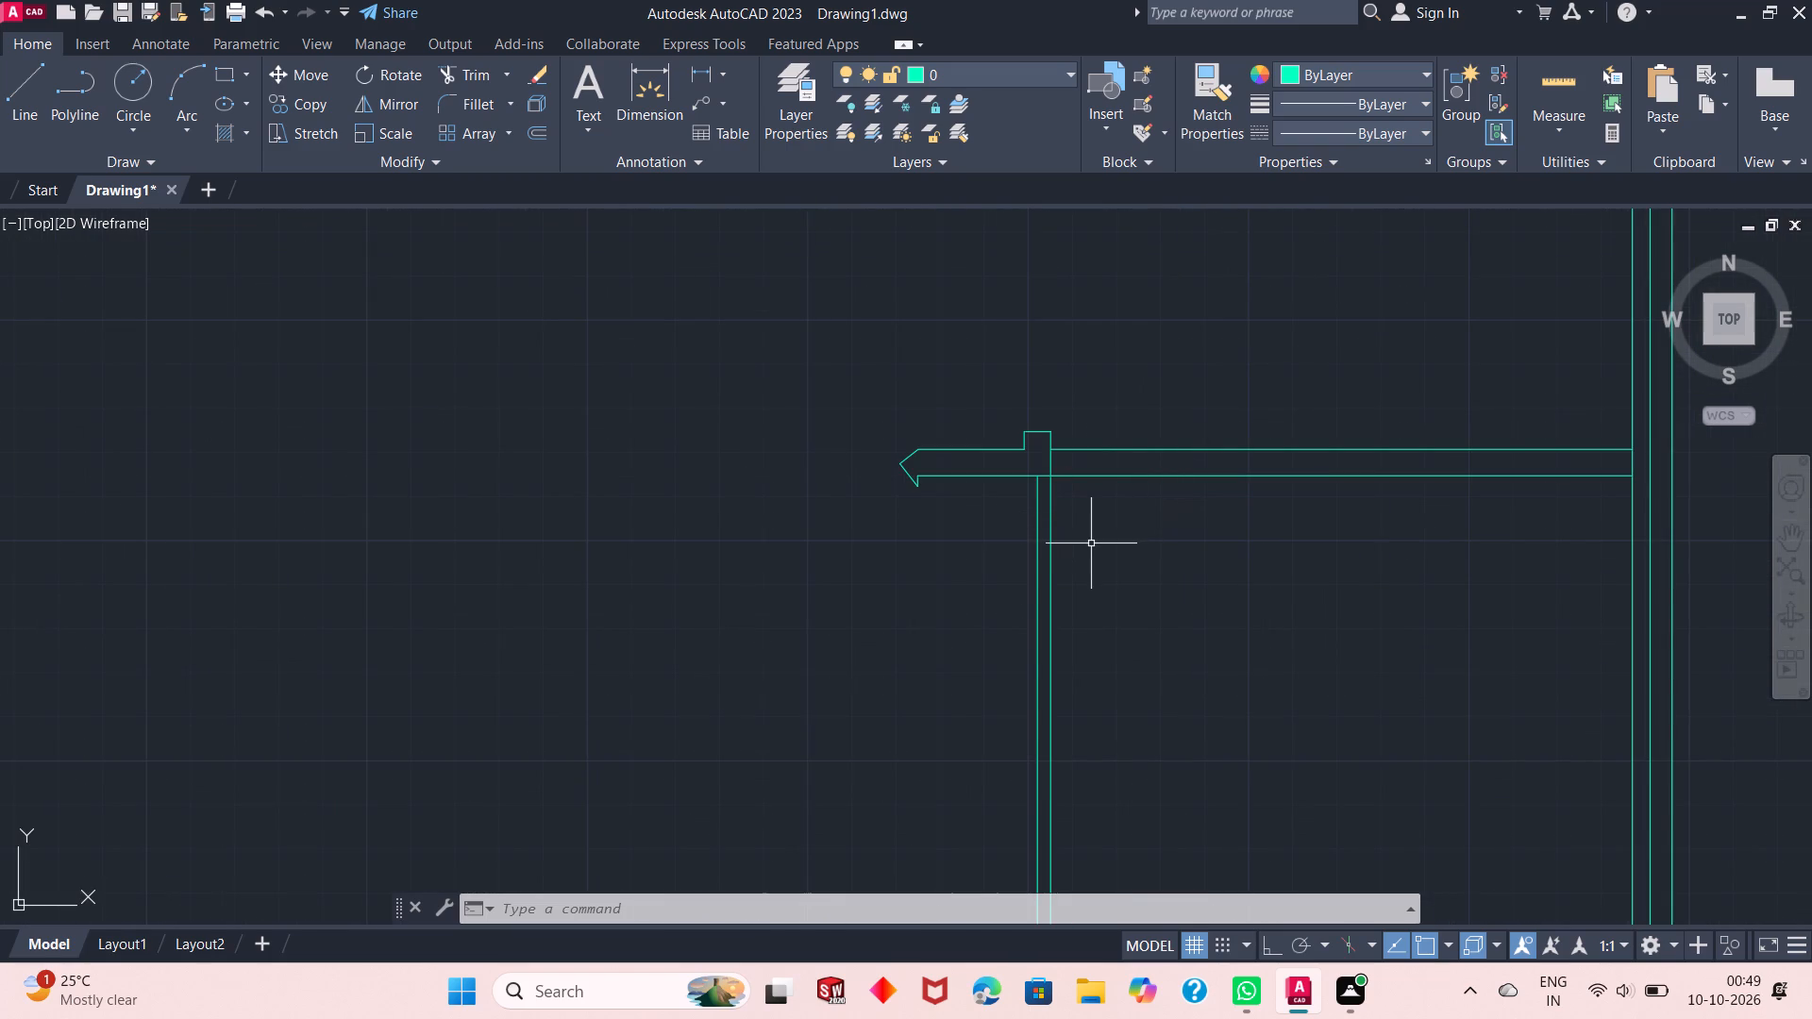
{"action": "scroll", "coordinate": [1120, 567], "scroll_direction": "down", "scroll_amount": 4}
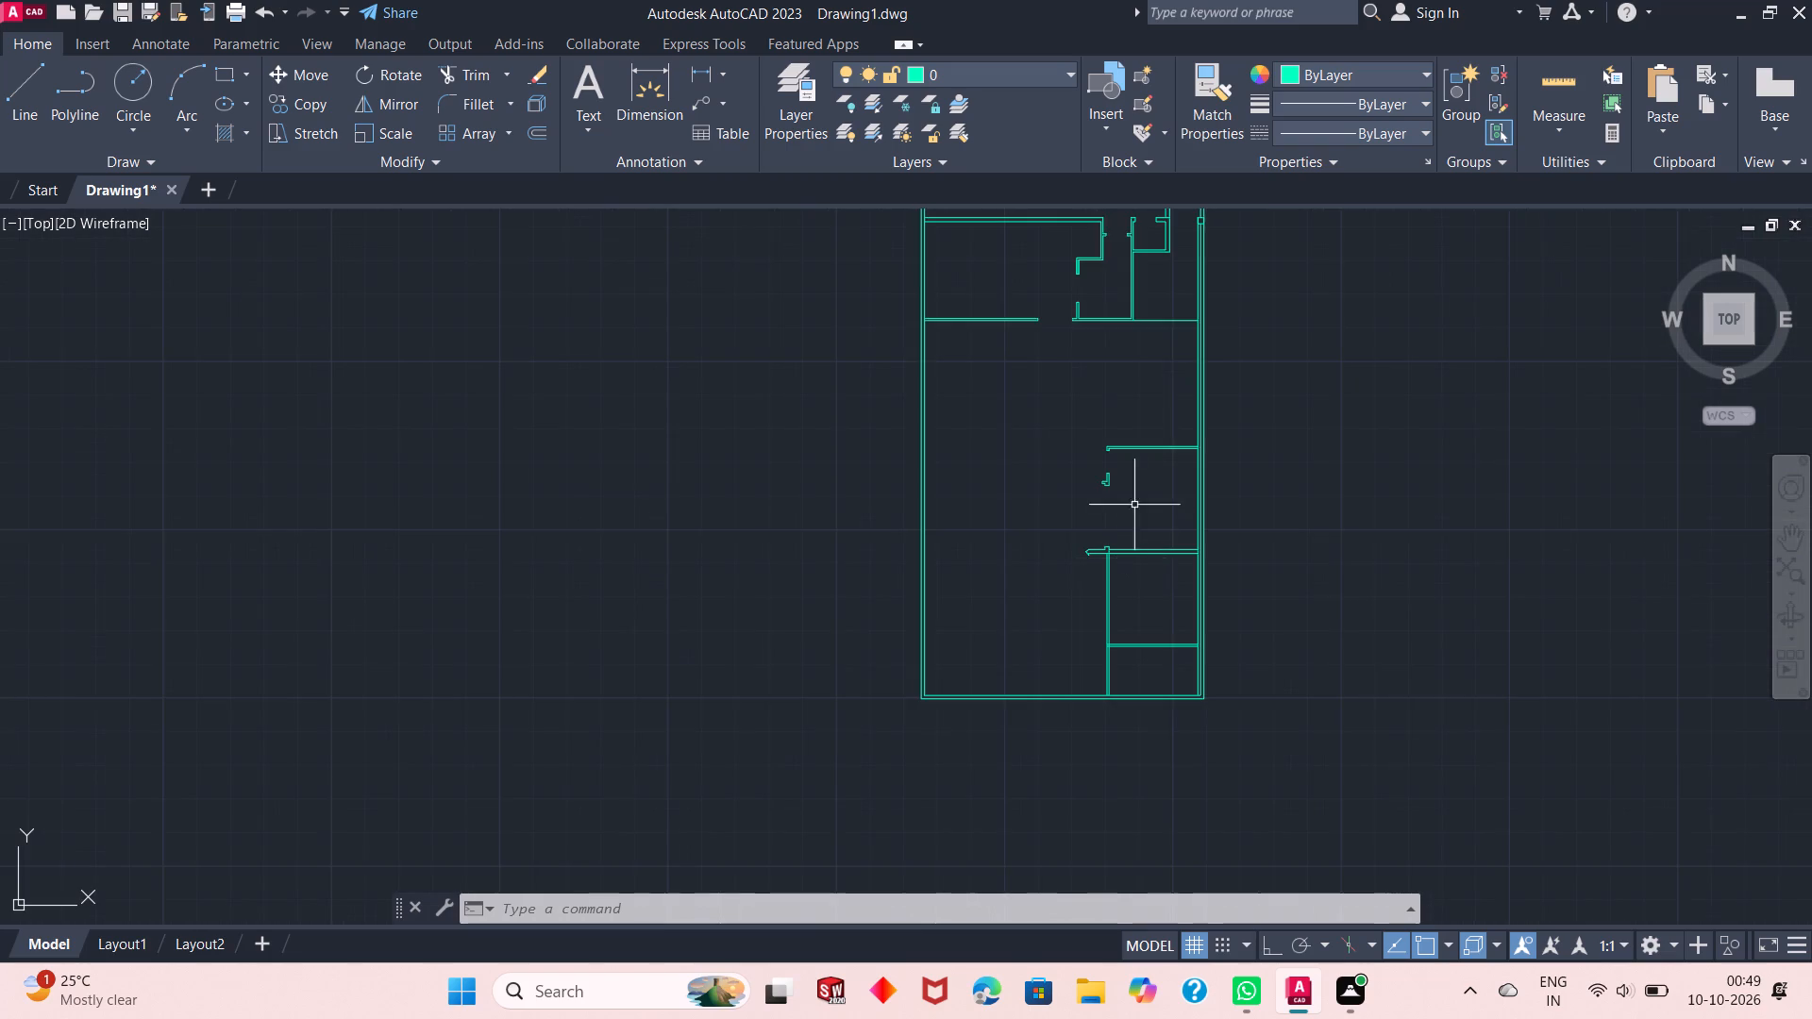
{"action": "scroll", "coordinate": [1189, 308], "scroll_direction": "up", "scroll_amount": 1}
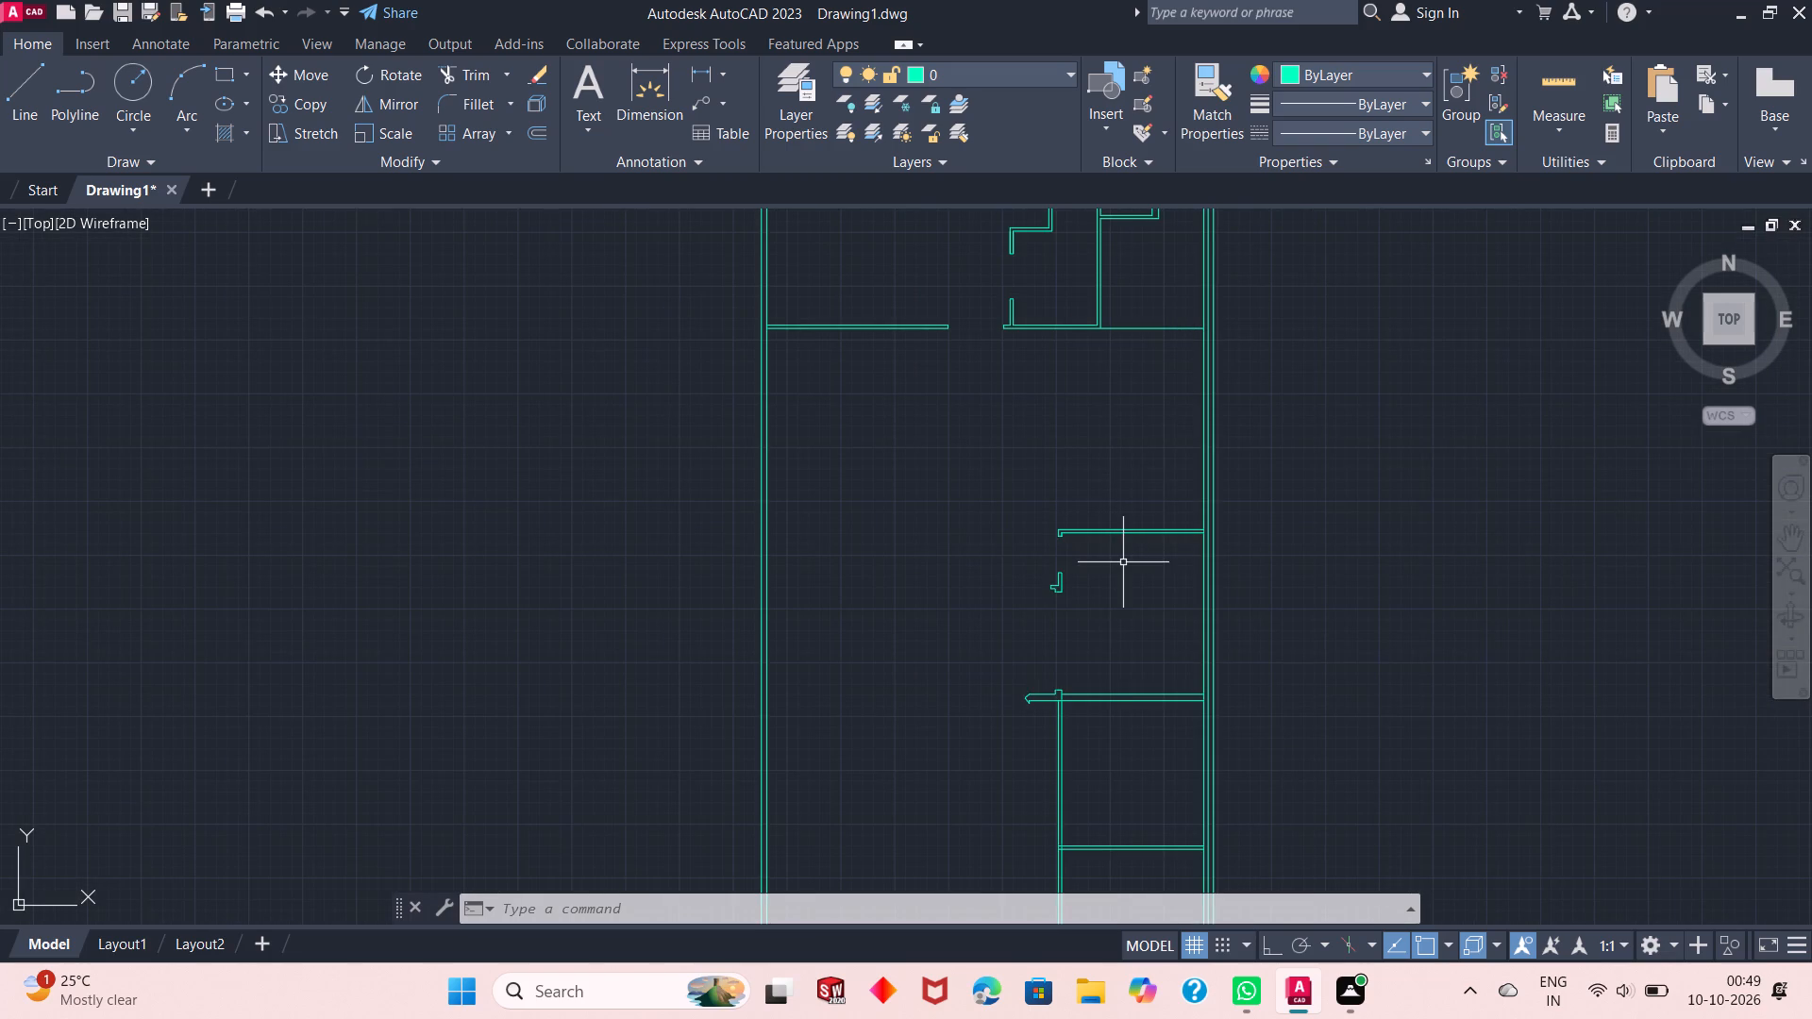
{"action": "scroll", "coordinate": [1133, 573], "scroll_direction": "up", "scroll_amount": 1}
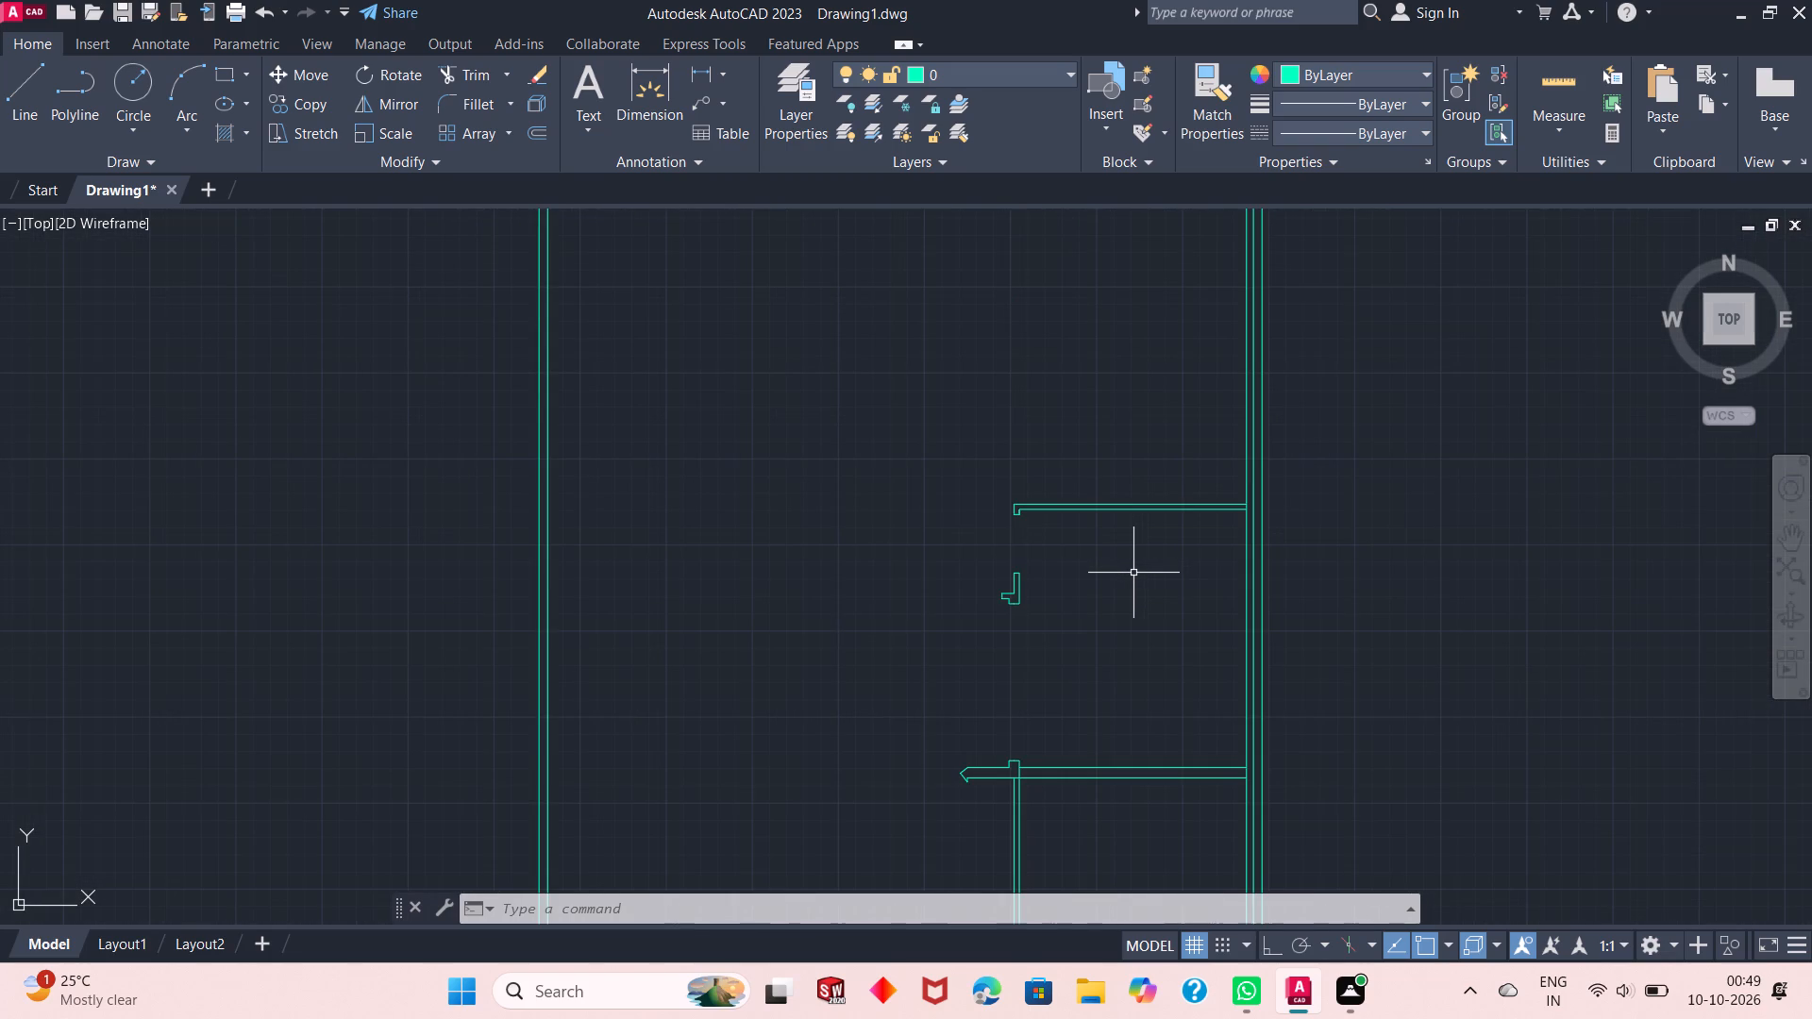
{"action": "scroll", "coordinate": [1133, 573], "scroll_direction": "down", "scroll_amount": 1}
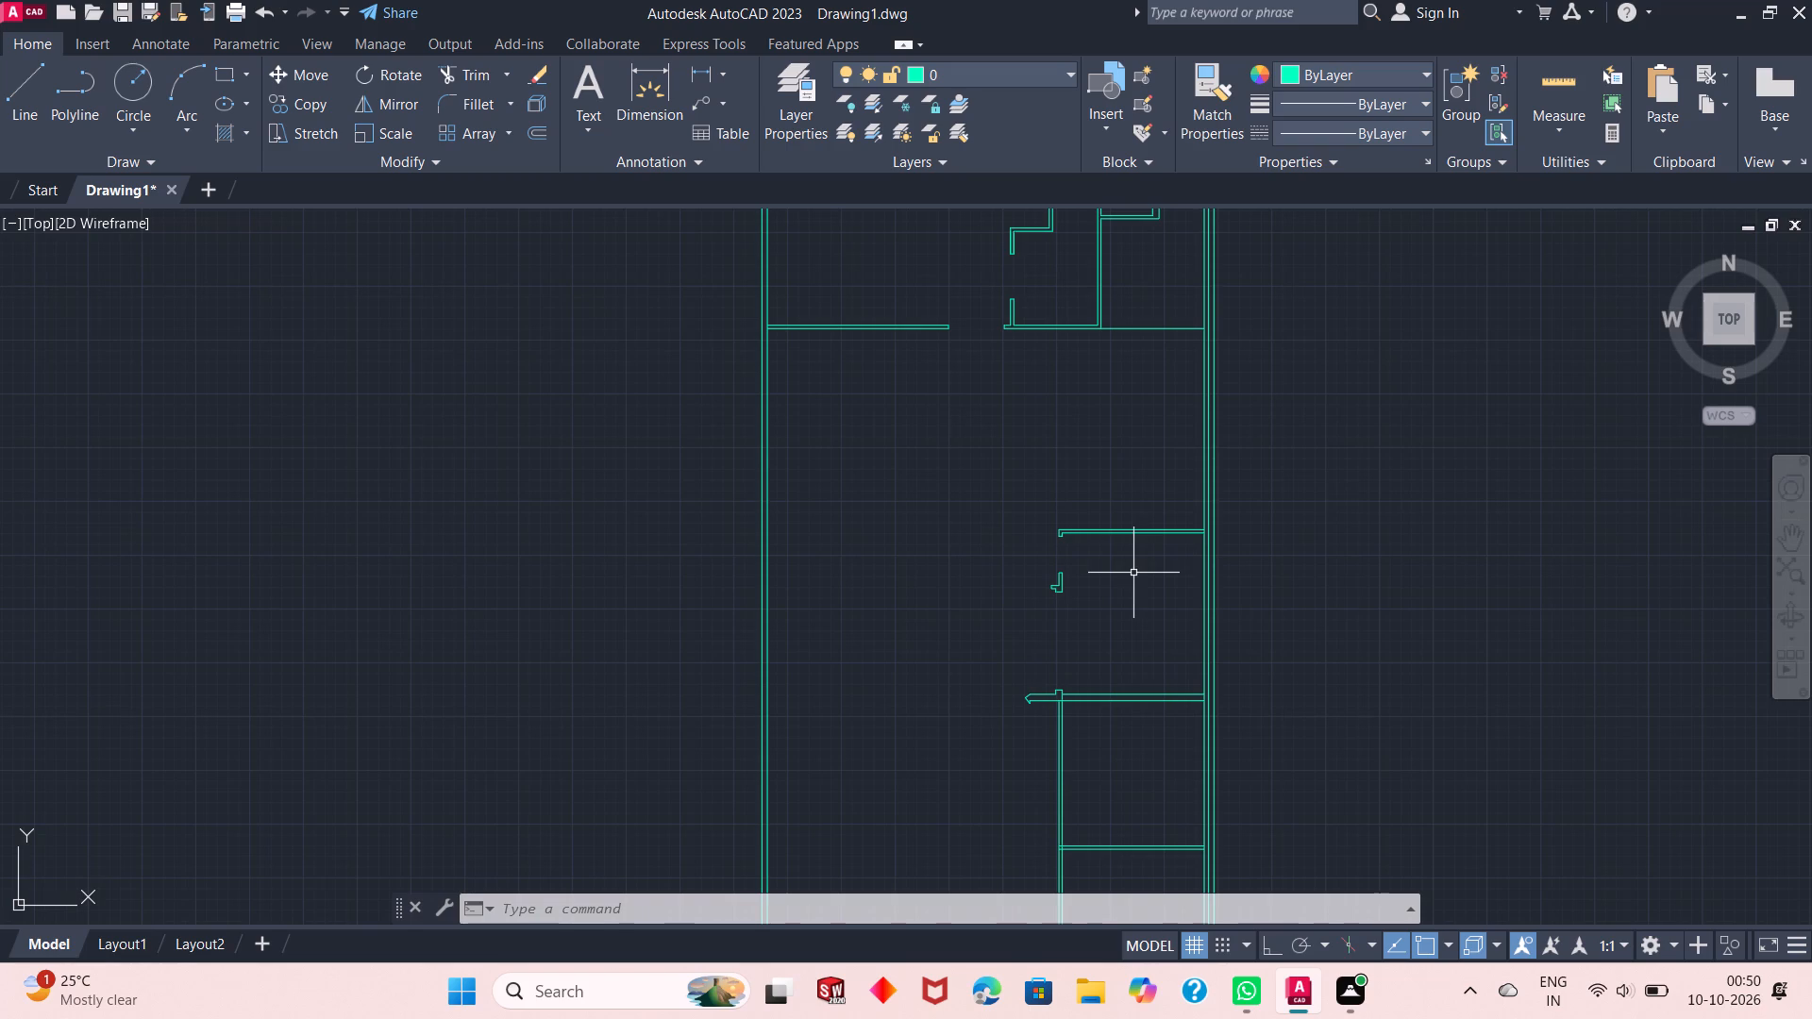
{"action": "scroll", "coordinate": [1133, 573], "scroll_direction": "down", "scroll_amount": 1}
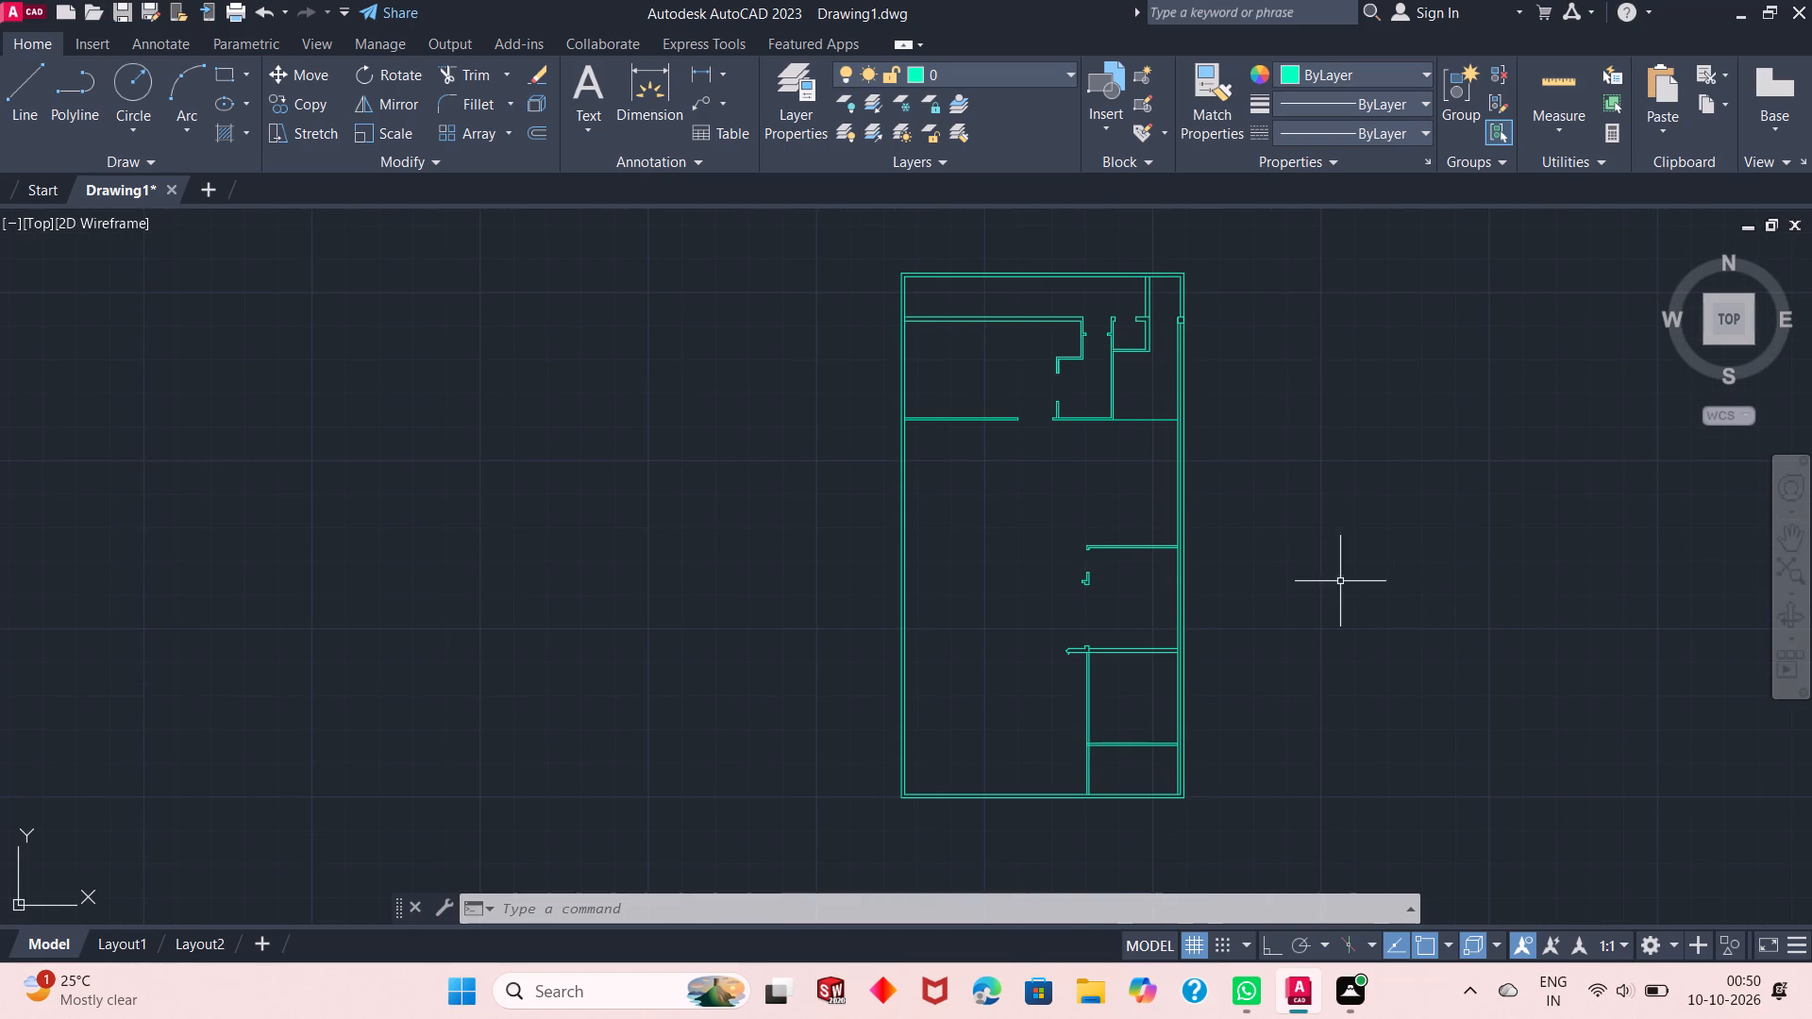
{"action": "scroll", "coordinate": [1149, 701], "scroll_direction": "up", "scroll_amount": 2}
{"action": "scroll", "coordinate": [1149, 703], "scroll_direction": "down", "scroll_amount": 2}
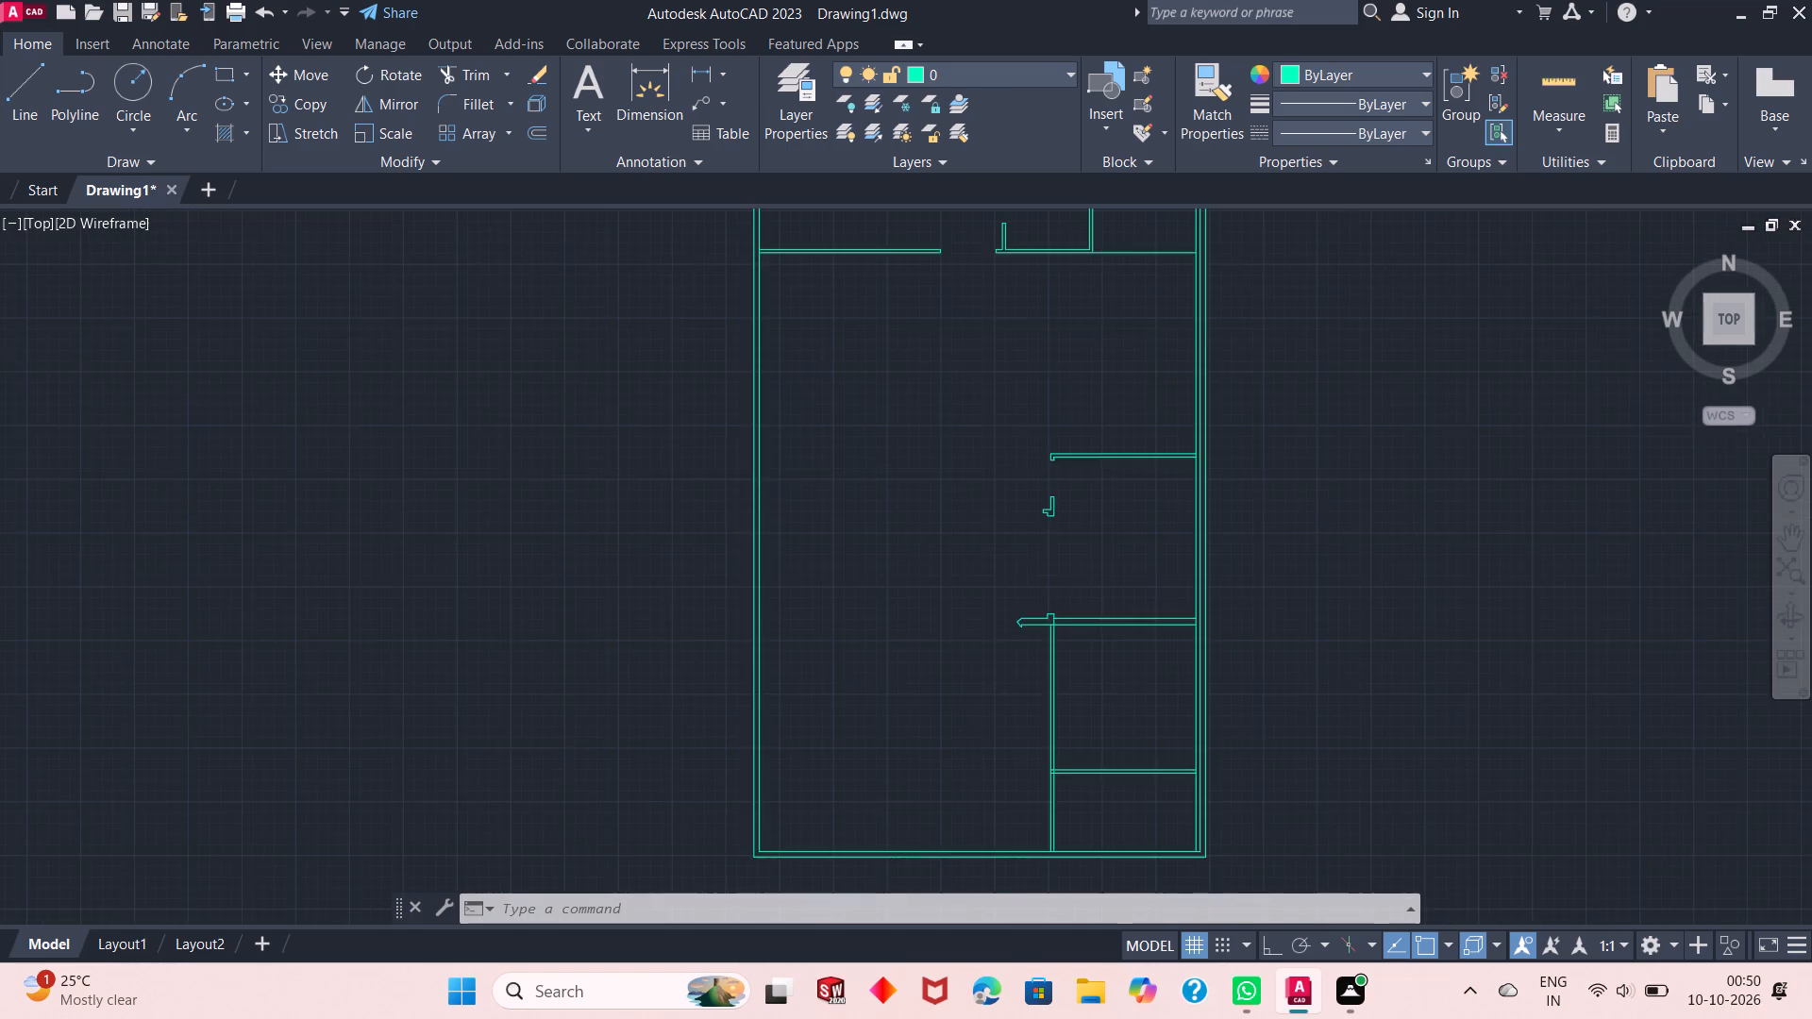
{"action": "scroll", "coordinate": [1113, 709], "scroll_direction": "up", "scroll_amount": 3}
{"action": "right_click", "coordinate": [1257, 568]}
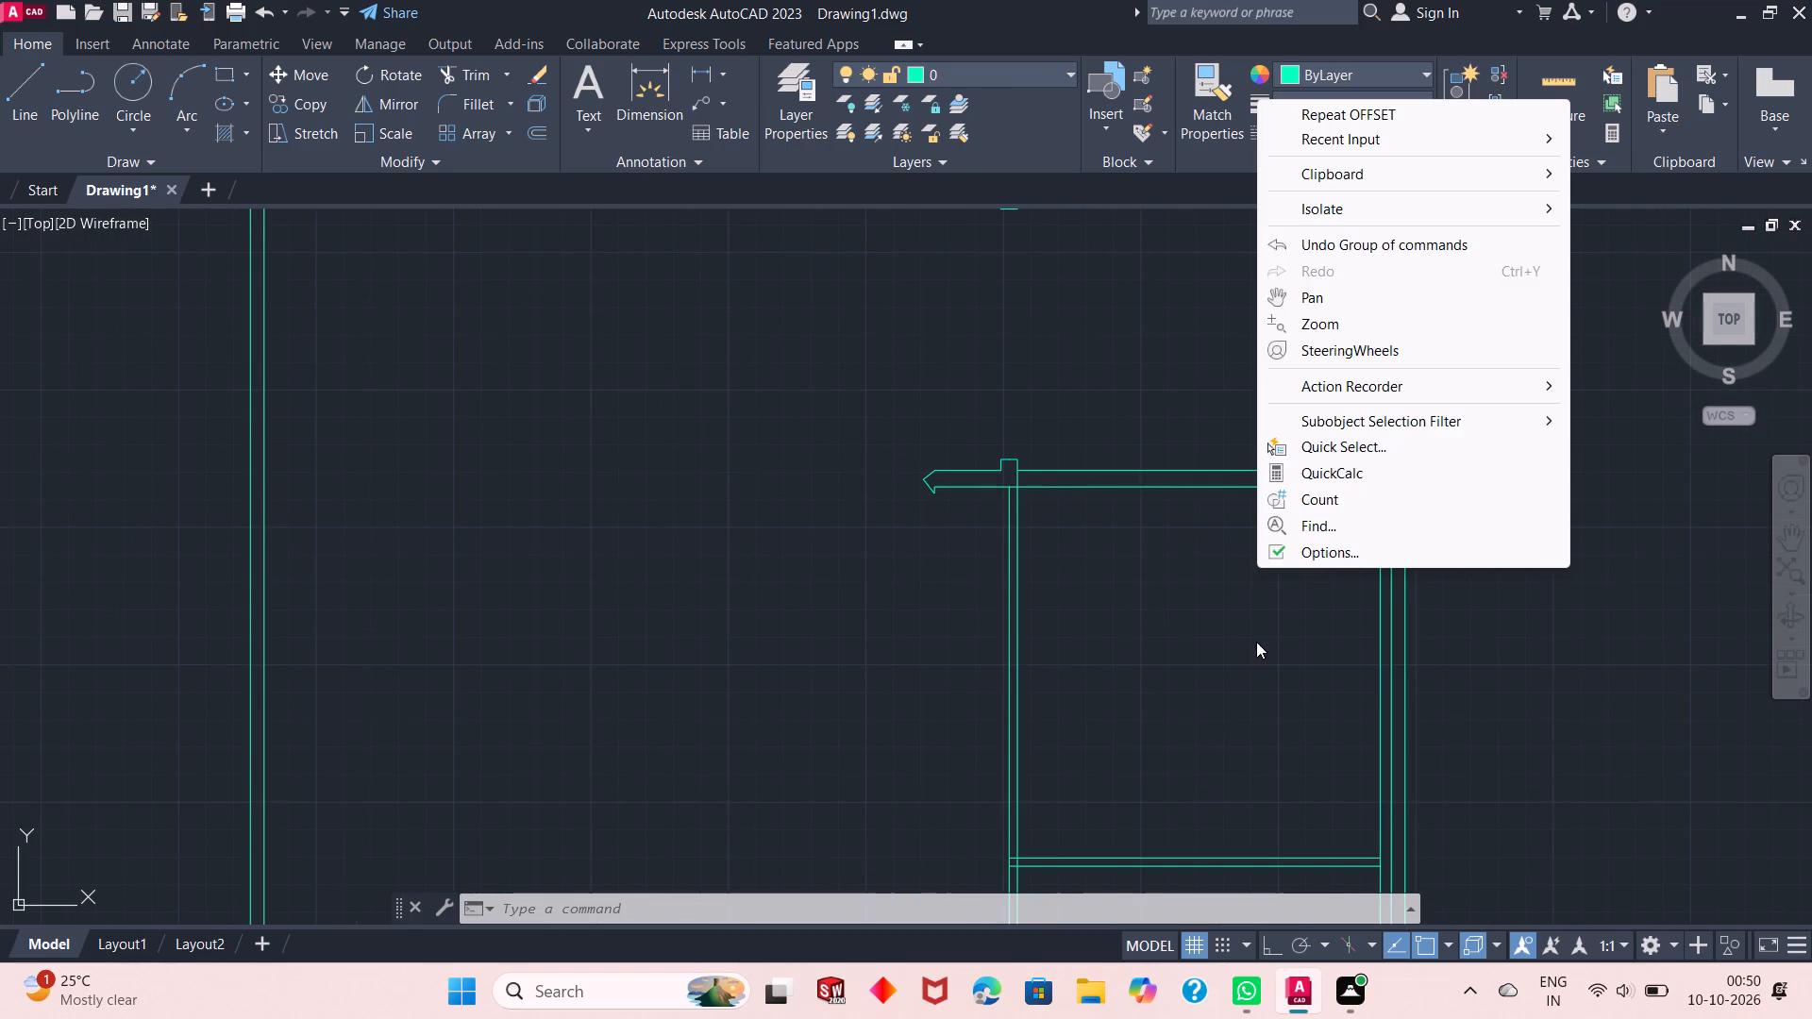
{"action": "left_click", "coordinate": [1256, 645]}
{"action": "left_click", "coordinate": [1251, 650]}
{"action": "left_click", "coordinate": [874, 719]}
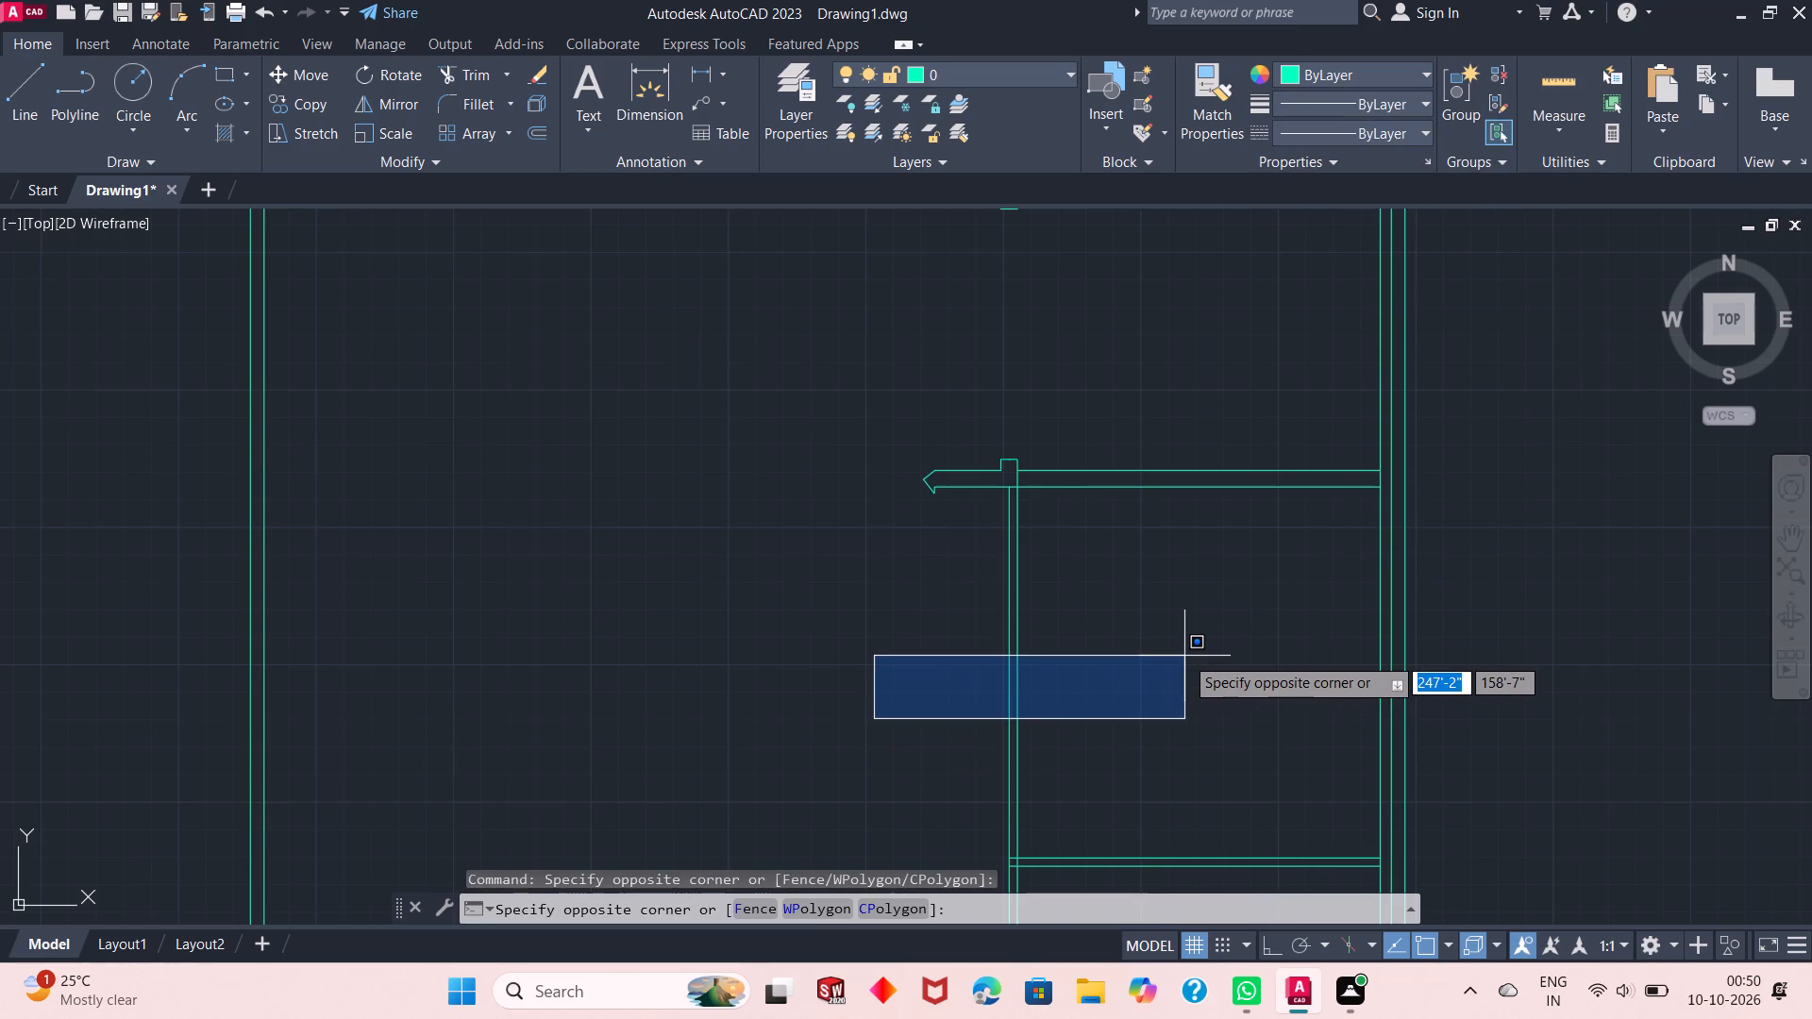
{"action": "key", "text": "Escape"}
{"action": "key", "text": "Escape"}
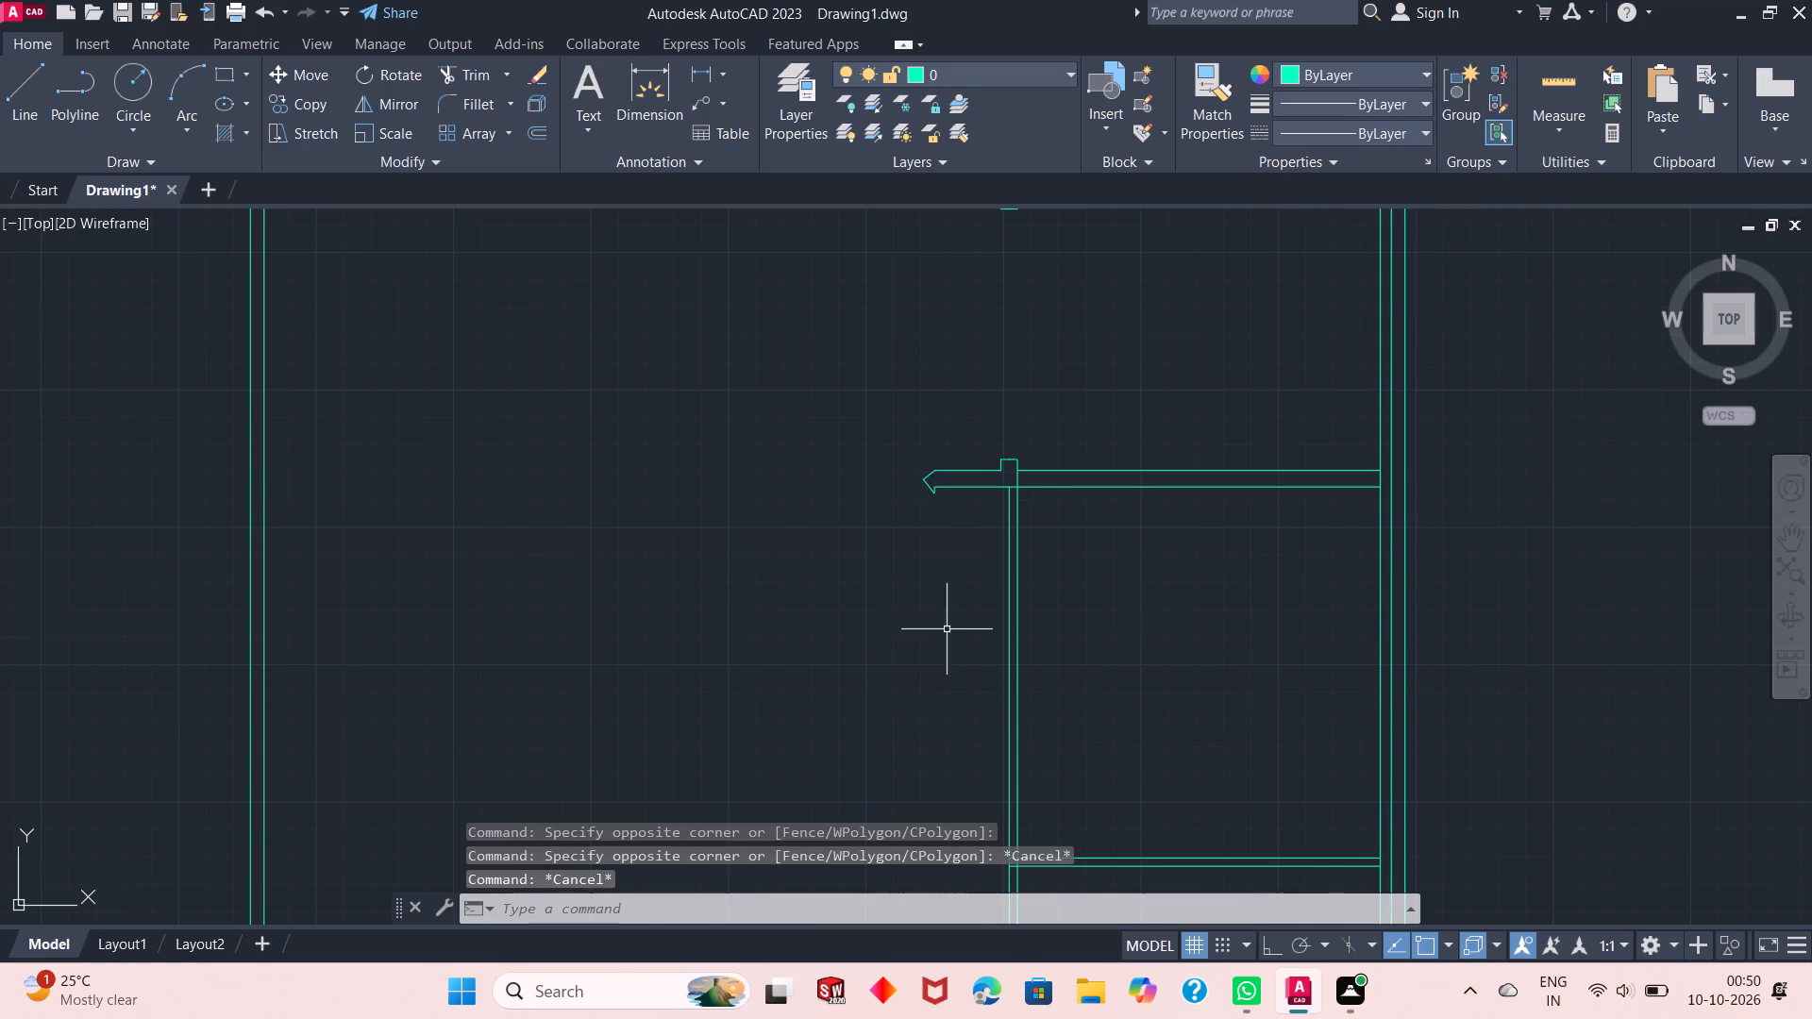
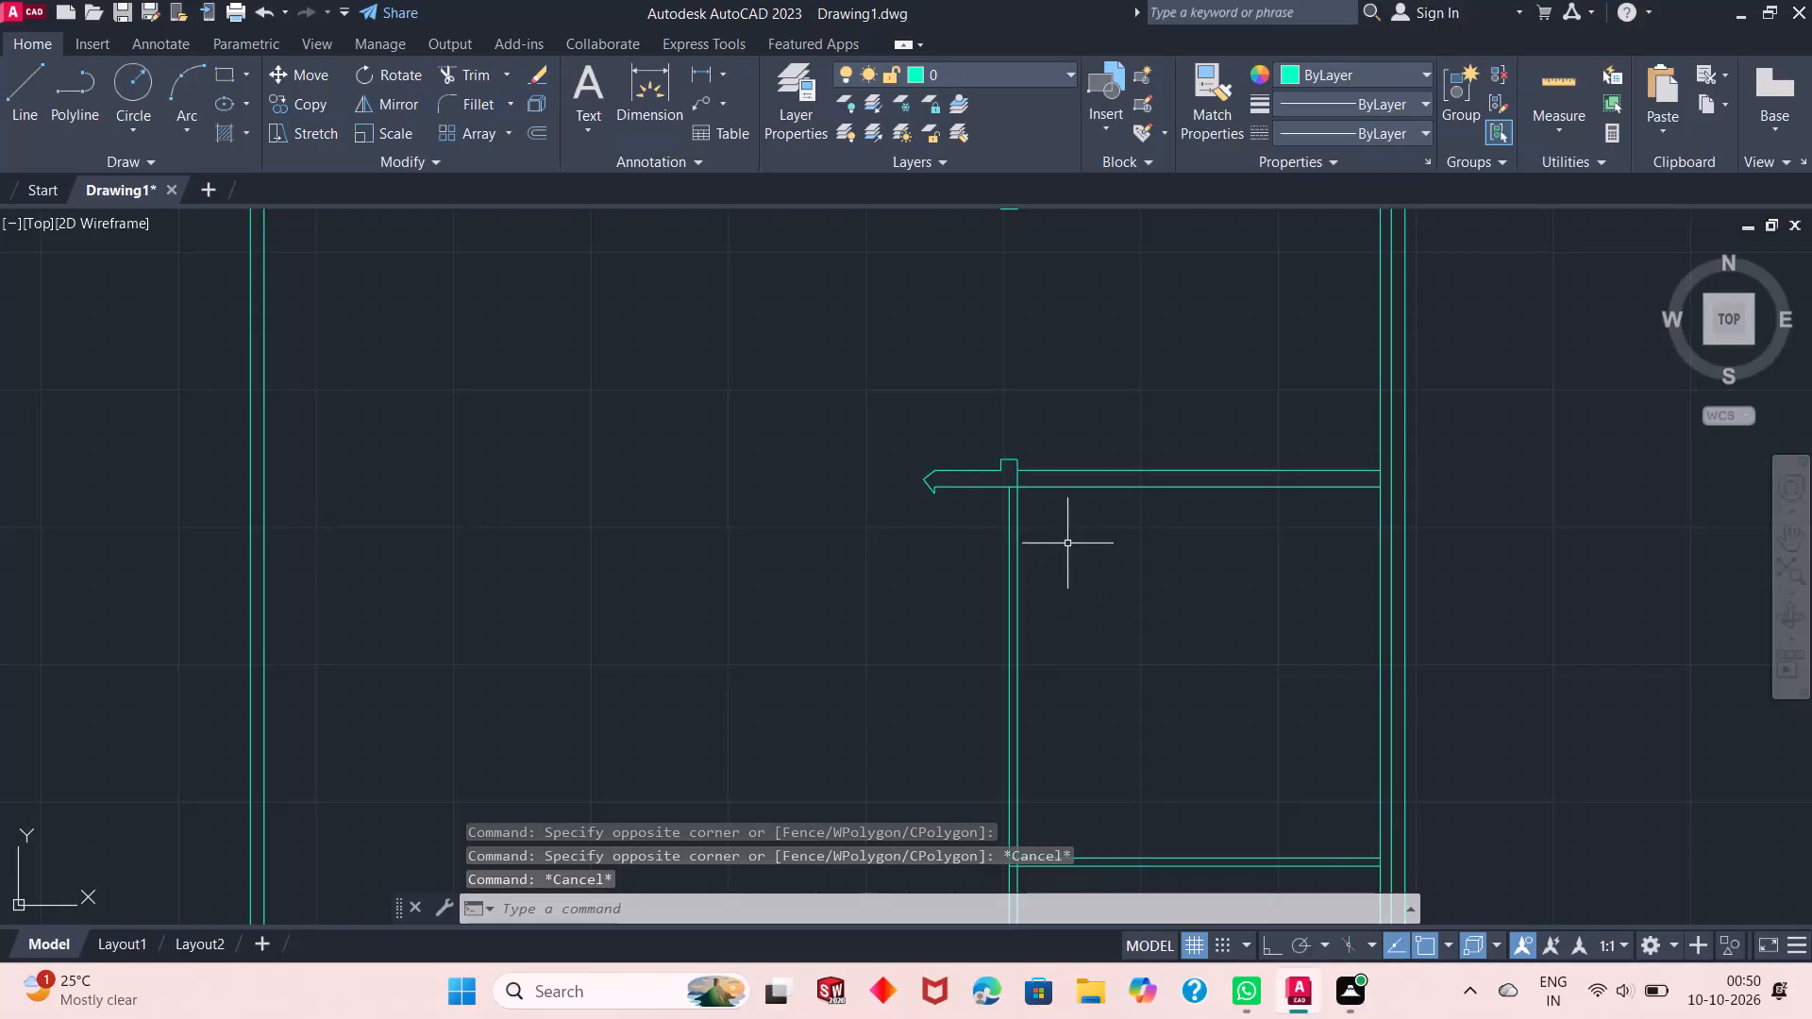
Trim away both lines of the north-south stub wall south of the crosswall, above and below the new partition.
{"action": "scroll", "coordinate": [1002, 498], "scroll_direction": "down", "scroll_amount": 1}
{"action": "scroll", "coordinate": [1000, 493], "scroll_direction": "up", "scroll_amount": 3}
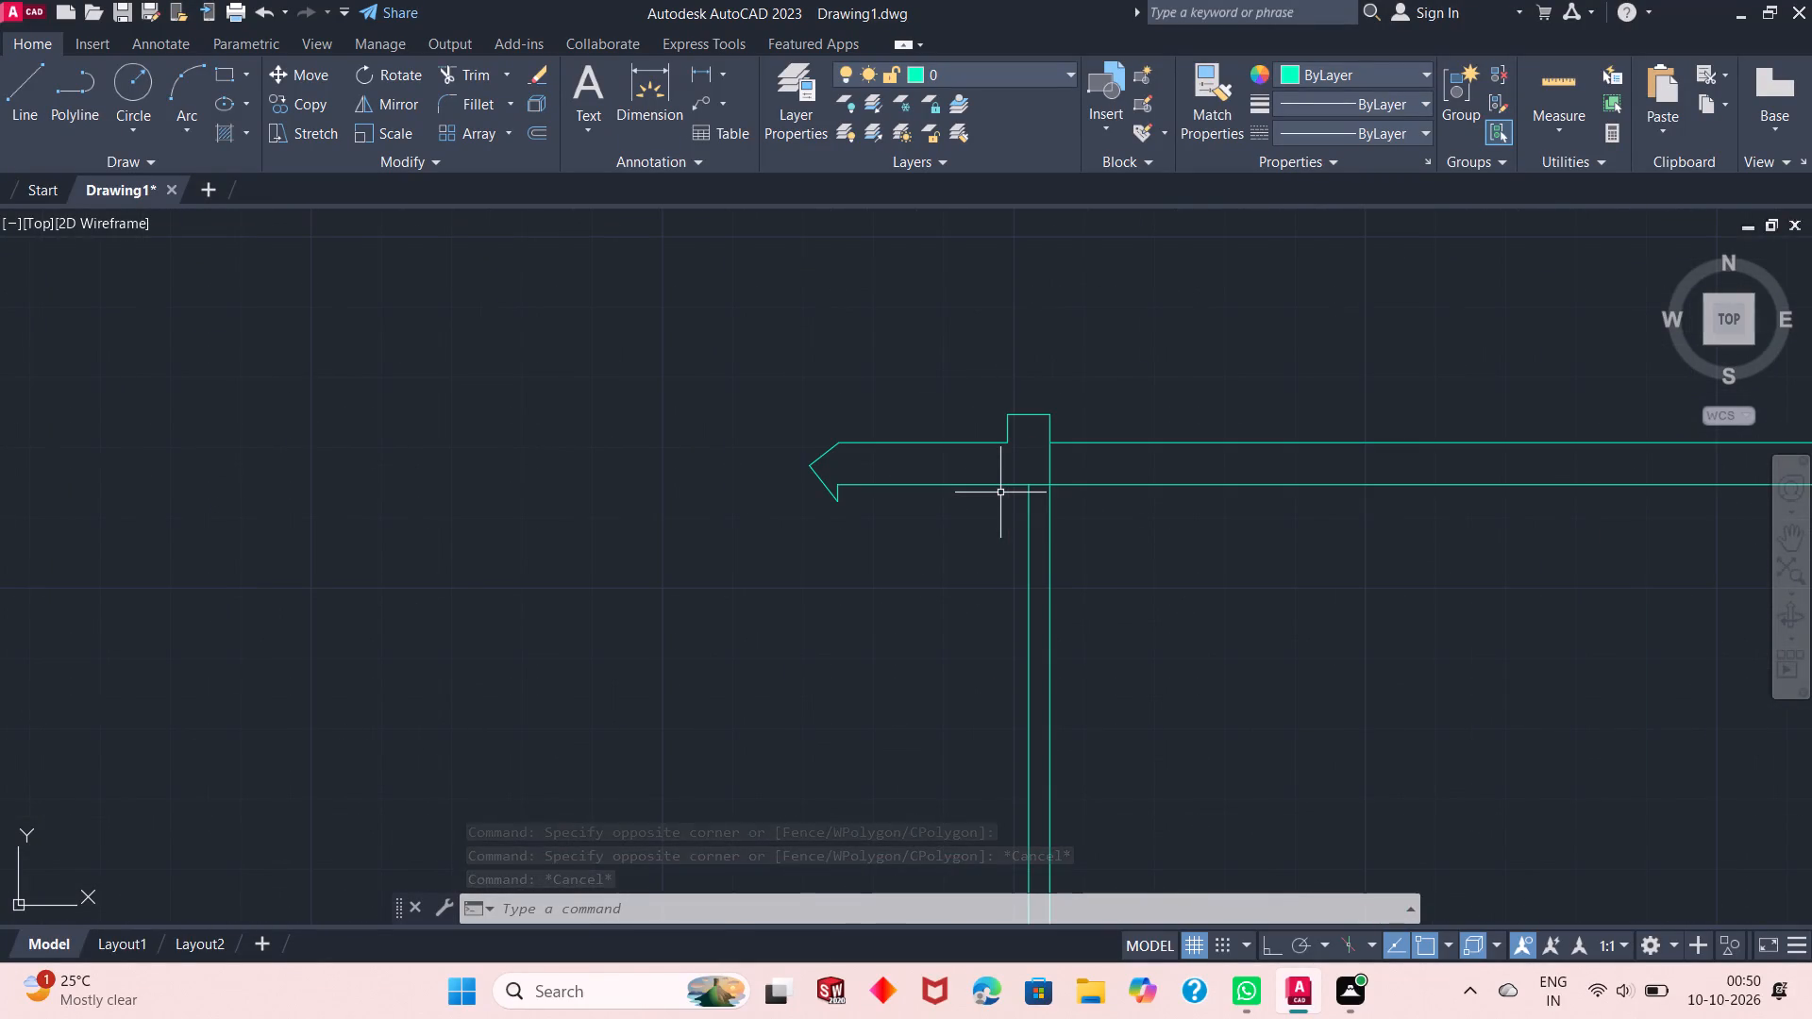
{"action": "scroll", "coordinate": [1000, 494], "scroll_direction": "down", "scroll_amount": 2}
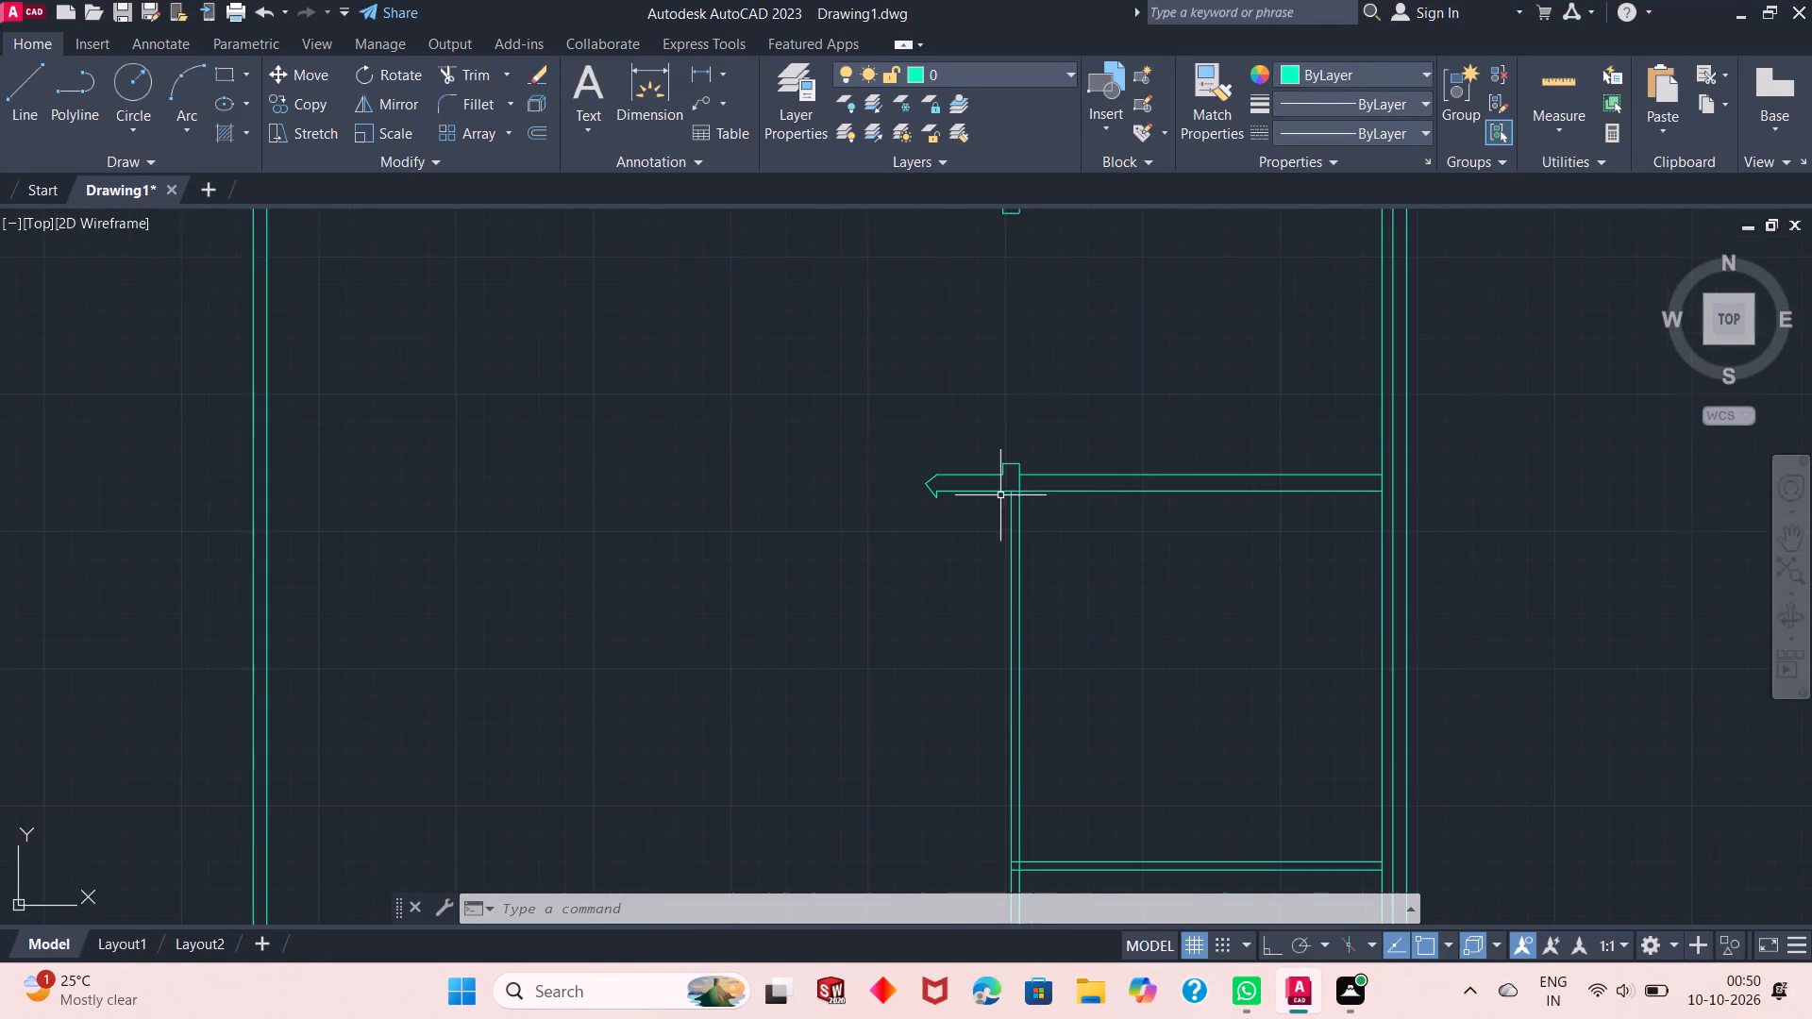
{"action": "scroll", "coordinate": [1000, 496], "scroll_direction": "down", "scroll_amount": 1}
{"action": "right_click", "coordinate": [795, 593]}
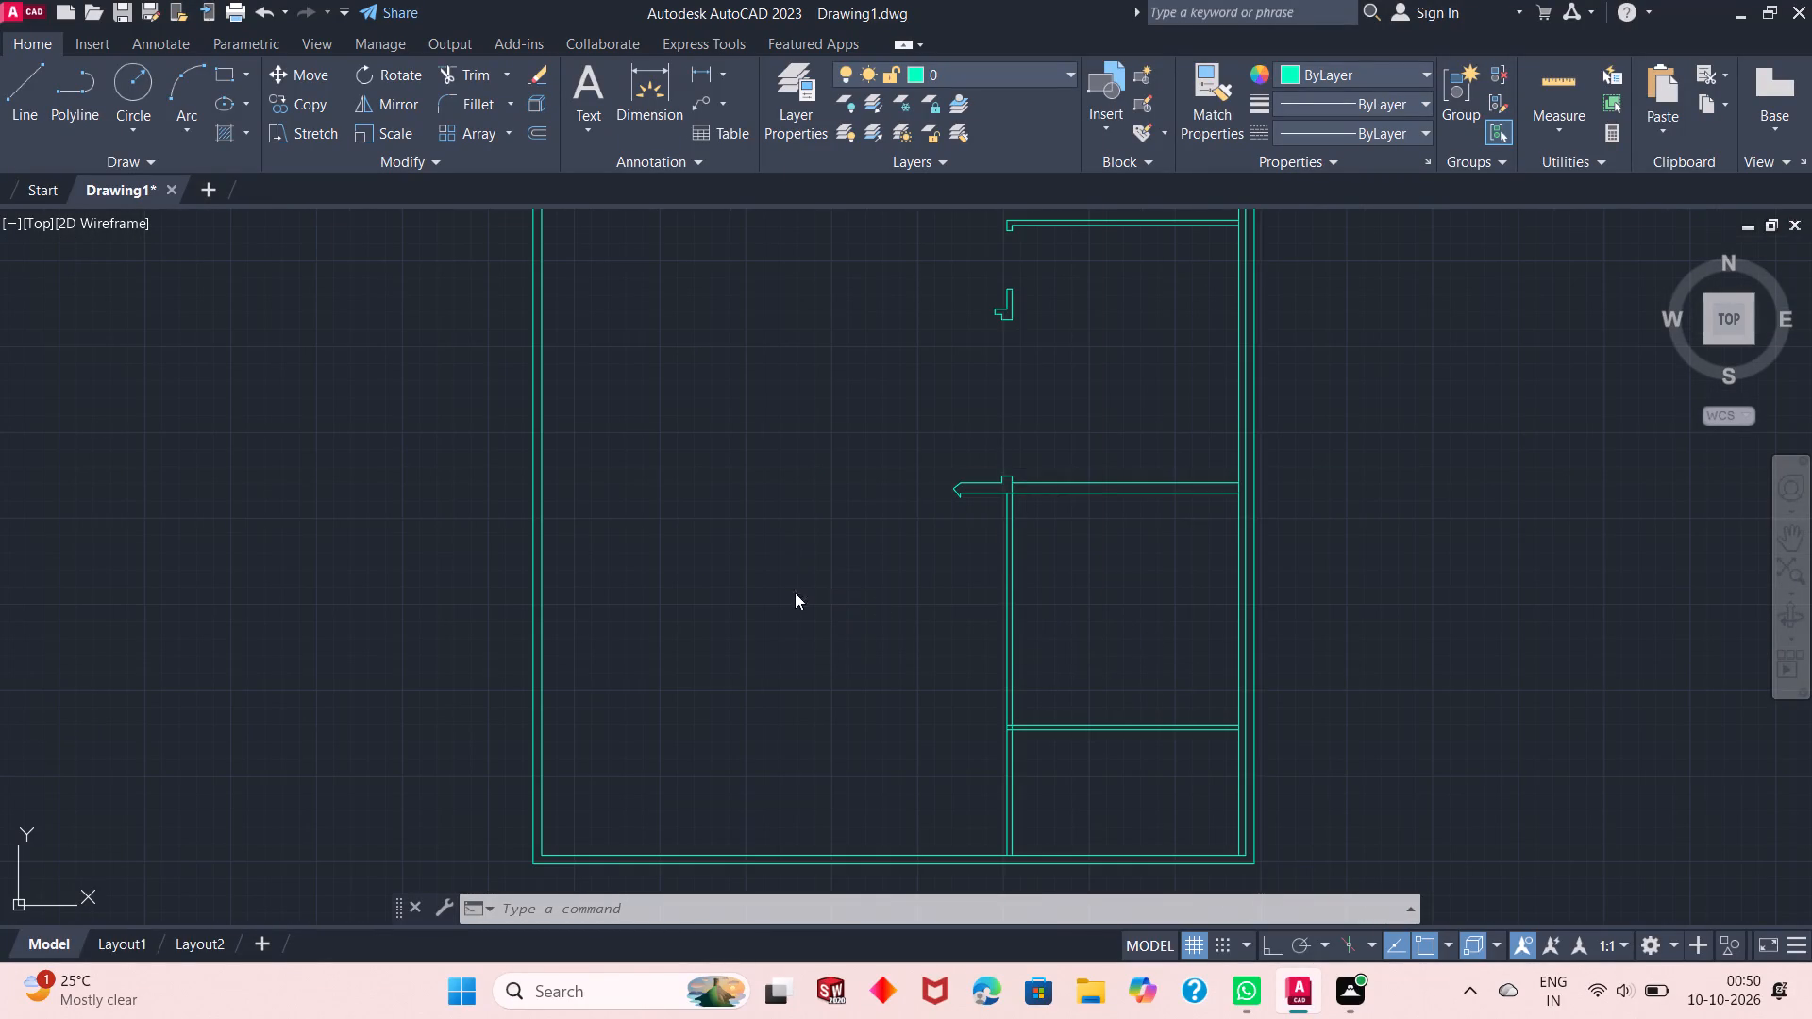
{"action": "left_click", "coordinate": [968, 158]}
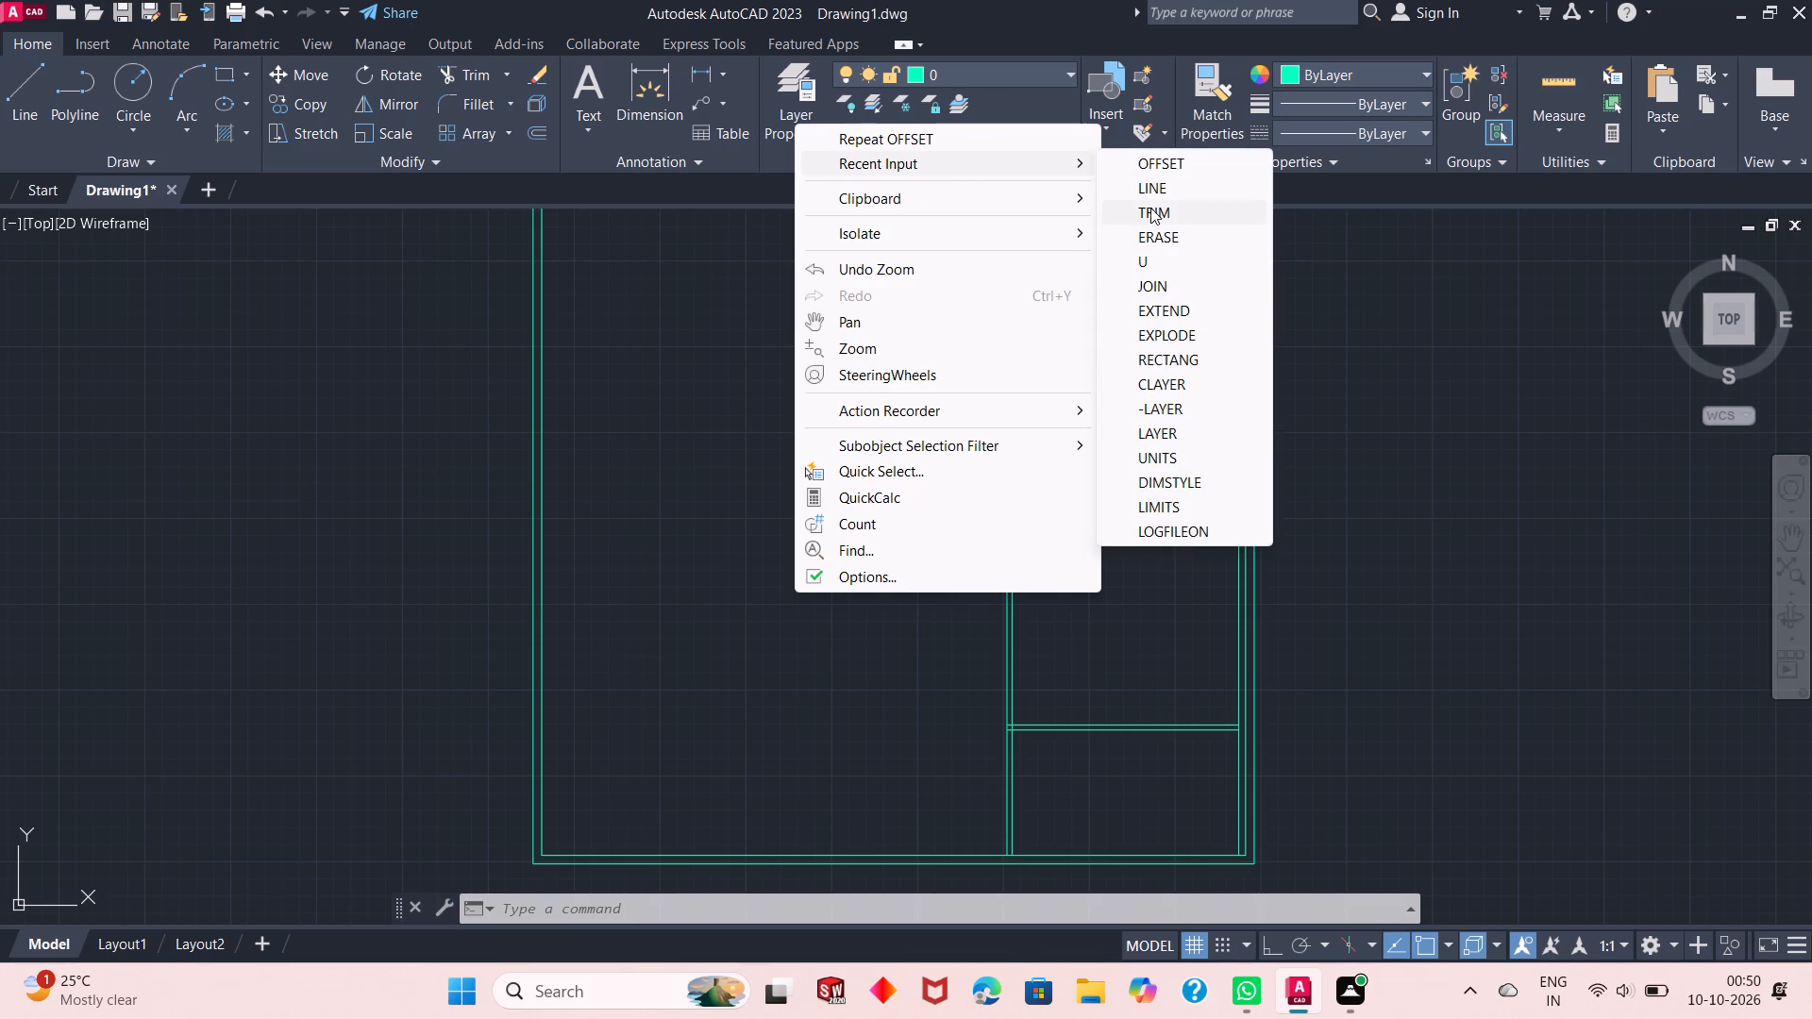
{"action": "left_click", "coordinate": [1162, 209]}
{"action": "left_click_drag", "start_coordinate": [1071, 610], "coordinate": [962, 652]}
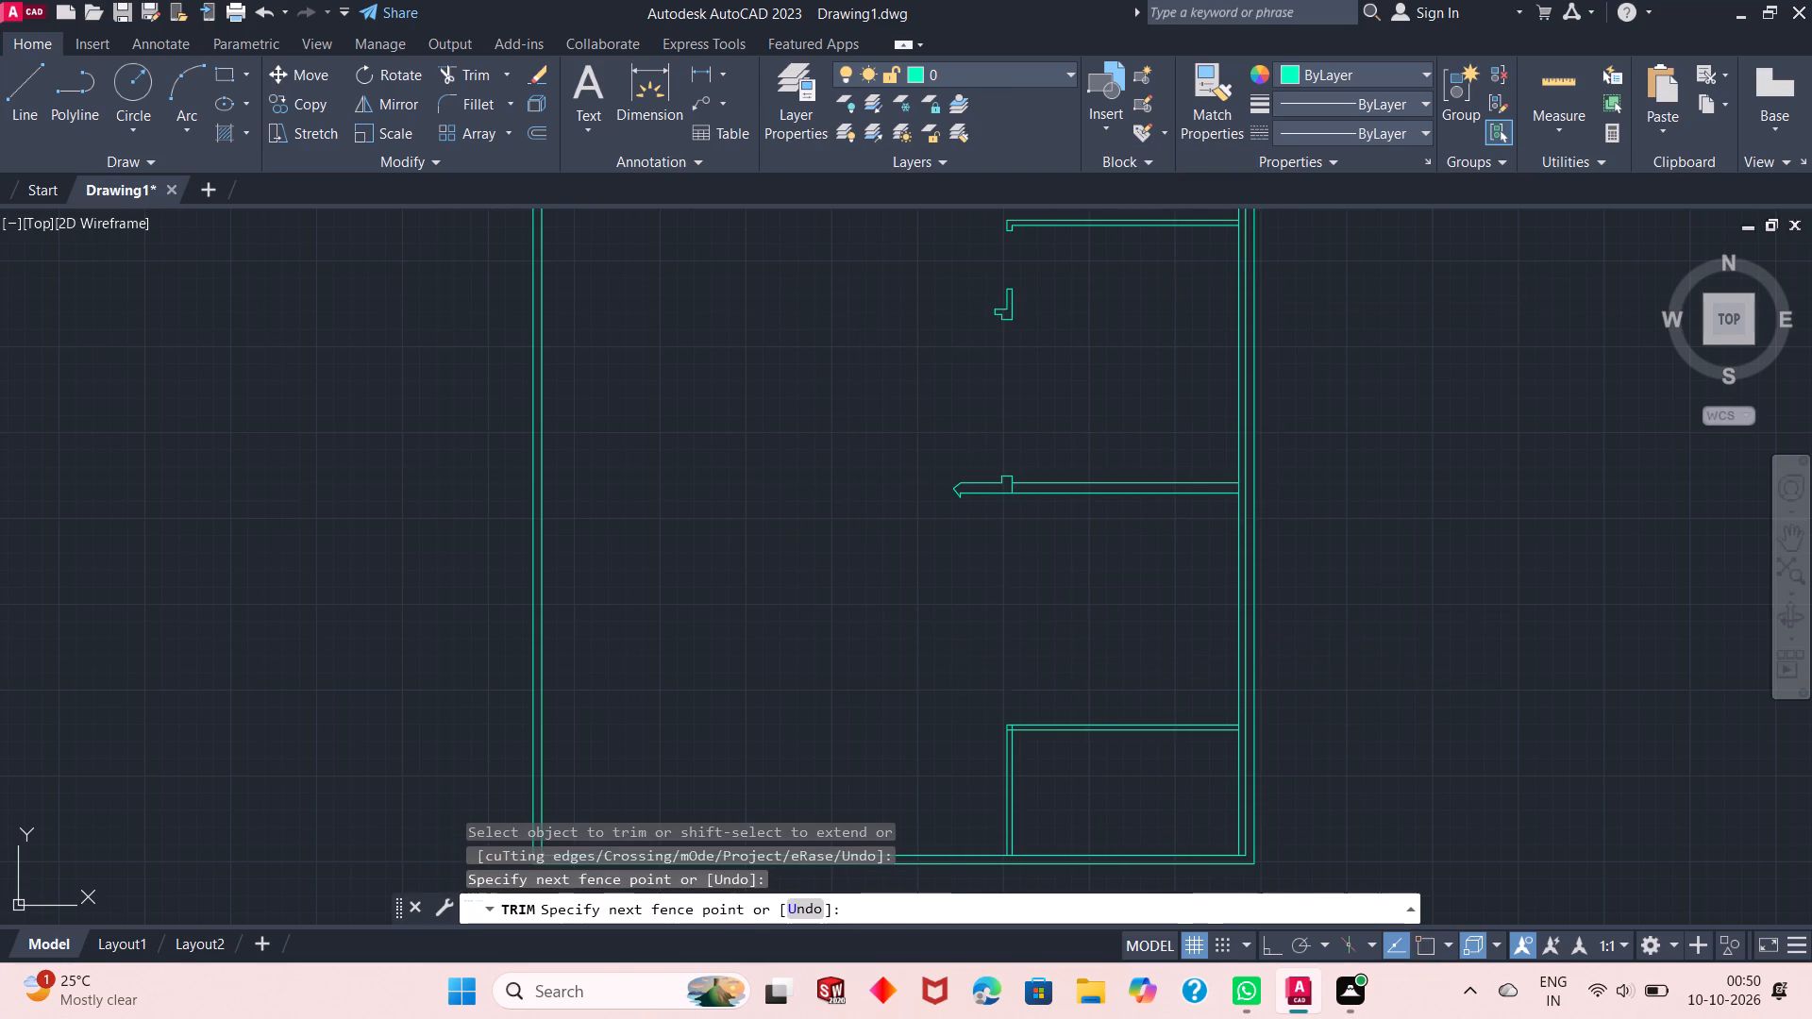
{"action": "left_click_drag", "start_coordinate": [1105, 794], "coordinate": [1104, 795]}
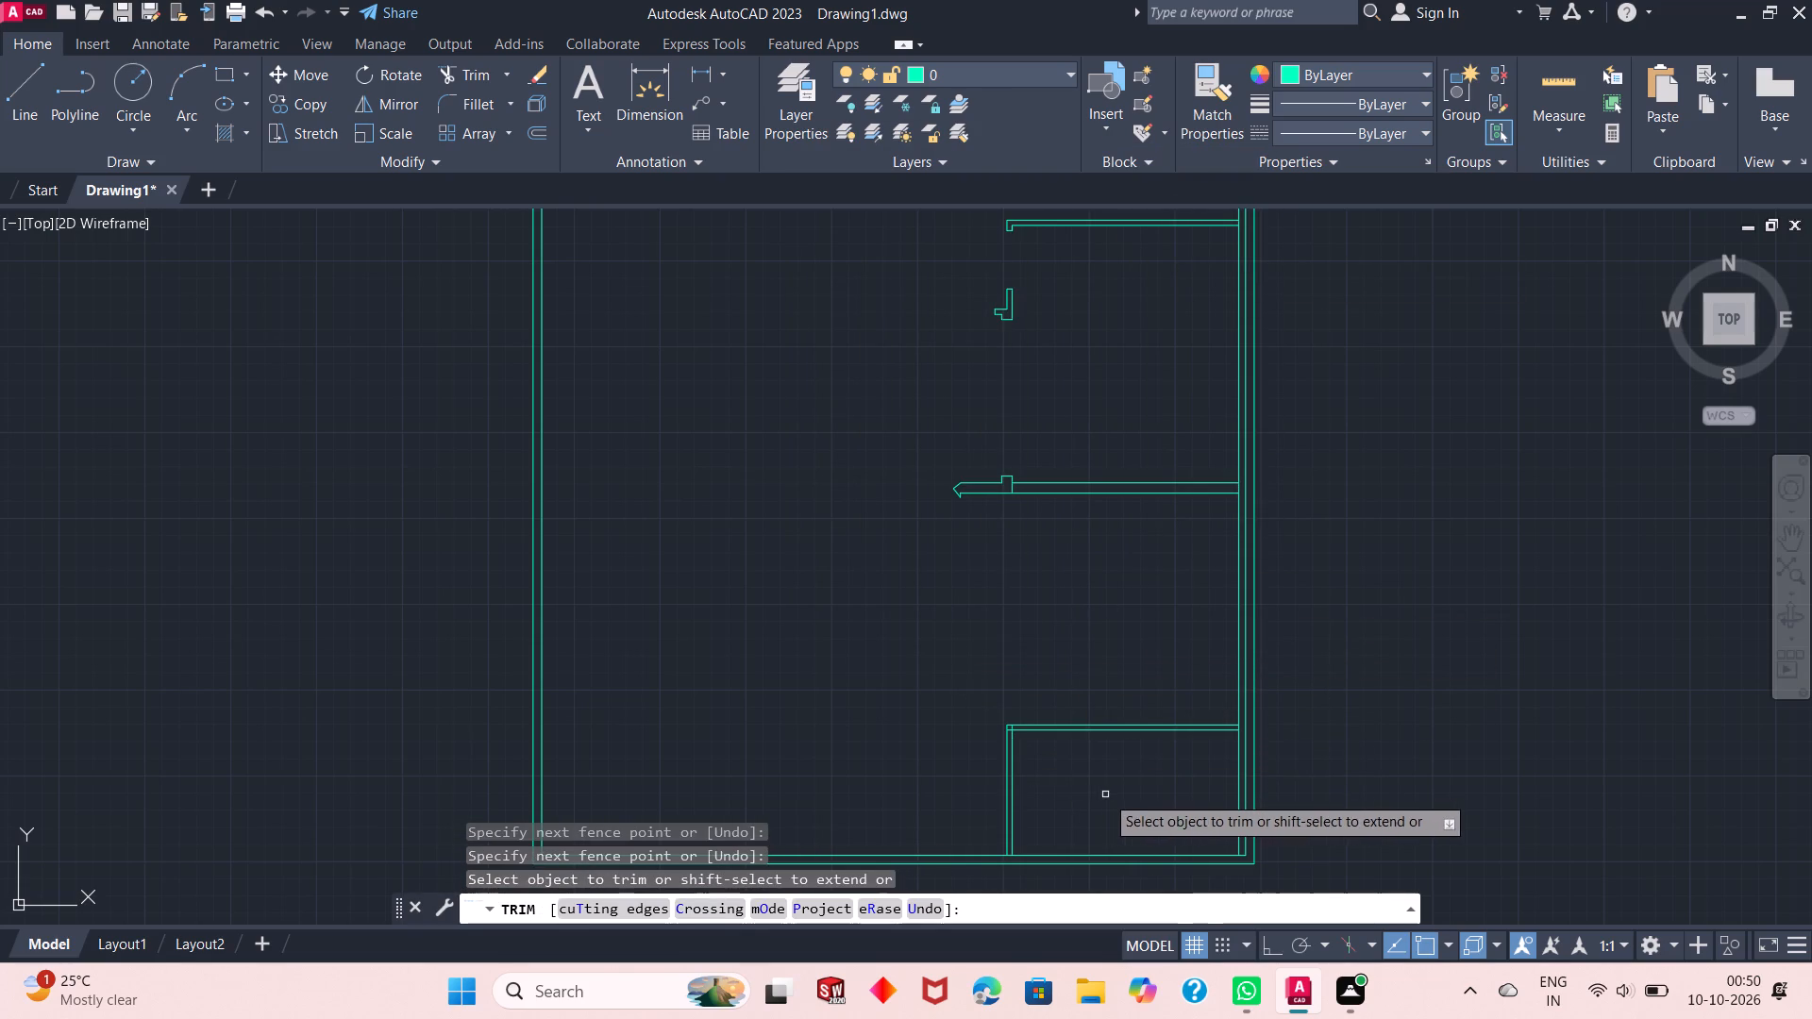
{"action": "left_click_drag", "start_coordinate": [1104, 795], "coordinate": [946, 820]}
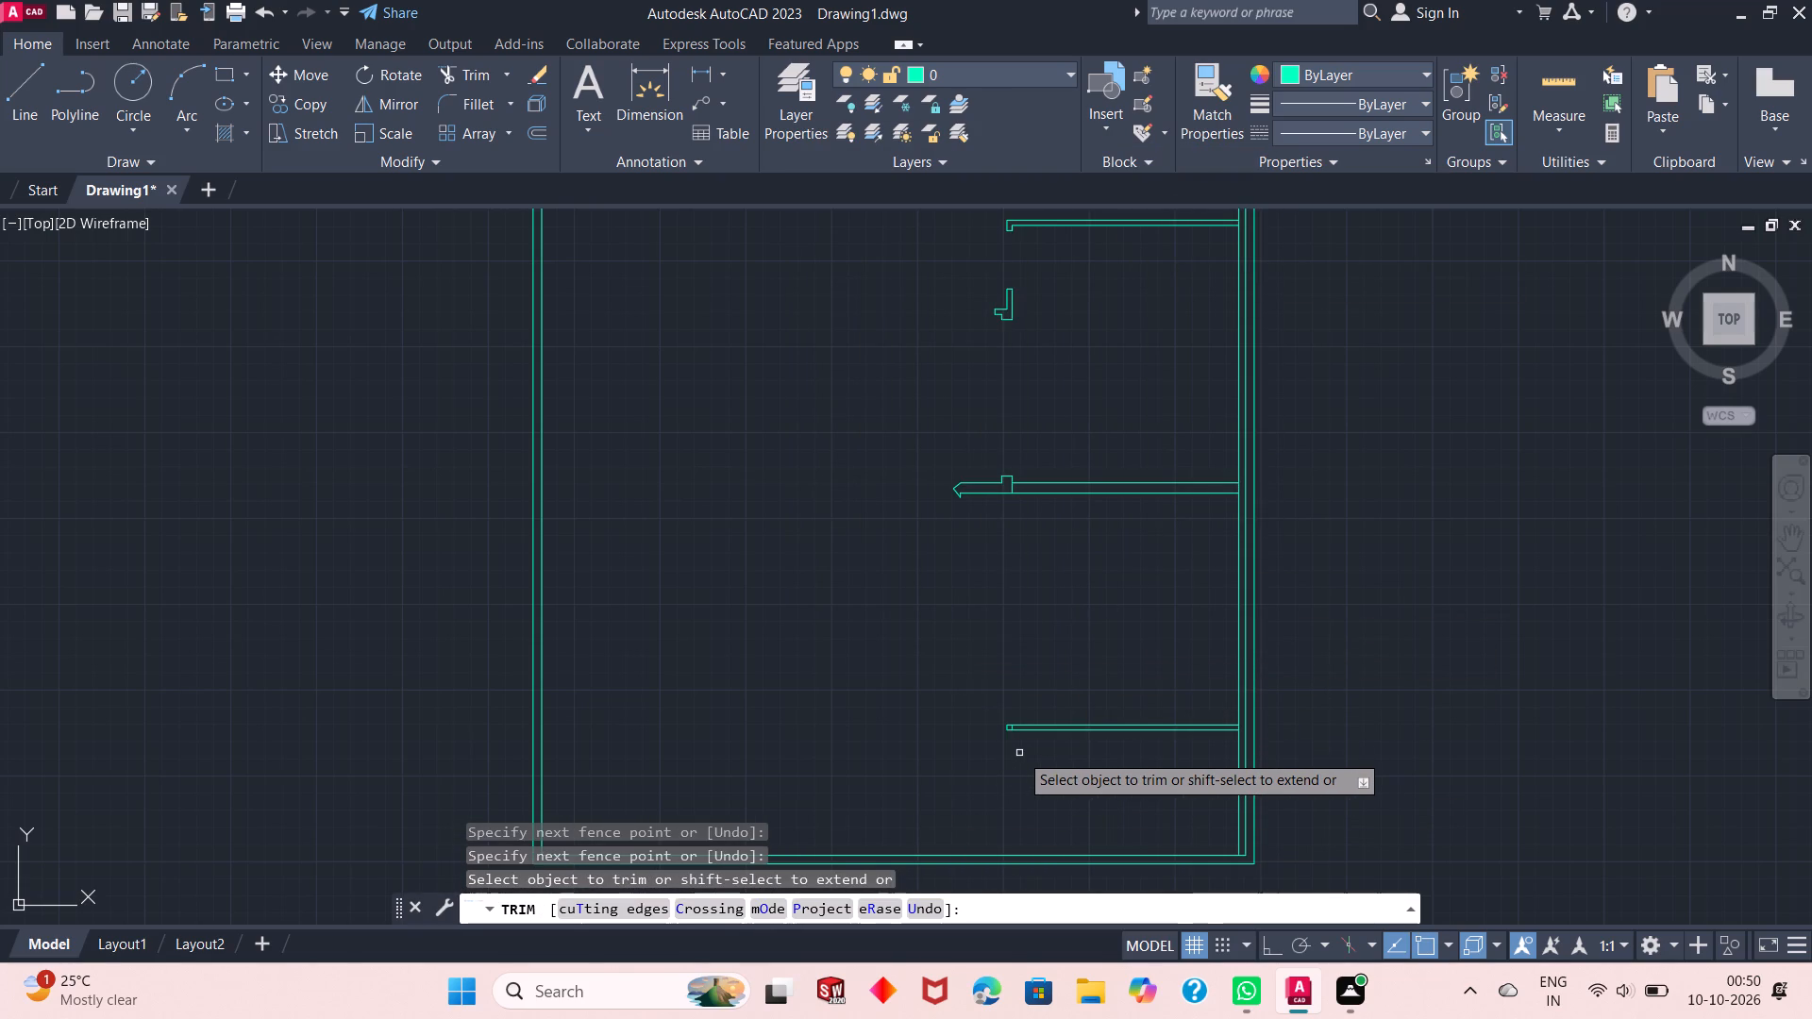
{"action": "key", "text": "Escape"}
{"action": "key", "text": "Escape"}
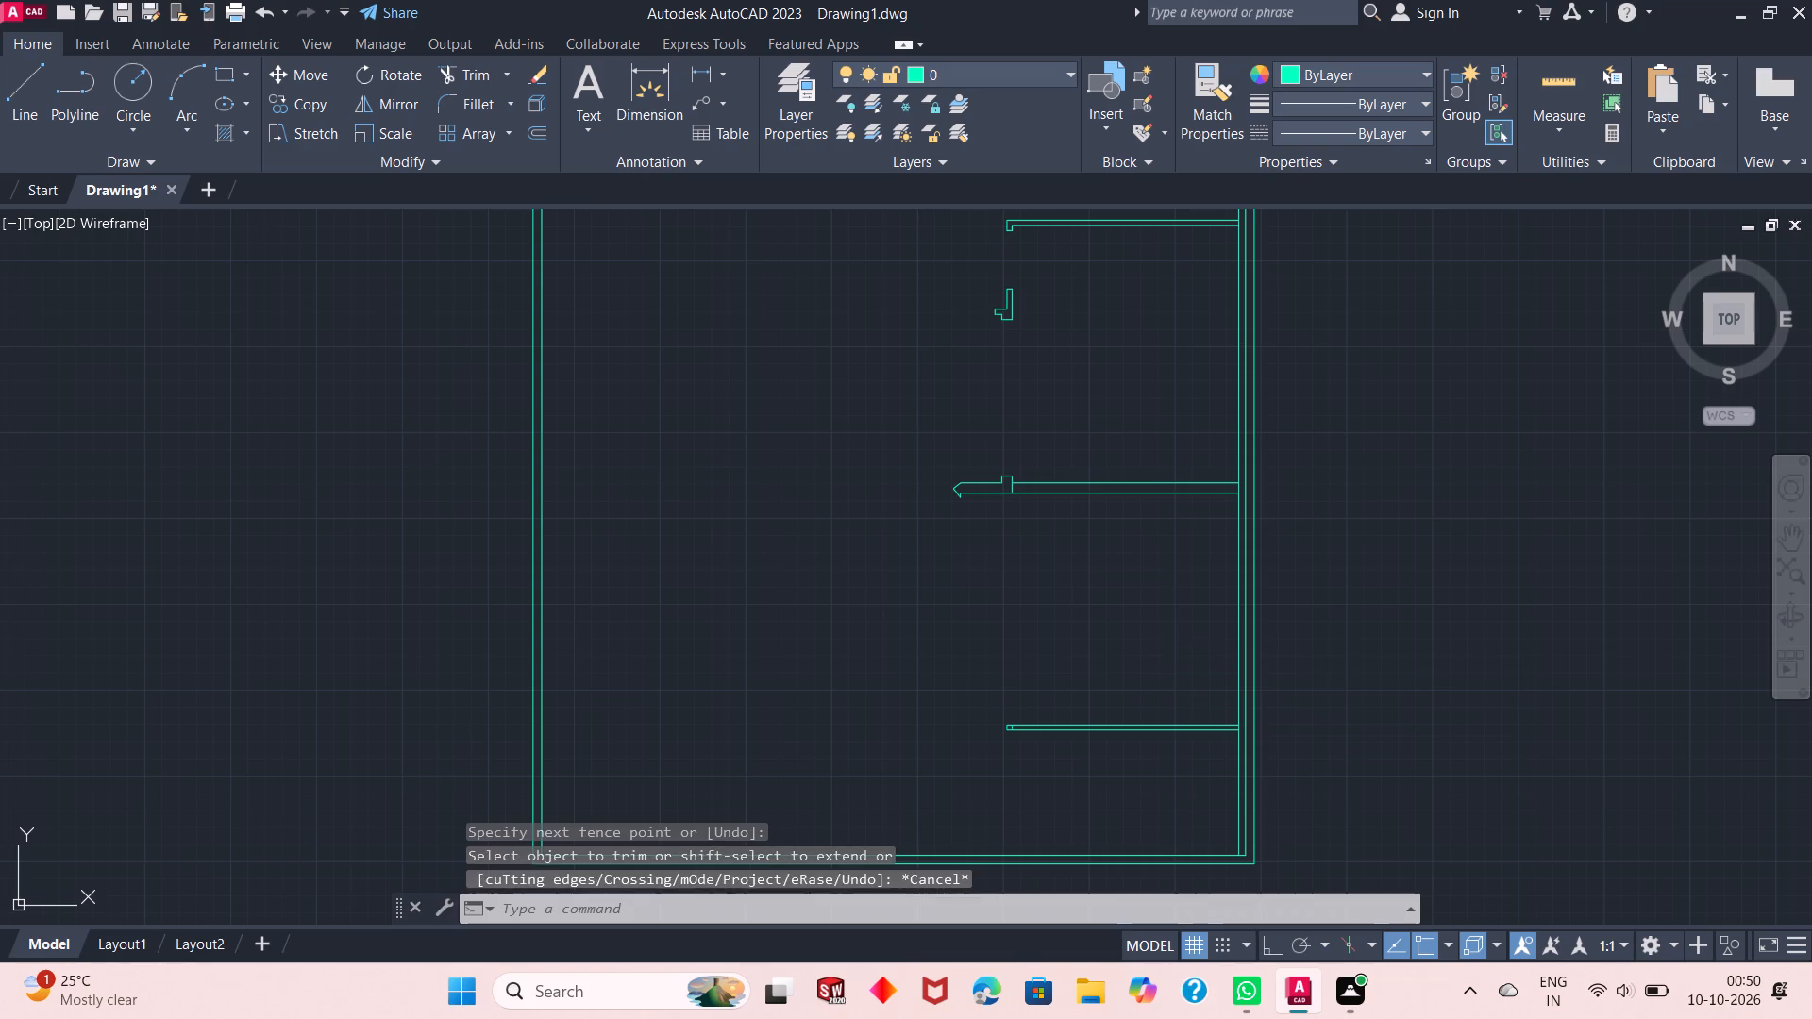
{"action": "key", "text": "Escape"}
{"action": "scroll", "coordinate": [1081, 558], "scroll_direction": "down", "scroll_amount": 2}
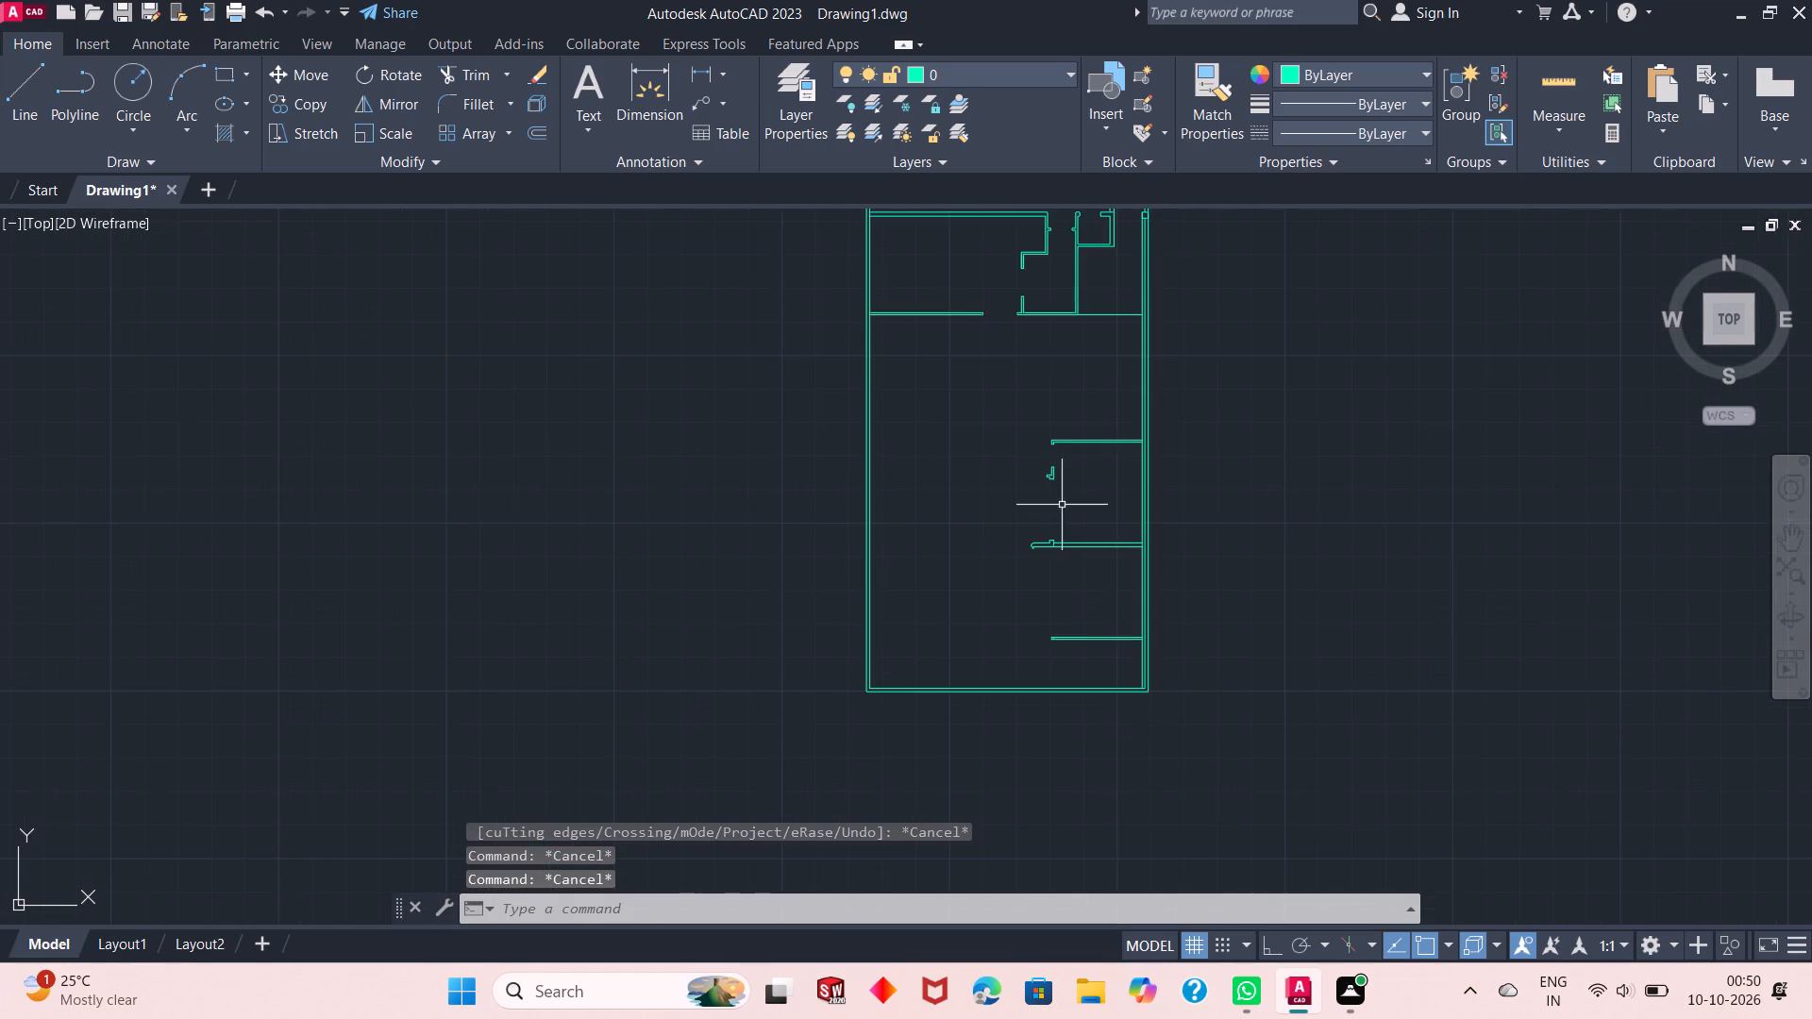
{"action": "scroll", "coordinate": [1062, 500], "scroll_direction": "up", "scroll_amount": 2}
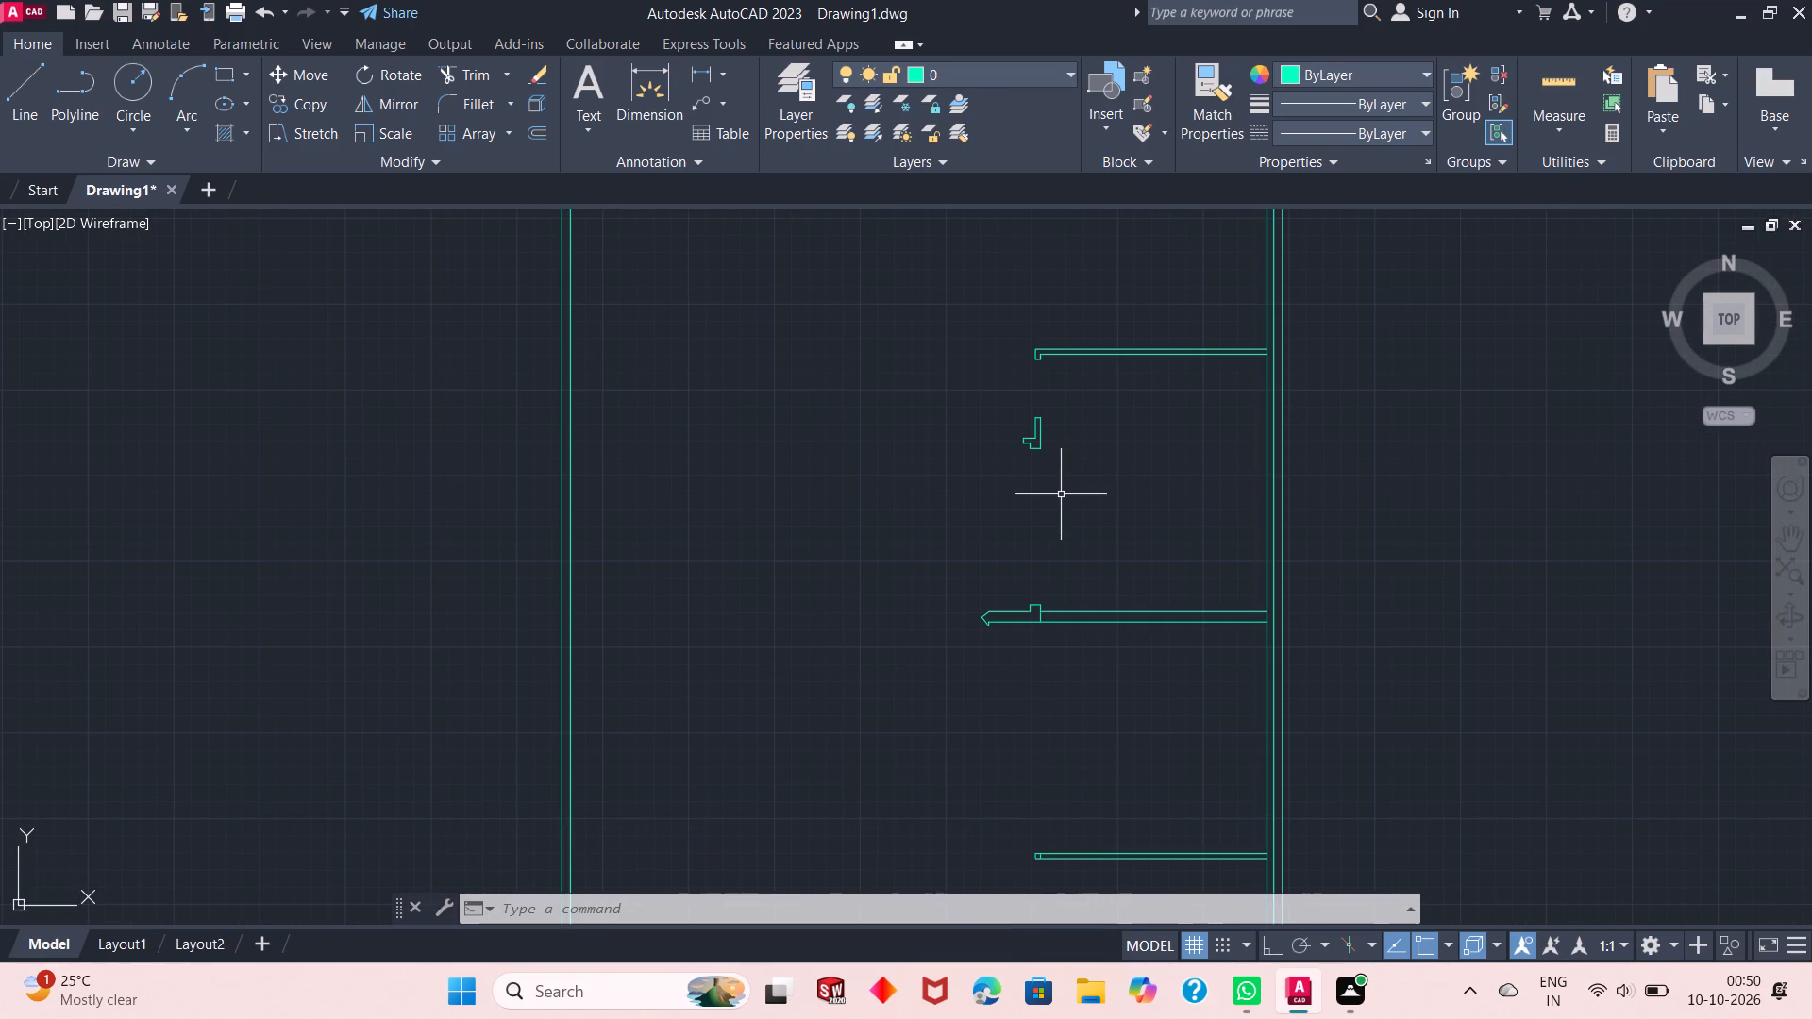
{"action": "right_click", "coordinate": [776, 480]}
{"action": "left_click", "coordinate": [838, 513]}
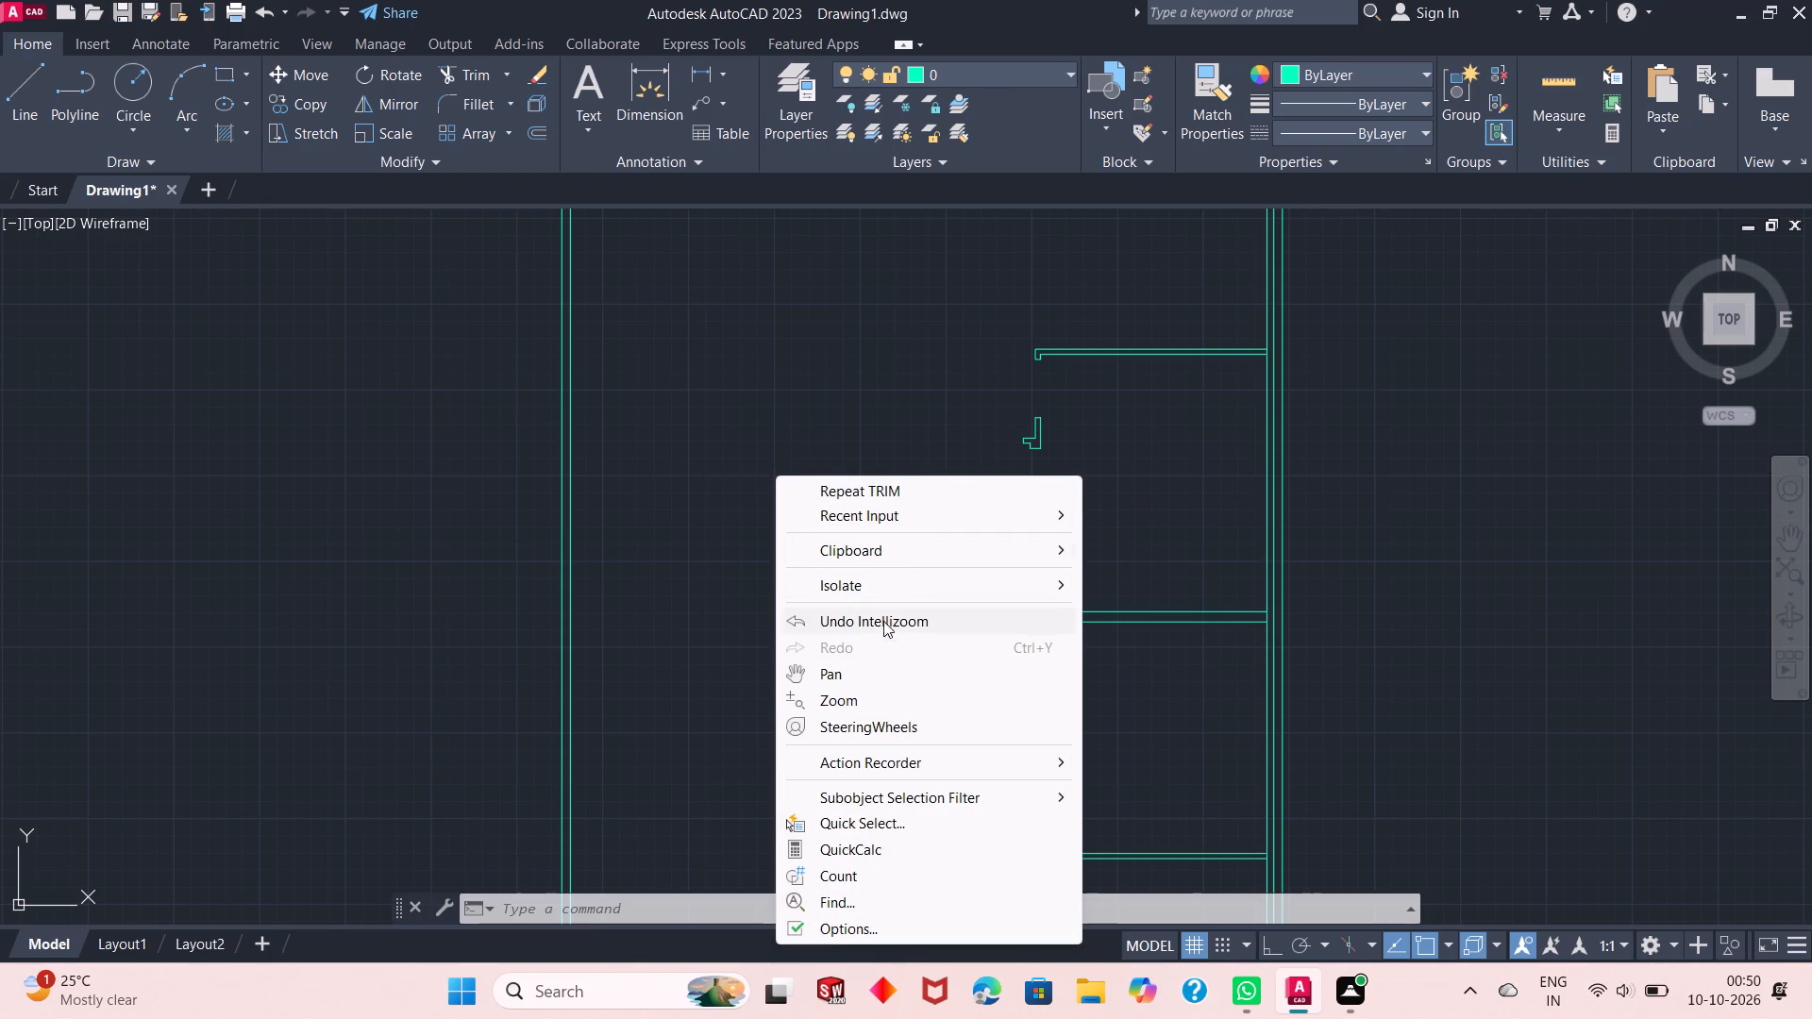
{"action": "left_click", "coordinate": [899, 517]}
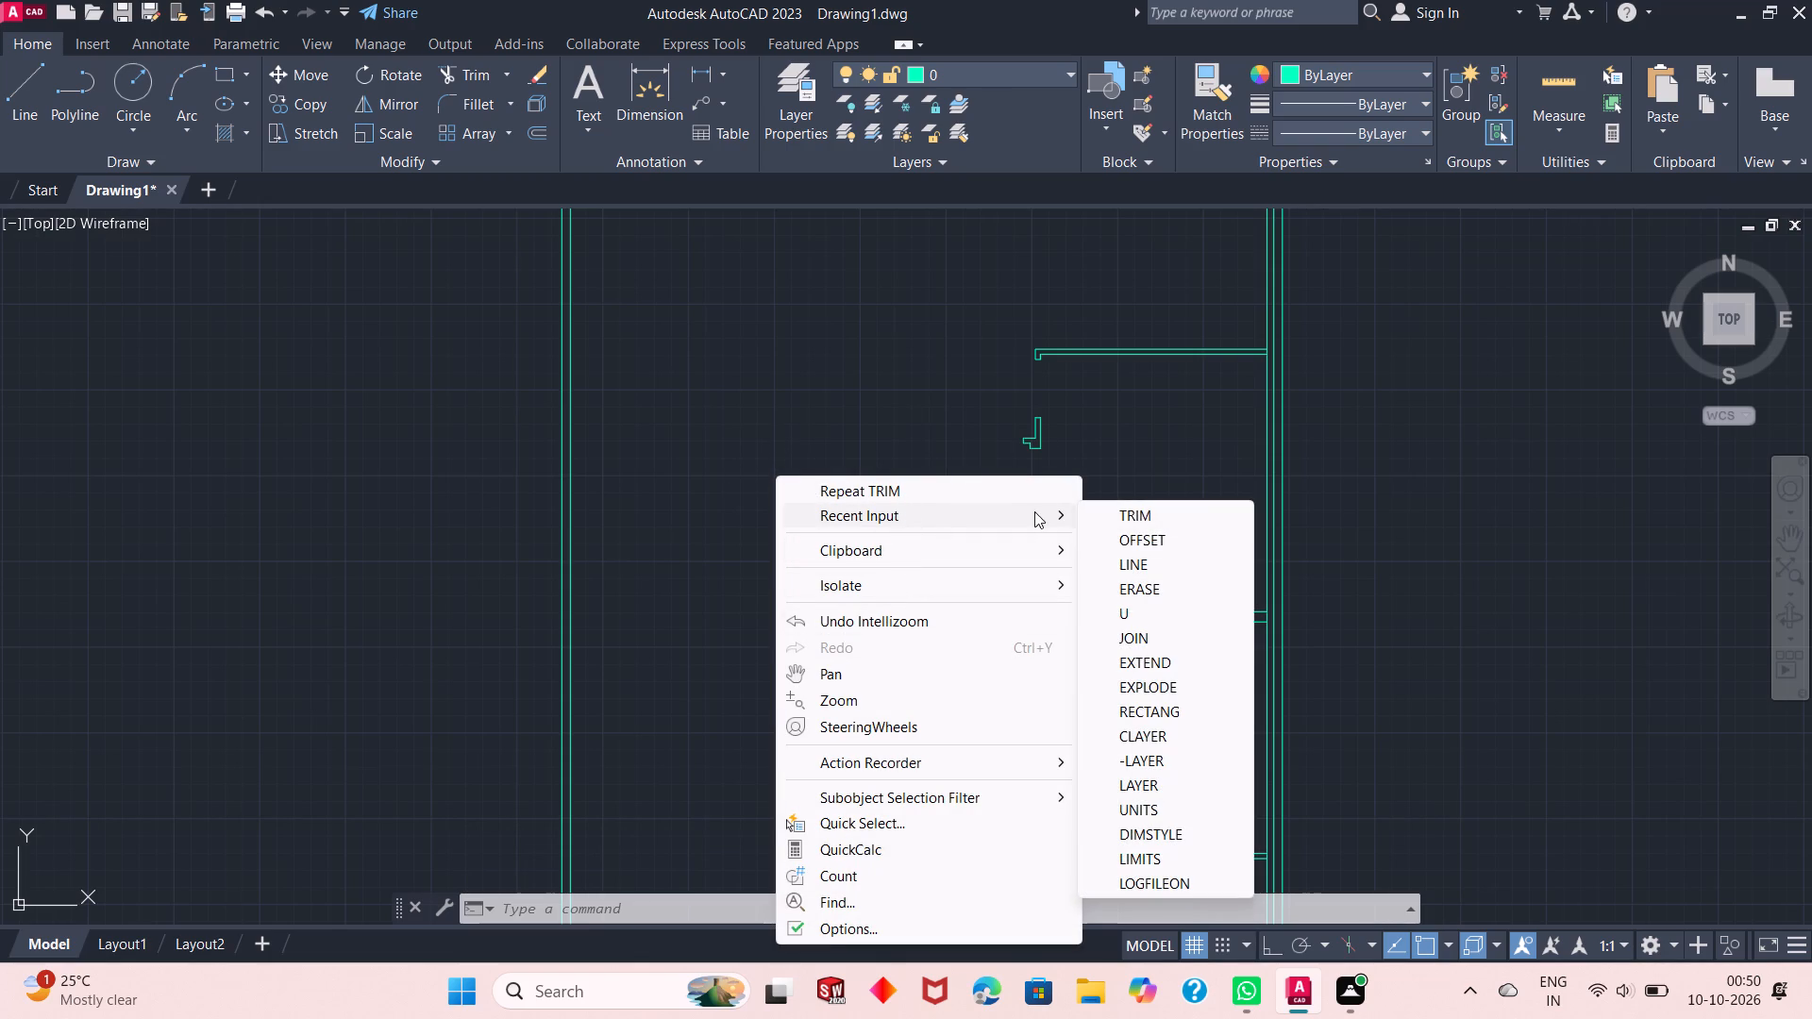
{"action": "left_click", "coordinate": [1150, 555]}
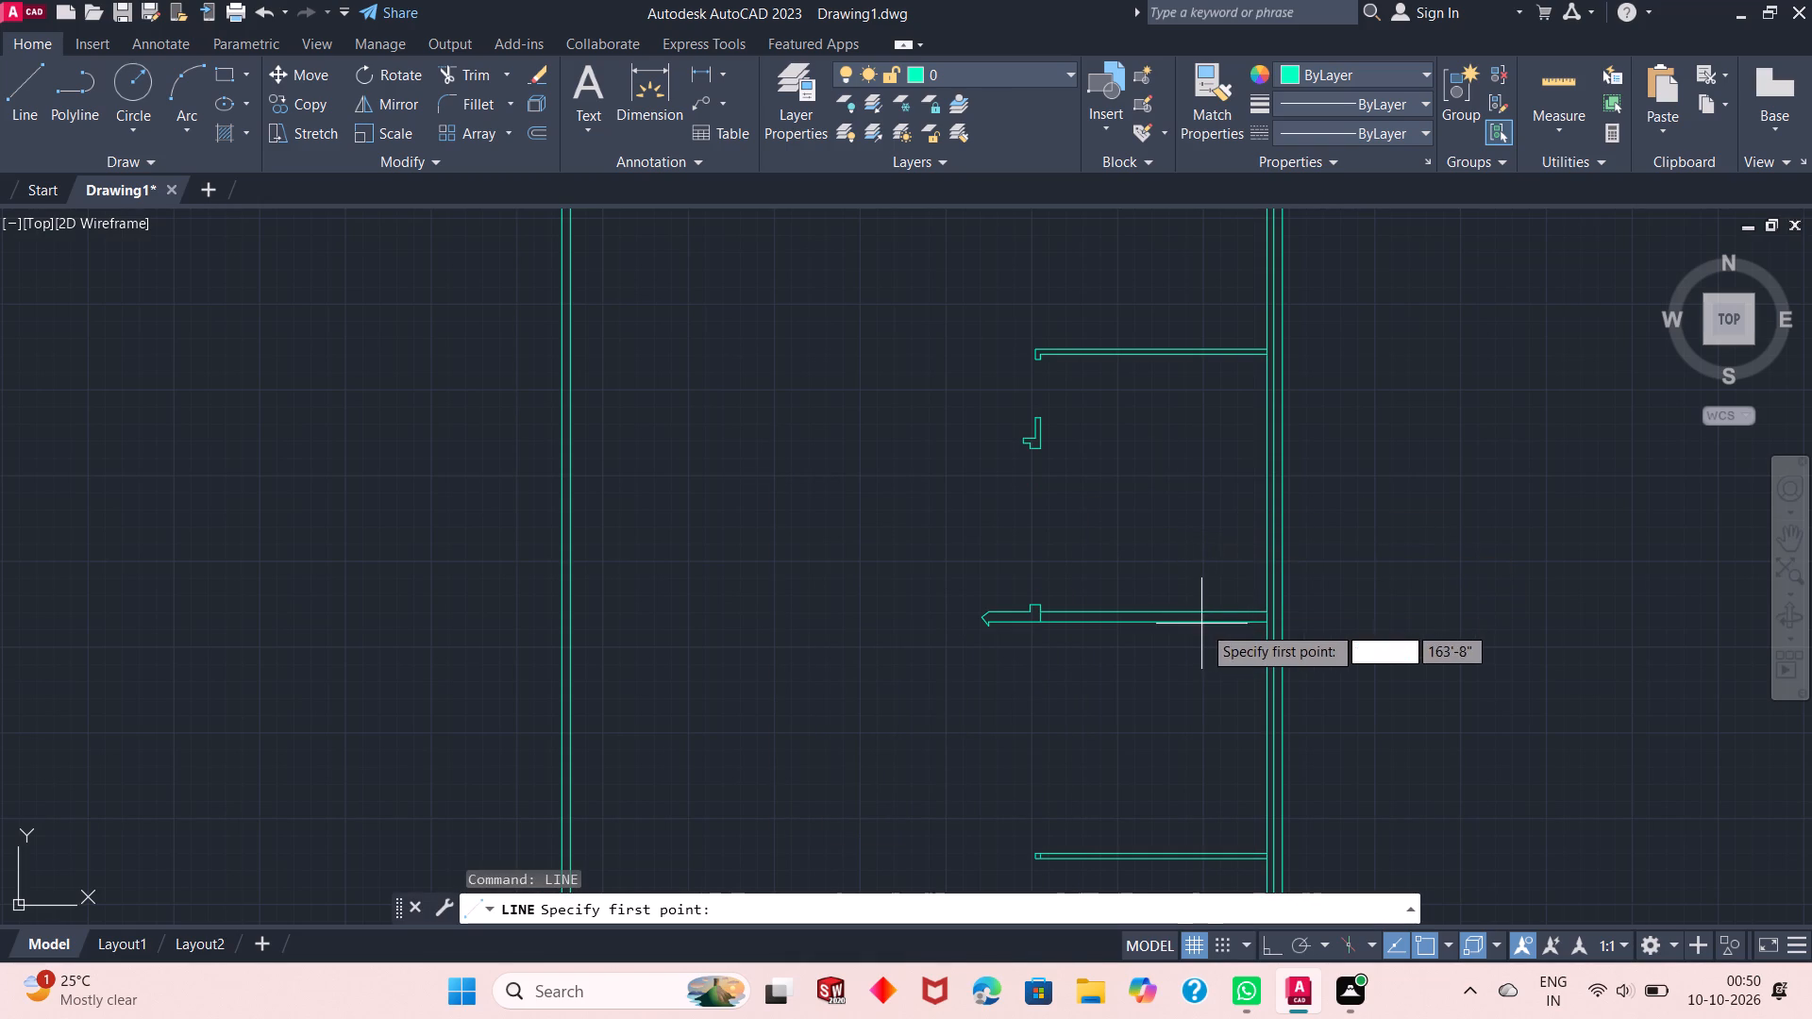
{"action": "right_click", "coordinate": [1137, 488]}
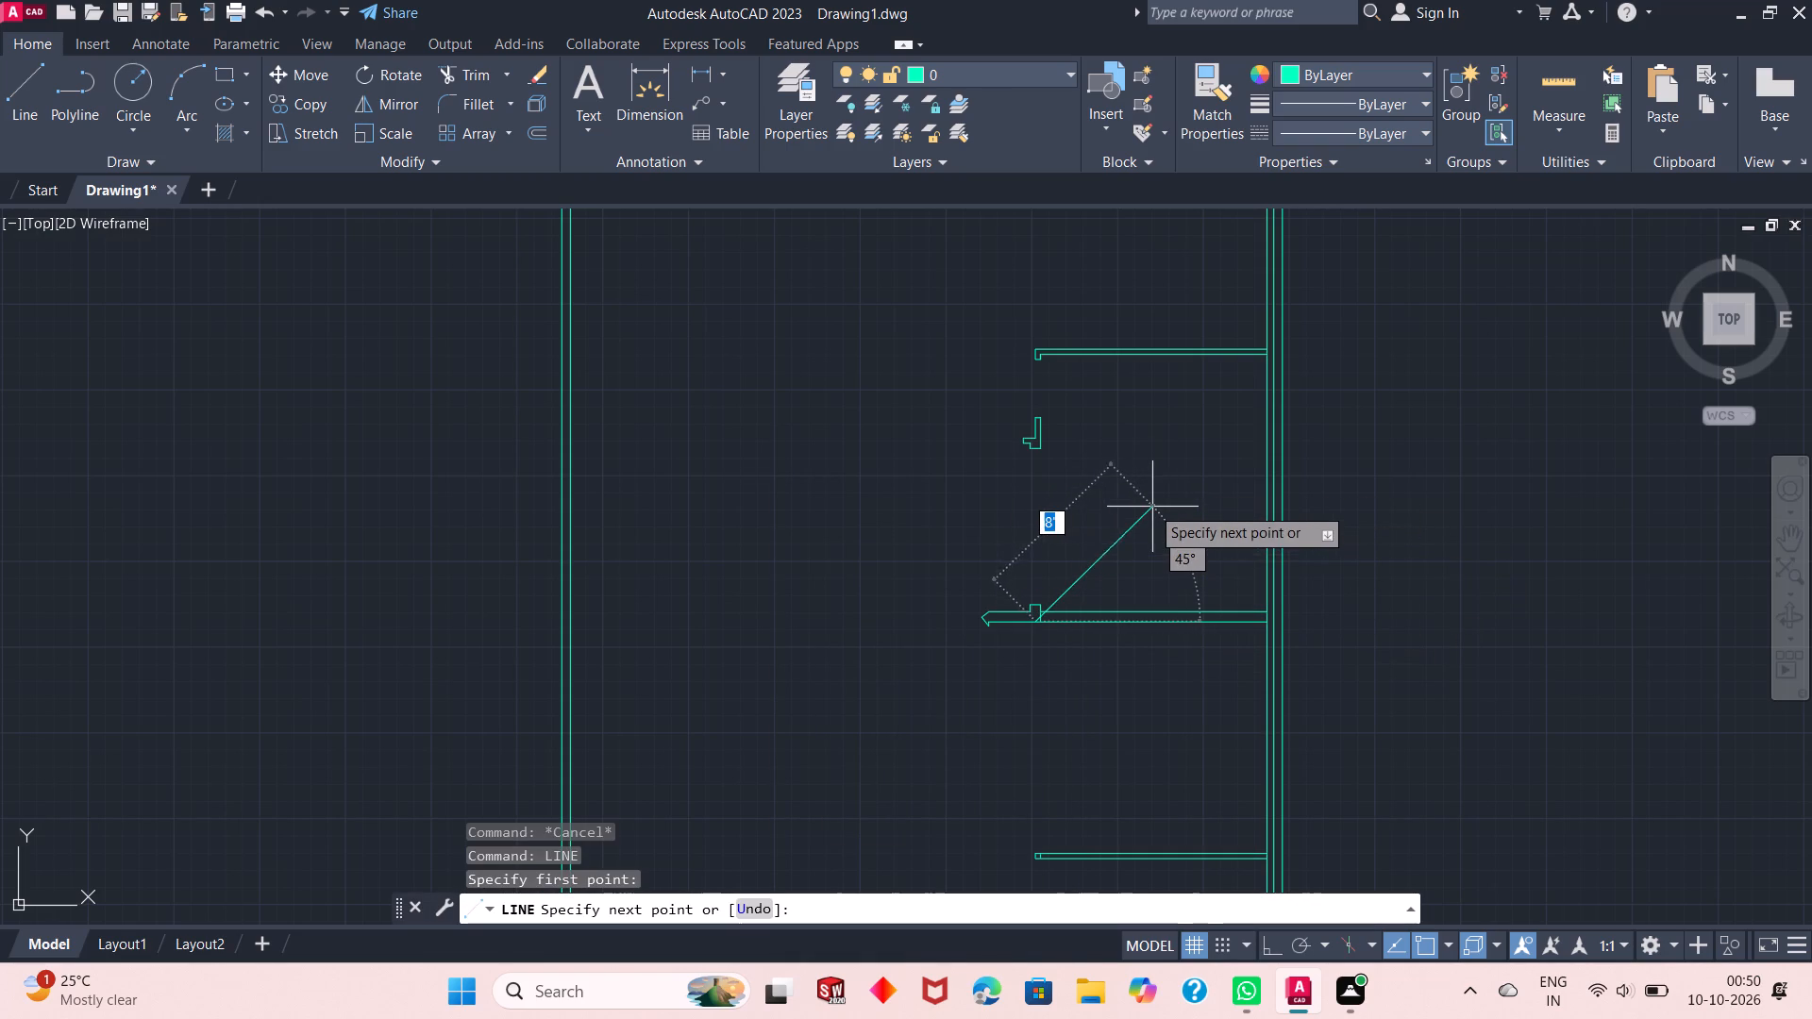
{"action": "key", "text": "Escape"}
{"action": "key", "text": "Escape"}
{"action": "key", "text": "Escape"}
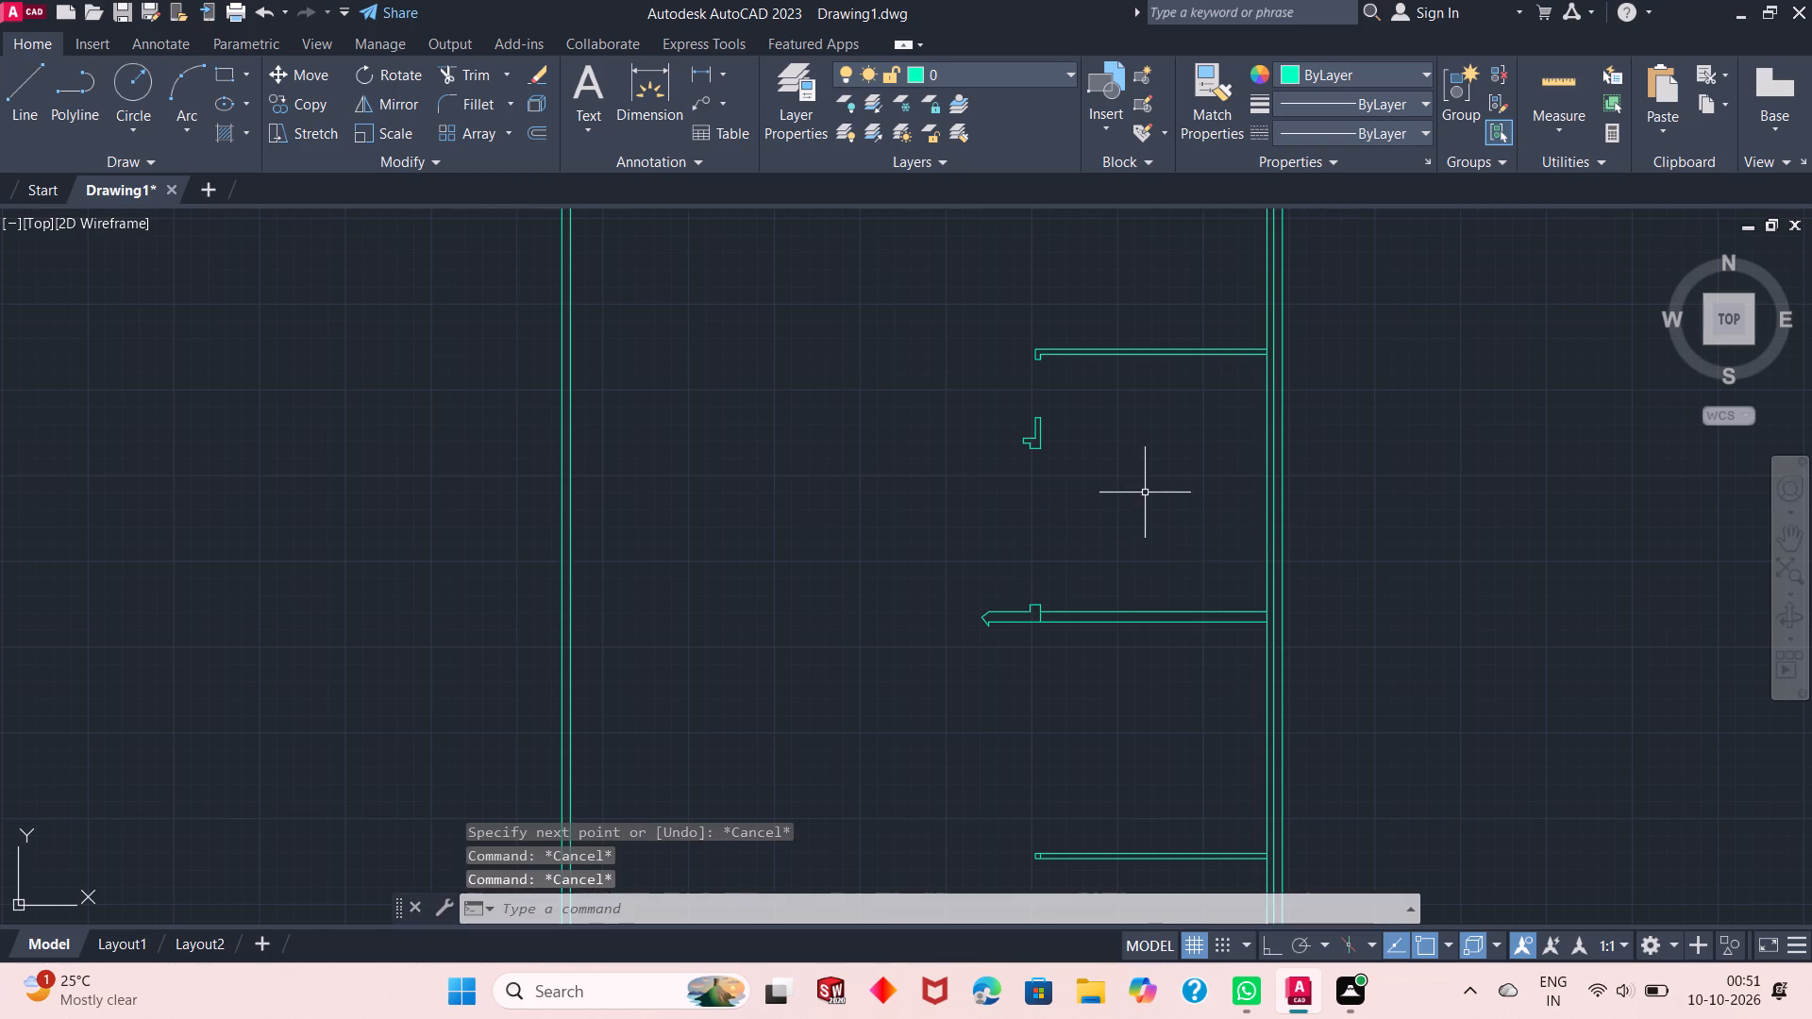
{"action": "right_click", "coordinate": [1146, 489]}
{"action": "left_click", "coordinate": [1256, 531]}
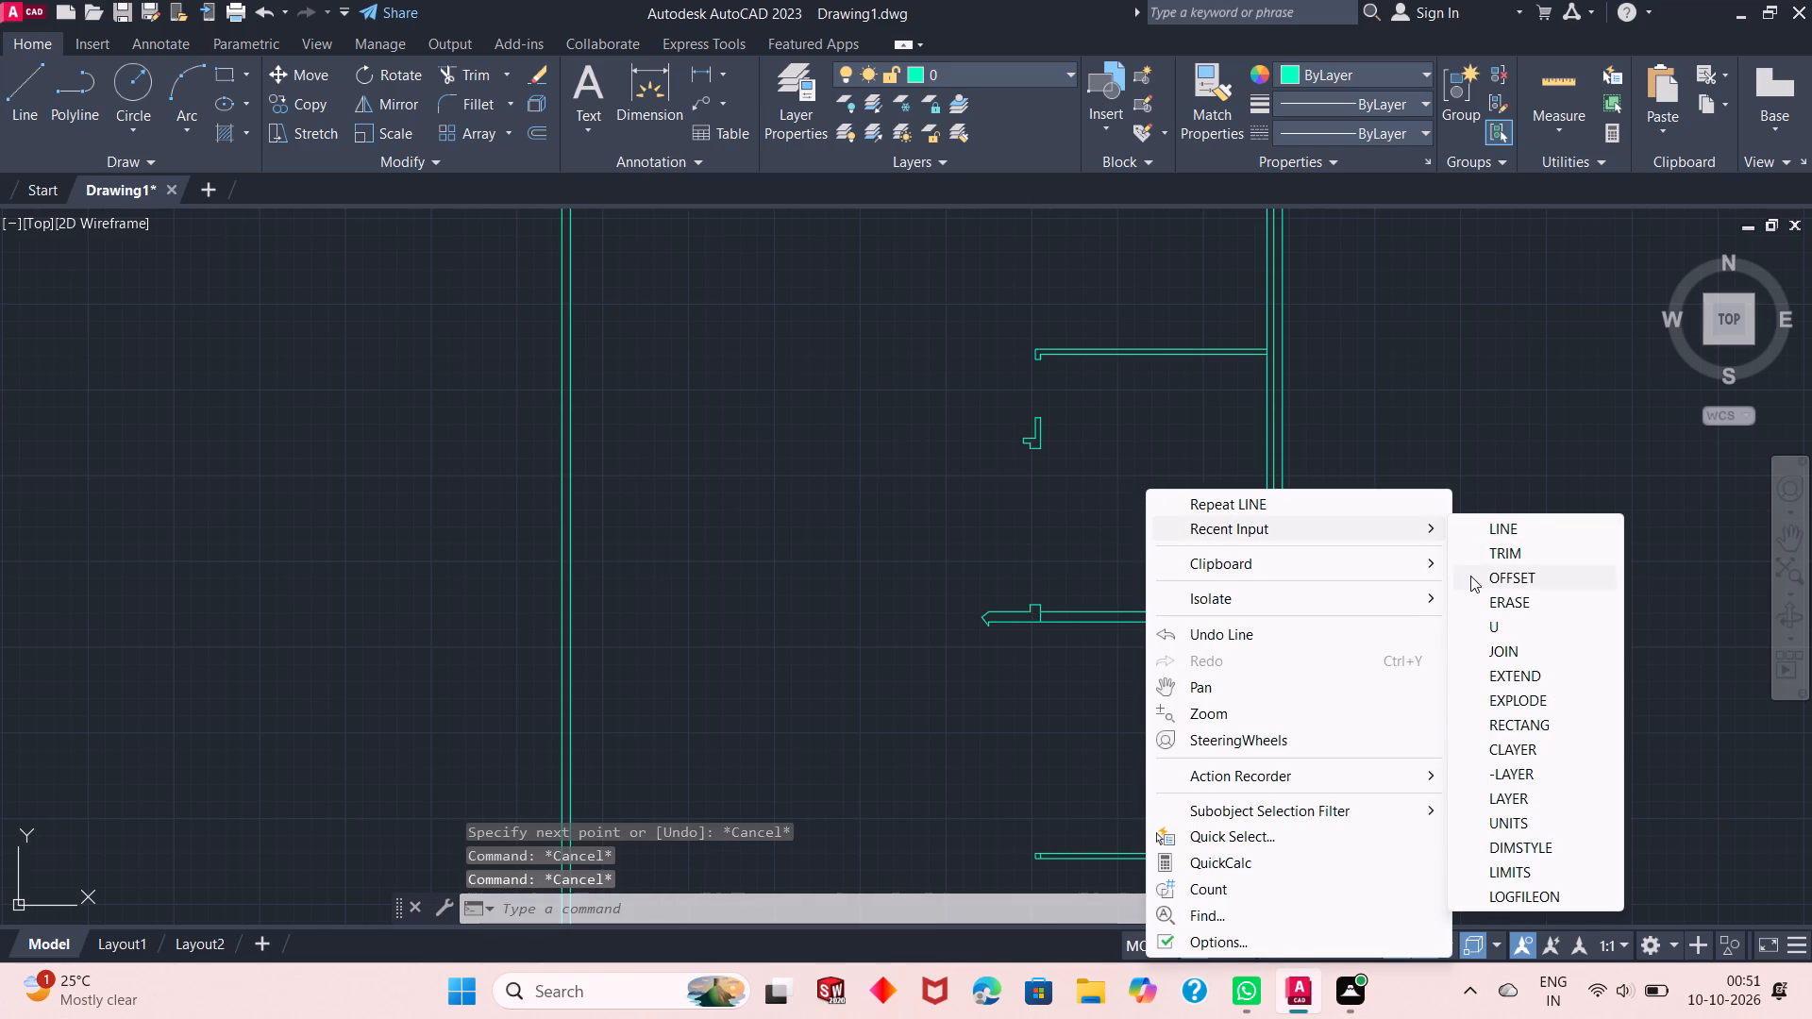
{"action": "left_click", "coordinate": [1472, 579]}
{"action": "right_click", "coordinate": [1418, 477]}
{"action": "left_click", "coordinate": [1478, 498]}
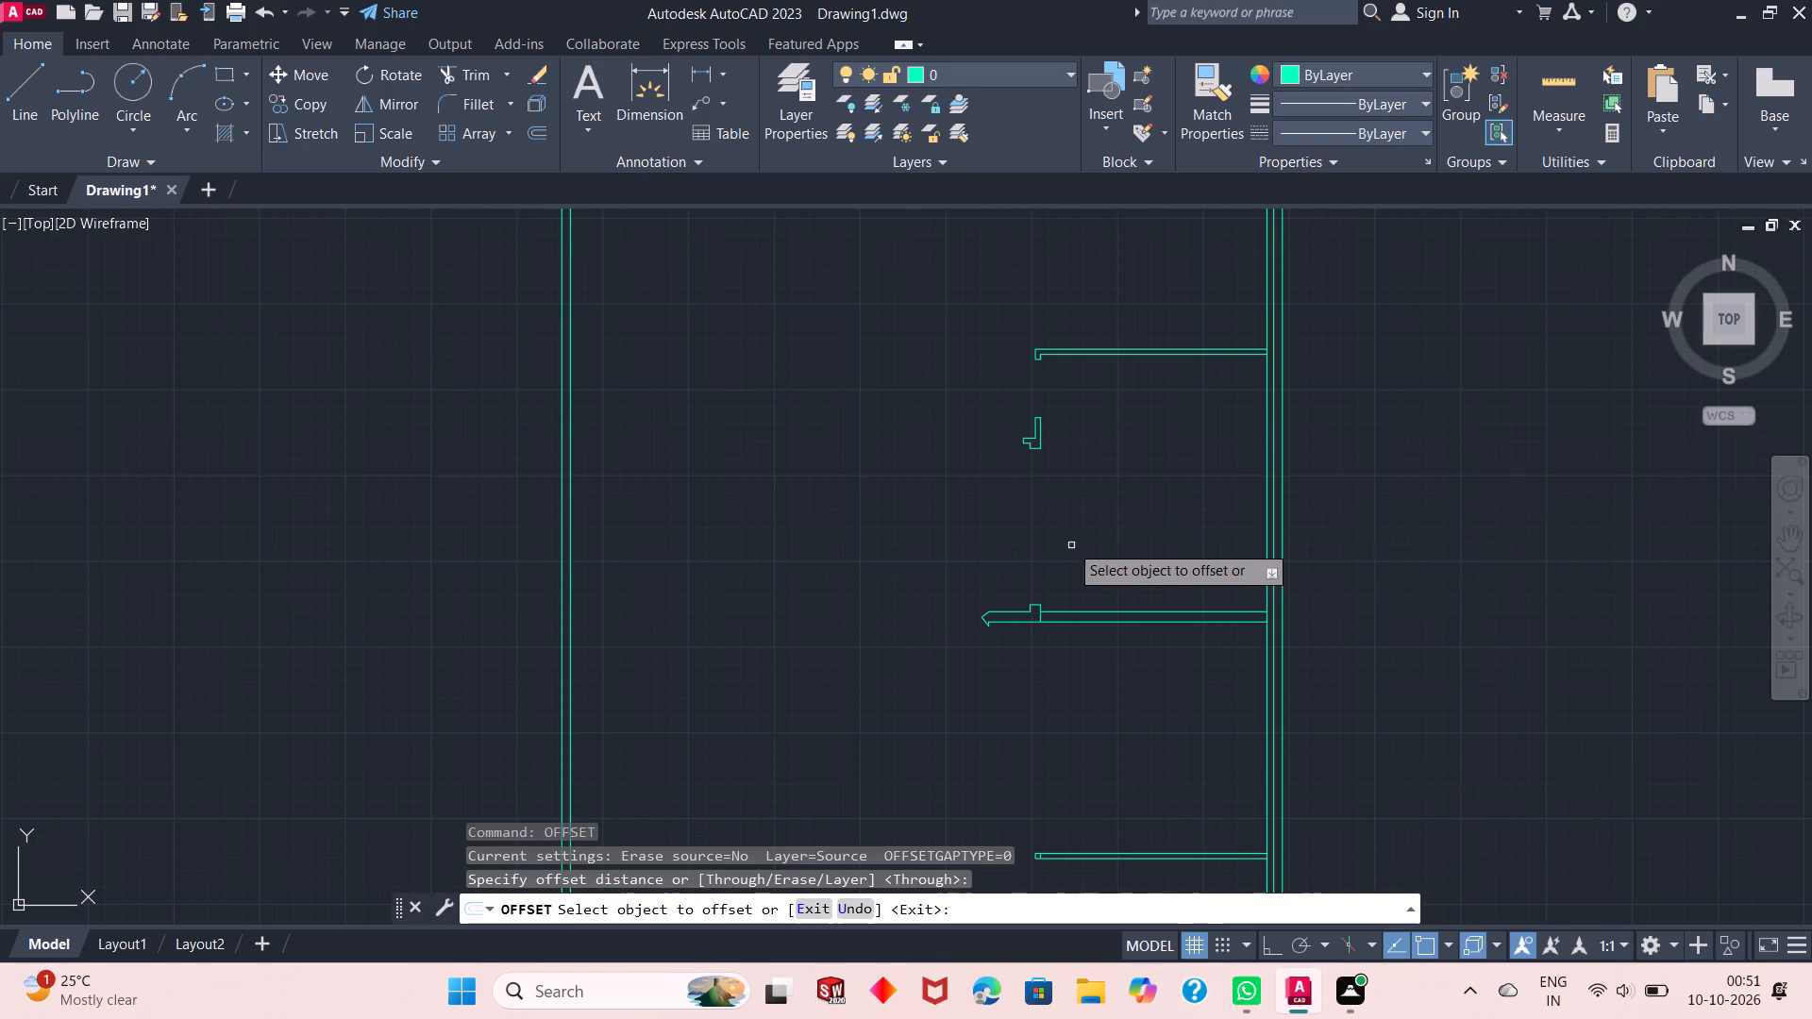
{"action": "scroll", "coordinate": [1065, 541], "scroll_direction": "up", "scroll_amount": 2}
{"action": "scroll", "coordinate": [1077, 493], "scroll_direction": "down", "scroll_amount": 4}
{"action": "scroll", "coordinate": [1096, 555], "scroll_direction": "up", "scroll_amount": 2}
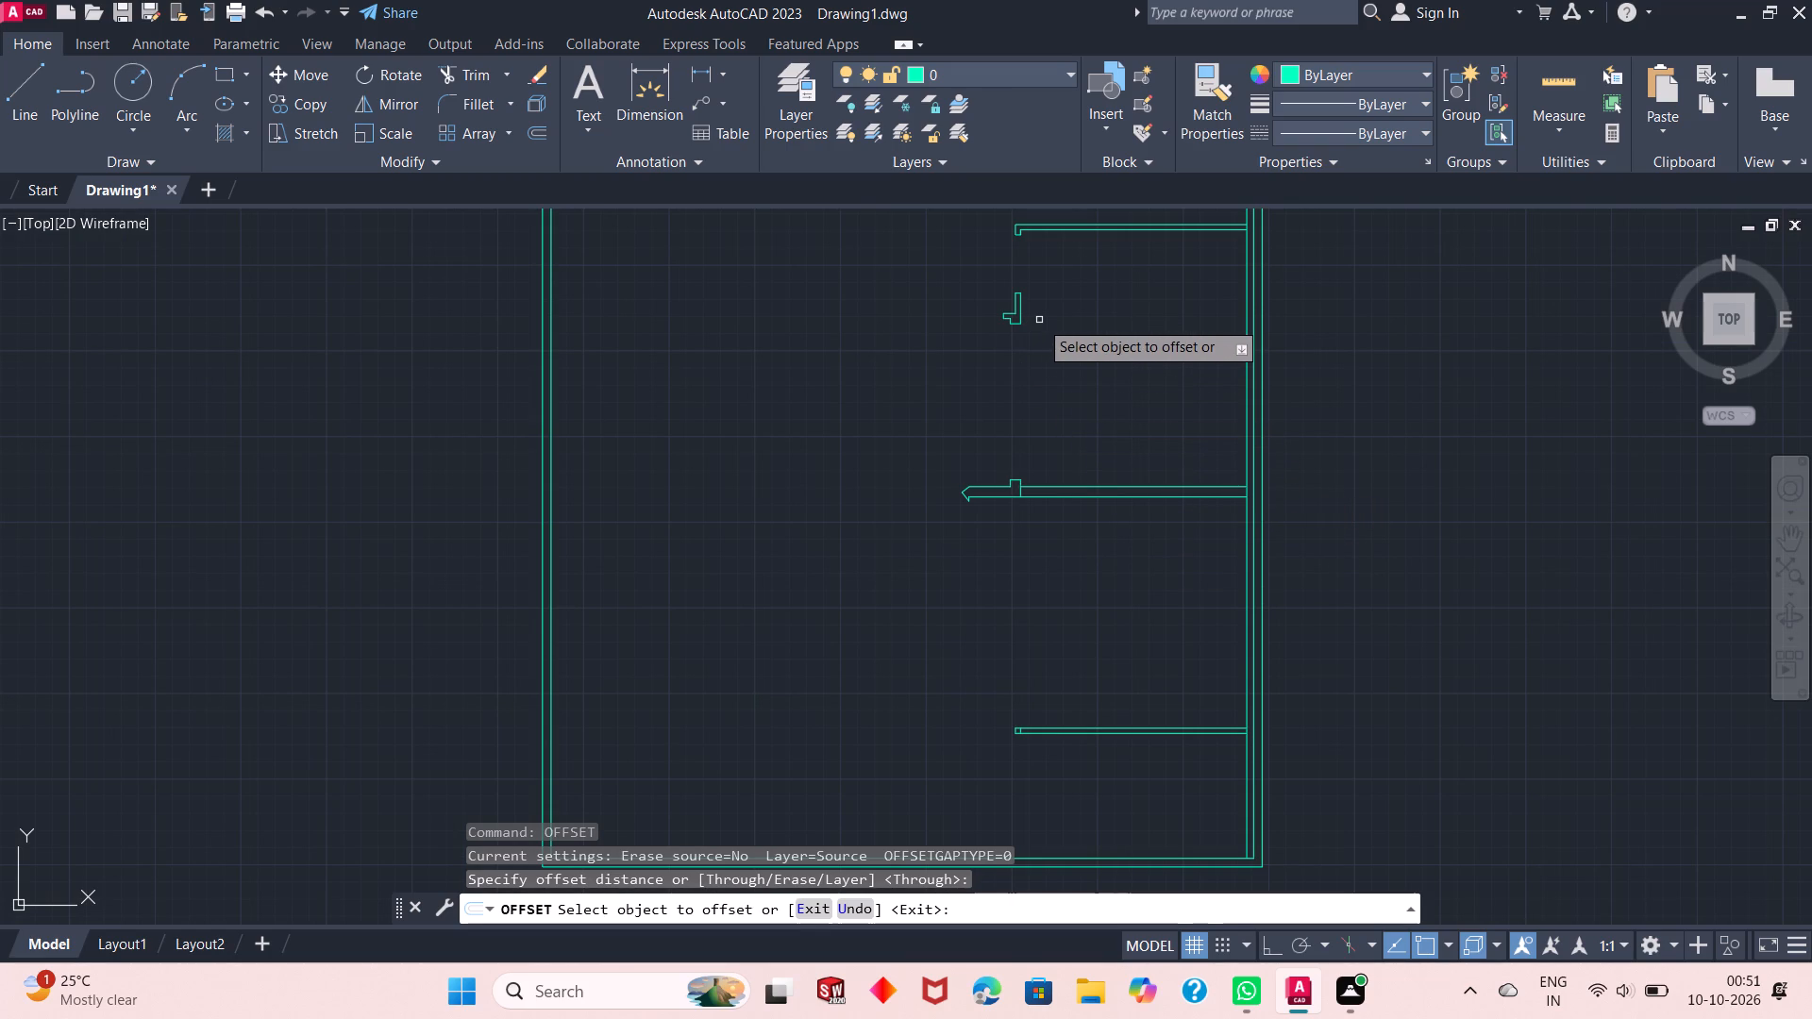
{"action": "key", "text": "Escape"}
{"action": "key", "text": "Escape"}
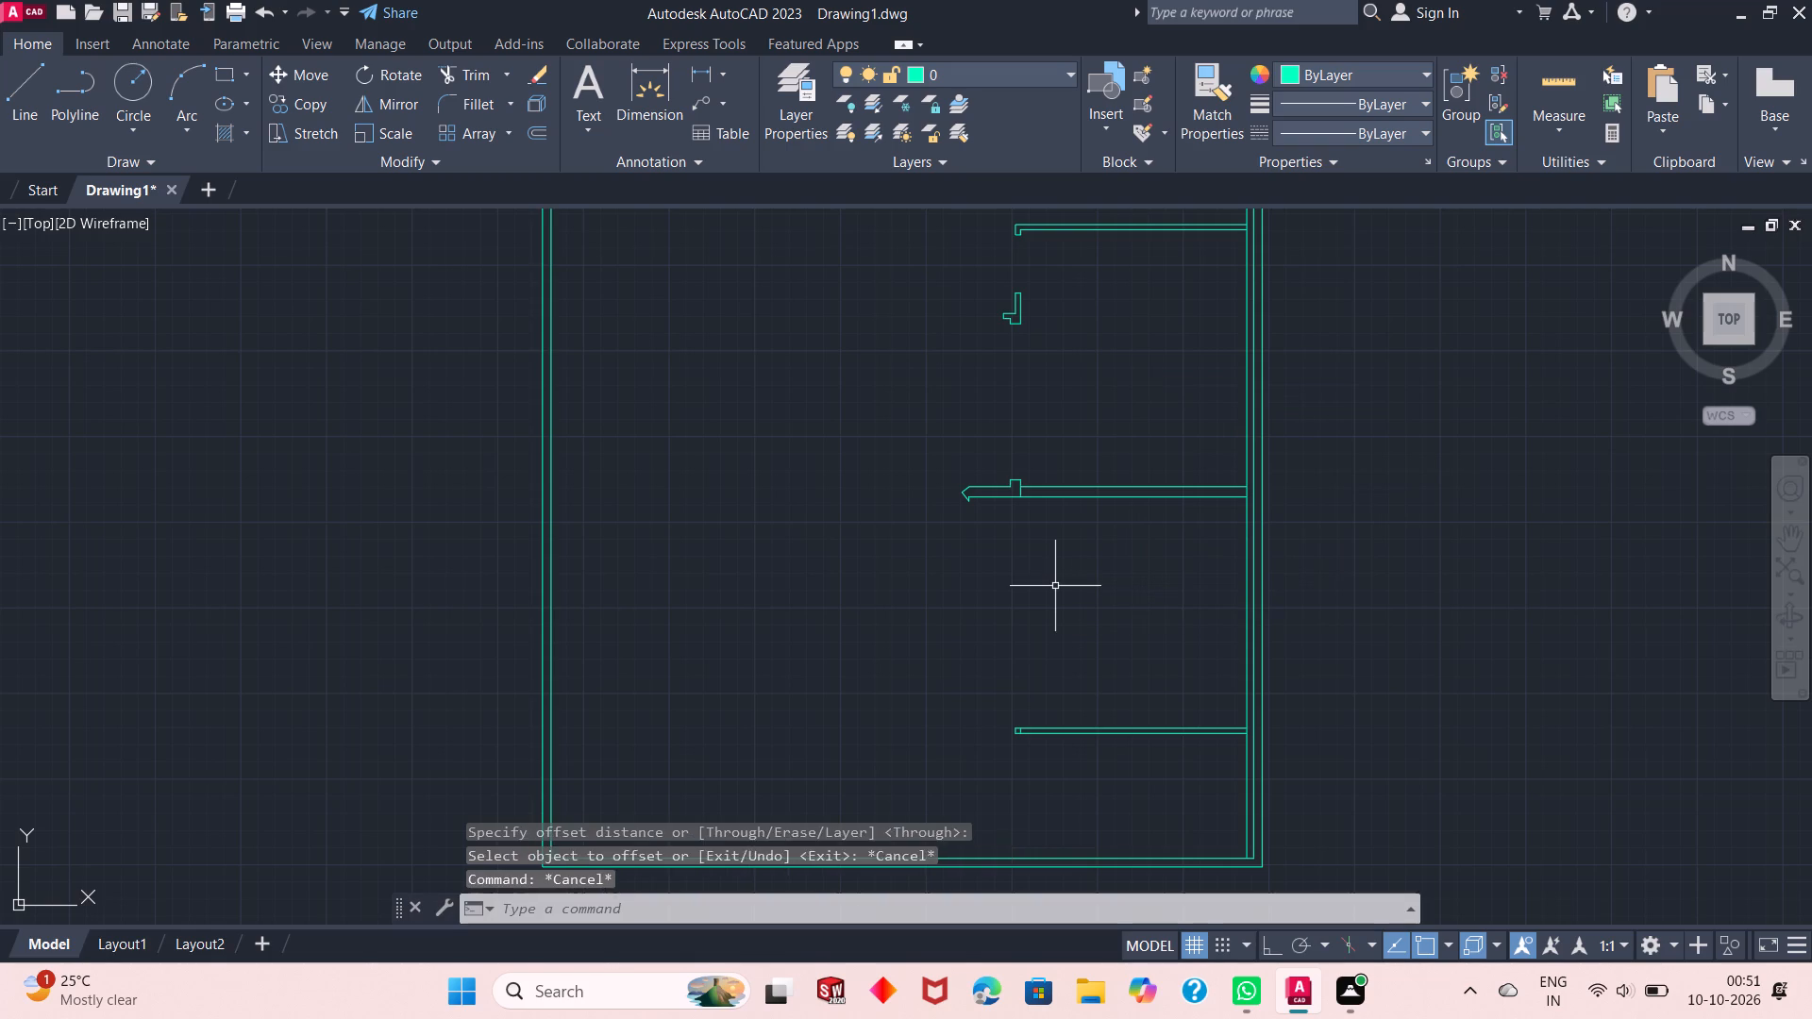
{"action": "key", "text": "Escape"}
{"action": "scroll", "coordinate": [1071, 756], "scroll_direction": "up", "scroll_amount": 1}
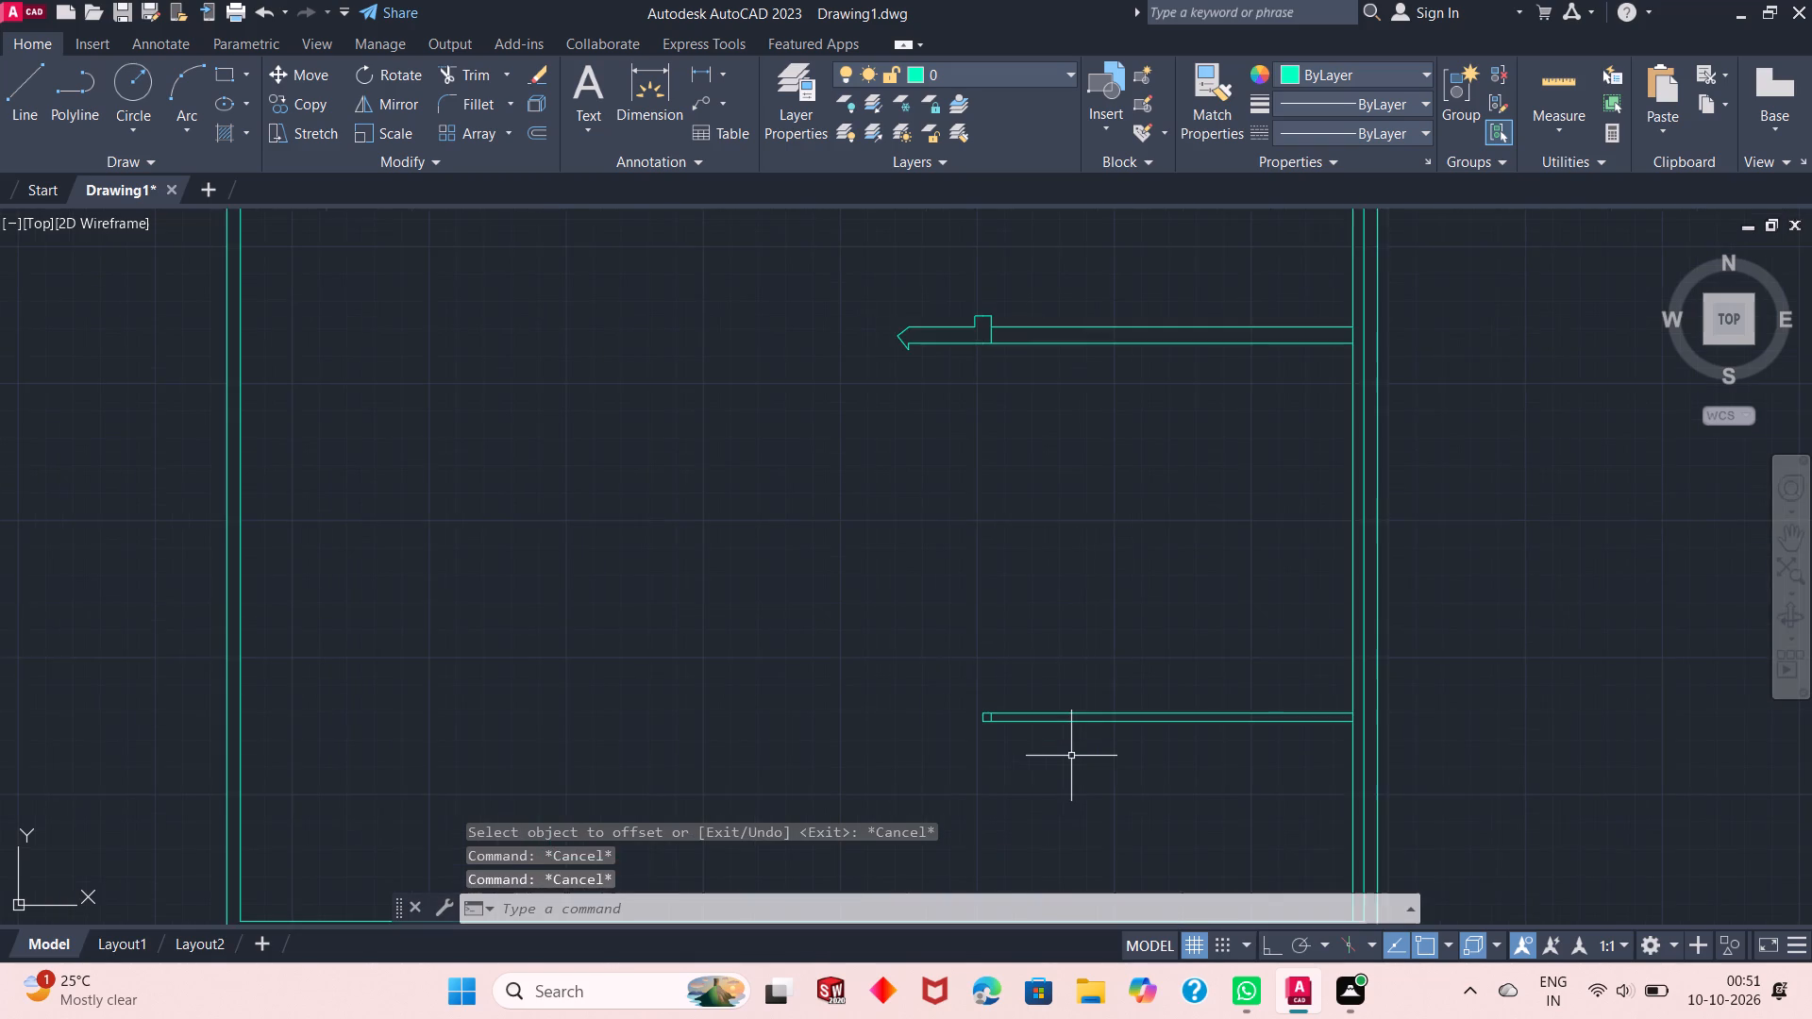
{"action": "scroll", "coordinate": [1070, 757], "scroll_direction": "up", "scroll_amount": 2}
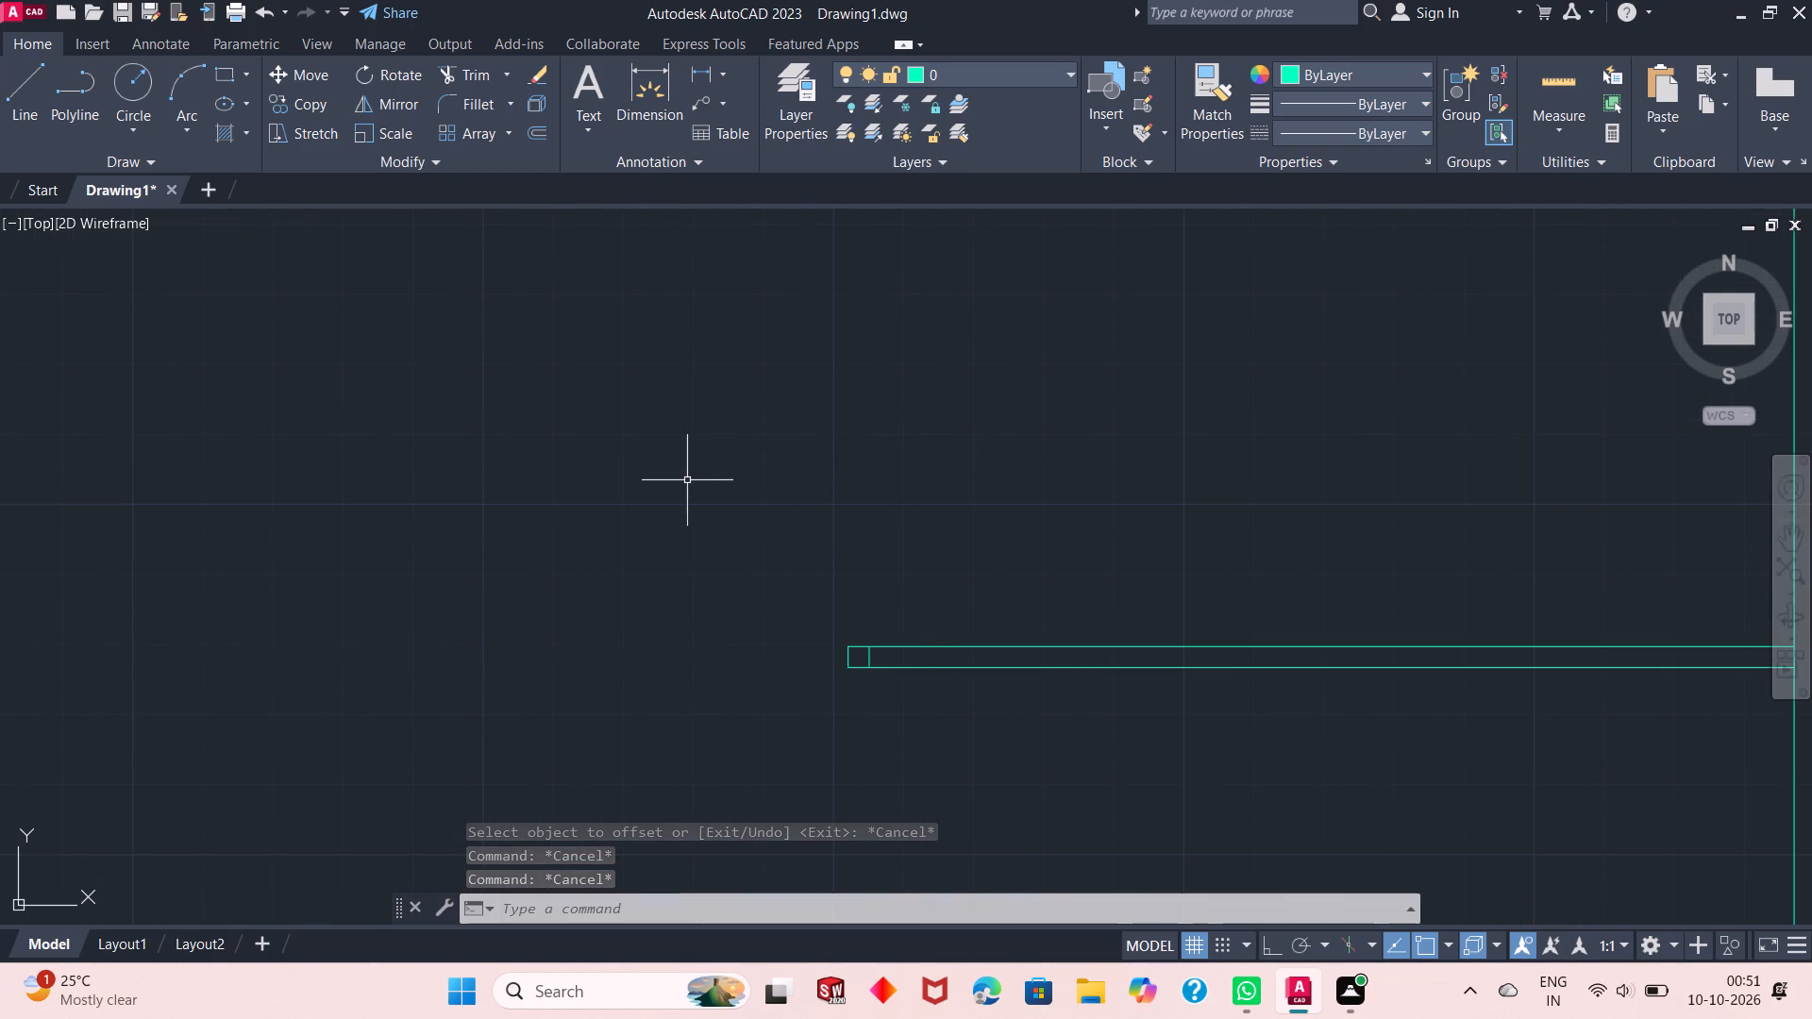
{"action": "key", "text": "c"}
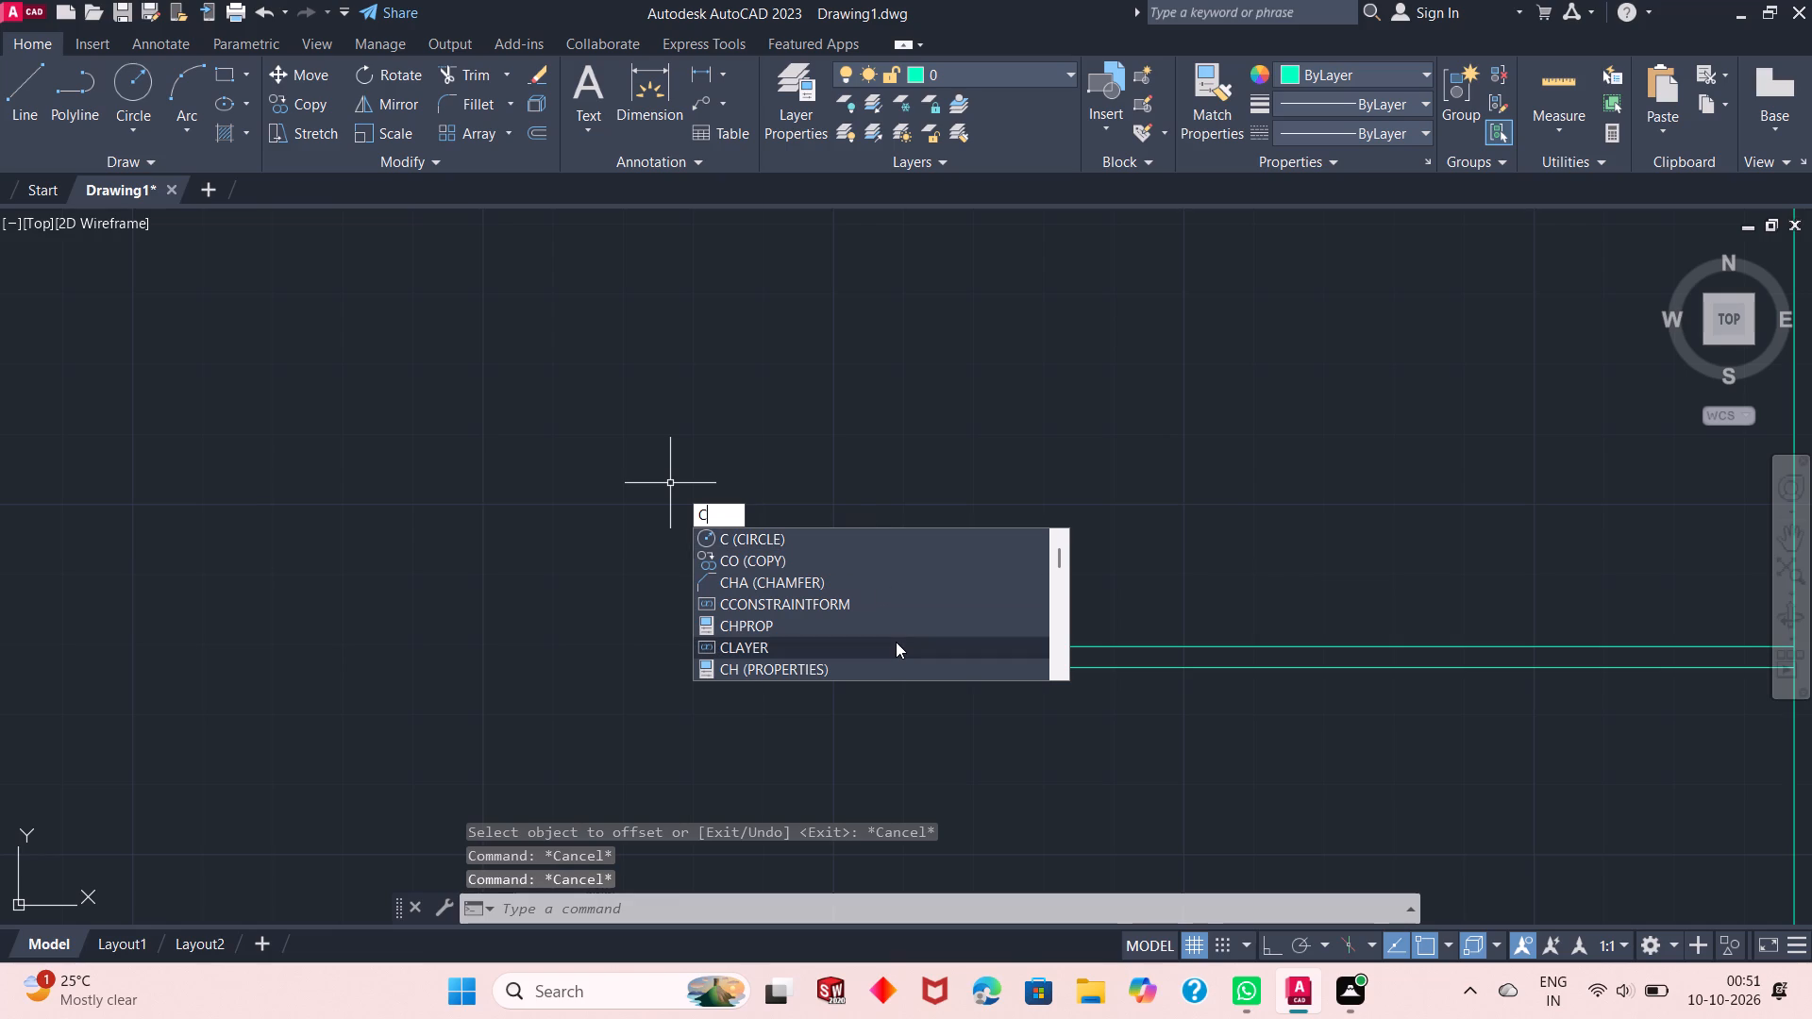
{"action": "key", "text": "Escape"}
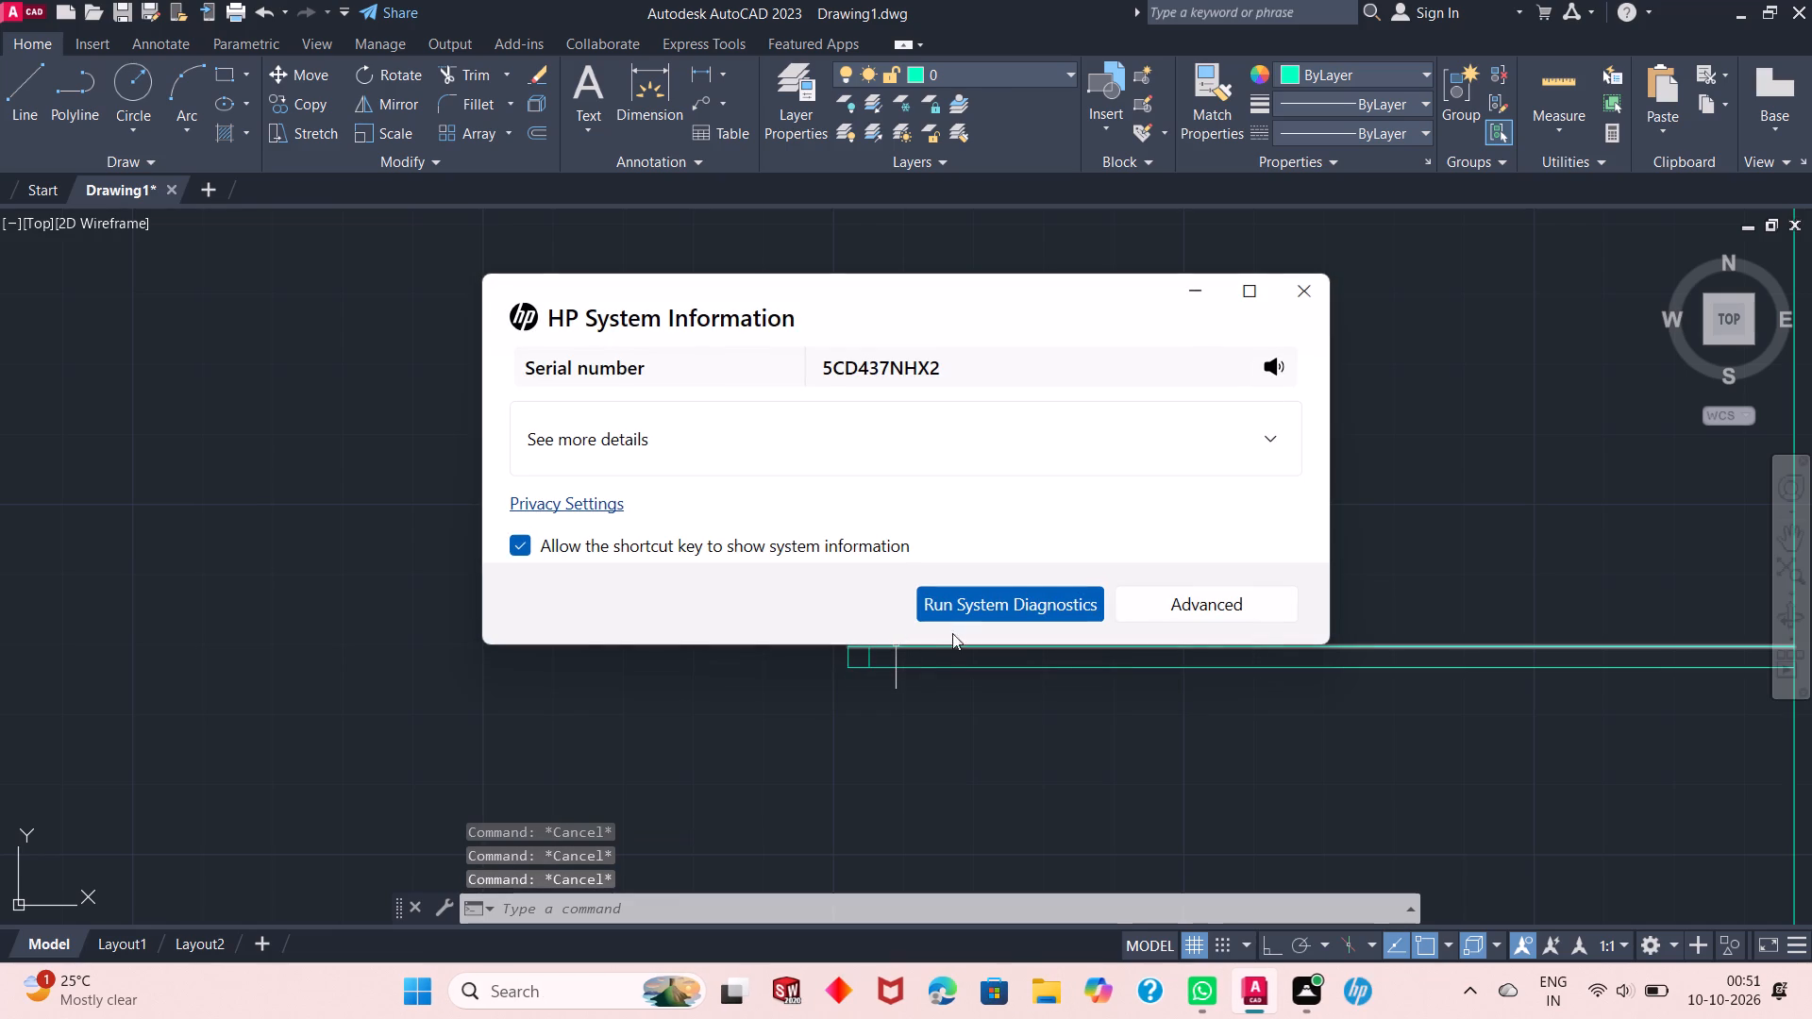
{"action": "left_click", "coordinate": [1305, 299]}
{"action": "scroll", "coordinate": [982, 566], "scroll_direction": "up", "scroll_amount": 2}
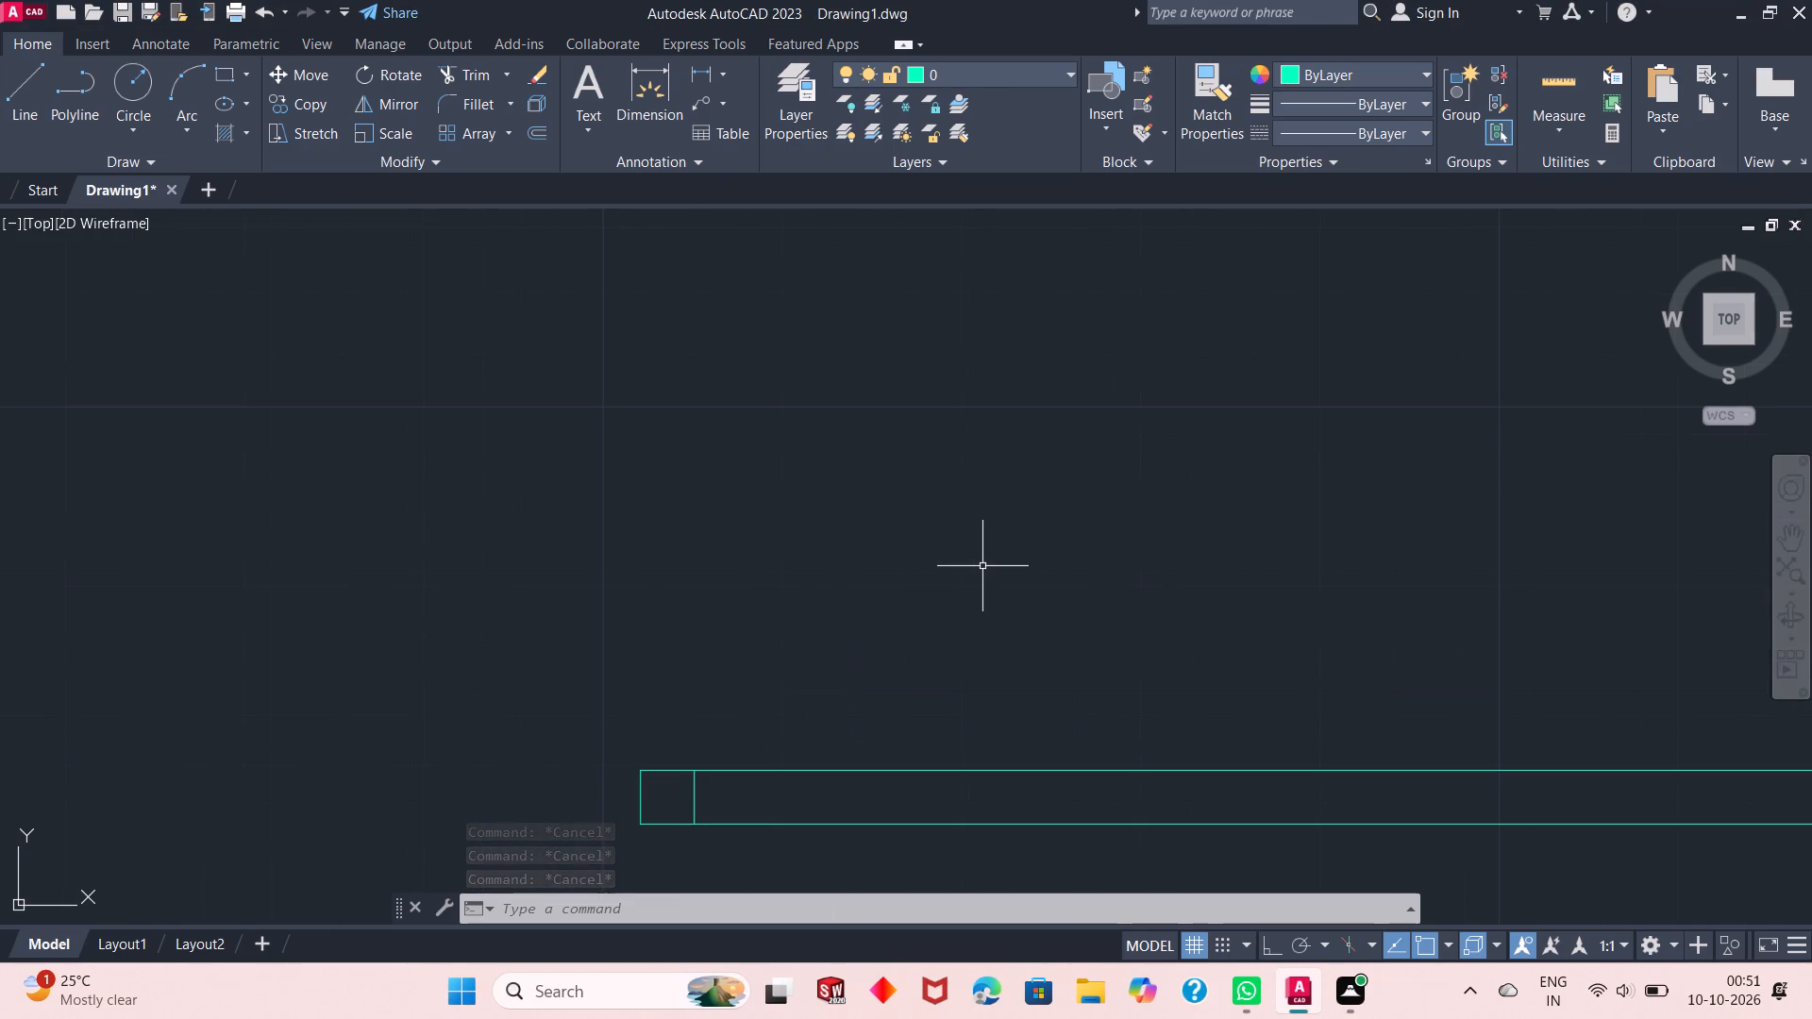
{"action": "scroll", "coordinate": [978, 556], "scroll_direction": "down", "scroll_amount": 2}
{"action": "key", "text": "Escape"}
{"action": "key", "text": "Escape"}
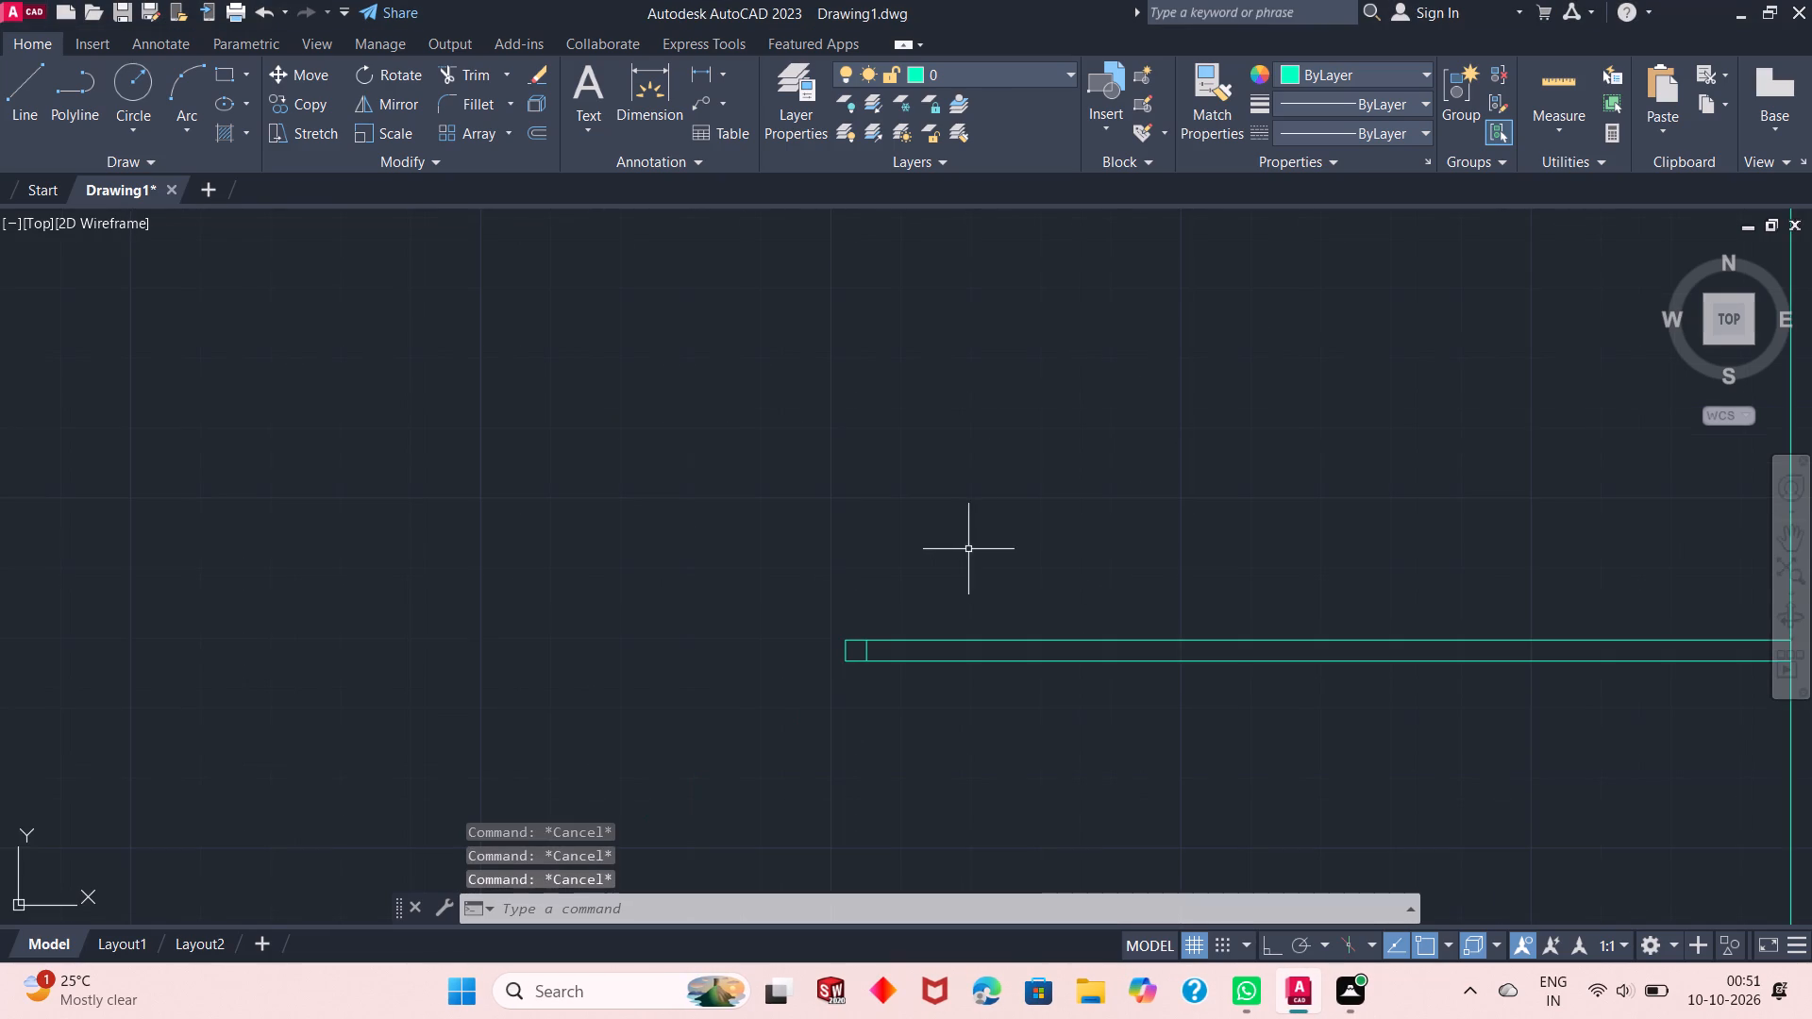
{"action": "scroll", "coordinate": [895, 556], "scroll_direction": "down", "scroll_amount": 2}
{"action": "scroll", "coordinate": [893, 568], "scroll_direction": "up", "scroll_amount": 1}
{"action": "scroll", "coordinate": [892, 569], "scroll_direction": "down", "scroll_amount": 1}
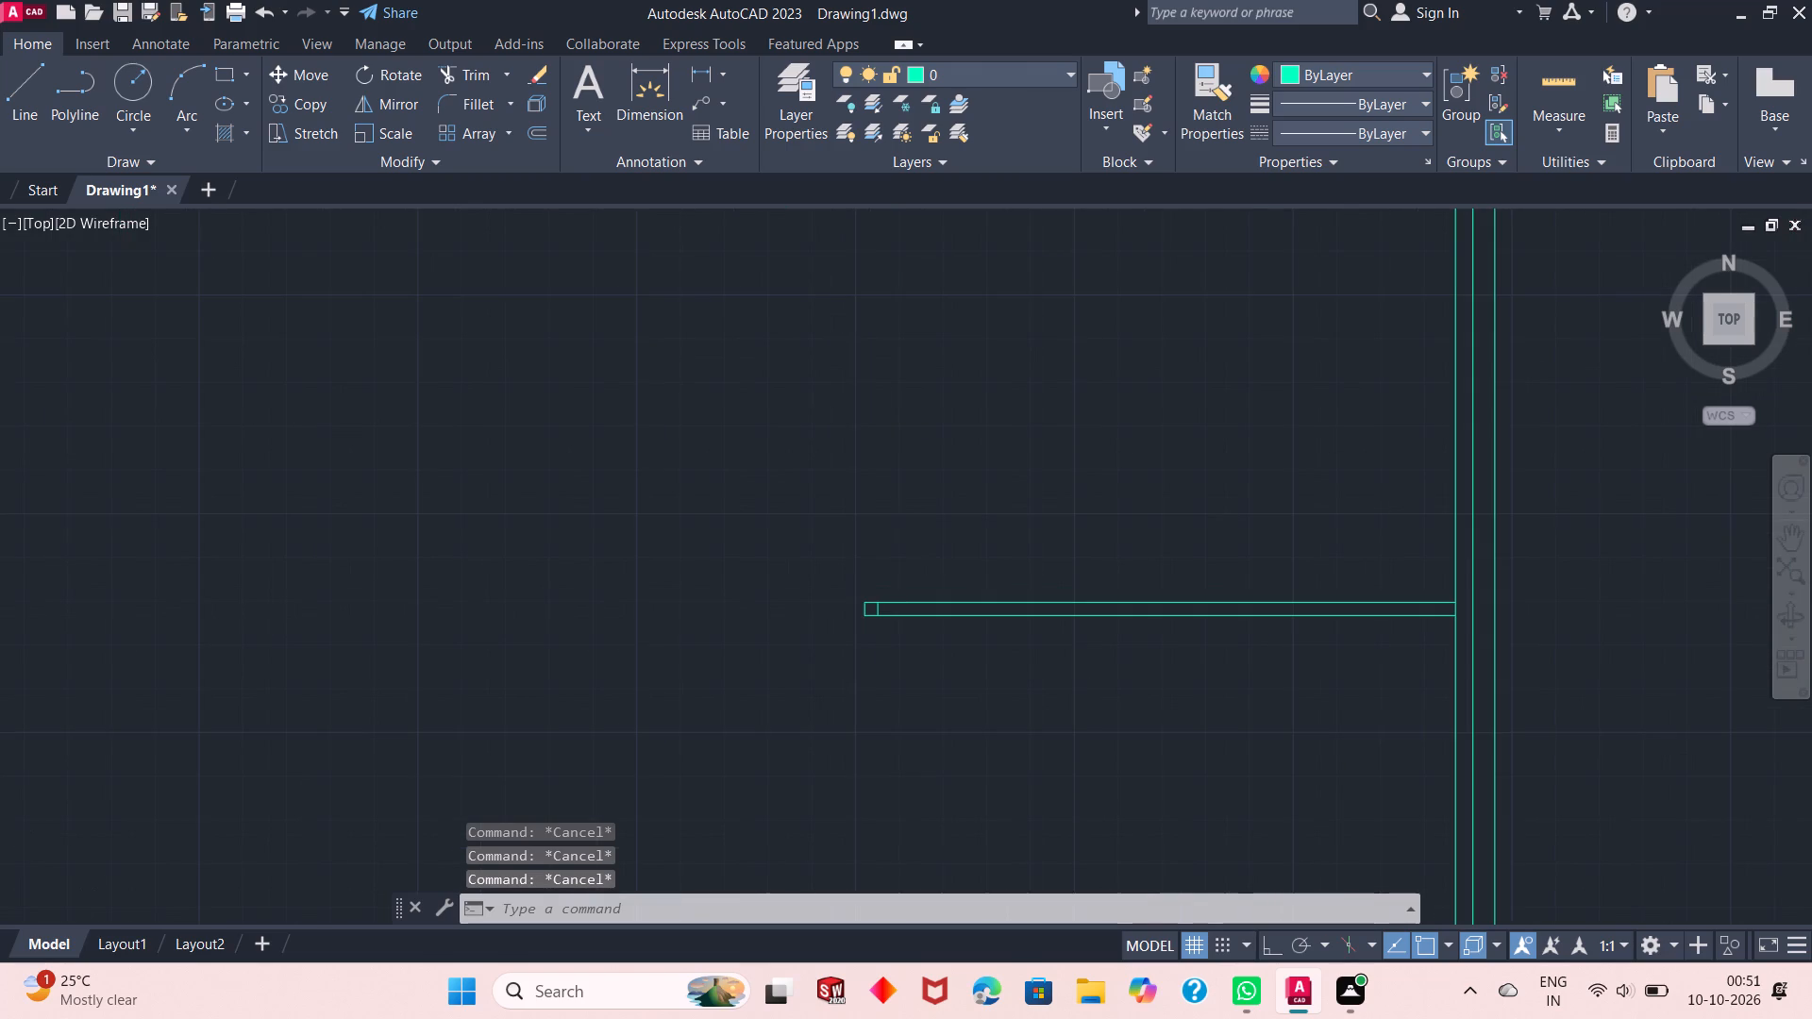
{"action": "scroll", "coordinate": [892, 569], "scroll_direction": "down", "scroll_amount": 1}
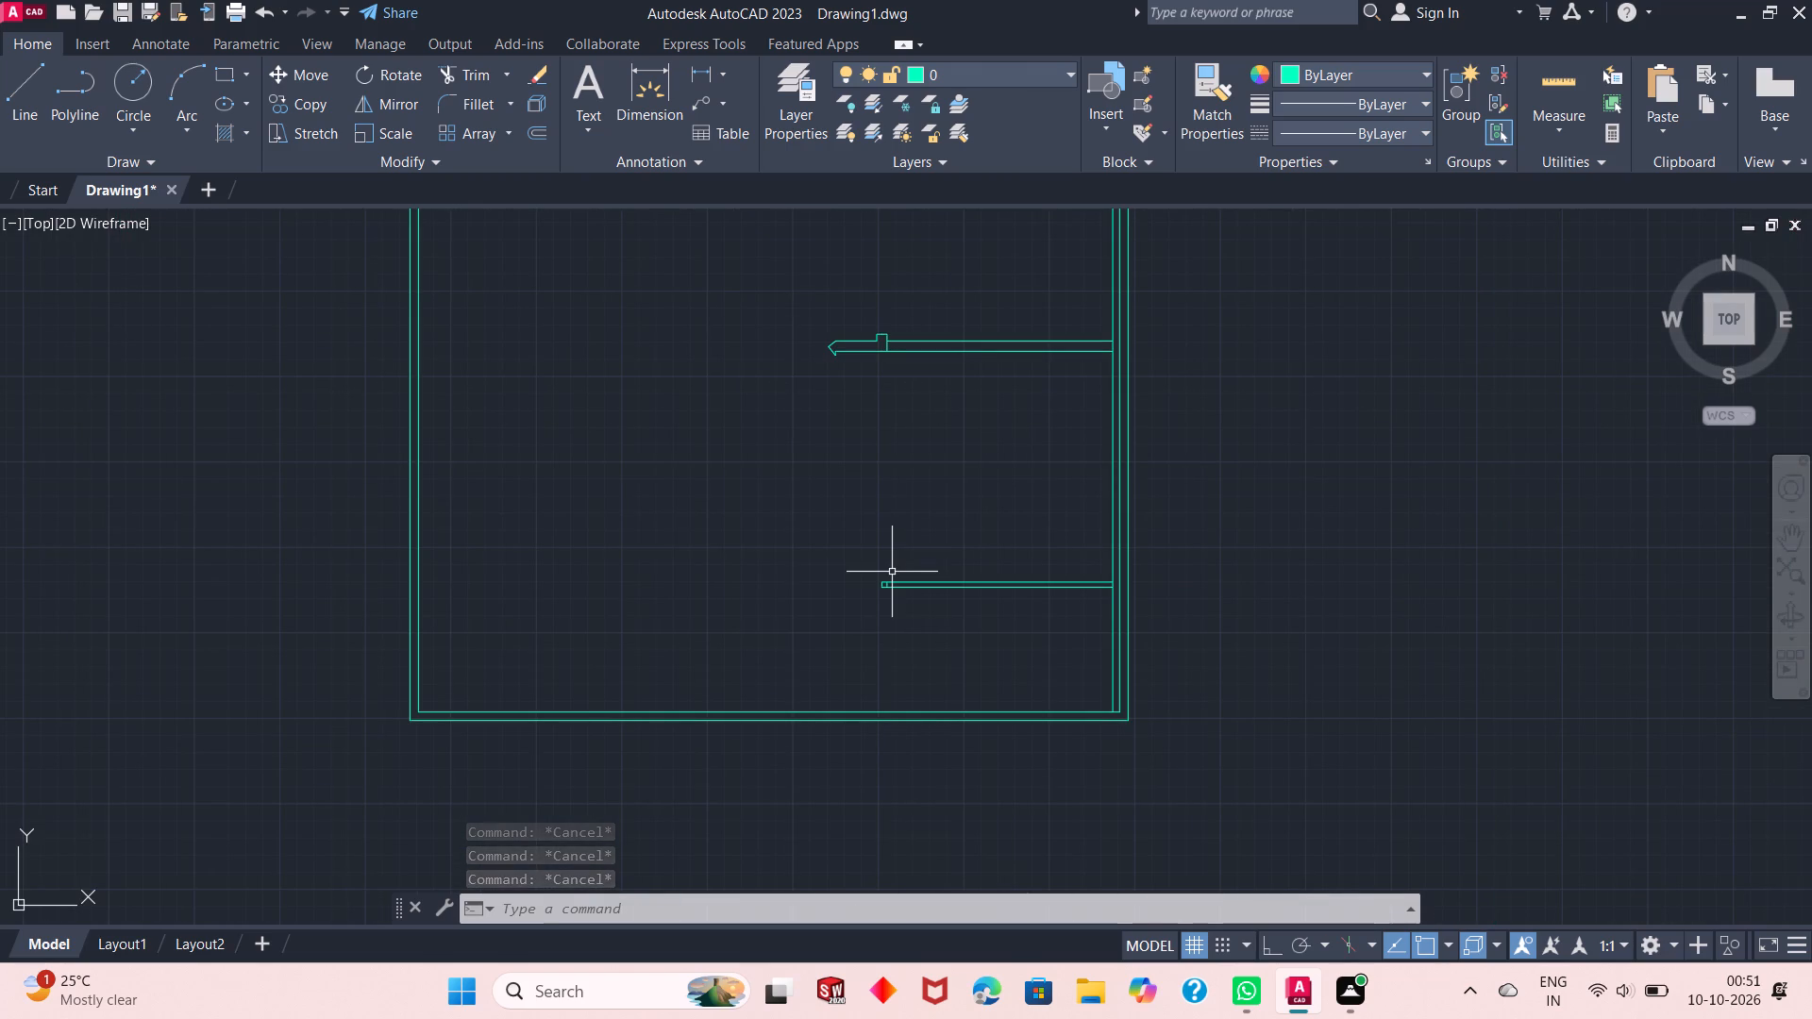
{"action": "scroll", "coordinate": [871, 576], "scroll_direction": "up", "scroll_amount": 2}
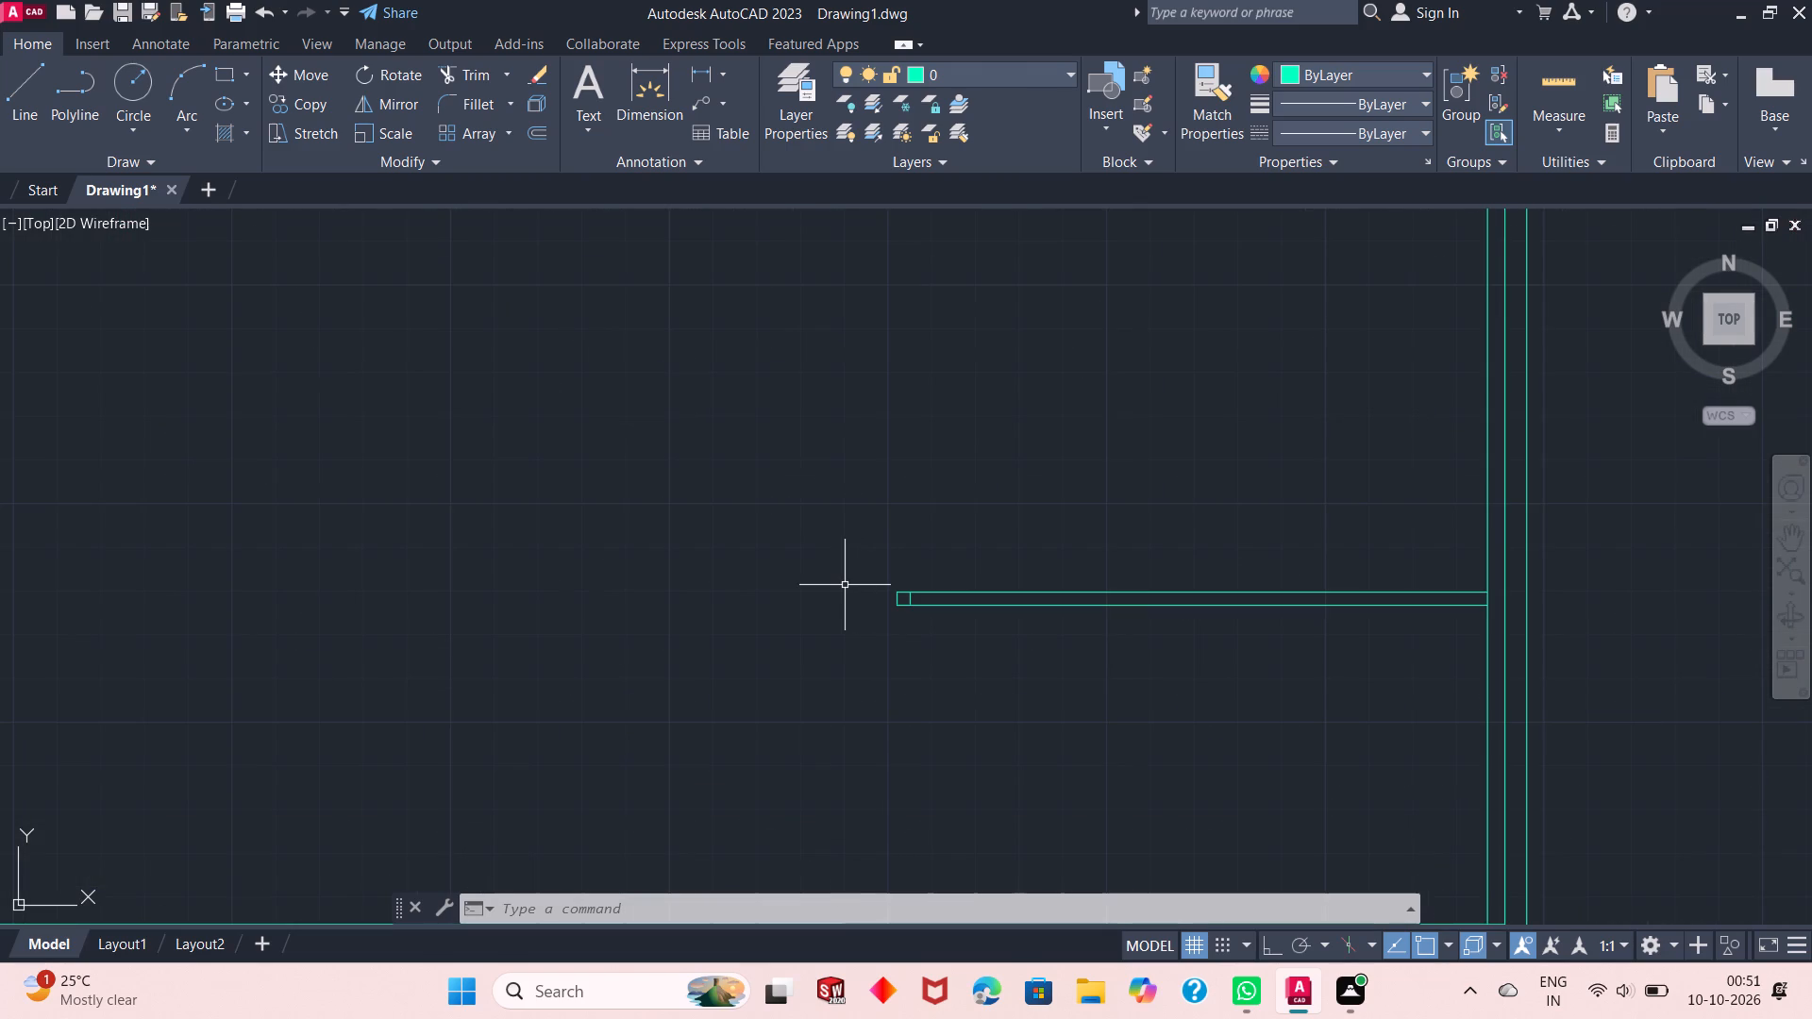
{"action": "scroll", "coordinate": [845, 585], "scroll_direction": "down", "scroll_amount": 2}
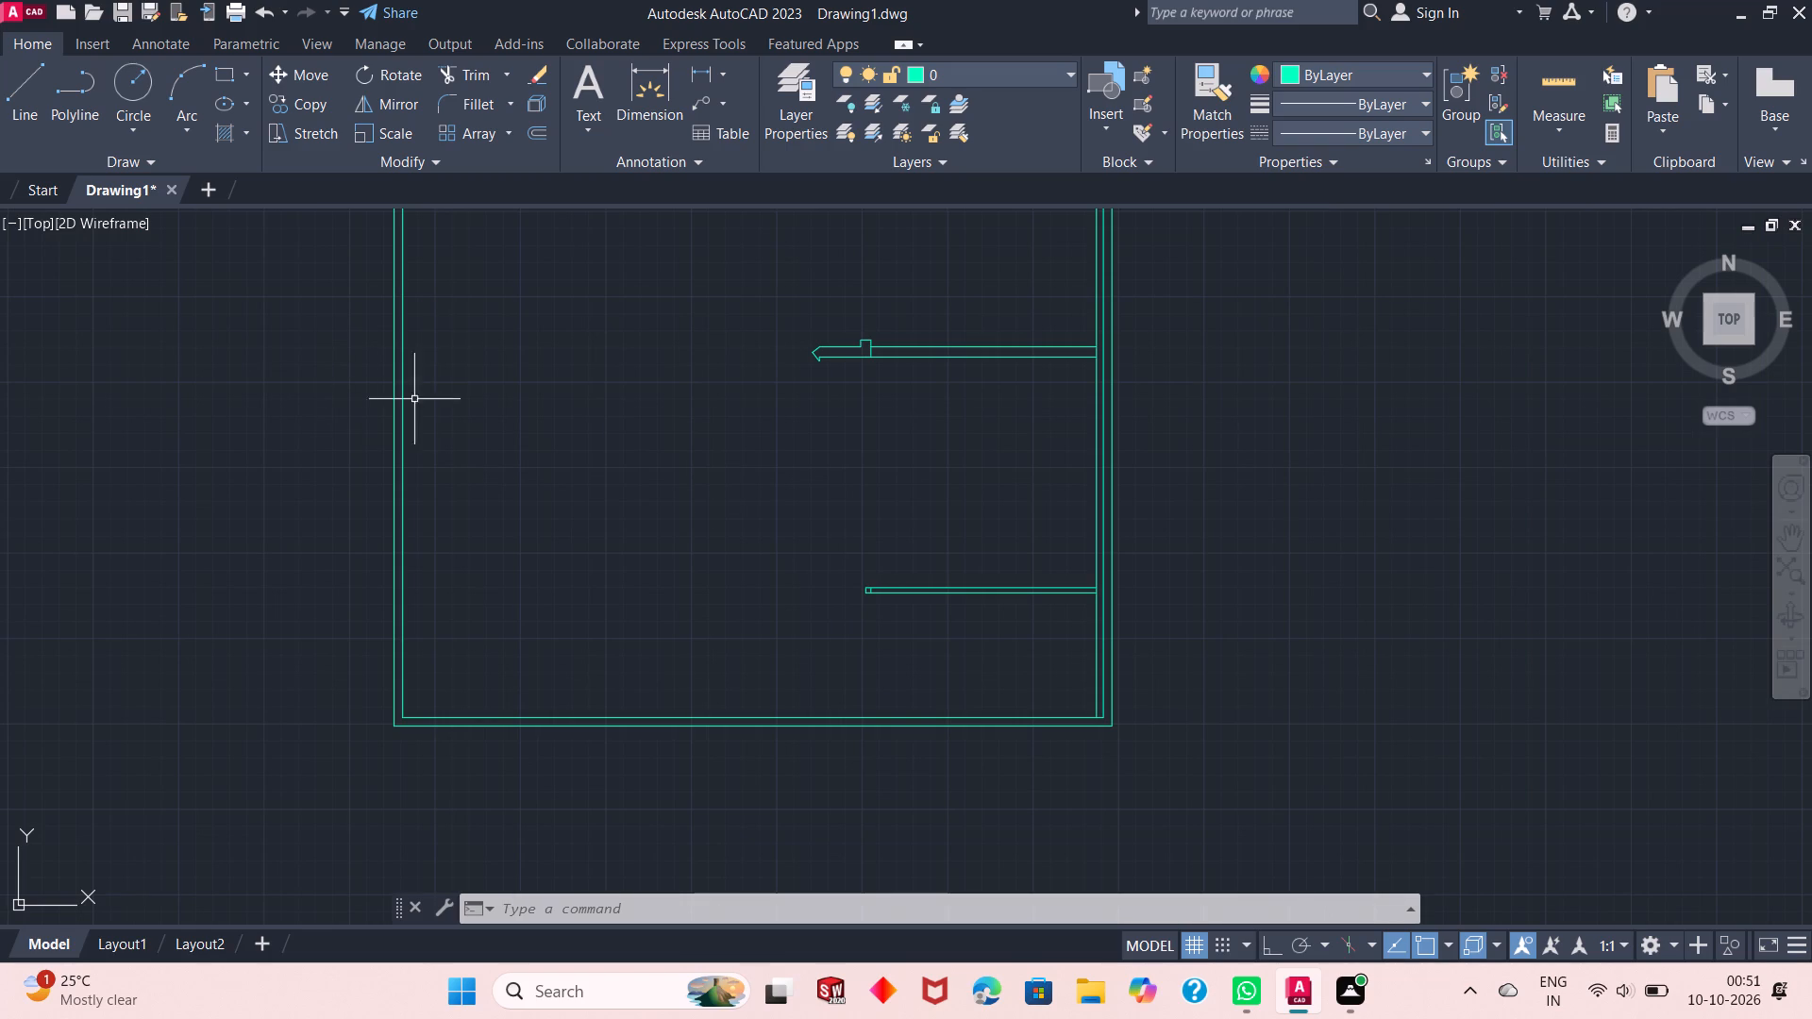
Offset the east wall's innermost line about 20' west through a point in the open southern area.
{"action": "right_click", "coordinate": [545, 402]}
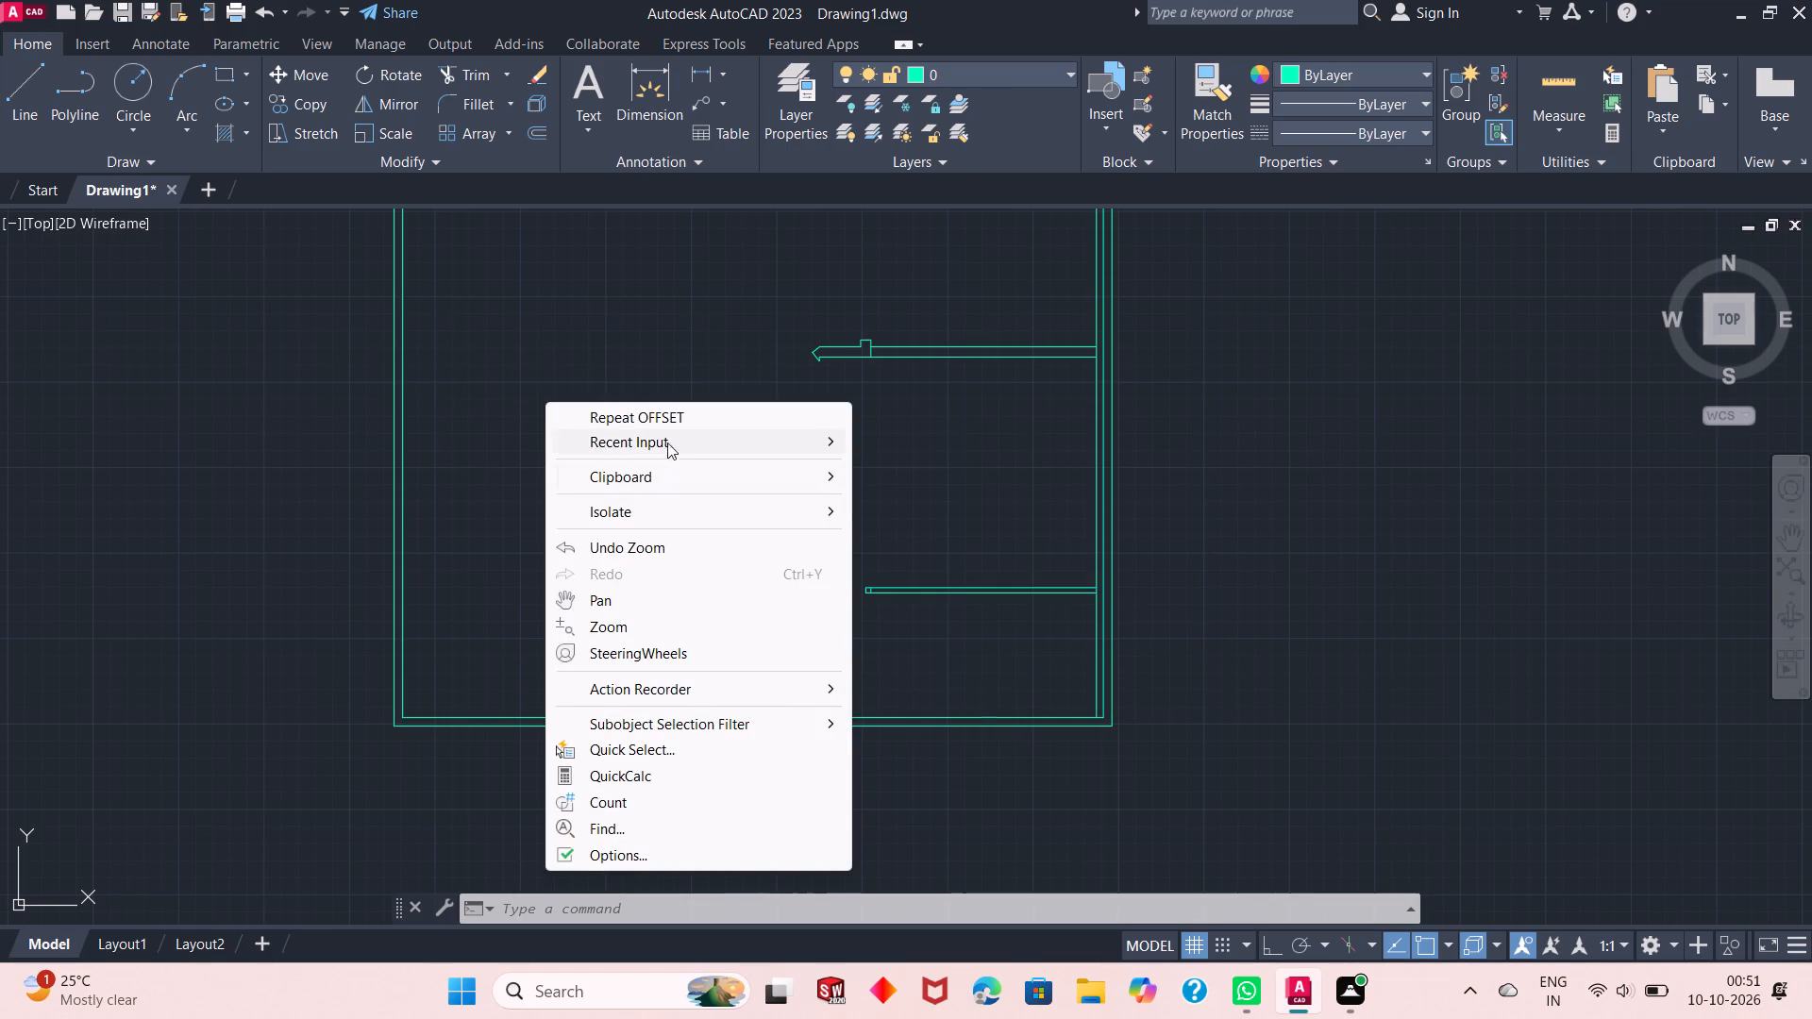
{"action": "left_click", "coordinate": [689, 419]}
{"action": "right_click", "coordinate": [690, 419]}
{"action": "left_click", "coordinate": [730, 429]}
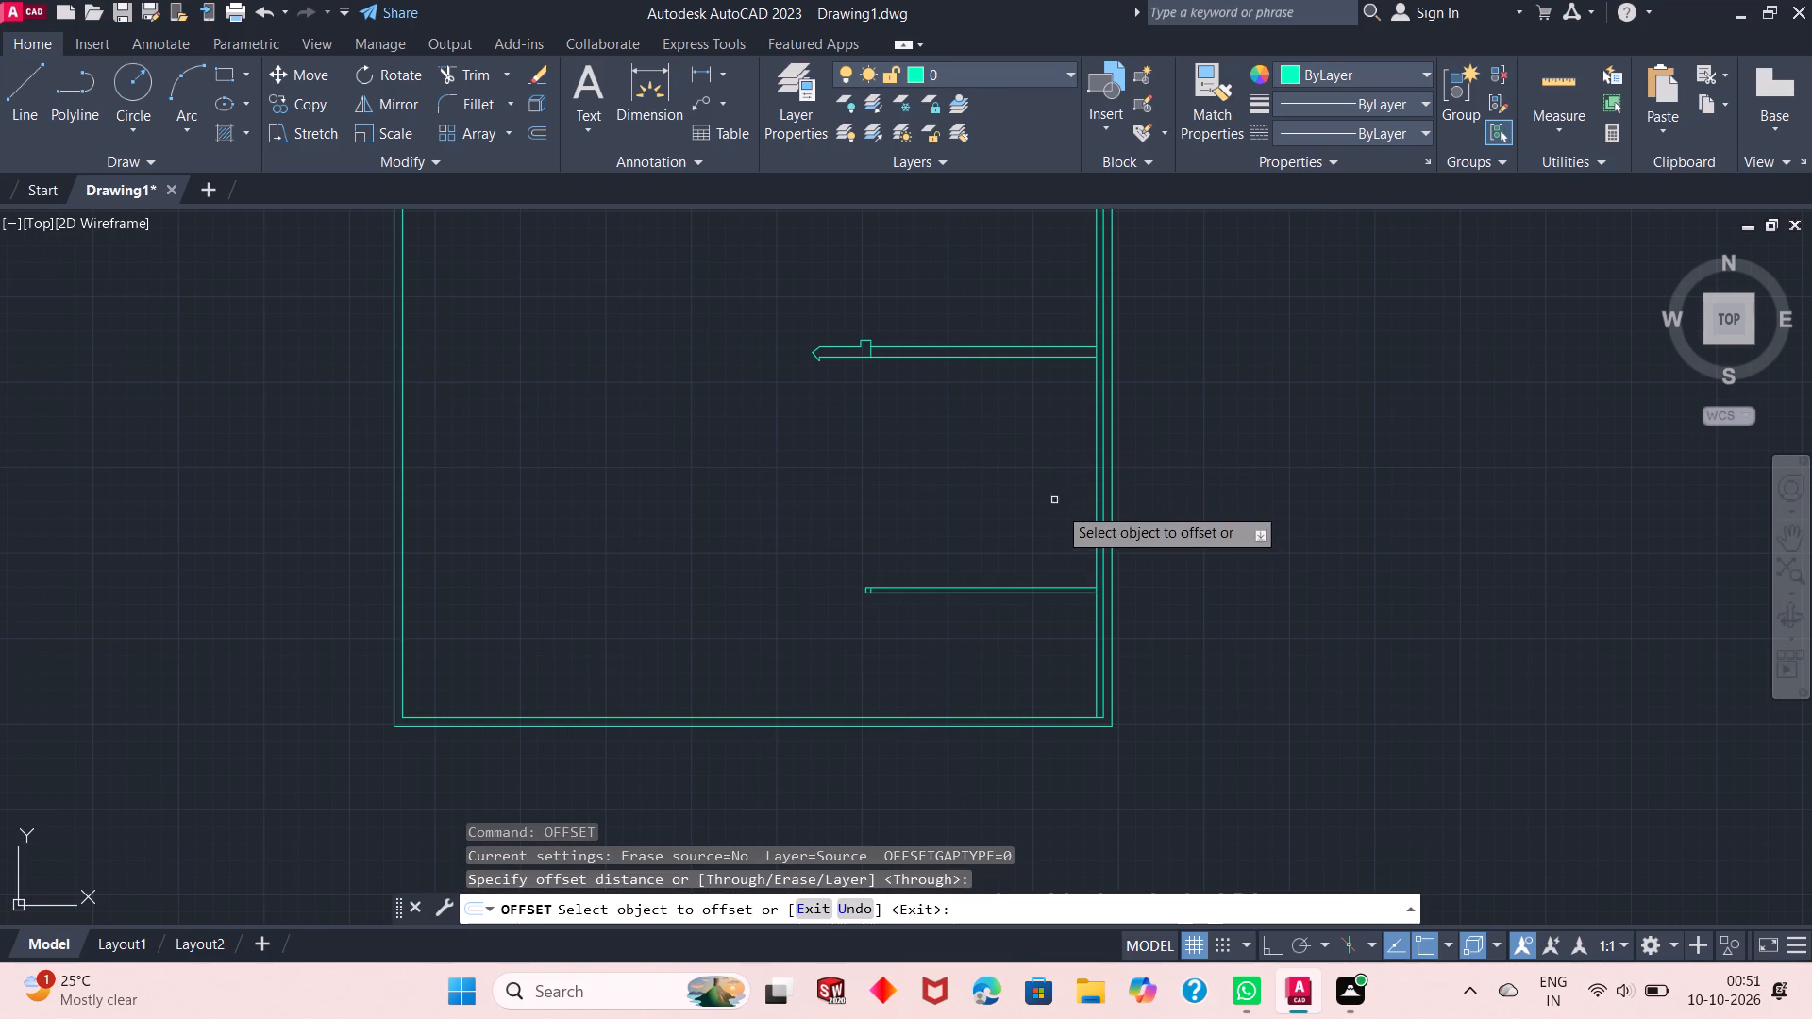
{"action": "left_click", "coordinate": [1094, 509]}
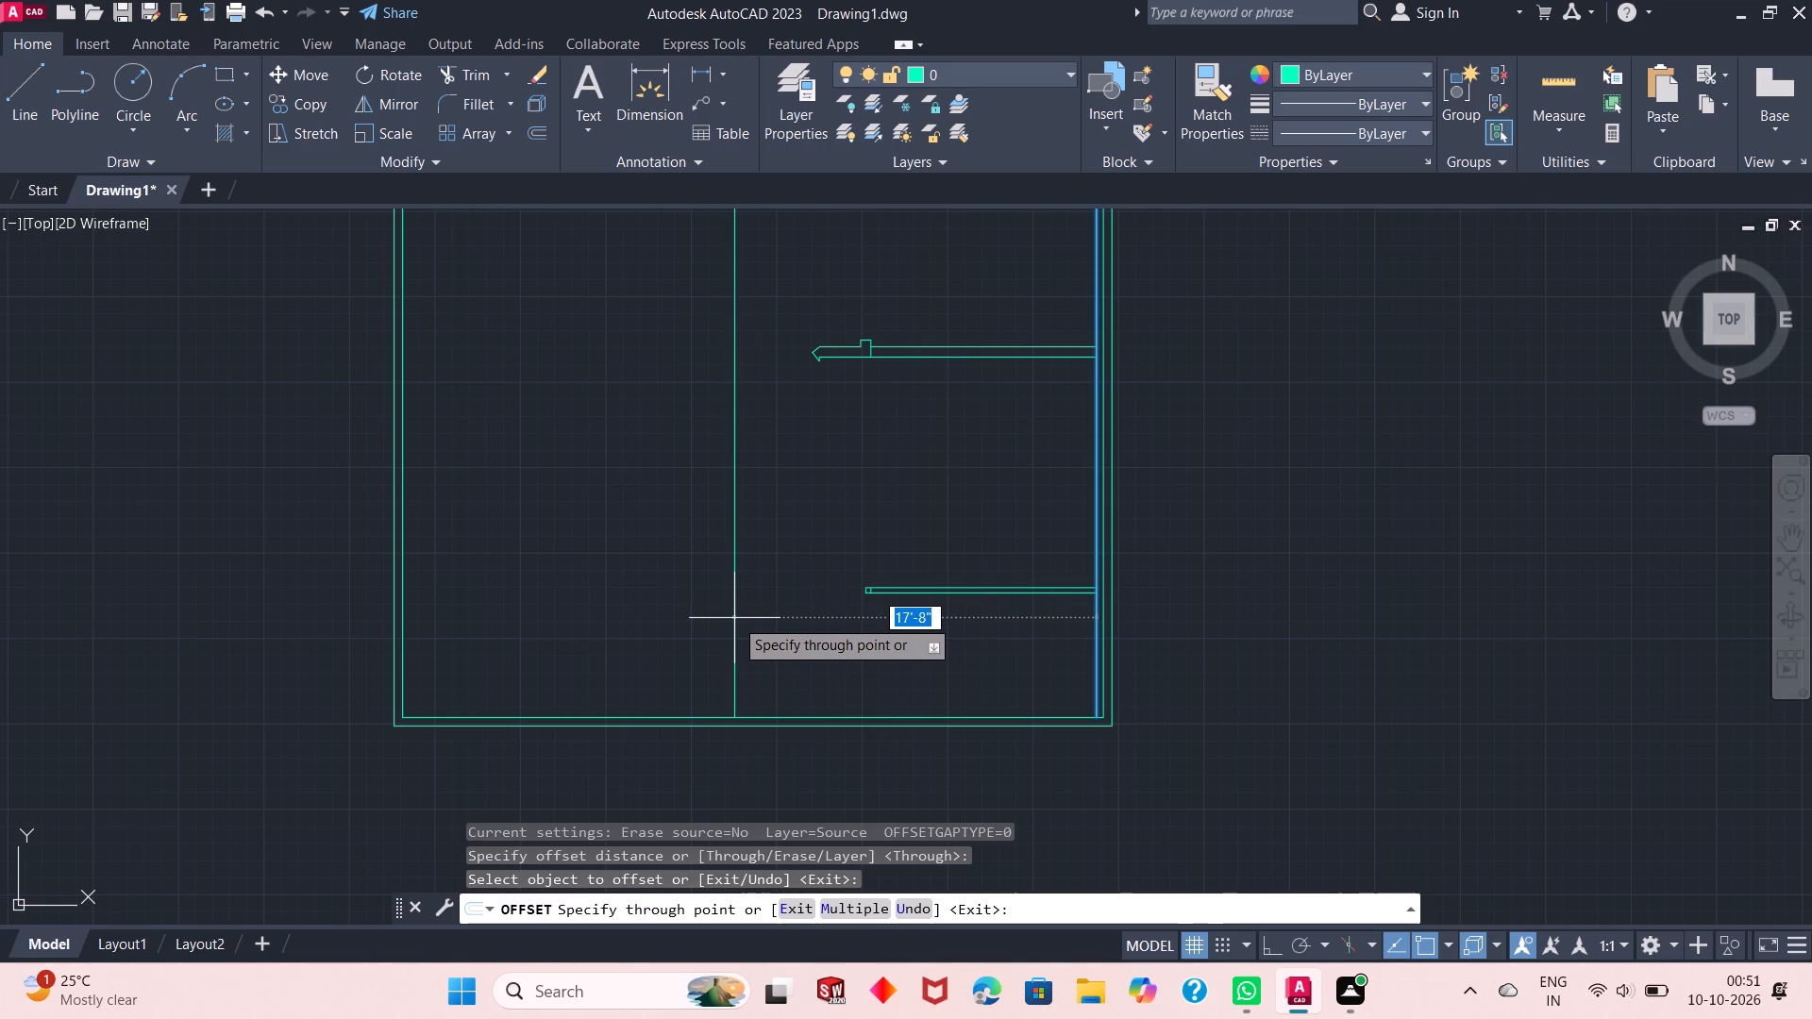
{"action": "left_click", "coordinate": [682, 626]}
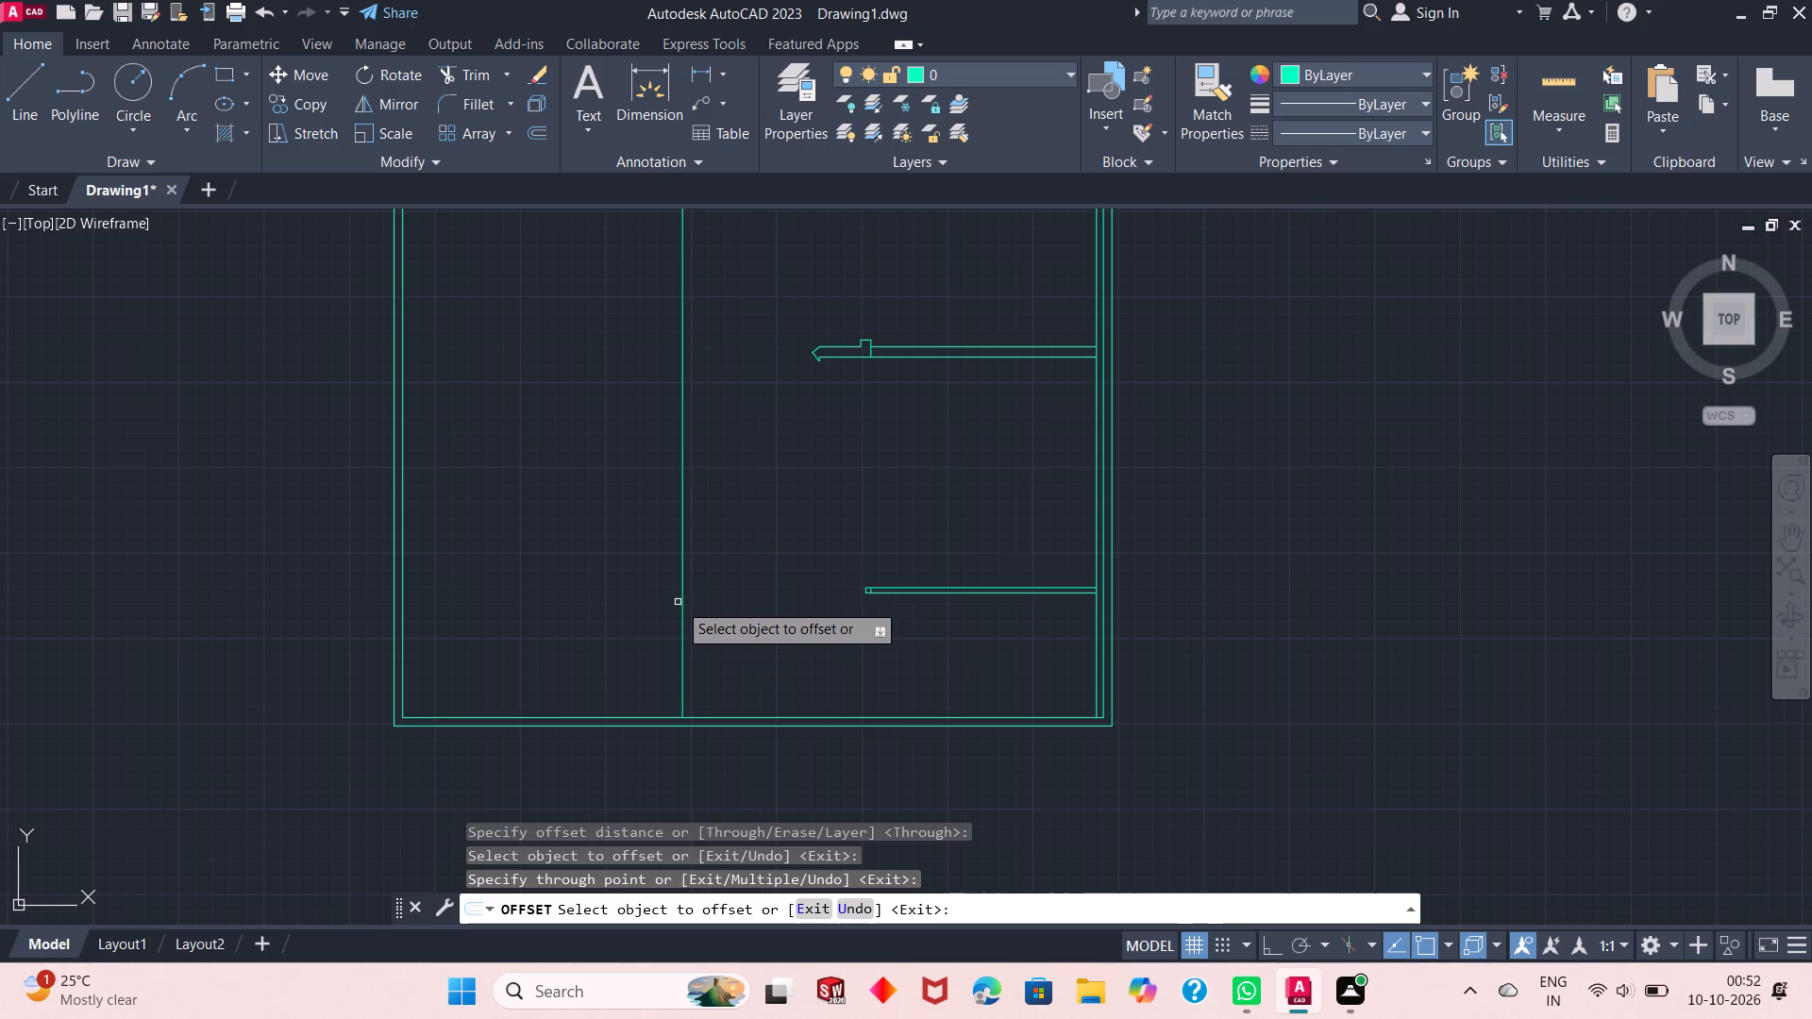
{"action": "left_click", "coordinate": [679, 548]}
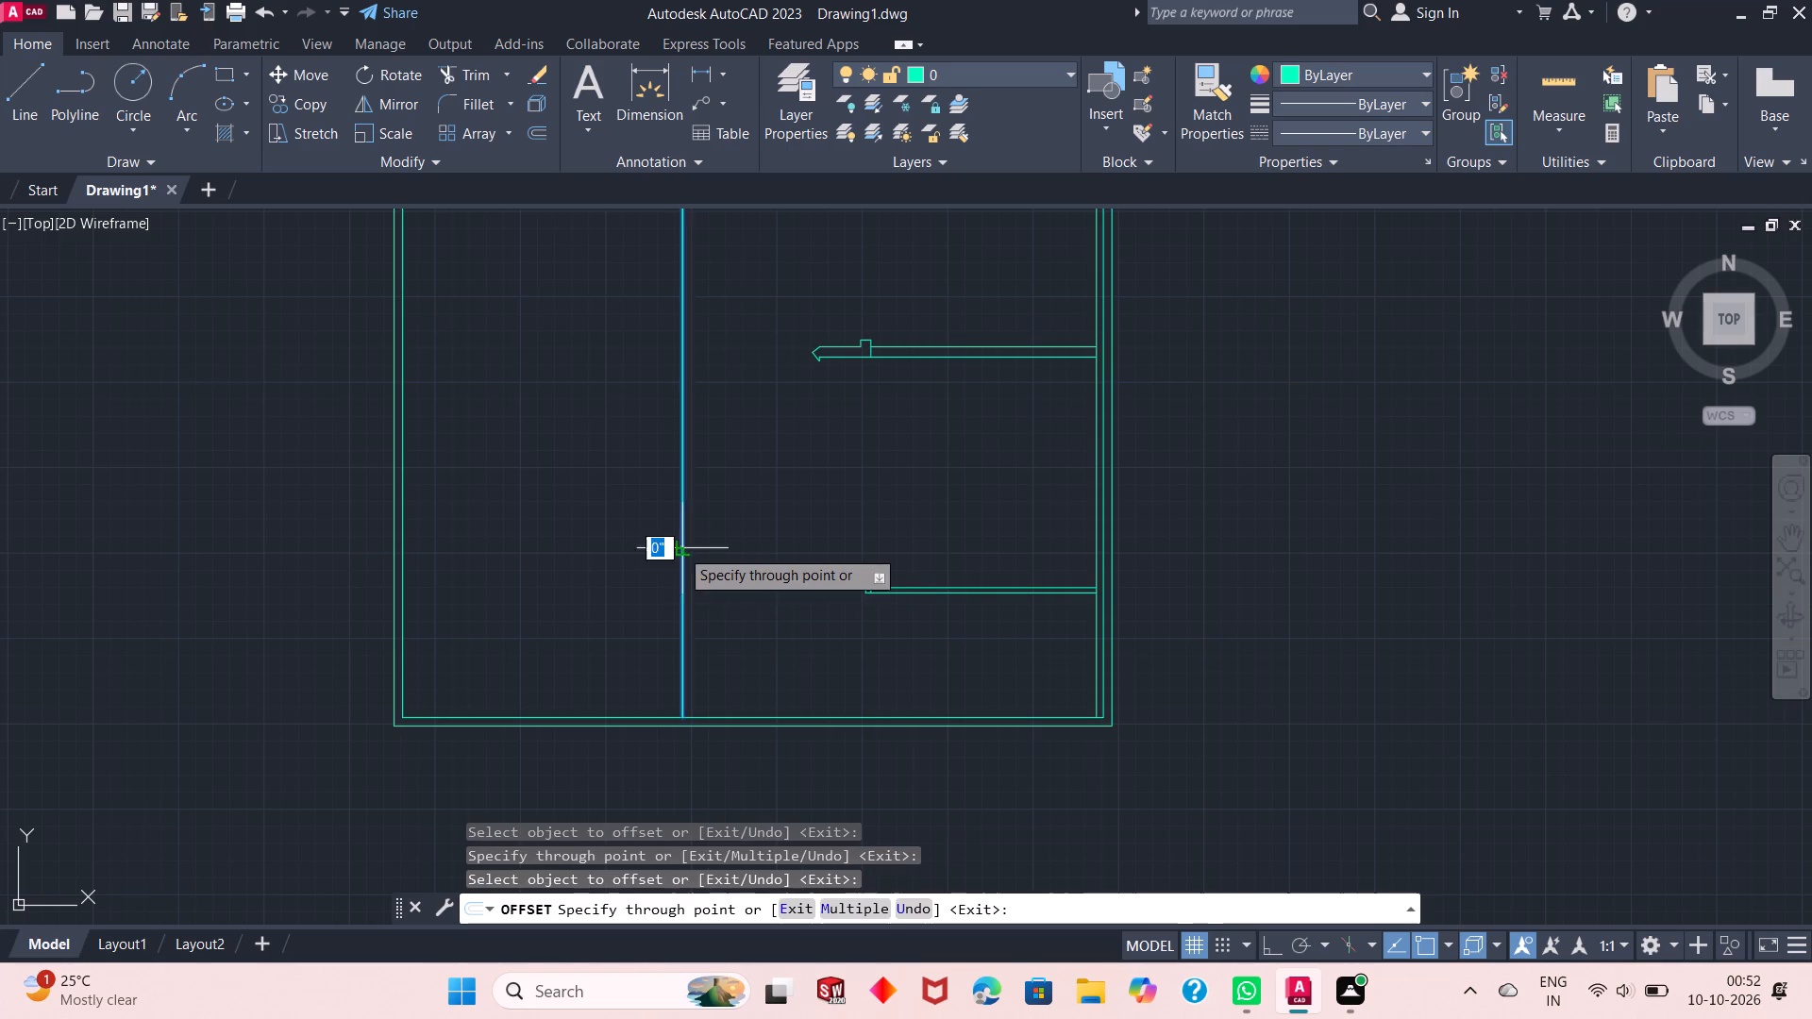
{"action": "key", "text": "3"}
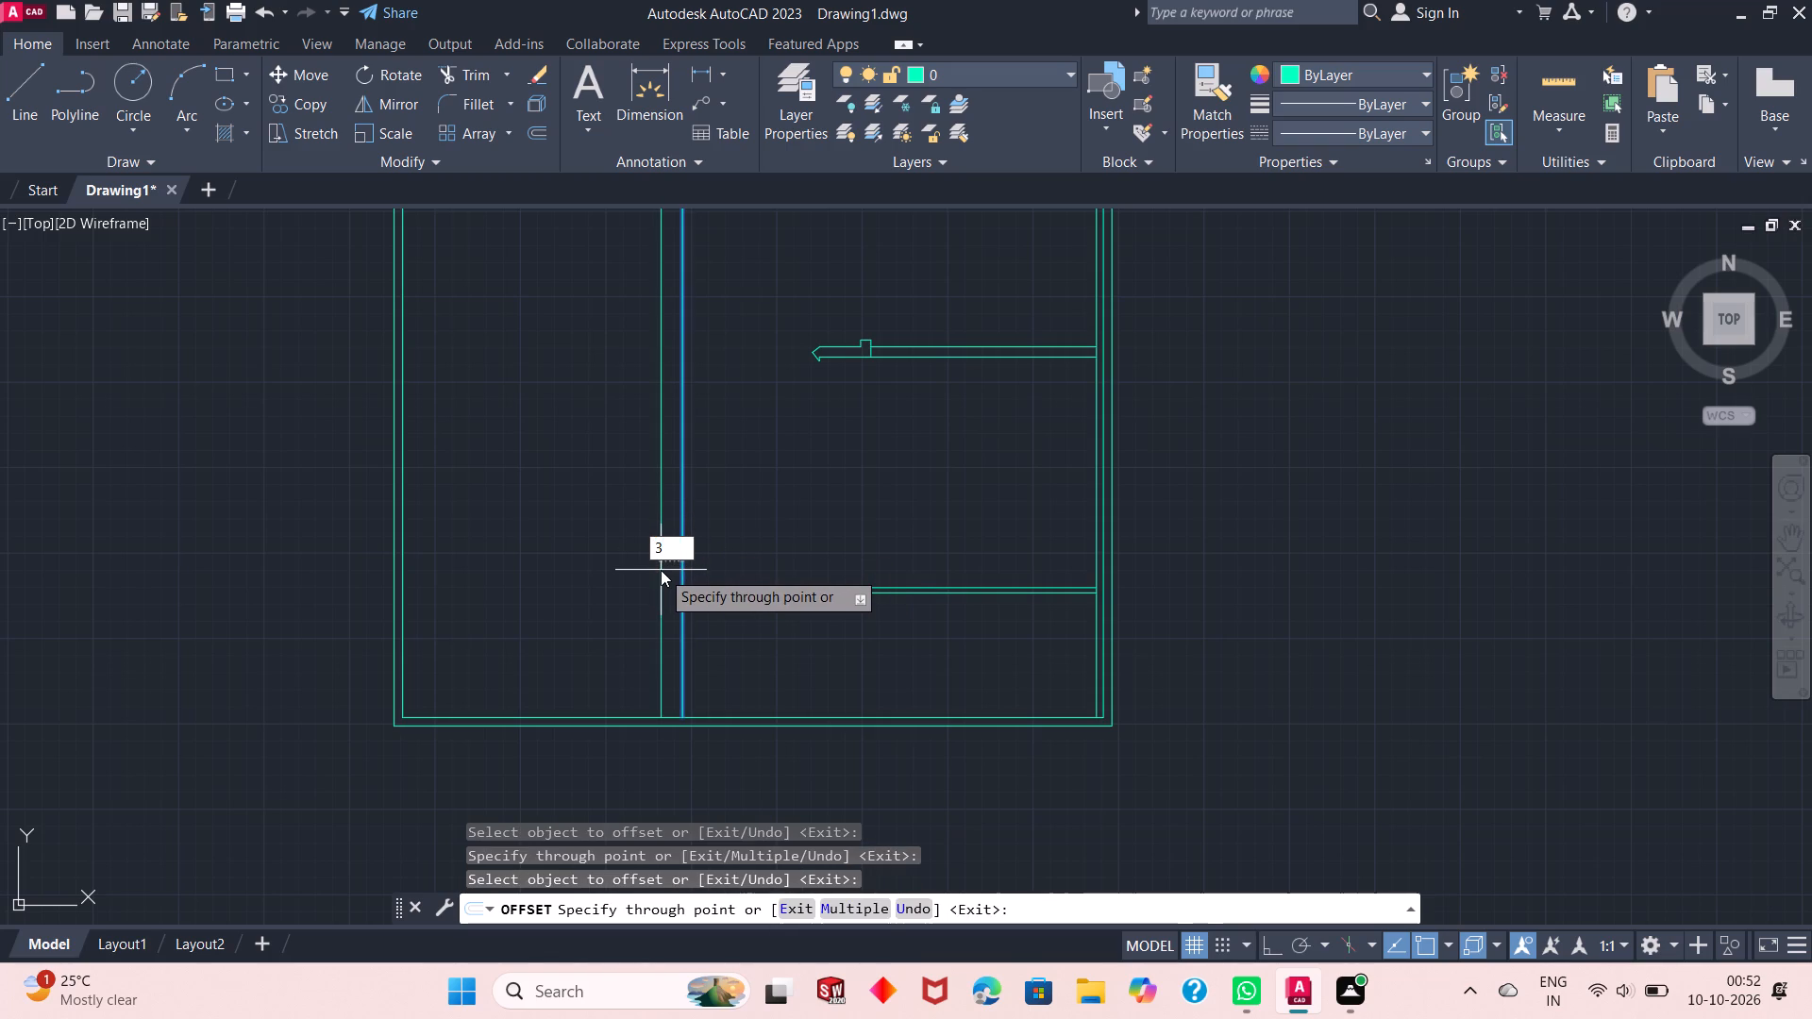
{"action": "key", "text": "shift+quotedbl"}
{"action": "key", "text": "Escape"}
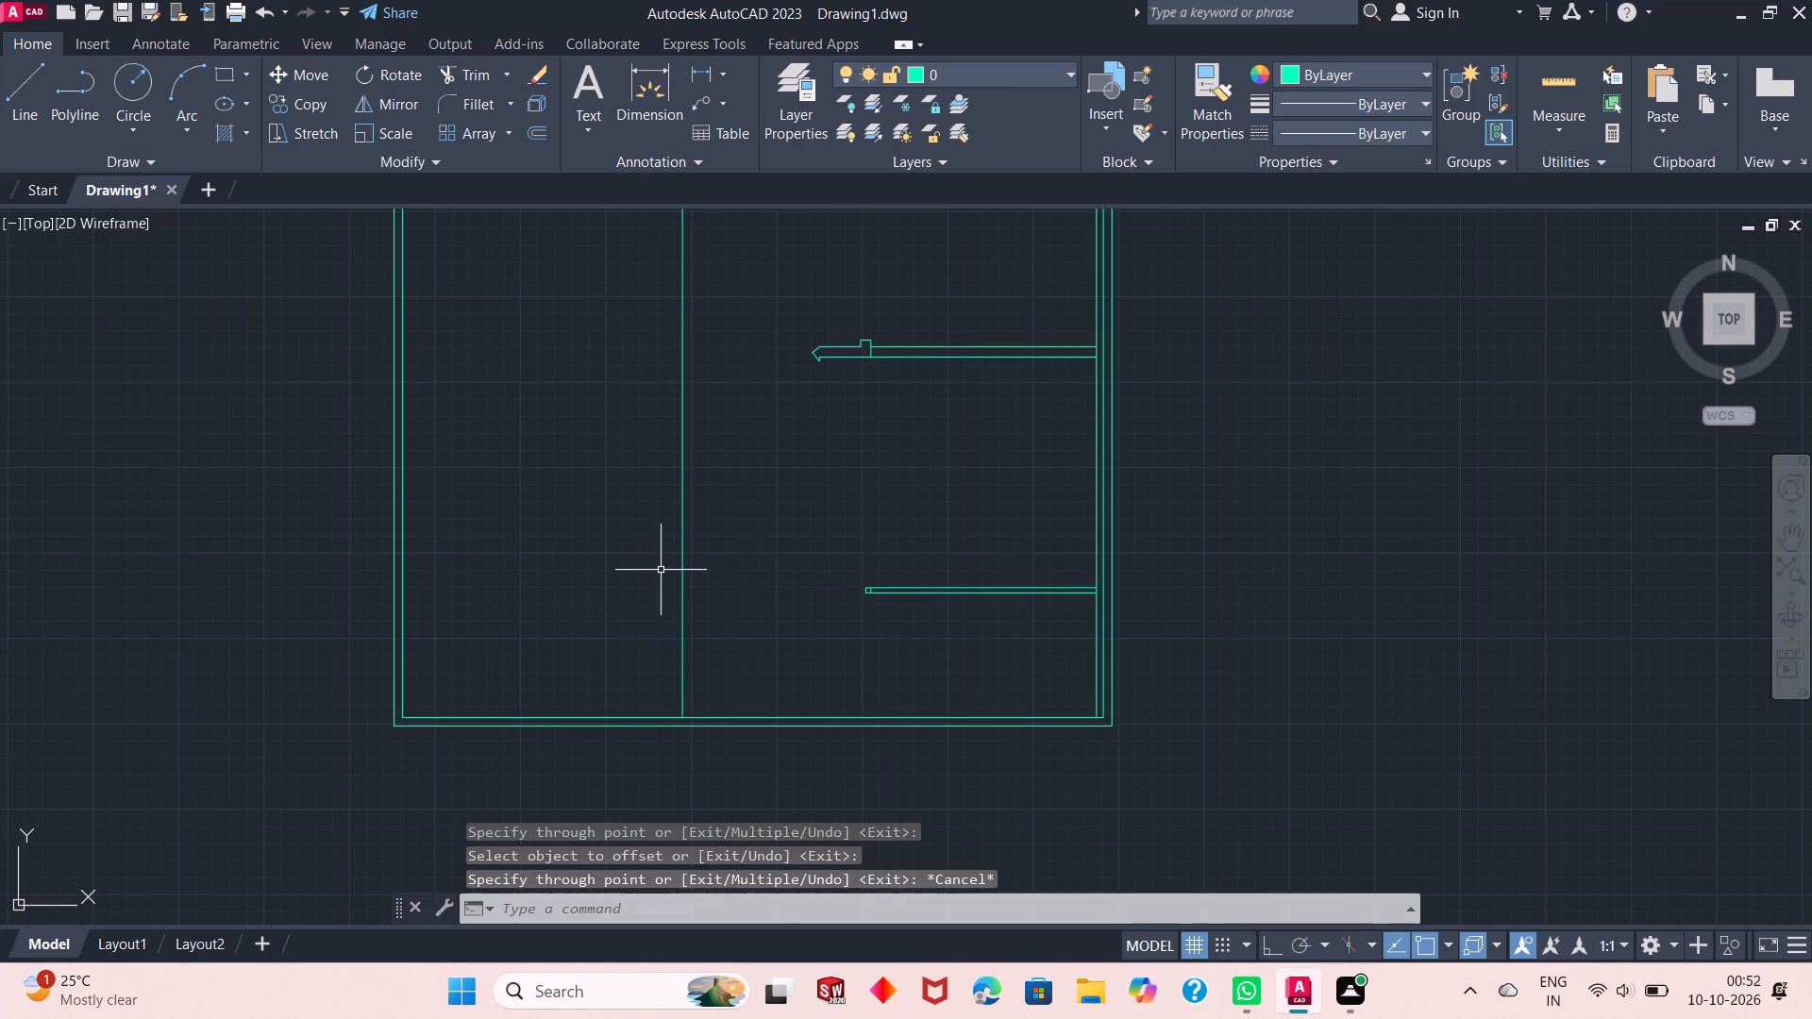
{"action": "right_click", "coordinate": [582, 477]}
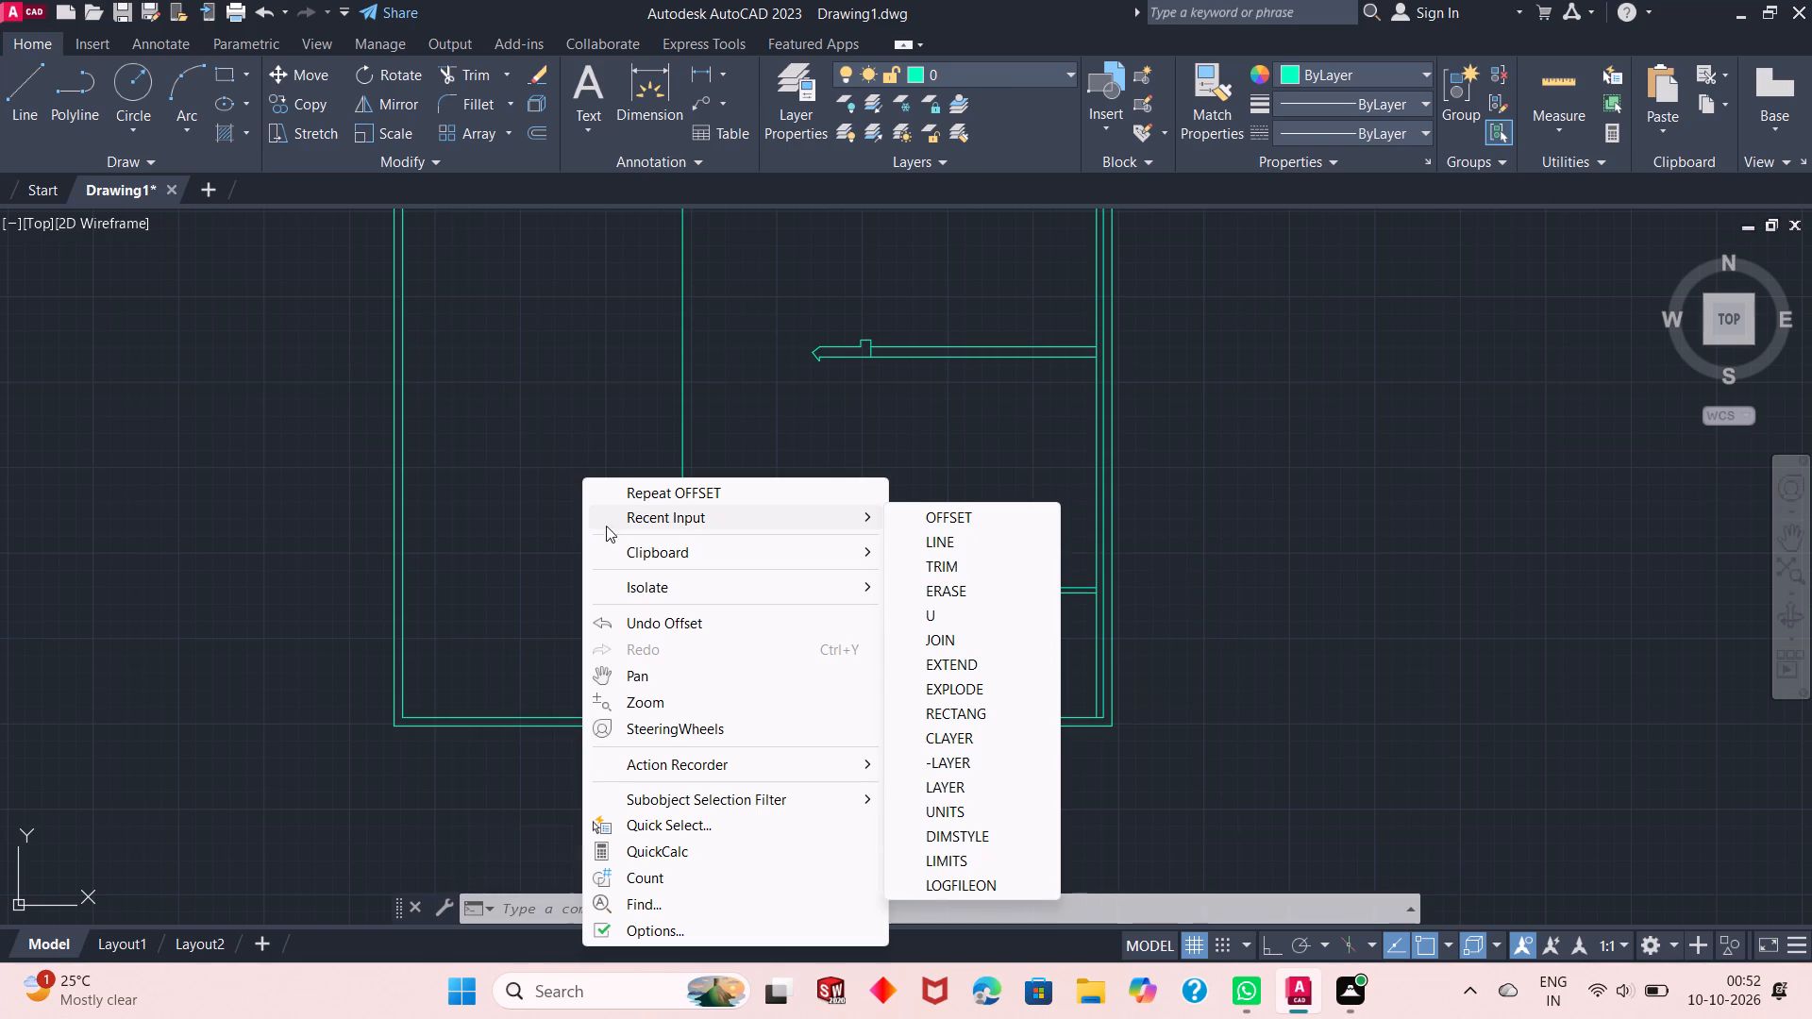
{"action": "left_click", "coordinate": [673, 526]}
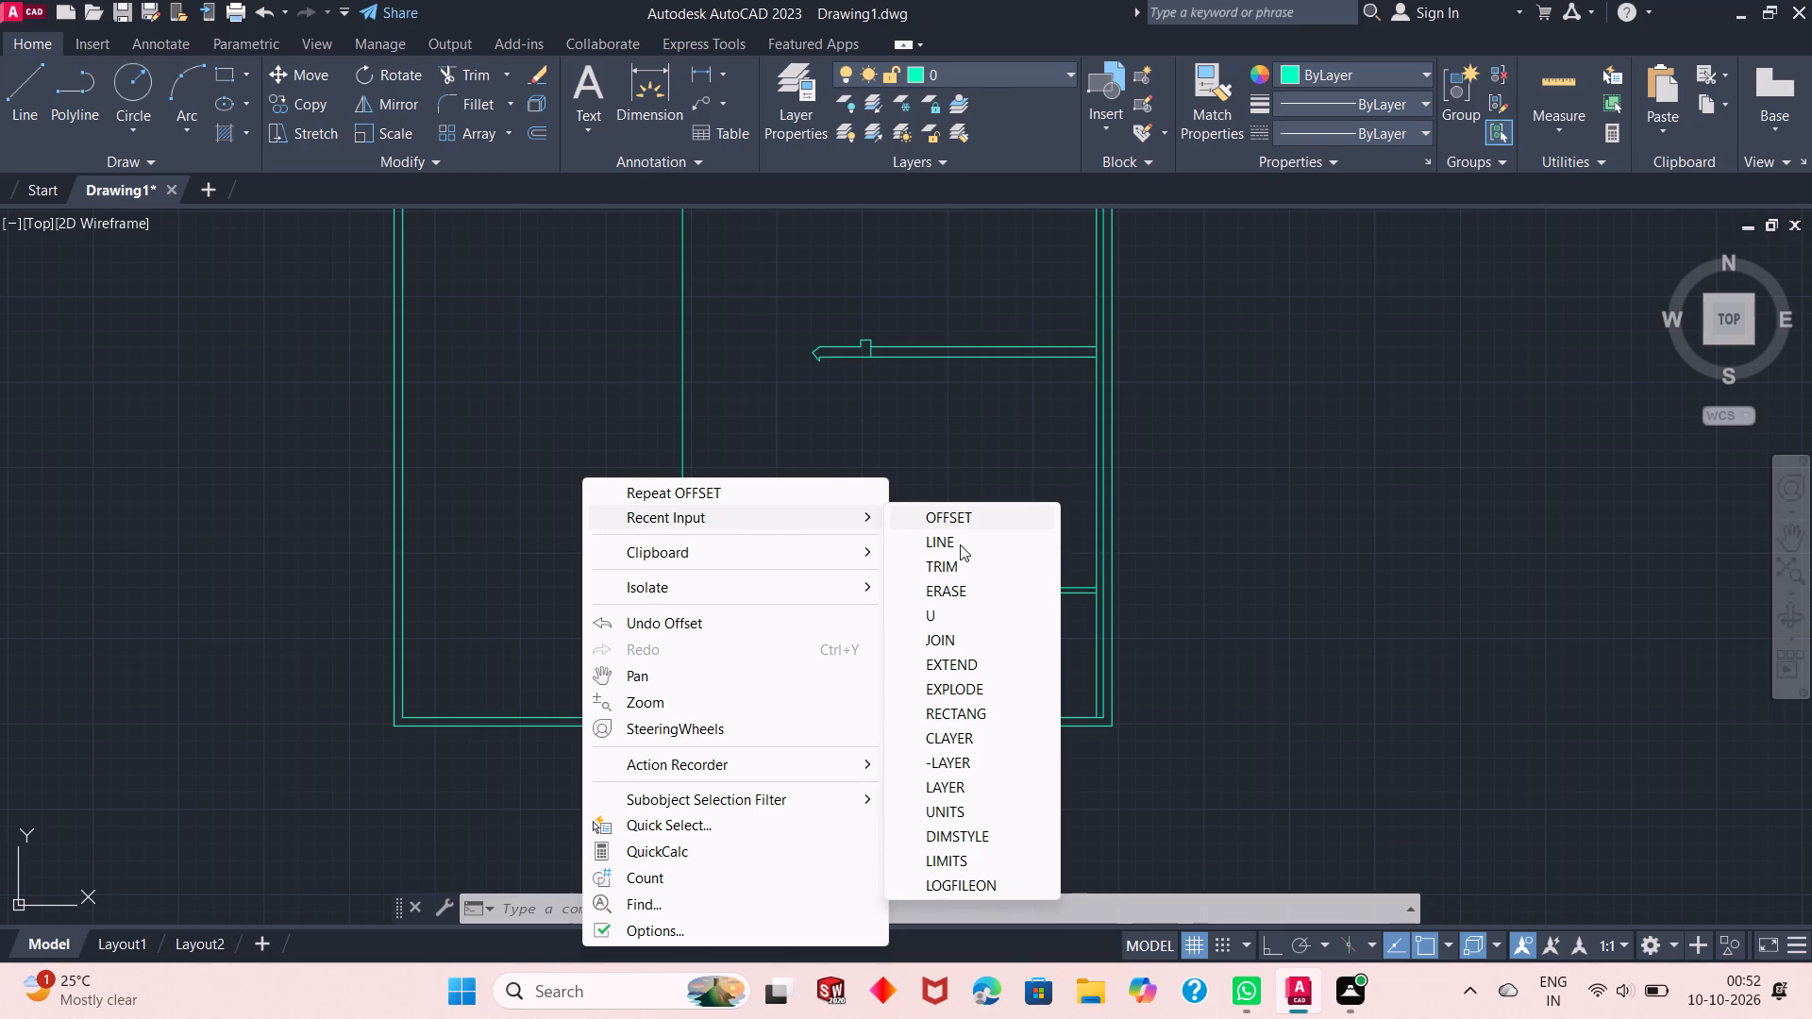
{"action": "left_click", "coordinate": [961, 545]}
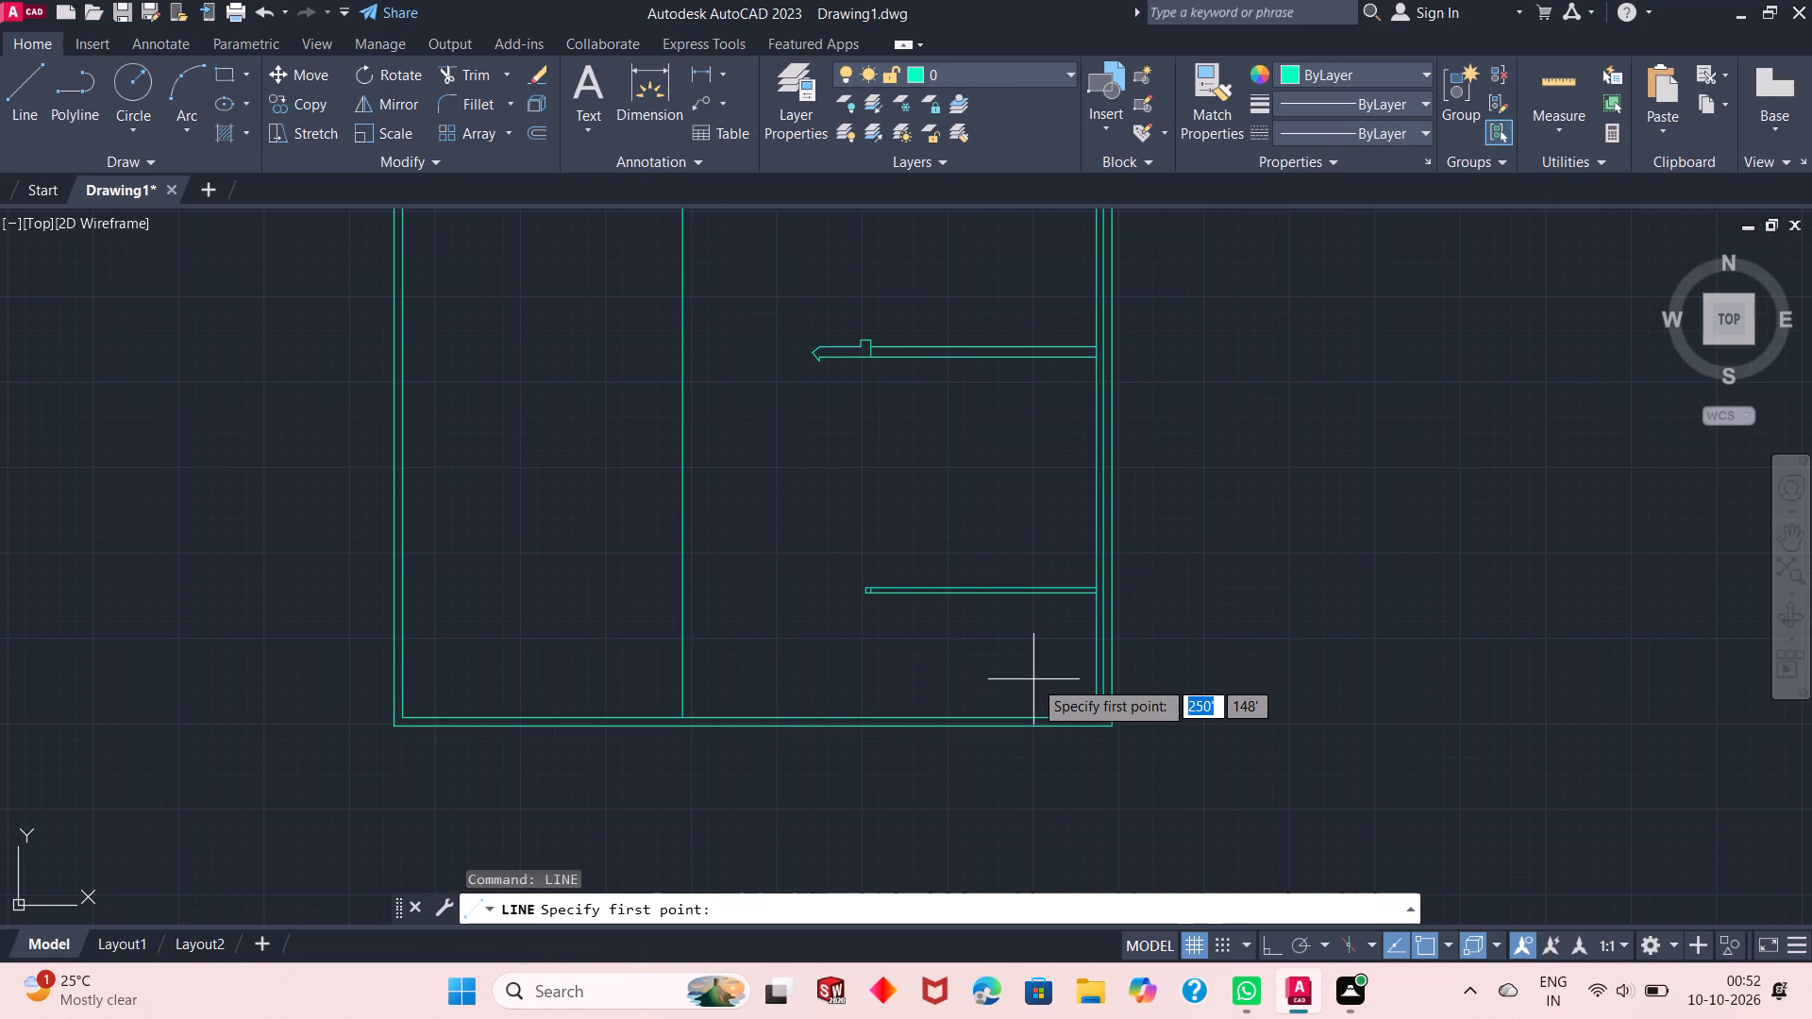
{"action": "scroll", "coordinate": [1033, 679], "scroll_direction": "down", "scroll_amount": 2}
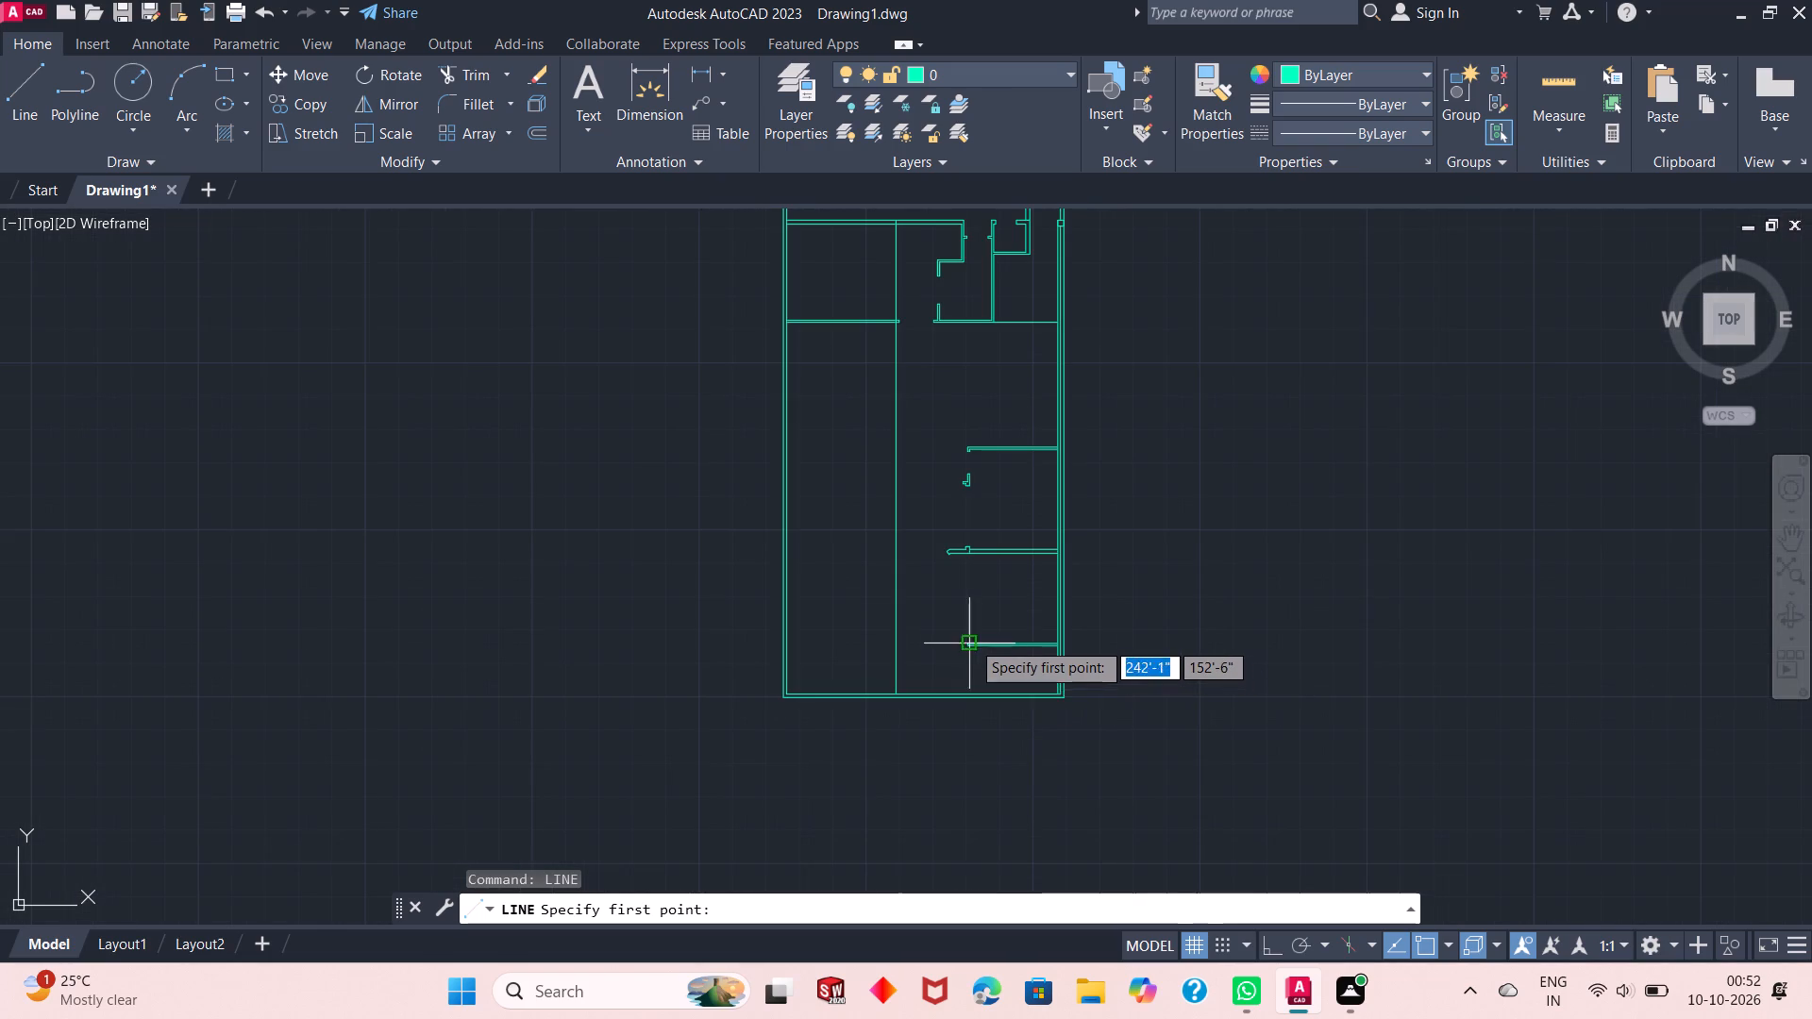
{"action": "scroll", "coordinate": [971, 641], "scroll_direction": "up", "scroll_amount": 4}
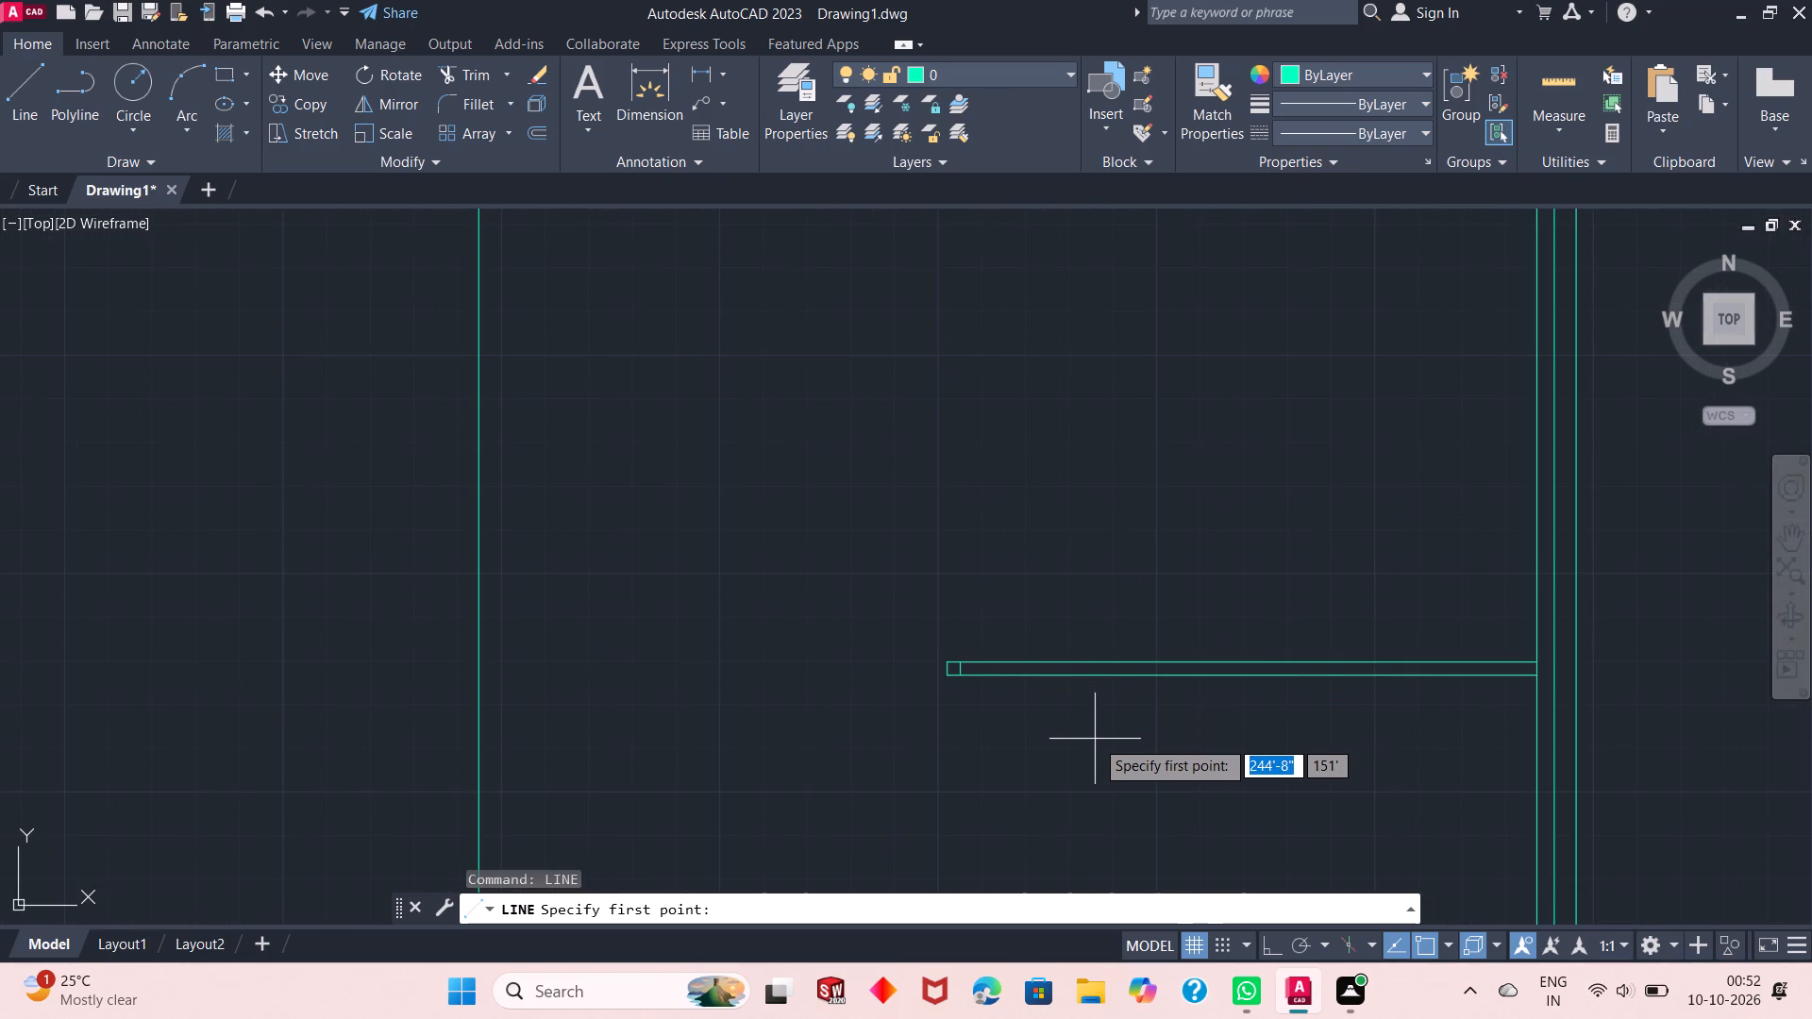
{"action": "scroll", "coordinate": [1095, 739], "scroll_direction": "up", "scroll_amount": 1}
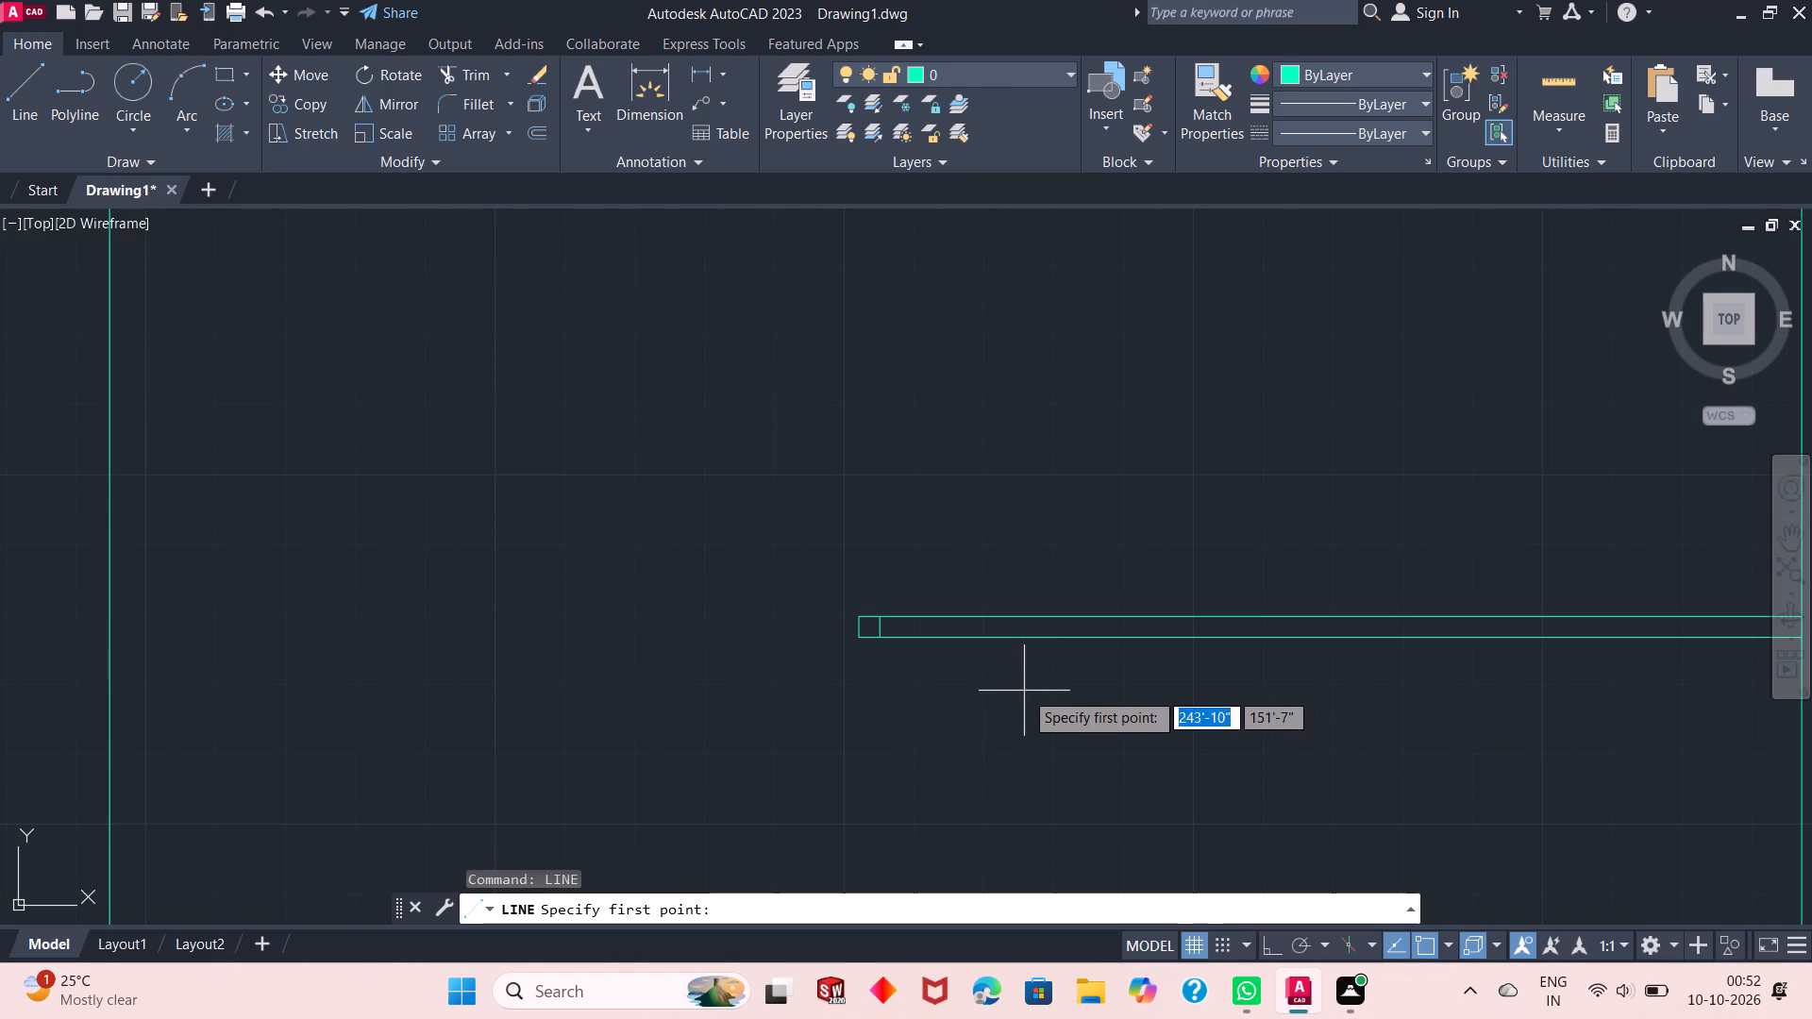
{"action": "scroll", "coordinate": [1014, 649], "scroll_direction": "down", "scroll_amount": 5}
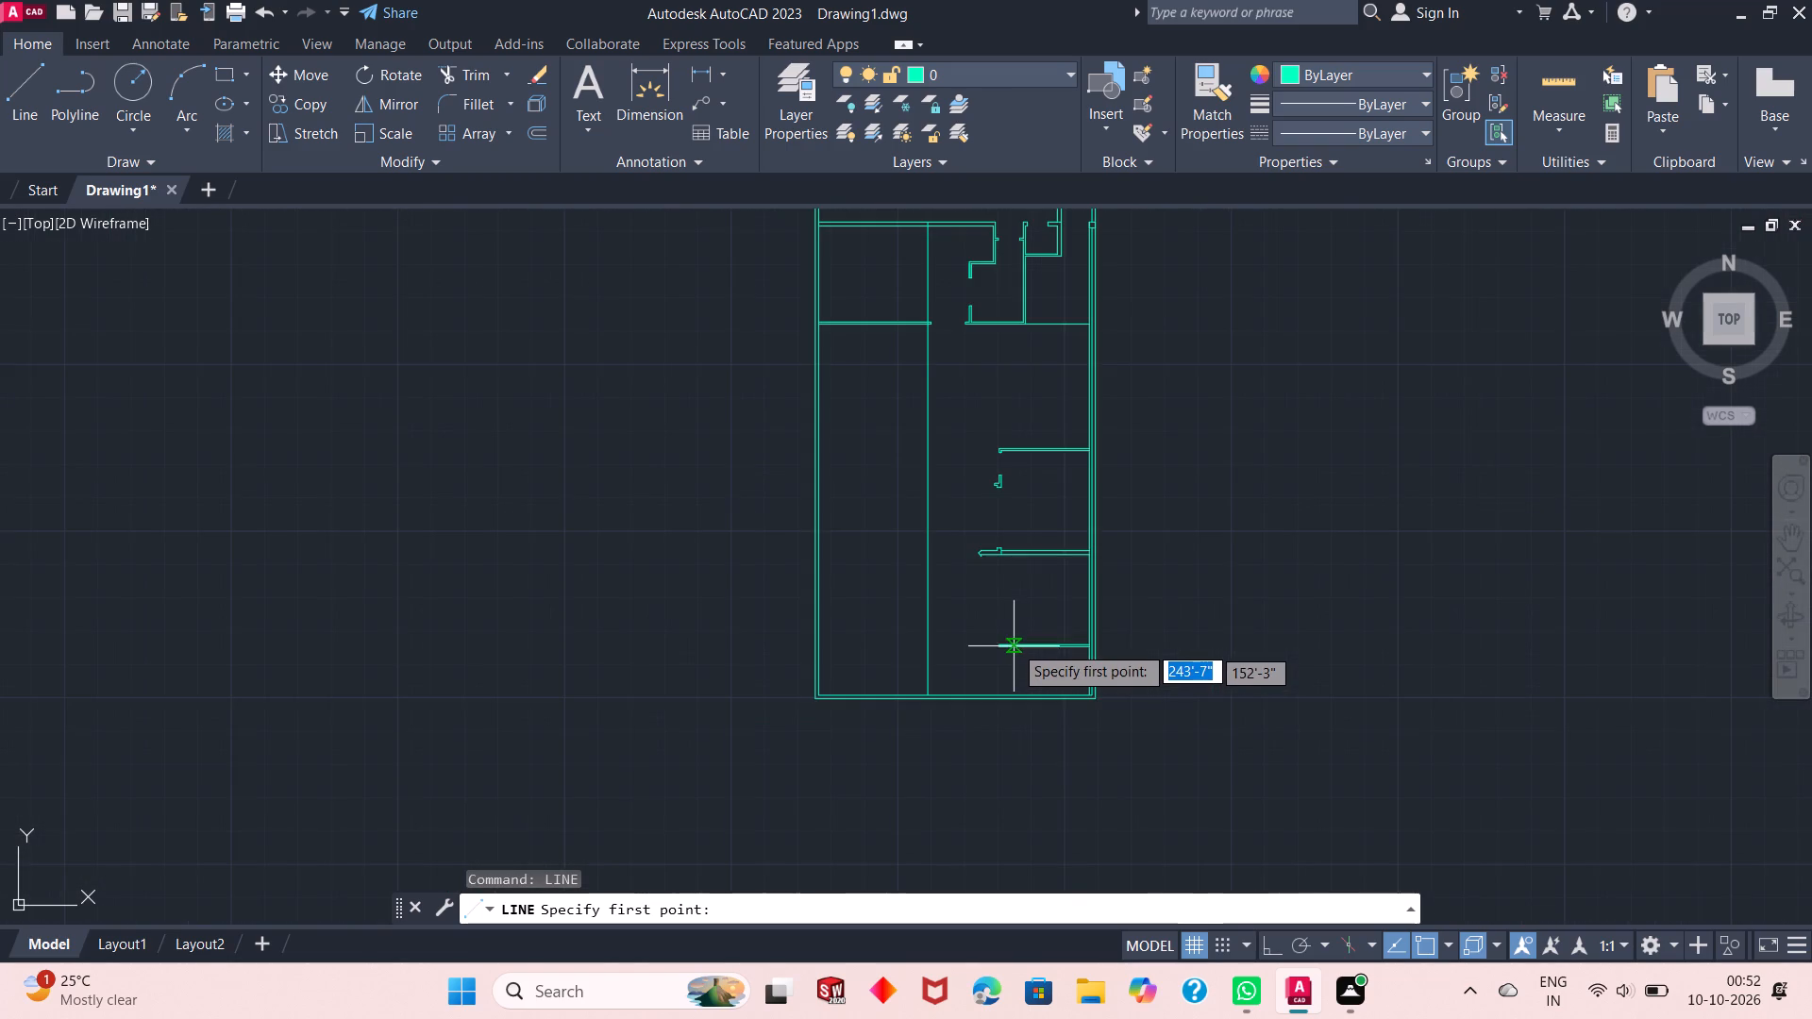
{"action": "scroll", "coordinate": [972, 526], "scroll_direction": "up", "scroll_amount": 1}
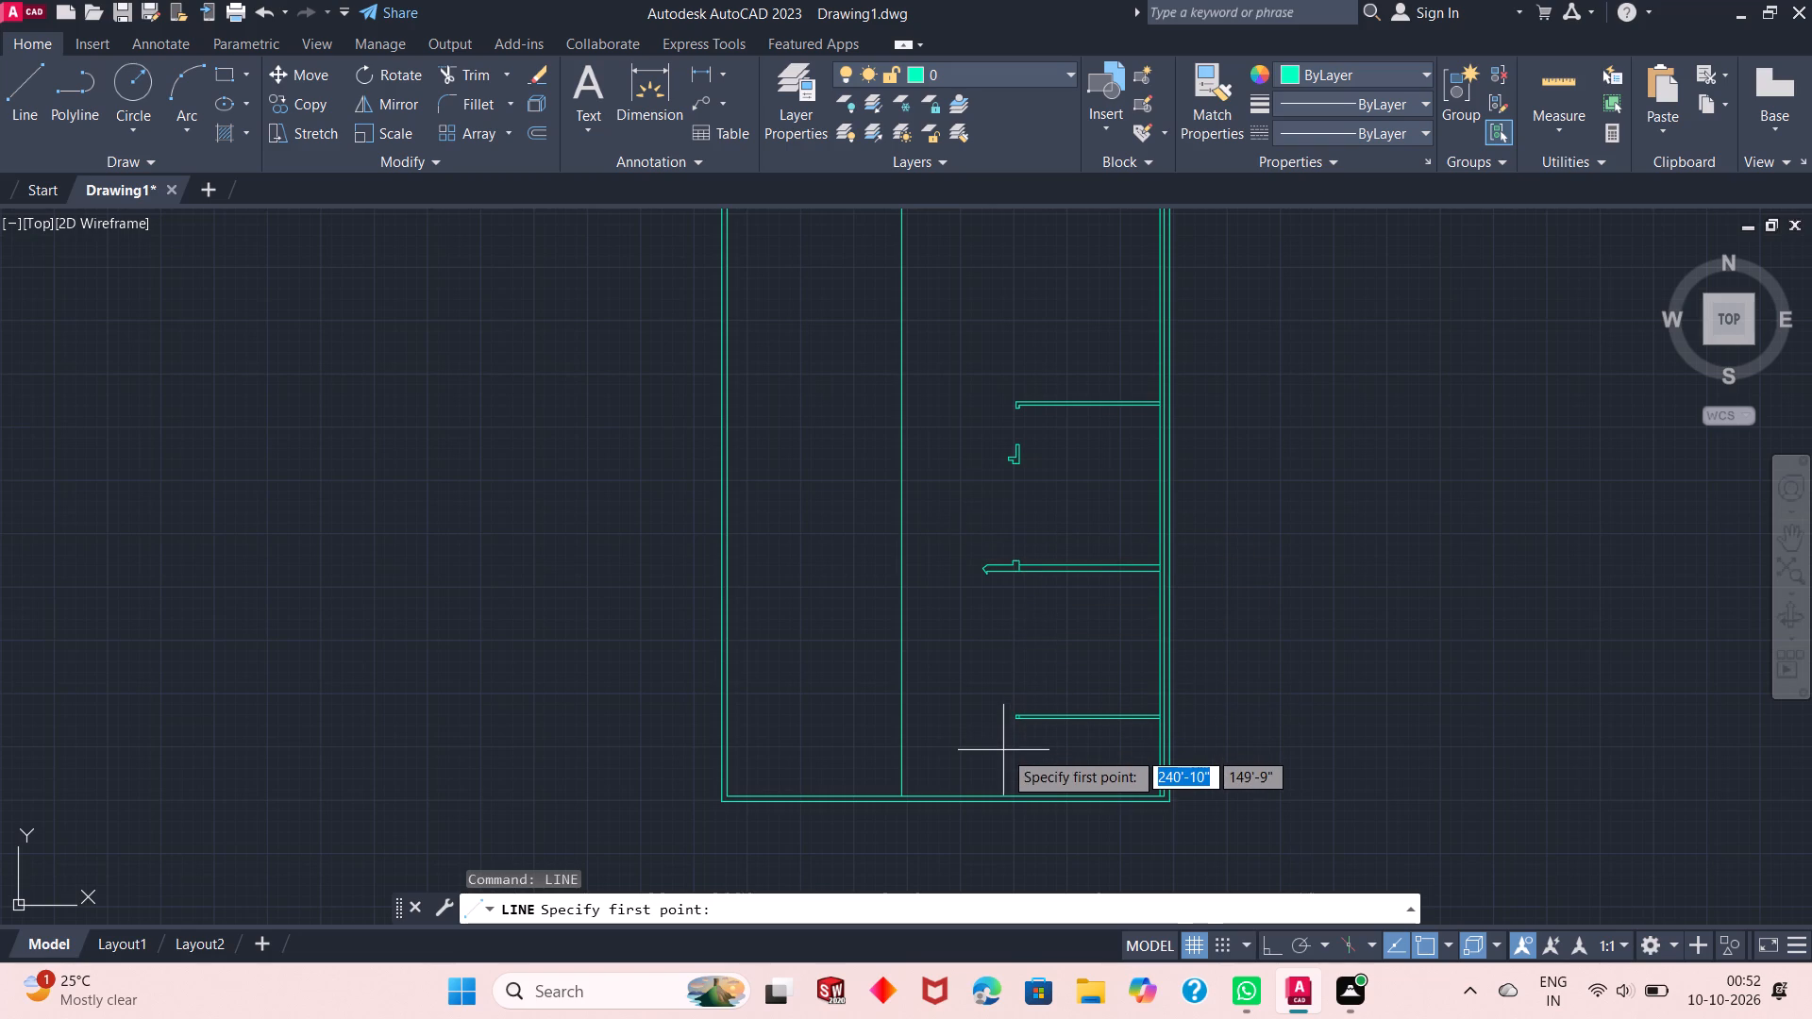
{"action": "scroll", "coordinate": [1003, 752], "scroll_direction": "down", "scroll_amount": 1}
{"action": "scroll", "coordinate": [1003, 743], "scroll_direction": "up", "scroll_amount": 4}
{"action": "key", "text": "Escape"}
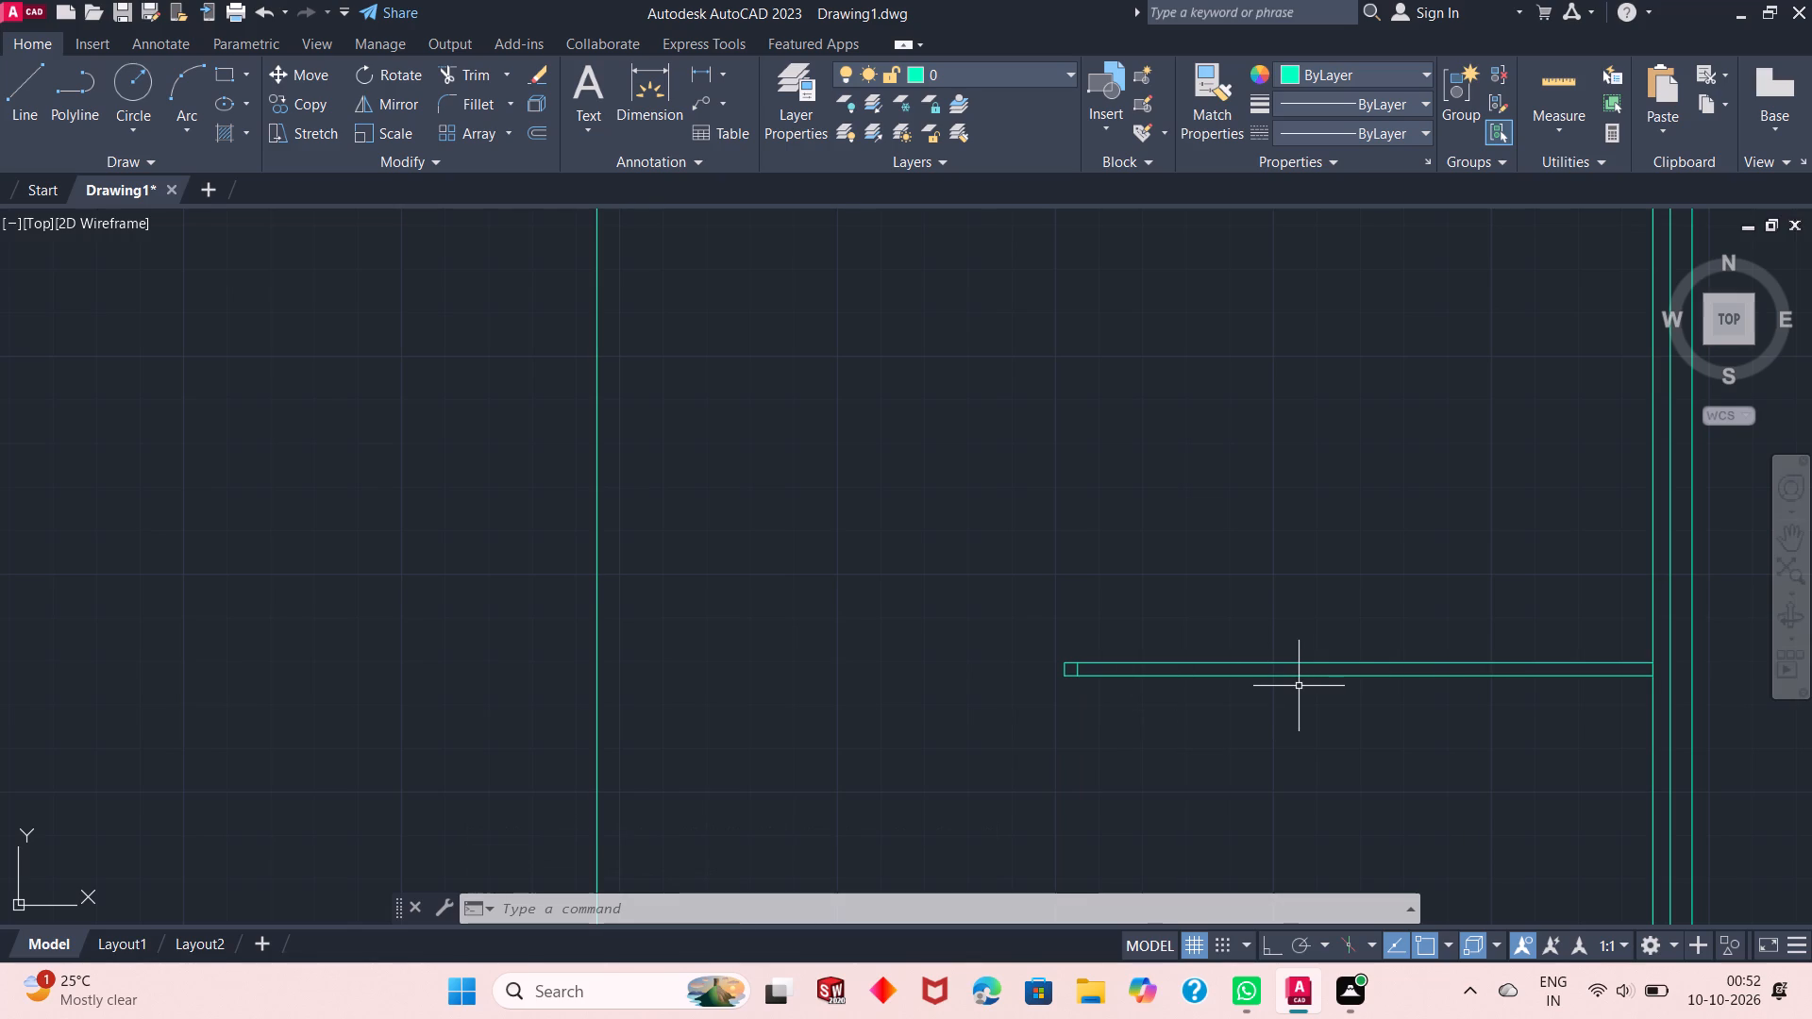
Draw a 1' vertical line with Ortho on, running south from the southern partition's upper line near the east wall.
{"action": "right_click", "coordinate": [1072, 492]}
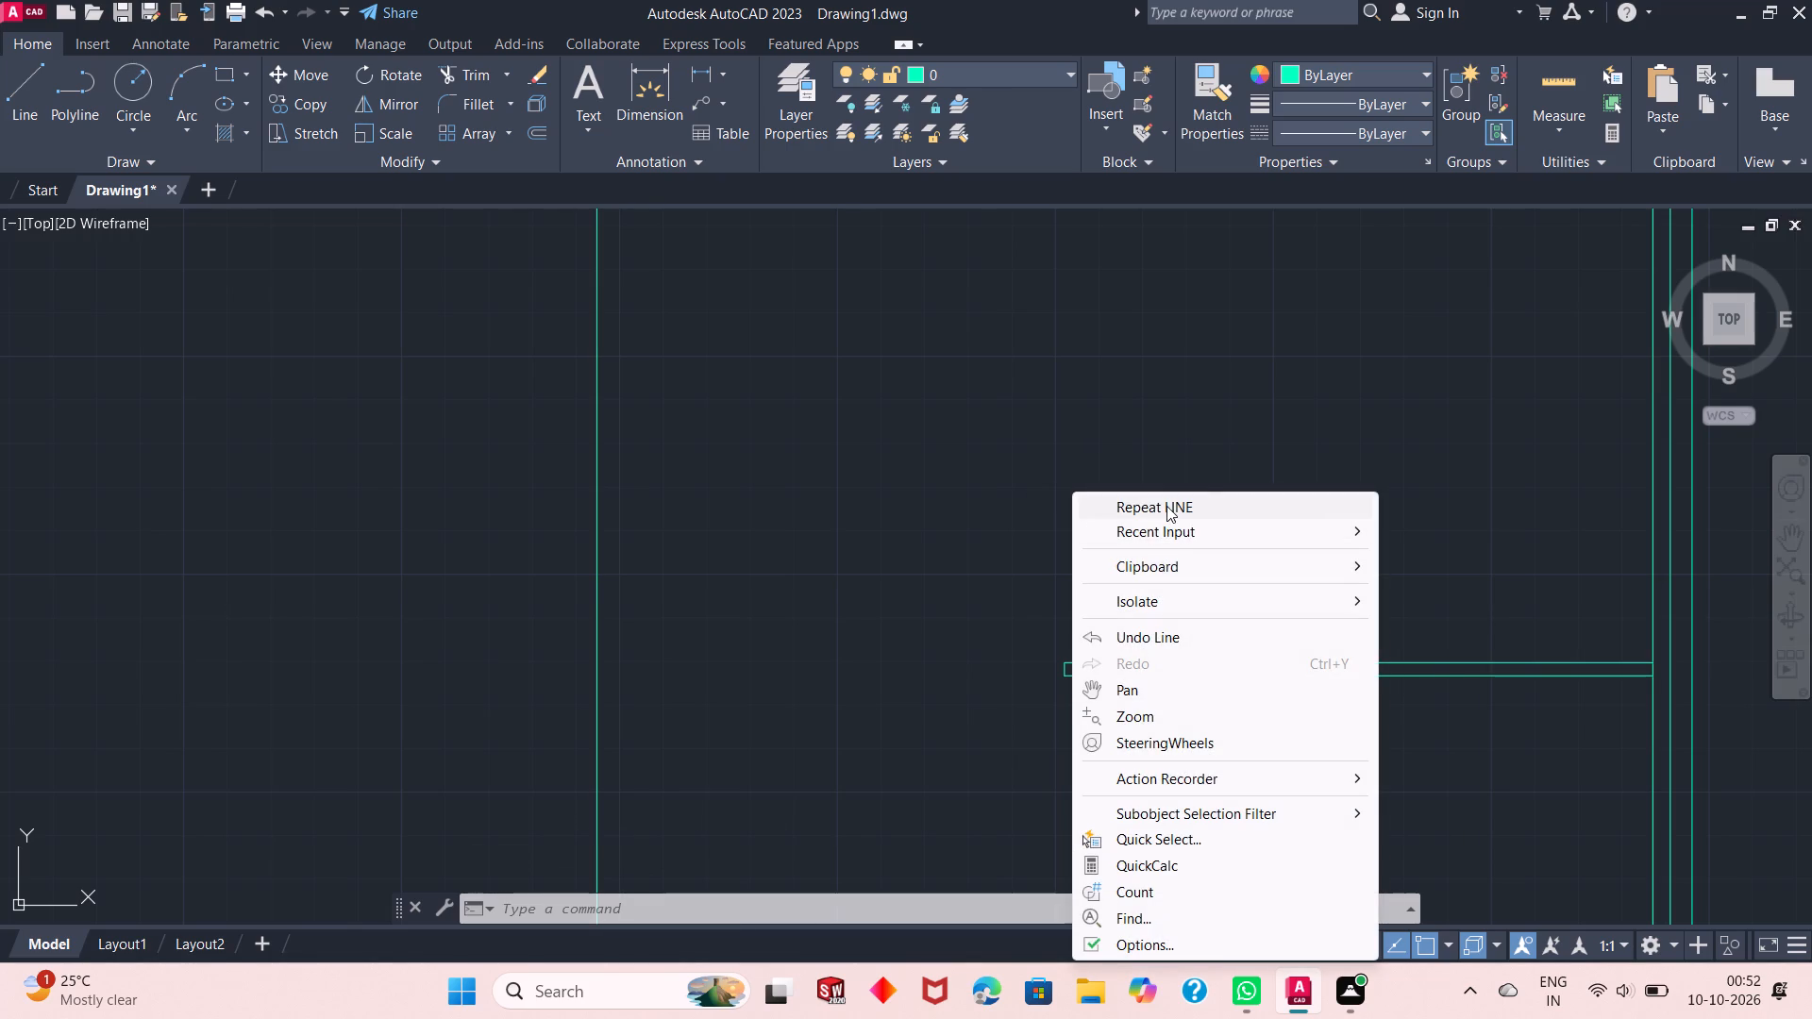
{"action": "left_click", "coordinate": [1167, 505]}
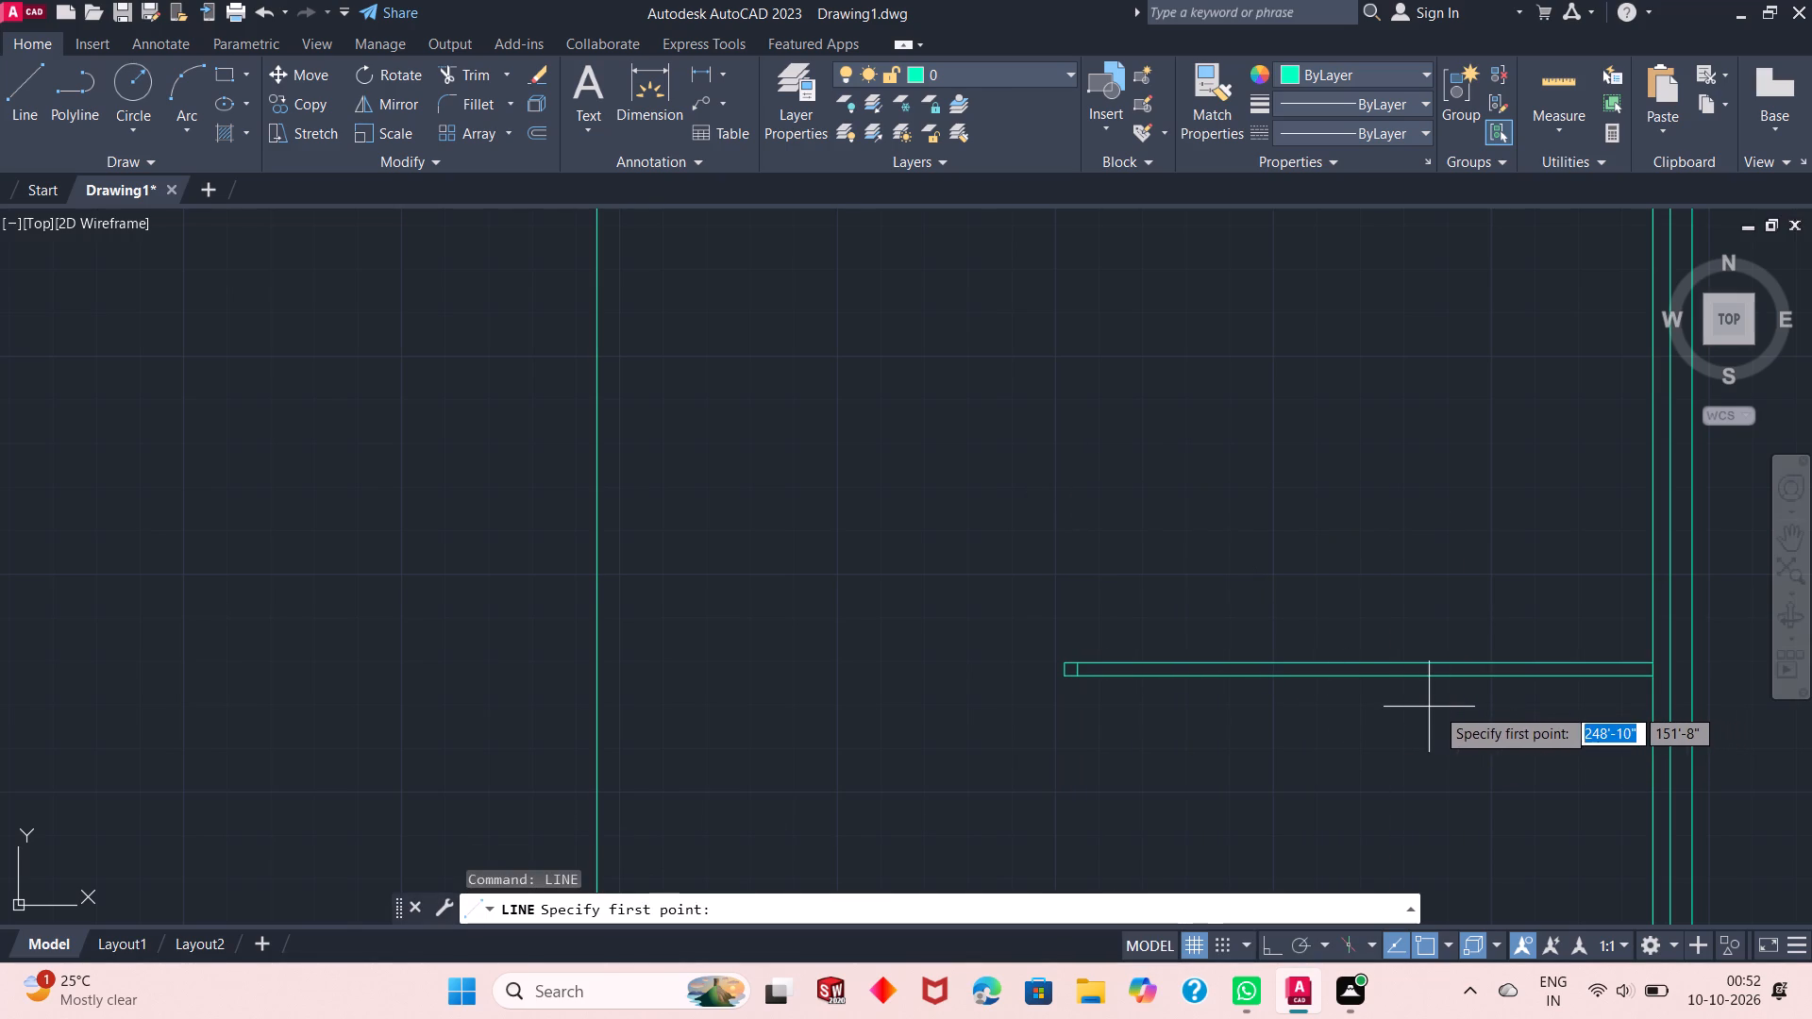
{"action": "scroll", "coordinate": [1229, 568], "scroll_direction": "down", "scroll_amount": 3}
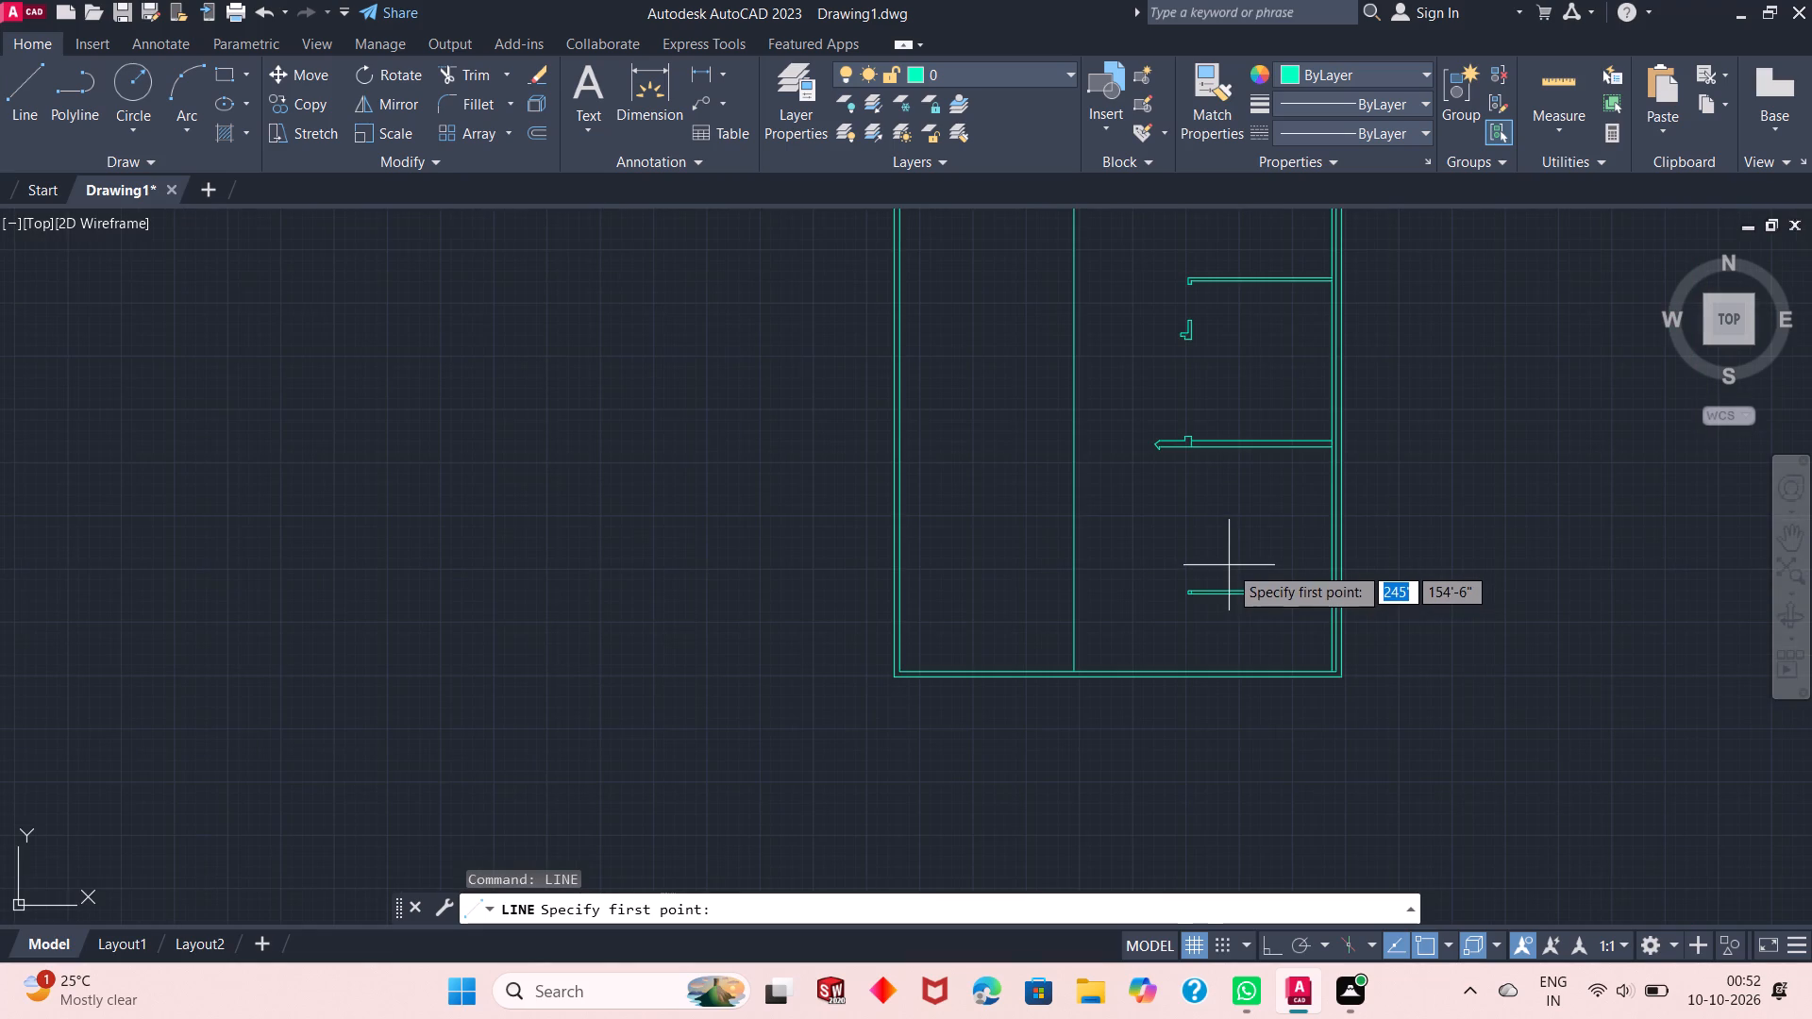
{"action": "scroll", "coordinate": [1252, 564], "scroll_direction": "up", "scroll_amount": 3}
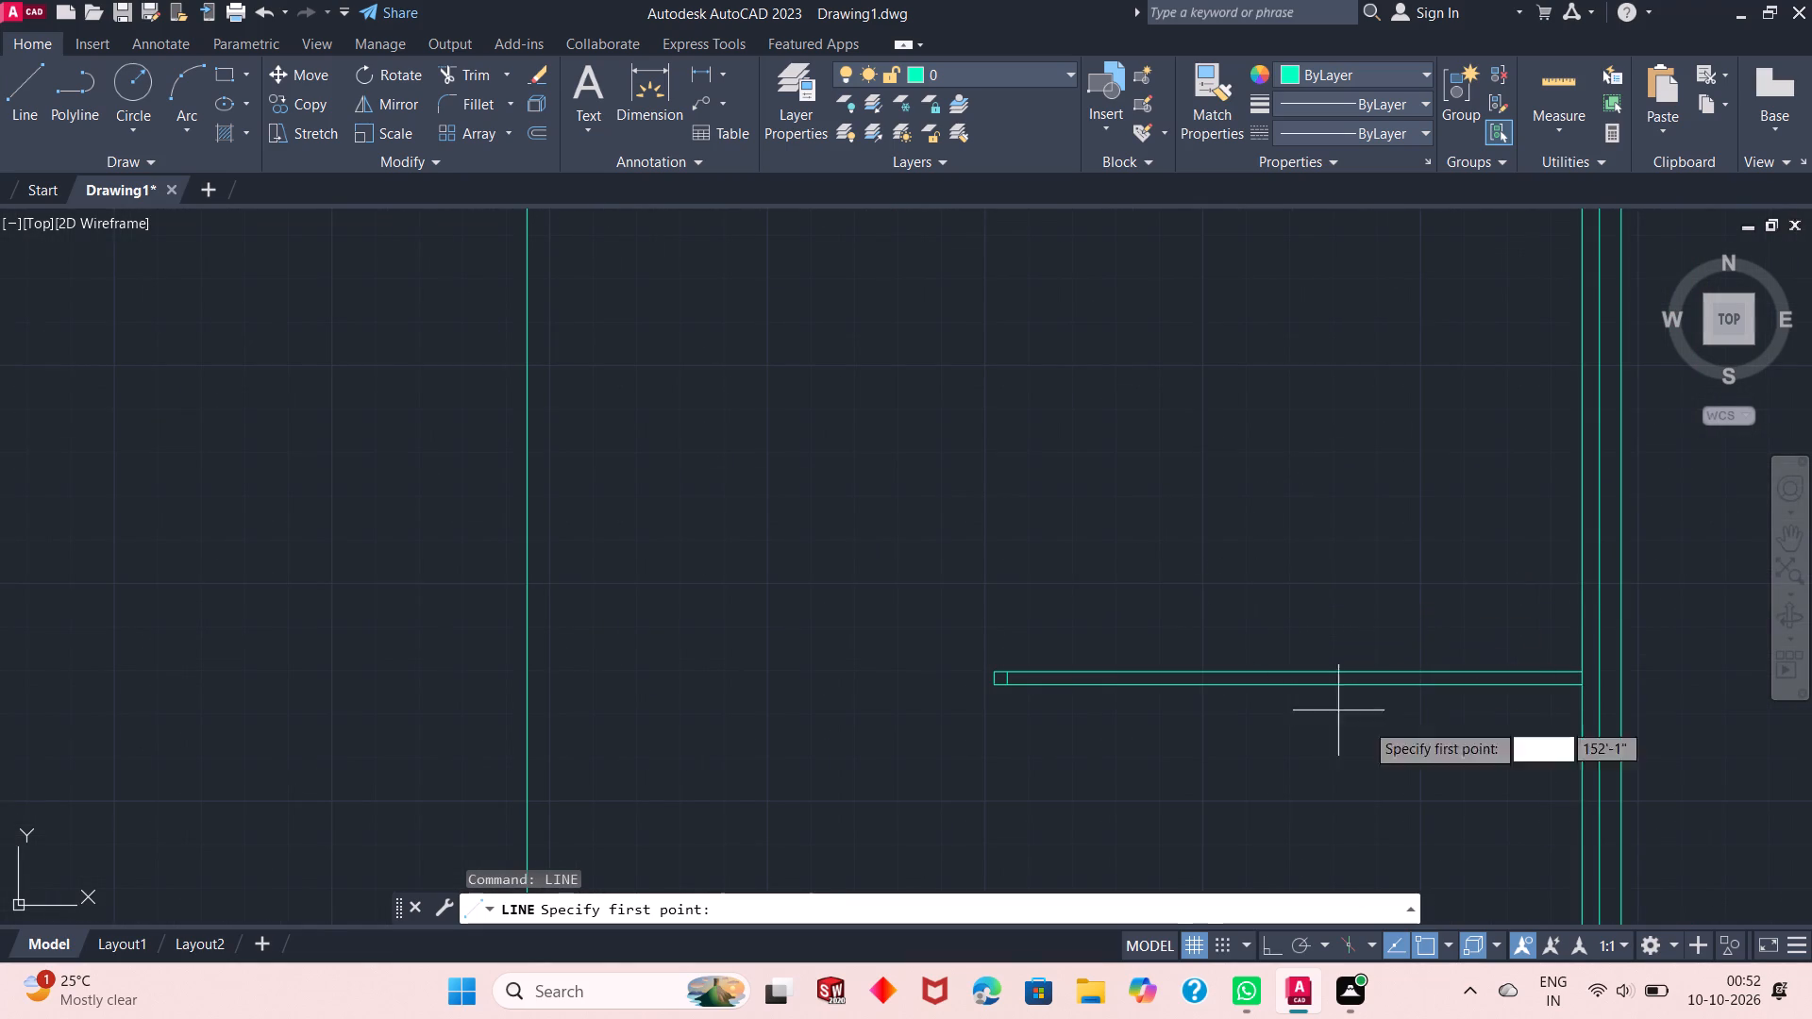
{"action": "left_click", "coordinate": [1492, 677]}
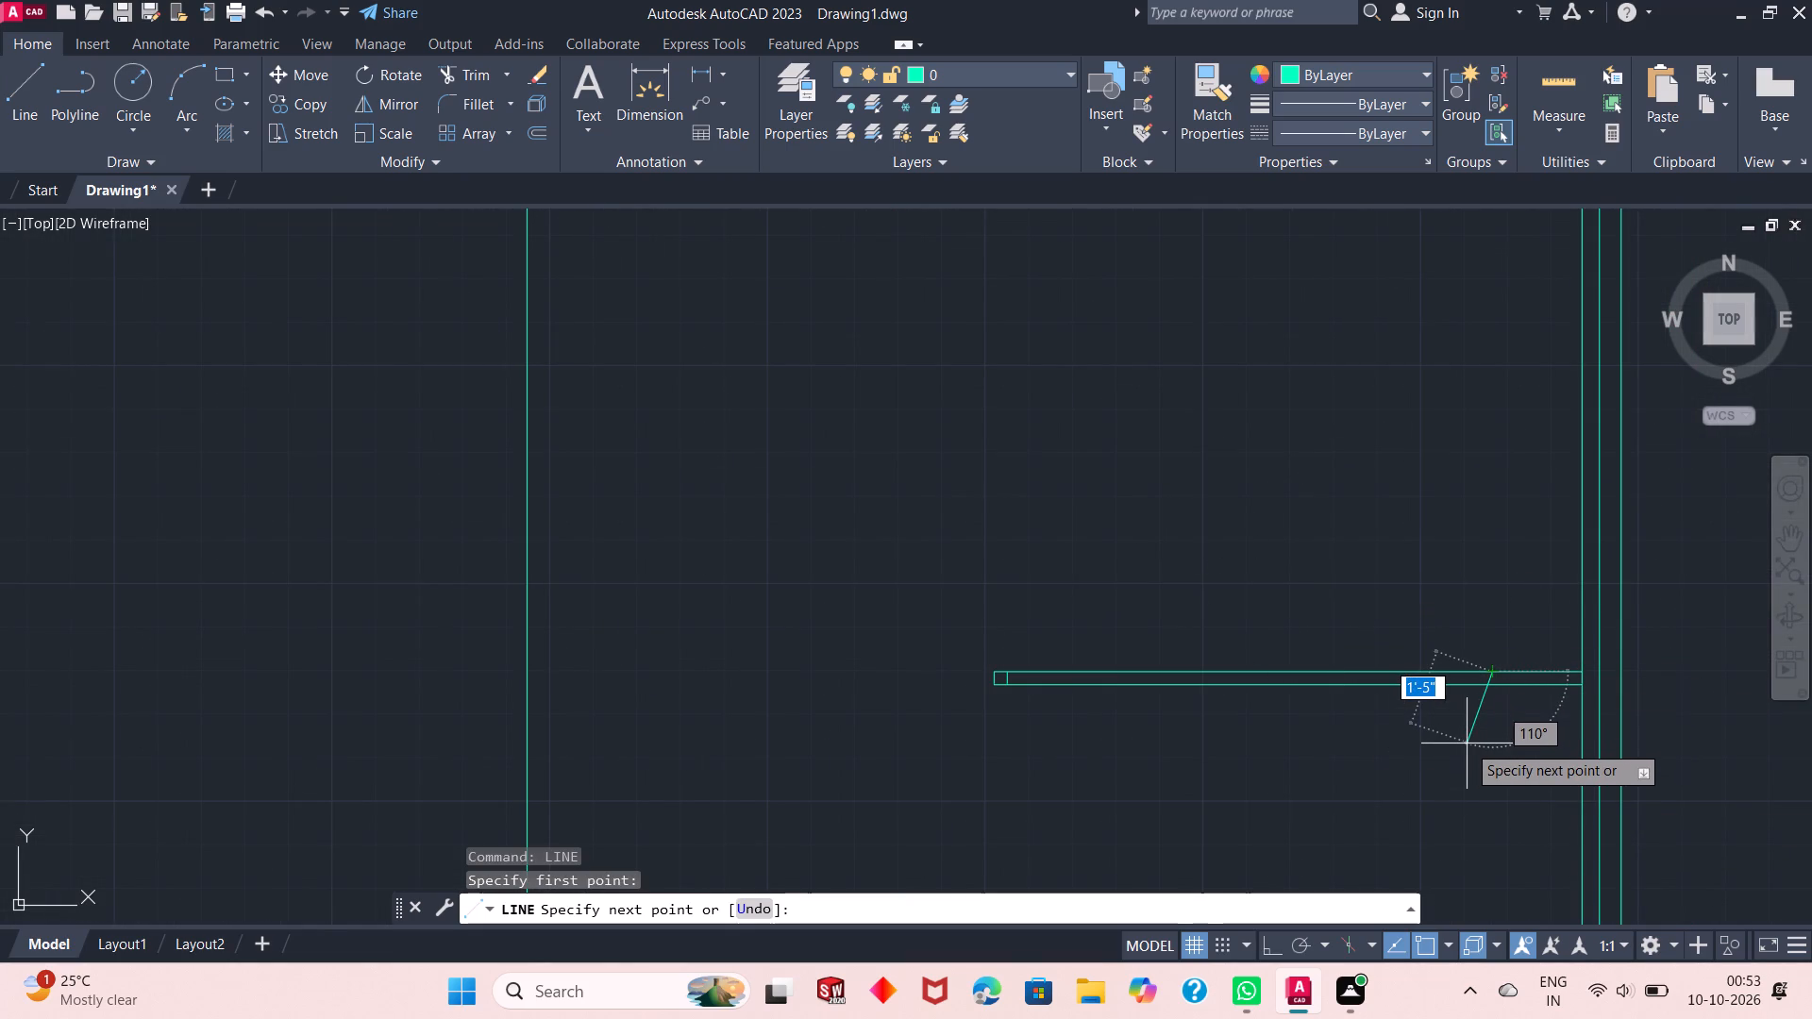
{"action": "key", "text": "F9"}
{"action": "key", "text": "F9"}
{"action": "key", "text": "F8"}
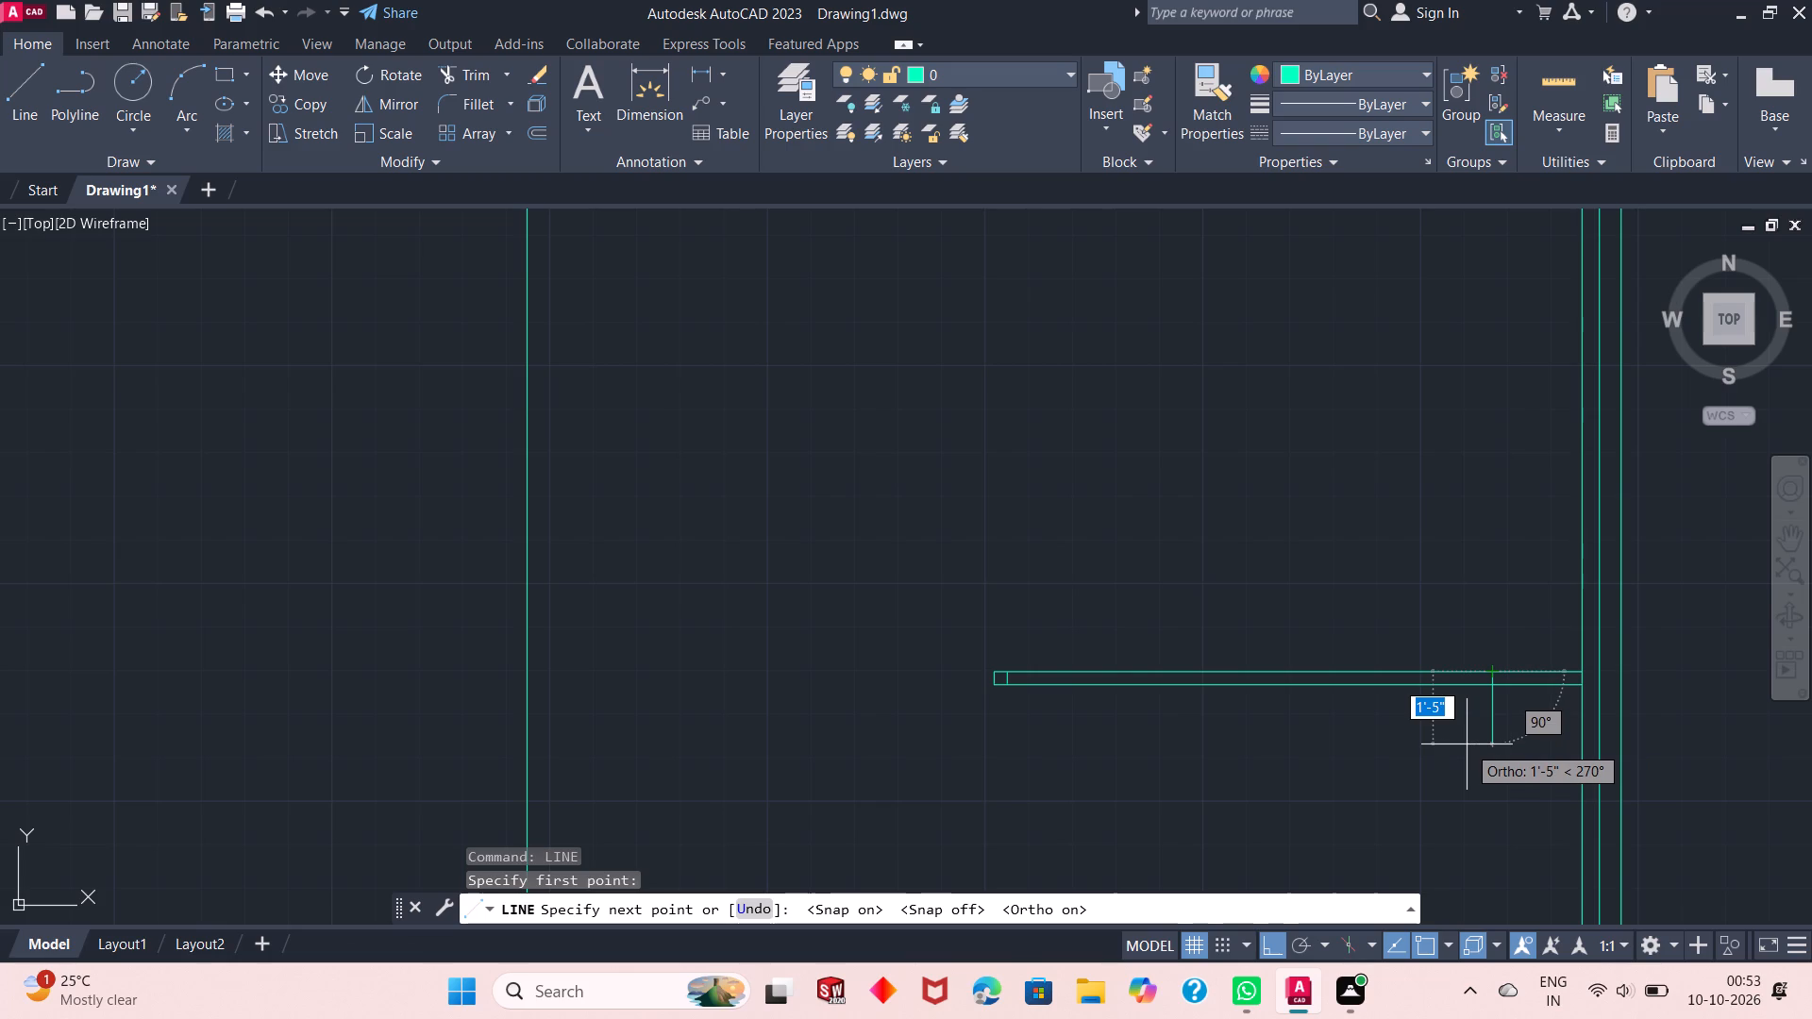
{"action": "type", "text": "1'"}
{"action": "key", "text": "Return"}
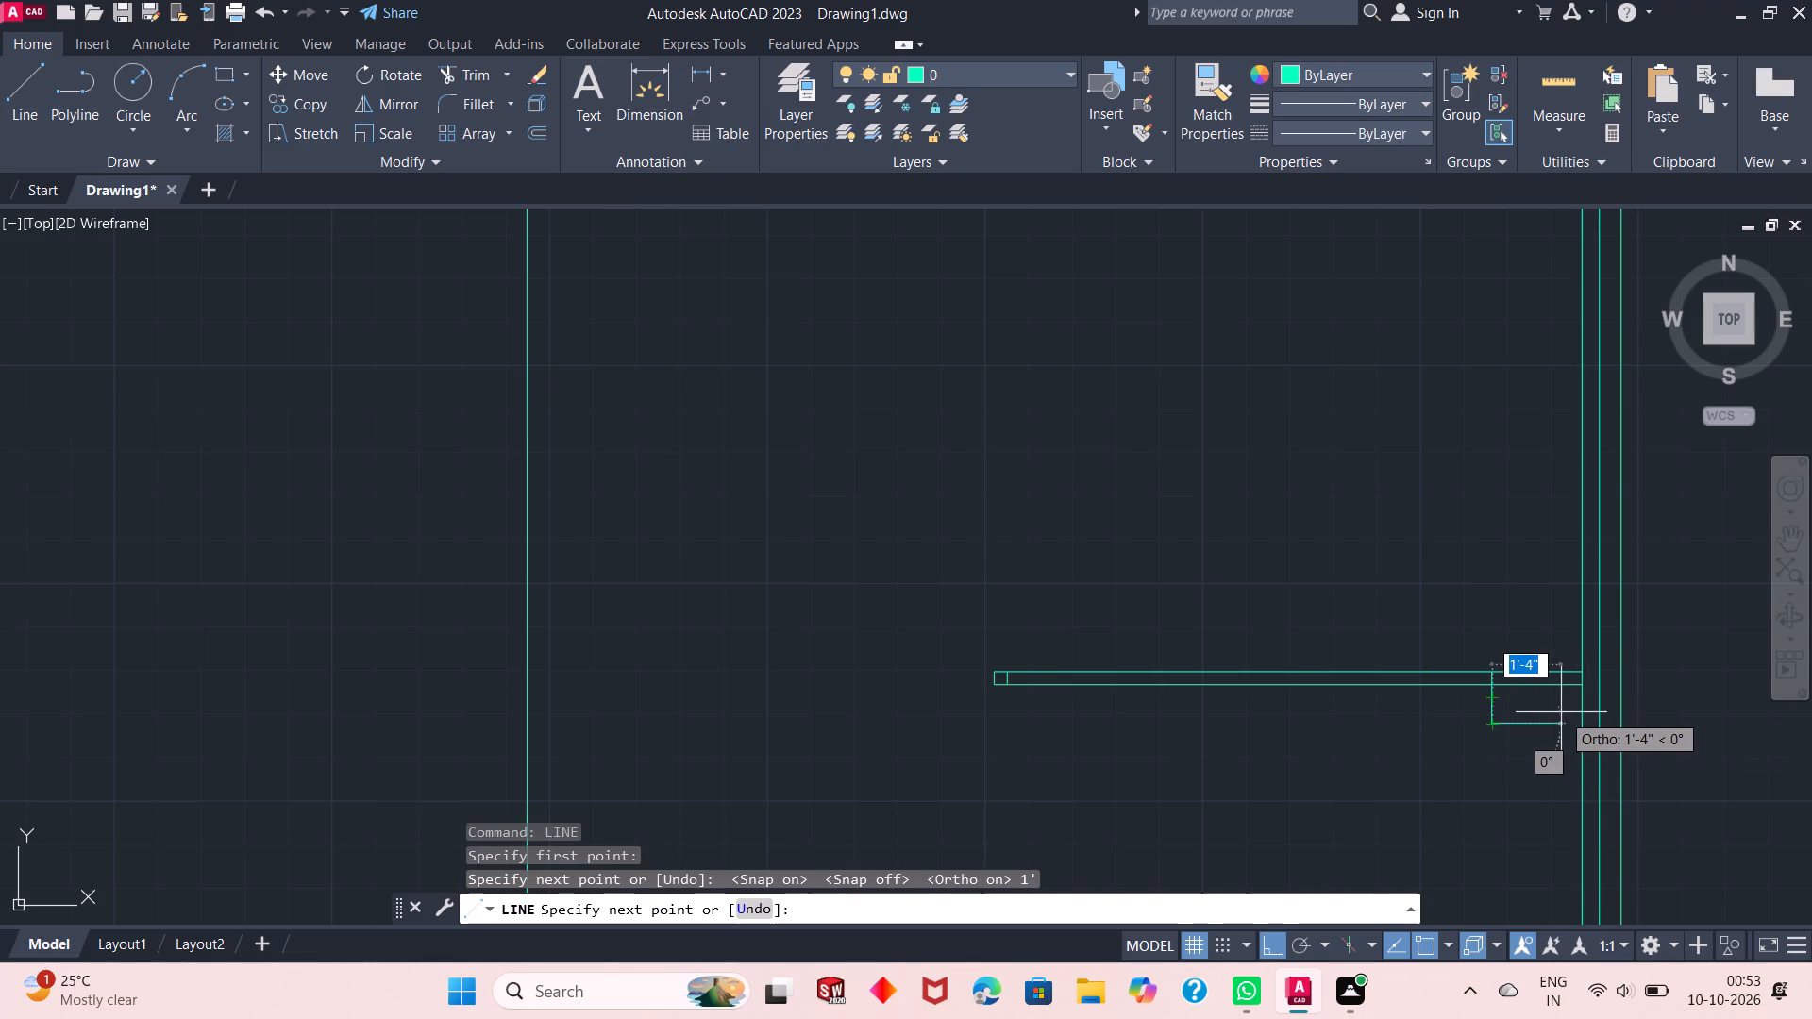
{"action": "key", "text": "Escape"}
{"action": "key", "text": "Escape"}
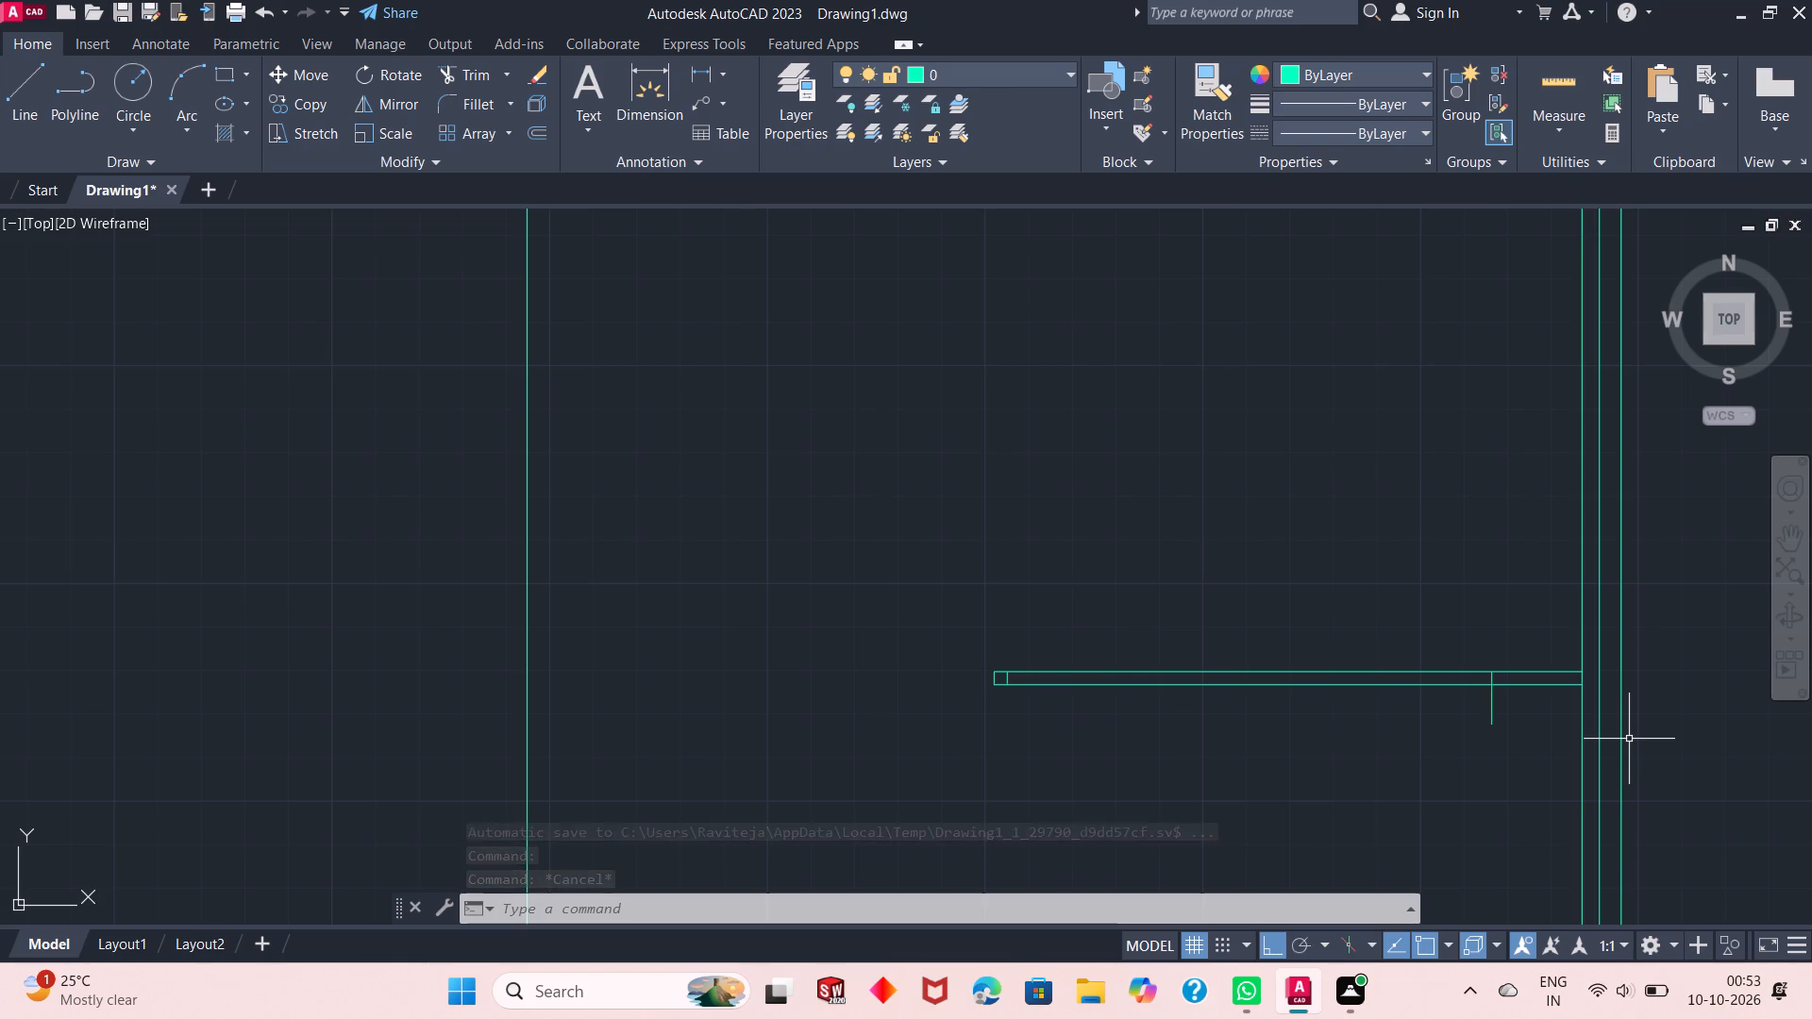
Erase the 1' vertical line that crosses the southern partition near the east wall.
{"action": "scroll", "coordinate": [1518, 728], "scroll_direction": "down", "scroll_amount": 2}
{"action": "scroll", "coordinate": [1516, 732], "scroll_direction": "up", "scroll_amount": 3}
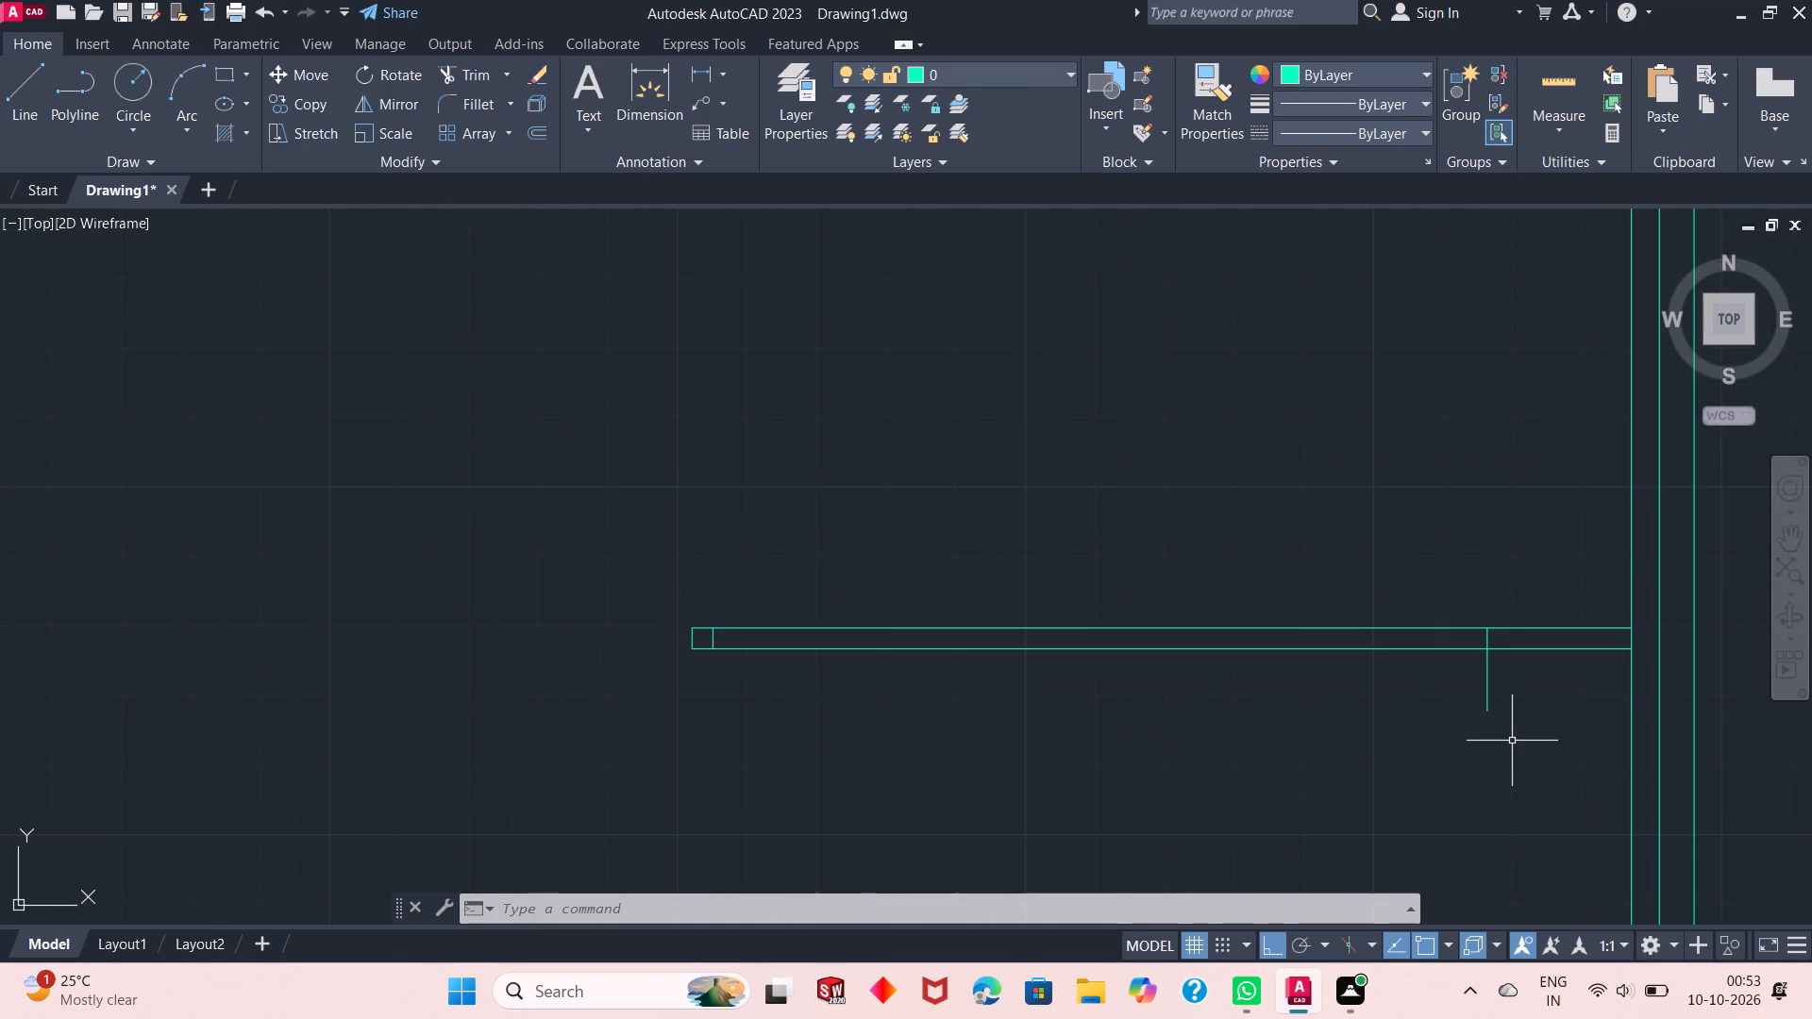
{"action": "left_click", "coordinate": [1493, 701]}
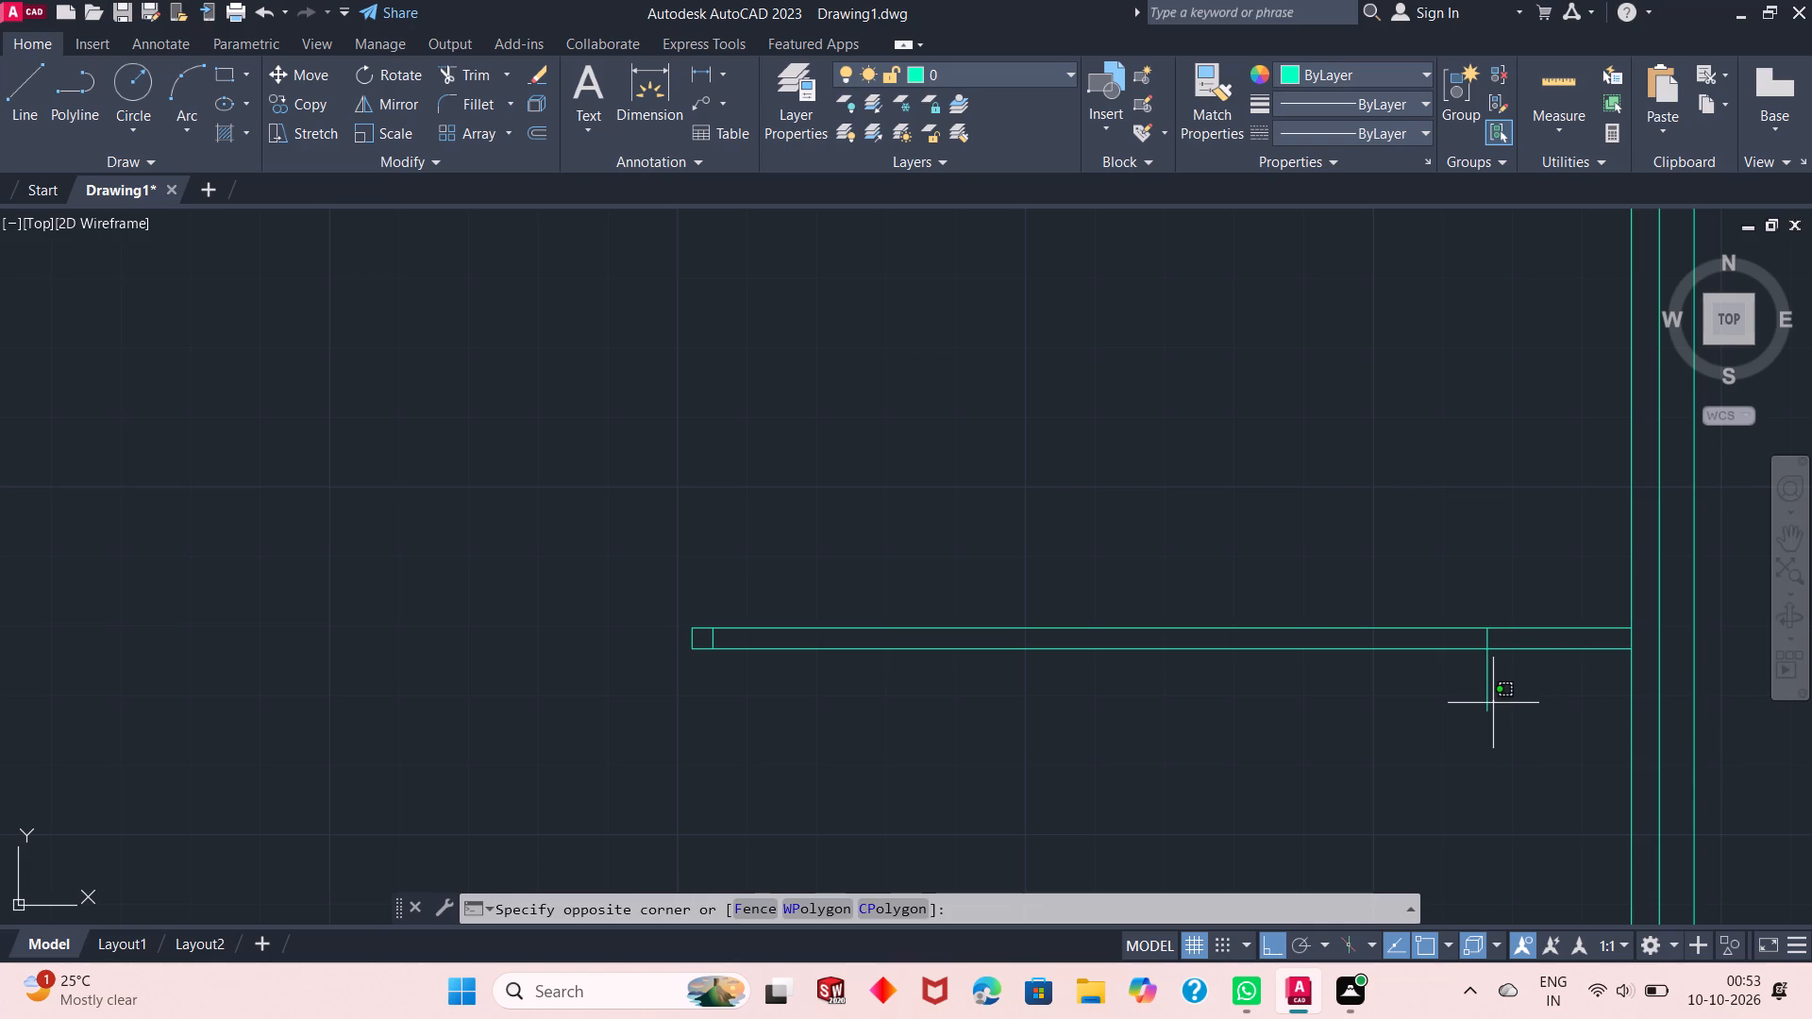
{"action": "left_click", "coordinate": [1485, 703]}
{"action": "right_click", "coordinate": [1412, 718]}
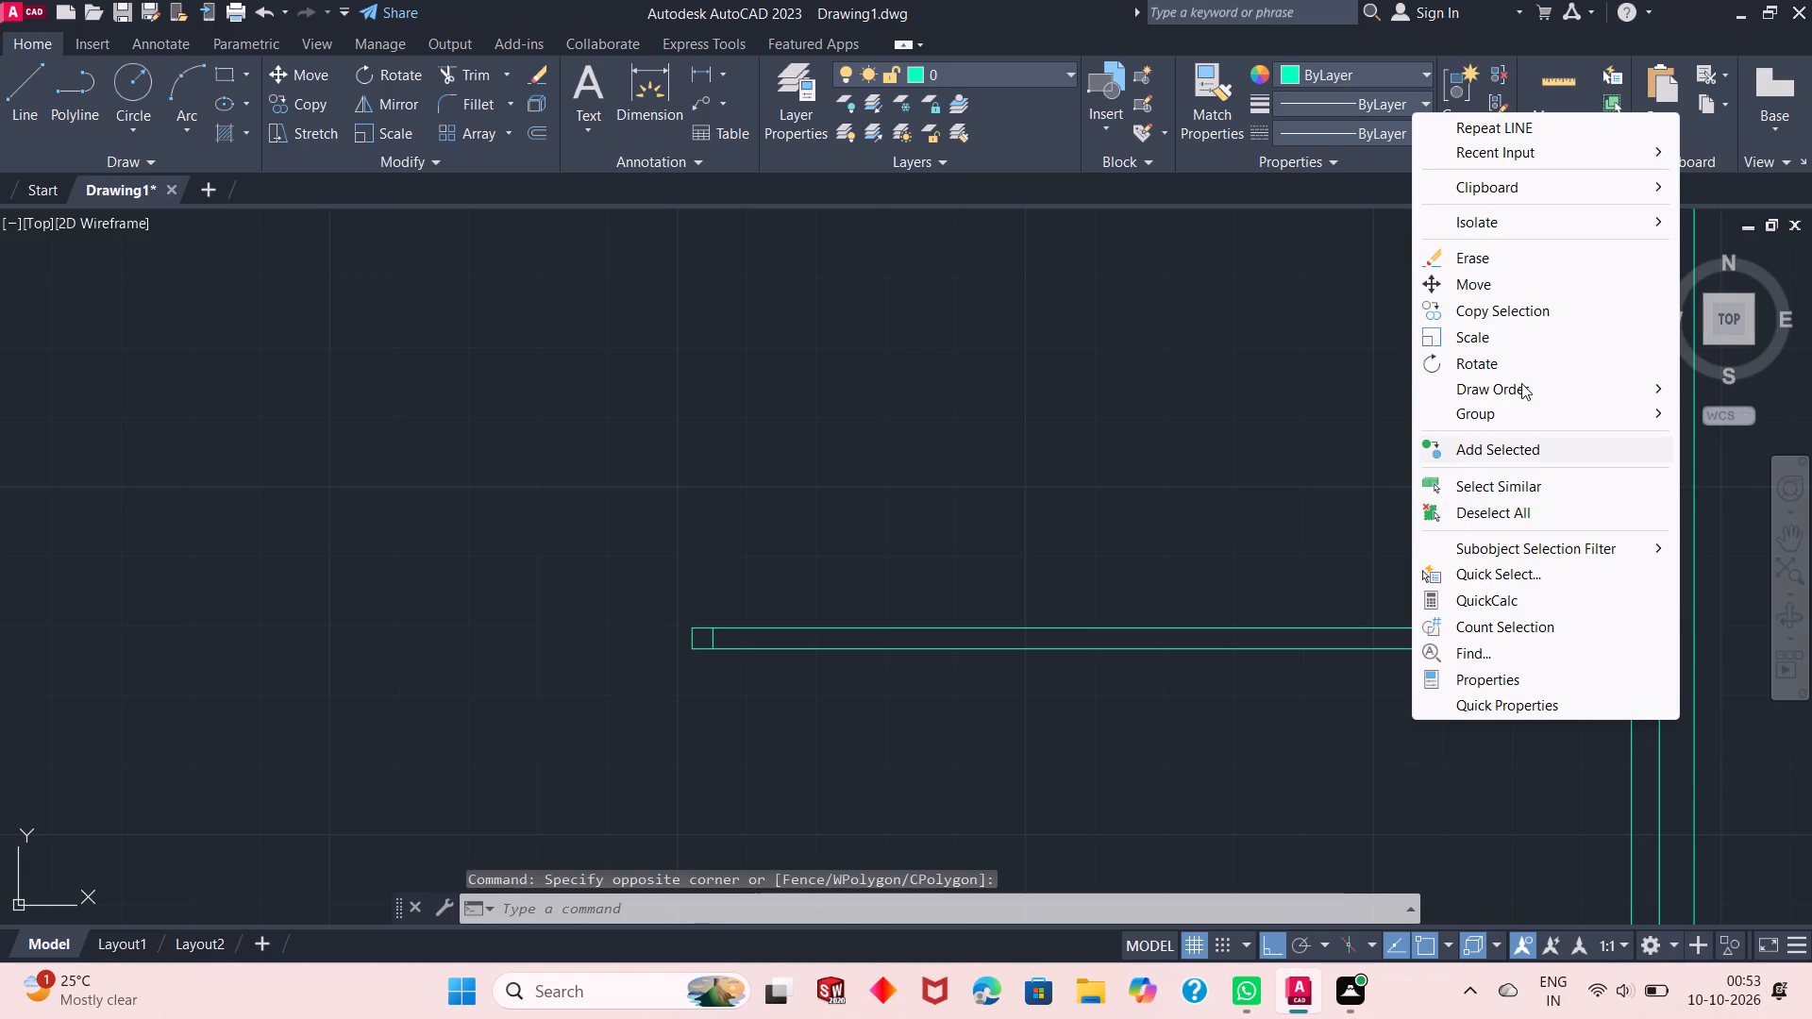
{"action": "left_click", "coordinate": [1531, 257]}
Draw a short vertical line across the southern partition, from its upper to its lower line, a little west of the east wall.
{"action": "right_click", "coordinate": [1247, 329]}
{"action": "left_click", "coordinate": [1311, 361]}
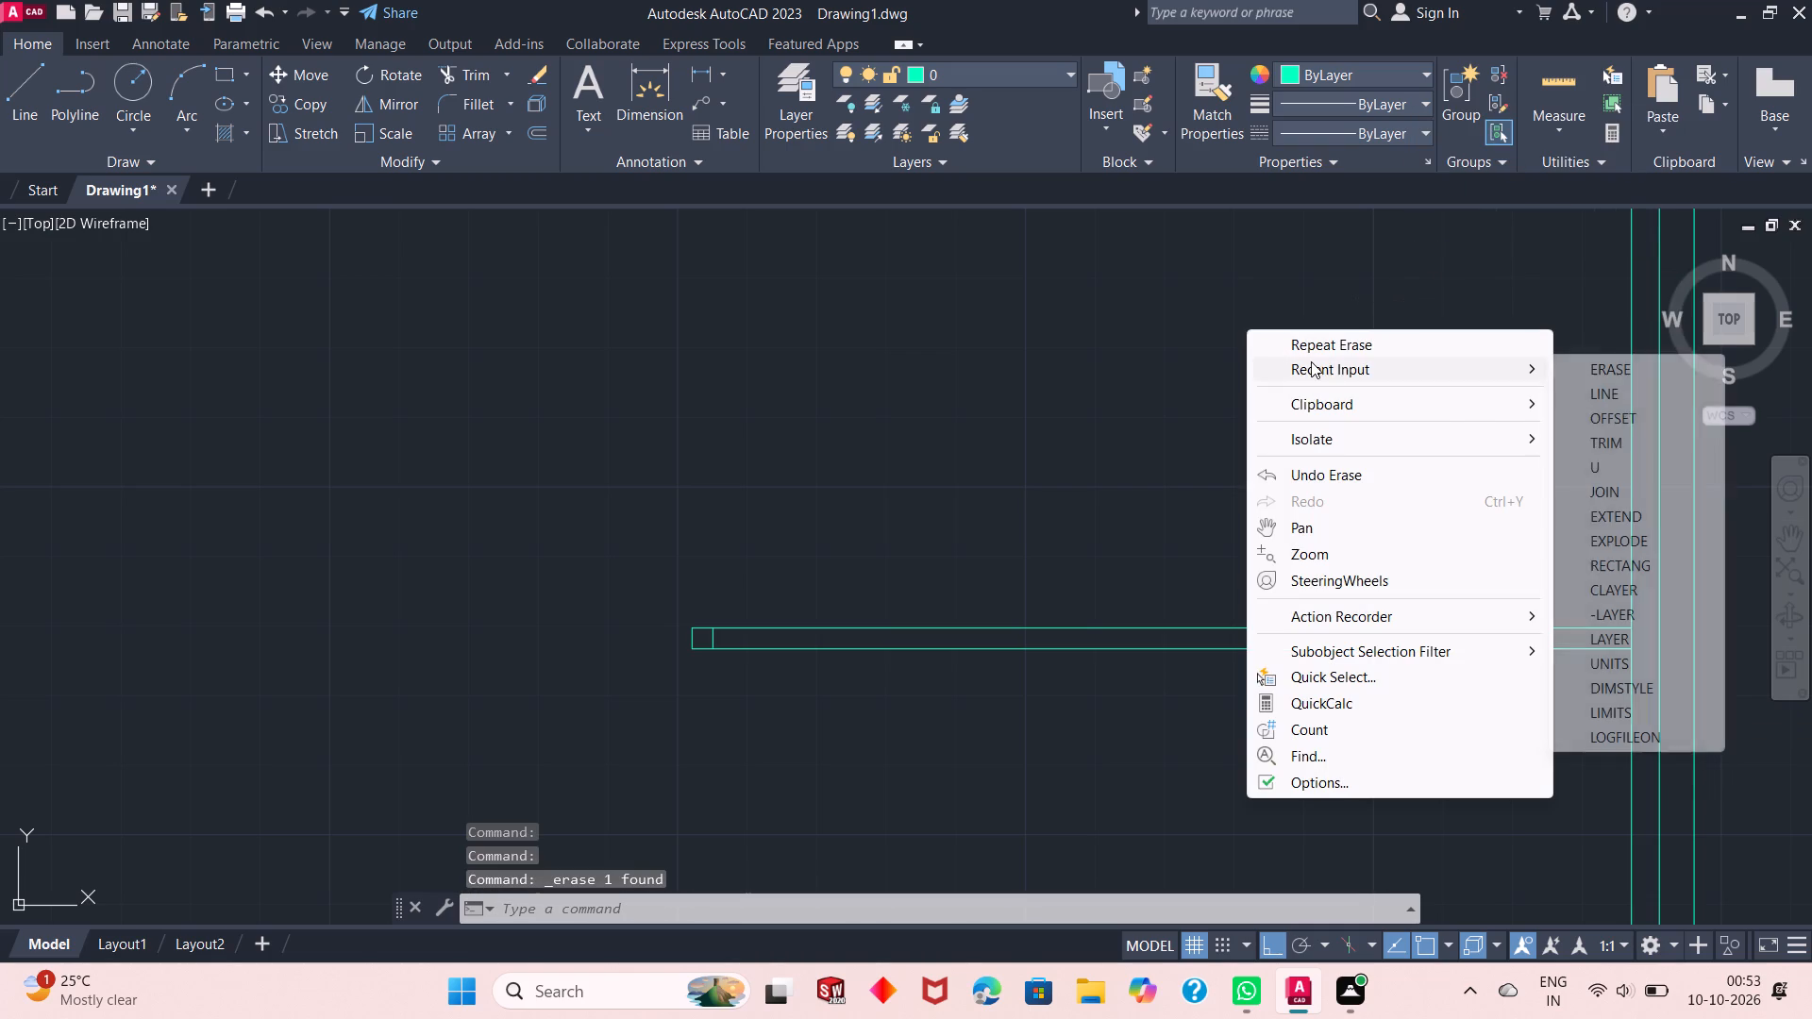
{"action": "left_click", "coordinate": [1586, 391]}
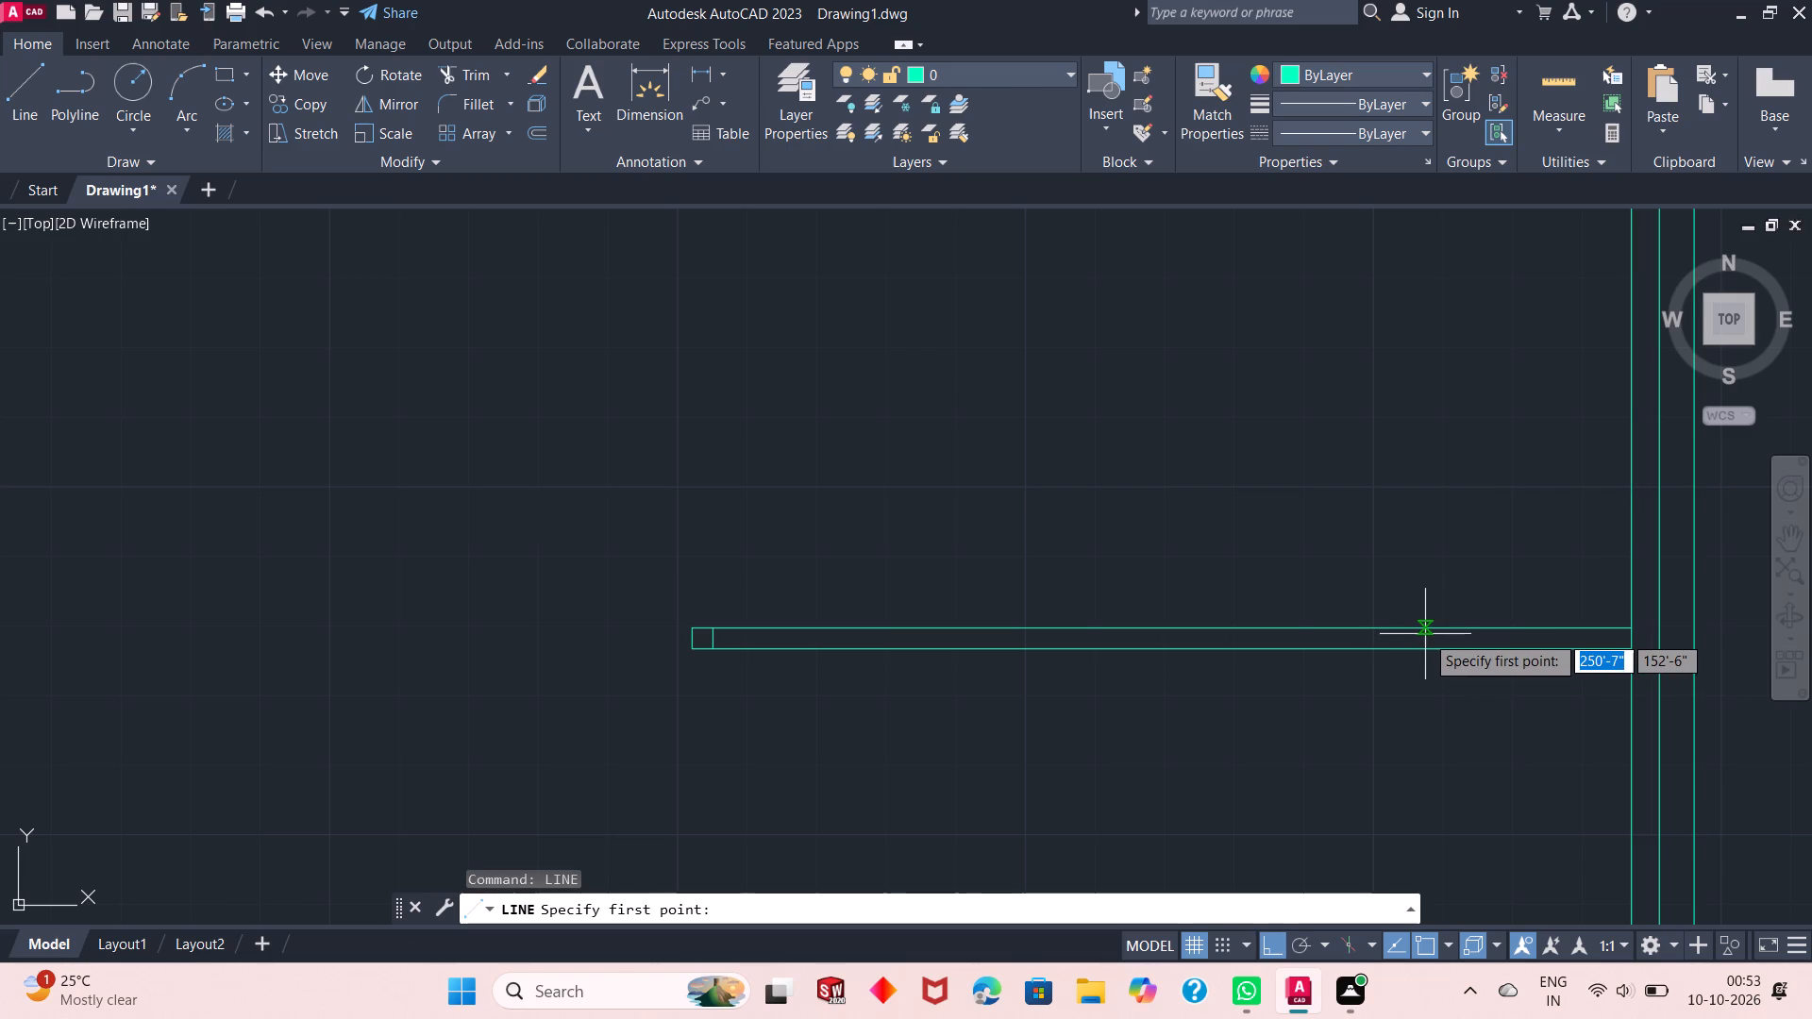
{"action": "left_click", "coordinate": [1418, 628]}
{"action": "left_click", "coordinate": [1416, 647]}
{"action": "key", "text": "Escape"}
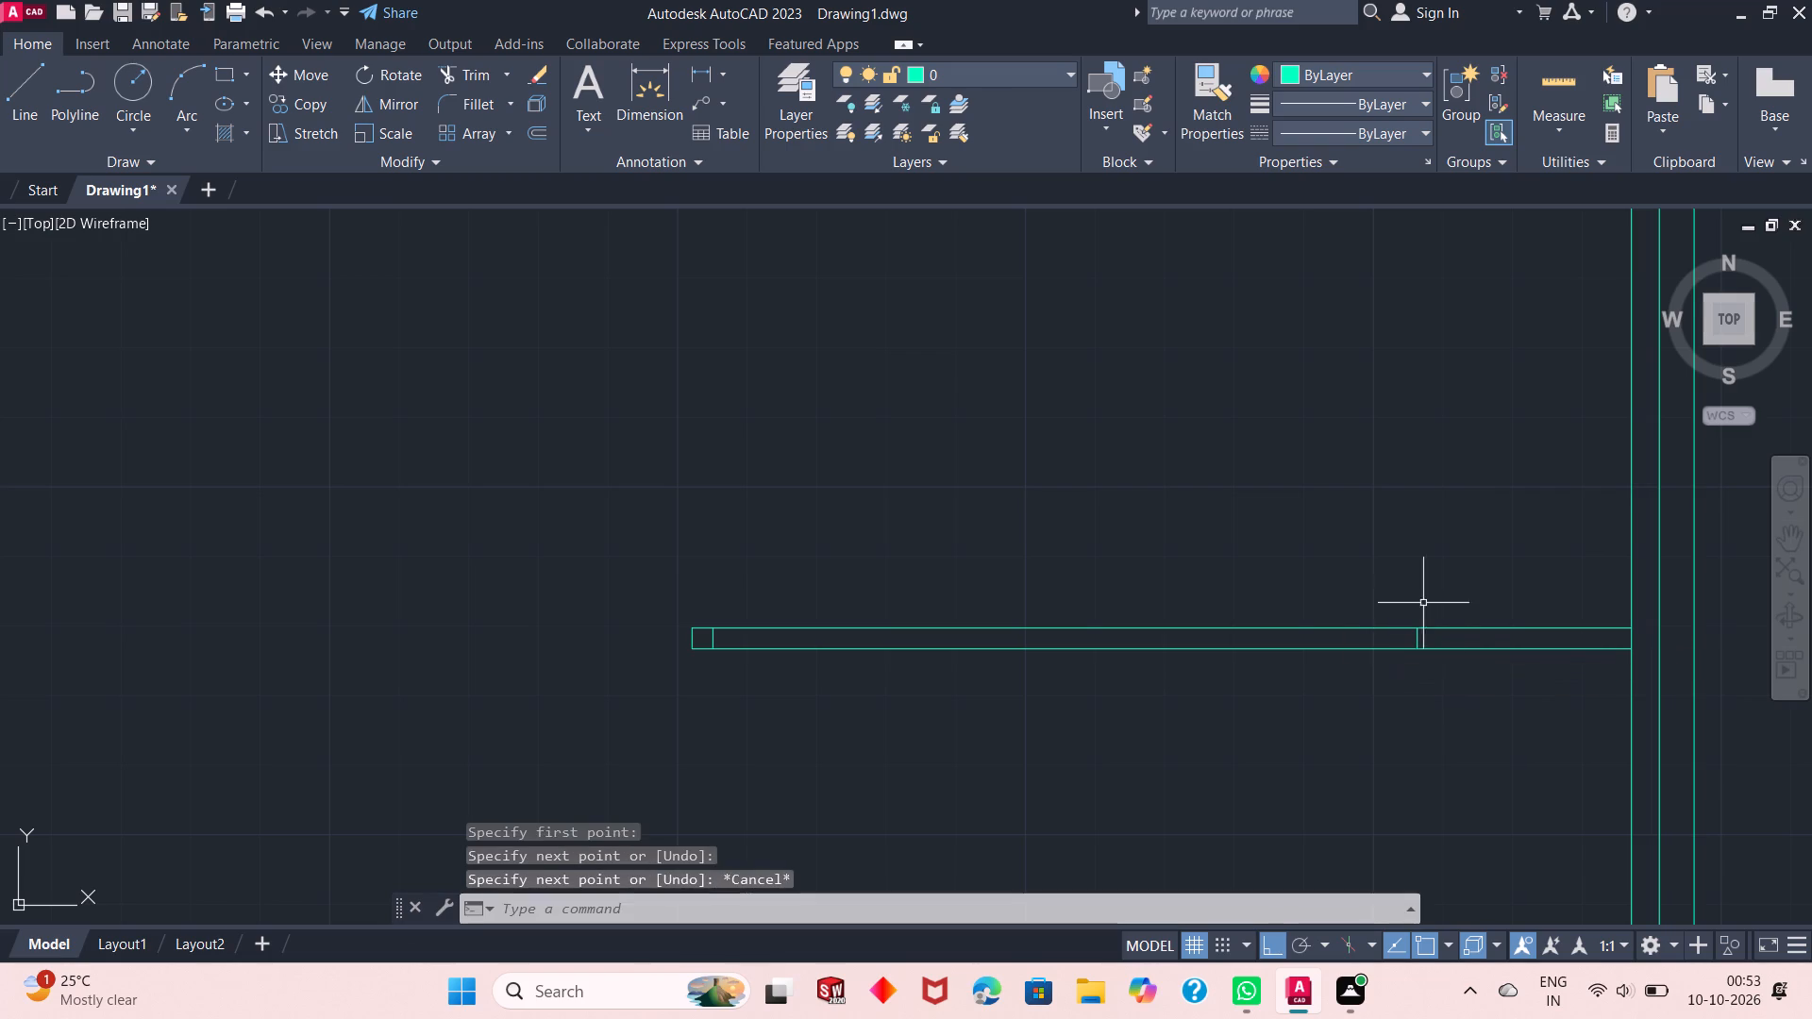
{"action": "key", "text": "Escape"}
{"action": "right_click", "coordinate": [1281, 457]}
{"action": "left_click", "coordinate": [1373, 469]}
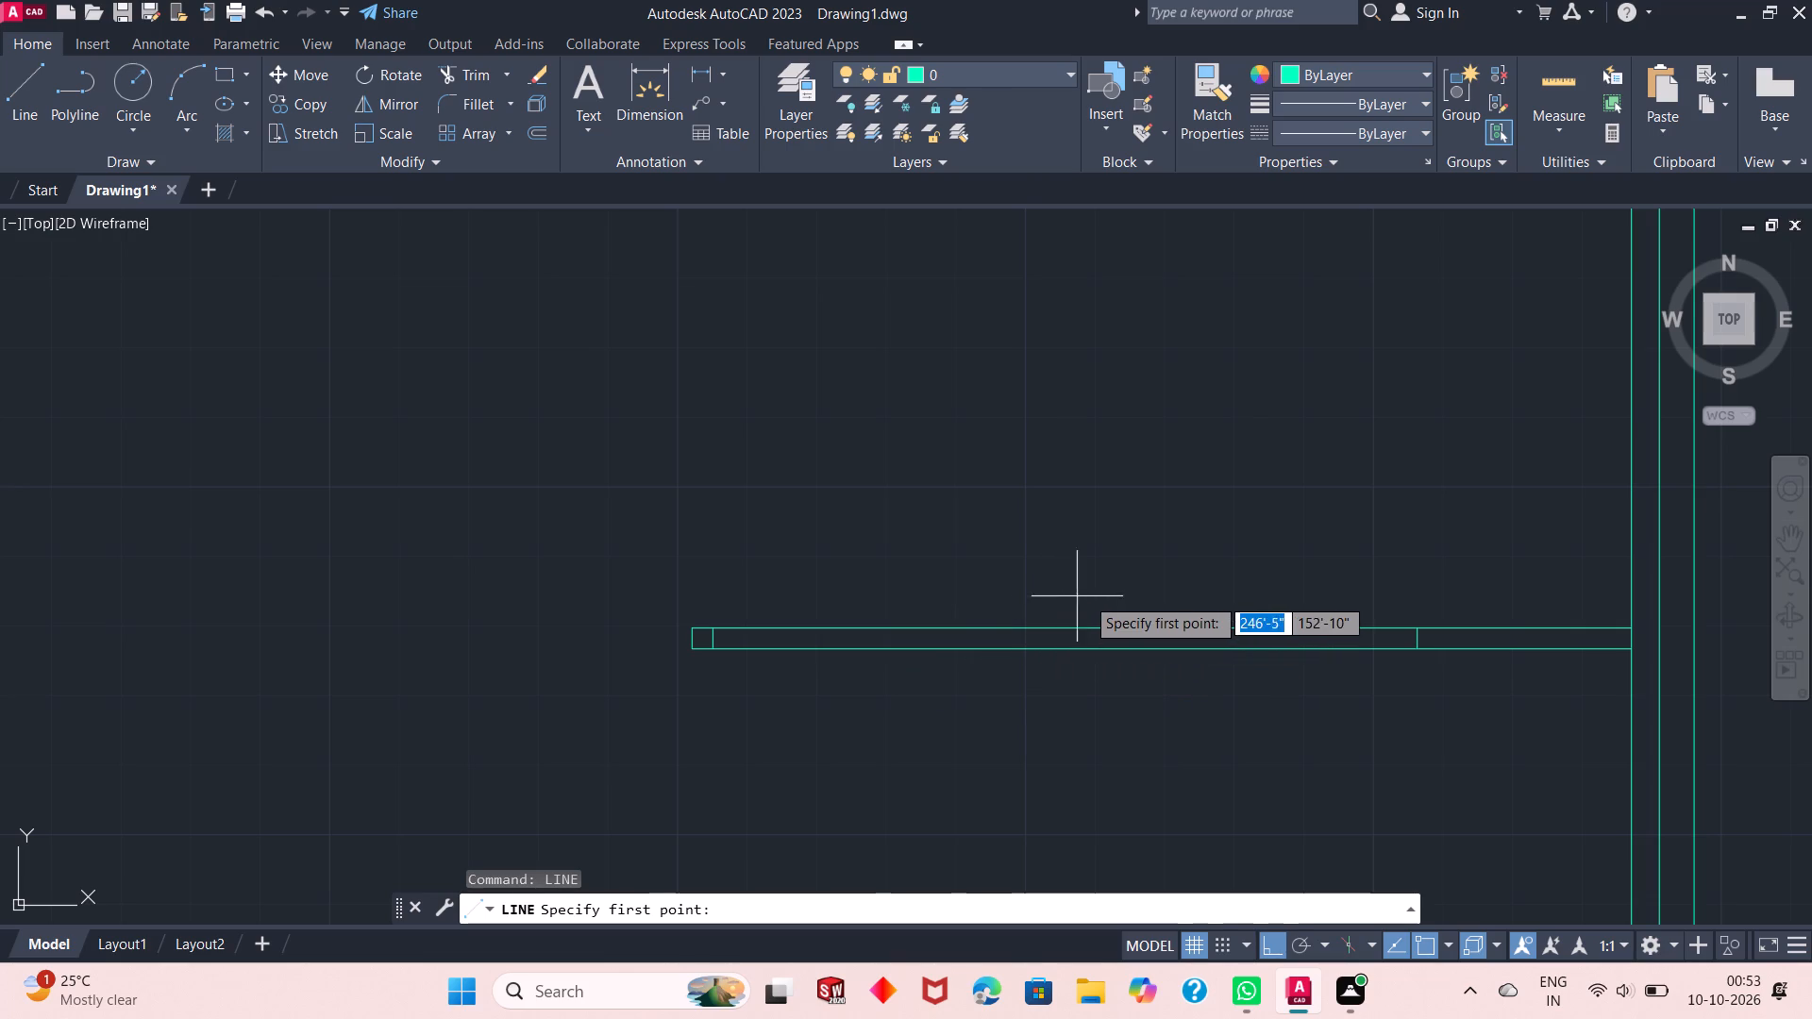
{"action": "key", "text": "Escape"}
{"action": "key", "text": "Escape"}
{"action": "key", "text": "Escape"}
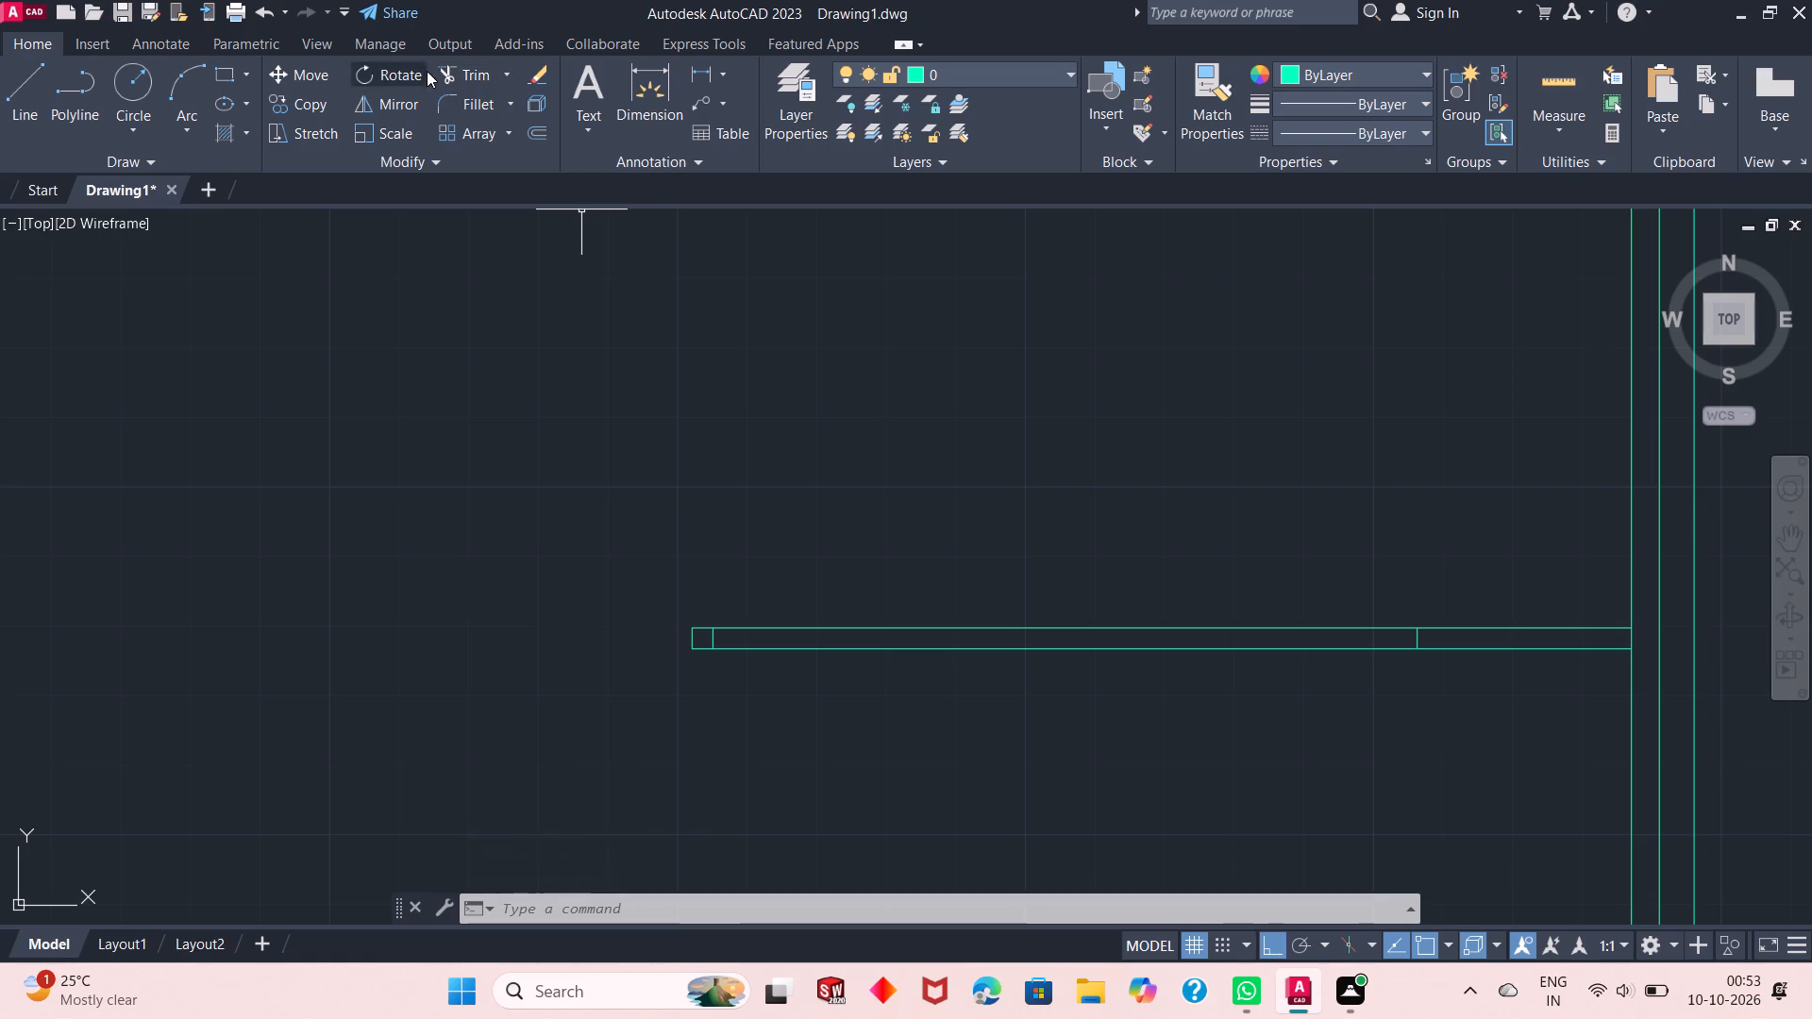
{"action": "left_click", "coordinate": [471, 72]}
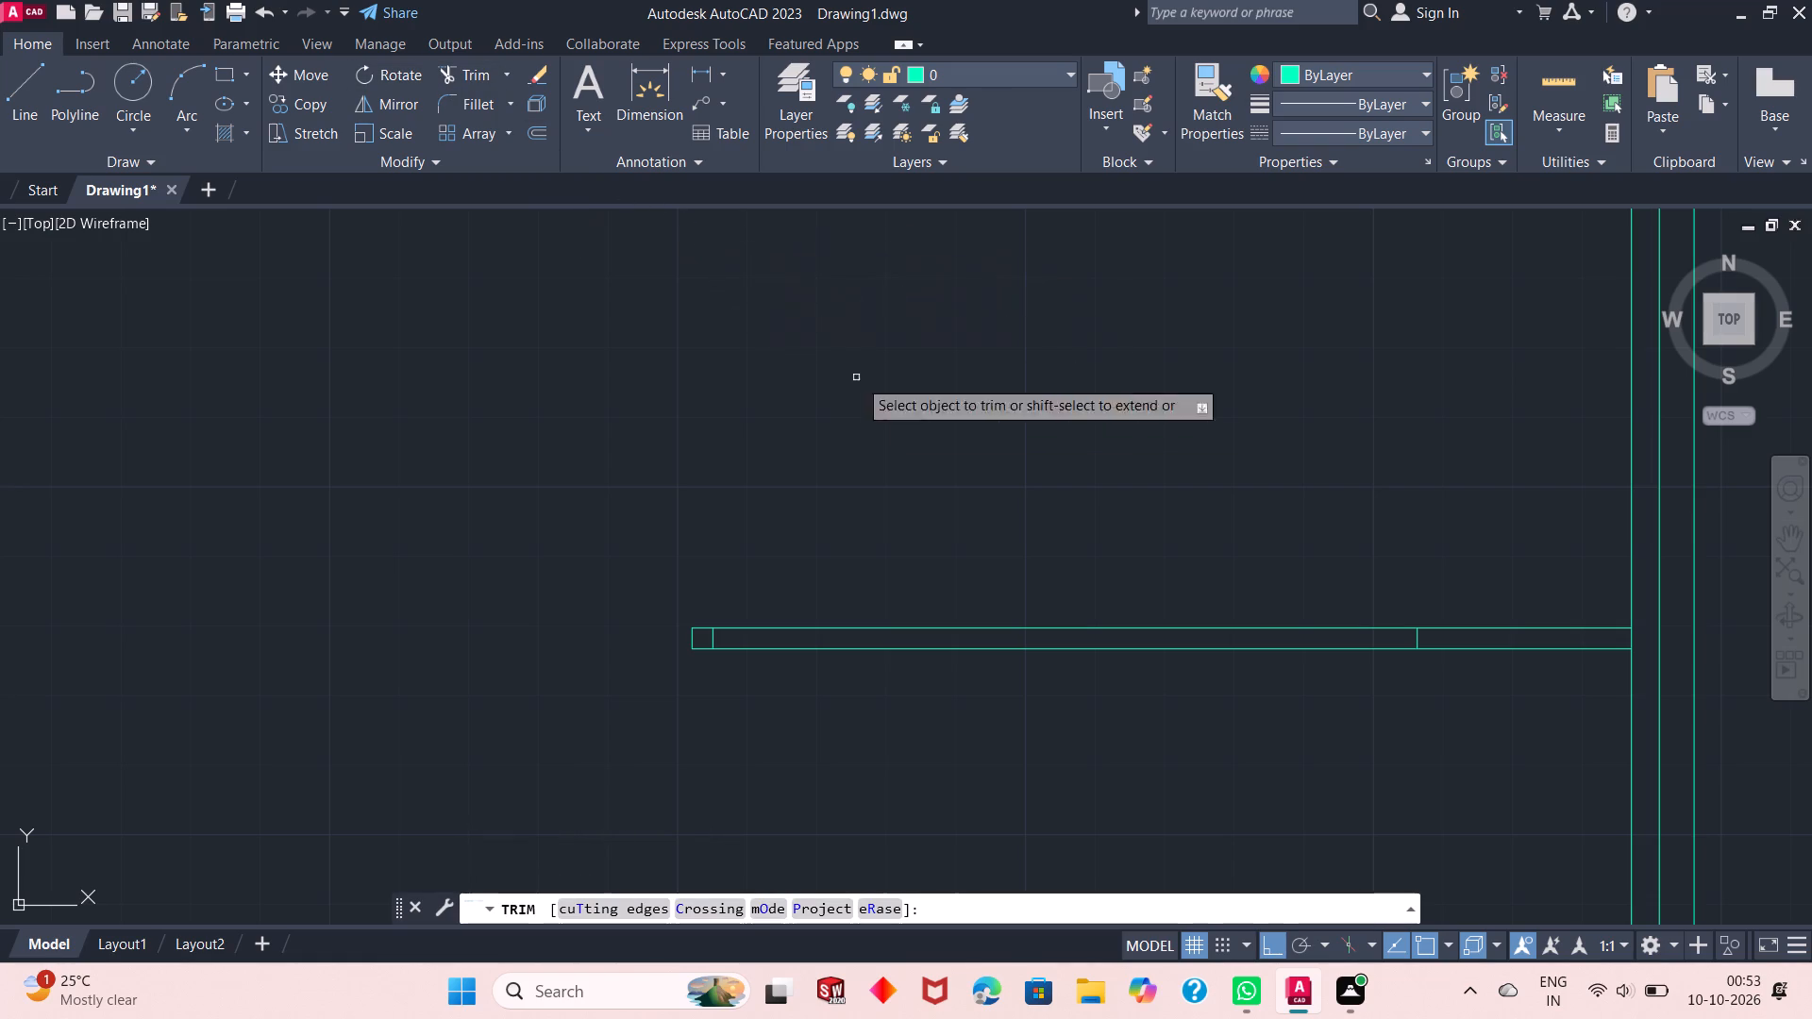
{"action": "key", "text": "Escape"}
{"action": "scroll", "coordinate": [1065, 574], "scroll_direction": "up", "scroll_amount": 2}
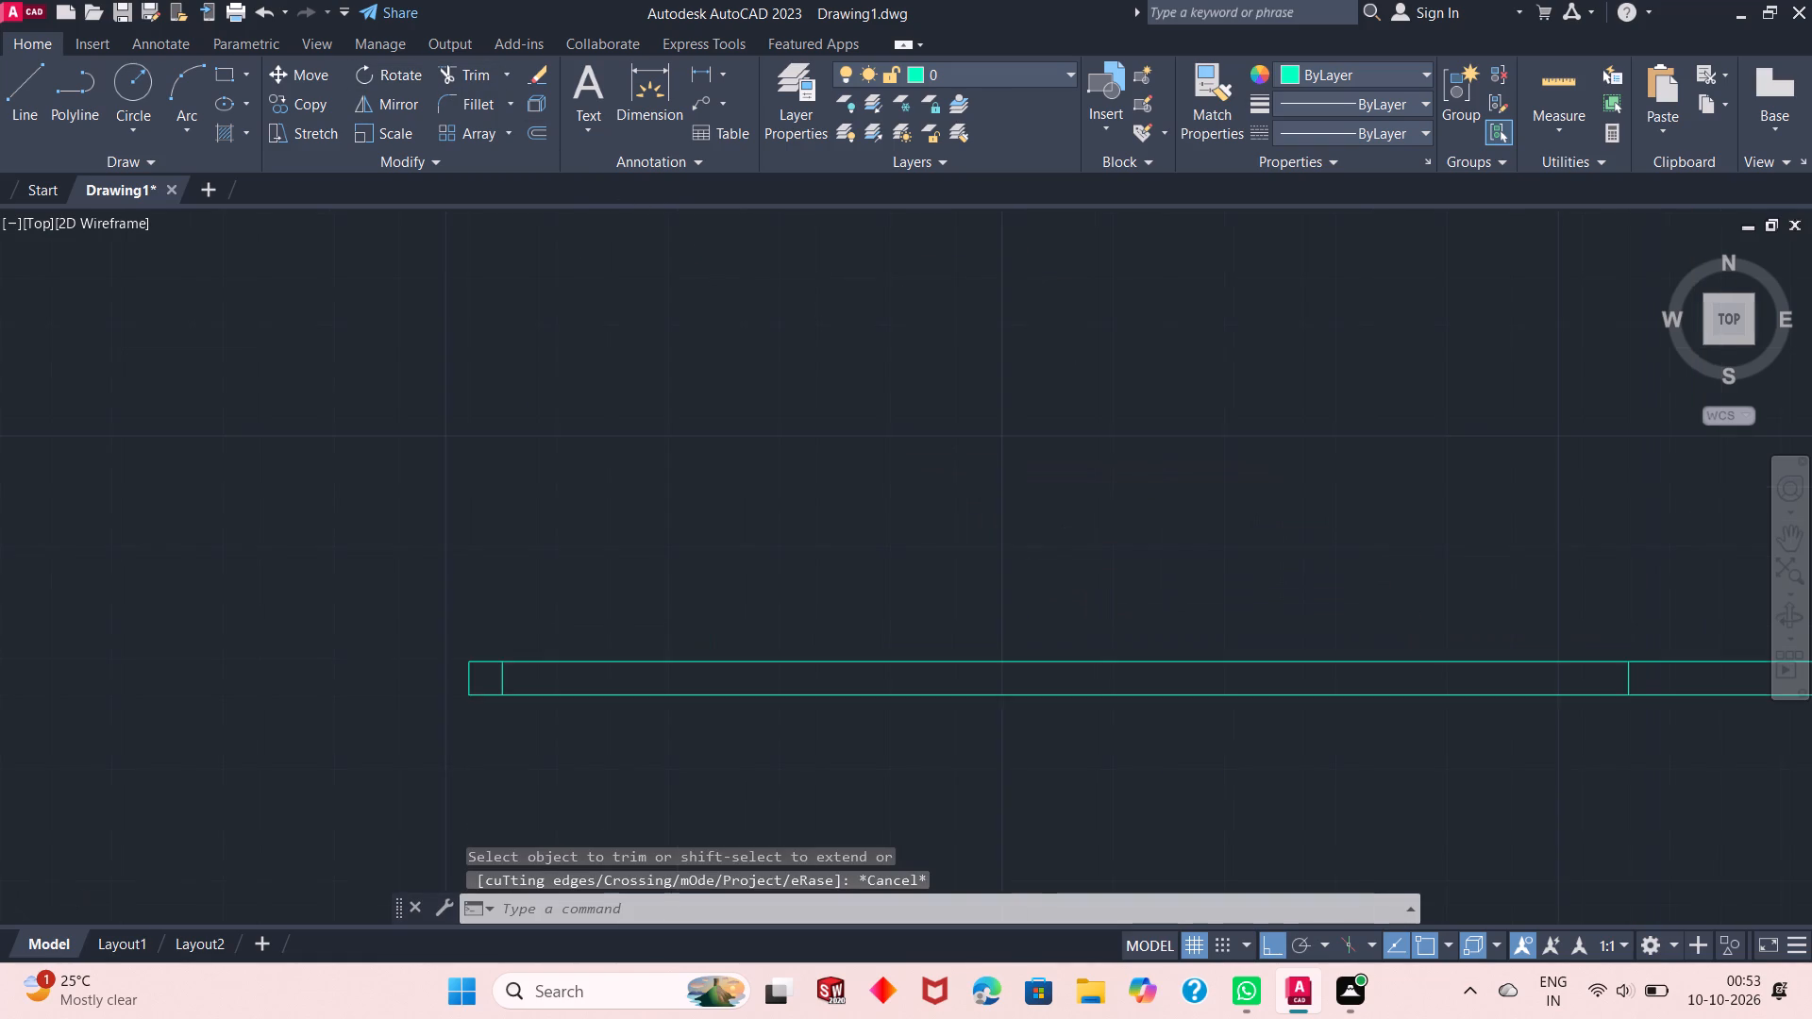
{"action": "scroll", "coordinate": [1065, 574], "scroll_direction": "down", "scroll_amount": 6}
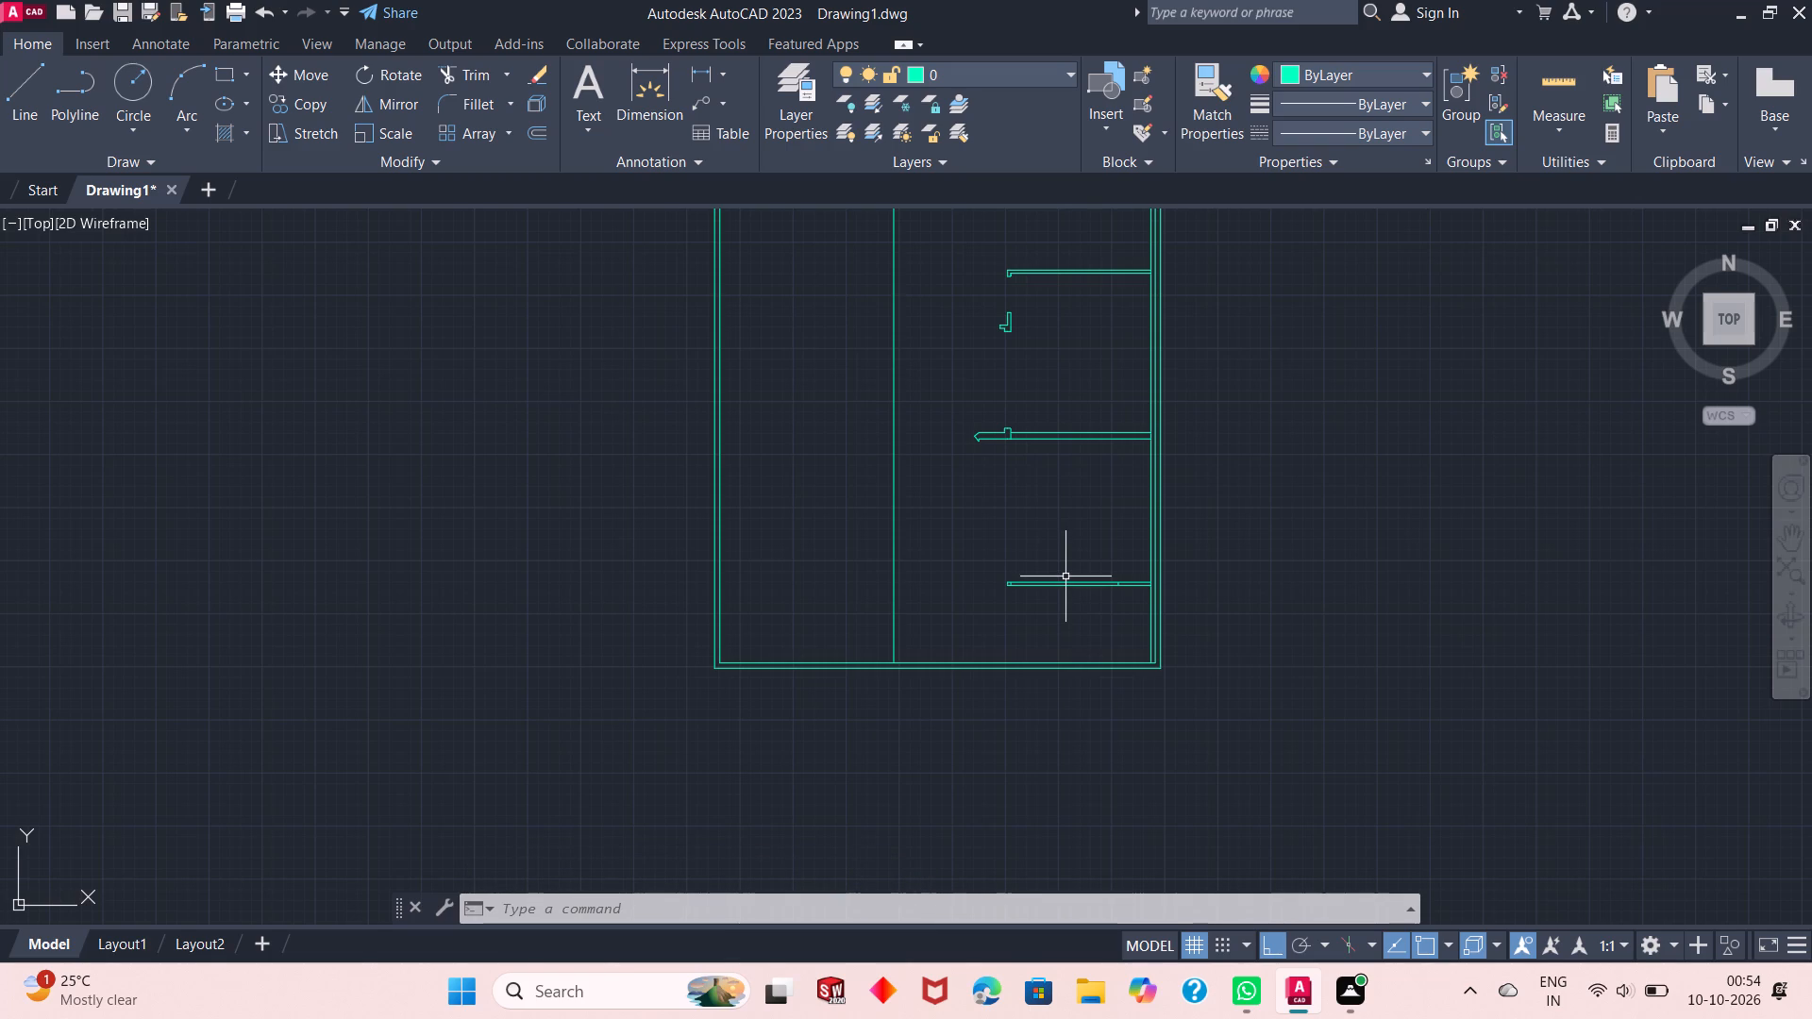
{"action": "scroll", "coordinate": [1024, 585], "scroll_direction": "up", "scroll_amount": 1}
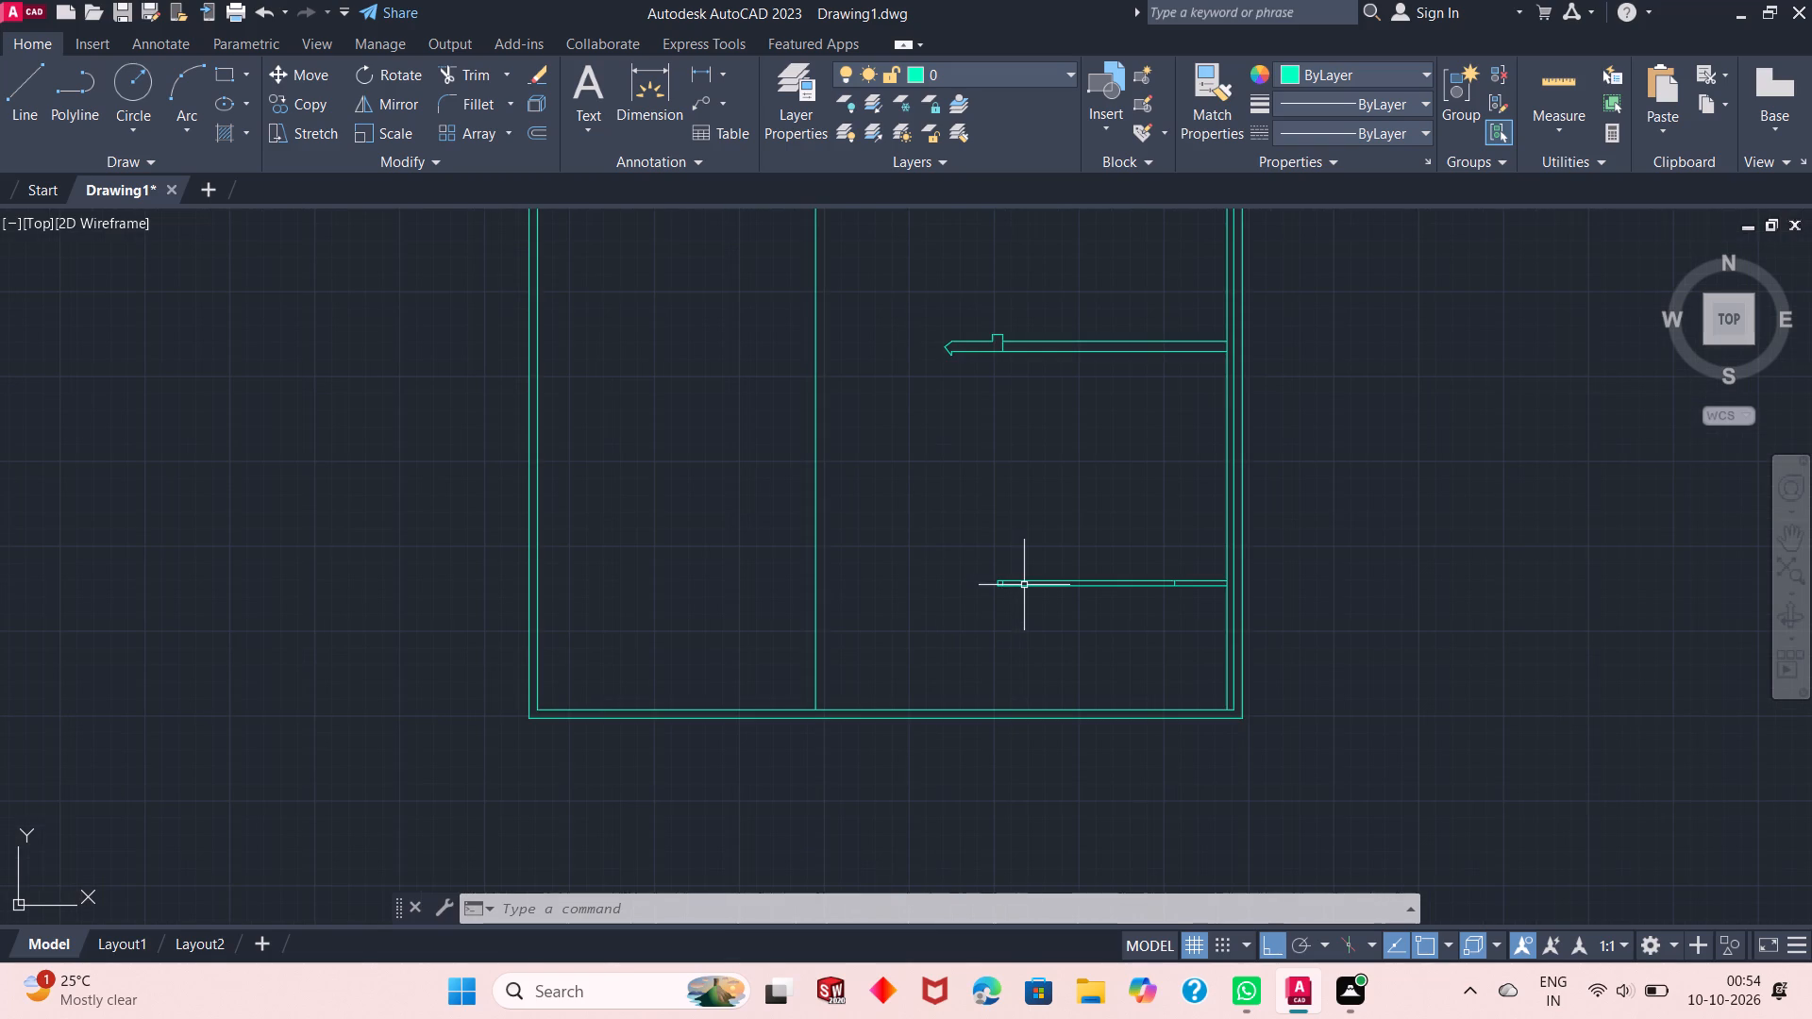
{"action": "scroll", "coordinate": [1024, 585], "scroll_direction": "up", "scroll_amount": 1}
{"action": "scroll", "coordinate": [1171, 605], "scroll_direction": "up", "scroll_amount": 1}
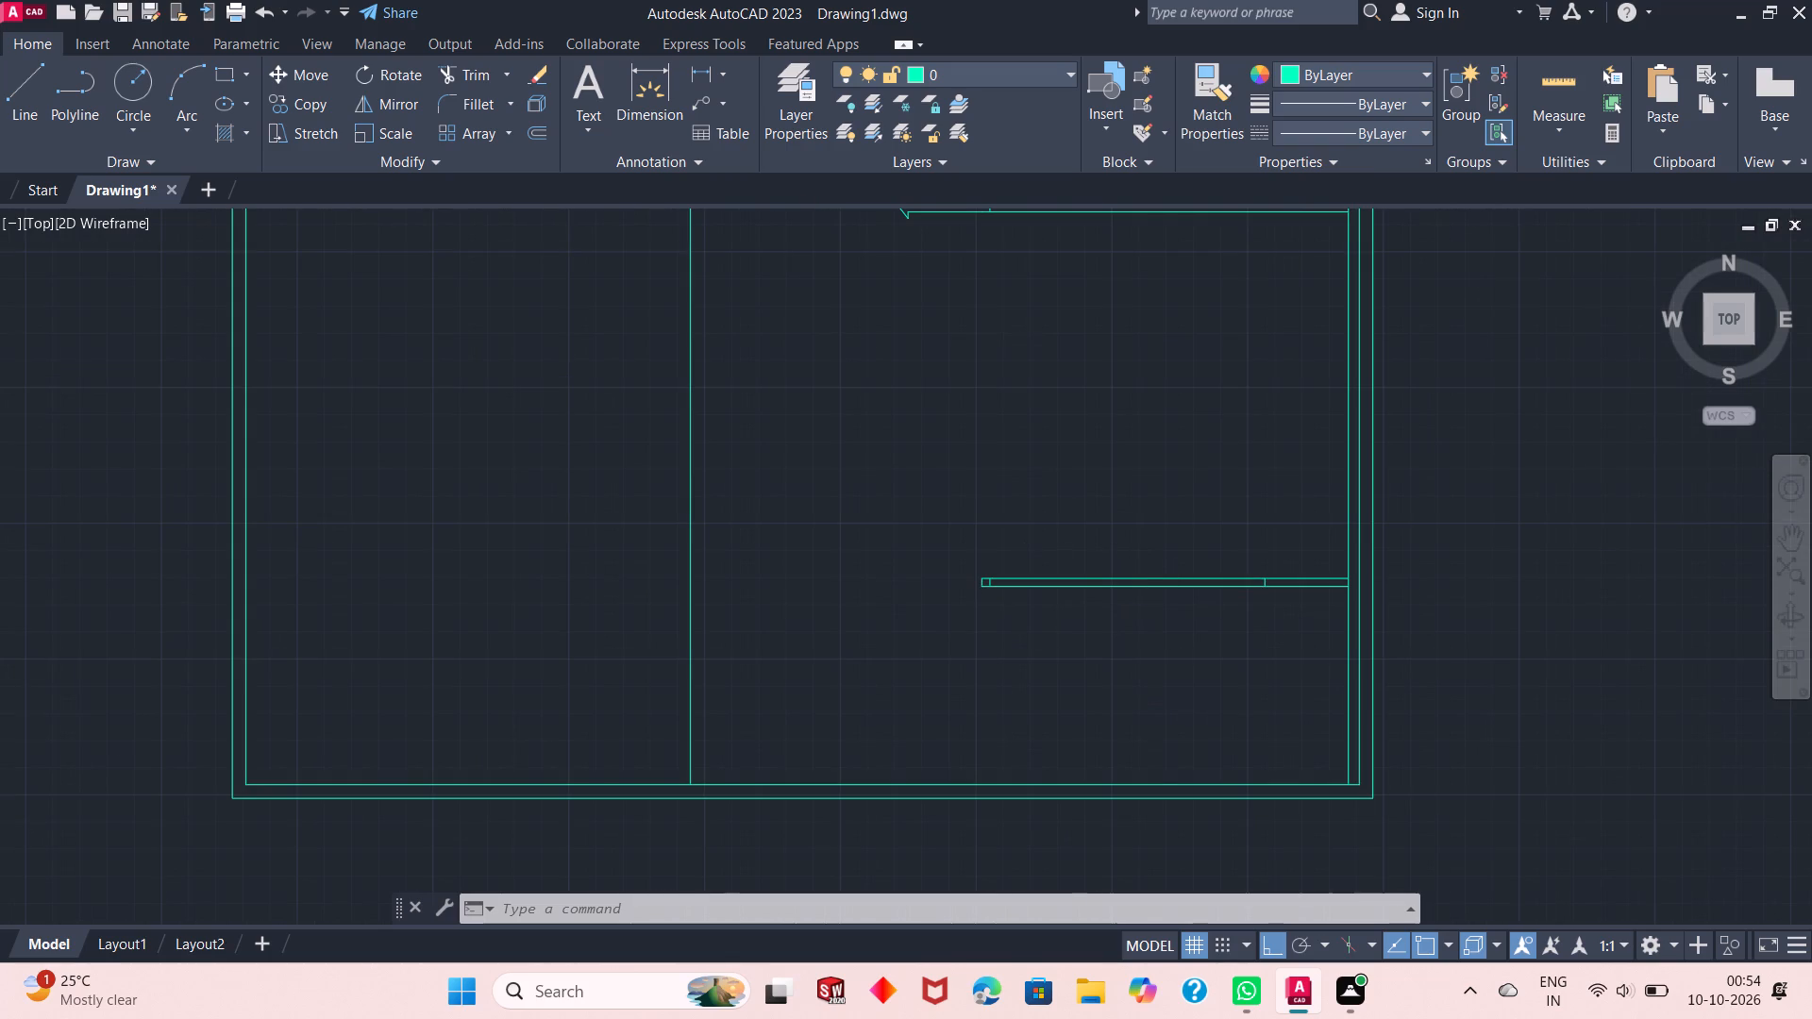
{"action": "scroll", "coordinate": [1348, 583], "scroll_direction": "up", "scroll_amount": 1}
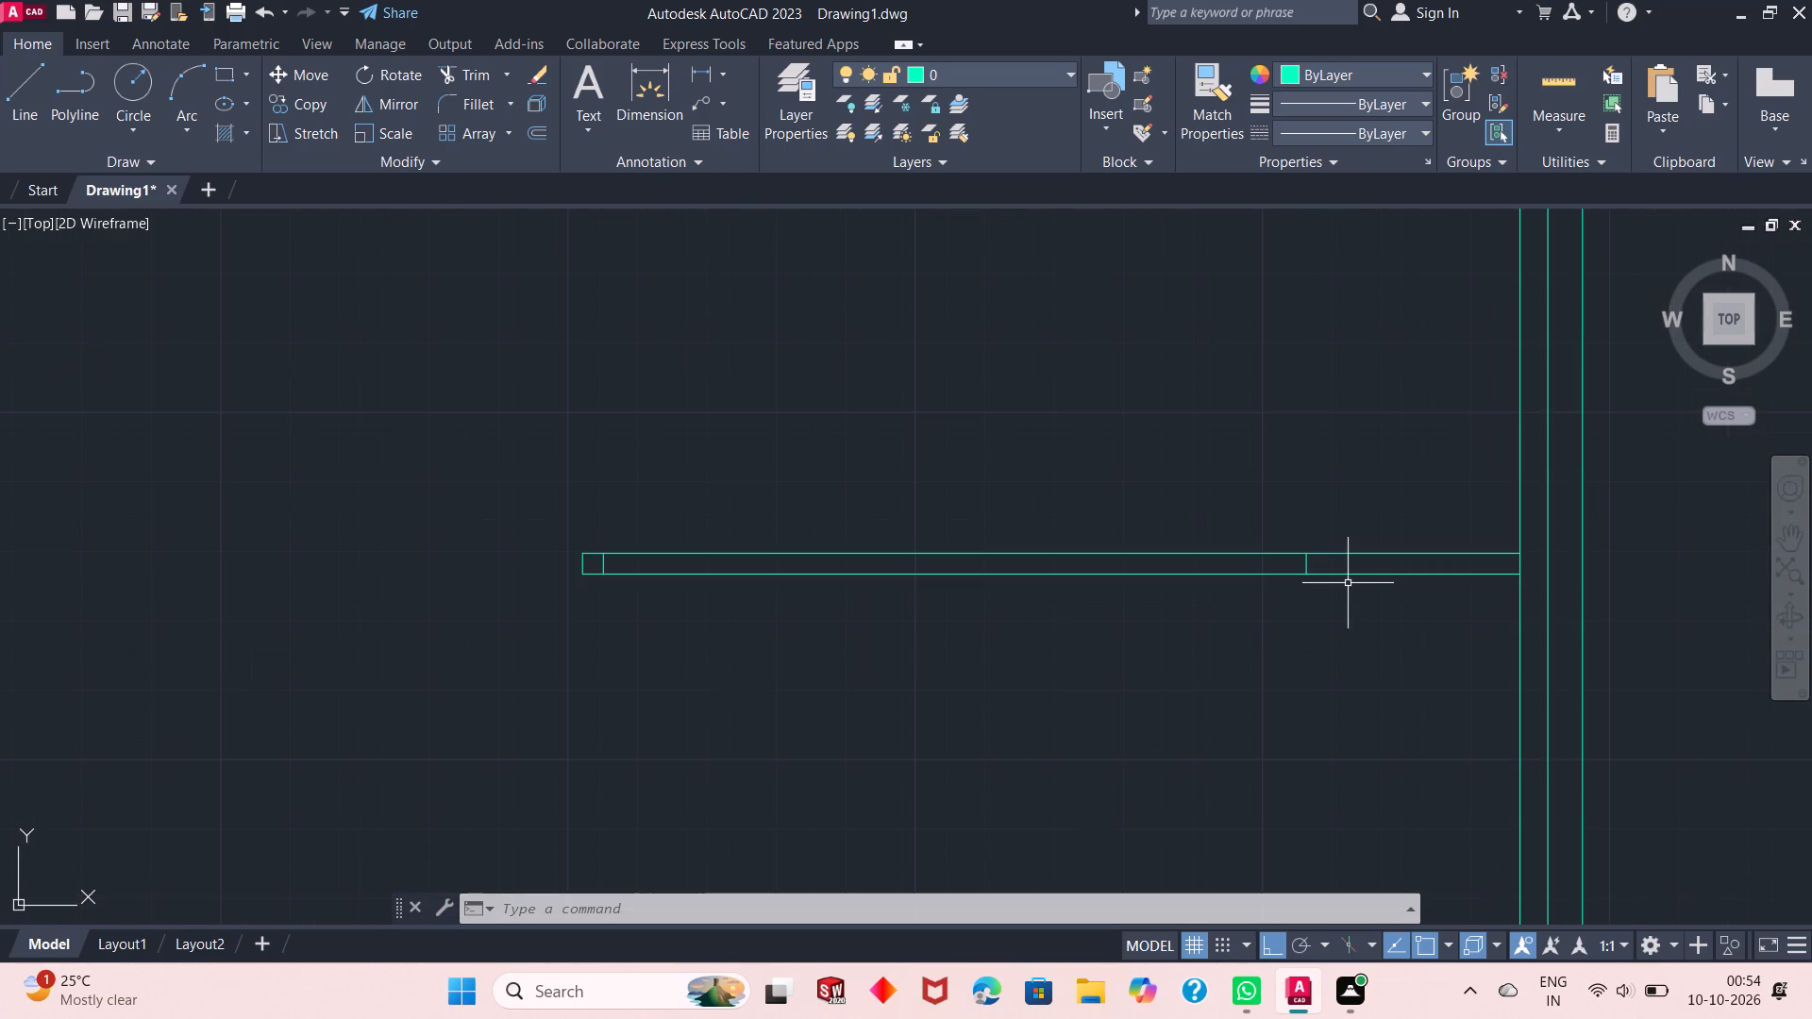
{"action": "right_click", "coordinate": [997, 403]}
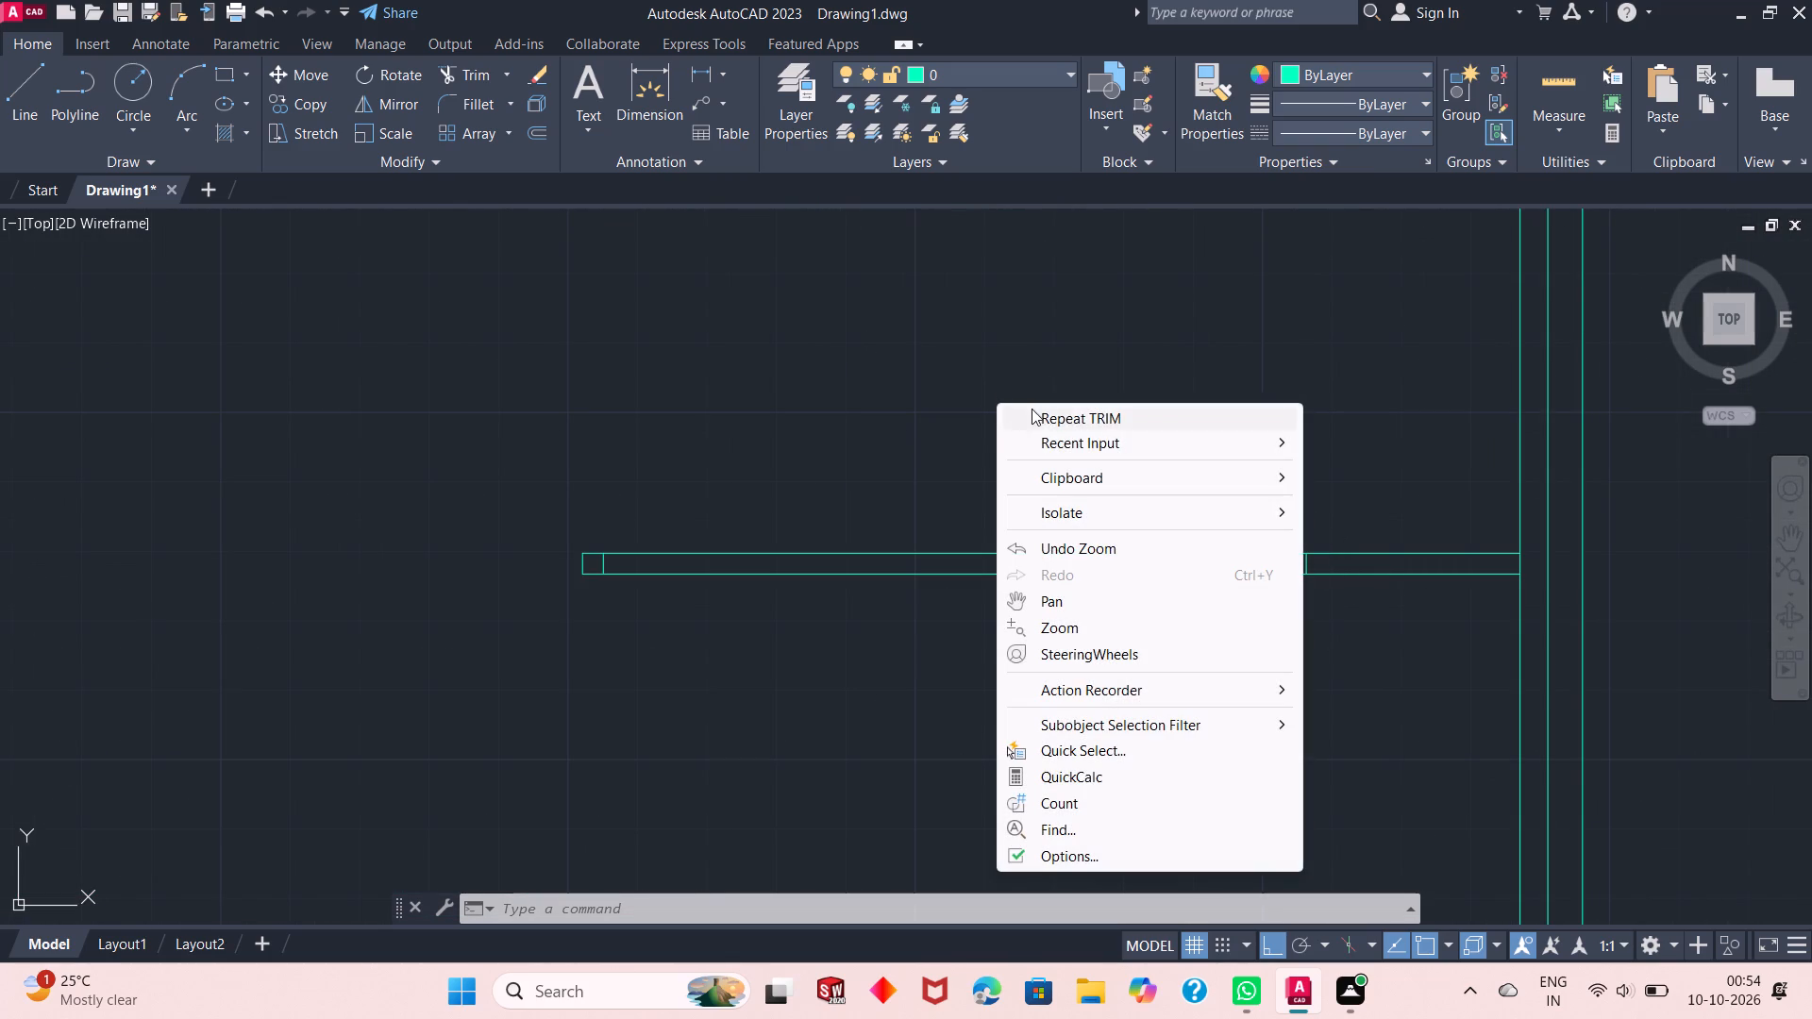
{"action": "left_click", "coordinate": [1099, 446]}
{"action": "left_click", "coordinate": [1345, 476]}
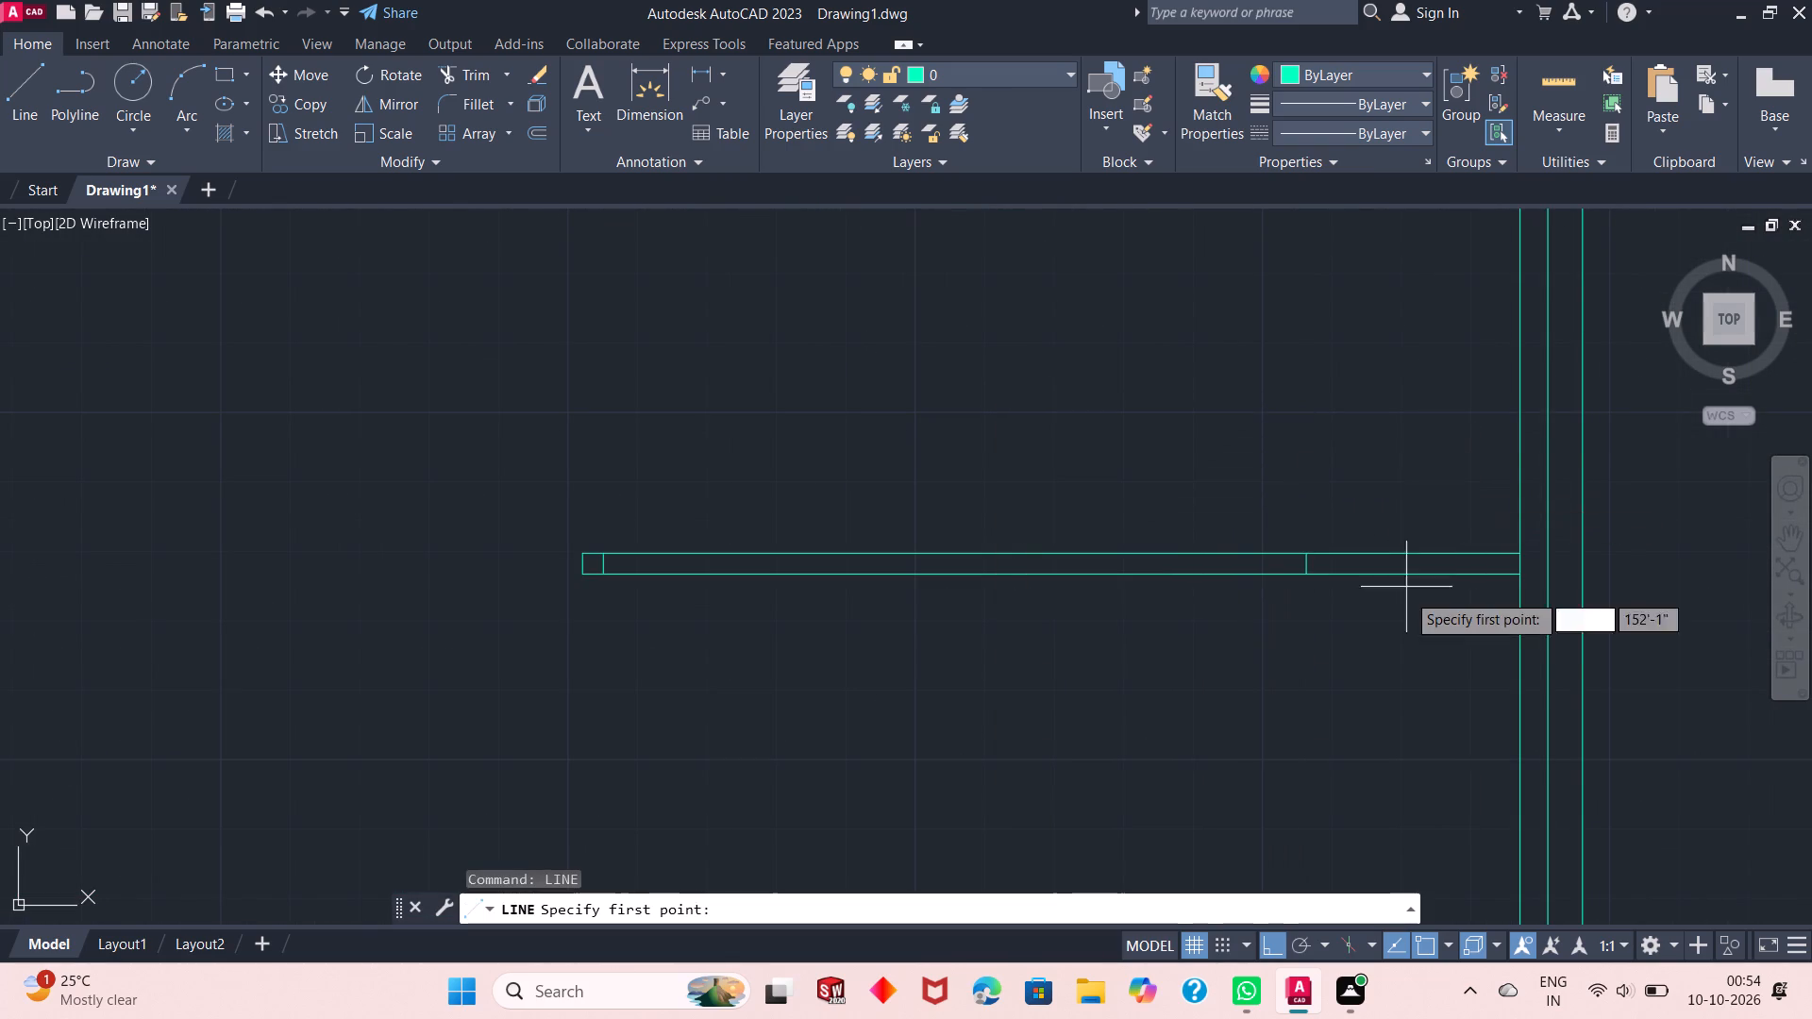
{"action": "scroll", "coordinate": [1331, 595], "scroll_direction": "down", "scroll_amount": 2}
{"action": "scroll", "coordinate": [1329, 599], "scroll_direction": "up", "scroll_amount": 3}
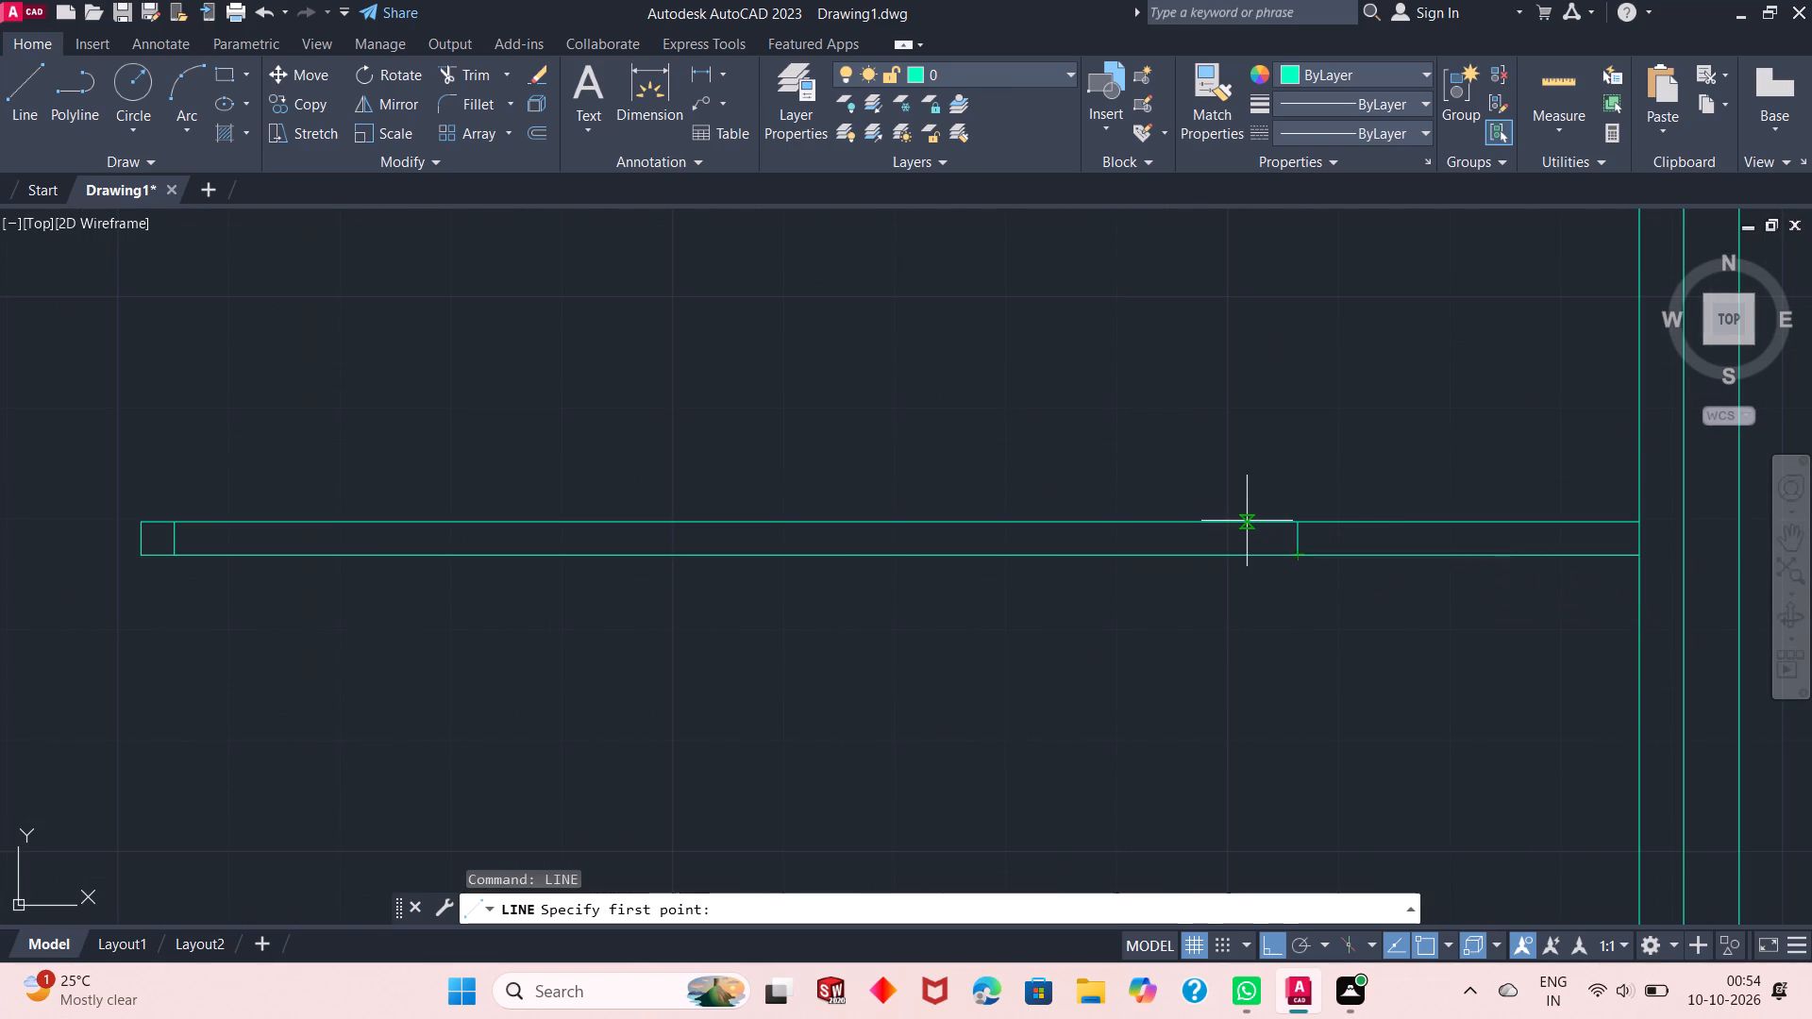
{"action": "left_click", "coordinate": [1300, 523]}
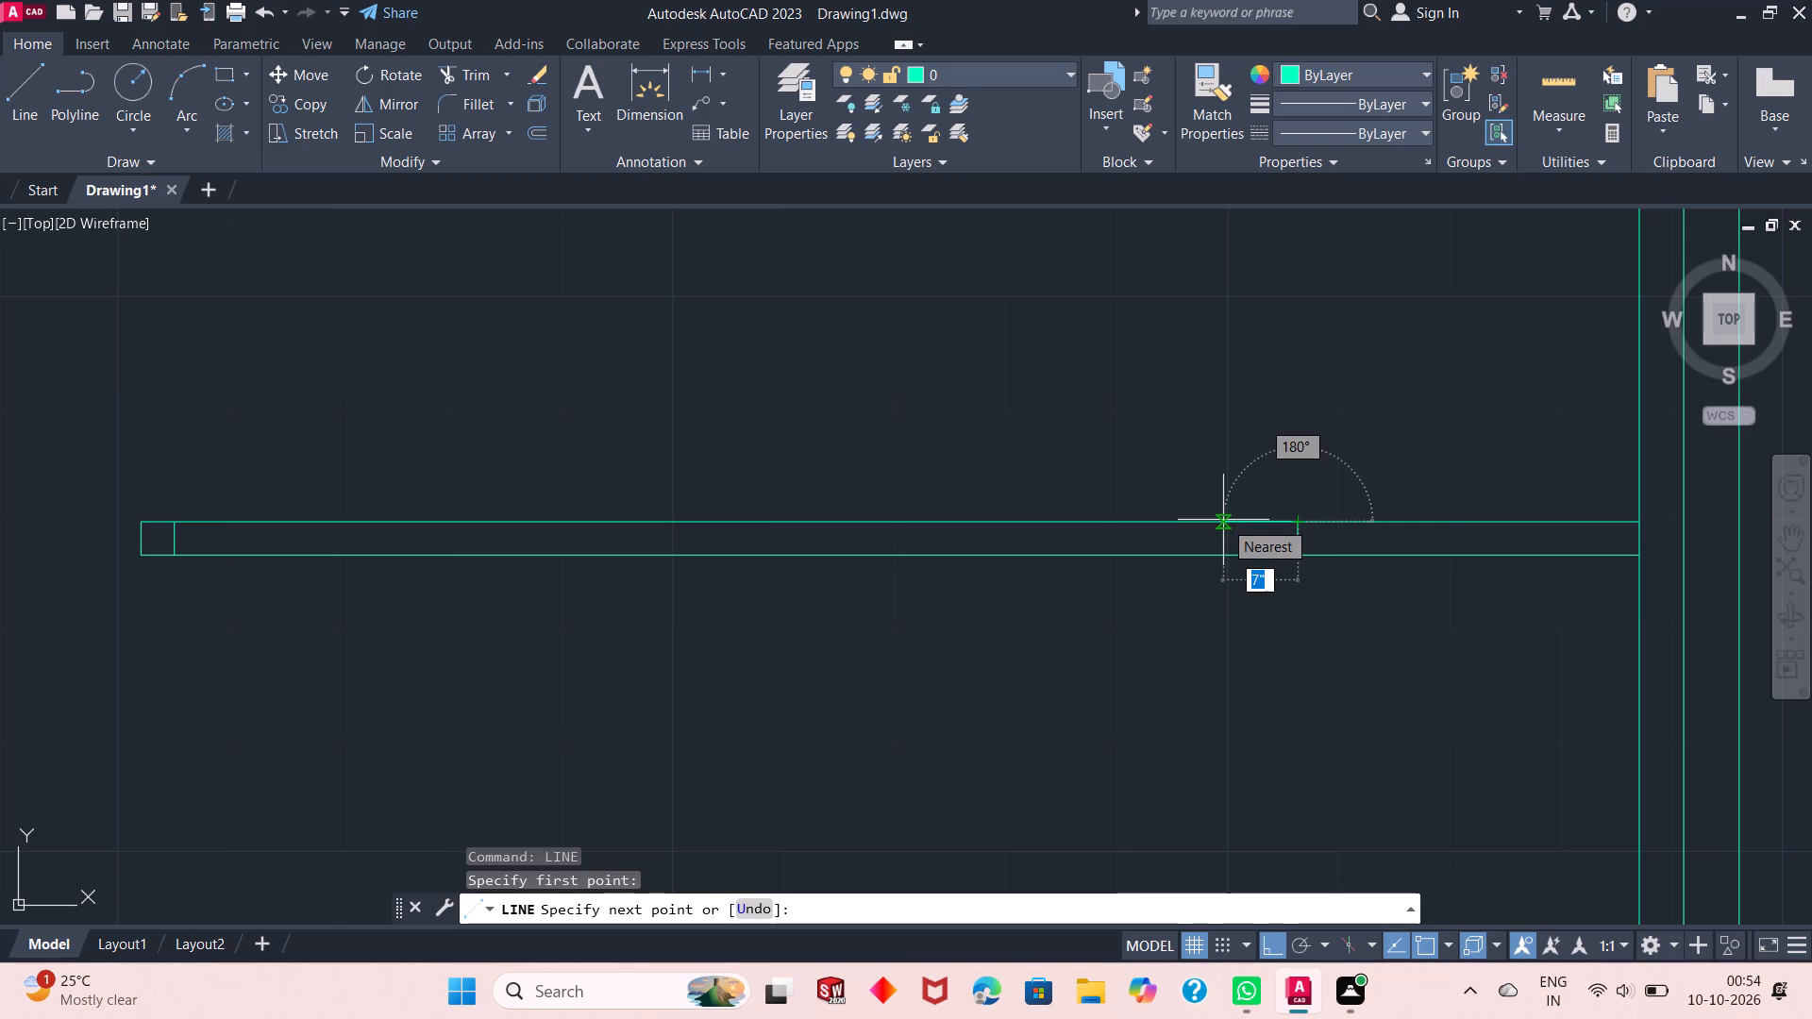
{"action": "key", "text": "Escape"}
Draw a column outline from the short crossing line's upper end: 5" west, 6" south, 5" east, and north to the southern partition's lower line.
{"action": "right_click", "coordinate": [1233, 384]}
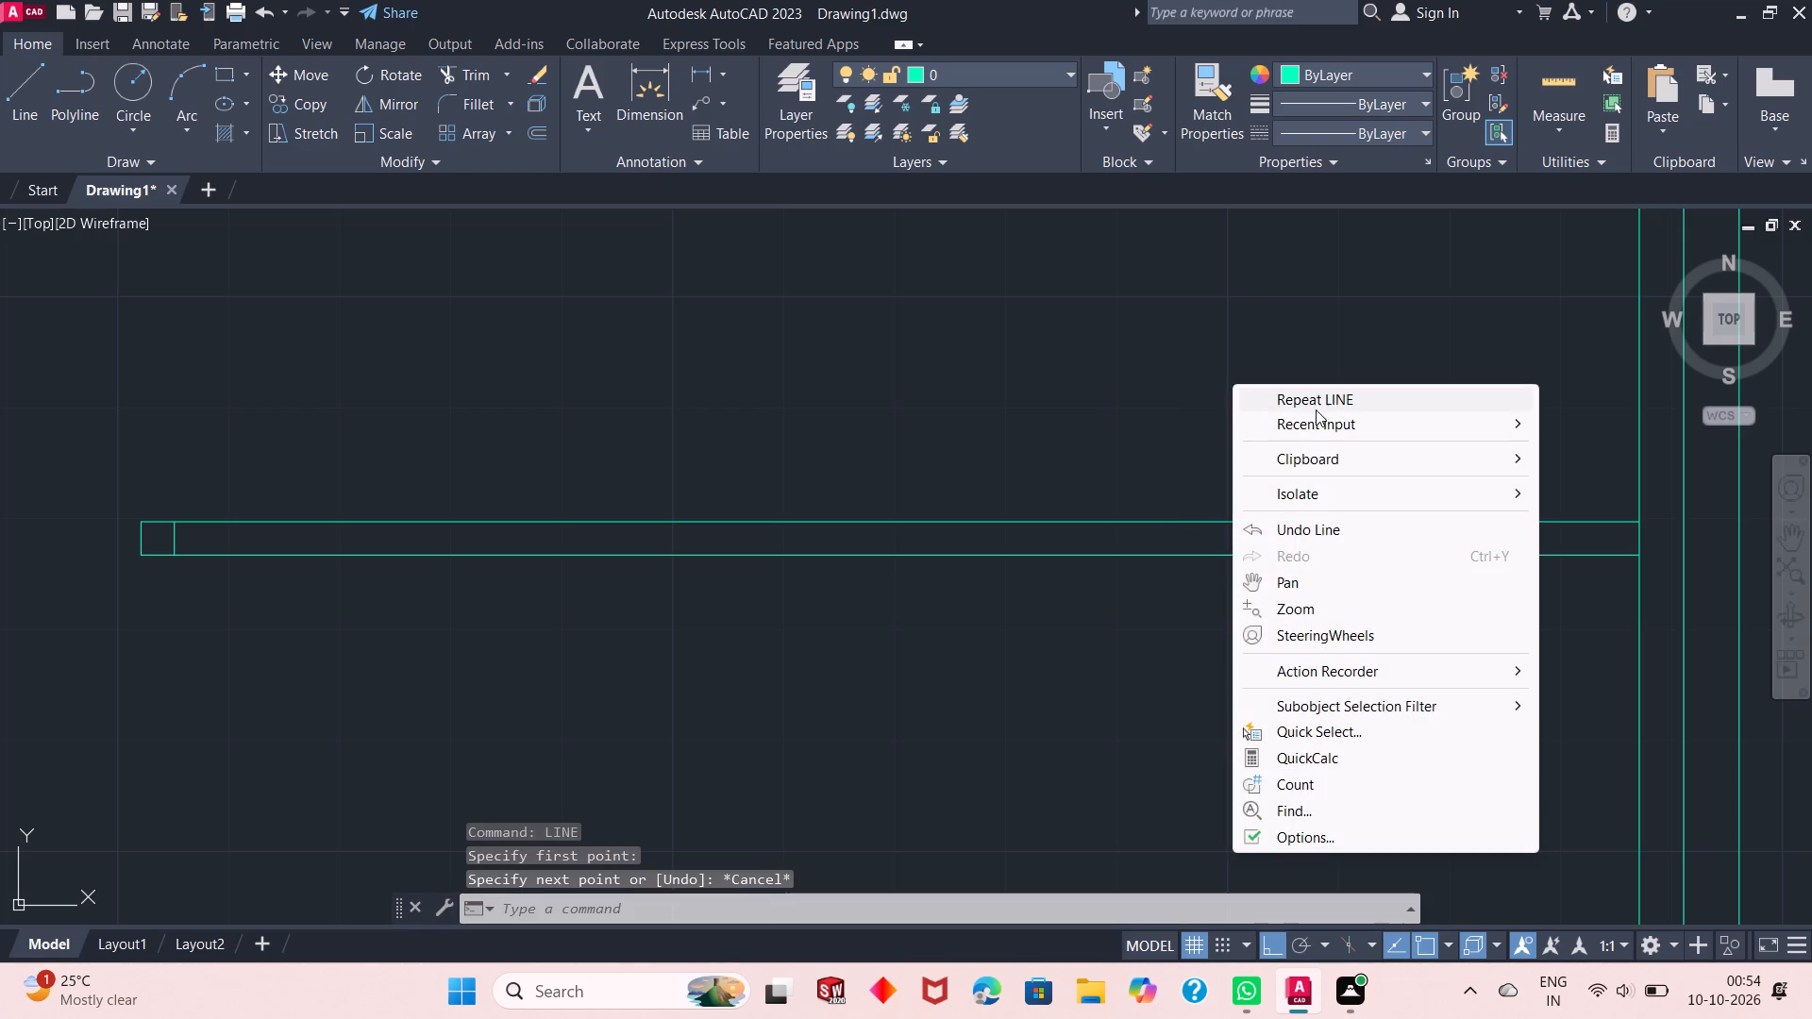
{"action": "left_click", "coordinate": [1327, 396]}
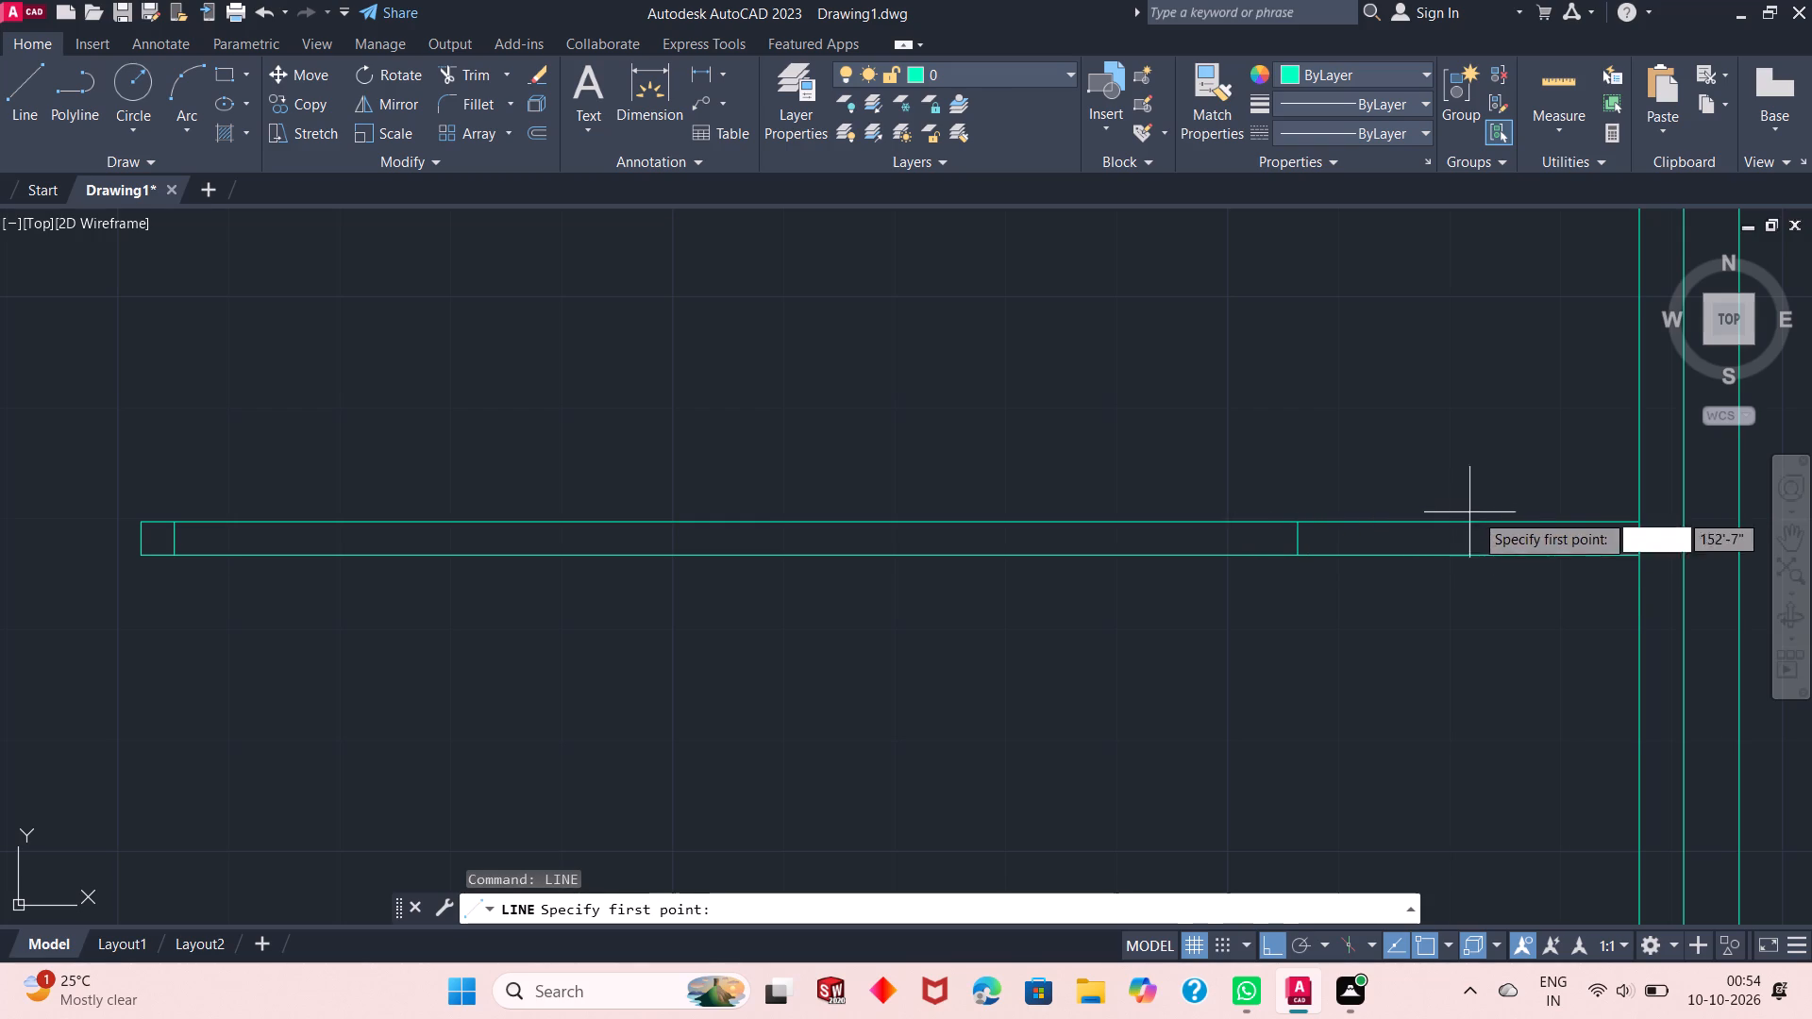
{"action": "left_click", "coordinate": [1300, 523]}
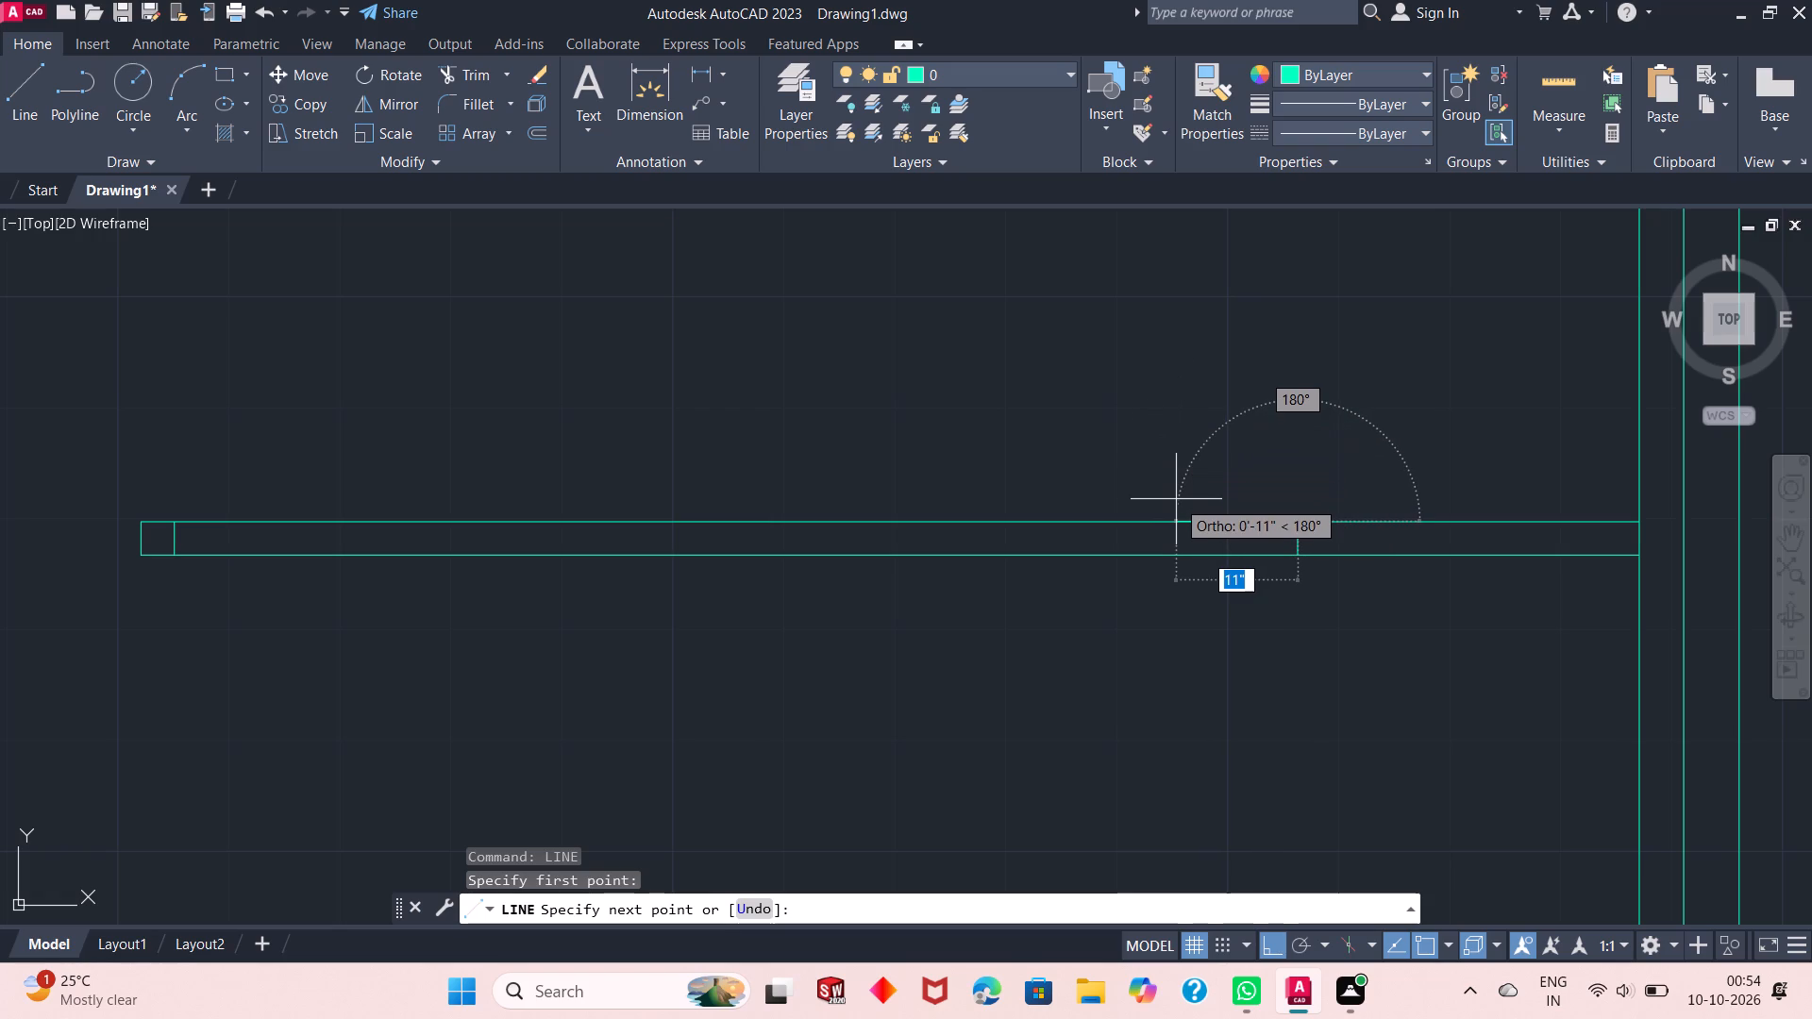
{"action": "key", "text": "4"}
{"action": "key", "text": "BackSpace"}
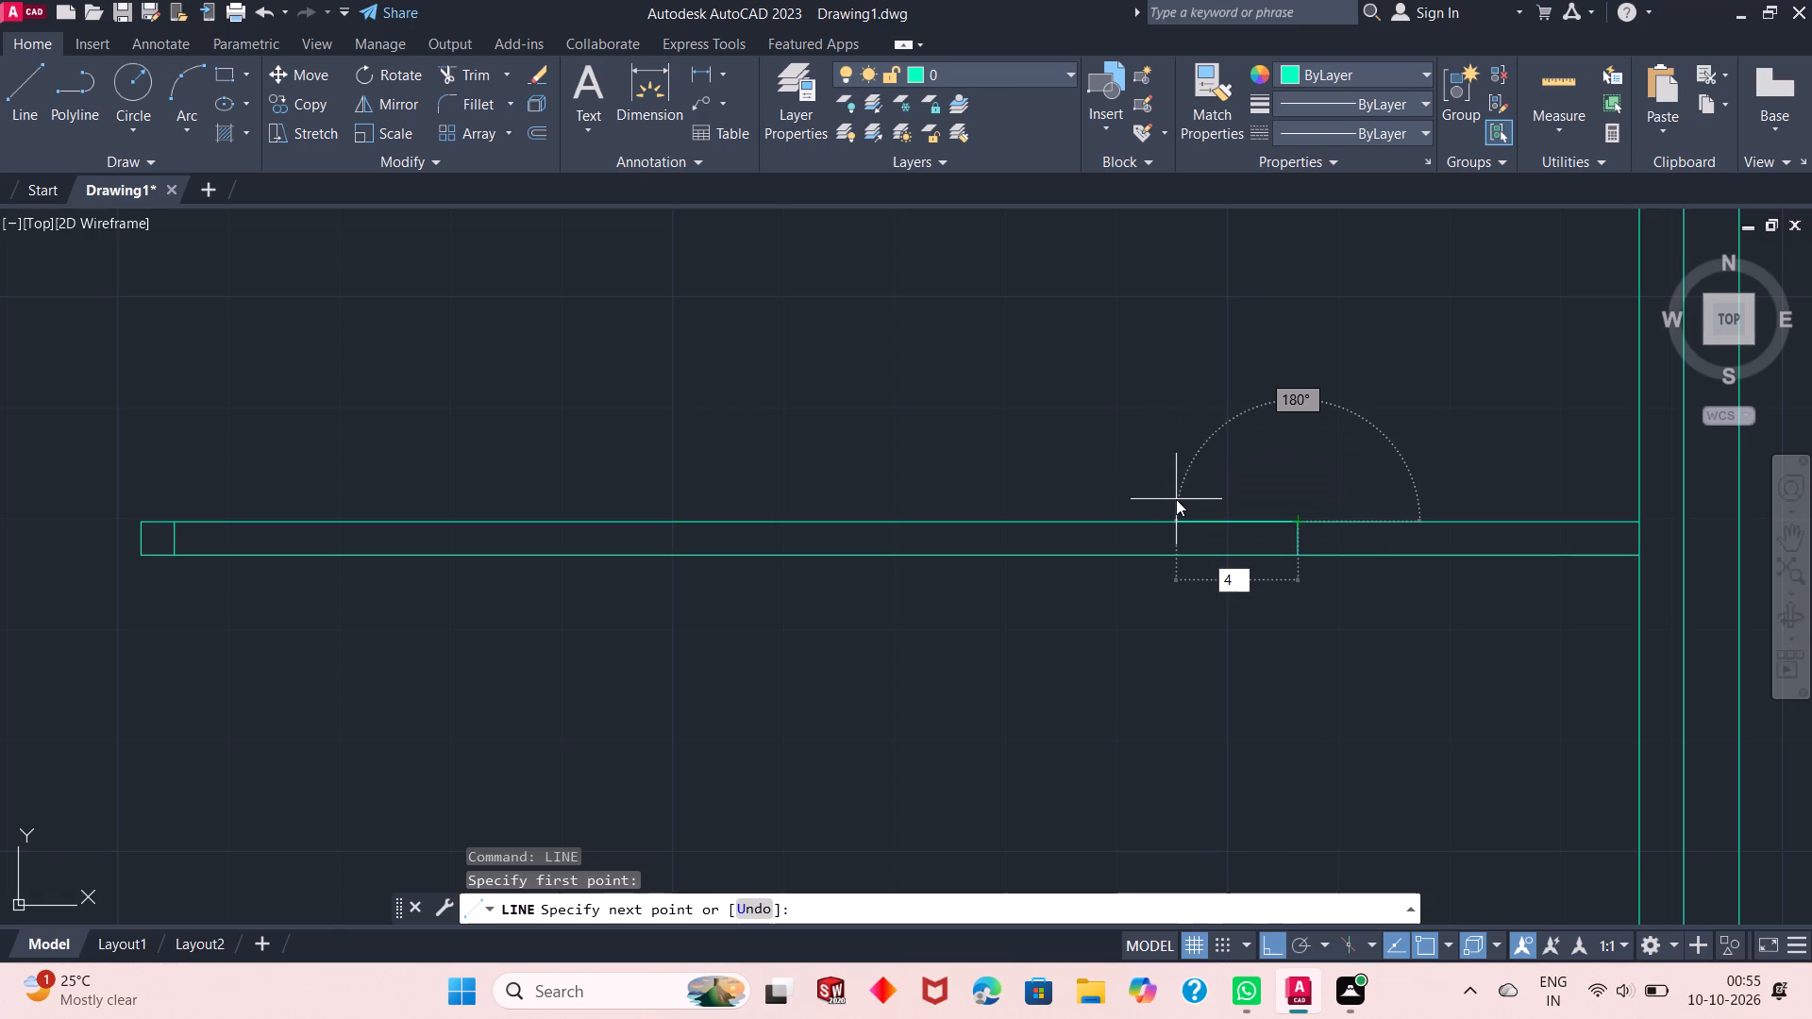
{"action": "type", "text": "5\""}
{"action": "key", "text": "Return"}
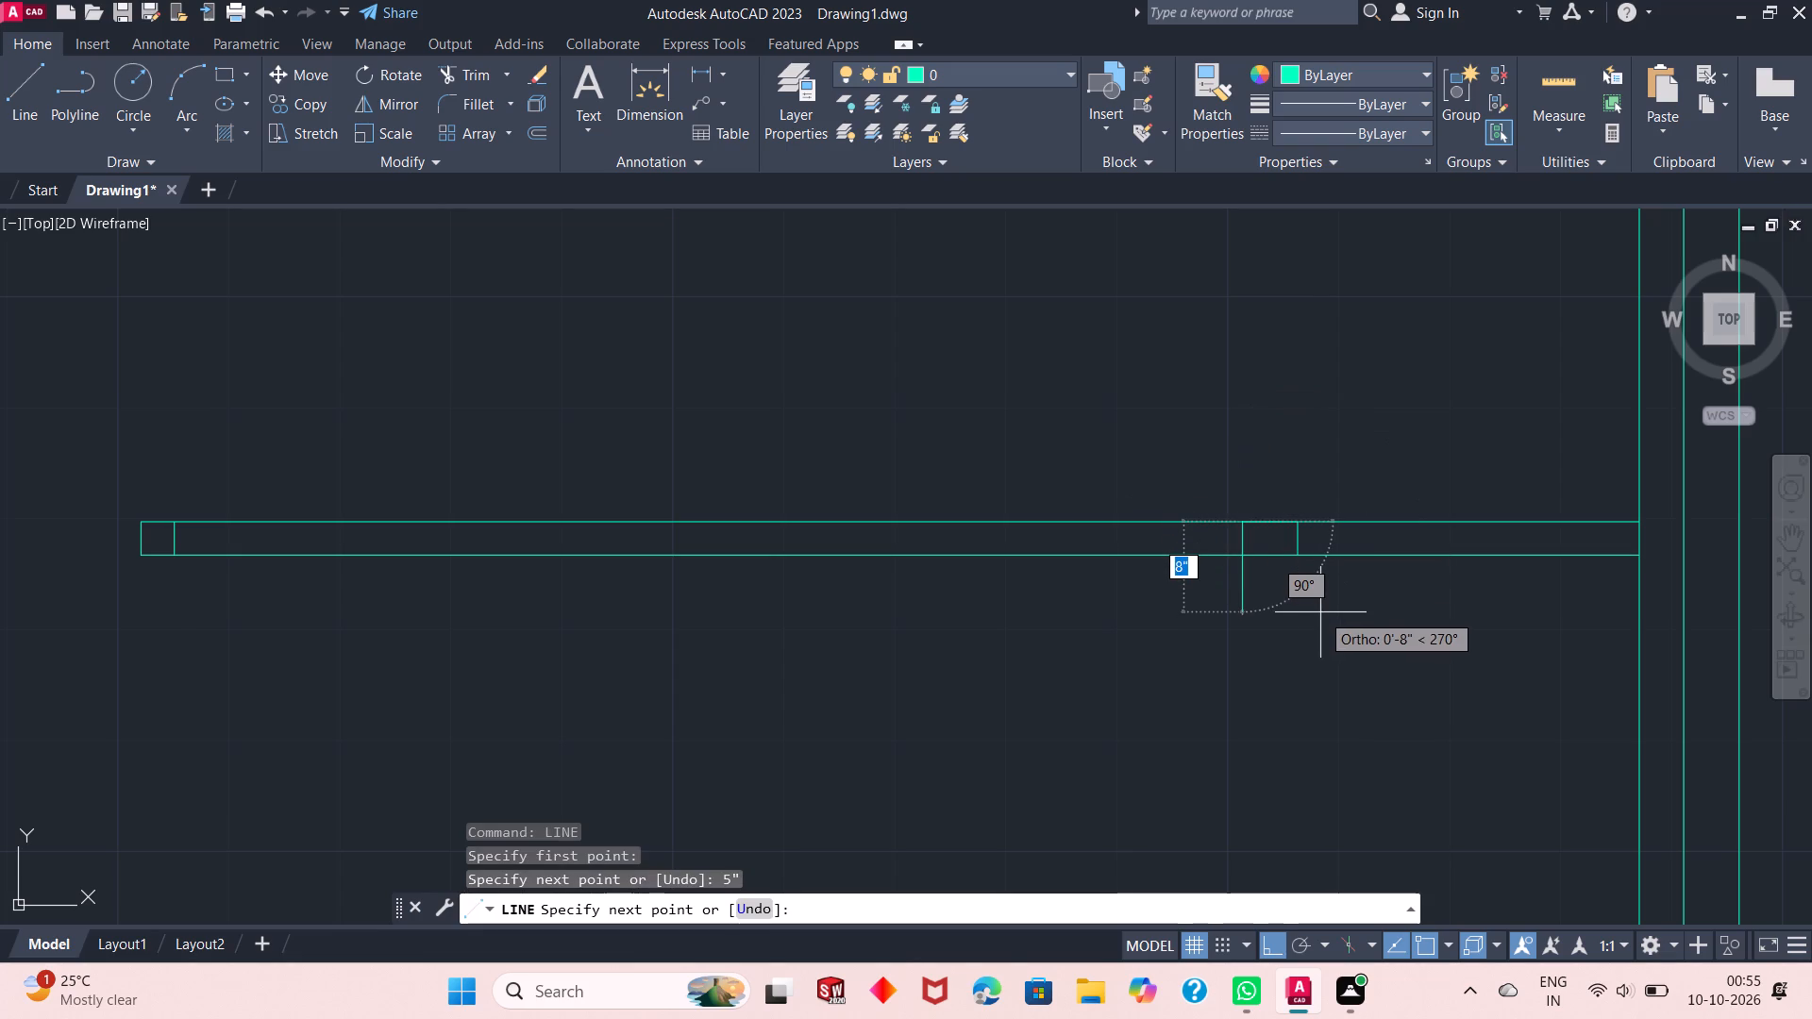
{"action": "key", "text": "6"}
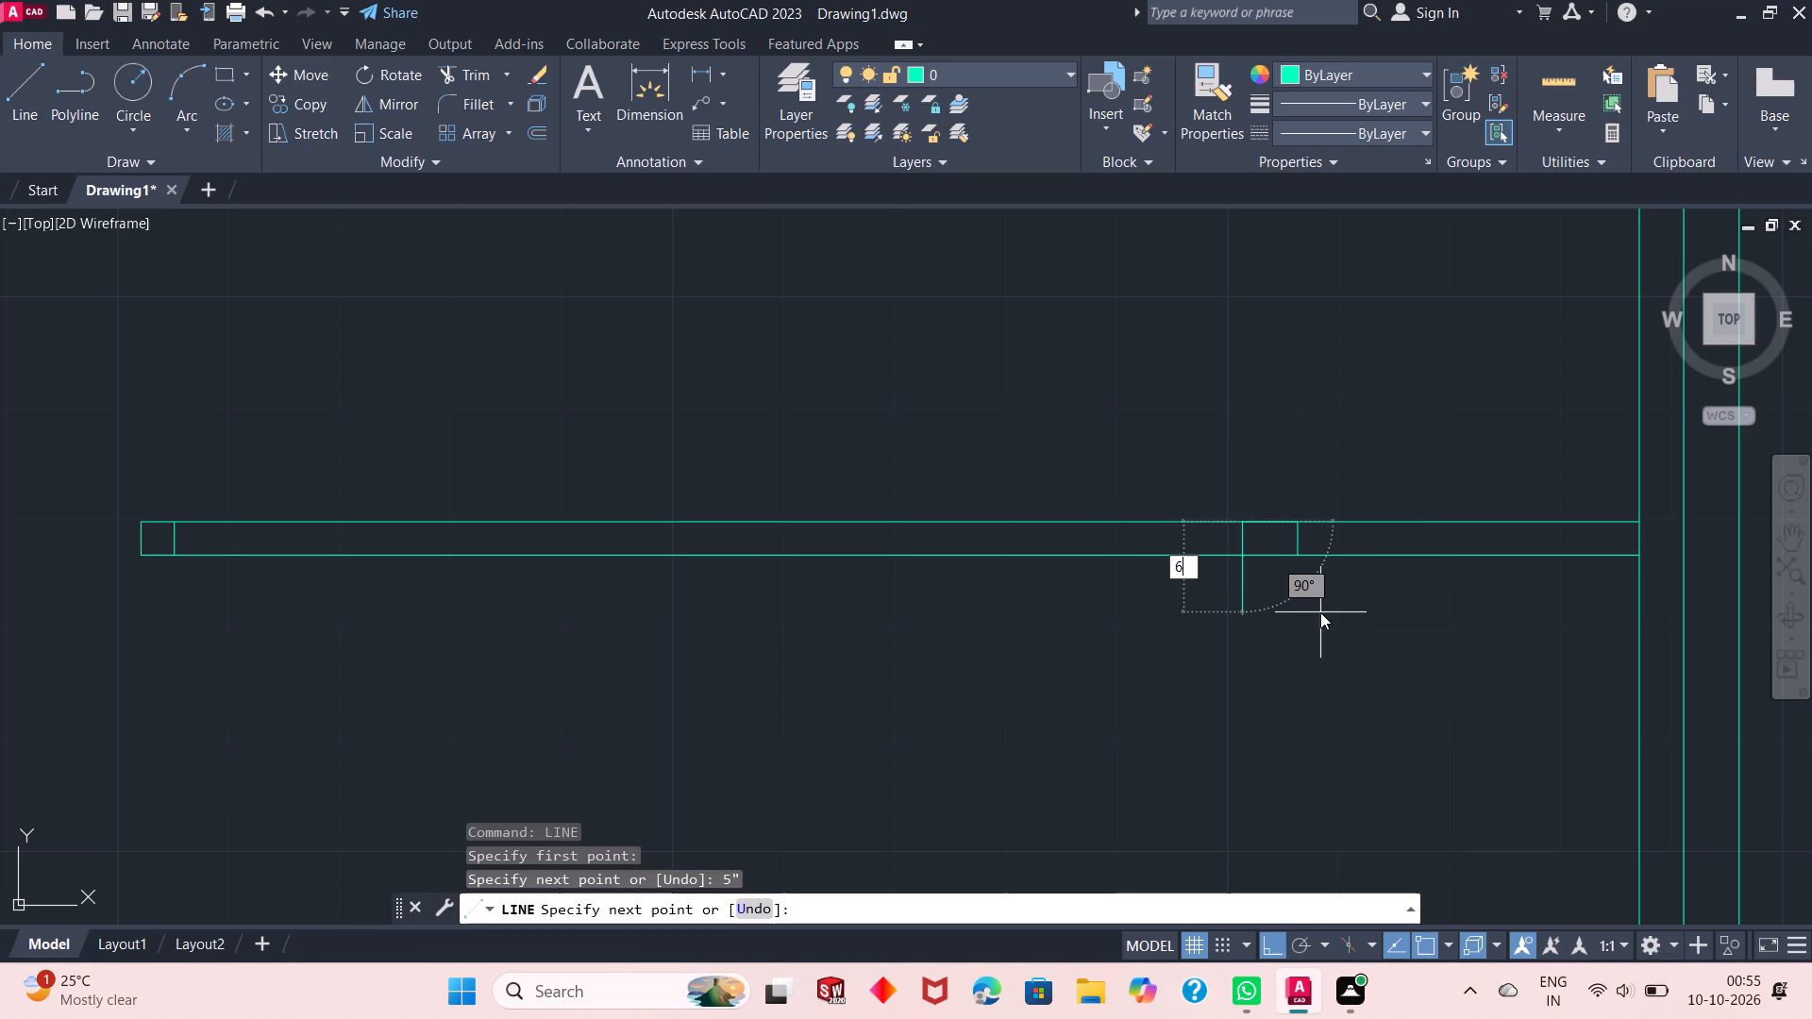
{"action": "key", "text": "shift+quotedbl"}
{"action": "key", "text": "Return"}
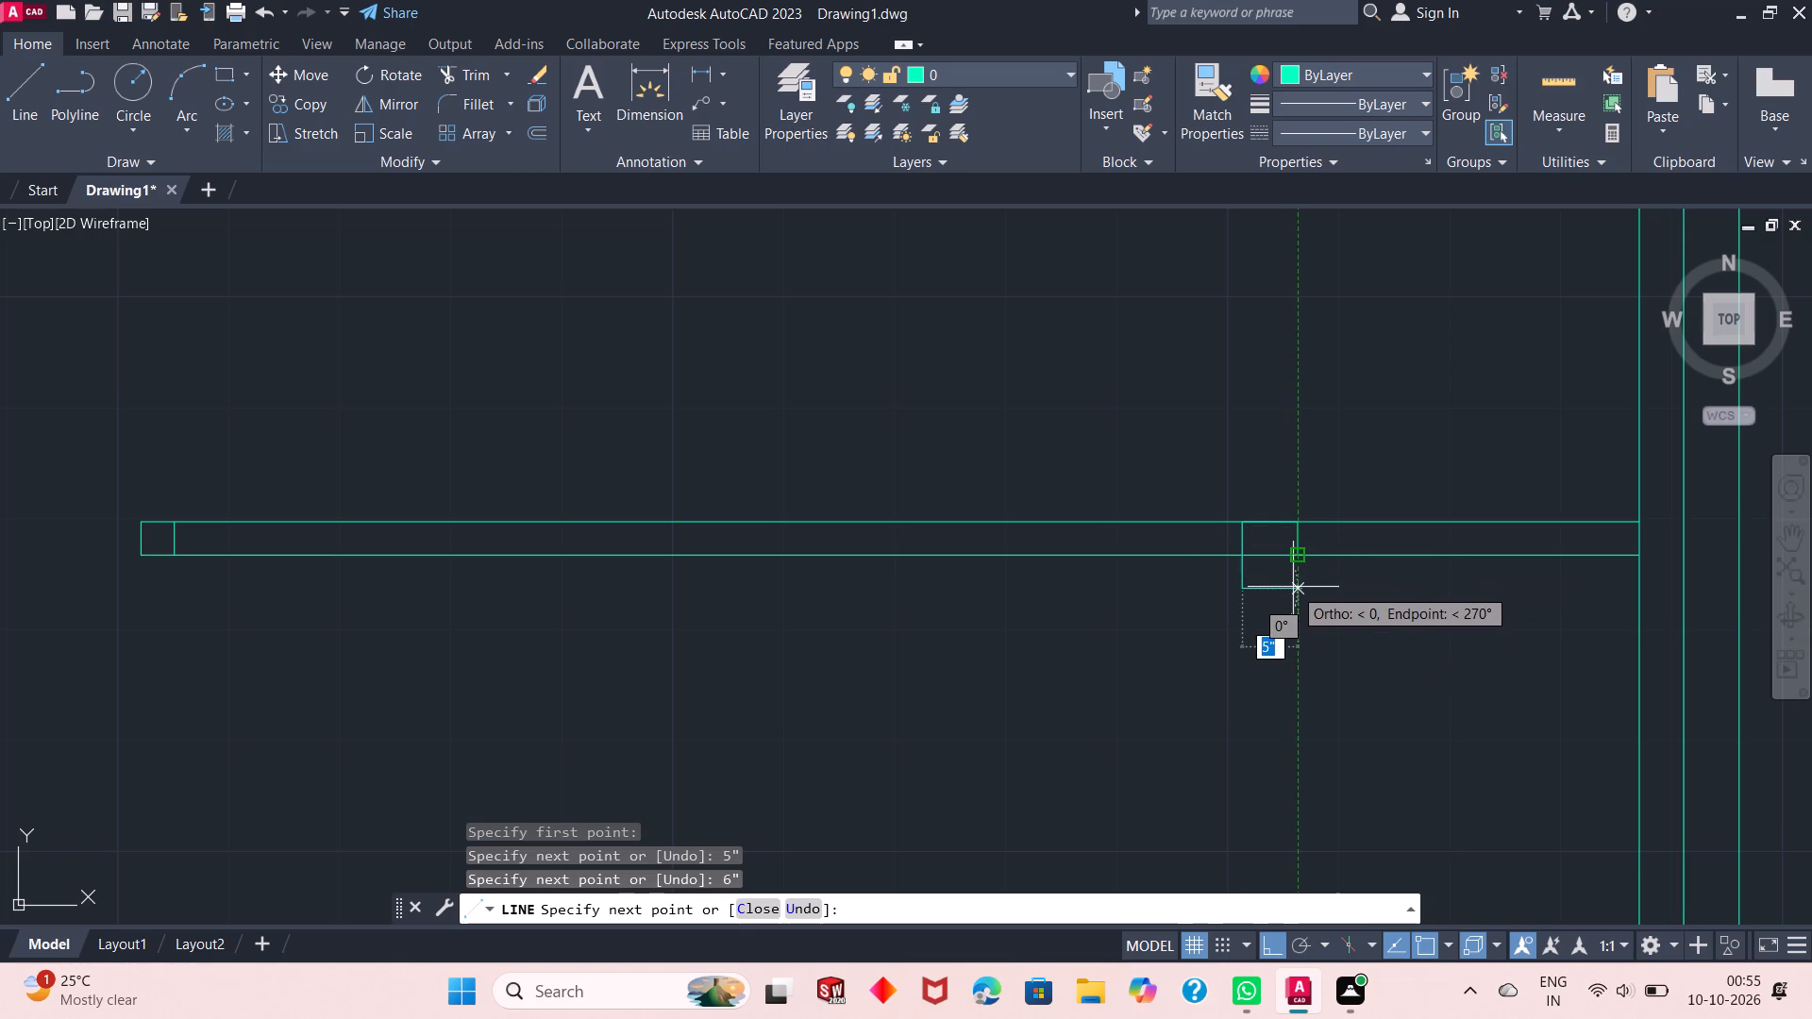
{"action": "left_click", "coordinate": [1293, 589]}
{"action": "left_click", "coordinate": [1294, 554]}
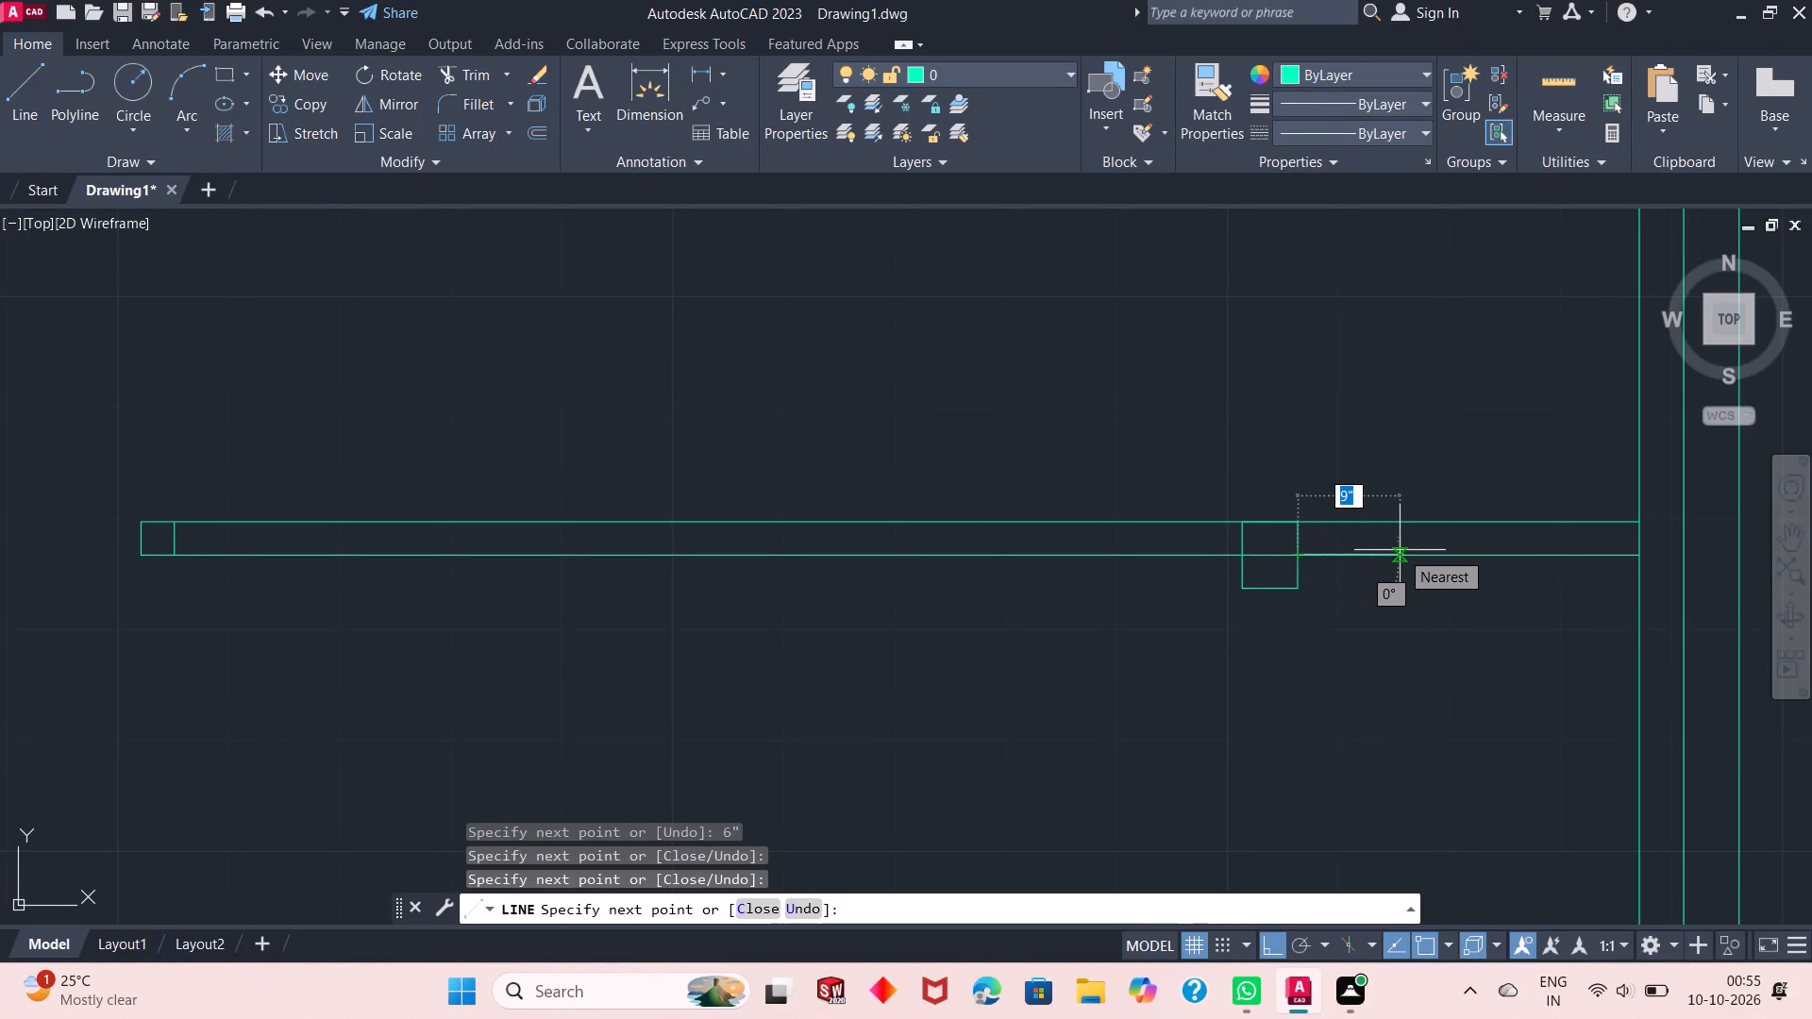
{"action": "key", "text": "Escape"}
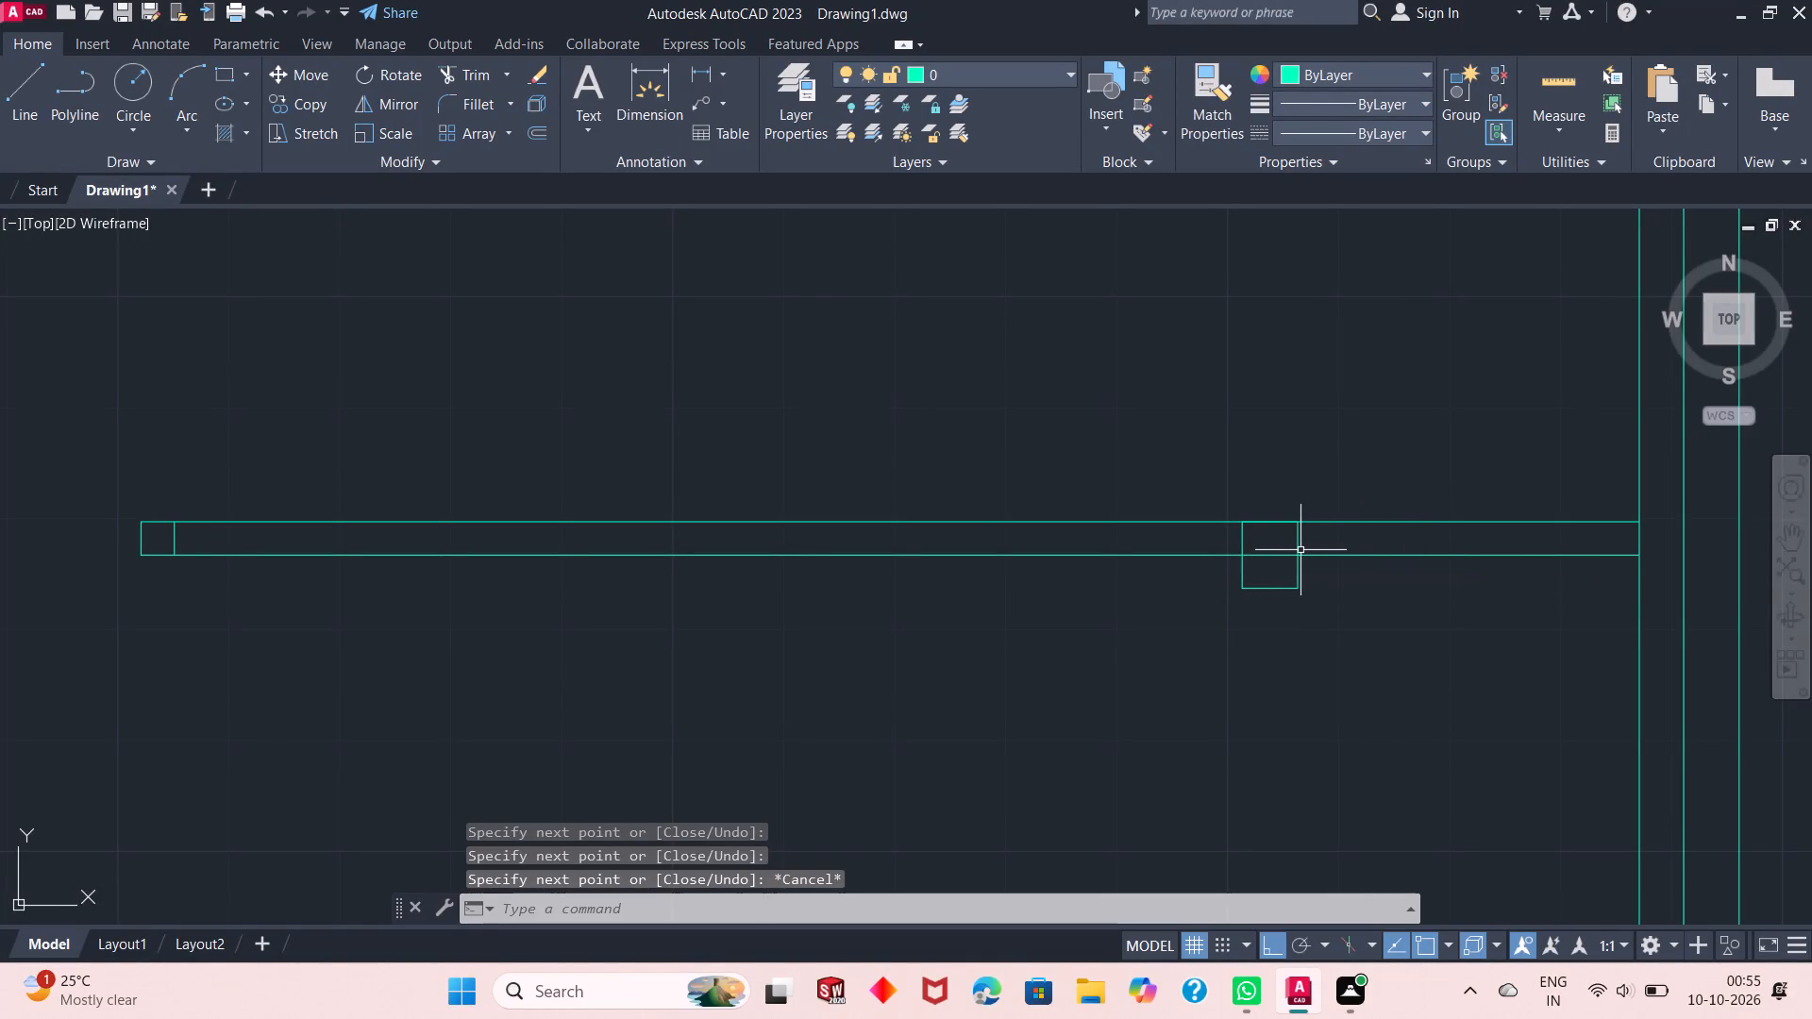
Erase the short vertical line crossing the southern partition at the new column's east side.
{"action": "left_click", "coordinate": [1300, 551]}
{"action": "right_click", "coordinate": [1341, 456]}
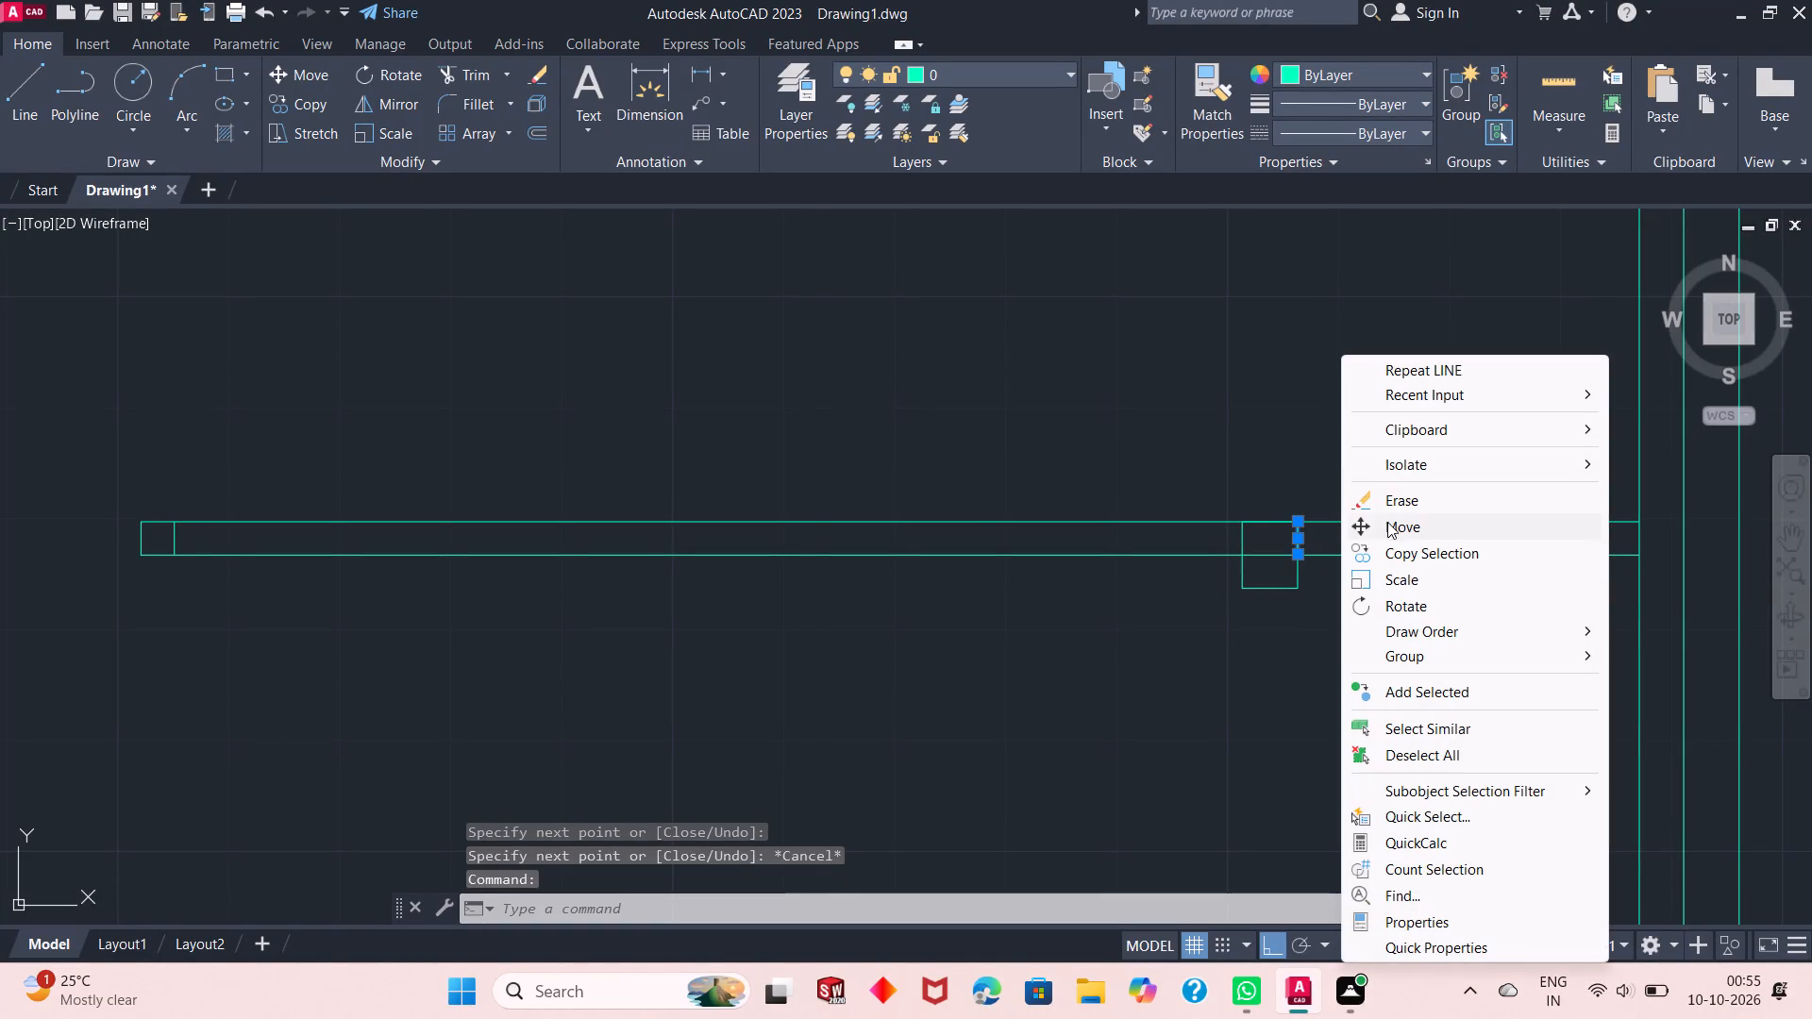
{"action": "left_click", "coordinate": [1394, 496]}
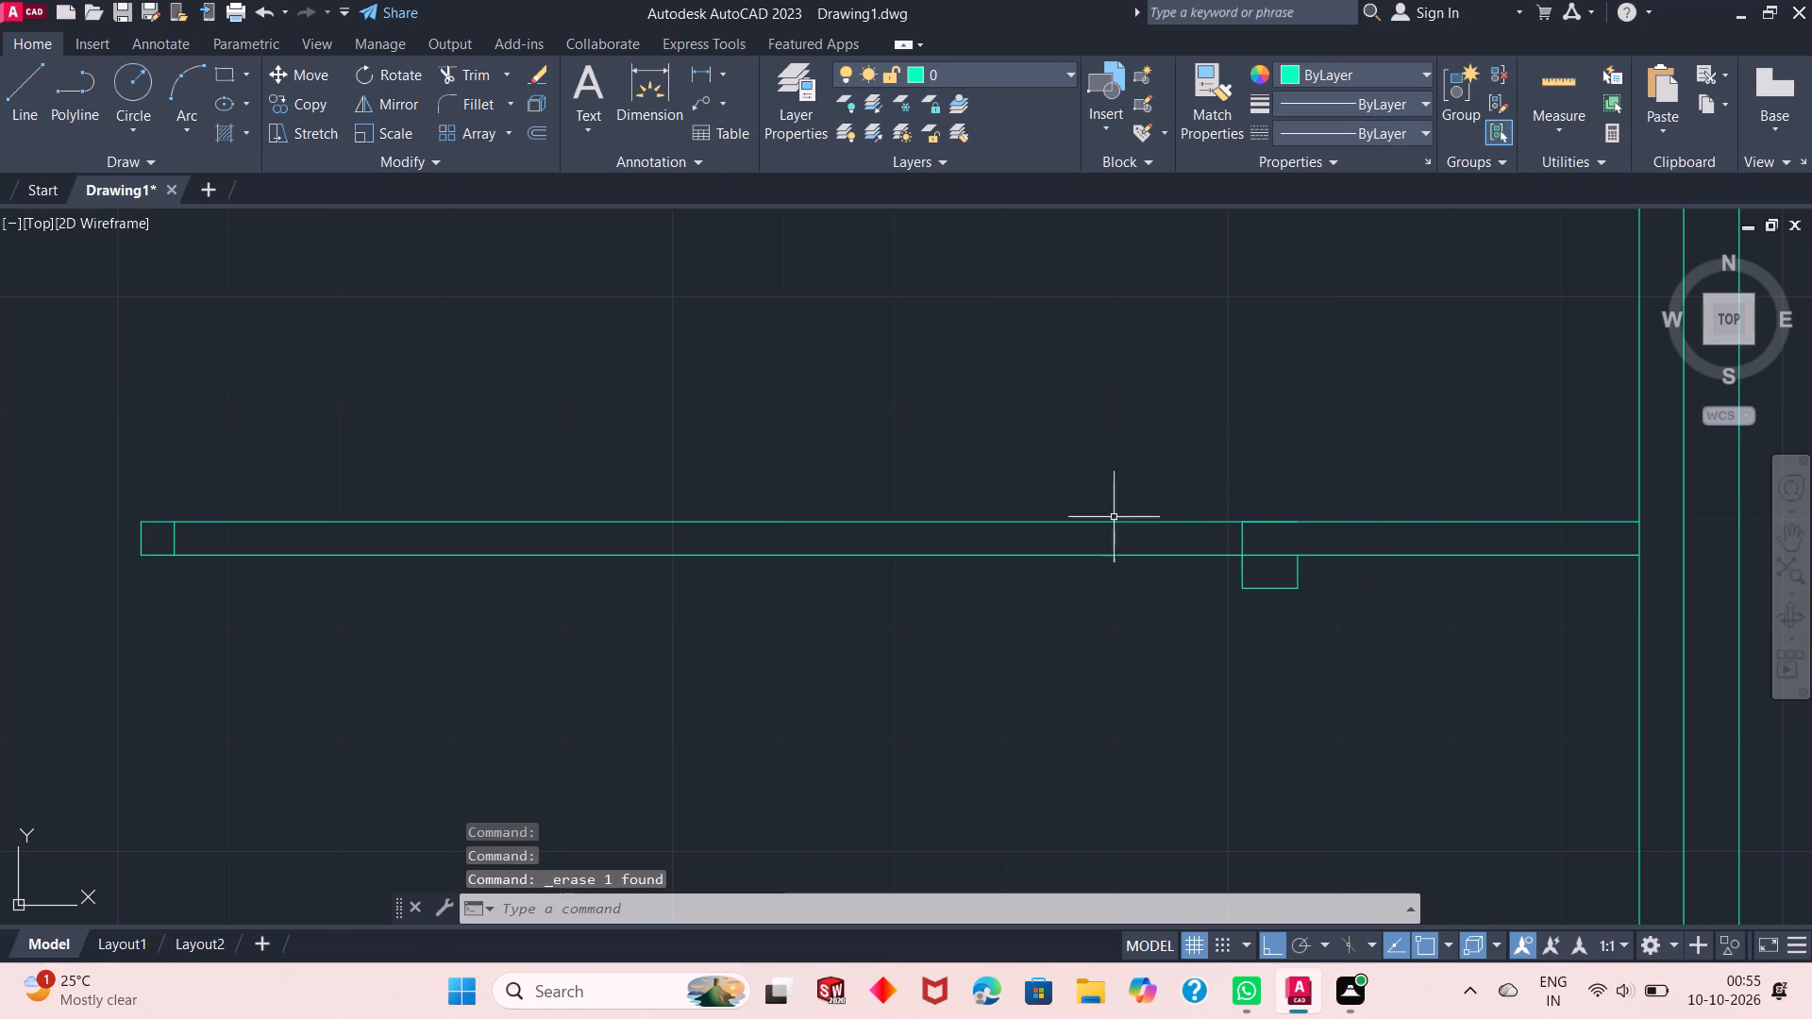
Trim away the southern partition's lower line where it passes through the new column outline.
{"action": "right_click", "coordinate": [1118, 429]}
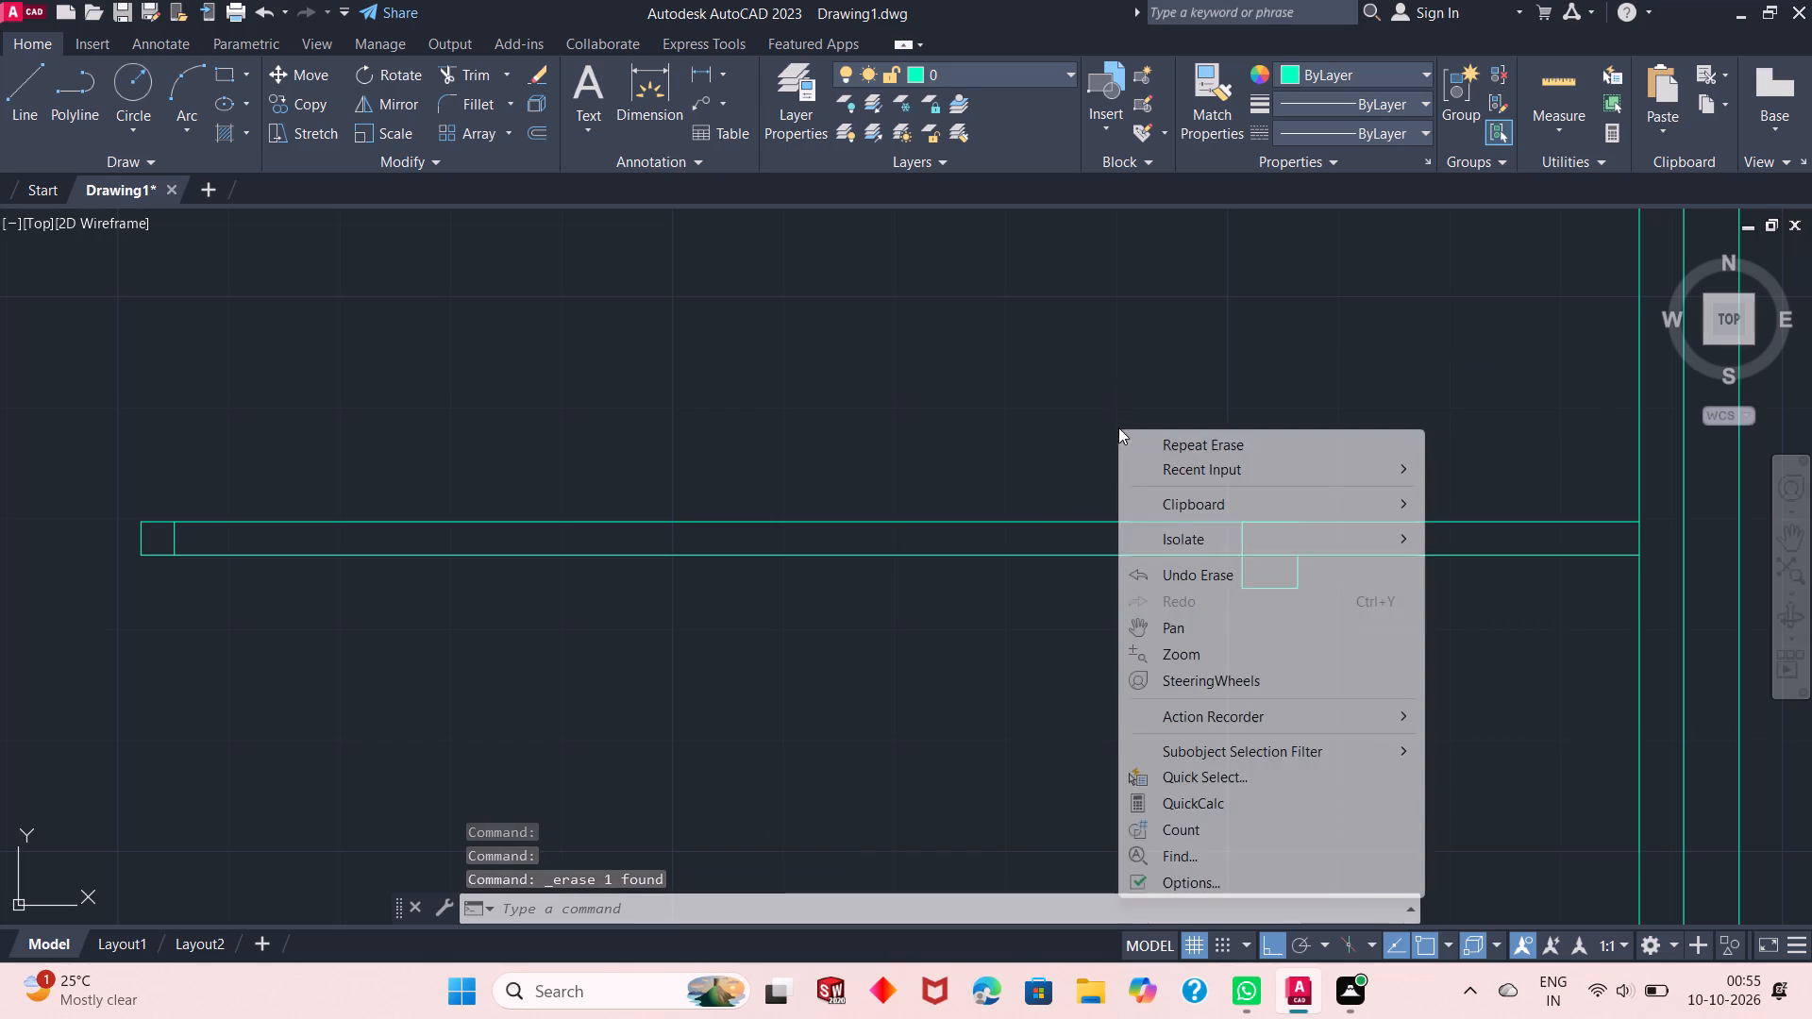
{"action": "left_click", "coordinate": [1181, 468]}
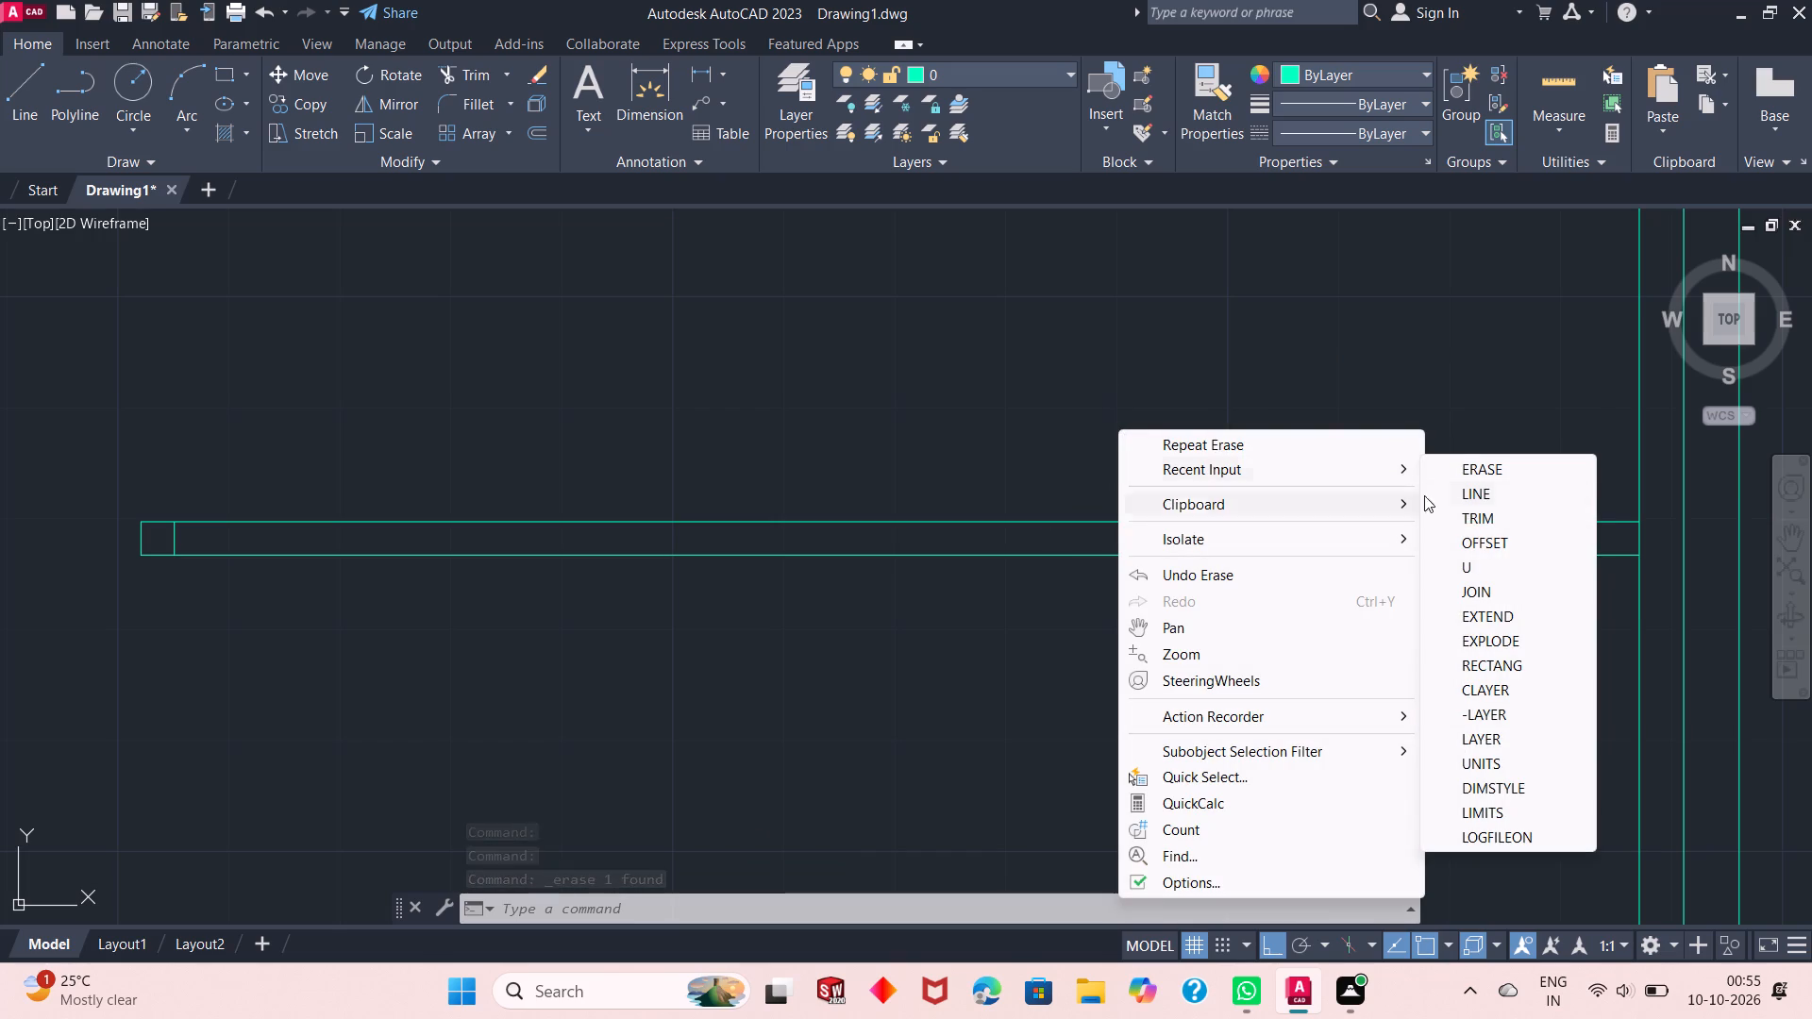
{"action": "left_click", "coordinate": [1470, 521]}
{"action": "left_click", "coordinate": [1279, 568]}
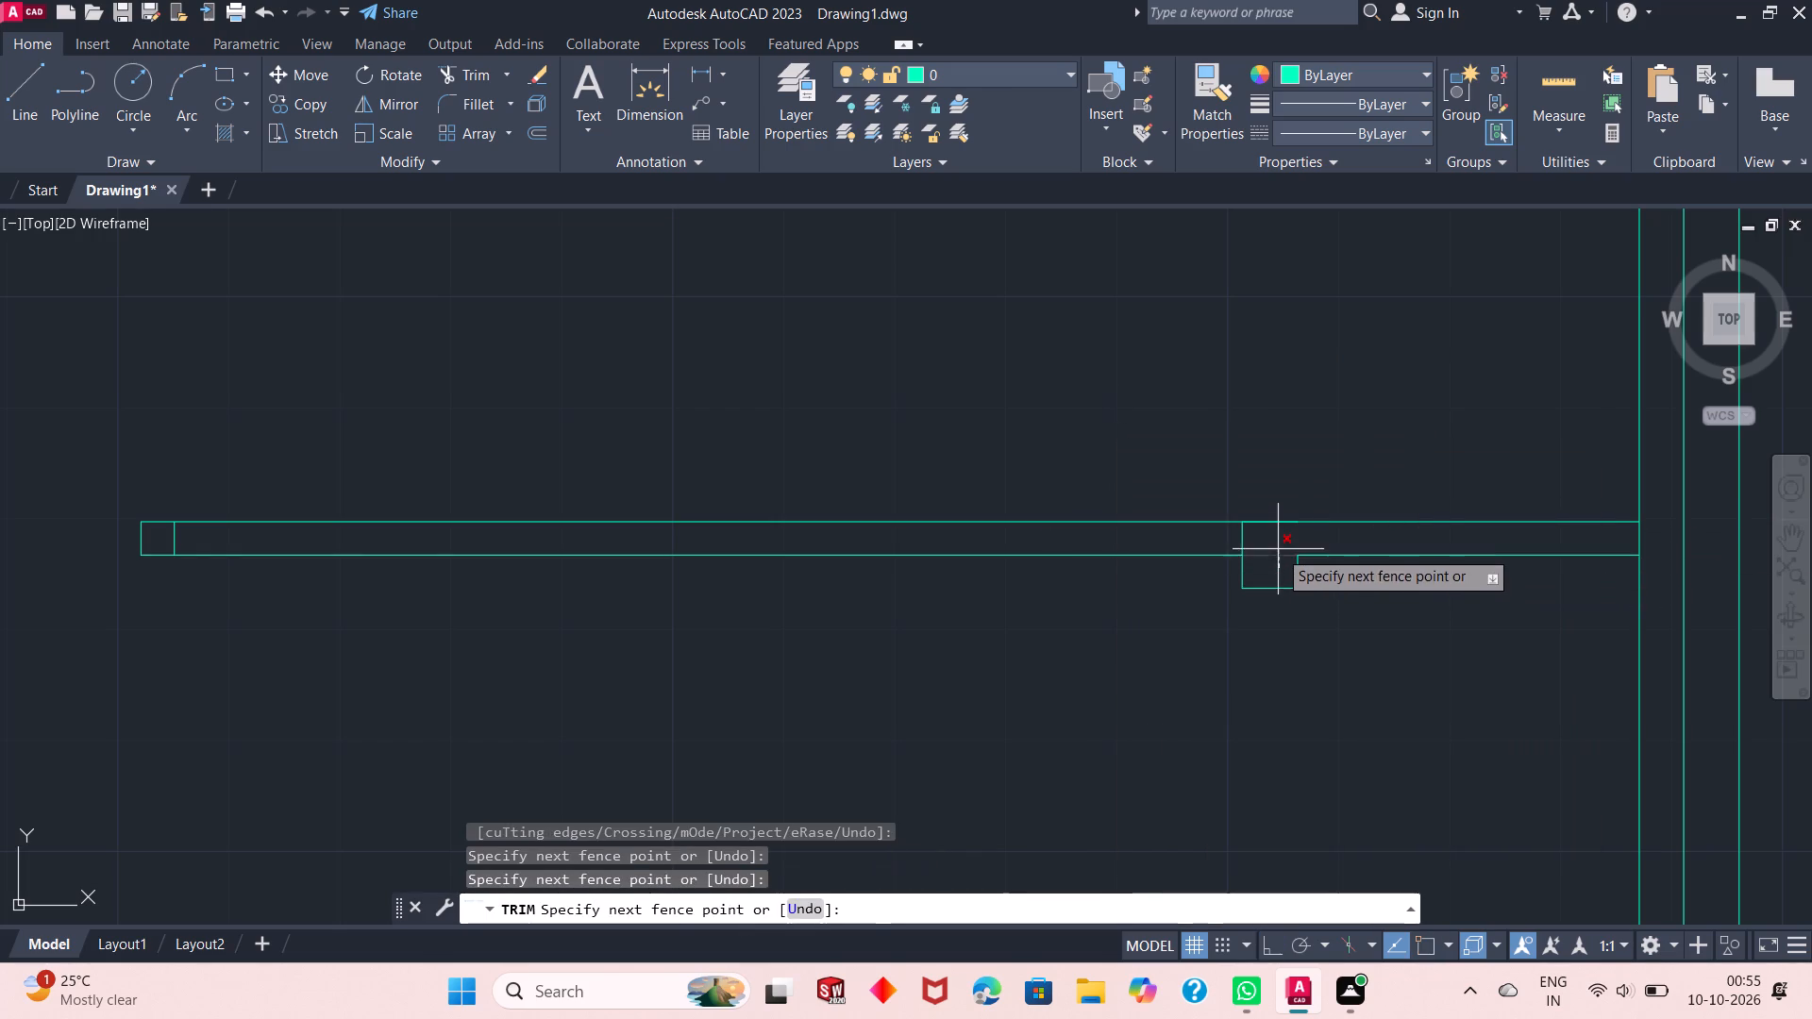
{"action": "left_click", "coordinate": [1279, 549]}
Trim away the single horizontal line between the northern room's southeast corner and the east wall.
{"action": "scroll", "coordinate": [1232, 610], "scroll_direction": "down", "scroll_amount": 5}
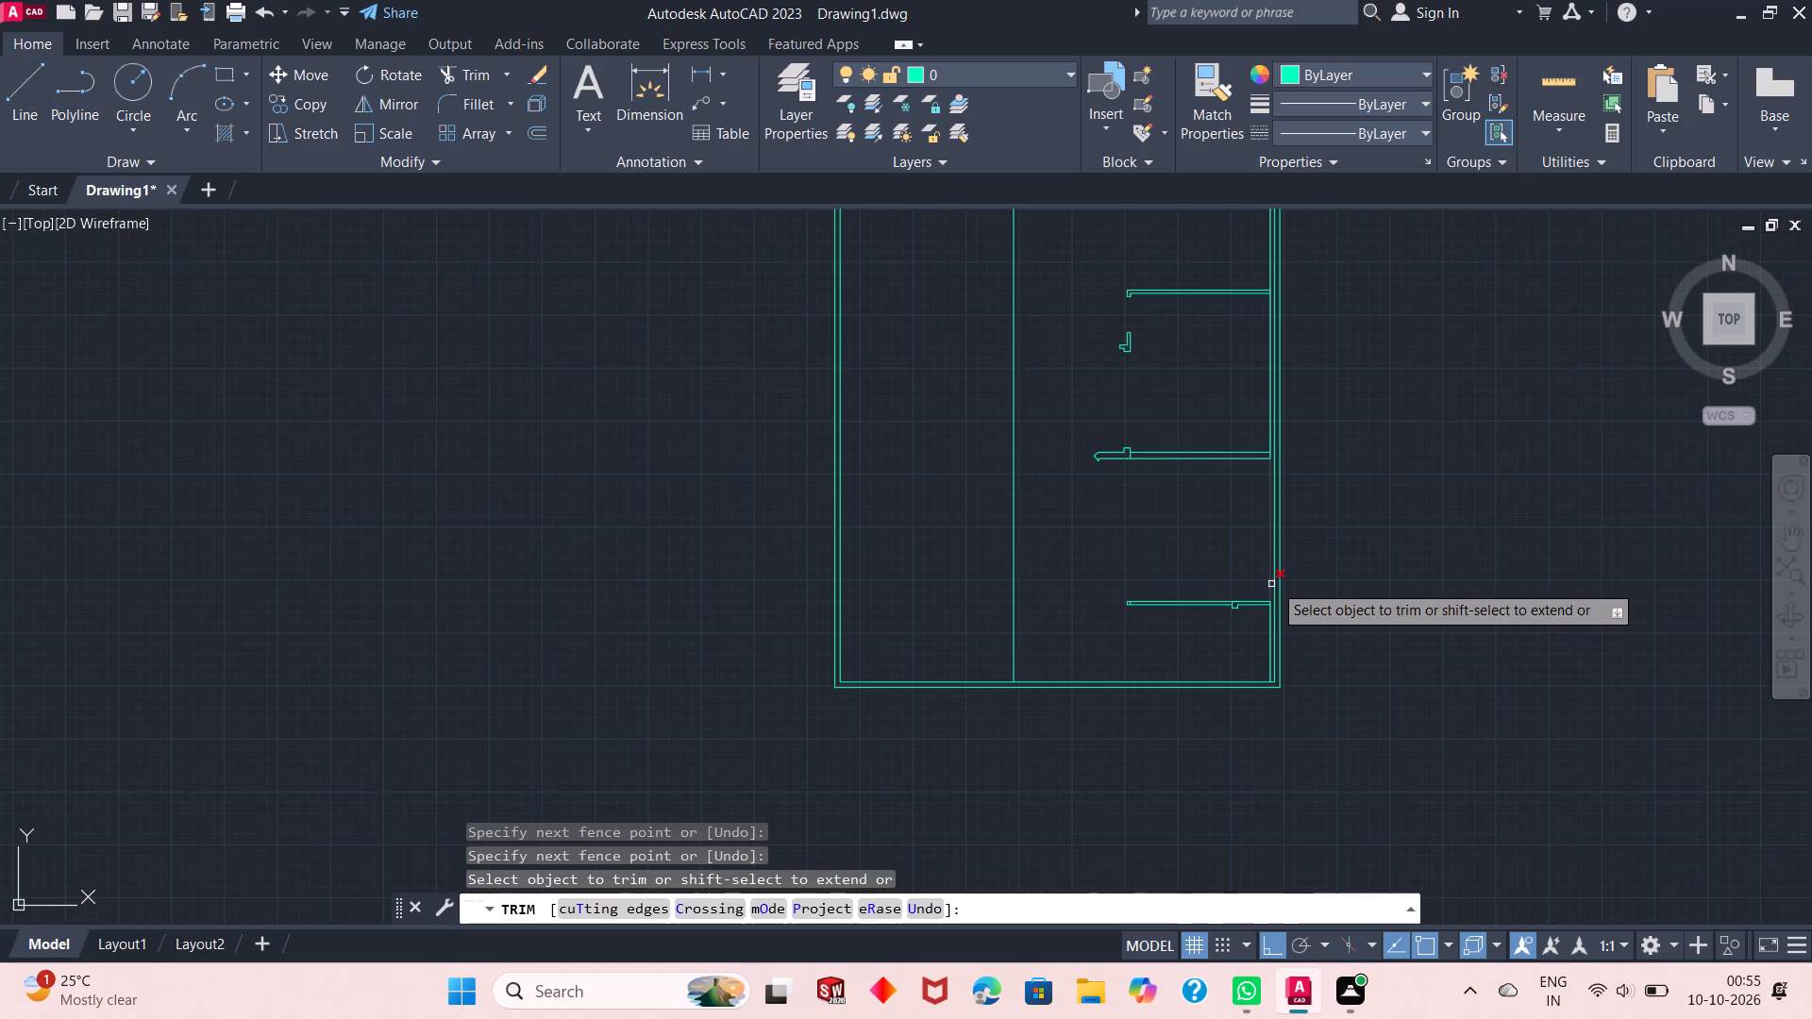
{"action": "scroll", "coordinate": [1275, 572], "scroll_direction": "up", "scroll_amount": 4}
{"action": "scroll", "coordinate": [1262, 641], "scroll_direction": "down", "scroll_amount": 6}
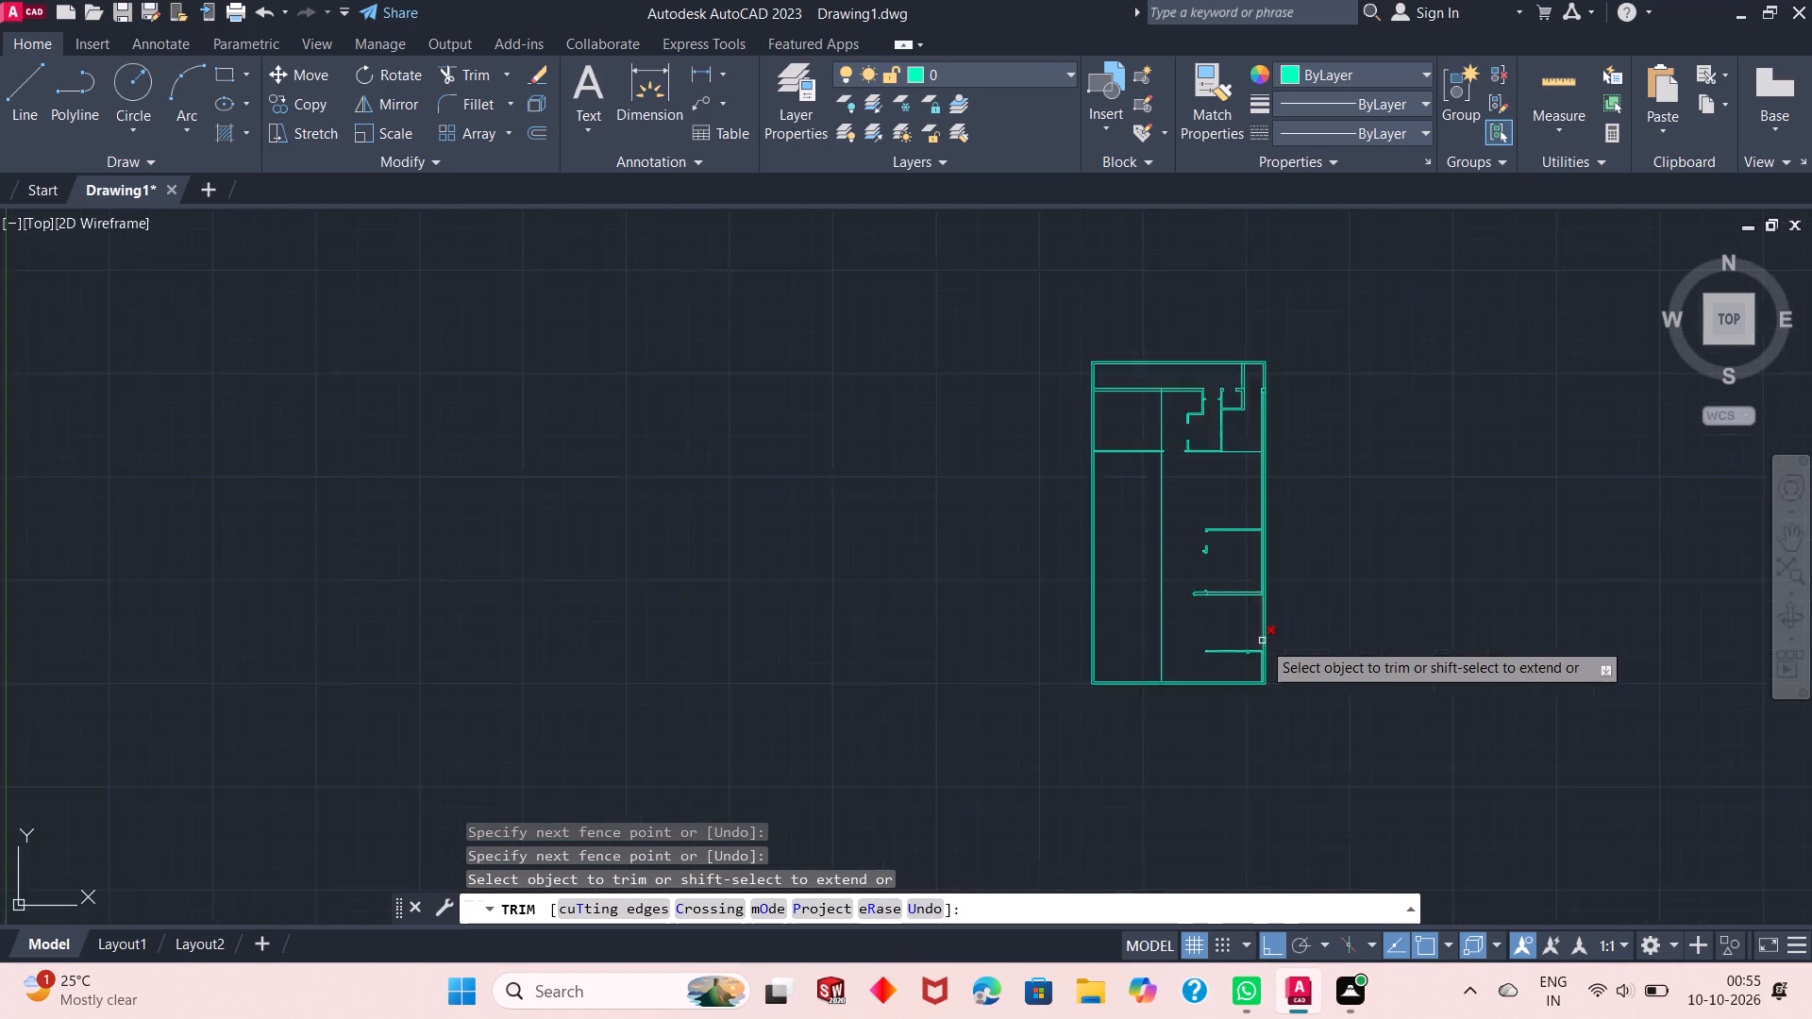
{"action": "scroll", "coordinate": [1262, 641], "scroll_direction": "down", "scroll_amount": 1}
{"action": "scroll", "coordinate": [1236, 464], "scroll_direction": "up", "scroll_amount": 4}
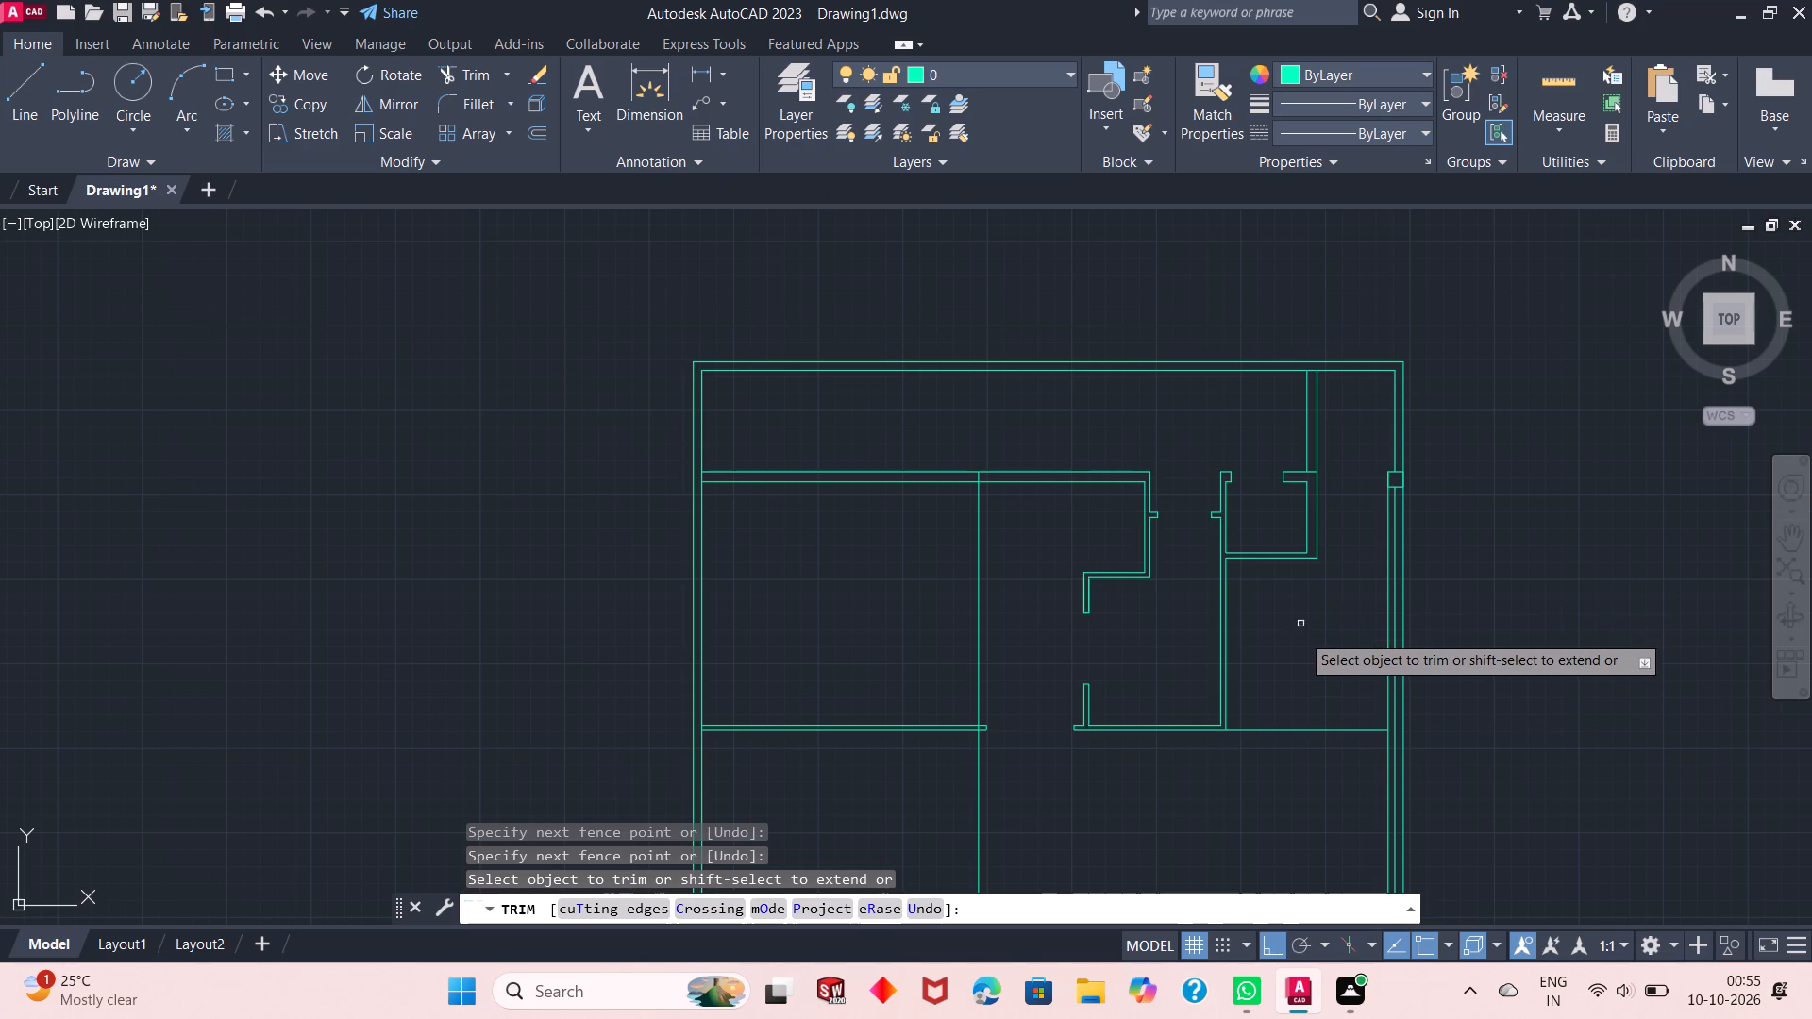
{"action": "left_click", "coordinate": [1299, 712]}
{"action": "left_click", "coordinate": [1260, 786]}
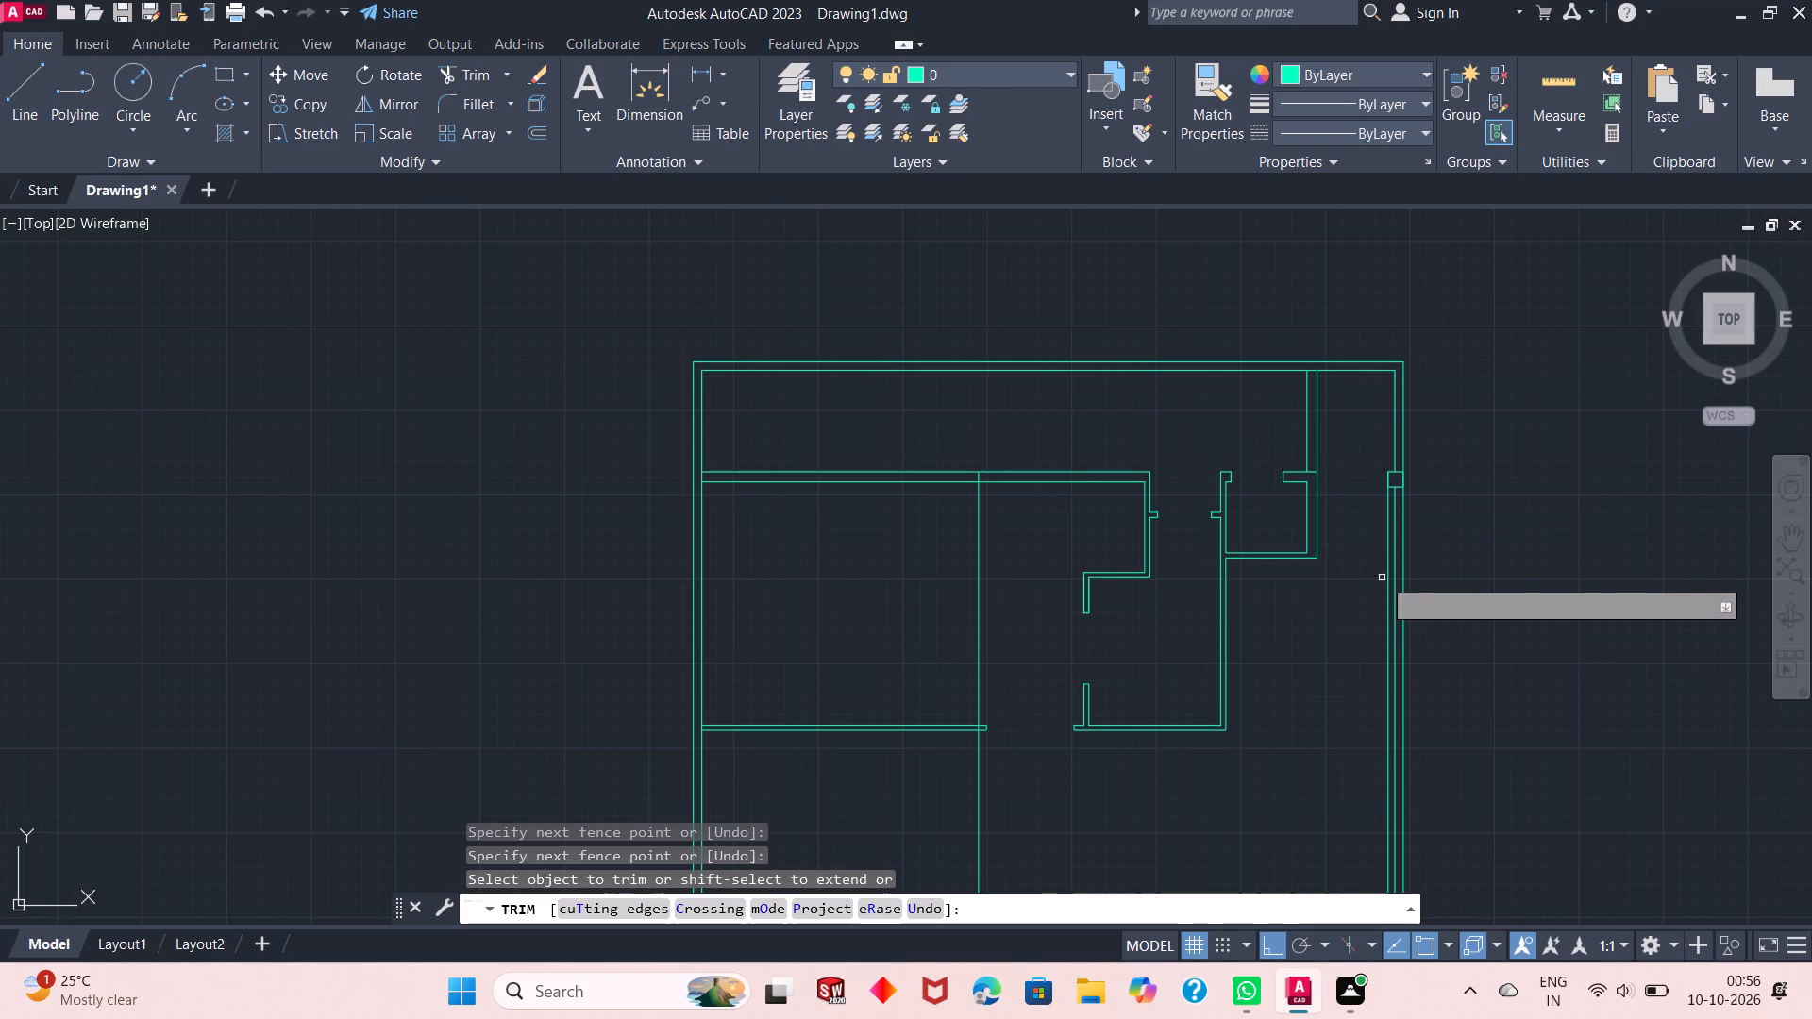
{"action": "right_click", "coordinate": [1185, 424]}
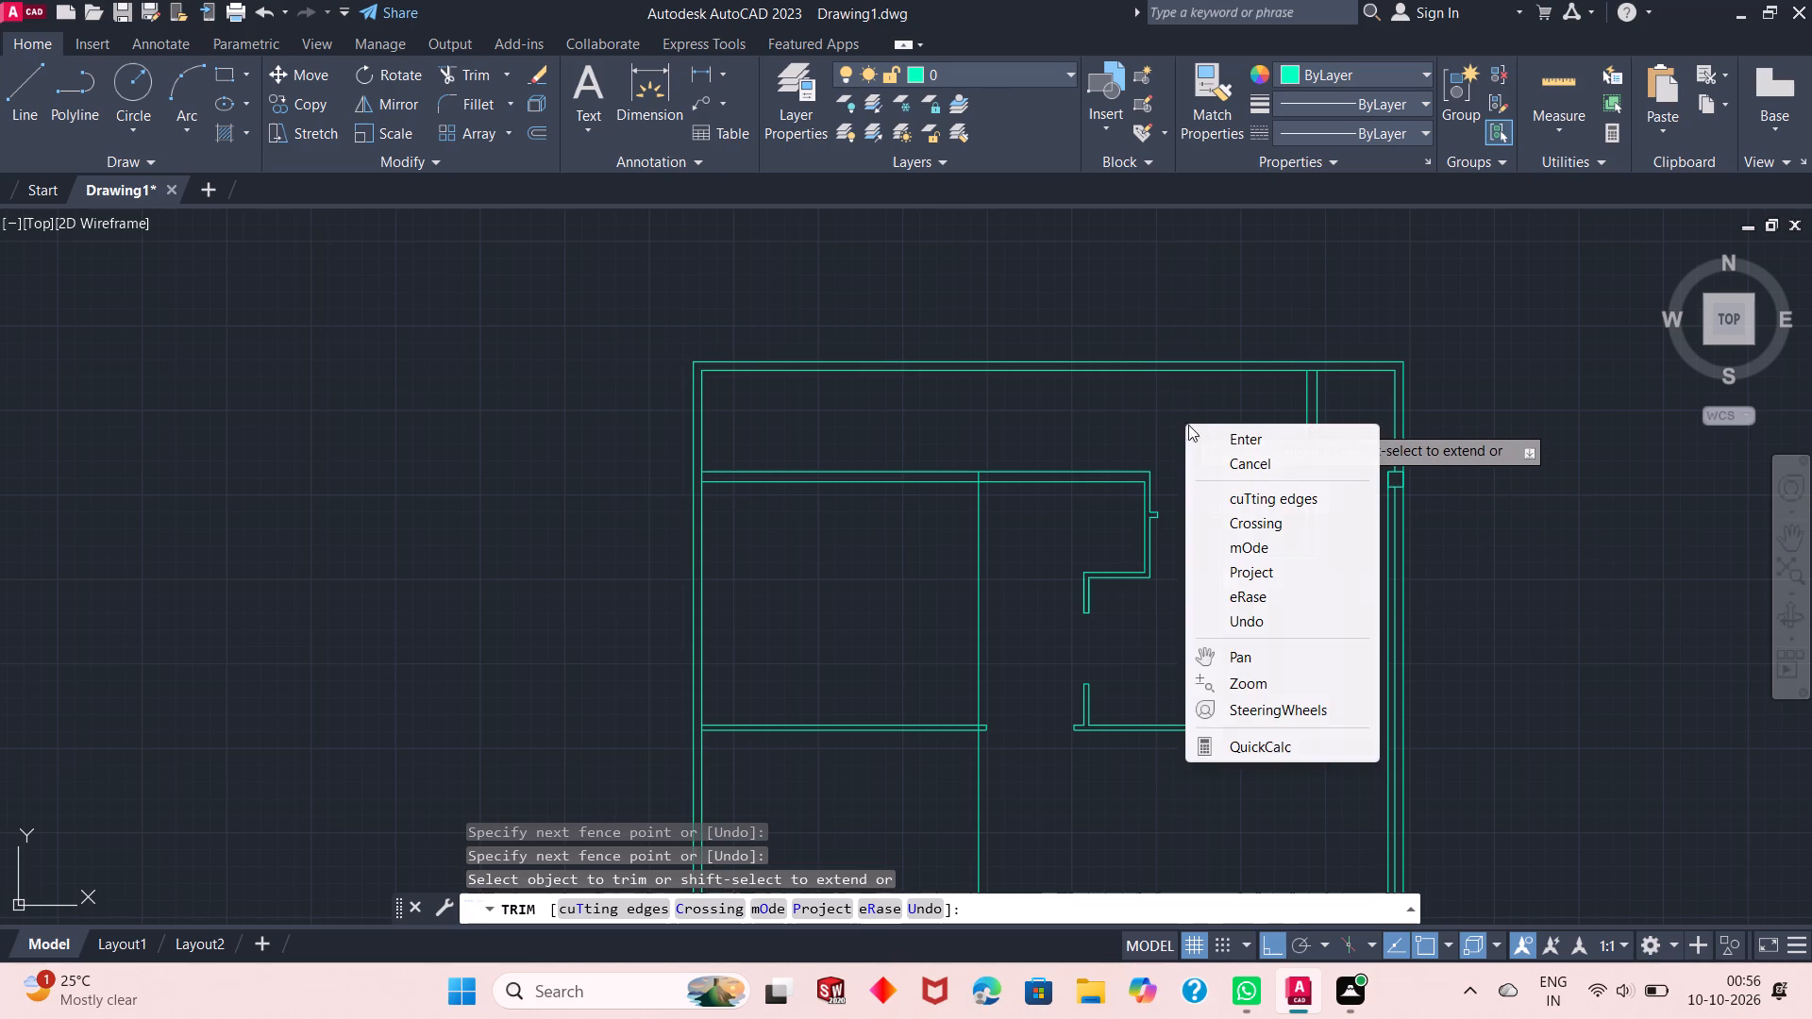
{"action": "left_click", "coordinate": [1216, 437]}
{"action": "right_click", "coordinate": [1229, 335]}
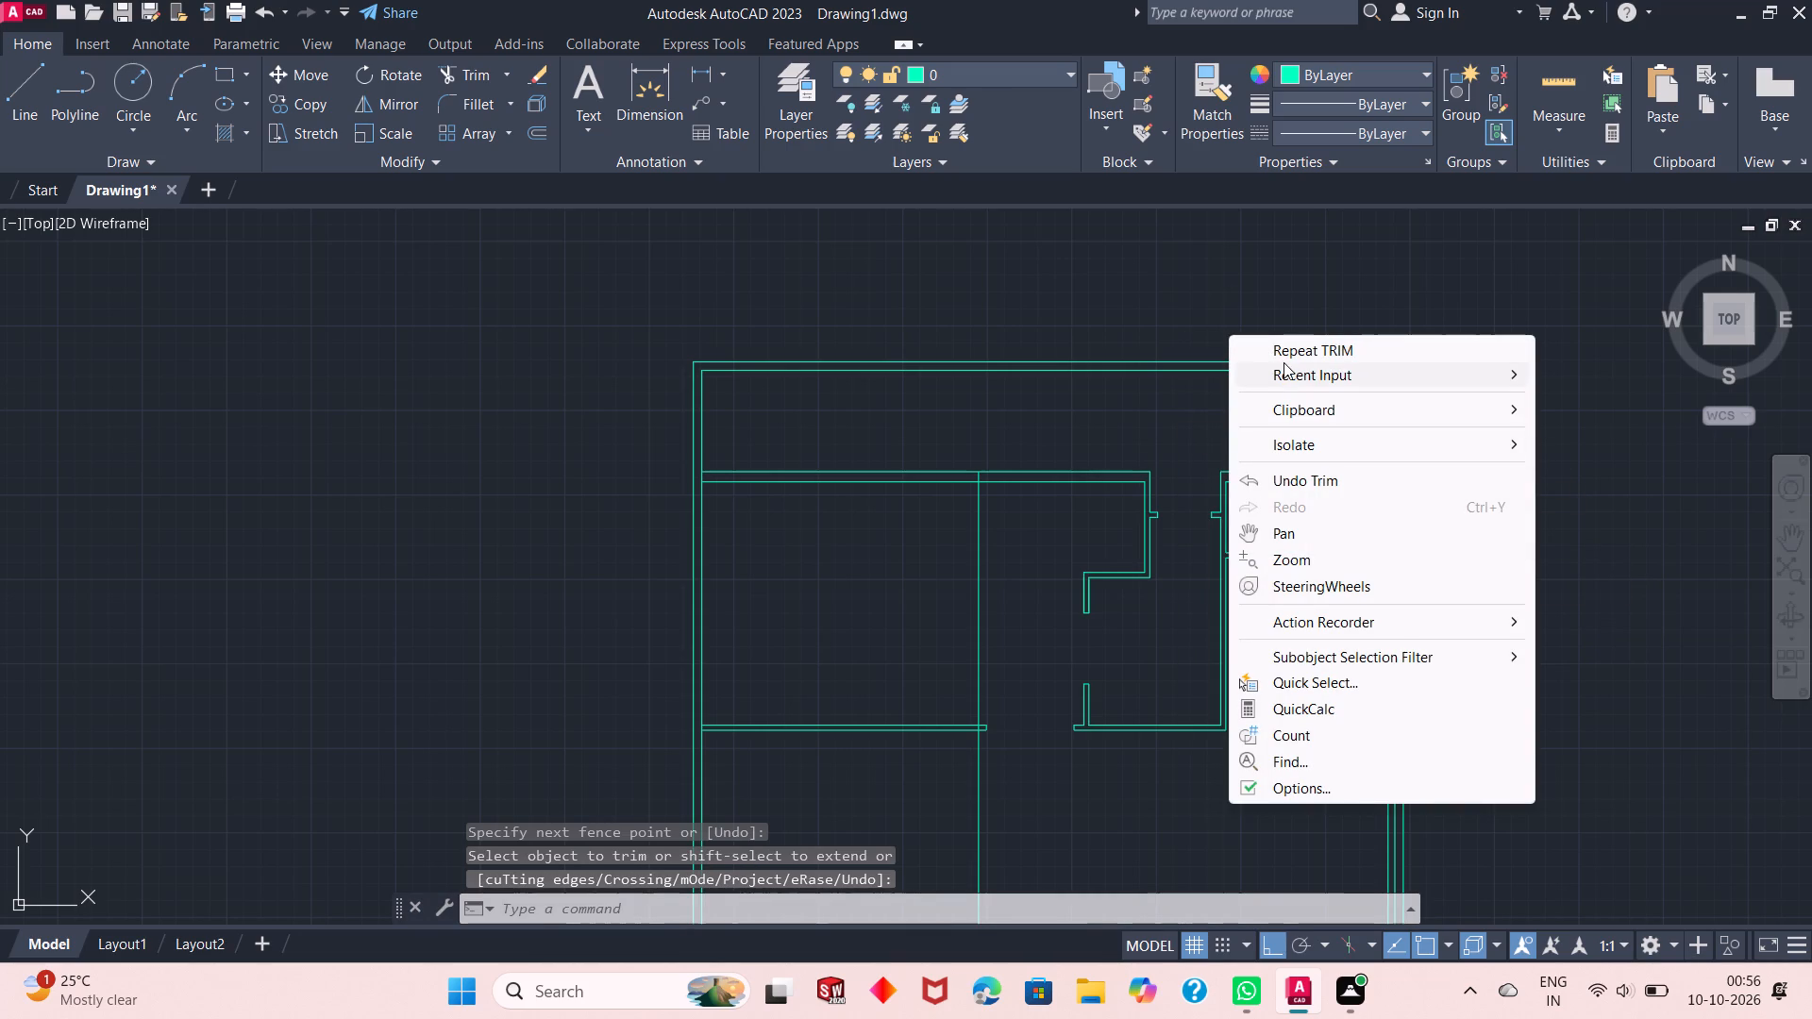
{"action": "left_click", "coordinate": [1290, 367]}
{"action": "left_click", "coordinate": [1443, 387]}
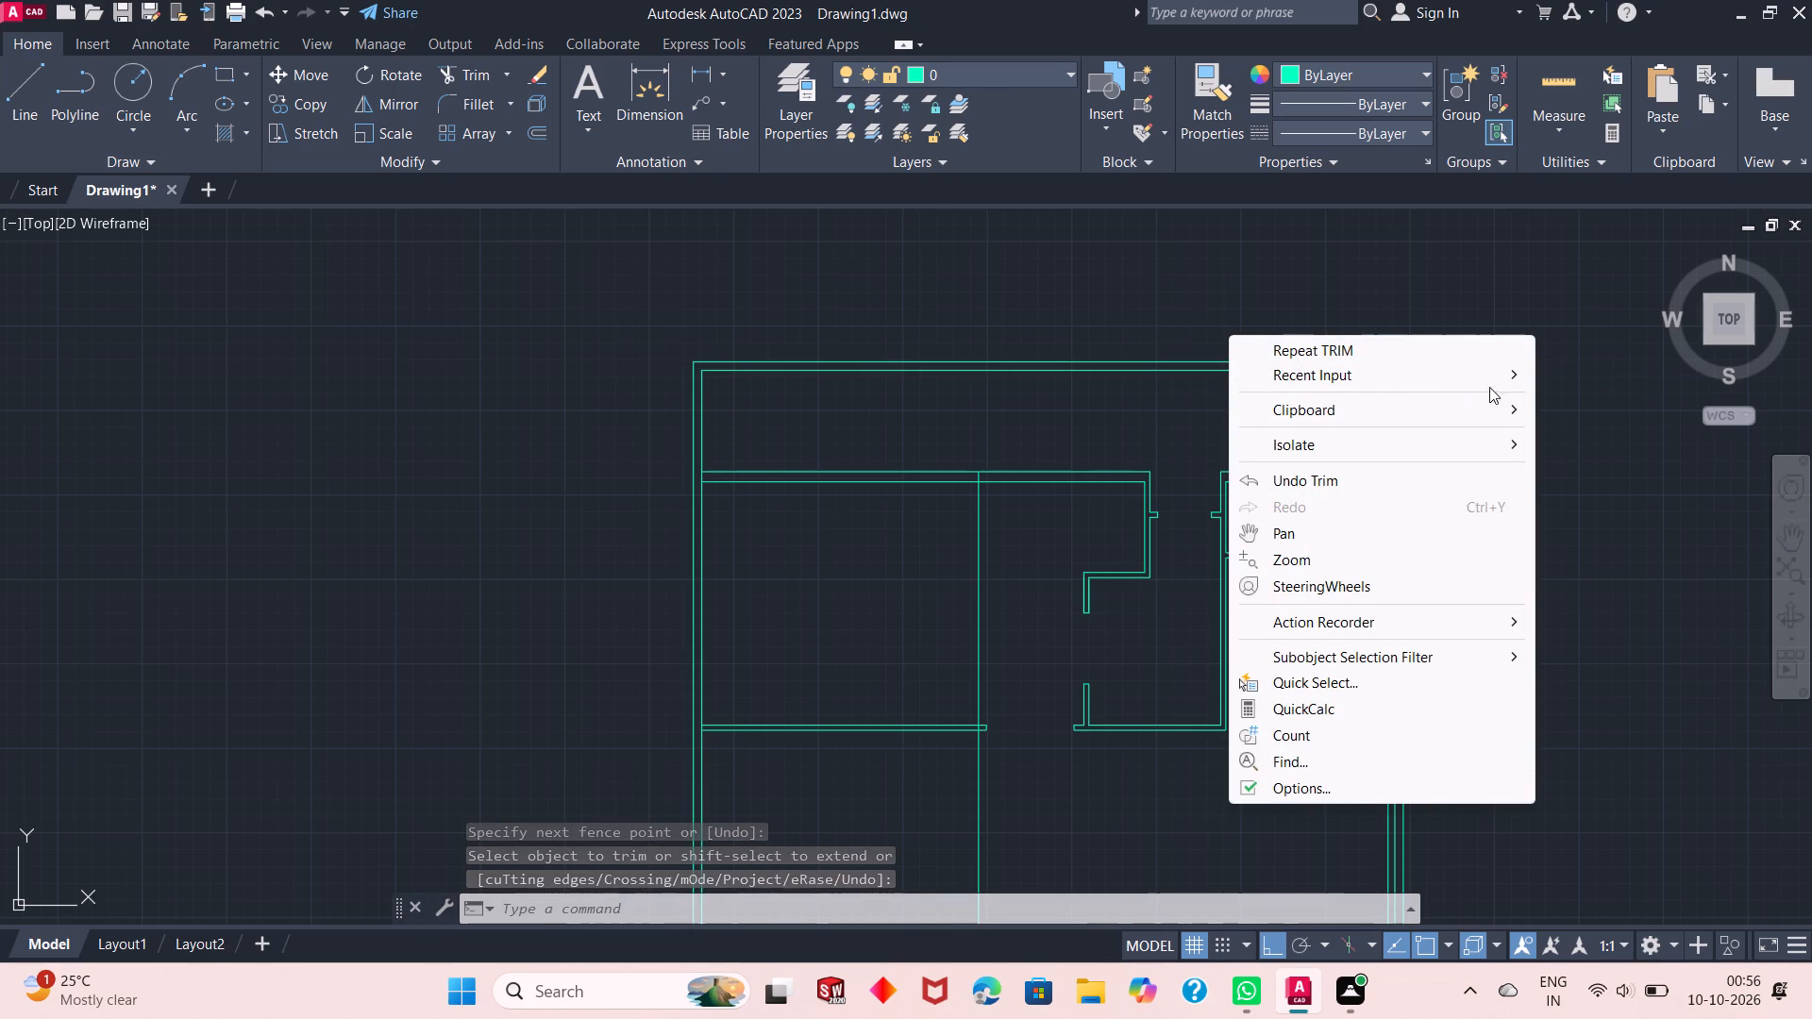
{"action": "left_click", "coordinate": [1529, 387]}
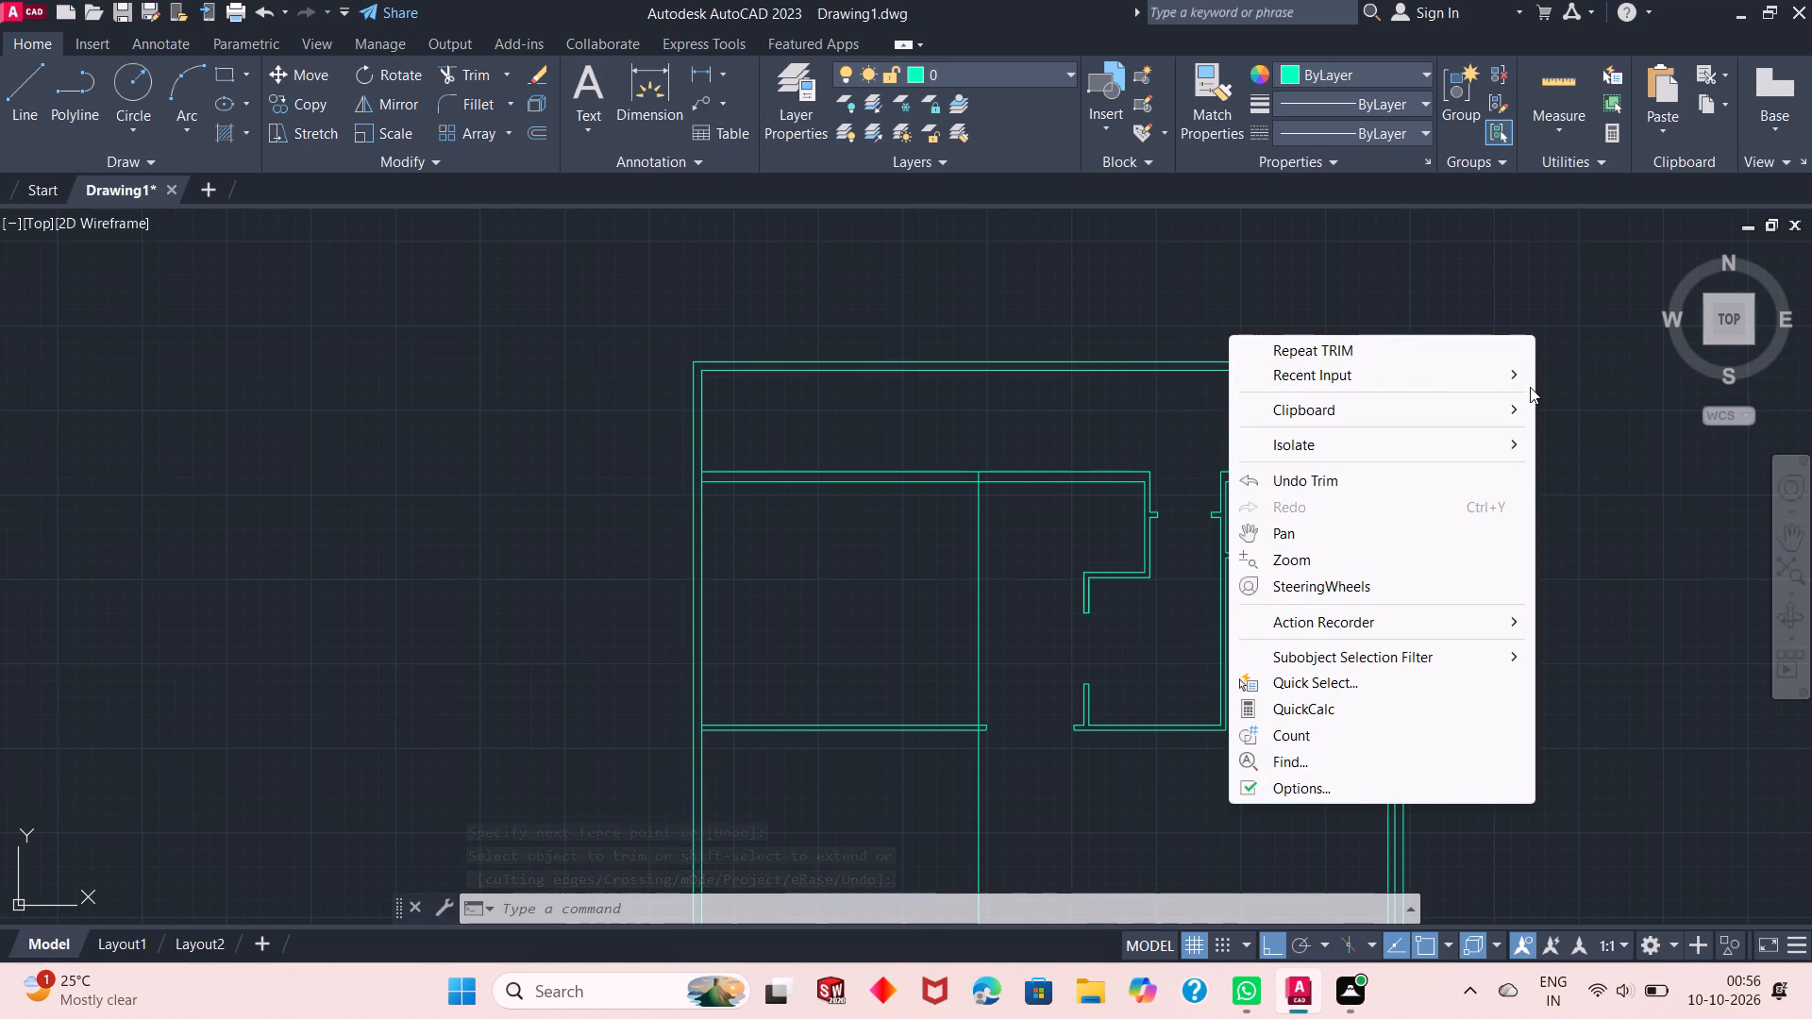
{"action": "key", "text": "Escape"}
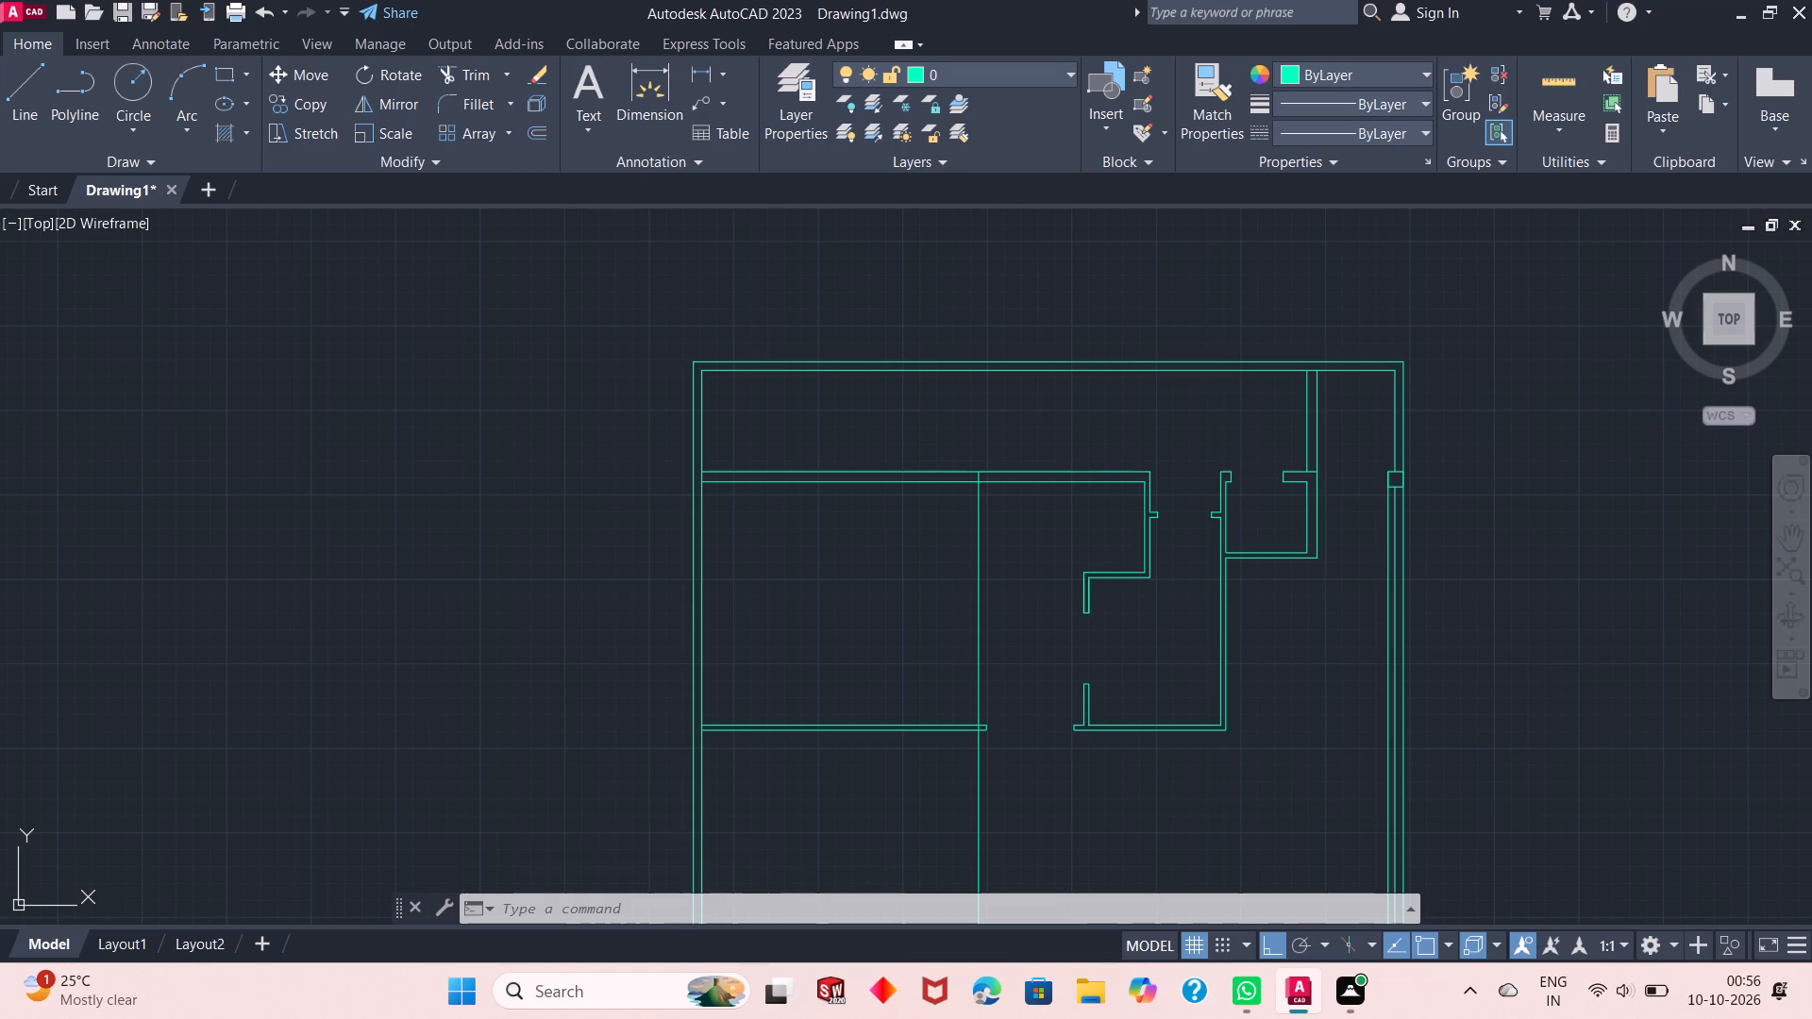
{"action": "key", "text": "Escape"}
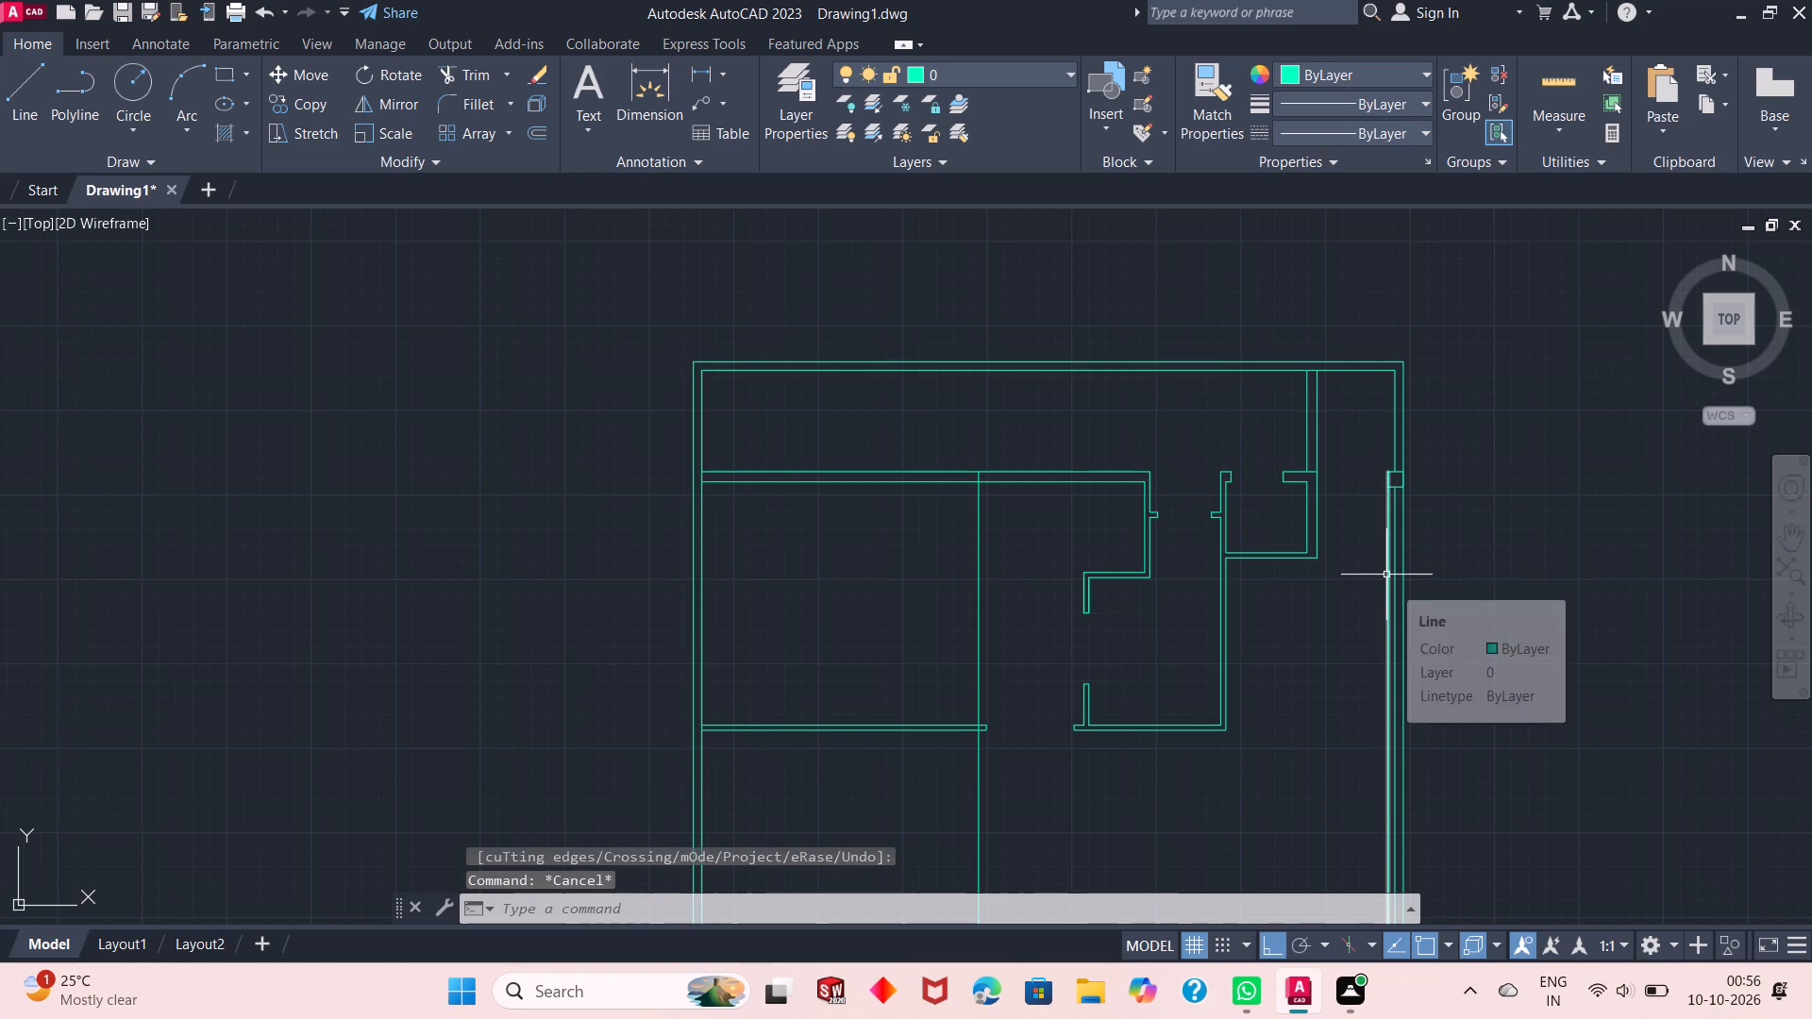
Draw a short horizontal line across the east wall, from its innermost to outermost line, south of the column in that wall.
{"action": "right_click", "coordinate": [1030, 321]}
{"action": "left_click", "coordinate": [1147, 353]}
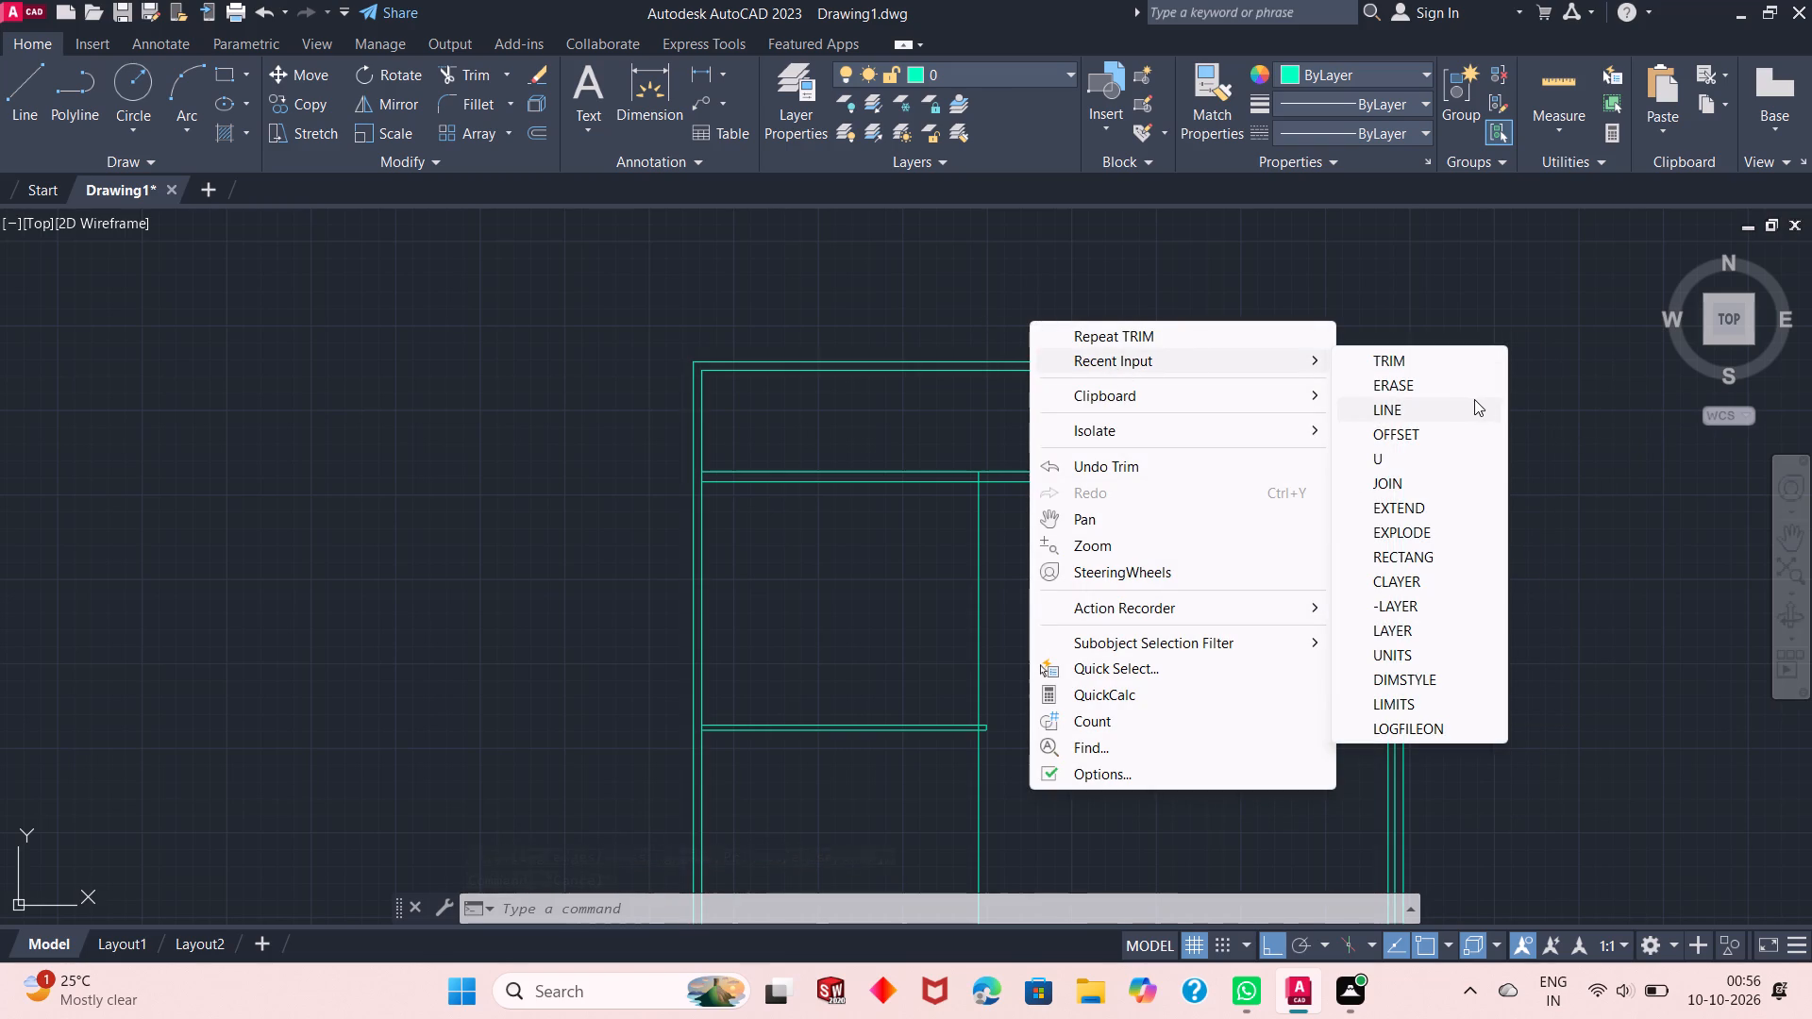
{"action": "left_click", "coordinate": [1463, 402]}
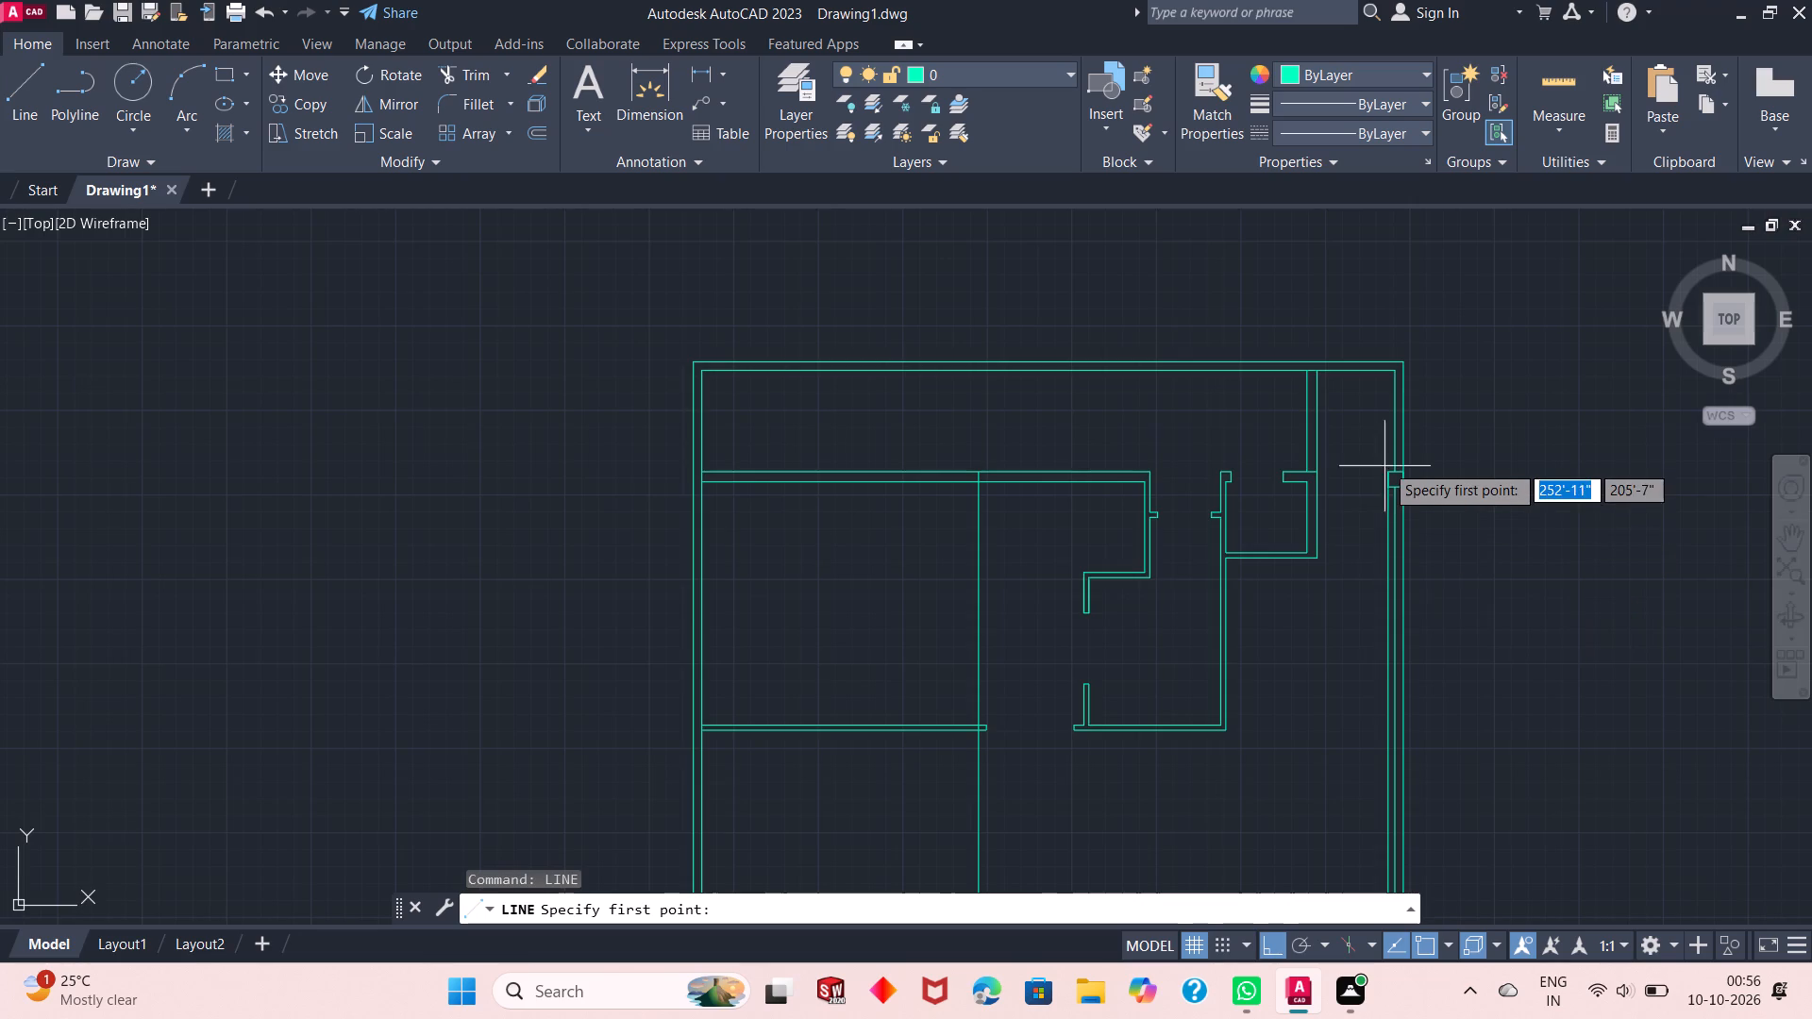
{"action": "scroll", "coordinate": [1379, 452], "scroll_direction": "up", "scroll_amount": 2}
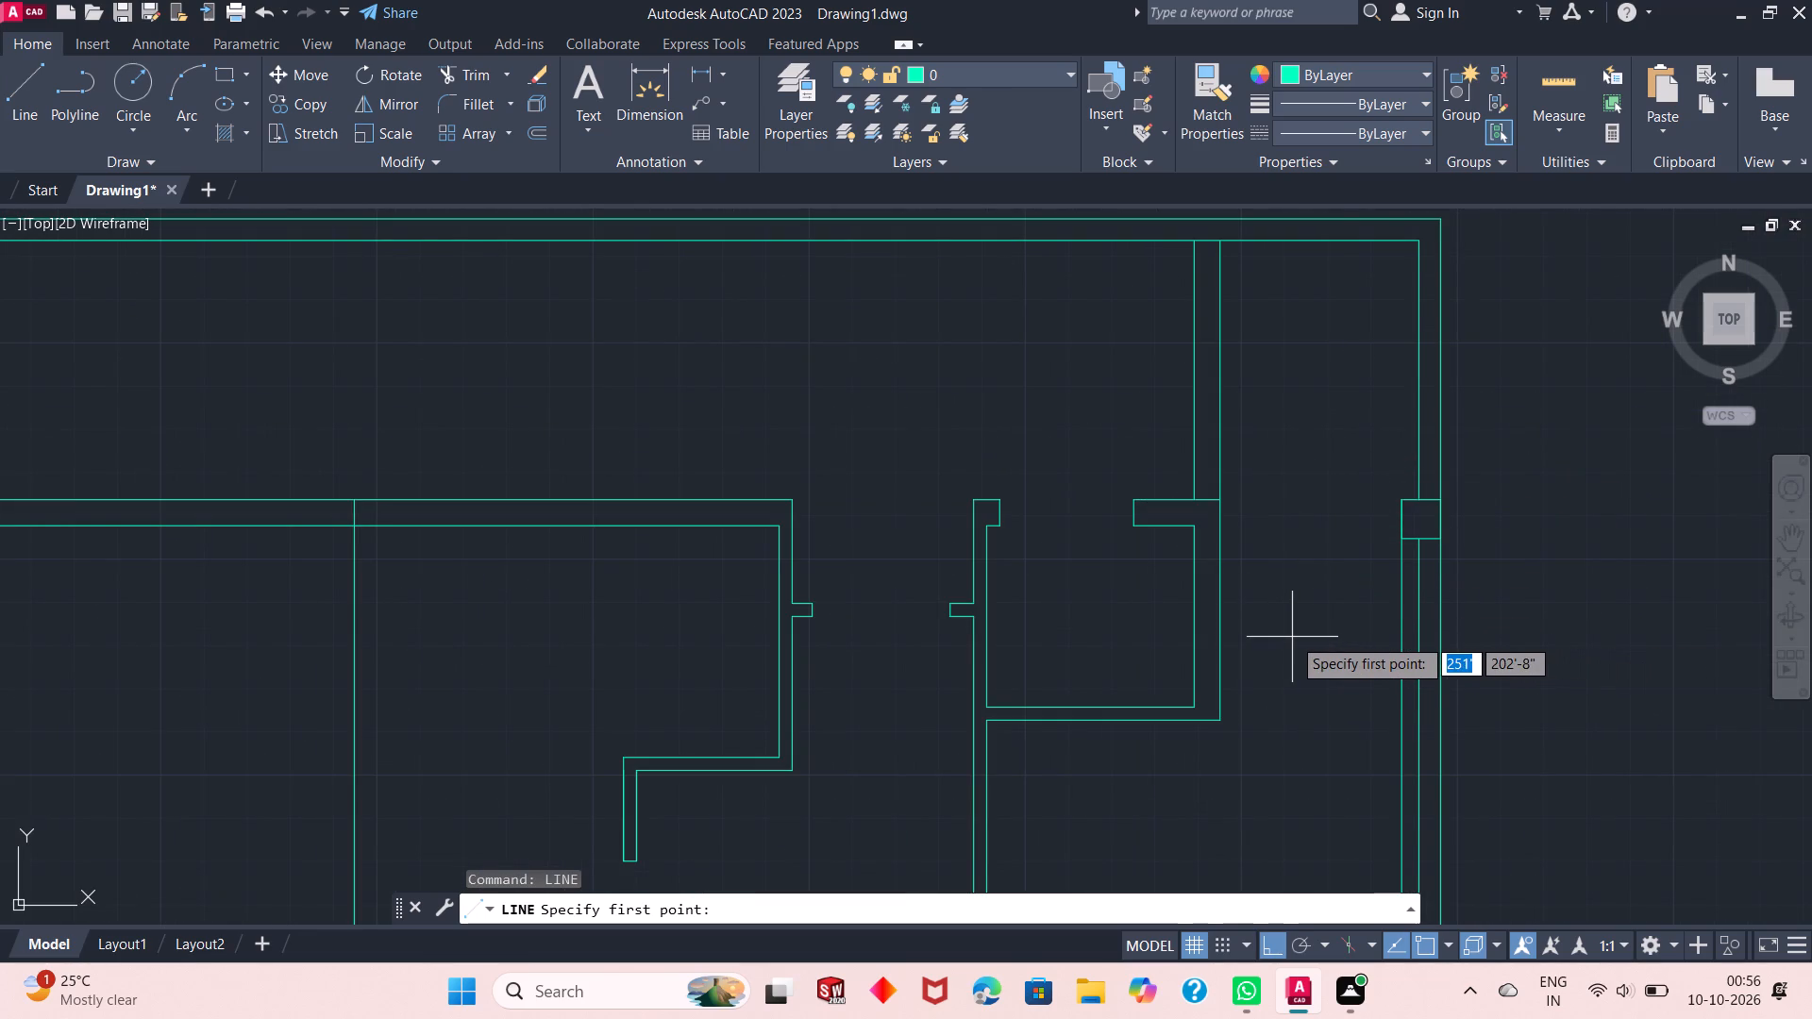
{"action": "scroll", "coordinate": [1290, 543], "scroll_direction": "down", "scroll_amount": 2}
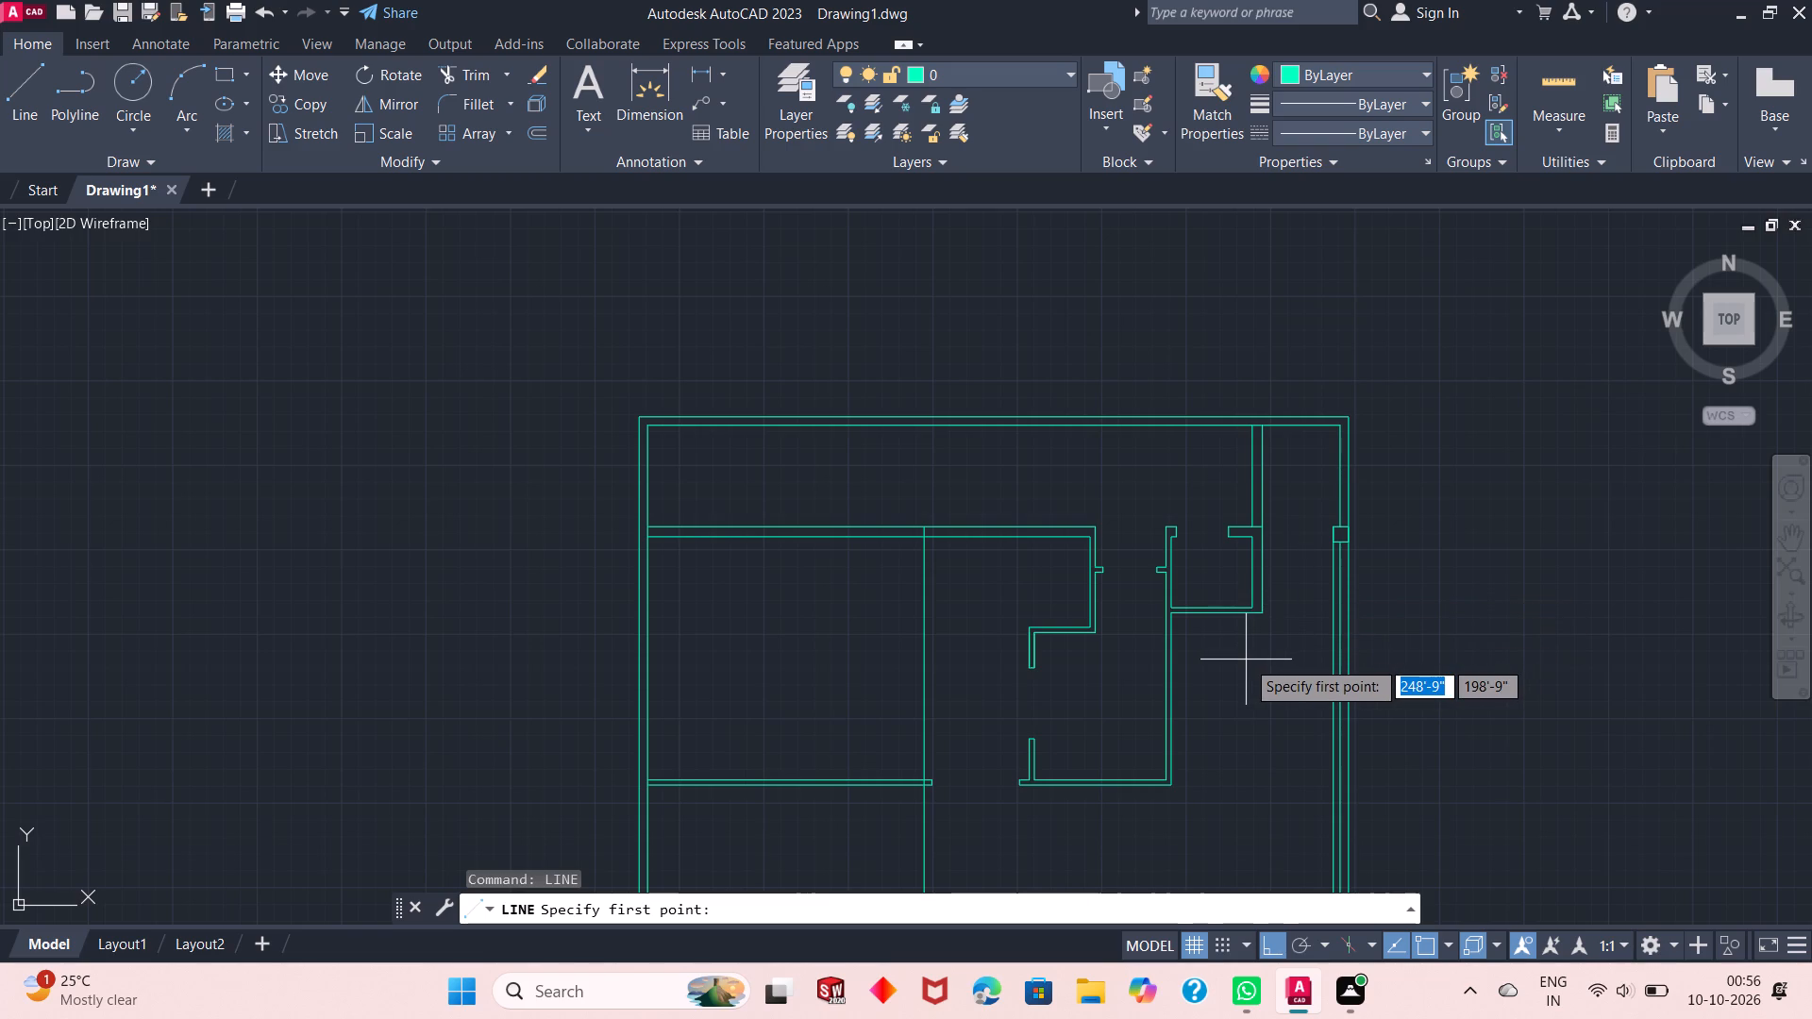
{"action": "left_click", "coordinate": [1332, 638]}
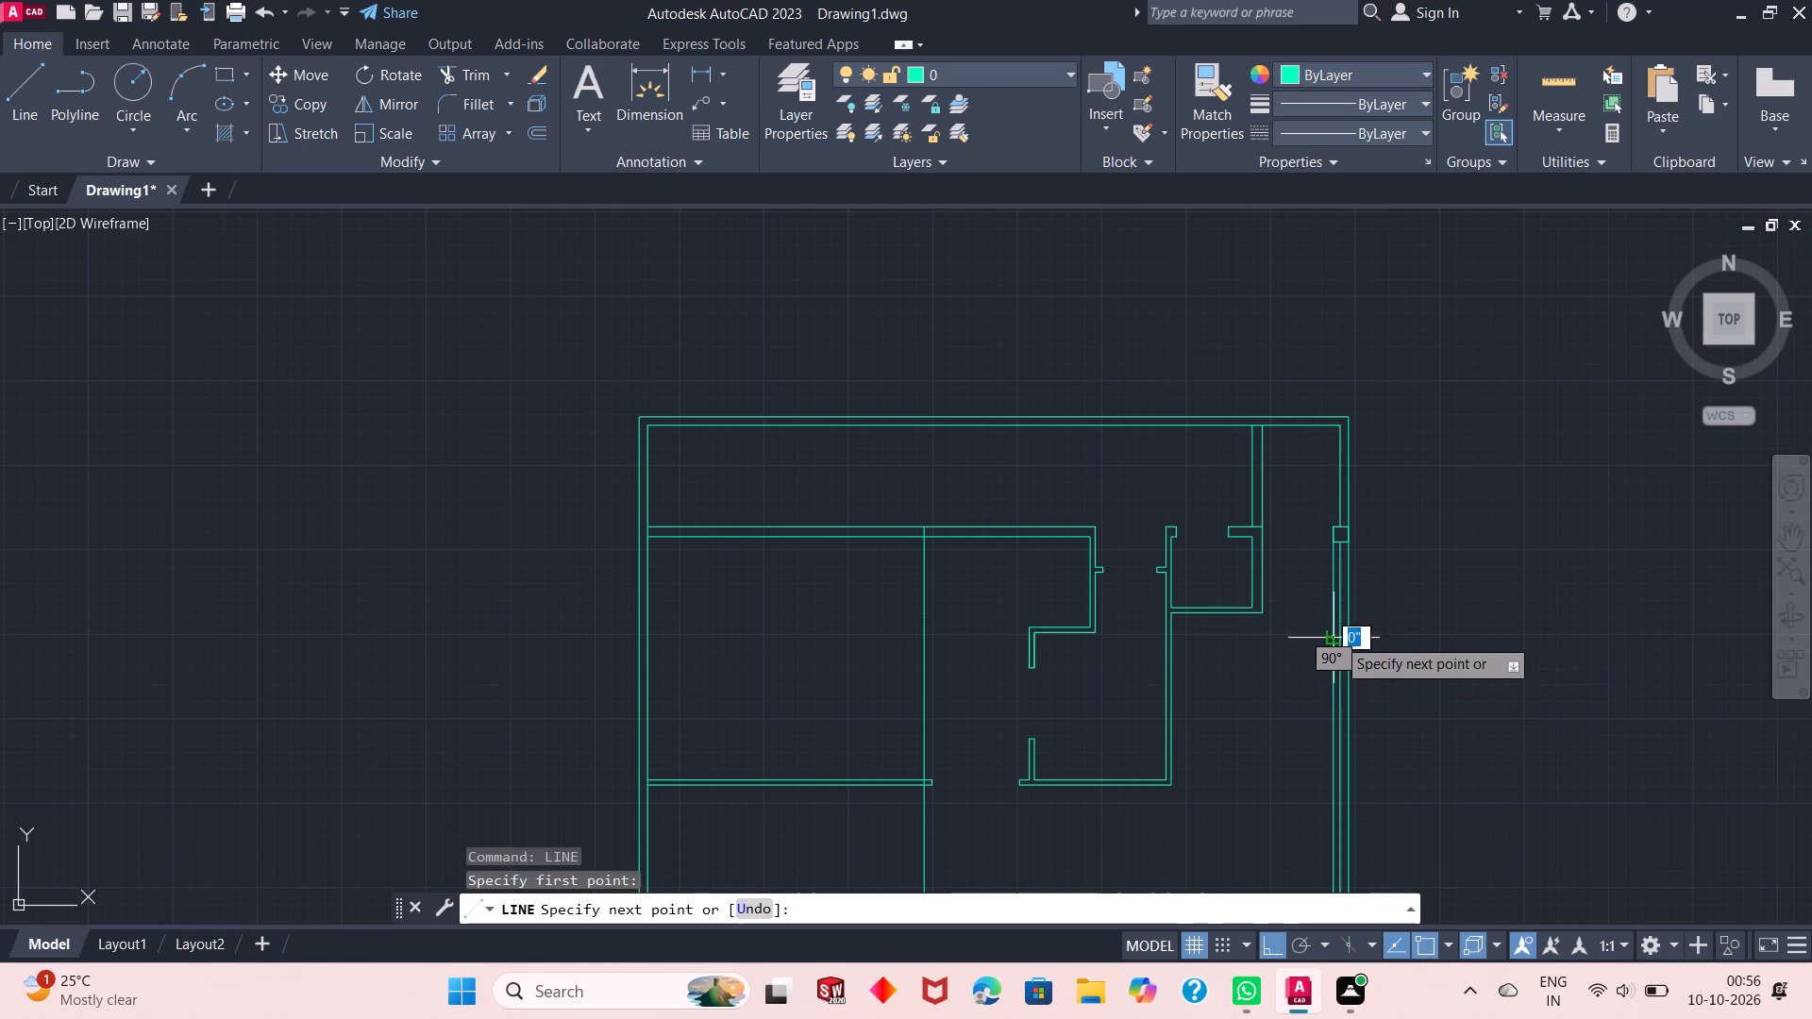
{"action": "scroll", "coordinate": [1346, 639], "scroll_direction": "up", "scroll_amount": 5}
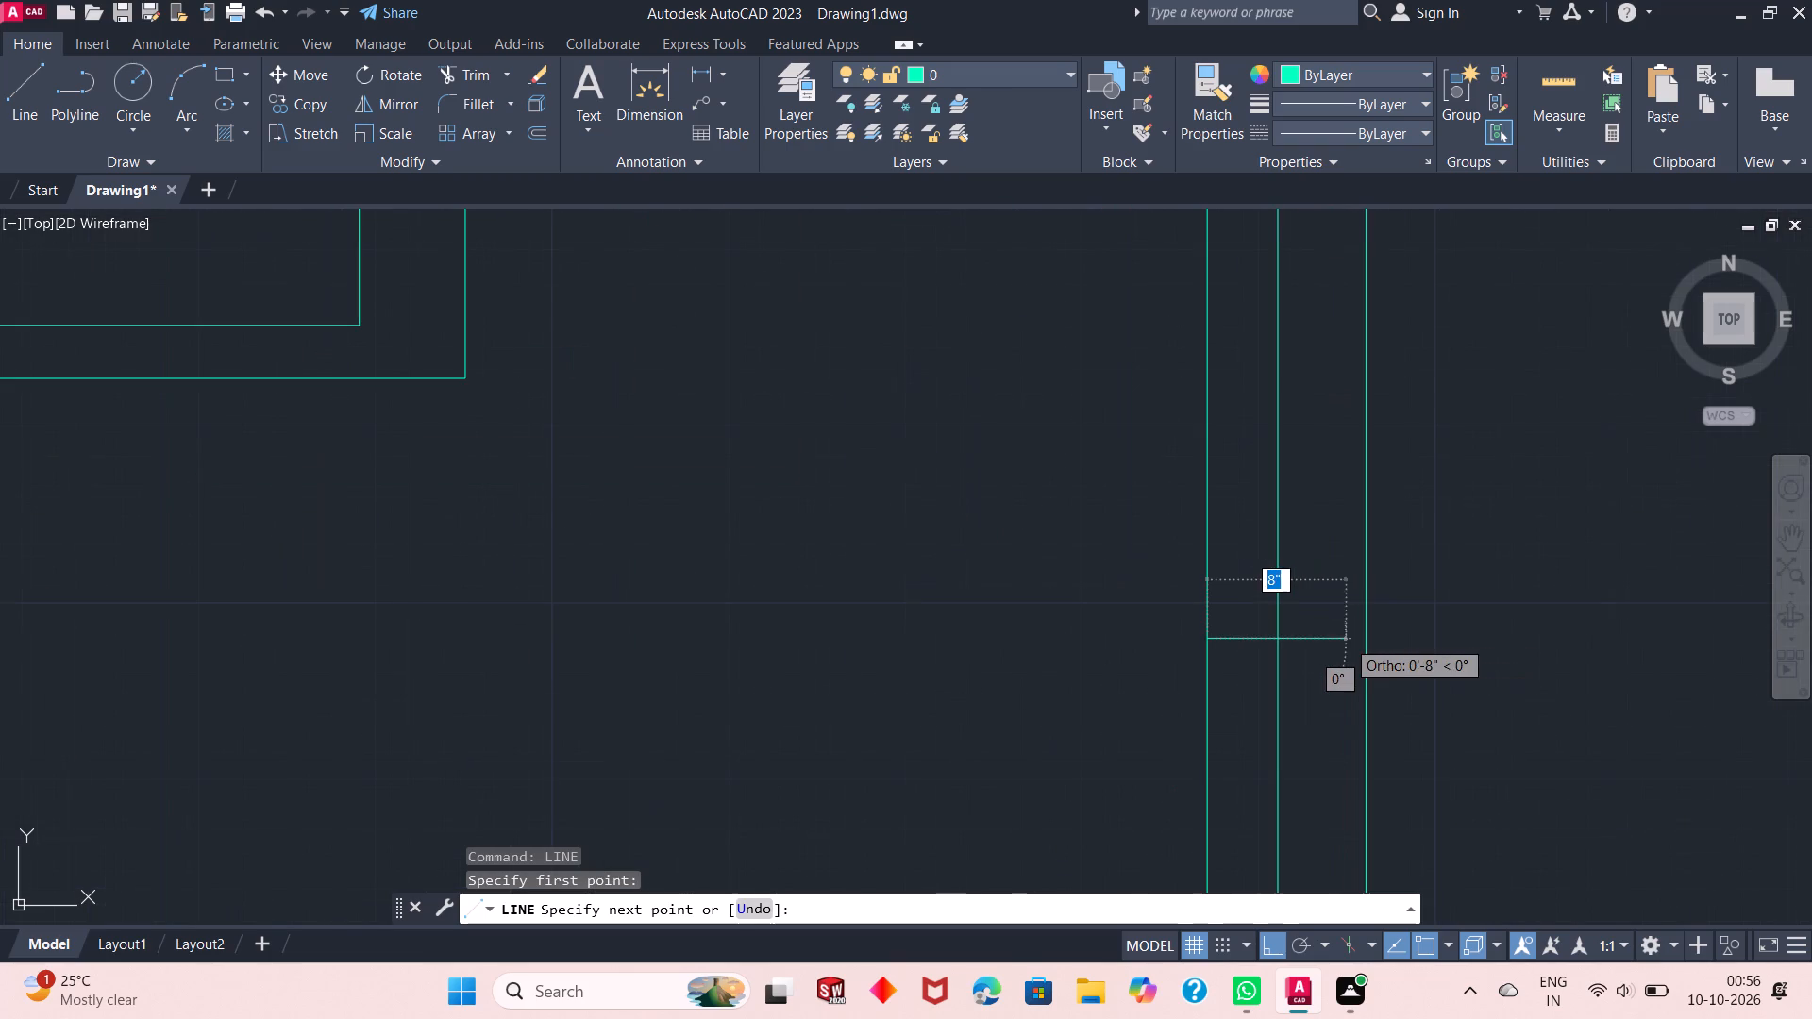
{"action": "left_click", "coordinate": [1362, 641]}
{"action": "right_click", "coordinate": [1427, 594]}
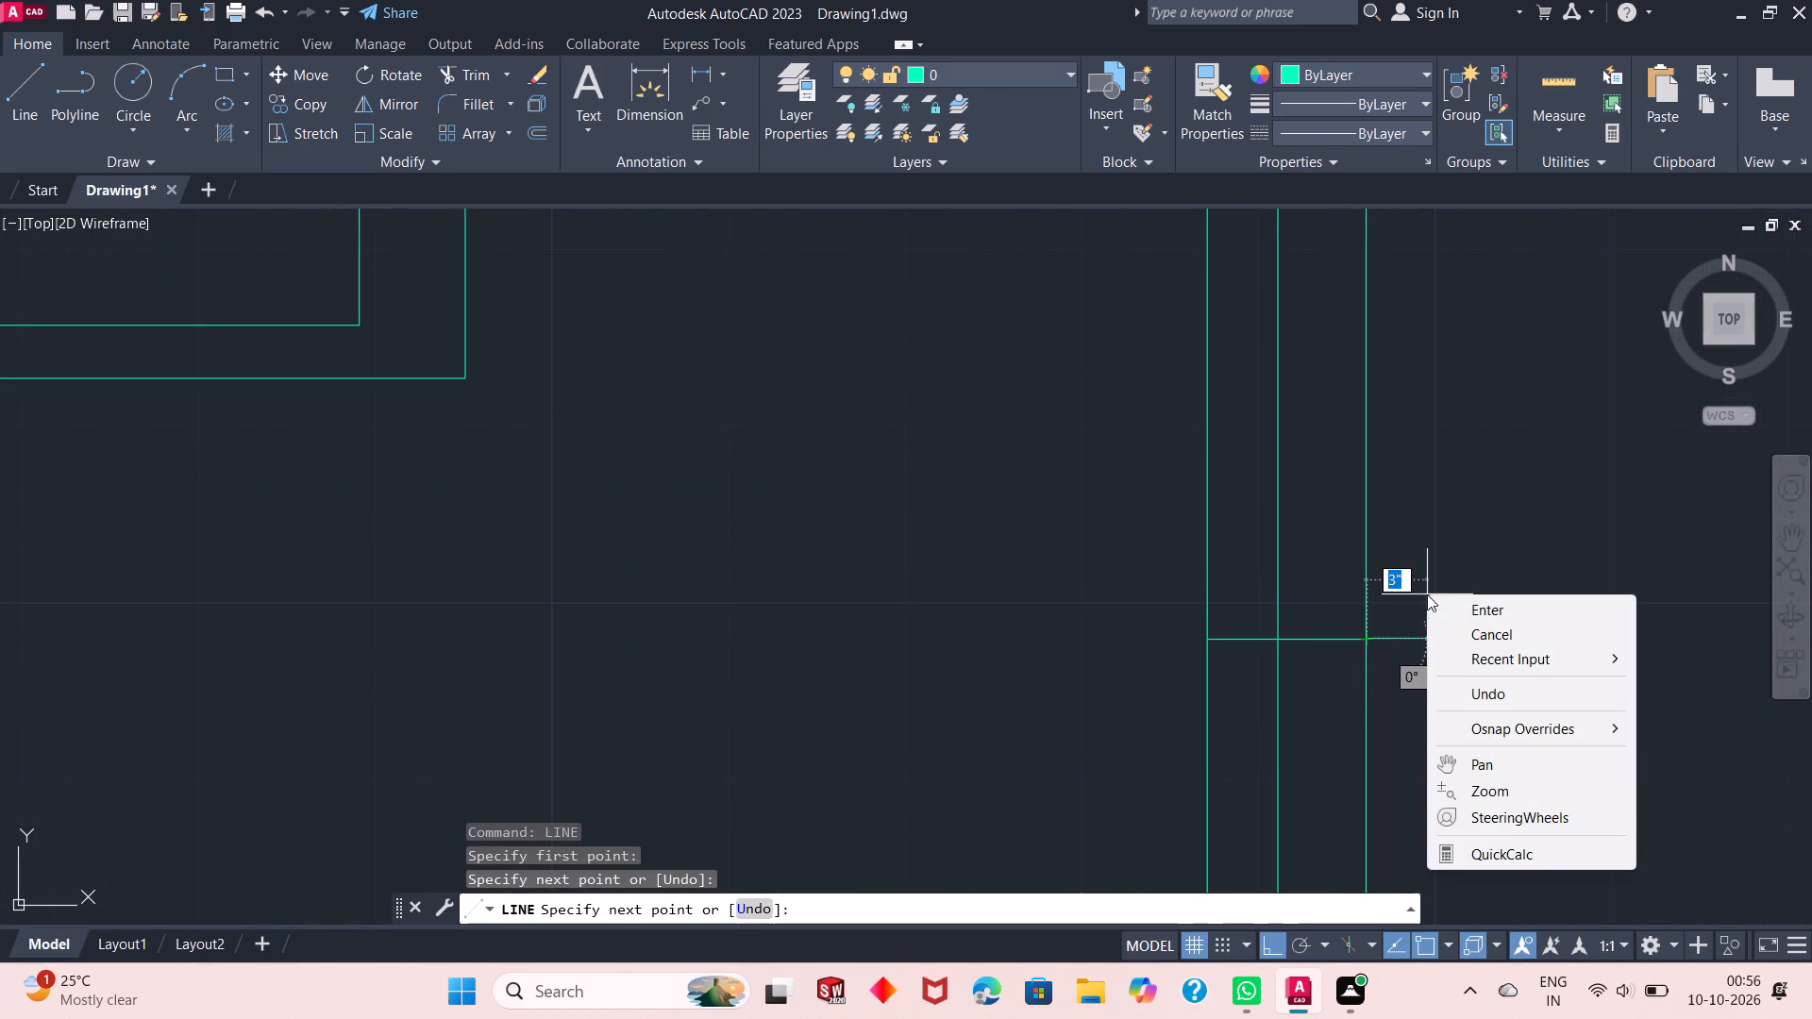
{"action": "left_click", "coordinate": [1436, 594]}
{"action": "left_click", "coordinate": [1518, 616]}
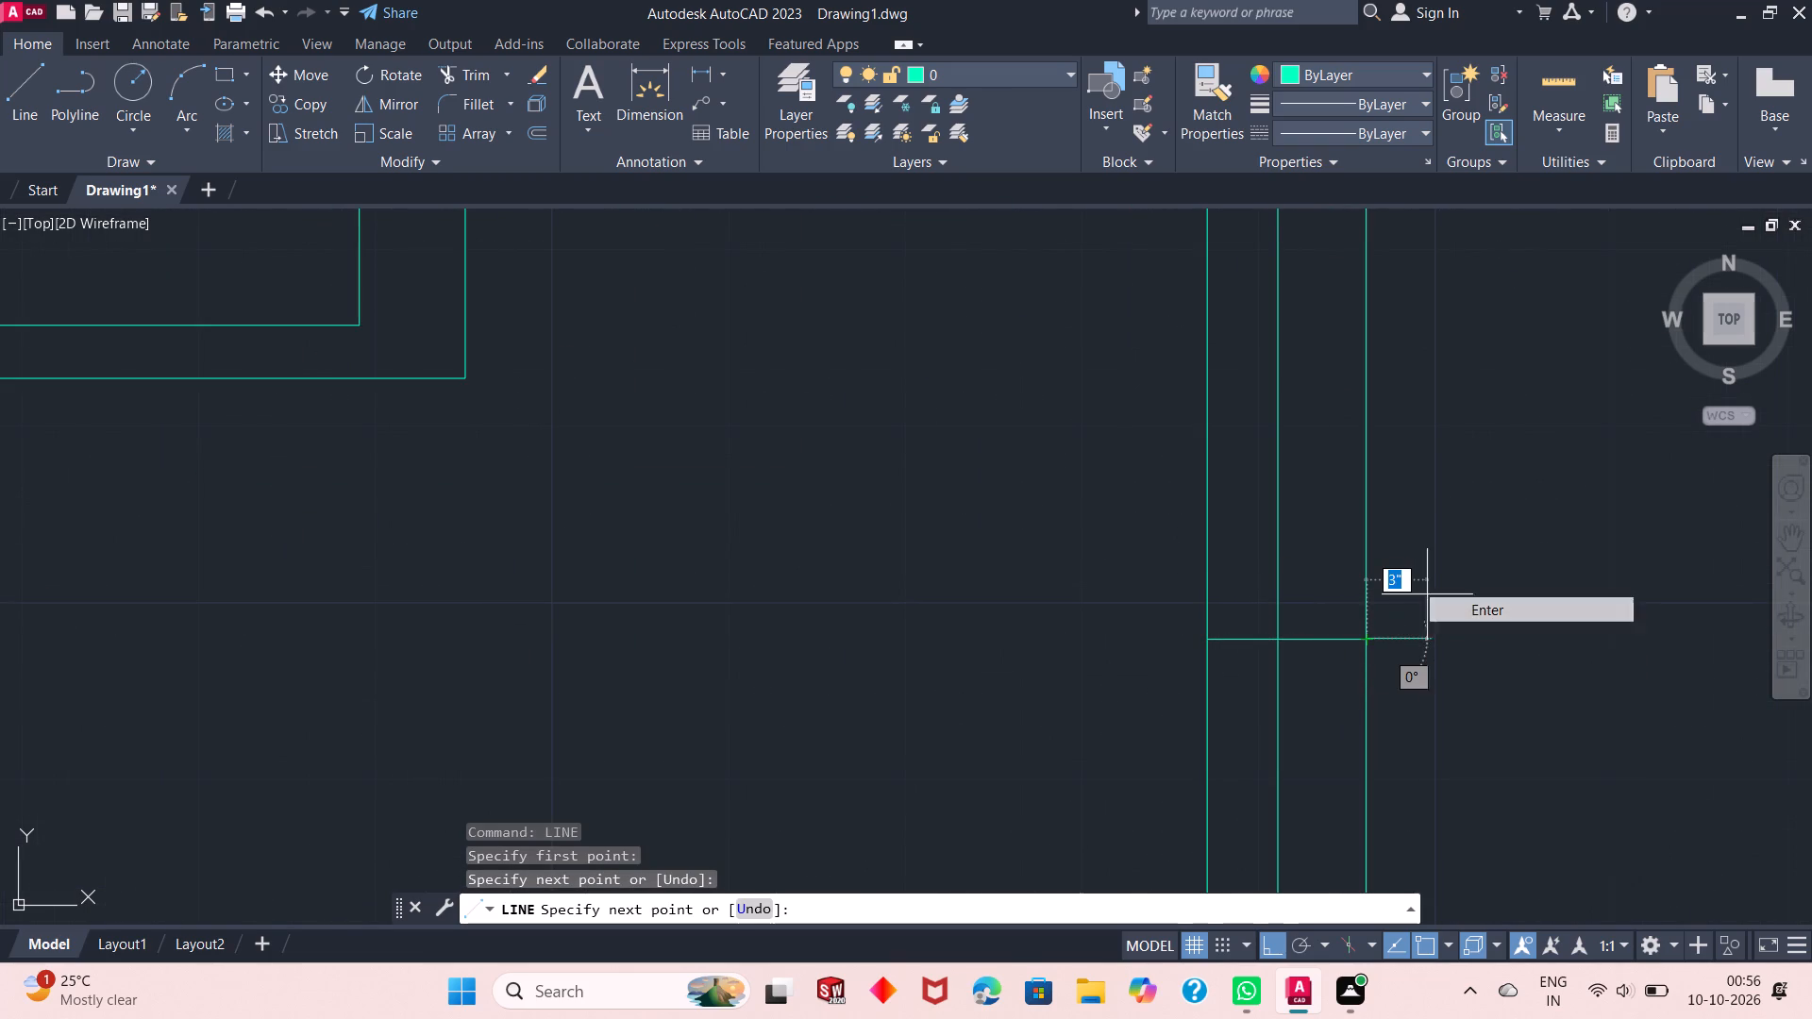
Trim away the east wall's innermost line between the column and the short crossing line south of it.
{"action": "right_click", "coordinate": [1452, 473]}
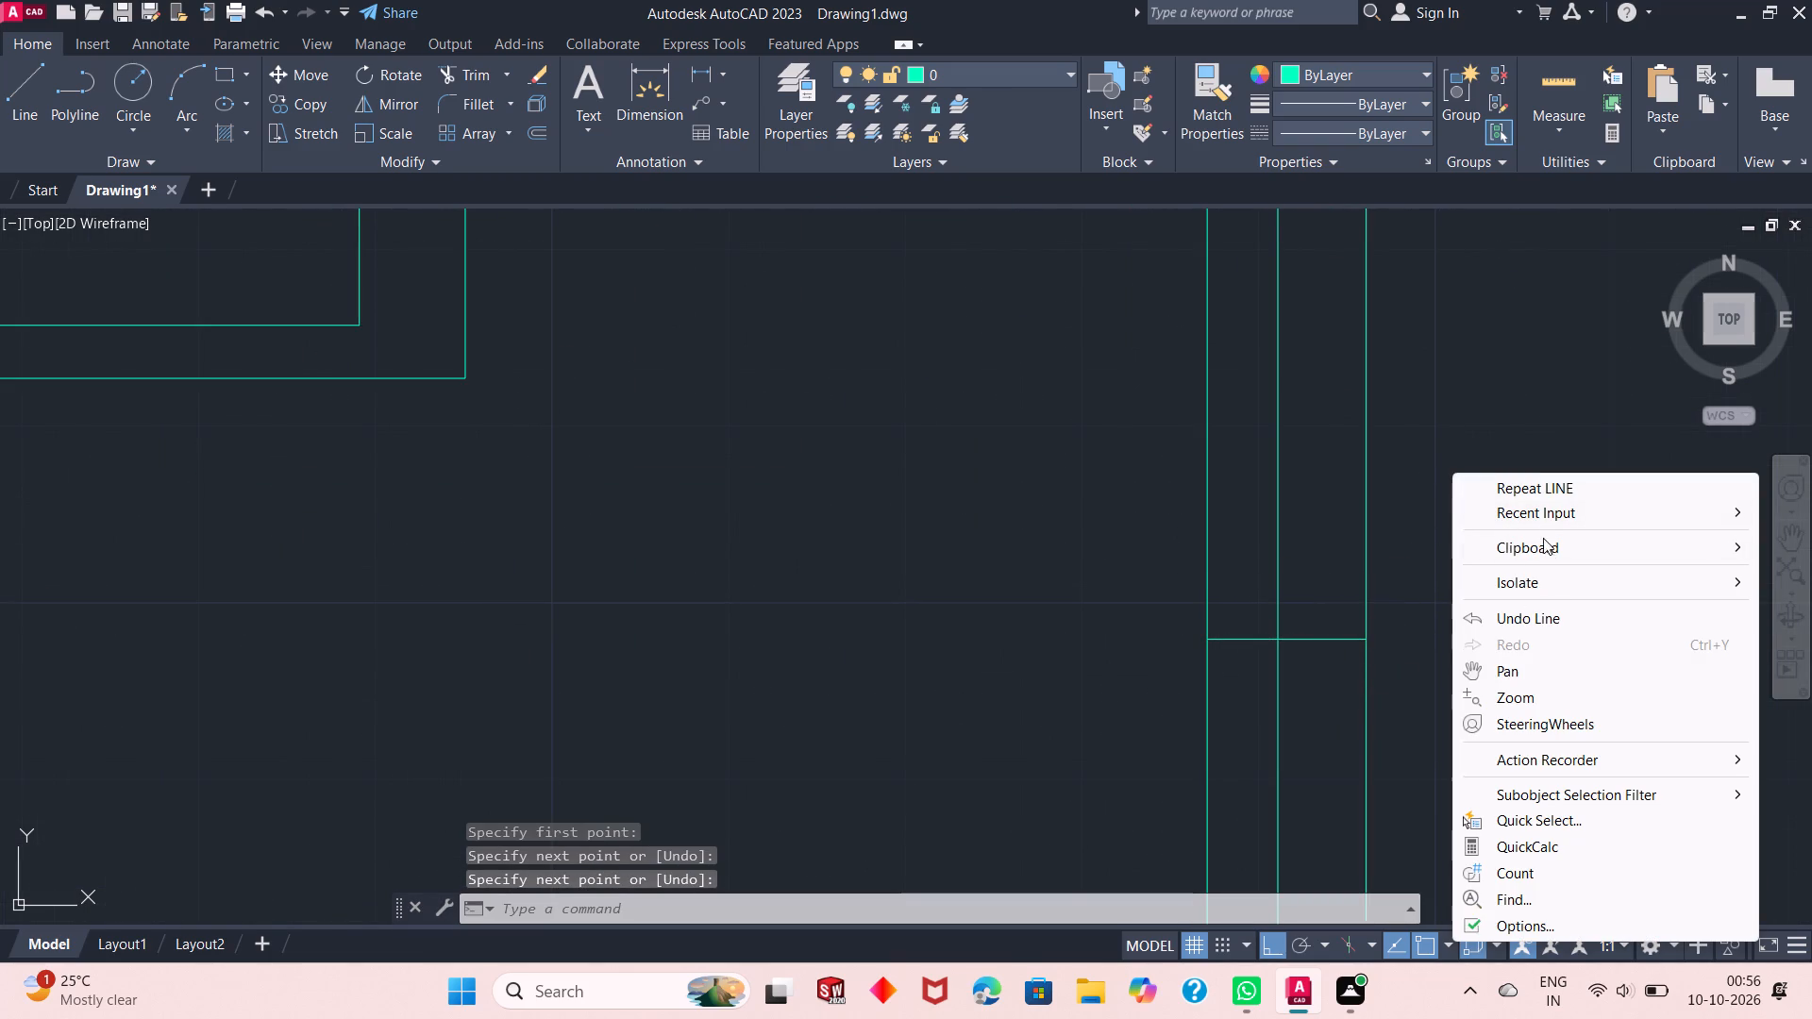
{"action": "left_click", "coordinate": [1543, 521]}
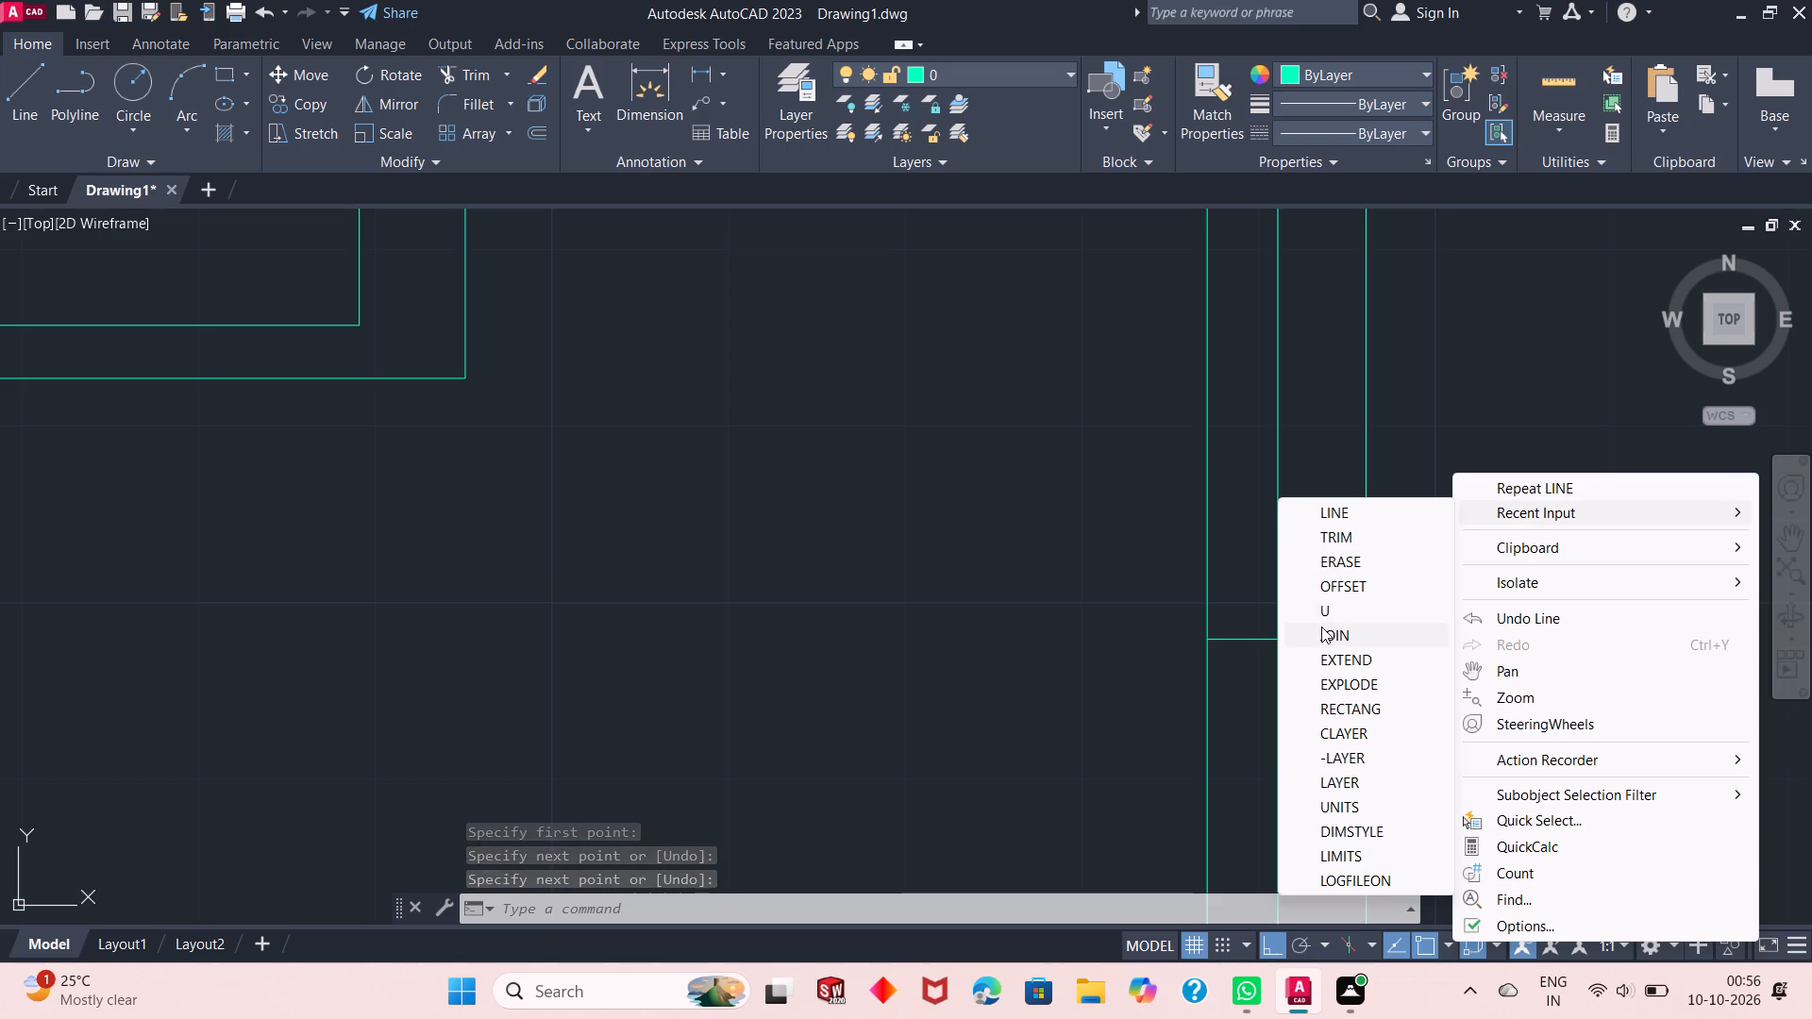
{"action": "left_click", "coordinate": [1347, 541]}
{"action": "scroll", "coordinate": [1159, 682], "scroll_direction": "up", "scroll_amount": 1}
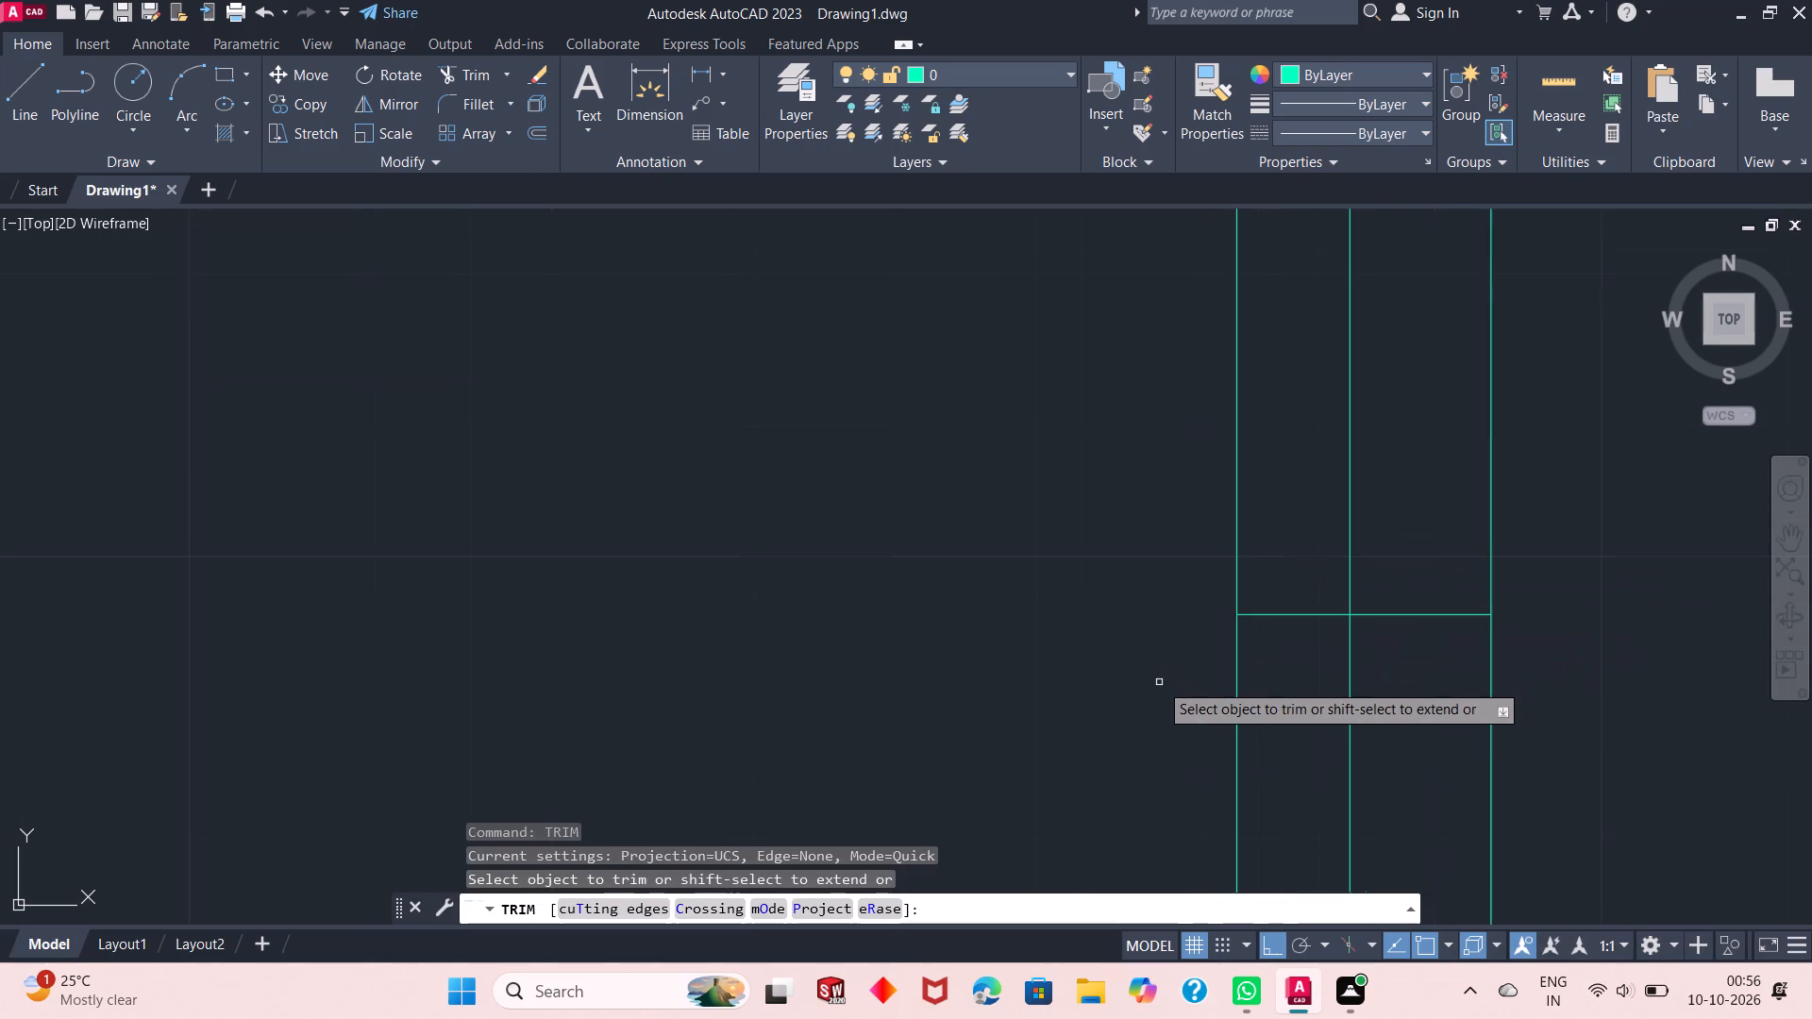
{"action": "scroll", "coordinate": [1158, 683], "scroll_direction": "down", "scroll_amount": 2}
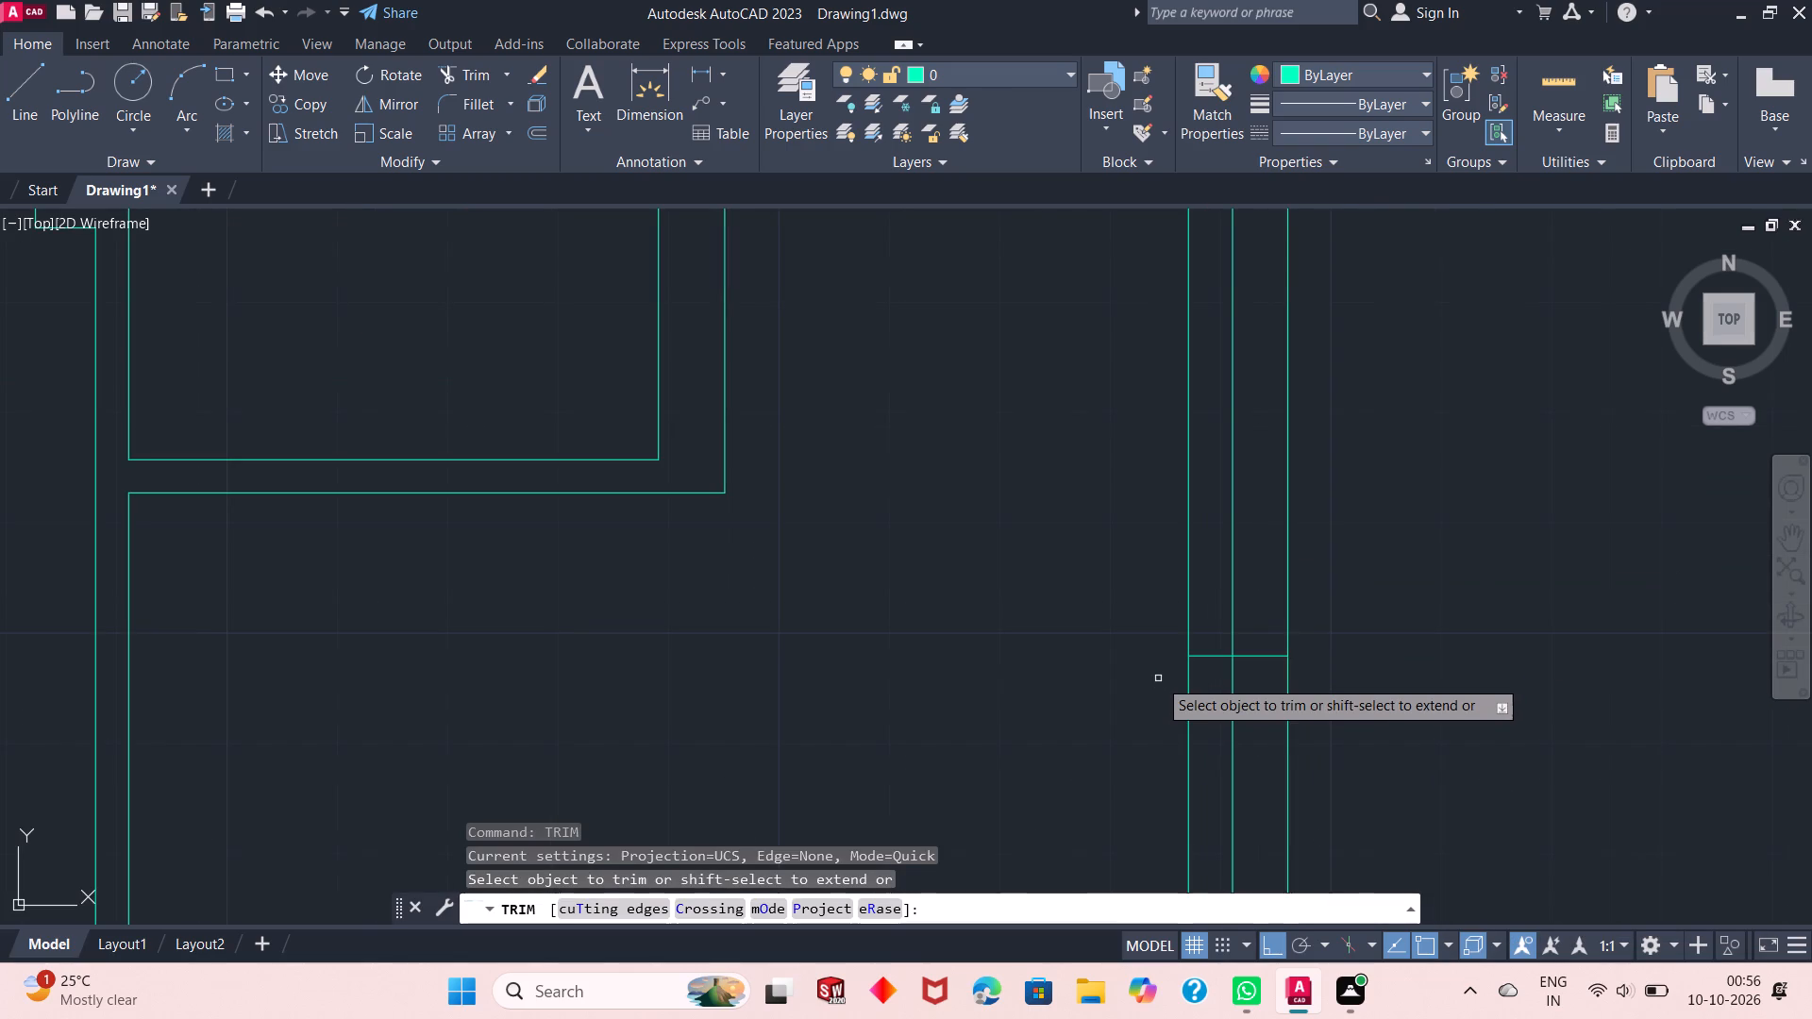
{"action": "scroll", "coordinate": [1157, 677], "scroll_direction": "down", "scroll_amount": 2}
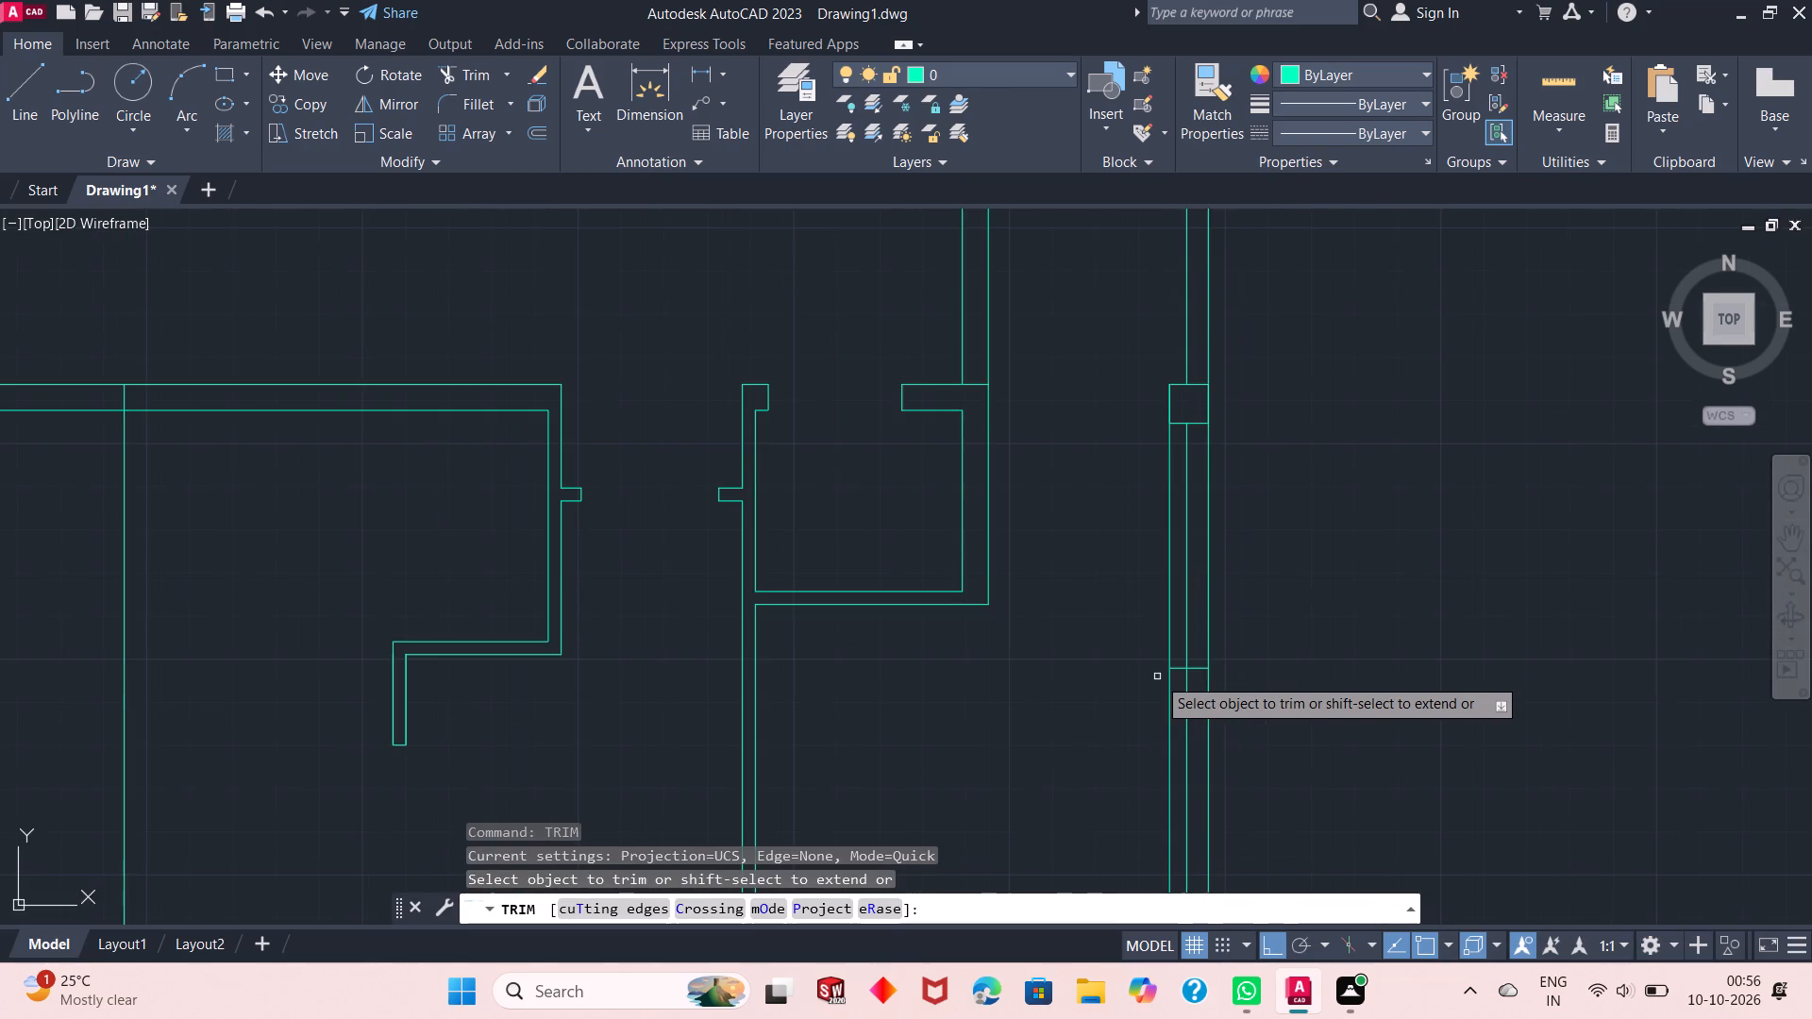
{"action": "scroll", "coordinate": [1157, 677], "scroll_direction": "down", "scroll_amount": 2}
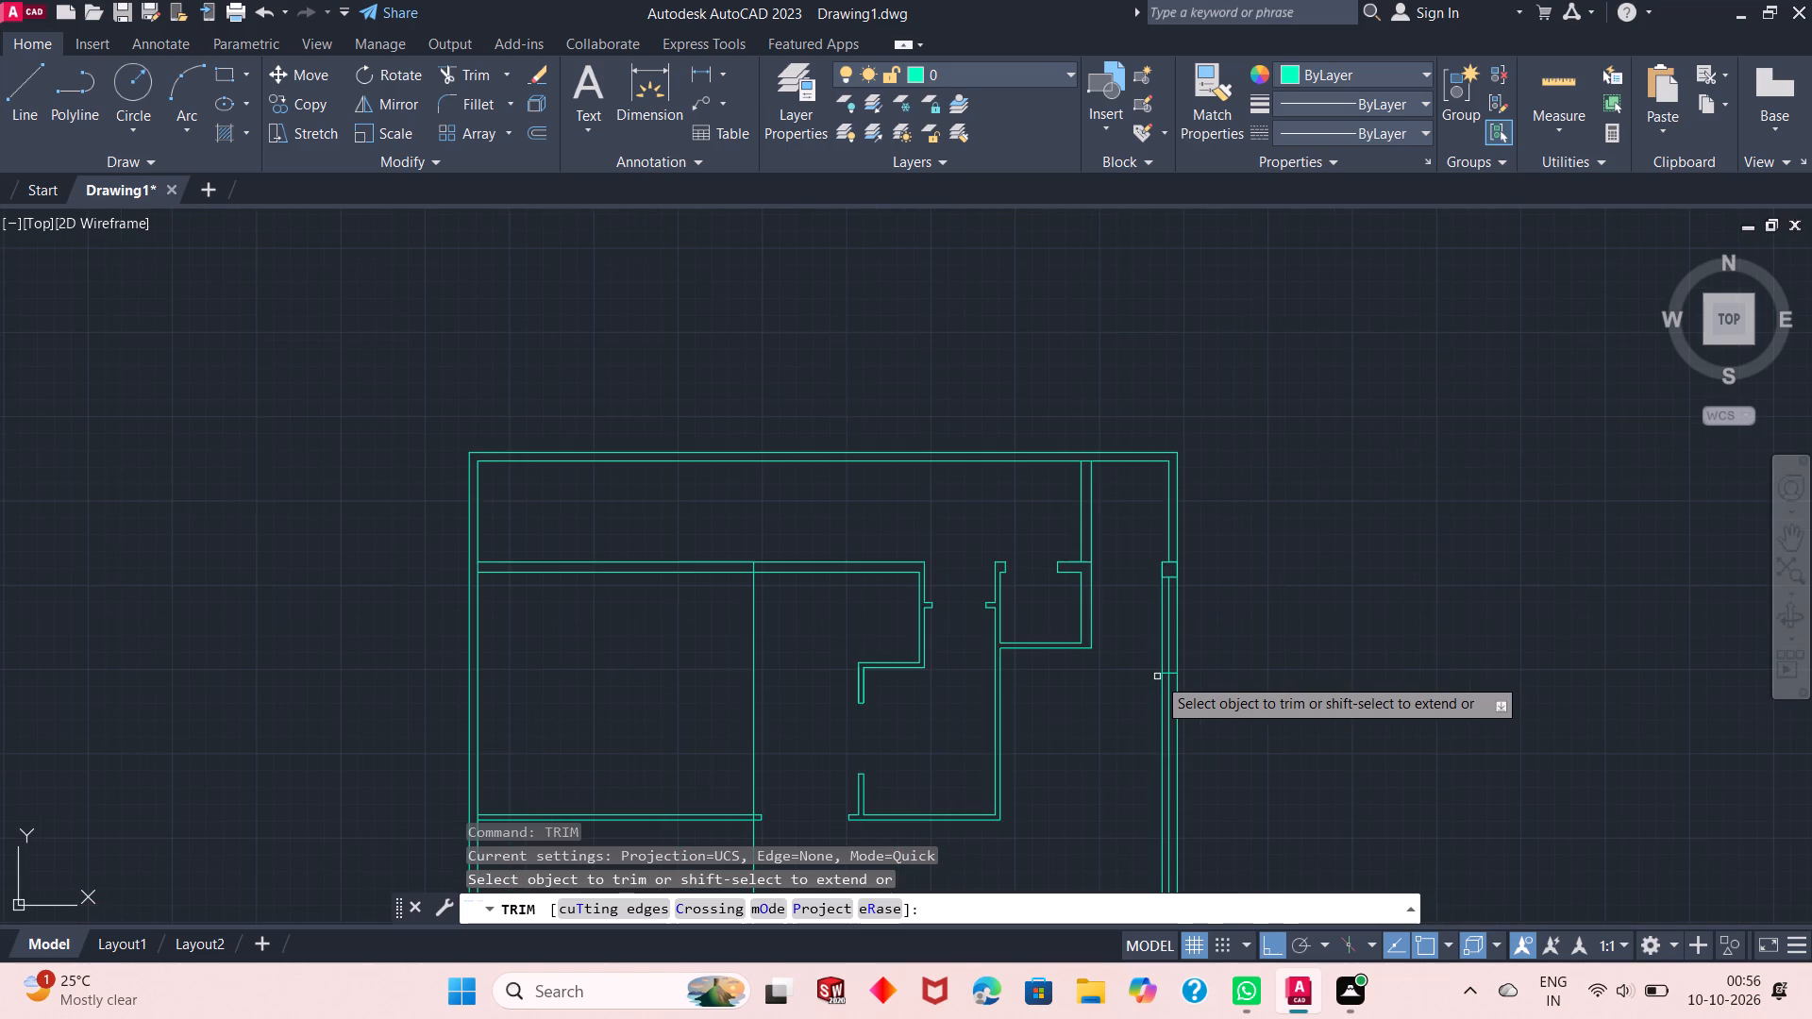
{"action": "scroll", "coordinate": [1157, 677], "scroll_direction": "up", "scroll_amount": 2}
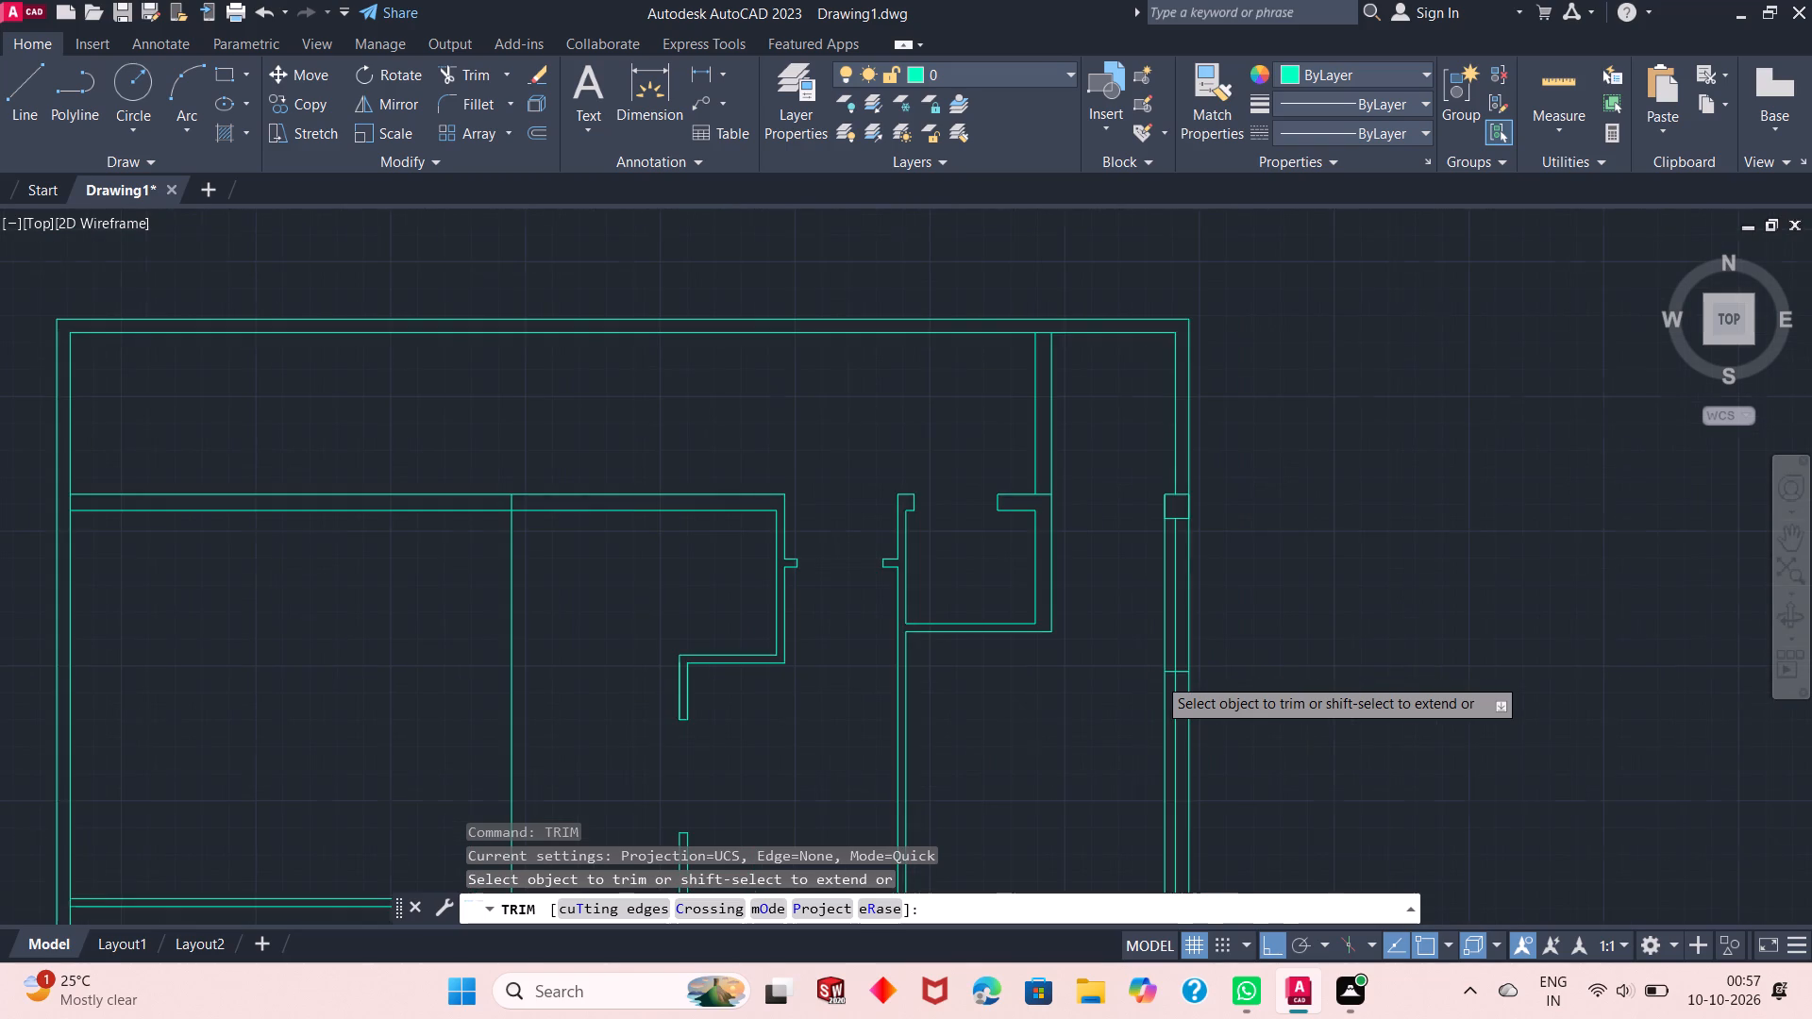
{"action": "scroll", "coordinate": [1157, 677], "scroll_direction": "up", "scroll_amount": 1}
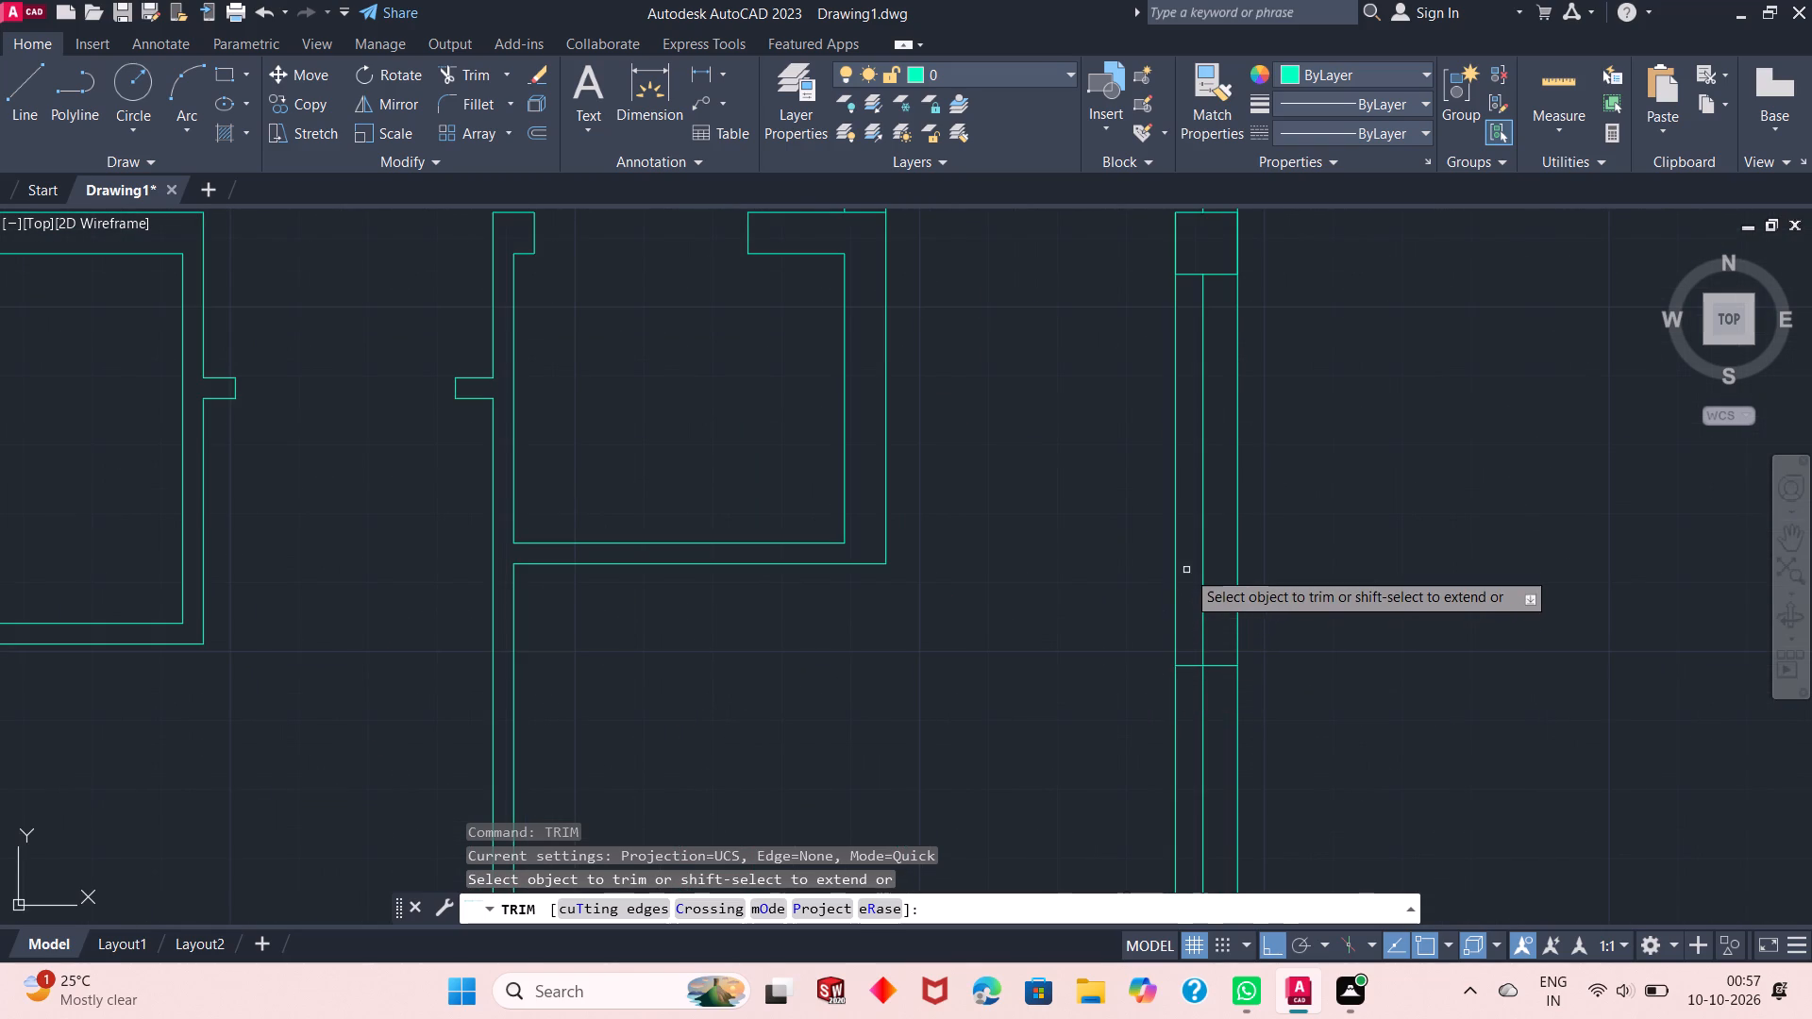
{"action": "left_click", "coordinate": [1172, 536]}
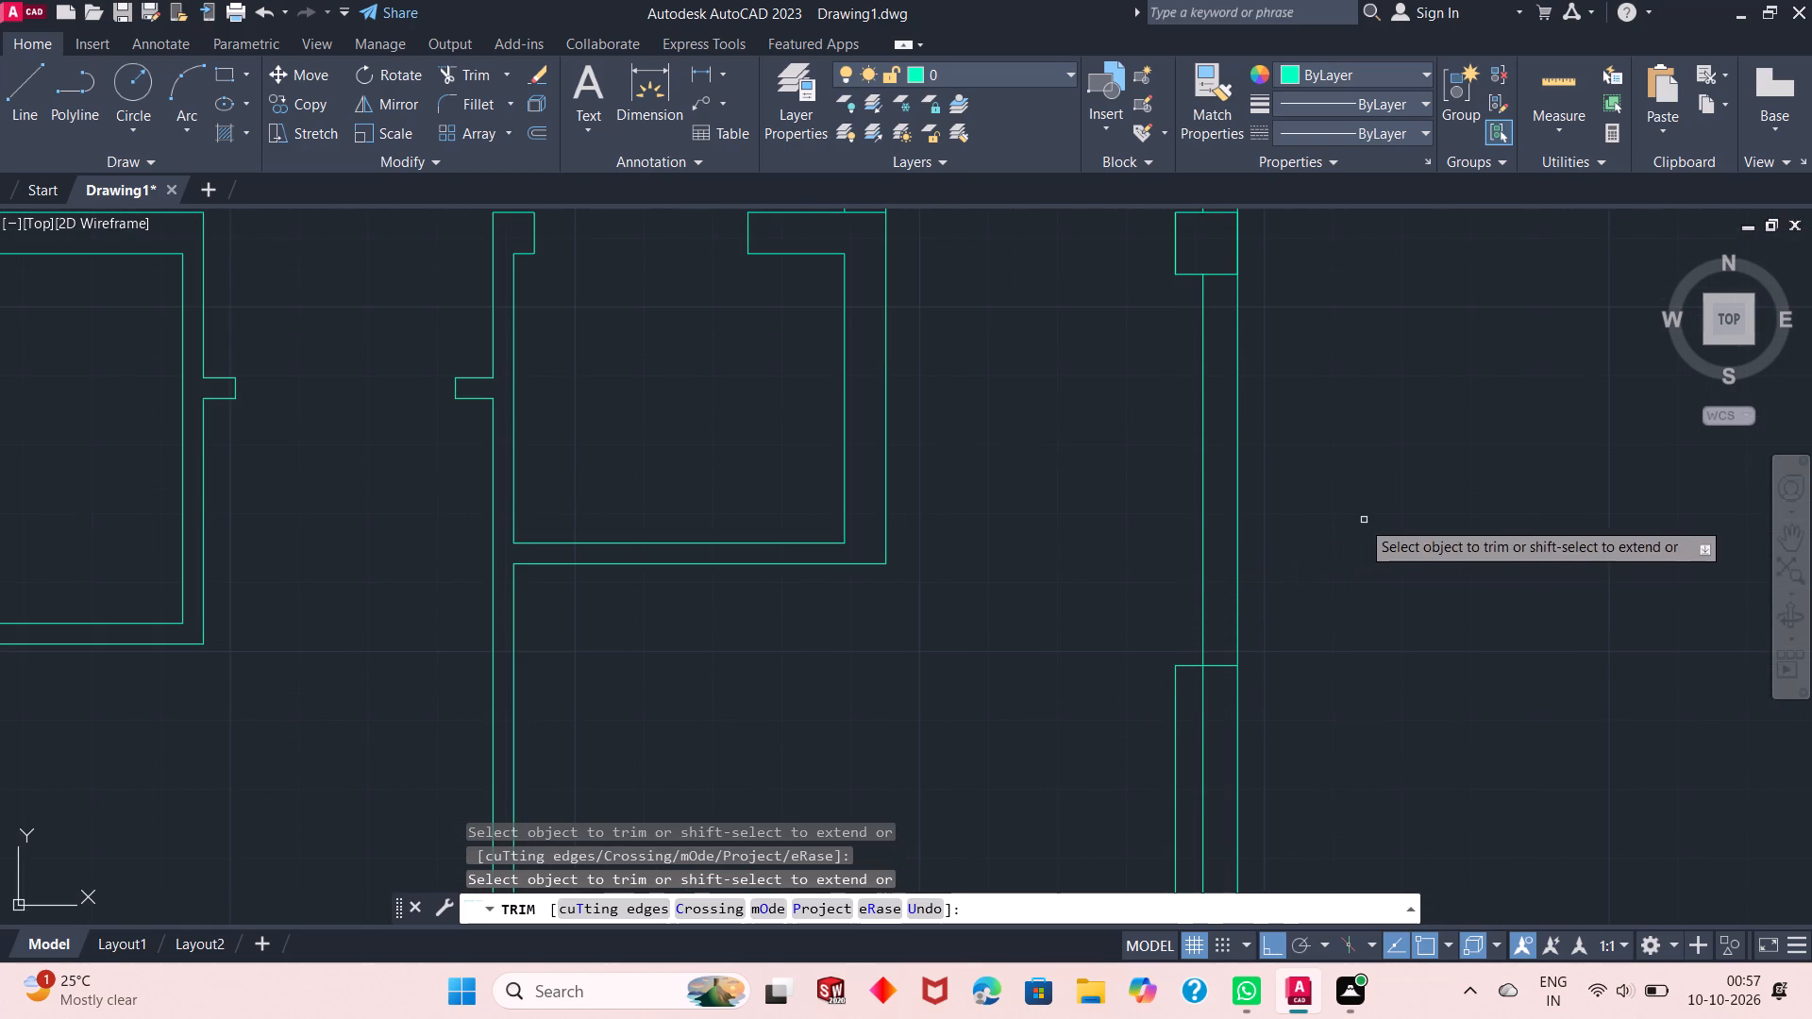
{"action": "scroll", "coordinate": [1277, 536], "scroll_direction": "down", "scroll_amount": 2}
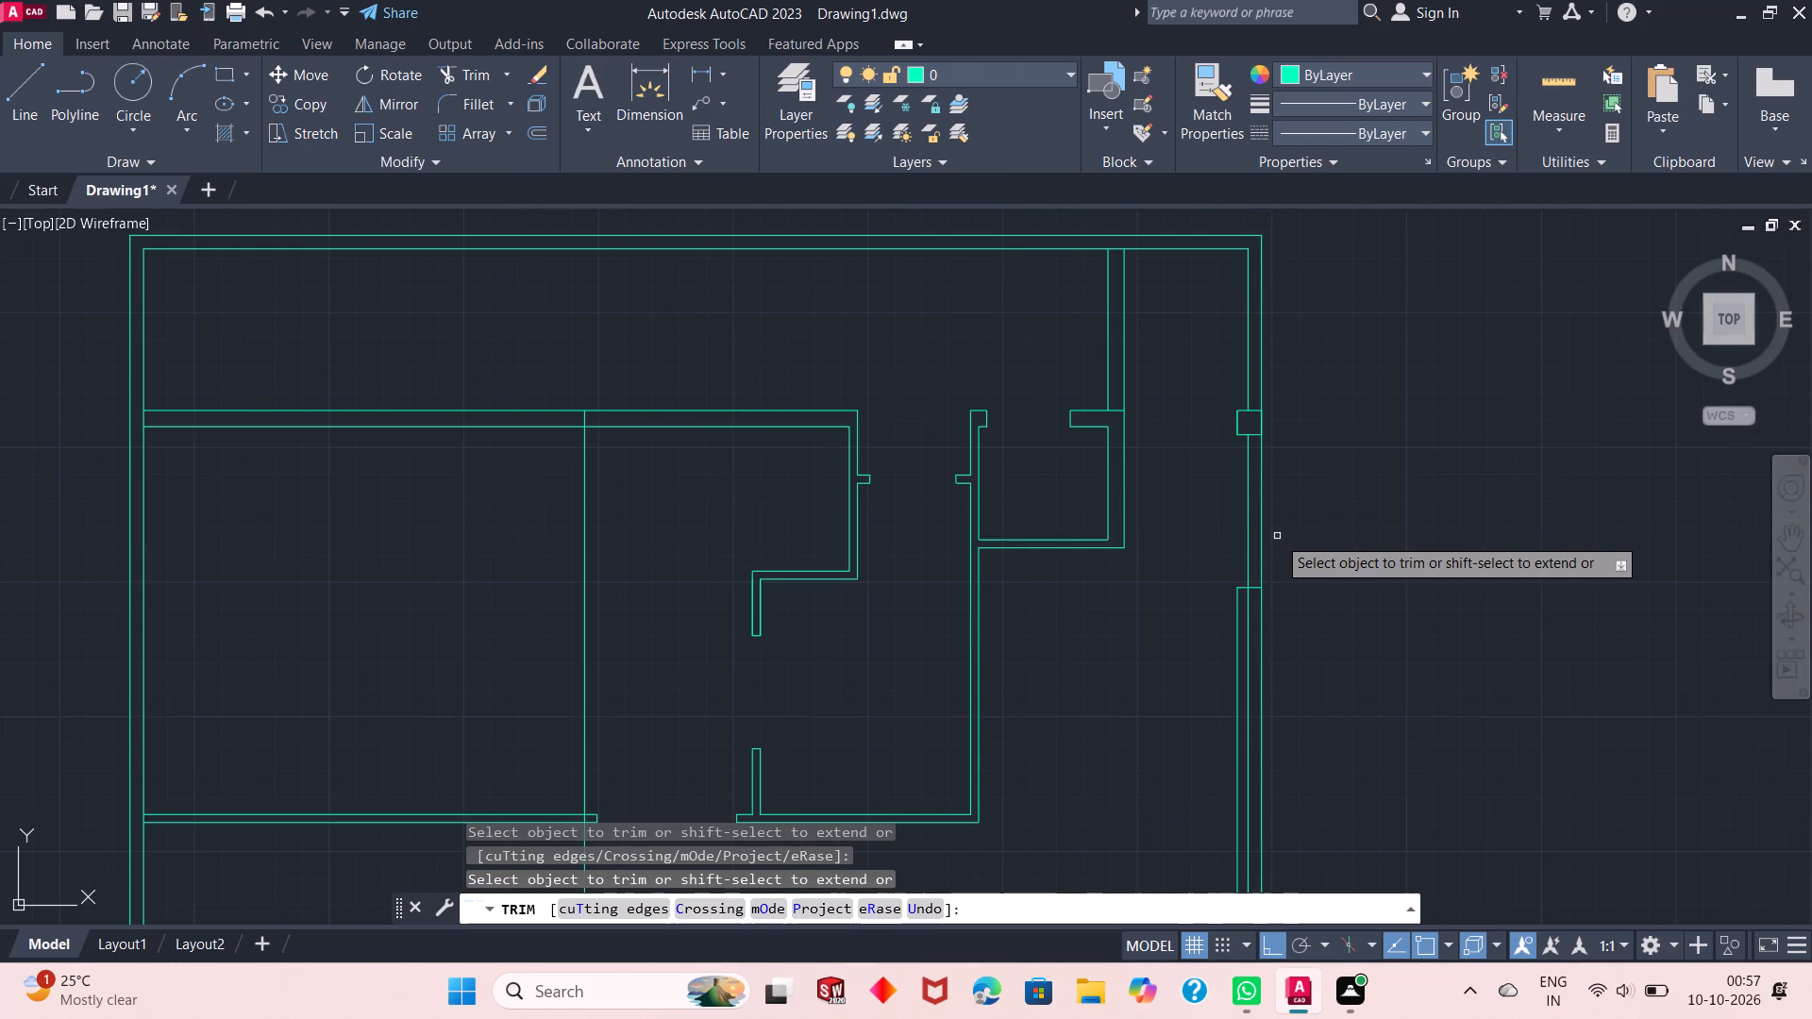
{"action": "scroll", "coordinate": [1277, 533], "scroll_direction": "down", "scroll_amount": 1}
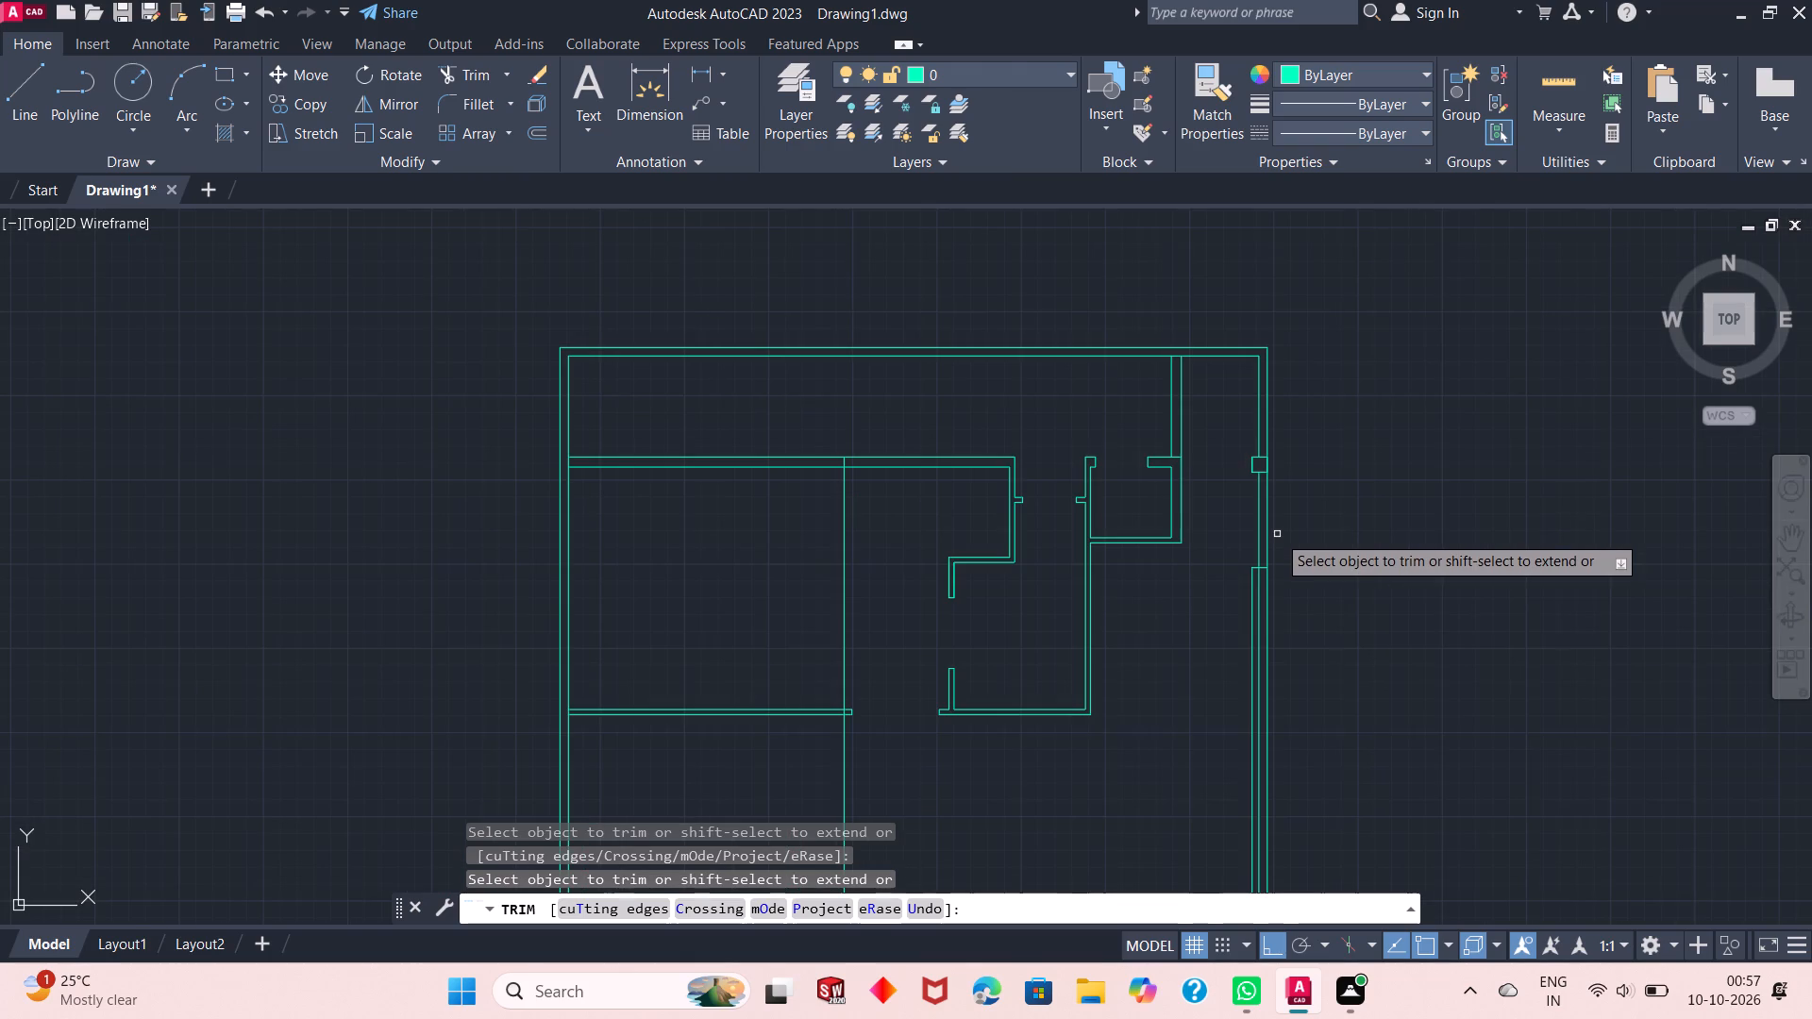
{"action": "scroll", "coordinate": [1232, 691], "scroll_direction": "up", "scroll_amount": 2}
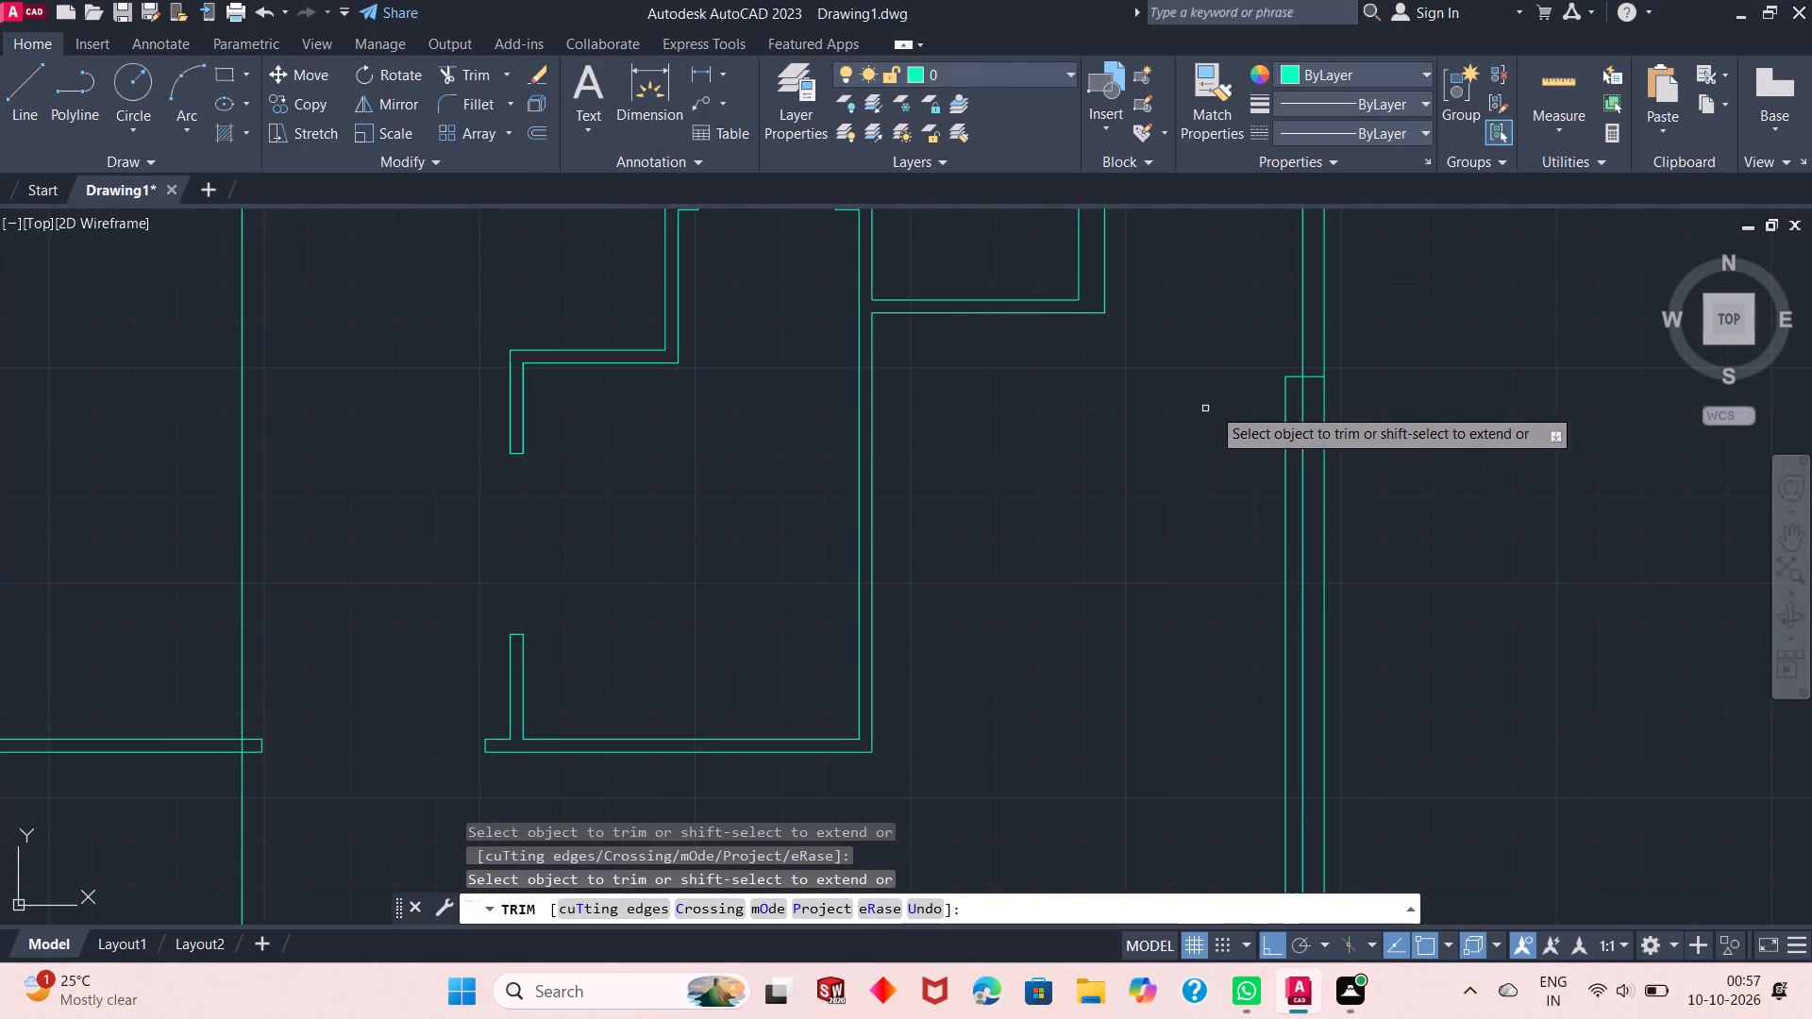
{"action": "right_click", "coordinate": [1425, 391]}
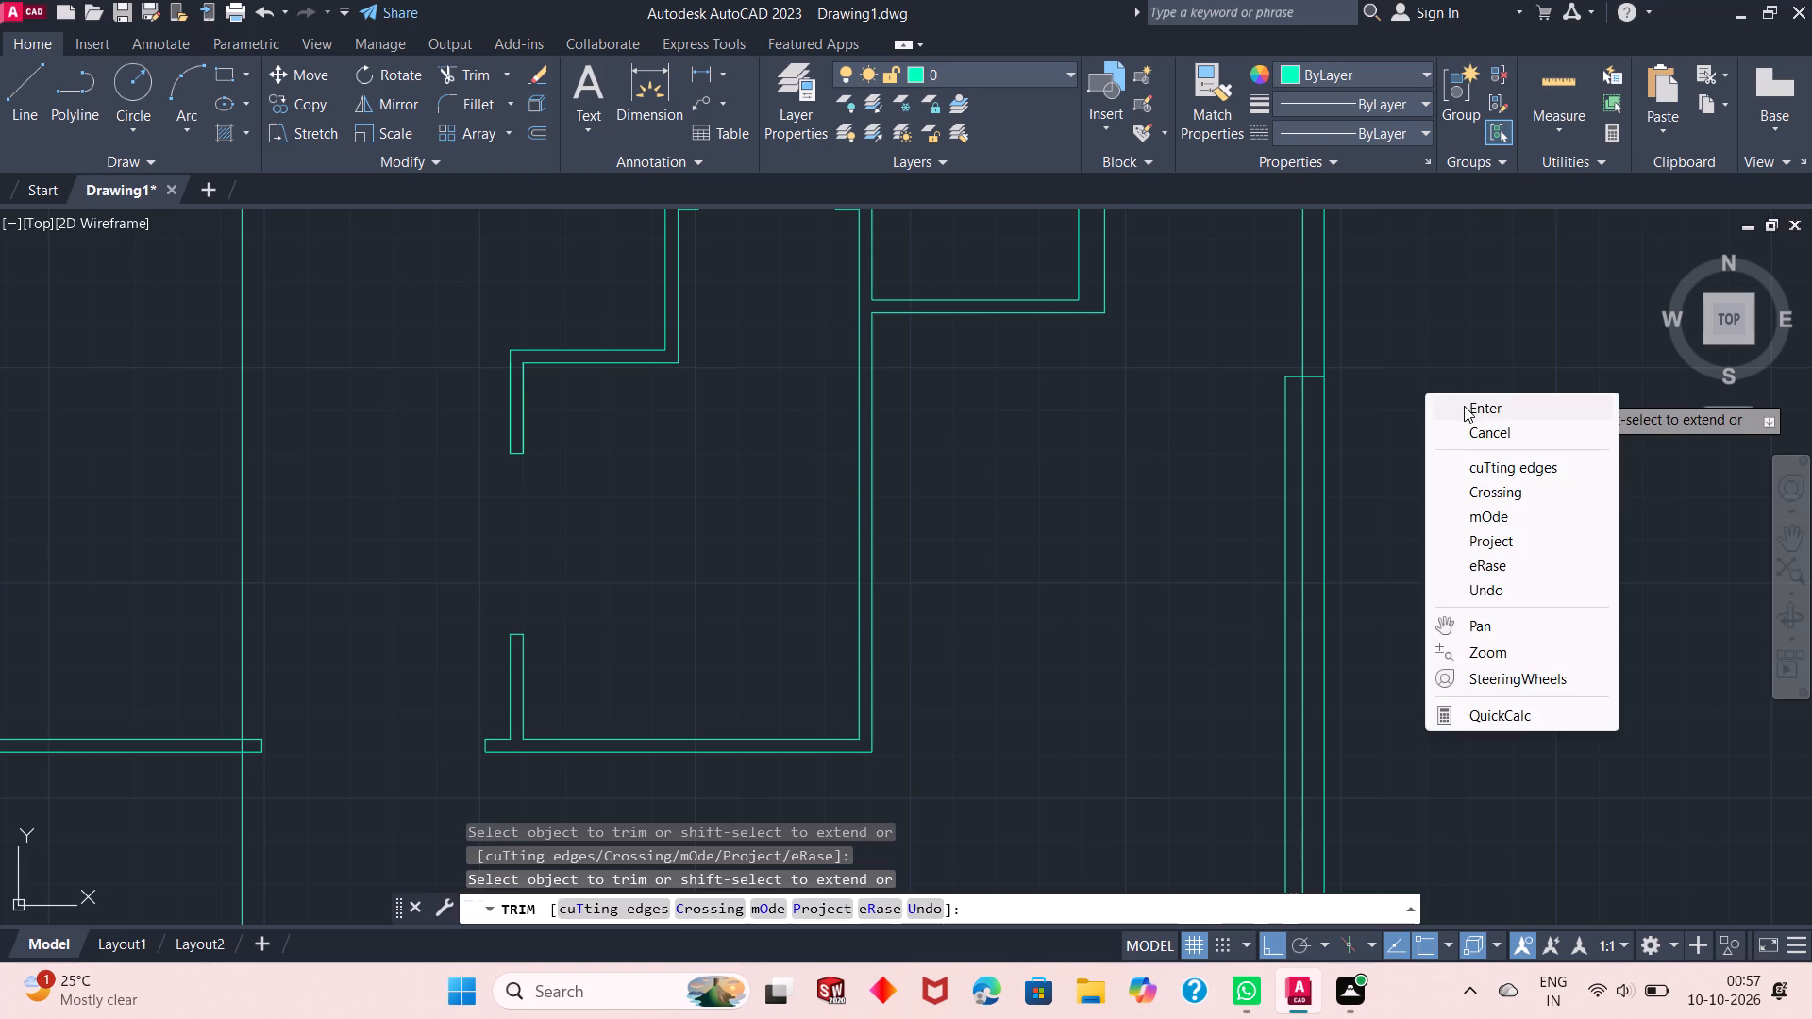
{"action": "left_click", "coordinate": [1464, 406]}
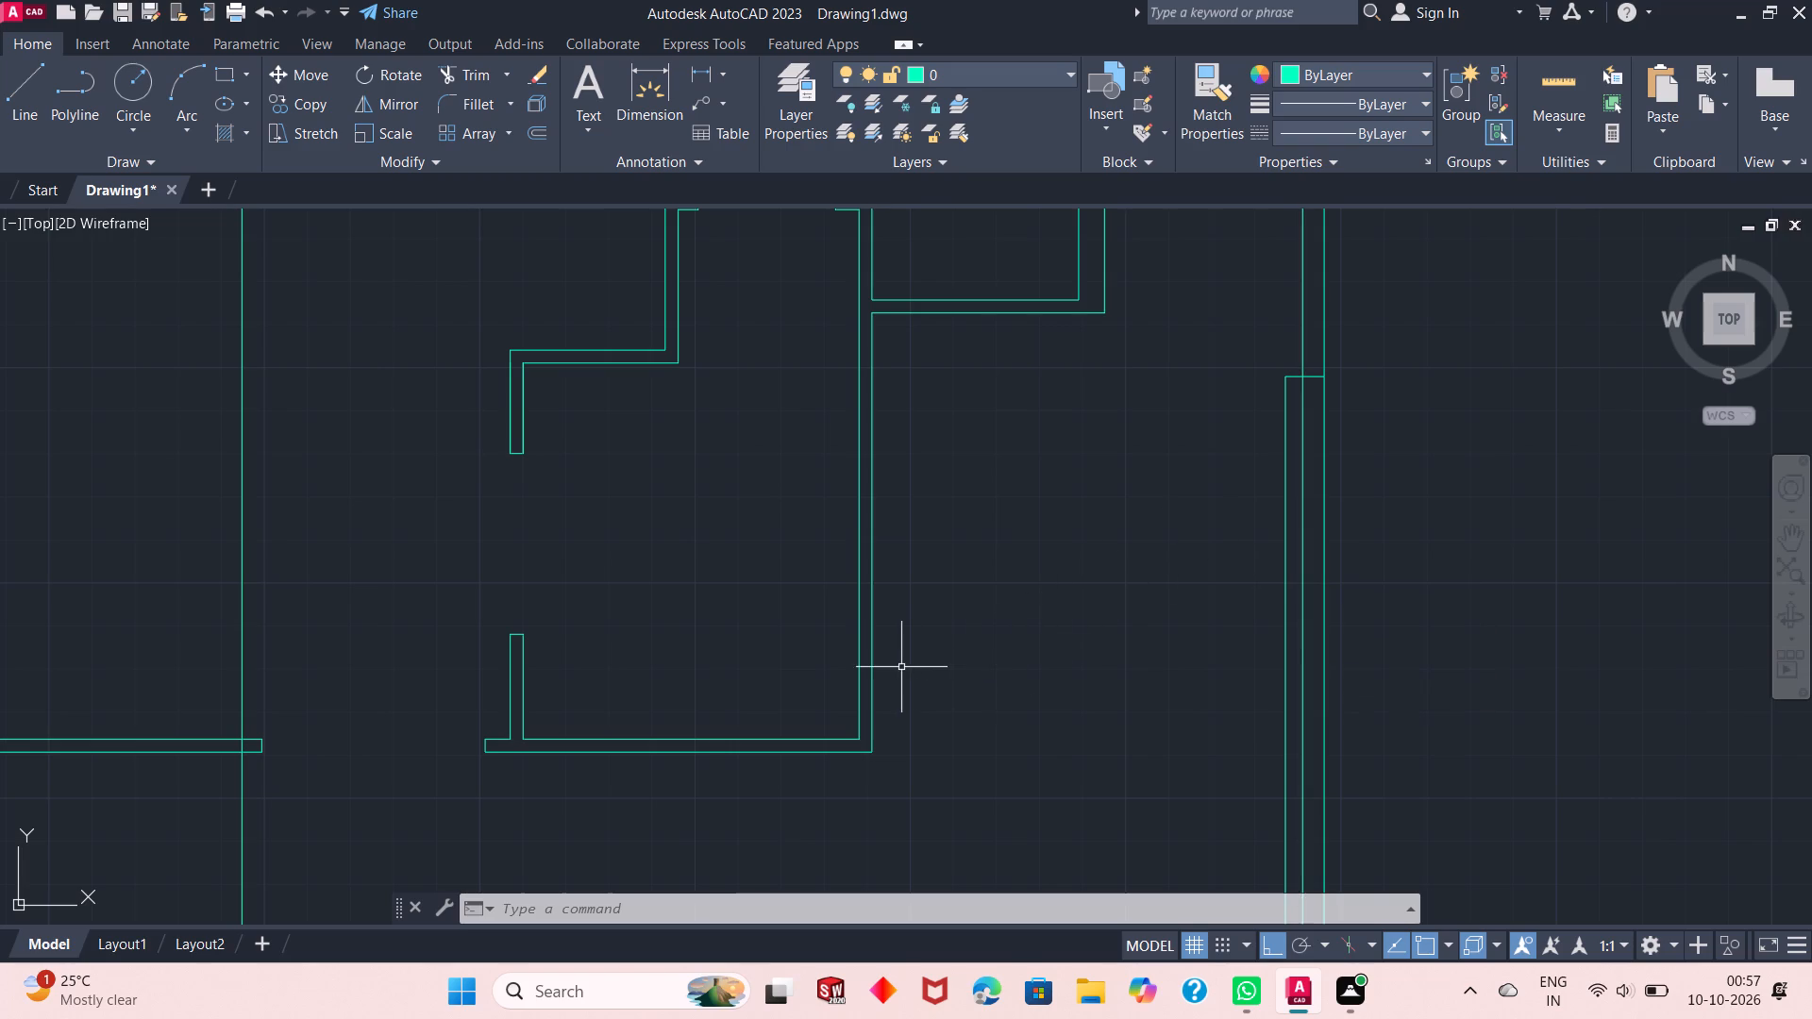
{"action": "key", "text": "Escape"}
Examine the partitions and column outlines along the east side of the plan, down to the southernmost partition.
{"action": "scroll", "coordinate": [892, 652], "scroll_direction": "down", "scroll_amount": 6}
{"action": "scroll", "coordinate": [847, 727], "scroll_direction": "up", "scroll_amount": 2}
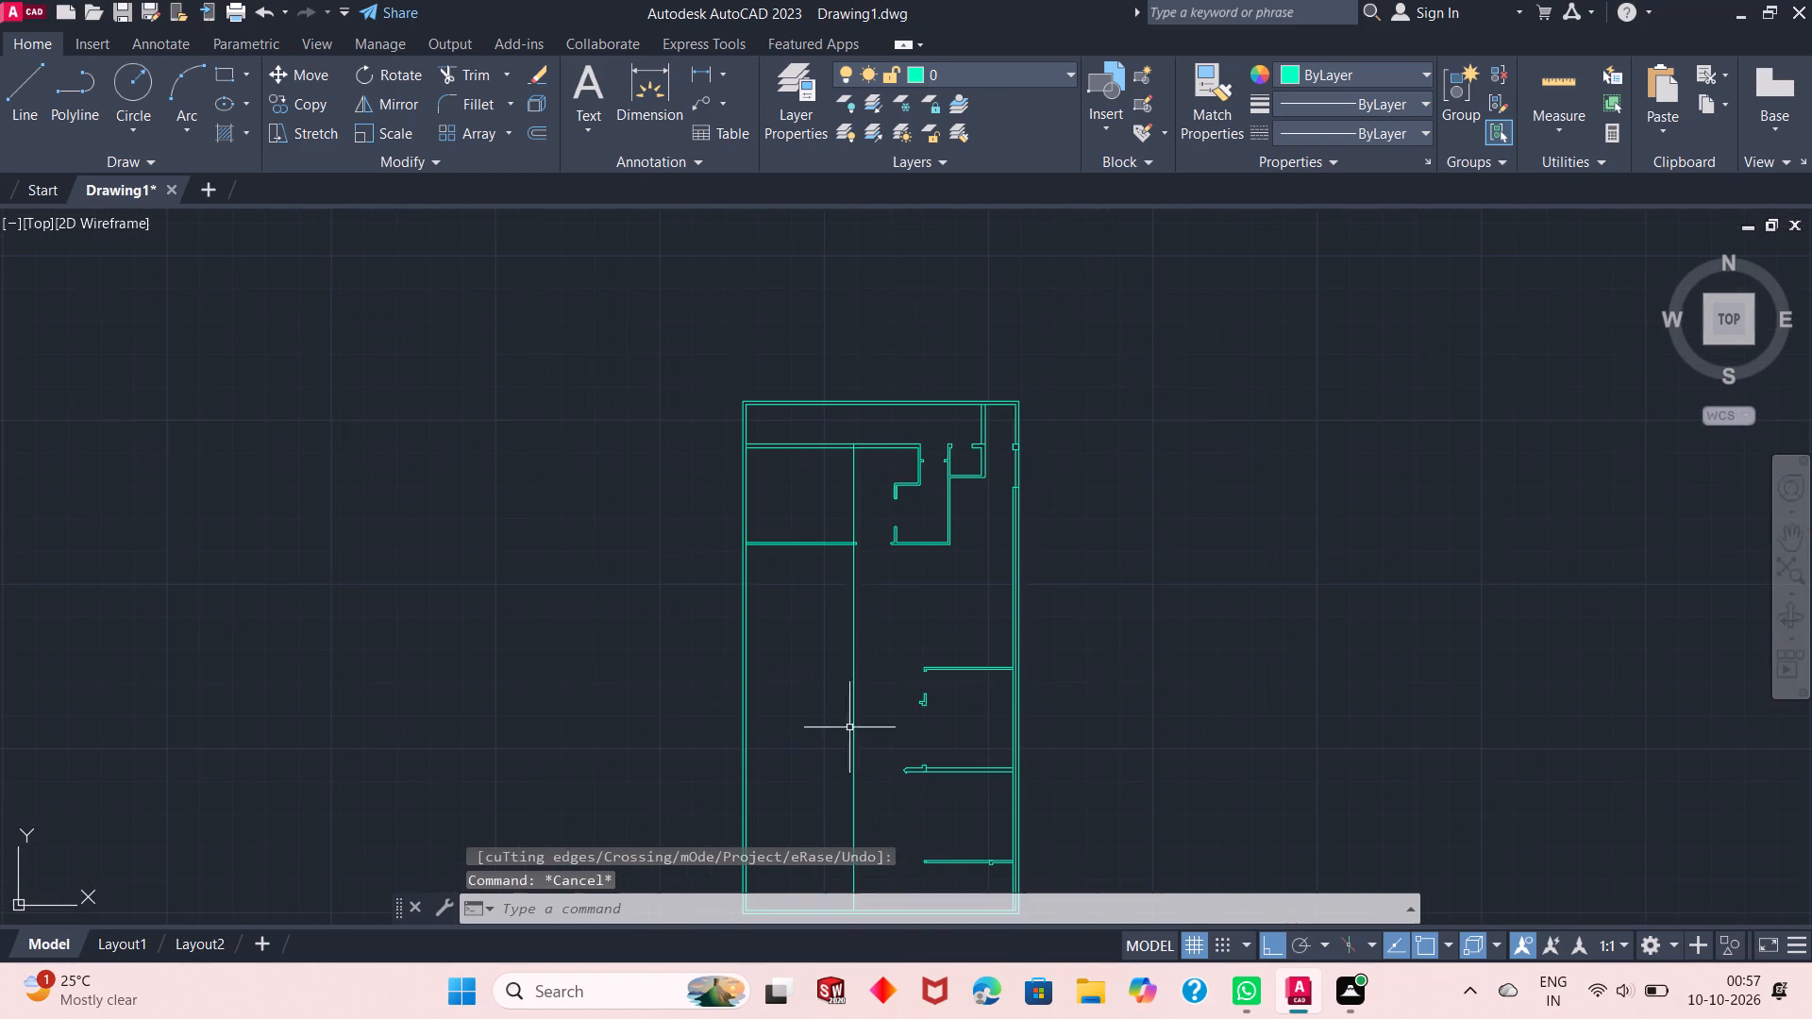
{"action": "scroll", "coordinate": [852, 727], "scroll_direction": "up", "scroll_amount": 1}
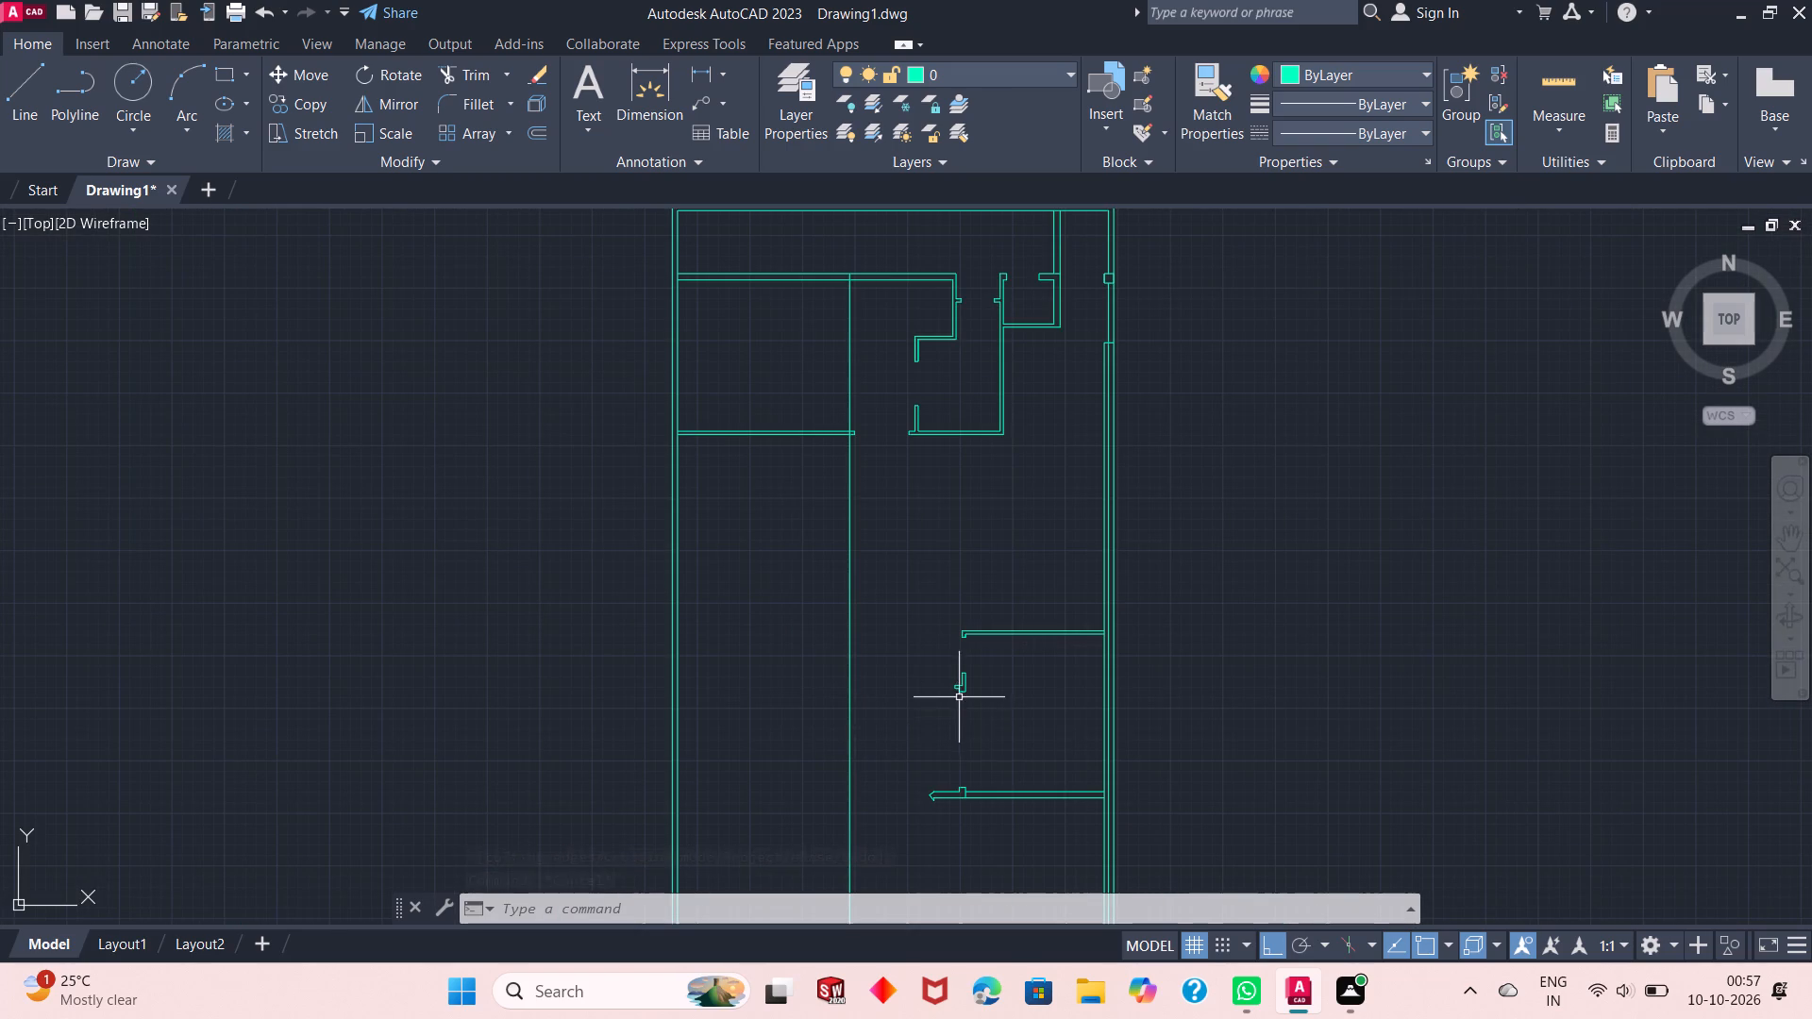
{"action": "scroll", "coordinate": [1011, 630], "scroll_direction": "down", "scroll_amount": 2}
{"action": "scroll", "coordinate": [1026, 752], "scroll_direction": "up", "scroll_amount": 4}
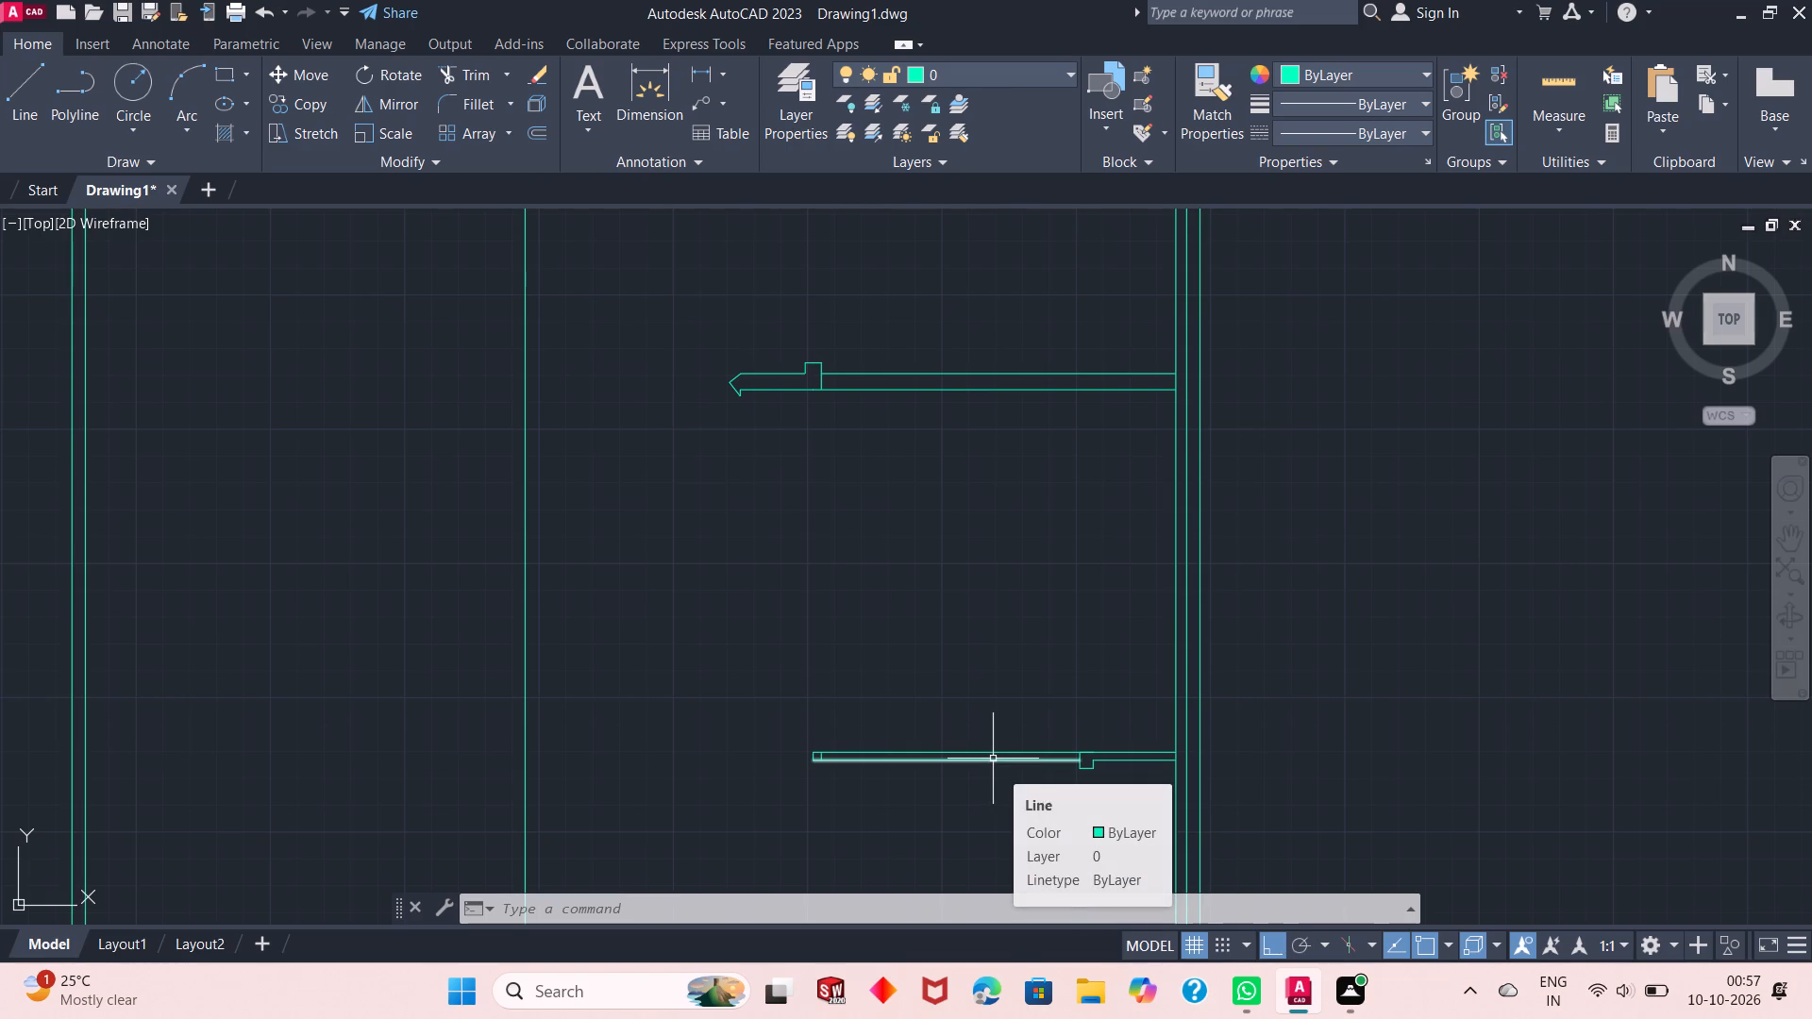
{"action": "scroll", "coordinate": [1026, 656], "scroll_direction": "up", "scroll_amount": 2}
{"action": "scroll", "coordinate": [1026, 655], "scroll_direction": "down", "scroll_amount": 3}
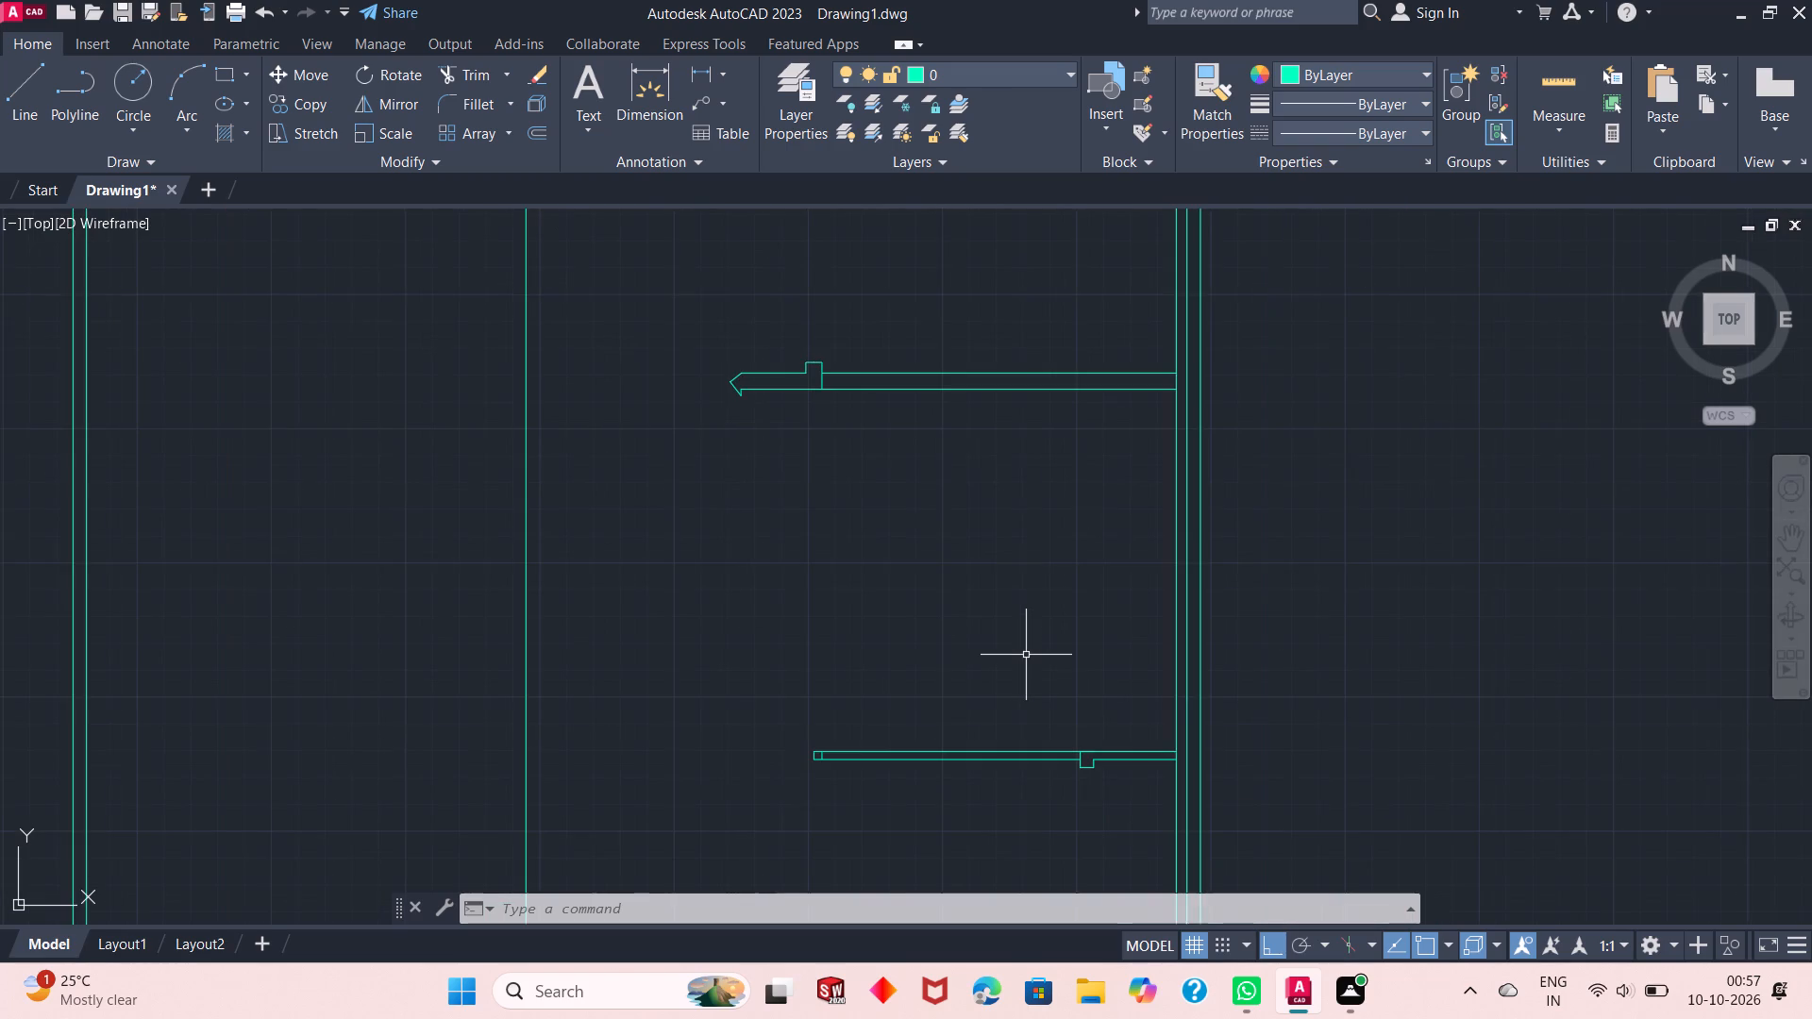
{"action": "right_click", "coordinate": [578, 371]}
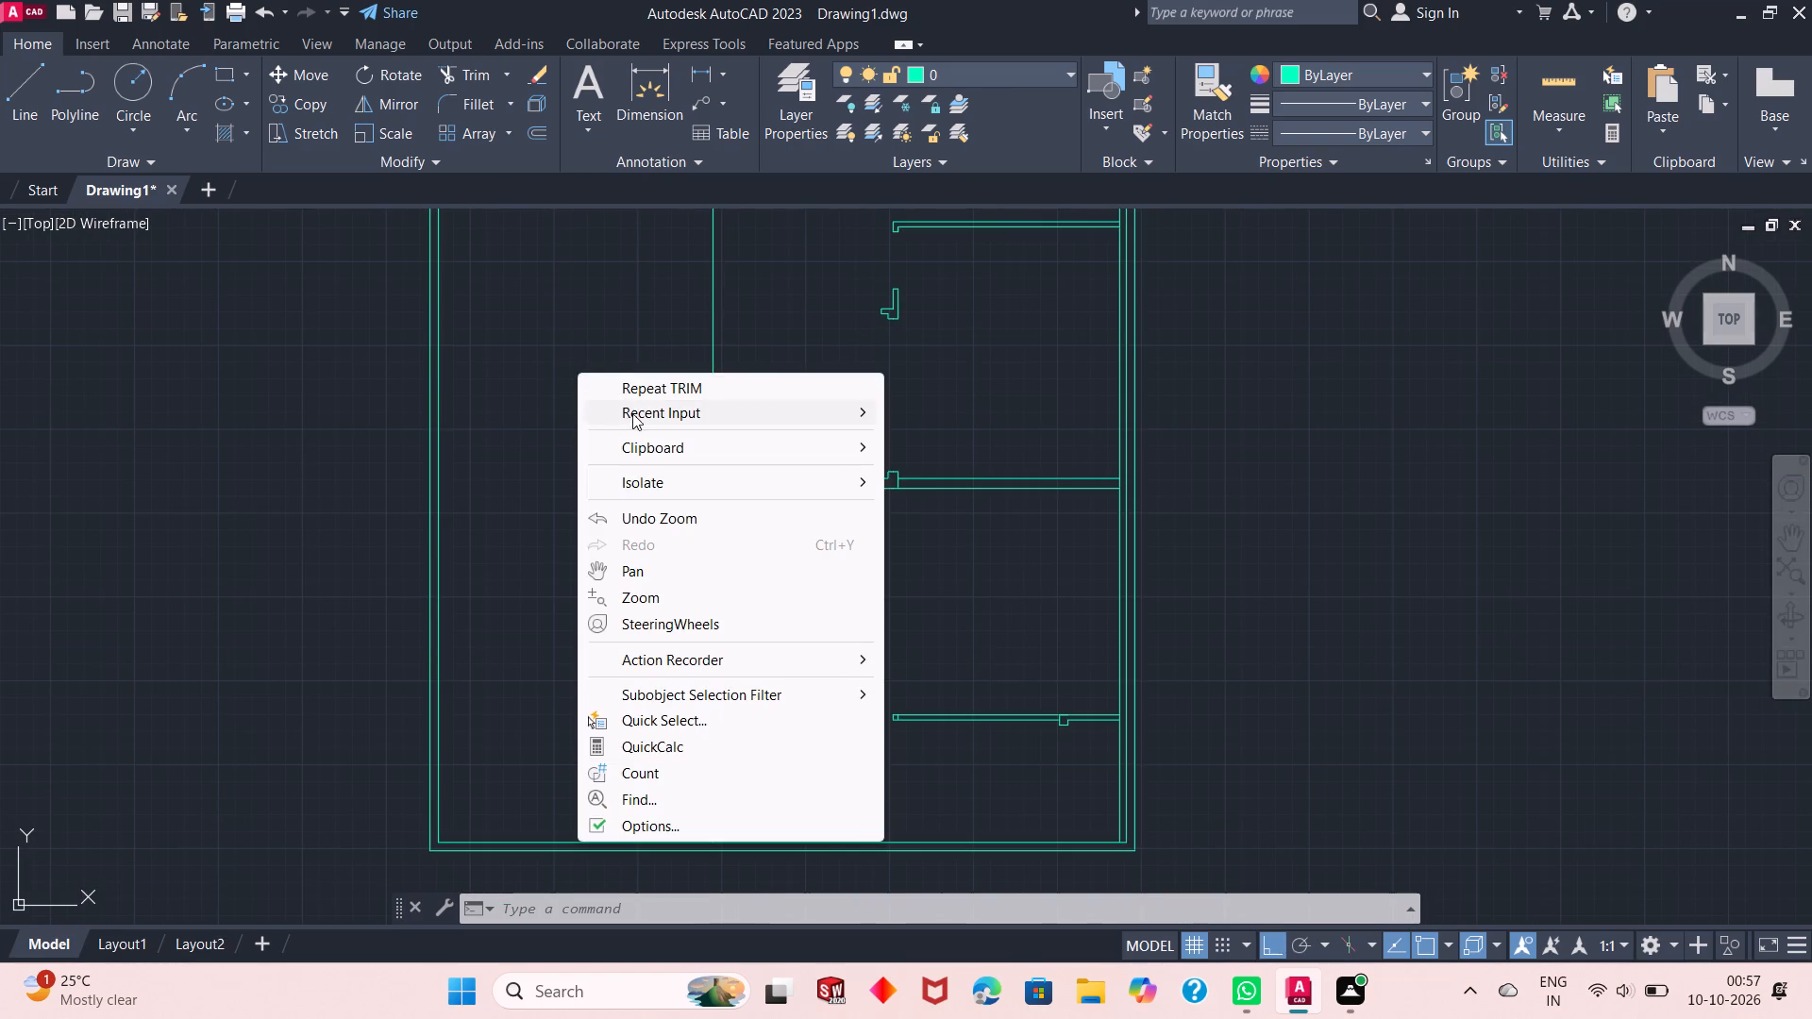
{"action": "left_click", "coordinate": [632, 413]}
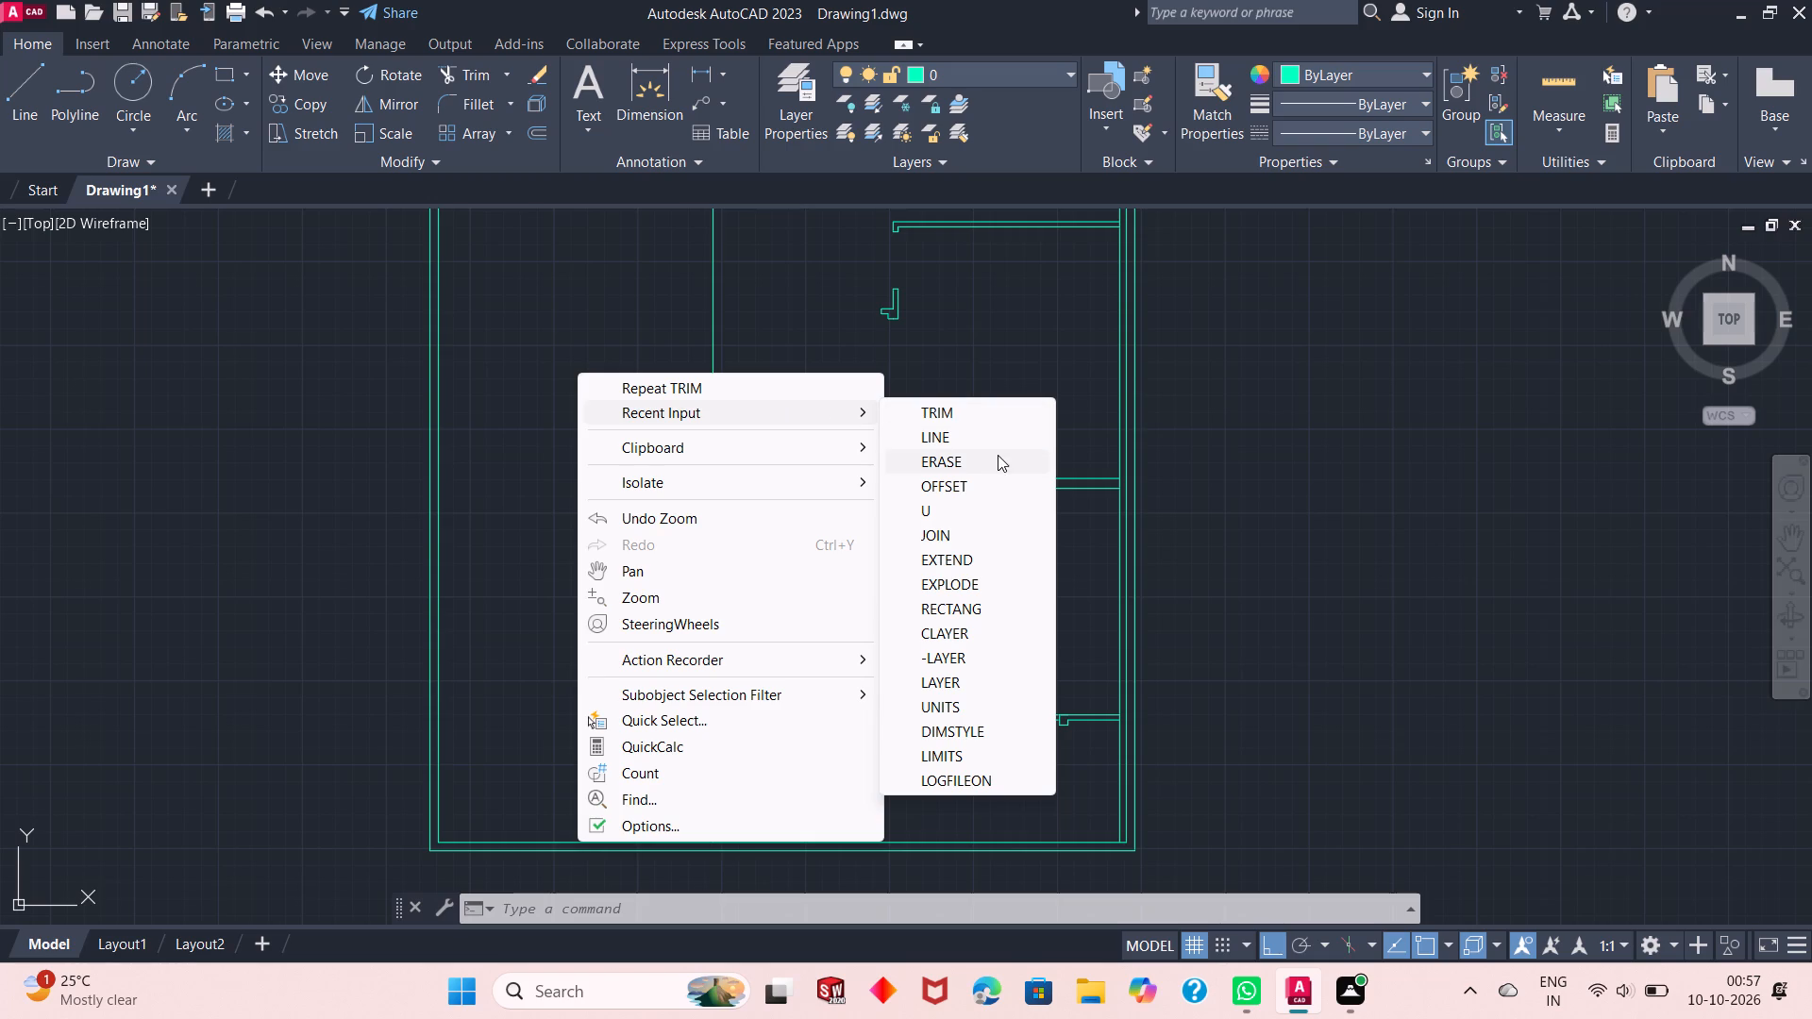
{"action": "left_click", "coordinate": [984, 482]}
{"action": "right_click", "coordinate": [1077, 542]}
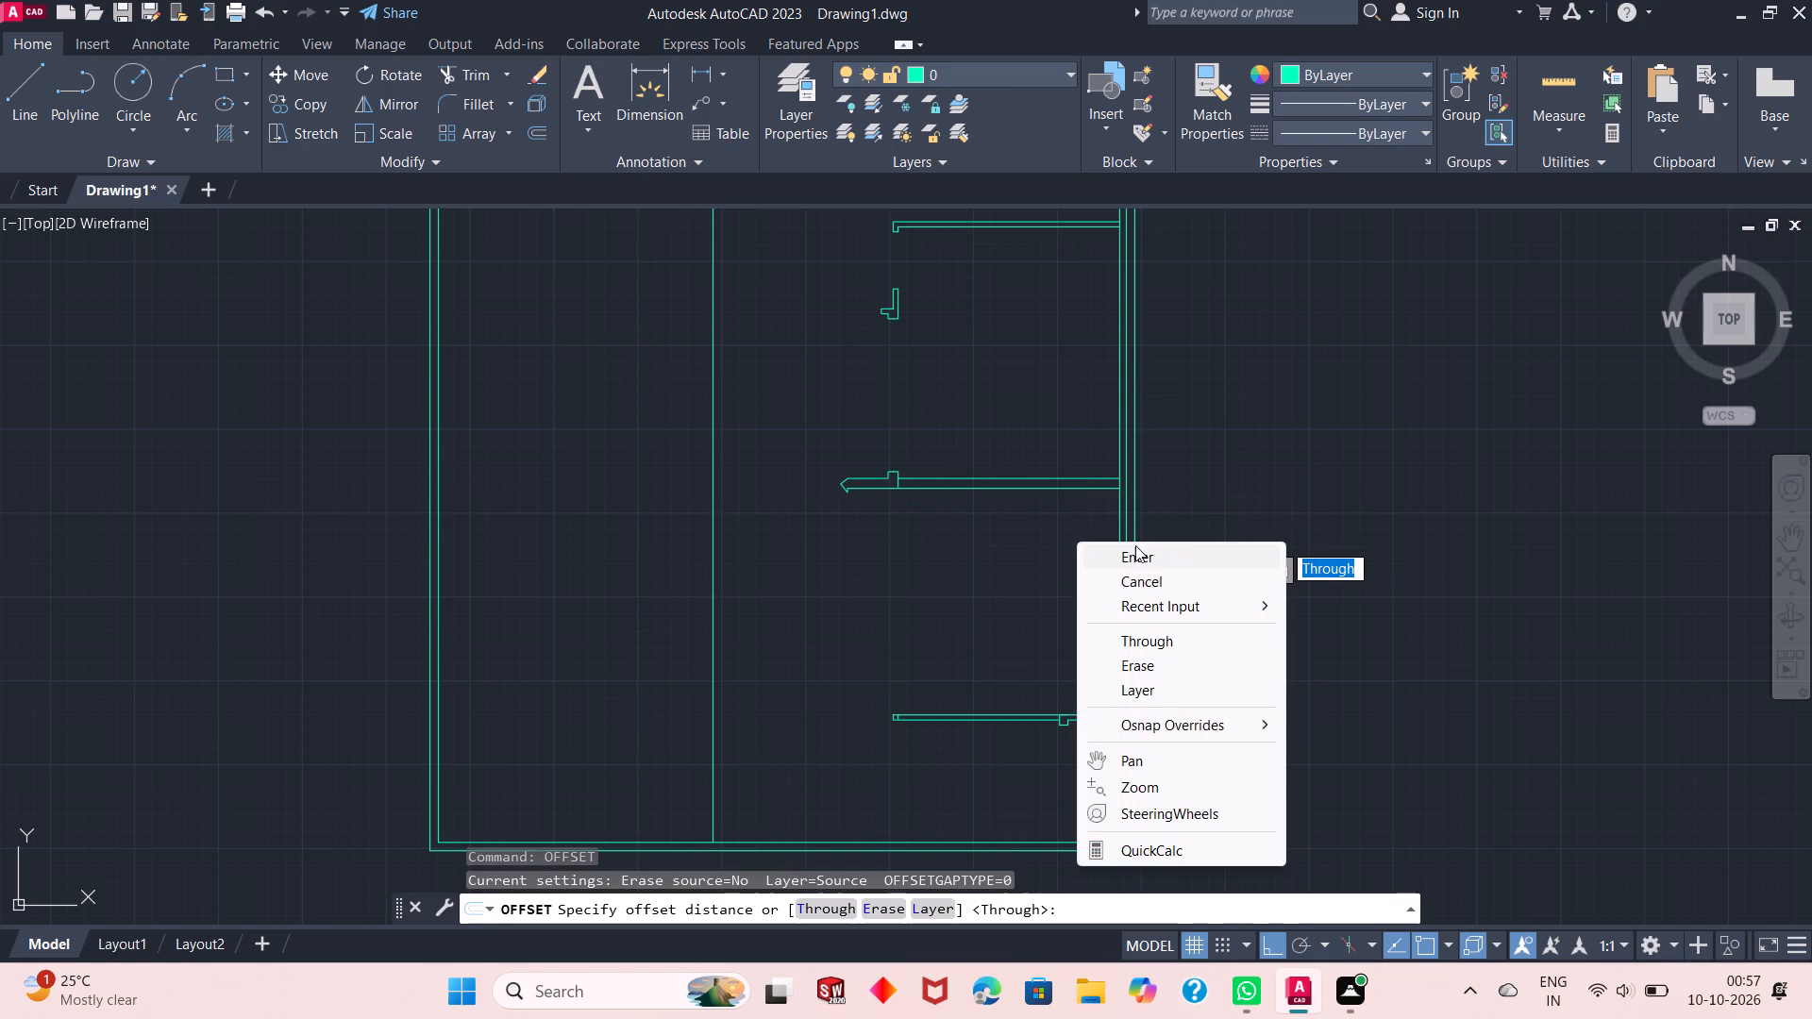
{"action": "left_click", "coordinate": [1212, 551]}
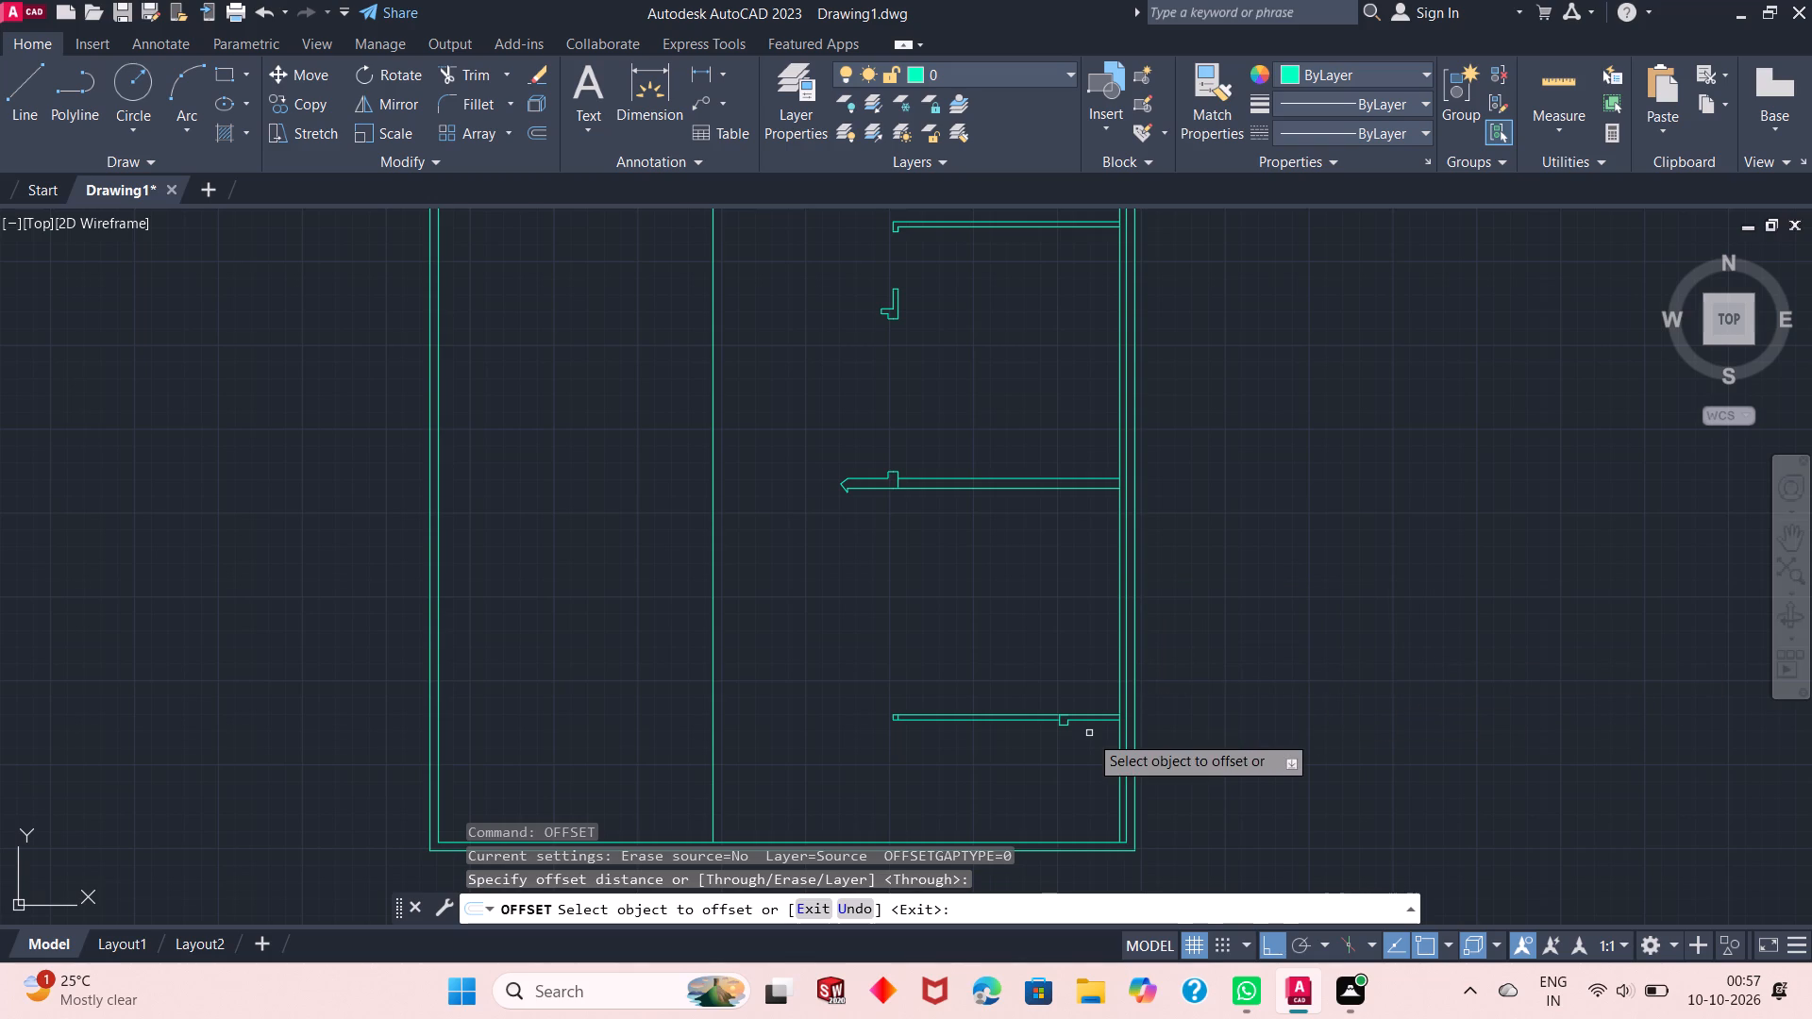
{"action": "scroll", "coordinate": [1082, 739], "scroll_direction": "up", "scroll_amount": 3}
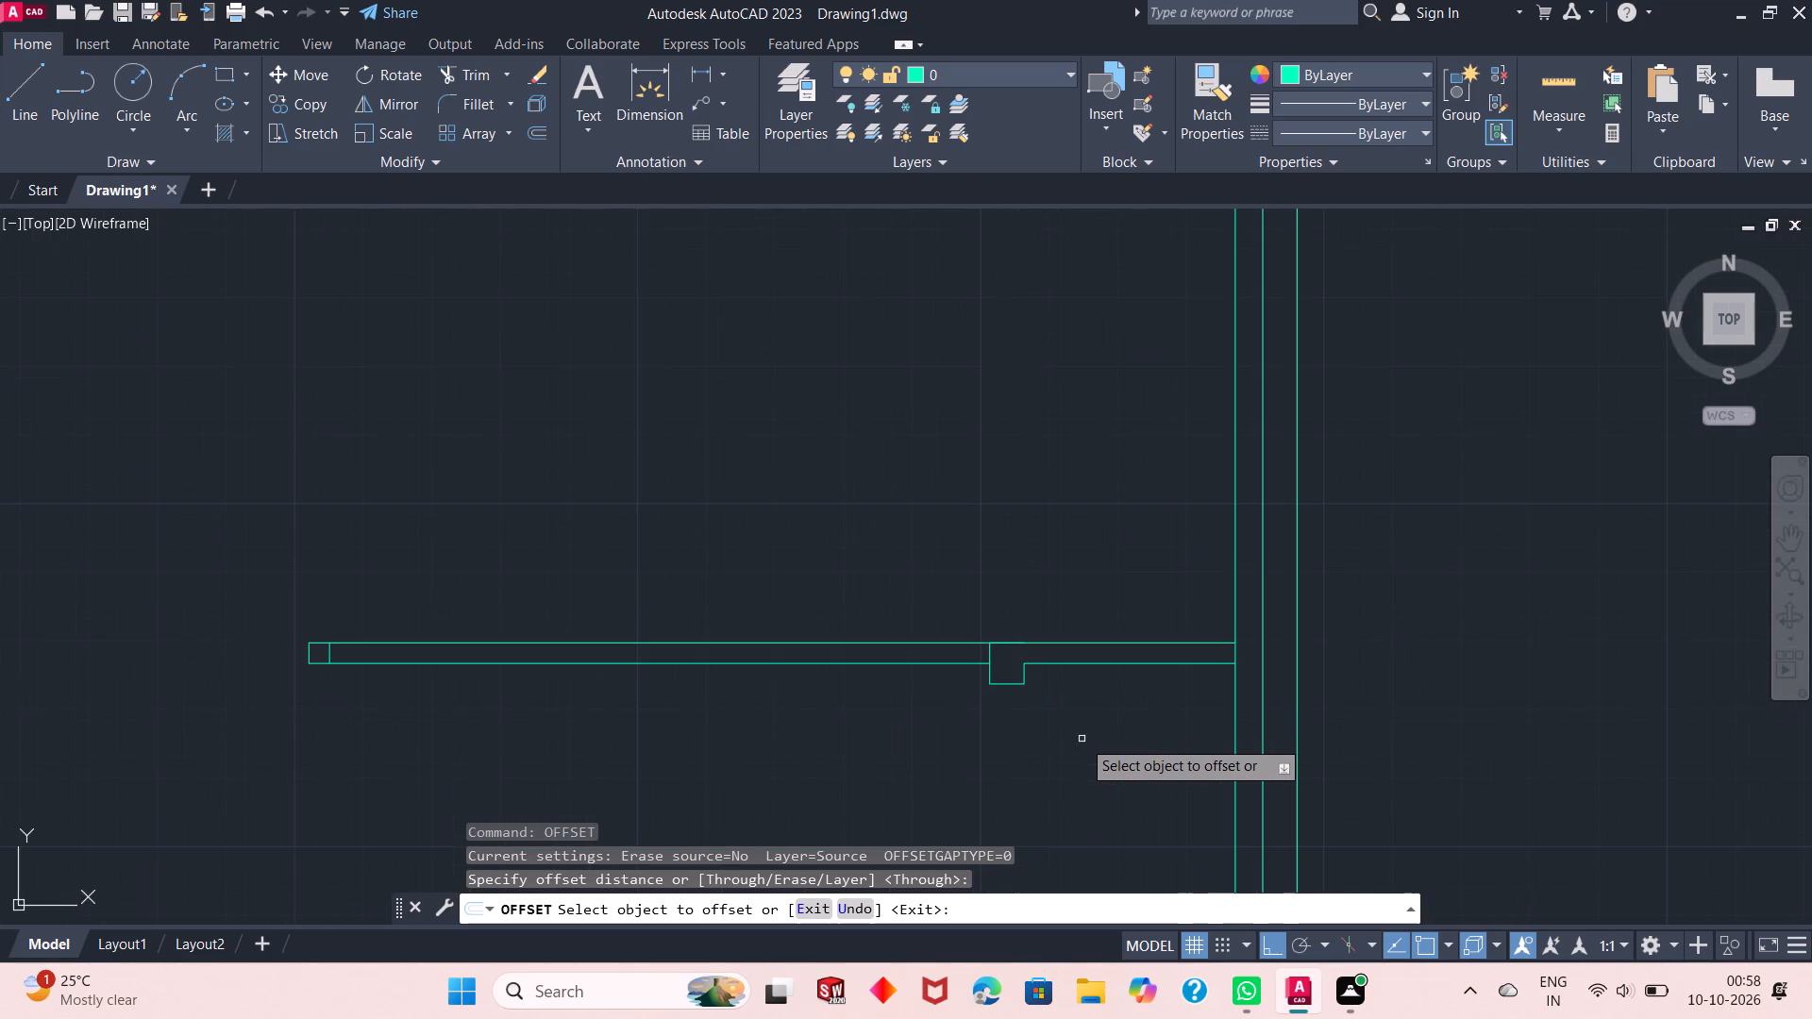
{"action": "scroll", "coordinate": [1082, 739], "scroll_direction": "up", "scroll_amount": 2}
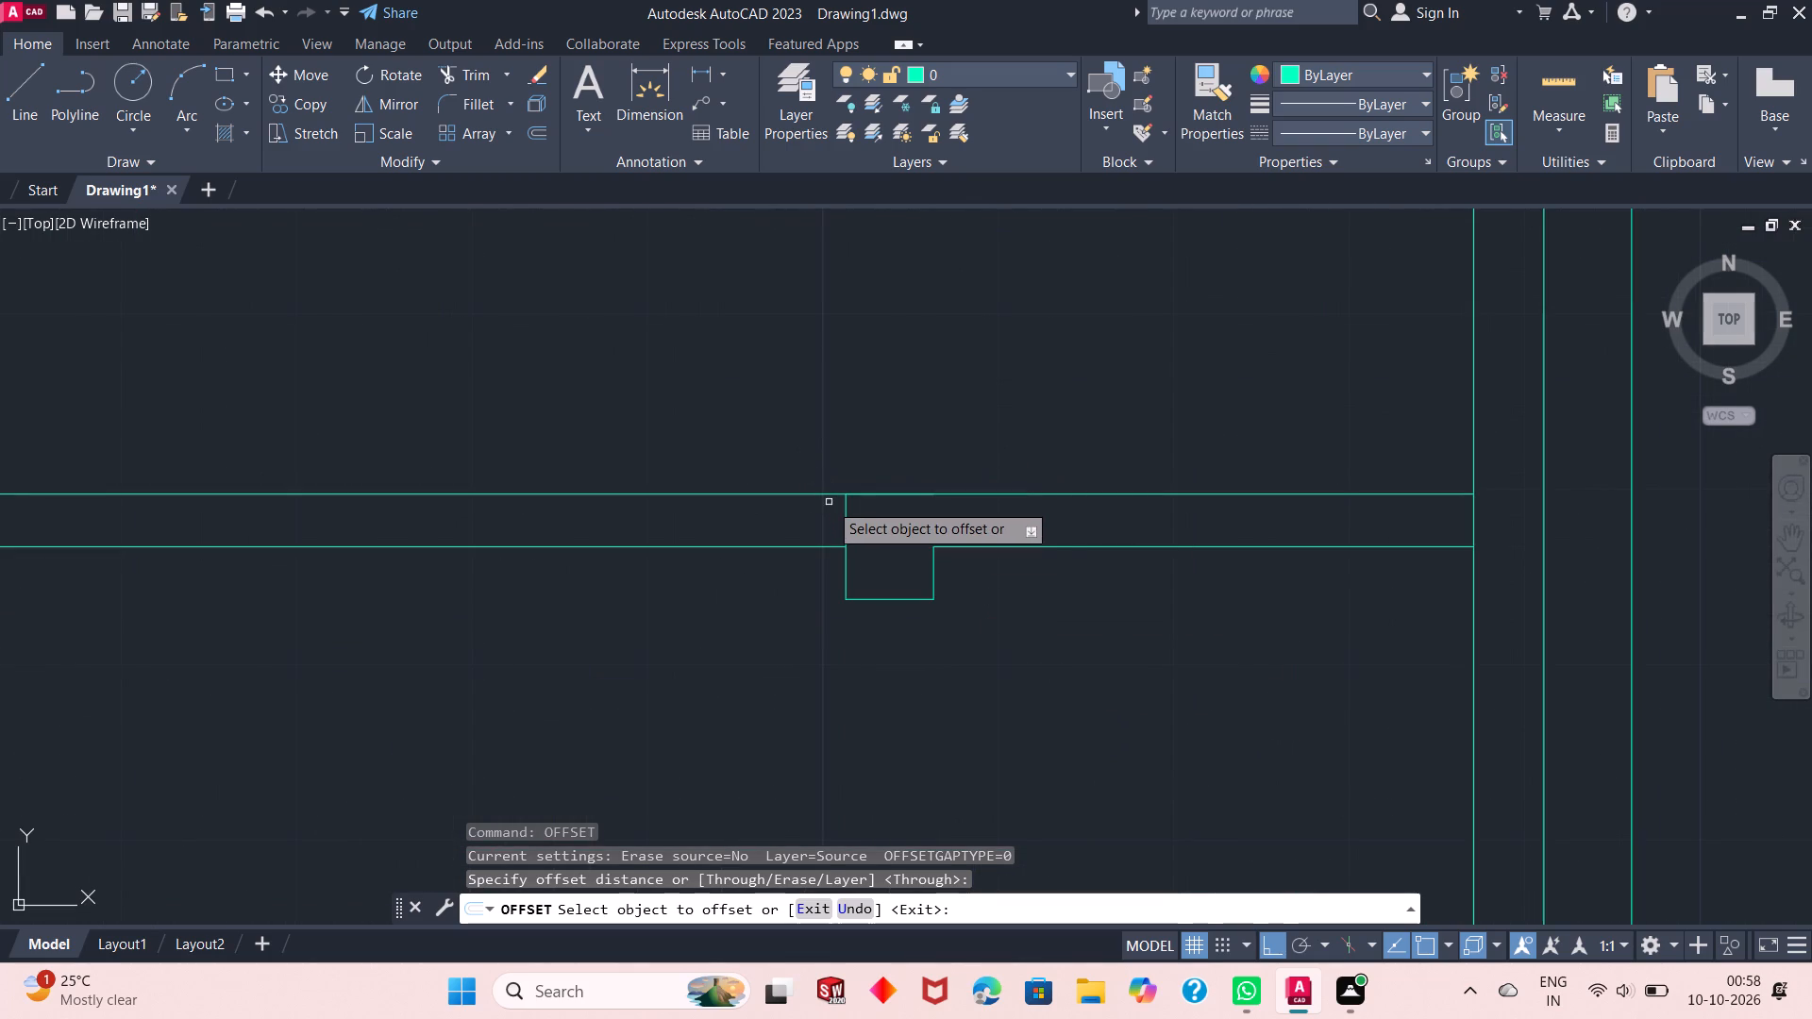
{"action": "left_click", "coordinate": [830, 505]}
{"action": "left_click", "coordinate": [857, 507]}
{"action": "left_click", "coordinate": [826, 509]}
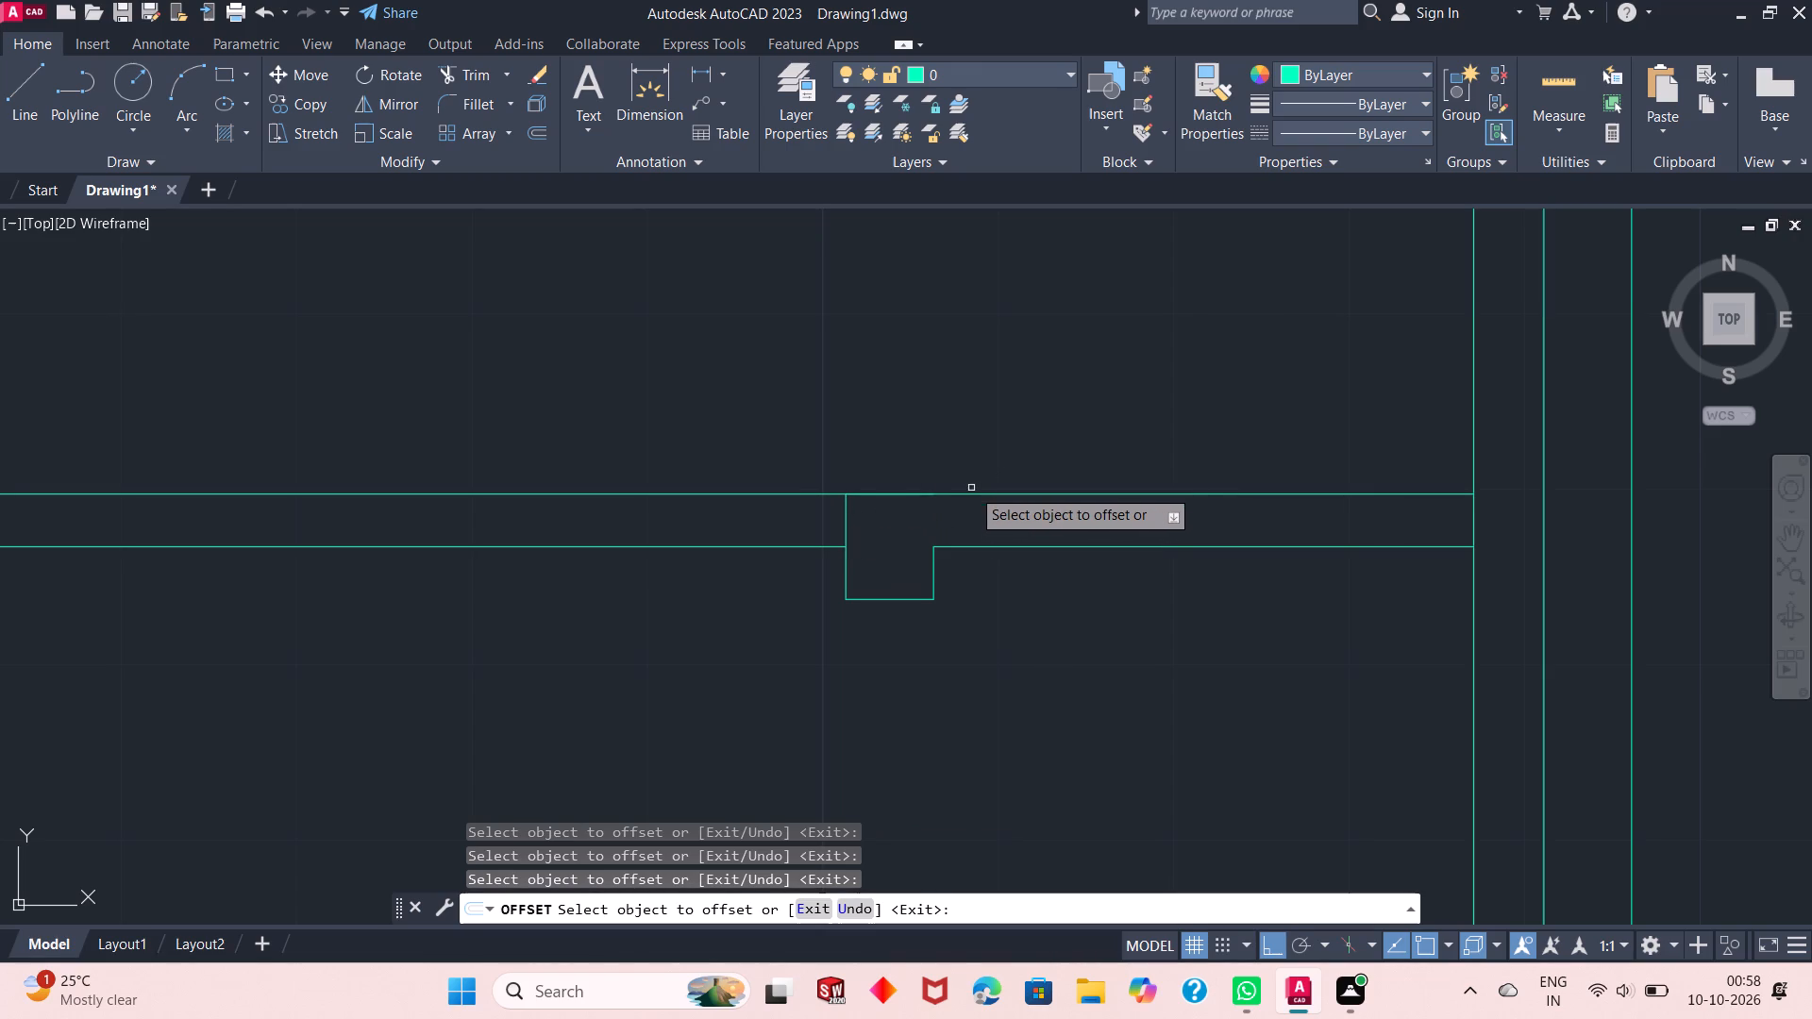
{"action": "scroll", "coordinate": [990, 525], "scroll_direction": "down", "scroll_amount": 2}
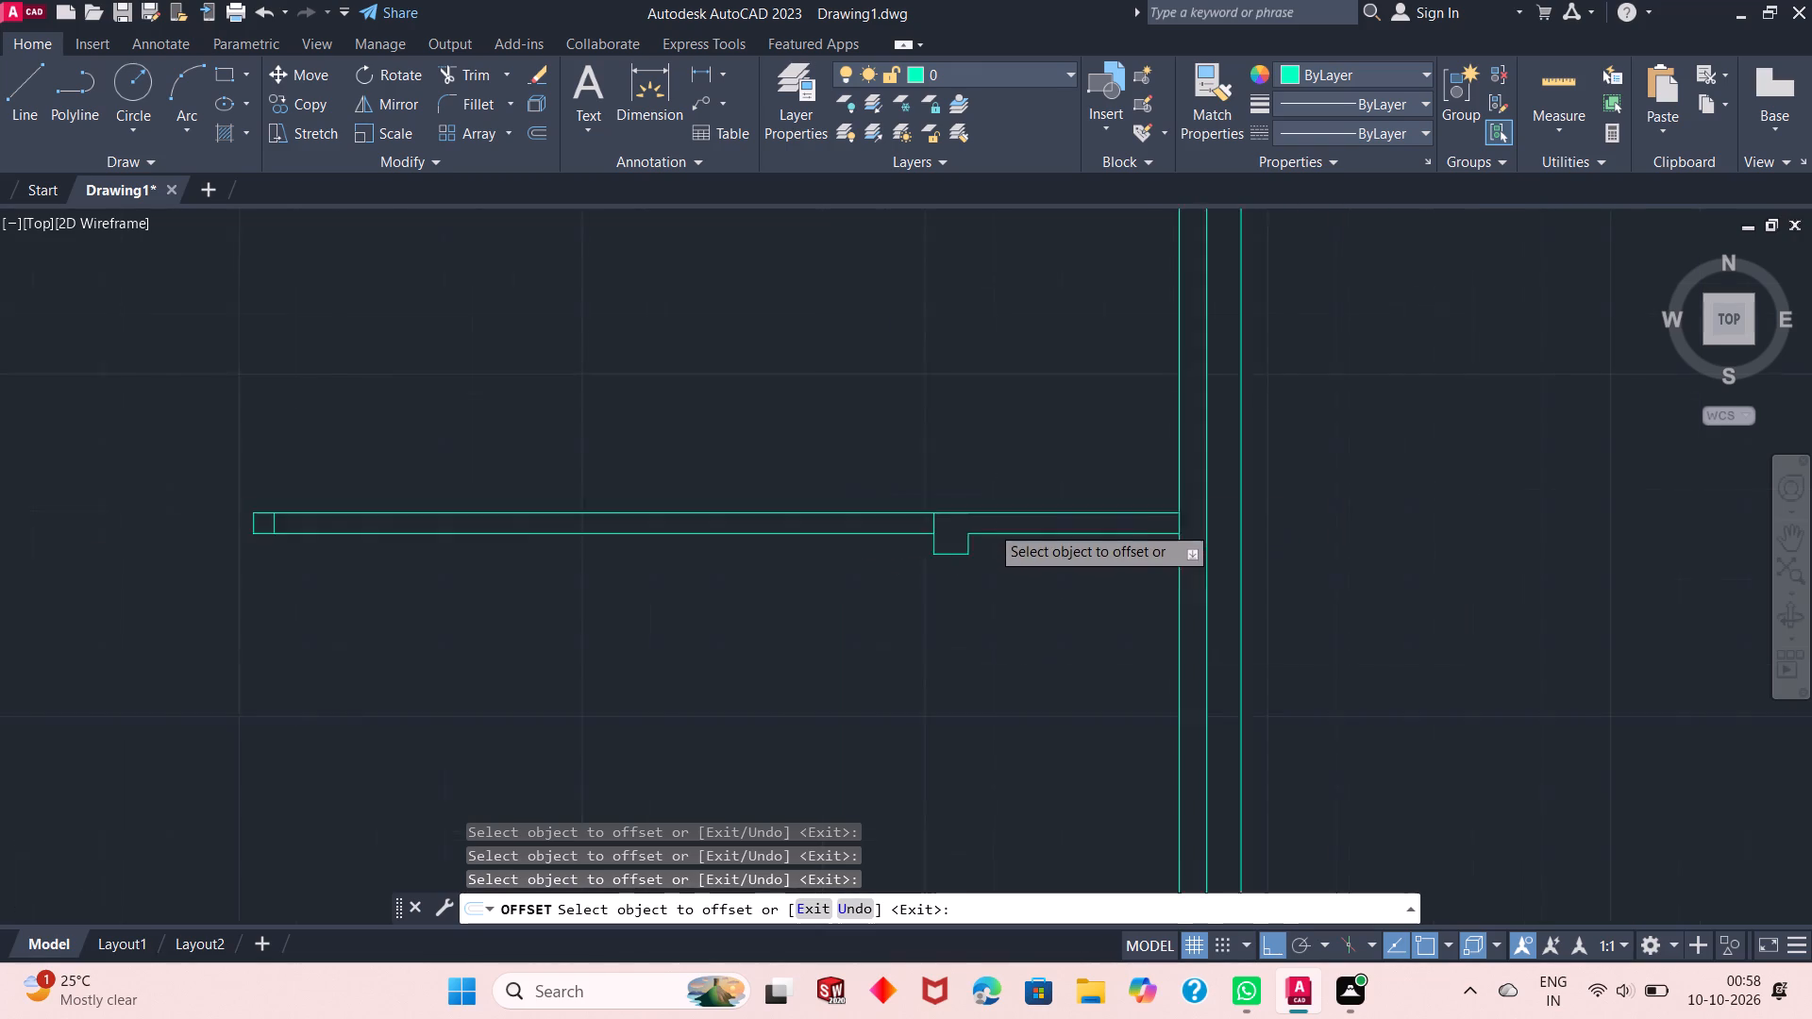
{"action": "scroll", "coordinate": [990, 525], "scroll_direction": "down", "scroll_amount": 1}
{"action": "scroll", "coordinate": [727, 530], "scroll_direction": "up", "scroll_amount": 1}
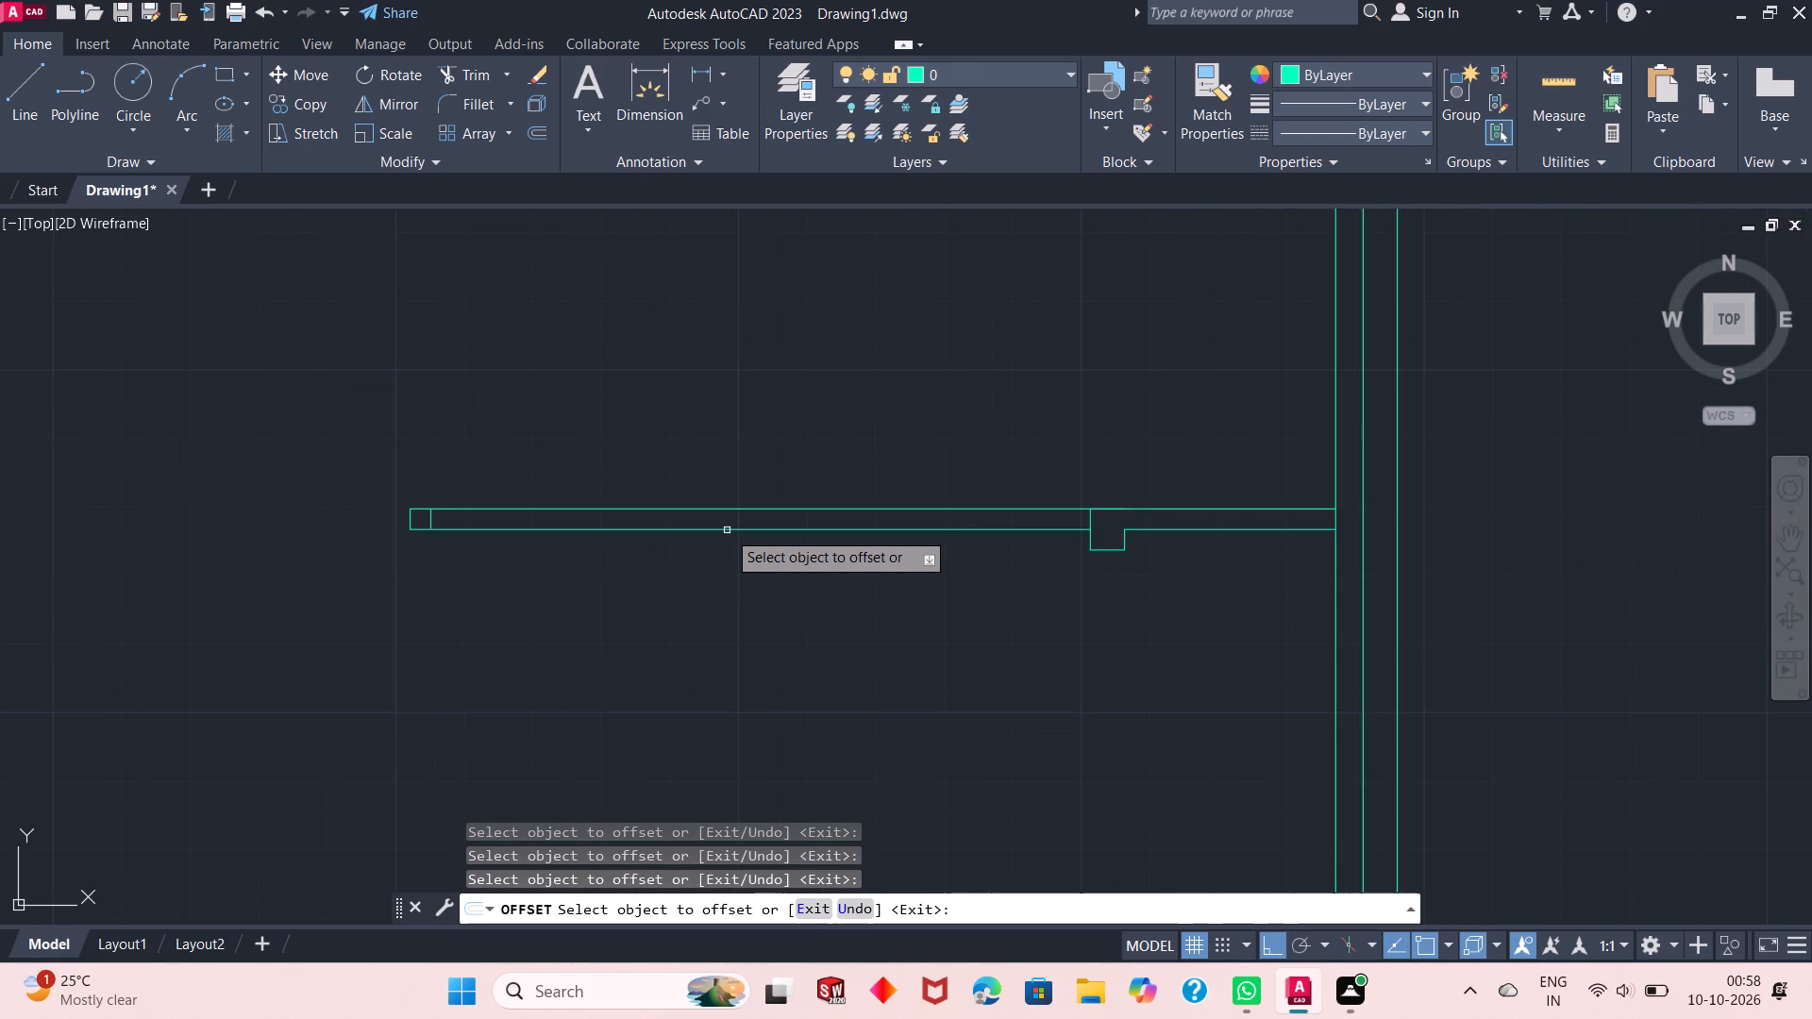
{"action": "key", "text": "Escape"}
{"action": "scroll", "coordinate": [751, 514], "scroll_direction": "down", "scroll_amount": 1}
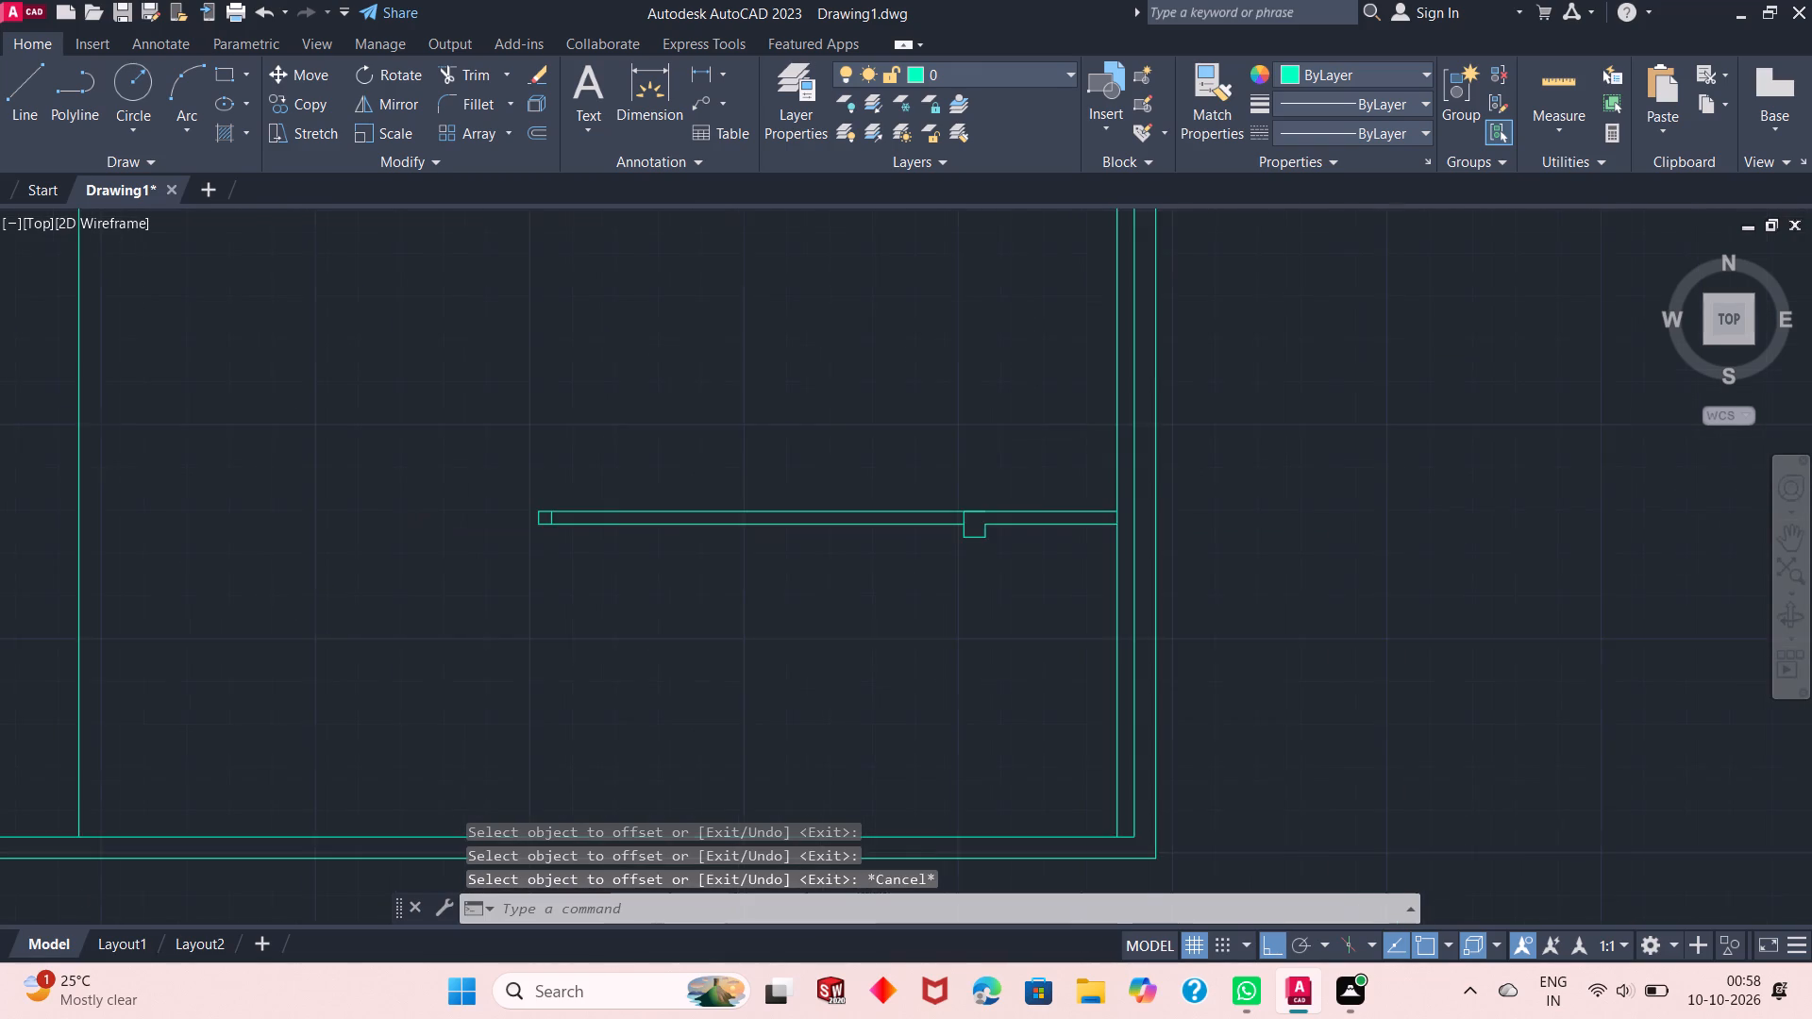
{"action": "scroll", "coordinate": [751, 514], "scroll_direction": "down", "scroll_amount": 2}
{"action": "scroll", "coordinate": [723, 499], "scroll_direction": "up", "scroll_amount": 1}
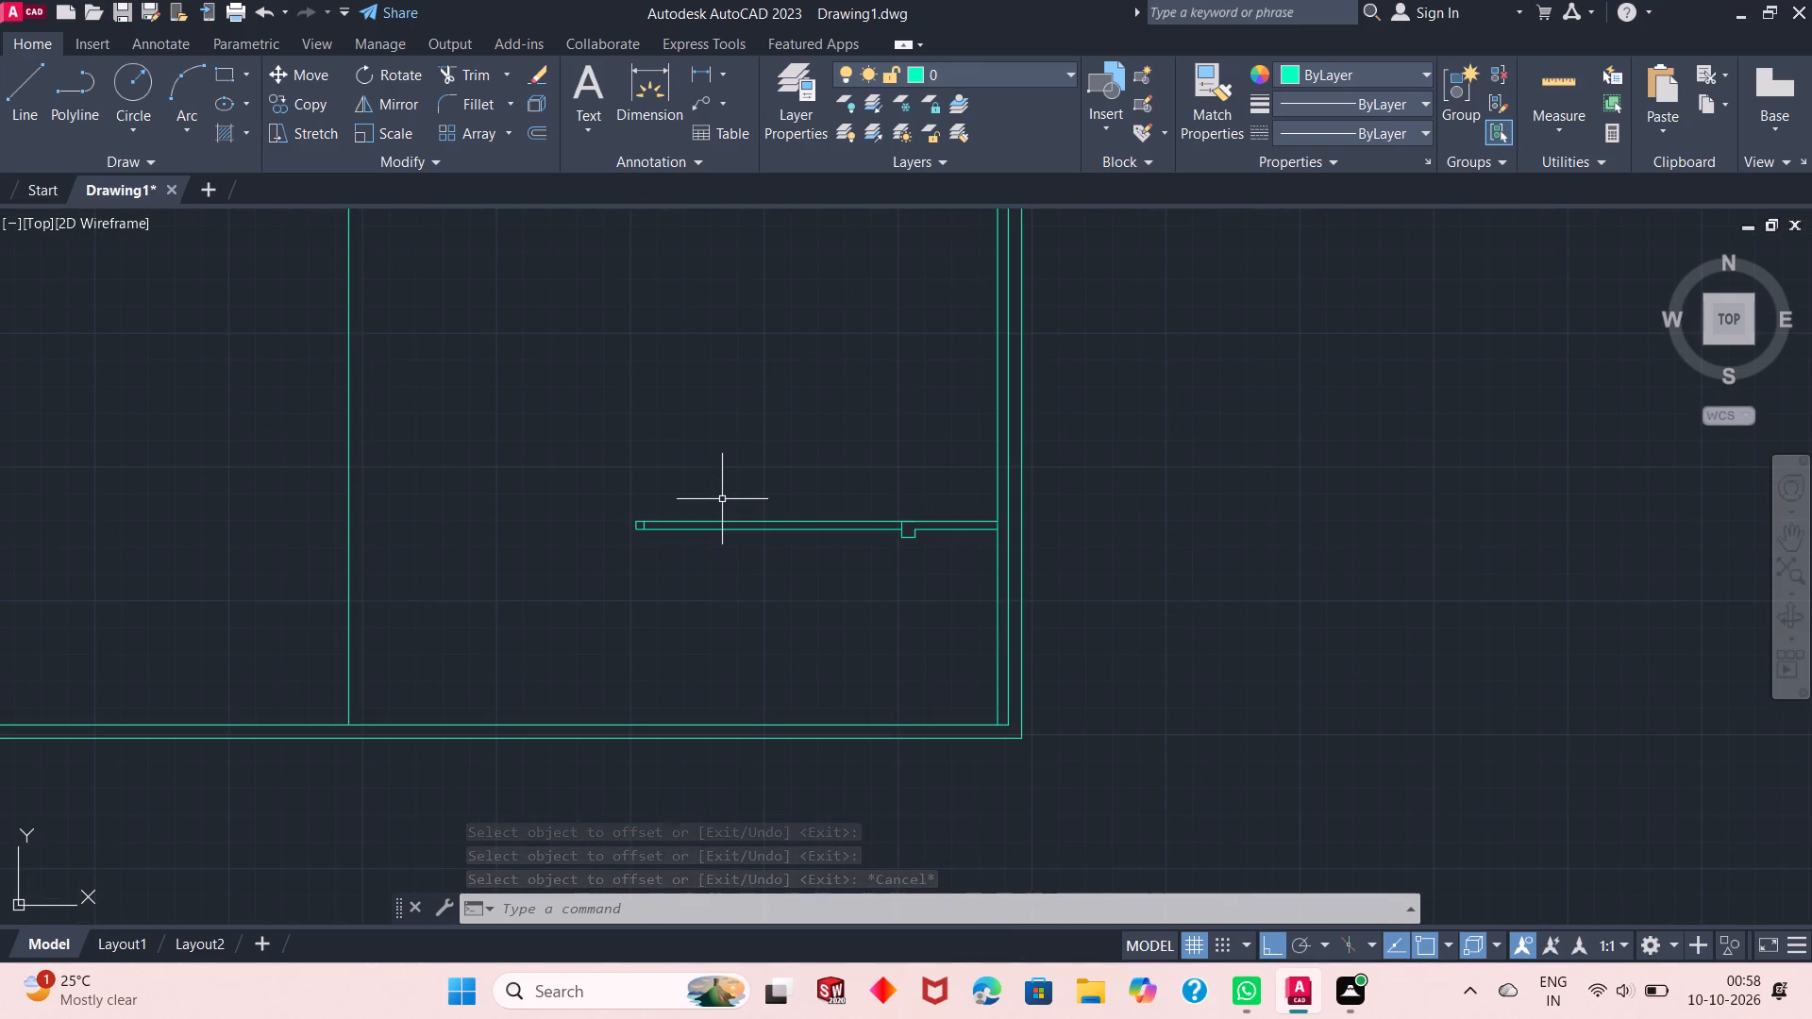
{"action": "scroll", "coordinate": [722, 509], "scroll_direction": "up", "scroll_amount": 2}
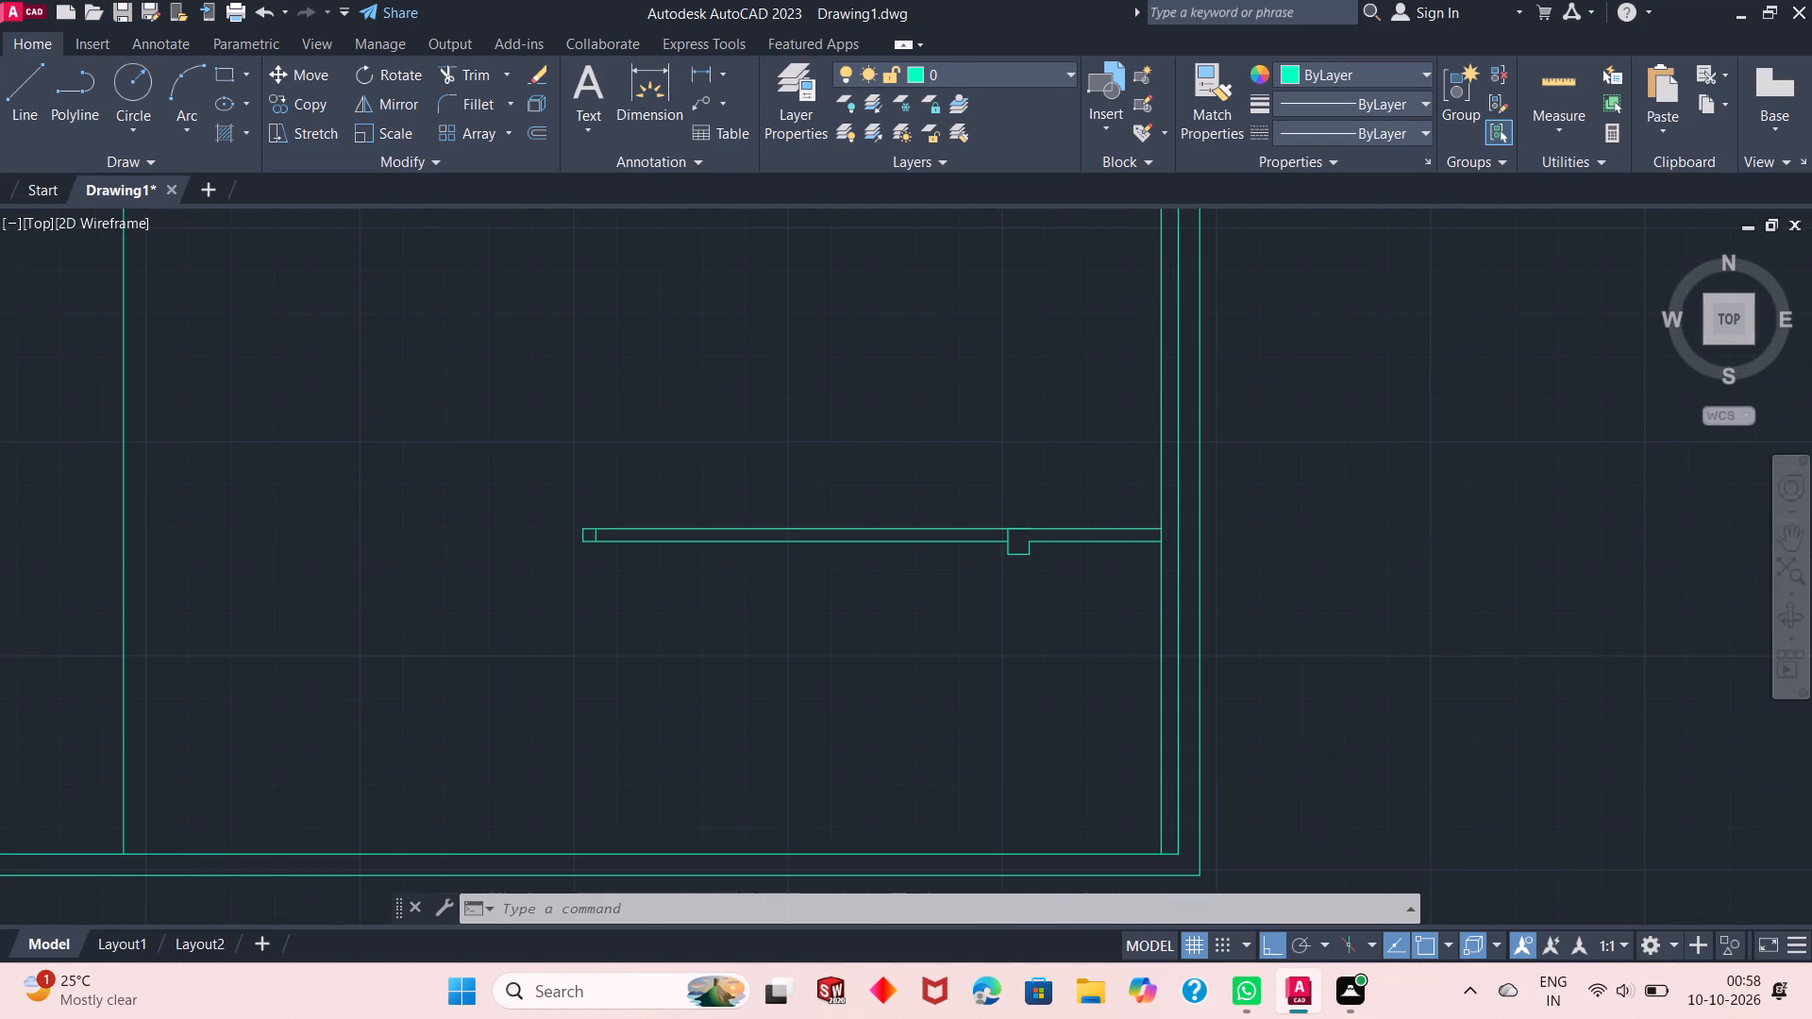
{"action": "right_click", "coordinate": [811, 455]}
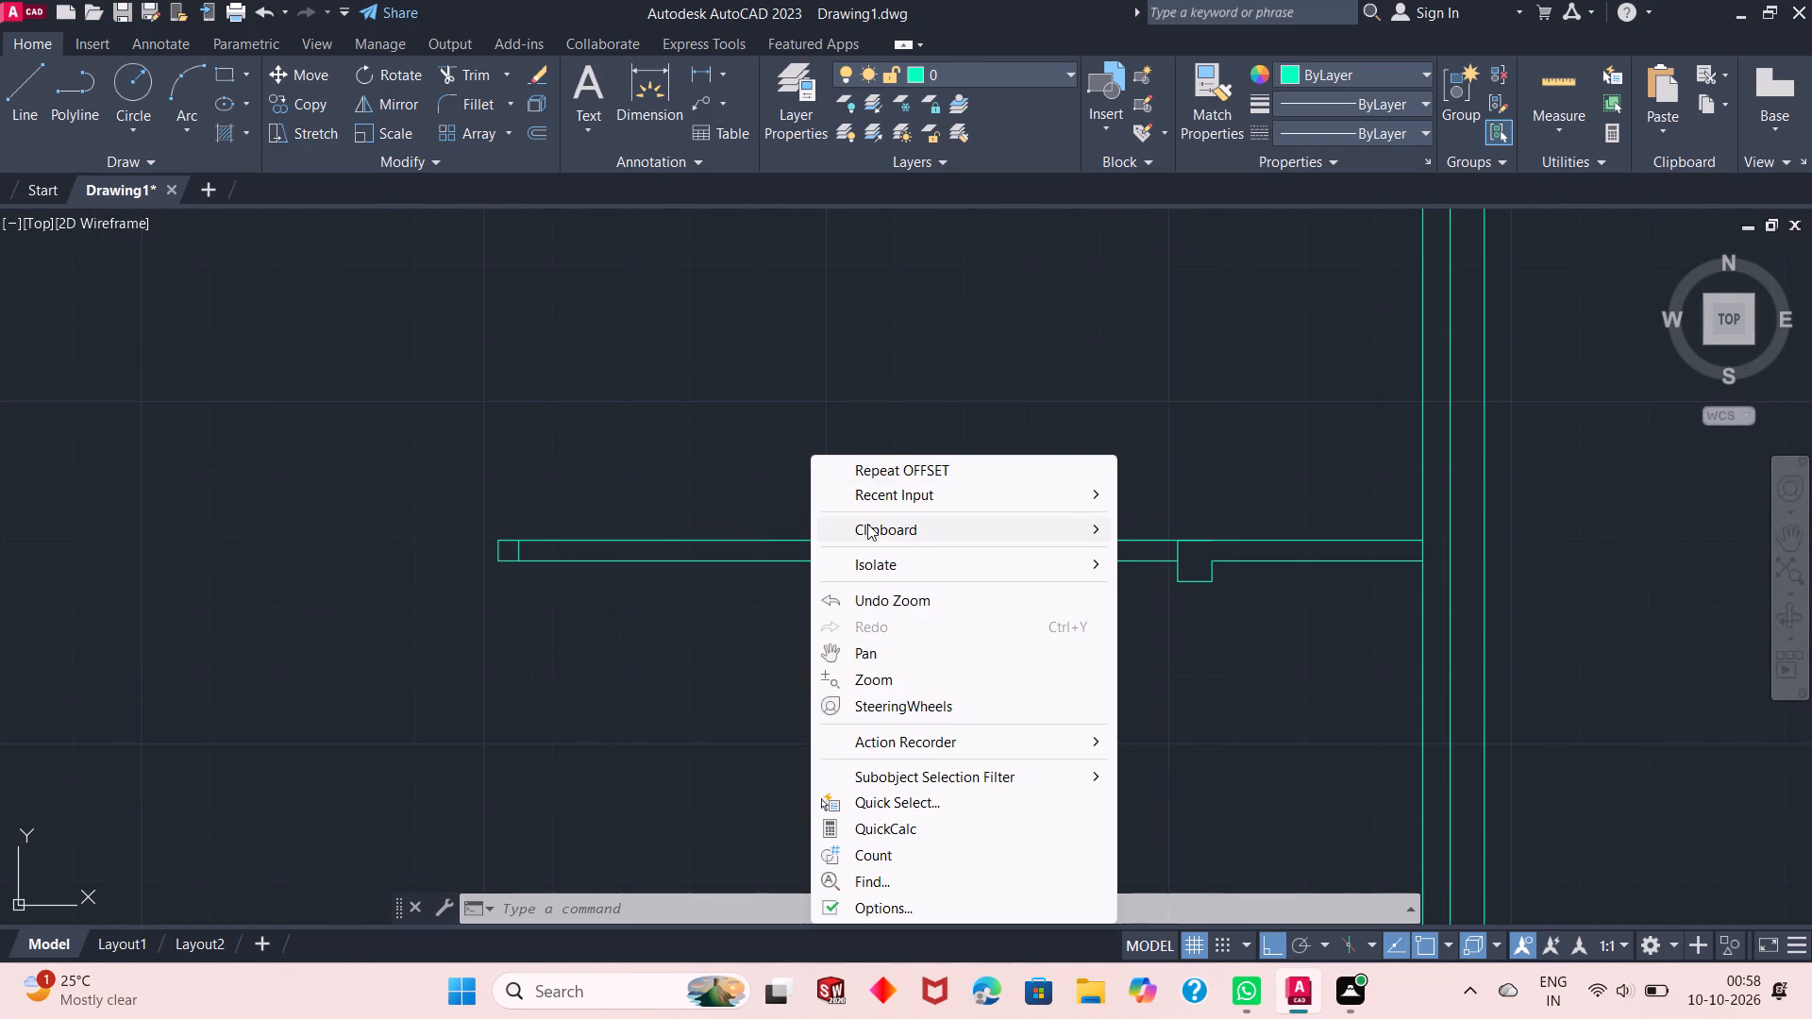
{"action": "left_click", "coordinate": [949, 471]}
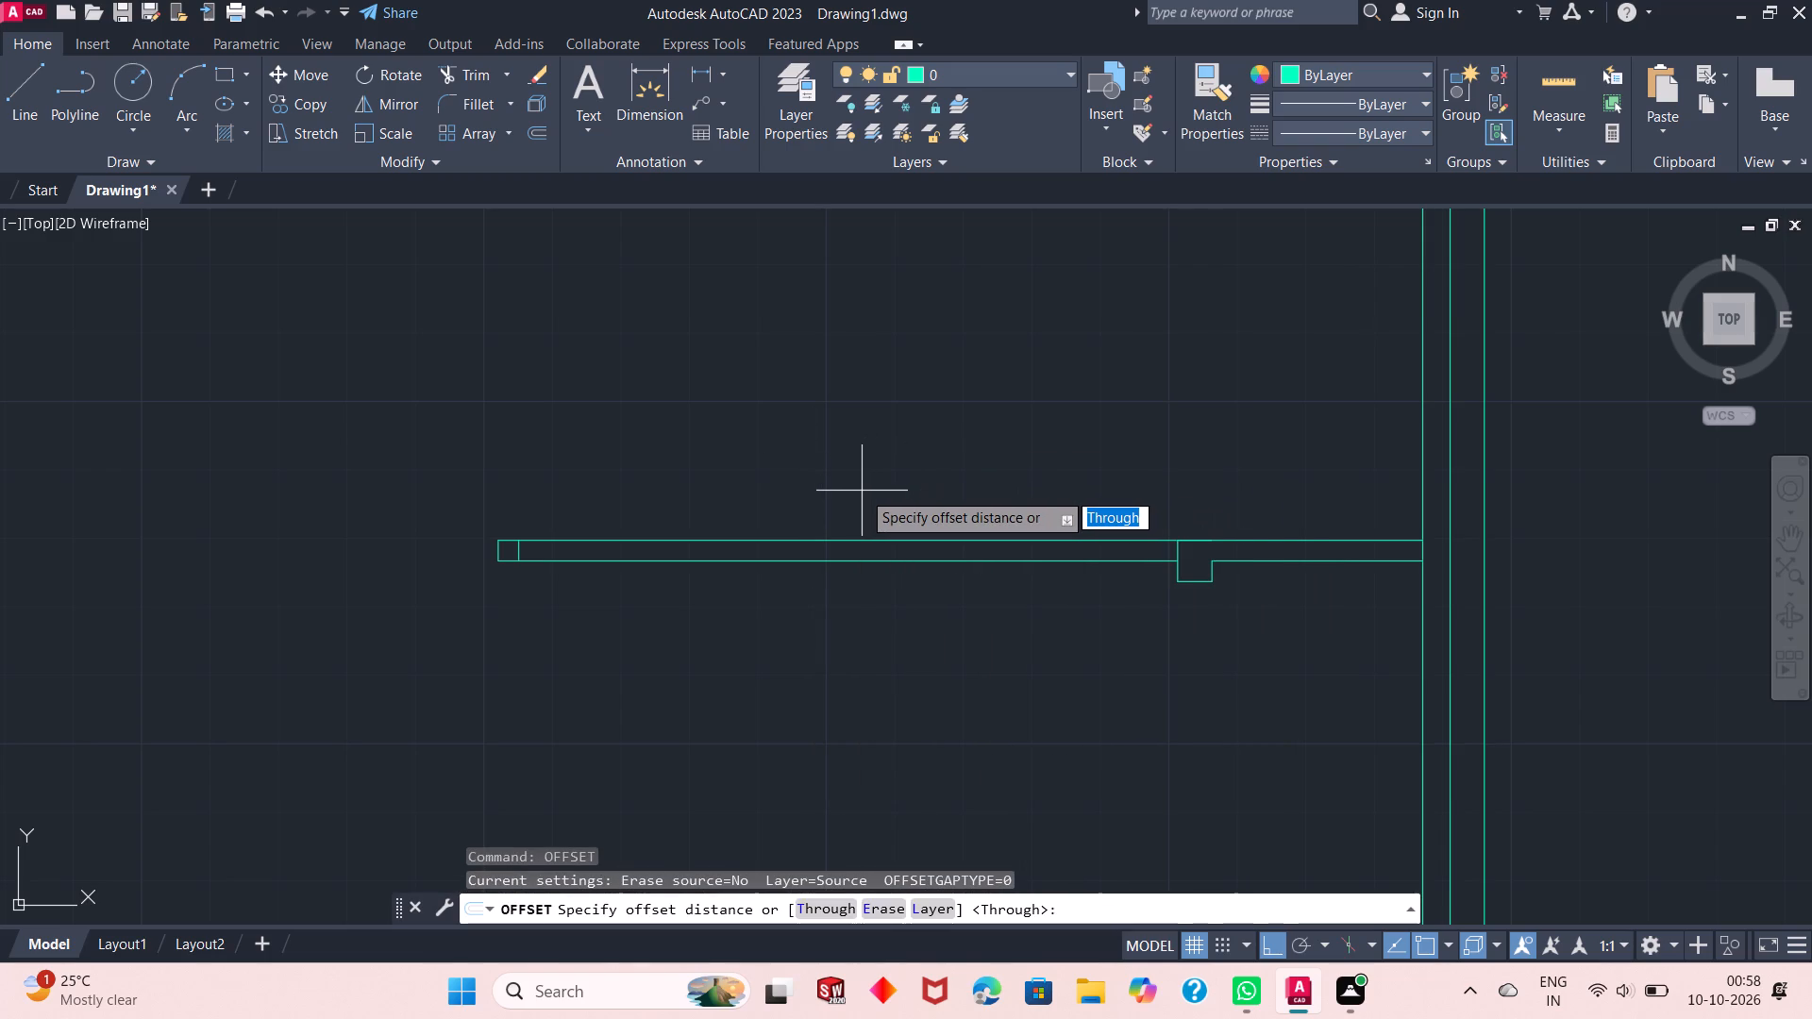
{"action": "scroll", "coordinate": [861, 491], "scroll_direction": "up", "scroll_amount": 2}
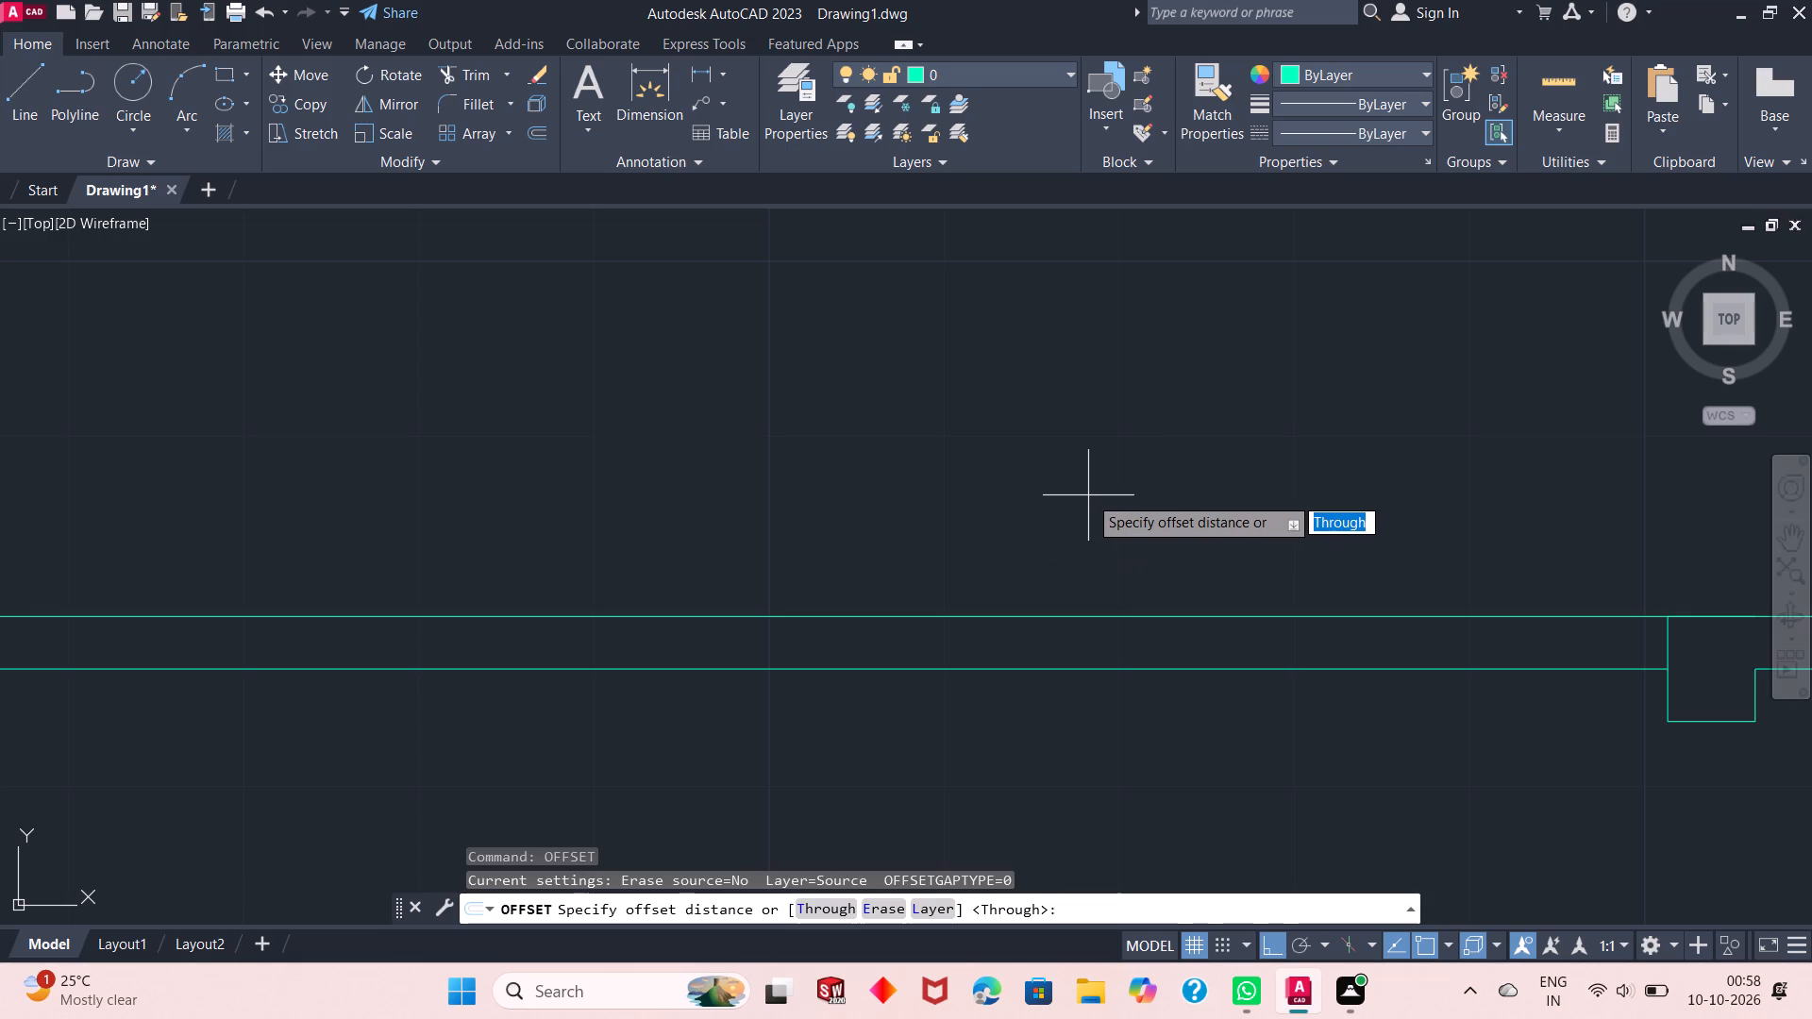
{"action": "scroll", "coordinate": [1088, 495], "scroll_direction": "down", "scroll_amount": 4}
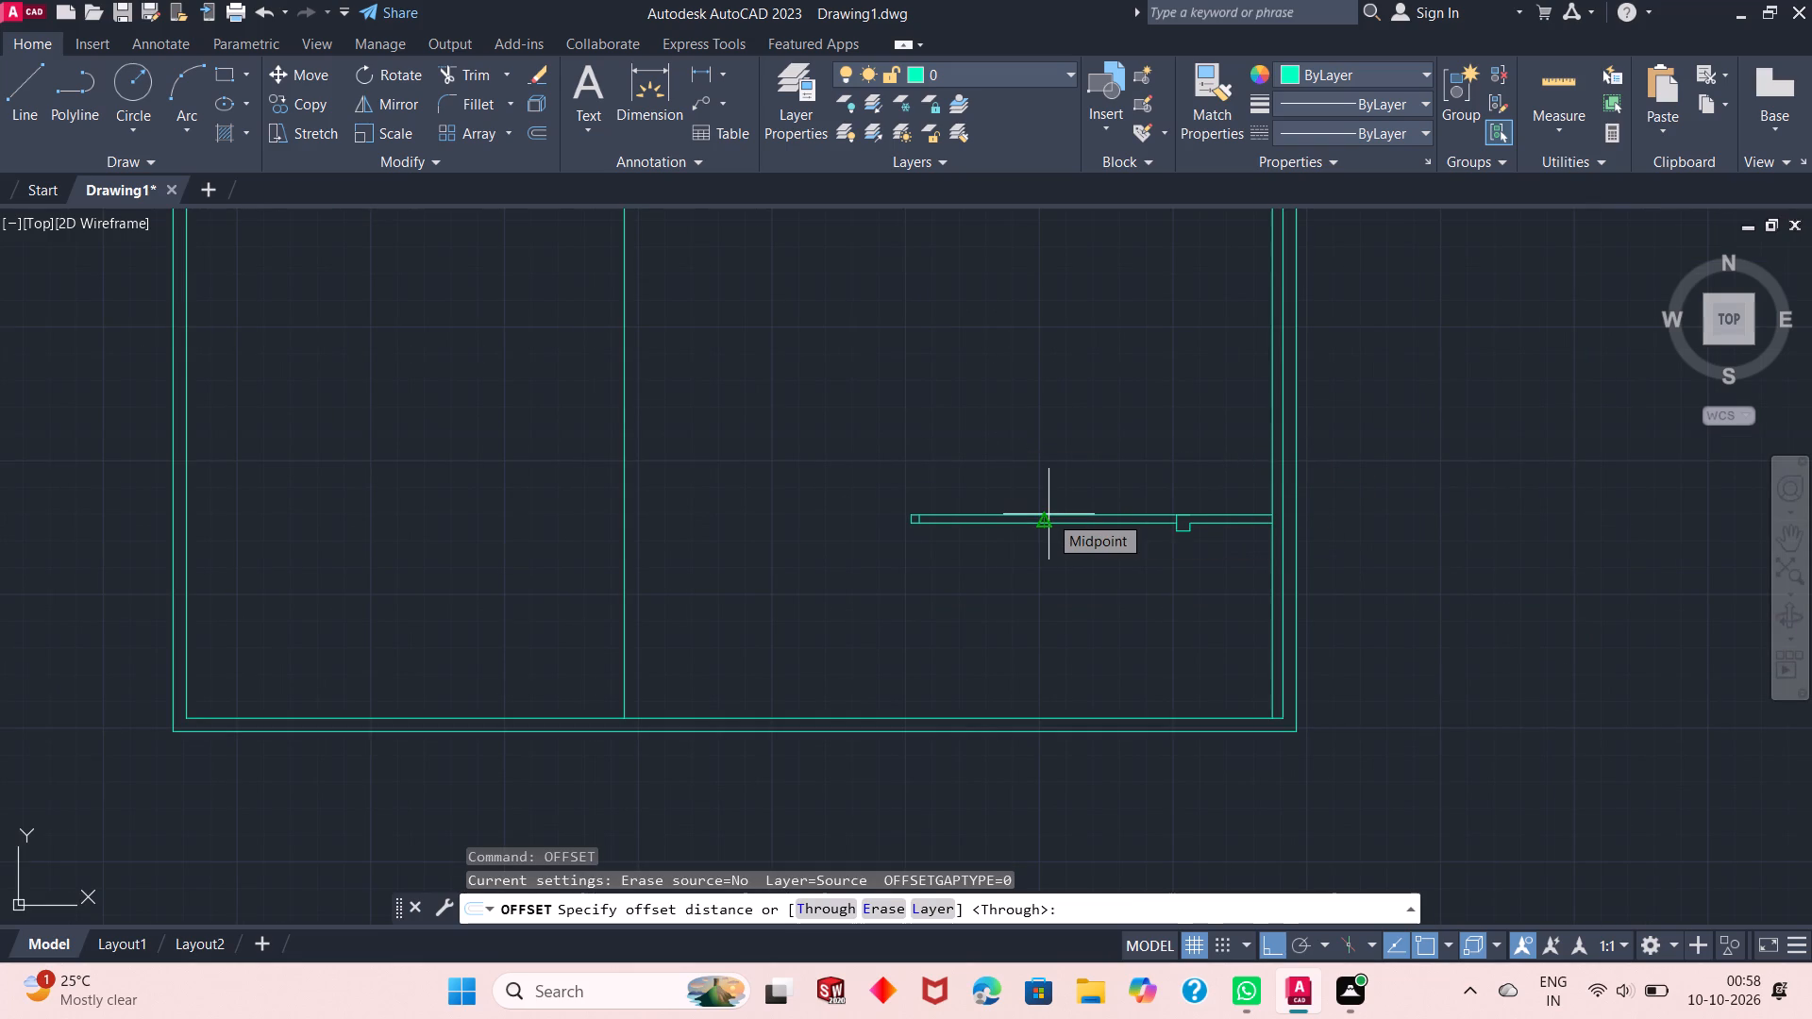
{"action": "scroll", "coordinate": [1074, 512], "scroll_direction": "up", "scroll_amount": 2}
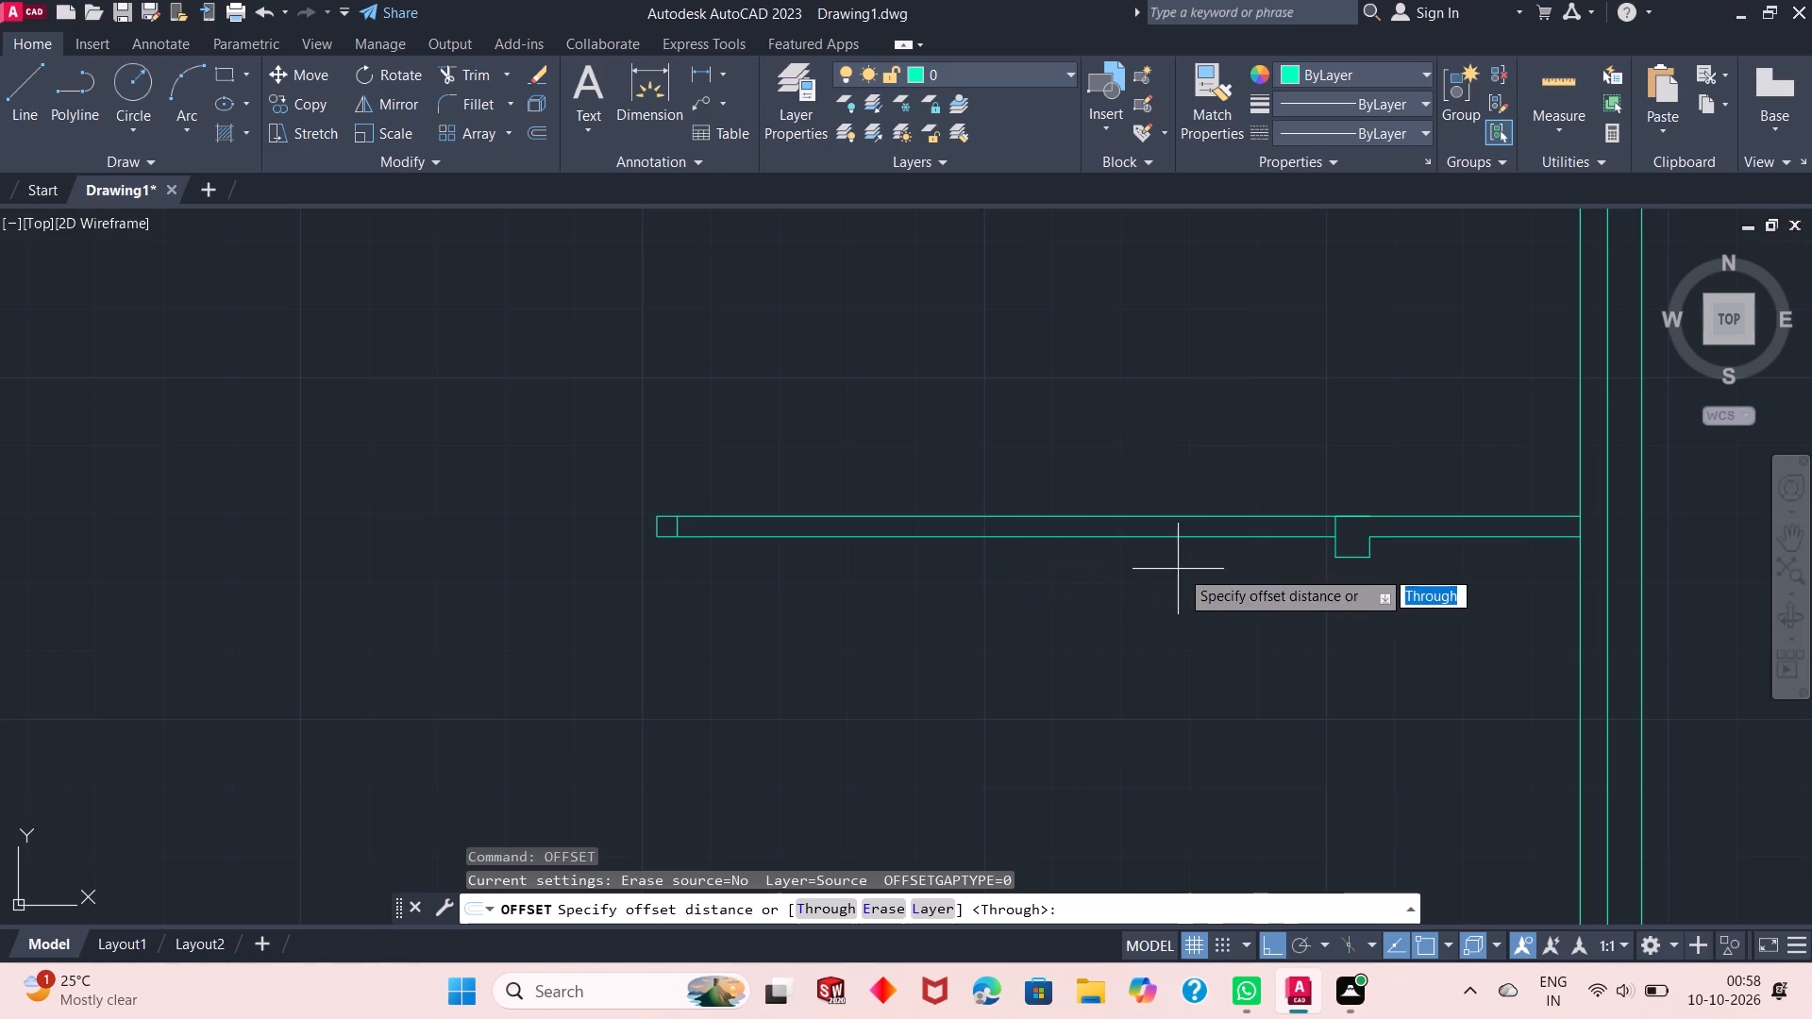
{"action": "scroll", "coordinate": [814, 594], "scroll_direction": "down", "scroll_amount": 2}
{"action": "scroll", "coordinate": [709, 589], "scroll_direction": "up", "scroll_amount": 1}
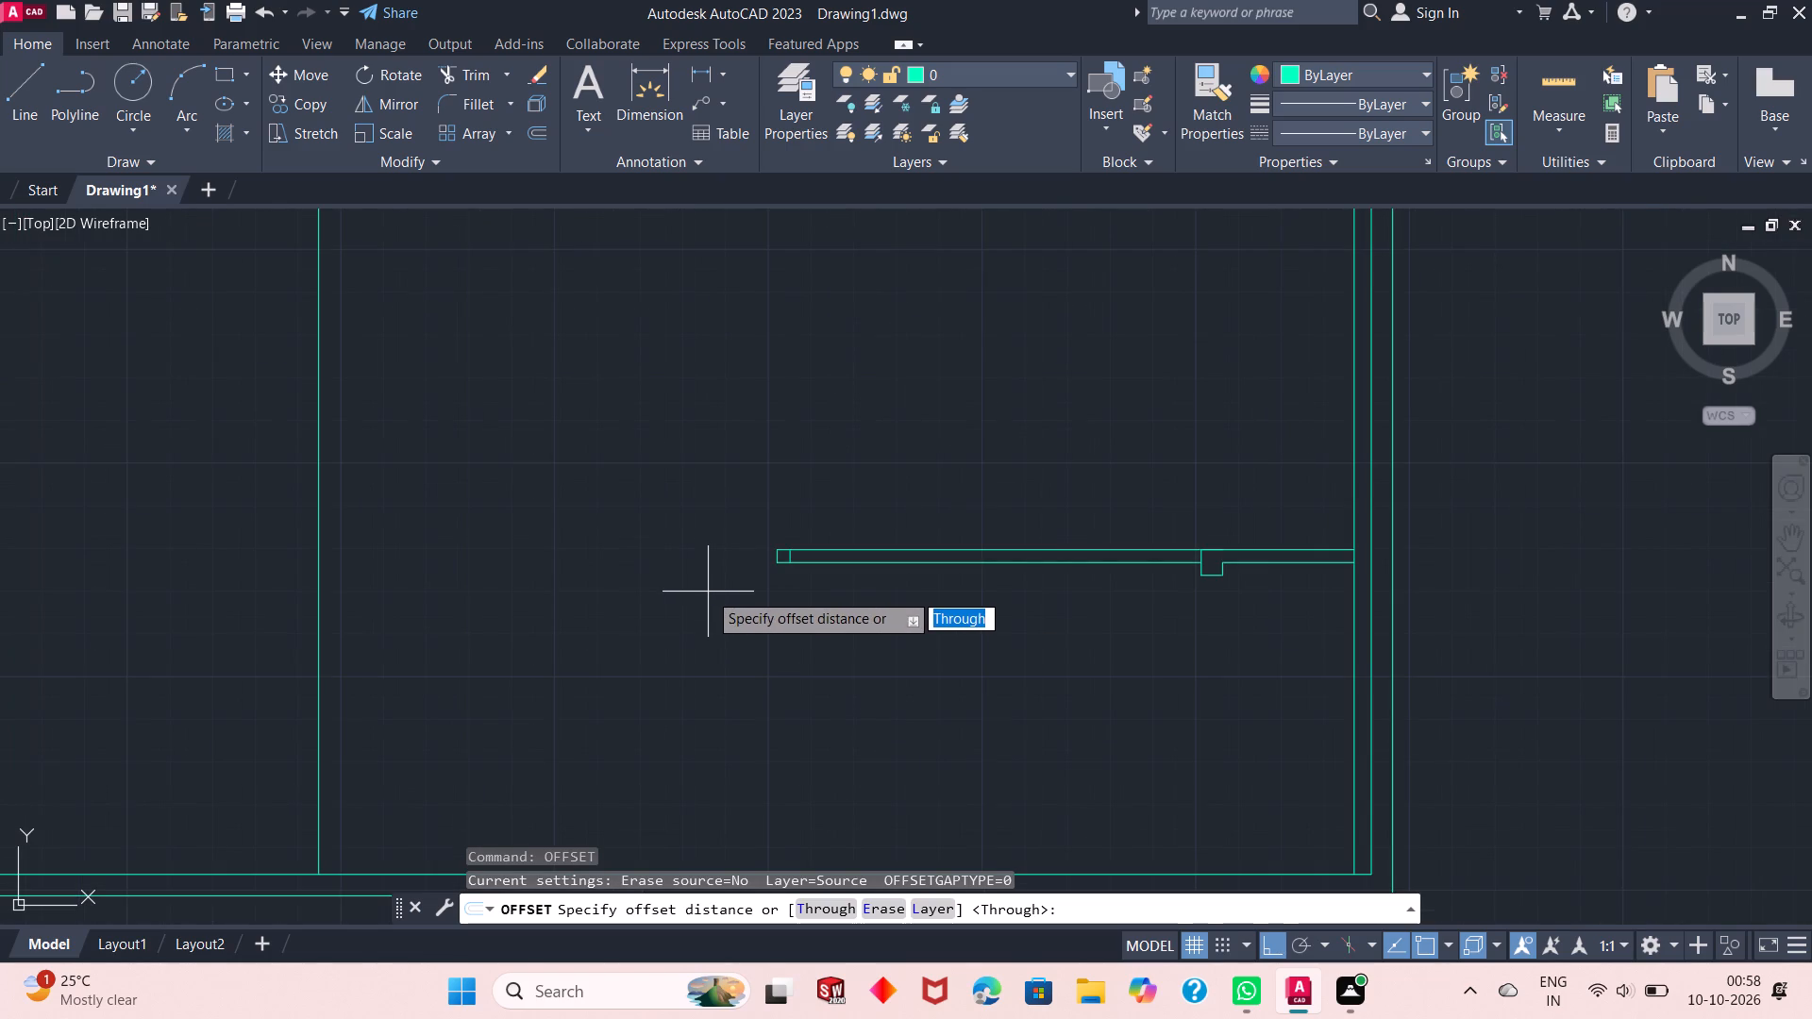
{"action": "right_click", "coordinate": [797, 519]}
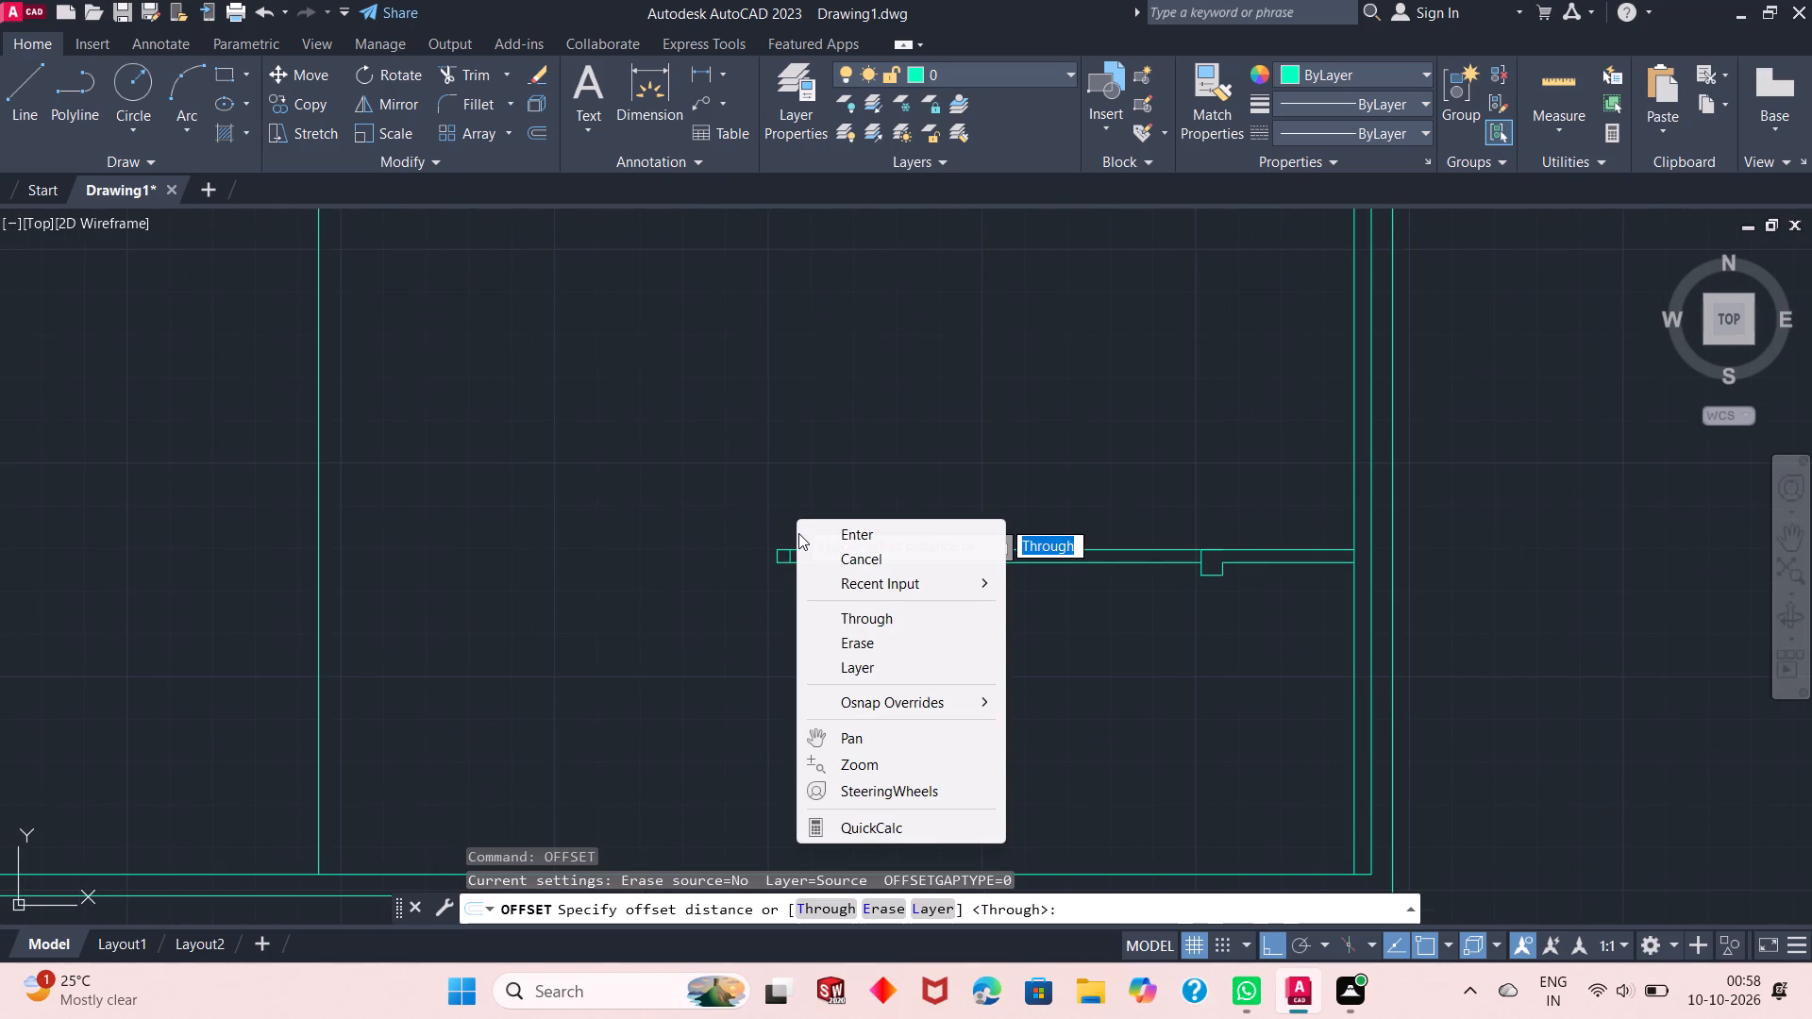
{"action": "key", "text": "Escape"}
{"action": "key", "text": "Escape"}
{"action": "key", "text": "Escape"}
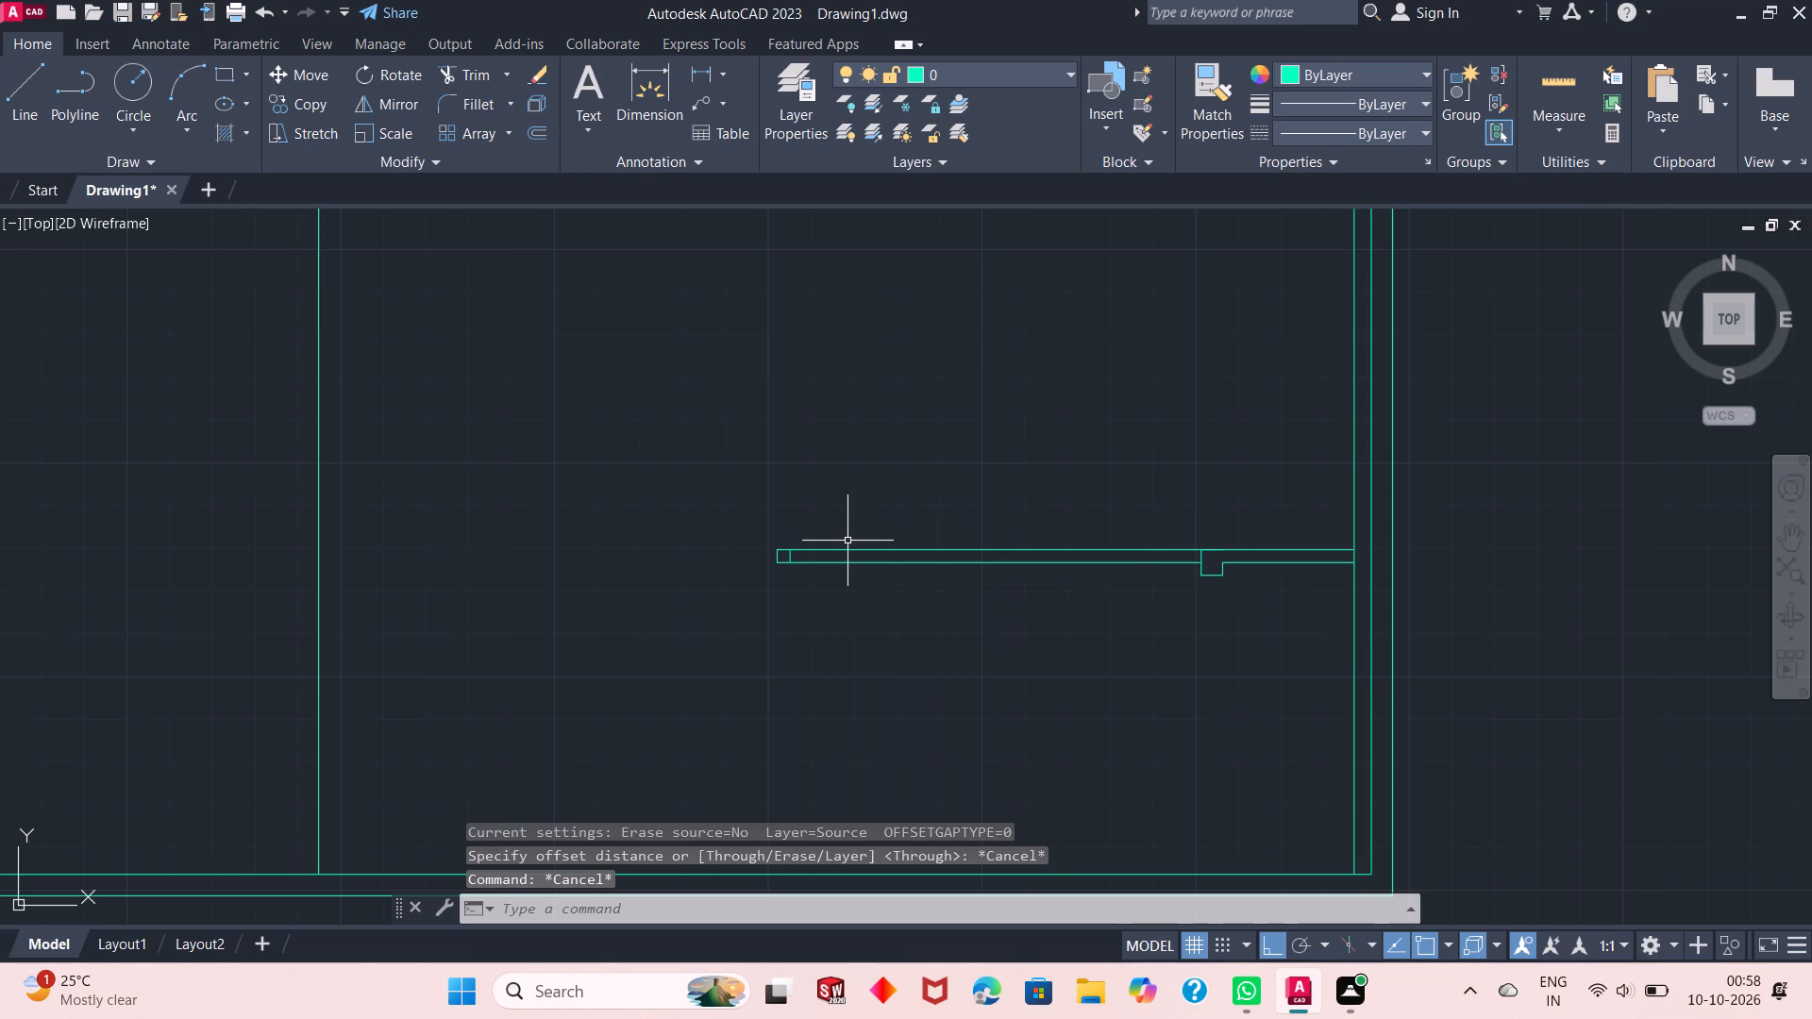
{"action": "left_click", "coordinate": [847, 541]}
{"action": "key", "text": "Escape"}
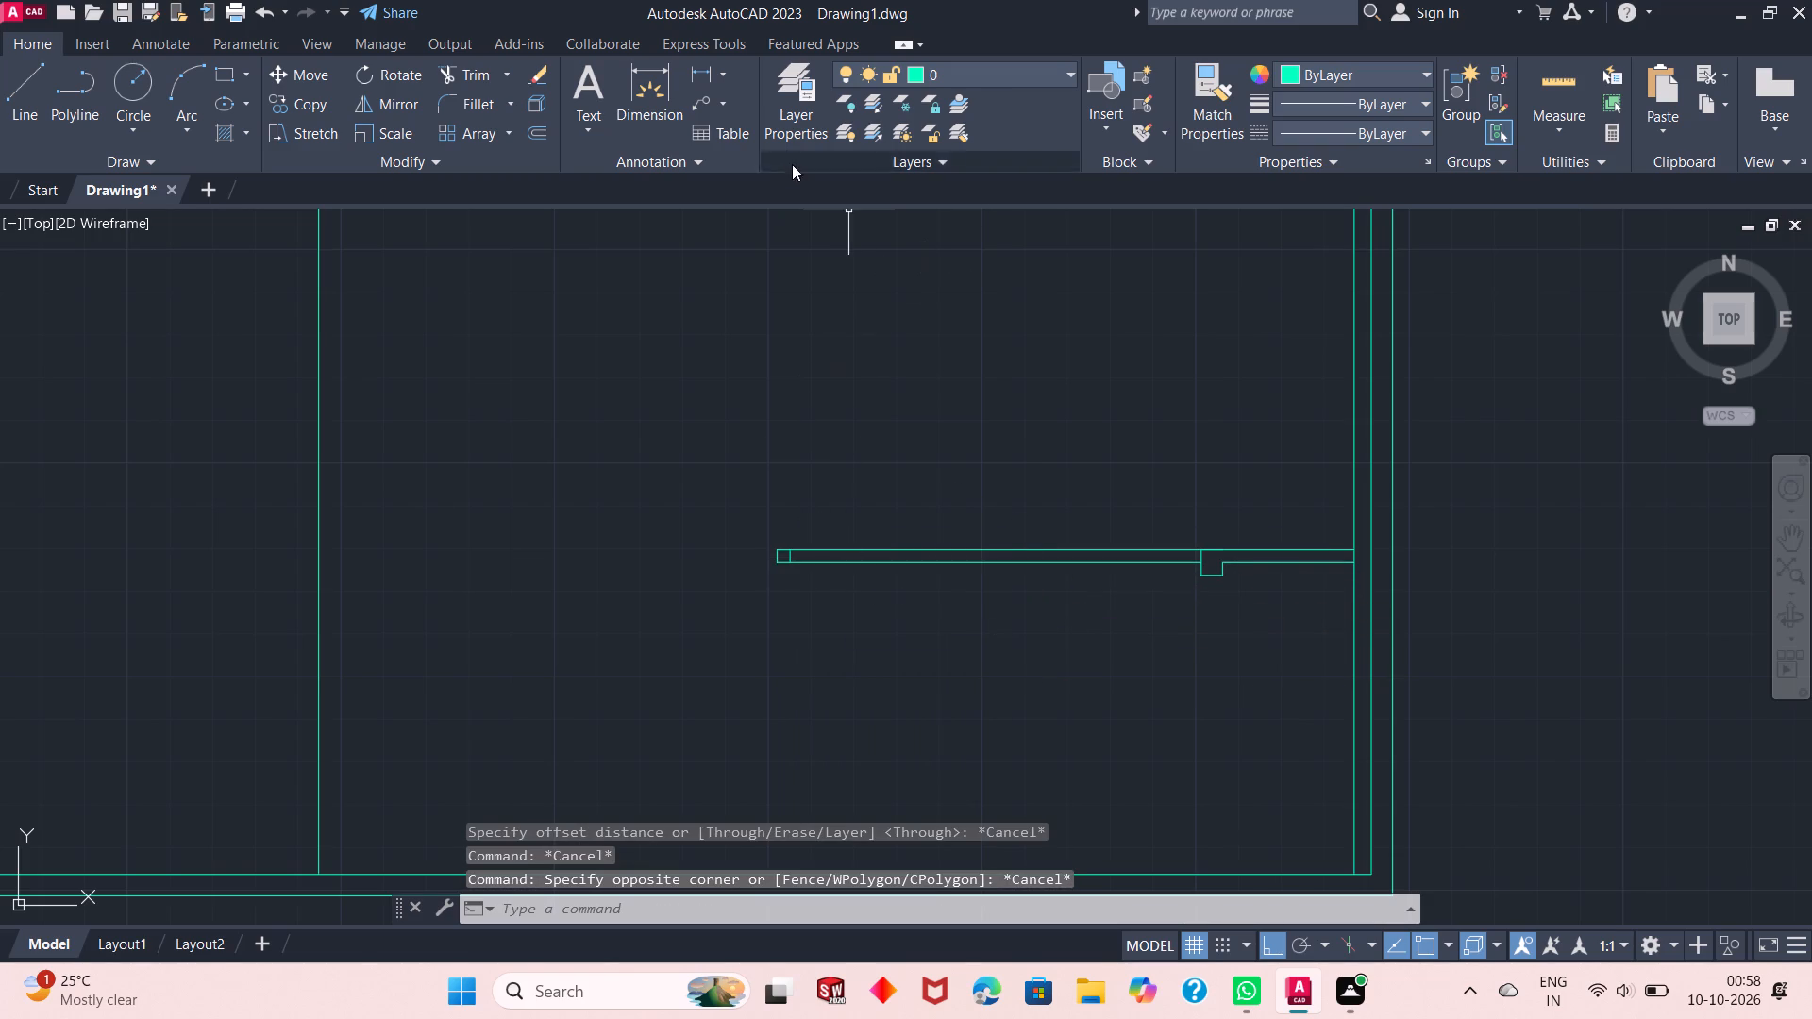
Measure the southernmost partition's length from its west end to the east wall's innermost line with a linear dimension.
{"action": "left_click", "coordinate": [696, 97]}
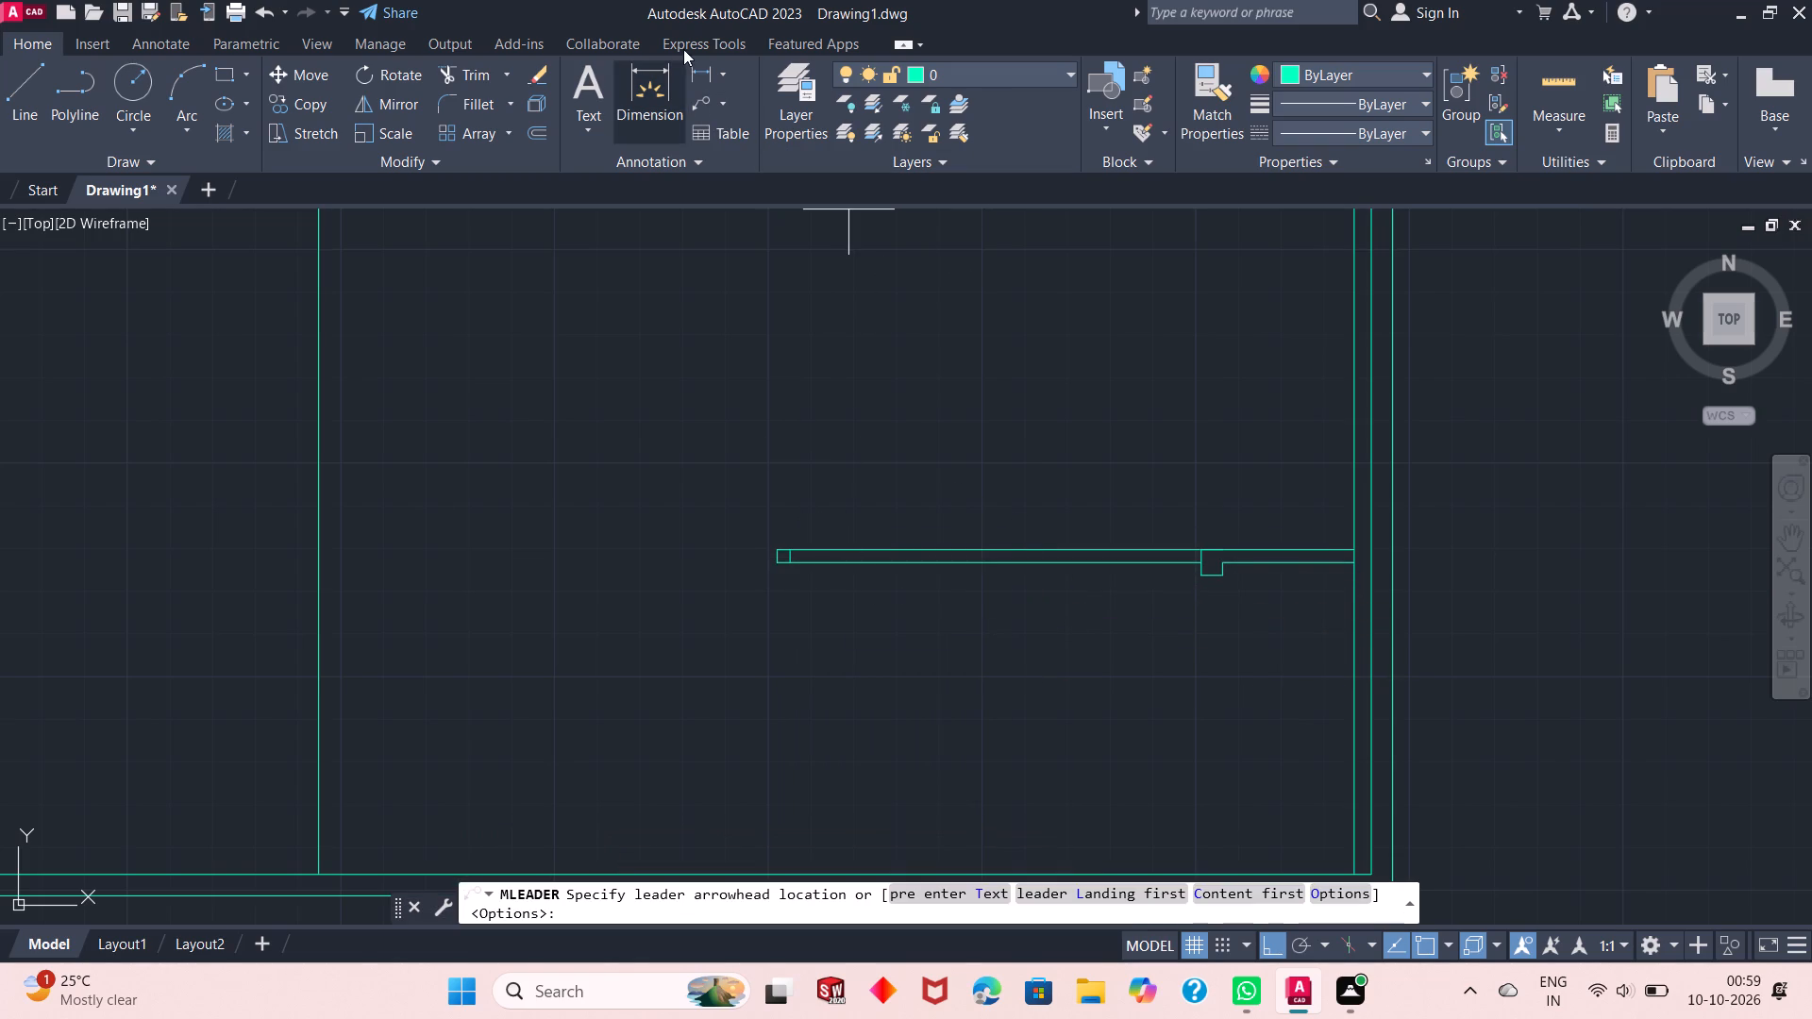
{"action": "left_click", "coordinate": [699, 73]}
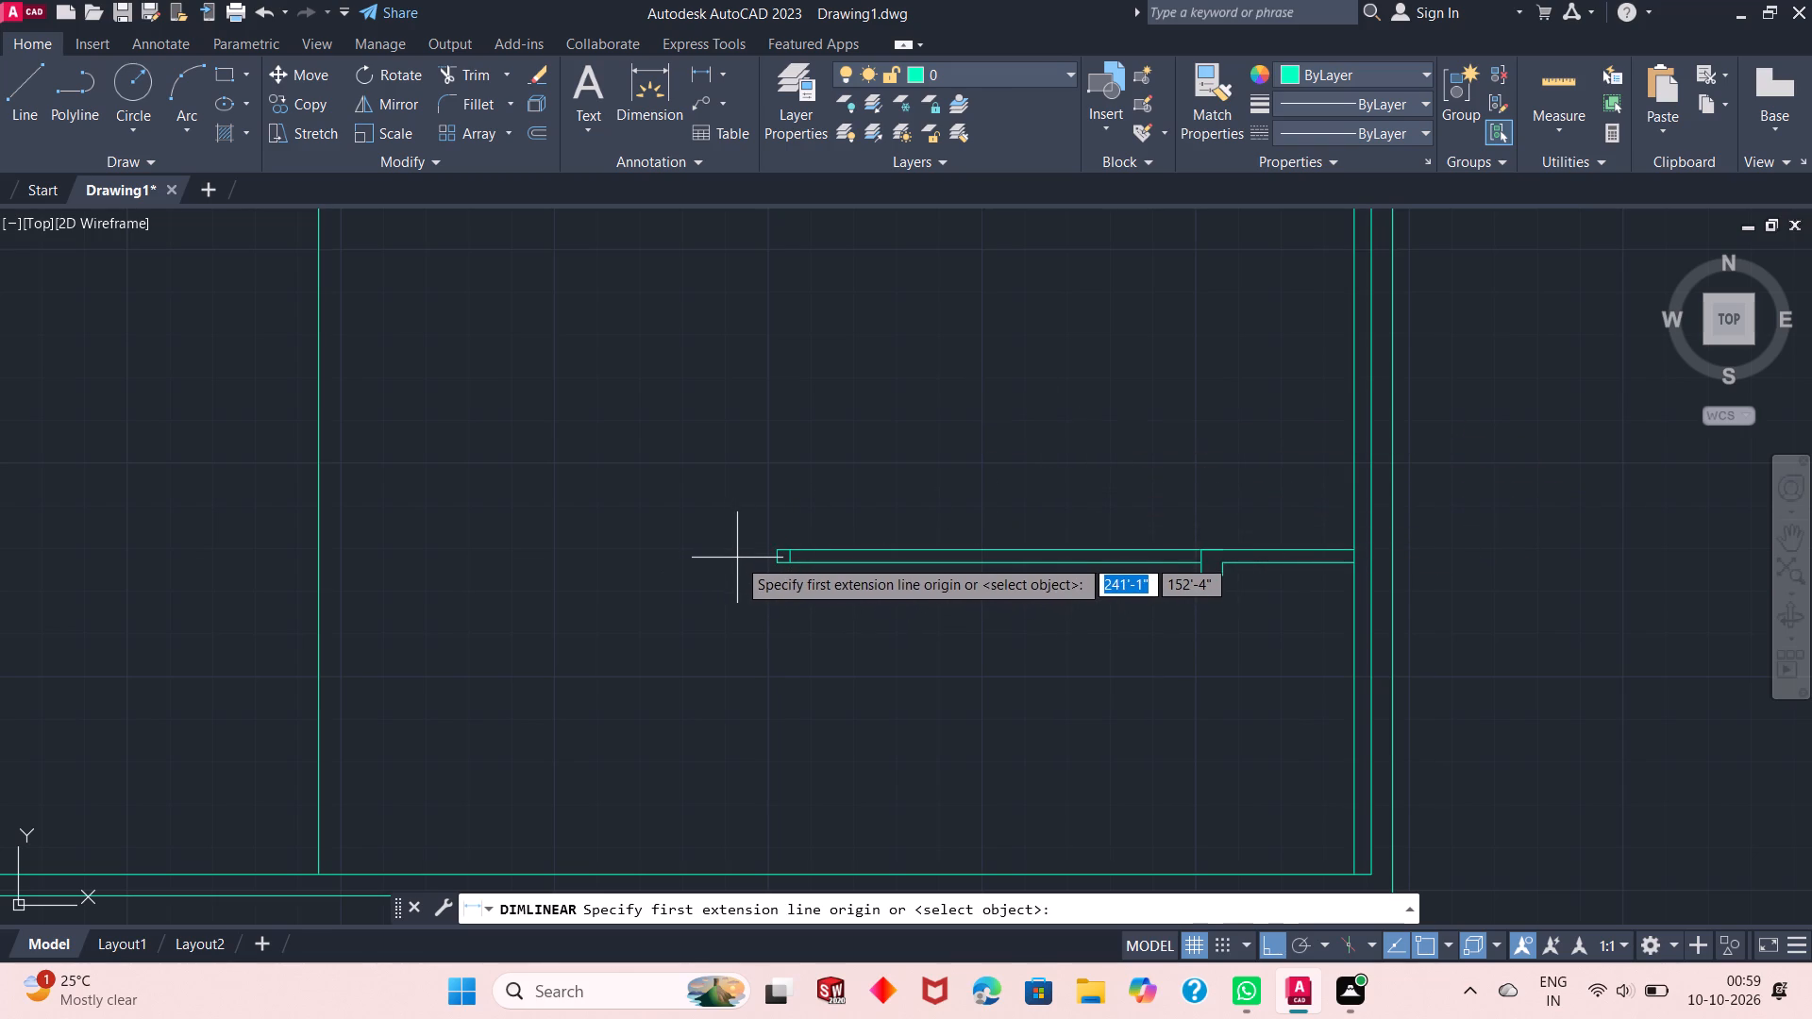
{"action": "key", "text": "Escape"}
{"action": "key", "text": "Escape"}
{"action": "right_click", "coordinate": [753, 460]}
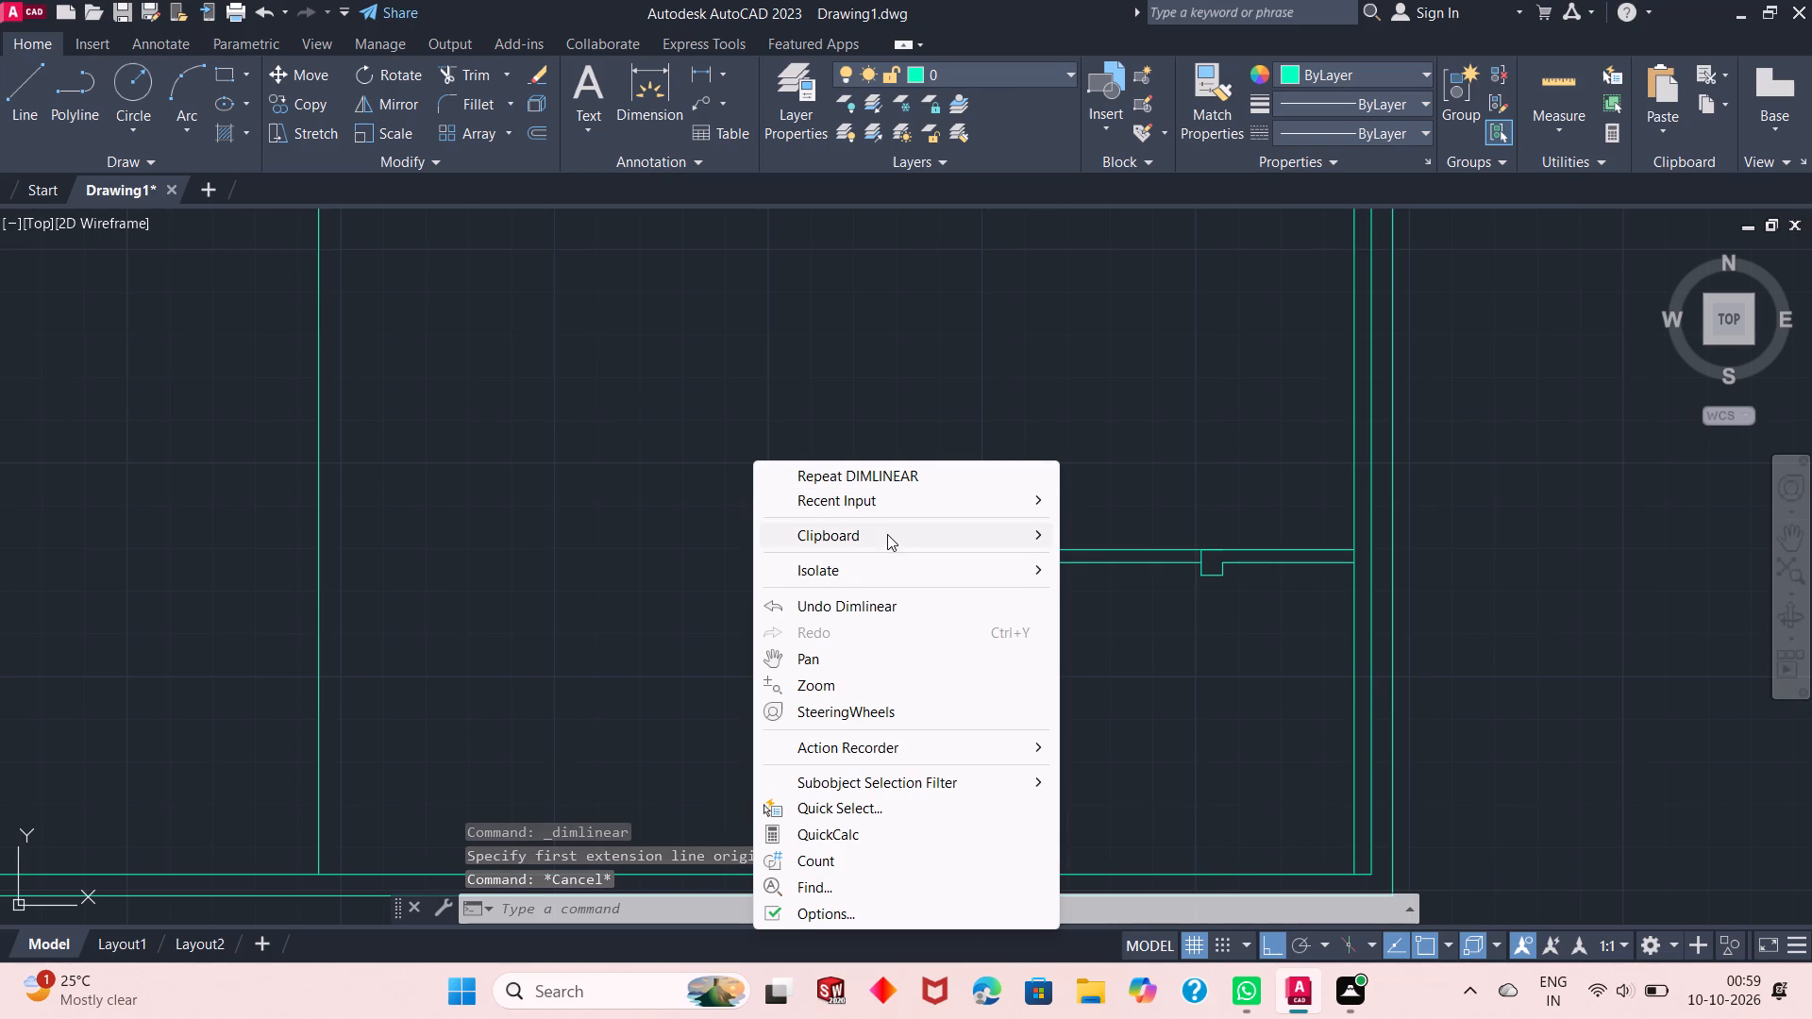
{"action": "left_click", "coordinate": [871, 481]}
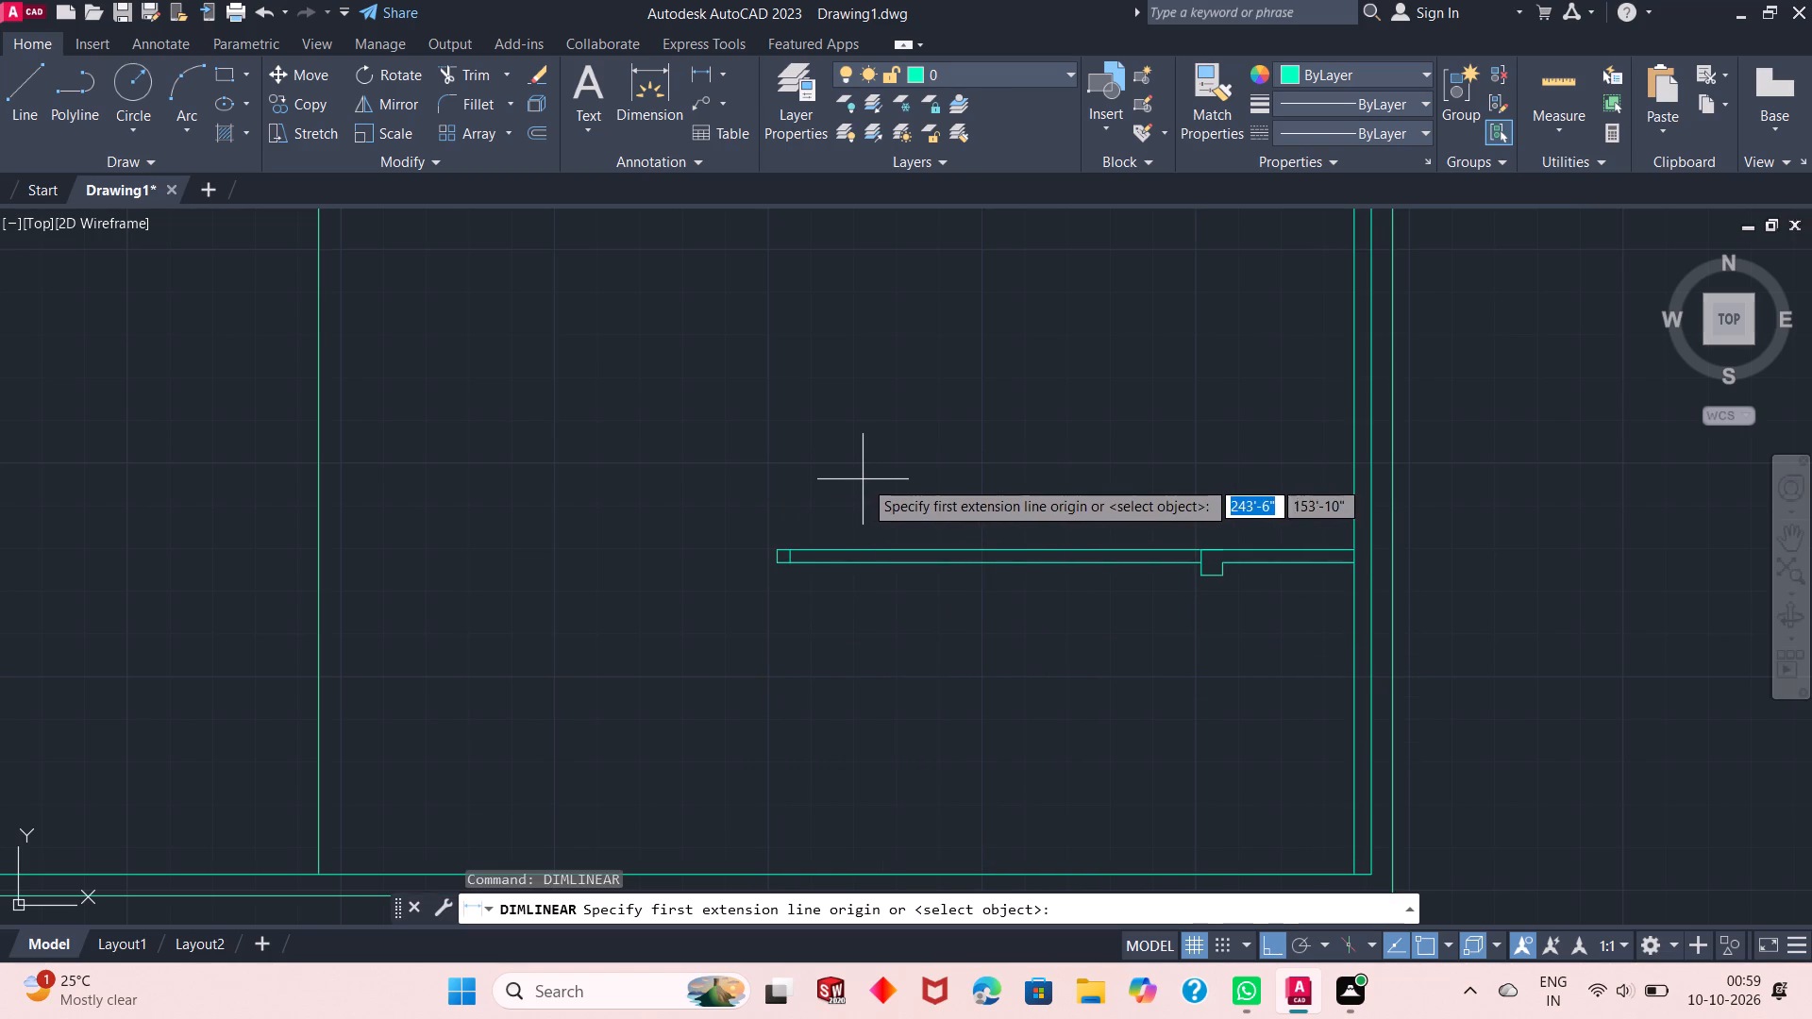
{"action": "left_click", "coordinate": [770, 559]}
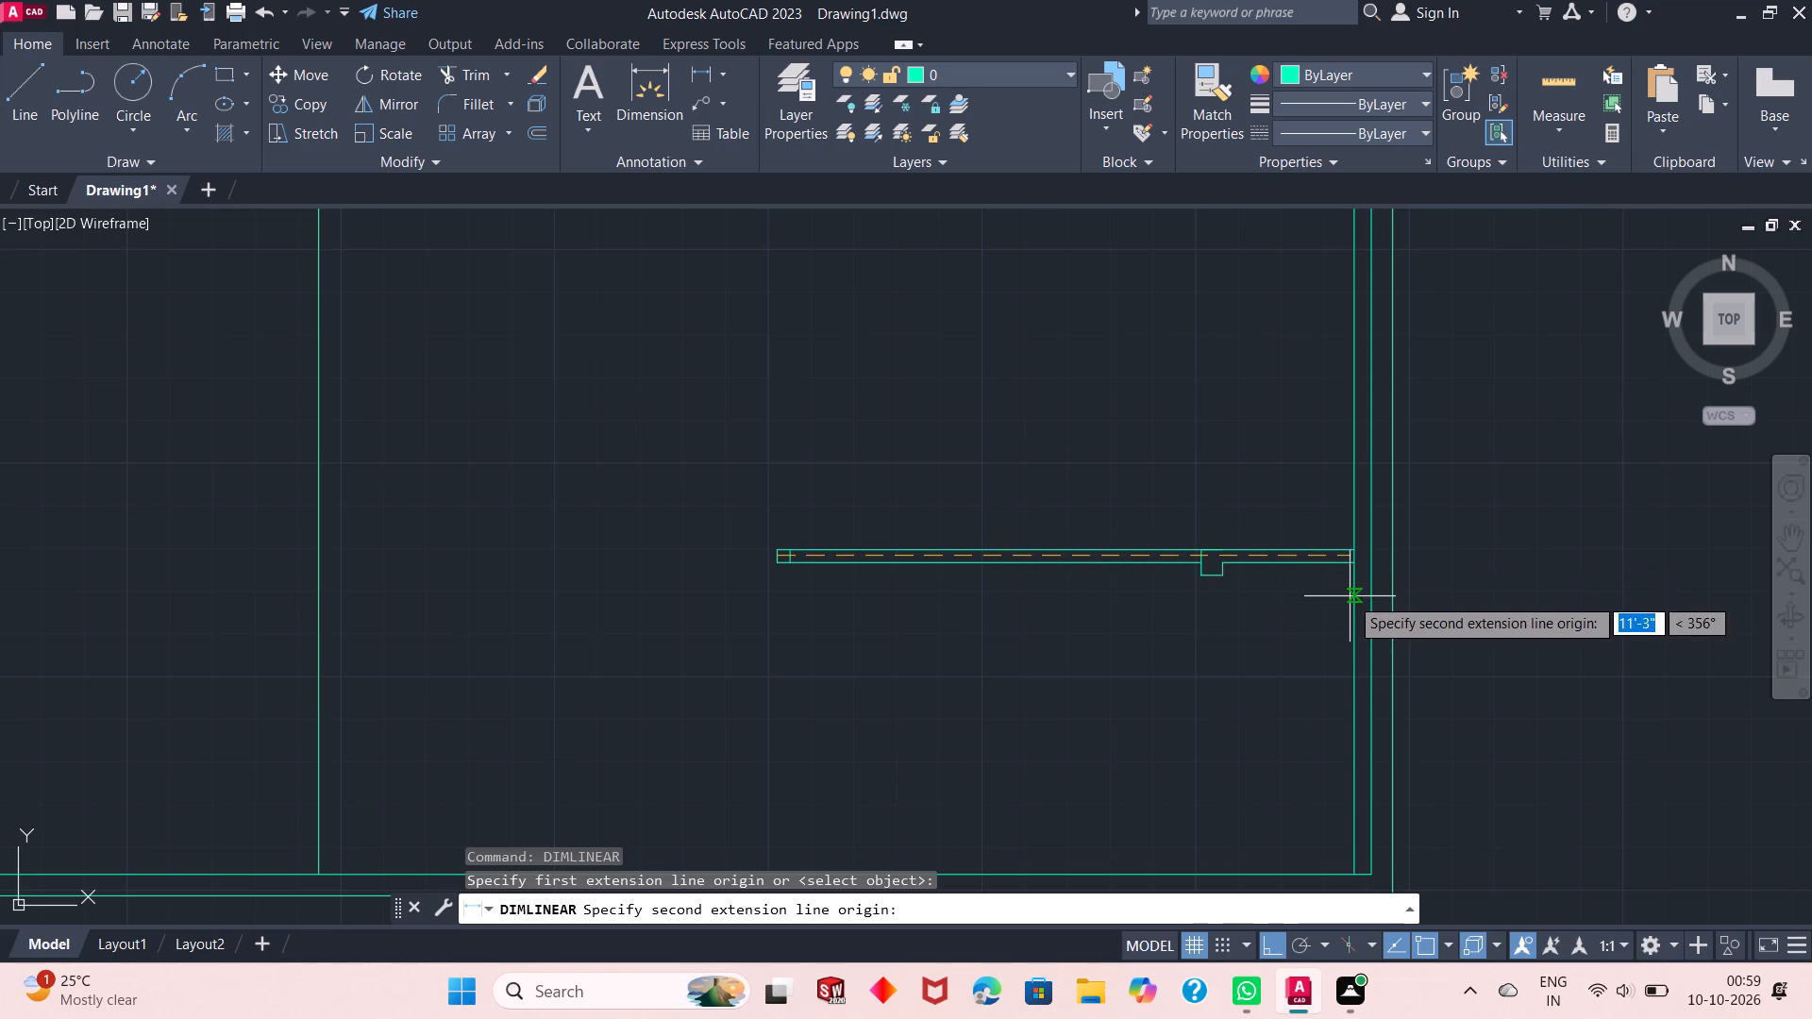
{"action": "left_click", "coordinate": [1351, 557]}
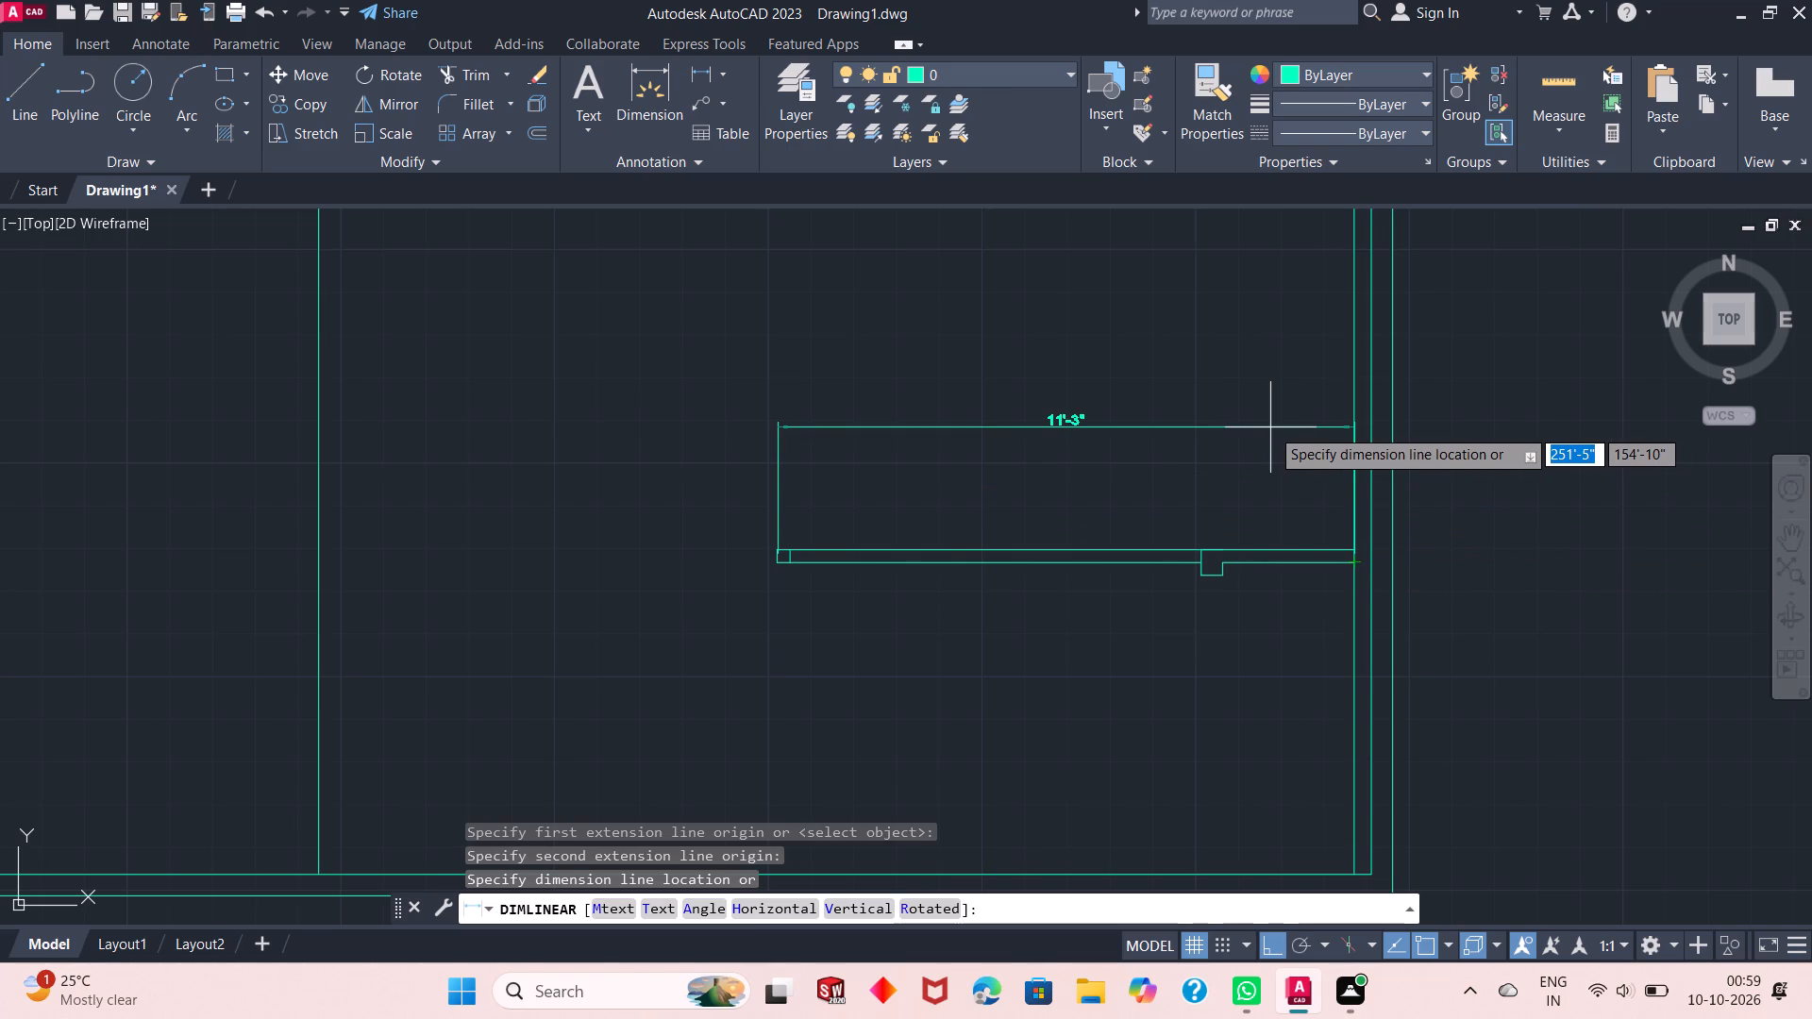
{"action": "key", "text": "Escape"}
{"action": "key", "text": "Escape"}
{"action": "key", "text": "Escape"}
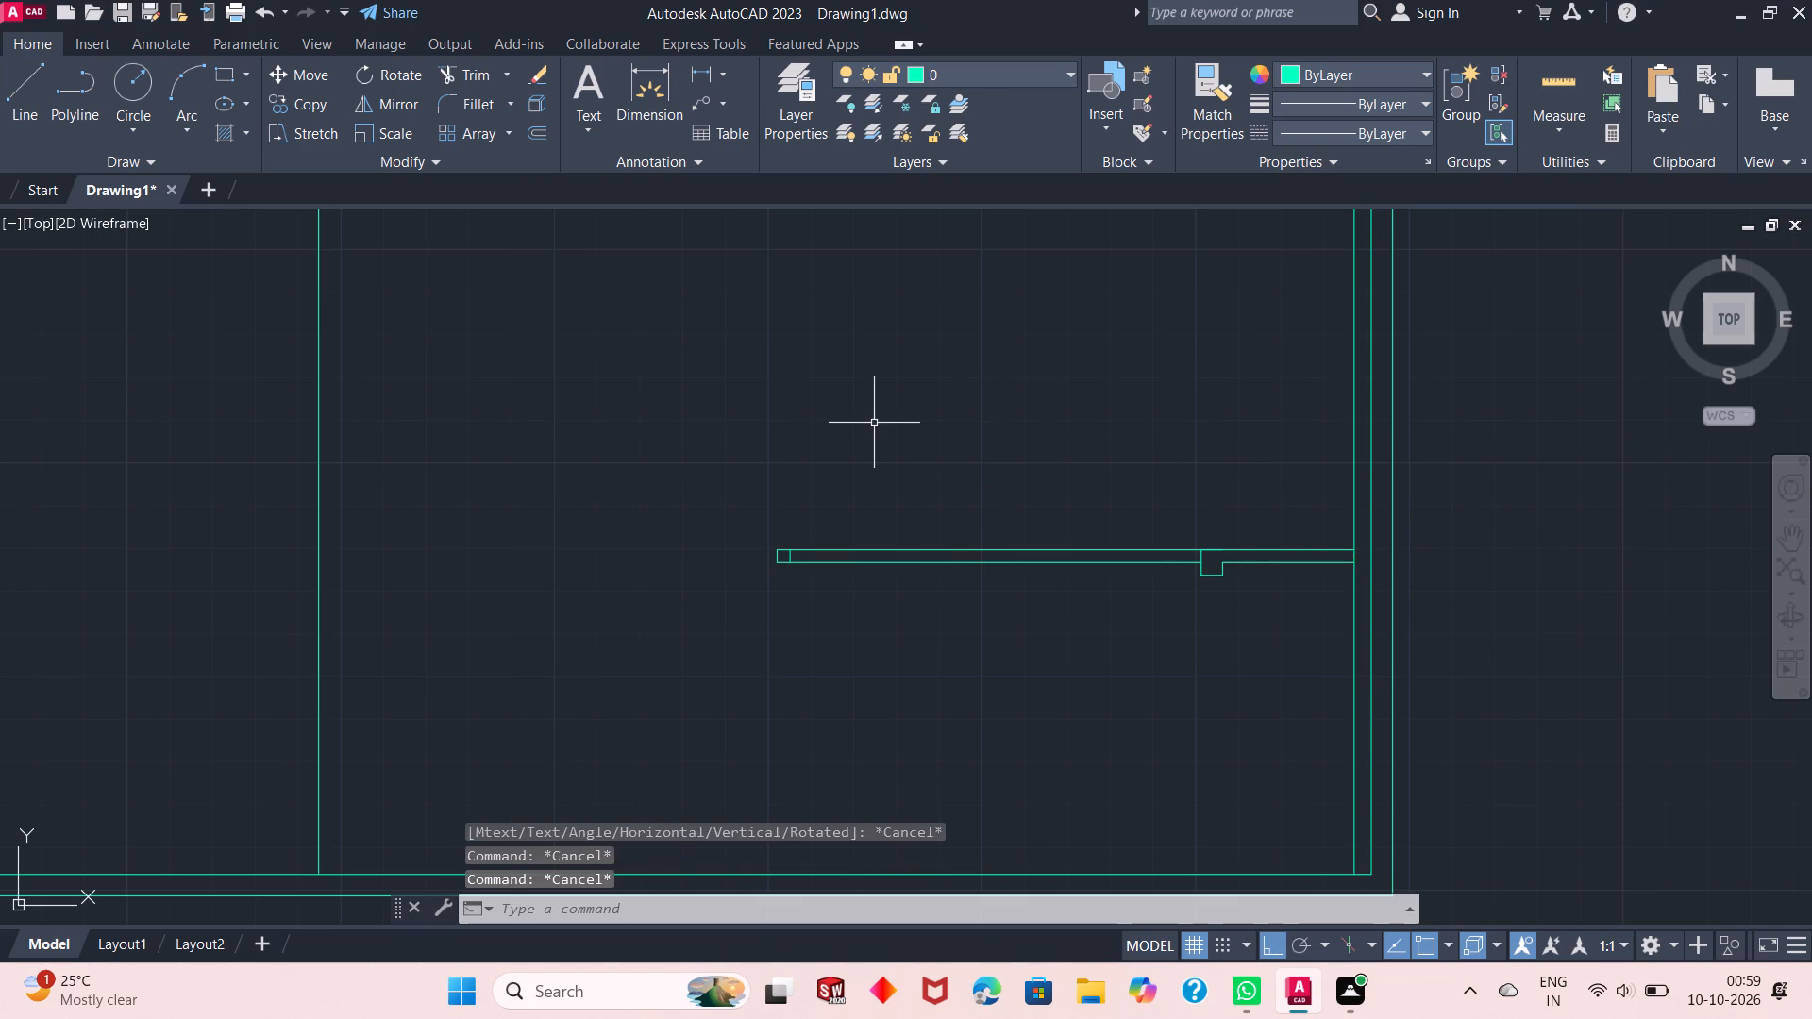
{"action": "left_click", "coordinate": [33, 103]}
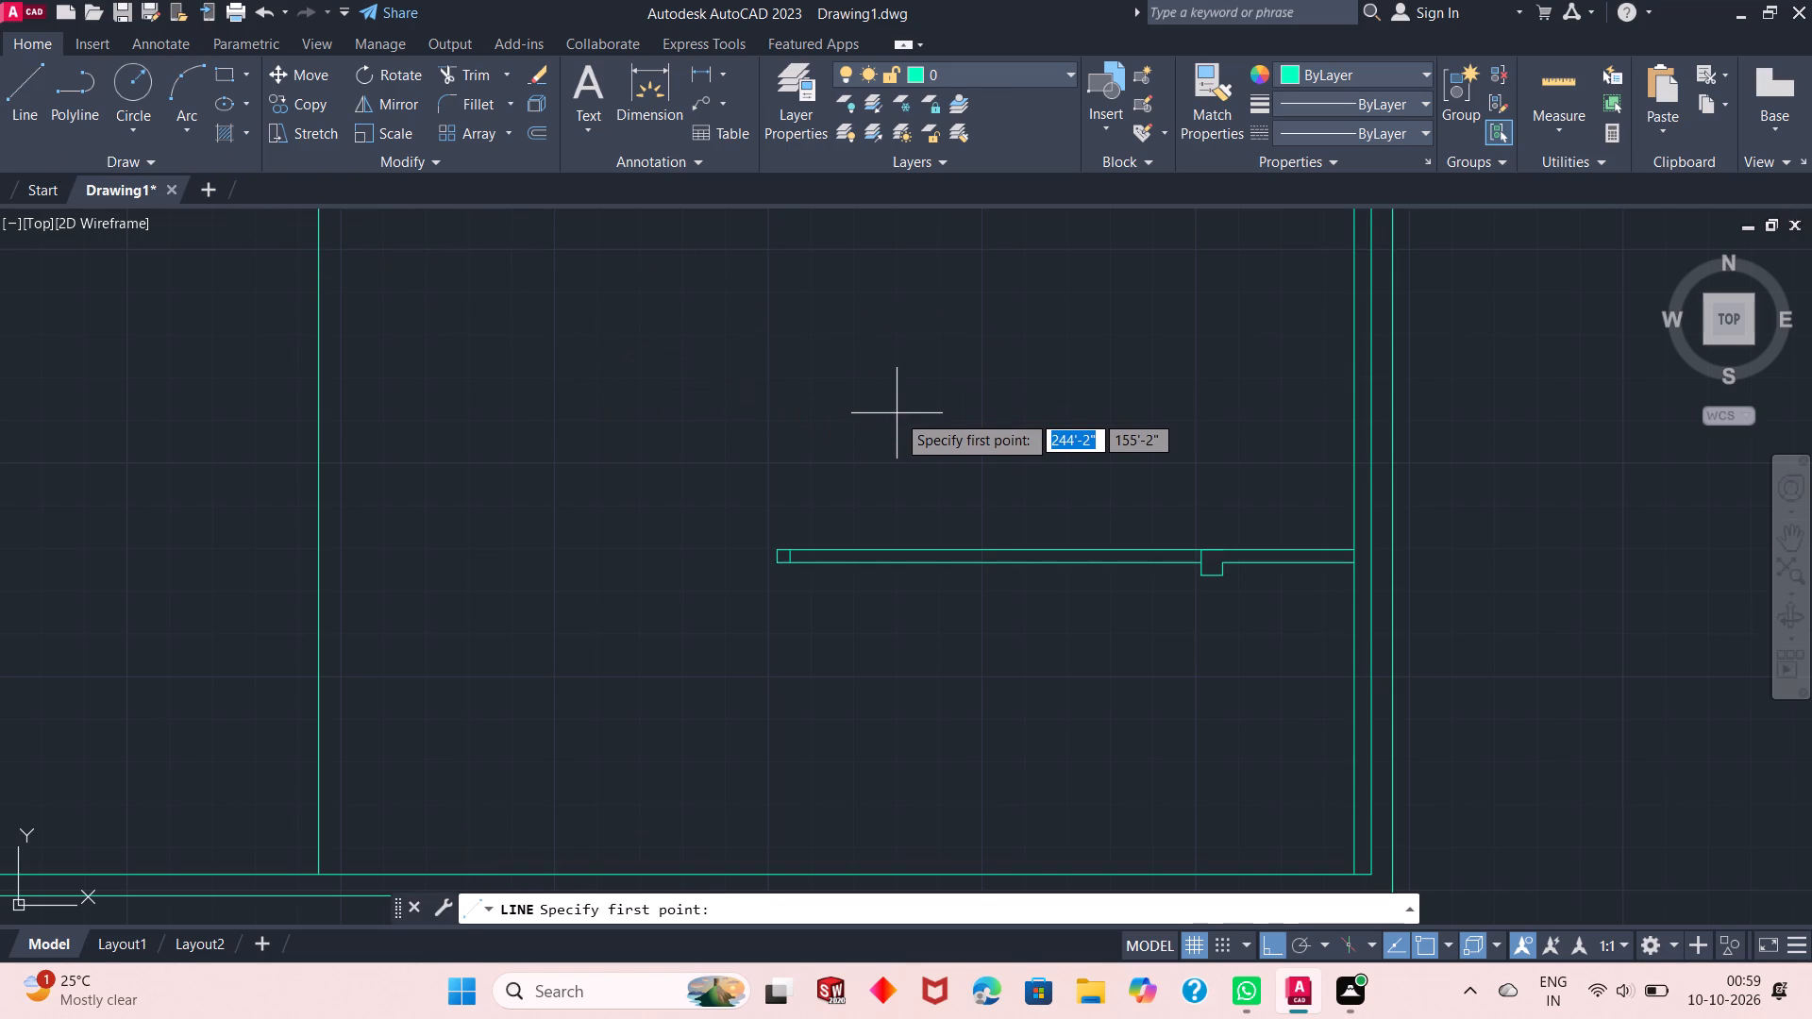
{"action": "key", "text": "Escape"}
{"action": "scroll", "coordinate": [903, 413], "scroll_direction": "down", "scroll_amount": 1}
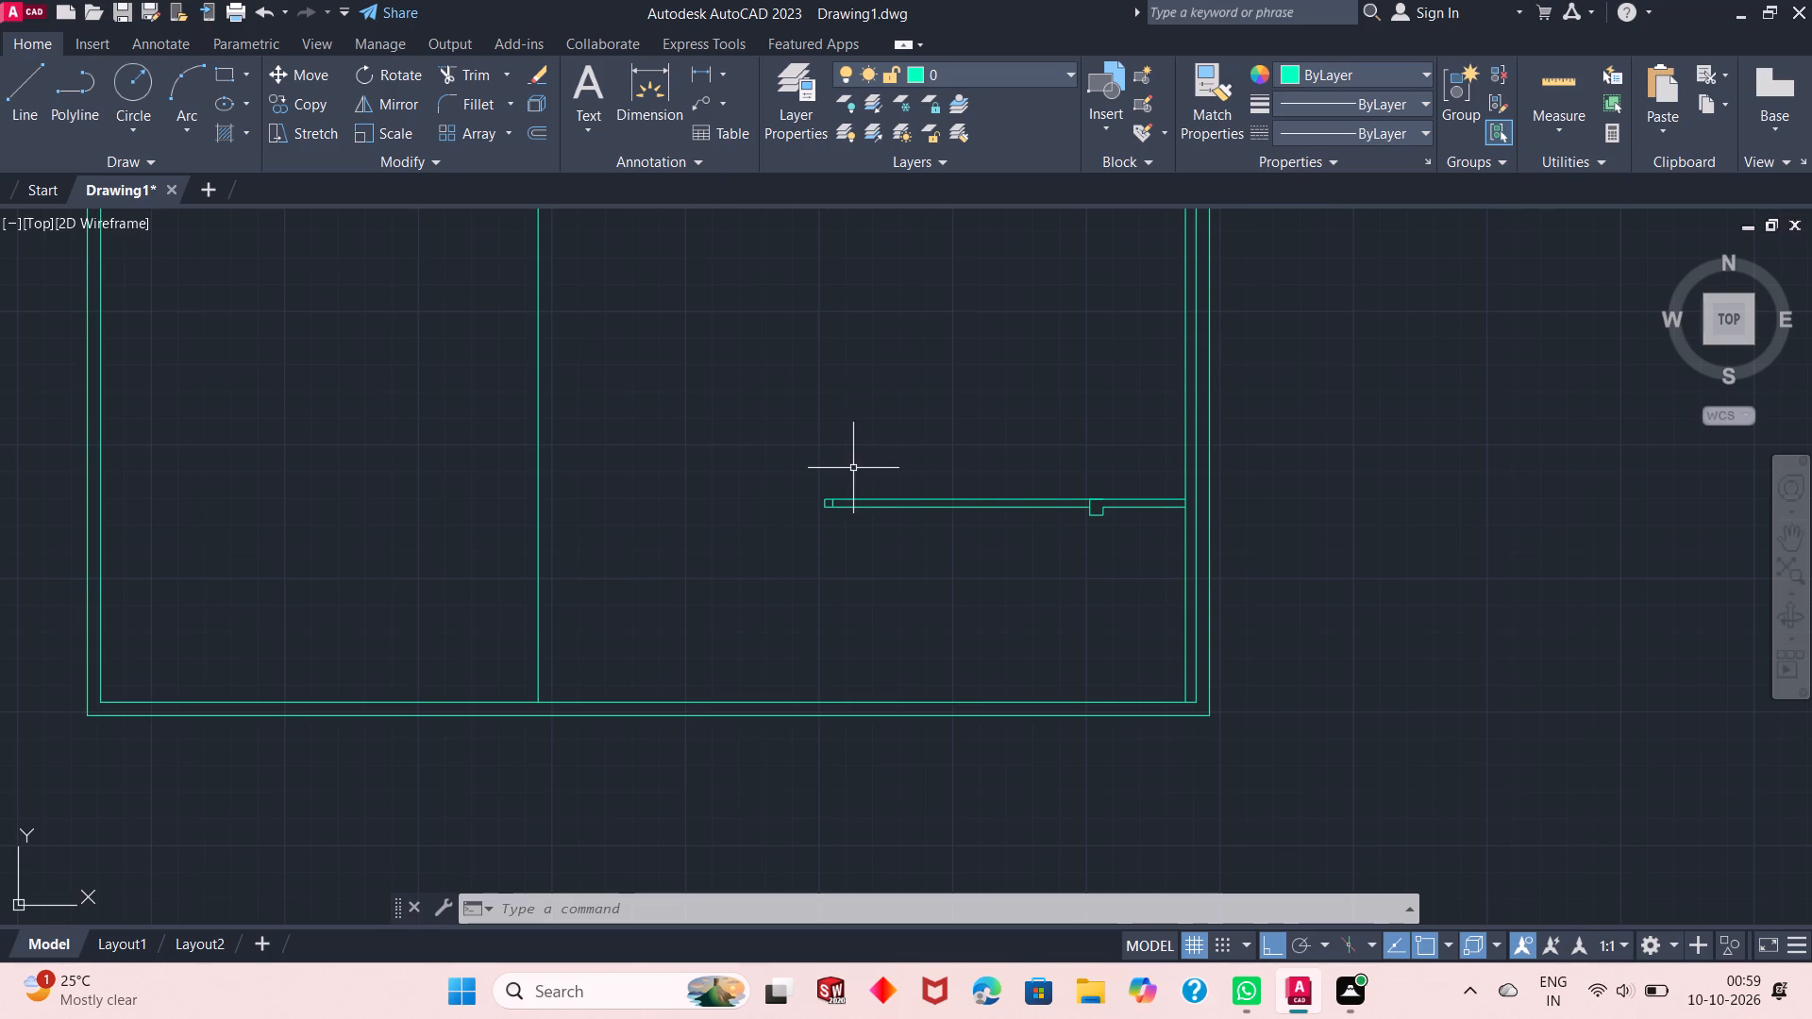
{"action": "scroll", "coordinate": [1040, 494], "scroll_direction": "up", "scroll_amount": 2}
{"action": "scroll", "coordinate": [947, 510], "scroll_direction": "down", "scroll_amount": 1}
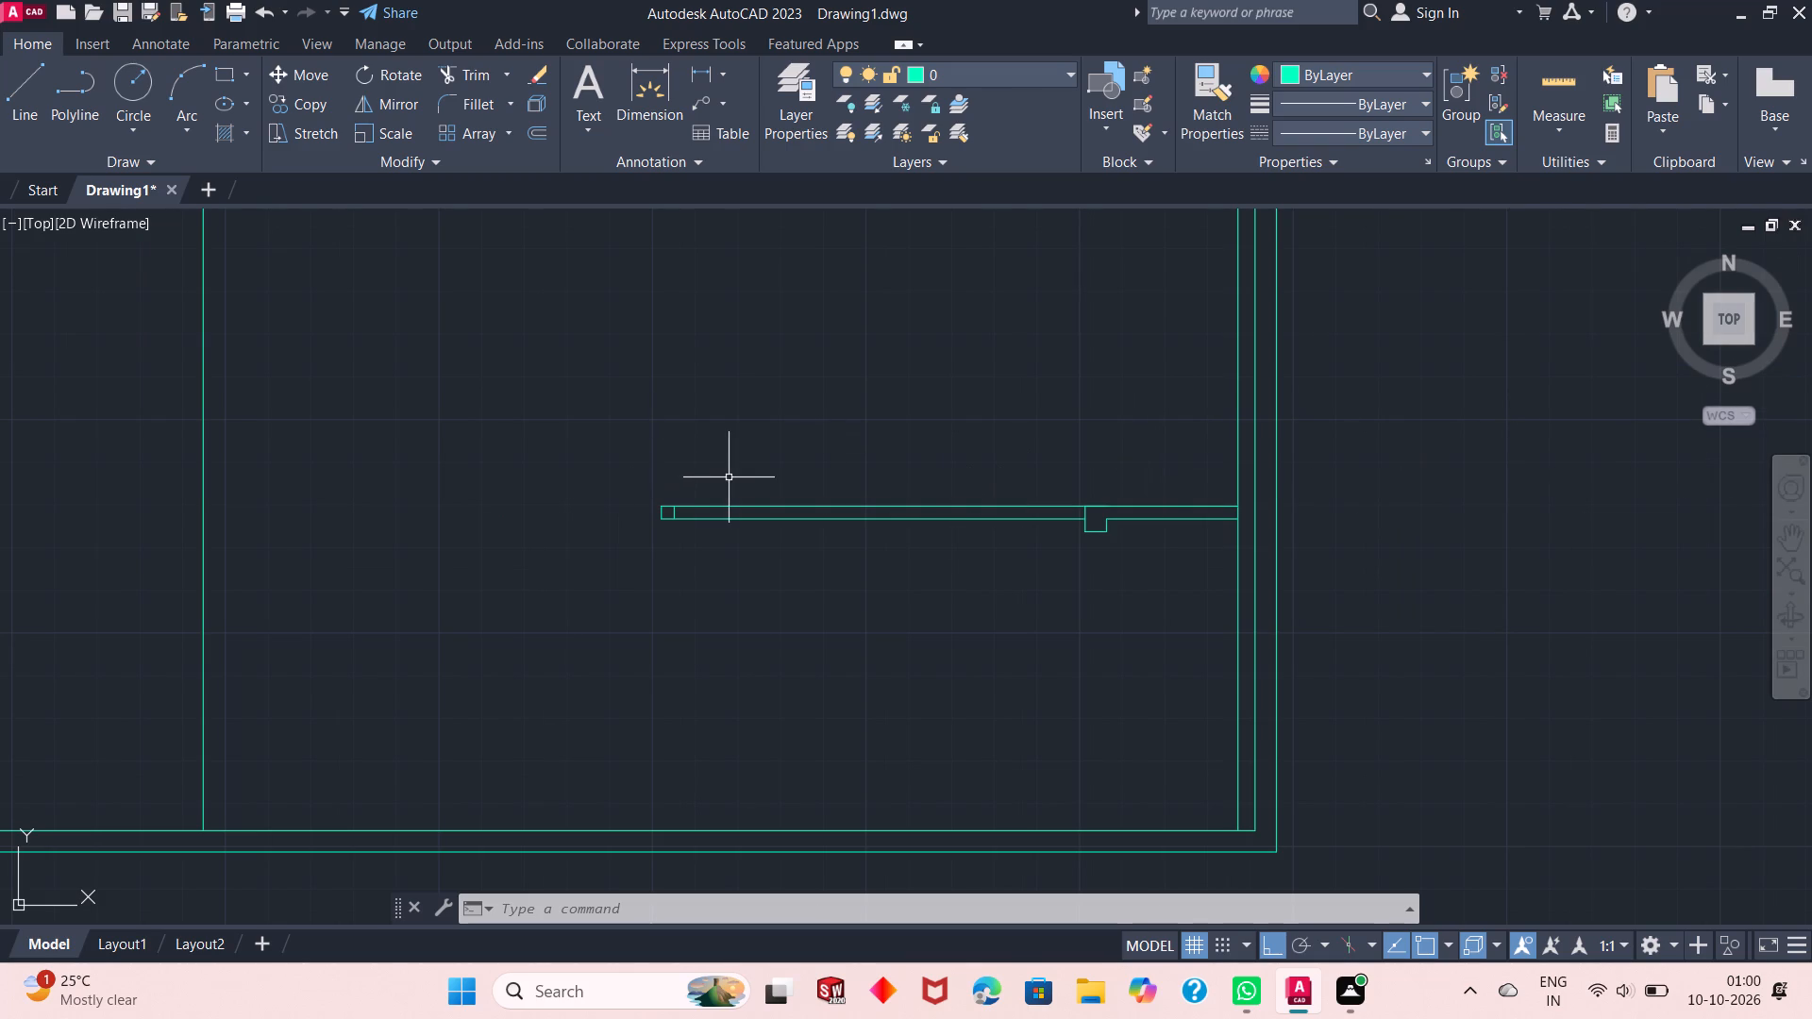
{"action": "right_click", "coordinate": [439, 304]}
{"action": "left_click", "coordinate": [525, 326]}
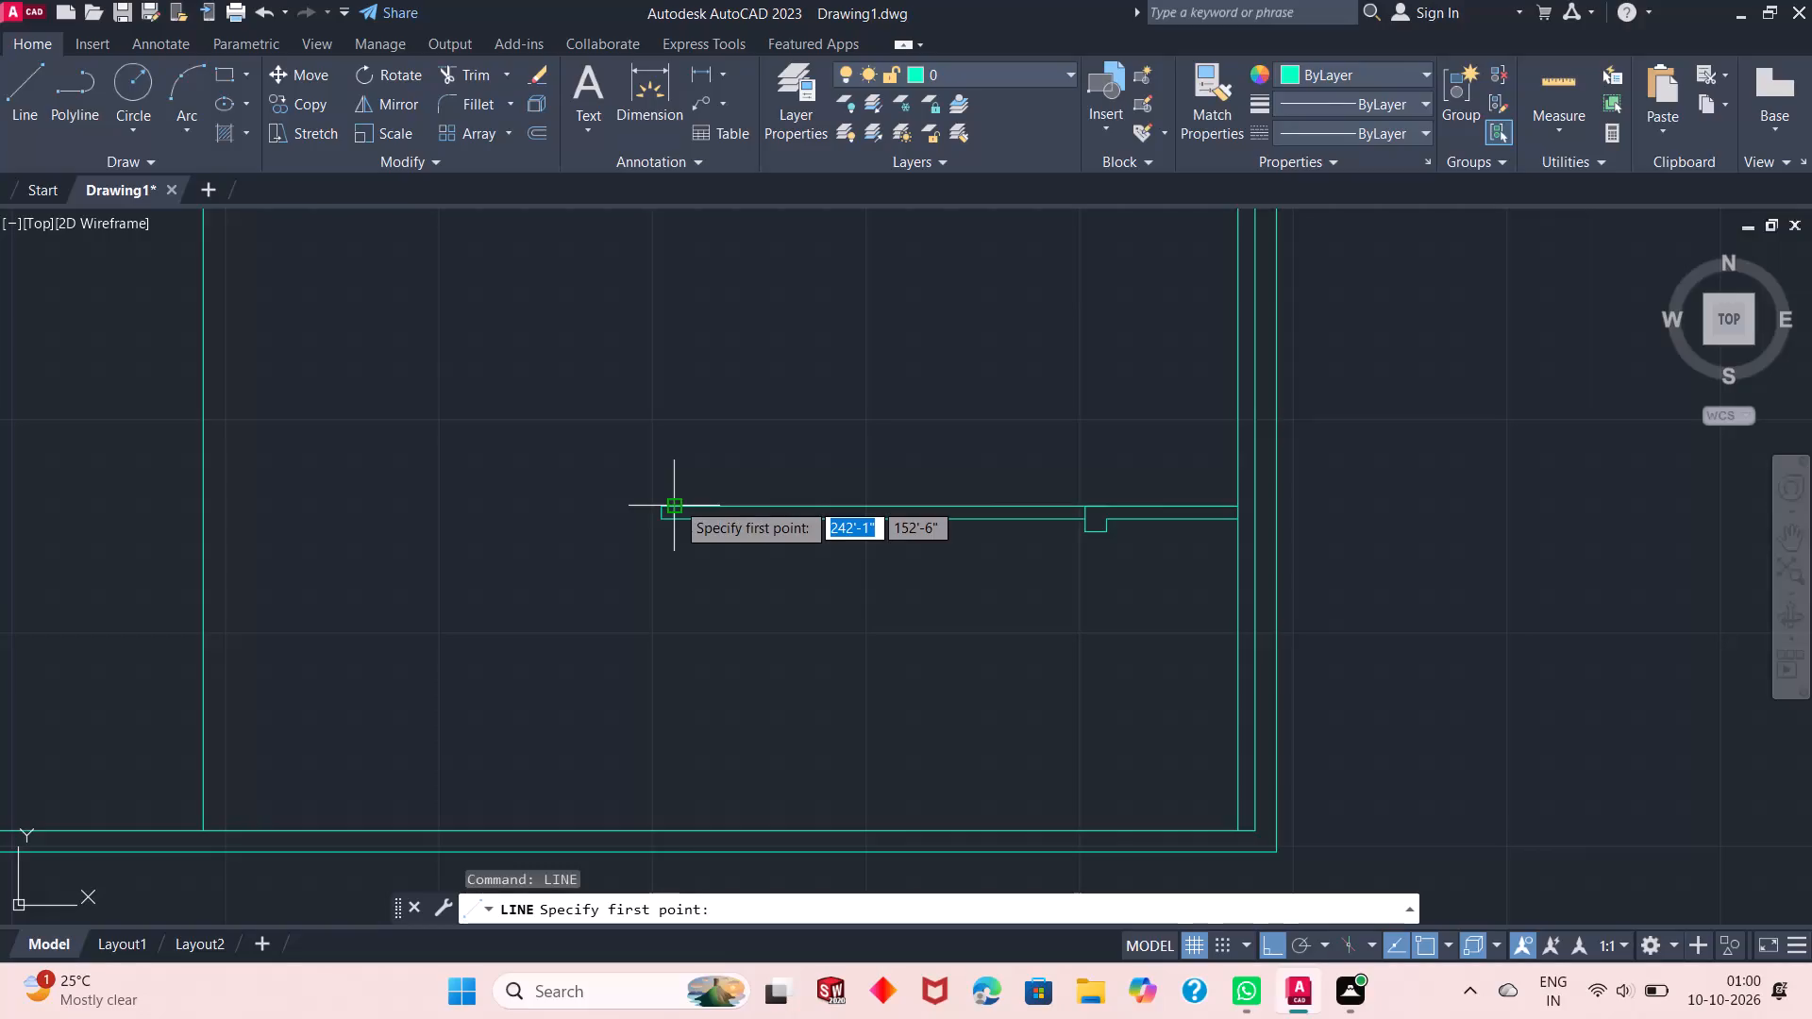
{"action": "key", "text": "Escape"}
Quick-measure the distances around the two southern partitions, between the interior north-south line and the east wall.
{"action": "scroll", "coordinate": [726, 577], "scroll_direction": "down", "scroll_amount": 3}
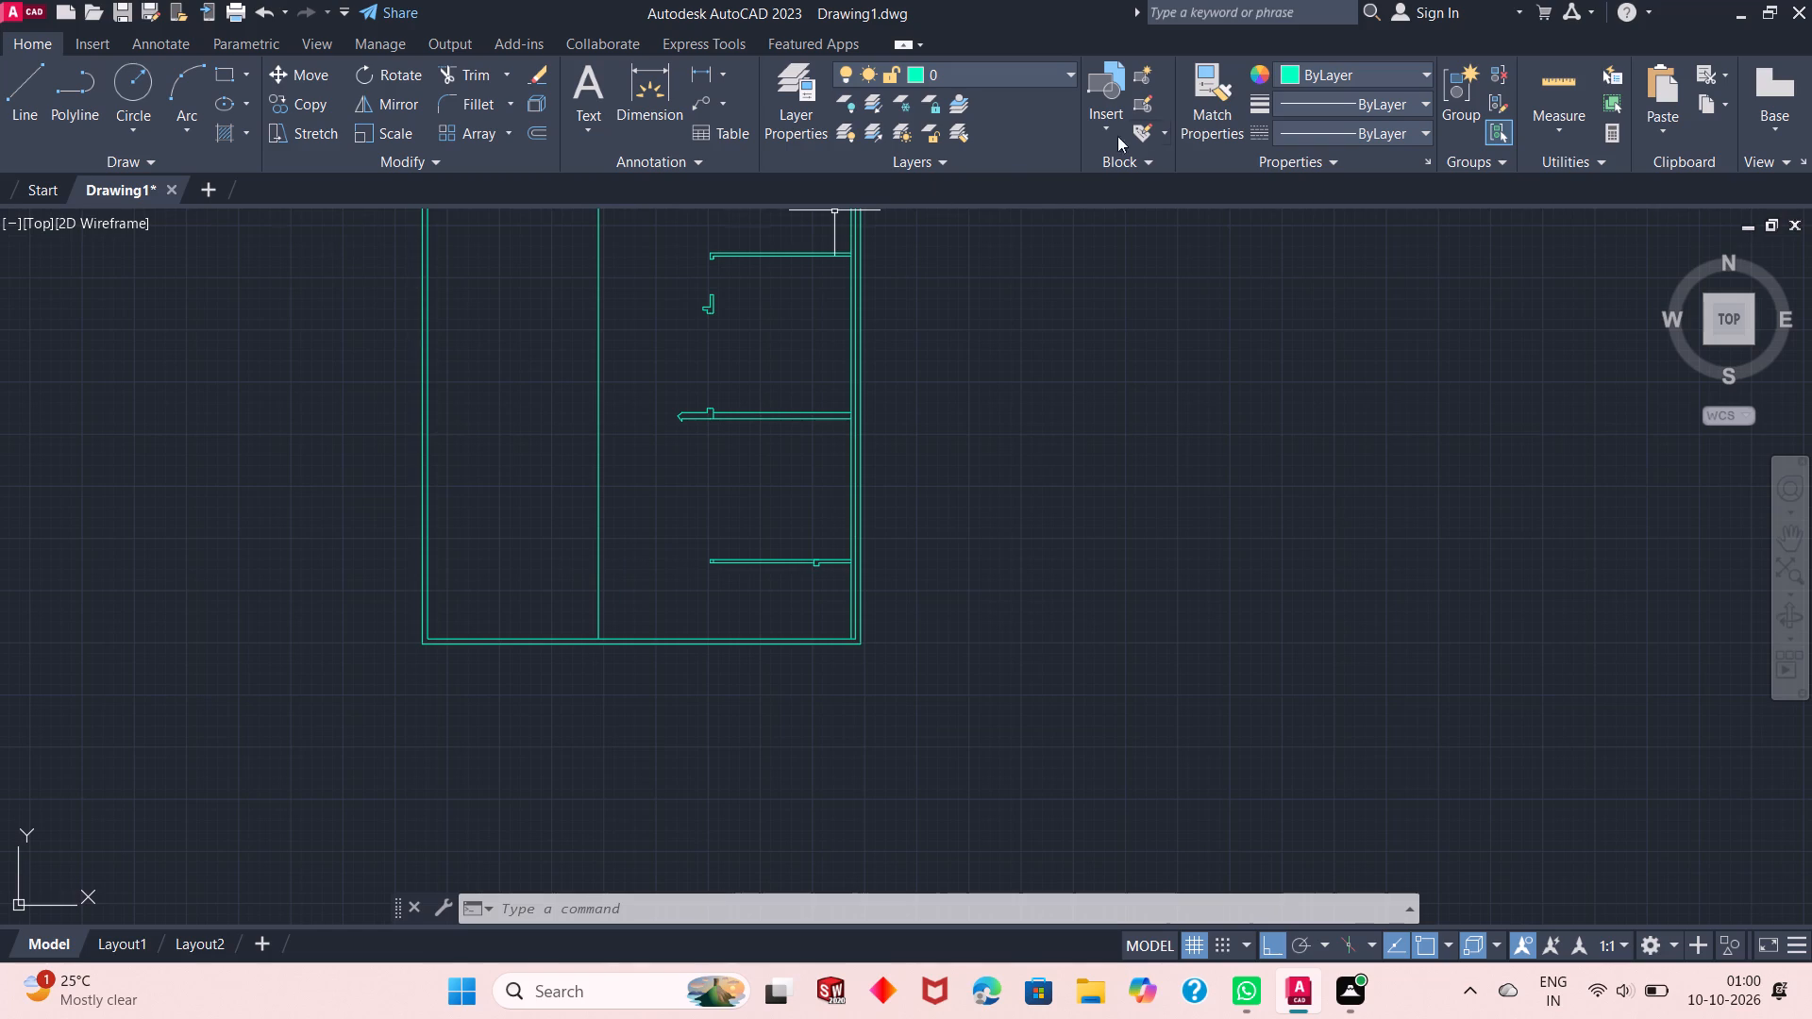
{"action": "left_click", "coordinate": [1531, 79]}
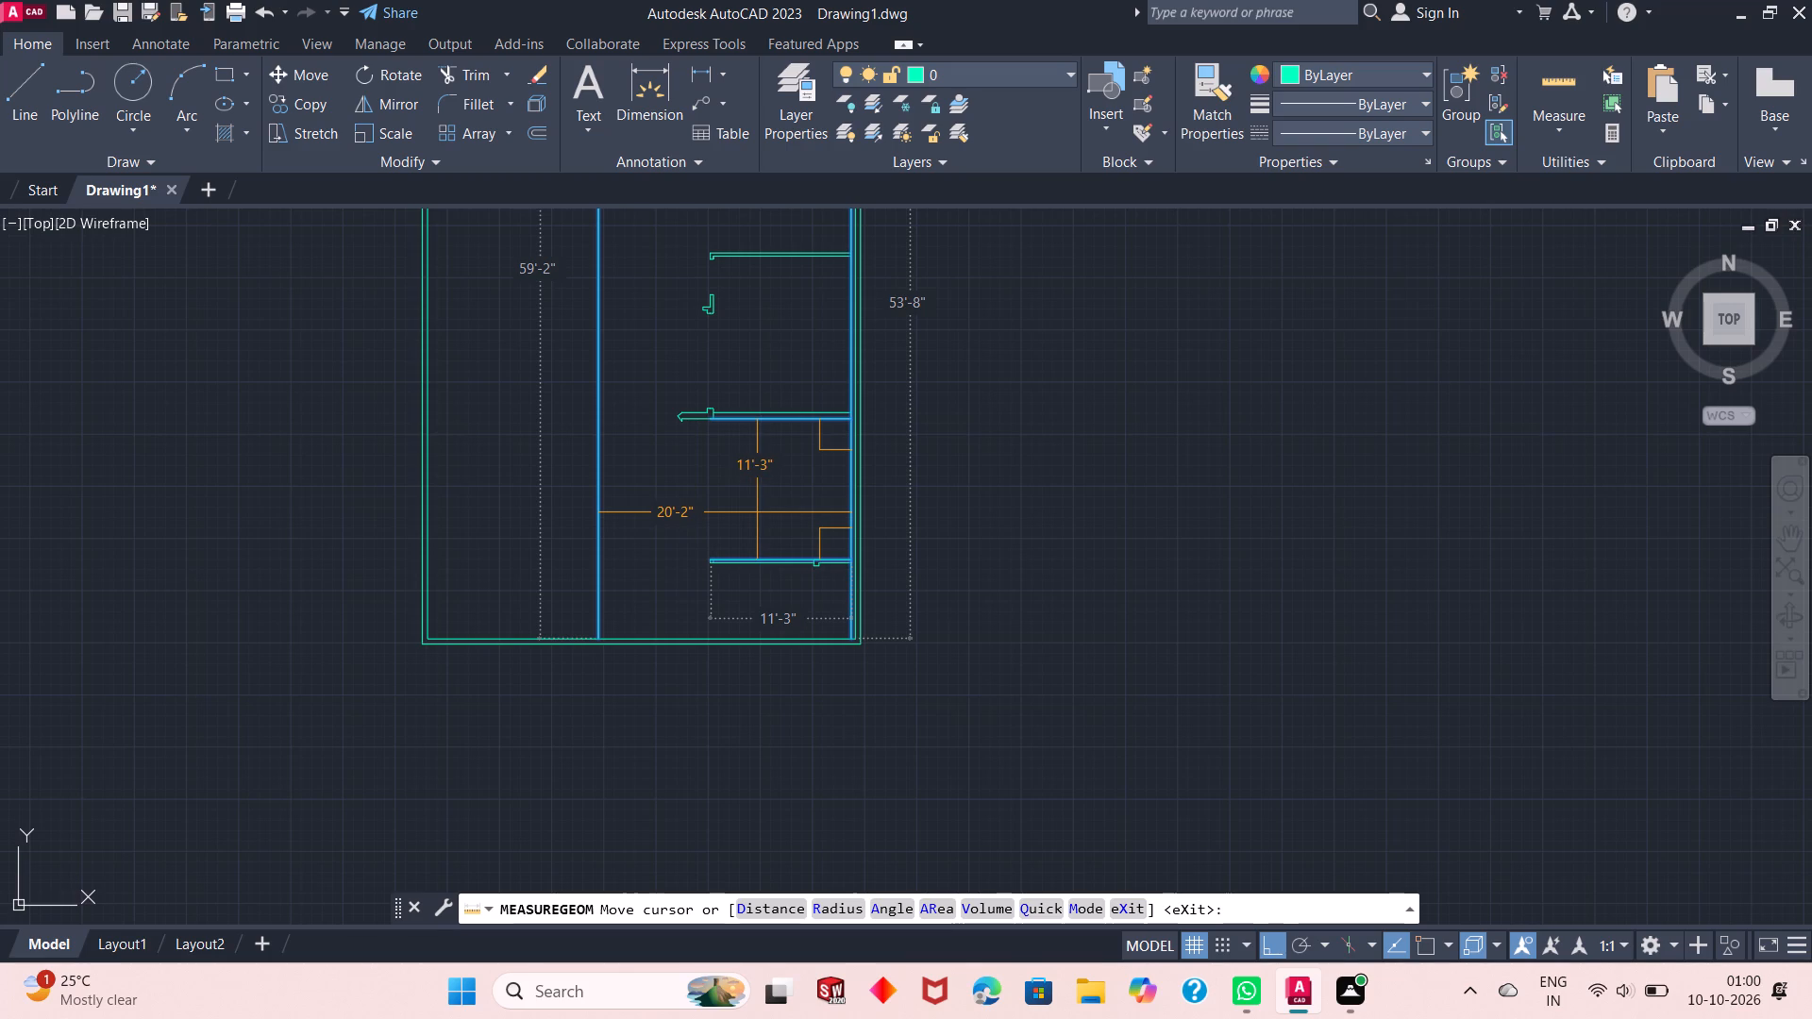
{"action": "key", "text": "Escape"}
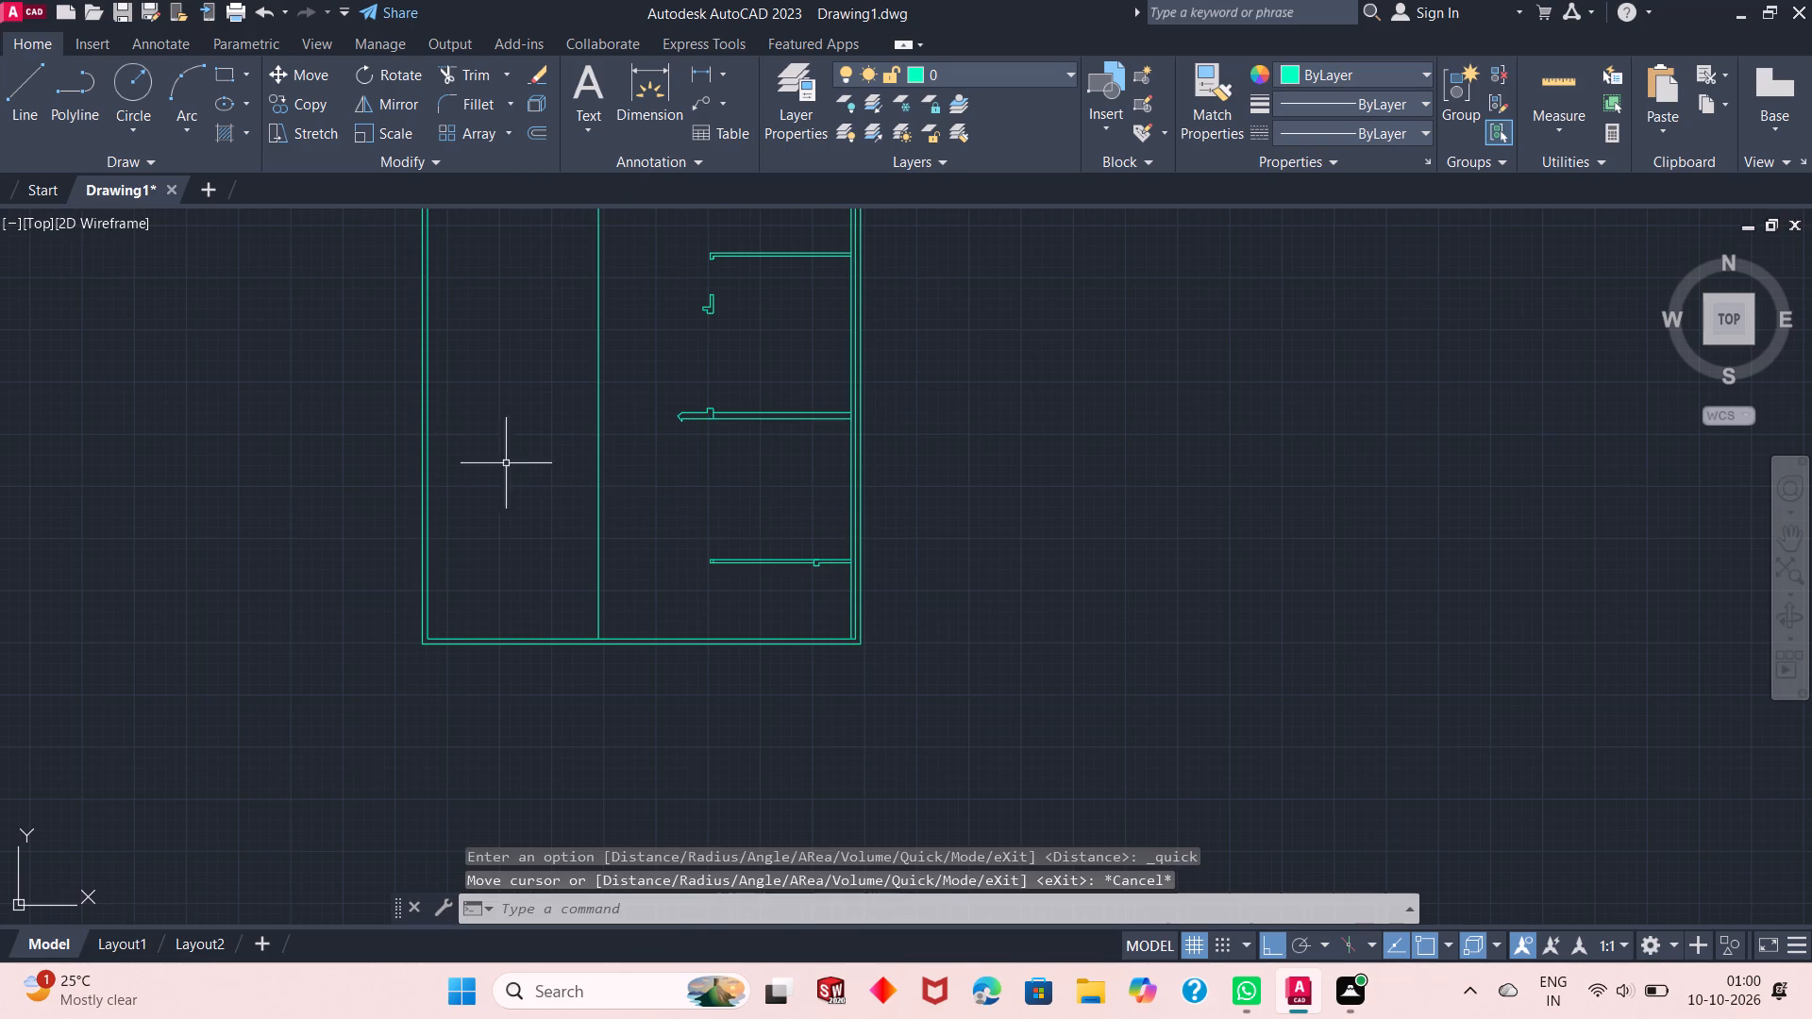
Offset the interior north-south line 3'2" to the east.
{"action": "right_click", "coordinate": [487, 452]}
{"action": "left_click", "coordinate": [545, 488]}
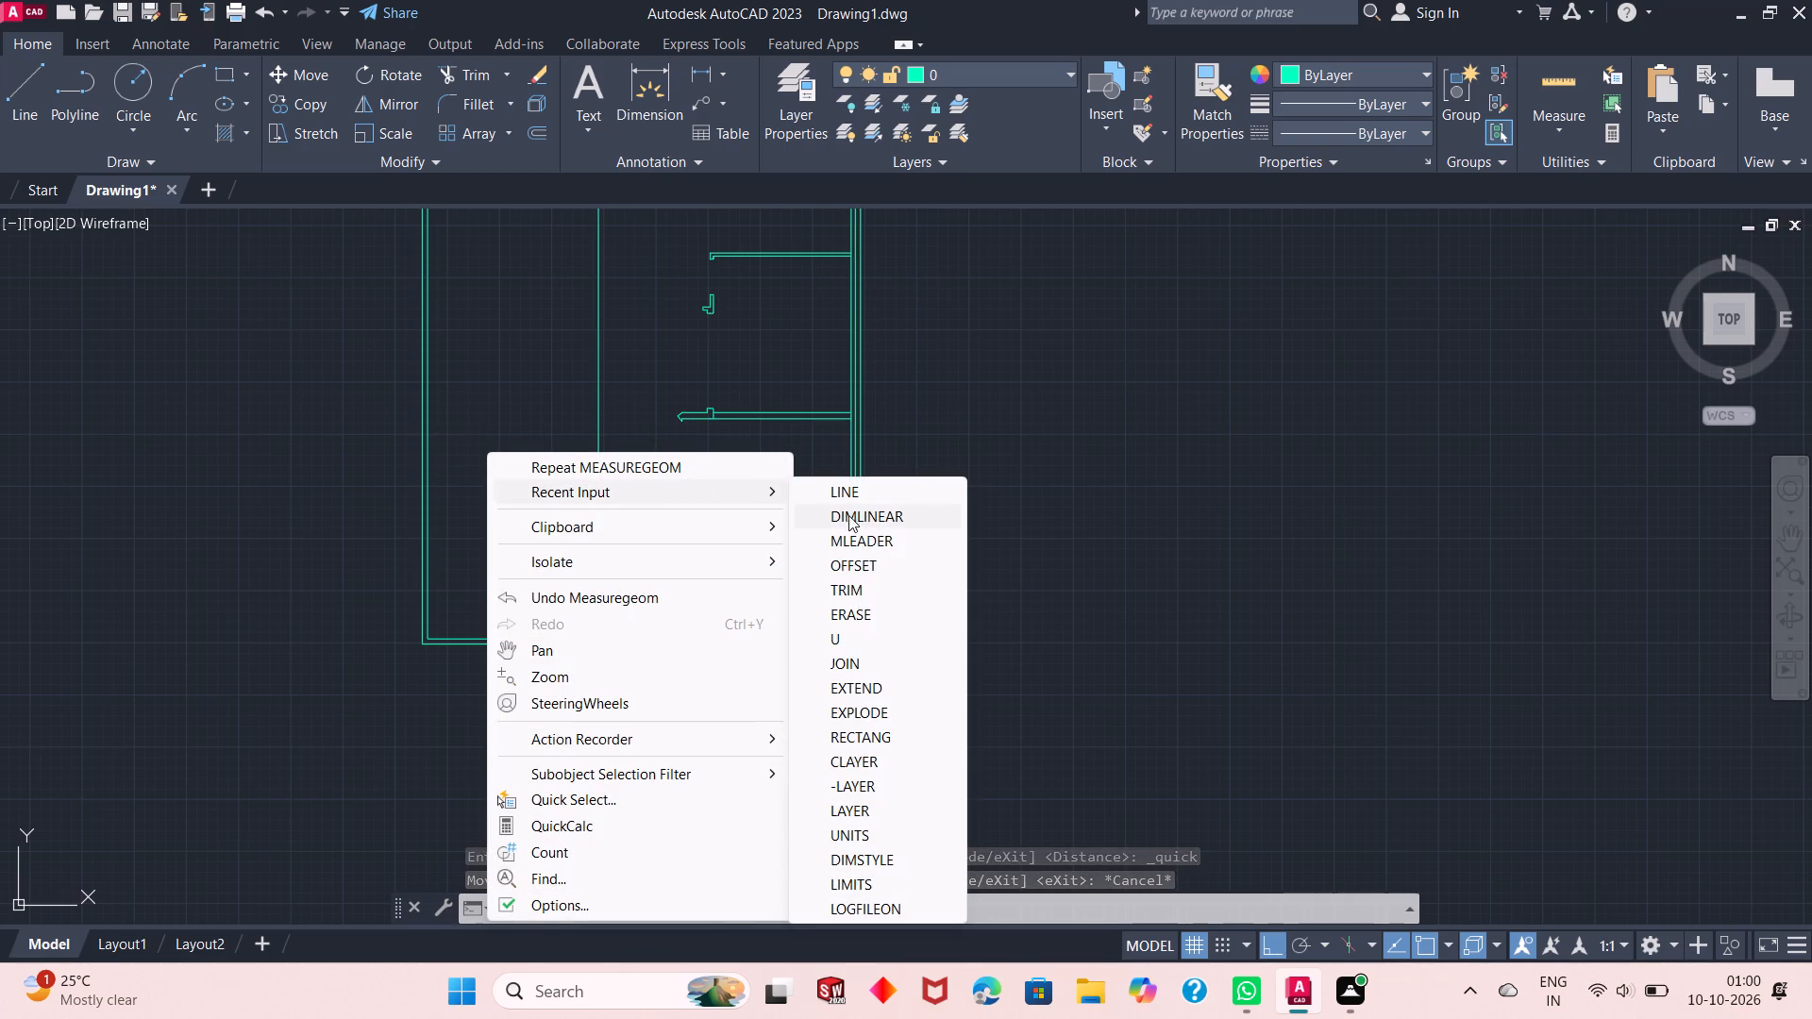
{"action": "left_click", "coordinate": [861, 570]}
{"action": "right_click", "coordinate": [960, 441]}
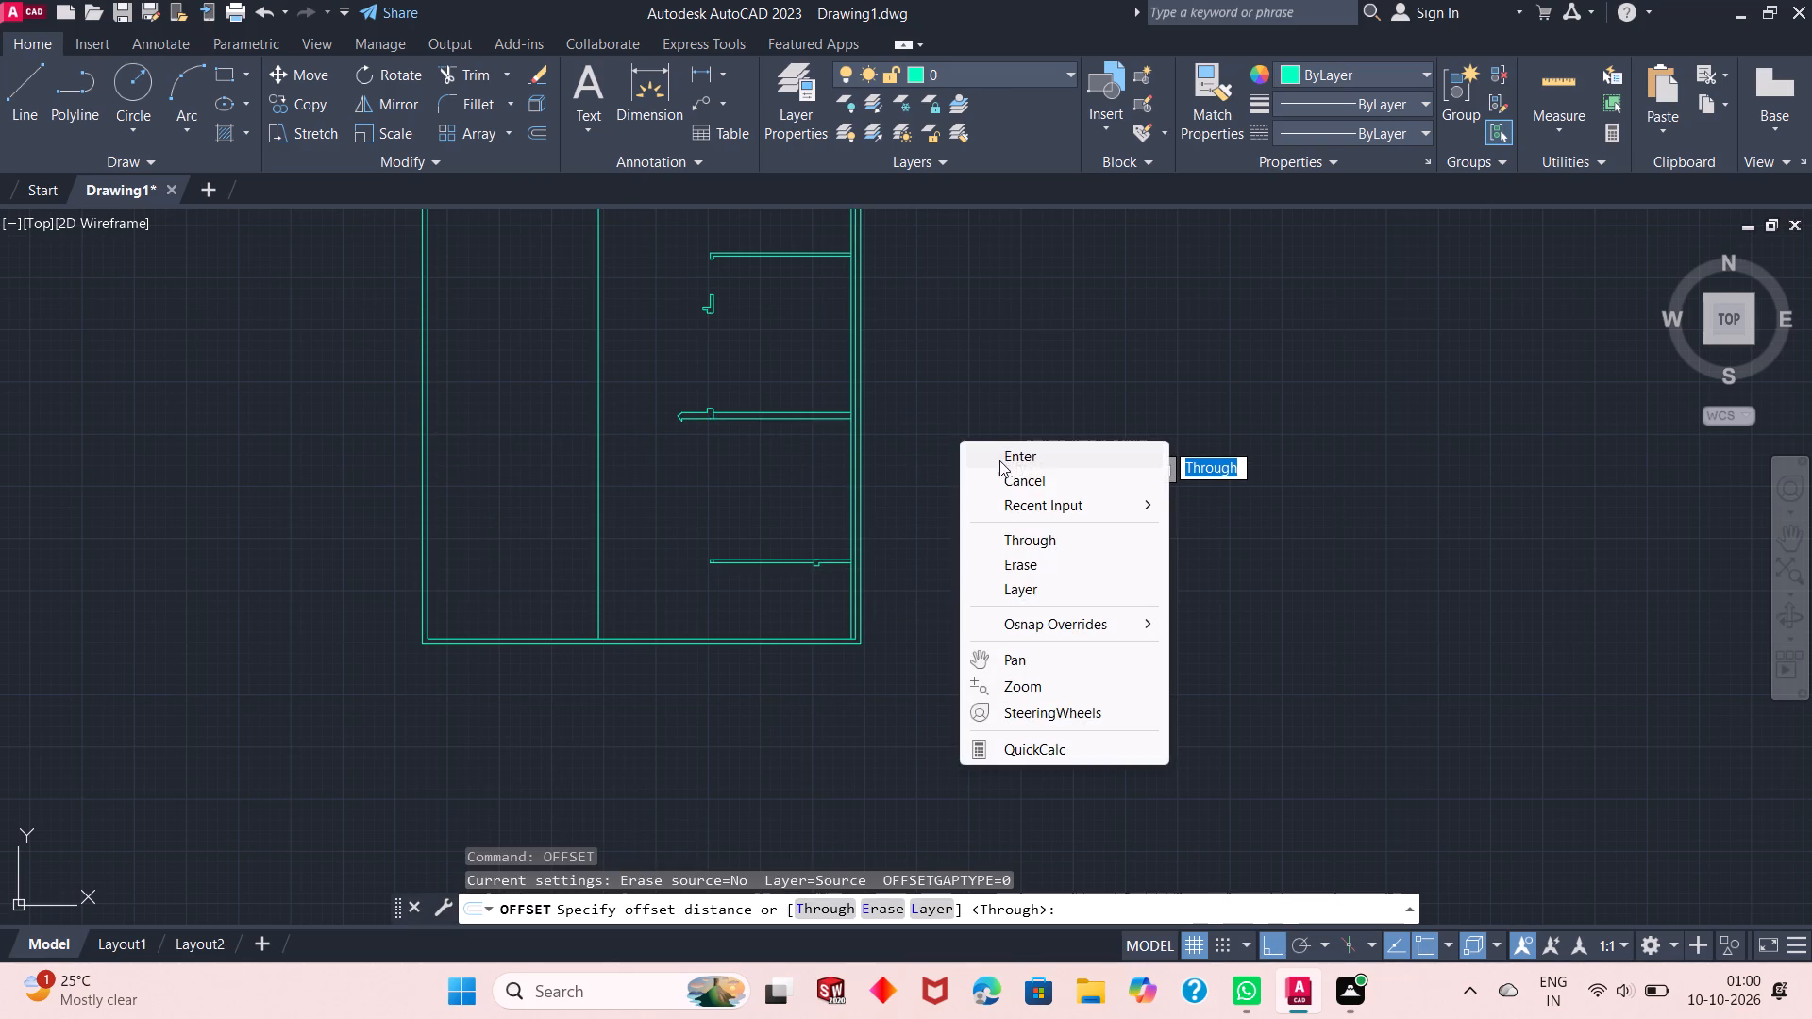
{"action": "left_click", "coordinate": [1019, 447]}
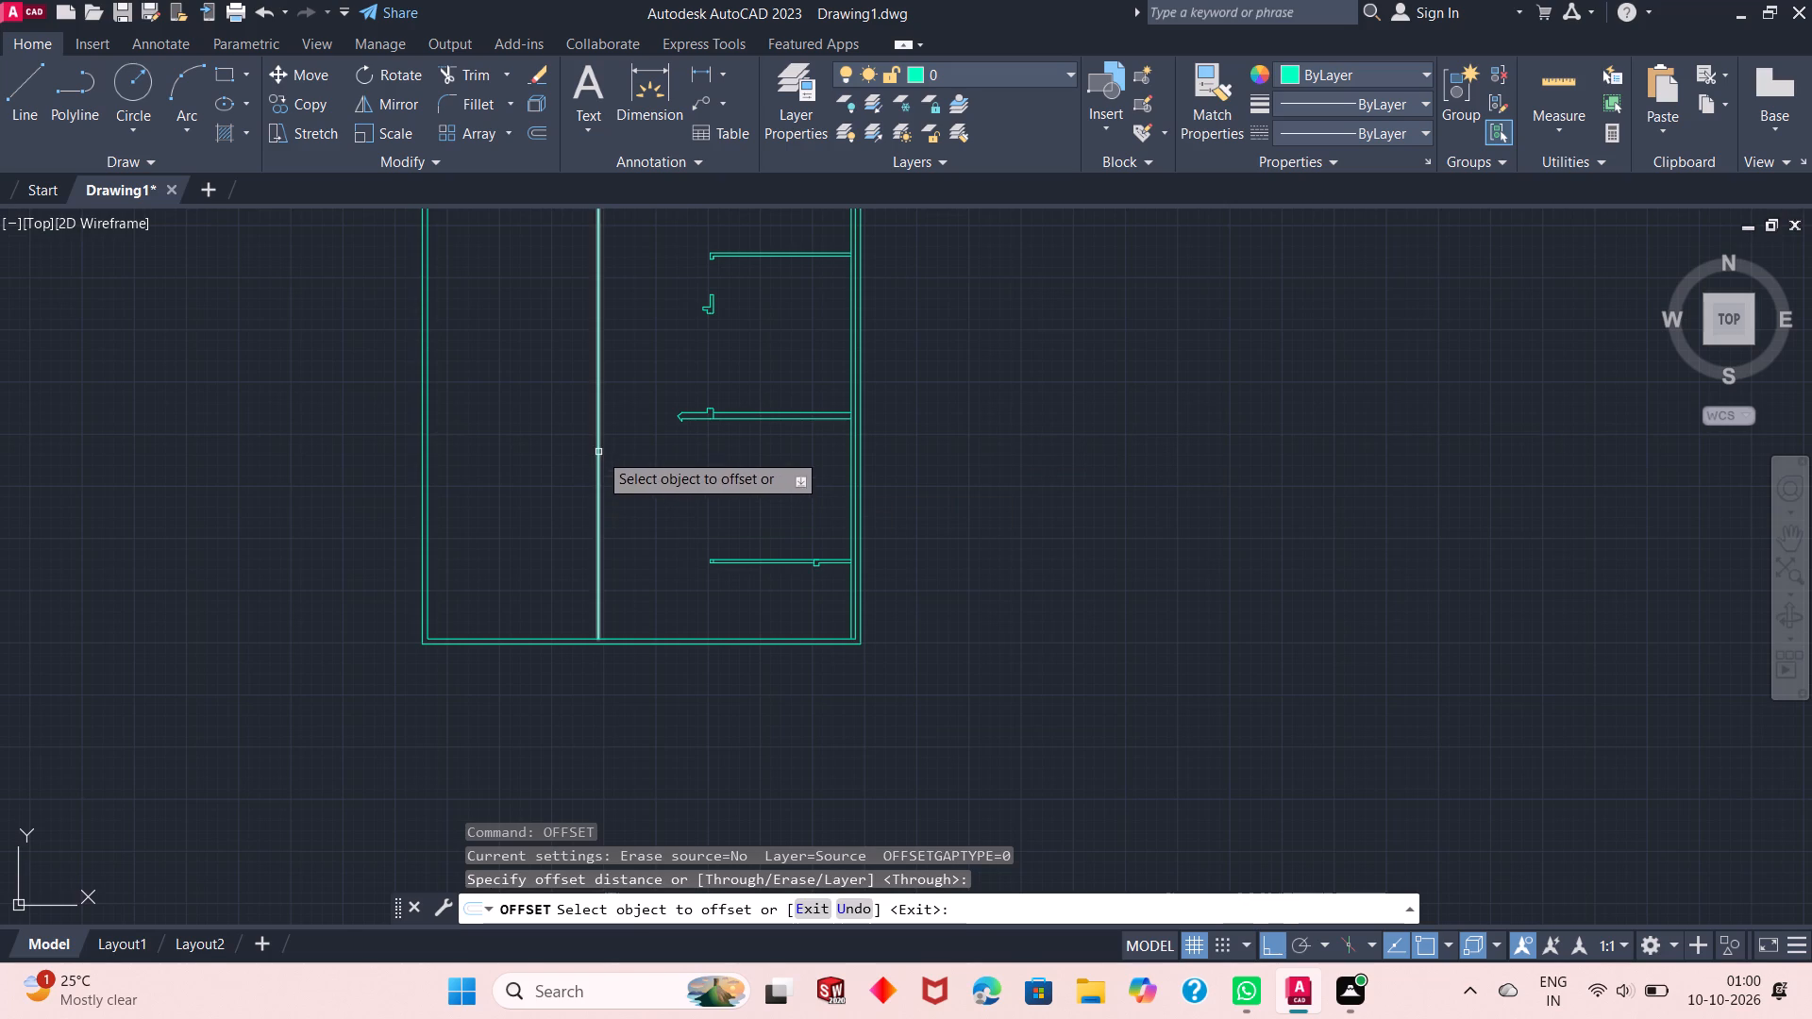
{"action": "left_click", "coordinate": [598, 452]}
{"action": "type", "text": "3'2\""}
{"action": "key", "text": "Return"}
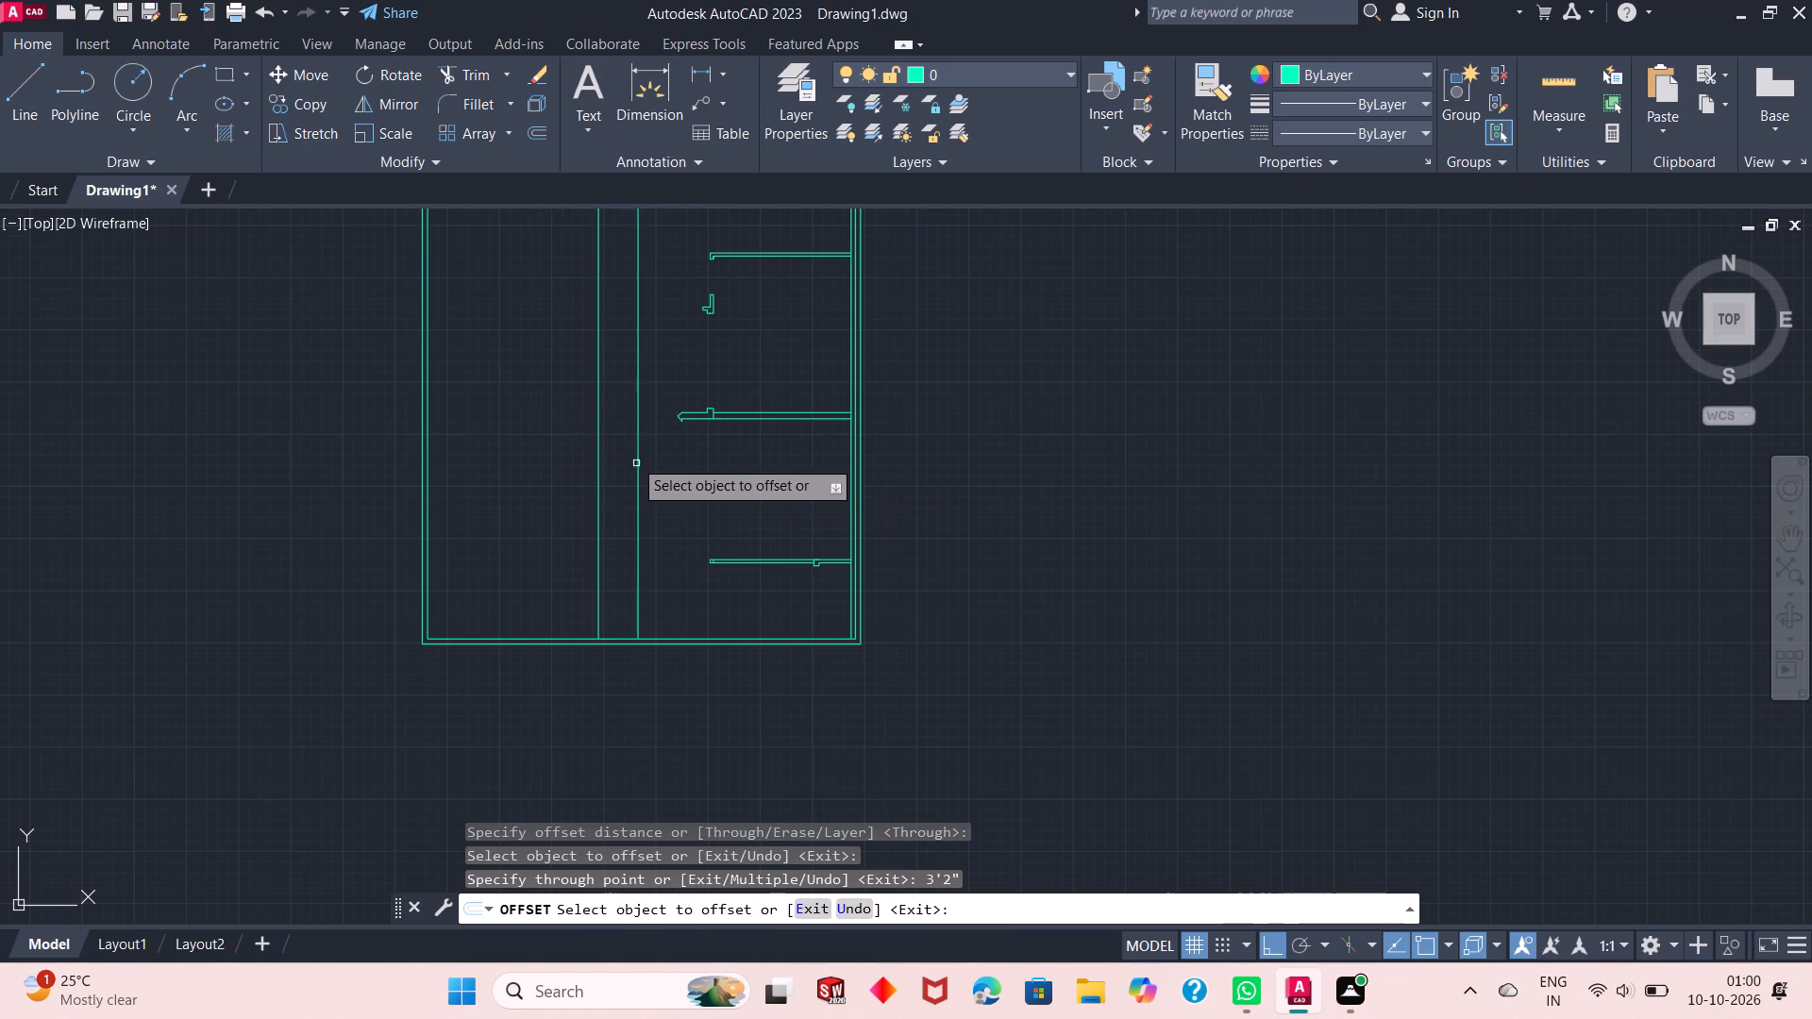
Offset the new north-south line 6" to the west to form the interior wall's second face.
{"action": "left_click", "coordinate": [635, 506]}
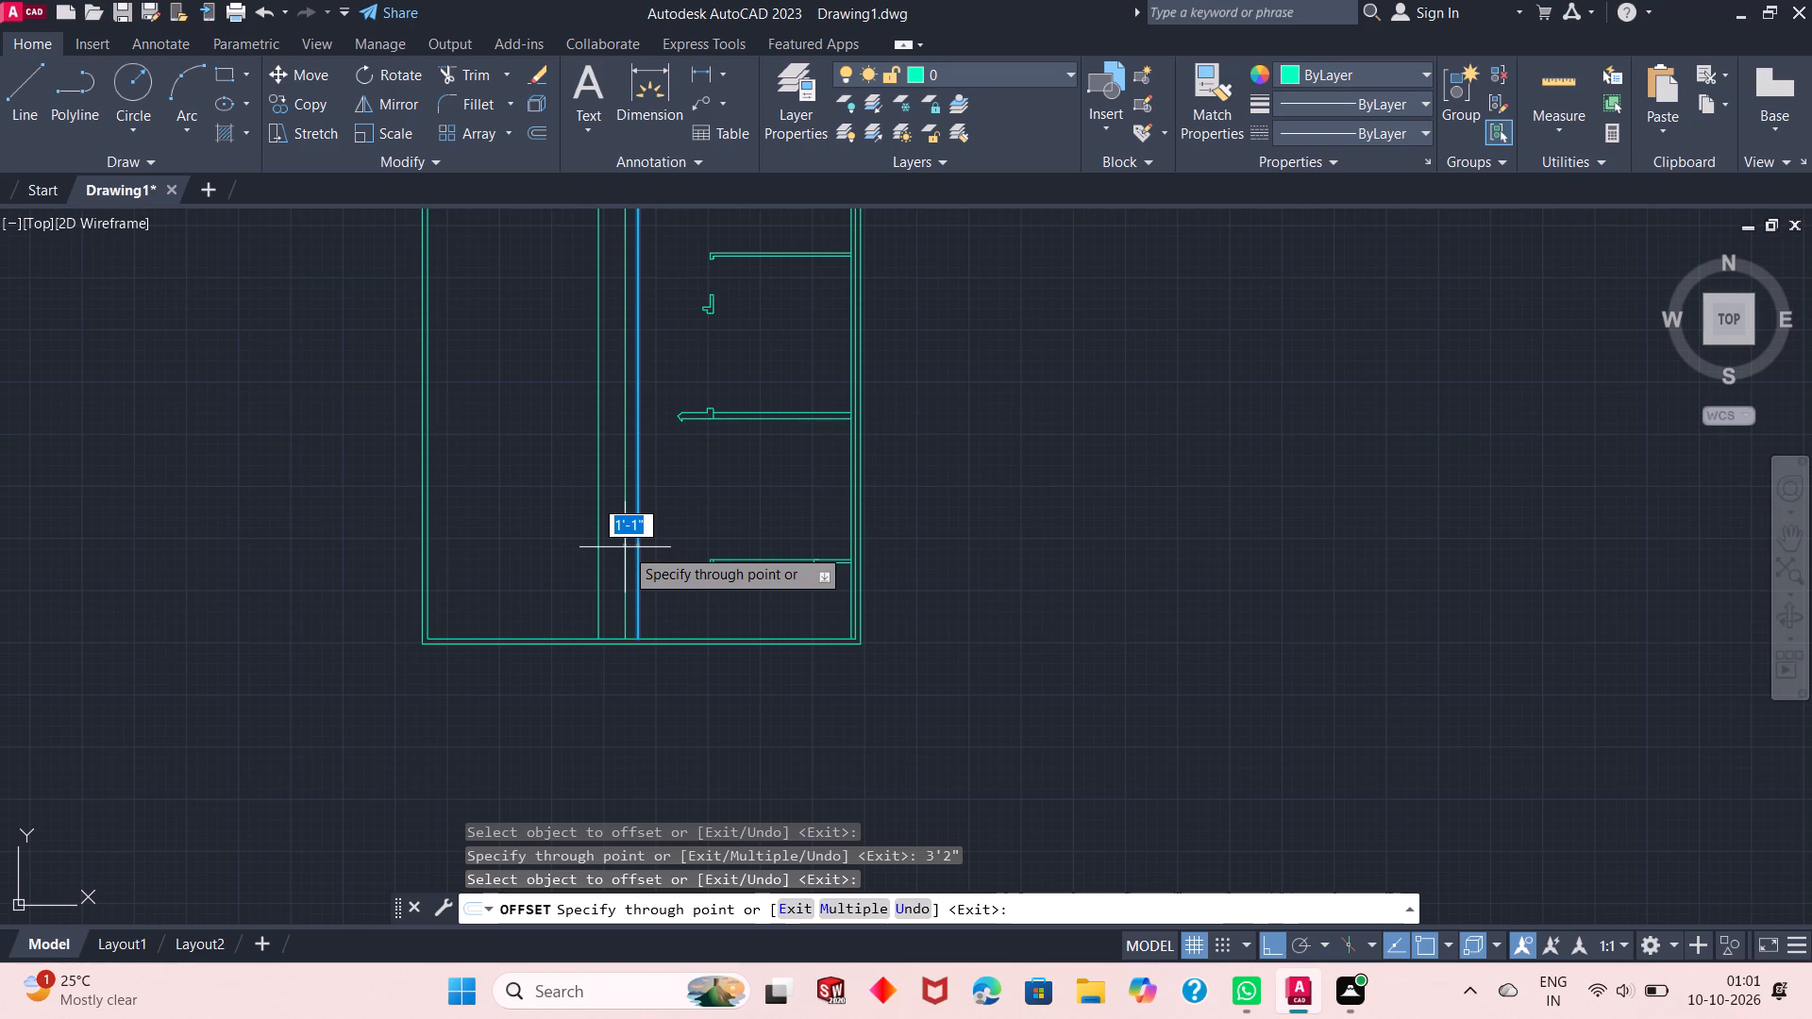
{"action": "key", "text": "6"}
{"action": "key", "text": "shift+quotedbl"}
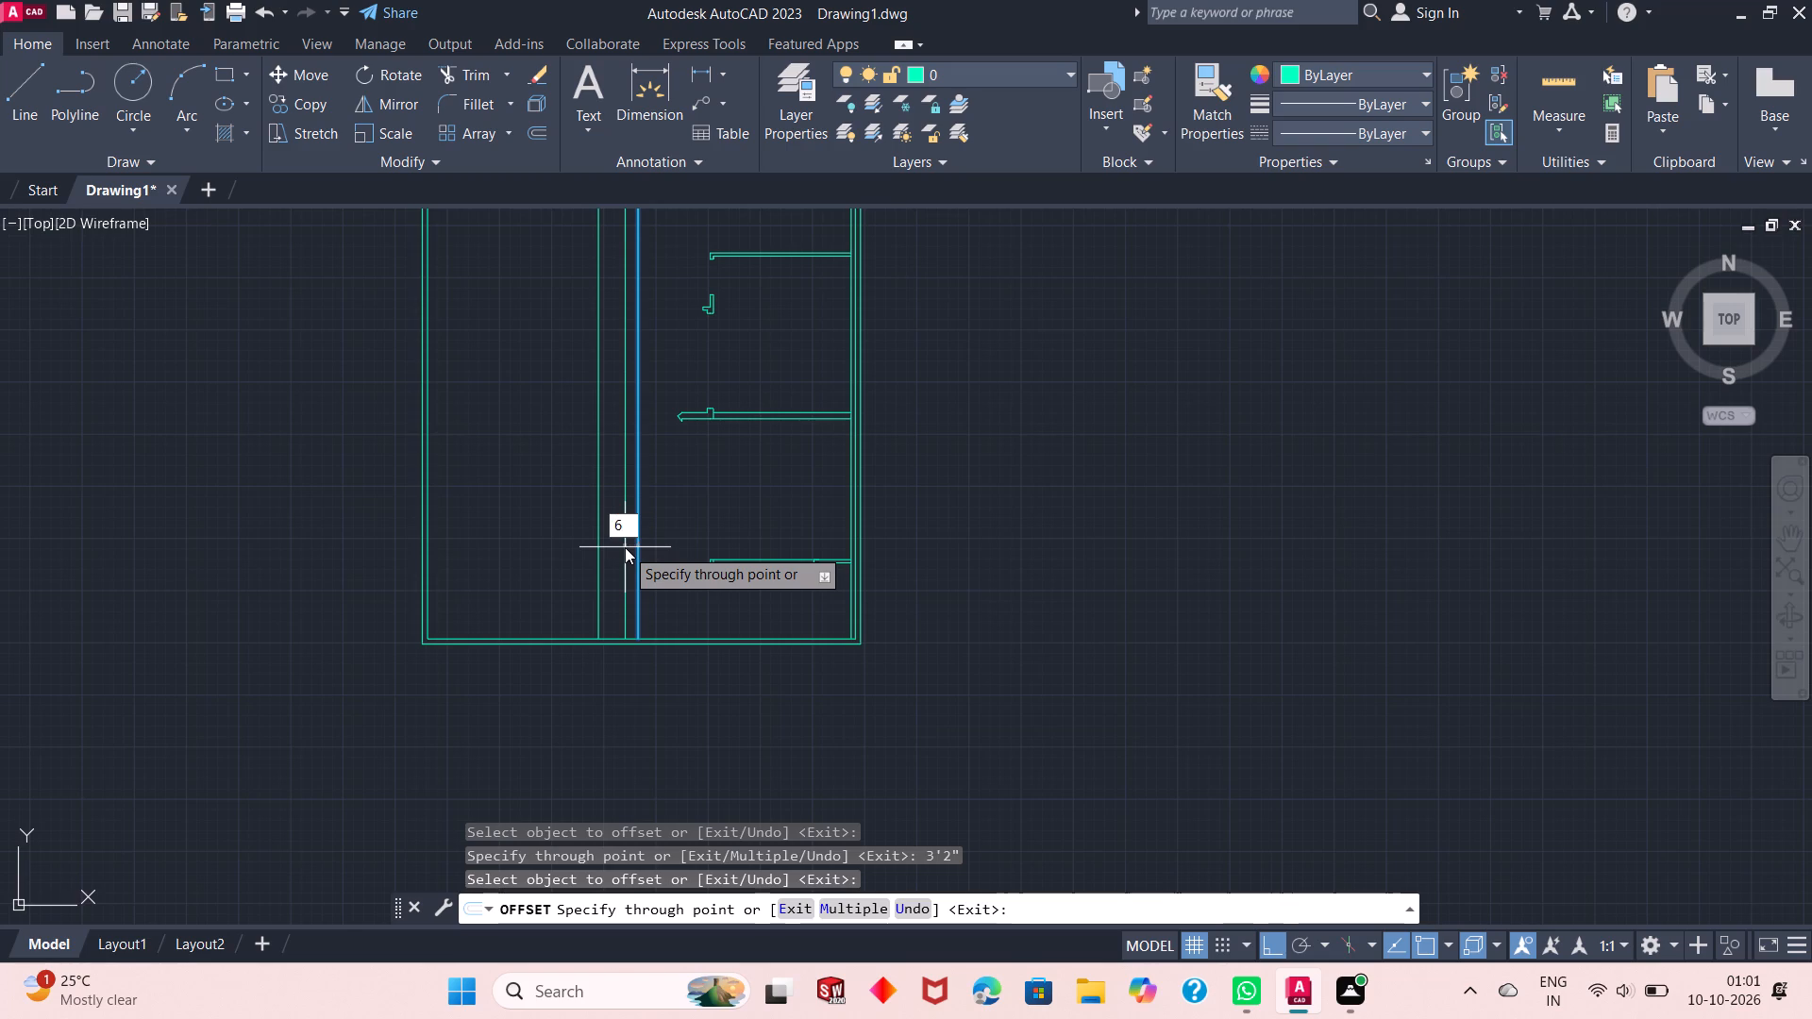
{"action": "key", "text": "Return"}
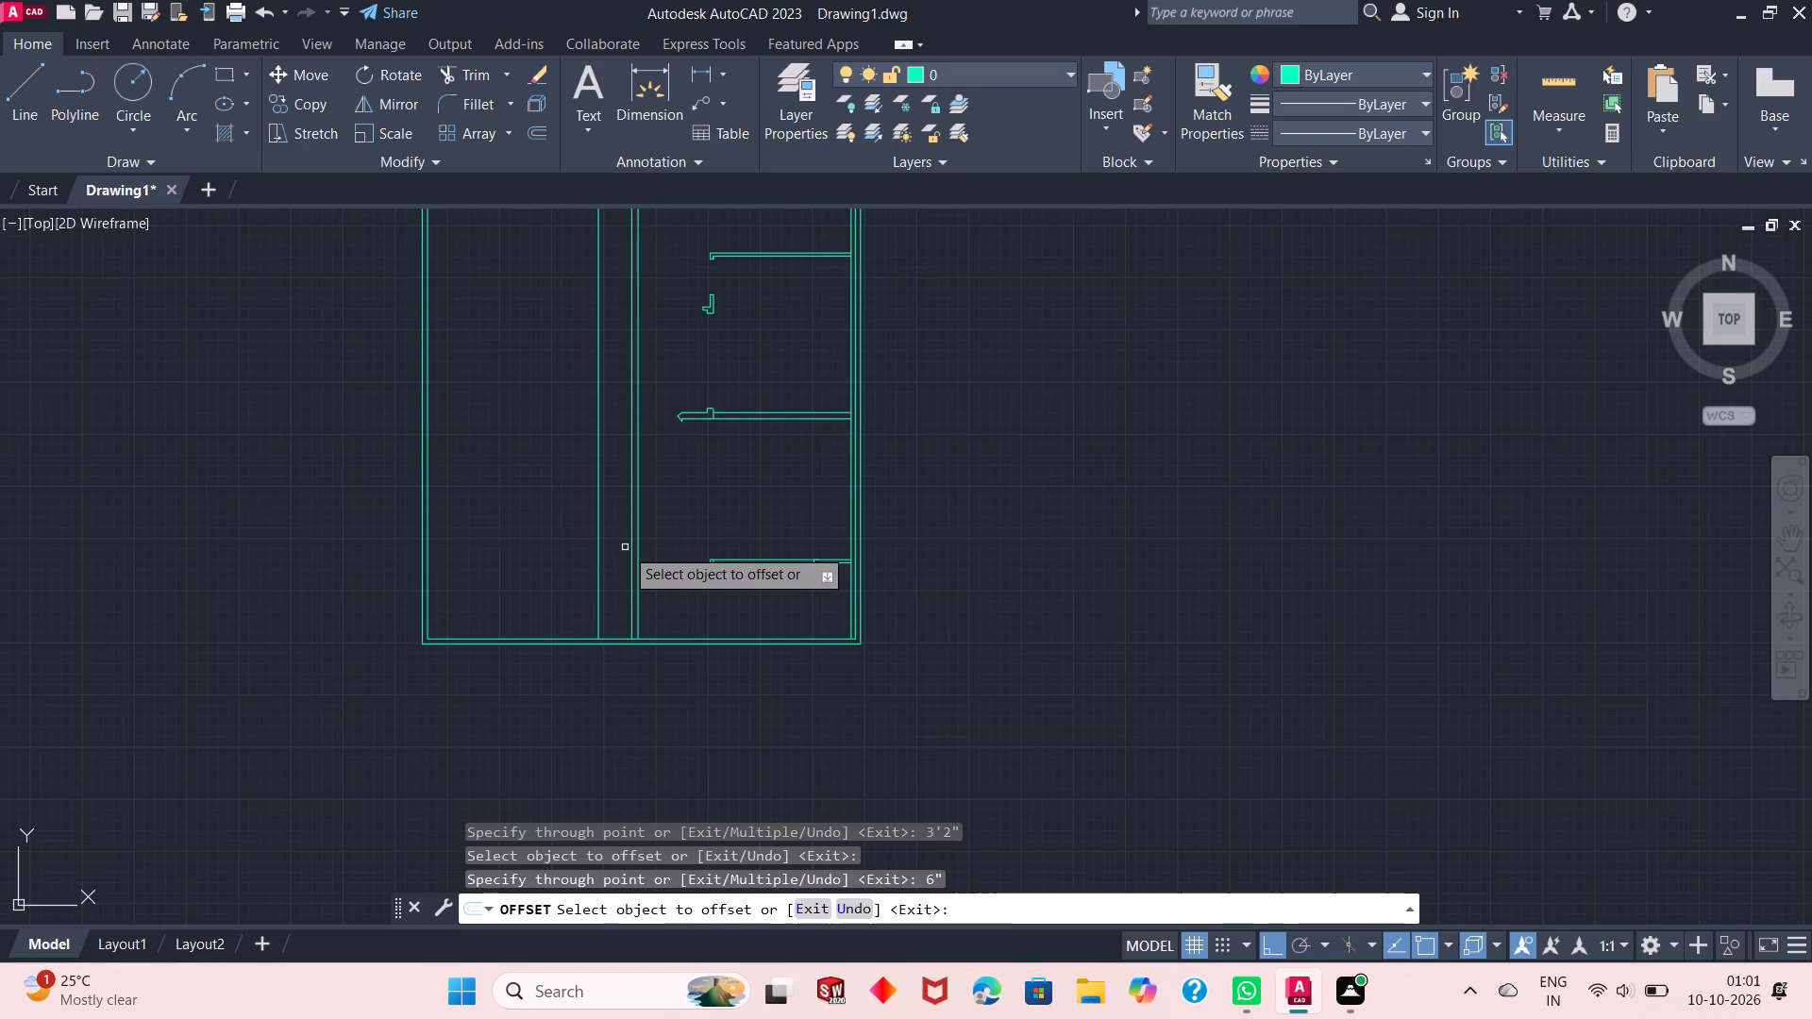
{"action": "scroll", "coordinate": [669, 547], "scroll_direction": "down", "scroll_amount": 2}
{"action": "scroll", "coordinate": [644, 535], "scroll_direction": "up", "scroll_amount": 2}
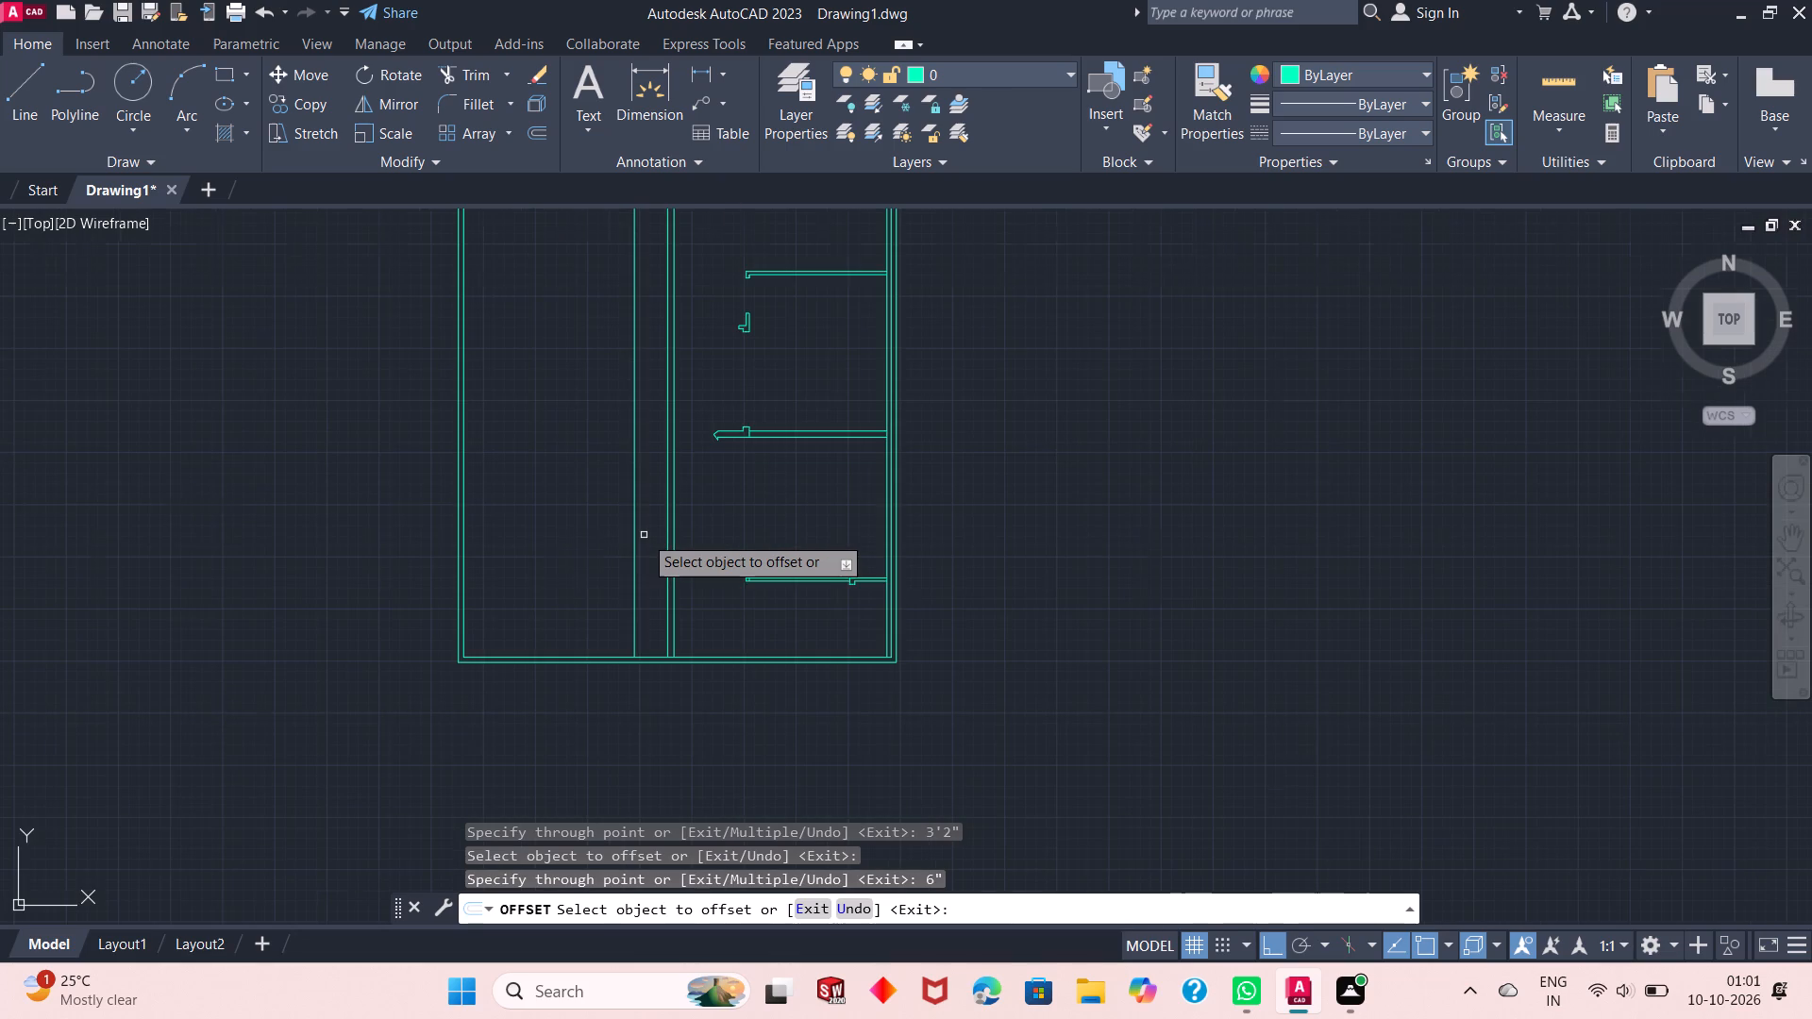
{"action": "scroll", "coordinate": [644, 535], "scroll_direction": "up", "scroll_amount": 1}
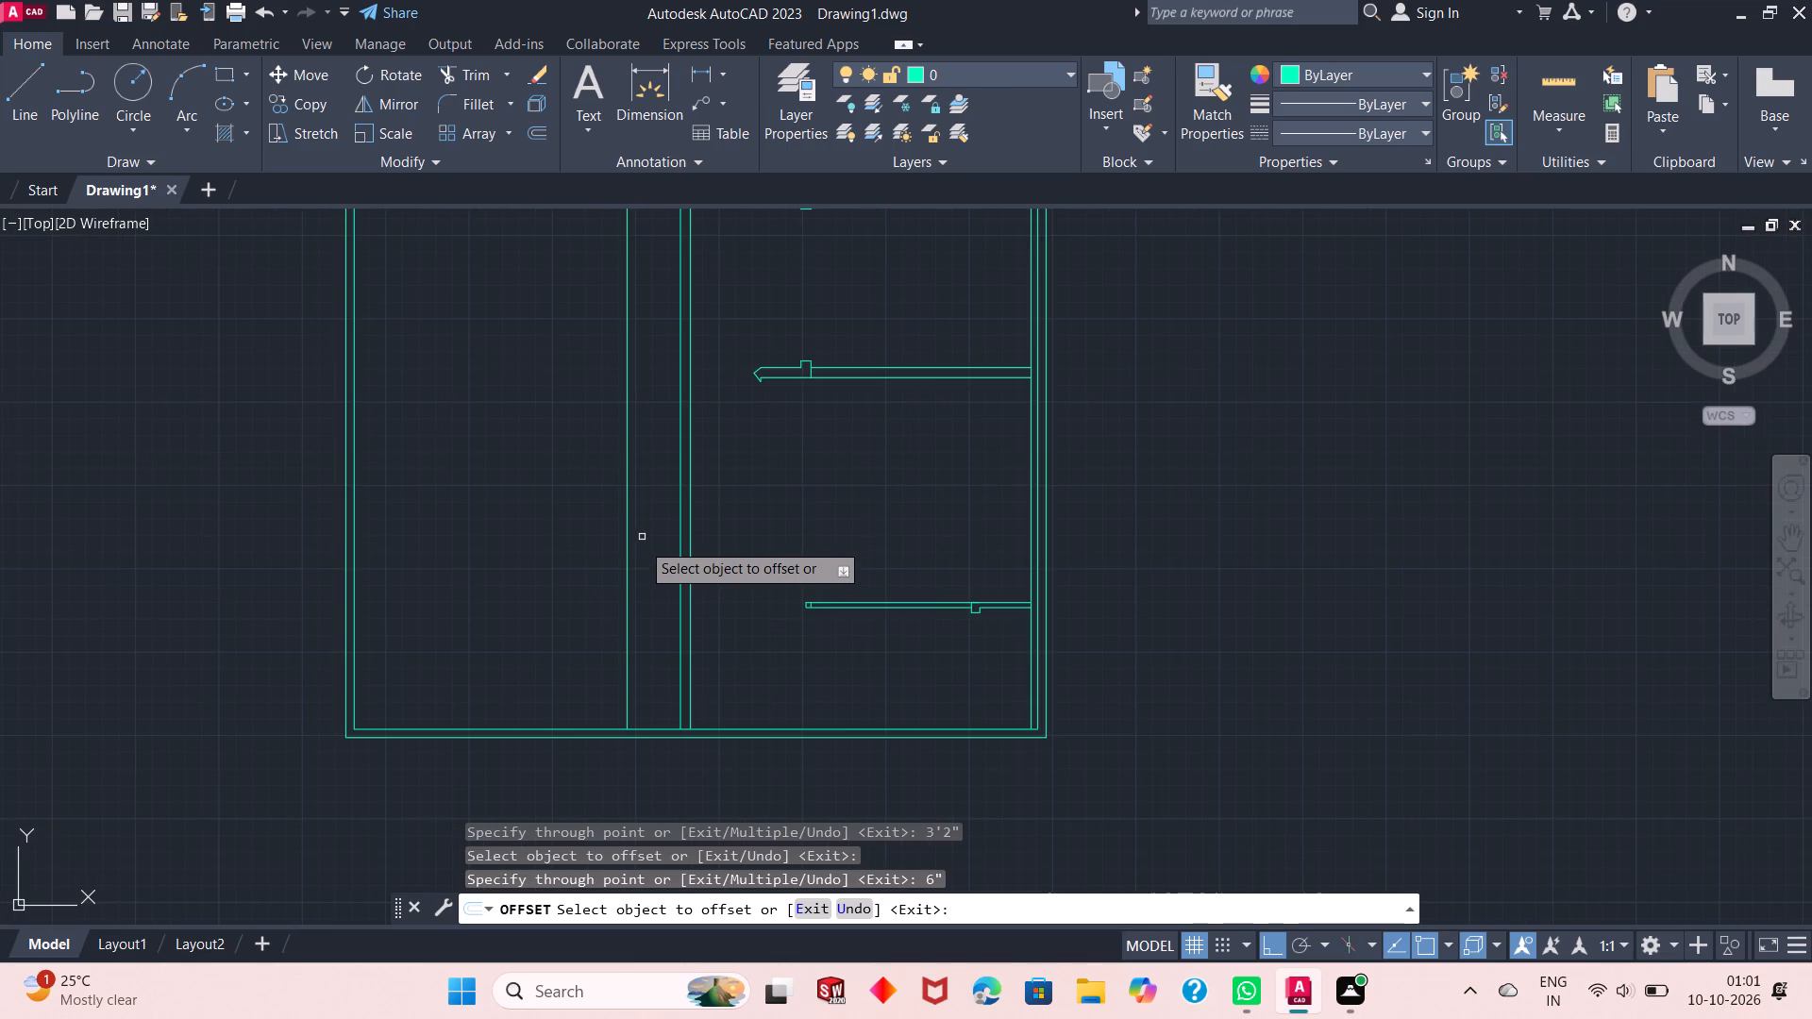
{"action": "scroll", "coordinate": [635, 553], "scroll_direction": "up", "scroll_amount": 2}
{"action": "scroll", "coordinate": [635, 554], "scroll_direction": "down", "scroll_amount": 2}
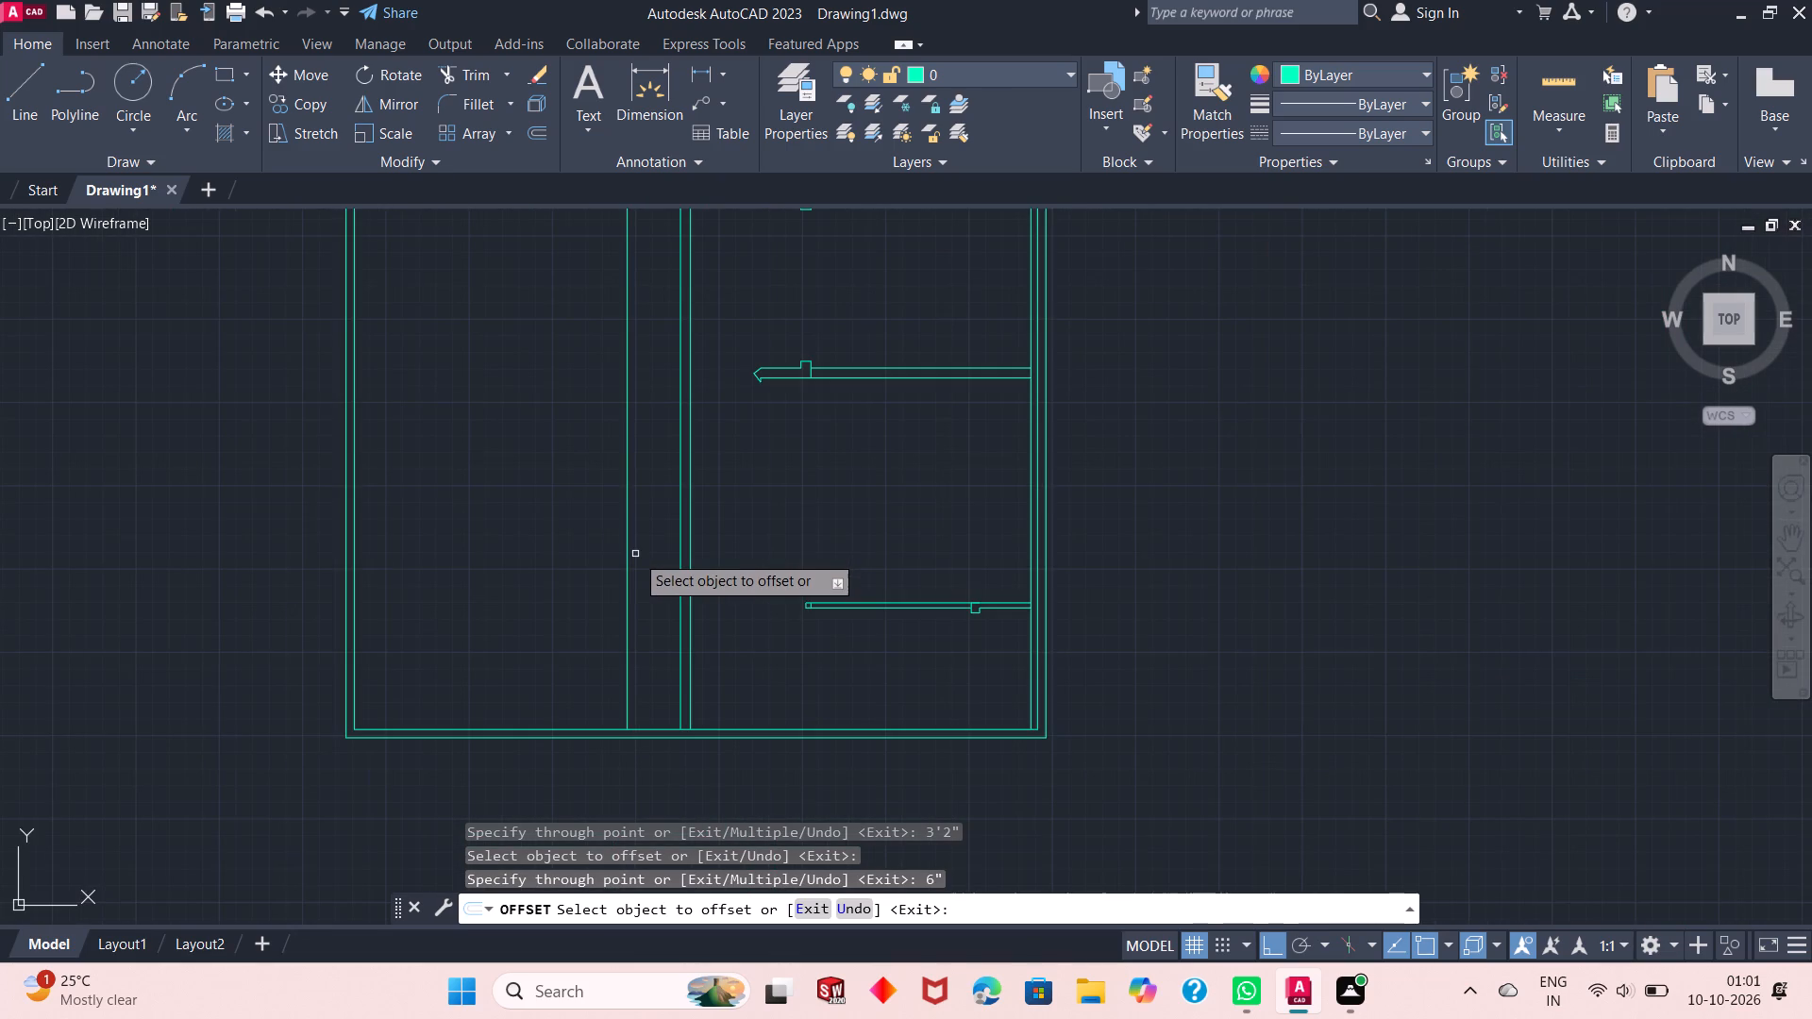
{"action": "right_click", "coordinate": [783, 465]}
{"action": "left_click", "coordinate": [852, 483]}
Trim away the original north-south line west of the new 6" interior wall.
{"action": "right_click", "coordinate": [838, 475]}
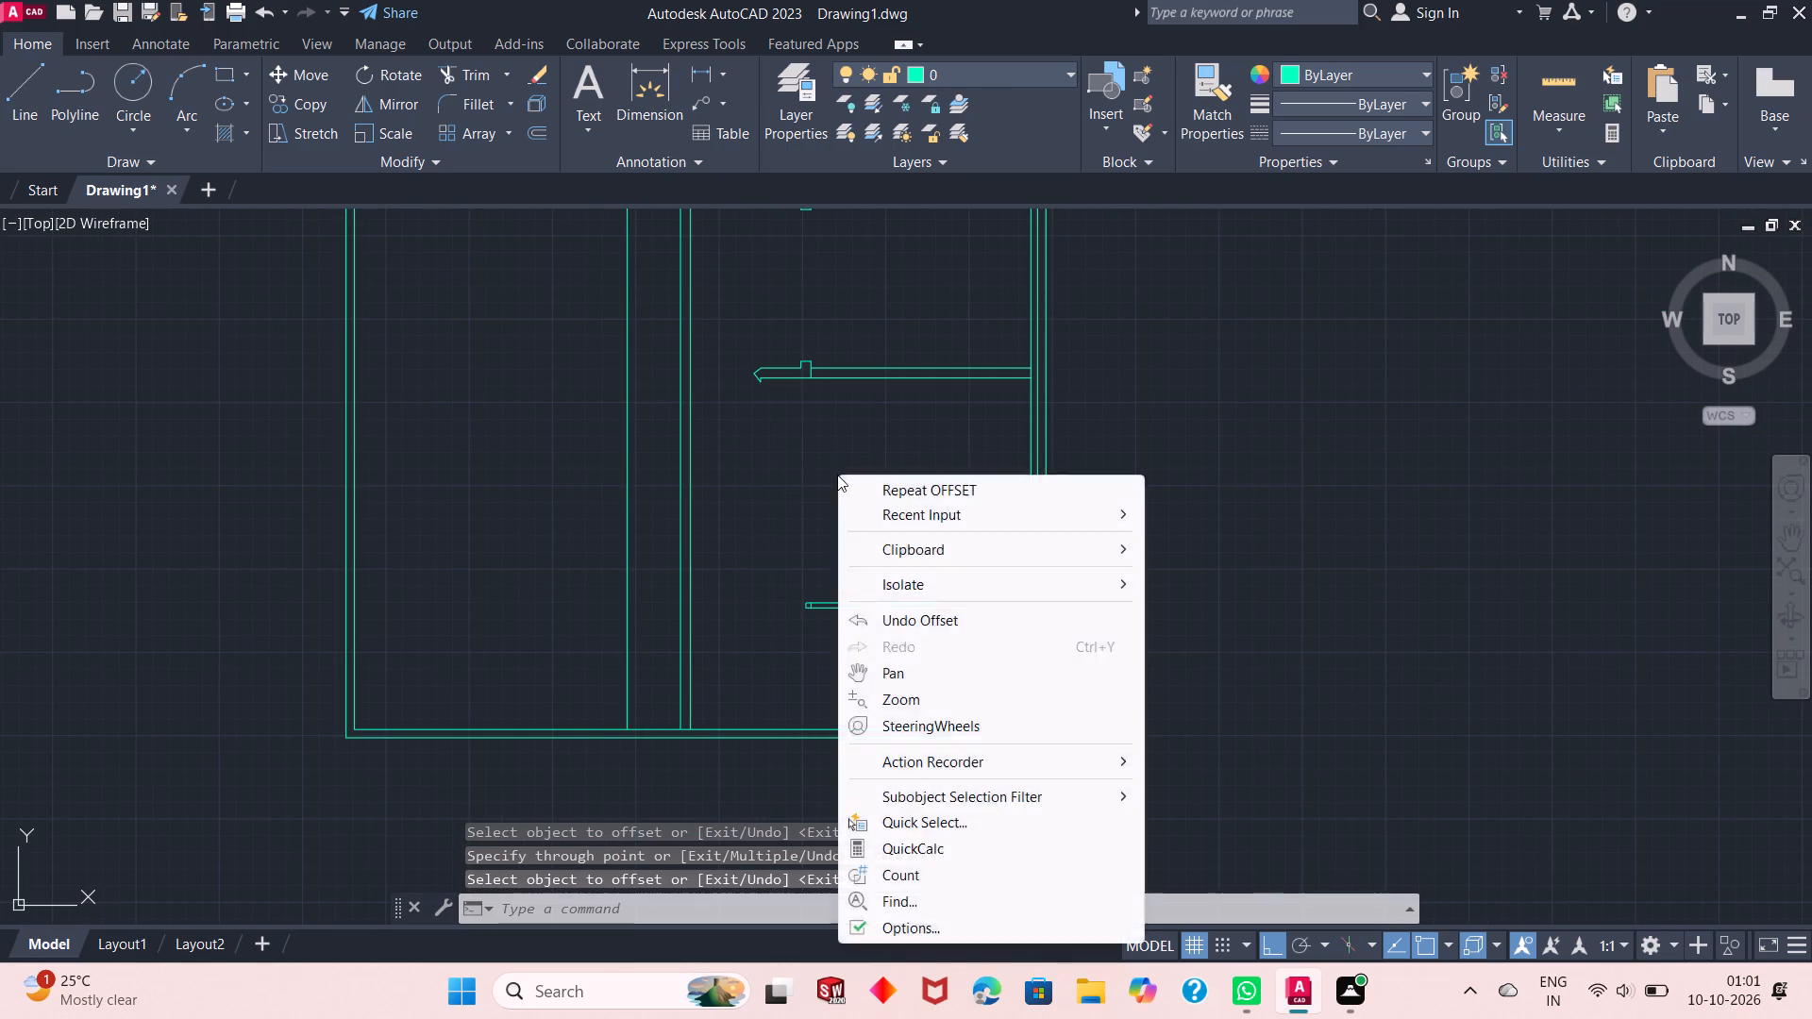
{"action": "left_click", "coordinate": [898, 523]}
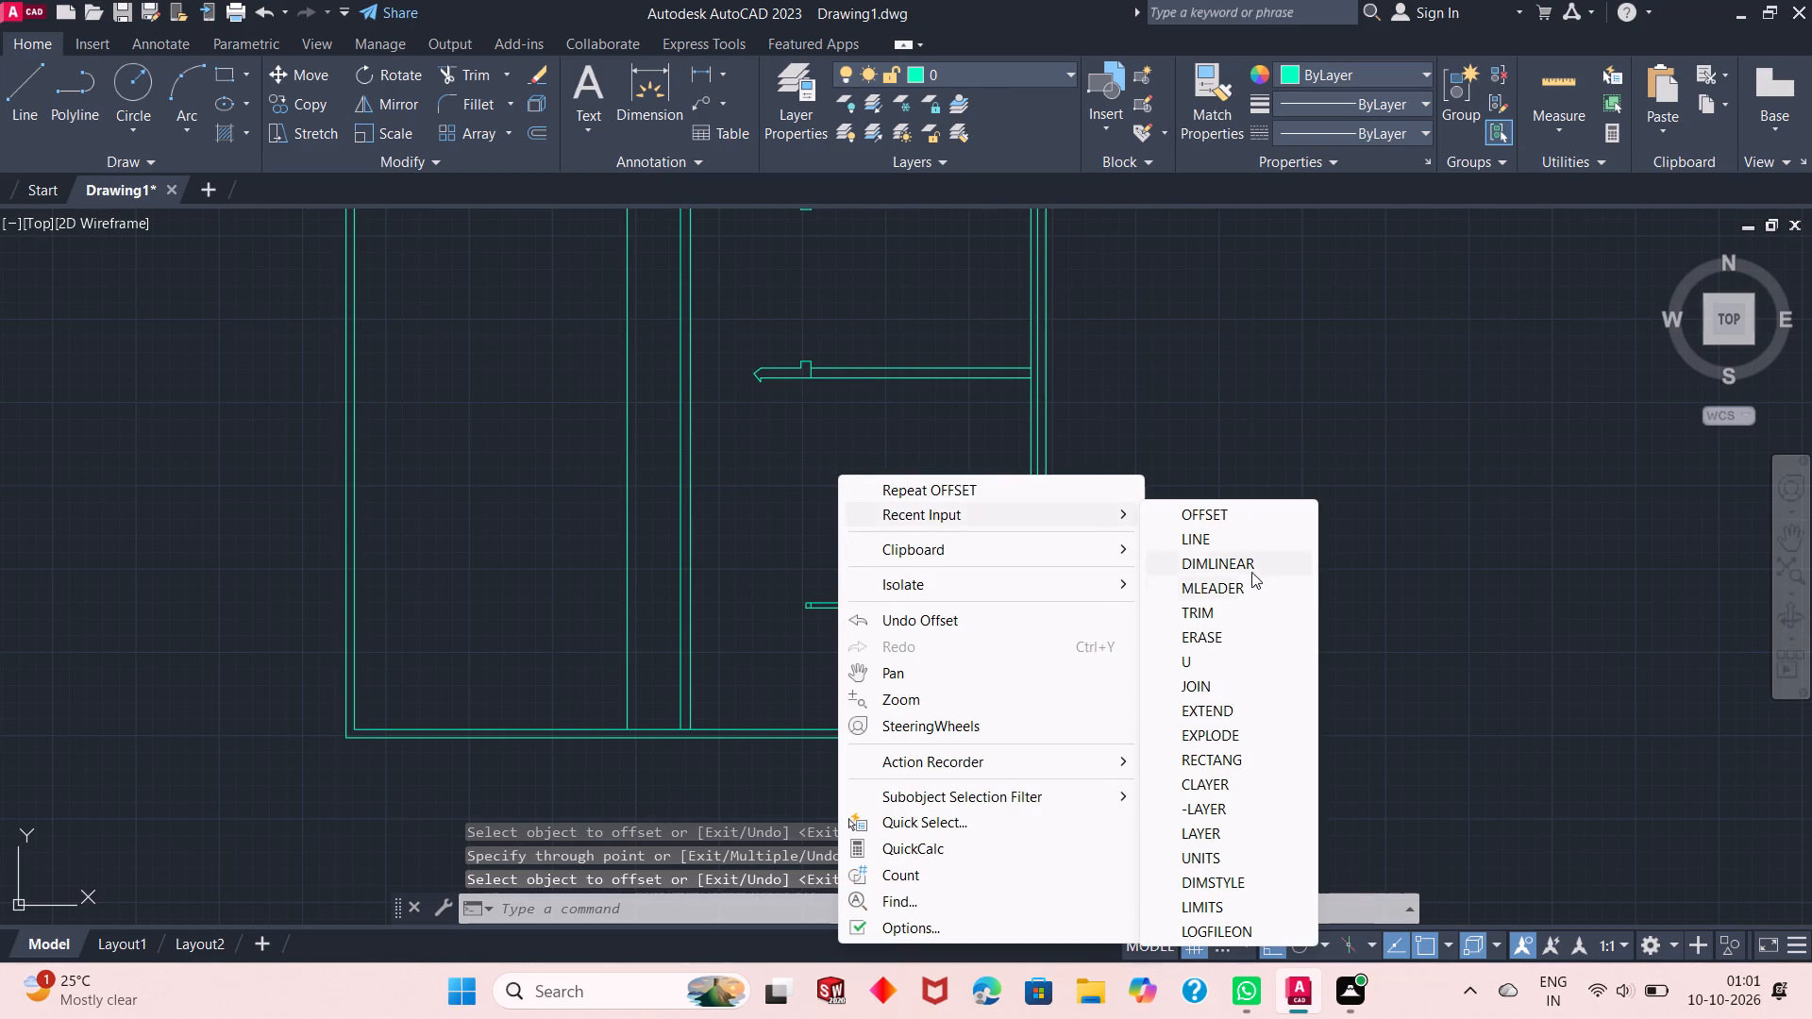
{"action": "left_click", "coordinate": [1233, 614]}
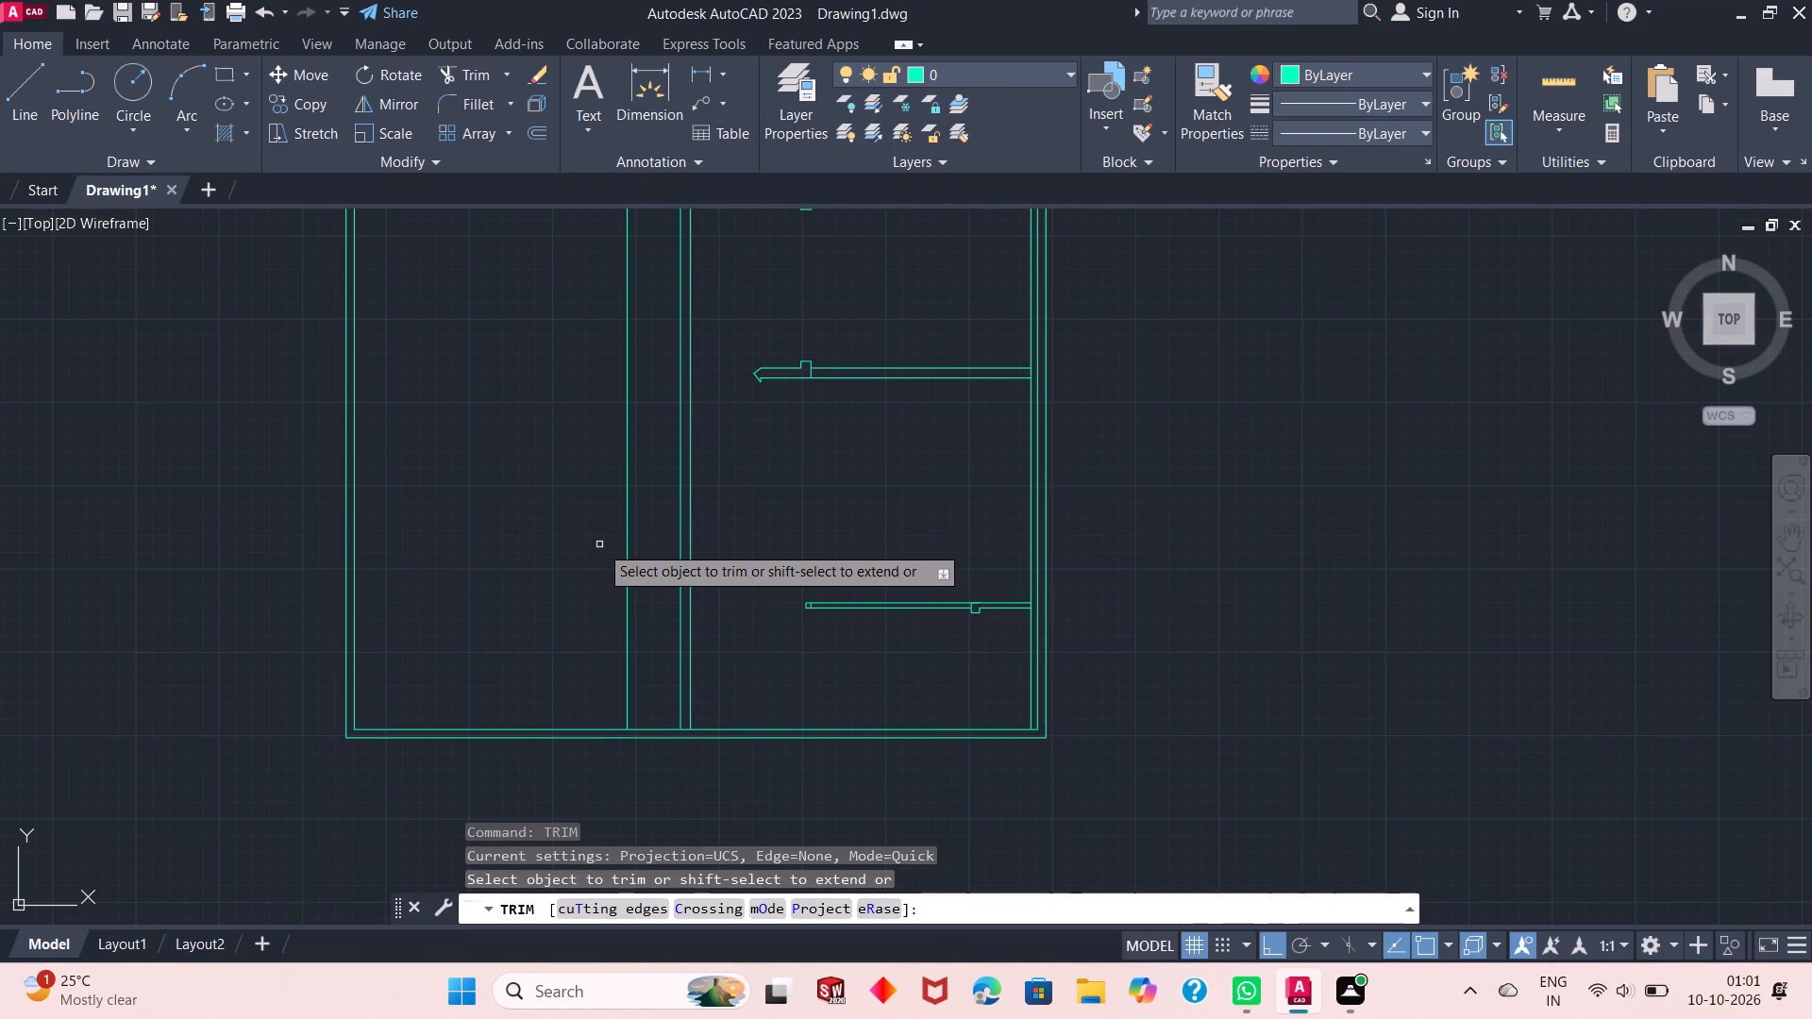
{"action": "left_click", "coordinate": [636, 506]}
{"action": "left_click", "coordinate": [606, 552]}
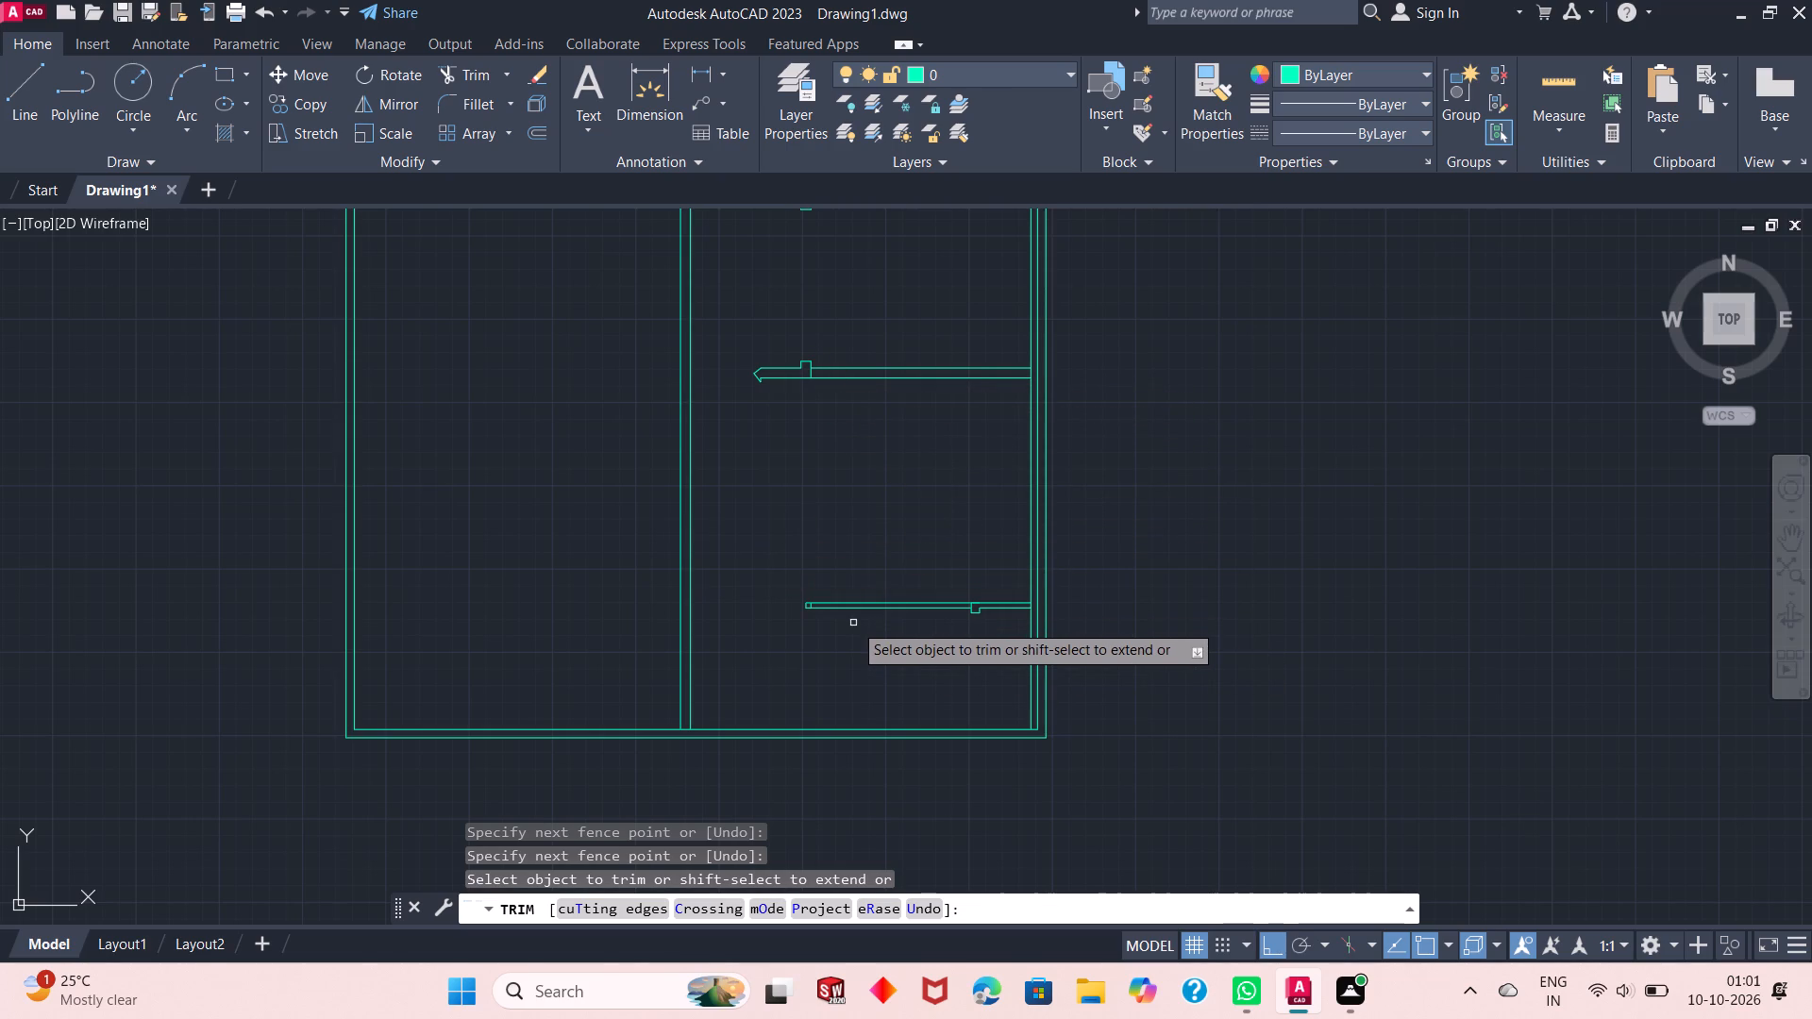
{"action": "right_click", "coordinate": [838, 486]}
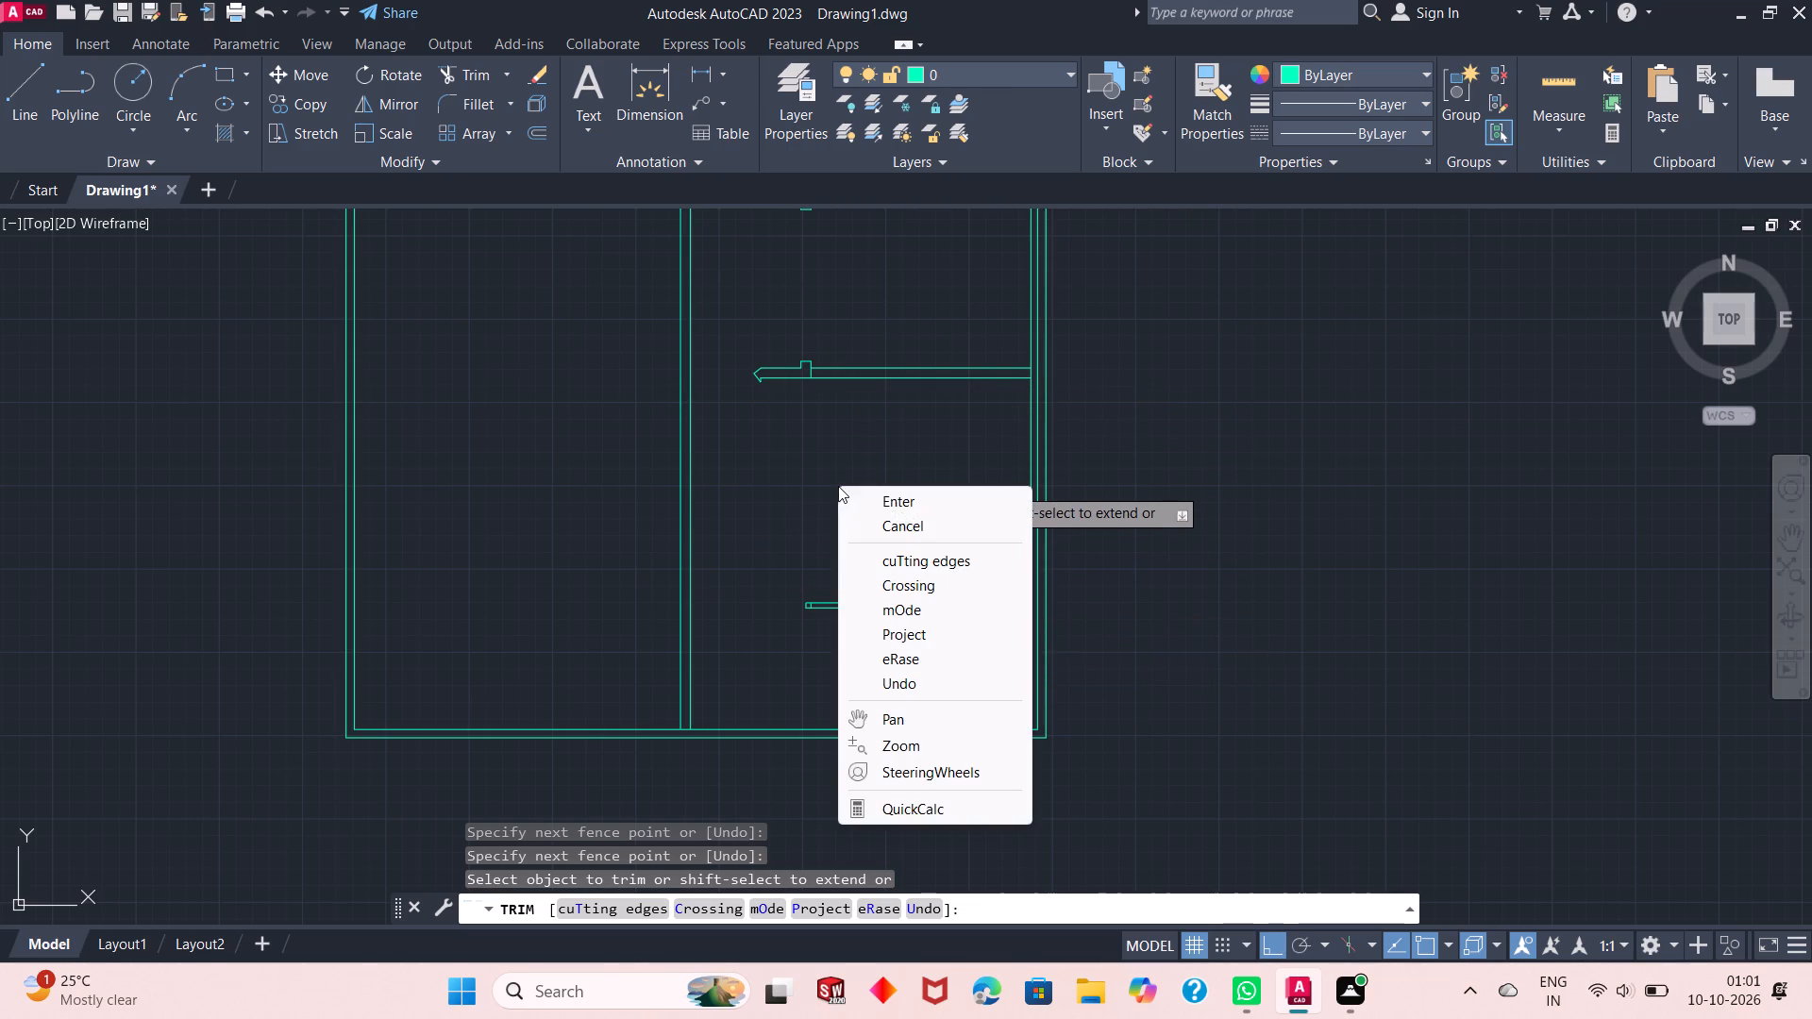
{"action": "left_click", "coordinate": [878, 495]}
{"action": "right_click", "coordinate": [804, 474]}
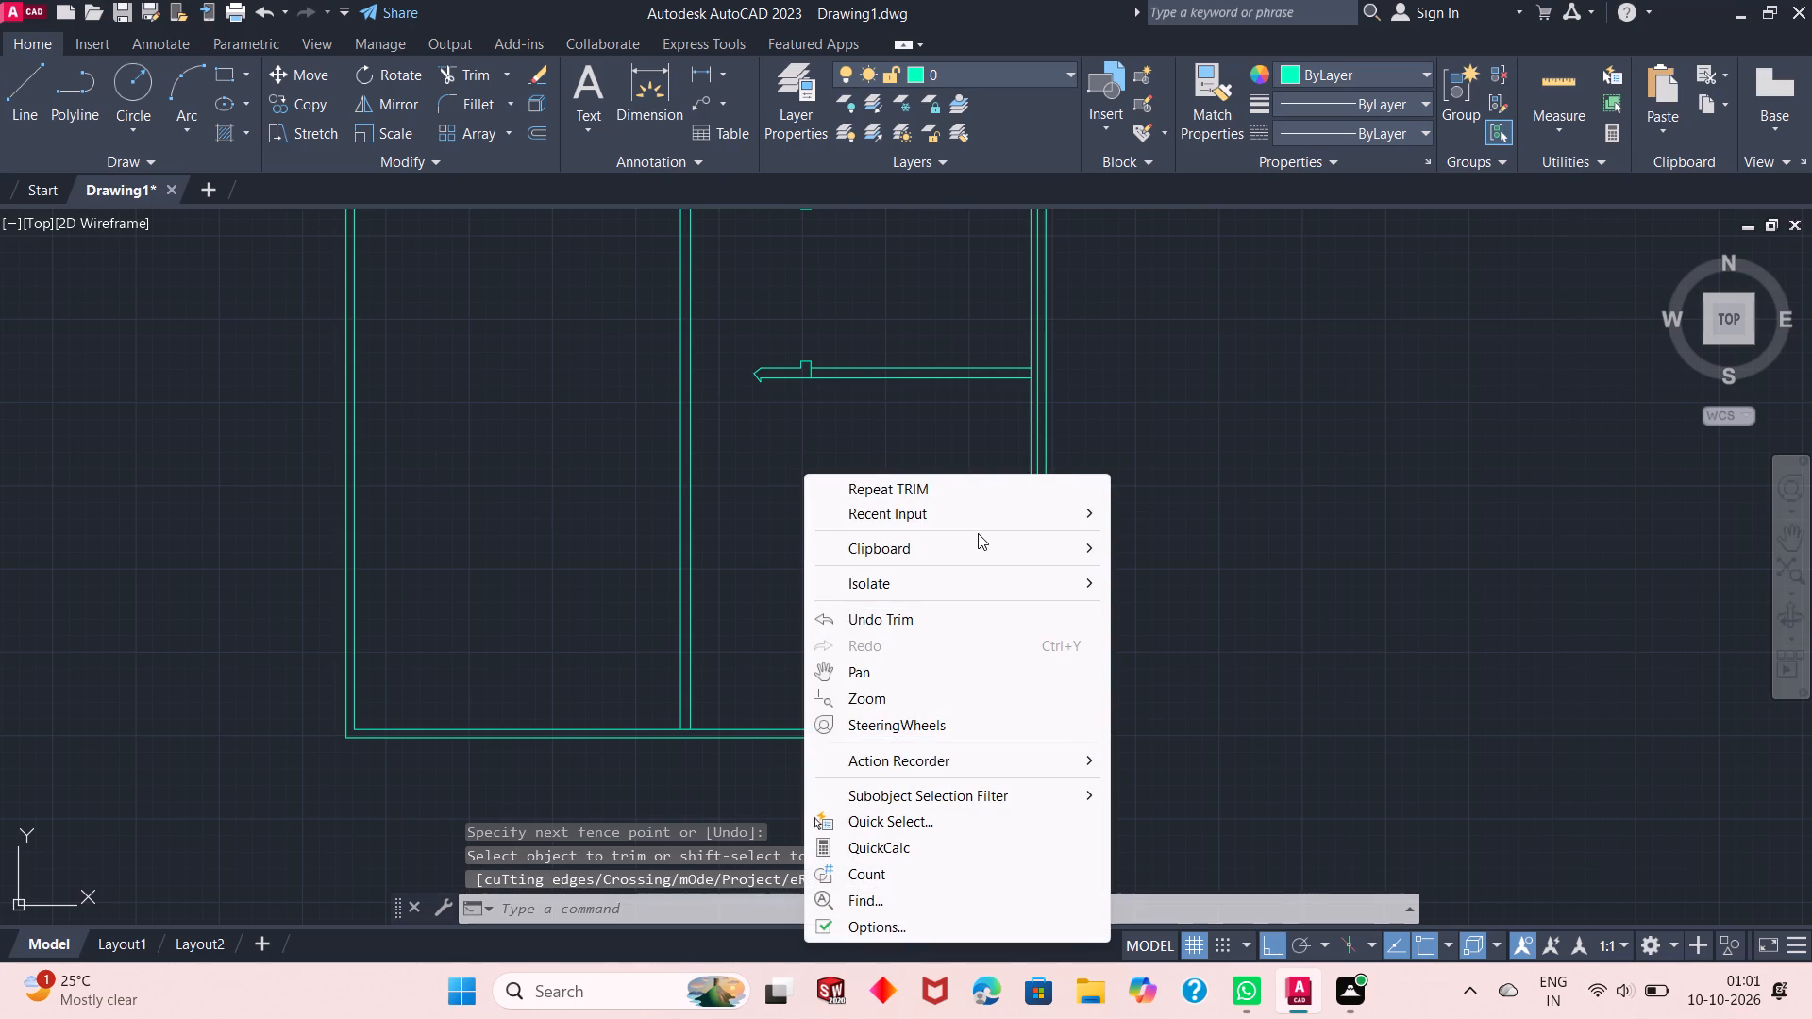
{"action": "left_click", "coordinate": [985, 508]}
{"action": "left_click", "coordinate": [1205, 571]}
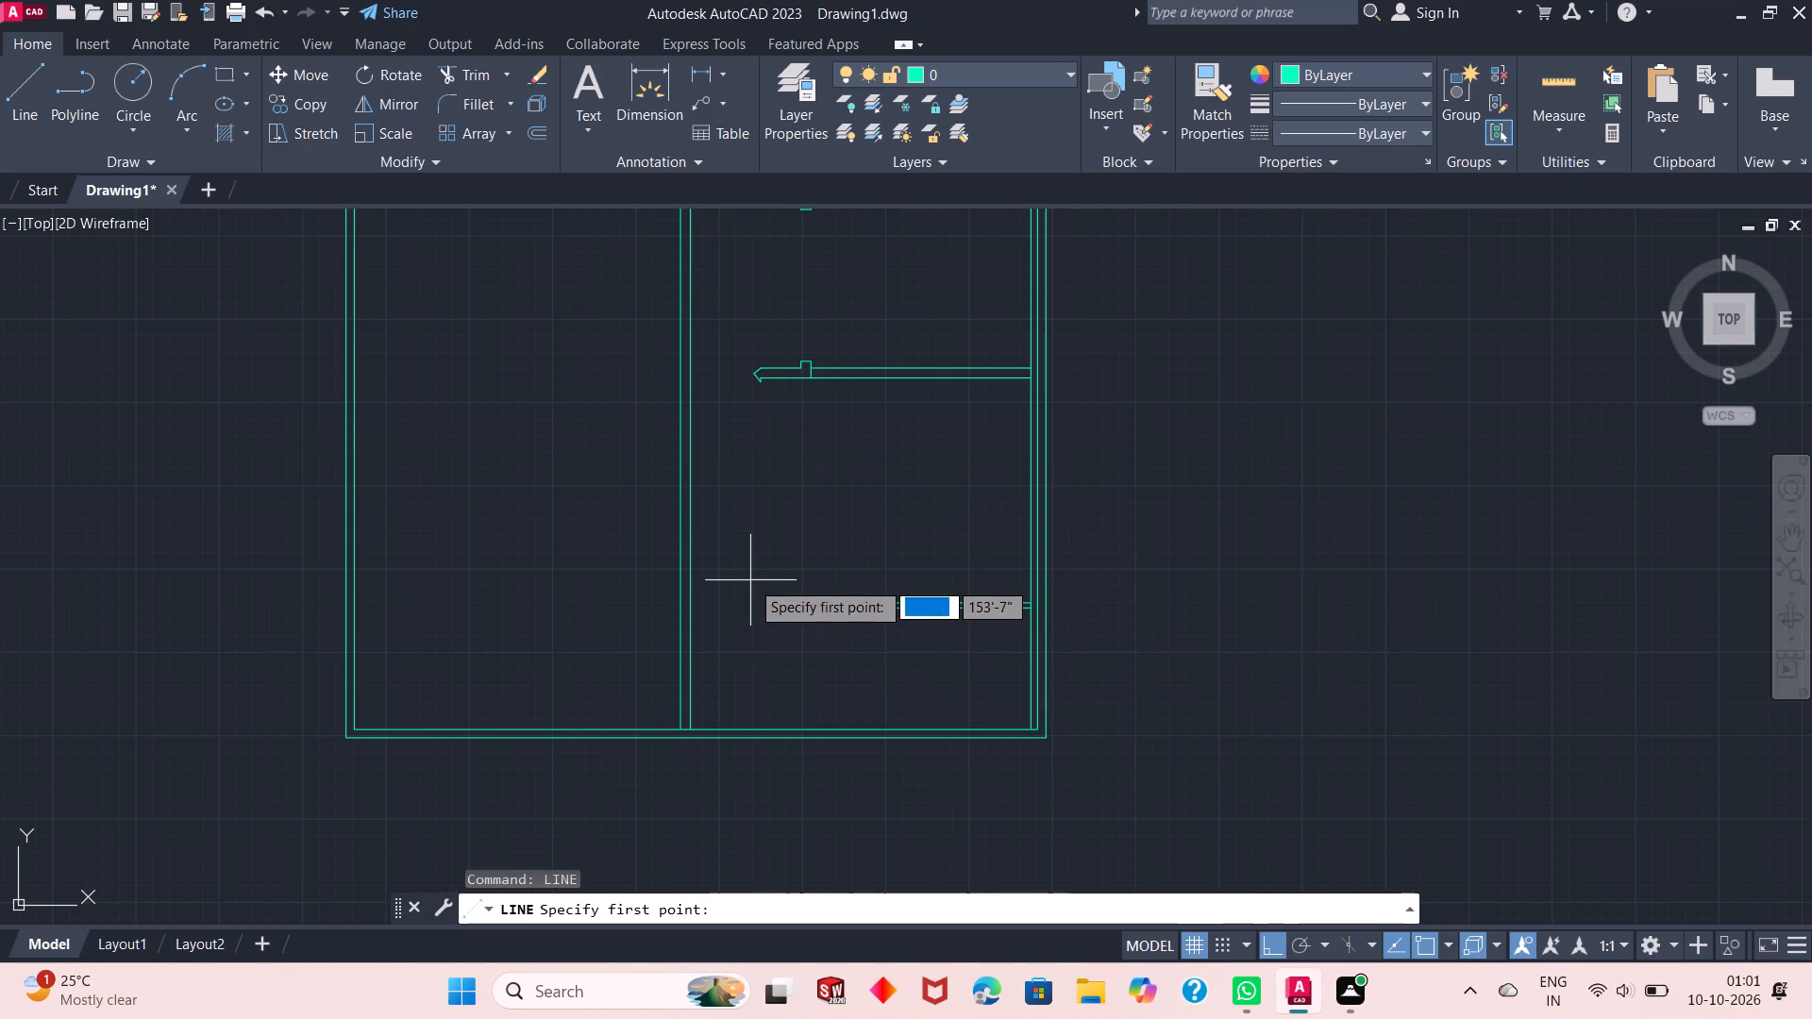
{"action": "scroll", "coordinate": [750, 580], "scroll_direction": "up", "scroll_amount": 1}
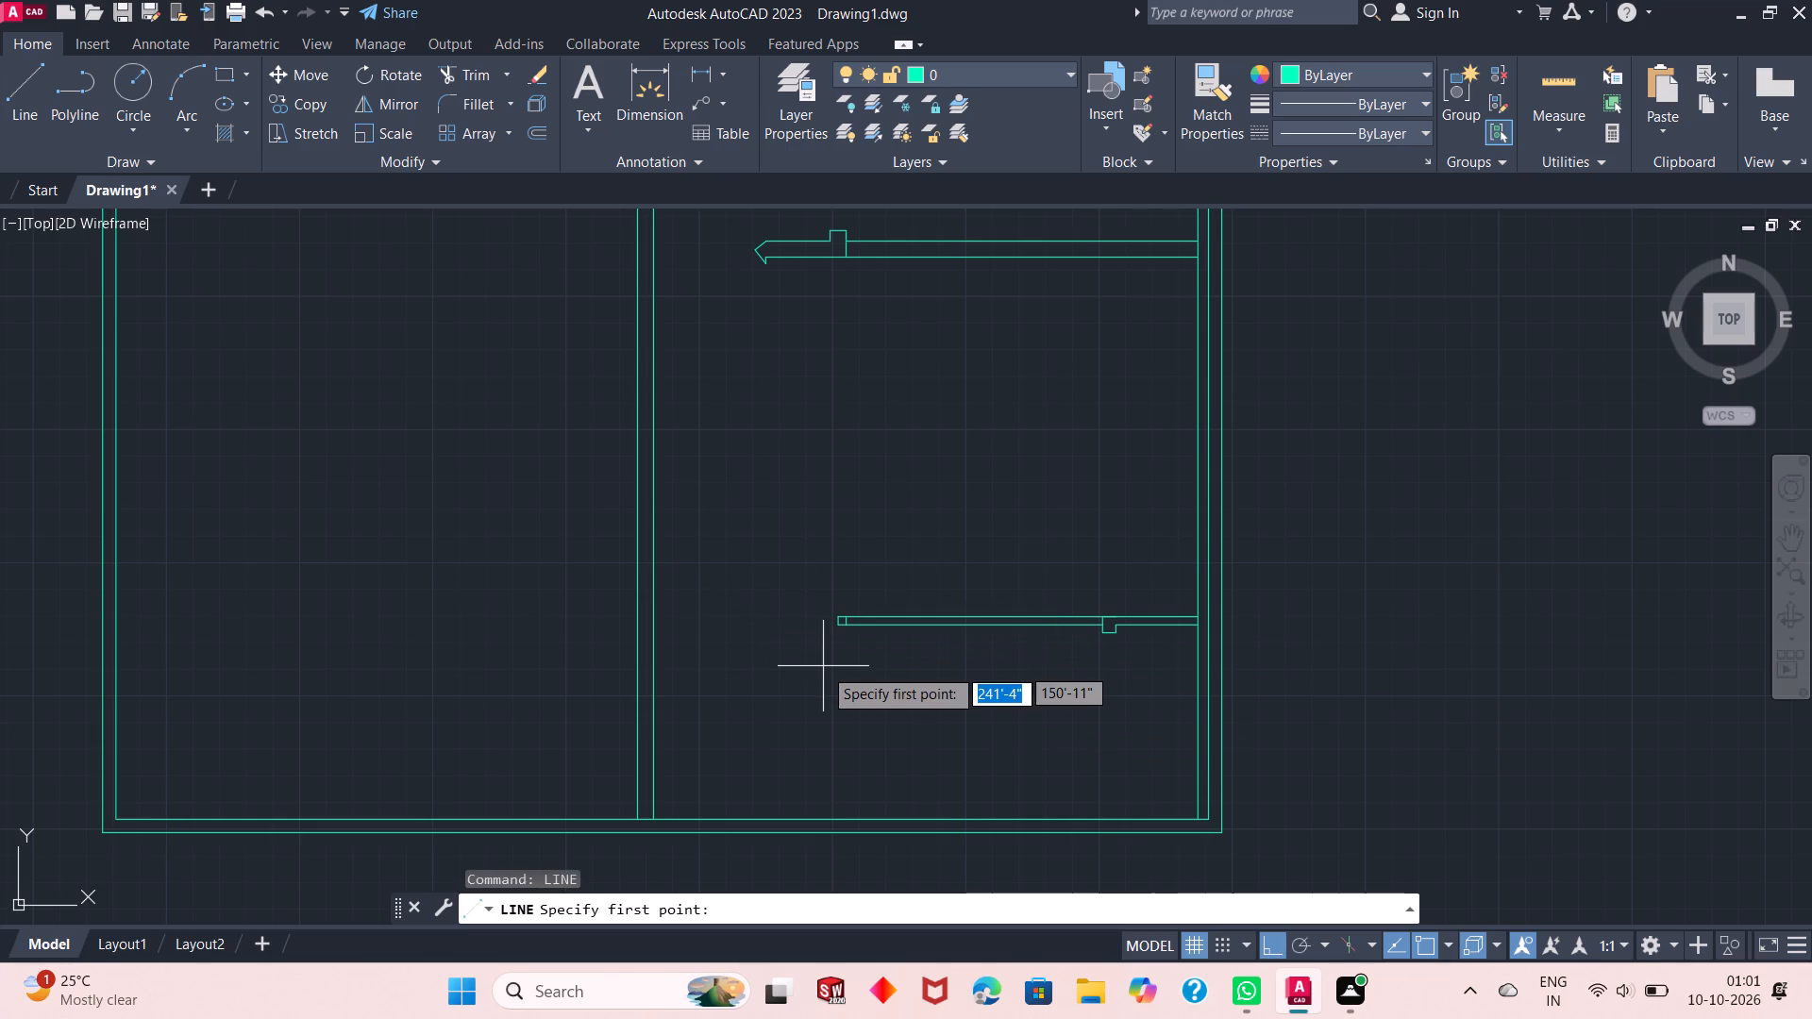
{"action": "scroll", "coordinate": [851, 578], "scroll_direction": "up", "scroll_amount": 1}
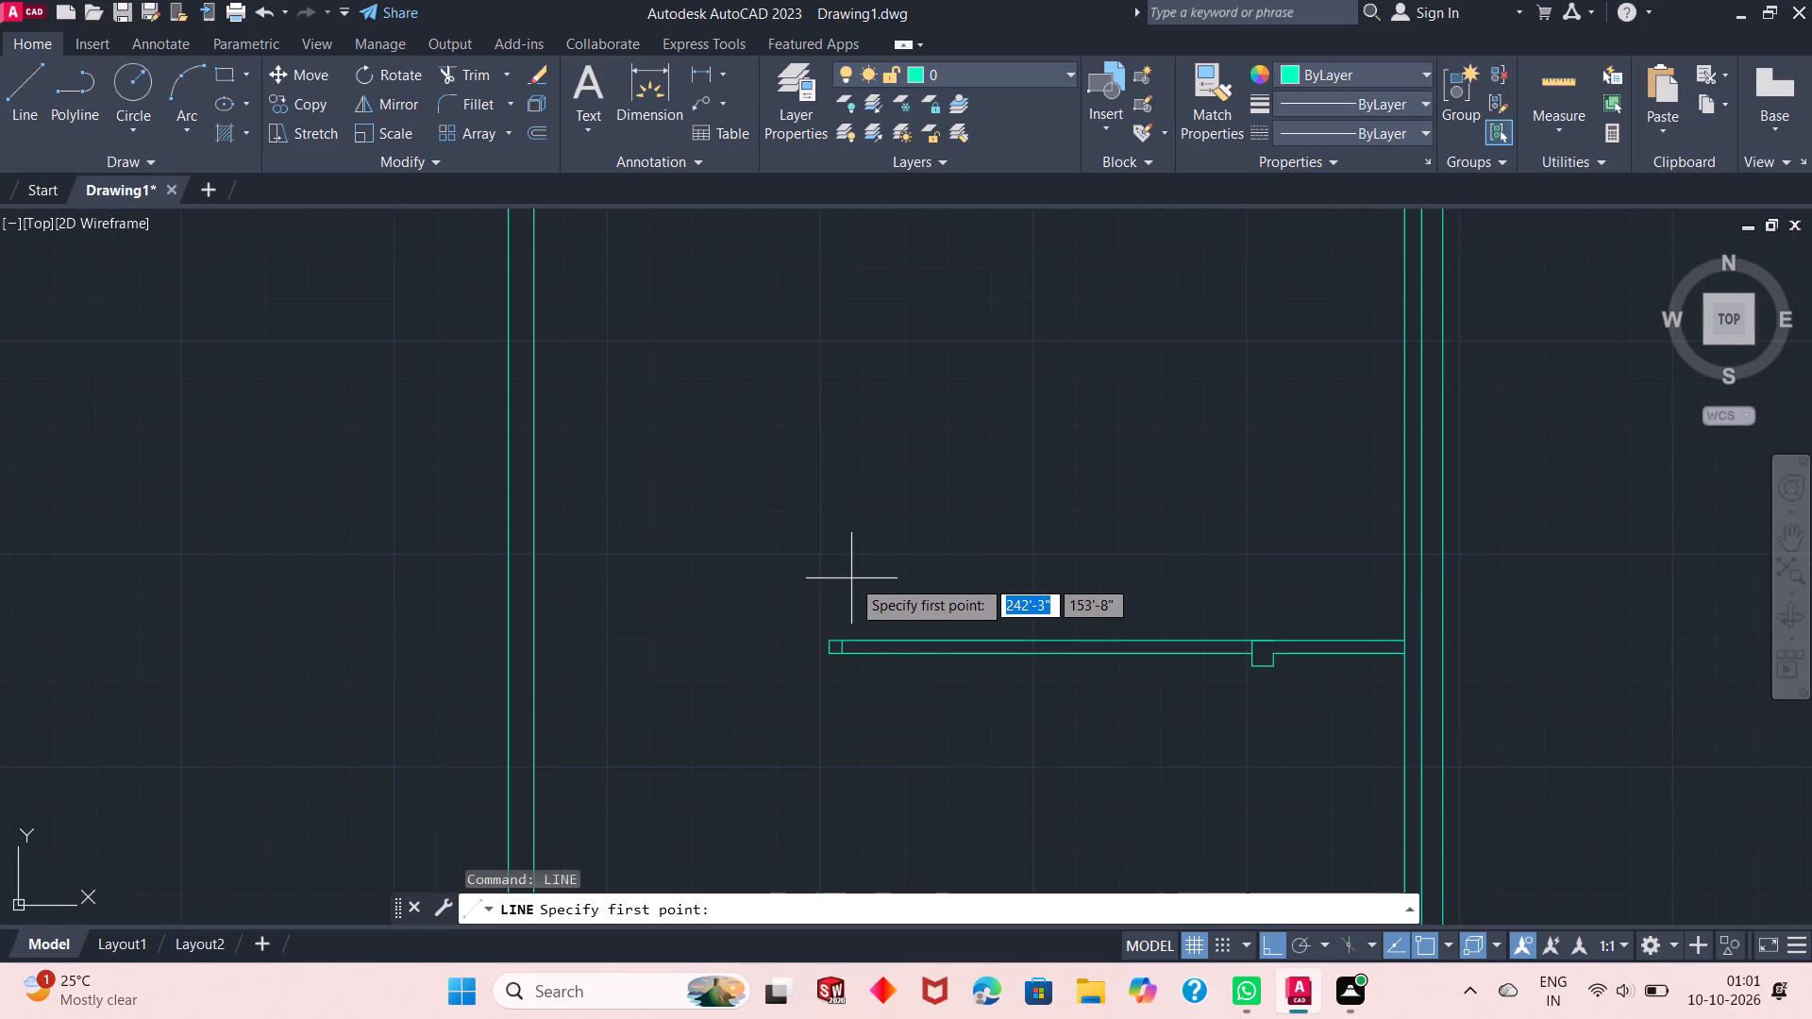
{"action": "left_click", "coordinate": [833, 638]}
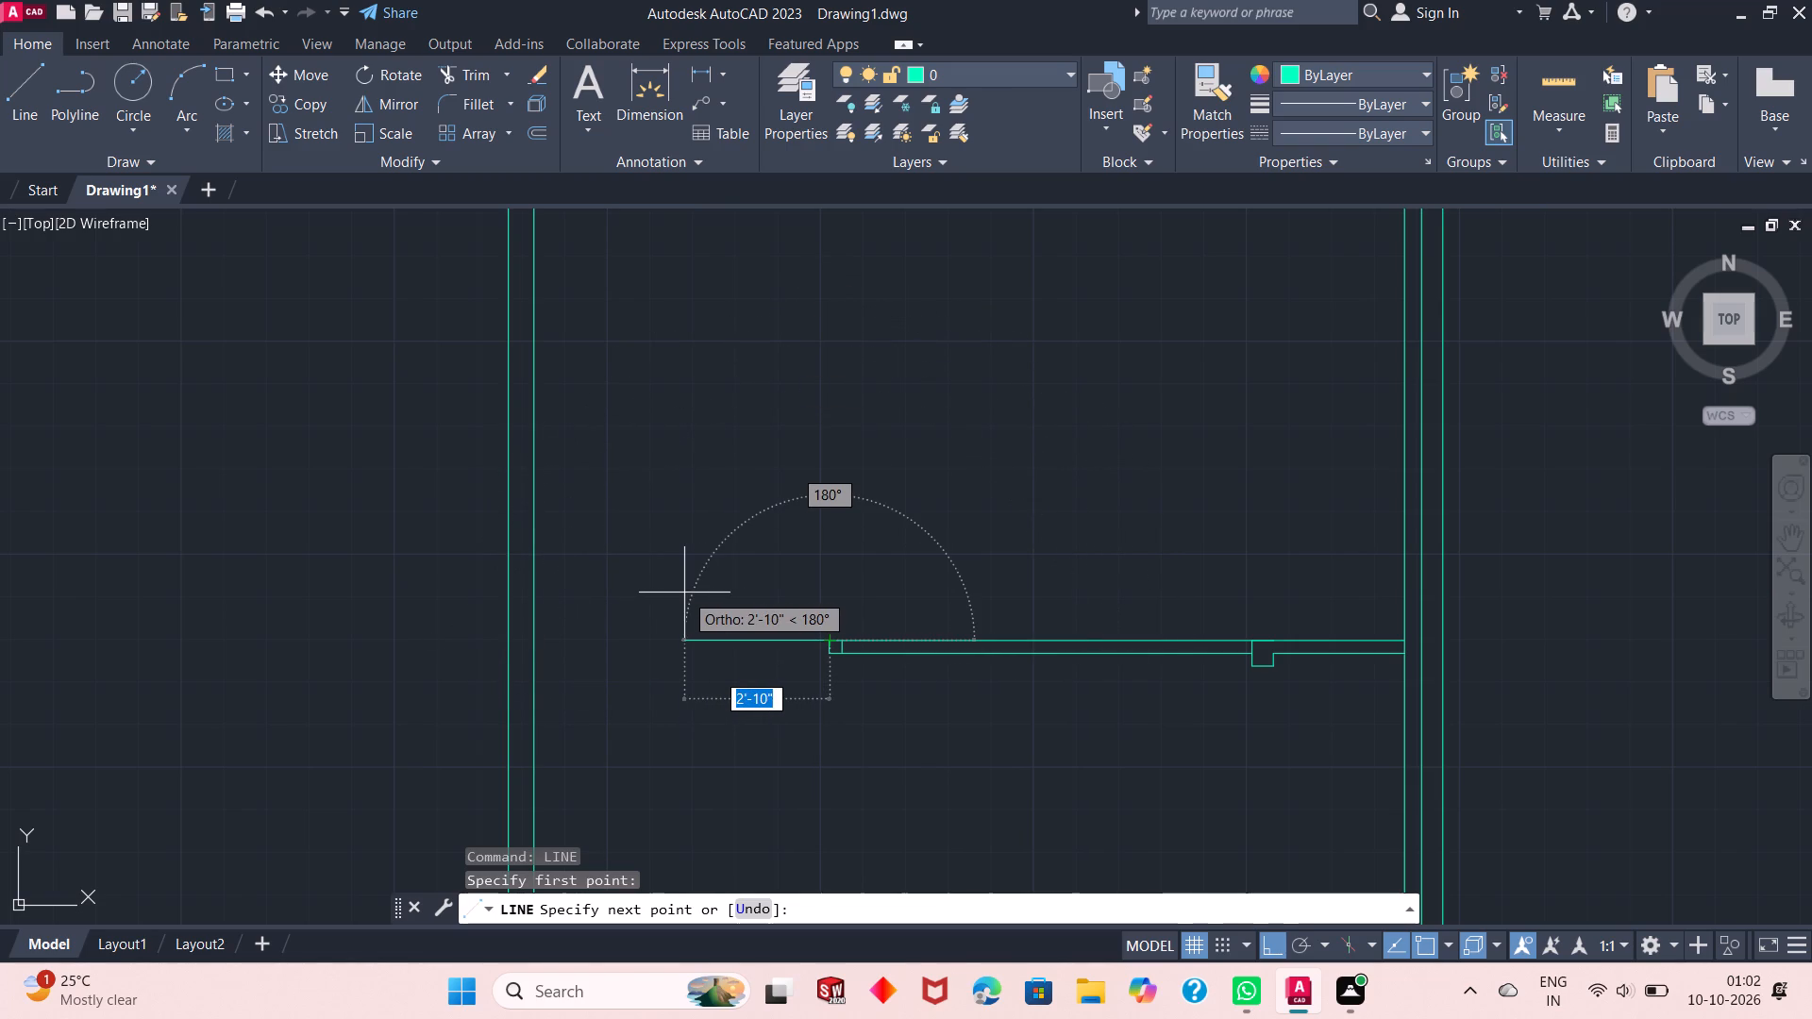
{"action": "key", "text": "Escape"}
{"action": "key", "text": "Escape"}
Draw a horizontal line from the southernmost partition's northwest corner west to the interior wall's east face.
{"action": "right_click", "coordinate": [614, 546]}
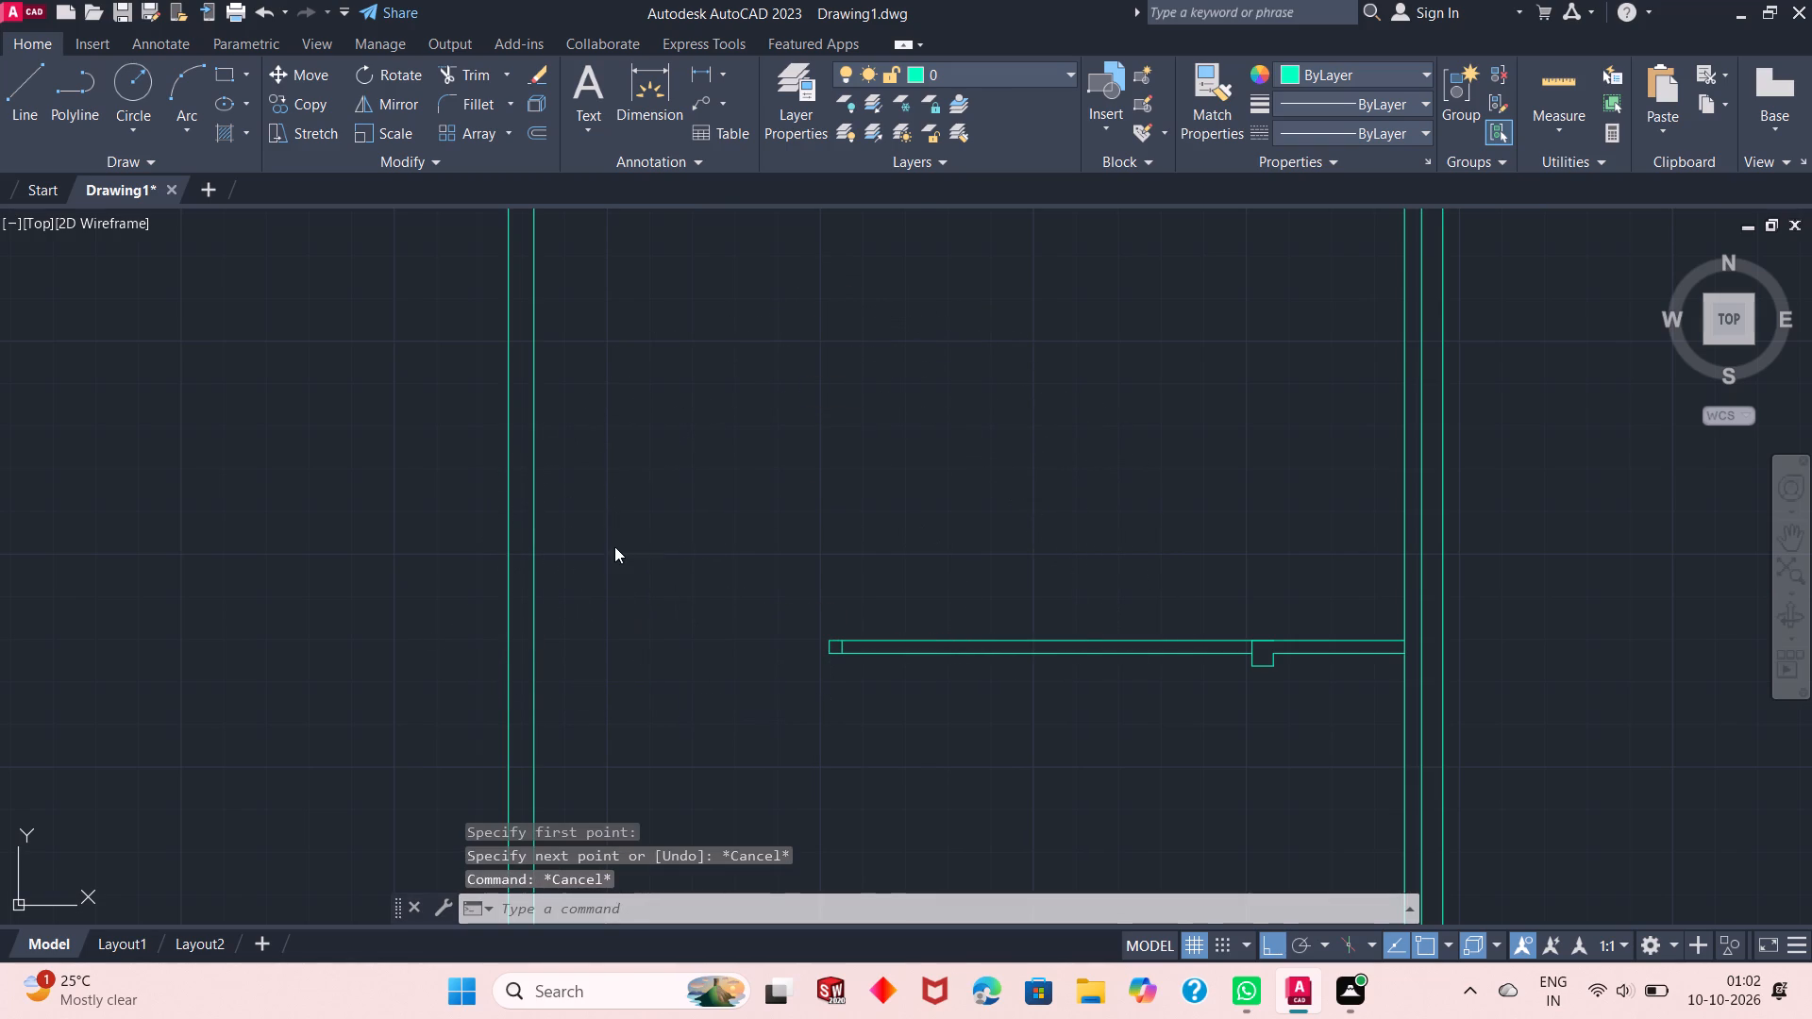
{"action": "left_click", "coordinate": [825, 101]}
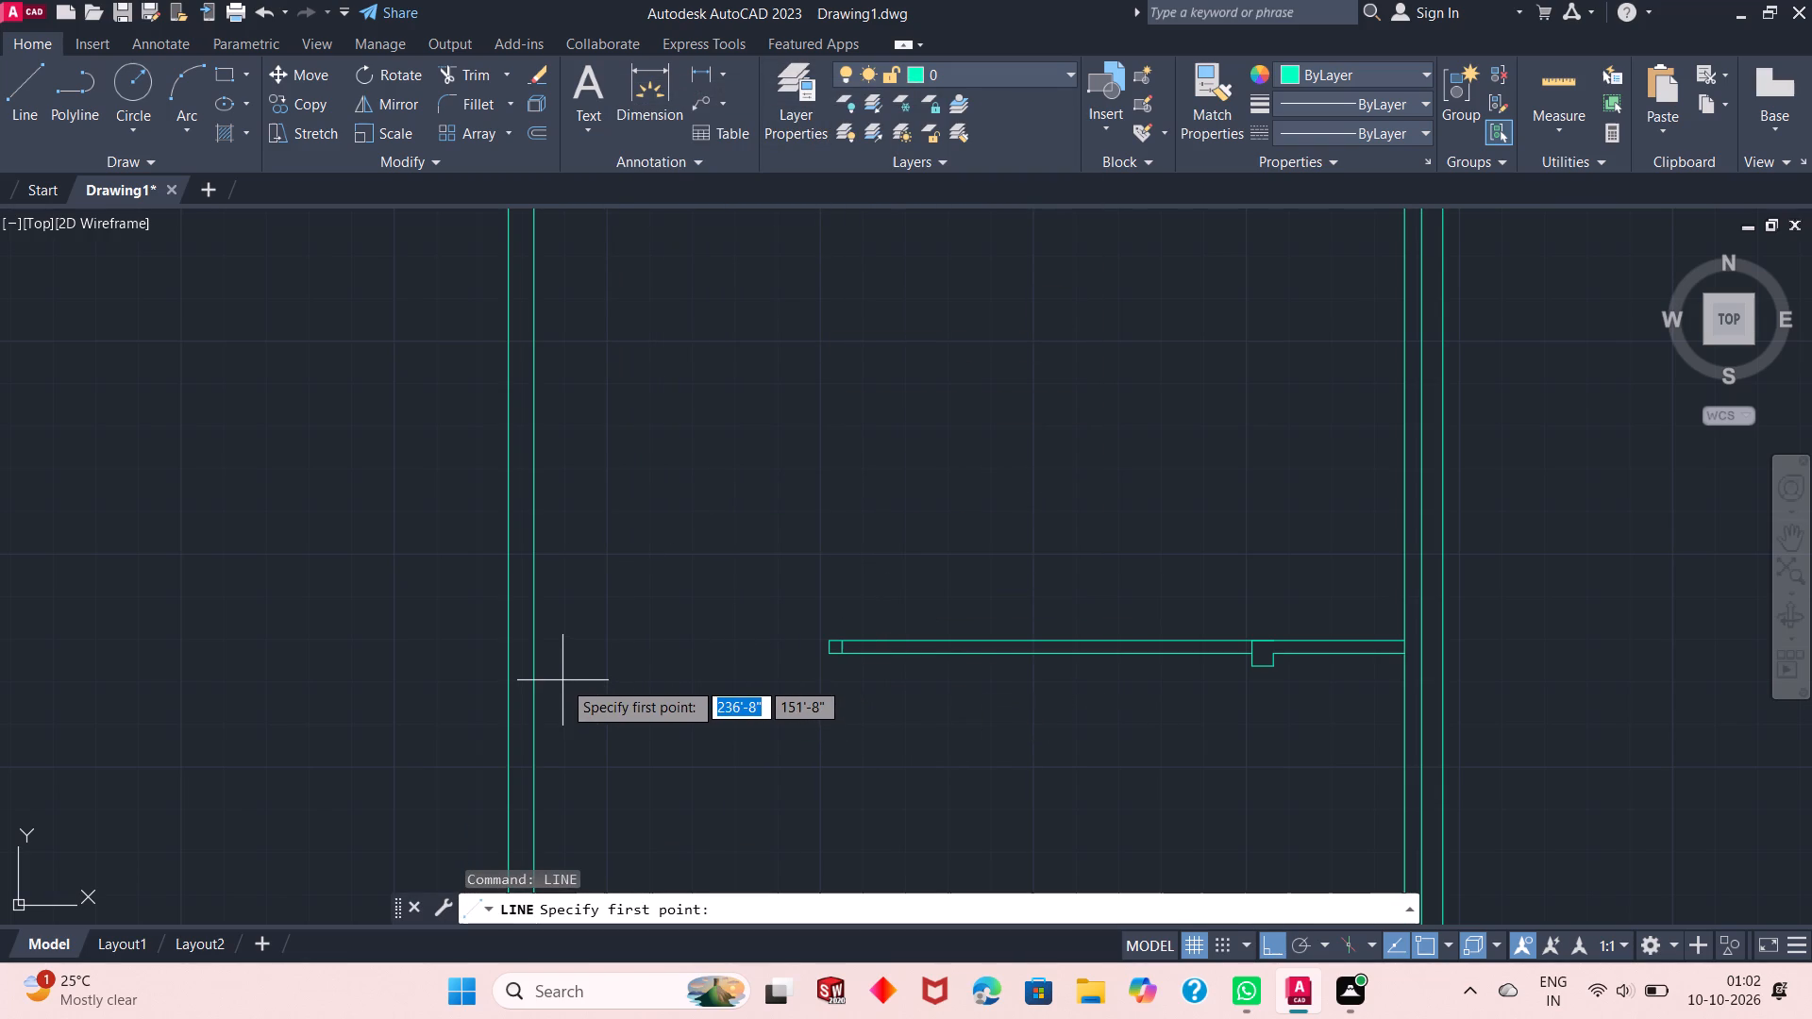
{"action": "left_click", "coordinate": [827, 639]}
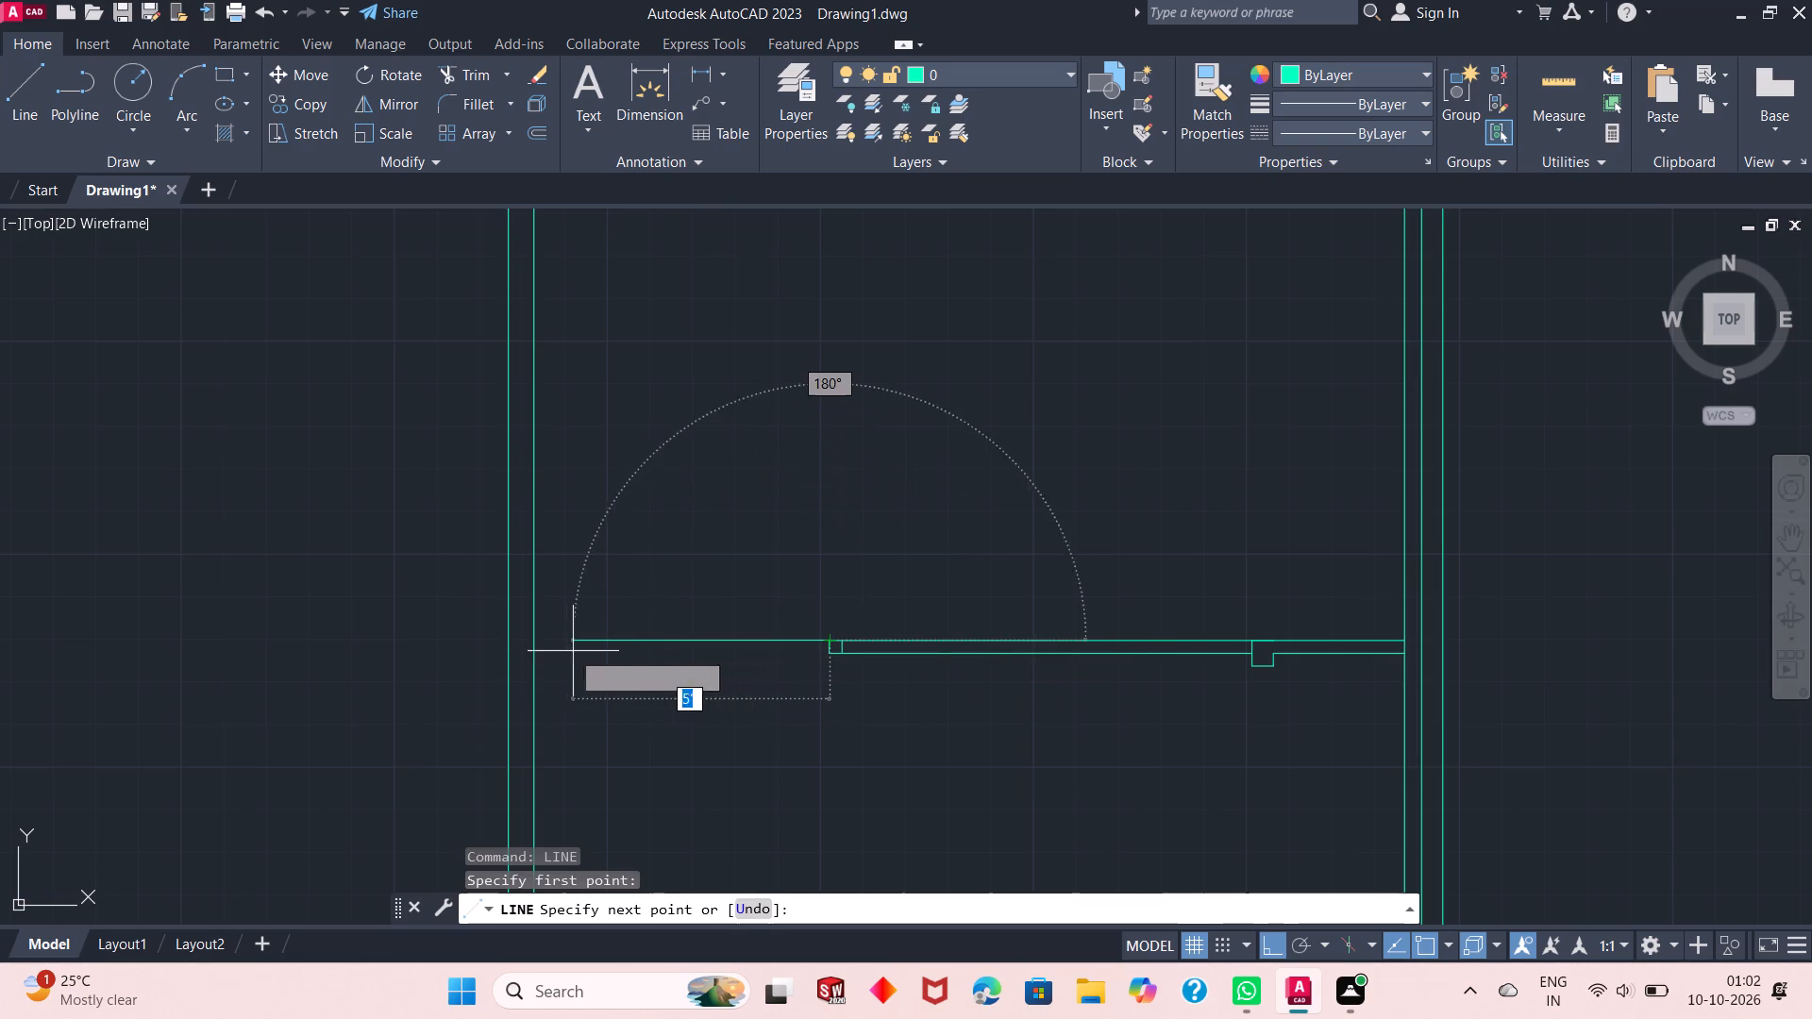
{"action": "left_click", "coordinate": [538, 639]}
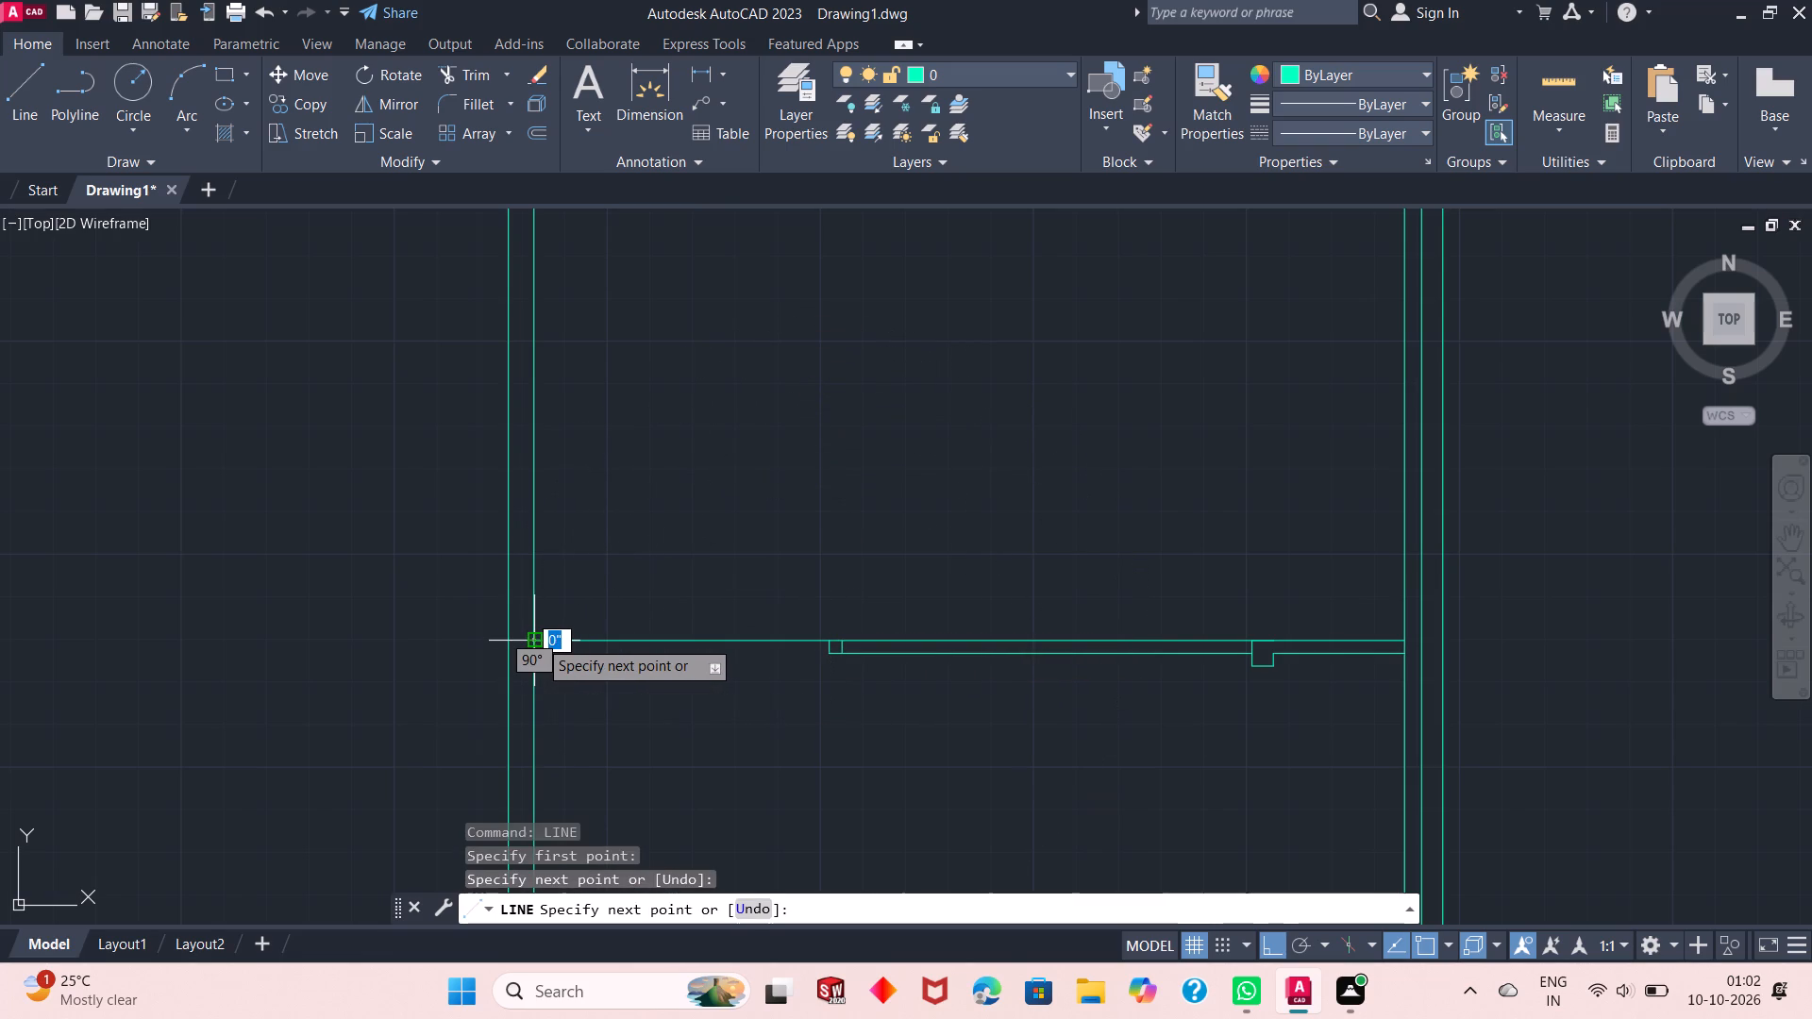
{"action": "key", "text": "Escape"}
Draw a stub outline at the interior wall: 6" south from the new horizontal line, then about 1'-2" west to the wall's east face.
{"action": "right_click", "coordinate": [608, 576]}
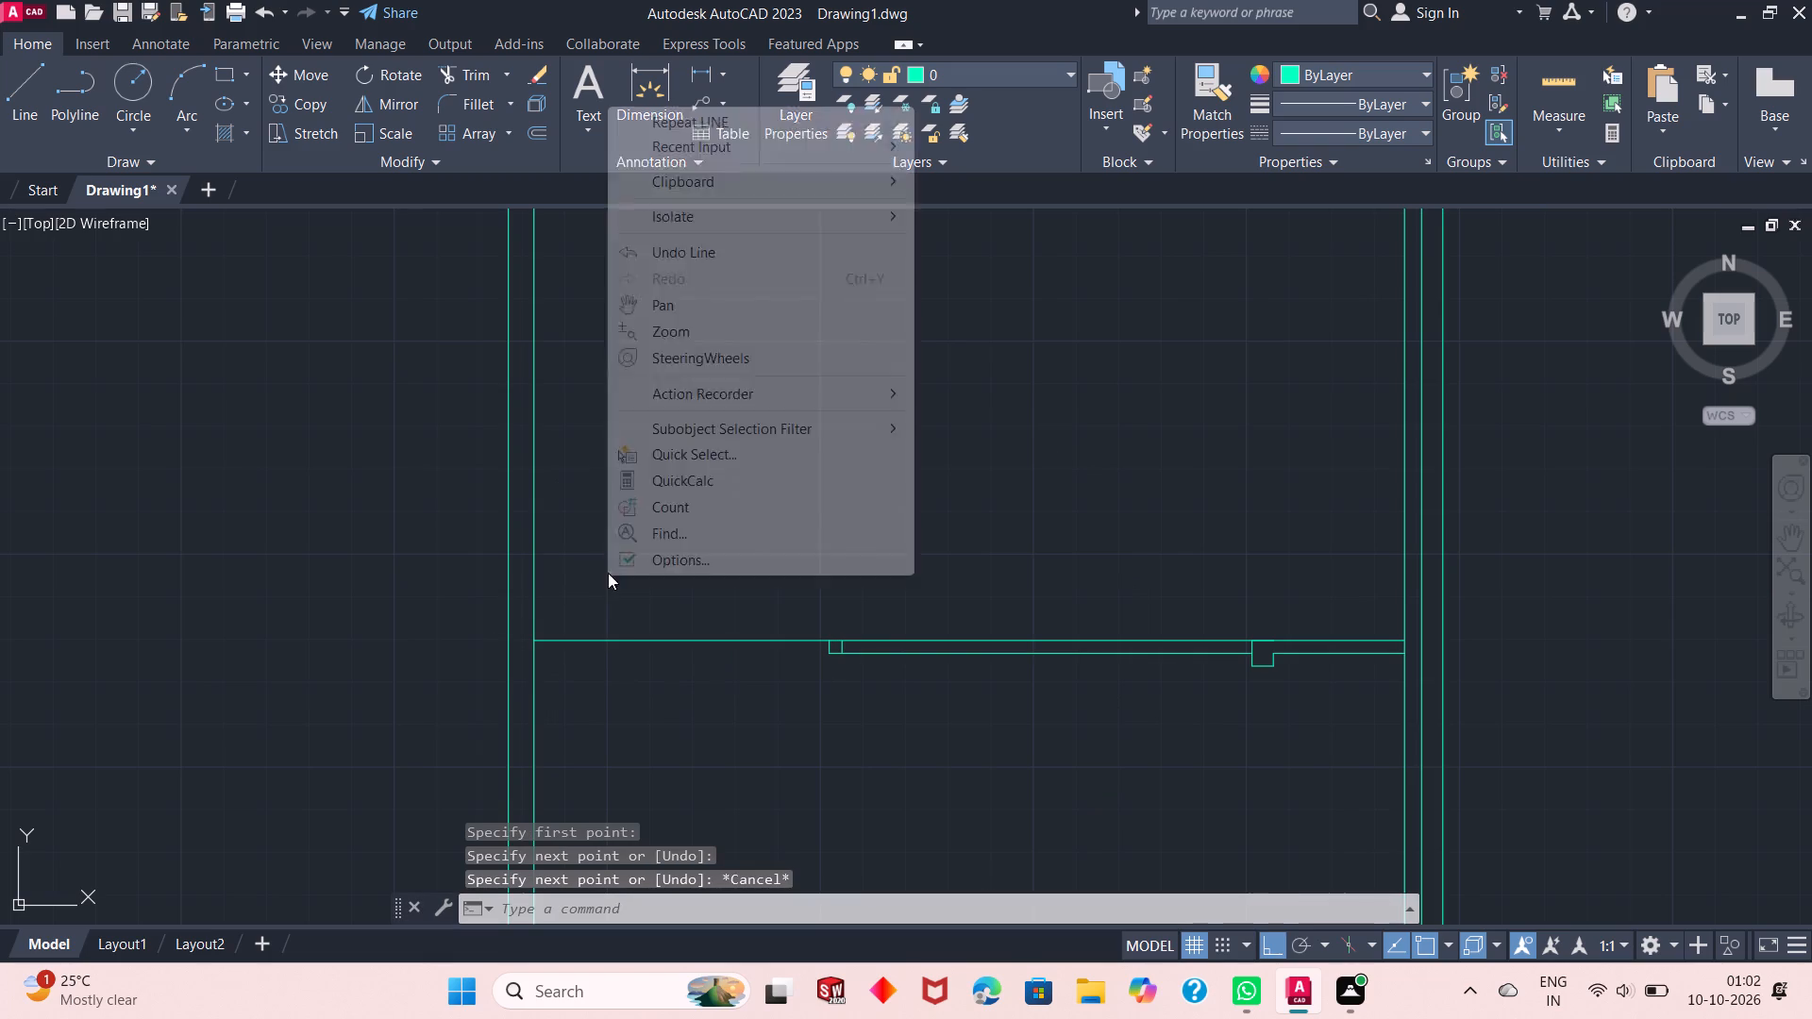
{"action": "left_click", "coordinate": [873, 121]}
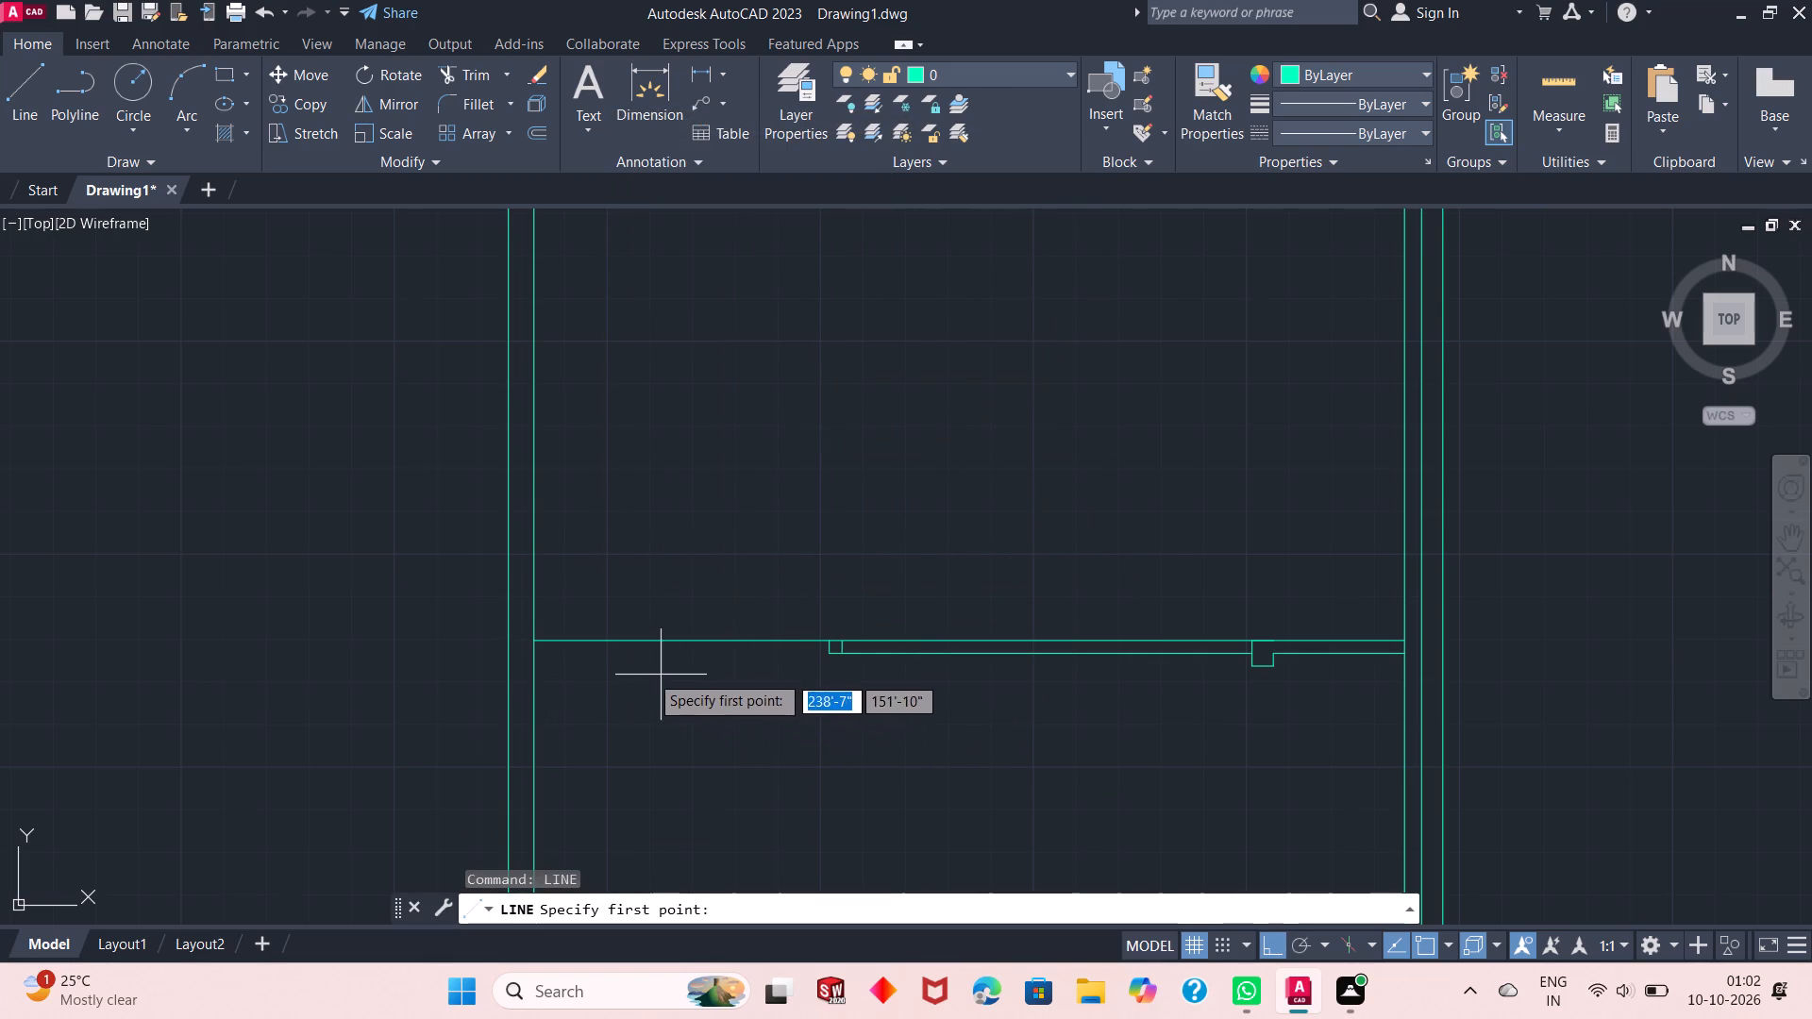
{"action": "left_click", "coordinate": [594, 641]}
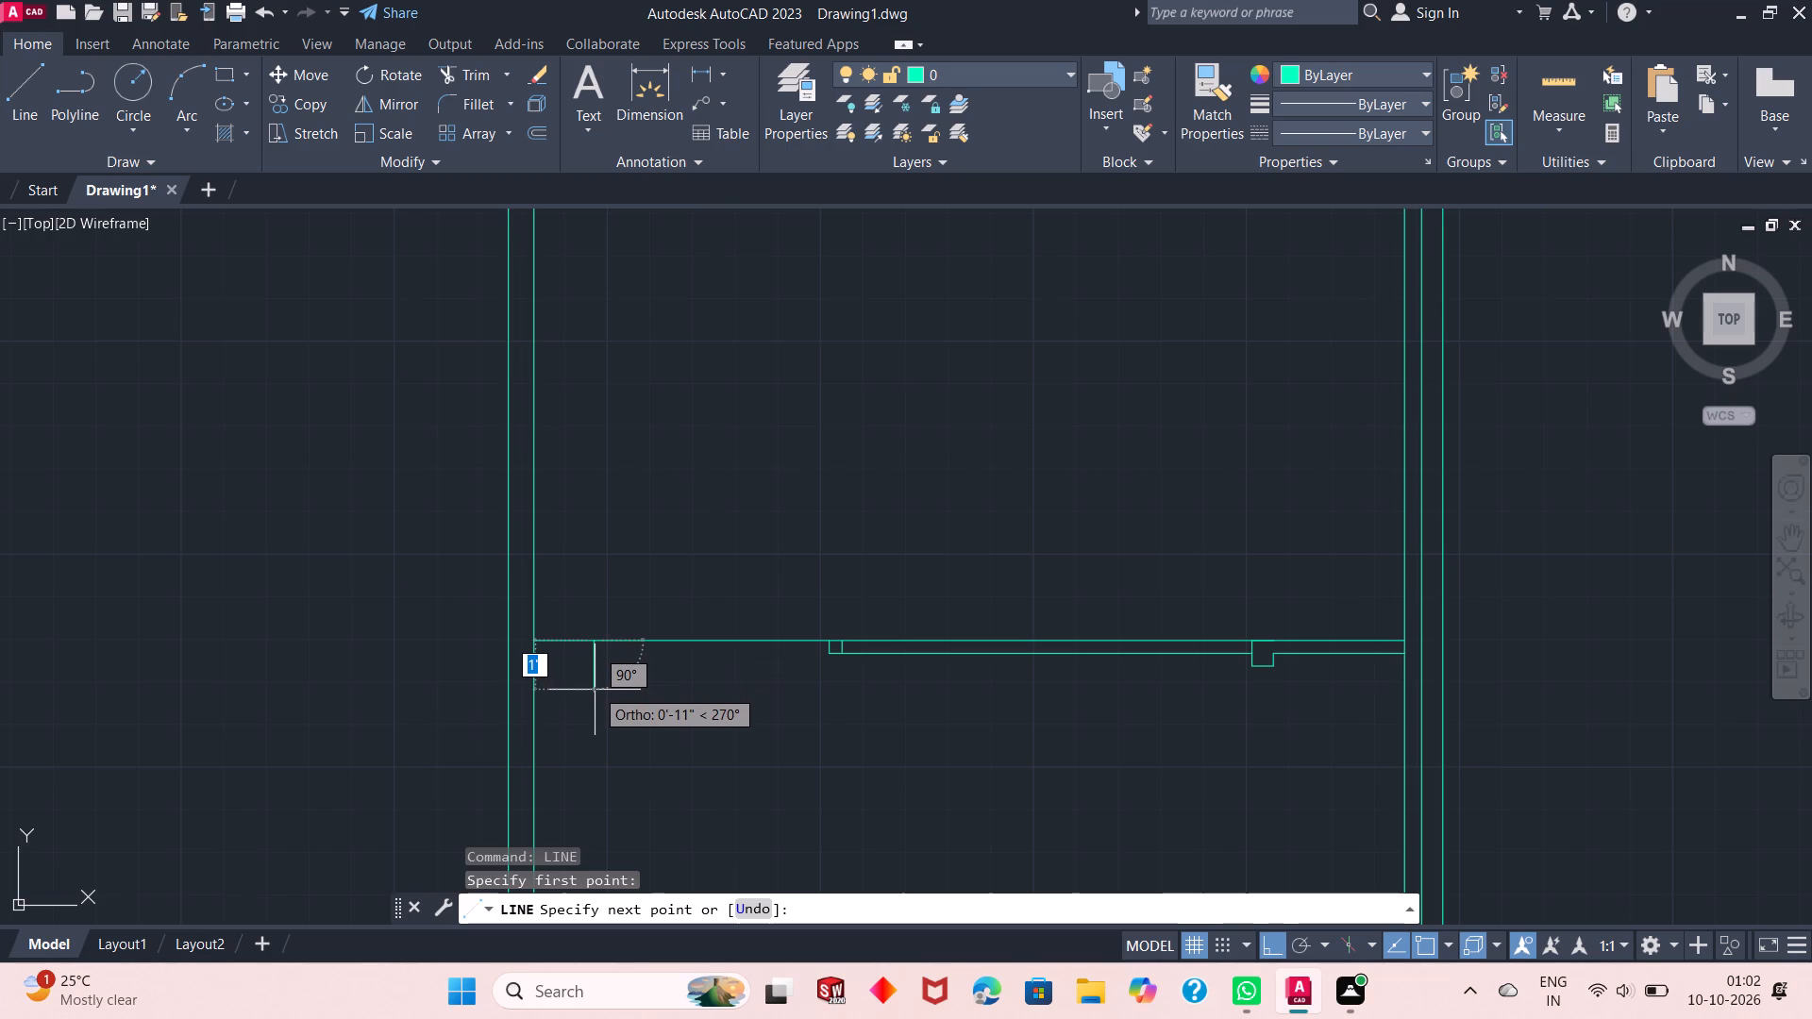
{"action": "type", "text": "6\""}
{"action": "key", "text": "Return"}
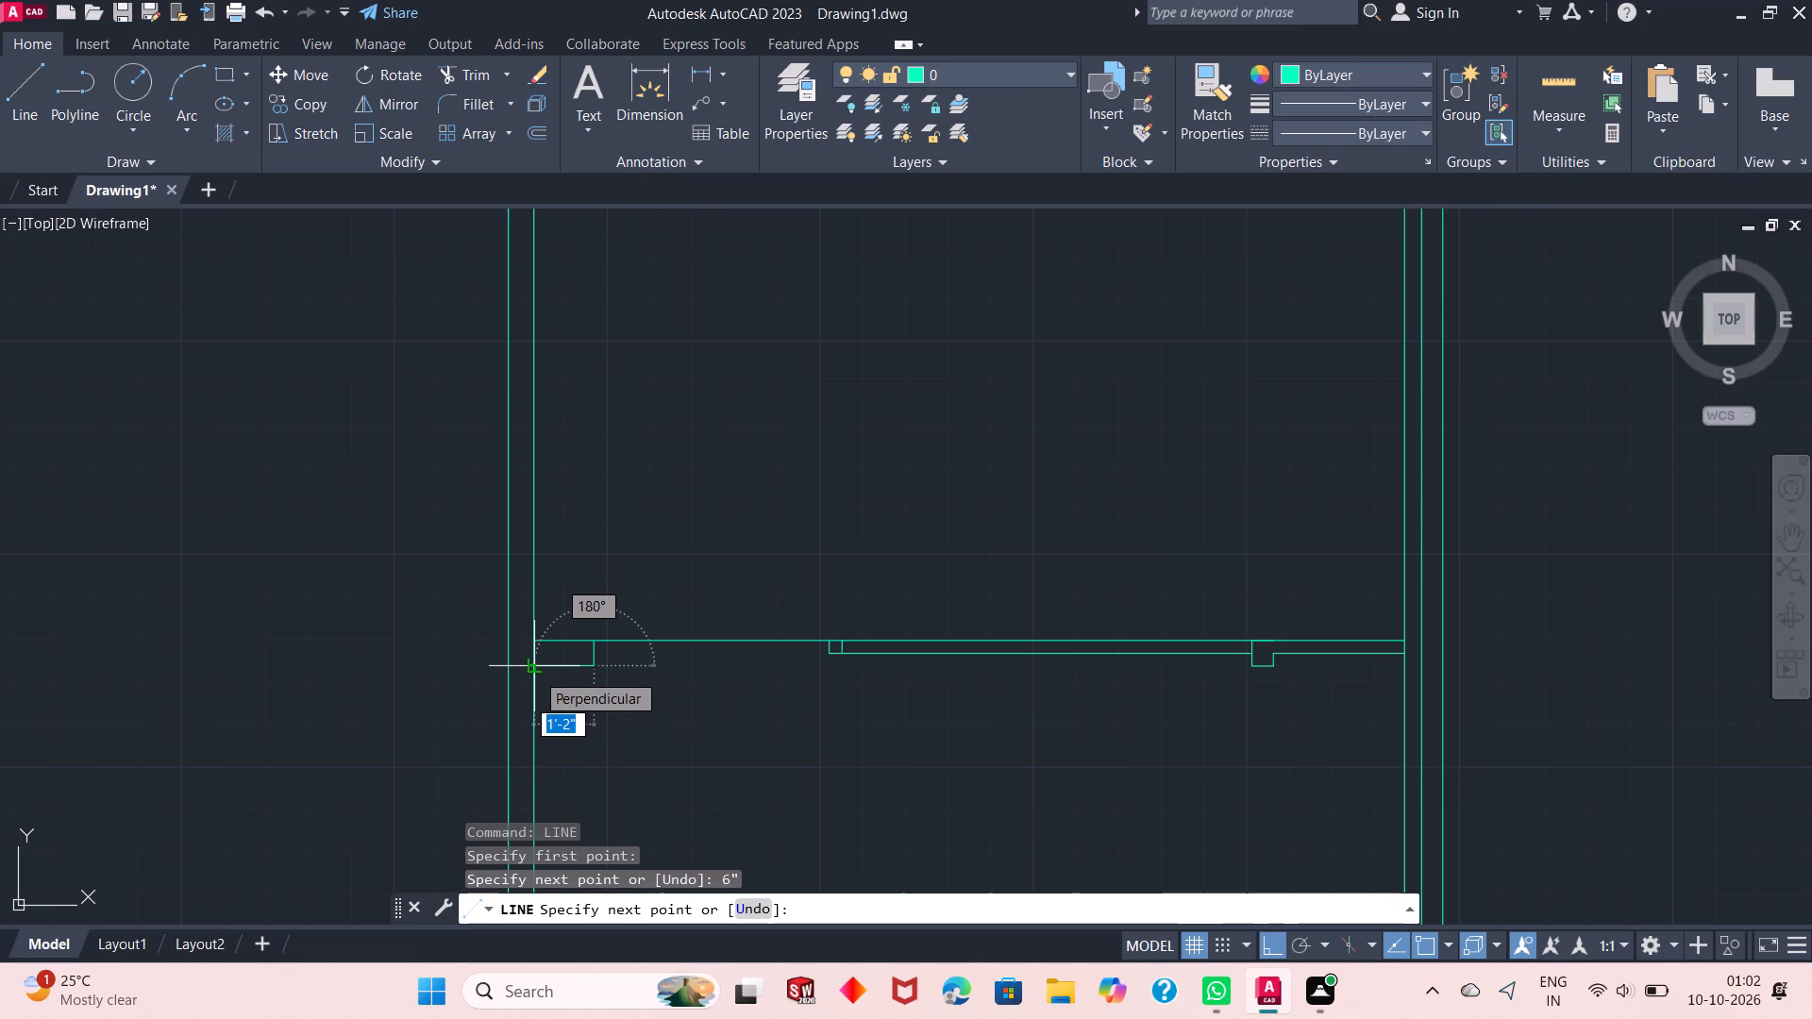
{"action": "left_click", "coordinate": [535, 672]}
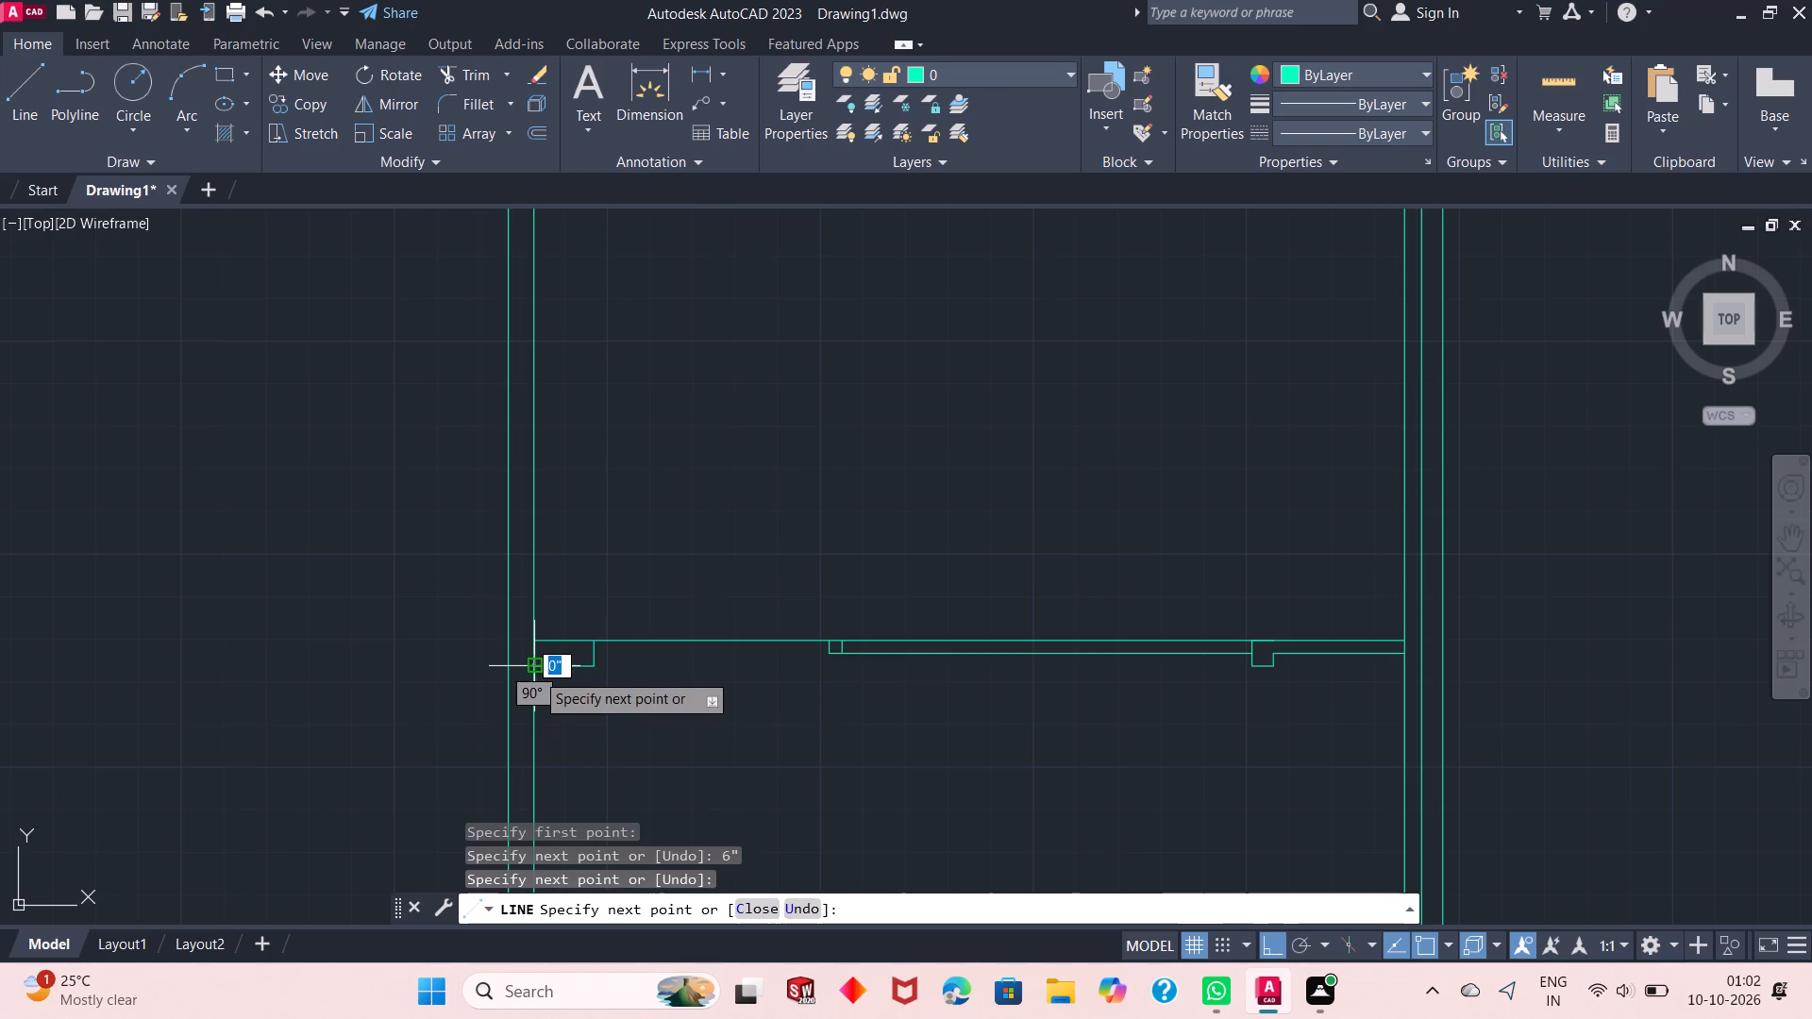
{"action": "key", "text": "Escape"}
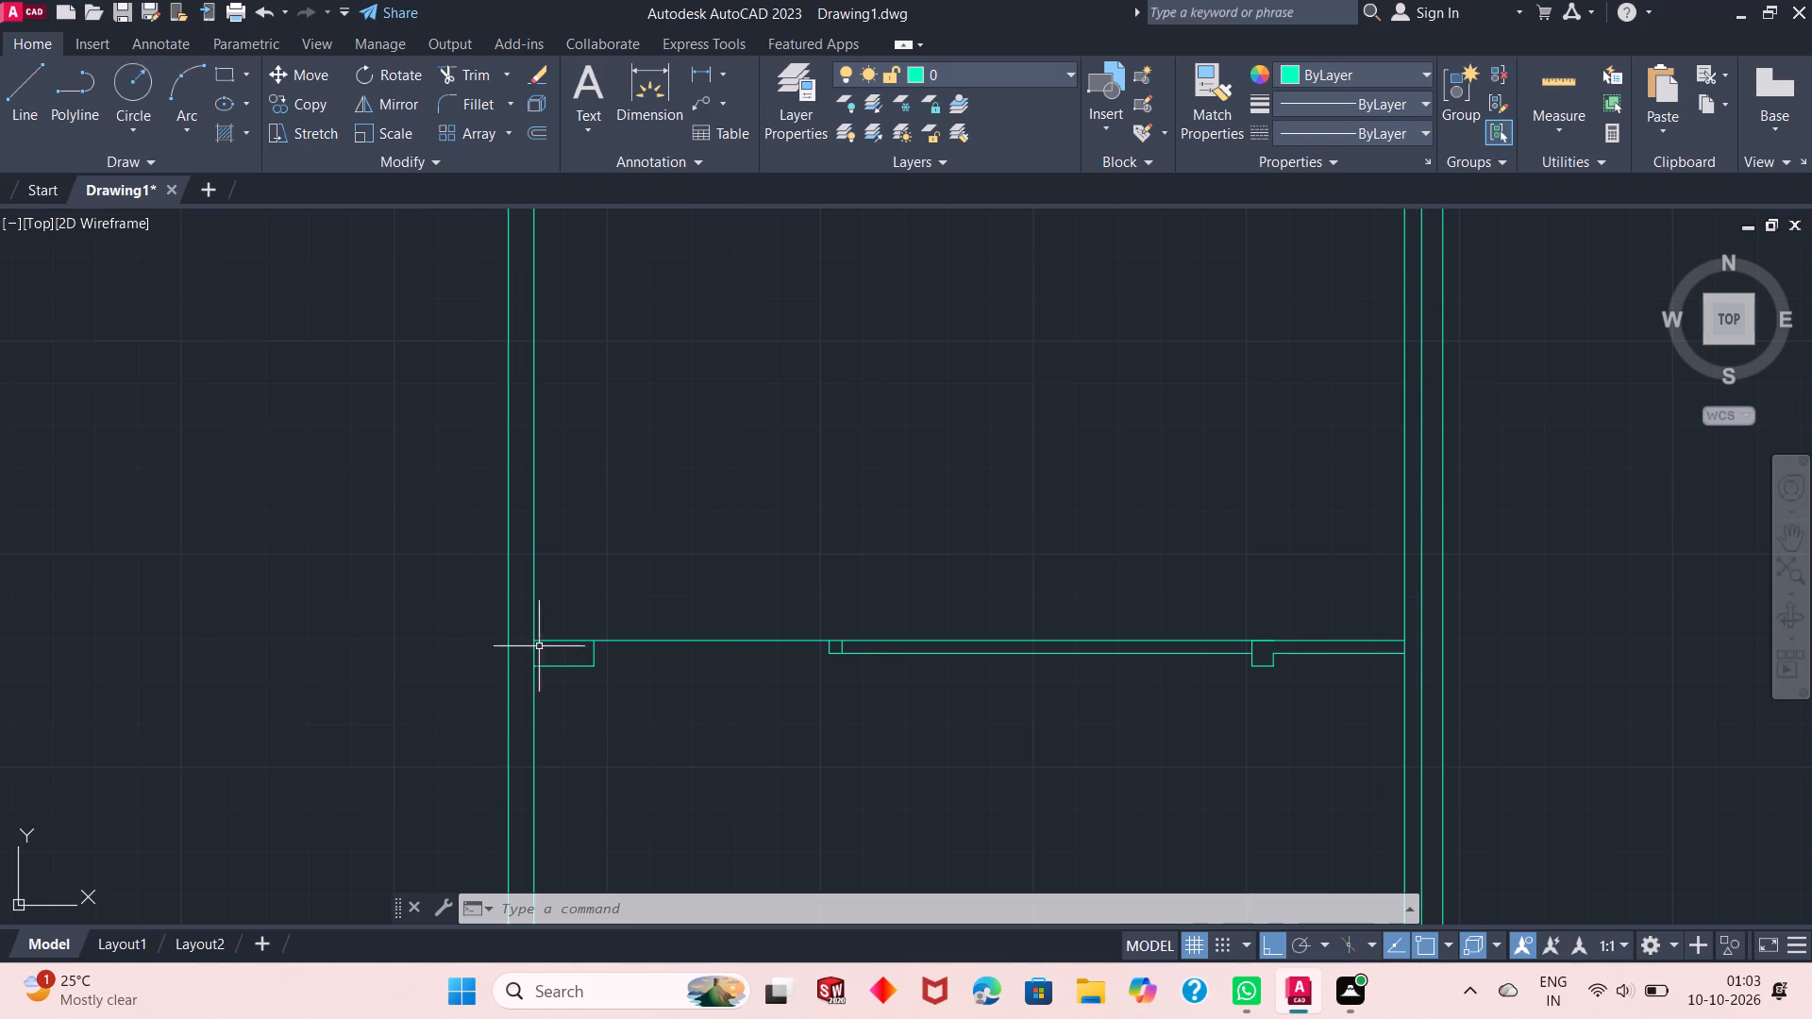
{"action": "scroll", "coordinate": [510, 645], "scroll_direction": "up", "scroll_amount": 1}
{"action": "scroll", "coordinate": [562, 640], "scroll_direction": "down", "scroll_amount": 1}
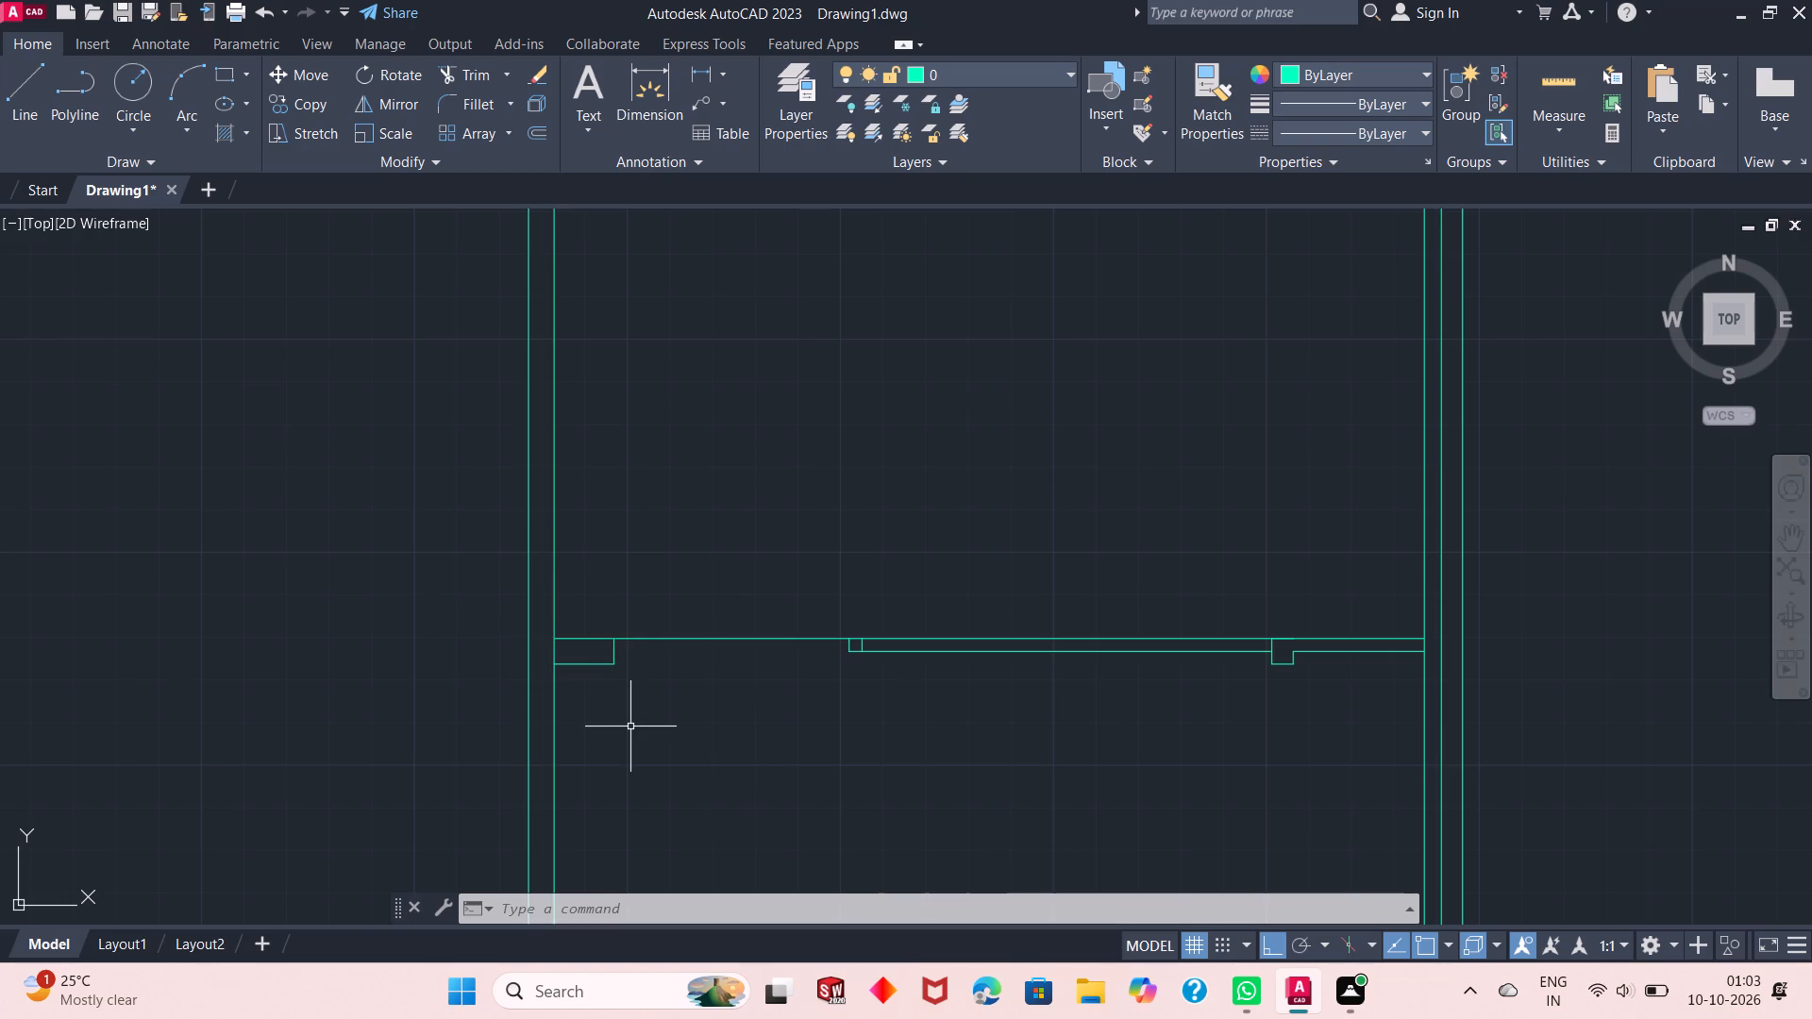
Undo the stub outline drawn at the interior wall's east face, keeping the horizontal line.
{"action": "key", "text": "ctrl+z"}
{"action": "key", "text": "ctrl+z"}
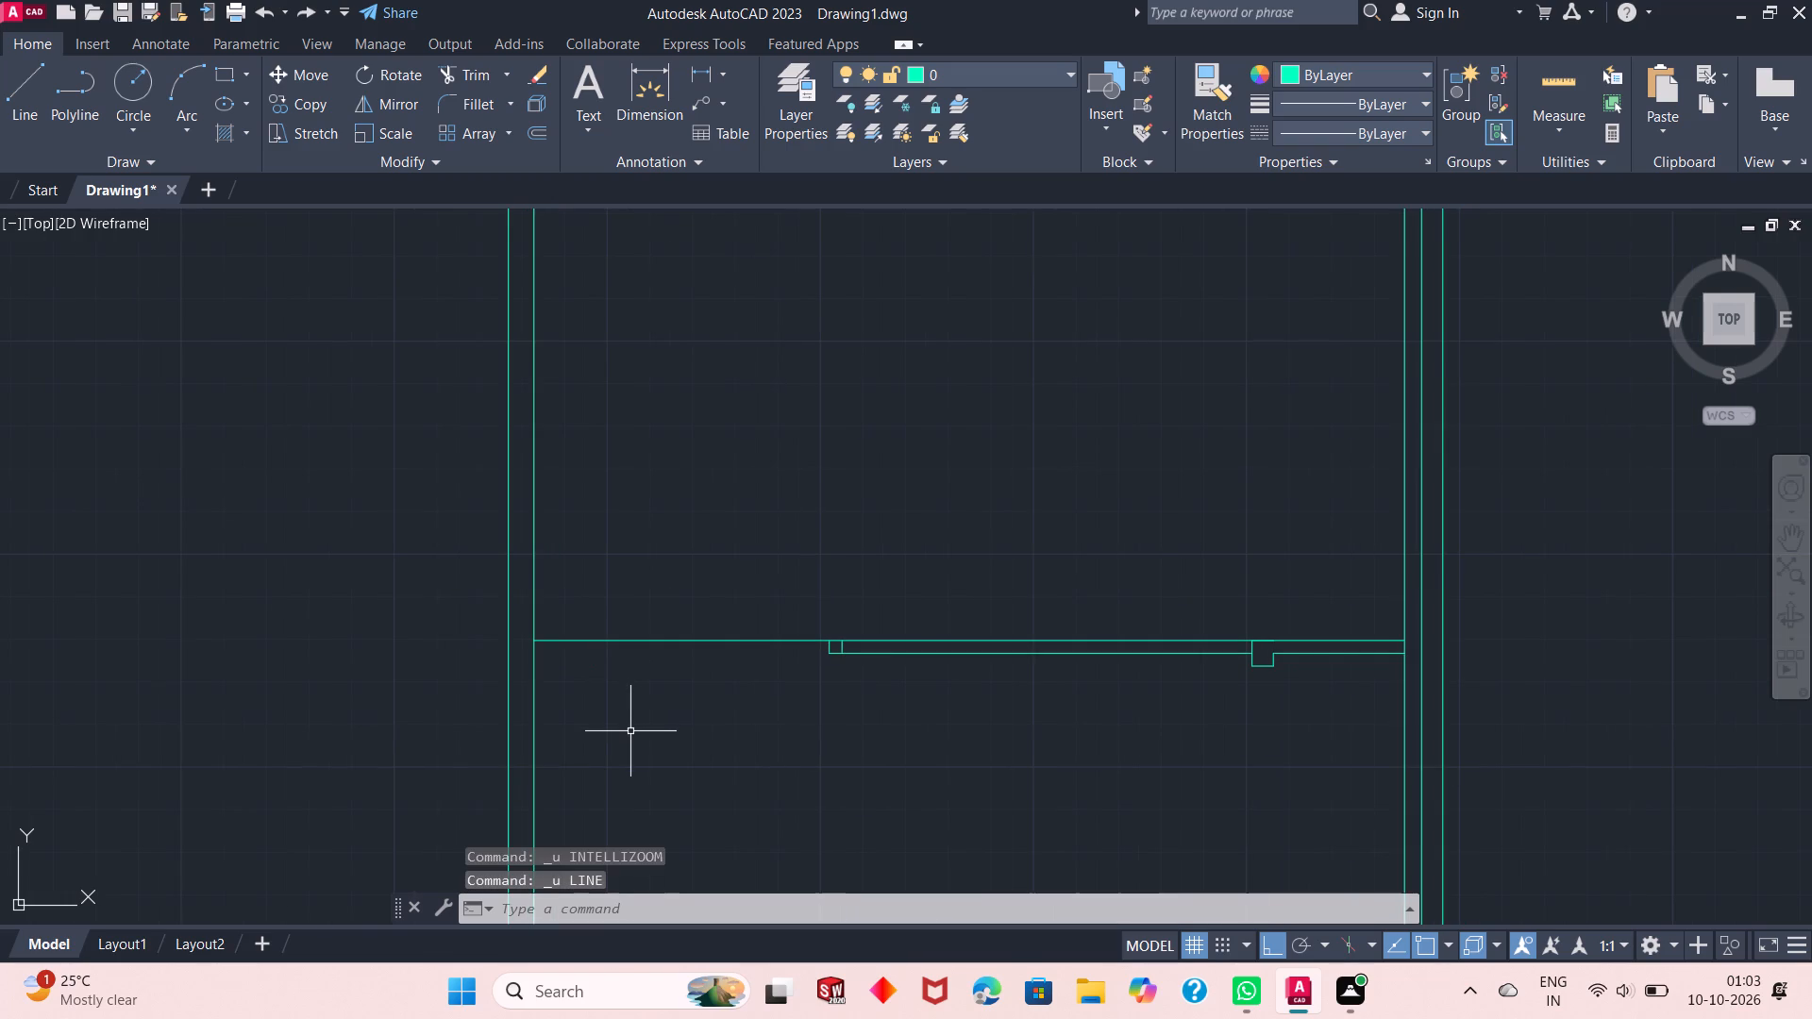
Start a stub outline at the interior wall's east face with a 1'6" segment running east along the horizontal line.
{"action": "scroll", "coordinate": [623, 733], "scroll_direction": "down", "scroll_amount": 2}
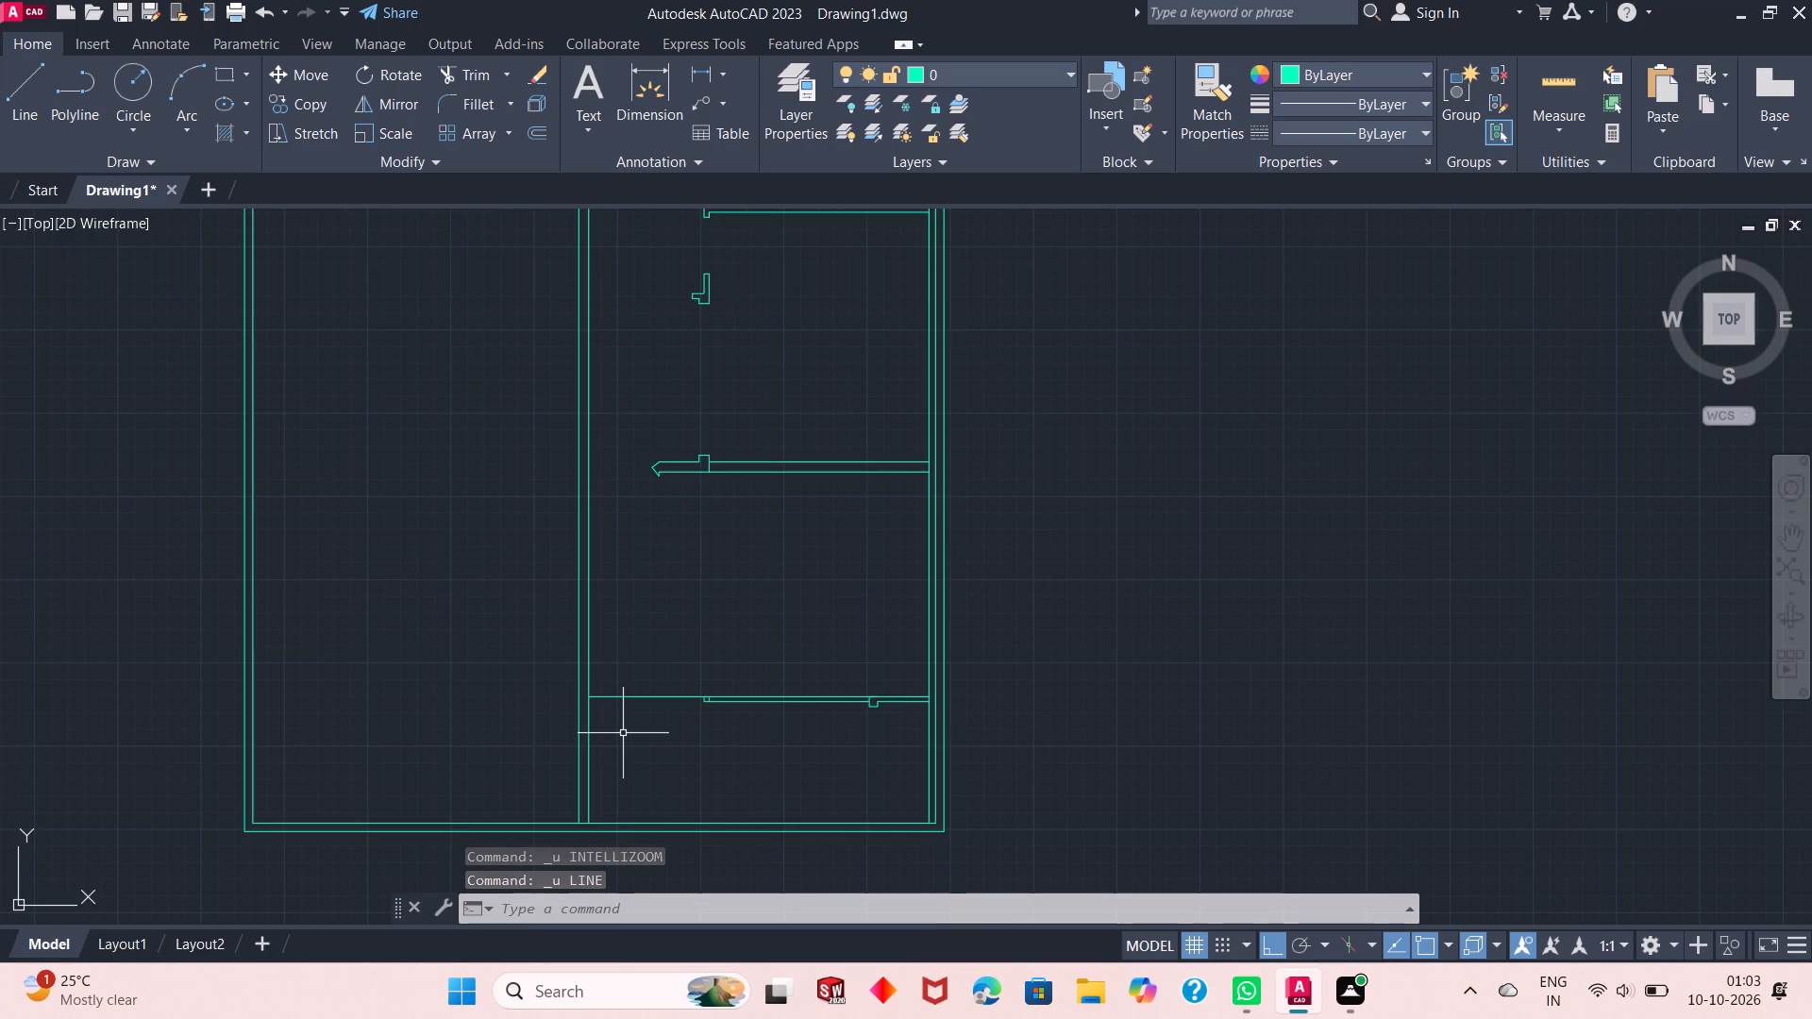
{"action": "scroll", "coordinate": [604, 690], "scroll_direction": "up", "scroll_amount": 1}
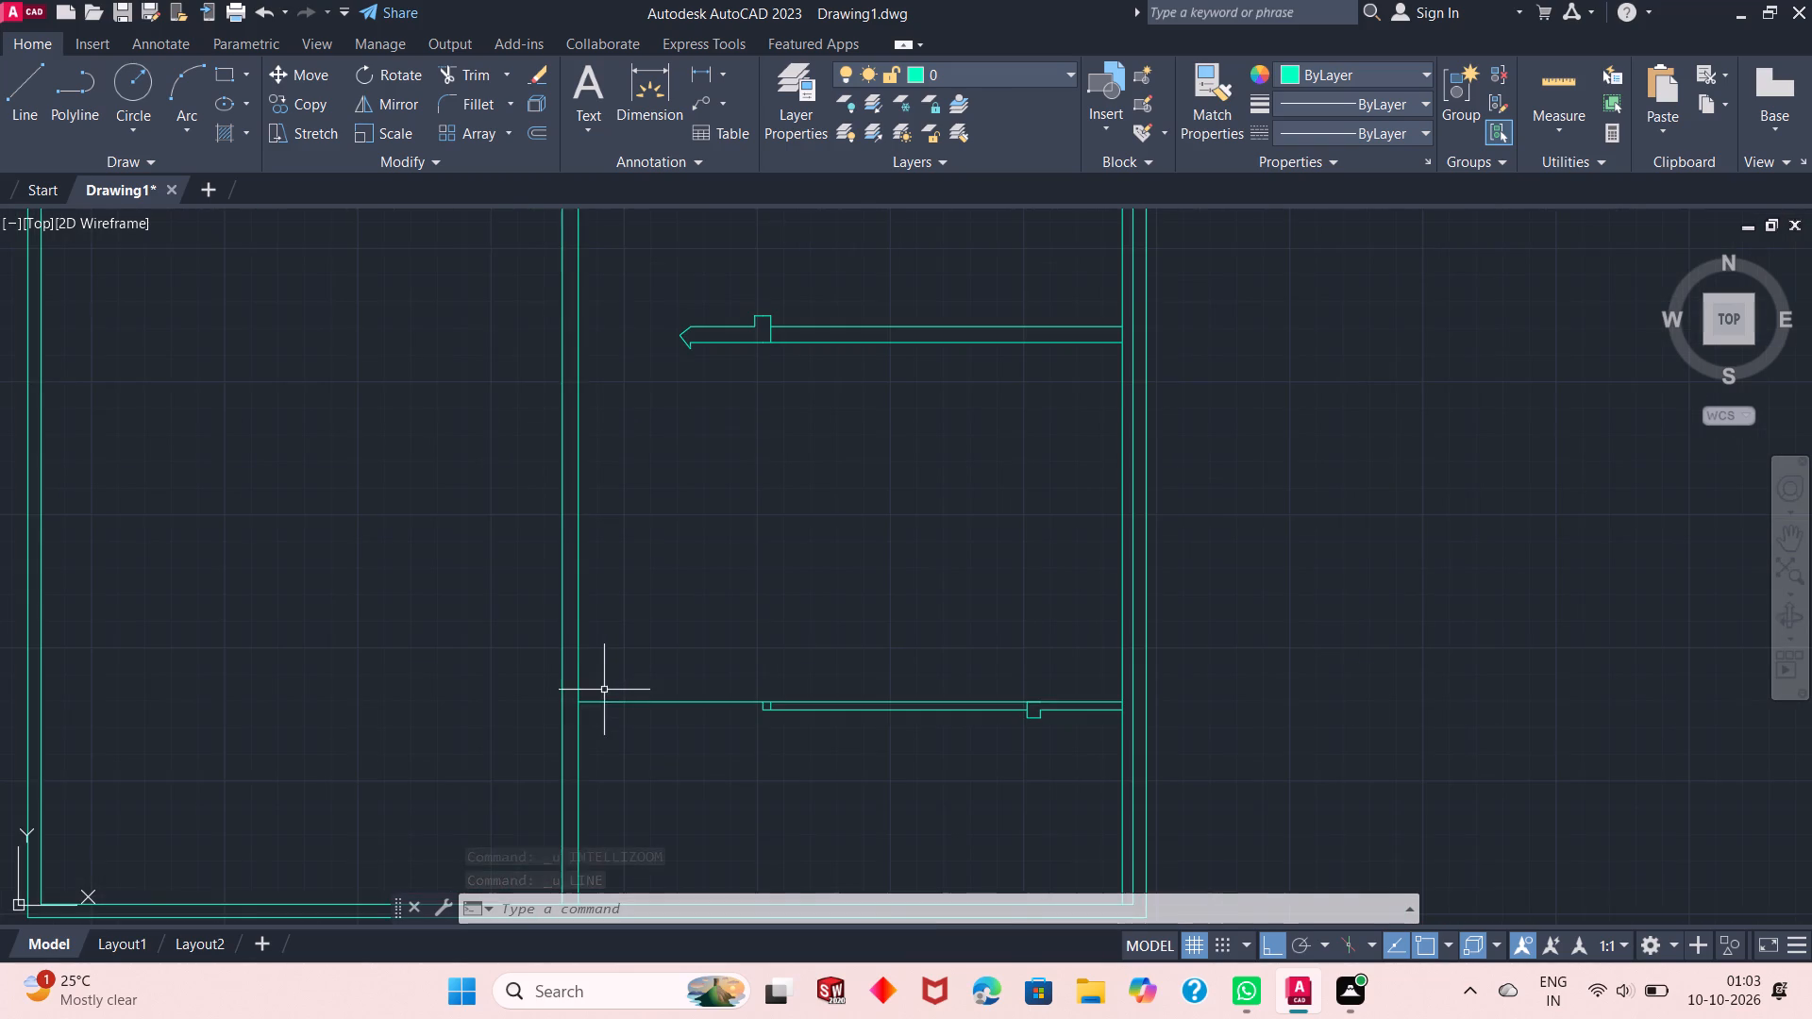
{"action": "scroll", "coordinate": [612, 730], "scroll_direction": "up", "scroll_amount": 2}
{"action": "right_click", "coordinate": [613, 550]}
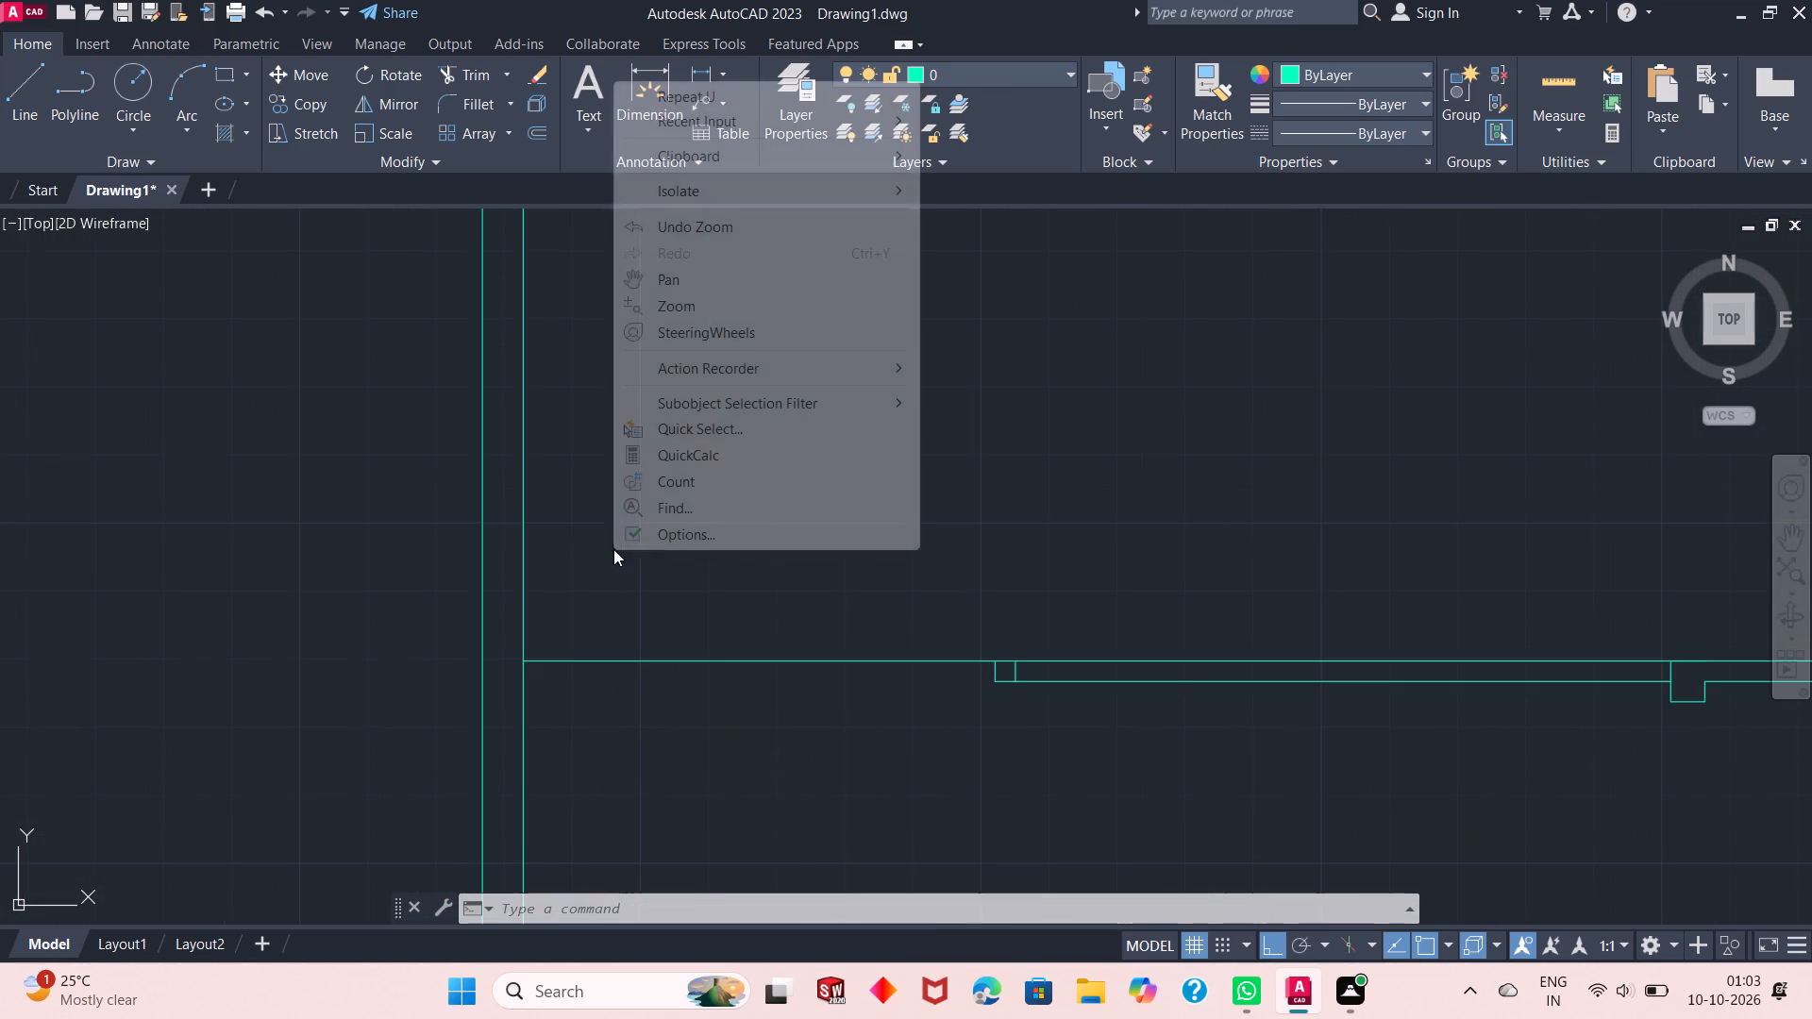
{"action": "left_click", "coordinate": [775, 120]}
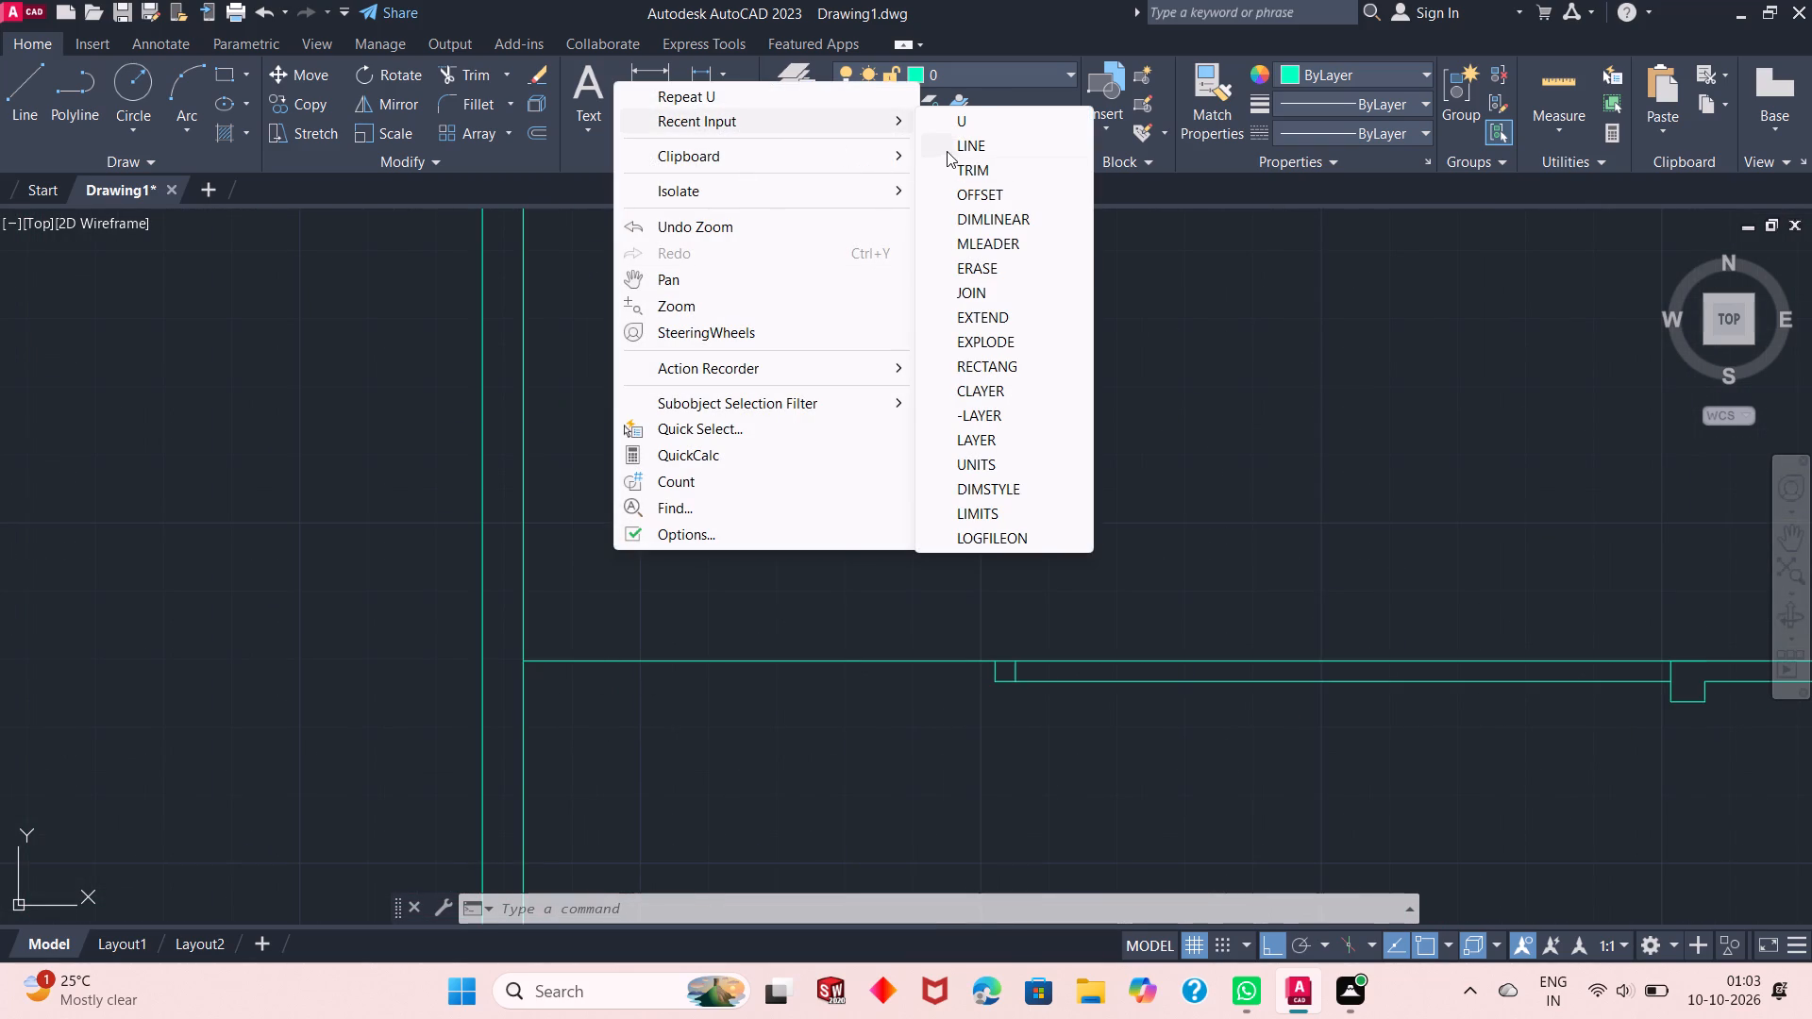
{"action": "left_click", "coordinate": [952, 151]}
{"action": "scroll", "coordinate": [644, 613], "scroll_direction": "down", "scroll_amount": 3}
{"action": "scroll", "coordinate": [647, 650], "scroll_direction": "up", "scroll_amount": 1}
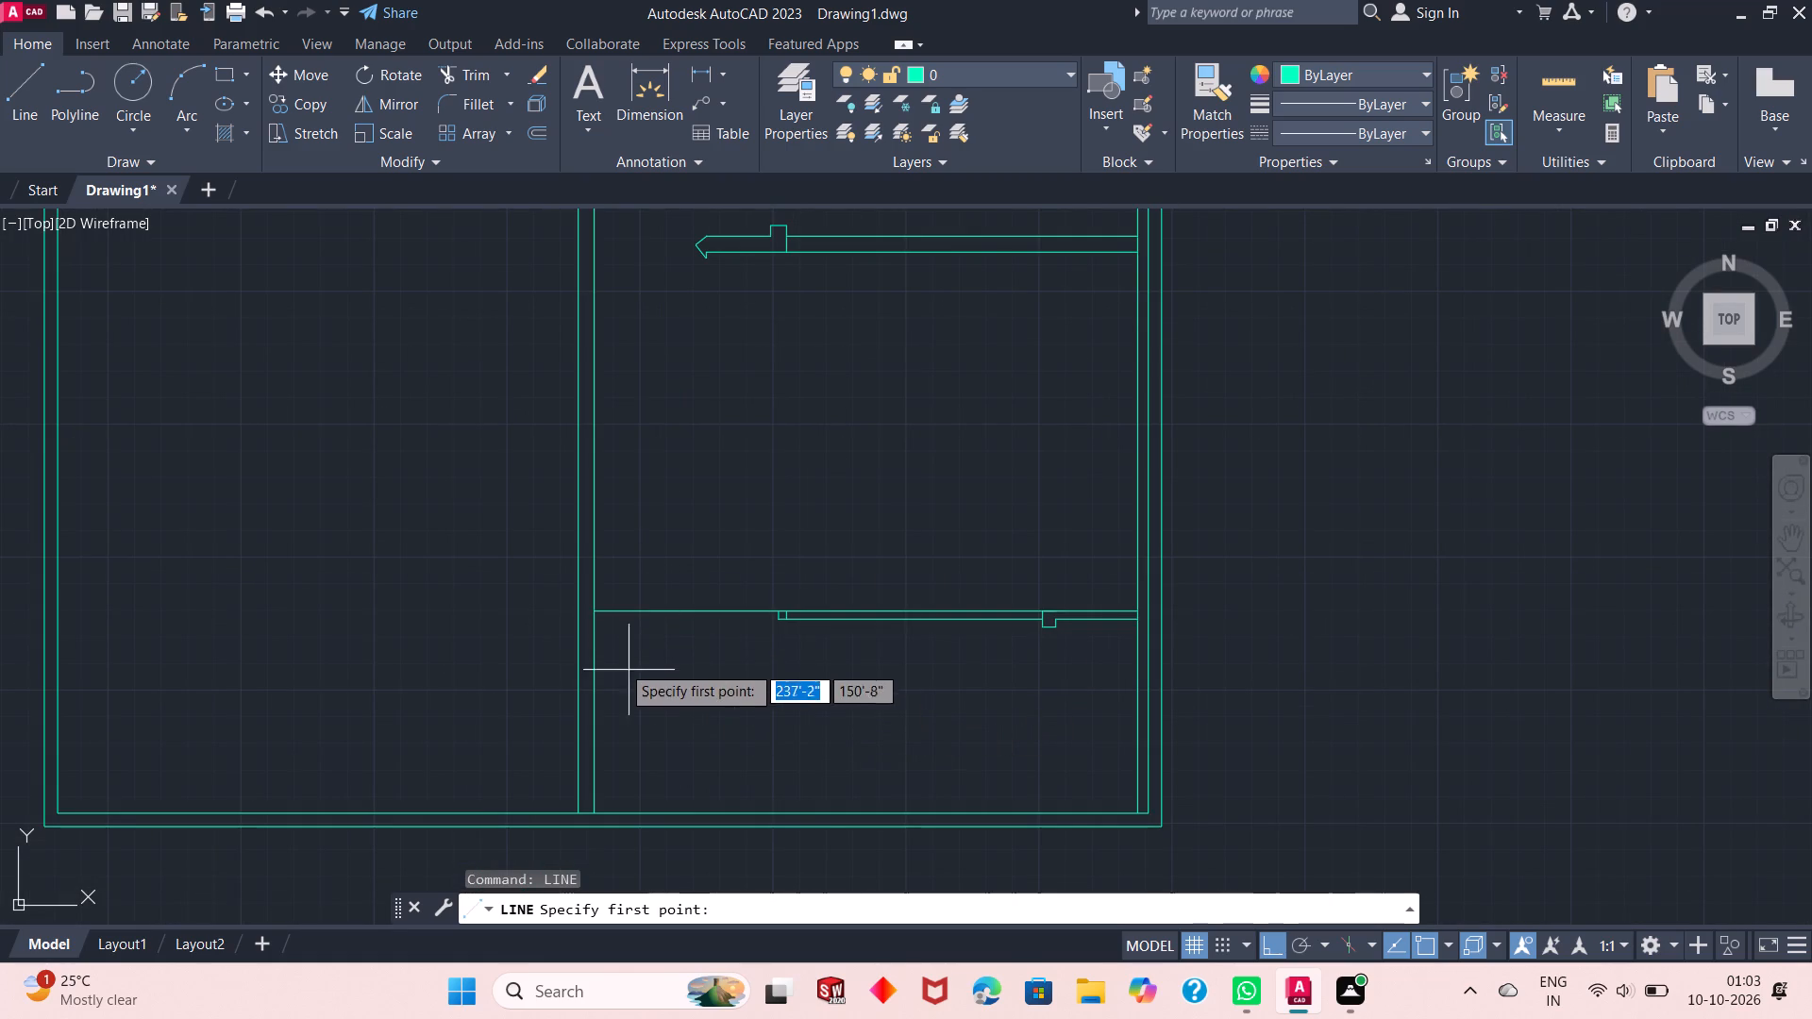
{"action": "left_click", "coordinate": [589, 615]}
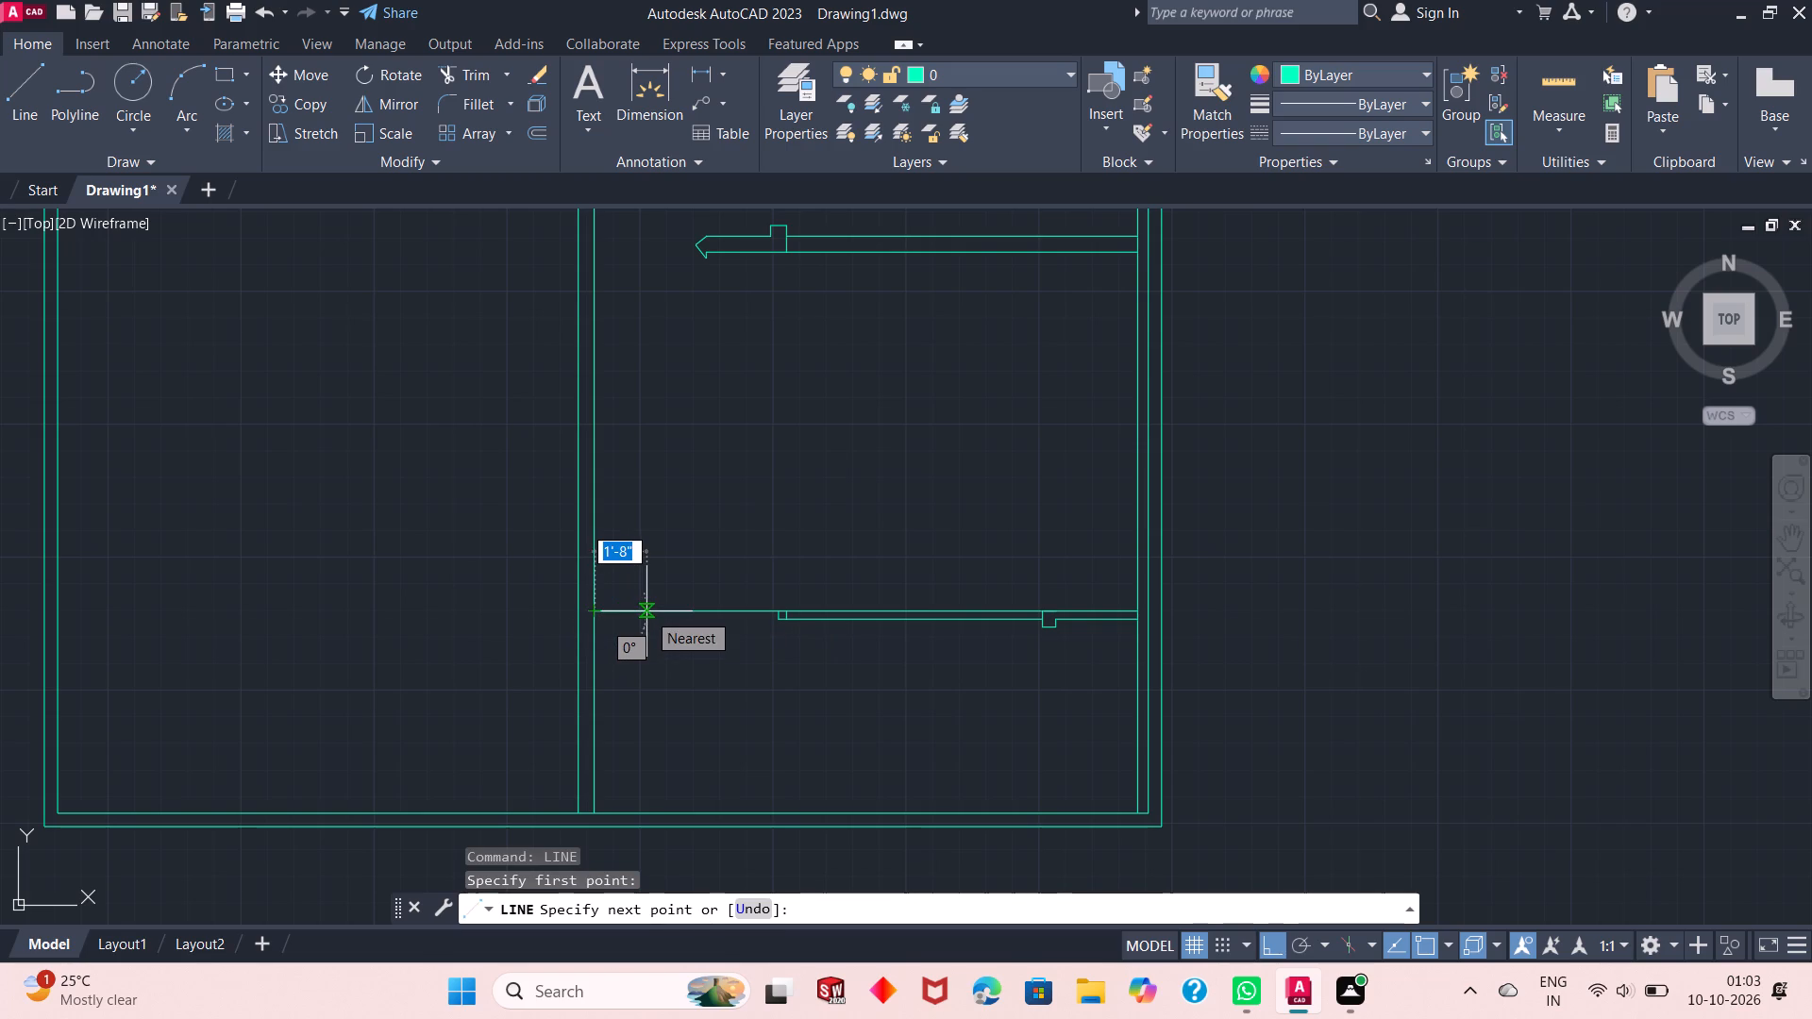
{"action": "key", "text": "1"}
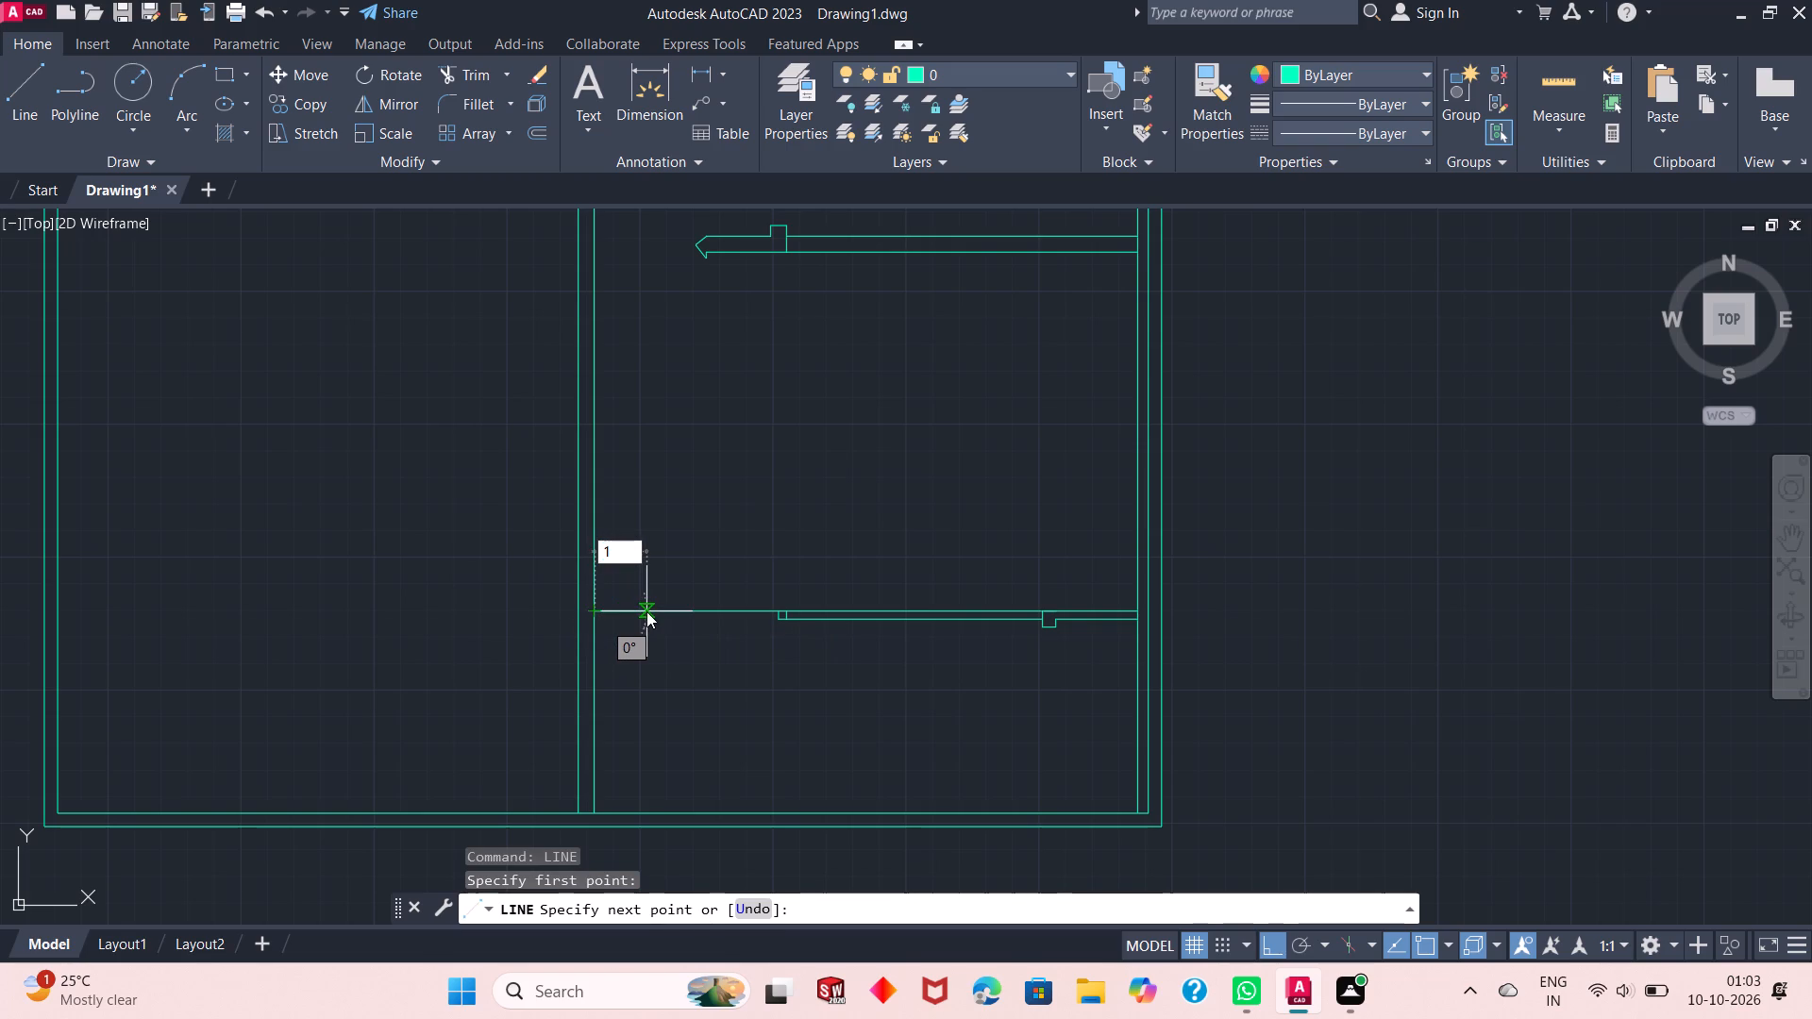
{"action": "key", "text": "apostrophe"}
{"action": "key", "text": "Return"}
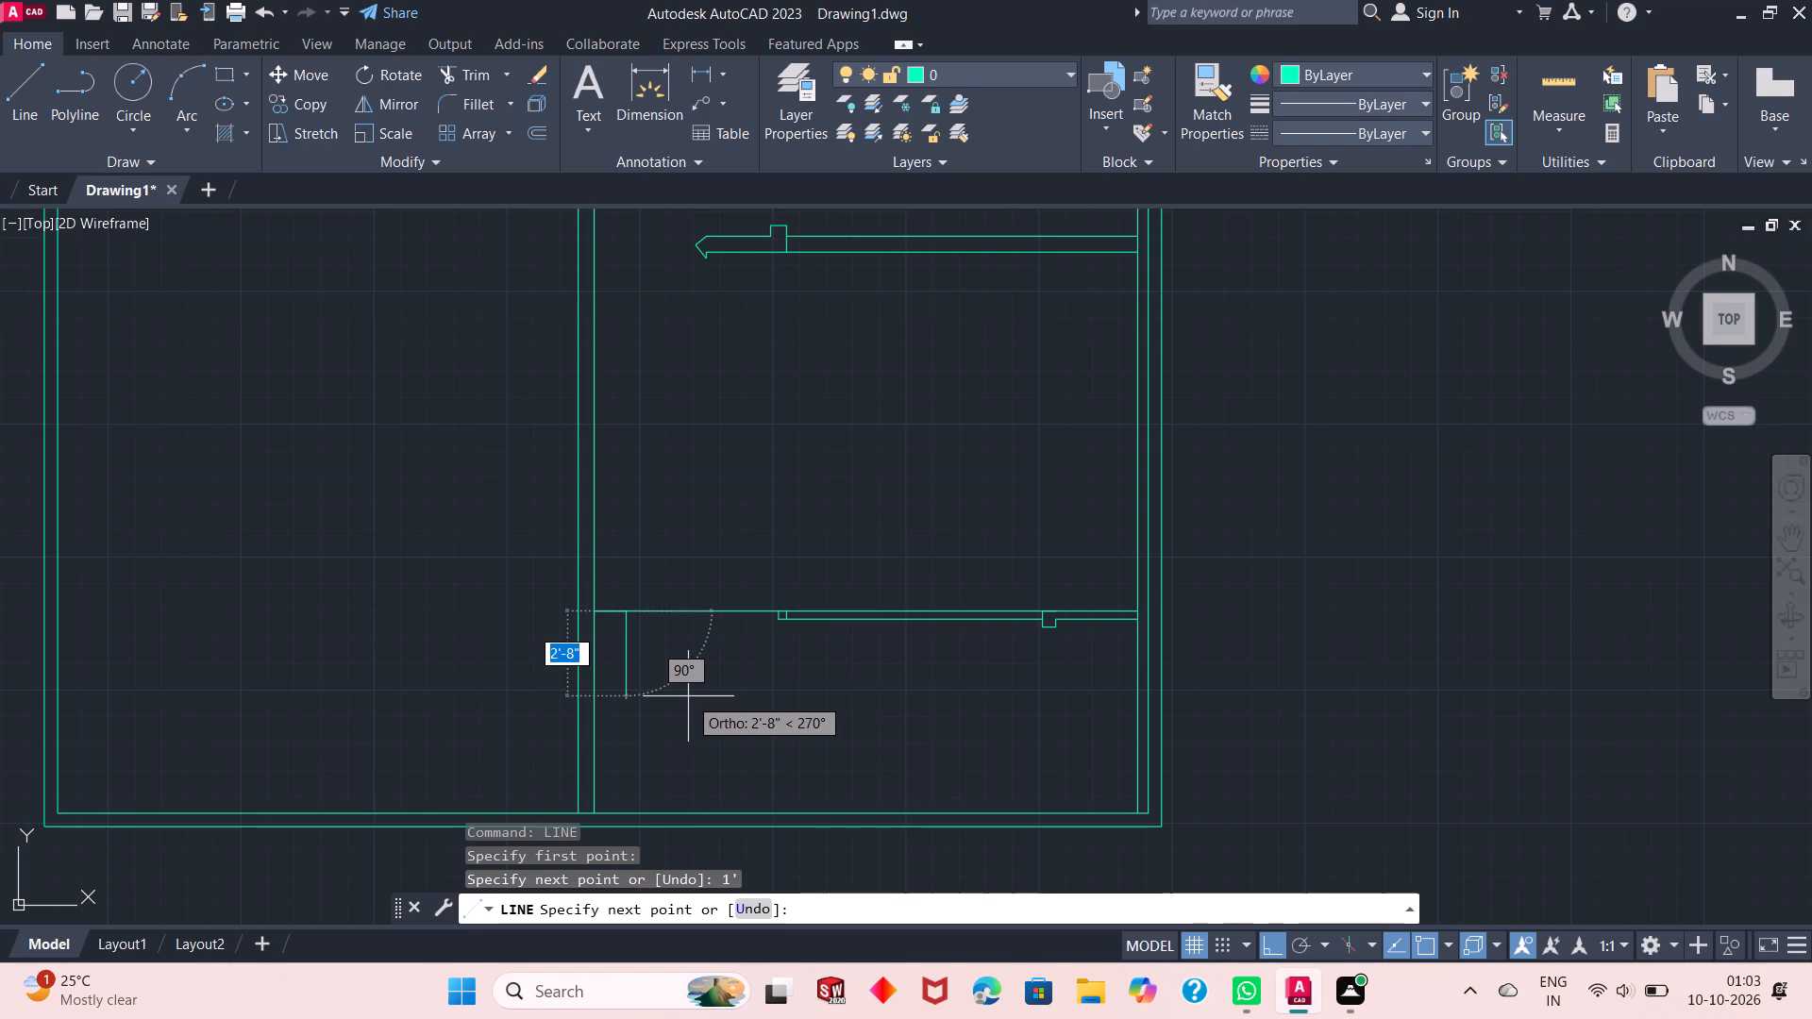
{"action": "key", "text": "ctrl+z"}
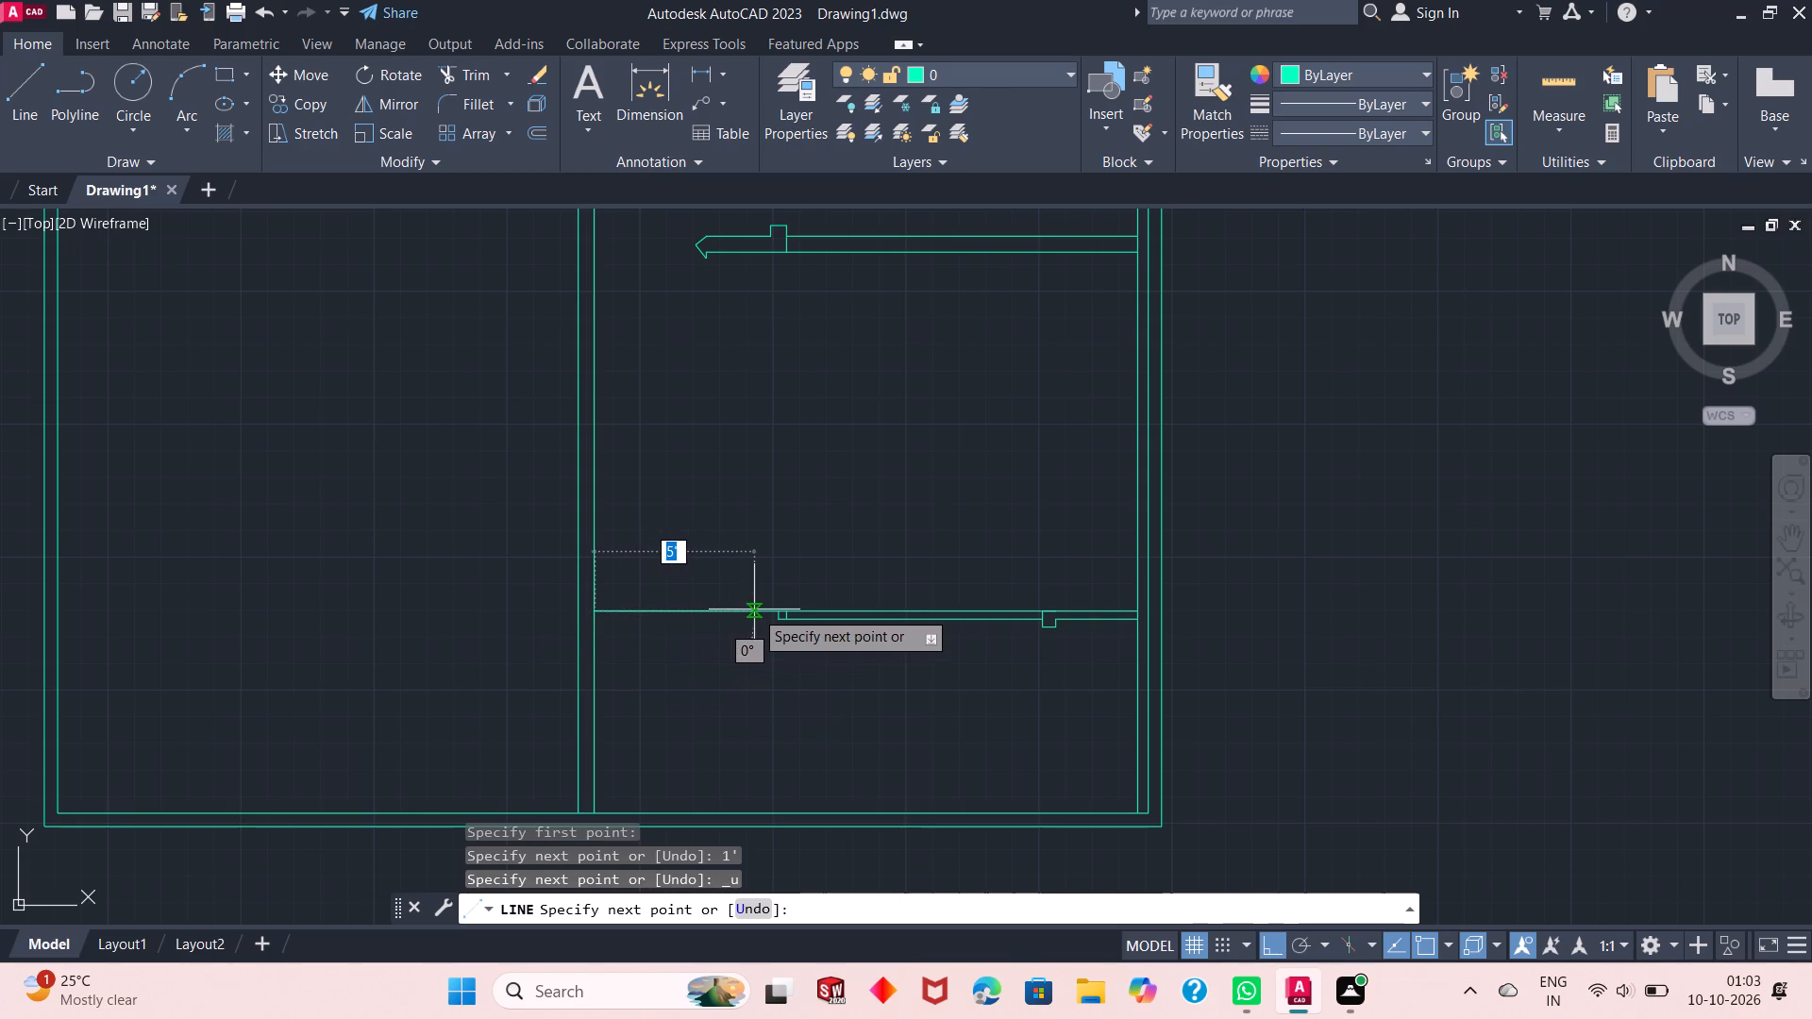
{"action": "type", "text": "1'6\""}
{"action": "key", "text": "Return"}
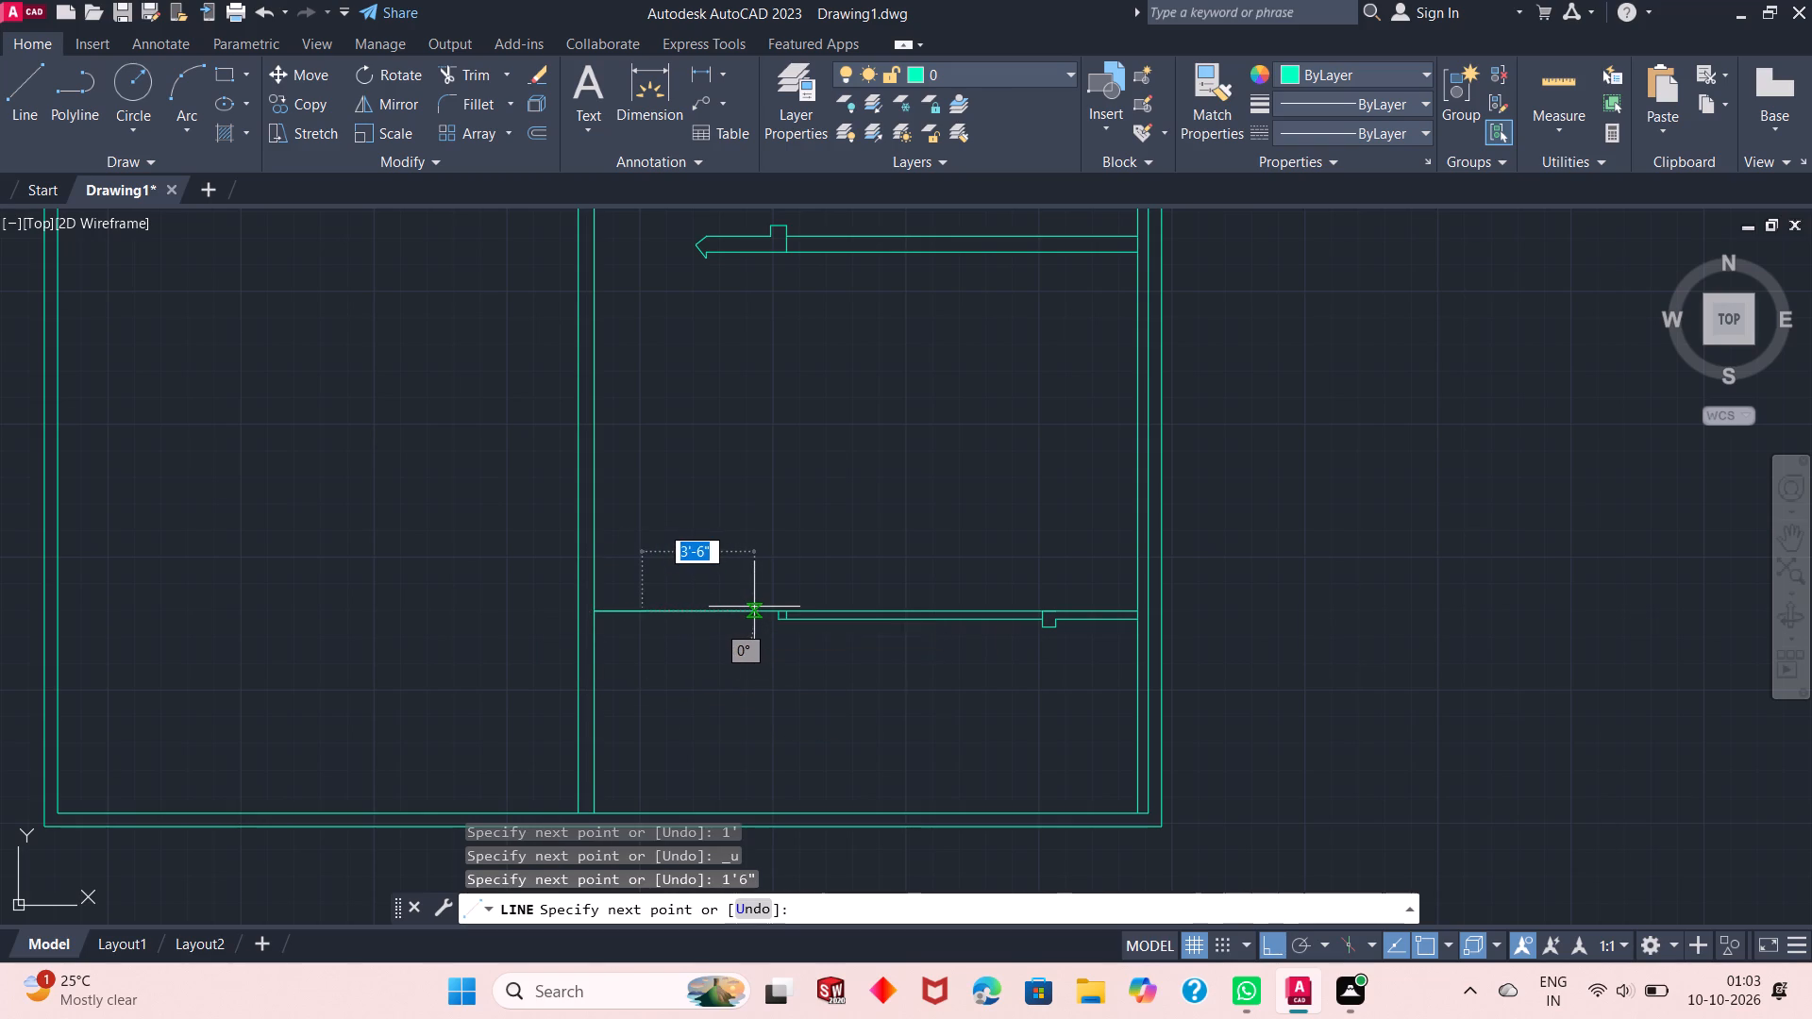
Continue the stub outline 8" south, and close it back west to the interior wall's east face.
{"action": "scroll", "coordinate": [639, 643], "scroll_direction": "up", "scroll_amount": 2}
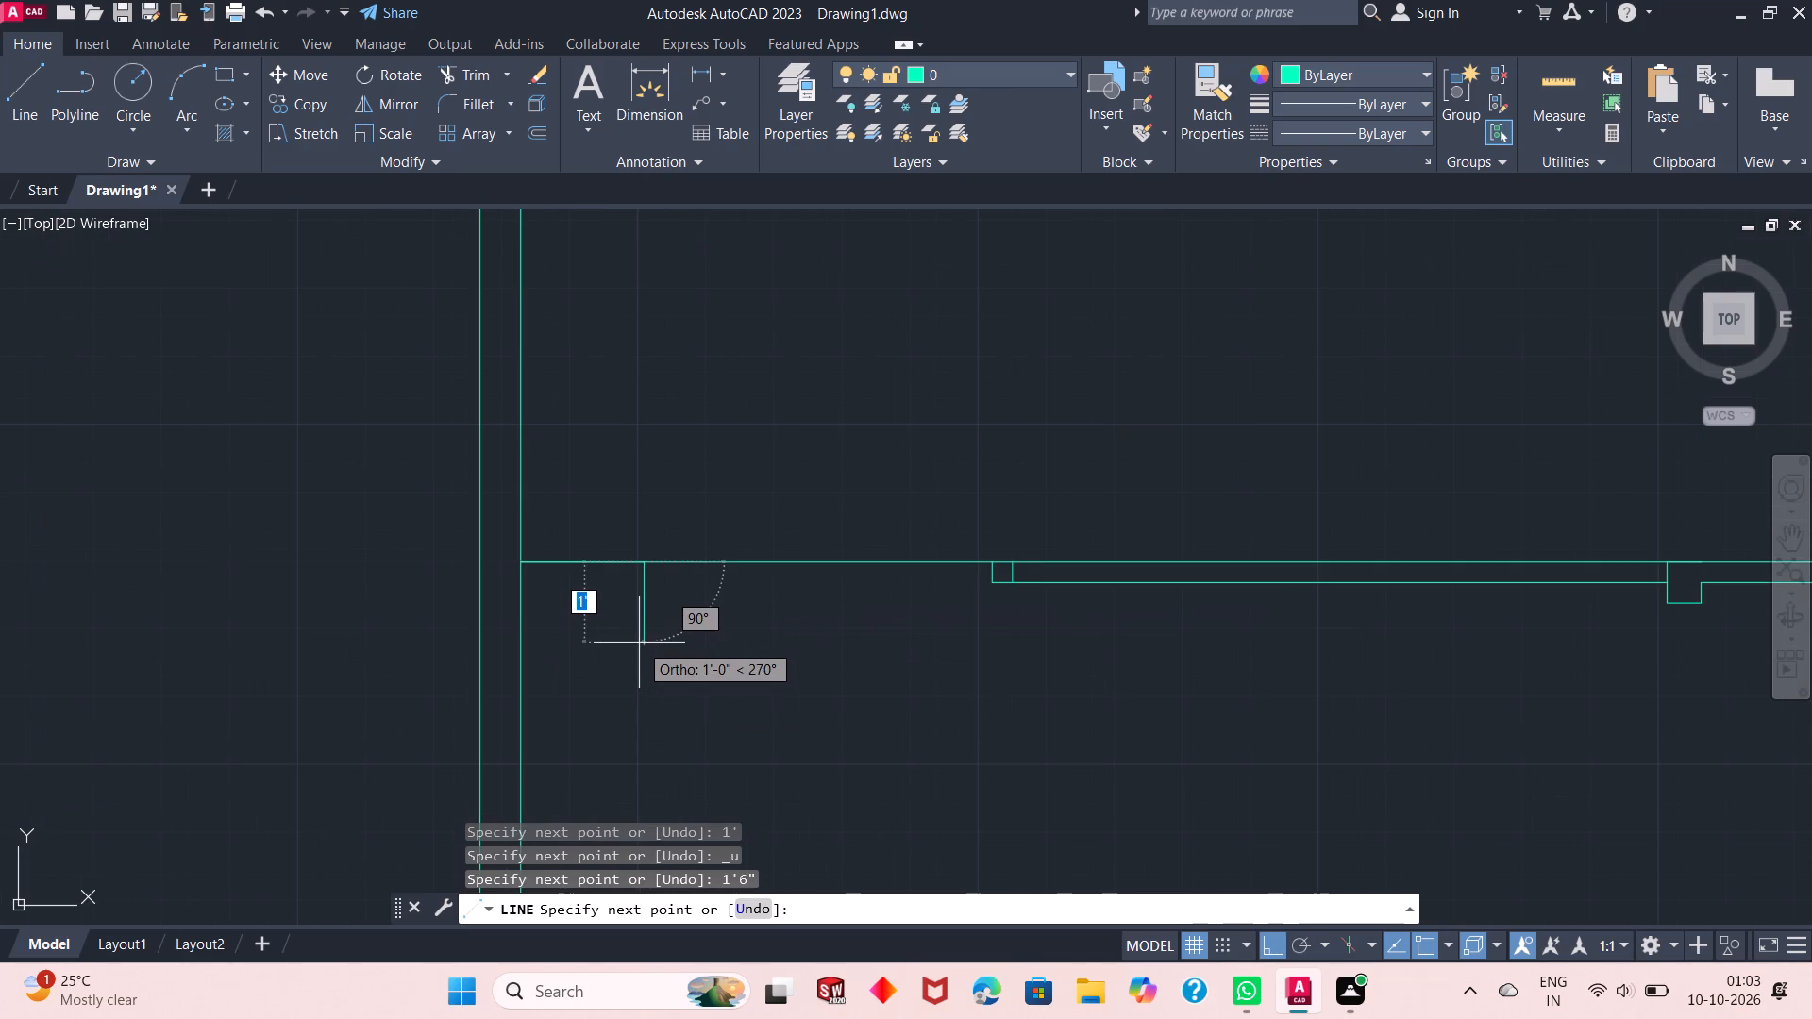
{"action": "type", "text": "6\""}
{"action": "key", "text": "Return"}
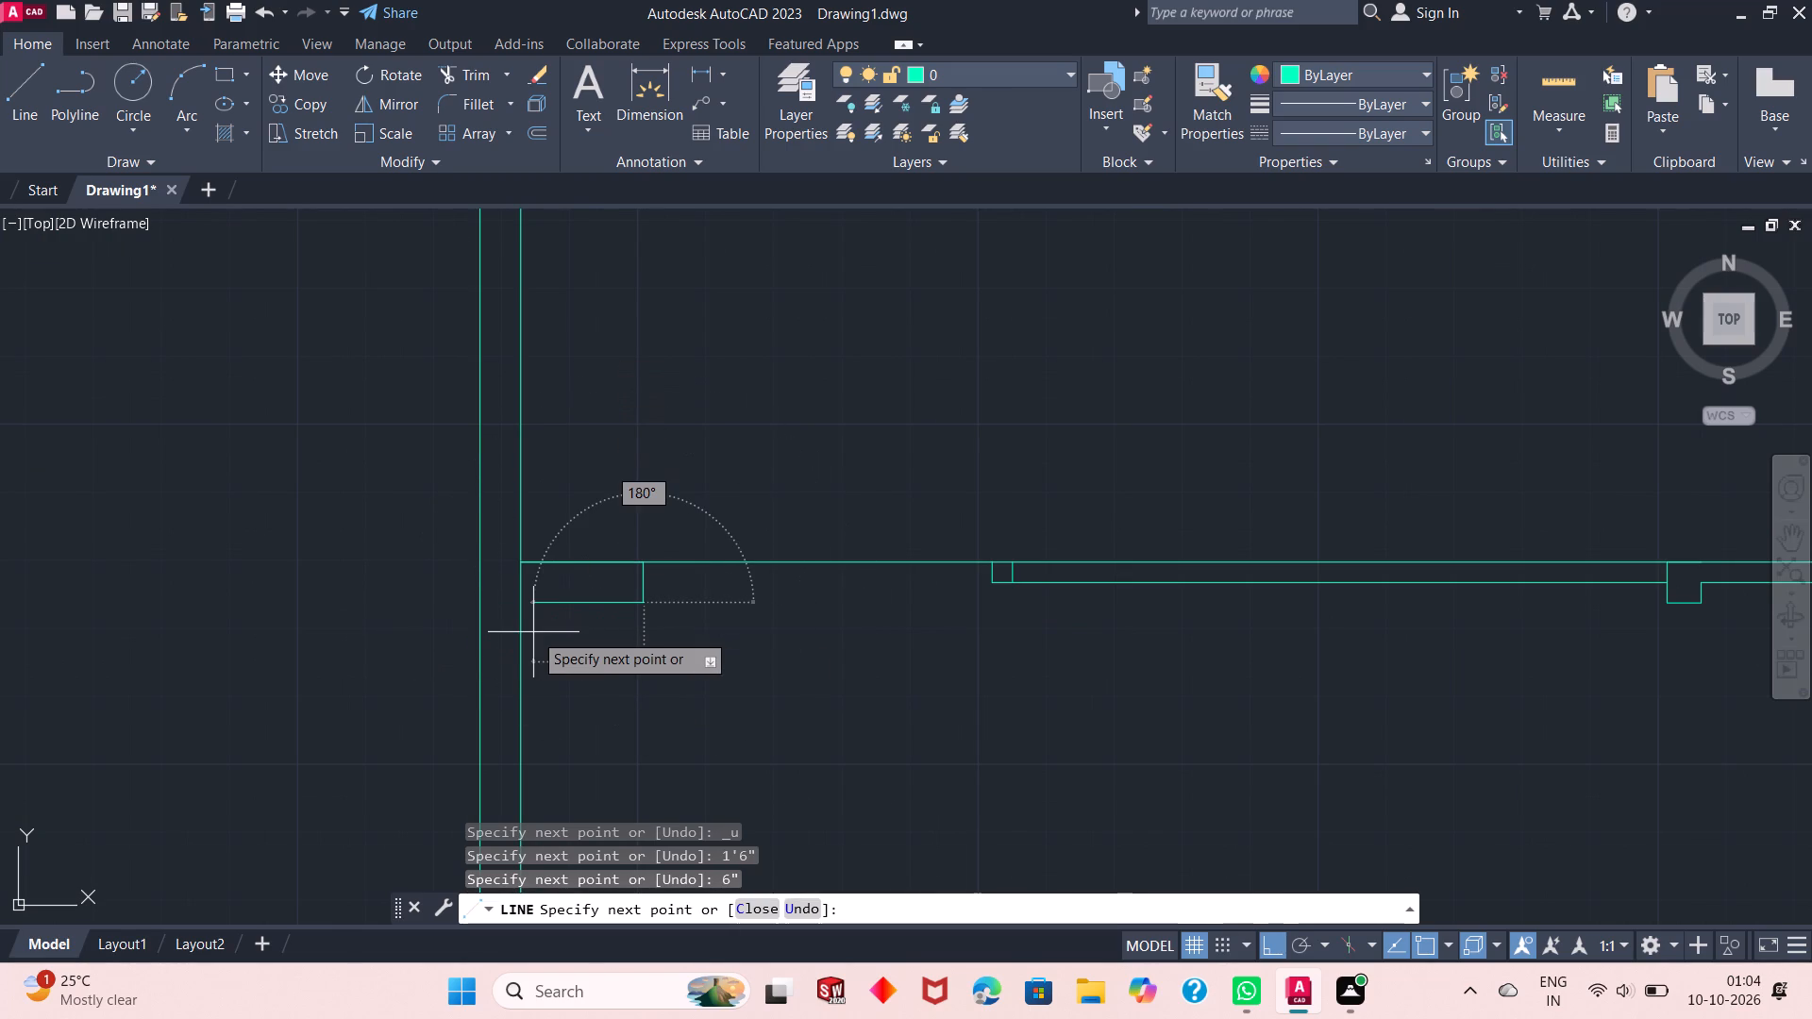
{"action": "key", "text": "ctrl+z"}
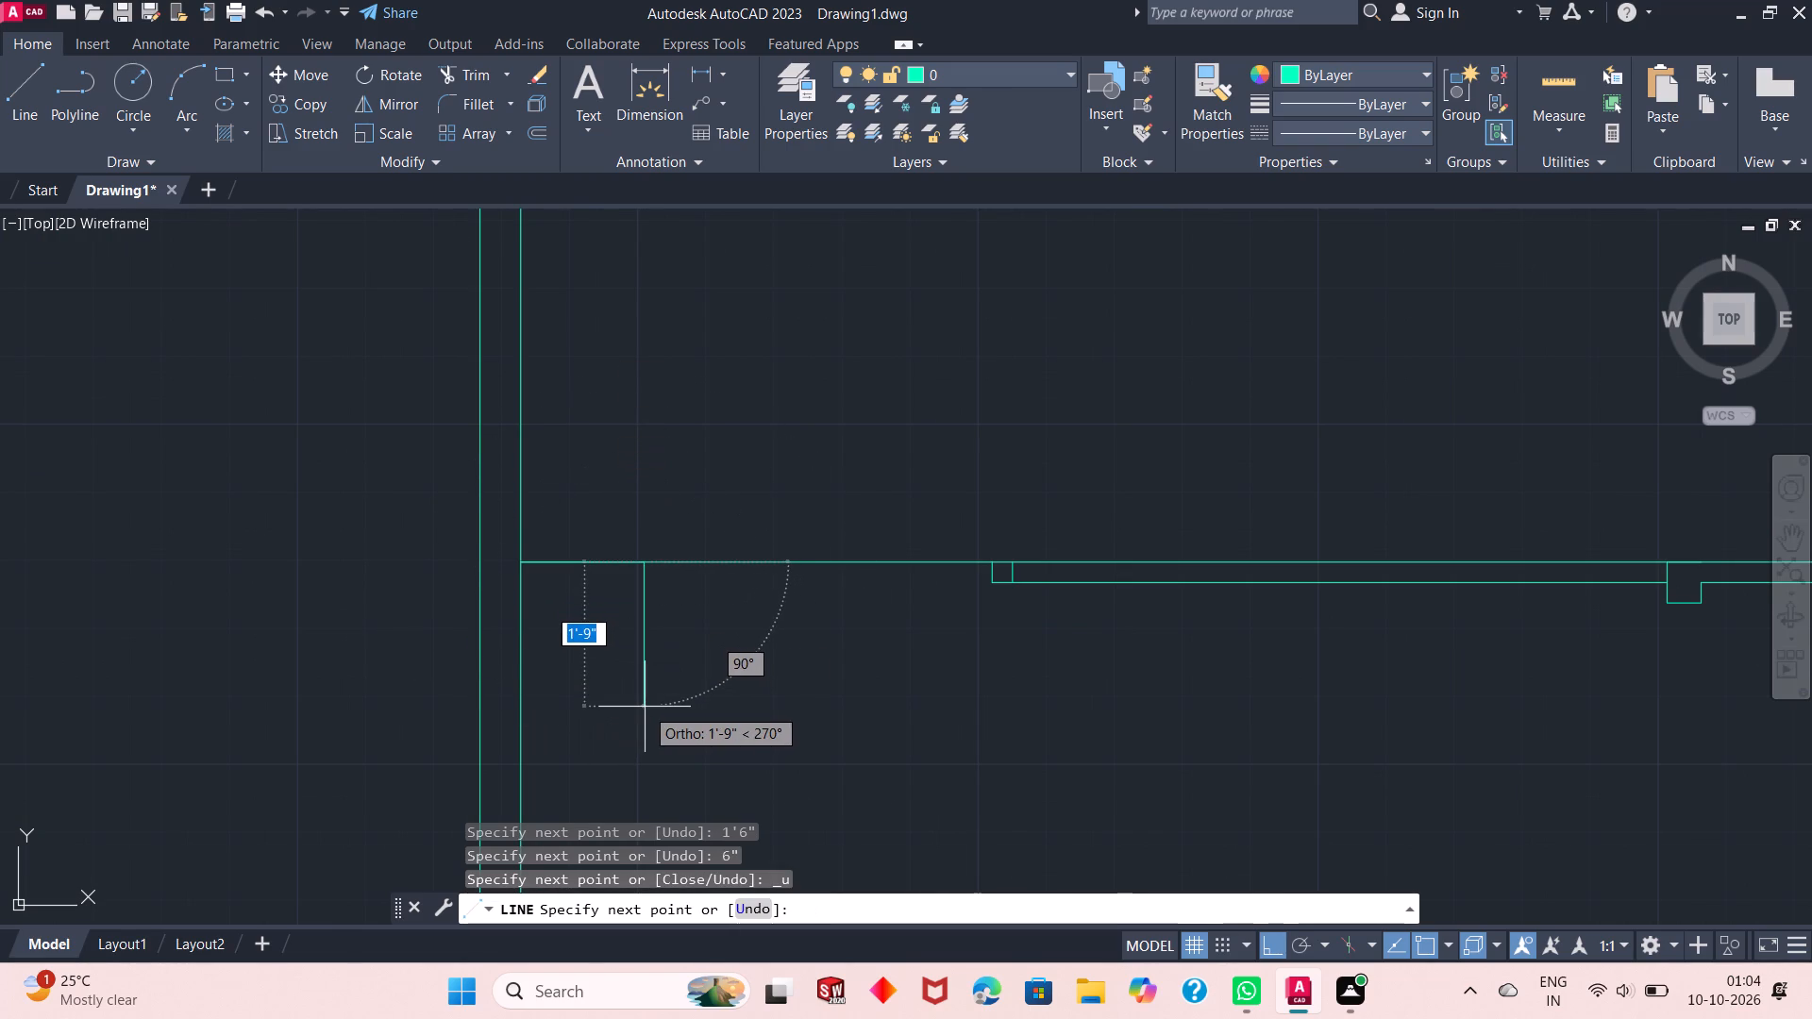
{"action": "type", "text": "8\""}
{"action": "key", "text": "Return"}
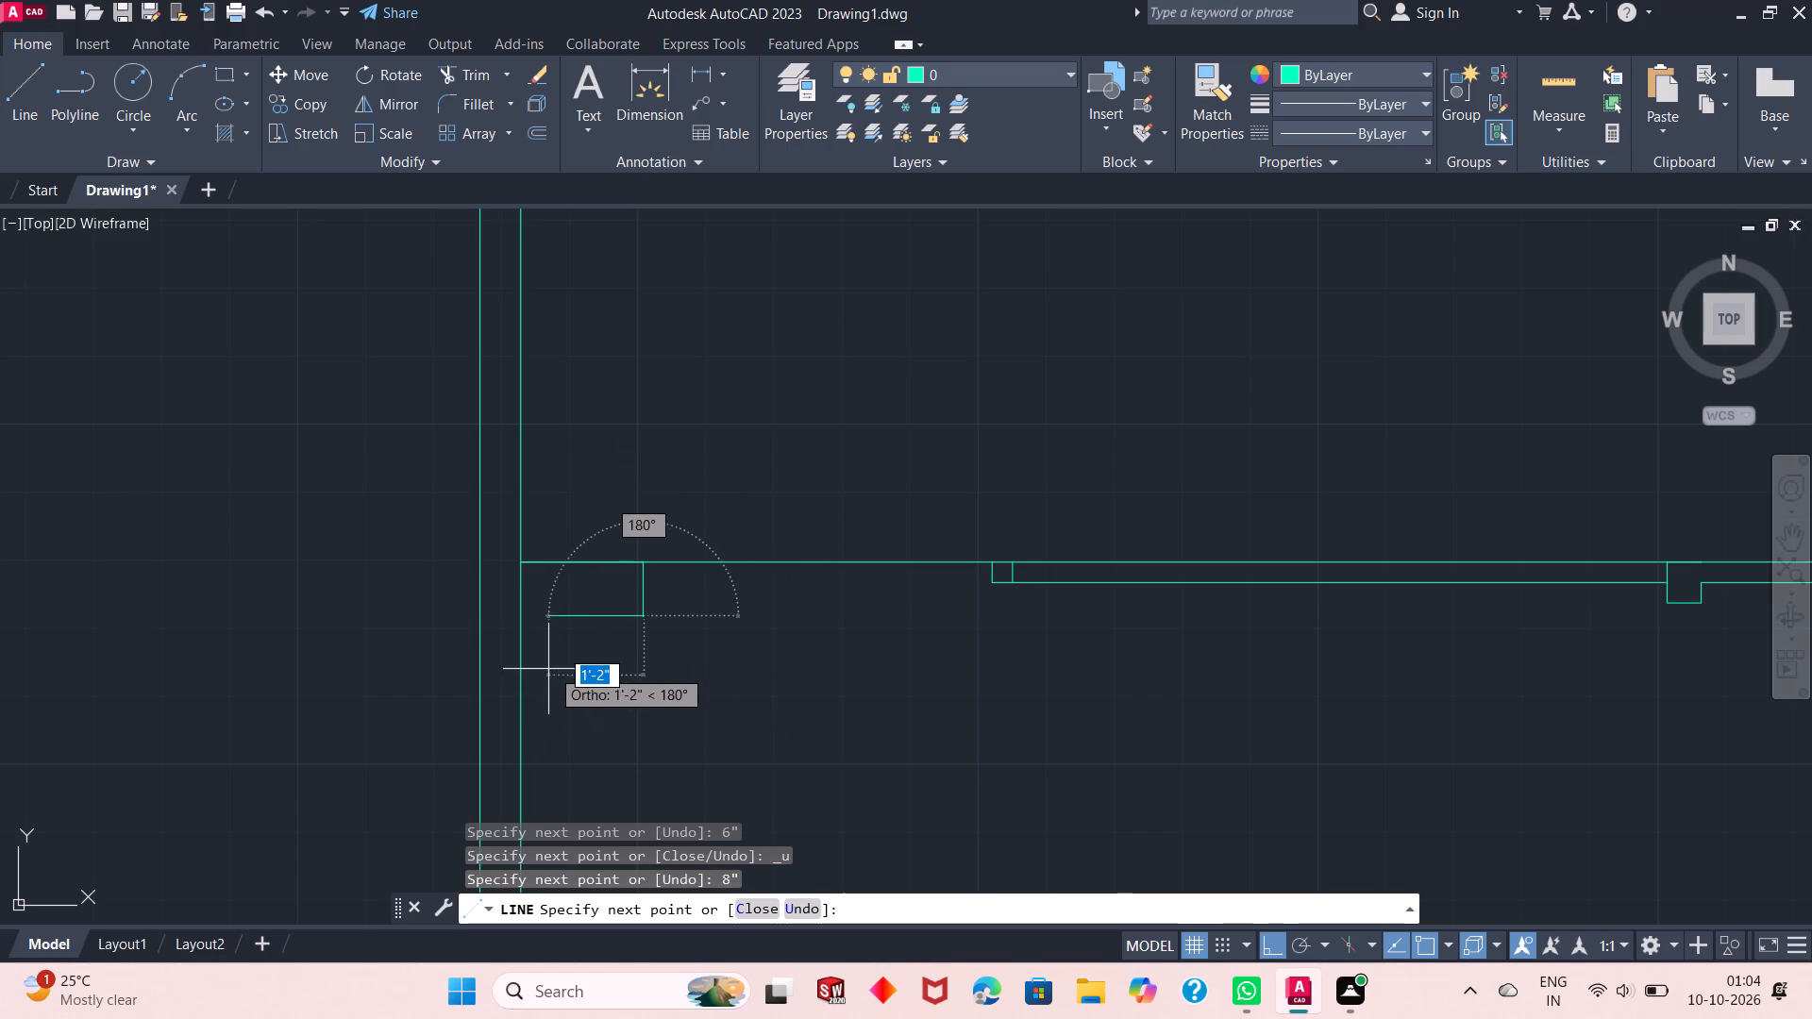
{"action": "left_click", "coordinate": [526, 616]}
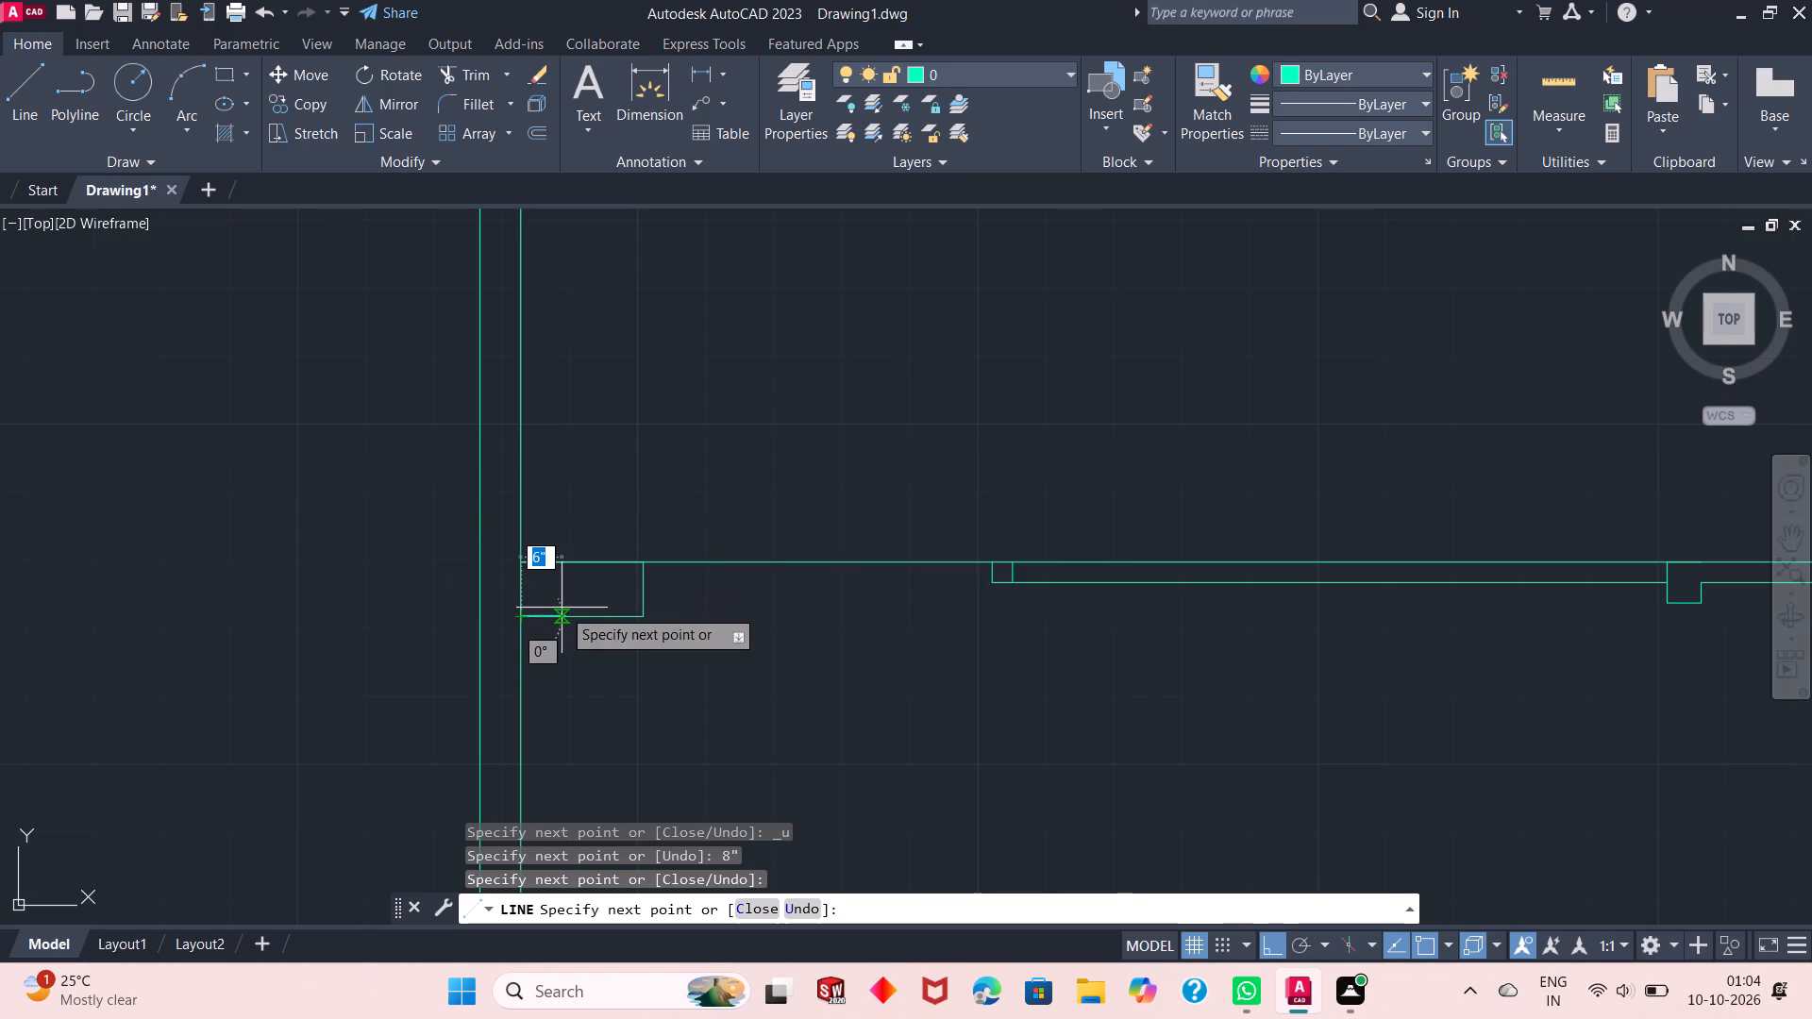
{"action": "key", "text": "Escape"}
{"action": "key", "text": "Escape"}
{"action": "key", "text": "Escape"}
Examine the new stub outline at the interior wall and its relation to the surrounding partitions.
{"action": "scroll", "coordinate": [553, 636], "scroll_direction": "up", "scroll_amount": 2}
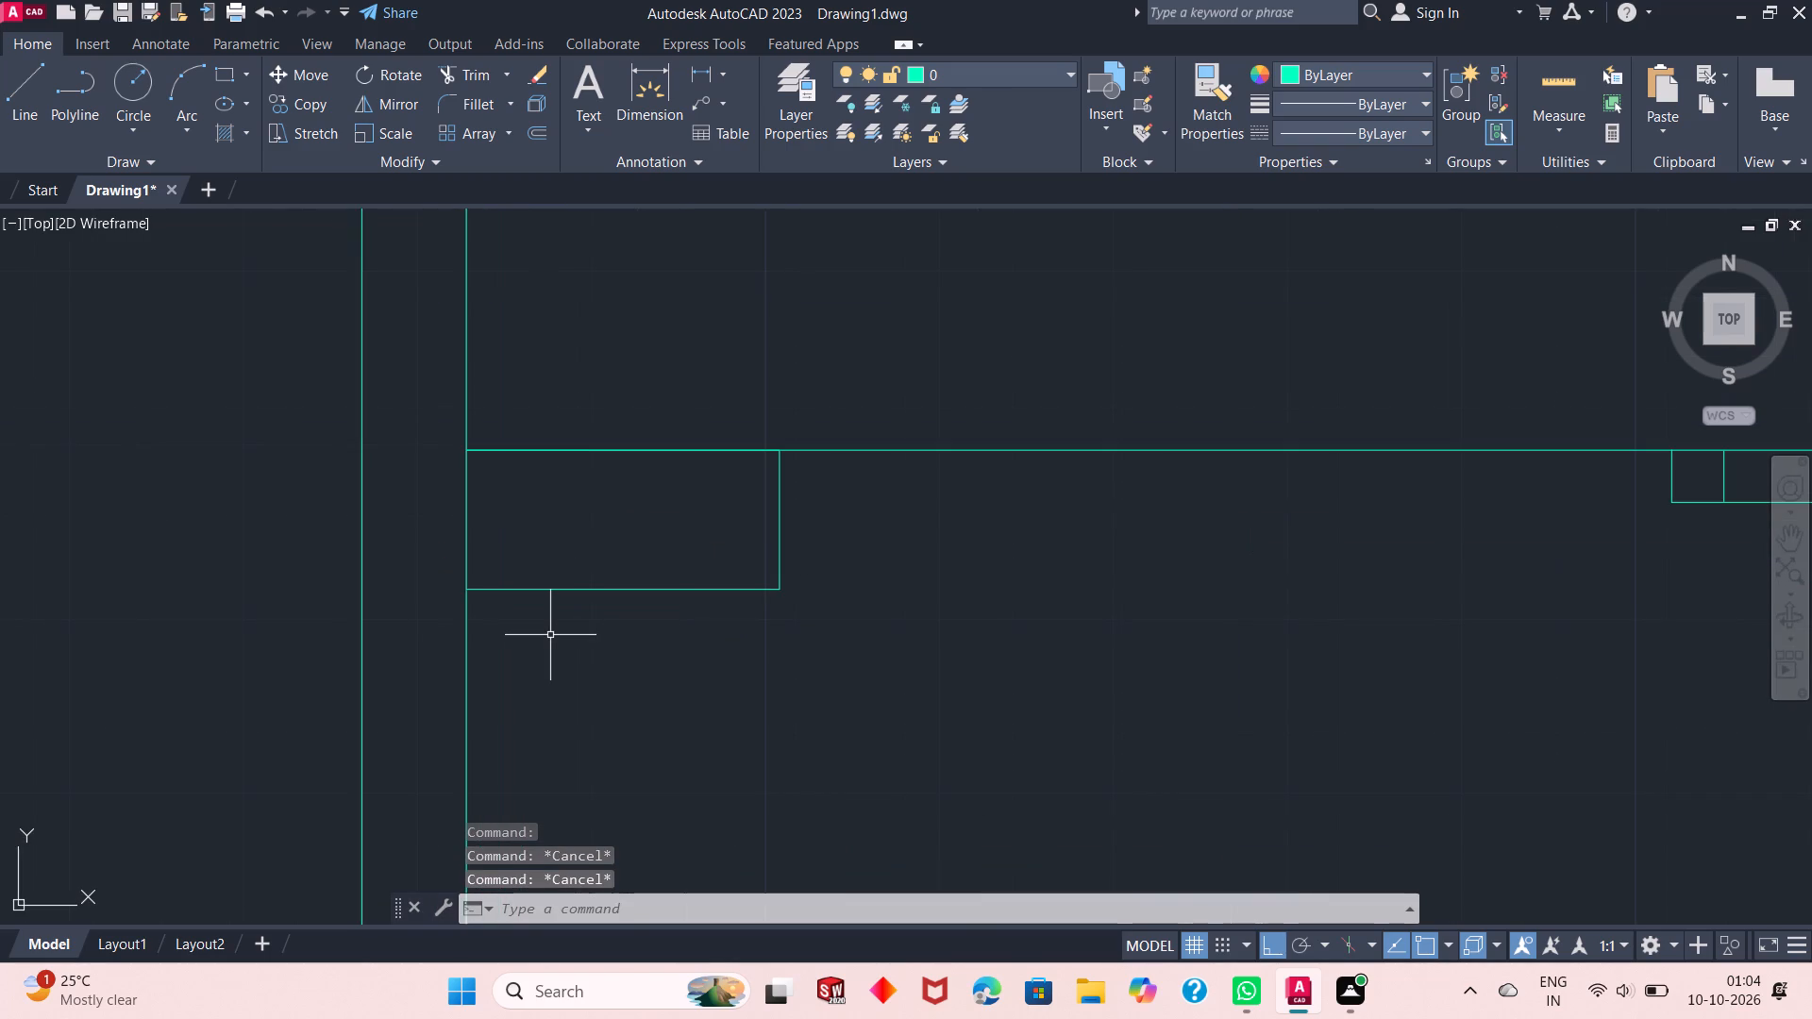
{"action": "scroll", "coordinate": [546, 635], "scroll_direction": "up", "scroll_amount": 1}
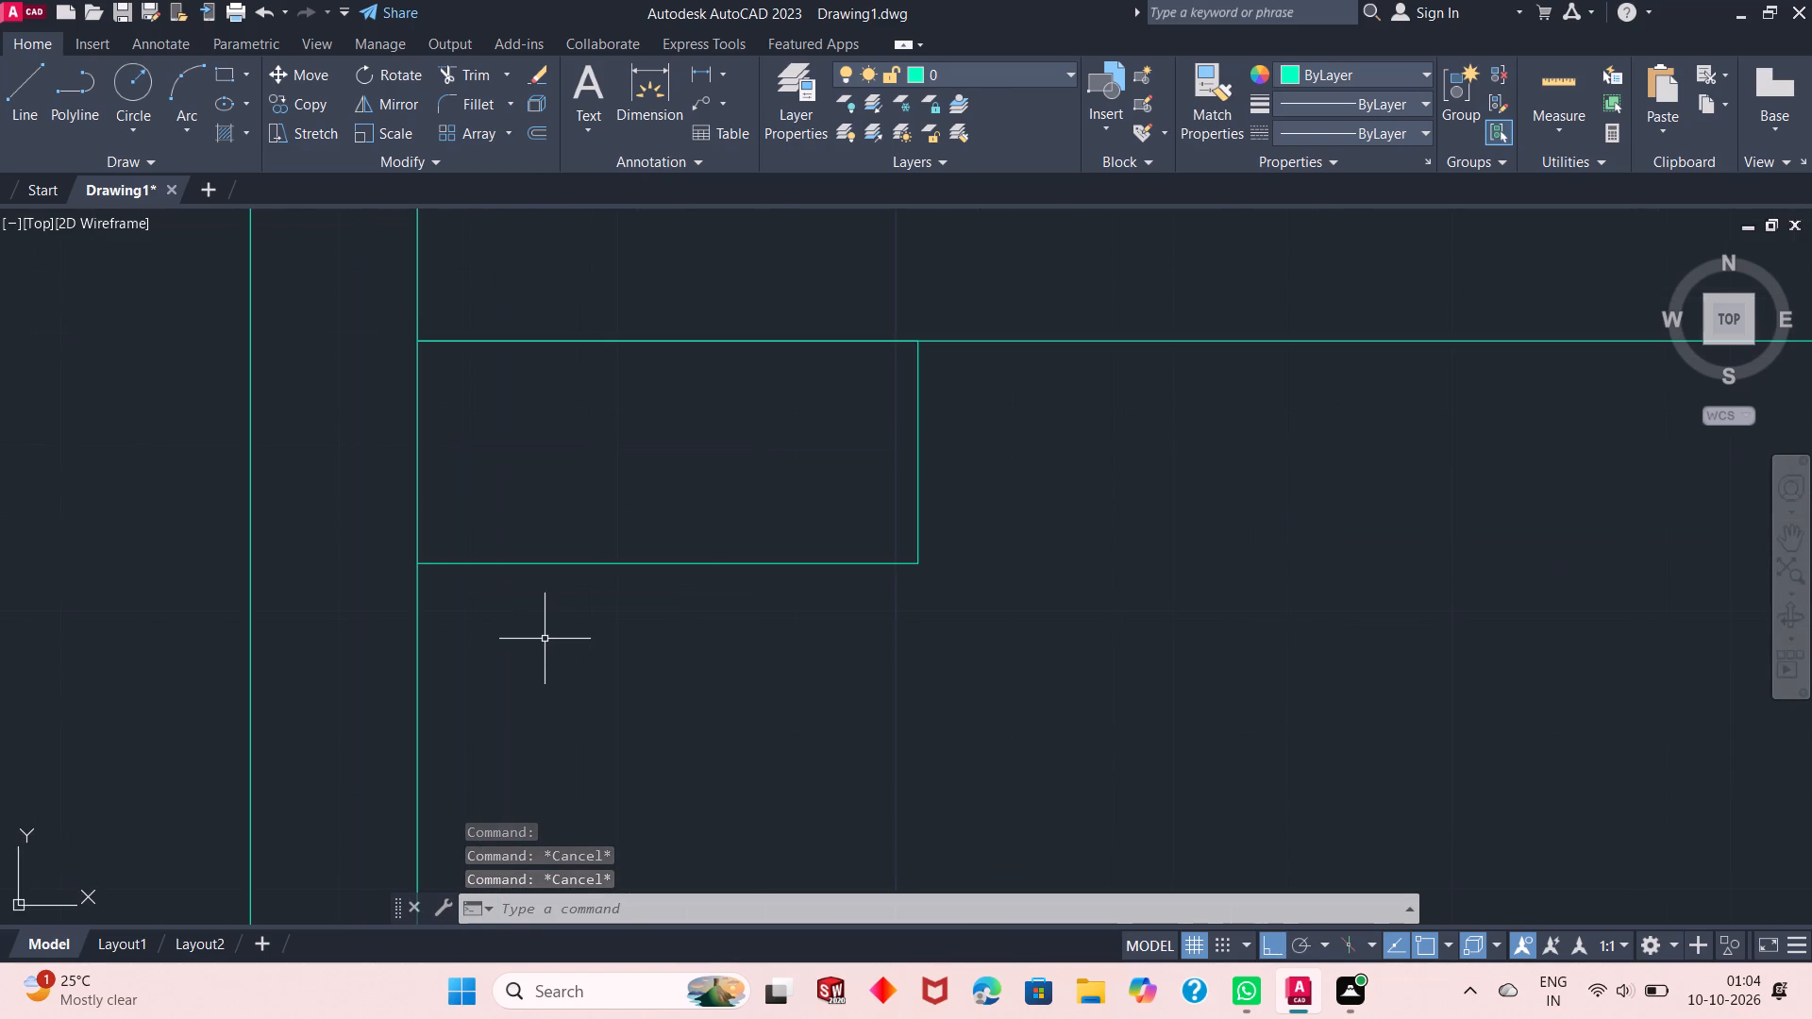
{"action": "scroll", "coordinate": [544, 640], "scroll_direction": "down", "scroll_amount": 5}
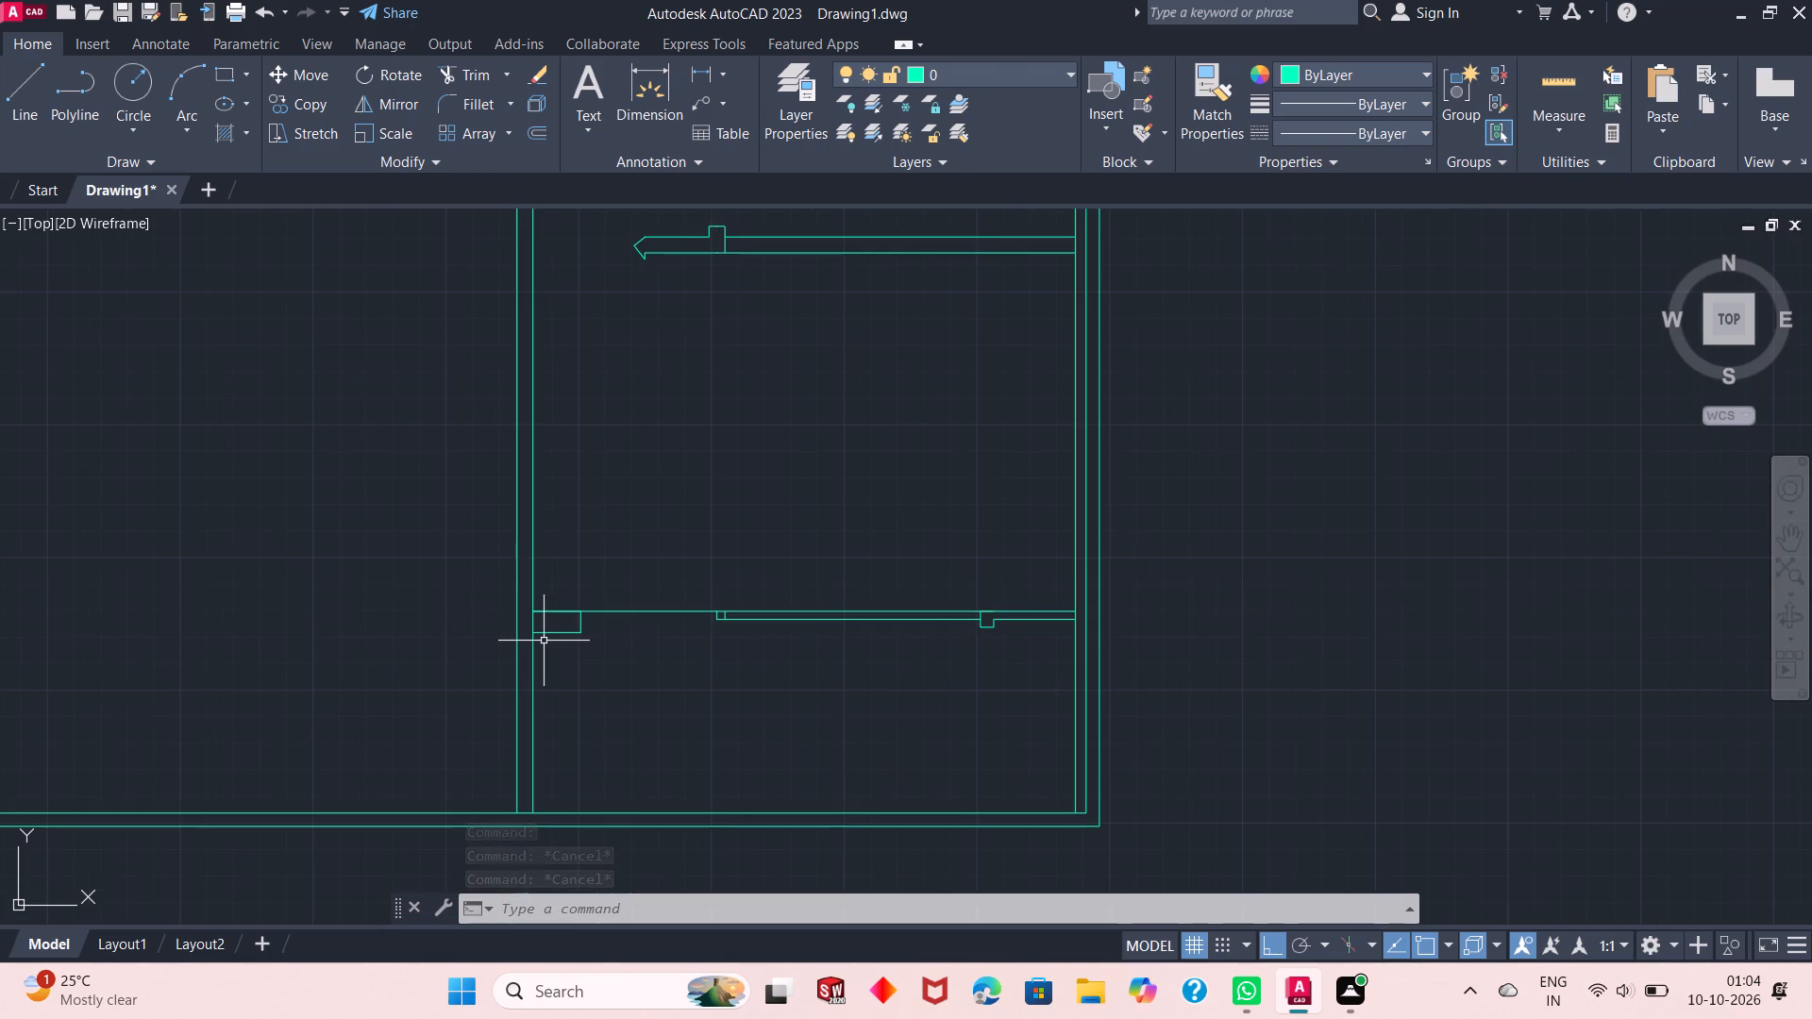
{"action": "scroll", "coordinate": [544, 641], "scroll_direction": "down", "scroll_amount": 1}
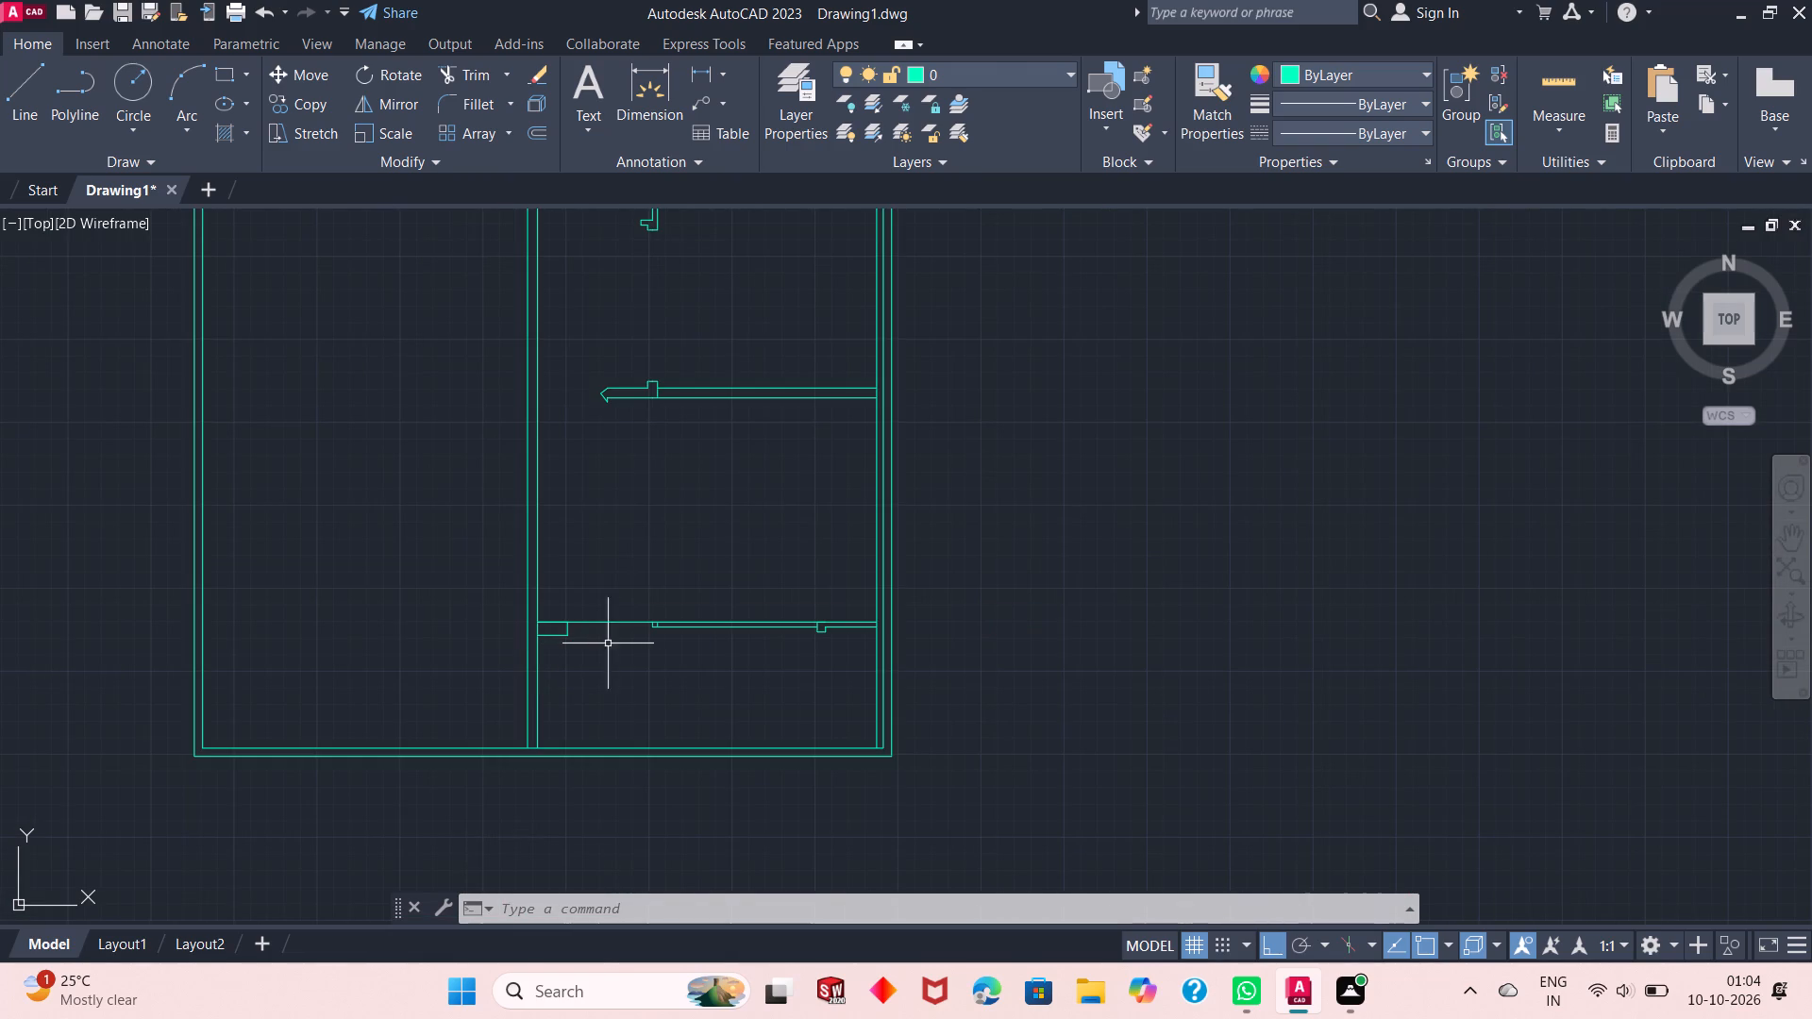
{"action": "scroll", "coordinate": [627, 633], "scroll_direction": "down", "scroll_amount": 3}
{"action": "scroll", "coordinate": [587, 628], "scroll_direction": "up", "scroll_amount": 2}
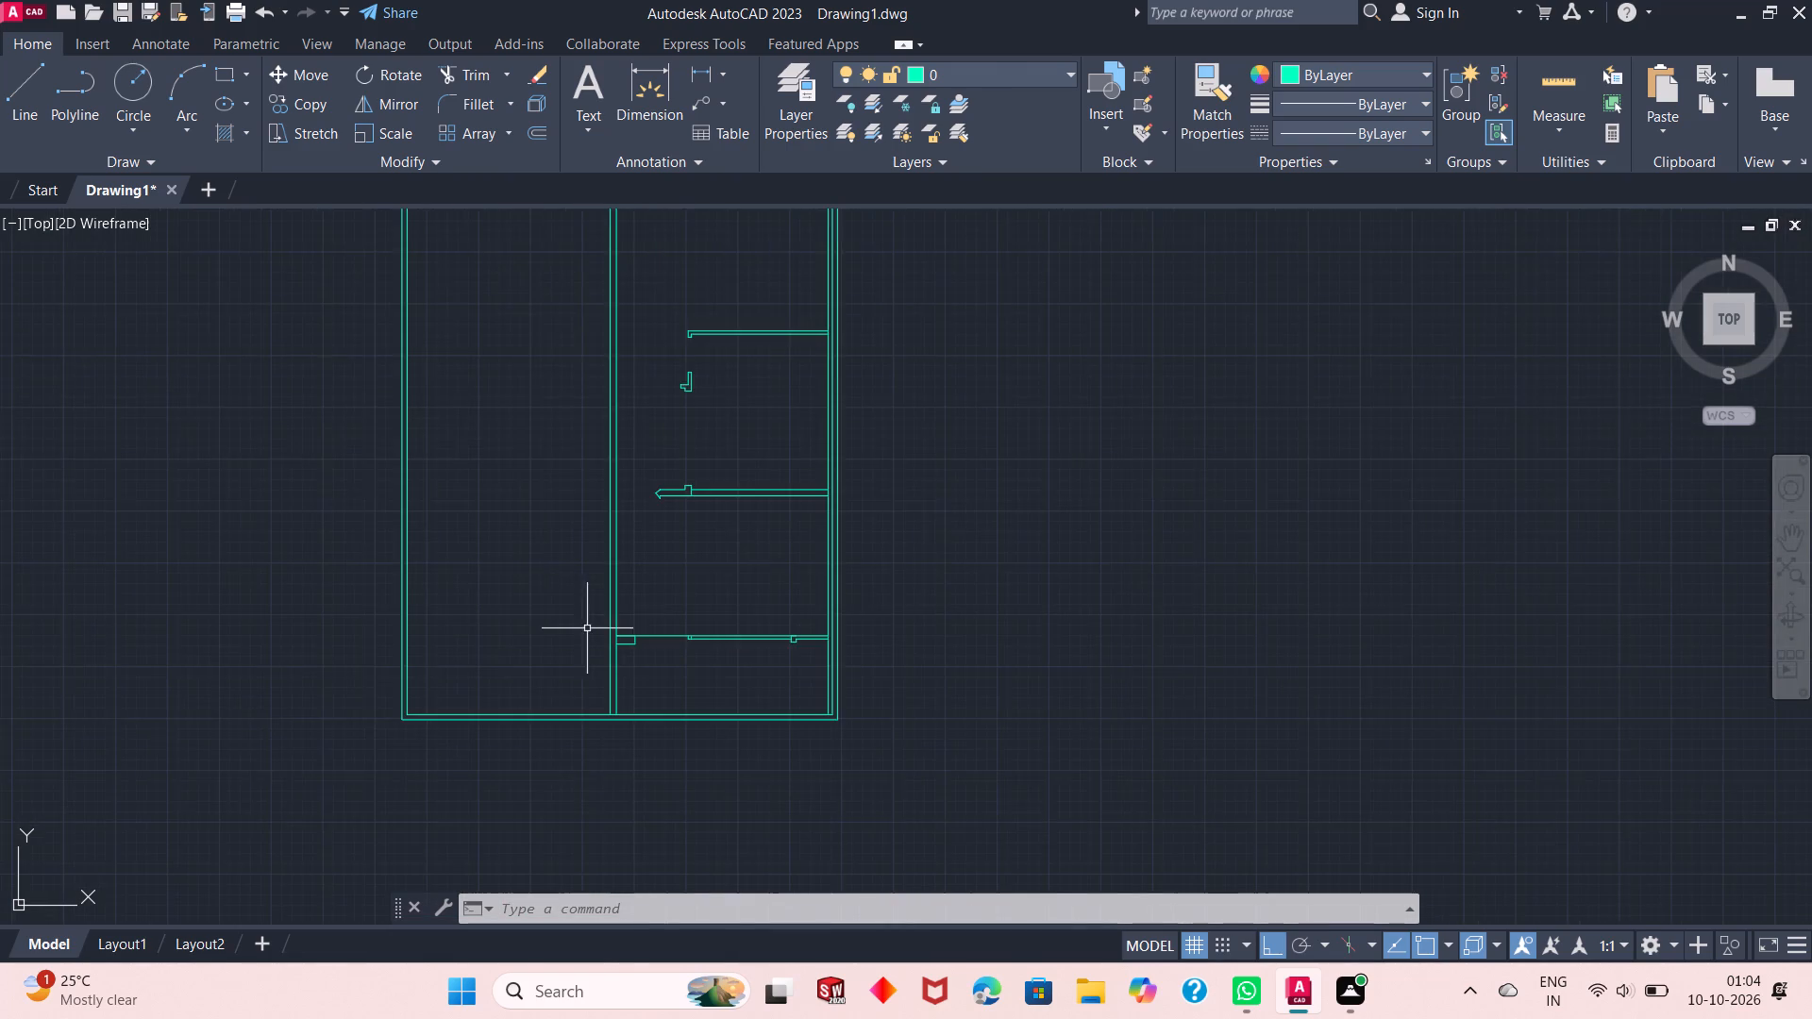
{"action": "scroll", "coordinate": [614, 619], "scroll_direction": "up", "scroll_amount": 4}
{"action": "scroll", "coordinate": [687, 667], "scroll_direction": "down", "scroll_amount": 1}
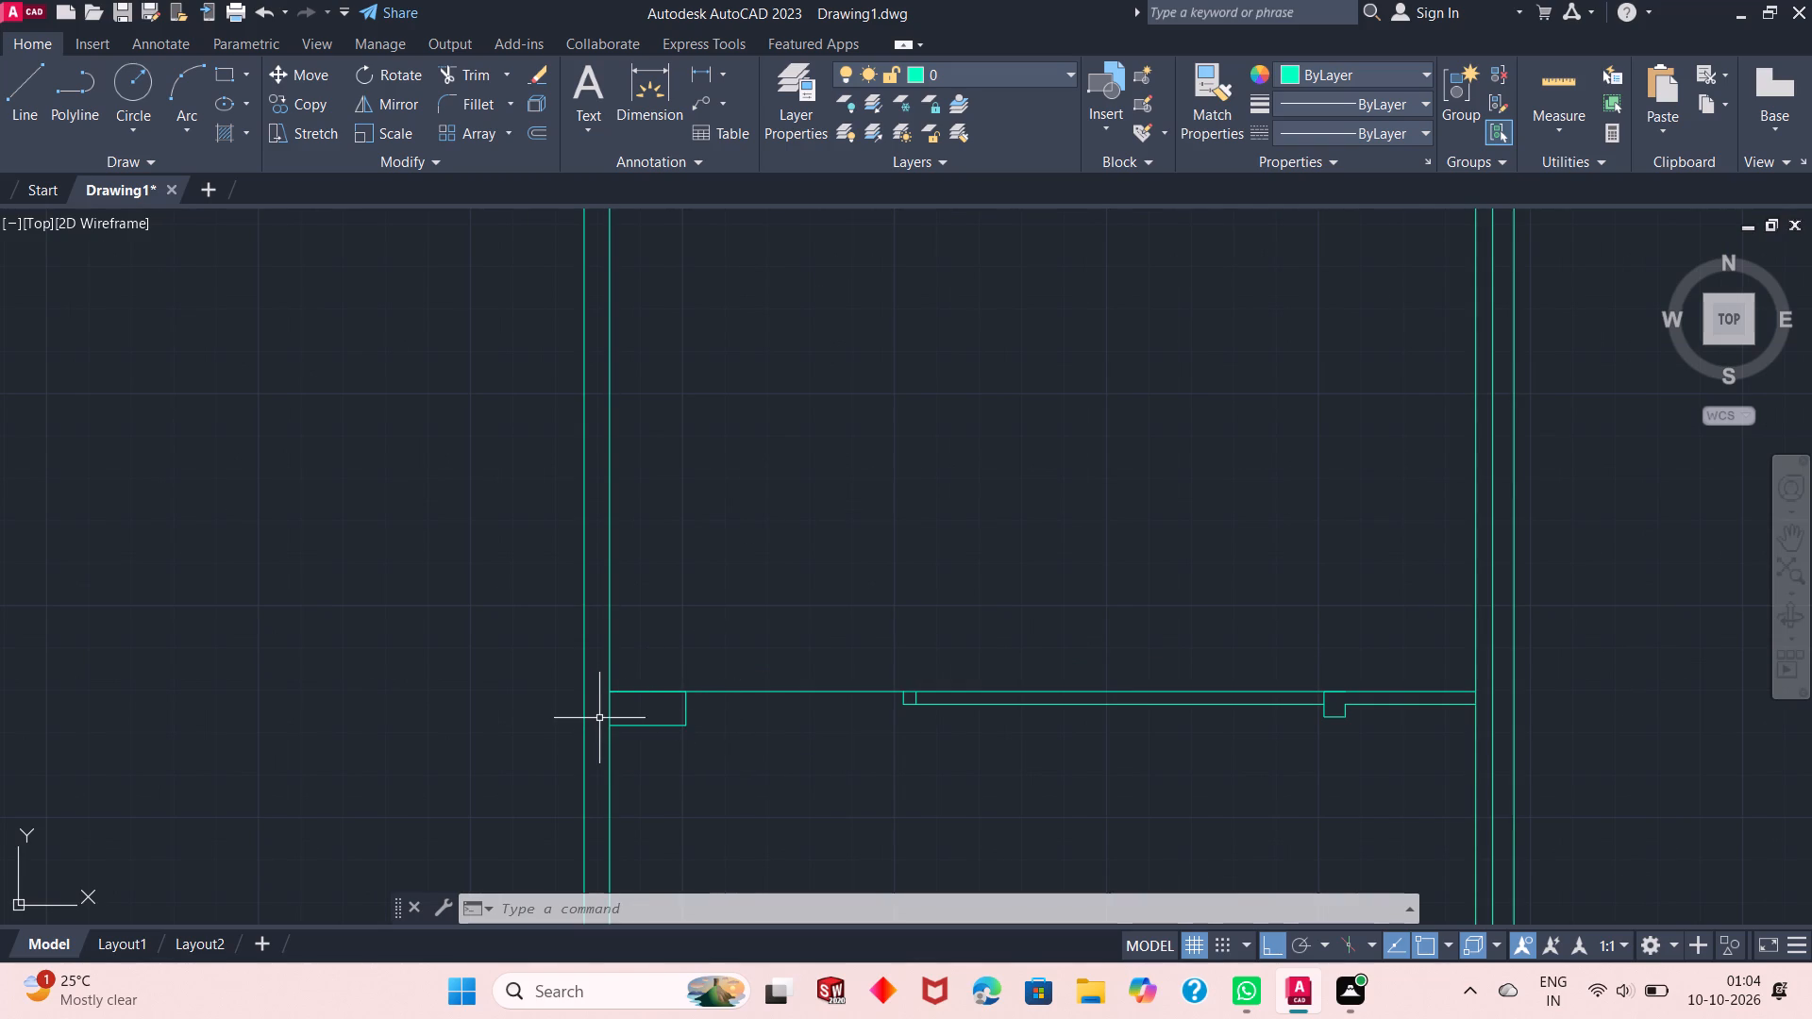
{"action": "scroll", "coordinate": [599, 718], "scroll_direction": "down", "scroll_amount": 2}
{"action": "scroll", "coordinate": [599, 718], "scroll_direction": "up", "scroll_amount": 3}
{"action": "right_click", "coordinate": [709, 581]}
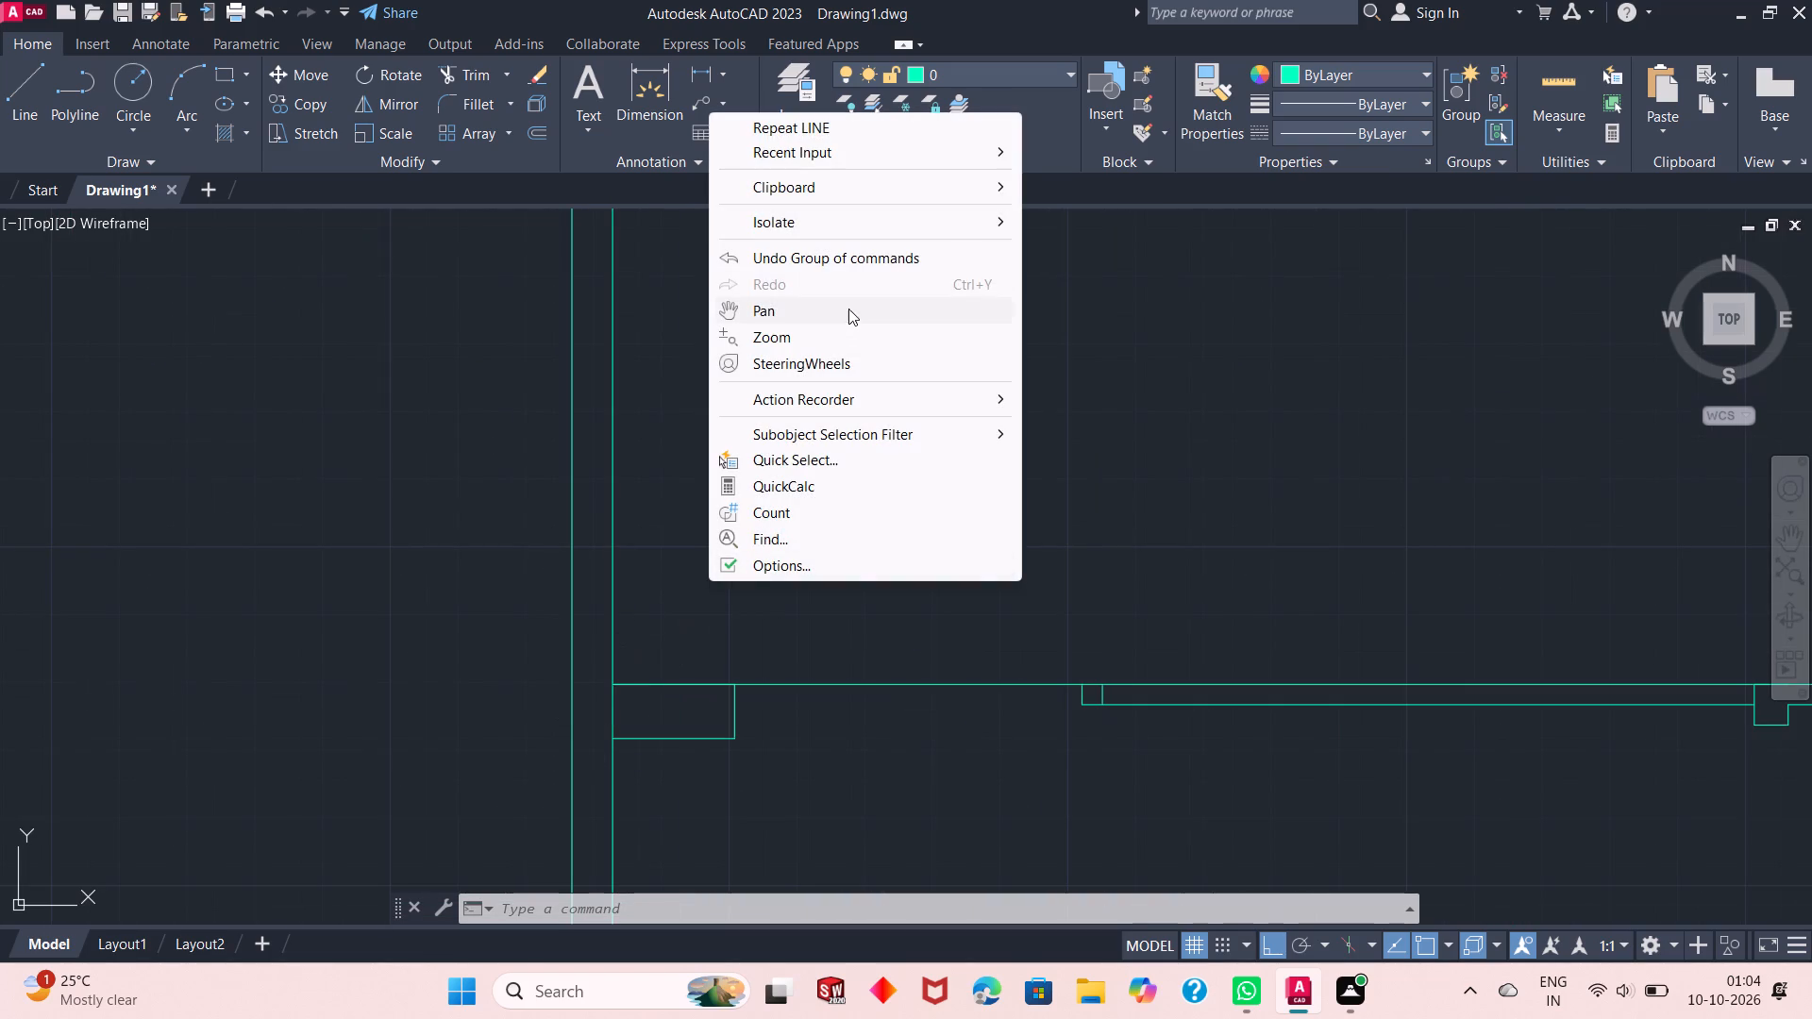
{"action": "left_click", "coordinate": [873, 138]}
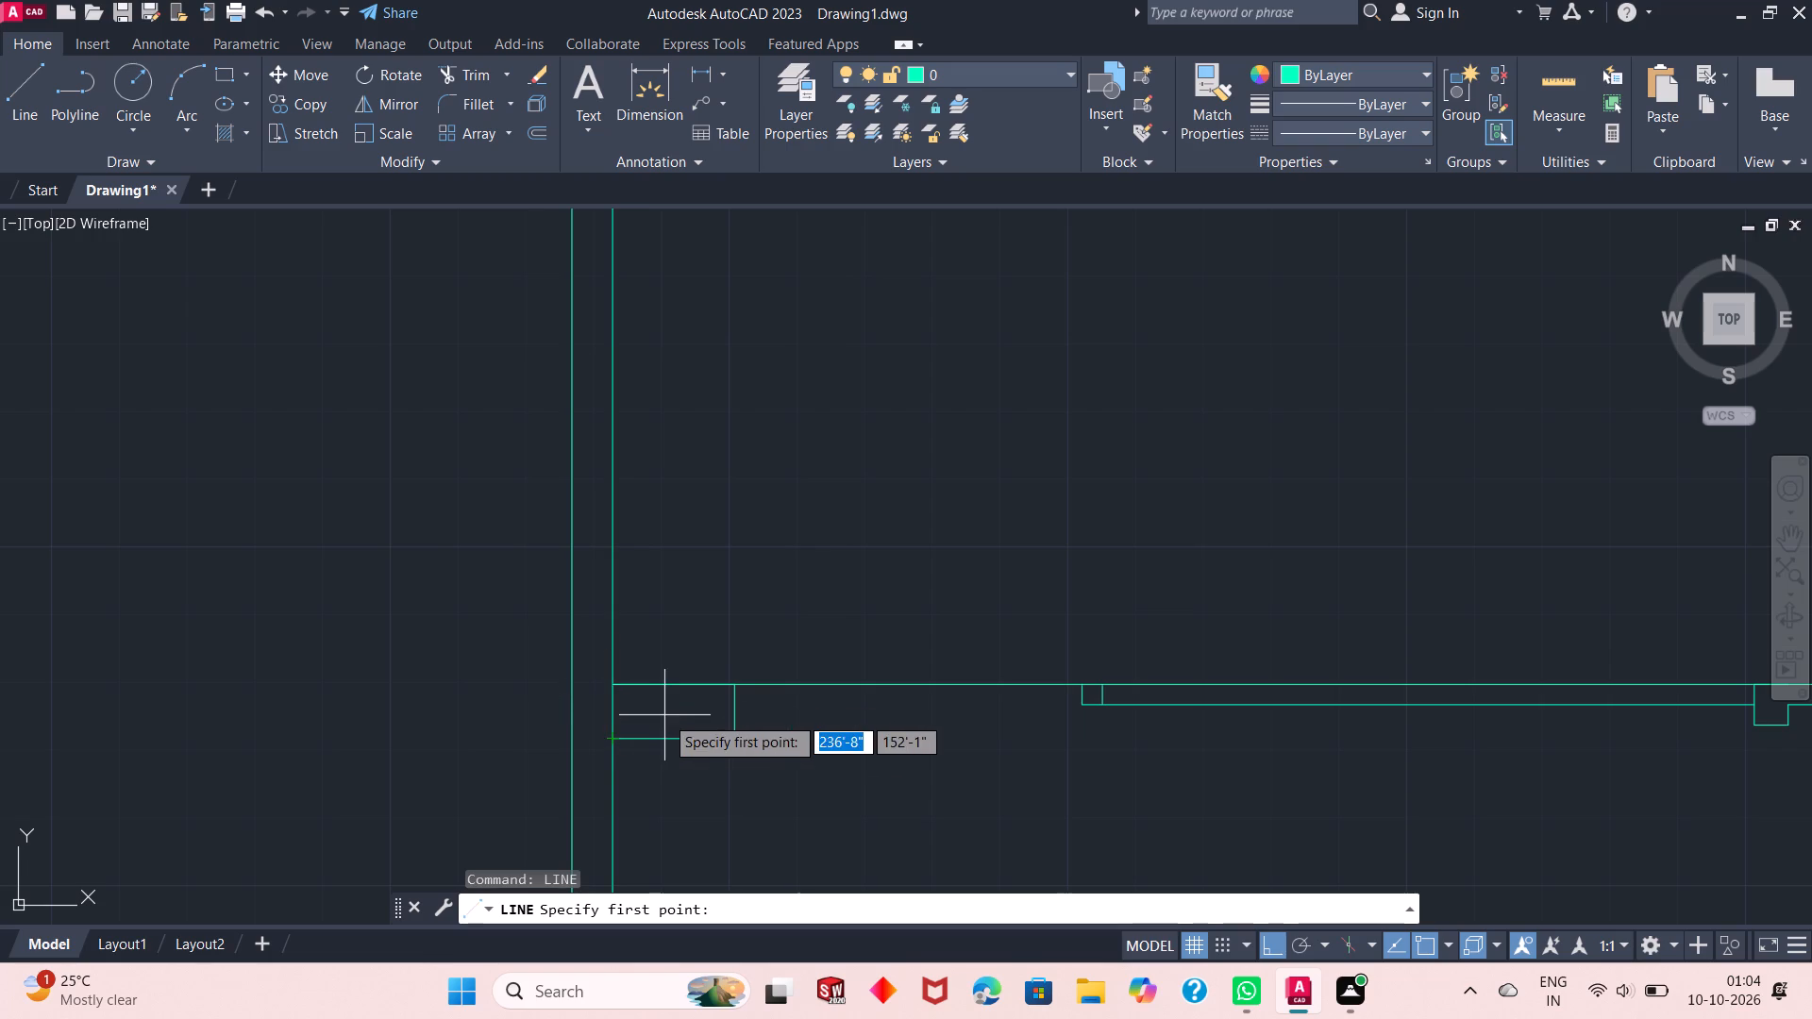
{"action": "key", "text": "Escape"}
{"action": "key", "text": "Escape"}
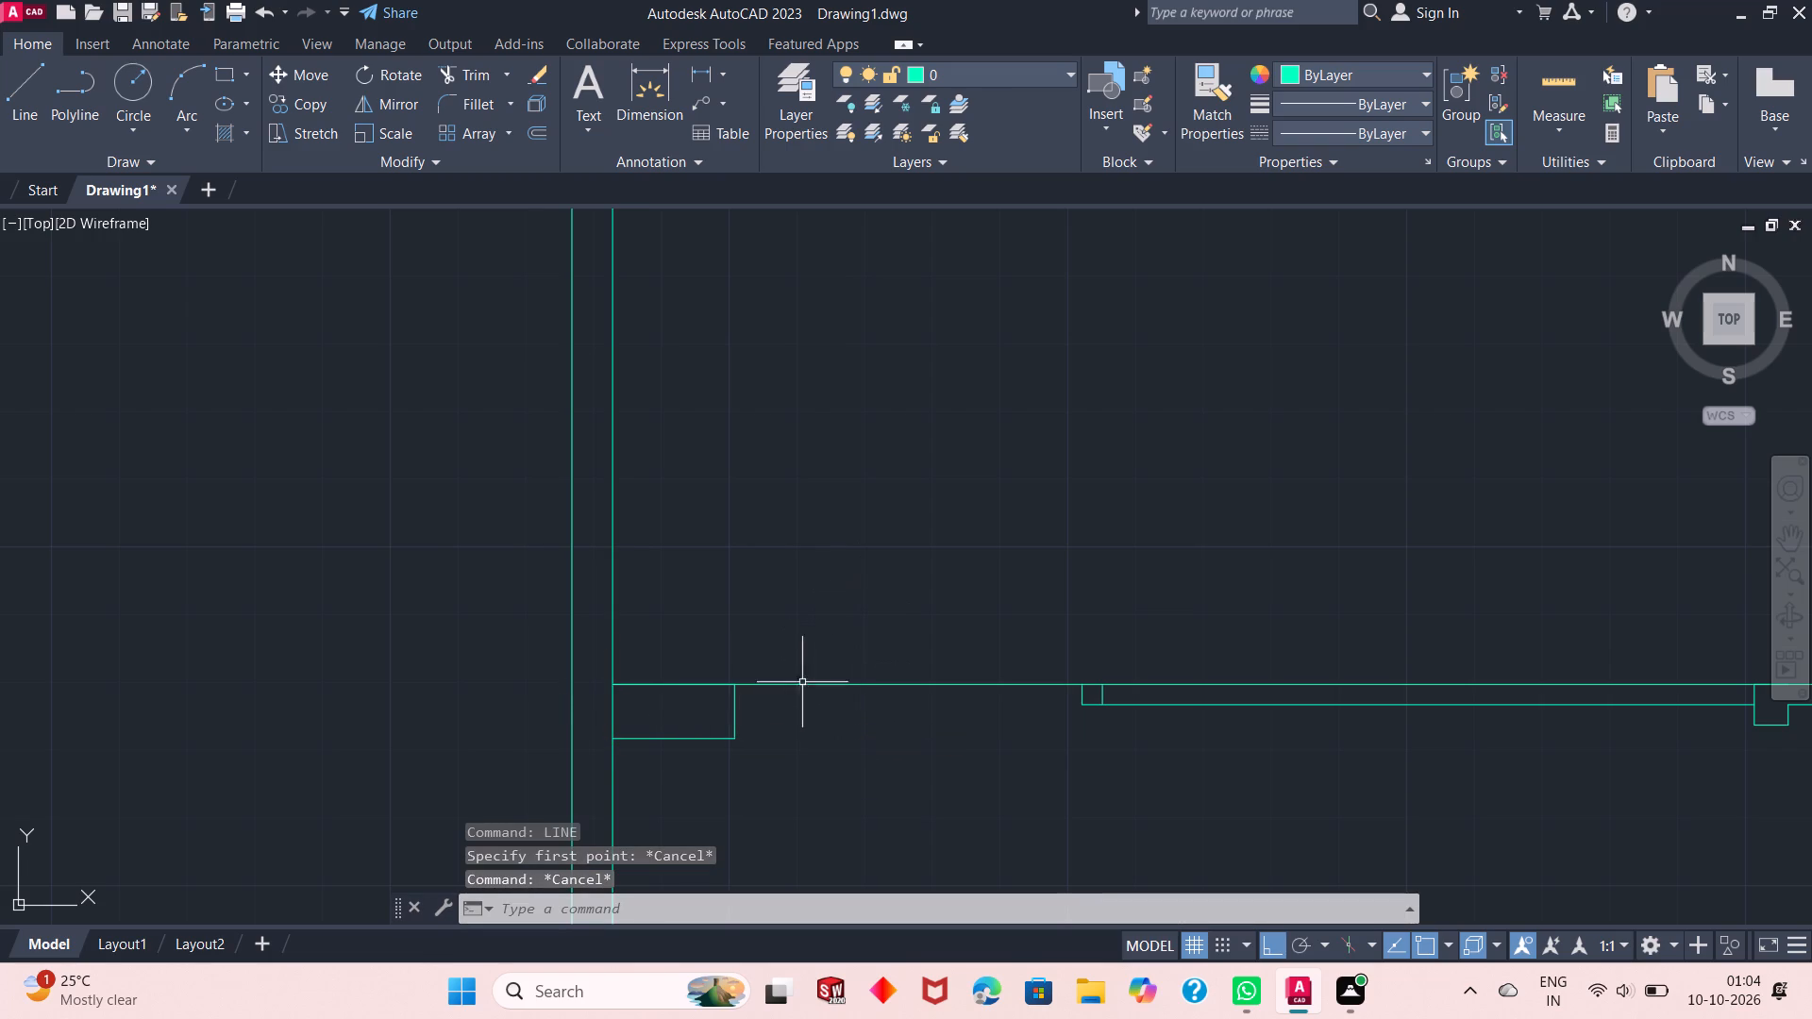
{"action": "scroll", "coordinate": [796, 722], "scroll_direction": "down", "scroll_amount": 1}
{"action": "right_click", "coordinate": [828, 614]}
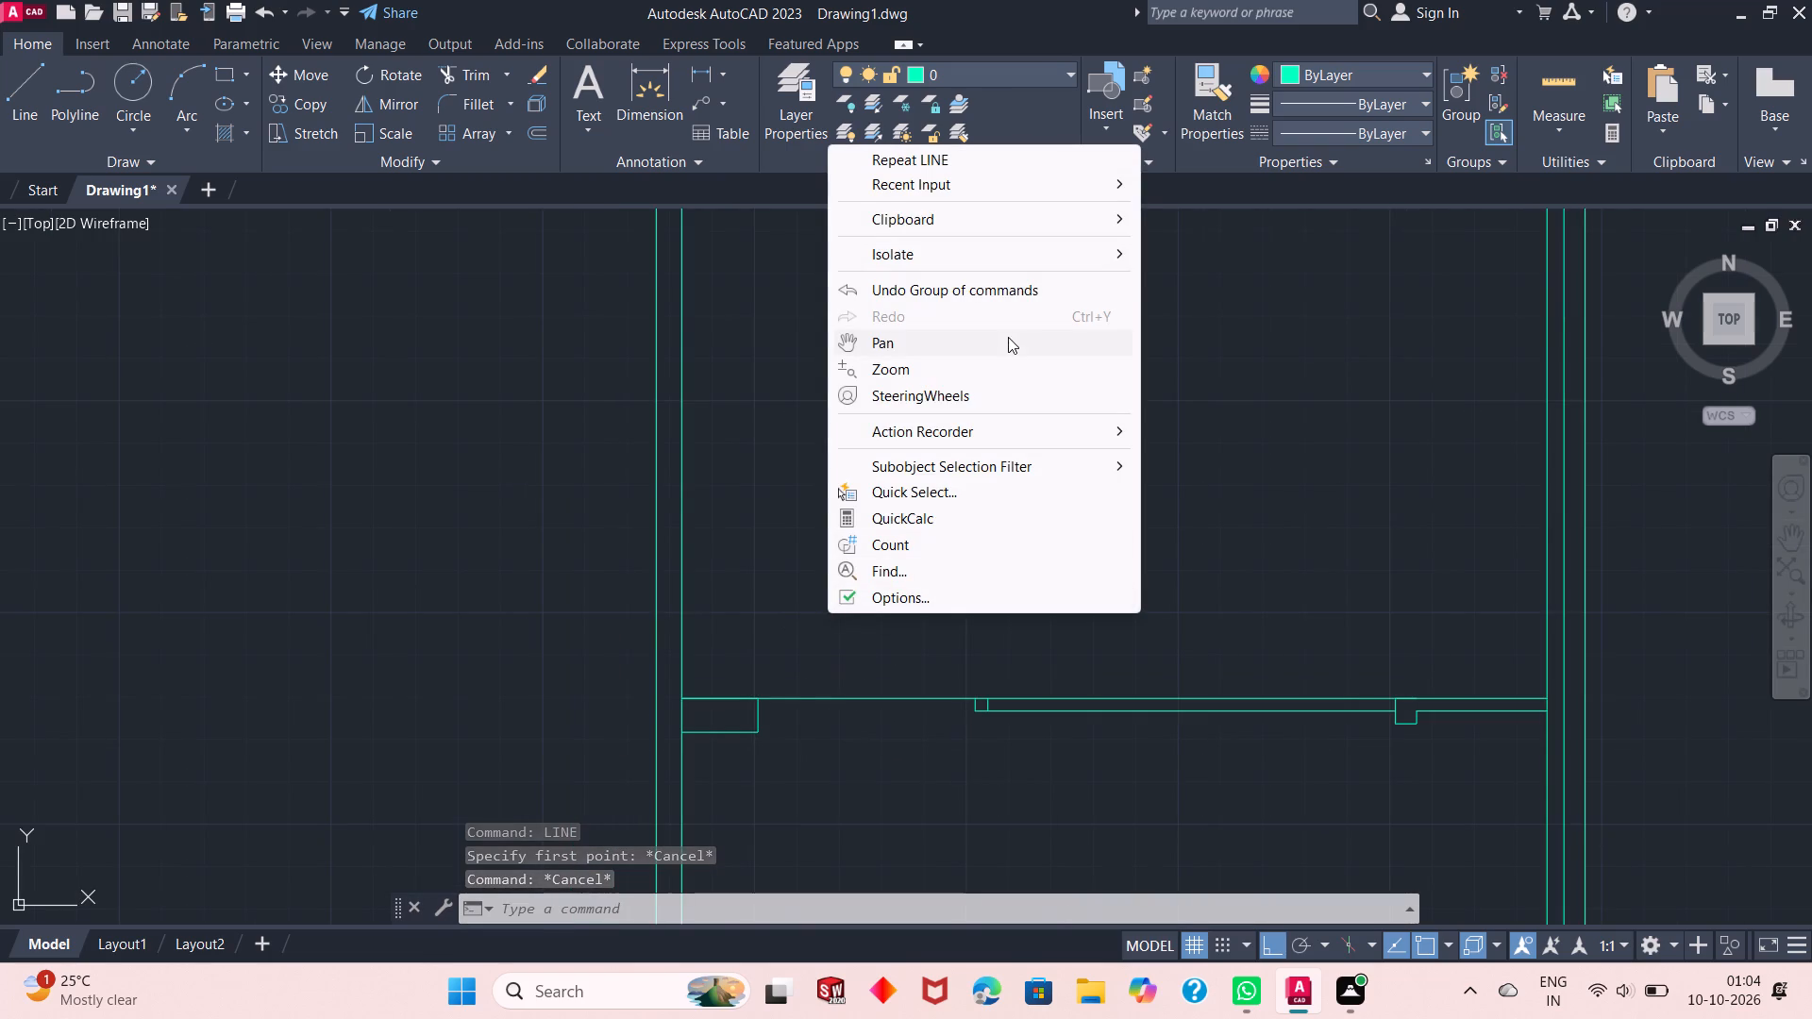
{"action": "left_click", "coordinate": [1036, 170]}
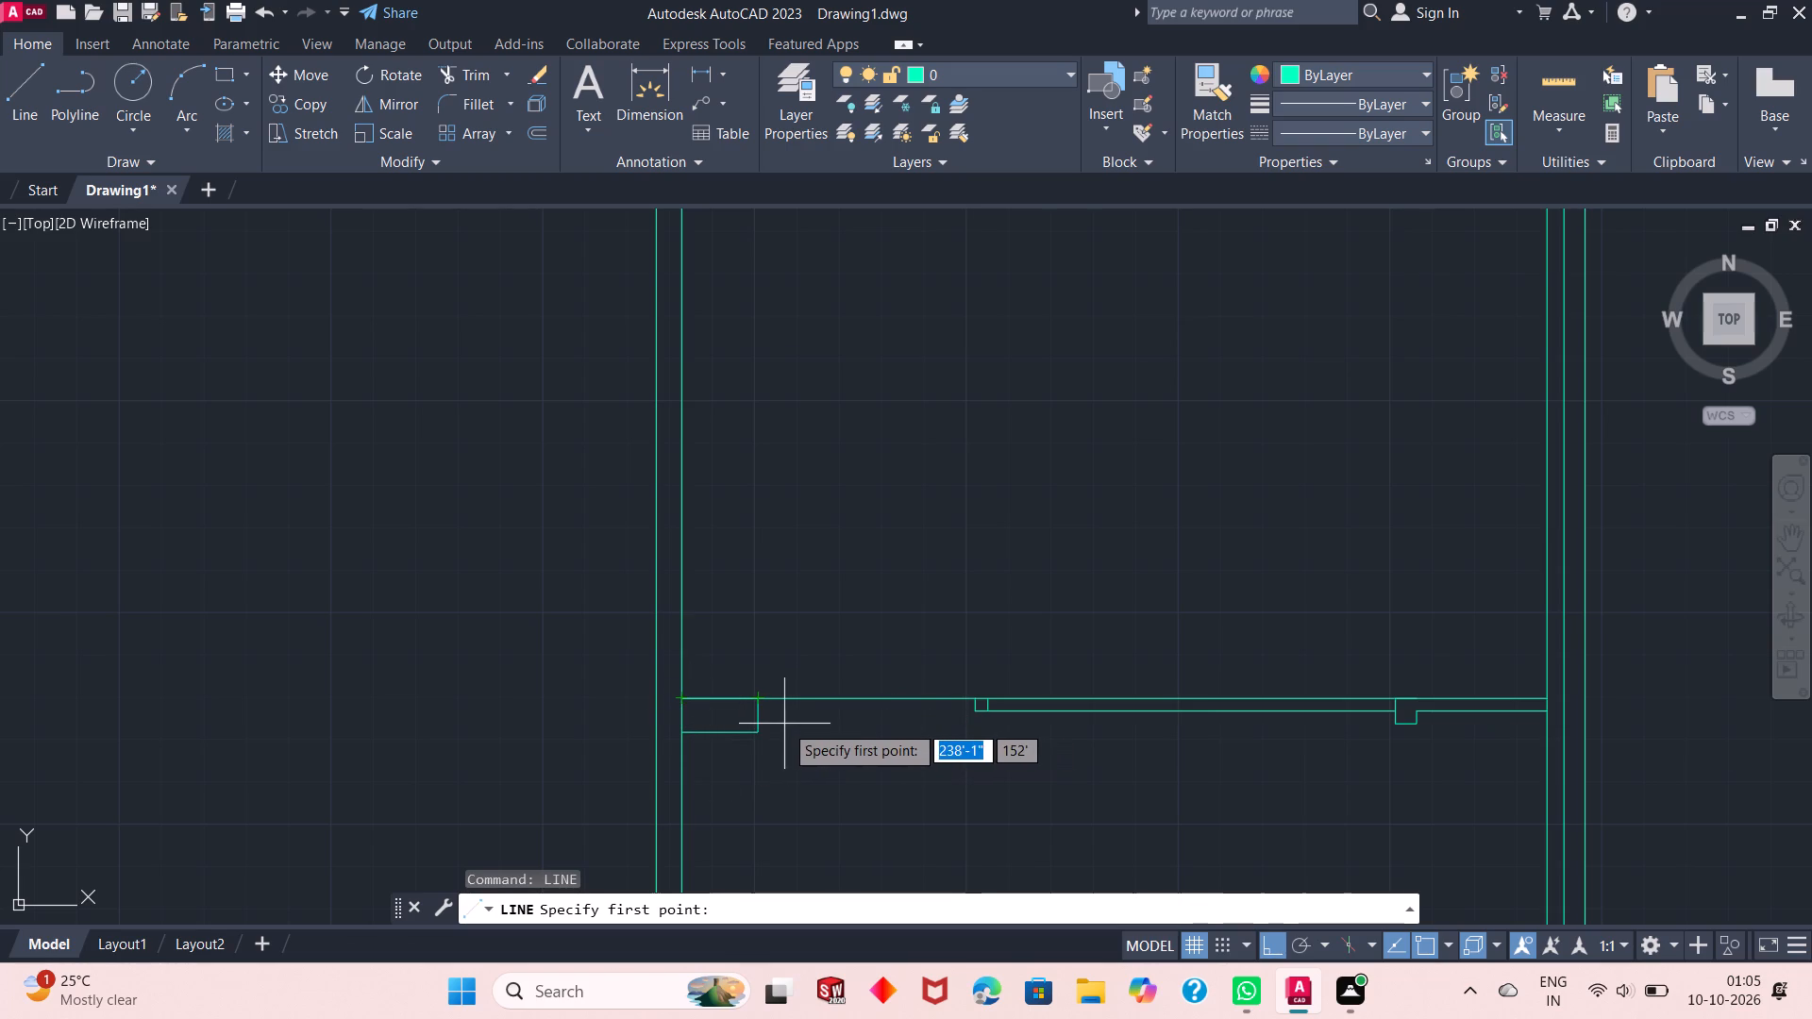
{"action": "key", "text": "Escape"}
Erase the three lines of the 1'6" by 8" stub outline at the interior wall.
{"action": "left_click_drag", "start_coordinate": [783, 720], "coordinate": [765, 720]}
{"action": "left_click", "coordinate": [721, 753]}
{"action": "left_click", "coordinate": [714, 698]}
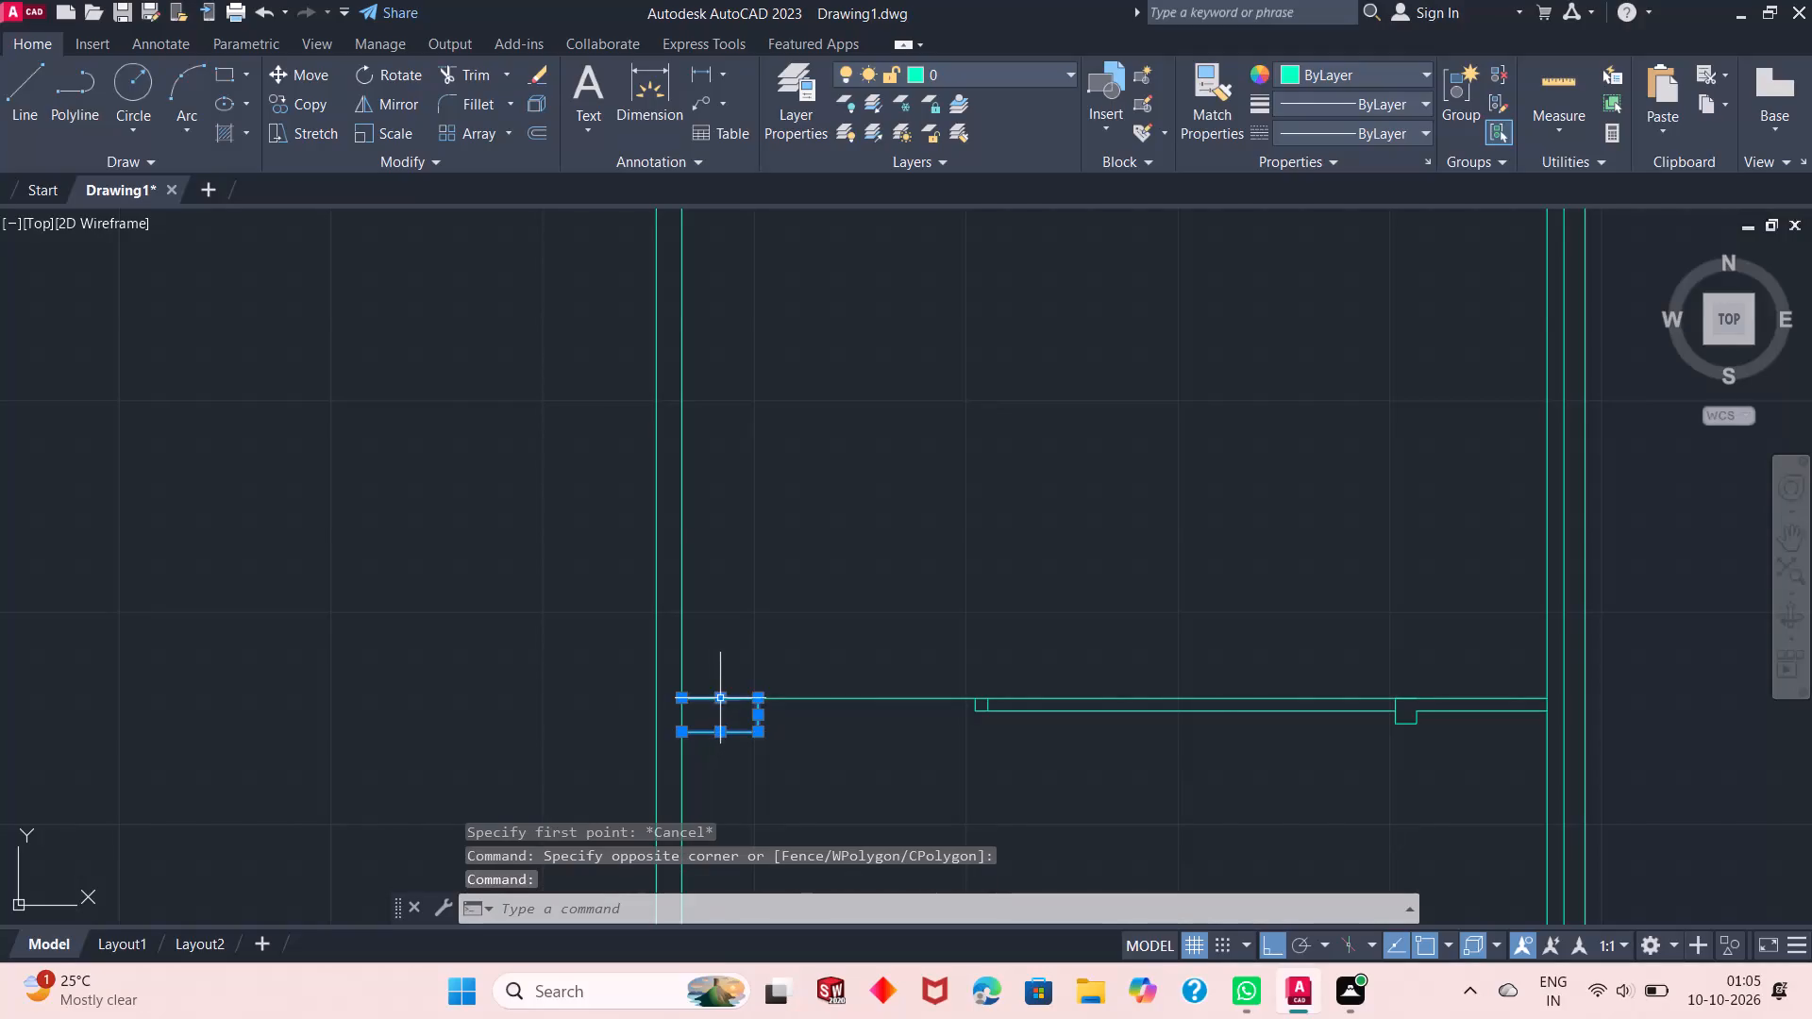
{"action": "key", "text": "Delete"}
Start a new stub outline at the interior wall's east face with segments 3' east and 9" south.
{"action": "right_click", "coordinate": [681, 560]}
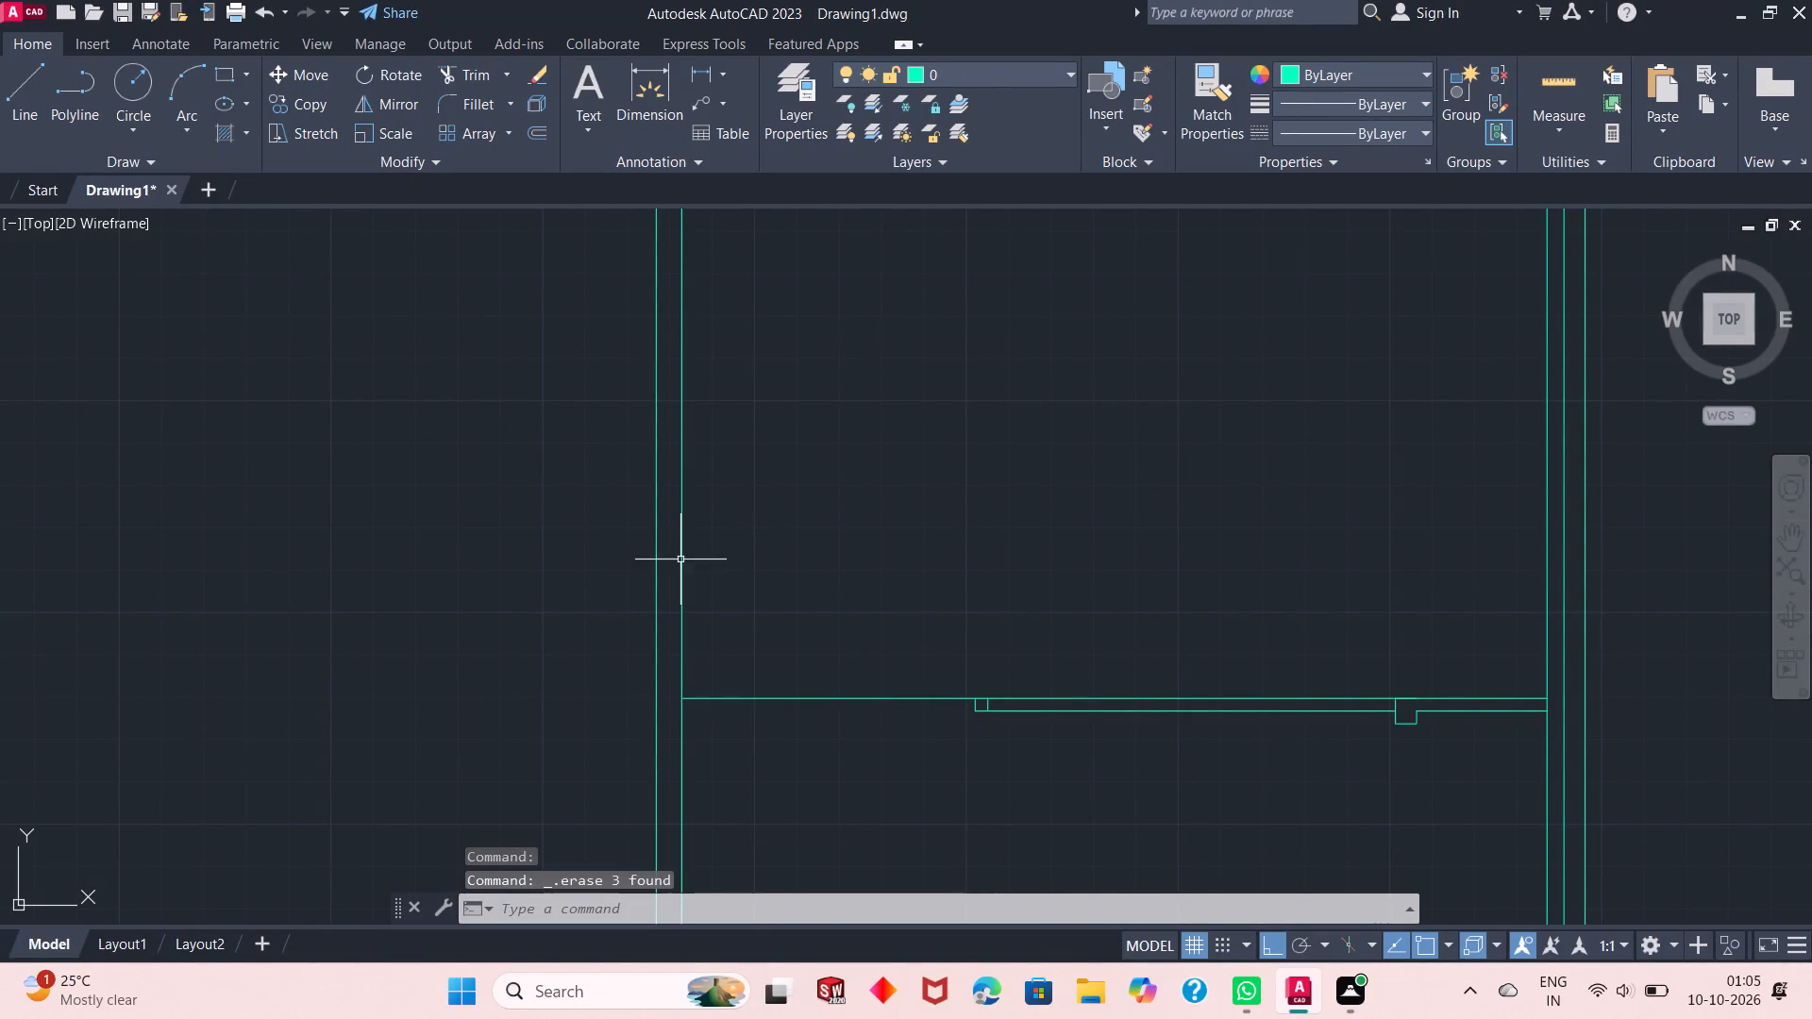
{"action": "left_click", "coordinate": [851, 129]}
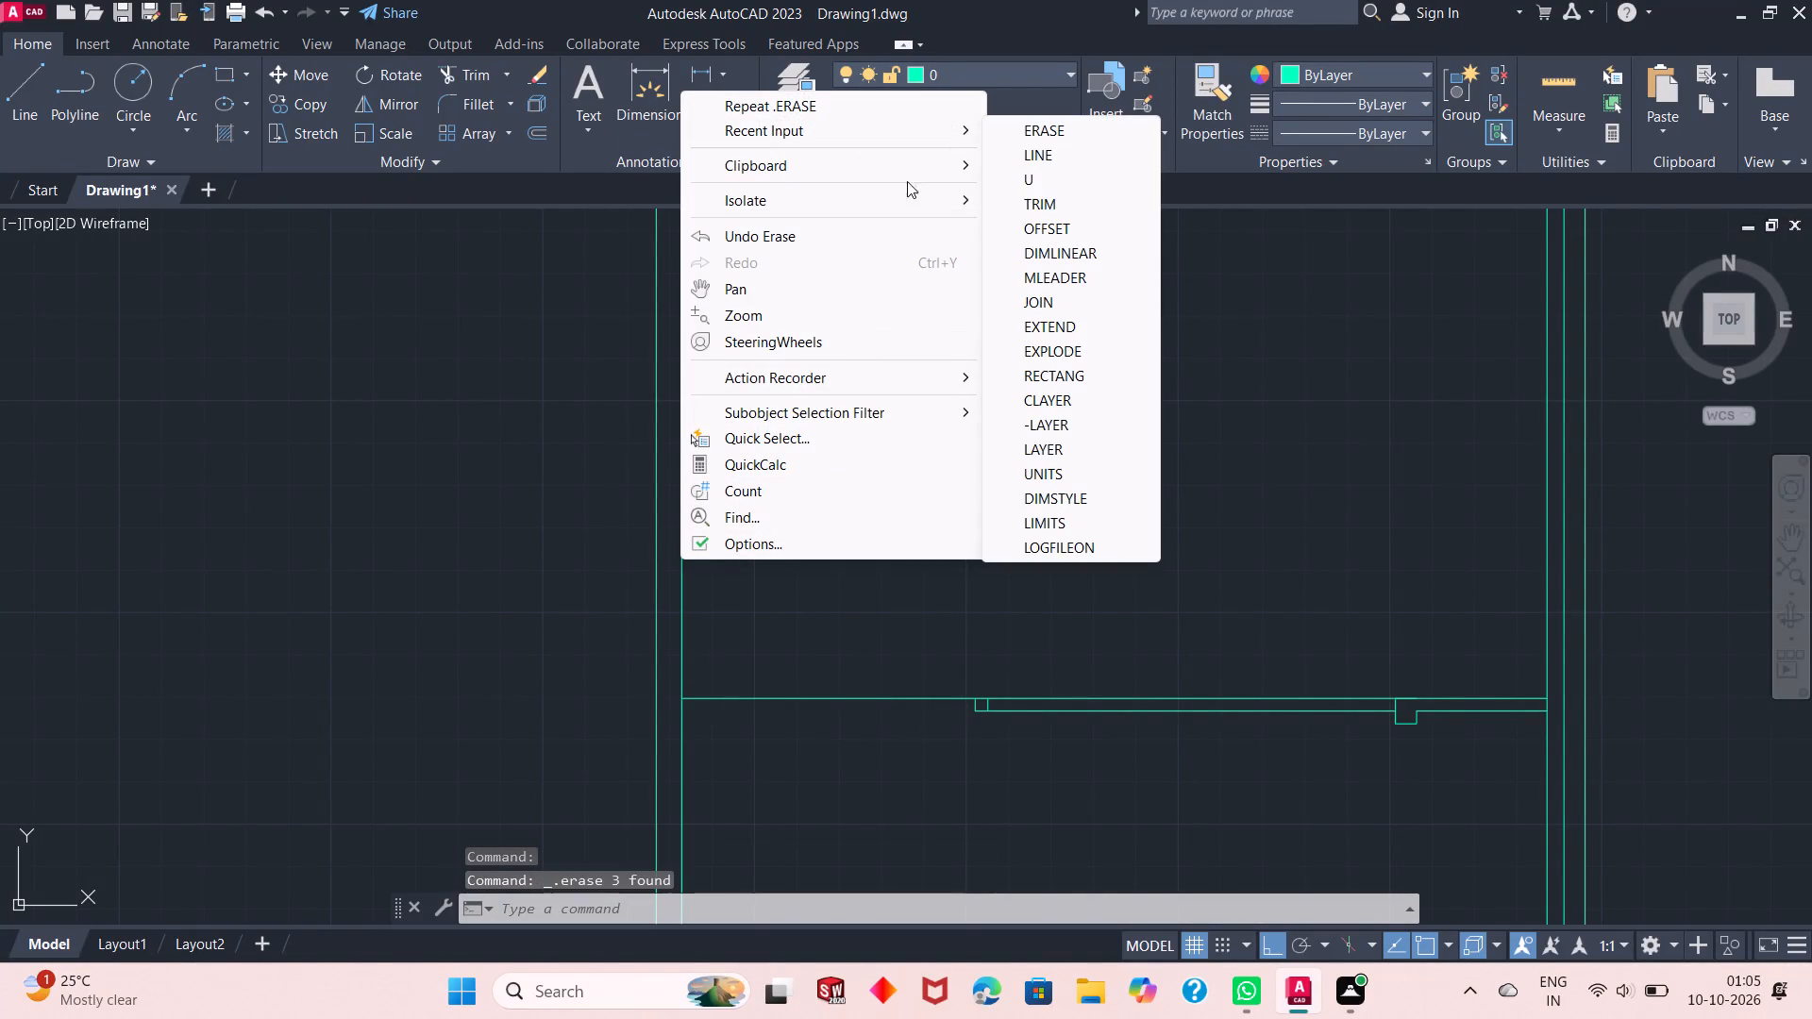
{"action": "left_click", "coordinate": [1067, 162]}
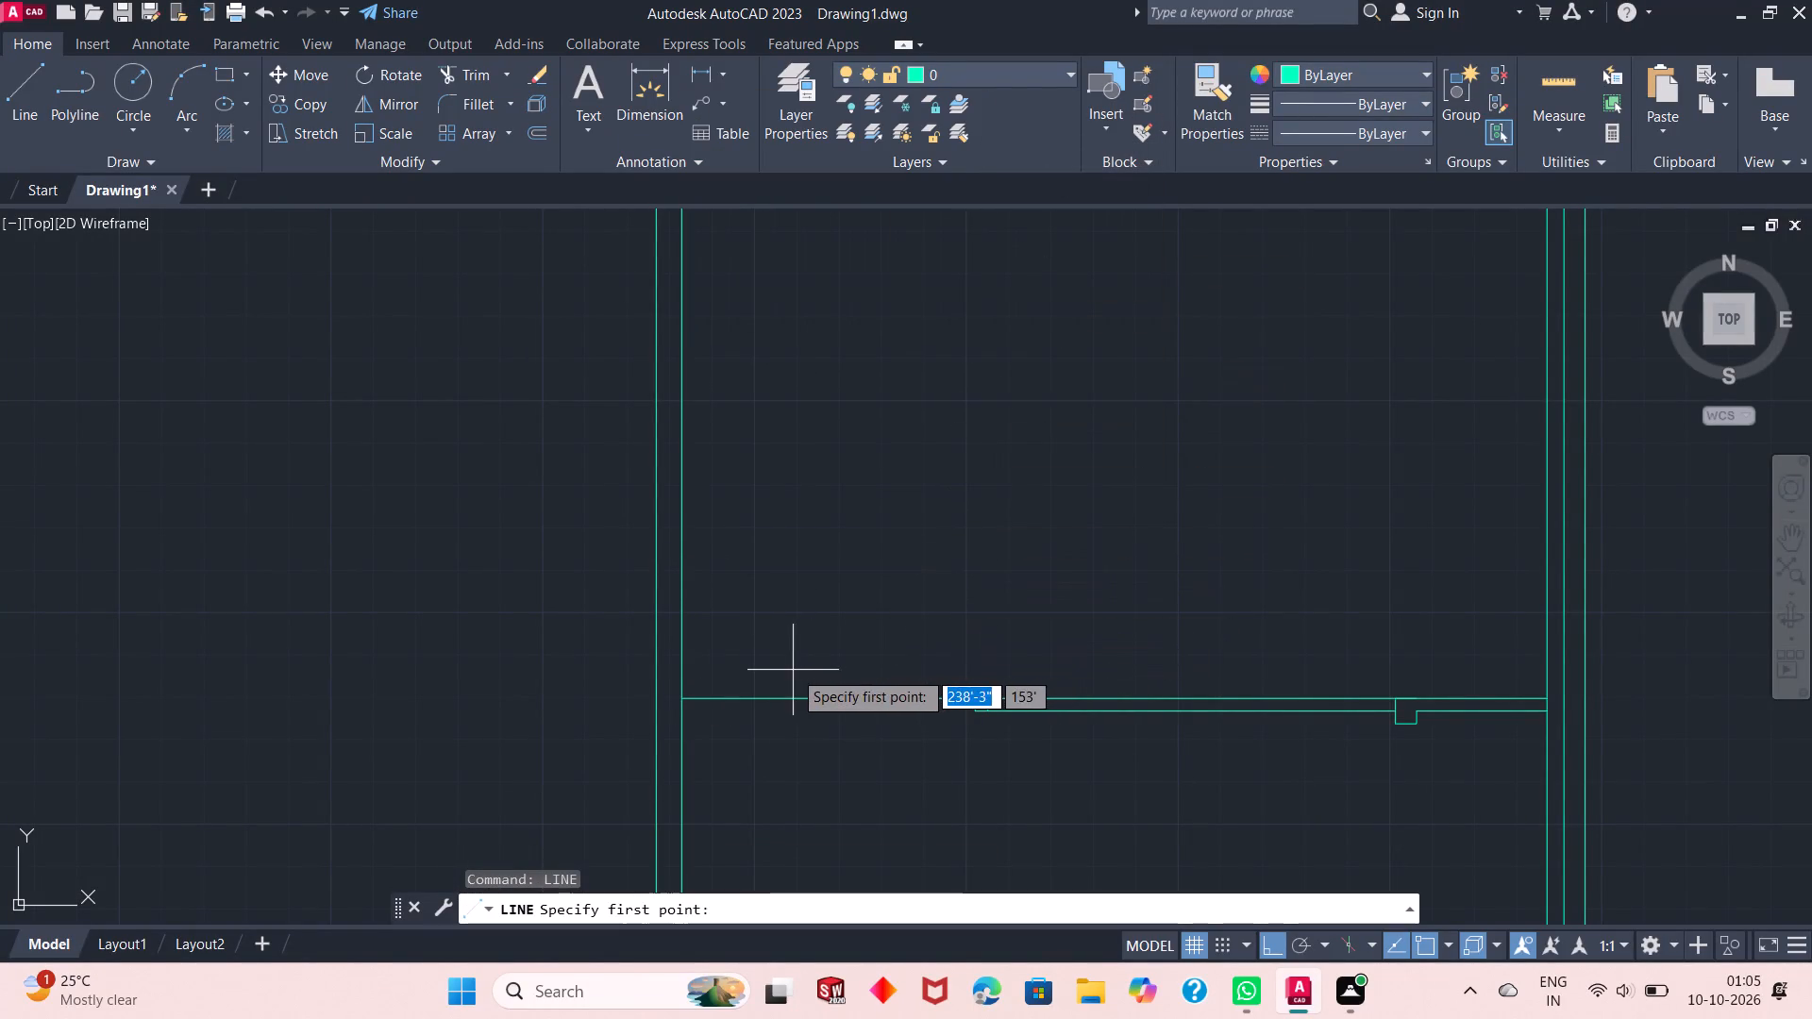
{"action": "left_click", "coordinate": [686, 698]}
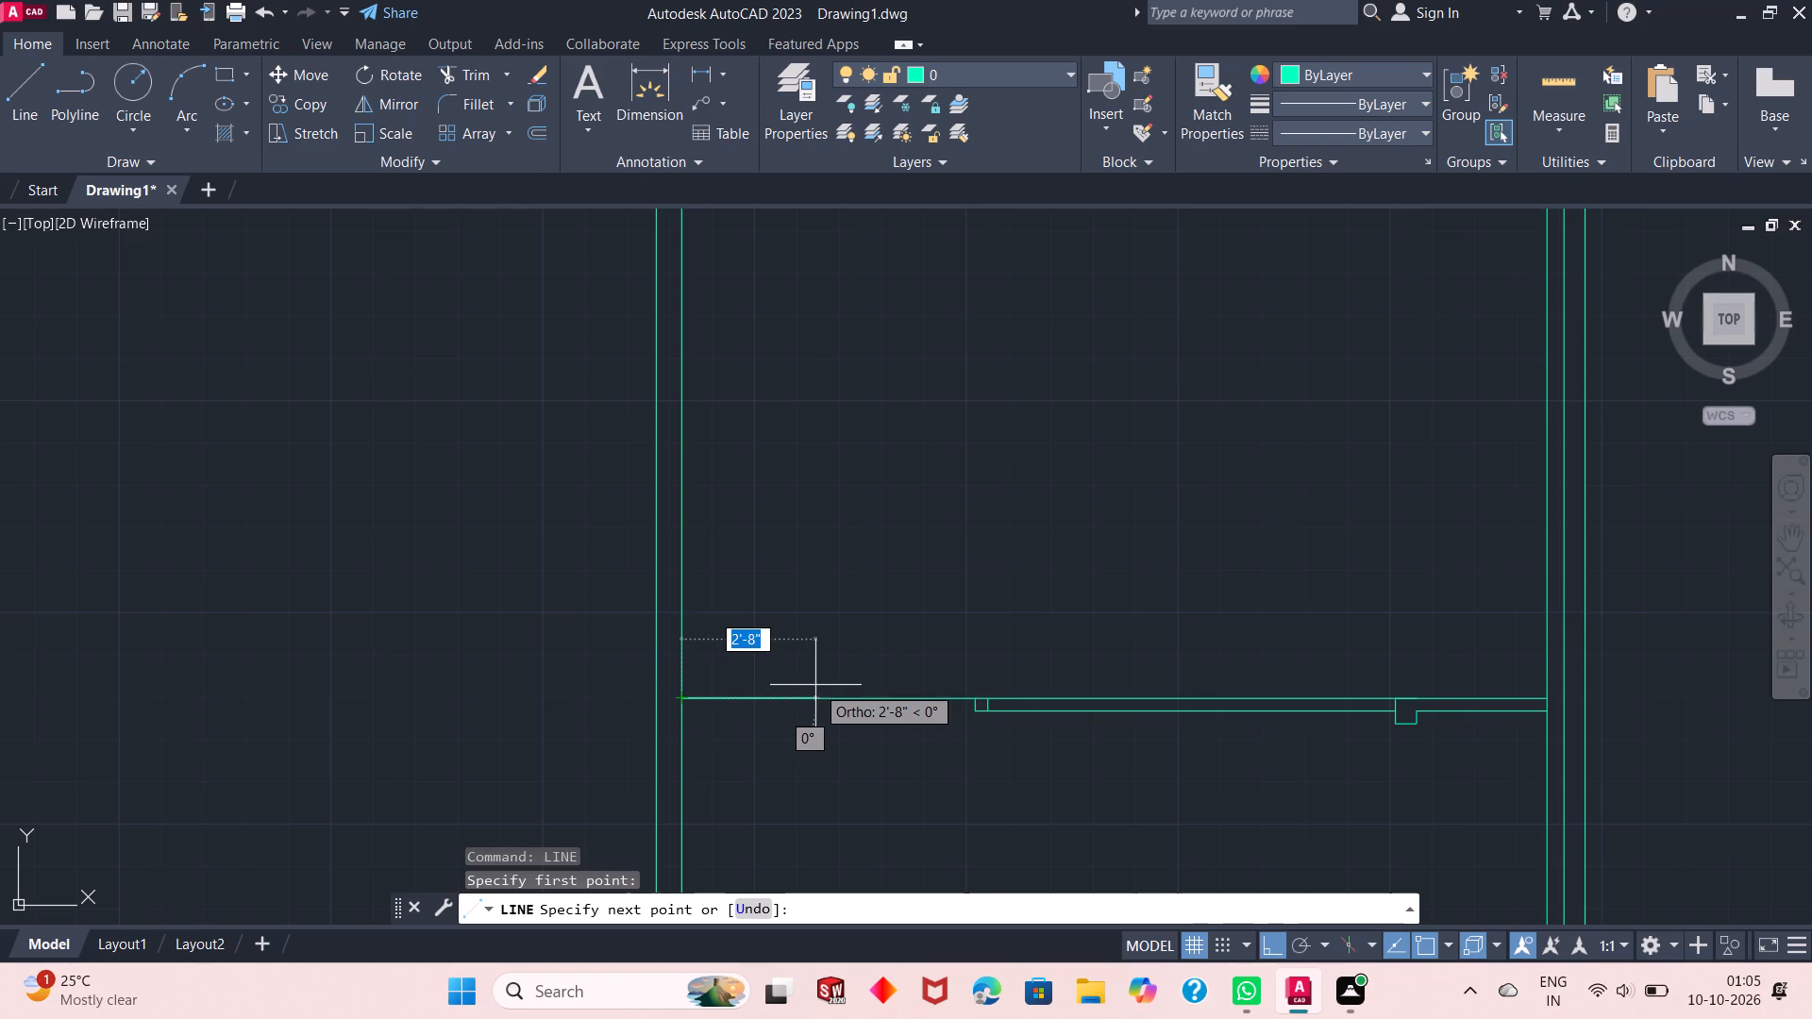
{"action": "type", "text": "3'"}
{"action": "key", "text": "Return"}
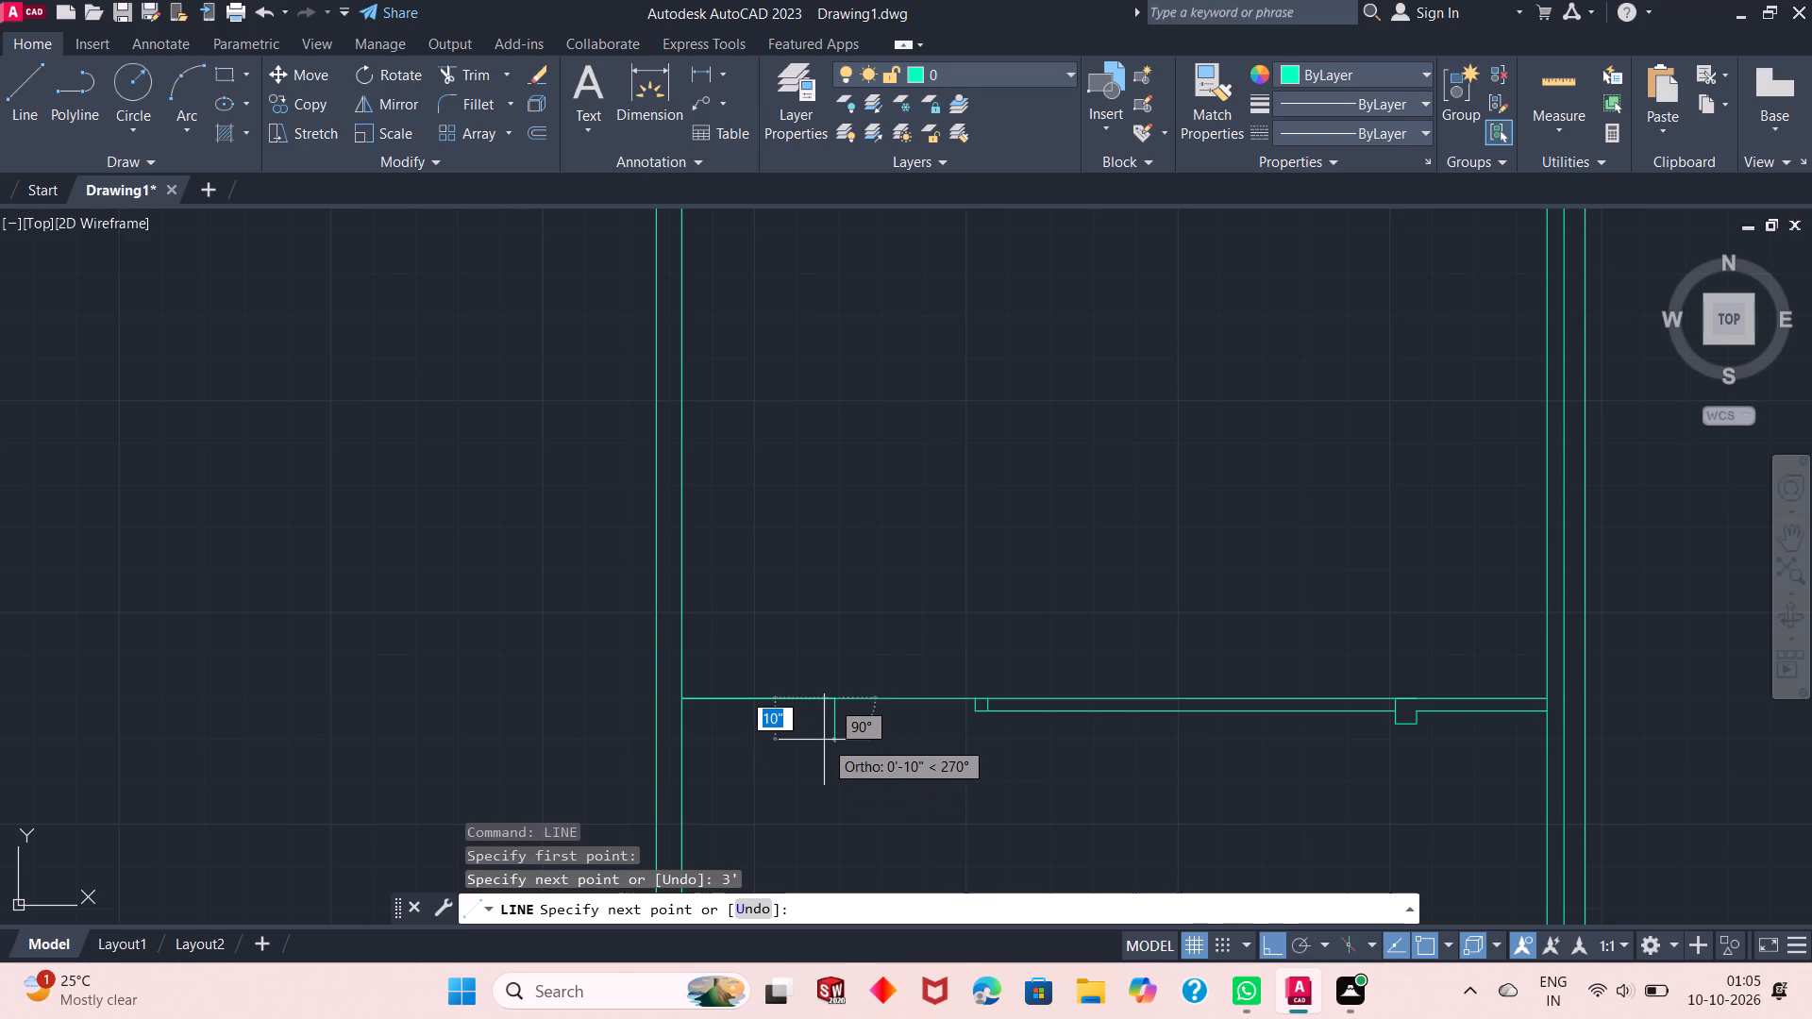
{"action": "type", "text": "9\""}
{"action": "key", "text": "Return"}
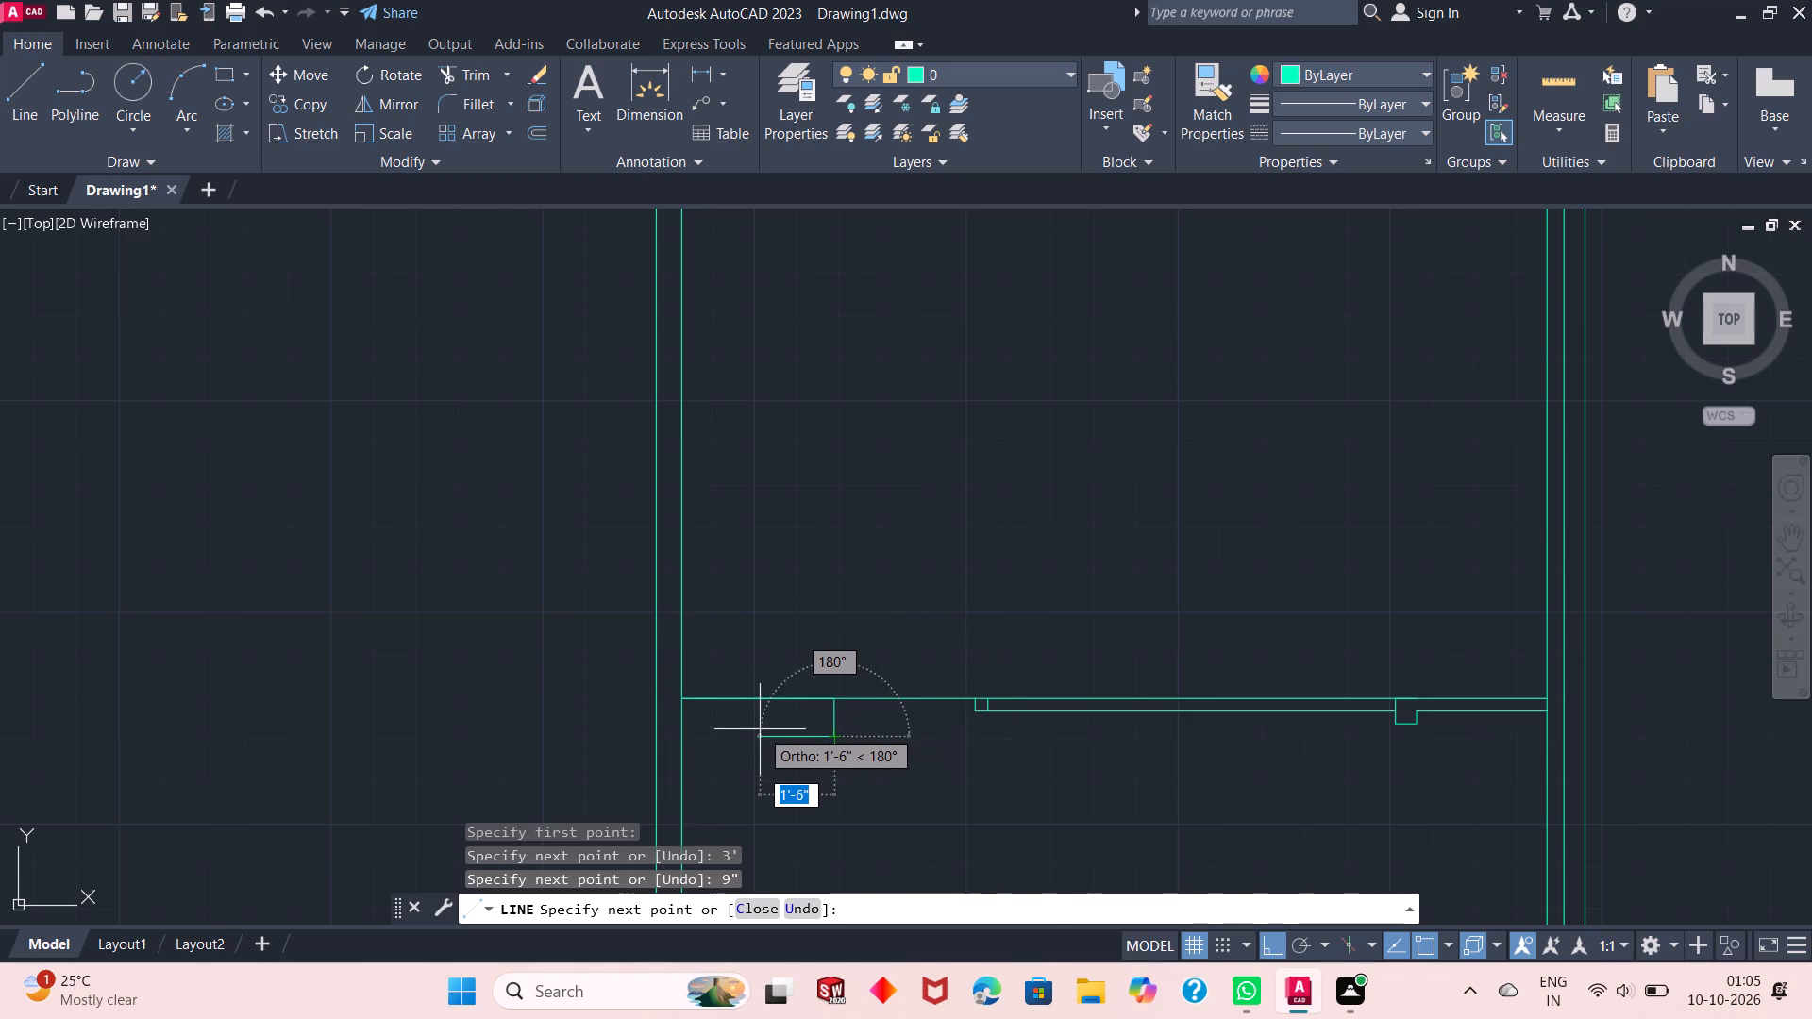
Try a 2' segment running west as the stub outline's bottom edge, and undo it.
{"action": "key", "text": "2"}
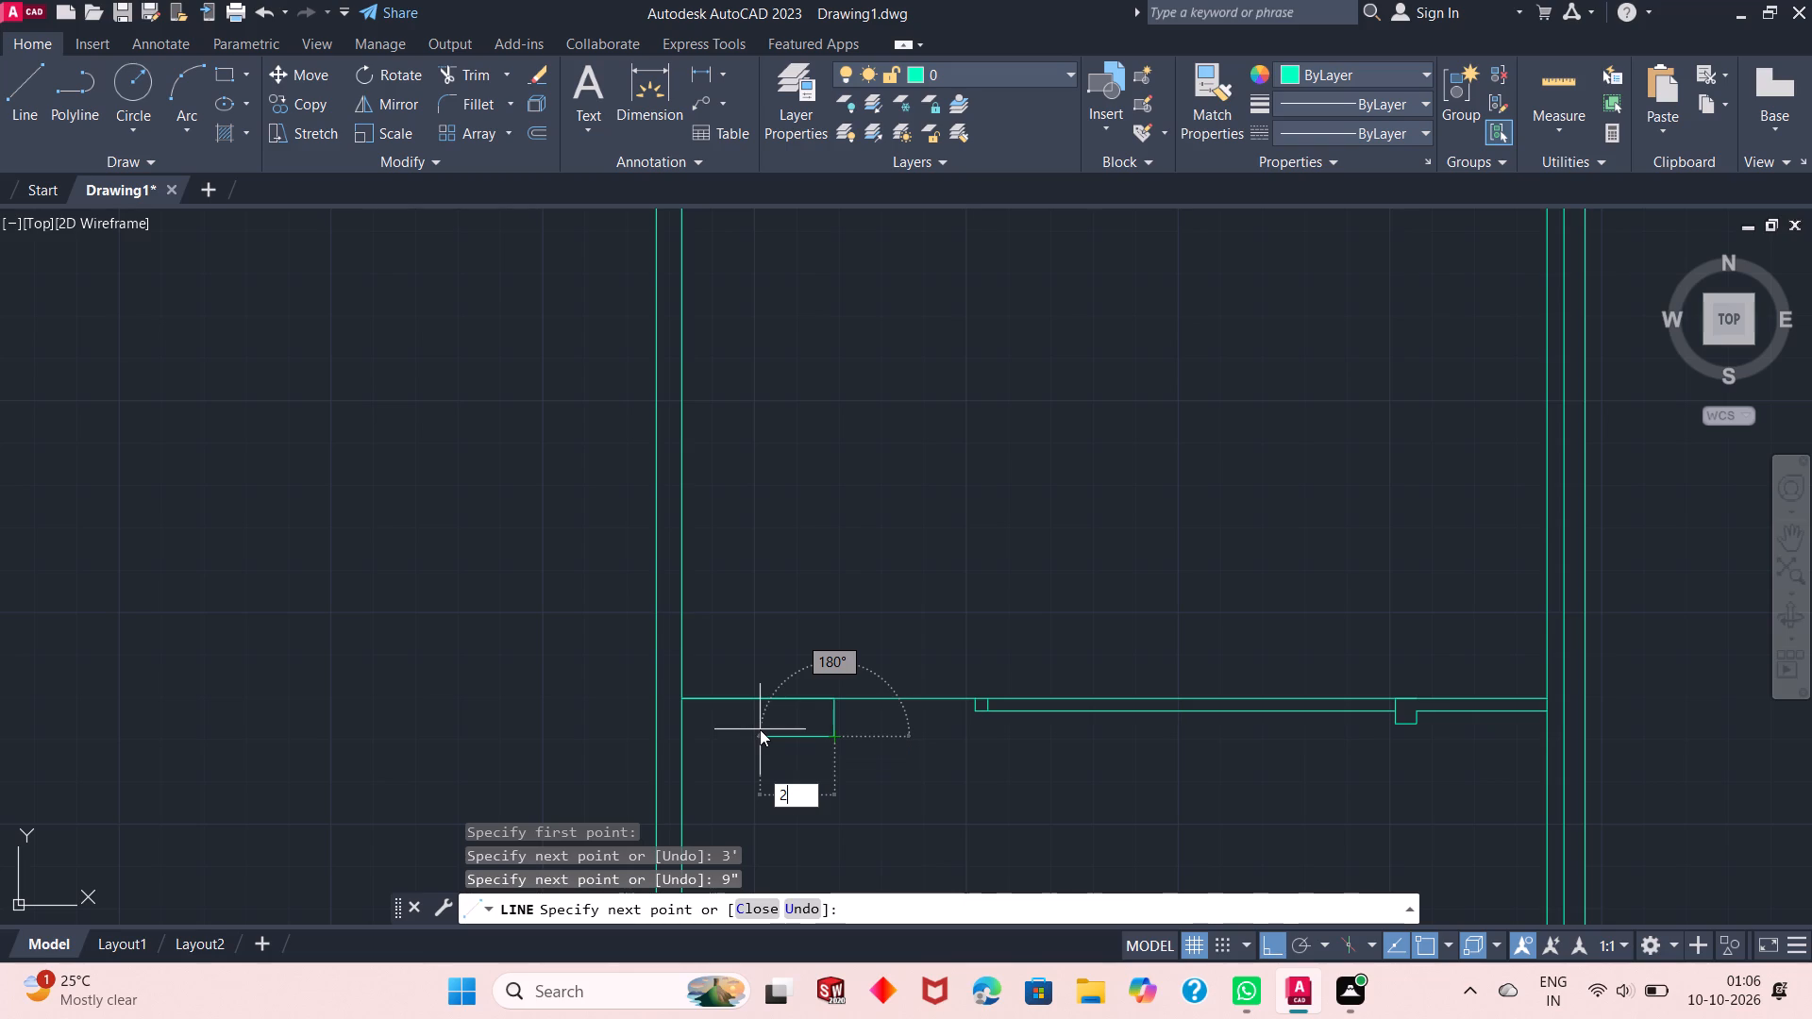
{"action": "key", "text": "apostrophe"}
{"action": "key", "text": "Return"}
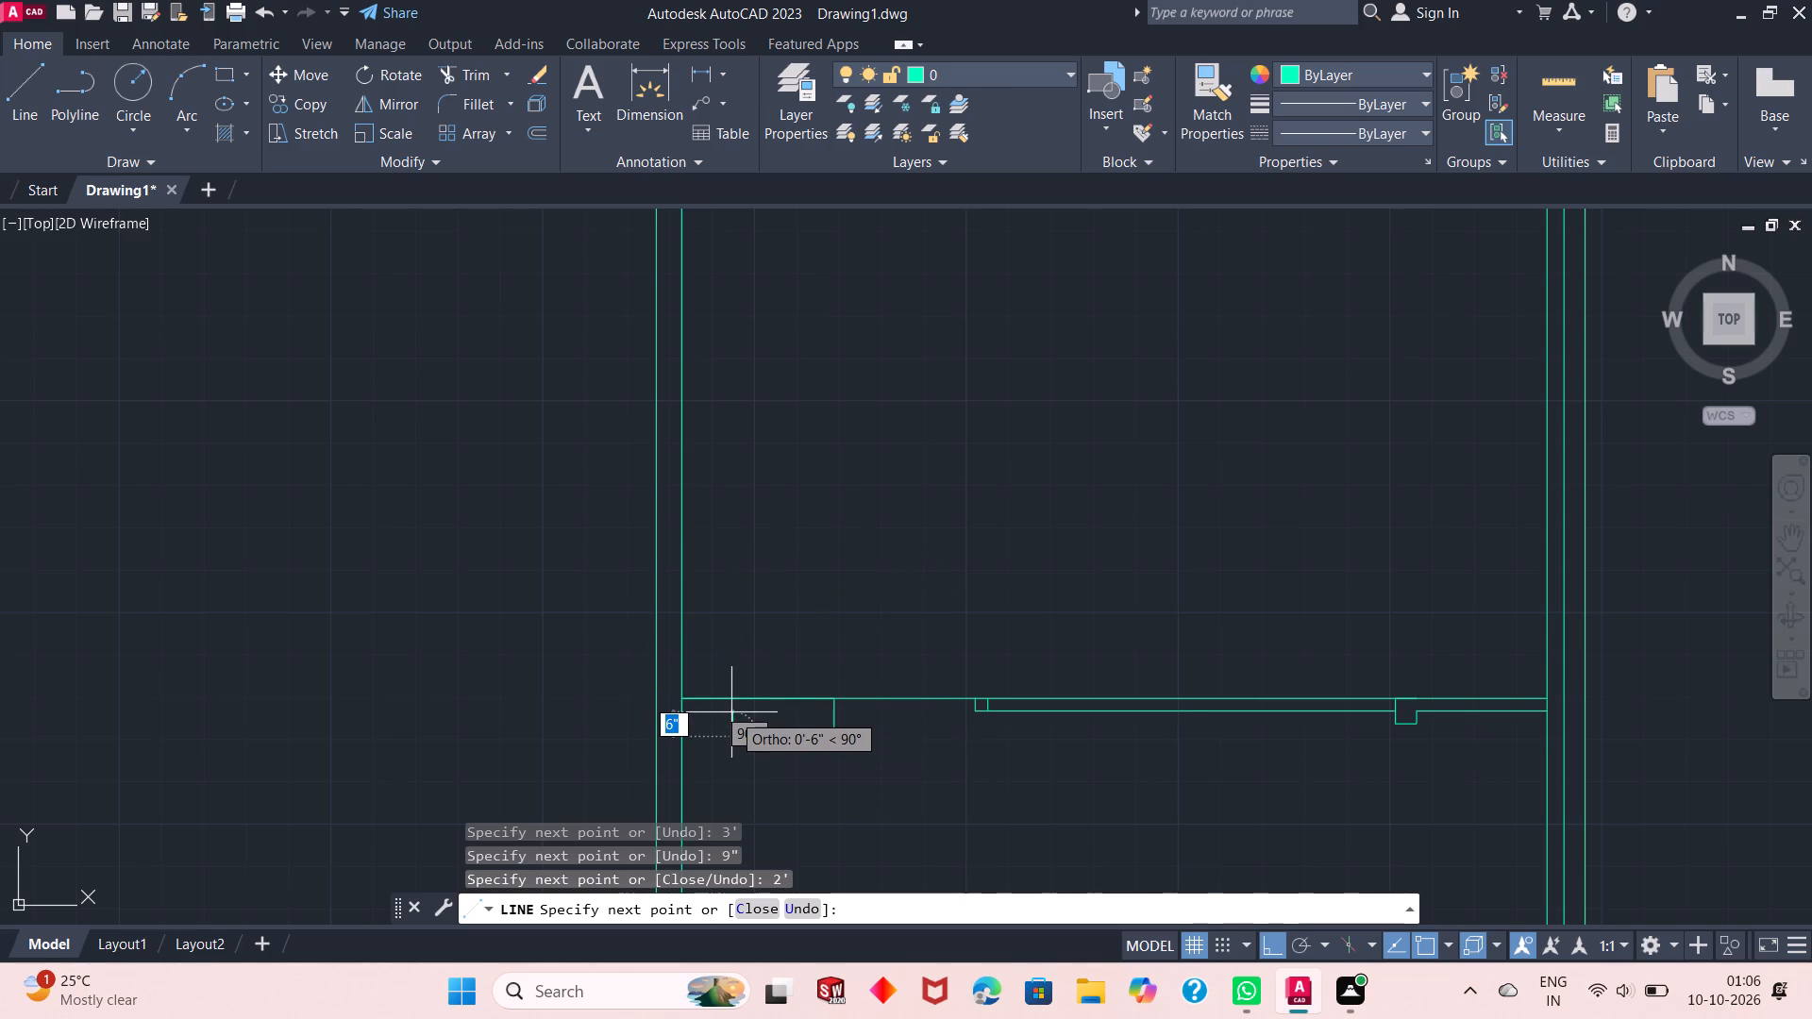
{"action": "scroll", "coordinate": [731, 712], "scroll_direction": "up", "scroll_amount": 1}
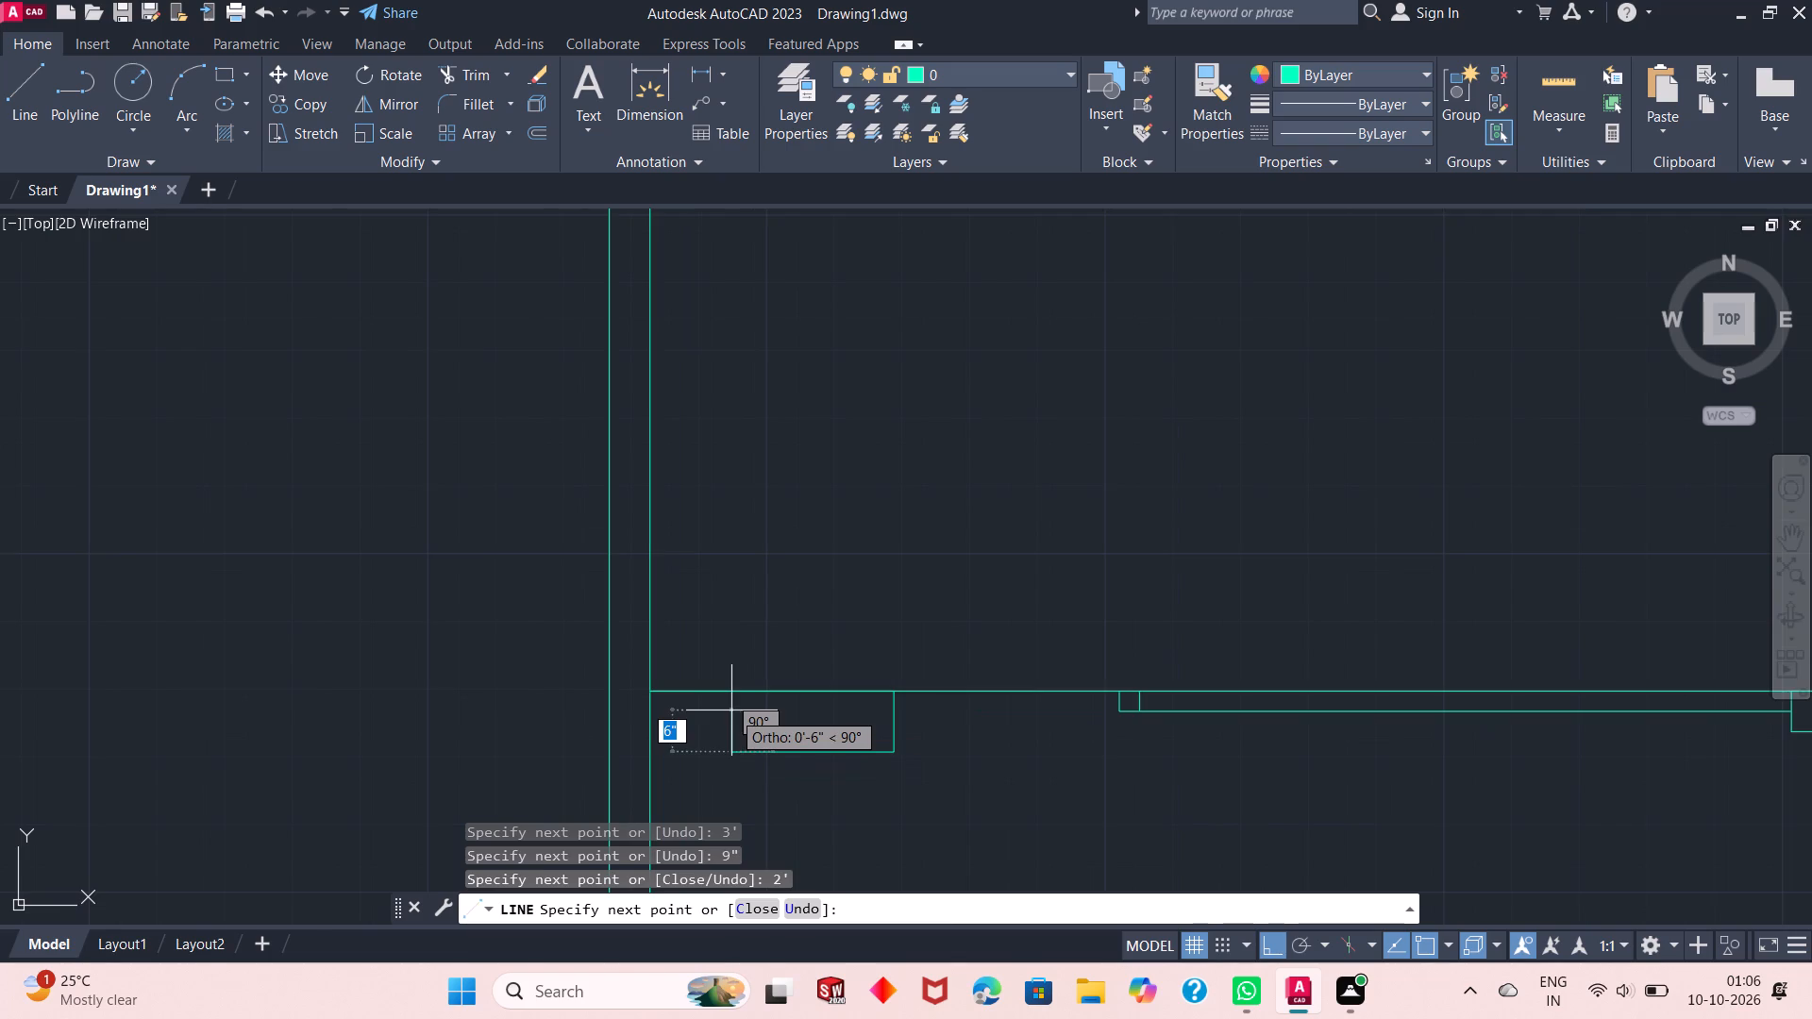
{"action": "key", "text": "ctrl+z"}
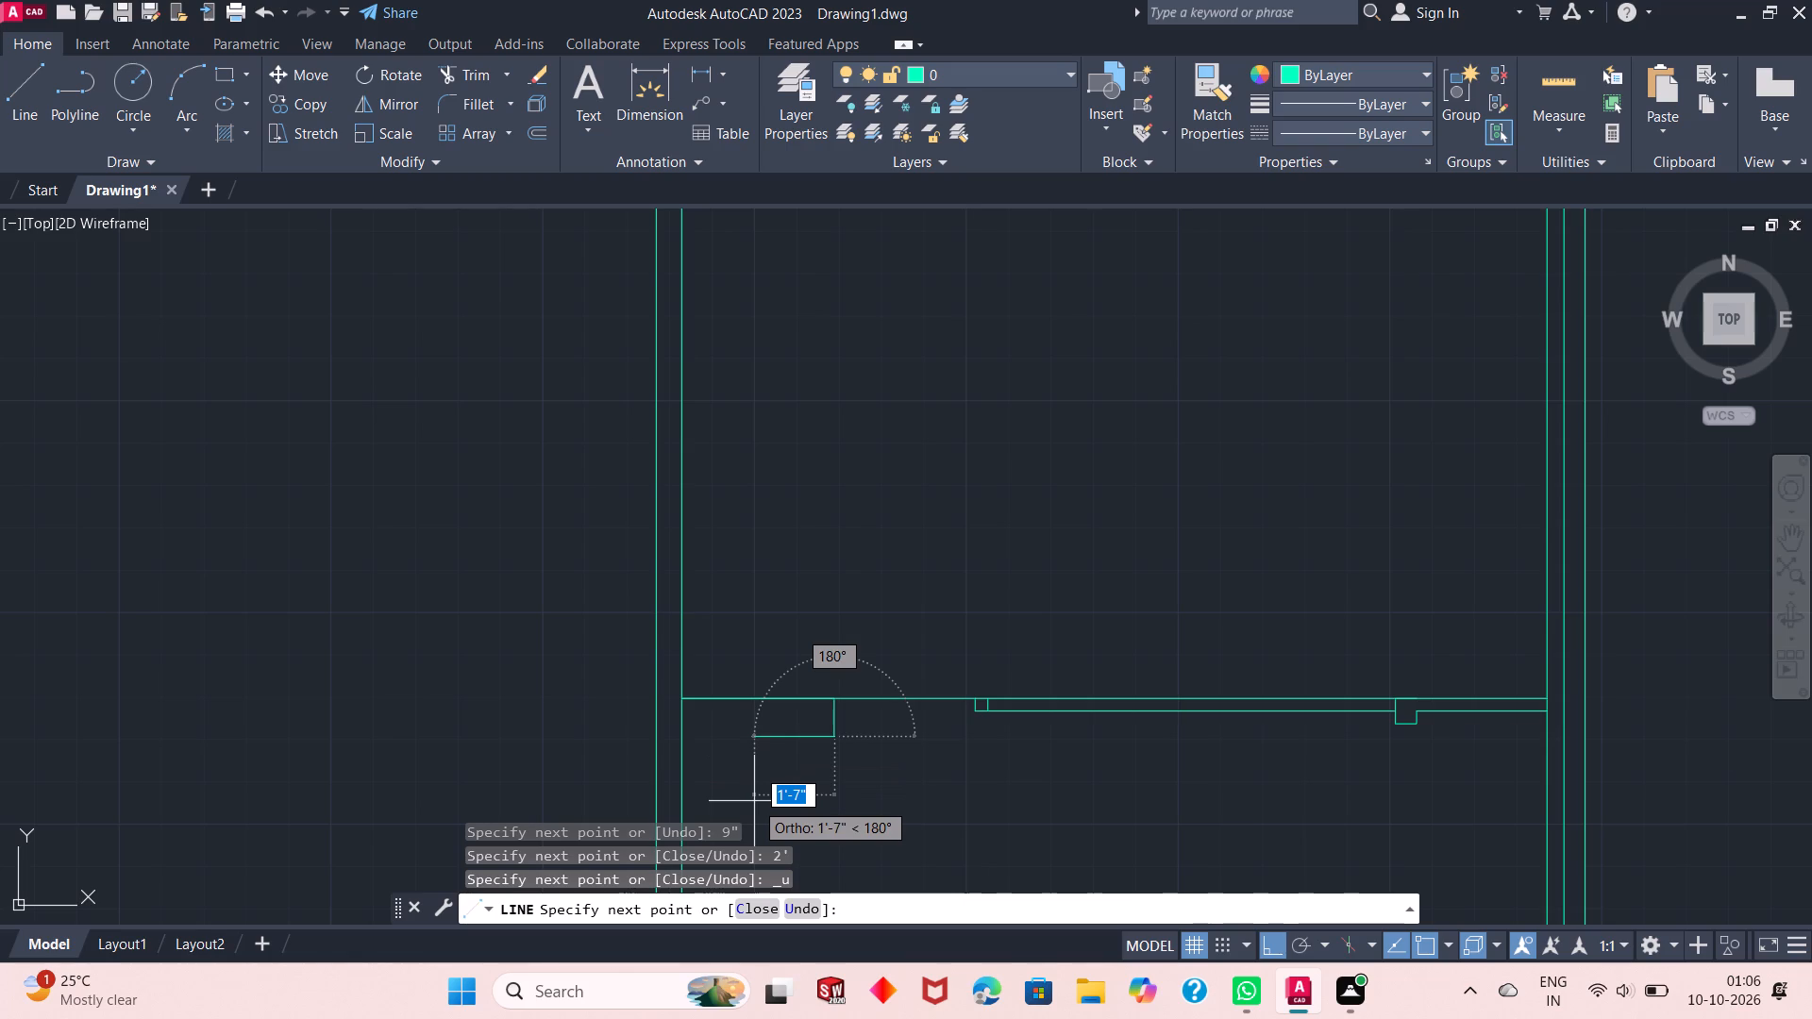
Continue the stub outline partway west, step it north, and run it west to the interior wall's west face.
{"action": "left_click", "coordinate": [766, 736]}
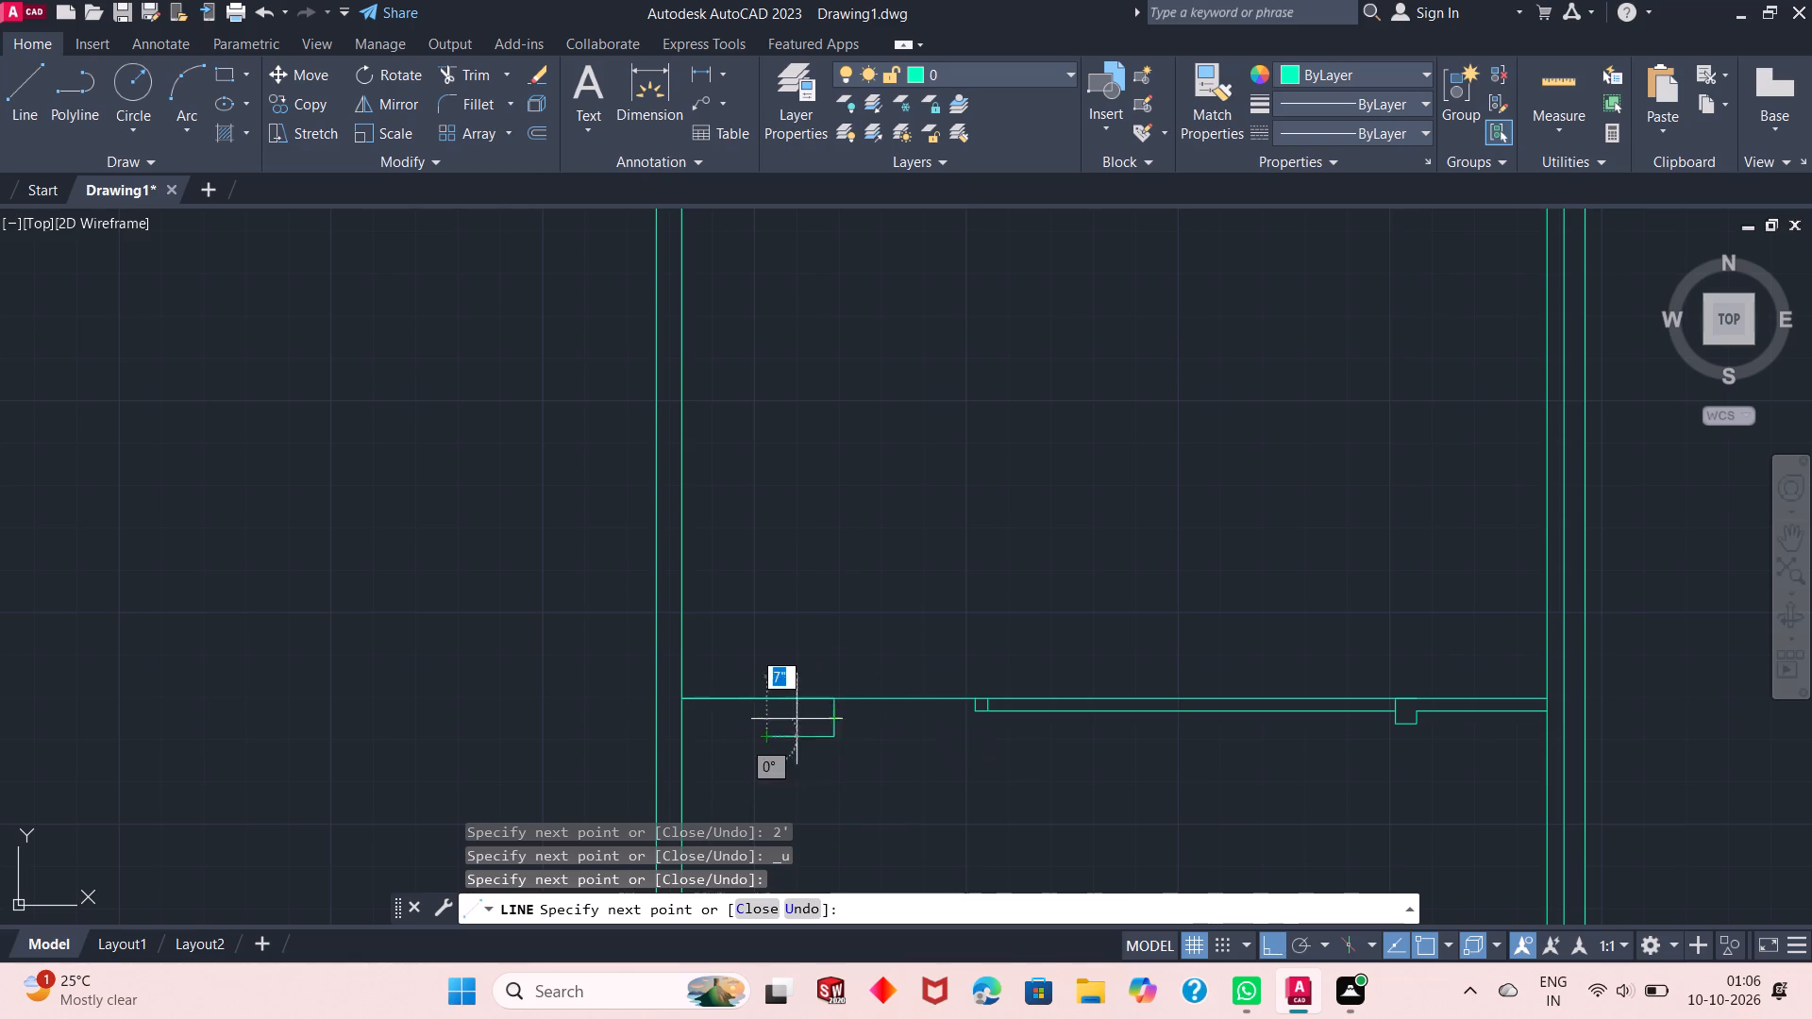
{"action": "left_click", "coordinate": [765, 721]}
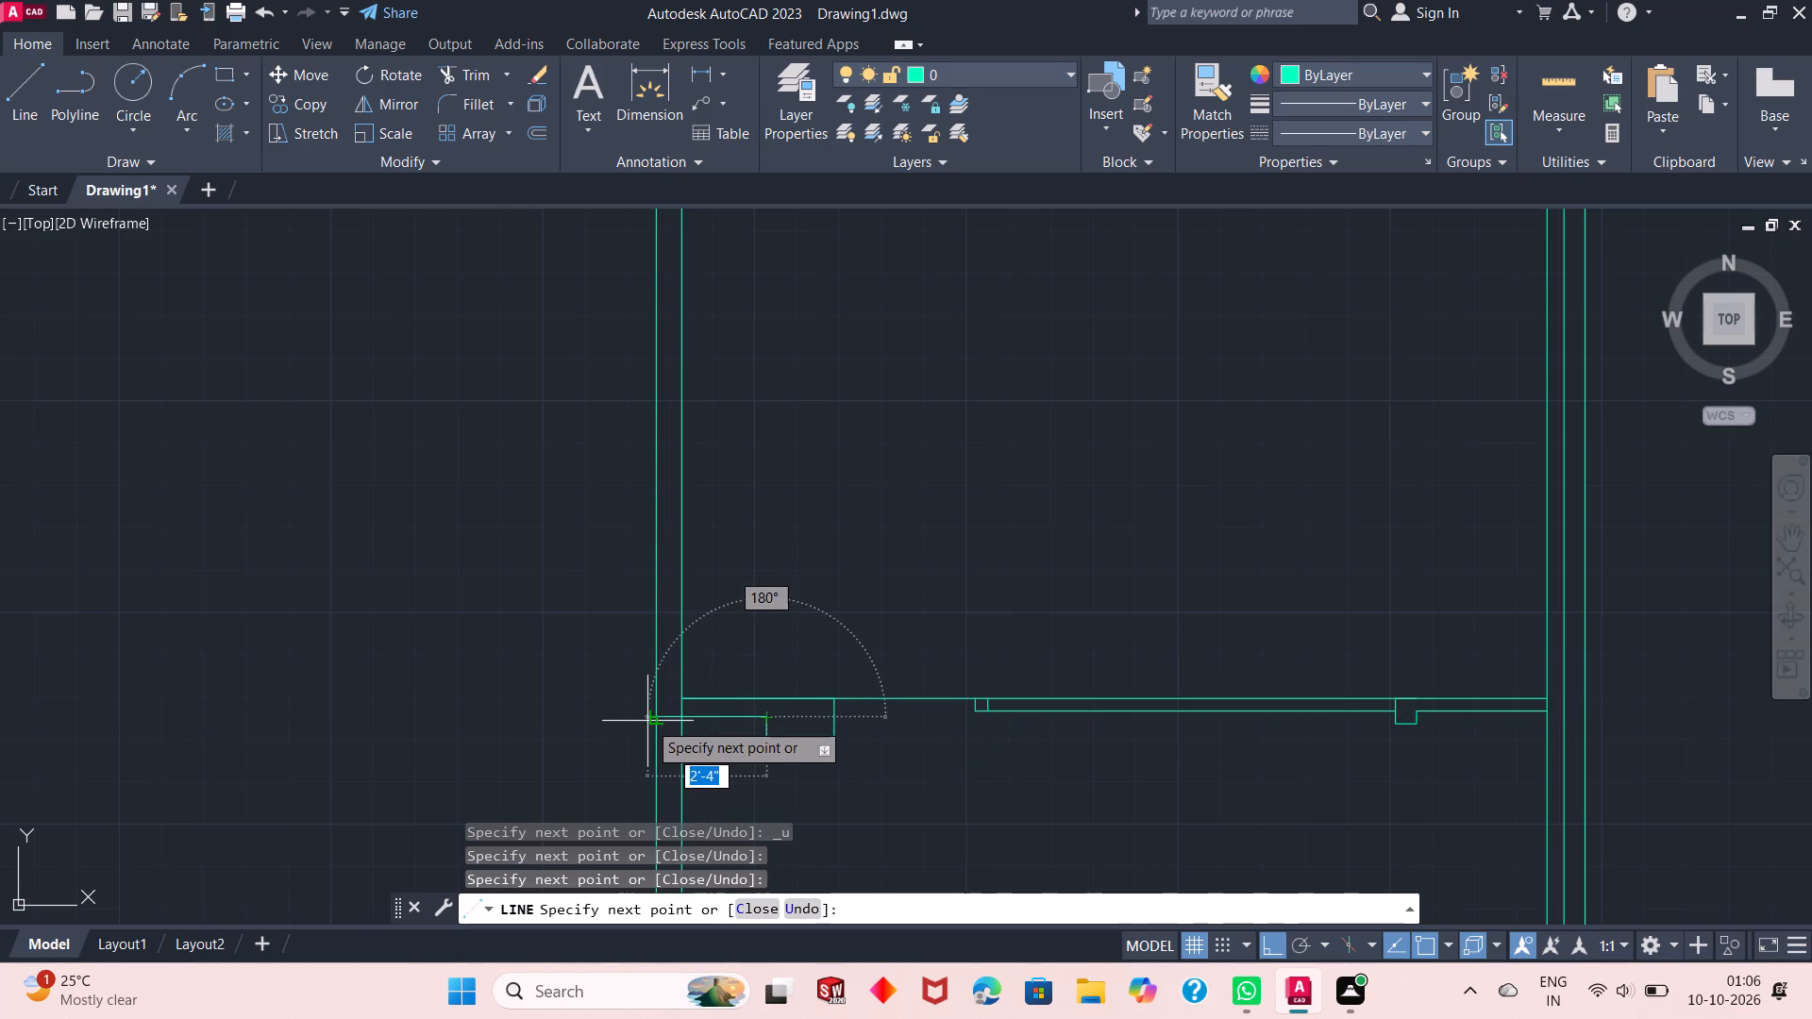
{"action": "left_click", "coordinate": [649, 717]}
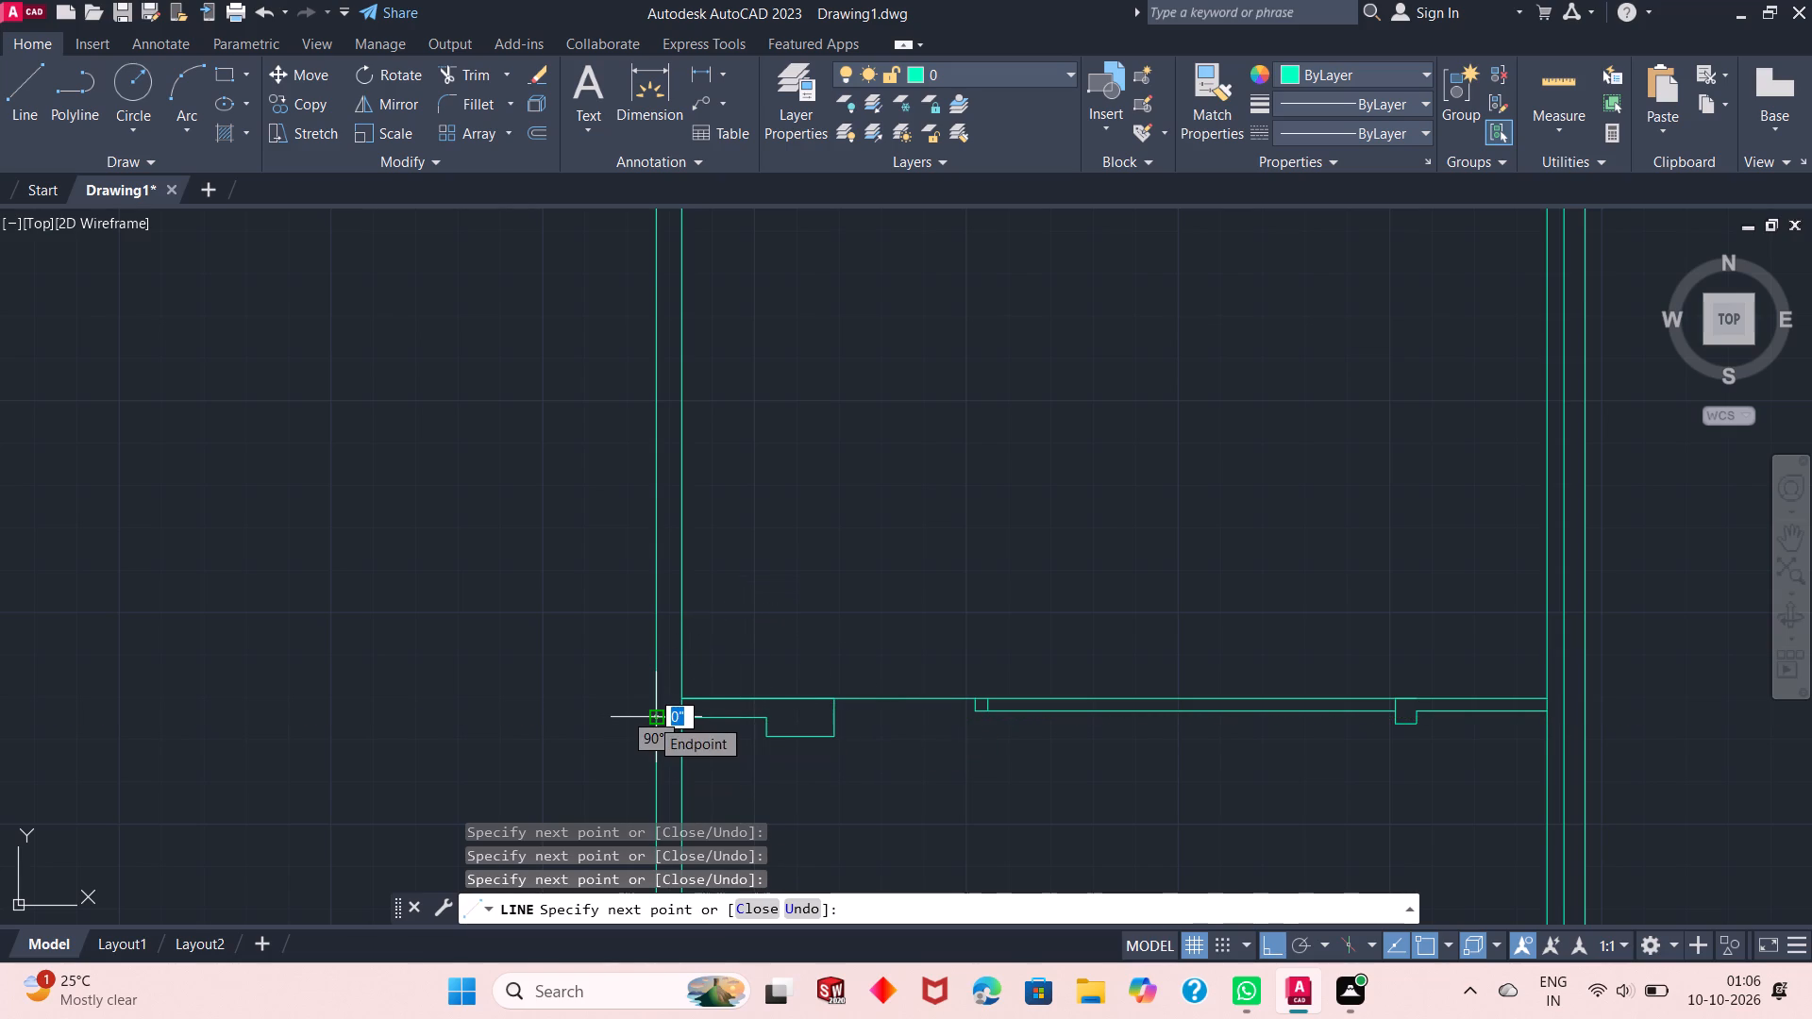
{"action": "key", "text": "Escape"}
{"action": "key", "text": "Escape"}
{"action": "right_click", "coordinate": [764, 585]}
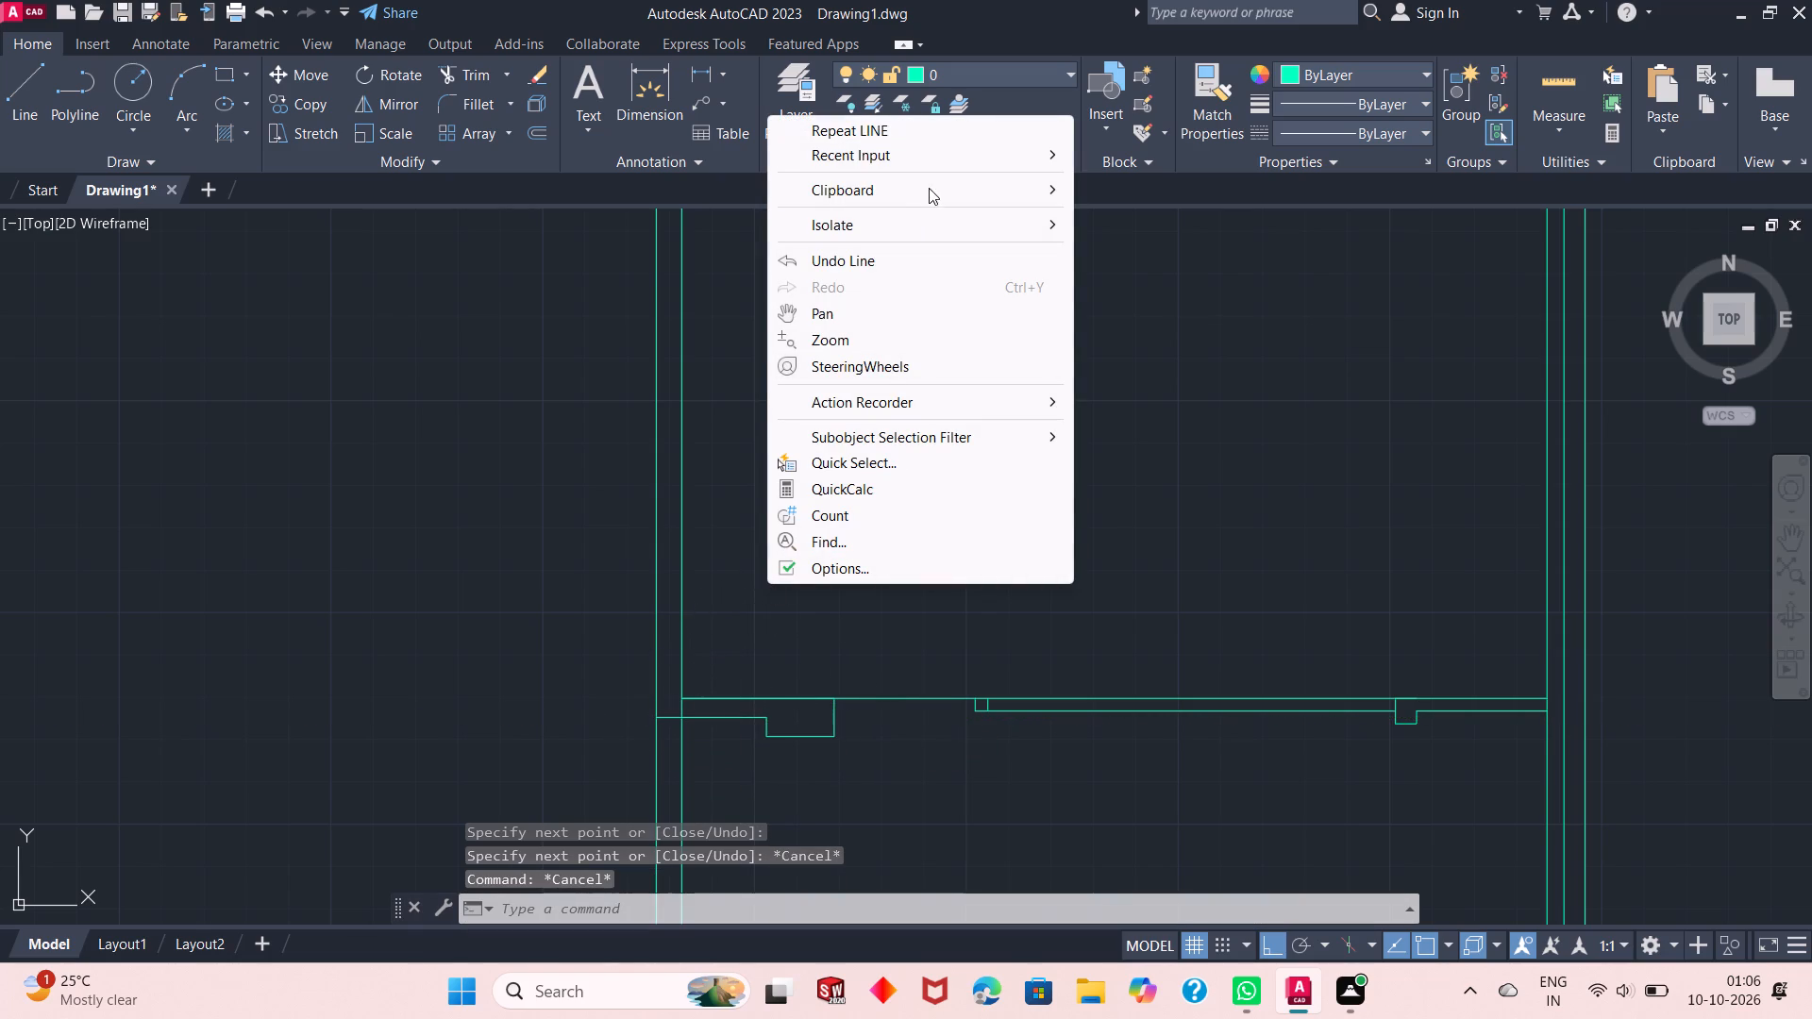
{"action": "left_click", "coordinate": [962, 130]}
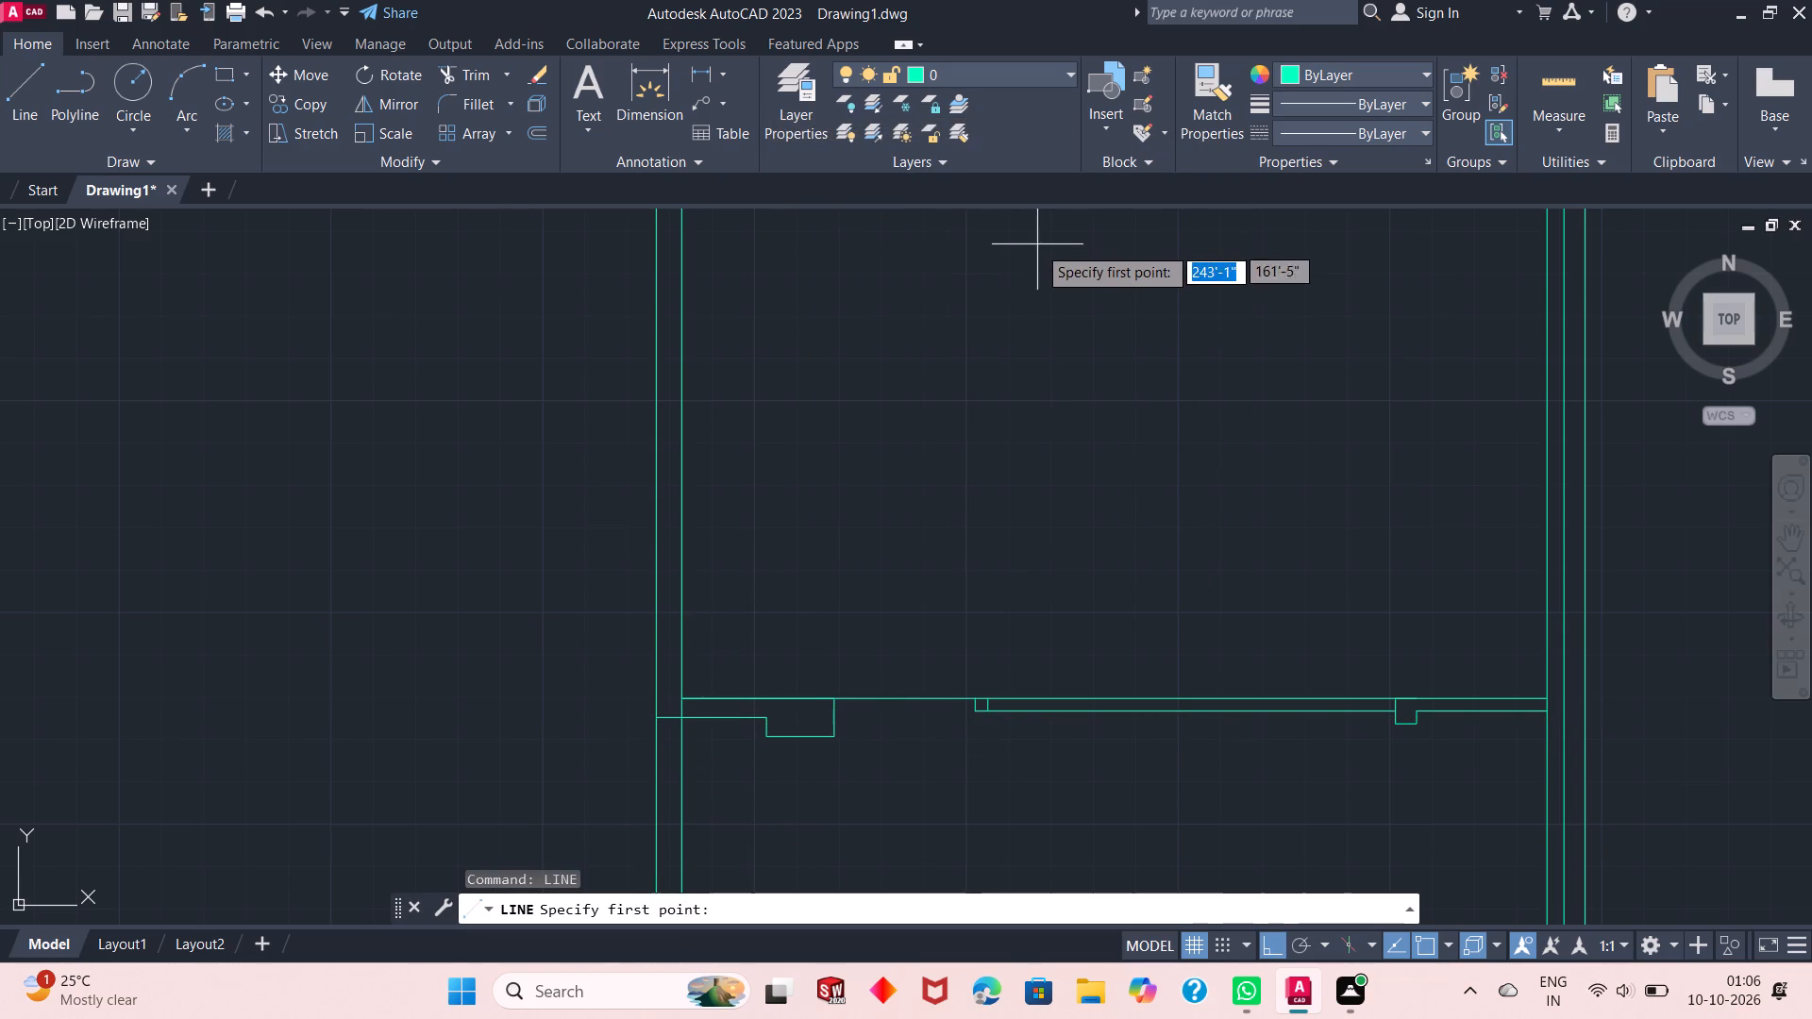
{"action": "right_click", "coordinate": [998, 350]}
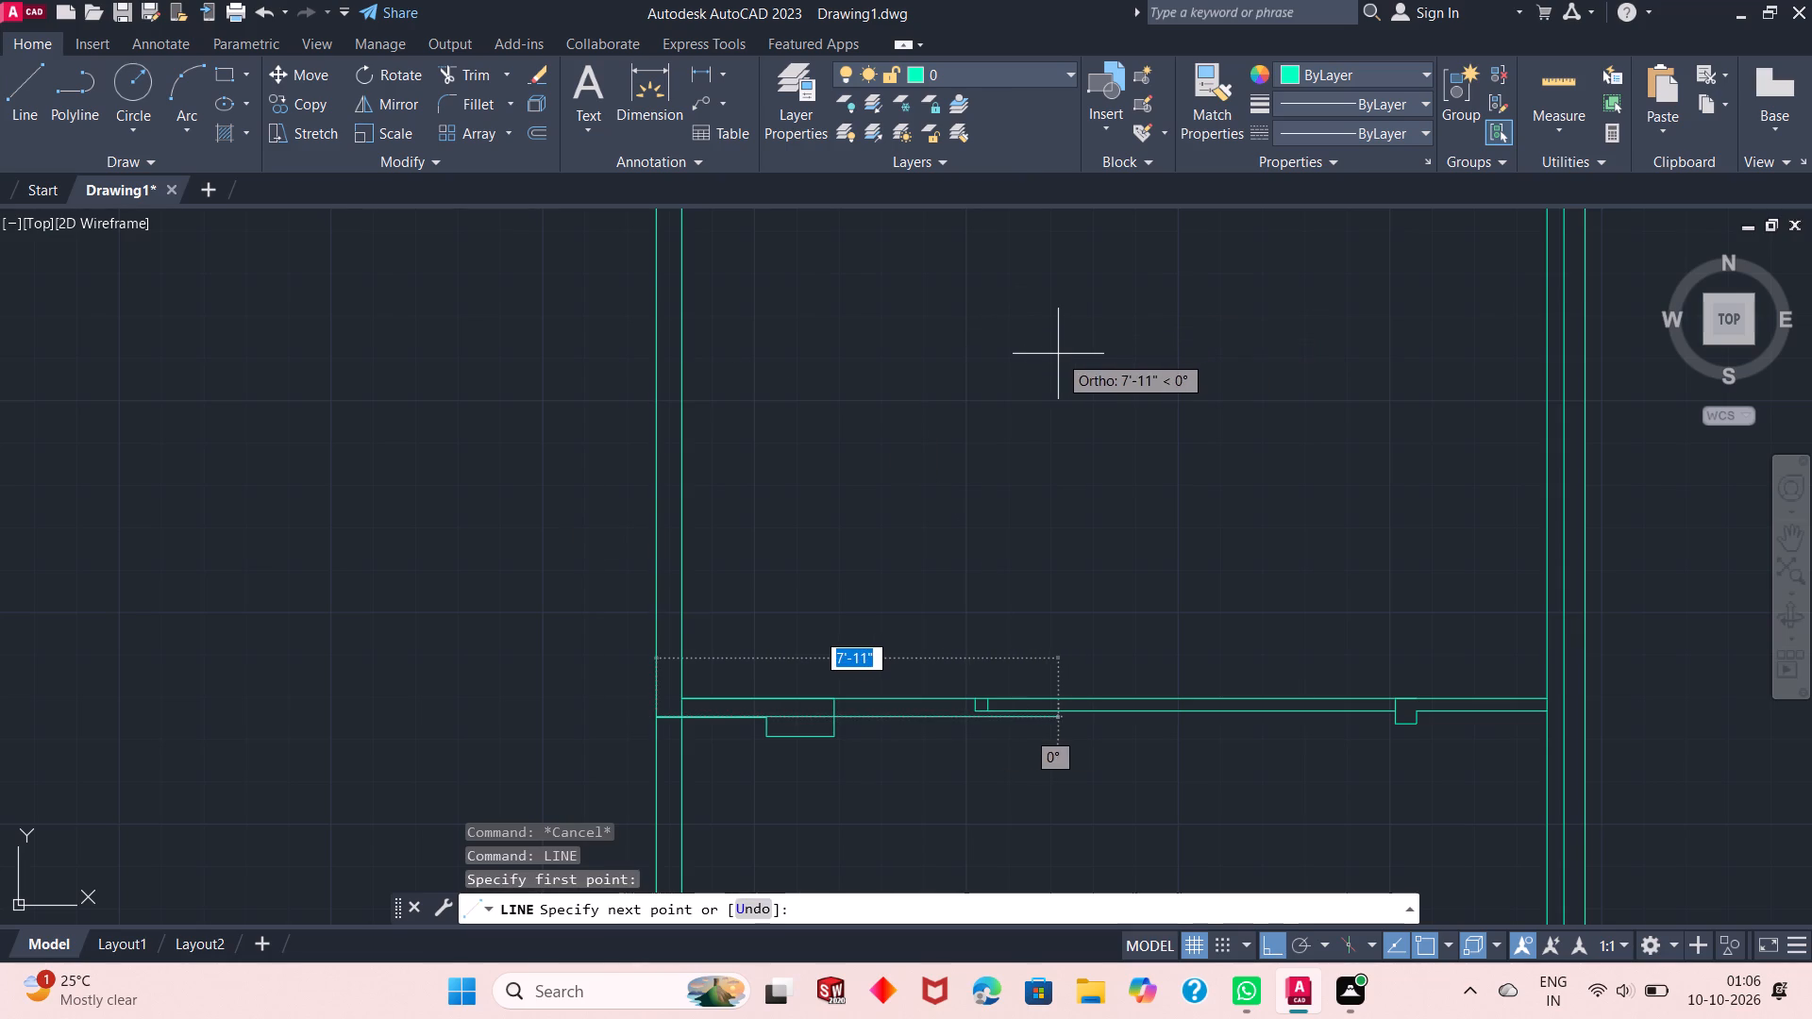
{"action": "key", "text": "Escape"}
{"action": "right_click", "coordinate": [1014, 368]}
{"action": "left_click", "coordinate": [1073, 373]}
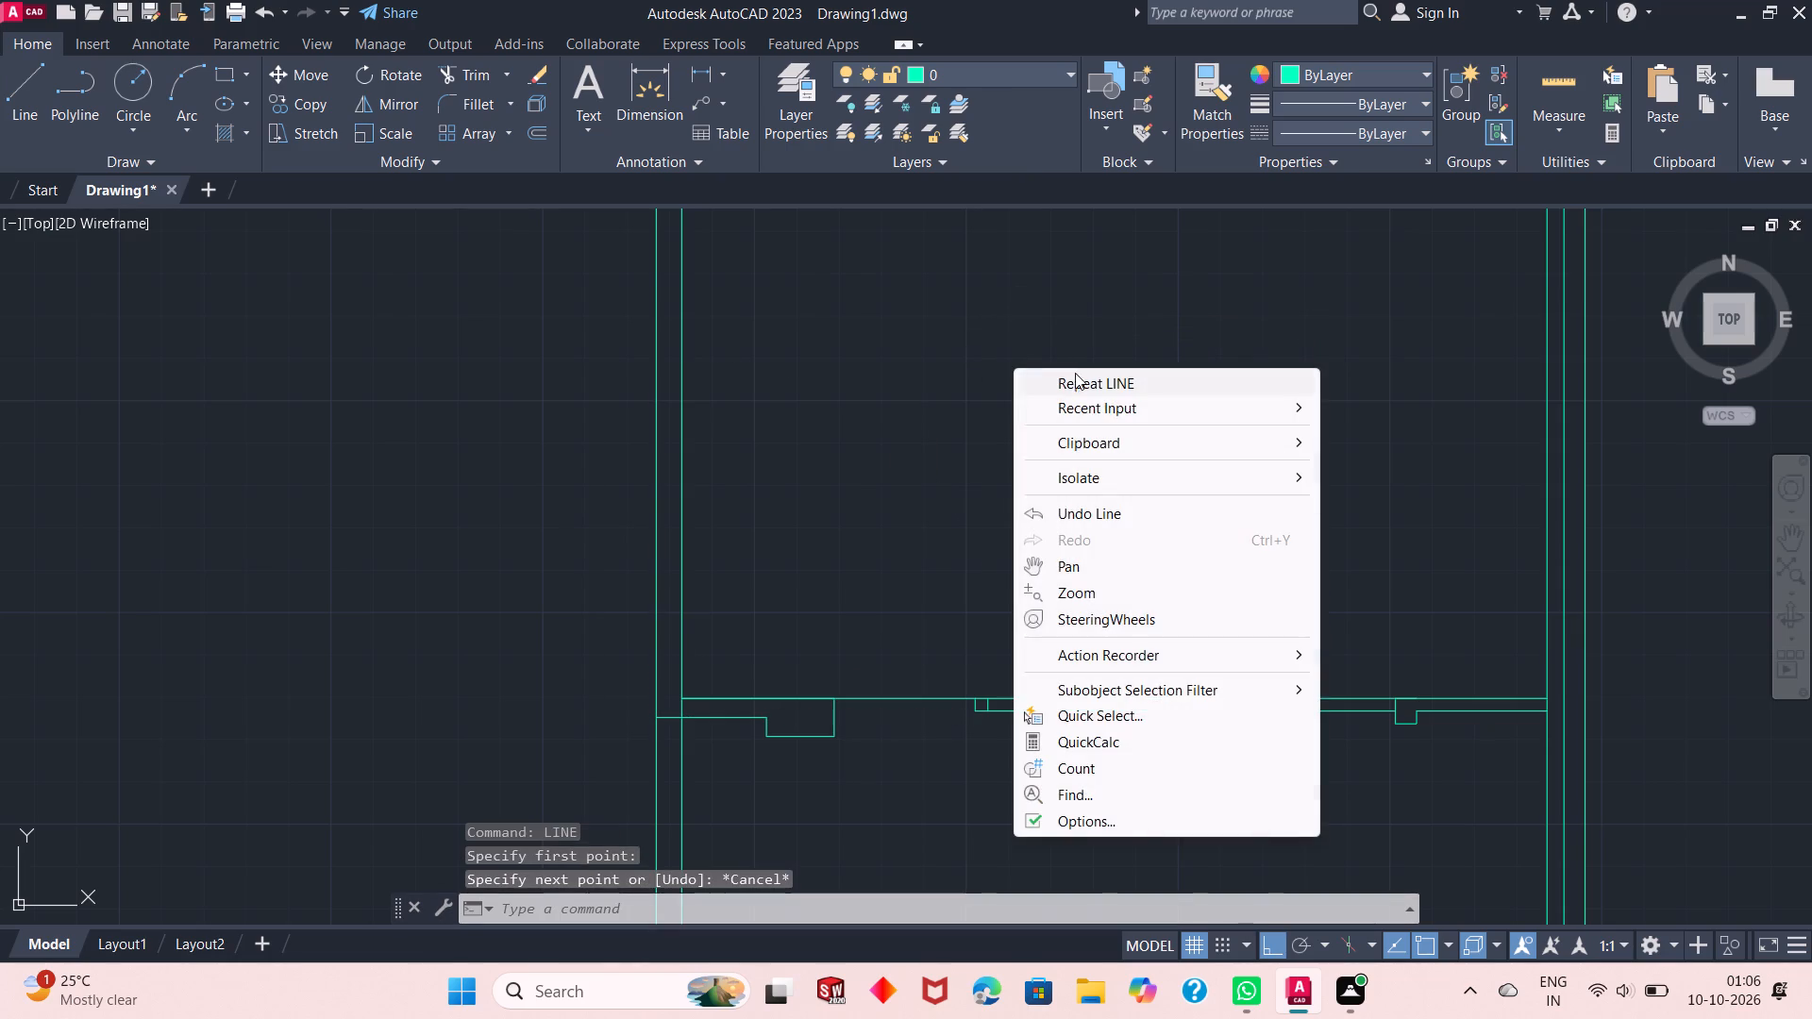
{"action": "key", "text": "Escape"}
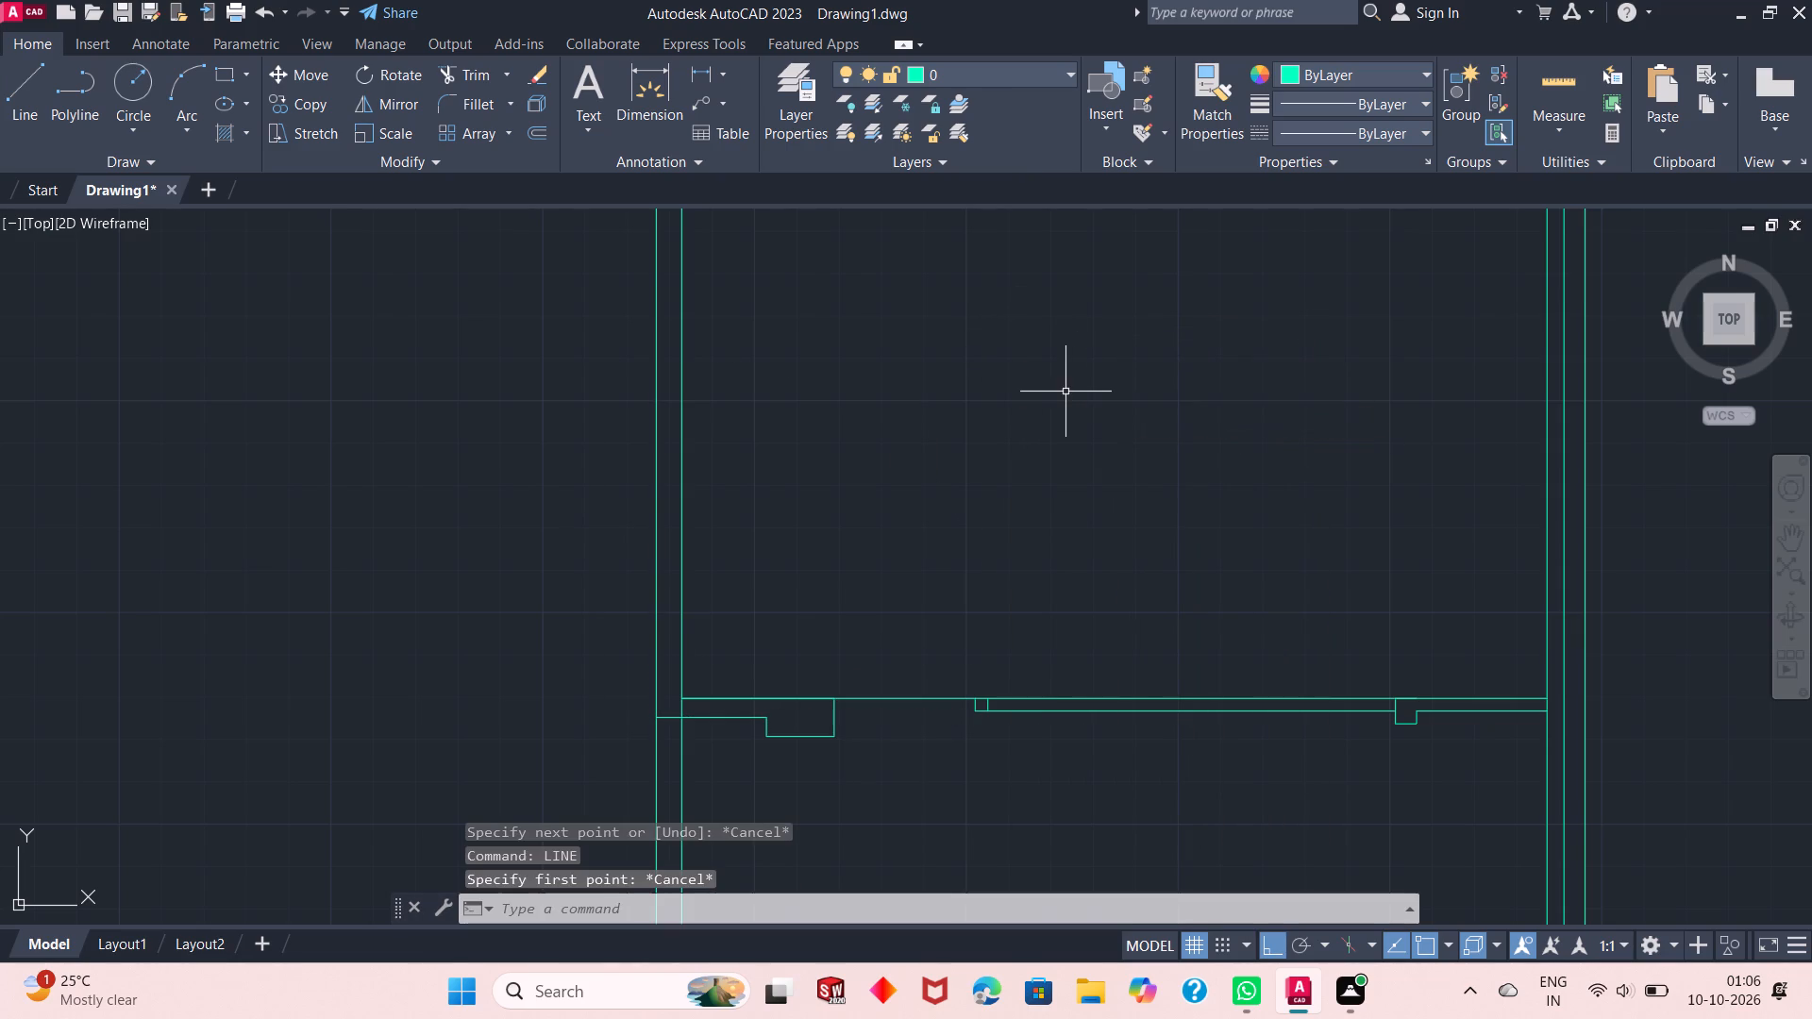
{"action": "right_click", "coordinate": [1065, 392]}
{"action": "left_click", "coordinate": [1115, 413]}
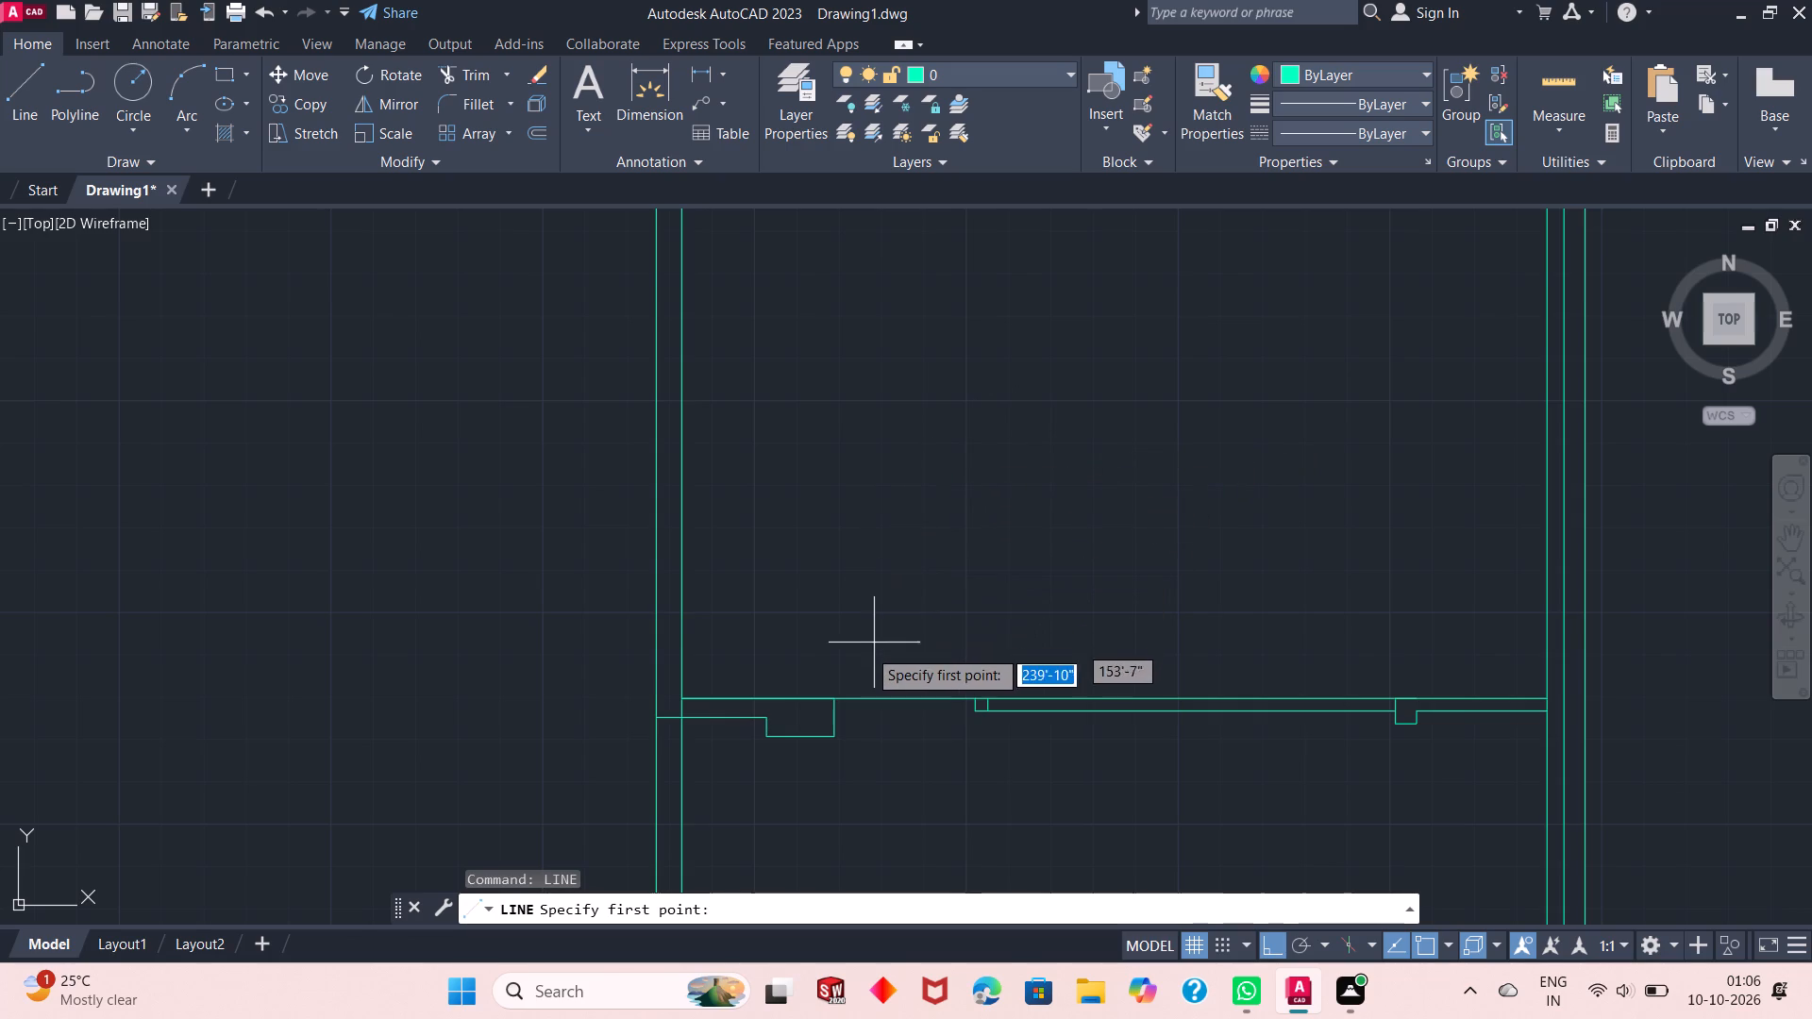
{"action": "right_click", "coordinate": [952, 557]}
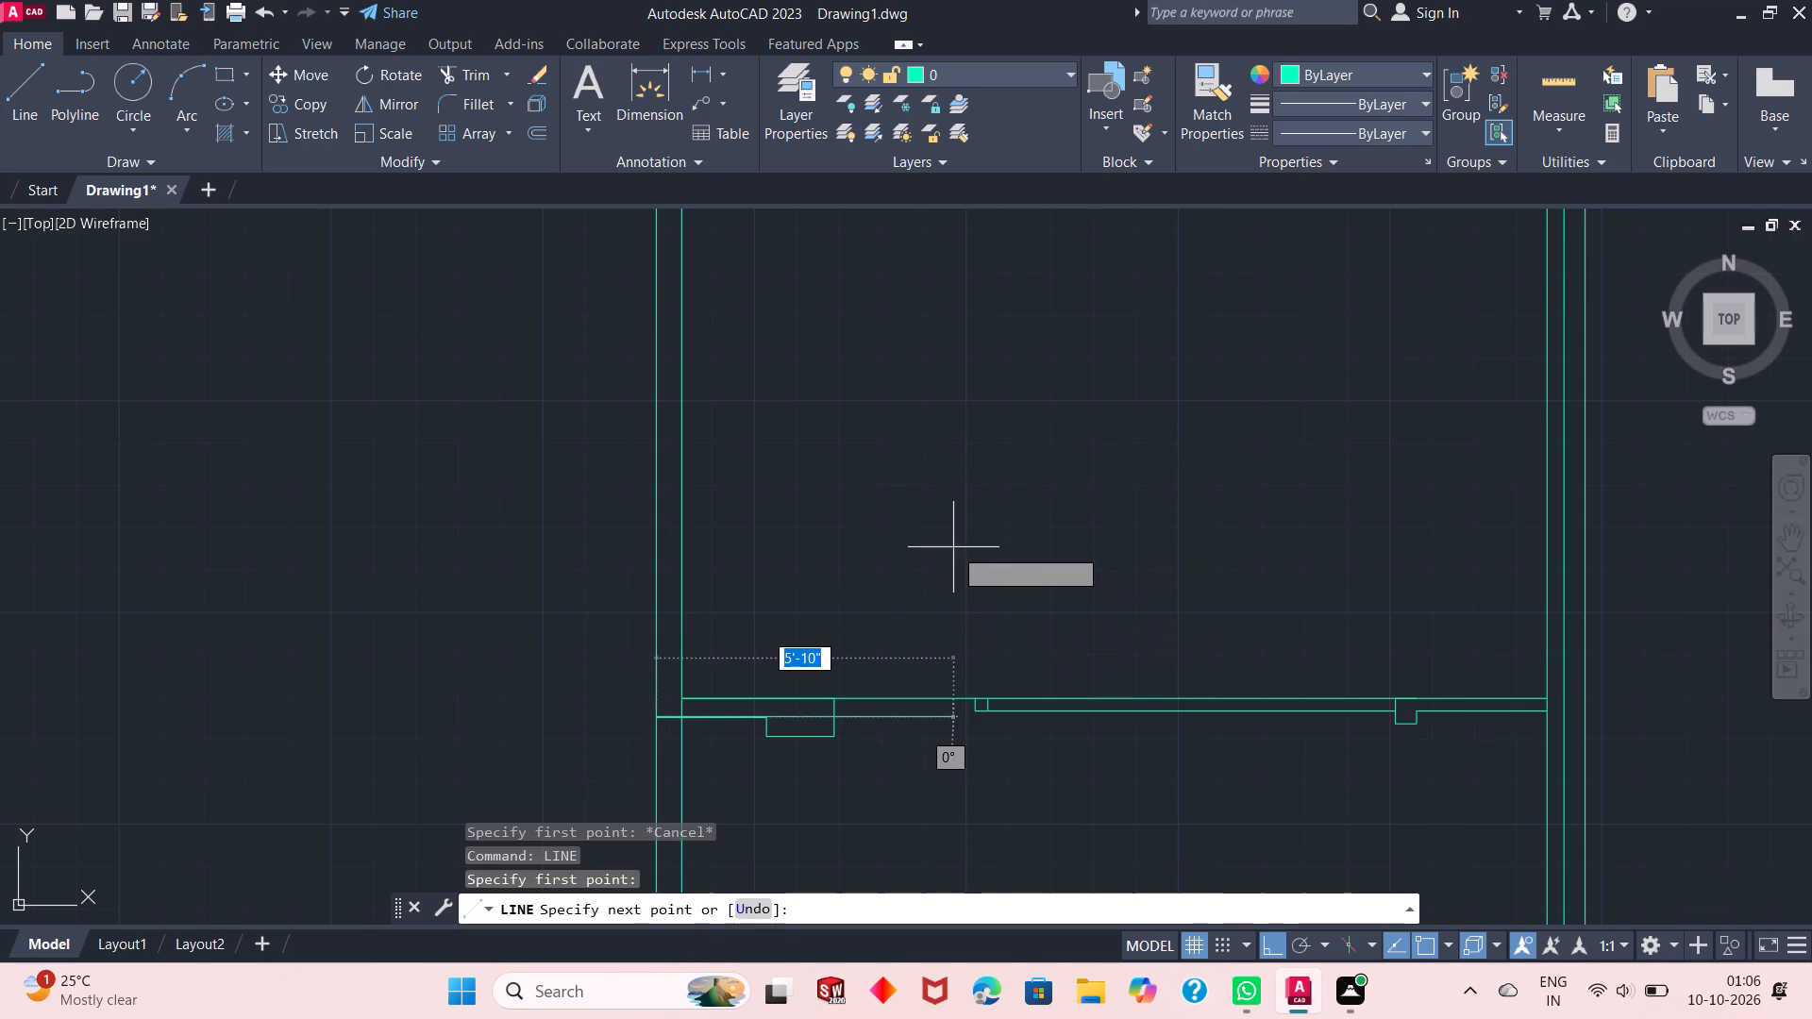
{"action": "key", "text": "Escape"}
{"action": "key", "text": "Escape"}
Trim away the partition lines and small box between the new stub and the wall end near the east wall.
{"action": "right_click", "coordinate": [767, 417]}
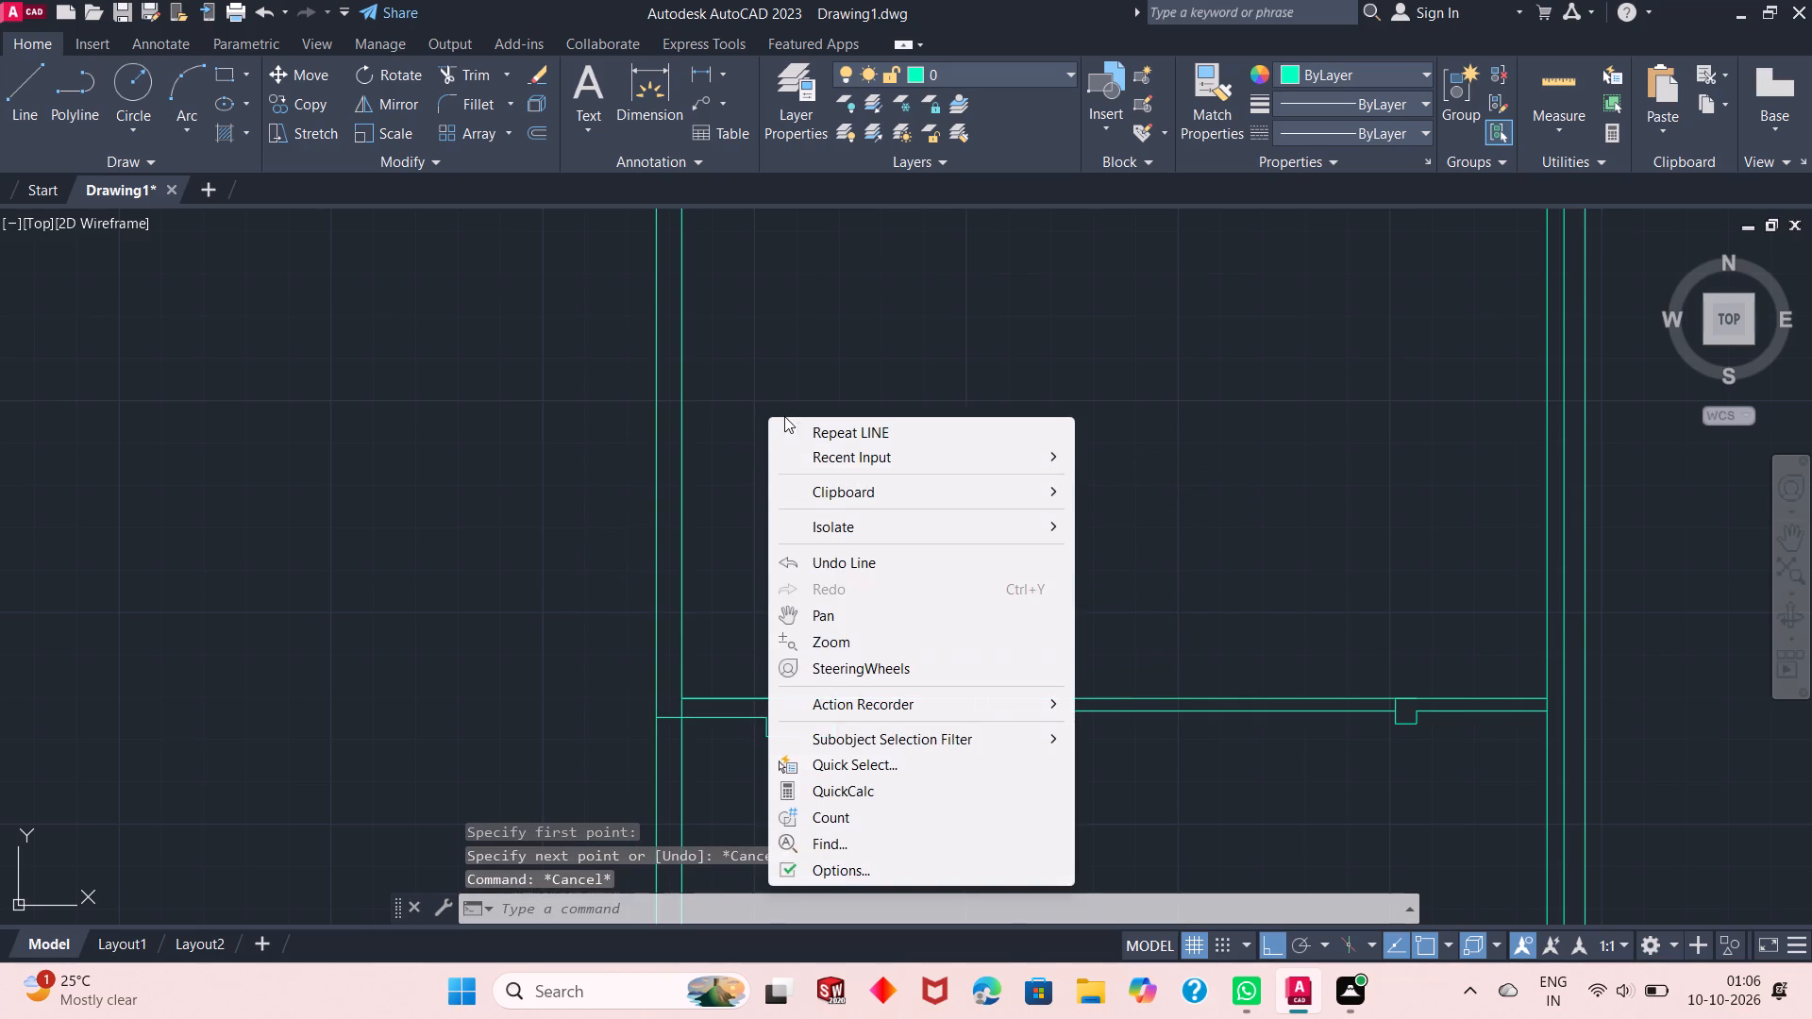
{"action": "left_click", "coordinate": [826, 460]}
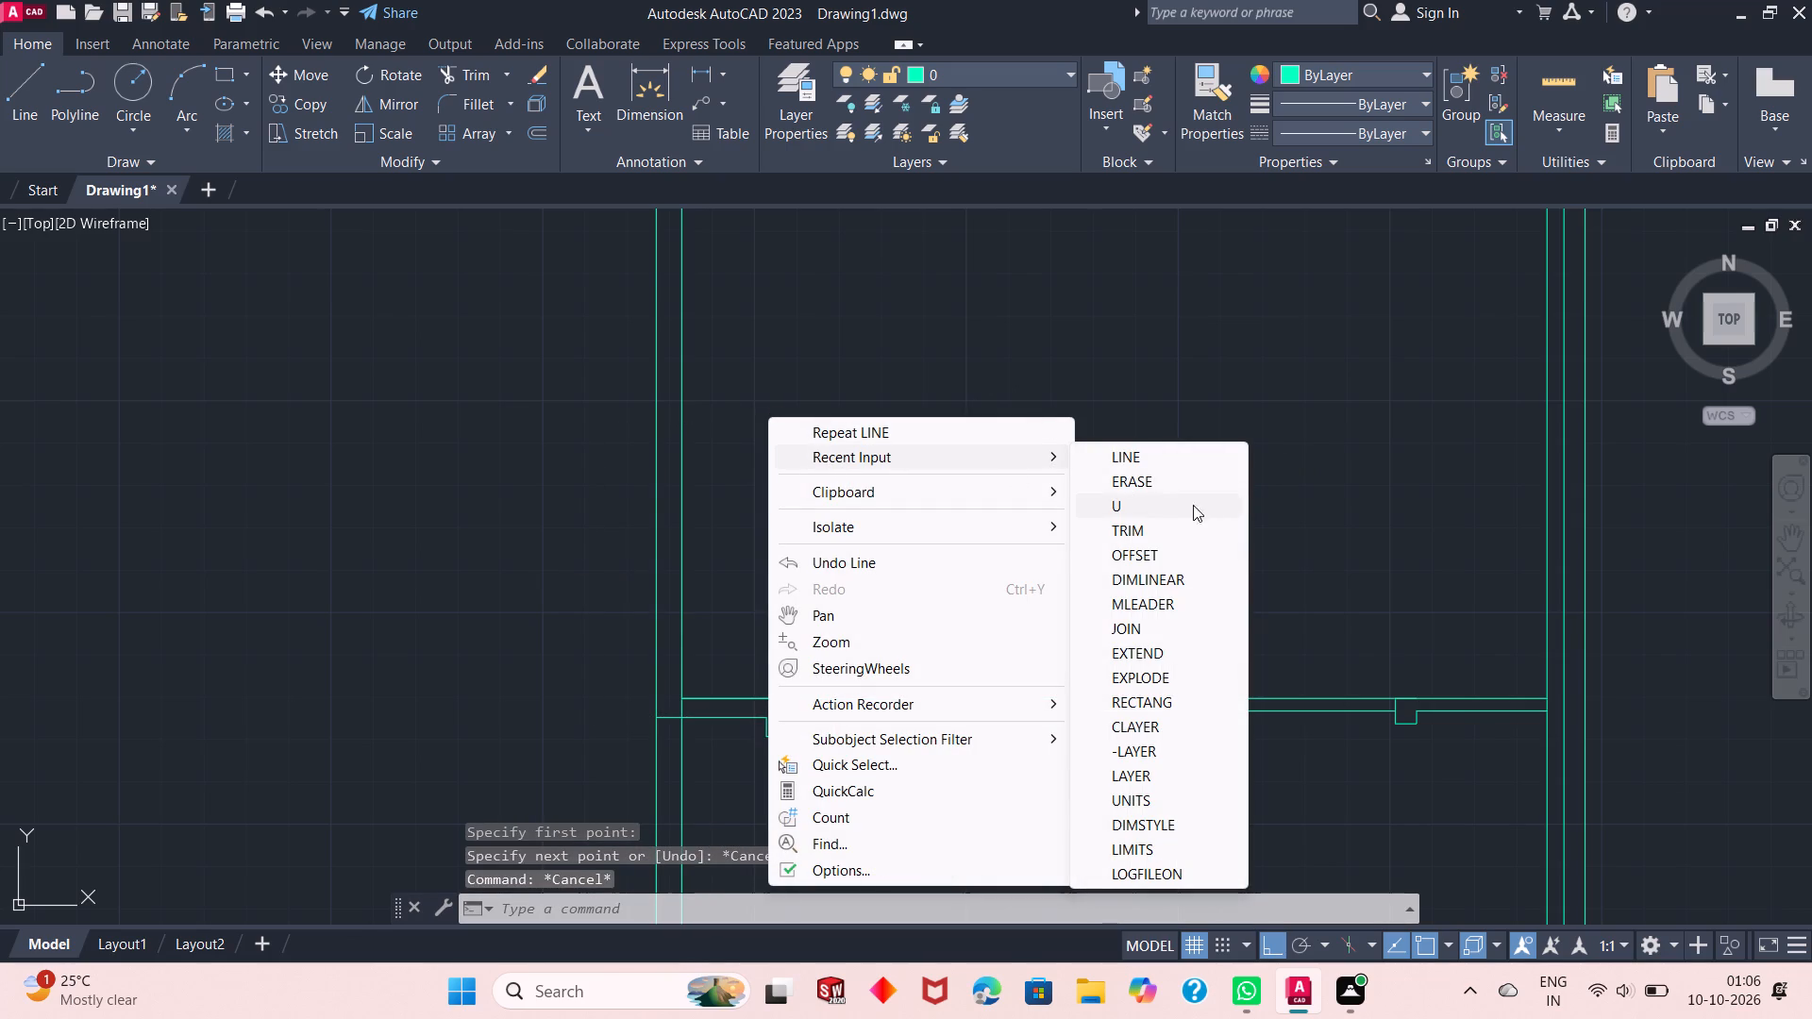
{"action": "left_click", "coordinate": [1166, 536]}
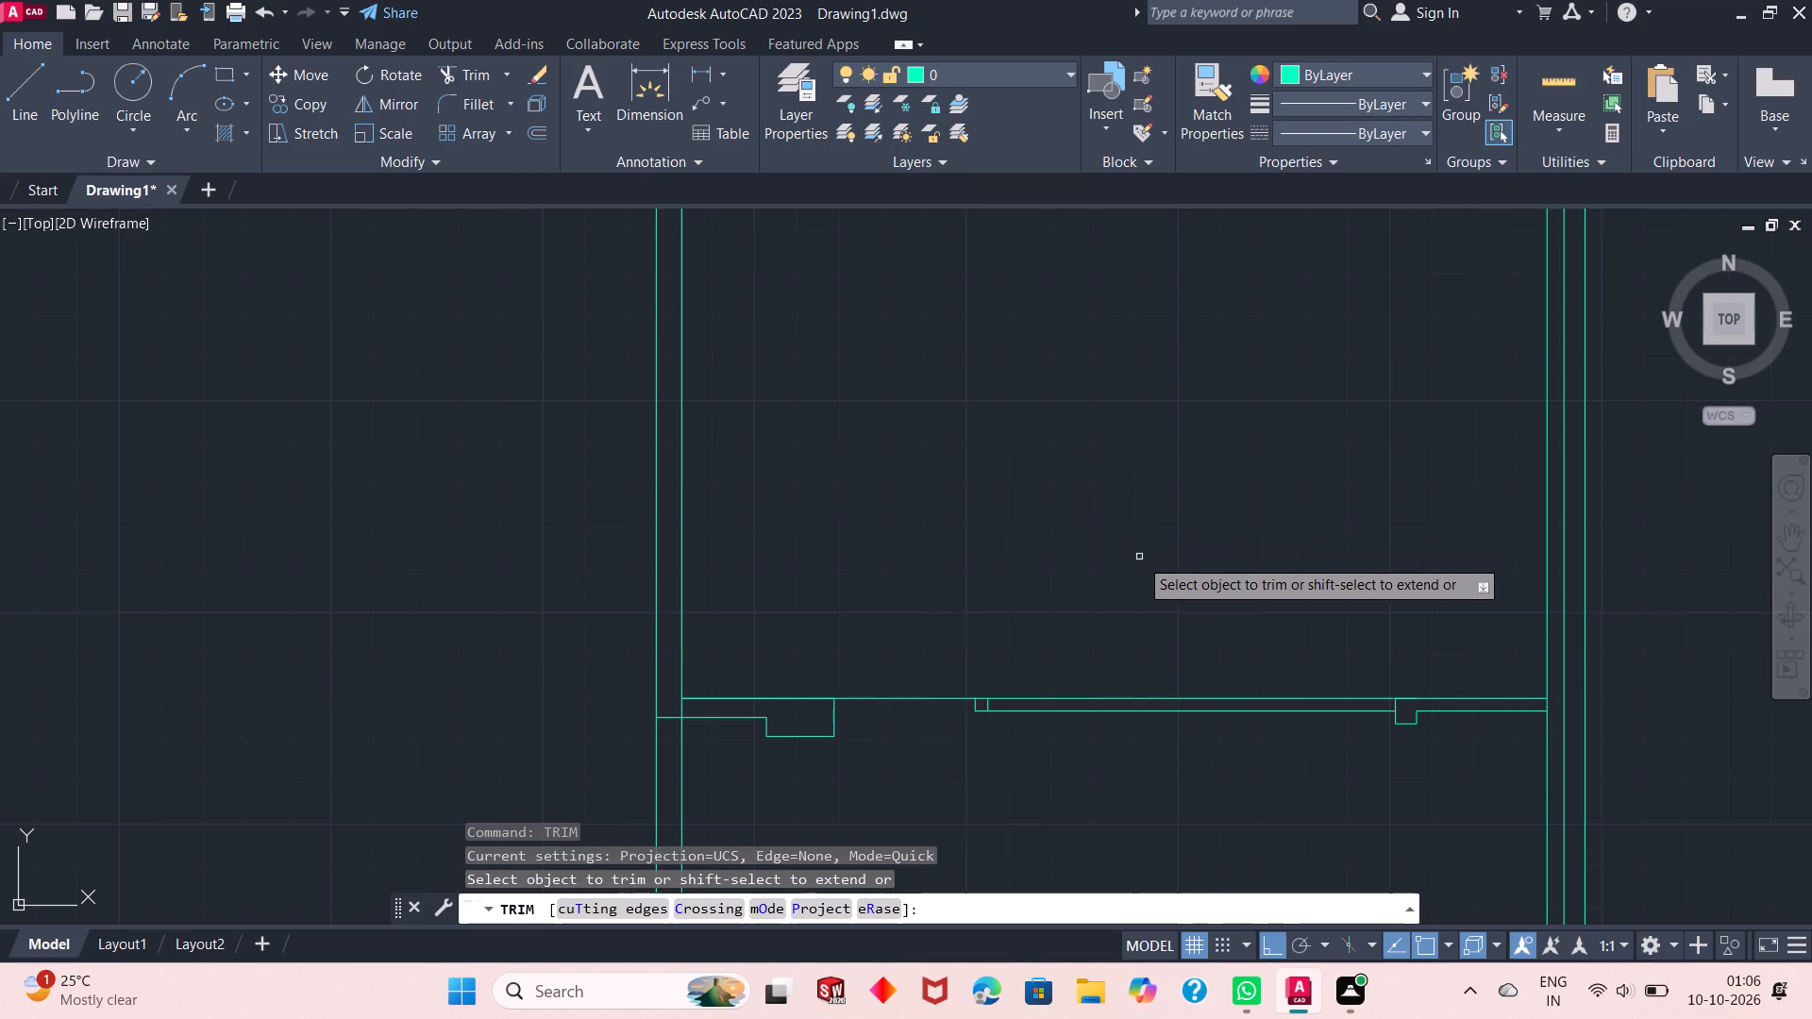
{"action": "left_click", "coordinate": [1137, 563]}
{"action": "left_click", "coordinate": [1093, 750]}
{"action": "left_click", "coordinate": [974, 660]}
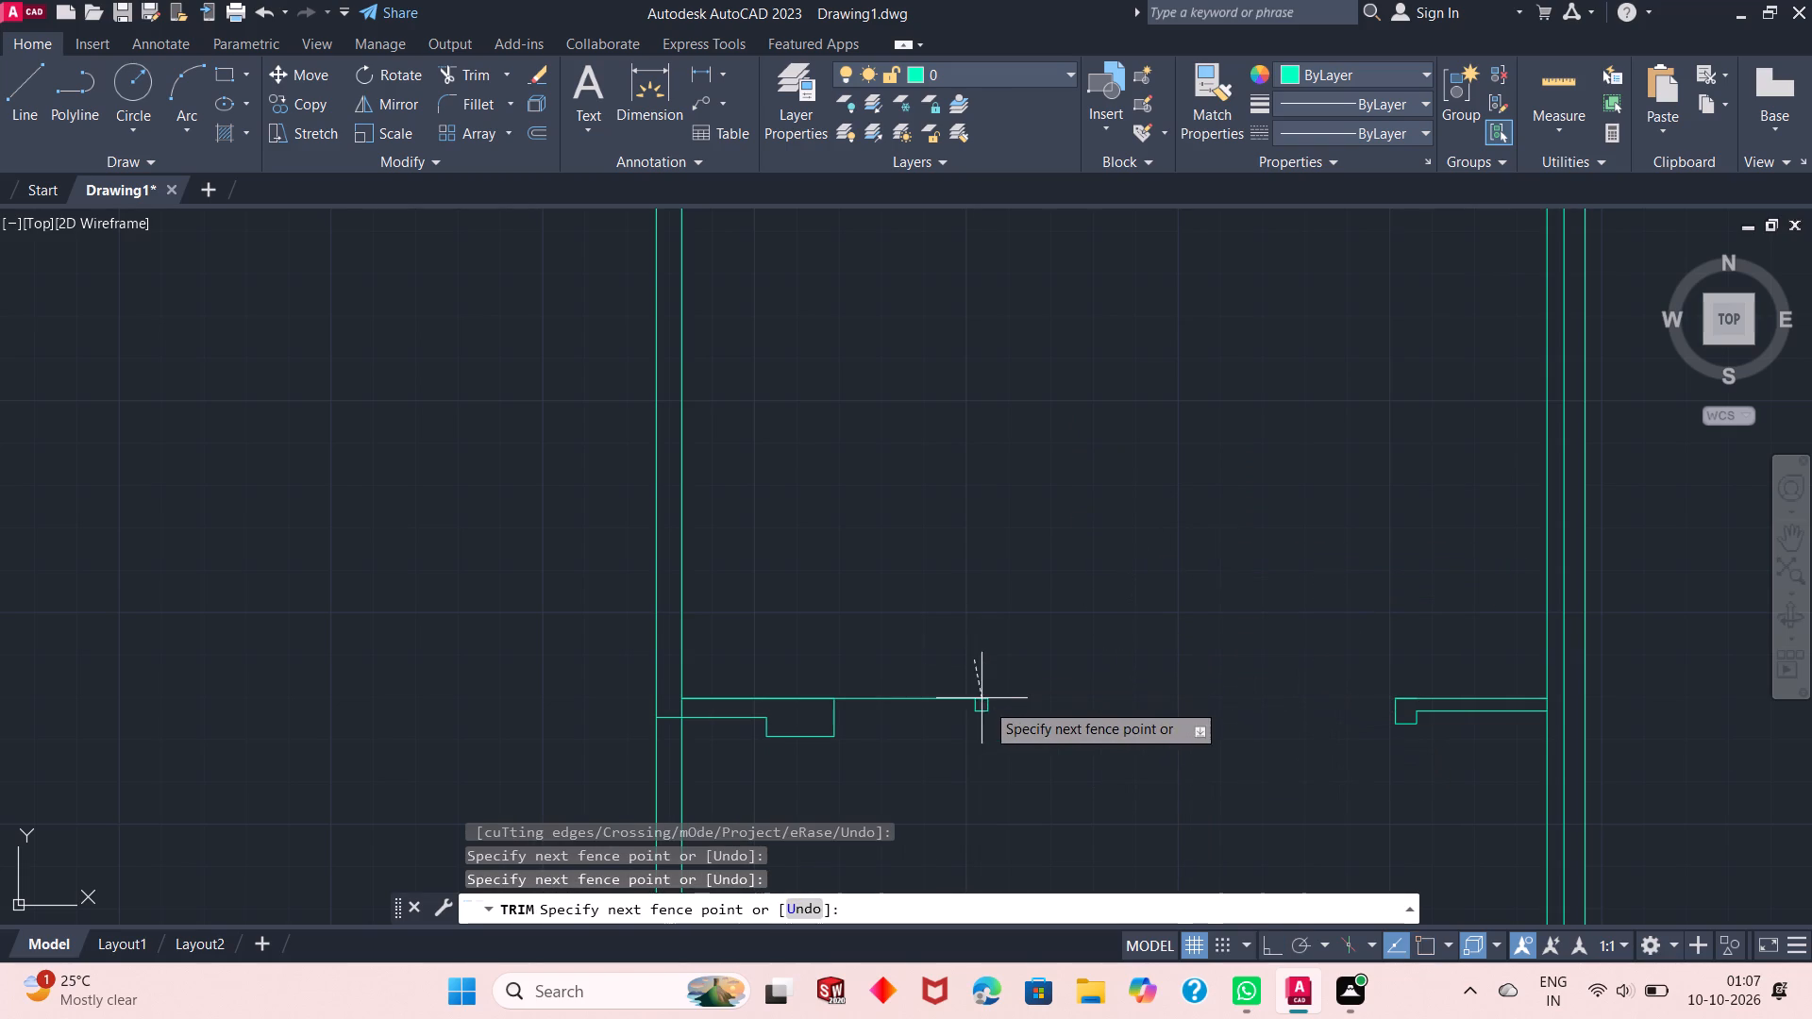
{"action": "left_click", "coordinate": [994, 715]}
{"action": "left_click", "coordinate": [983, 682]}
{"action": "left_click", "coordinate": [942, 717]}
{"action": "left_click", "coordinate": [958, 716]}
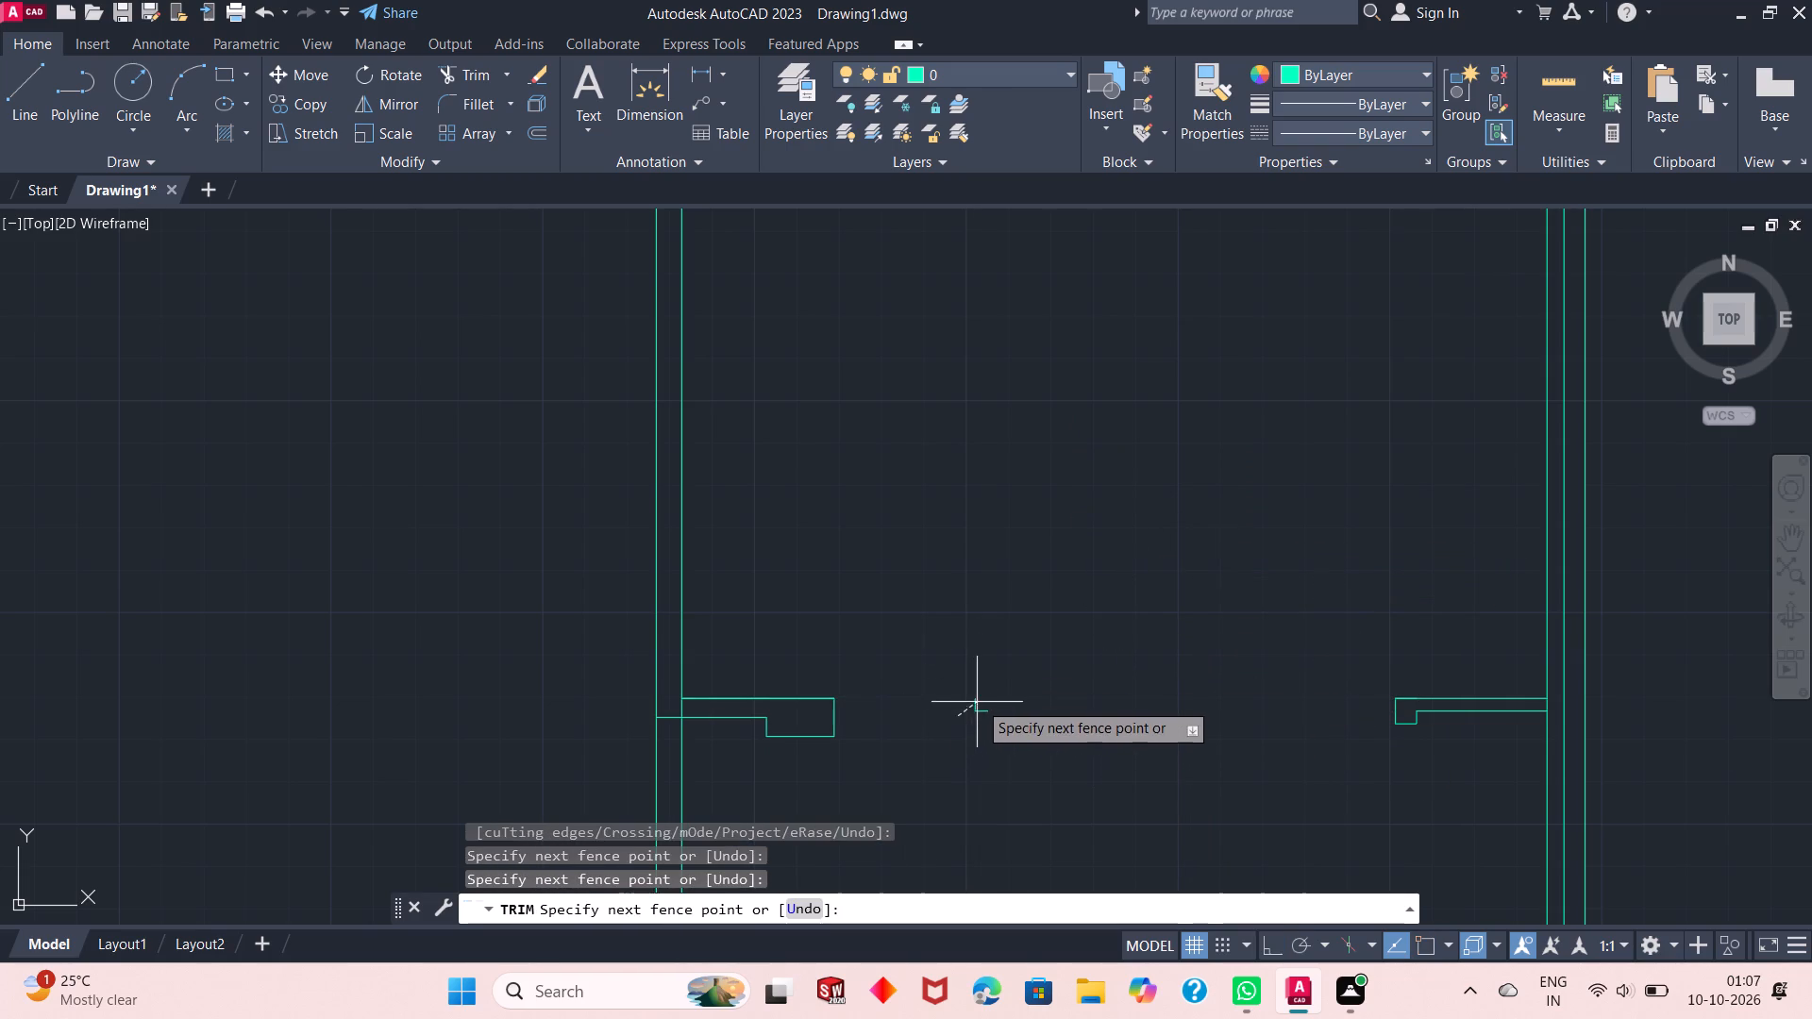
{"action": "double_click", "coordinate": [980, 701]}
{"action": "left_click", "coordinate": [971, 727]}
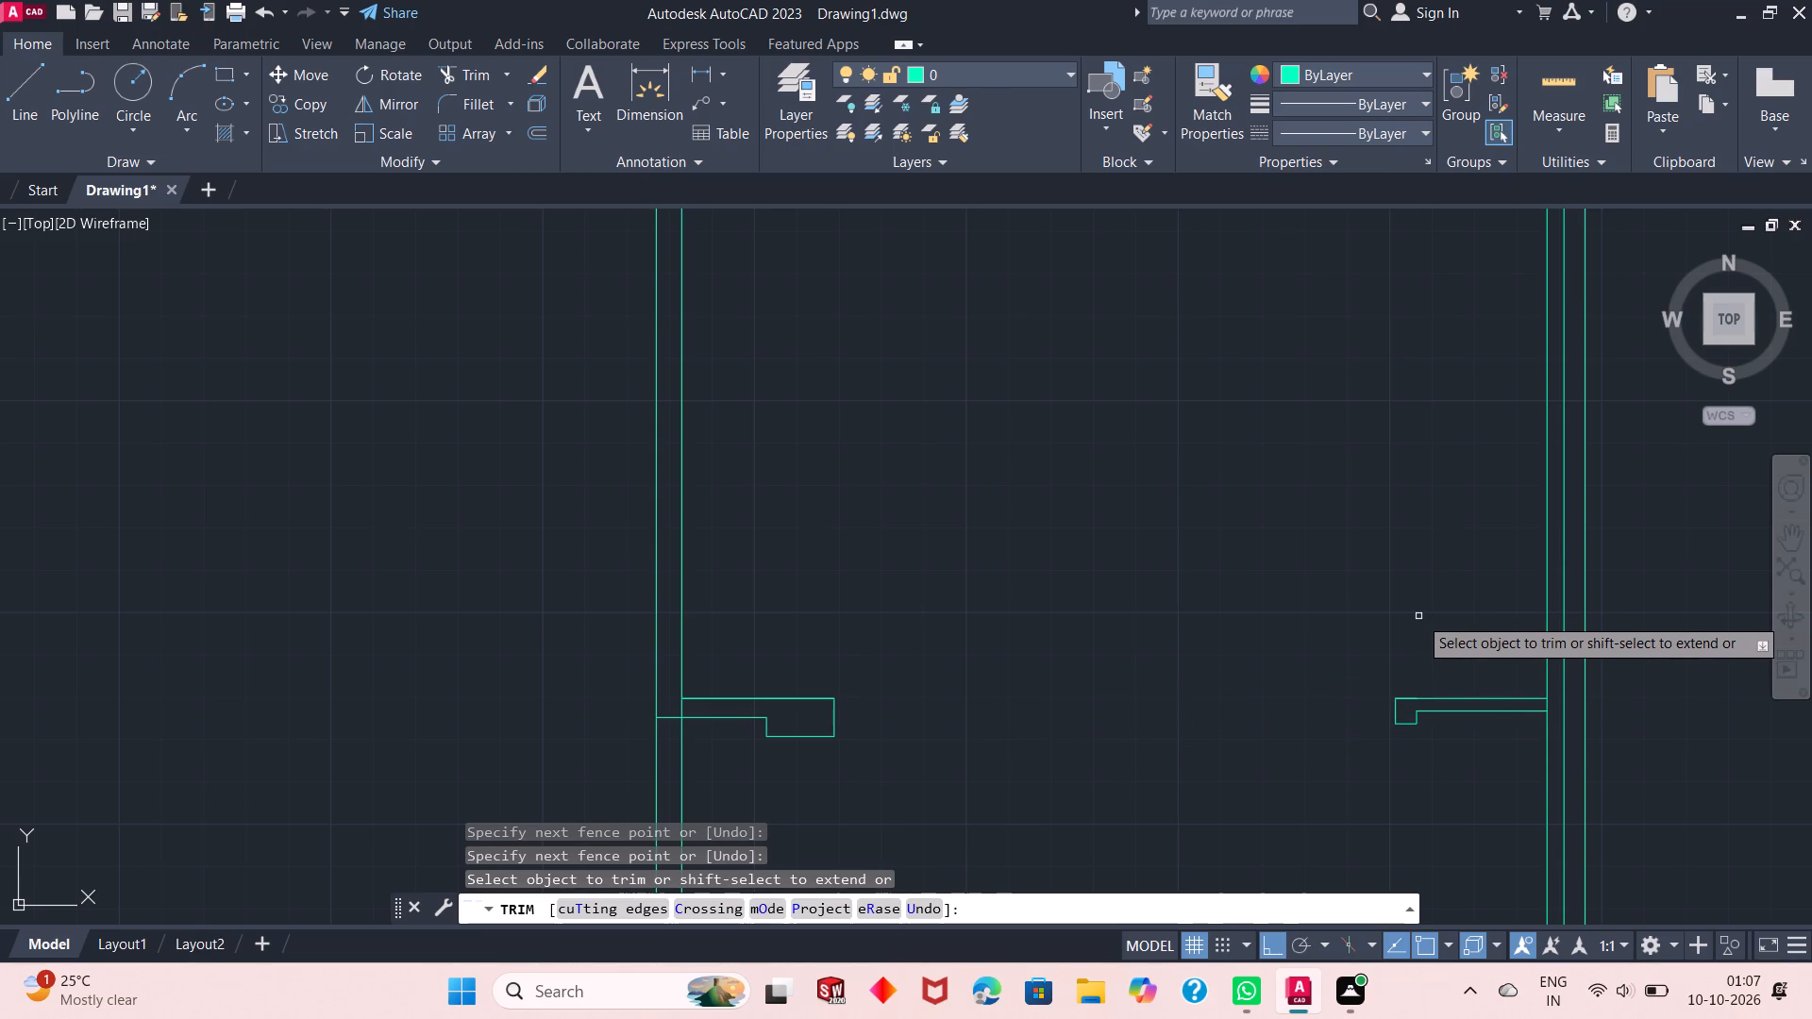
Trim both lines of the next partition to the north between its jog and the east wall.
{"action": "scroll", "coordinate": [1262, 585], "scroll_direction": "up", "scroll_amount": 2}
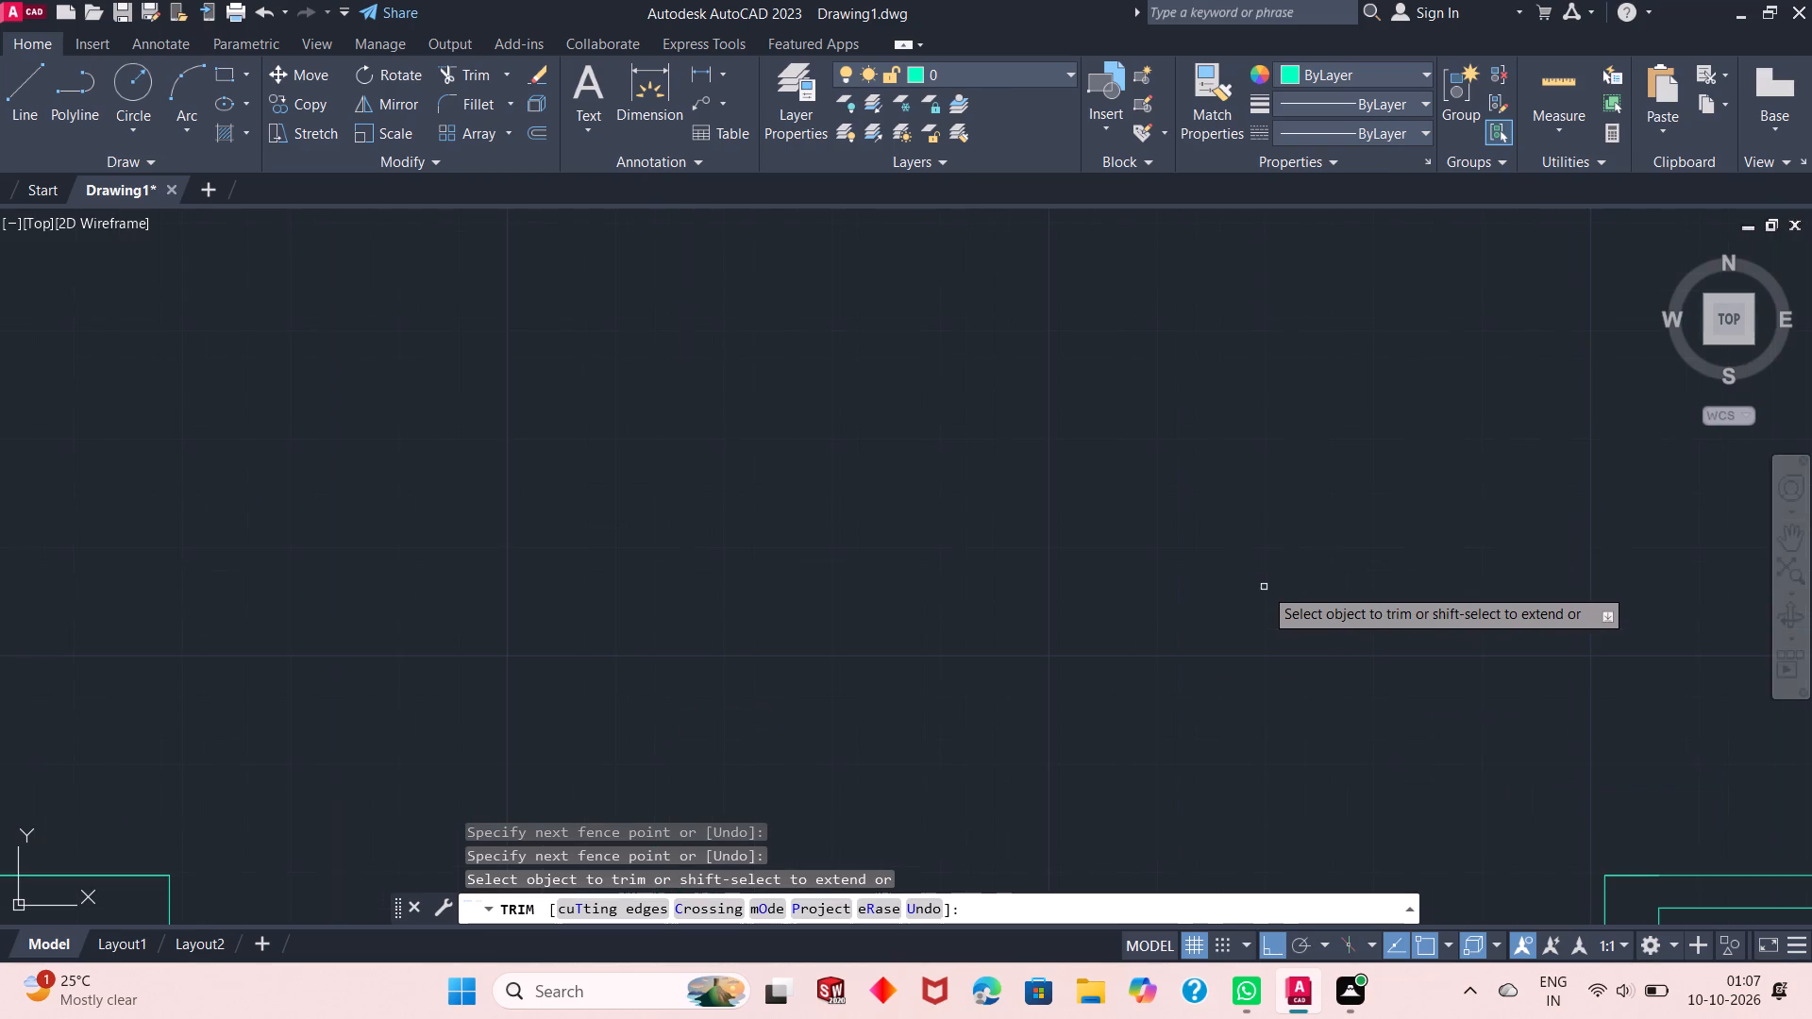
{"action": "scroll", "coordinate": [1235, 542], "scroll_direction": "down", "scroll_amount": 7}
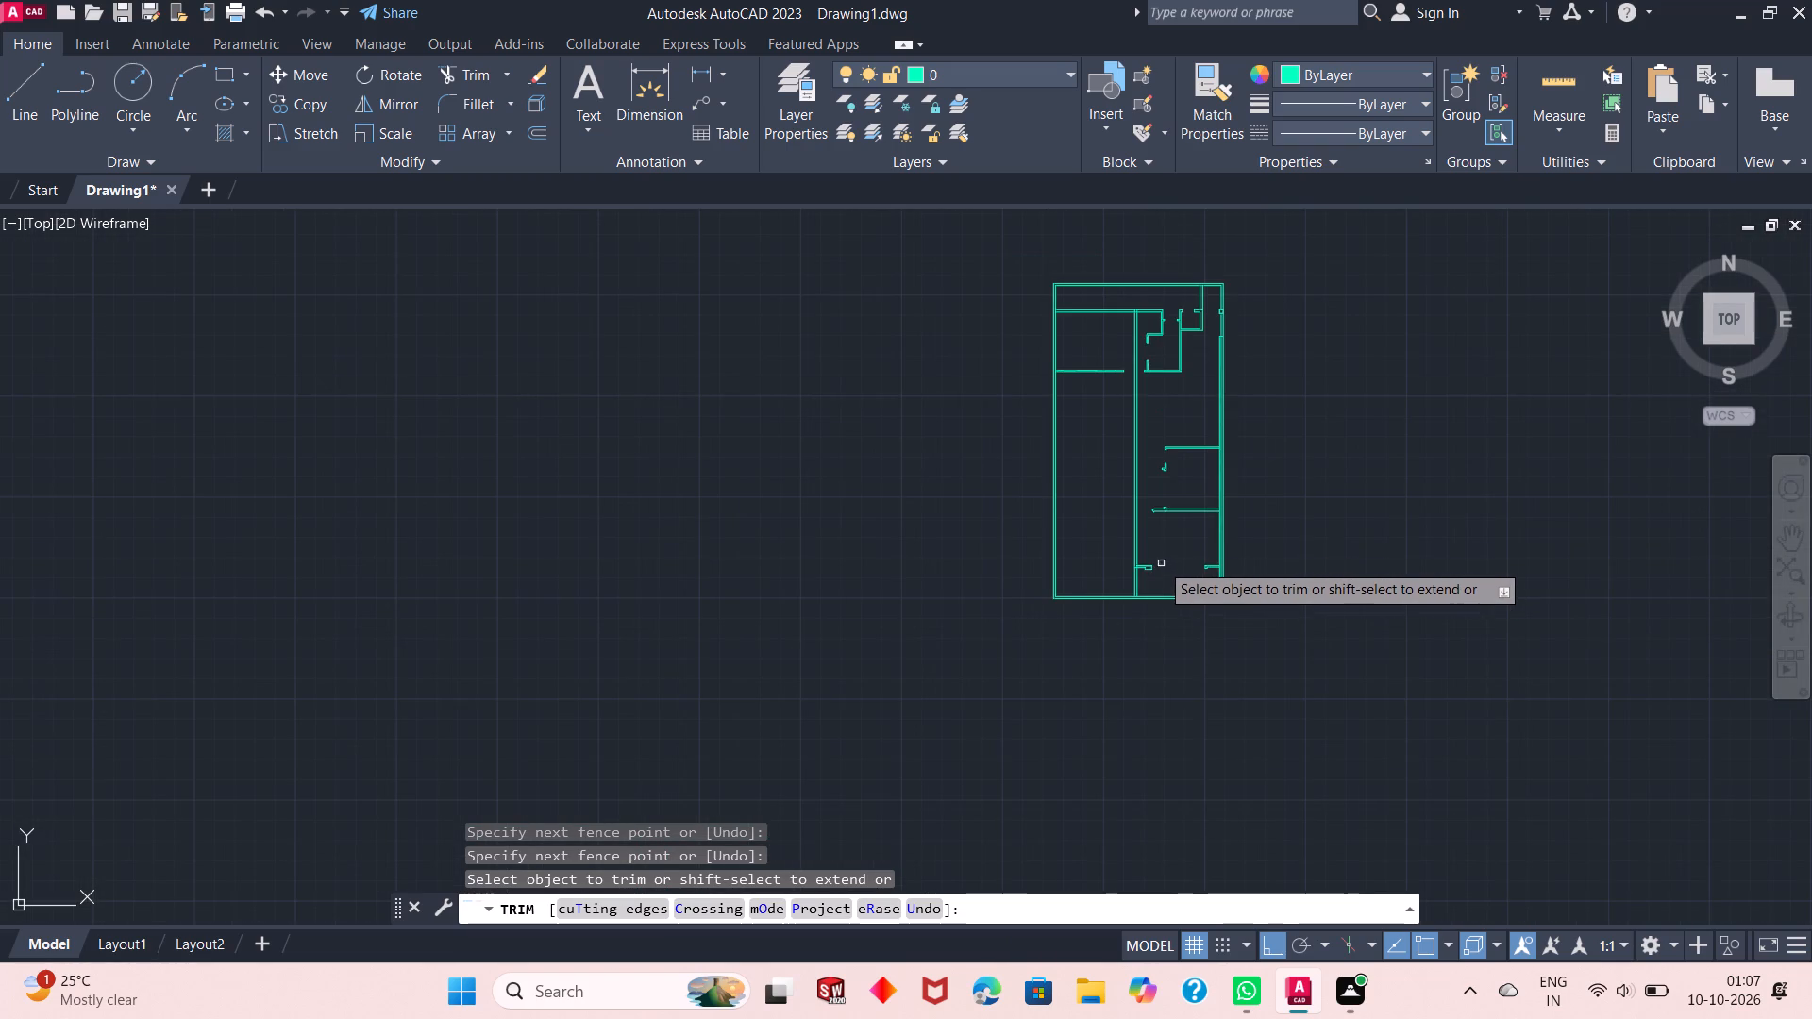
{"action": "scroll", "coordinate": [1132, 521], "scroll_direction": "up", "scroll_amount": 1}
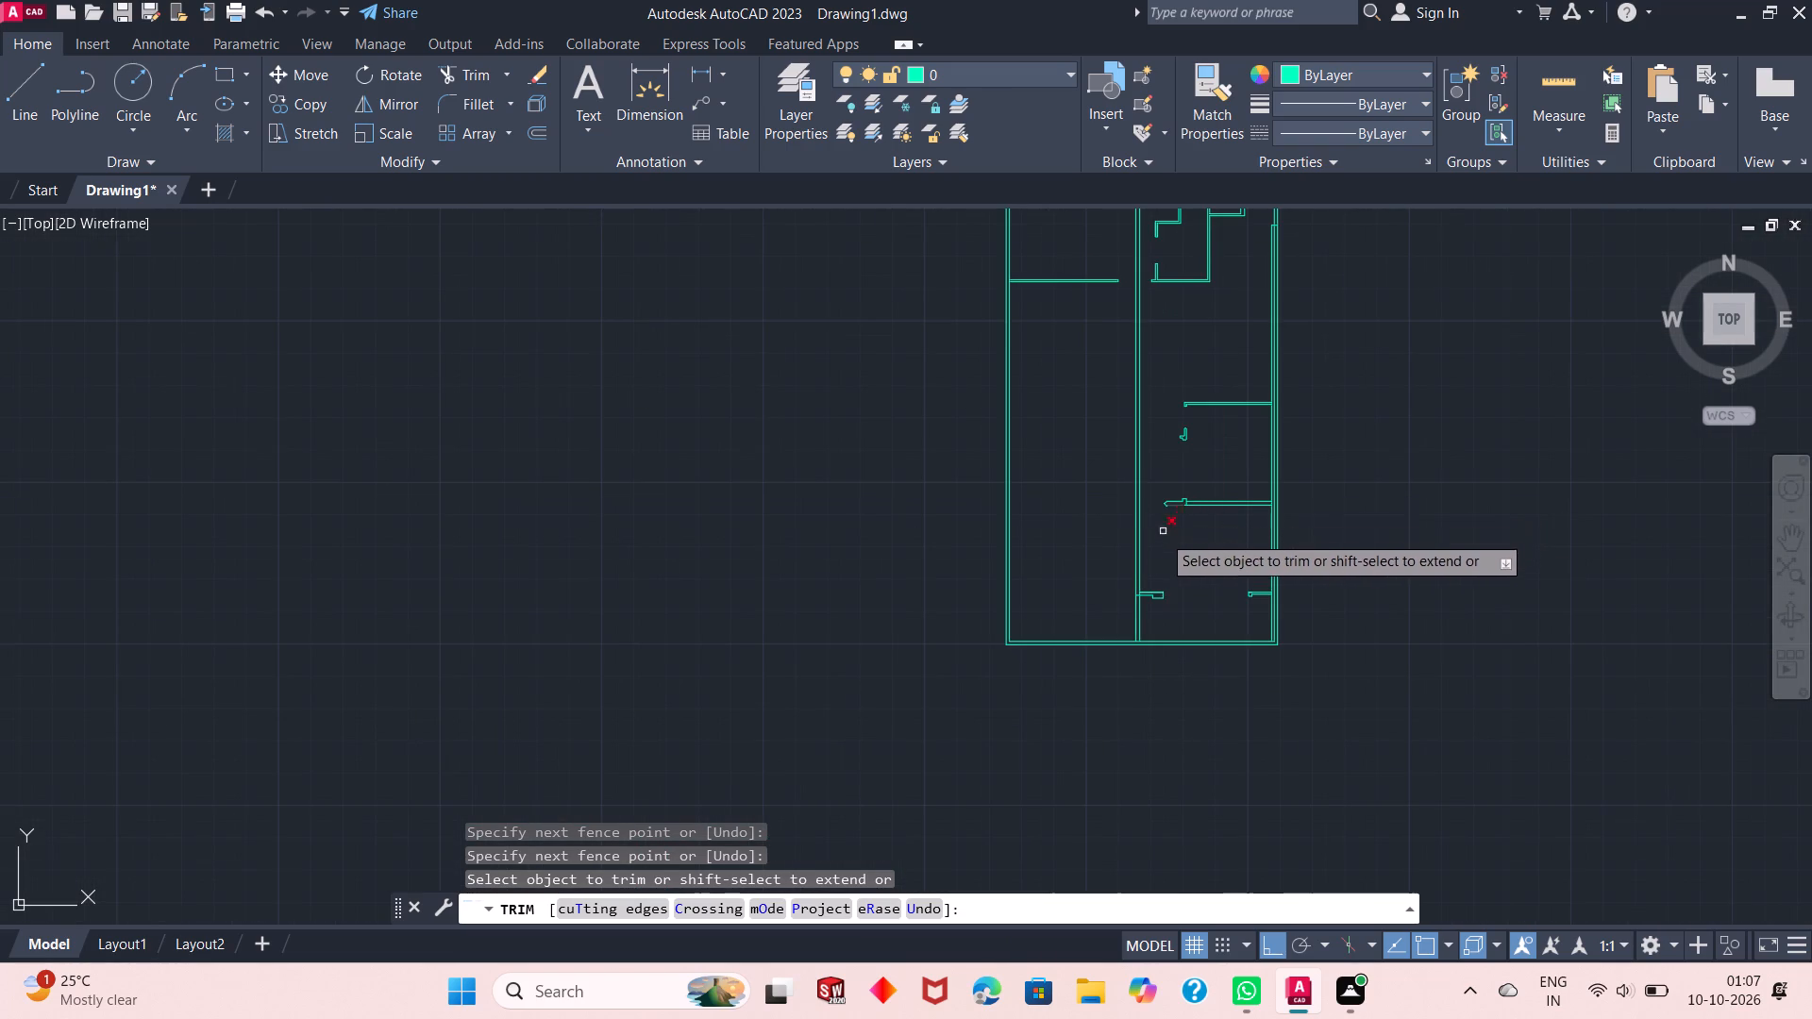
{"action": "scroll", "coordinate": [1189, 633], "scroll_direction": "up", "scroll_amount": 3}
{"action": "scroll", "coordinate": [1189, 636], "scroll_direction": "down", "scroll_amount": 5}
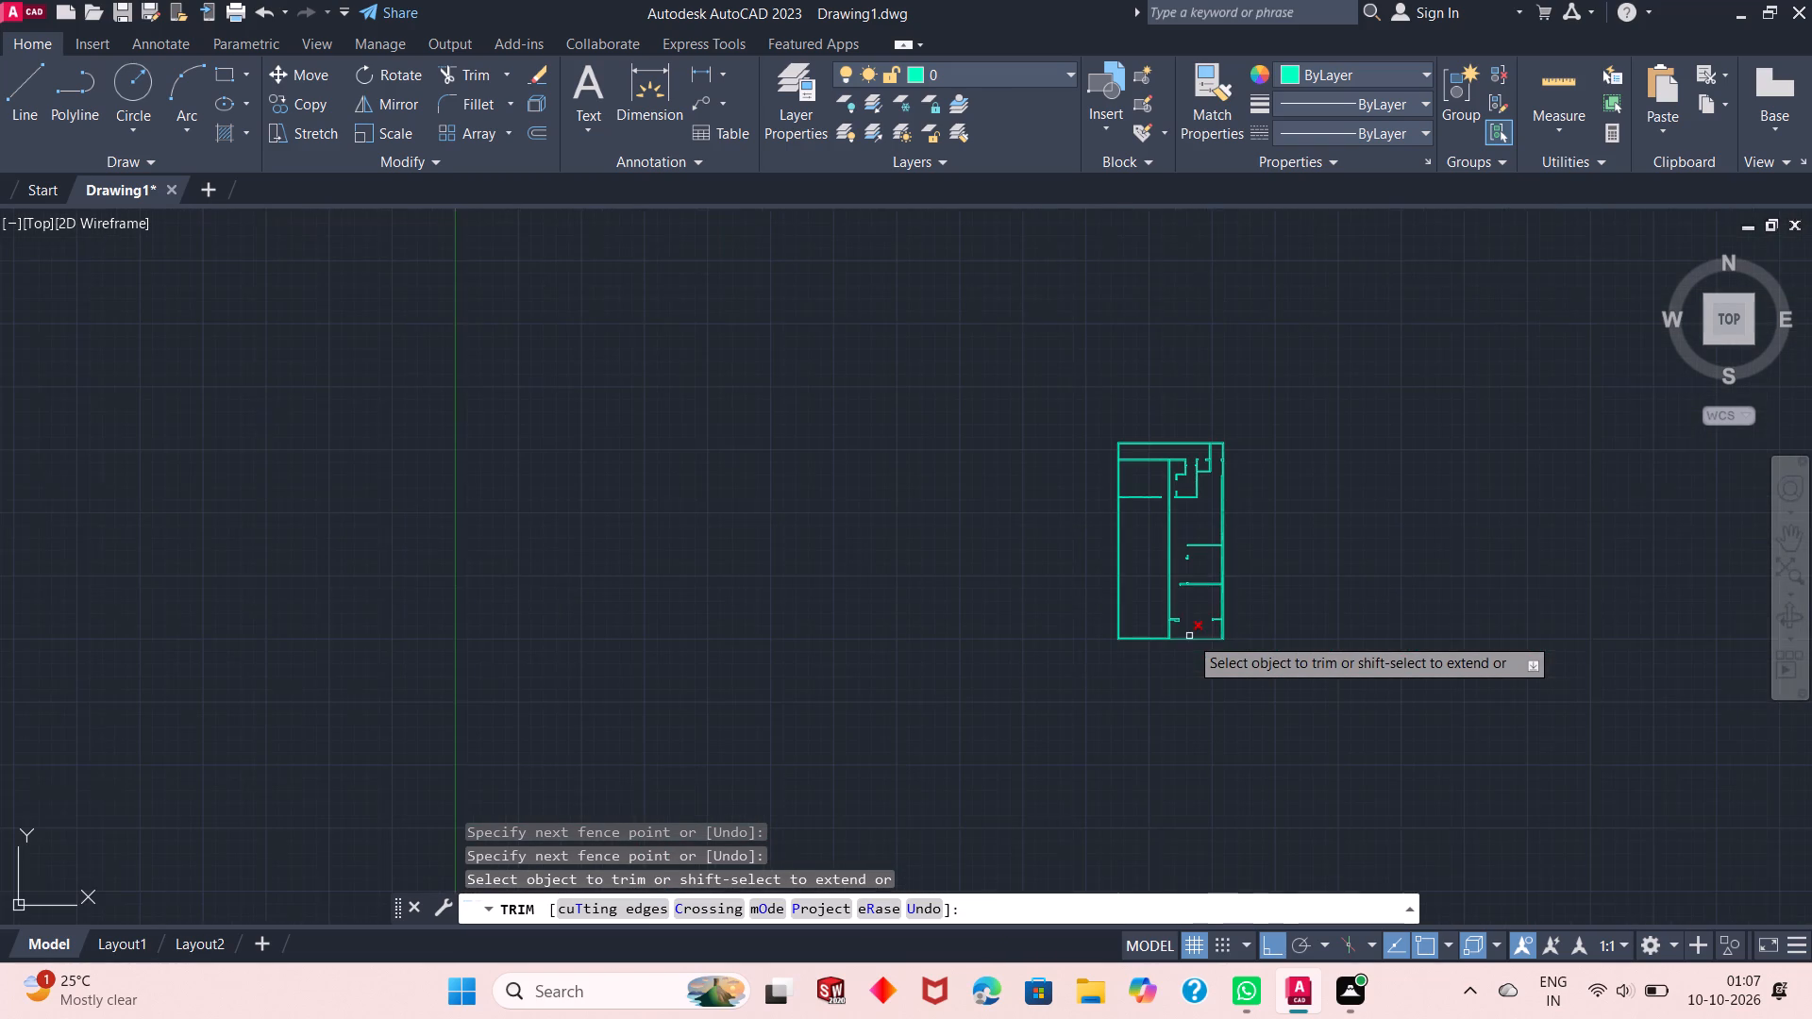
{"action": "scroll", "coordinate": [1216, 533], "scroll_direction": "up", "scroll_amount": 1}
{"action": "scroll", "coordinate": [1215, 669], "scroll_direction": "up", "scroll_amount": 3}
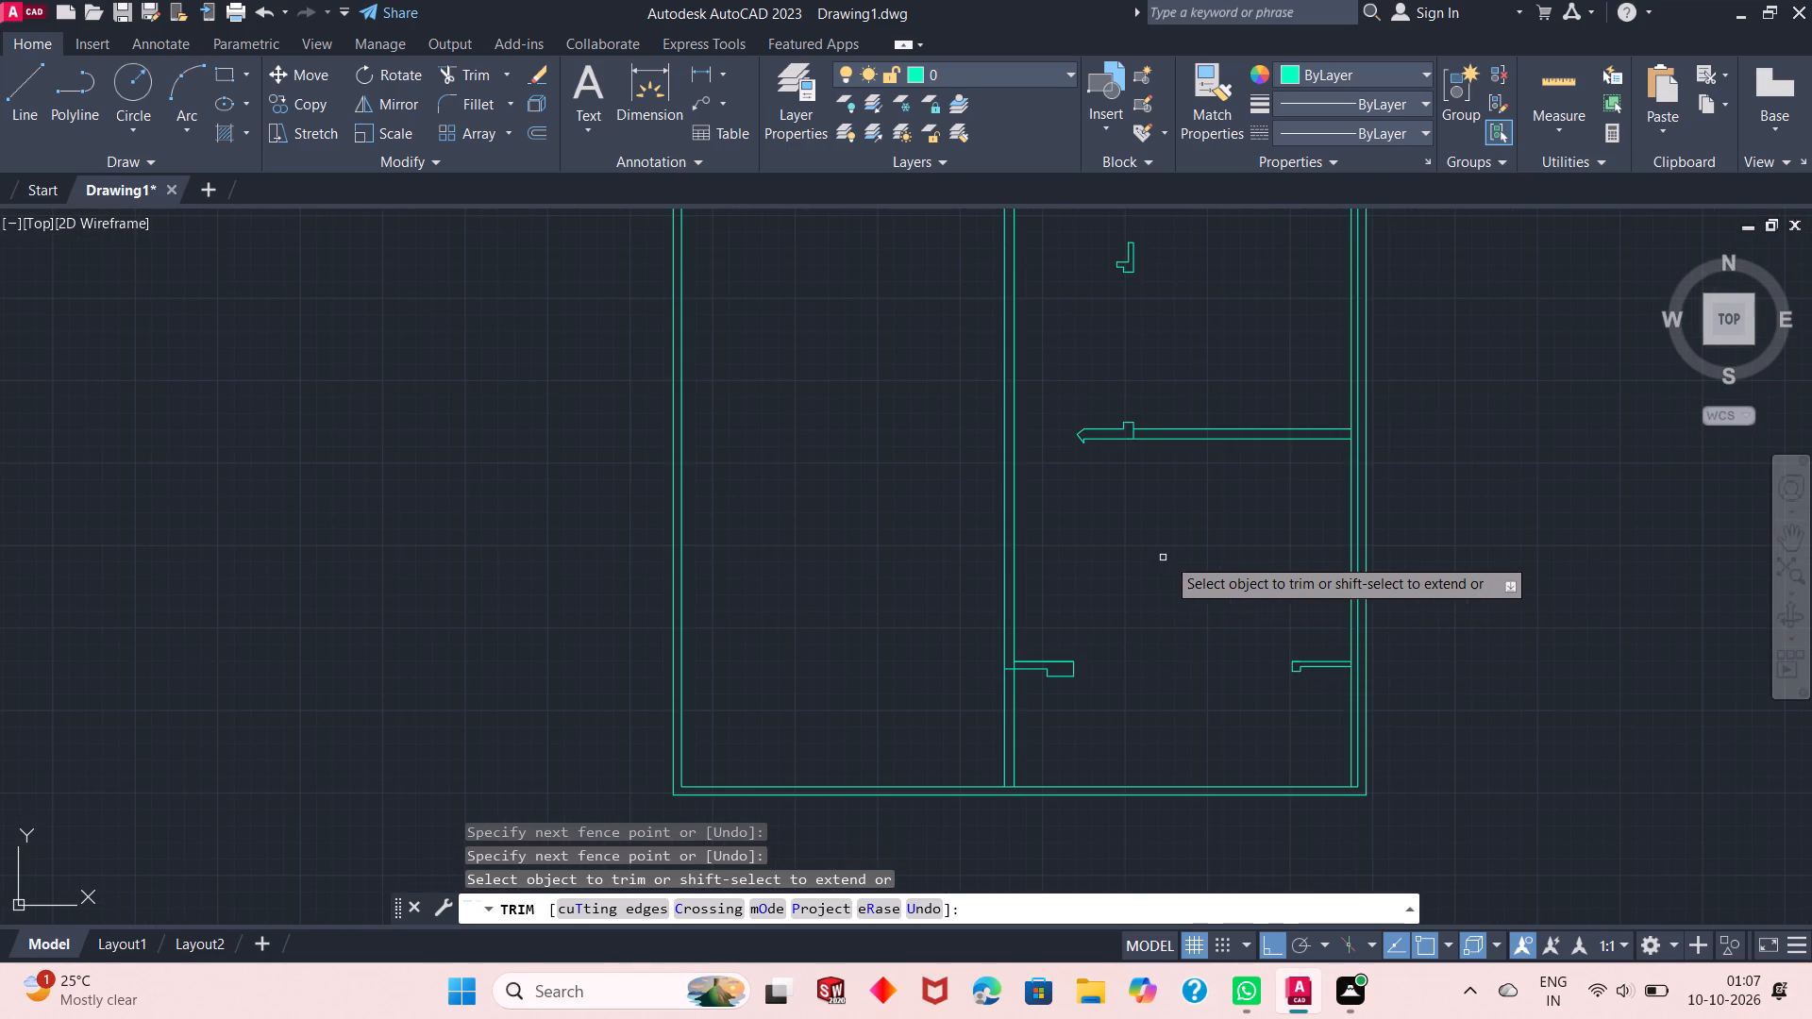
{"action": "left_click", "coordinate": [1240, 405]}
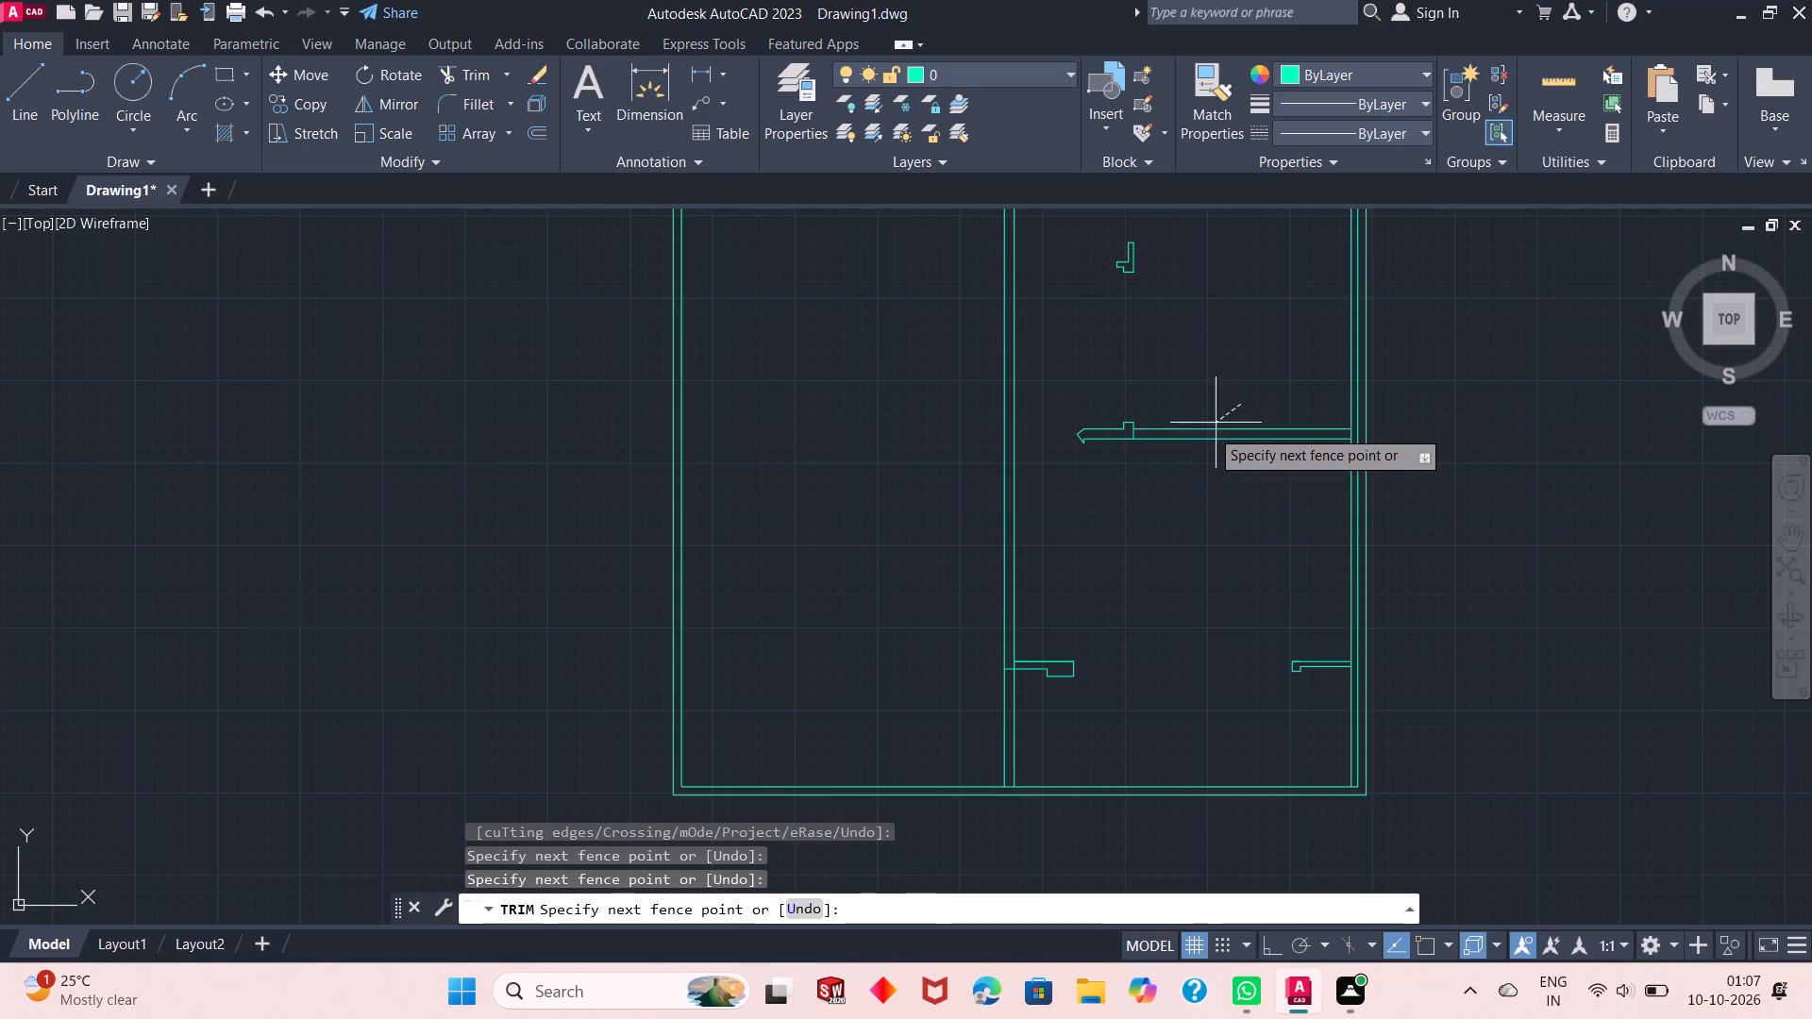
{"action": "left_click", "coordinate": [1200, 472]}
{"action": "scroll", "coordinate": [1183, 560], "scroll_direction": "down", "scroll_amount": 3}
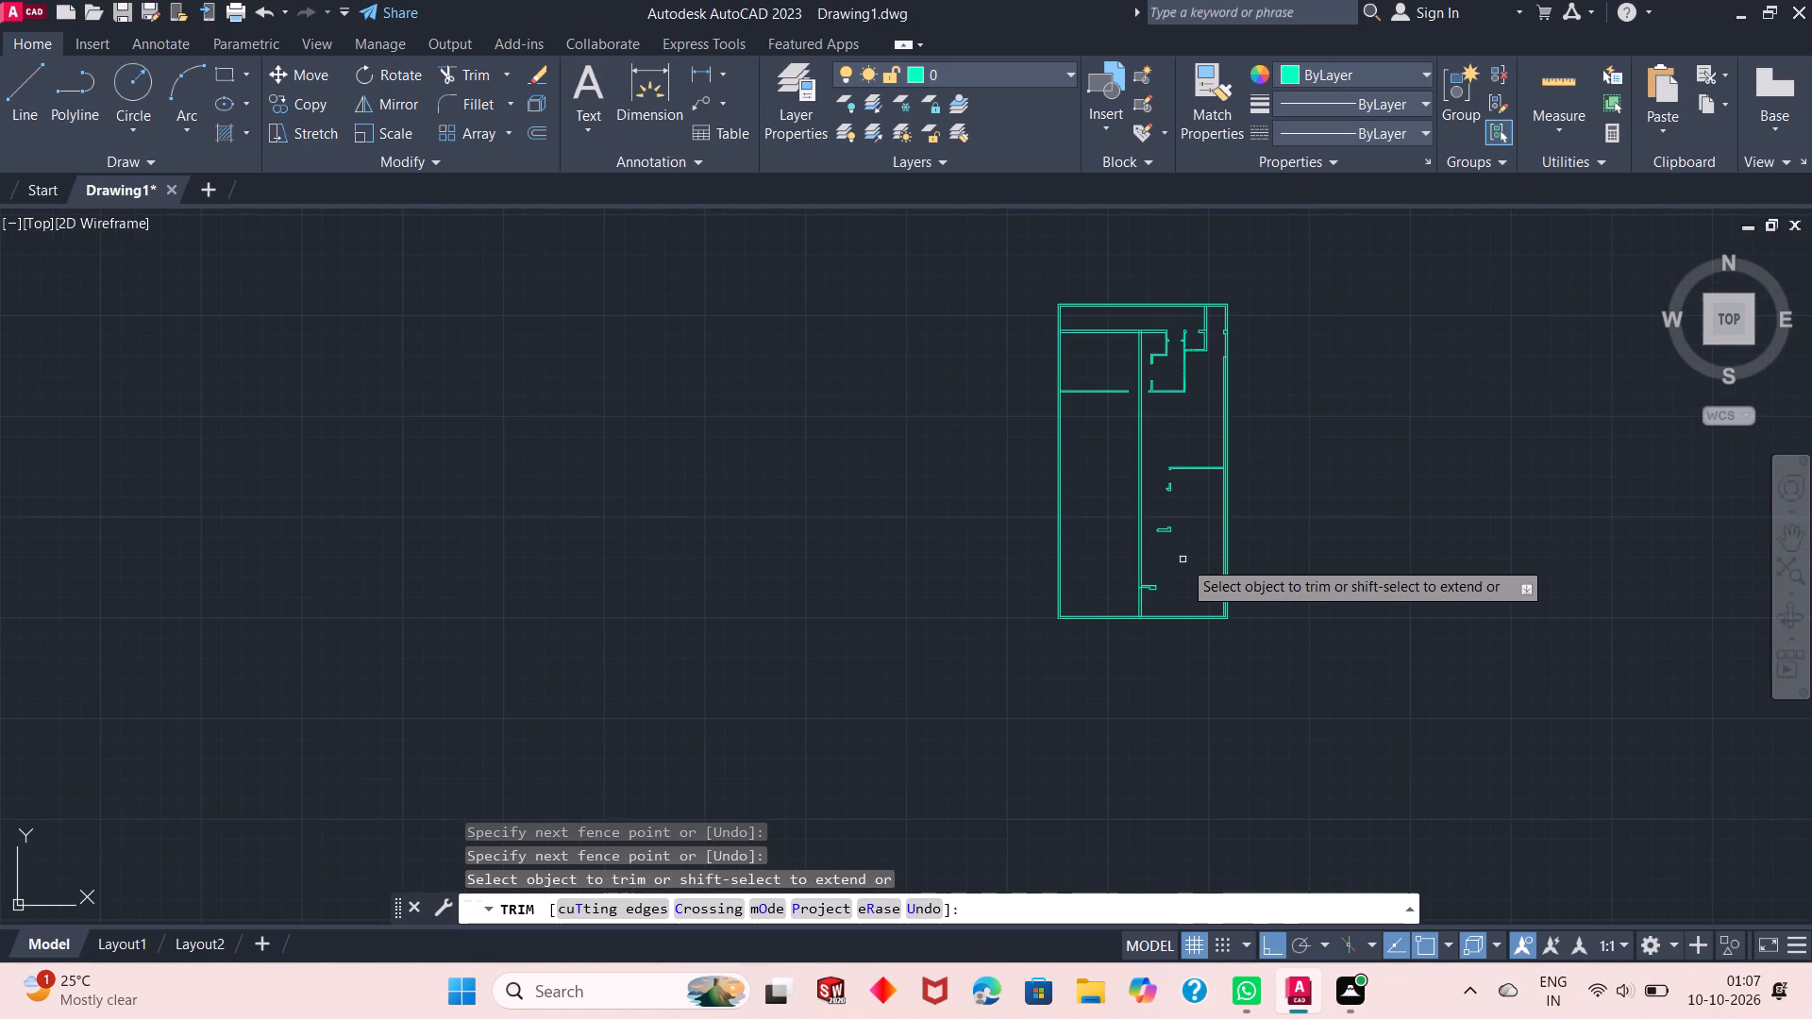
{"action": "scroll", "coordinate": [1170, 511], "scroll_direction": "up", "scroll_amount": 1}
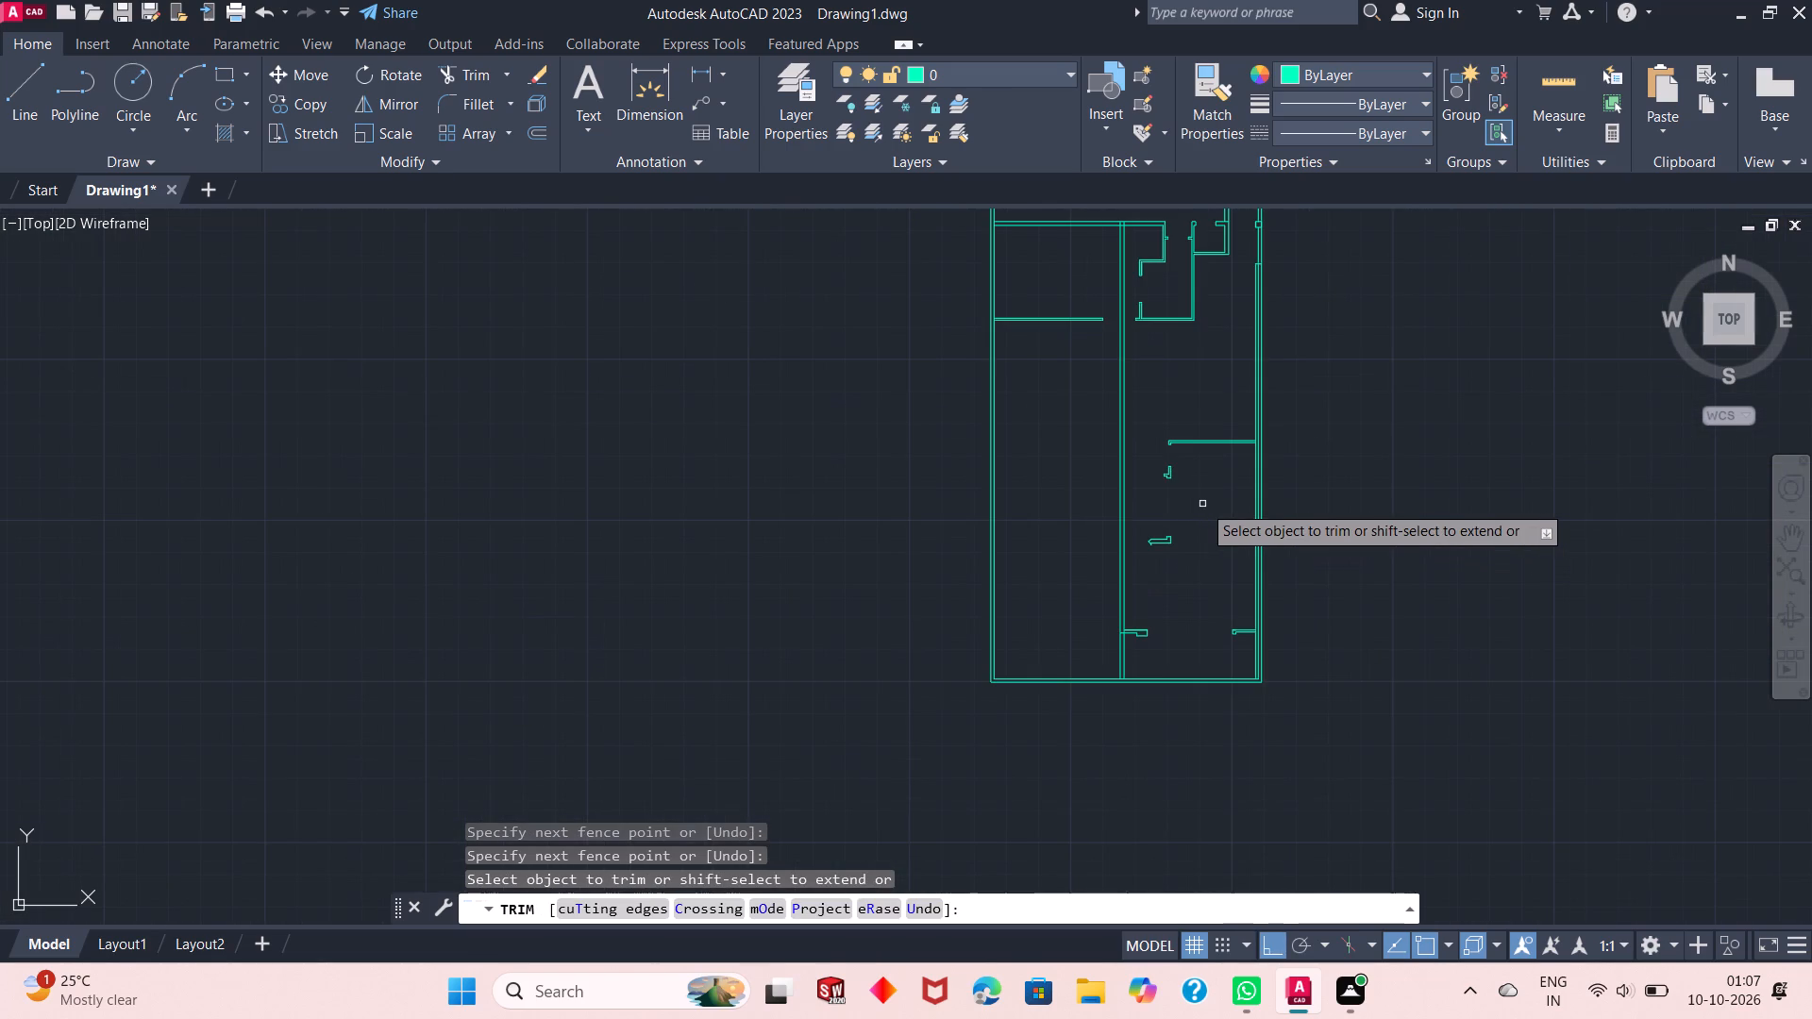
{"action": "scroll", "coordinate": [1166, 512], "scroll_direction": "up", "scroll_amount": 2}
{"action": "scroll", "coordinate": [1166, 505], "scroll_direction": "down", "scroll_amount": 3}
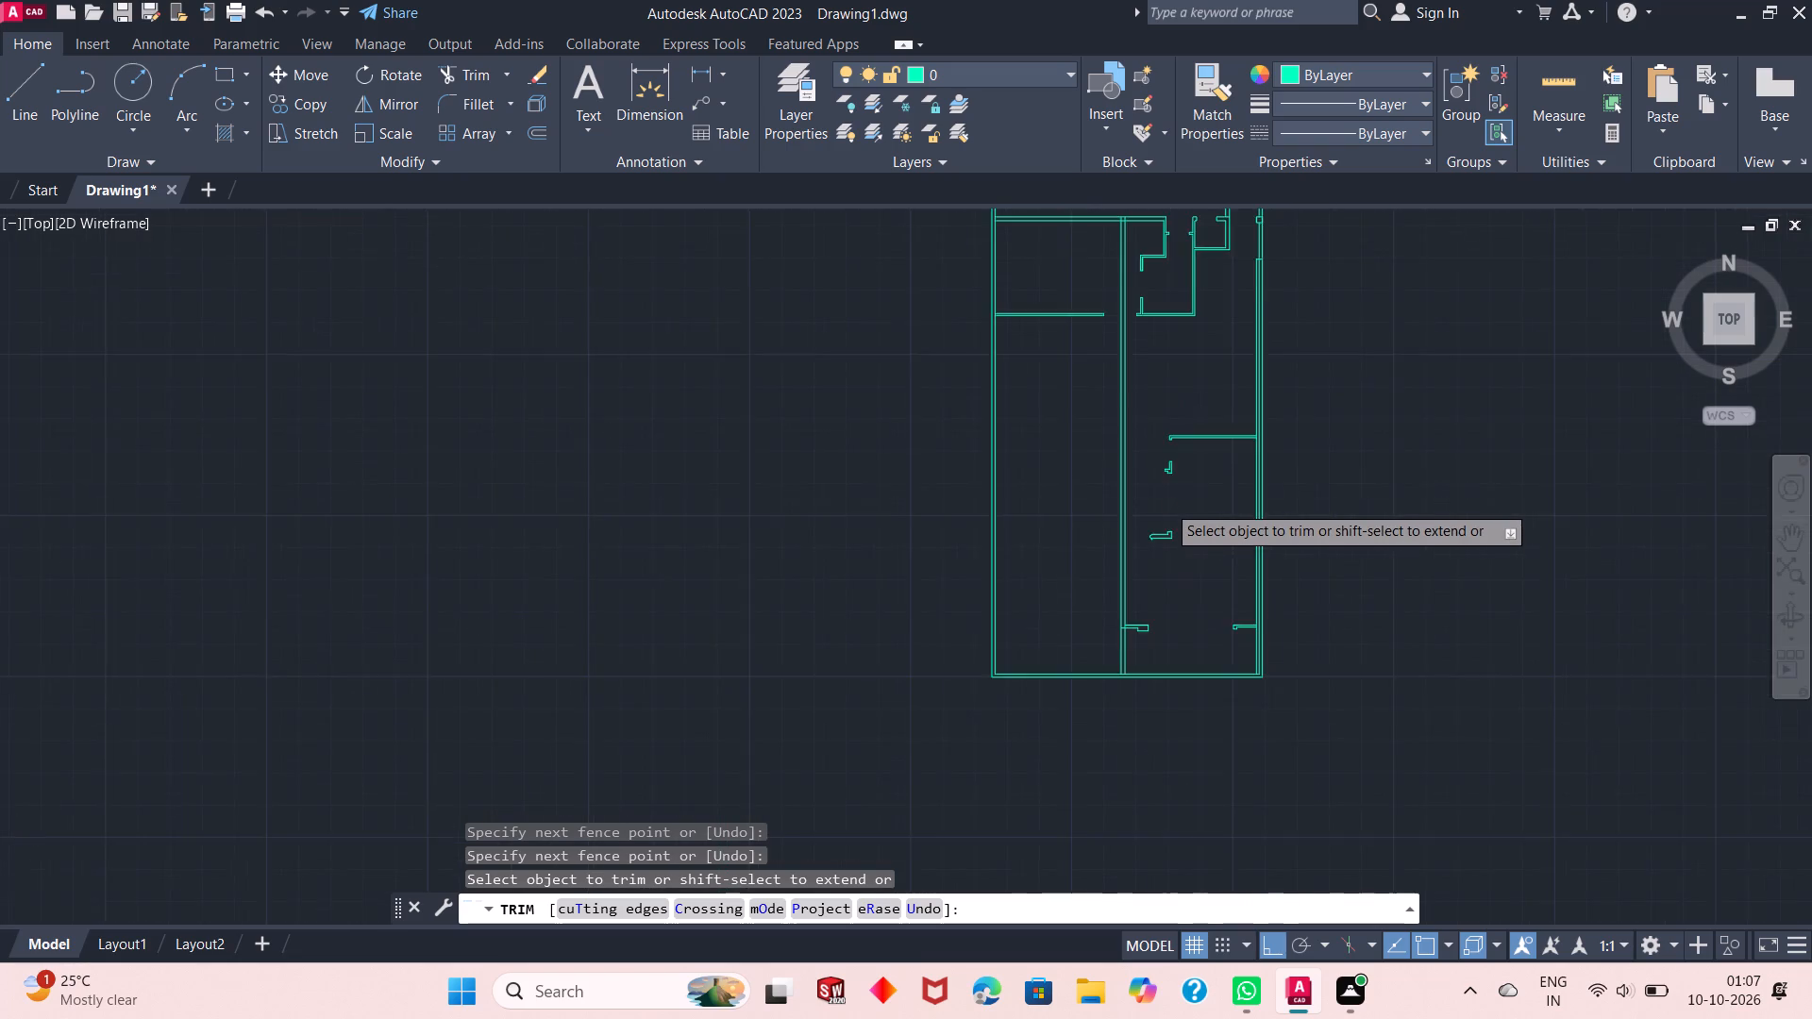
Draw a line from the jog's southeast corner east to the east wall, then 3" north and 1.5" west.
{"action": "scroll", "coordinate": [1149, 386], "scroll_direction": "up", "scroll_amount": 1}
{"action": "scroll", "coordinate": [1165, 500], "scroll_direction": "up", "scroll_amount": 2}
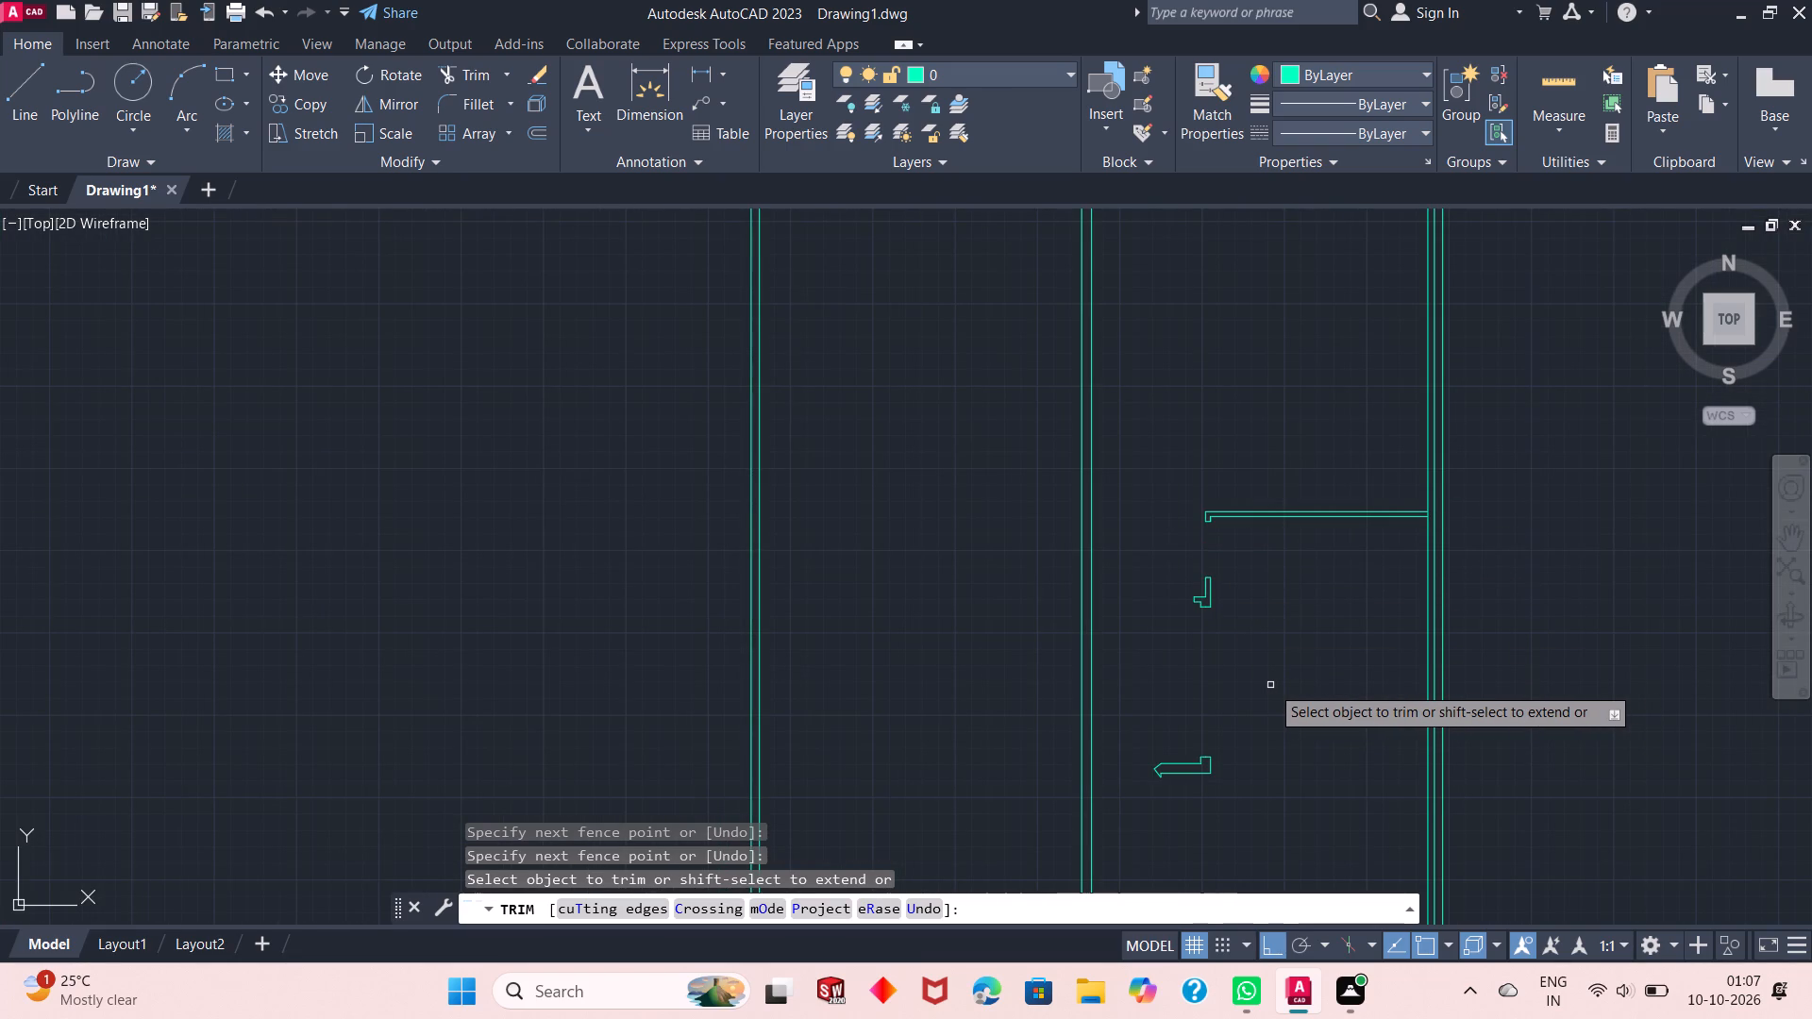
{"action": "scroll", "coordinate": [1394, 784], "scroll_direction": "down", "scroll_amount": 1}
{"action": "scroll", "coordinate": [1391, 789], "scroll_direction": "up", "scroll_amount": 3}
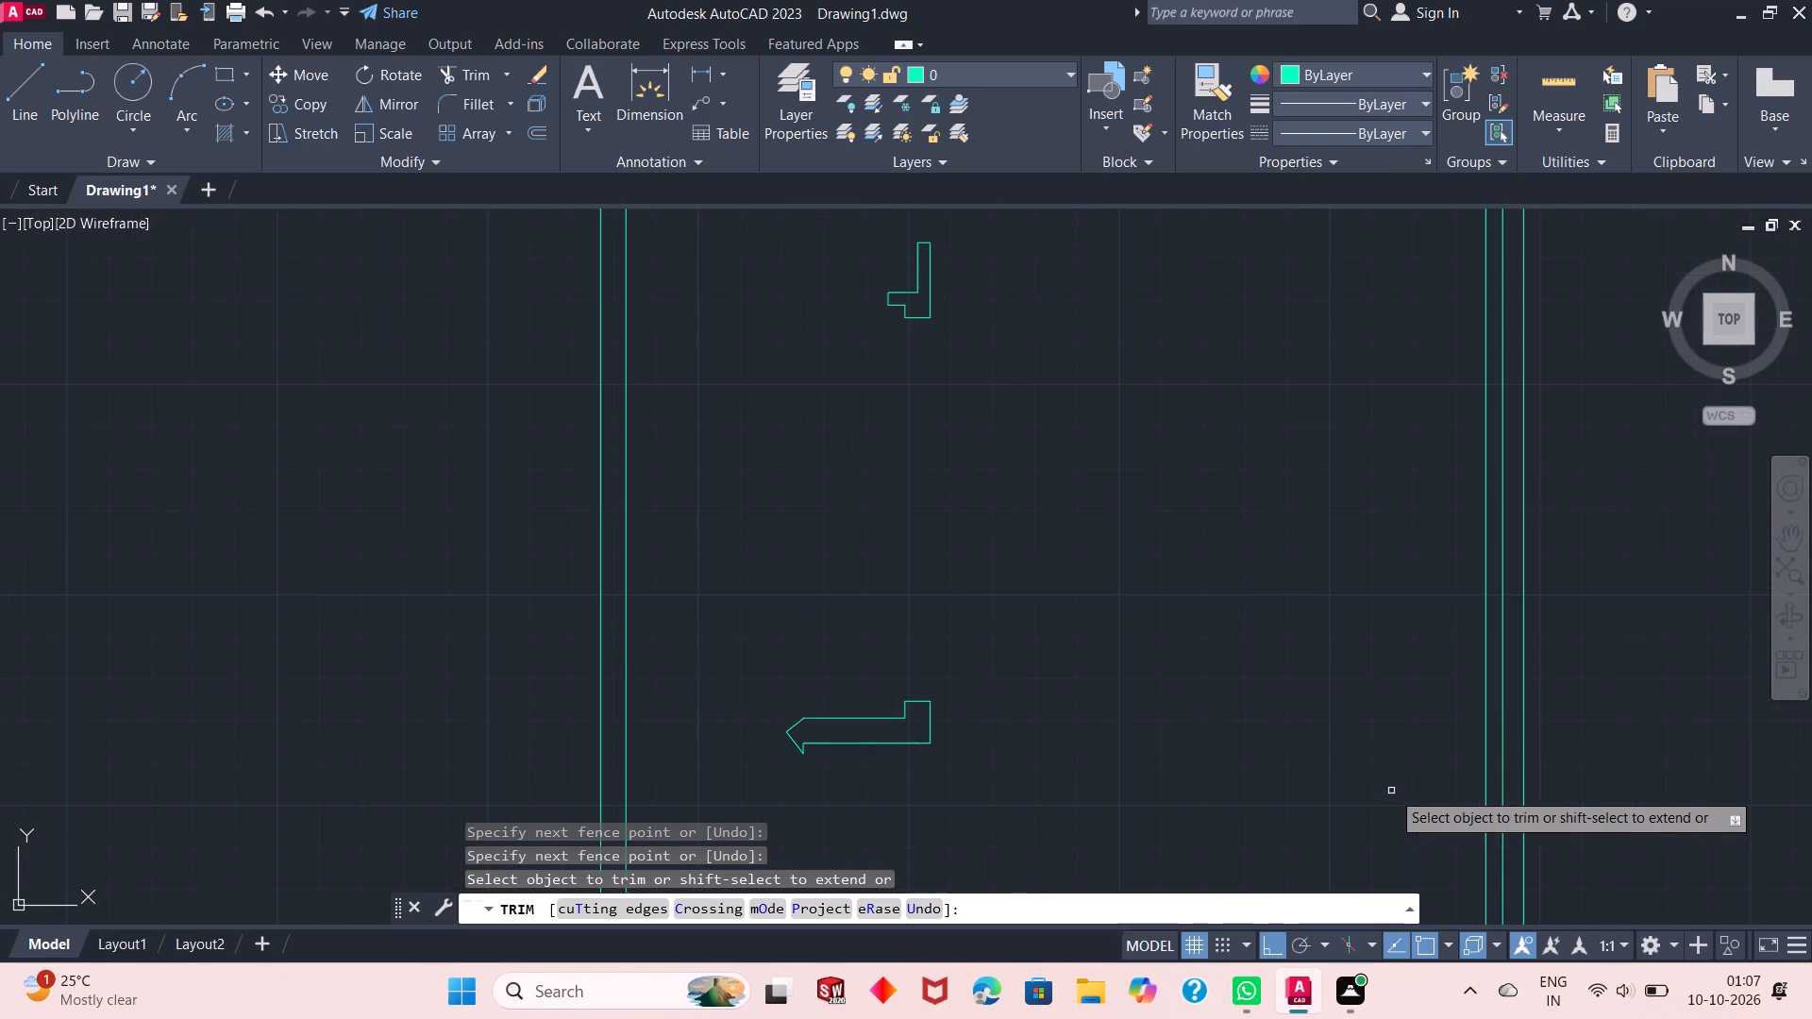
{"action": "right_click", "coordinate": [1304, 687]}
{"action": "left_click", "coordinate": [1371, 356]}
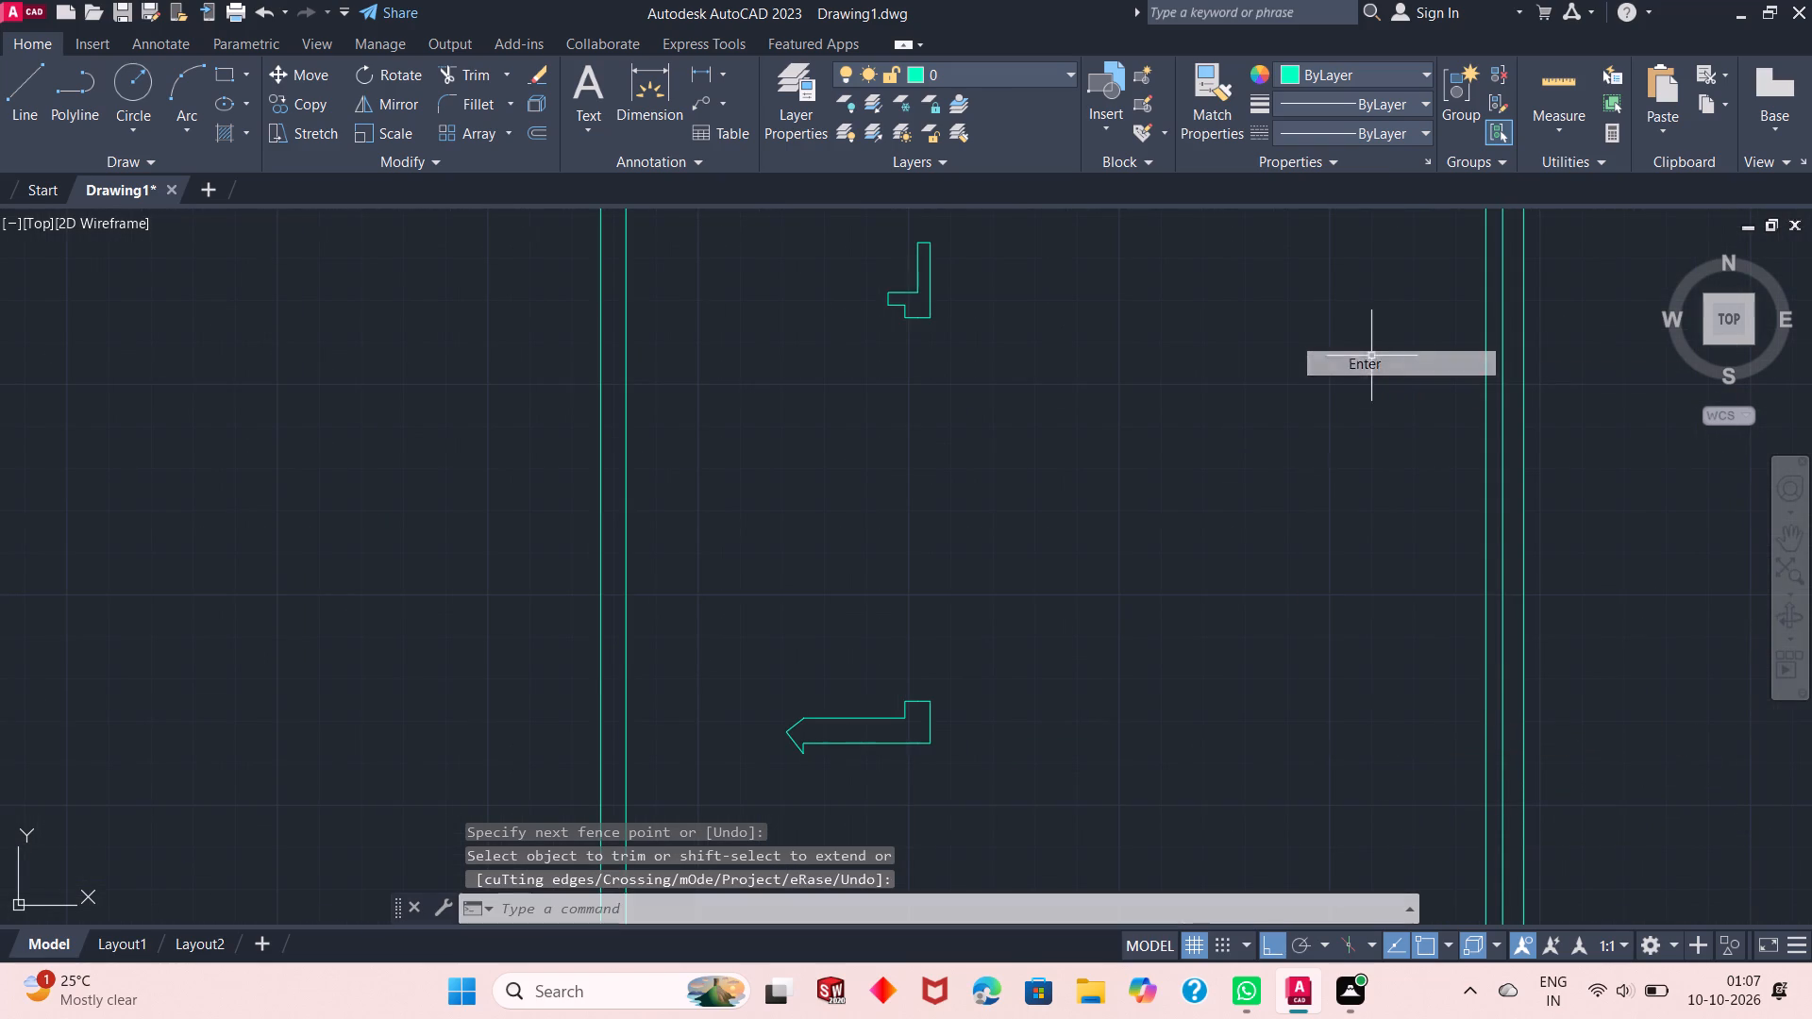
{"action": "left_click", "coordinate": [16, 108]}
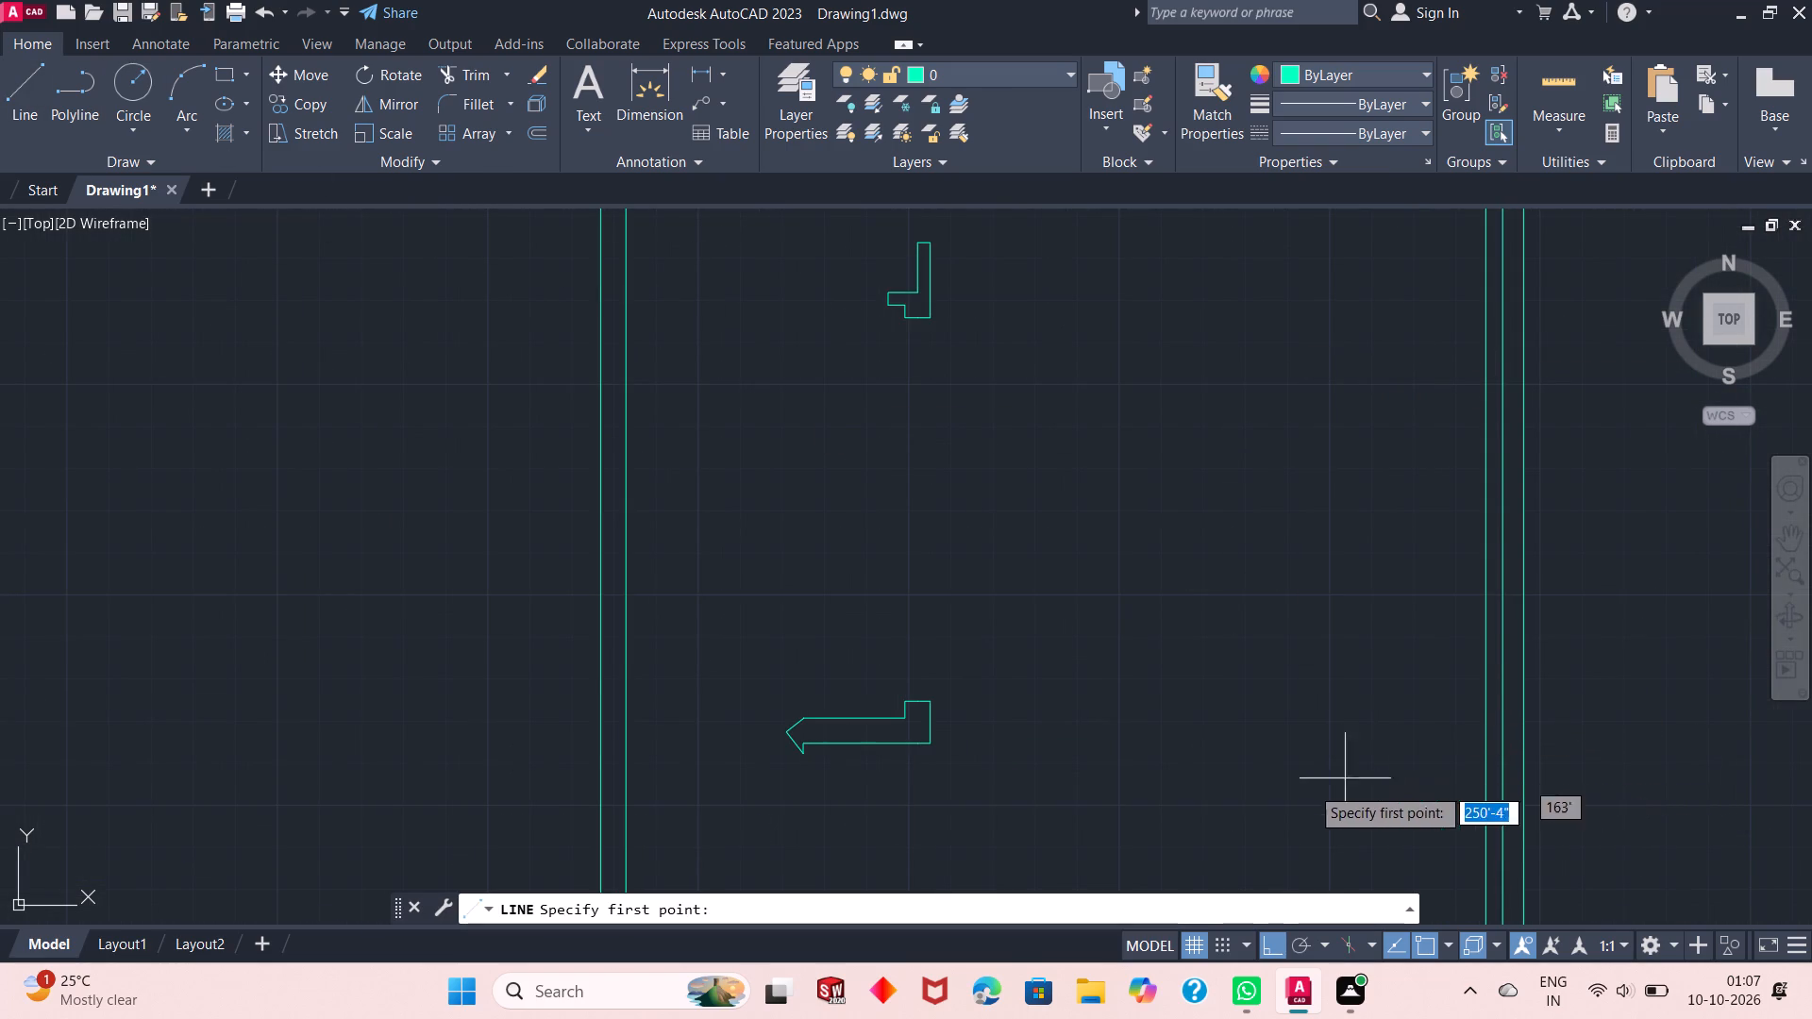
{"action": "left_click", "coordinate": [936, 745]}
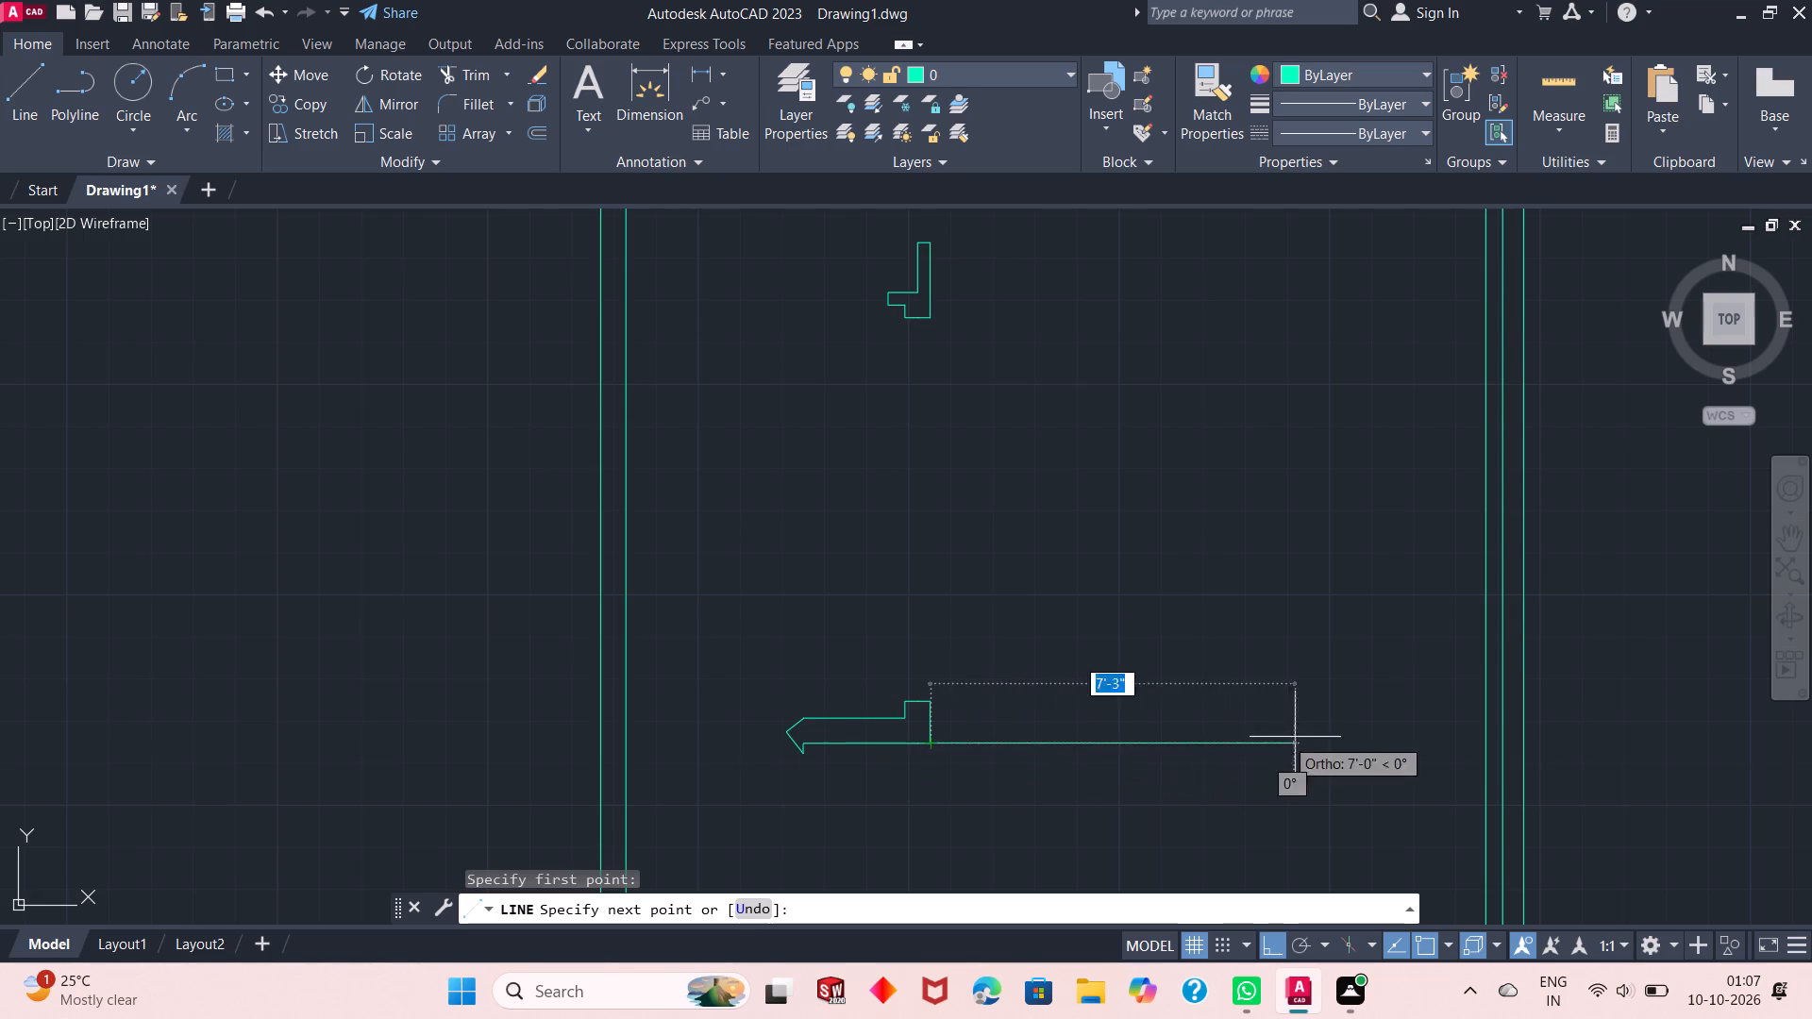
{"action": "left_click", "coordinate": [1488, 740]}
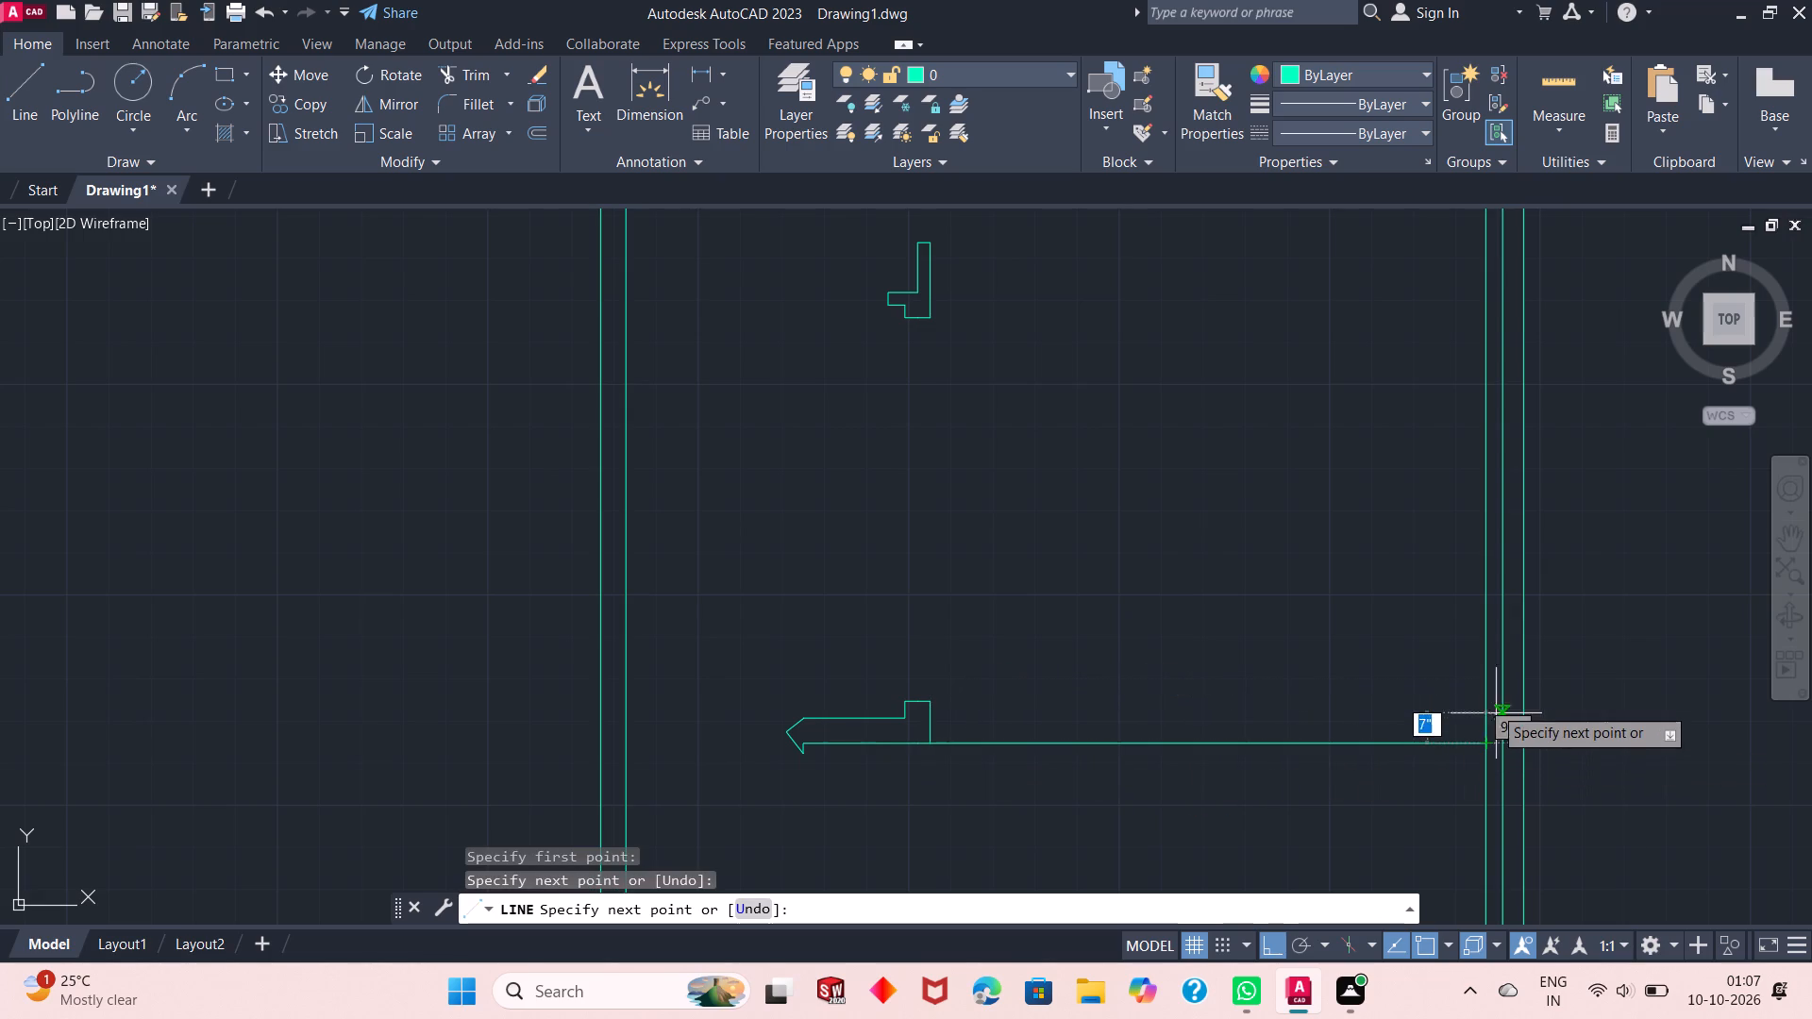
{"action": "type", "text": "3\""}
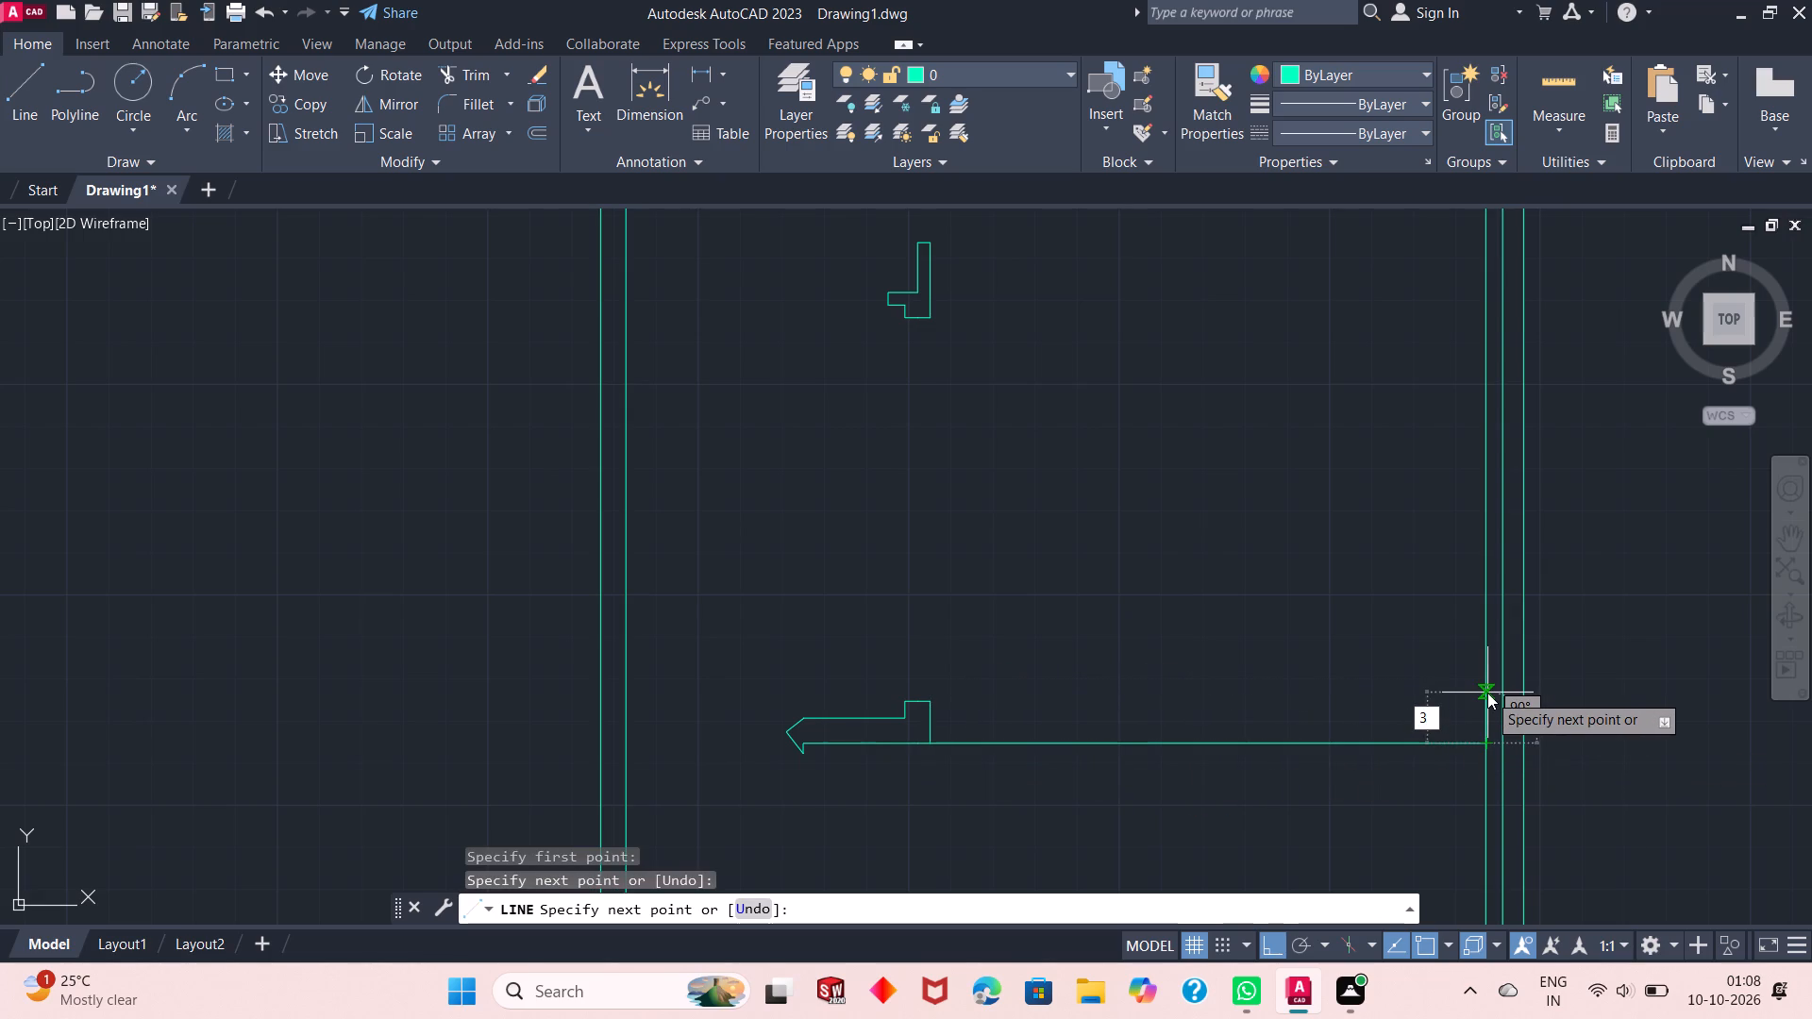
{"action": "key", "text": "Return"}
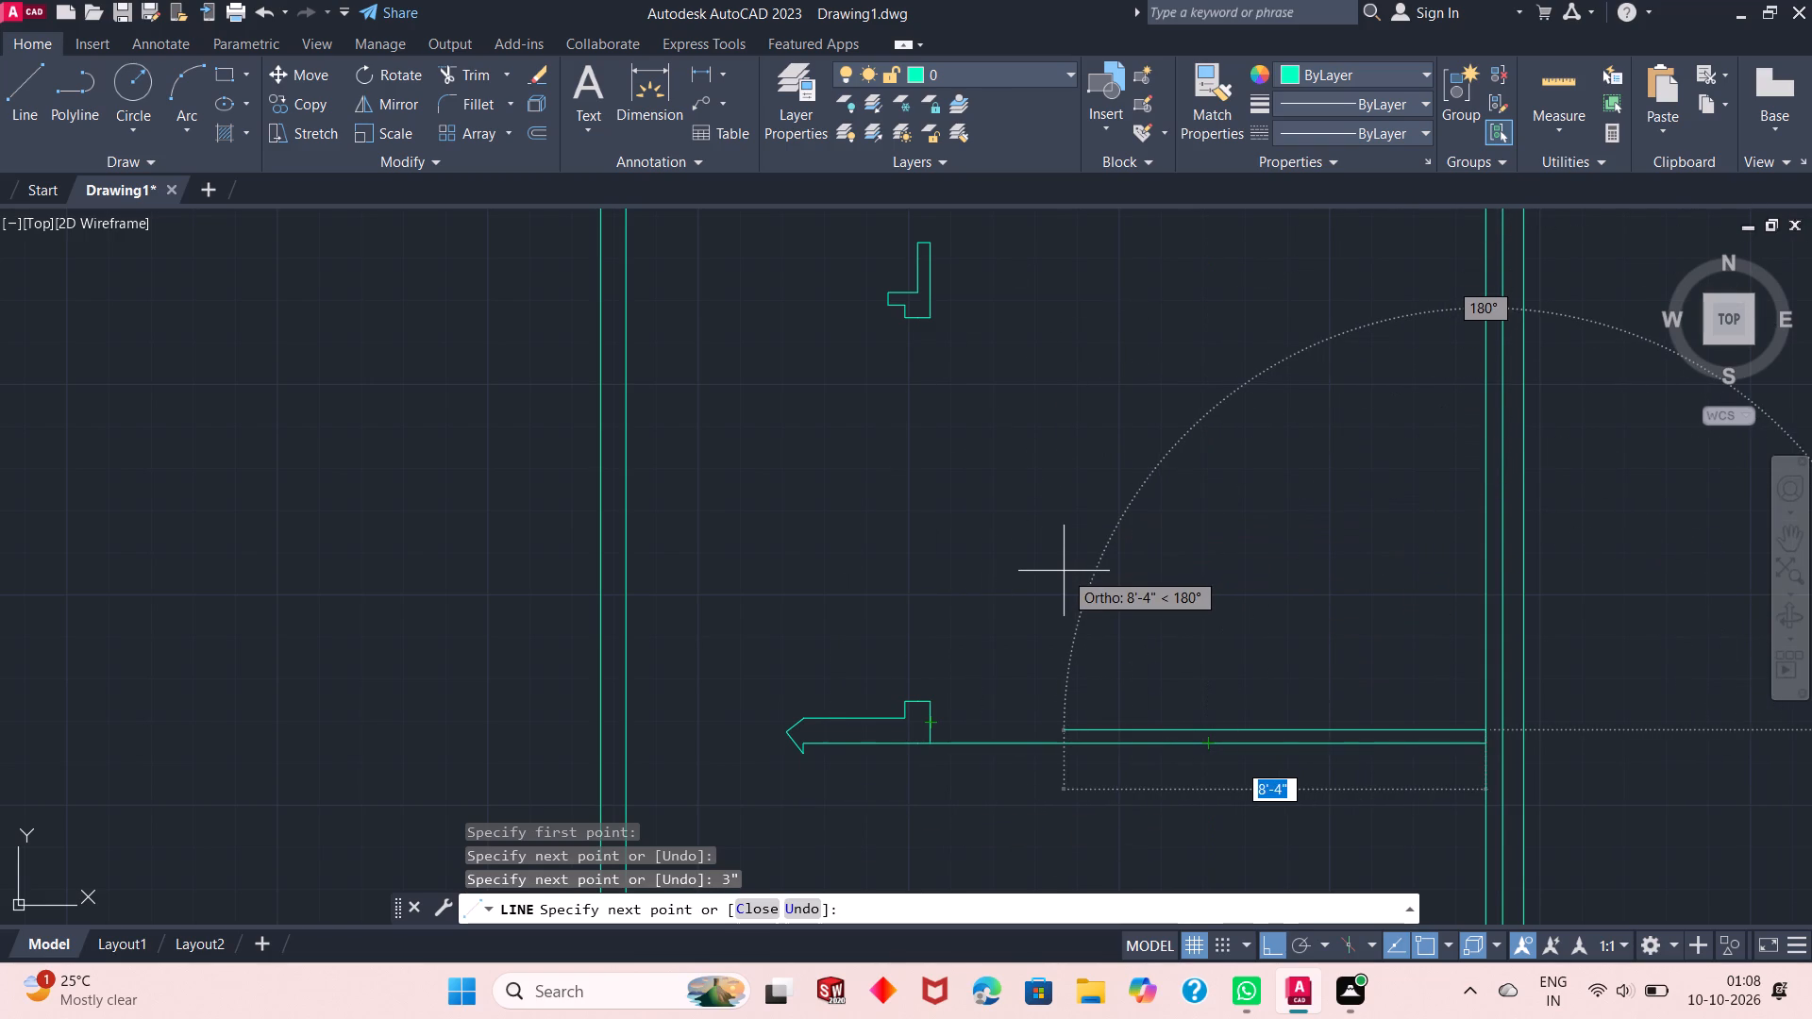
{"action": "type", "text": "1."}
{"action": "key", "text": "5"}
{"action": "key", "text": "Return"}
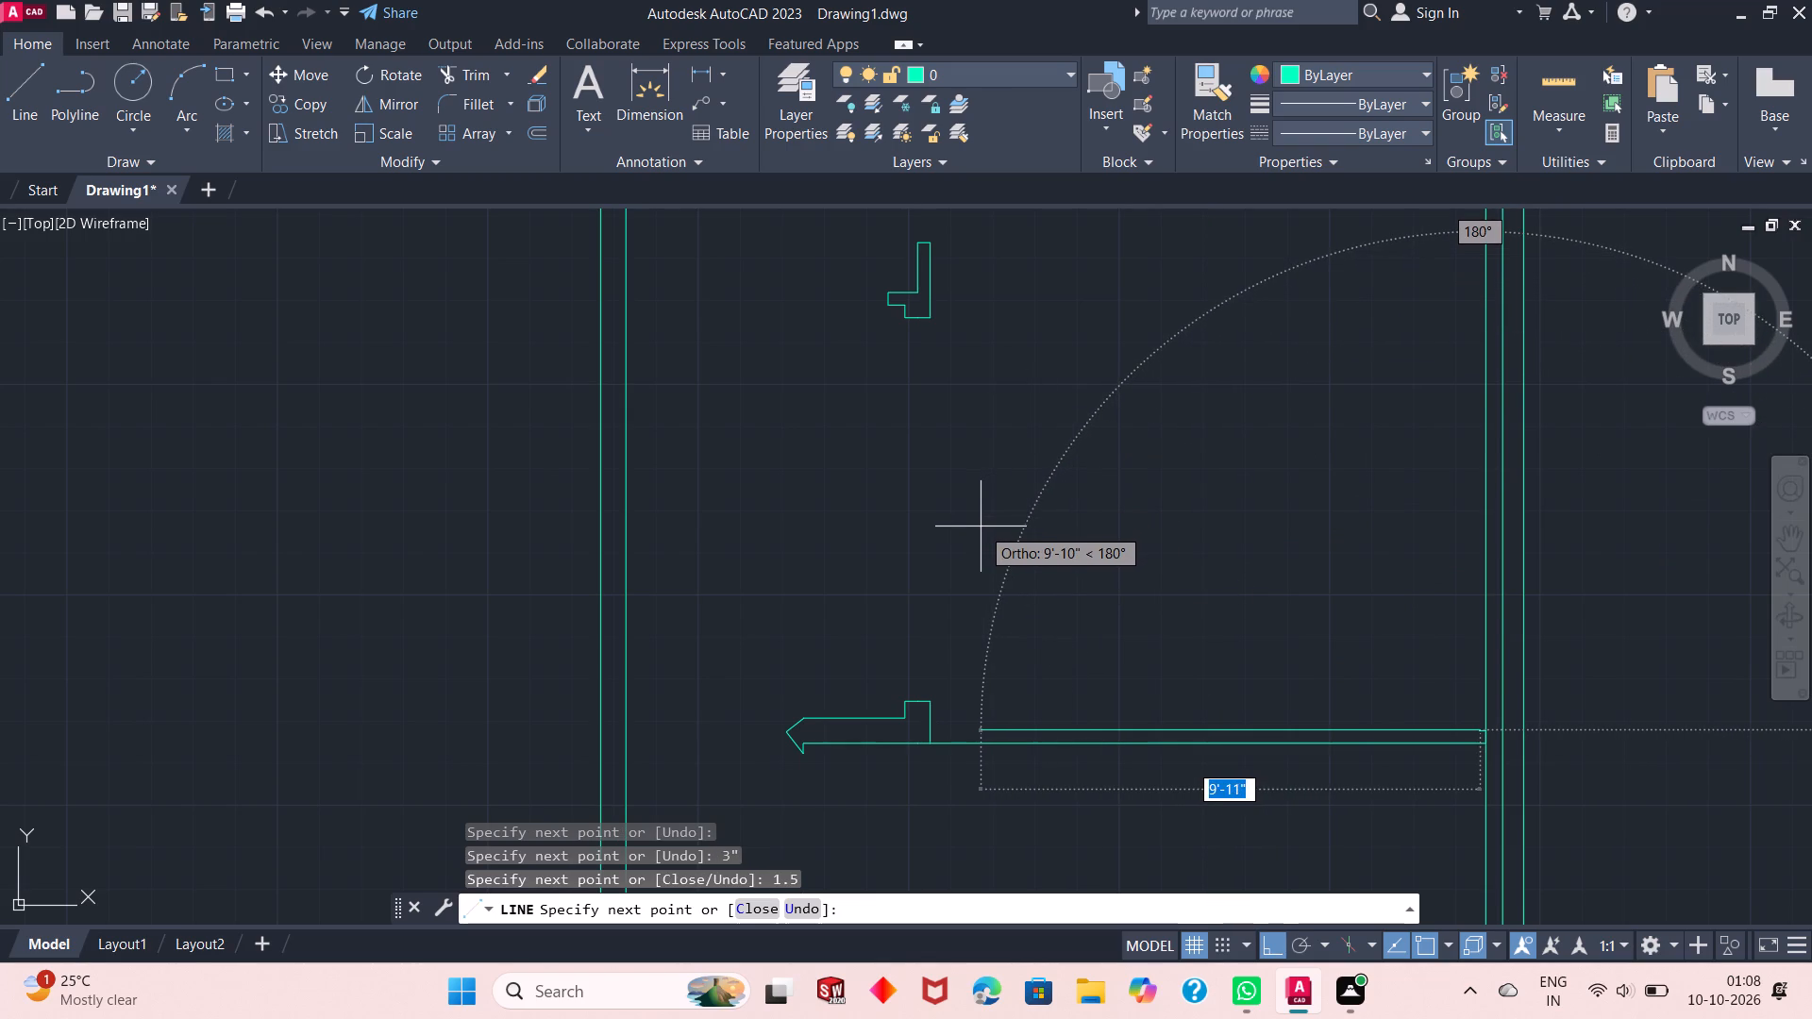
{"action": "key", "text": "Escape"}
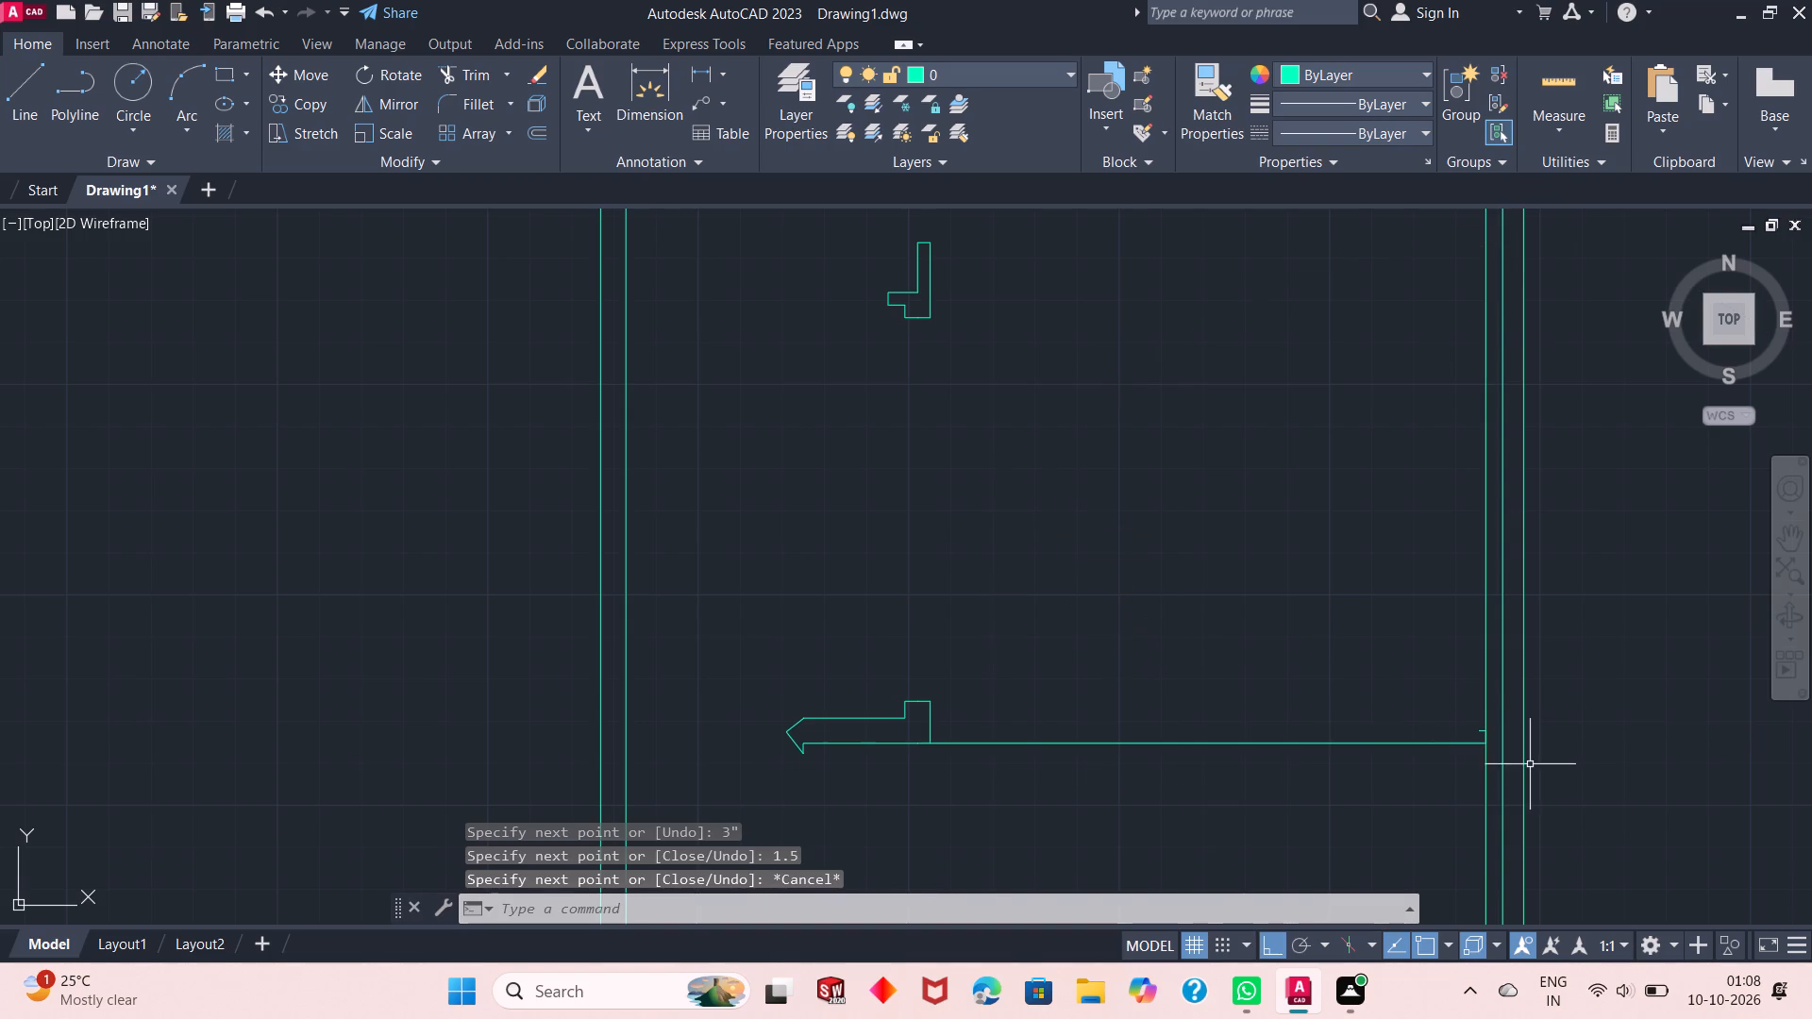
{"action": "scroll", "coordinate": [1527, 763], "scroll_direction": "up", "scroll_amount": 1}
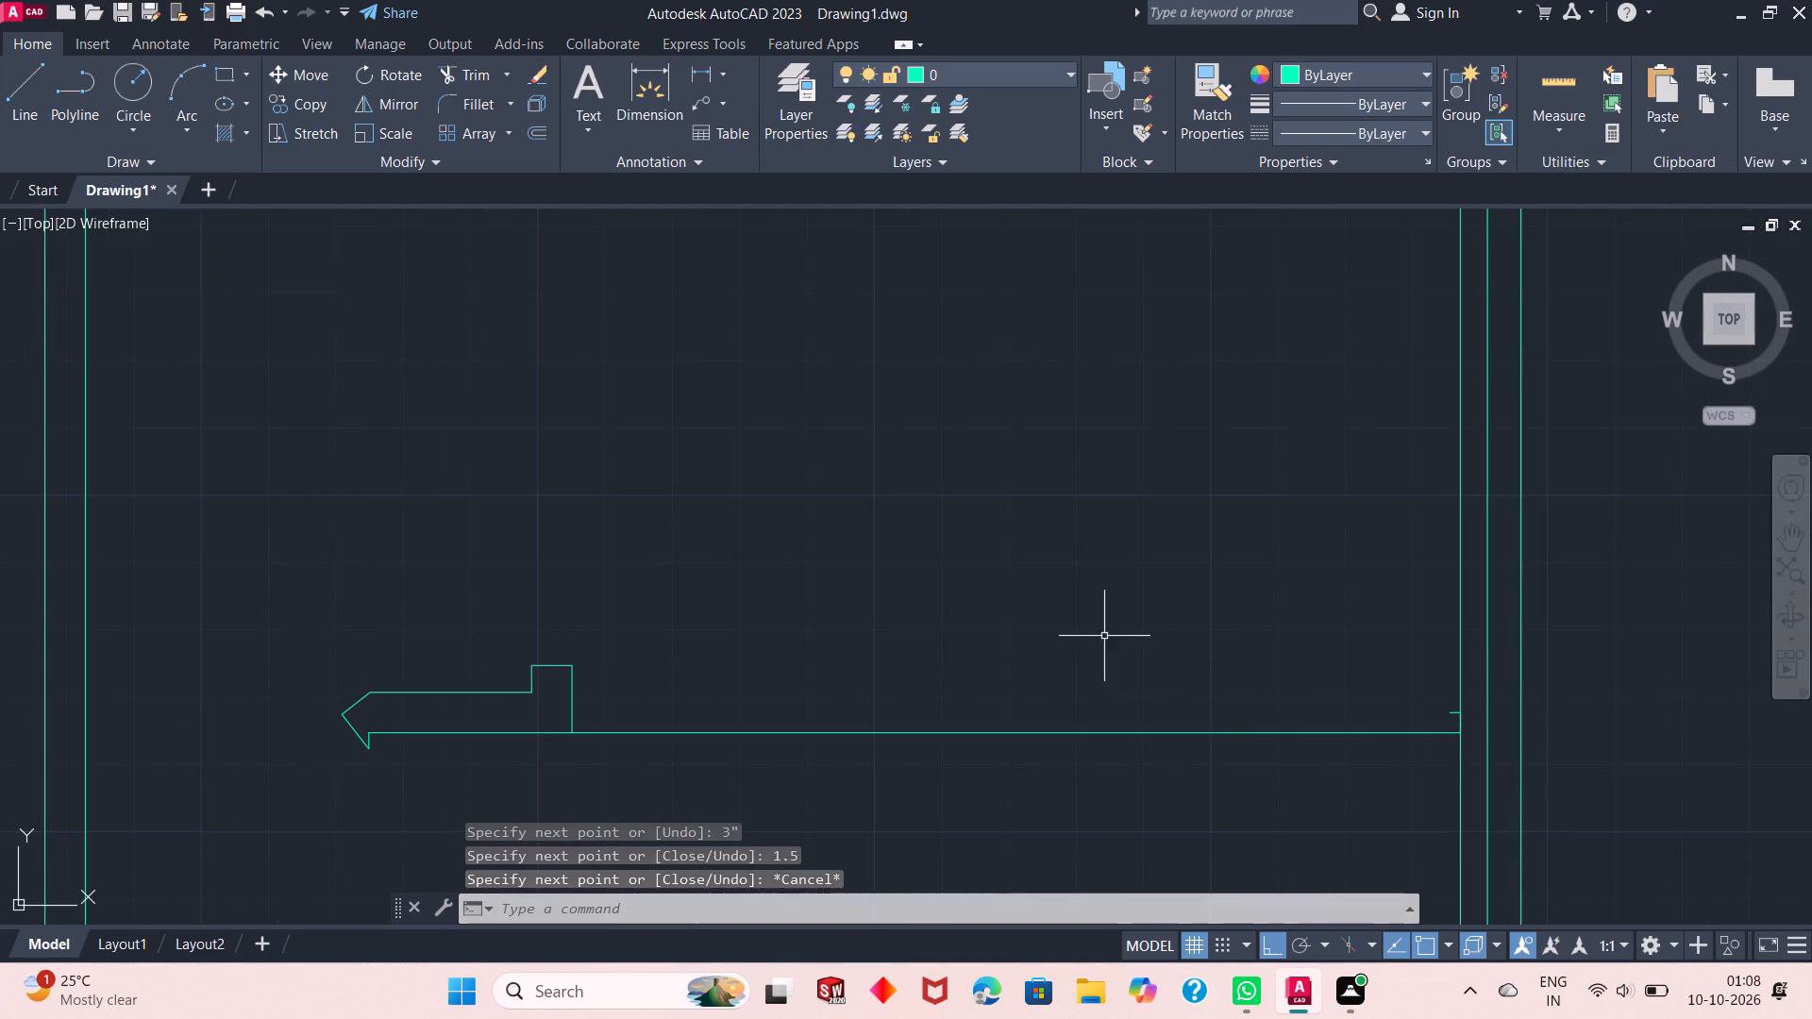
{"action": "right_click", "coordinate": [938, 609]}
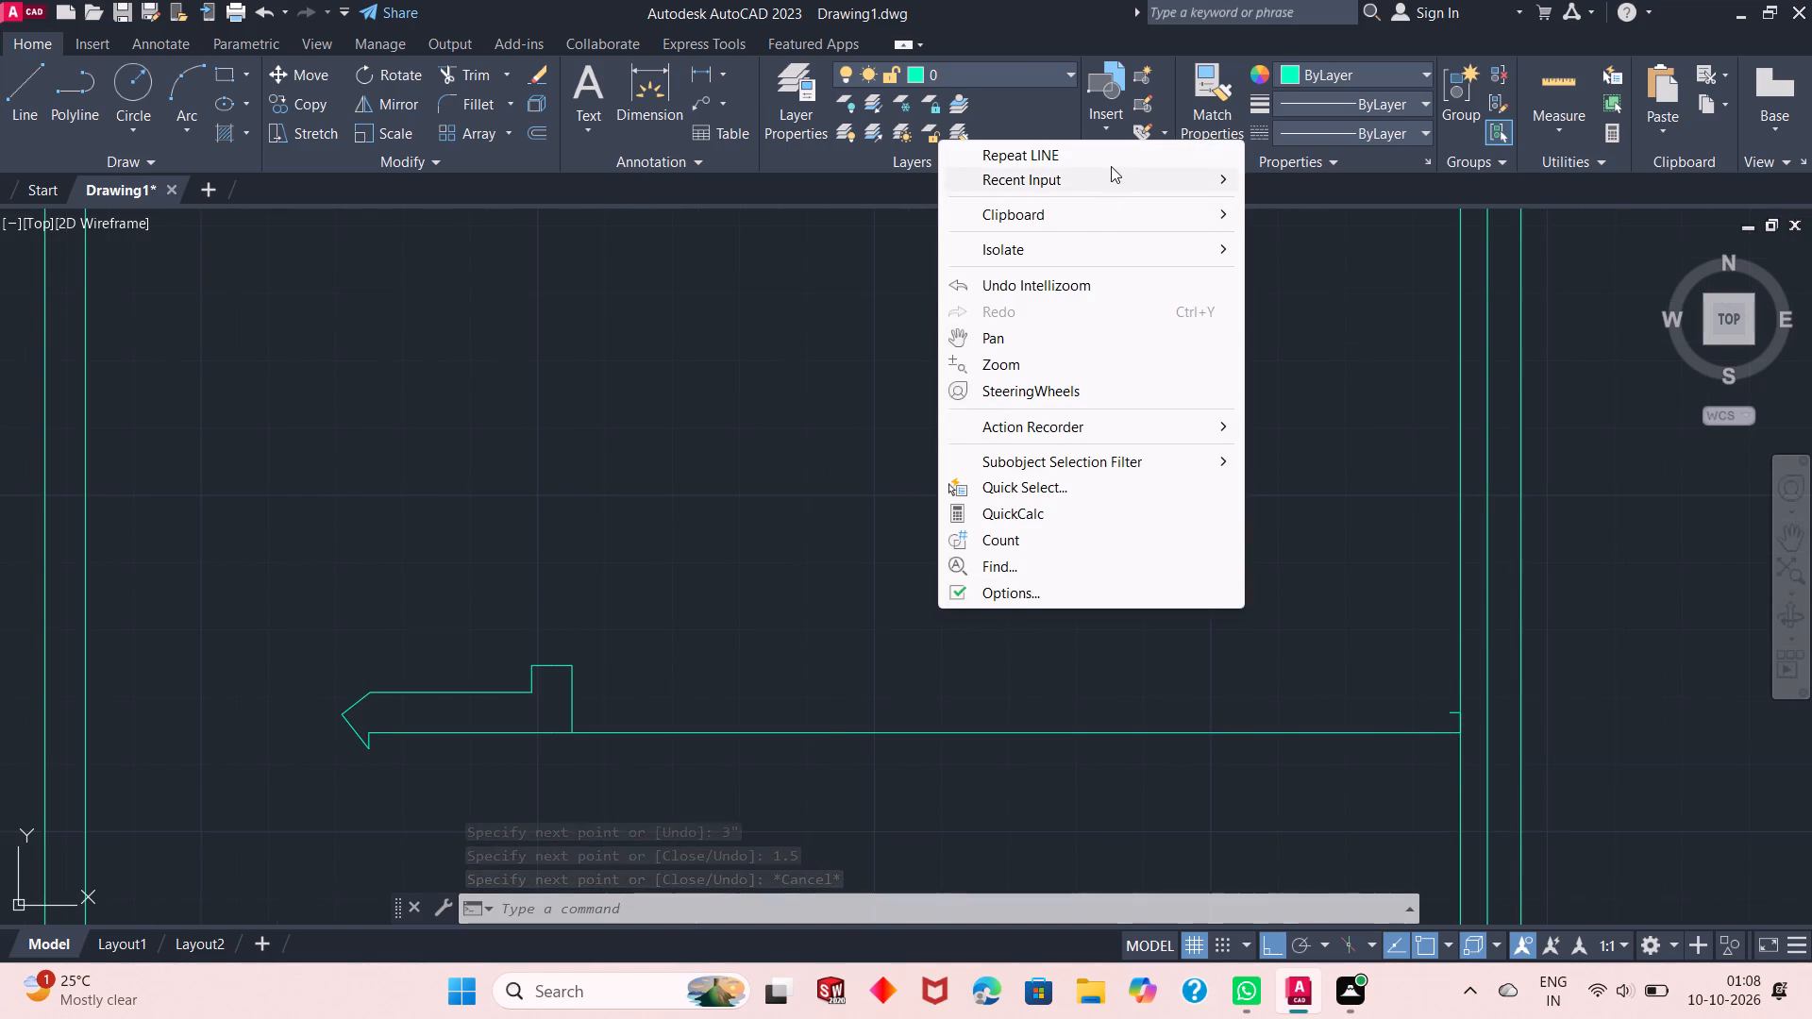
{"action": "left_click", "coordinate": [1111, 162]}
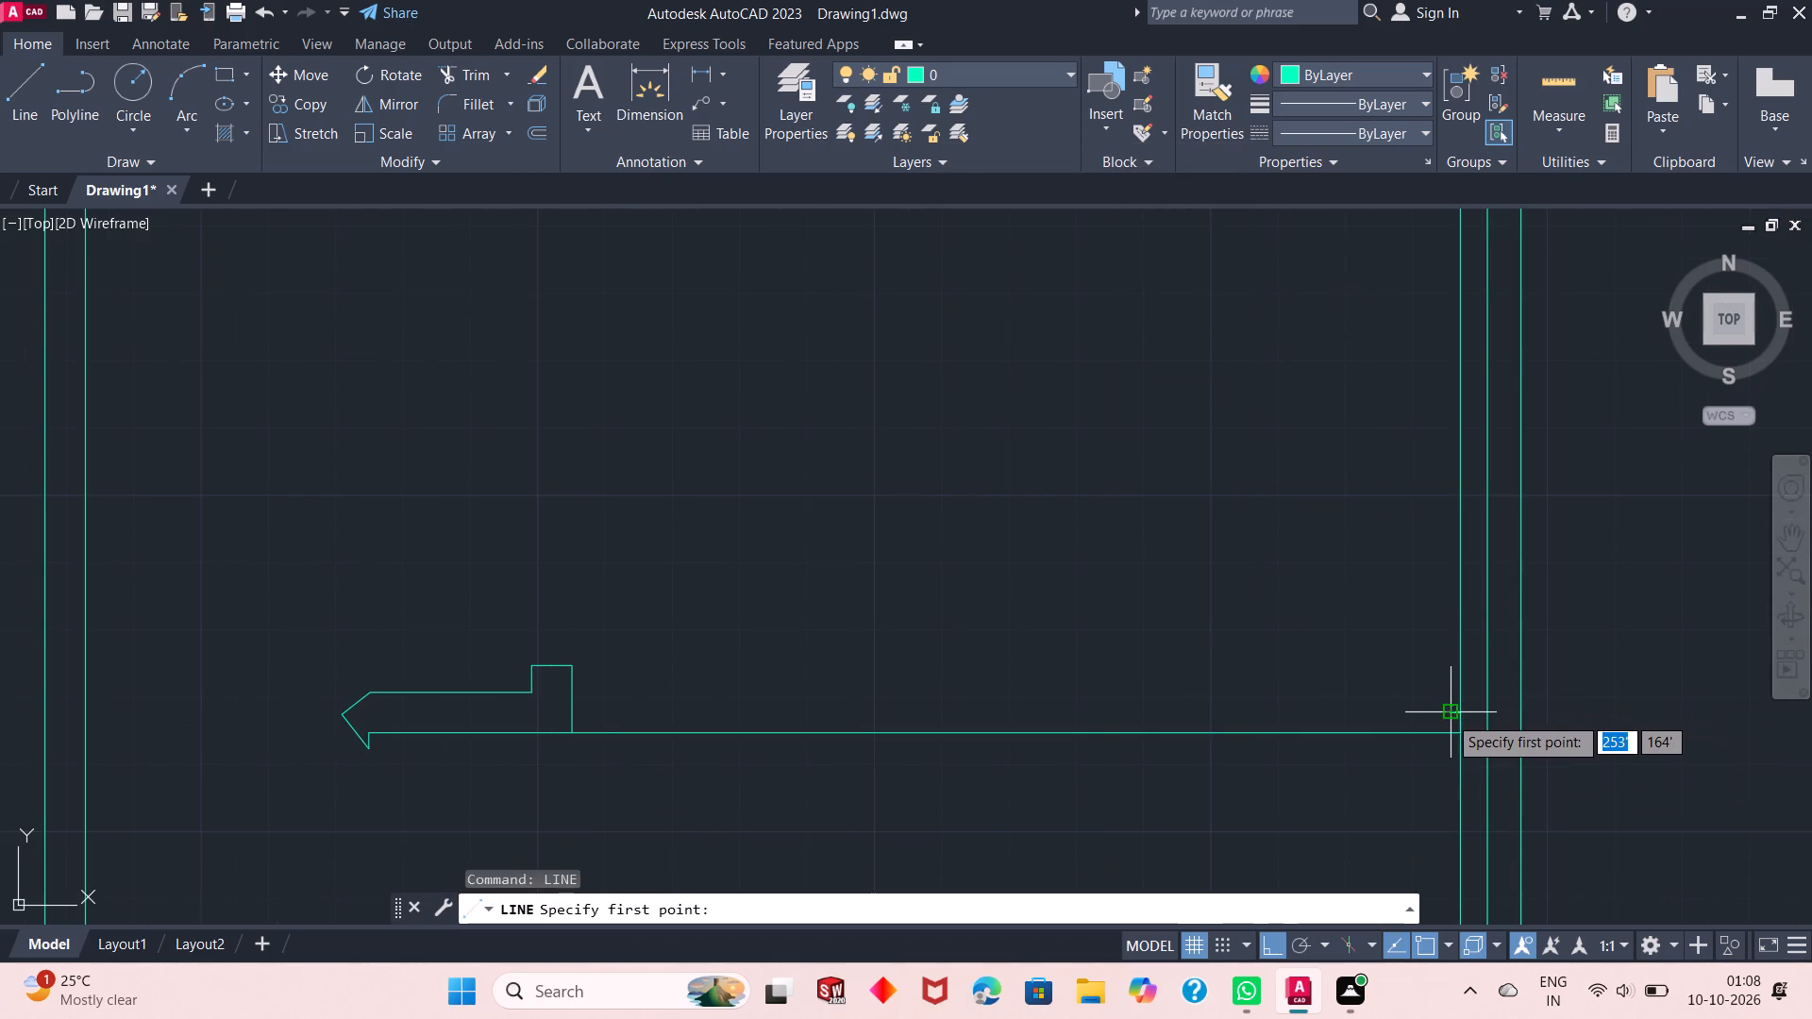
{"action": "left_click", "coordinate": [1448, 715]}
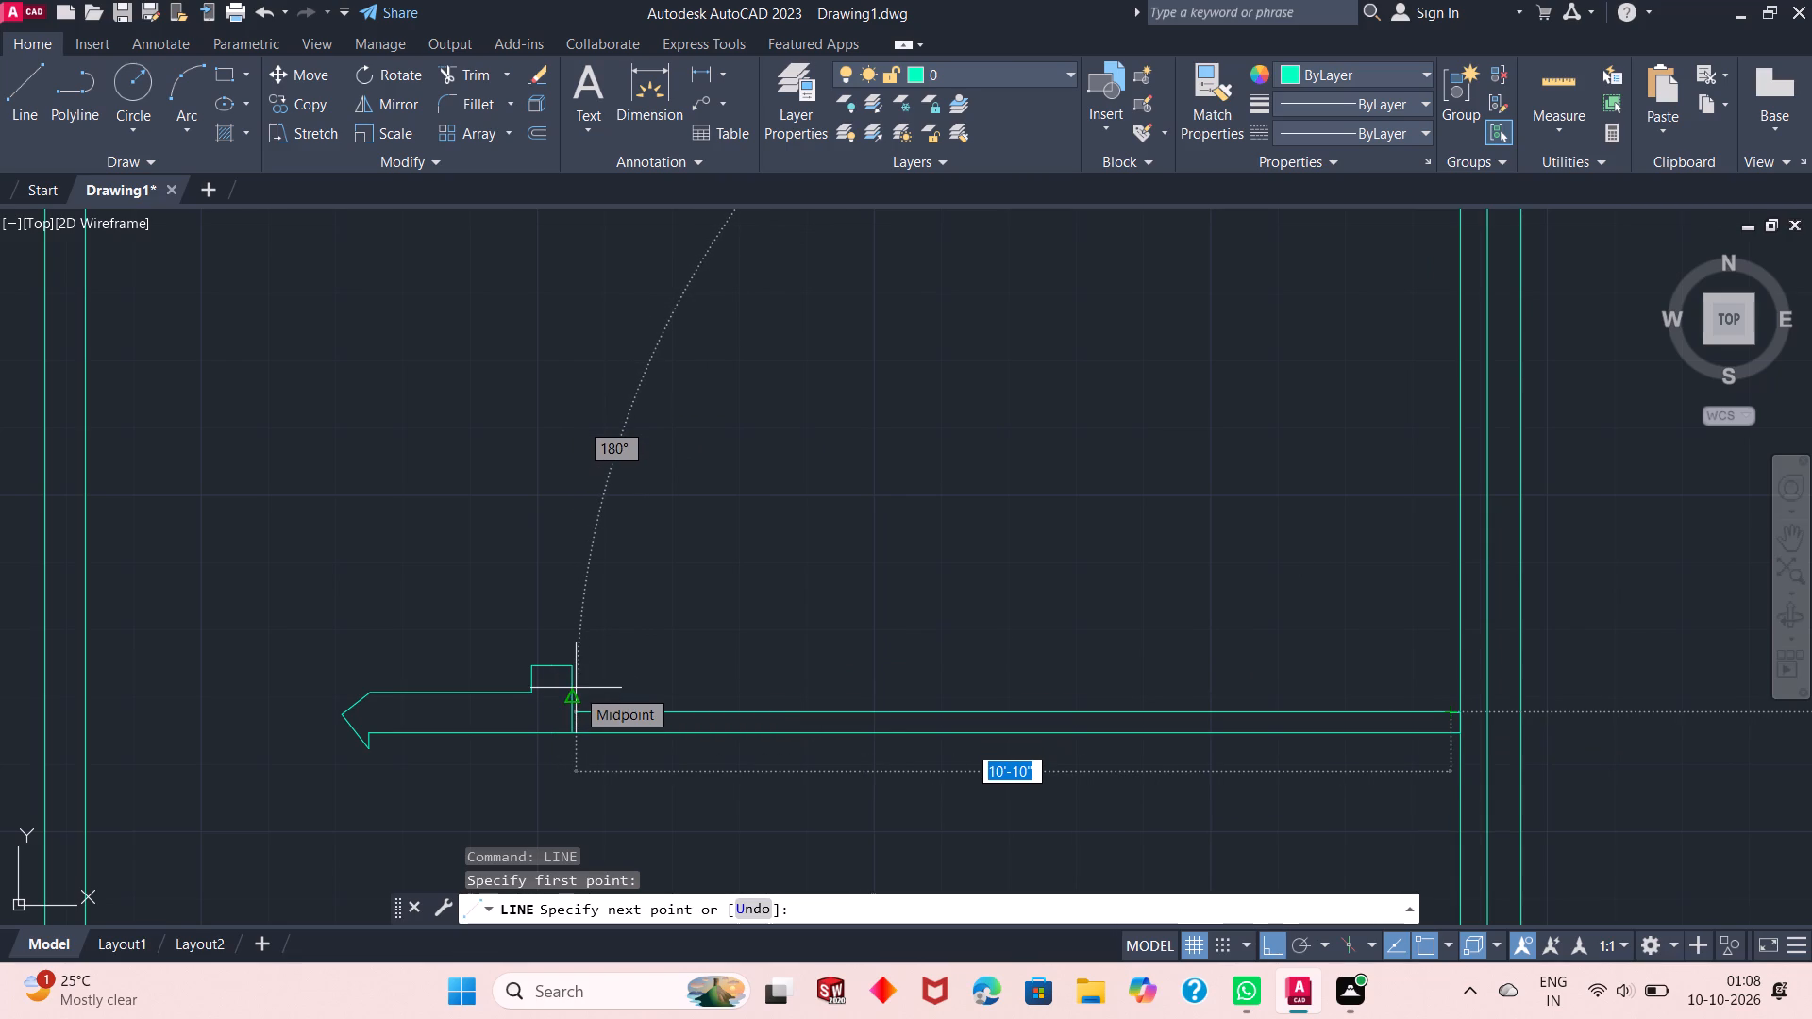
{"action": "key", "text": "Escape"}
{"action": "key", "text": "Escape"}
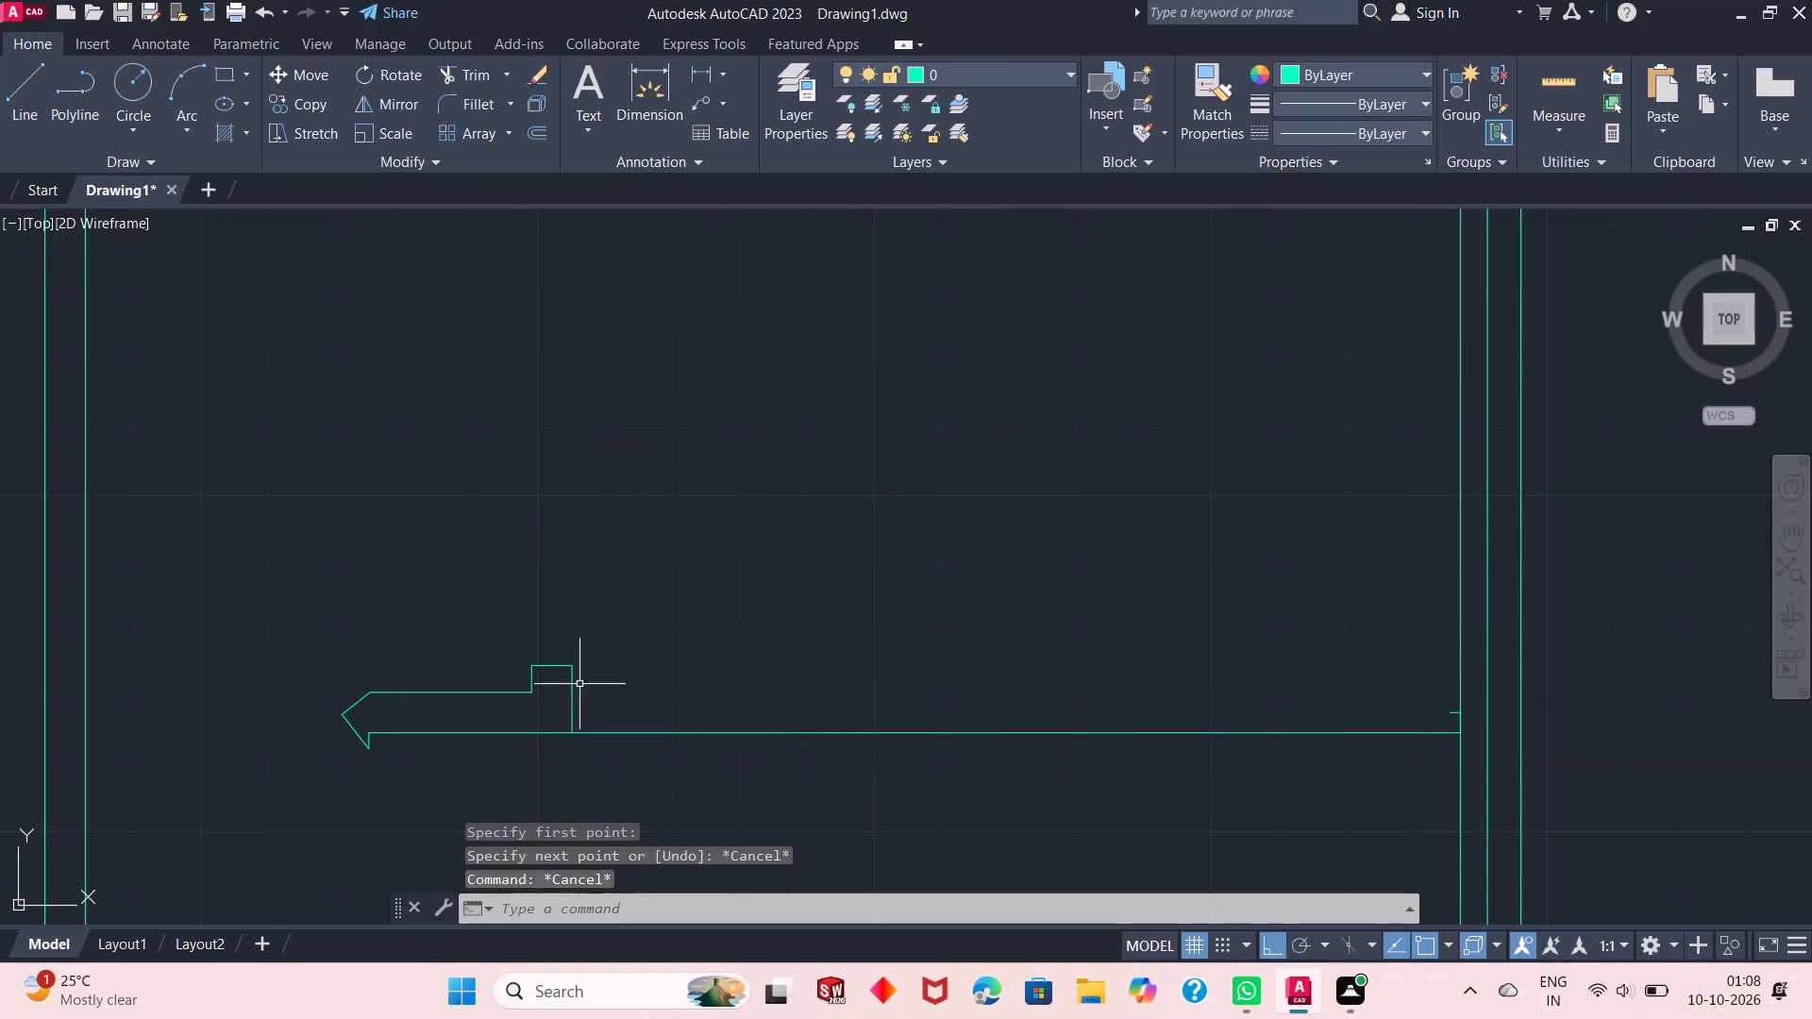
Draw the partition's north line from the west end of the 1.5" segment to the jog's east face.
{"action": "right_click", "coordinate": [616, 545]}
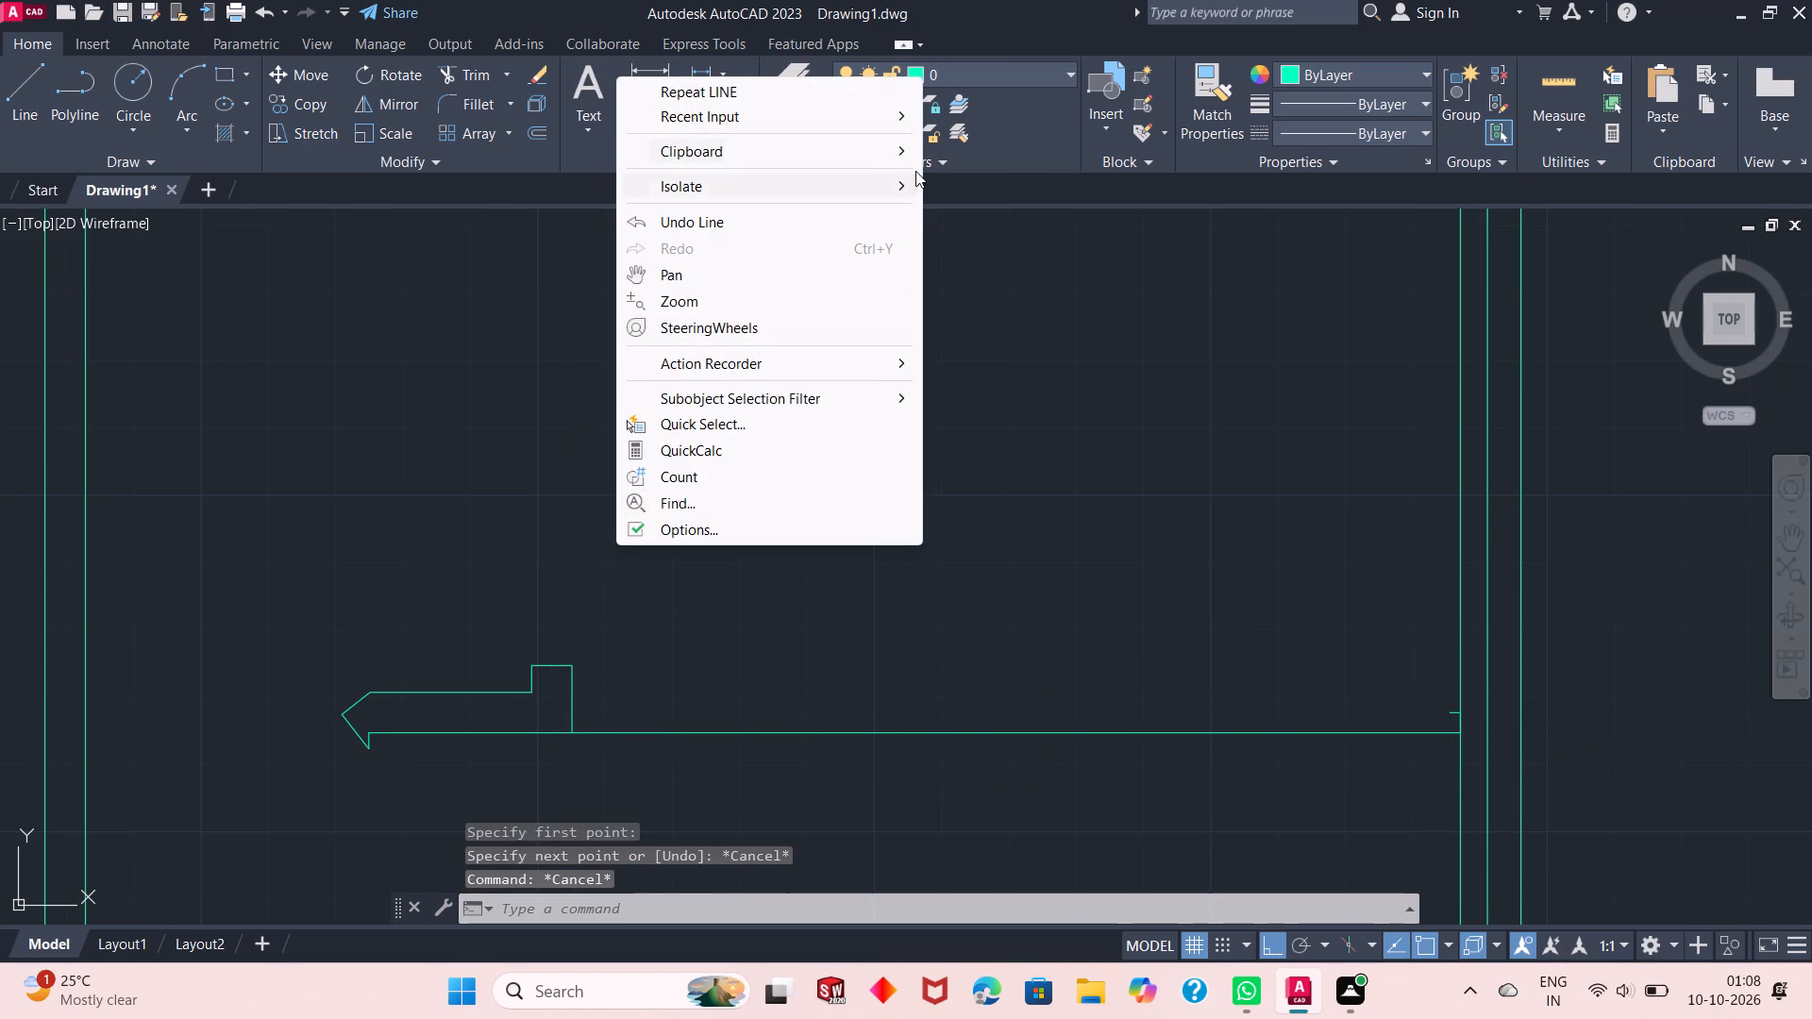
{"action": "left_click", "coordinate": [851, 93]}
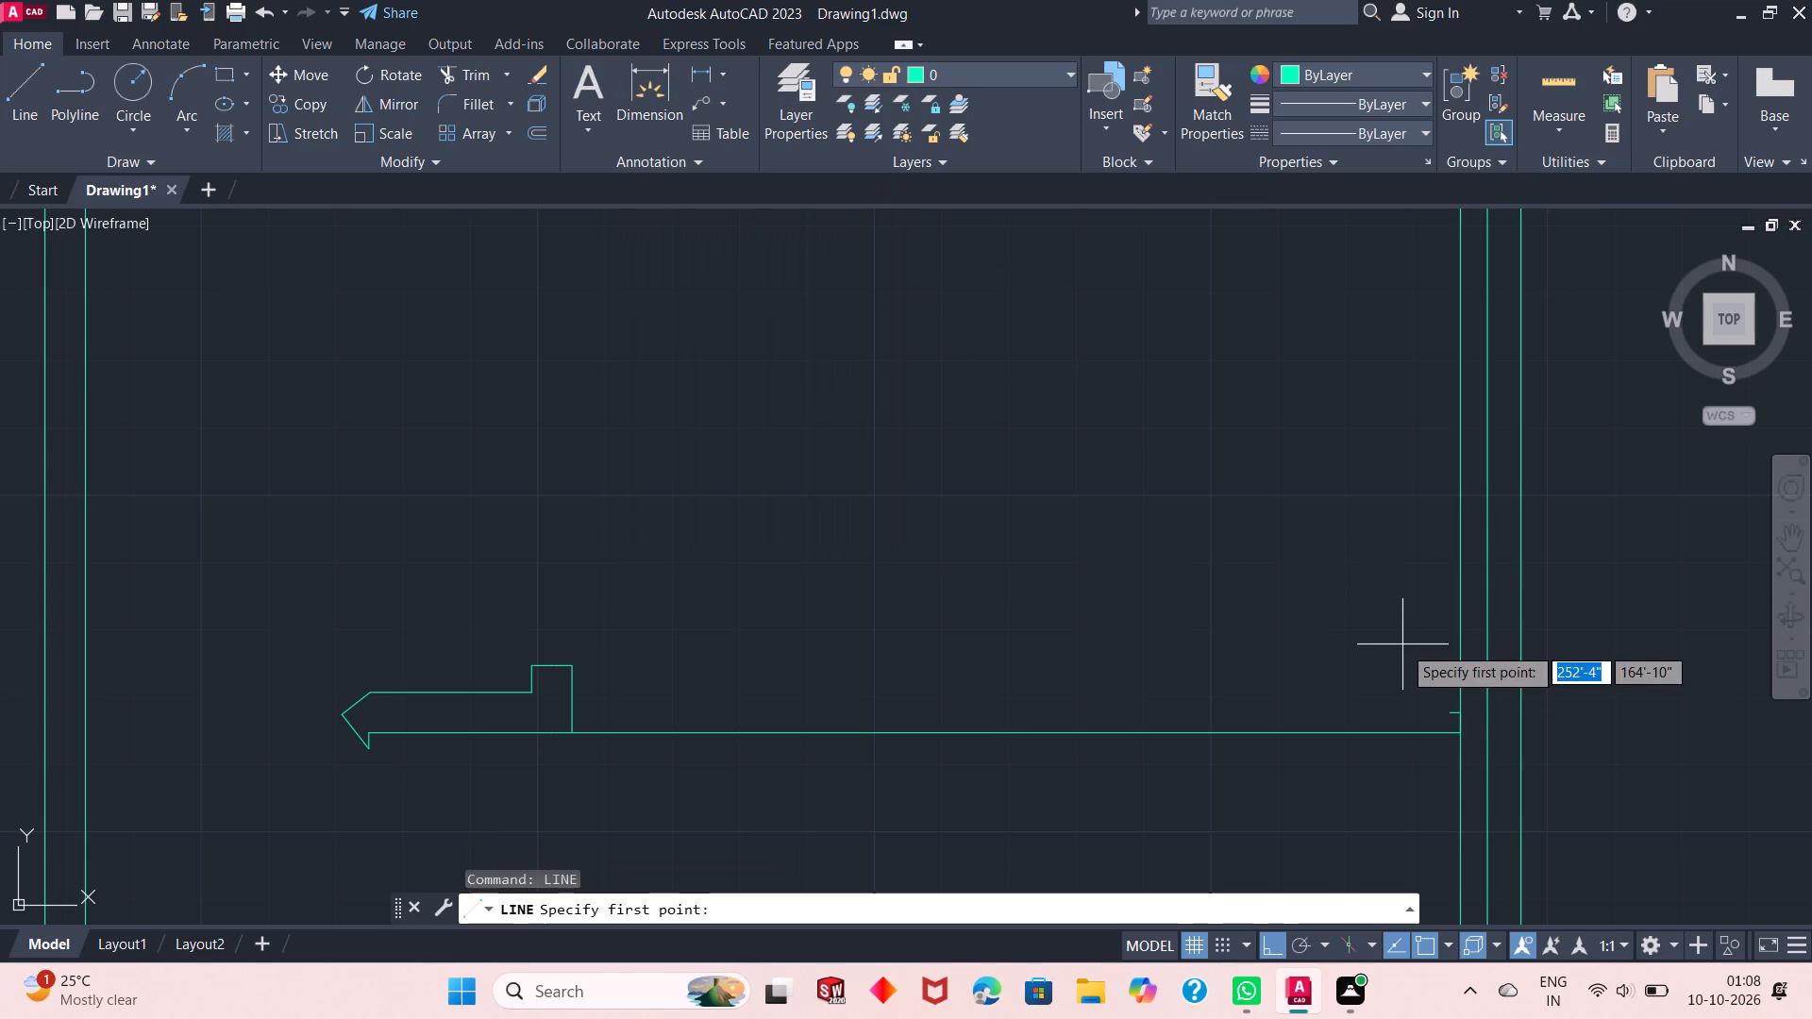
{"action": "left_click", "coordinate": [1444, 713]}
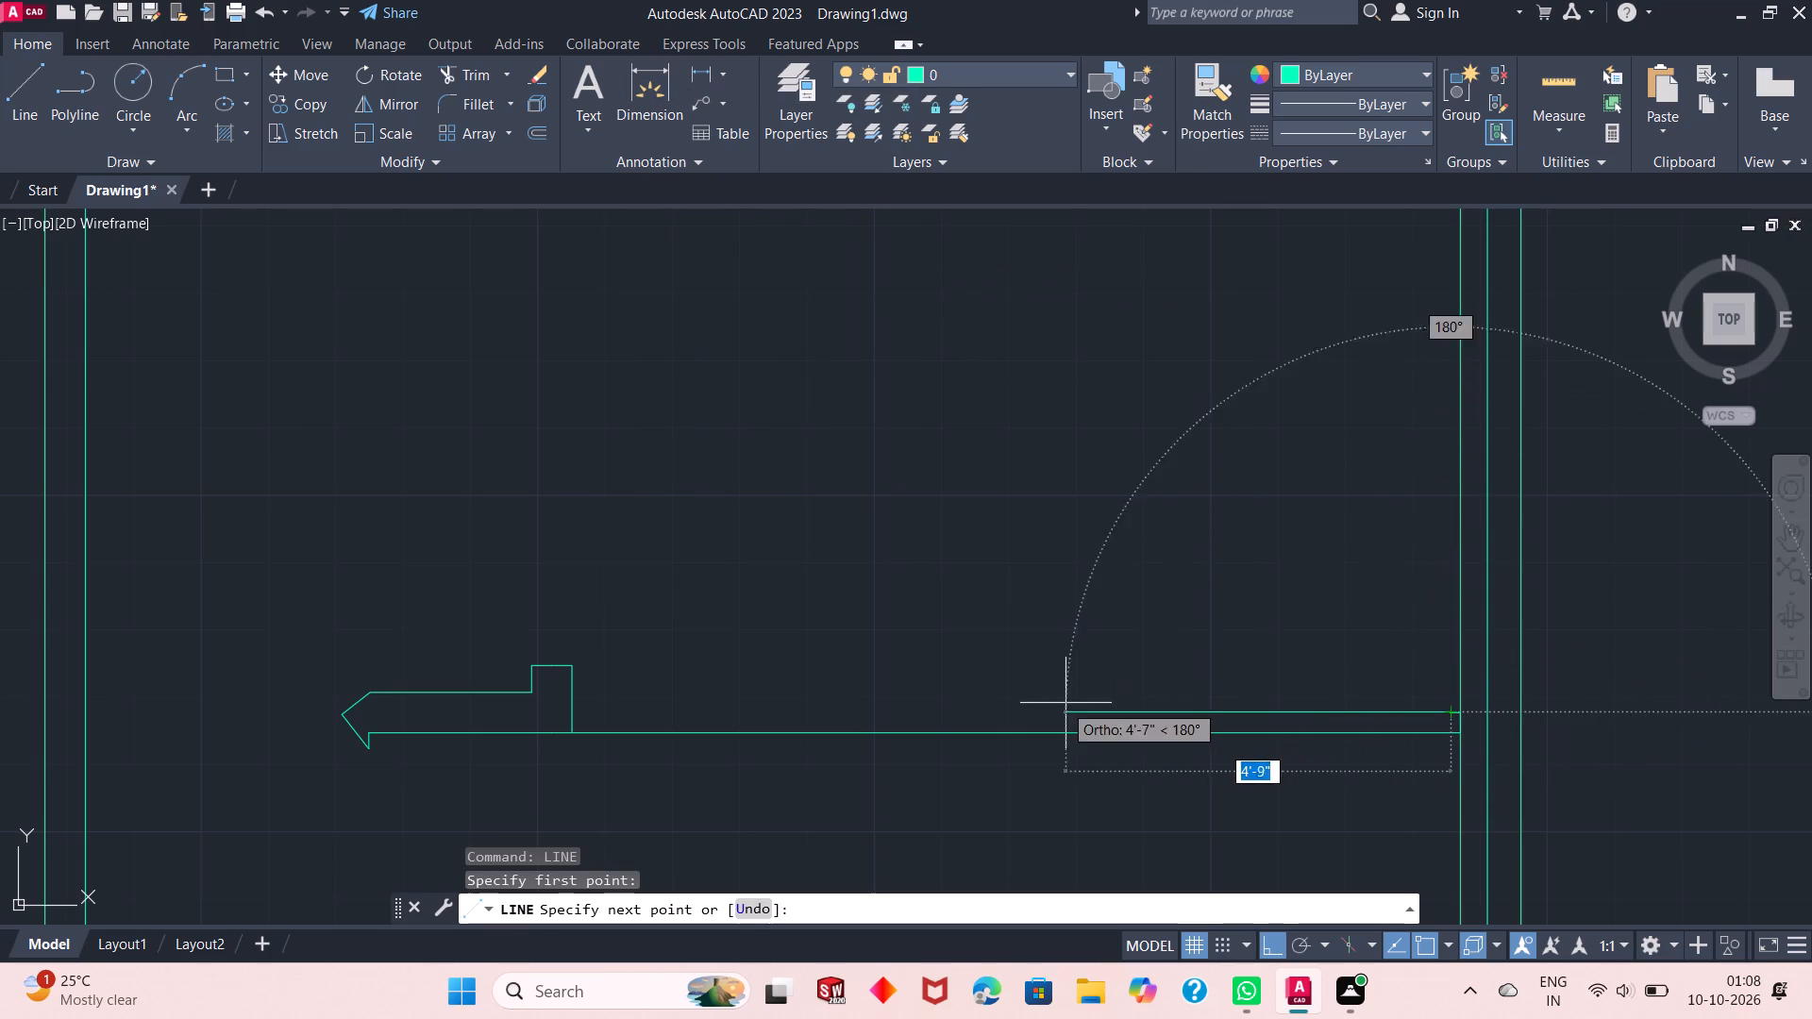
{"action": "left_click", "coordinate": [569, 712]}
{"action": "right_click", "coordinate": [677, 675]}
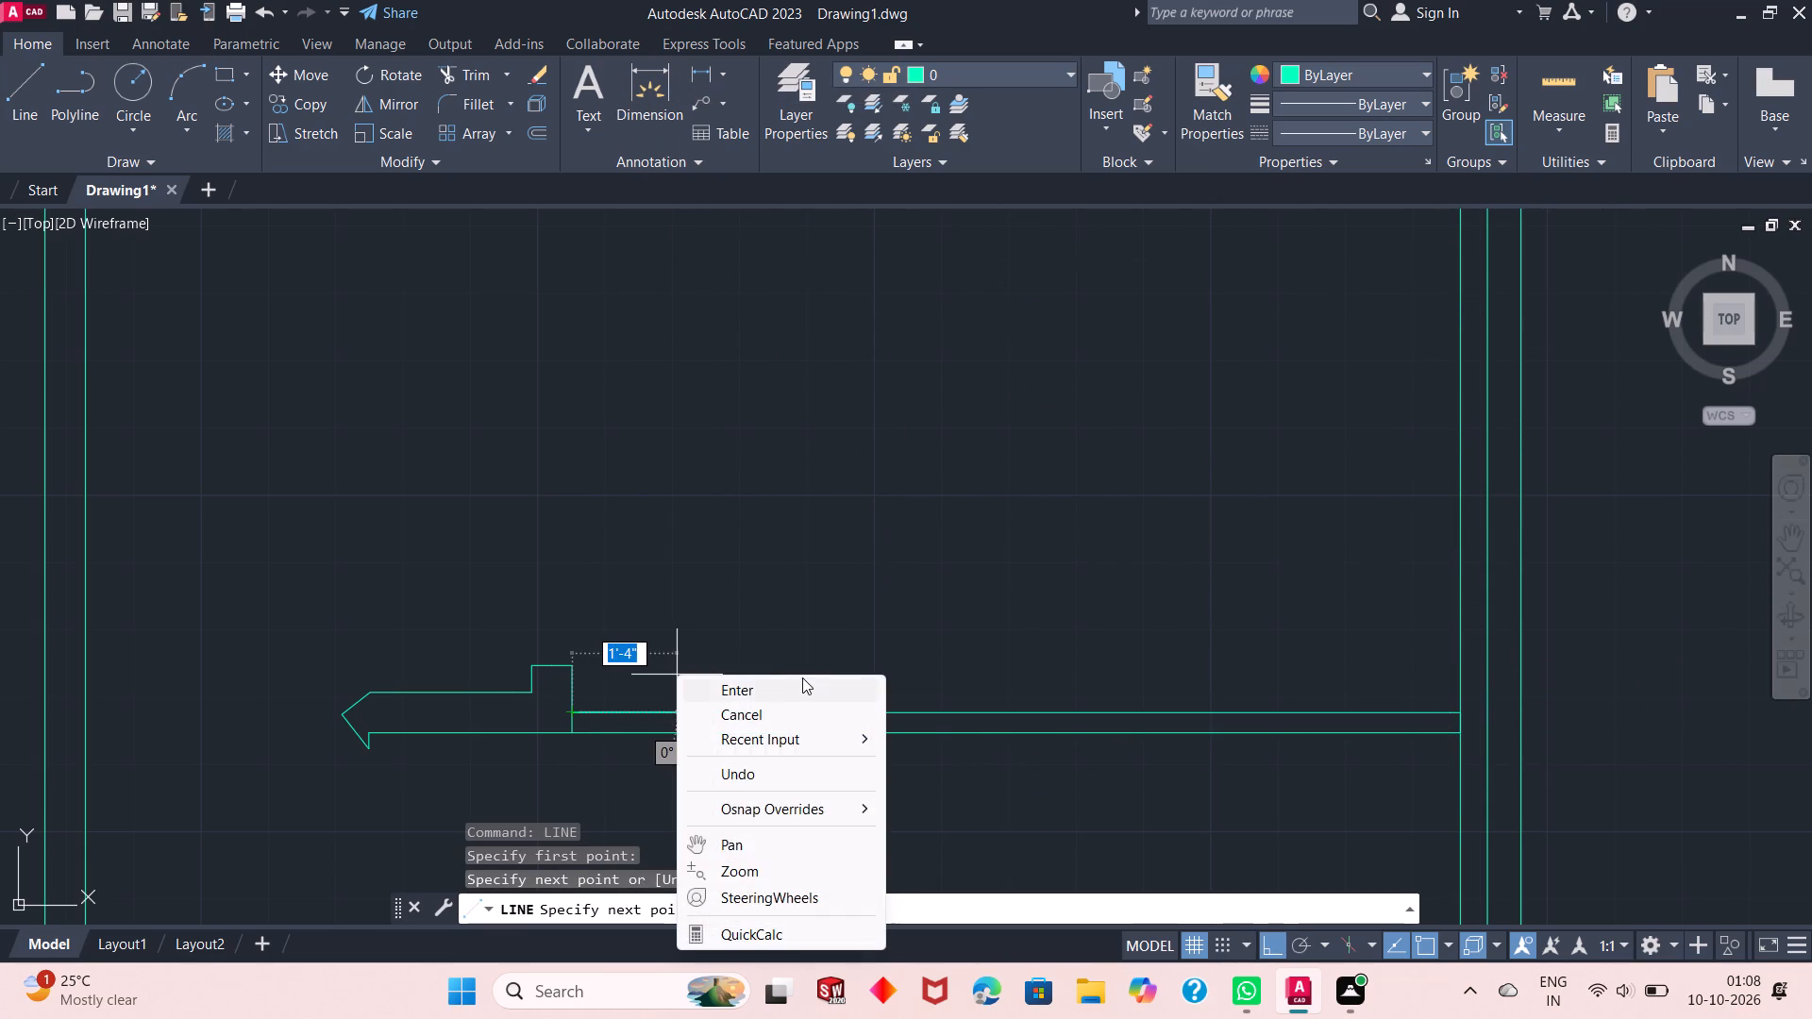
{"action": "left_click", "coordinate": [804, 679]}
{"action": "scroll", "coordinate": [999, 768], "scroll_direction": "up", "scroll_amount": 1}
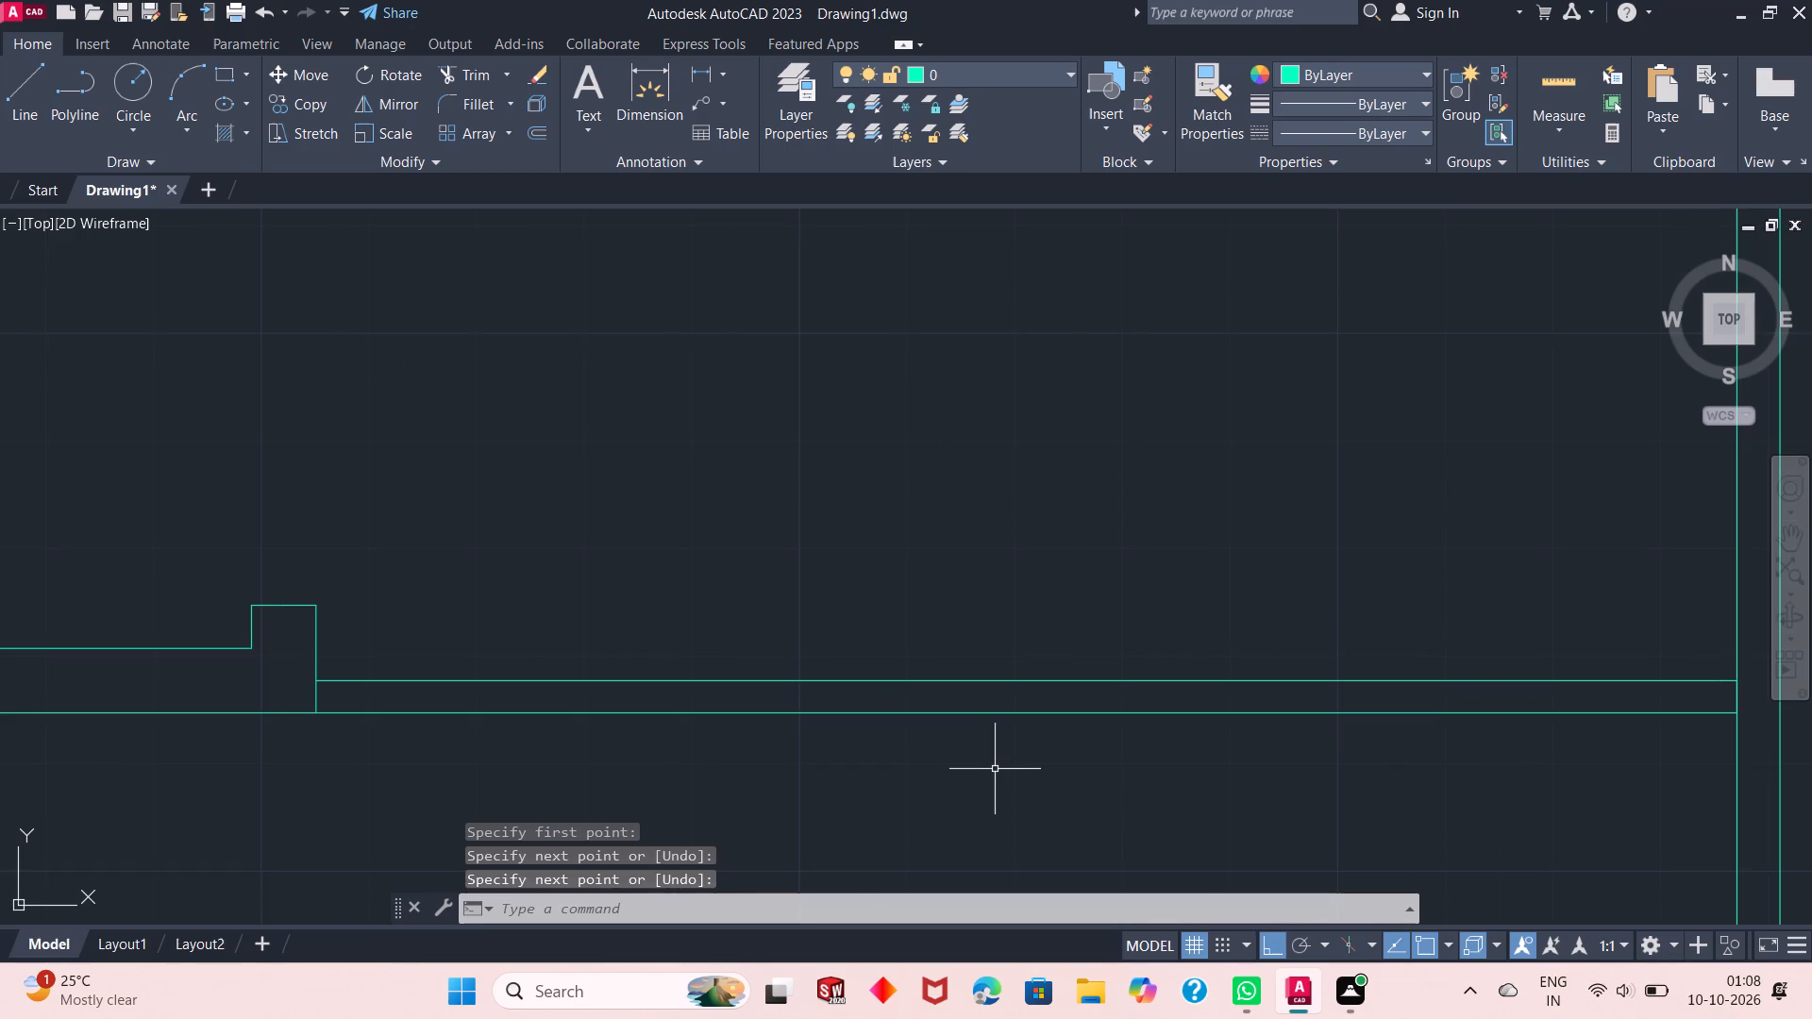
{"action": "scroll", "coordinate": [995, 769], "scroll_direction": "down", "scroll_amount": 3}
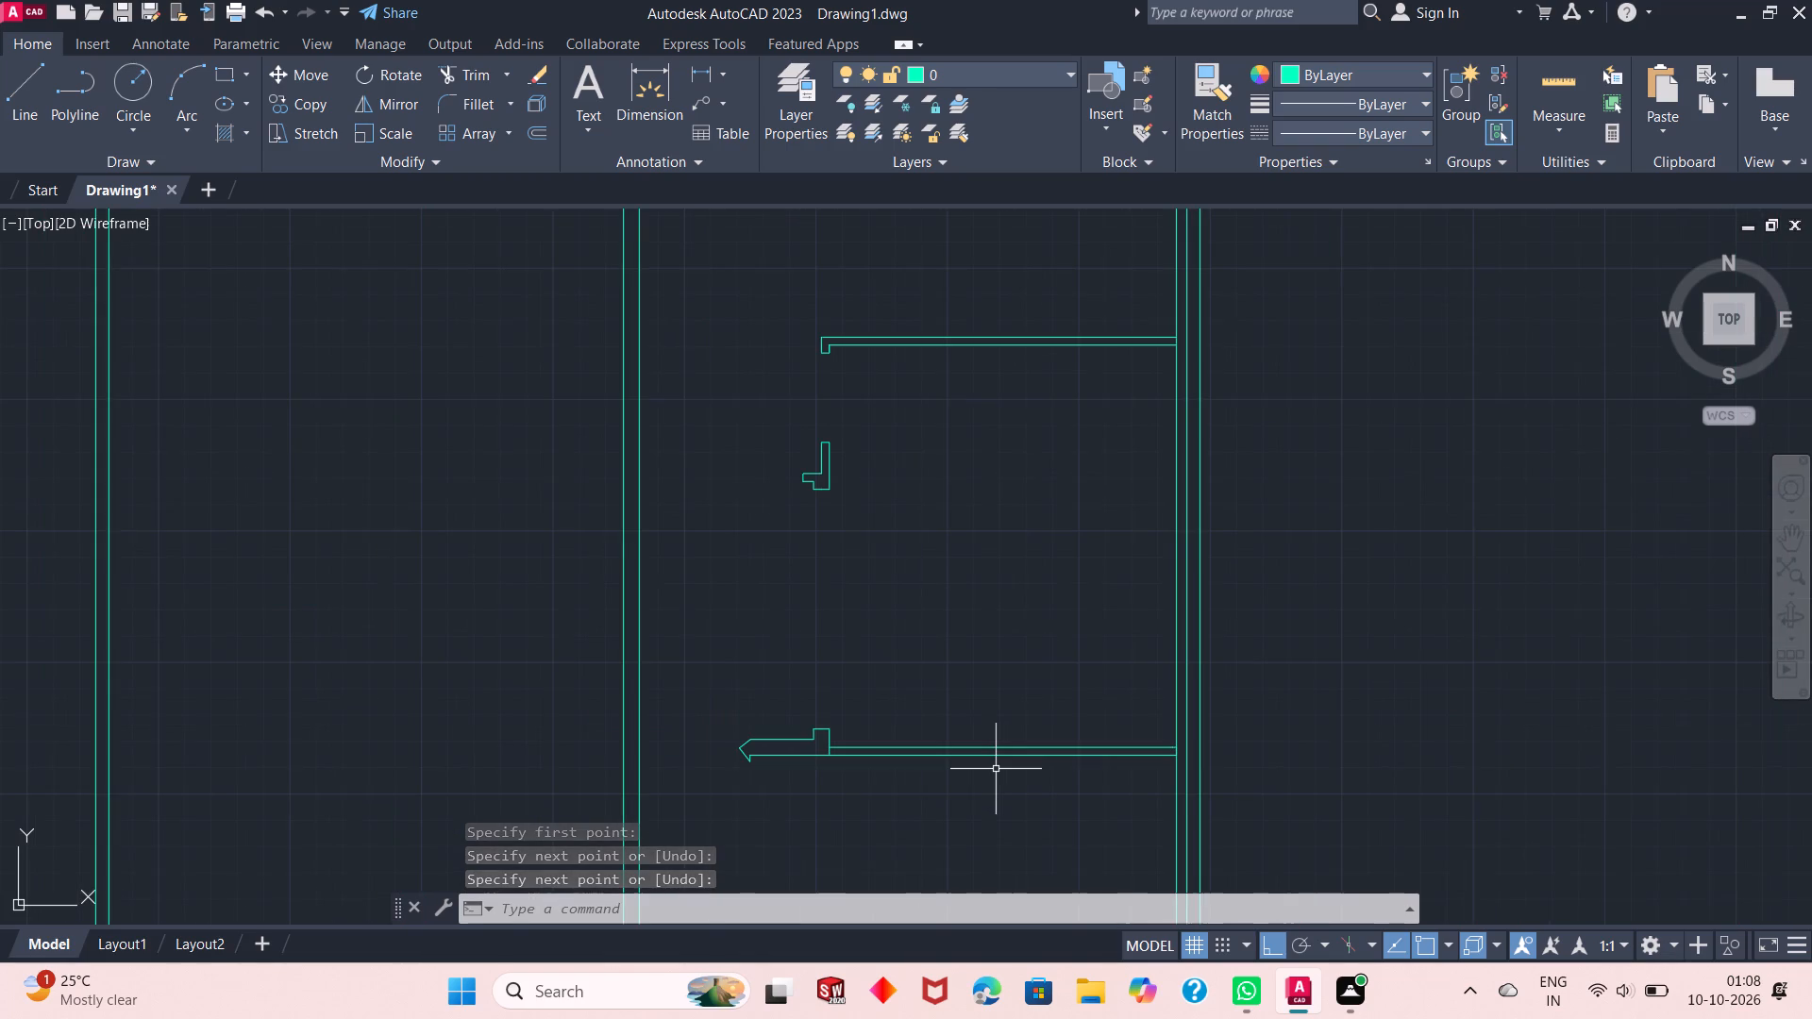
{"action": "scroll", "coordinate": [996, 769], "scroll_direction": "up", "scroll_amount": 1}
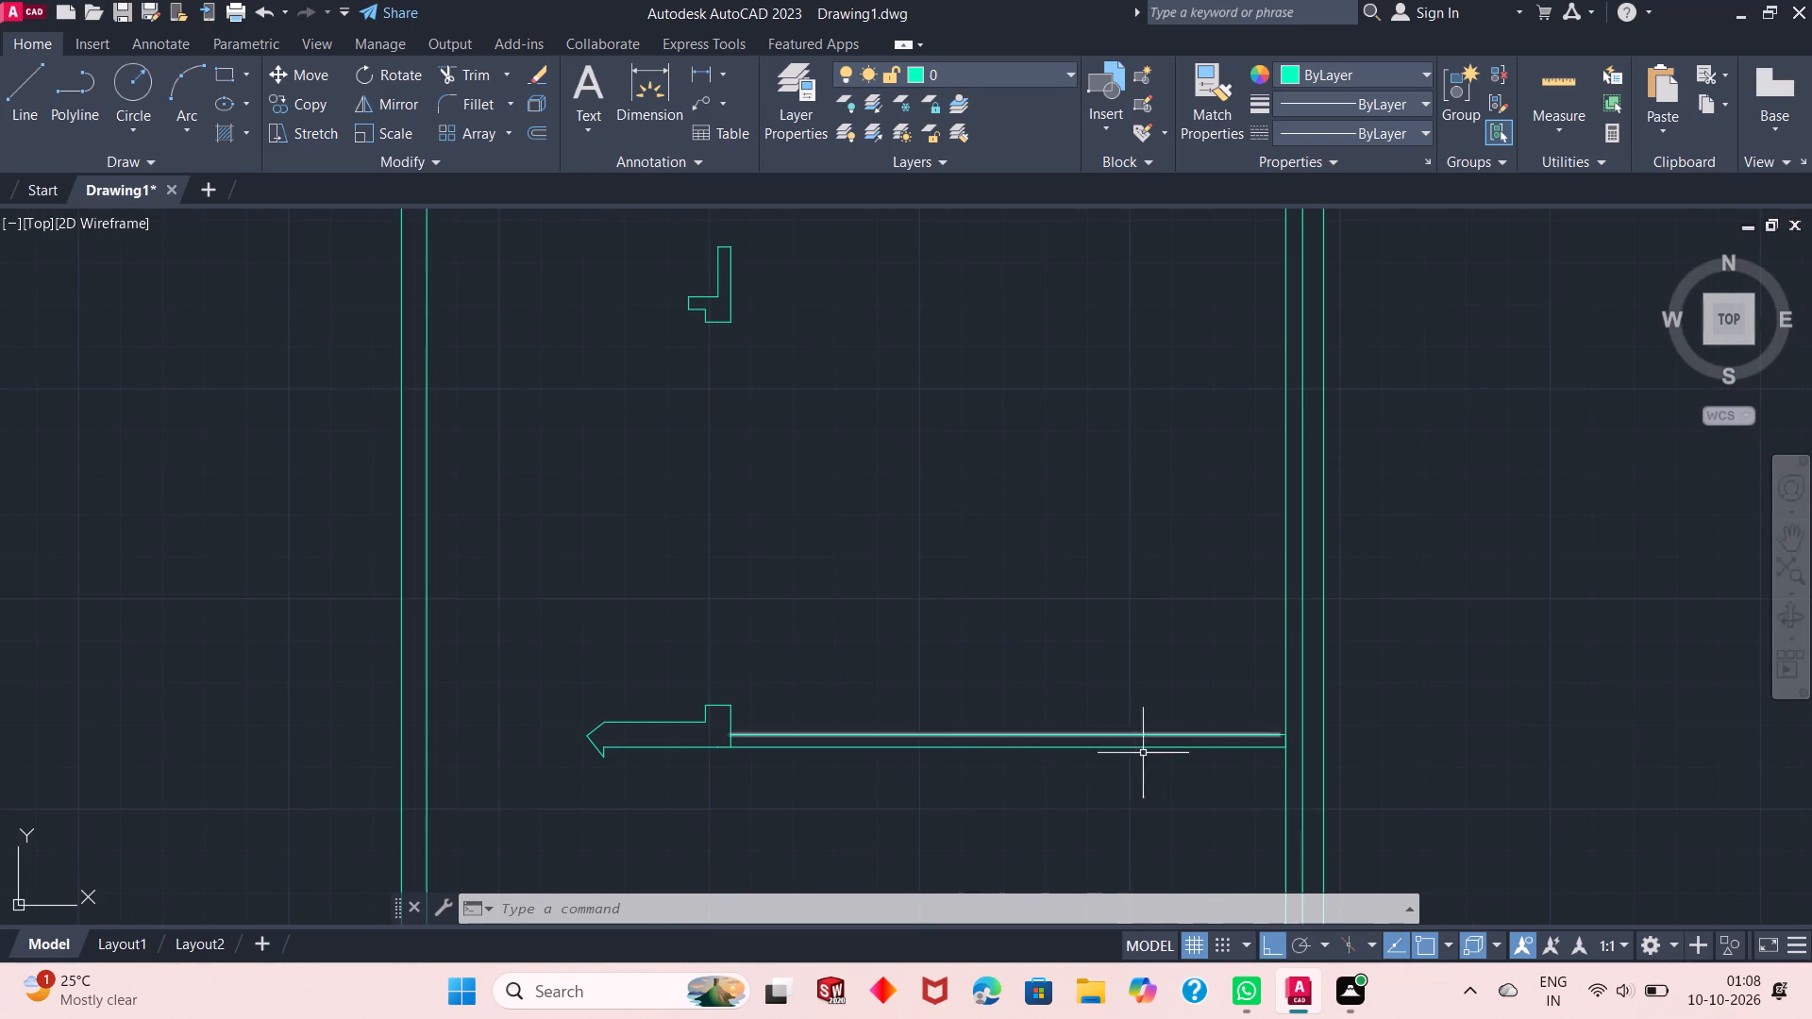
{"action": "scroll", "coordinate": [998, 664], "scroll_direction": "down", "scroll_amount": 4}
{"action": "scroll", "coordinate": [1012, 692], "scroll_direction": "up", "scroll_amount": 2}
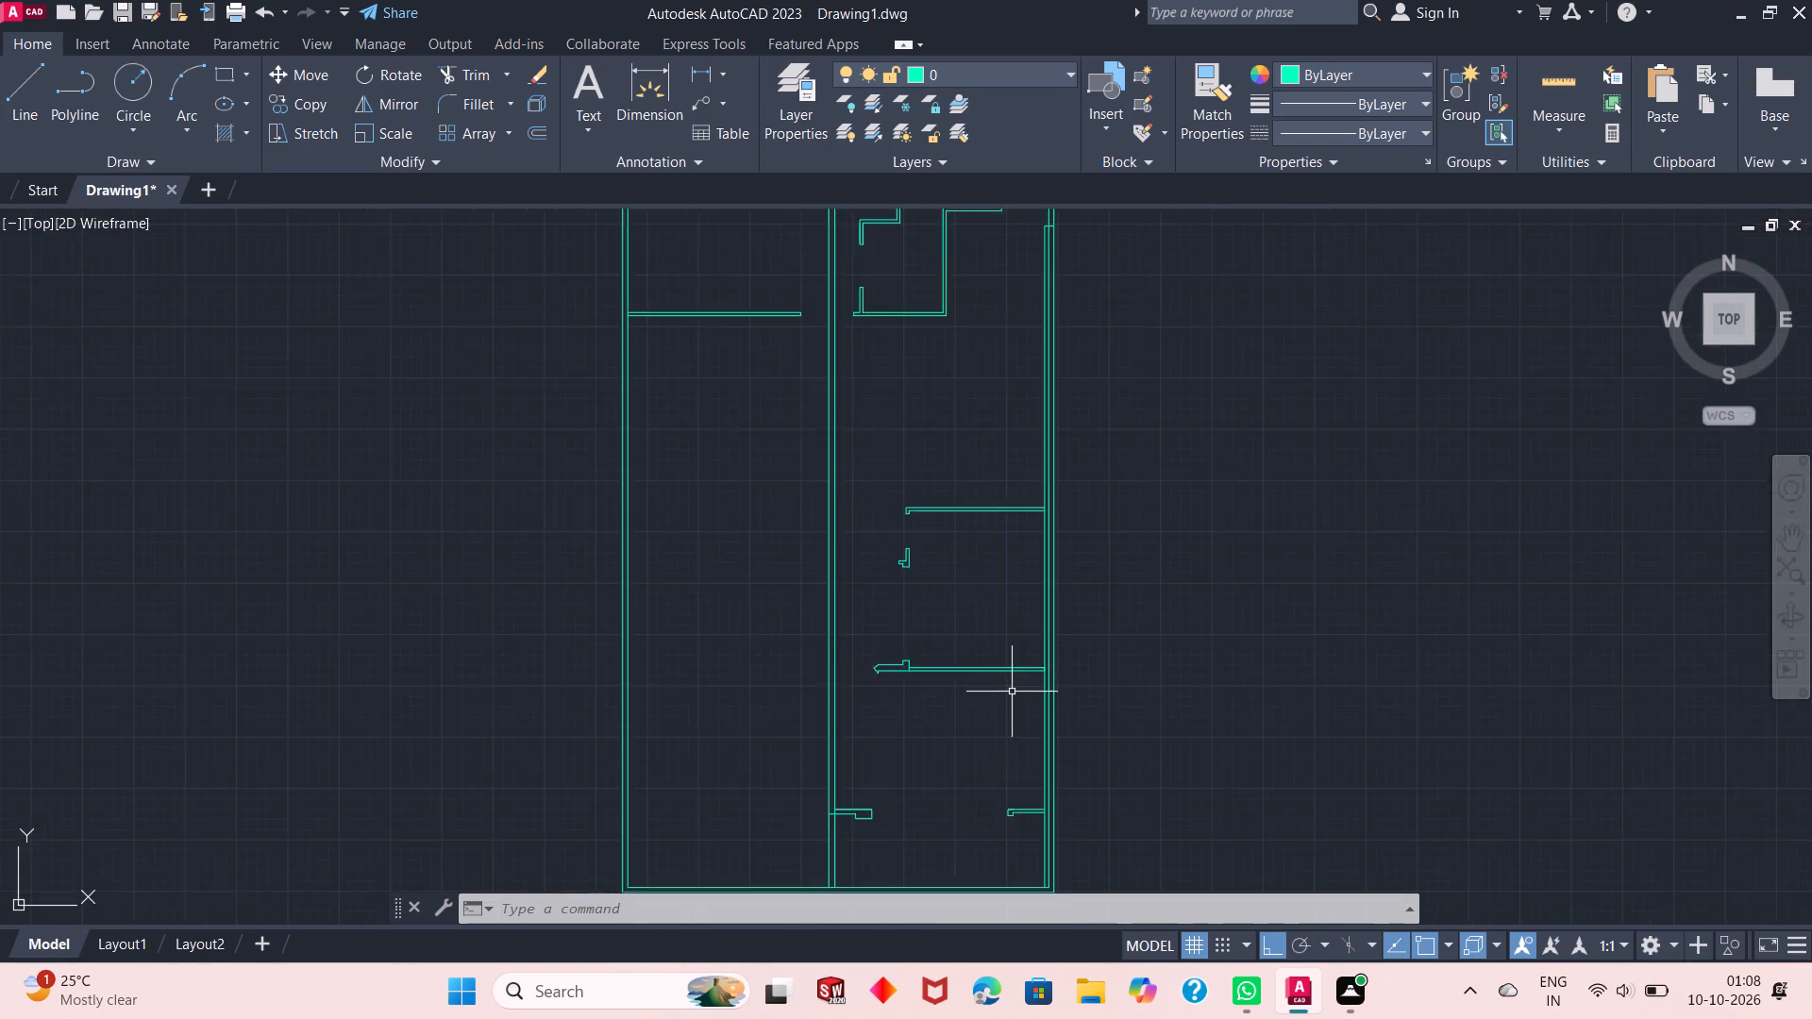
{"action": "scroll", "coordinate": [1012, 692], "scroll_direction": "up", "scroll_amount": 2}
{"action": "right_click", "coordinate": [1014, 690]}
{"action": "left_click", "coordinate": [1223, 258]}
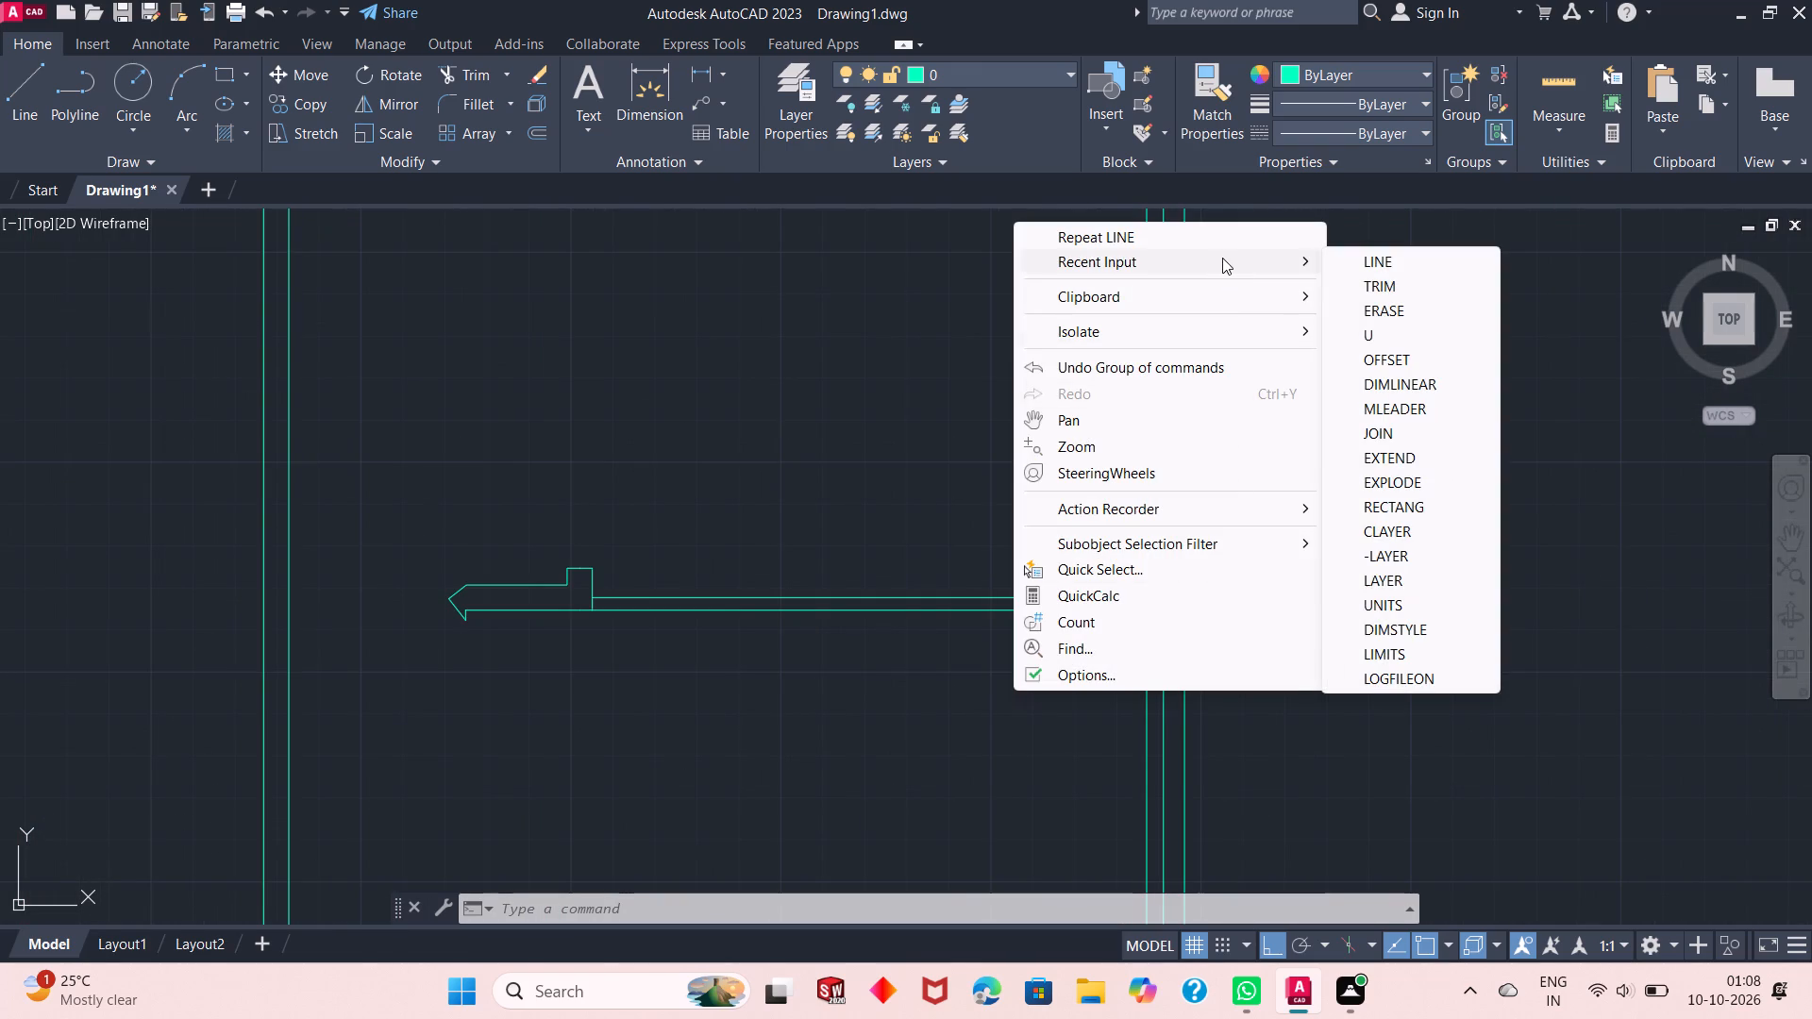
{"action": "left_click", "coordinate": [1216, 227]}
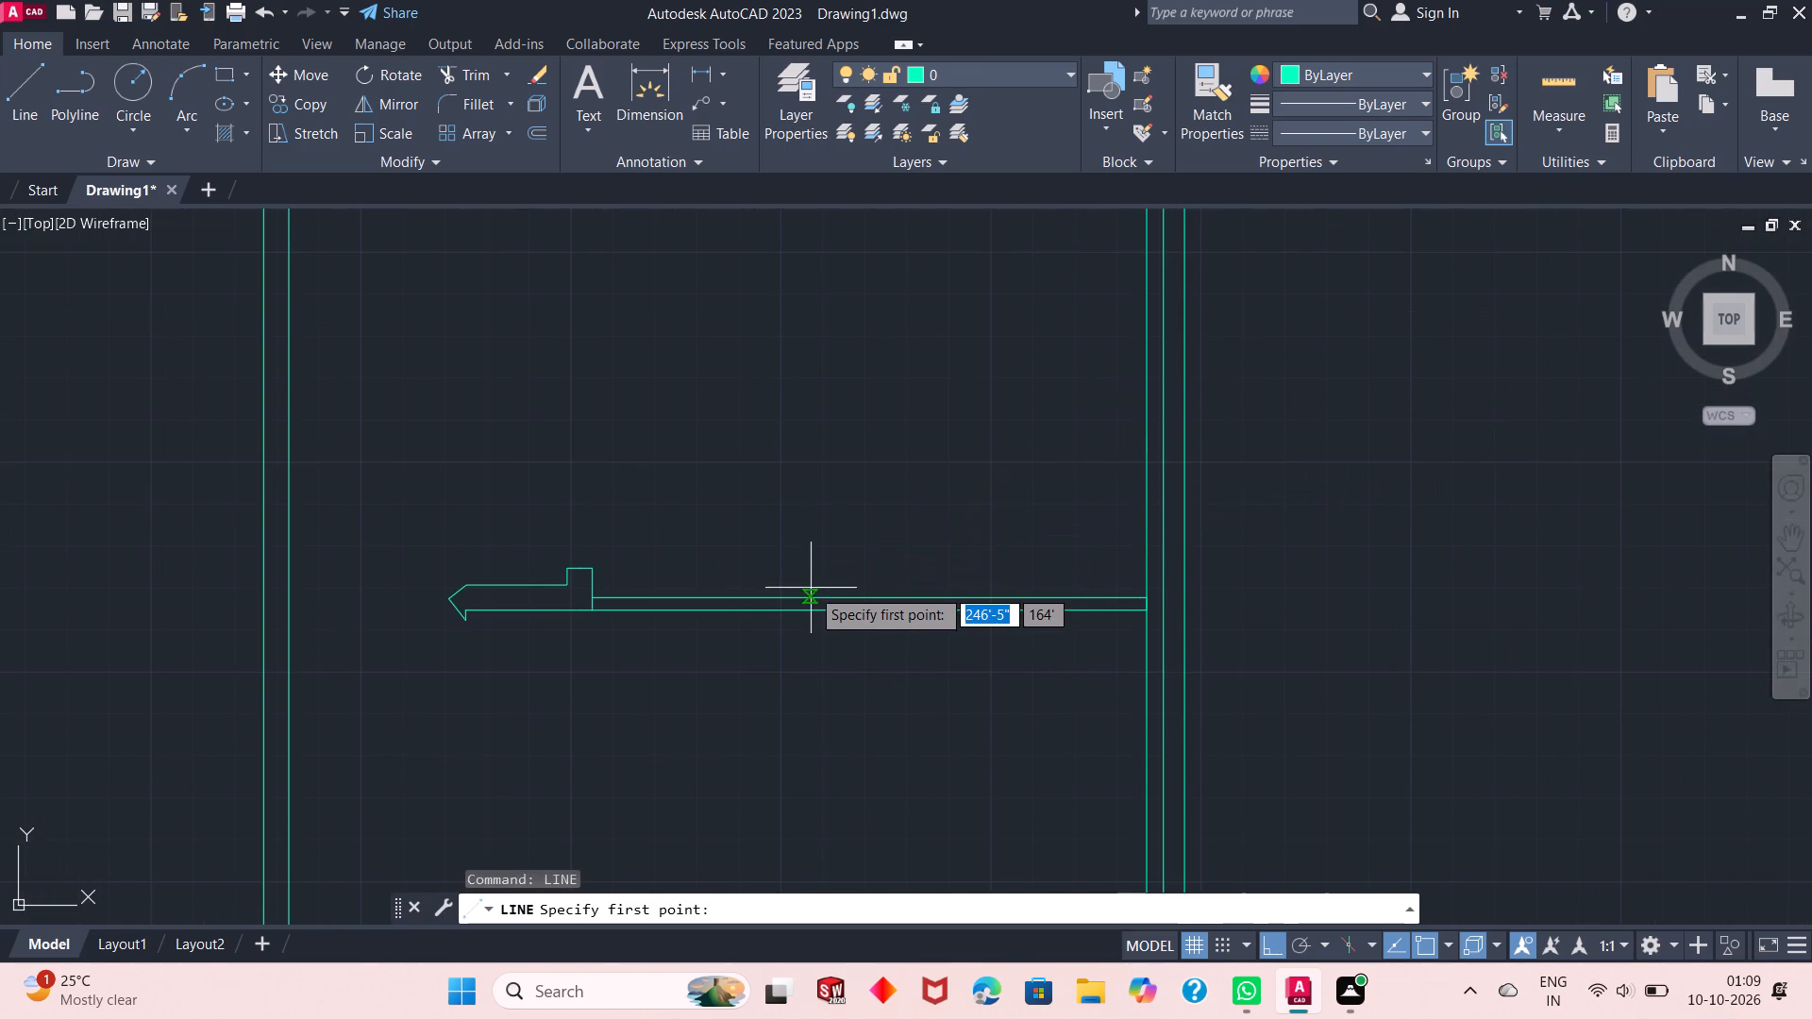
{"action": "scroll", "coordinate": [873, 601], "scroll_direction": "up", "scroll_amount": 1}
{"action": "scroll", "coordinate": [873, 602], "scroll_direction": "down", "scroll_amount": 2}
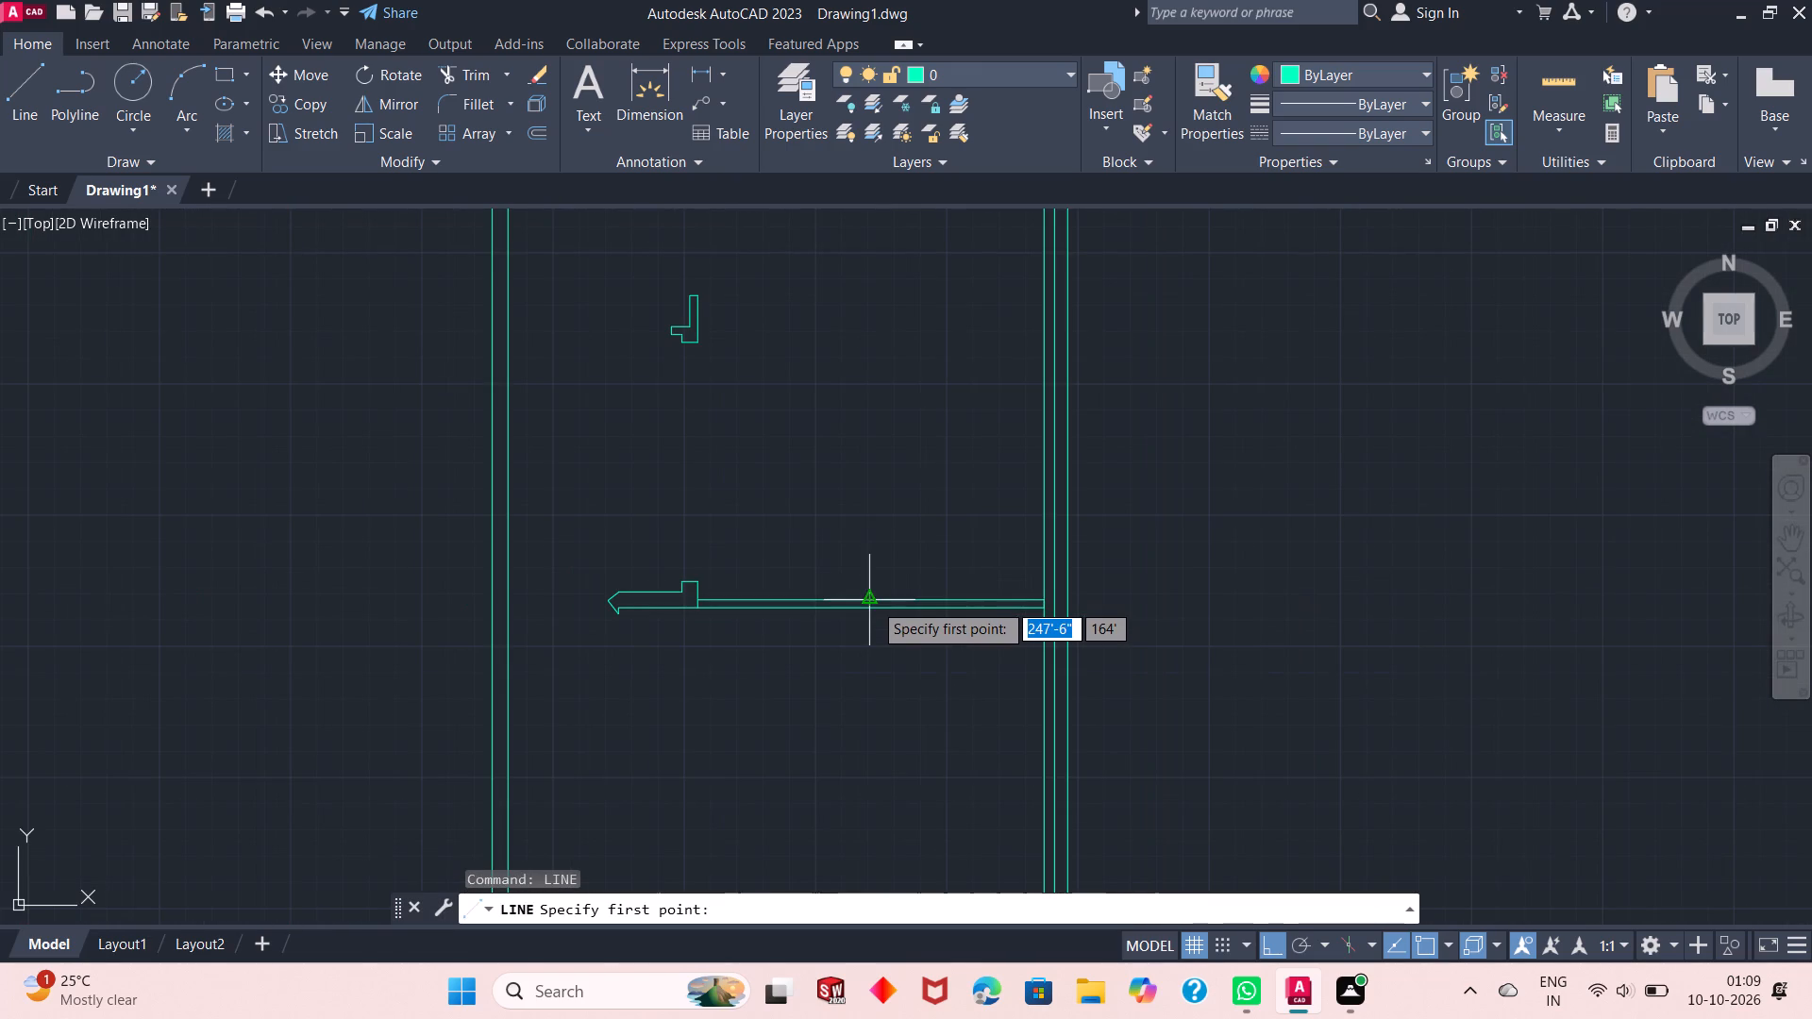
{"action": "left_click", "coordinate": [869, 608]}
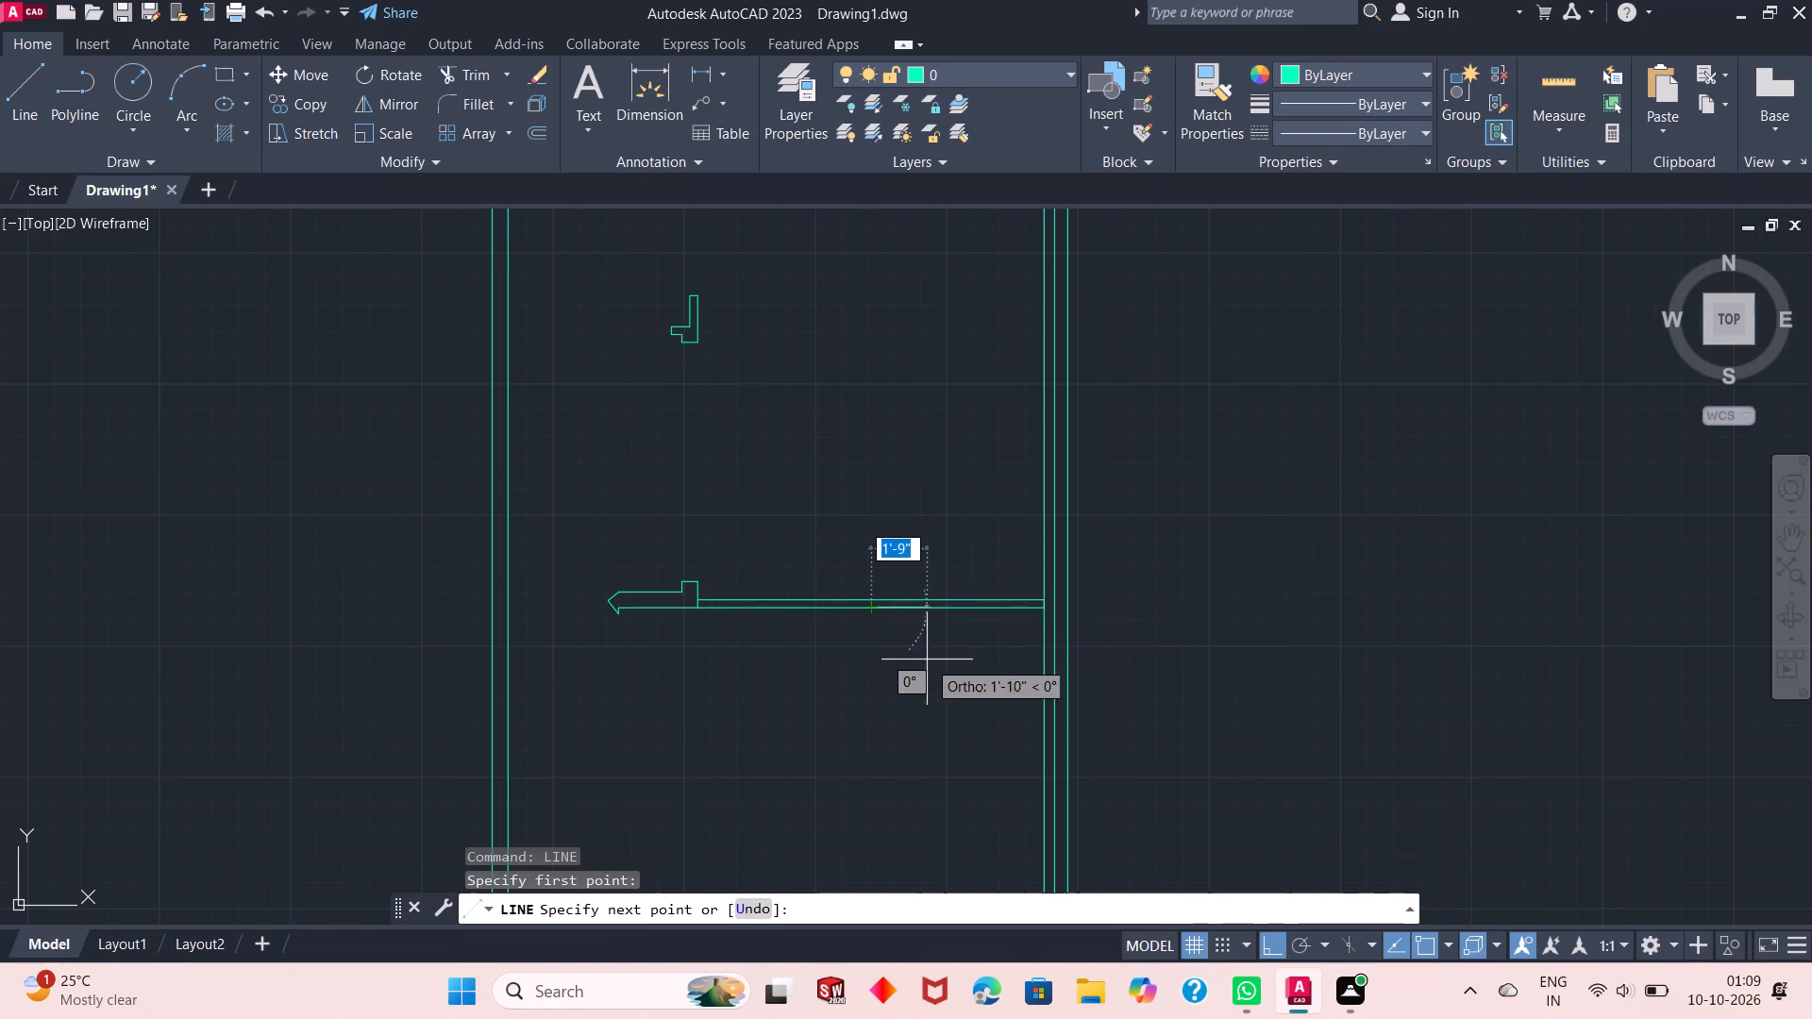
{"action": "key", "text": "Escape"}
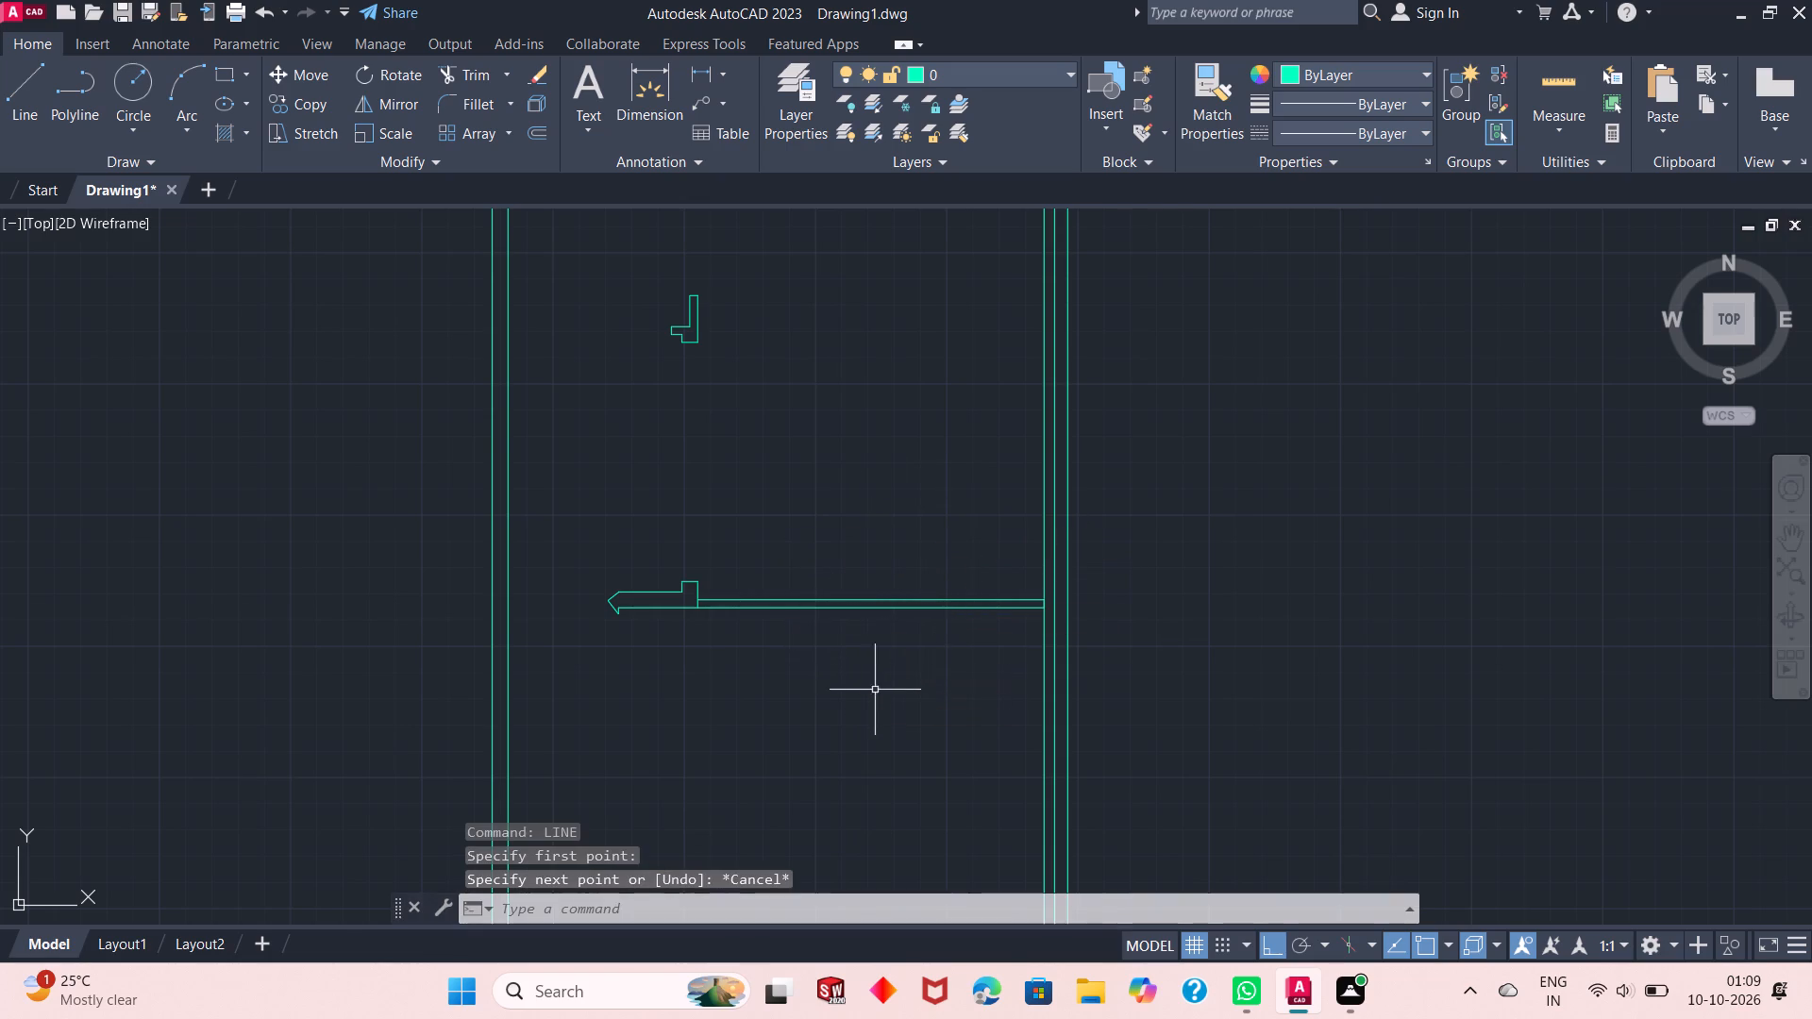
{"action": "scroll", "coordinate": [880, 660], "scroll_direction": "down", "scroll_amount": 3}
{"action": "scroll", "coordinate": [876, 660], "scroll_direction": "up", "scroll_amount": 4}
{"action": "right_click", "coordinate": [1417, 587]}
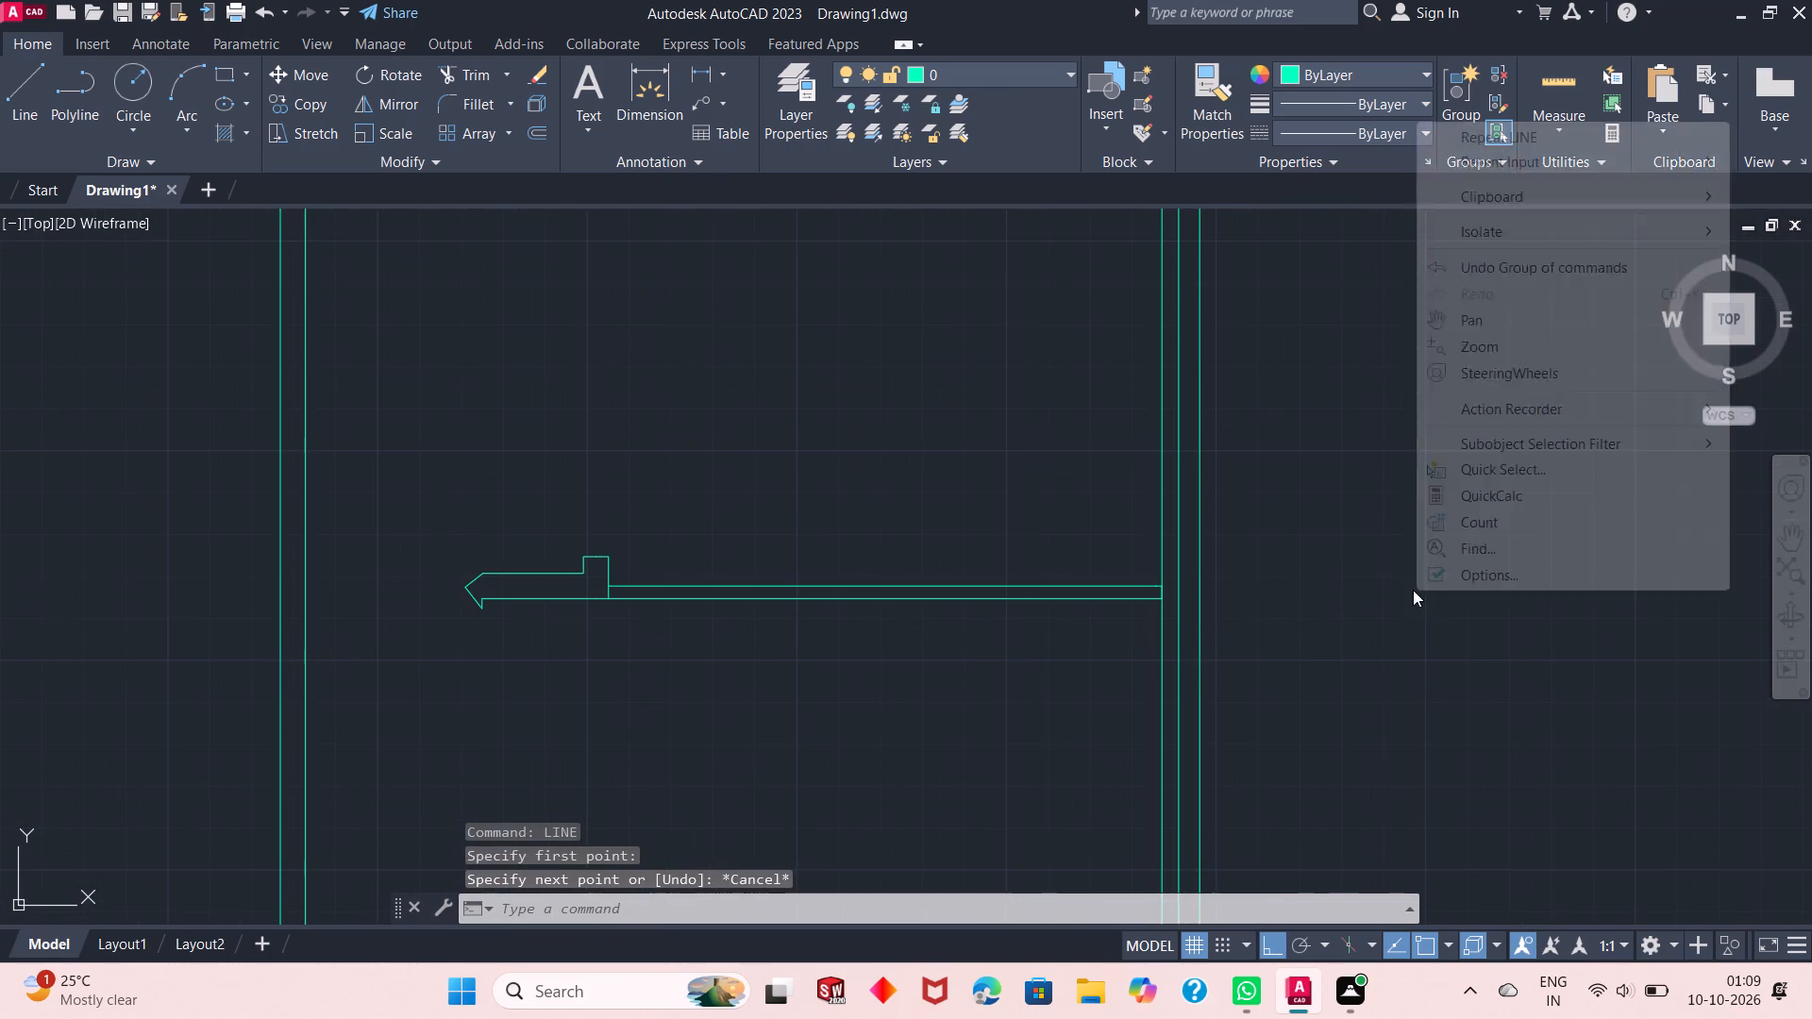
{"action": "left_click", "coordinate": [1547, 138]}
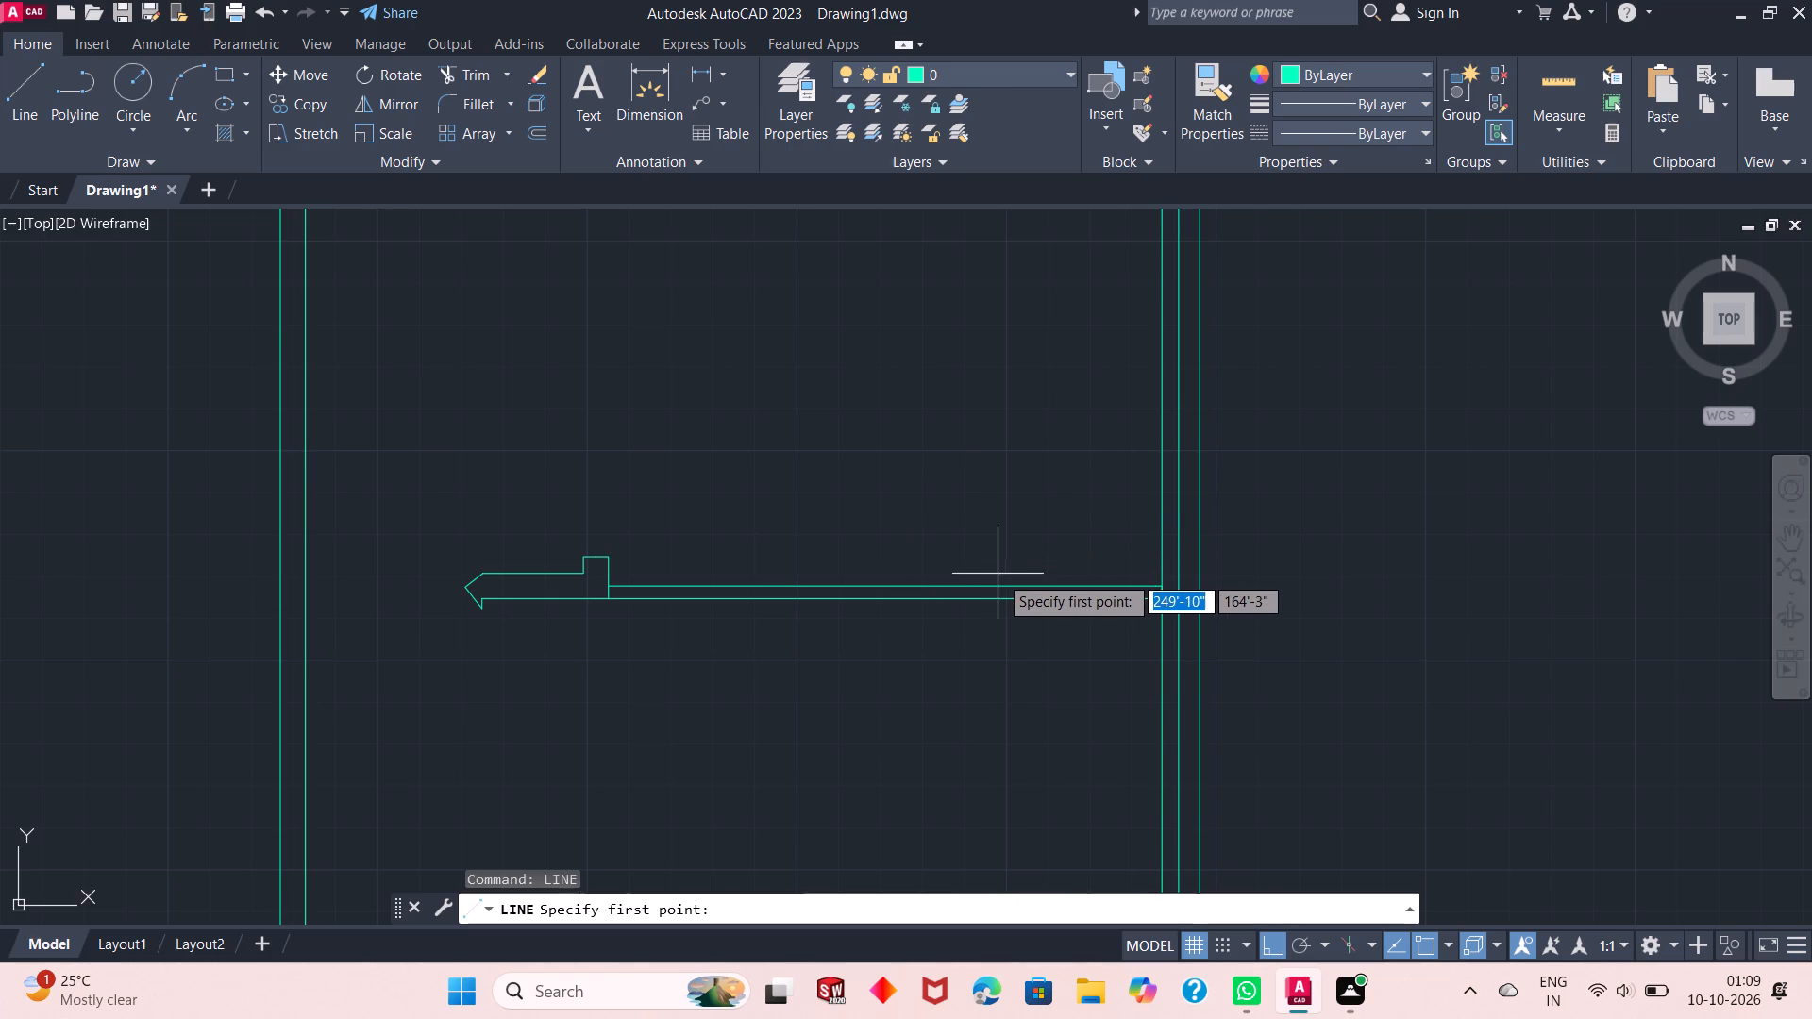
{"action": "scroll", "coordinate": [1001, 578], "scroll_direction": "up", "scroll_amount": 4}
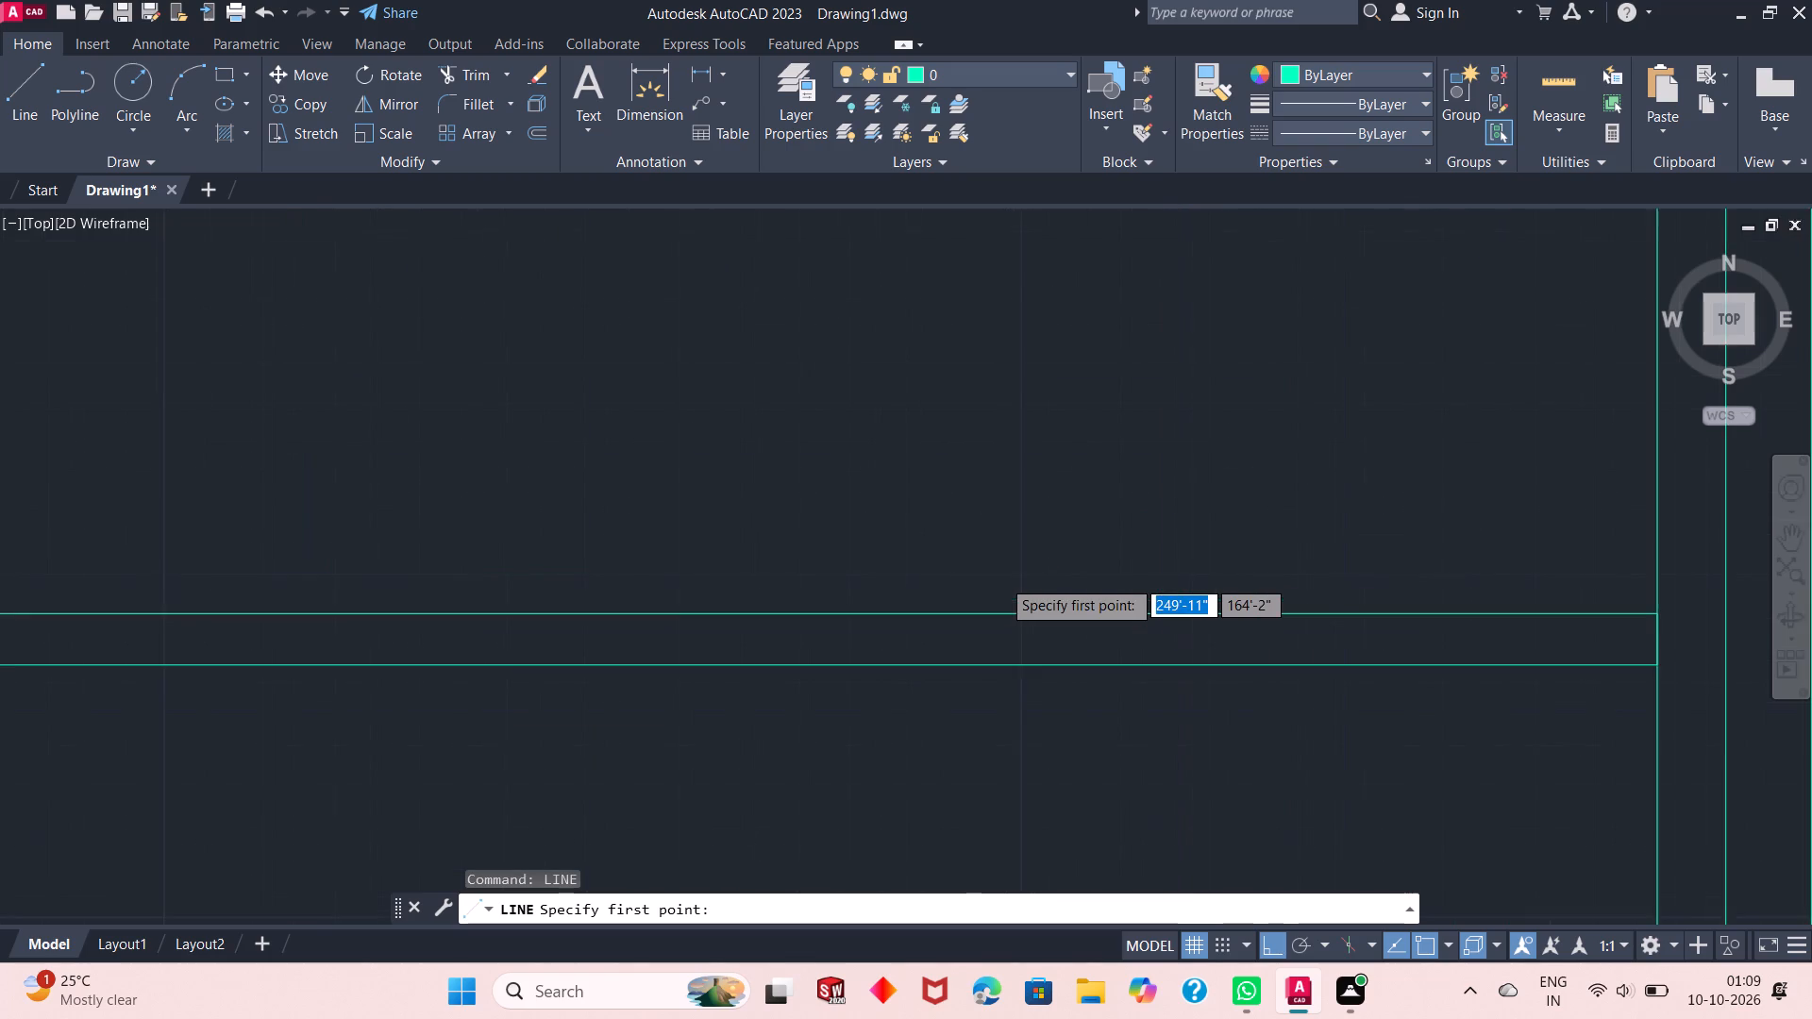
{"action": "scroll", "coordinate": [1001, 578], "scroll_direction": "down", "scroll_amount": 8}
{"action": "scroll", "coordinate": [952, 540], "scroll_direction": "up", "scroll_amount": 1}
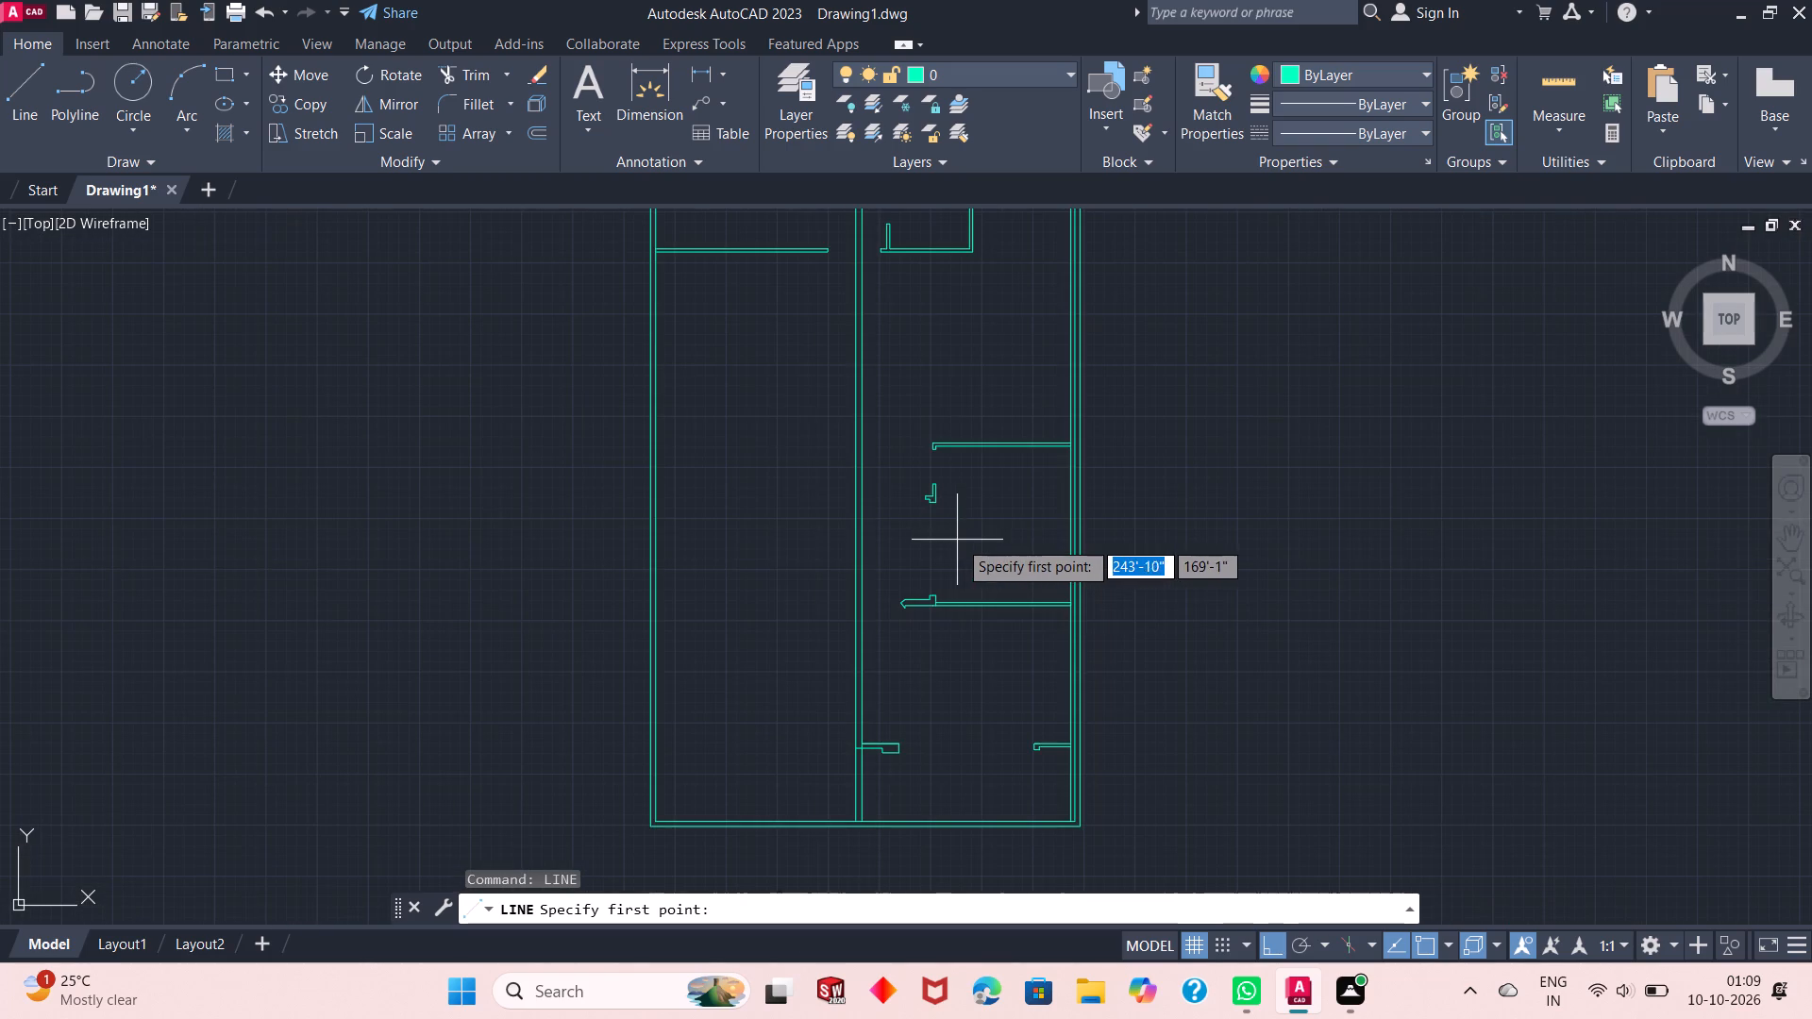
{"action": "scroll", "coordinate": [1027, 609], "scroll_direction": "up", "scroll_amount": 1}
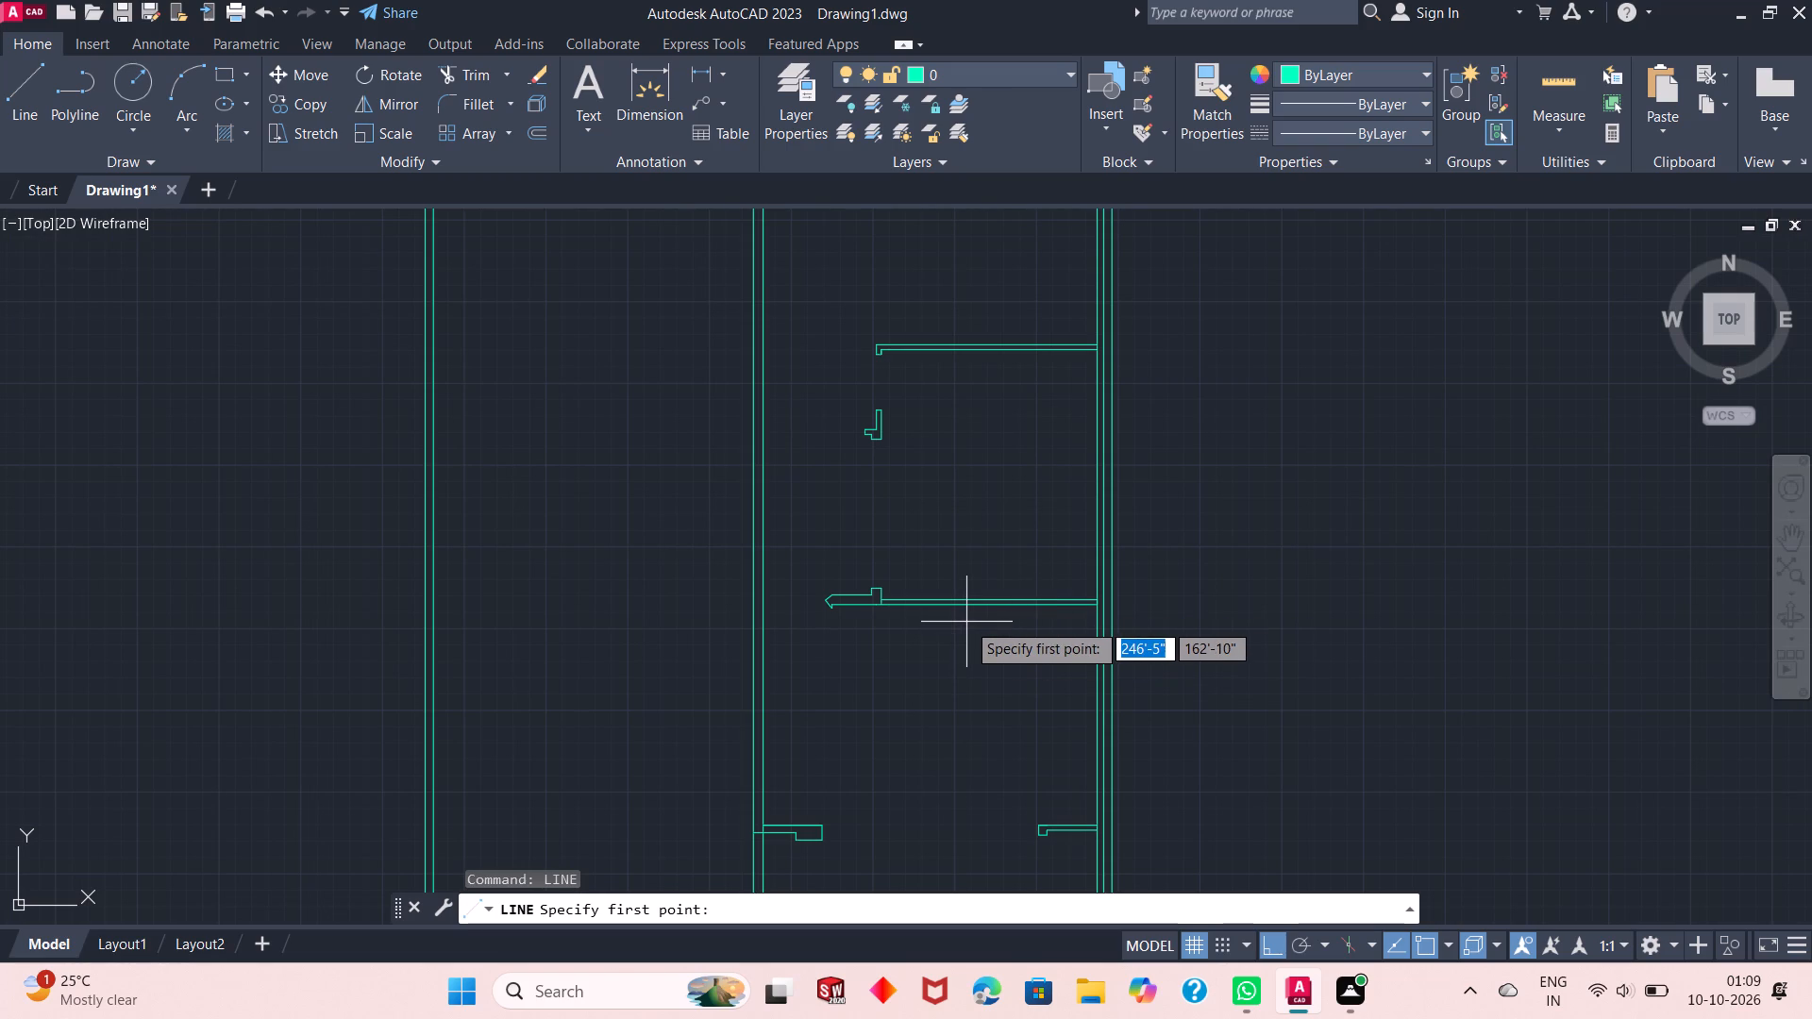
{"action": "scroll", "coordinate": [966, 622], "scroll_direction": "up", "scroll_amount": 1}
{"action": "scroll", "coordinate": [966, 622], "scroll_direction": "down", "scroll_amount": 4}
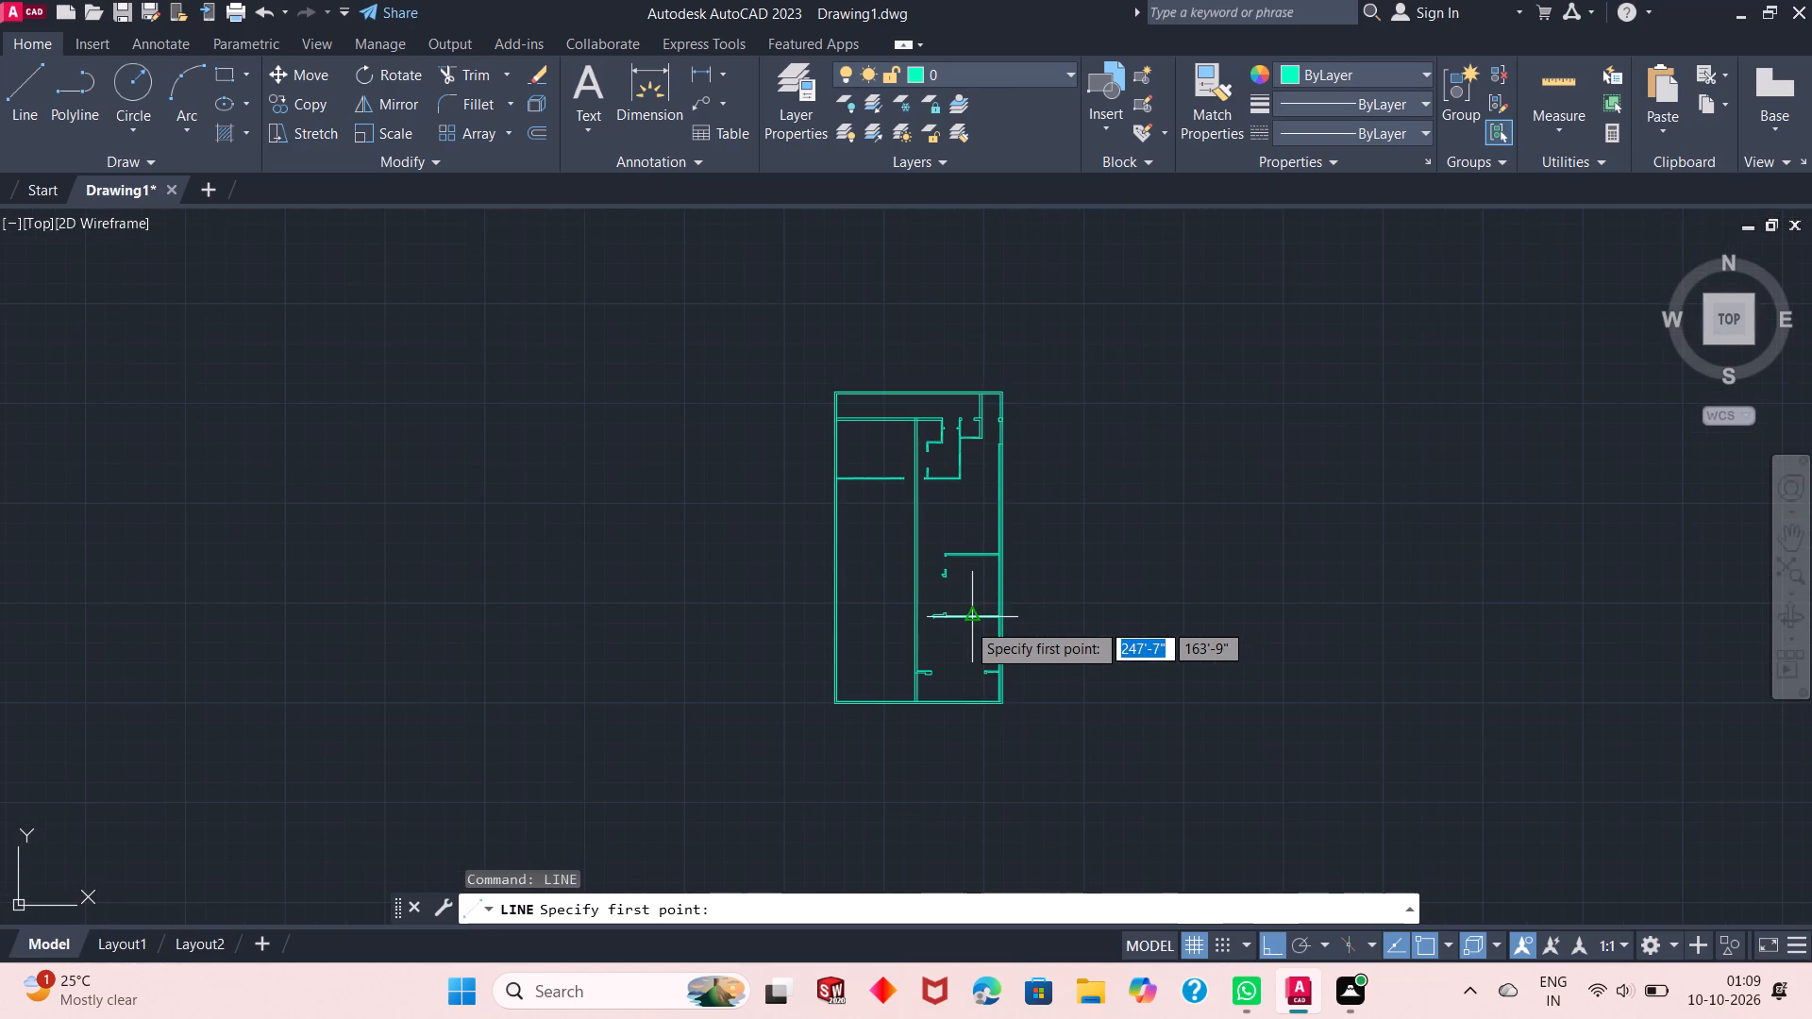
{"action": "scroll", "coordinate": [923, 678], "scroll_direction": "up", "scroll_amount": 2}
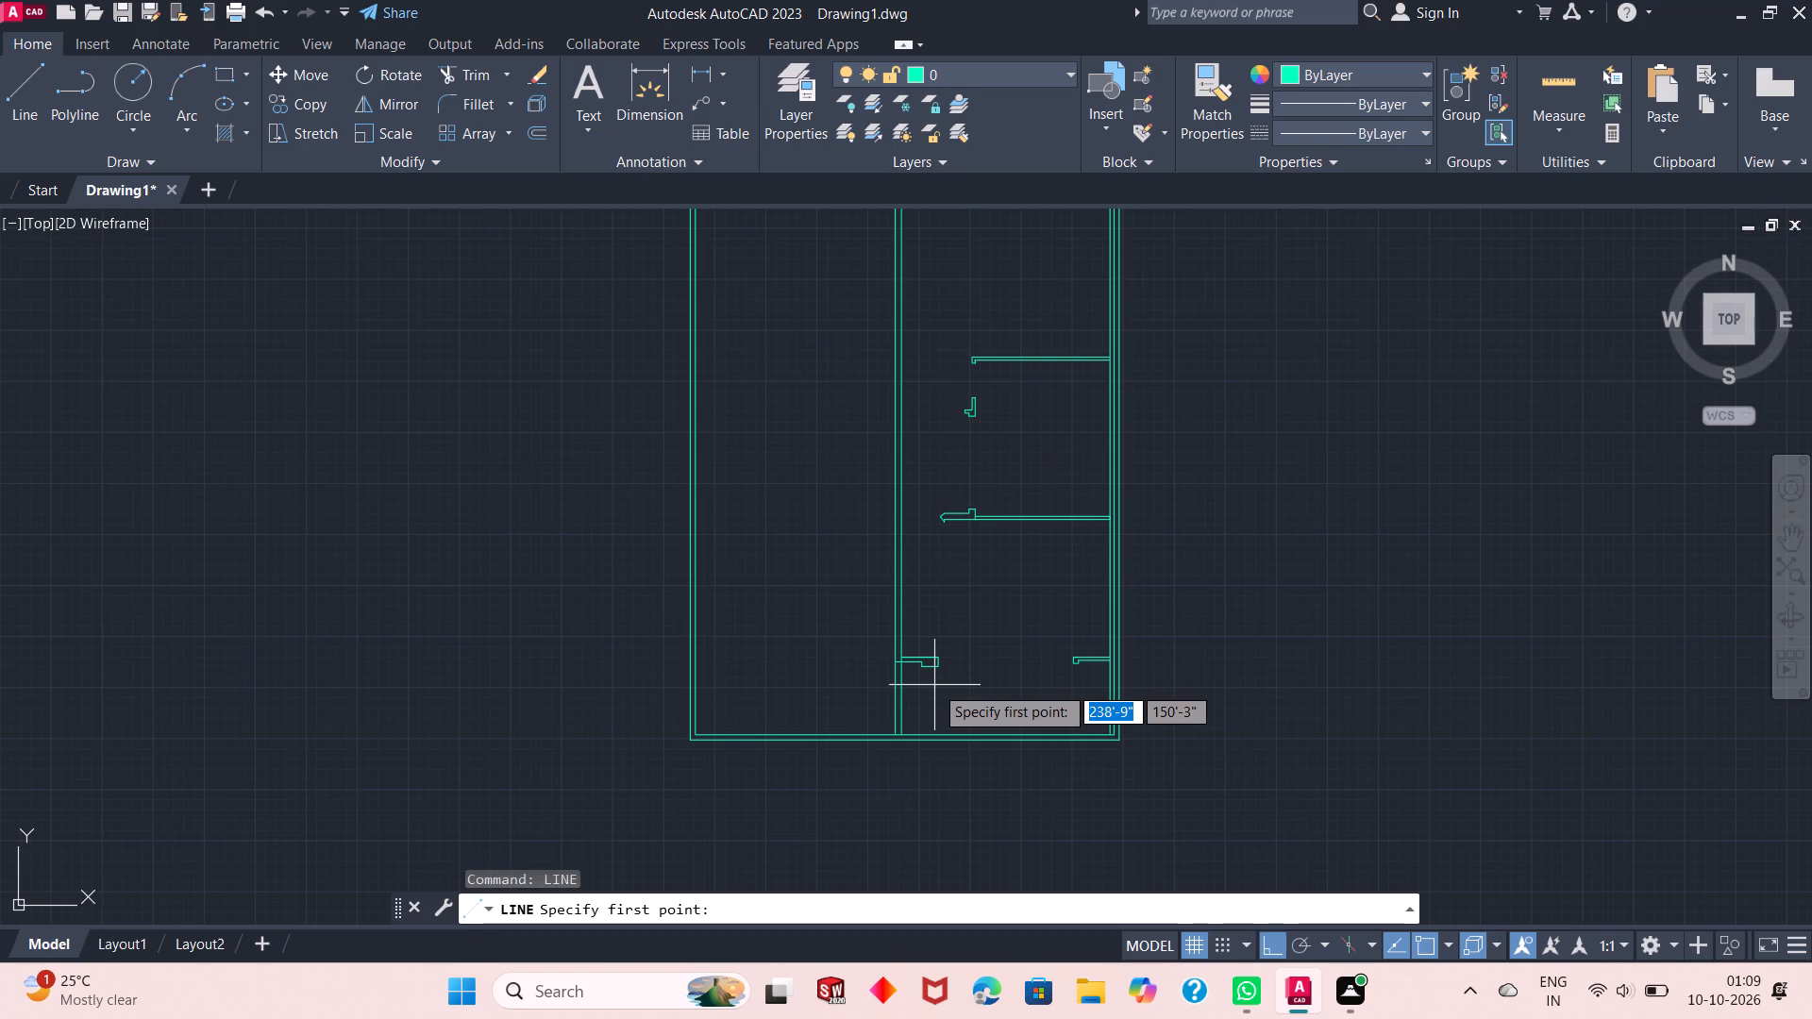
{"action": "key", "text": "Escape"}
Draw a short line straight across the central north-south wall, a little south of the partition with the pointed west end.
{"action": "scroll", "coordinate": [974, 685], "scroll_direction": "up", "scroll_amount": 1}
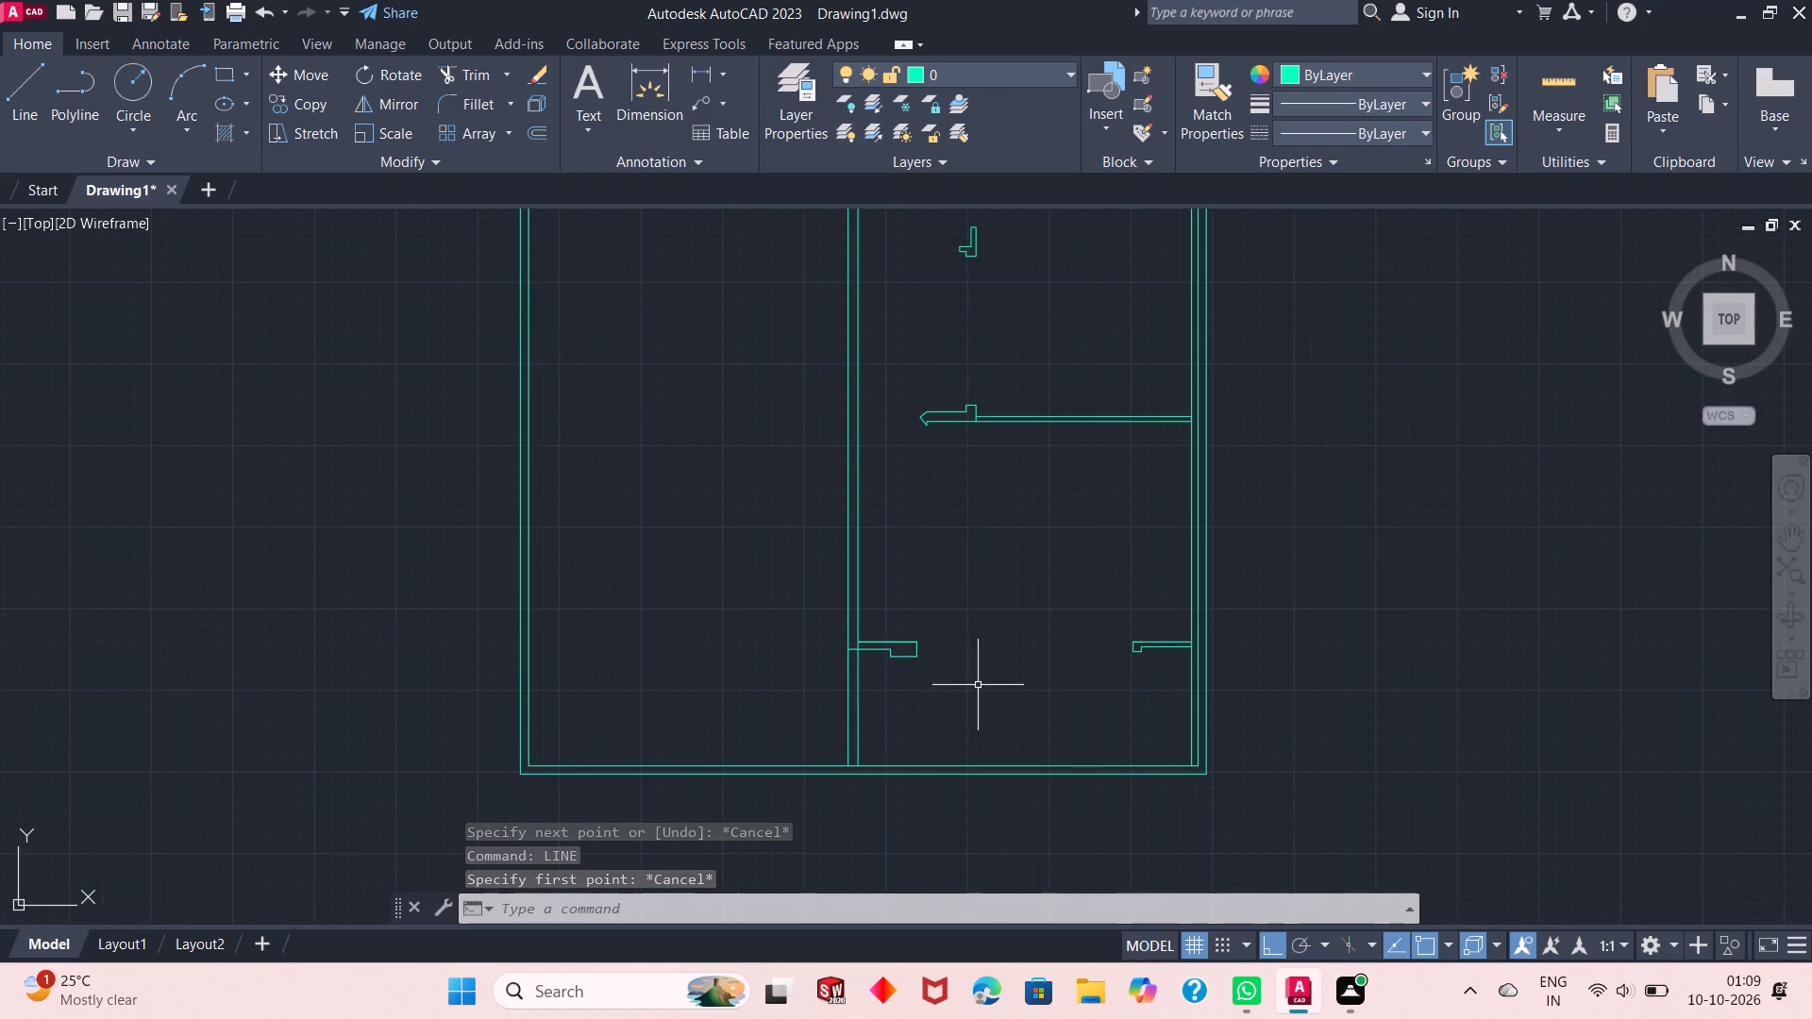
{"action": "scroll", "coordinate": [978, 685], "scroll_direction": "down", "scroll_amount": 3}
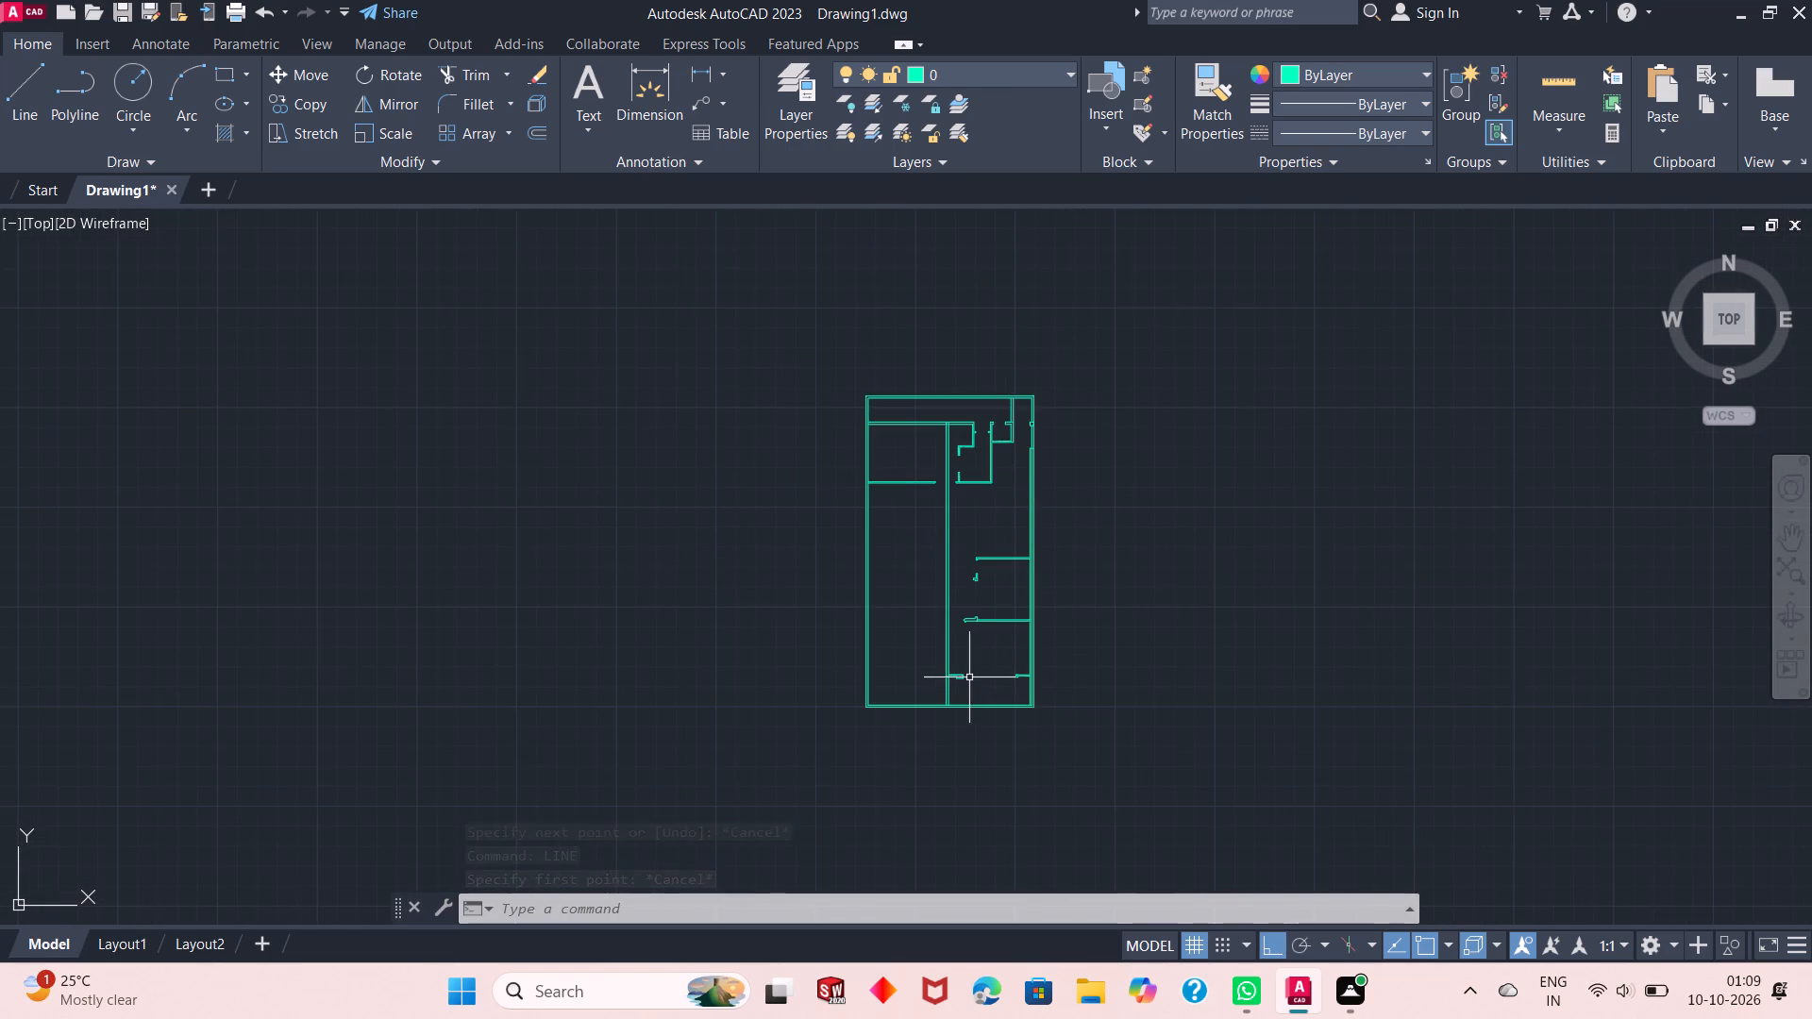
{"action": "scroll", "coordinate": [969, 677], "scroll_direction": "up", "scroll_amount": 1}
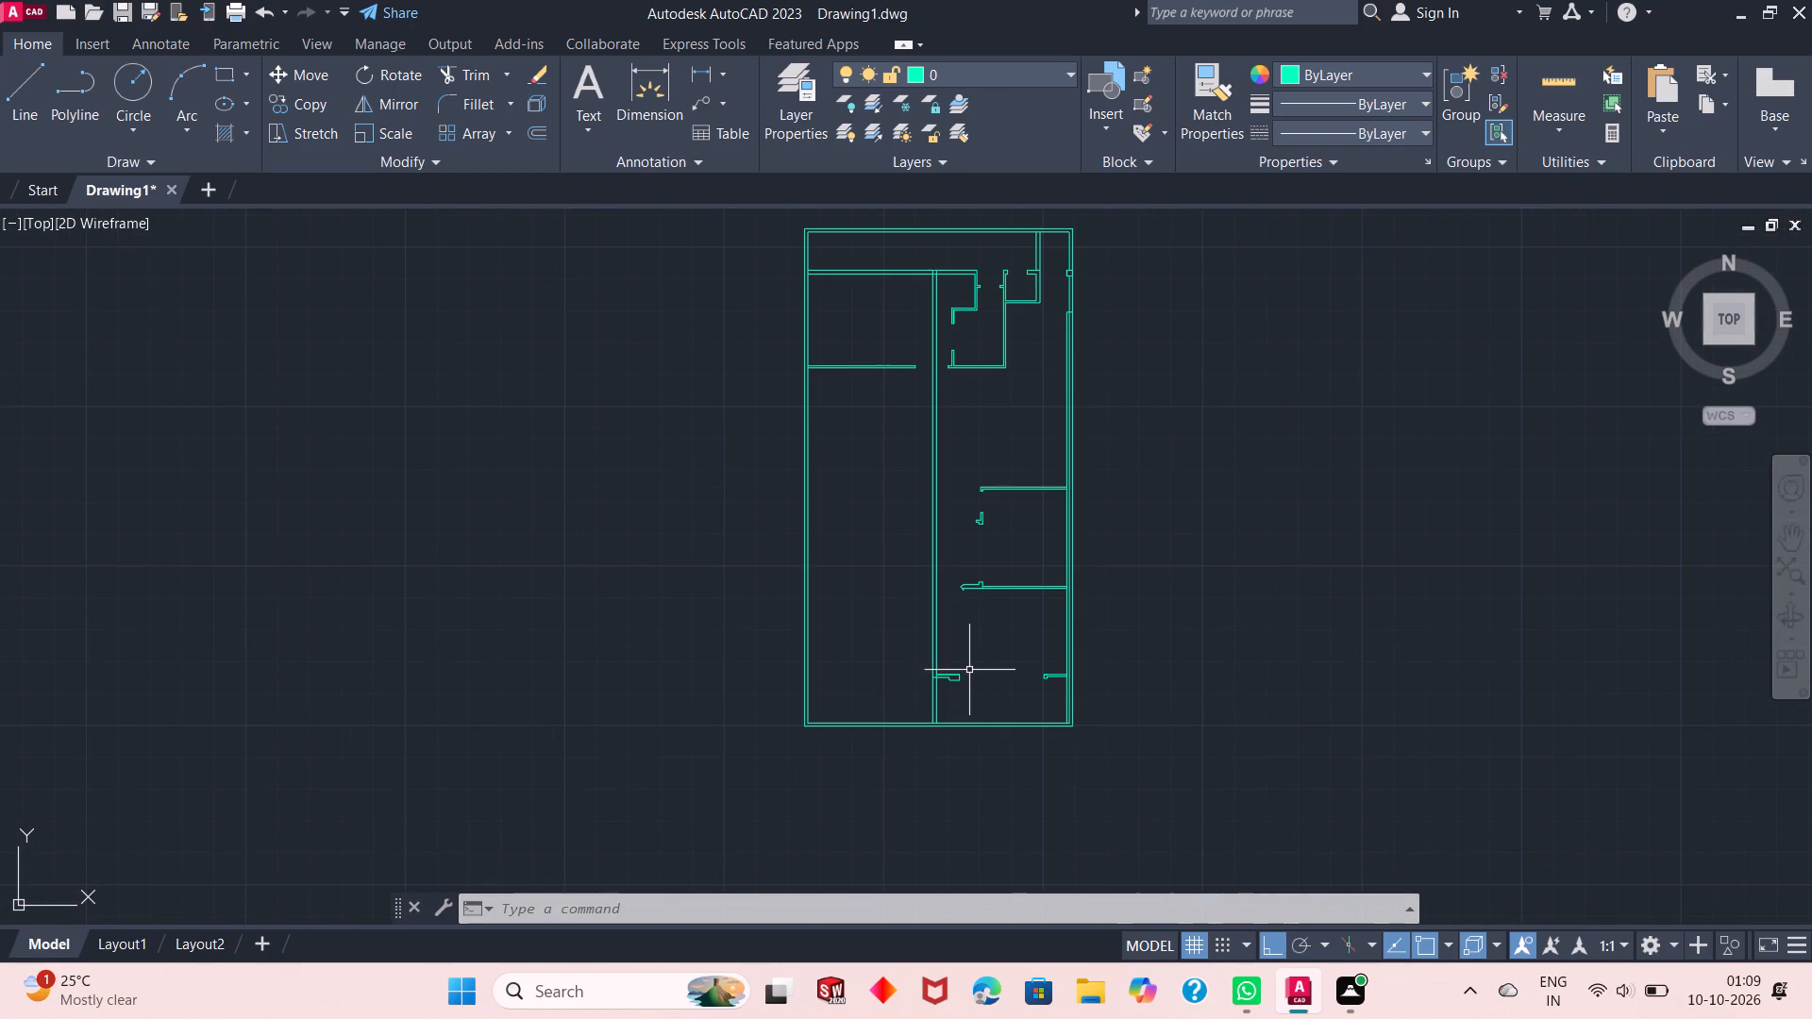
{"action": "right_click", "coordinate": [662, 538]}
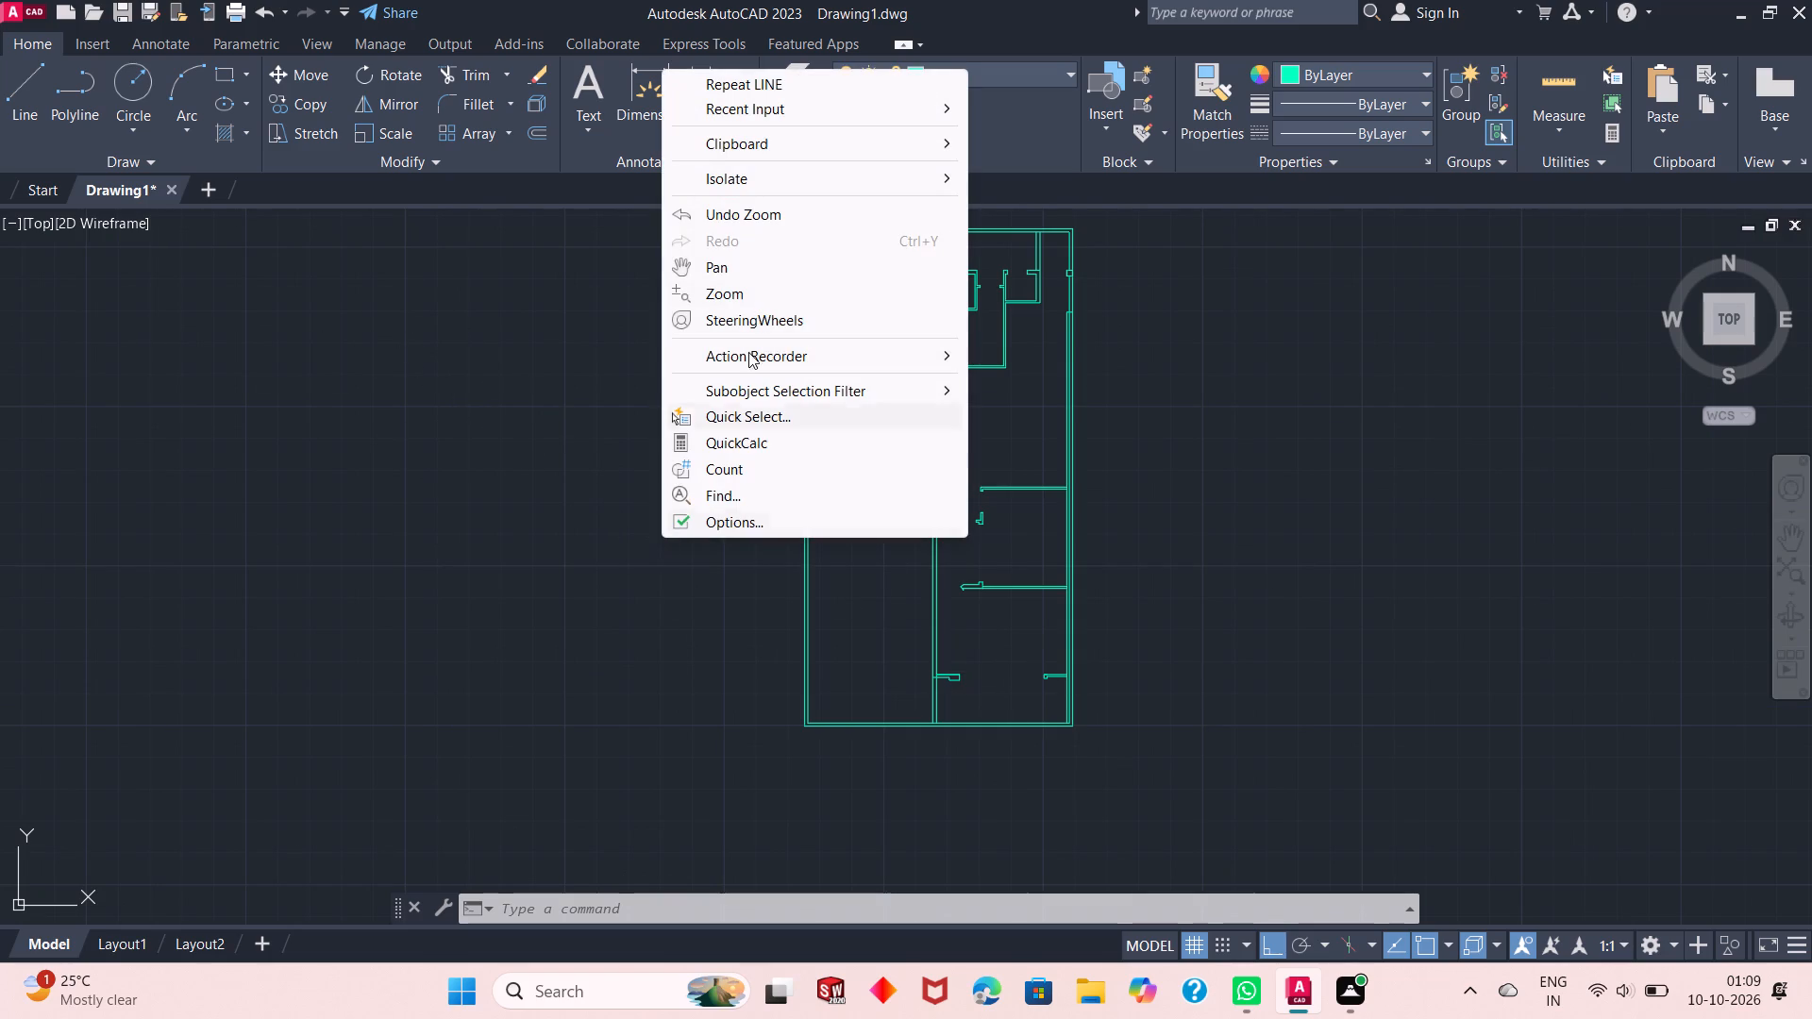
{"action": "left_click", "coordinate": [885, 80]}
{"action": "scroll", "coordinate": [965, 497], "scroll_direction": "up", "scroll_amount": 2}
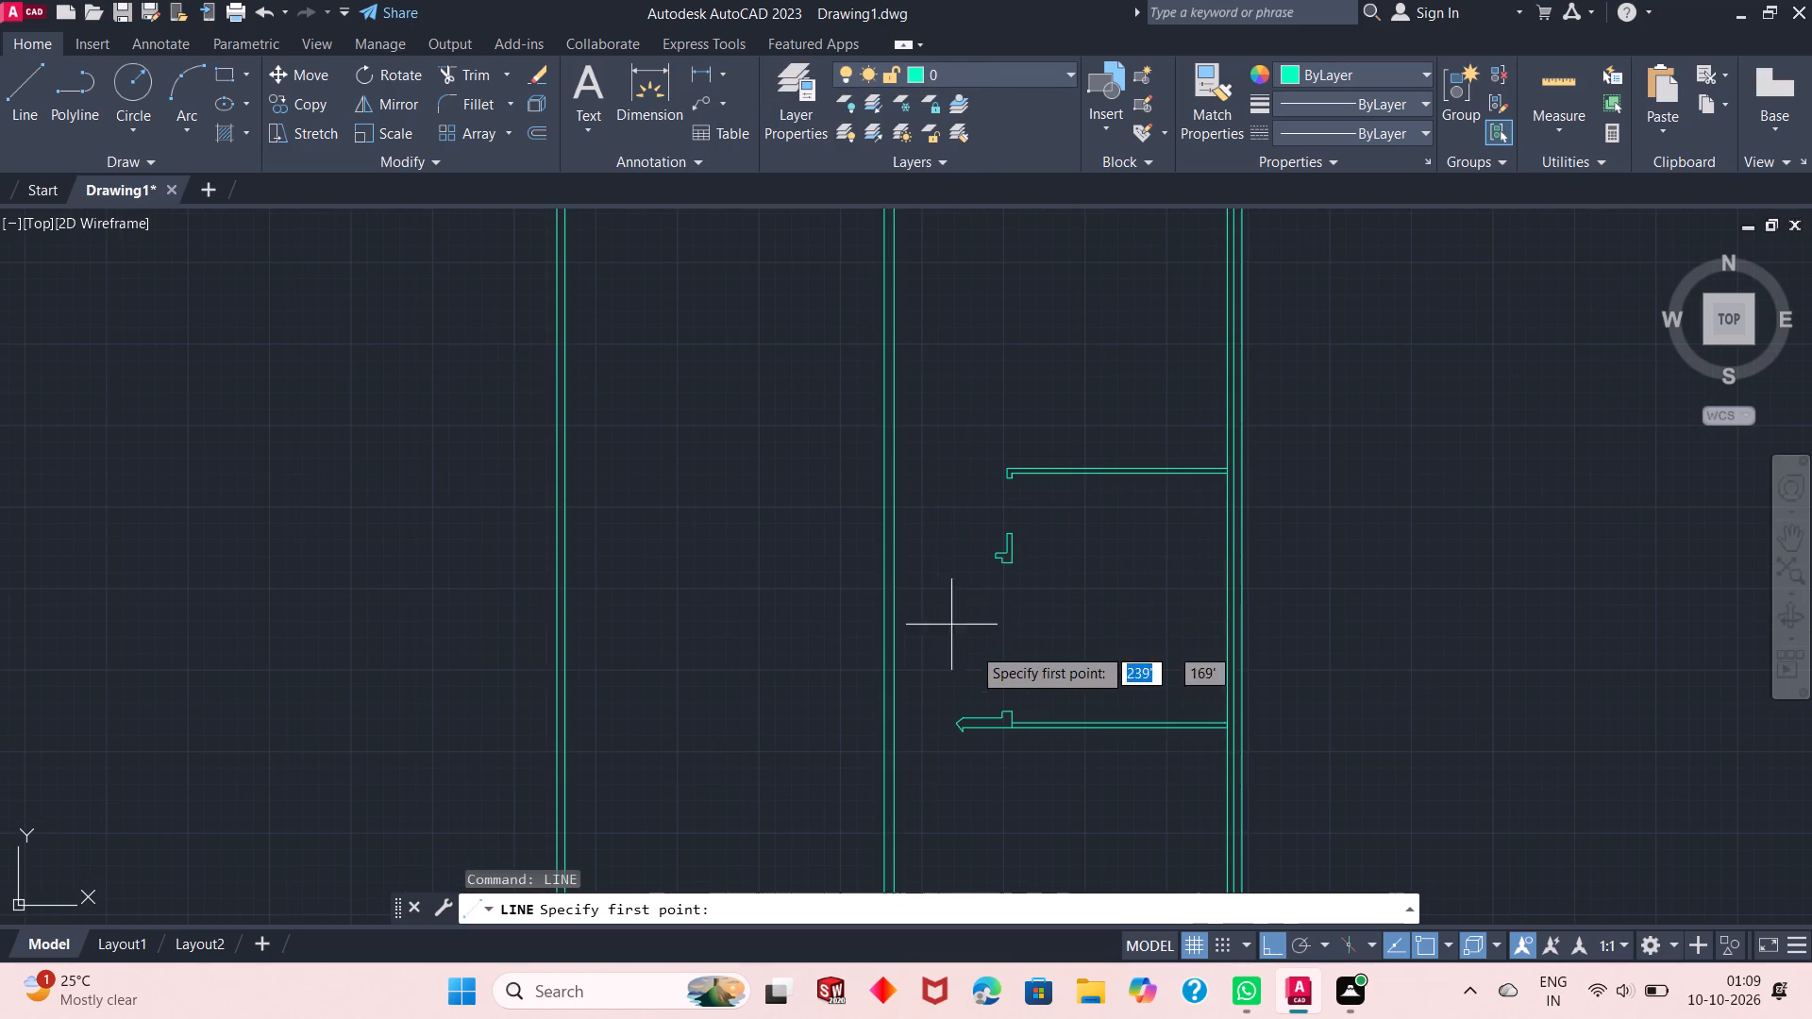
{"action": "scroll", "coordinate": [946, 656], "scroll_direction": "down", "scroll_amount": 1}
{"action": "scroll", "coordinate": [946, 654], "scroll_direction": "up", "scroll_amount": 2}
{"action": "scroll", "coordinate": [965, 662], "scroll_direction": "down", "scroll_amount": 2}
{"action": "scroll", "coordinate": [952, 796], "scroll_direction": "up", "scroll_amount": 1}
{"action": "scroll", "coordinate": [964, 739], "scroll_direction": "down", "scroll_amount": 5}
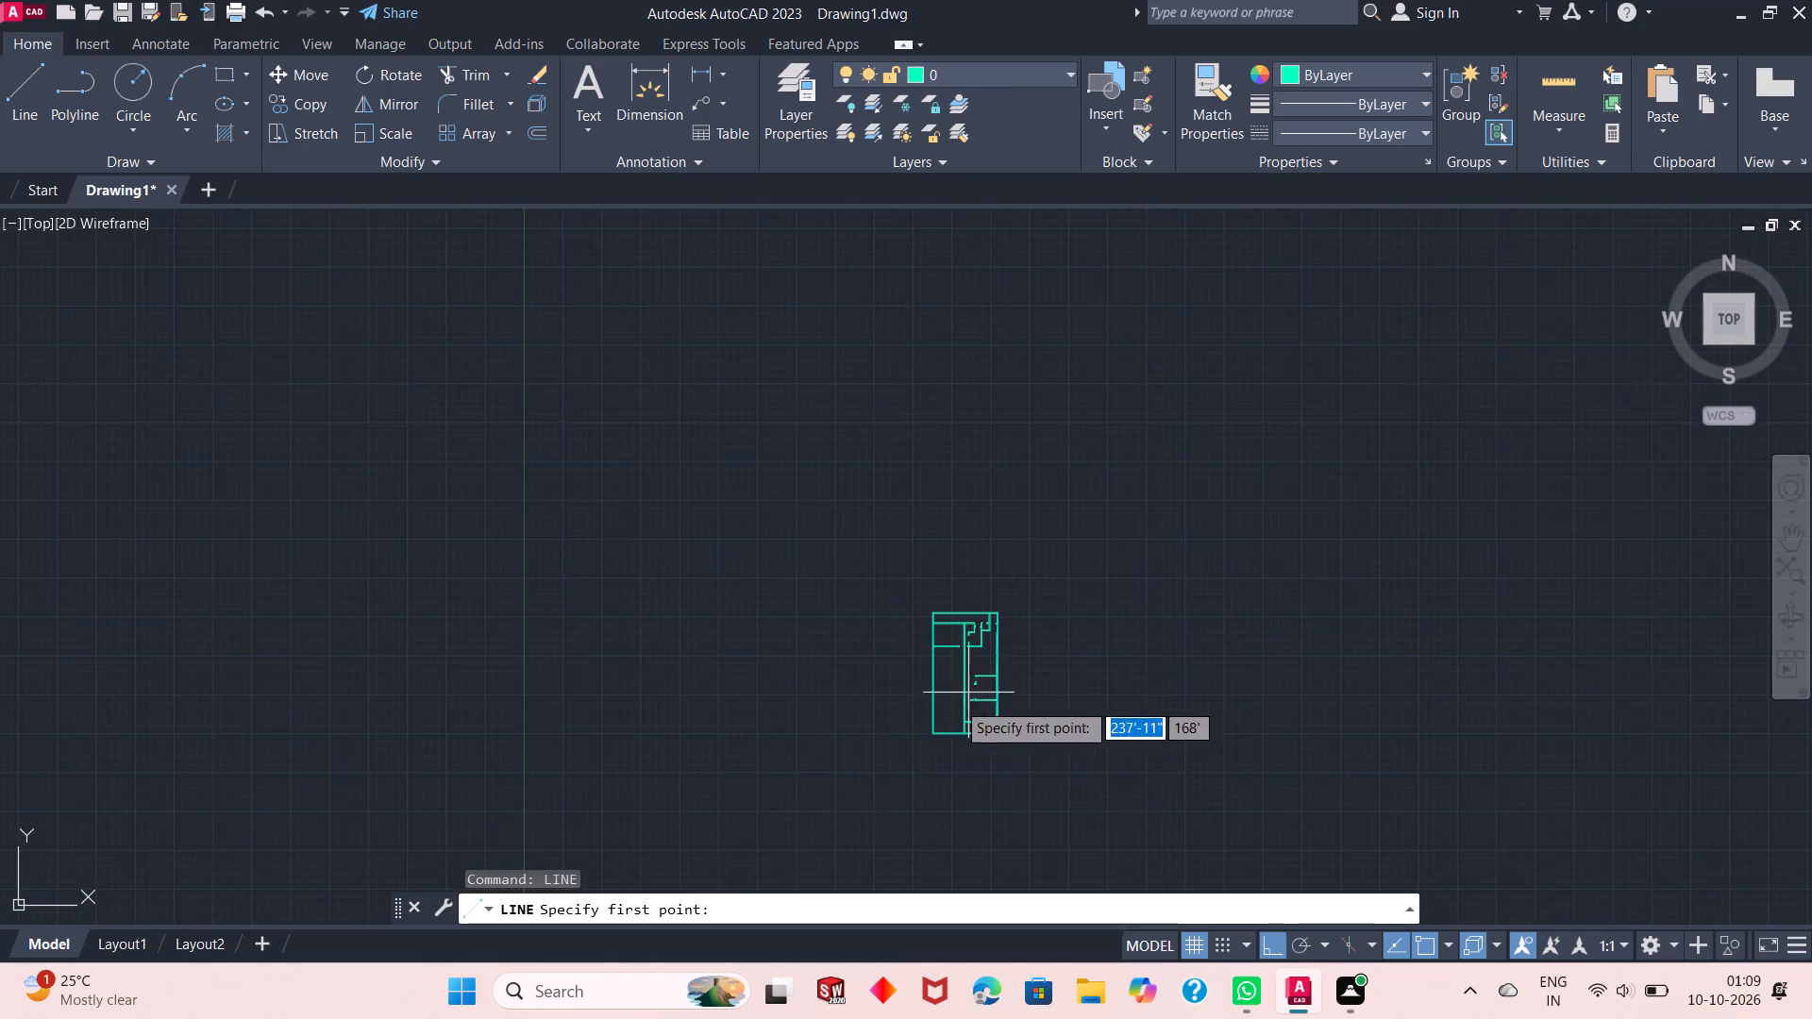
{"action": "scroll", "coordinate": [965, 730], "scroll_direction": "up", "scroll_amount": 6}
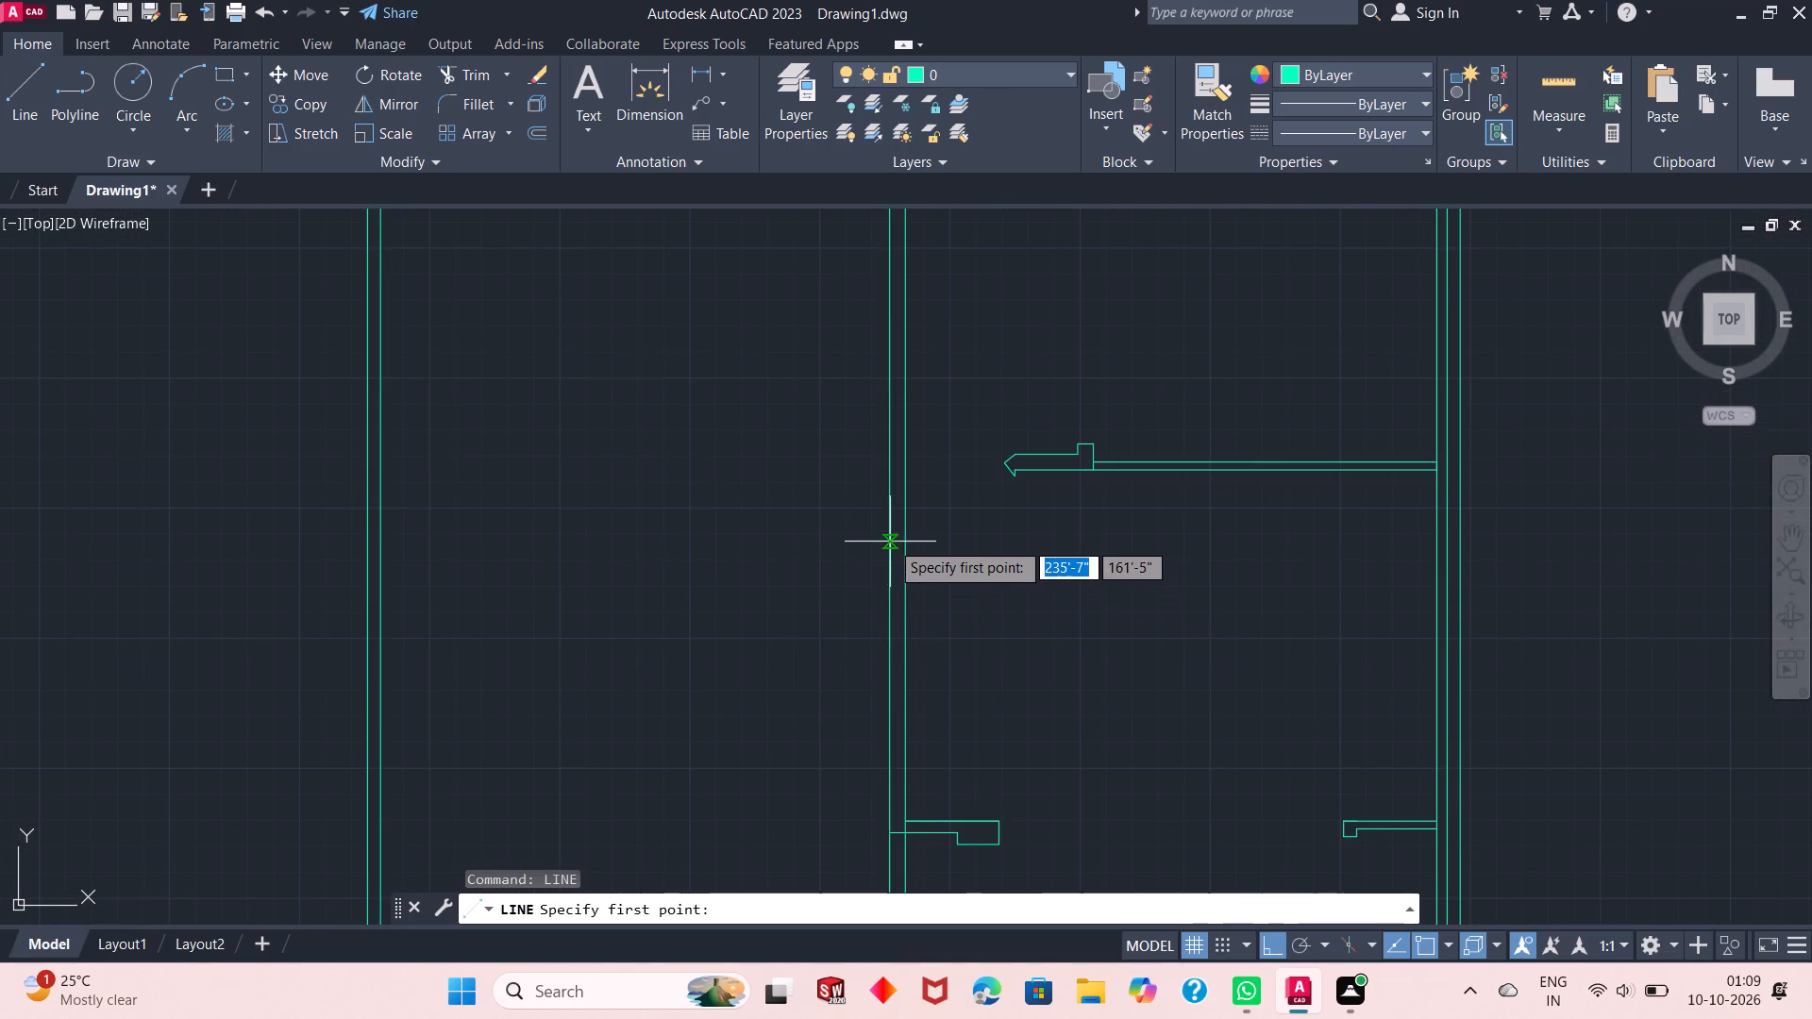
{"action": "left_click", "coordinate": [904, 560]}
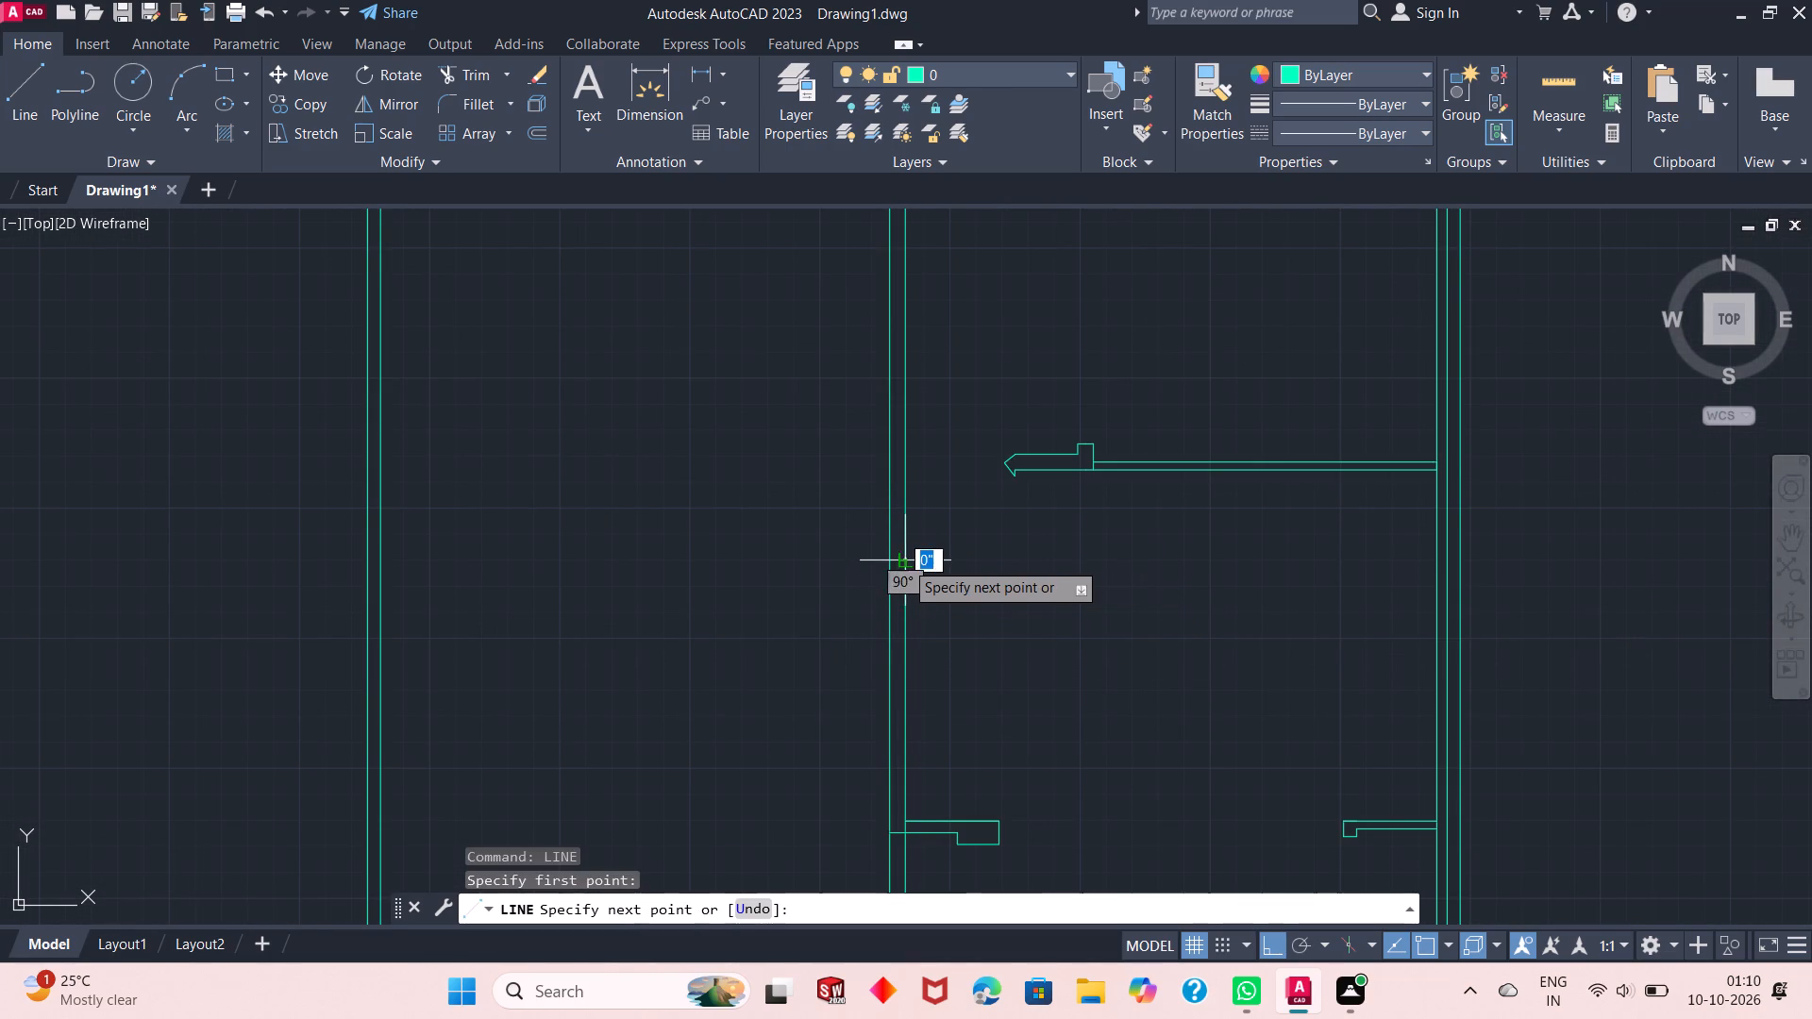
{"action": "left_click", "coordinate": [890, 566]}
{"action": "key", "text": "Escape"}
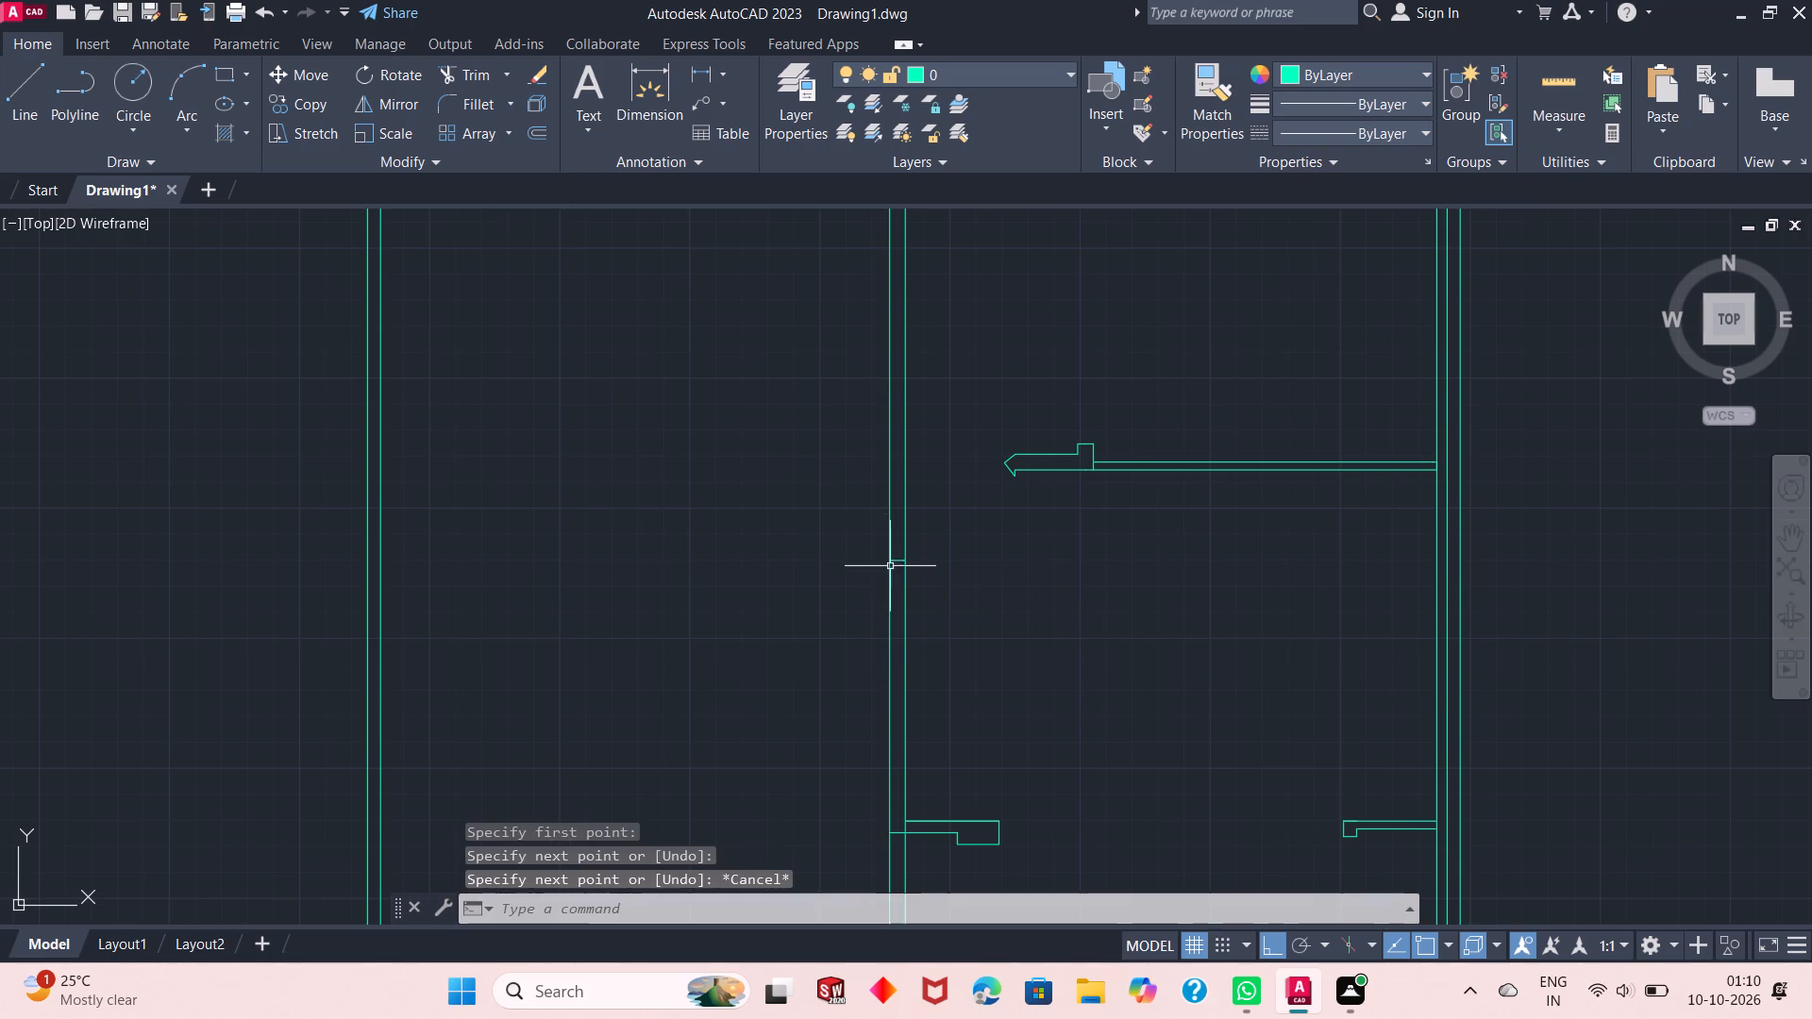
{"action": "key", "text": "Escape"}
{"action": "key", "text": "Escape"}
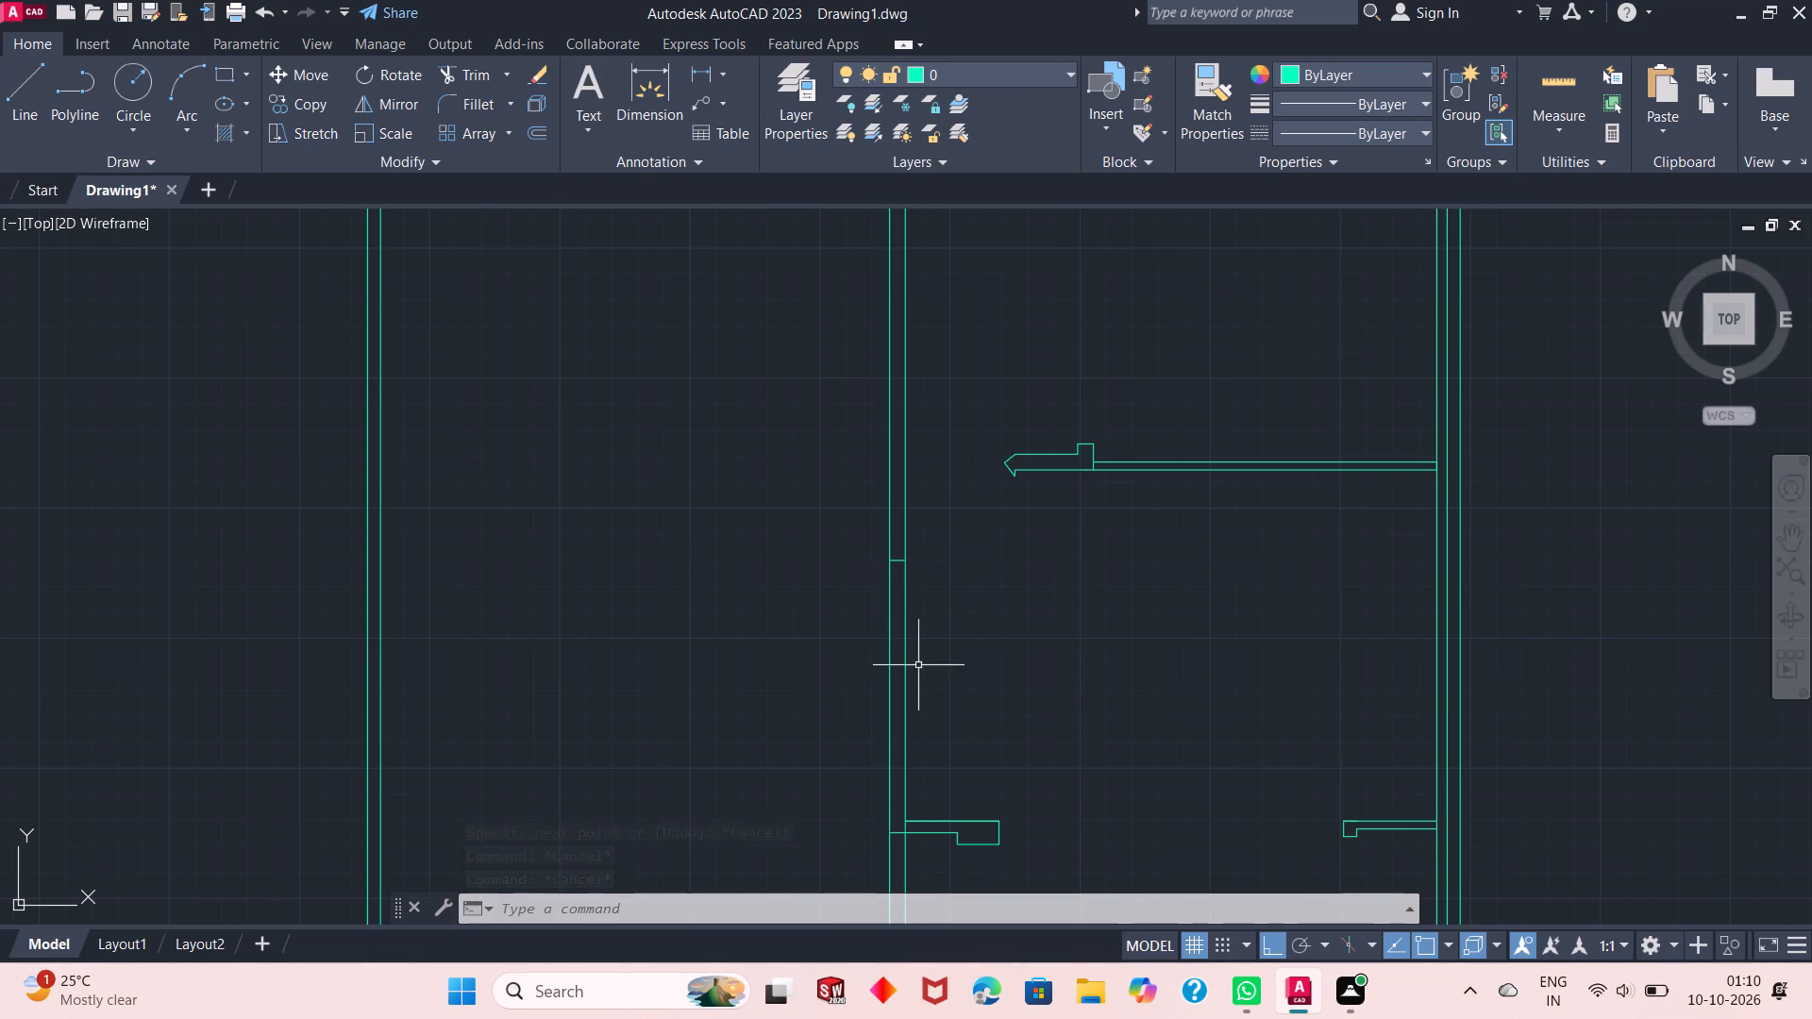
Trim both lines of the central north-south wall from the new cross line up to the northern horizontal partition.
{"action": "scroll", "coordinate": [940, 740], "scroll_direction": "down", "scroll_amount": 3}
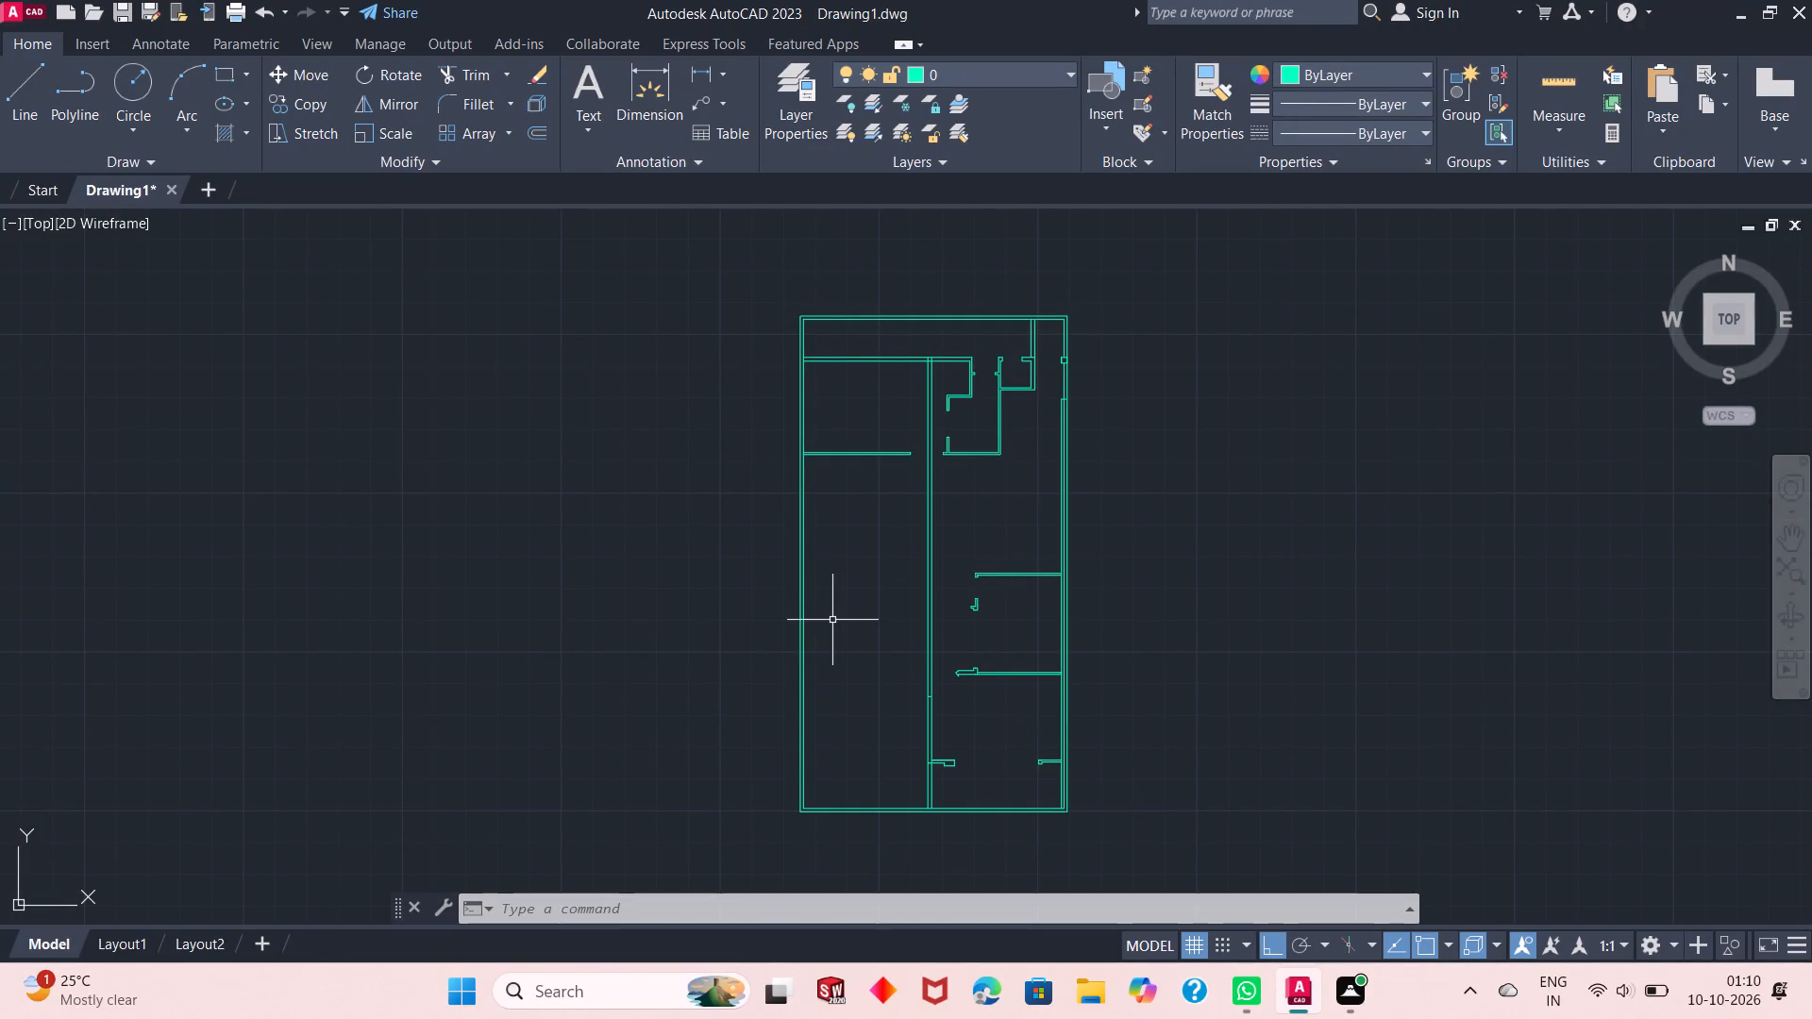
{"action": "right_click", "coordinate": [629, 511]}
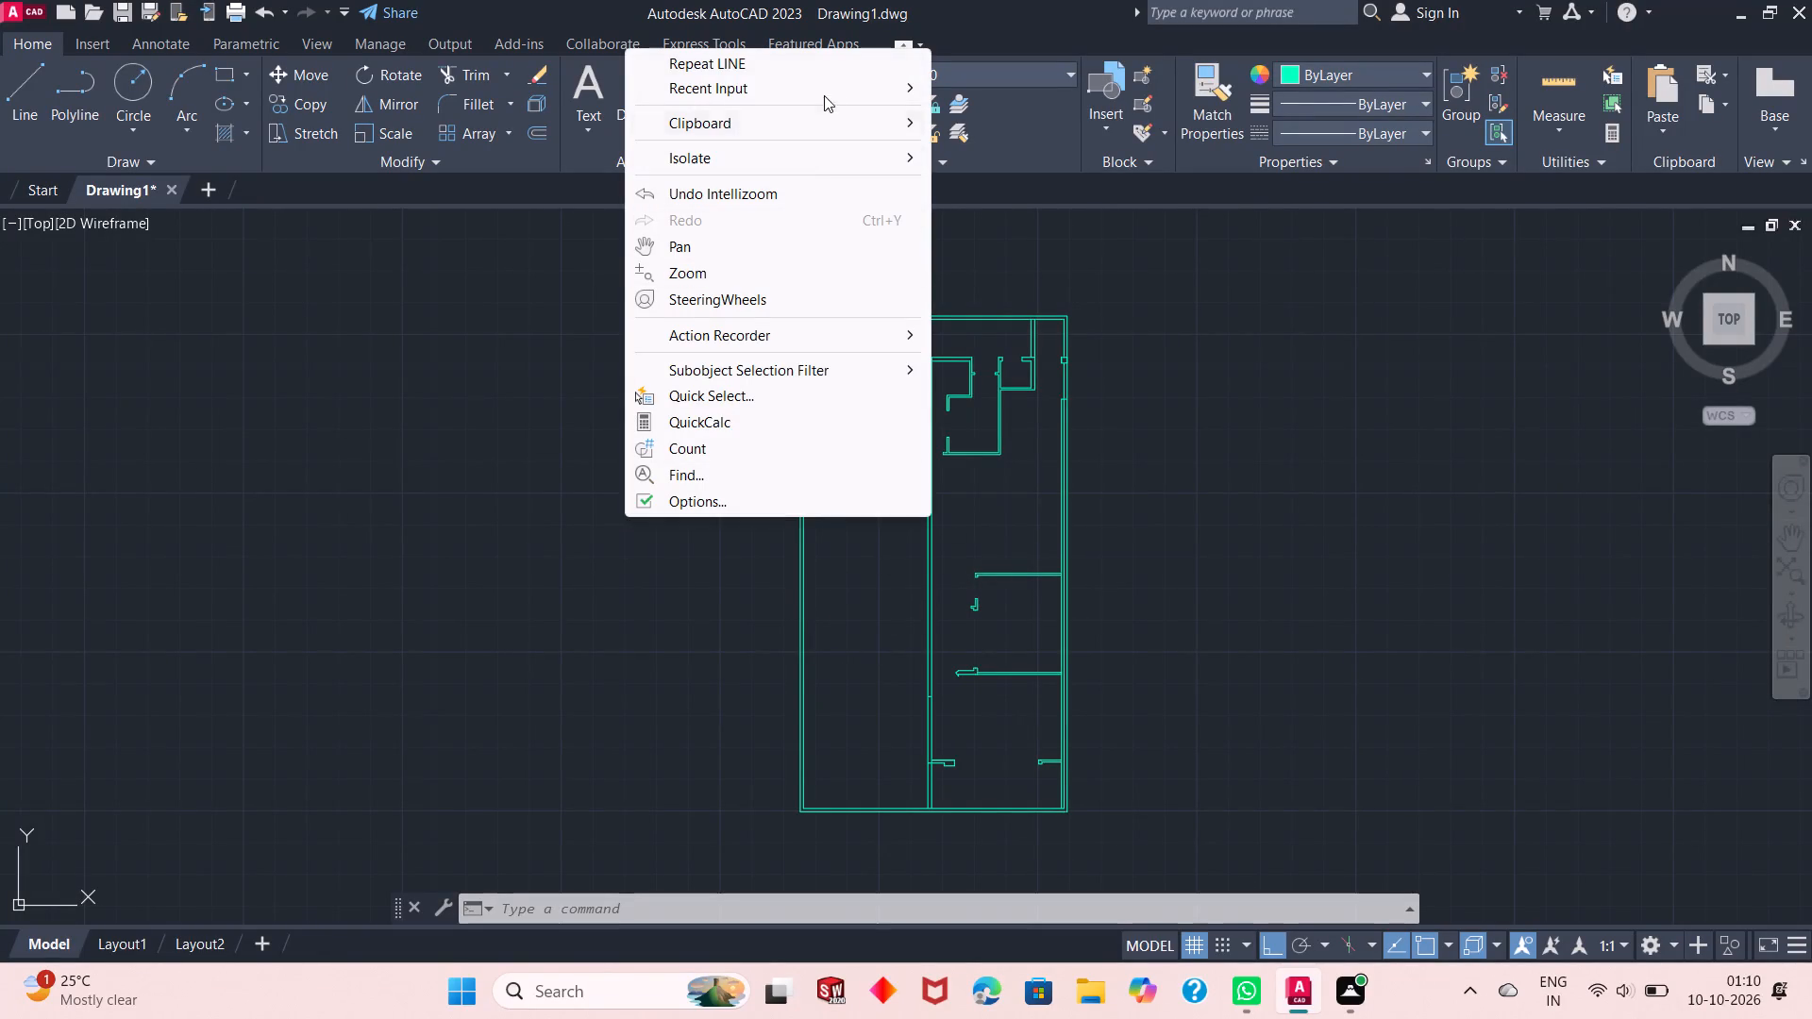
{"action": "left_click", "coordinate": [828, 81]}
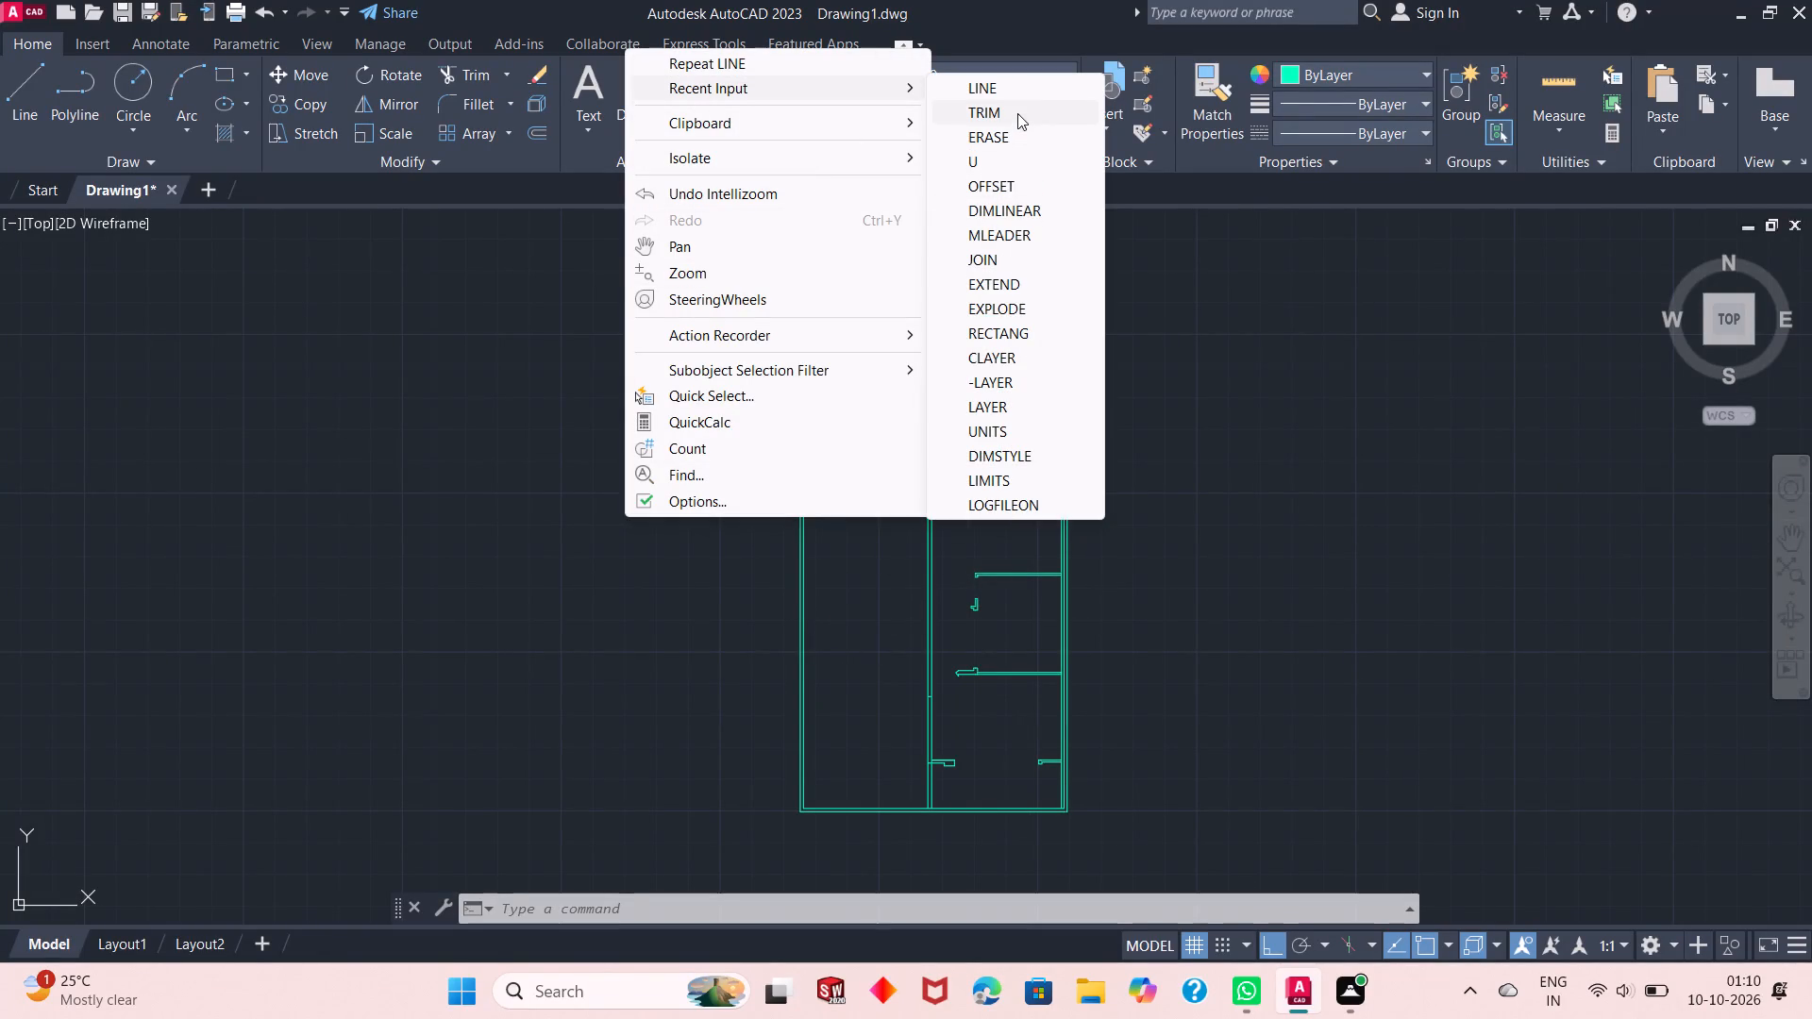
{"action": "left_click", "coordinate": [1017, 113]}
{"action": "left_click", "coordinate": [974, 477]}
{"action": "left_click", "coordinate": [878, 532]}
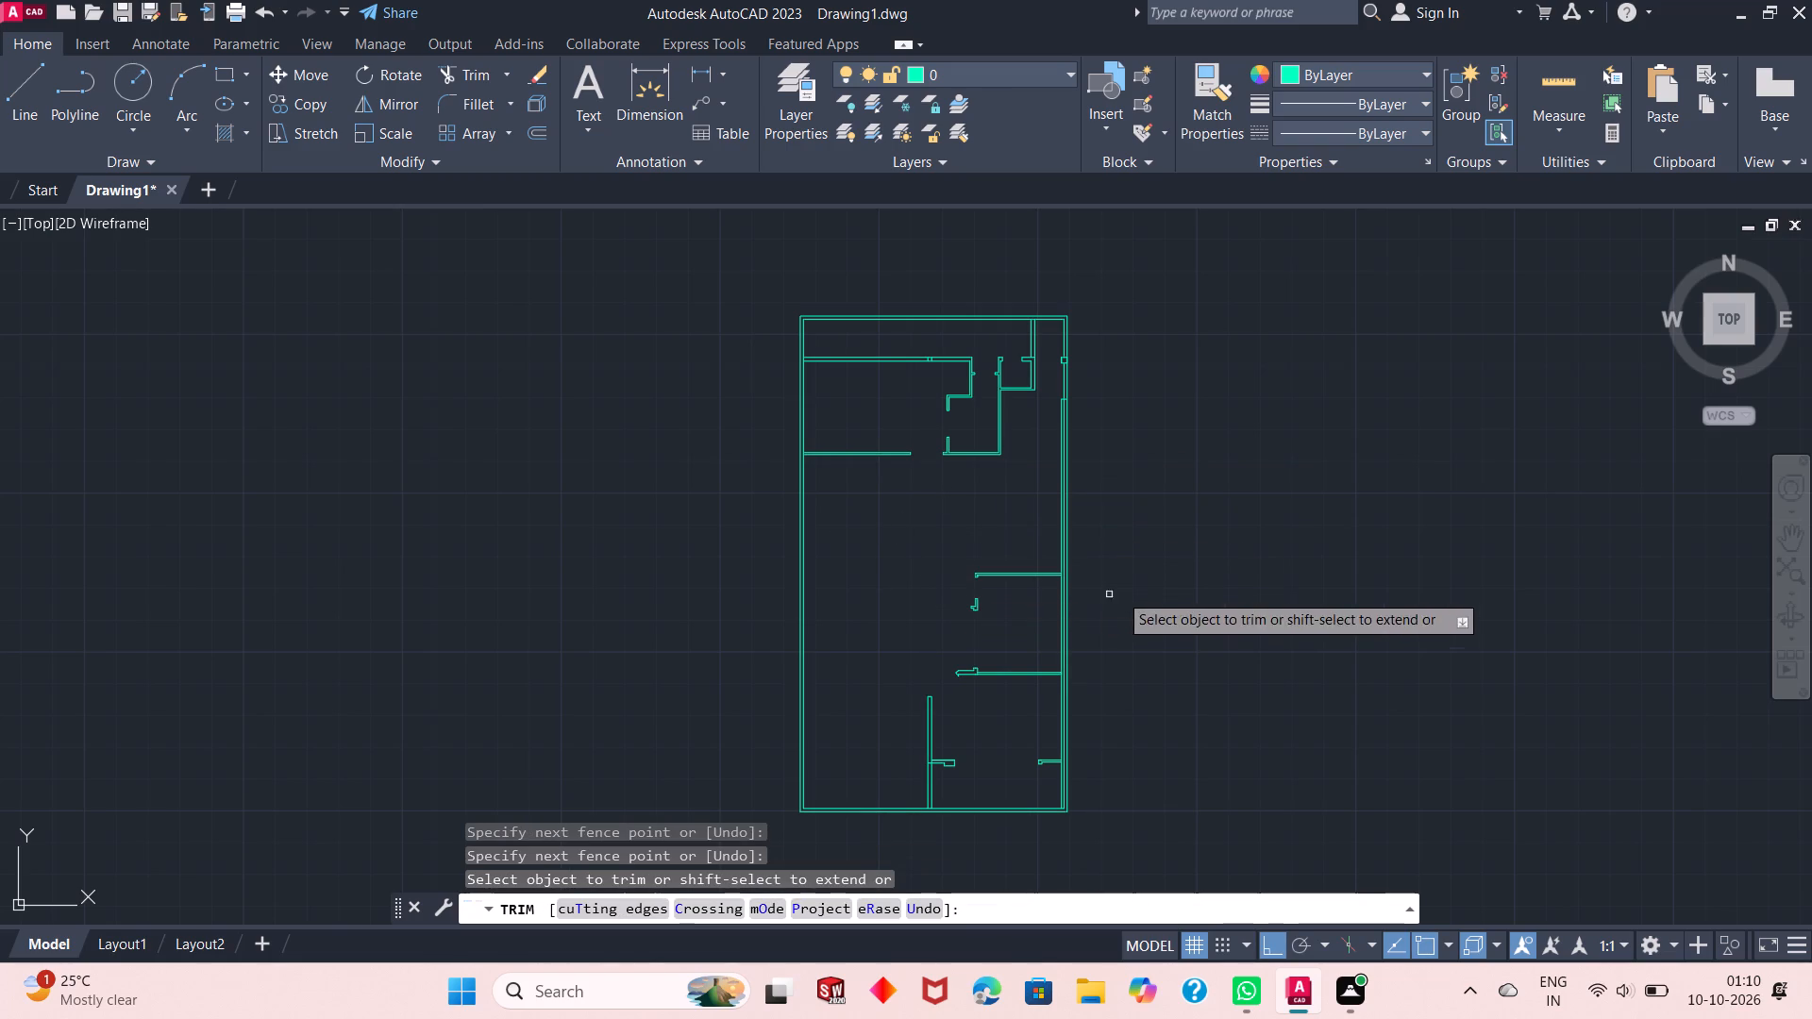
{"action": "key", "text": "Escape"}
{"action": "key", "text": "Escape"}
{"action": "key", "text": "Escape"}
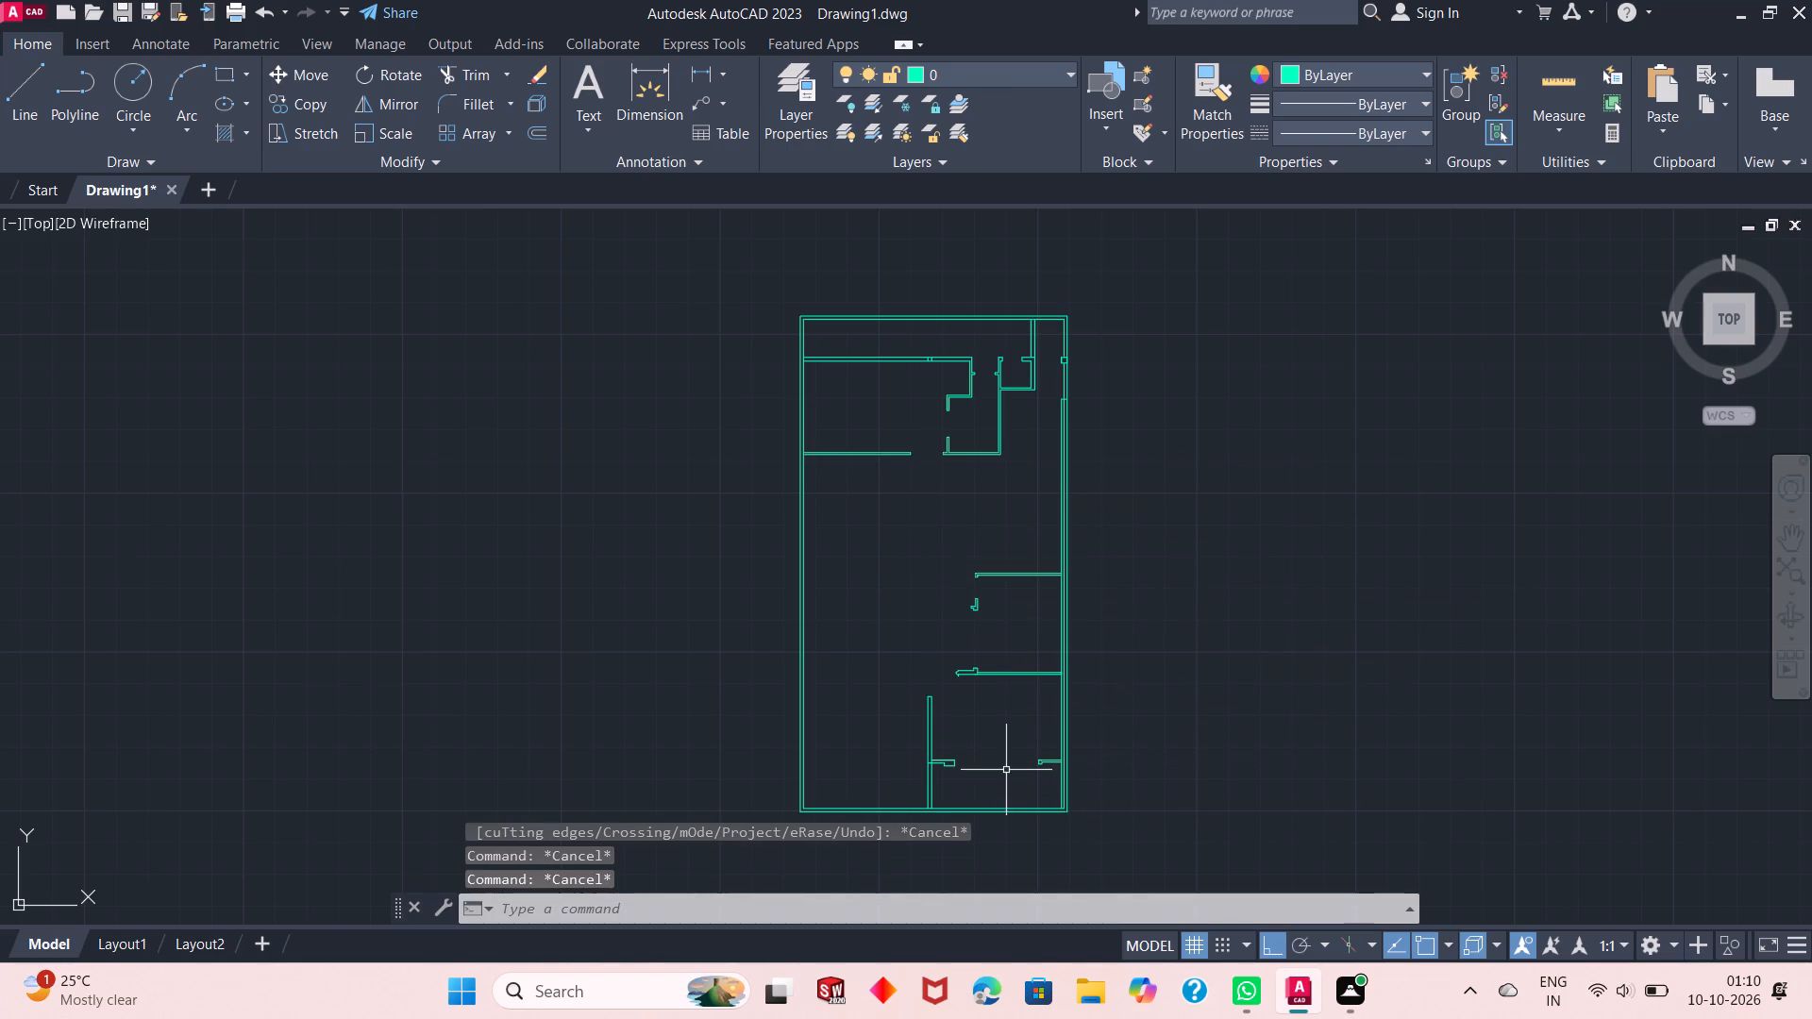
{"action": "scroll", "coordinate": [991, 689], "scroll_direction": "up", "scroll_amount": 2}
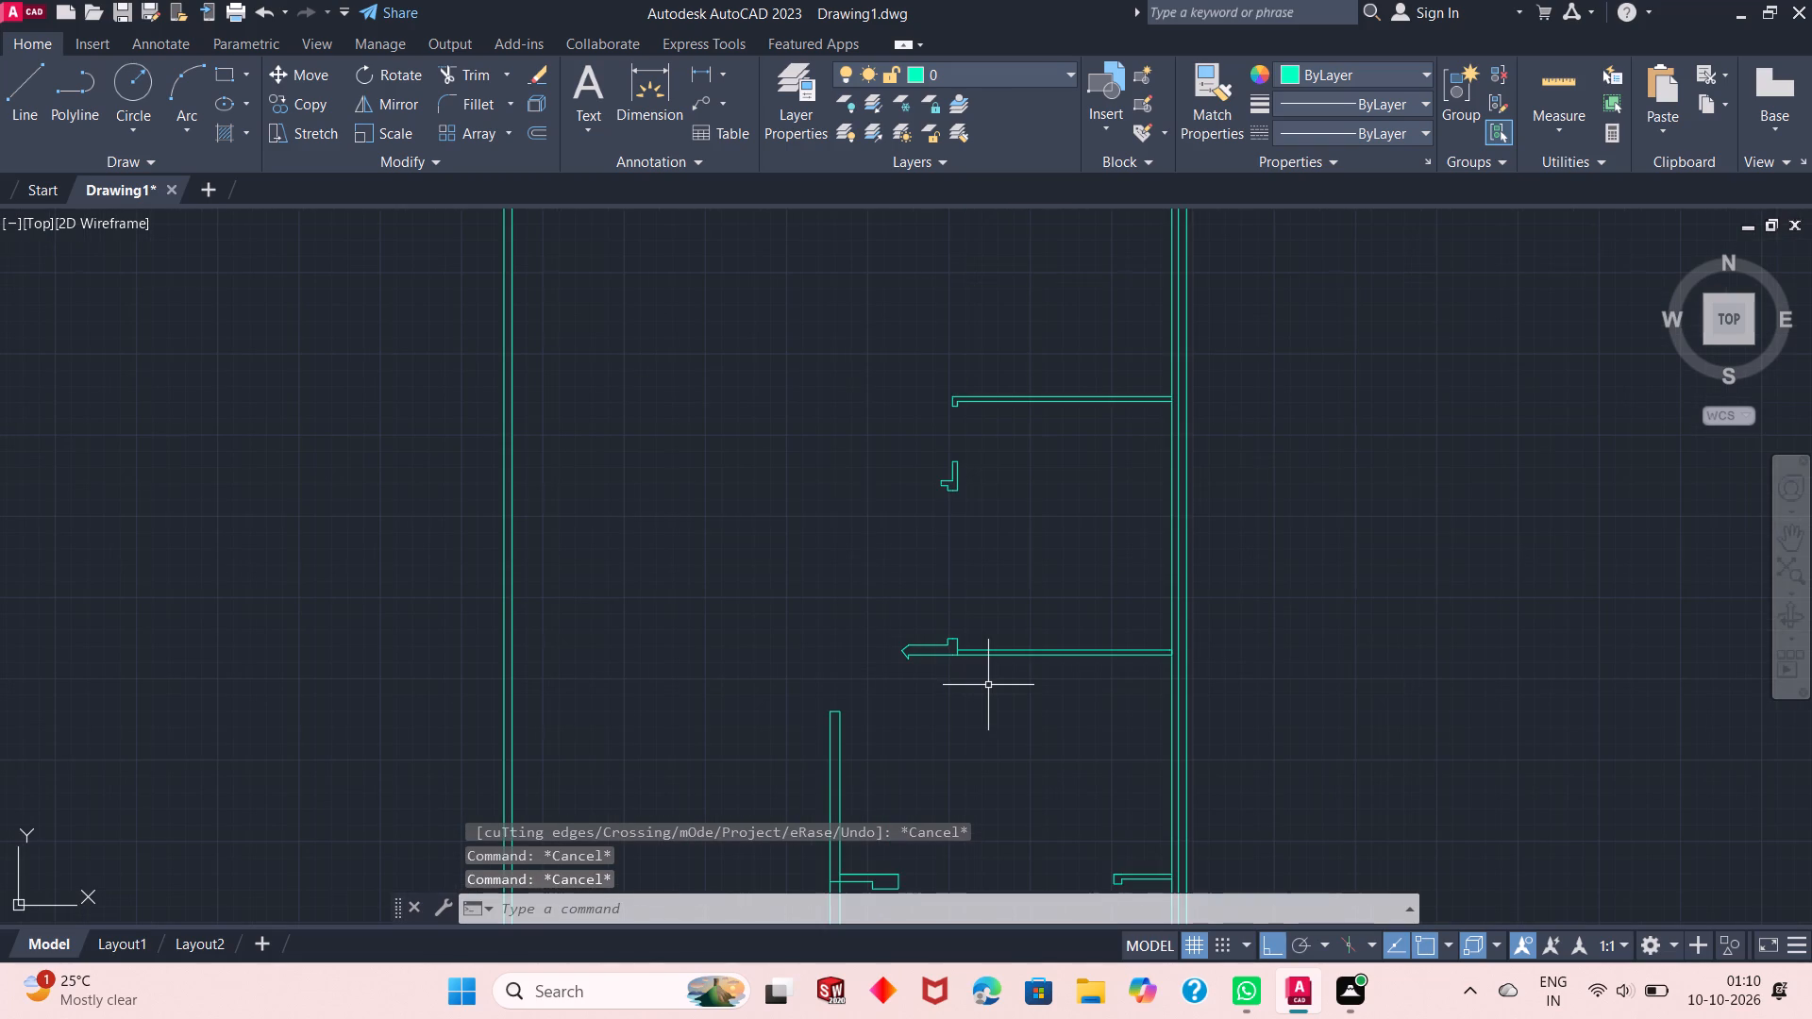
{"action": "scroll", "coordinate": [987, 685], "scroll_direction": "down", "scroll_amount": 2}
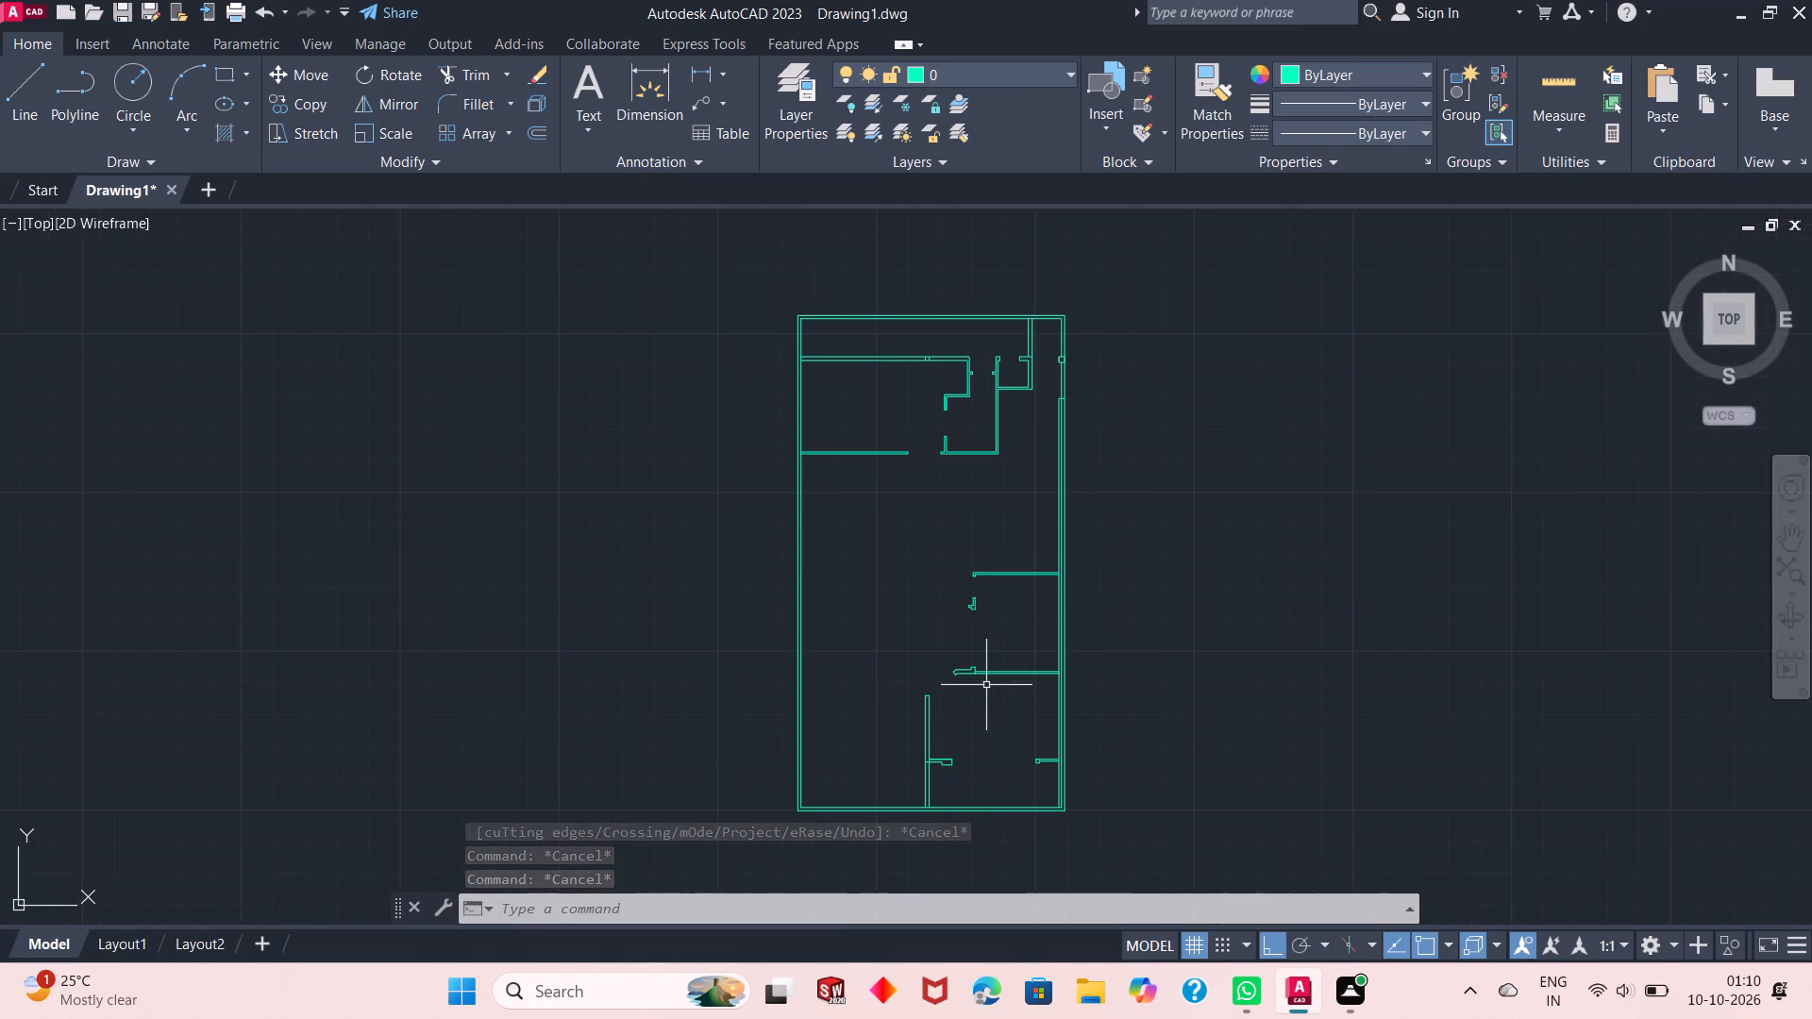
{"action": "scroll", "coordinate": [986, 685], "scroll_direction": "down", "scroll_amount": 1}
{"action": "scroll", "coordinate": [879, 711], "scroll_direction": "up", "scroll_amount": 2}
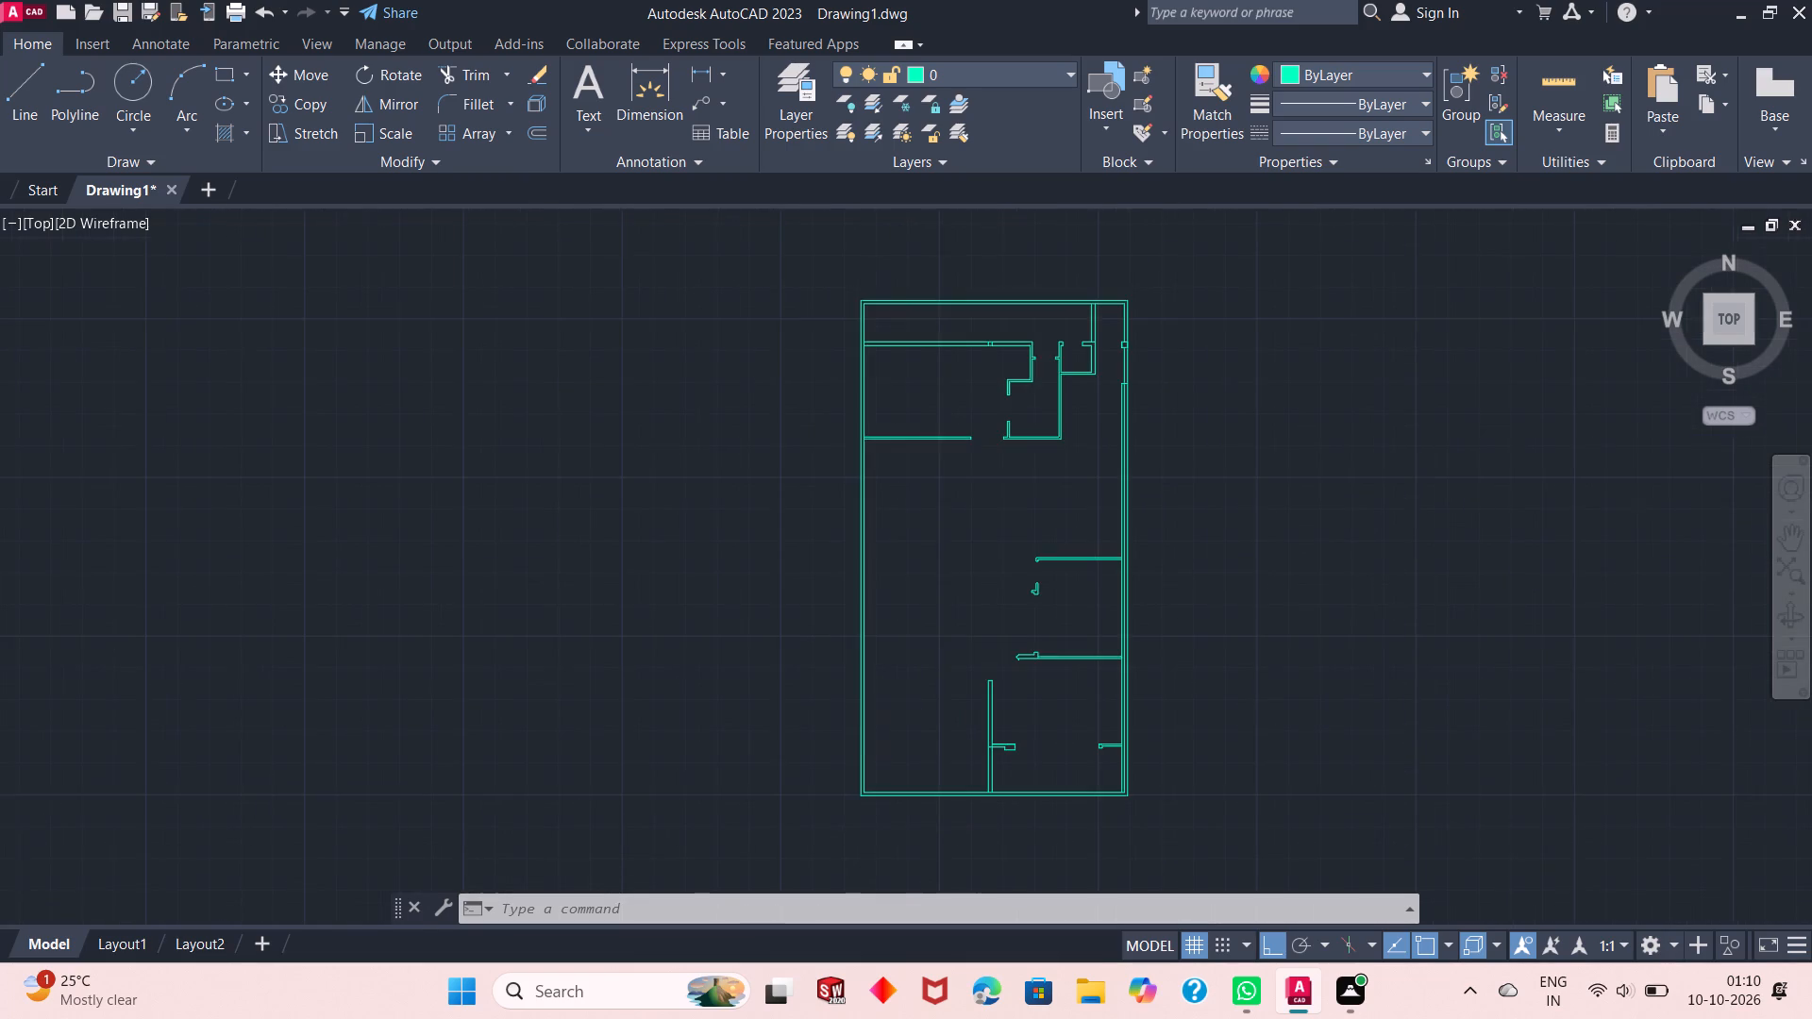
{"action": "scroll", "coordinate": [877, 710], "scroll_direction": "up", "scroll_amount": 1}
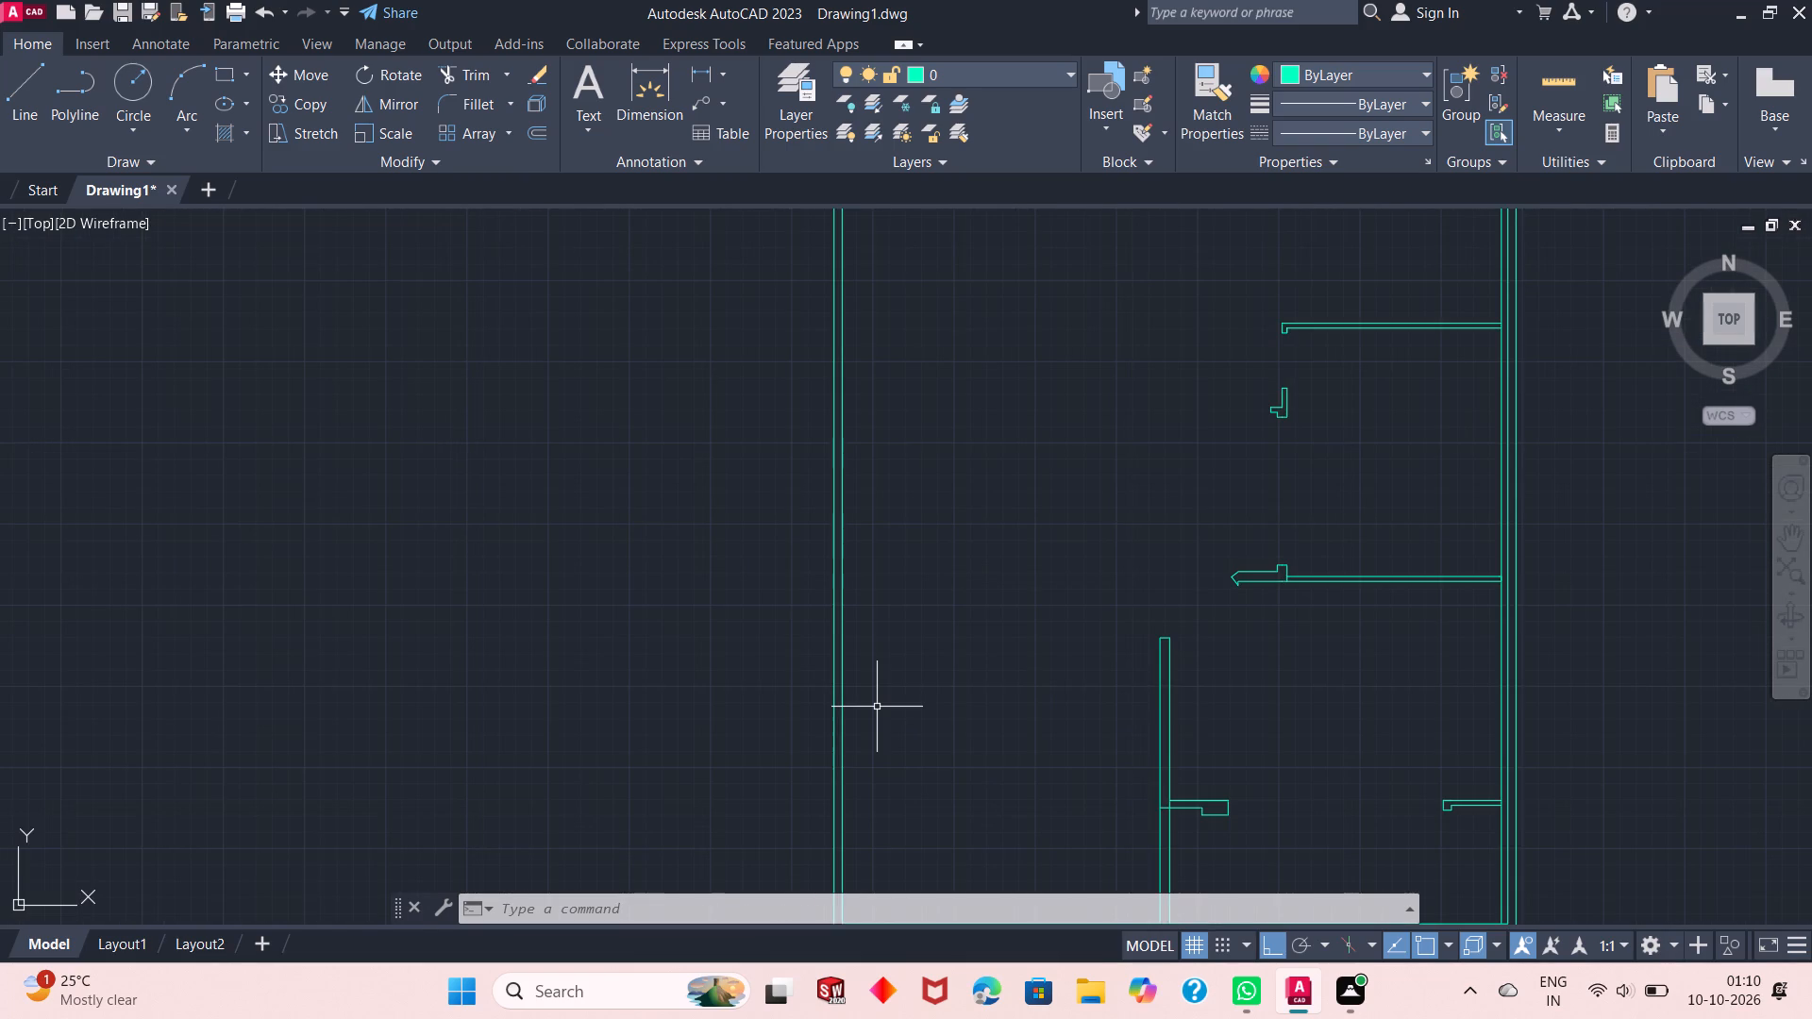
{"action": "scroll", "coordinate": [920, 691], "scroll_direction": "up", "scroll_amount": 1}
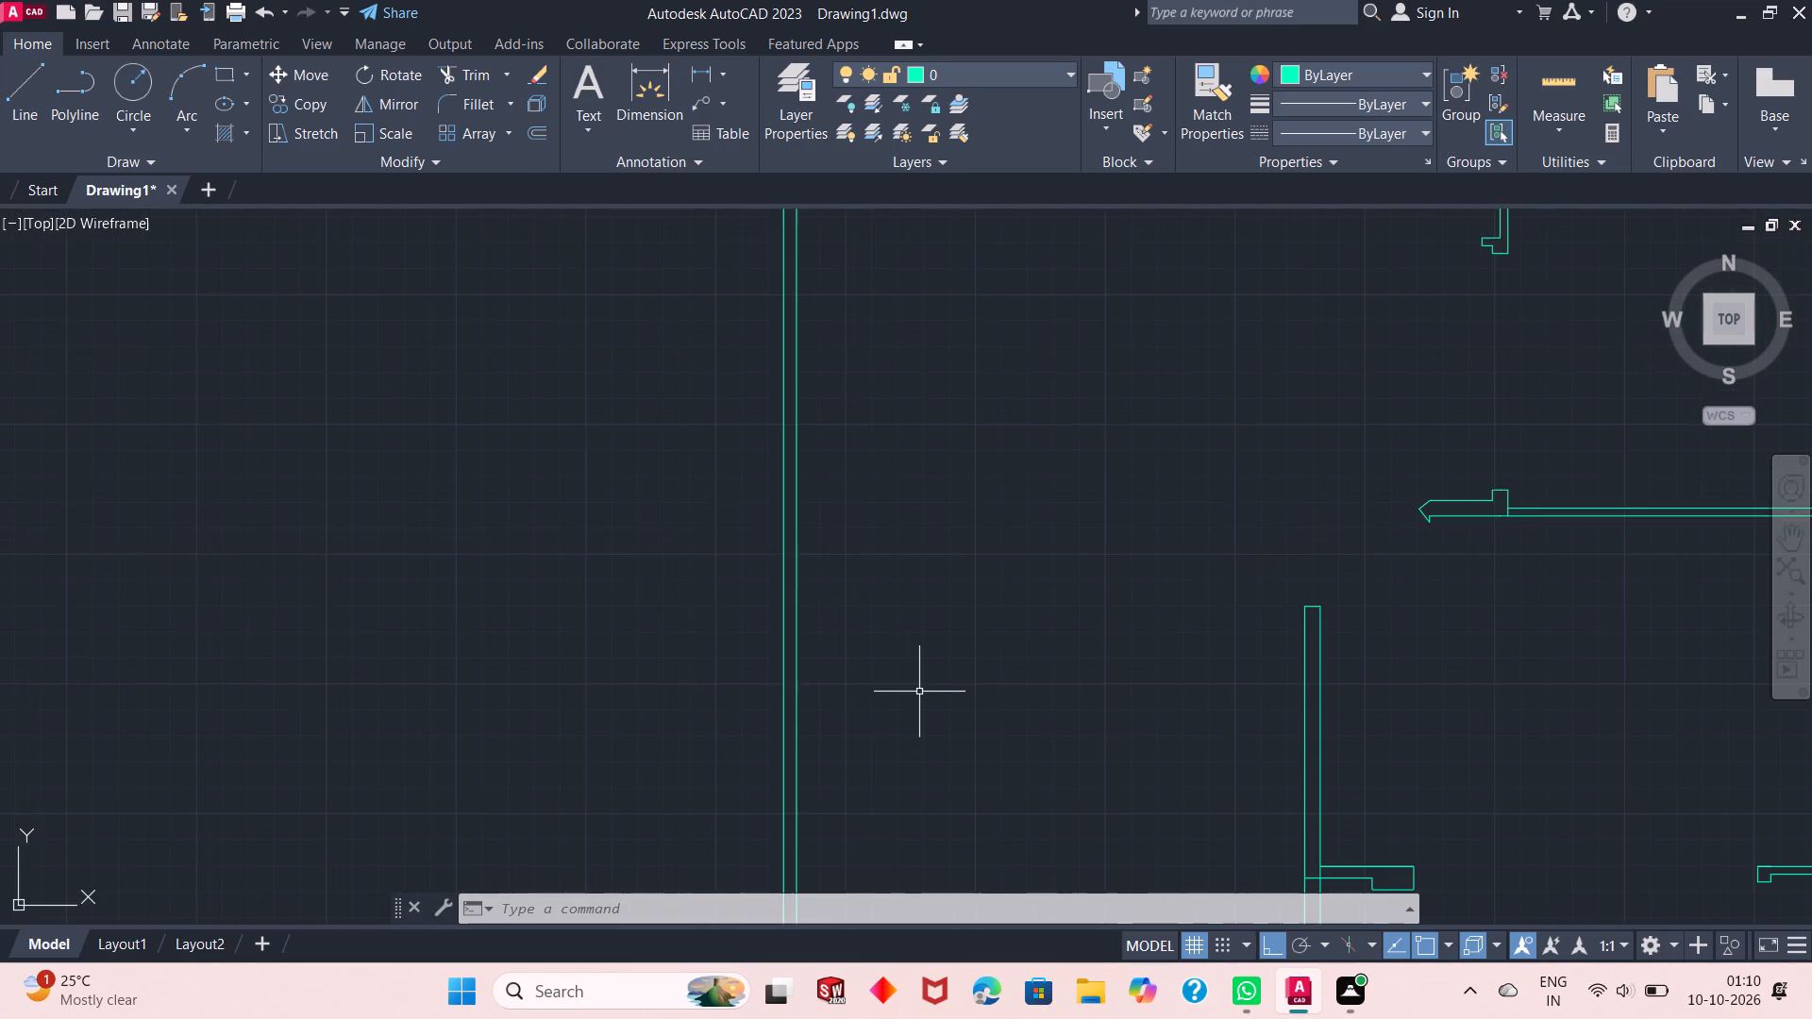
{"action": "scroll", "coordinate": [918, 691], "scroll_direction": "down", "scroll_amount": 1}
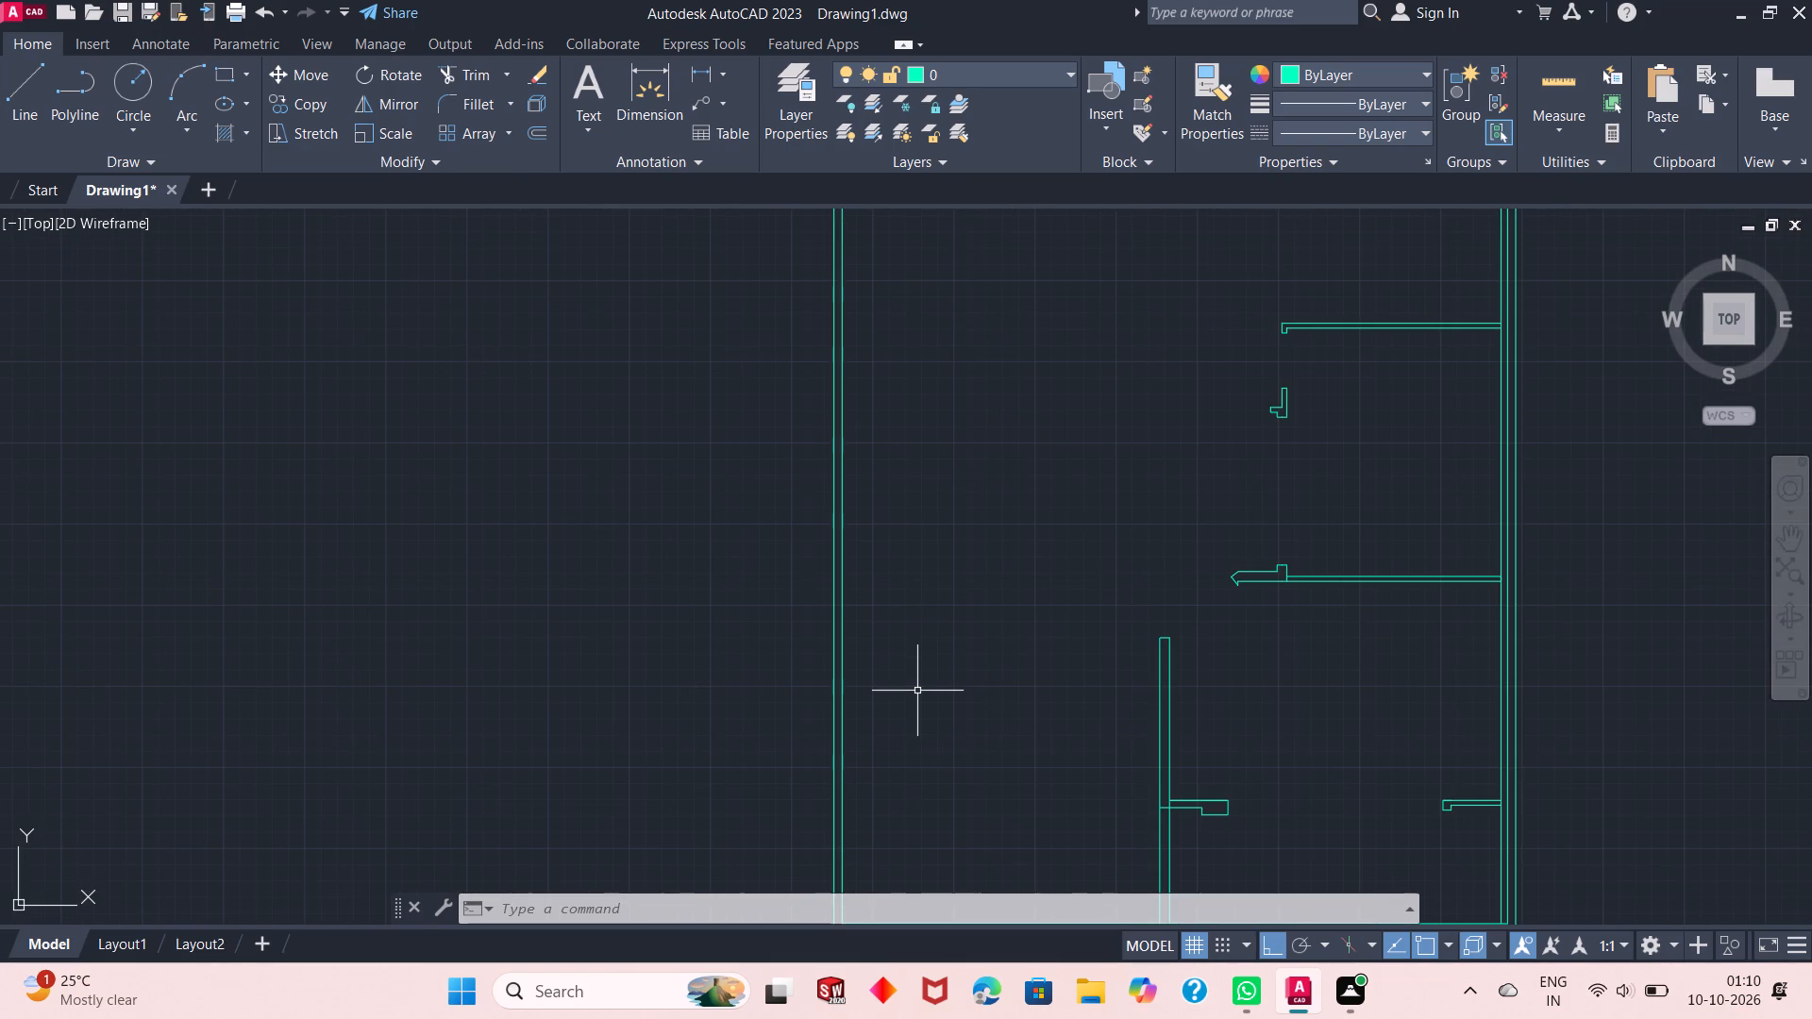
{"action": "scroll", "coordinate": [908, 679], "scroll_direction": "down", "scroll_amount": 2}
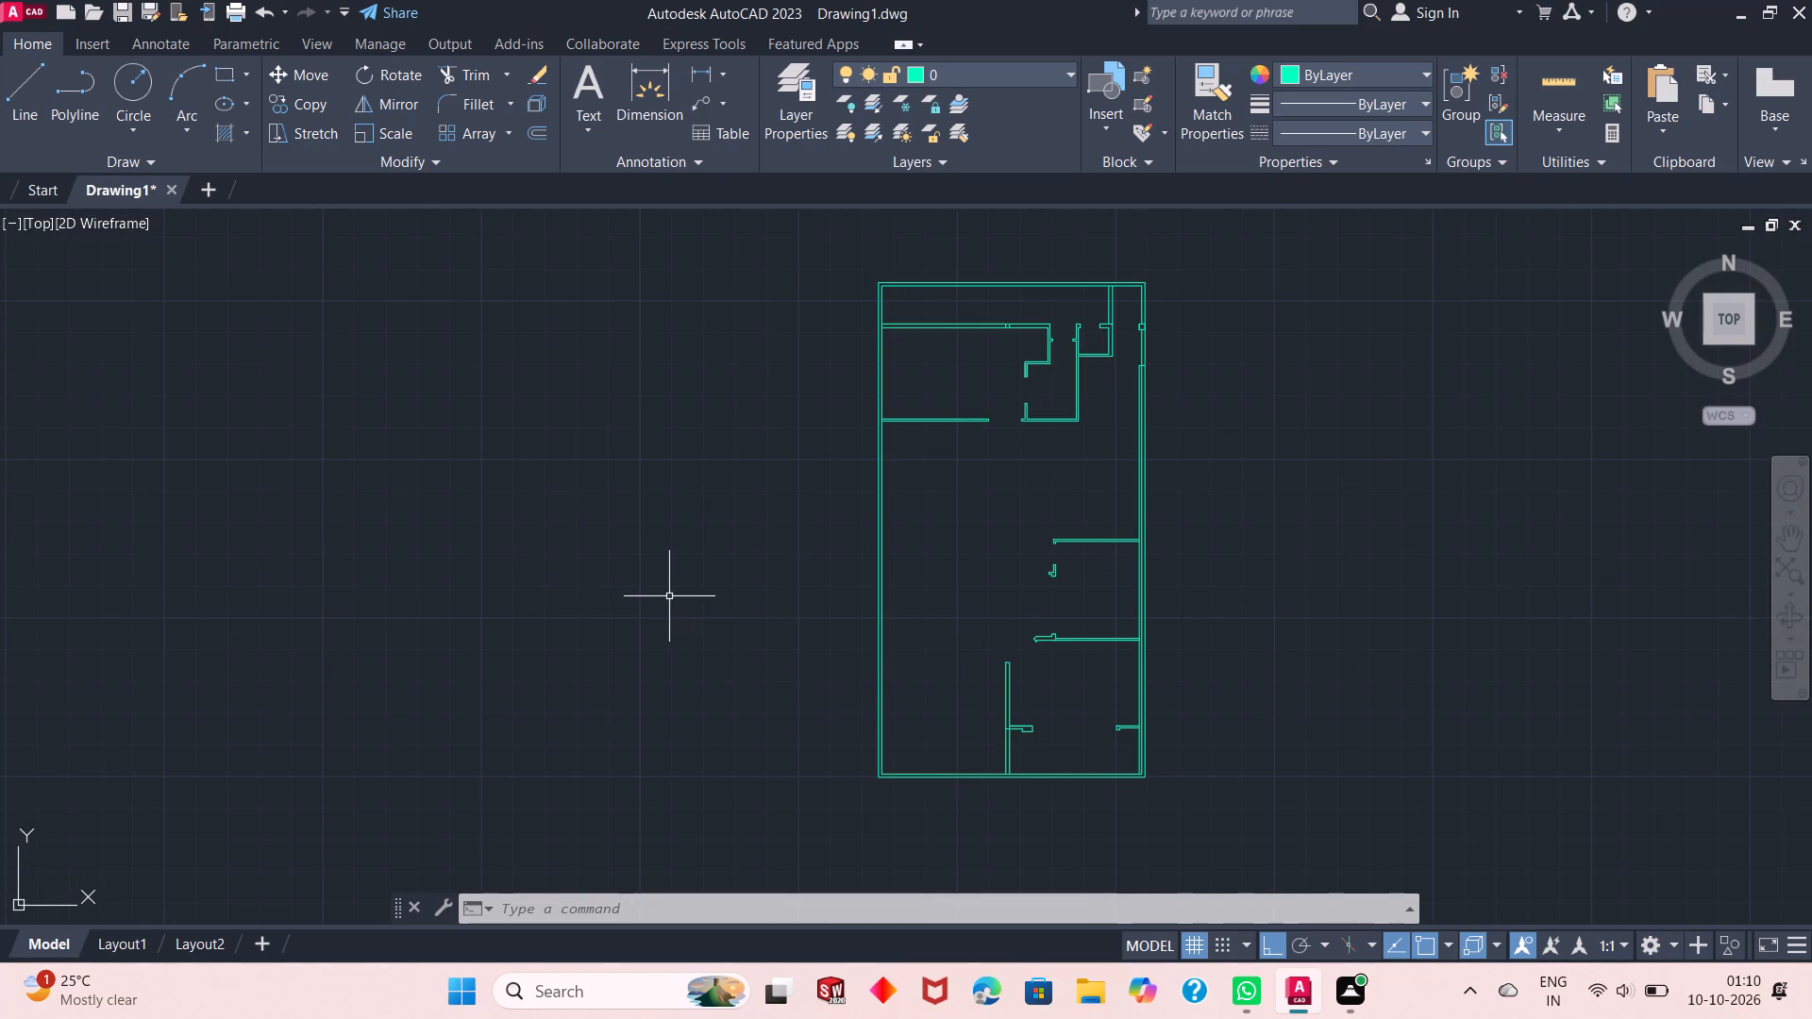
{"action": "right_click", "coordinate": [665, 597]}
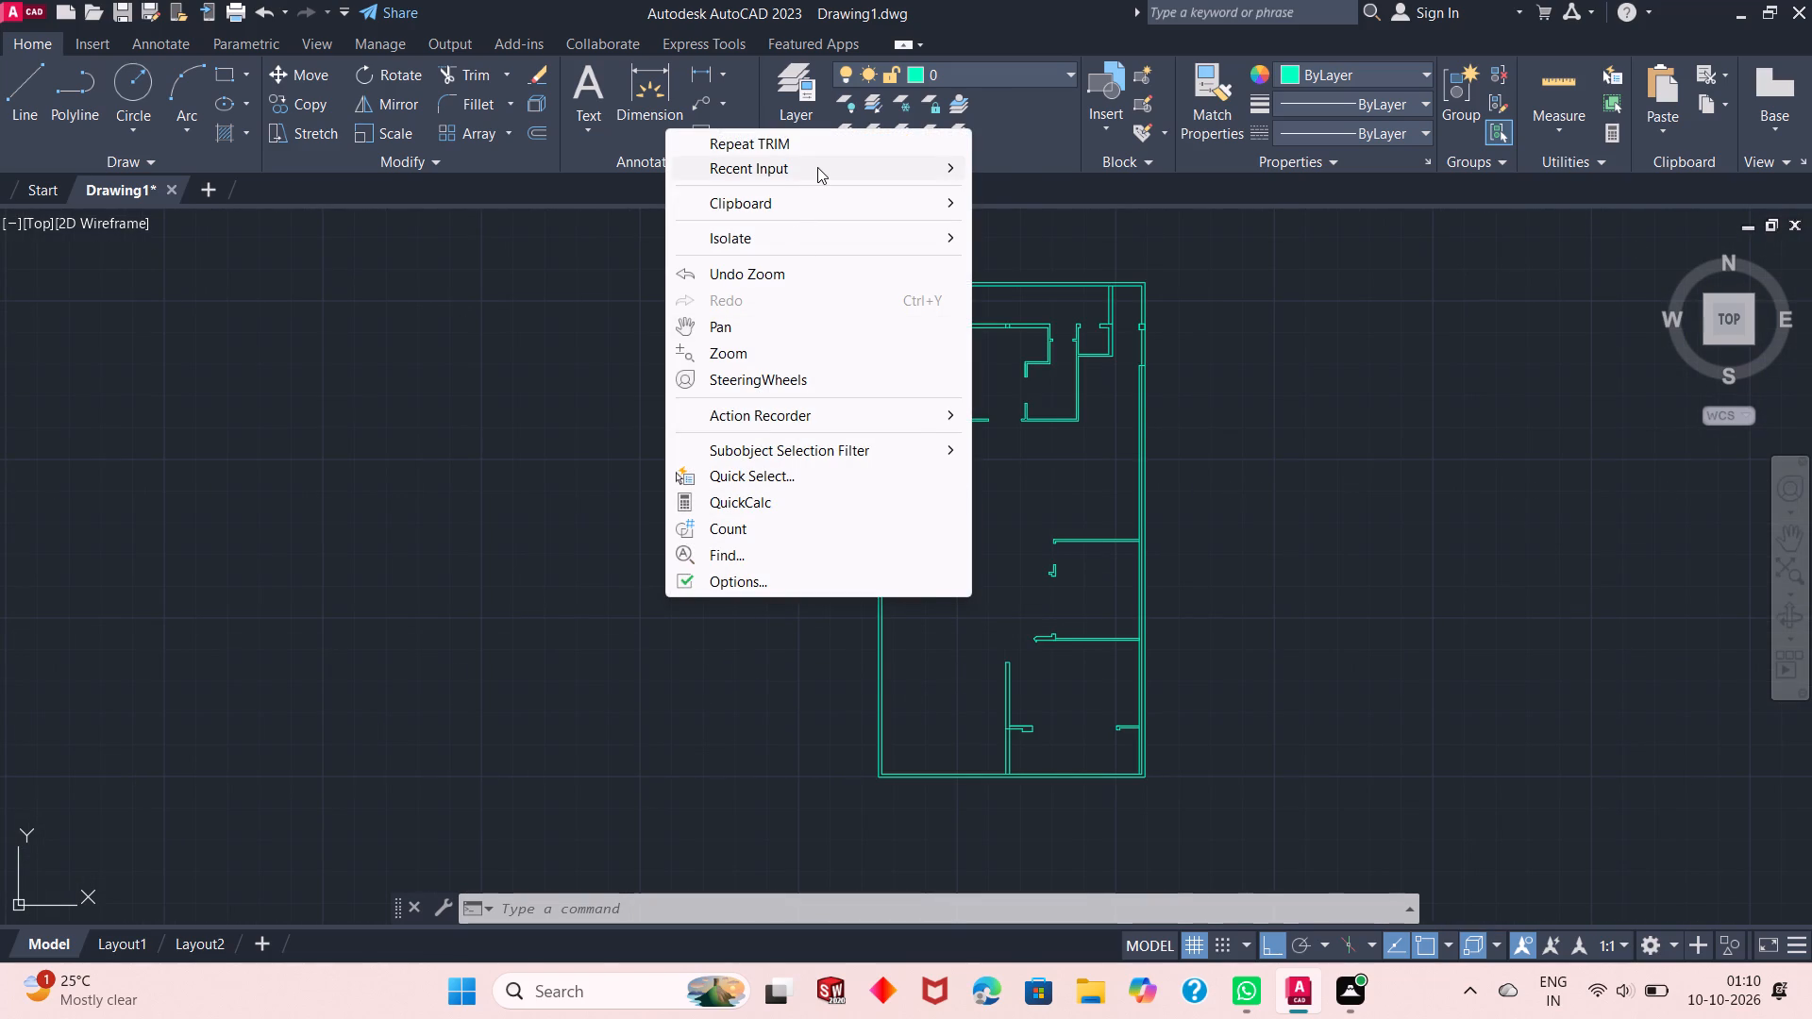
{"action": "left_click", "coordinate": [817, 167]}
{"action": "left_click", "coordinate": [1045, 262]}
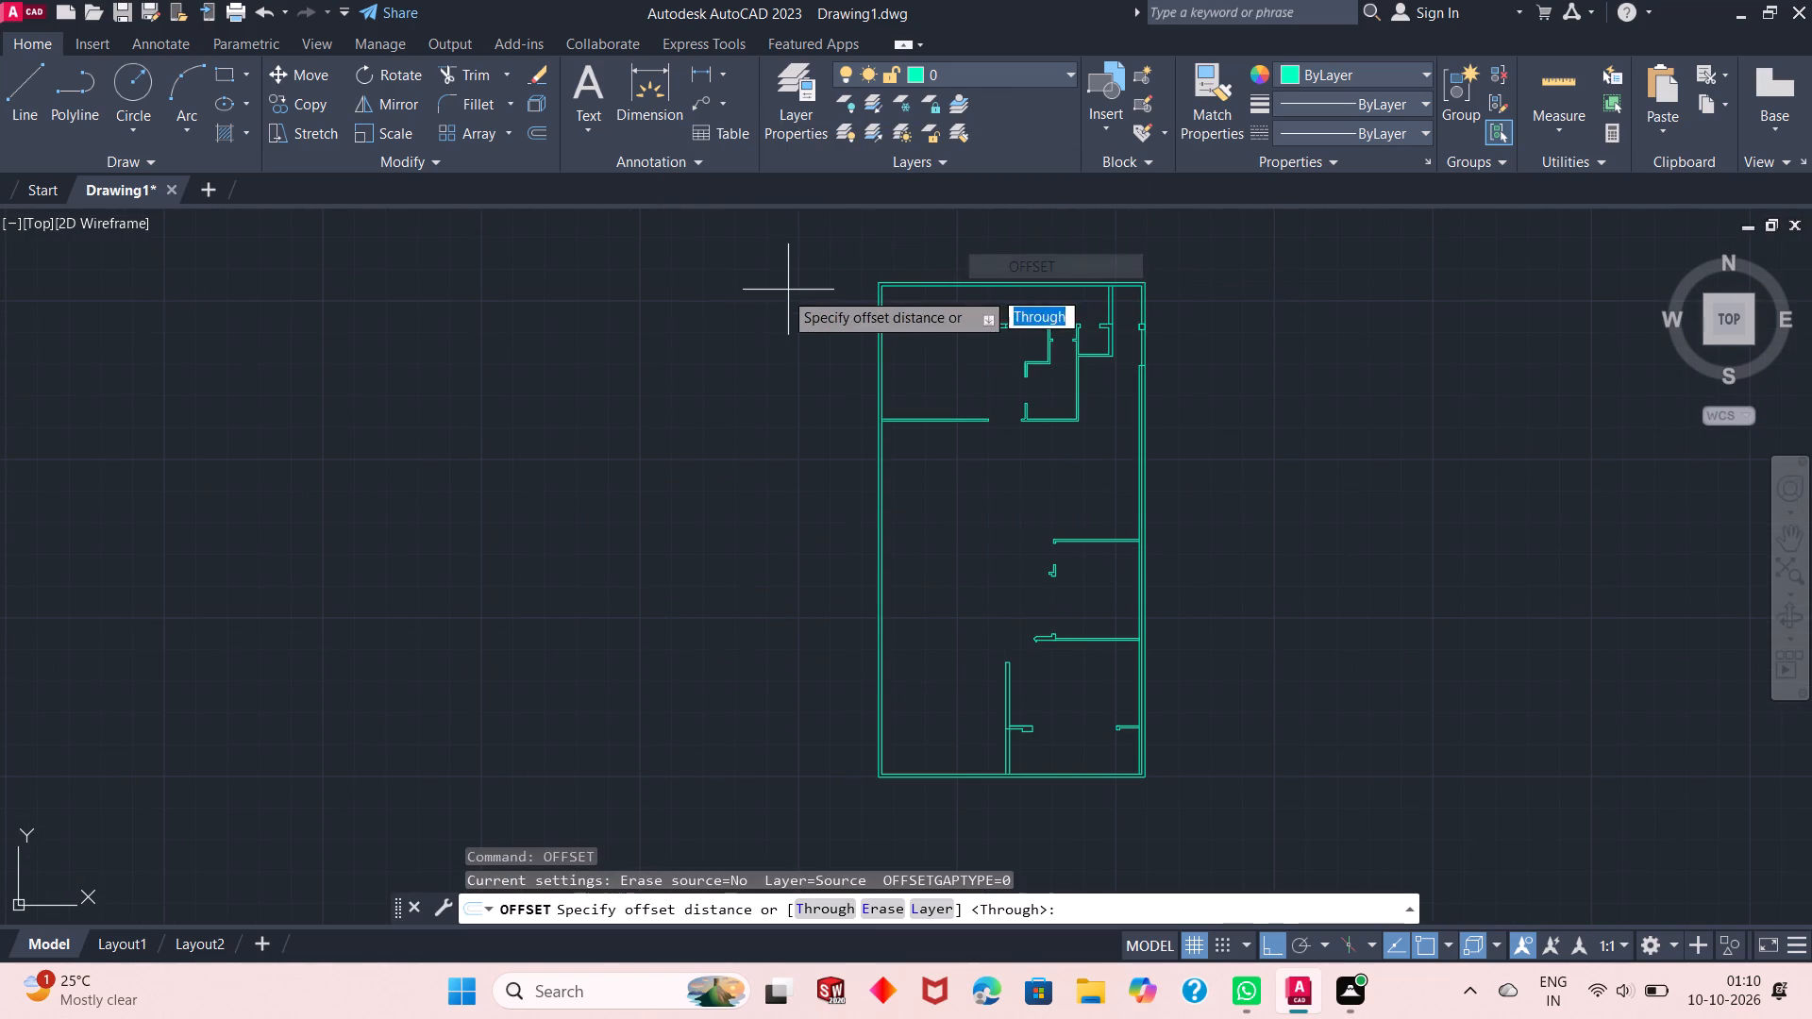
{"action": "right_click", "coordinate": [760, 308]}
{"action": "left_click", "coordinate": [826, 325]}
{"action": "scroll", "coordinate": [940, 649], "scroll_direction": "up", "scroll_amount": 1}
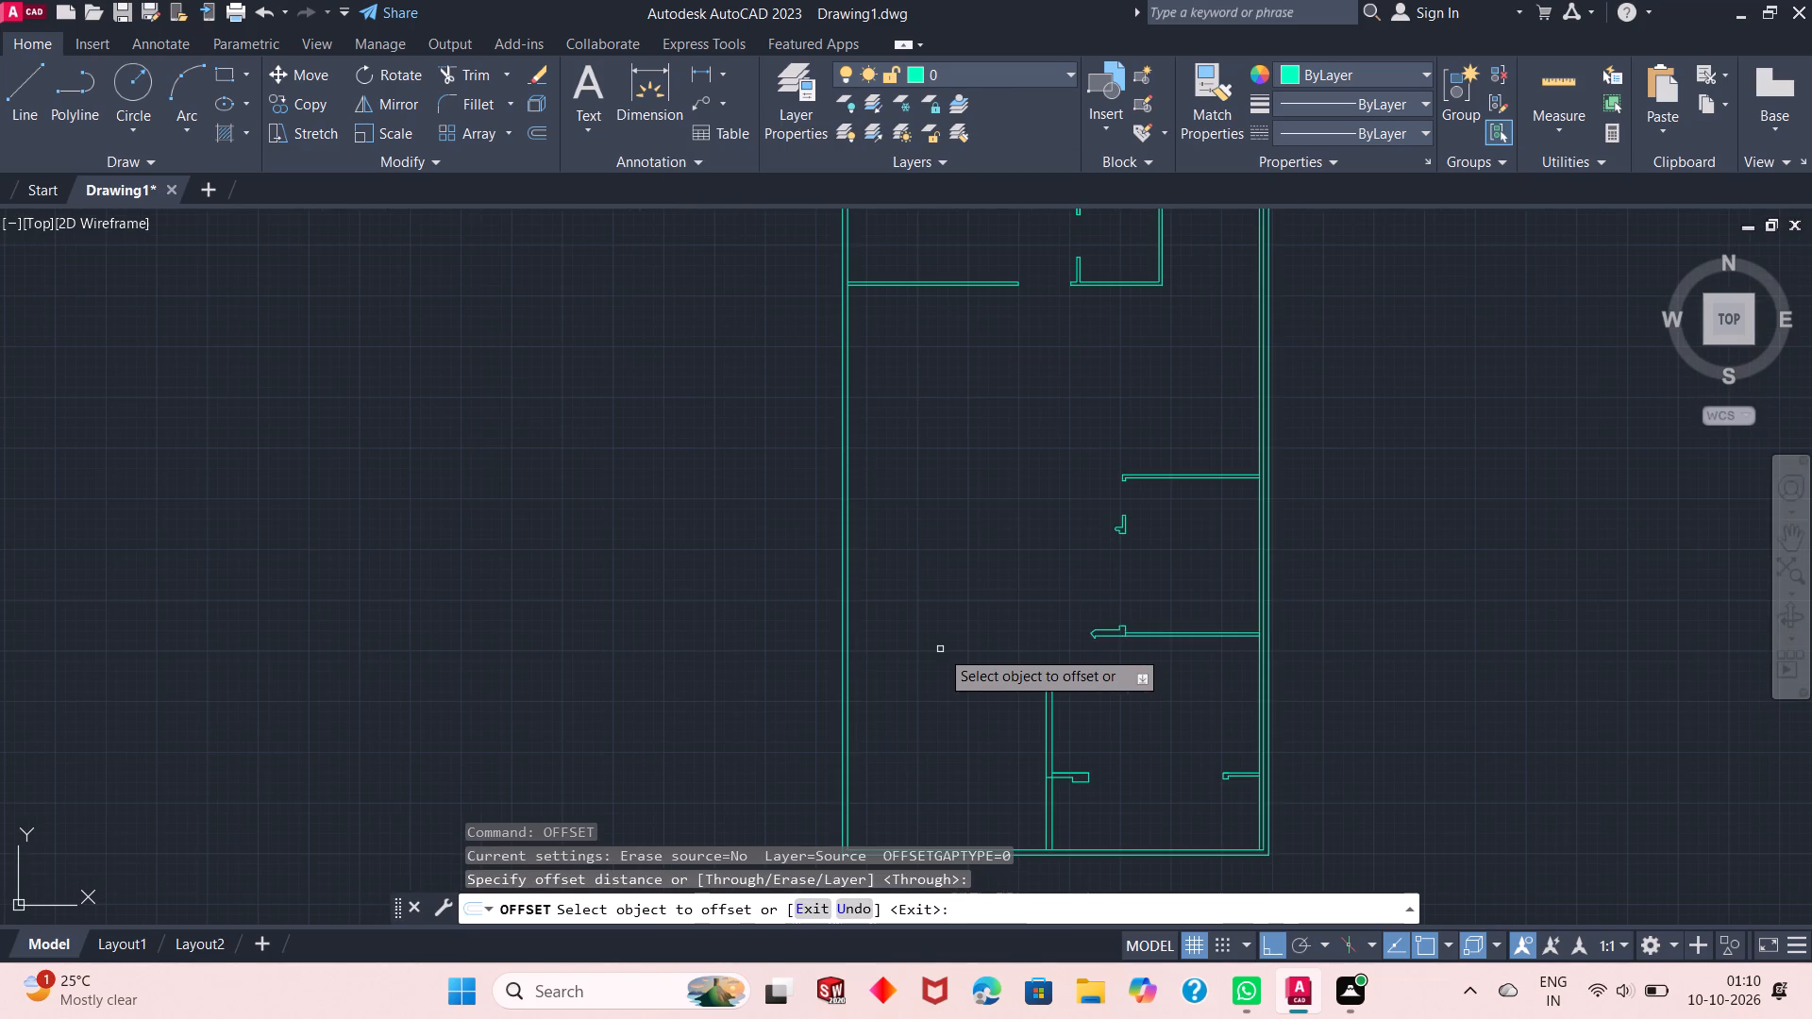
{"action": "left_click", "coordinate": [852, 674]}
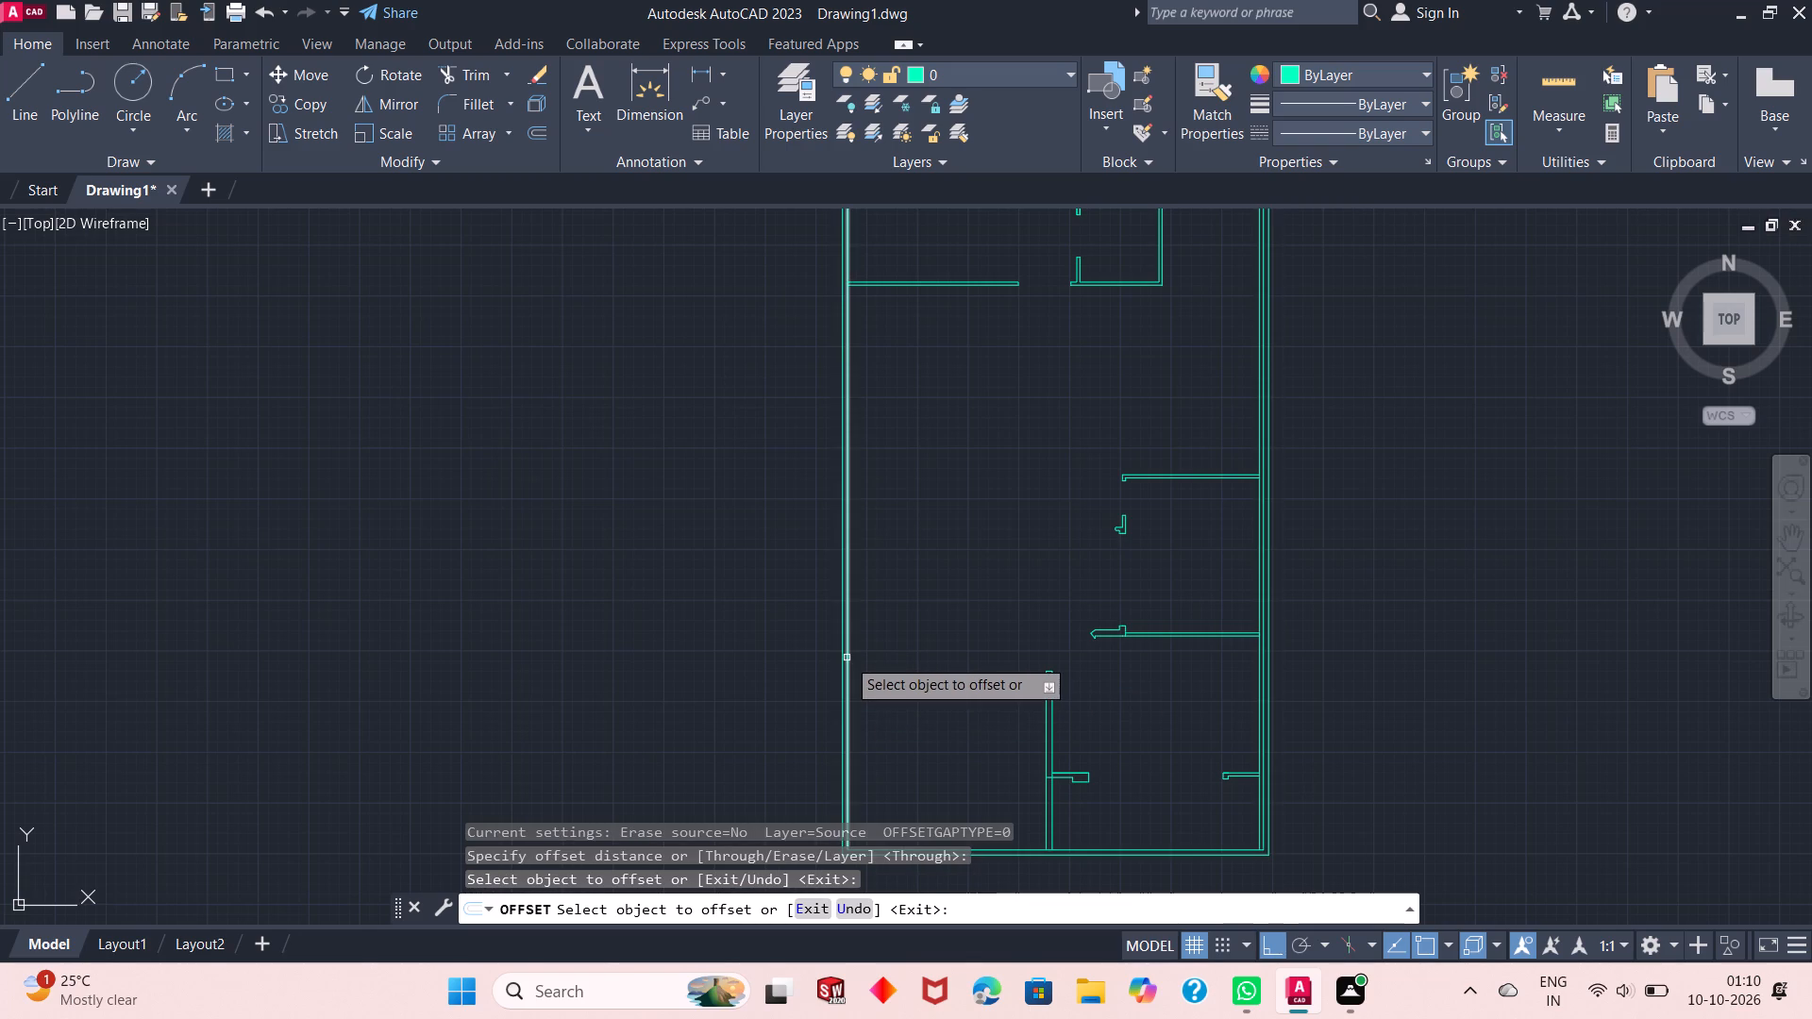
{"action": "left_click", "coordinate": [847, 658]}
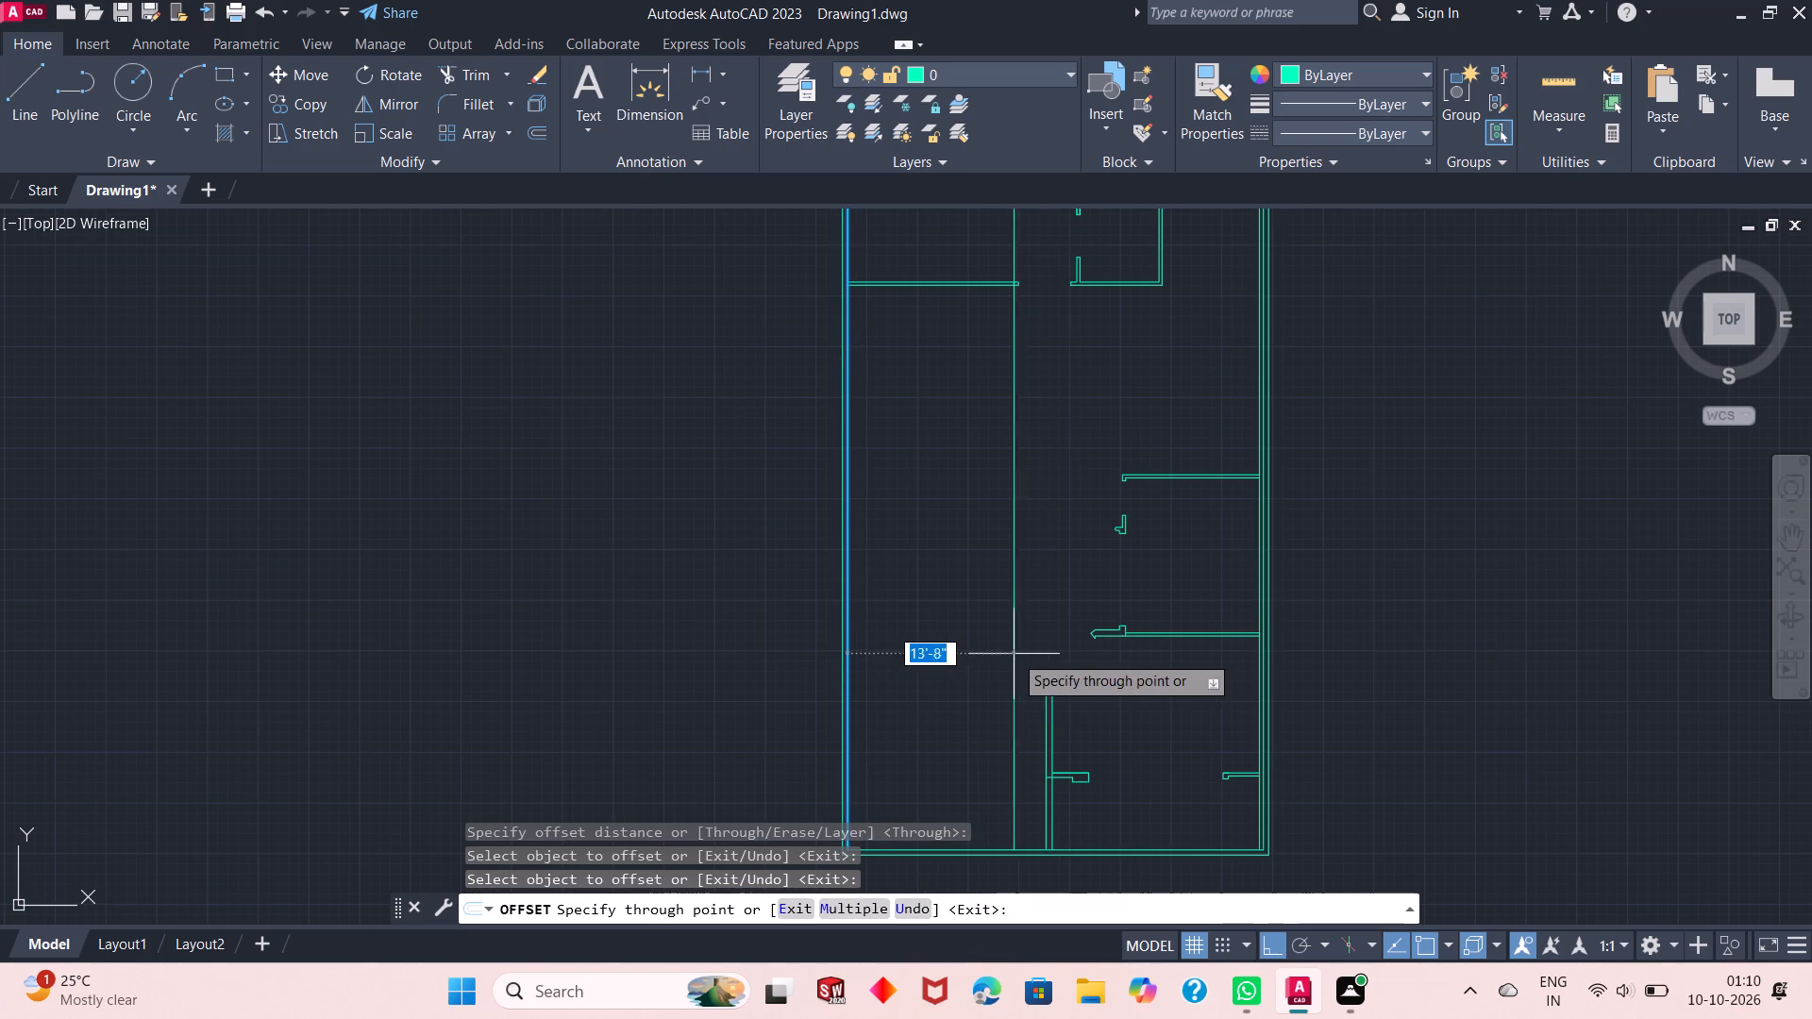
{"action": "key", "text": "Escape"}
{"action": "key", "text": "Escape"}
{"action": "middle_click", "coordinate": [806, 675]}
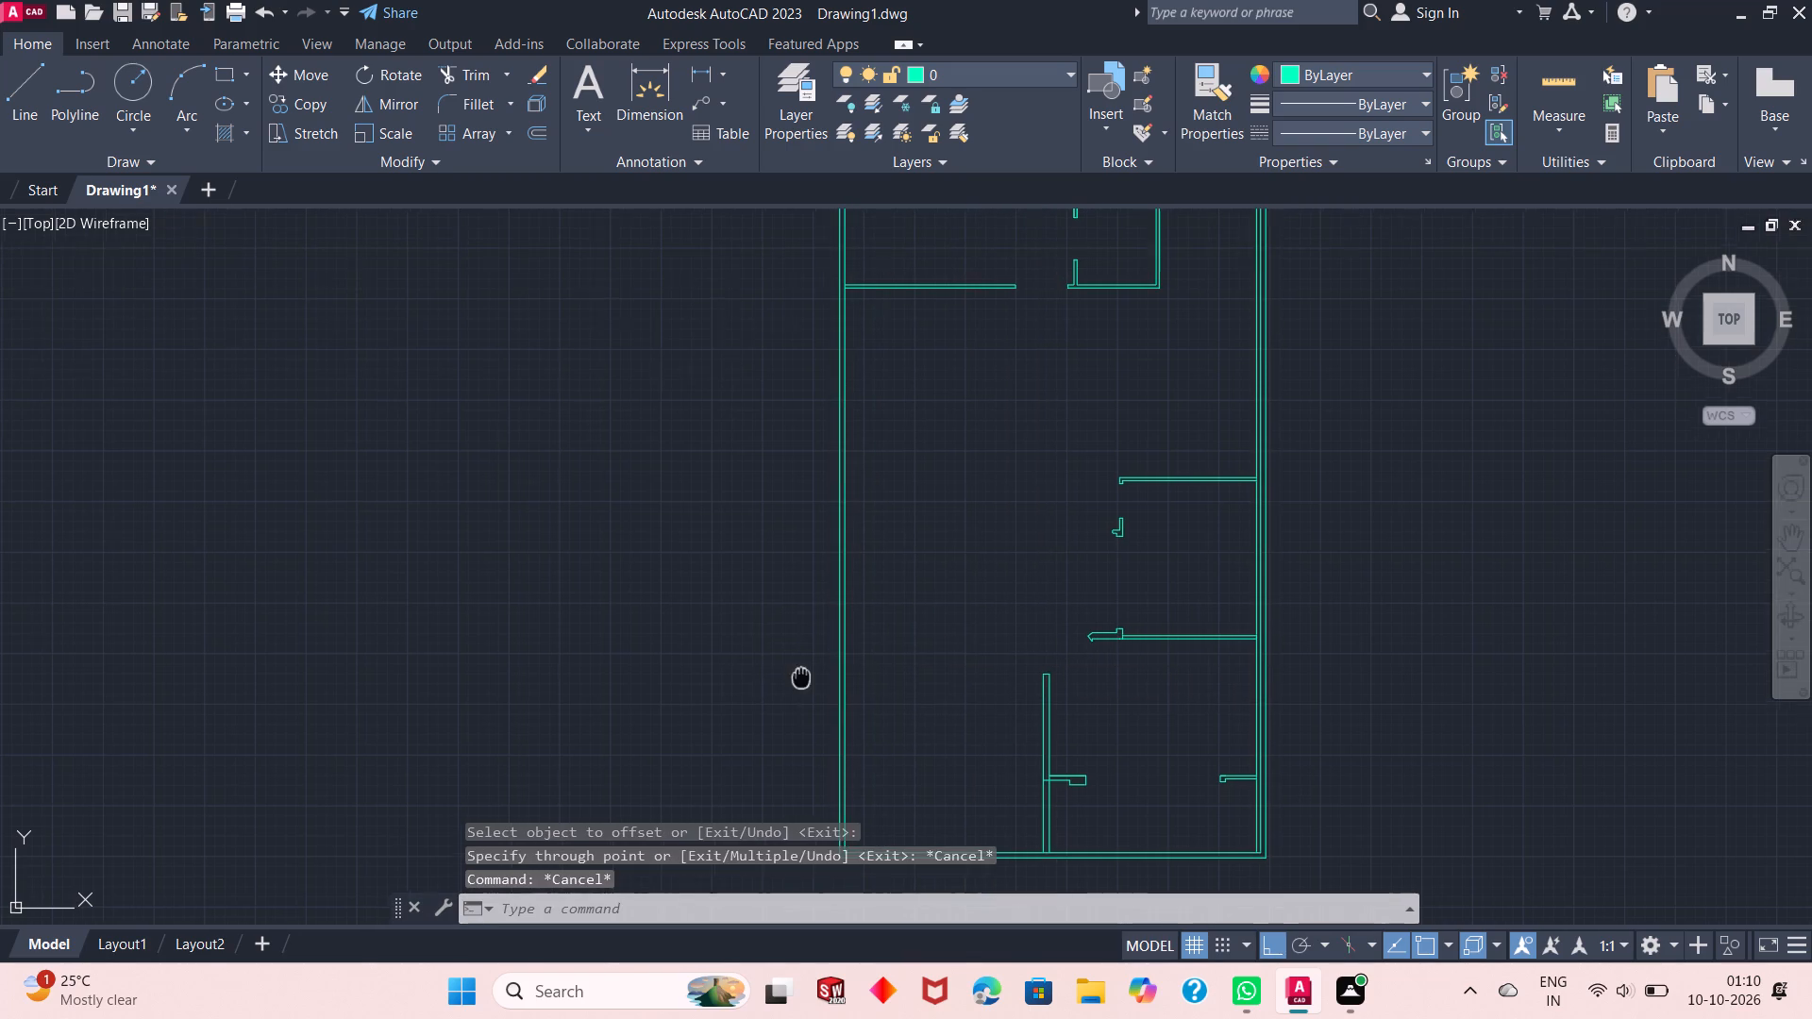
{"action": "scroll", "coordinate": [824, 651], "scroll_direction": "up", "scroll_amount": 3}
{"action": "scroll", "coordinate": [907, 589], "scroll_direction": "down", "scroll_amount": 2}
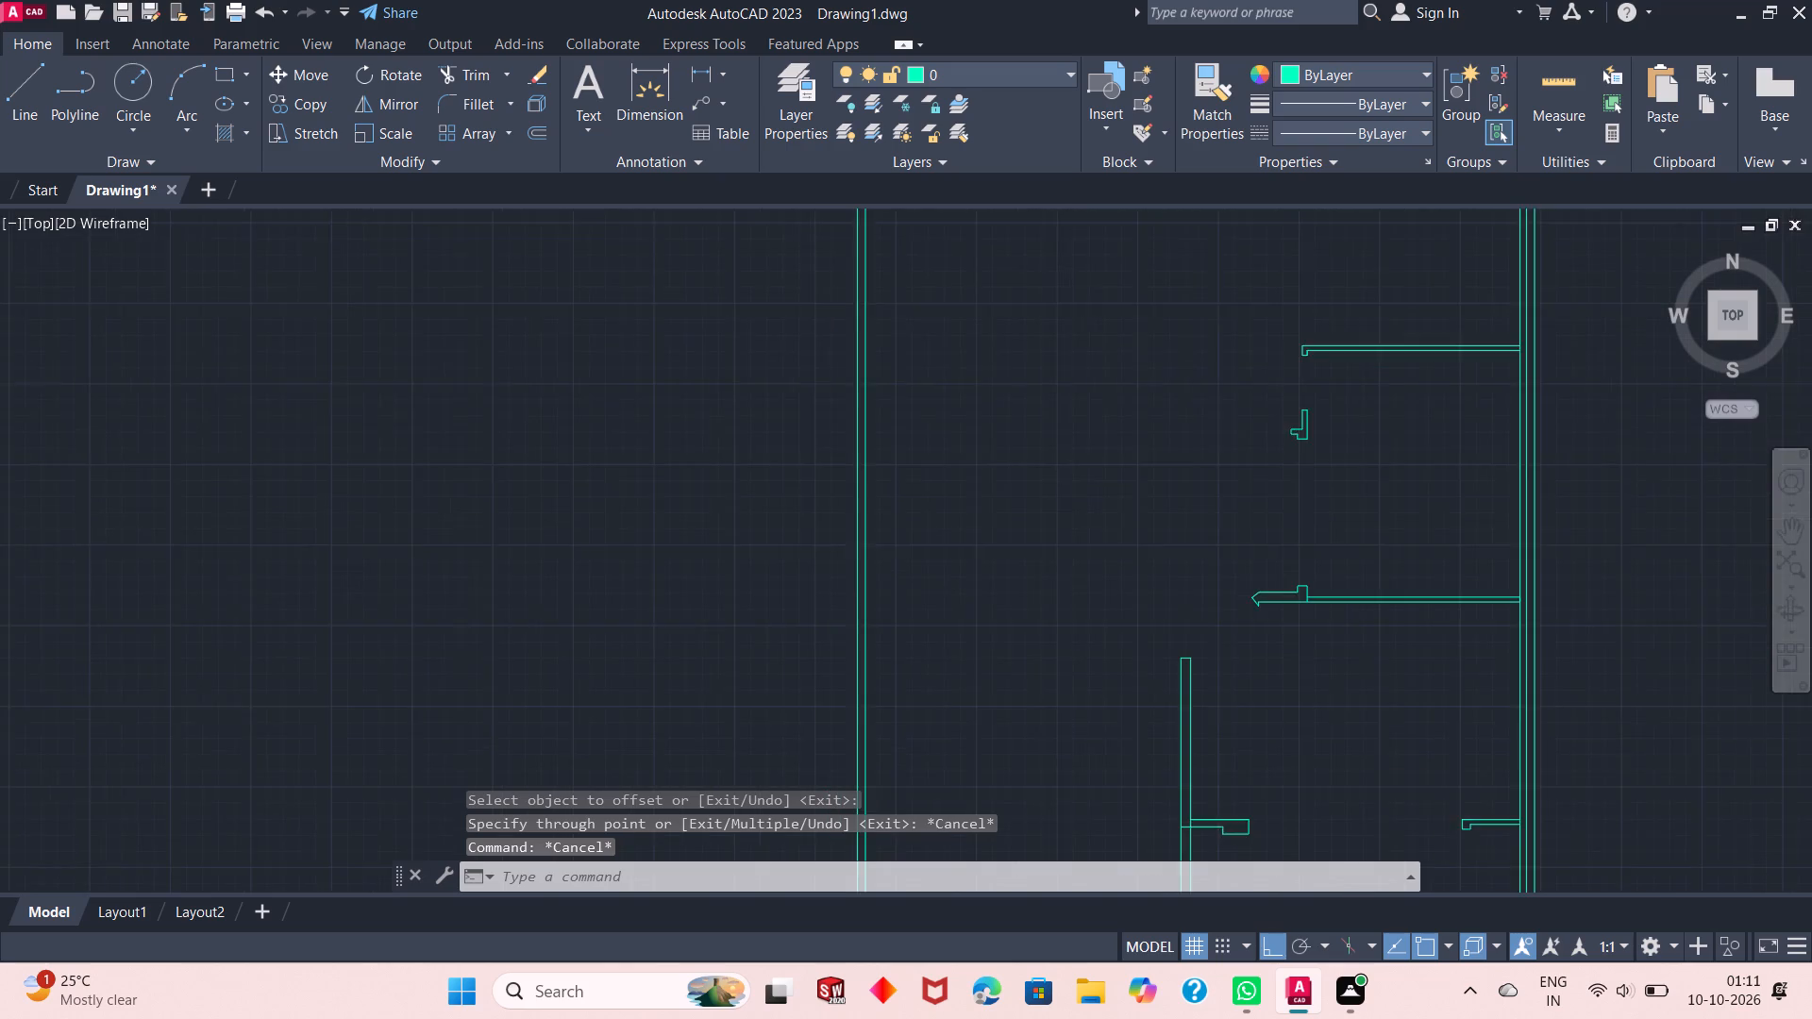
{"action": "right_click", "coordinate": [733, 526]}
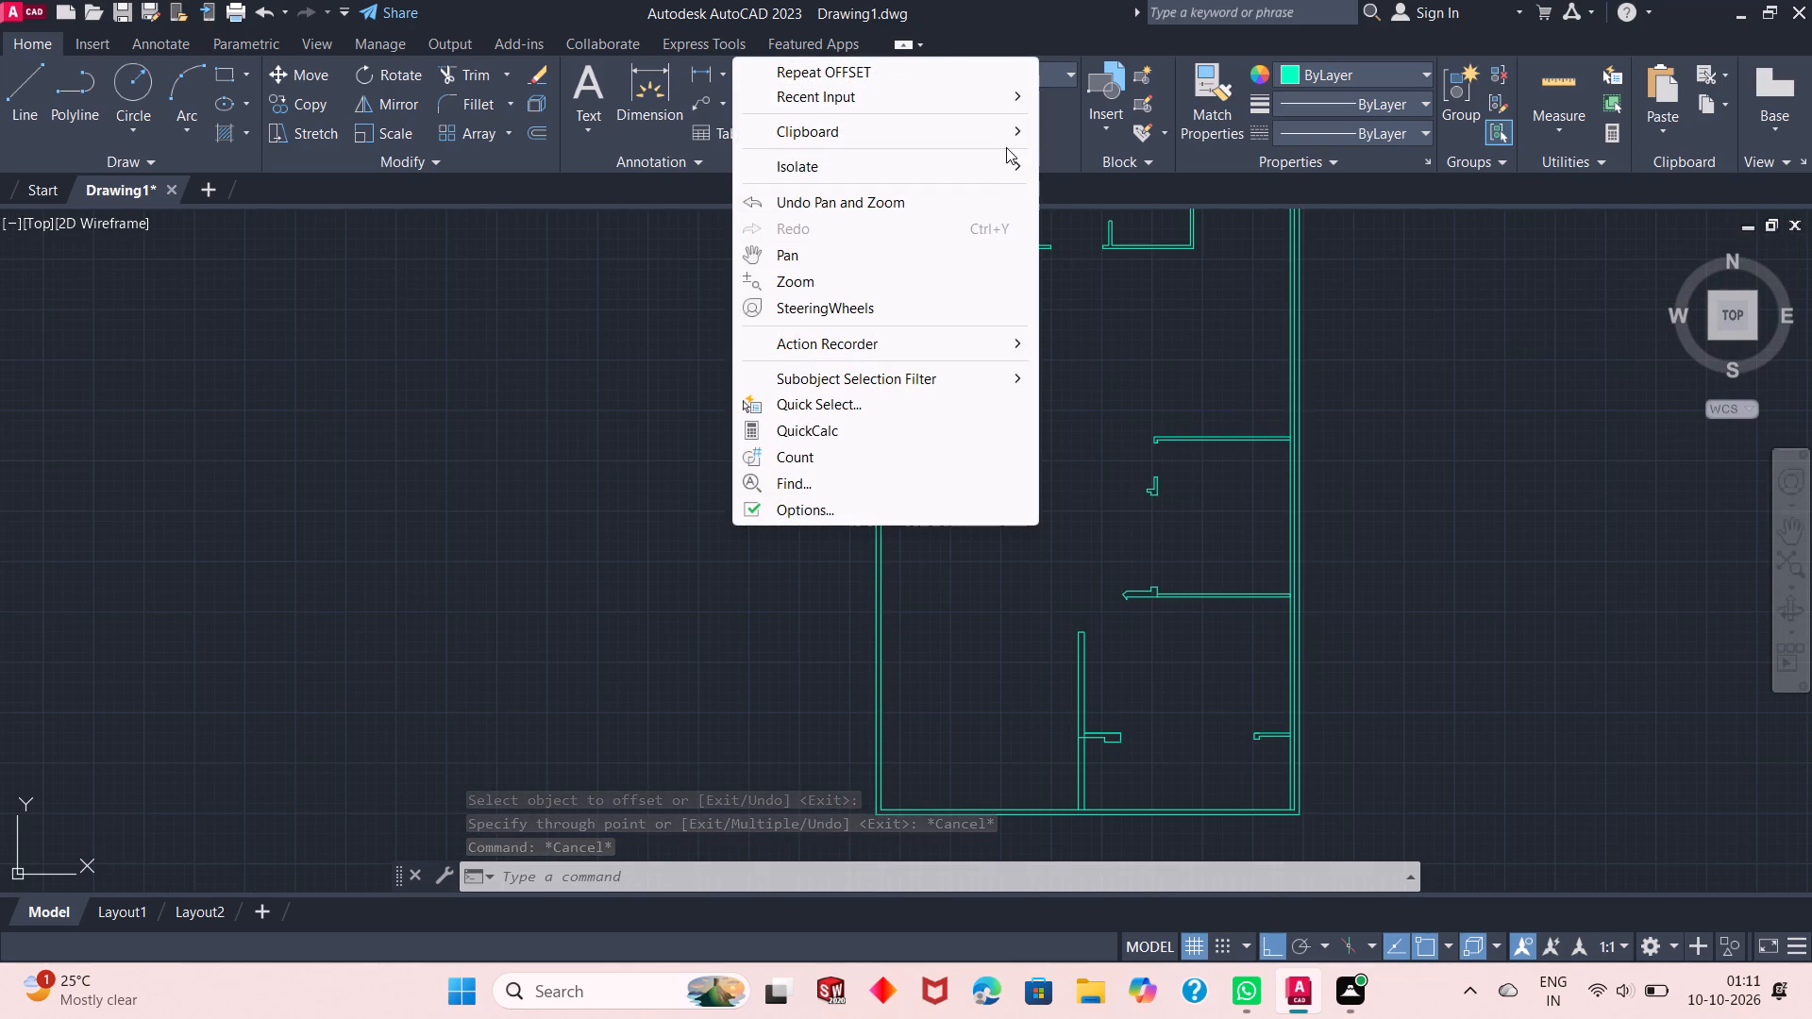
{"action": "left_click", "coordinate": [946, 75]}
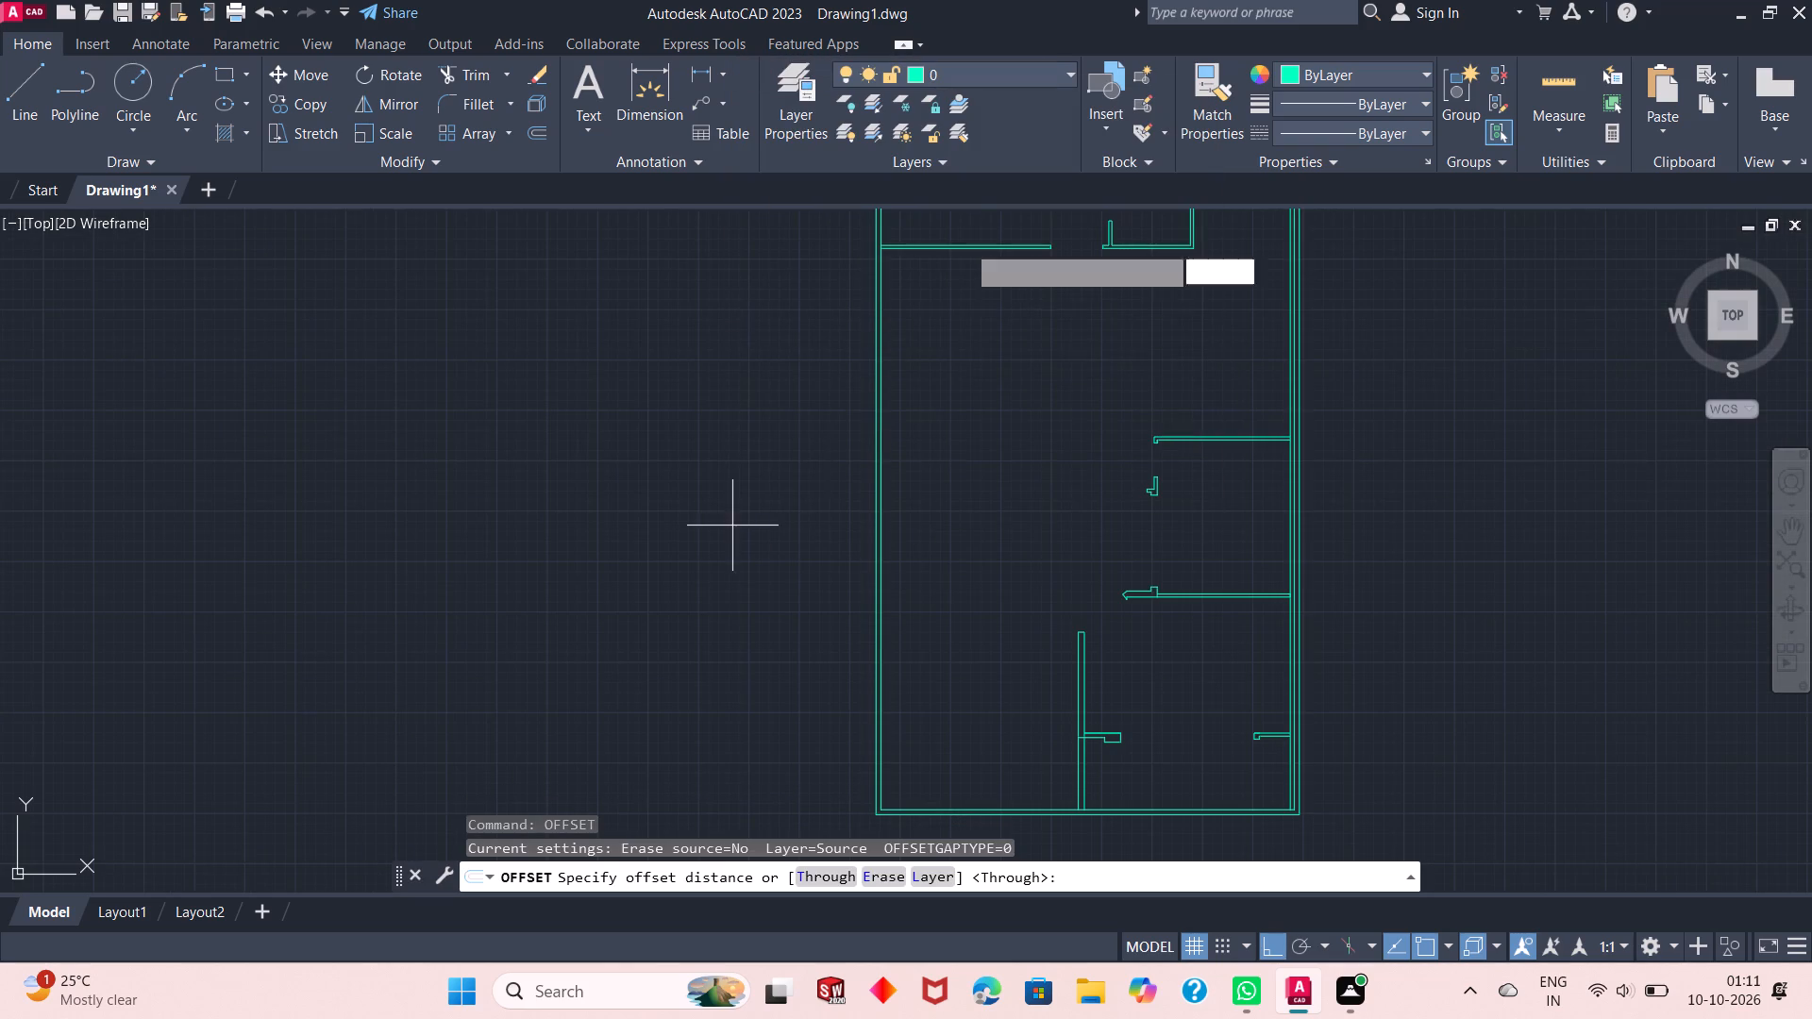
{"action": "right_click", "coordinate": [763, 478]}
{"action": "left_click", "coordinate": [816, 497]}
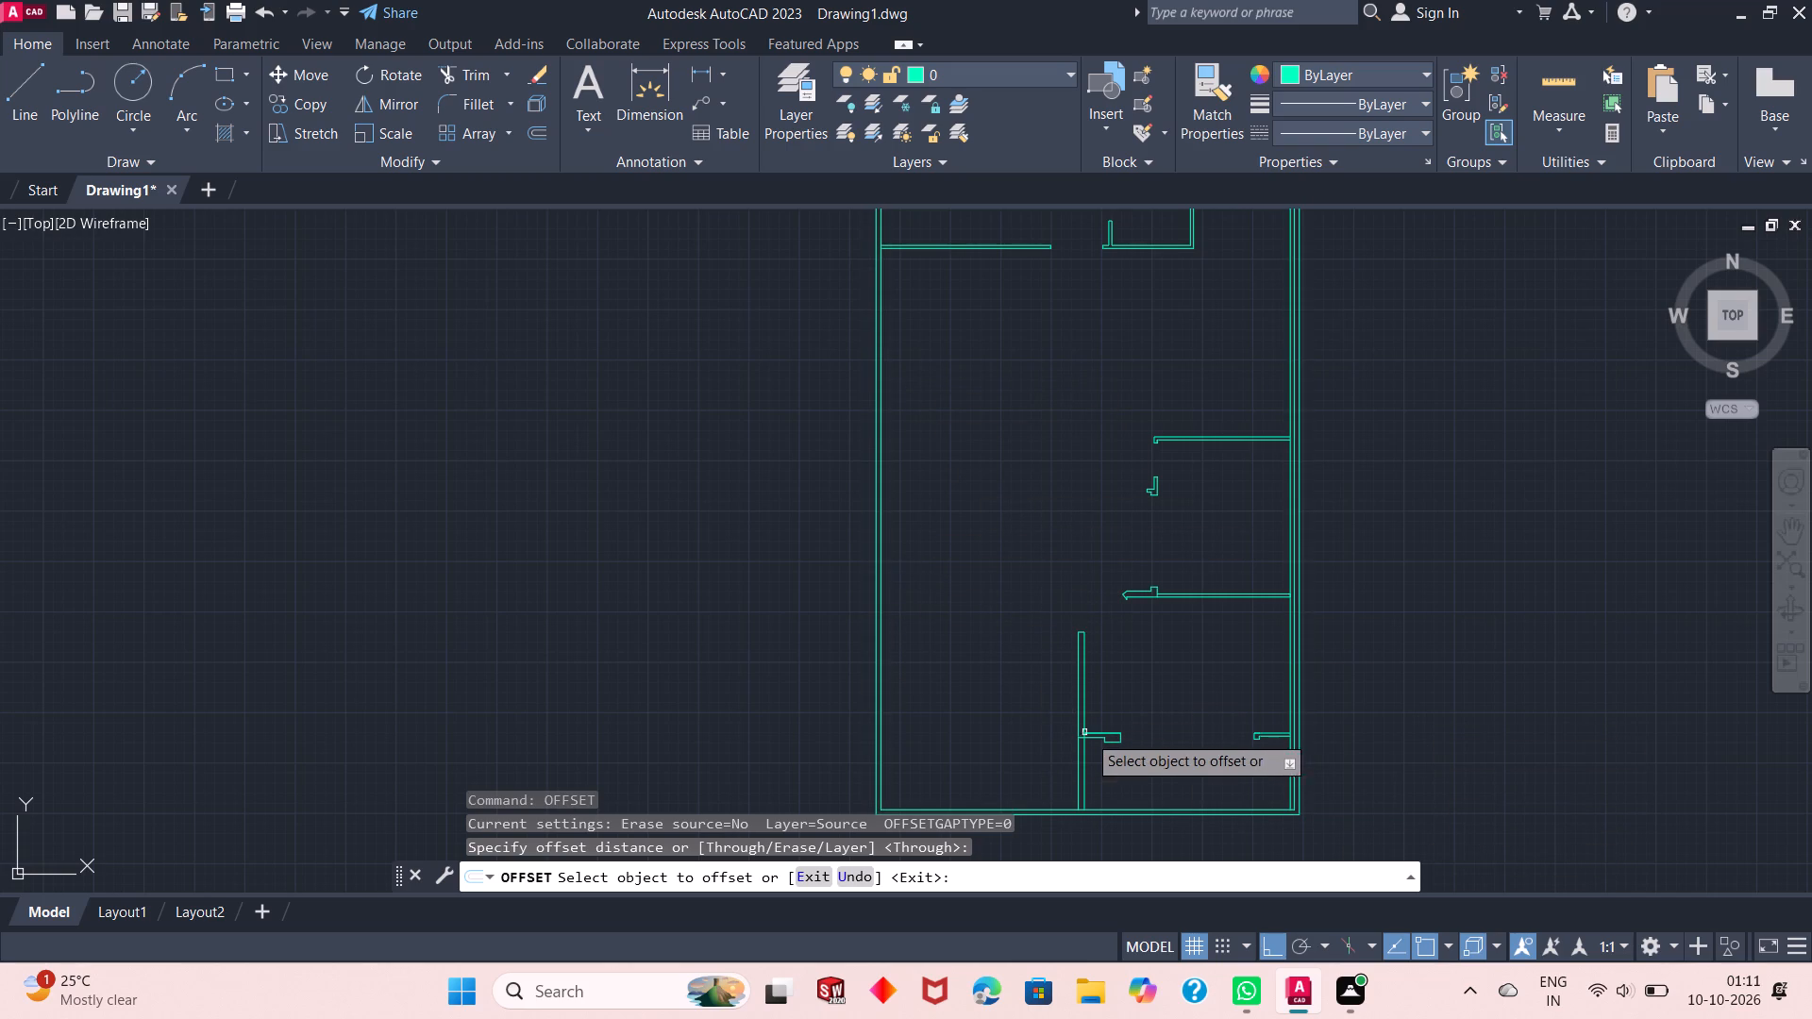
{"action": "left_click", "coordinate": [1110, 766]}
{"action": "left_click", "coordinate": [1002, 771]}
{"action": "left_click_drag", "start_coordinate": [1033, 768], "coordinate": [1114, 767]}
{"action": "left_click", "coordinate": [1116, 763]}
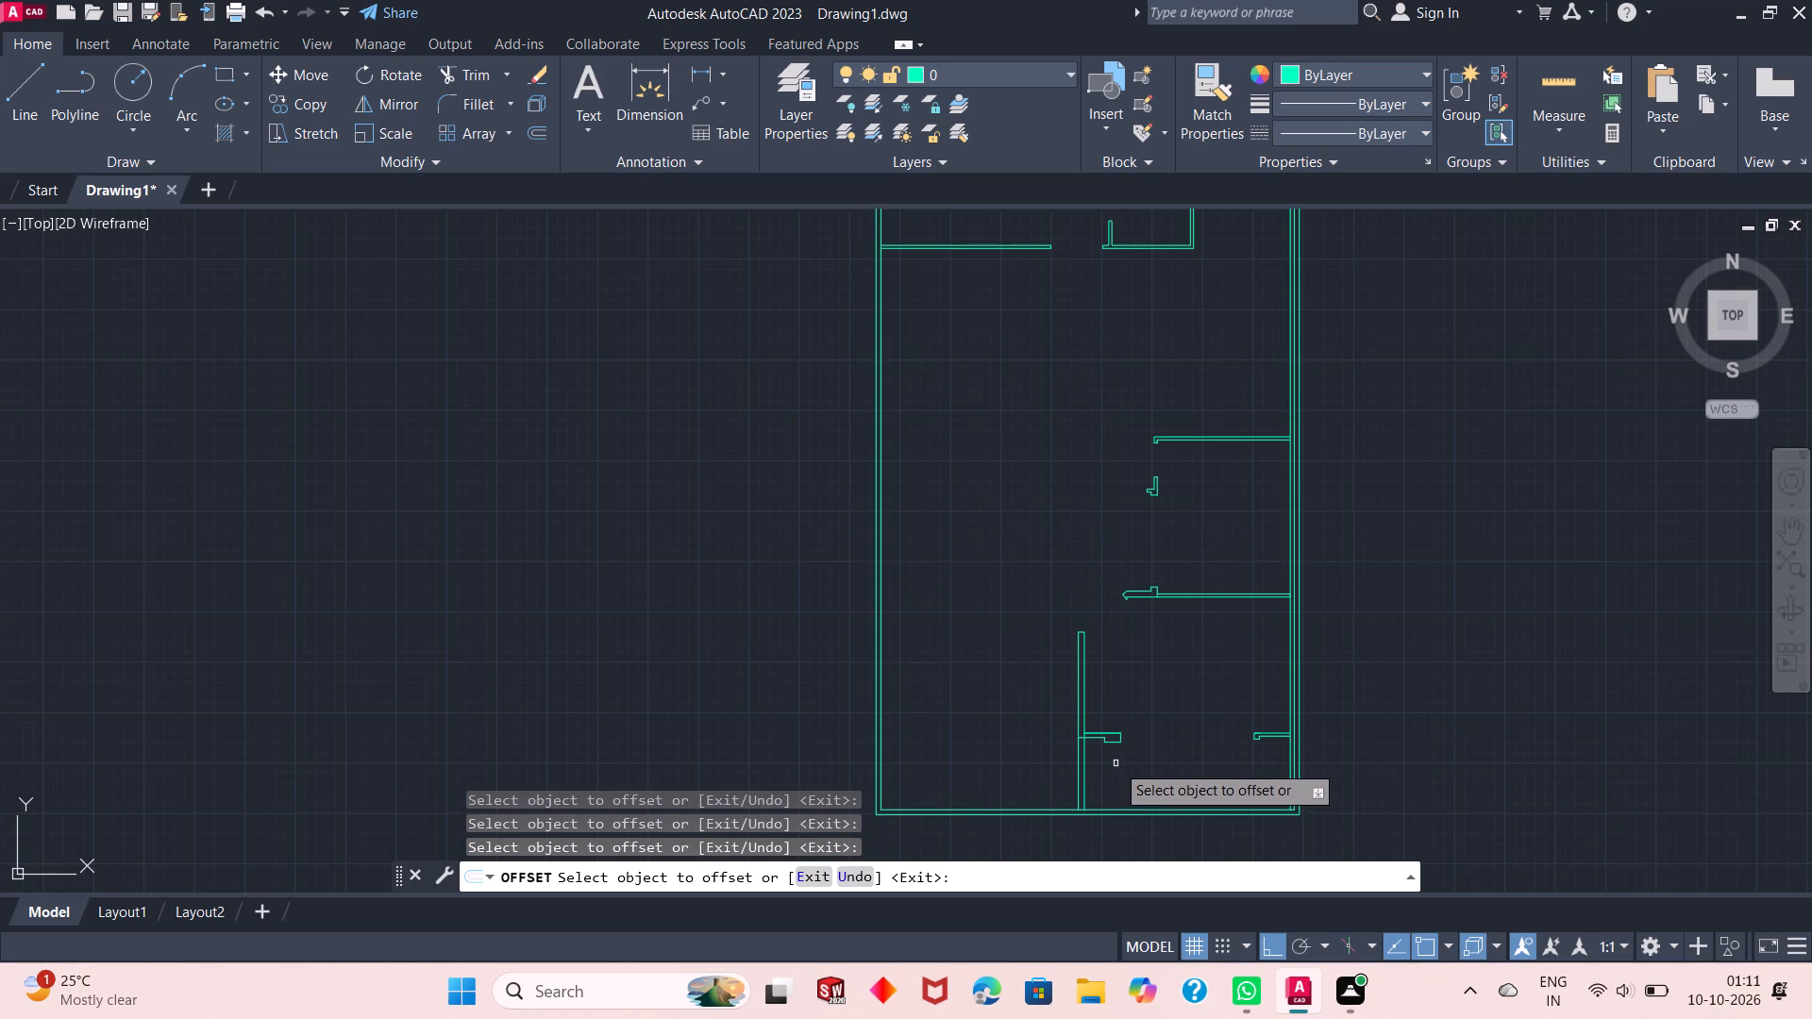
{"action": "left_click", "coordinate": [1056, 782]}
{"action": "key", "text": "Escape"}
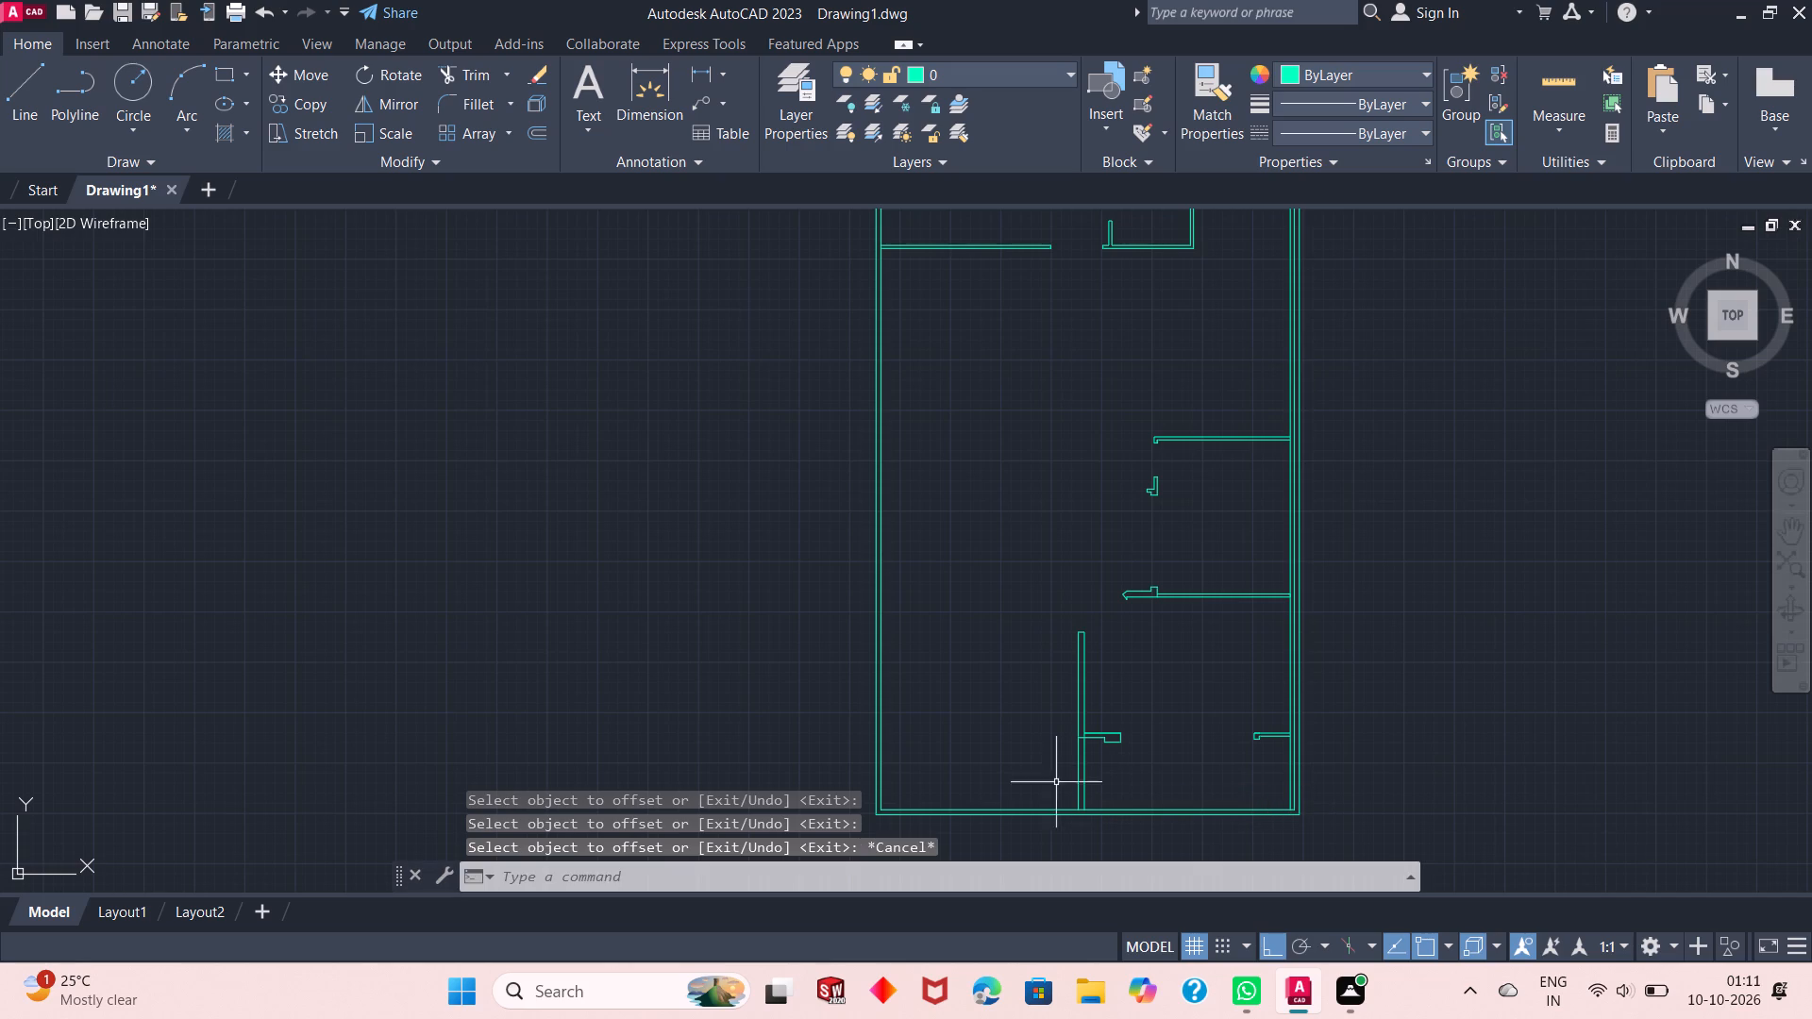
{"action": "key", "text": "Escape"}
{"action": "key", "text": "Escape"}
Trim both lines of the central north-south wall between the southern jogged partition stub and the south exterior wall.
{"action": "right_click", "coordinate": [950, 613]}
{"action": "left_click", "coordinate": [1069, 187]}
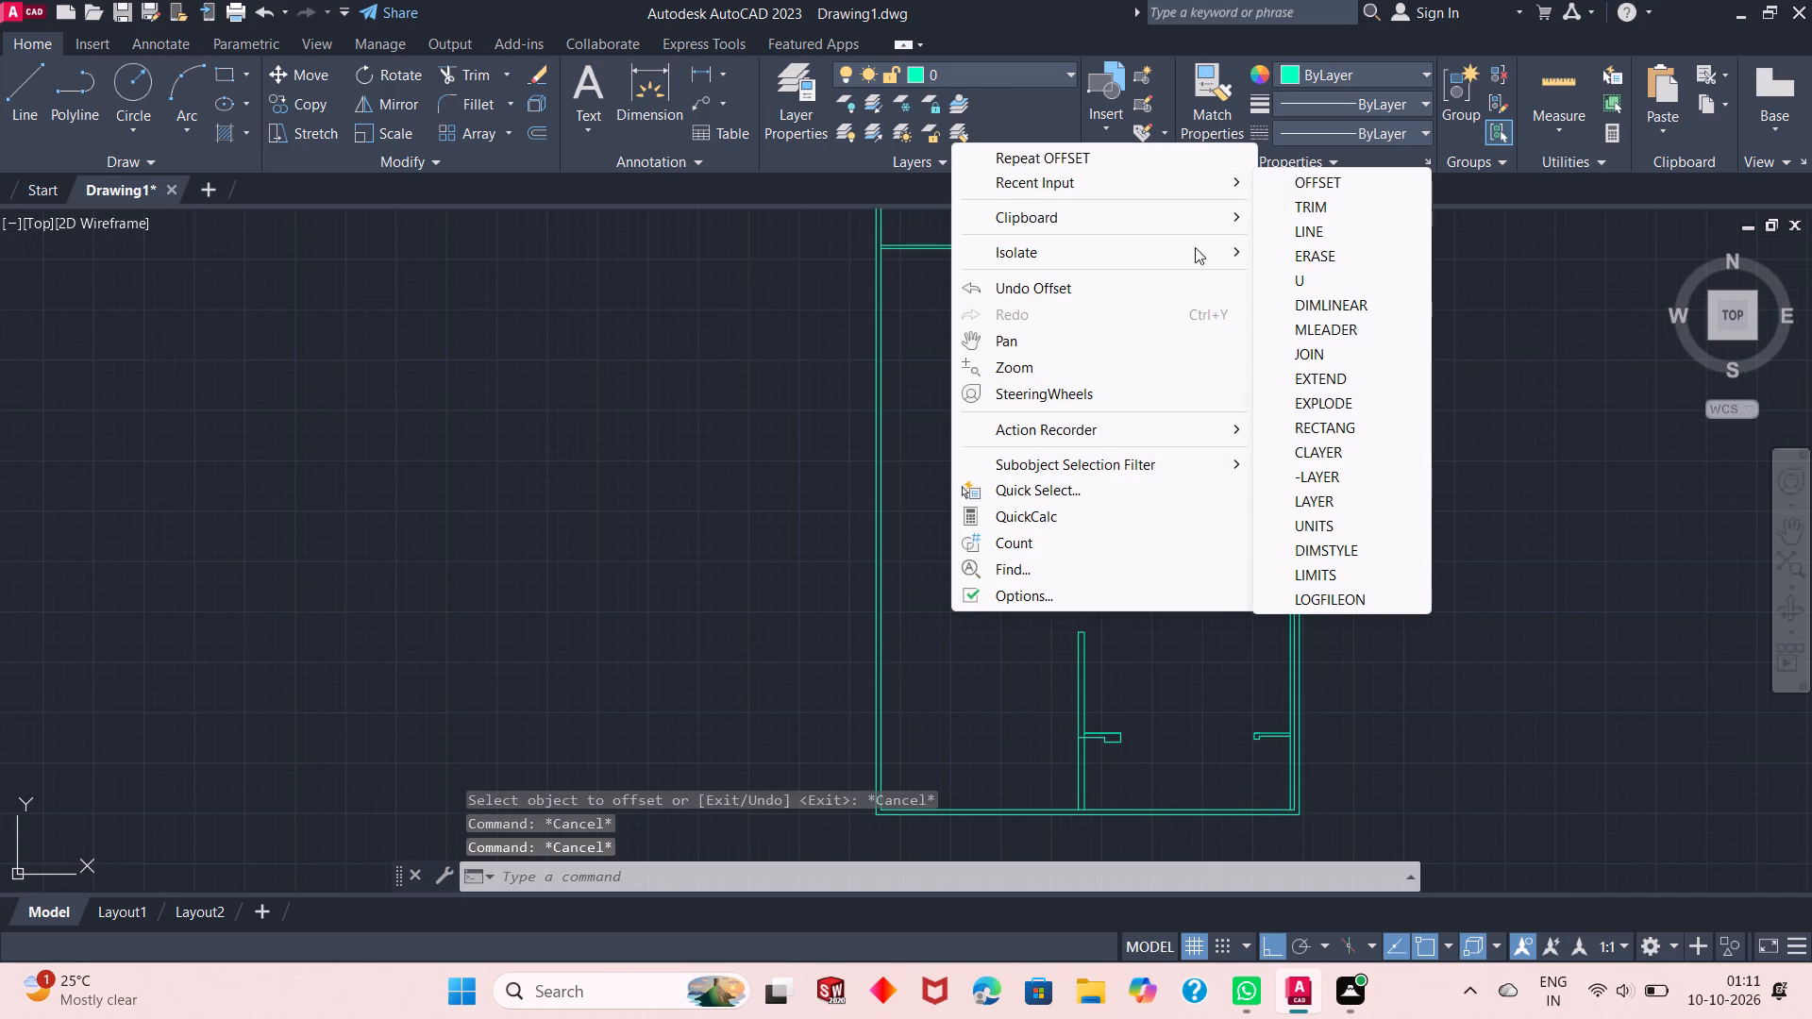
{"action": "left_click", "coordinate": [1332, 207]}
{"action": "left_click_drag", "start_coordinate": [1144, 773], "coordinate": [1100, 776]}
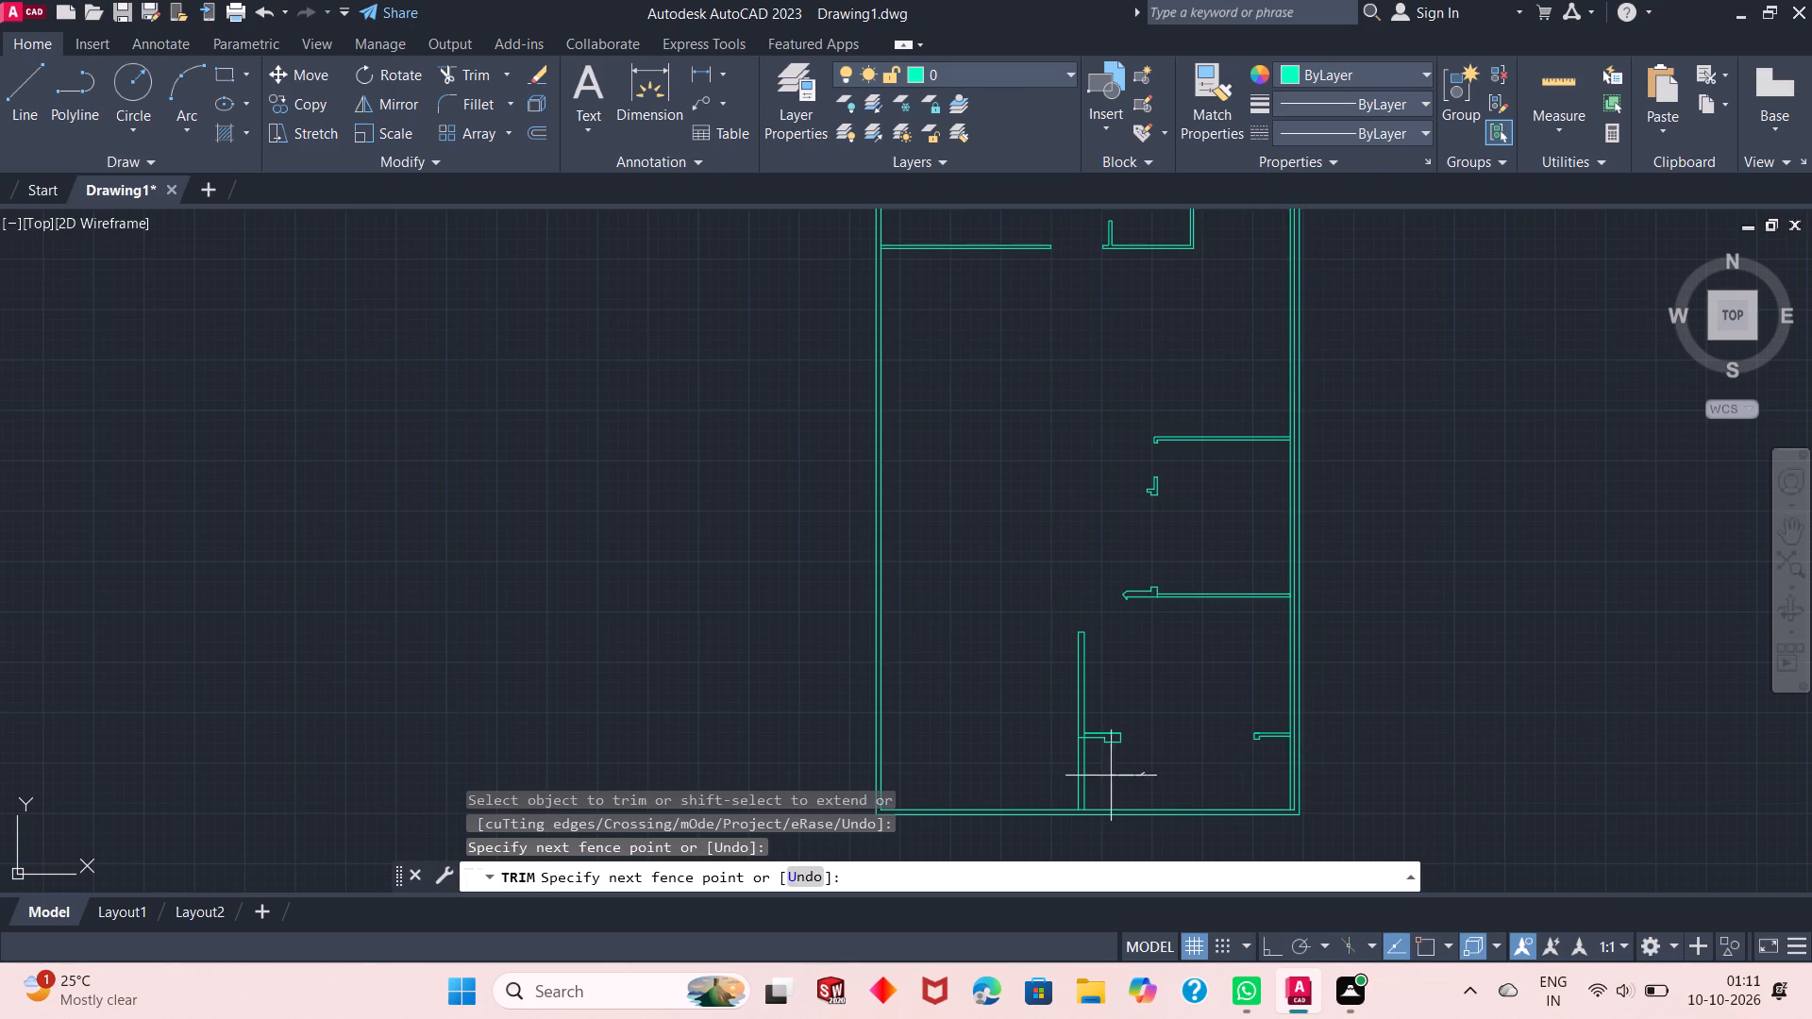
{"action": "left_click_drag", "start_coordinate": [1100, 776], "coordinate": [1015, 772]}
{"action": "scroll", "coordinate": [1168, 717], "scroll_direction": "down", "scroll_amount": 1}
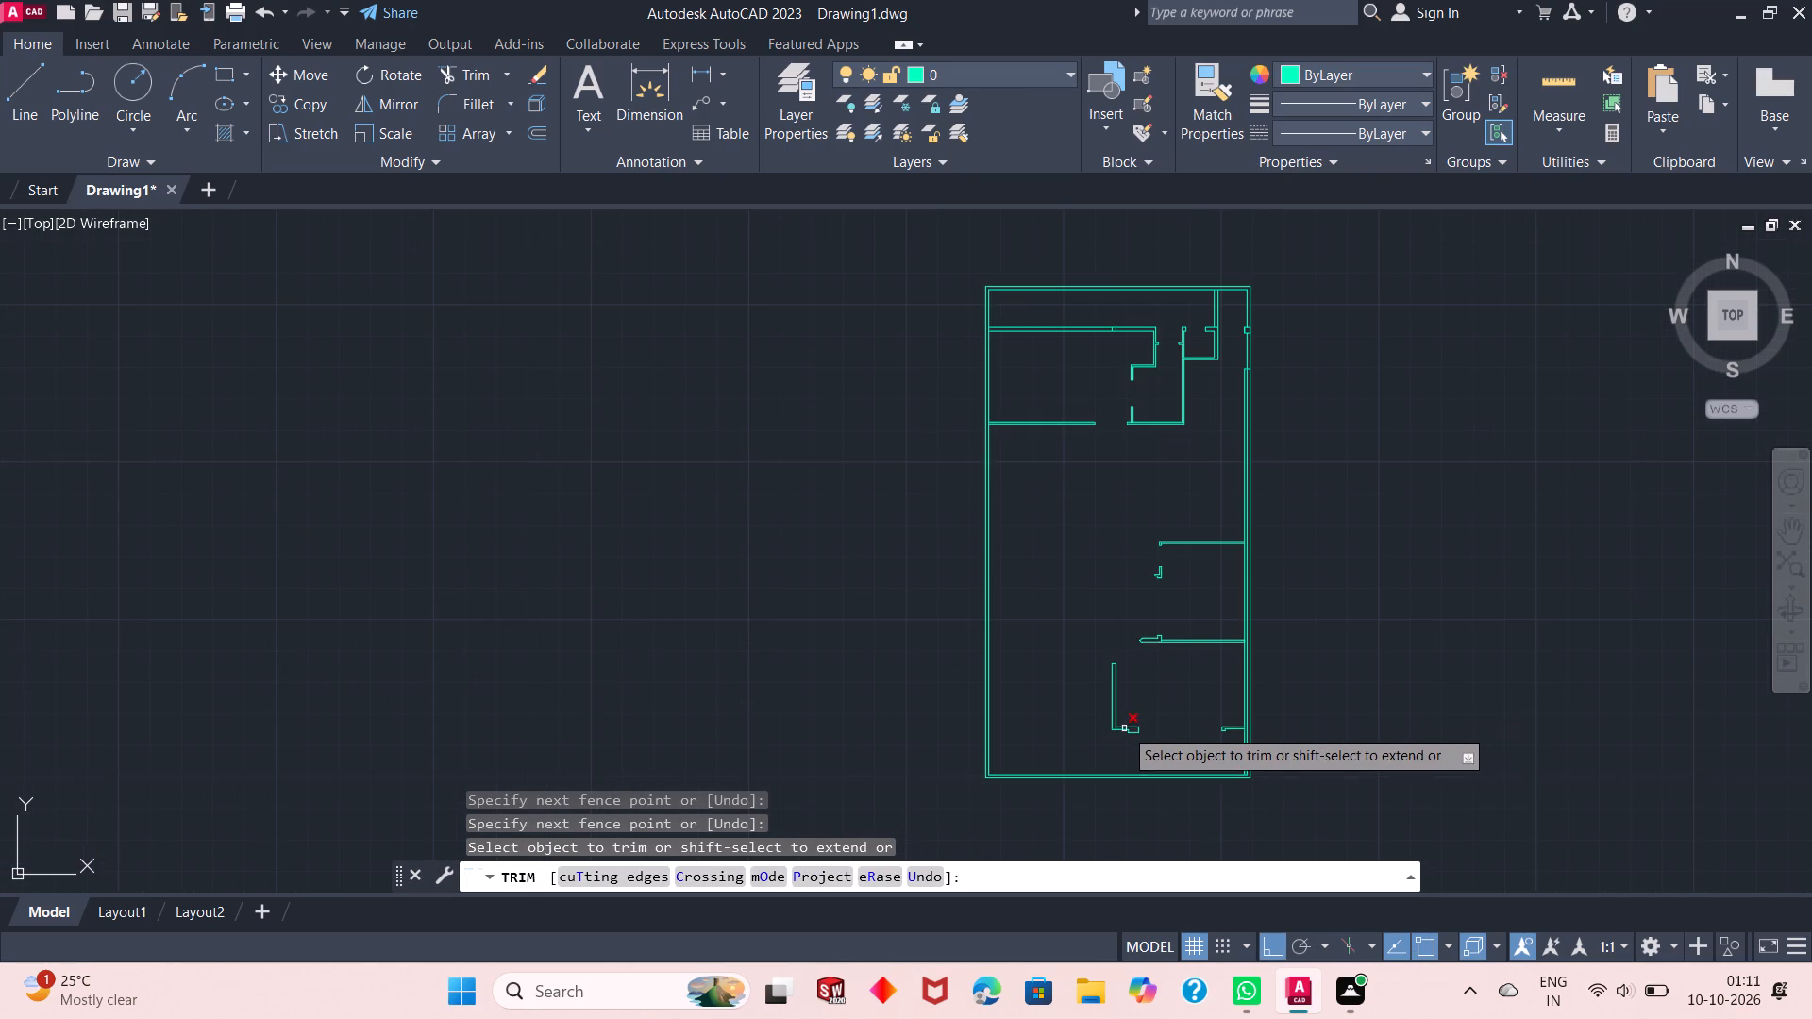
{"action": "scroll", "coordinate": [1143, 693], "scroll_direction": "down", "scroll_amount": 1}
{"action": "scroll", "coordinate": [1016, 751], "scroll_direction": "up", "scroll_amount": 2}
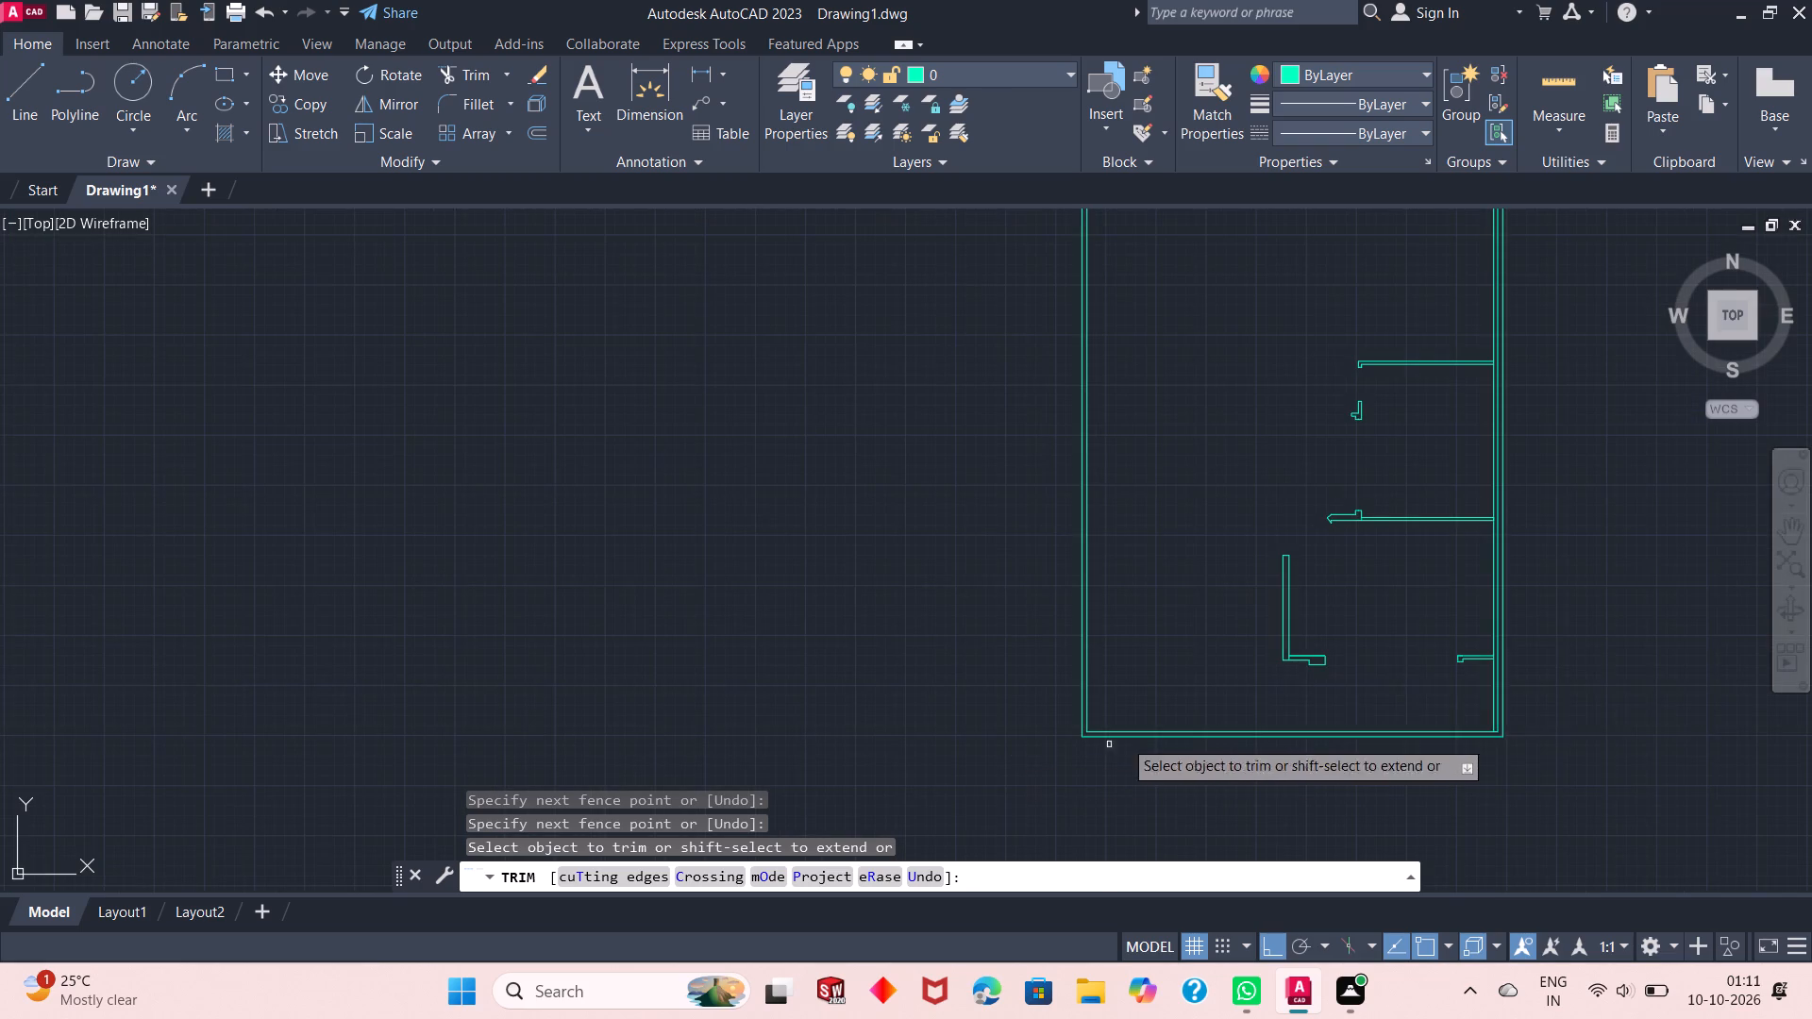
{"action": "scroll", "coordinate": [1348, 638], "scroll_direction": "up", "scroll_amount": 2}
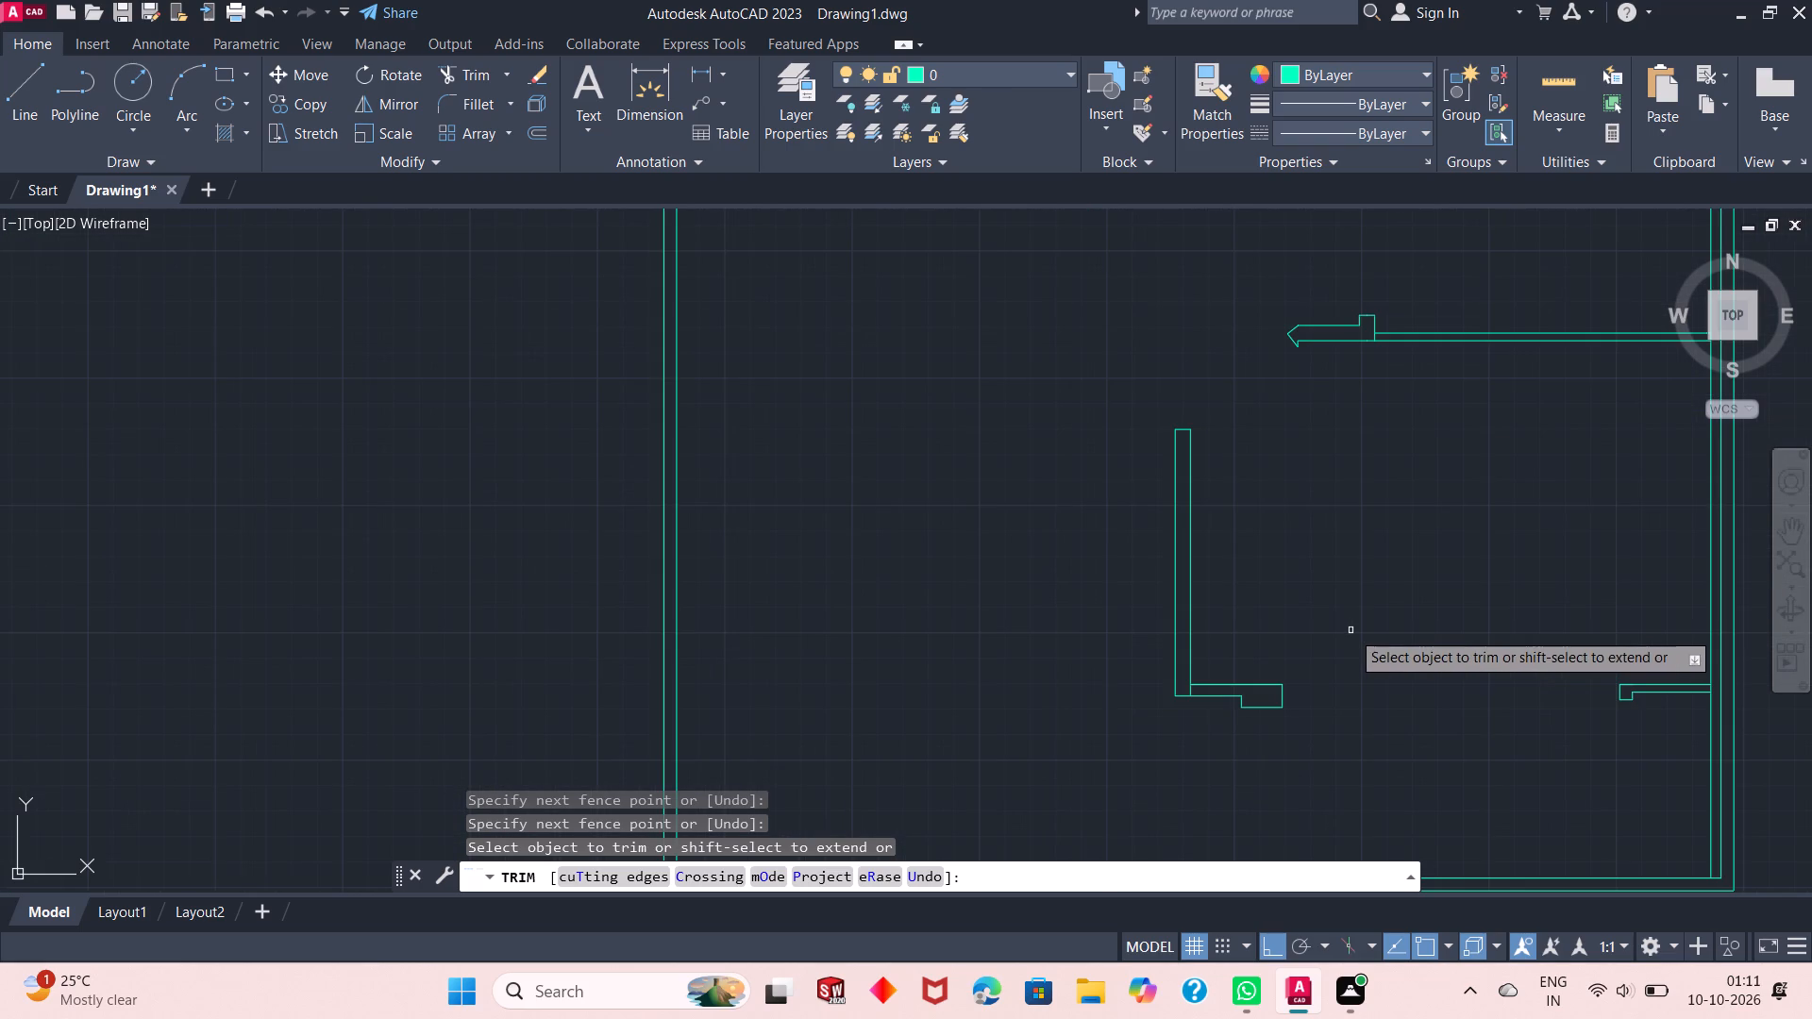
{"action": "scroll", "coordinate": [1351, 682], "scroll_direction": "down", "scroll_amount": 2}
{"action": "scroll", "coordinate": [1312, 558], "scroll_direction": "up", "scroll_amount": 1}
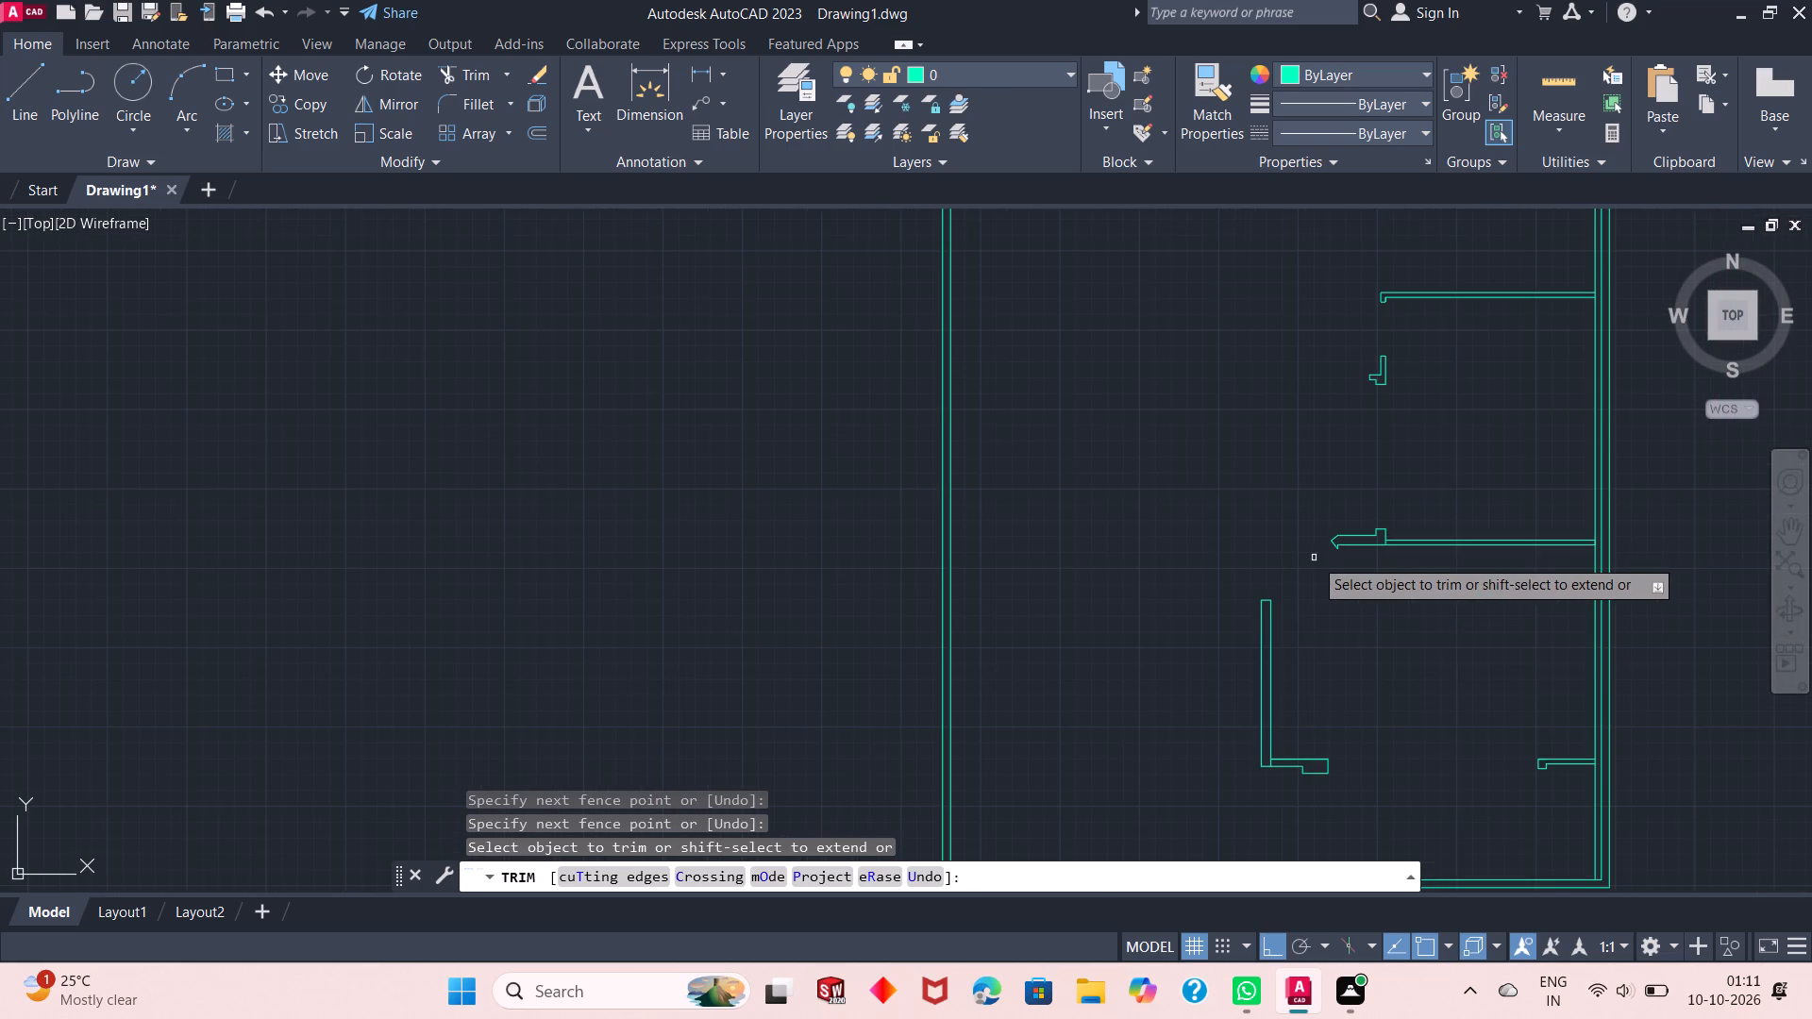
{"action": "scroll", "coordinate": [1304, 691], "scroll_direction": "down", "scroll_amount": 2}
{"action": "scroll", "coordinate": [1321, 616], "scroll_direction": "up", "scroll_amount": 2}
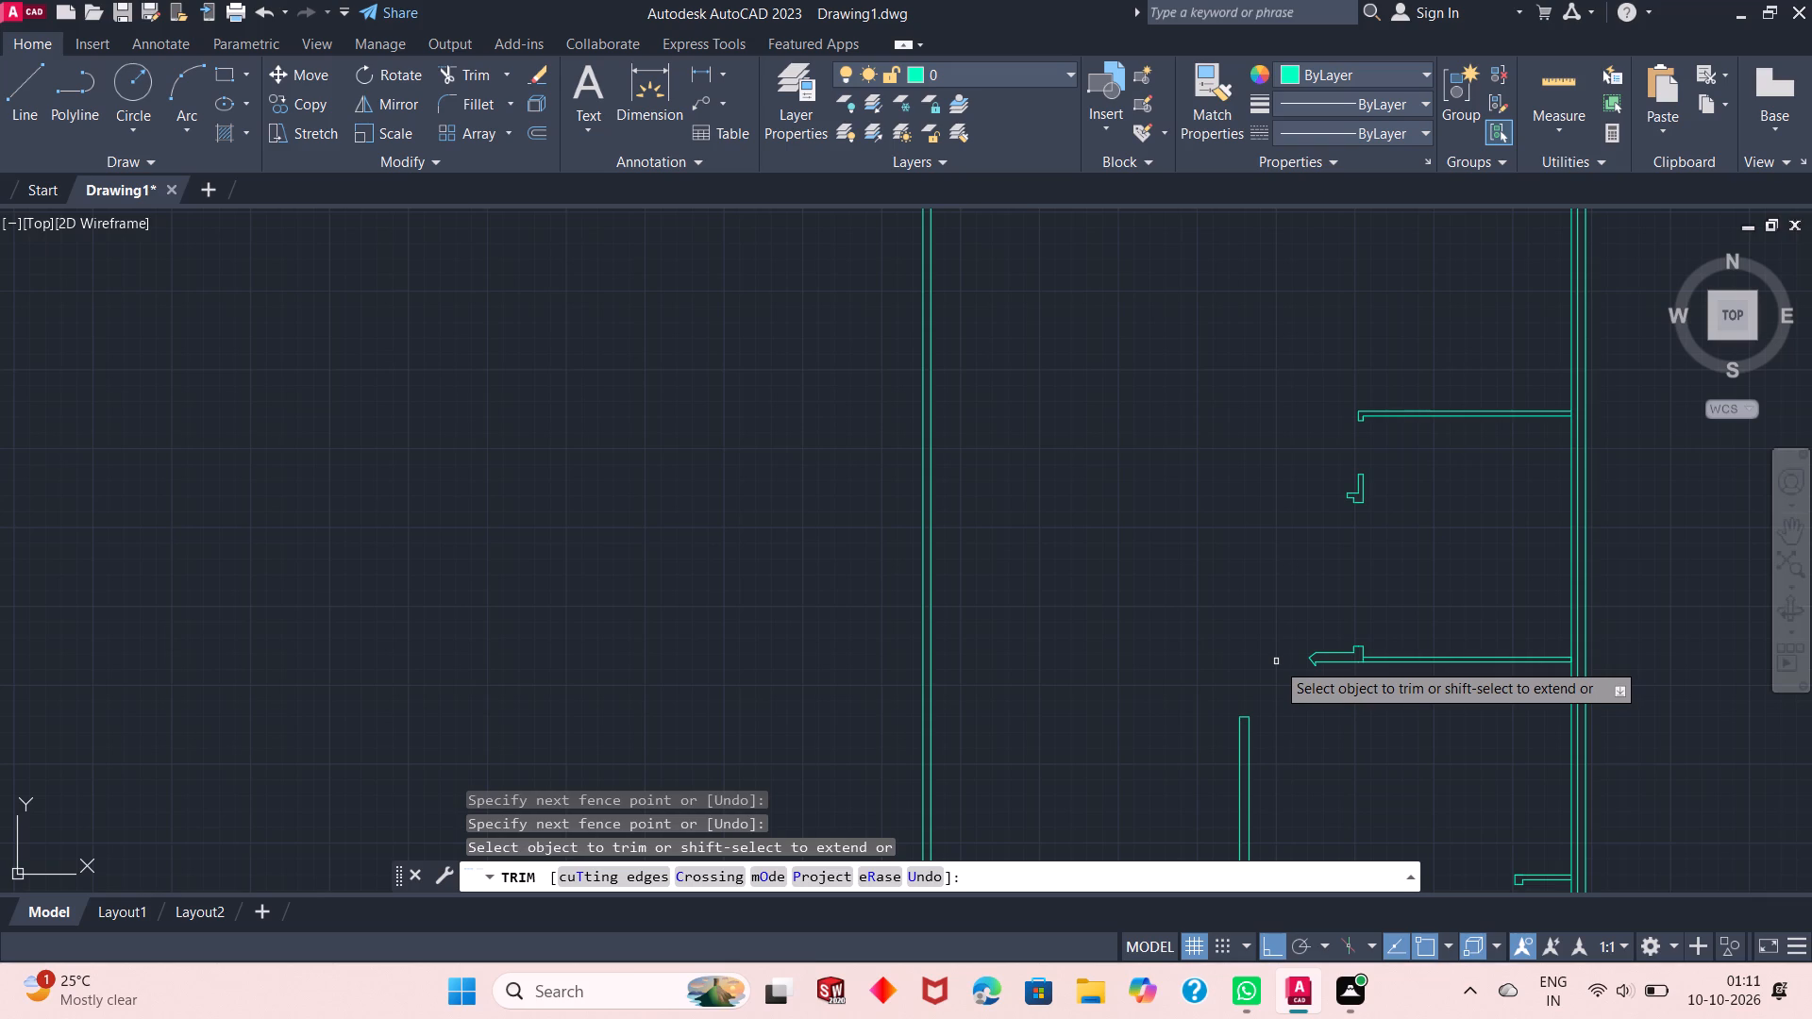
{"action": "key", "text": "Escape"}
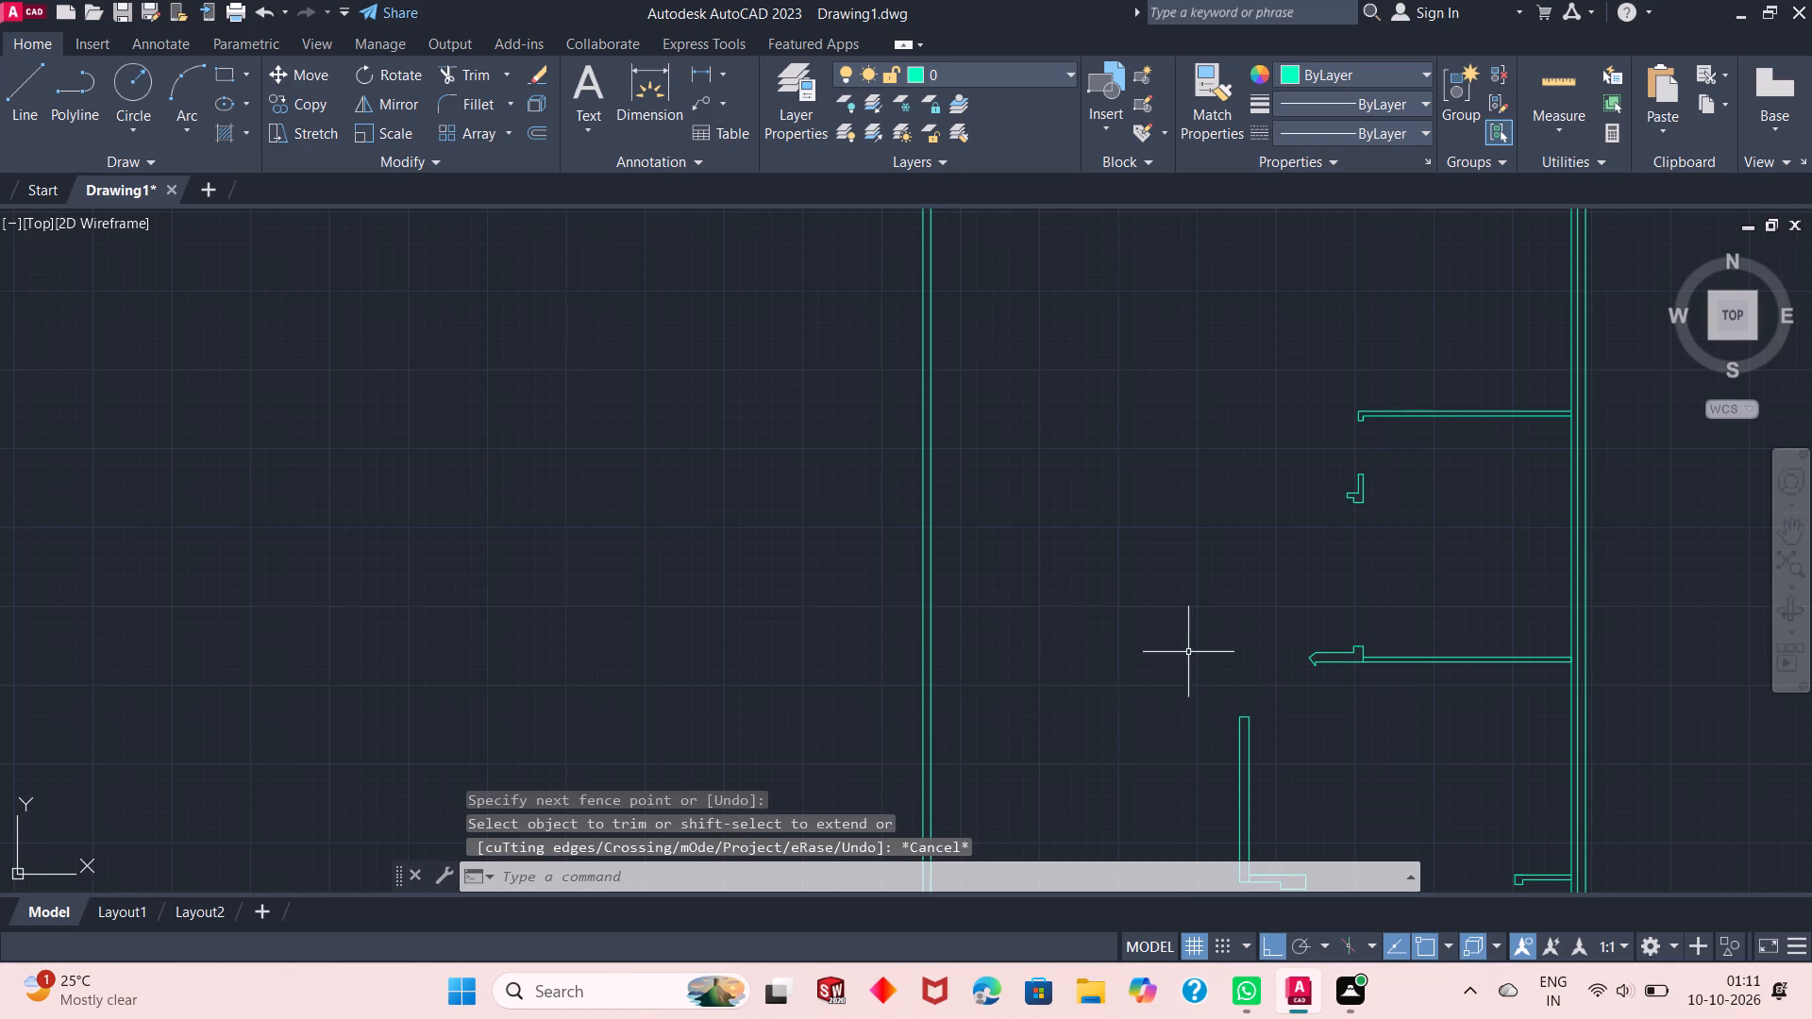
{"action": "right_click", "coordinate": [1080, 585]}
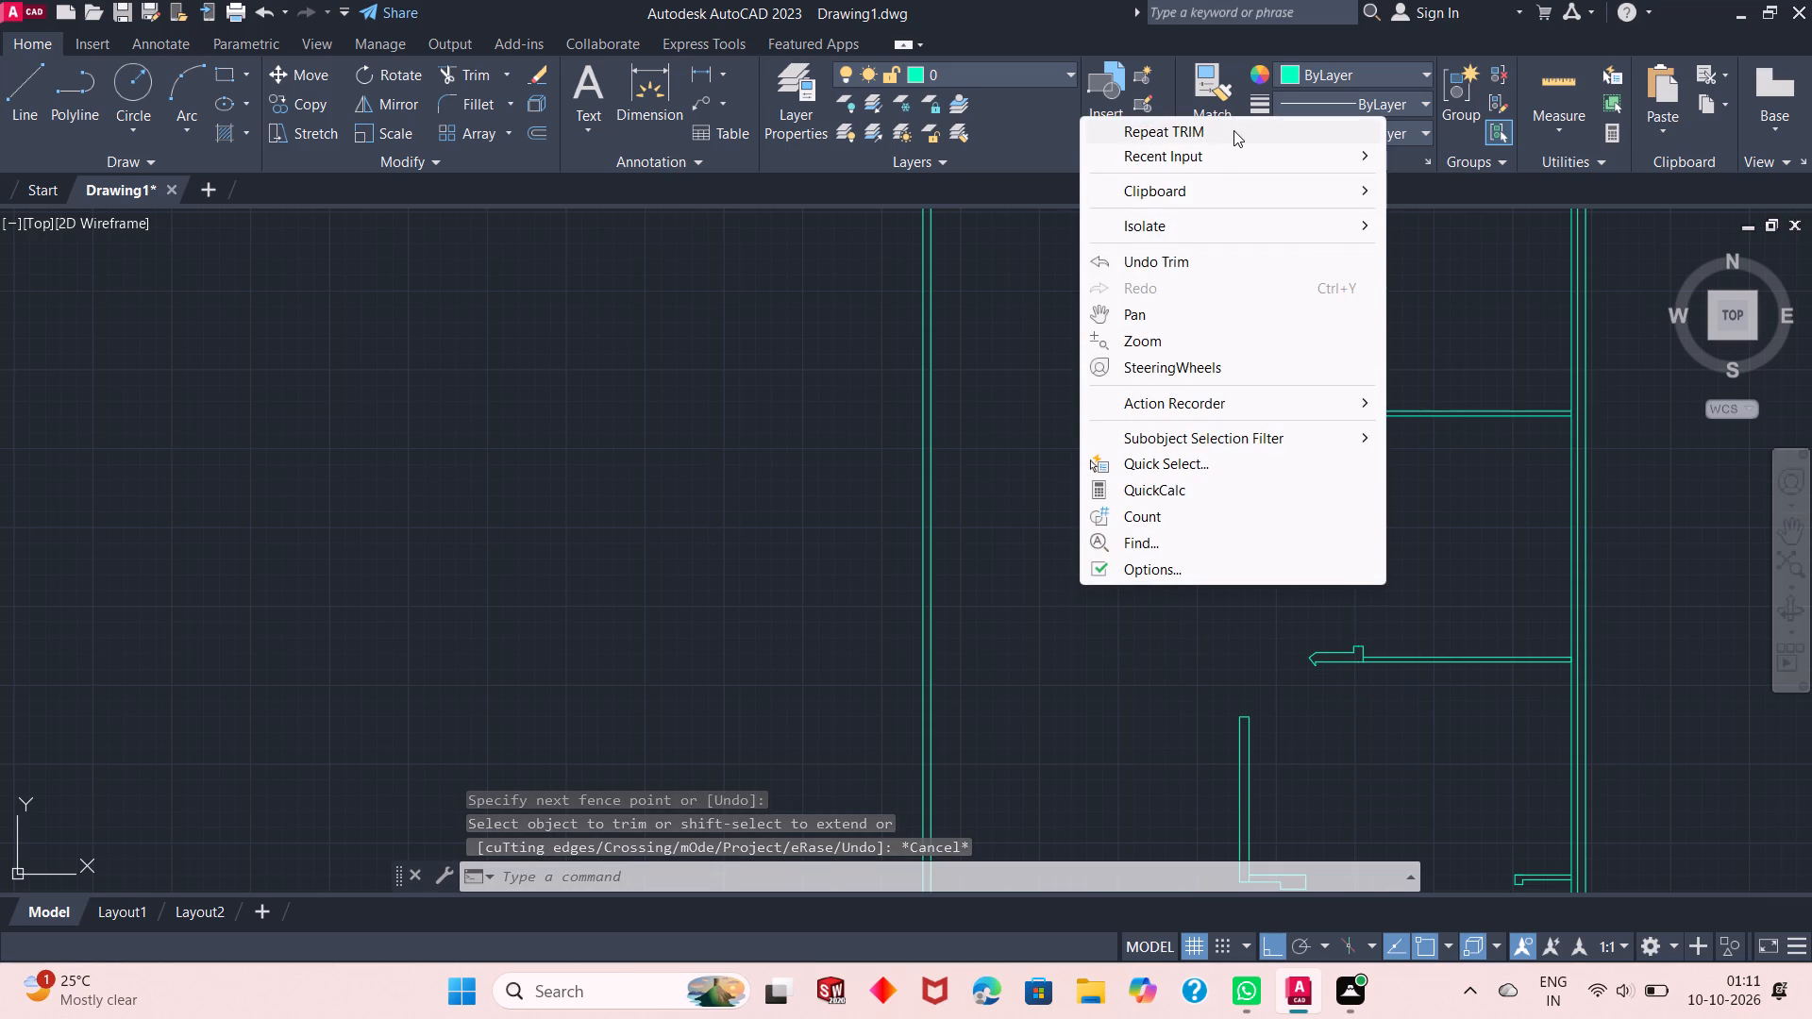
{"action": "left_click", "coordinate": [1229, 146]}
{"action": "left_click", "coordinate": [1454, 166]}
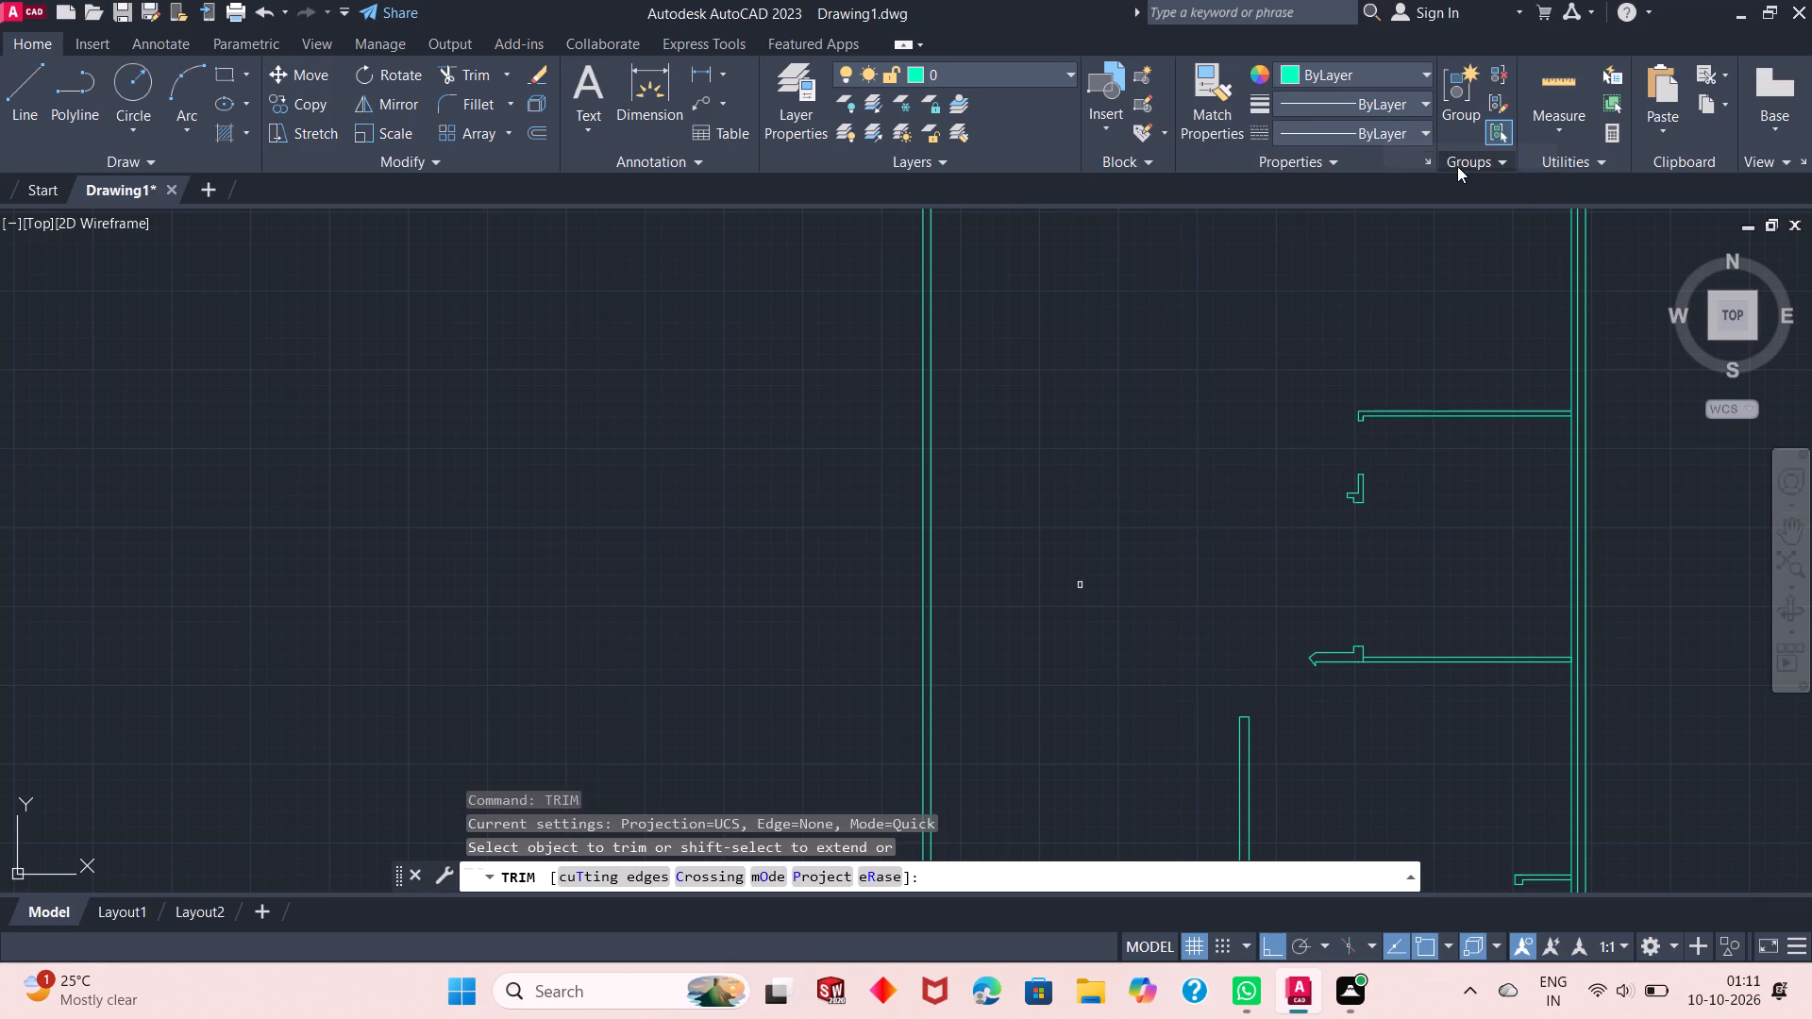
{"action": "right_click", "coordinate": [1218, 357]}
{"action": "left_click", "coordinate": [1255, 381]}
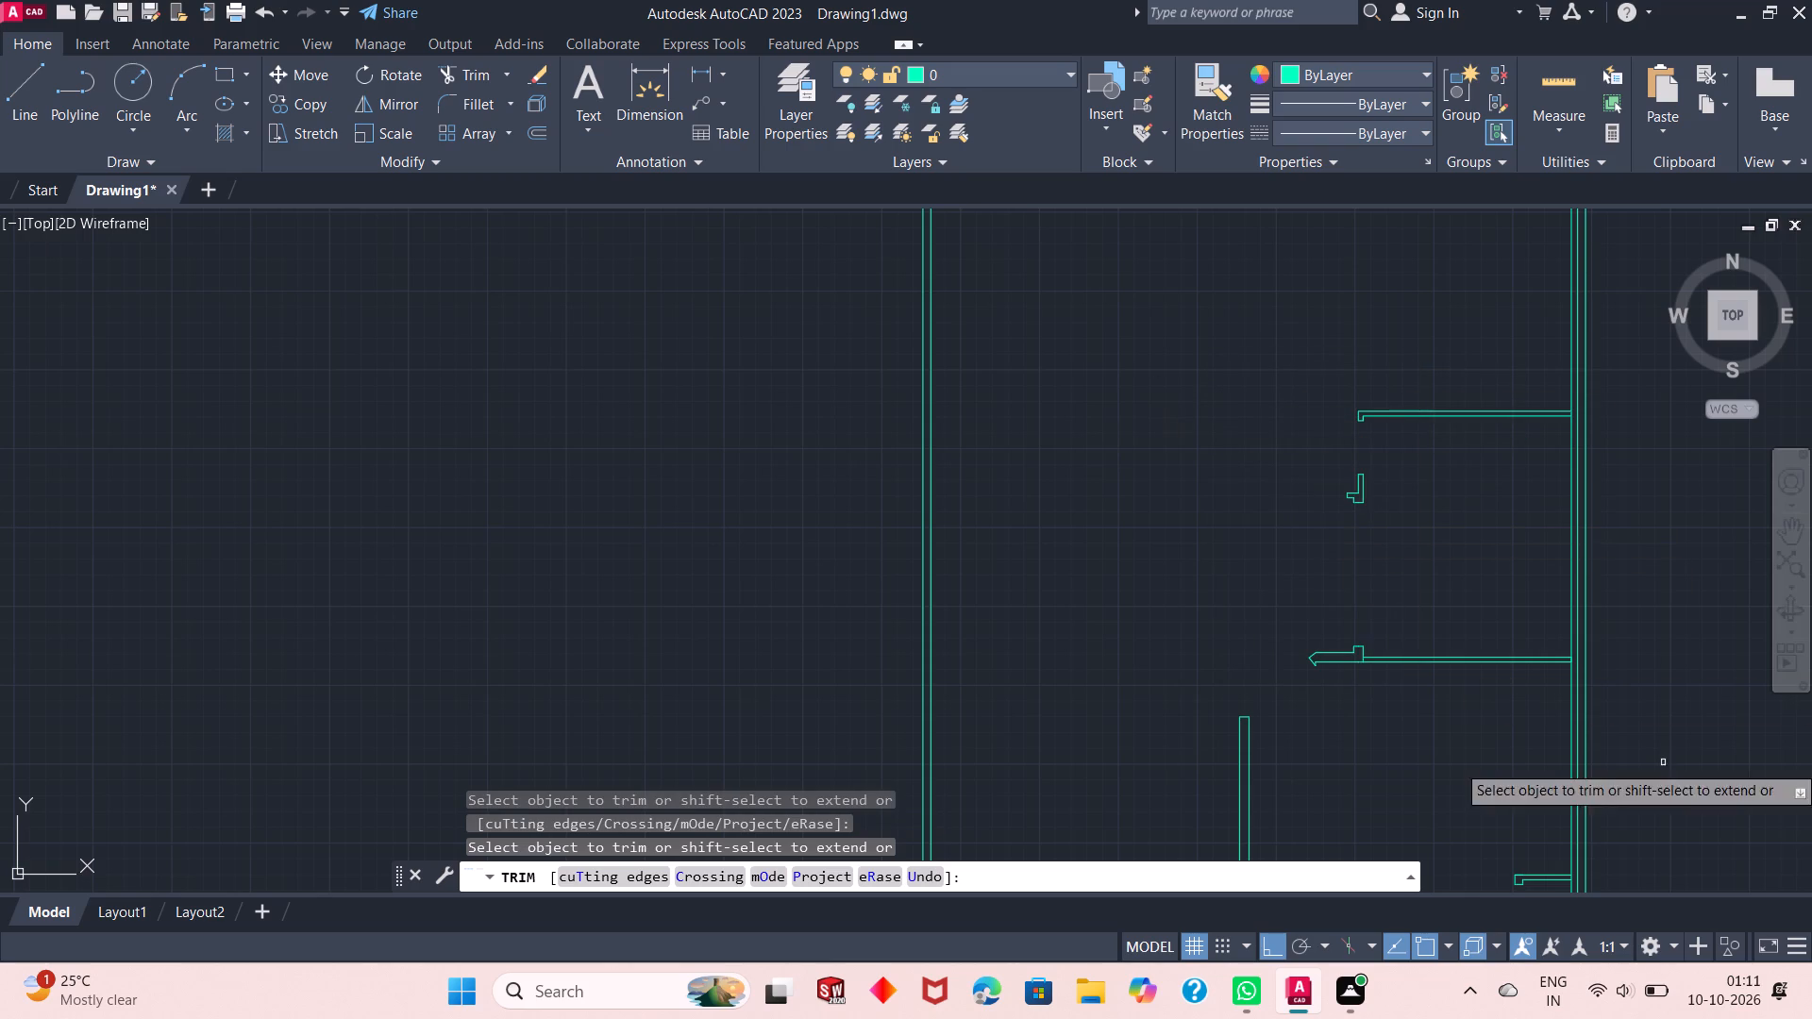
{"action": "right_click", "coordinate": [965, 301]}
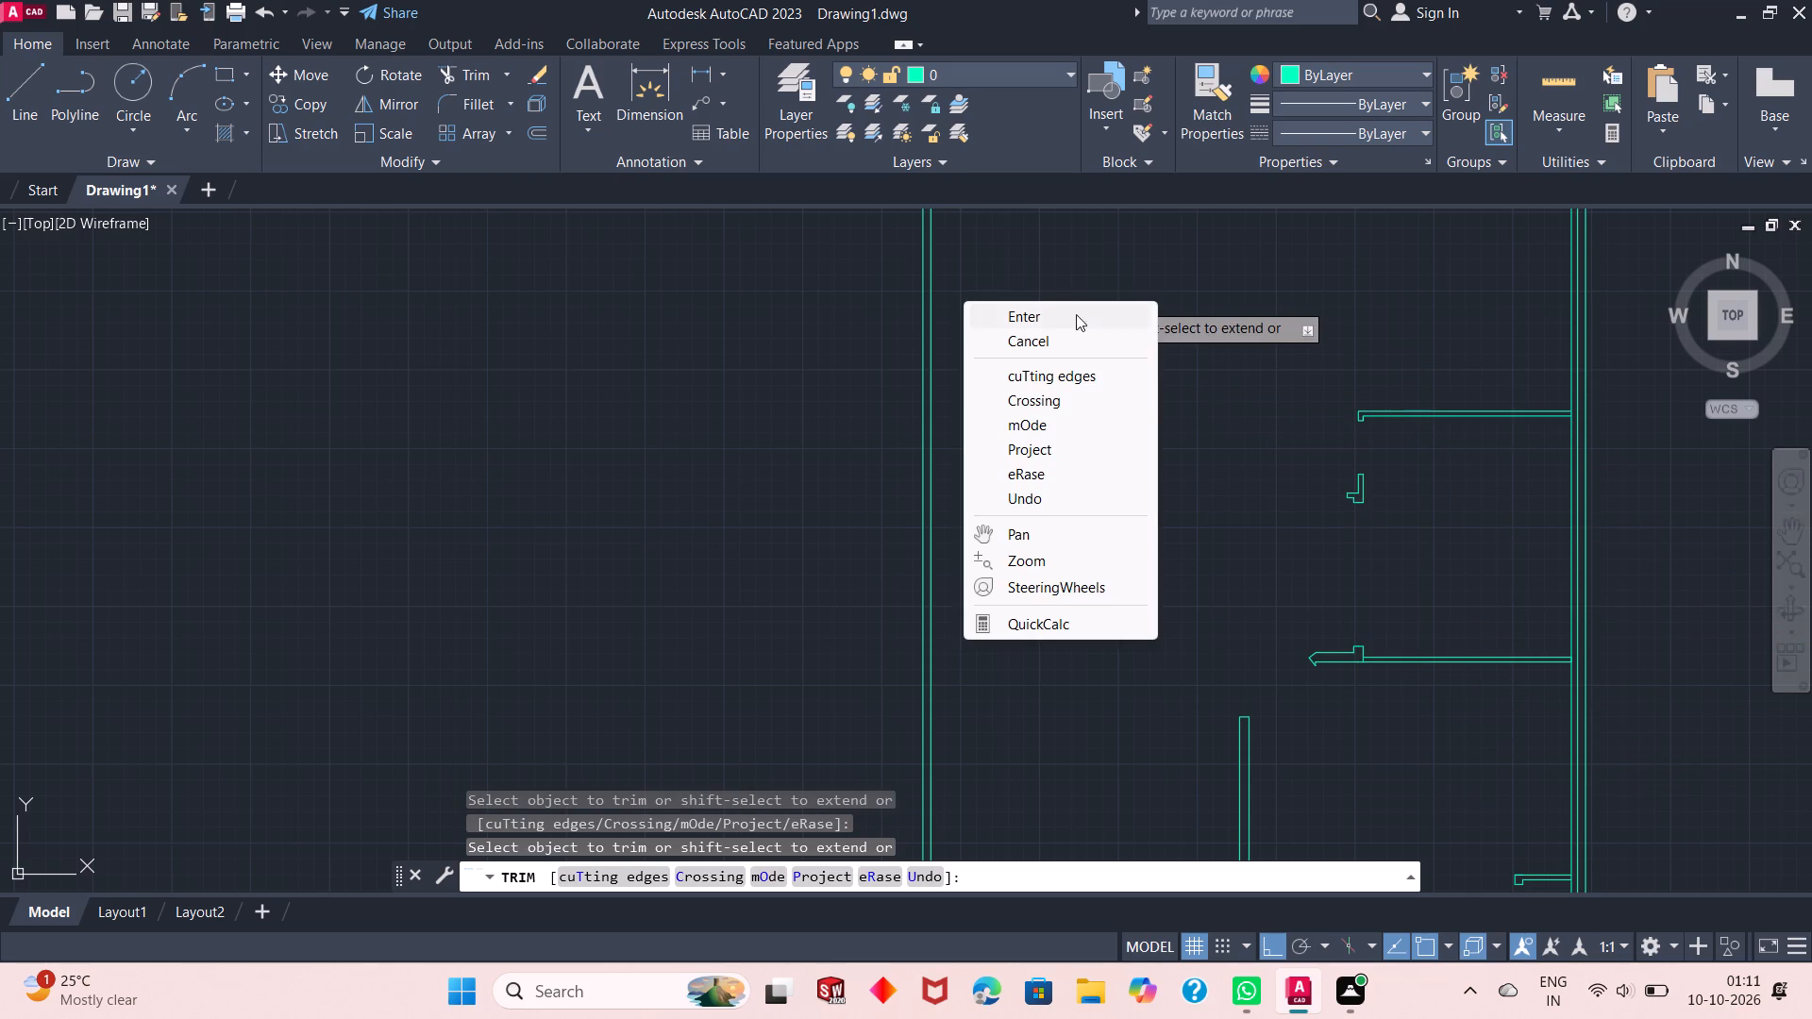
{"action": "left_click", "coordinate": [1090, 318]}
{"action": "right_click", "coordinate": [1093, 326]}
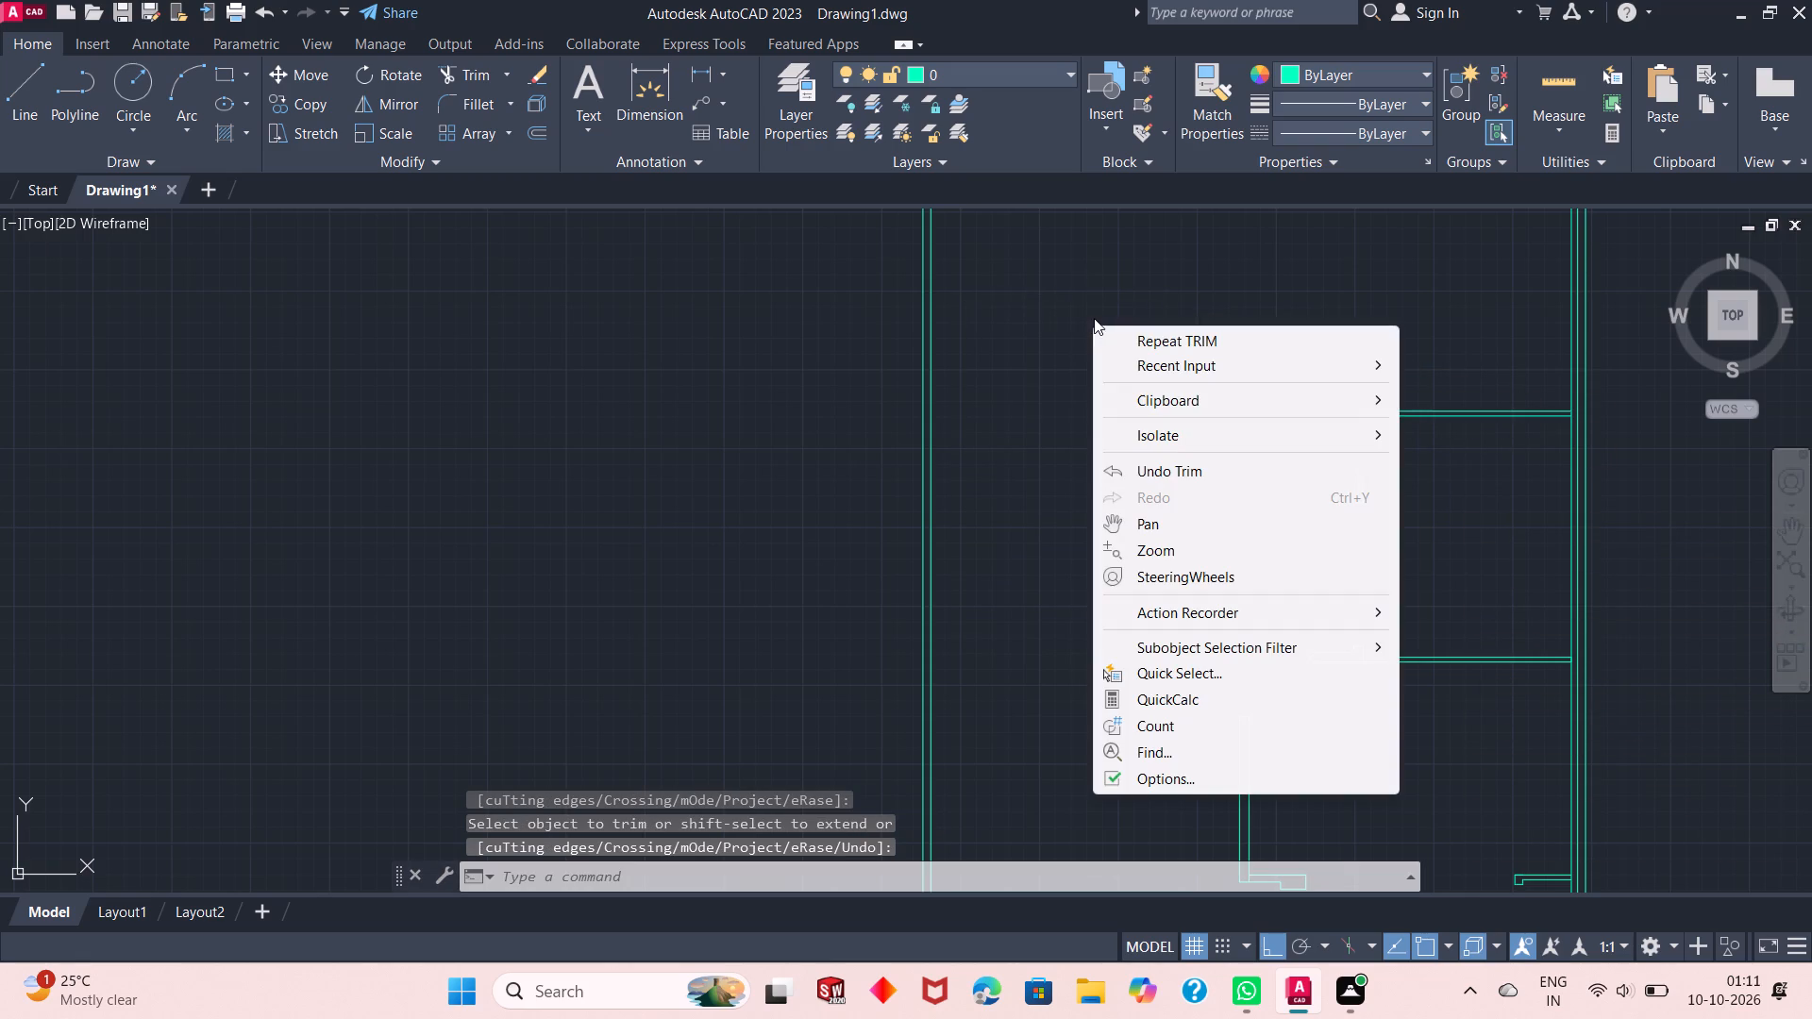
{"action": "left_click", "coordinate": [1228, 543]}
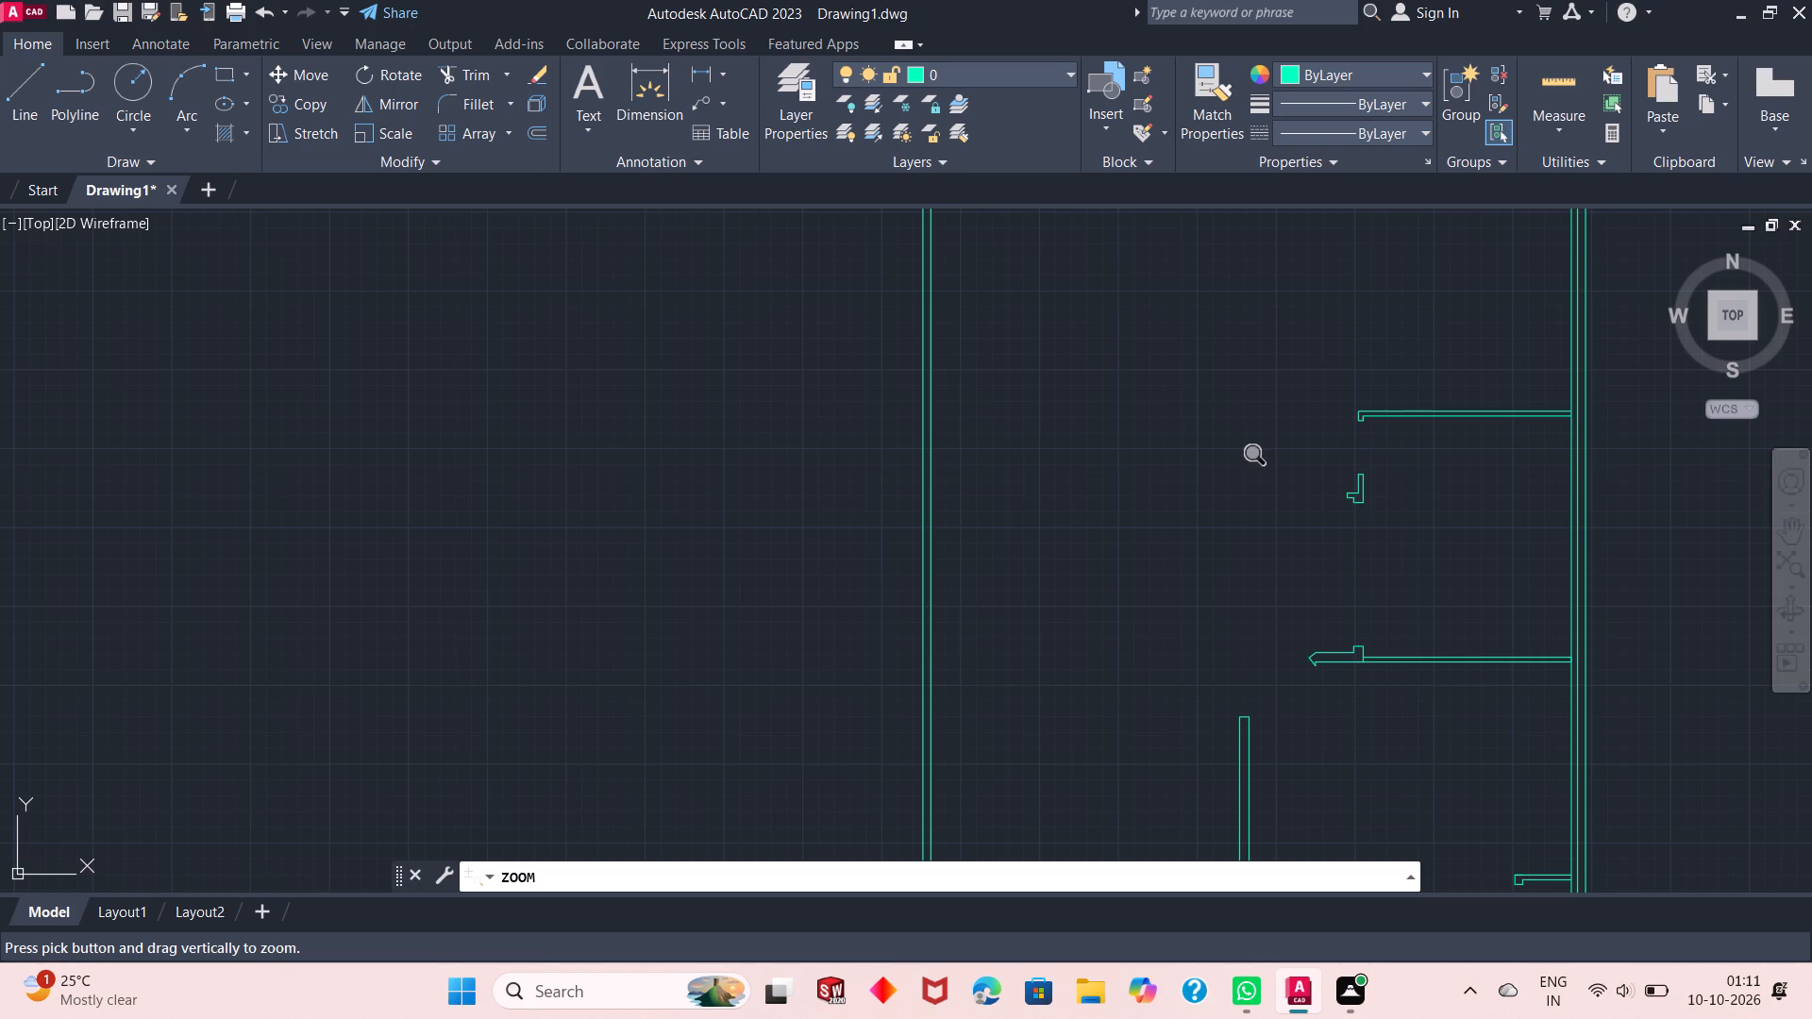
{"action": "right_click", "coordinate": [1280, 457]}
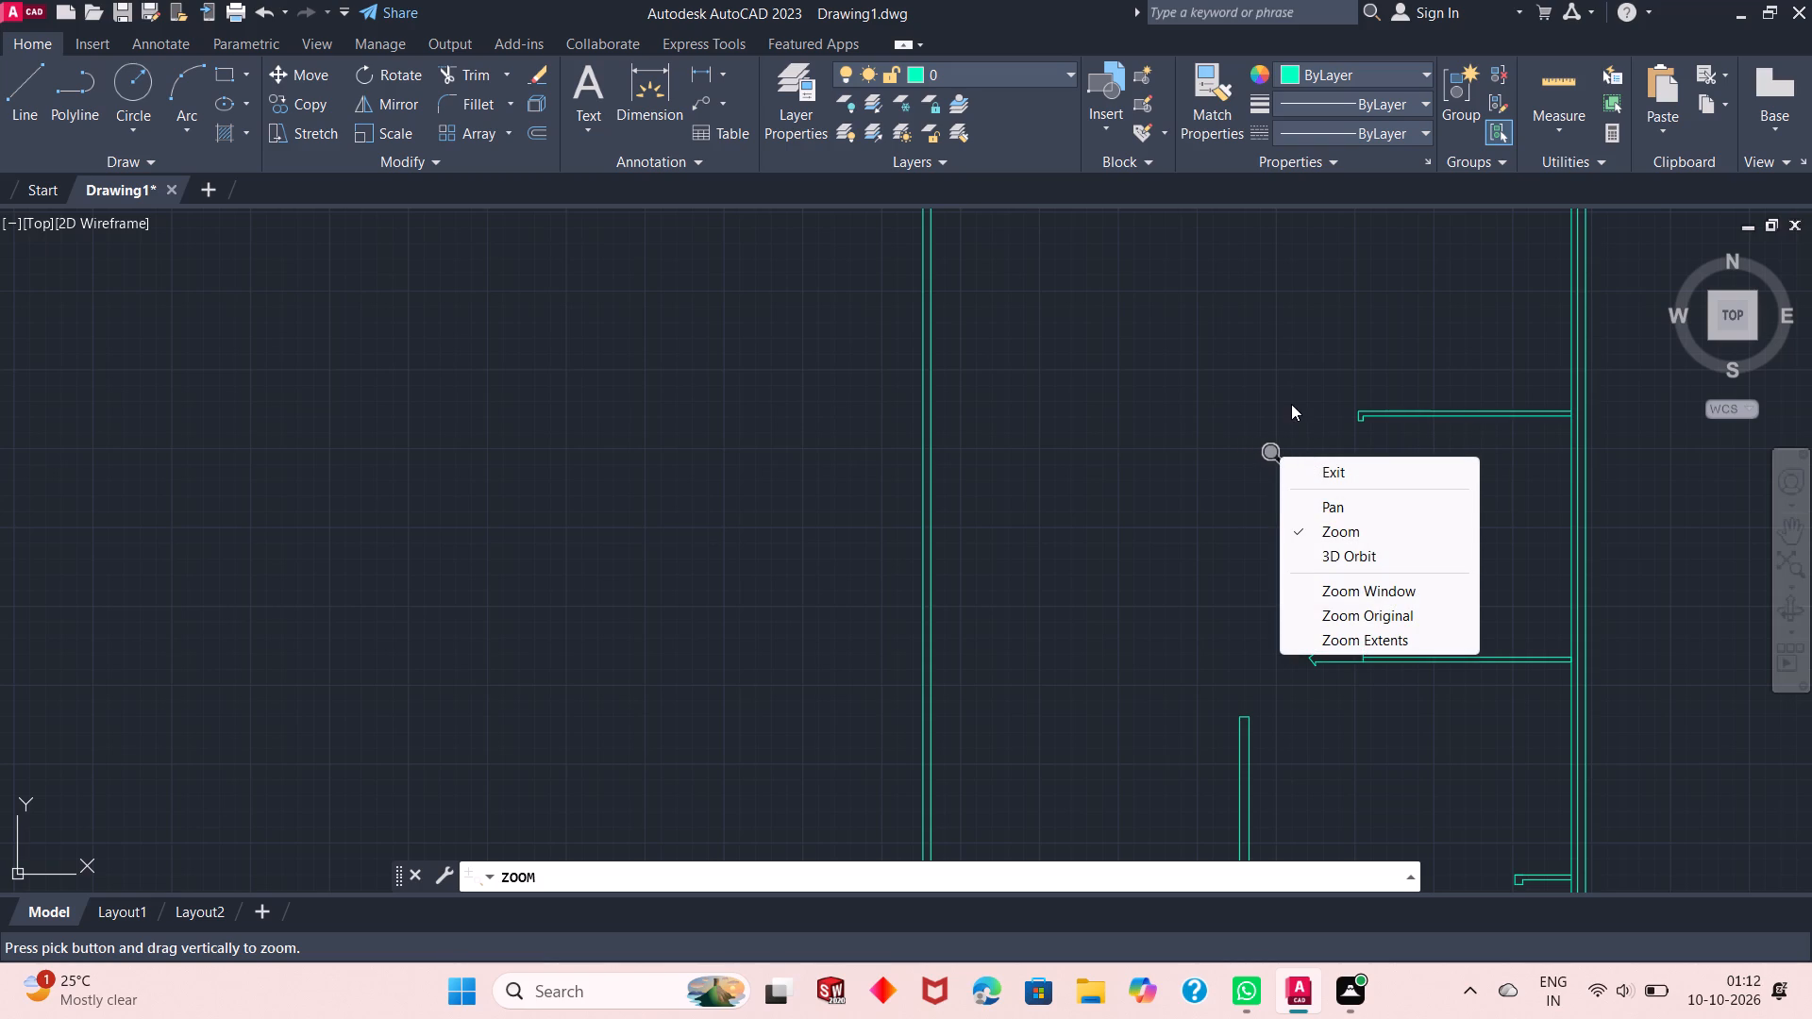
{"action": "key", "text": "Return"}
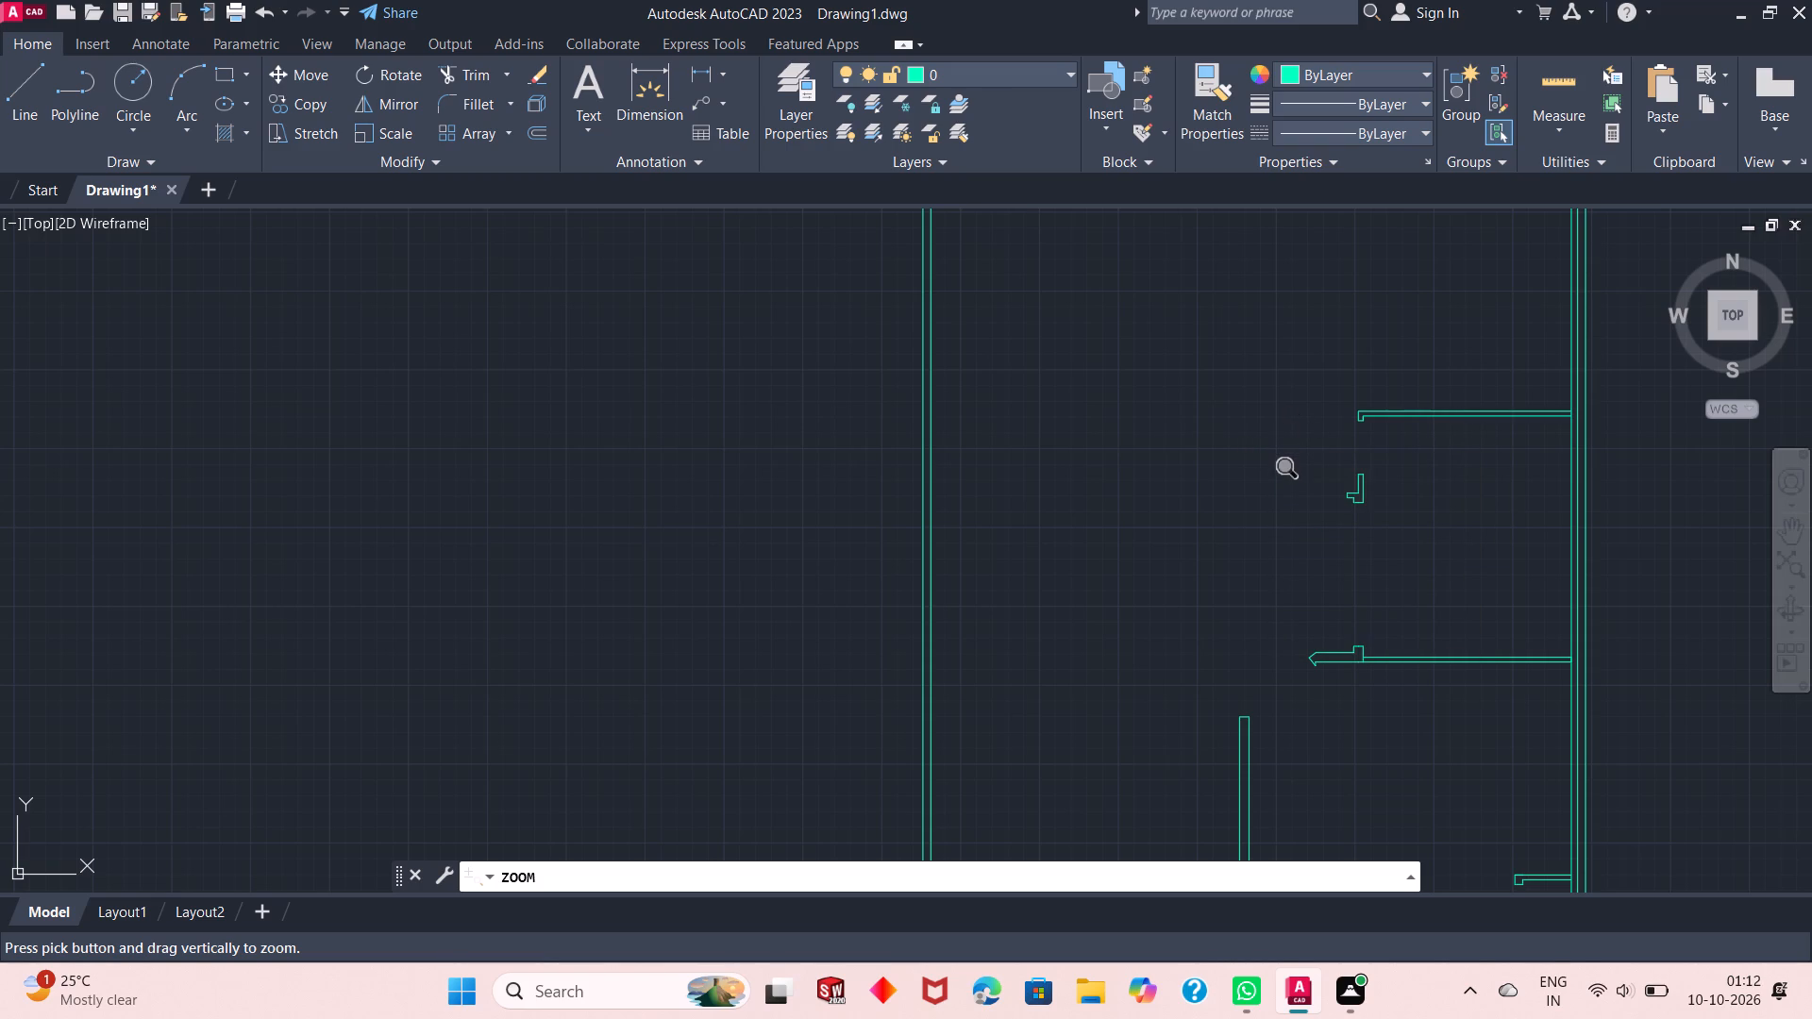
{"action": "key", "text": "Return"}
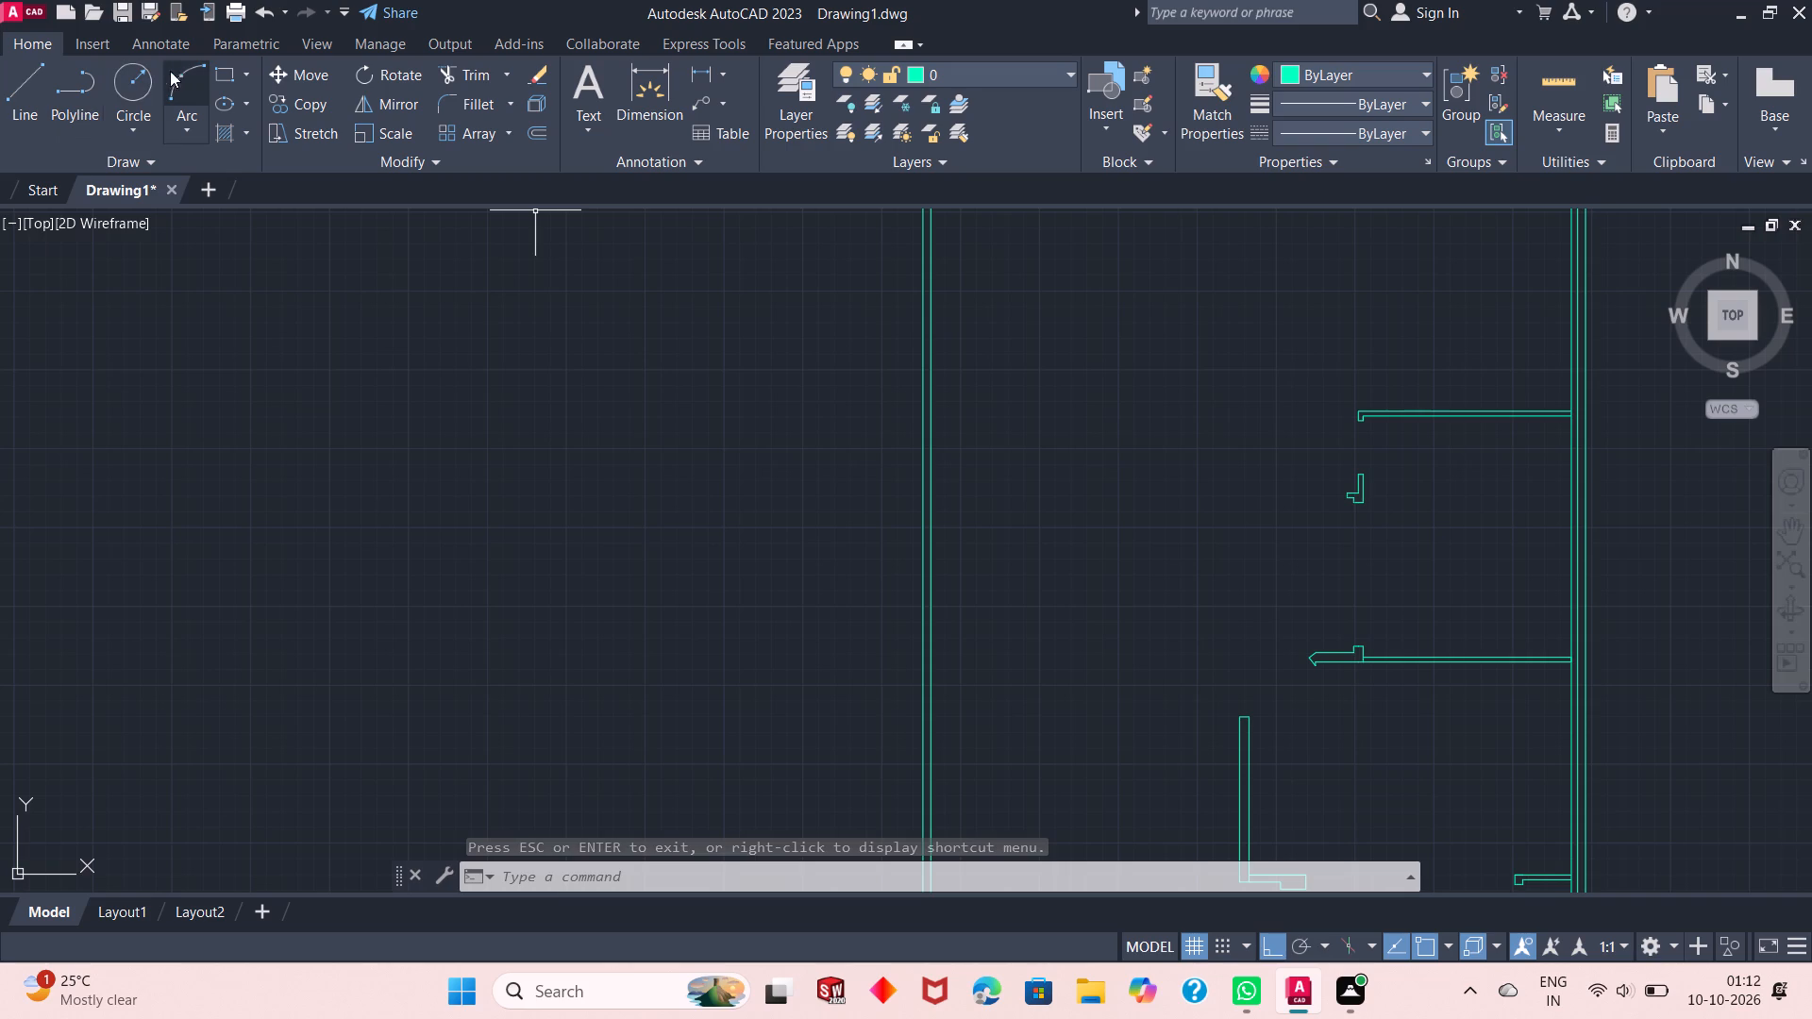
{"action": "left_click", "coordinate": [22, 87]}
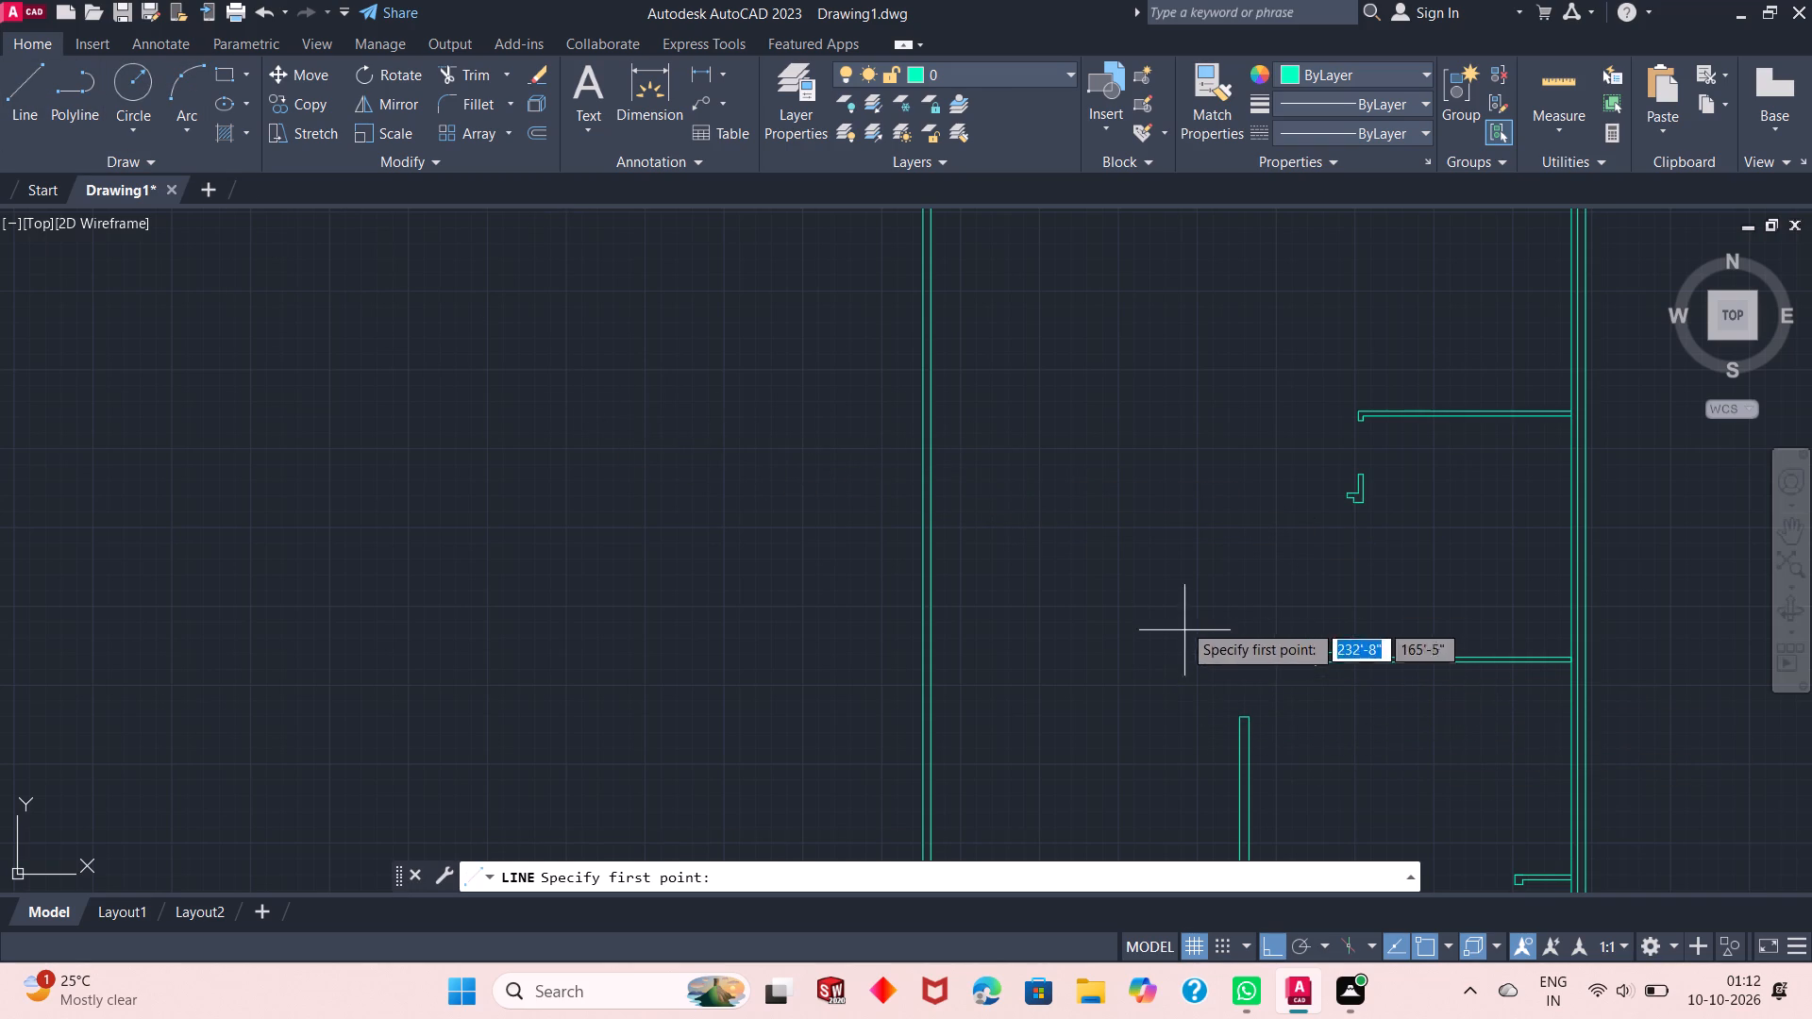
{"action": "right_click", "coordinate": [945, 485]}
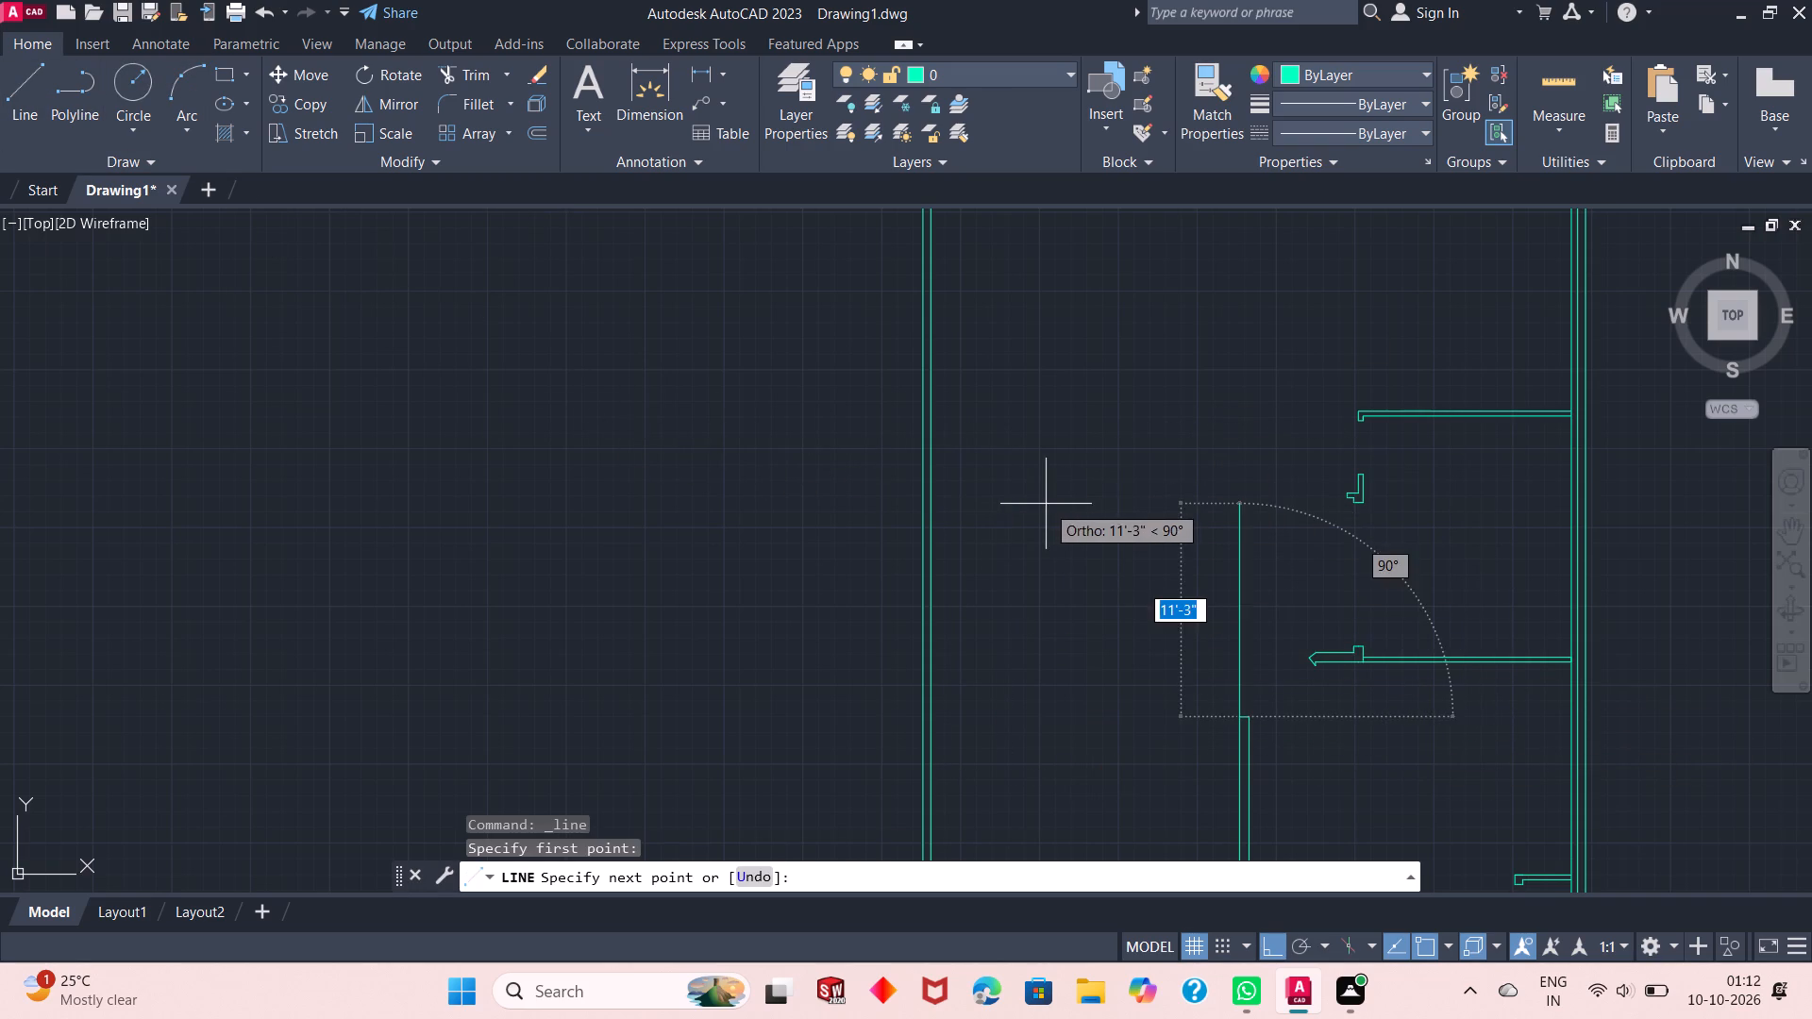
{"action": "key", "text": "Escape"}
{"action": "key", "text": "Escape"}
Offset the inner line of the west exterior wall 5' to the east.
{"action": "right_click", "coordinate": [1037, 465]}
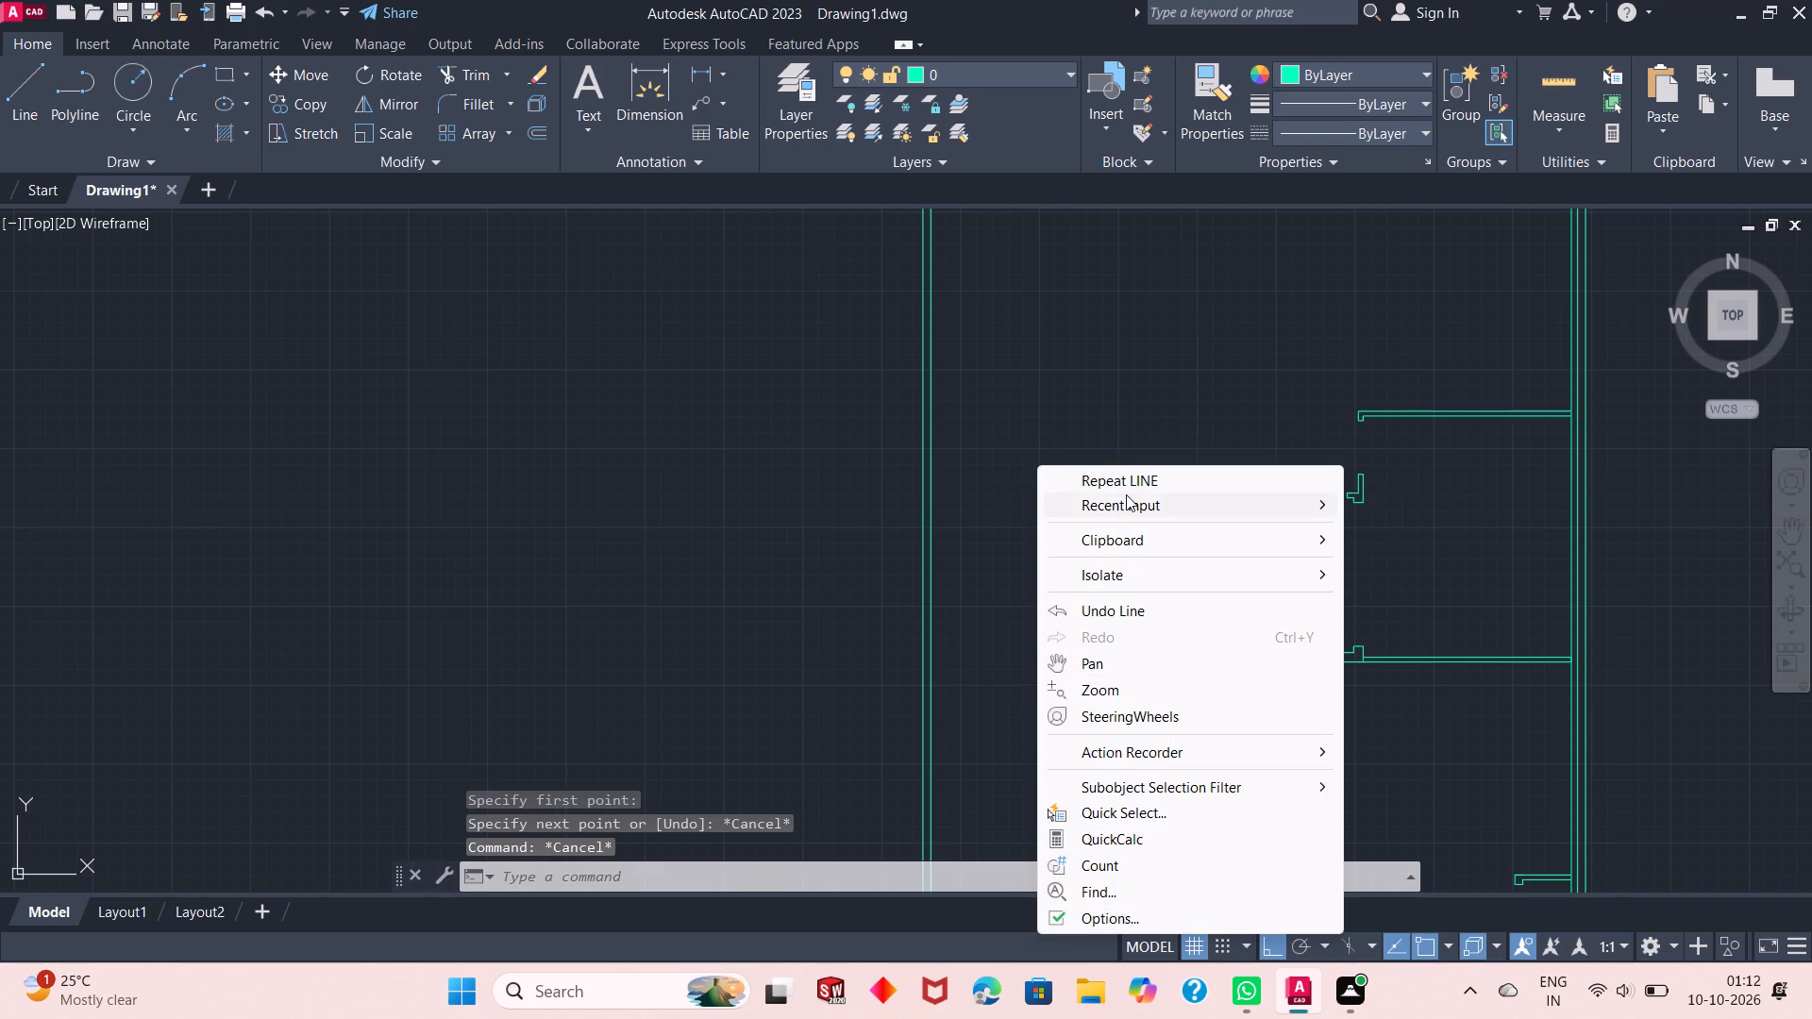
{"action": "left_click", "coordinate": [1129, 504]}
{"action": "left_click", "coordinate": [1428, 546]}
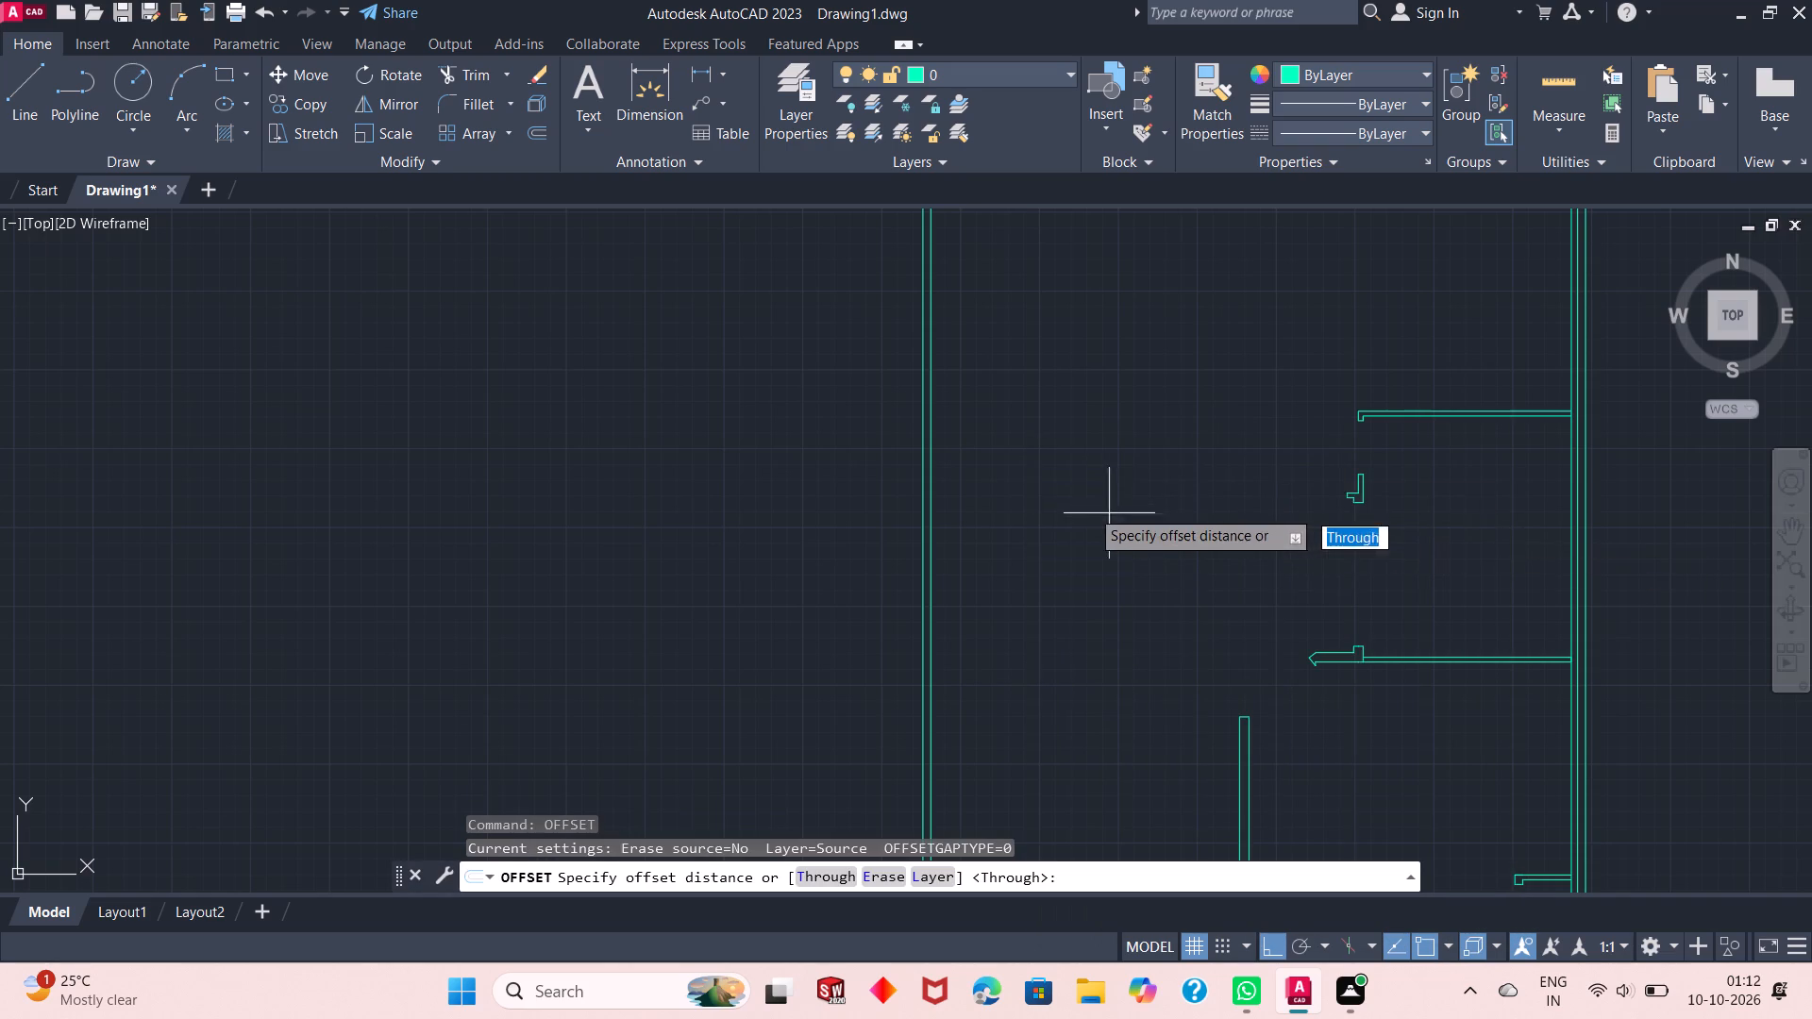
{"action": "scroll", "coordinate": [1078, 507], "scroll_direction": "down", "scroll_amount": 3}
{"action": "scroll", "coordinate": [1100, 540], "scroll_direction": "up", "scroll_amount": 2}
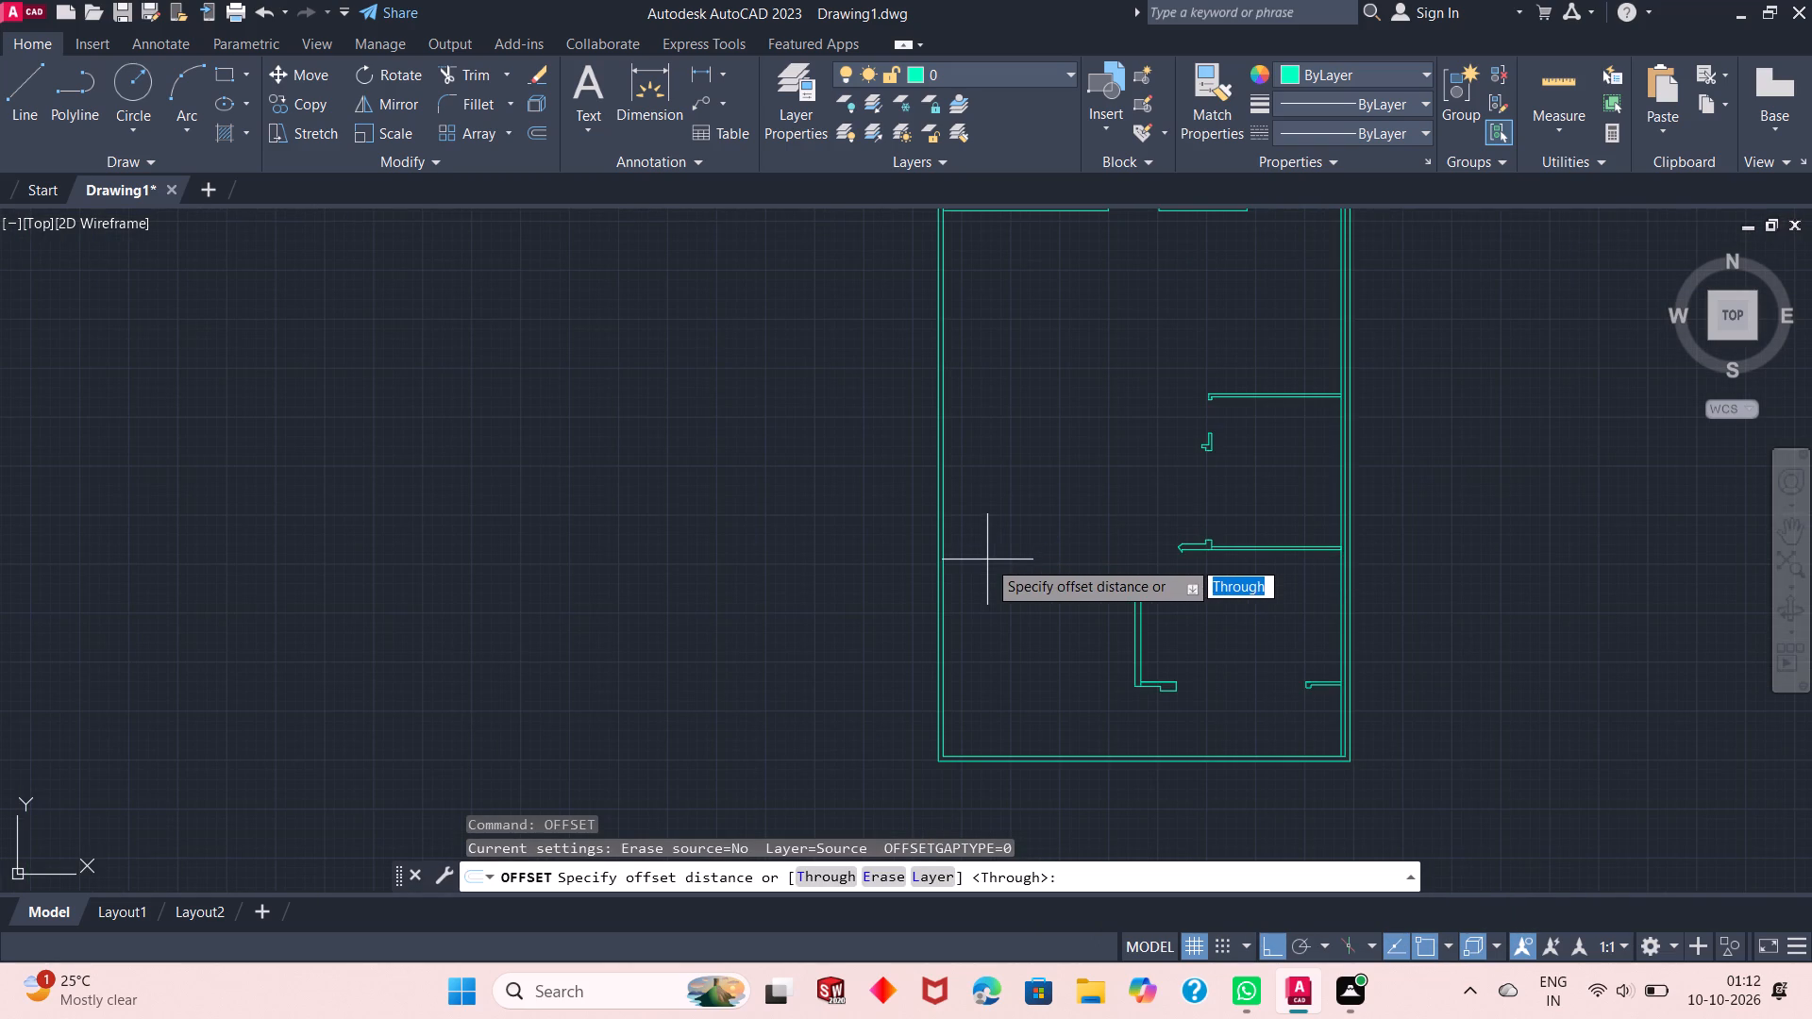
{"action": "left_click", "coordinate": [988, 569]}
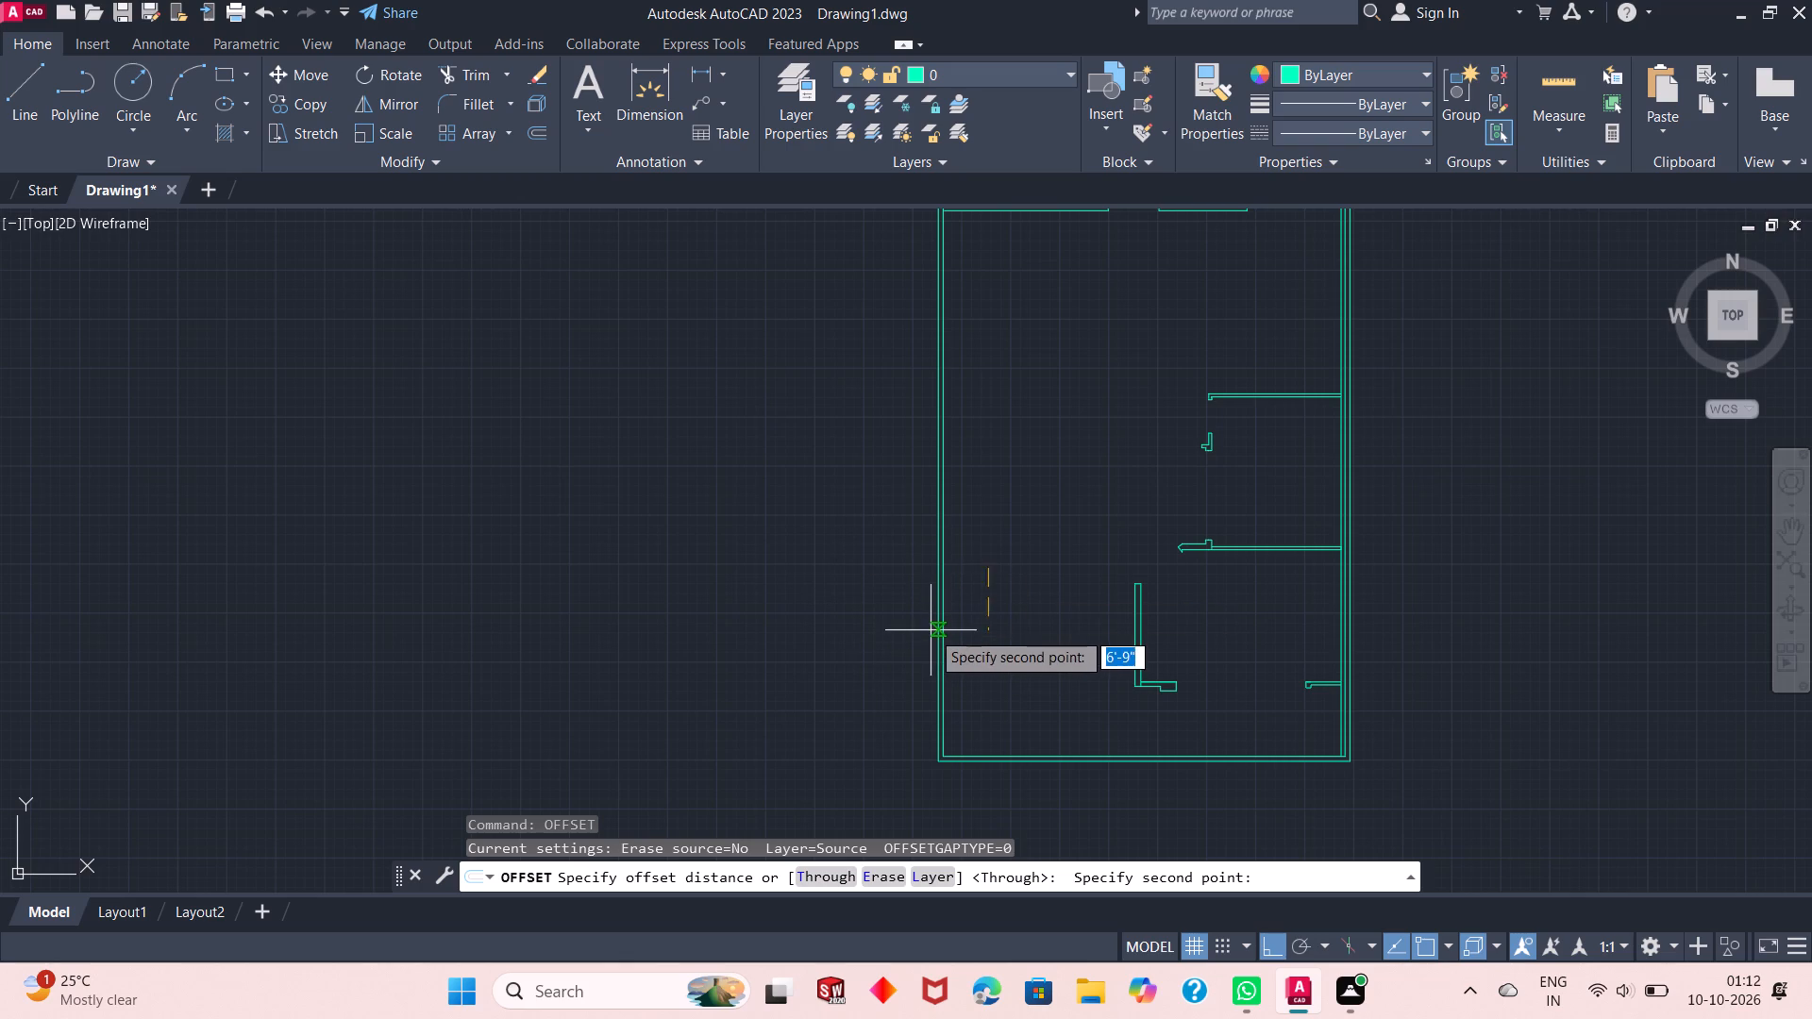
{"action": "left_click", "coordinate": [945, 610]}
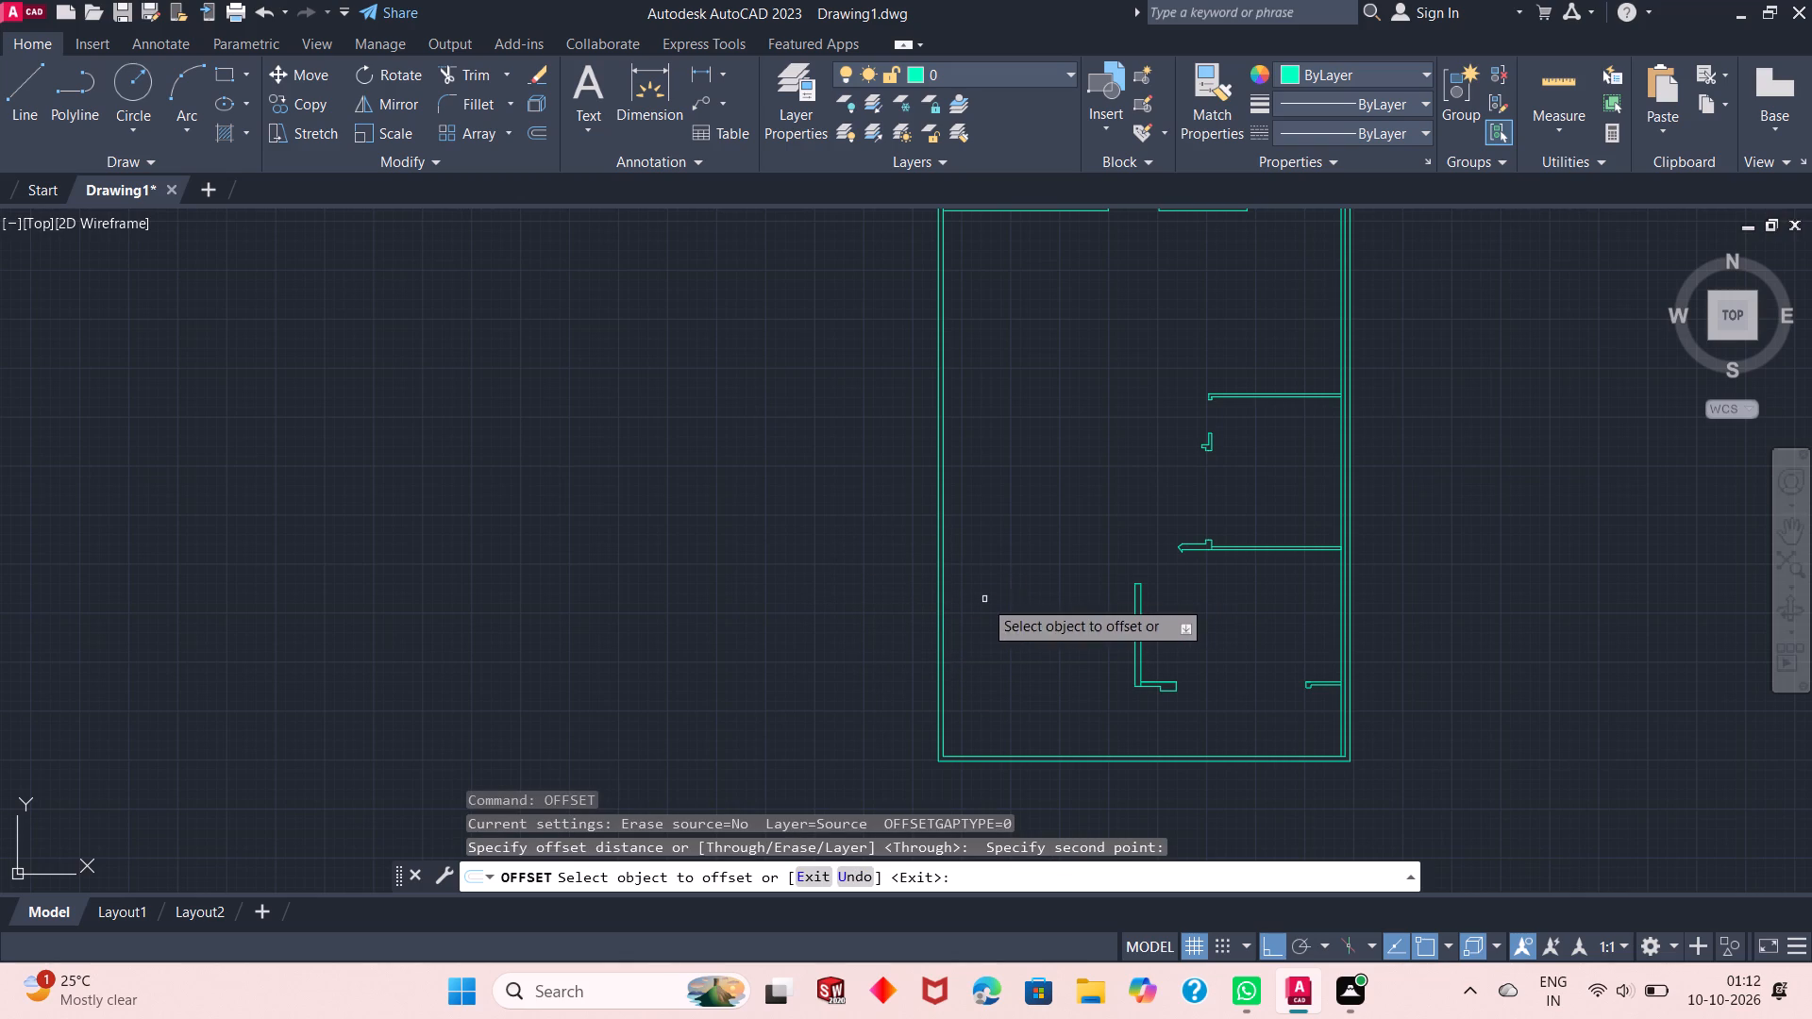
{"action": "left_click", "coordinate": [944, 562]}
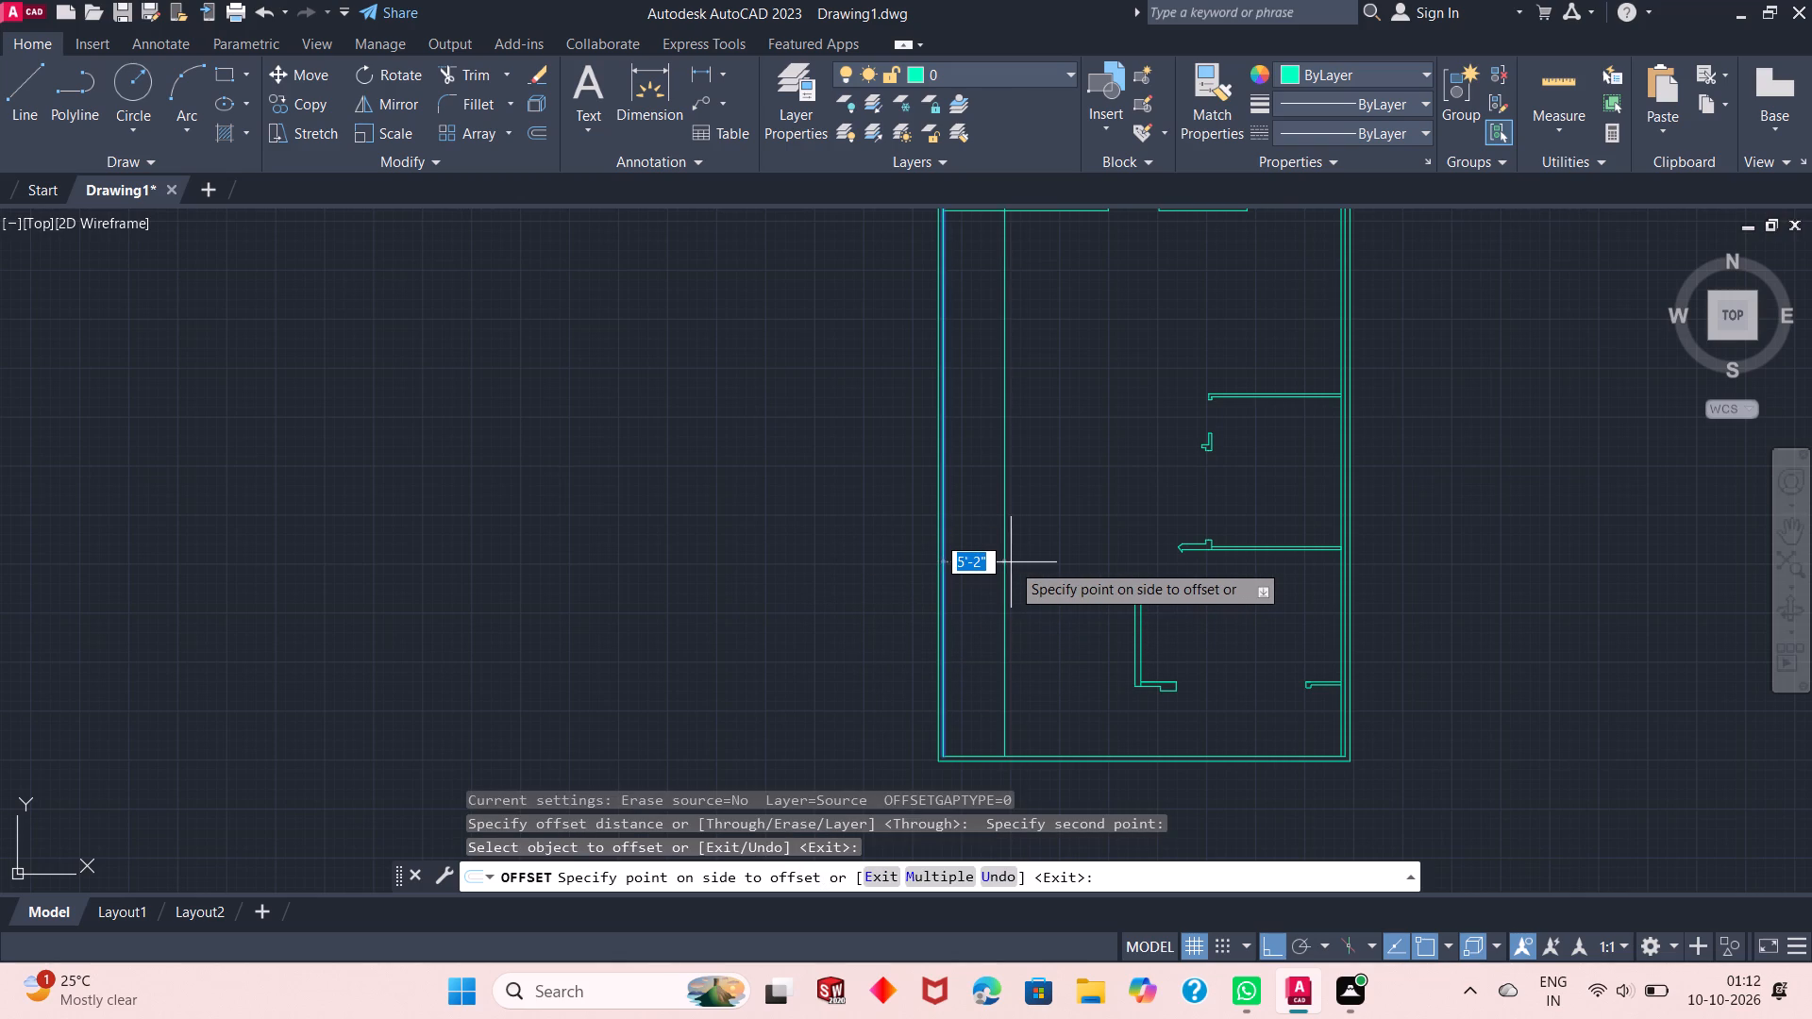
{"action": "type", "text": "5'"}
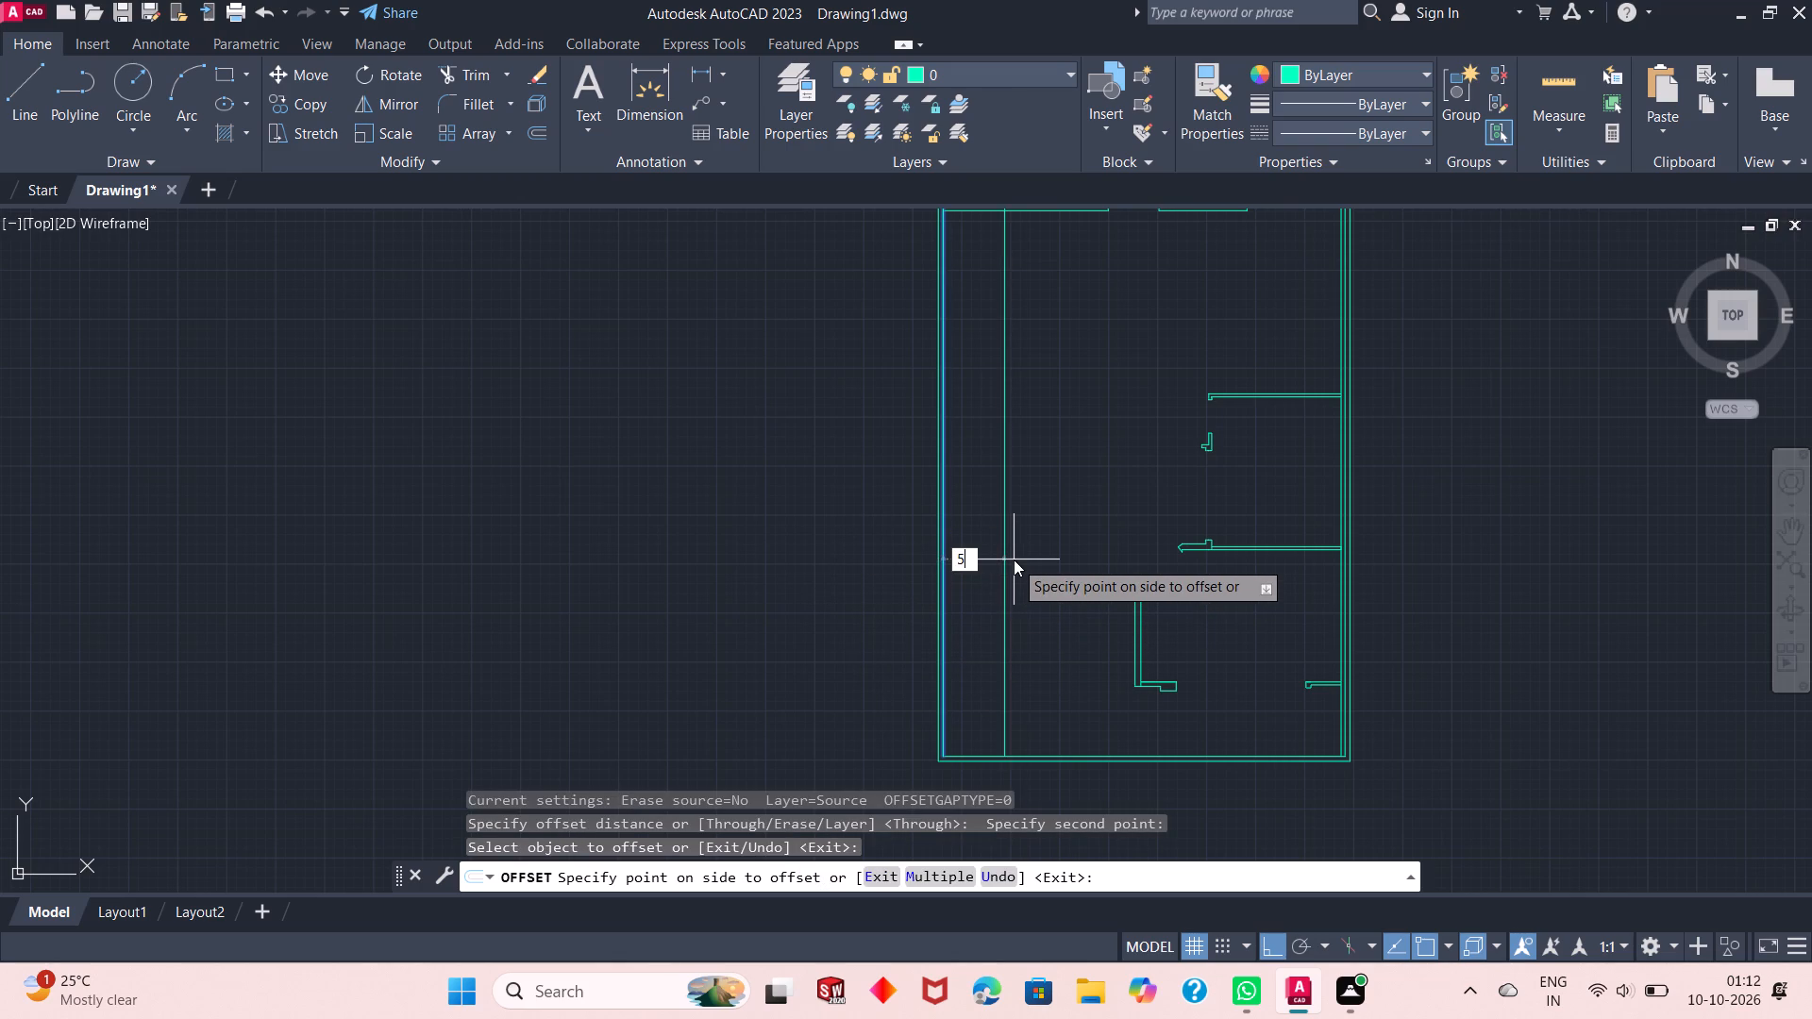
{"action": "key", "text": "Return"}
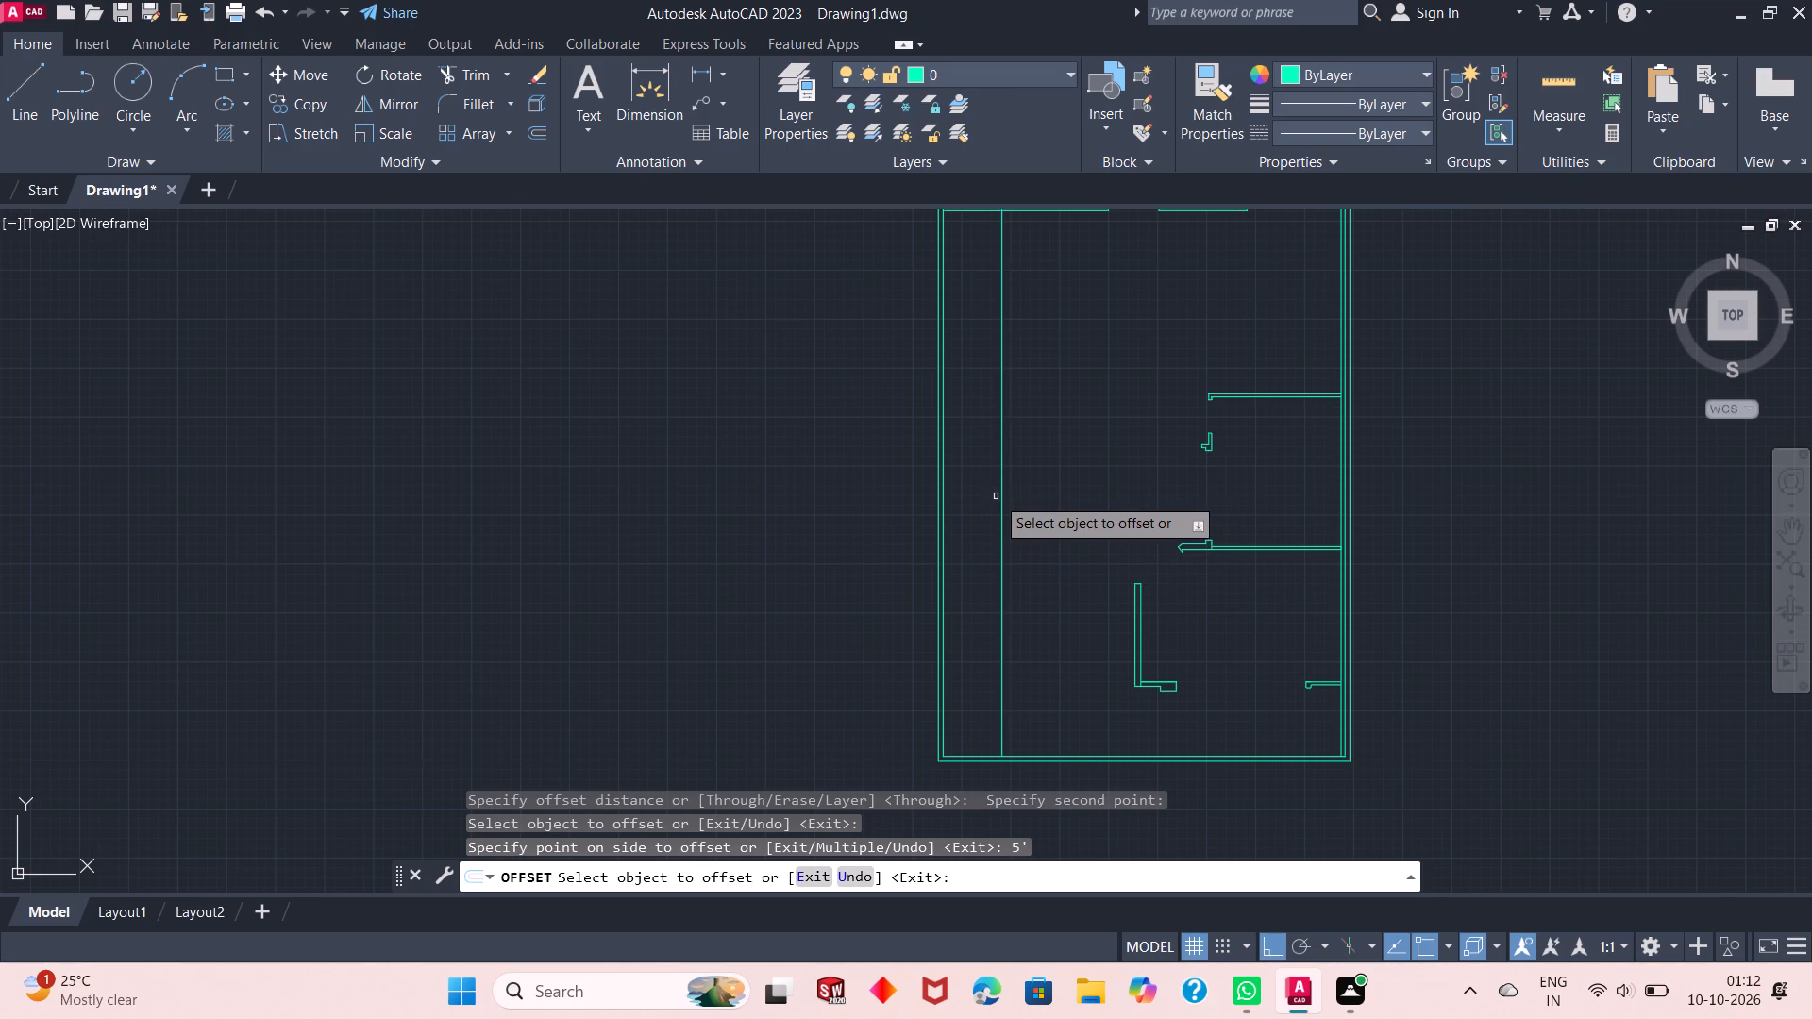
Offset the new north-south line 6" to the east to form the second face of the wall.
{"action": "left_click", "coordinate": [1001, 503]}
{"action": "type", "text": "6\""}
{"action": "key", "text": "Return"}
{"action": "right_click", "coordinate": [1013, 547]}
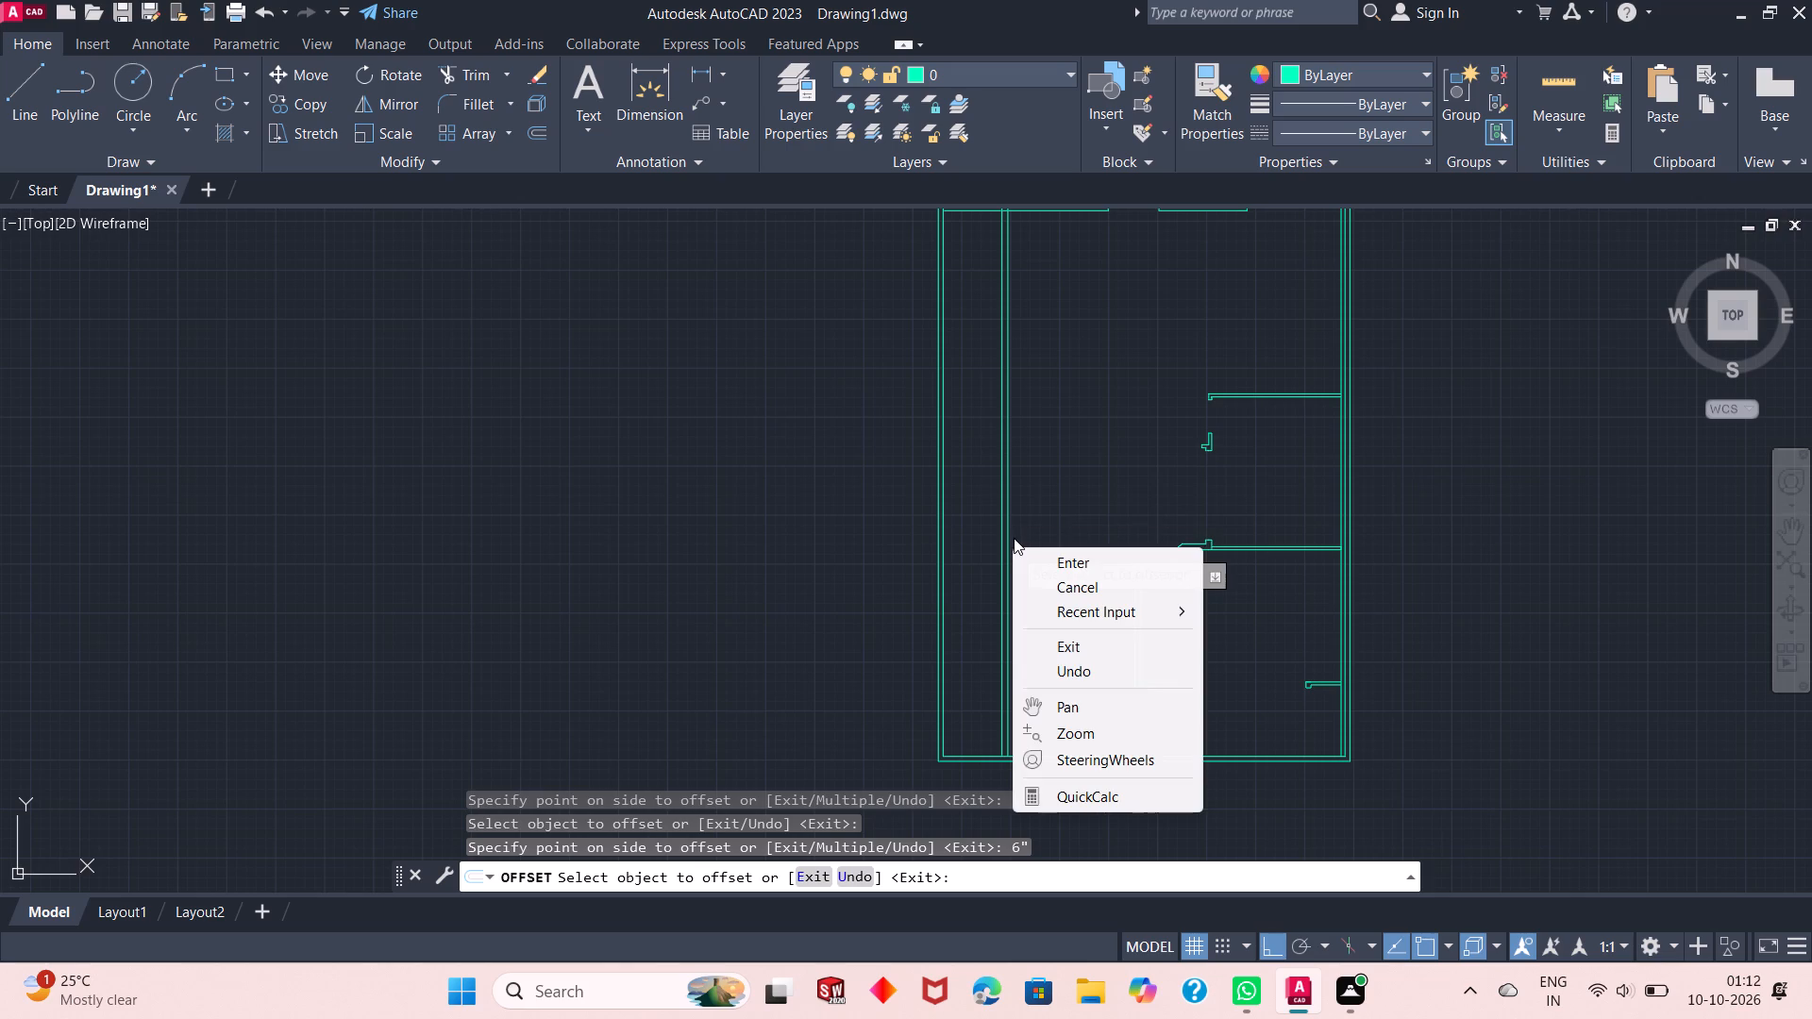
{"action": "left_click", "coordinate": [1045, 563]}
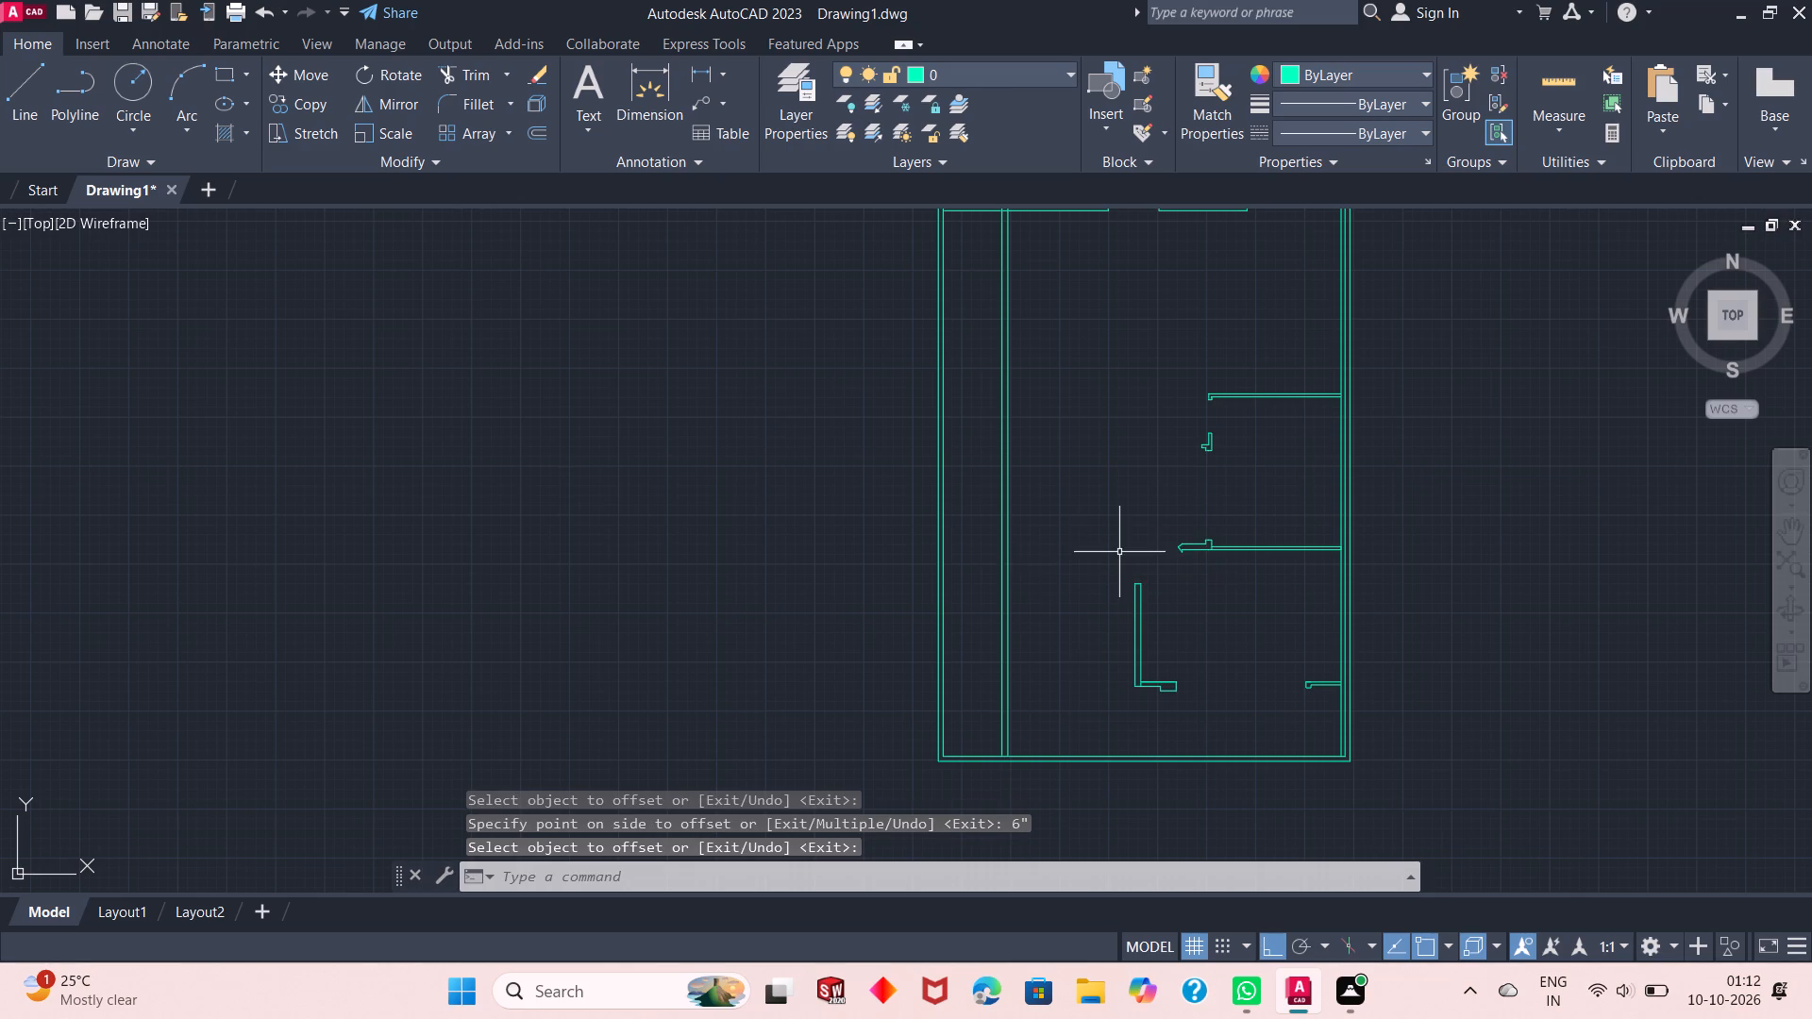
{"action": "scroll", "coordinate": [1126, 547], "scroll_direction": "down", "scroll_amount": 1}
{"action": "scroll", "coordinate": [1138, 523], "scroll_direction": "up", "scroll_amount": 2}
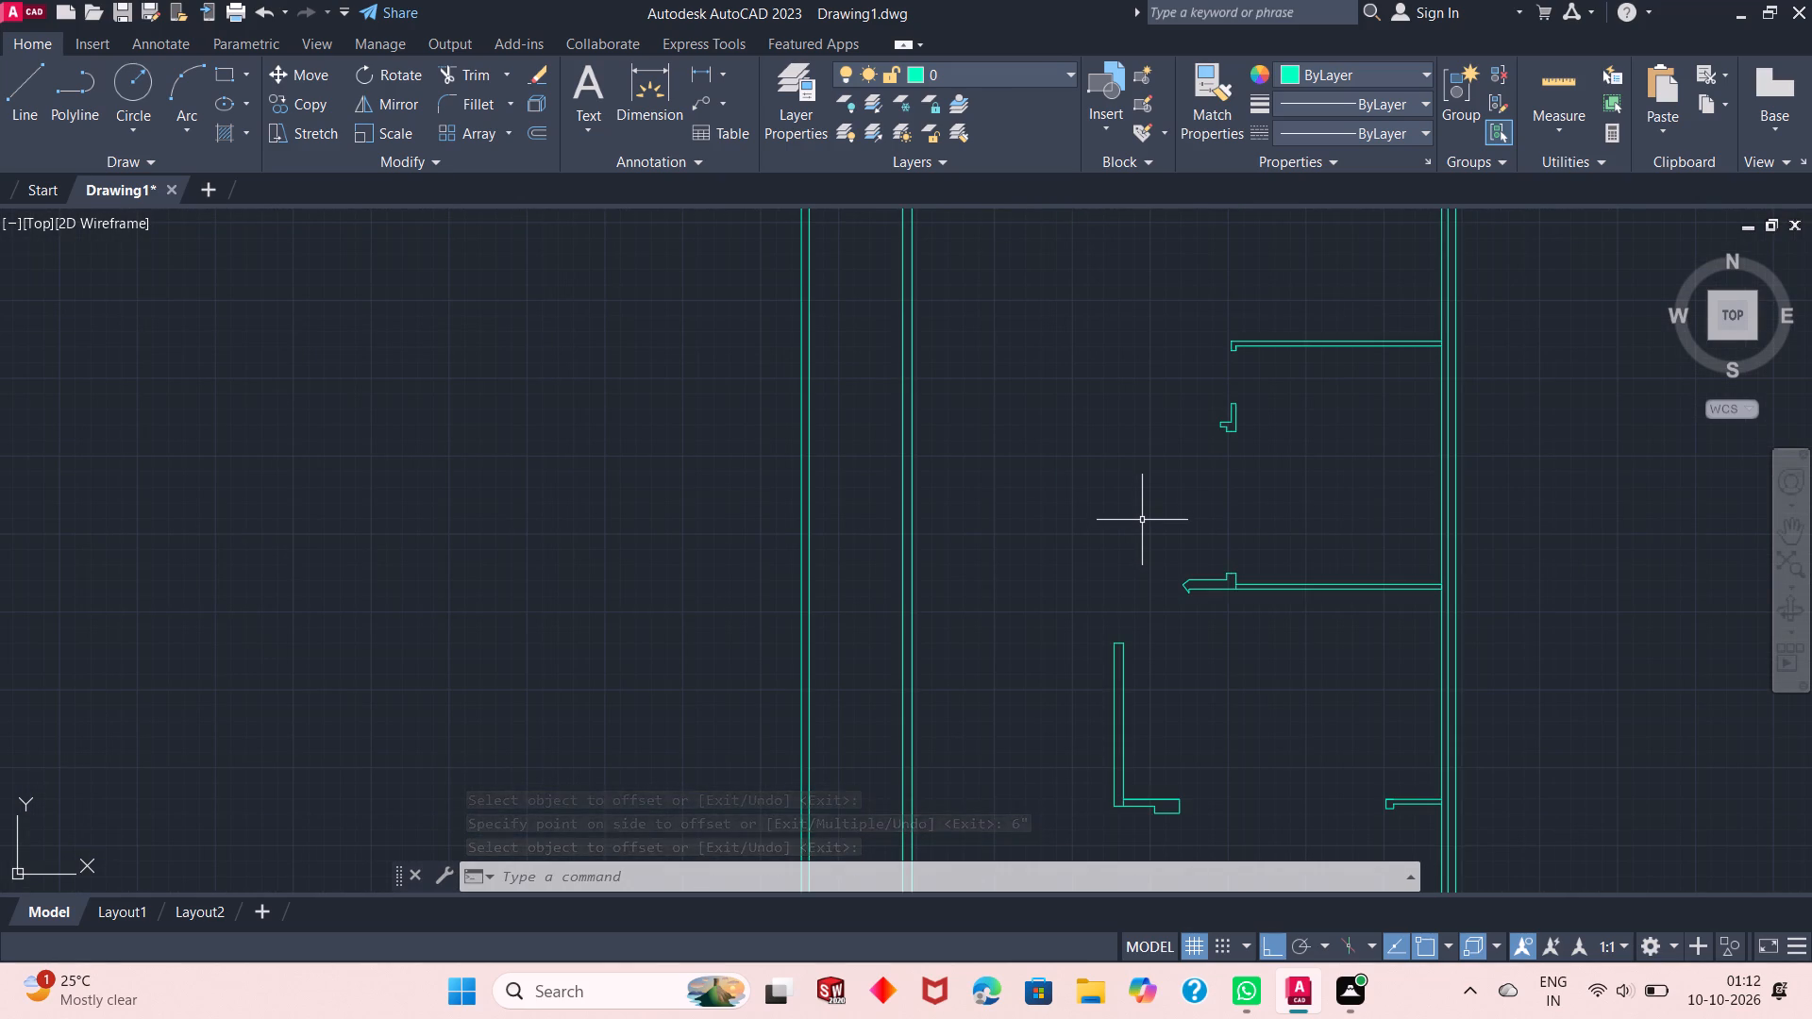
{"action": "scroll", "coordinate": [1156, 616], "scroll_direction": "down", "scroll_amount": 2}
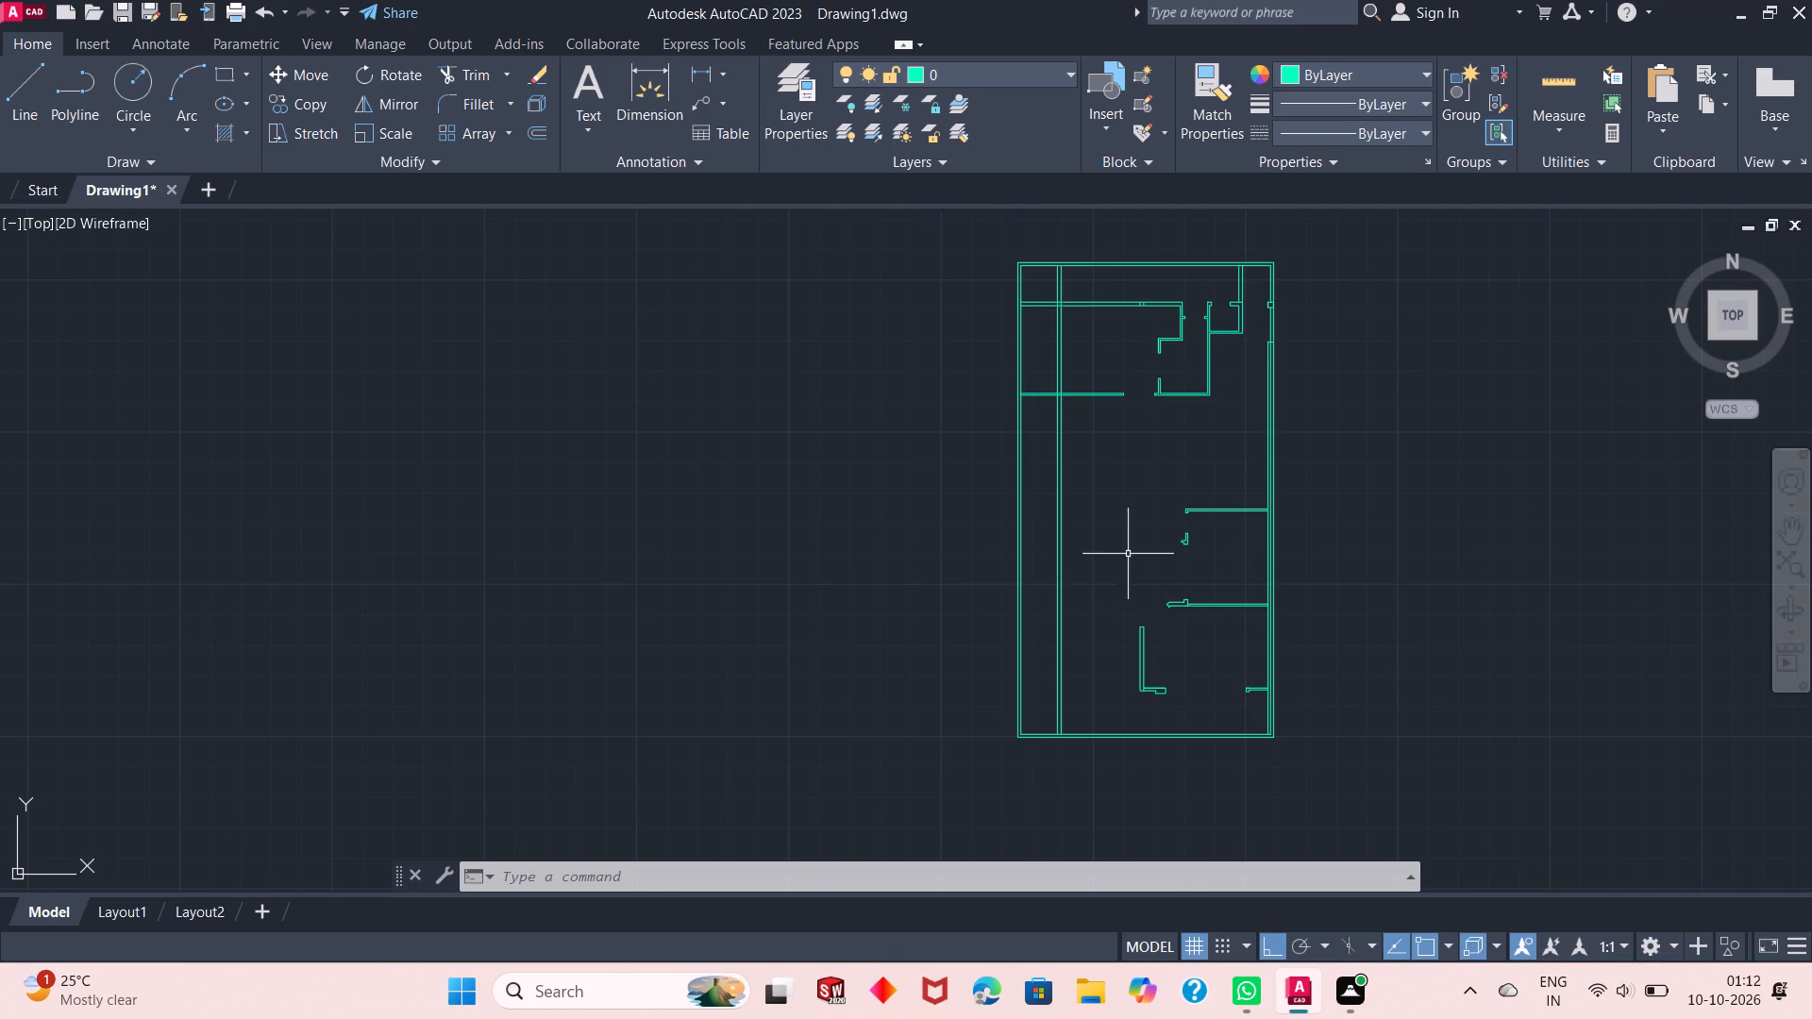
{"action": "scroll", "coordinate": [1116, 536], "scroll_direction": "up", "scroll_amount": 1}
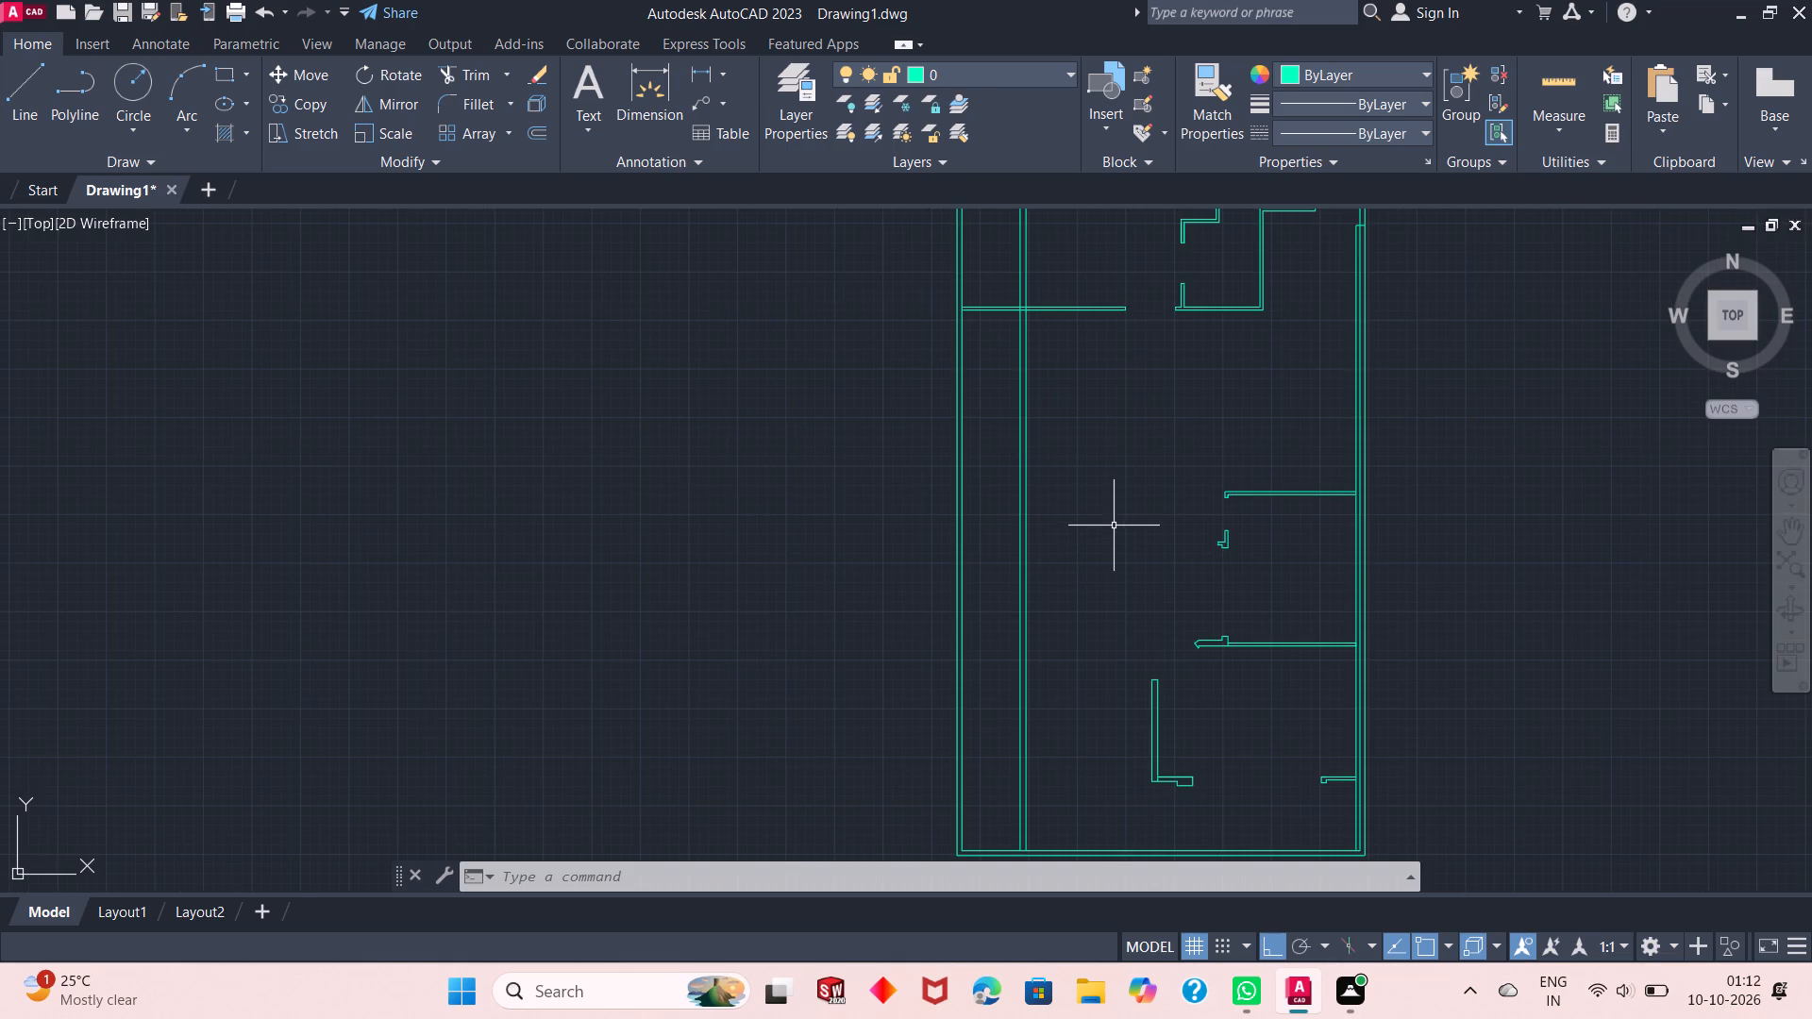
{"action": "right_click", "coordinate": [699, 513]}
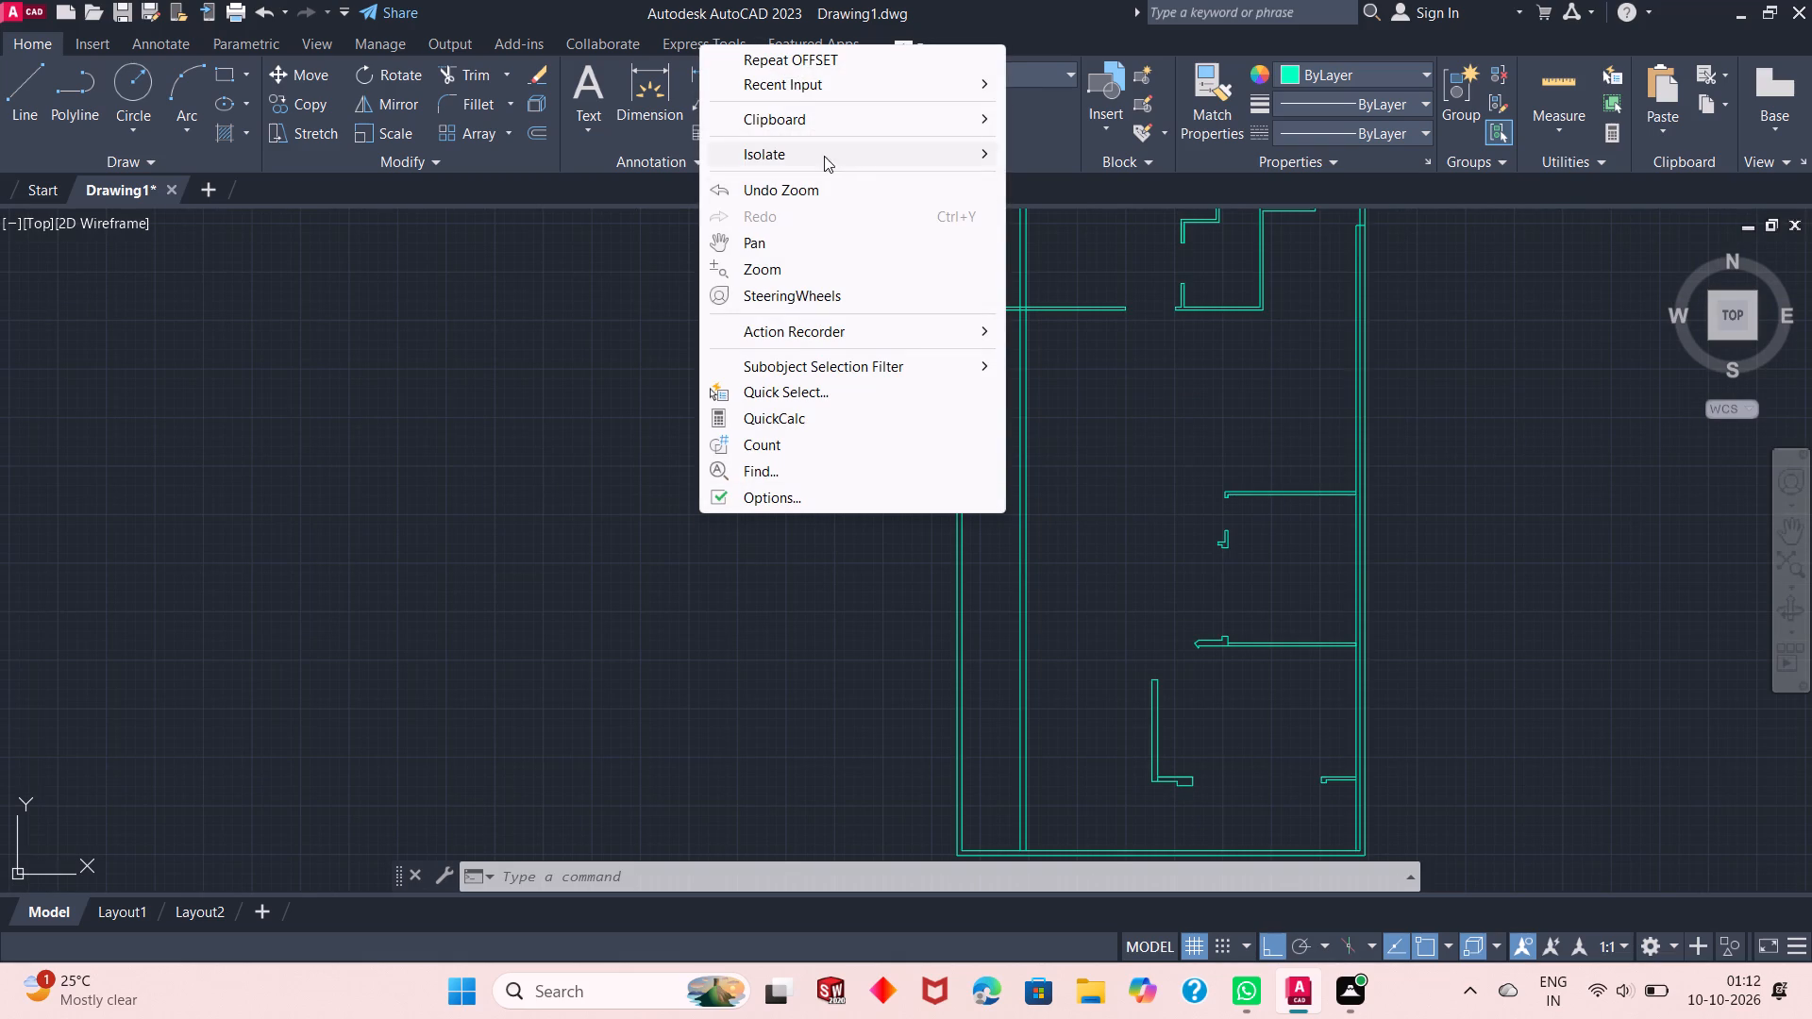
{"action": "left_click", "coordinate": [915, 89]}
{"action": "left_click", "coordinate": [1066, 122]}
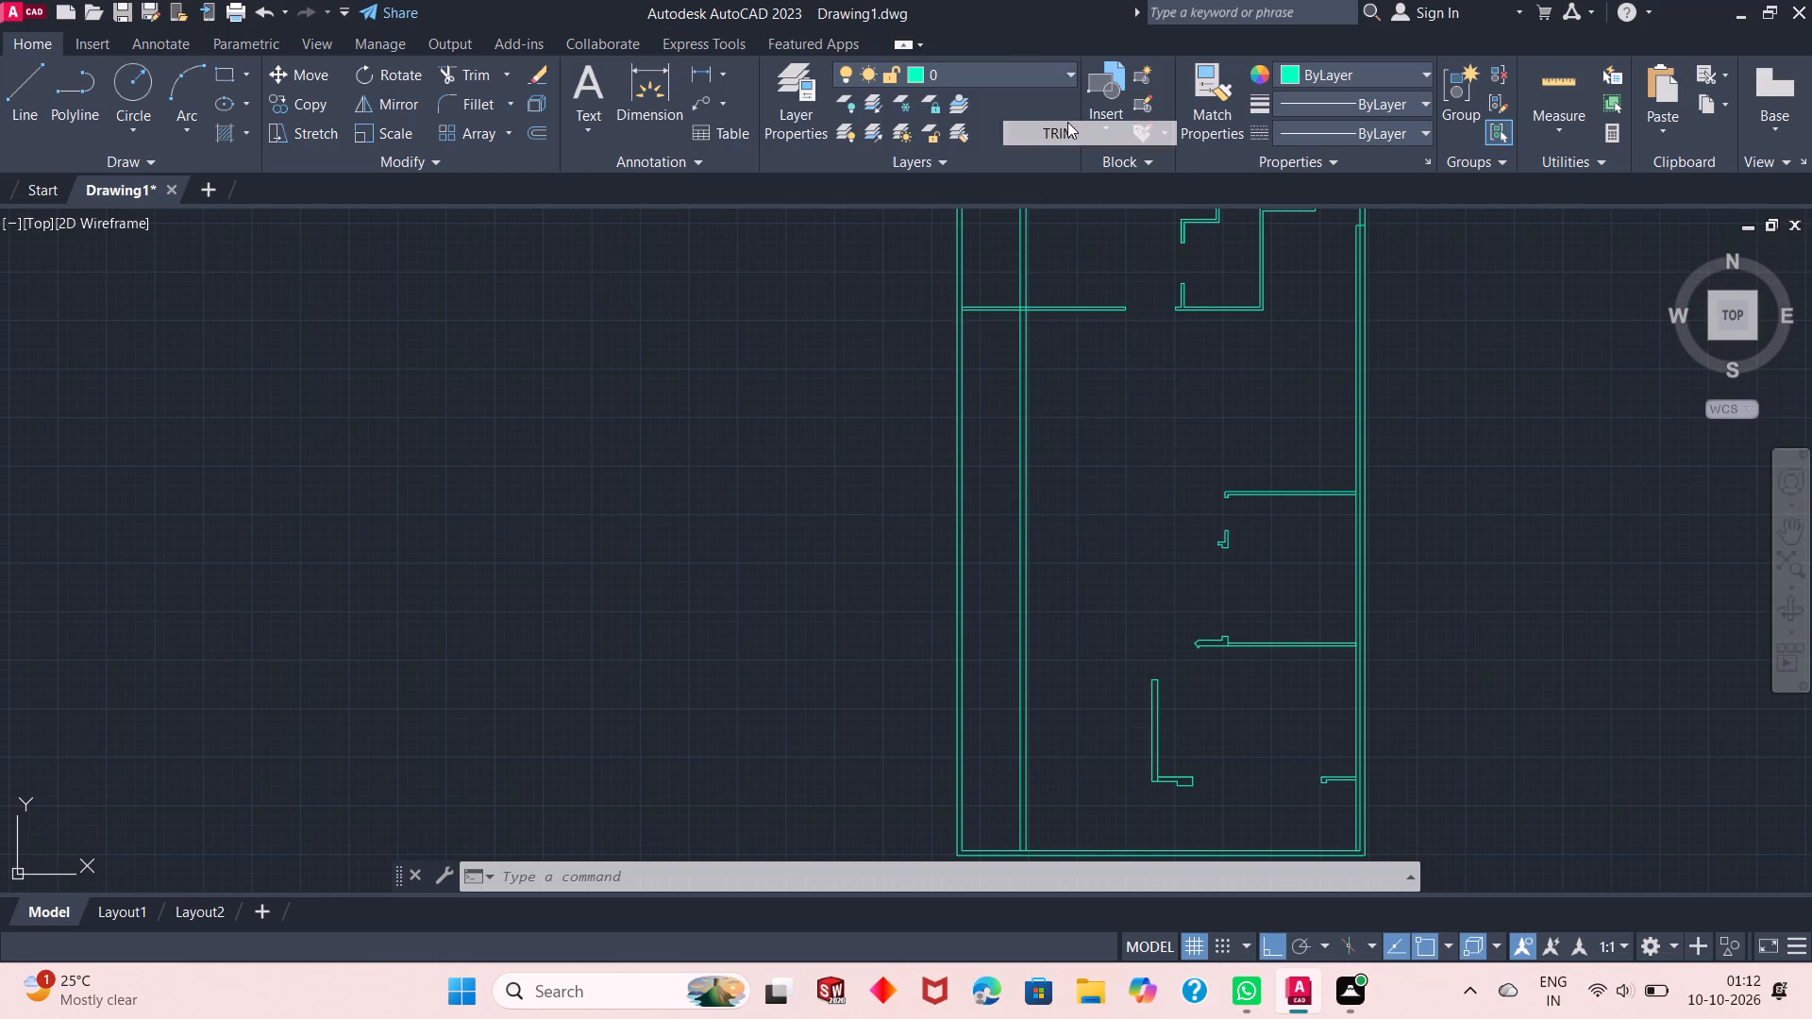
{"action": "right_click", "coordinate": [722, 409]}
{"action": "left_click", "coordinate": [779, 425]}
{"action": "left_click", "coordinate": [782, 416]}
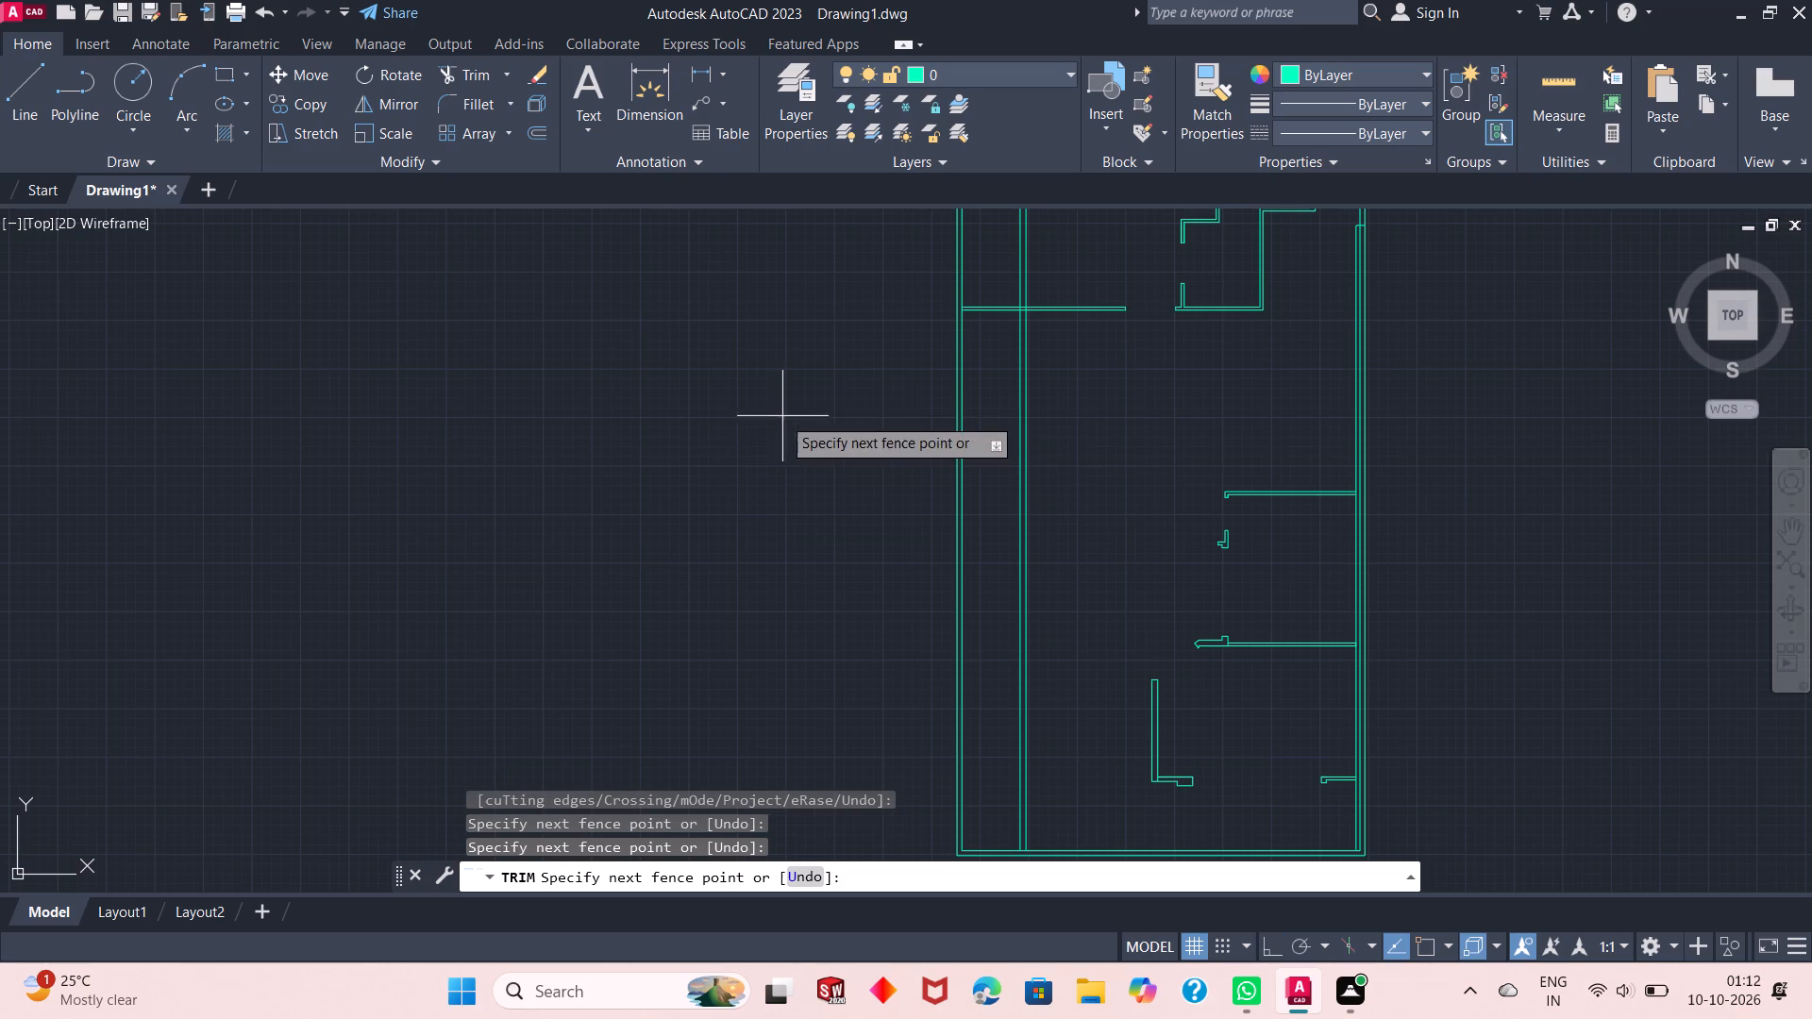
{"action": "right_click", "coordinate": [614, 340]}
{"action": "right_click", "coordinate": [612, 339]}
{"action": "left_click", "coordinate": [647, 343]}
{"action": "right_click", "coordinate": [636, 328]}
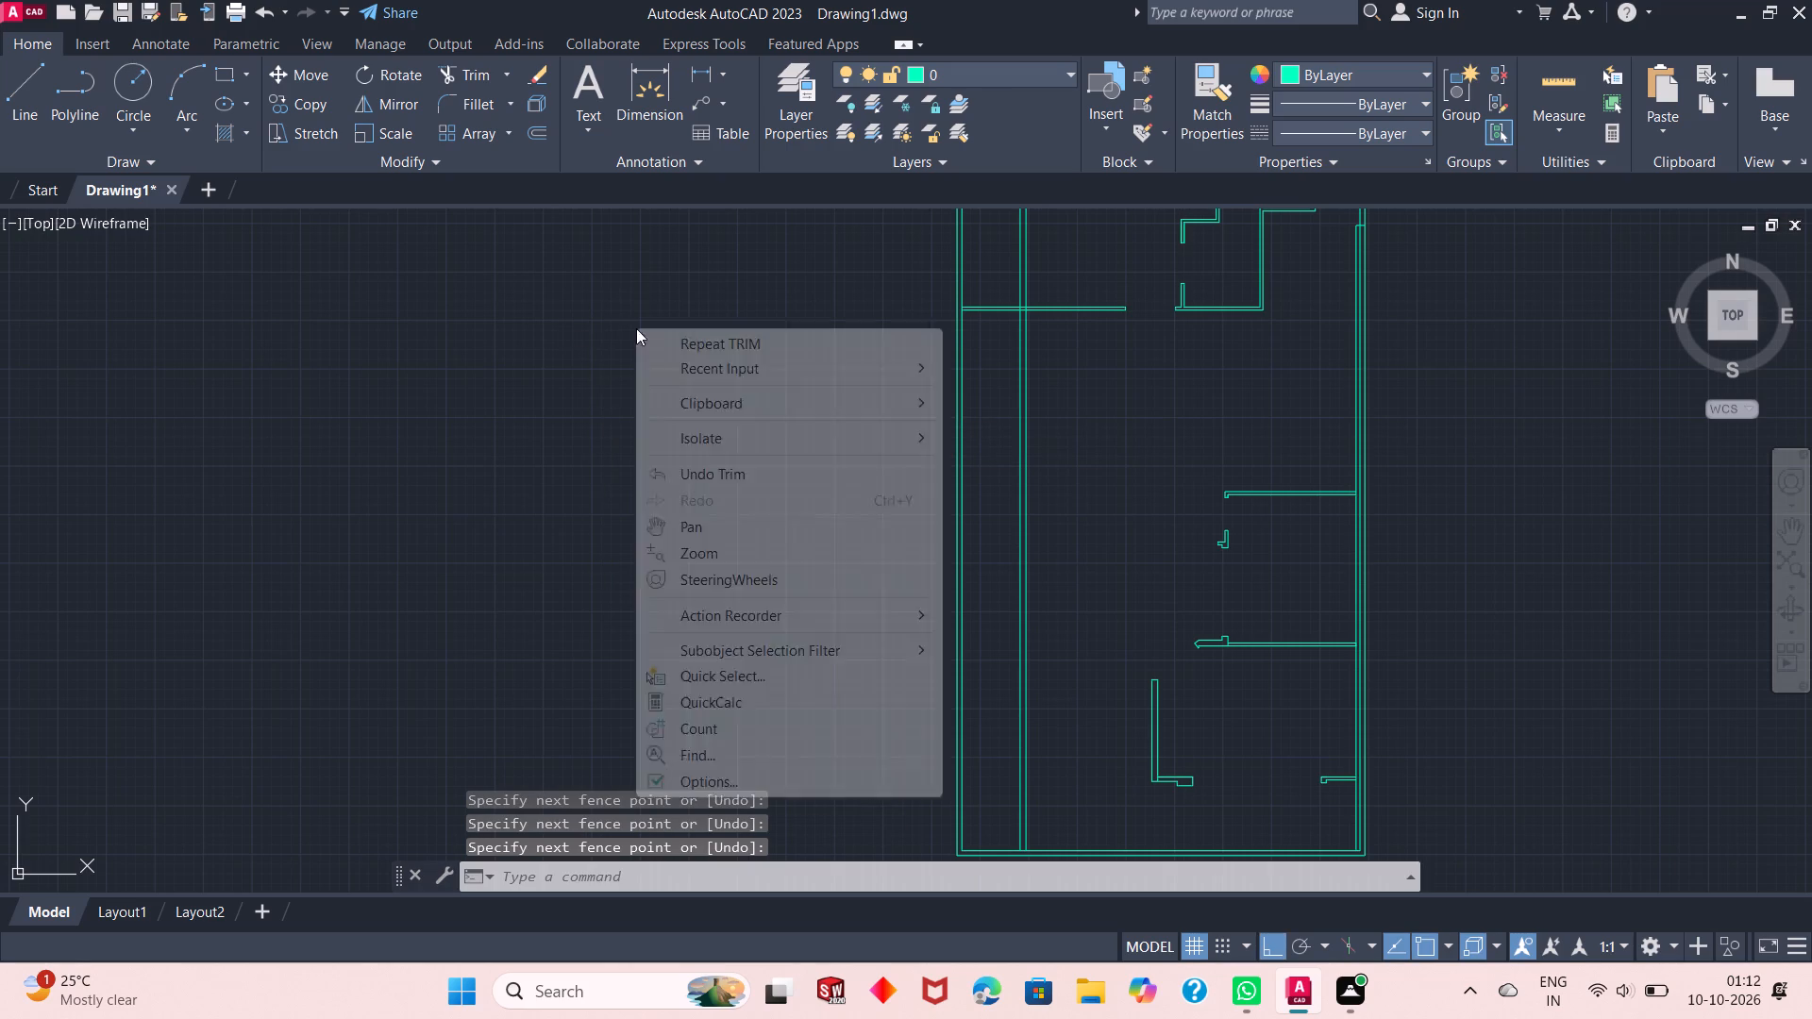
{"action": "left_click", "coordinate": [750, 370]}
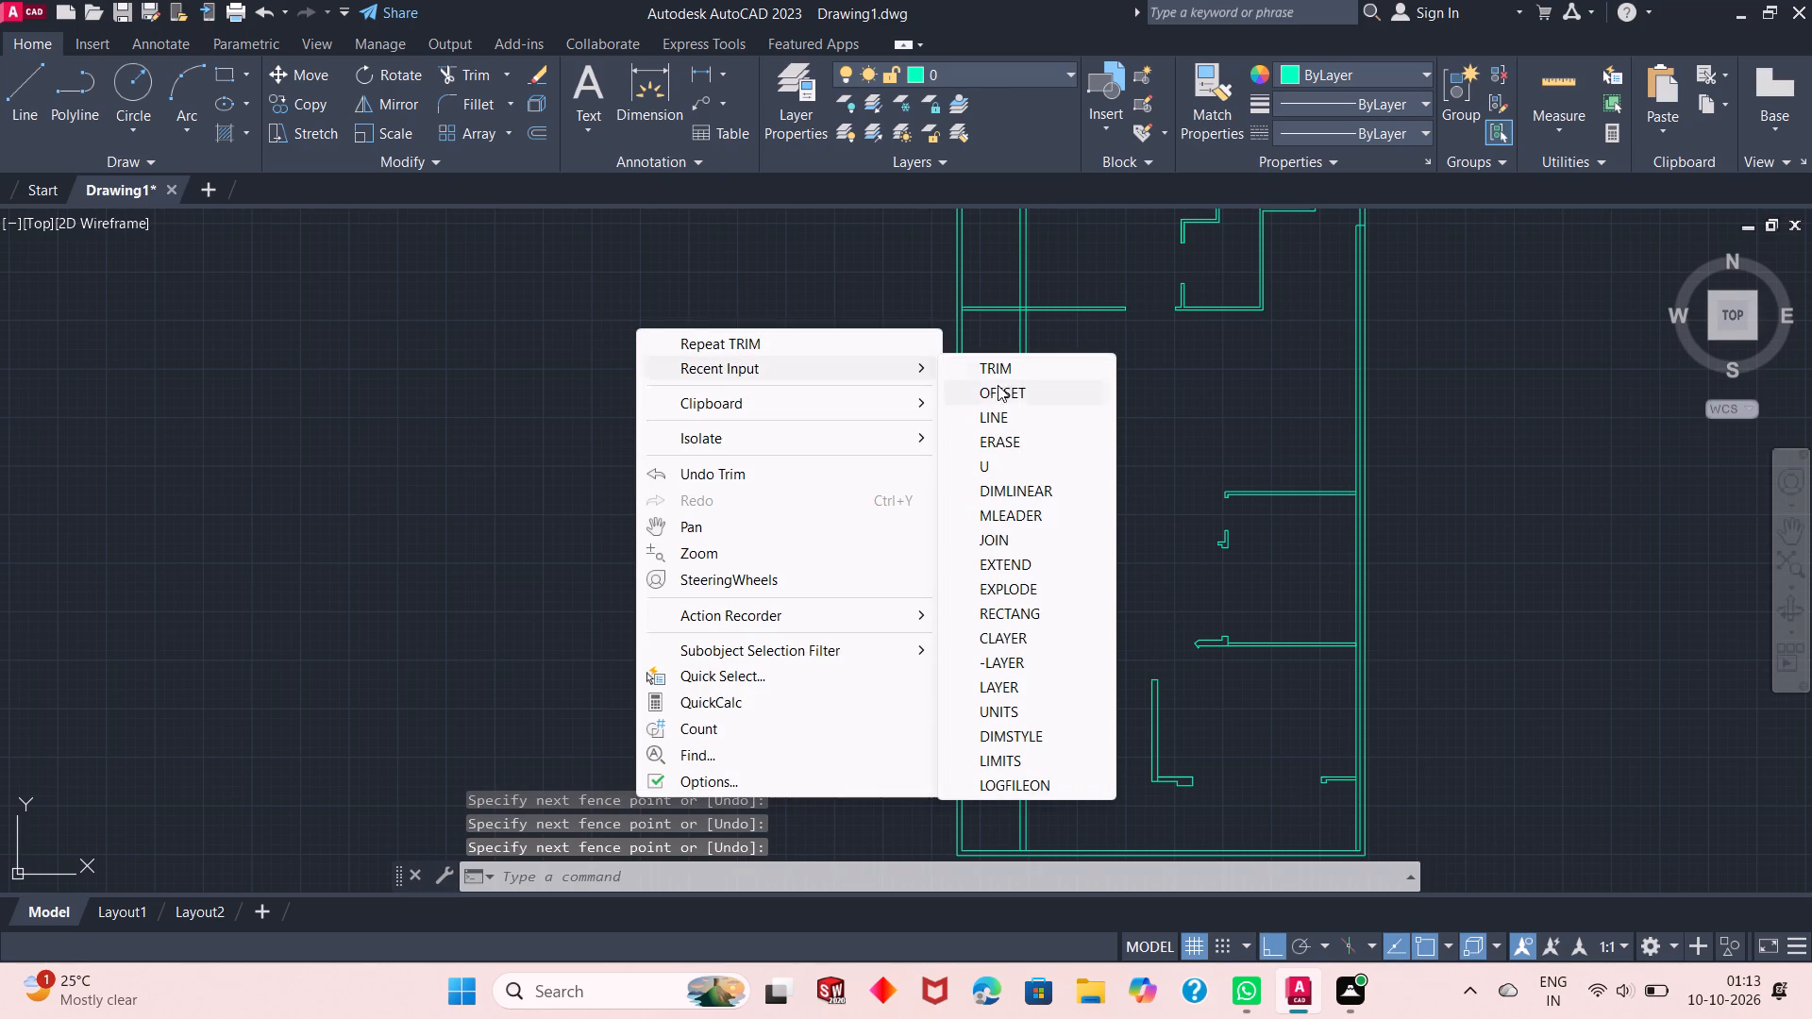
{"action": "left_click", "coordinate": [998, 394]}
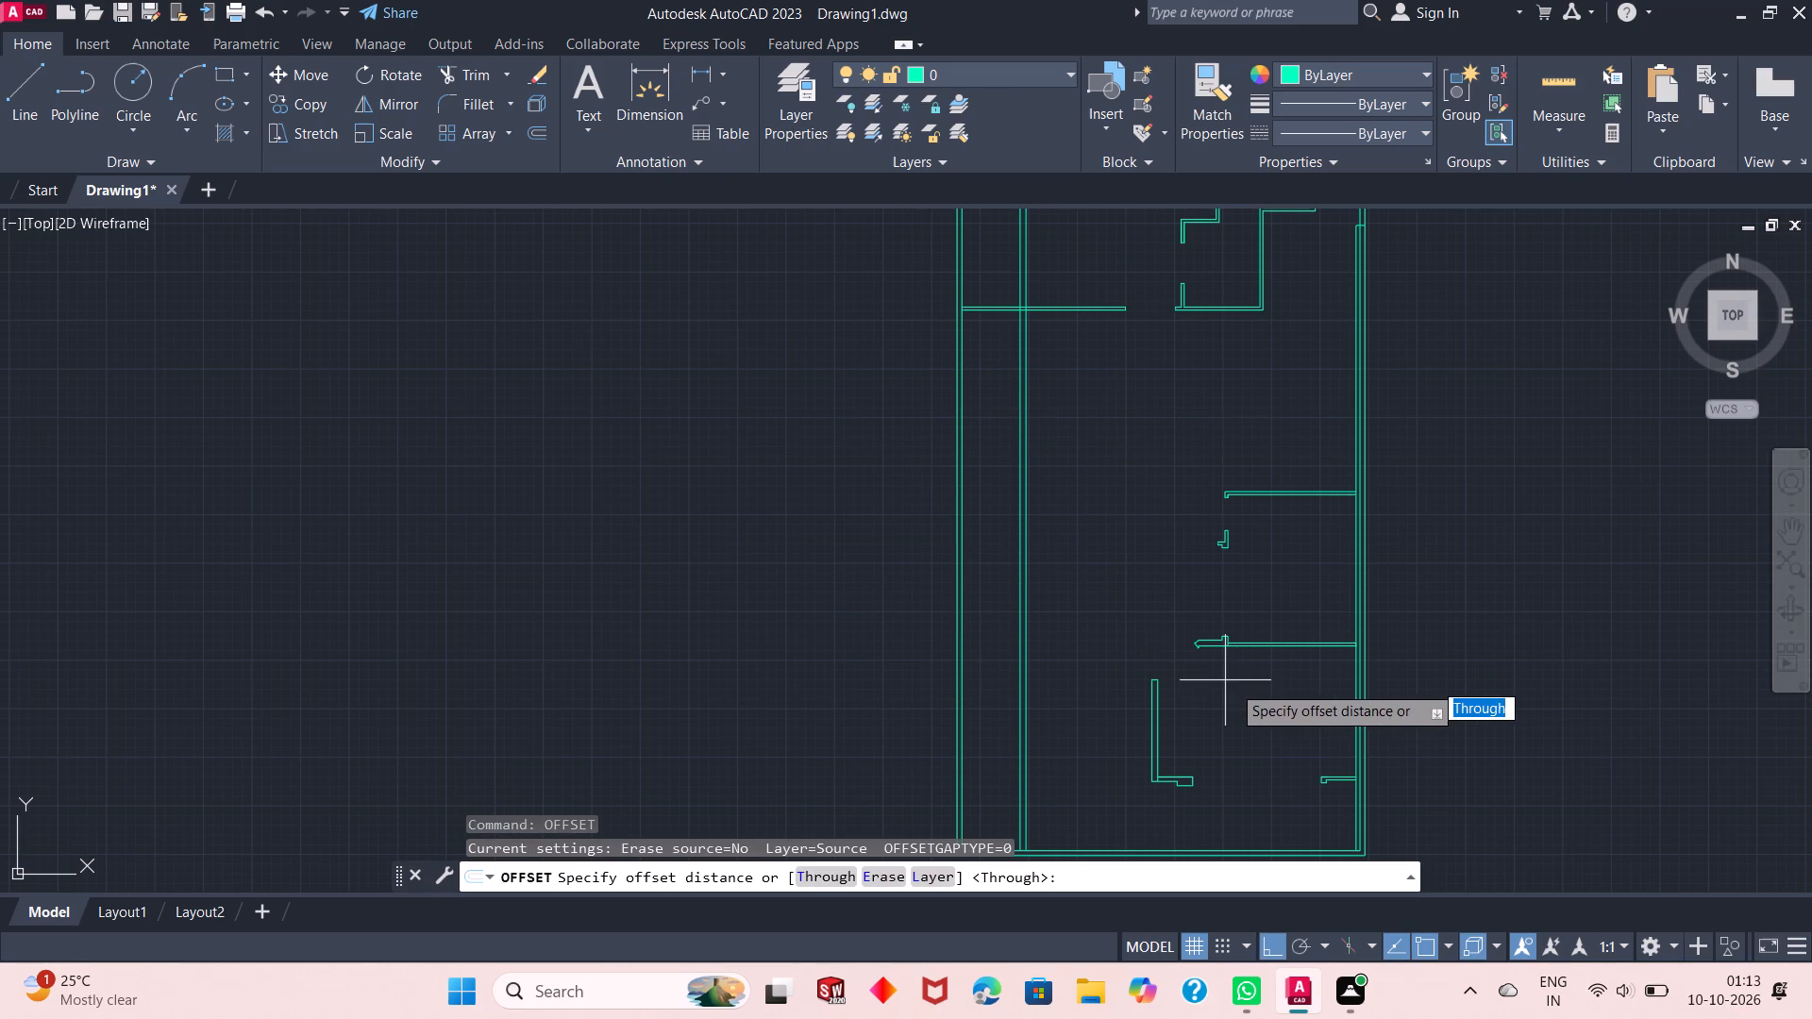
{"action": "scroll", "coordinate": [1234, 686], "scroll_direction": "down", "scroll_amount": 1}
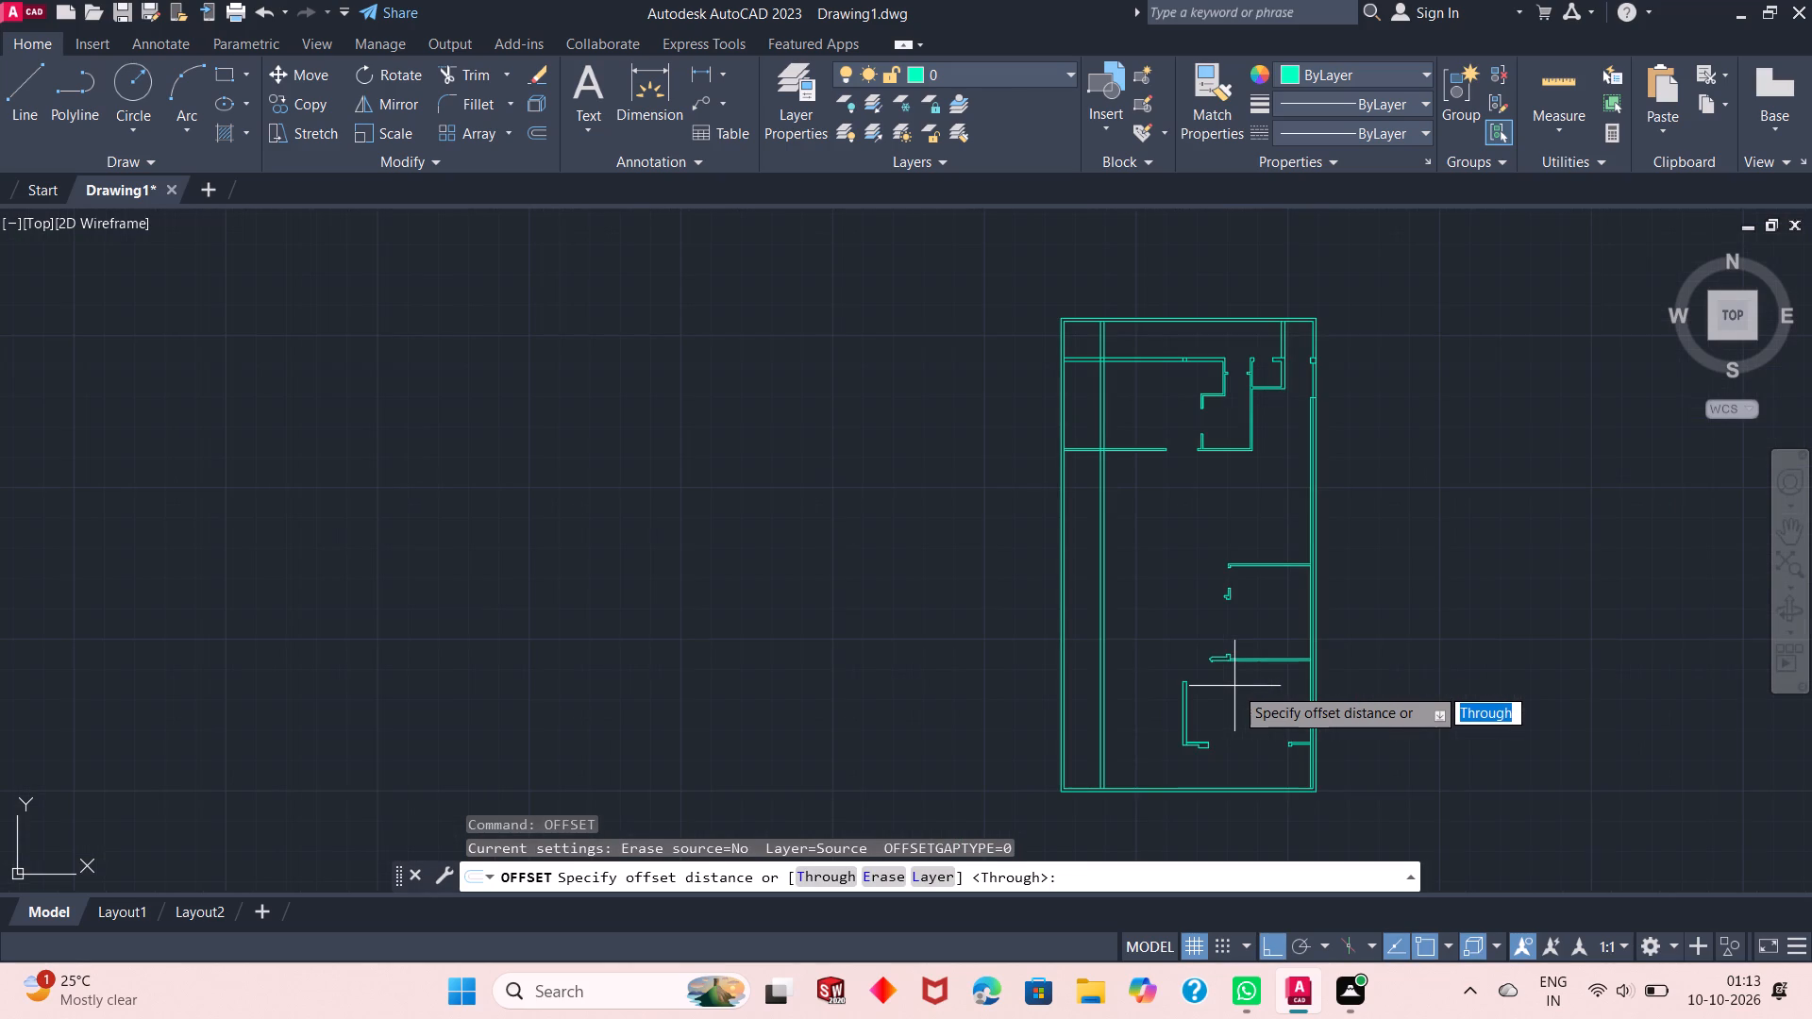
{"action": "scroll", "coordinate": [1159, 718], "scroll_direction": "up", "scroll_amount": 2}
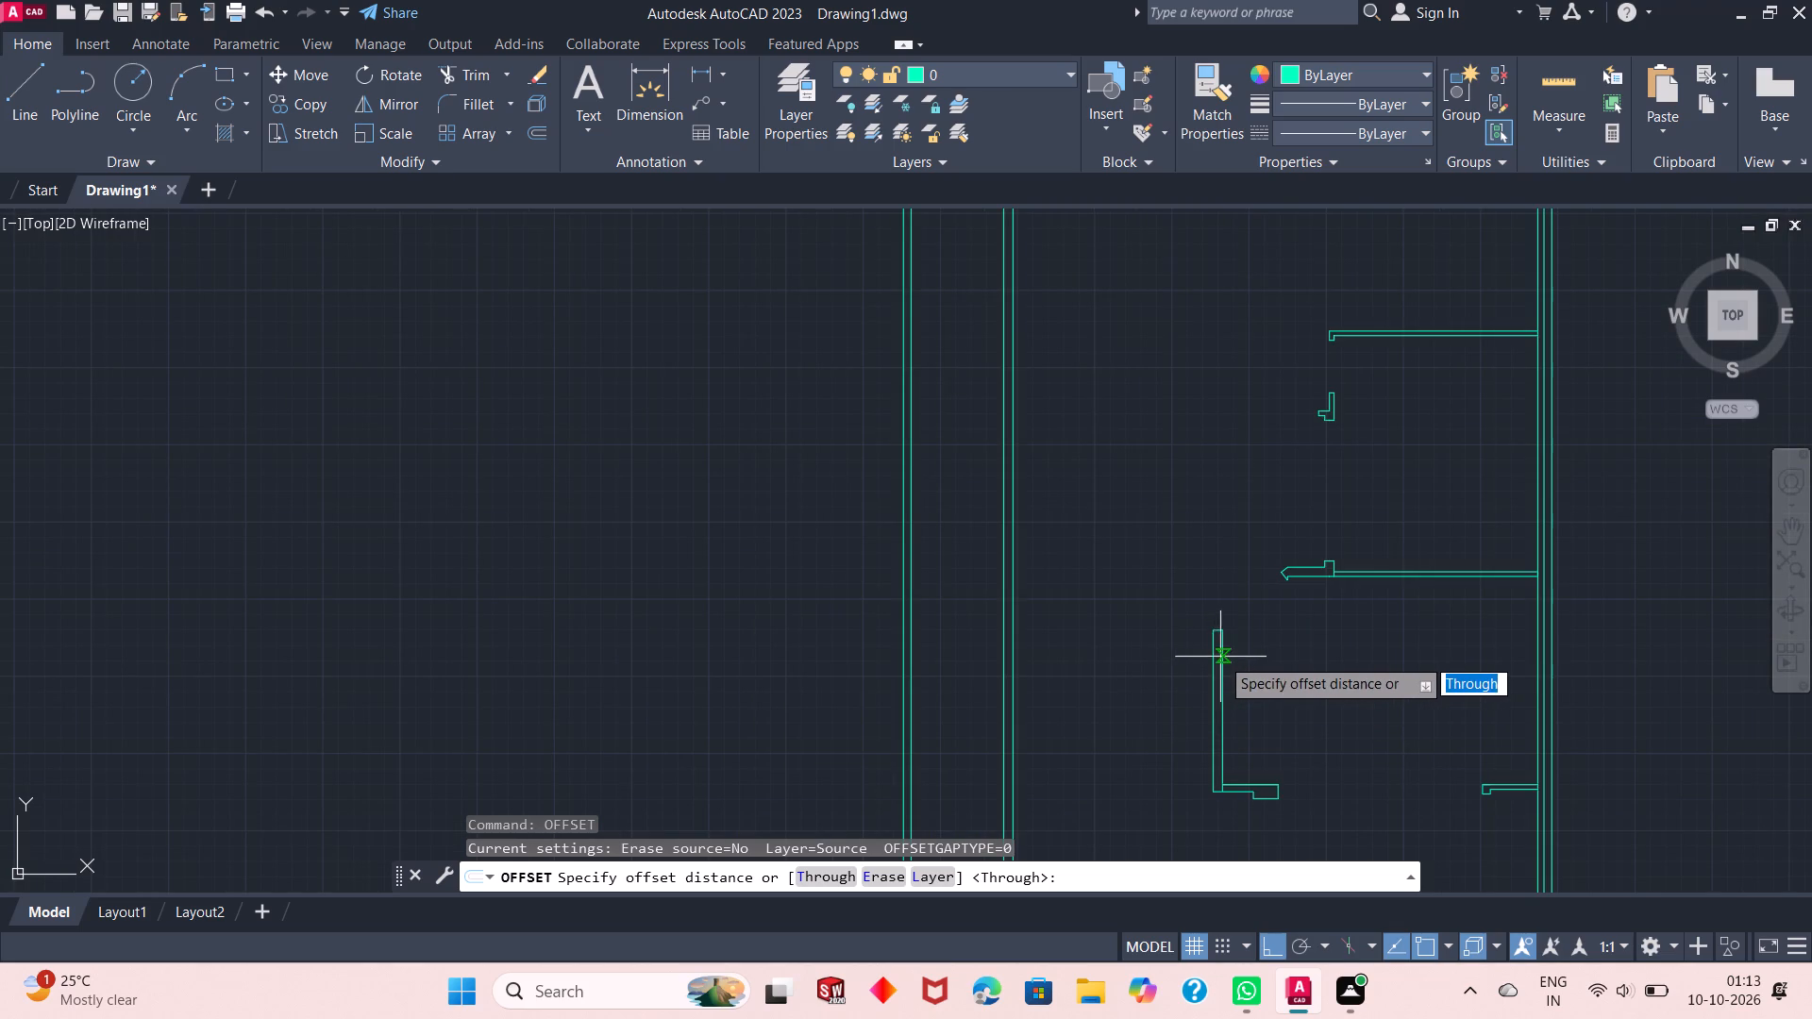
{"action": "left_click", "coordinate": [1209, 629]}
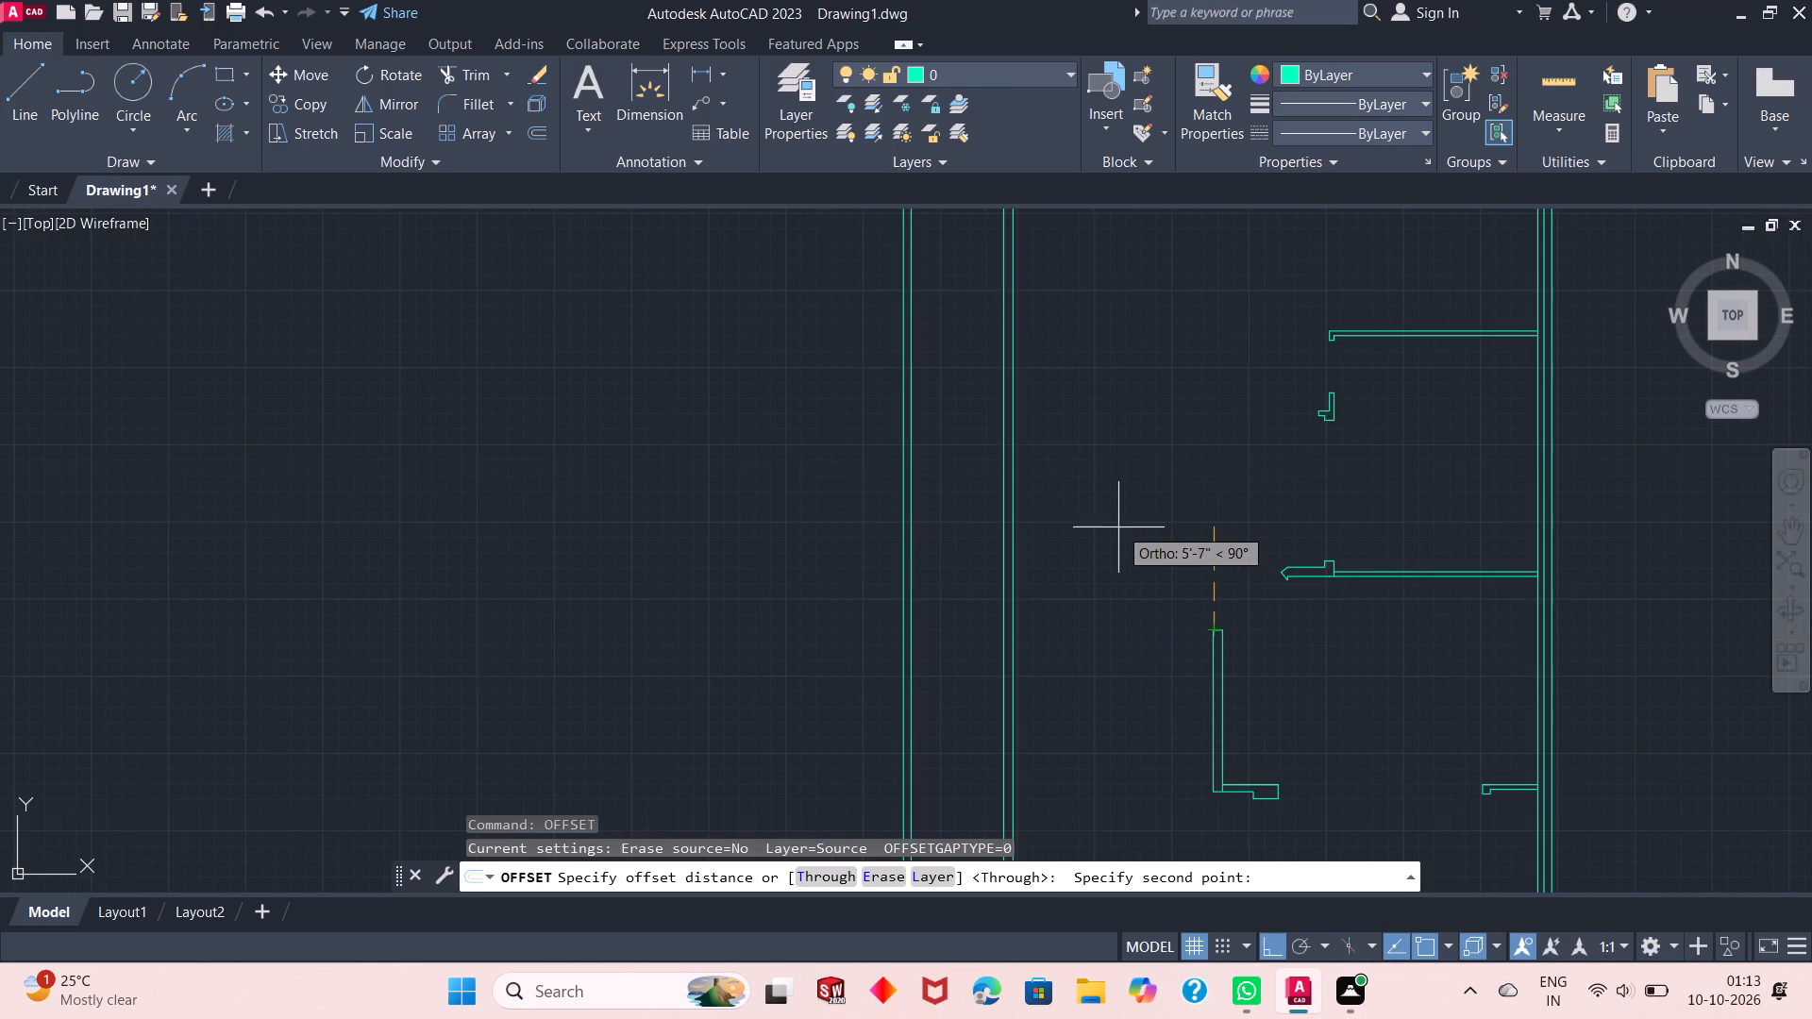
Turn Ortho mode off, leaving polar tracking off as well.
{"action": "key", "text": "F10"}
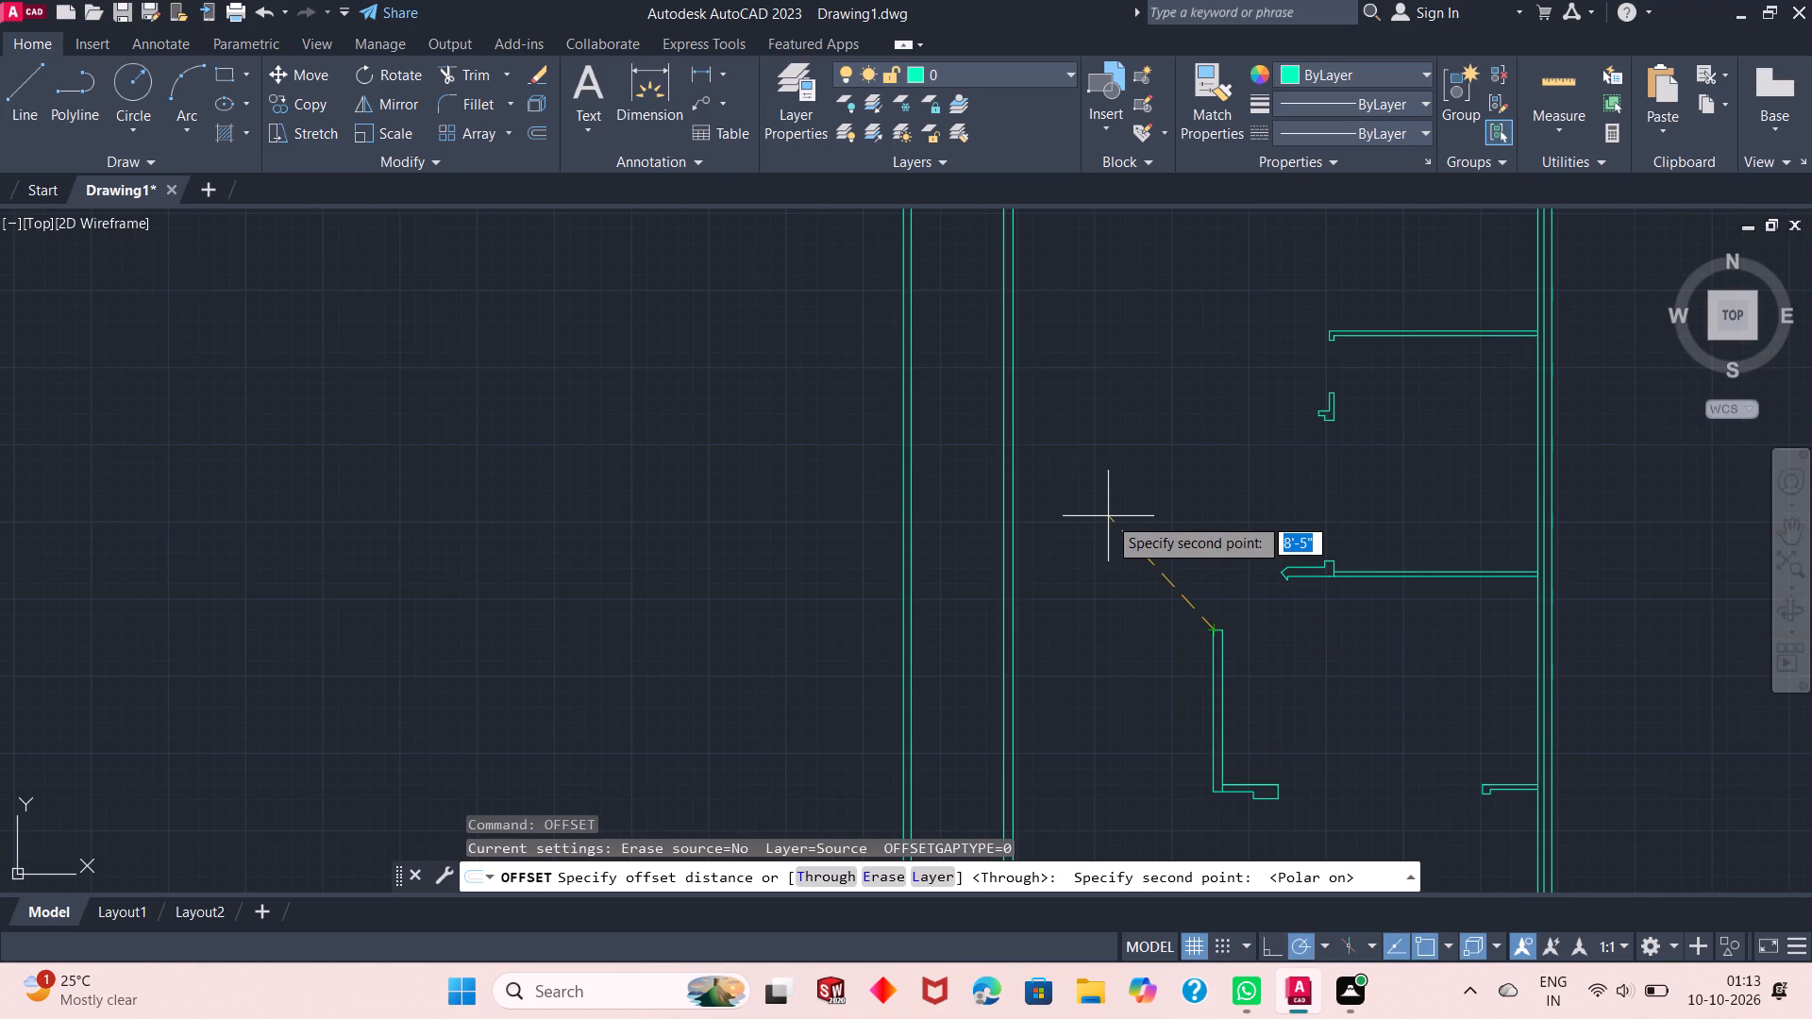
{"action": "key", "text": "F10"}
{"action": "key", "text": "F8"}
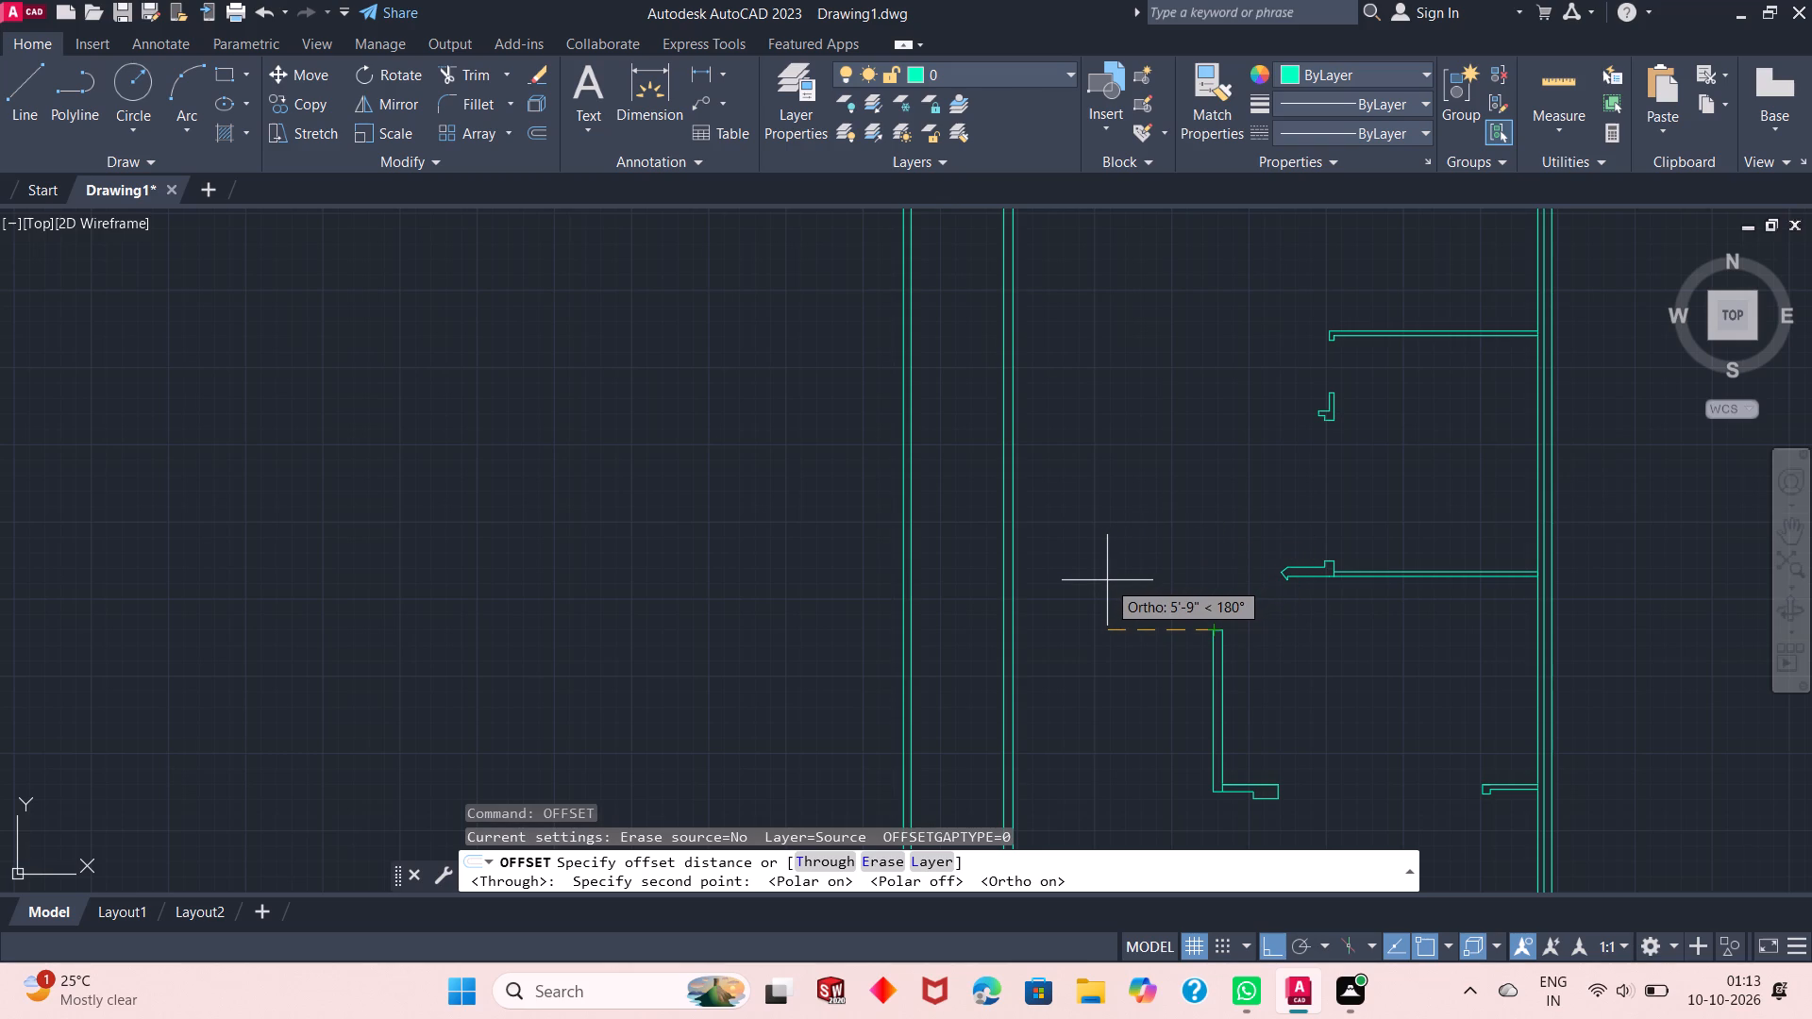
{"action": "key", "text": "F8"}
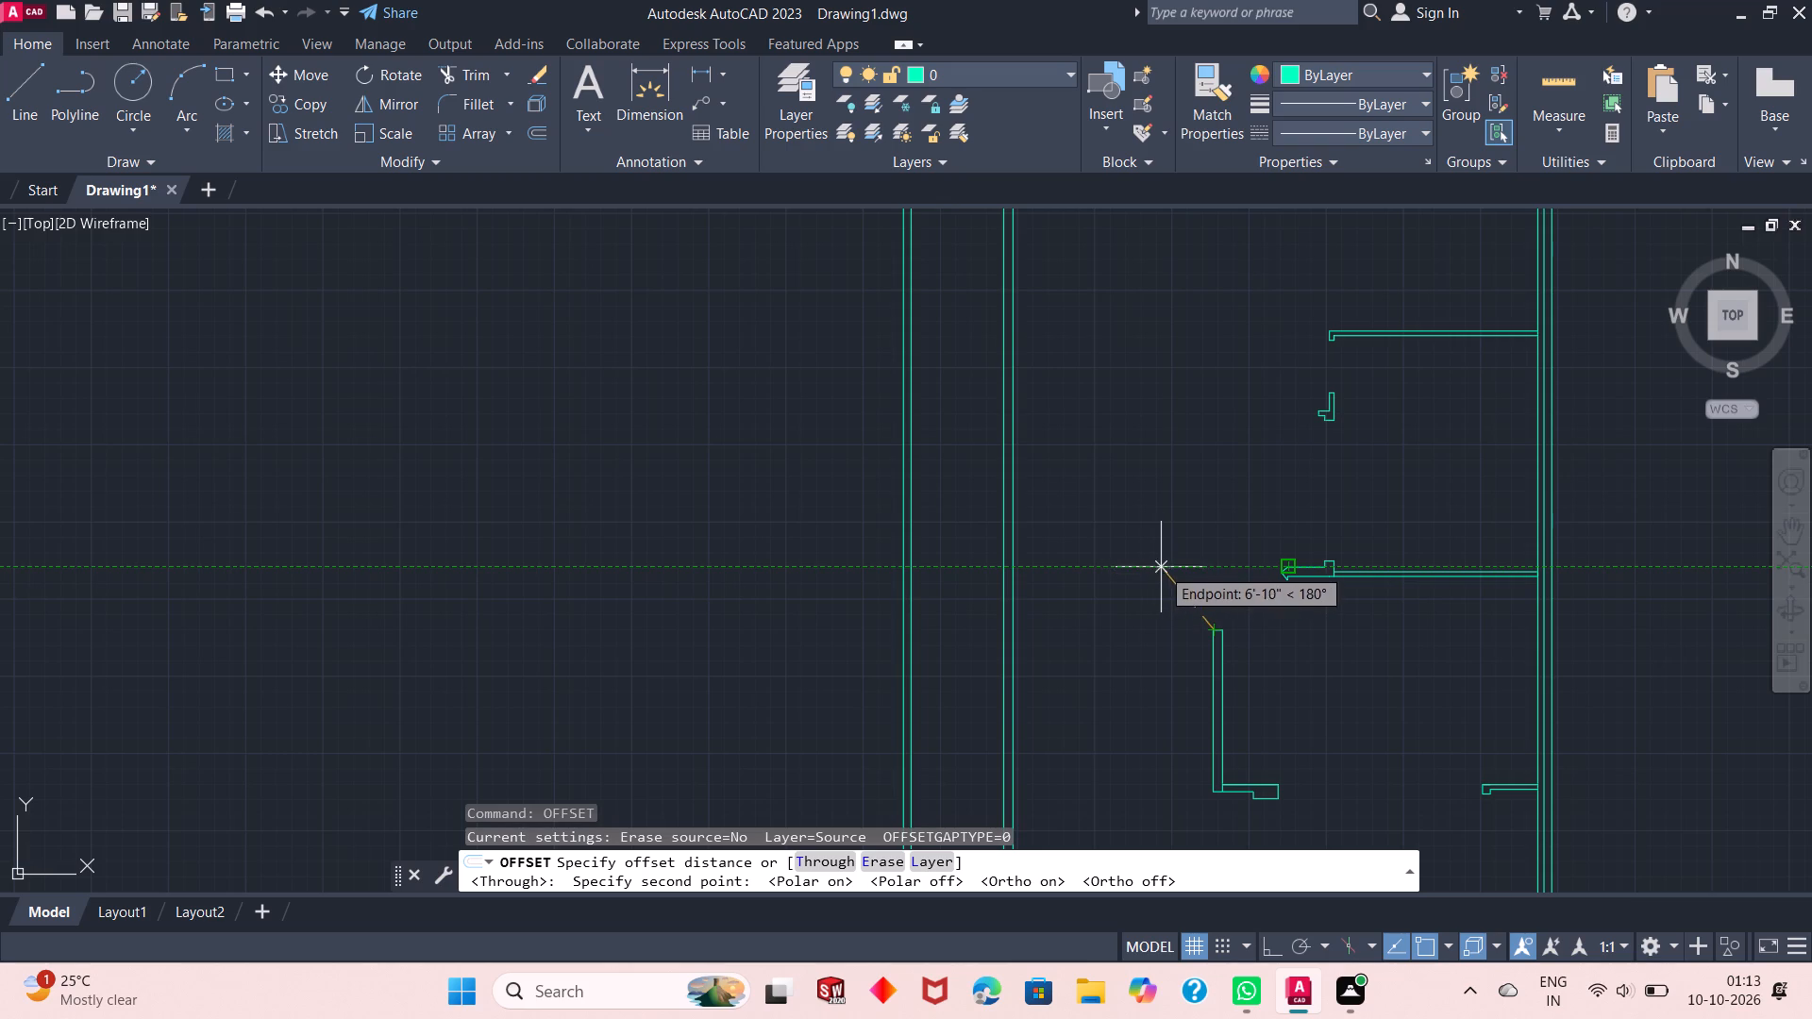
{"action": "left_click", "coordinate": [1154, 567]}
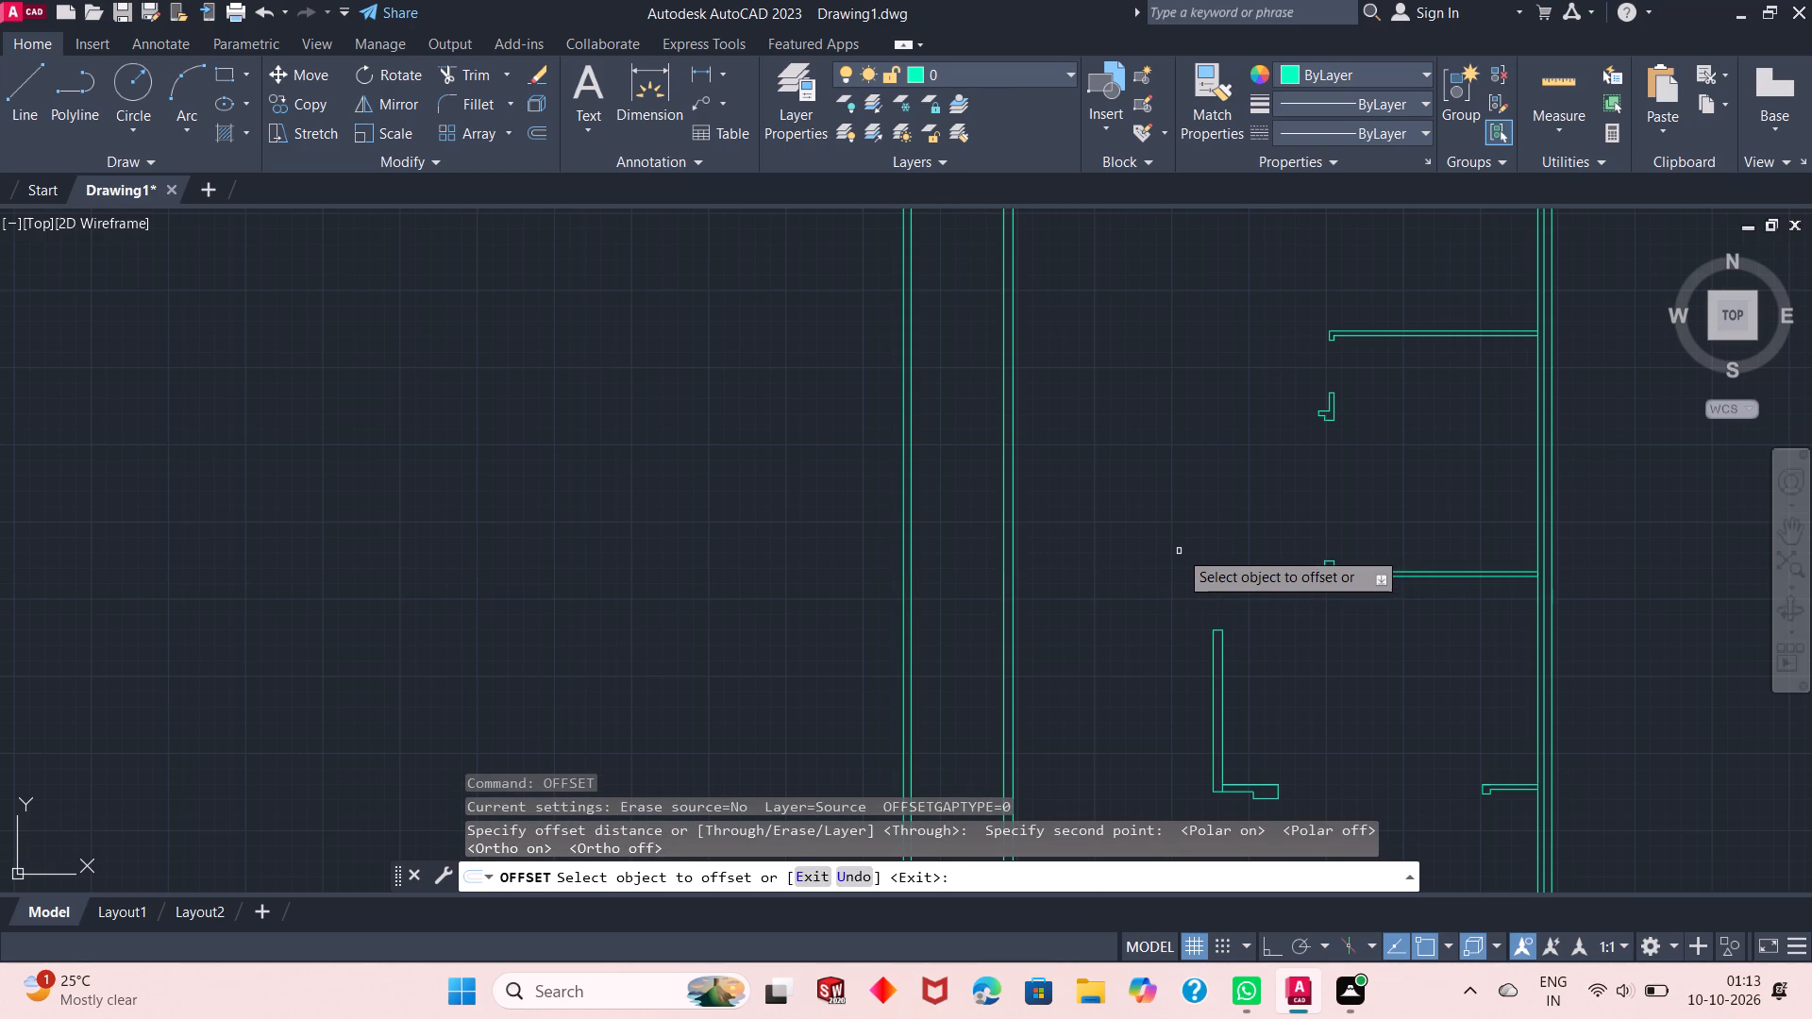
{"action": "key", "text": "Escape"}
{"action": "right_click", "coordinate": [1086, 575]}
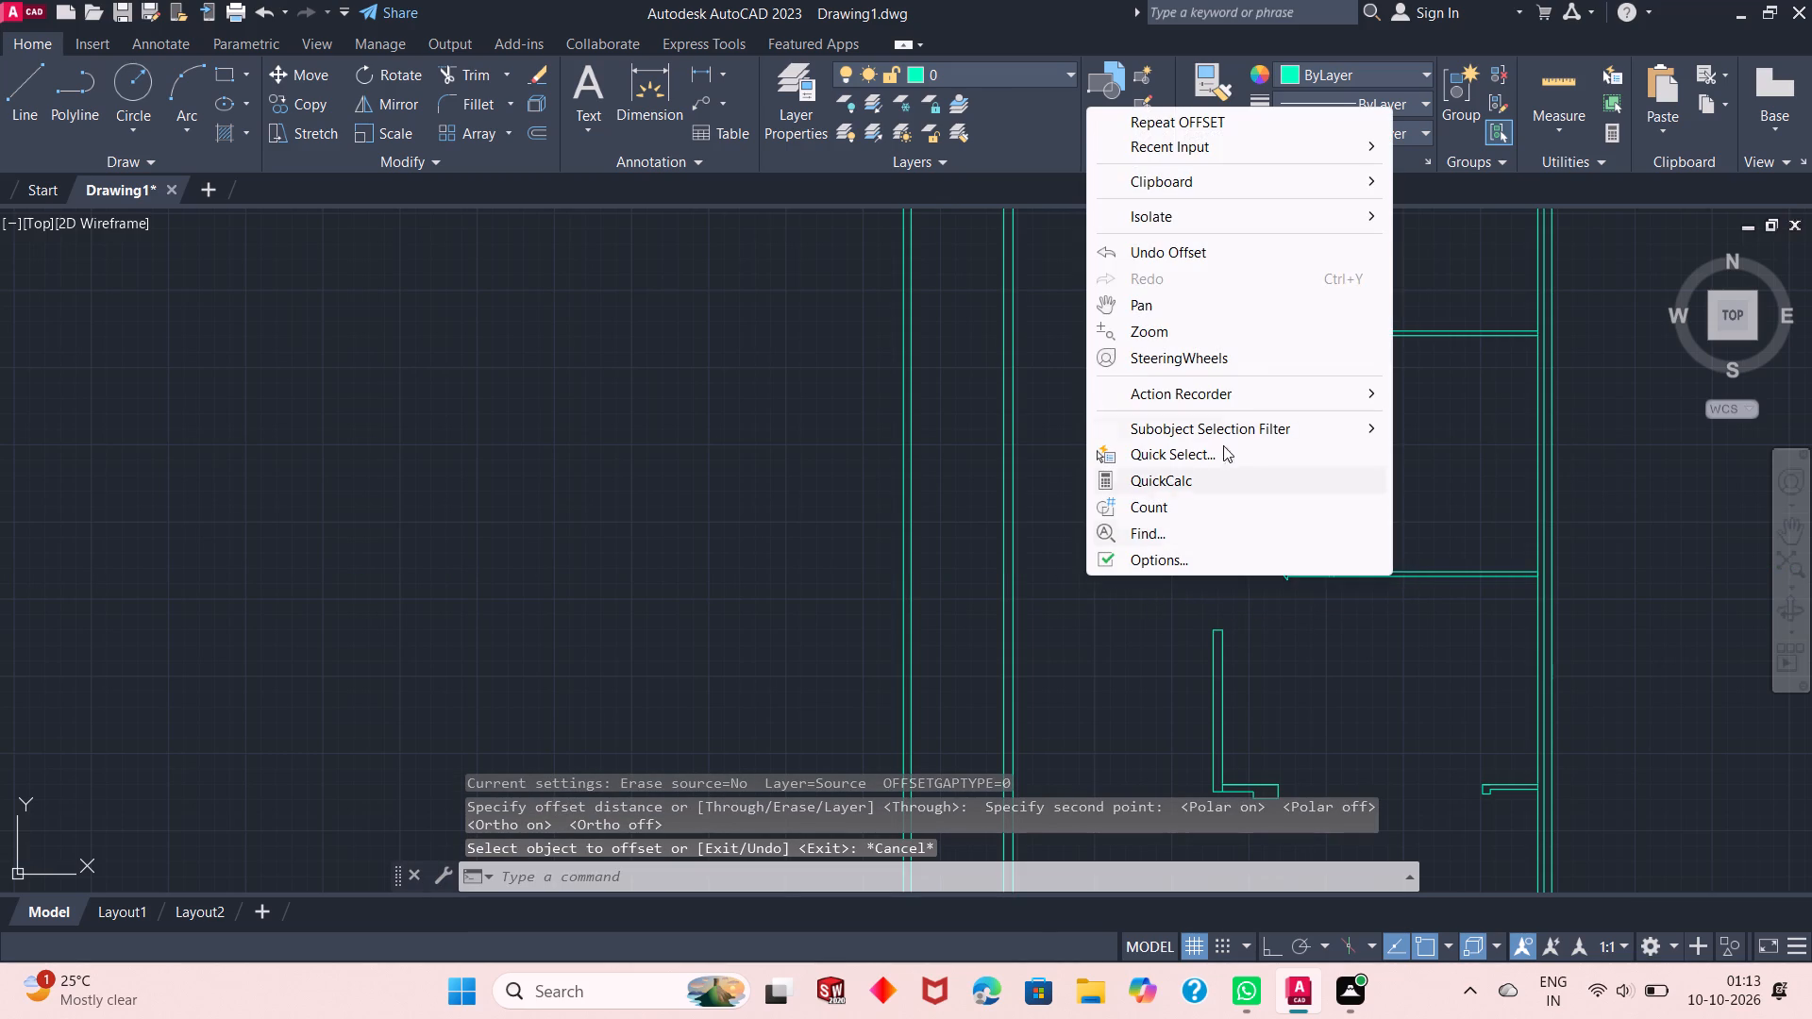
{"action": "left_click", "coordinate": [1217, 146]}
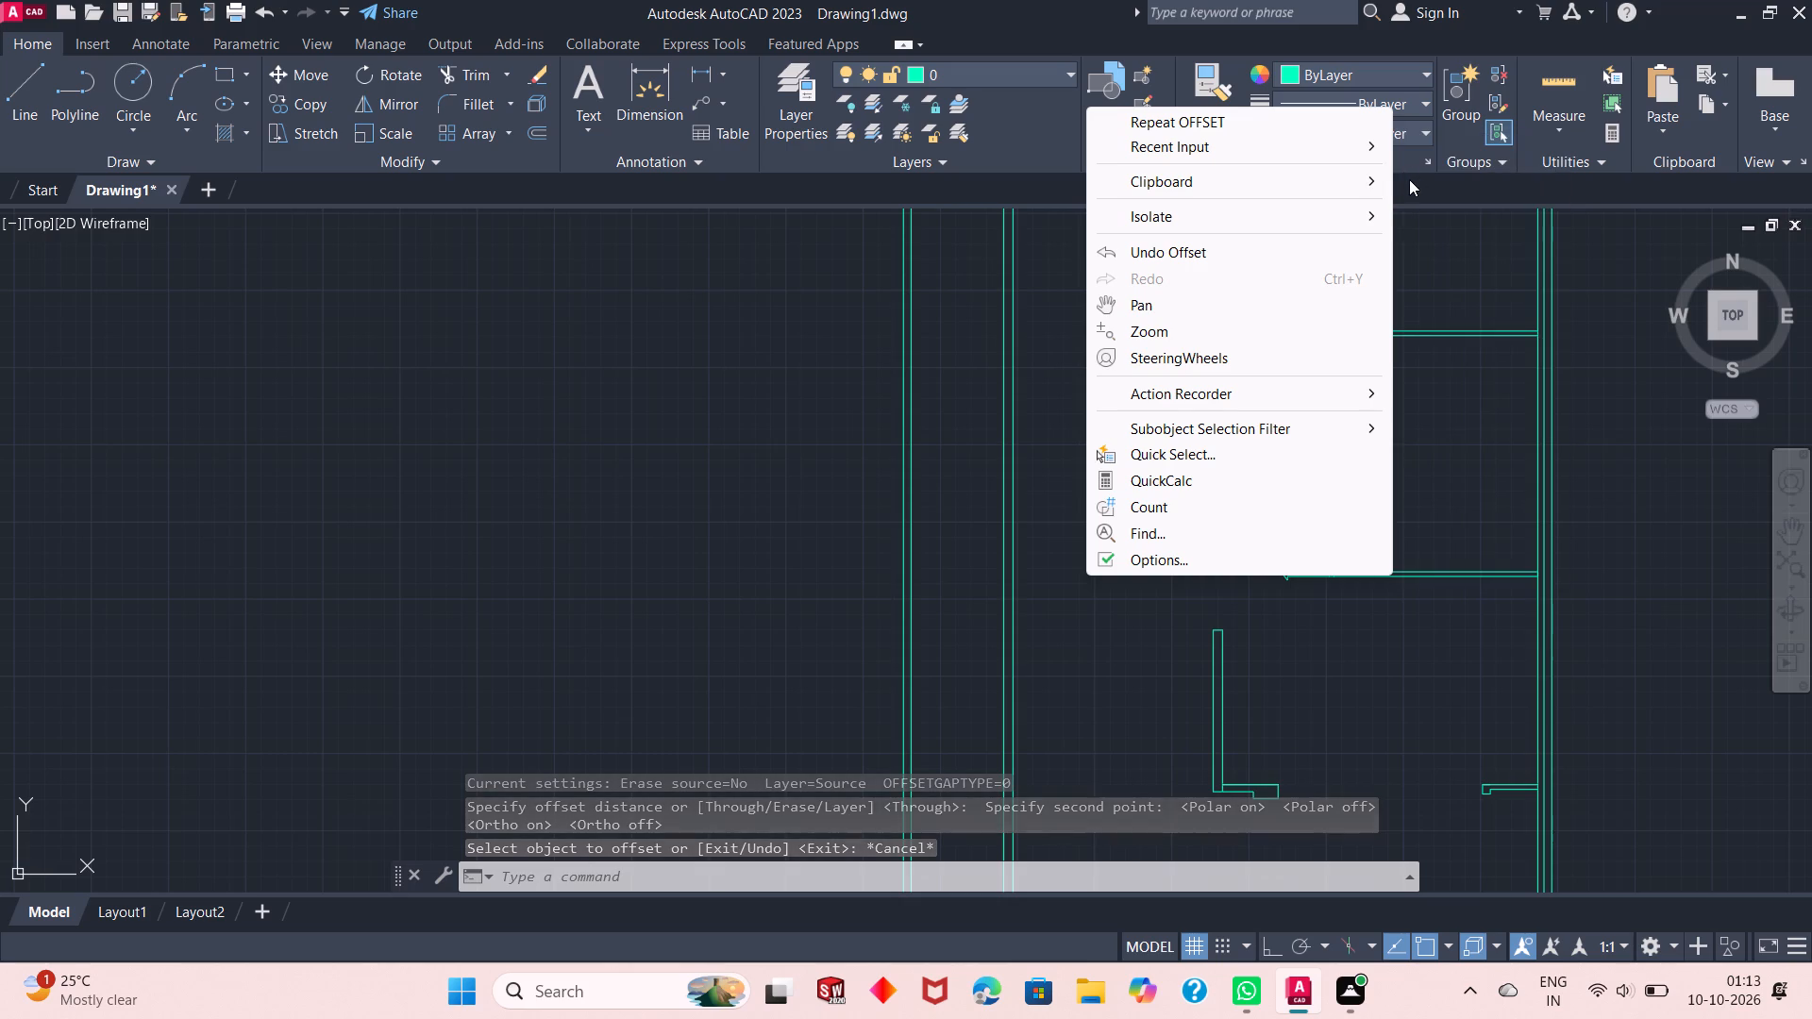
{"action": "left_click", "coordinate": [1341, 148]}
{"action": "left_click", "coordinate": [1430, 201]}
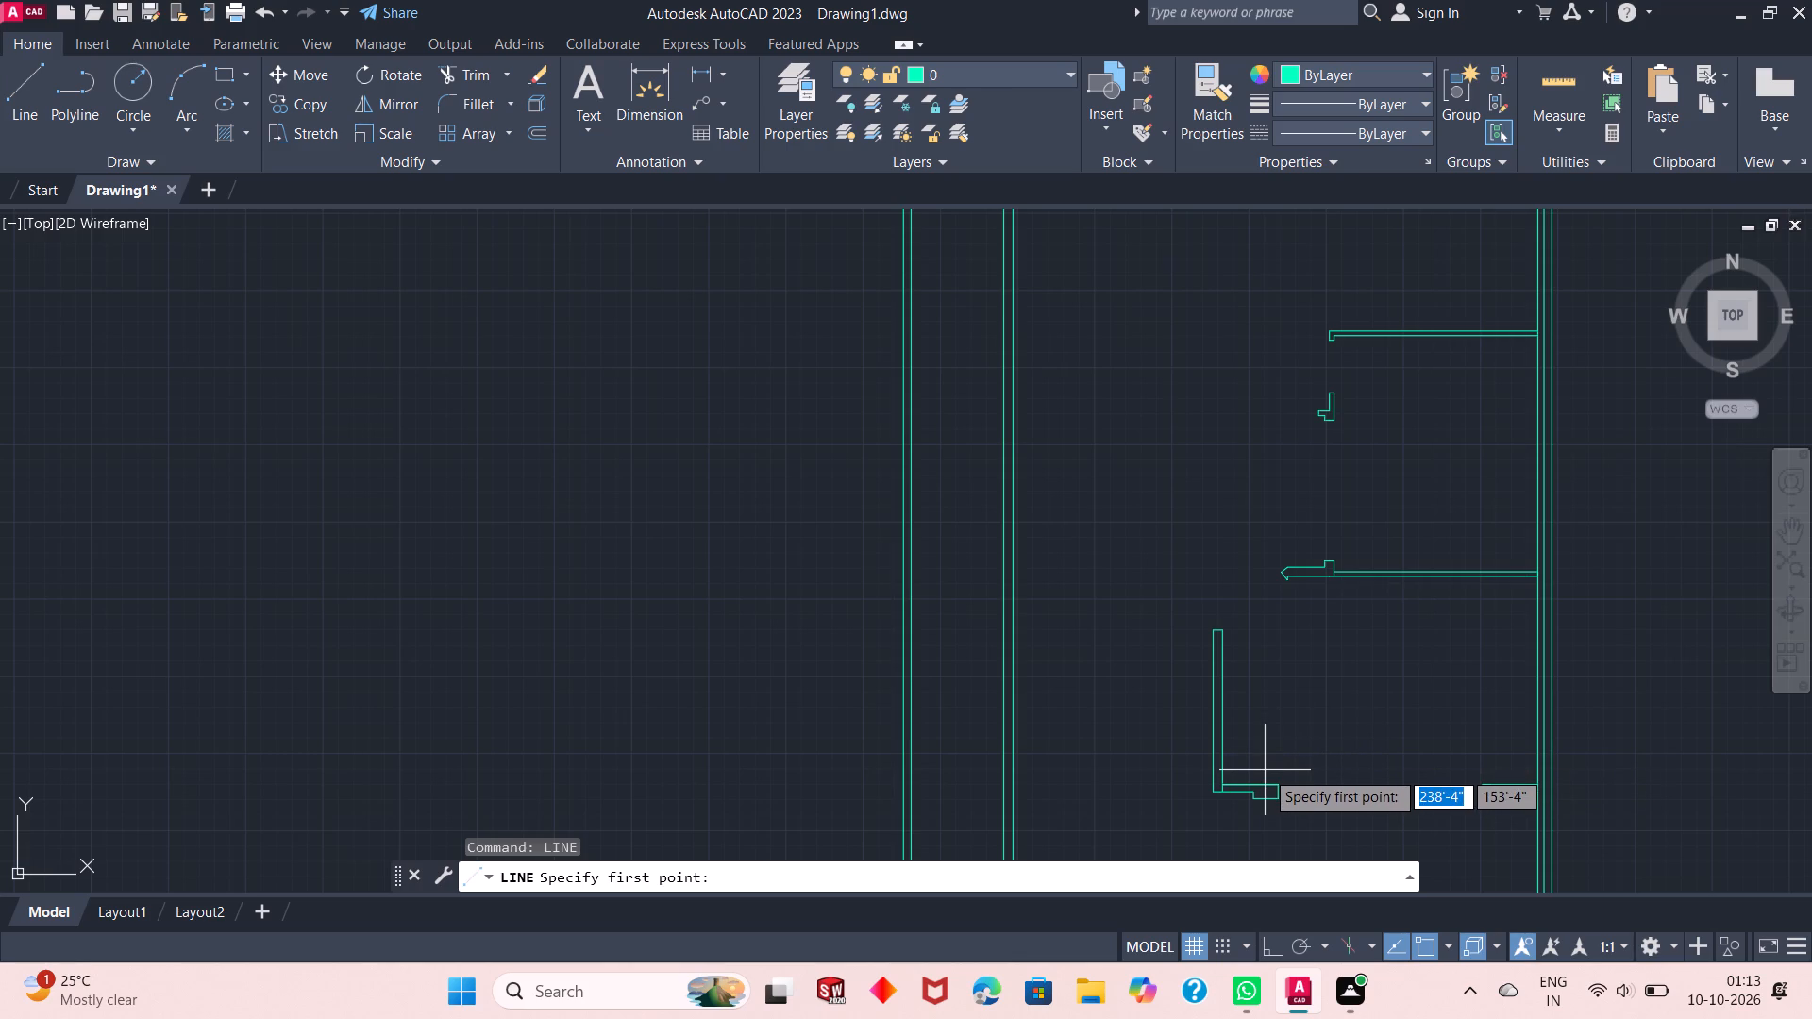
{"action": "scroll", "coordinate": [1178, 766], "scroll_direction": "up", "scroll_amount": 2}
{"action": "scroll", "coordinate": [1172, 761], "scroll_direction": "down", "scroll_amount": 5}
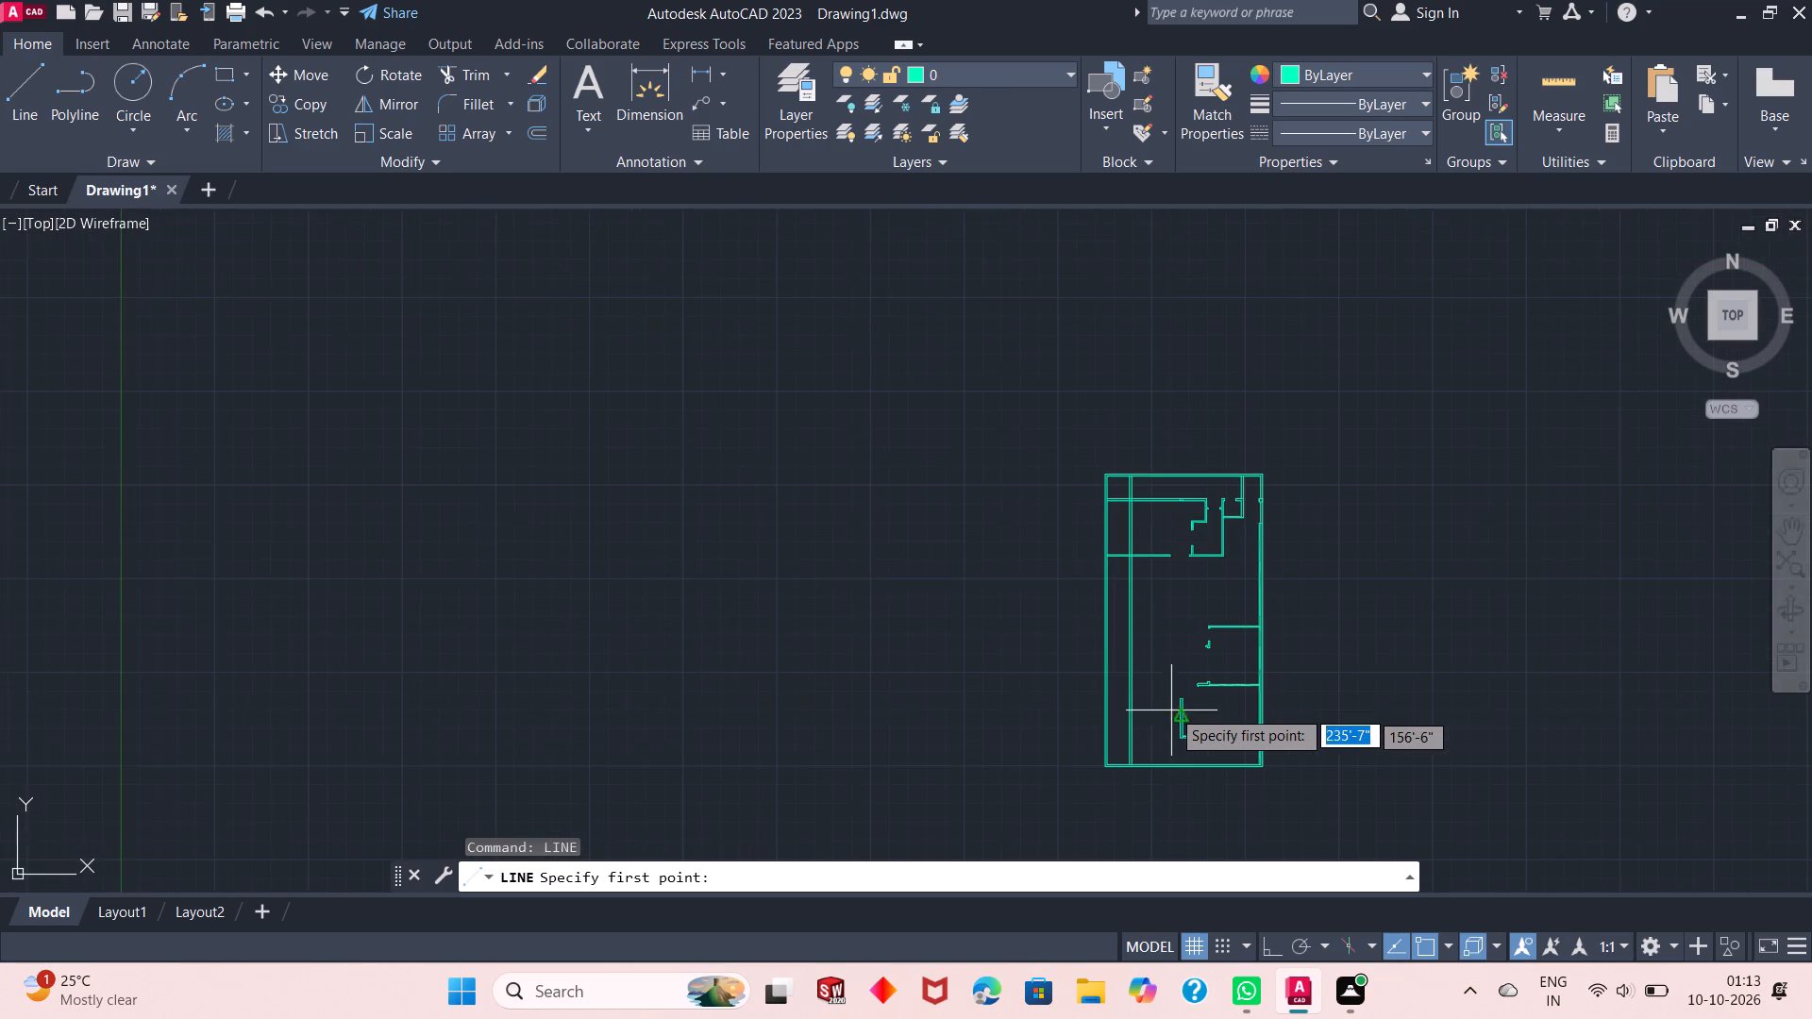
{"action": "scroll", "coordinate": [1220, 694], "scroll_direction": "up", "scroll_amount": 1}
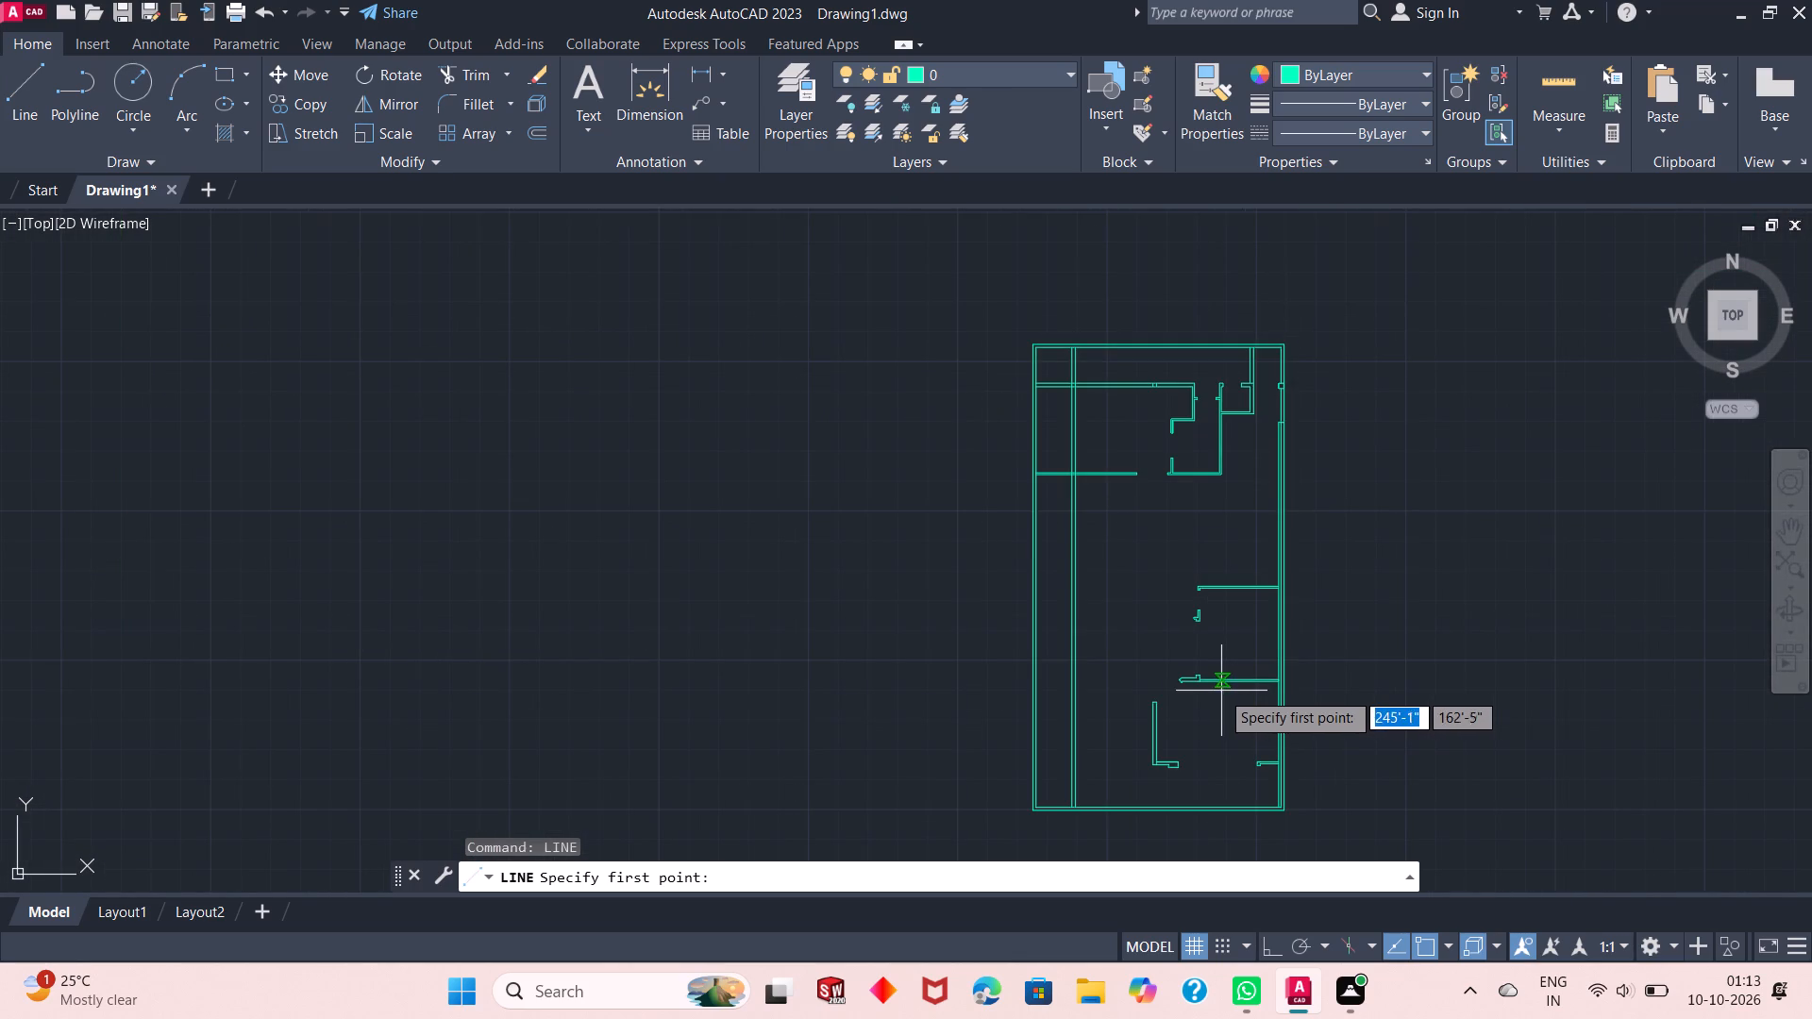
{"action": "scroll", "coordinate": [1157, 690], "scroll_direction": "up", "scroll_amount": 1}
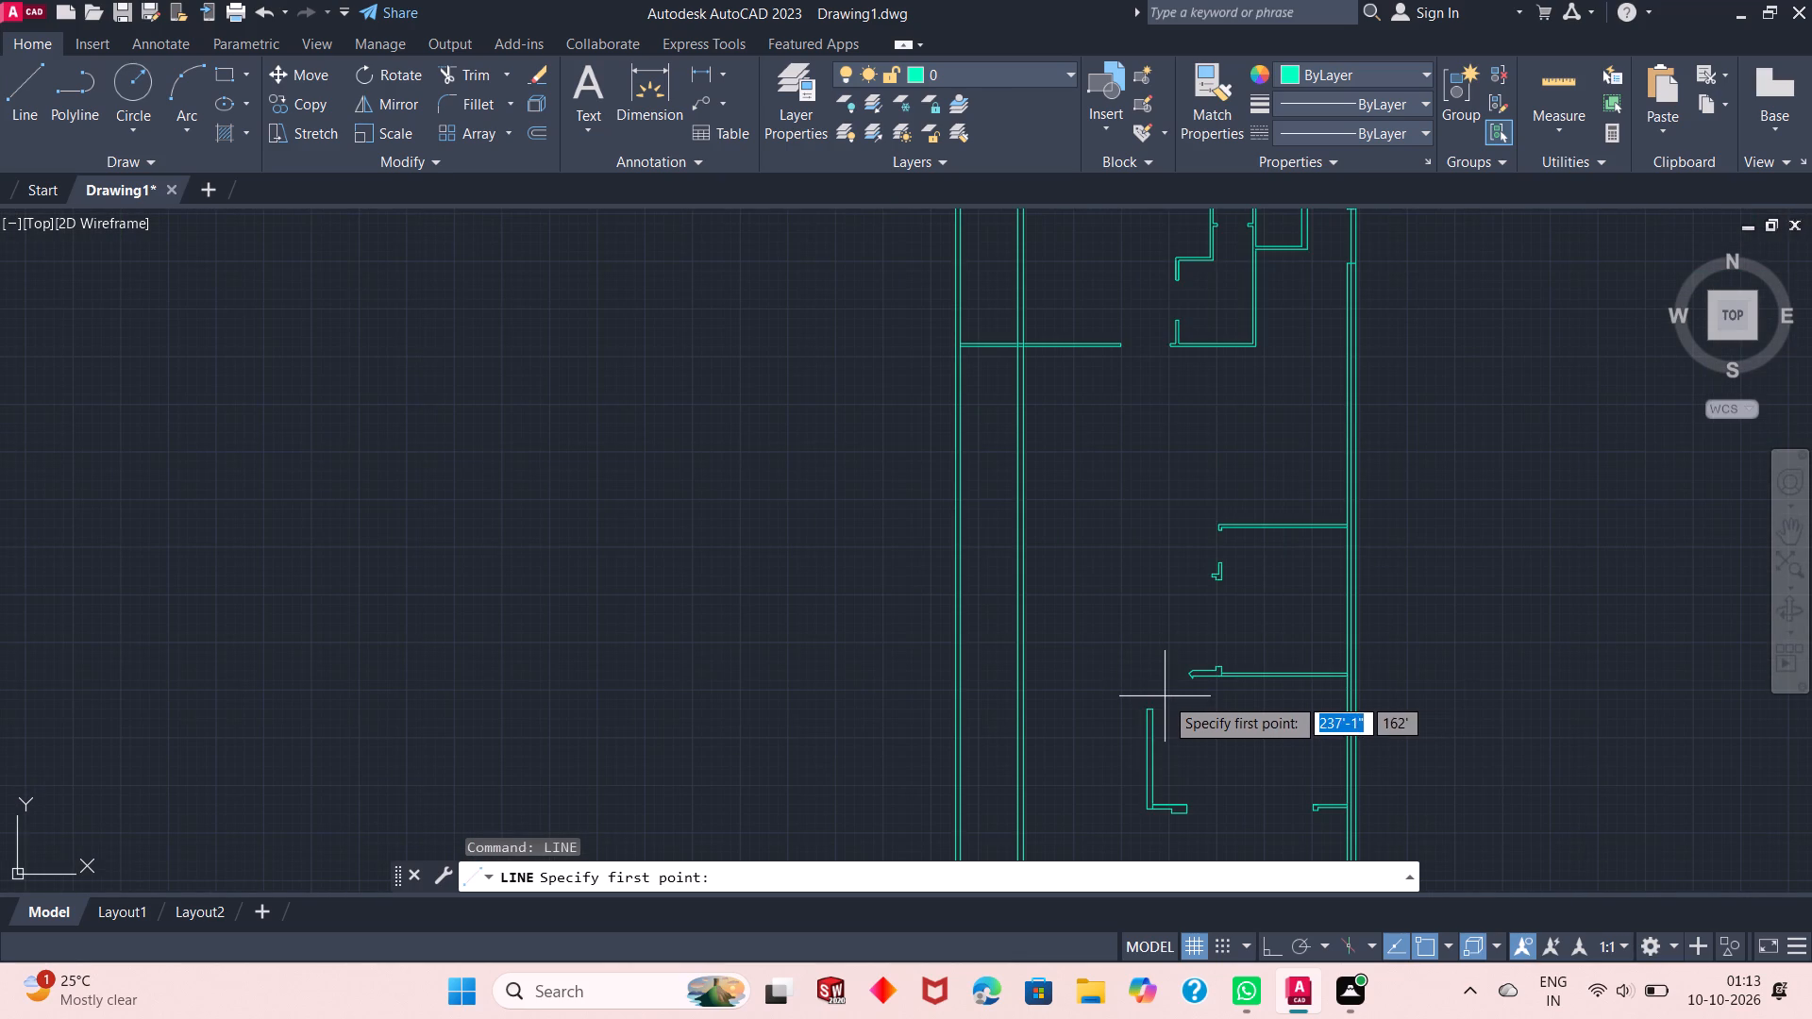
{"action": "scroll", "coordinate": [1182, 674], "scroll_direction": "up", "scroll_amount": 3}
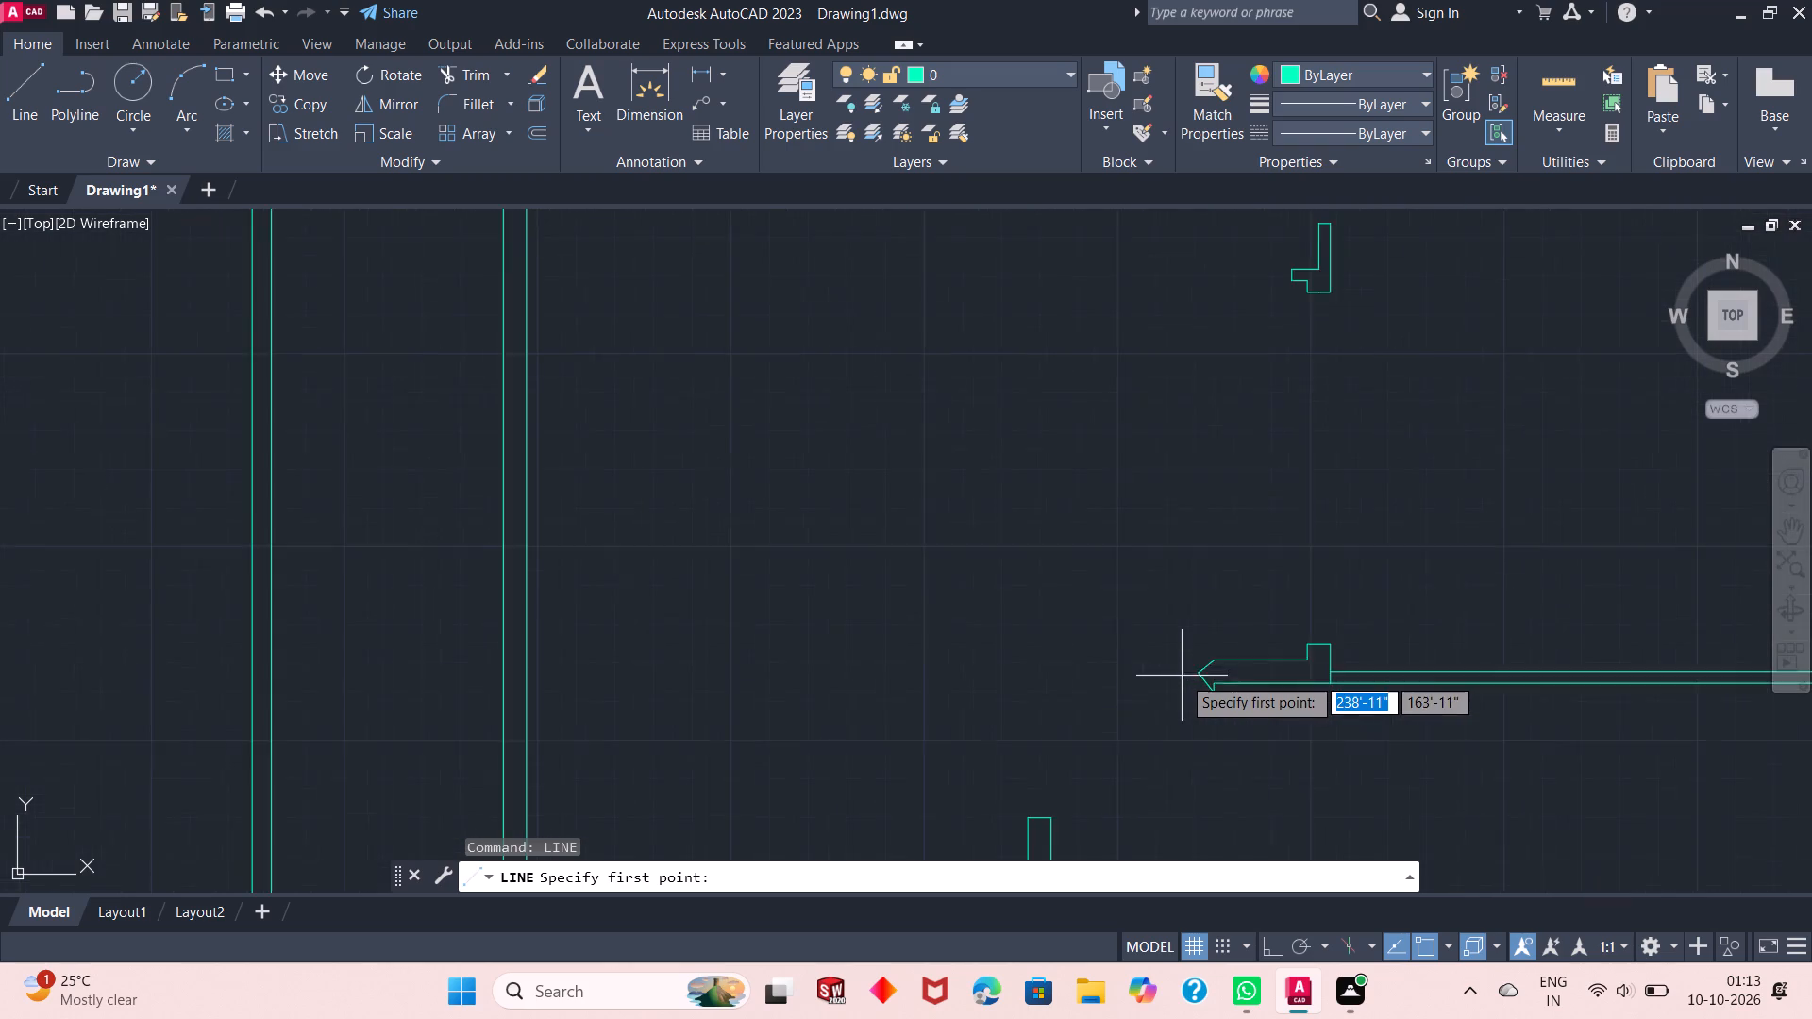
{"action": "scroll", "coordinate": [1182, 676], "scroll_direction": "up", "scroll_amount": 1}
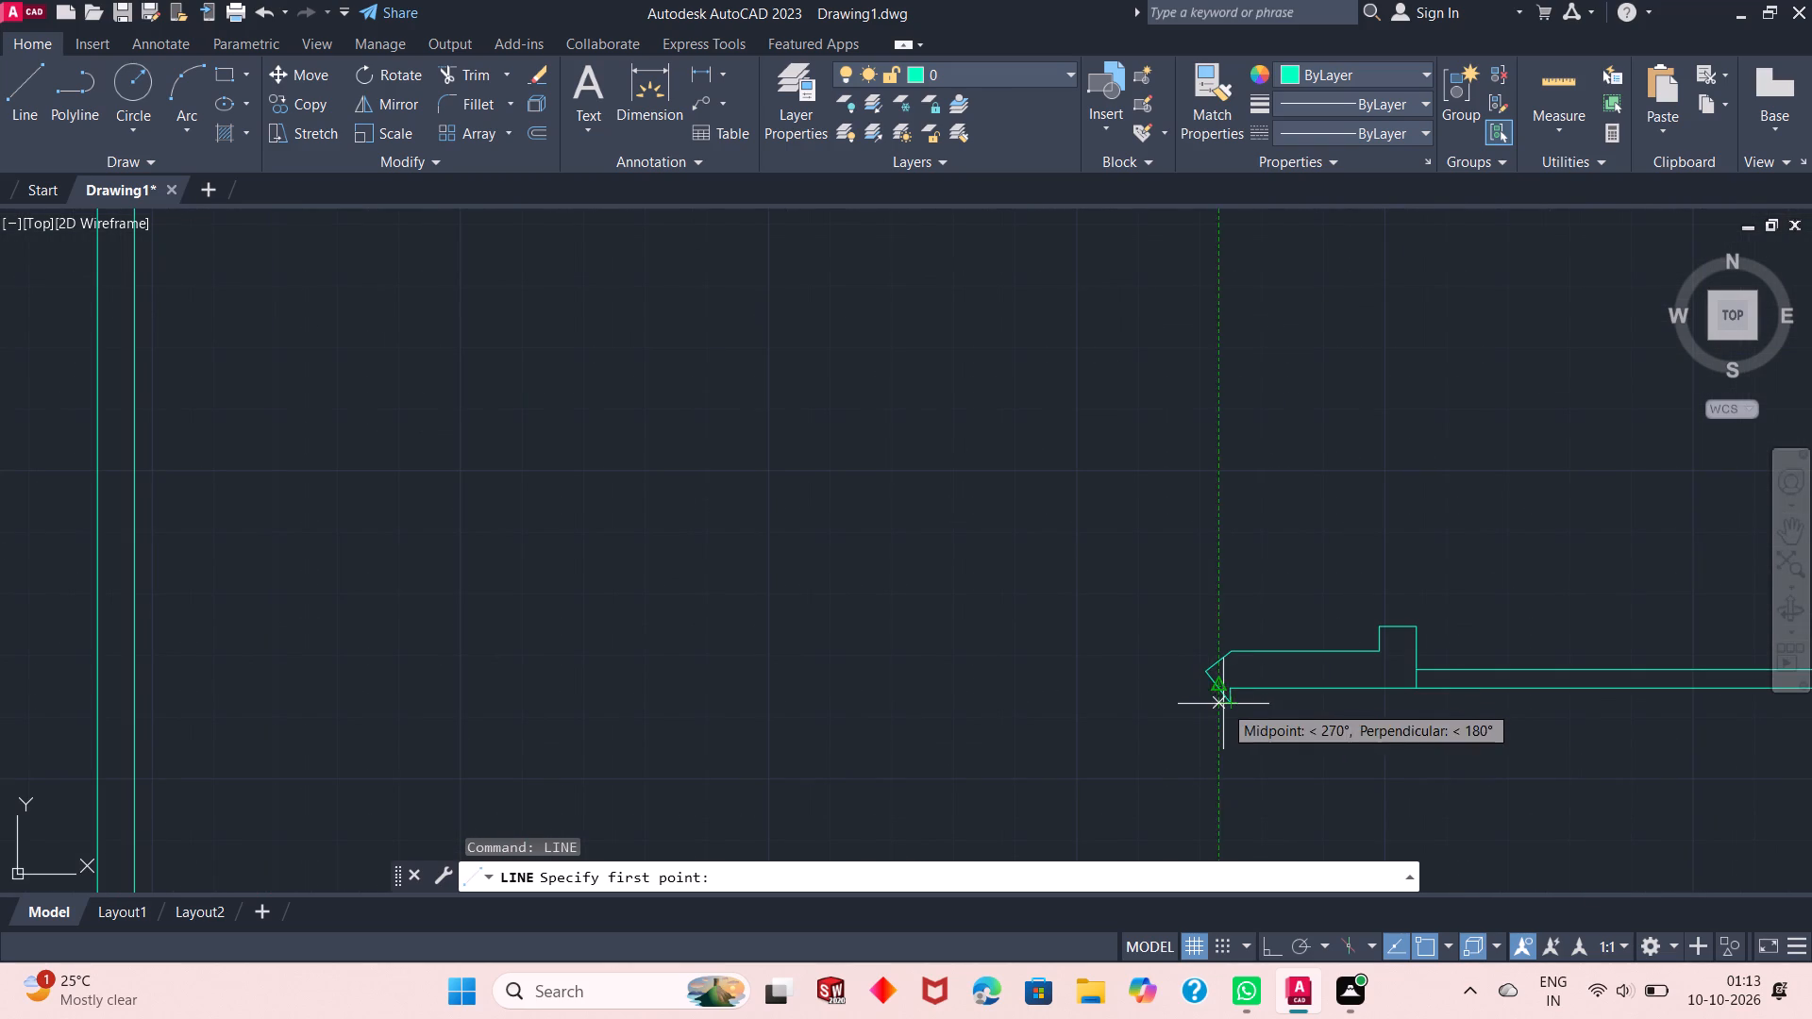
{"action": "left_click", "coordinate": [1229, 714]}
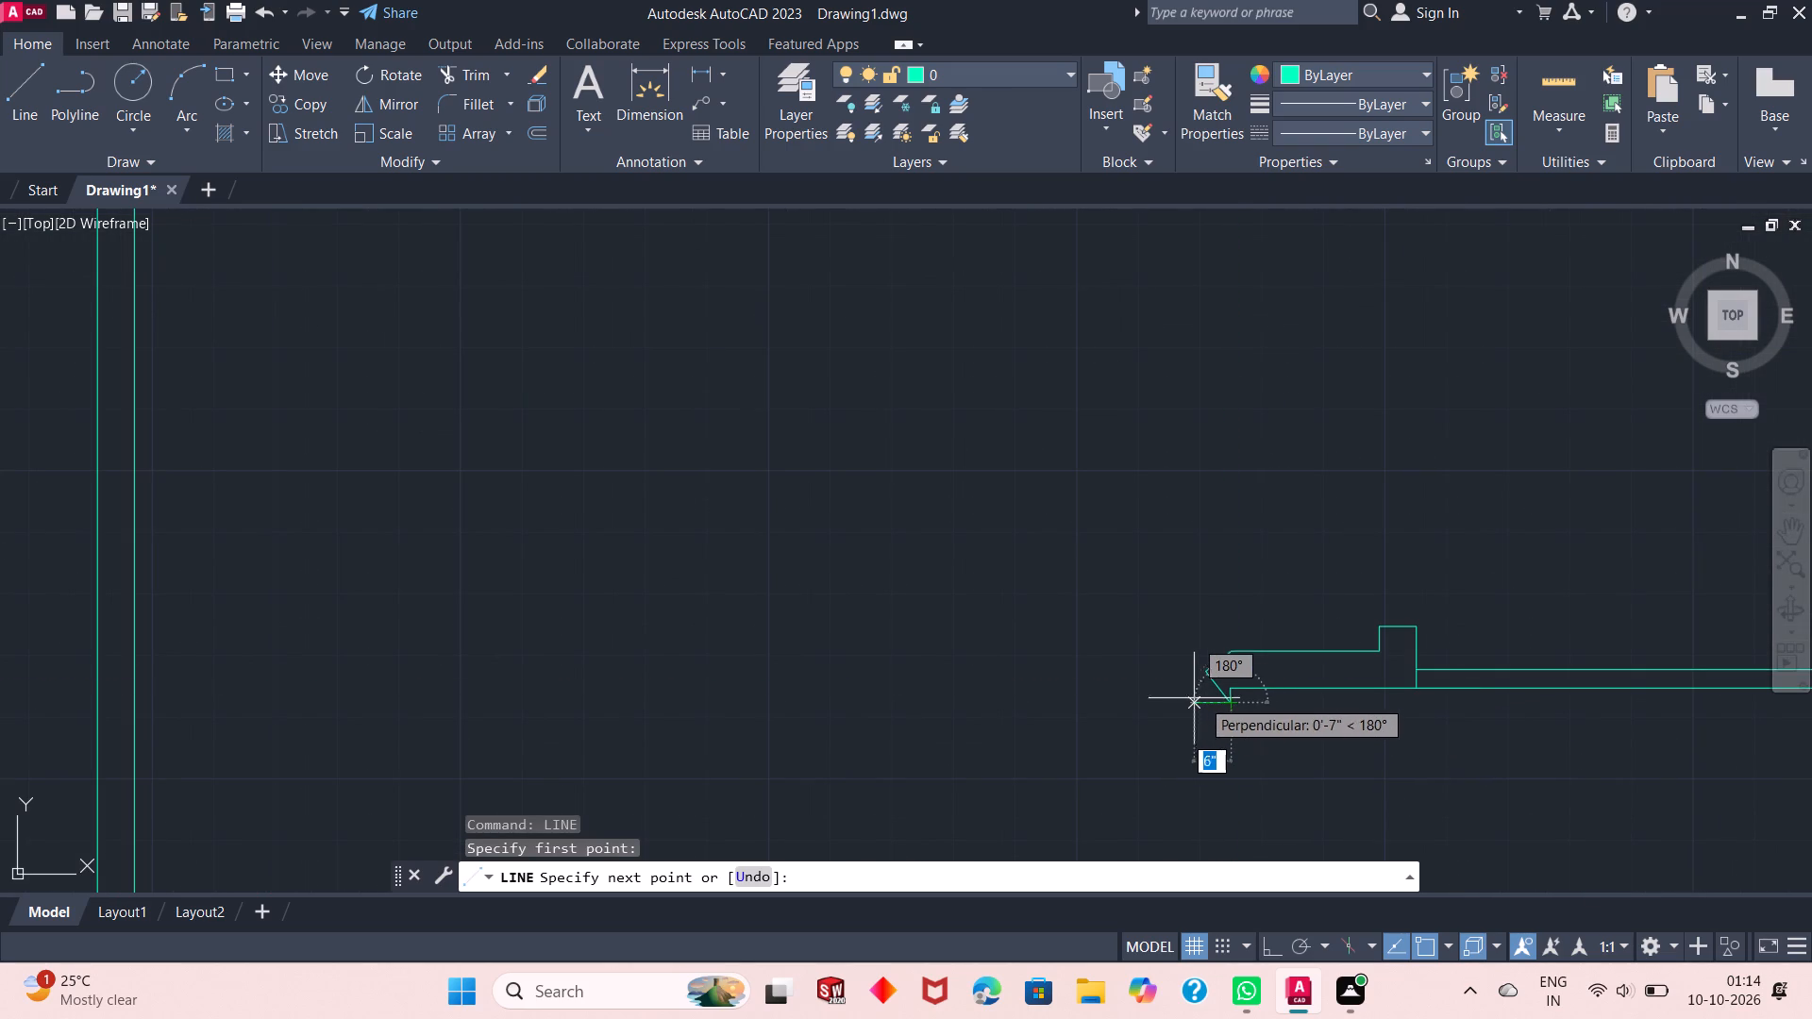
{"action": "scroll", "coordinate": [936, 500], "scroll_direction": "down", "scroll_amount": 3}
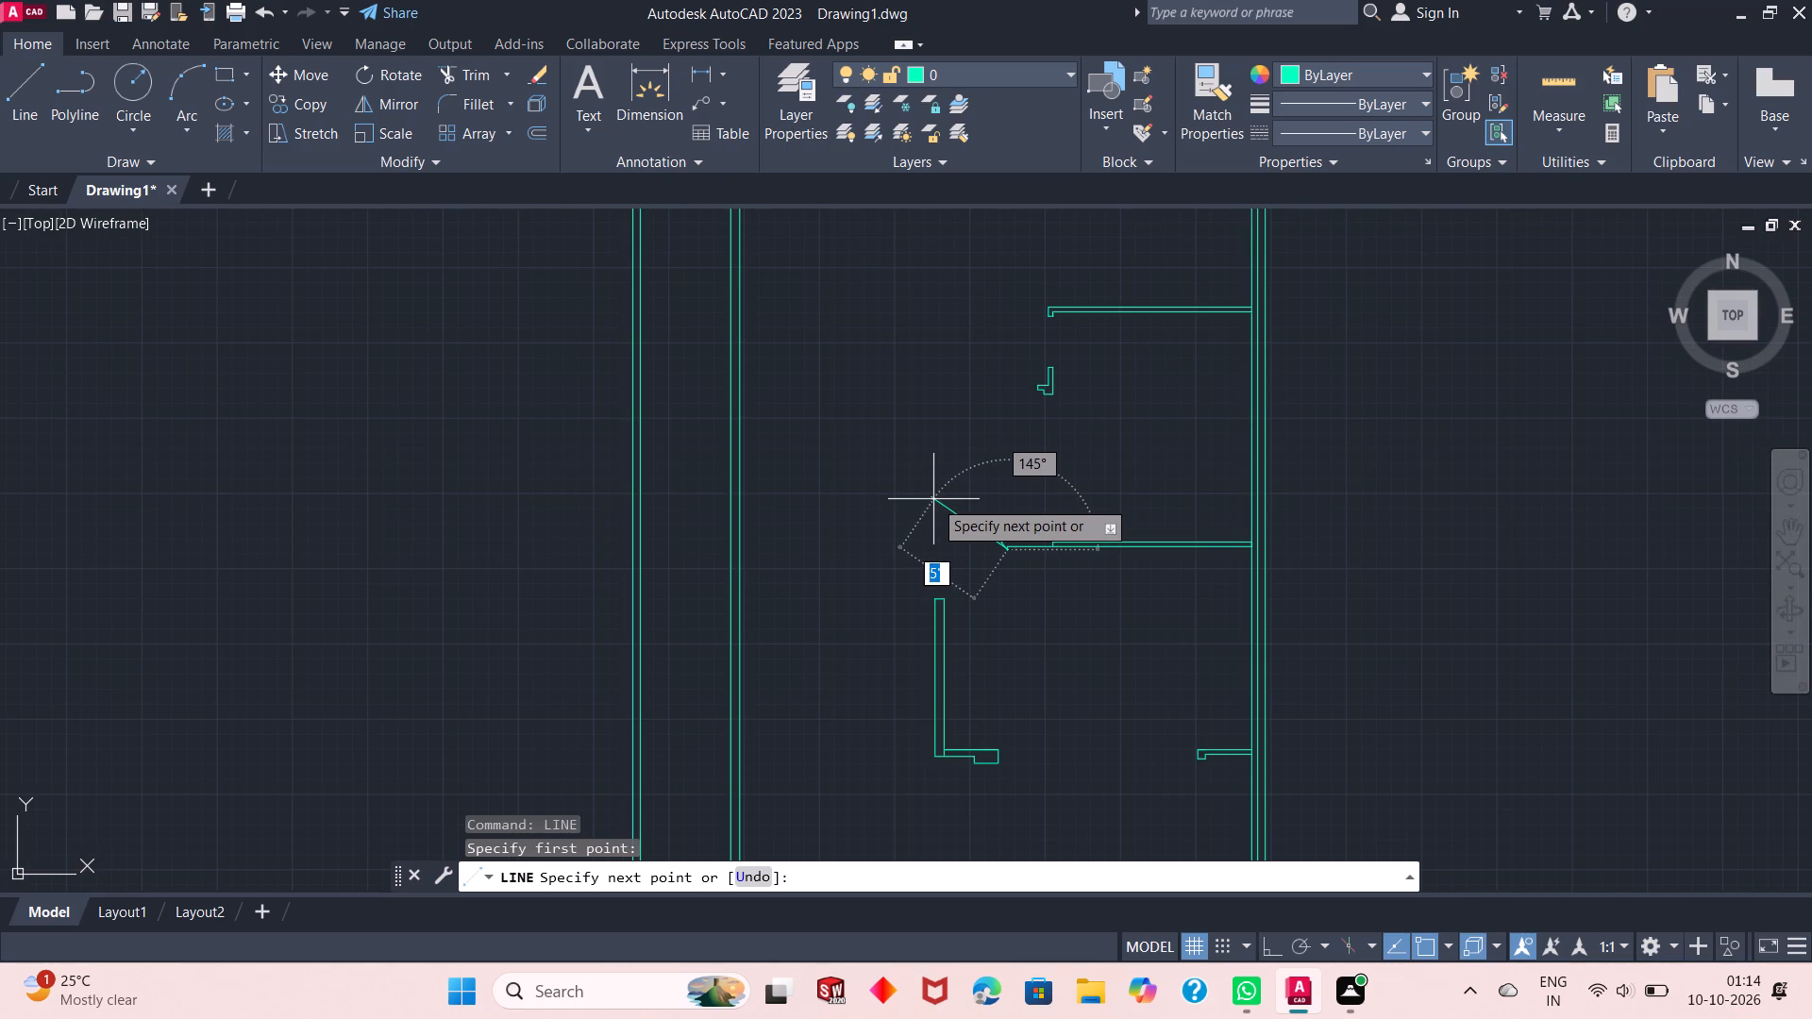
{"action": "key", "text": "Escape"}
Draw a line at about 137° from the central wall stub's northwest corner, ending level with the upper face of the pointed partition end.
{"action": "scroll", "coordinate": [968, 538], "scroll_direction": "down", "scroll_amount": 2}
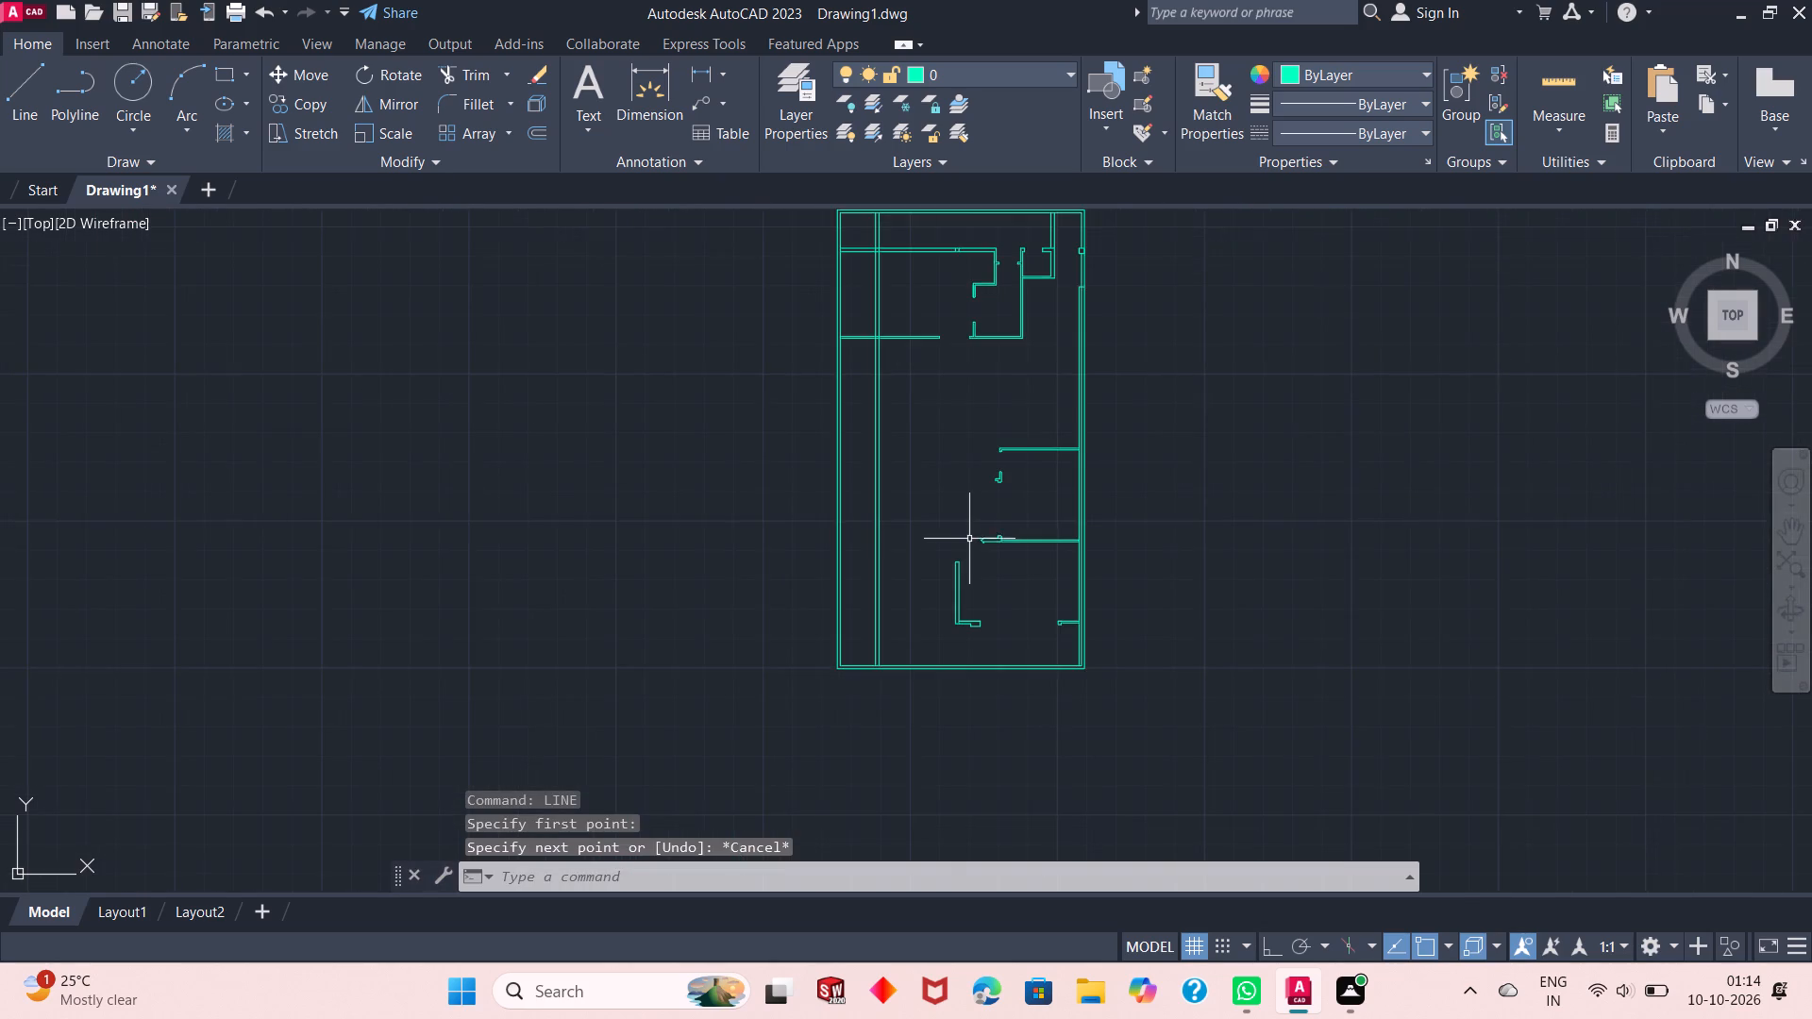
{"action": "scroll", "coordinate": [957, 533], "scroll_direction": "up", "scroll_amount": 3}
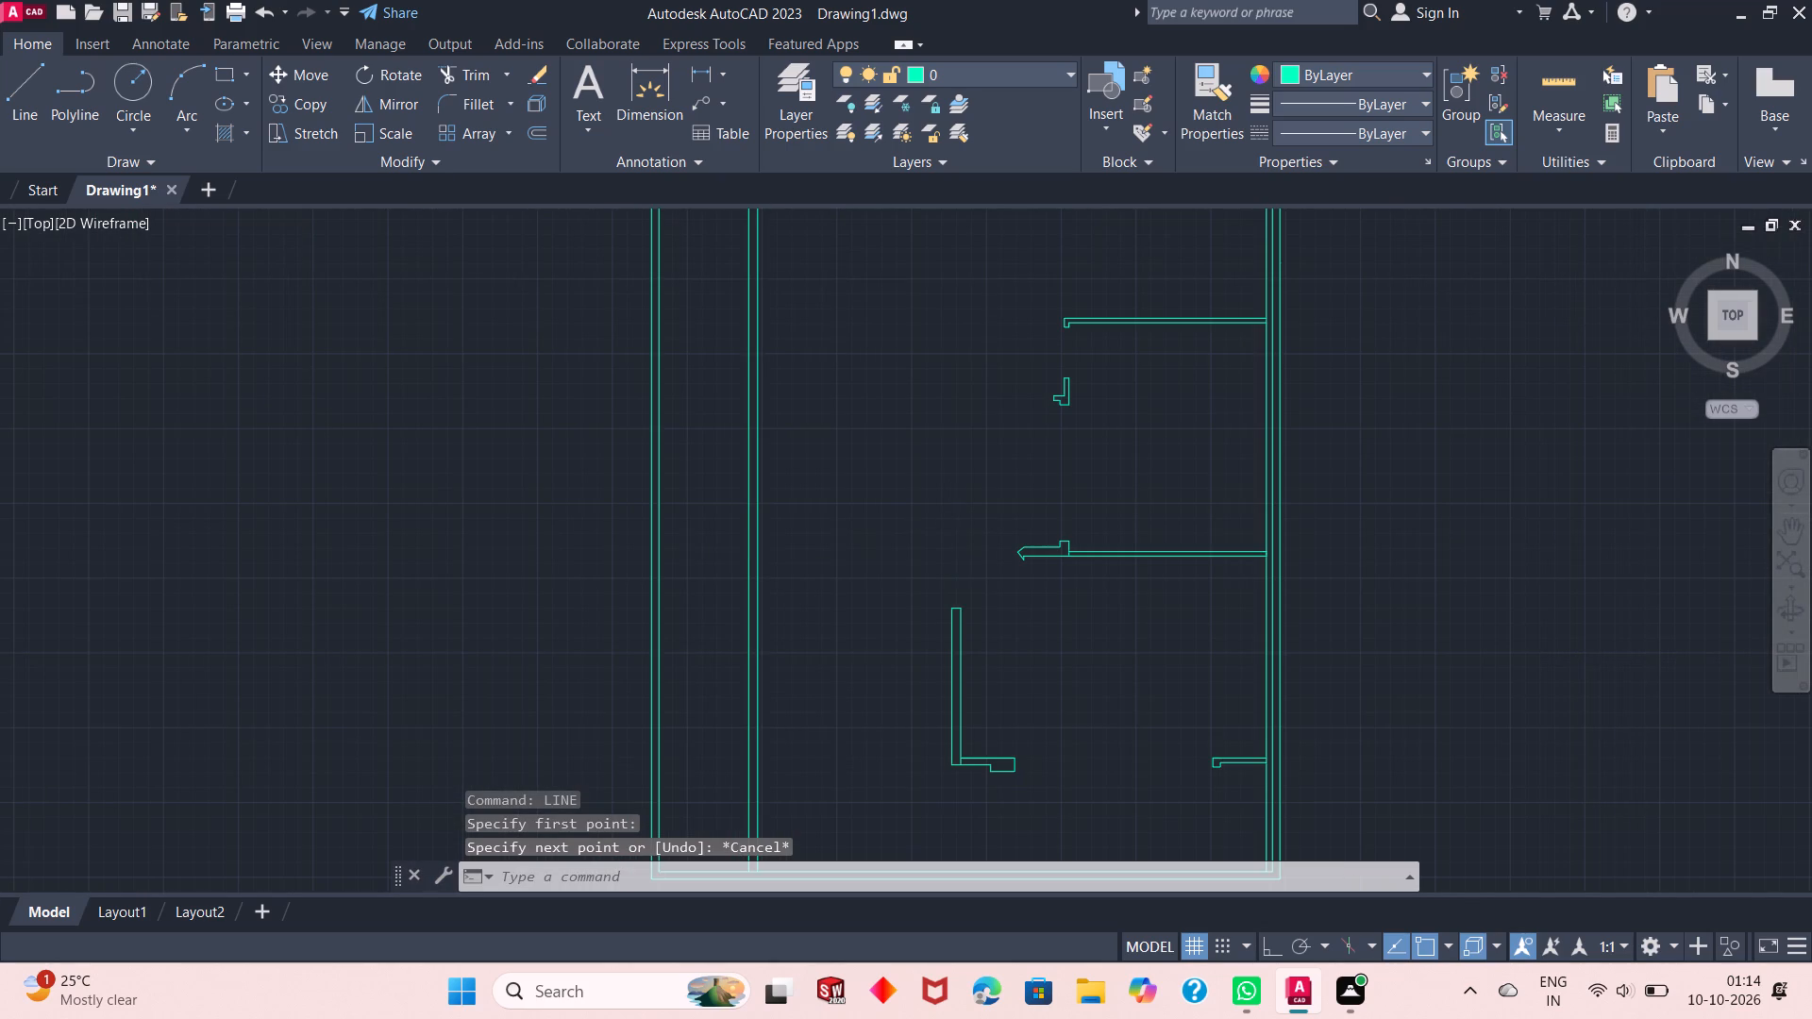
{"action": "right_click_drag", "start_coordinate": [917, 528], "coordinate": [907, 526]}
{"action": "left_click", "coordinate": [1067, 75]}
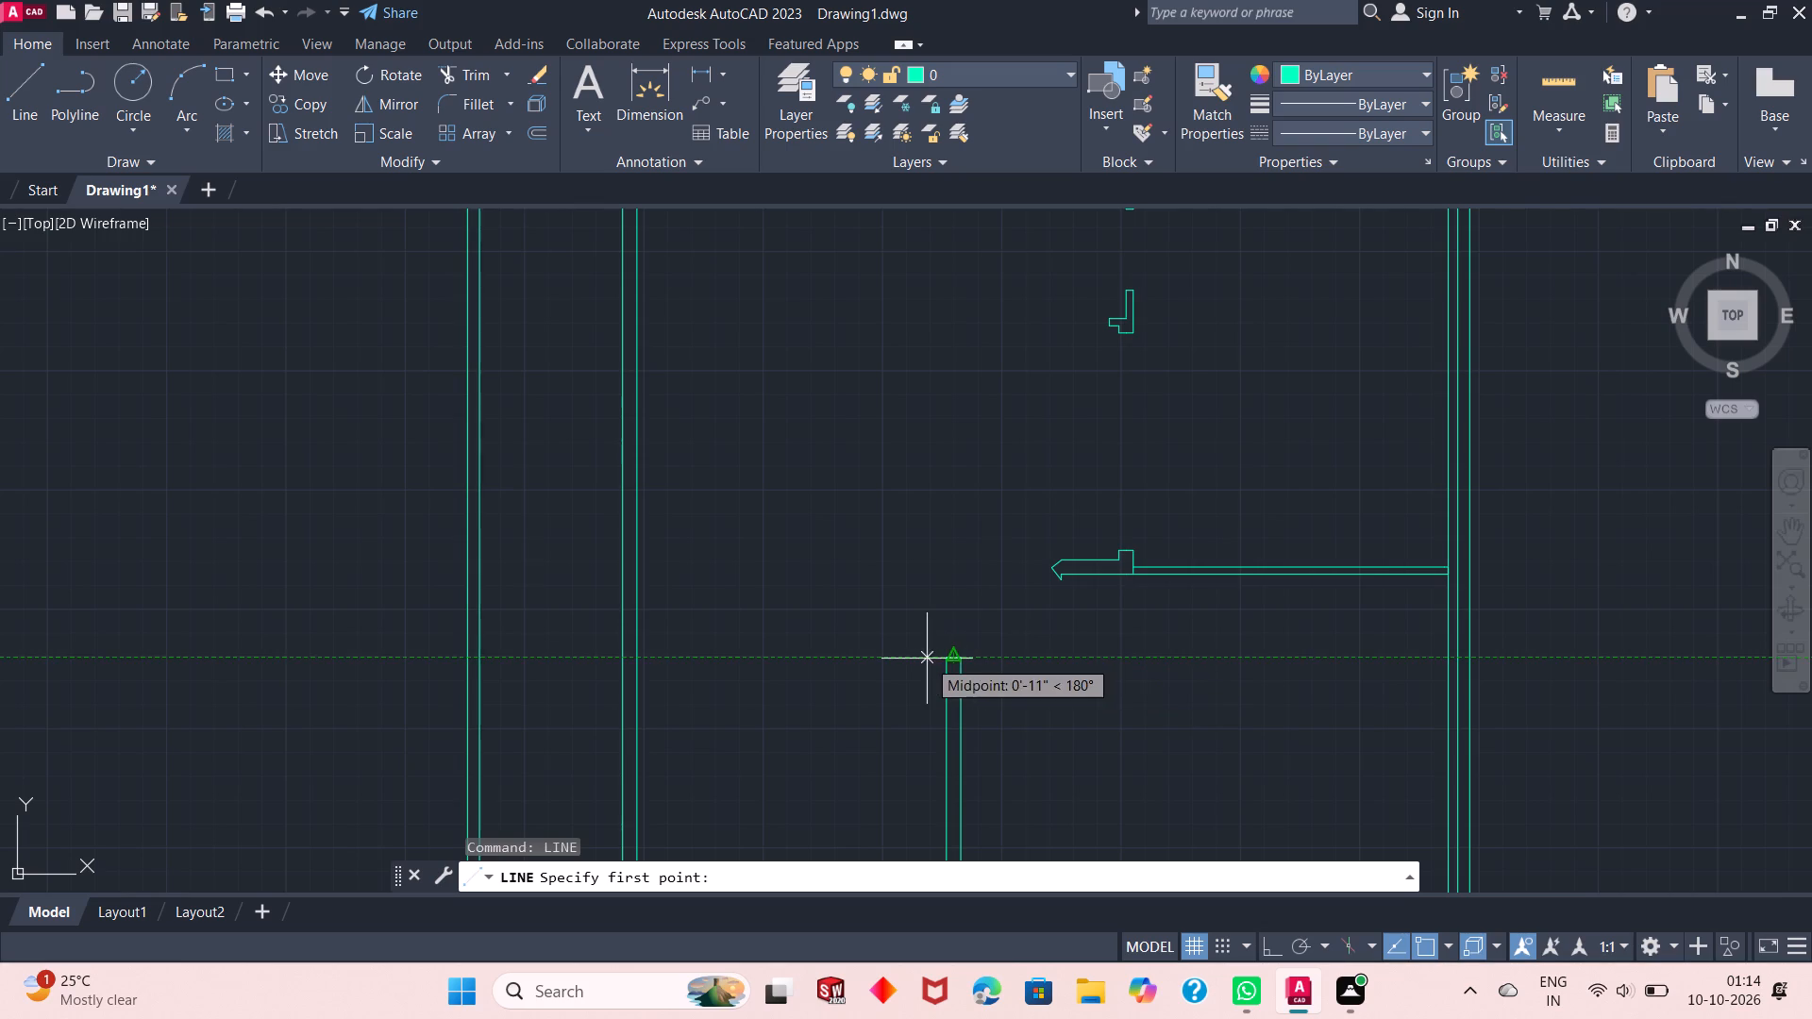
{"action": "scroll", "coordinate": [952, 657], "scroll_direction": "up", "scroll_amount": 2}
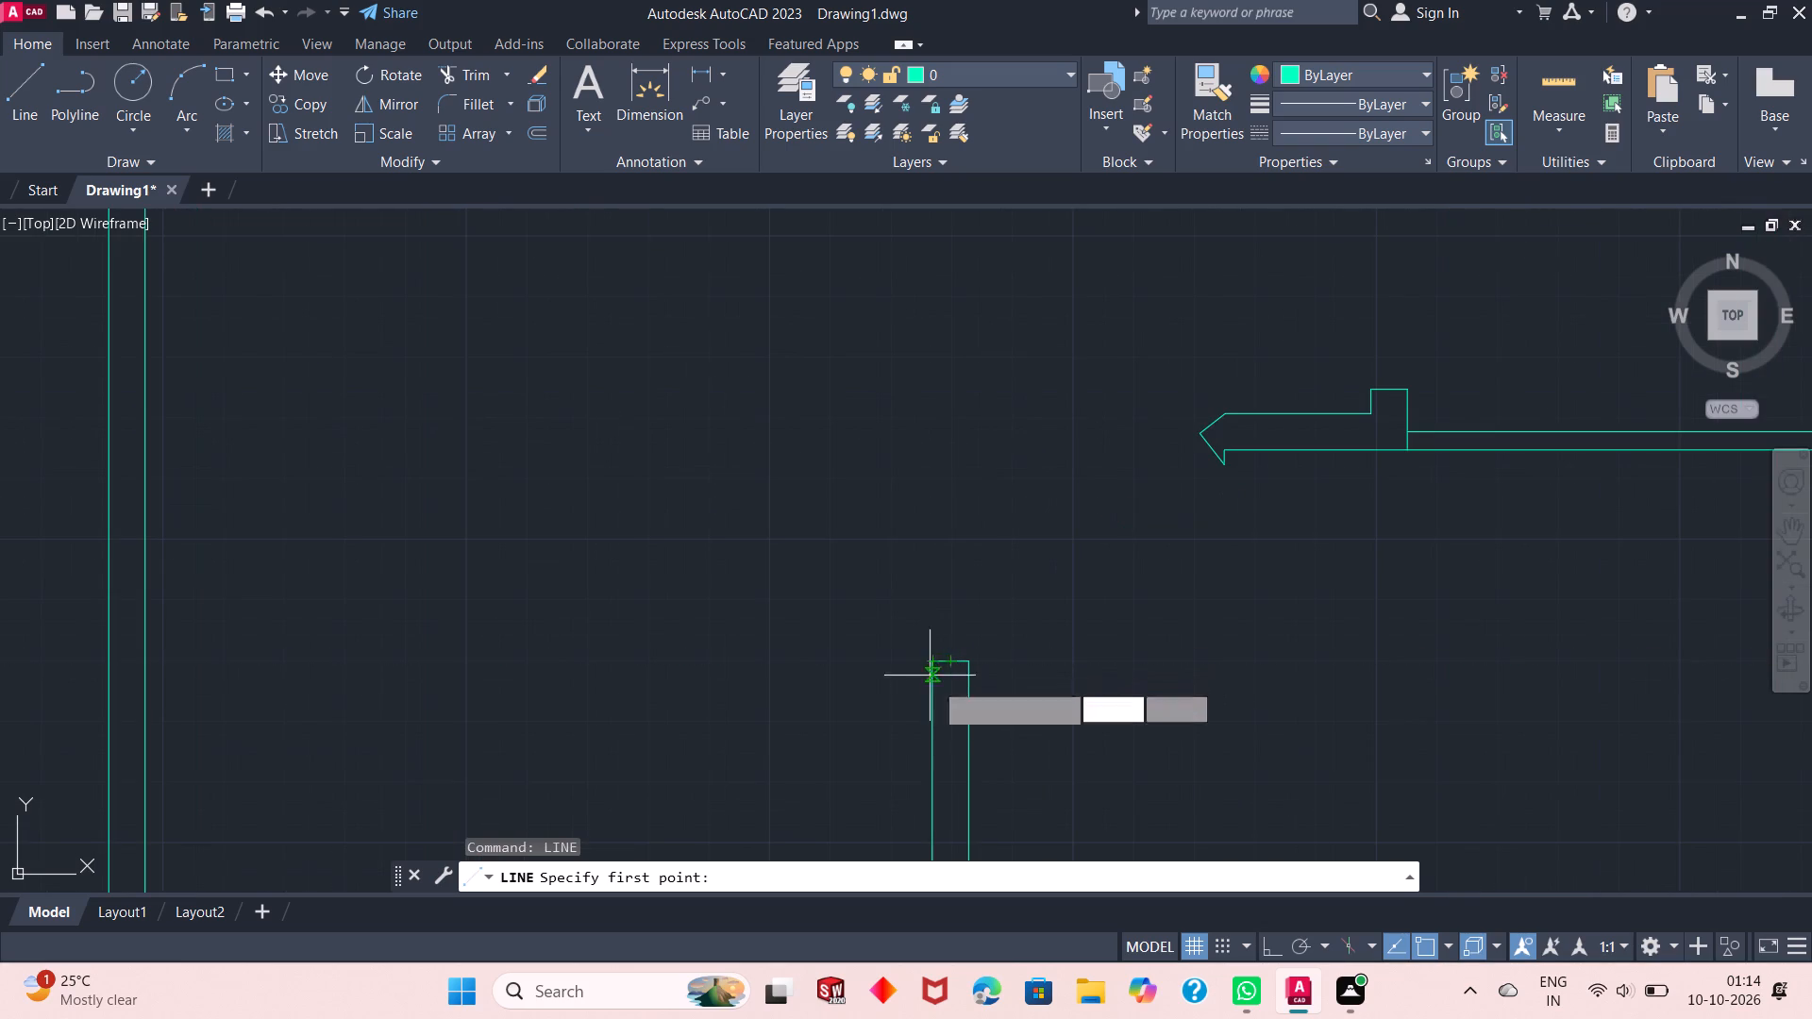
{"action": "left_click", "coordinate": [934, 666]}
{"action": "scroll", "coordinate": [934, 666], "scroll_direction": "up", "scroll_amount": 1}
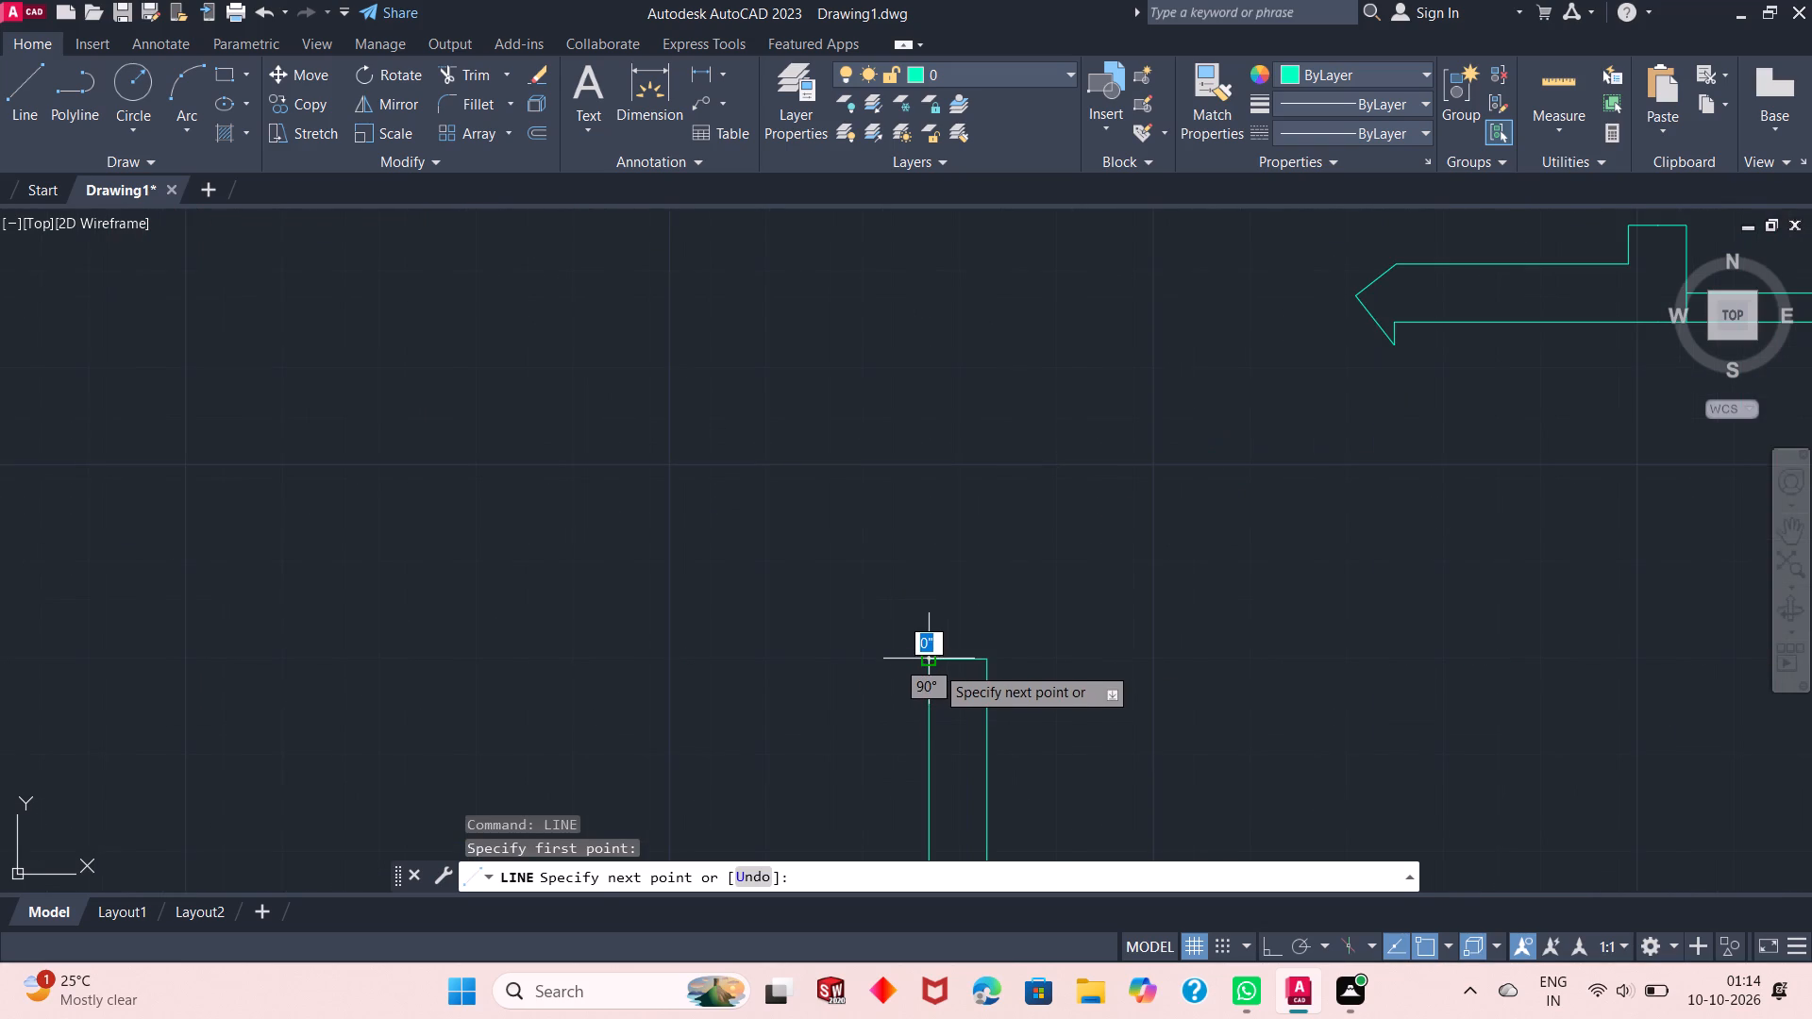
{"action": "scroll", "coordinate": [935, 665], "scroll_direction": "up", "scroll_amount": 2}
{"action": "scroll", "coordinate": [935, 657], "scroll_direction": "down", "scroll_amount": 5}
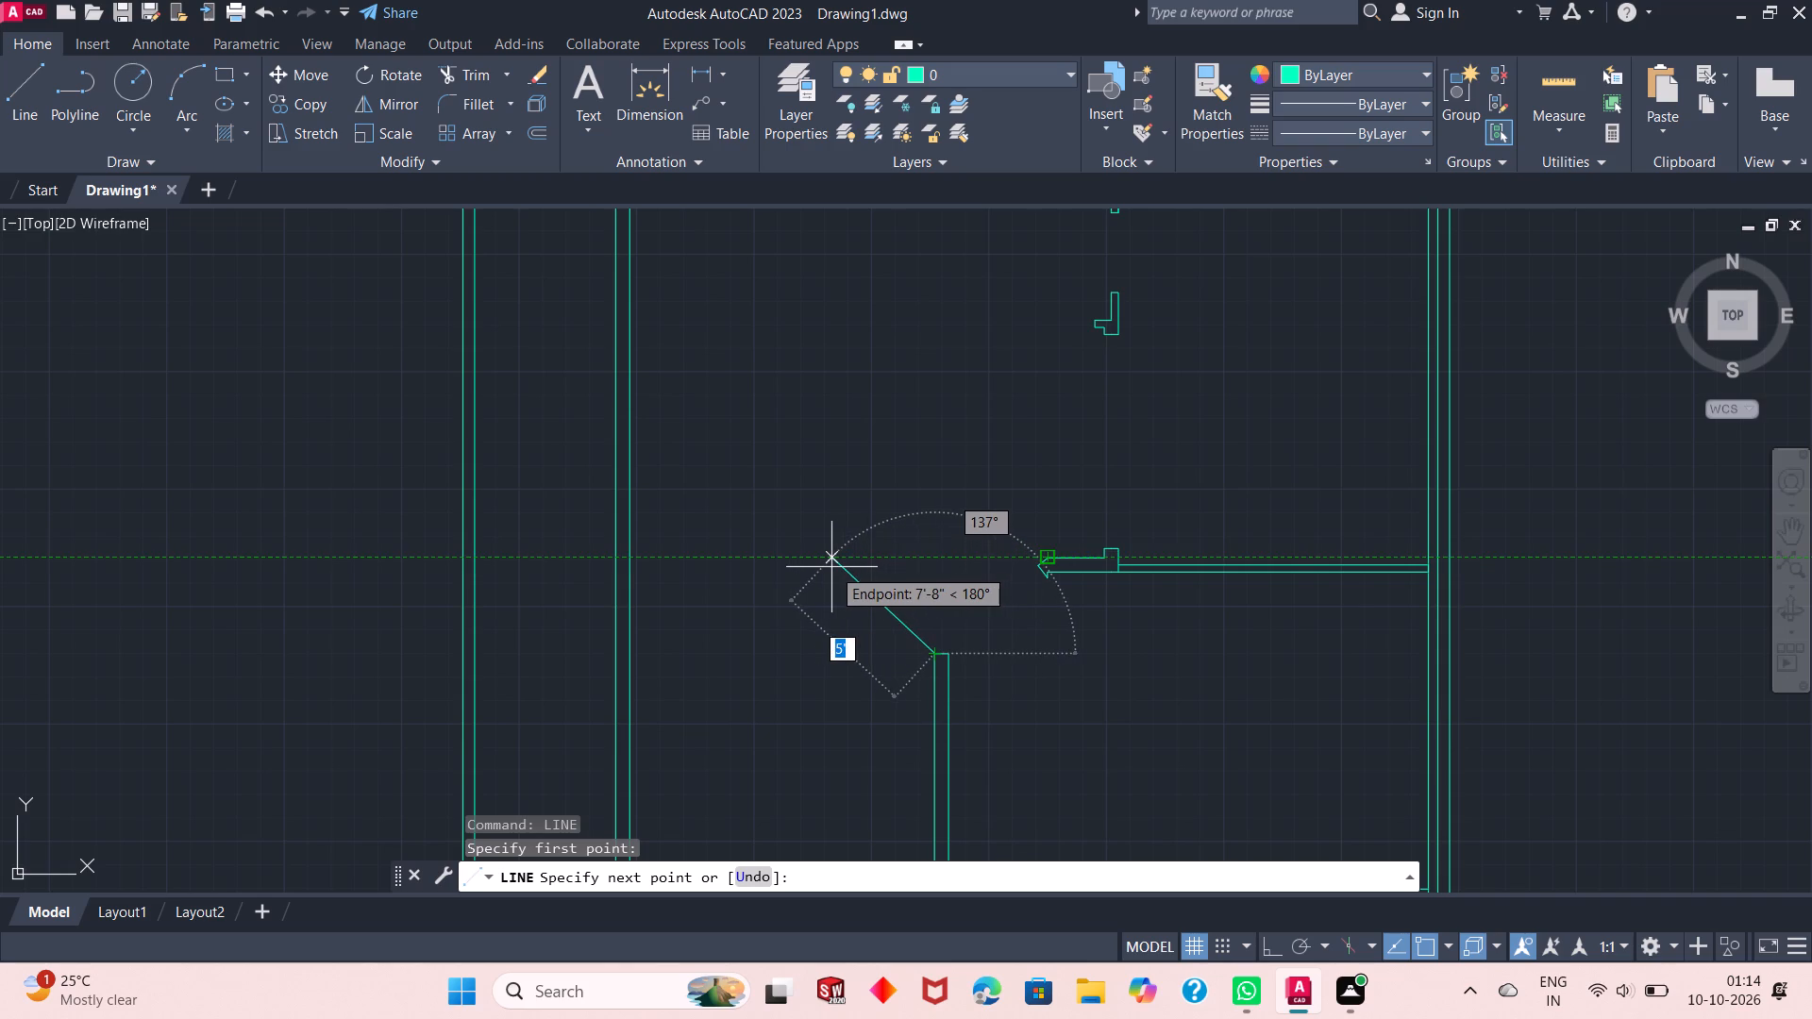
{"action": "left_click", "coordinate": [831, 567]}
{"action": "right_click", "coordinate": [853, 547]}
{"action": "left_click", "coordinate": [876, 560]}
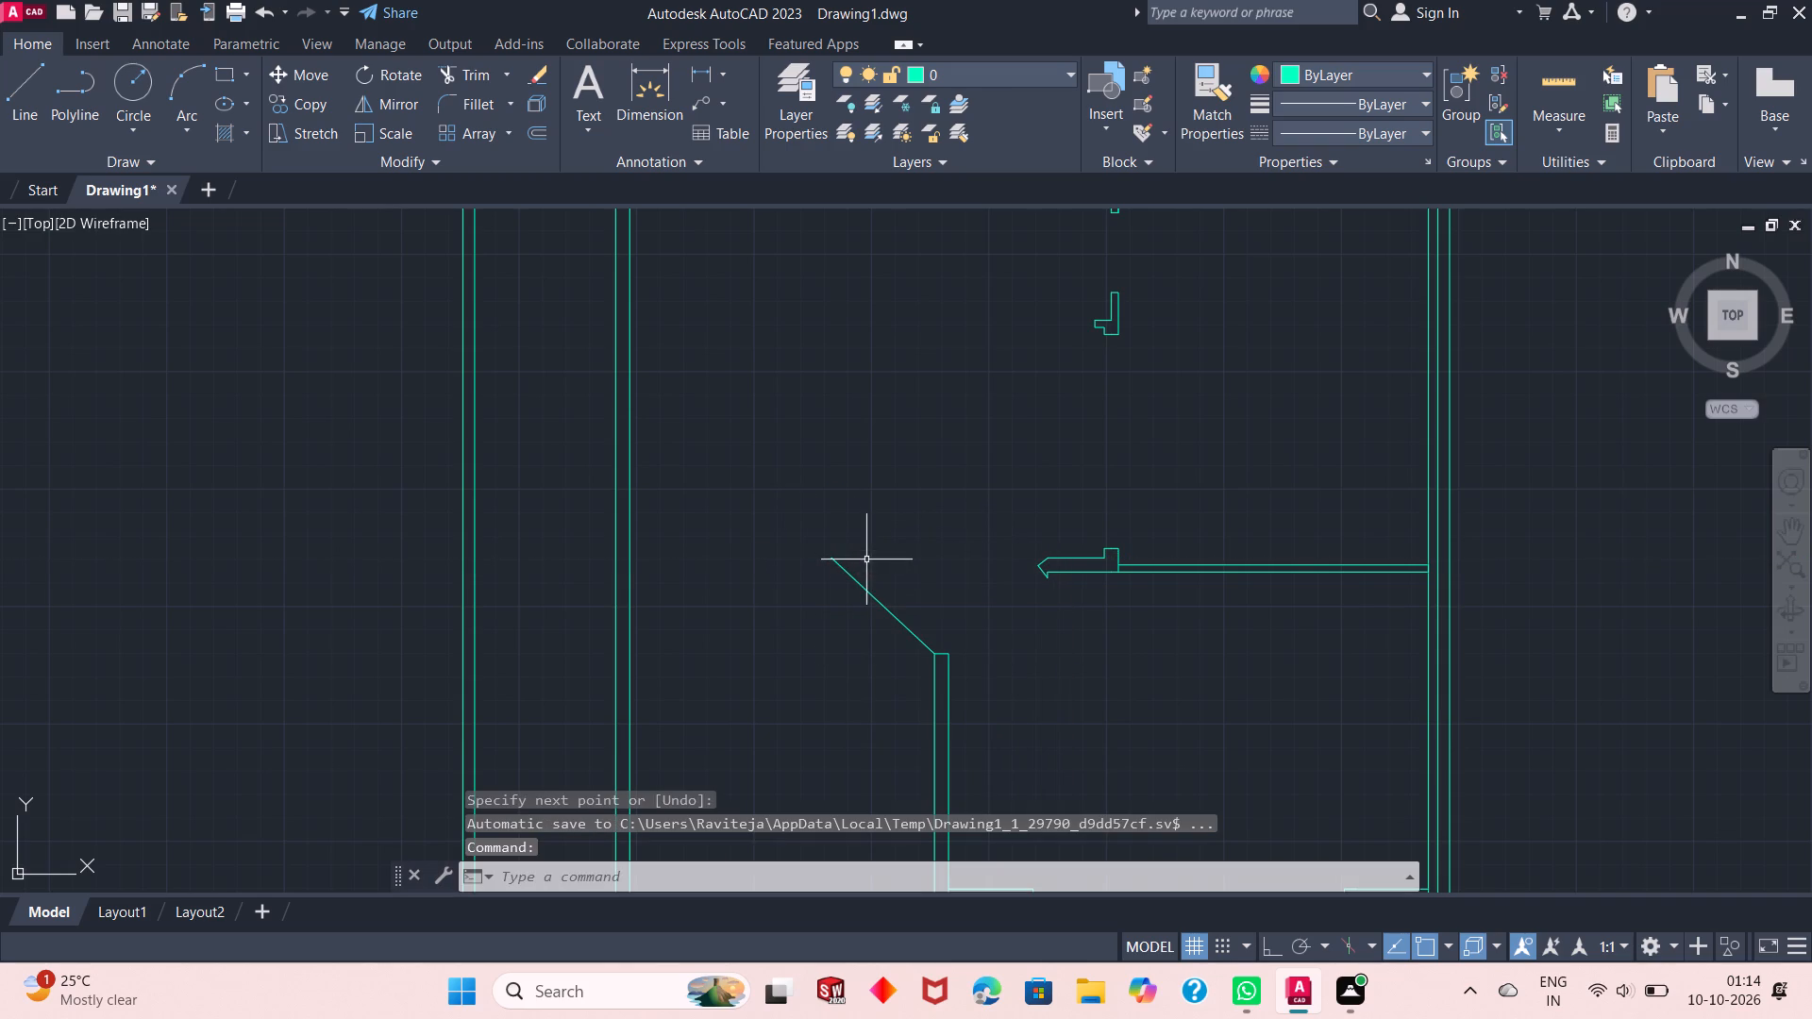
Draw a horizontal line about 7'-2" long from the angled line's upper end west to the nearest north-south wall face.
{"action": "left_click", "coordinate": [23, 136]}
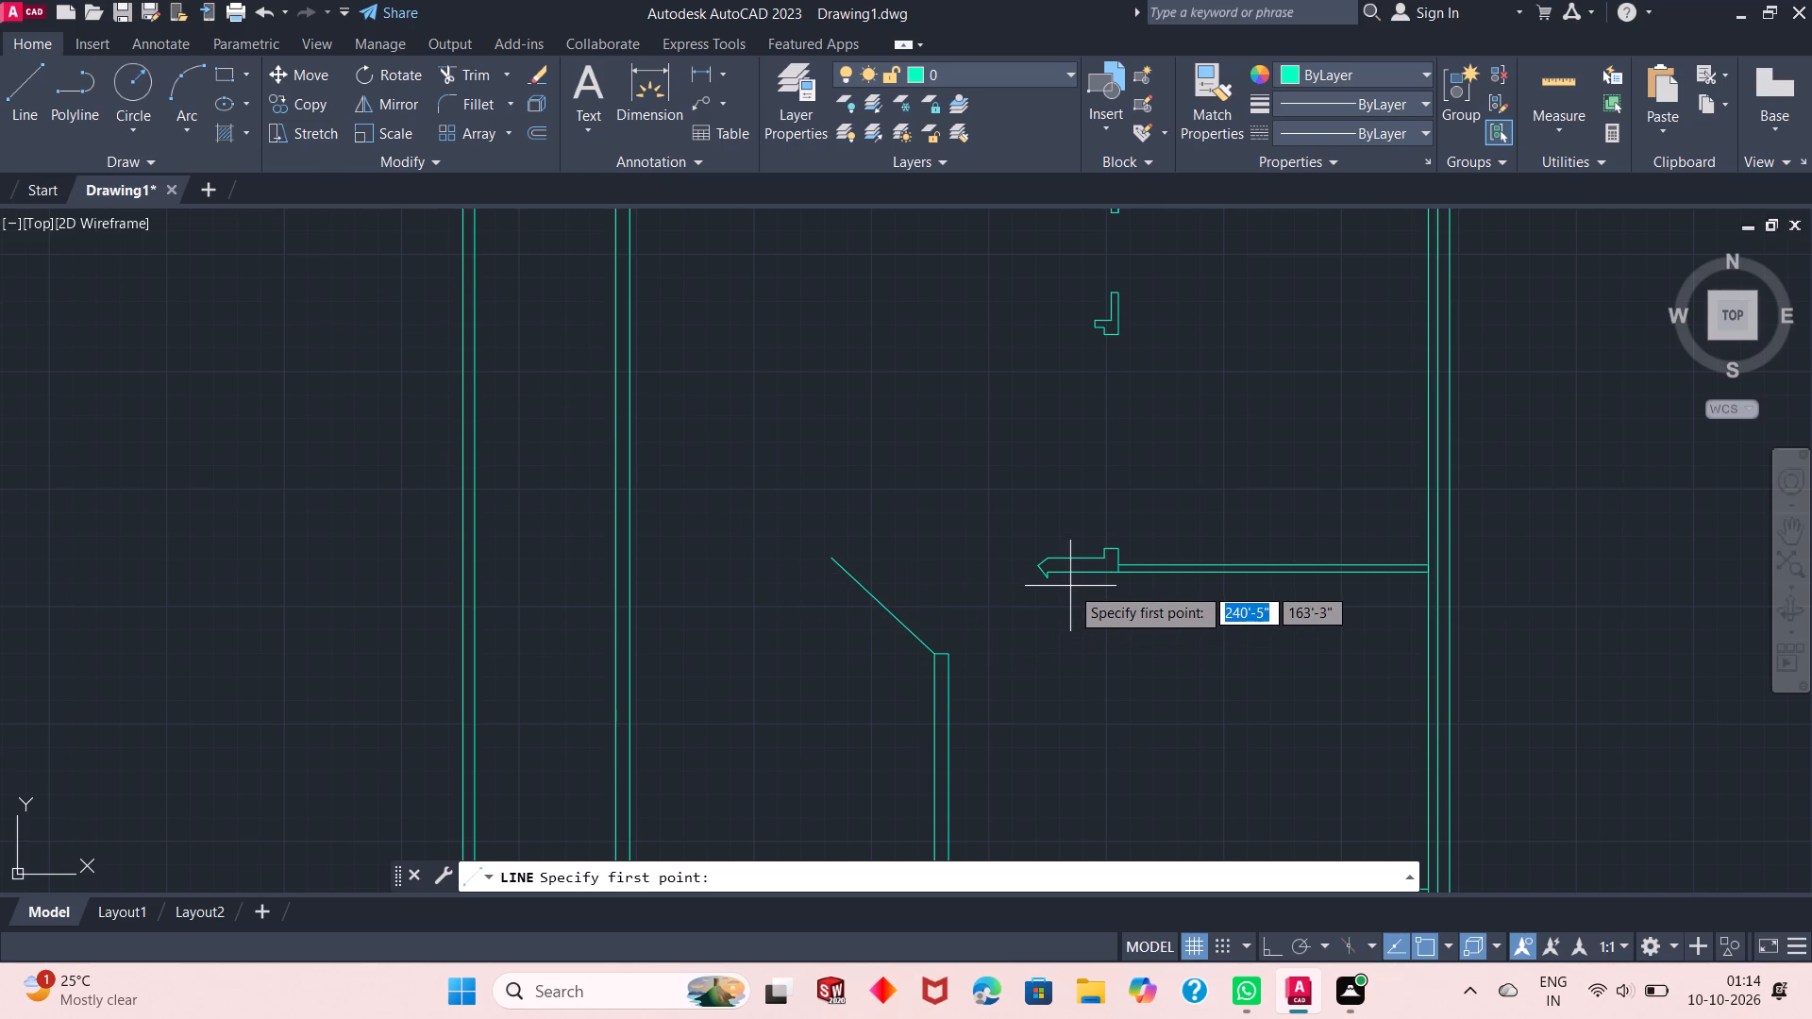
{"action": "key", "text": "Escape"}
{"action": "right_click", "coordinate": [890, 519]}
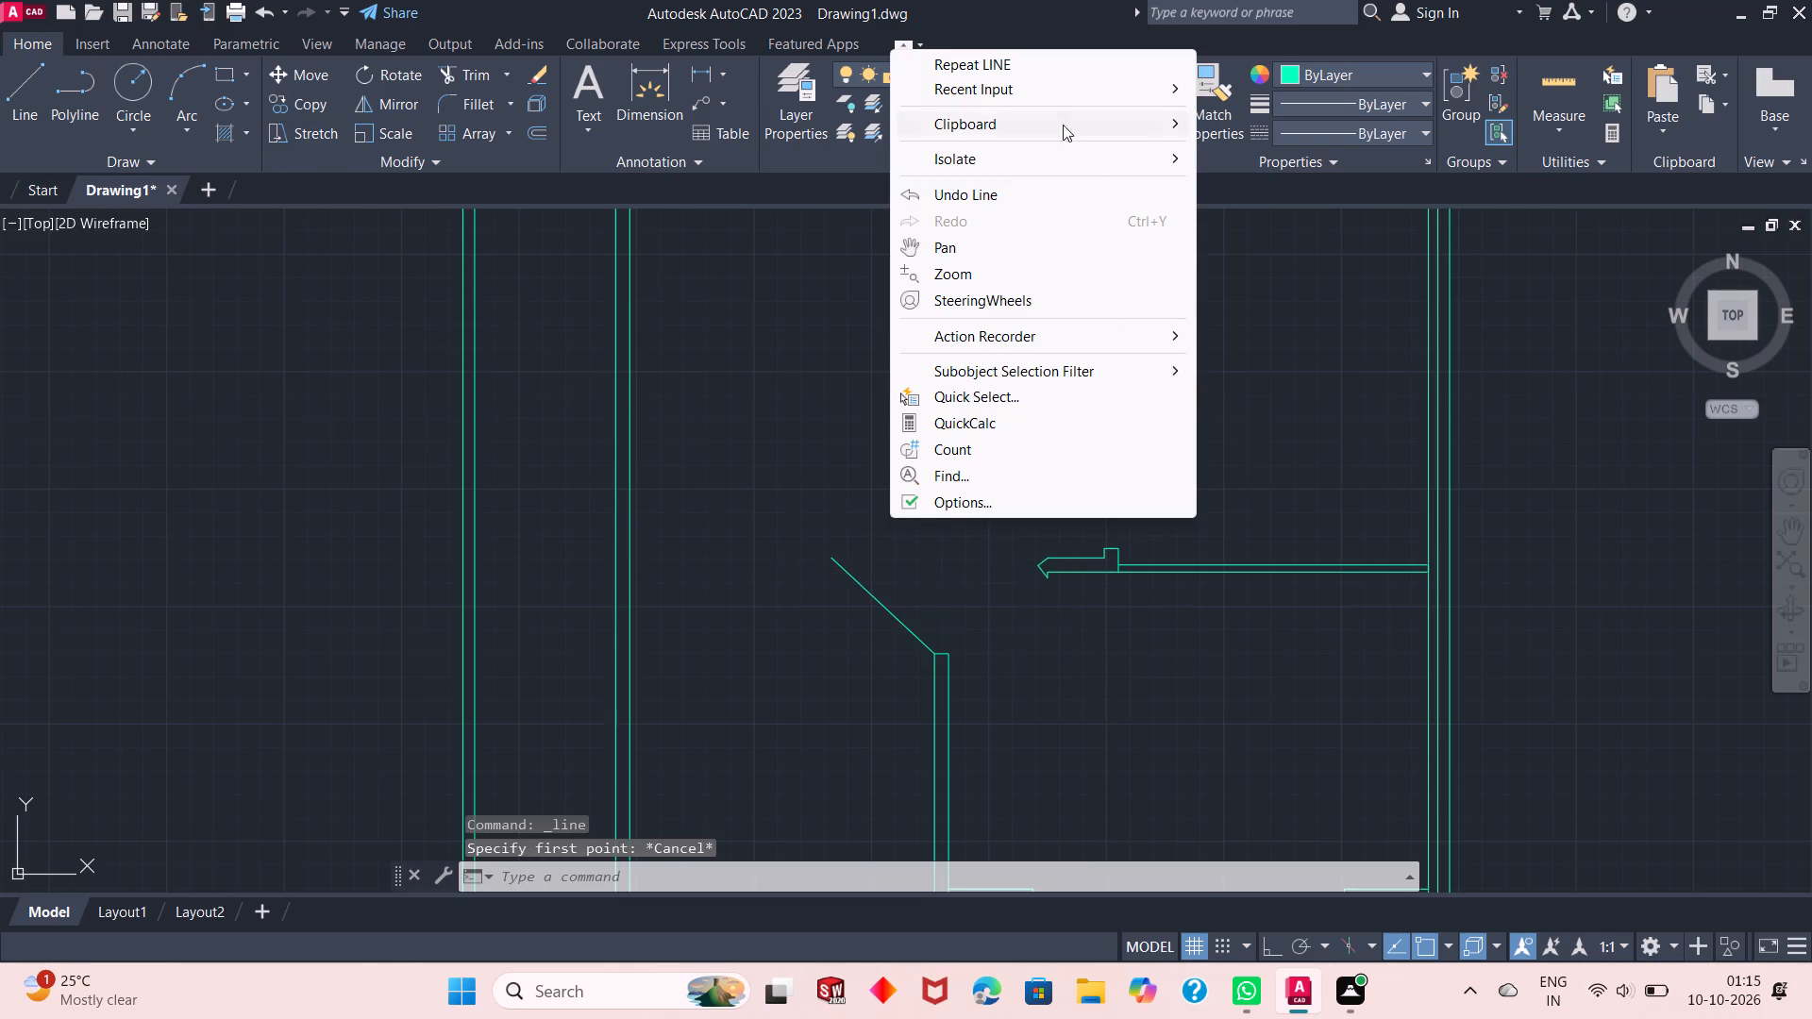
{"action": "left_click", "coordinate": [1055, 69]}
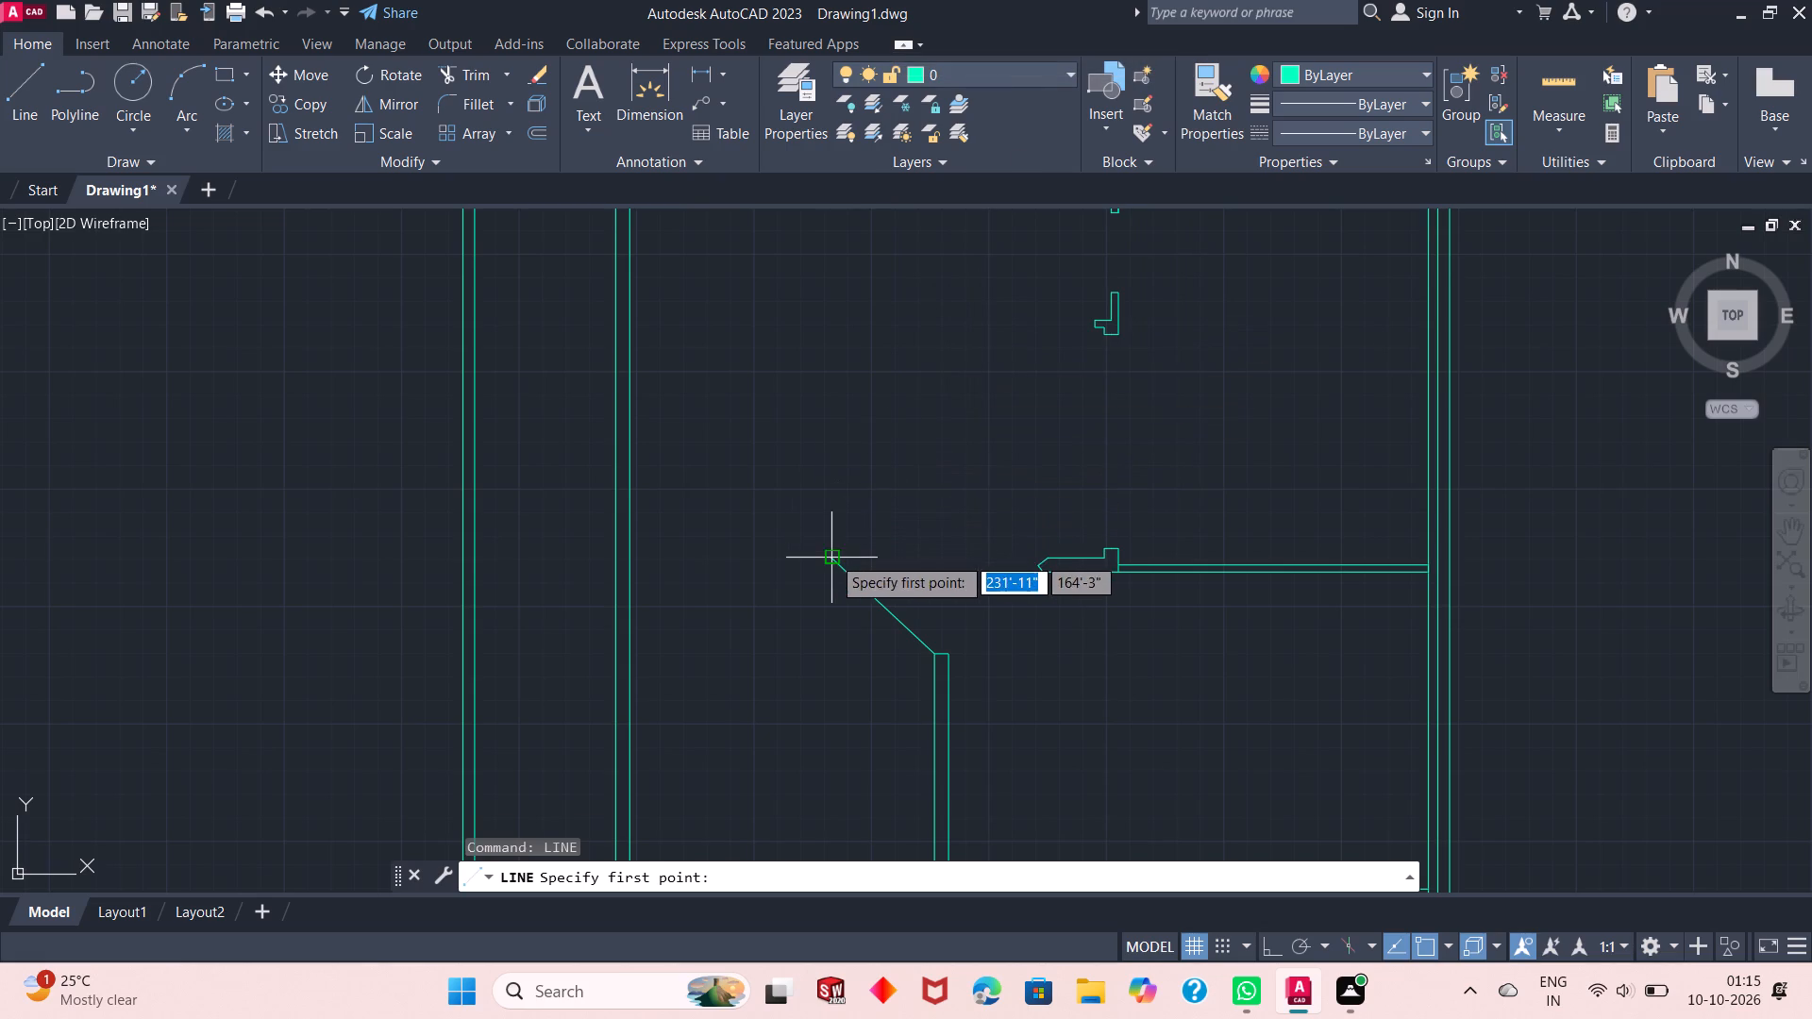
{"action": "left_click", "coordinate": [828, 559]}
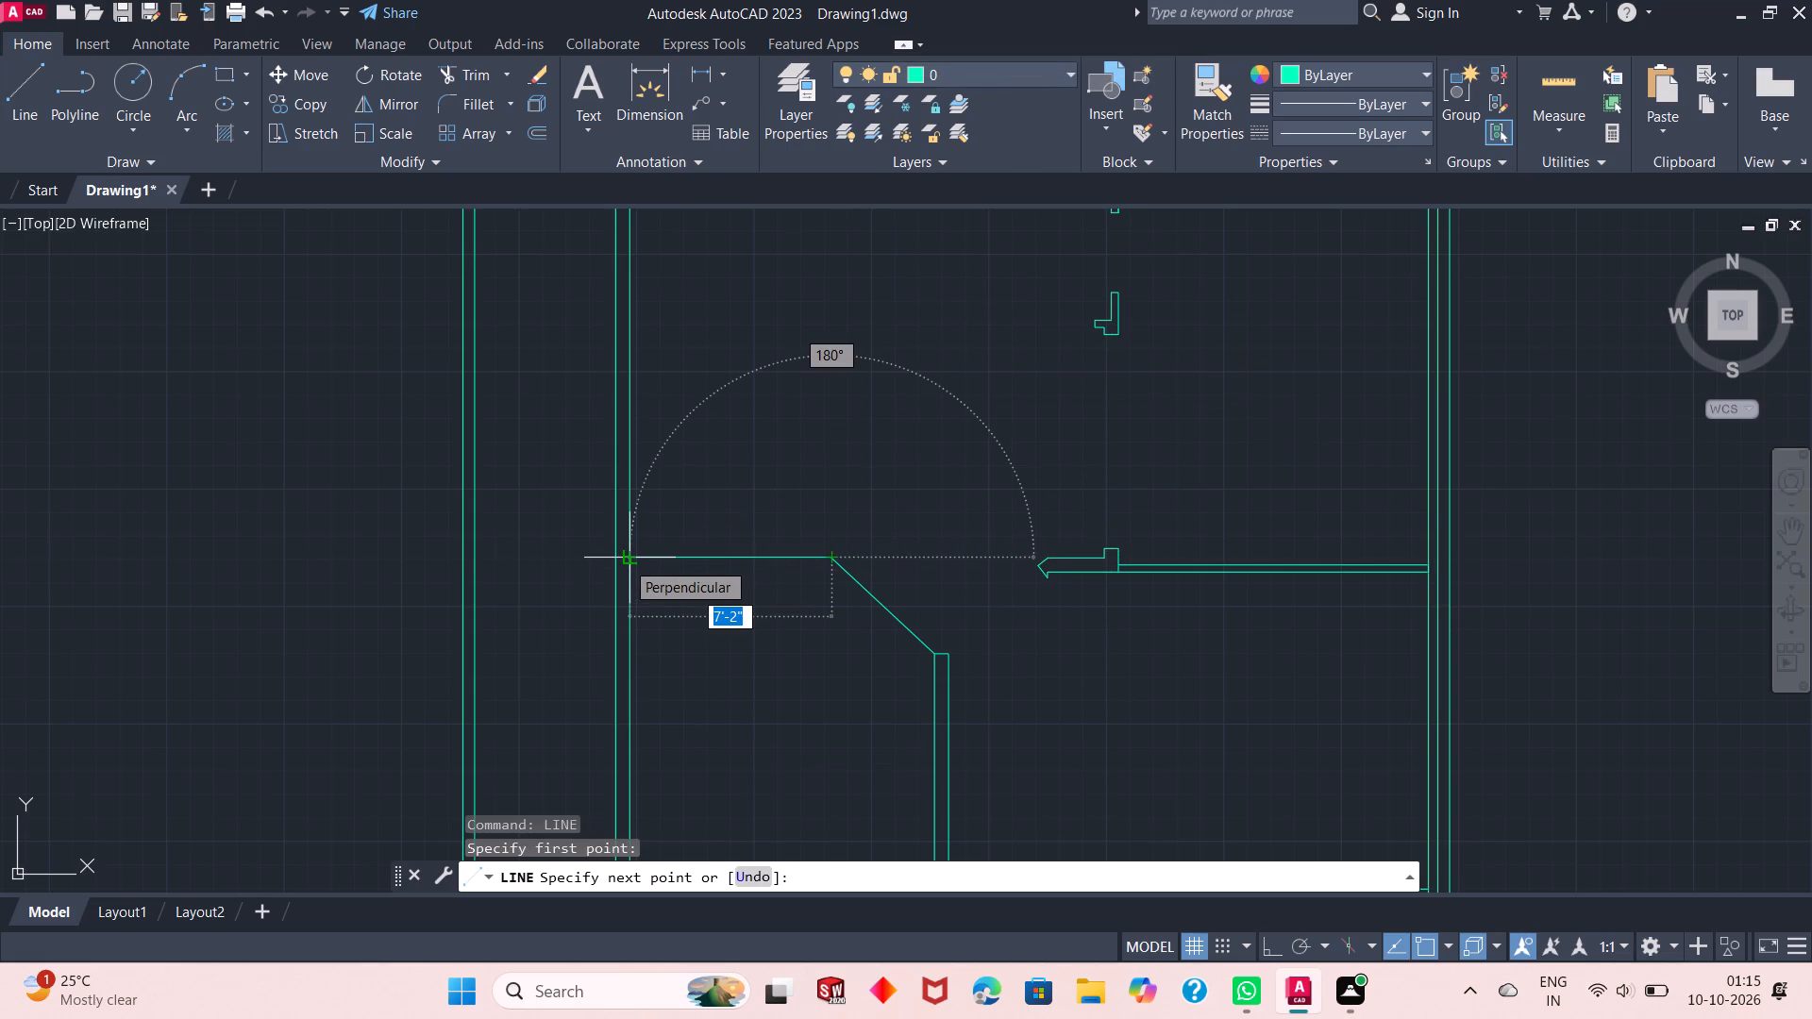
{"action": "left_click", "coordinate": [625, 560]}
{"action": "key", "text": "Escape"}
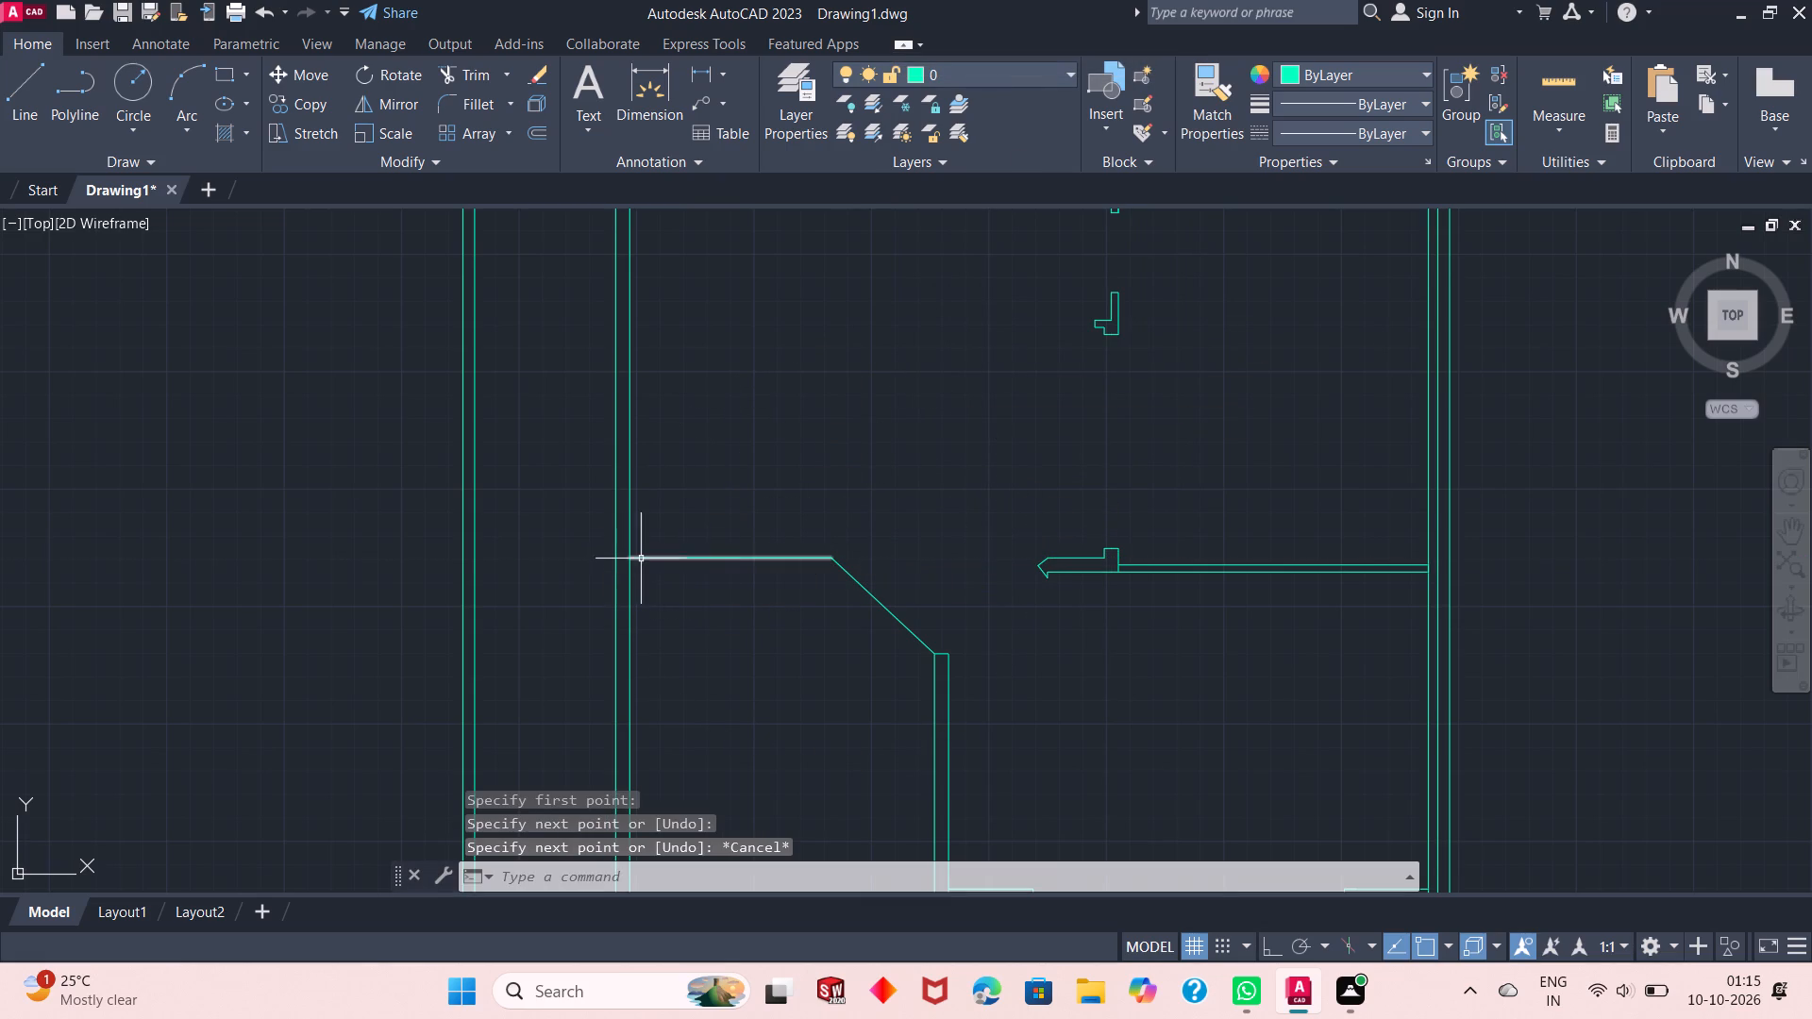
Draw a 9" line straight north from the corner where the horizontal and angled lines meet.
{"action": "right_click", "coordinate": [817, 526]}
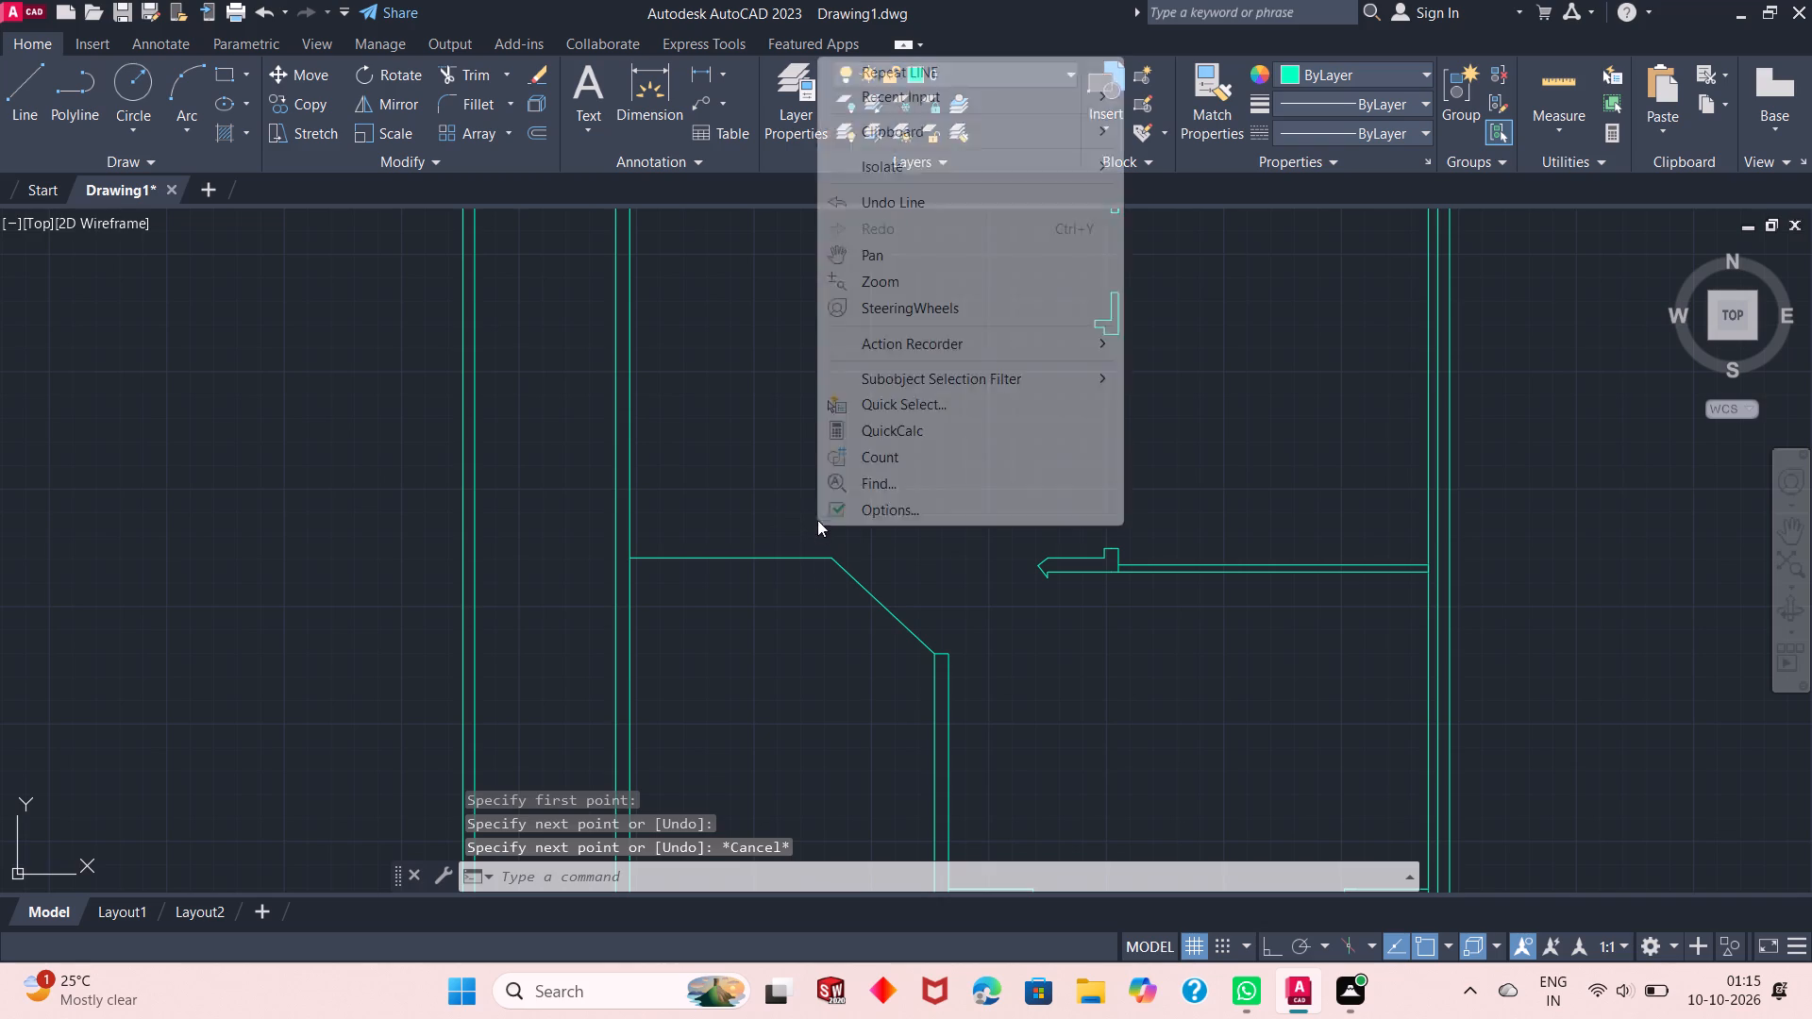
{"action": "left_click", "coordinate": [1026, 65]}
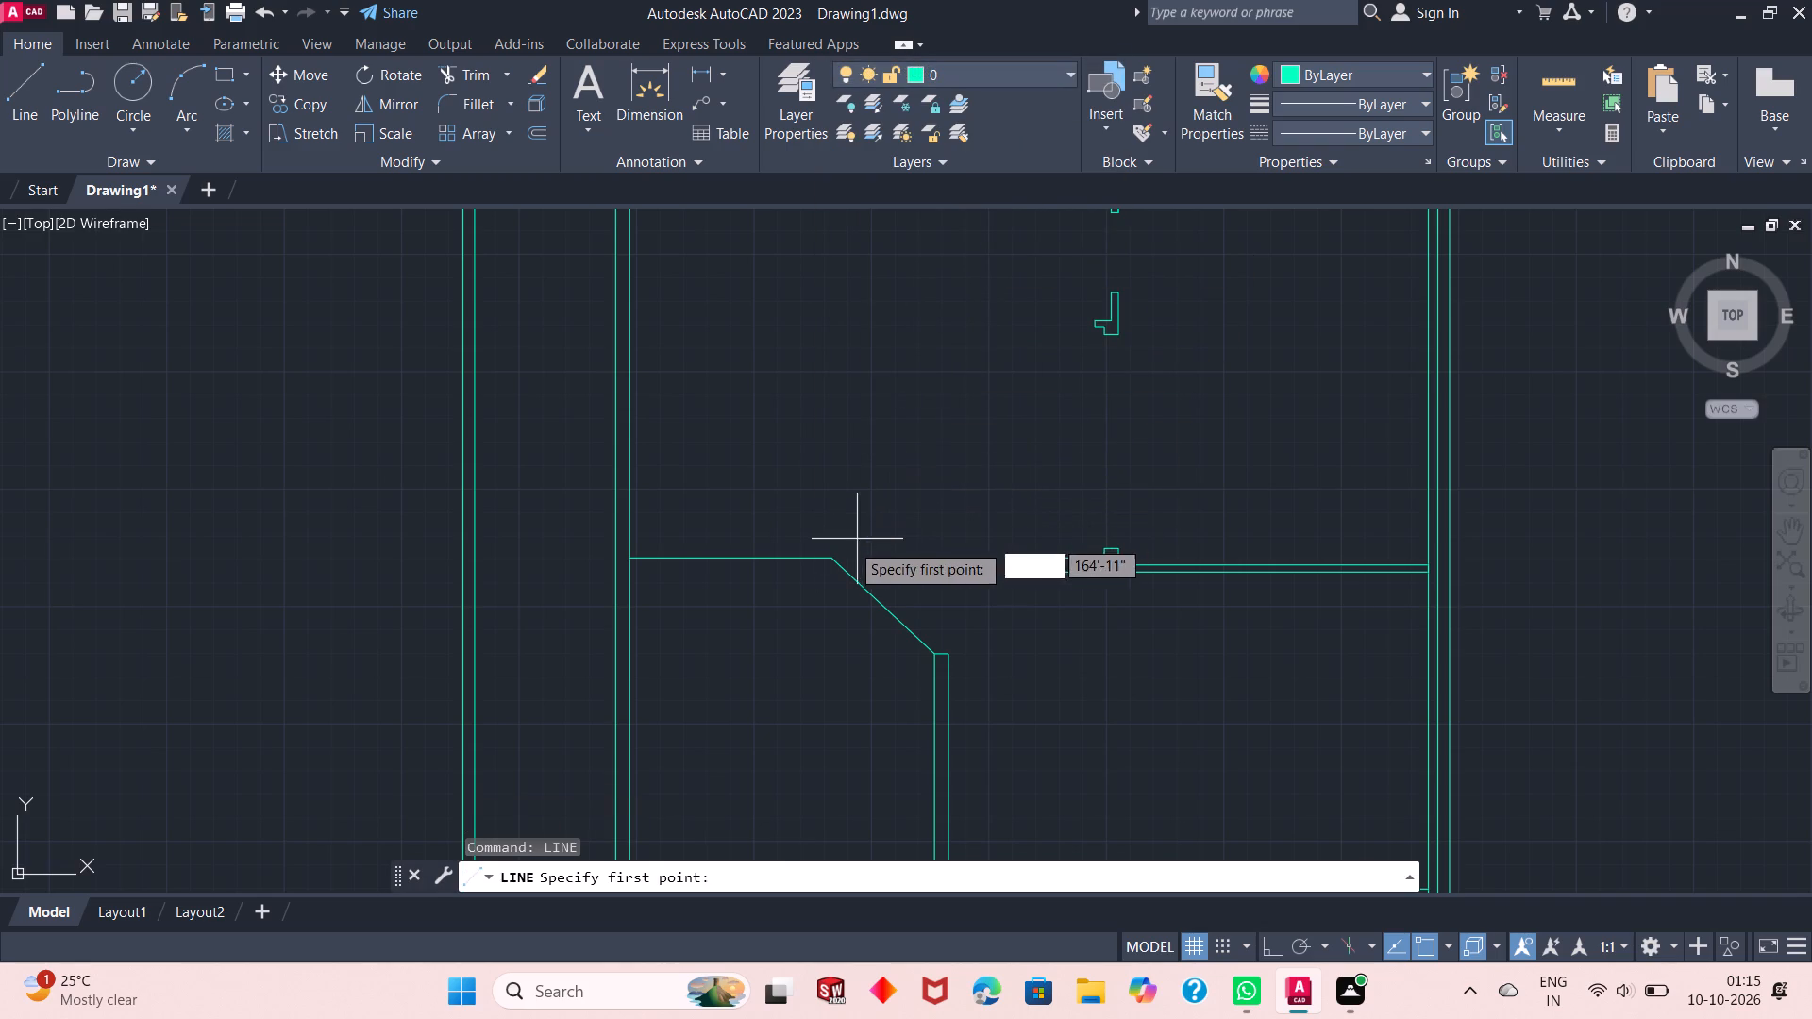
{"action": "left_click", "coordinate": [834, 563]}
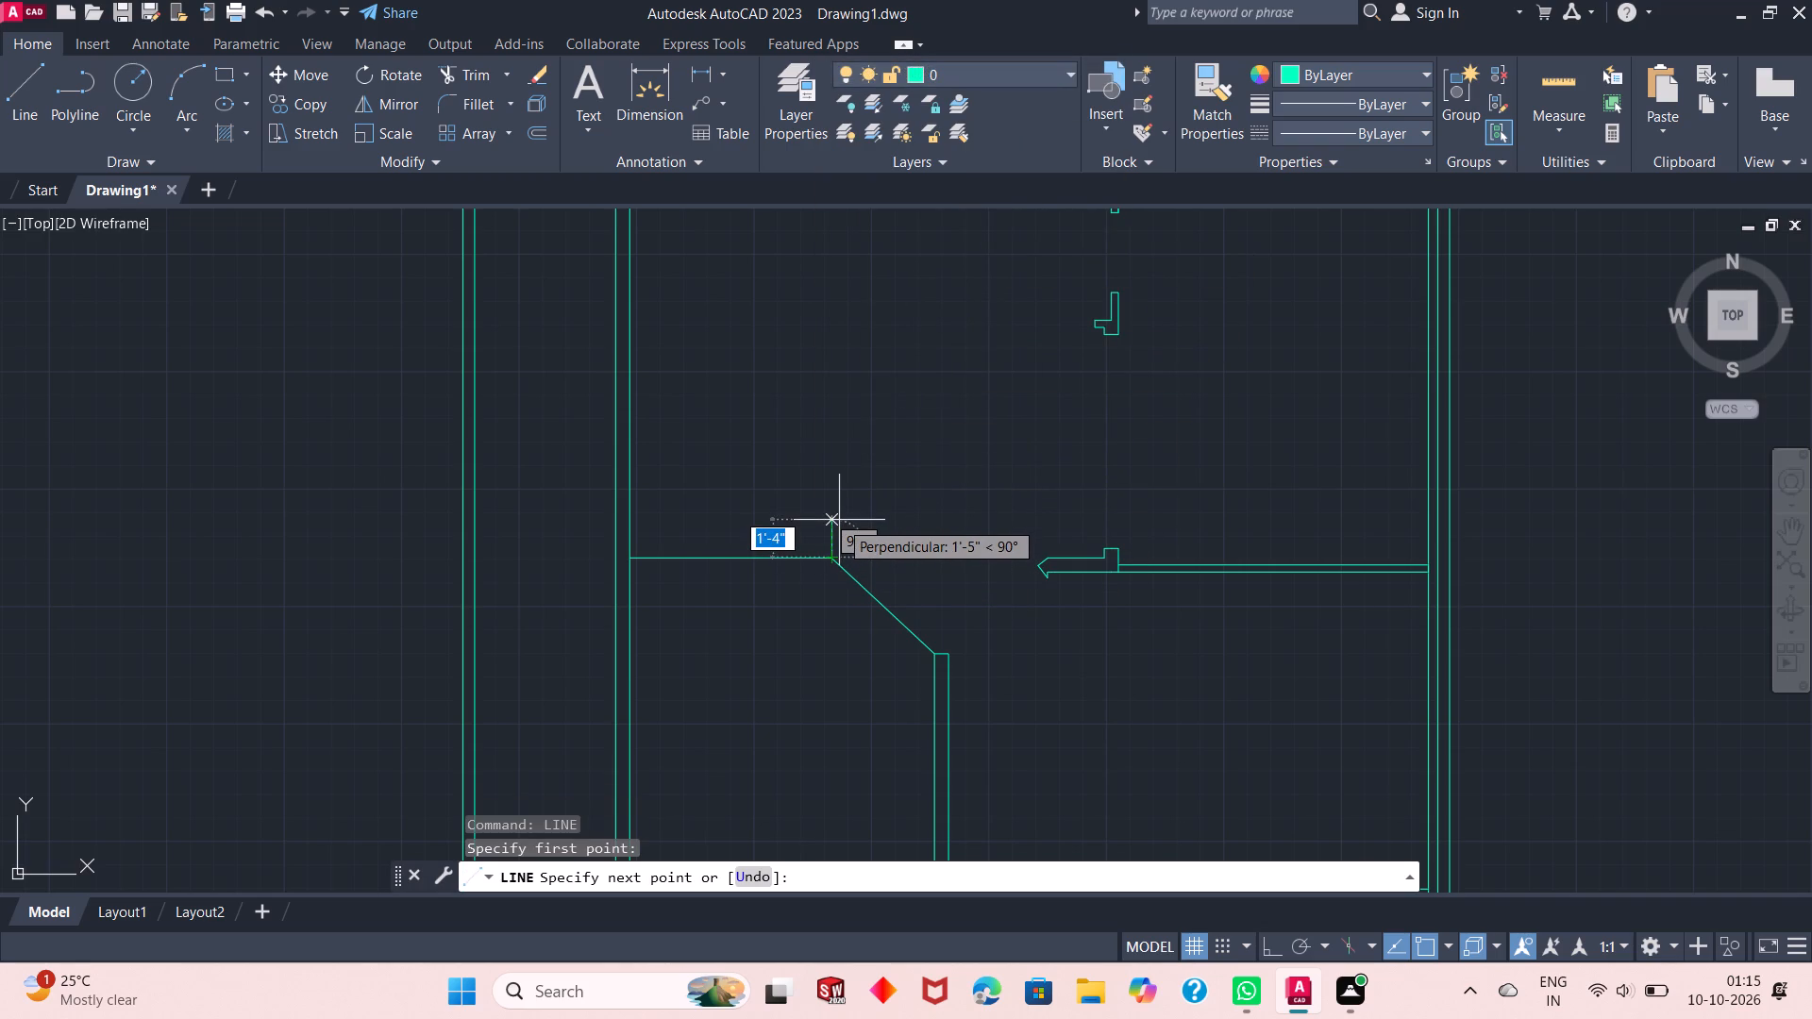
{"action": "type", "text": "9\""}
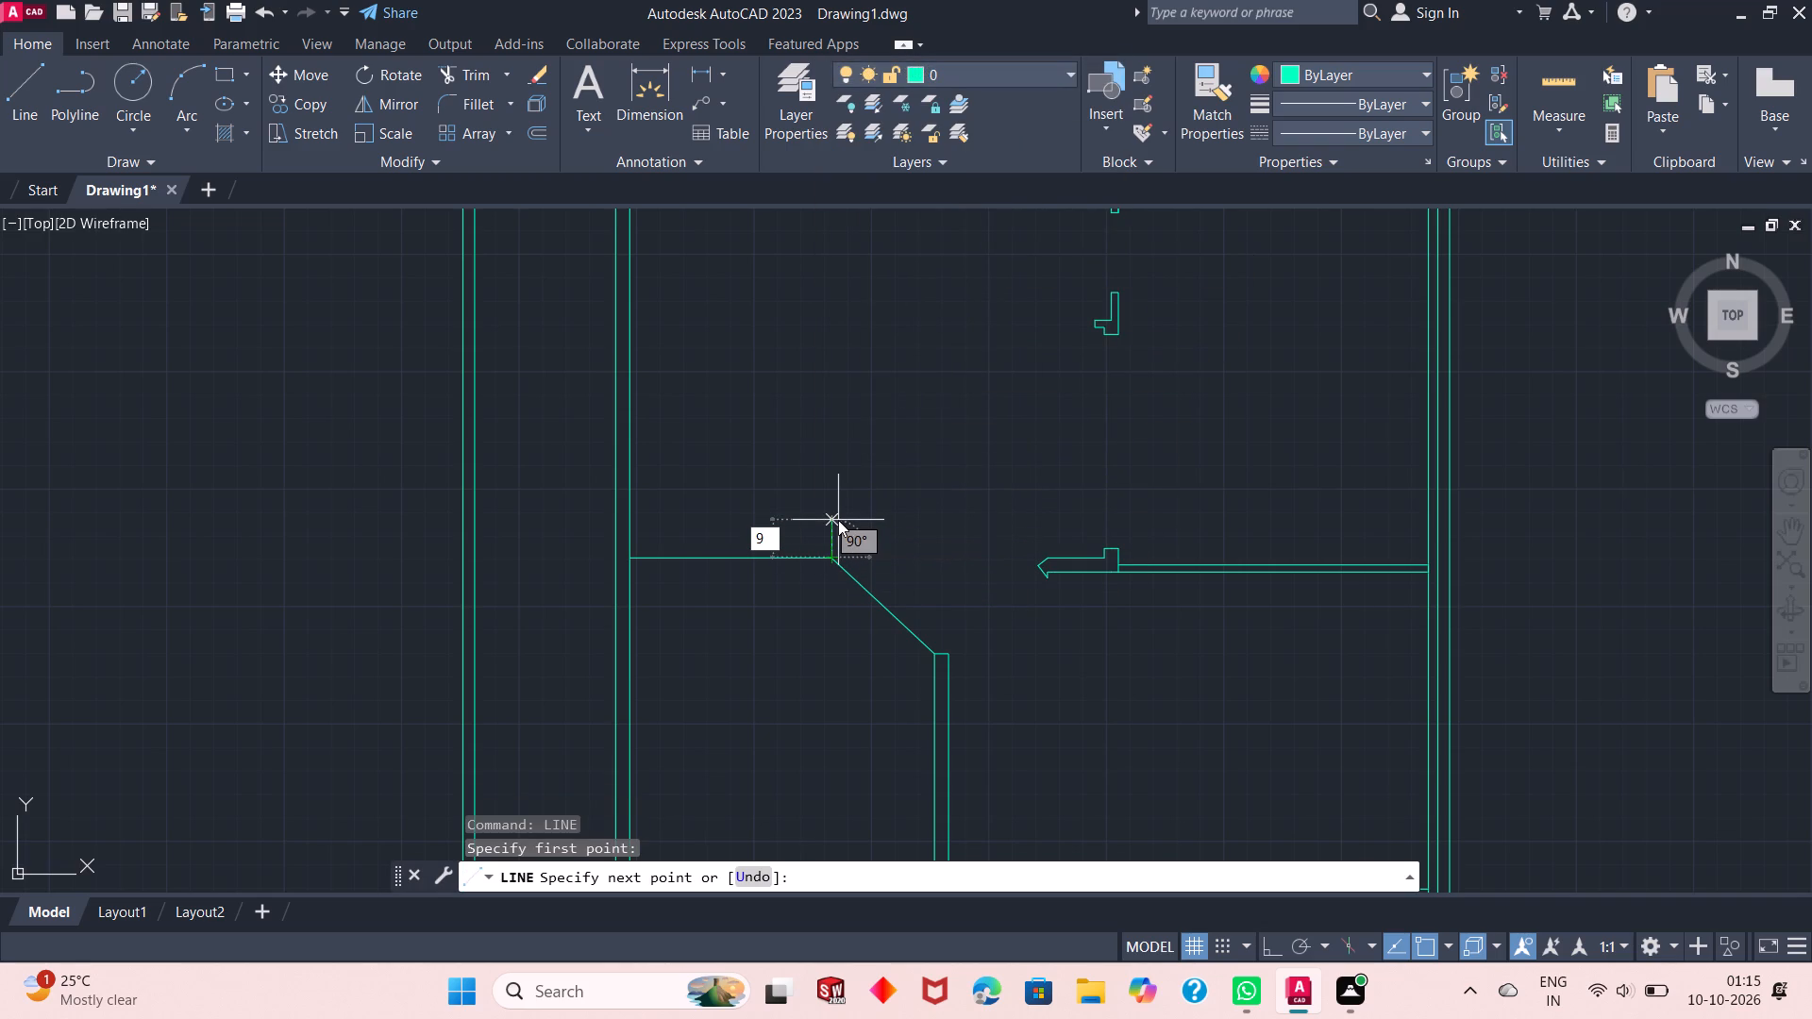
{"action": "key", "text": "Return"}
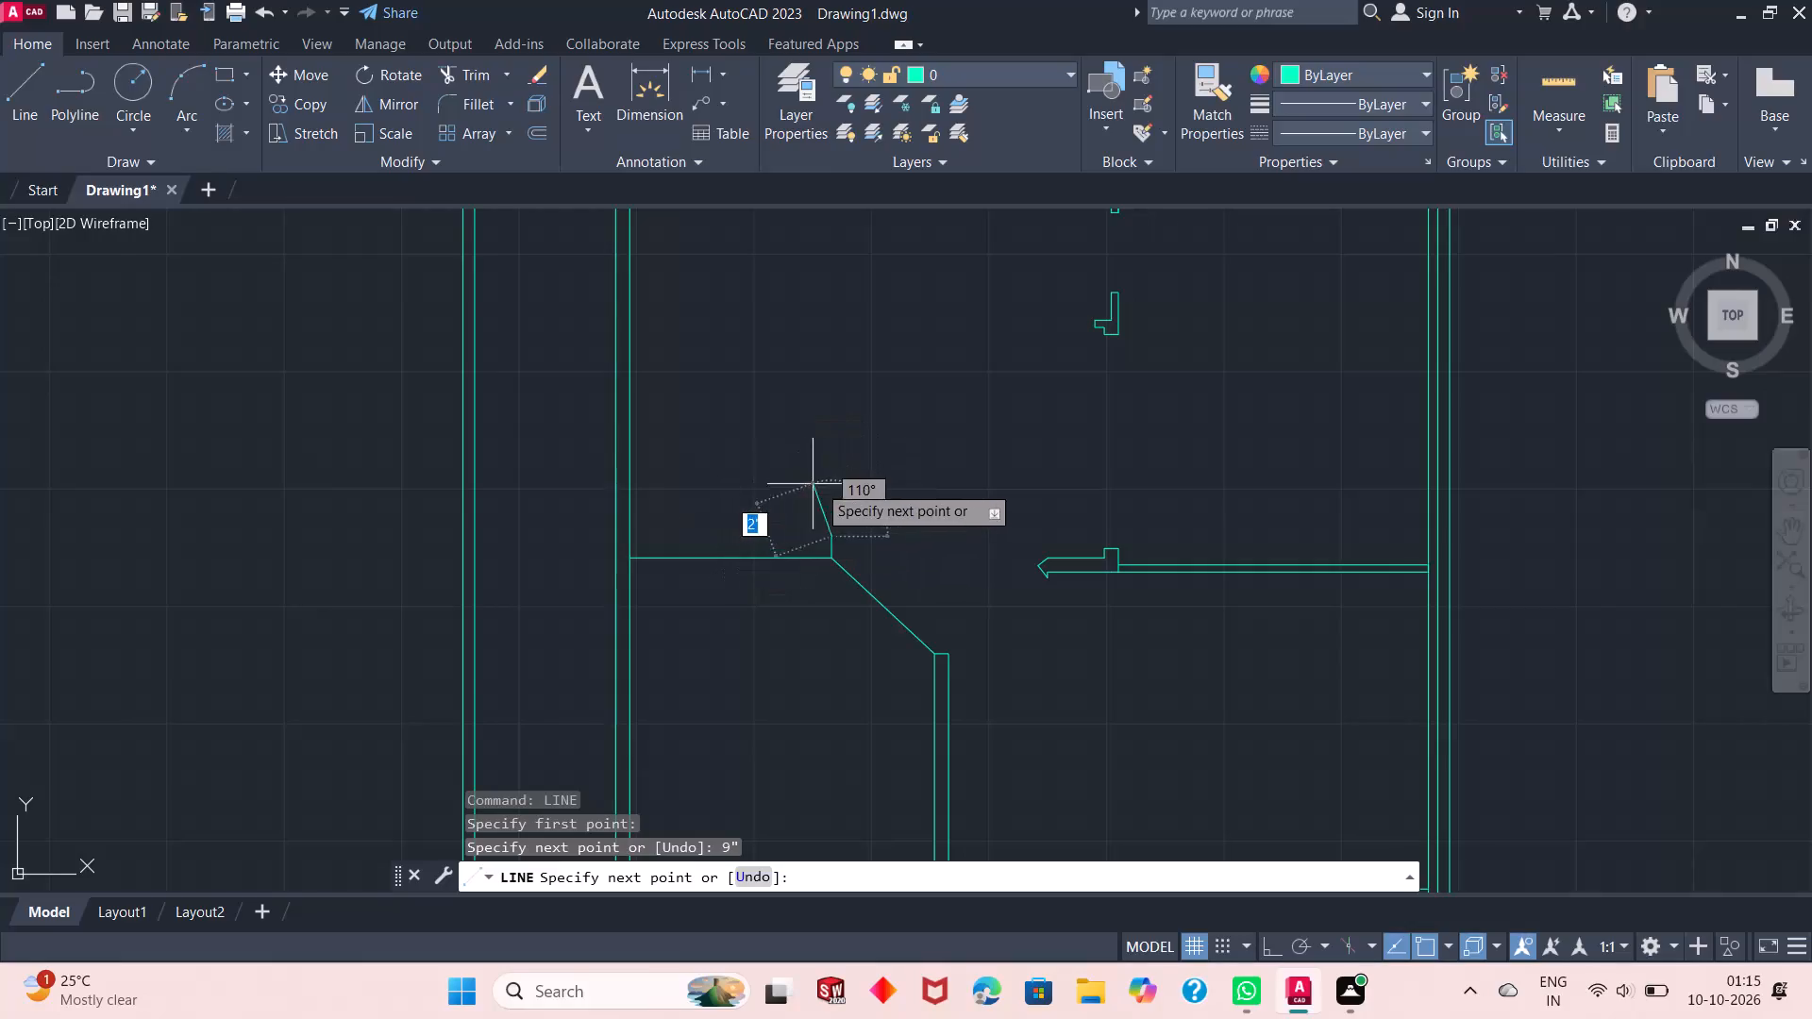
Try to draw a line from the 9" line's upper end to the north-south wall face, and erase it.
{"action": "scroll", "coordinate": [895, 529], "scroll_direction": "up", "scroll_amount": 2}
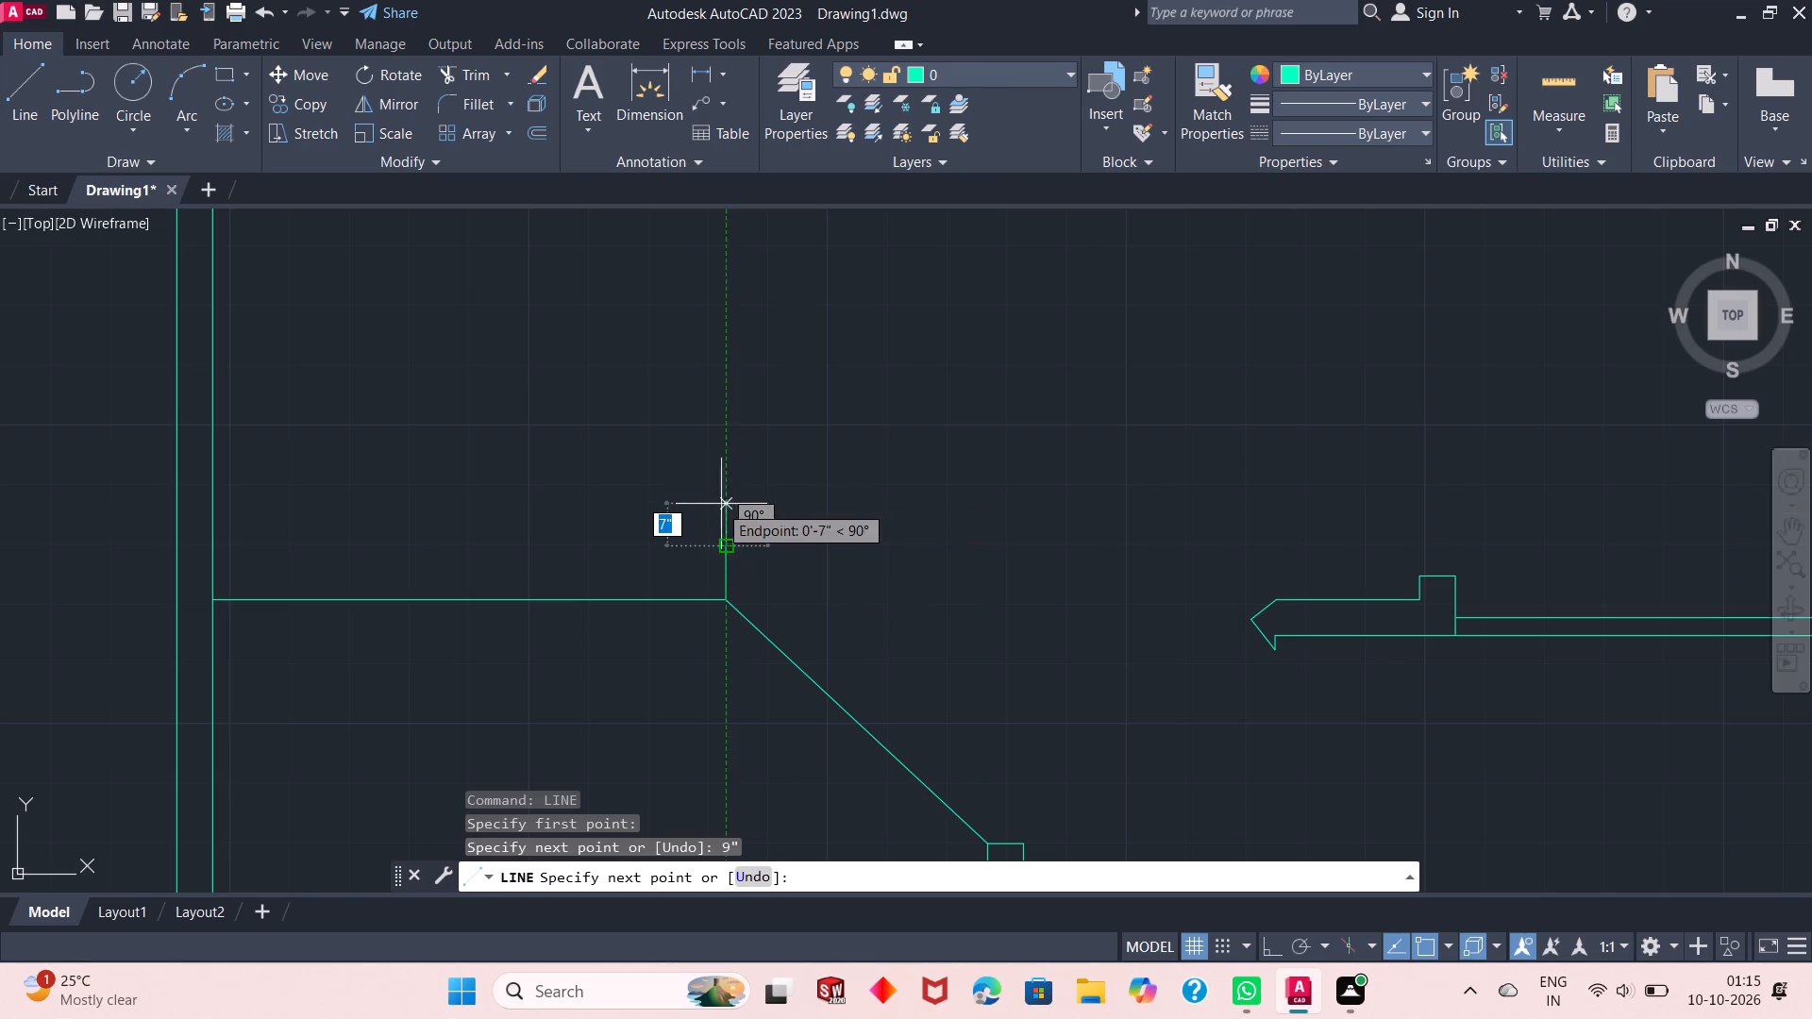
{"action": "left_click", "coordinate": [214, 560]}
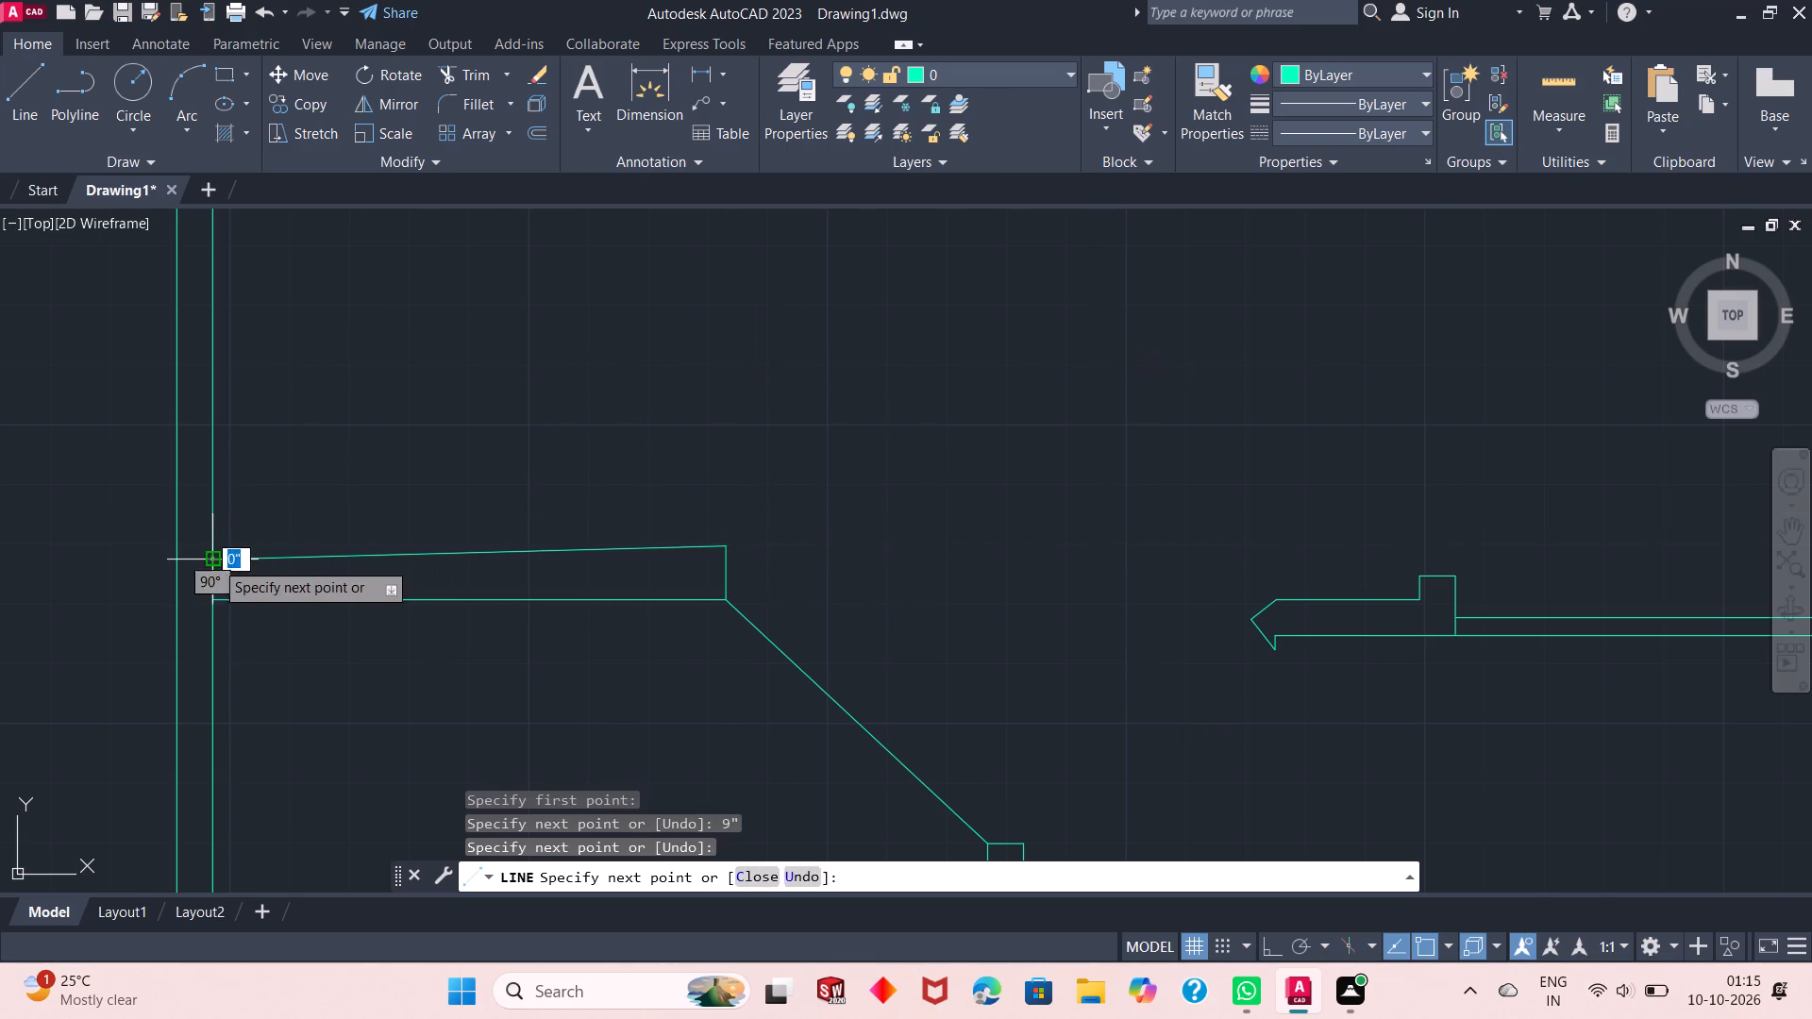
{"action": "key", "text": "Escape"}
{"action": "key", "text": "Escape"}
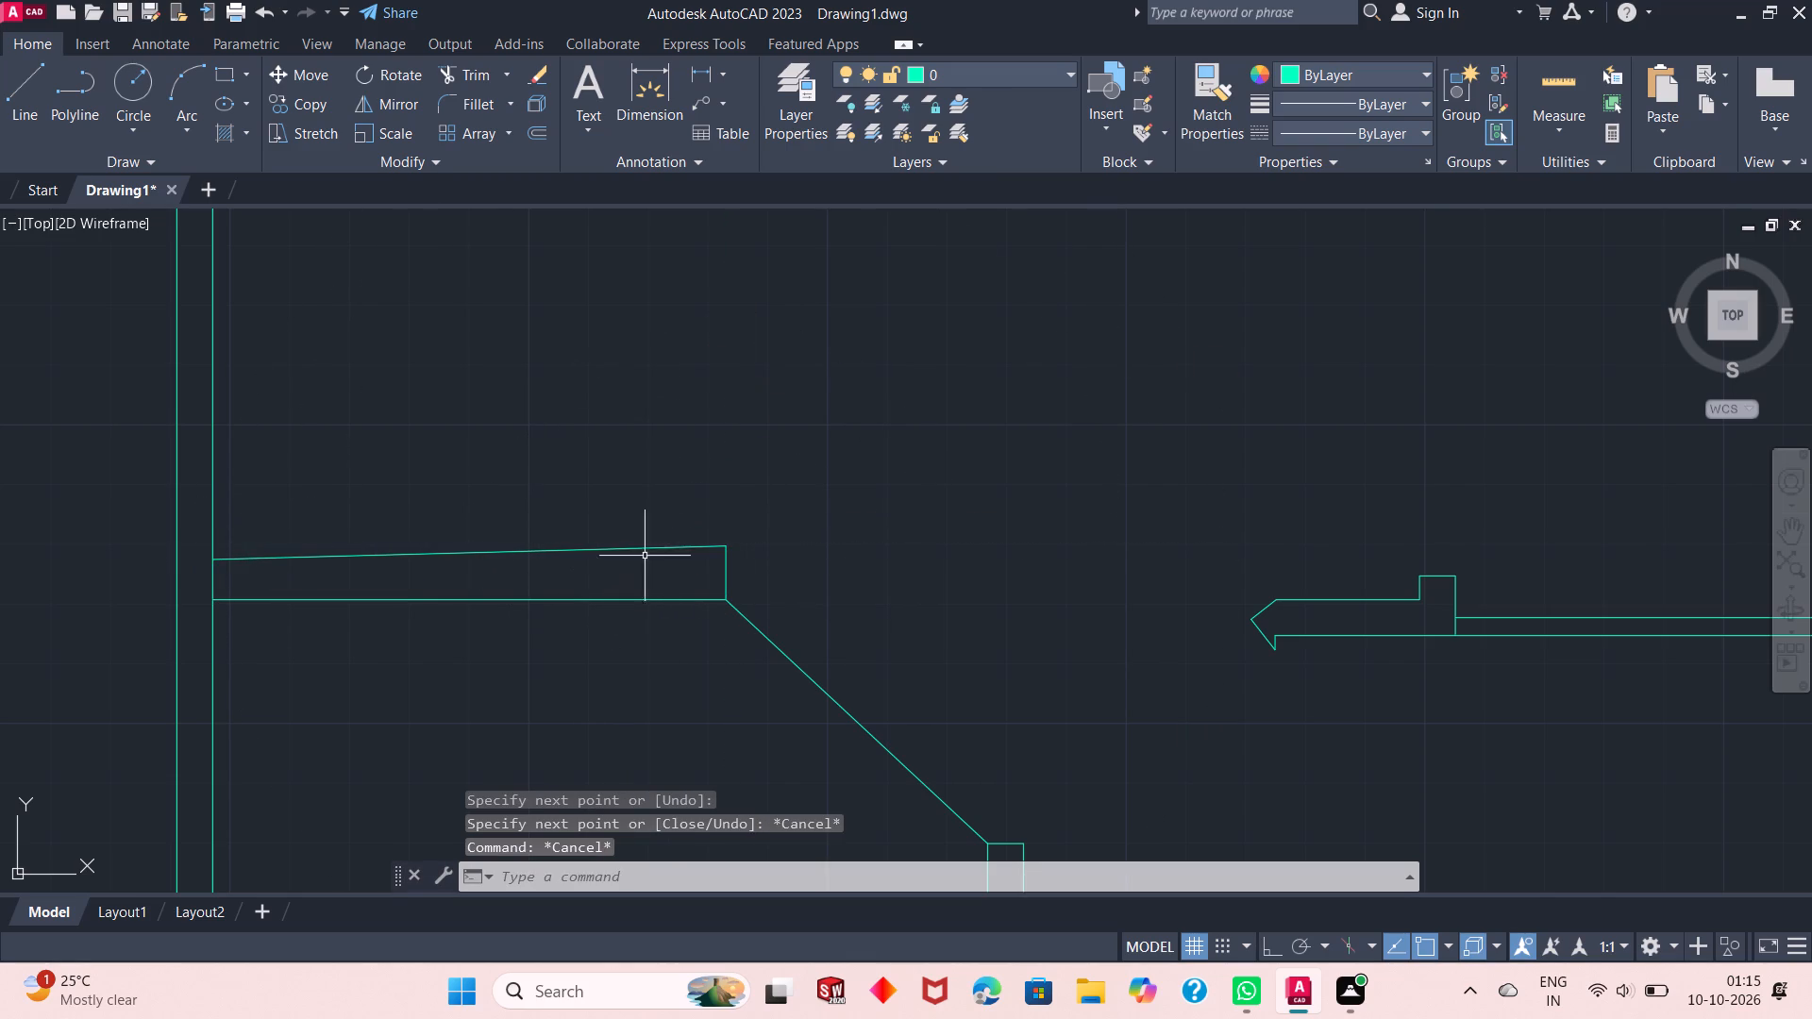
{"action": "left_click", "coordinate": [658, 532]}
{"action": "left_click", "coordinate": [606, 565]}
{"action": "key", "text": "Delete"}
Draw a horizontal line from the 9" line's upper end west to just past the north-south wall's east face.
{"action": "right_click", "coordinate": [606, 566]}
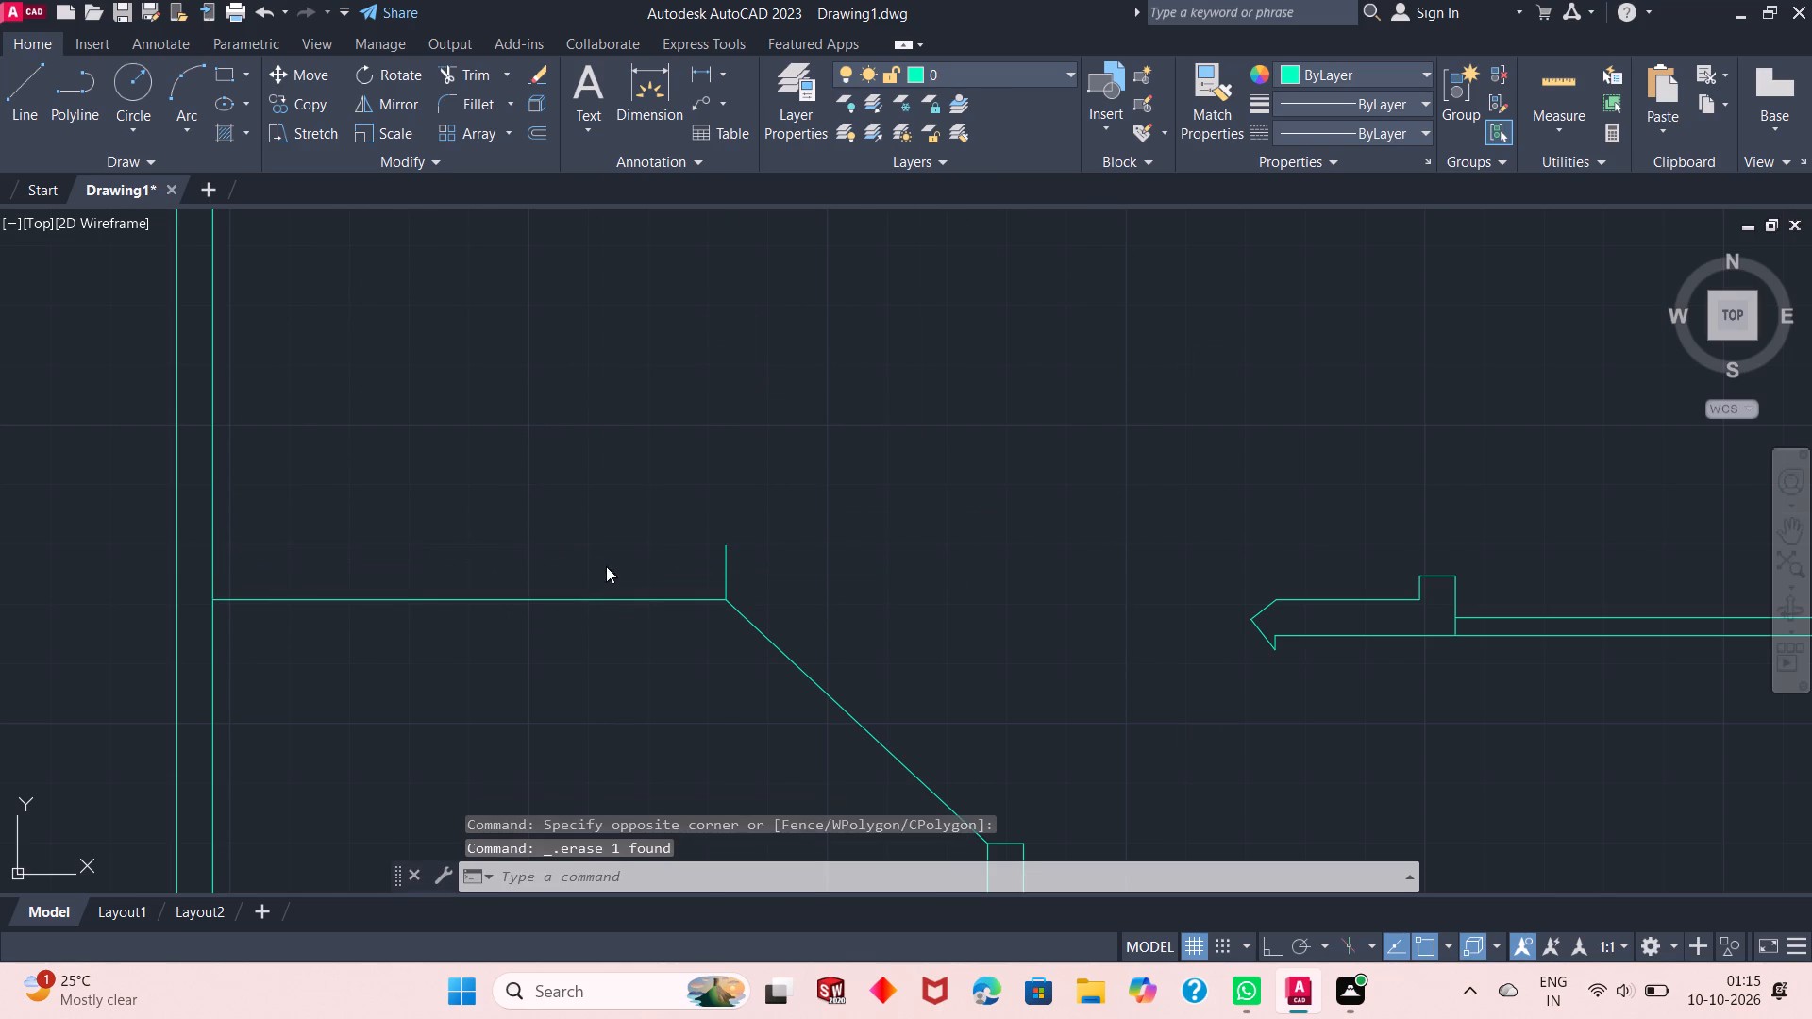
{"action": "left_click", "coordinate": [860, 141]}
{"action": "left_click", "coordinate": [964, 162]}
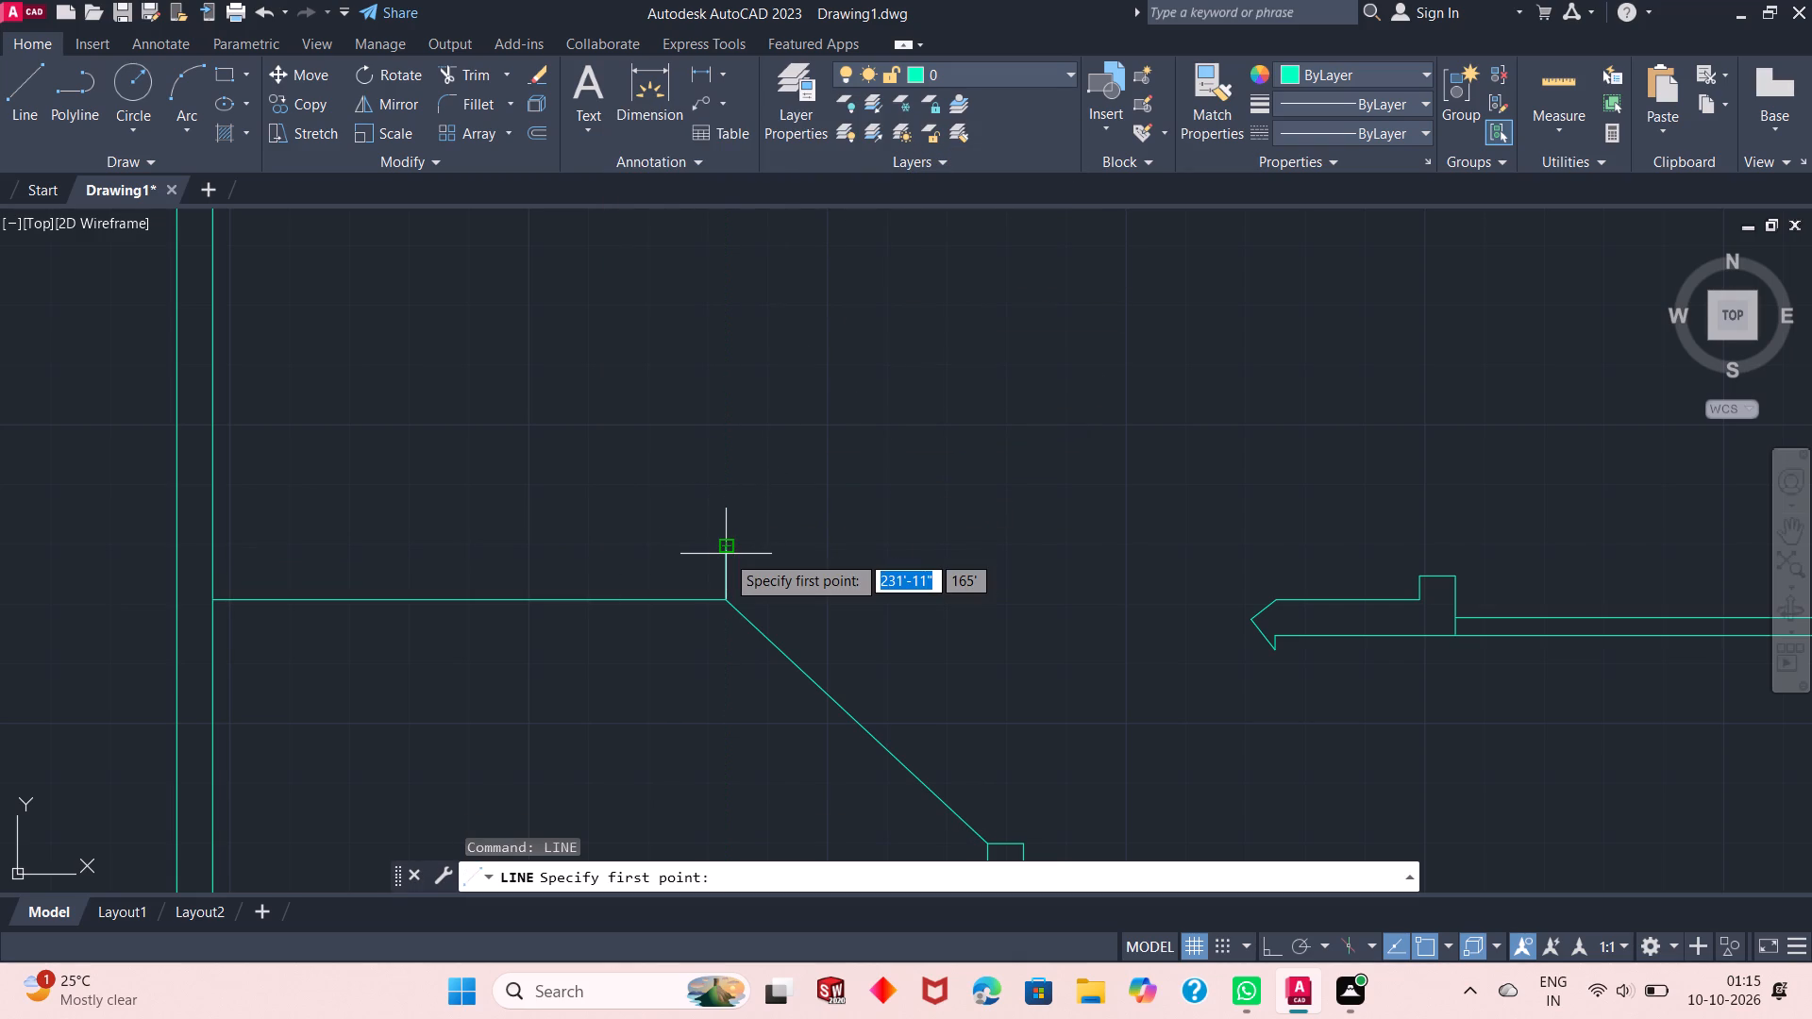
{"action": "left_click", "coordinate": [726, 554]}
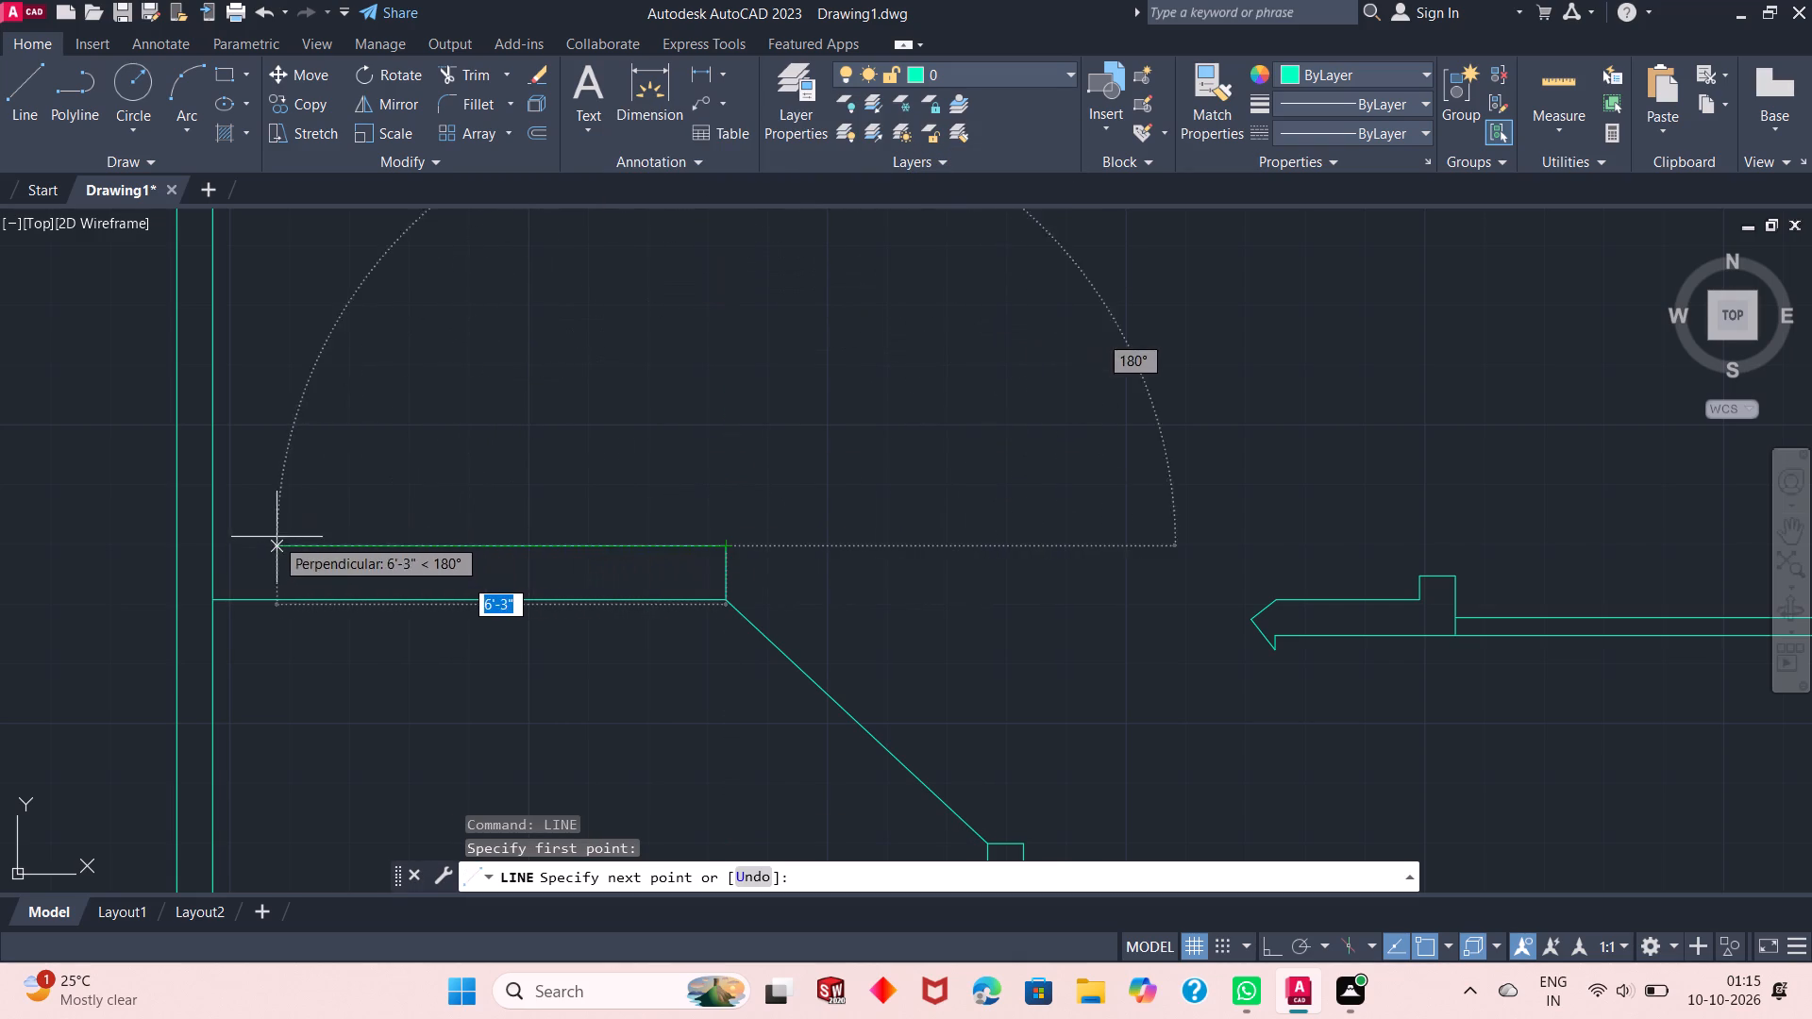
{"action": "left_click", "coordinate": [200, 548]}
{"action": "right_click", "coordinate": [294, 539]}
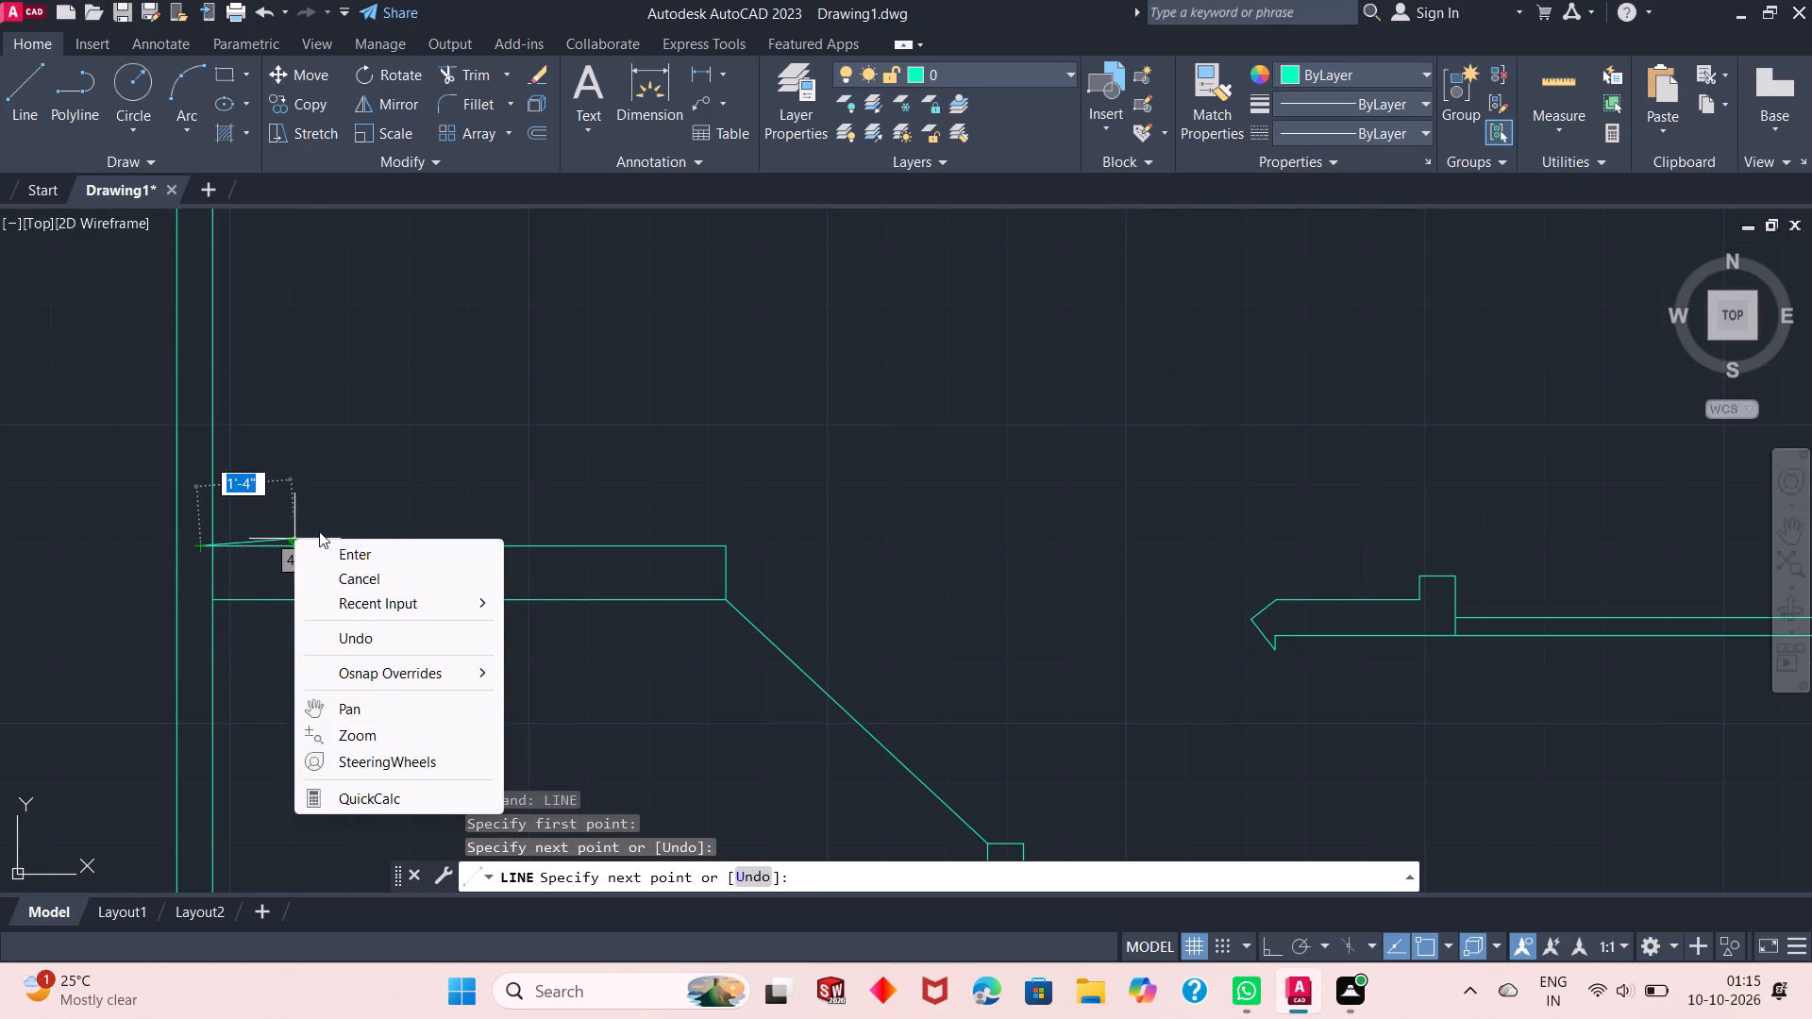
{"action": "left_click", "coordinate": [355, 544]}
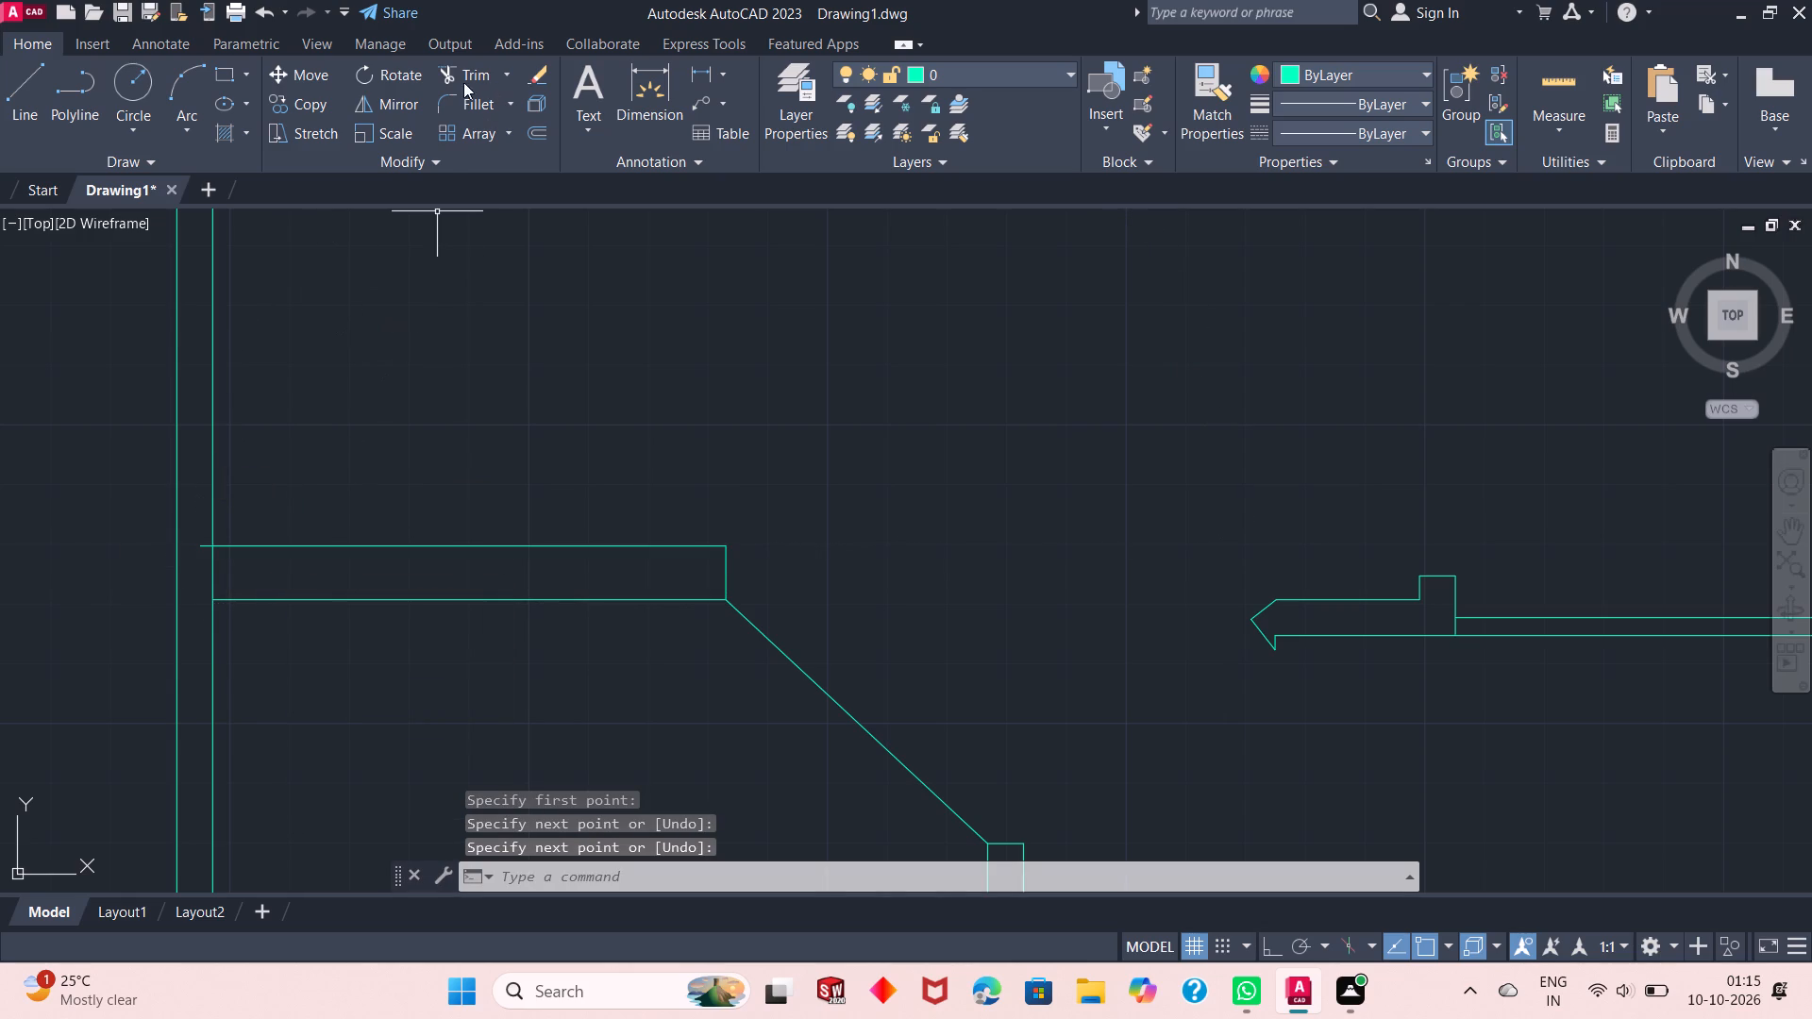
Trim the short overshoot of the upper horizontal line inside the north-south wall.
{"action": "left_click", "coordinate": [463, 83]}
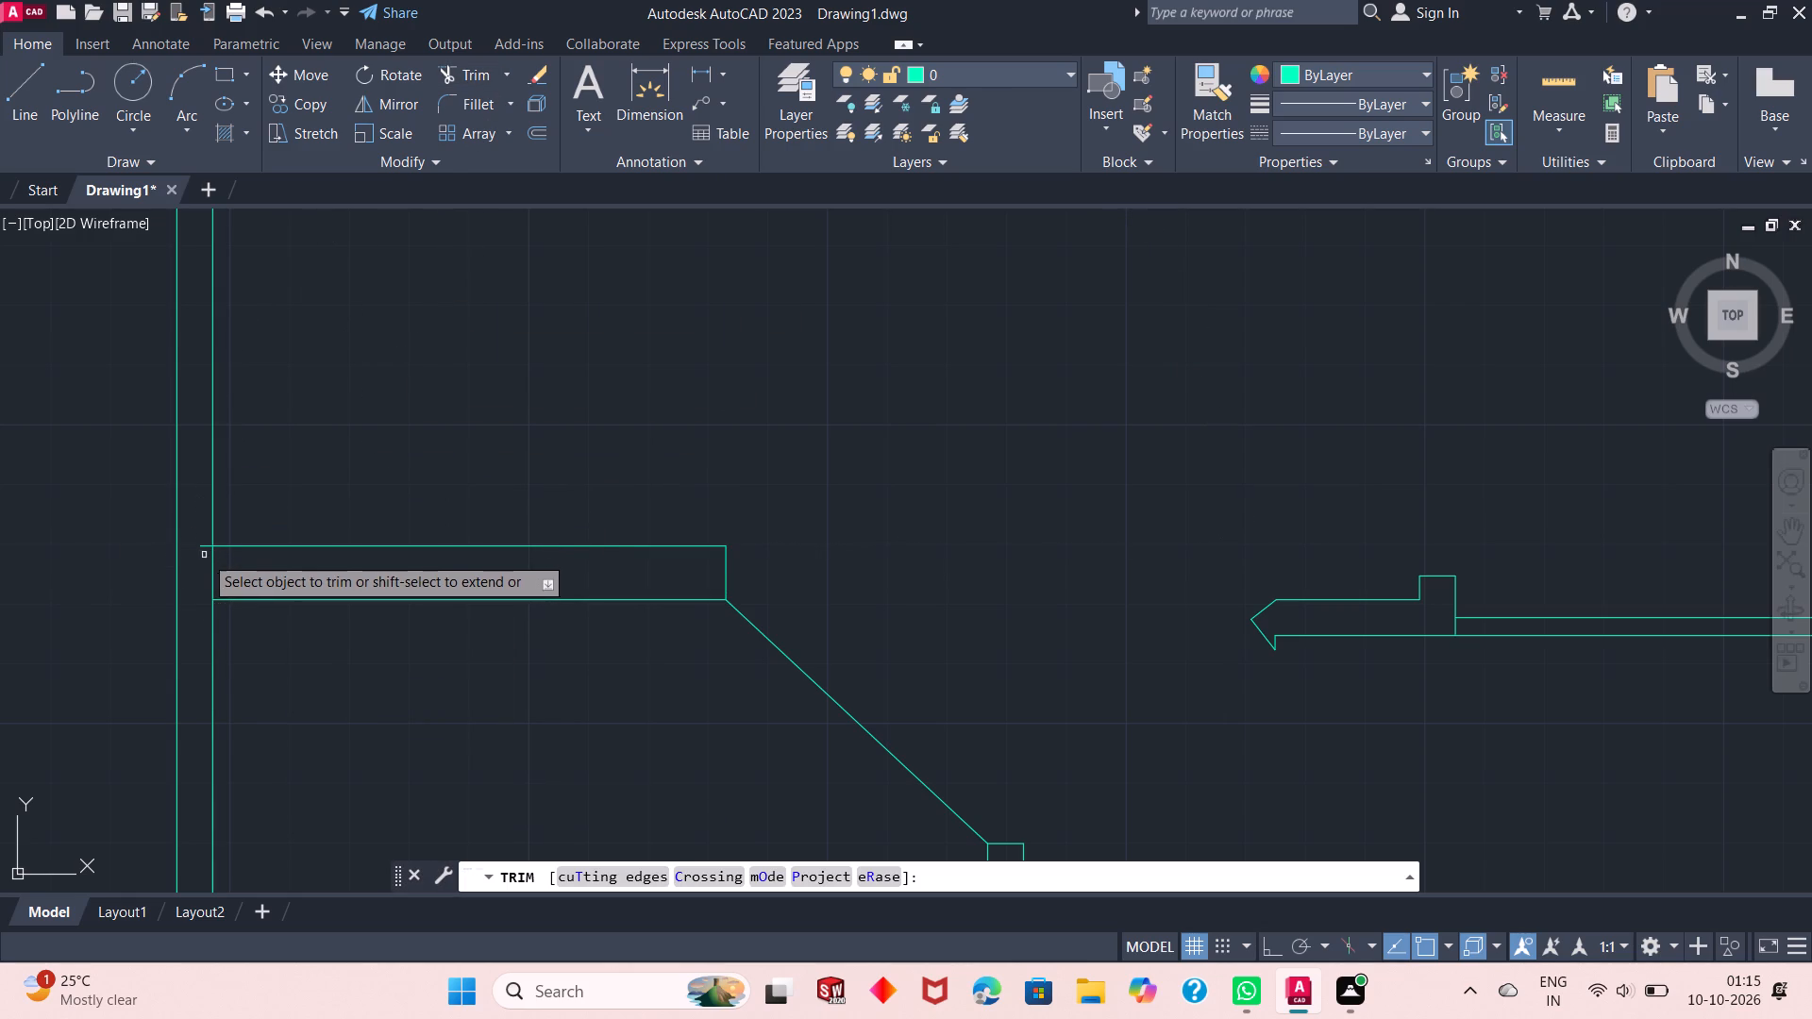
{"action": "left_click", "coordinate": [206, 548]}
{"action": "right_click", "coordinate": [364, 499]}
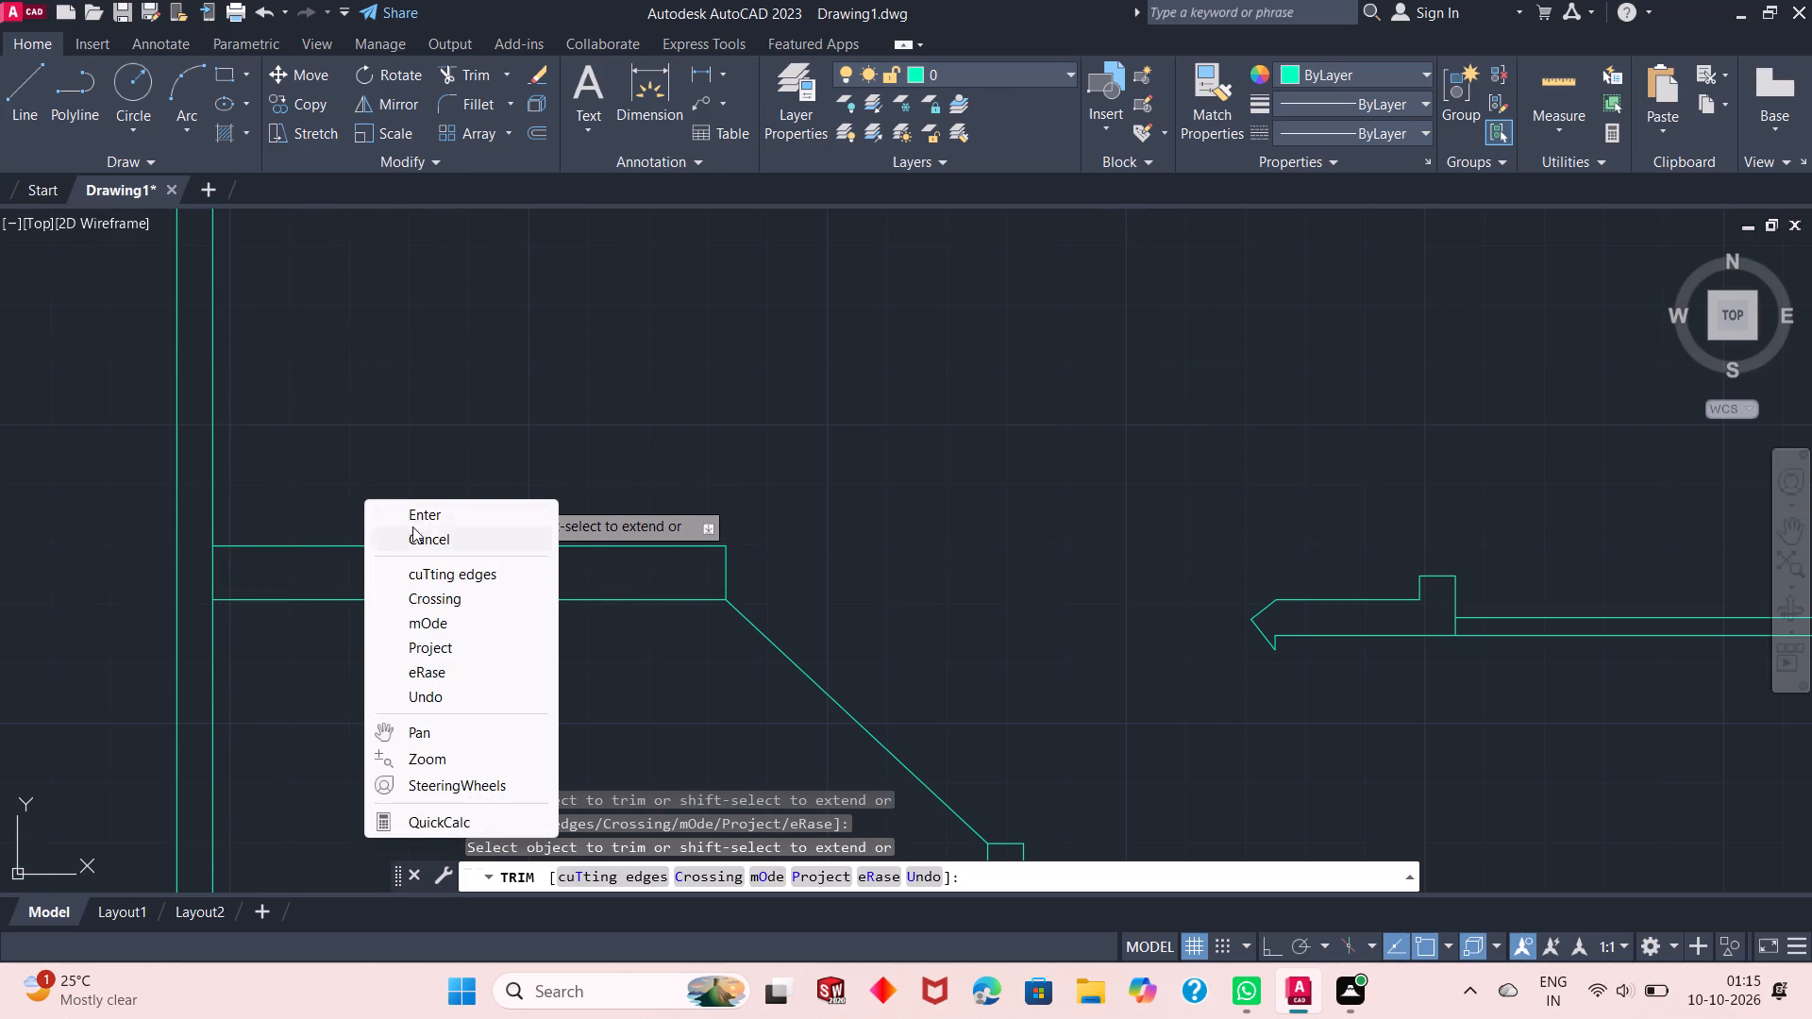
{"action": "left_click", "coordinate": [414, 526]}
From the lower horizontal line near its east end, draw connected lines about 1'-3" southwest, 4'-9" southeast and 1'-5" east to the wall stub.
{"action": "scroll", "coordinate": [671, 573], "scroll_direction": "down", "scroll_amount": 1}
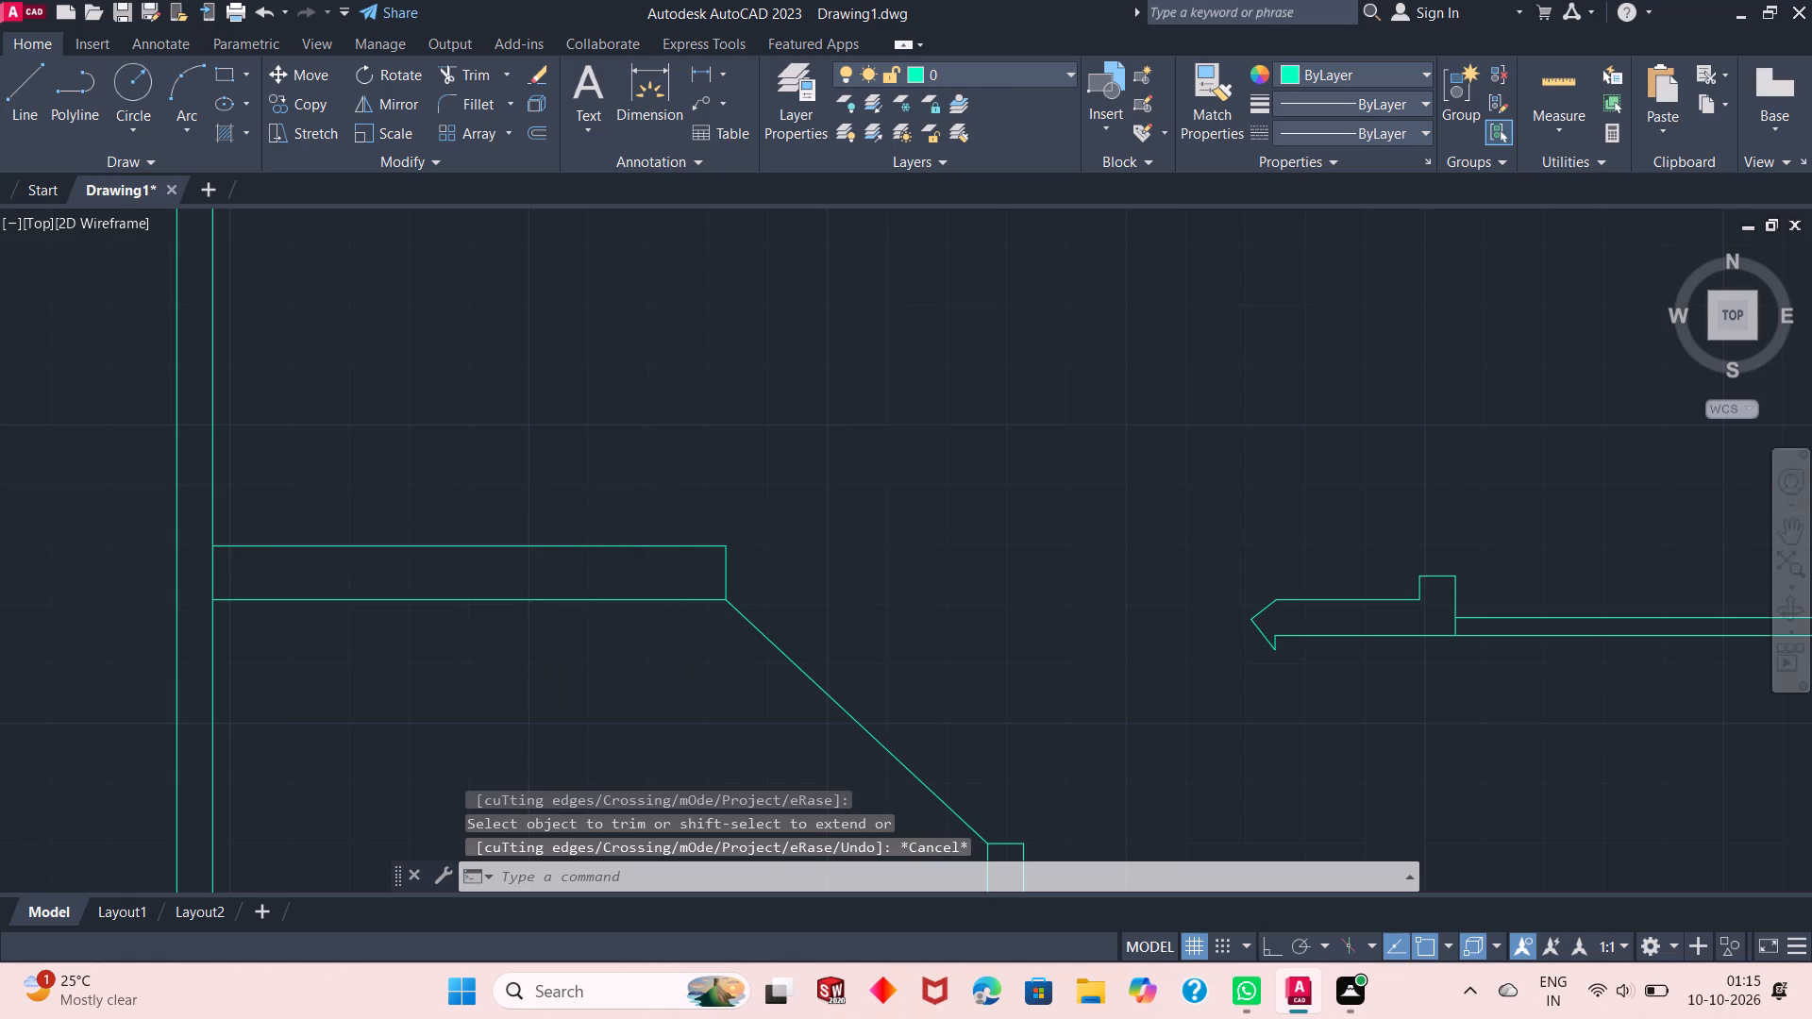
{"action": "scroll", "coordinate": [671, 573], "scroll_direction": "down", "scroll_amount": 2}
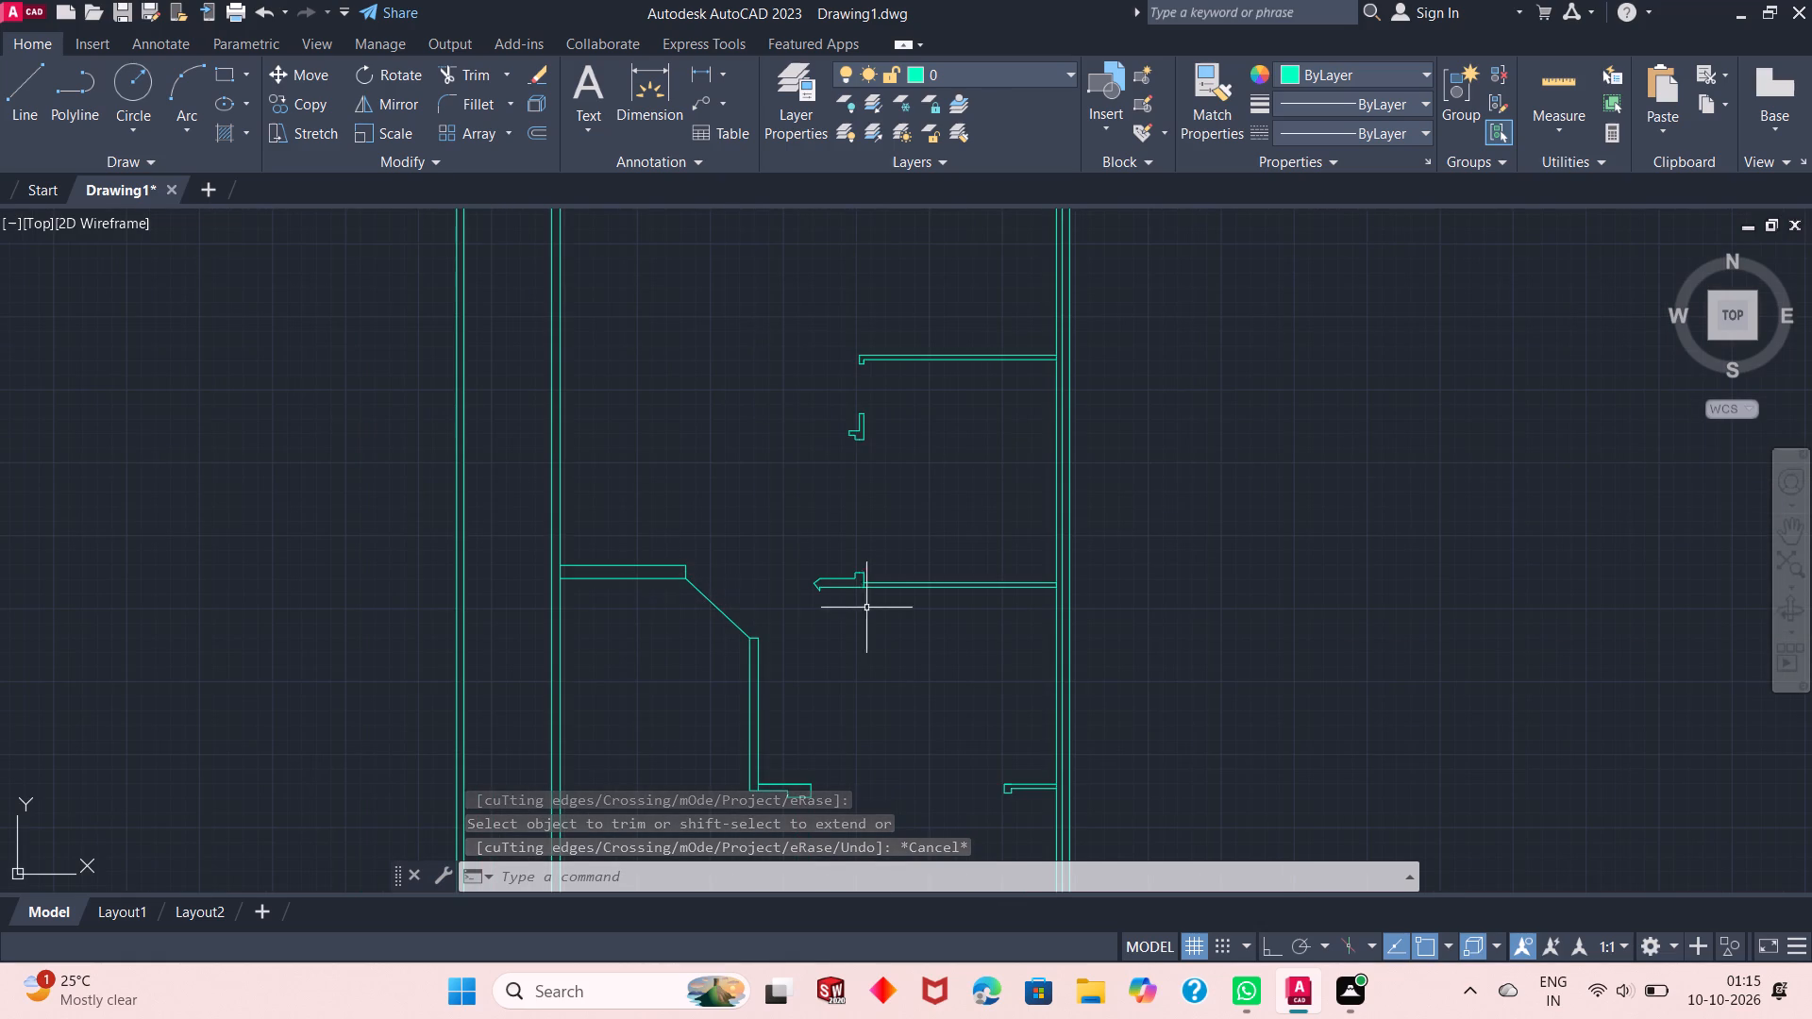
{"action": "scroll", "coordinate": [738, 608], "scroll_direction": "up", "scroll_amount": 1}
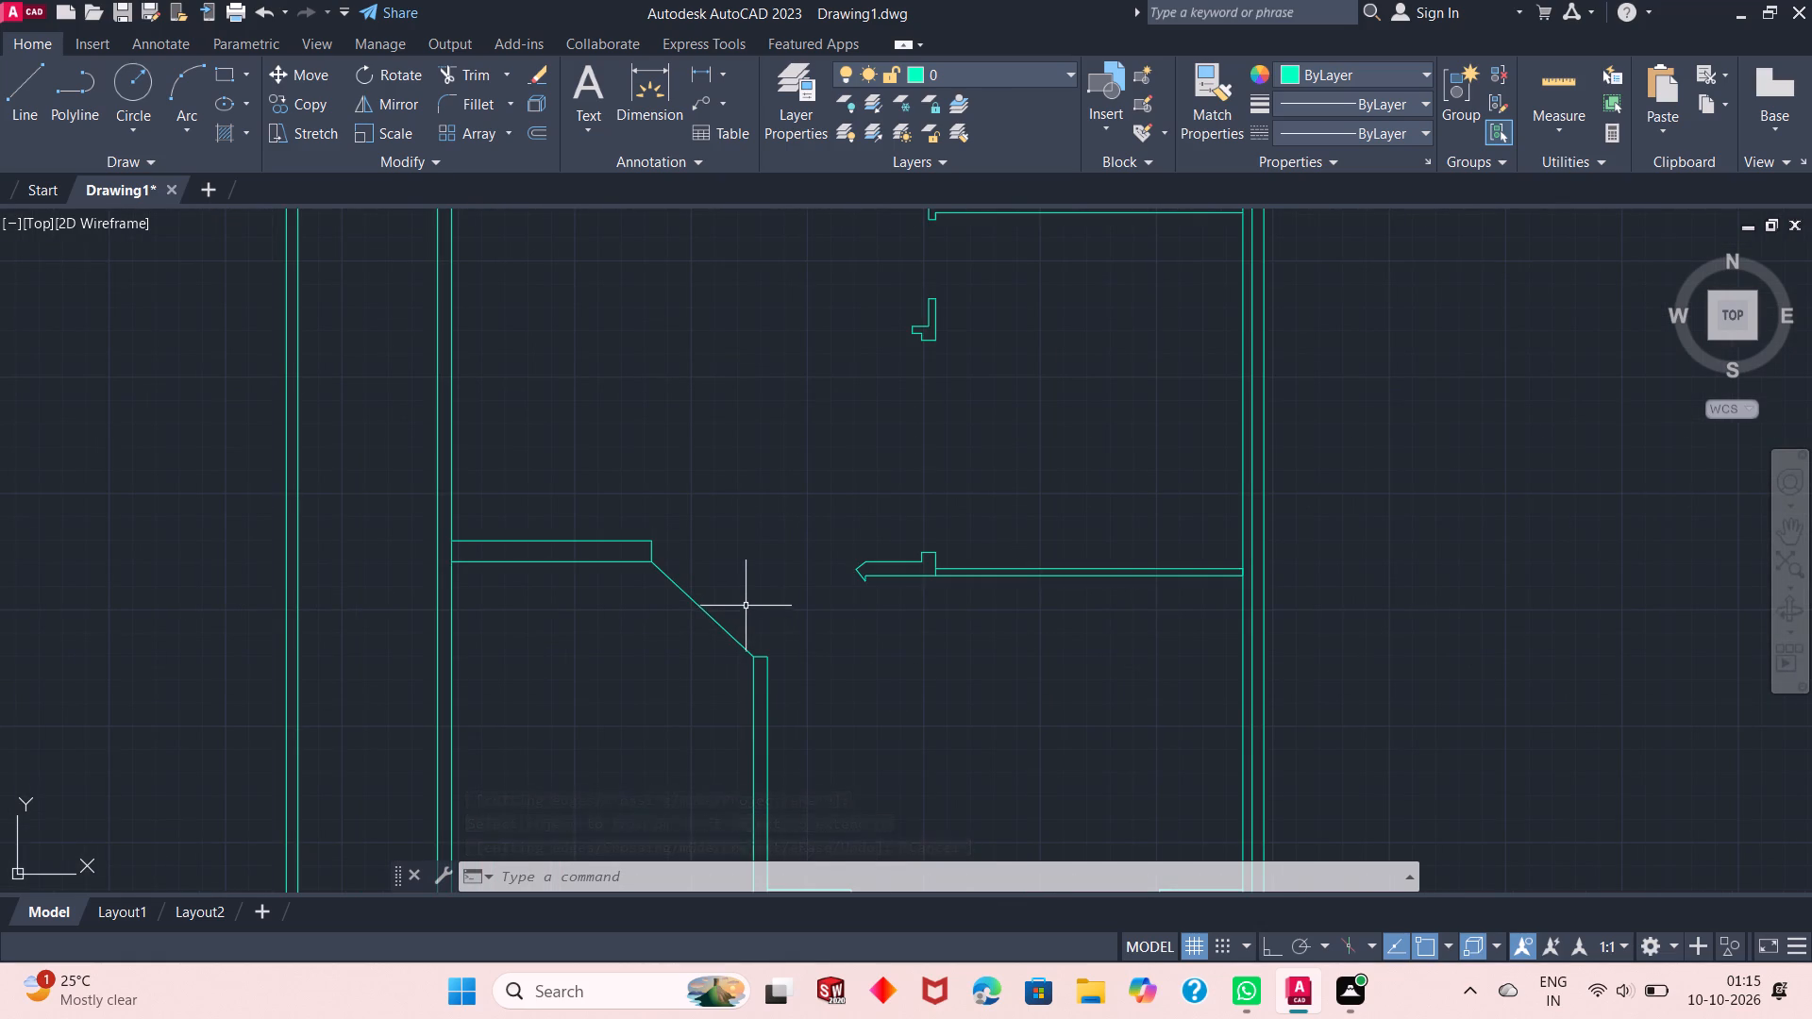
{"action": "right_click", "coordinate": [691, 534]}
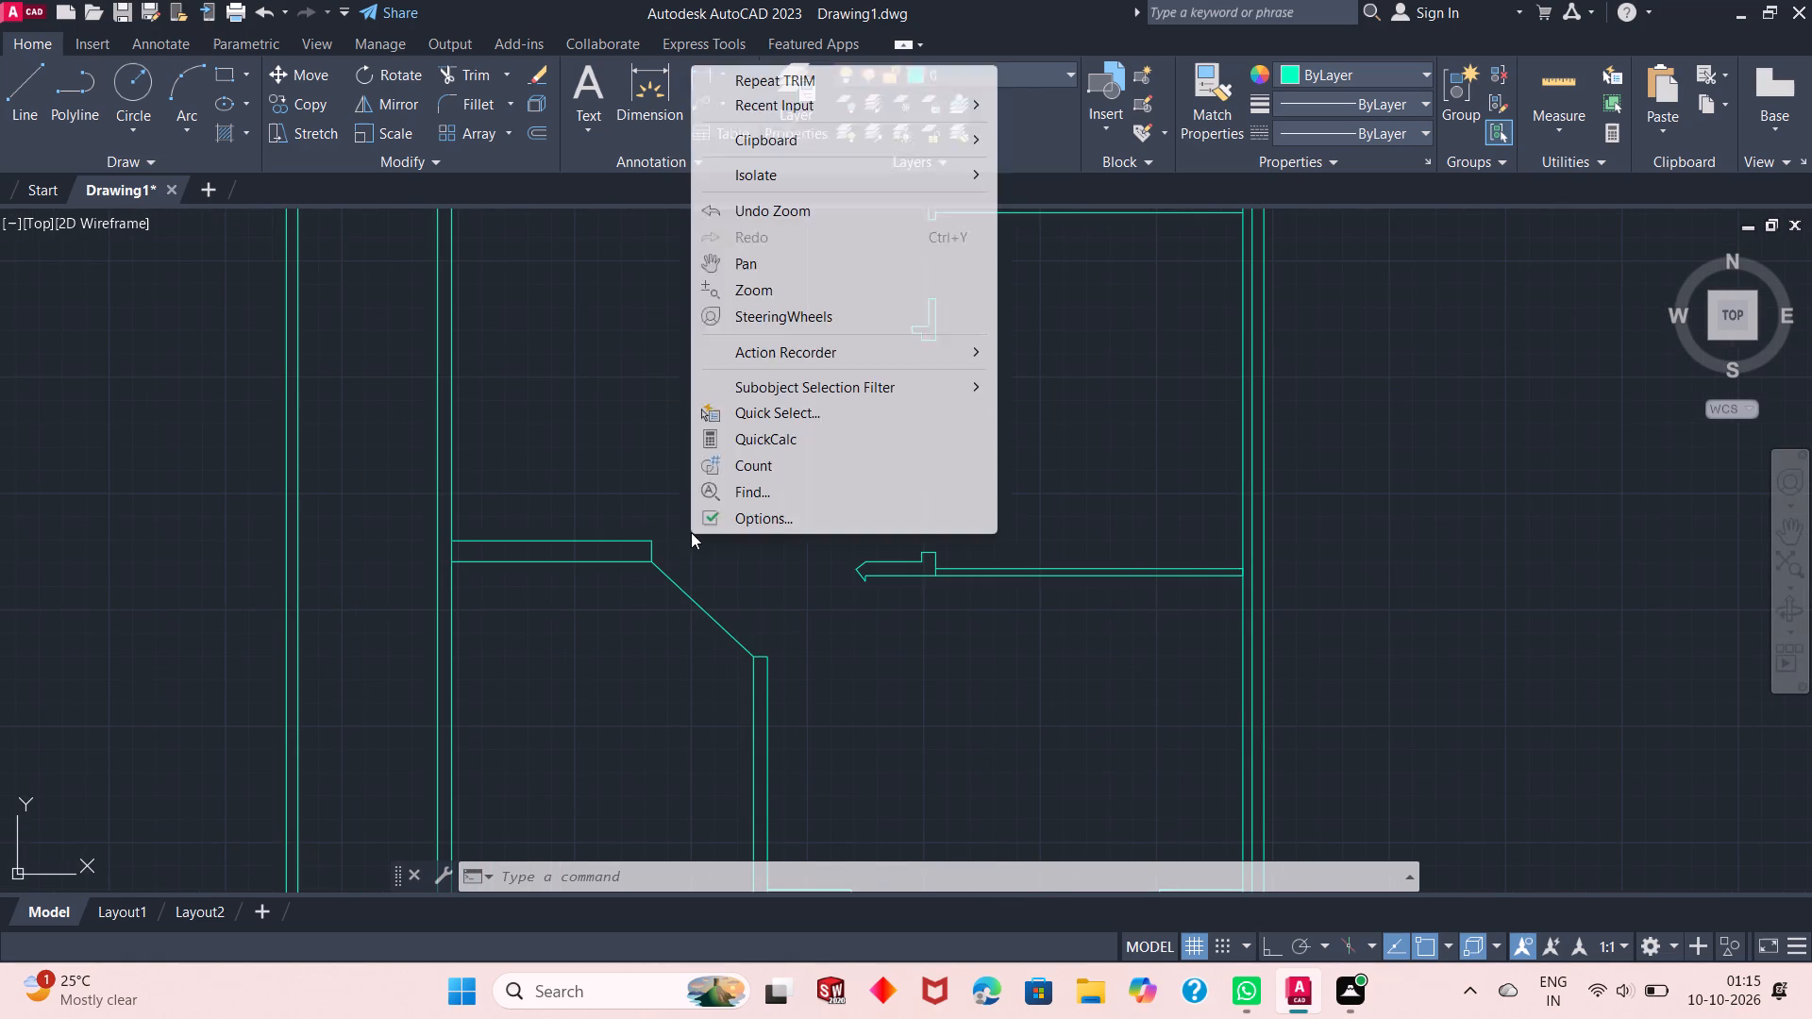
{"action": "left_click", "coordinate": [856, 109]}
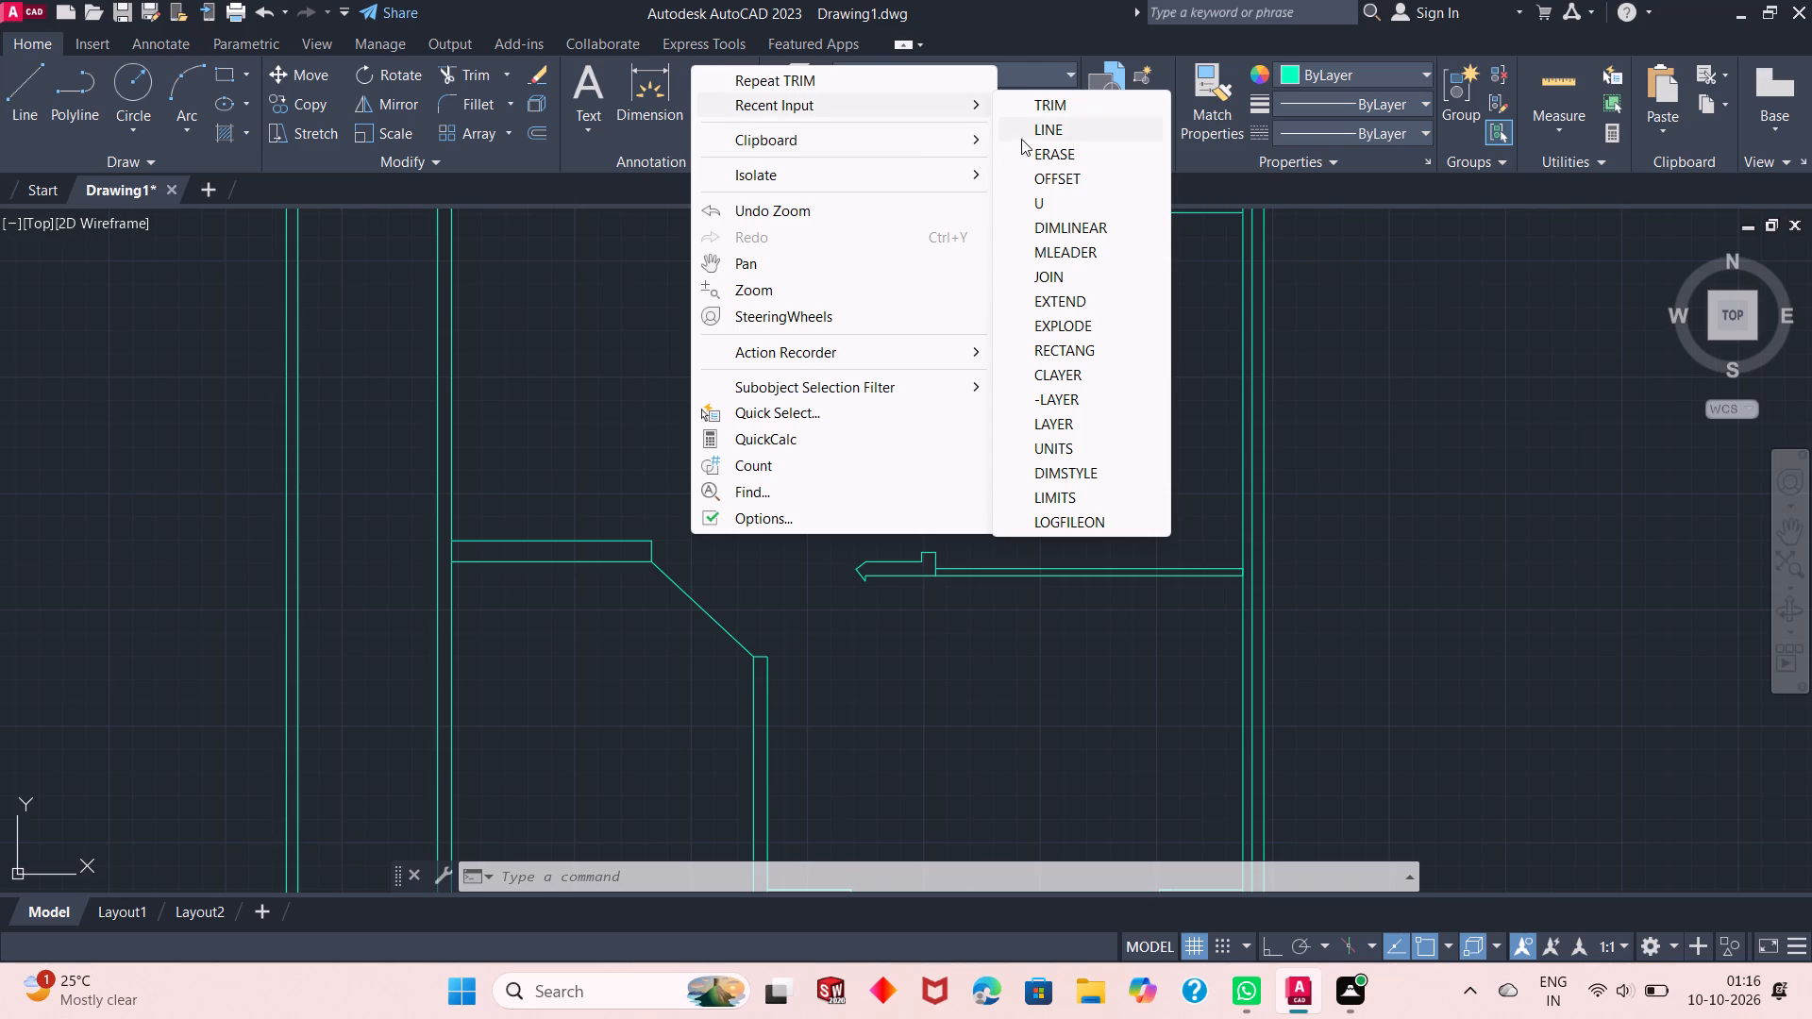
{"action": "left_click", "coordinate": [1034, 129]}
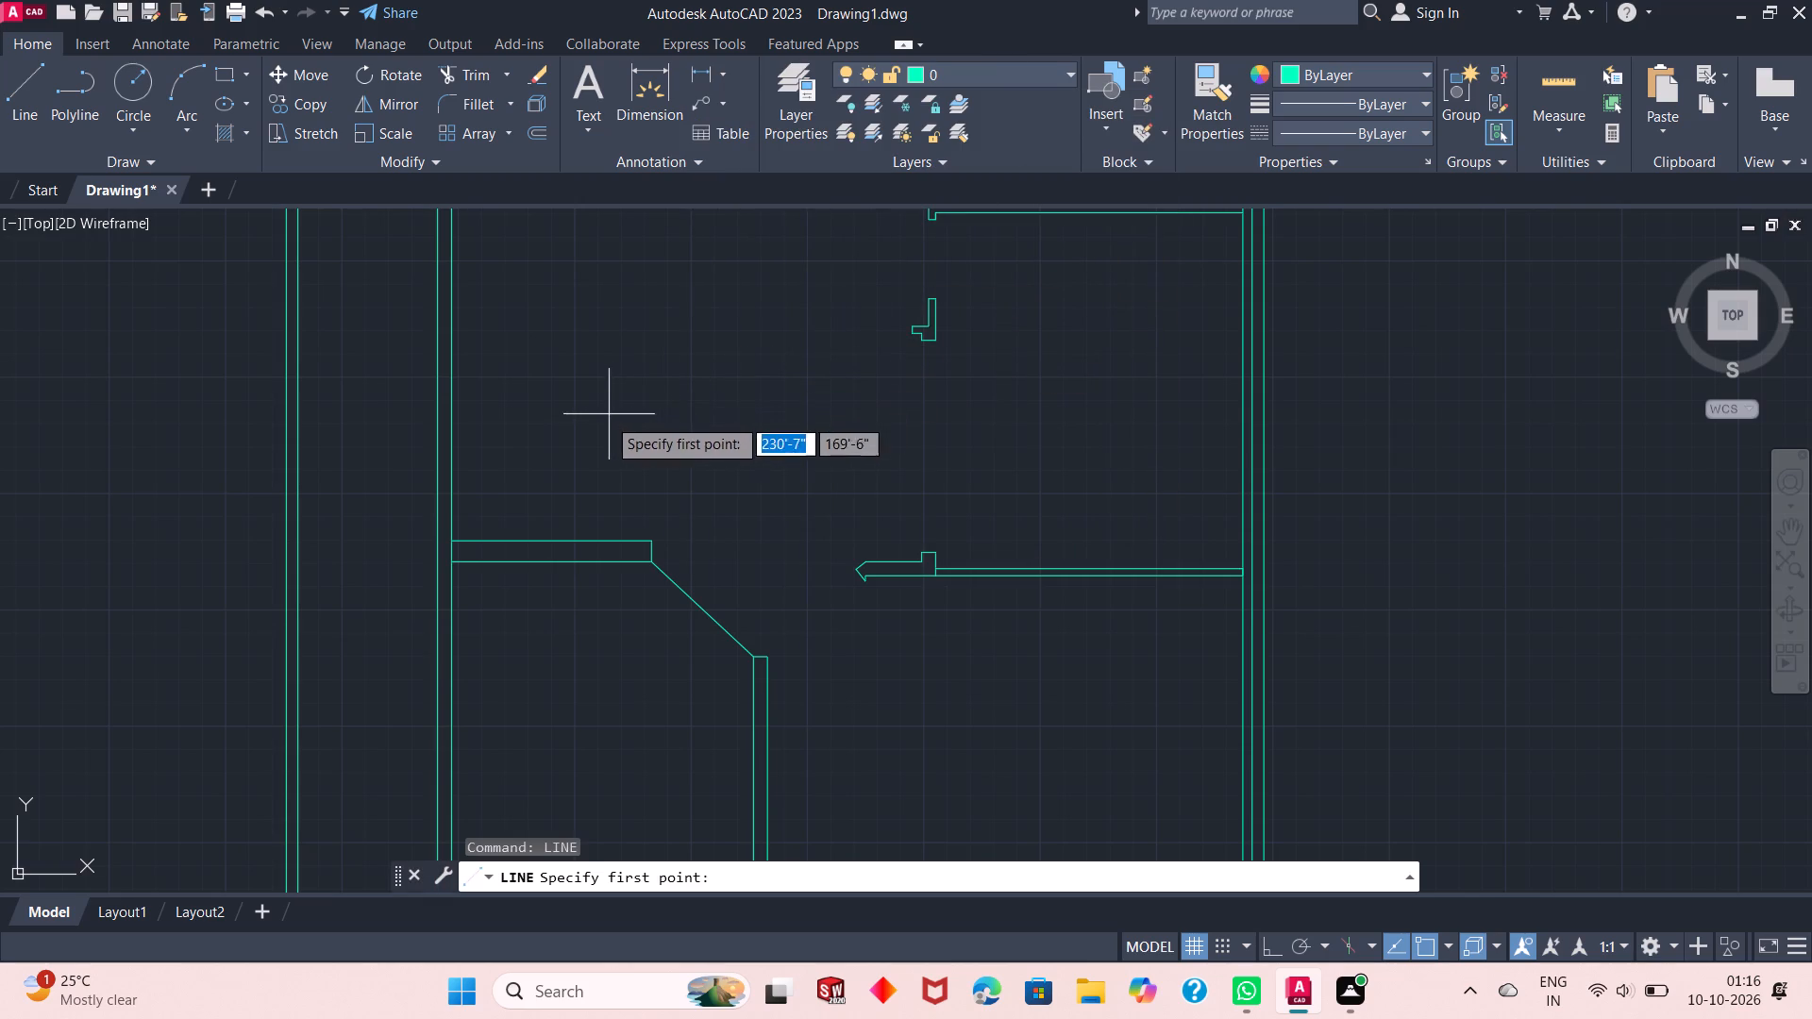
{"action": "left_click", "coordinate": [633, 560]}
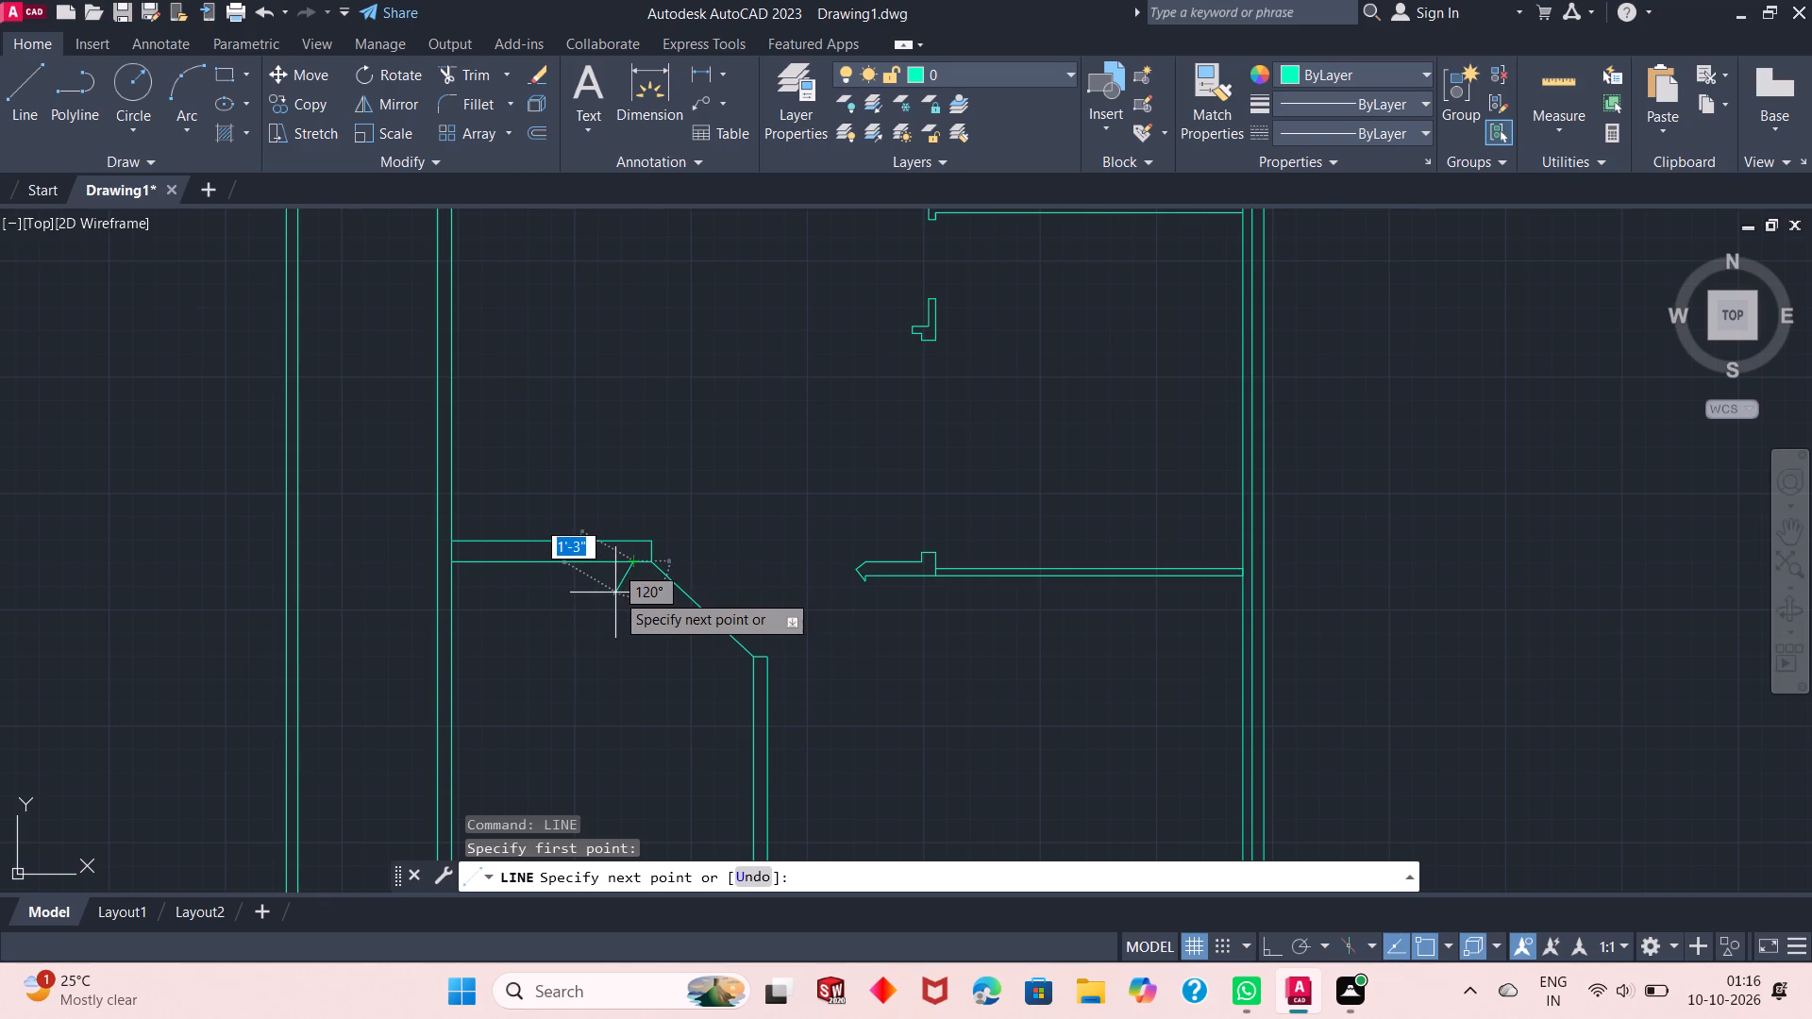
{"action": "left_click", "coordinate": [615, 593]}
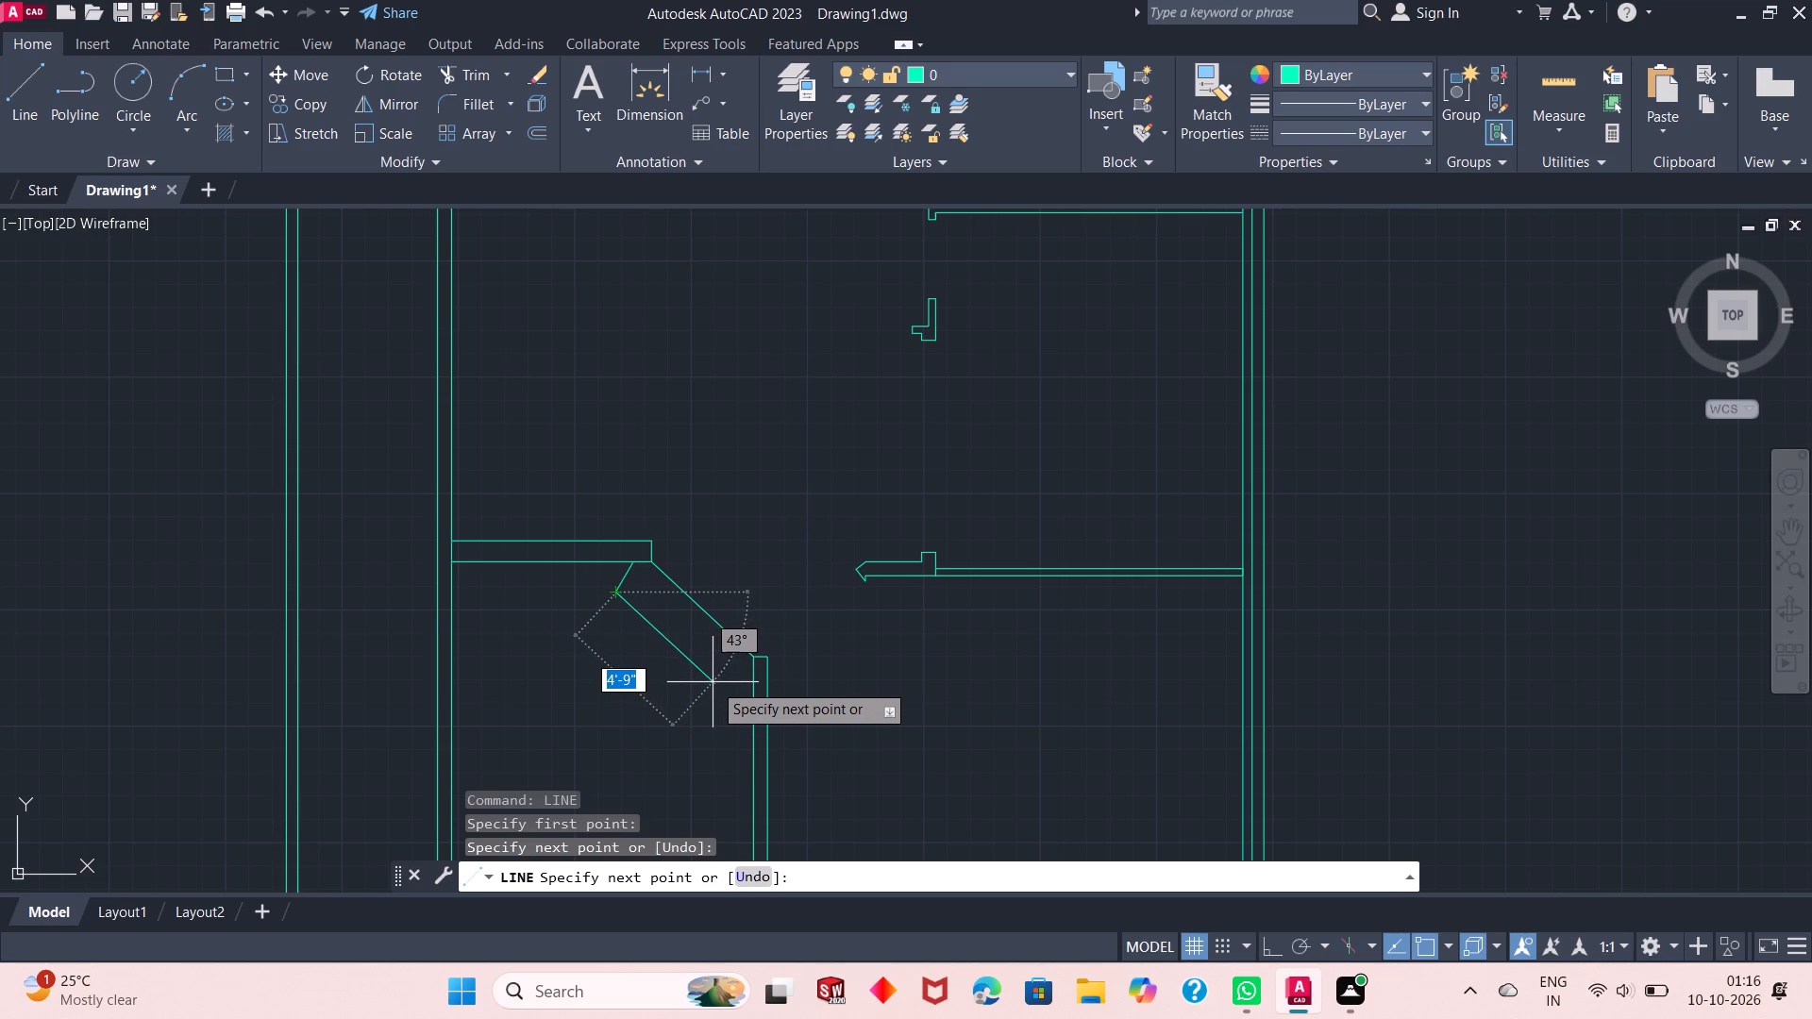
{"action": "left_click", "coordinate": [713, 683]}
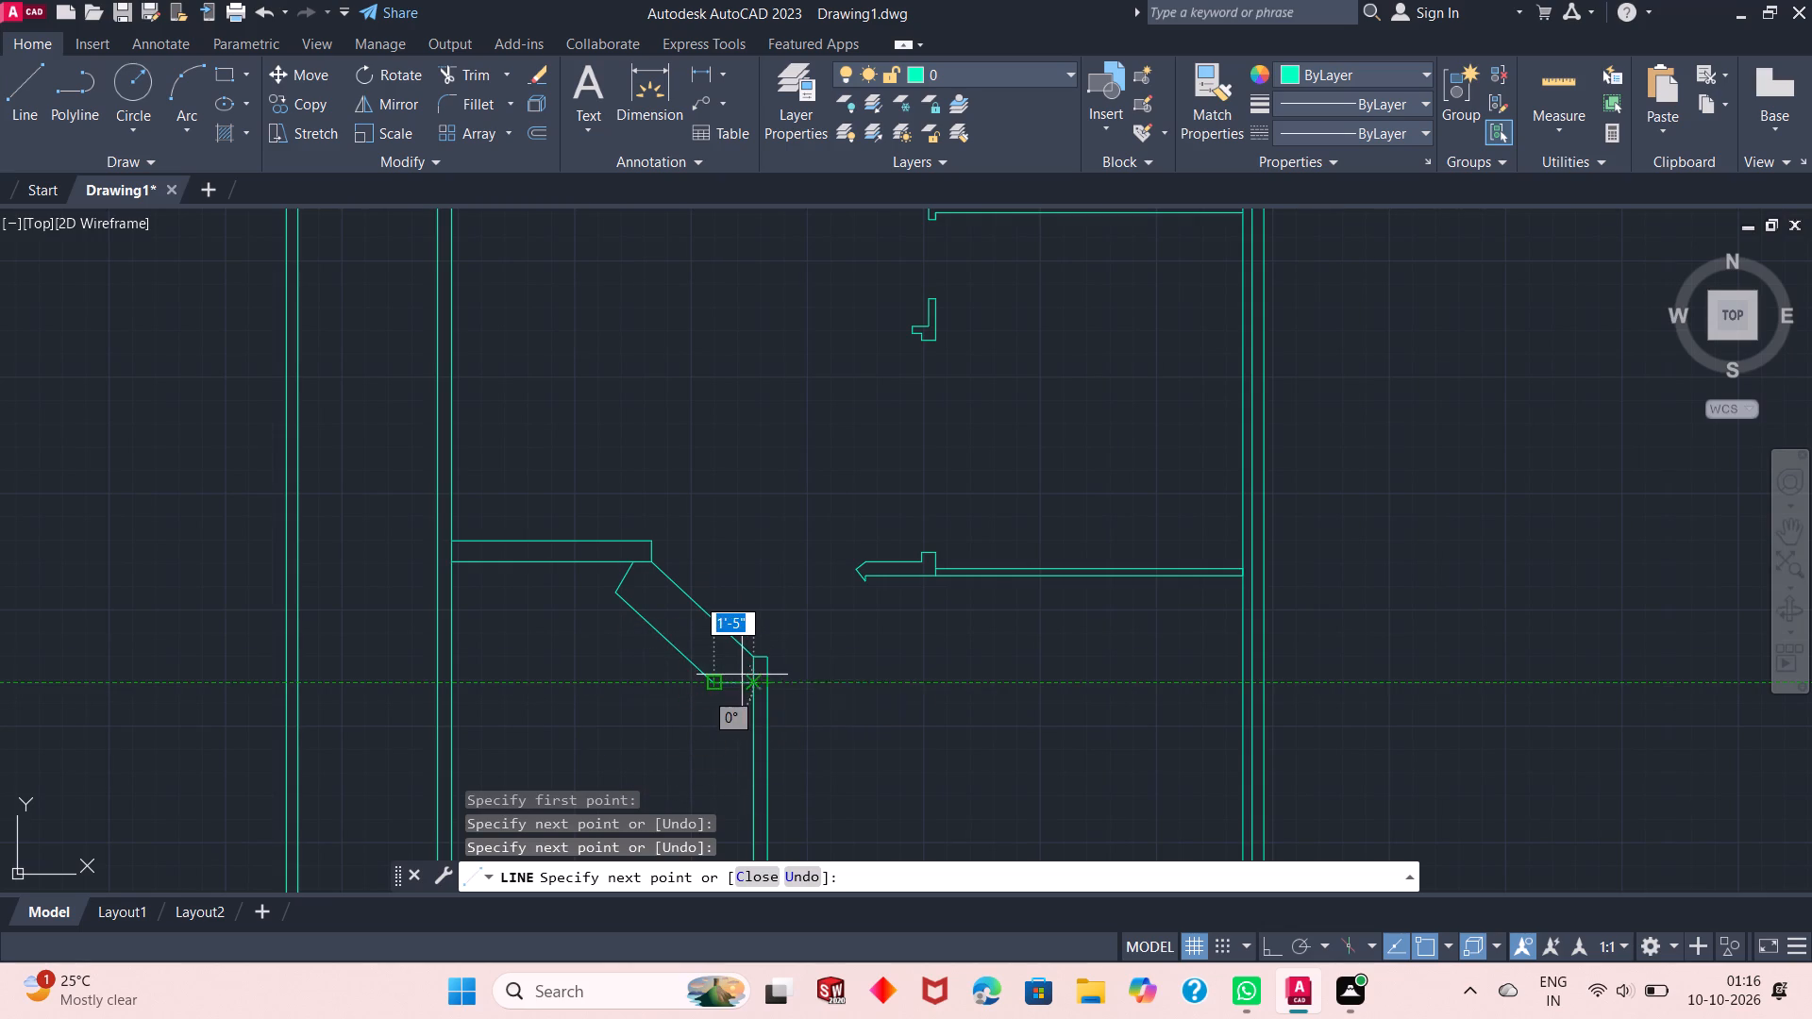
{"action": "left_click", "coordinate": [747, 680]}
{"action": "key", "text": "Escape"}
{"action": "key", "text": "Escape"}
{"action": "key", "text": "Escape"}
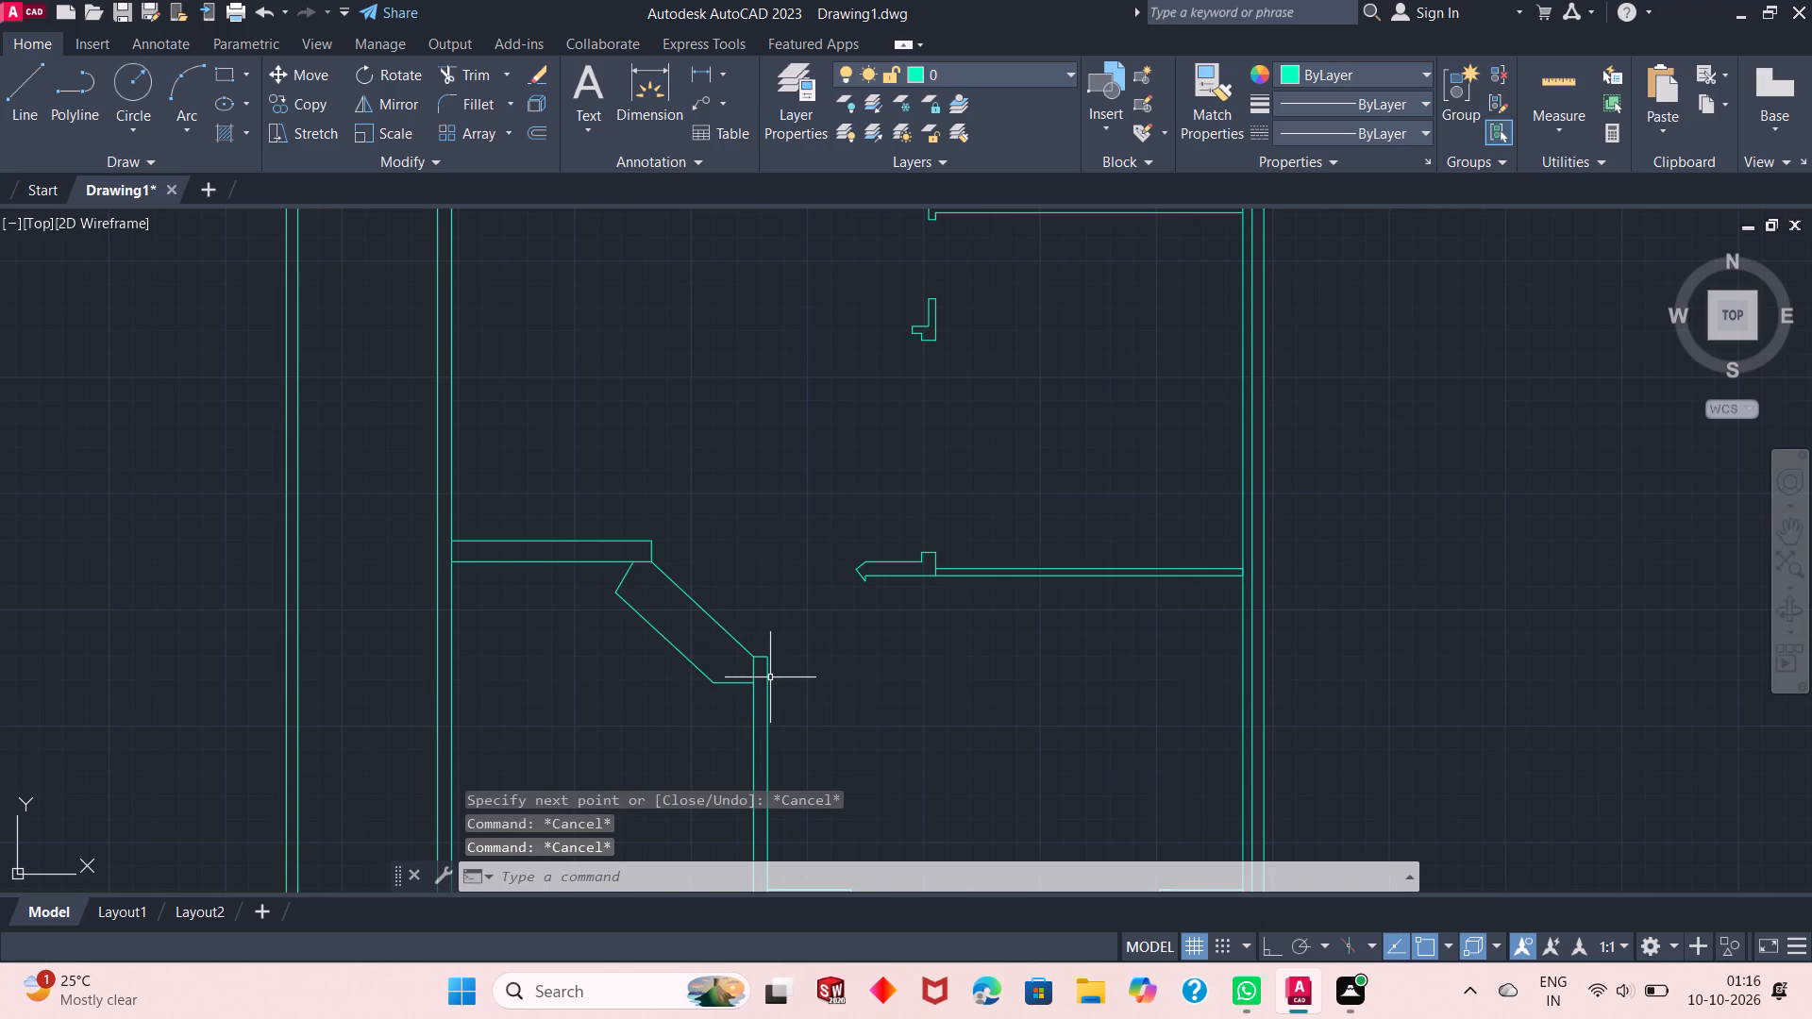
Examine the new angled wall segment and how it sits within the whole plan.
{"action": "scroll", "coordinate": [740, 608], "scroll_direction": "up", "scroll_amount": 2}
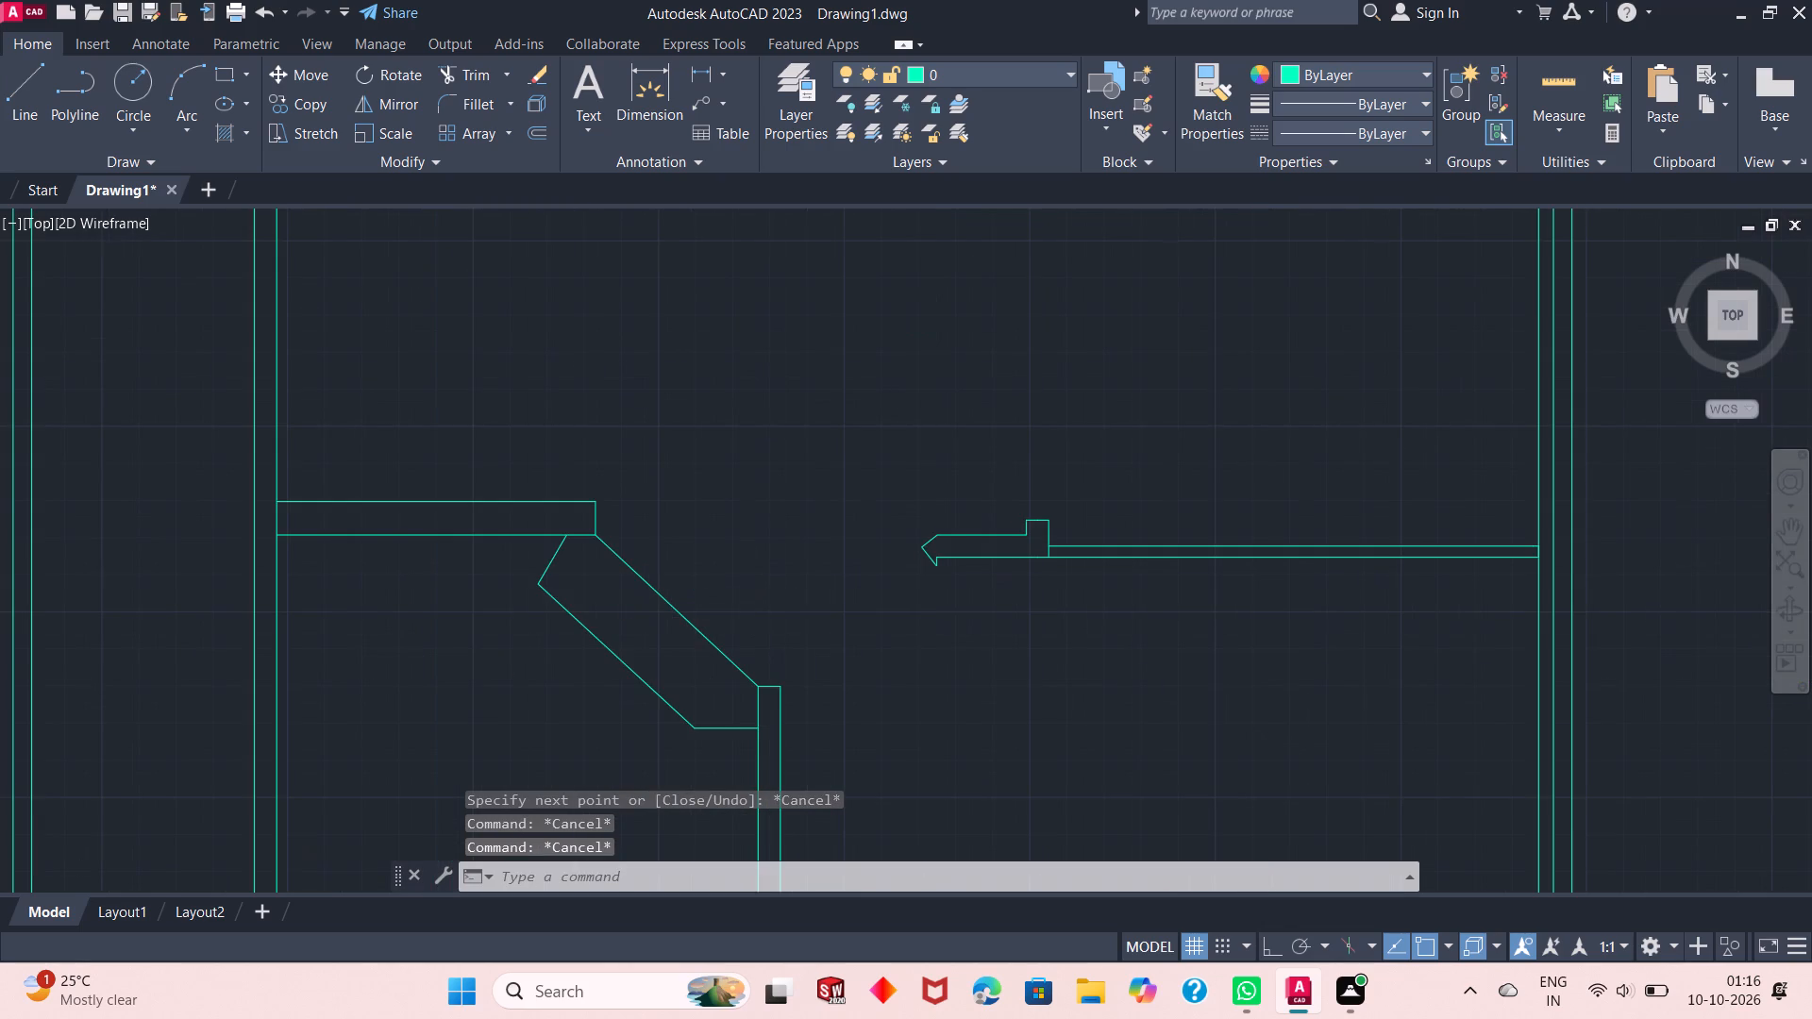
{"action": "scroll", "coordinate": [755, 591], "scroll_direction": "up", "scroll_amount": 1}
{"action": "scroll", "coordinate": [755, 591], "scroll_direction": "down", "scroll_amount": 5}
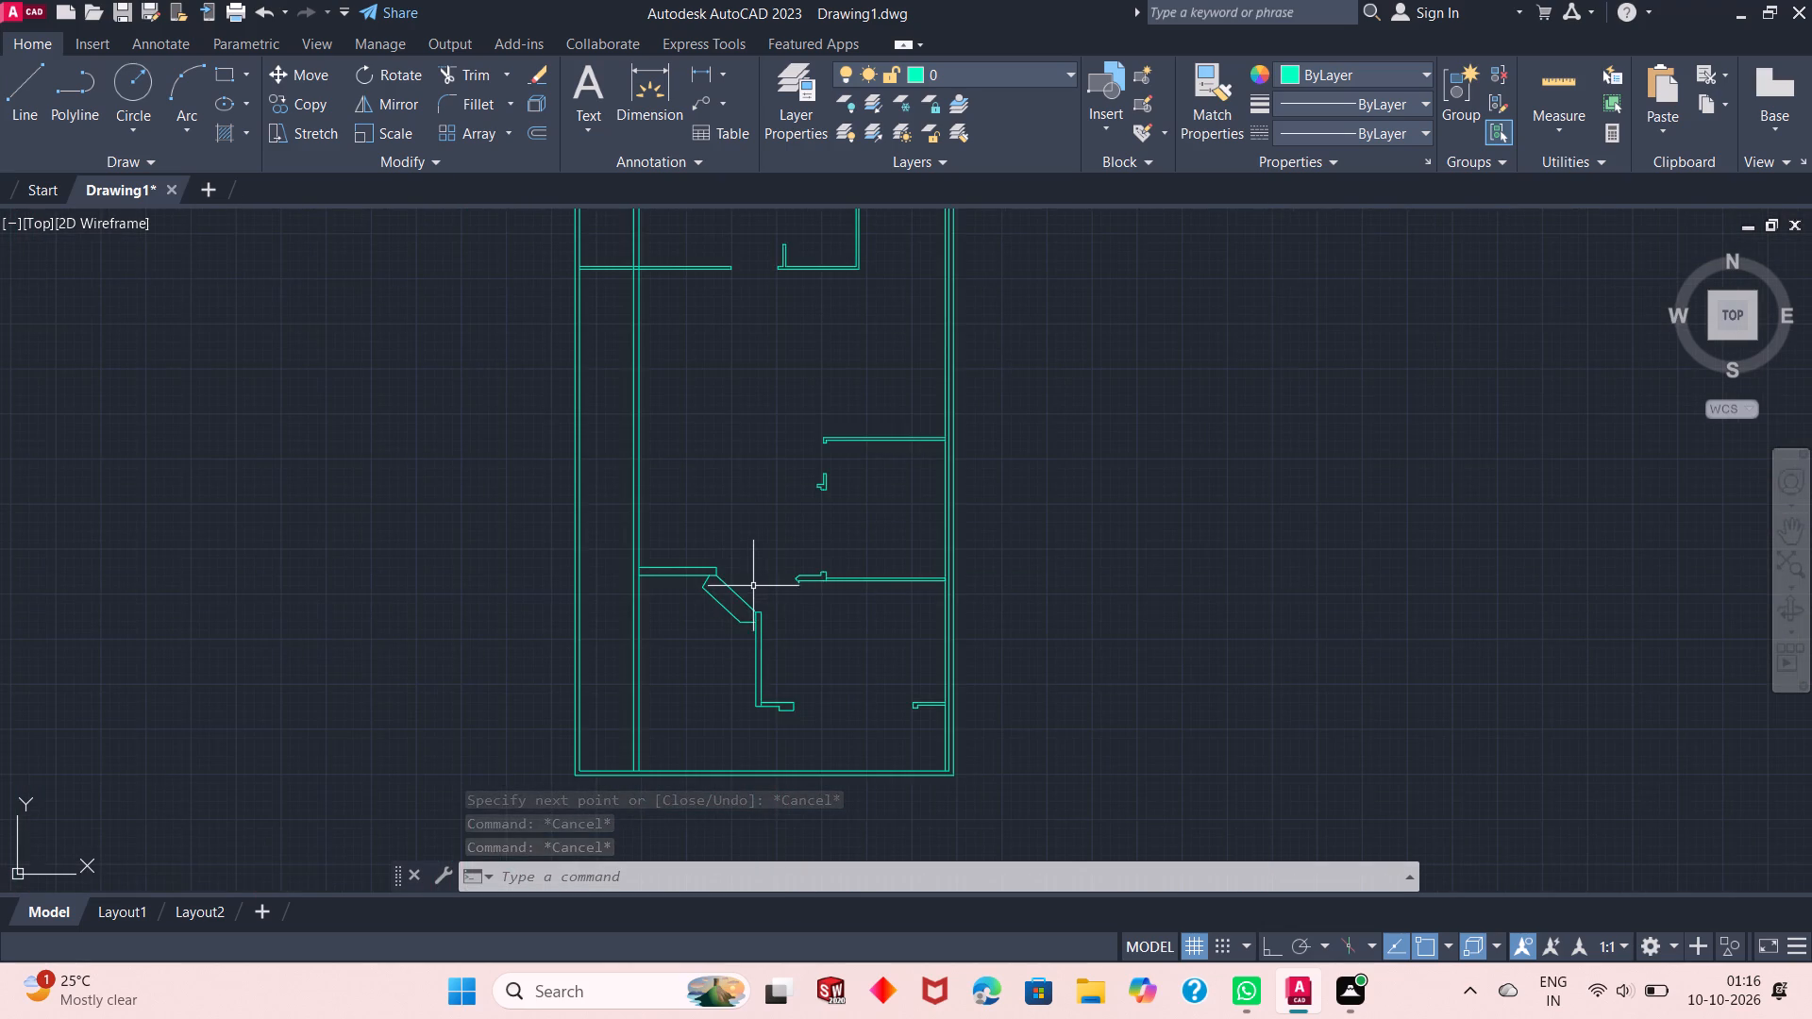
{"action": "scroll", "coordinate": [761, 659], "scroll_direction": "down", "scroll_amount": 2}
{"action": "scroll", "coordinate": [763, 664], "scroll_direction": "up", "scroll_amount": 2}
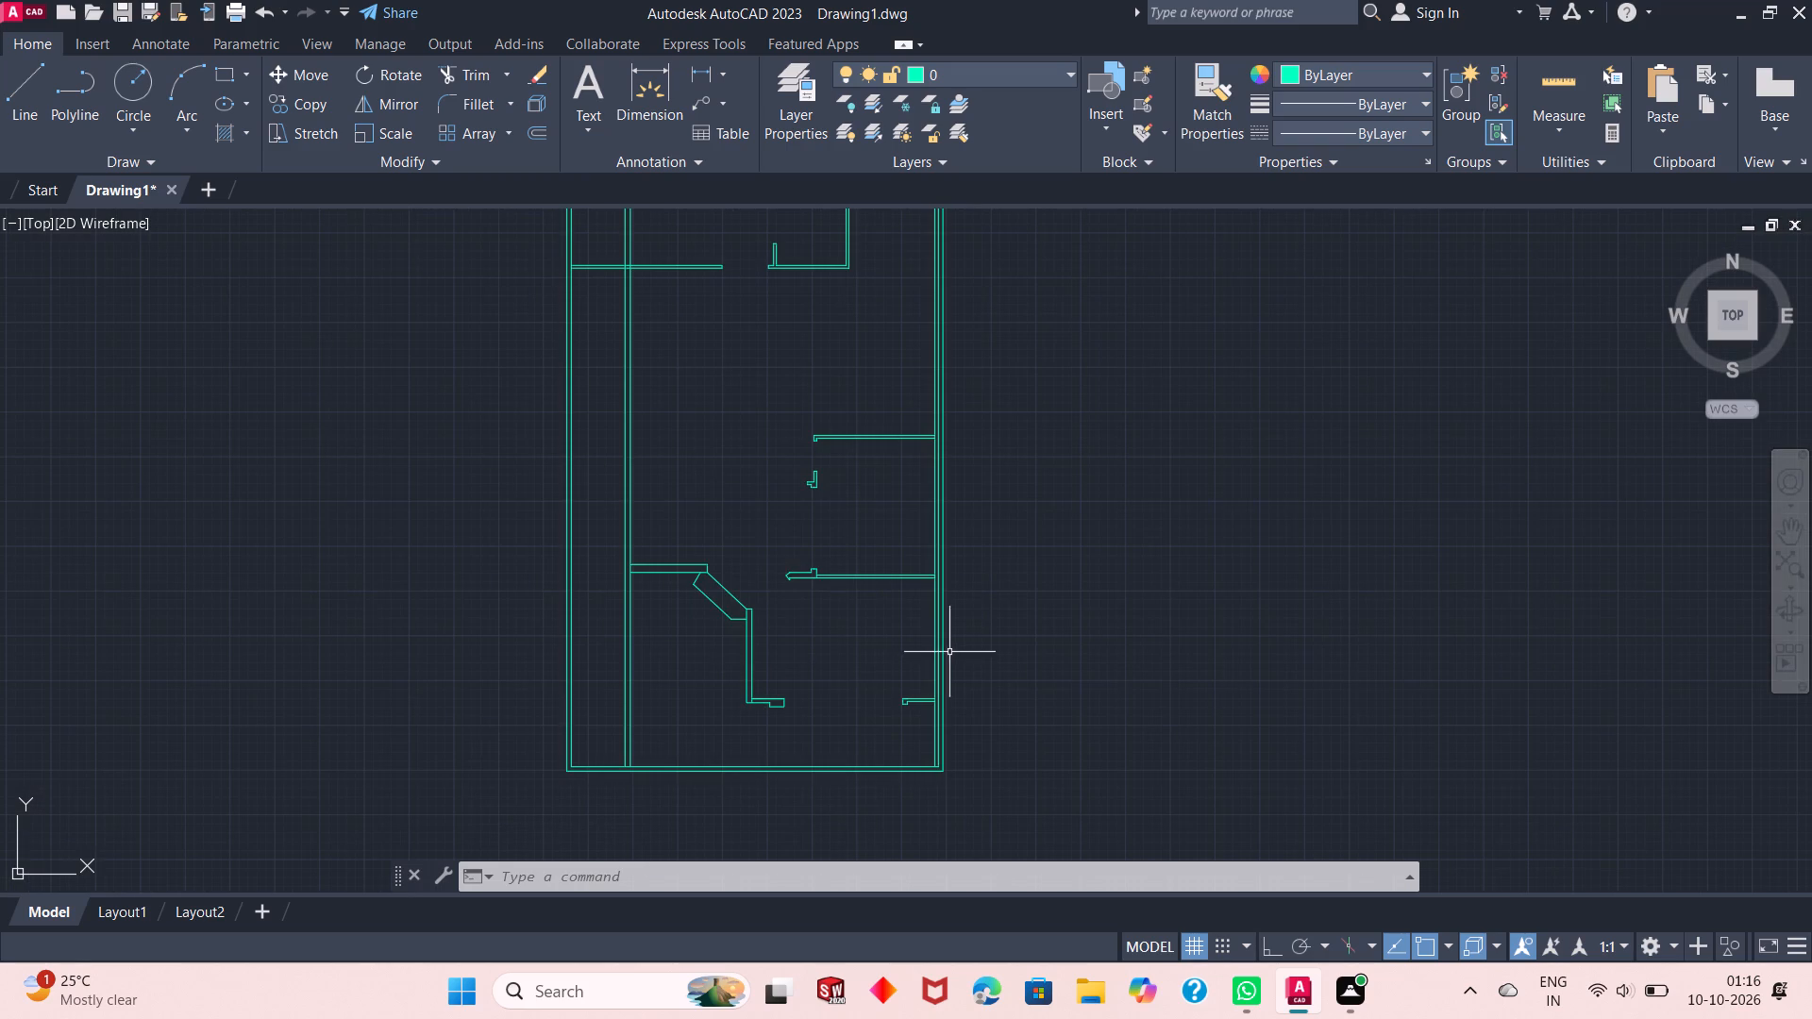
{"action": "scroll", "coordinate": [800, 689], "scroll_direction": "down", "scroll_amount": 1}
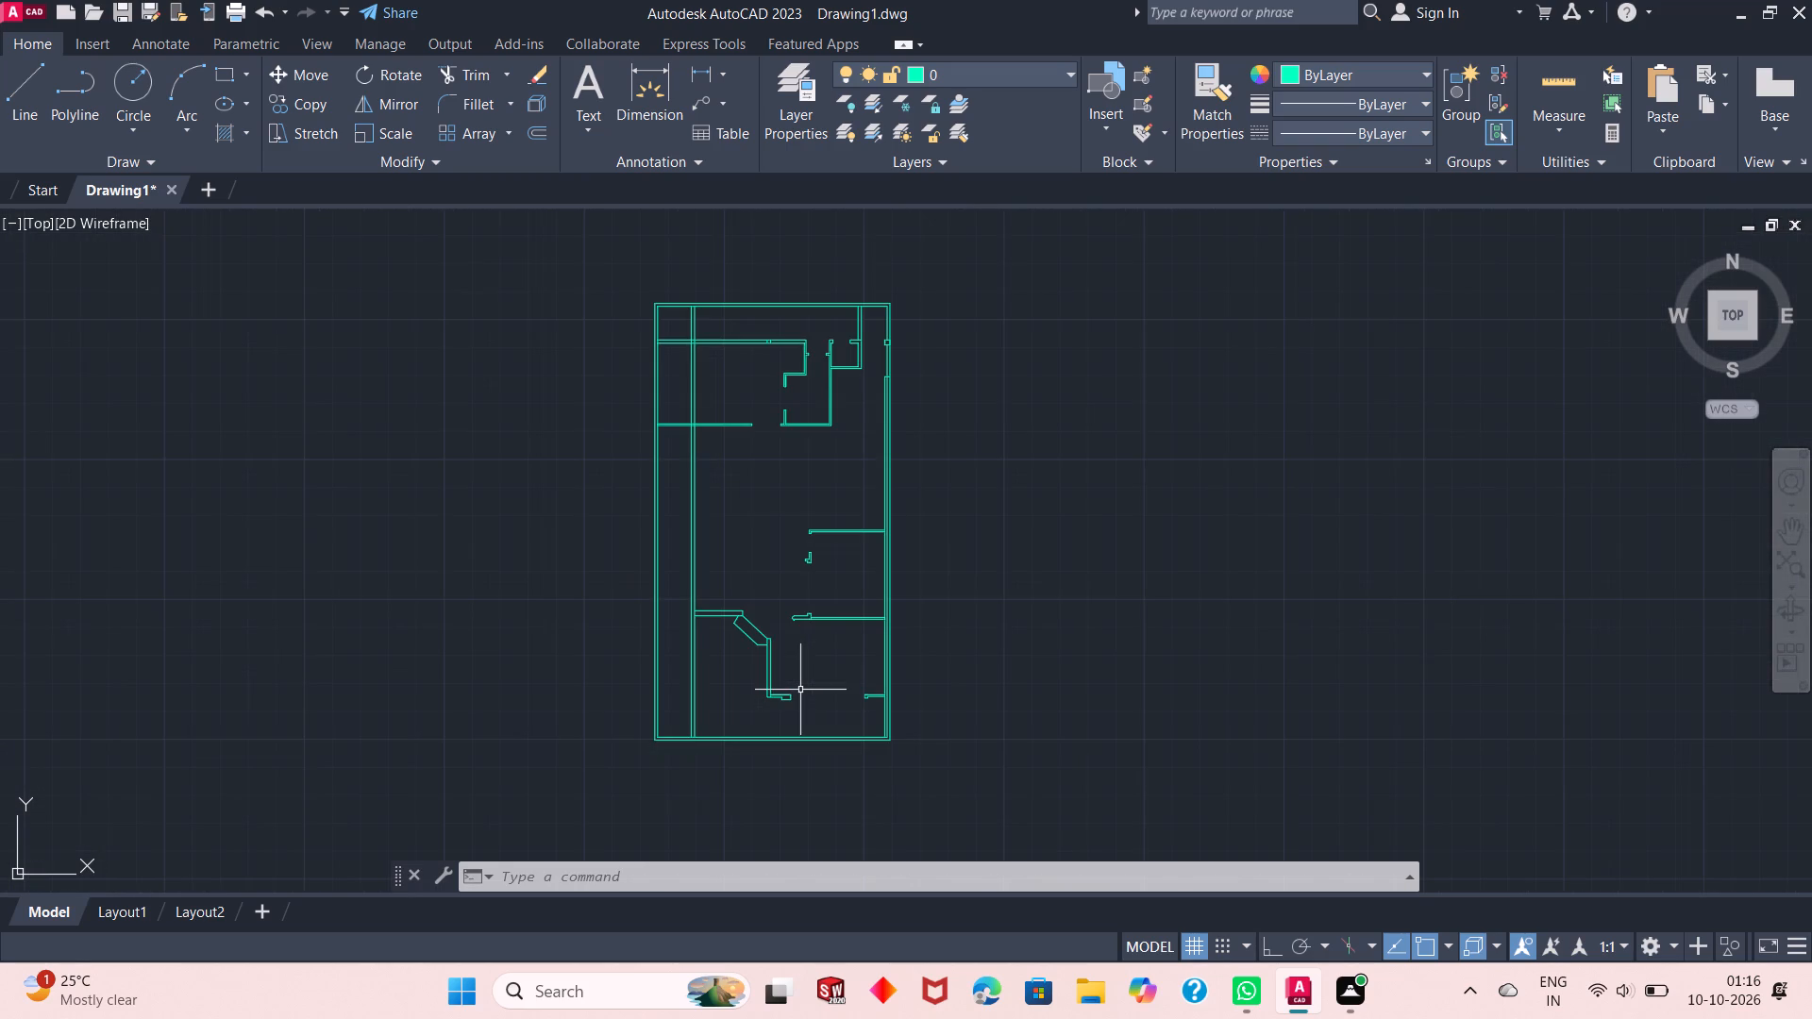
{"action": "scroll", "coordinate": [818, 602], "scroll_direction": "up", "scroll_amount": 4}
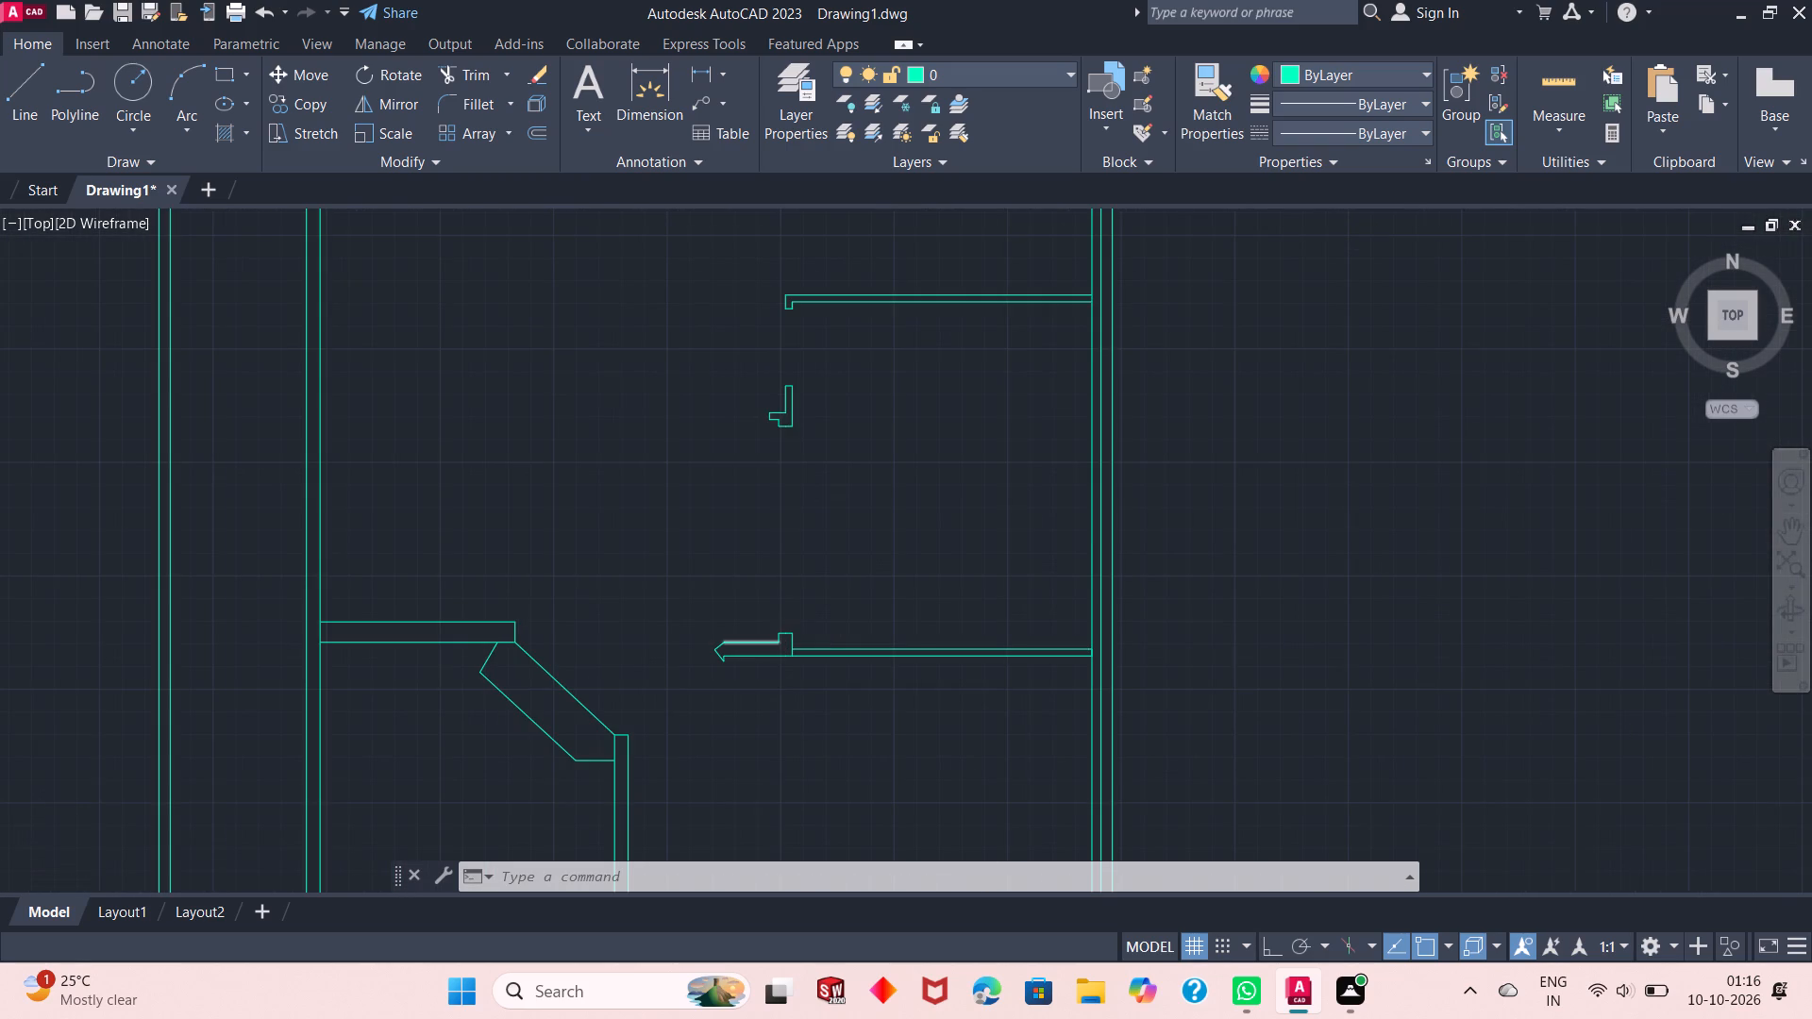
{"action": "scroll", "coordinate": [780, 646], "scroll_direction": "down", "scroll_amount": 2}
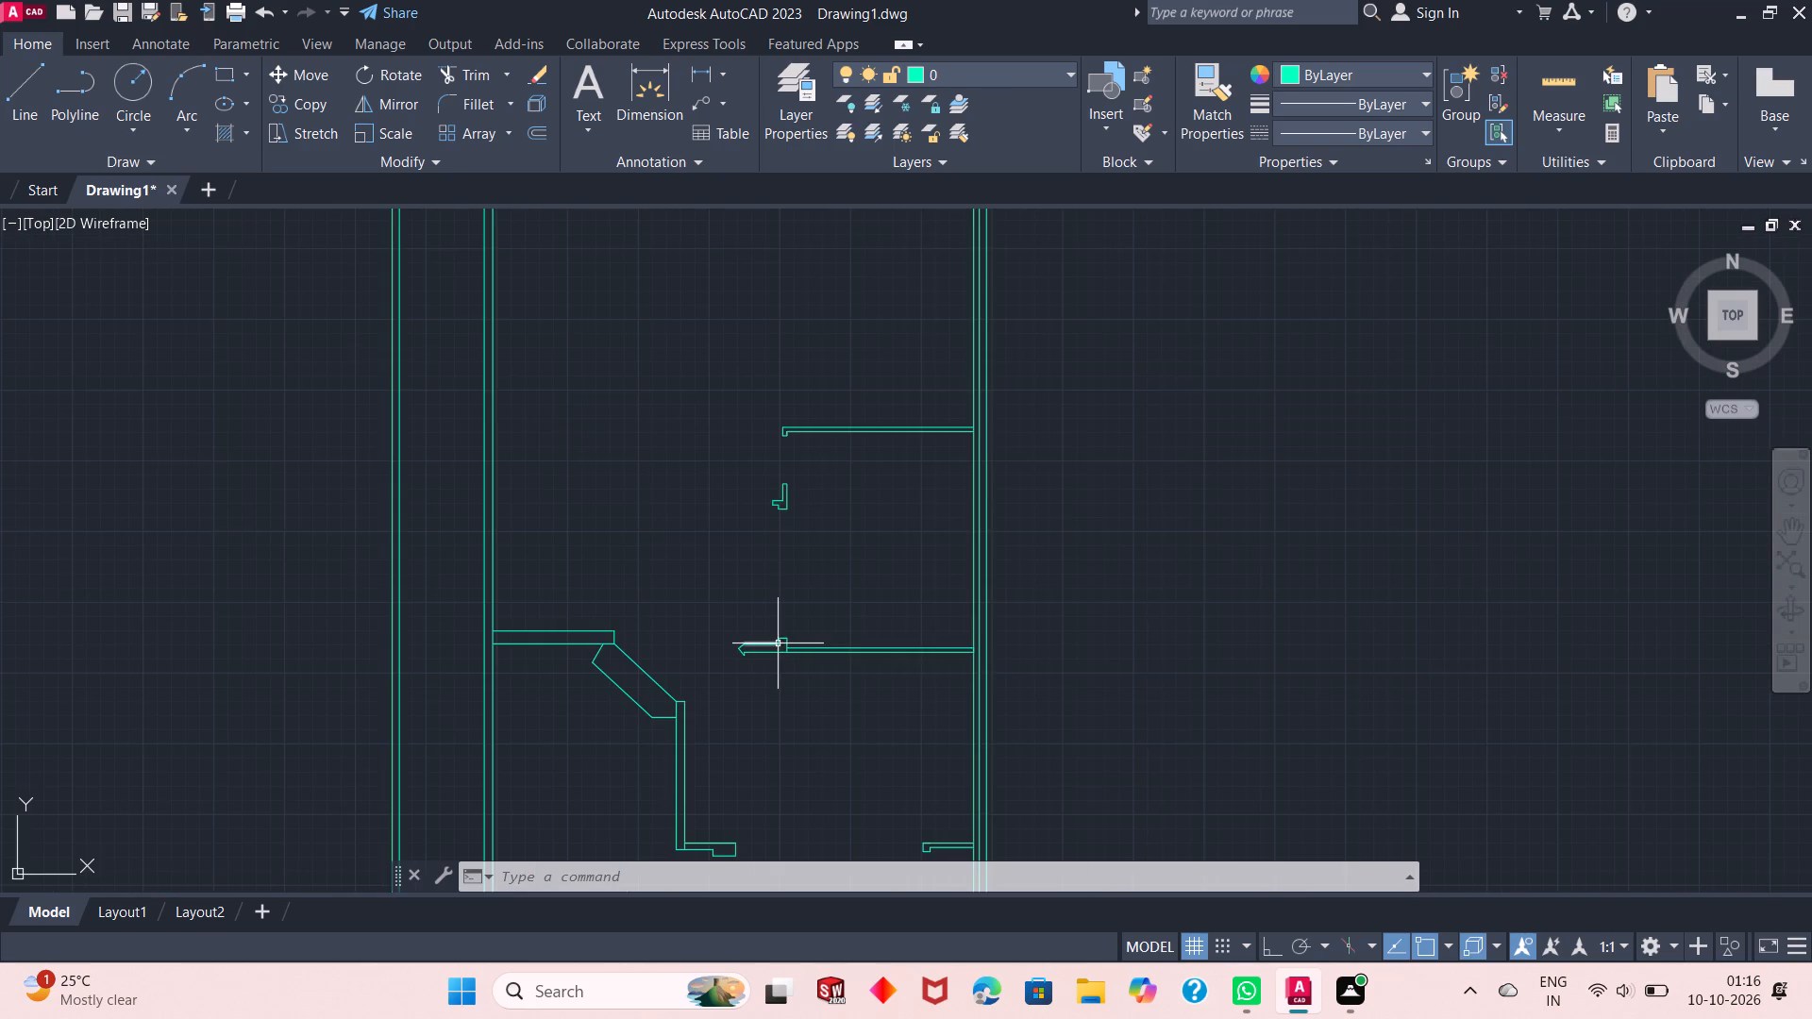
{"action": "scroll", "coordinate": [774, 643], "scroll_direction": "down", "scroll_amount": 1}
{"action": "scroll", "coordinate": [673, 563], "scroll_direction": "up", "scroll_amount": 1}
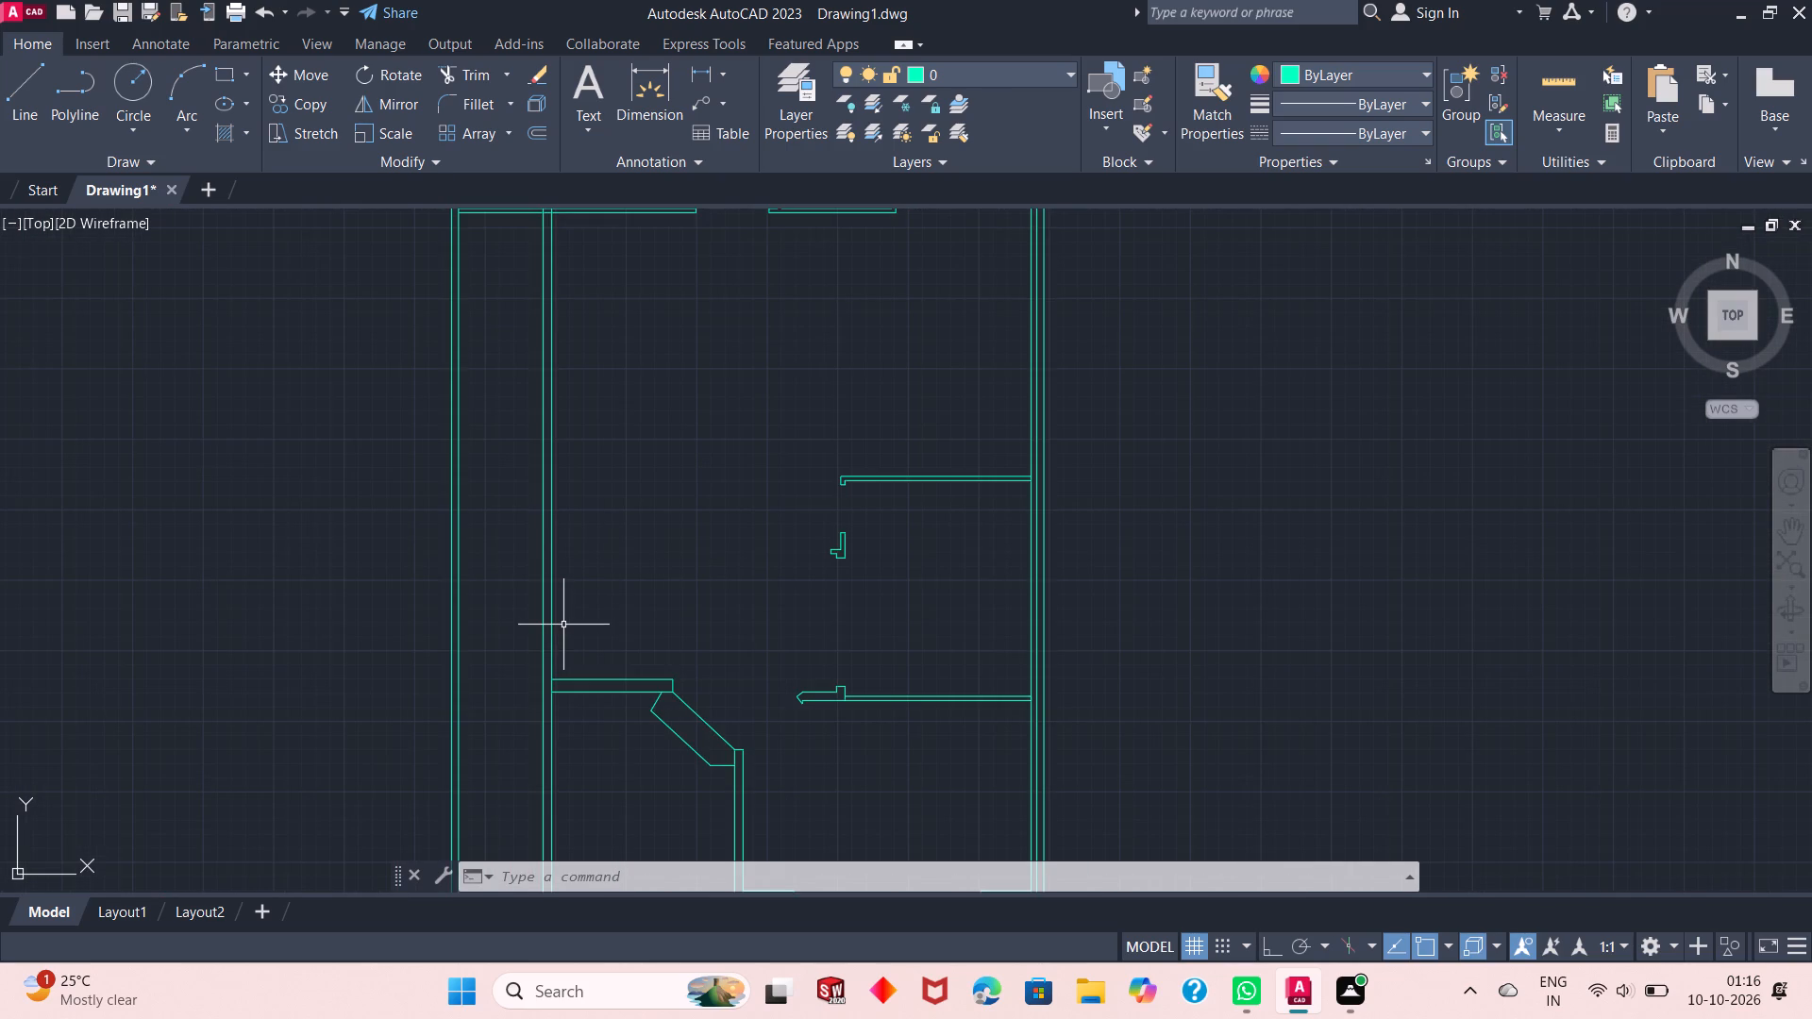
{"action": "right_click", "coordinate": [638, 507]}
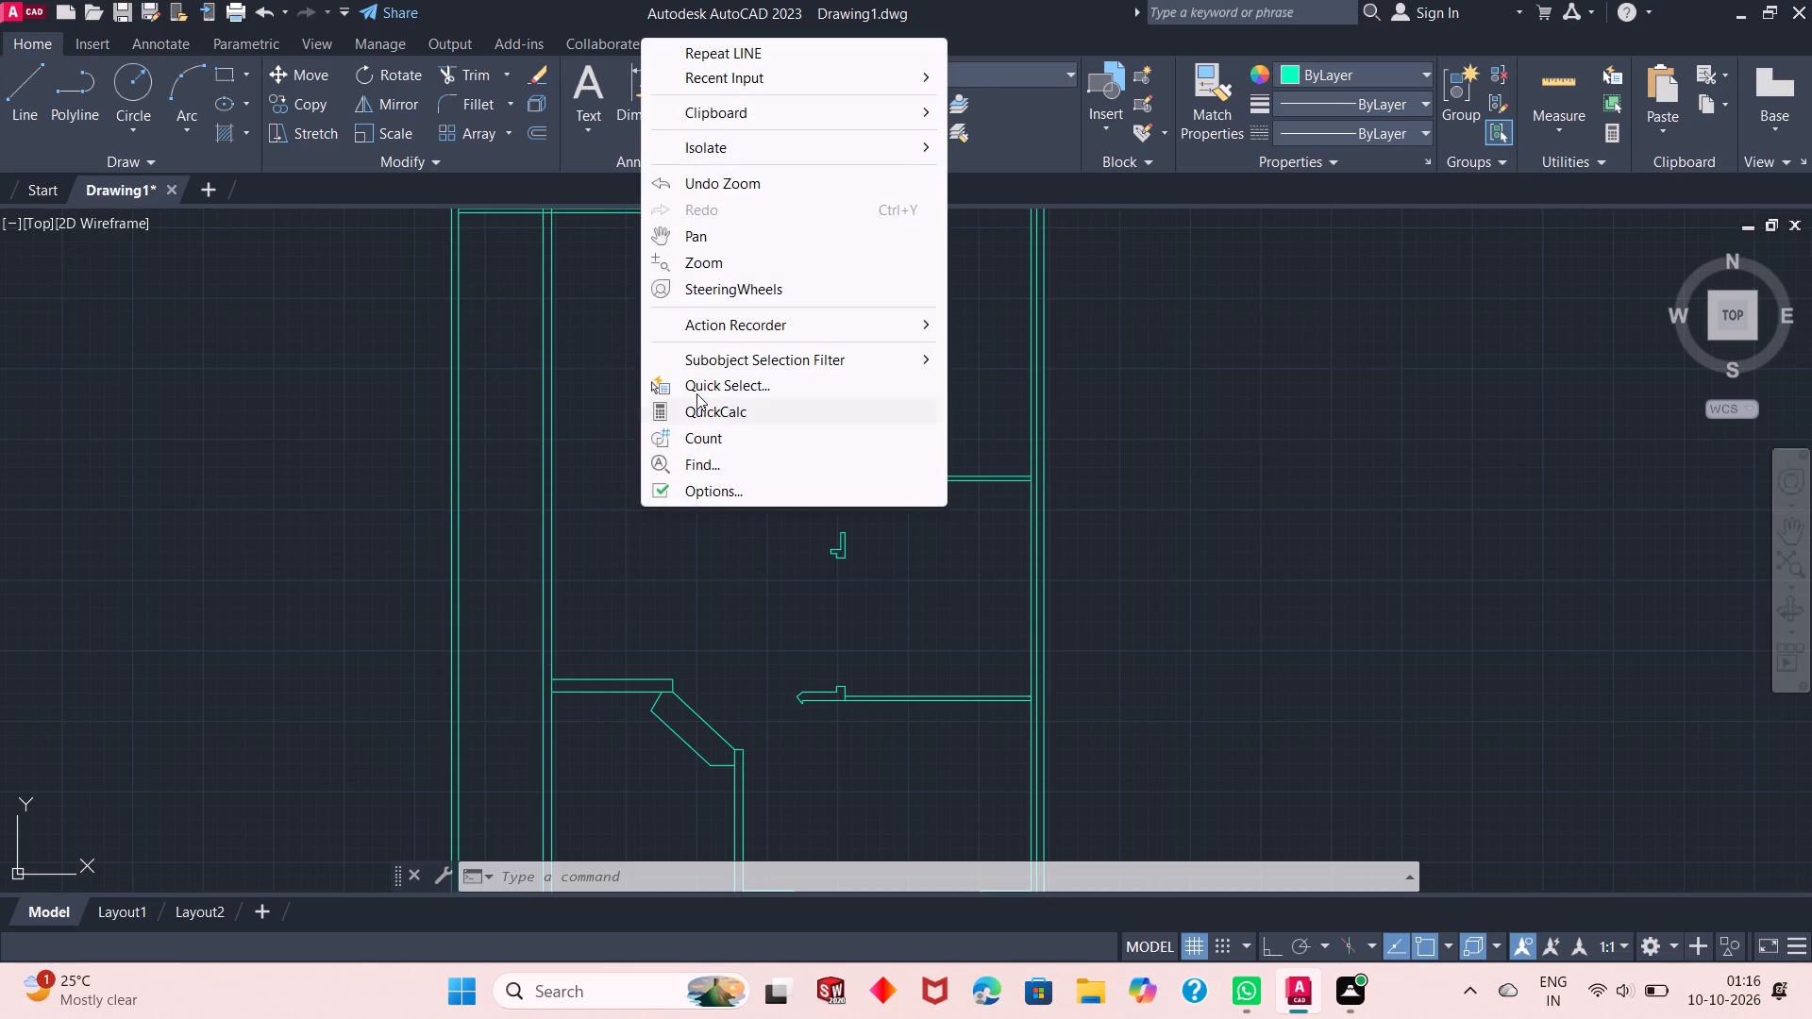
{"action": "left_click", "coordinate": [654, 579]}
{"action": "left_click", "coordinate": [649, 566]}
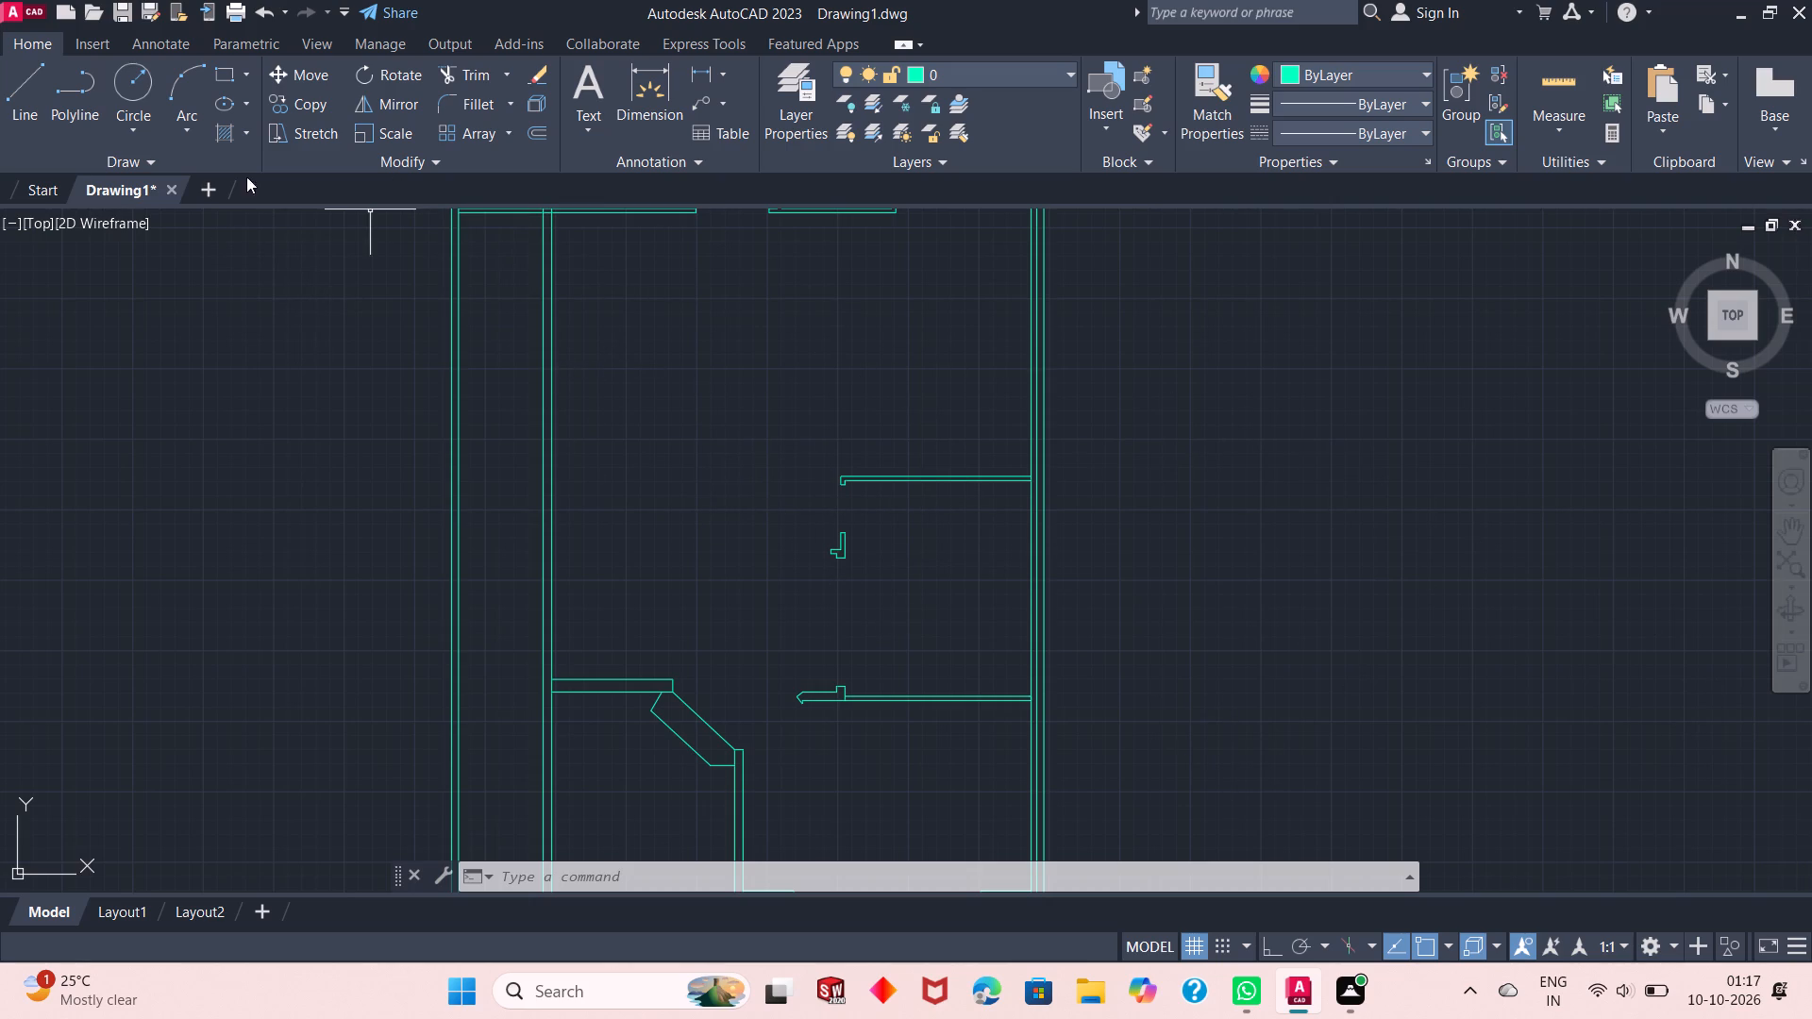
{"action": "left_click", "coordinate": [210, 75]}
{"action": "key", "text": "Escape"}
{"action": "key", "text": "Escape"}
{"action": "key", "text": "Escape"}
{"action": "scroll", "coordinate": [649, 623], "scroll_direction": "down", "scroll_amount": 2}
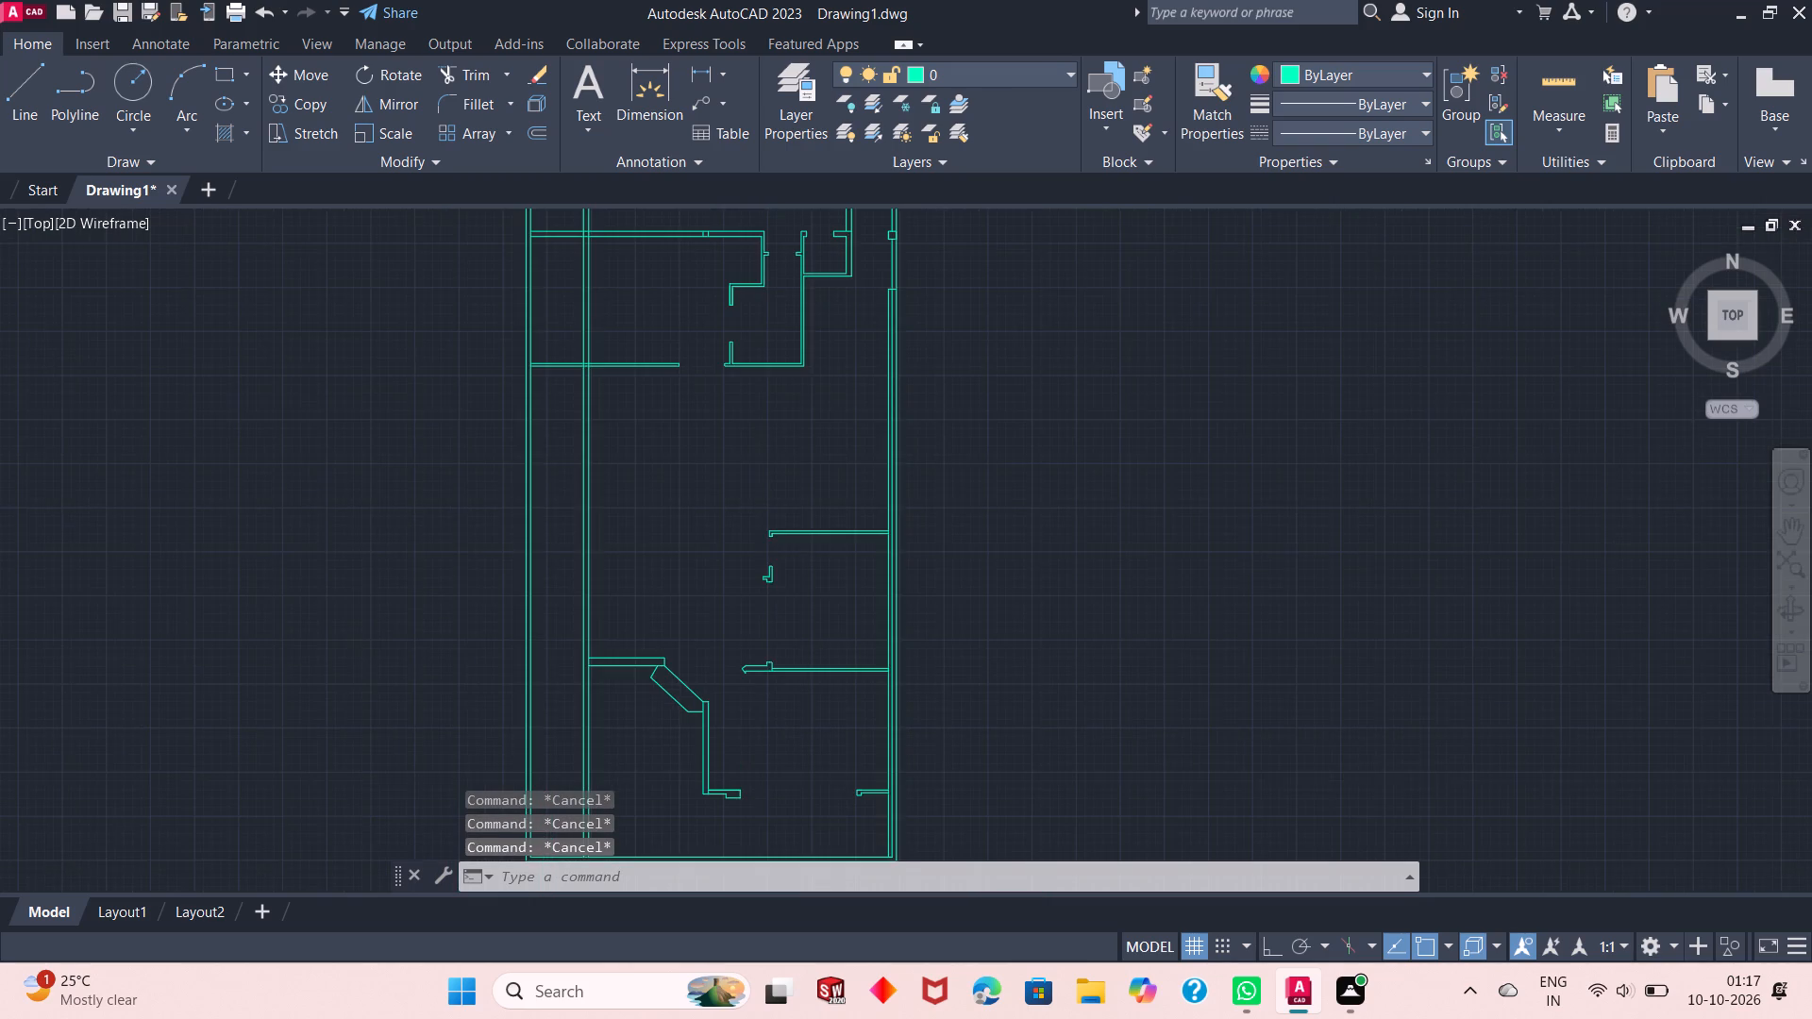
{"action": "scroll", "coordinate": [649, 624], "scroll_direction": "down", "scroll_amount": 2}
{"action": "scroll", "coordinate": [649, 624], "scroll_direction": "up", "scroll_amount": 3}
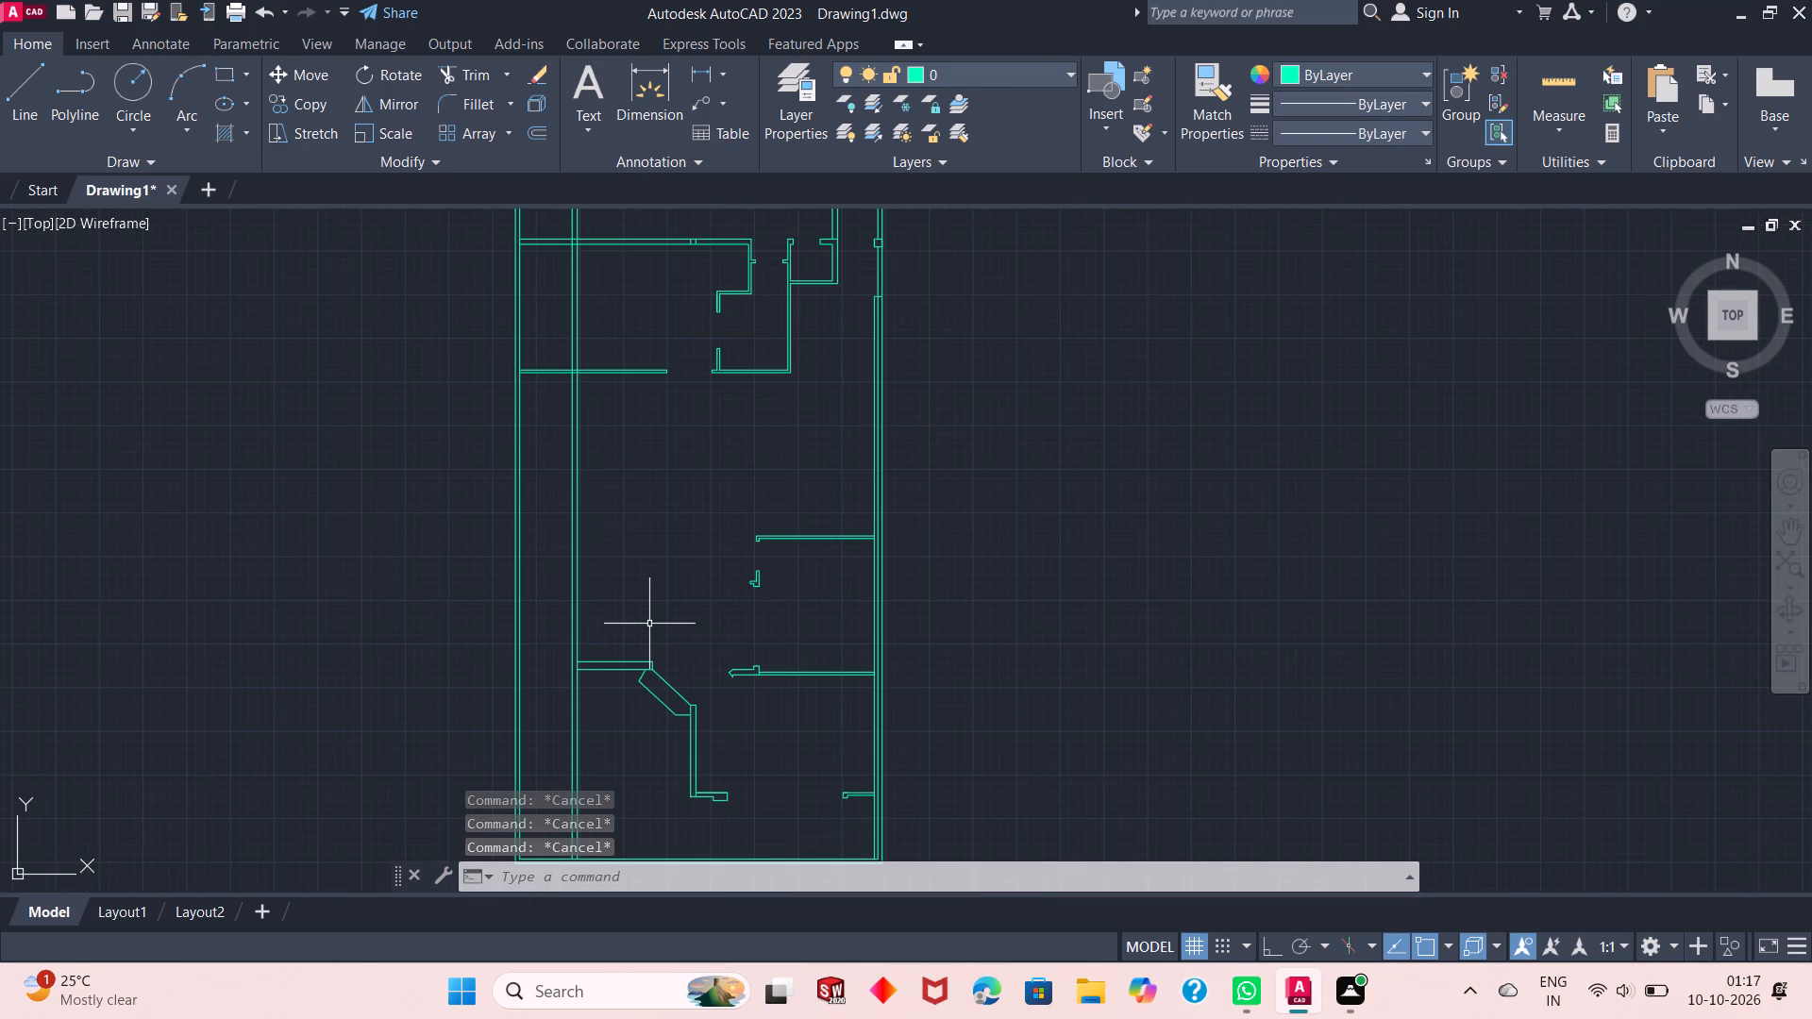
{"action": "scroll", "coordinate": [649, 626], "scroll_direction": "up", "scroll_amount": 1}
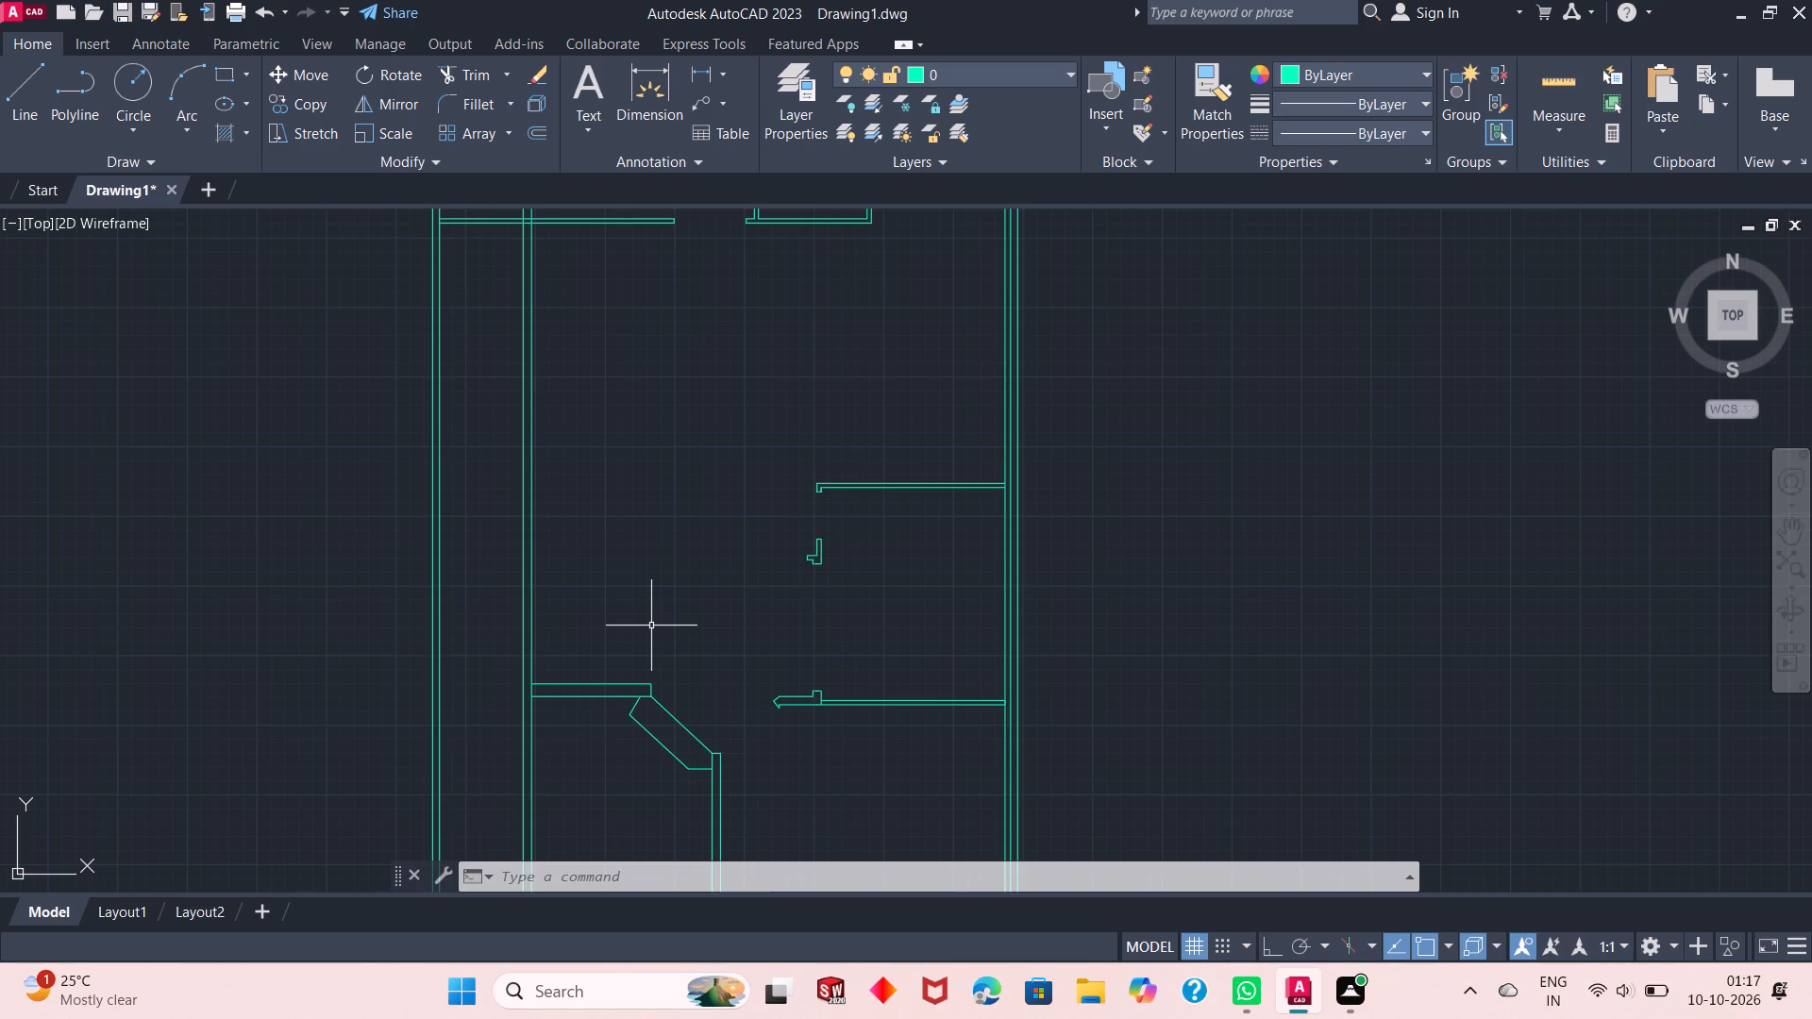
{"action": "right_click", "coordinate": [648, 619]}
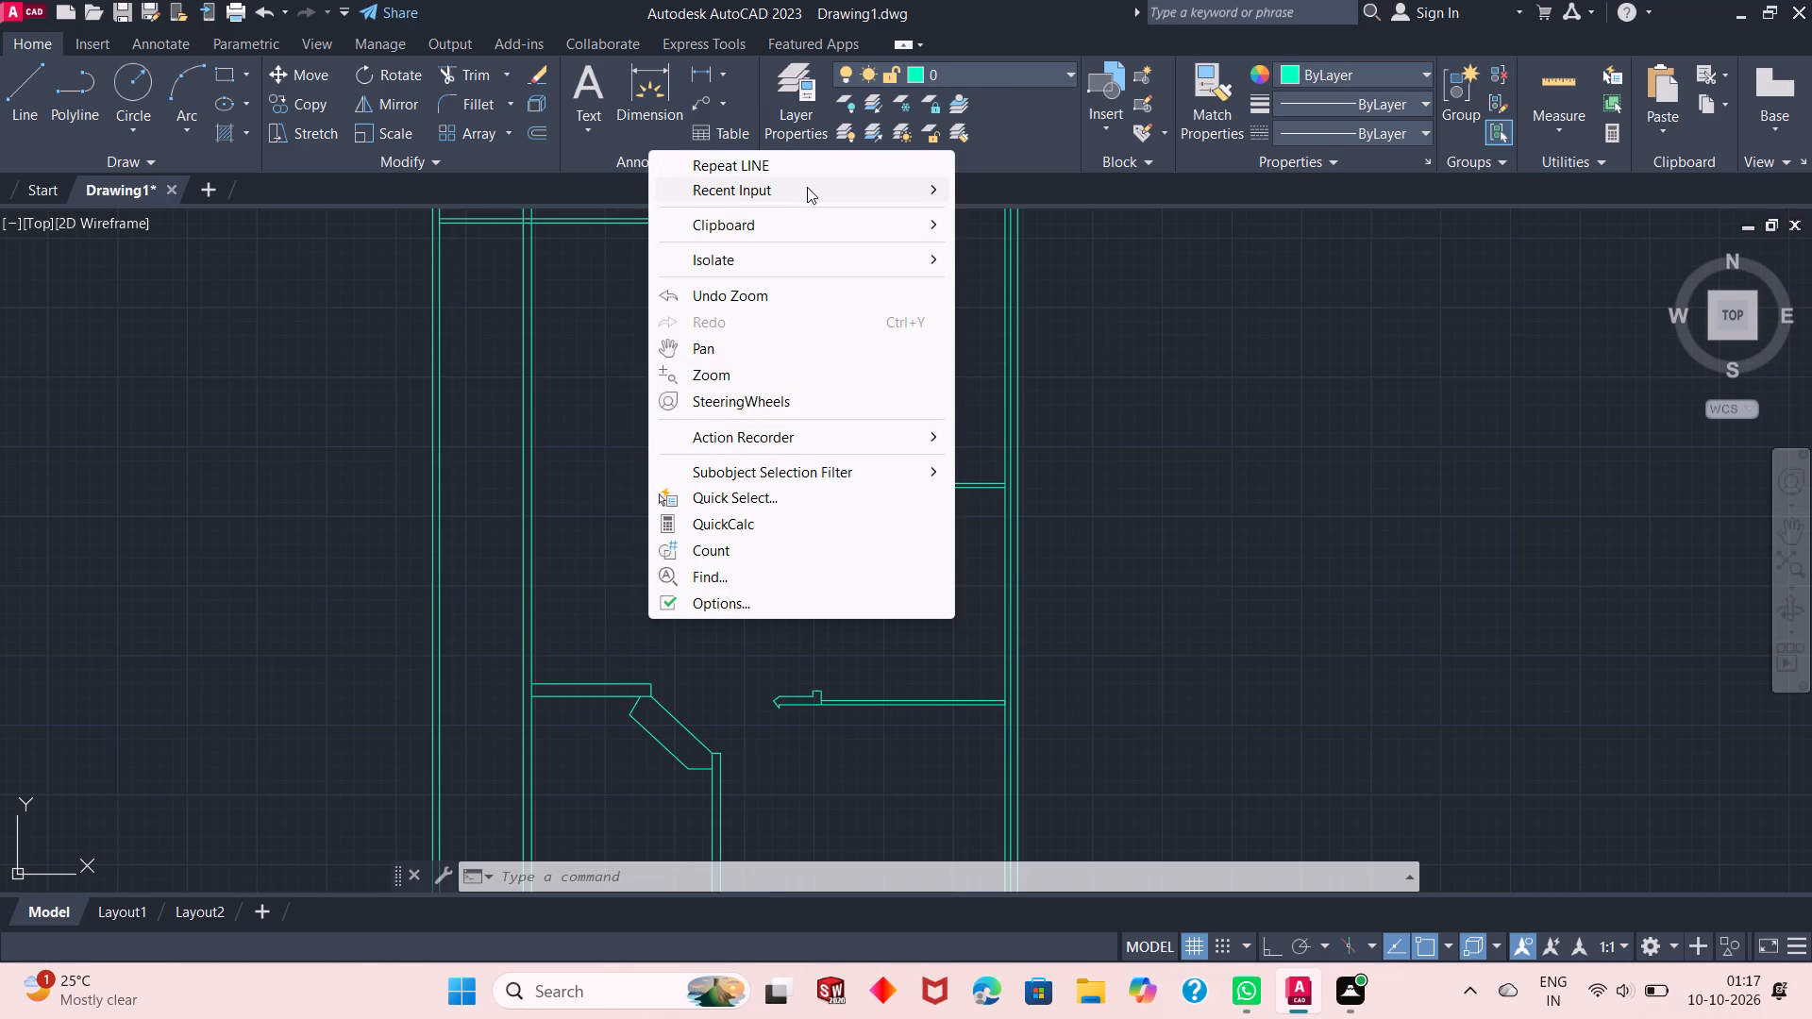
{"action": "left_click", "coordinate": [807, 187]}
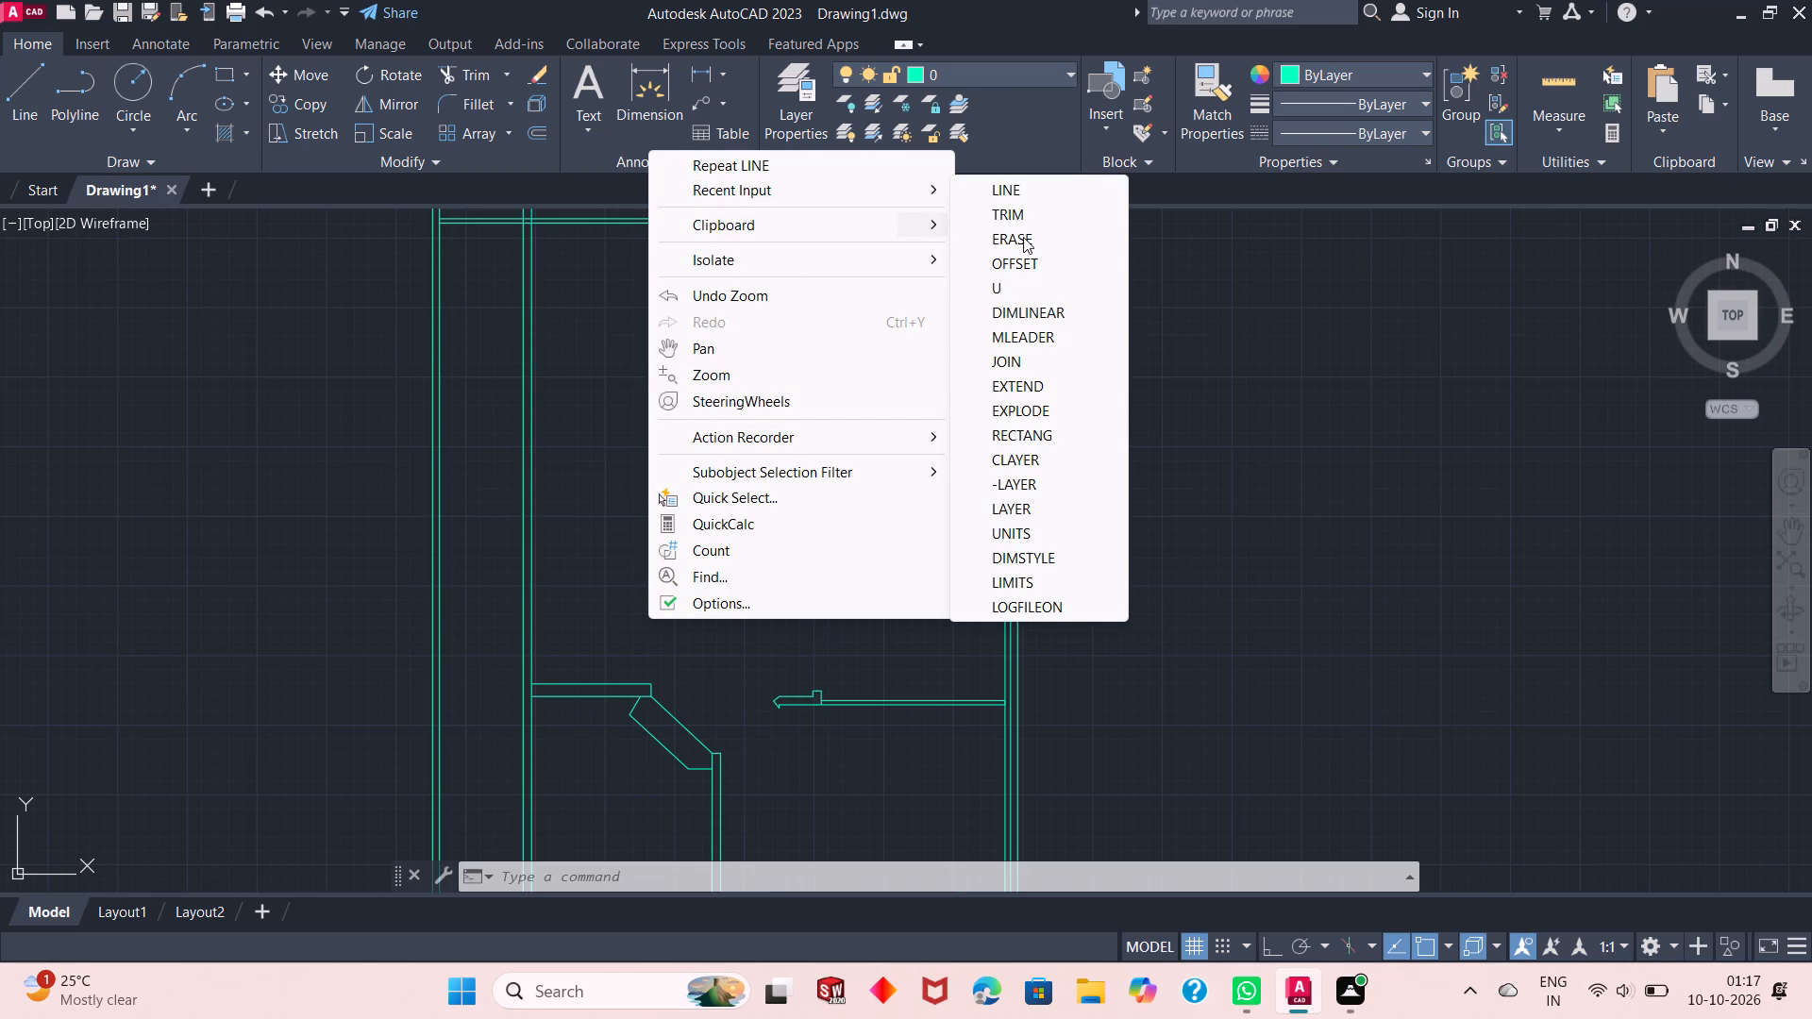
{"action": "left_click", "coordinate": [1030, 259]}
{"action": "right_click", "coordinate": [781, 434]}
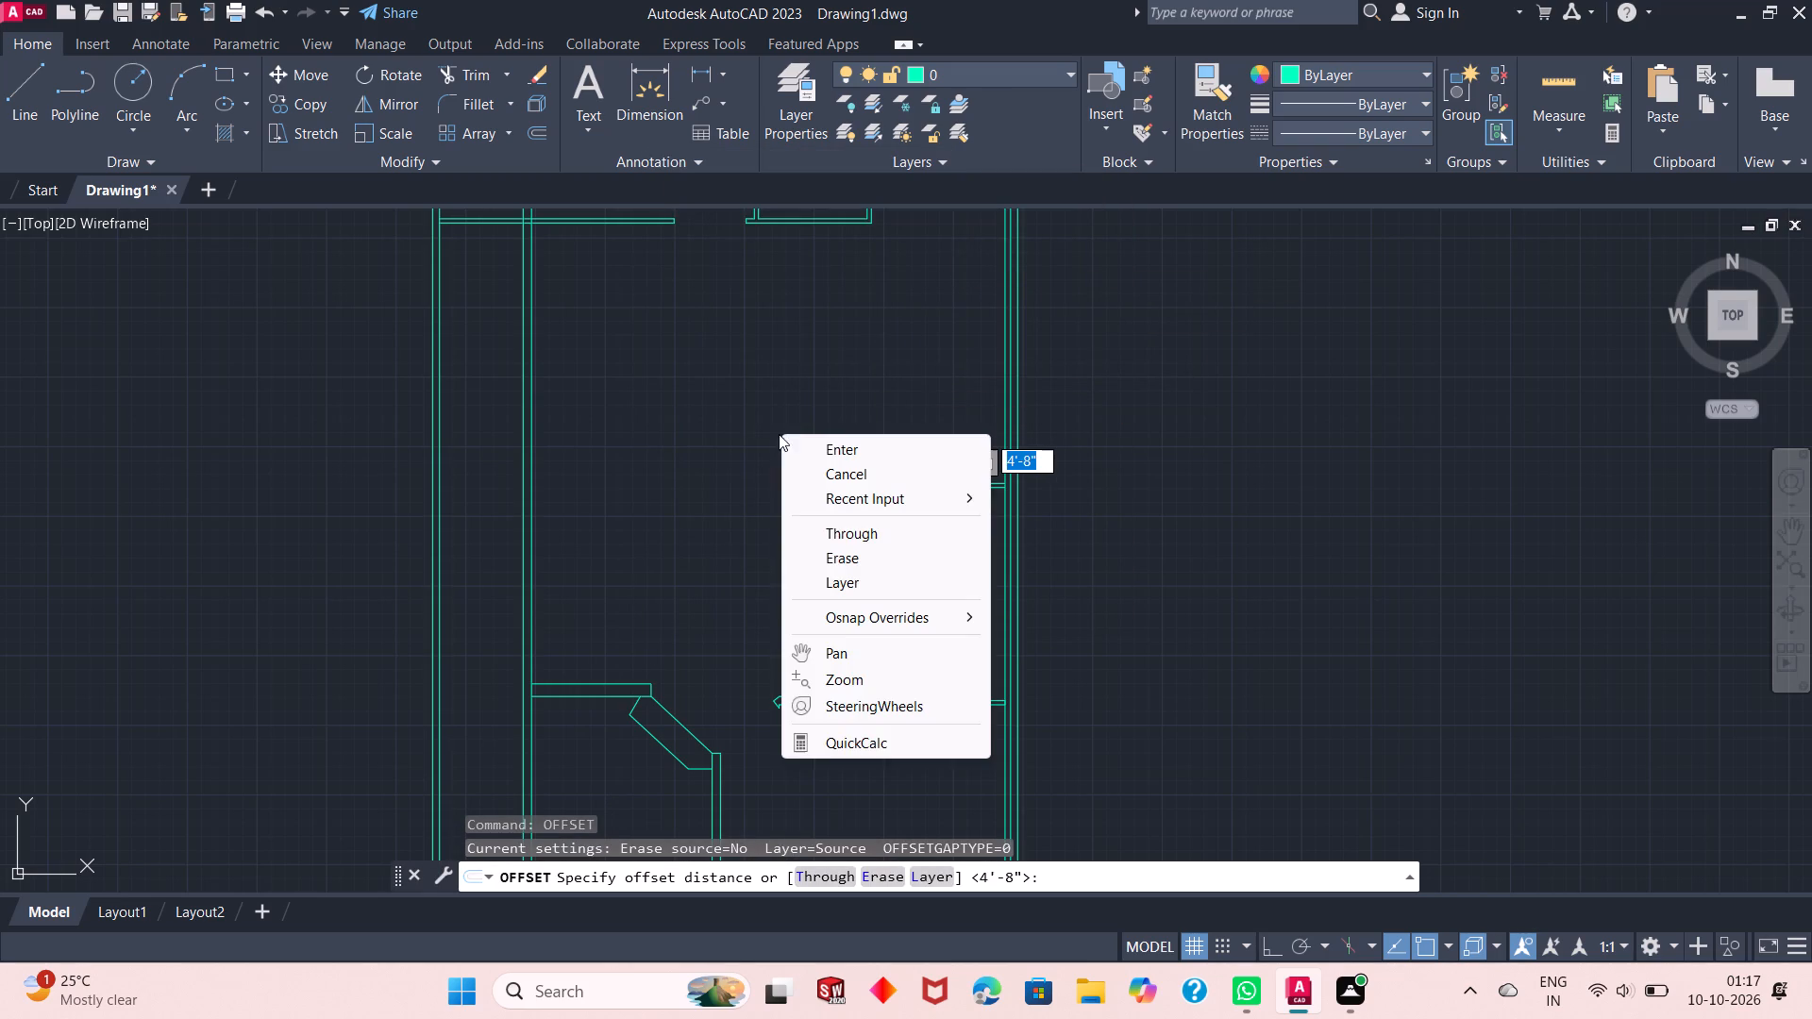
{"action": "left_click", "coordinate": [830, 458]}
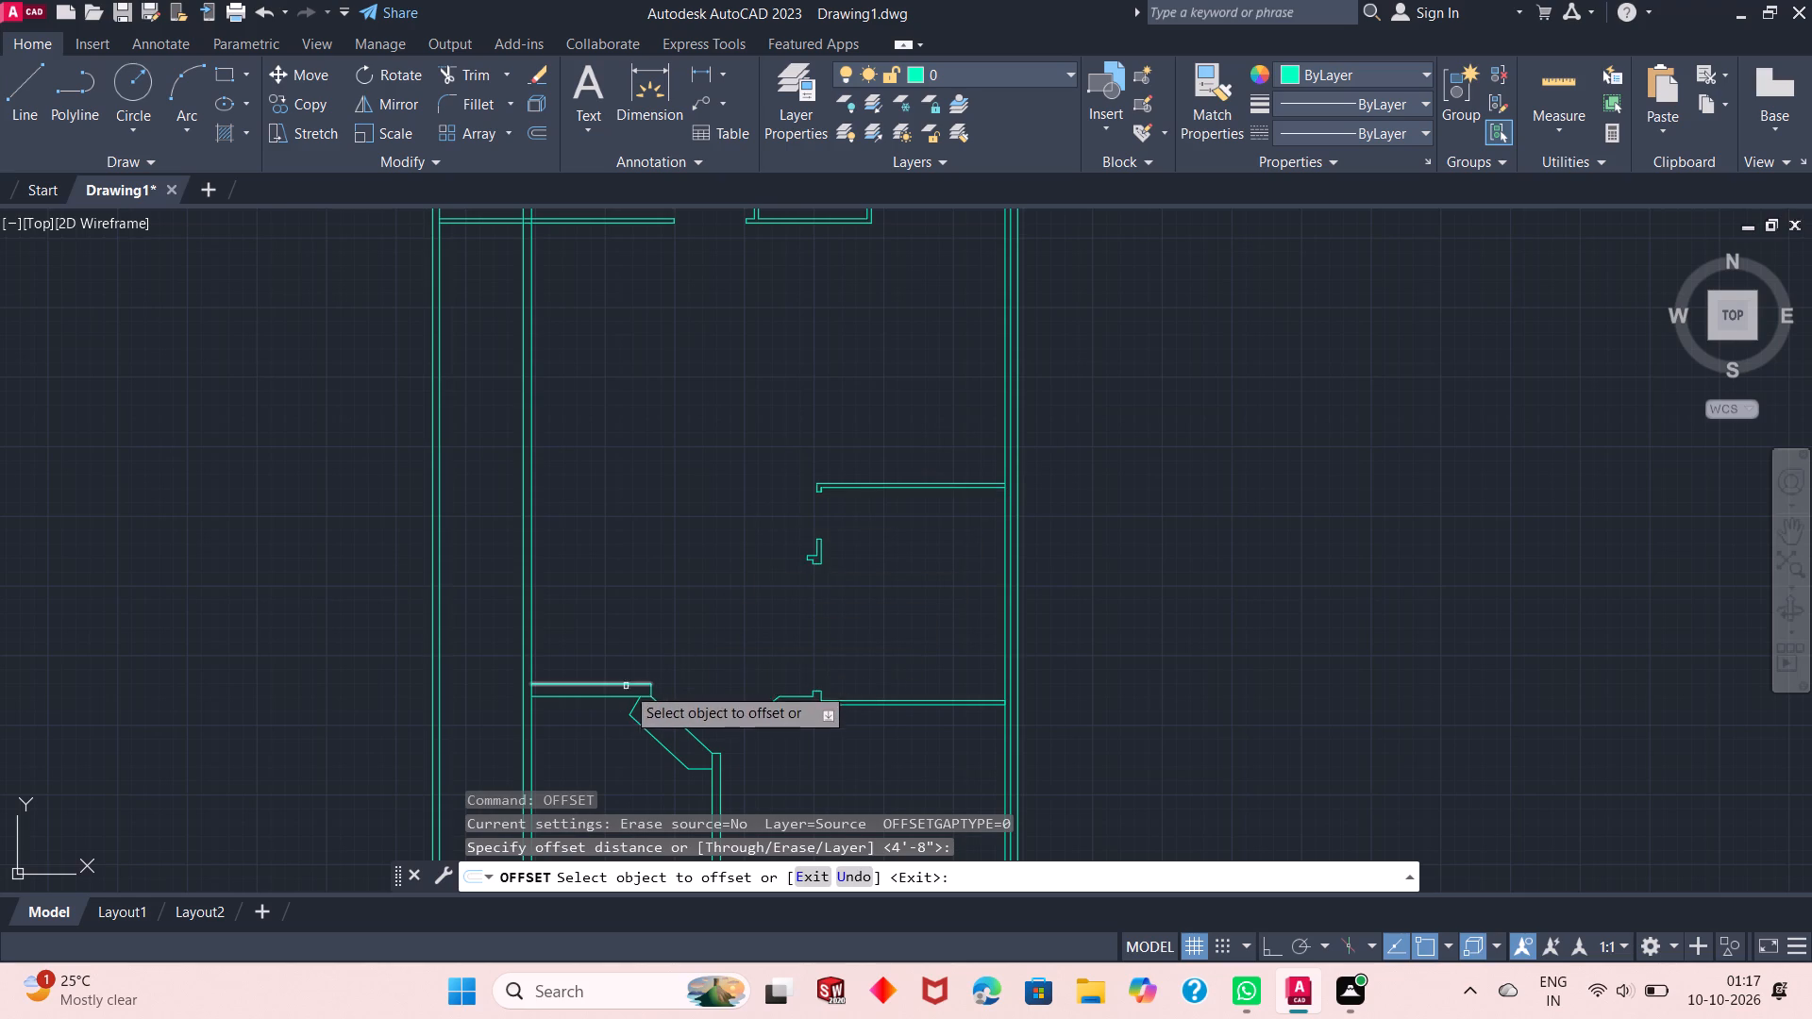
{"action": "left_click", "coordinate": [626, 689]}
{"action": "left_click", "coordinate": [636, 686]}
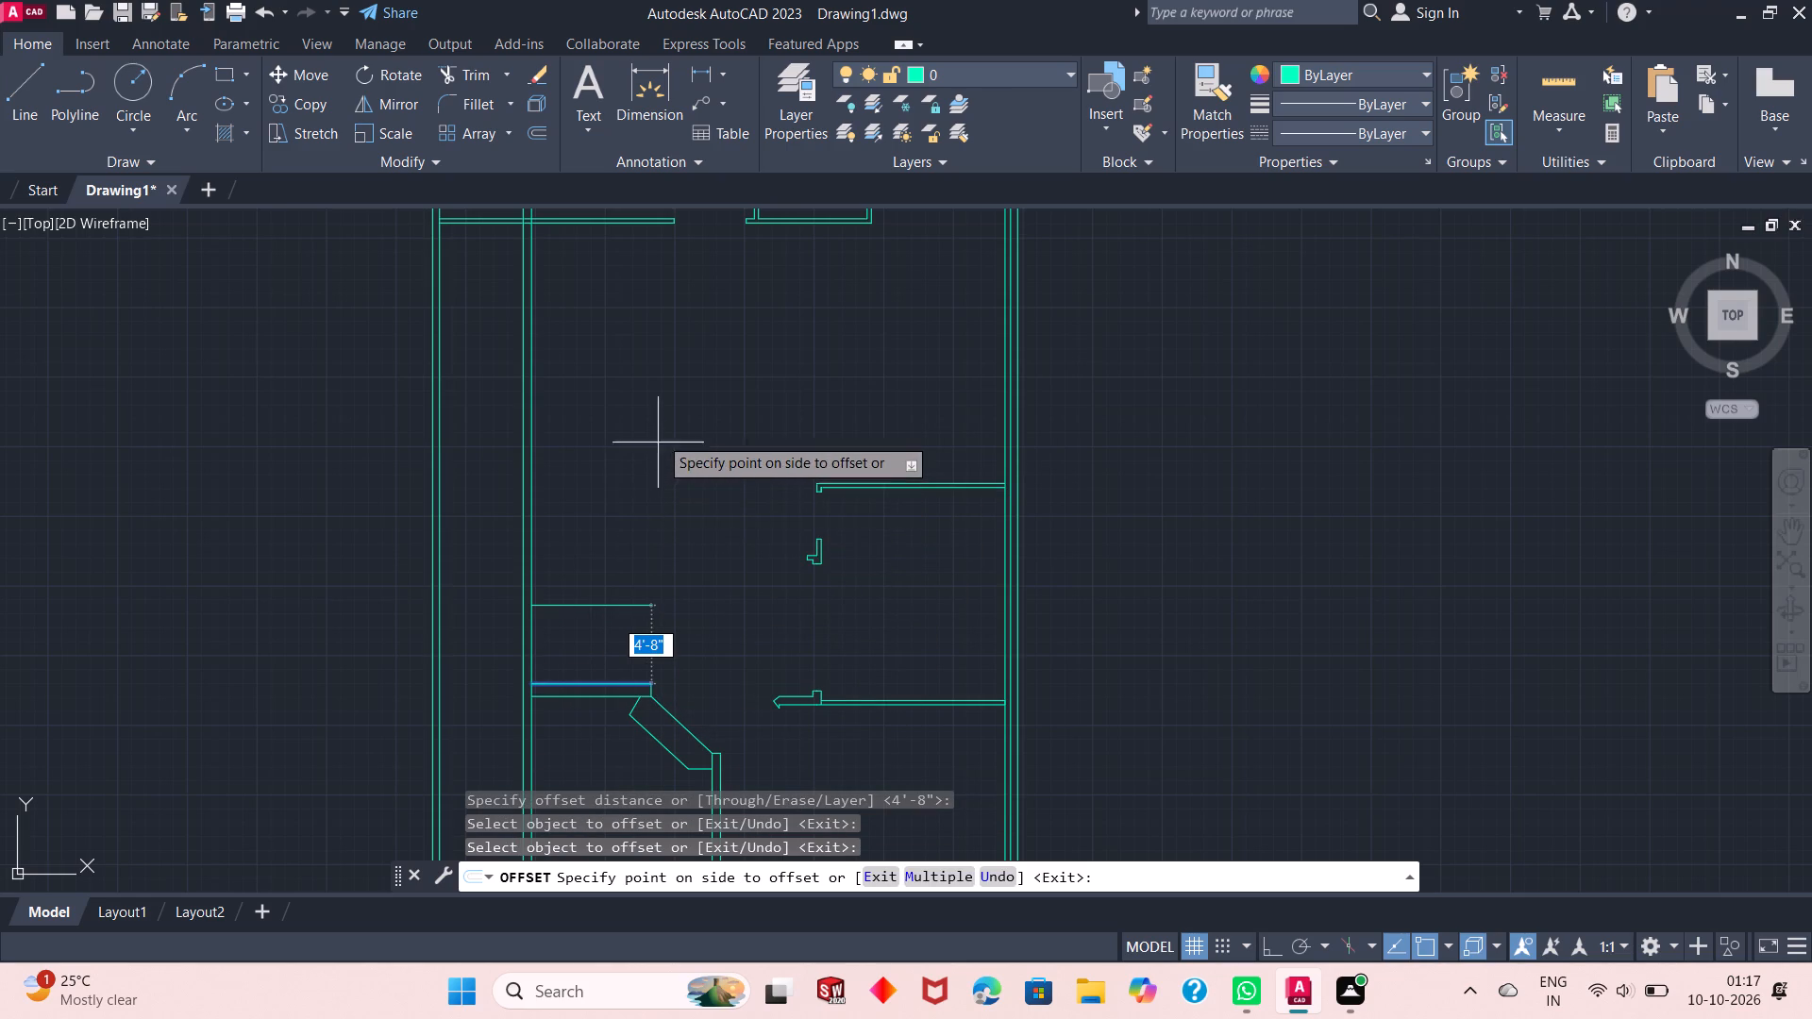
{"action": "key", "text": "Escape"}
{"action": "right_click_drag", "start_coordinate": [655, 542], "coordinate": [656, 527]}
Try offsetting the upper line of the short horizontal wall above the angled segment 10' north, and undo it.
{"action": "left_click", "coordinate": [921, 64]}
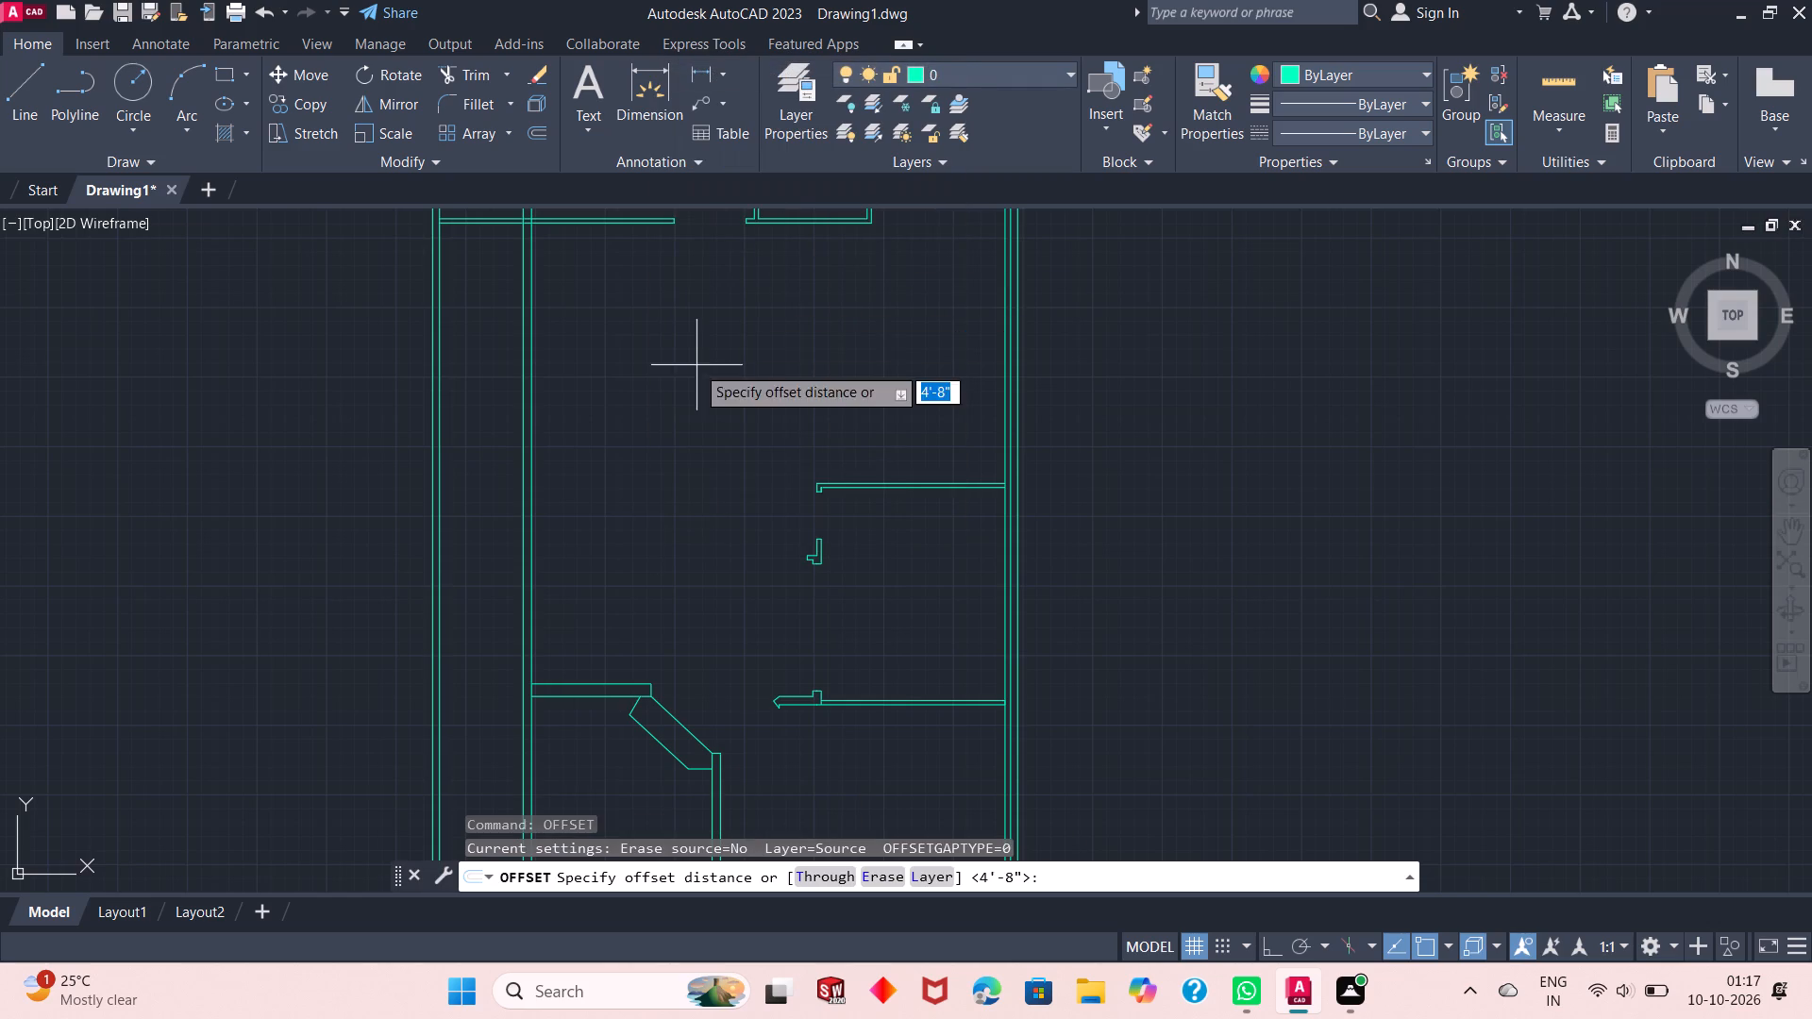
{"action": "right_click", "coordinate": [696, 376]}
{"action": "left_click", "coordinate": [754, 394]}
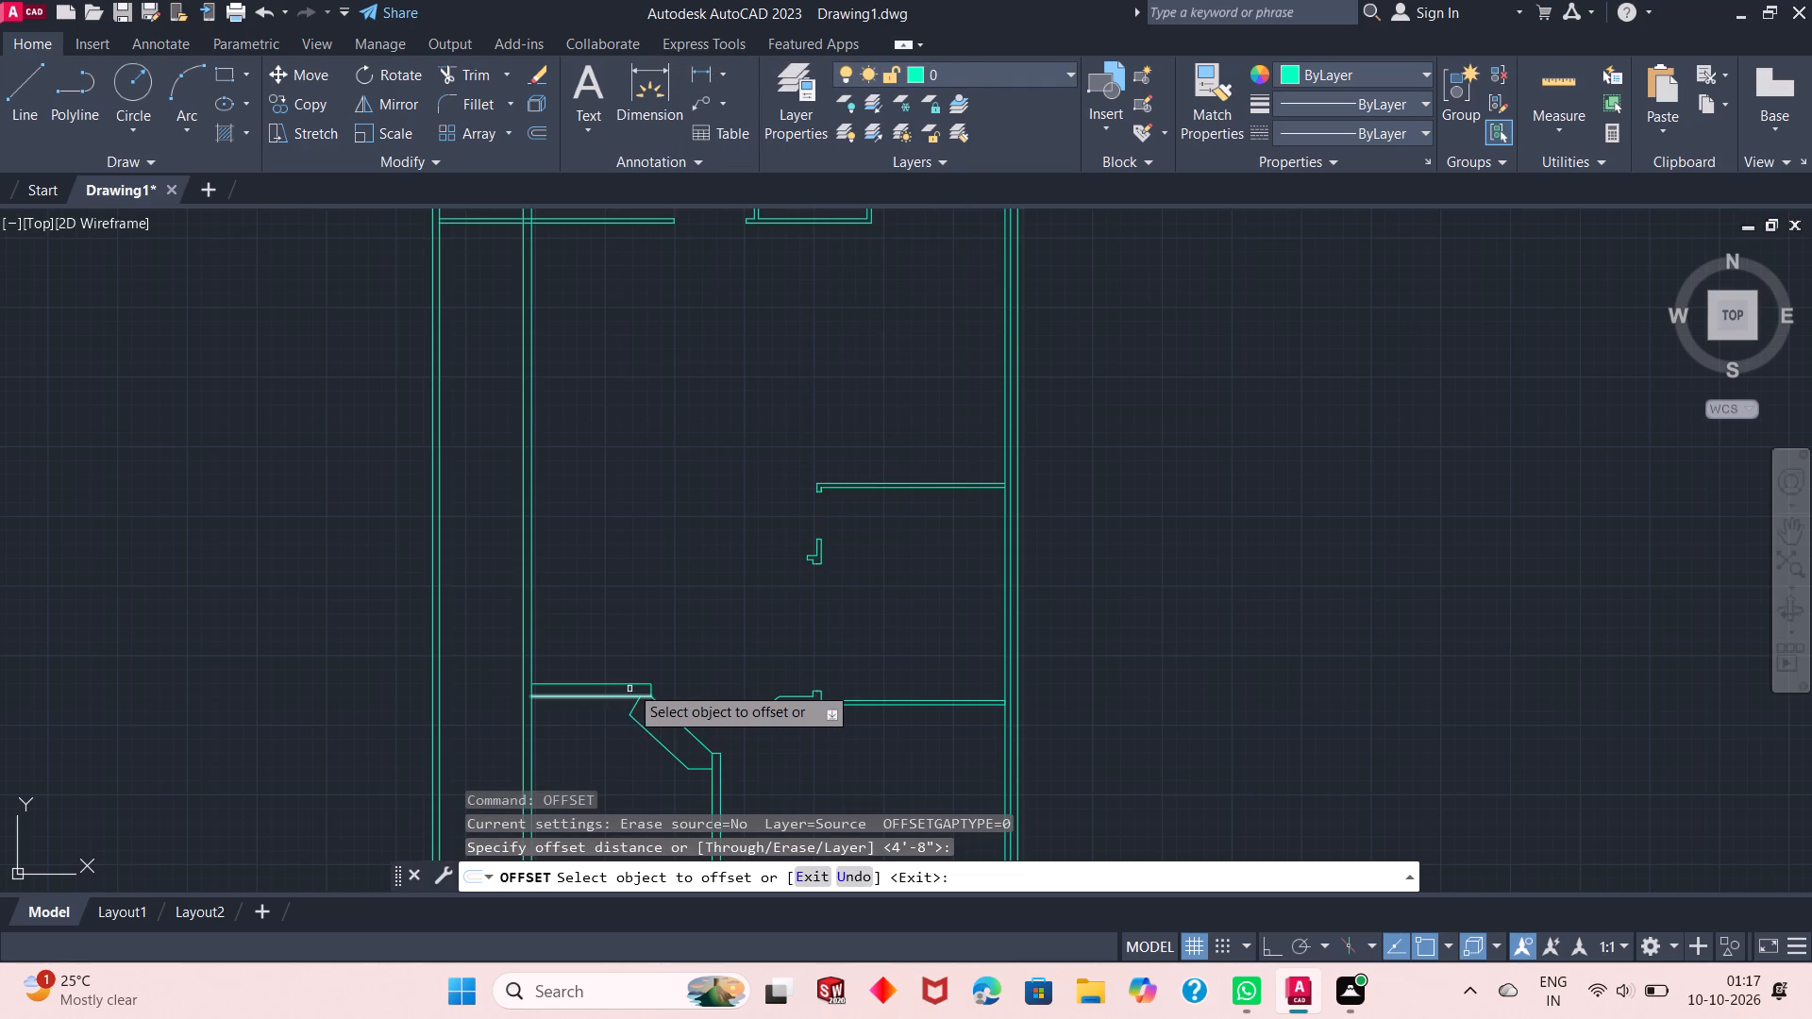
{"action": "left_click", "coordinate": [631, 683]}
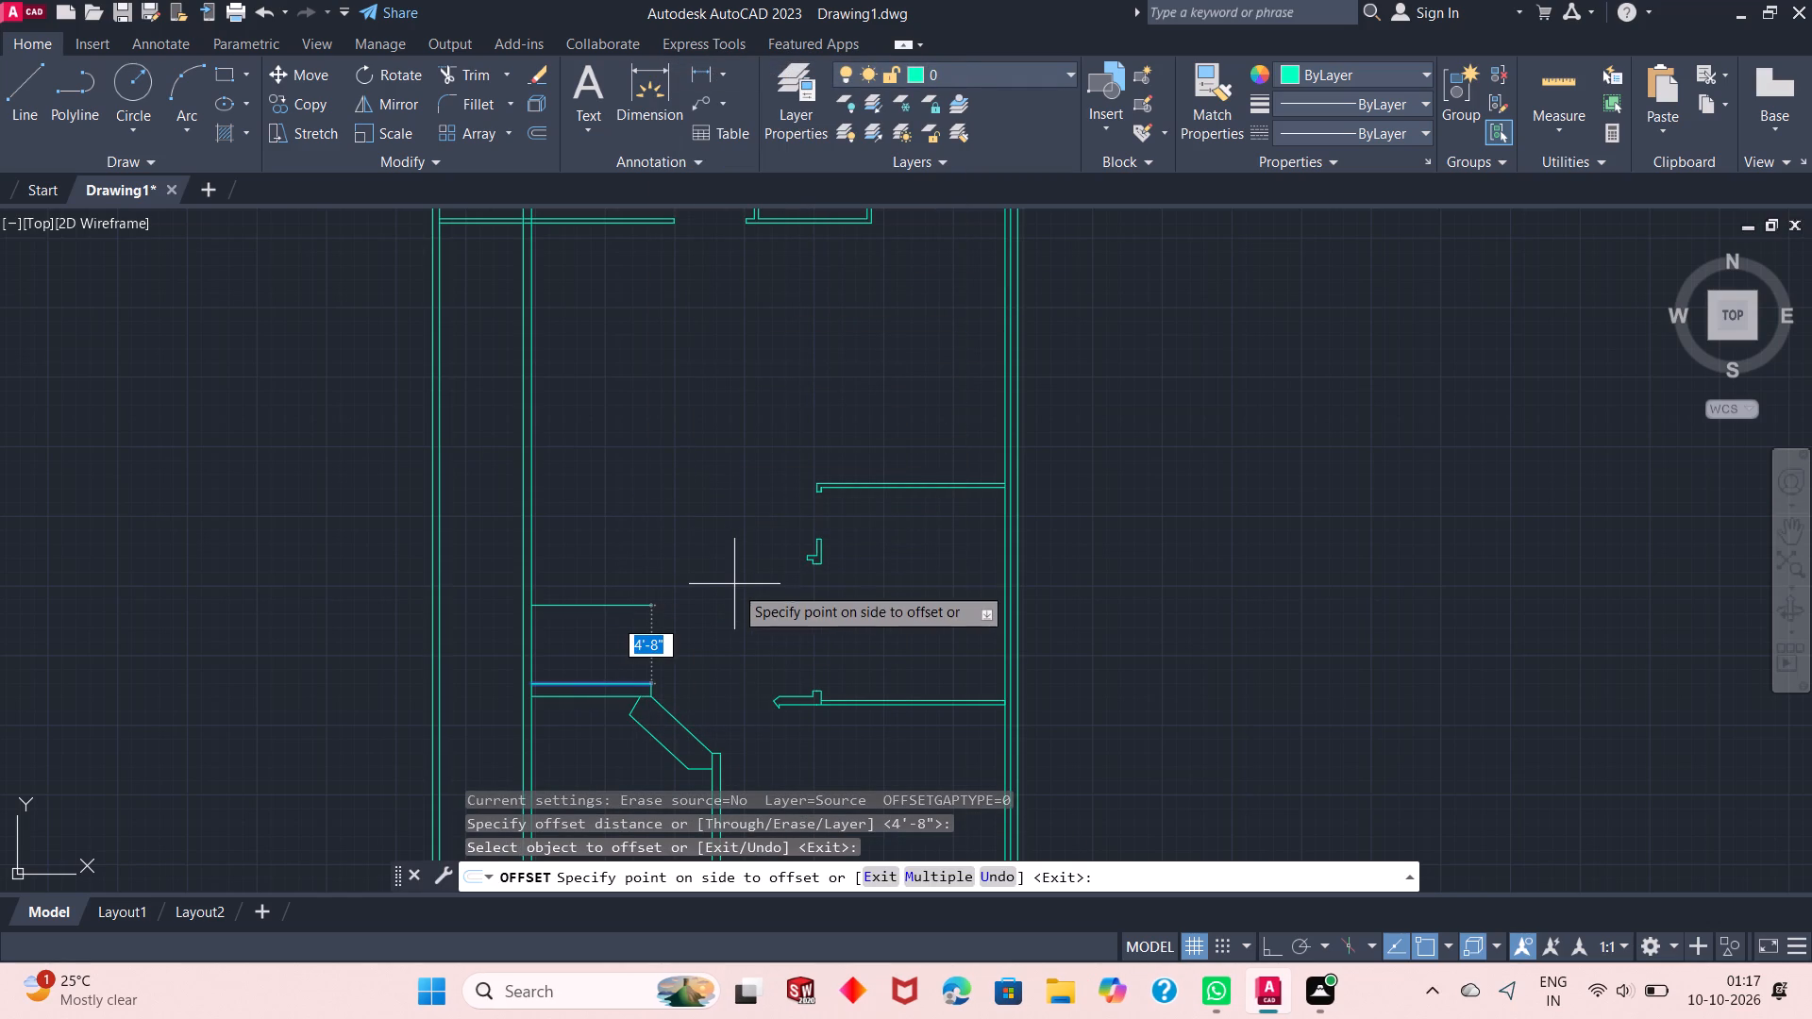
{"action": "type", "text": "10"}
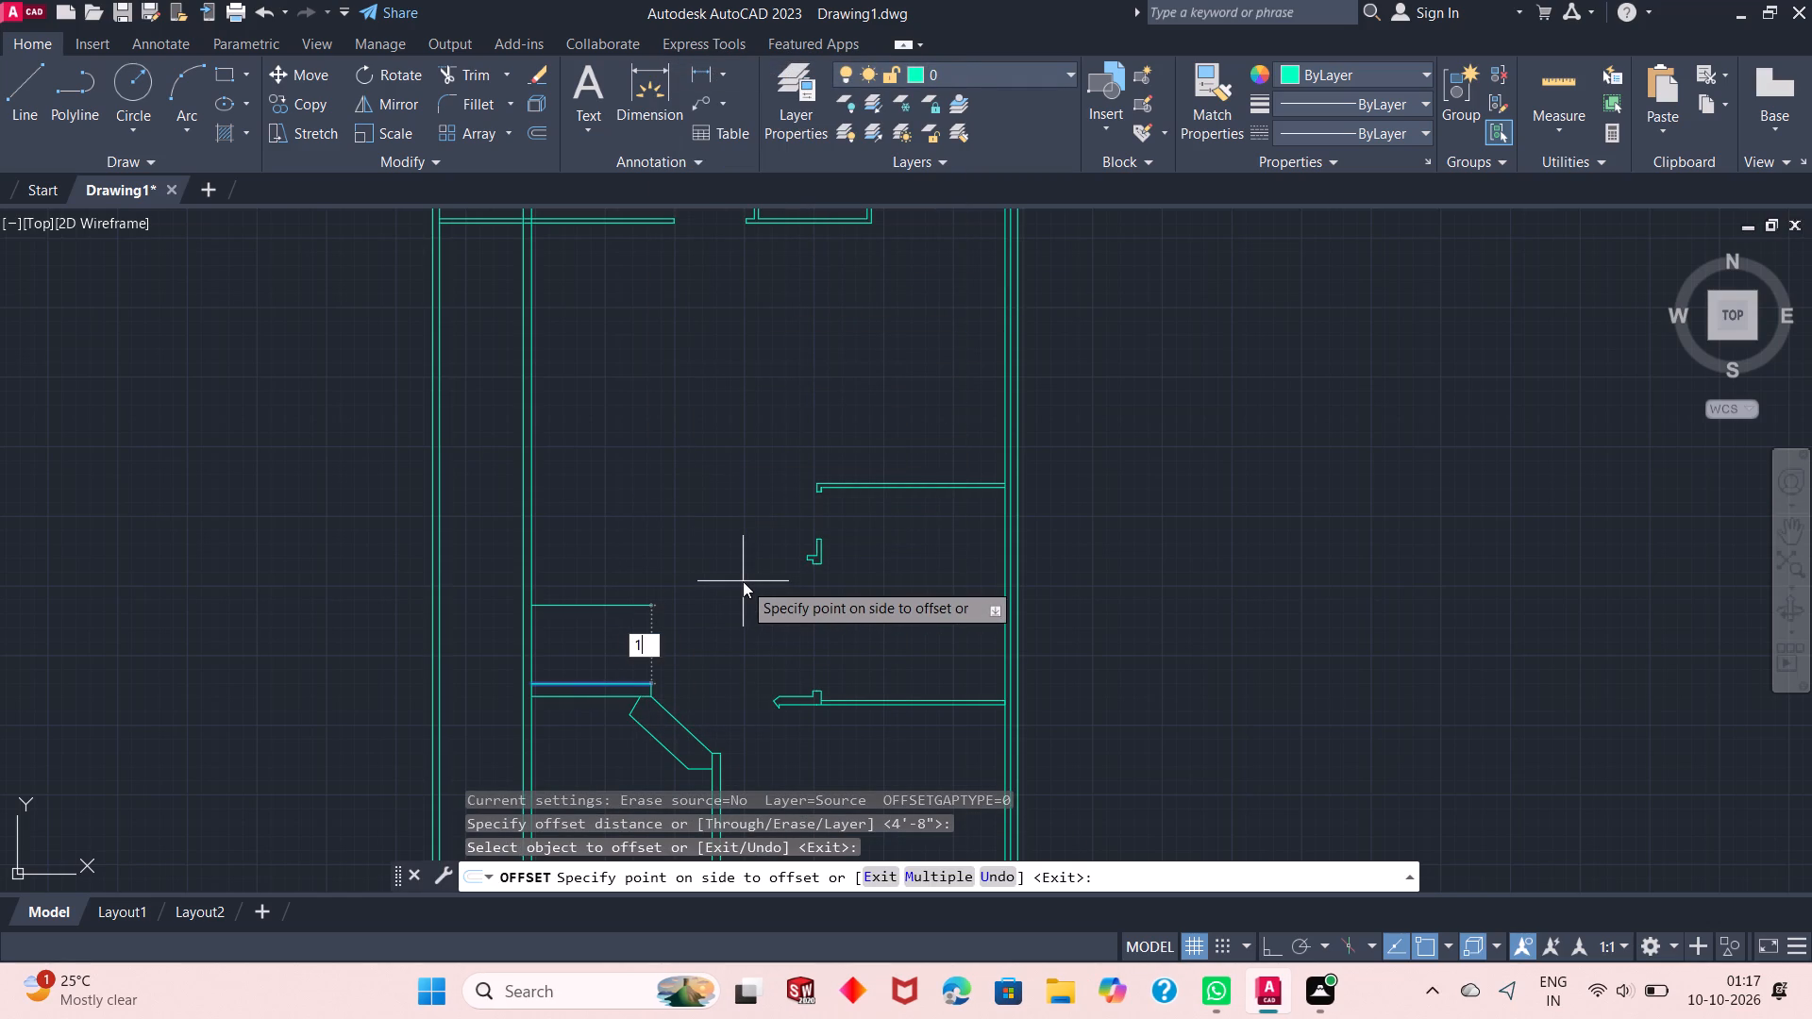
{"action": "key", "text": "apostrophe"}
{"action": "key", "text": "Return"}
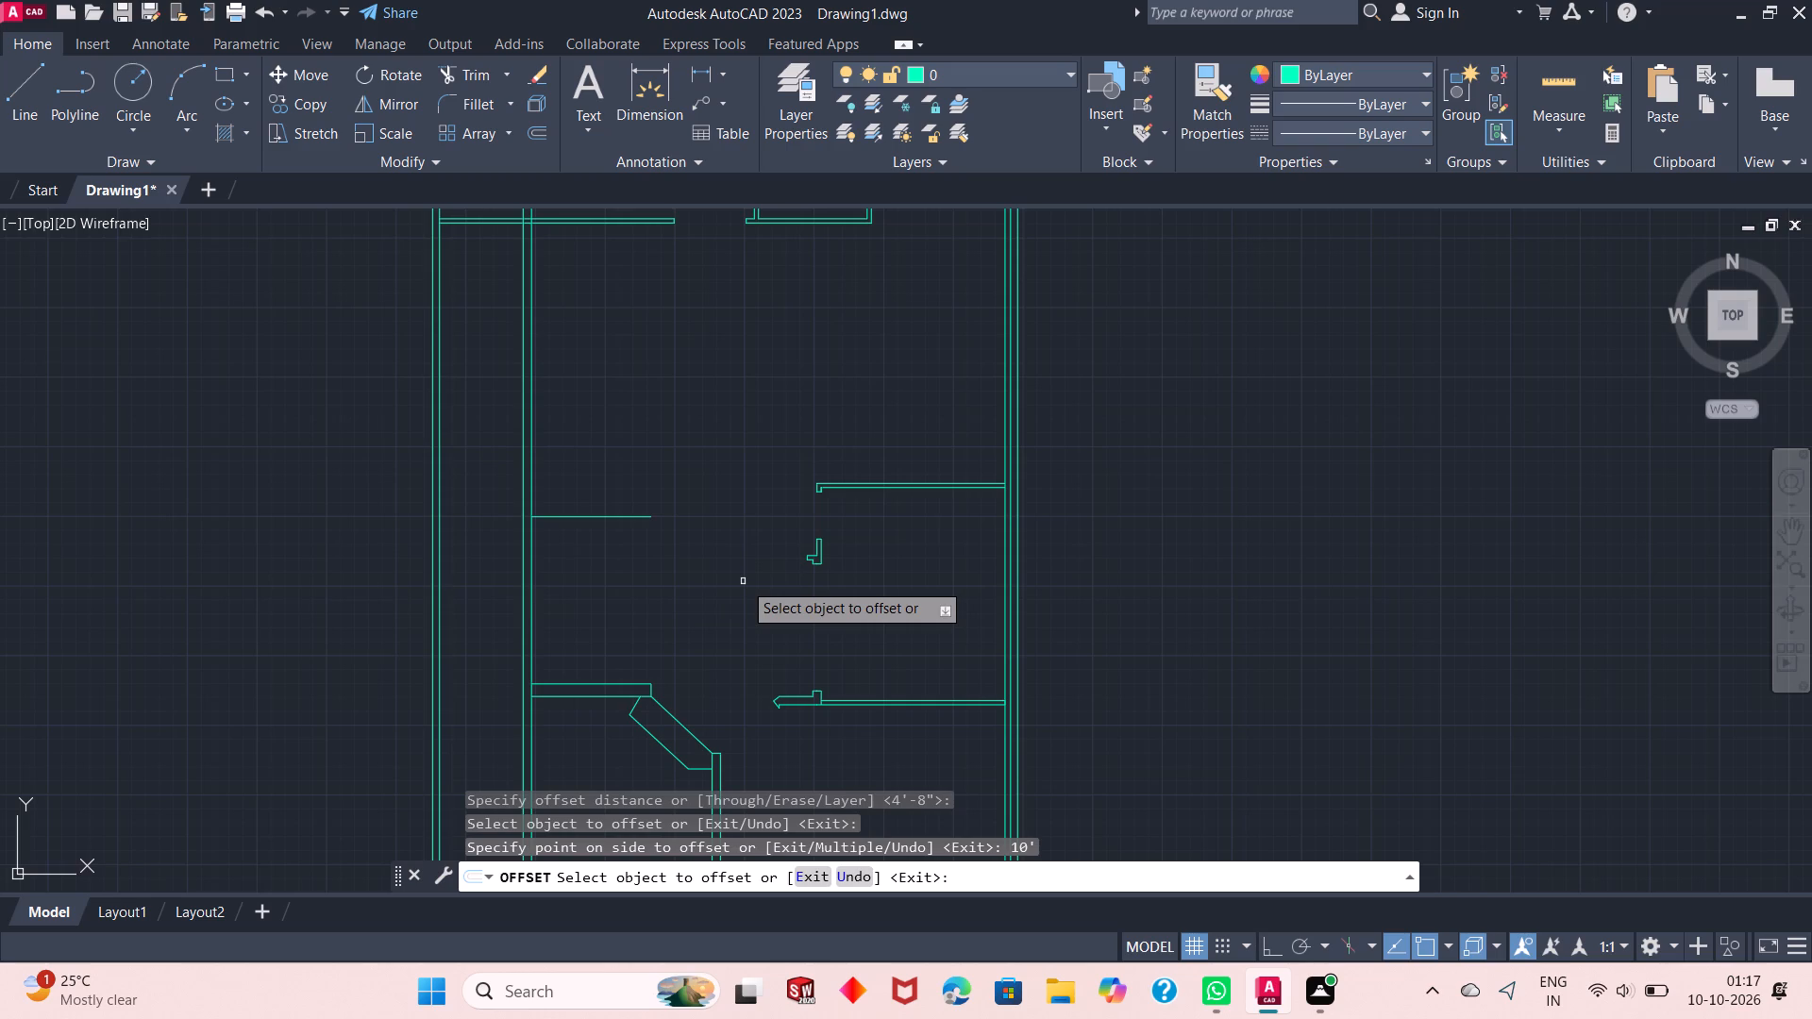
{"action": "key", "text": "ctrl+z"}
Offset the upper line of the wall above the angled segment 8'2" north, and offset that copy another 3" north to form a partition.
{"action": "left_click", "coordinate": [627, 681]}
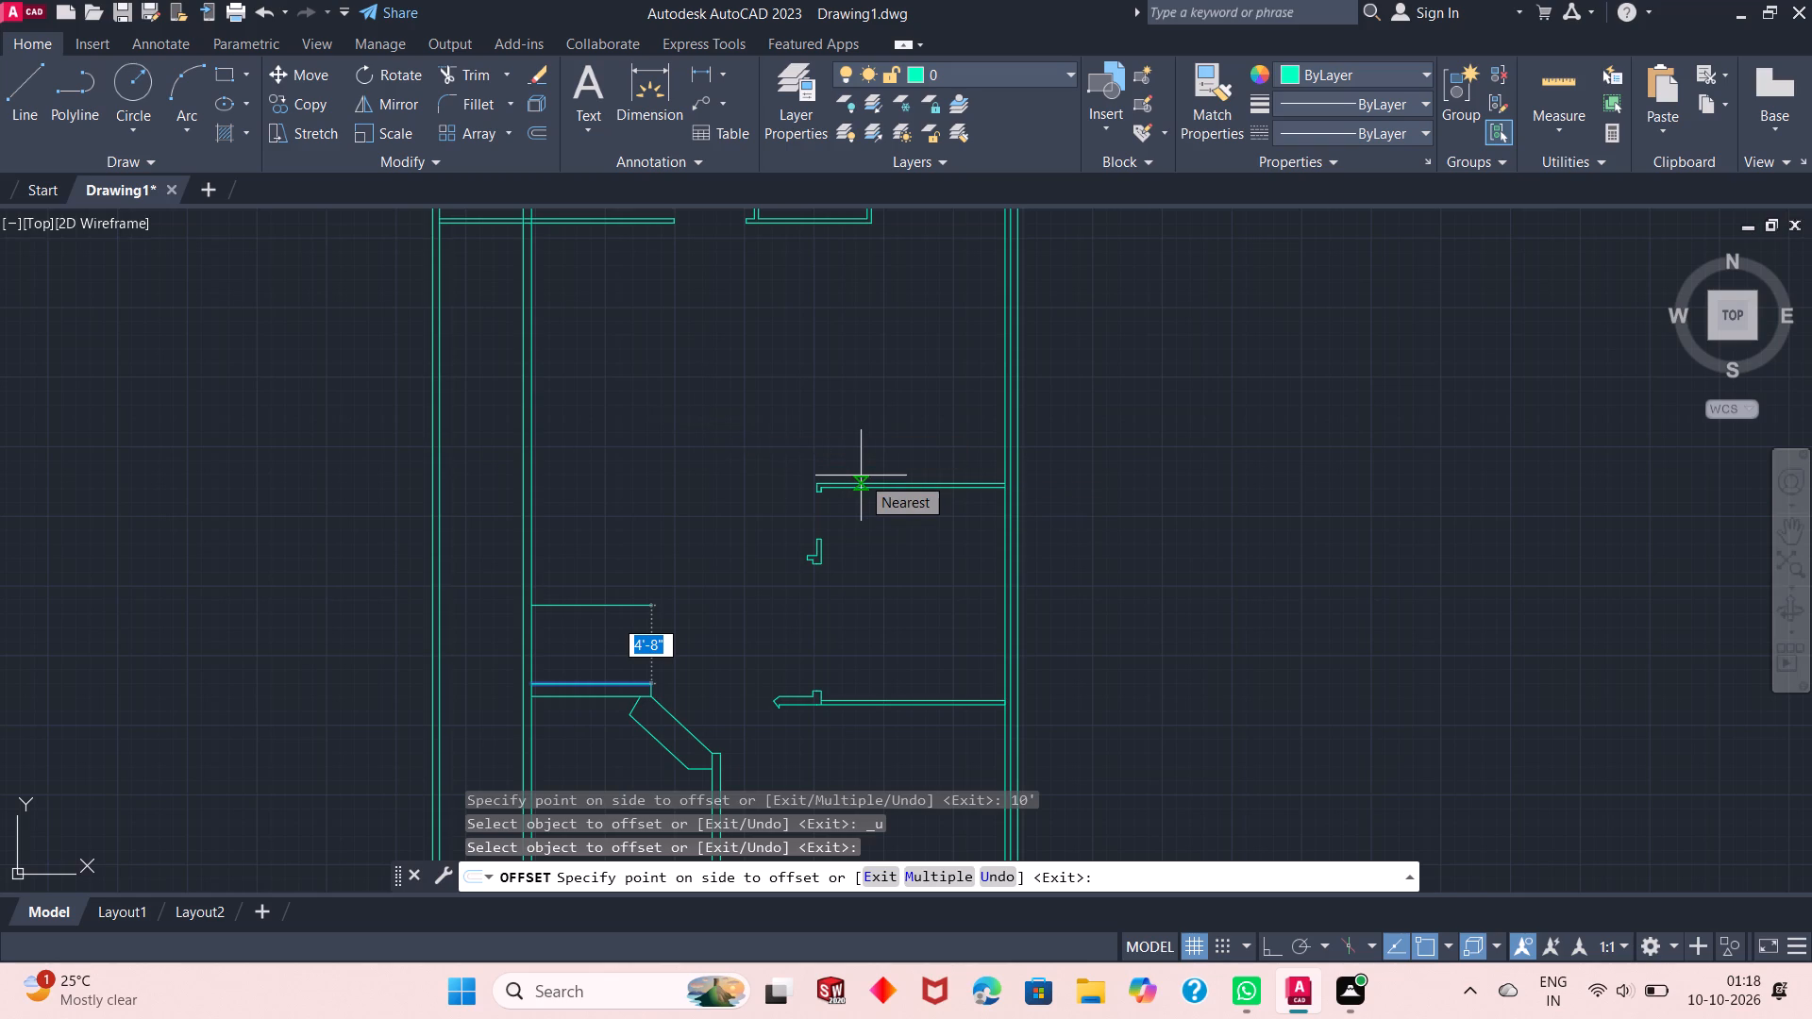
{"action": "type", "text": "8'2\""}
{"action": "key", "text": "Return"}
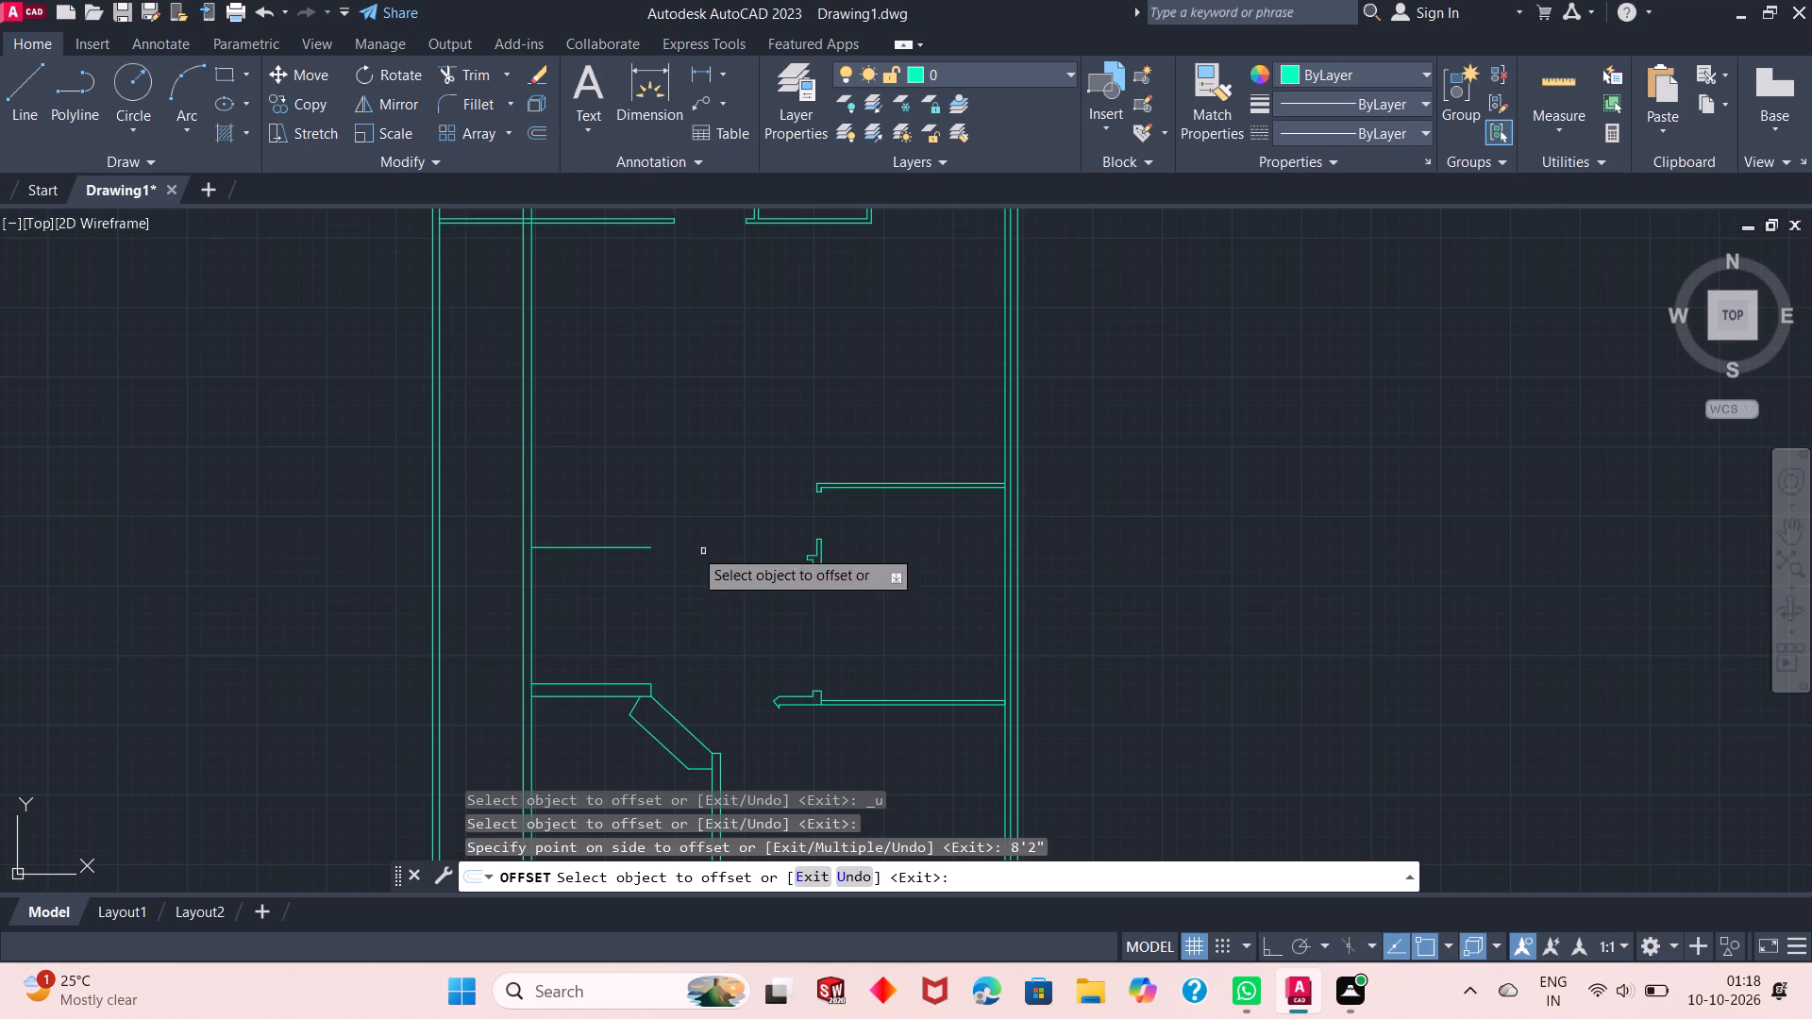
{"action": "left_click", "coordinate": [632, 547]}
{"action": "type", "text": "3\""}
{"action": "key", "text": "Return"}
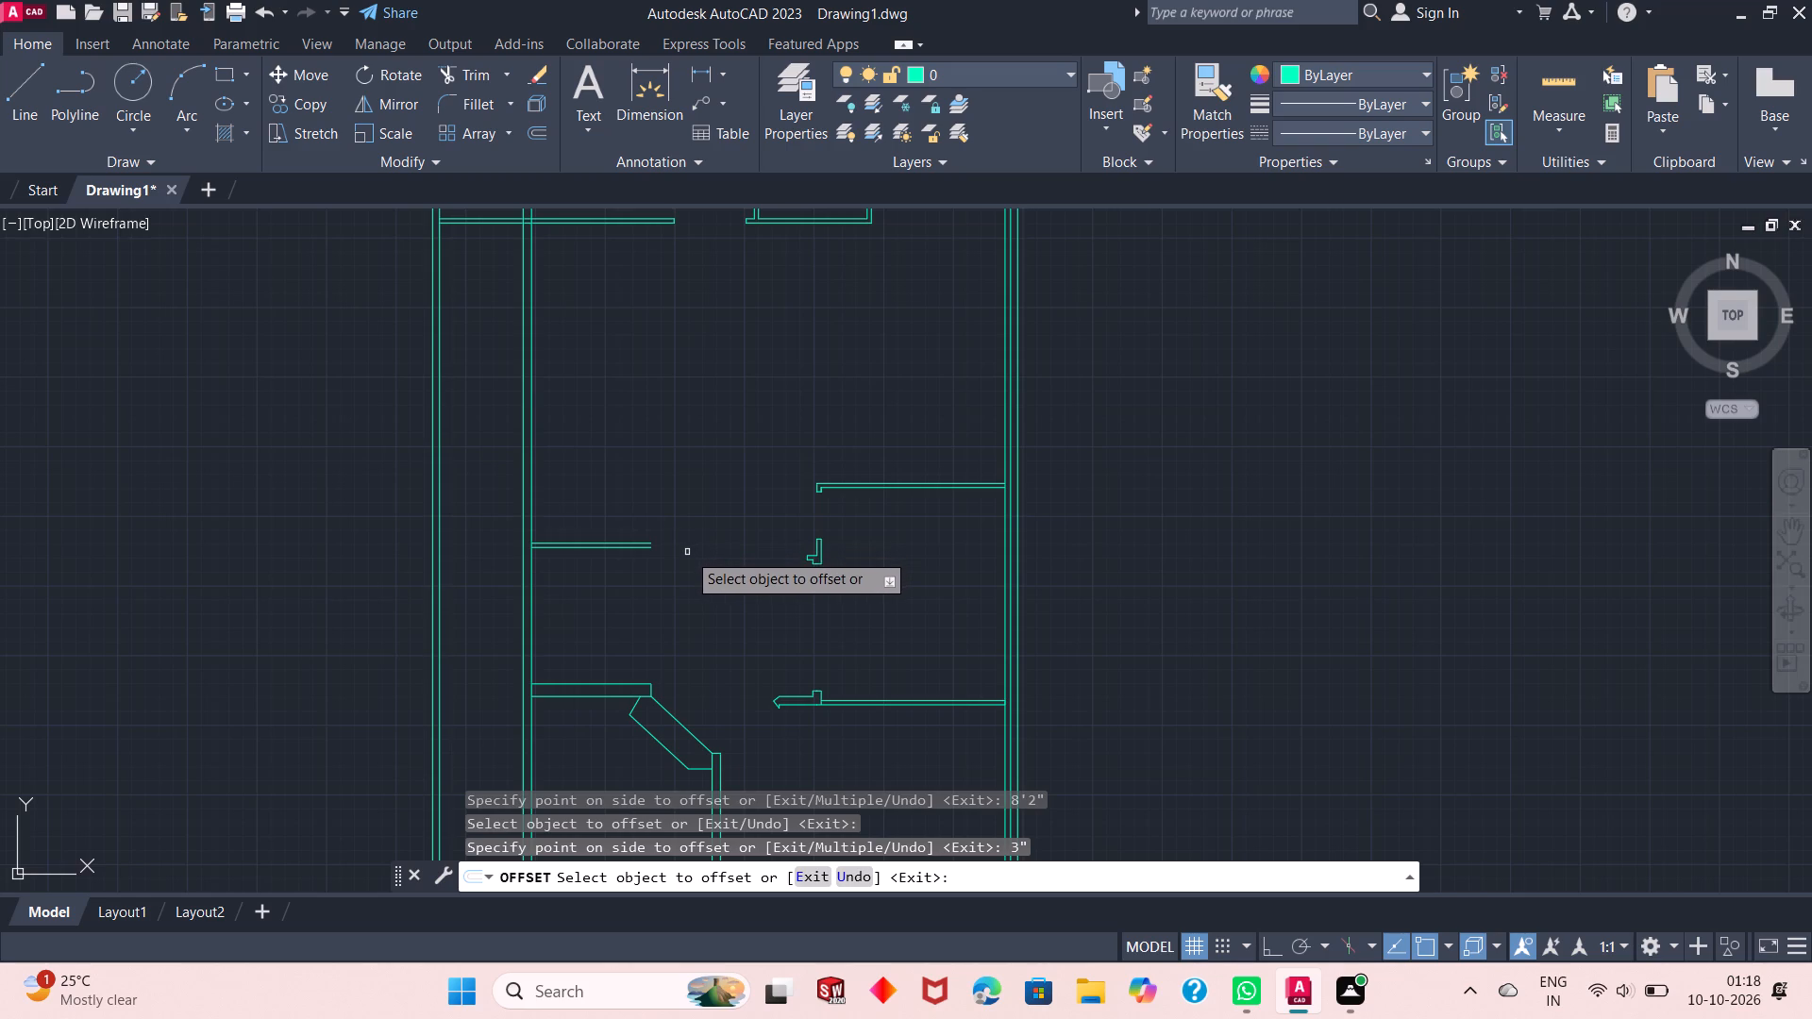
{"action": "scroll", "coordinate": [686, 554], "scroll_direction": "down", "scroll_amount": 1}
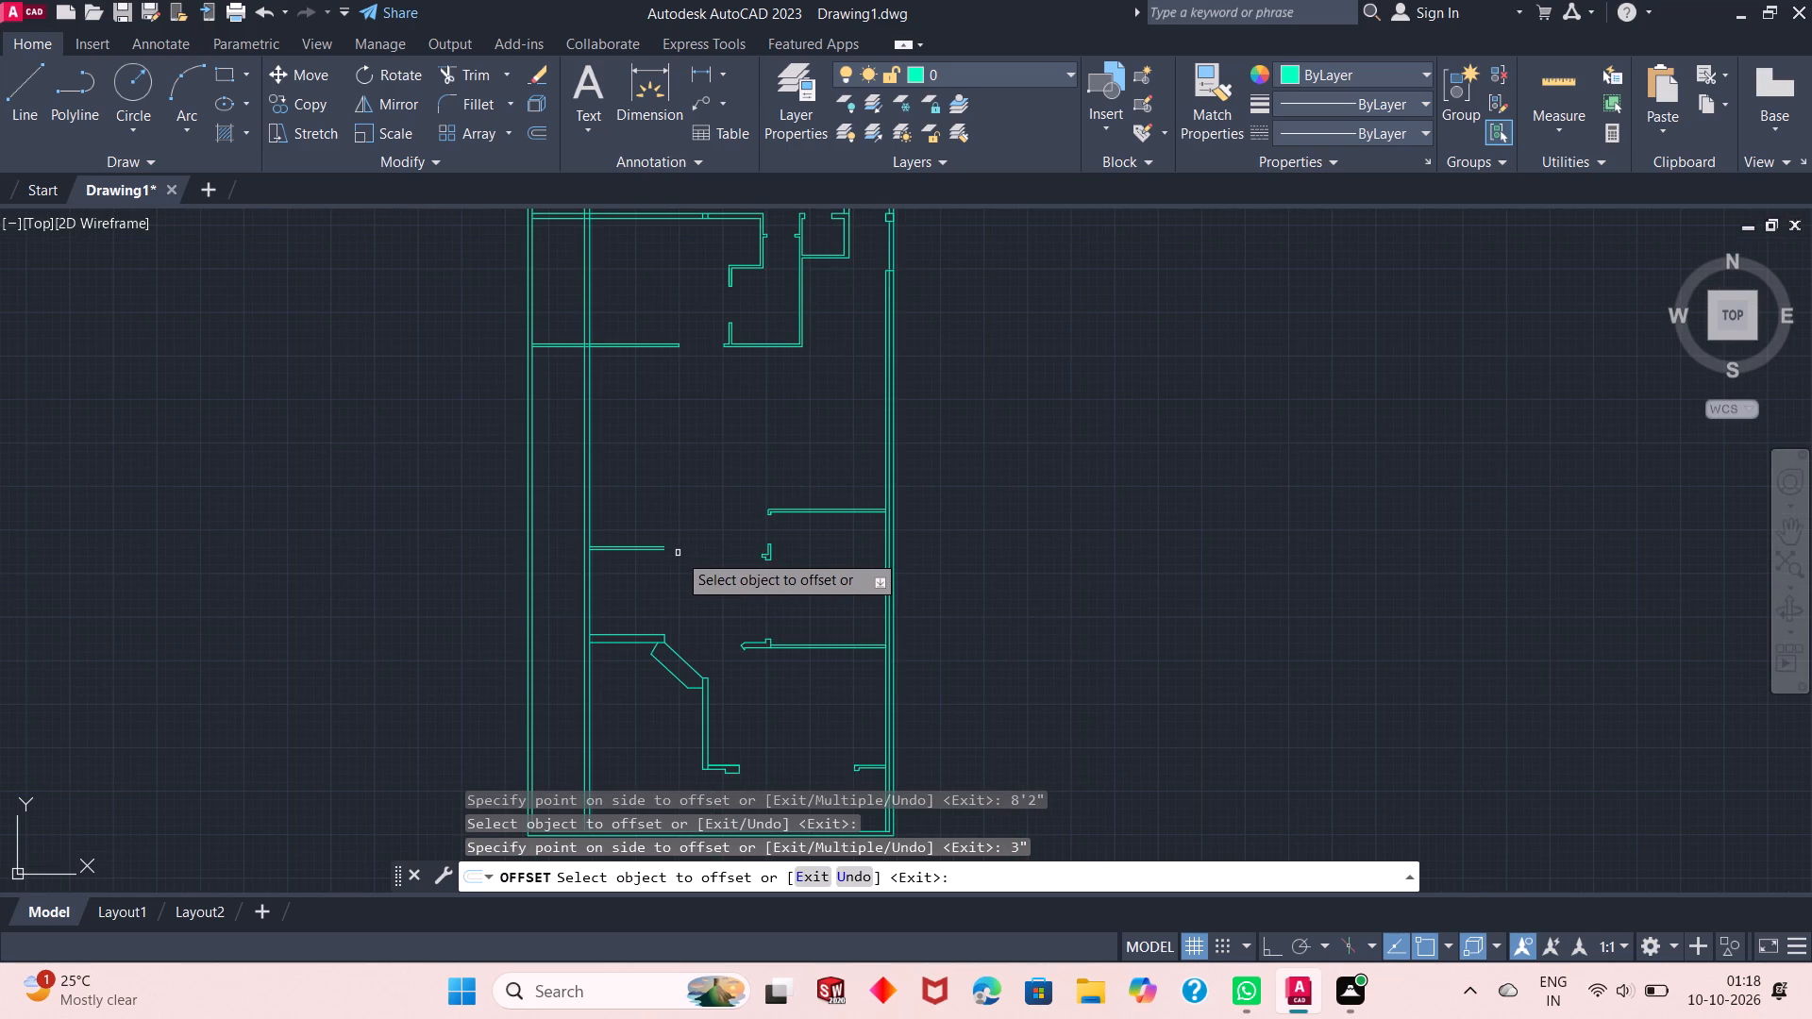
{"action": "scroll", "coordinate": [678, 556], "scroll_direction": "up", "scroll_amount": 2}
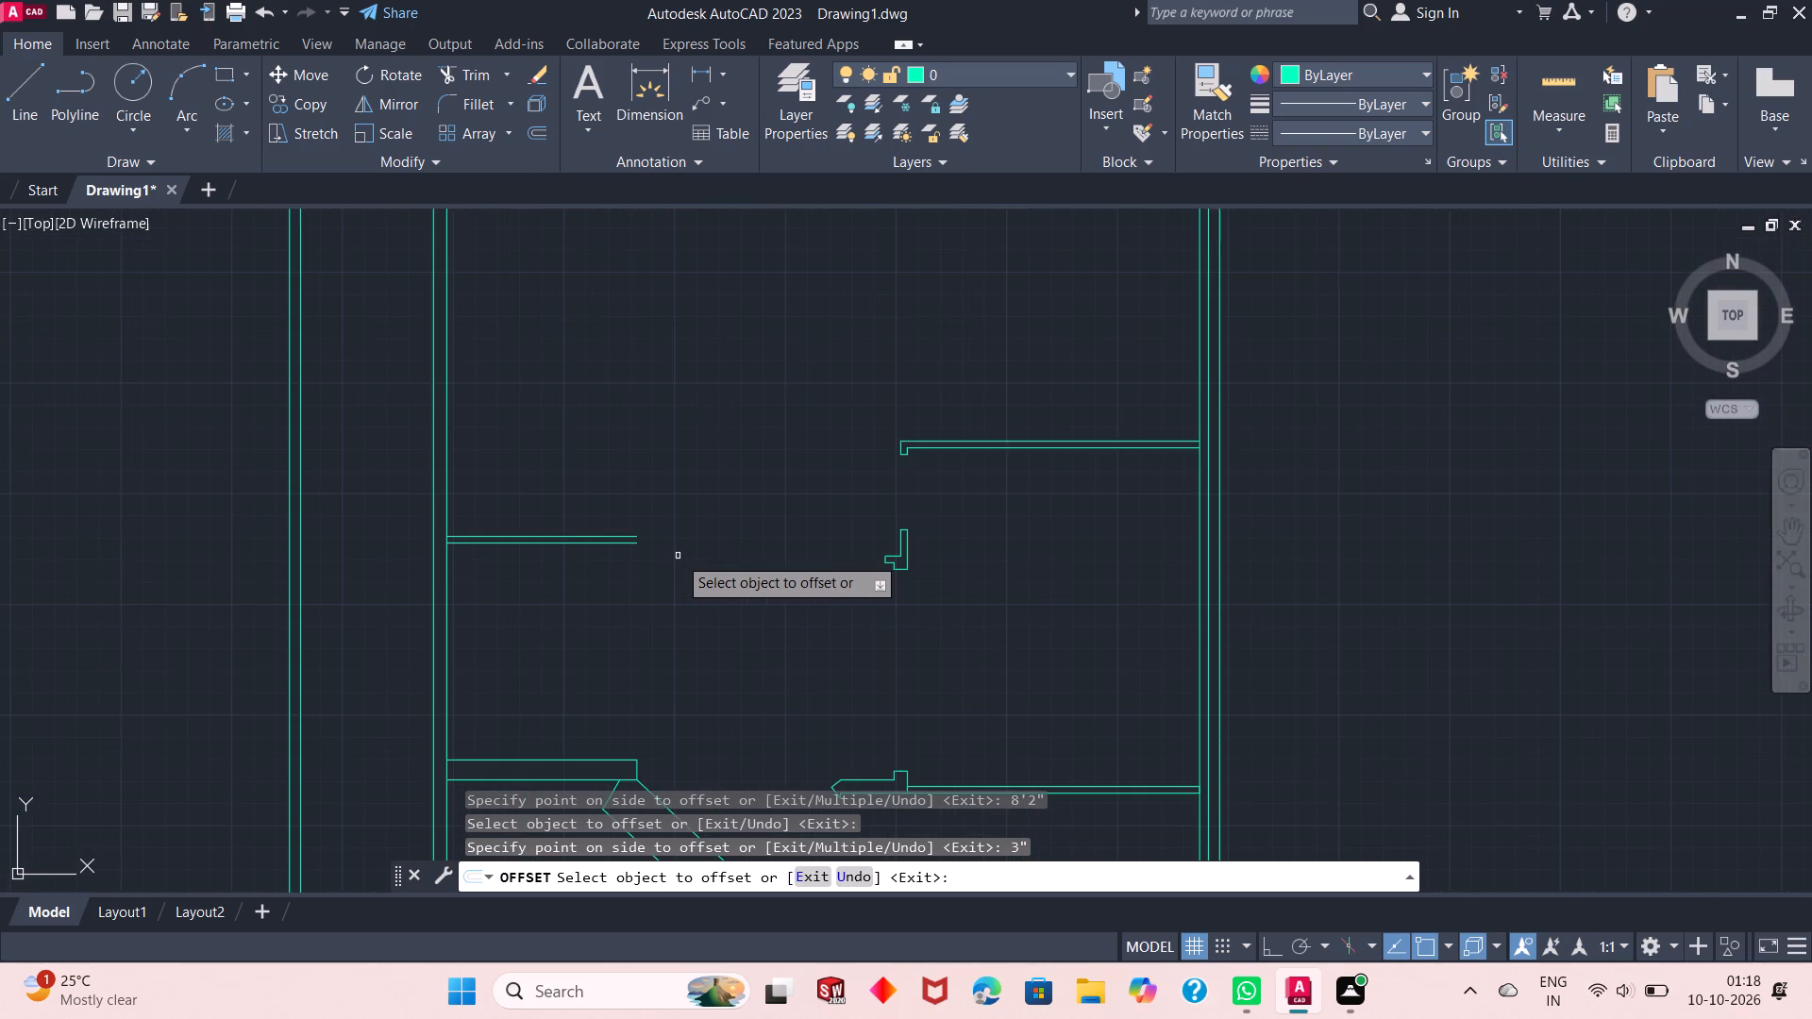
{"action": "scroll", "coordinate": [678, 556], "scroll_direction": "down", "scroll_amount": 2}
{"action": "key", "text": "Escape"}
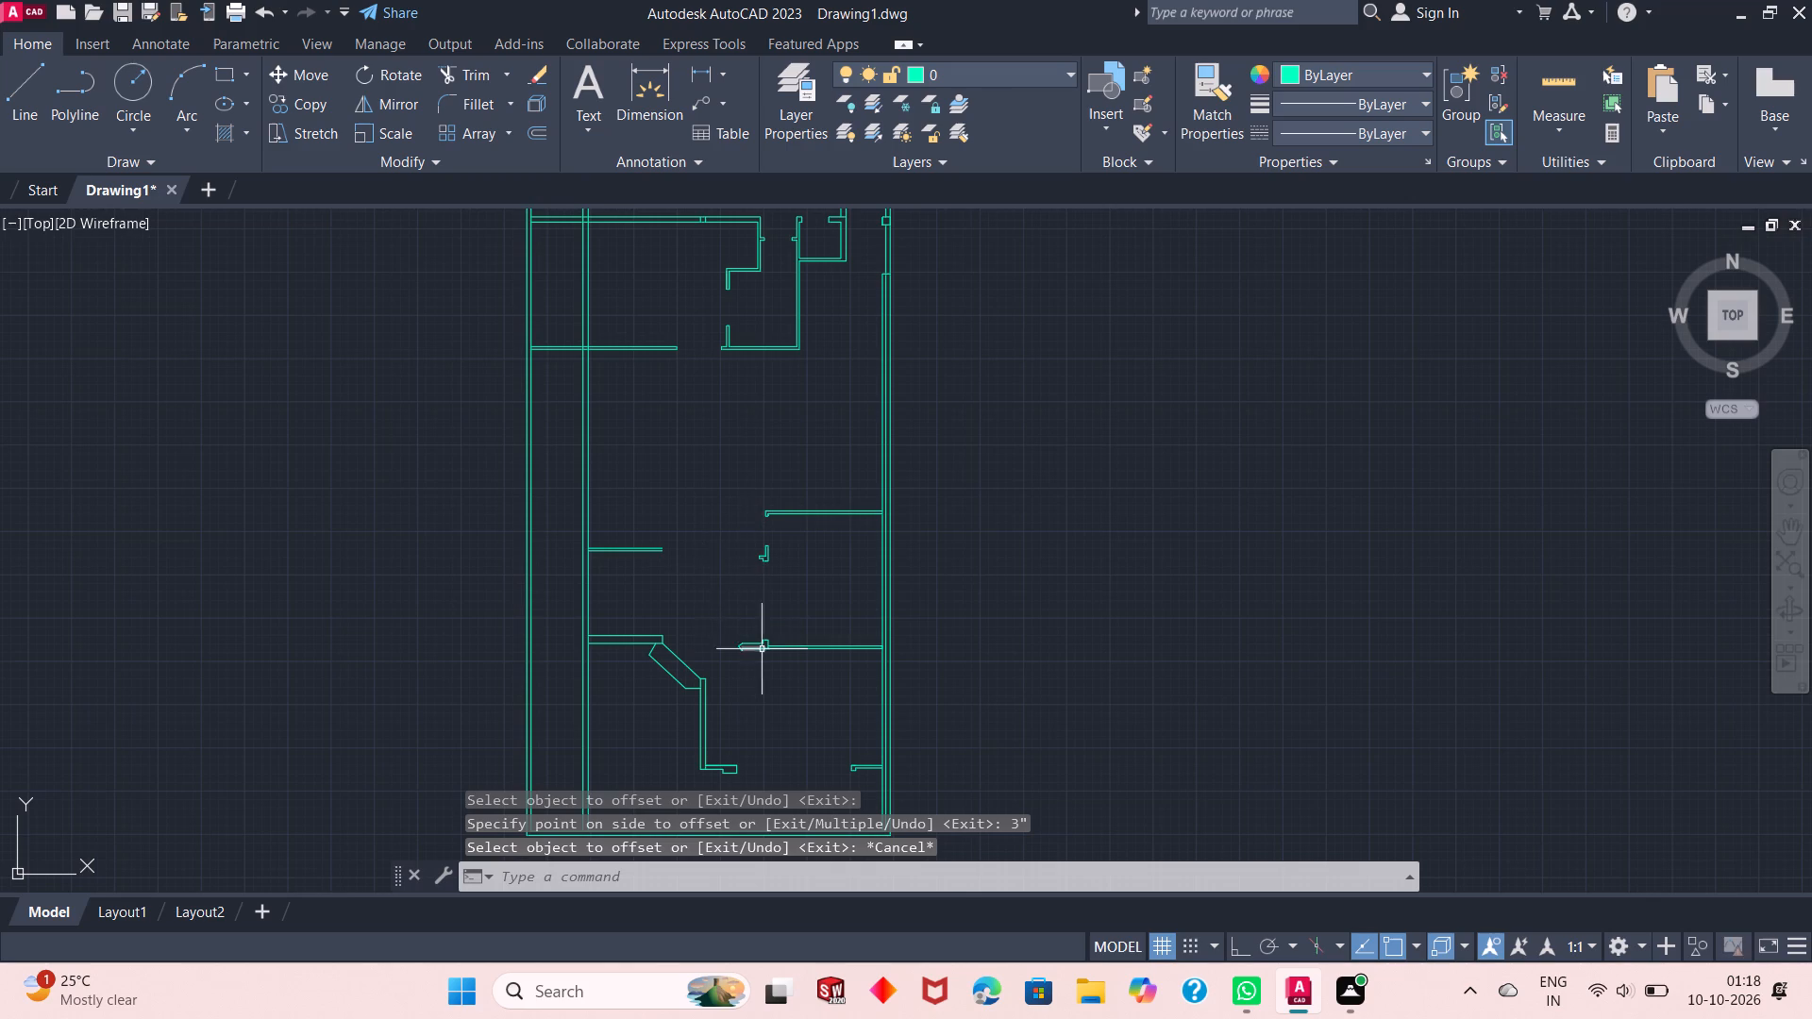
Make Layer2 the current layer.
{"action": "scroll", "coordinate": [757, 657], "scroll_direction": "up", "scroll_amount": 2}
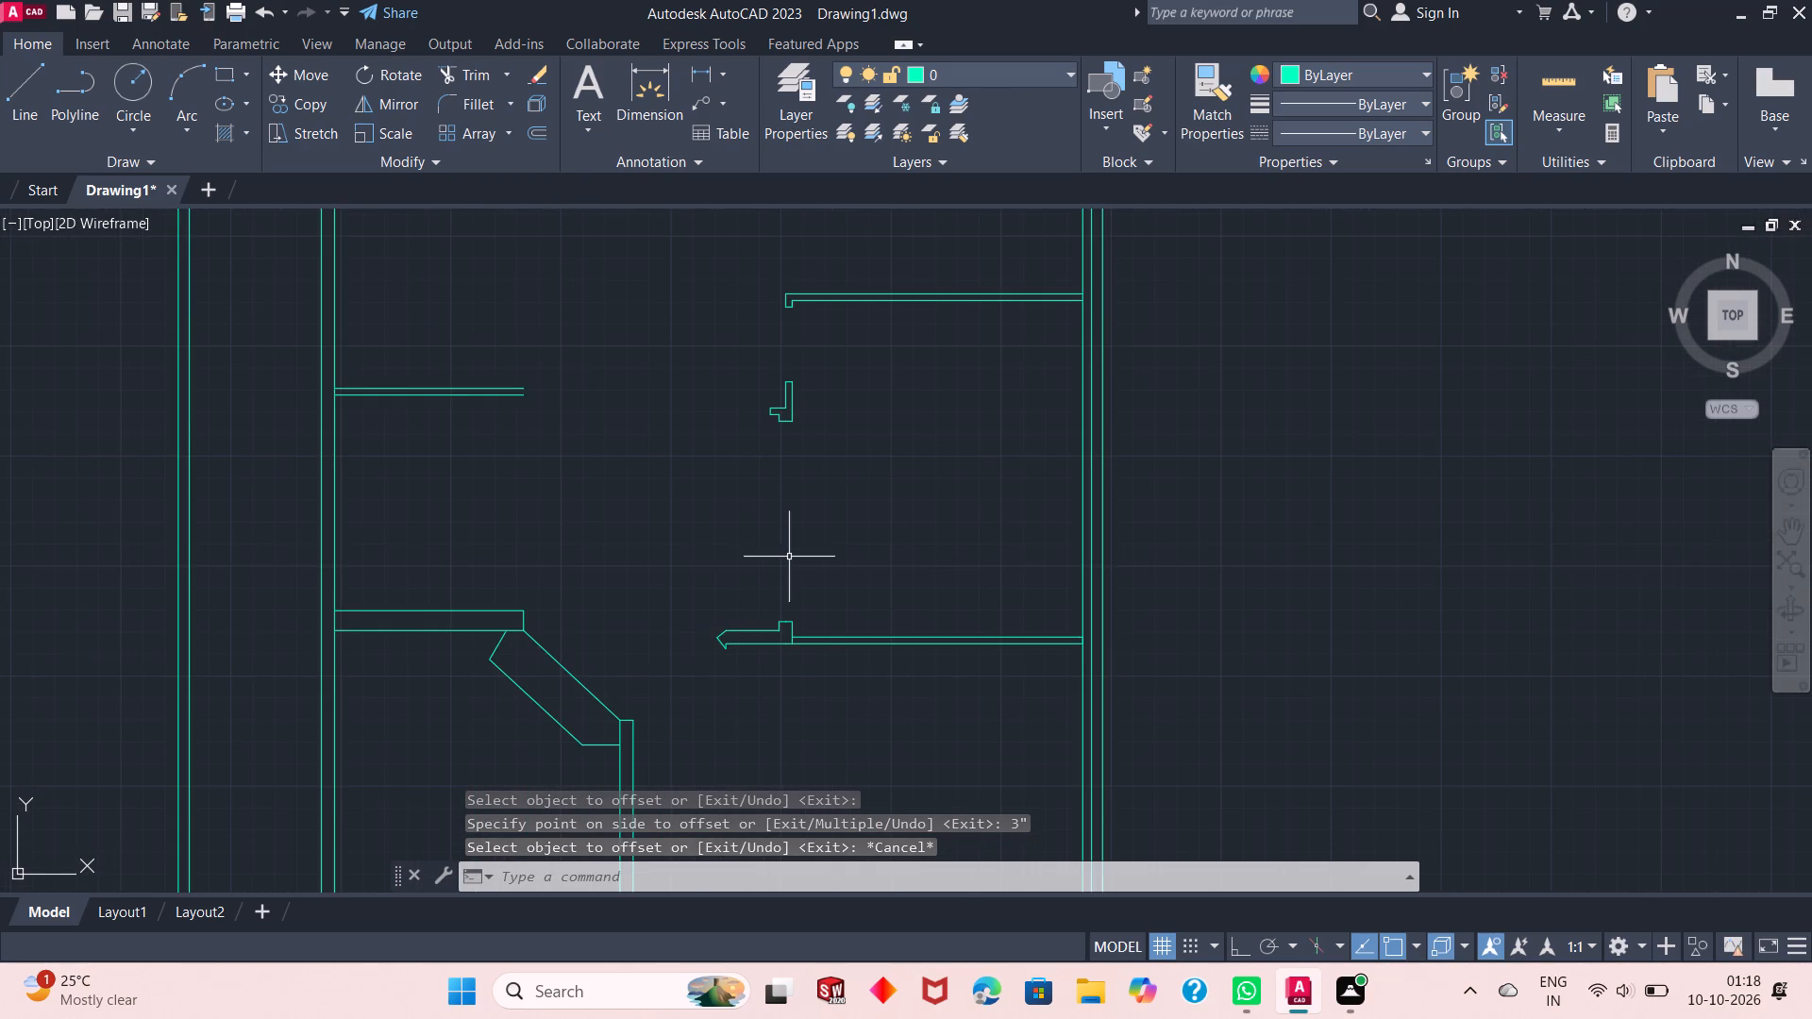
{"action": "scroll", "coordinate": [792, 551], "scroll_direction": "down", "scroll_amount": 2}
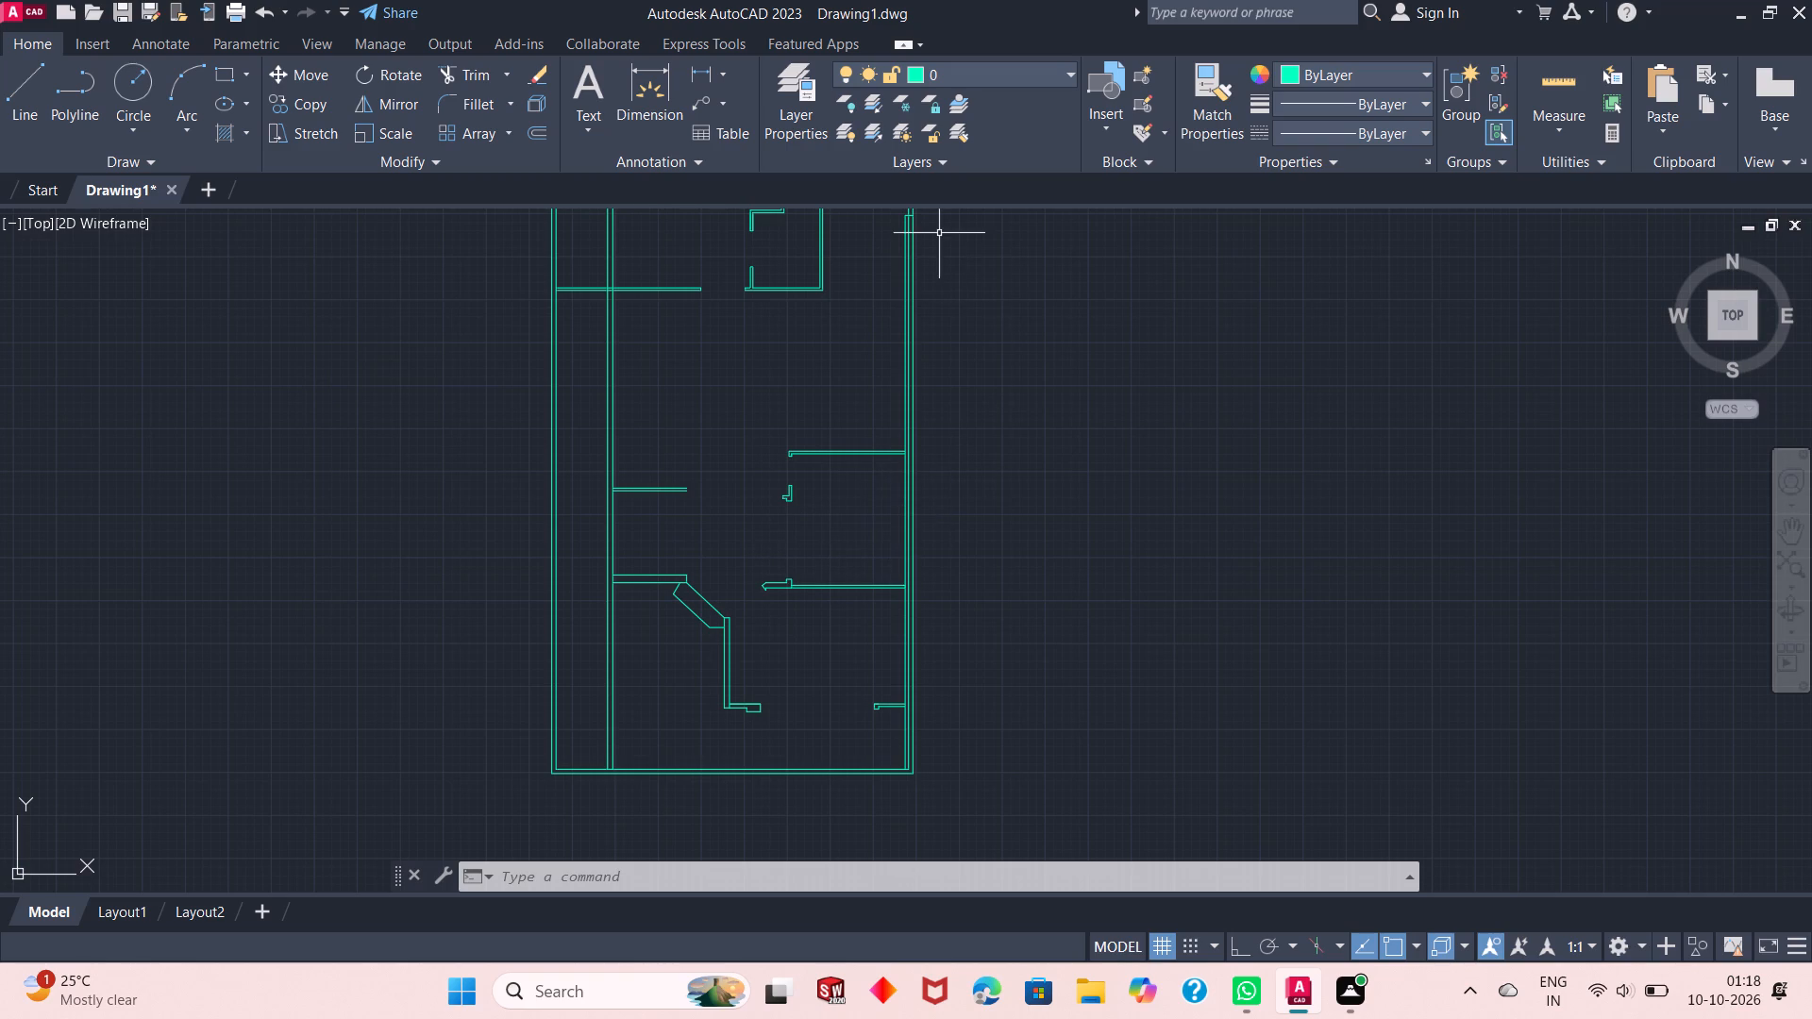
{"action": "left_click", "coordinate": [1008, 66]}
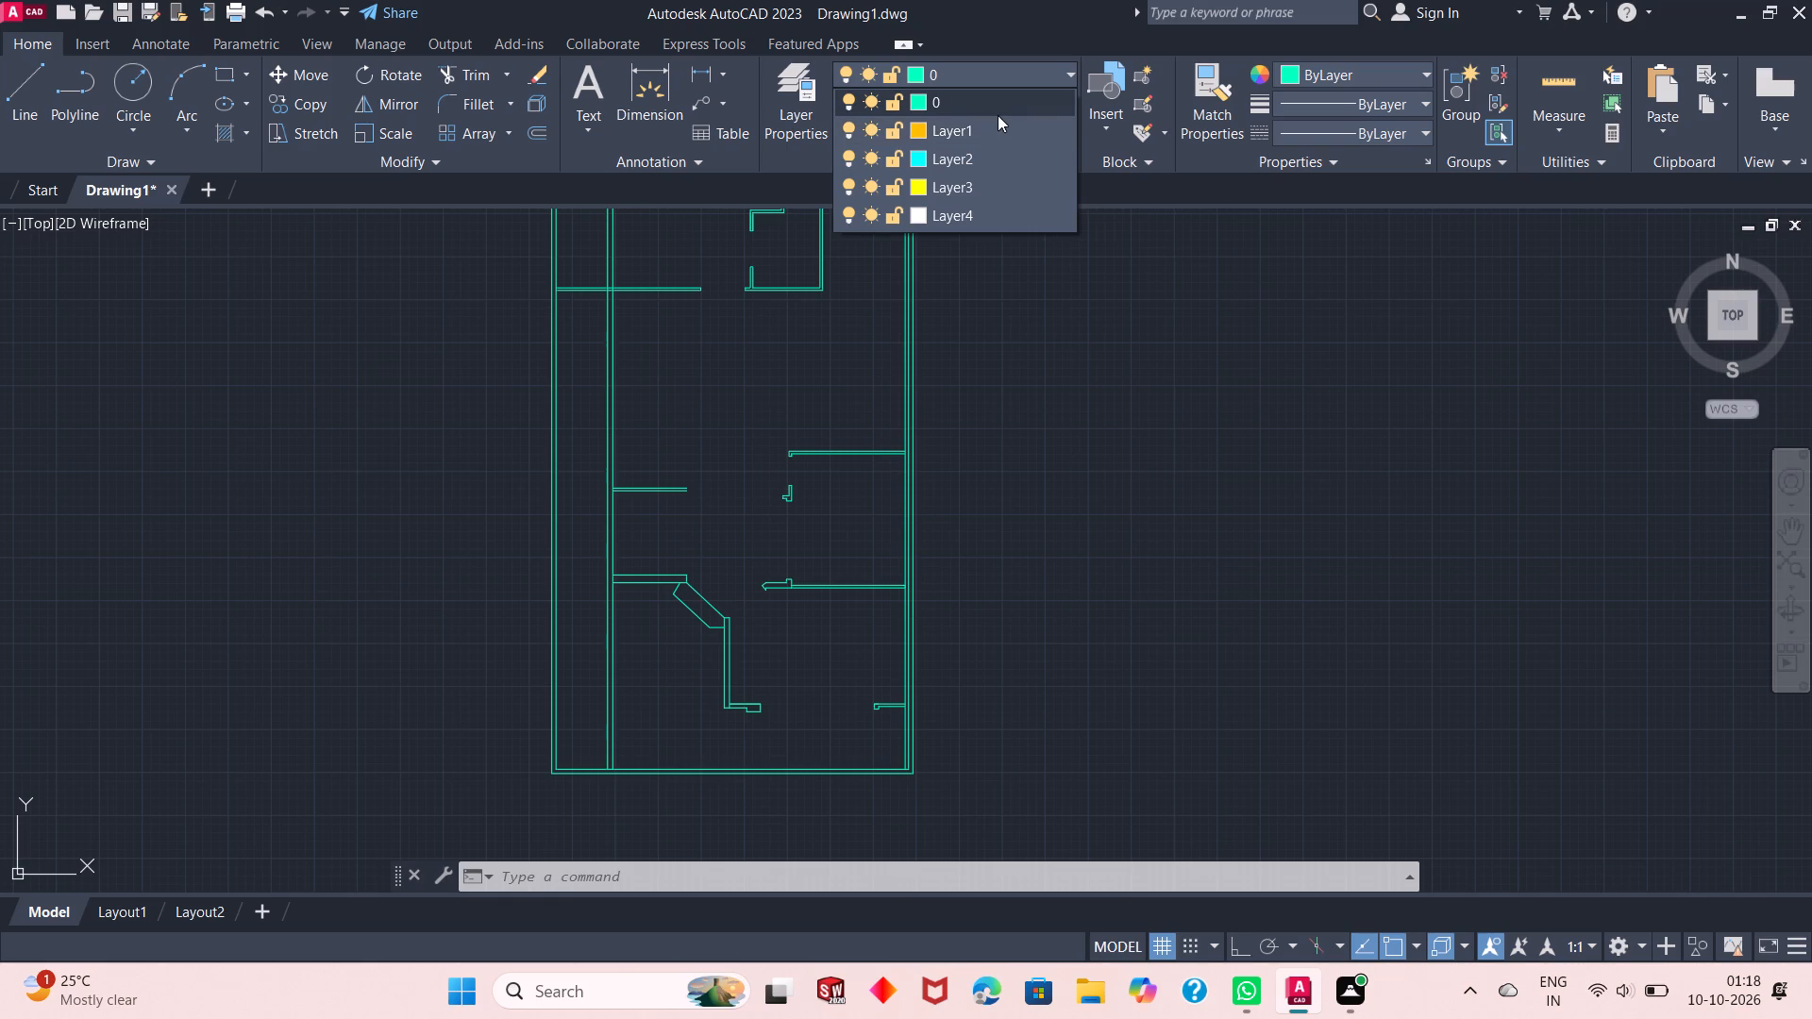
{"action": "left_click", "coordinate": [964, 167]}
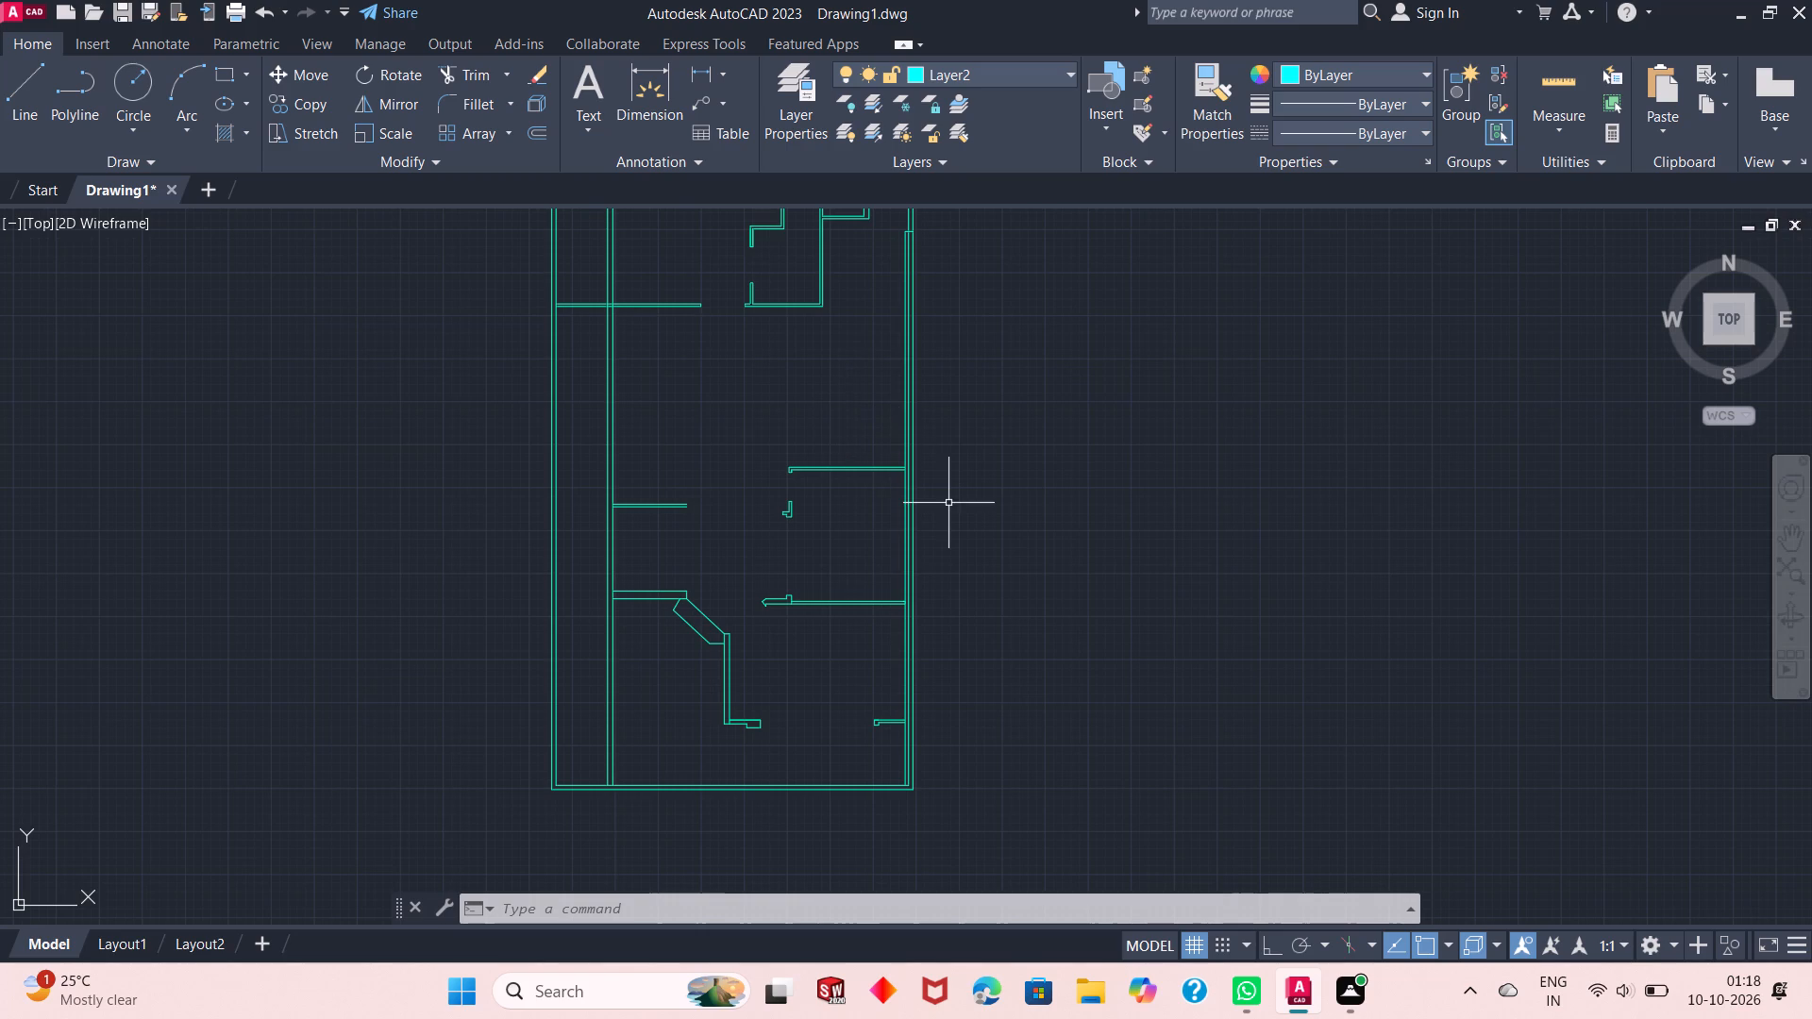
Erase the two parallel horizontal lines running between the arrow-shaped wall end and the east wall.
{"action": "scroll", "coordinate": [833, 585], "scroll_direction": "up", "scroll_amount": 3}
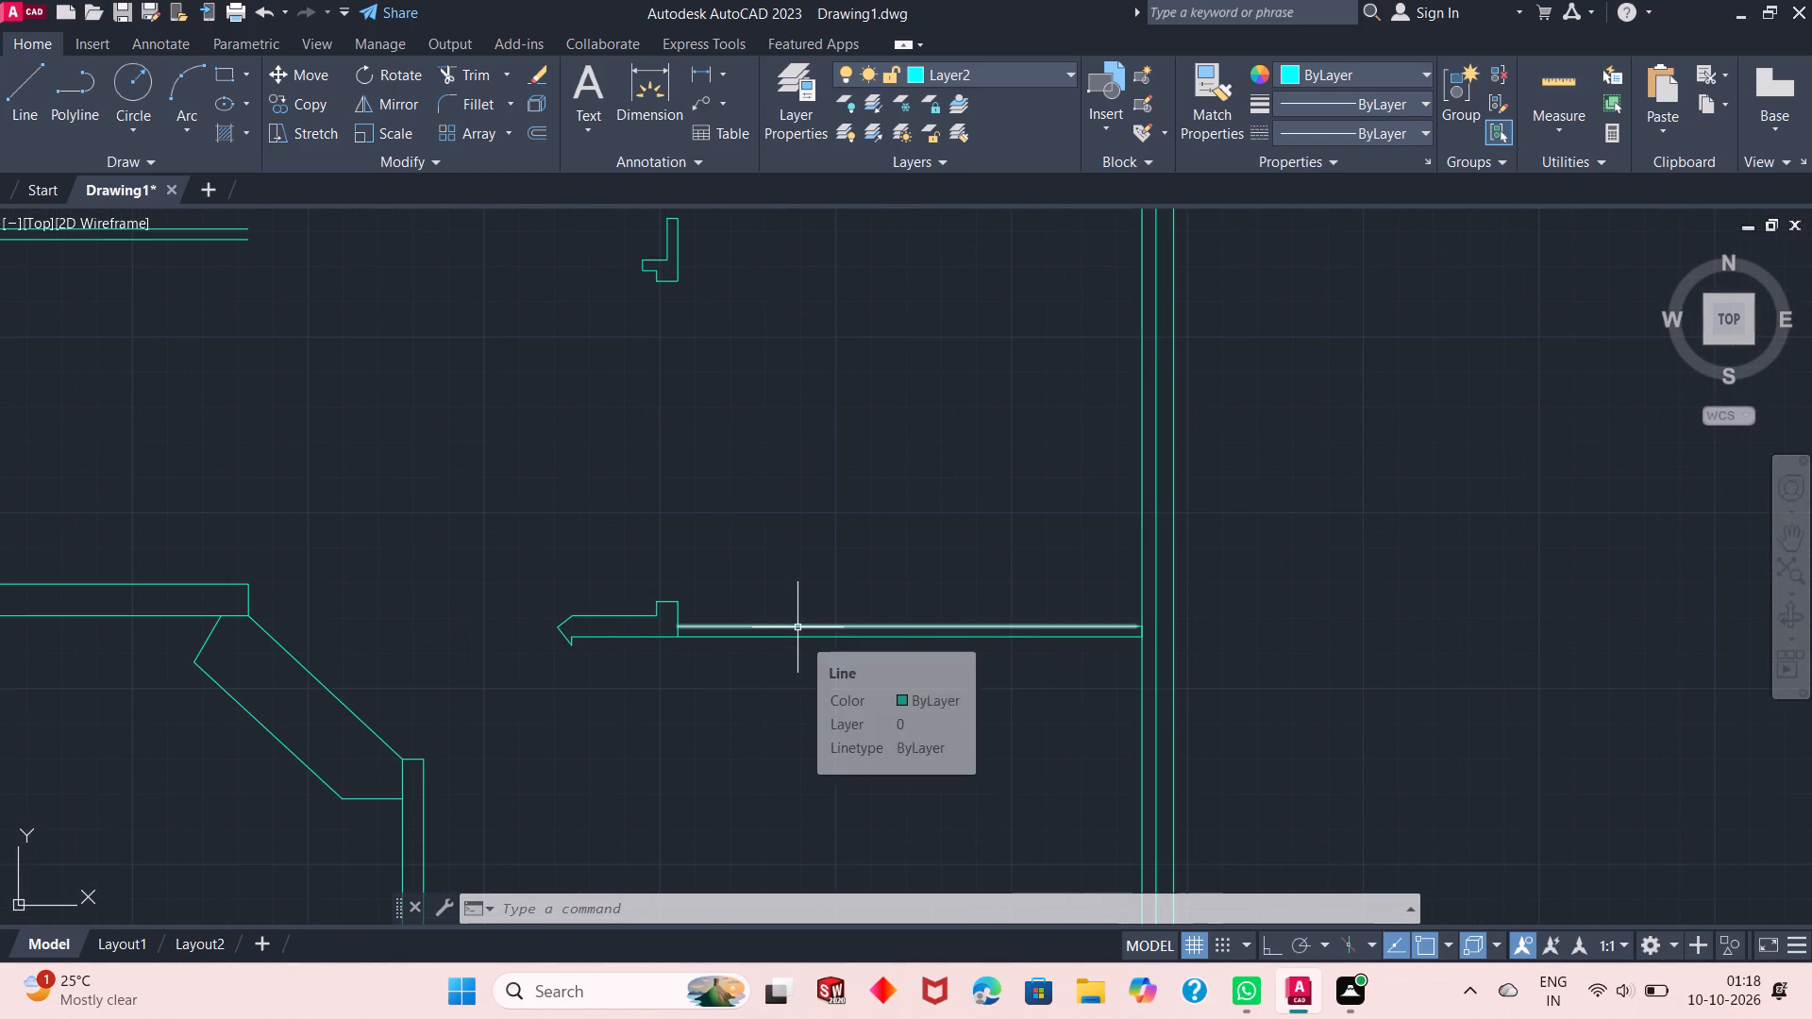
{"action": "key", "text": "Escape"}
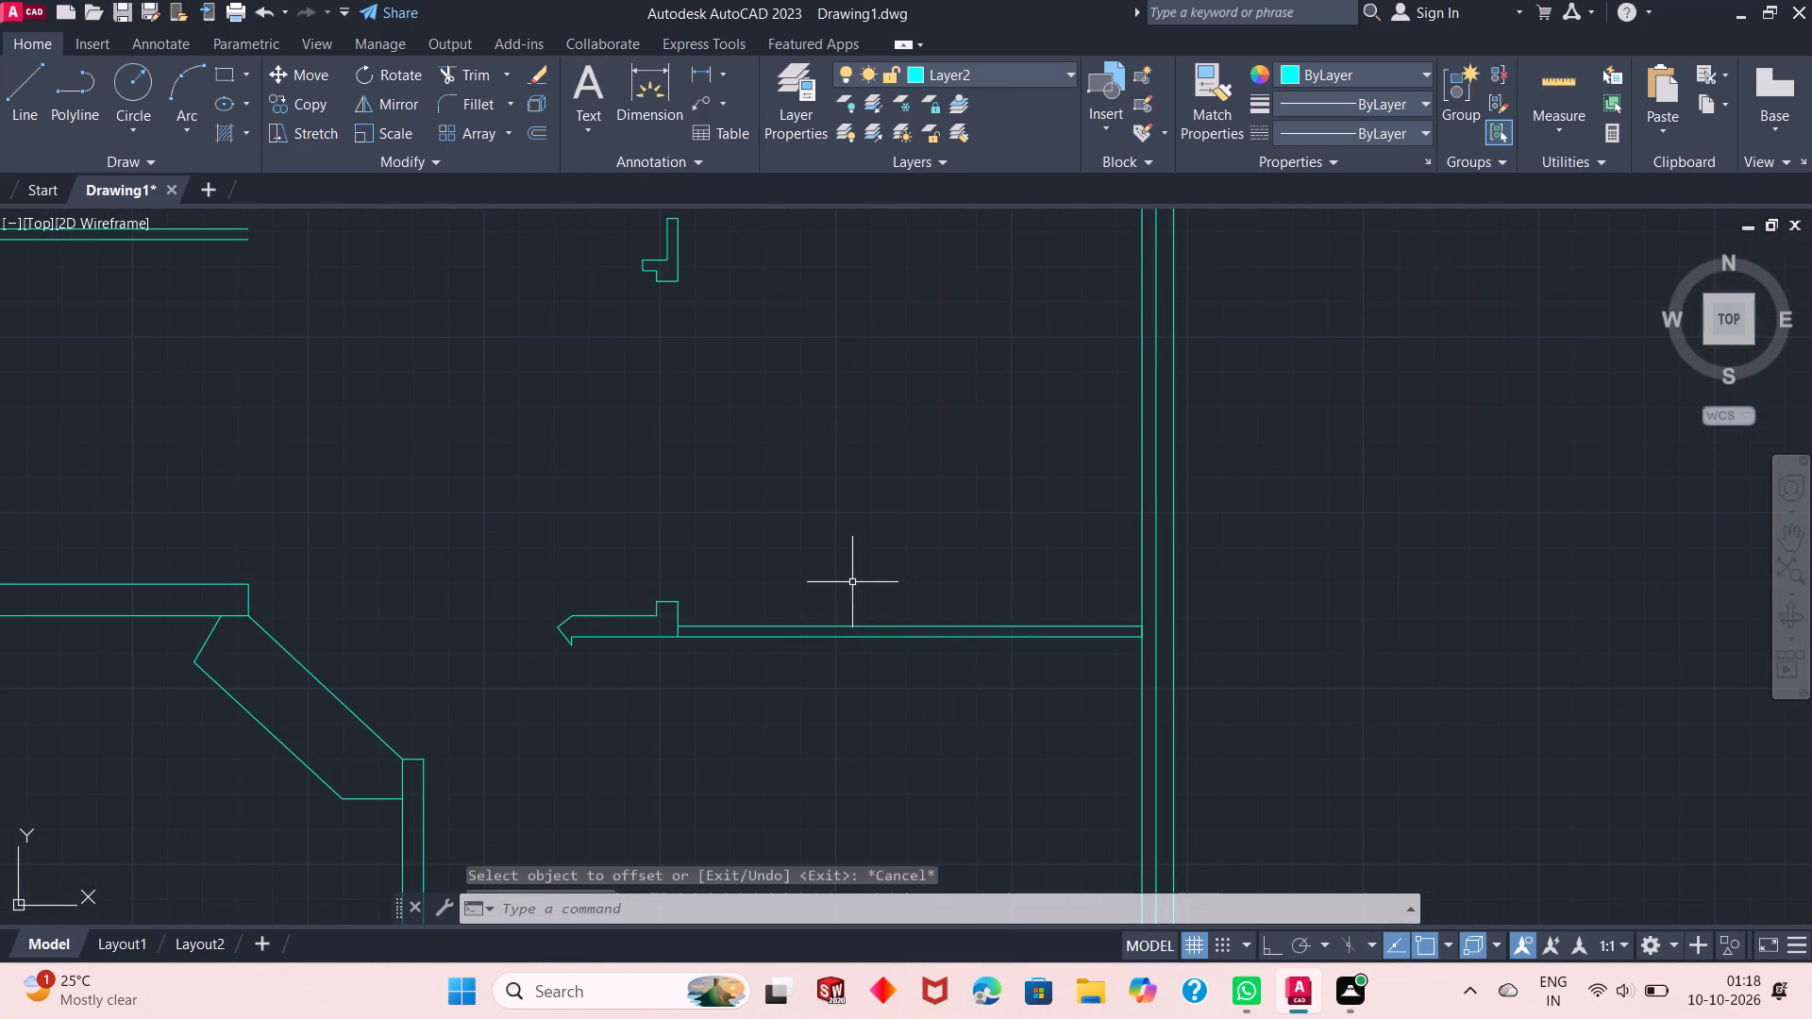
{"action": "left_click", "coordinate": [853, 582]}
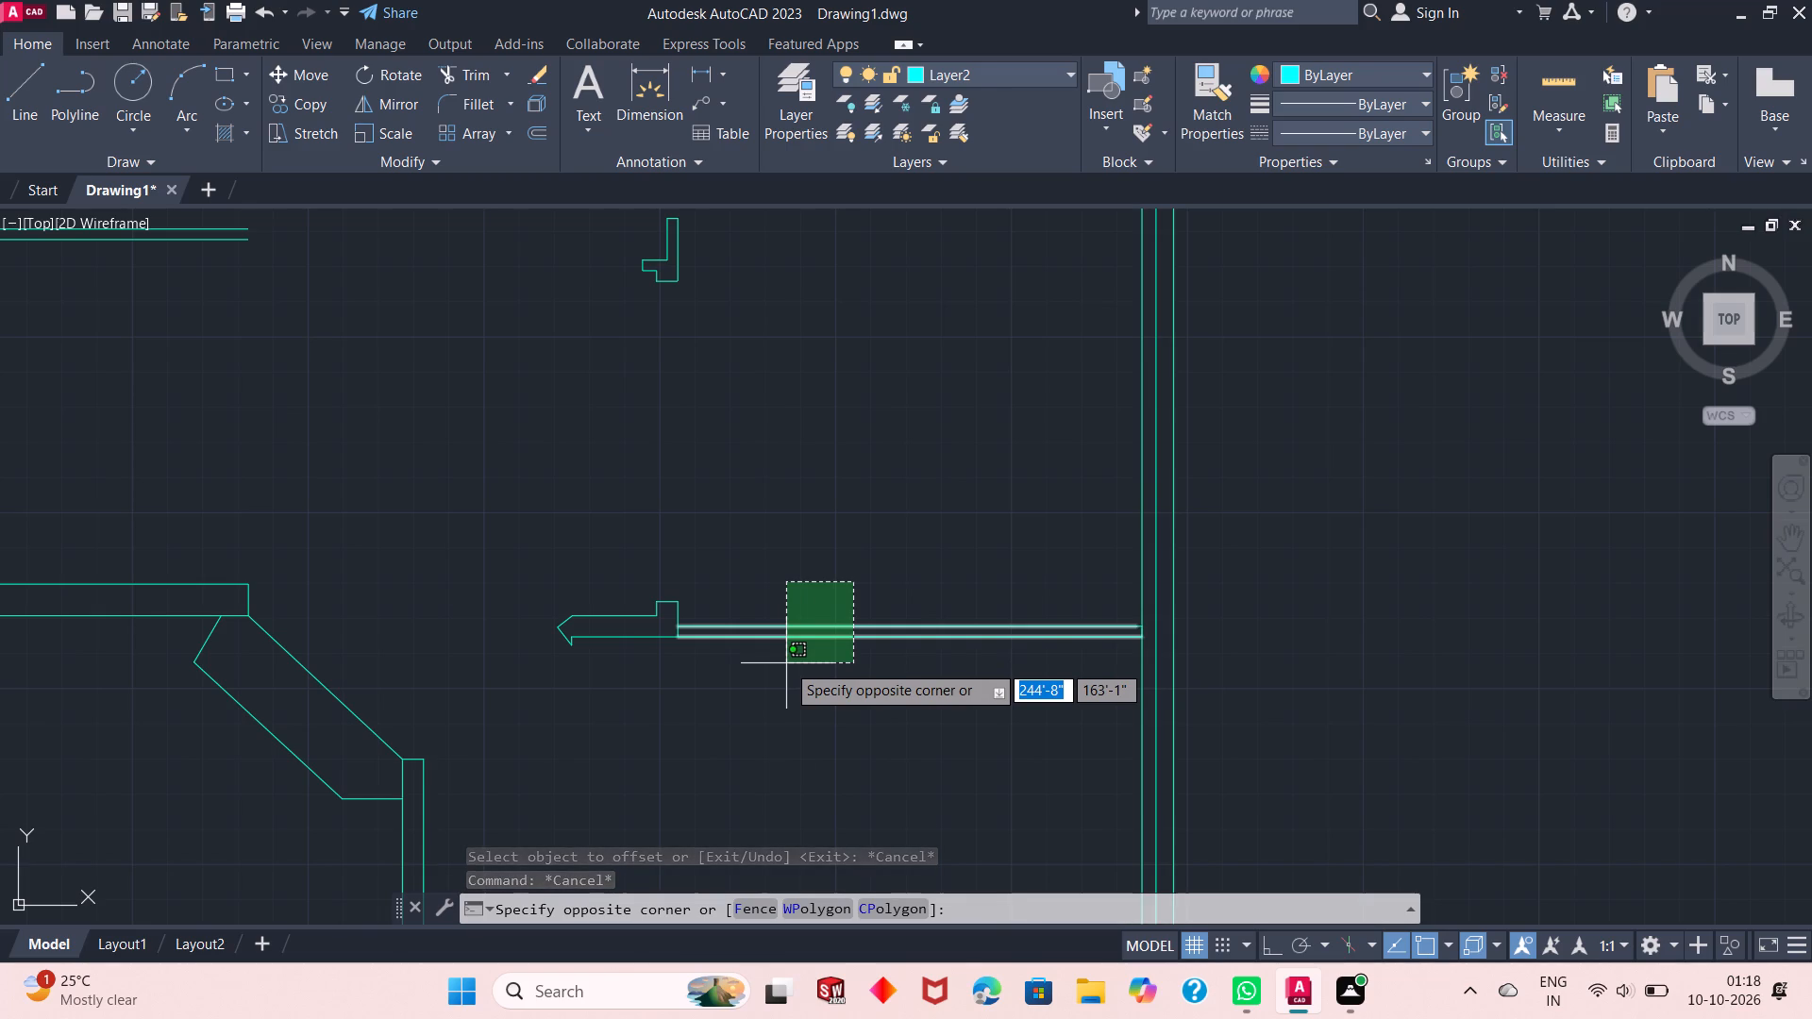
{"action": "left_click", "coordinate": [786, 663]}
{"action": "key", "text": "Delete"}
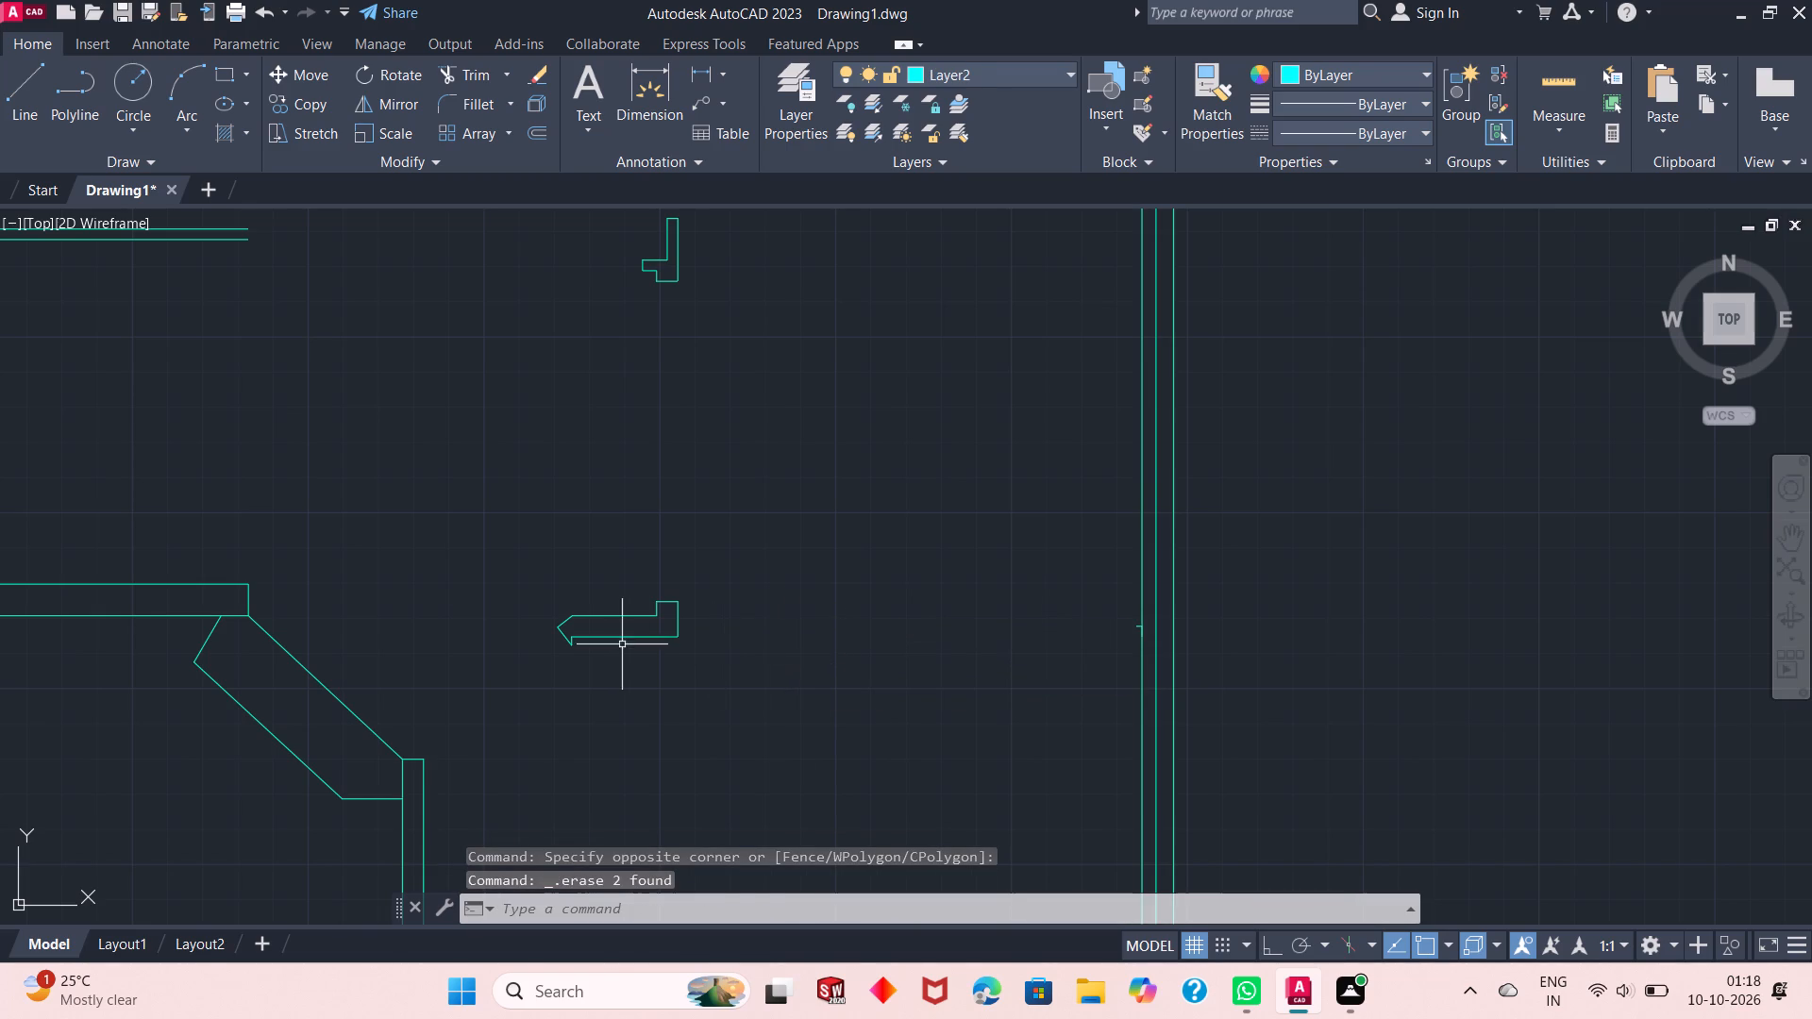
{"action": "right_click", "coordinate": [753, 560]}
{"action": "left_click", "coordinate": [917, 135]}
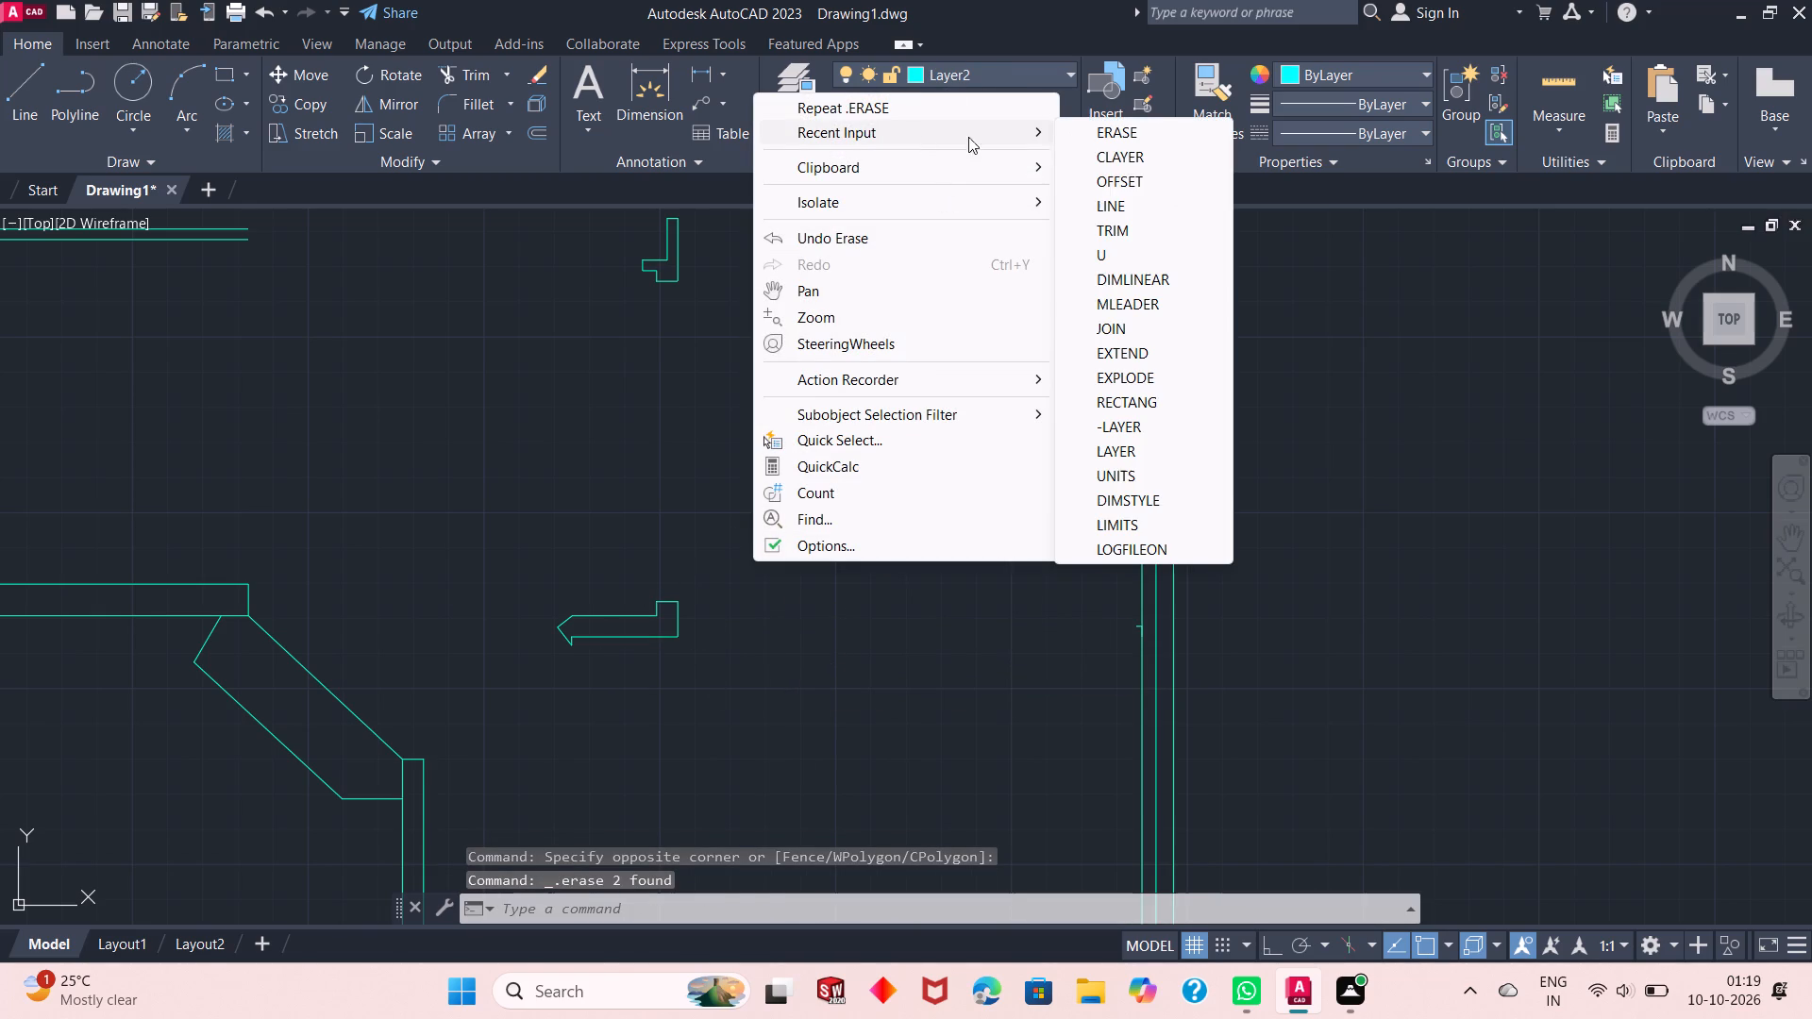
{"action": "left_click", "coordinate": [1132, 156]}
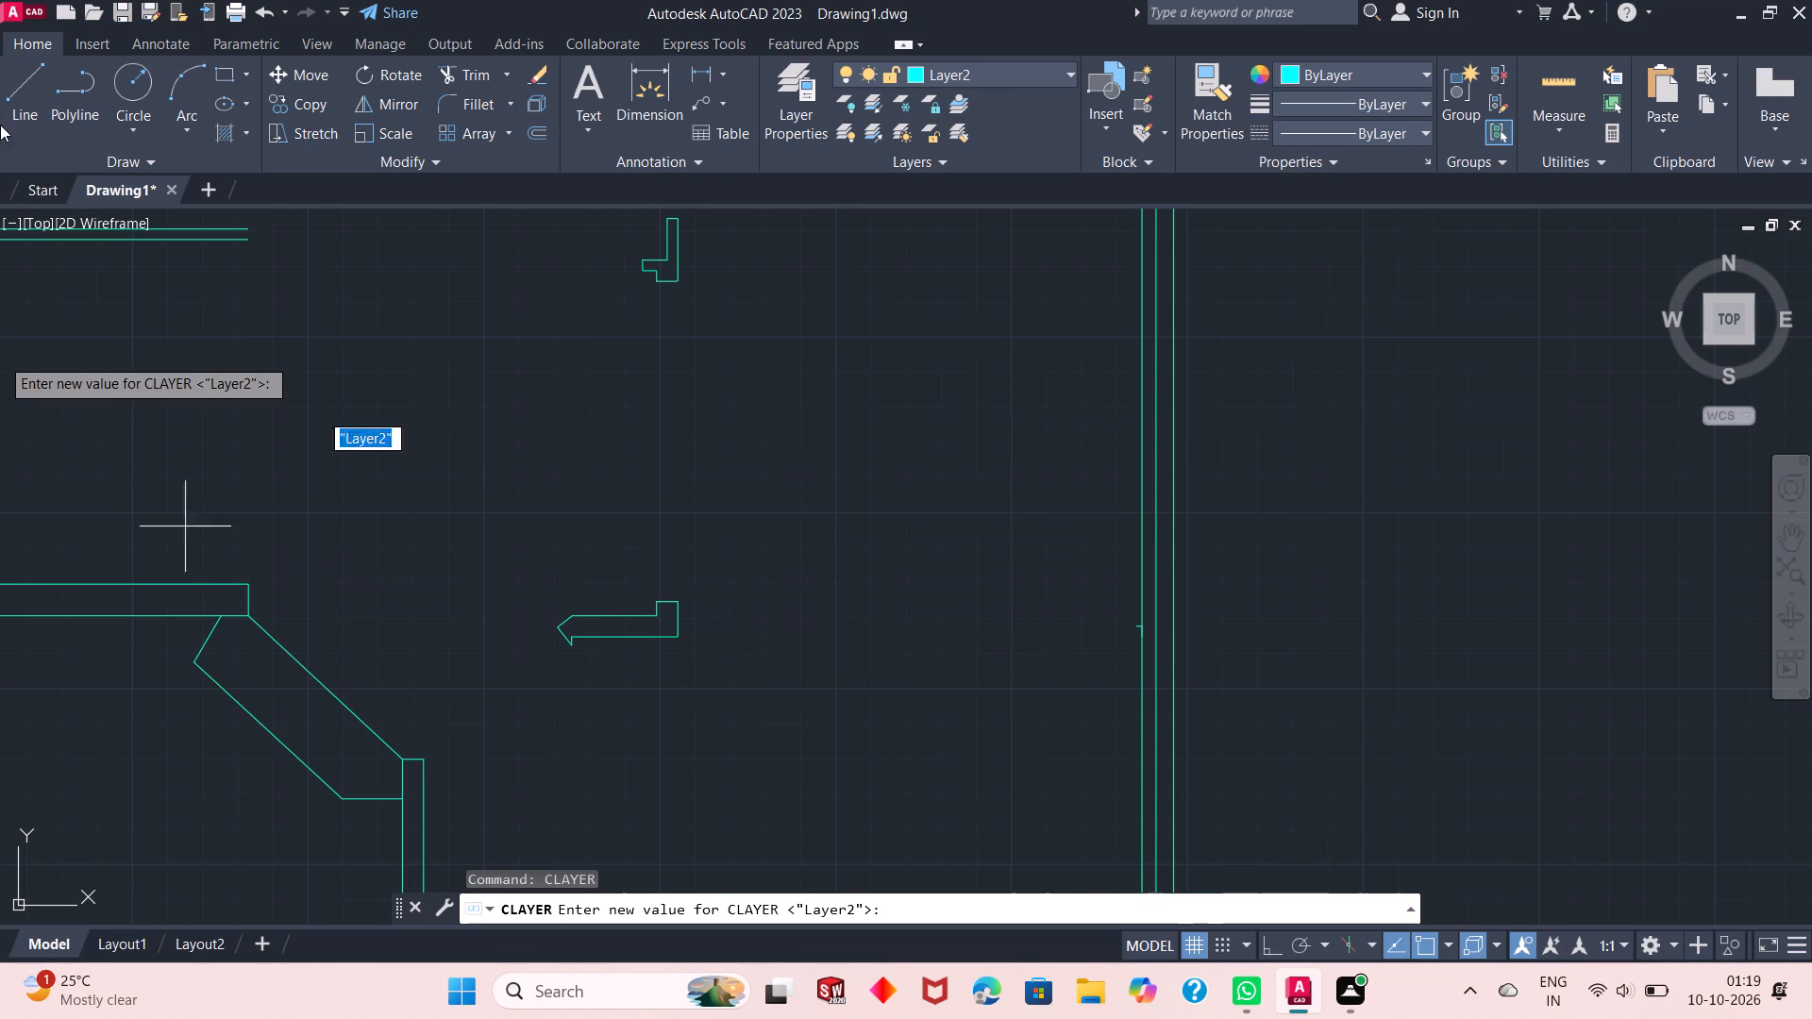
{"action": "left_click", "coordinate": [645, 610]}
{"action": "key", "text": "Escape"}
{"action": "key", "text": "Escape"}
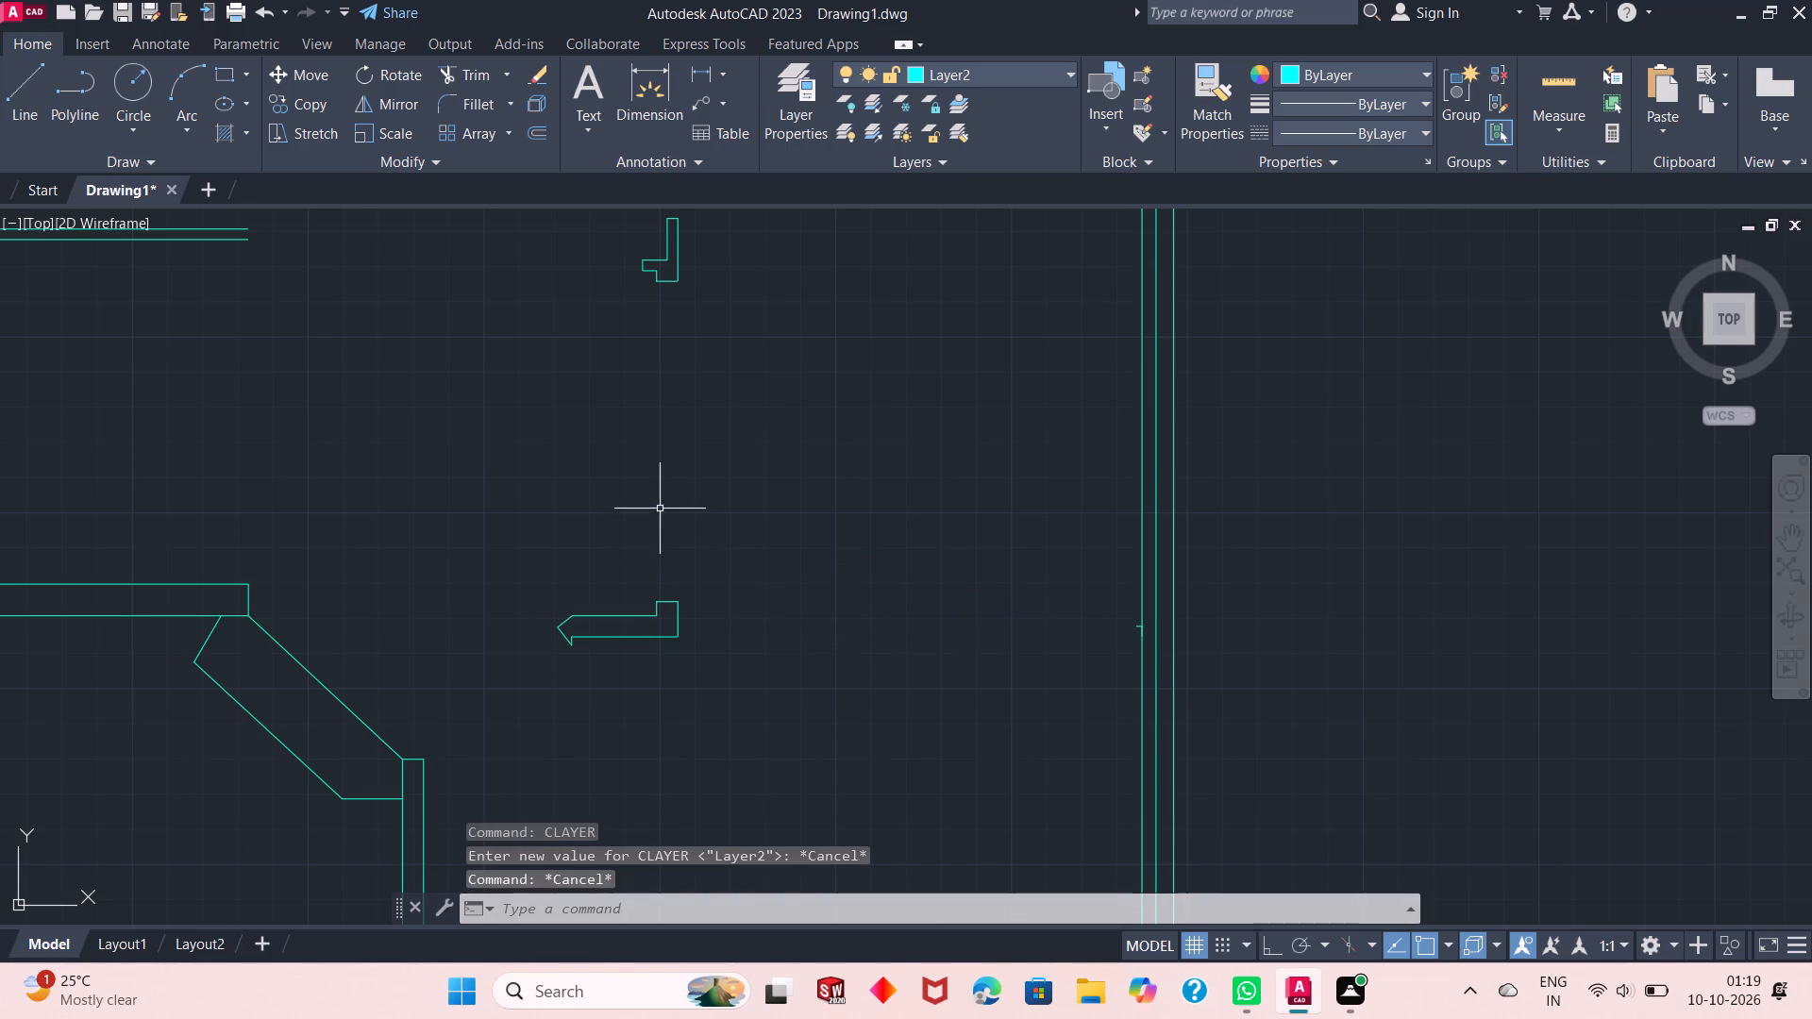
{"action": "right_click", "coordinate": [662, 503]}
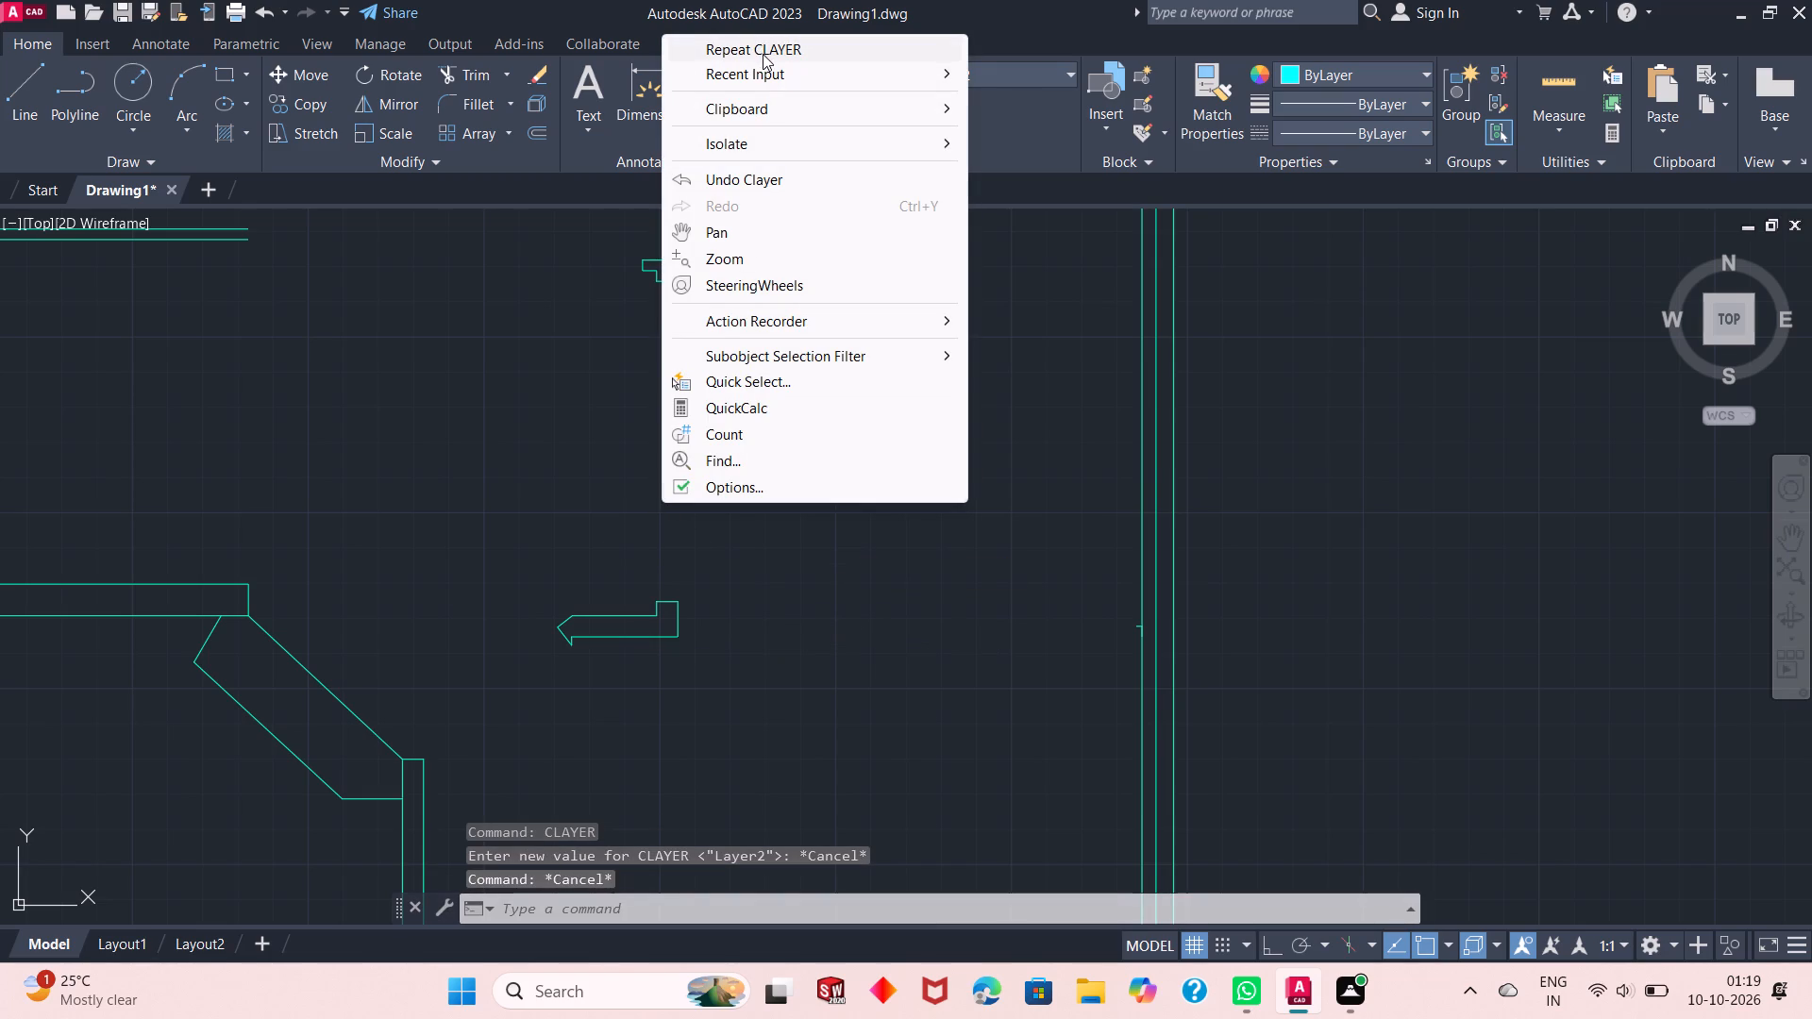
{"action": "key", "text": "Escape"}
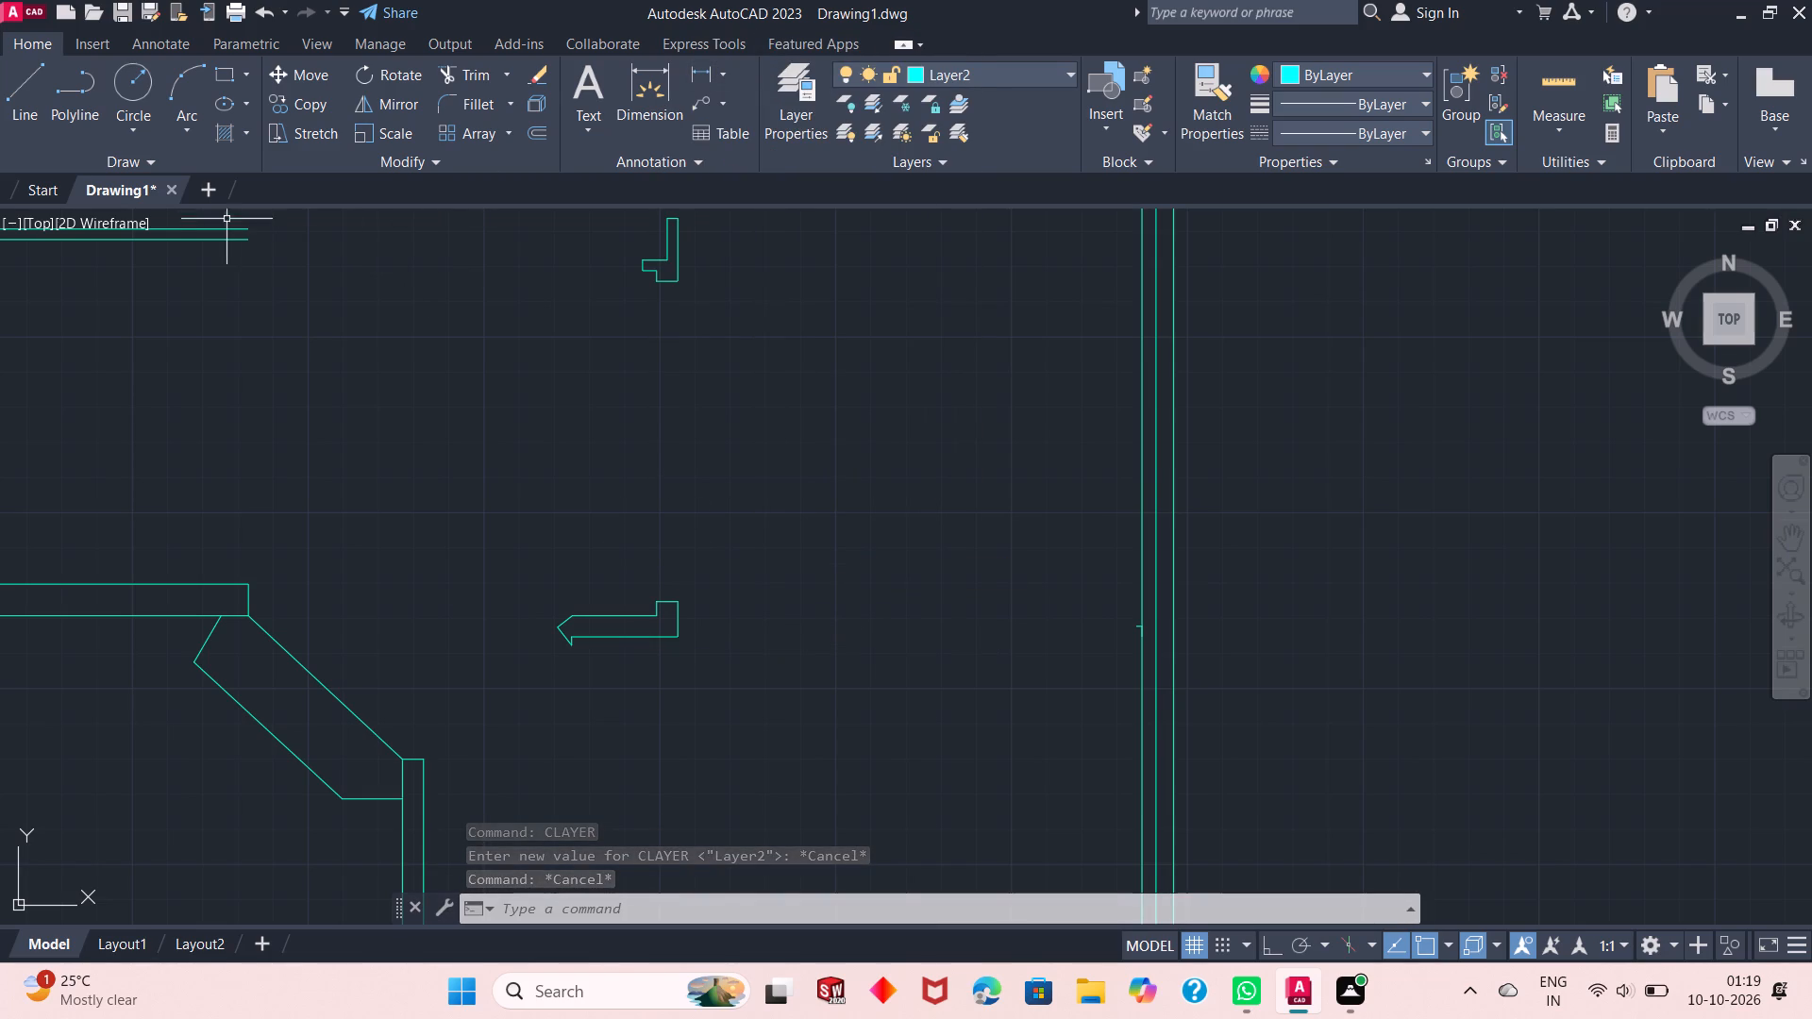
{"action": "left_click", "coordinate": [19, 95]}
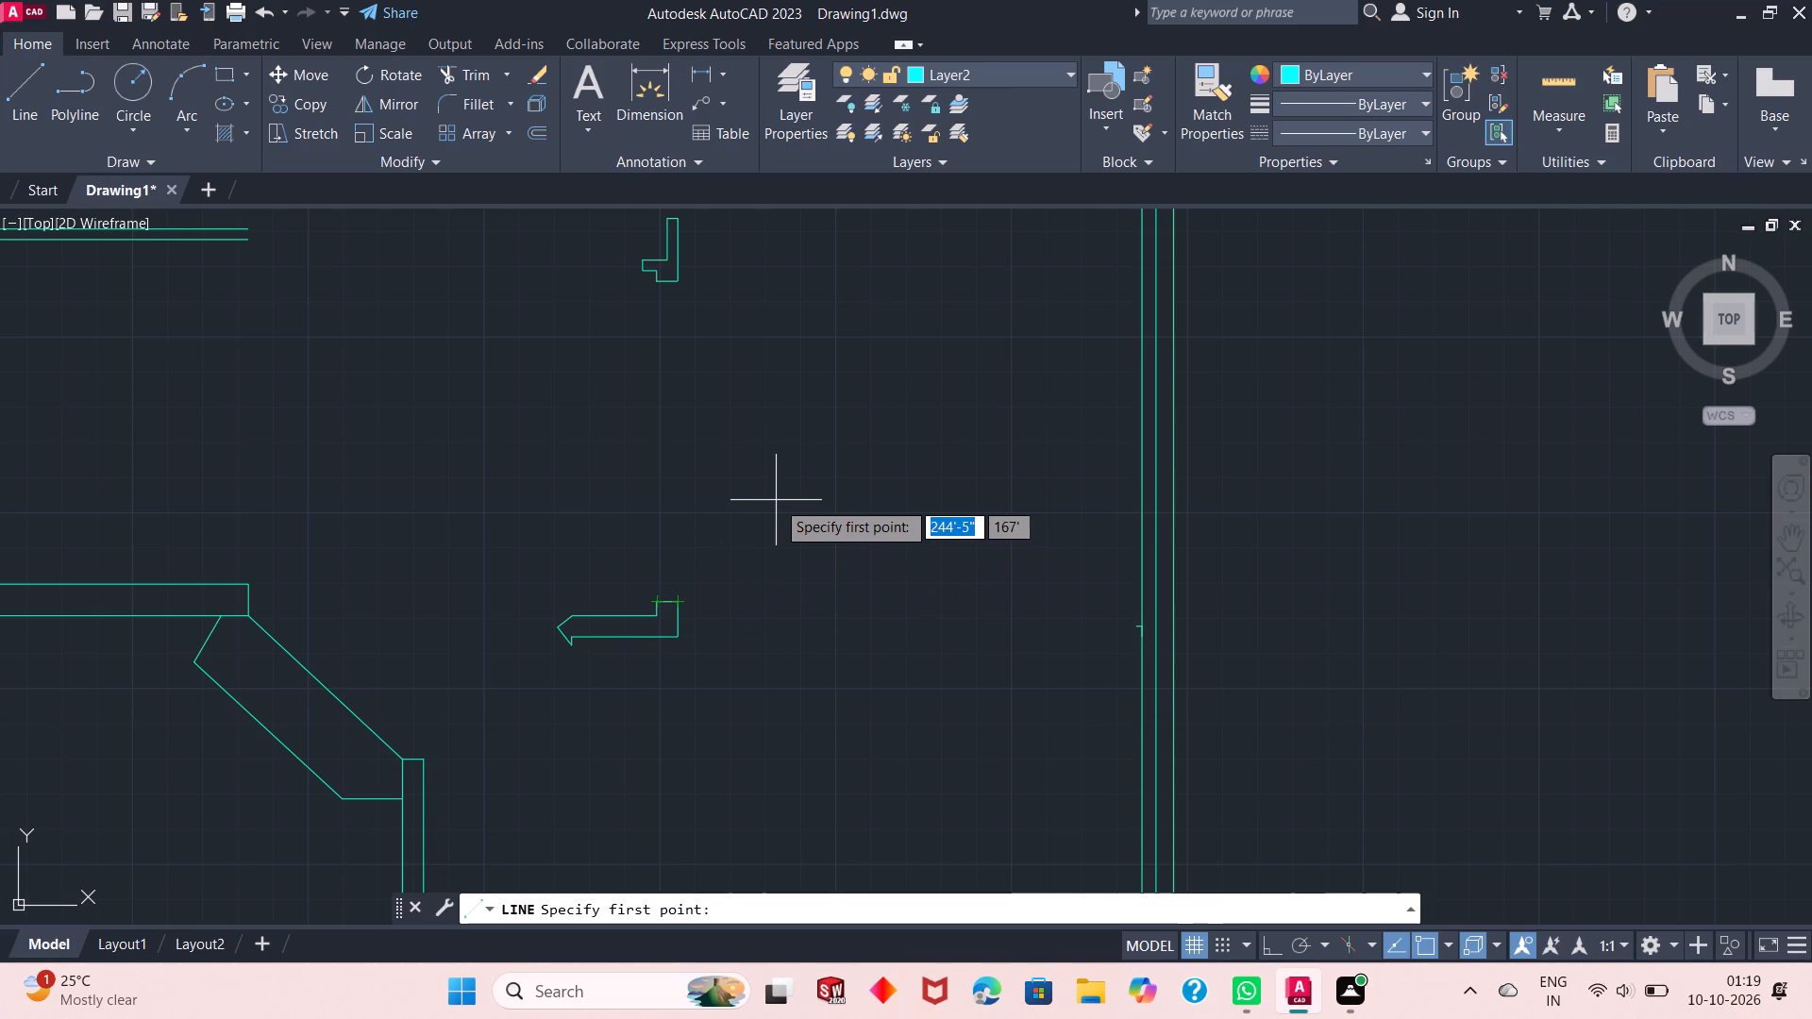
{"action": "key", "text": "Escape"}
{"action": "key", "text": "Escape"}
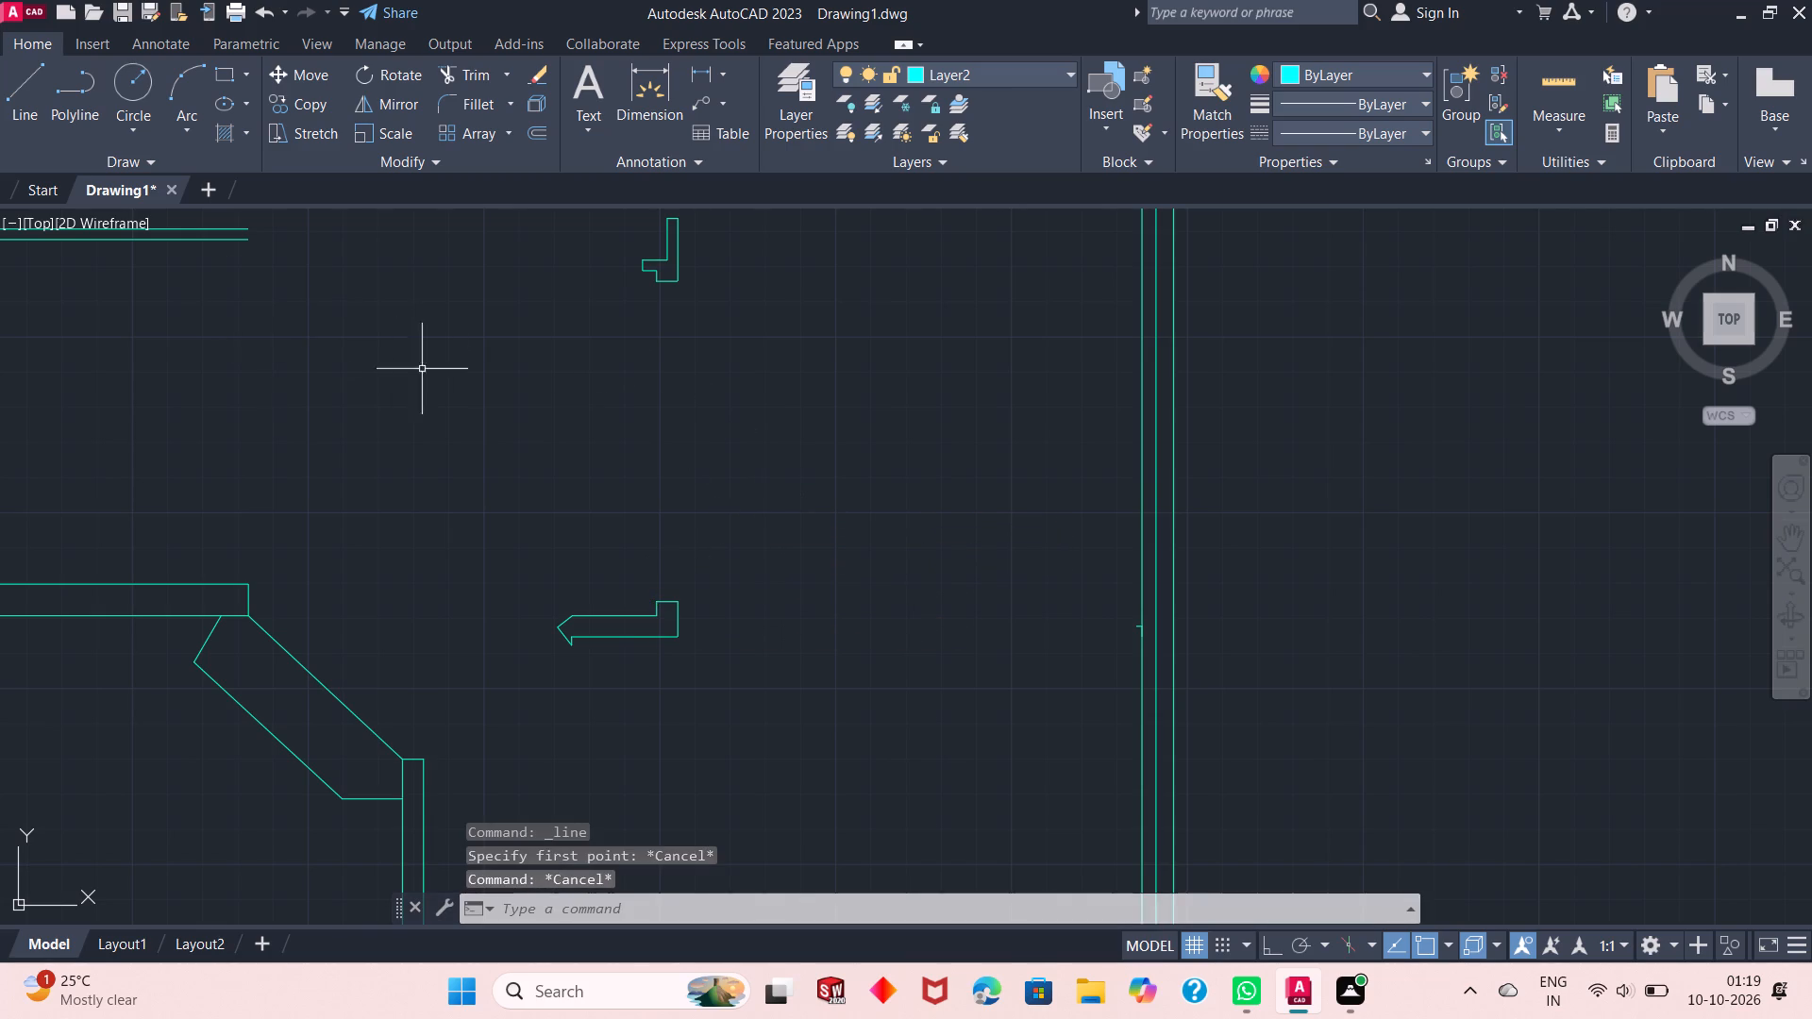
Make layer 0 the current layer.
{"action": "scroll", "coordinate": [830, 670], "scroll_direction": "up", "scroll_amount": 1}
{"action": "scroll", "coordinate": [830, 675], "scroll_direction": "down", "scroll_amount": 4}
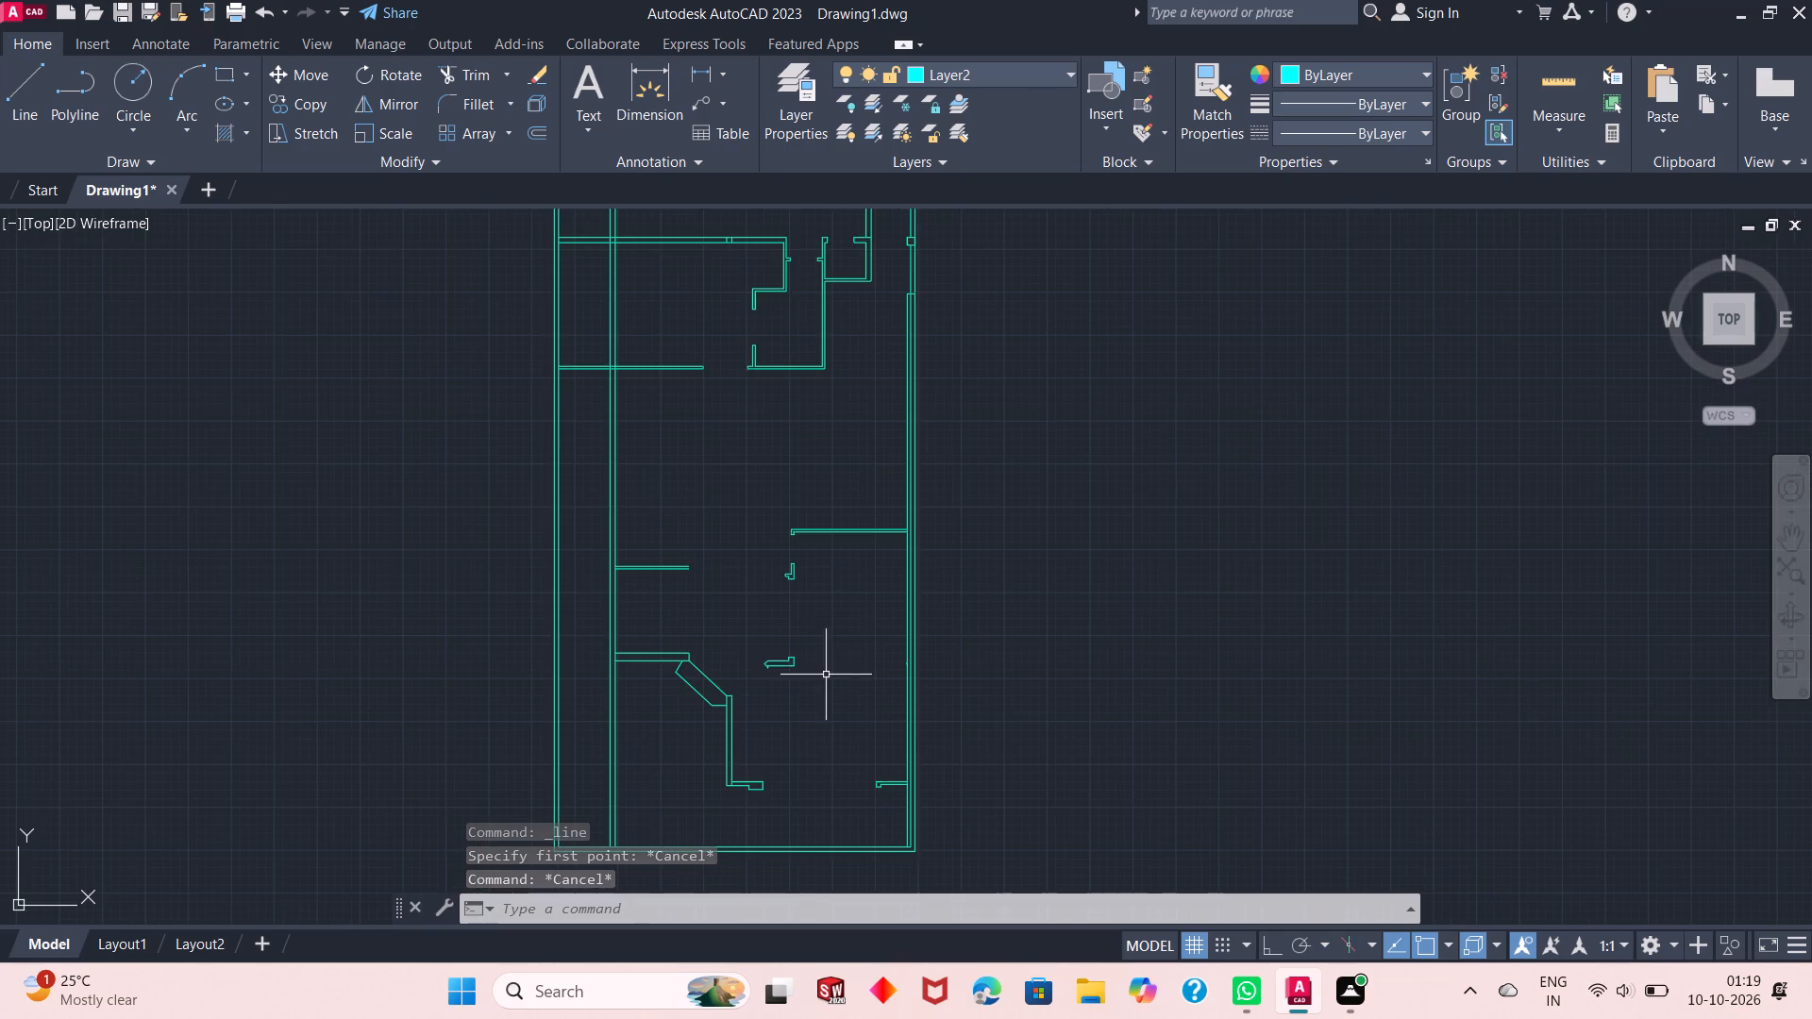
{"action": "scroll", "coordinate": [811, 615], "scroll_direction": "up", "scroll_amount": 2}
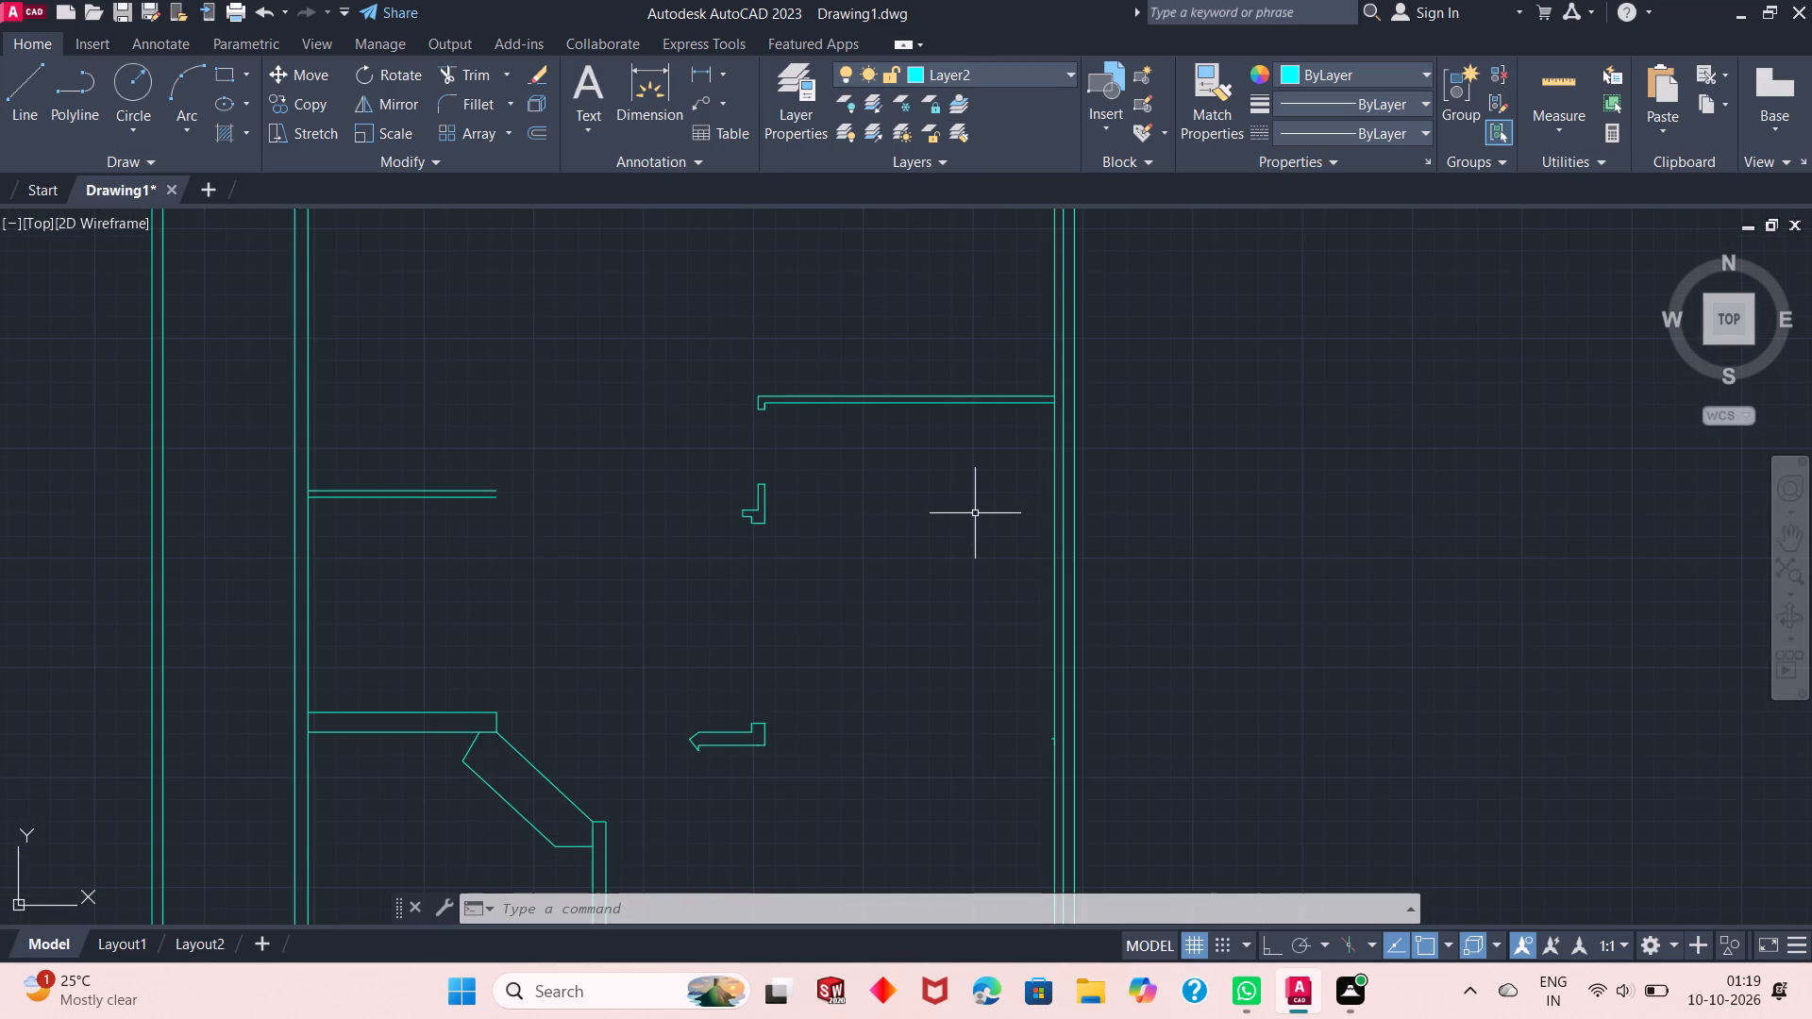
{"action": "left_click", "coordinate": [999, 75]}
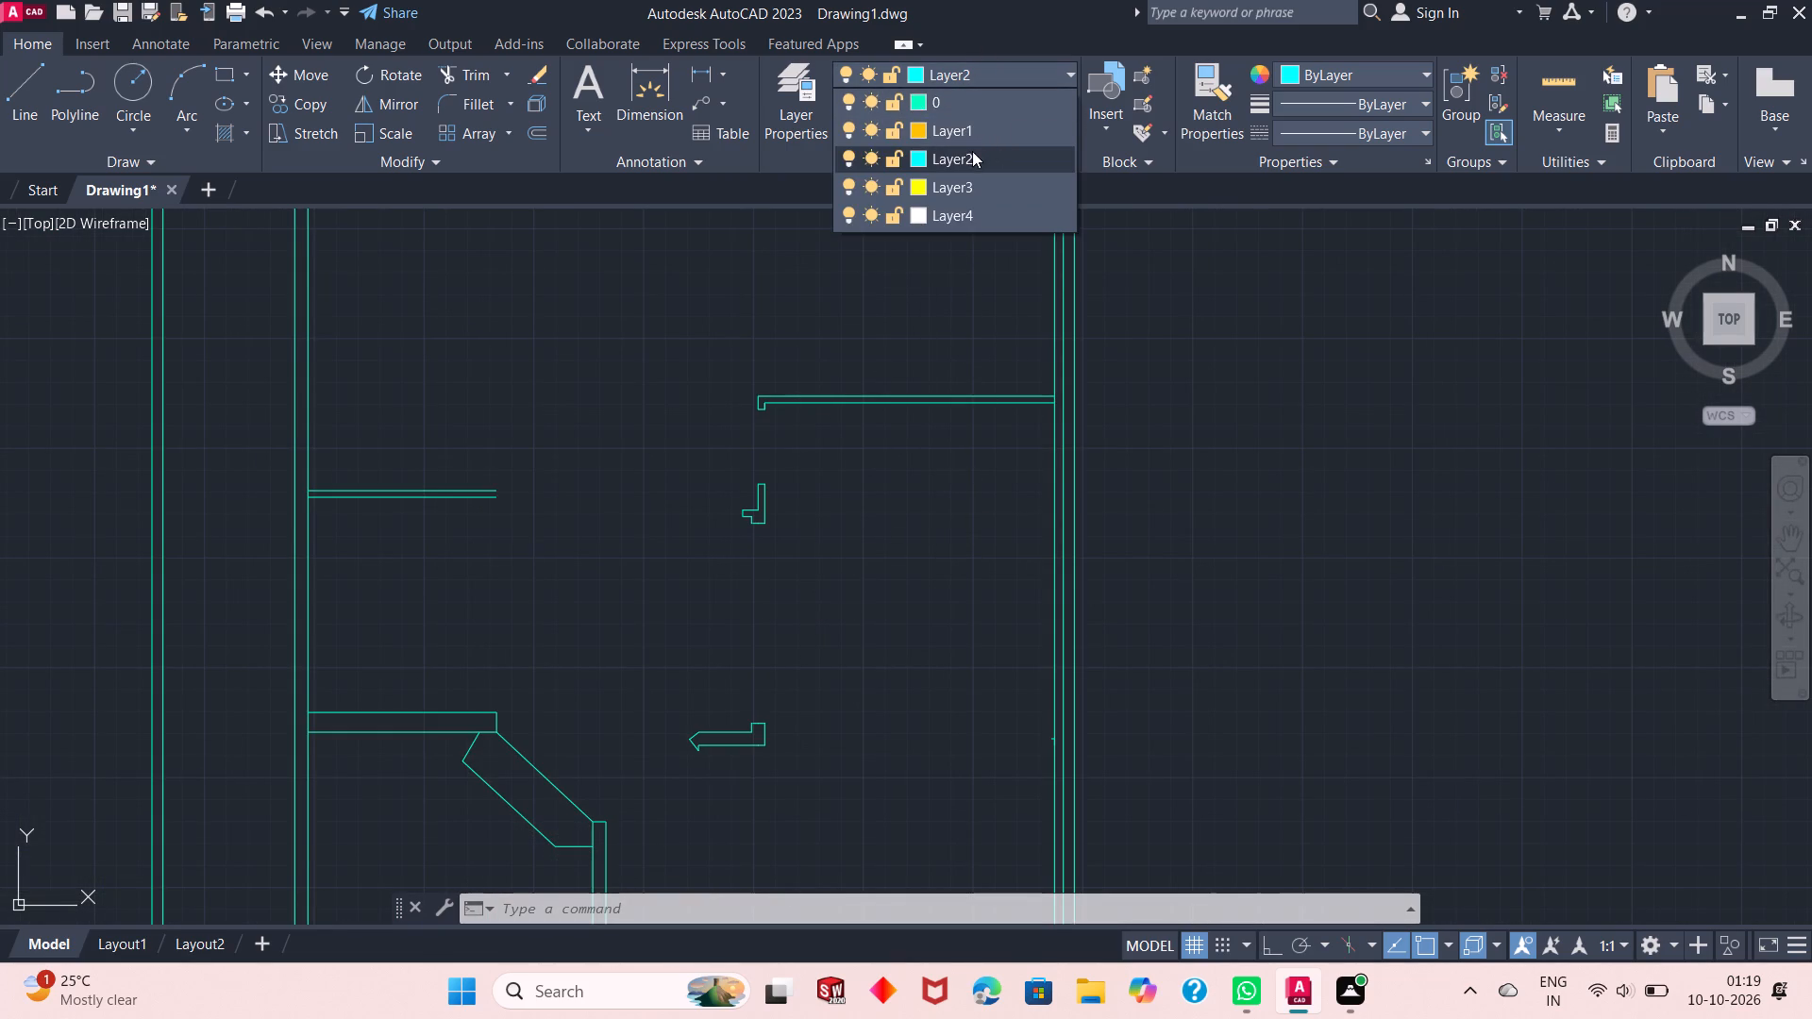
{"action": "left_click", "coordinate": [956, 111]}
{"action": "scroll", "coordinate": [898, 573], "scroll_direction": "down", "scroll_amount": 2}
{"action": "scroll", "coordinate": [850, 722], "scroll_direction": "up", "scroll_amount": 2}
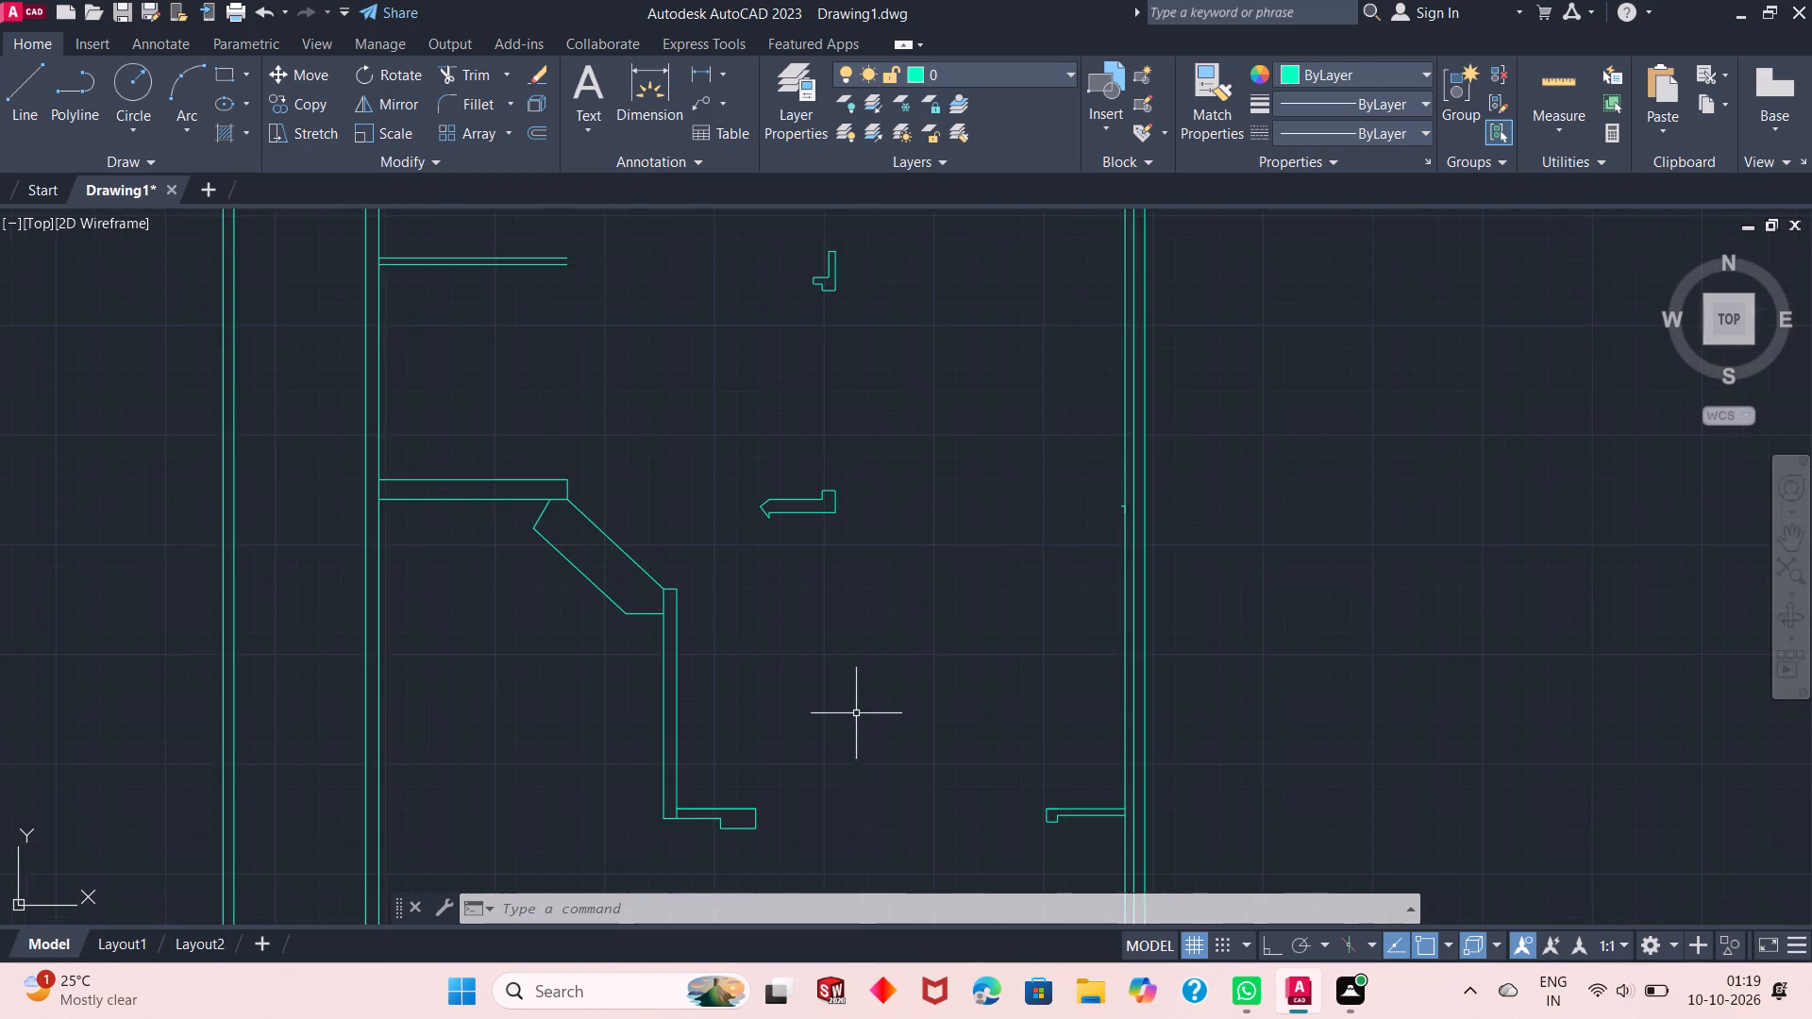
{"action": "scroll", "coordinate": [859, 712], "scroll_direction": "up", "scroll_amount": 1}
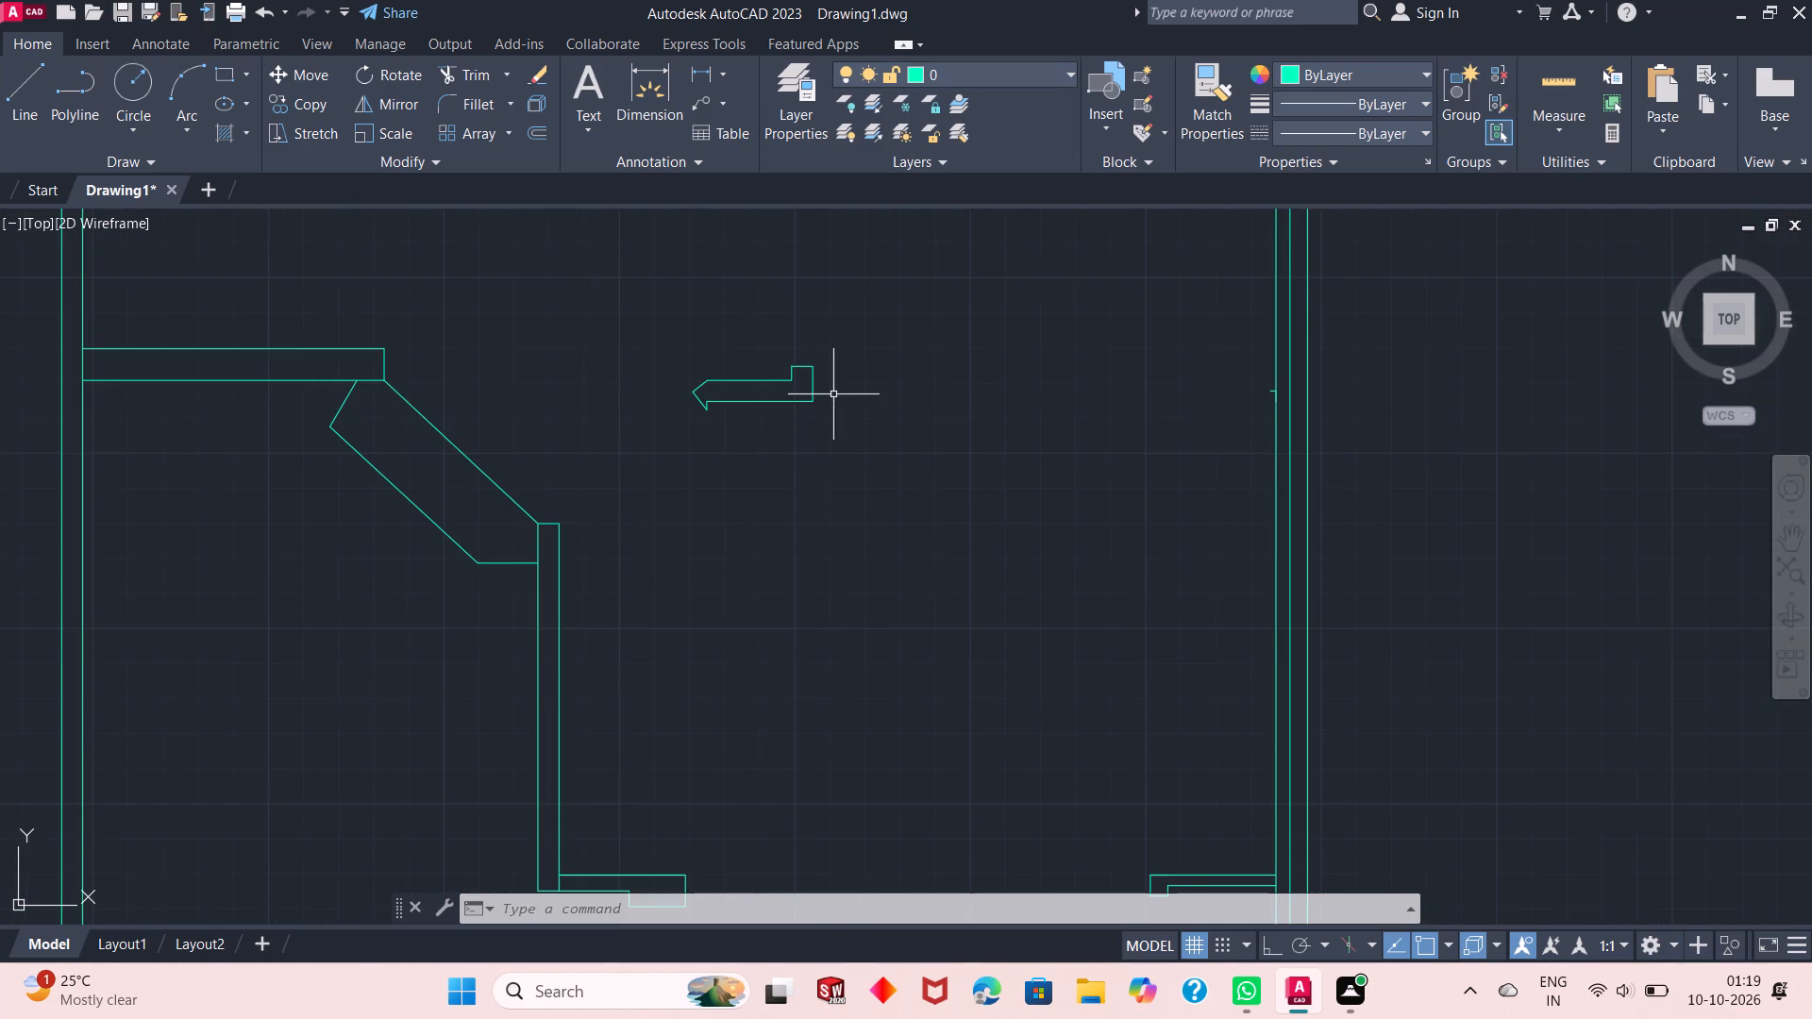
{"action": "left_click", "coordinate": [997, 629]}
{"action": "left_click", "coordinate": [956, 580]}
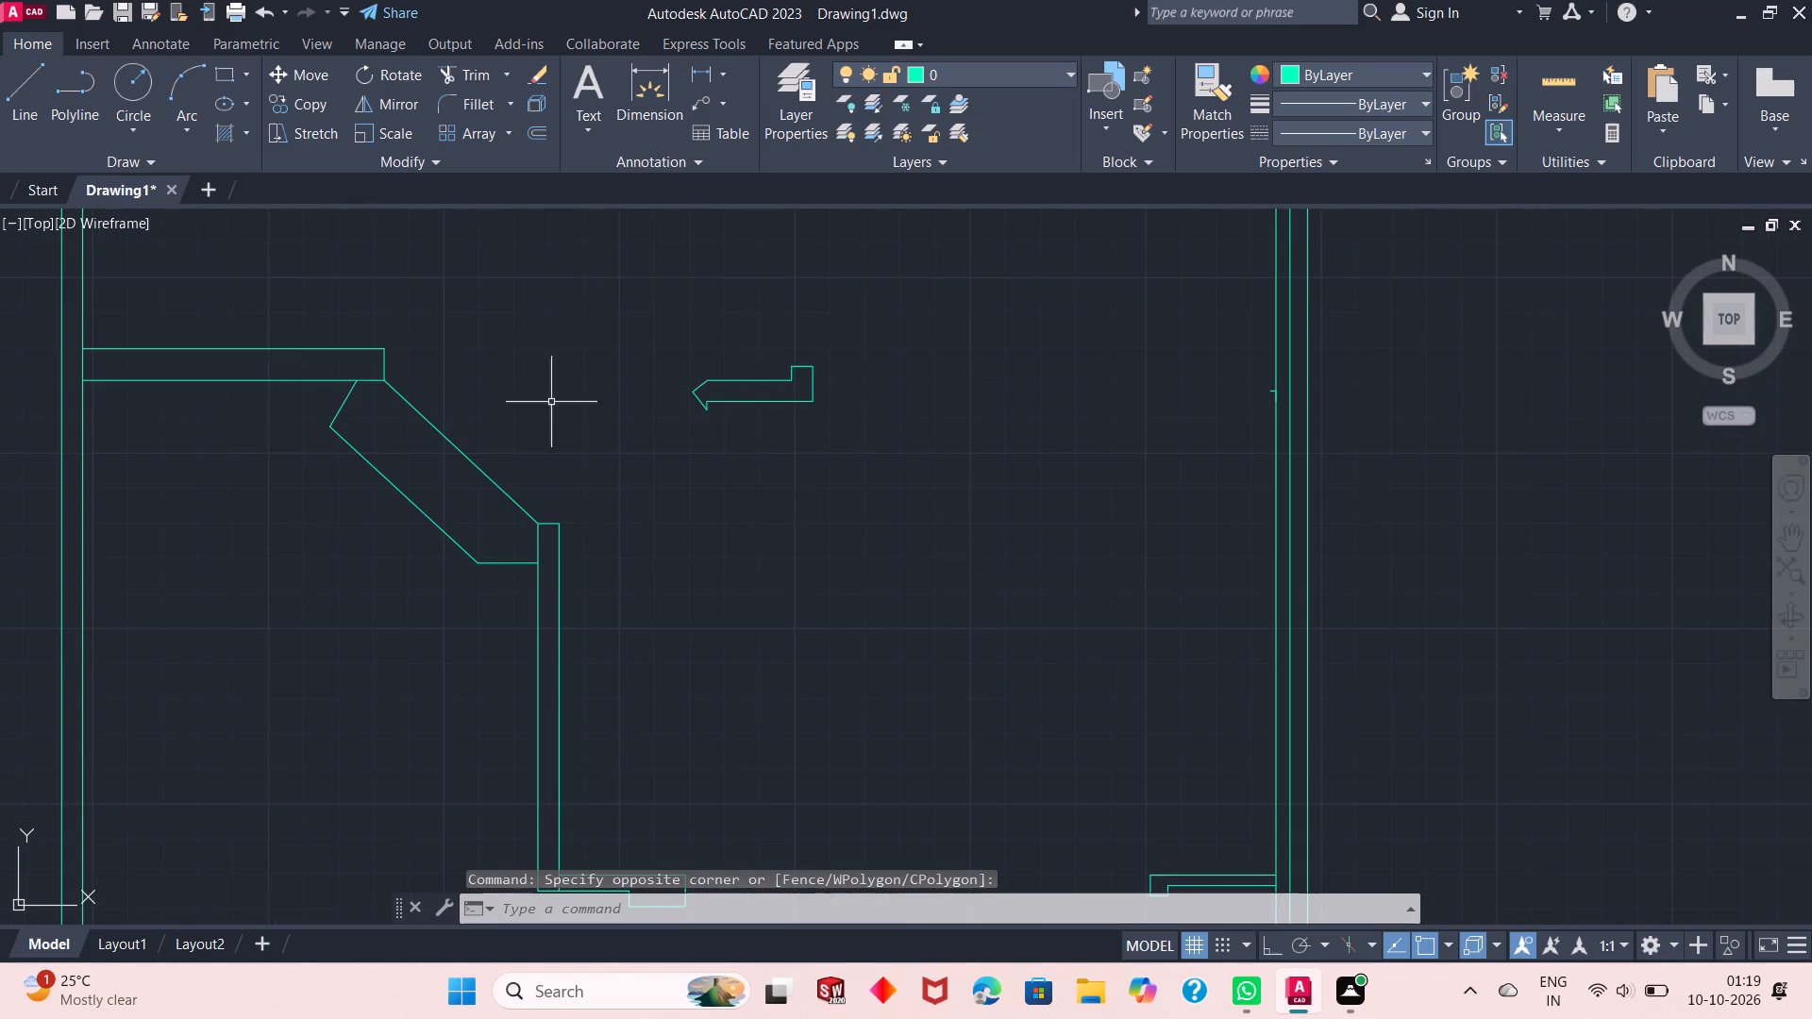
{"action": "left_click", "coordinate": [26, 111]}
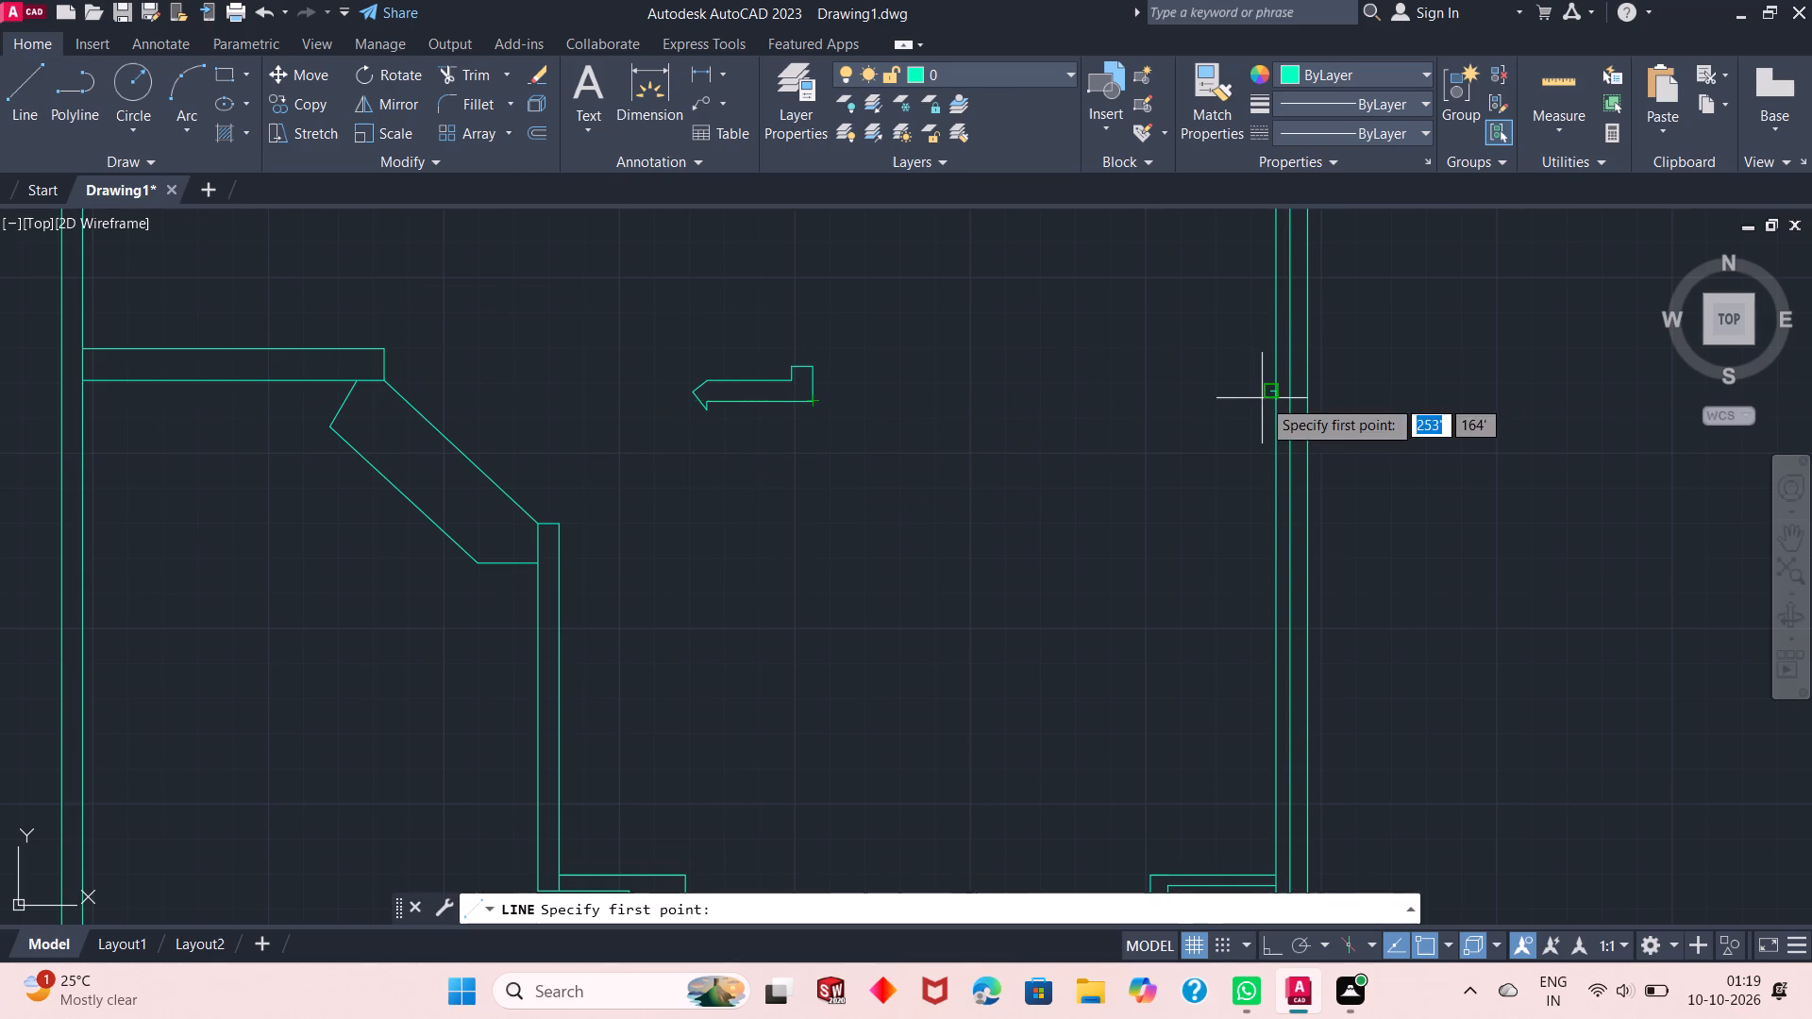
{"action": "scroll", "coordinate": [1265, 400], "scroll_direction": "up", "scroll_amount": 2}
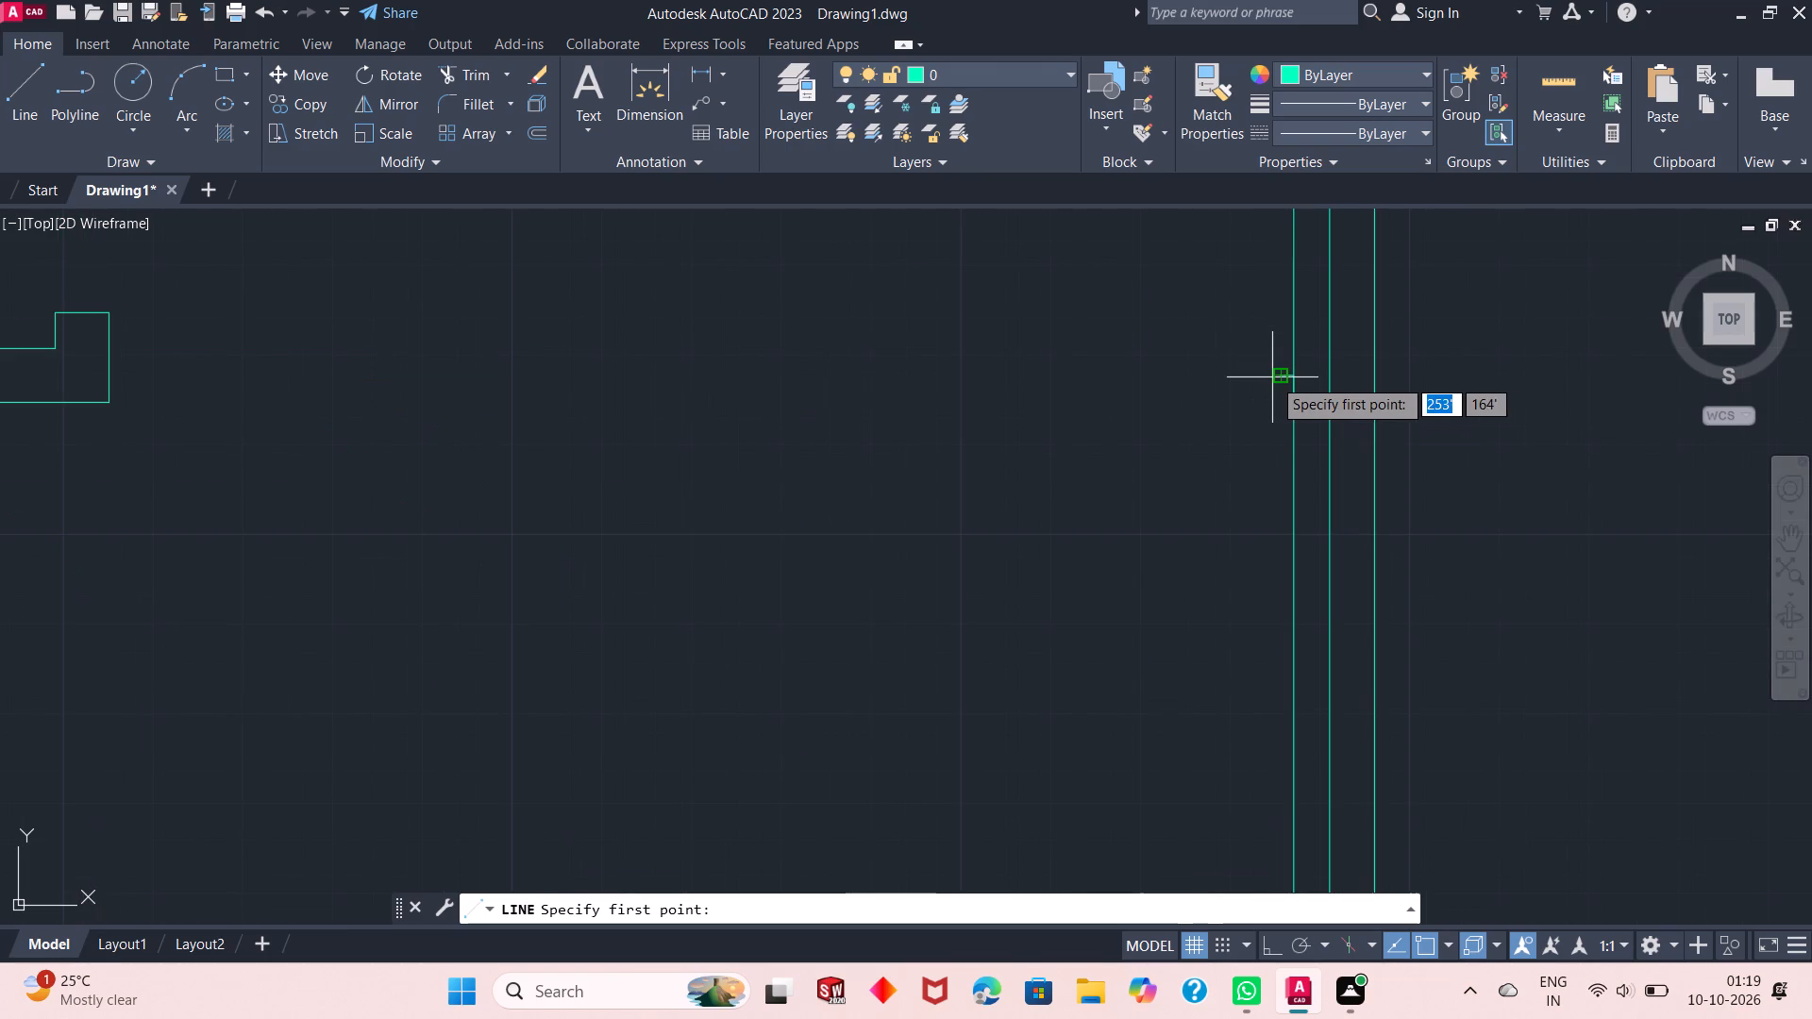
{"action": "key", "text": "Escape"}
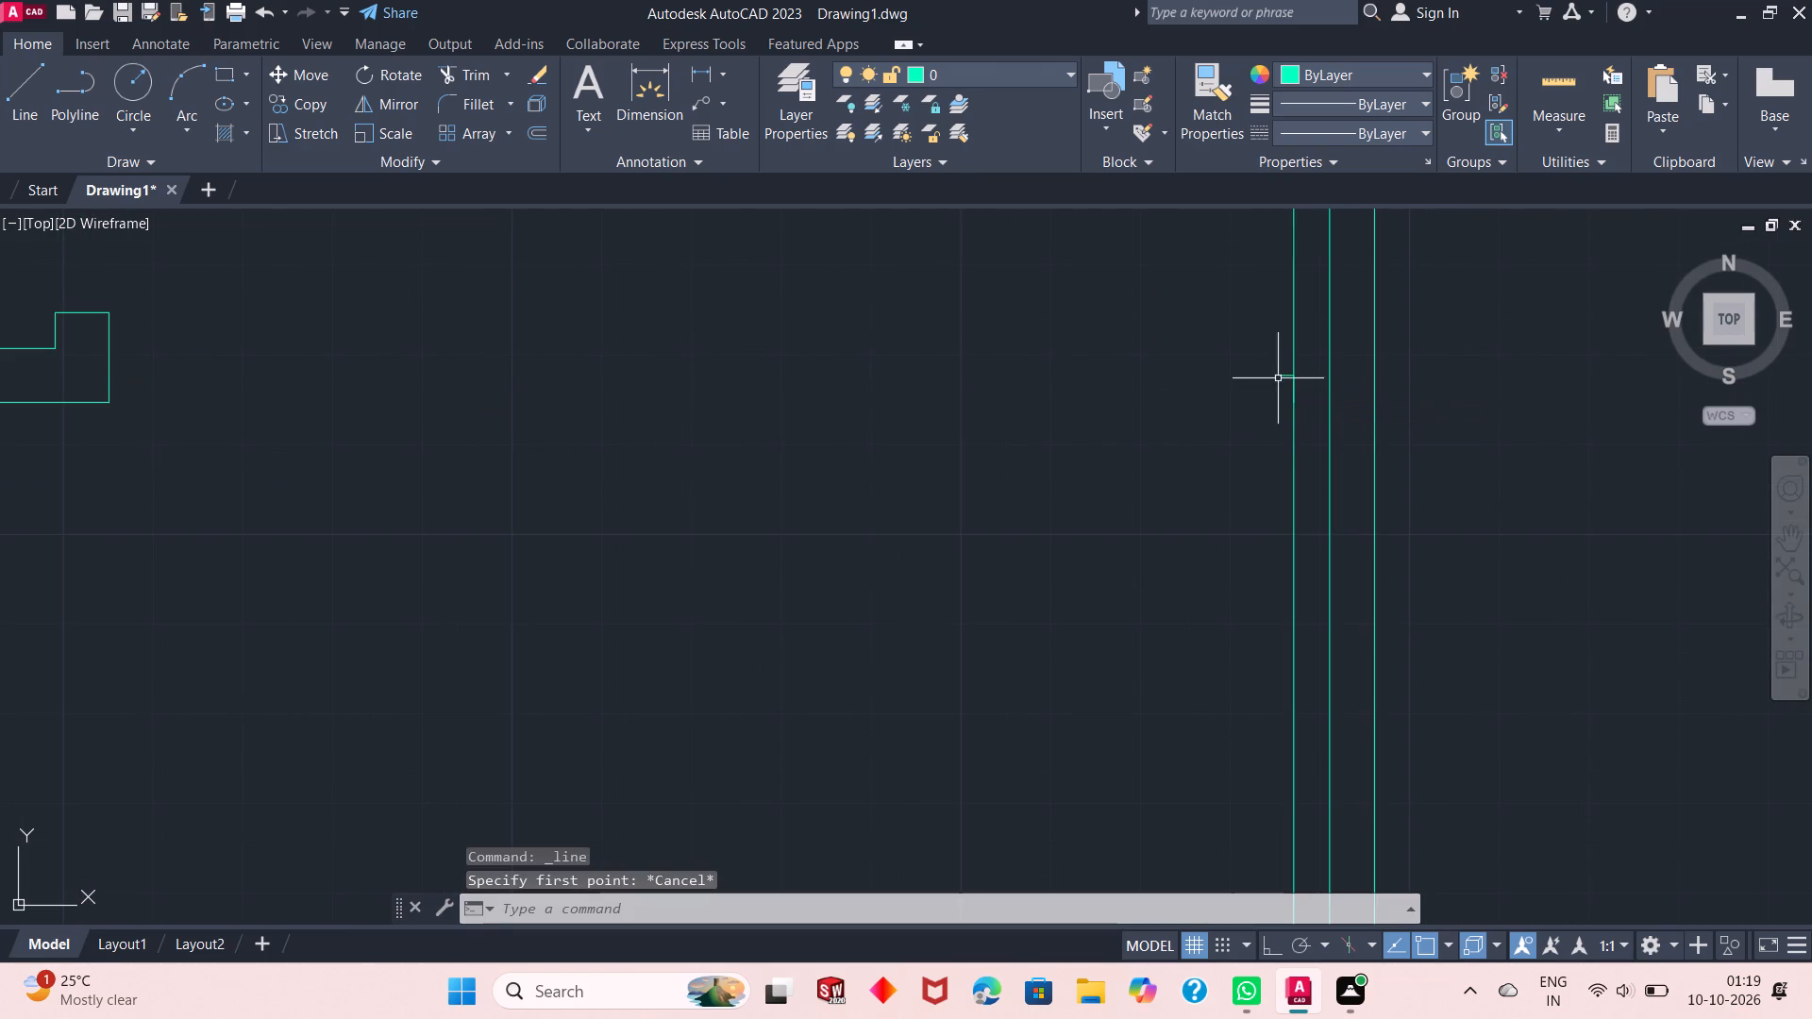
Erase the two tiny leftover line segments at the inner face of the east wall, across from the arrow-shaped wall end.
{"action": "left_click", "coordinate": [1285, 376]}
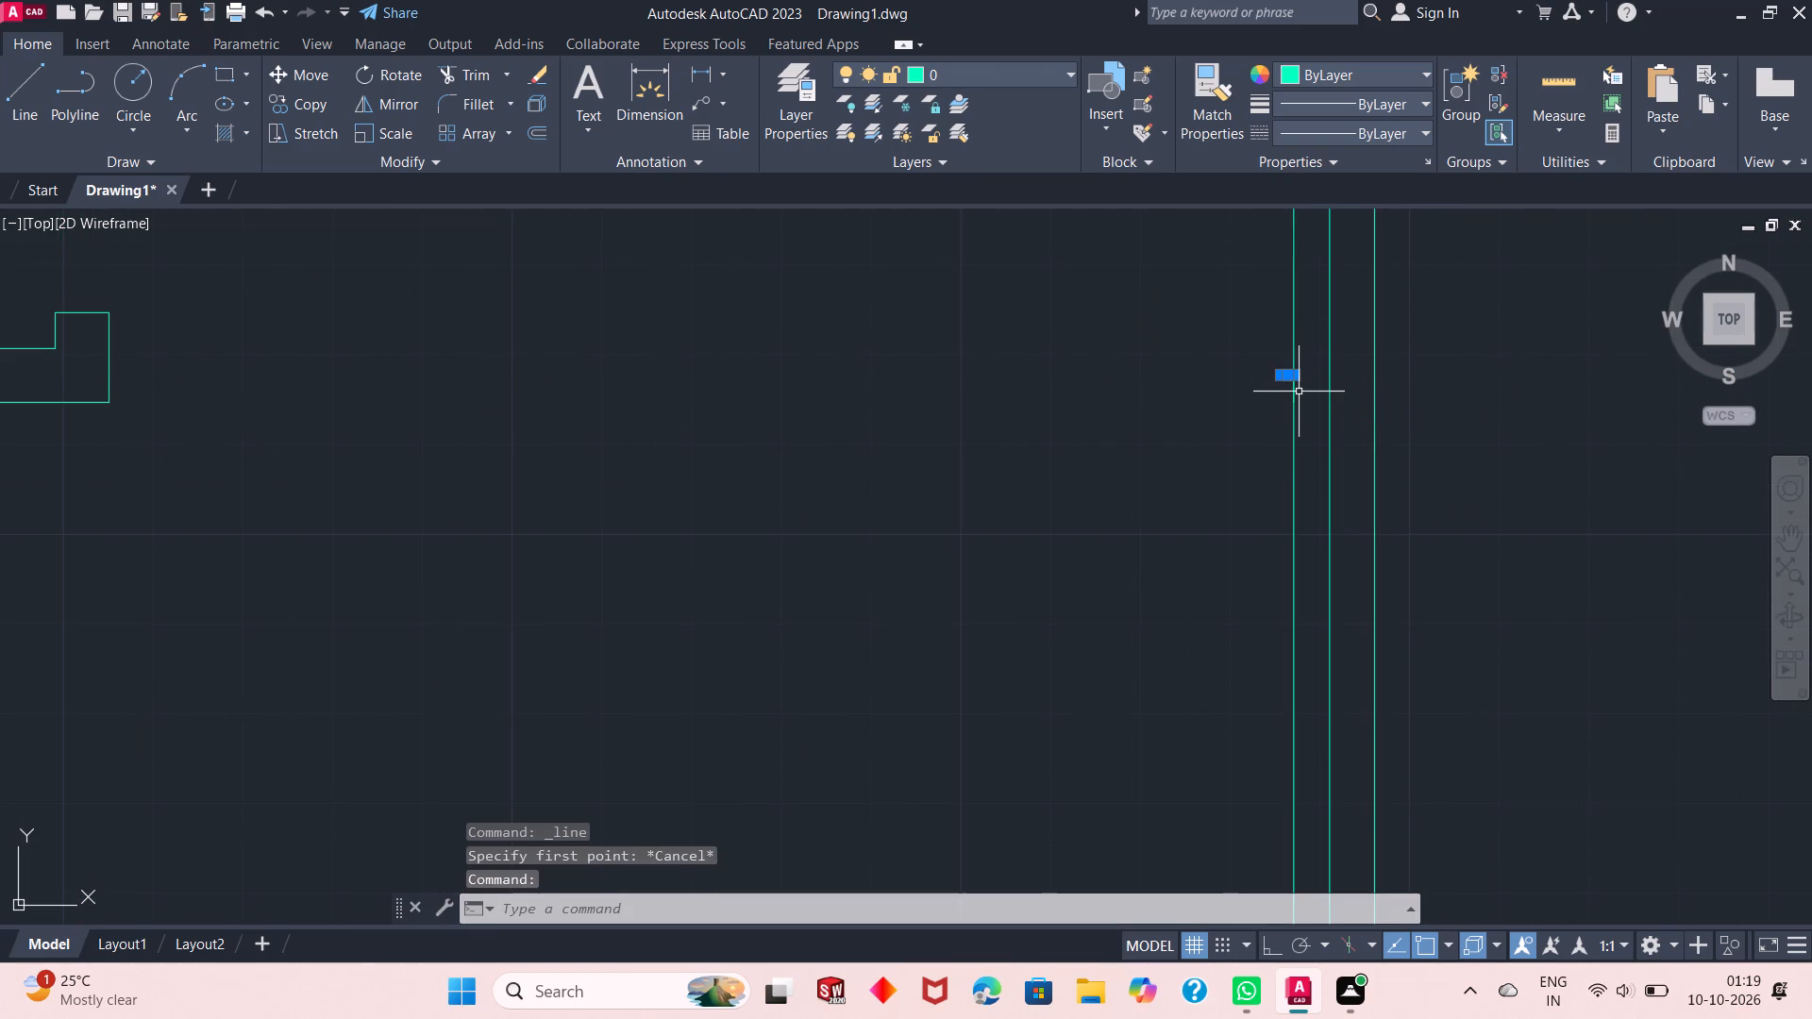
{"action": "left_click", "coordinate": [1298, 392]}
{"action": "right_click", "coordinate": [1142, 400]}
{"action": "key", "text": "Escape"}
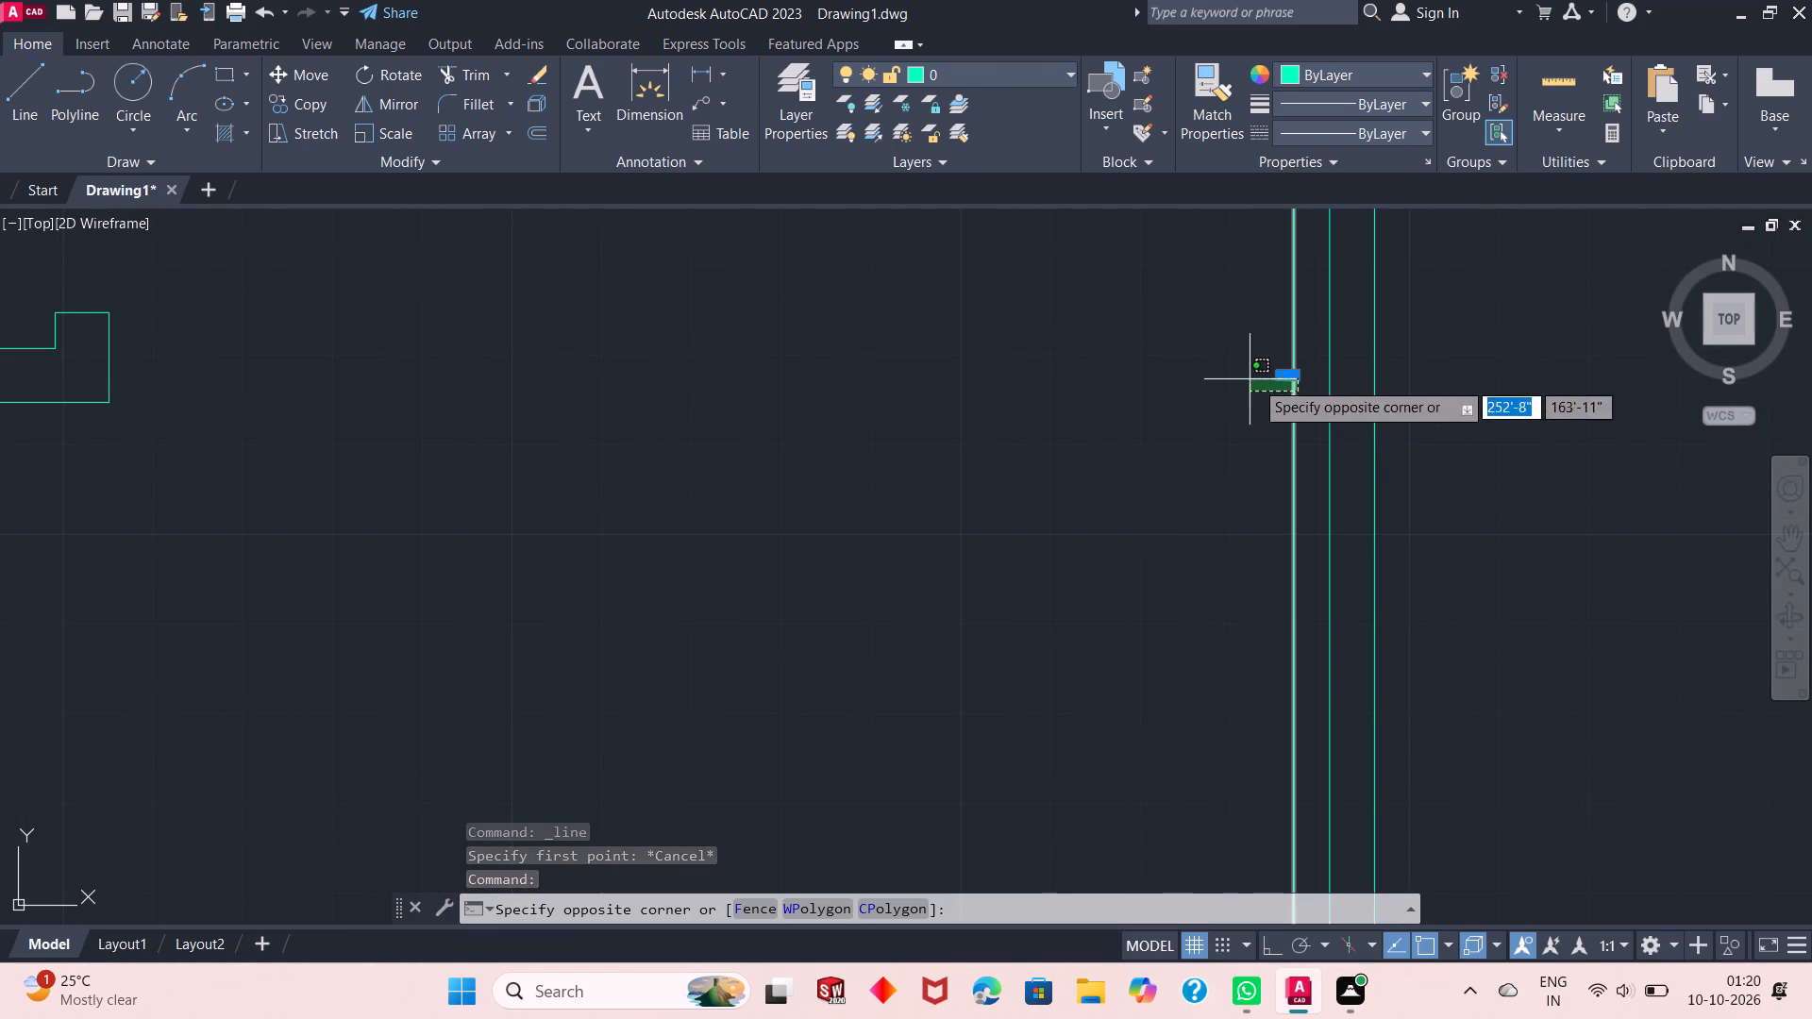
{"action": "key", "text": "Escape"}
{"action": "left_click", "coordinate": [1291, 392]}
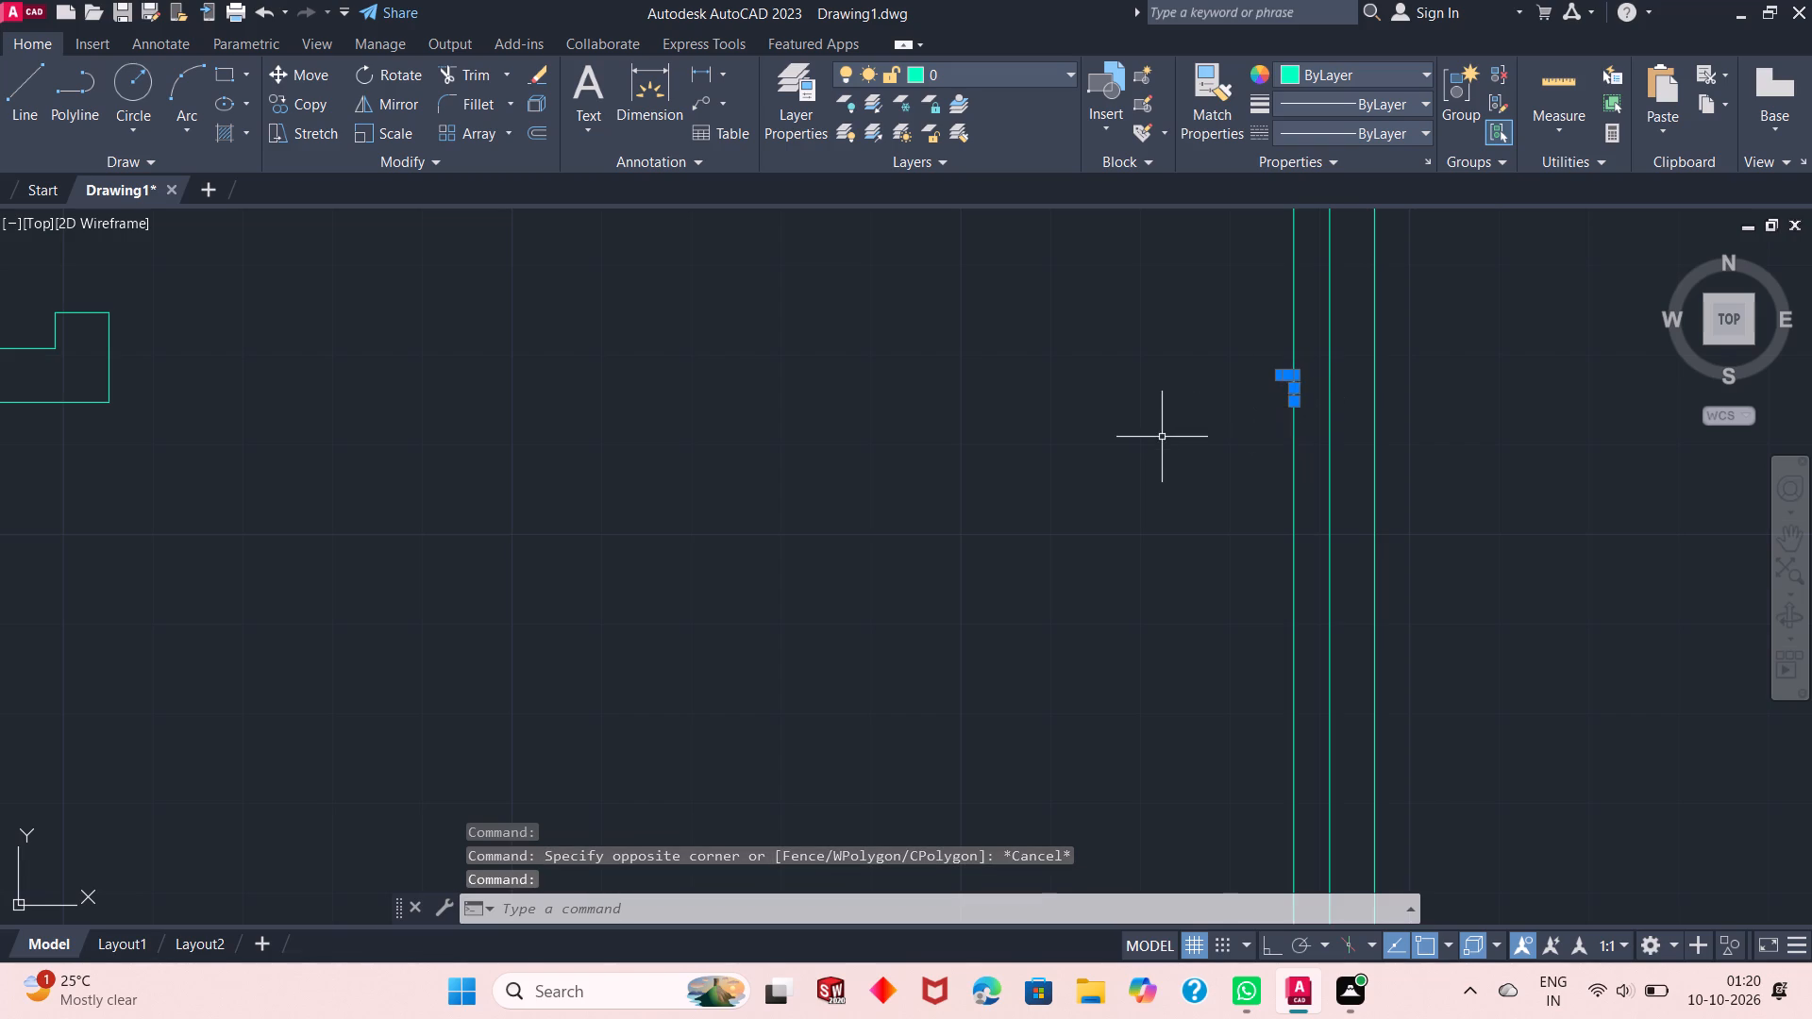
{"action": "right_click", "coordinate": [1161, 437]}
{"action": "left_click", "coordinate": [1232, 534]}
Draw a wall stub from the east wall's inner face, level with the arrow-shaped wall's lower edge: 1' west, 3" north, 3' east.
{"action": "scroll", "coordinate": [1187, 488], "scroll_direction": "down", "scroll_amount": 2}
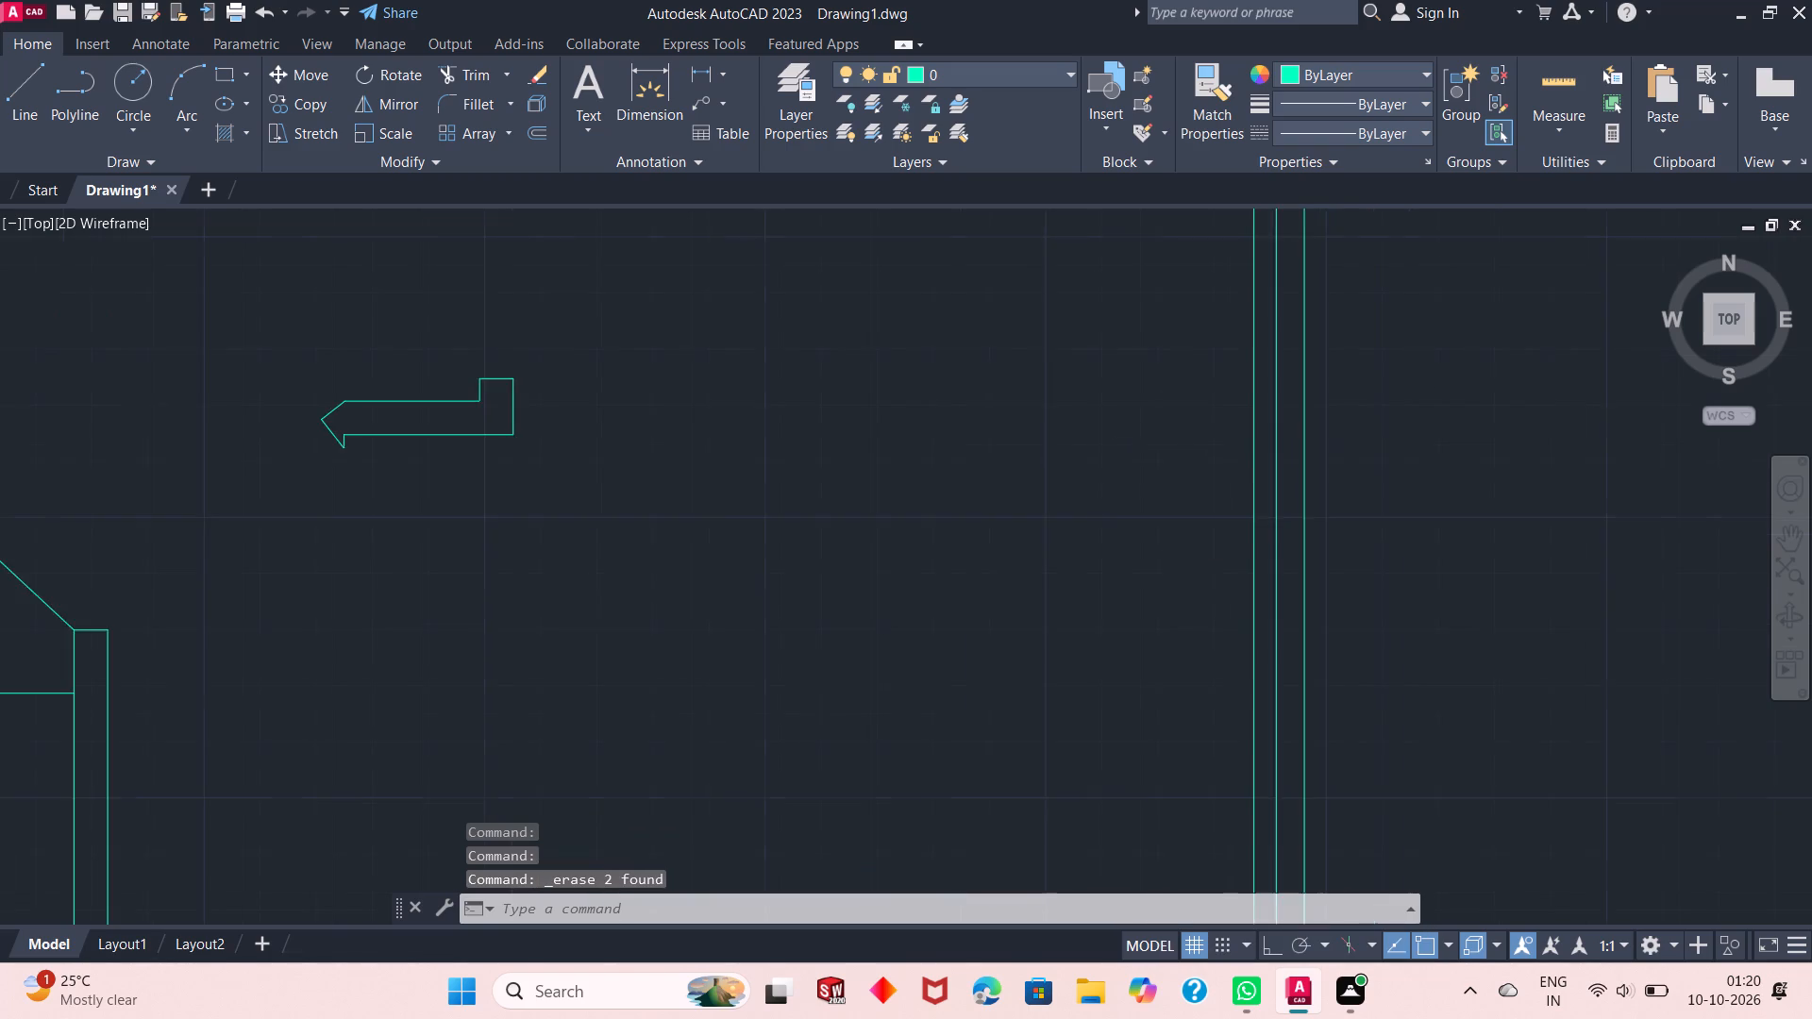
{"action": "scroll", "coordinate": [1187, 488], "scroll_direction": "down", "scroll_amount": 2}
{"action": "scroll", "coordinate": [1152, 459], "scroll_direction": "up", "scroll_amount": 1}
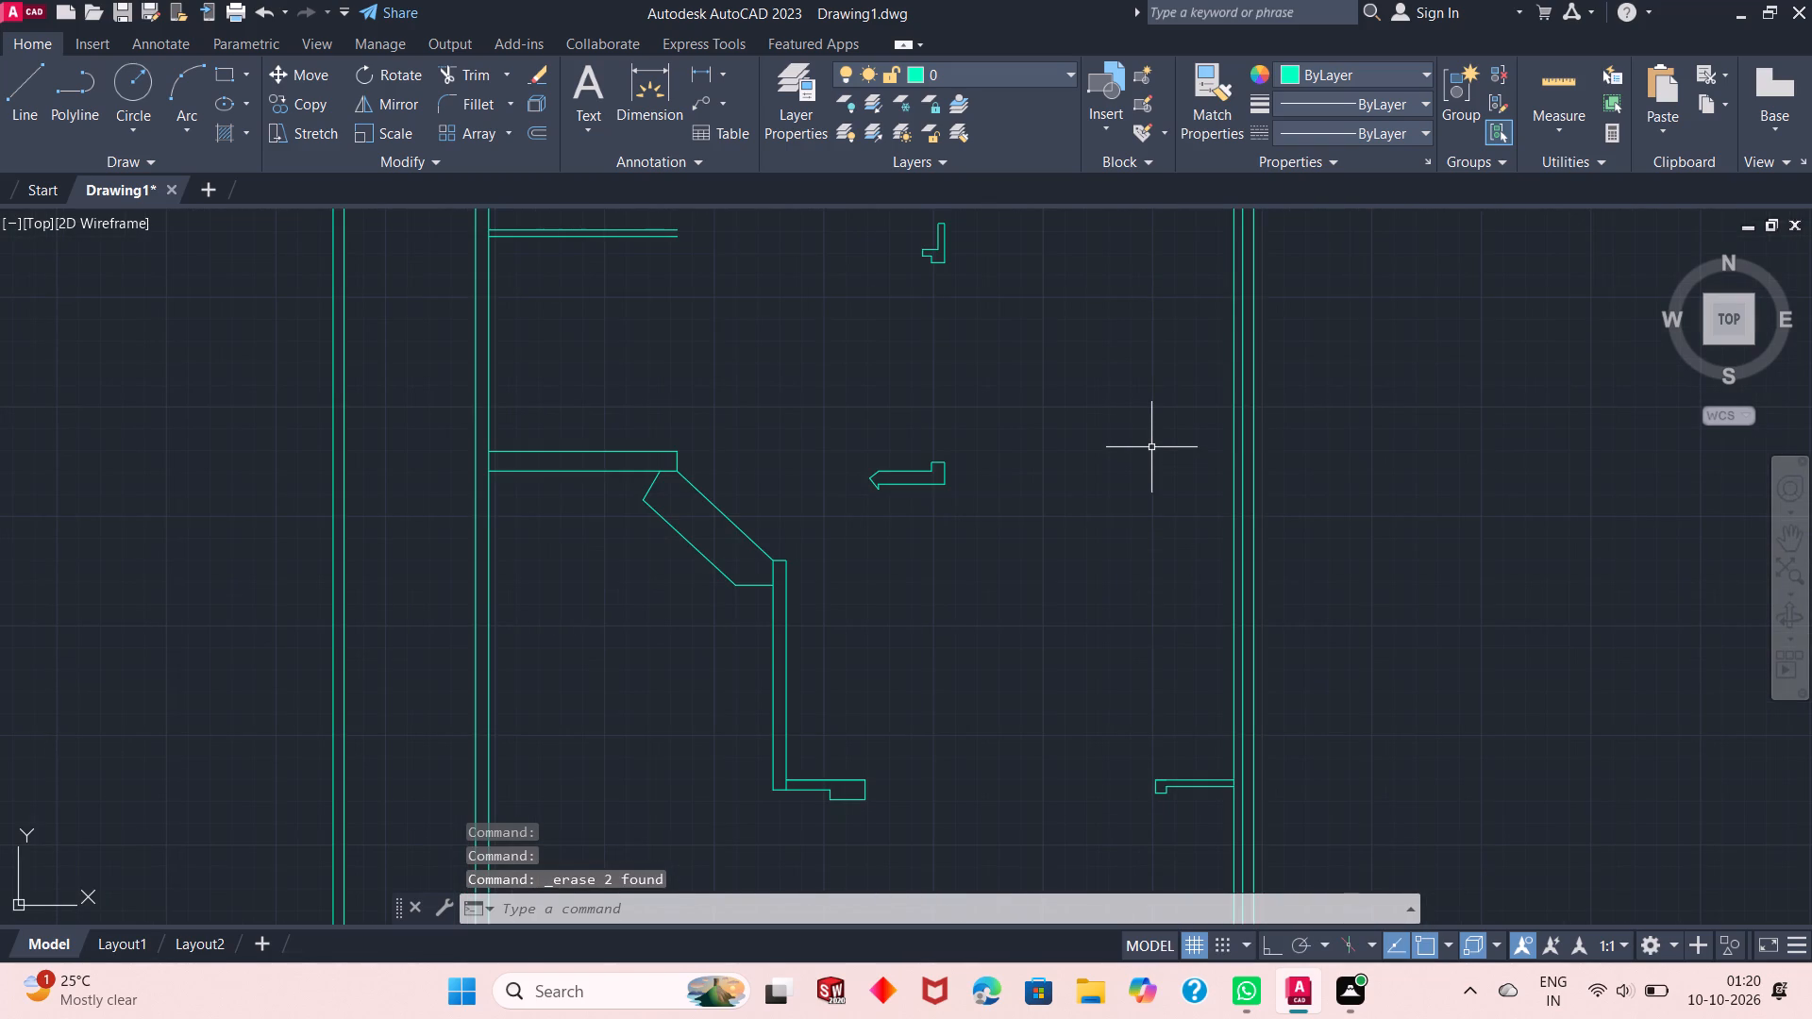
{"action": "left_click", "coordinate": [30, 108]}
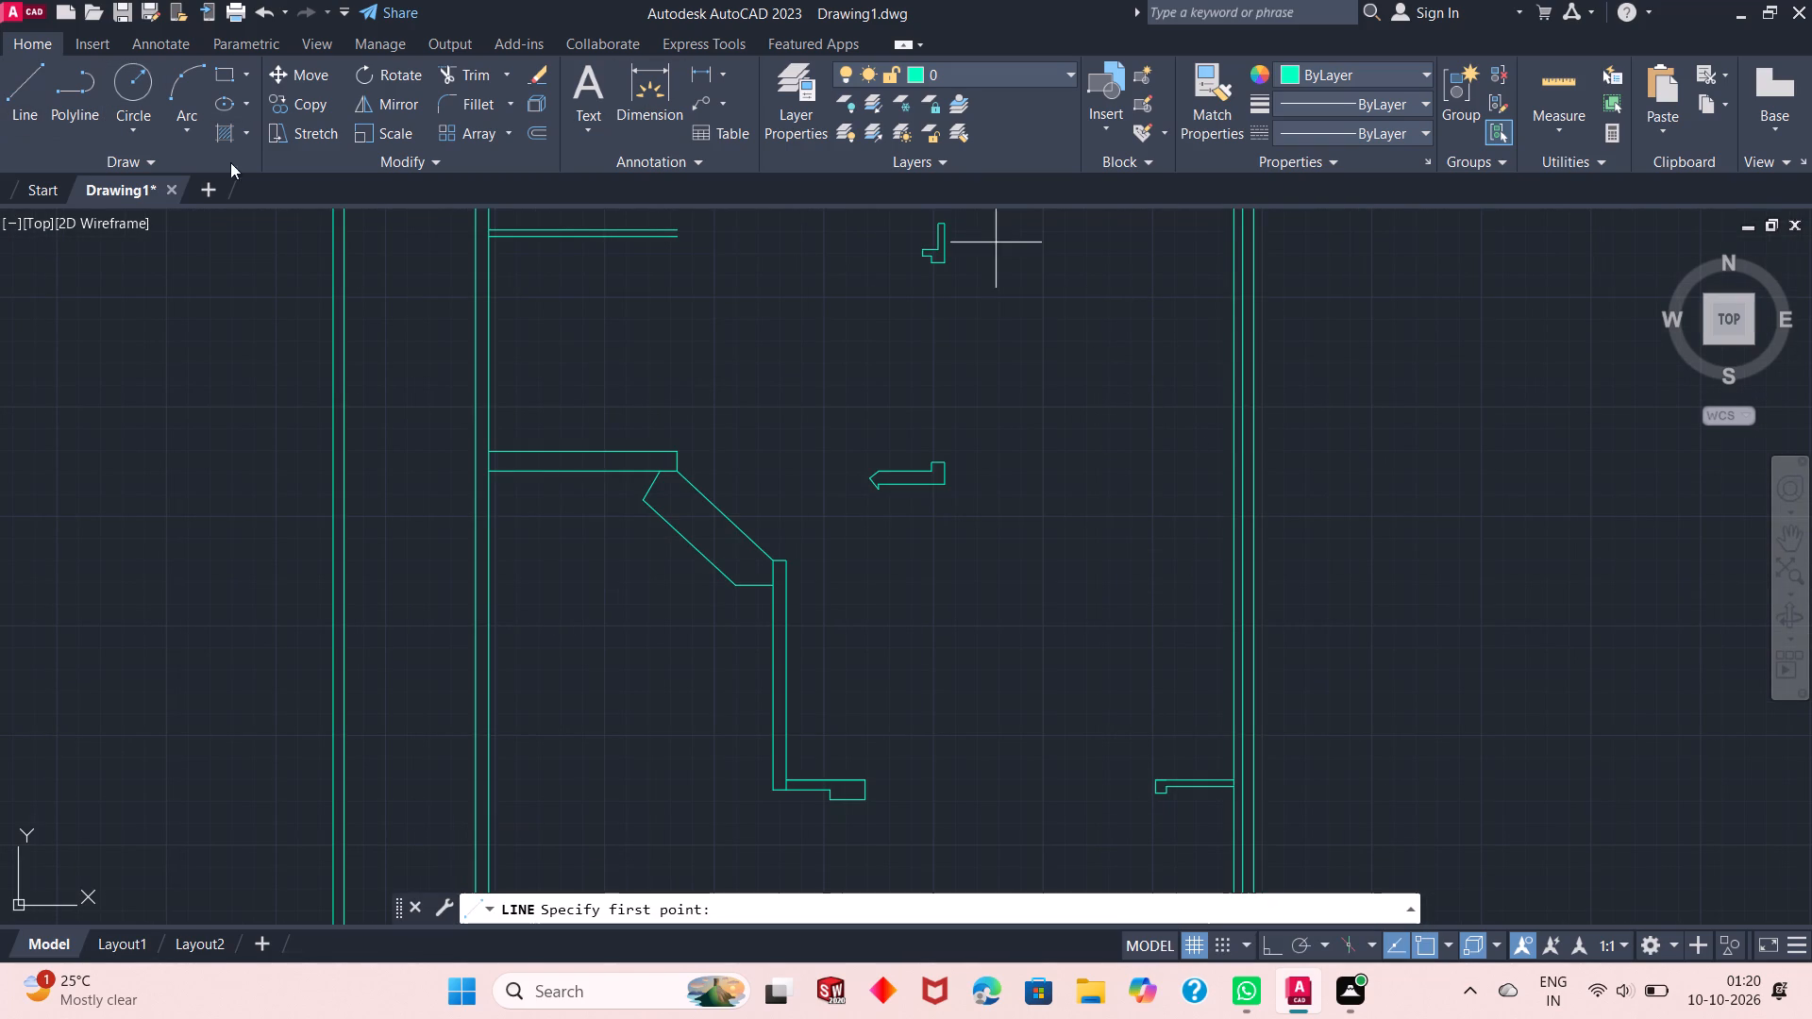
{"action": "scroll", "coordinate": [1120, 490], "scroll_direction": "up", "scroll_amount": 1}
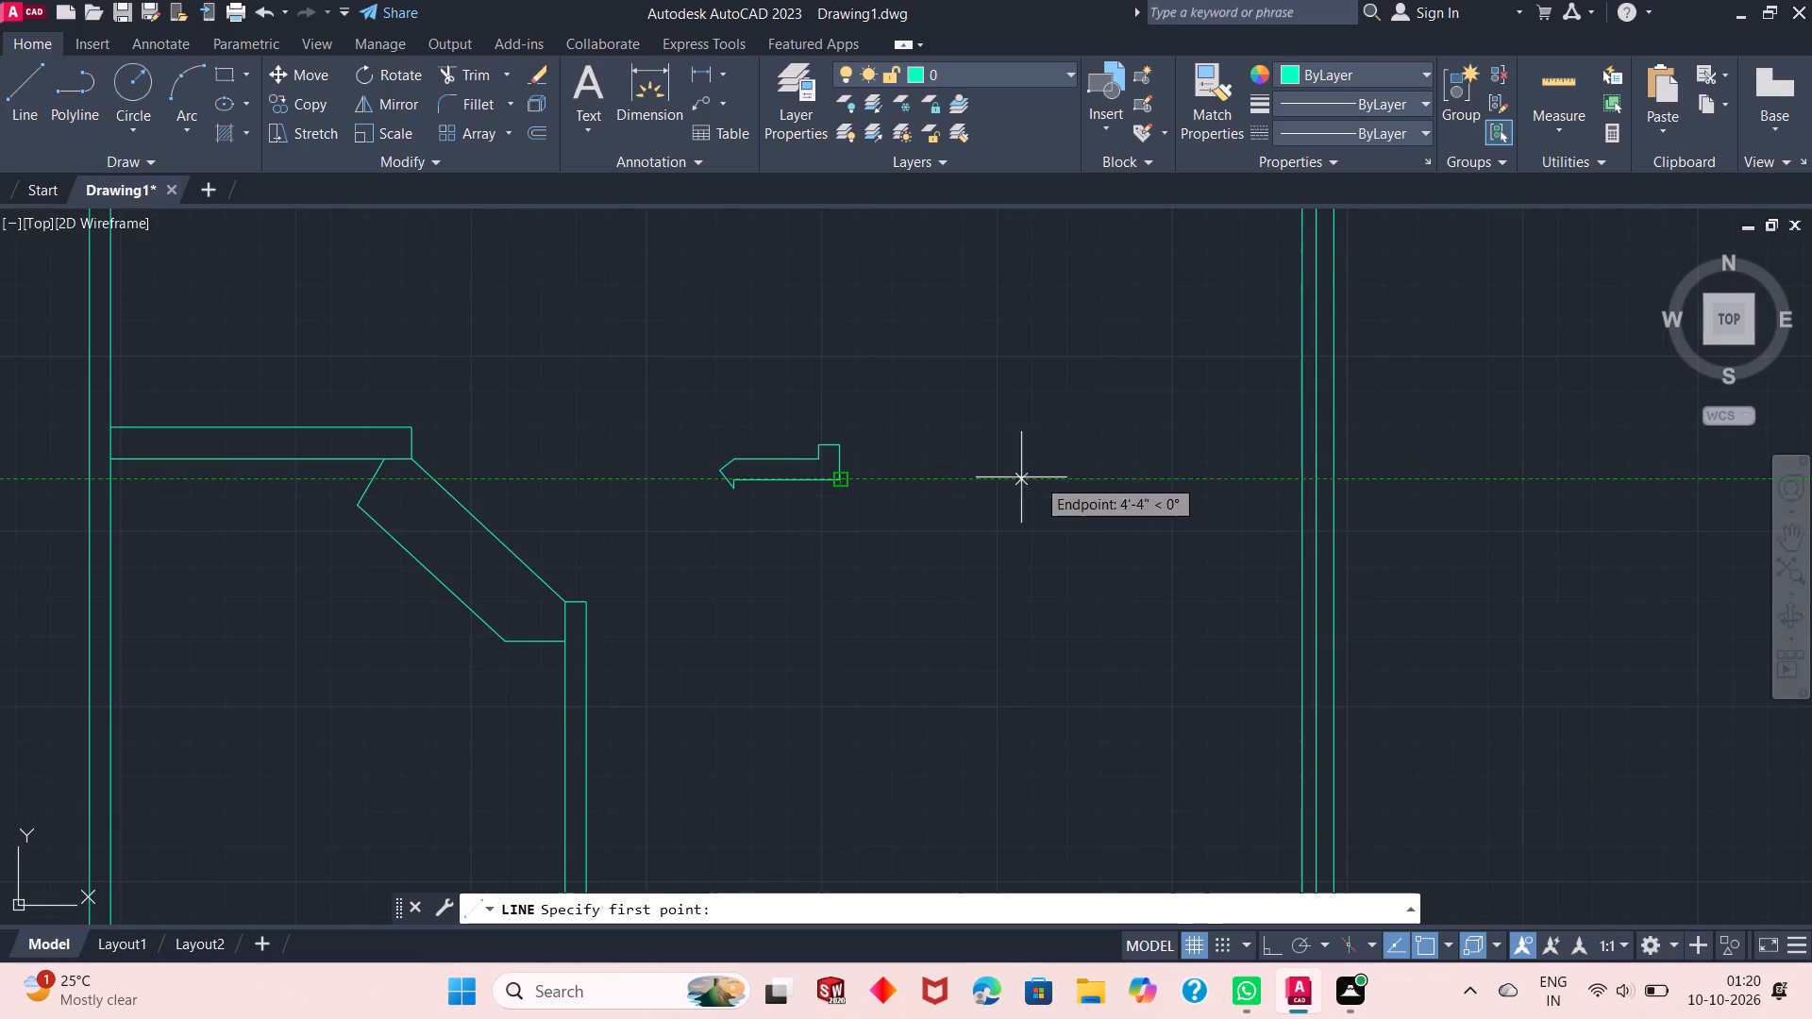
{"action": "left_click", "coordinate": [1304, 480]}
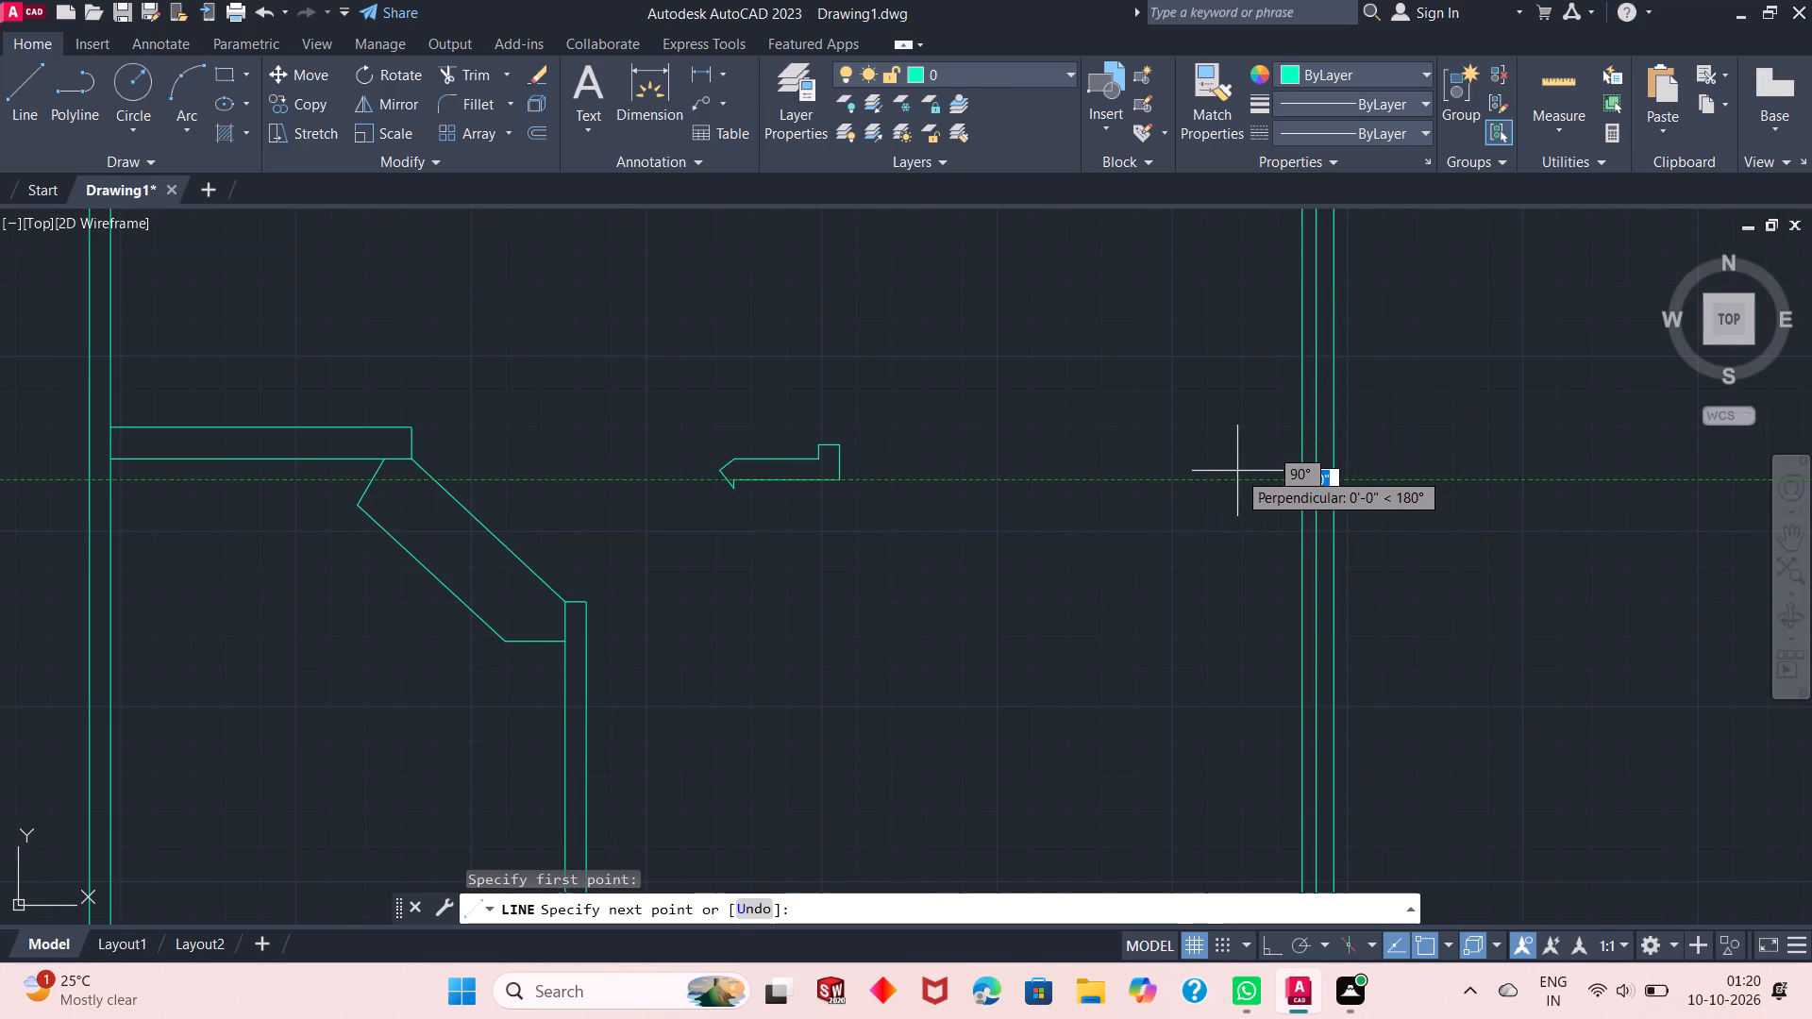
{"action": "key", "text": "F8"}
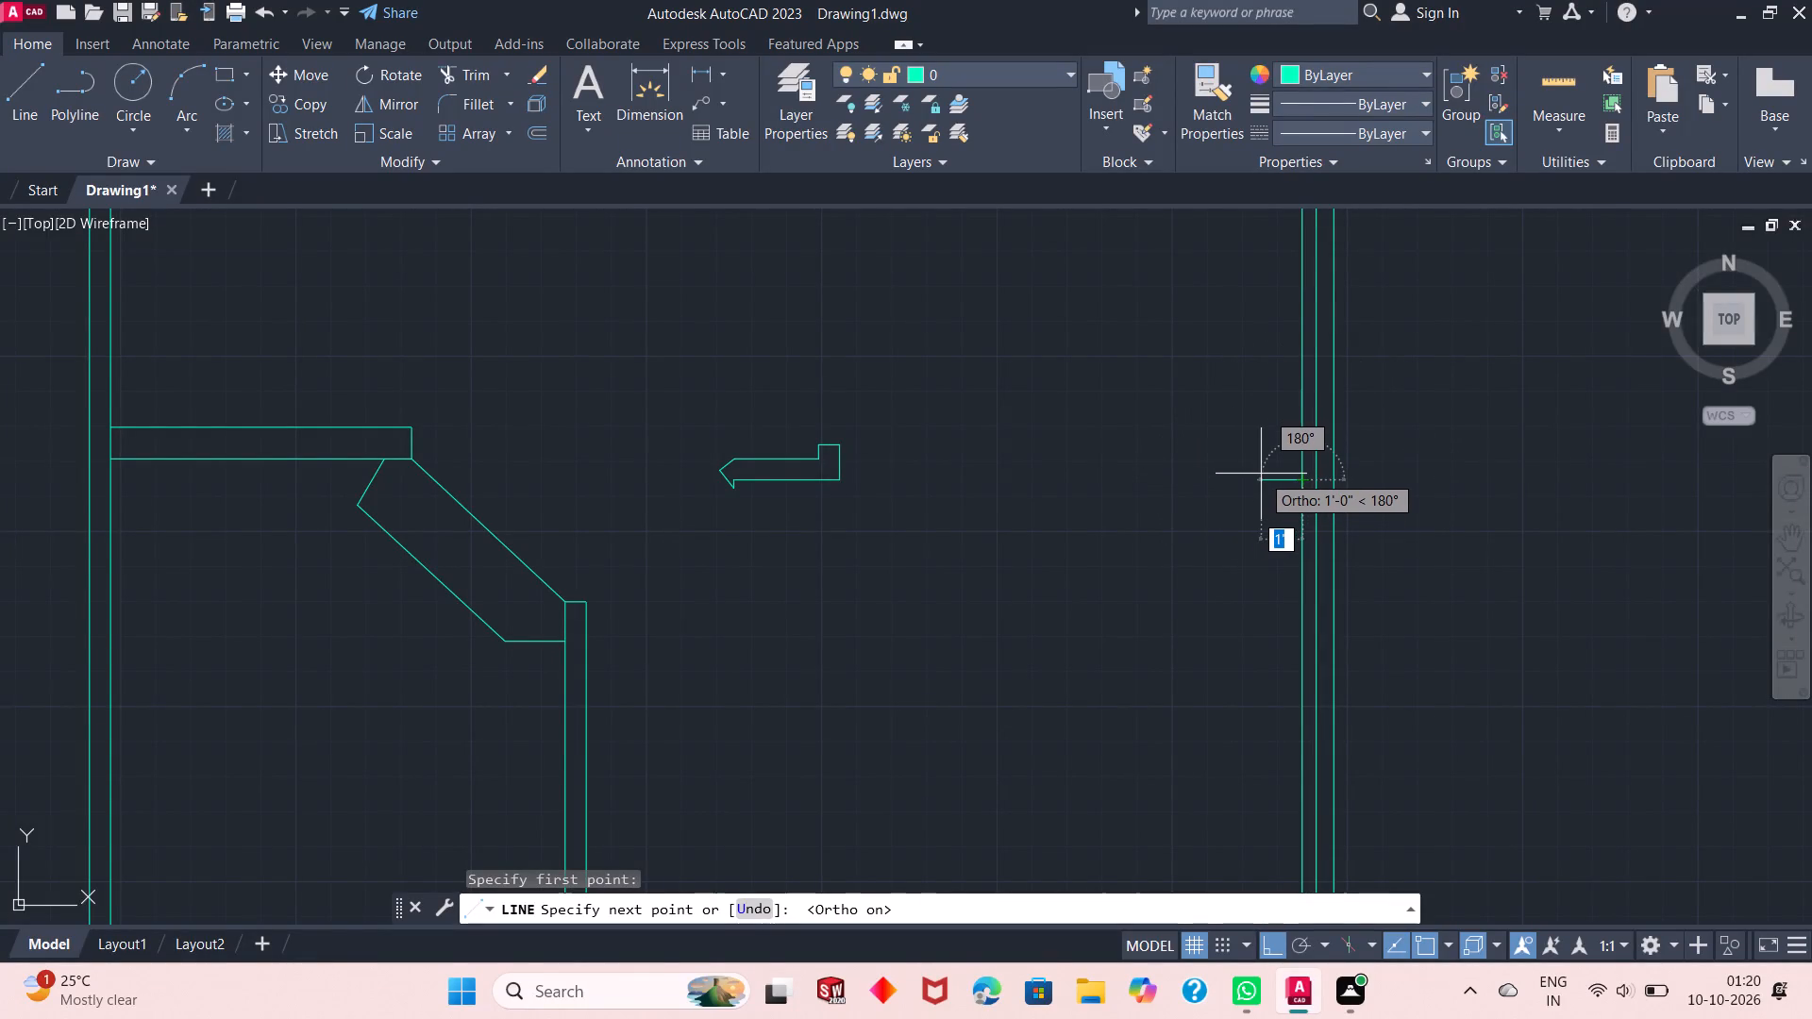
{"action": "type", "text": "1'"}
{"action": "key", "text": "Return"}
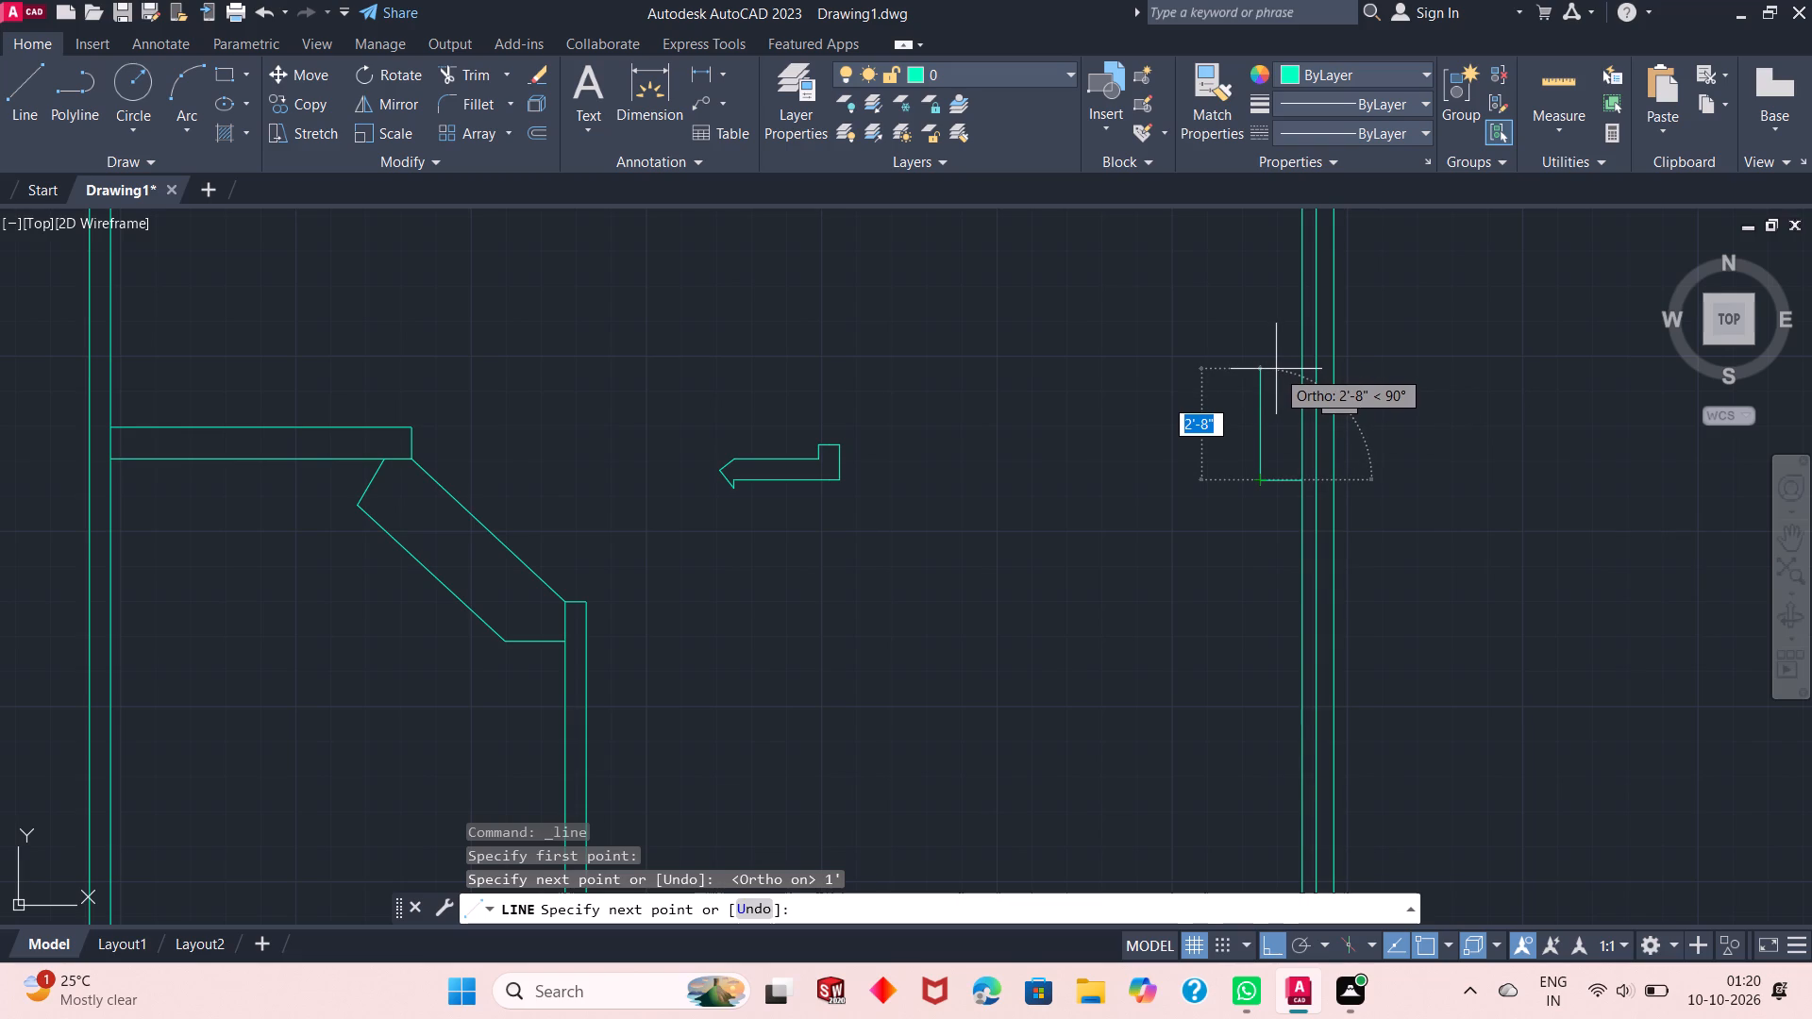
{"action": "type", "text": "3\""}
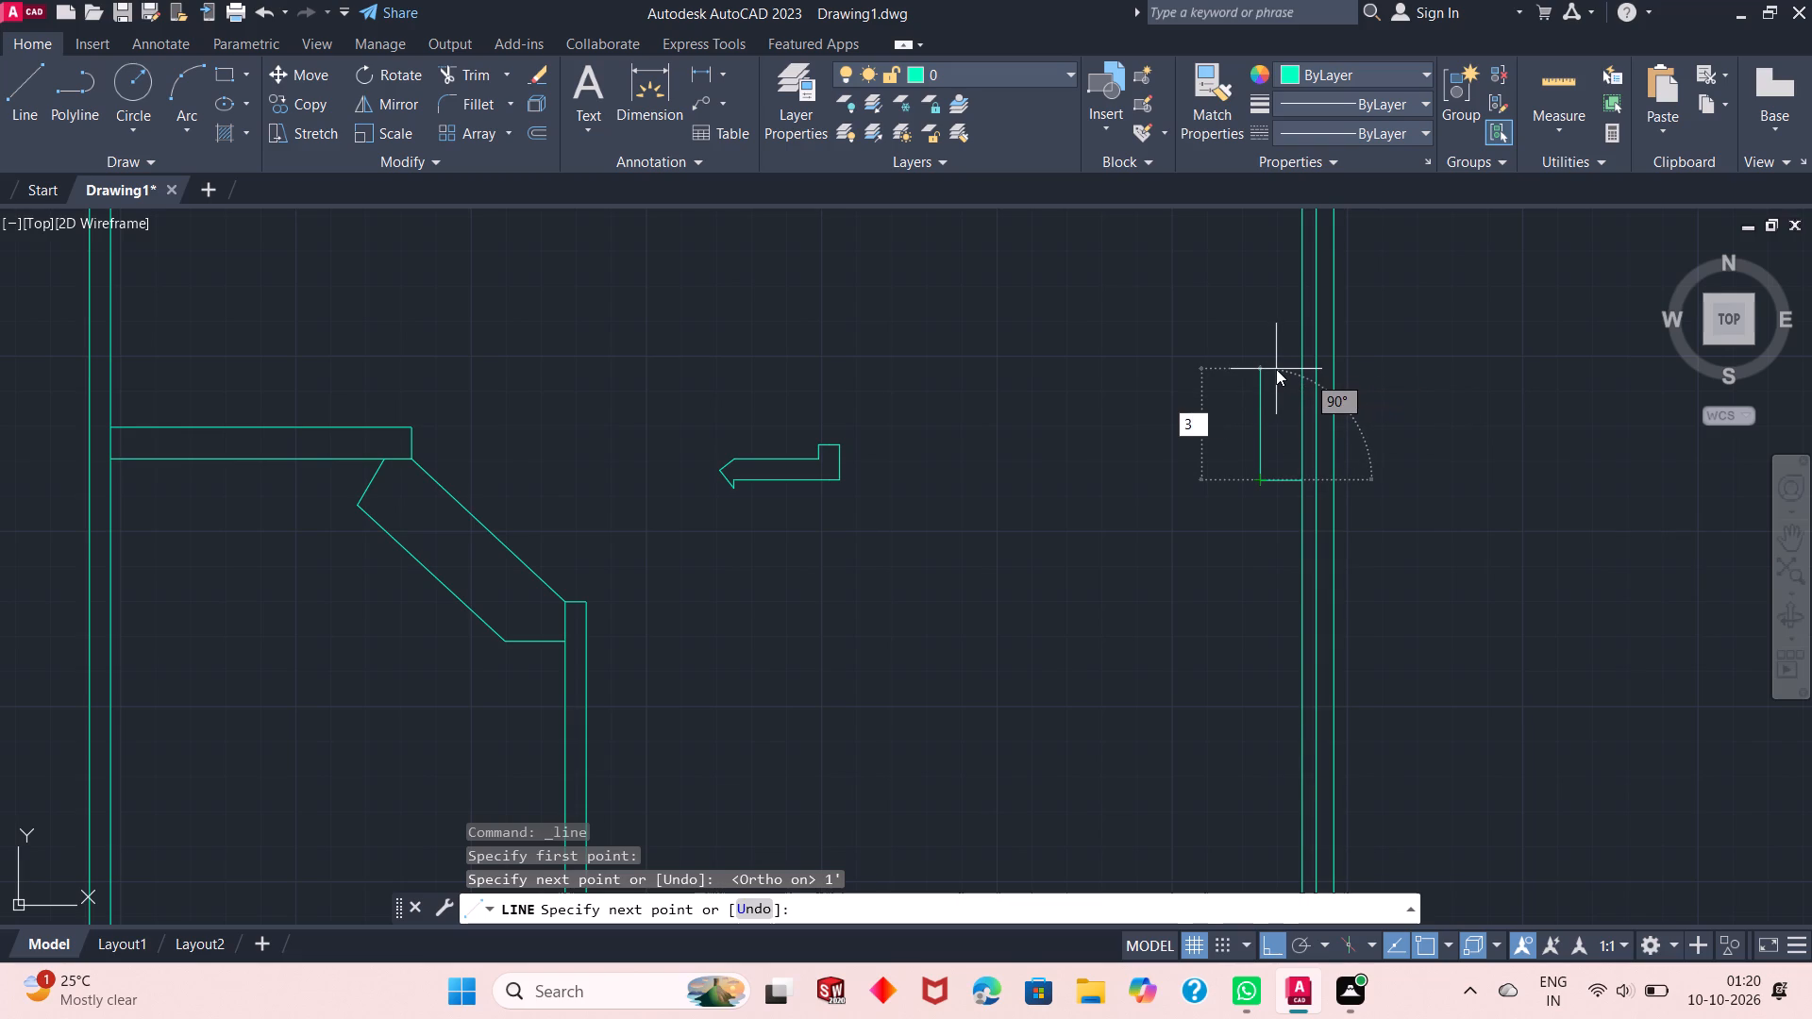
{"action": "key", "text": "Return"}
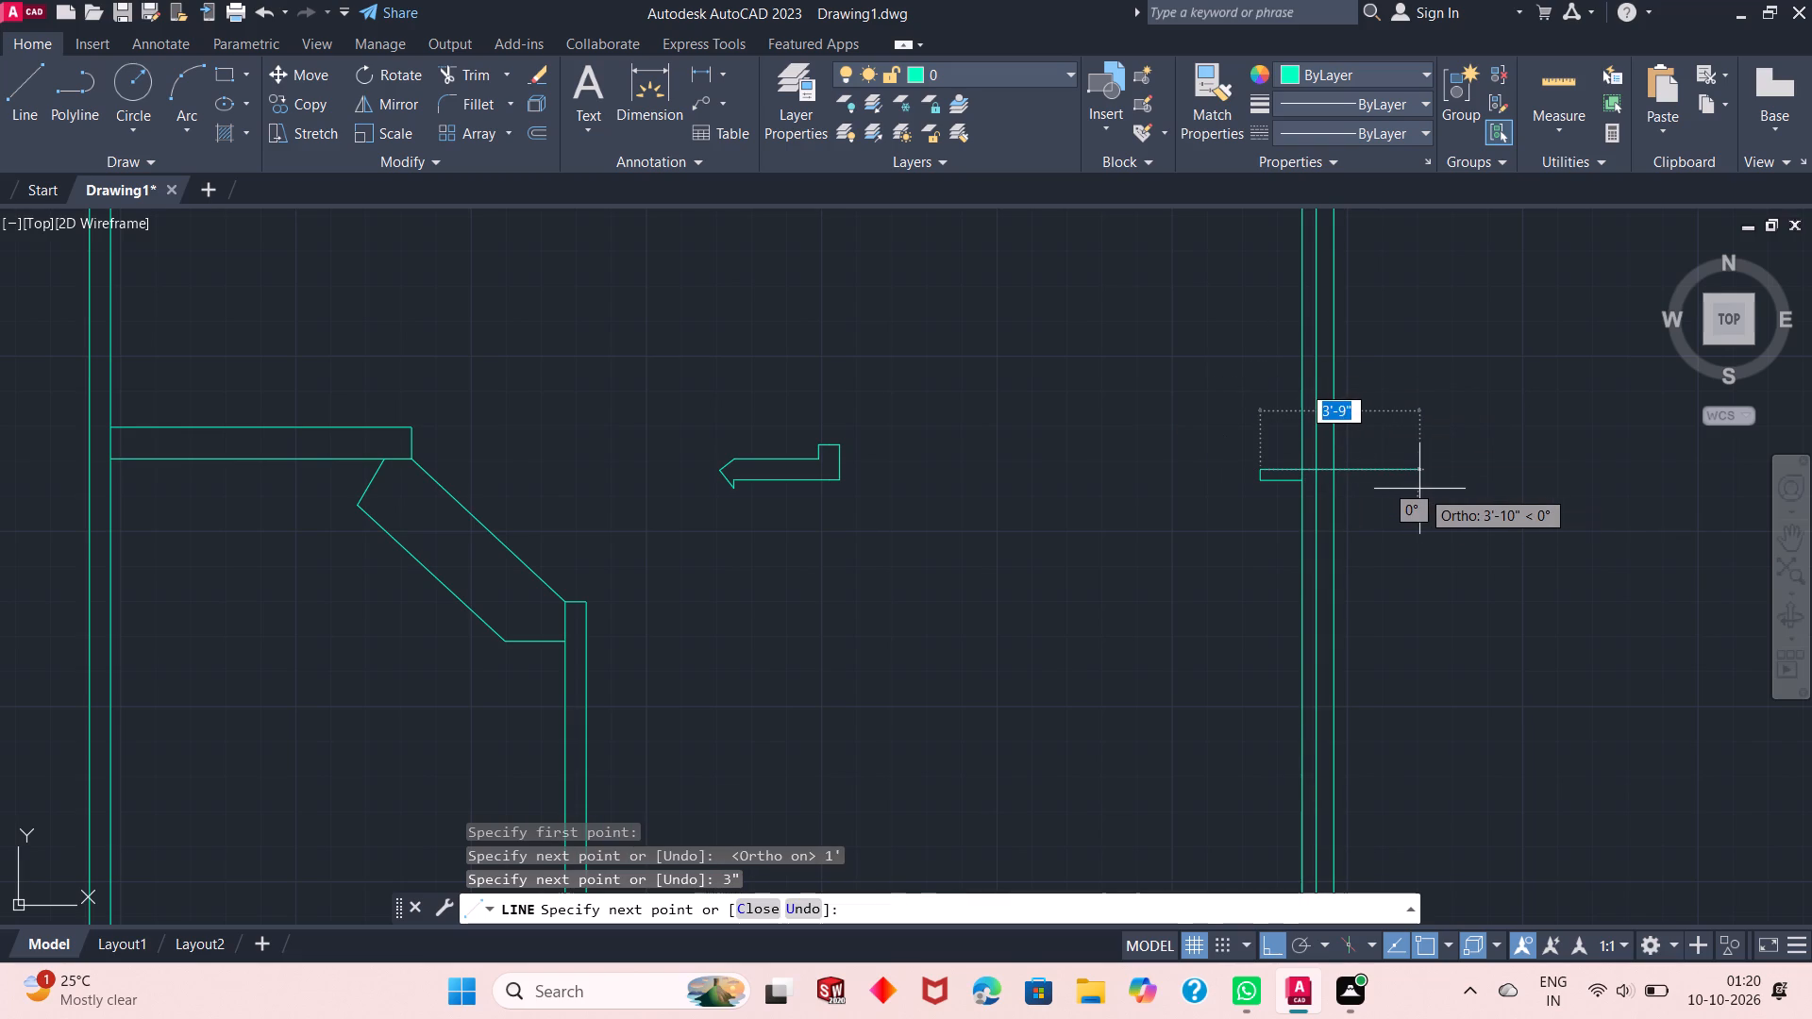
{"action": "type", "text": "3'"}
{"action": "key", "text": "Return"}
{"action": "key", "text": "Return"}
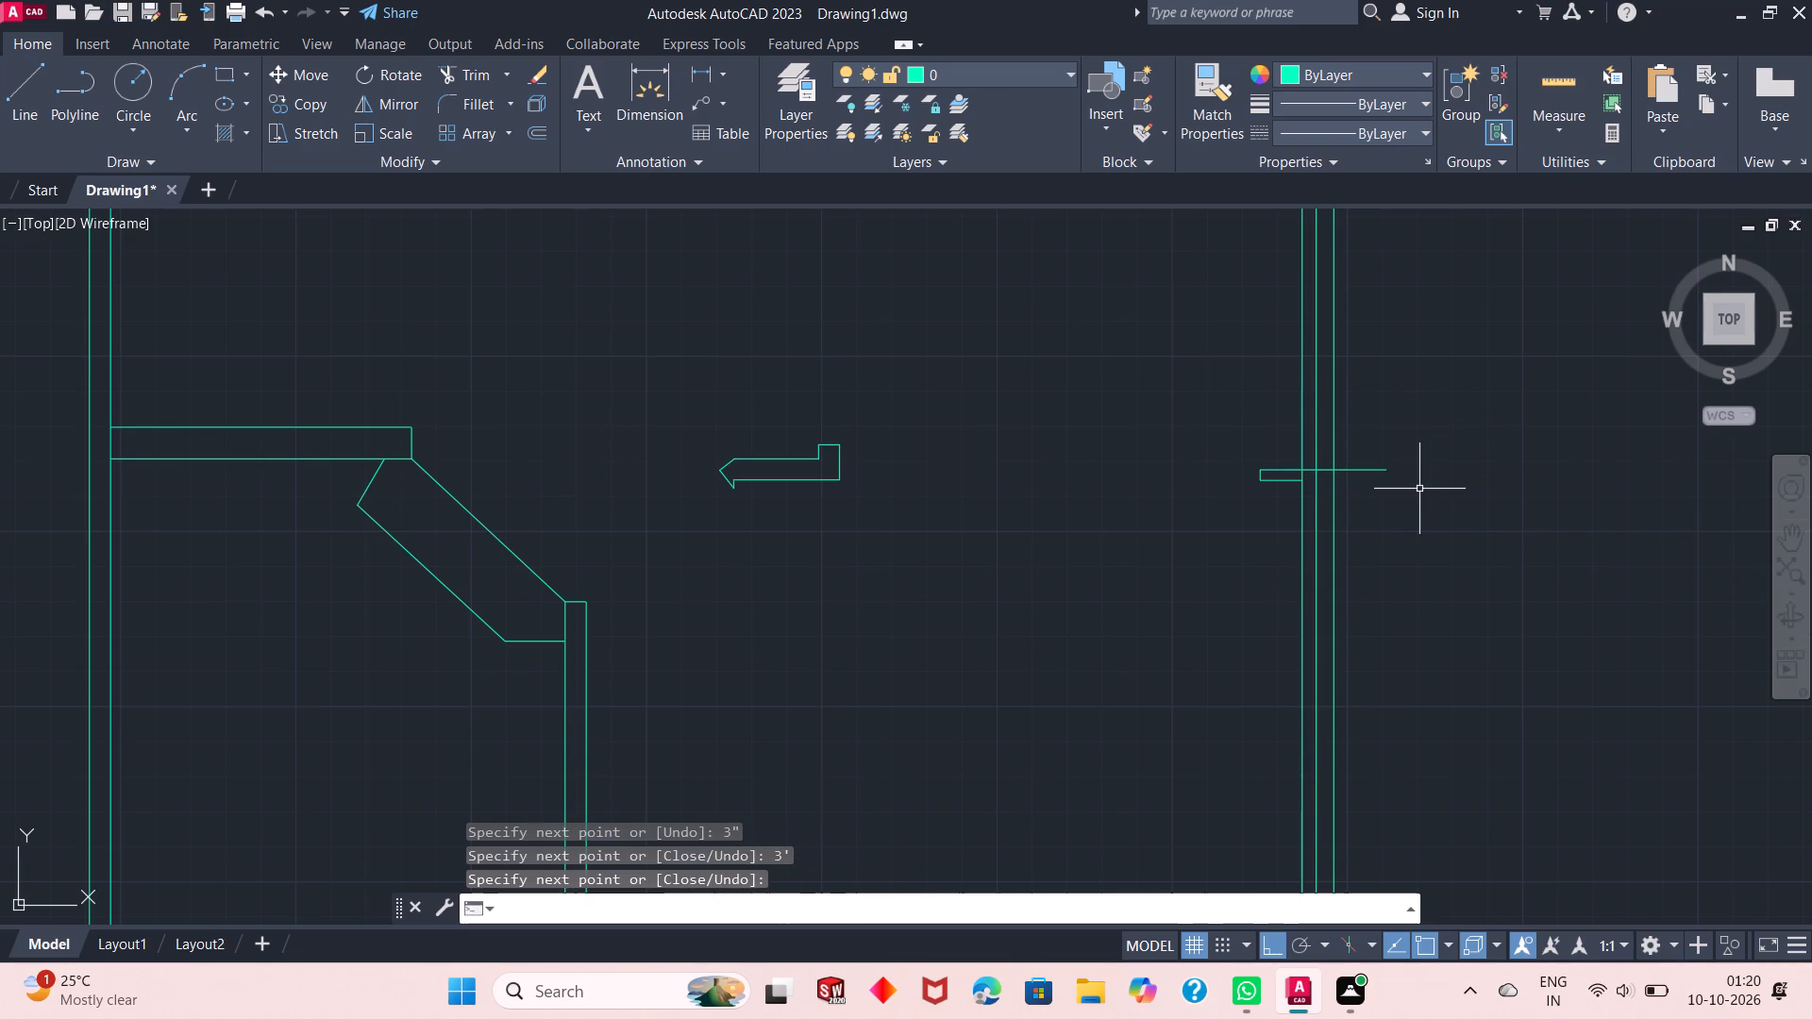
Trim the wall stub's upper line back to the middle line of the east wall, removing the part beyond it.
{"action": "scroll", "coordinate": [1364, 493], "scroll_direction": "up", "scroll_amount": 2}
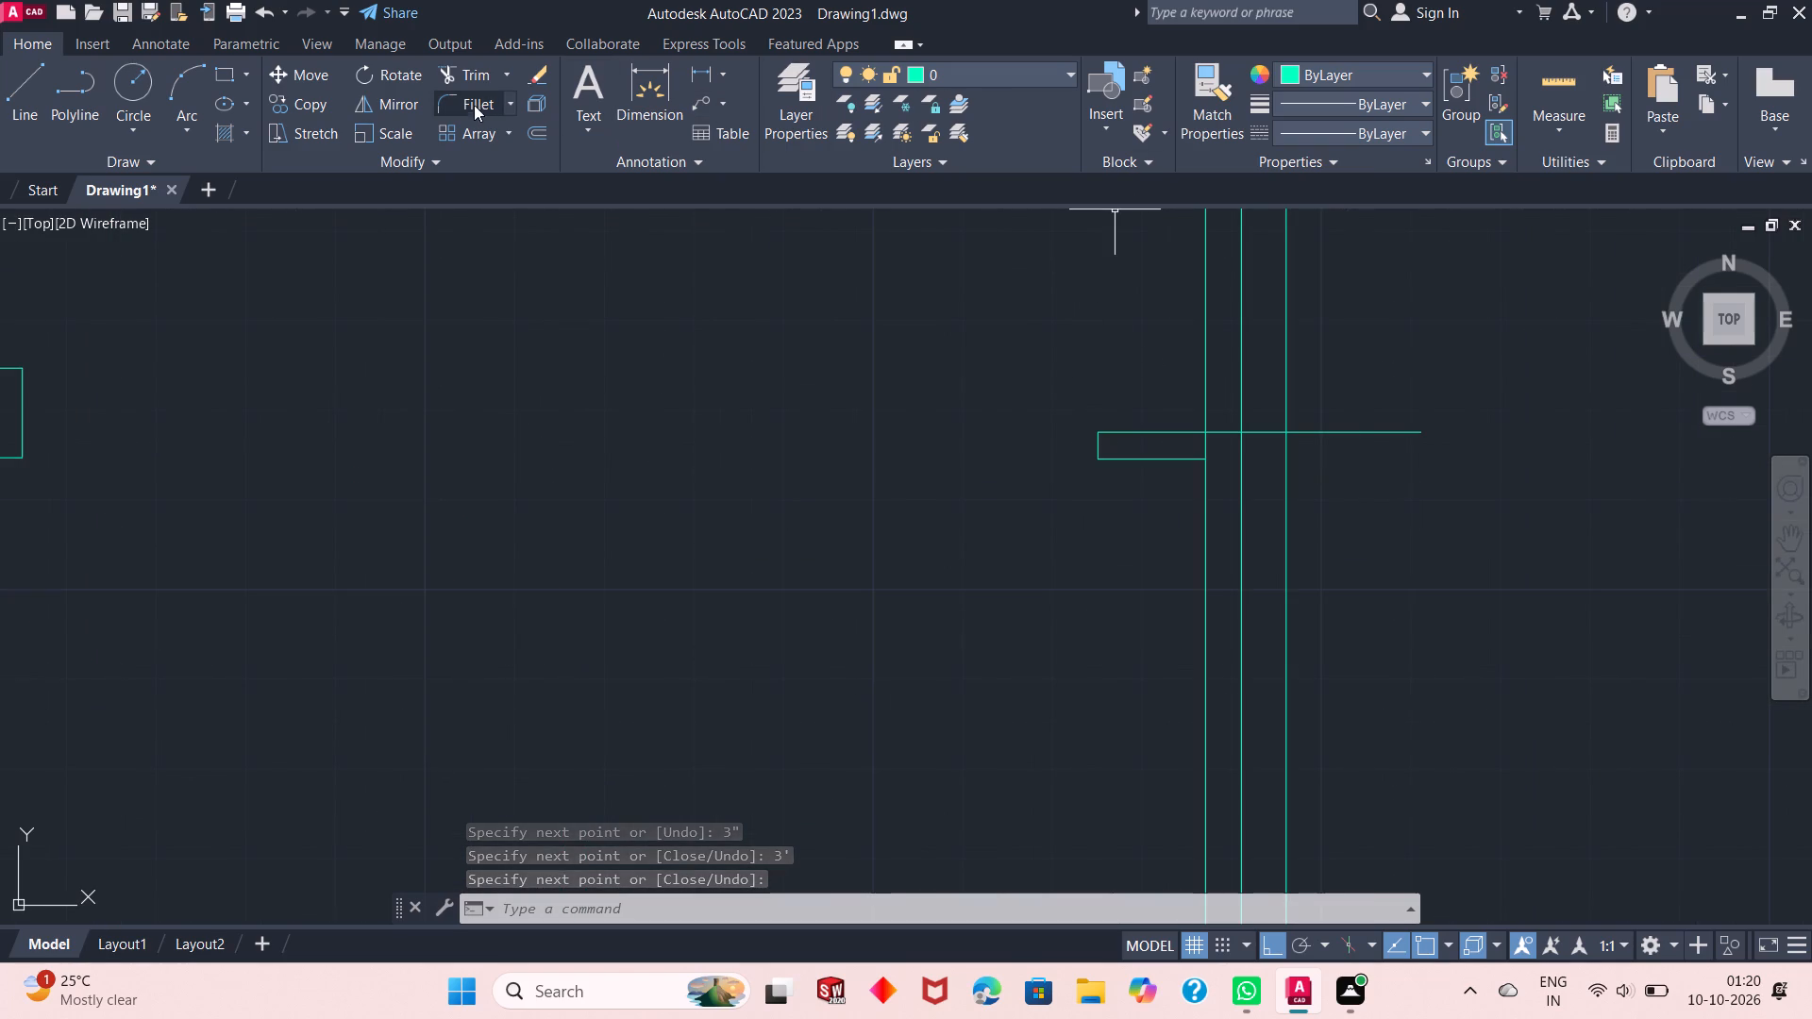
{"action": "left_click", "coordinate": [480, 71]}
{"action": "left_click", "coordinate": [1330, 388]}
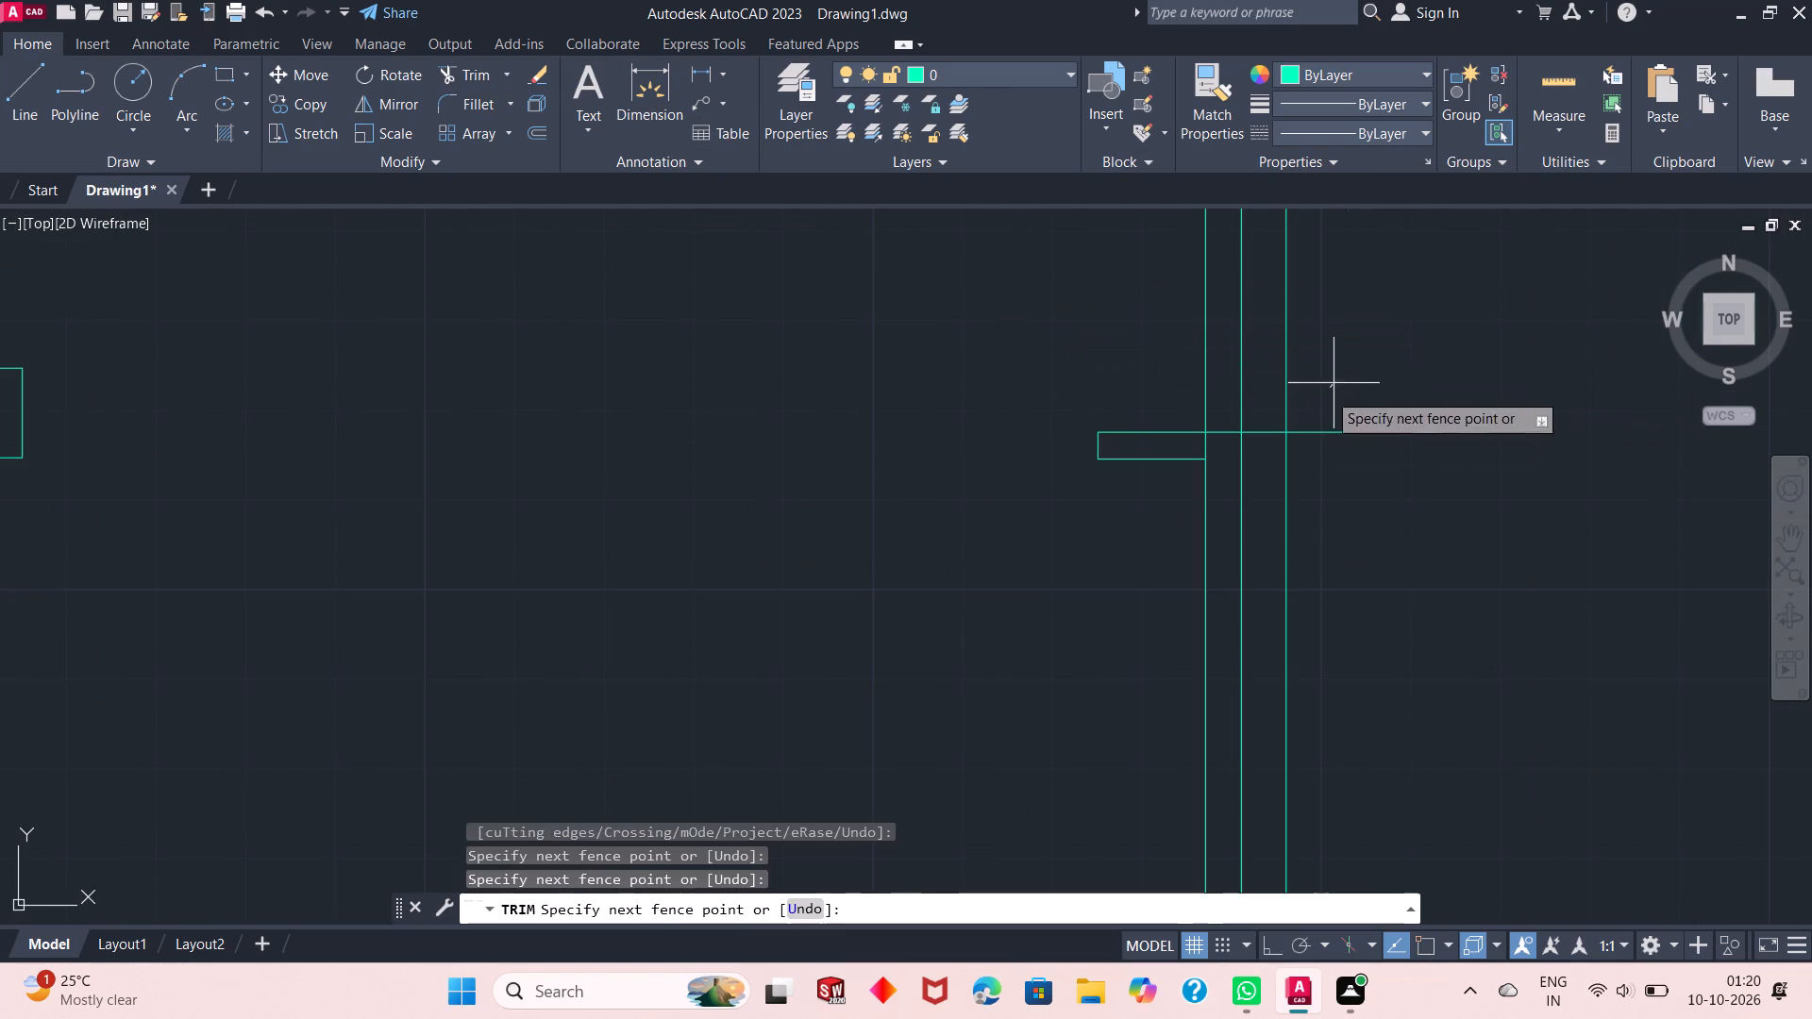
{"action": "left_click", "coordinate": [1328, 545]}
{"action": "left_click", "coordinate": [1260, 444]}
{"action": "left_click", "coordinate": [1269, 406]}
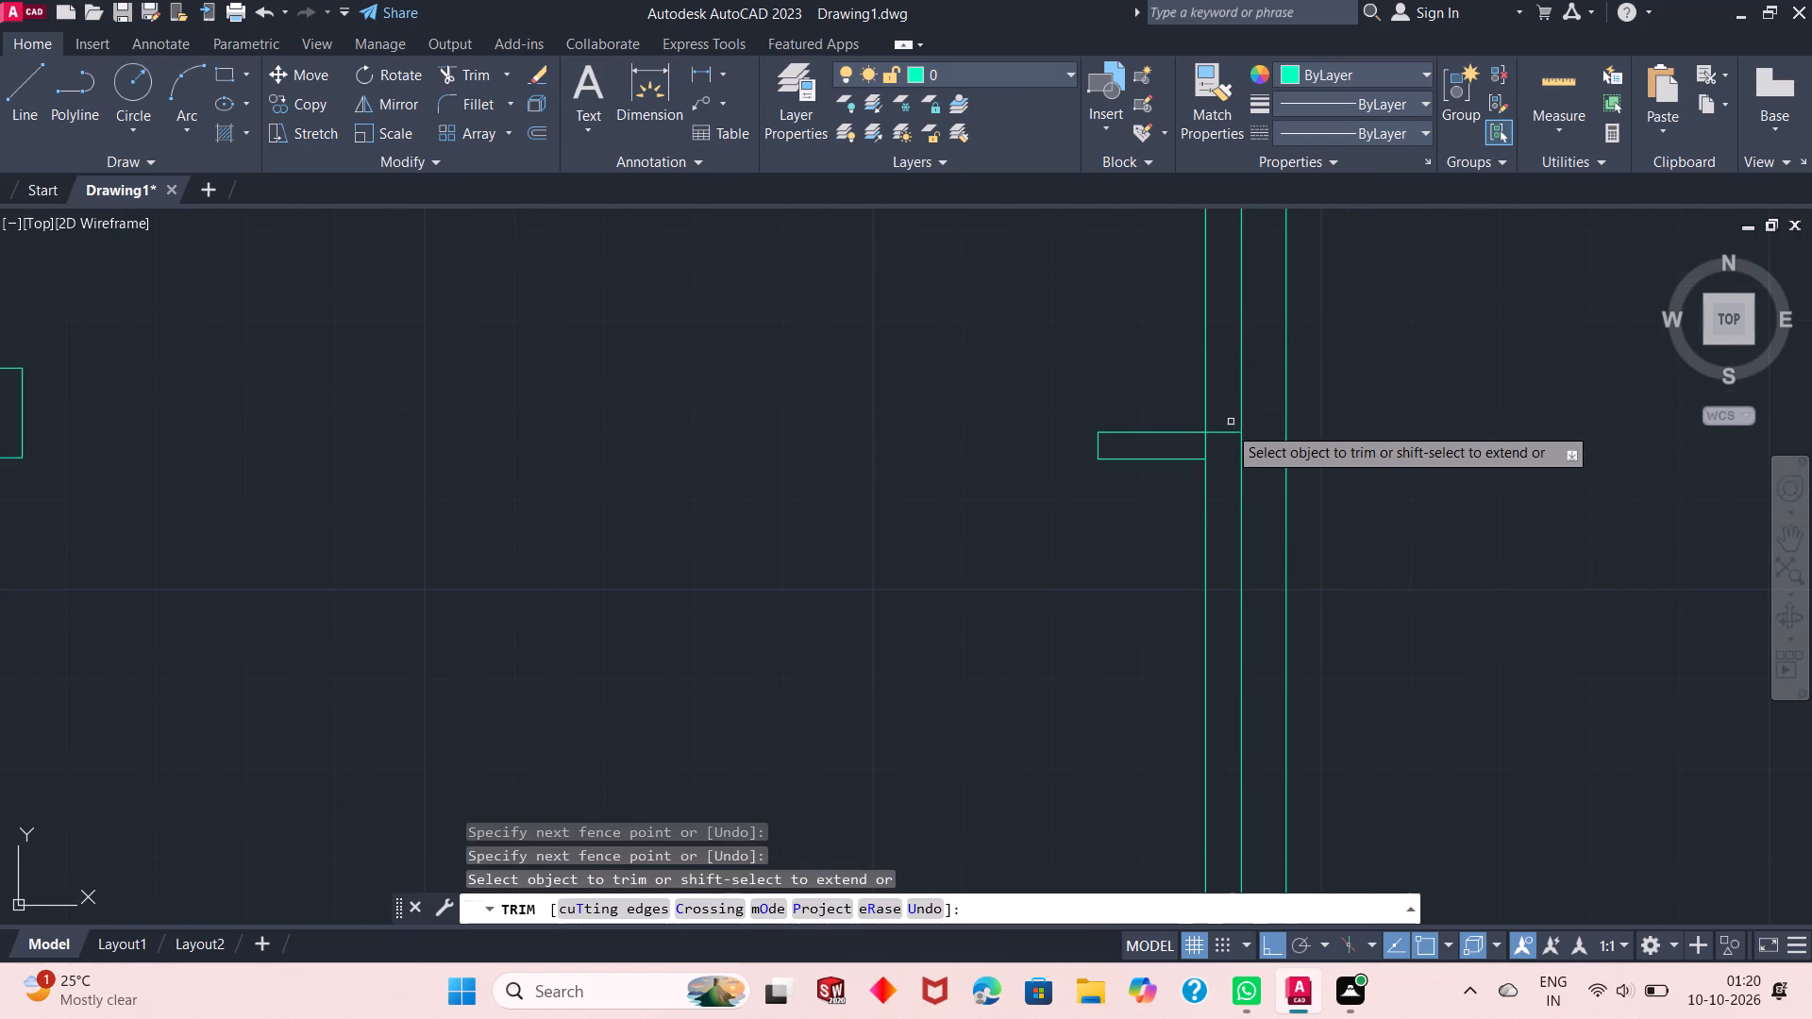
{"action": "left_click", "coordinate": [1218, 464]}
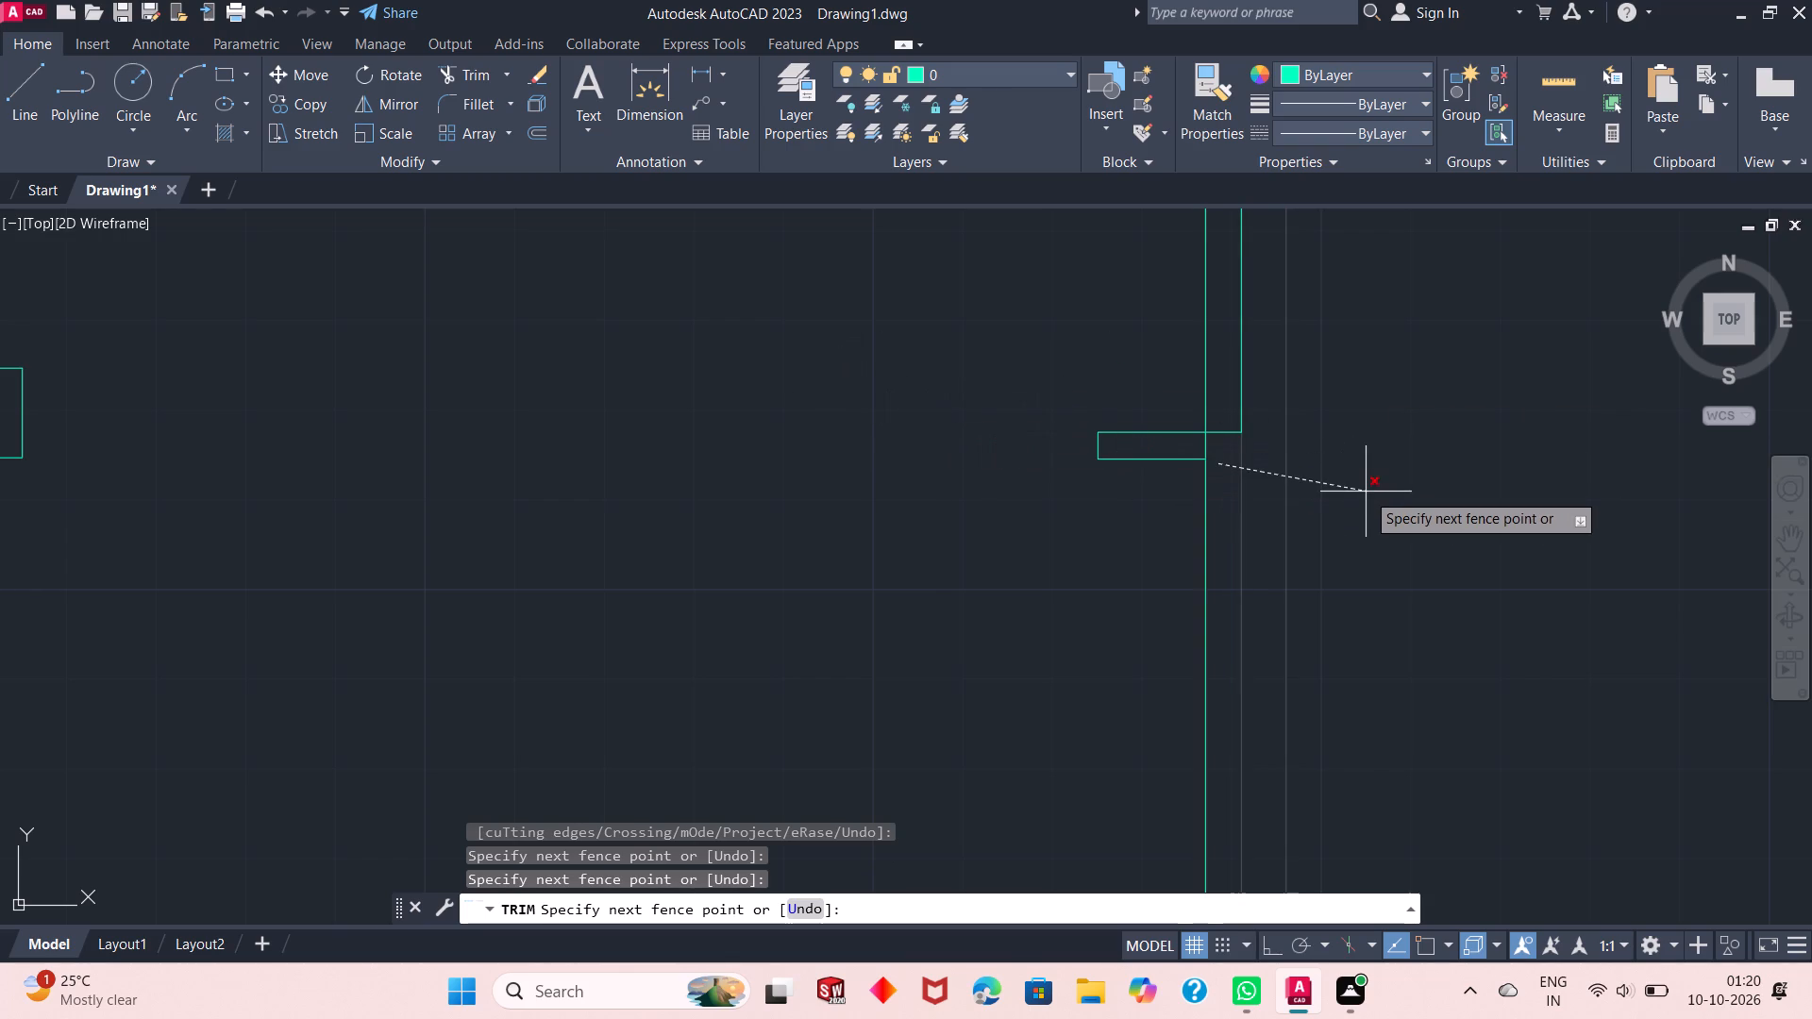
{"action": "key", "text": "Escape"}
{"action": "key", "text": "Escape"}
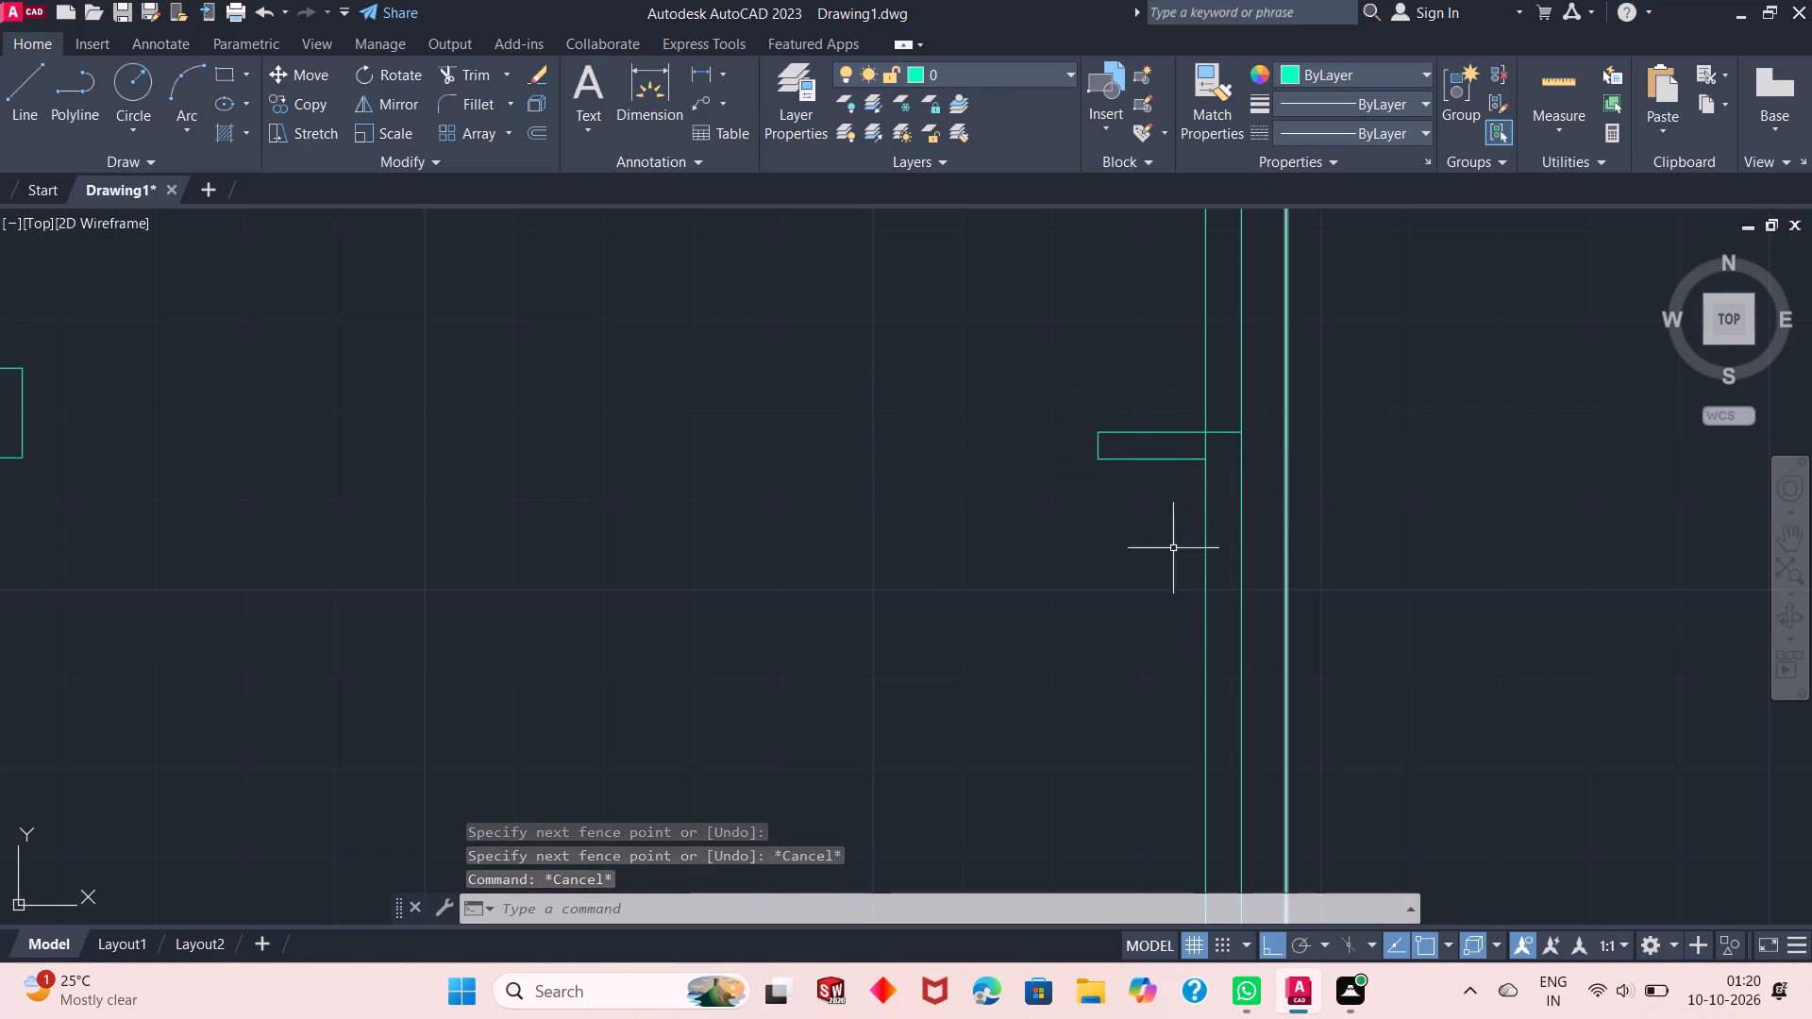
Trim the stub's upper line back to the east wall's inner face and cut that face open between the stub's two lines.
{"action": "scroll", "coordinate": [1116, 560], "scroll_direction": "down", "scroll_amount": 3}
{"action": "scroll", "coordinate": [1115, 541], "scroll_direction": "up", "scroll_amount": 1}
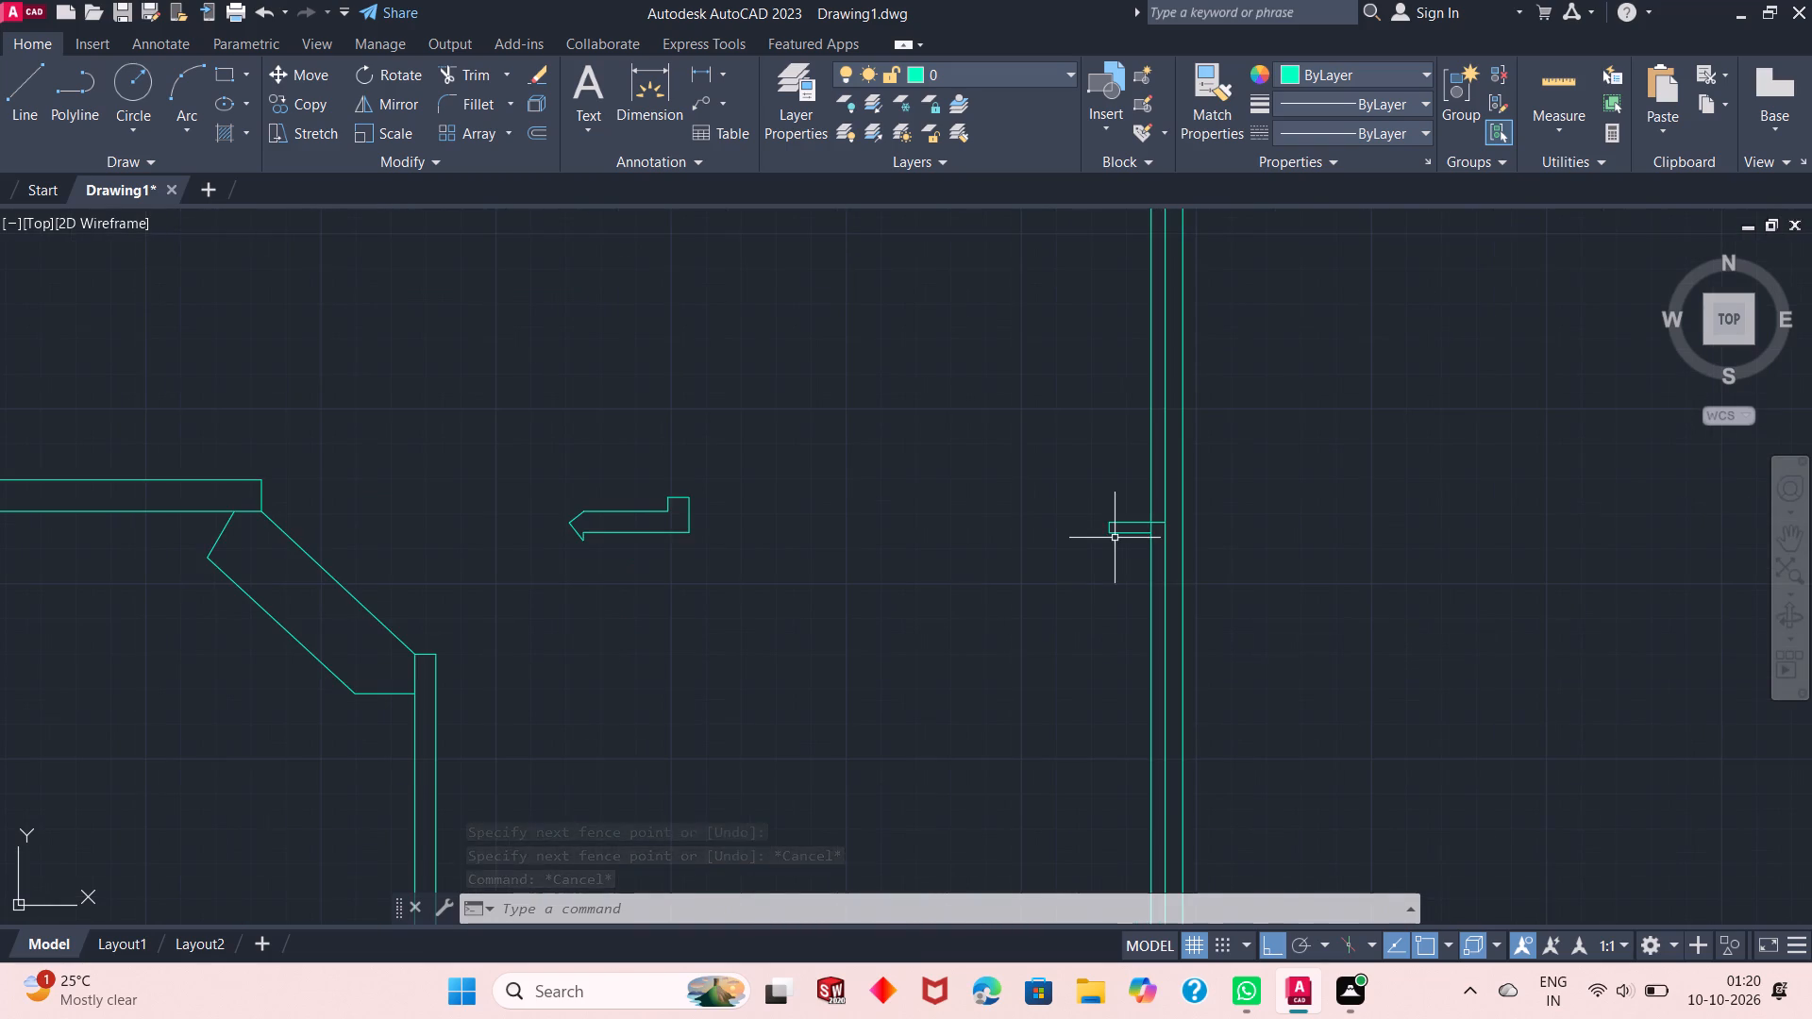
{"action": "scroll", "coordinate": [947, 520], "scroll_direction": "up", "scroll_amount": 1}
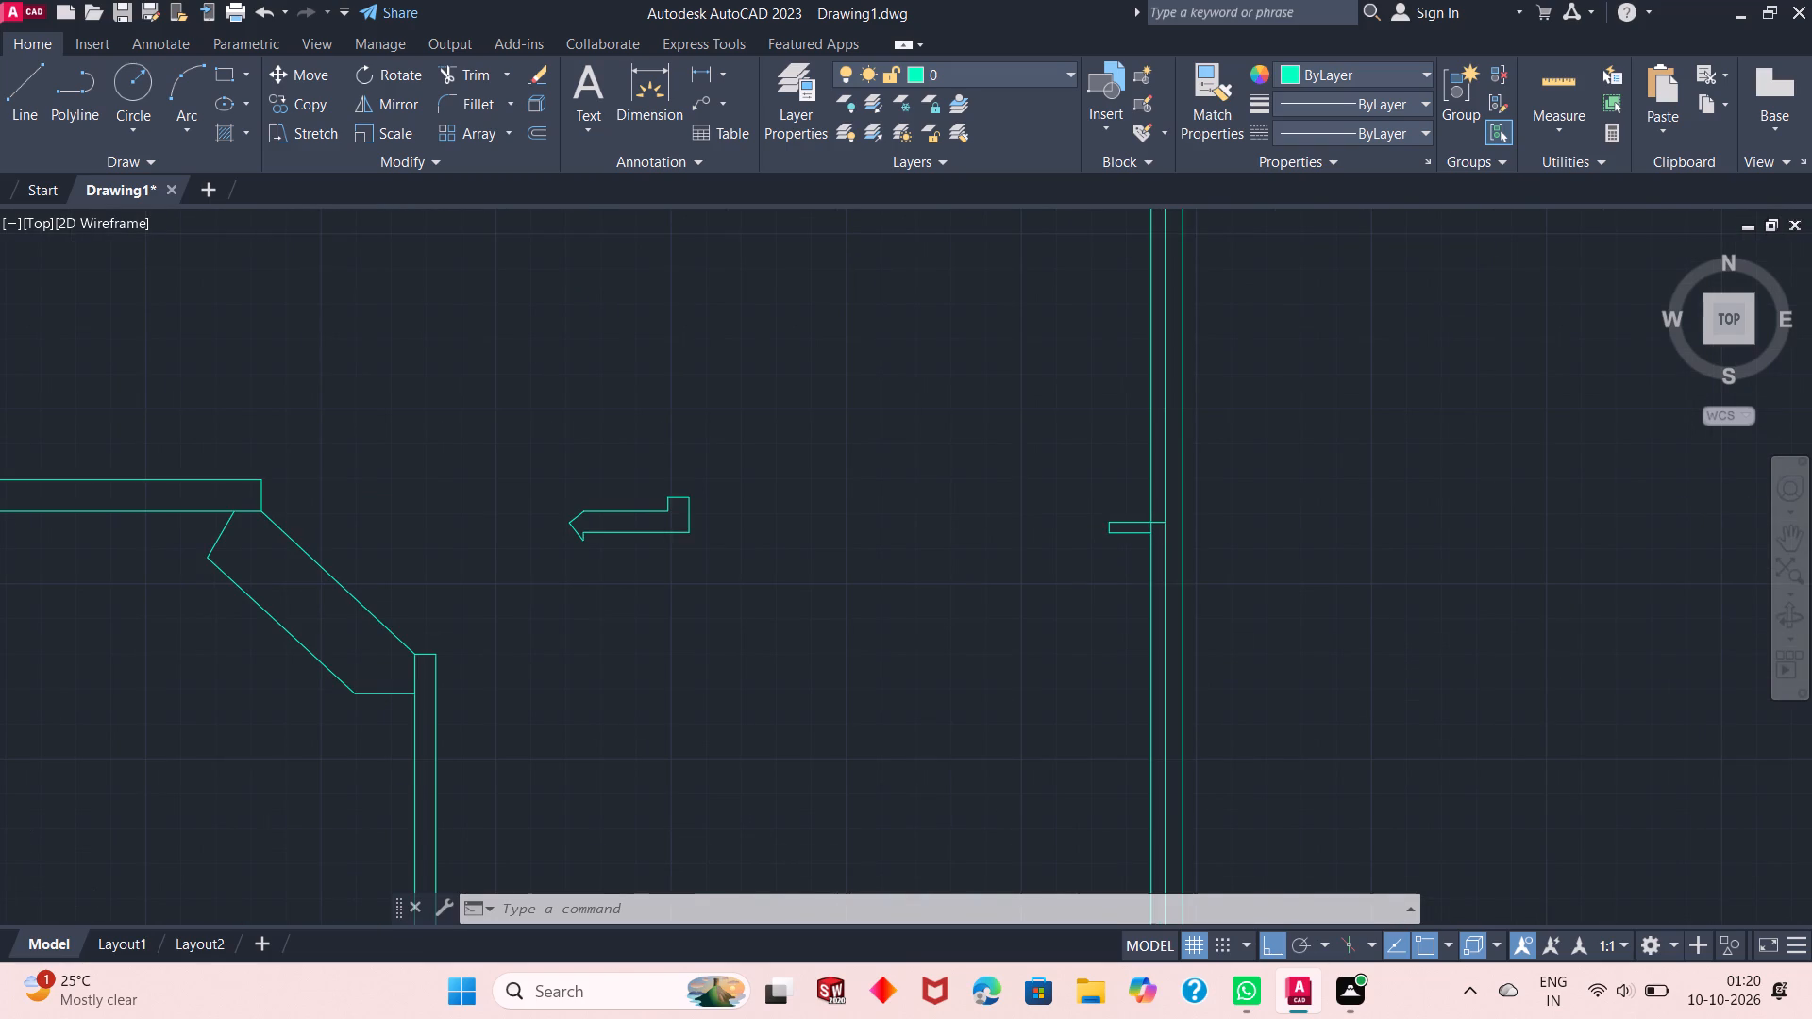
{"action": "right_click", "coordinate": [947, 519]}
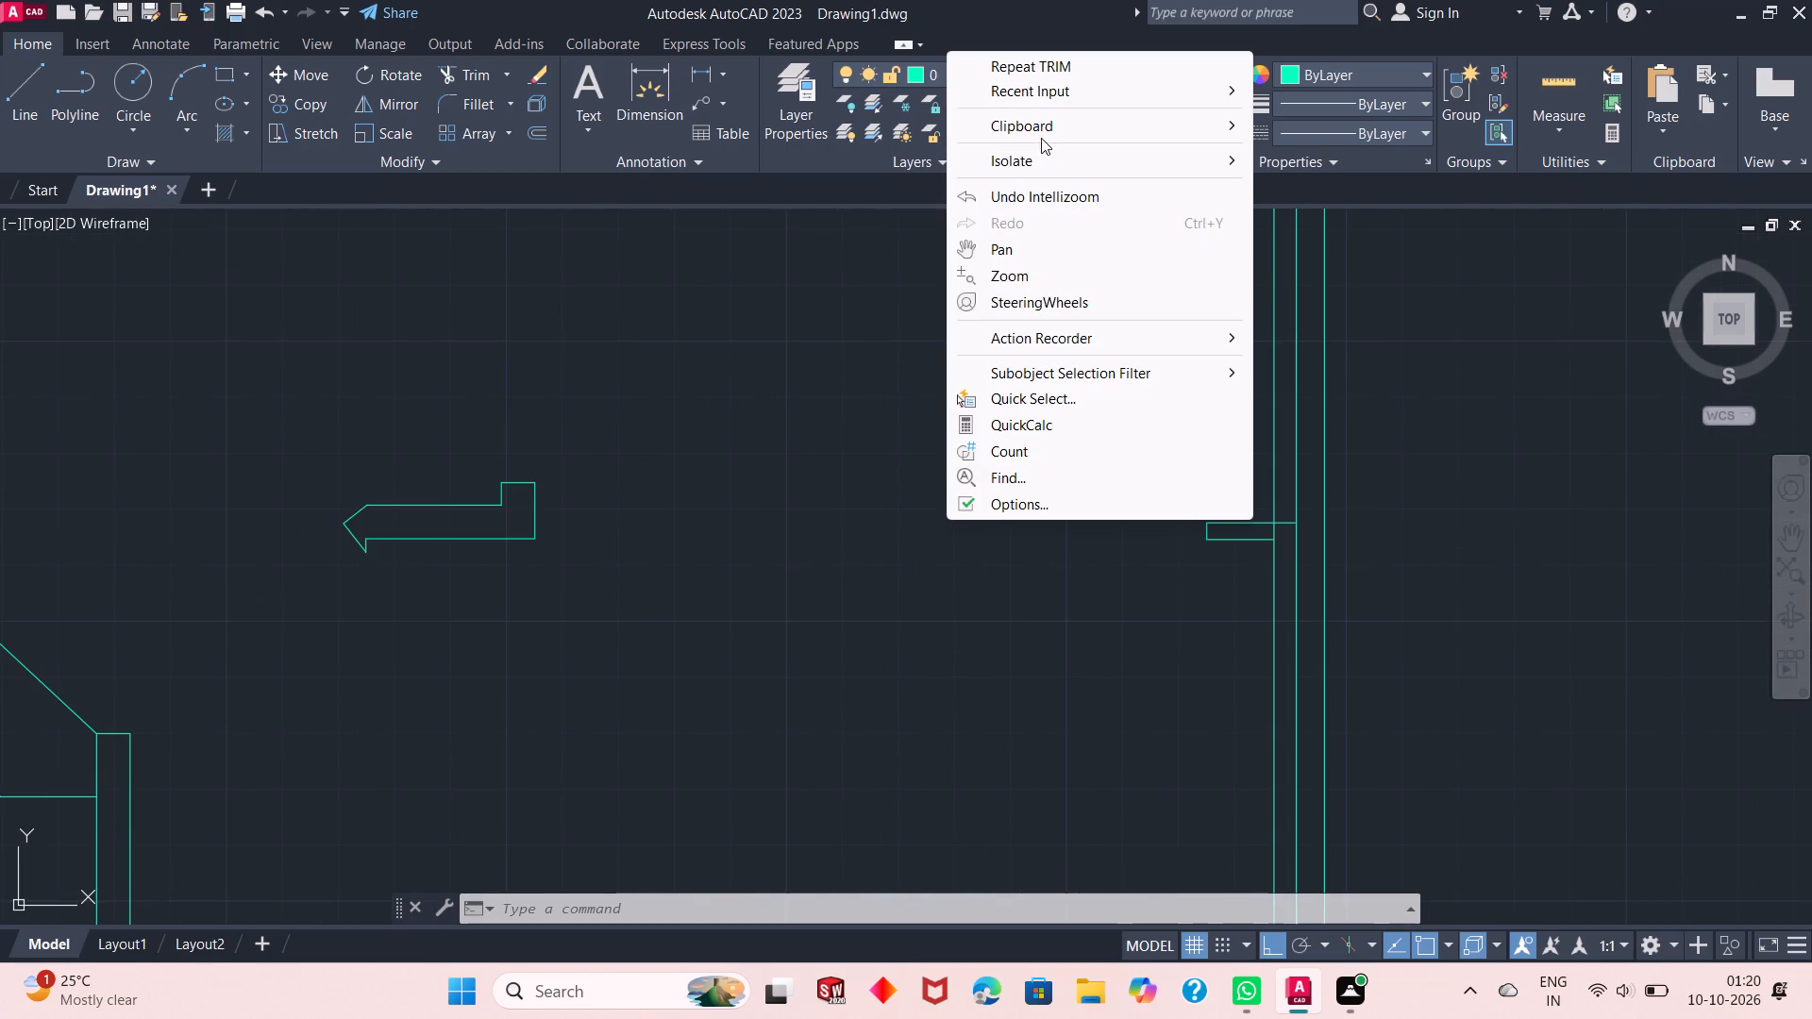
{"action": "left_click", "coordinate": [1075, 95]}
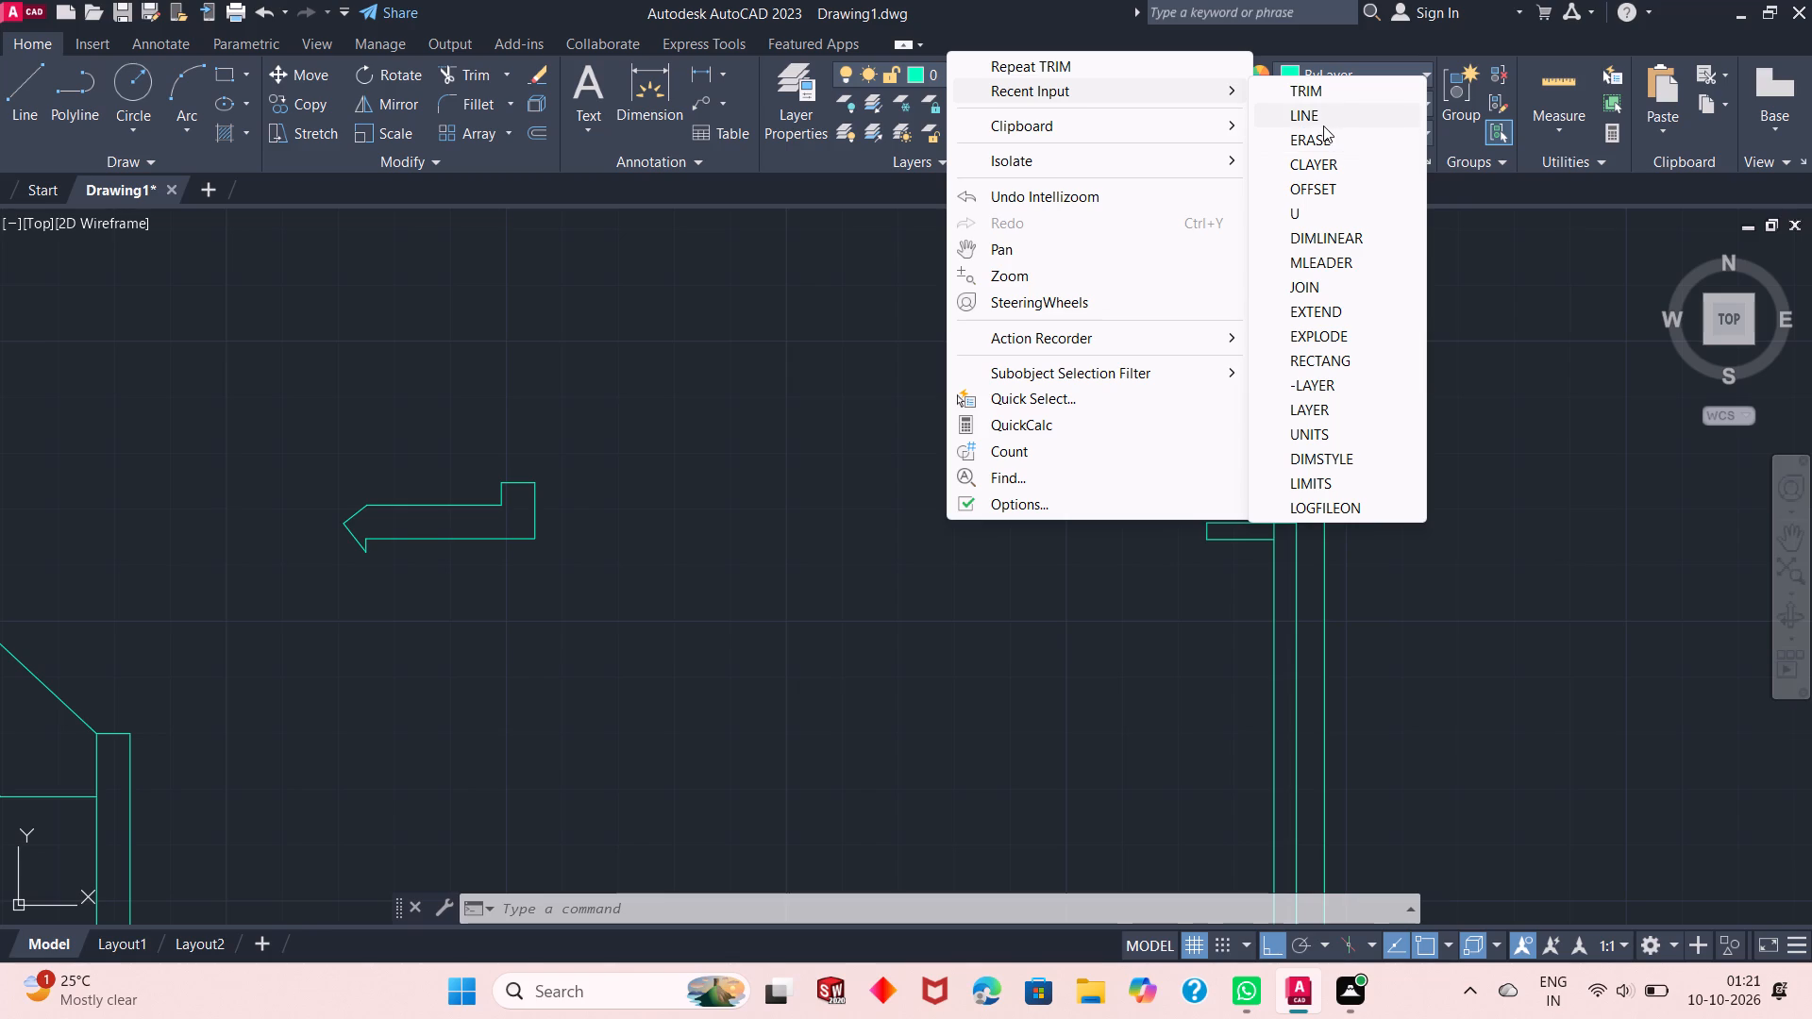
{"action": "left_click", "coordinate": [1324, 91]}
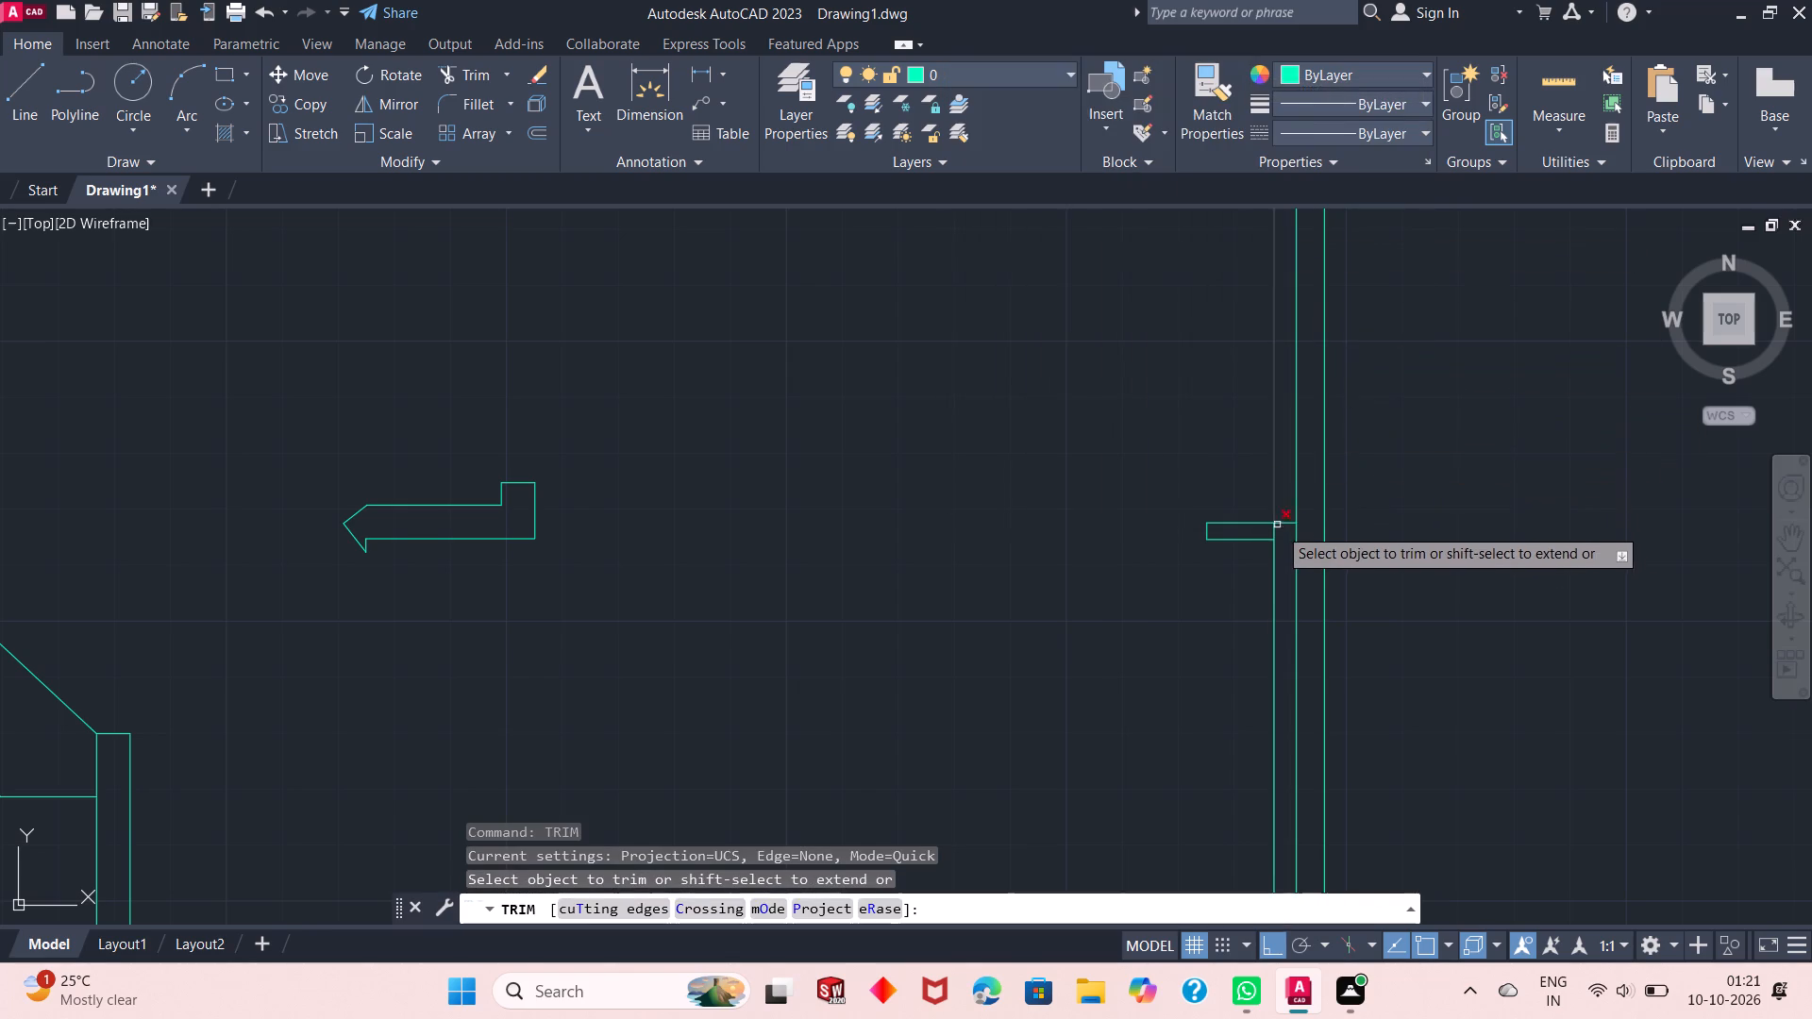
{"action": "scroll", "coordinate": [1298, 532], "scroll_direction": "up", "scroll_amount": 2}
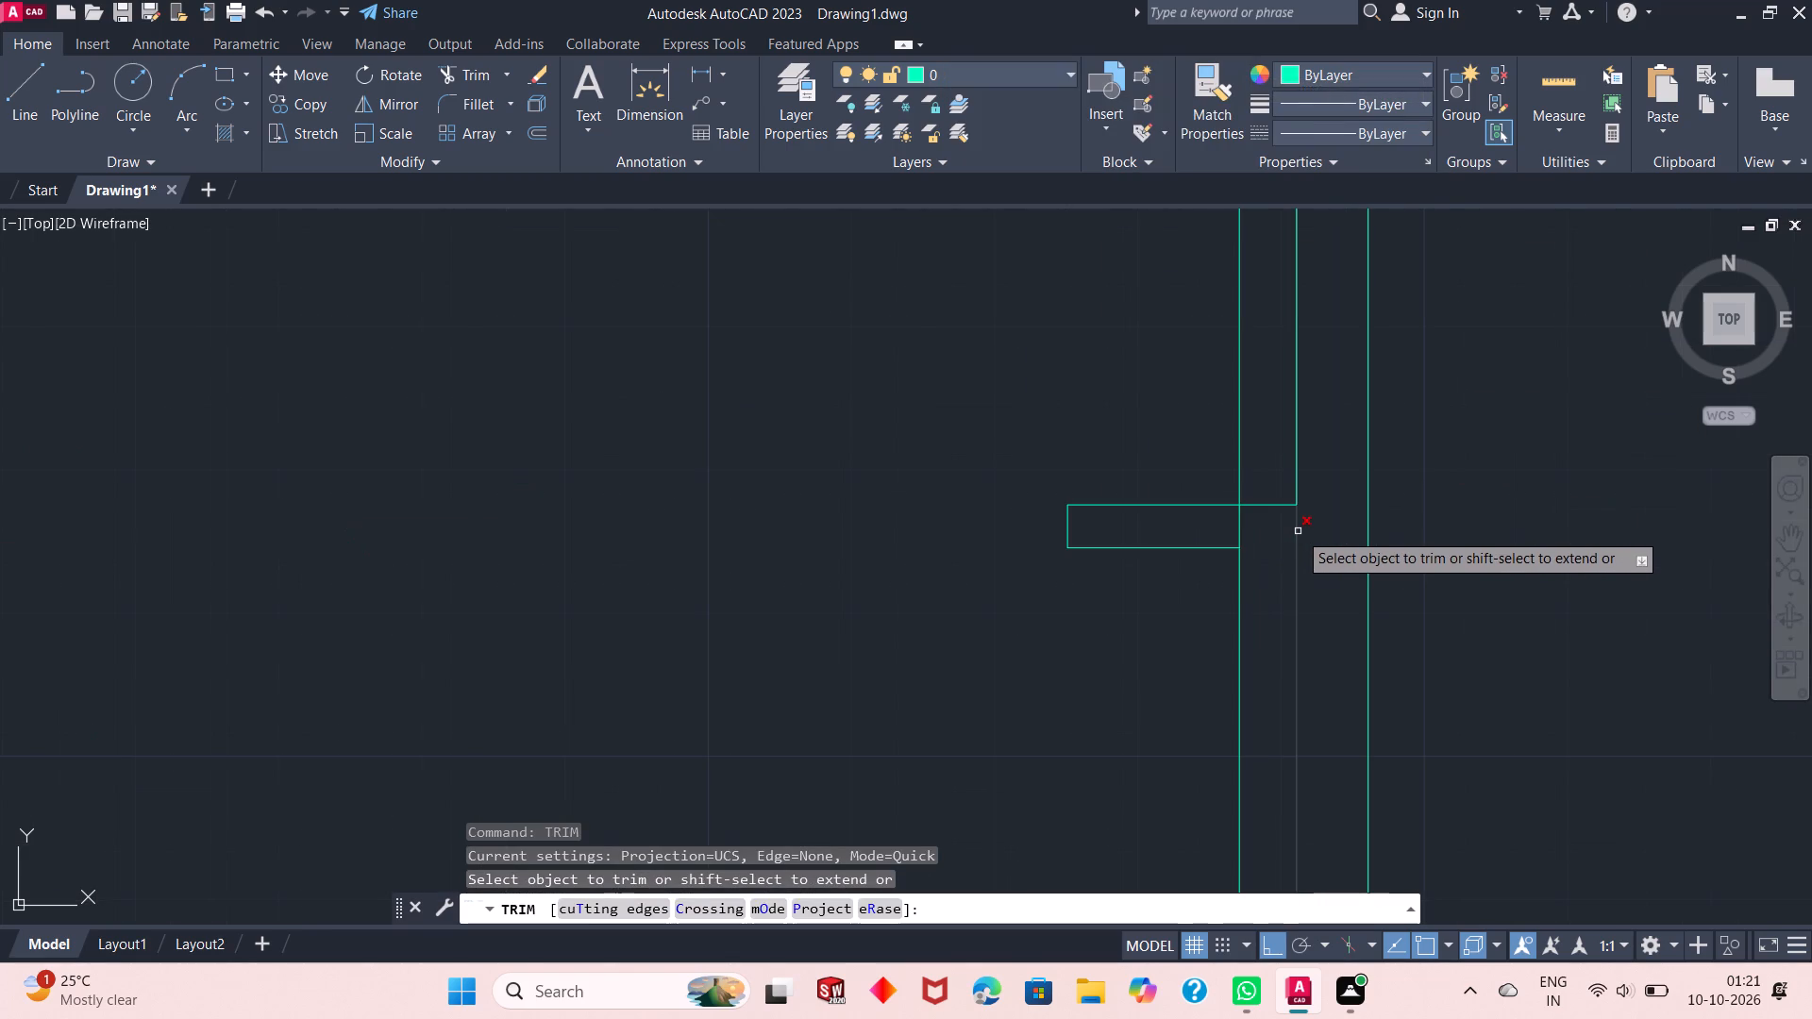
{"action": "left_click_drag", "start_coordinate": [1262, 470], "coordinate": [1222, 523]}
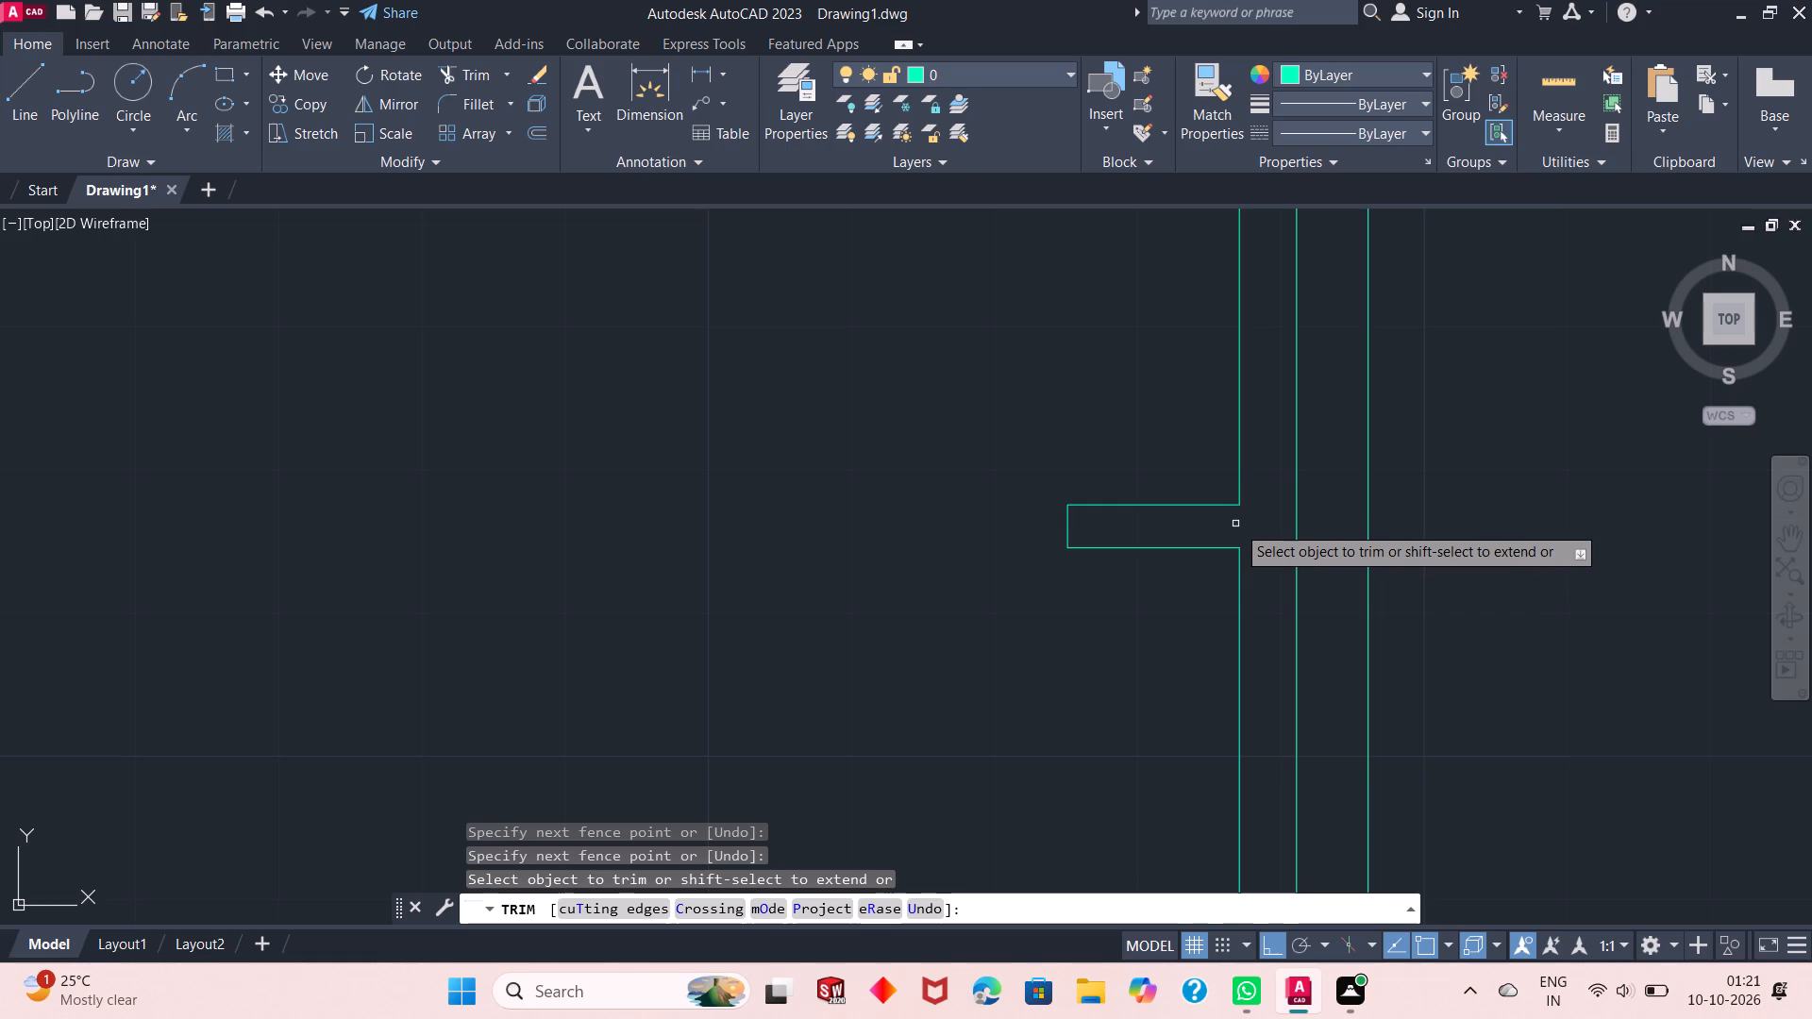
{"action": "key", "text": "Escape"}
Erase the lower horizontal line of the wall stub at the east wall's inner face.
{"action": "scroll", "coordinate": [1256, 519], "scroll_direction": "down", "scroll_amount": 1}
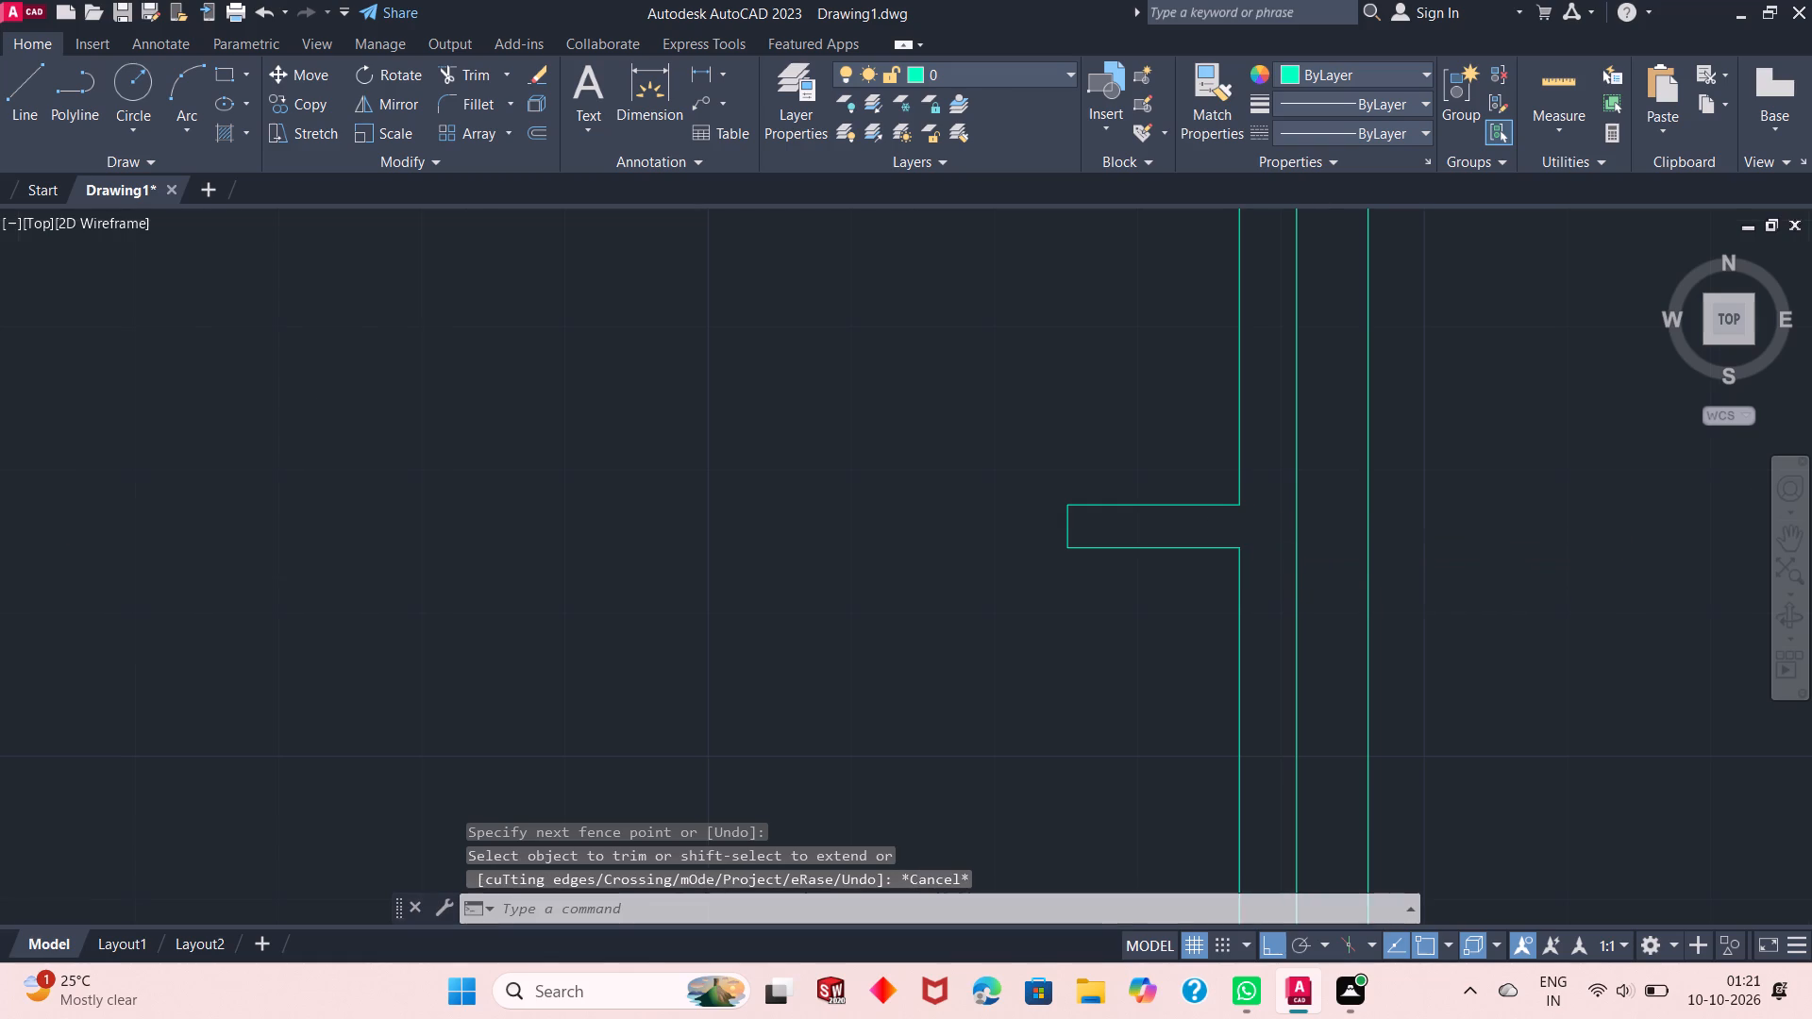
{"action": "scroll", "coordinate": [1256, 519], "scroll_direction": "down", "scroll_amount": 4}
{"action": "scroll", "coordinate": [1255, 517], "scroll_direction": "up", "scroll_amount": 2}
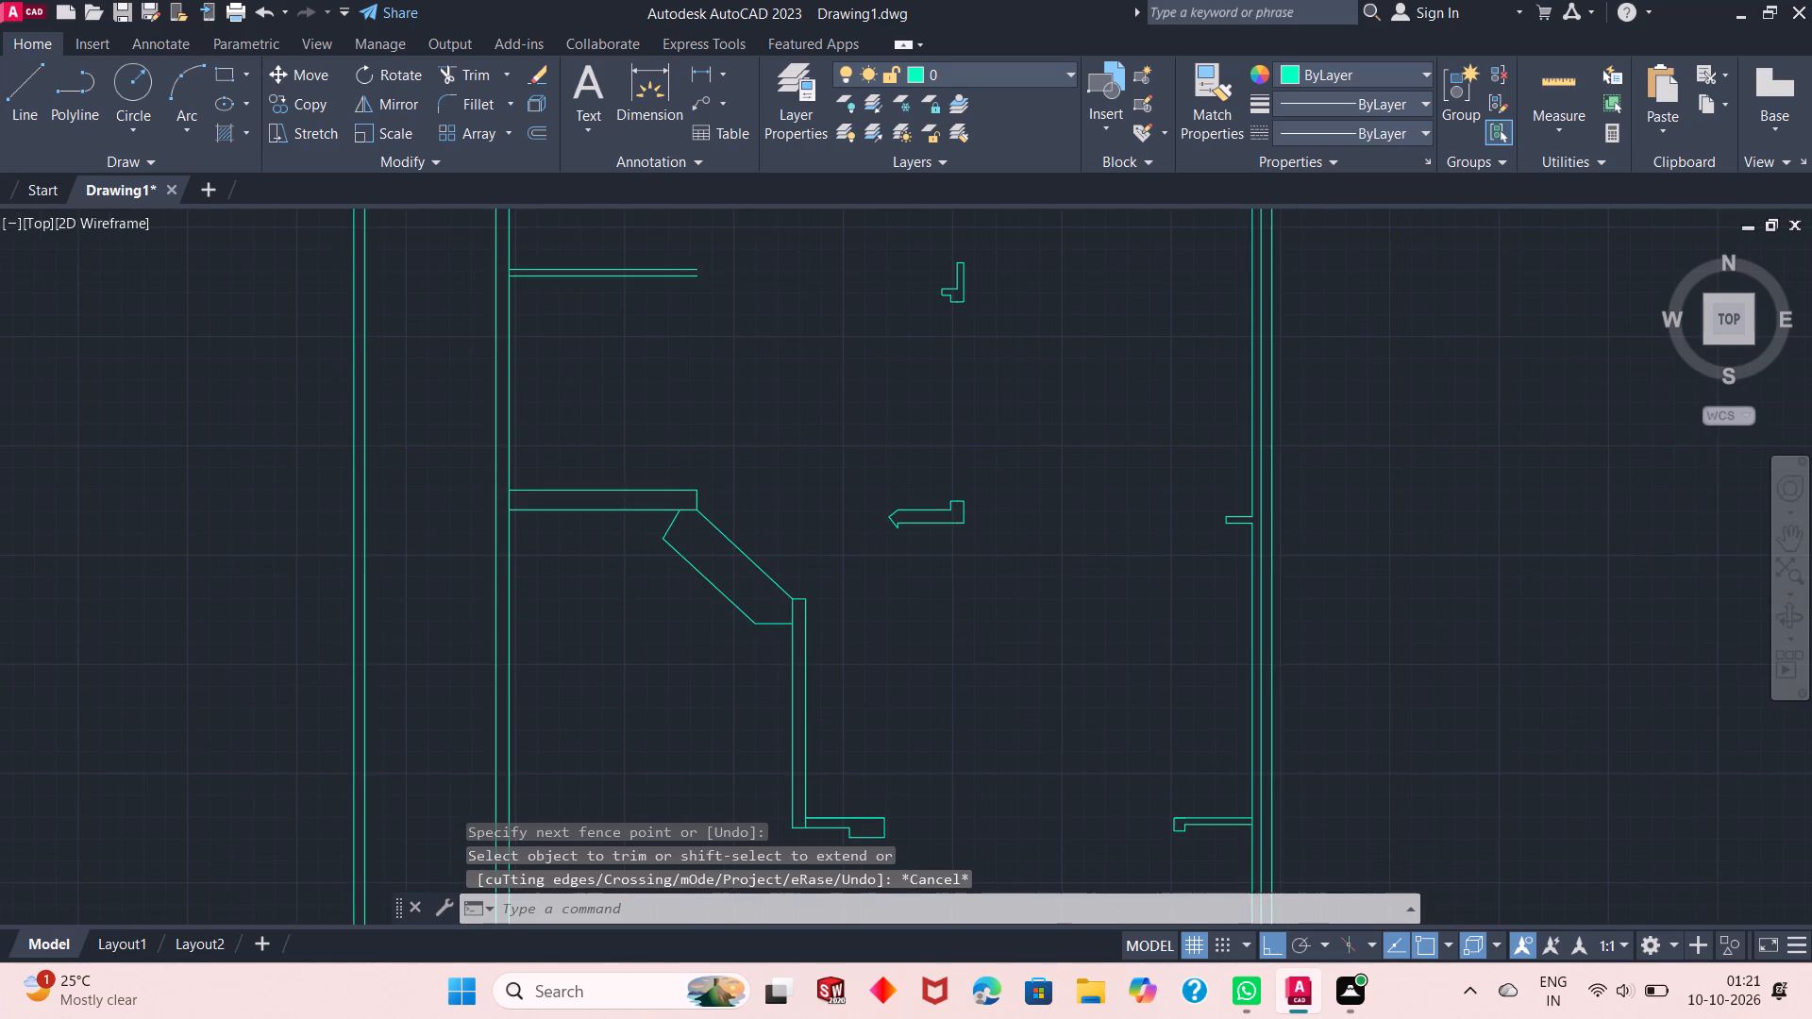
{"action": "scroll", "coordinate": [1049, 511], "scroll_direction": "down", "scroll_amount": 1}
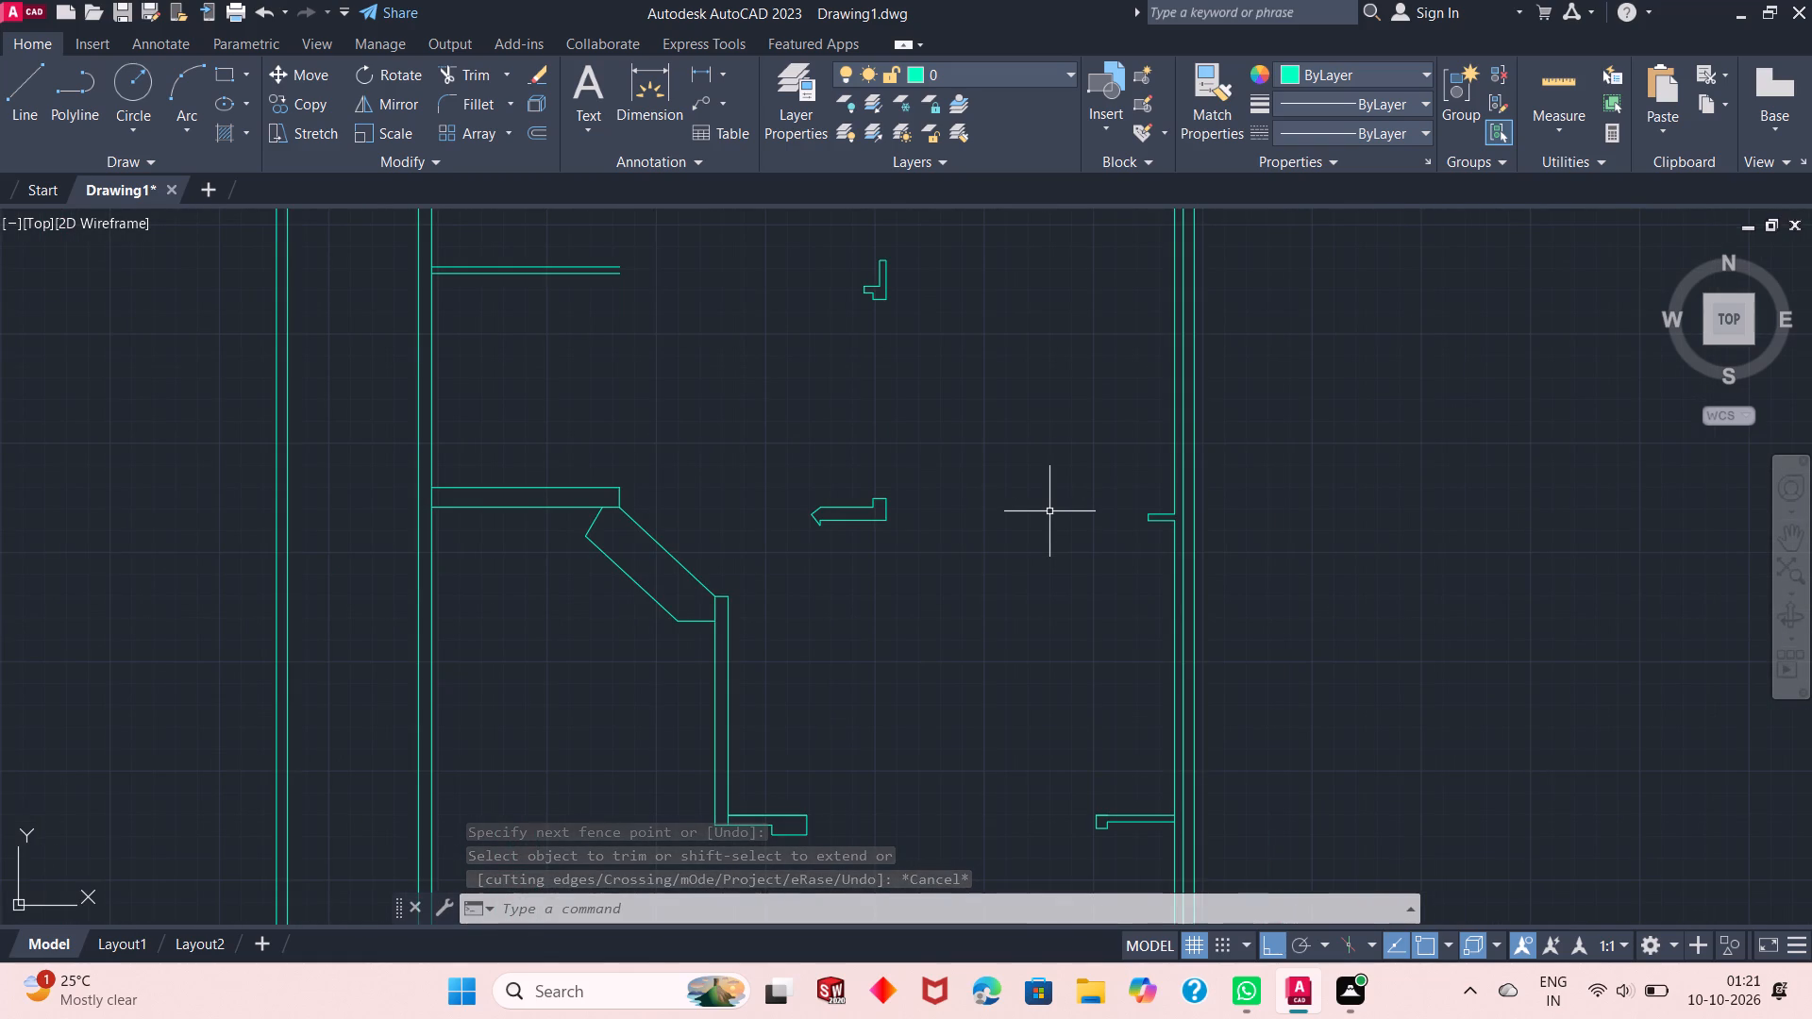
{"action": "scroll", "coordinate": [1169, 518], "scroll_direction": "up", "scroll_amount": 2}
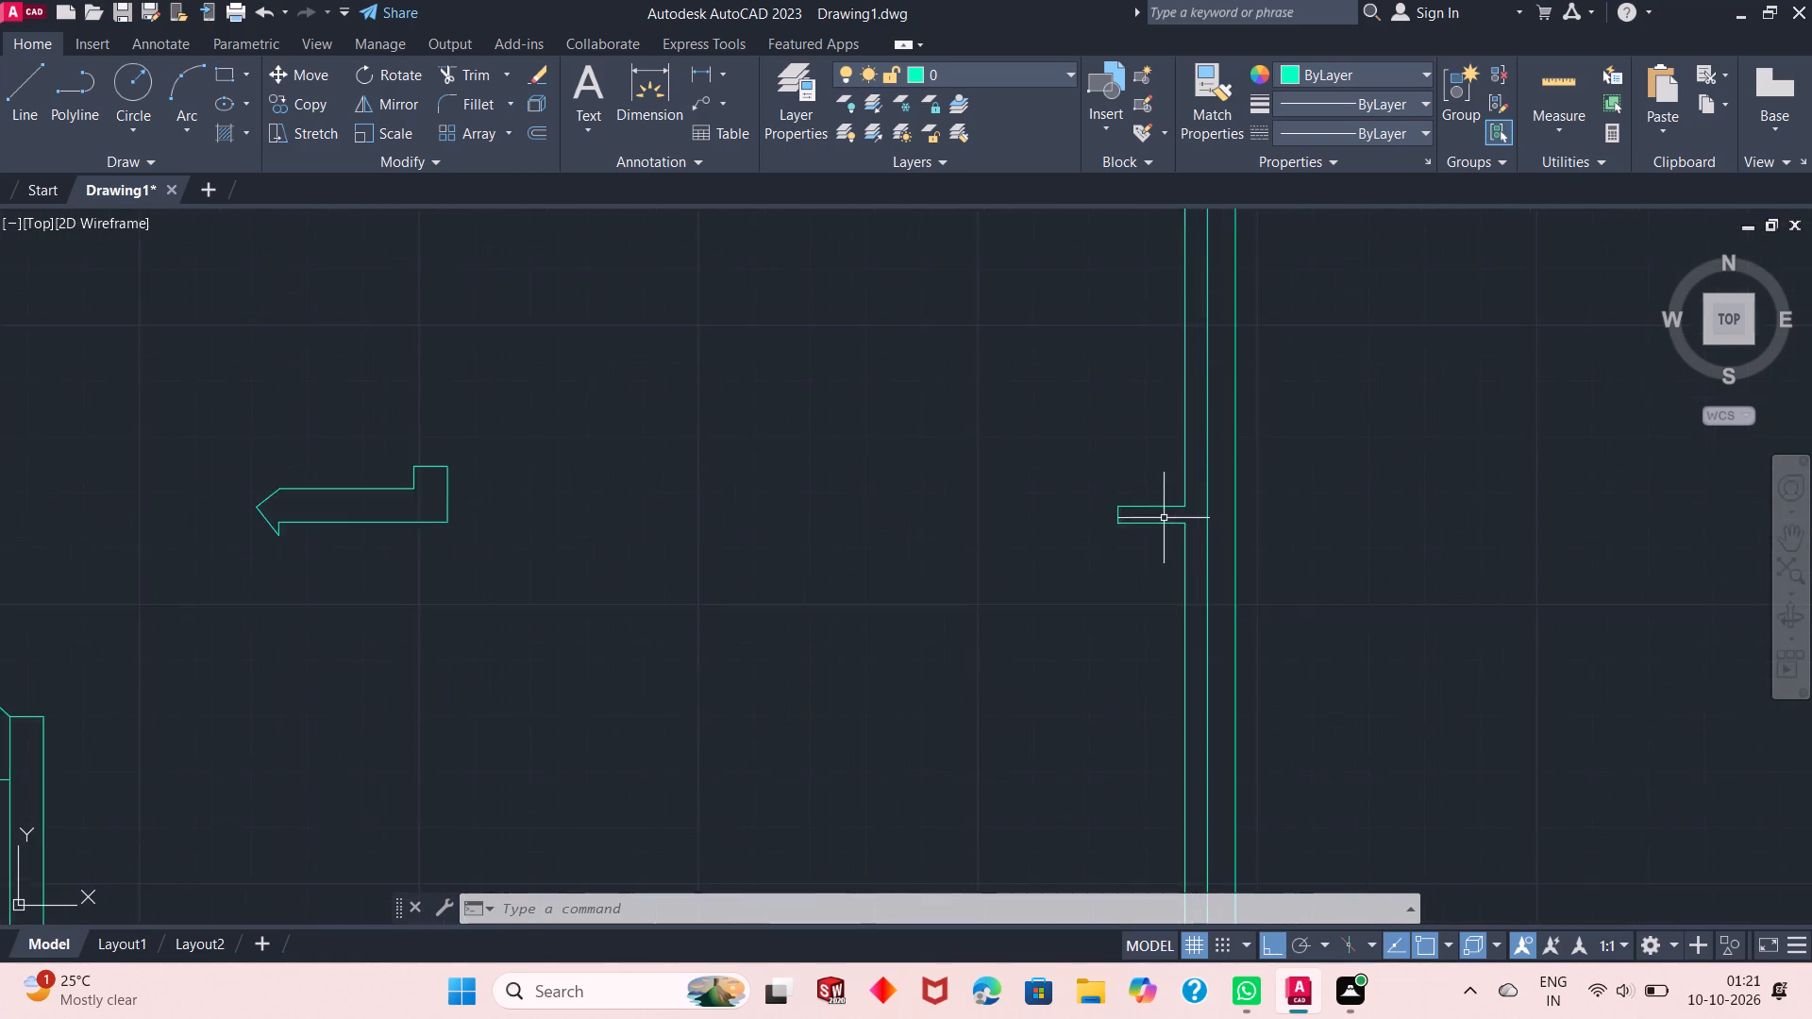
{"action": "scroll", "coordinate": [1160, 518], "scroll_direction": "up", "scroll_amount": 2}
{"action": "scroll", "coordinate": [1075, 515], "scroll_direction": "down", "scroll_amount": 1}
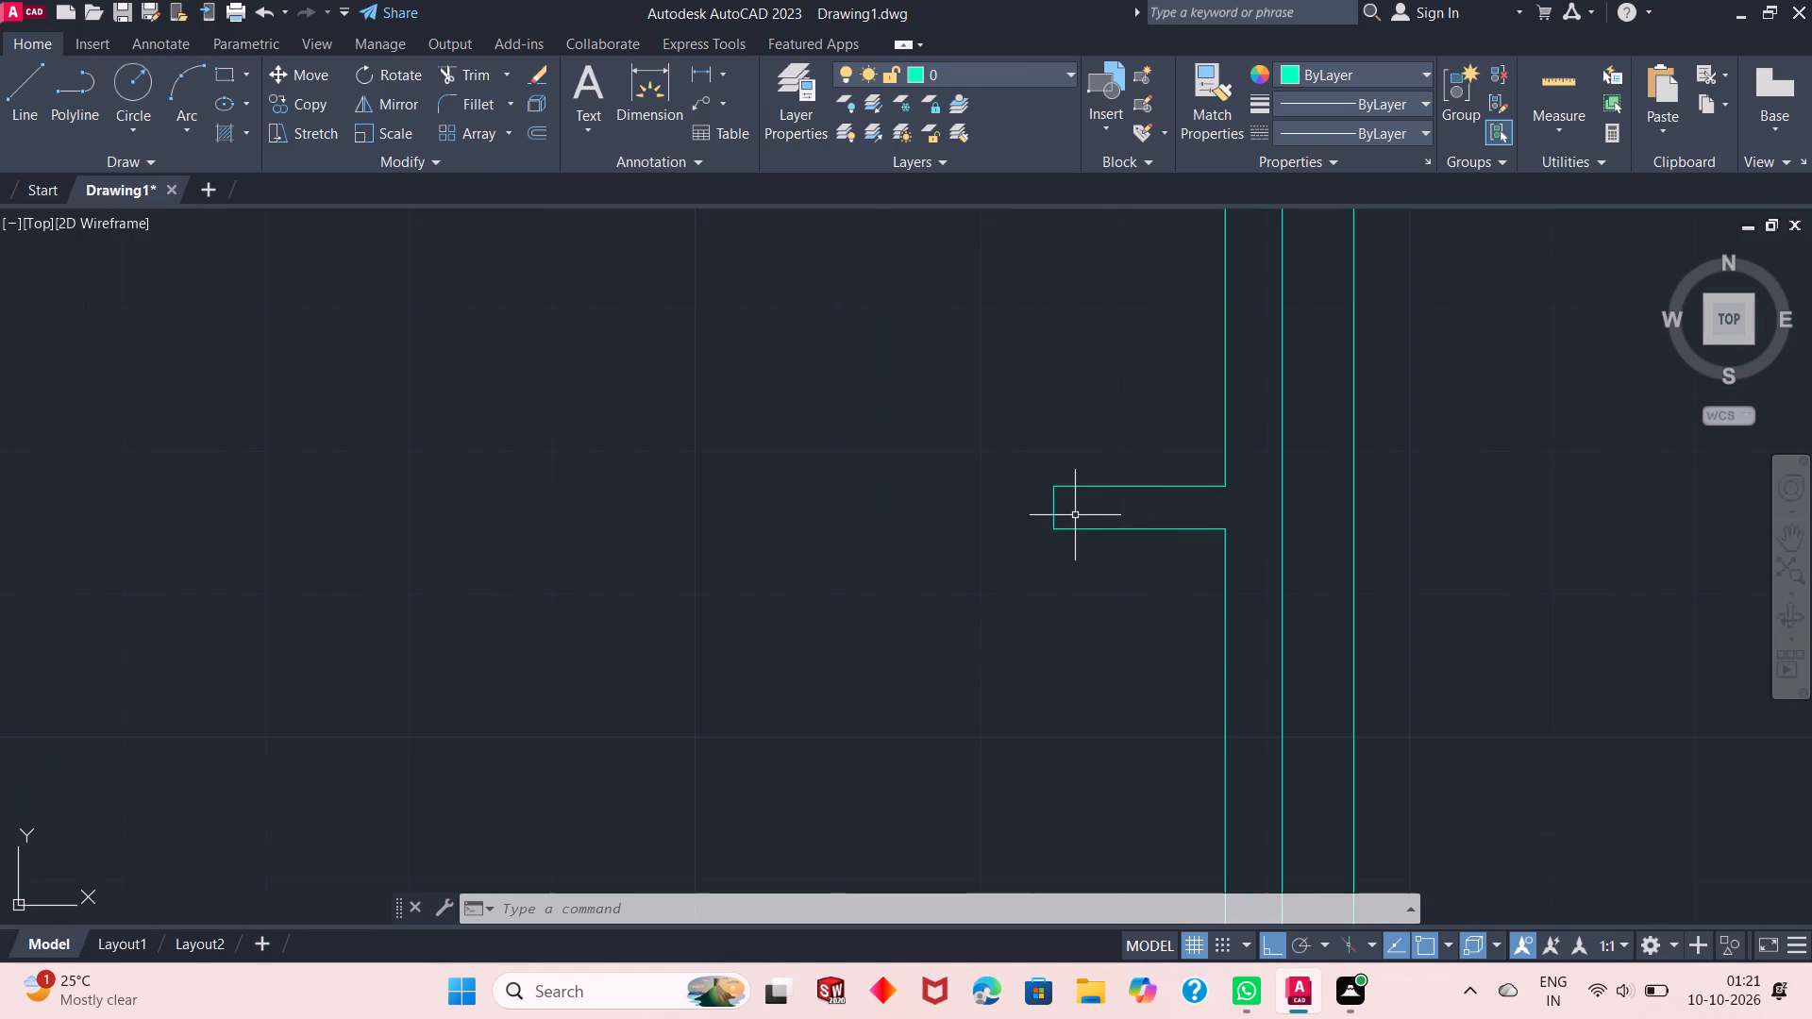
{"action": "scroll", "coordinate": [1092, 511], "scroll_direction": "up", "scroll_amount": 1}
{"action": "scroll", "coordinate": [1092, 511], "scroll_direction": "down", "scroll_amount": 2}
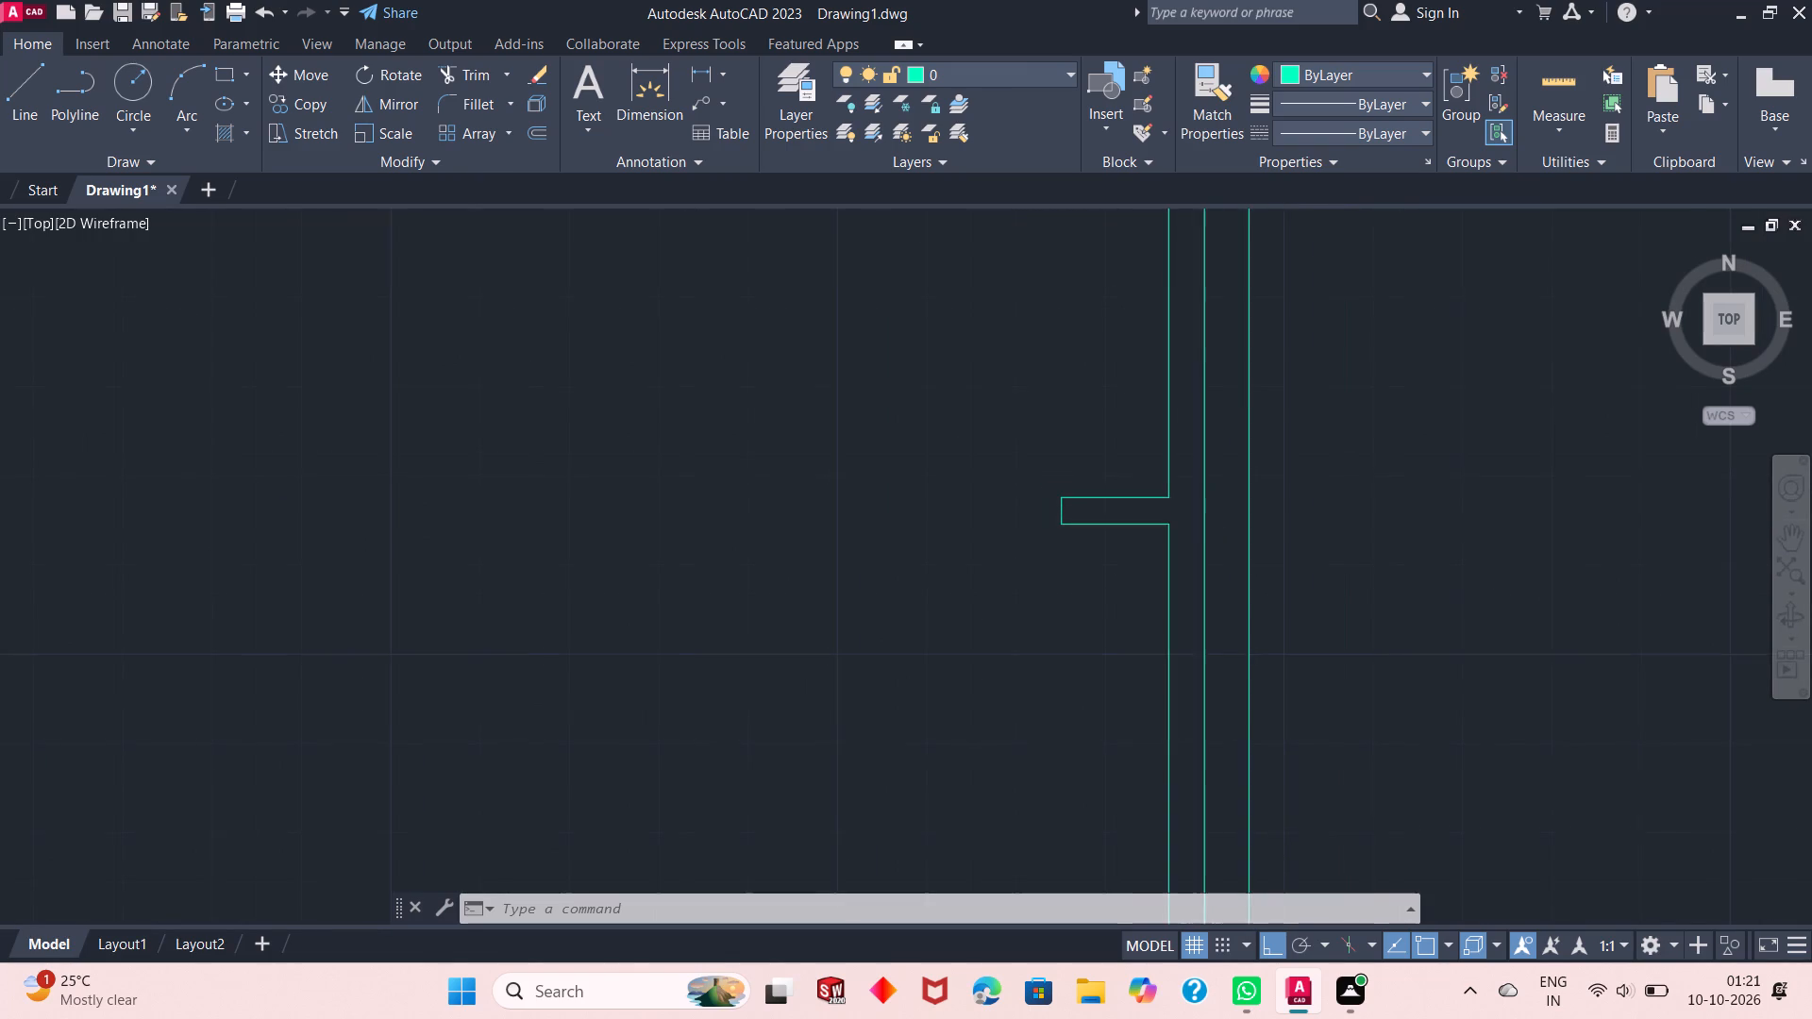
{"action": "scroll", "coordinate": [1092, 511], "scroll_direction": "down", "scroll_amount": 1}
{"action": "scroll", "coordinate": [1092, 511], "scroll_direction": "up", "scroll_amount": 3}
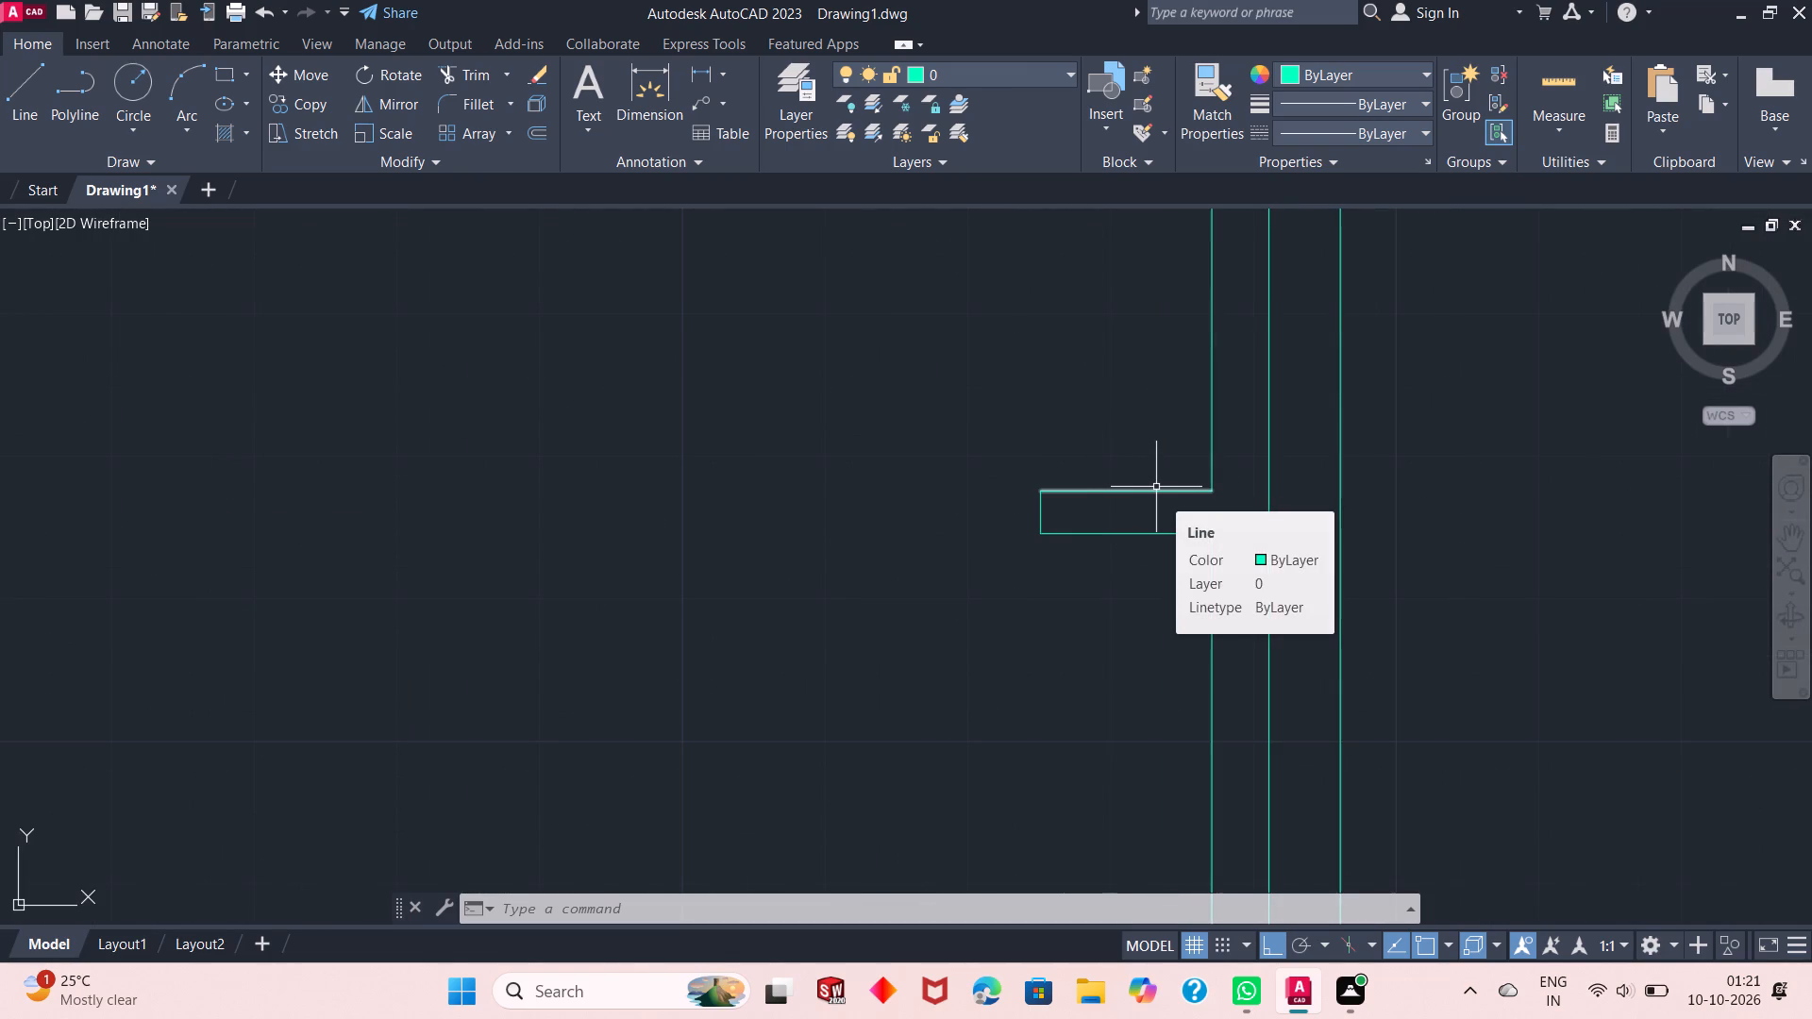
{"action": "left_click", "coordinate": [1153, 533]}
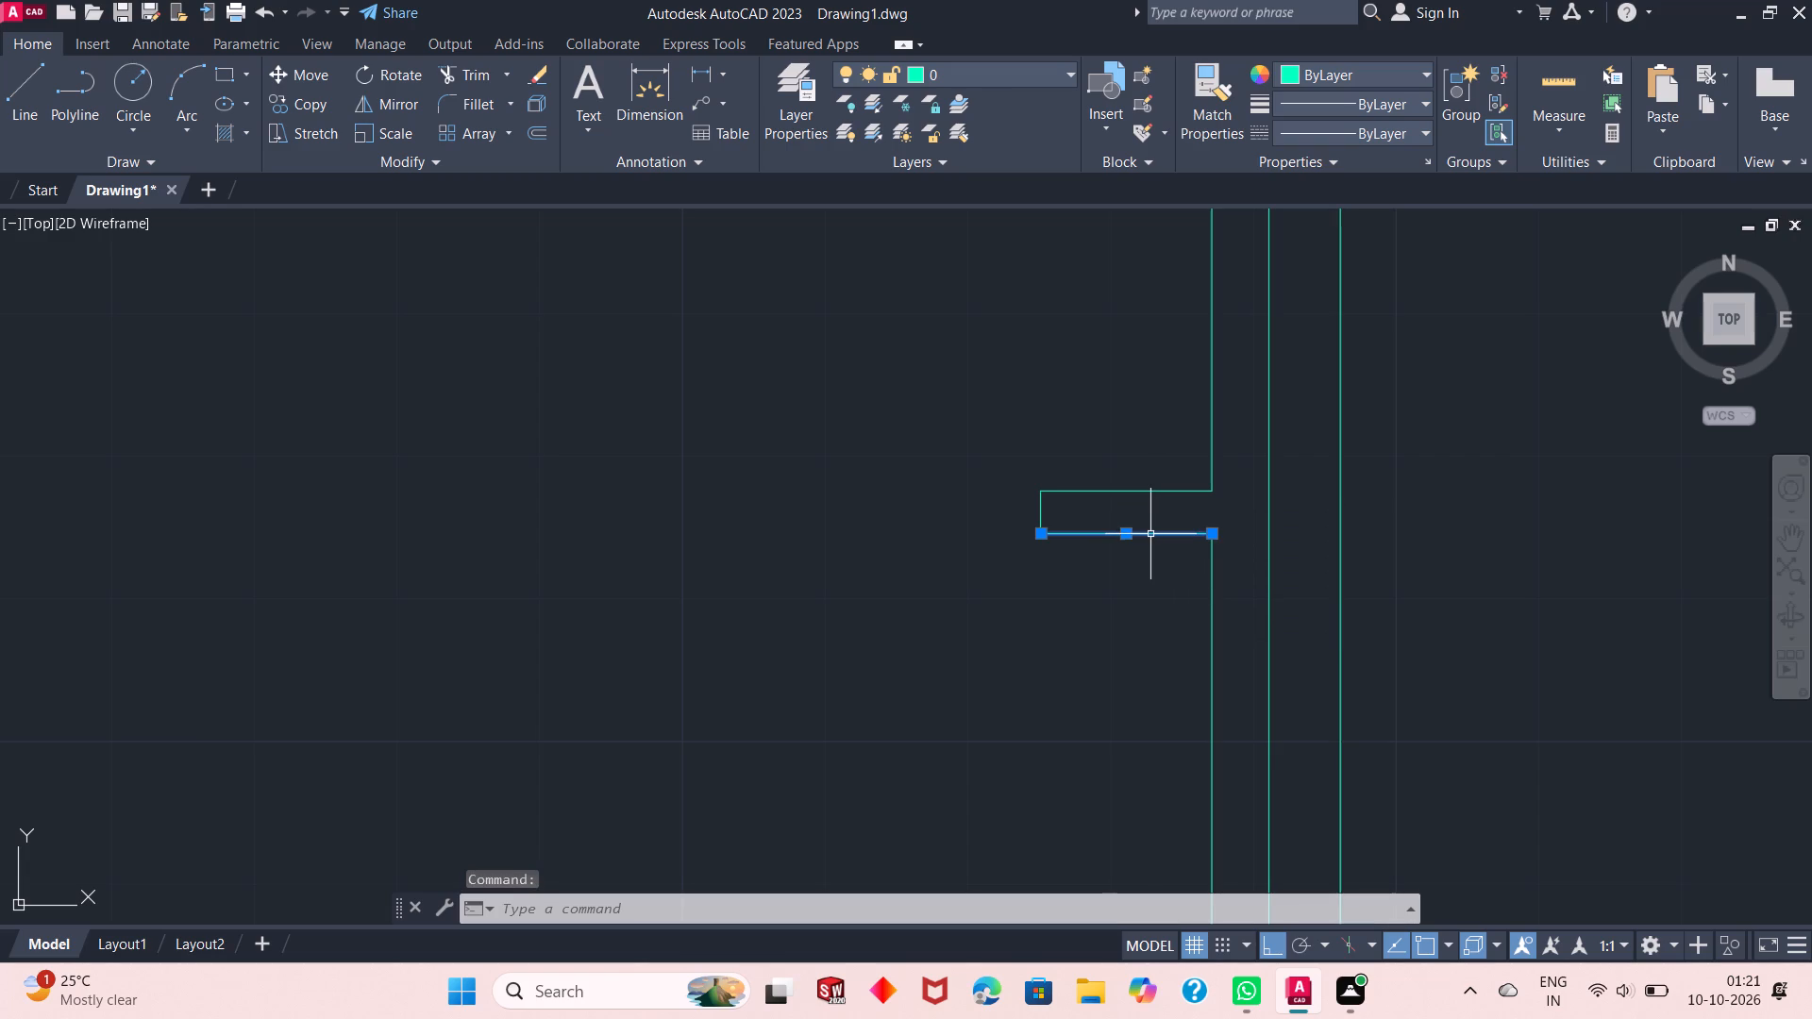
{"action": "key", "text": "Delete"}
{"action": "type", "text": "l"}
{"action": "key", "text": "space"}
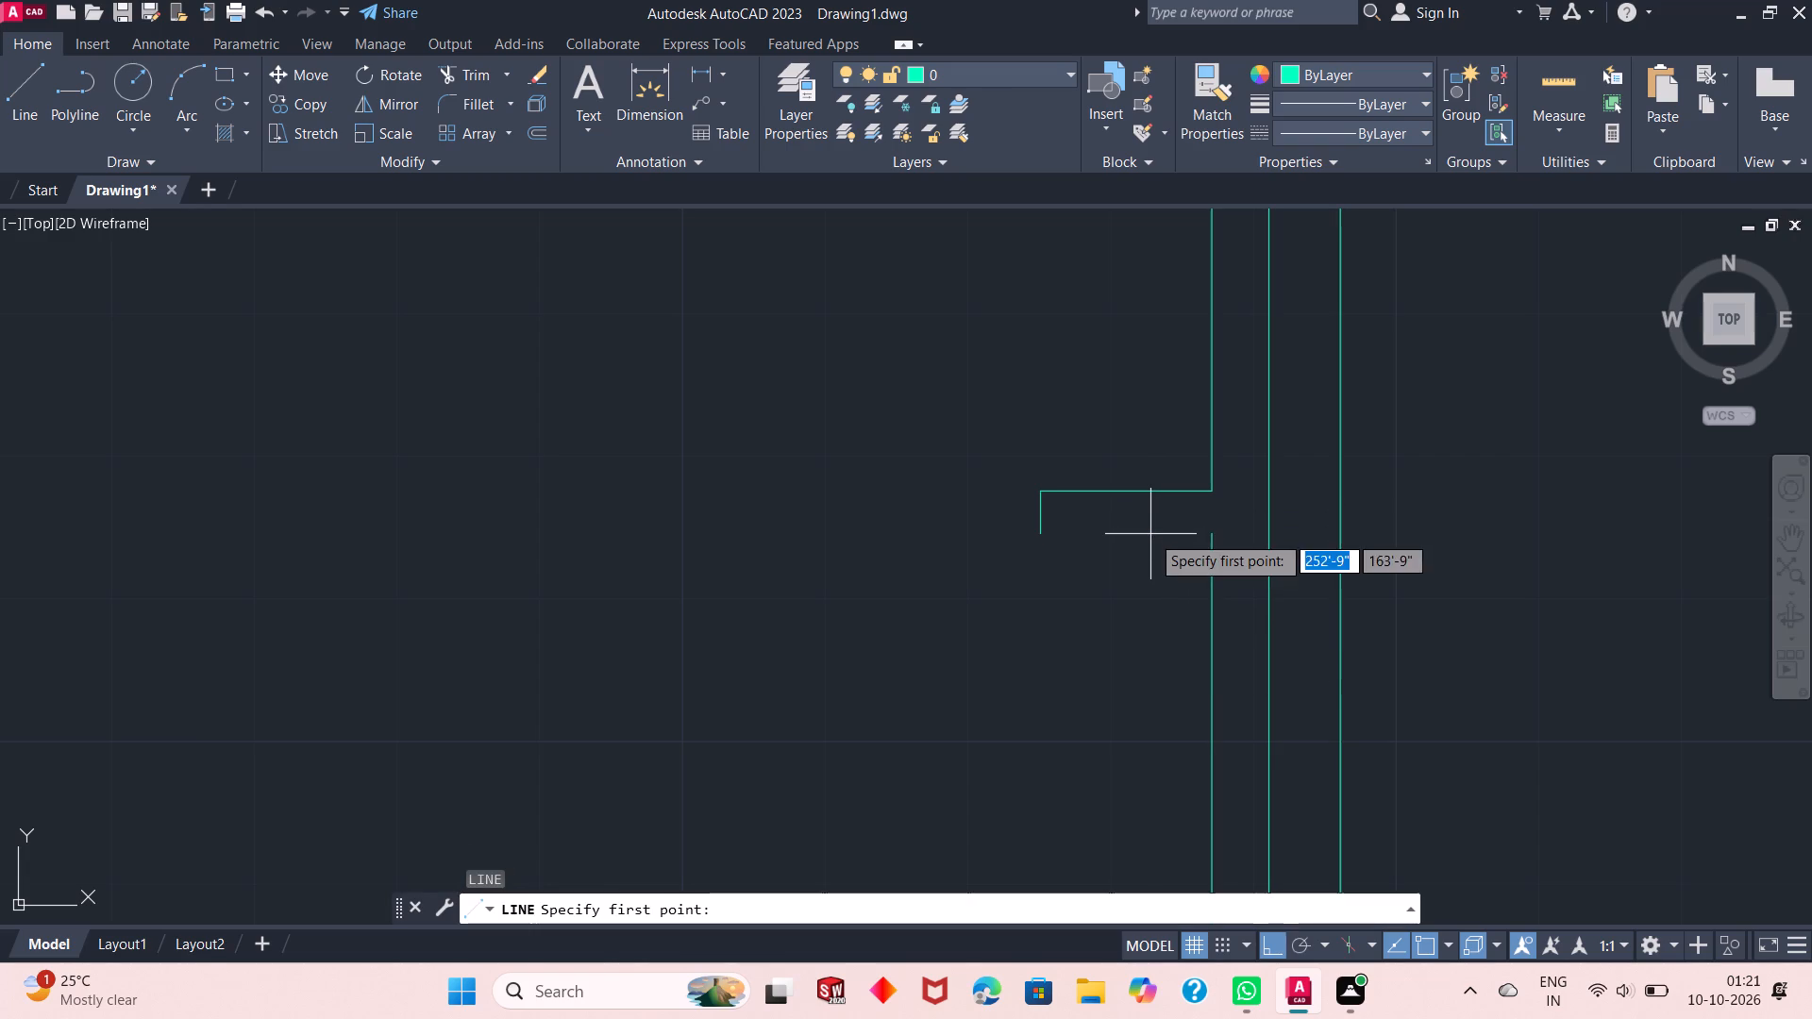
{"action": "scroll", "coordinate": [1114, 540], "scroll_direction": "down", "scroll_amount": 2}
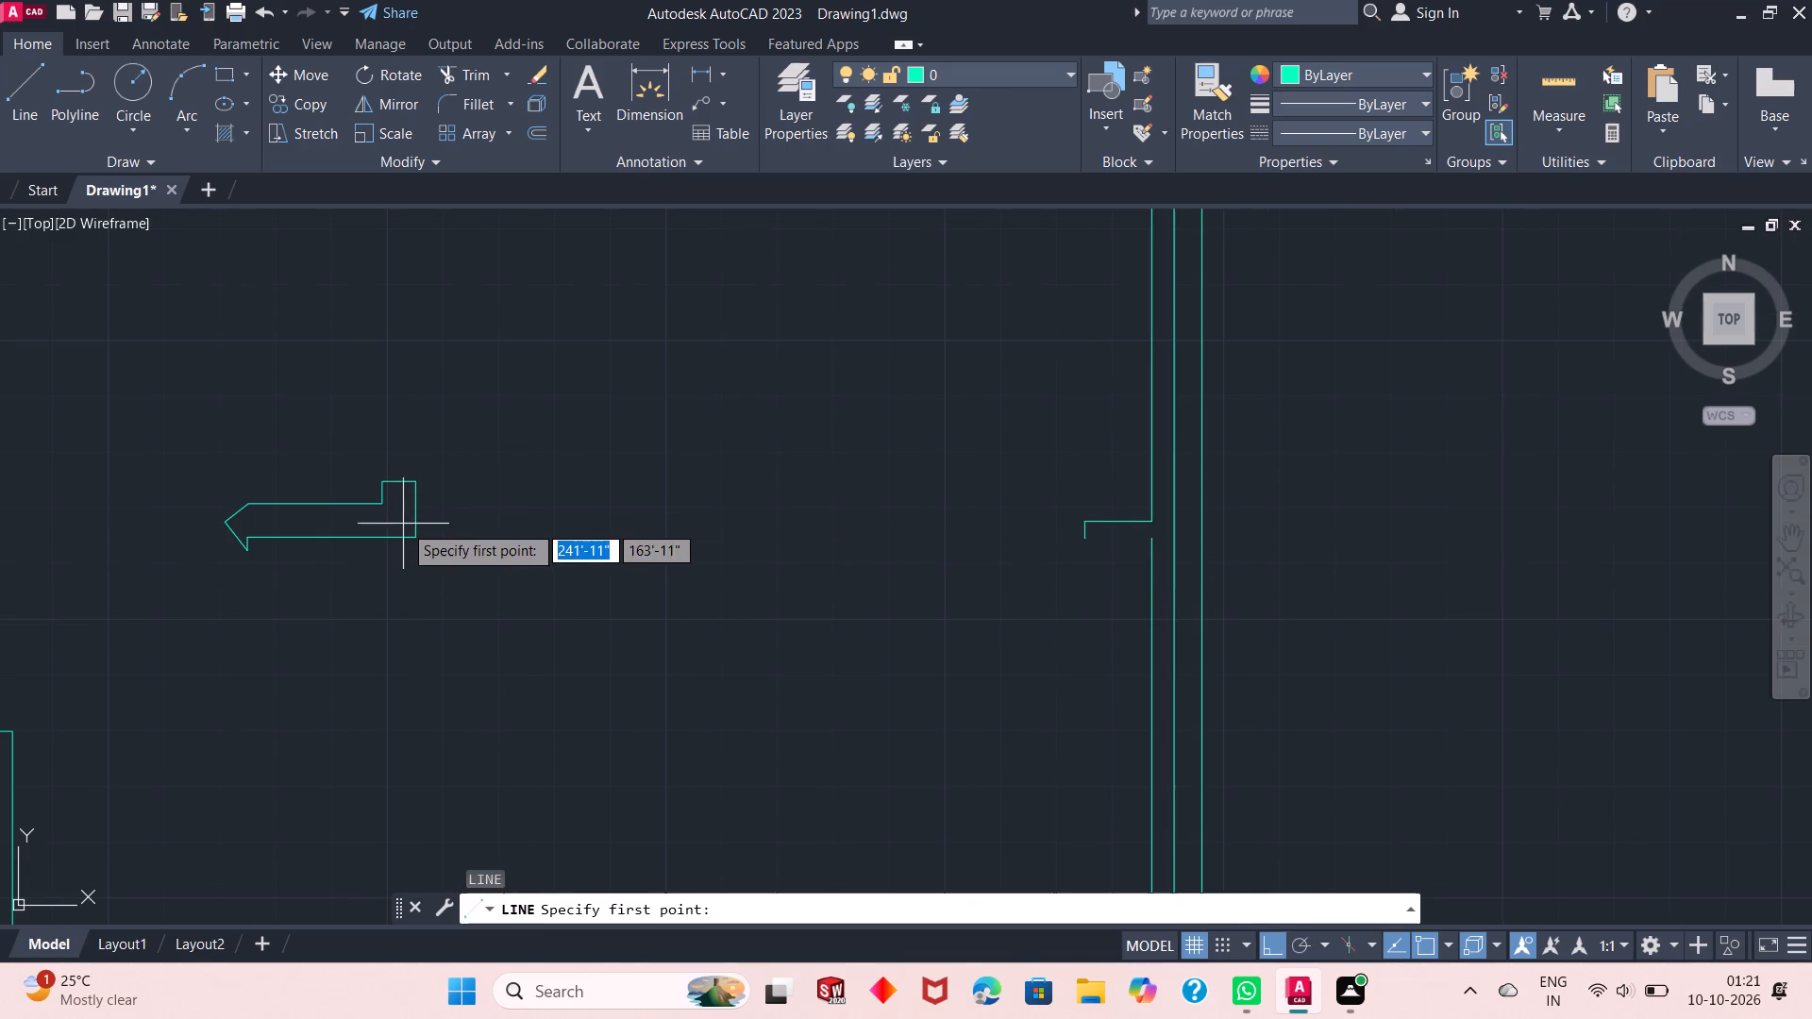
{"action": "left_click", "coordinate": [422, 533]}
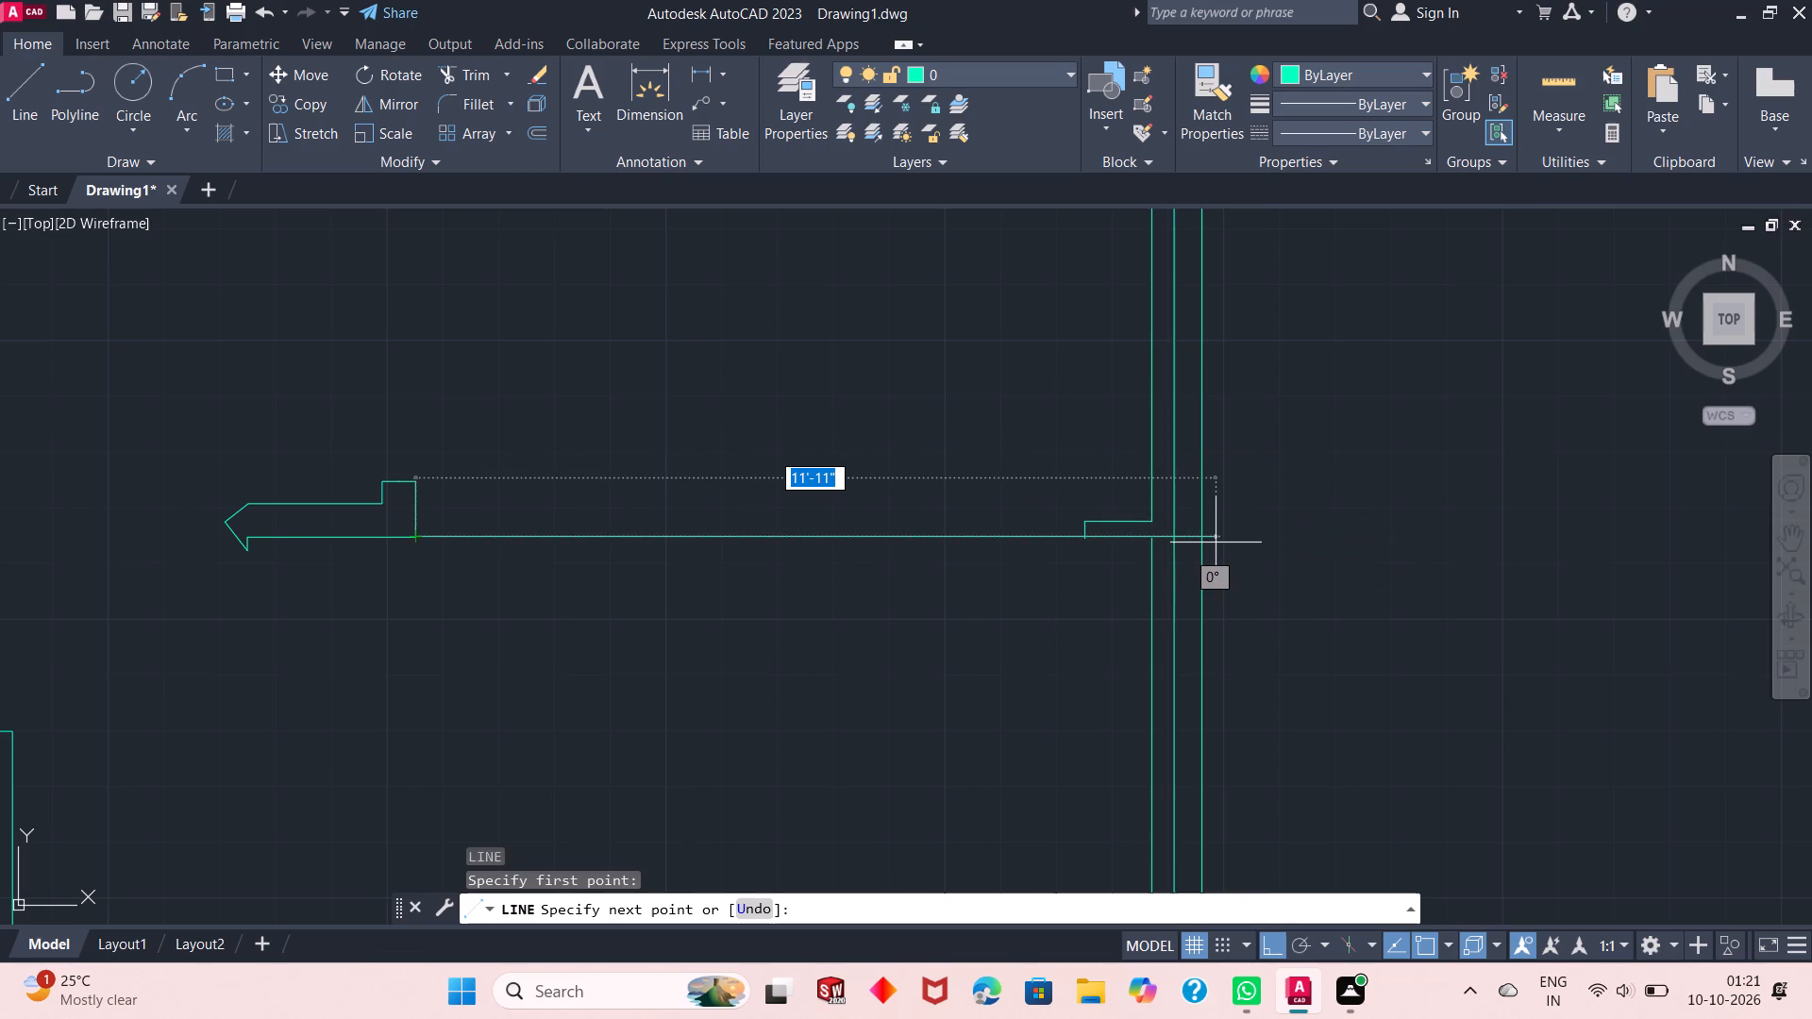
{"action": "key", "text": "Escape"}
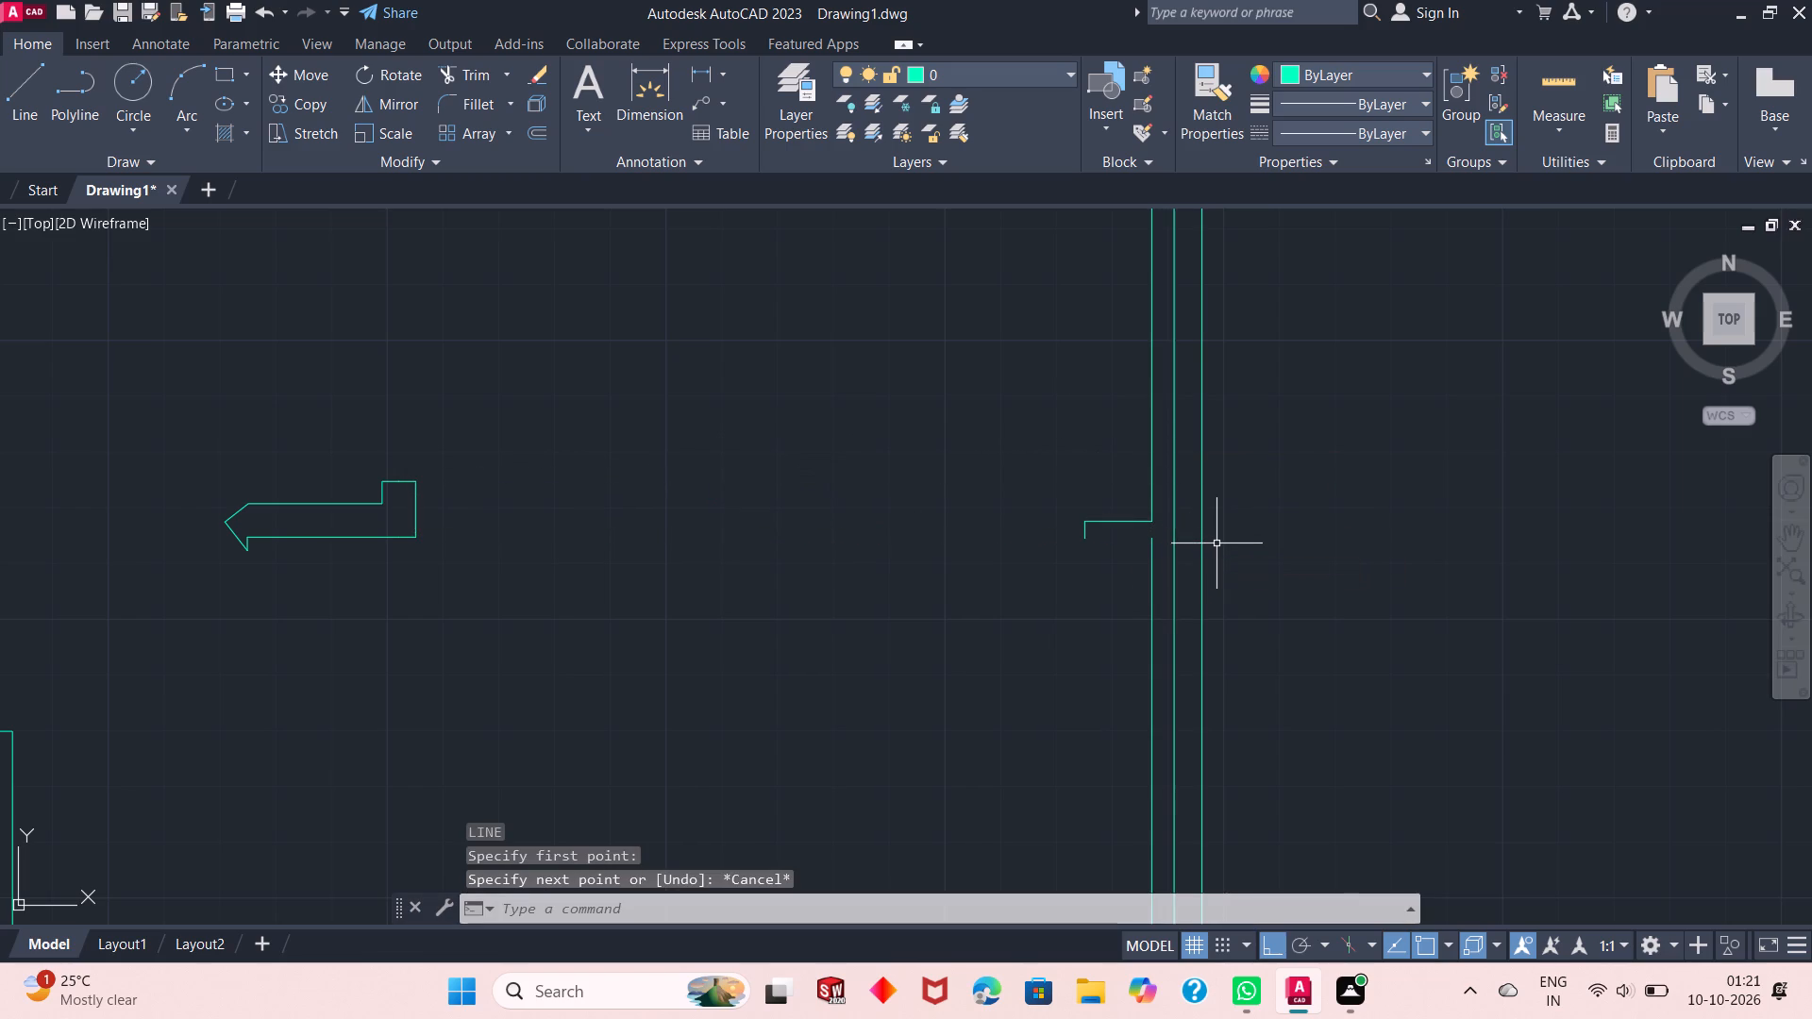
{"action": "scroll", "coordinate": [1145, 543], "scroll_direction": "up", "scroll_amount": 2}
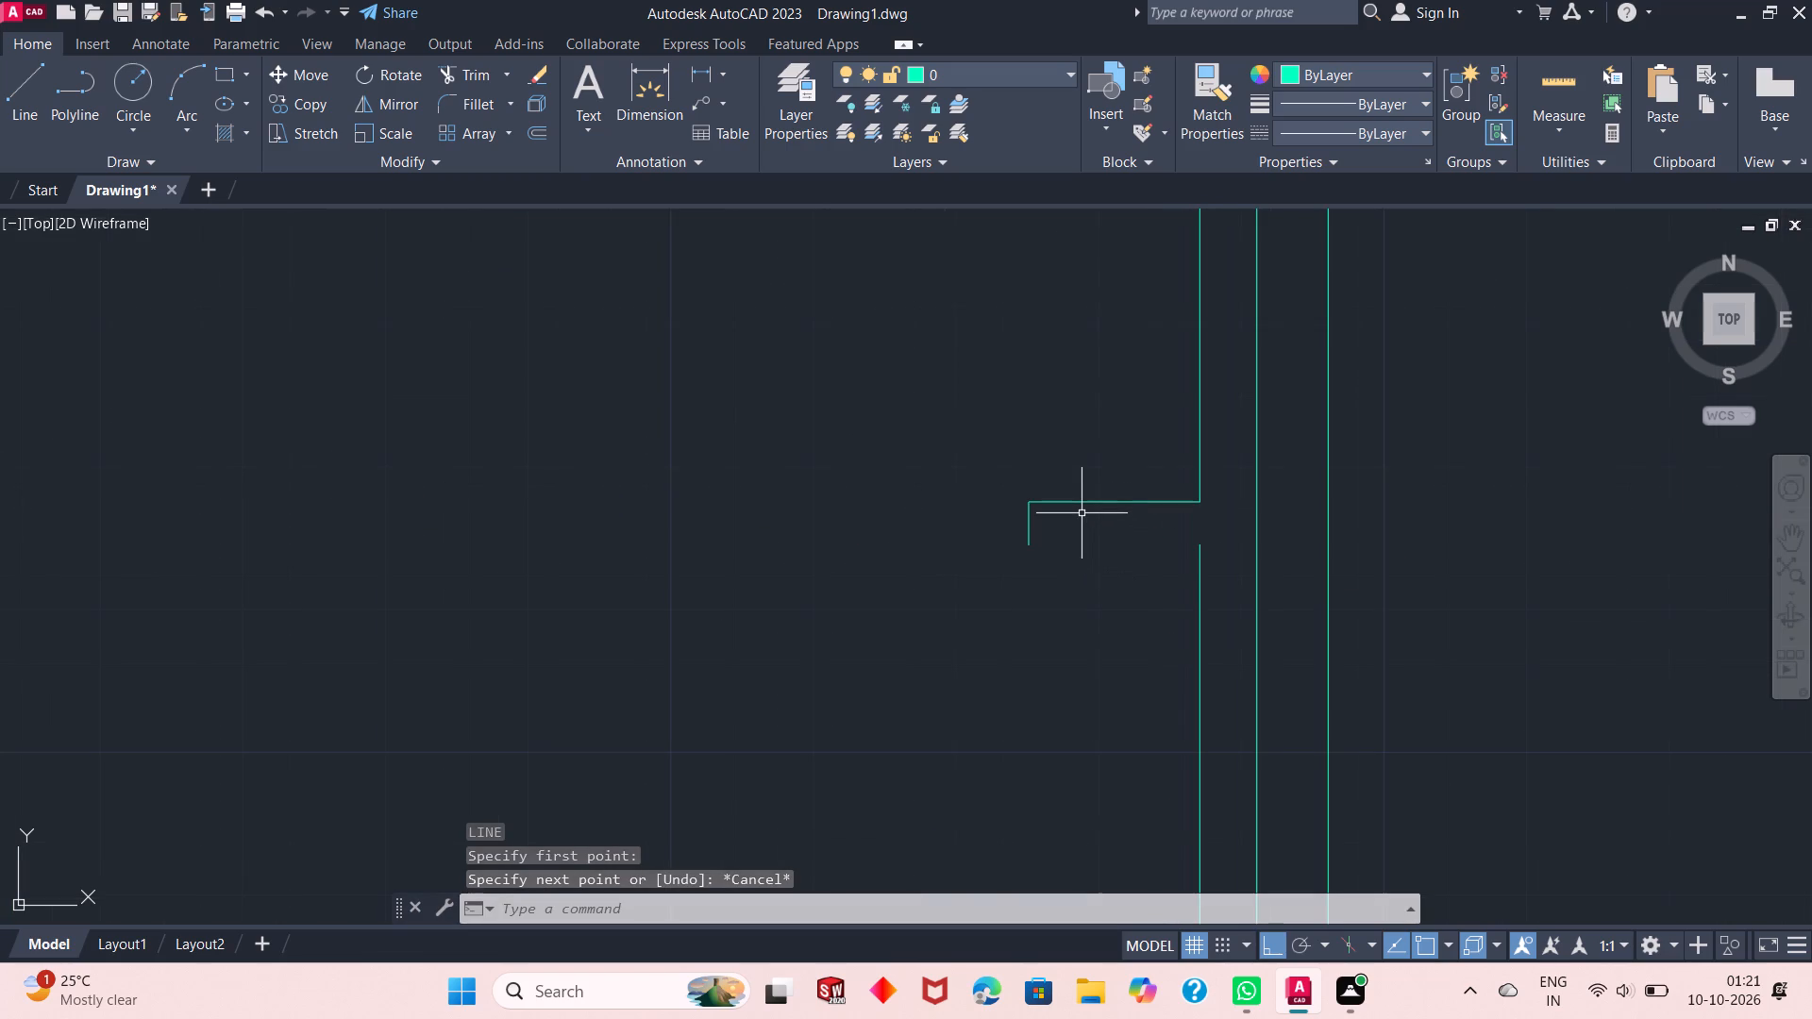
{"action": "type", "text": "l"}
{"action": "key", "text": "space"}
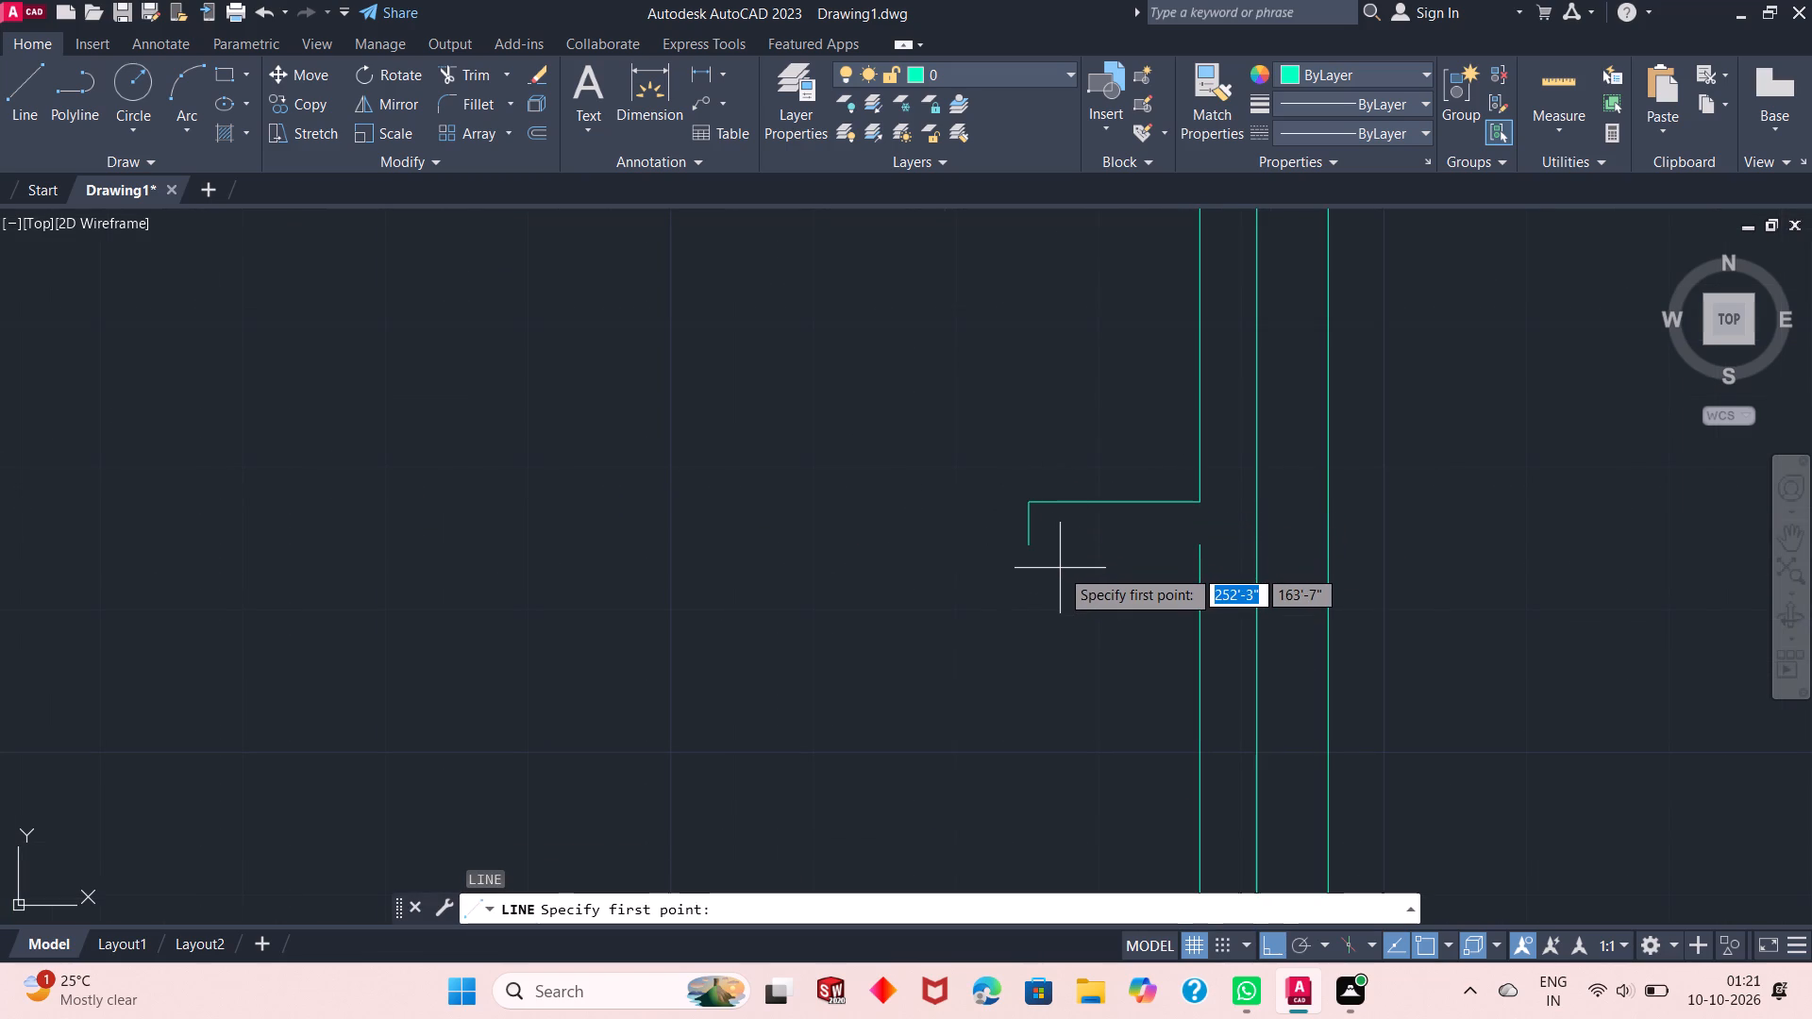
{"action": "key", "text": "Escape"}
Erase the short vertical end line of the east wall's stub.
{"action": "left_click", "coordinate": [1065, 539]}
{"action": "left_click", "coordinate": [1005, 537]}
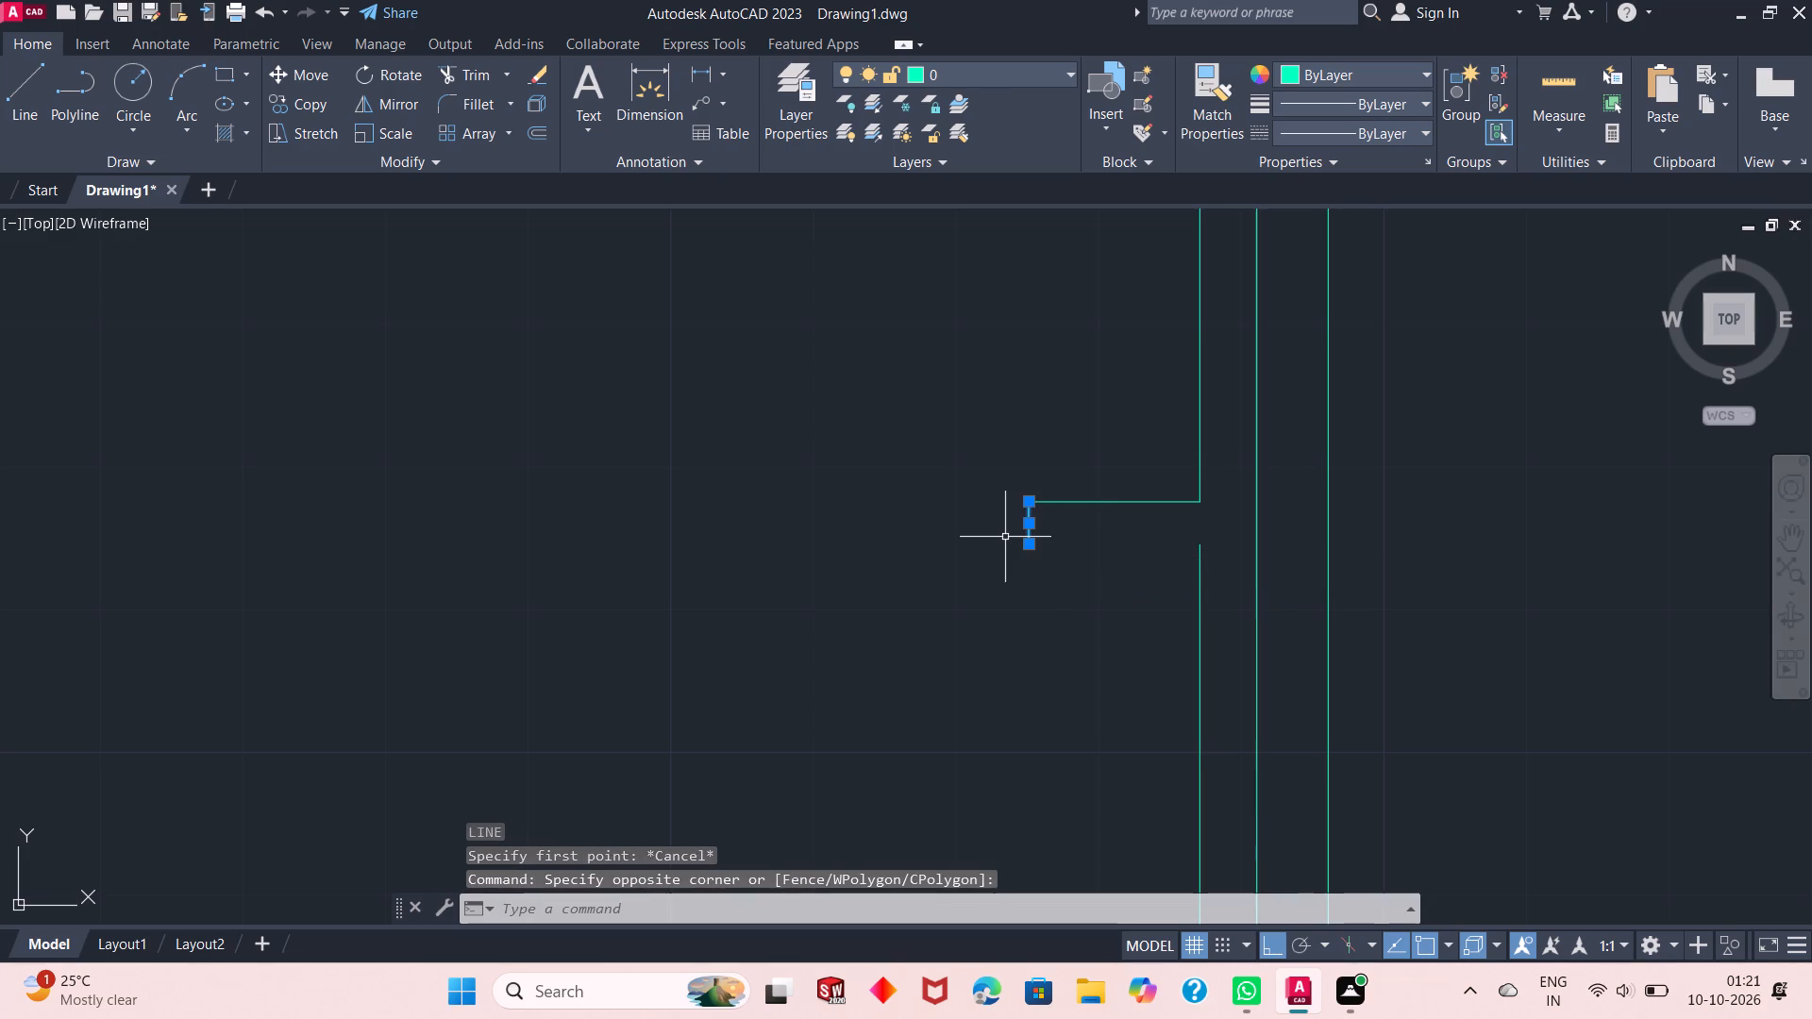
{"action": "key", "text": "Delete"}
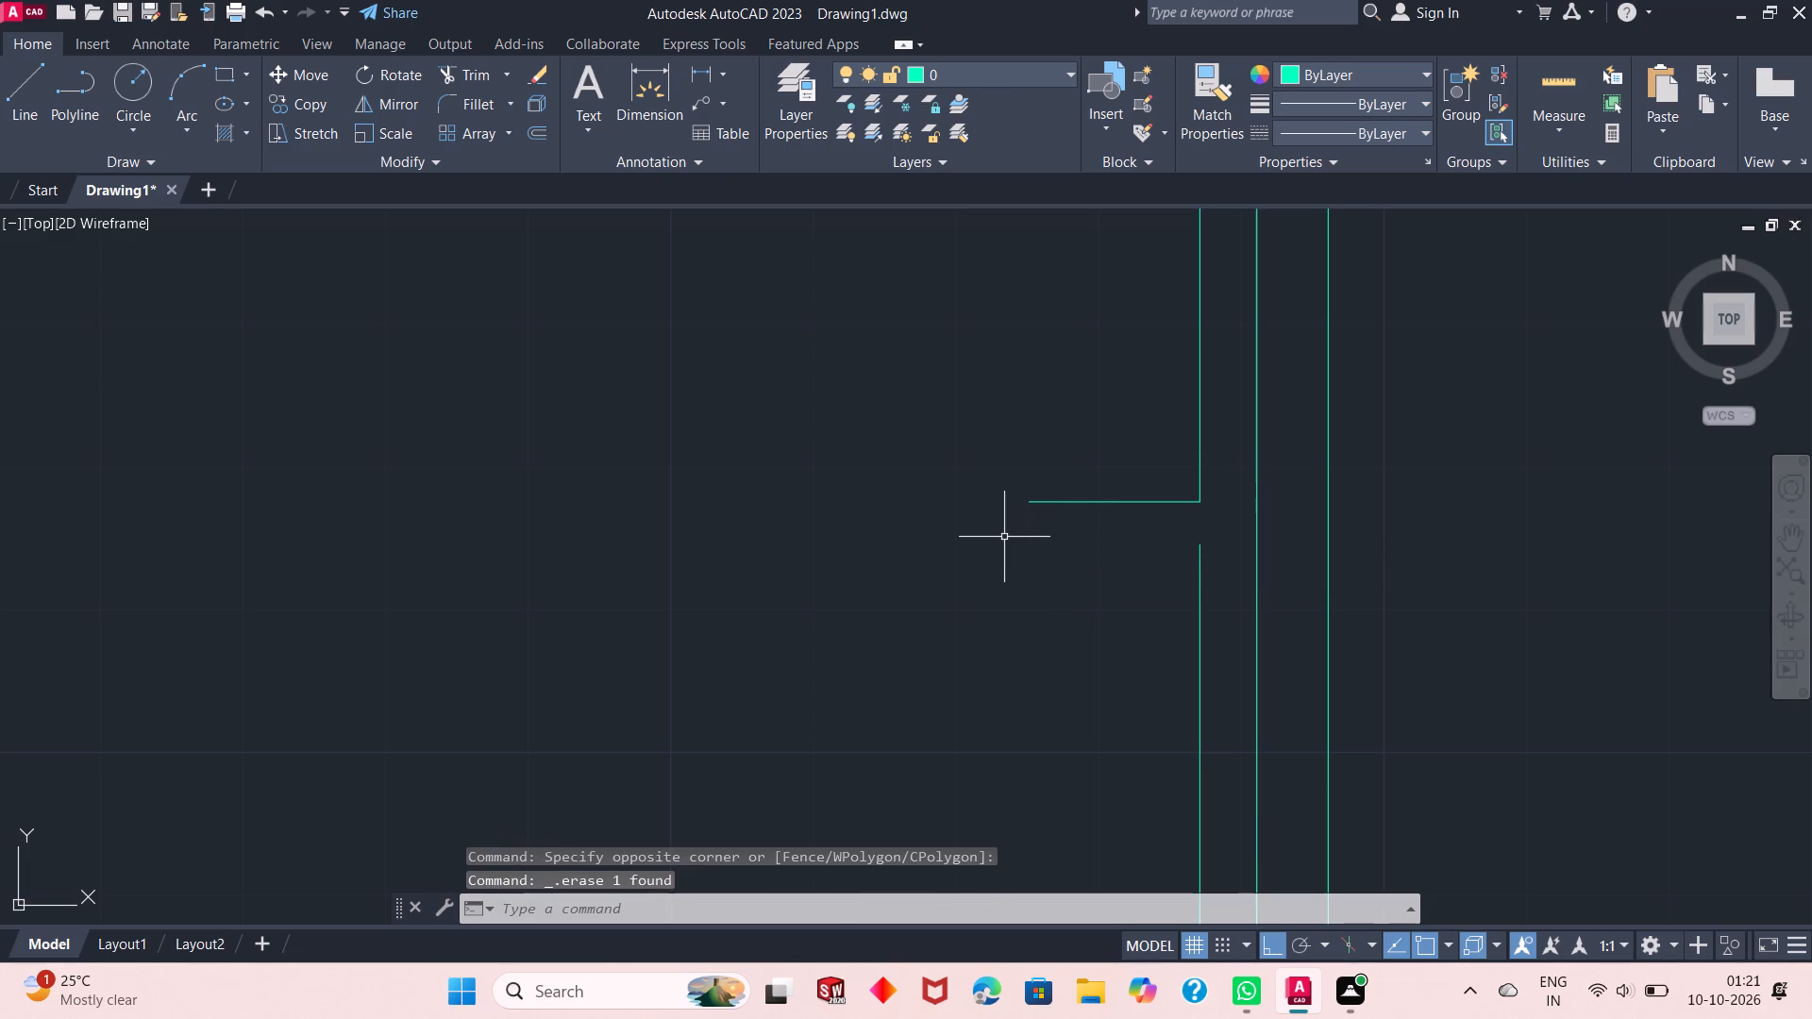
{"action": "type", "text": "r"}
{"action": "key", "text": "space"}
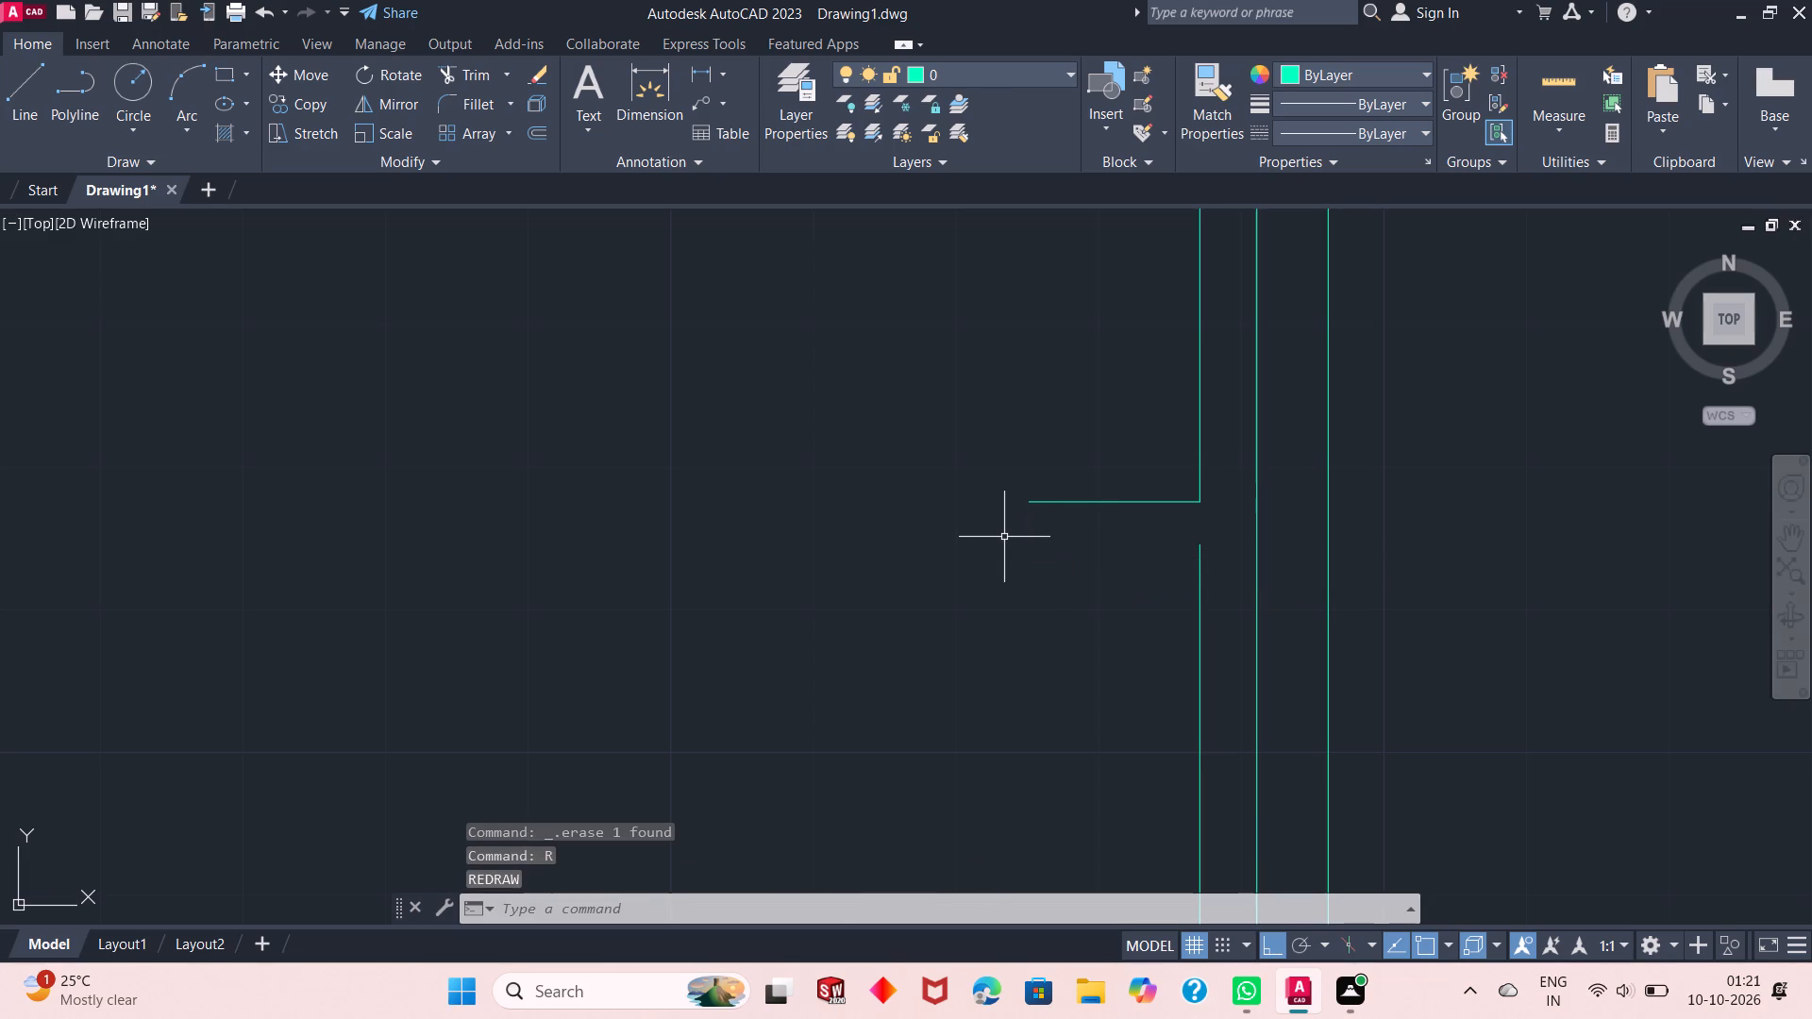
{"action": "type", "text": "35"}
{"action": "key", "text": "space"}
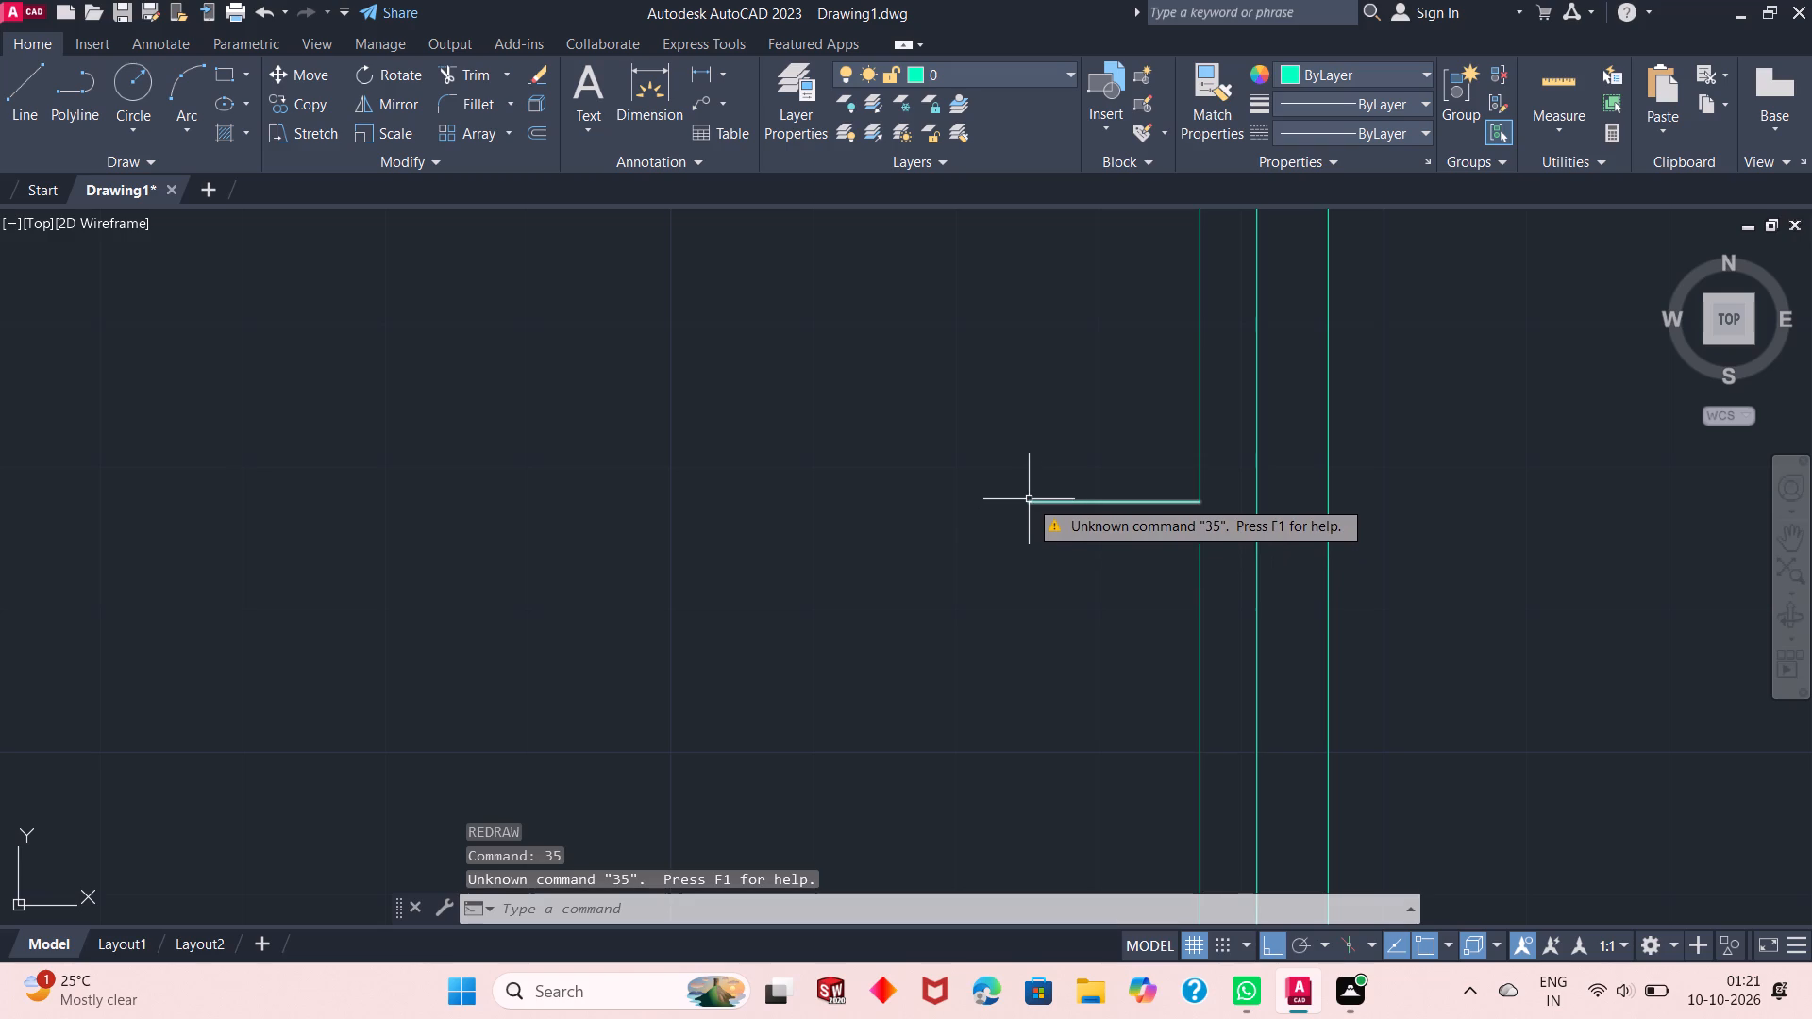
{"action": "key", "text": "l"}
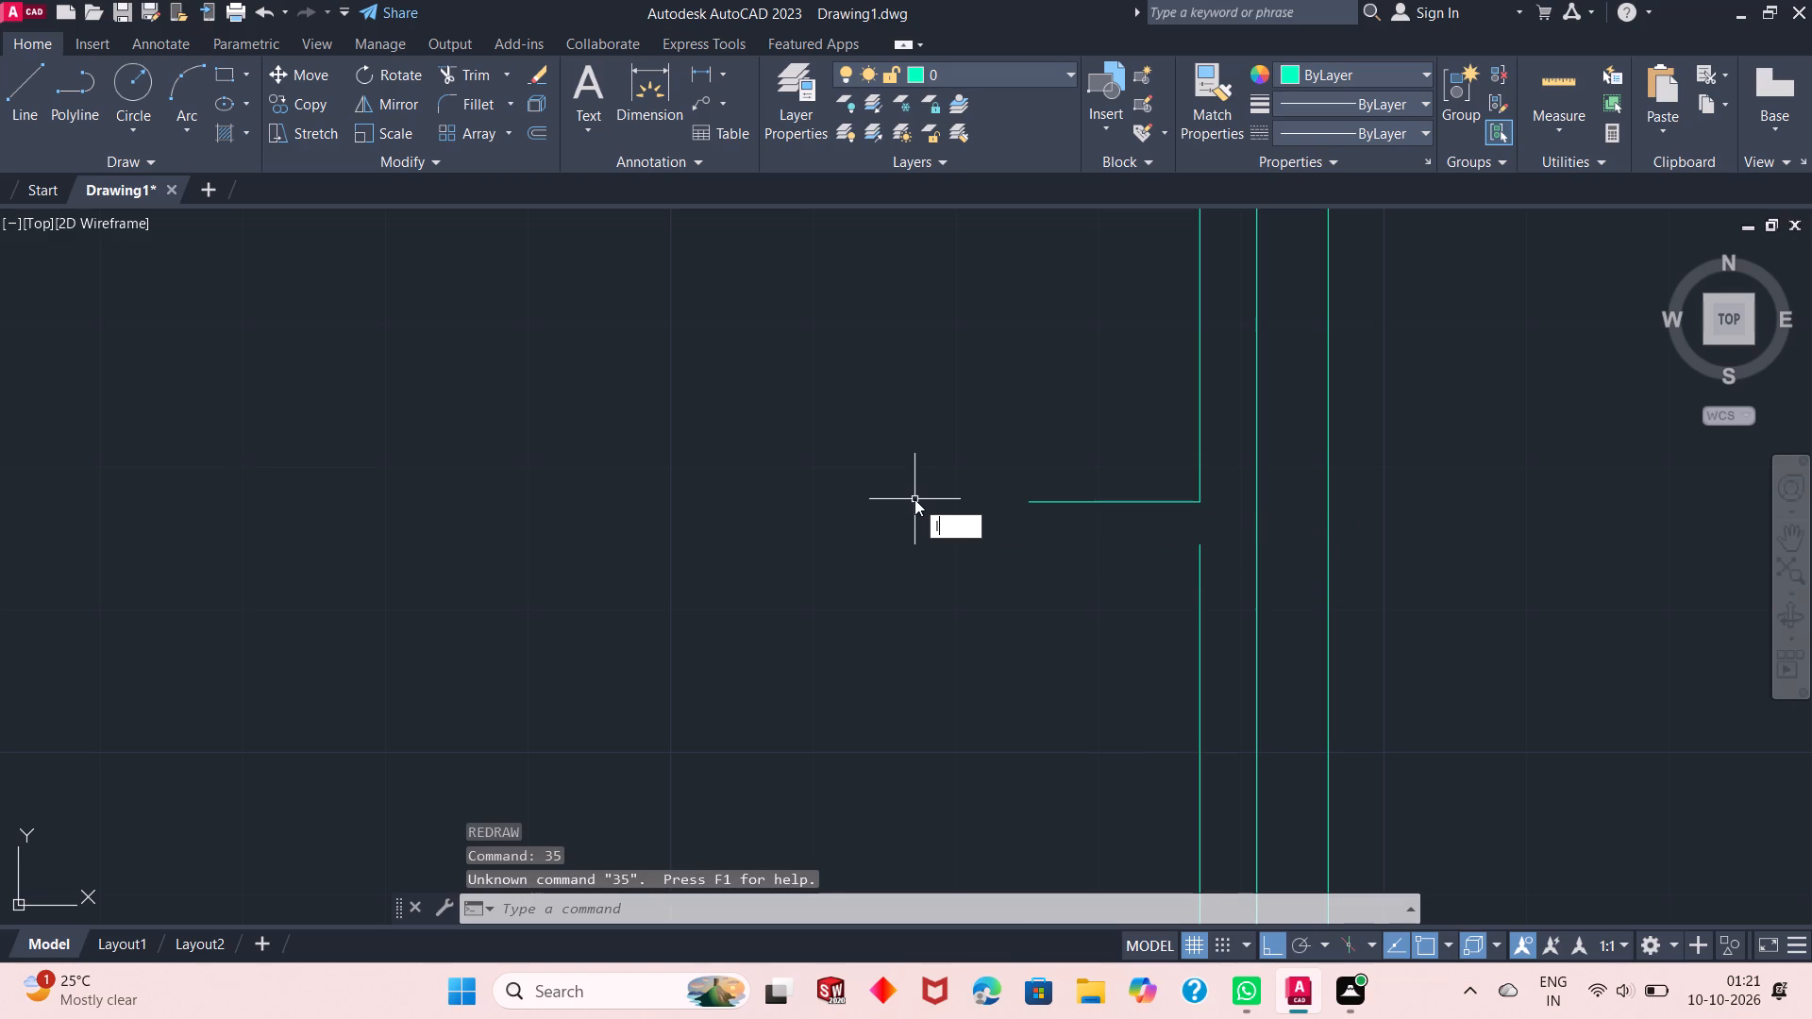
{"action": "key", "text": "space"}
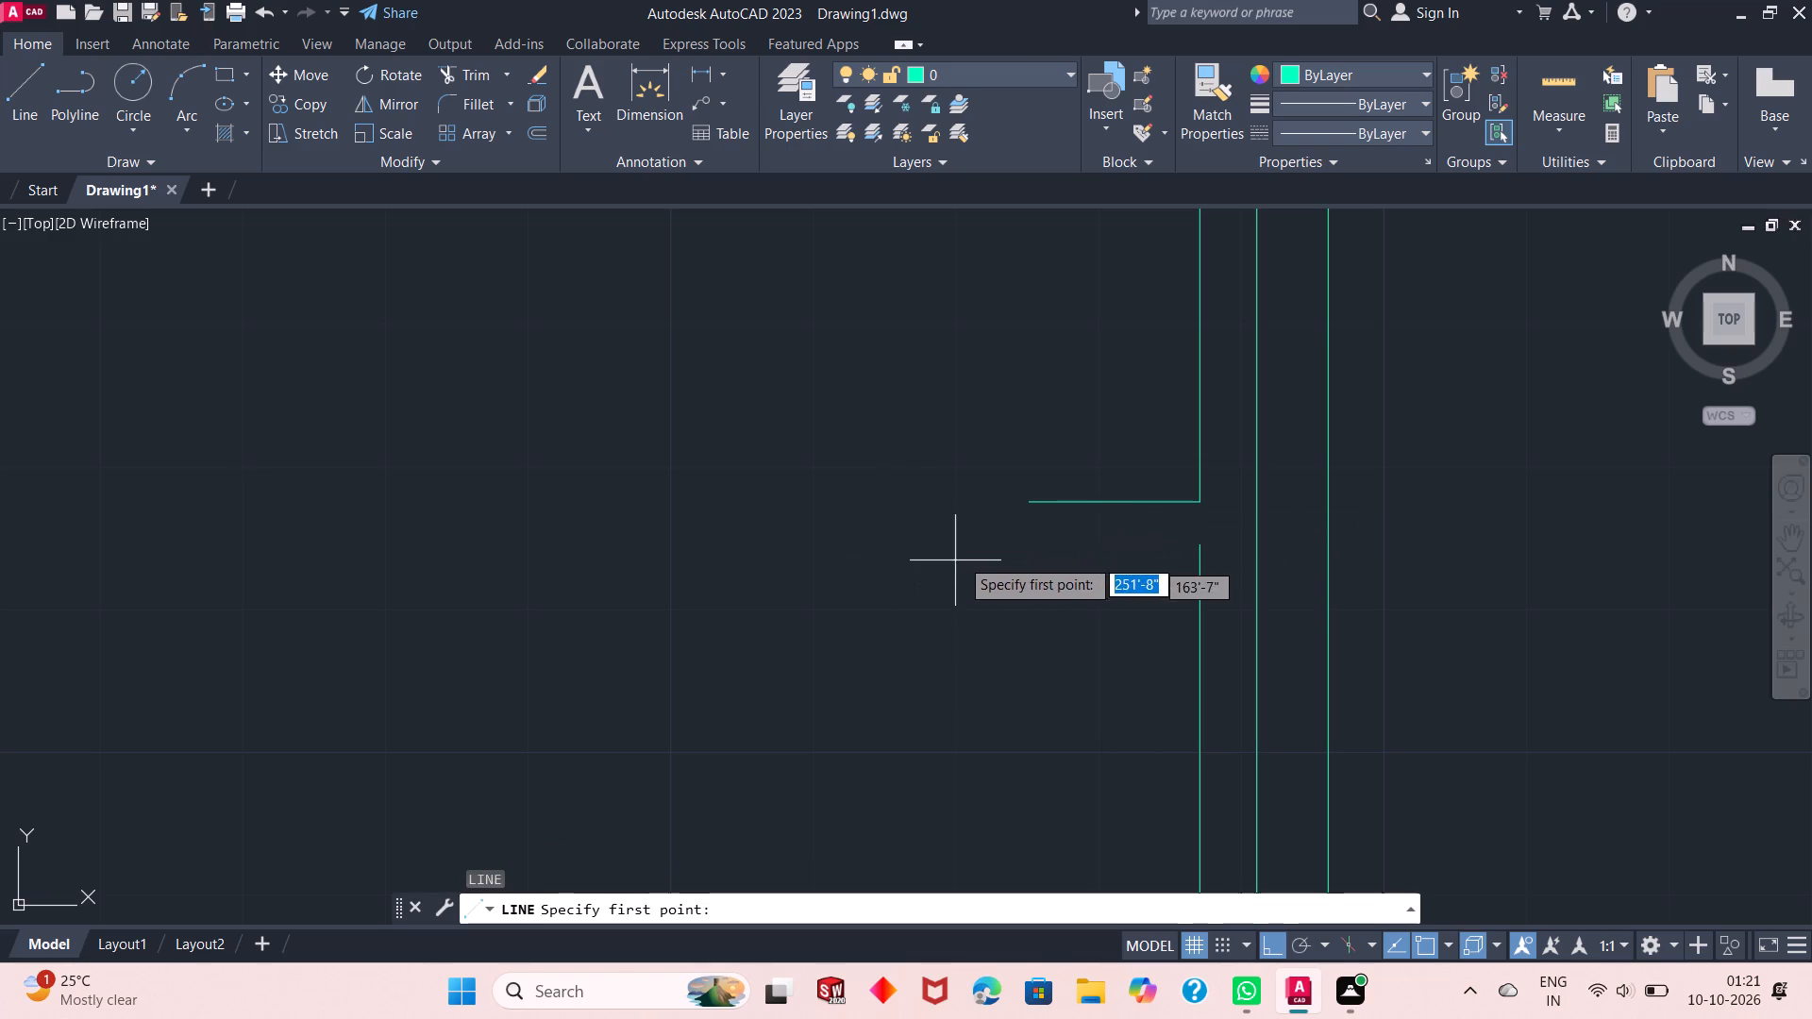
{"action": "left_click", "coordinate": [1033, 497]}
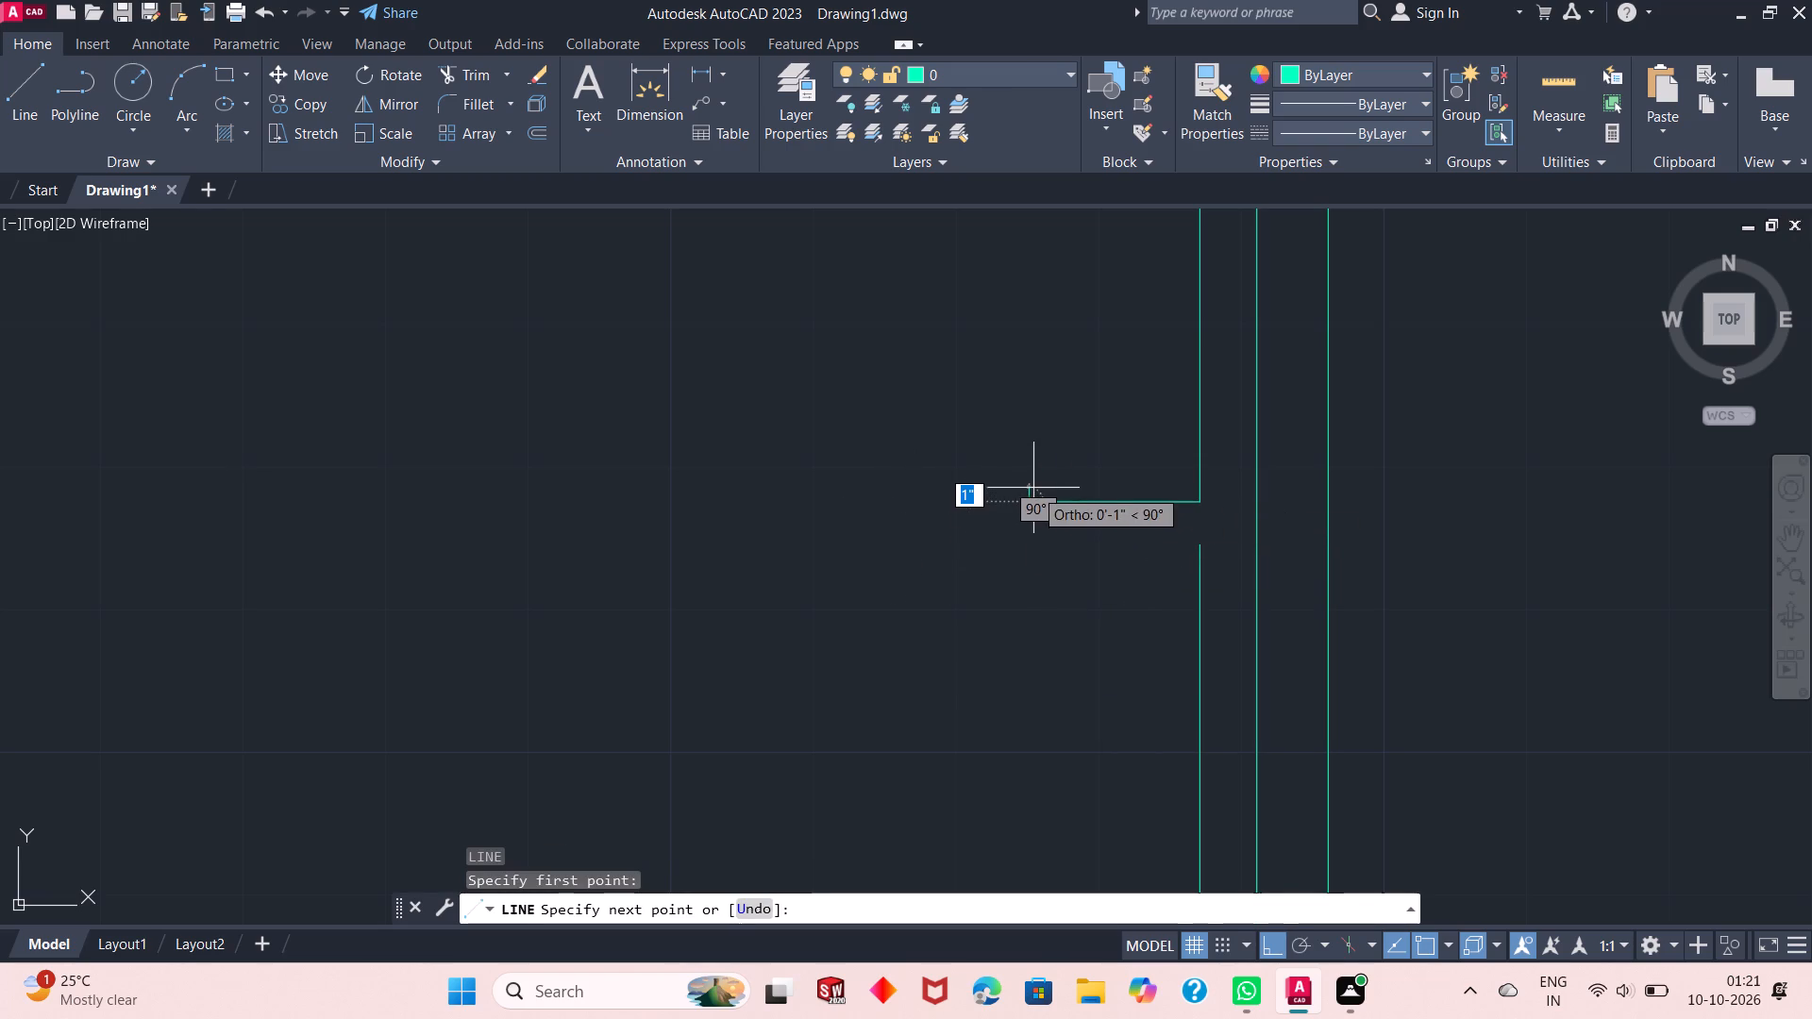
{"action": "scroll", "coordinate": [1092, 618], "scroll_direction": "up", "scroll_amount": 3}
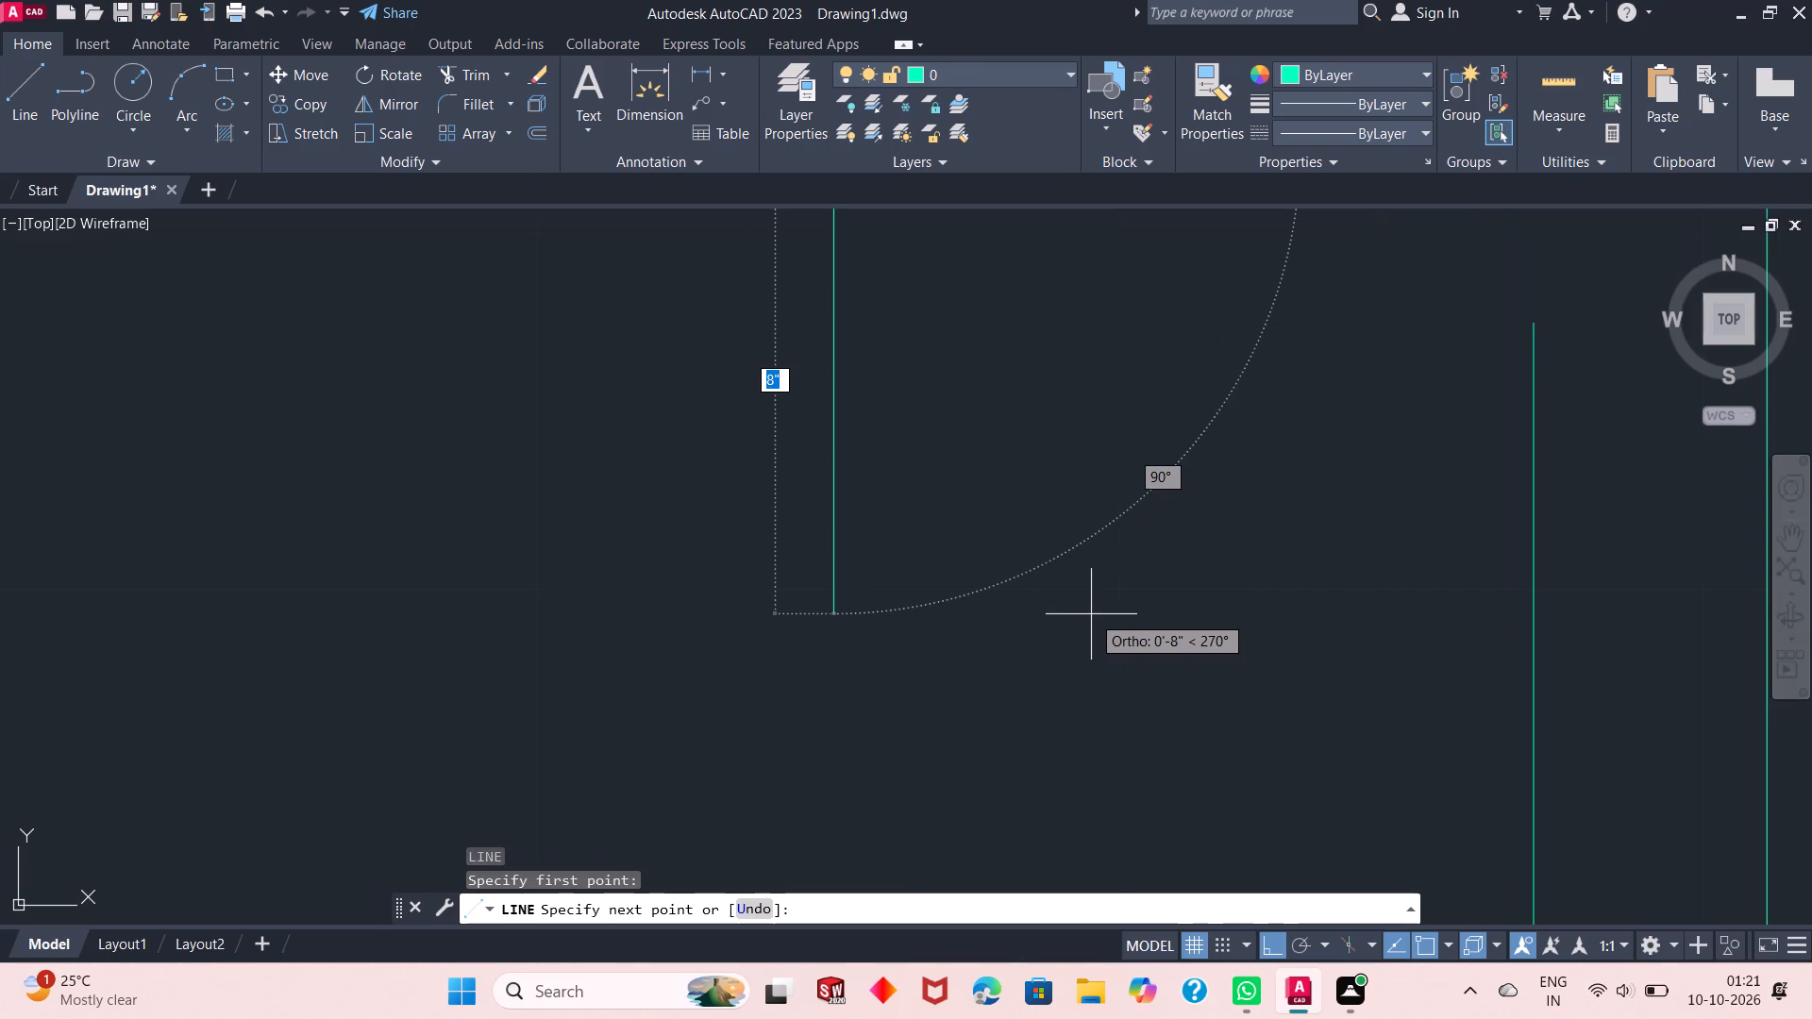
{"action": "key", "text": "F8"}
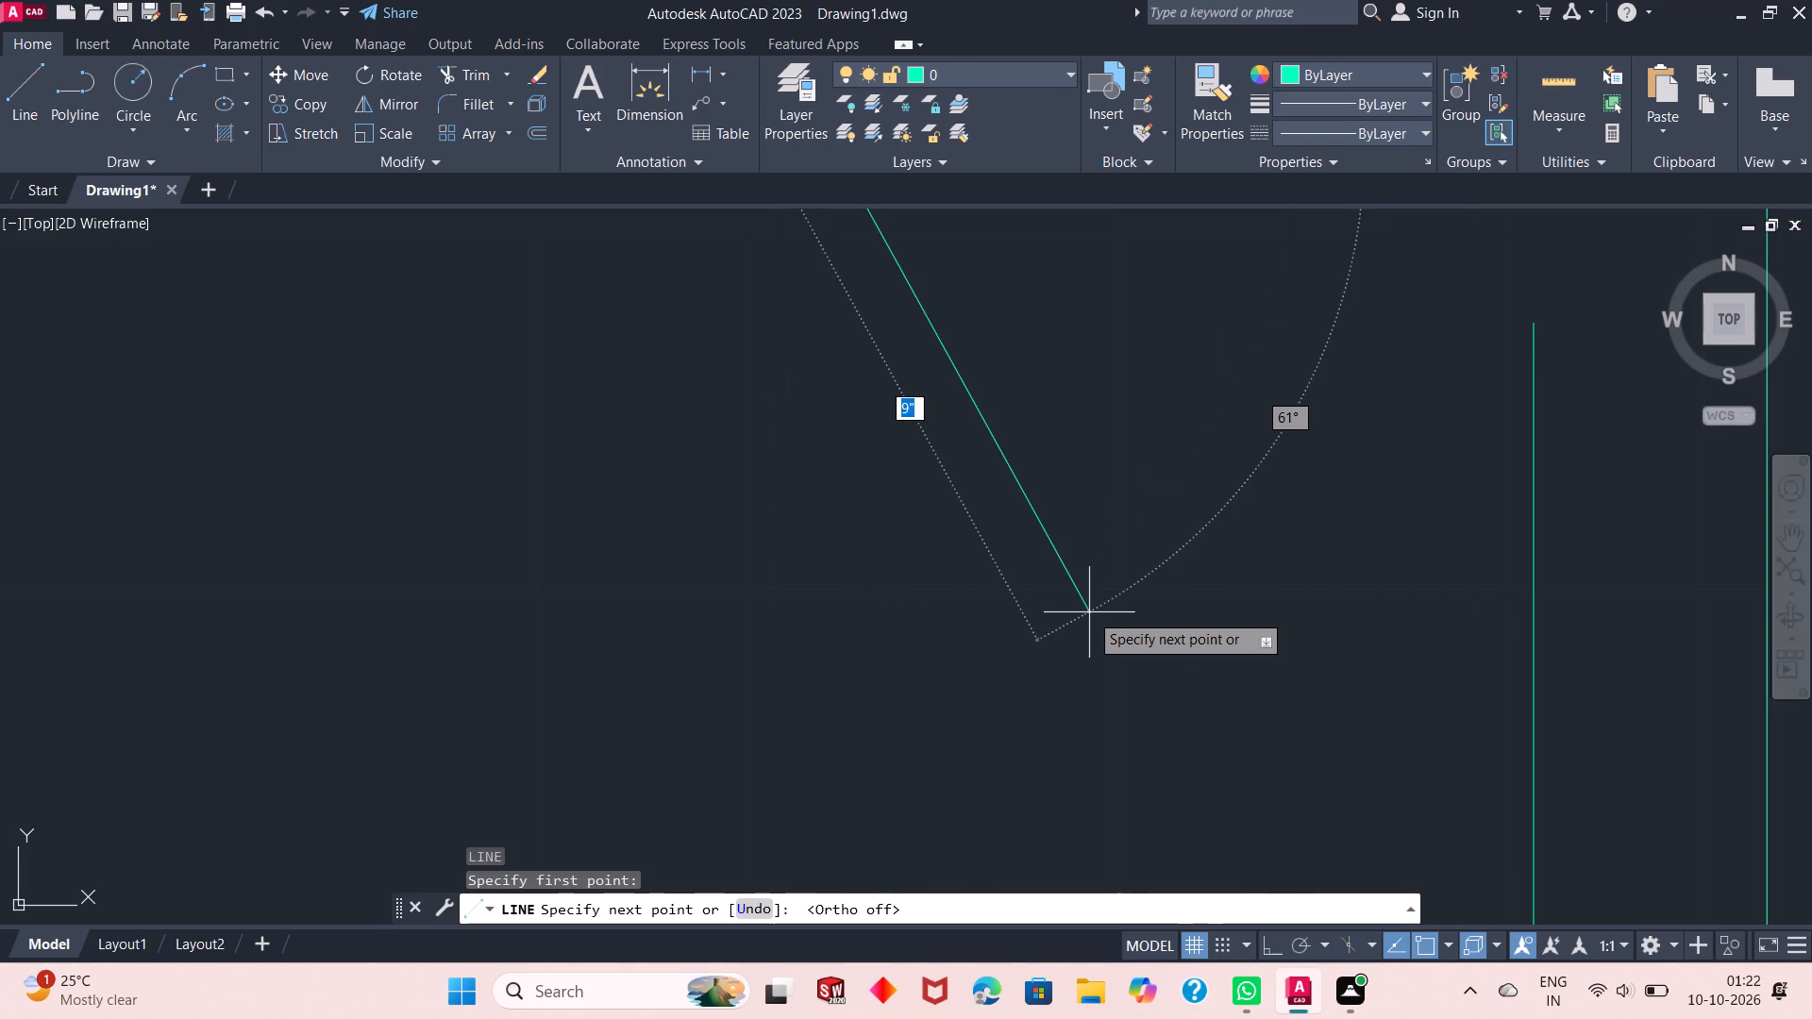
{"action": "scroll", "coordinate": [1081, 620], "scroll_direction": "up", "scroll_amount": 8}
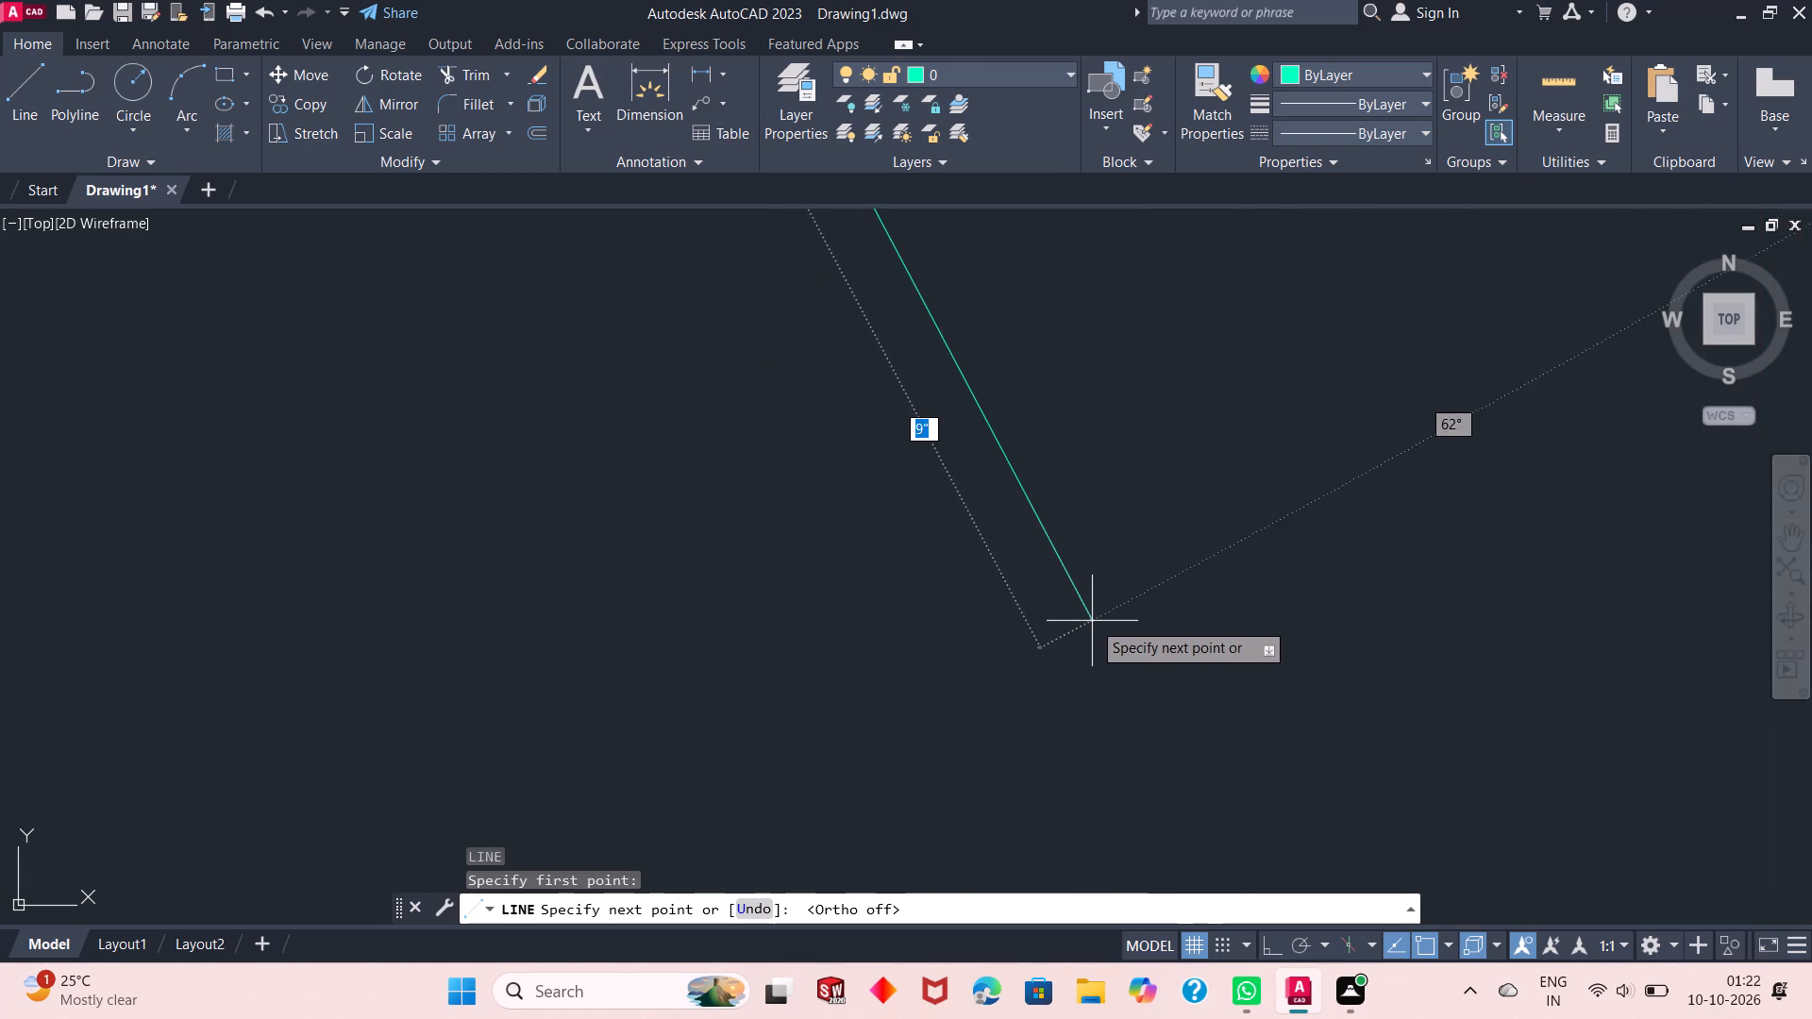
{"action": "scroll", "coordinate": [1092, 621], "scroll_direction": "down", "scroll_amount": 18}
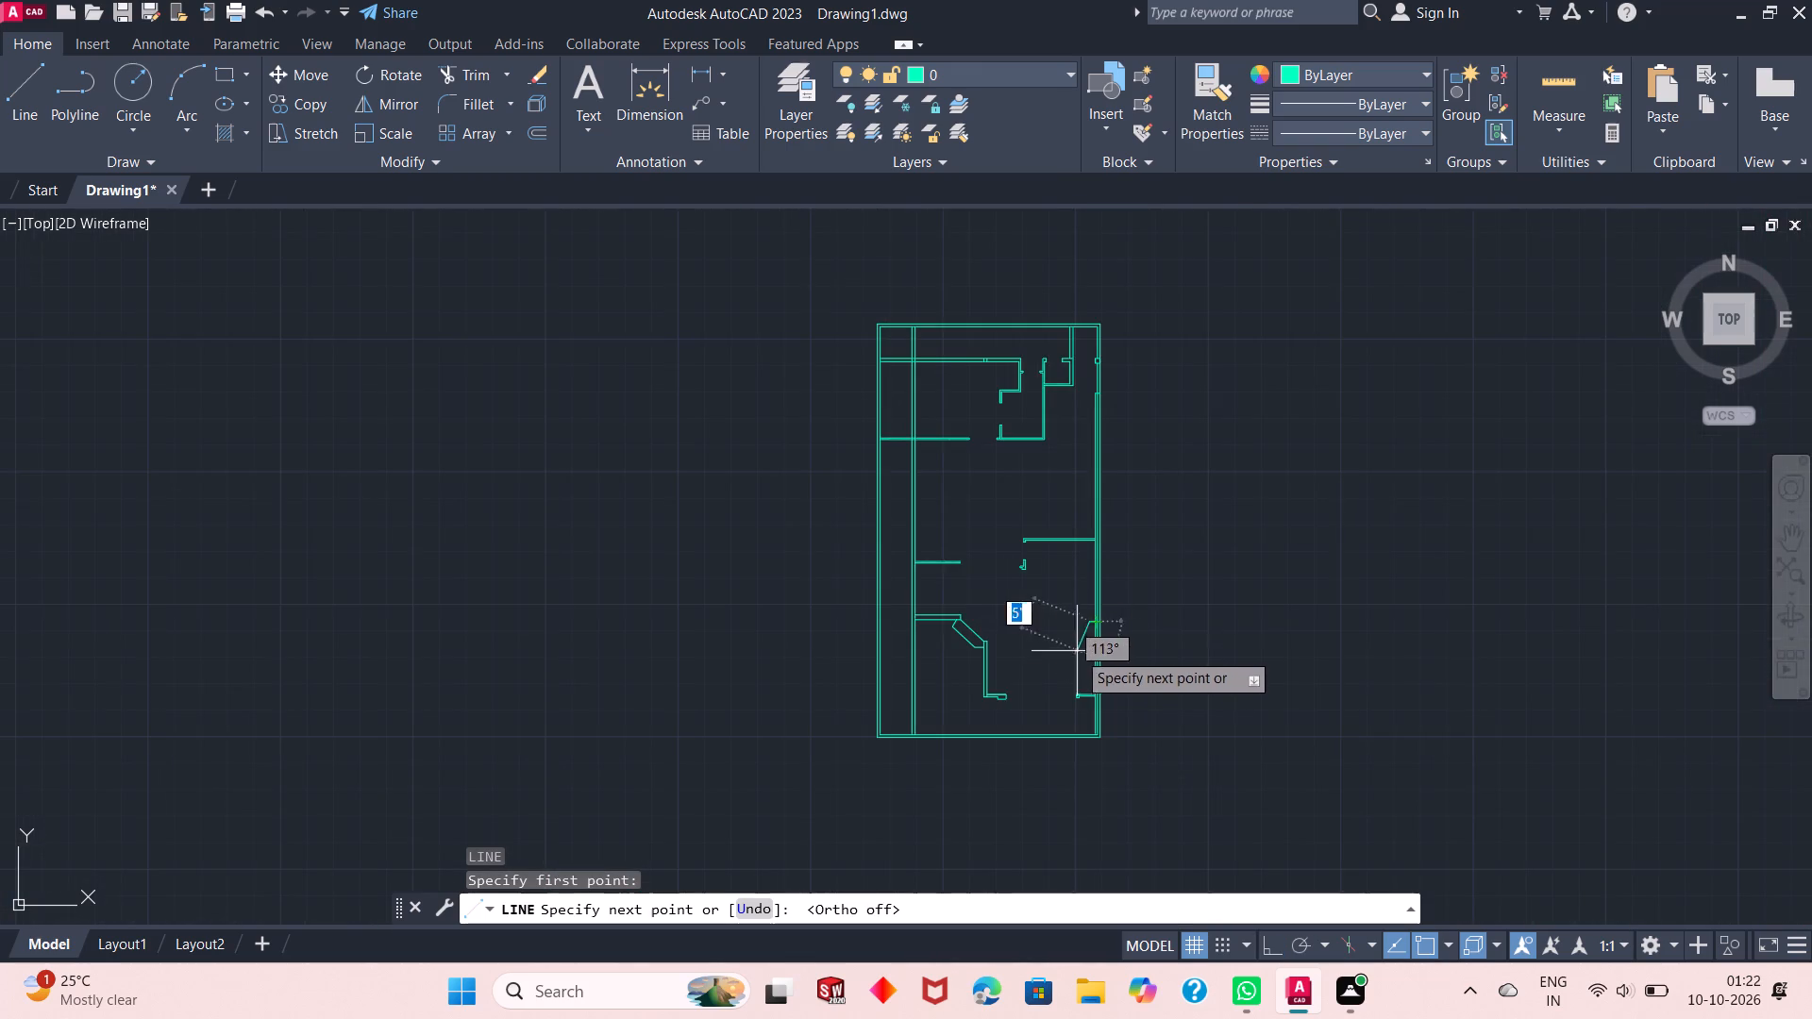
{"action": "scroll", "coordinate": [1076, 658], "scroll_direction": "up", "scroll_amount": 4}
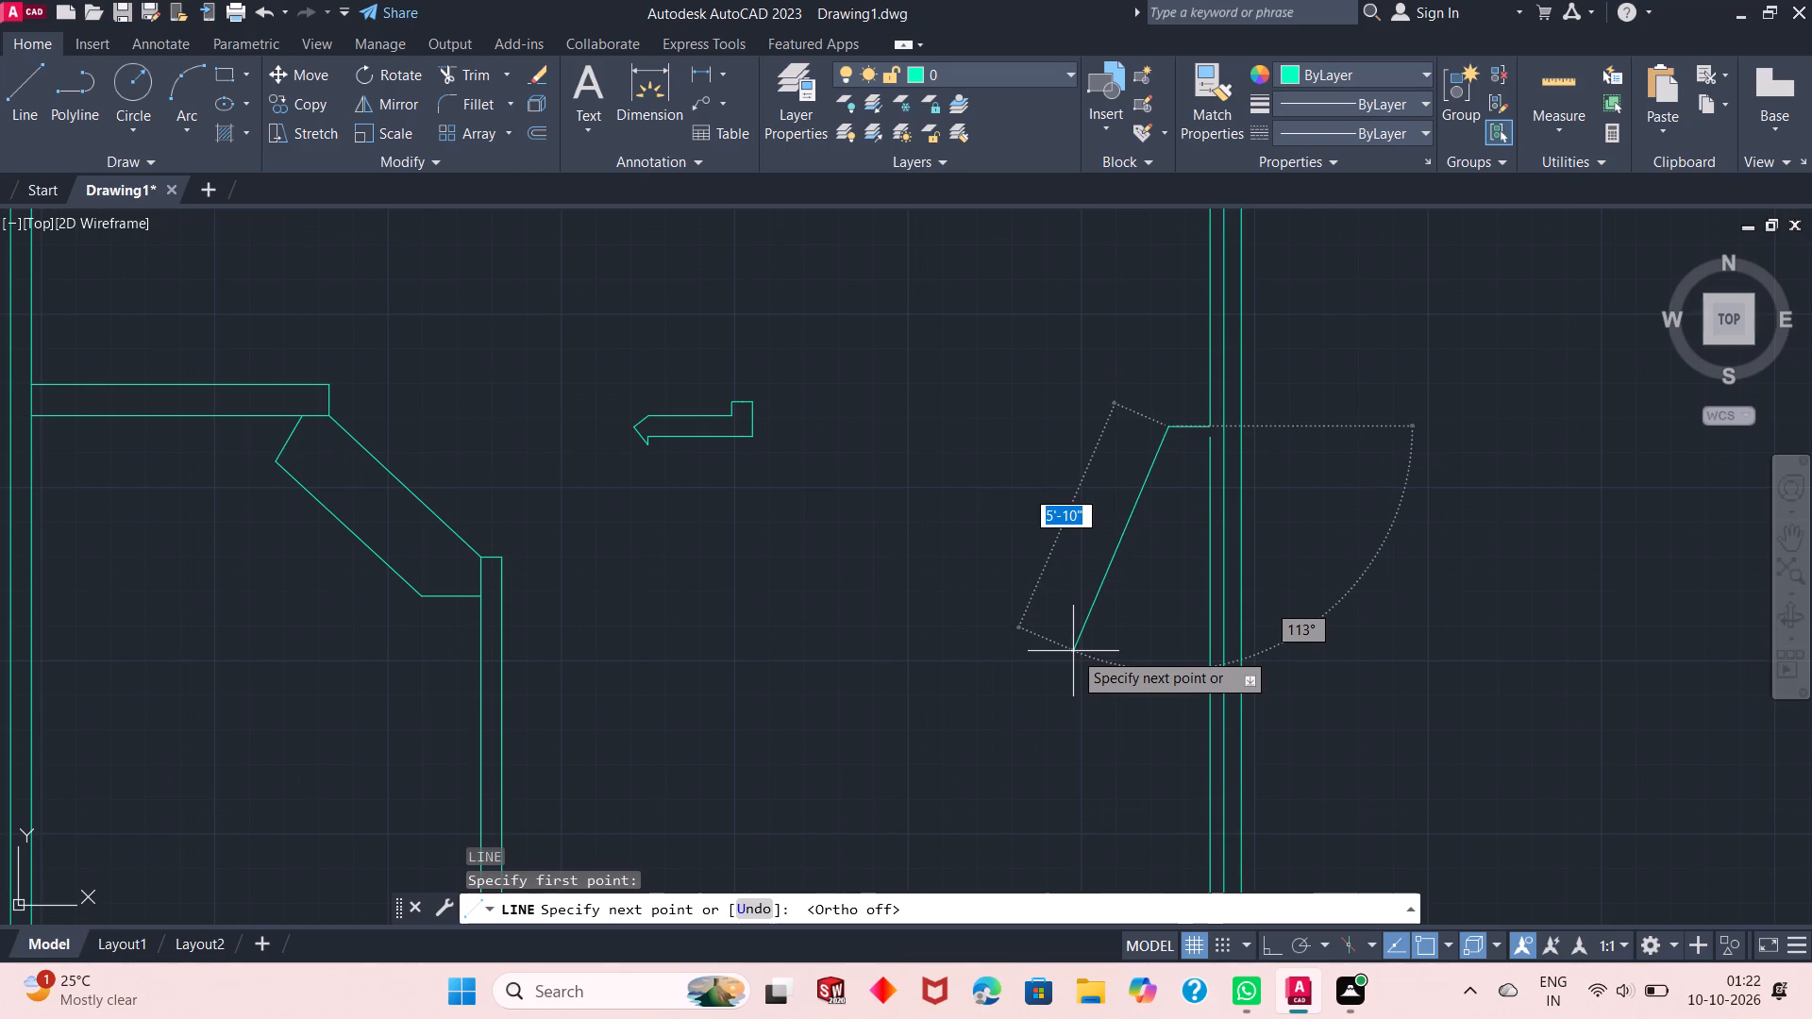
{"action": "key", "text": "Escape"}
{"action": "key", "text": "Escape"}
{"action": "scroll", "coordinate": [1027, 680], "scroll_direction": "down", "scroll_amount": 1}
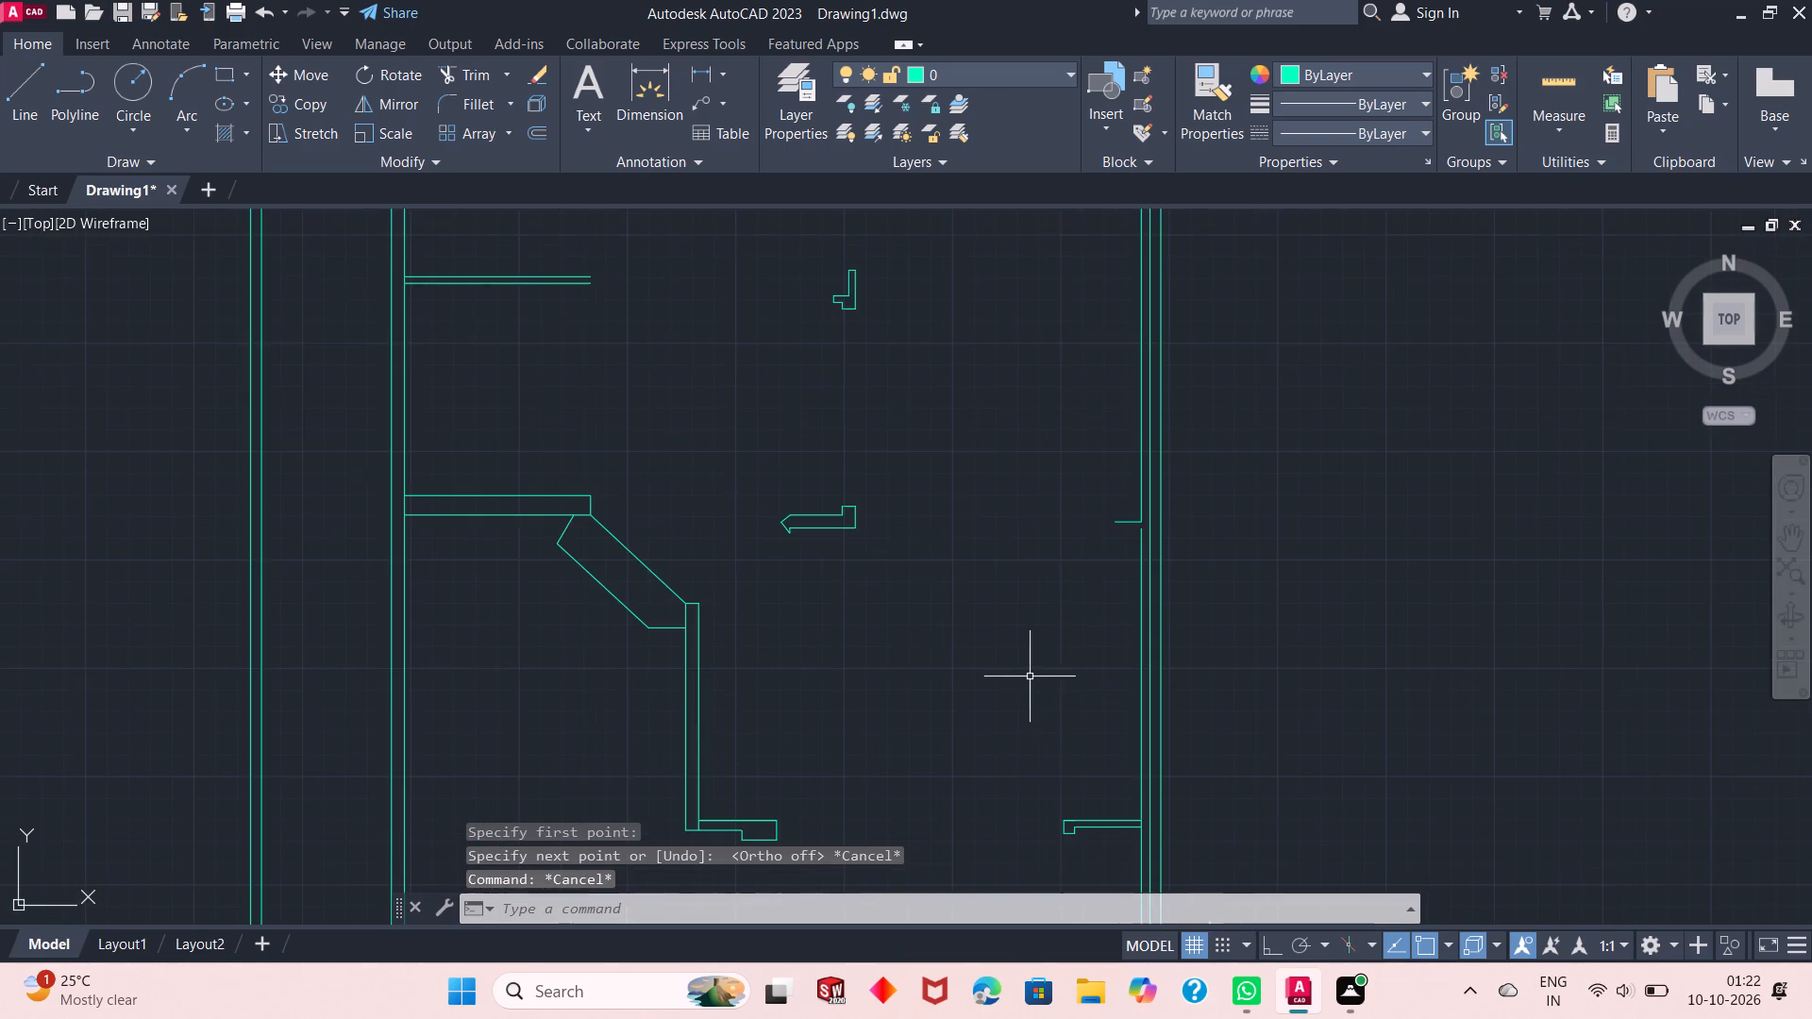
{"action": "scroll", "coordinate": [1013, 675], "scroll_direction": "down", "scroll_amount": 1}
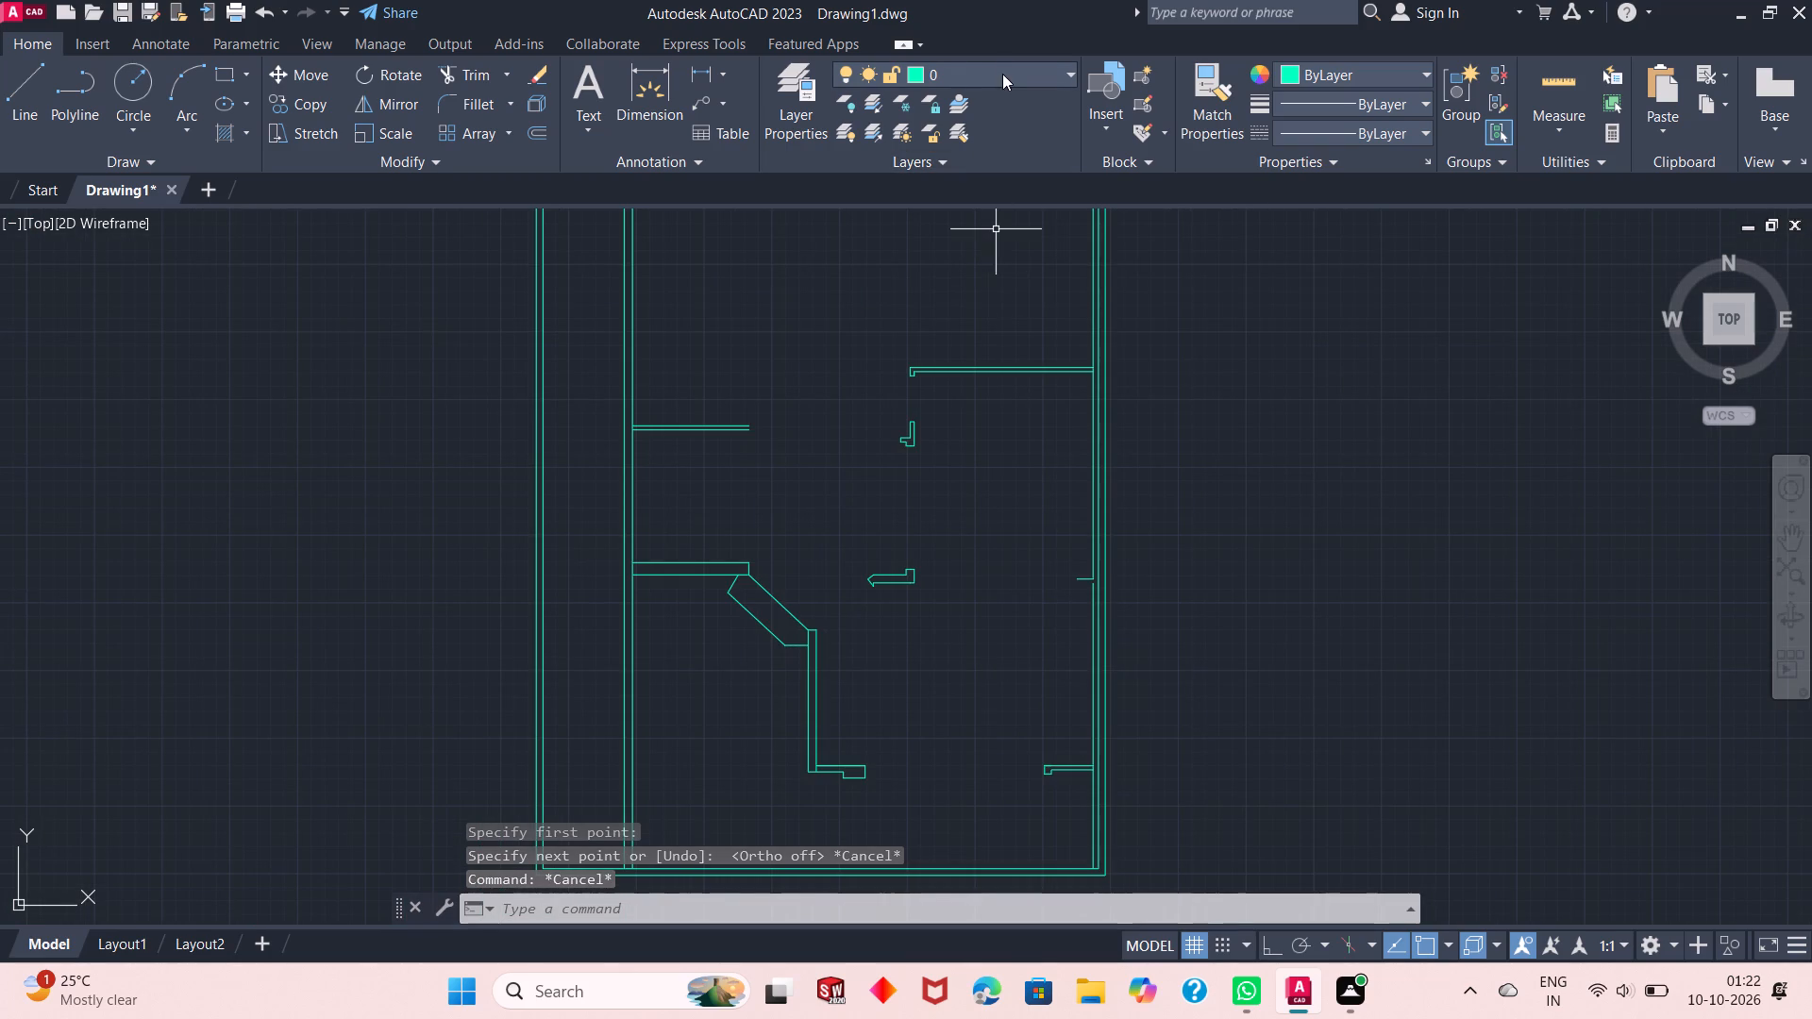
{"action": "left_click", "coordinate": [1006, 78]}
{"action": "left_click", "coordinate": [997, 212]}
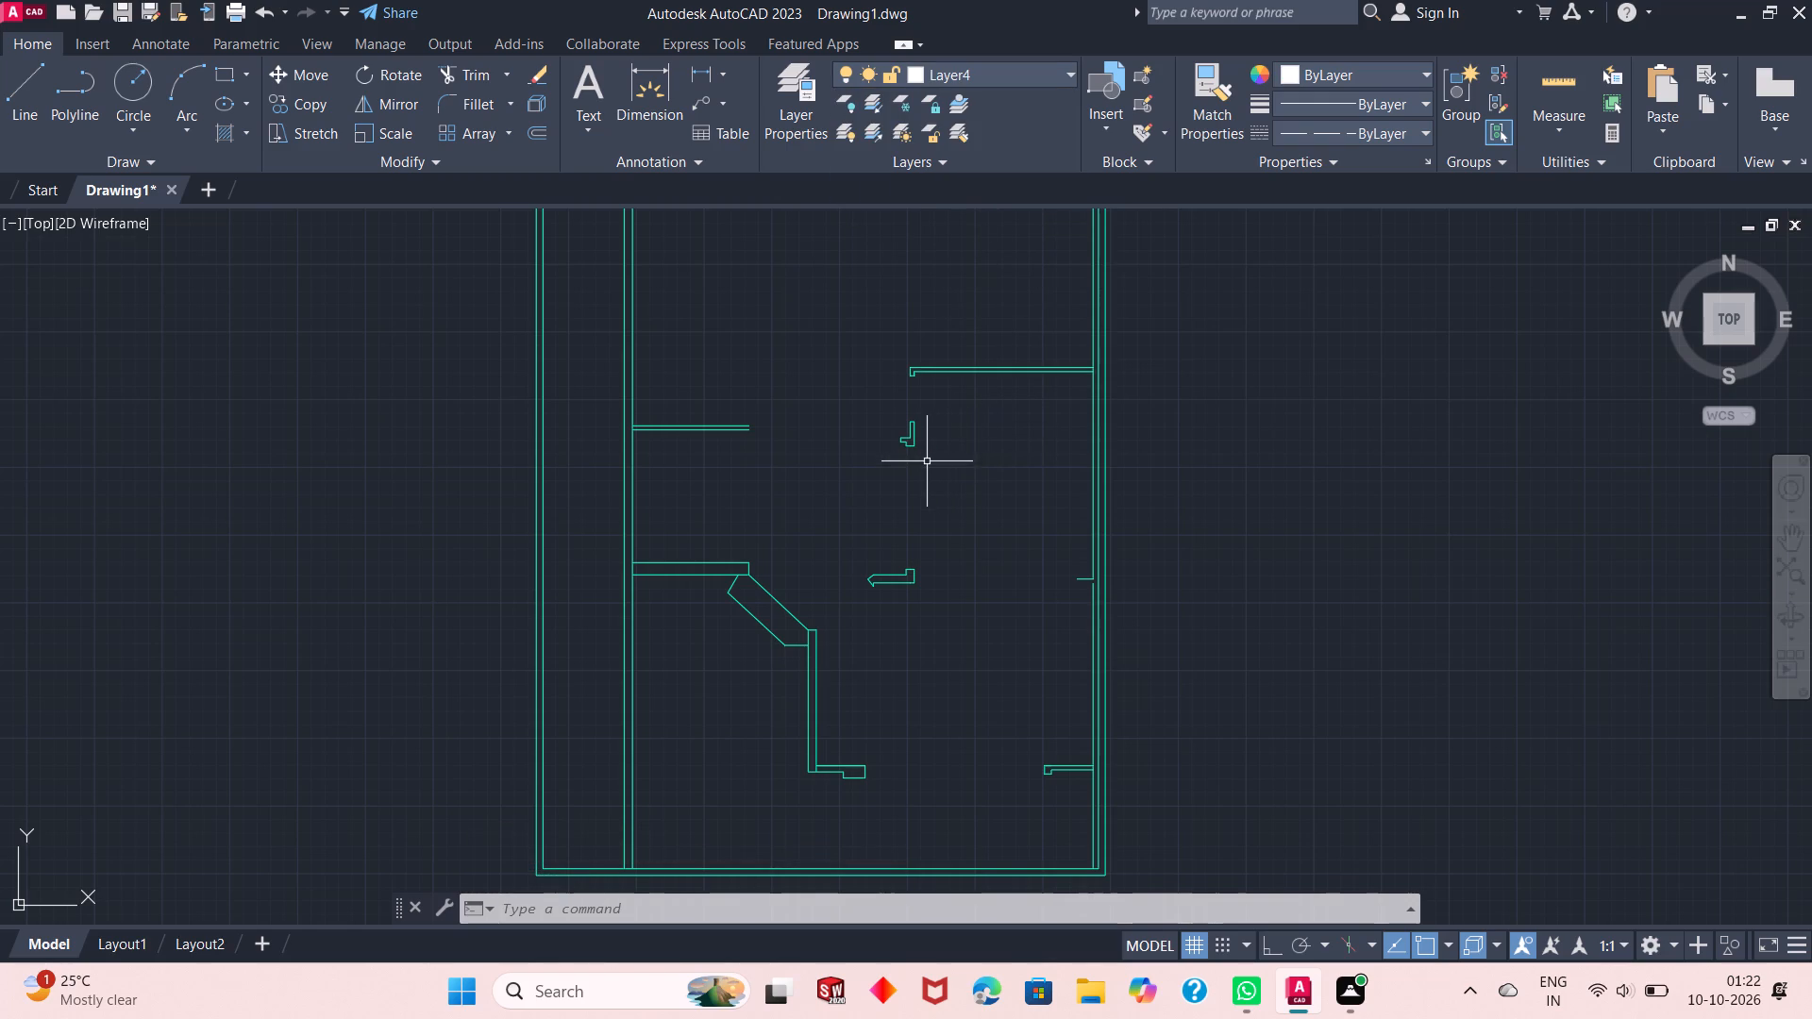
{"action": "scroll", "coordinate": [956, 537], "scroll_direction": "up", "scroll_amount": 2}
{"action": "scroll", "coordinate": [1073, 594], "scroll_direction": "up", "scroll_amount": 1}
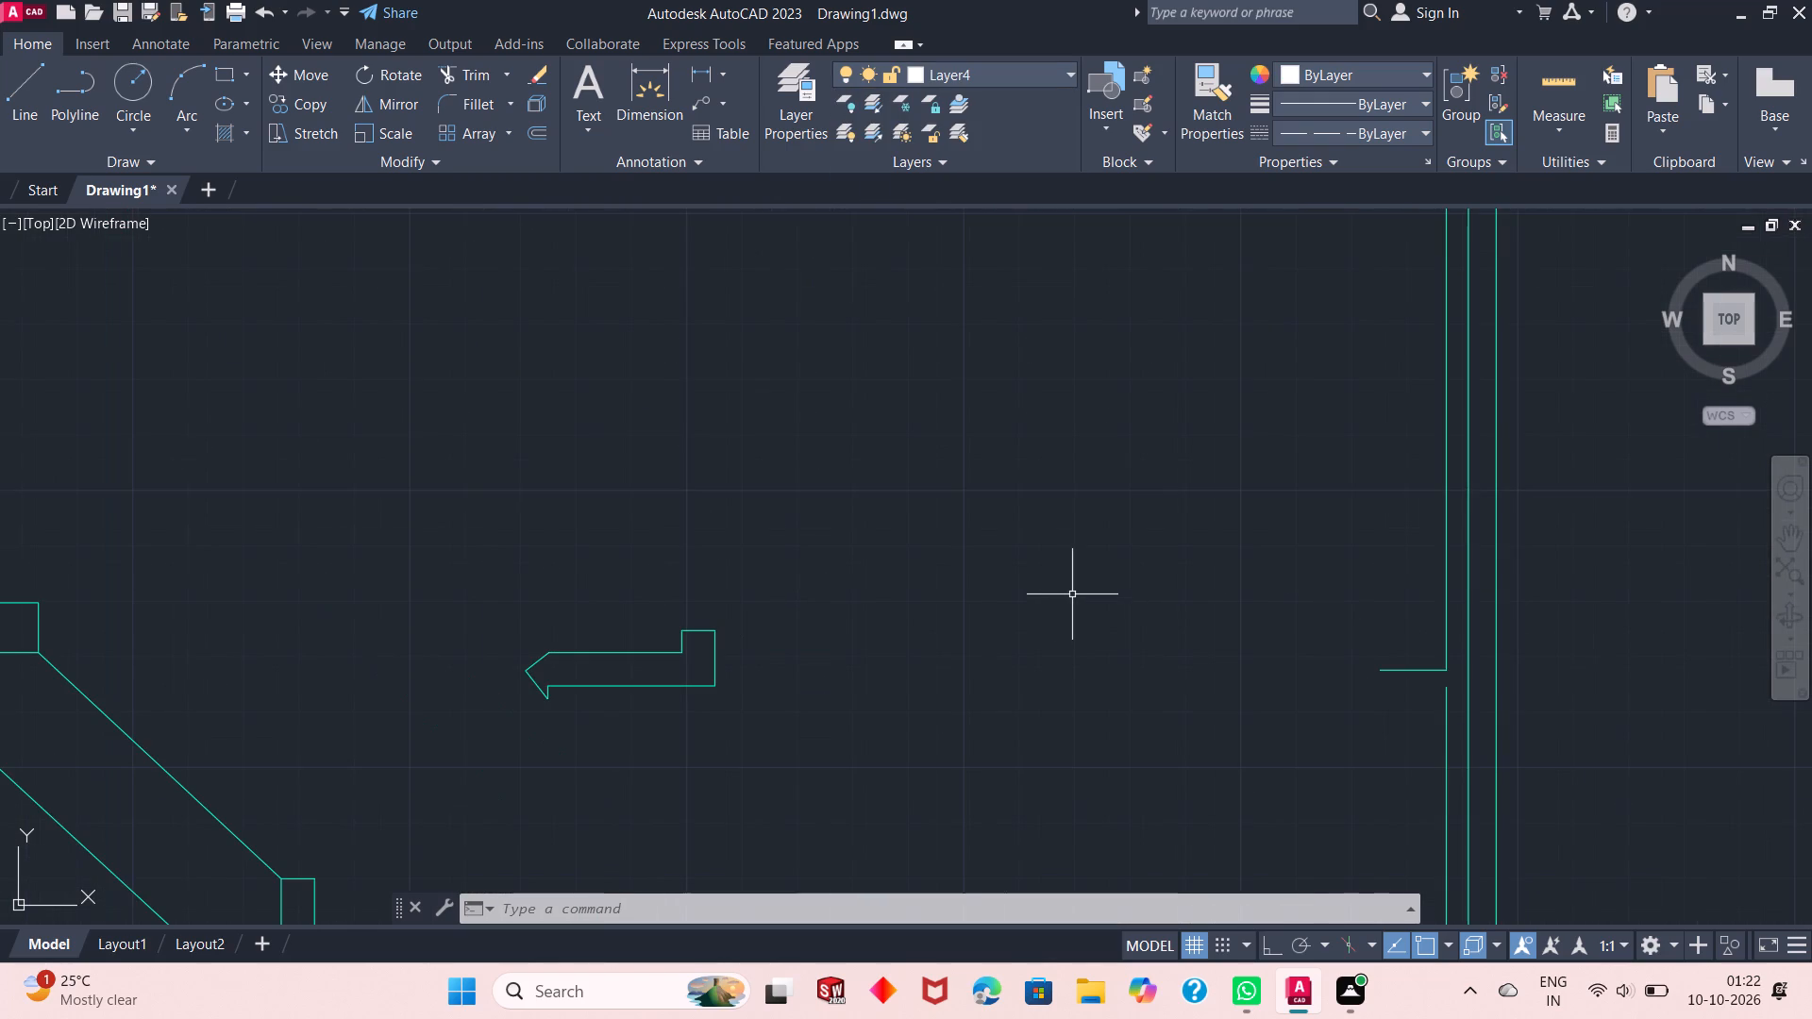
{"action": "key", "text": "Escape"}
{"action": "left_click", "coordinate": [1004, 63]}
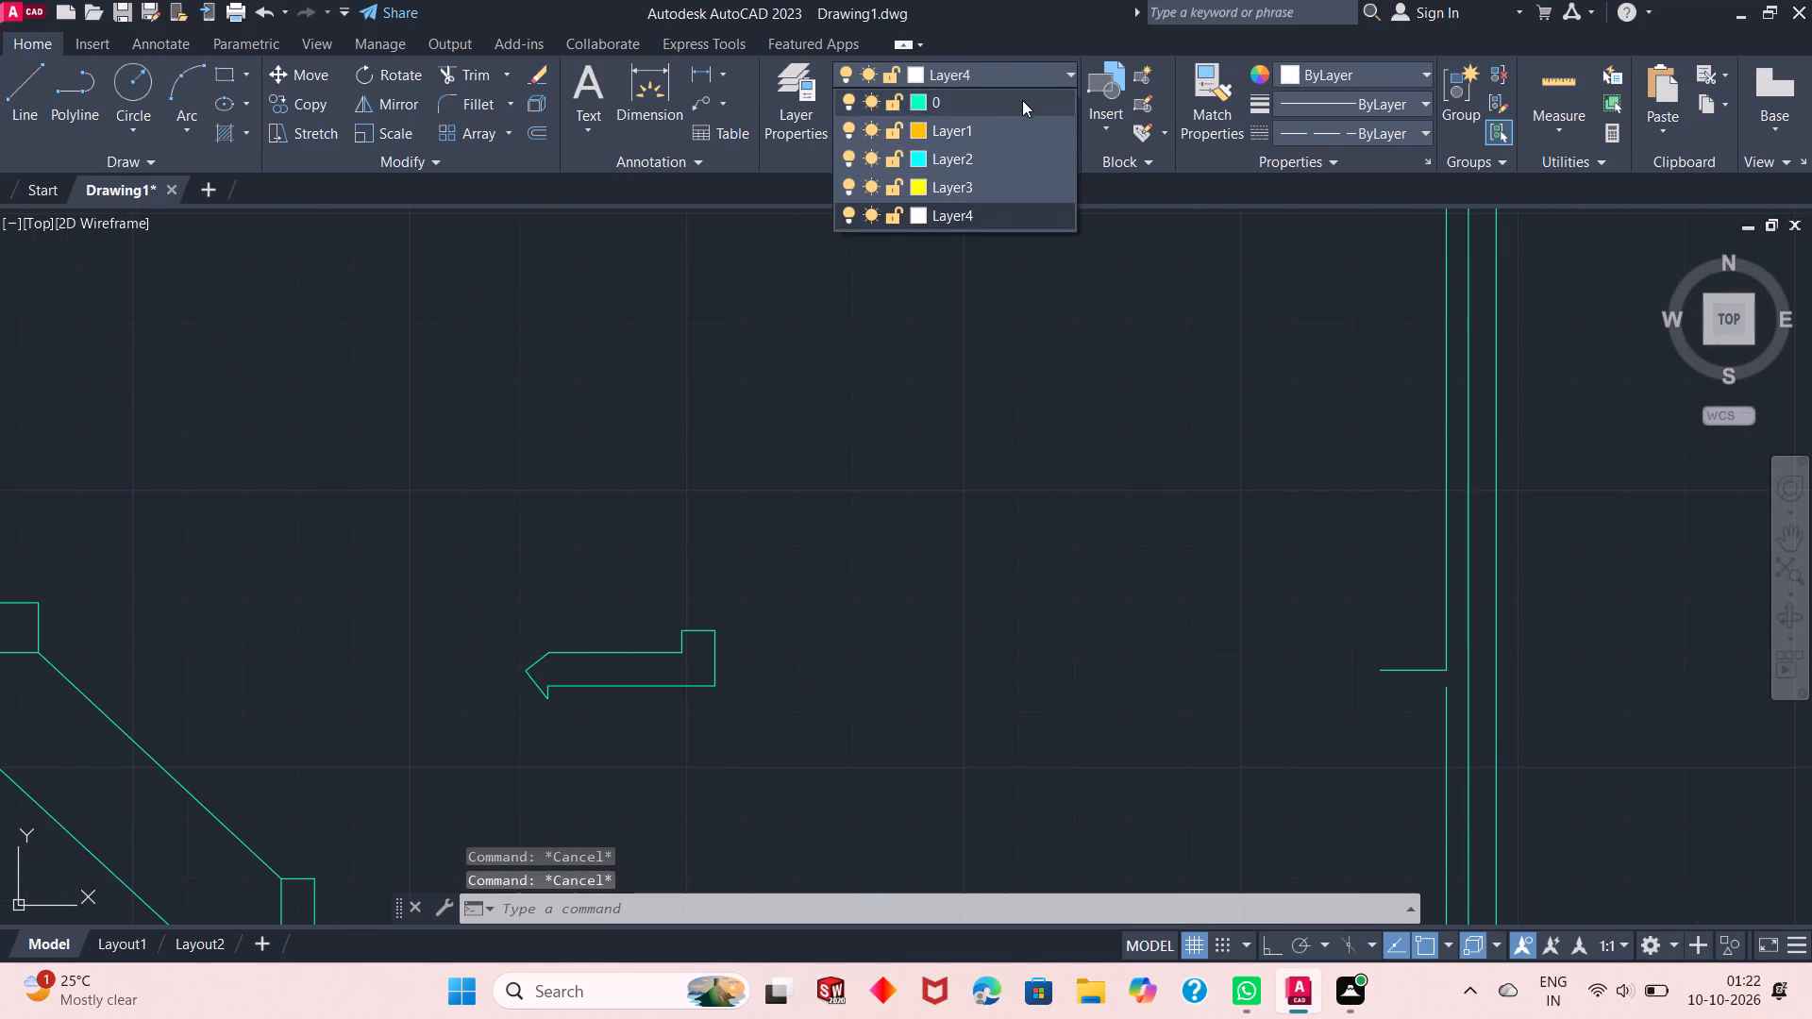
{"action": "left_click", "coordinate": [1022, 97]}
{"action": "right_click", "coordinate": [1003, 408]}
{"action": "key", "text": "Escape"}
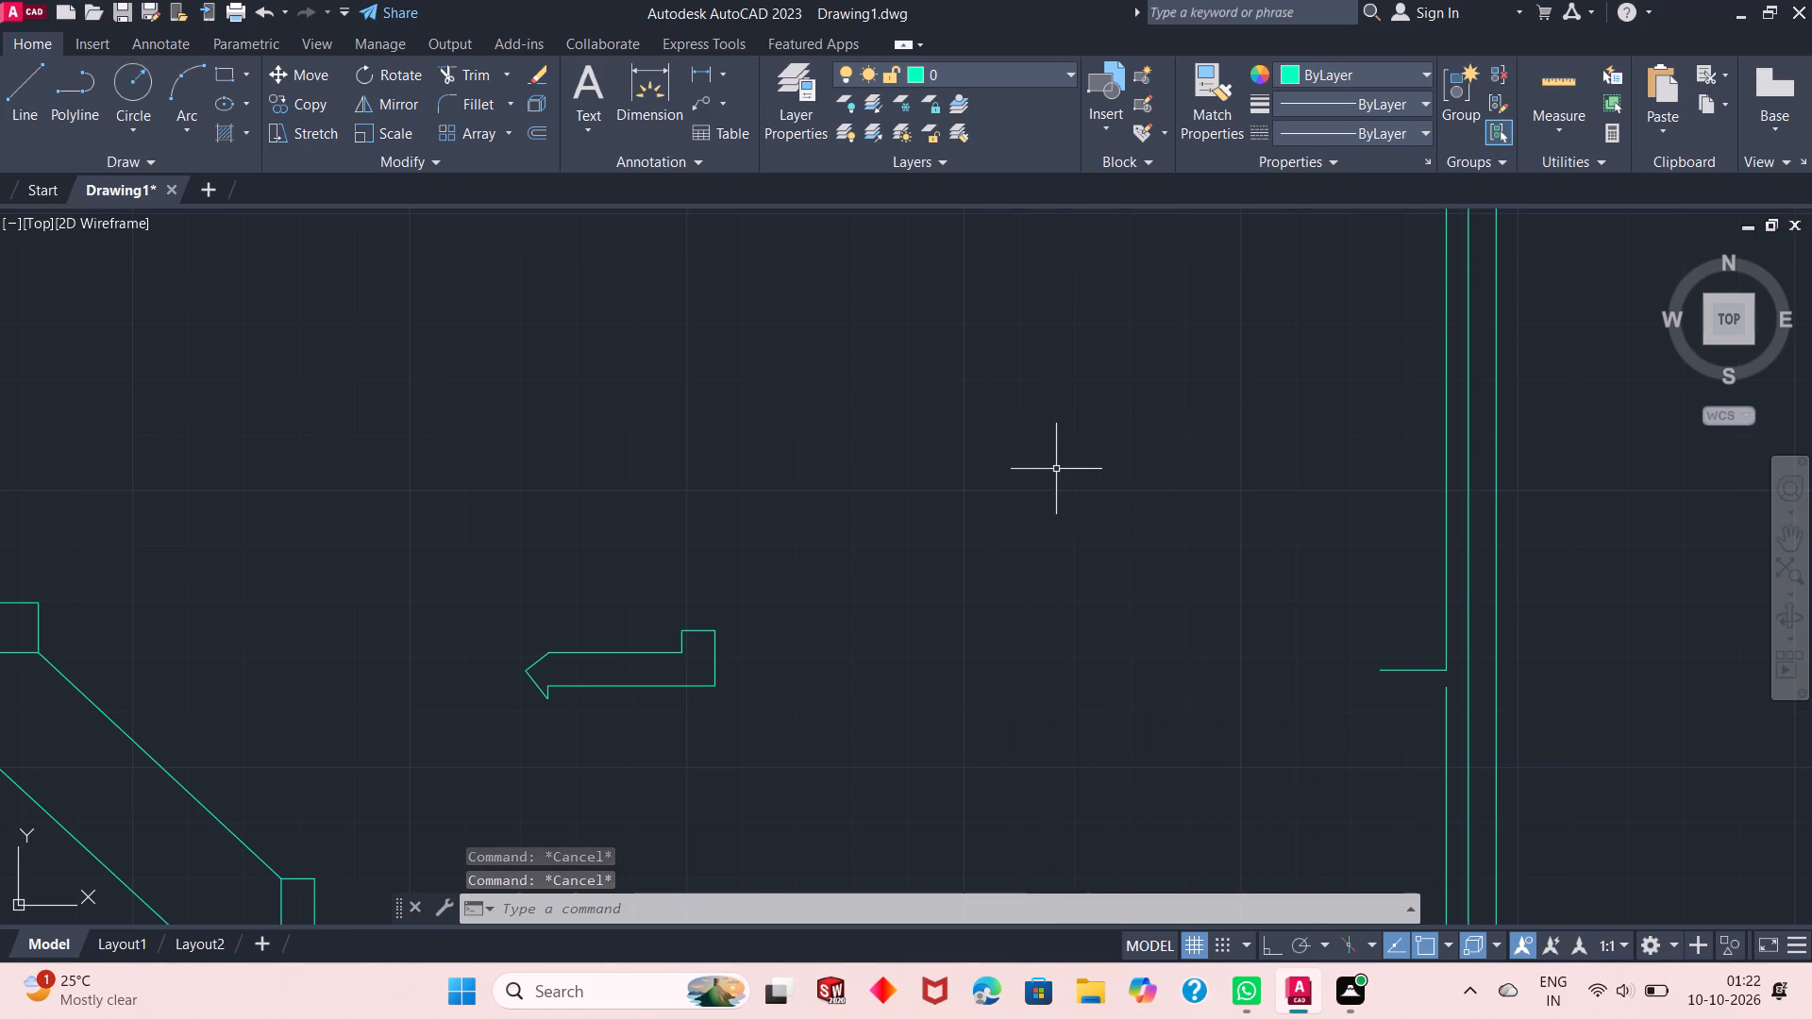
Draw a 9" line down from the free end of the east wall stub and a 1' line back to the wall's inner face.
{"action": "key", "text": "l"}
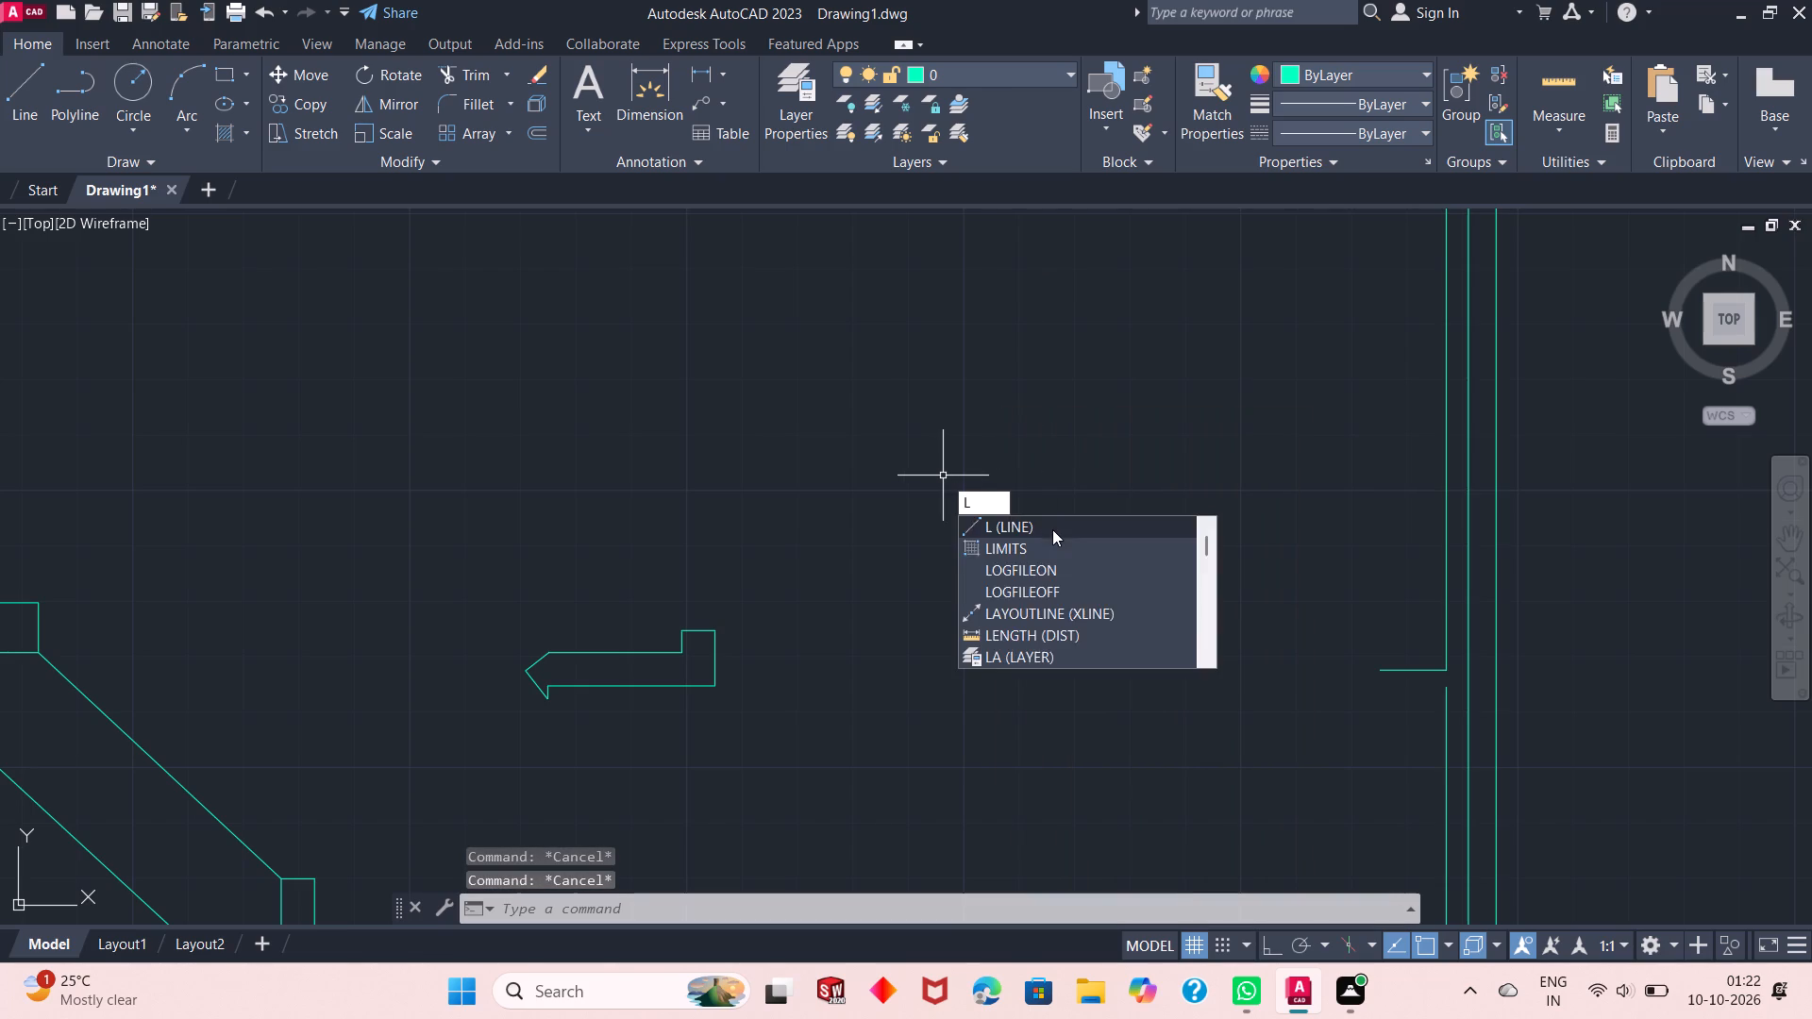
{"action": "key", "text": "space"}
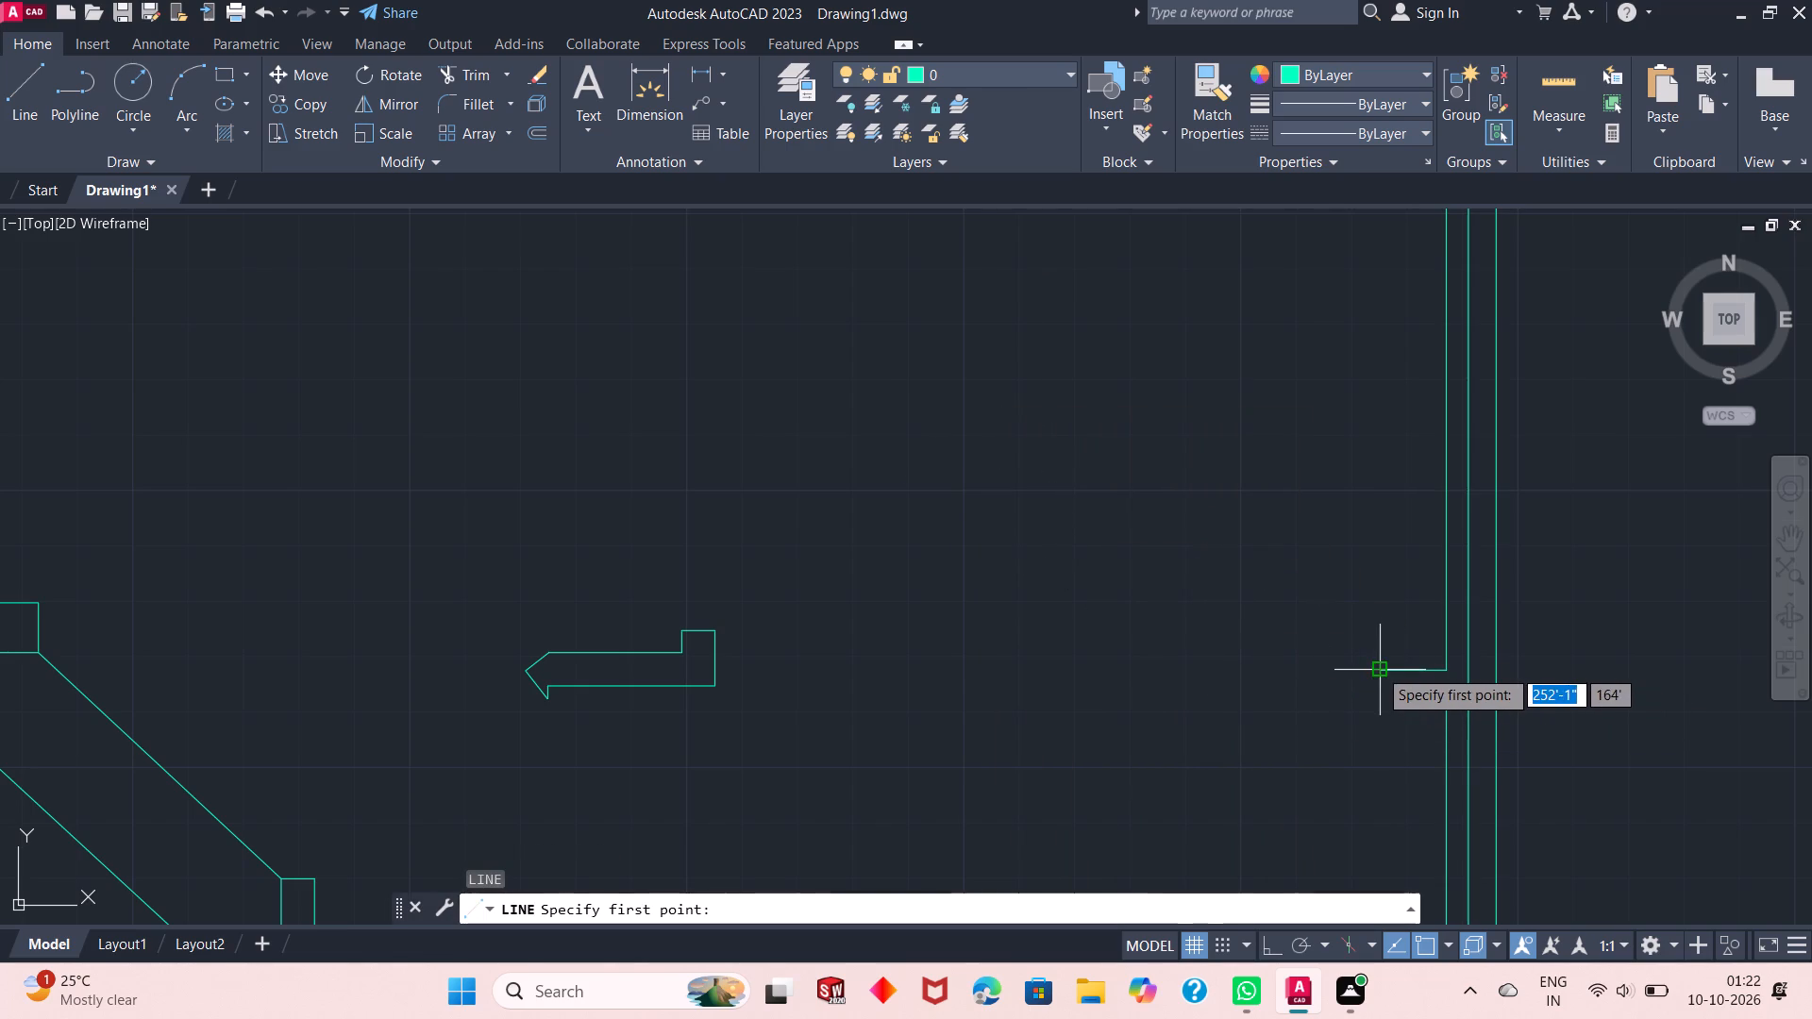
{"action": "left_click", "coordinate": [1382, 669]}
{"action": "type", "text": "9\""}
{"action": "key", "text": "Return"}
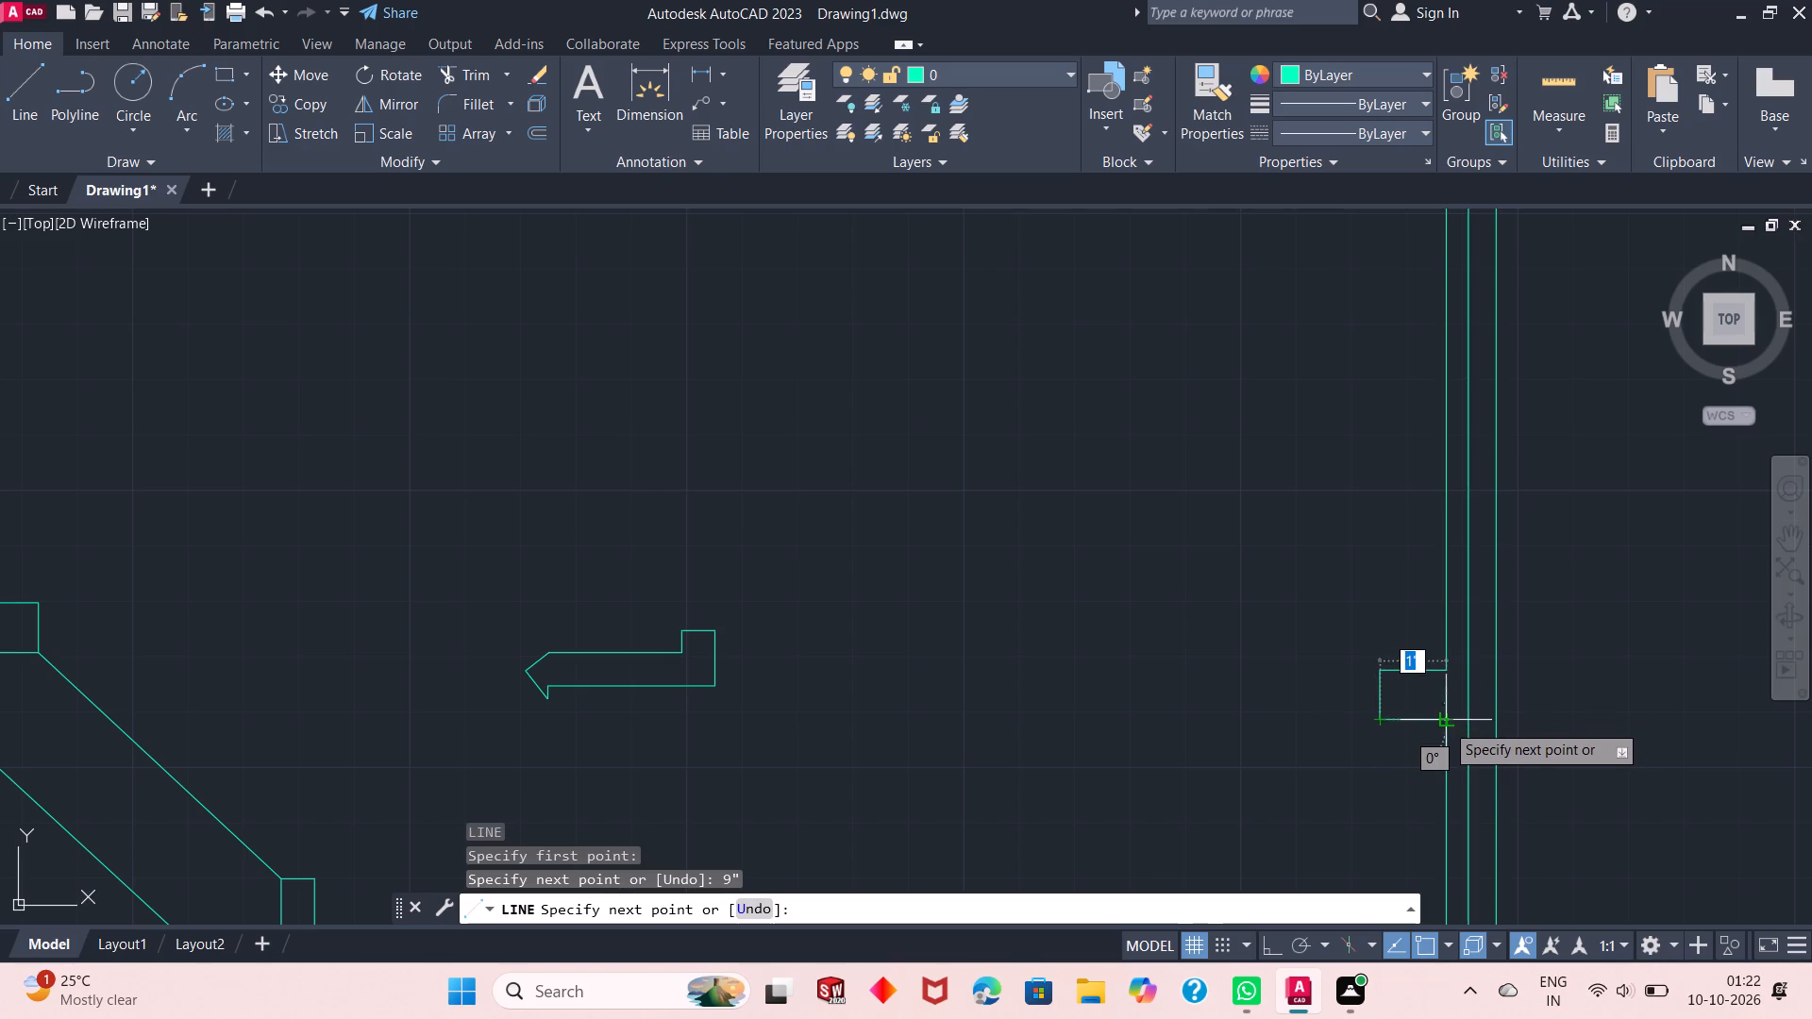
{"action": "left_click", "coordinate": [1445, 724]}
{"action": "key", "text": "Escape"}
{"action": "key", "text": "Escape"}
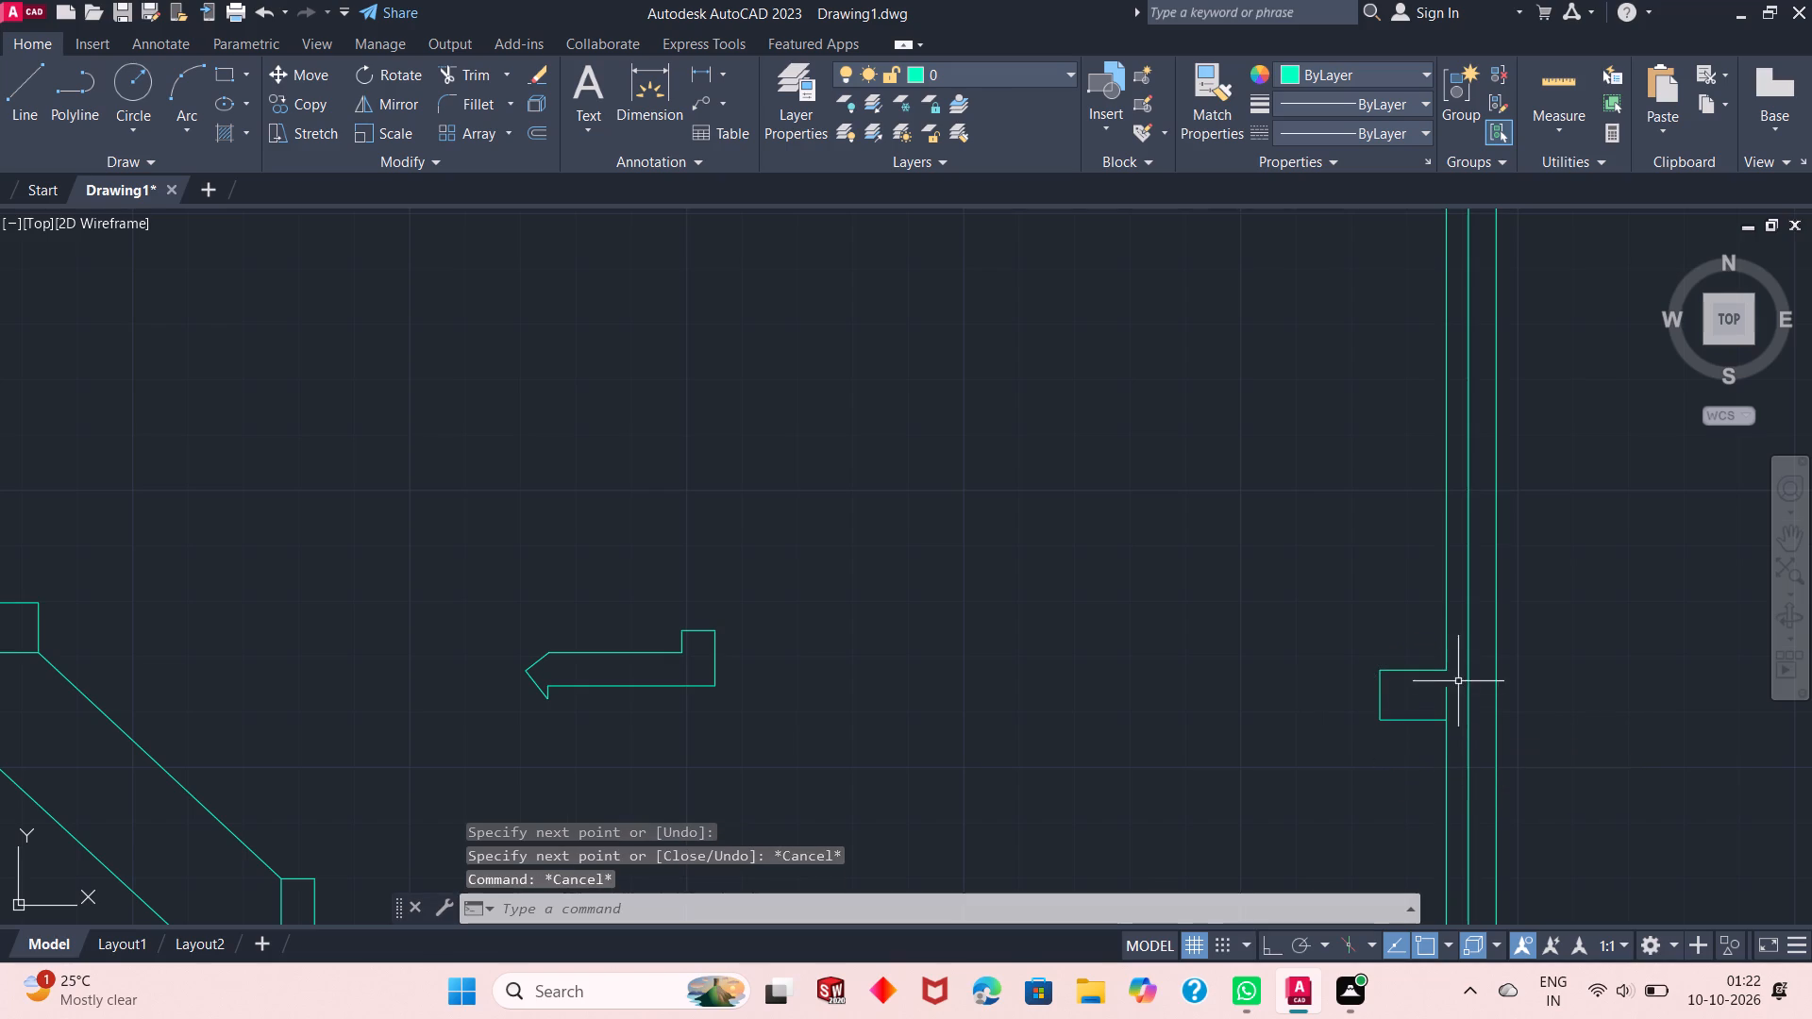
Use Trim to remove the east wall stub's lower, end and upper lines.
{"action": "right_click", "coordinate": [994, 479]}
{"action": "left_click", "coordinate": [1121, 549]}
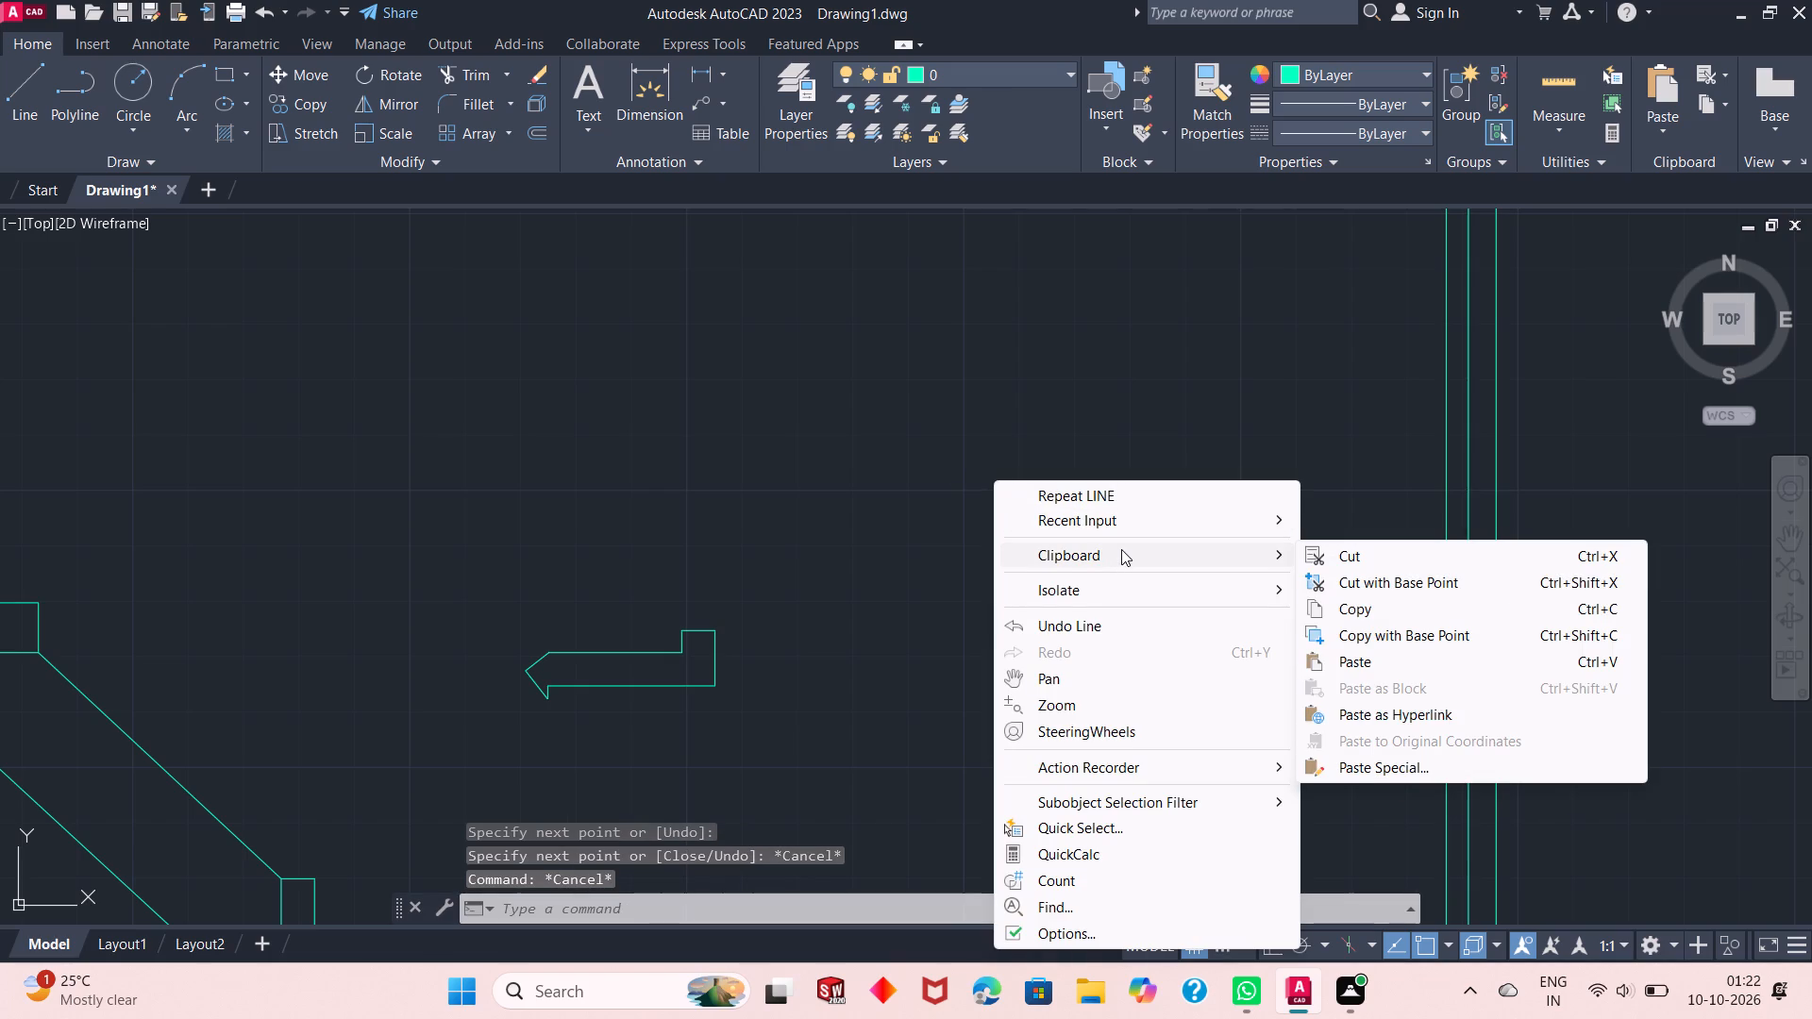
{"action": "left_click", "coordinate": [1211, 553]}
{"action": "left_click", "coordinate": [1215, 529]}
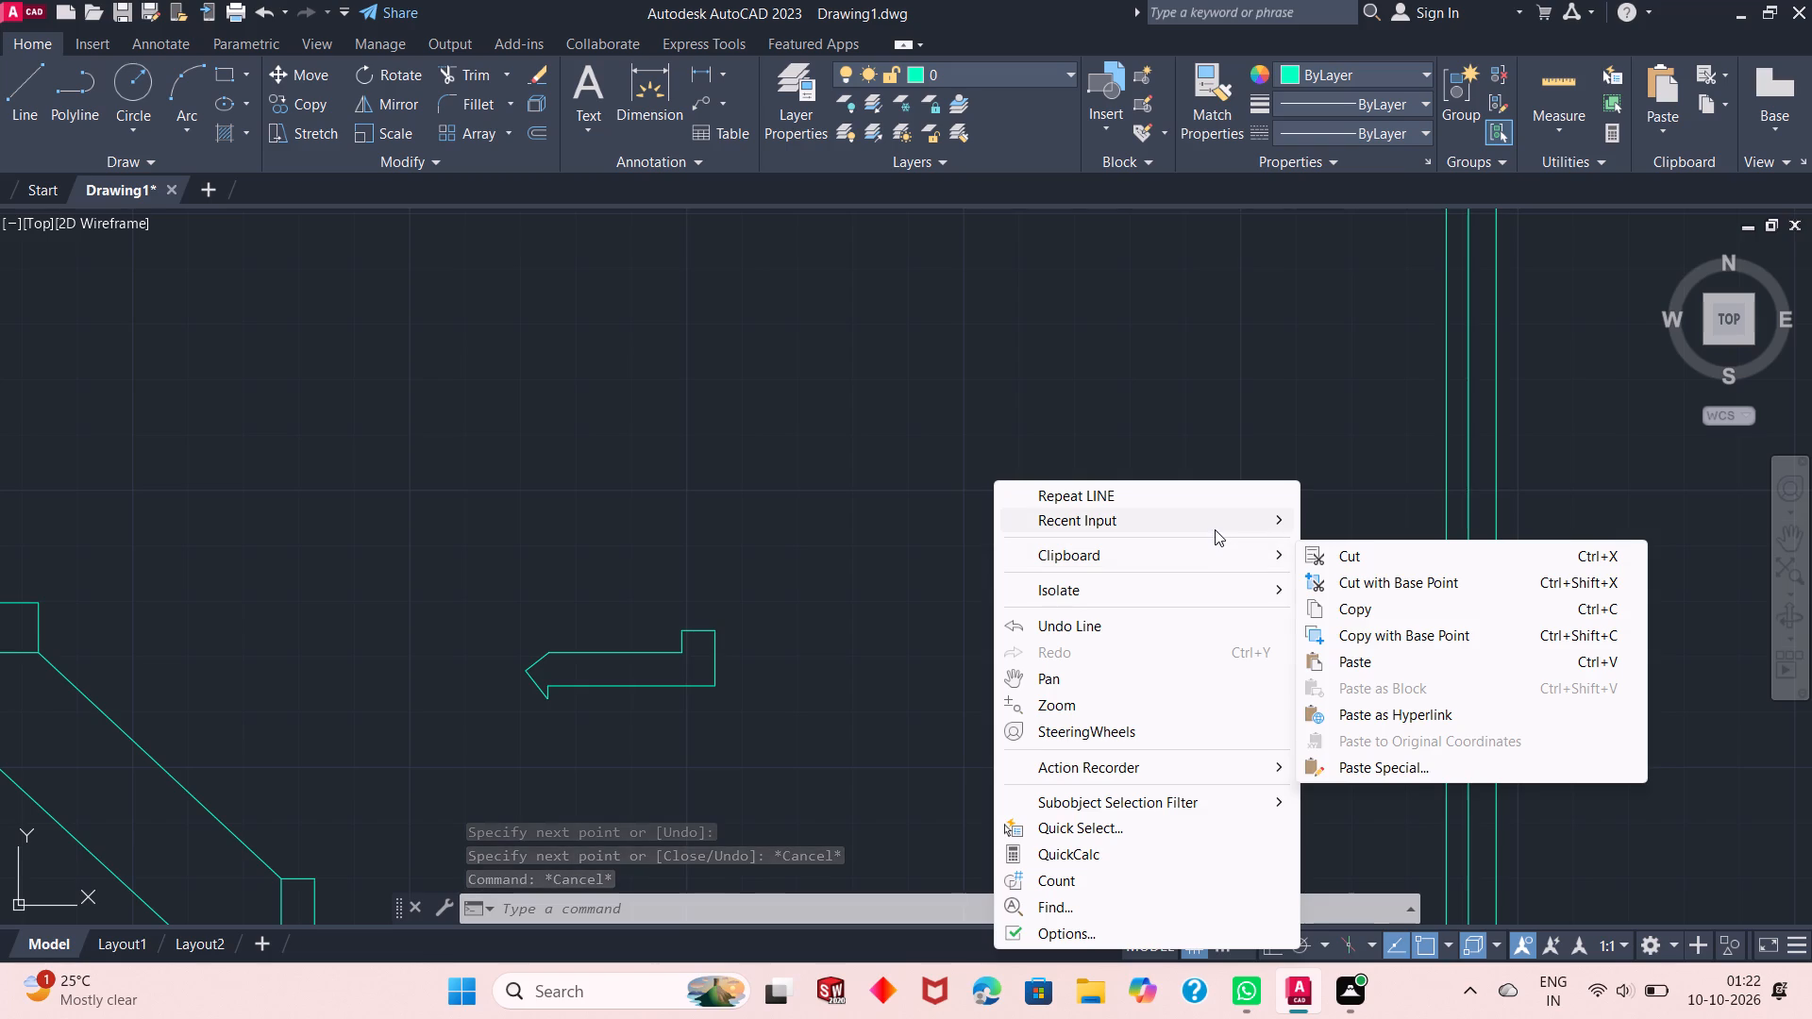
{"action": "left_click", "coordinate": [1371, 622]}
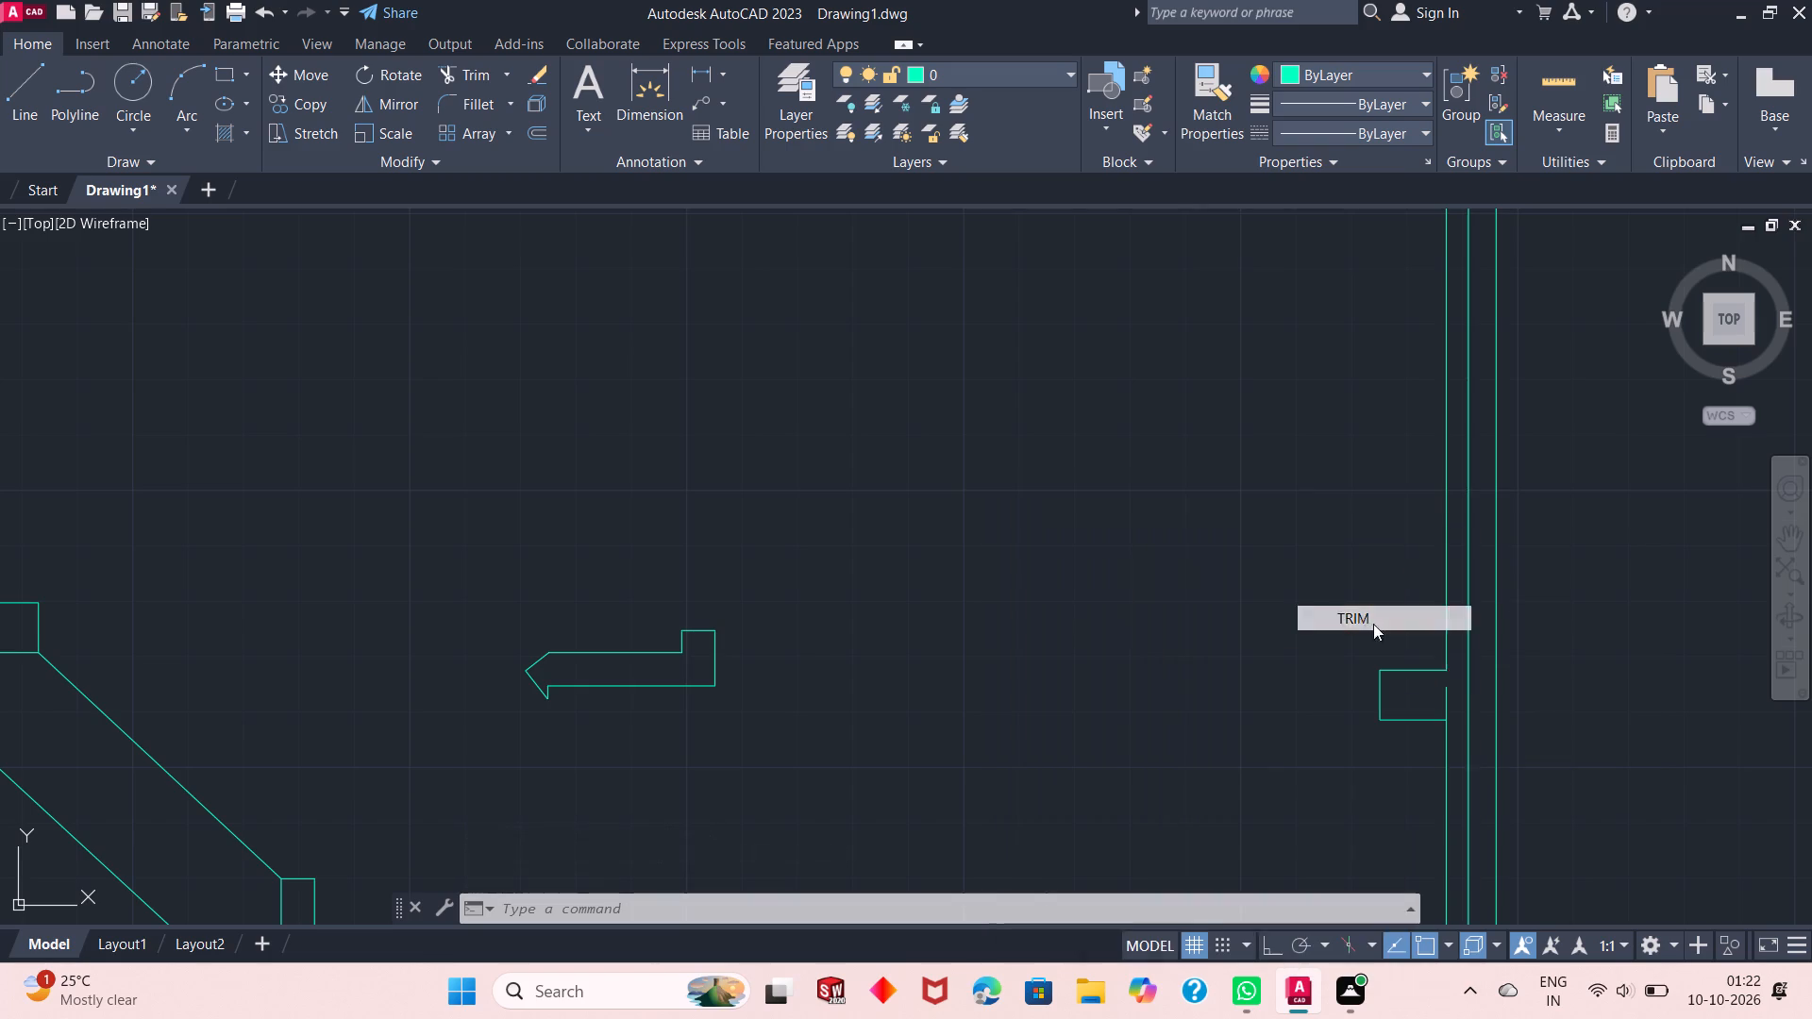
{"action": "left_click", "coordinate": [1398, 722]}
{"action": "left_click", "coordinate": [1383, 693]}
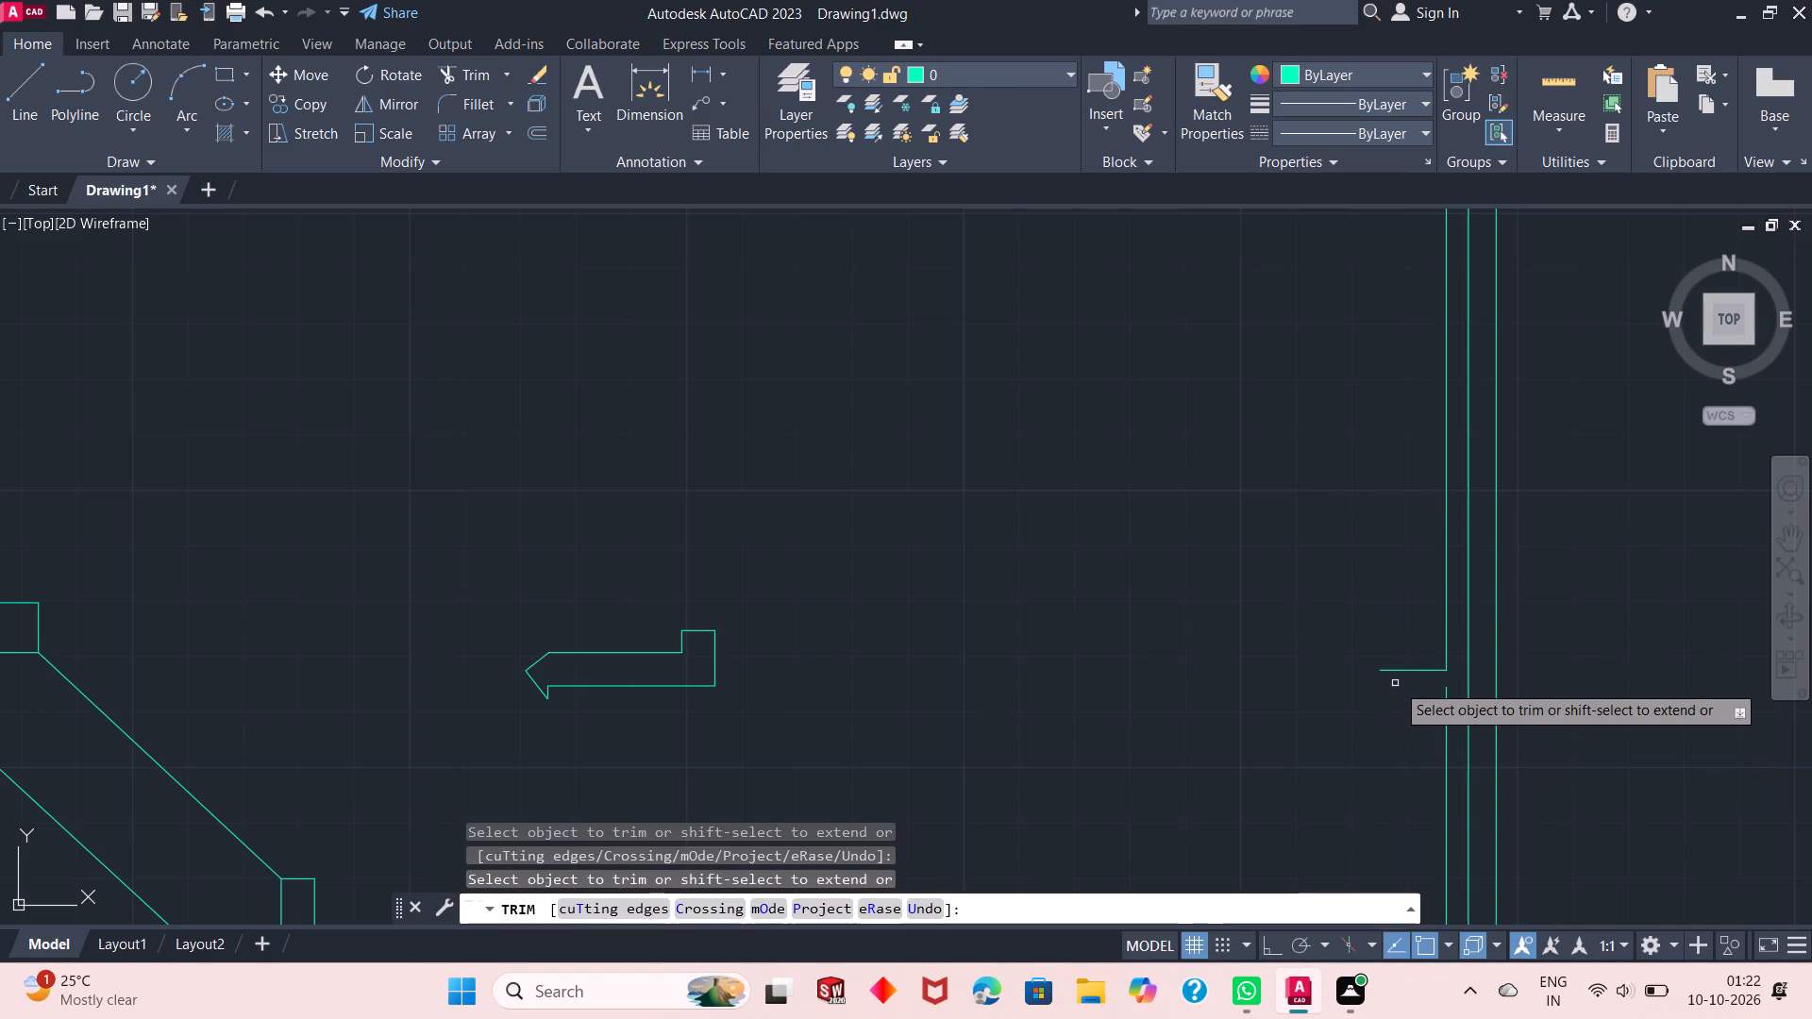
{"action": "left_click", "coordinate": [1406, 671]}
{"action": "scroll", "coordinate": [1400, 704], "scroll_direction": "down", "scroll_amount": 4}
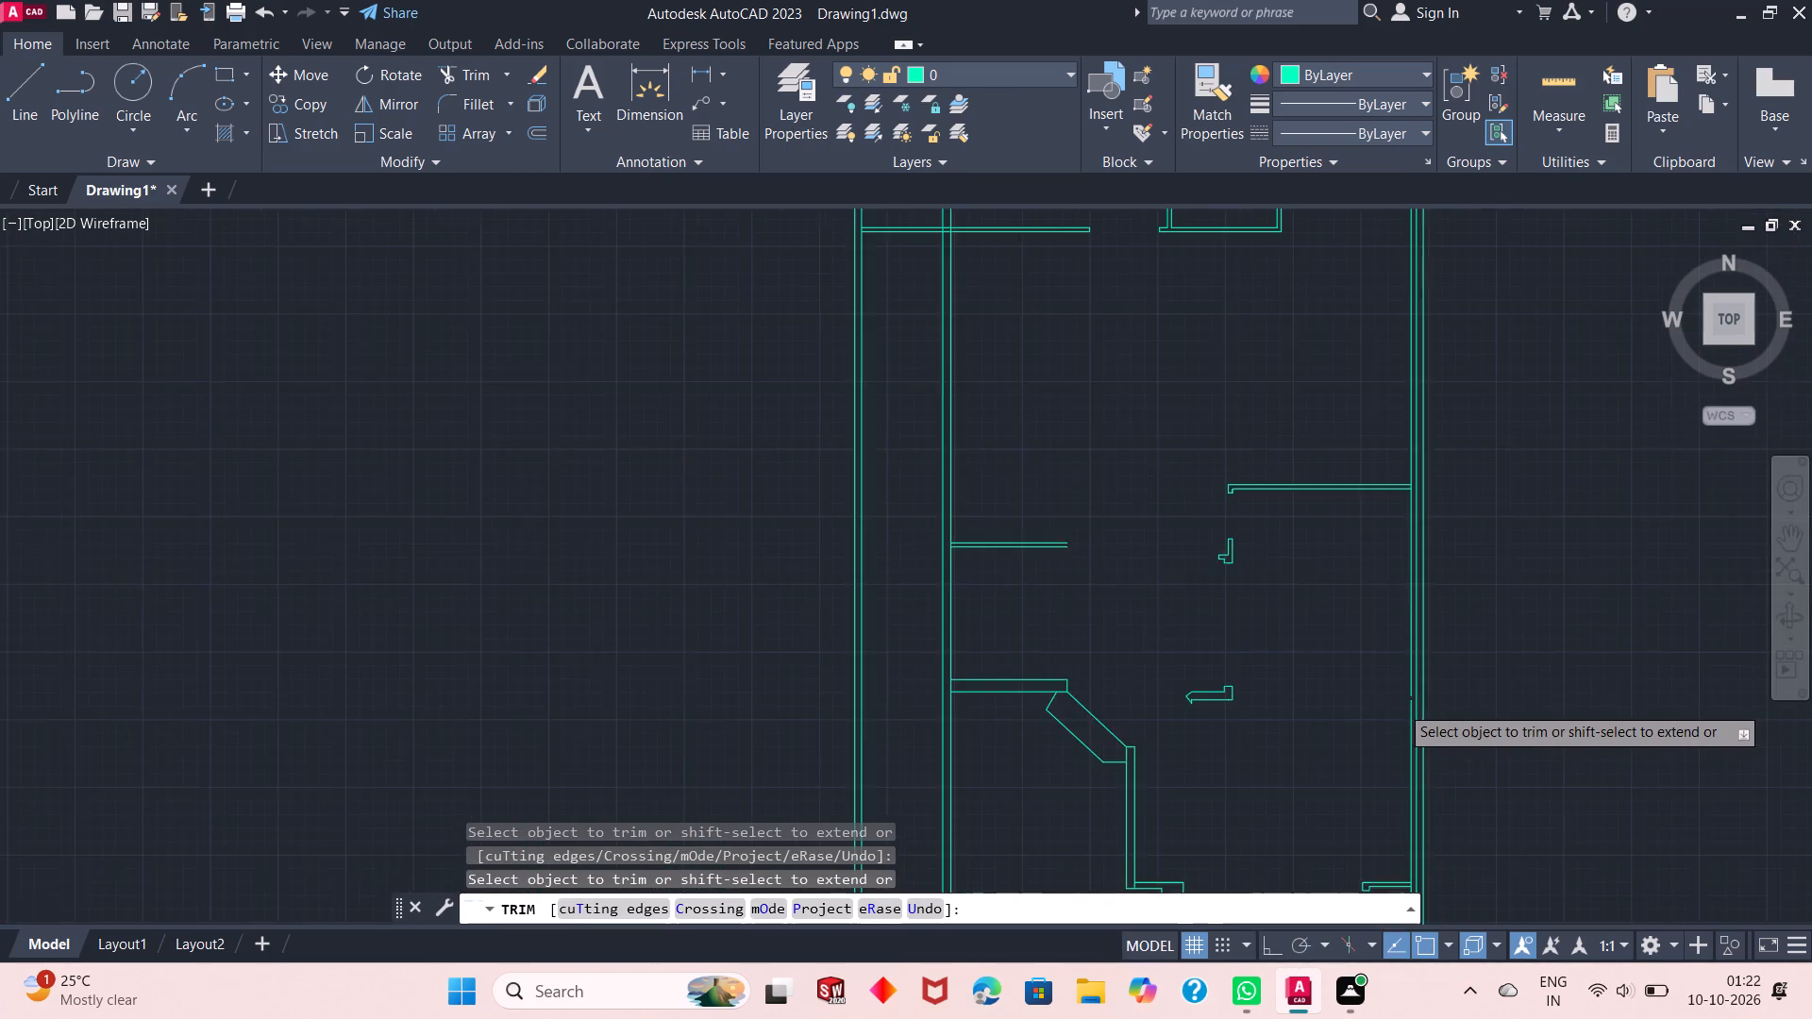
{"action": "scroll", "coordinate": [1382, 688], "scroll_direction": "down", "scroll_amount": 2}
{"action": "scroll", "coordinate": [1386, 681], "scroll_direction": "up", "scroll_amount": 3}
{"action": "scroll", "coordinate": [1288, 645], "scroll_direction": "down", "scroll_amount": 2}
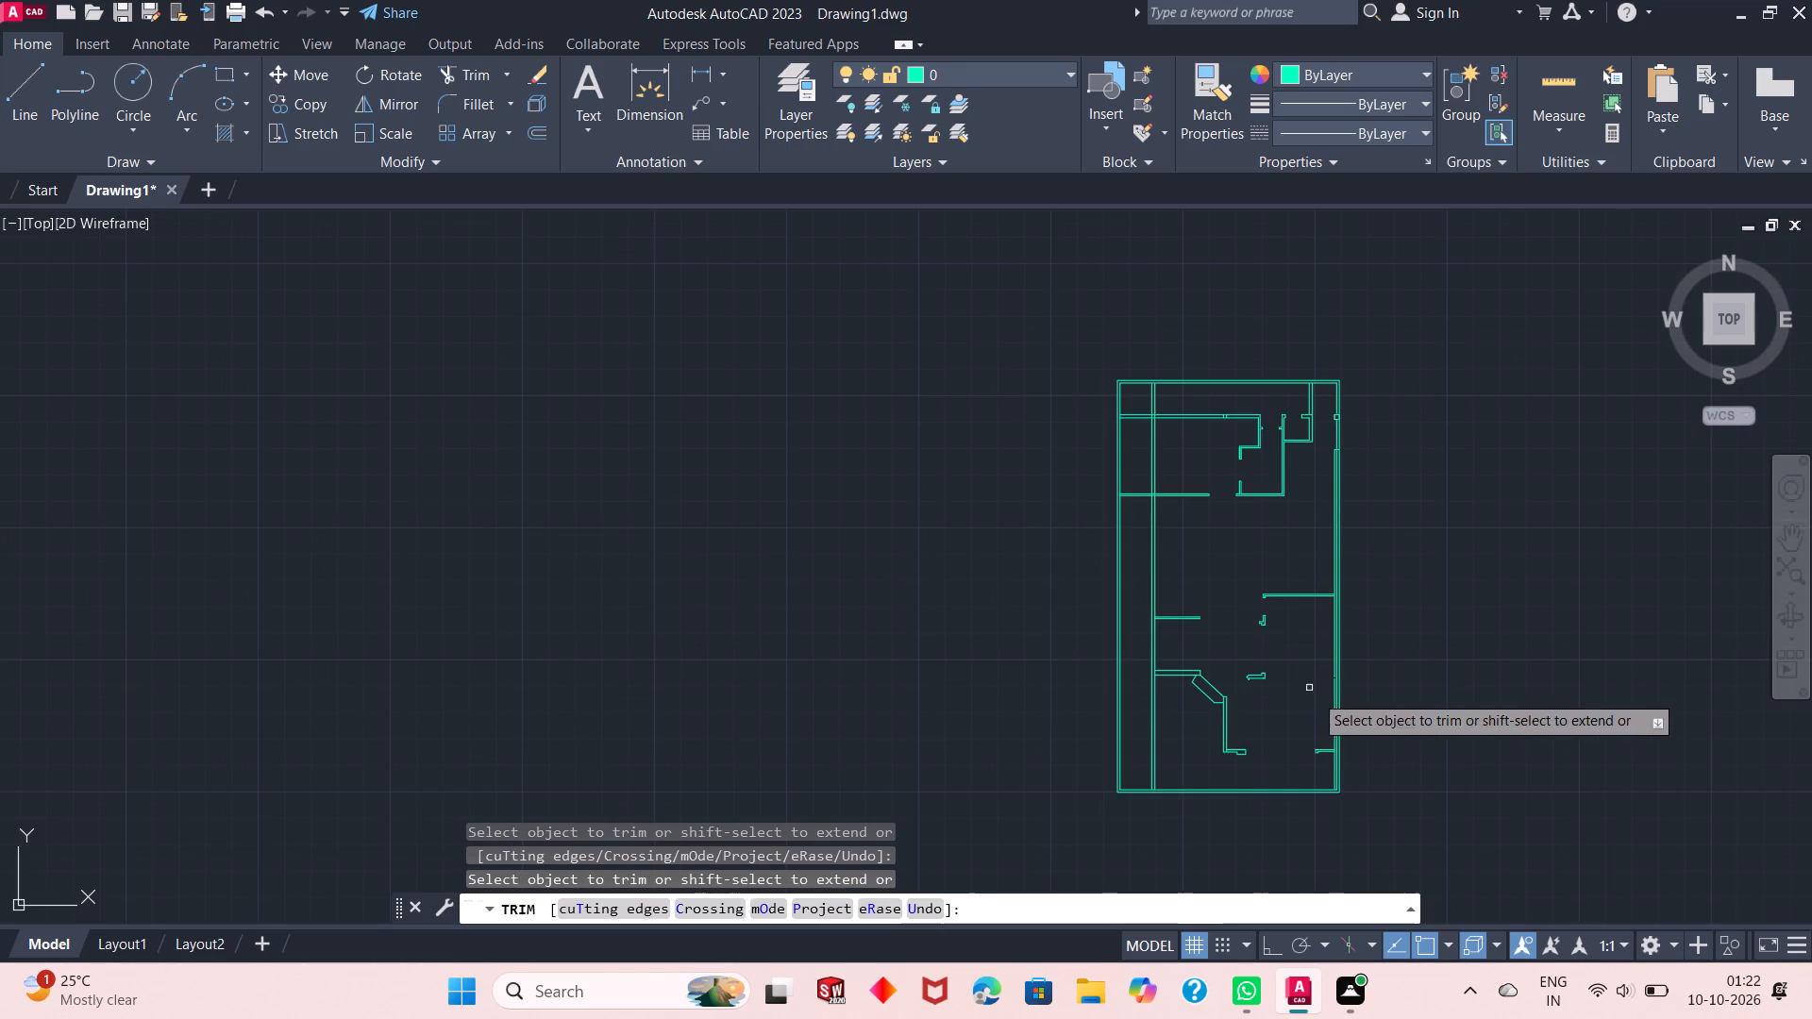
{"action": "scroll", "coordinate": [1325, 729], "scroll_direction": "up", "scroll_amount": 2}
{"action": "key", "text": "Escape"}
{"action": "key", "text": "Escape"}
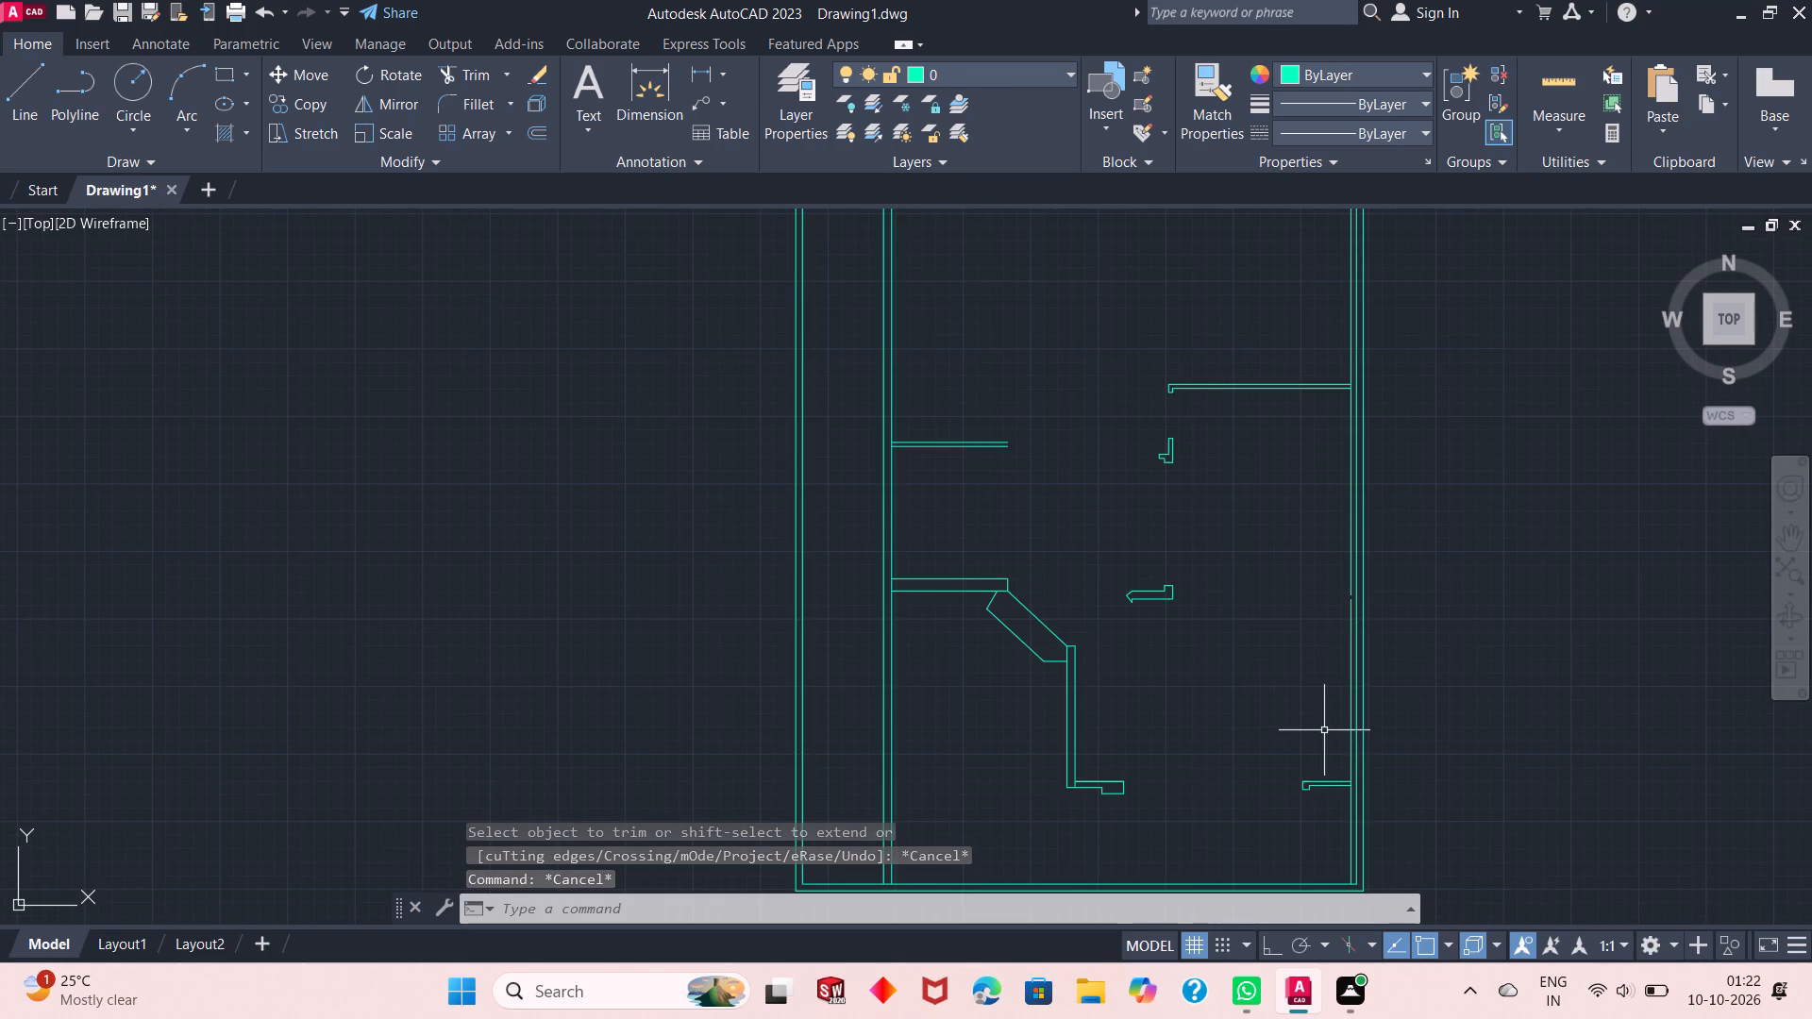
Draw a horizontal line about 11' long from the short pier's lower east corner to the east wall's inner face, and turn Ortho on.
{"action": "scroll", "coordinate": [1045, 630], "scroll_direction": "down", "scroll_amount": 1}
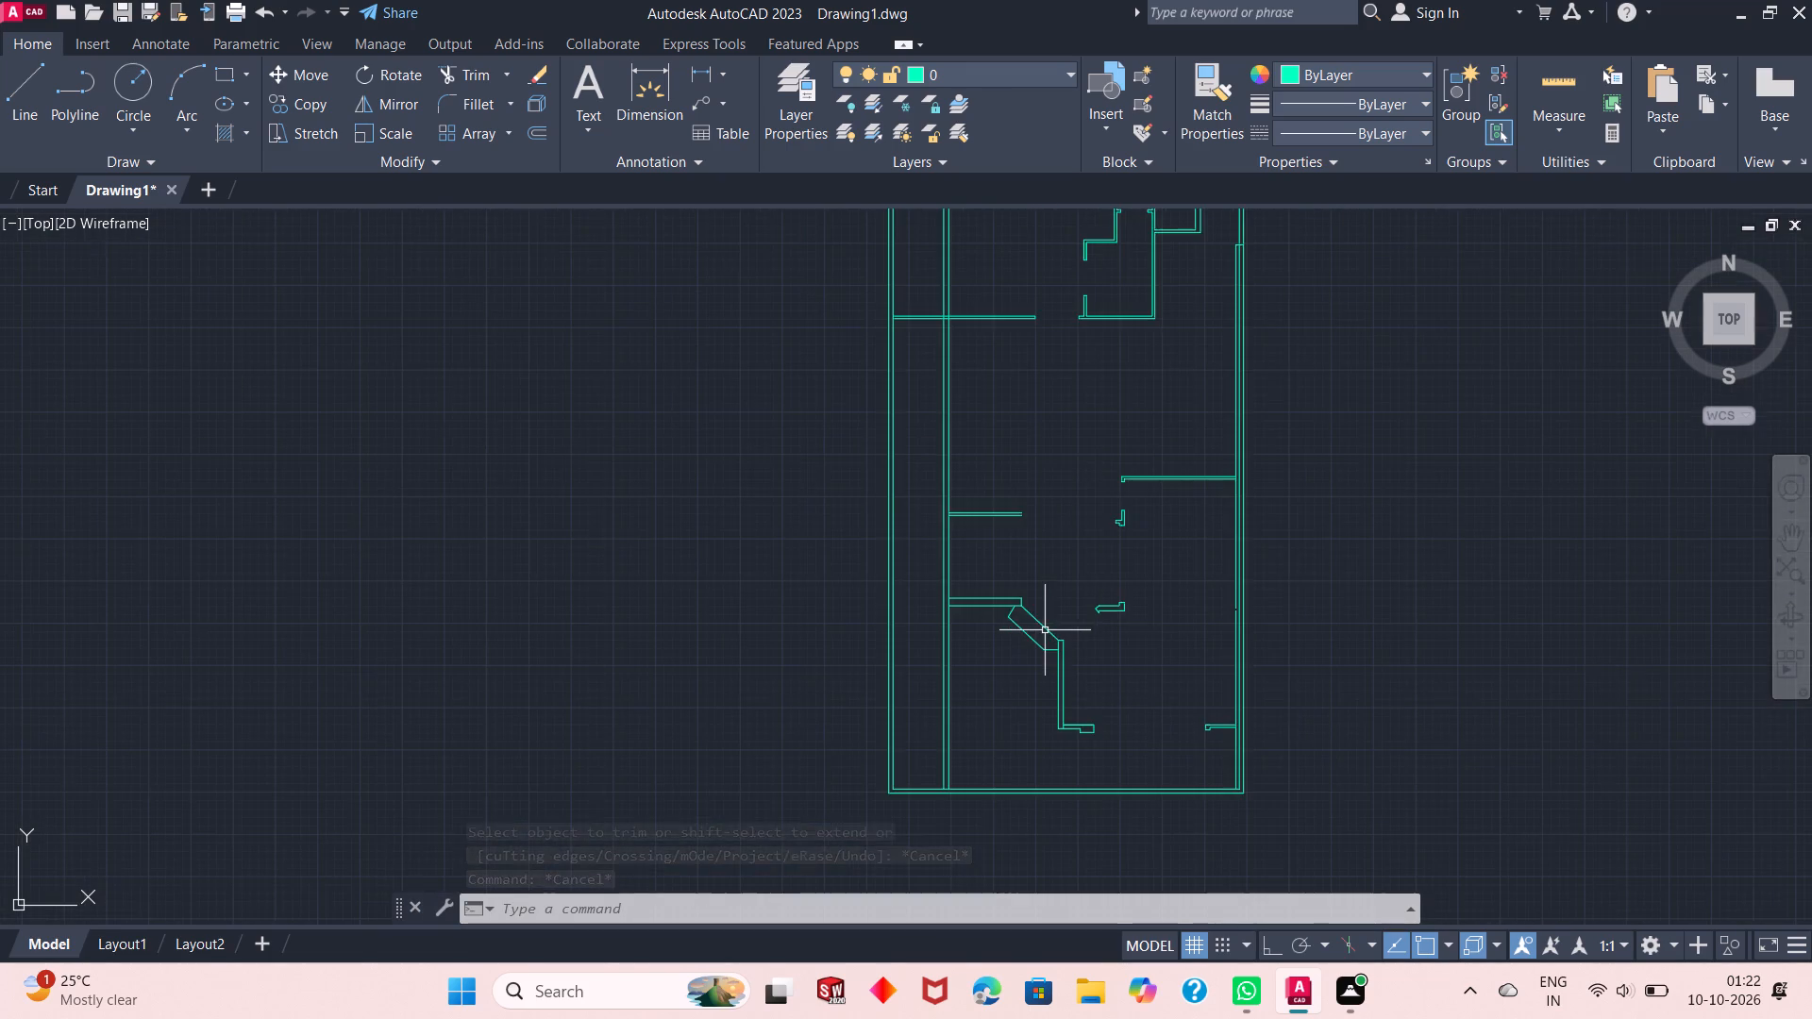
{"action": "scroll", "coordinate": [1055, 640], "scroll_direction": "up", "scroll_amount": 1}
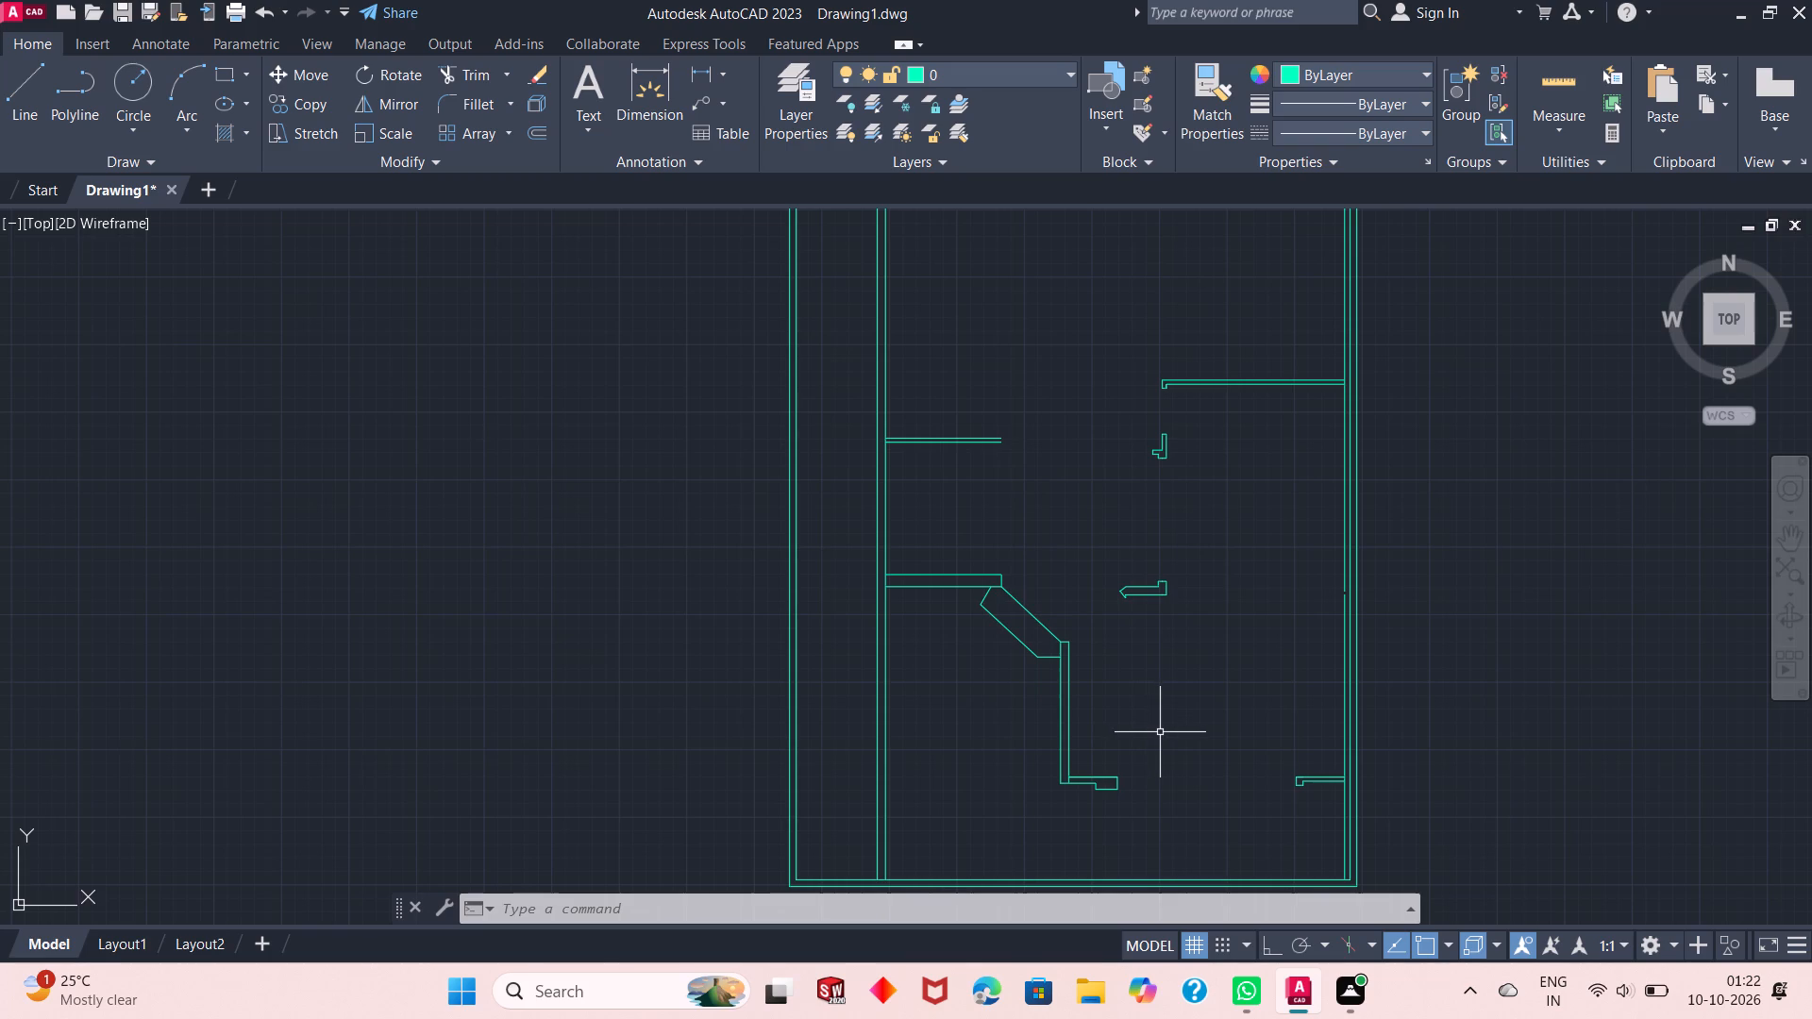
{"action": "scroll", "coordinate": [1312, 583], "scroll_direction": "up", "scroll_amount": 2}
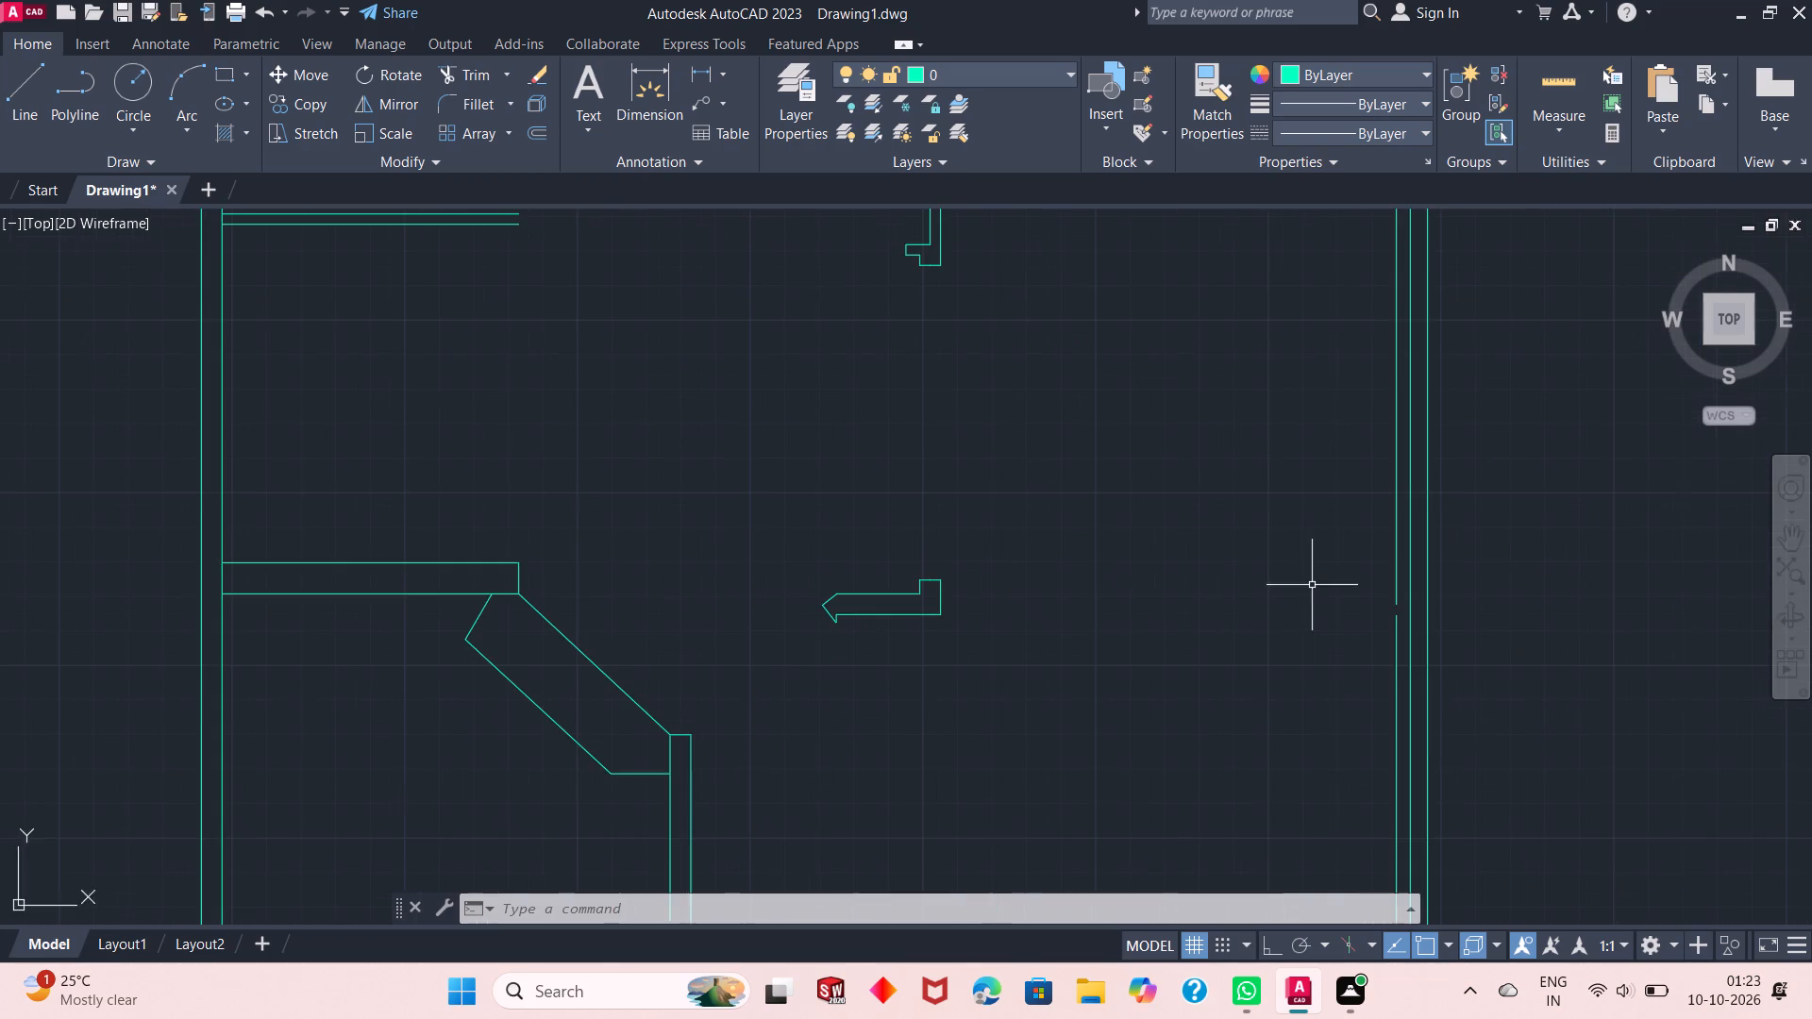
{"action": "scroll", "coordinate": [1312, 587], "scroll_direction": "up", "scroll_amount": 1}
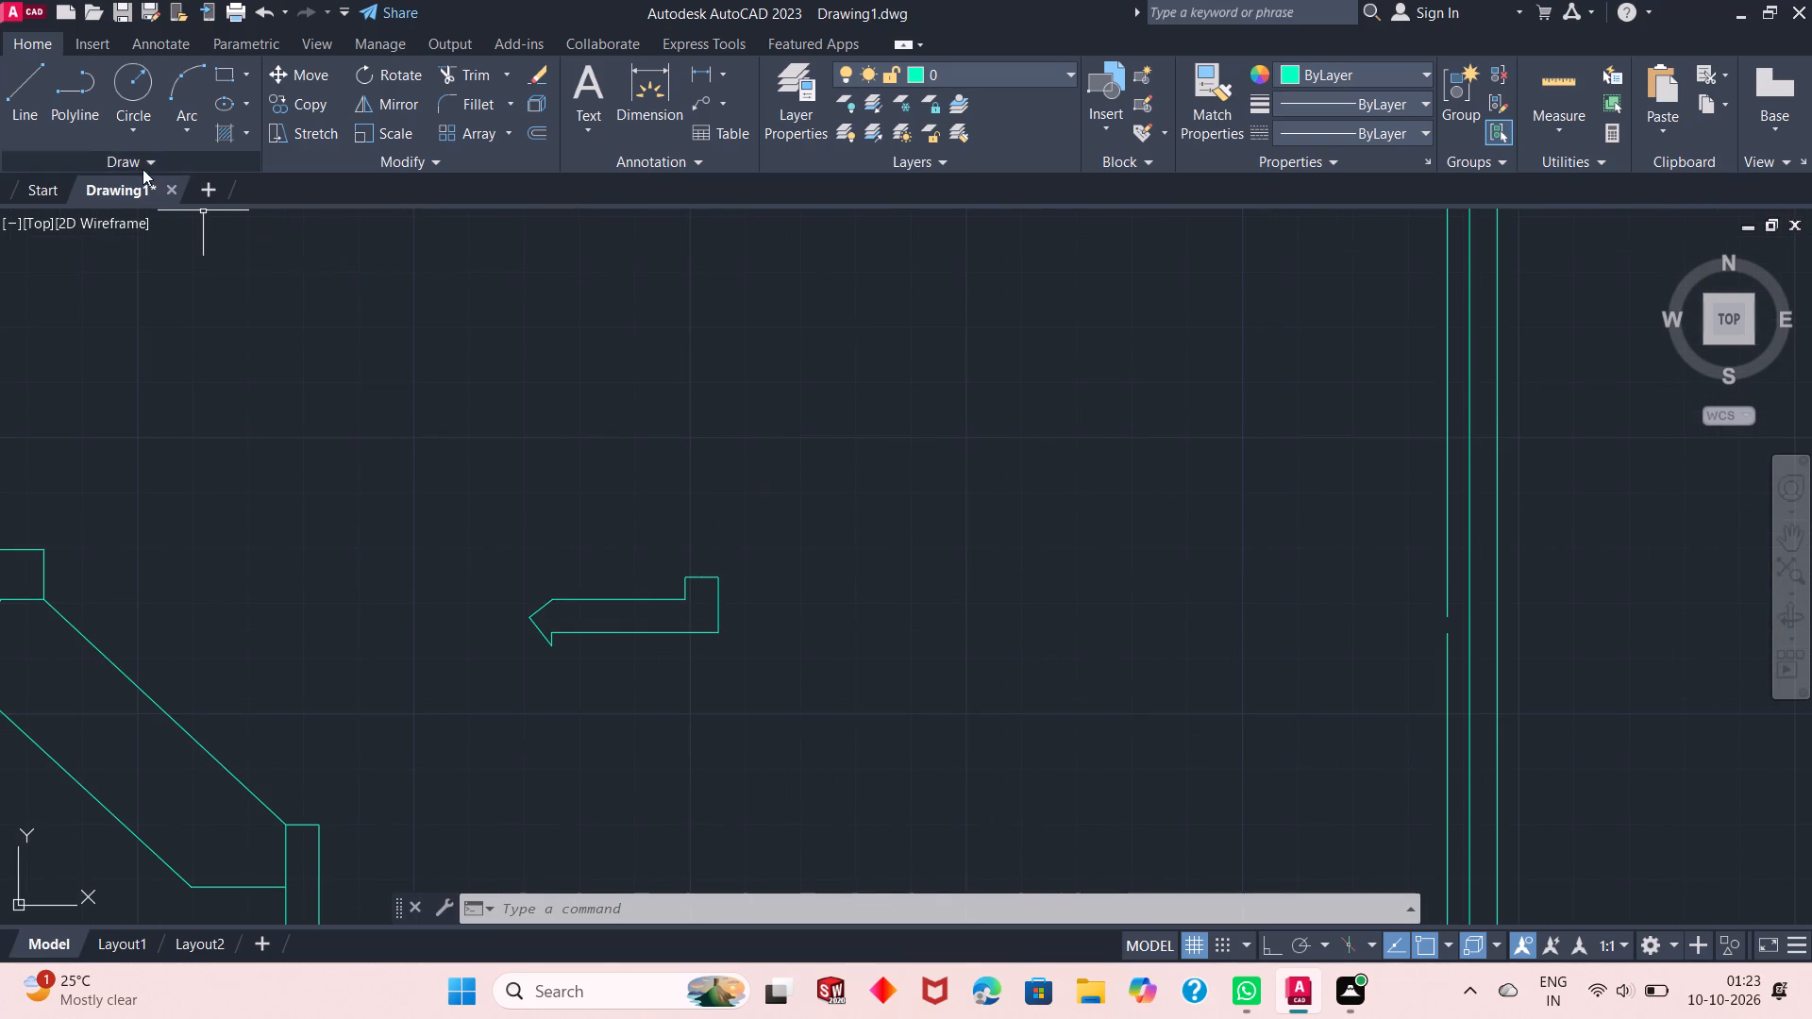
{"action": "left_click", "coordinate": [19, 97]}
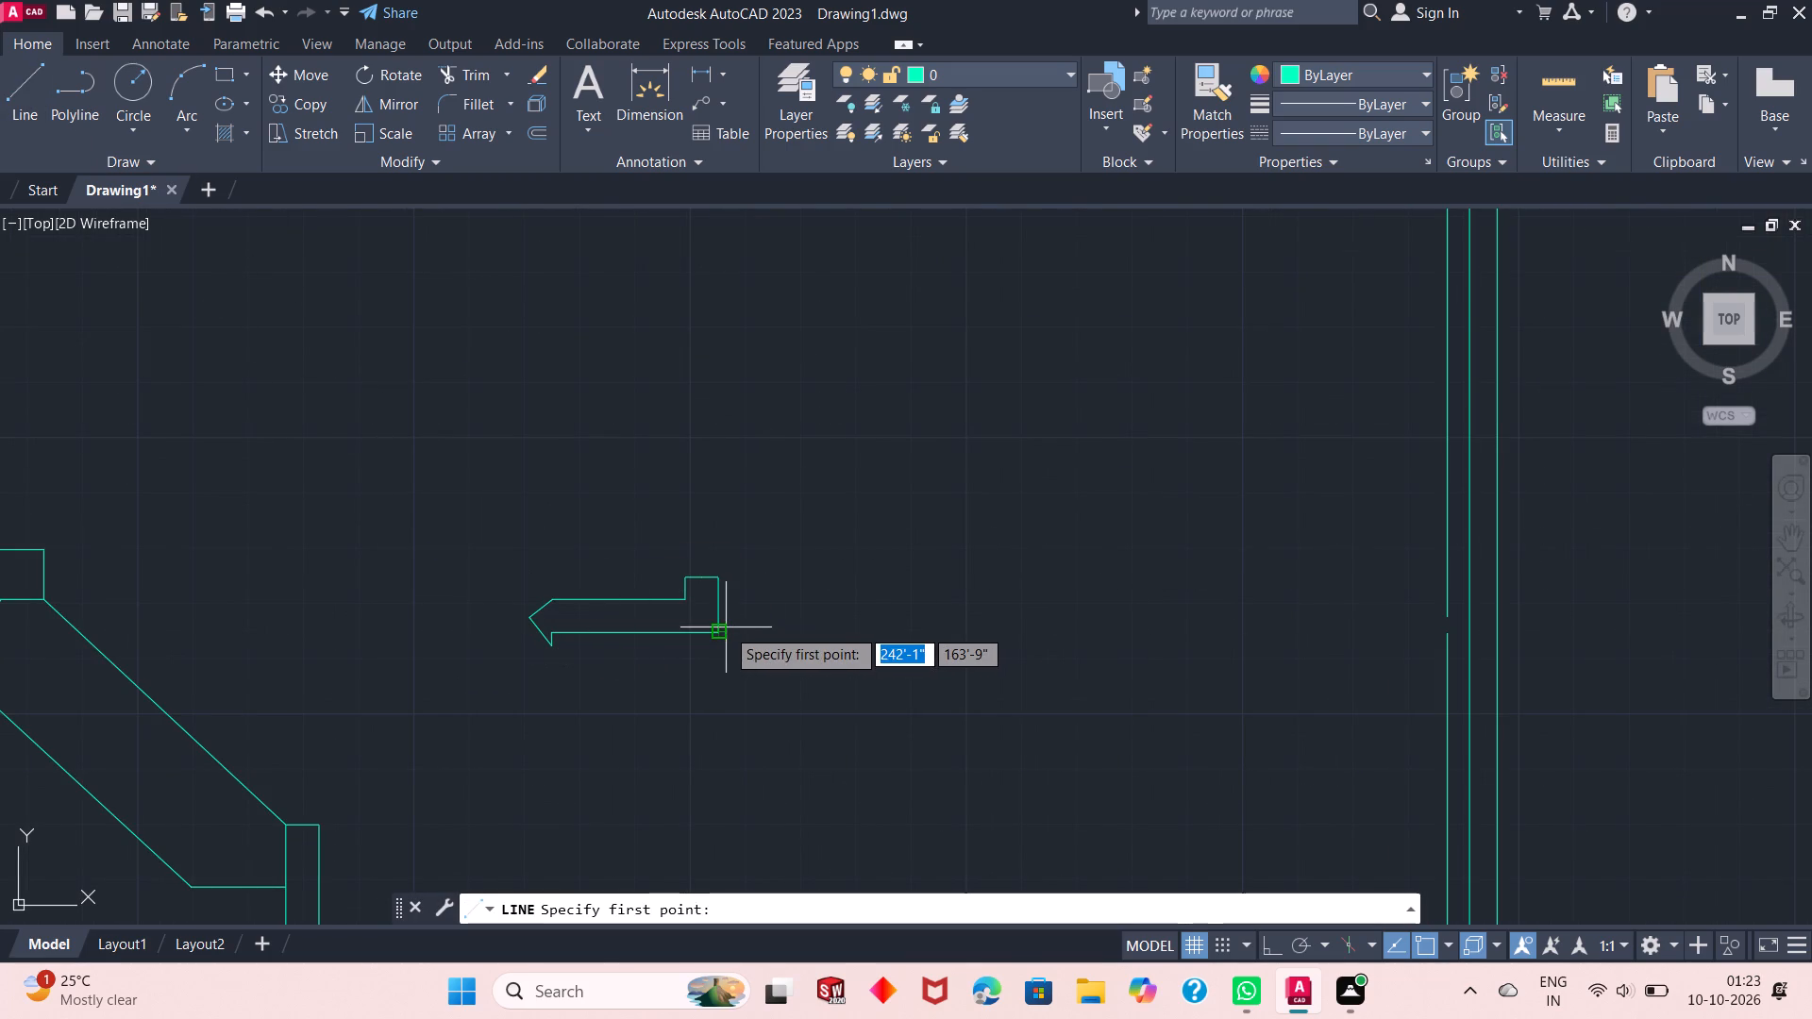
{"action": "left_click", "coordinate": [723, 627]}
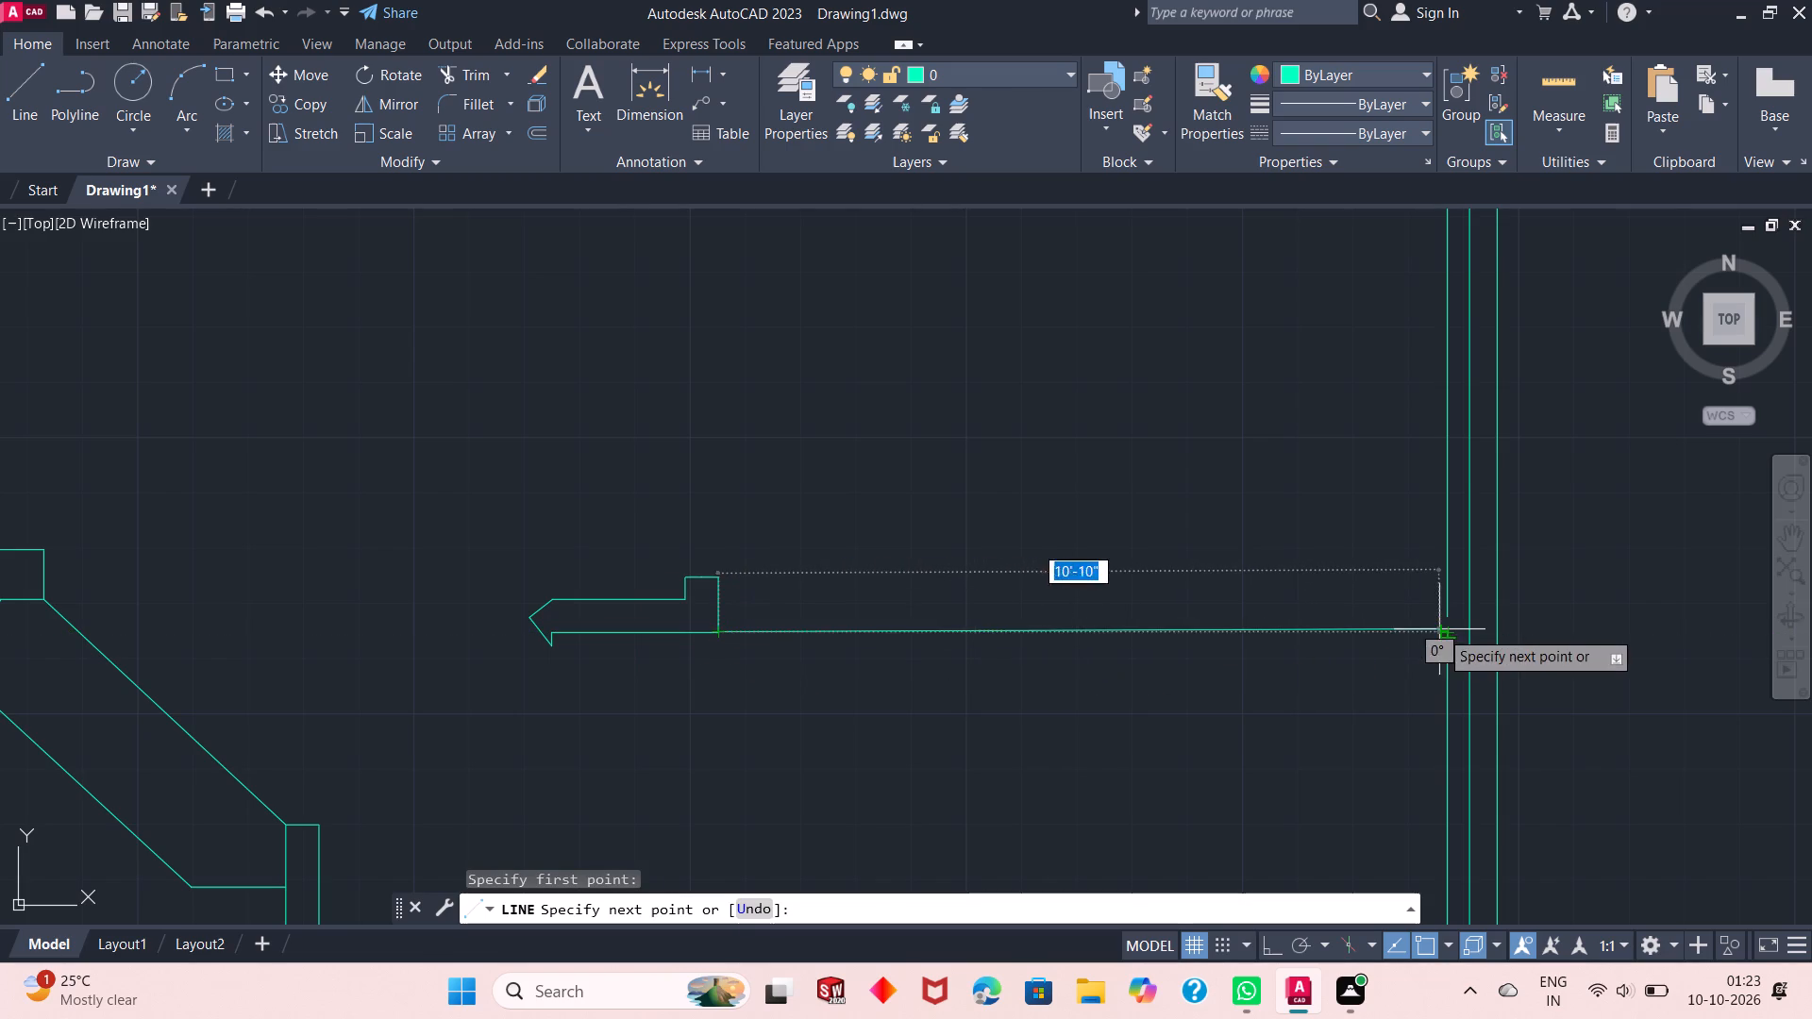
{"action": "left_click", "coordinate": [1450, 636]}
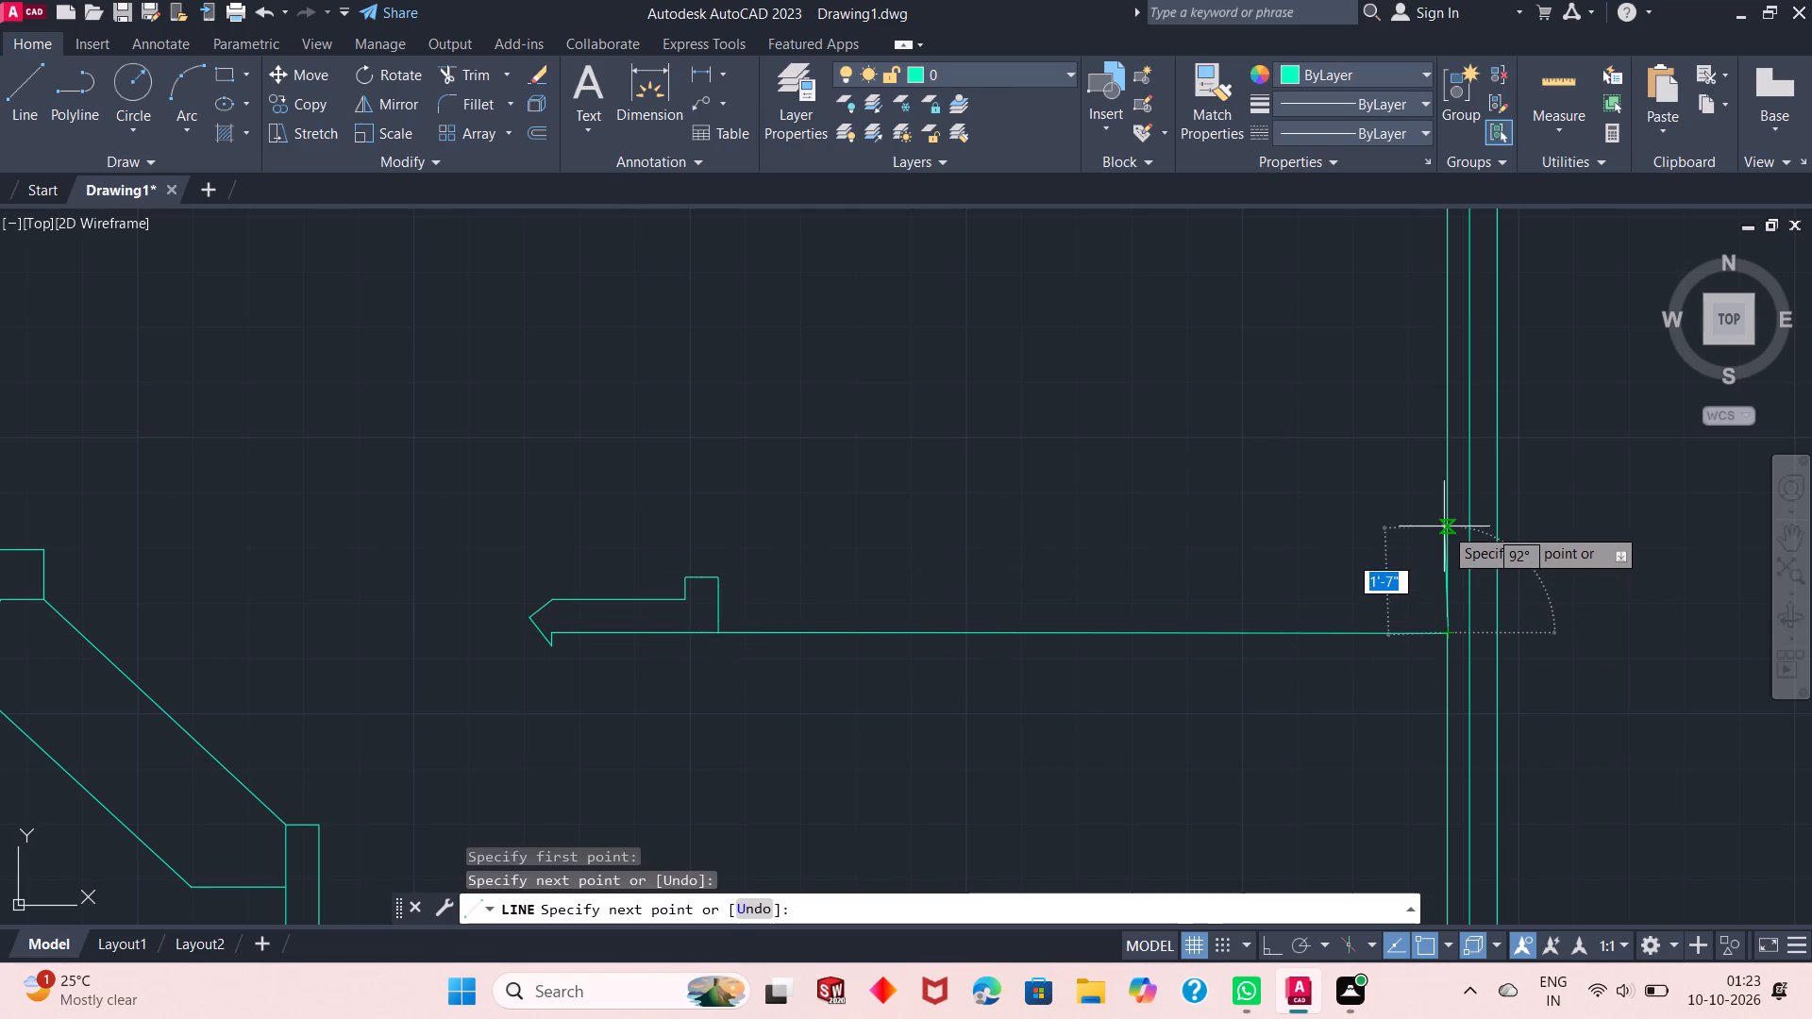
{"action": "key", "text": "F8"}
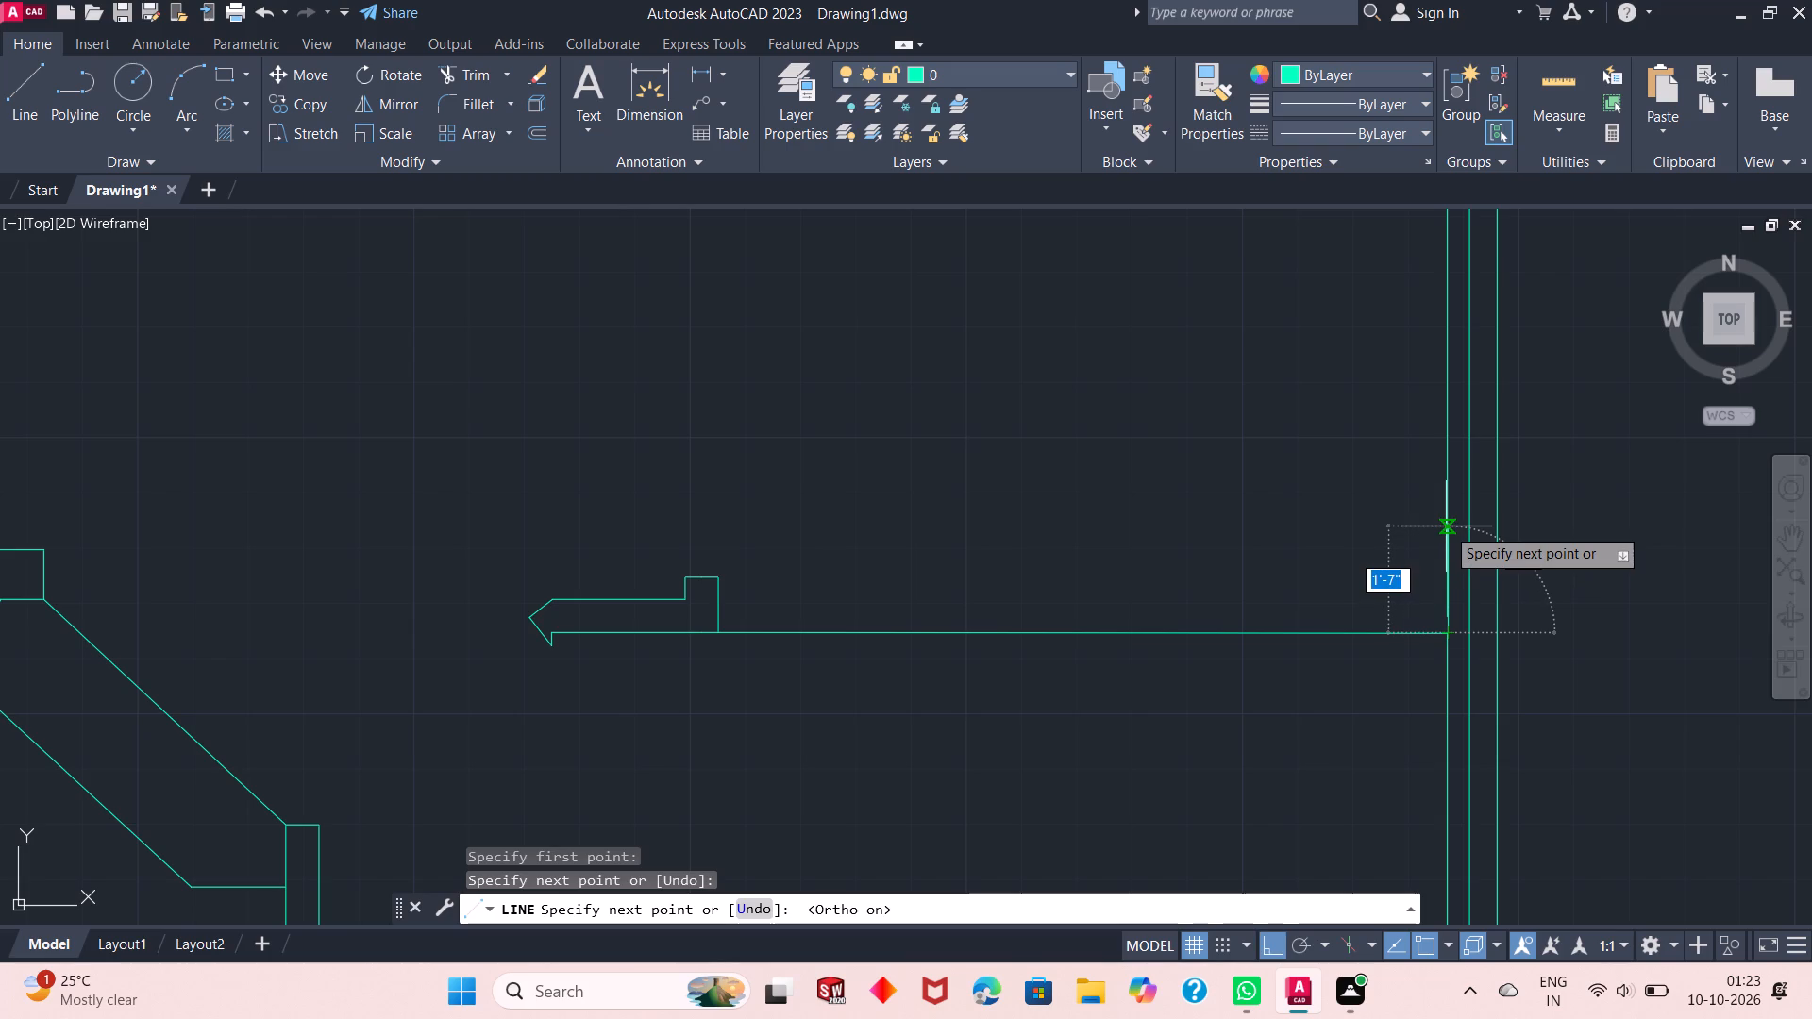
Draw a rectangular wall stub 9" high on the inner face of the east wall, ending on the long horizontal guide line.
{"action": "key", "text": "9"}
{"action": "key", "text": "shift+quotedbl"}
{"action": "key", "text": "Return"}
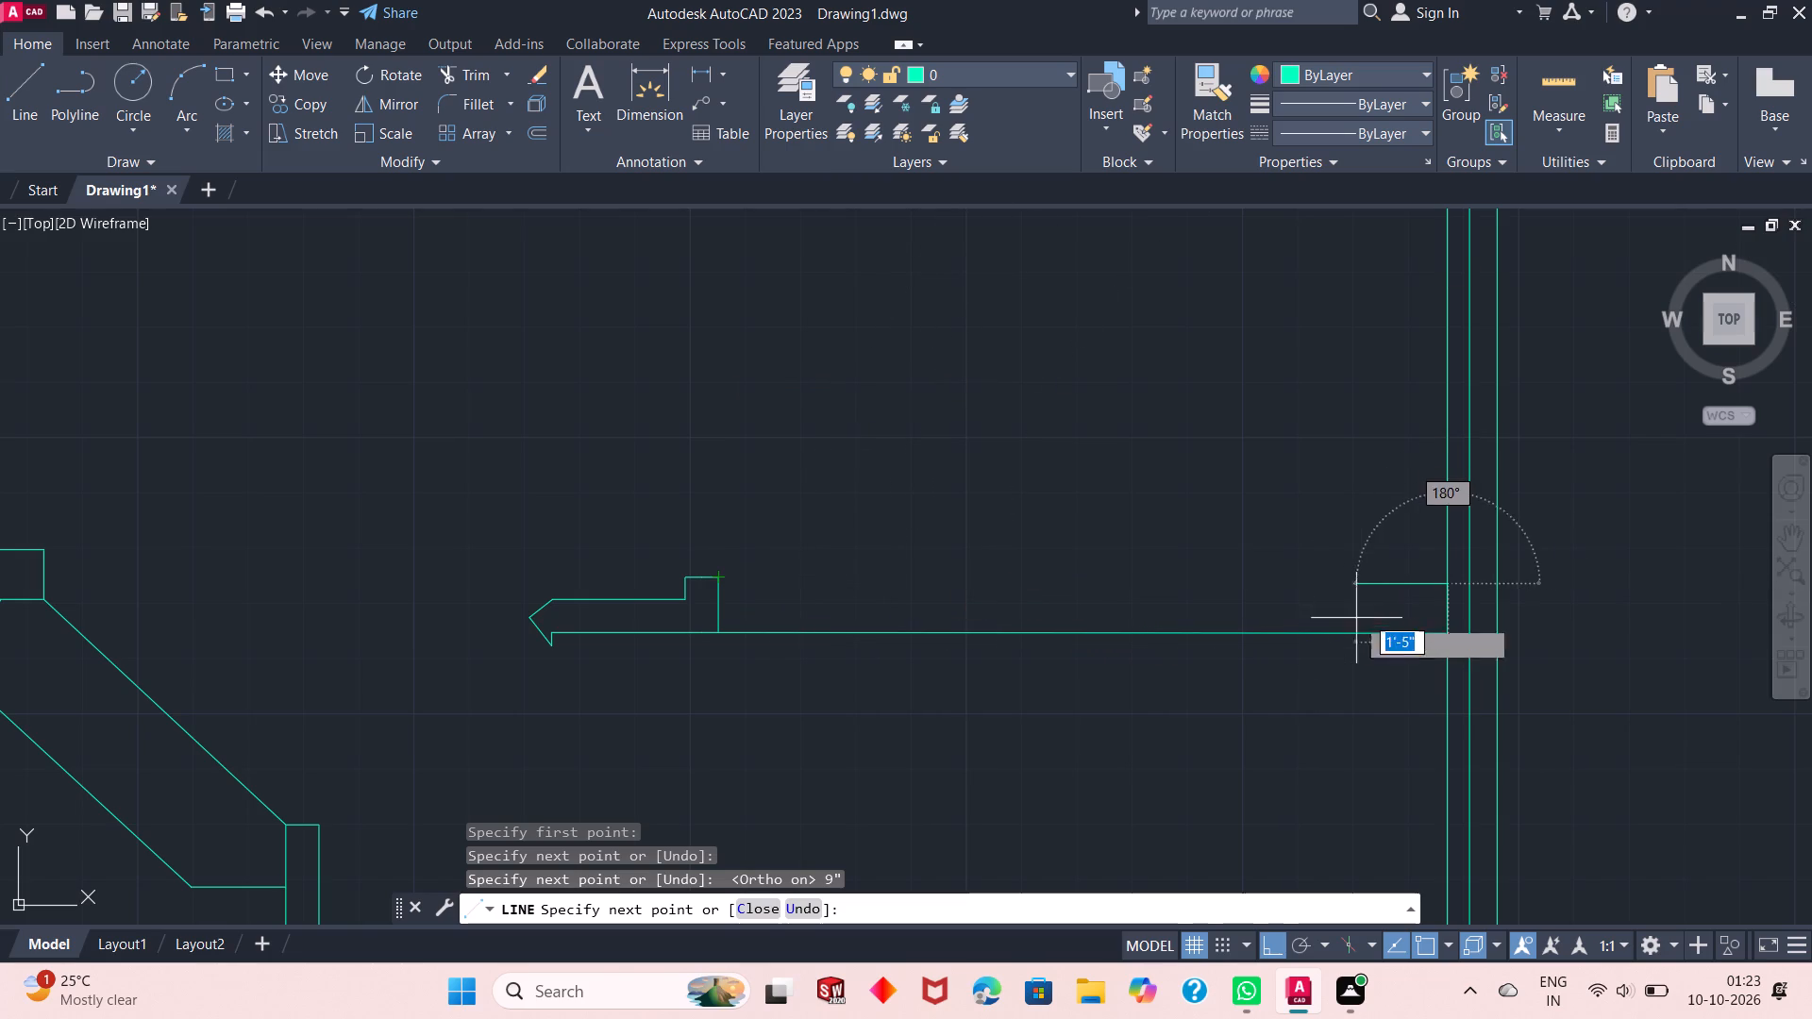
{"action": "left_click", "coordinate": [1402, 581]}
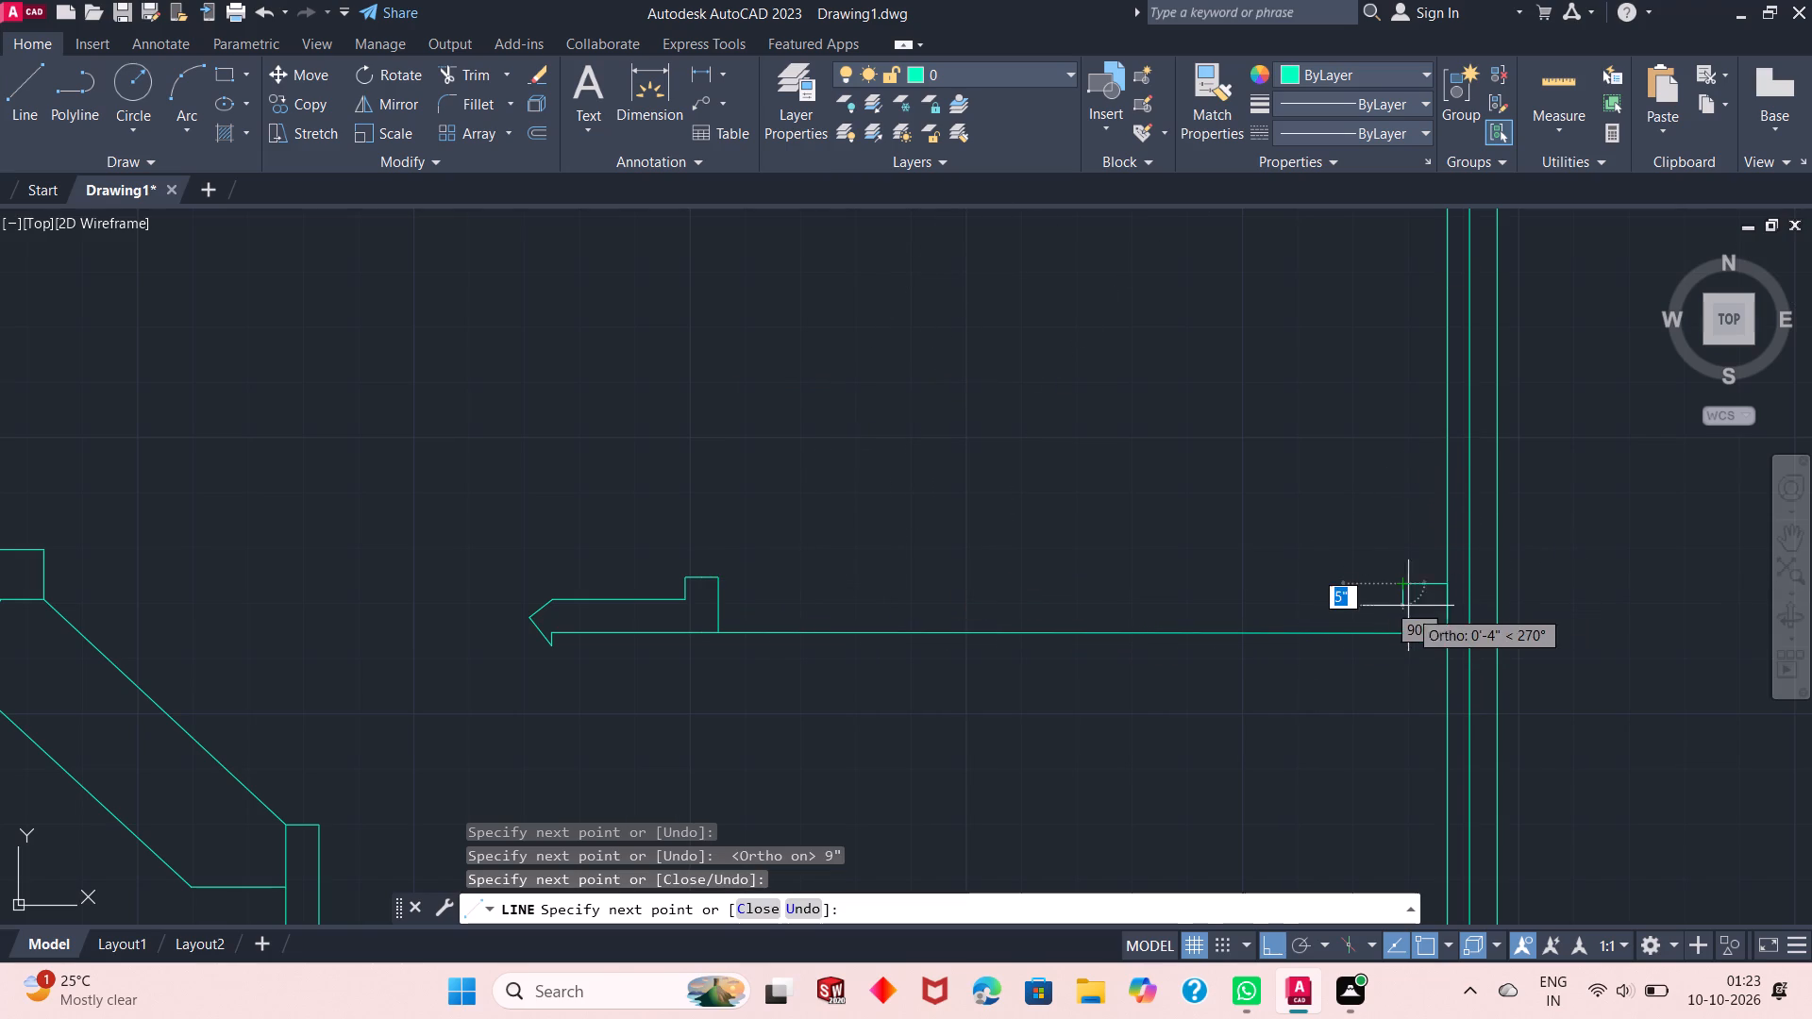
{"action": "left_click", "coordinate": [1411, 635]}
{"action": "right_click", "coordinate": [1411, 653]}
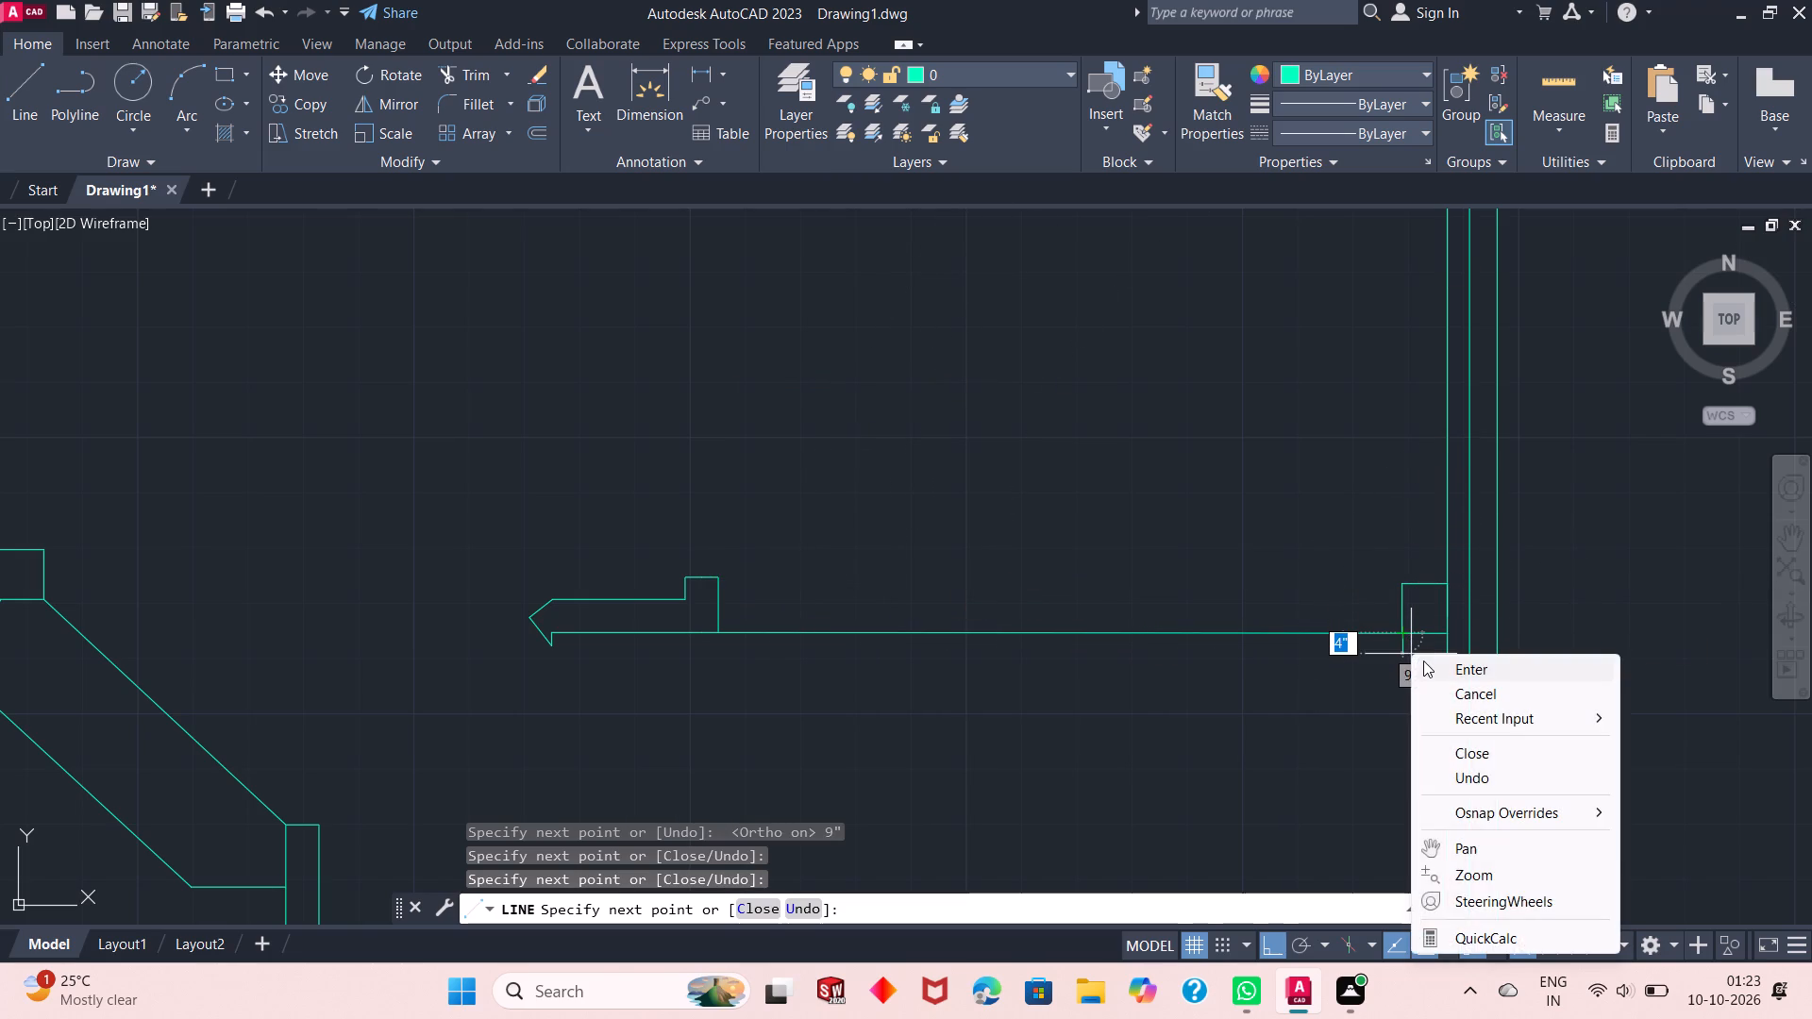
{"action": "left_click", "coordinate": [1427, 662]}
Trim away the long guide line west of the 9" stub and the wall-face segment enclosed by the stub.
{"action": "right_click", "coordinate": [1252, 516]}
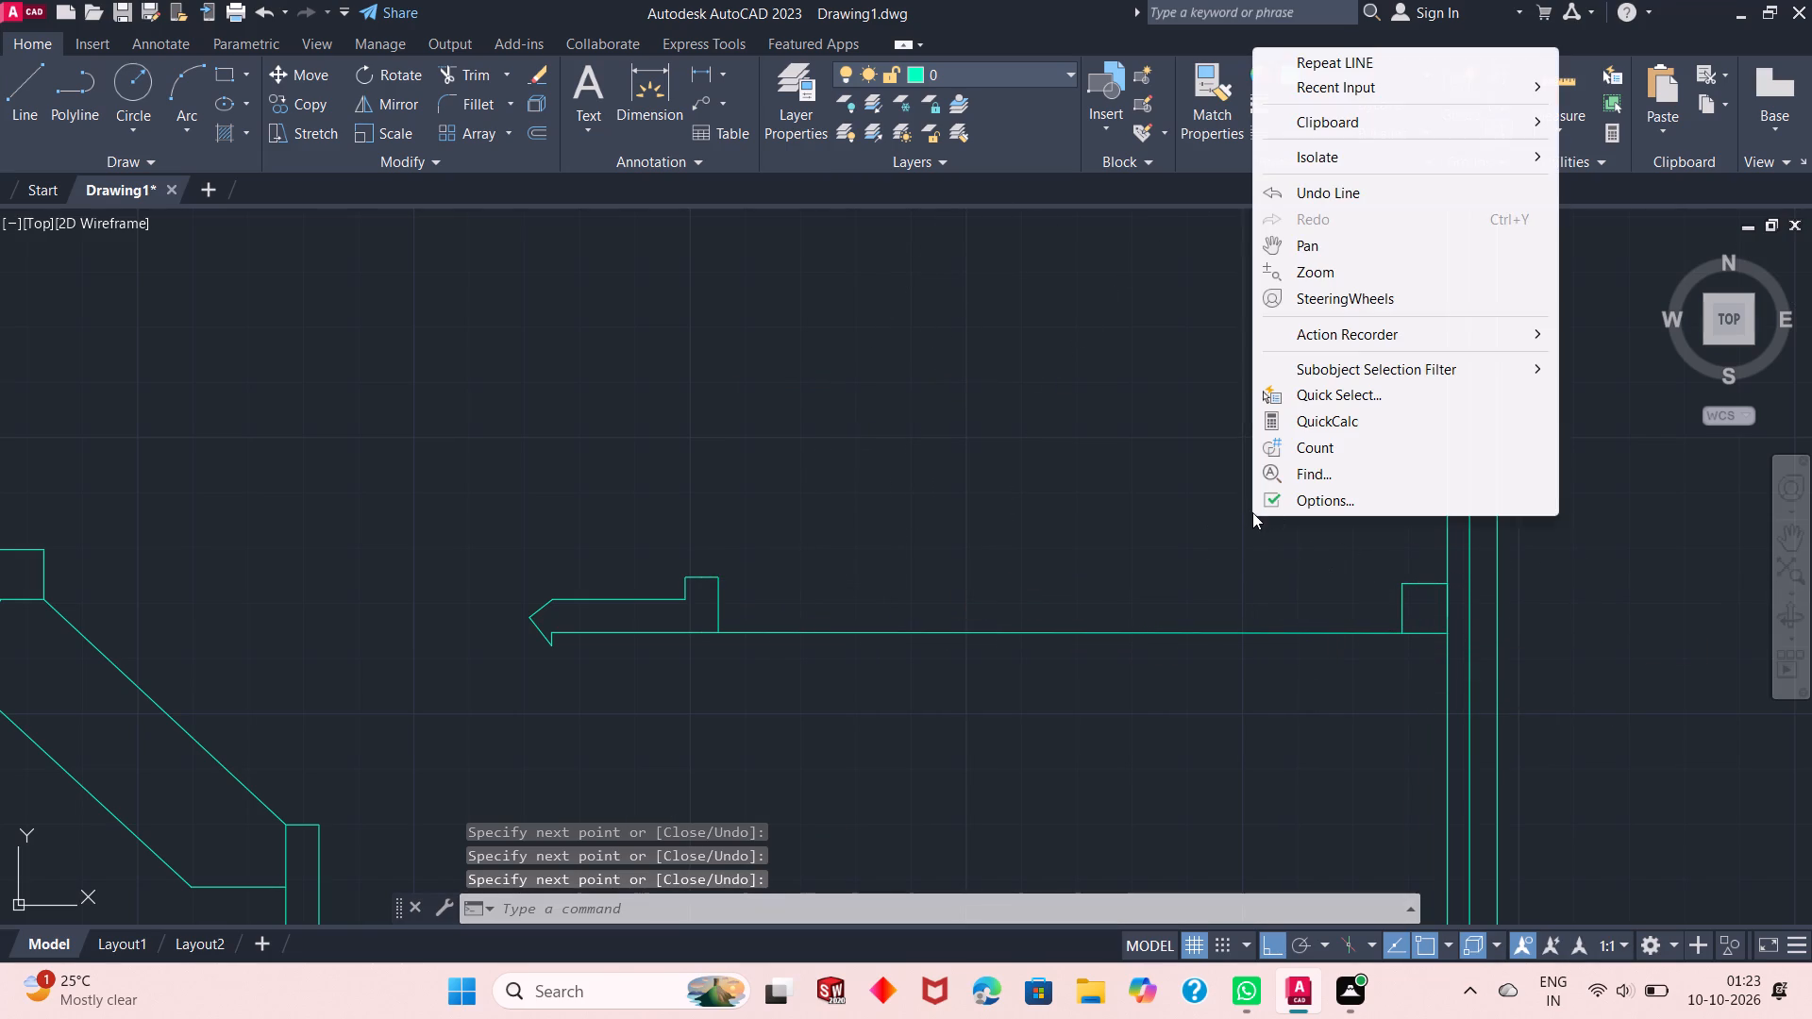
{"action": "left_click", "coordinate": [1411, 88]}
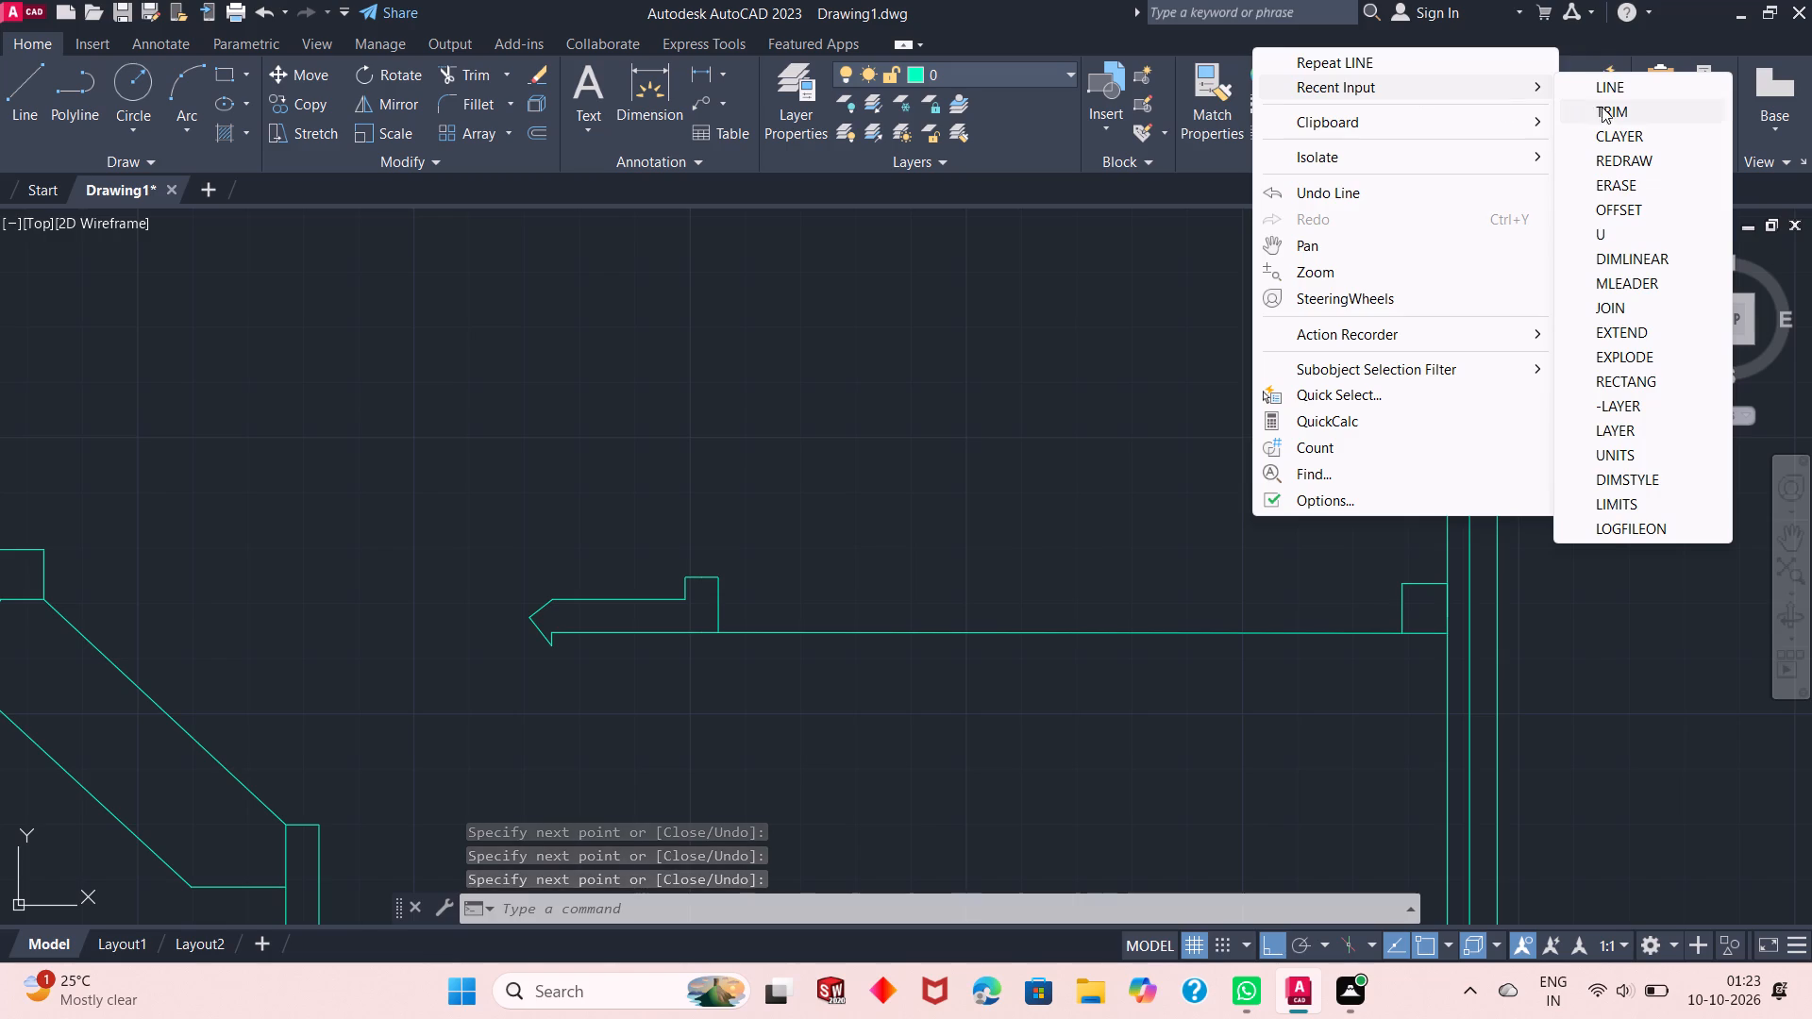
{"action": "left_click", "coordinate": [1602, 107]}
{"action": "left_click", "coordinate": [1352, 621]}
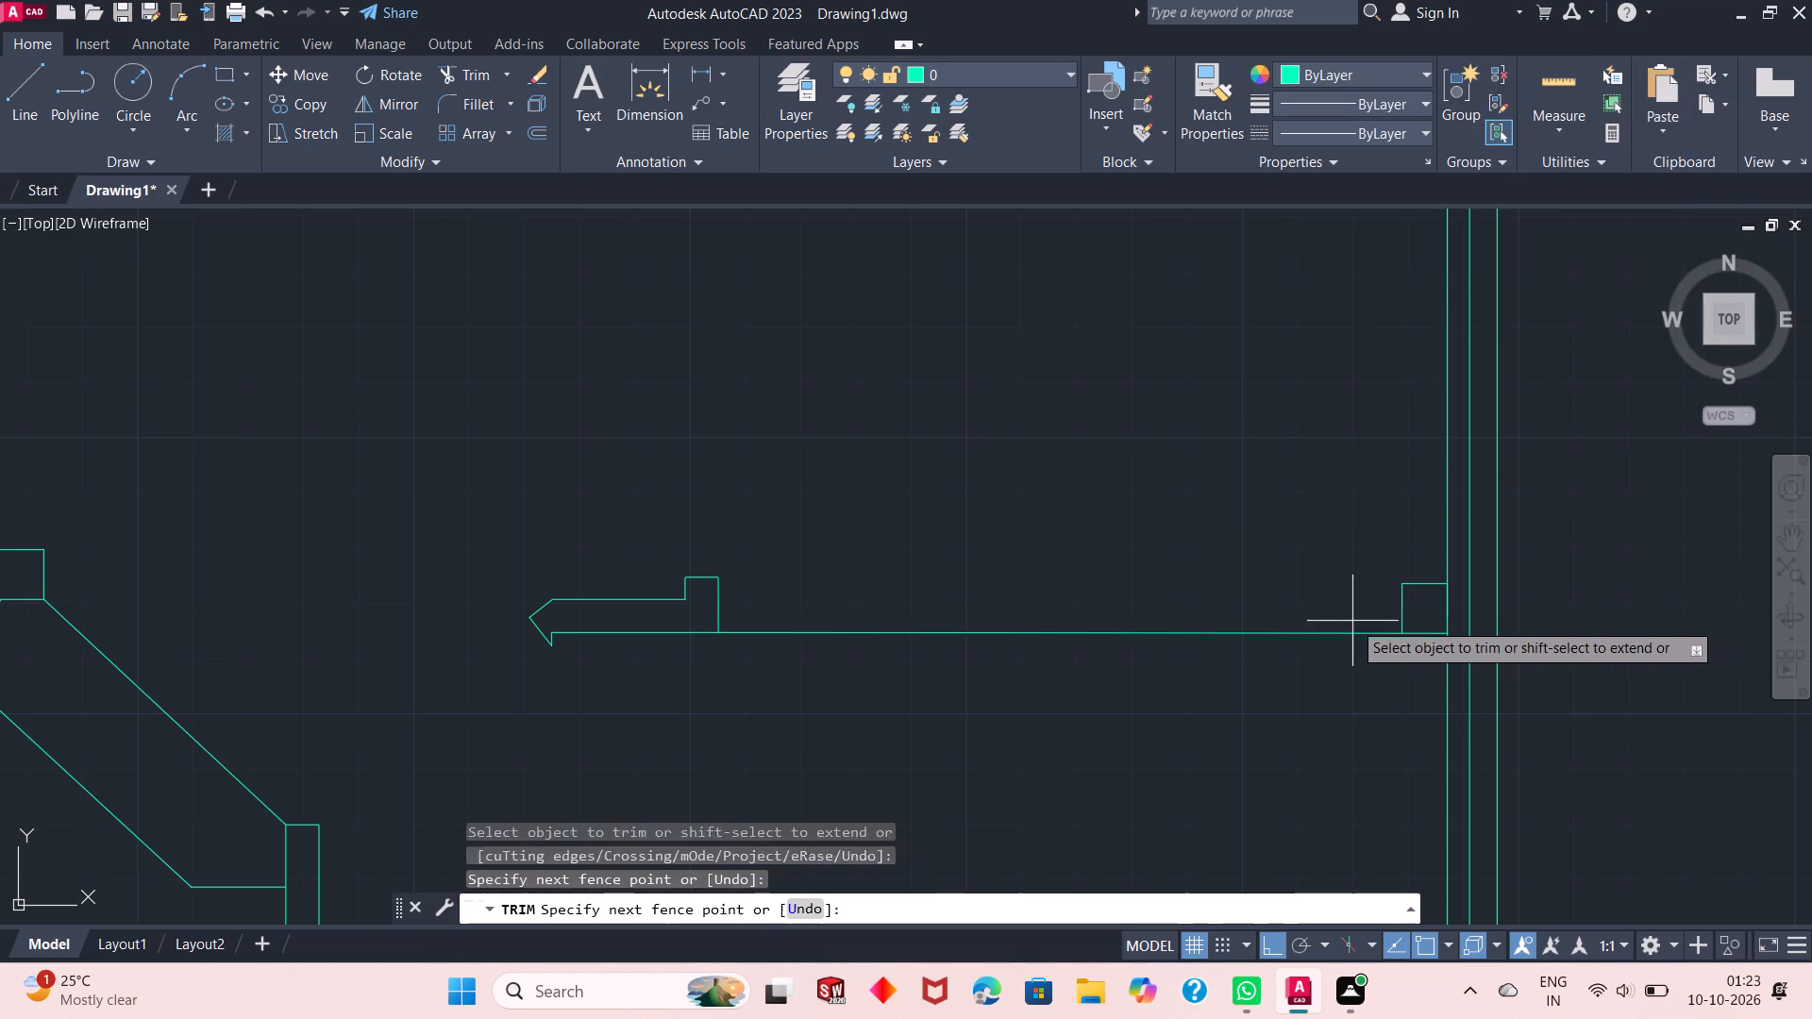
{"action": "left_click", "coordinate": [1317, 645]}
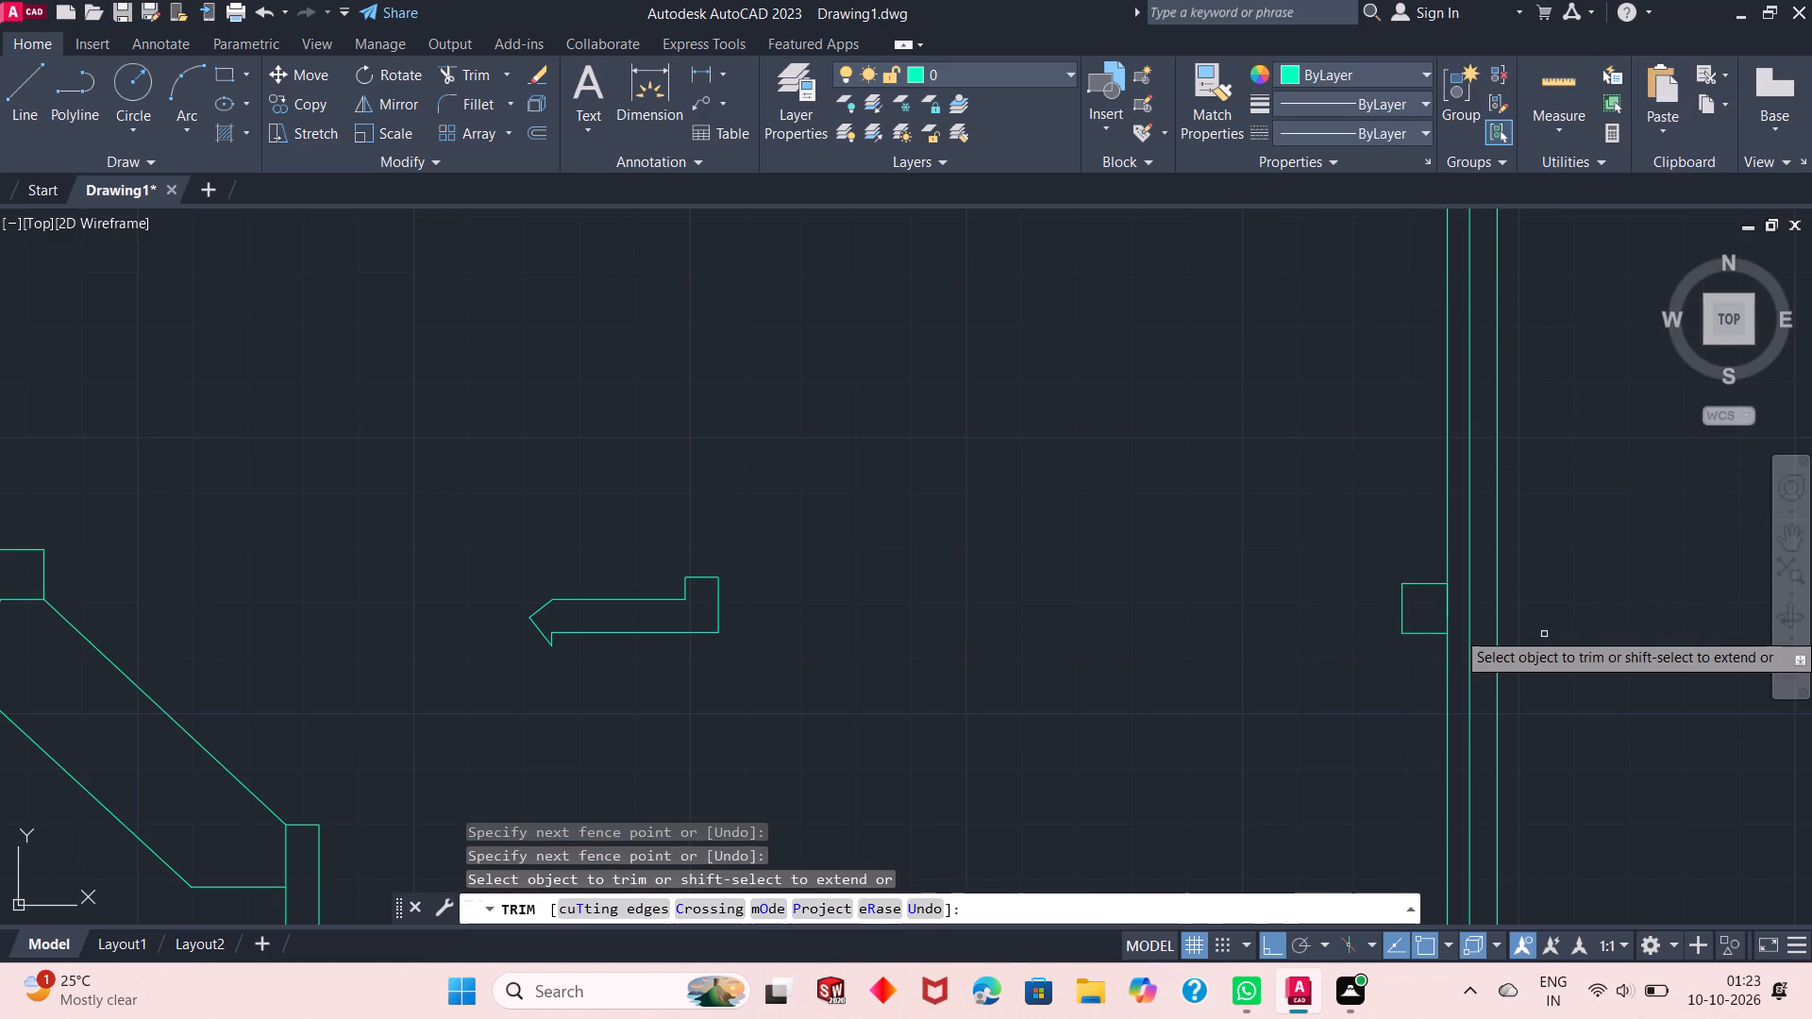
{"action": "left_click", "coordinate": [1448, 613]}
{"action": "left_click", "coordinate": [1450, 614]}
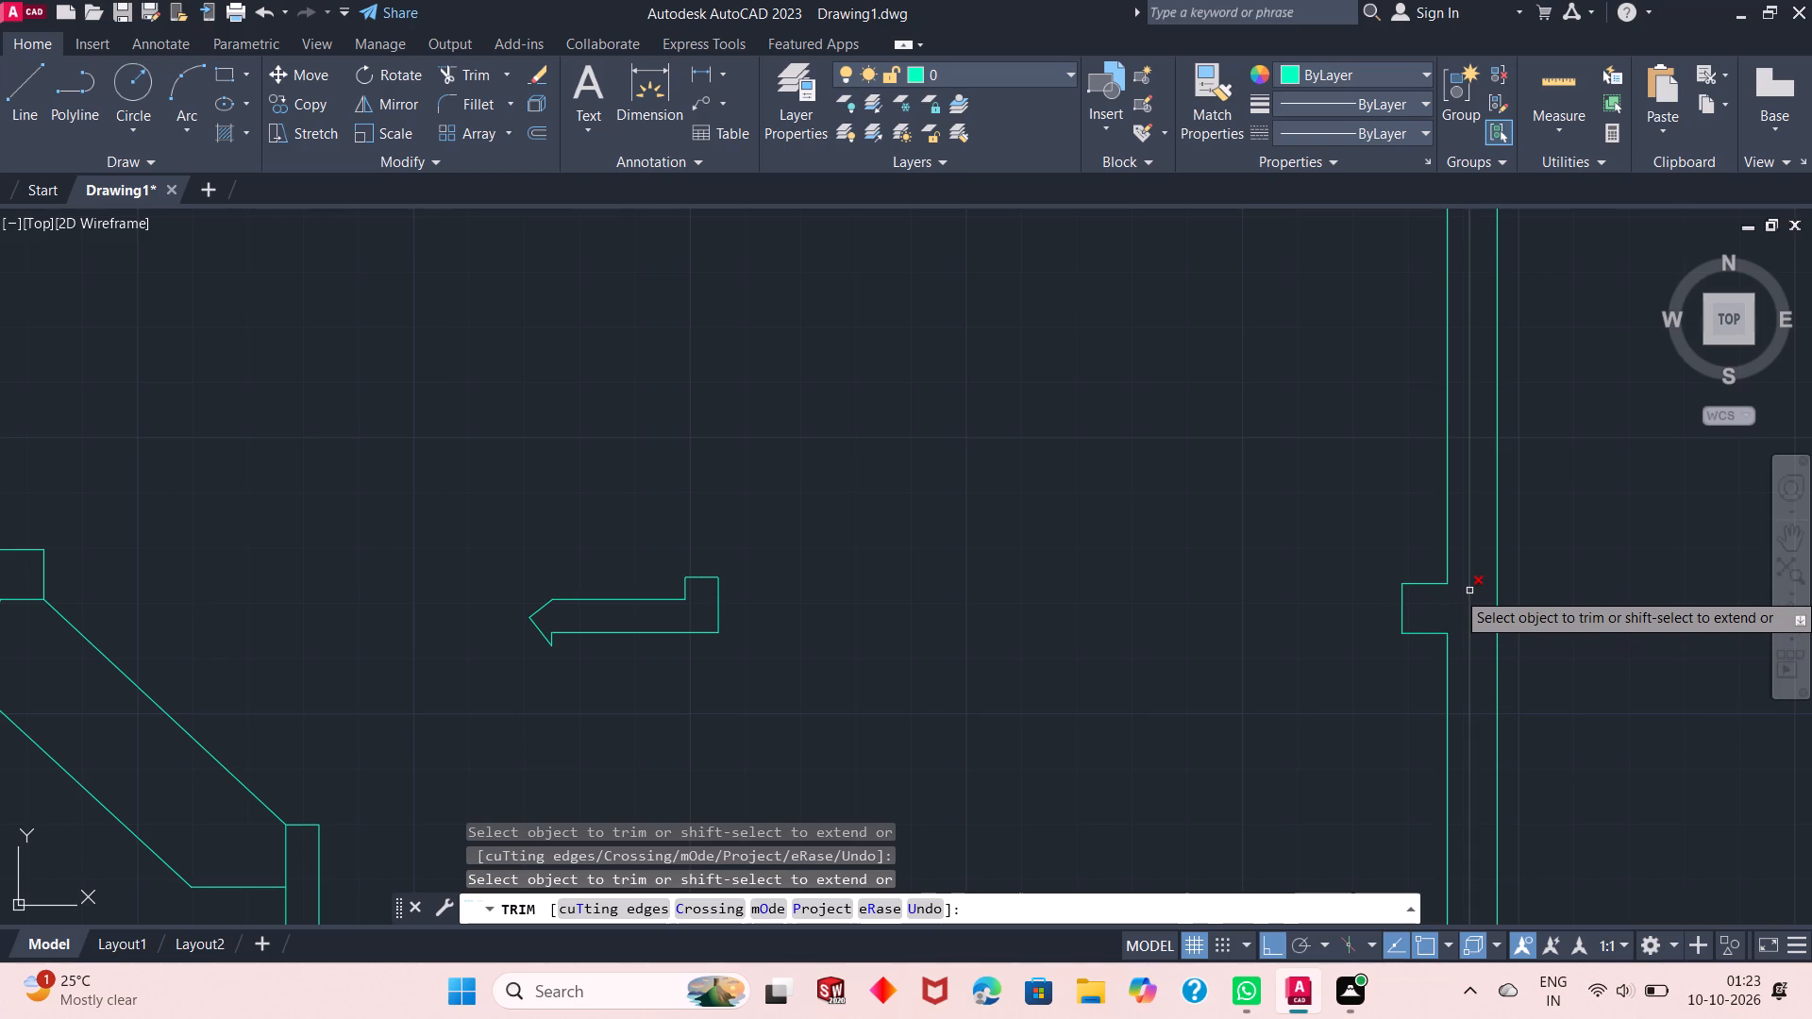
{"action": "scroll", "coordinate": [1469, 591], "scroll_direction": "down", "scroll_amount": 4}
{"action": "scroll", "coordinate": [1469, 591], "scroll_direction": "up", "scroll_amount": 2}
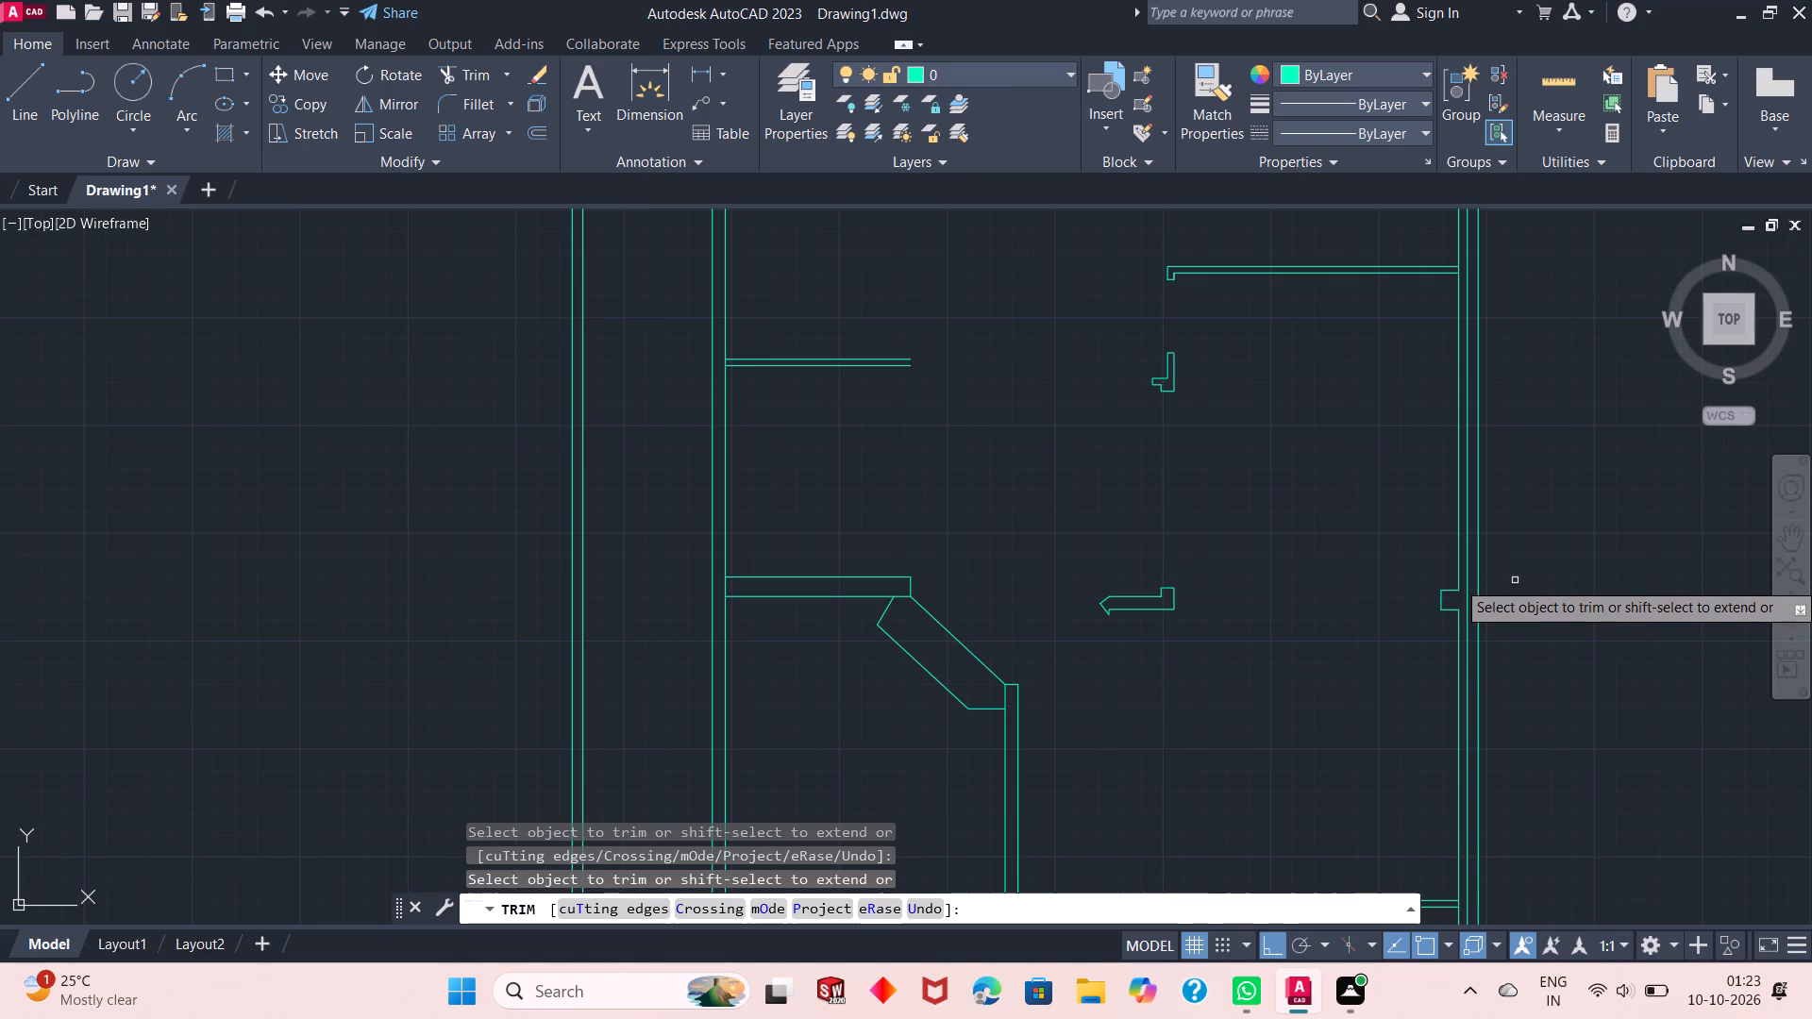
{"action": "scroll", "coordinate": [1079, 607], "scroll_direction": "down", "scroll_amount": 2}
{"action": "scroll", "coordinate": [1146, 693], "scroll_direction": "up", "scroll_amount": 2}
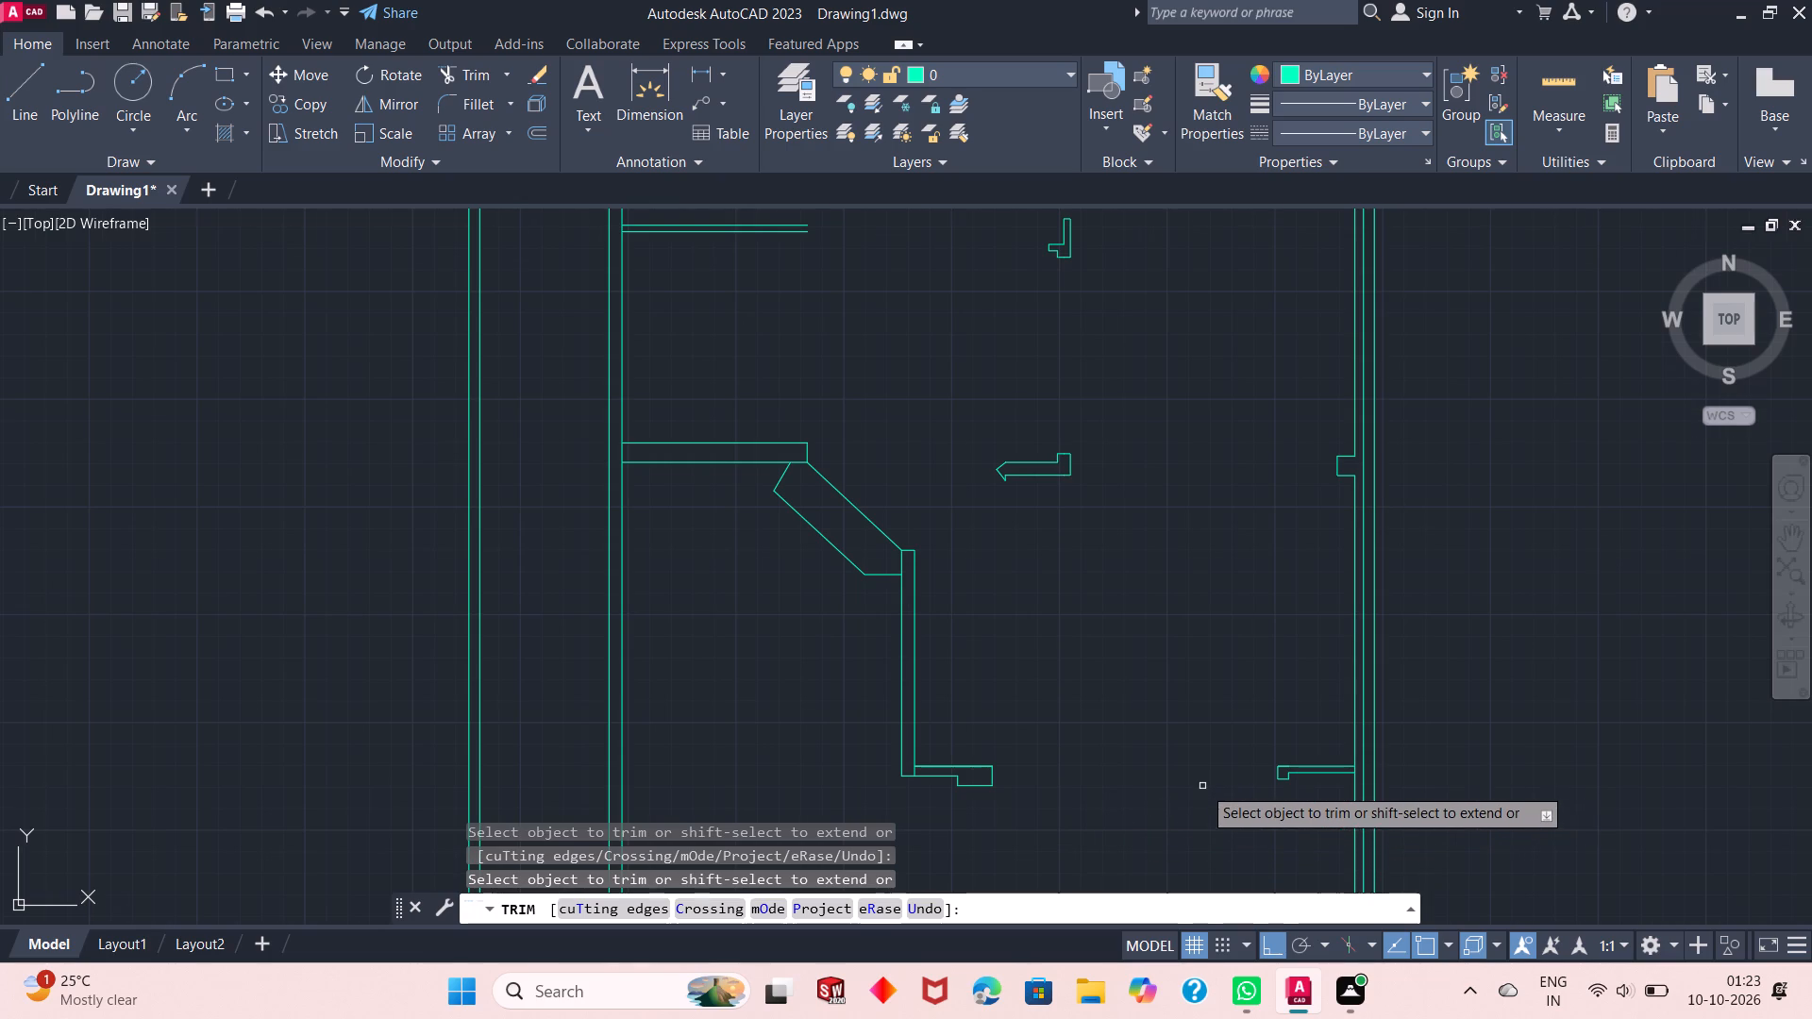
{"action": "scroll", "coordinate": [1202, 786], "scroll_direction": "down", "scroll_amount": 3}
{"action": "scroll", "coordinate": [1126, 632], "scroll_direction": "up", "scroll_amount": 2}
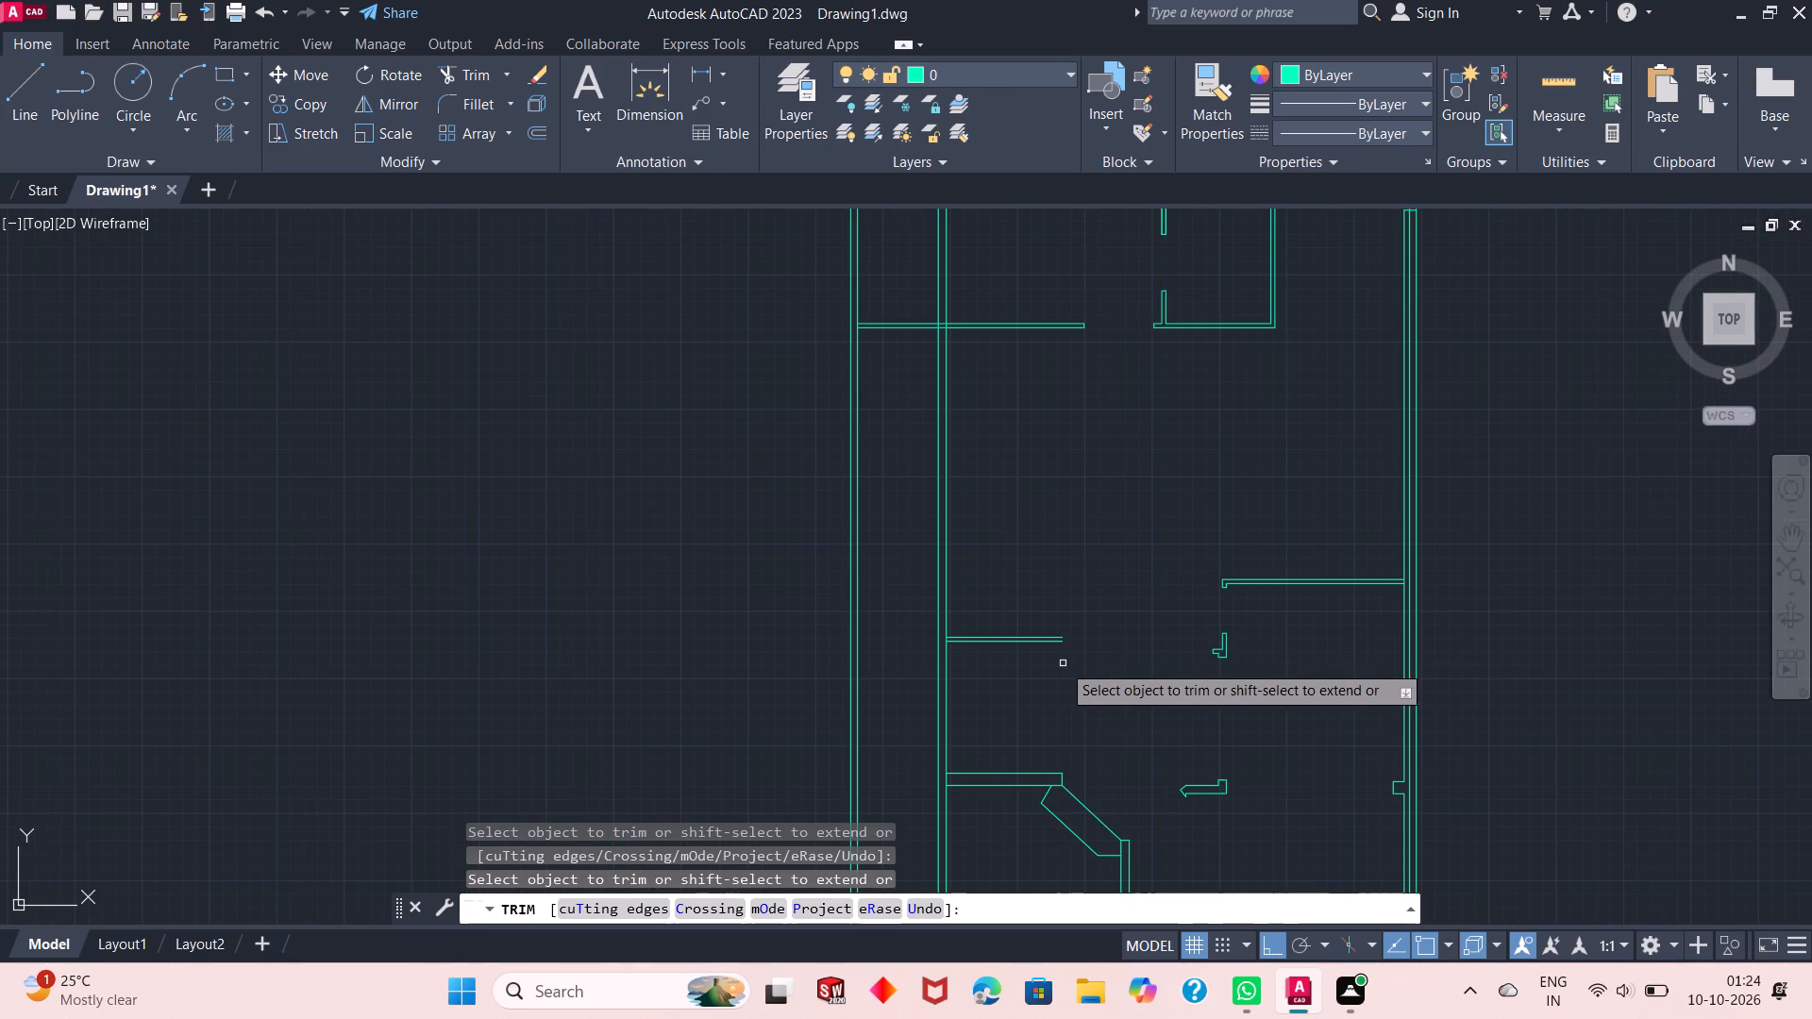
{"action": "scroll", "coordinate": [1022, 654], "scroll_direction": "up", "scroll_amount": 1}
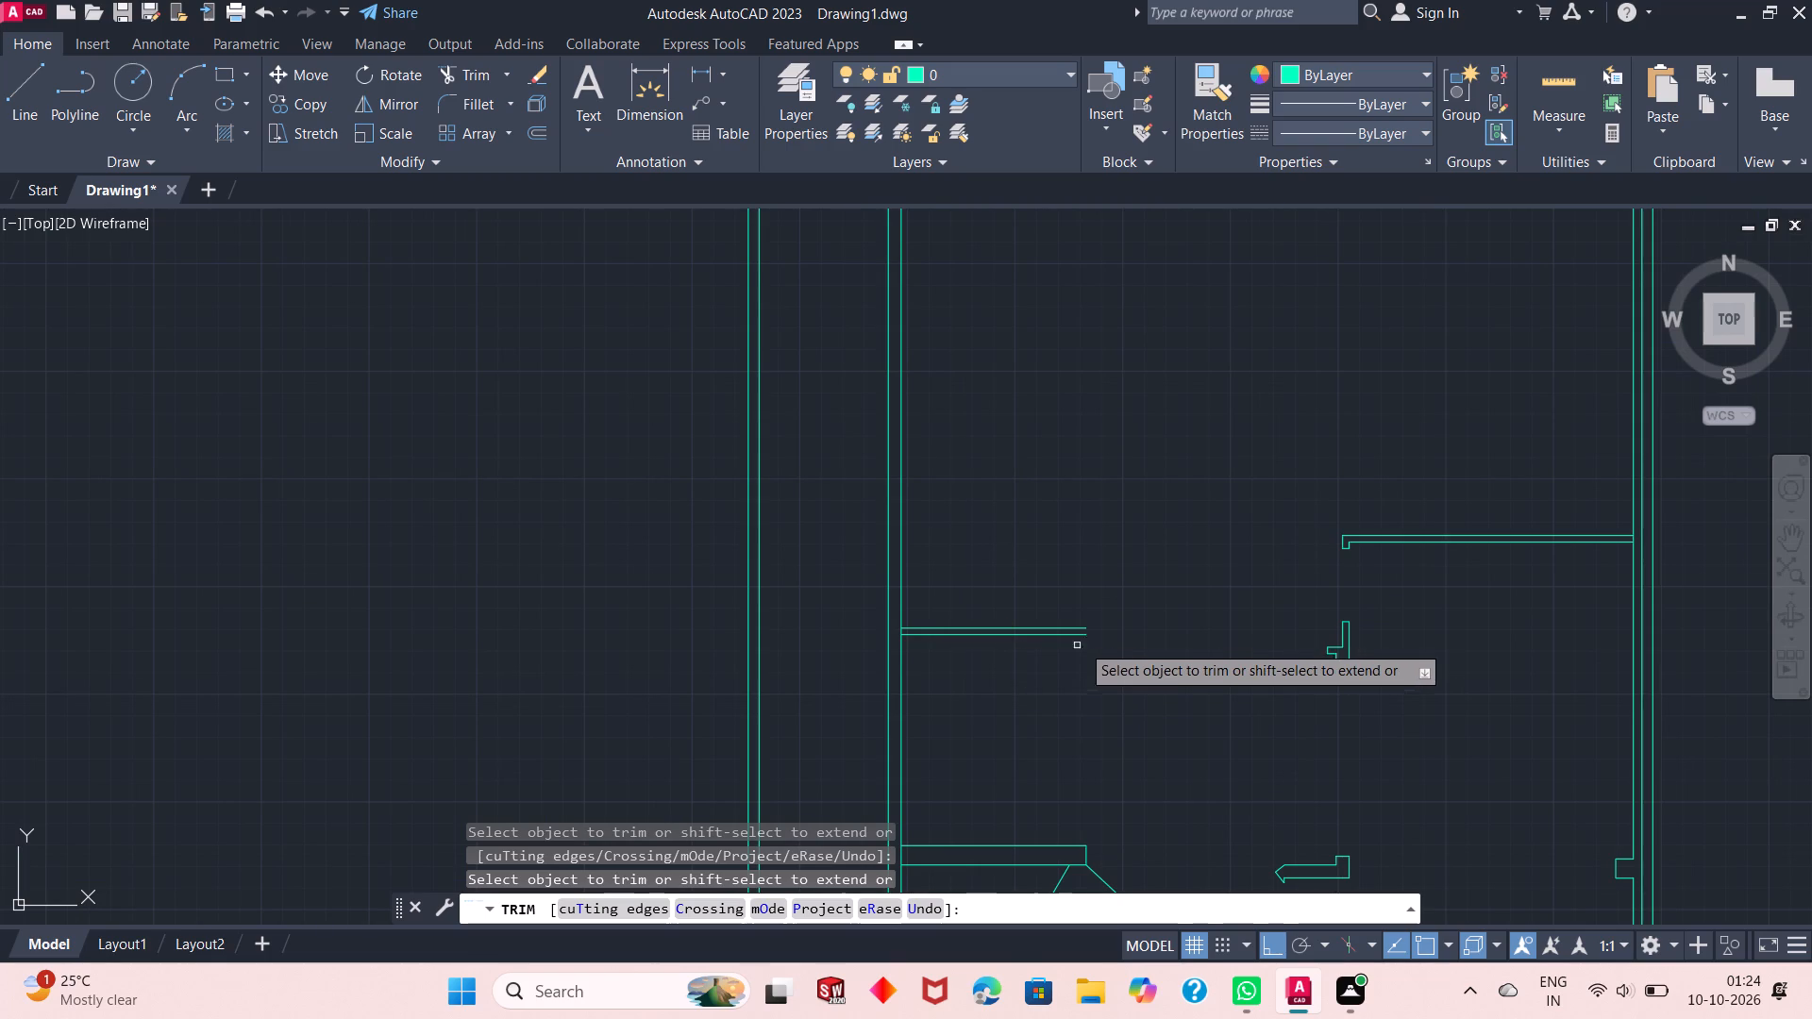
{"action": "right_click", "coordinate": [1123, 639]}
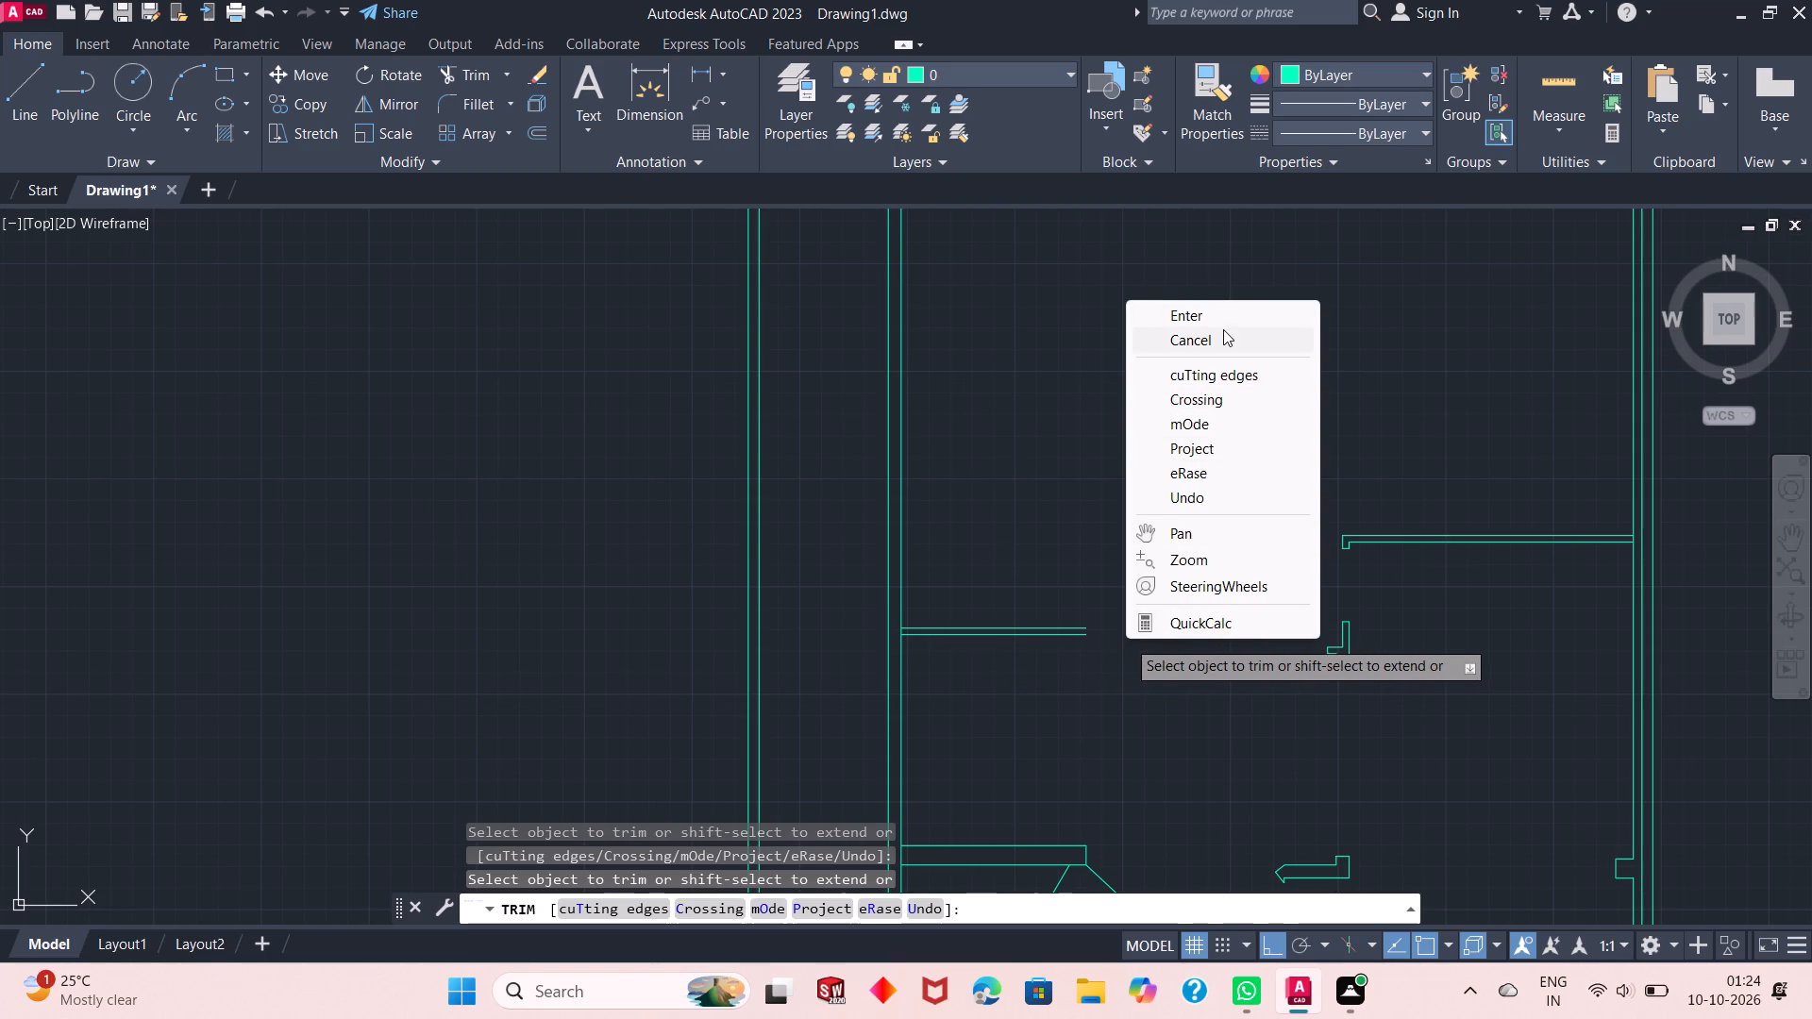
{"action": "left_click", "coordinate": [1230, 308]}
Extend the open-ended double-line partition east by about 5'-4" and cap it with a 3" end line, using connected lines.
{"action": "right_click", "coordinate": [1132, 533]}
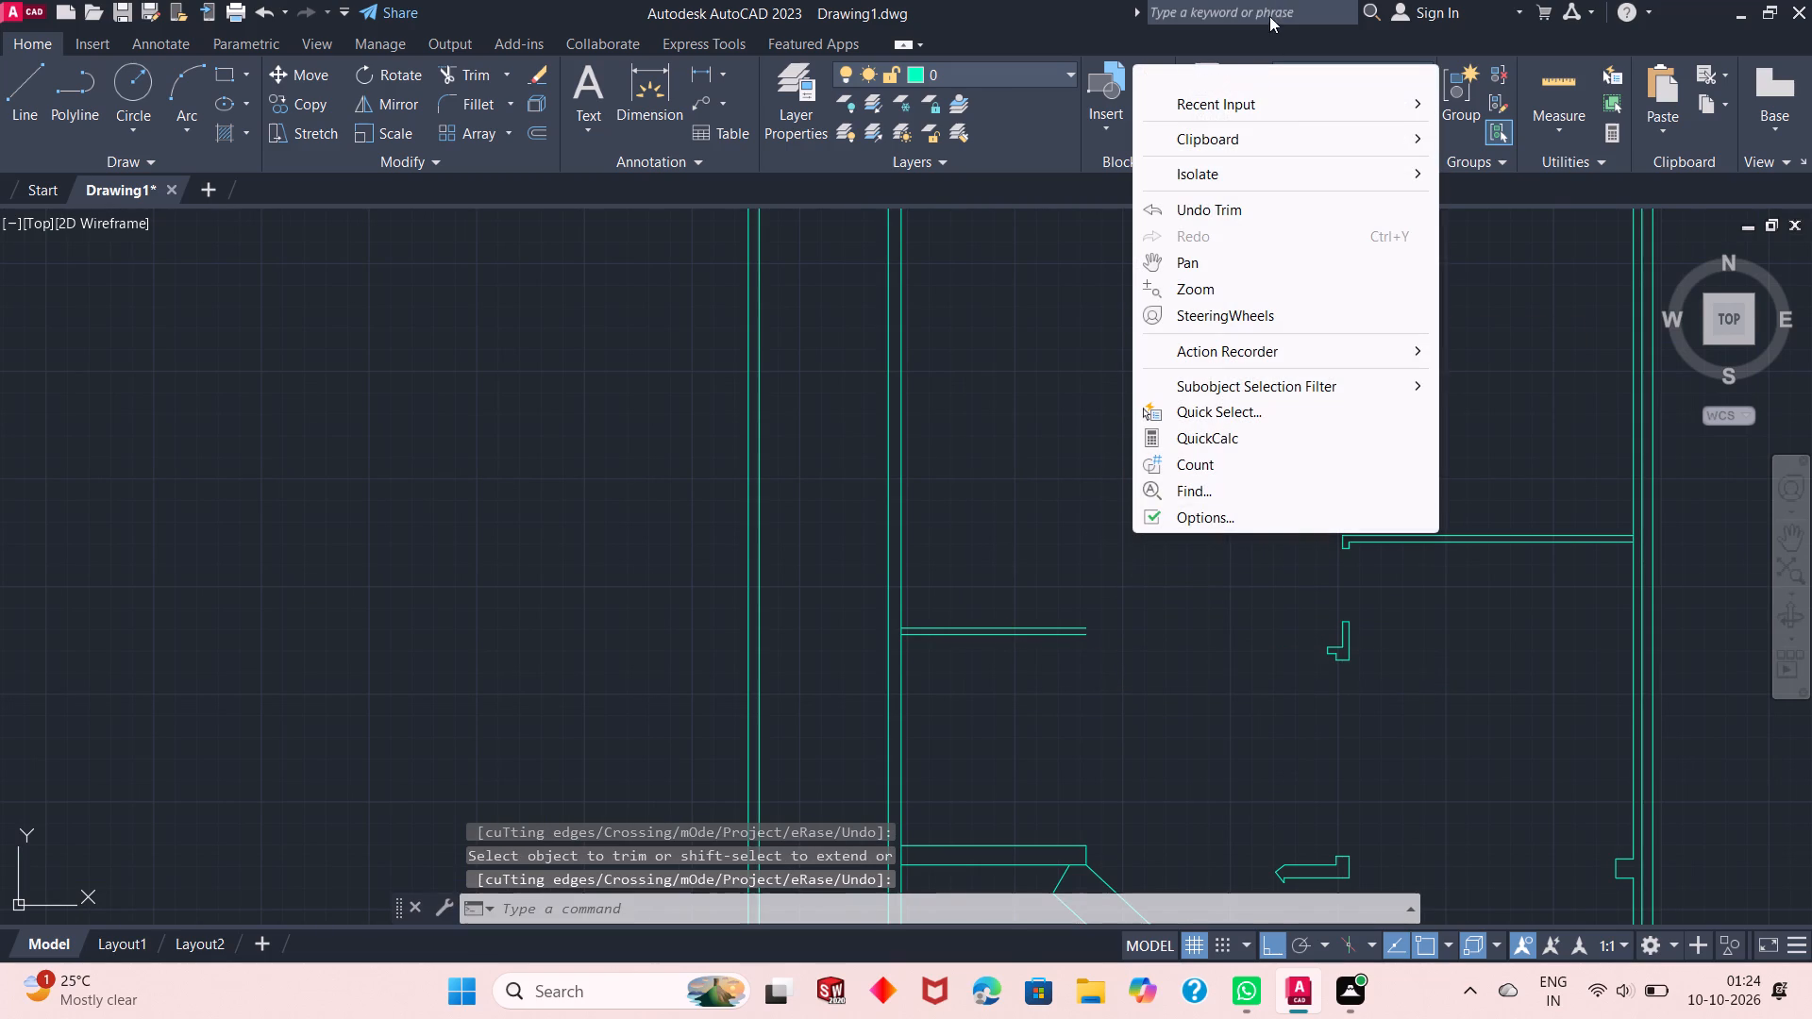
{"action": "left_click", "coordinate": [1271, 110]}
{"action": "left_click", "coordinate": [1468, 133]}
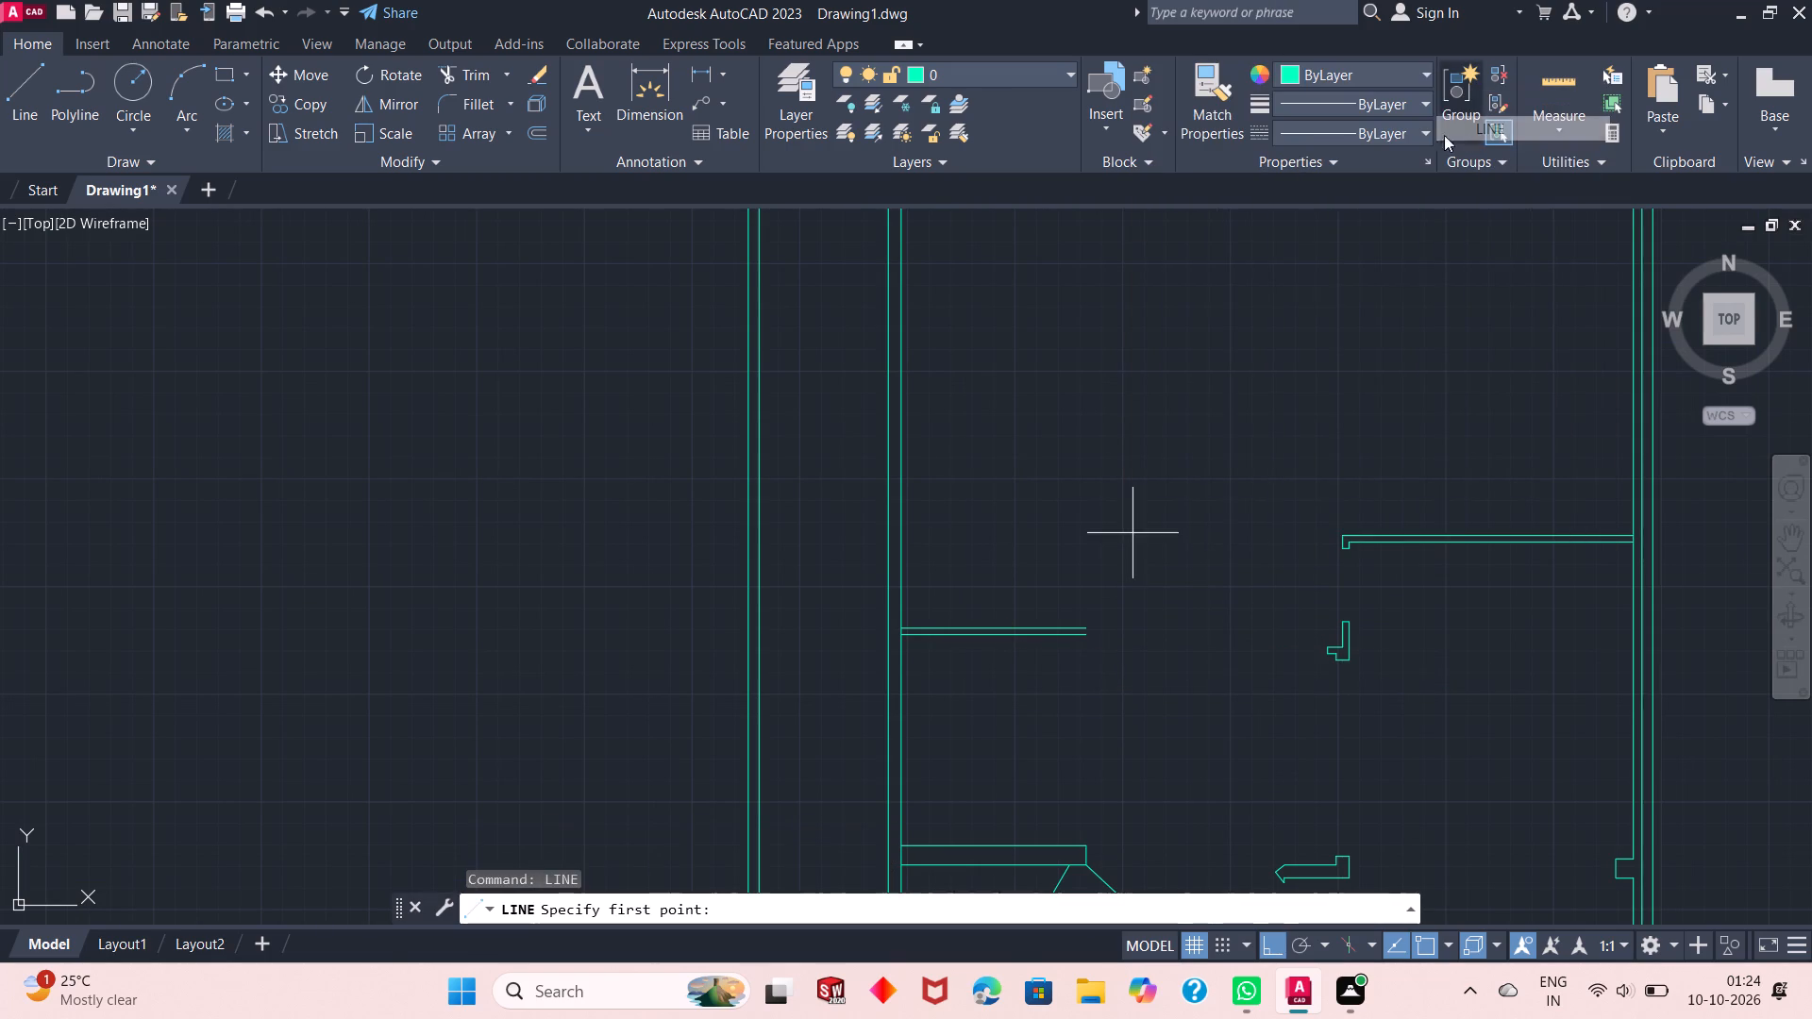
{"action": "scroll", "coordinate": [1120, 618], "scroll_direction": "up", "scroll_amount": 3}
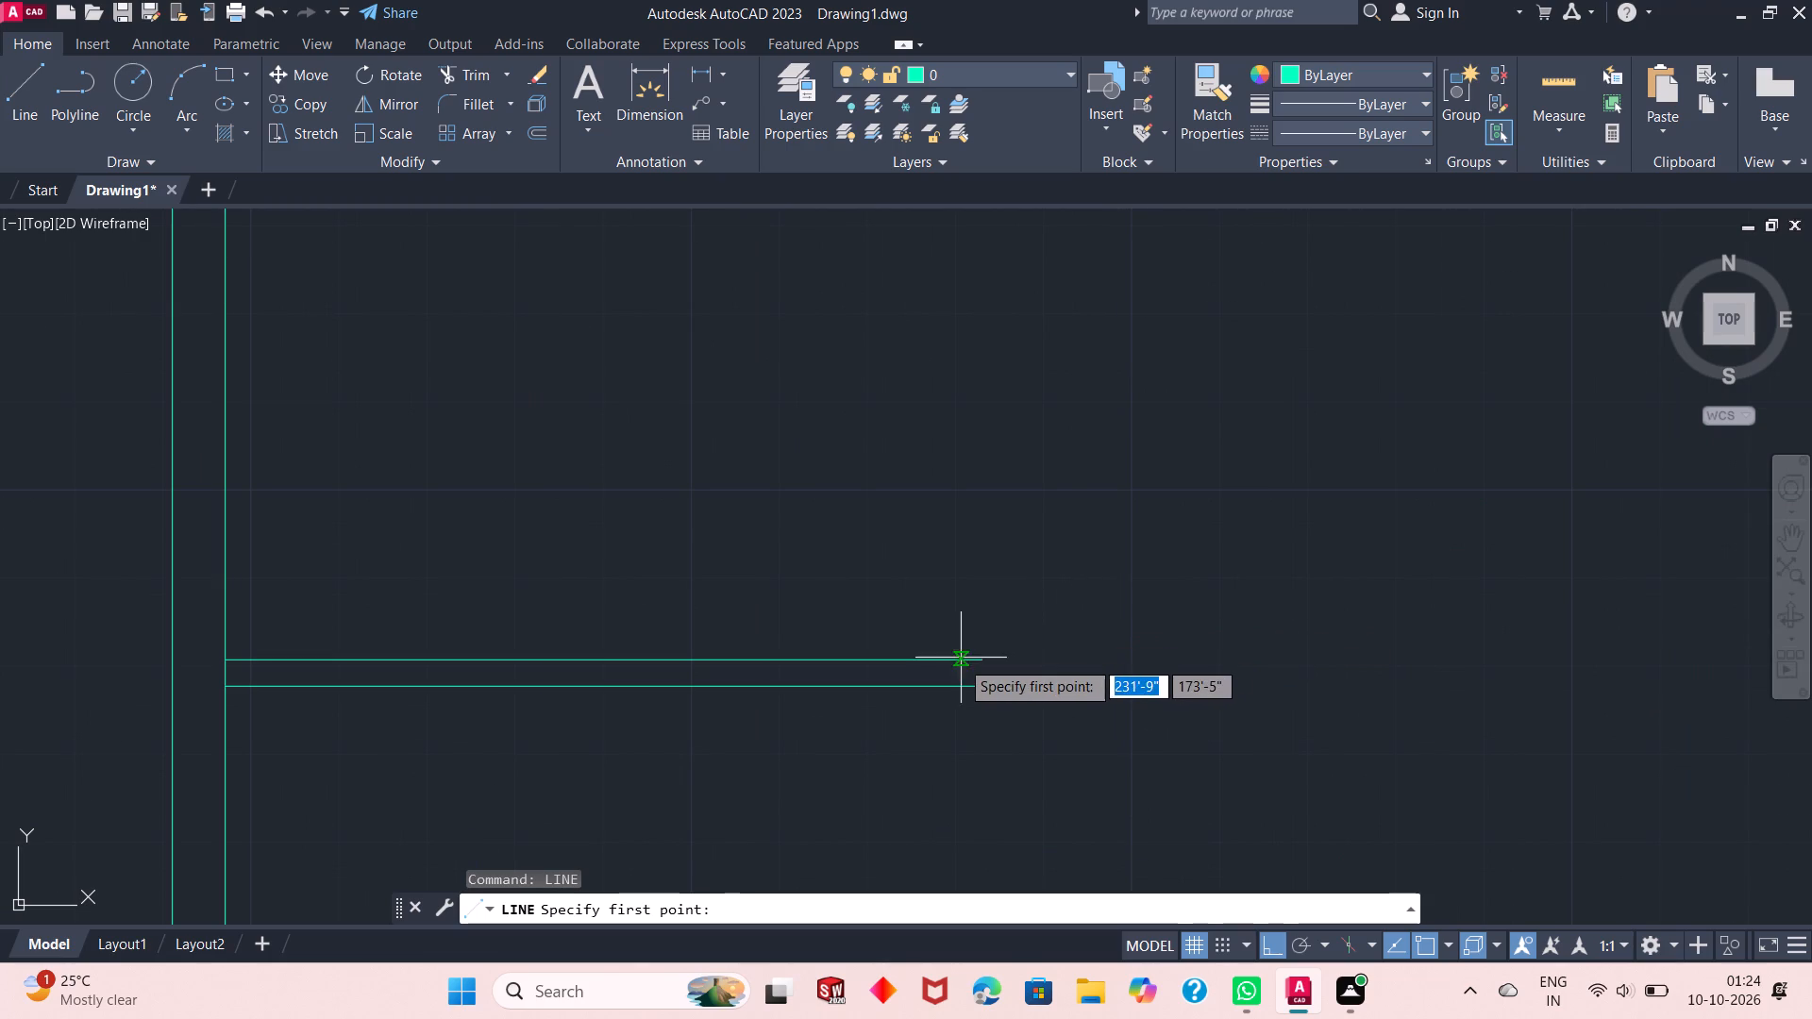
{"action": "left_click", "coordinate": [982, 661]}
{"action": "scroll", "coordinate": [994, 610], "scroll_direction": "up", "scroll_amount": 2}
{"action": "scroll", "coordinate": [1000, 591], "scroll_direction": "down", "scroll_amount": 4}
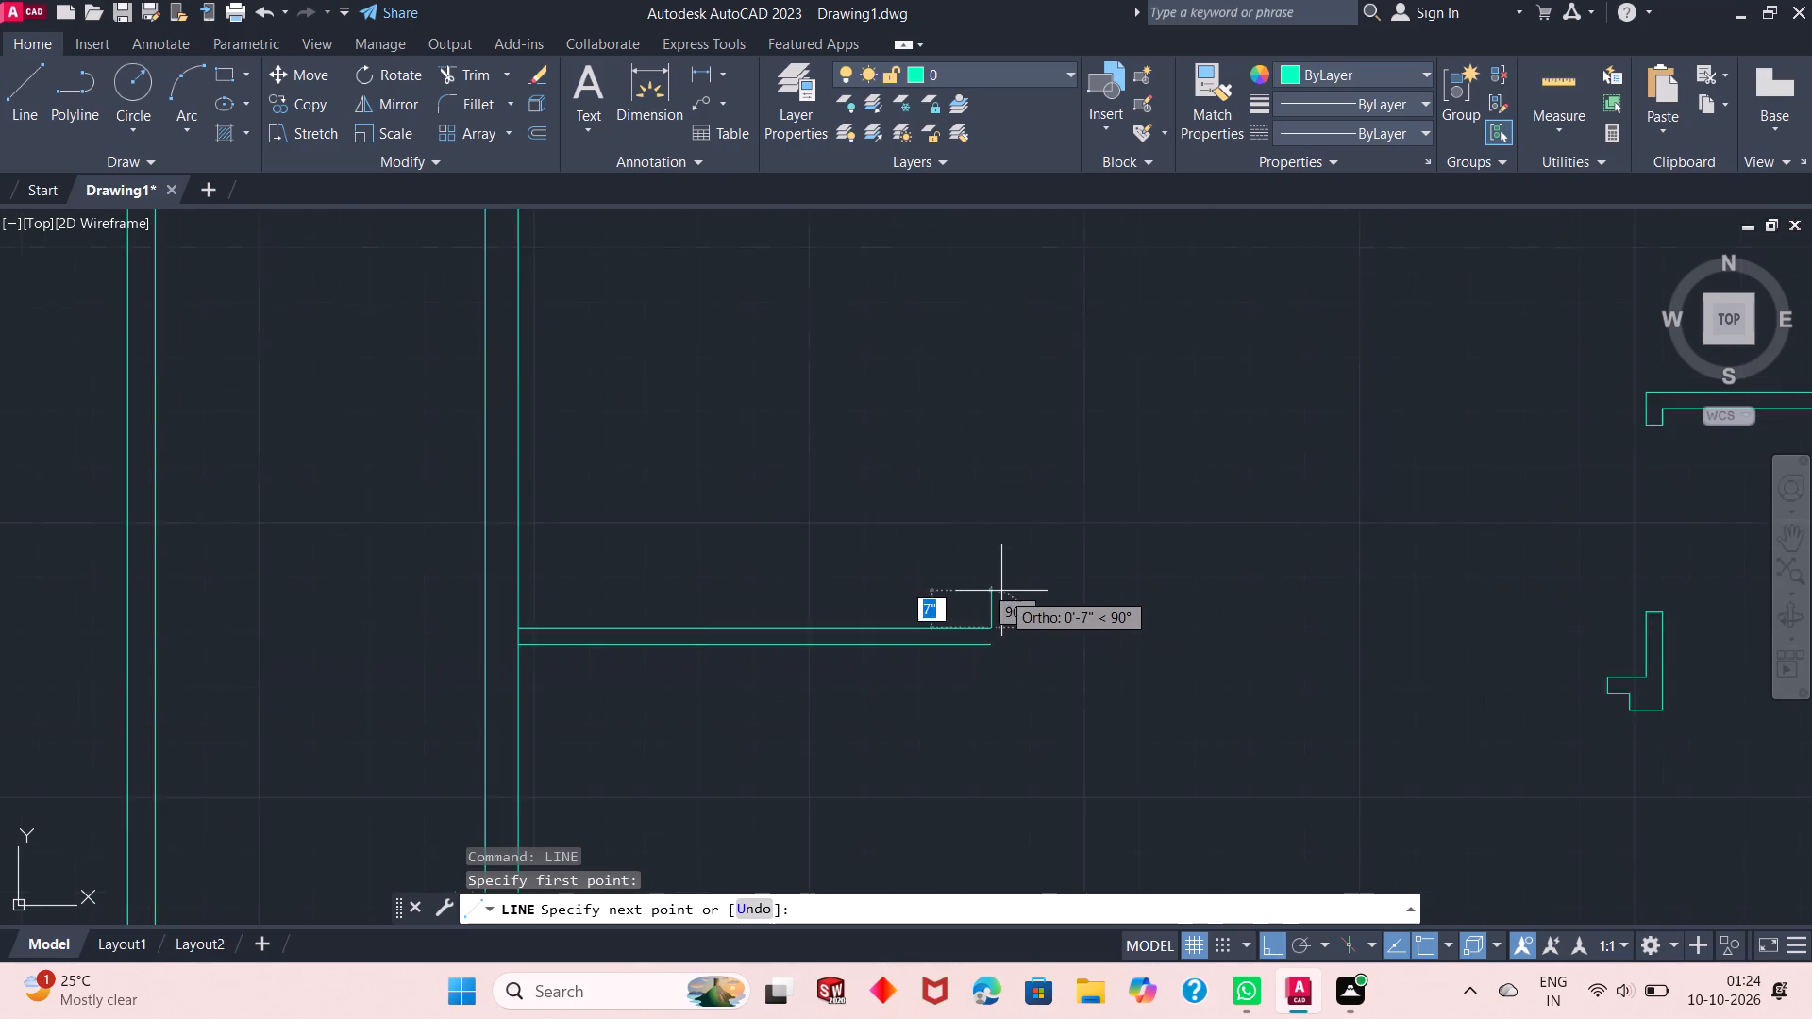
{"action": "scroll", "coordinate": [1001, 591], "scroll_direction": "down", "scroll_amount": 3}
{"action": "scroll", "coordinate": [998, 587], "scroll_direction": "up", "scroll_amount": 2}
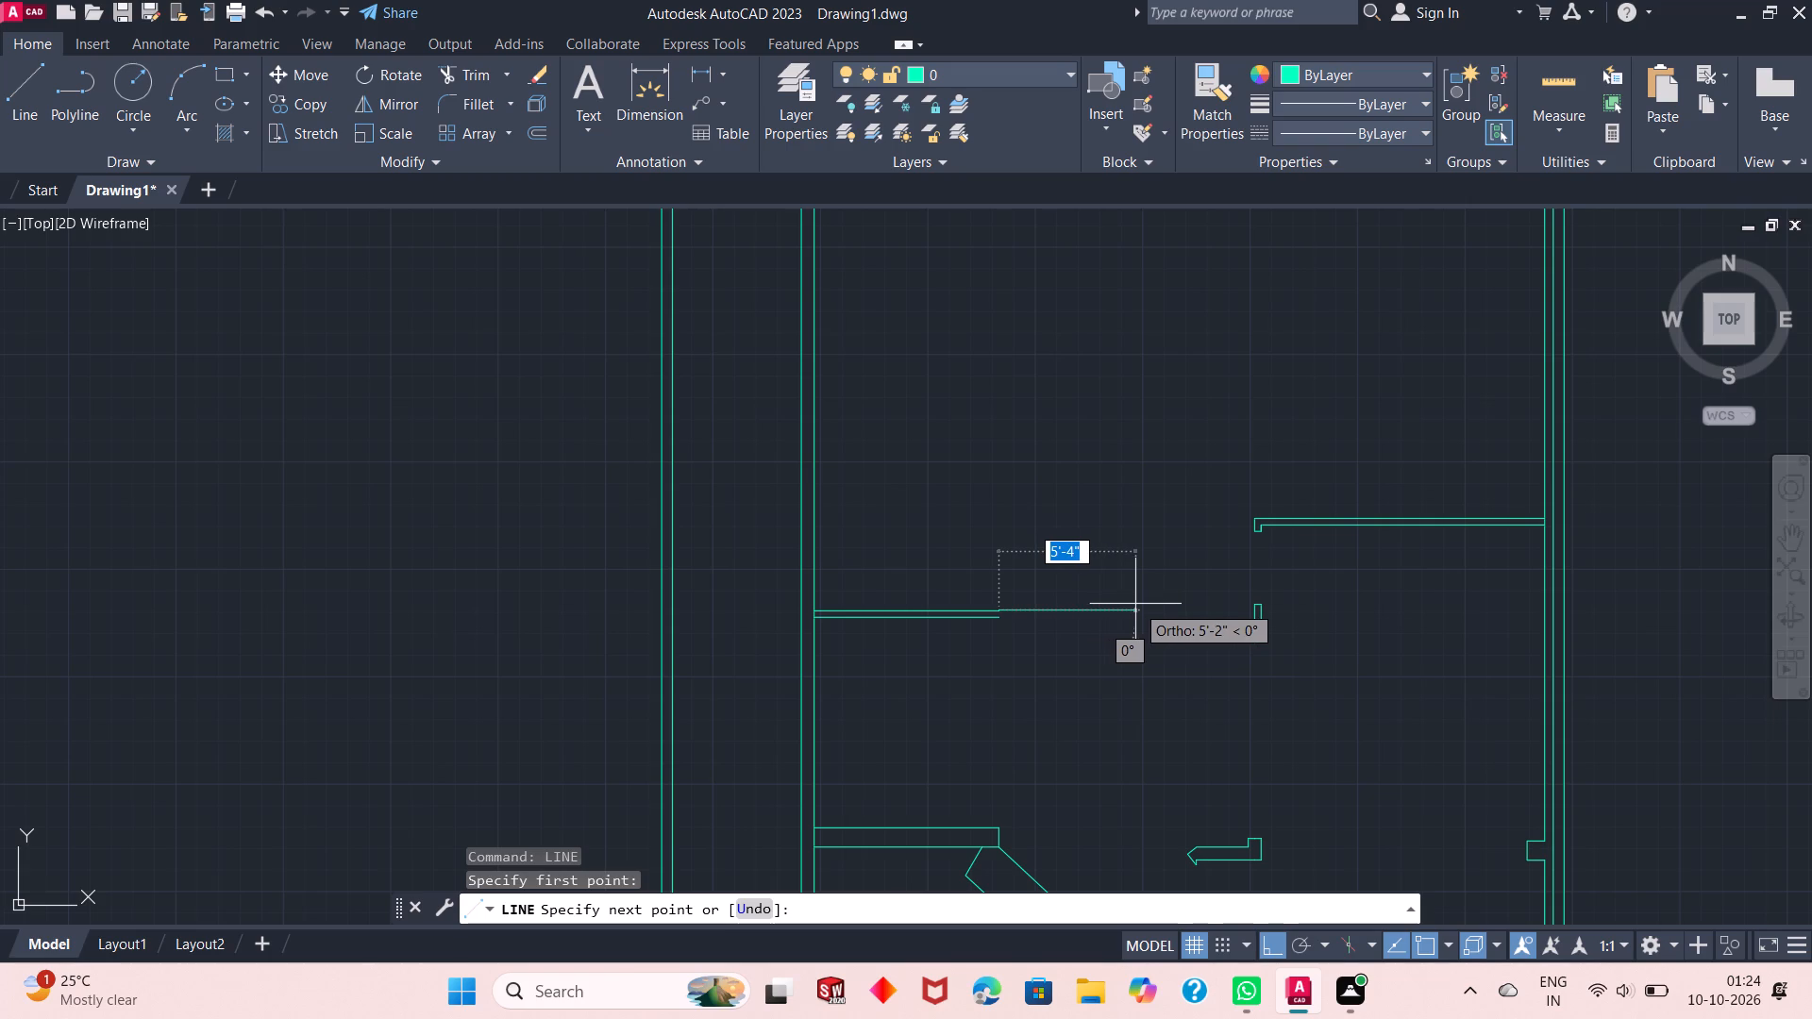
{"action": "left_click", "coordinate": [1135, 604]}
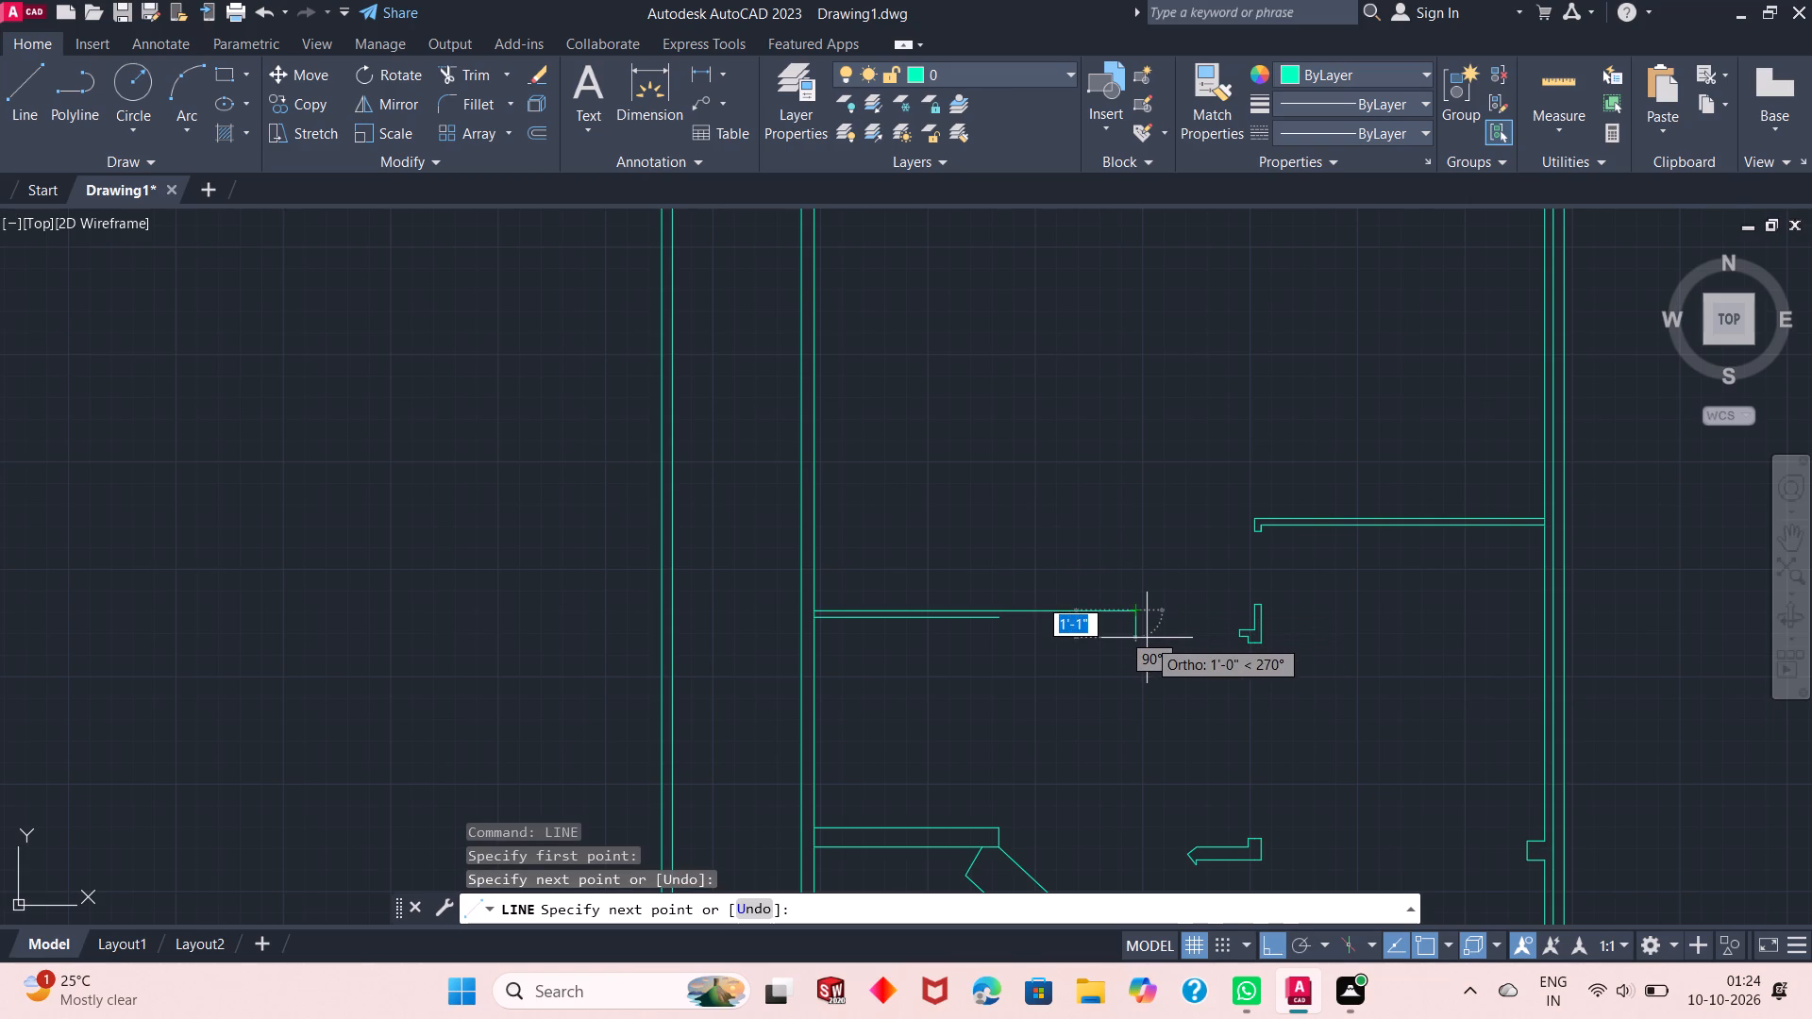
{"action": "type", "text": "3\""}
{"action": "key", "text": "Return"}
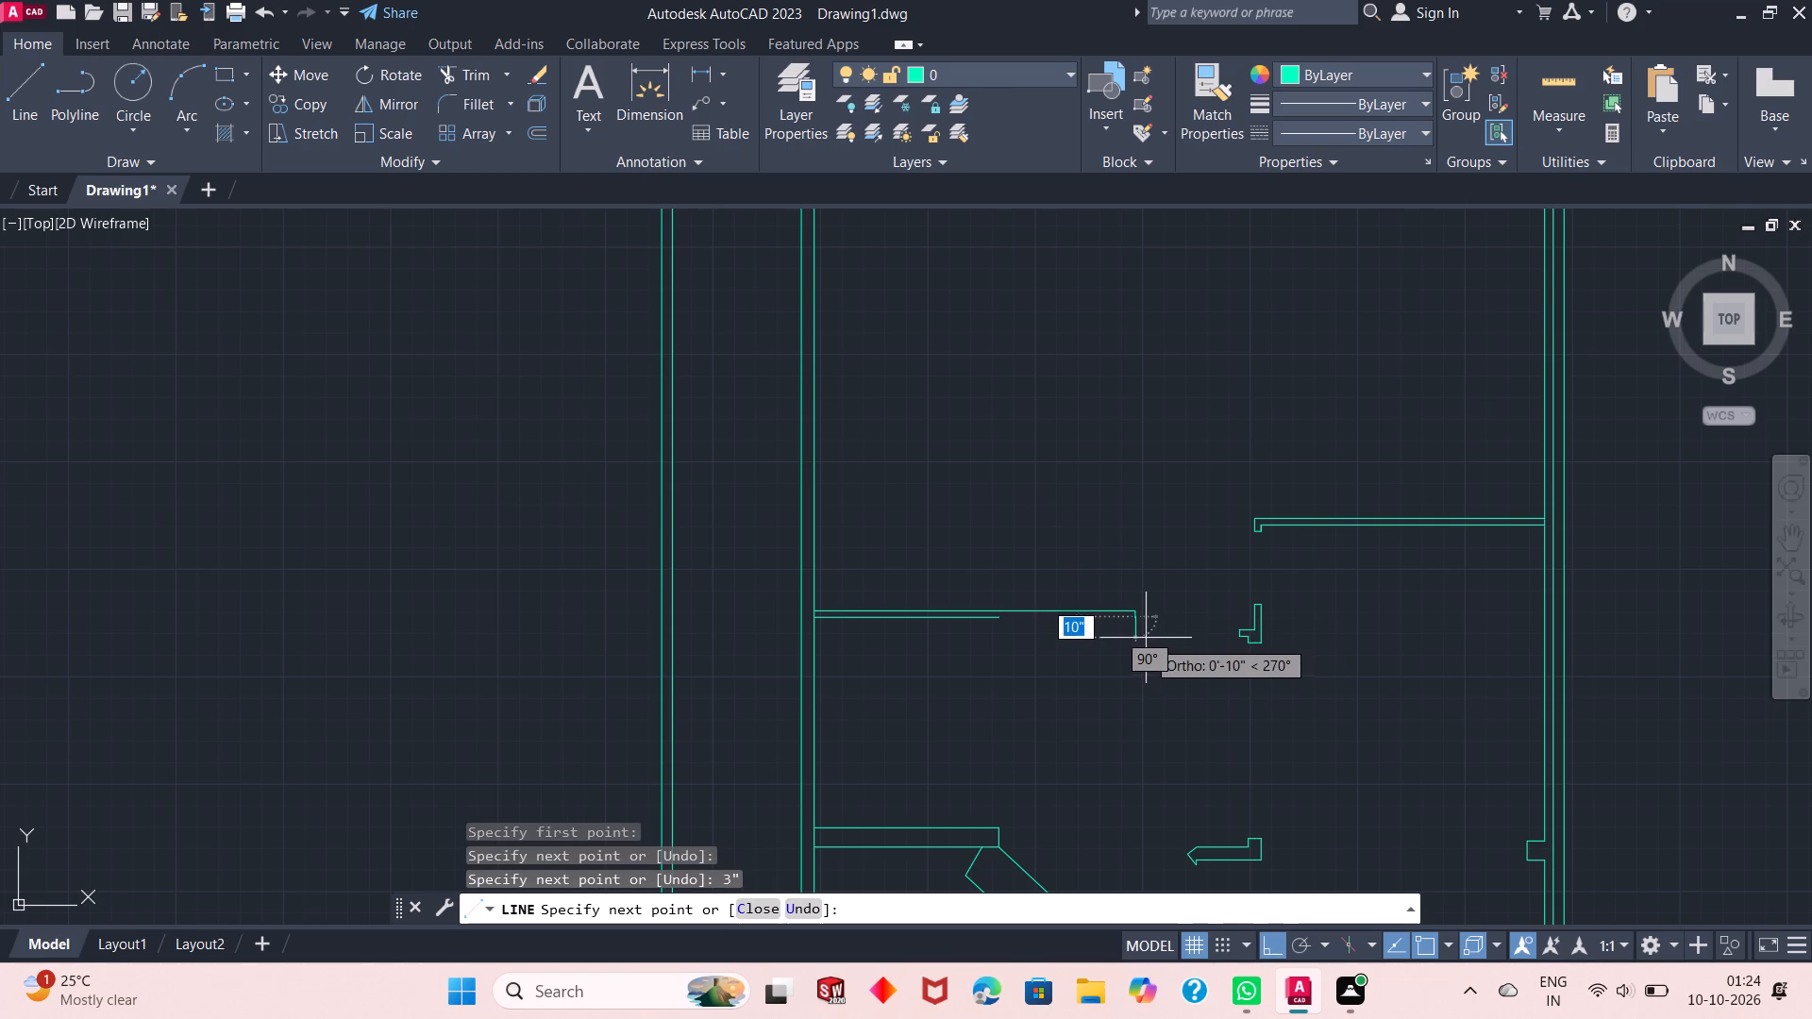
{"action": "left_click", "coordinate": [998, 626]}
{"action": "right_click", "coordinate": [1048, 599]}
{"action": "left_click", "coordinate": [1080, 615]}
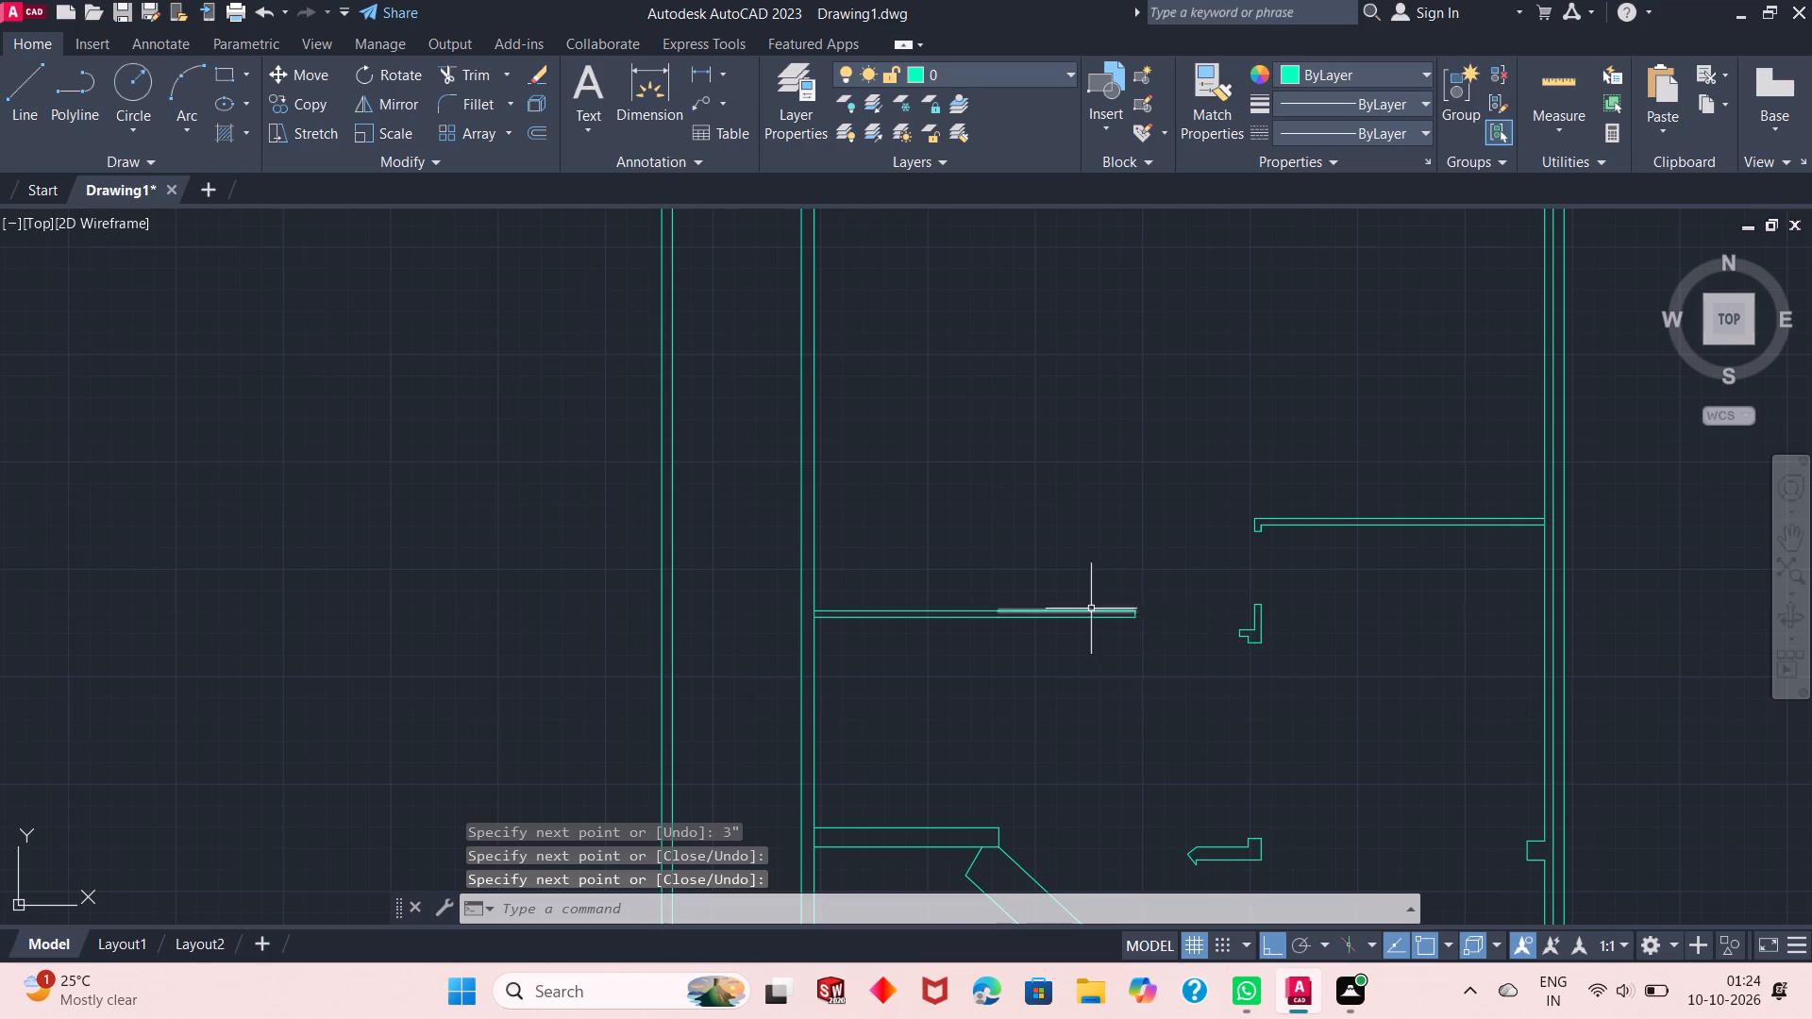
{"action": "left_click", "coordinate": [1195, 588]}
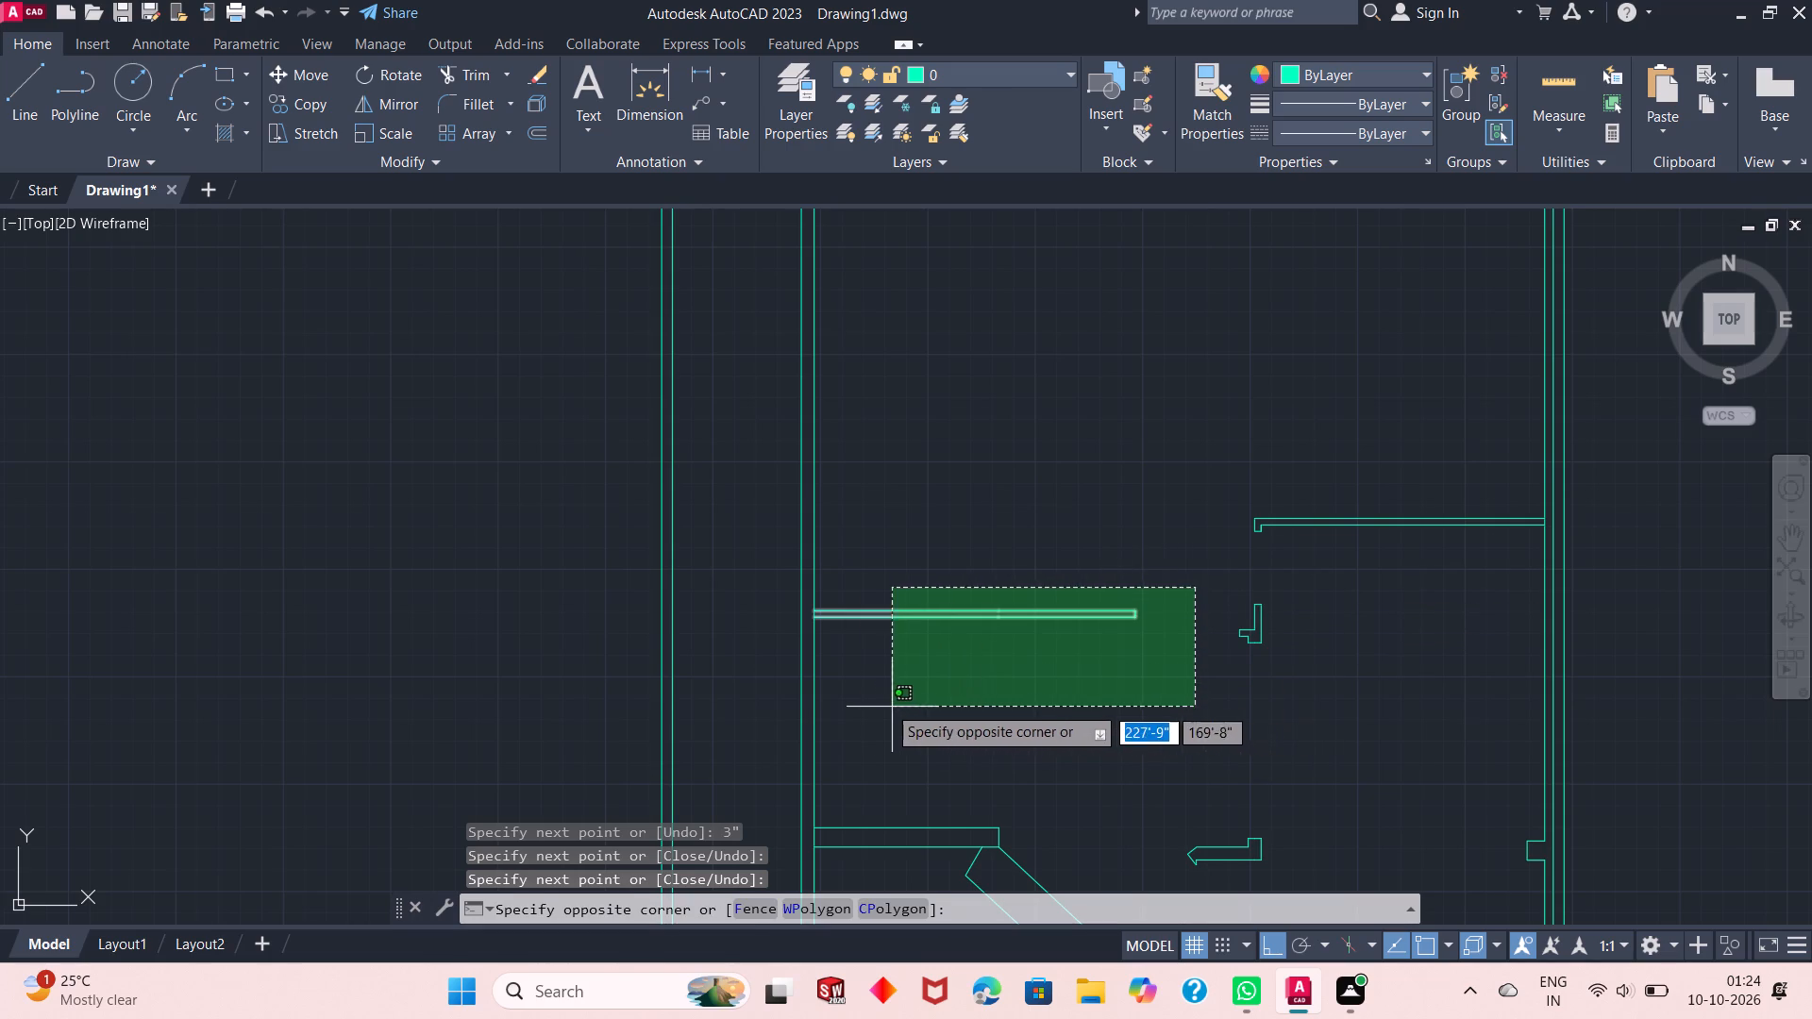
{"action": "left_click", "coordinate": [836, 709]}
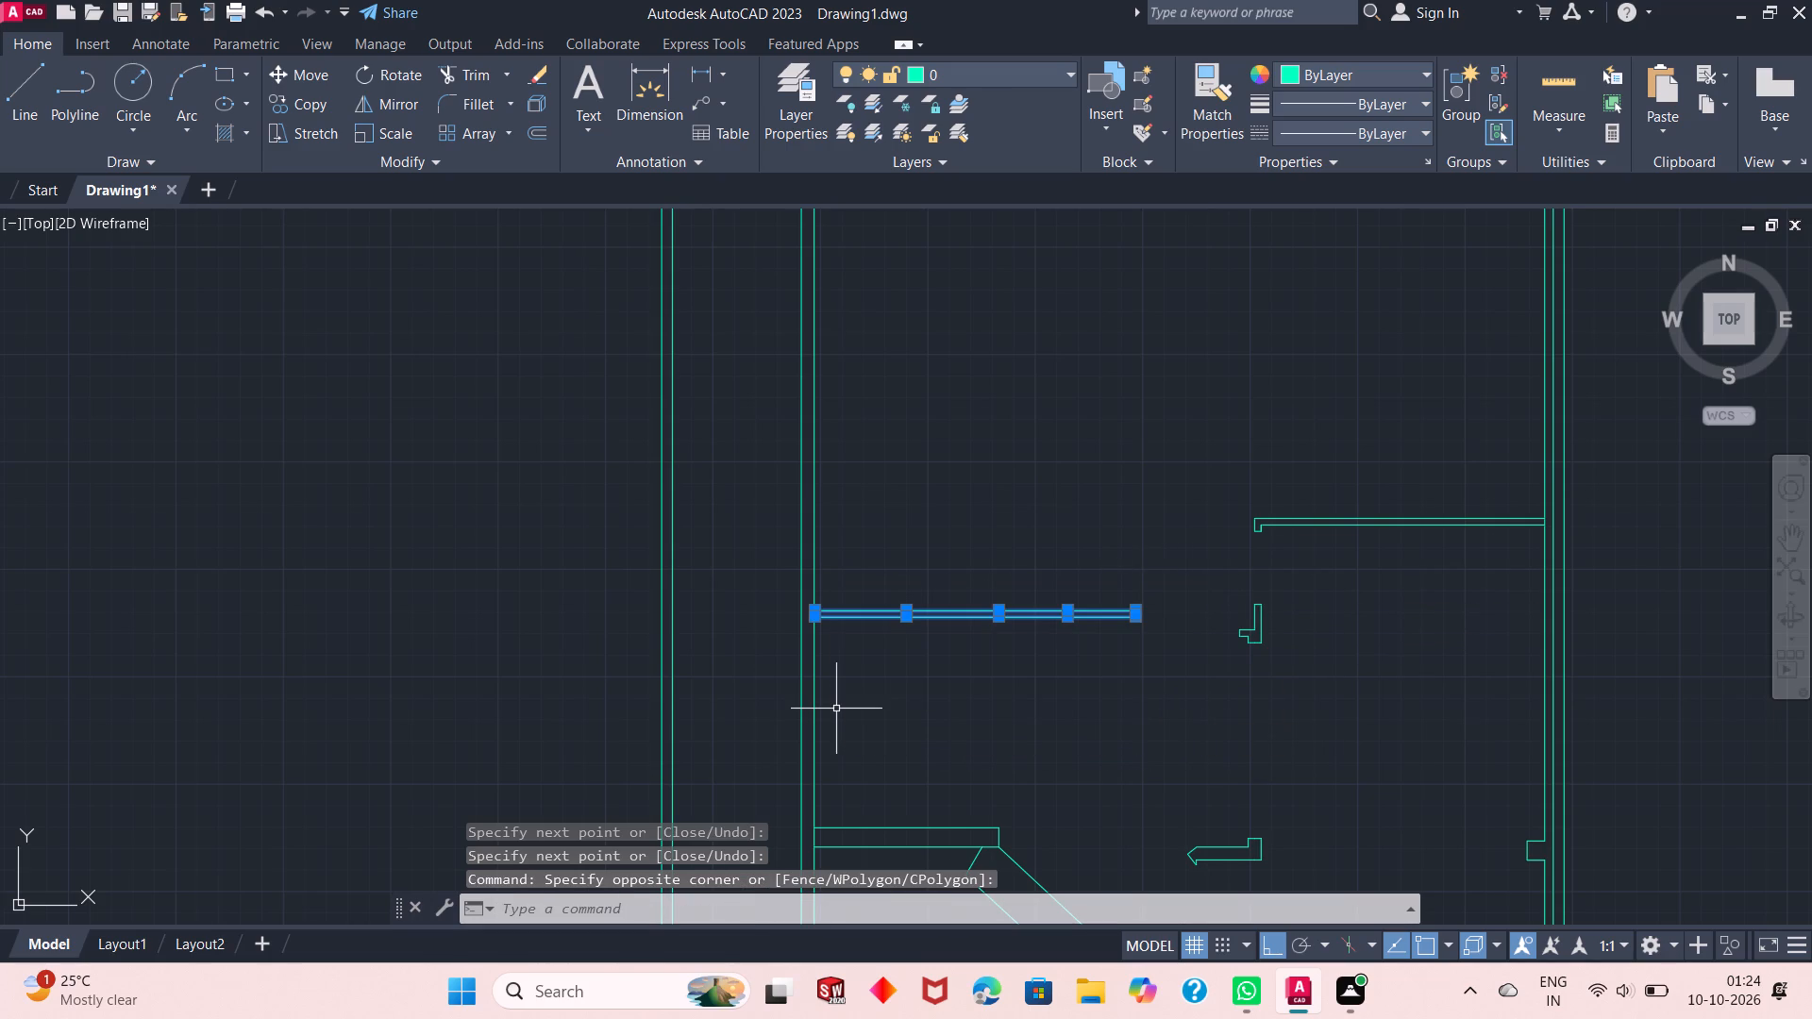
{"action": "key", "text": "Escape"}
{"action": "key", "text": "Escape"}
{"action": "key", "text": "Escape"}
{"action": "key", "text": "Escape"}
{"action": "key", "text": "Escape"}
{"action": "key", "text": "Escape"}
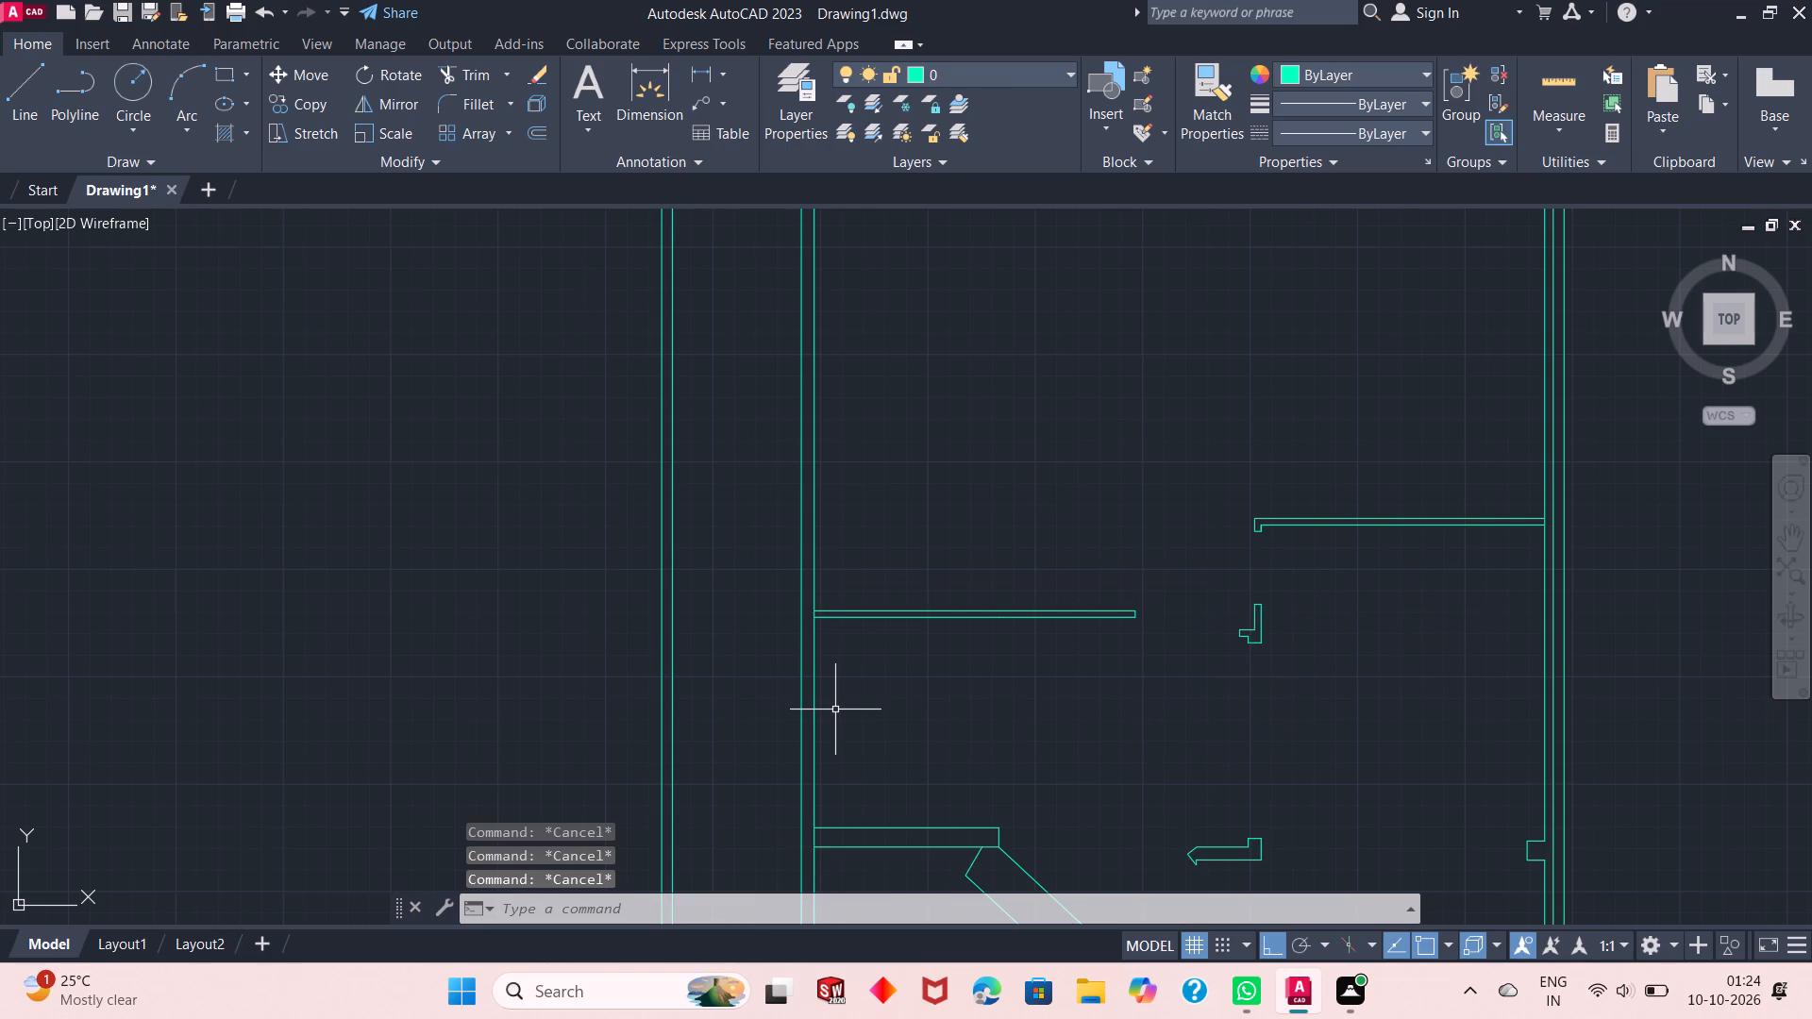
Draw a 3" thick vertical partition about 6'-4" long, running down from the lower face of the extended horizontal partition.
{"action": "left_click", "coordinate": [21, 109]}
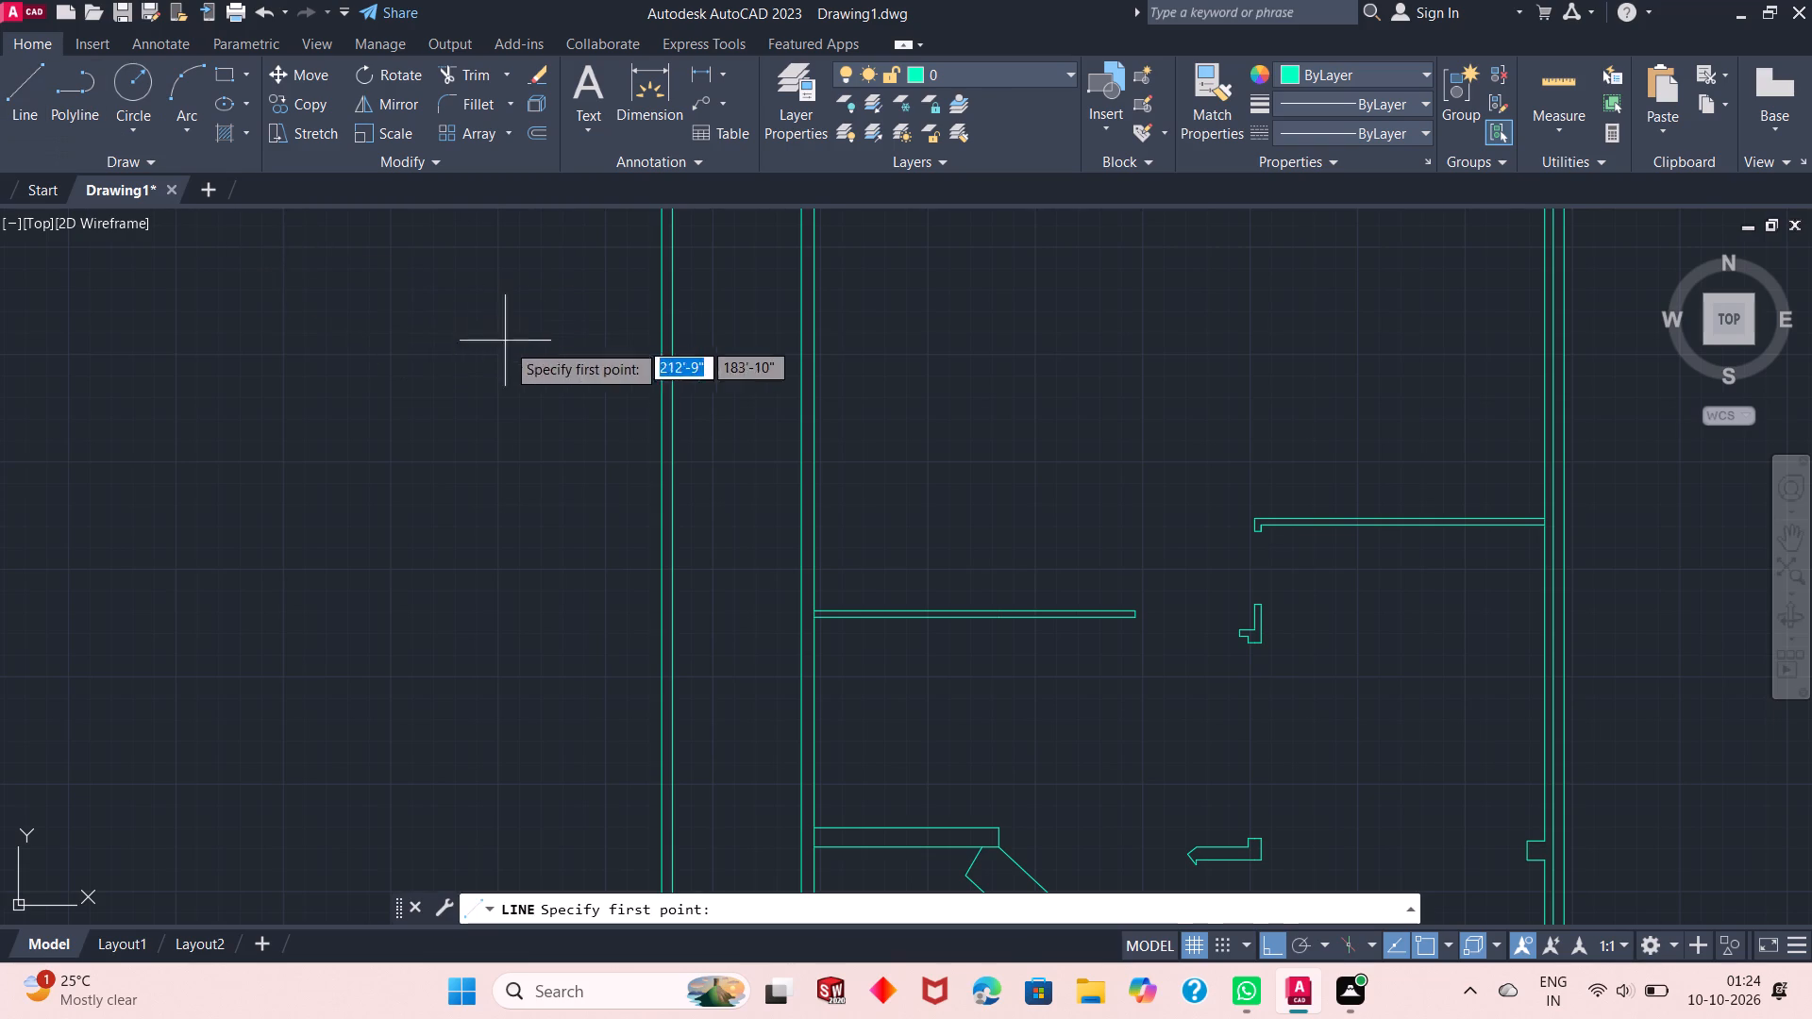
{"action": "scroll", "coordinate": [1000, 590], "scroll_direction": "down", "scroll_amount": 1}
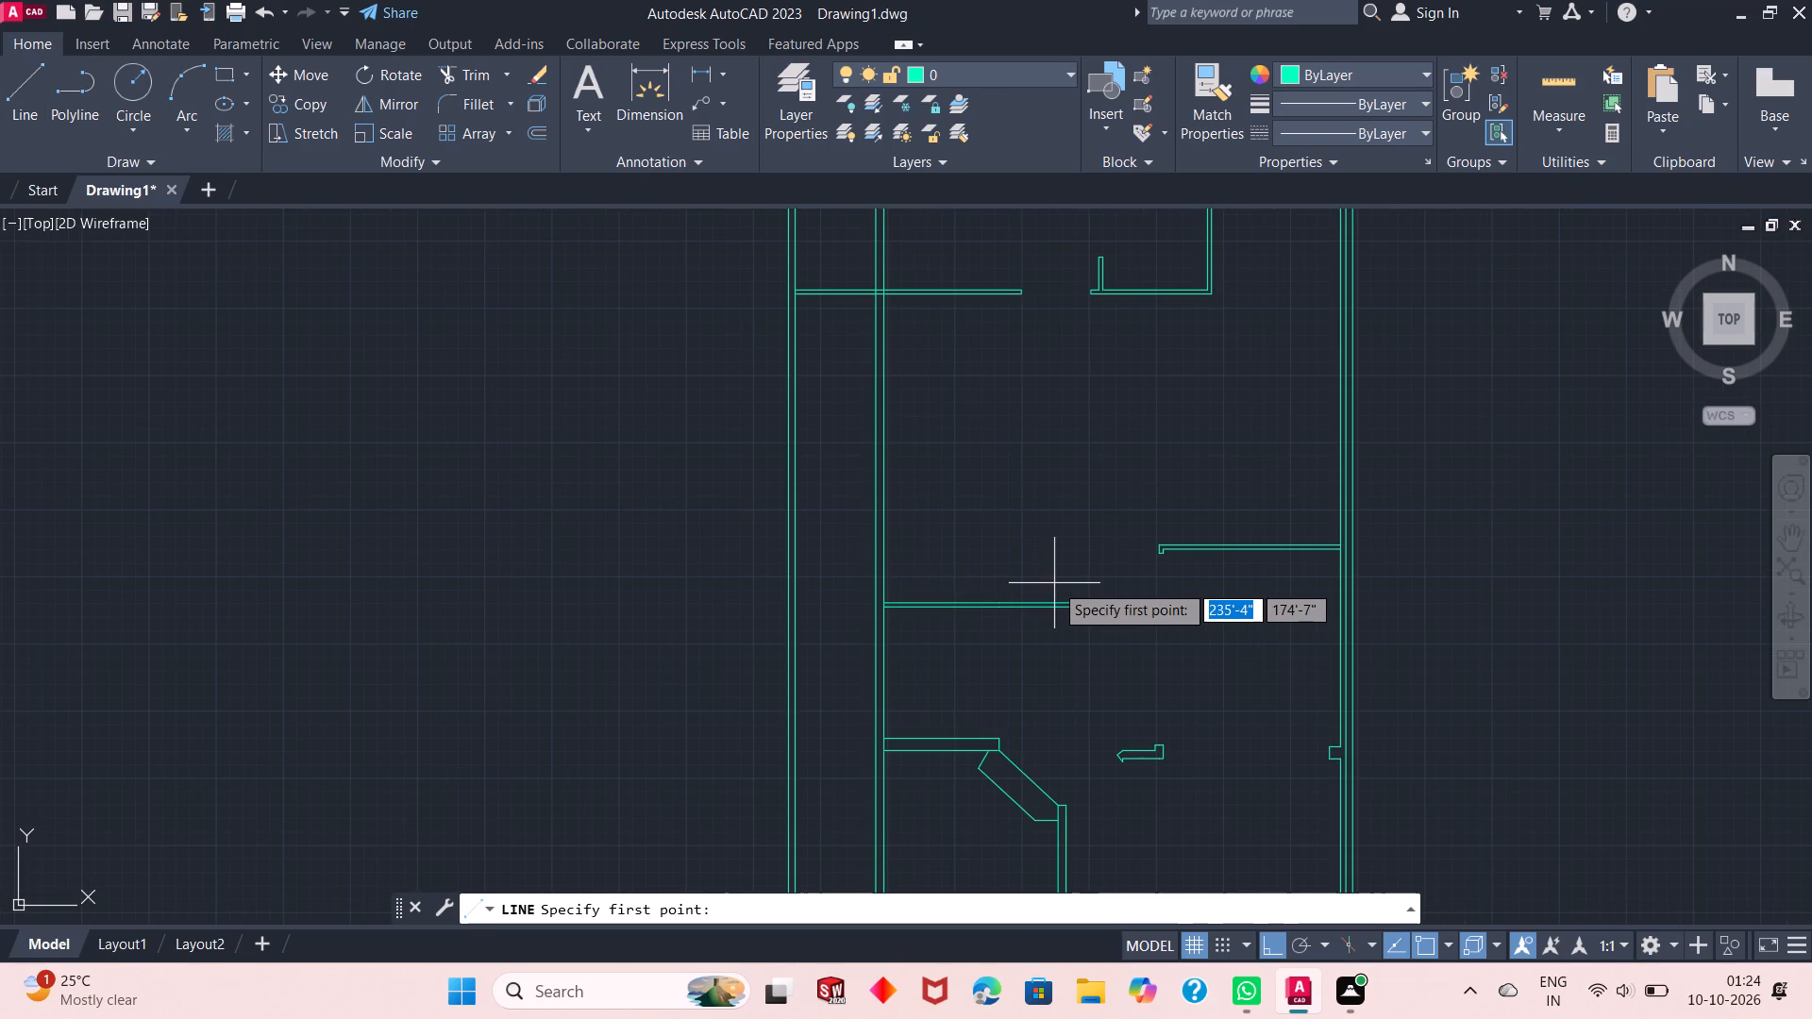
{"action": "left_click", "coordinate": [943, 616]}
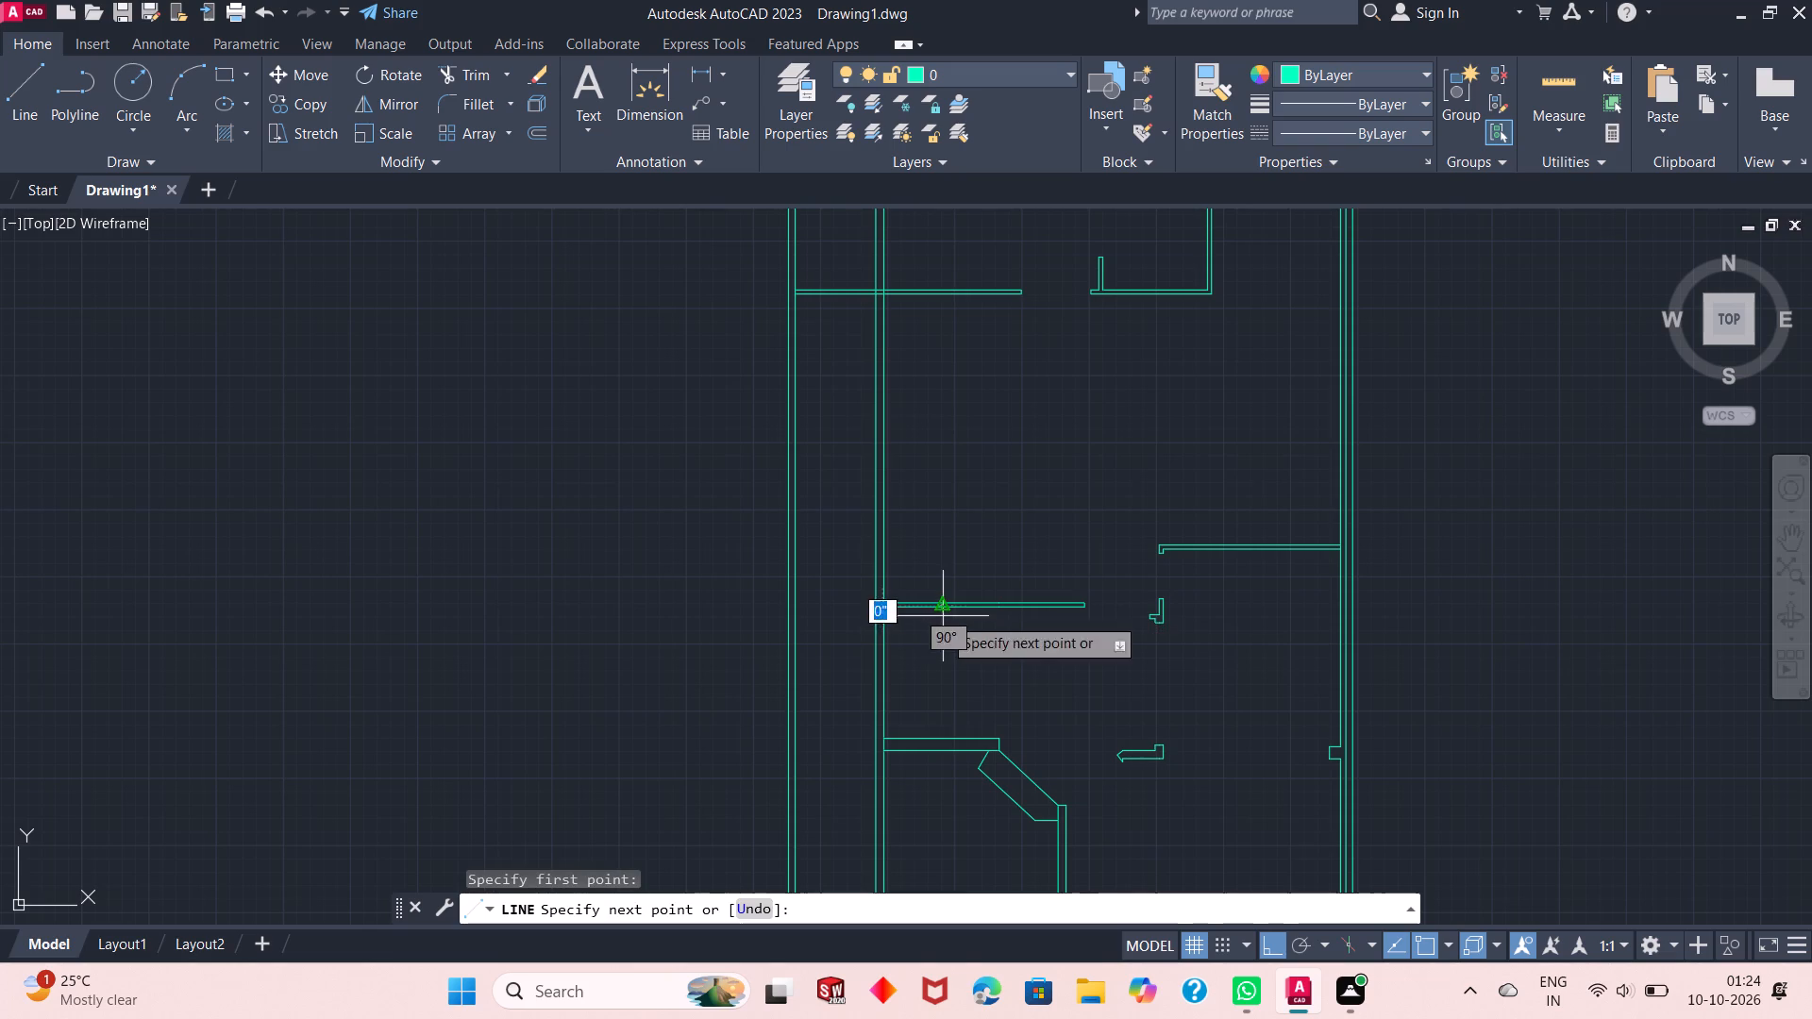
{"action": "left_click", "coordinate": [942, 710]}
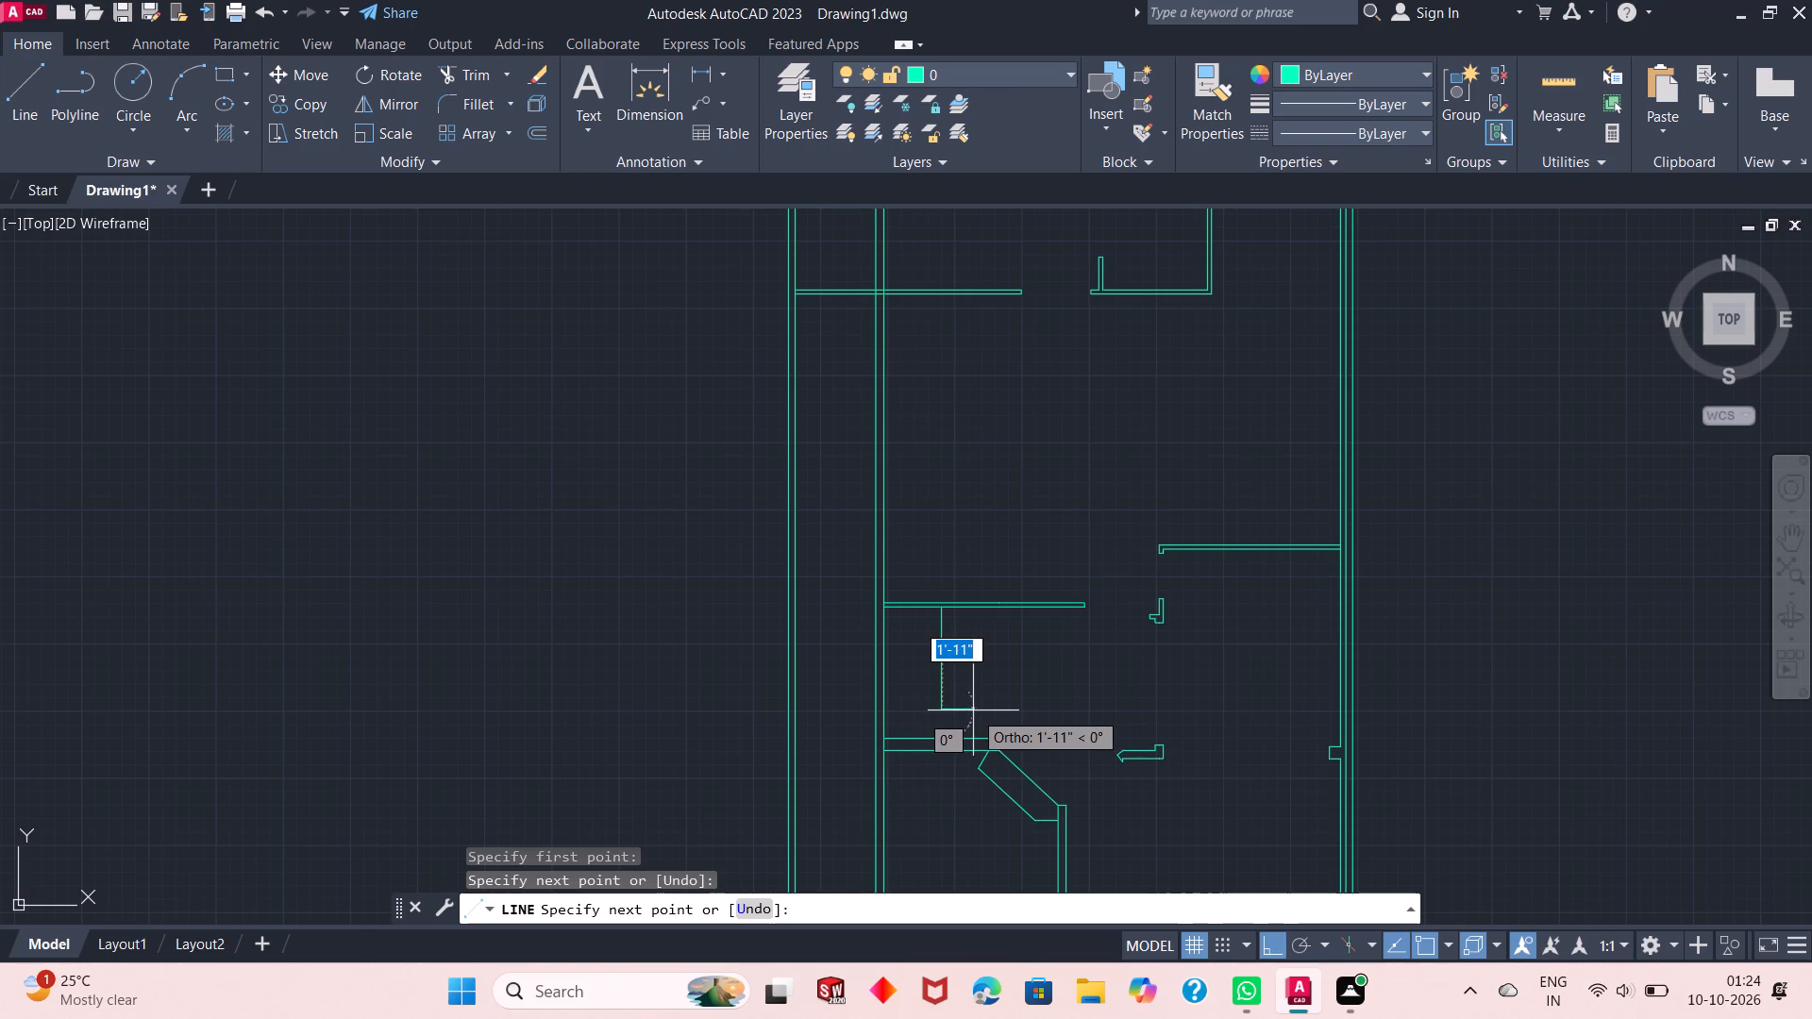
{"action": "type", "text": "3\""}
{"action": "key", "text": "Return"}
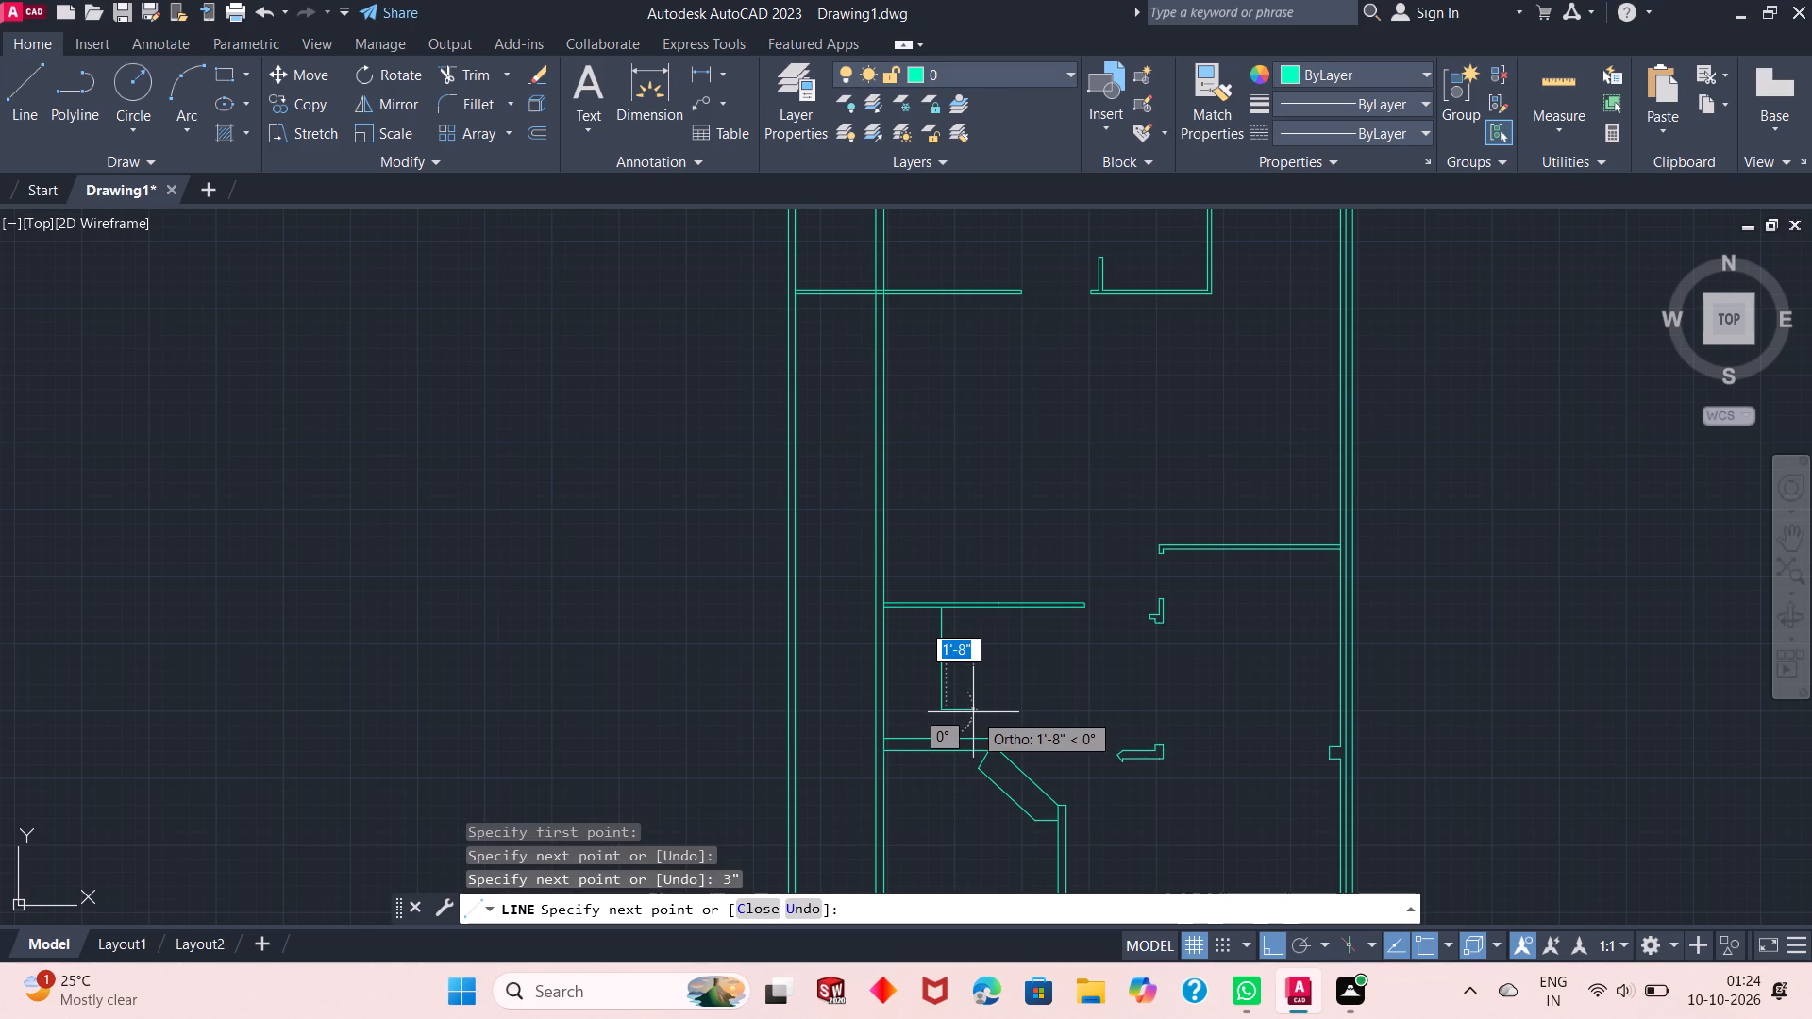
{"action": "scroll", "coordinate": [964, 563], "scroll_direction": "up", "scroll_amount": 1}
{"action": "scroll", "coordinate": [918, 665], "scroll_direction": "up", "scroll_amount": 2}
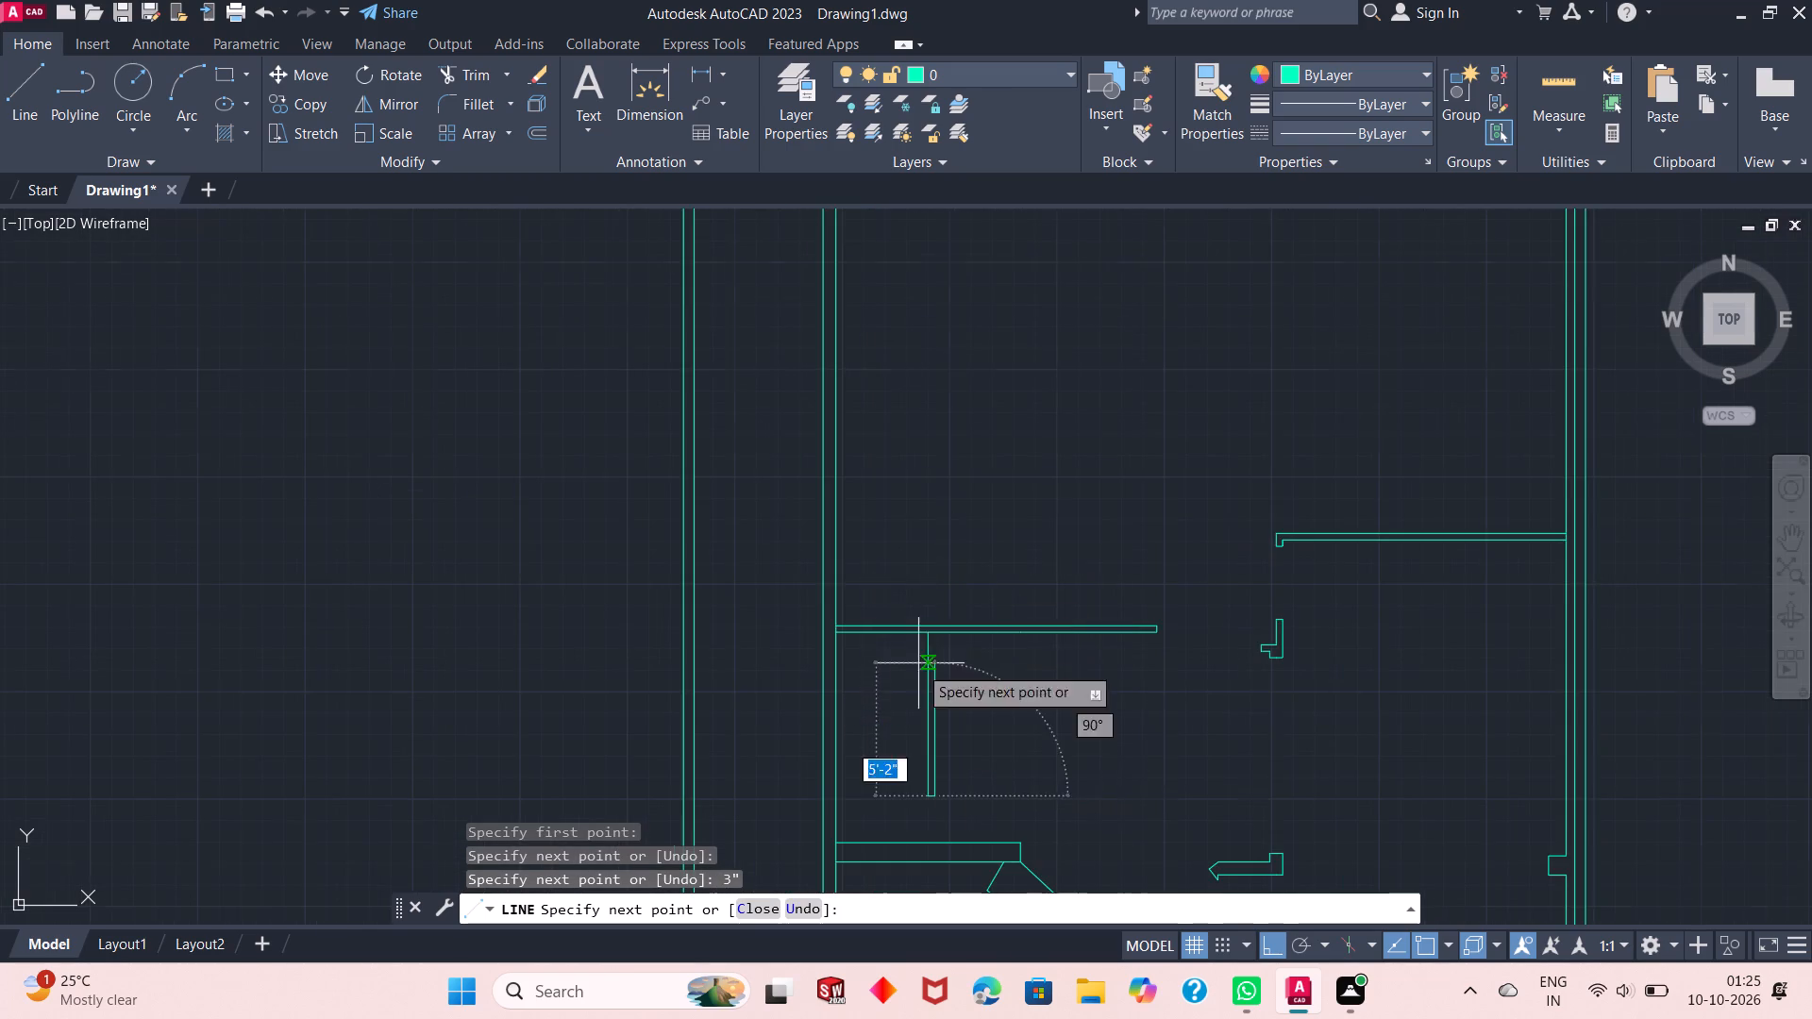
{"action": "scroll", "coordinate": [918, 665], "scroll_direction": "up", "scroll_amount": 3}
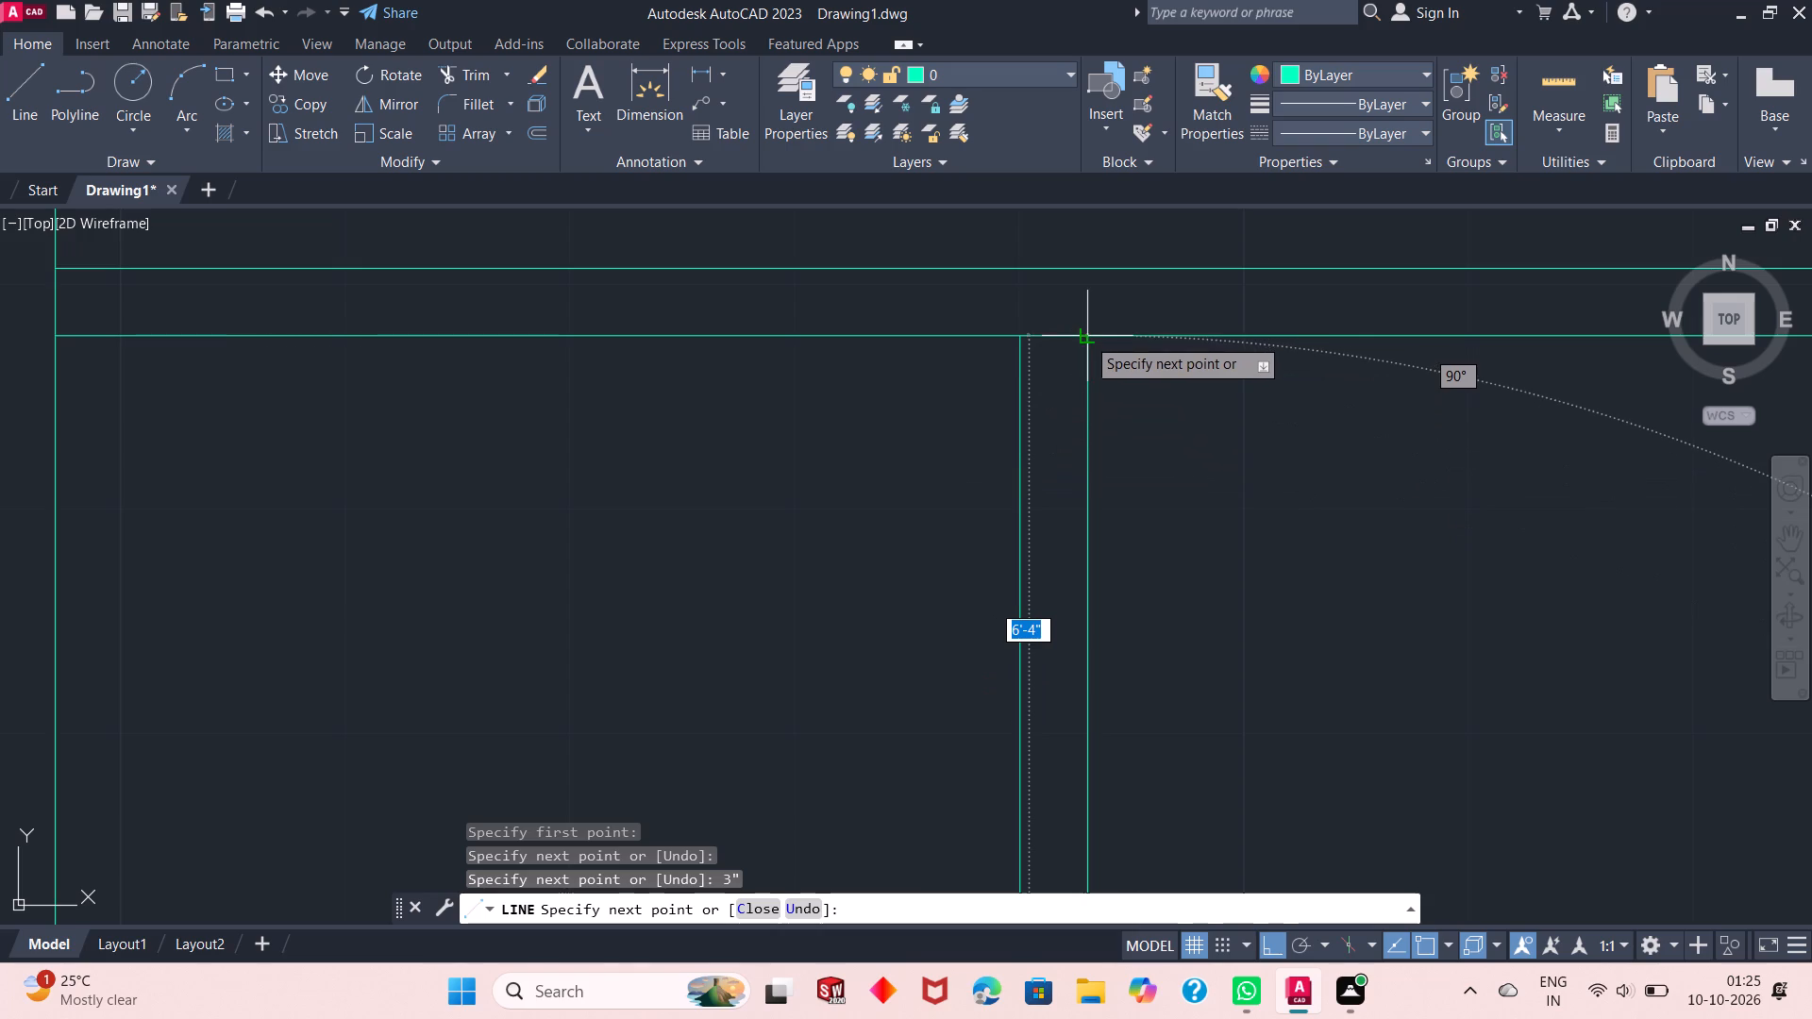
{"action": "left_click", "coordinate": [1086, 337]}
{"action": "right_click", "coordinate": [1110, 463]}
{"action": "left_click", "coordinate": [1232, 472]}
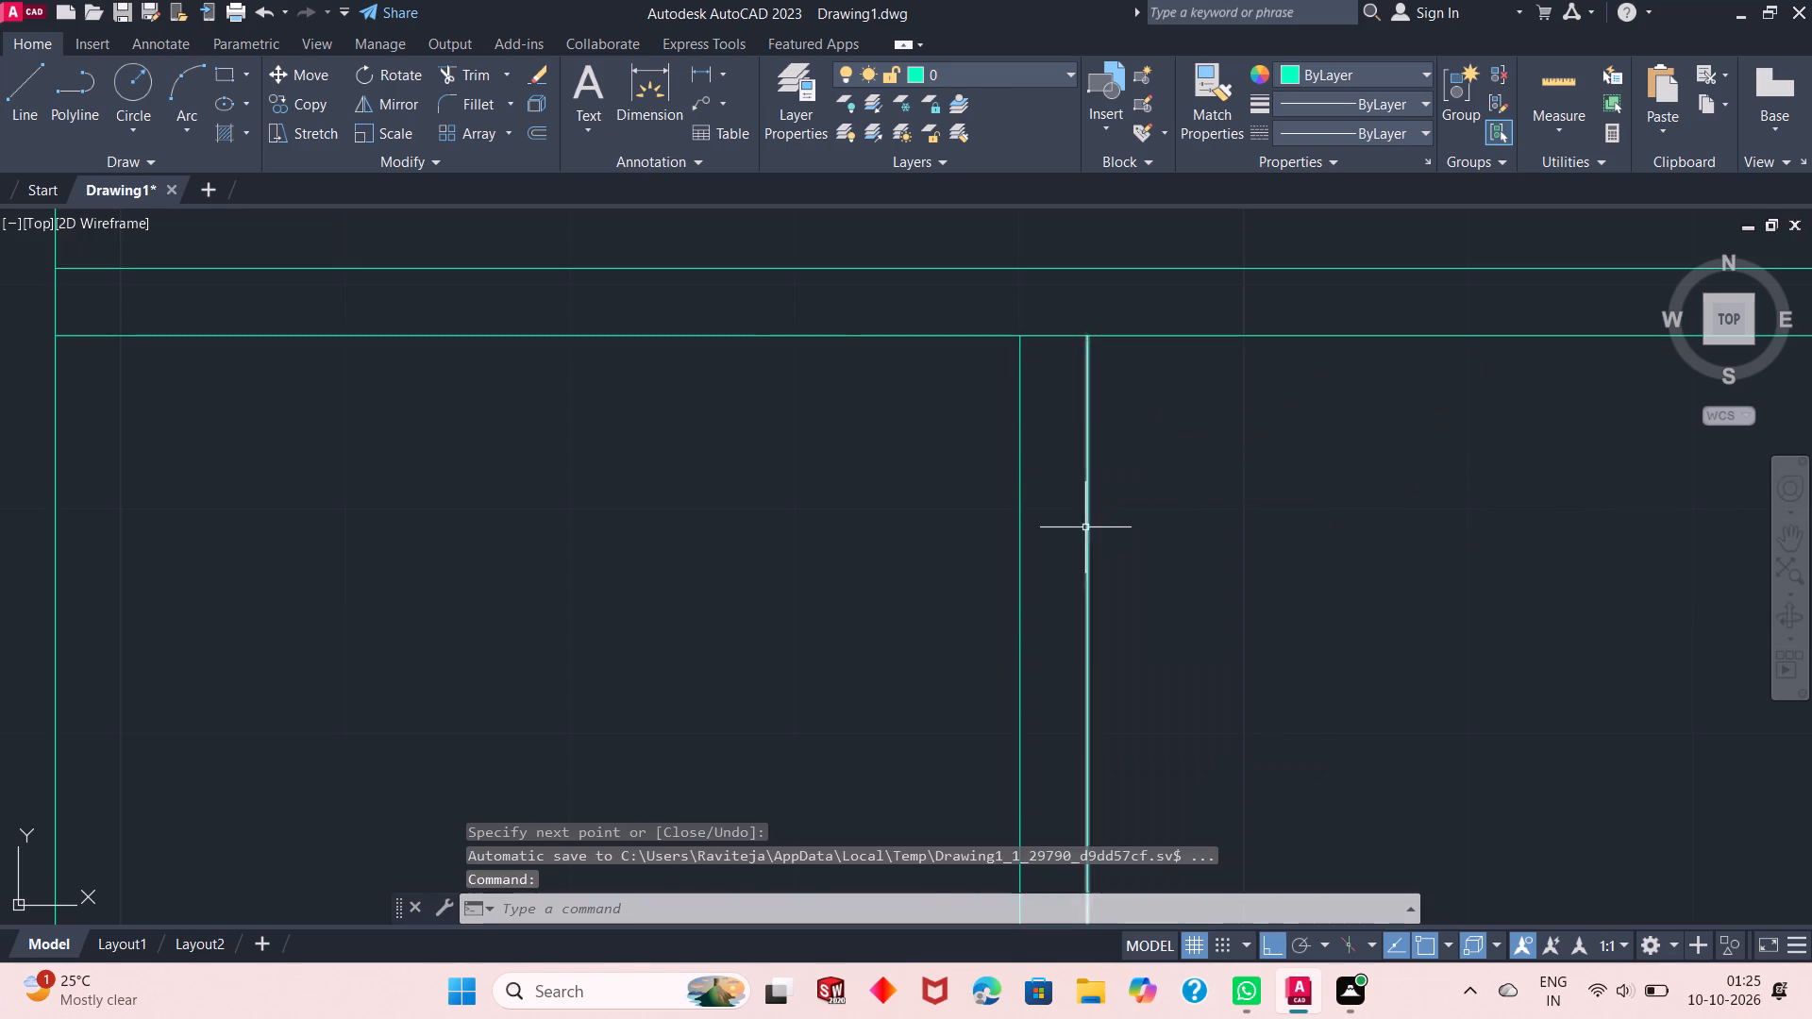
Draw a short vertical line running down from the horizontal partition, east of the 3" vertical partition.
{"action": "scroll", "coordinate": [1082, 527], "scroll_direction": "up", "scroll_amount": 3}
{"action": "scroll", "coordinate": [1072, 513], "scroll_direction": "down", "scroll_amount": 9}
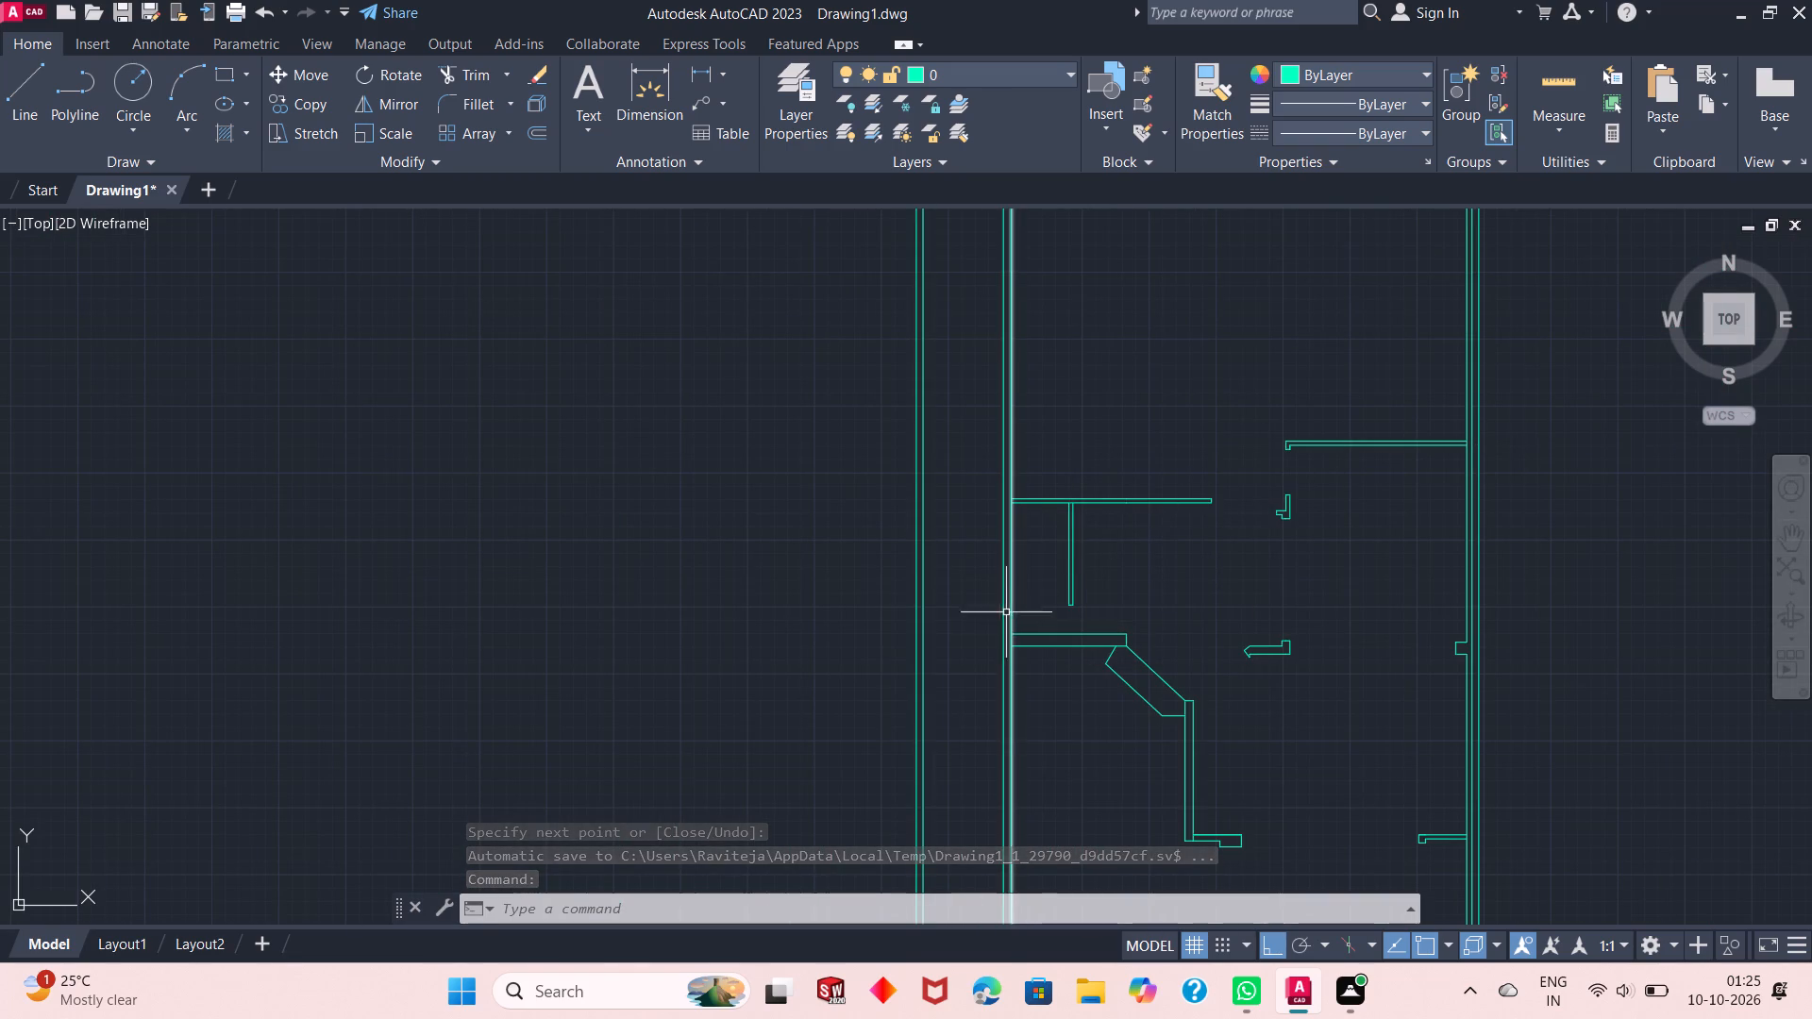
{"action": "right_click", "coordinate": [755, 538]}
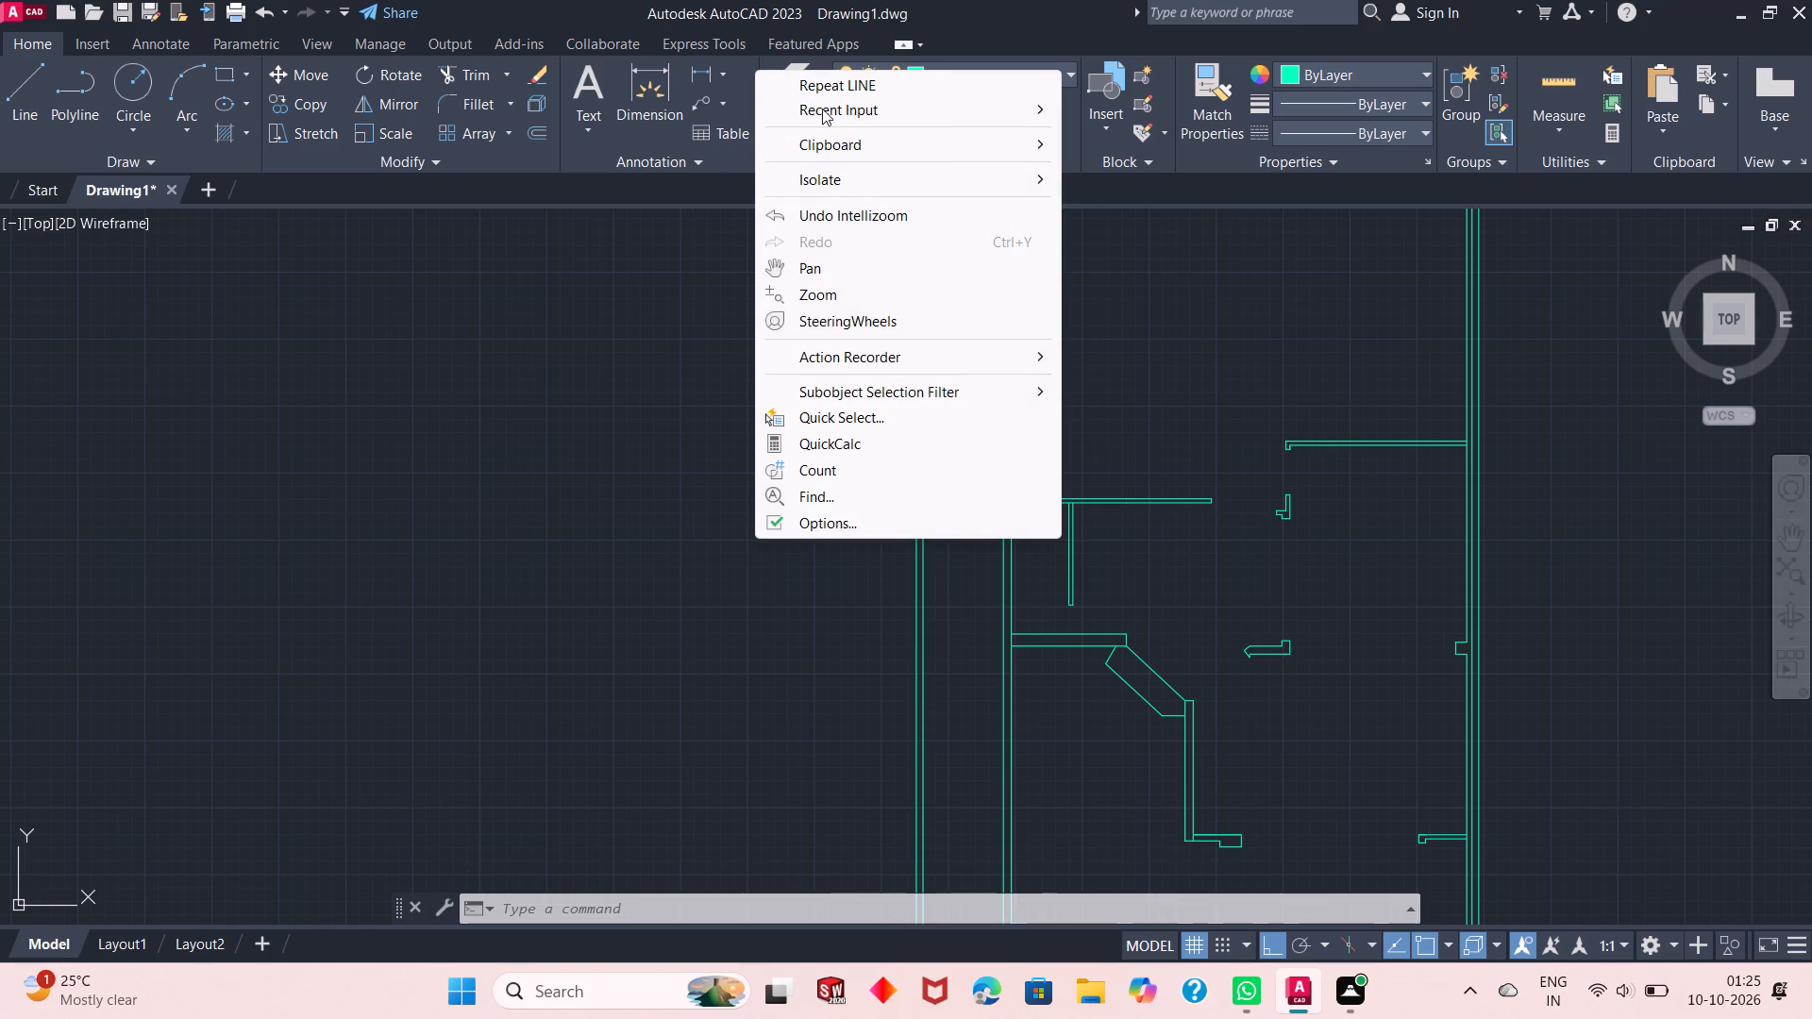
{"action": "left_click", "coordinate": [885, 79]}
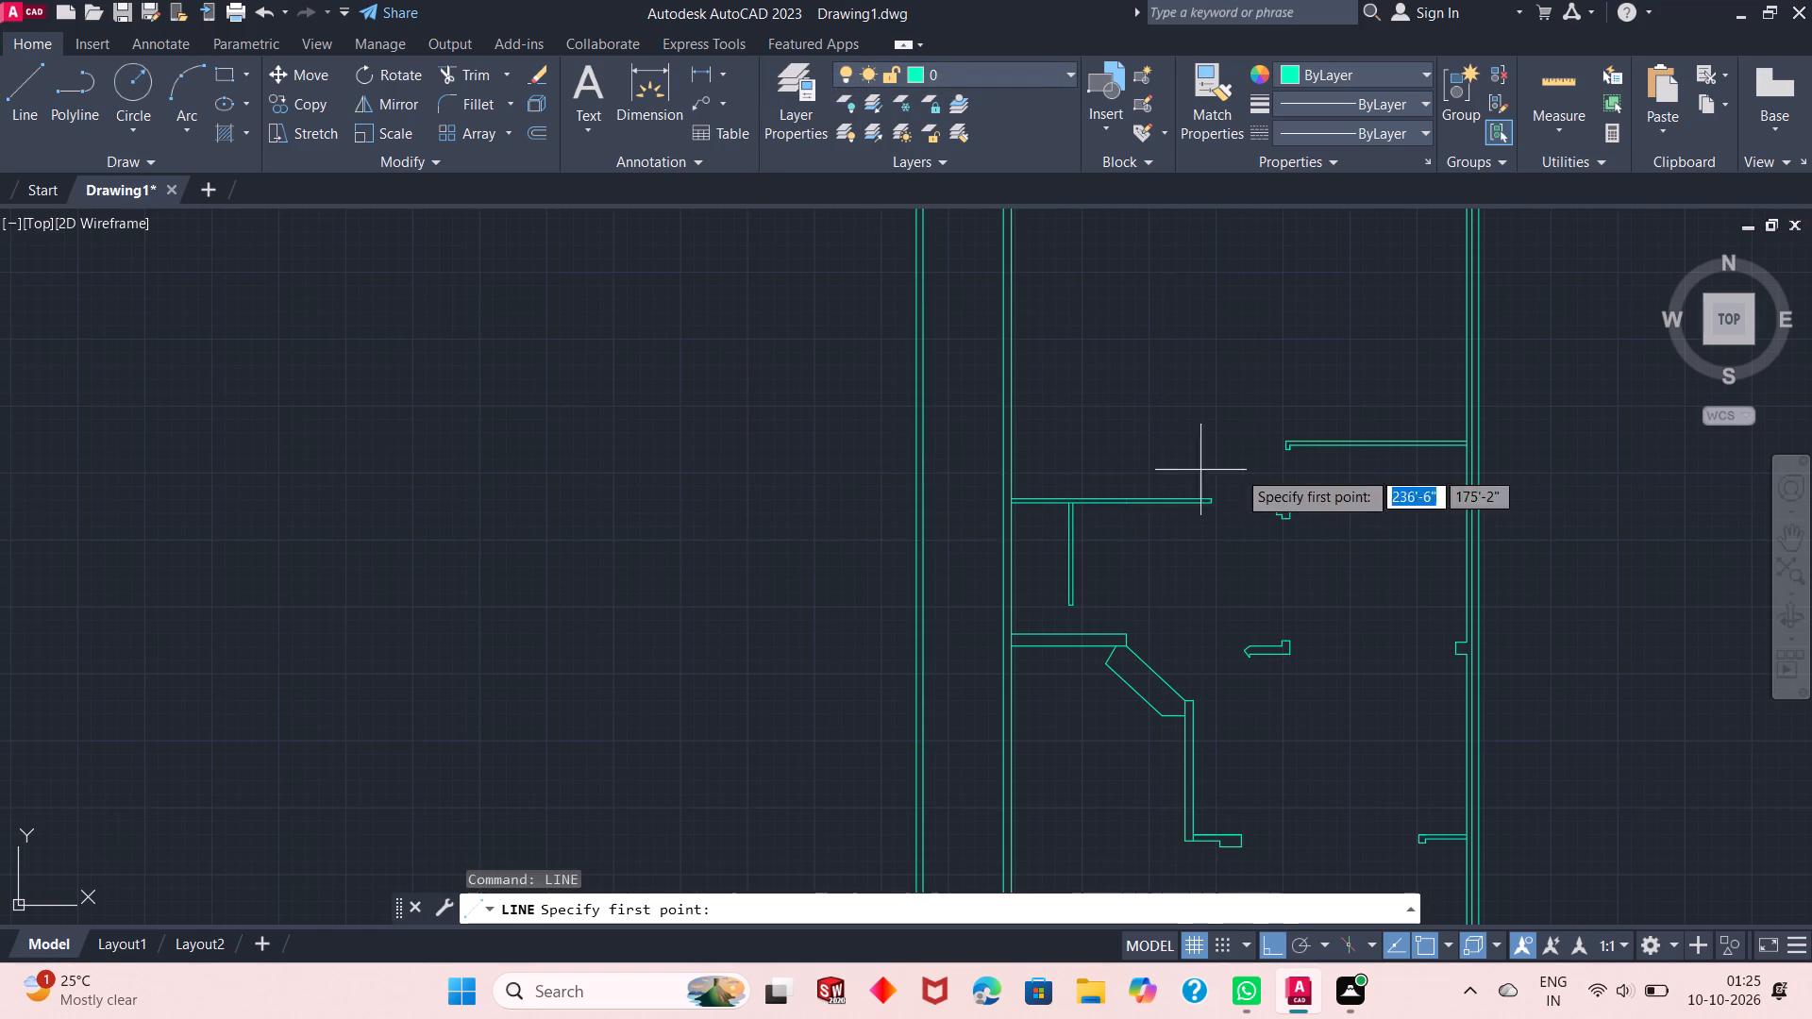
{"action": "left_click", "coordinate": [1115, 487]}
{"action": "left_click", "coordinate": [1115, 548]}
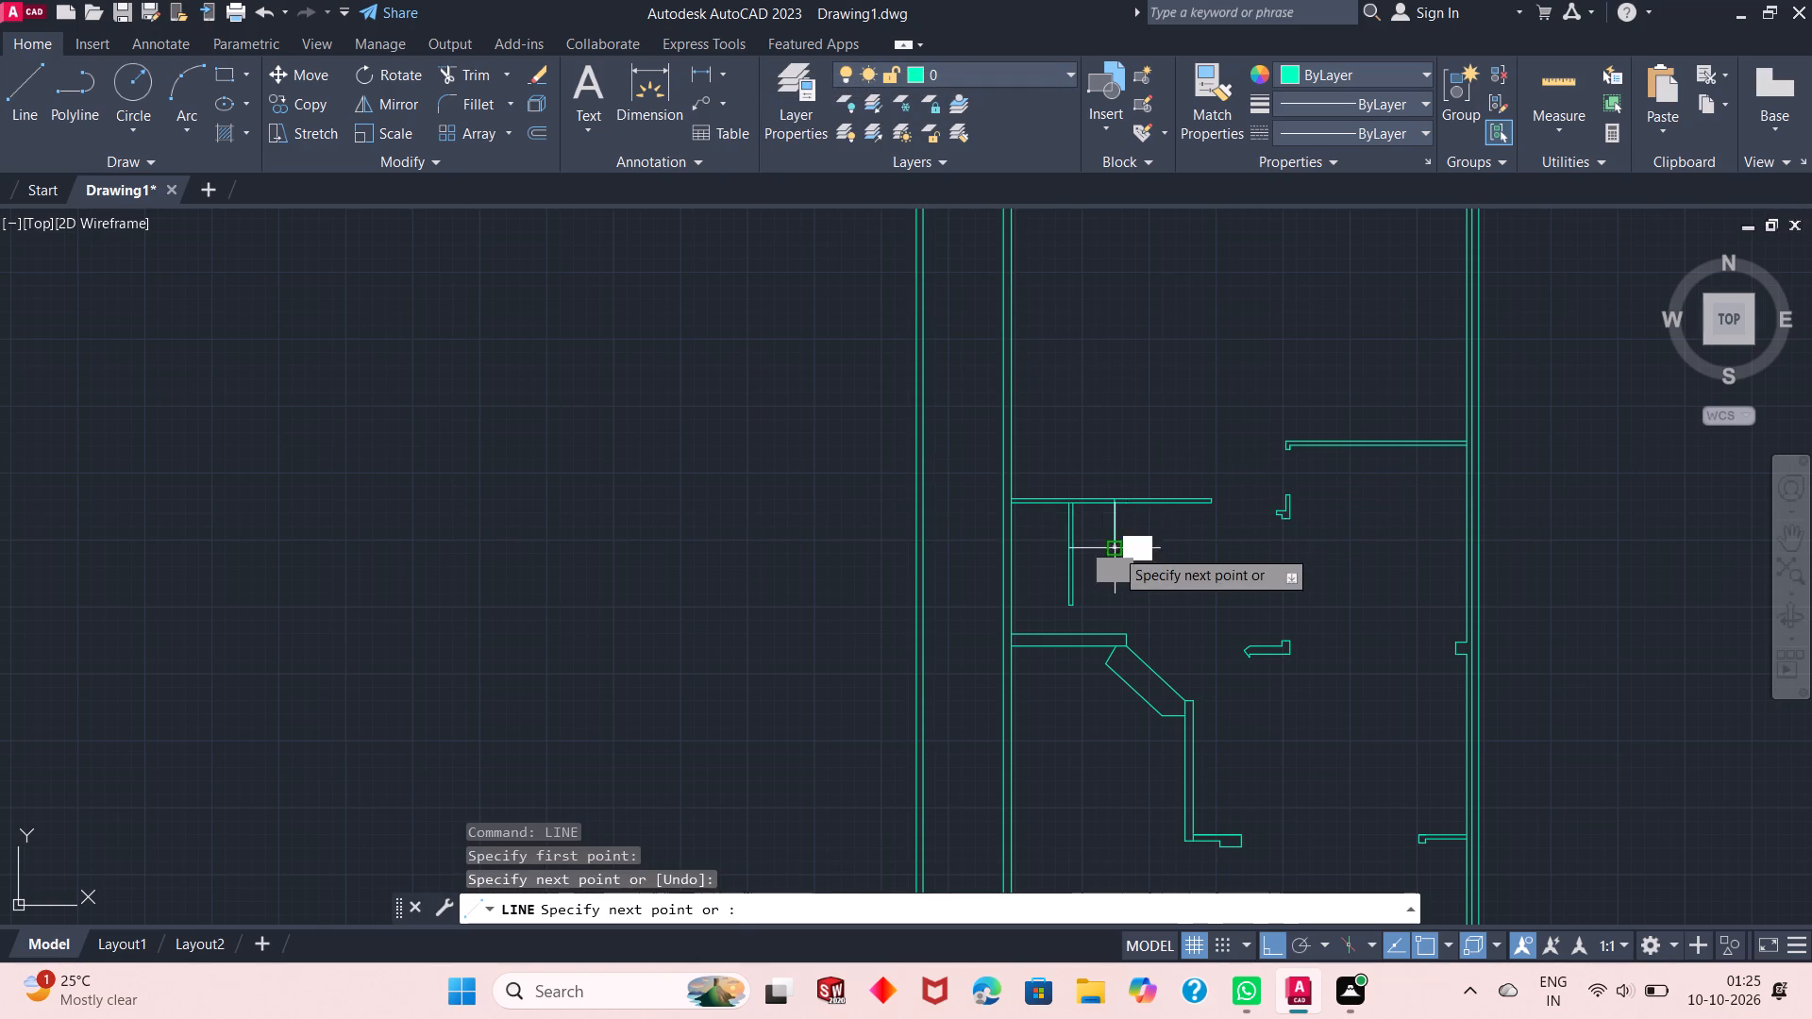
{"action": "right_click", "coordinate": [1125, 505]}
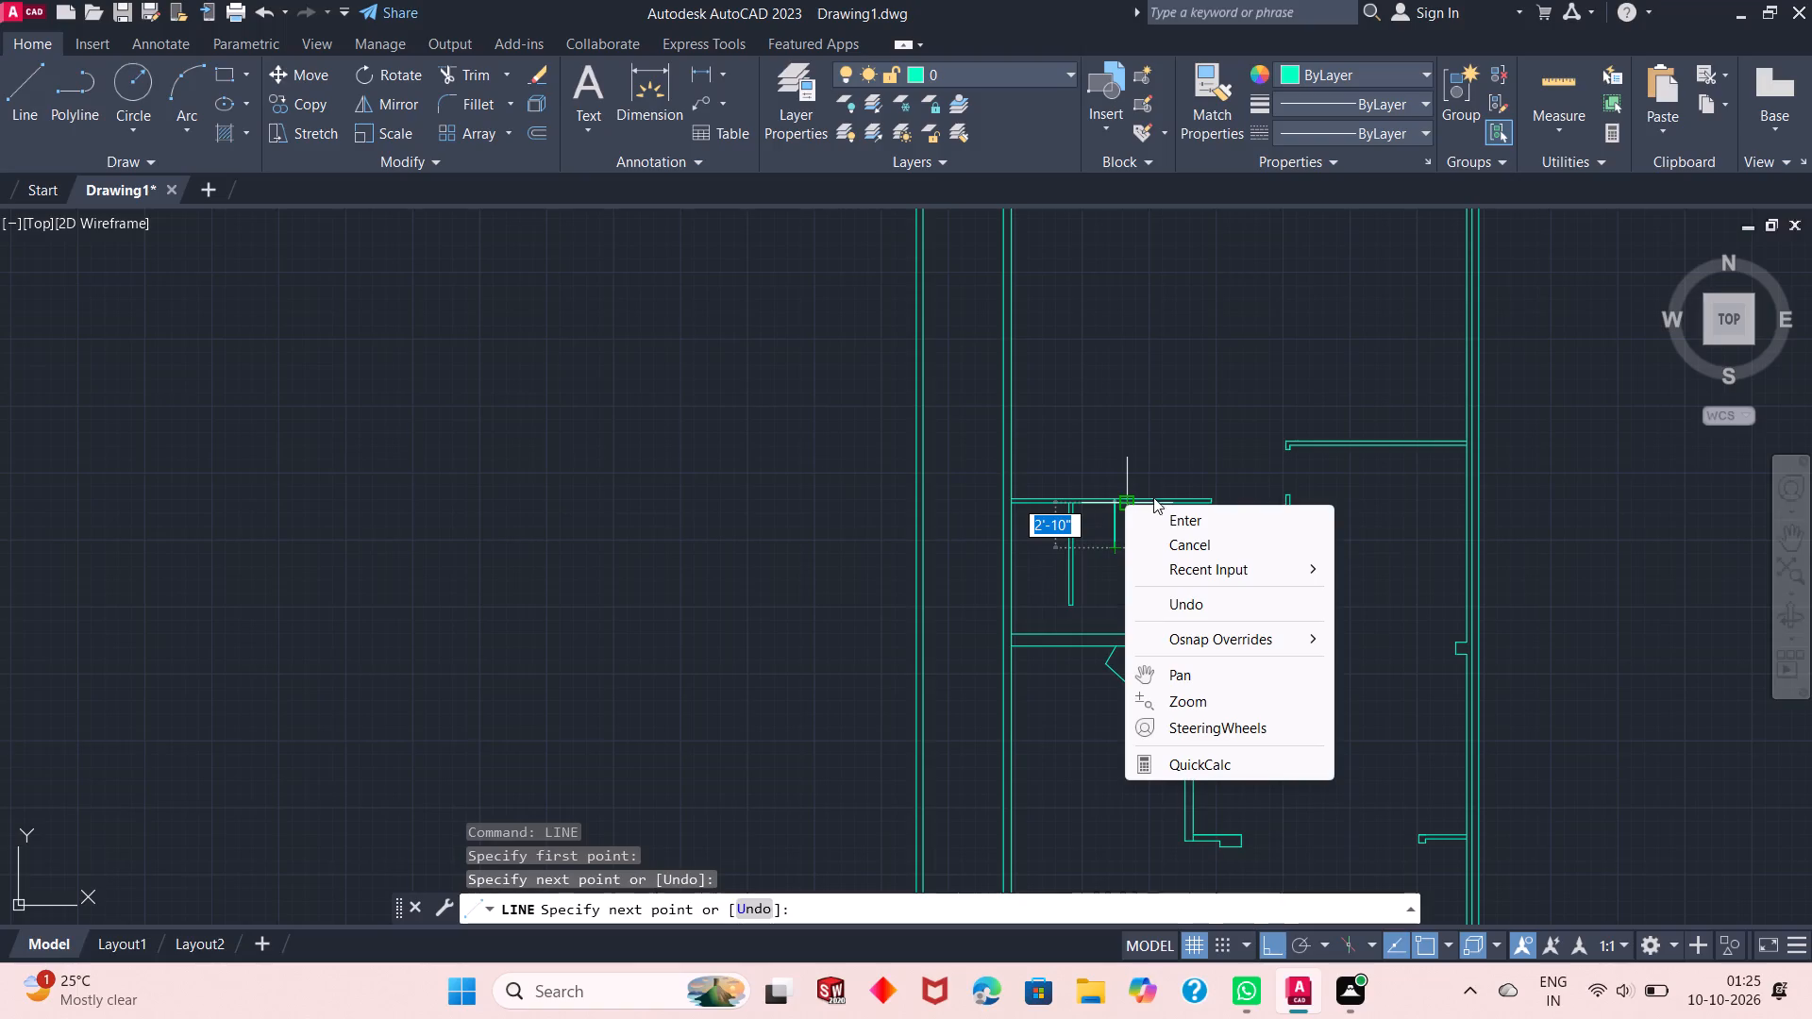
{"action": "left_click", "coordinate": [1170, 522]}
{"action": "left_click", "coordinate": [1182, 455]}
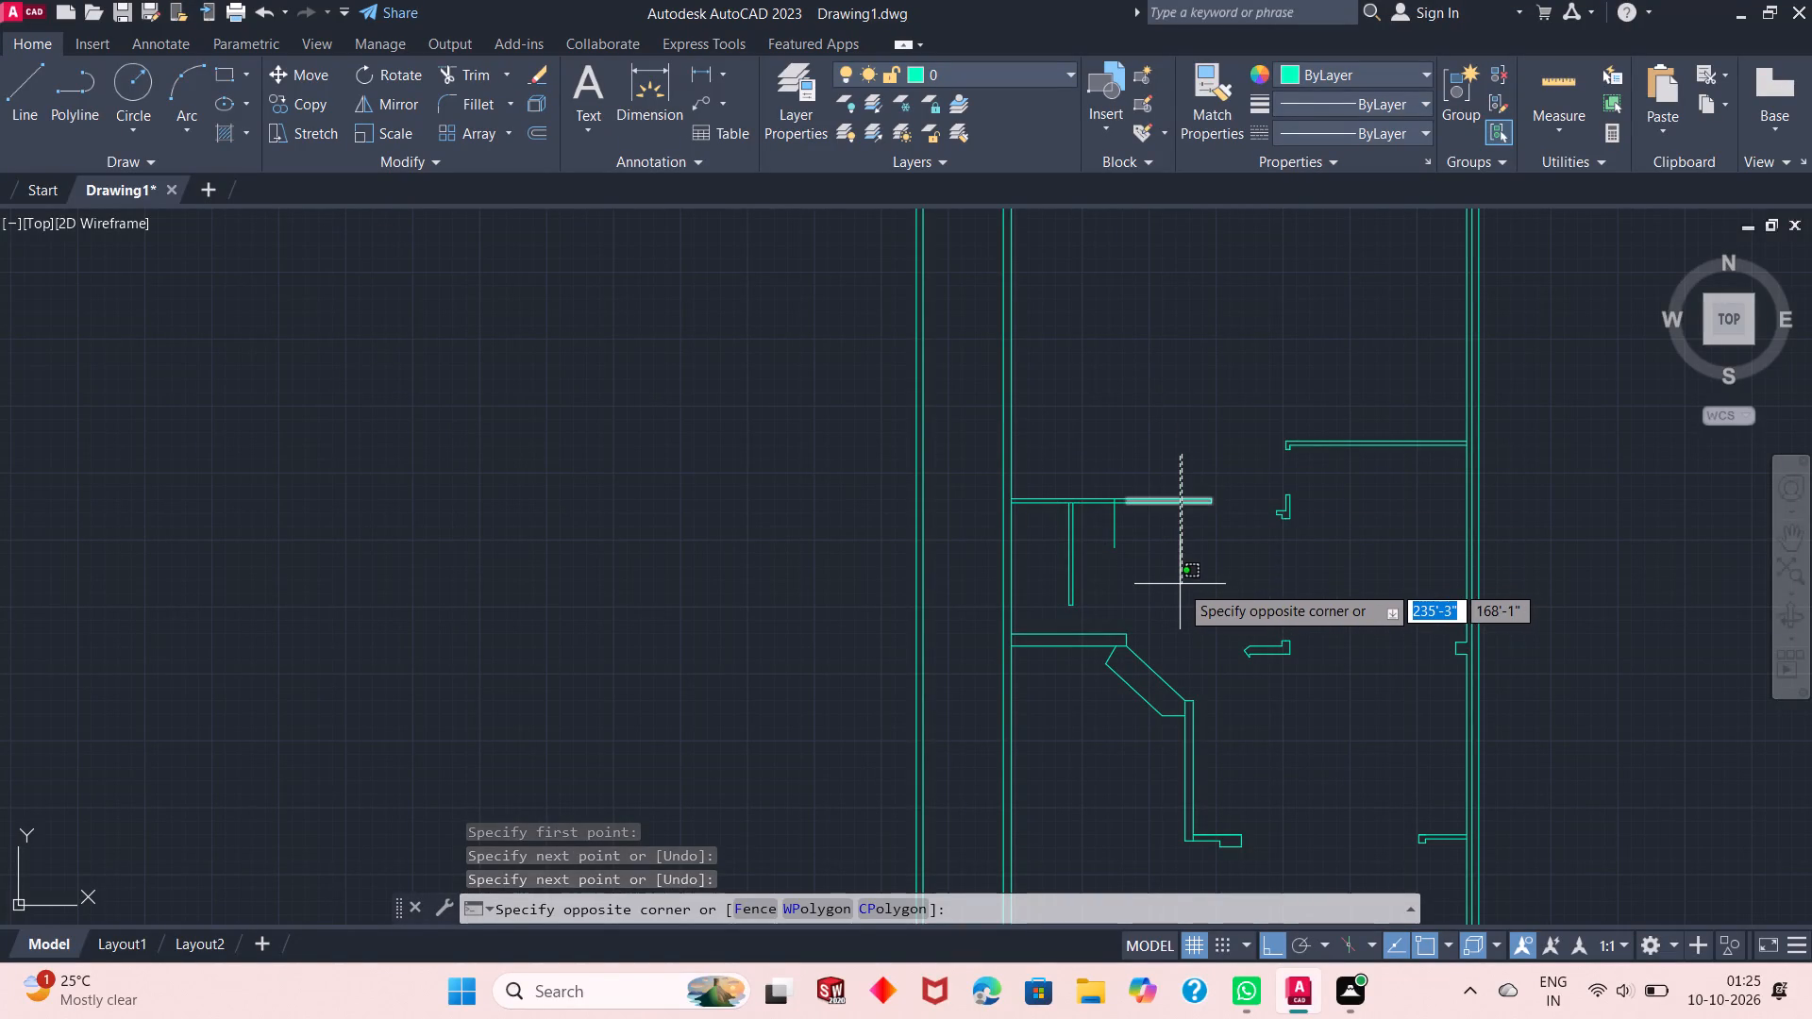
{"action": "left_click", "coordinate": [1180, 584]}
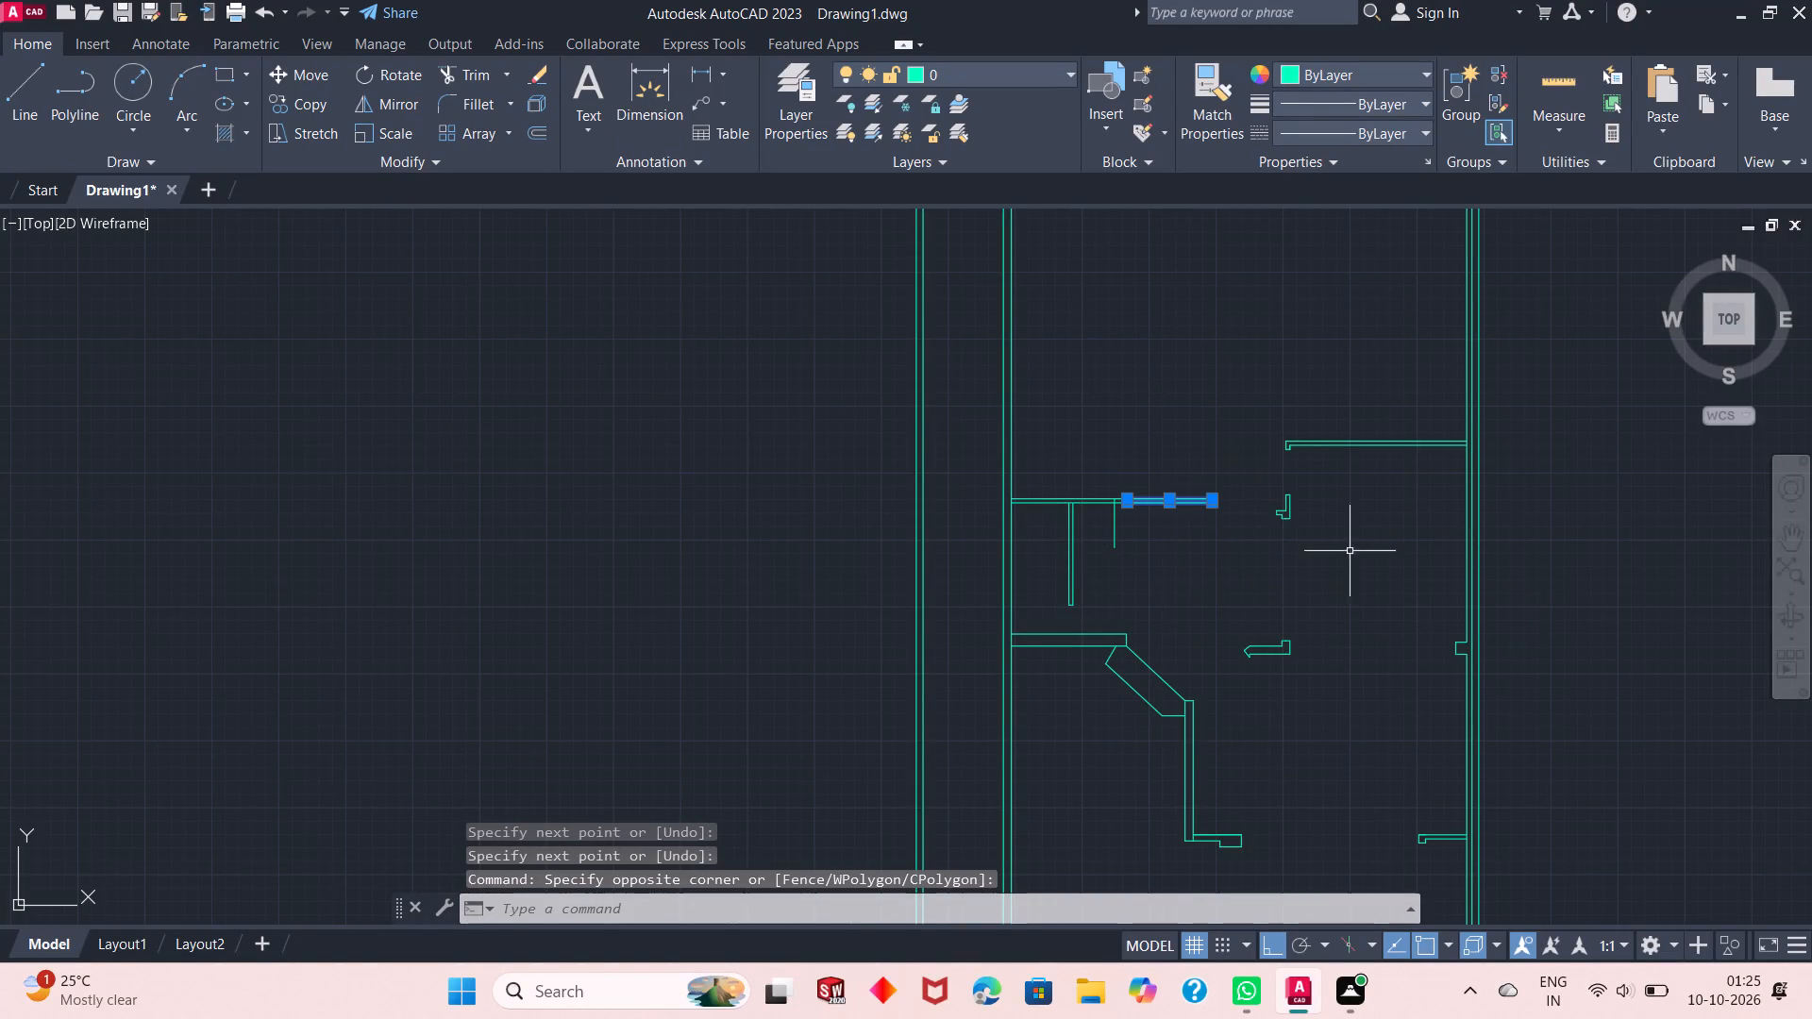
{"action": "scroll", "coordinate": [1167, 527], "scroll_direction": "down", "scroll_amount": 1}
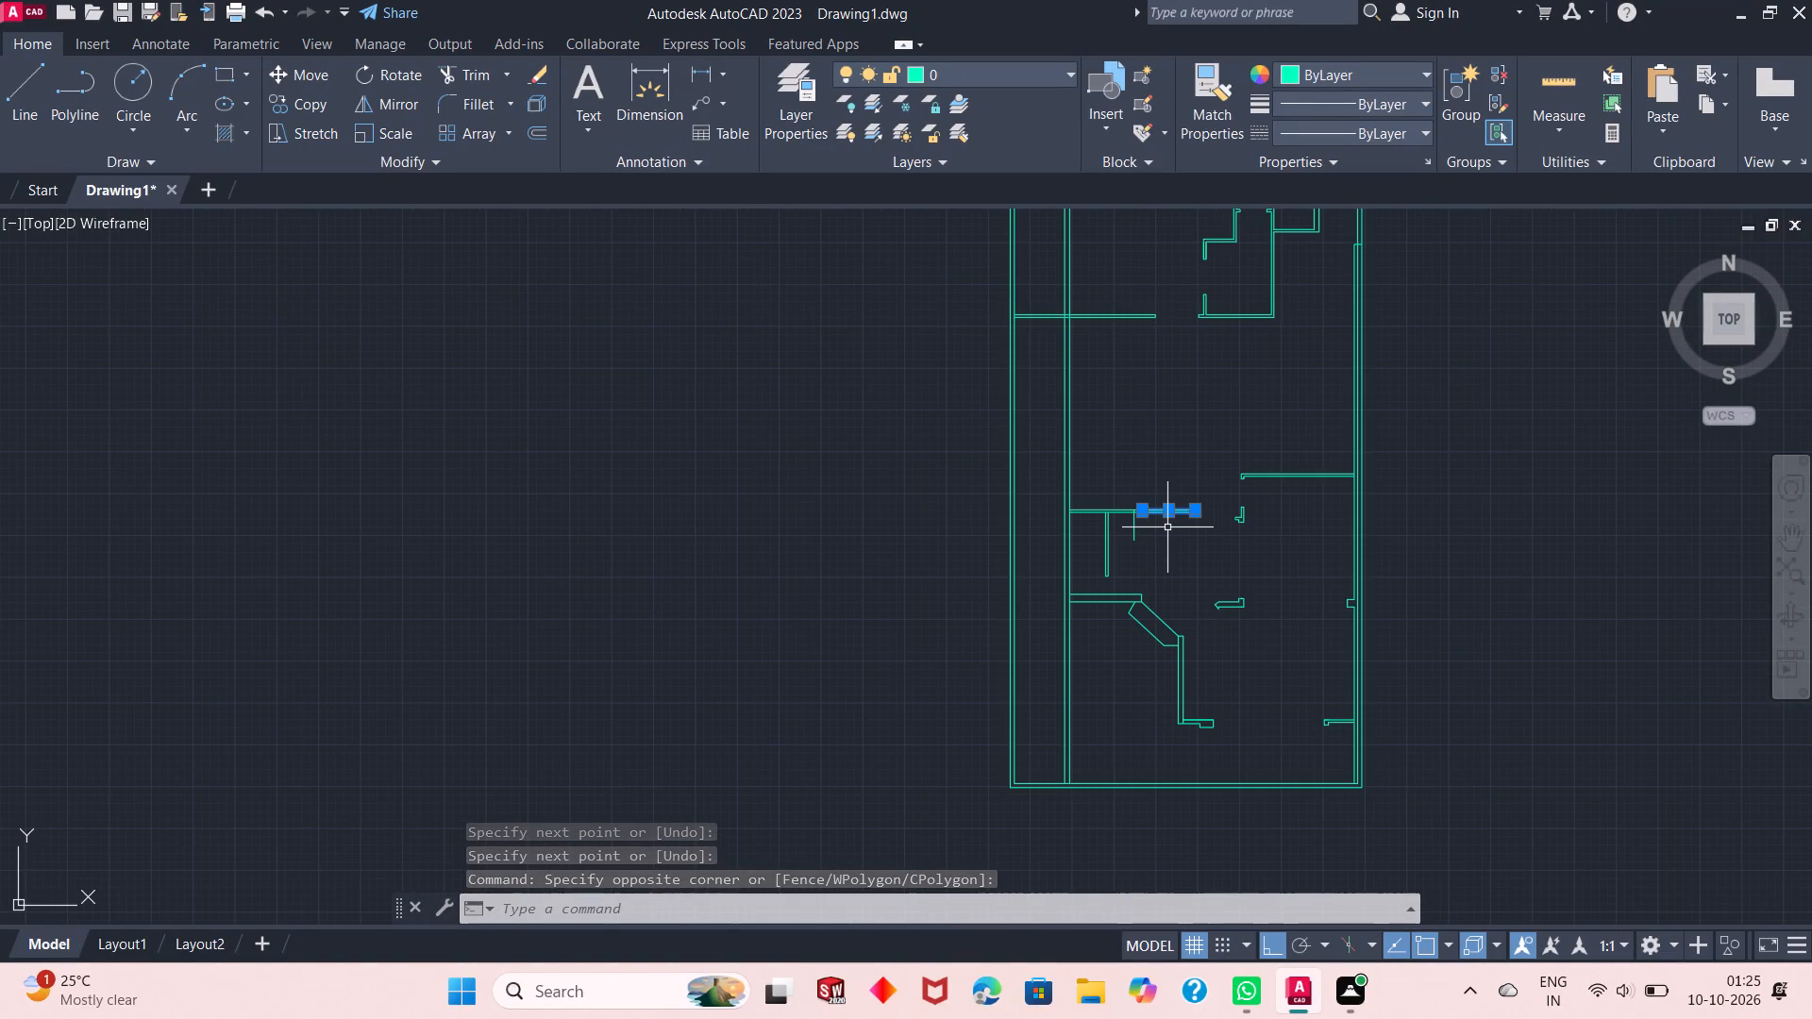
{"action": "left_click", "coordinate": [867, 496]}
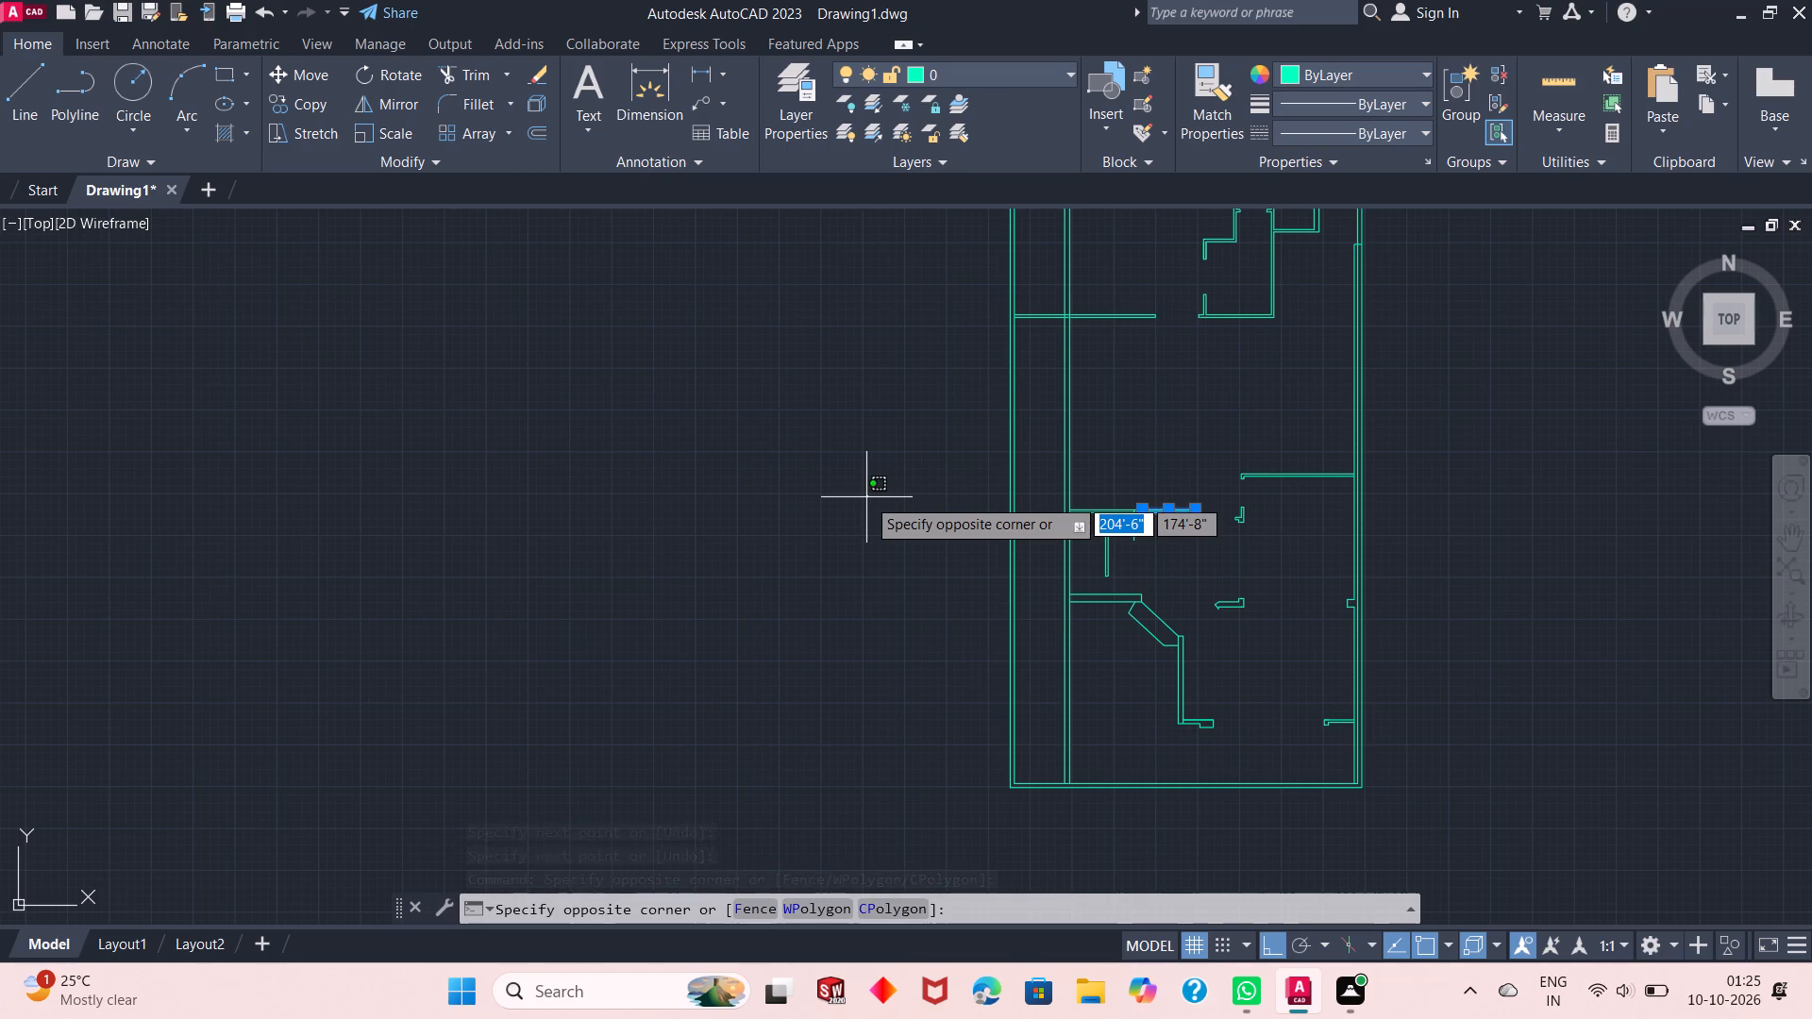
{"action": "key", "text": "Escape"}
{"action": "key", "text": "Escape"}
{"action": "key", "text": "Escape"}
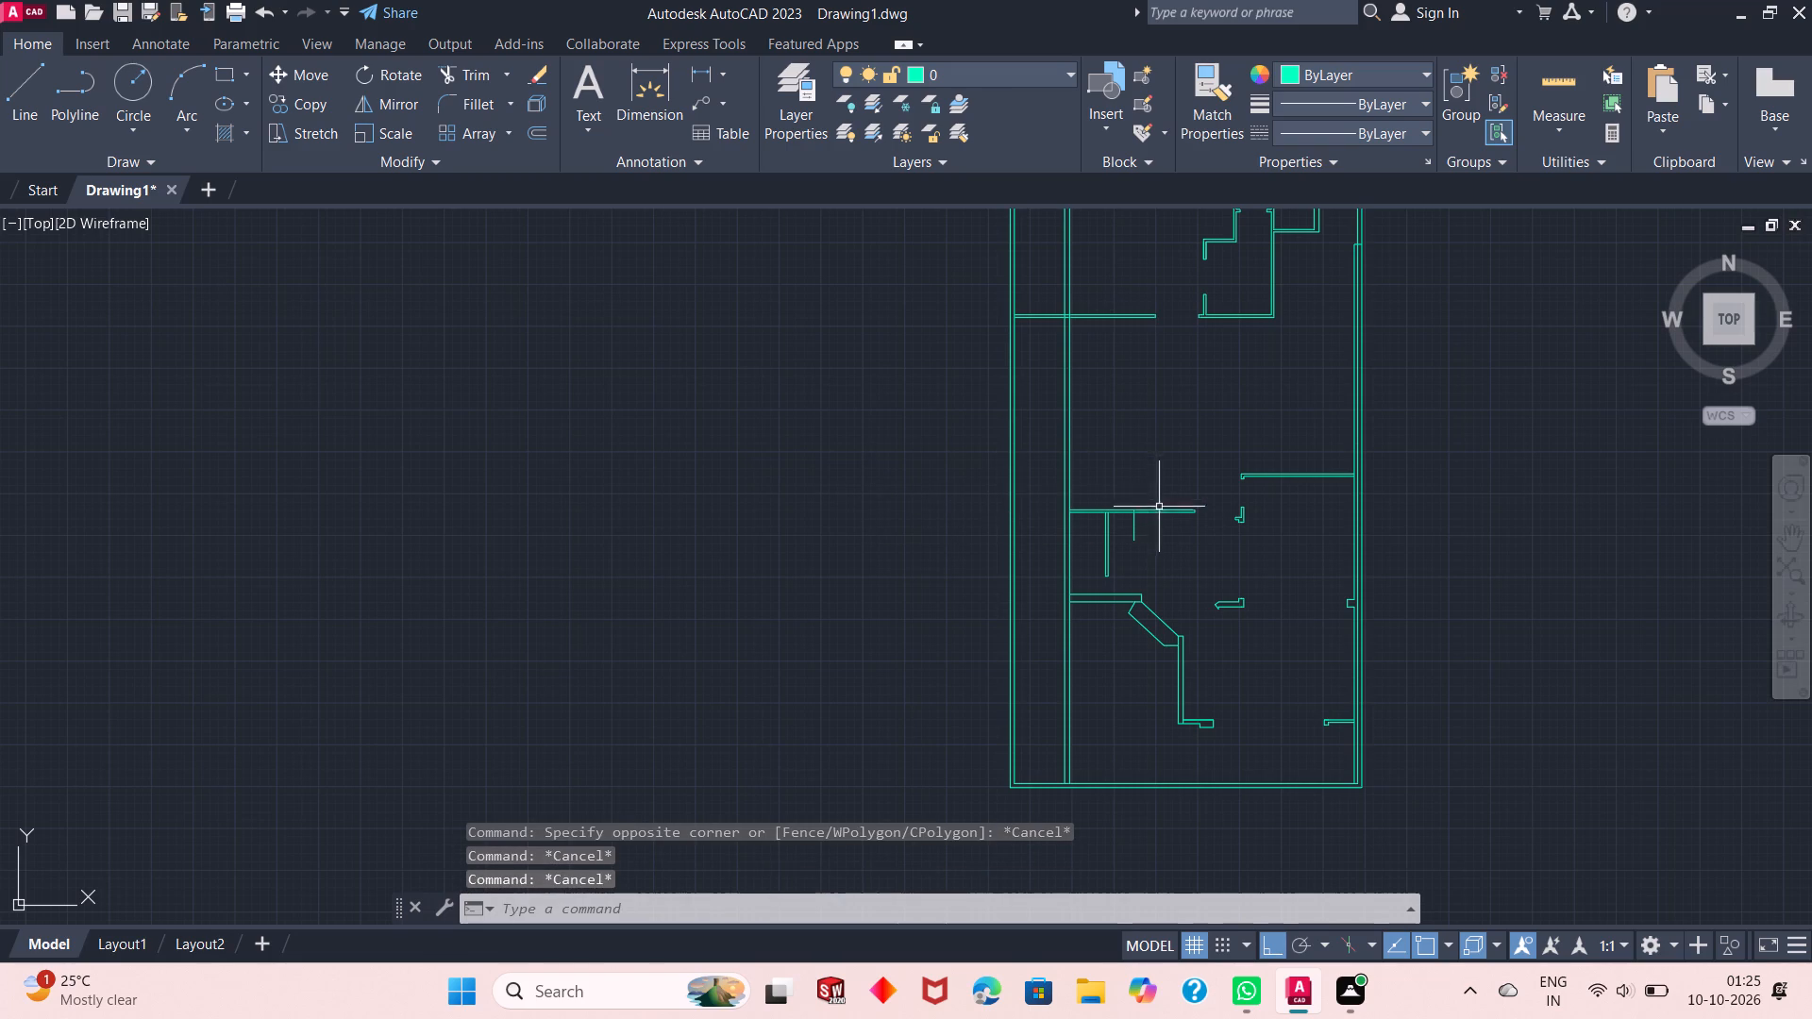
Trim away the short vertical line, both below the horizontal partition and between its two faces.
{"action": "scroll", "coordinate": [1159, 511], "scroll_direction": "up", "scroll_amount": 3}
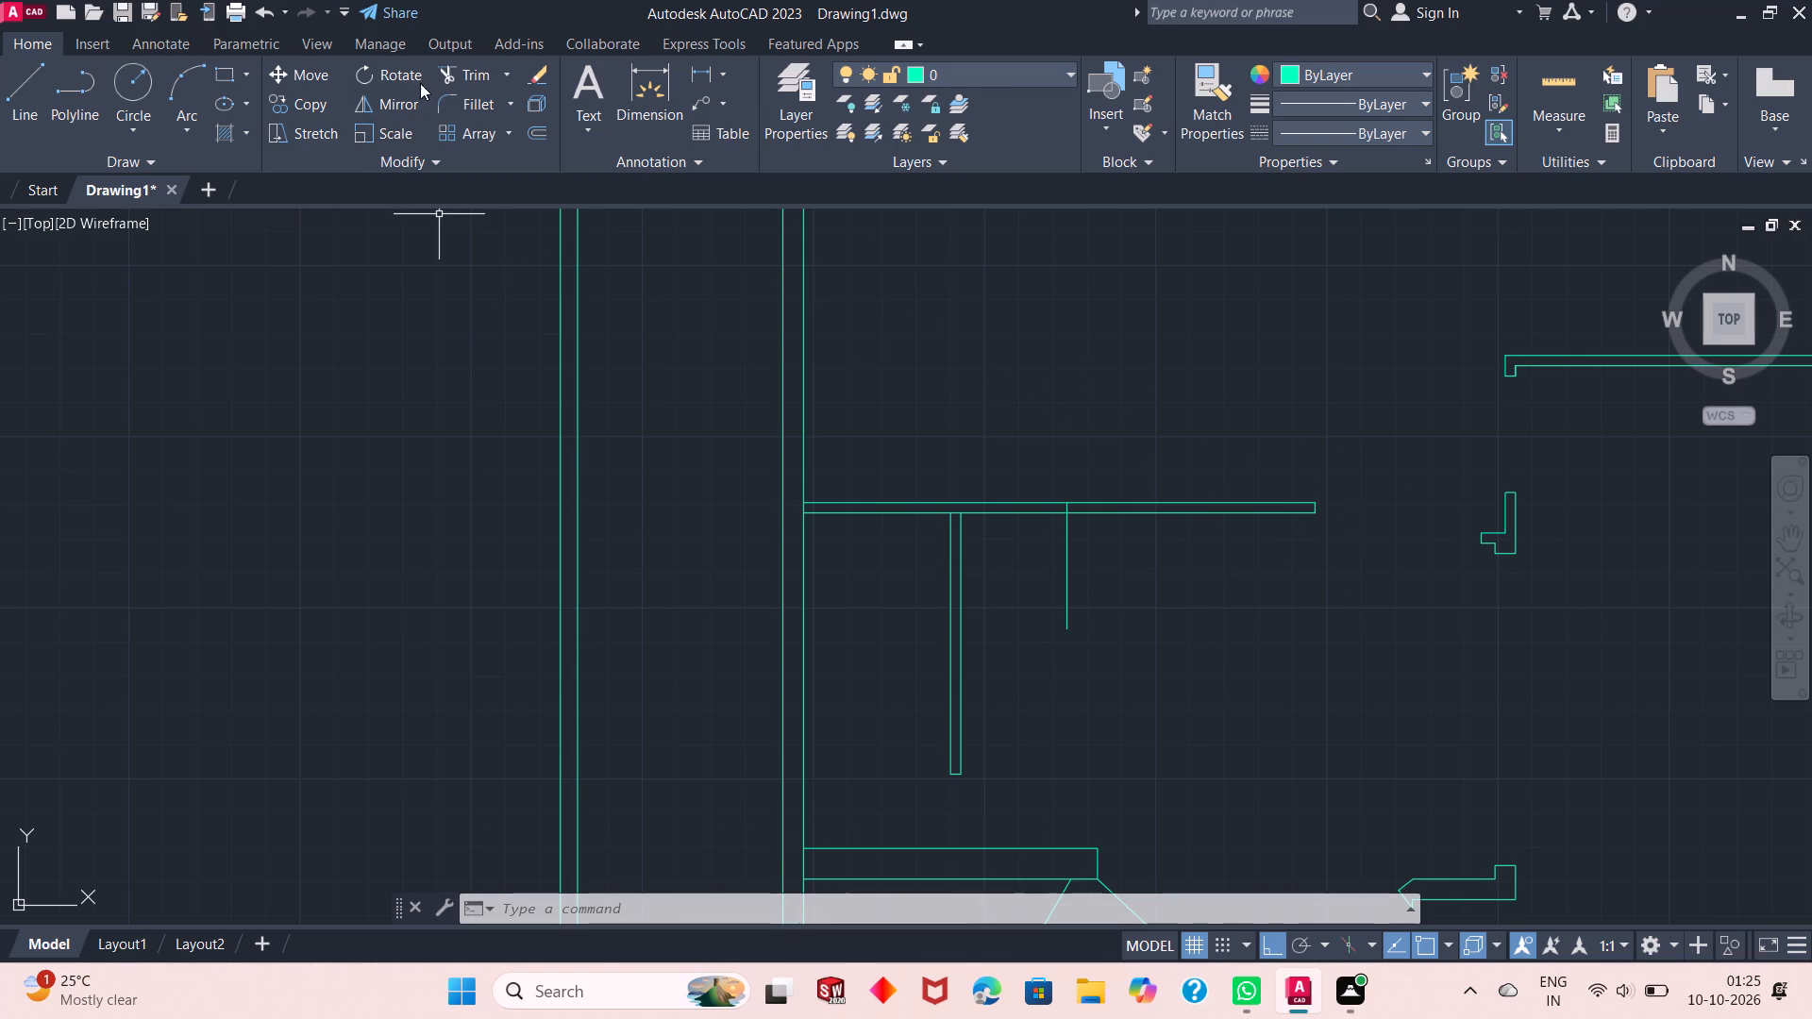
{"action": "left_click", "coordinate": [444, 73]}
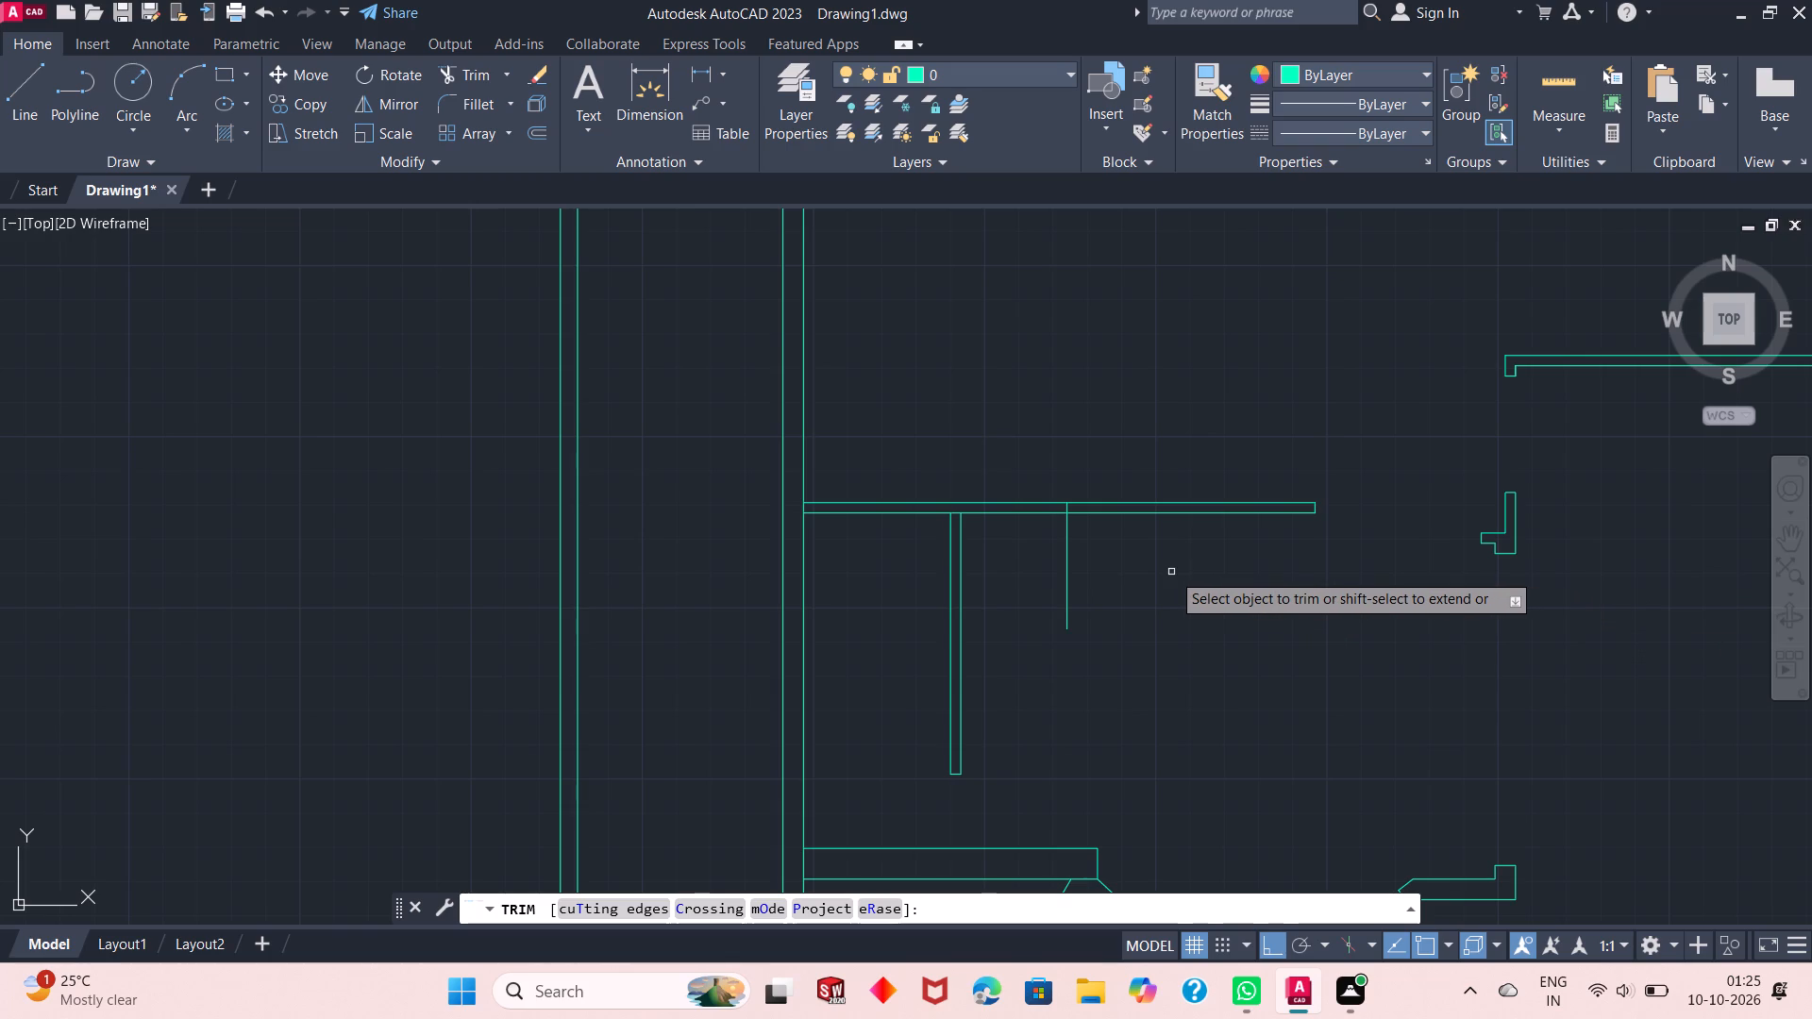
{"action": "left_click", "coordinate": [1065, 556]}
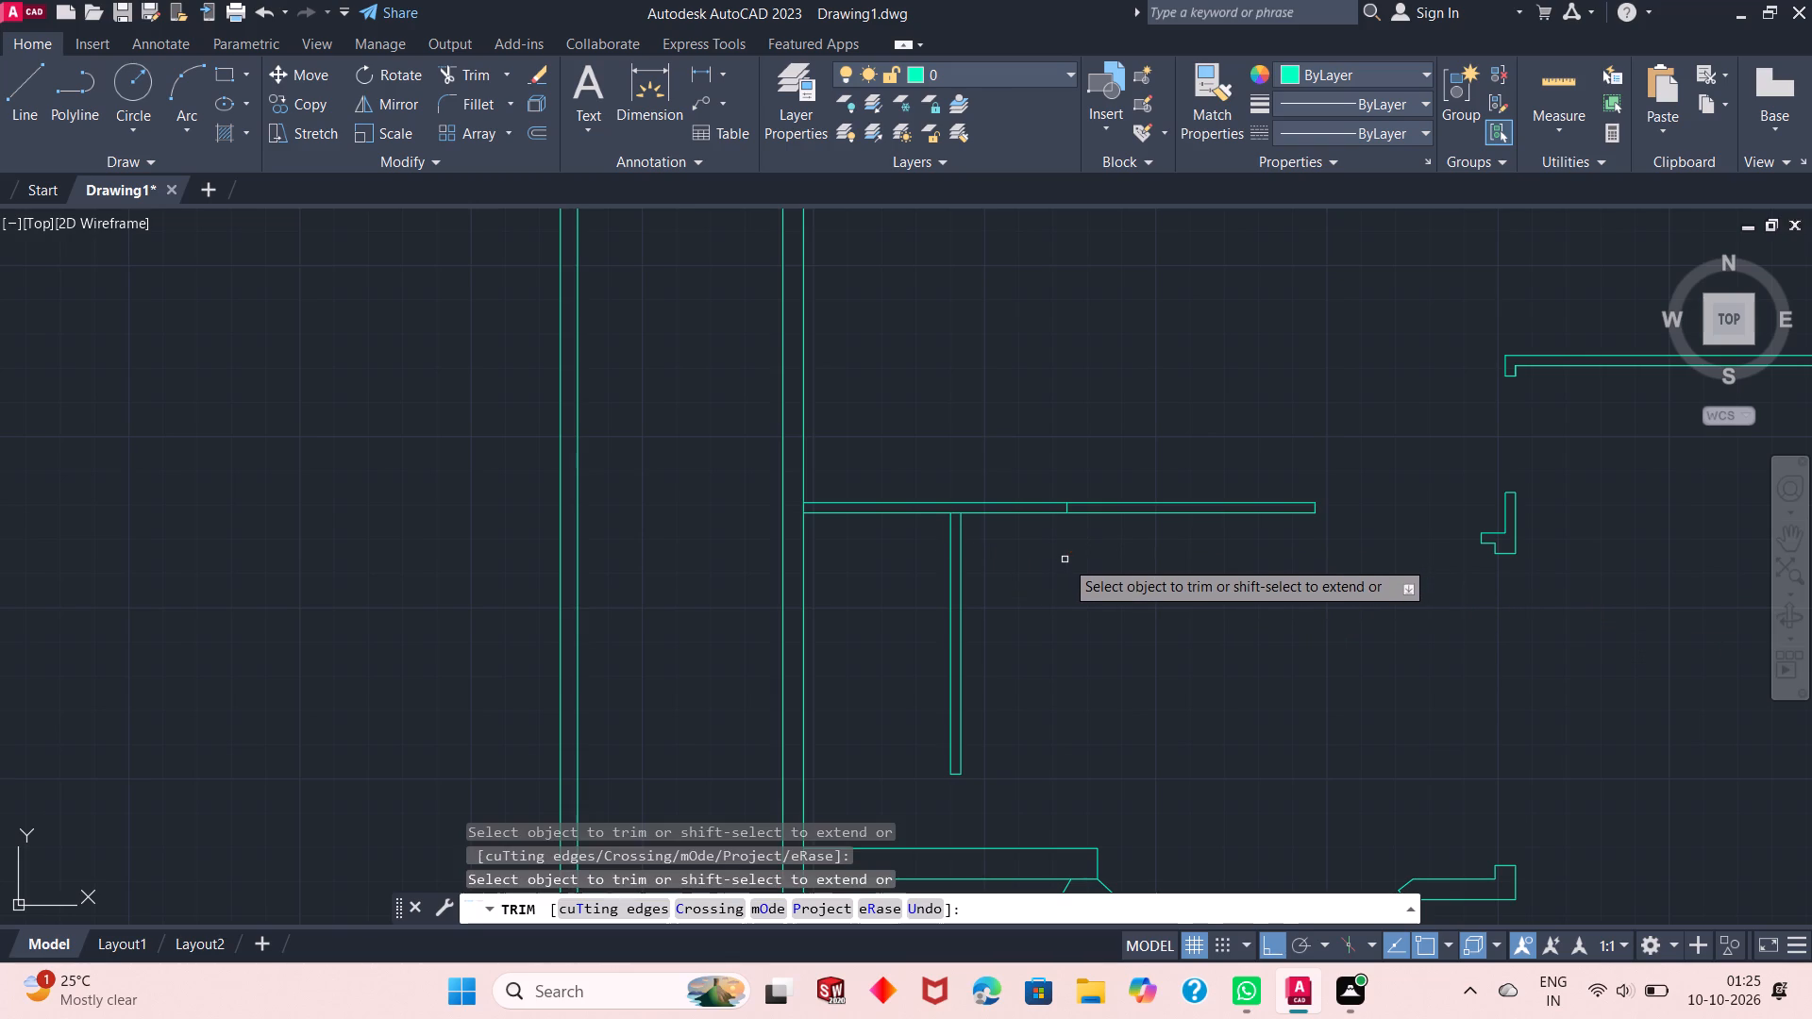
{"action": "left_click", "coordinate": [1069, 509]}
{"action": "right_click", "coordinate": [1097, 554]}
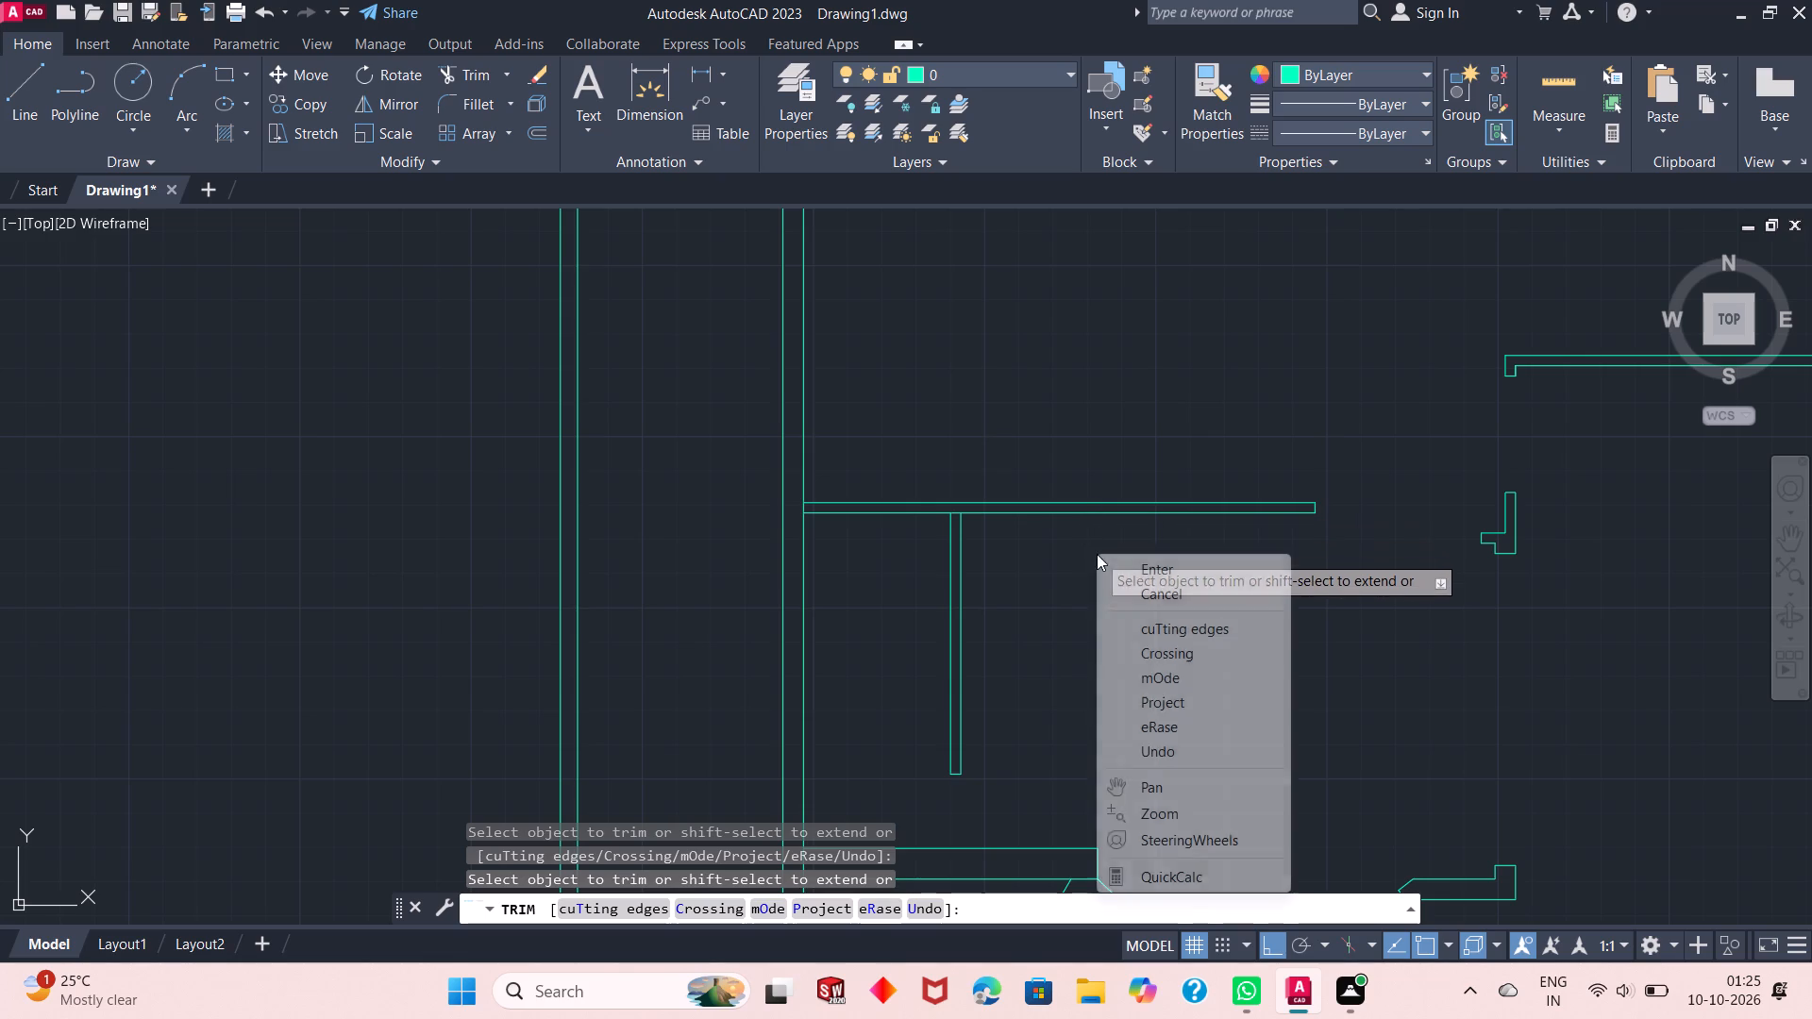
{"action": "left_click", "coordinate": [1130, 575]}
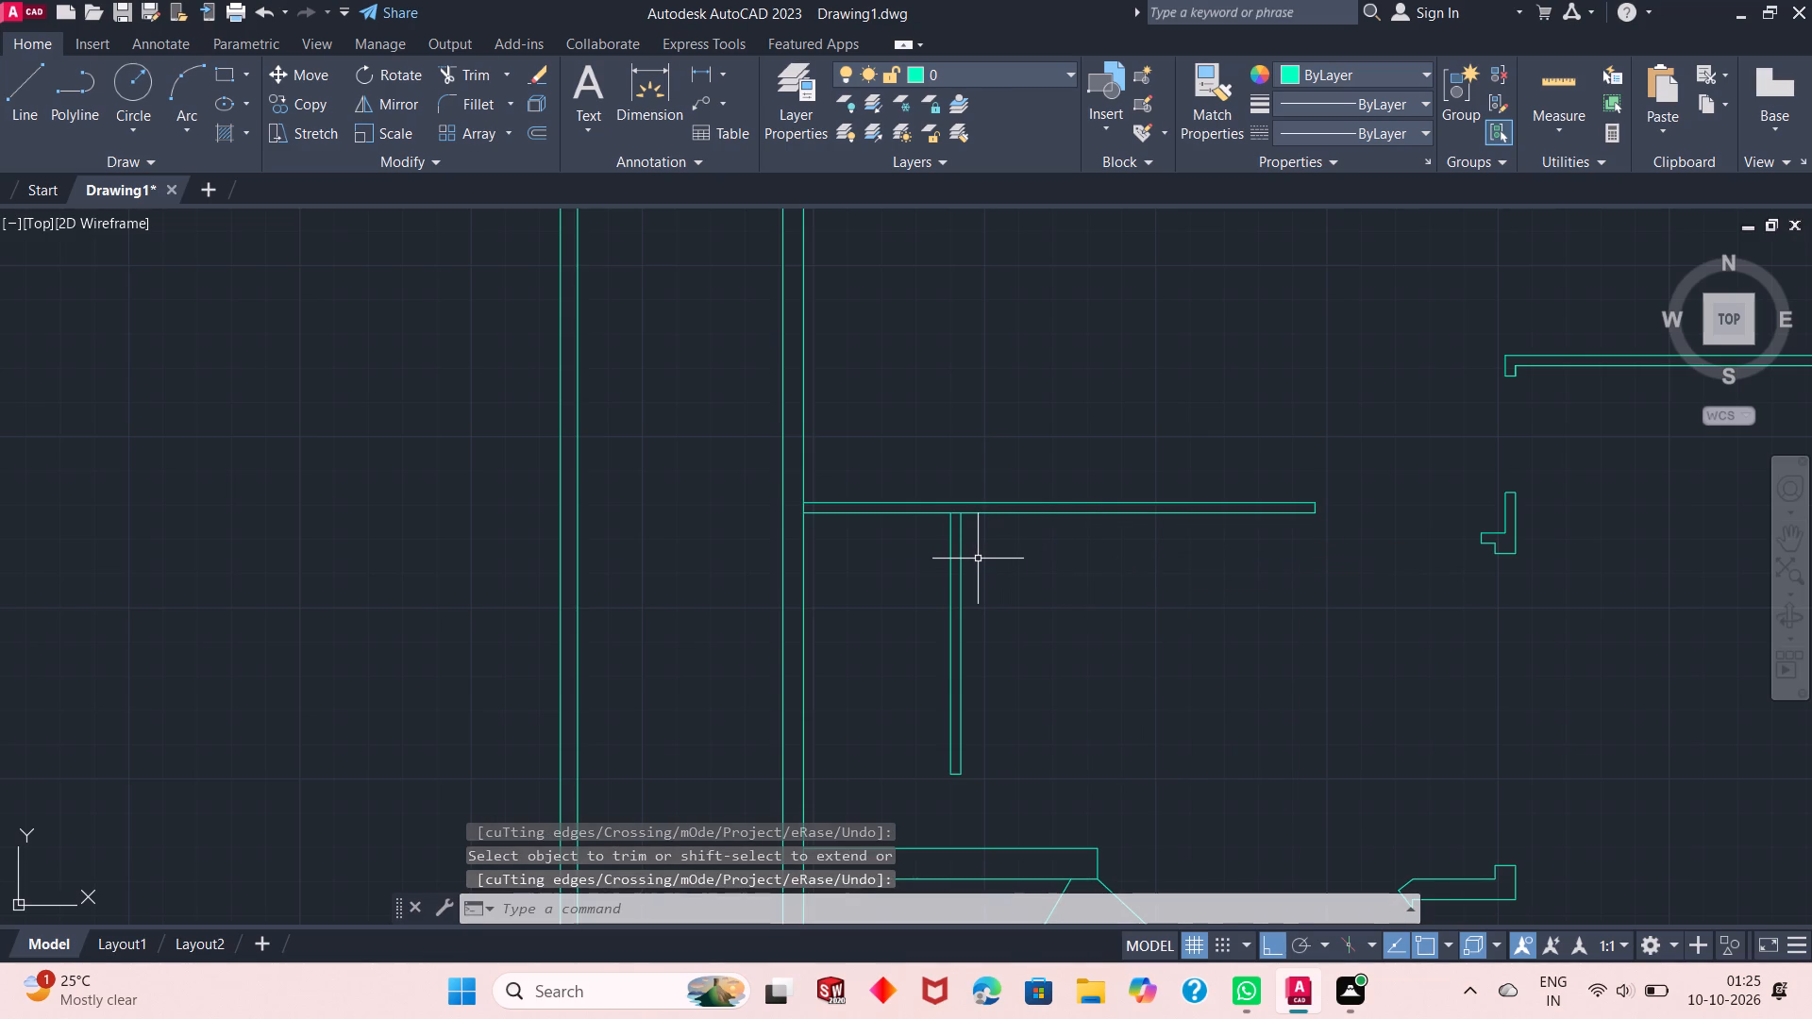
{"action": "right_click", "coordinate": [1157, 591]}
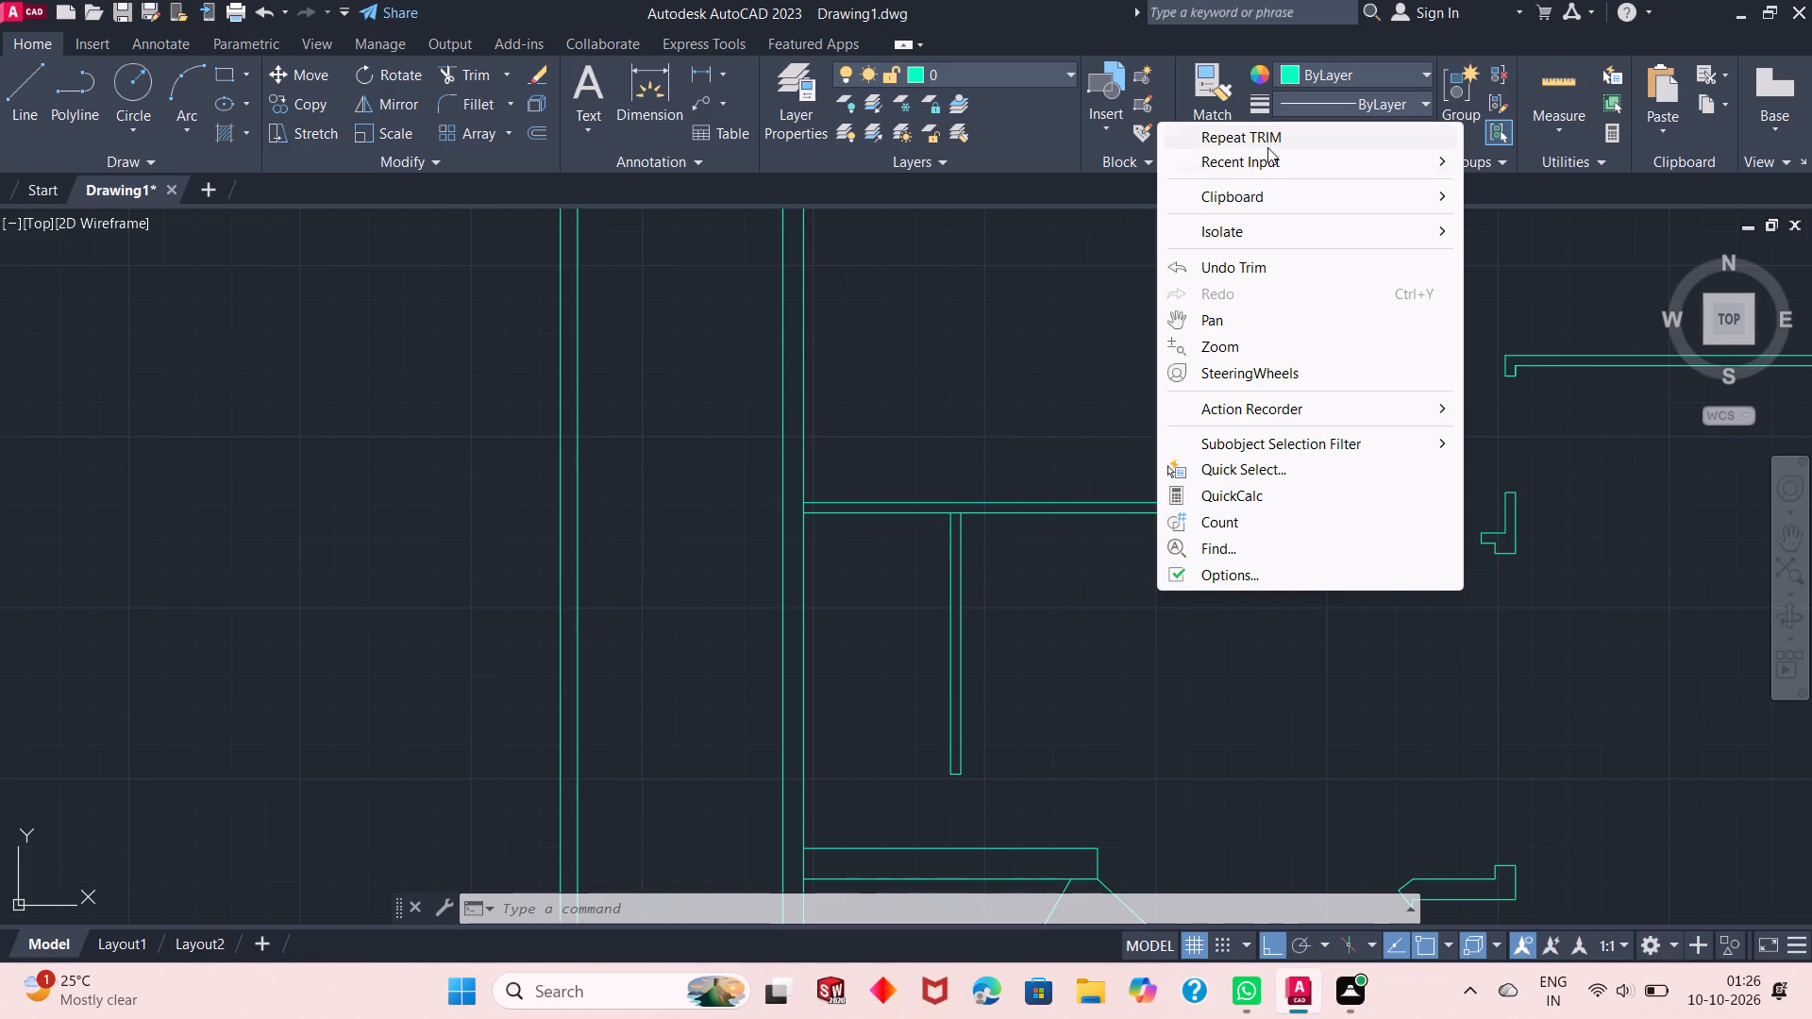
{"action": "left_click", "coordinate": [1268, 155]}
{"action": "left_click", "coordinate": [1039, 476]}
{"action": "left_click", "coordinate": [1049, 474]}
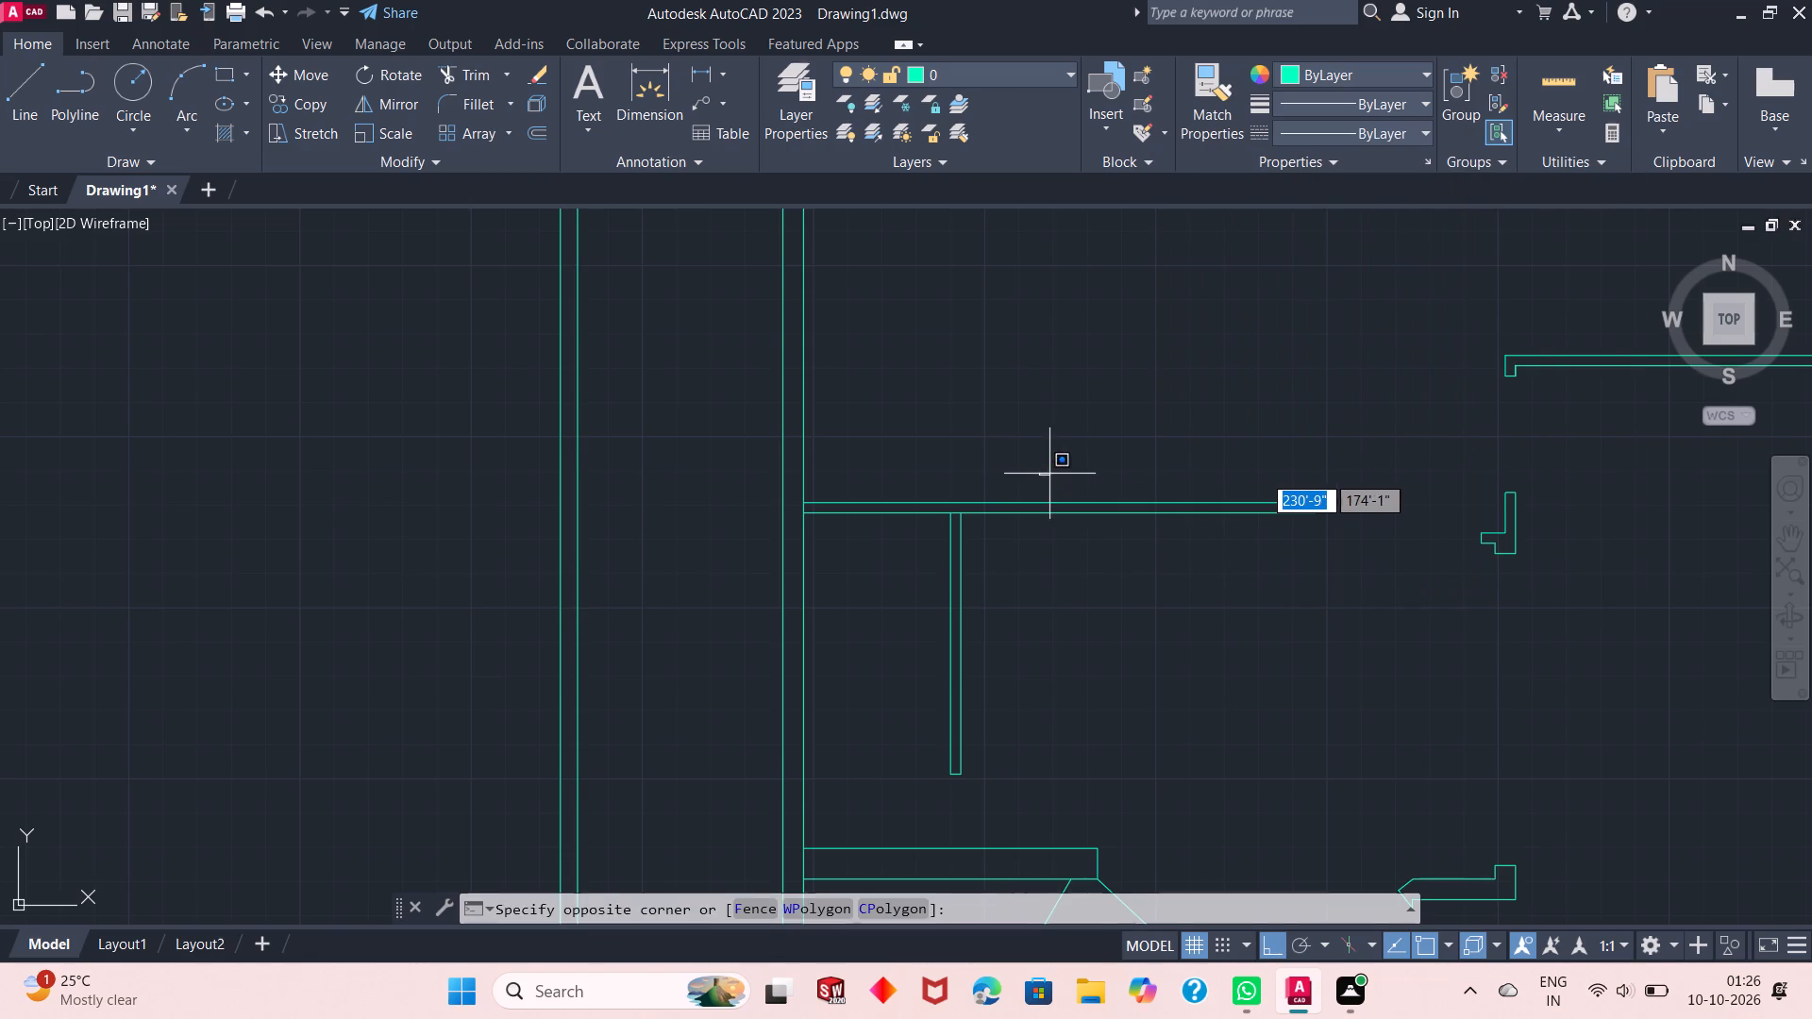
Draw two separate short vertical lines across the horizontal partition, one east of the vertical partition and one near the partition's east end.
{"action": "right_click", "coordinate": [999, 403]}
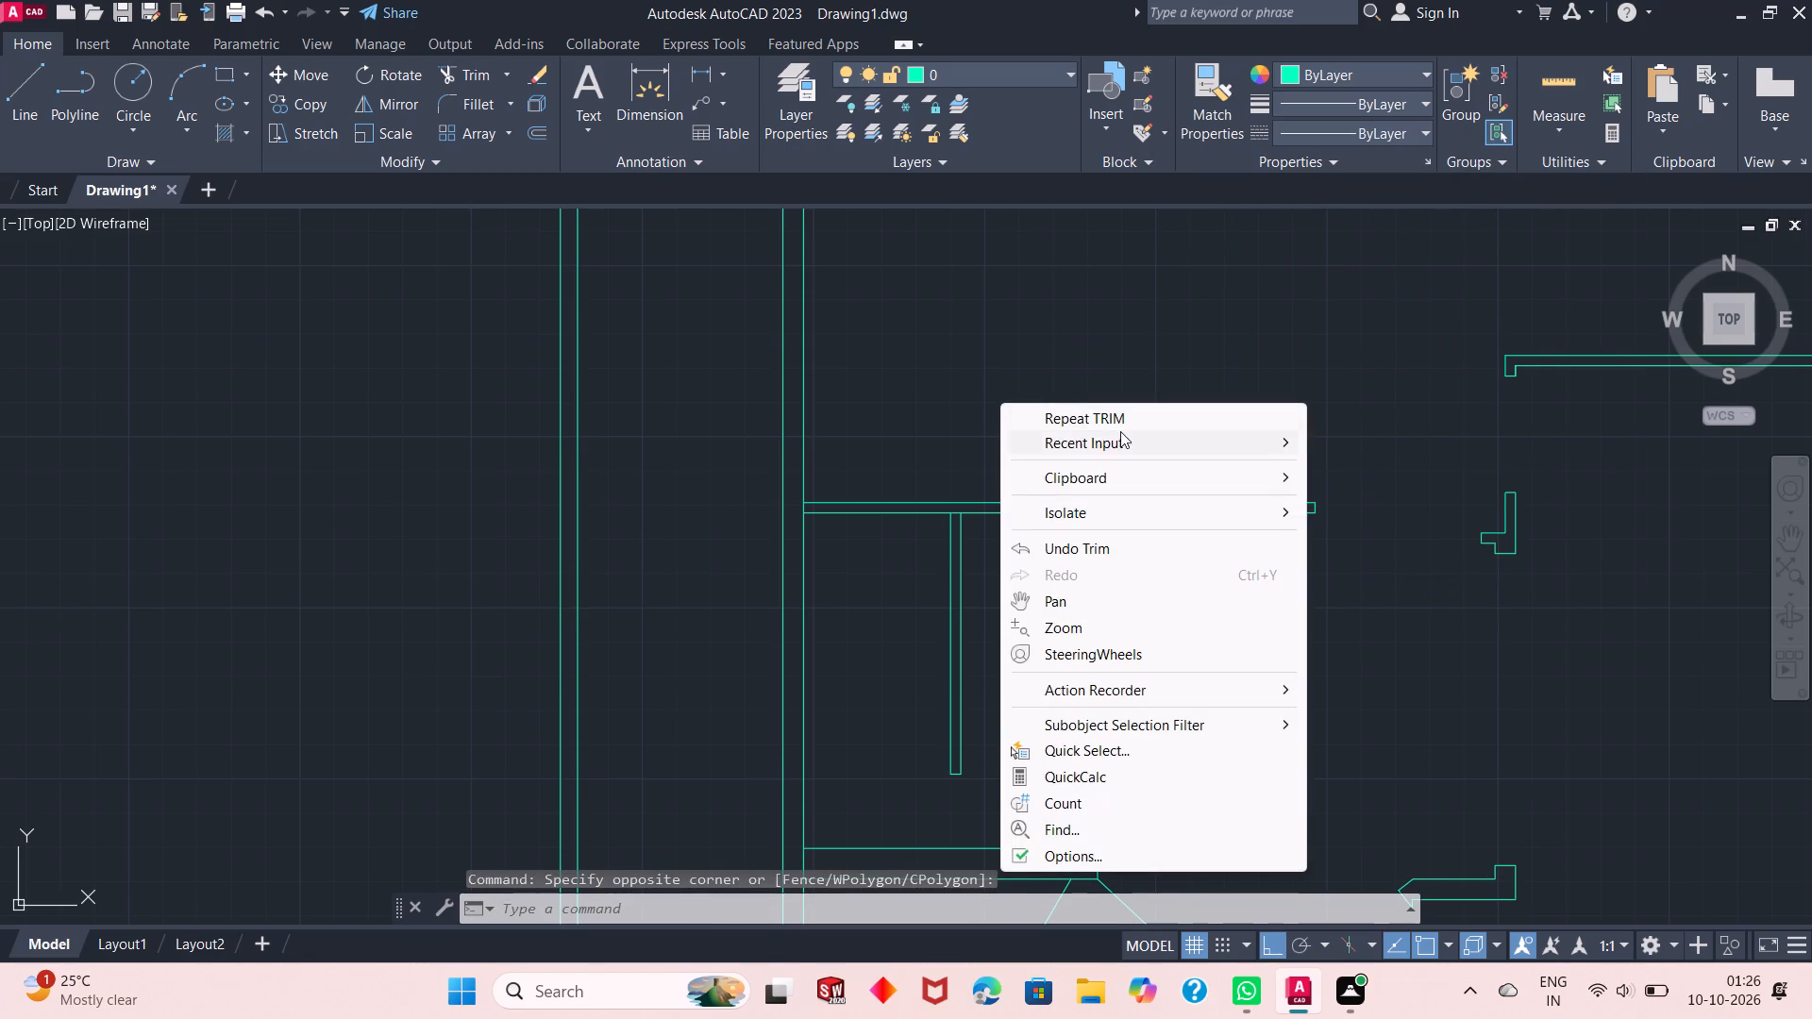
{"action": "left_click", "coordinate": [1128, 445]}
{"action": "left_click", "coordinate": [1434, 470]}
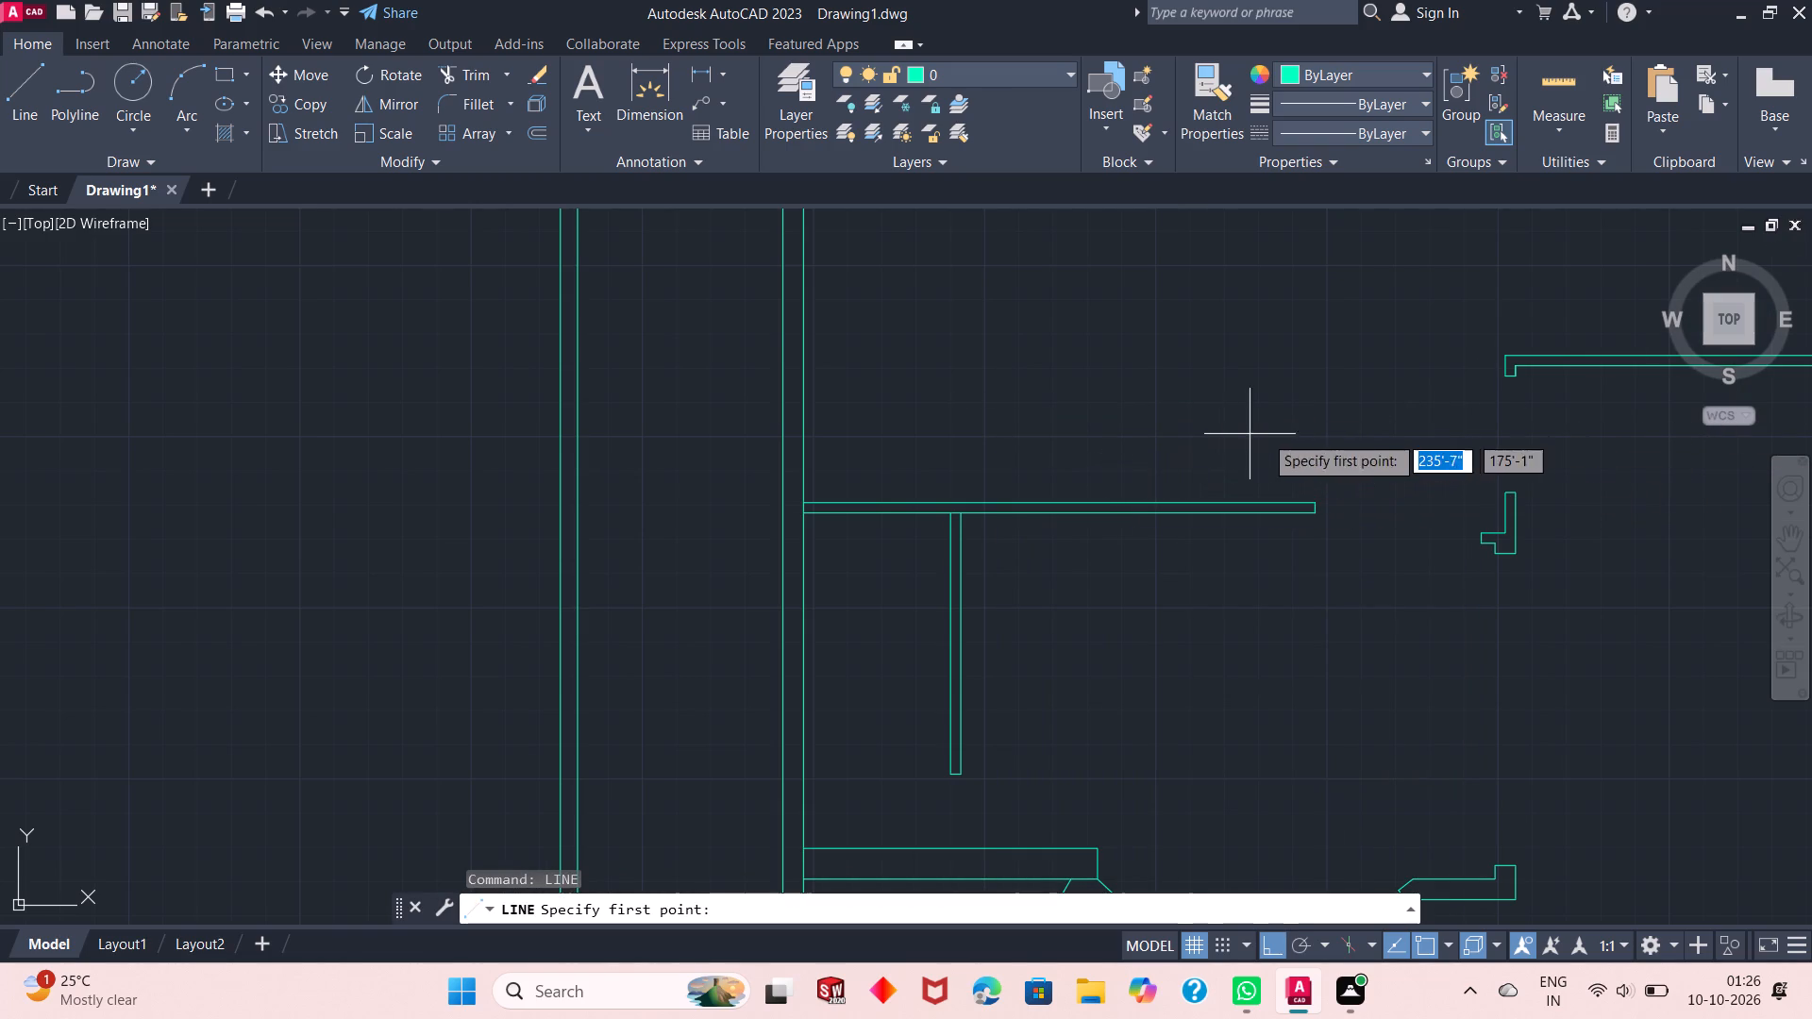
{"action": "left_click", "coordinate": [1071, 478]}
{"action": "left_click", "coordinate": [1064, 564]}
{"action": "right_click", "coordinate": [1066, 567]}
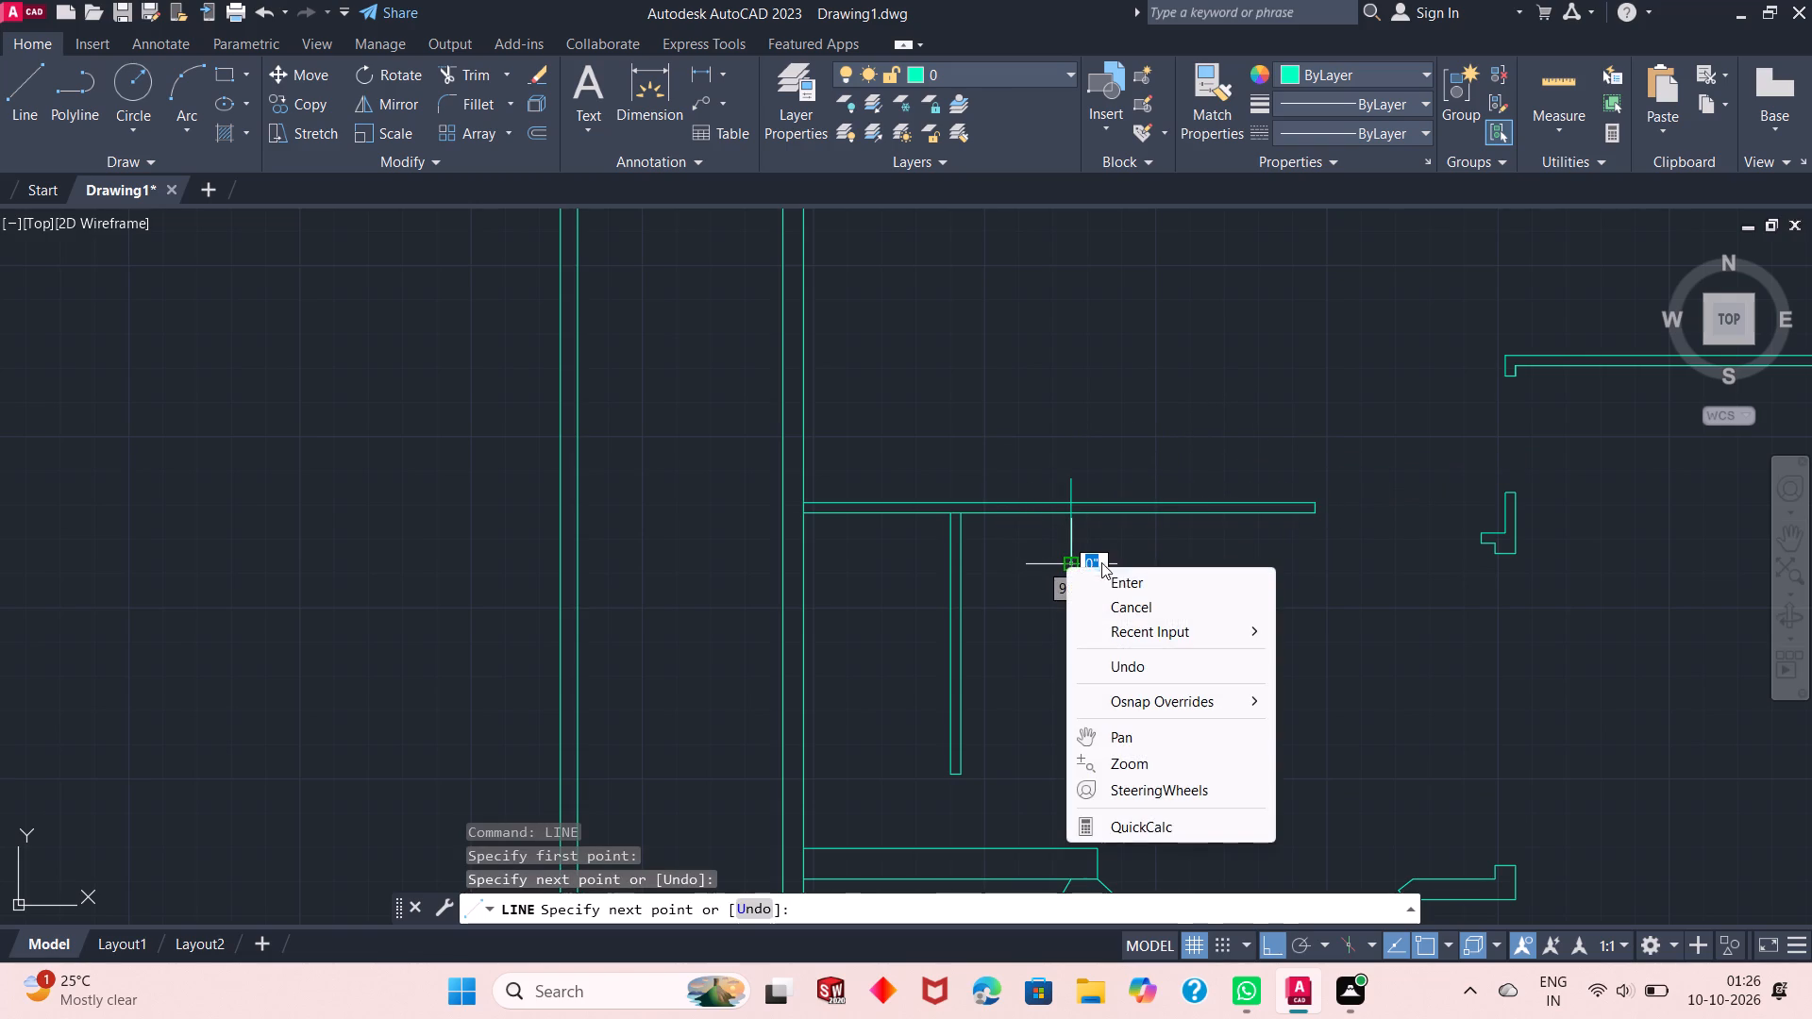
{"action": "left_click", "coordinate": [1125, 585]}
{"action": "right_click", "coordinate": [1239, 458]}
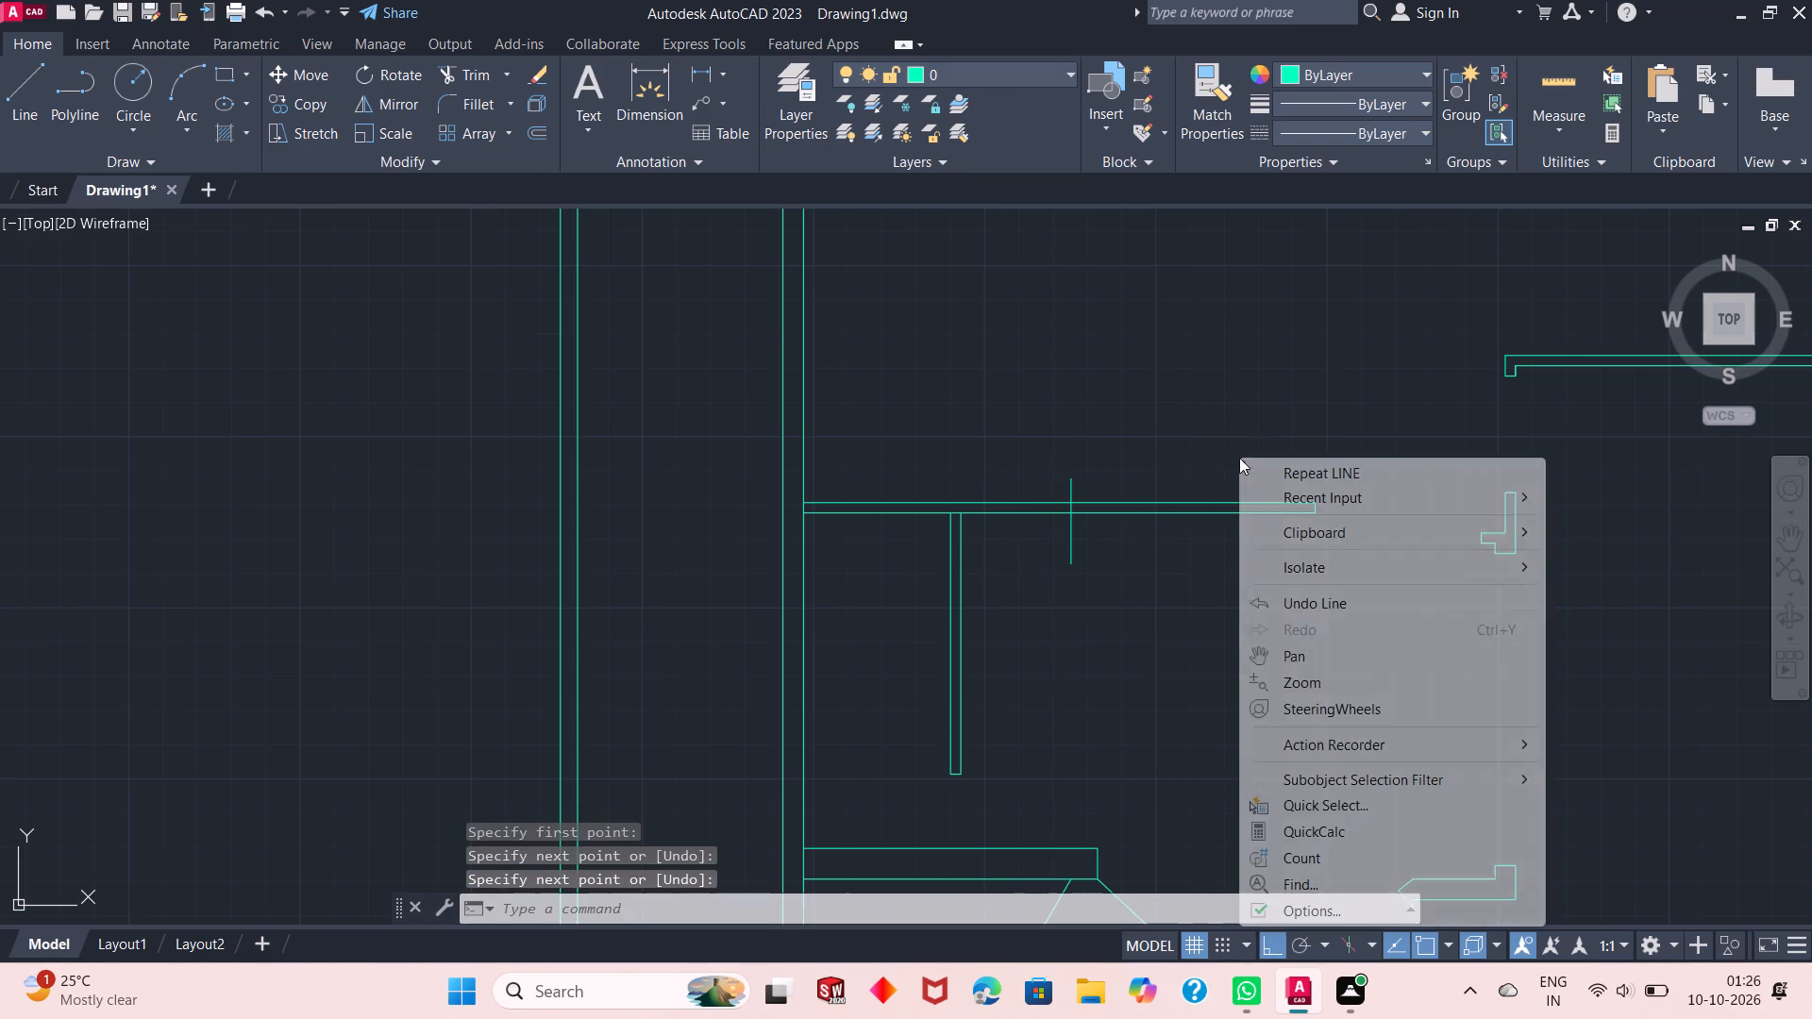
{"action": "left_click", "coordinate": [1299, 469]}
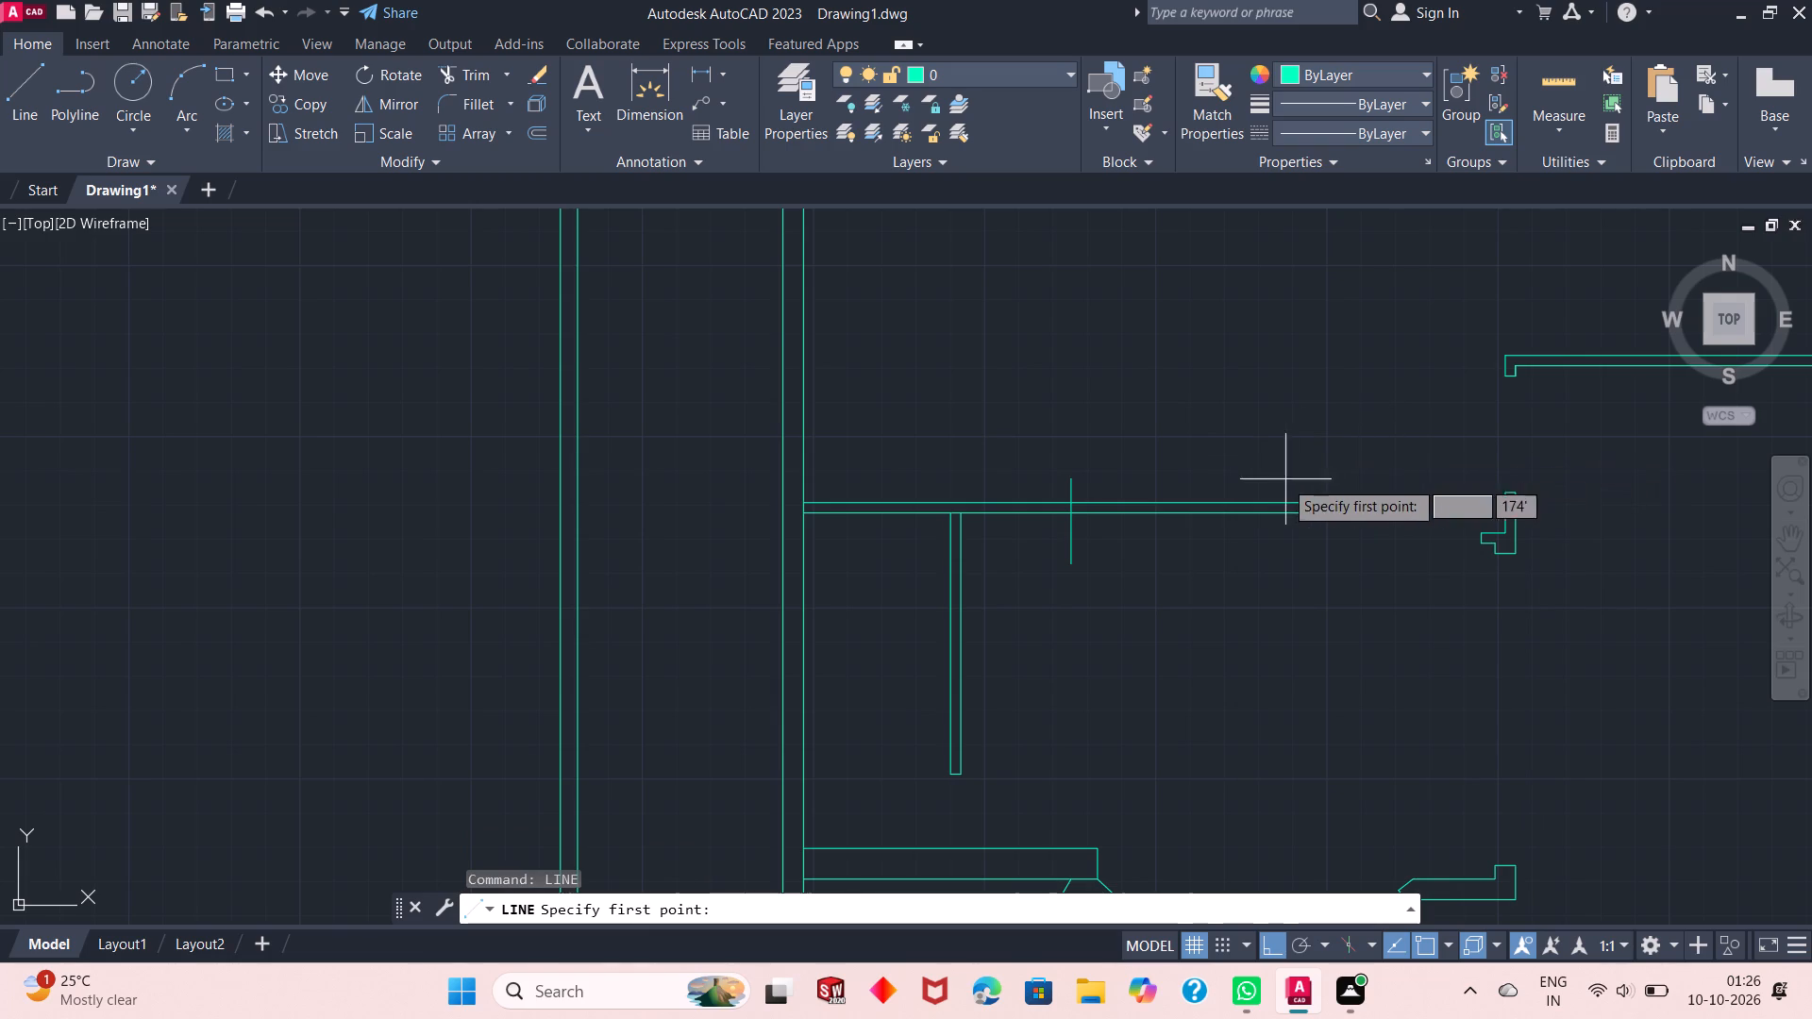
{"action": "left_click", "coordinate": [1258, 479]}
{"action": "left_click", "coordinate": [1254, 551]}
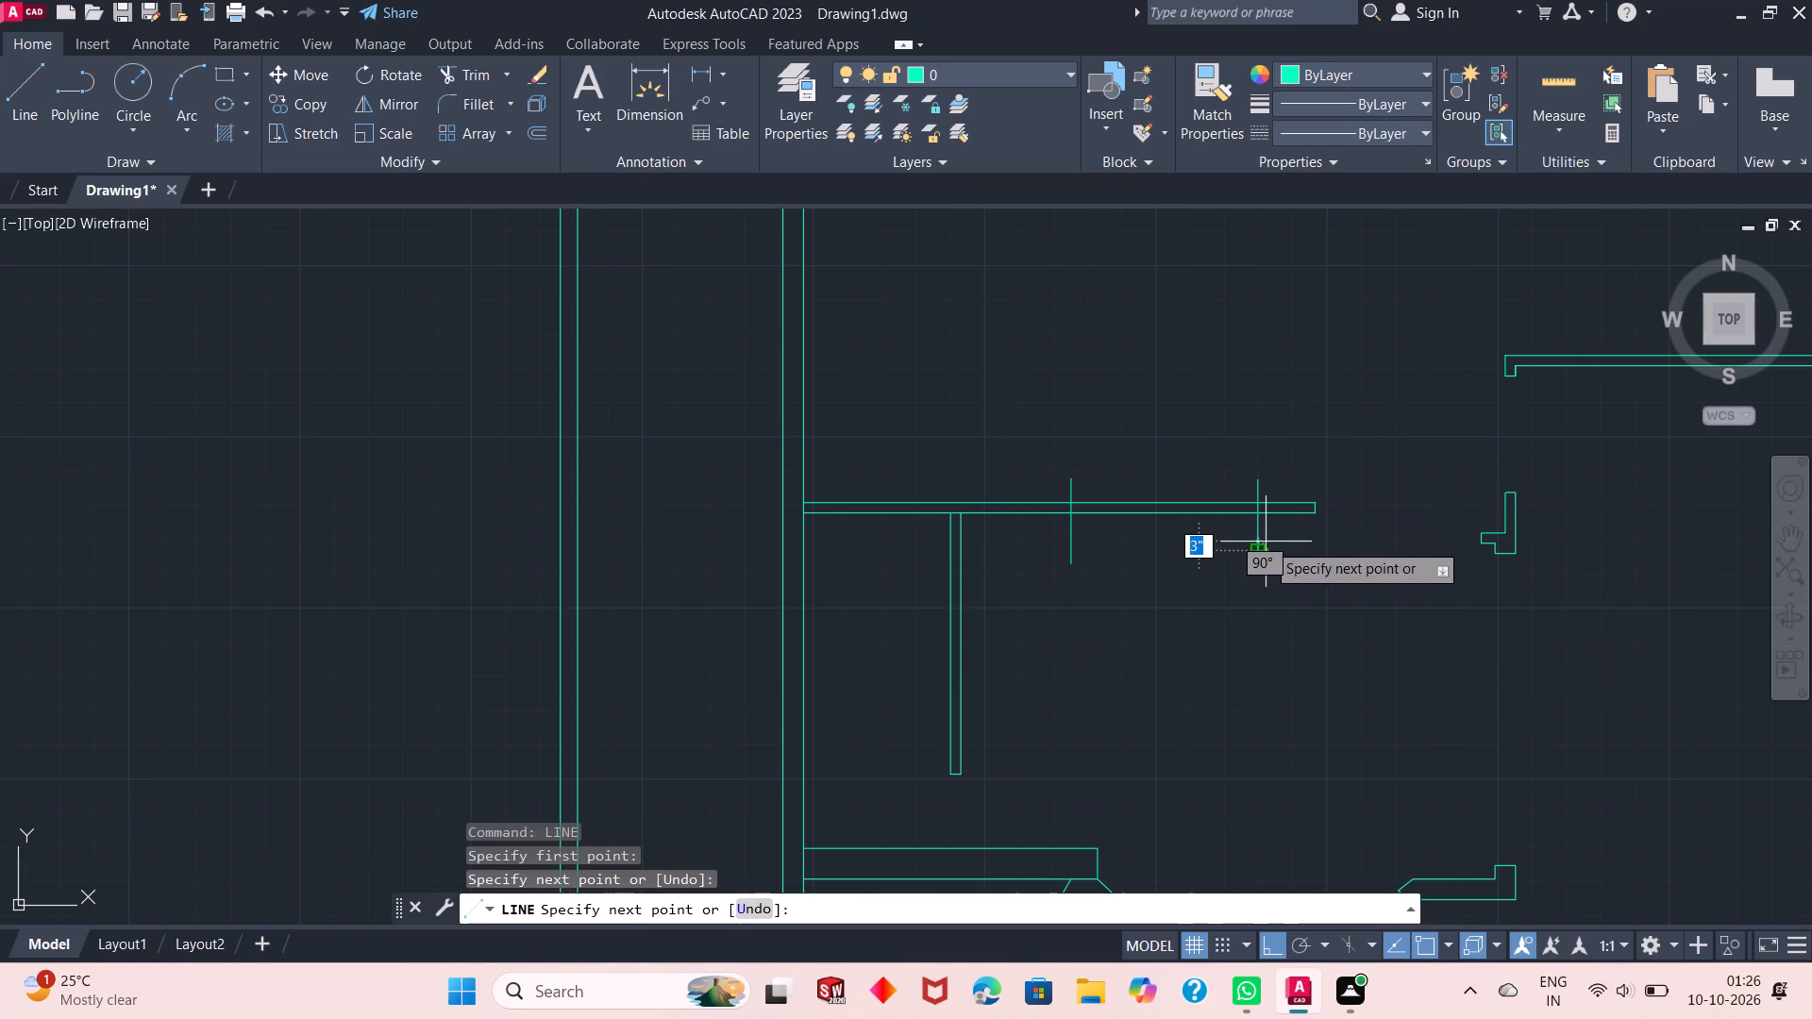
{"action": "right_click", "coordinate": [1266, 542]}
{"action": "left_click", "coordinate": [1329, 547]}
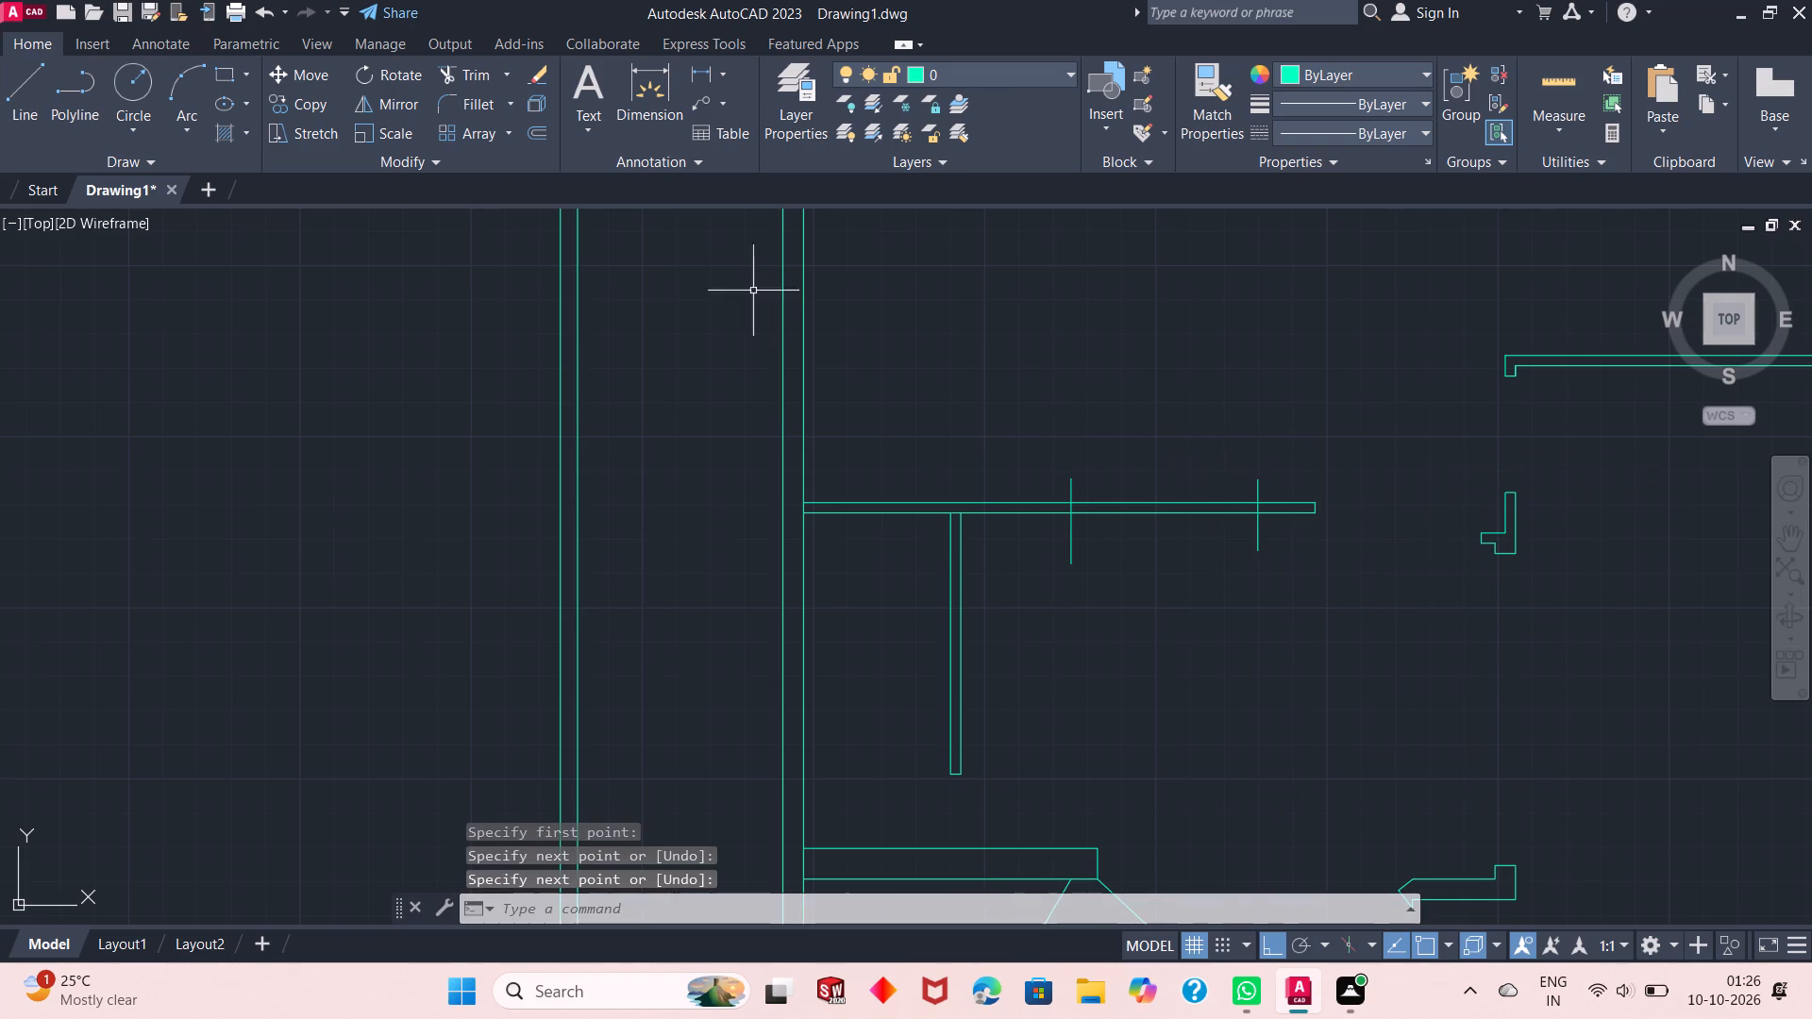
Trim away both faces of the horizontal partition between the two short vertical lines to form an opening.
{"action": "left_click", "coordinate": [457, 68]}
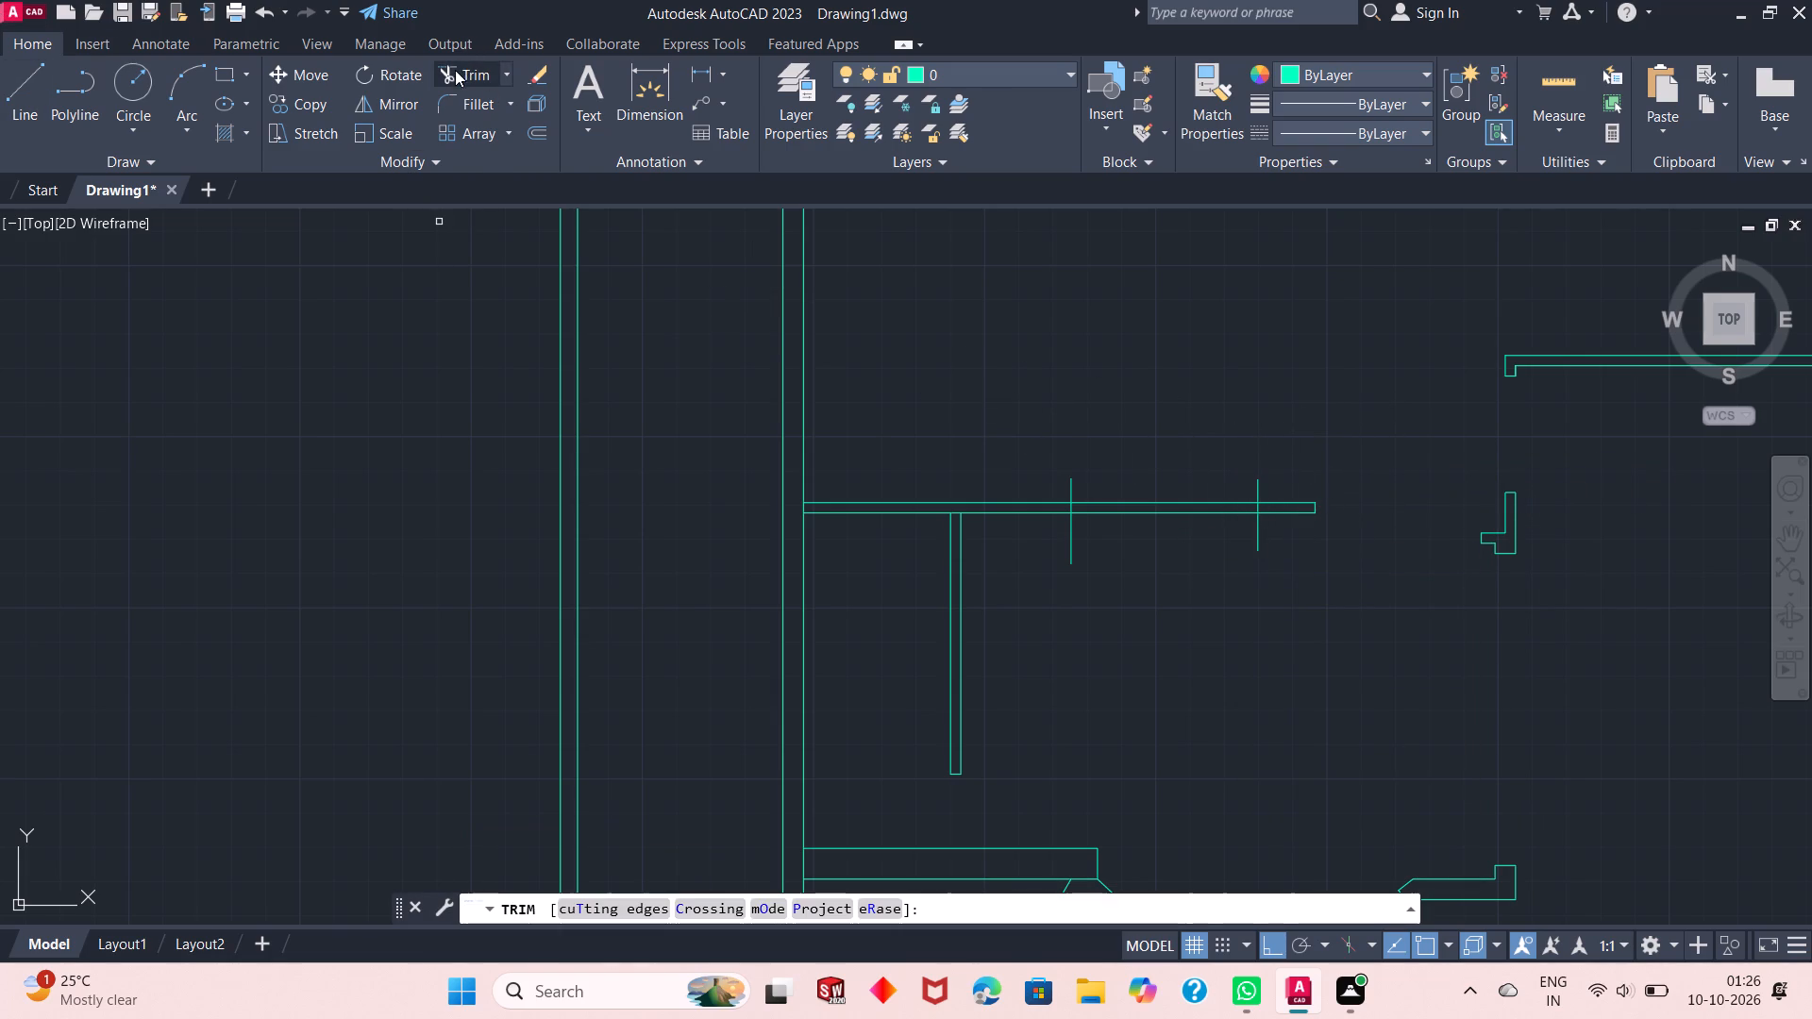
{"action": "left_click", "coordinate": [1125, 468]}
{"action": "left_click", "coordinate": [1125, 564]}
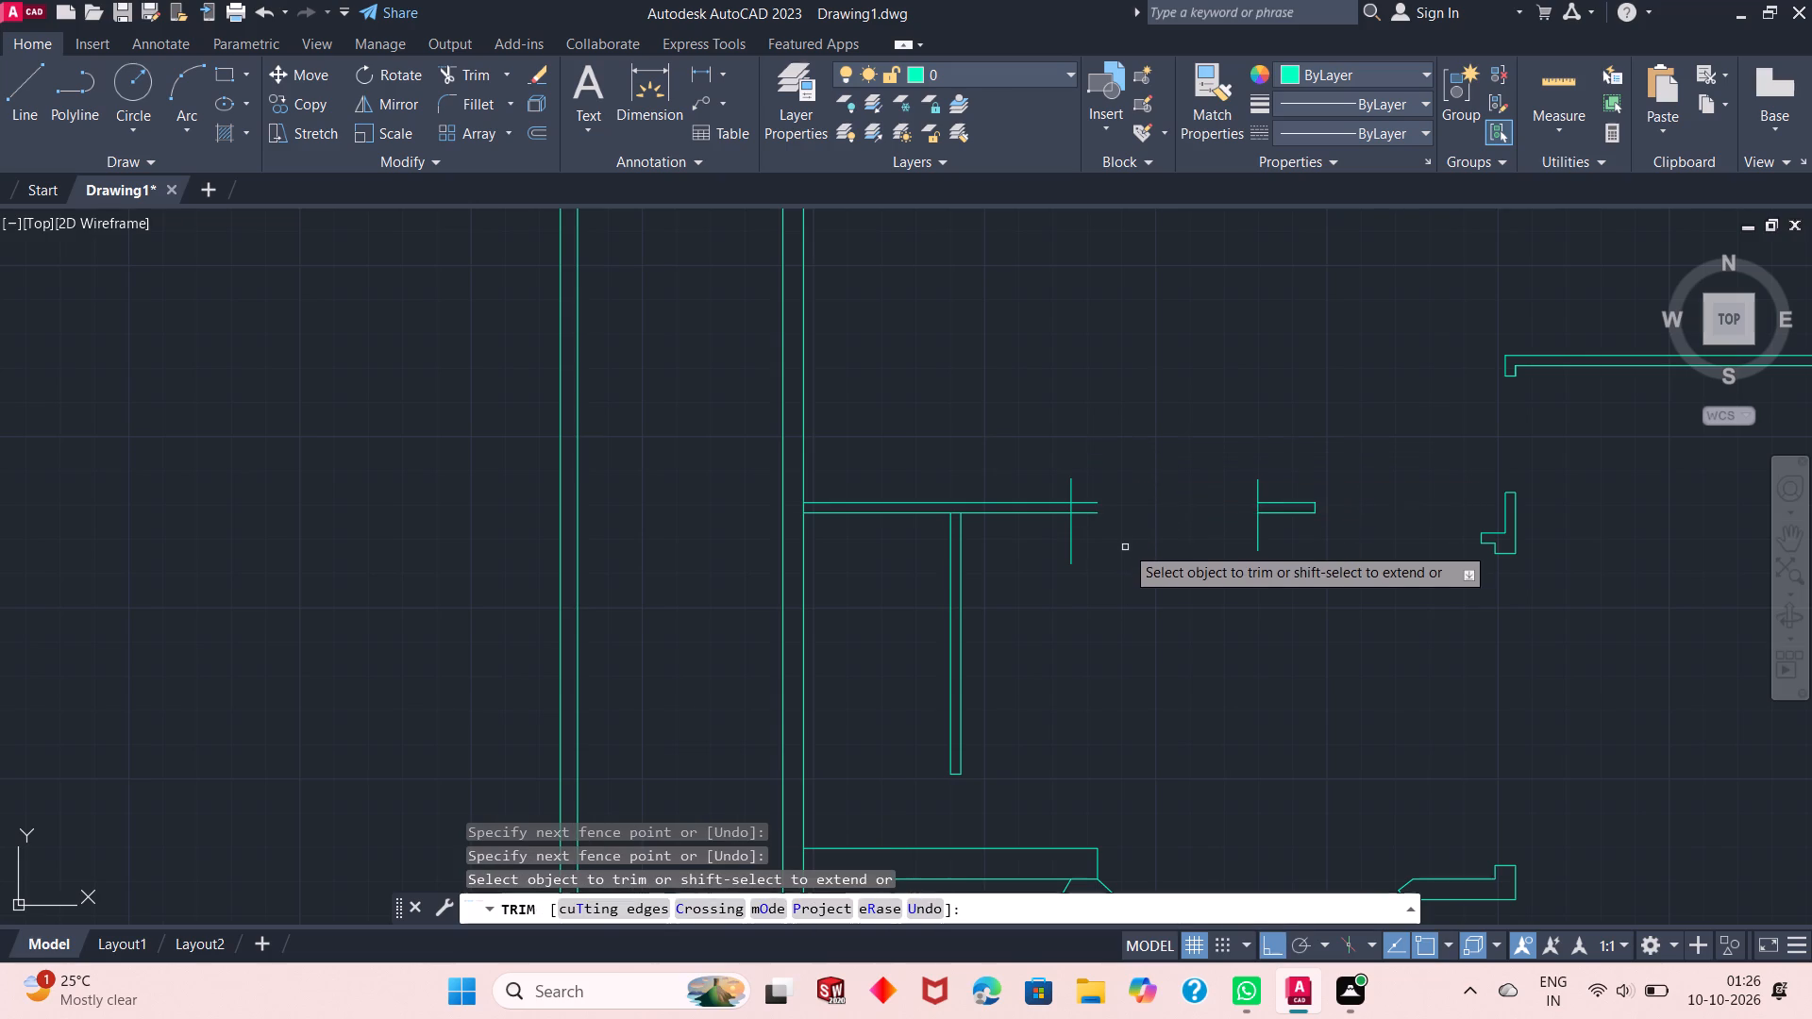
{"action": "left_click", "coordinate": [1095, 491]}
{"action": "left_click", "coordinate": [1083, 540]}
Trim the overhanging ends of both short vertical lines above and below the partition, leaving them as end caps of the opening.
{"action": "left_click", "coordinate": [1082, 542]}
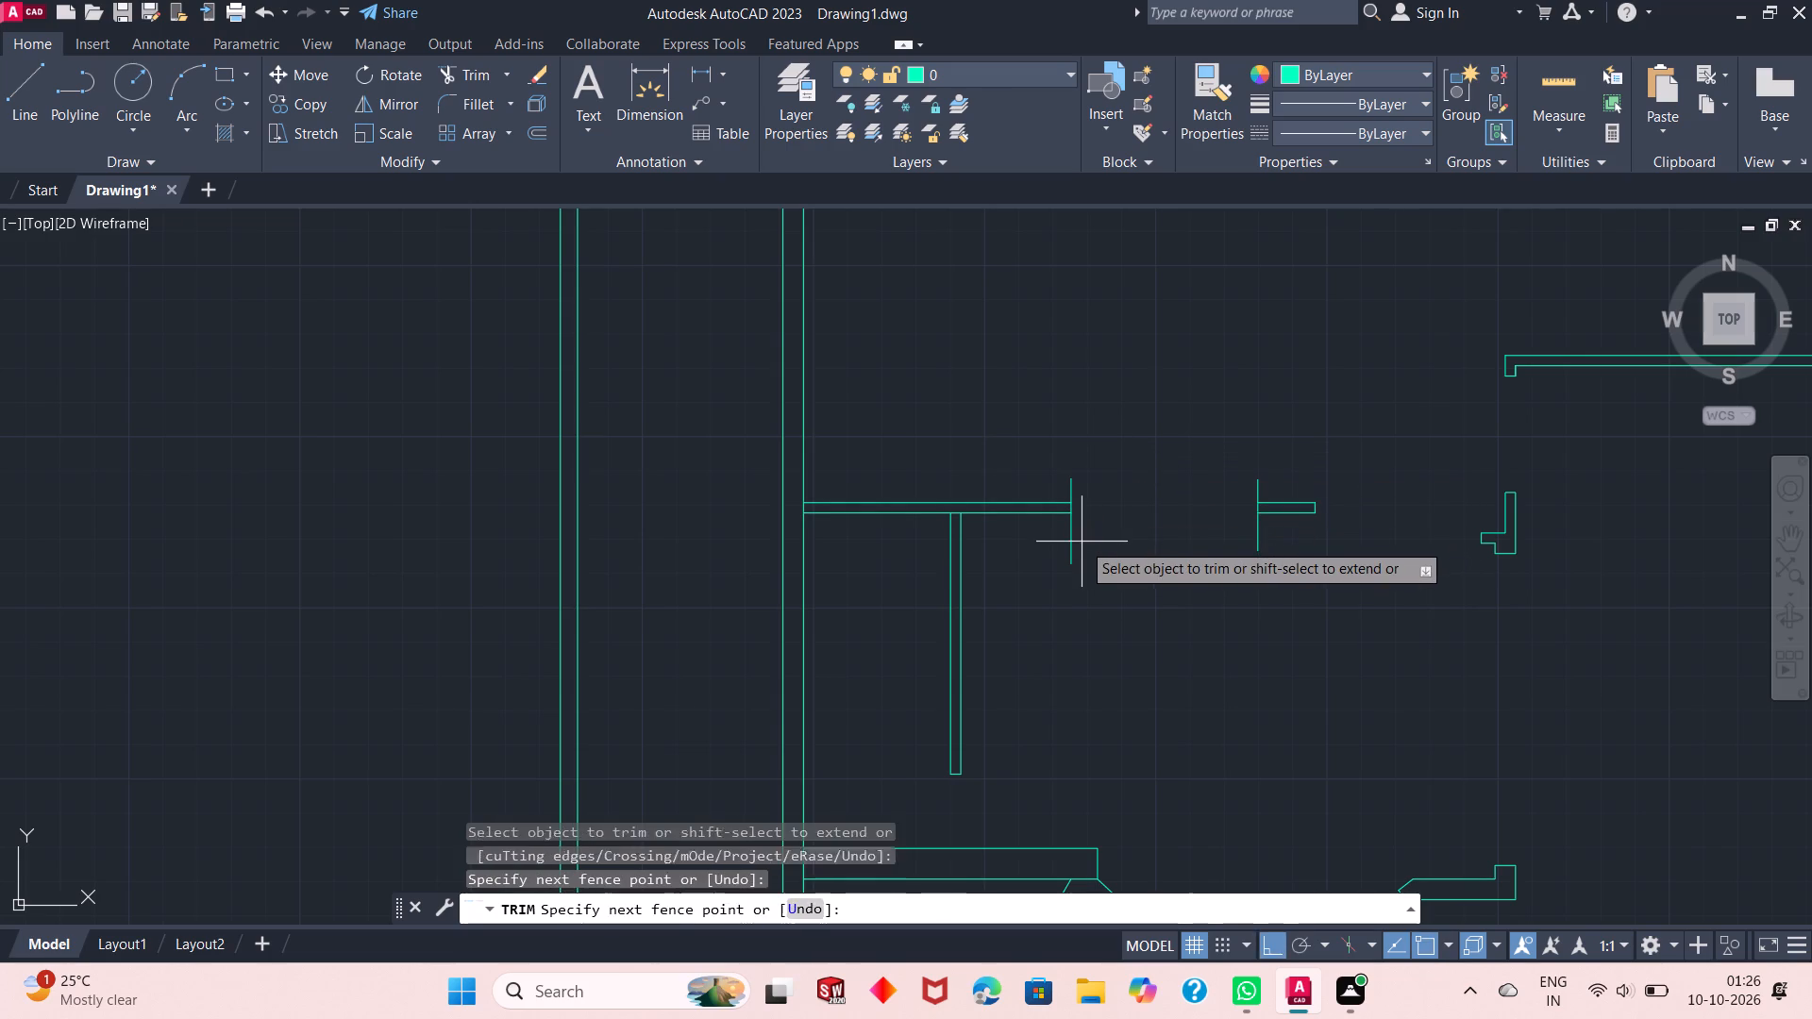
{"action": "left_click", "coordinate": [1065, 544]}
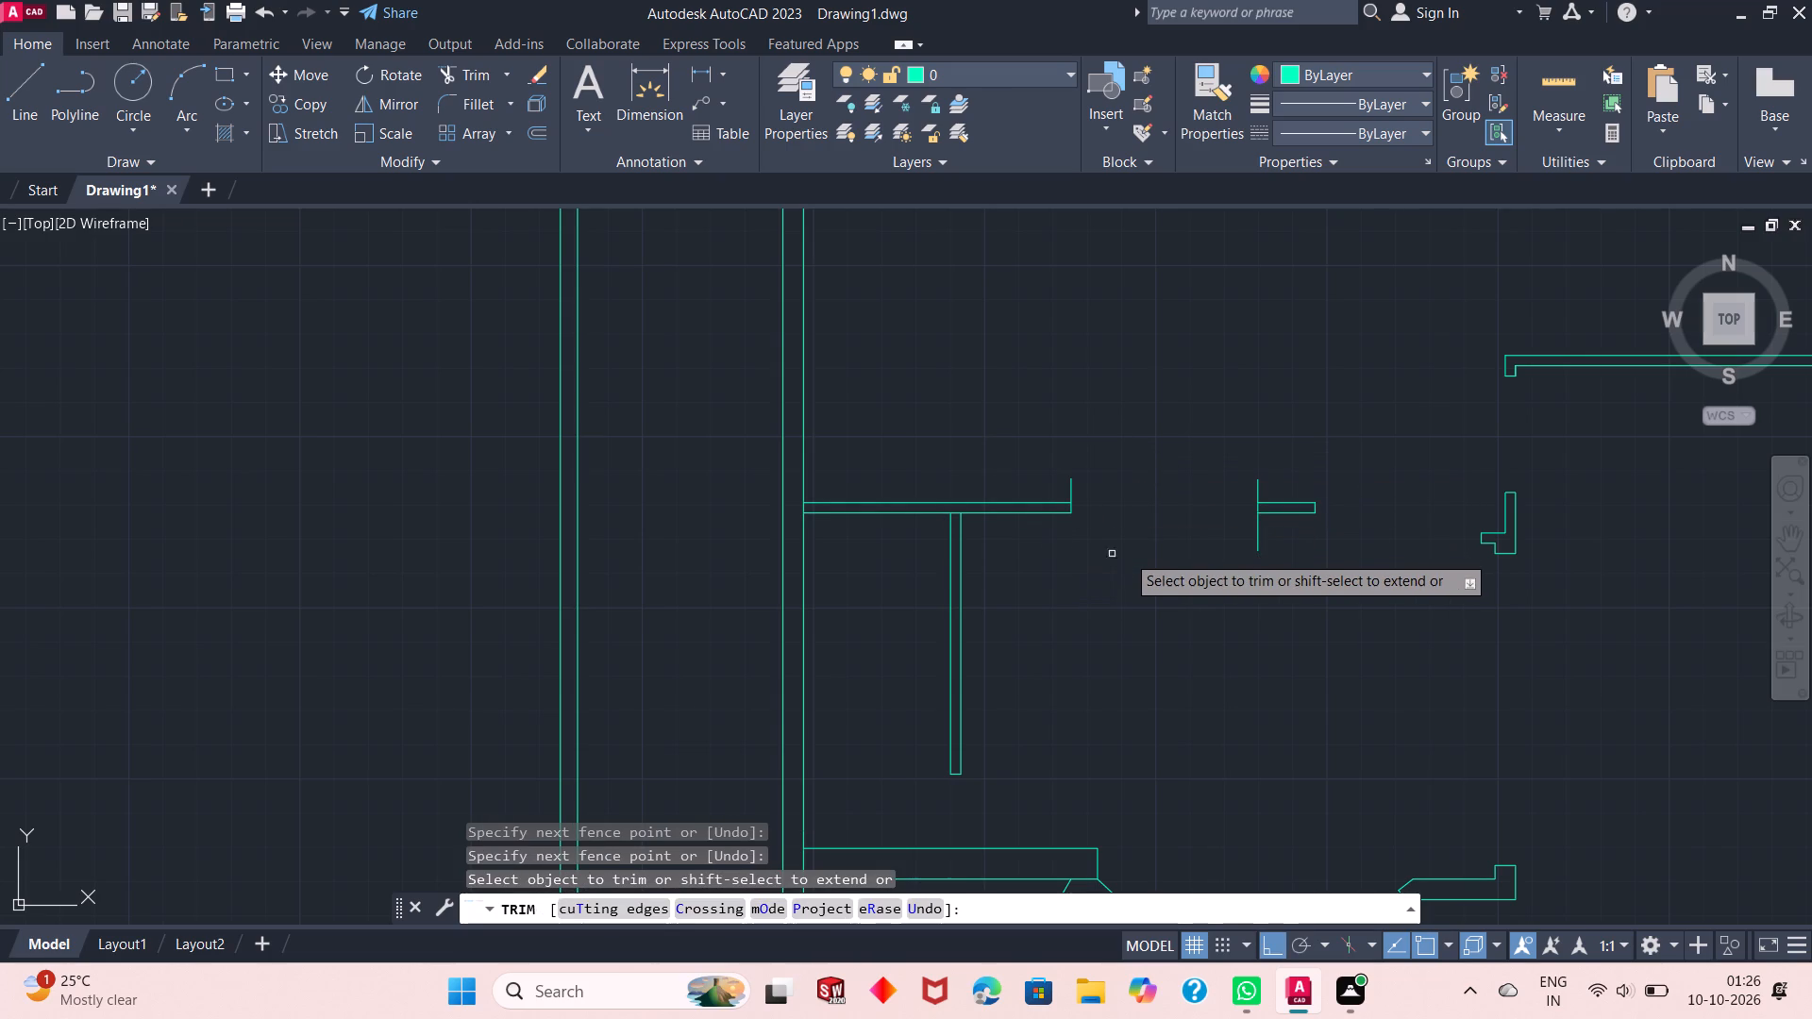
{"action": "left_click", "coordinate": [1065, 482]}
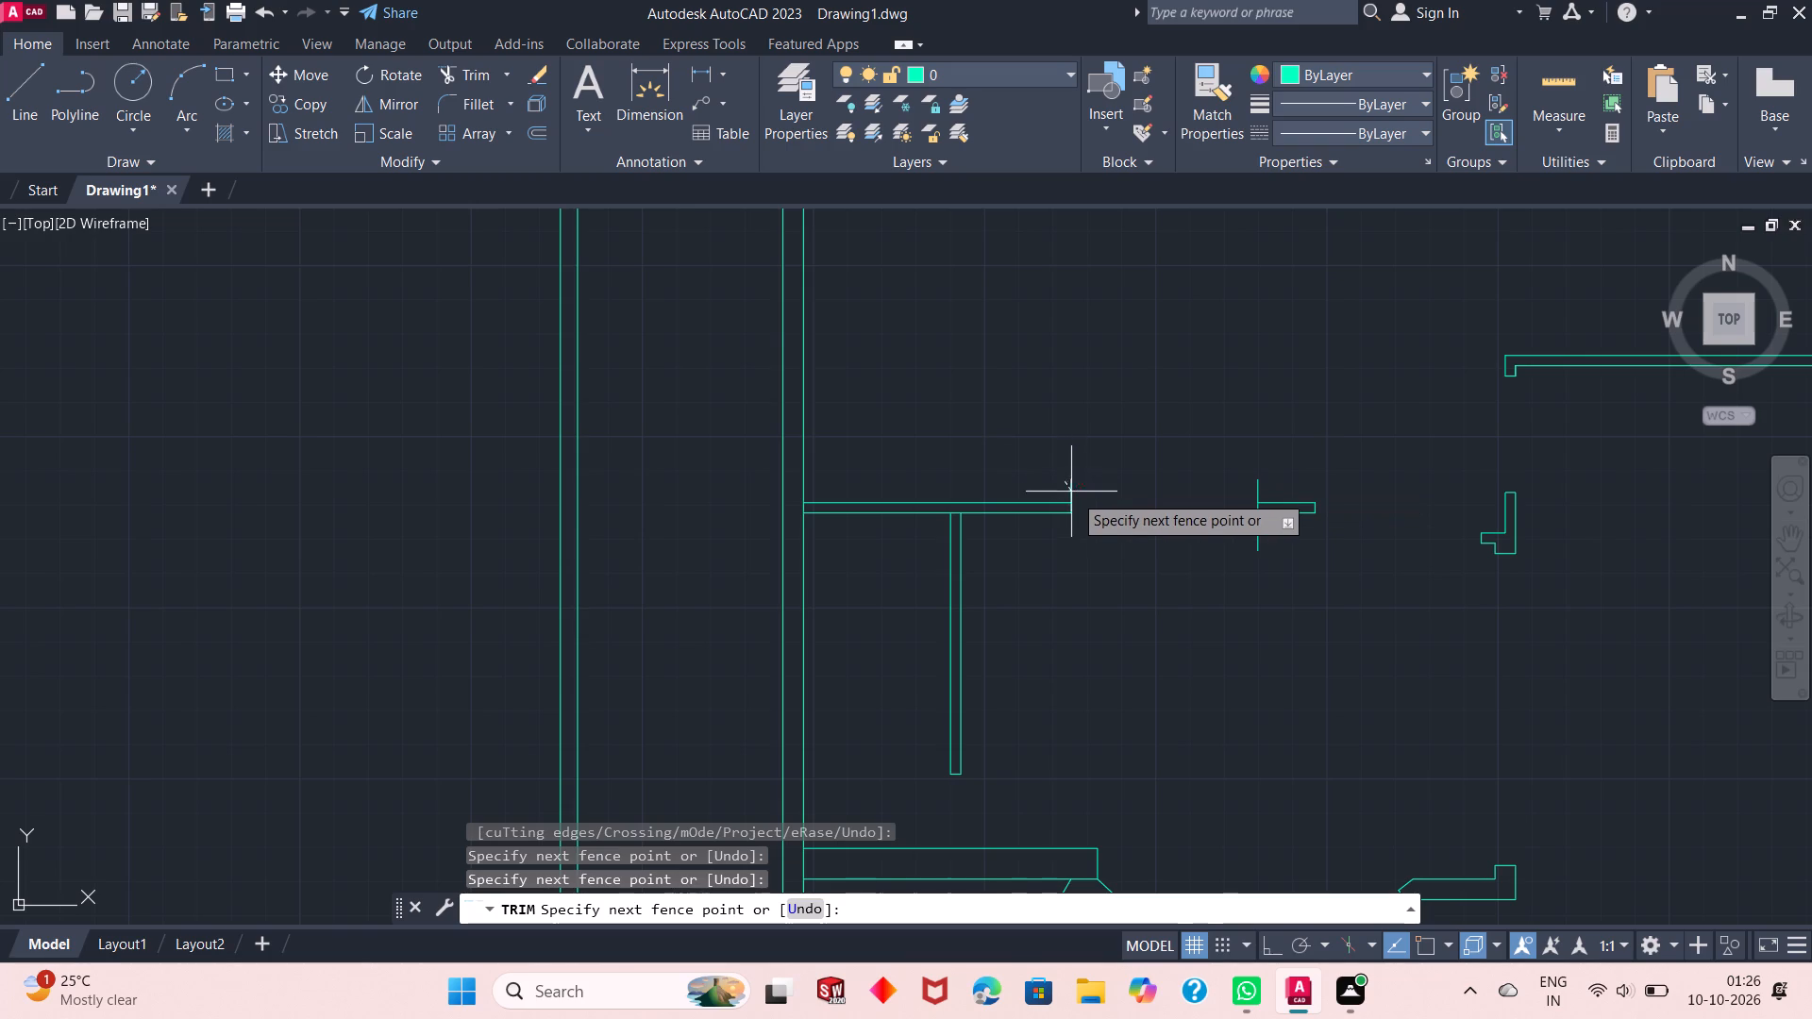
{"action": "left_click", "coordinate": [1074, 495]}
{"action": "left_click", "coordinate": [1263, 493]}
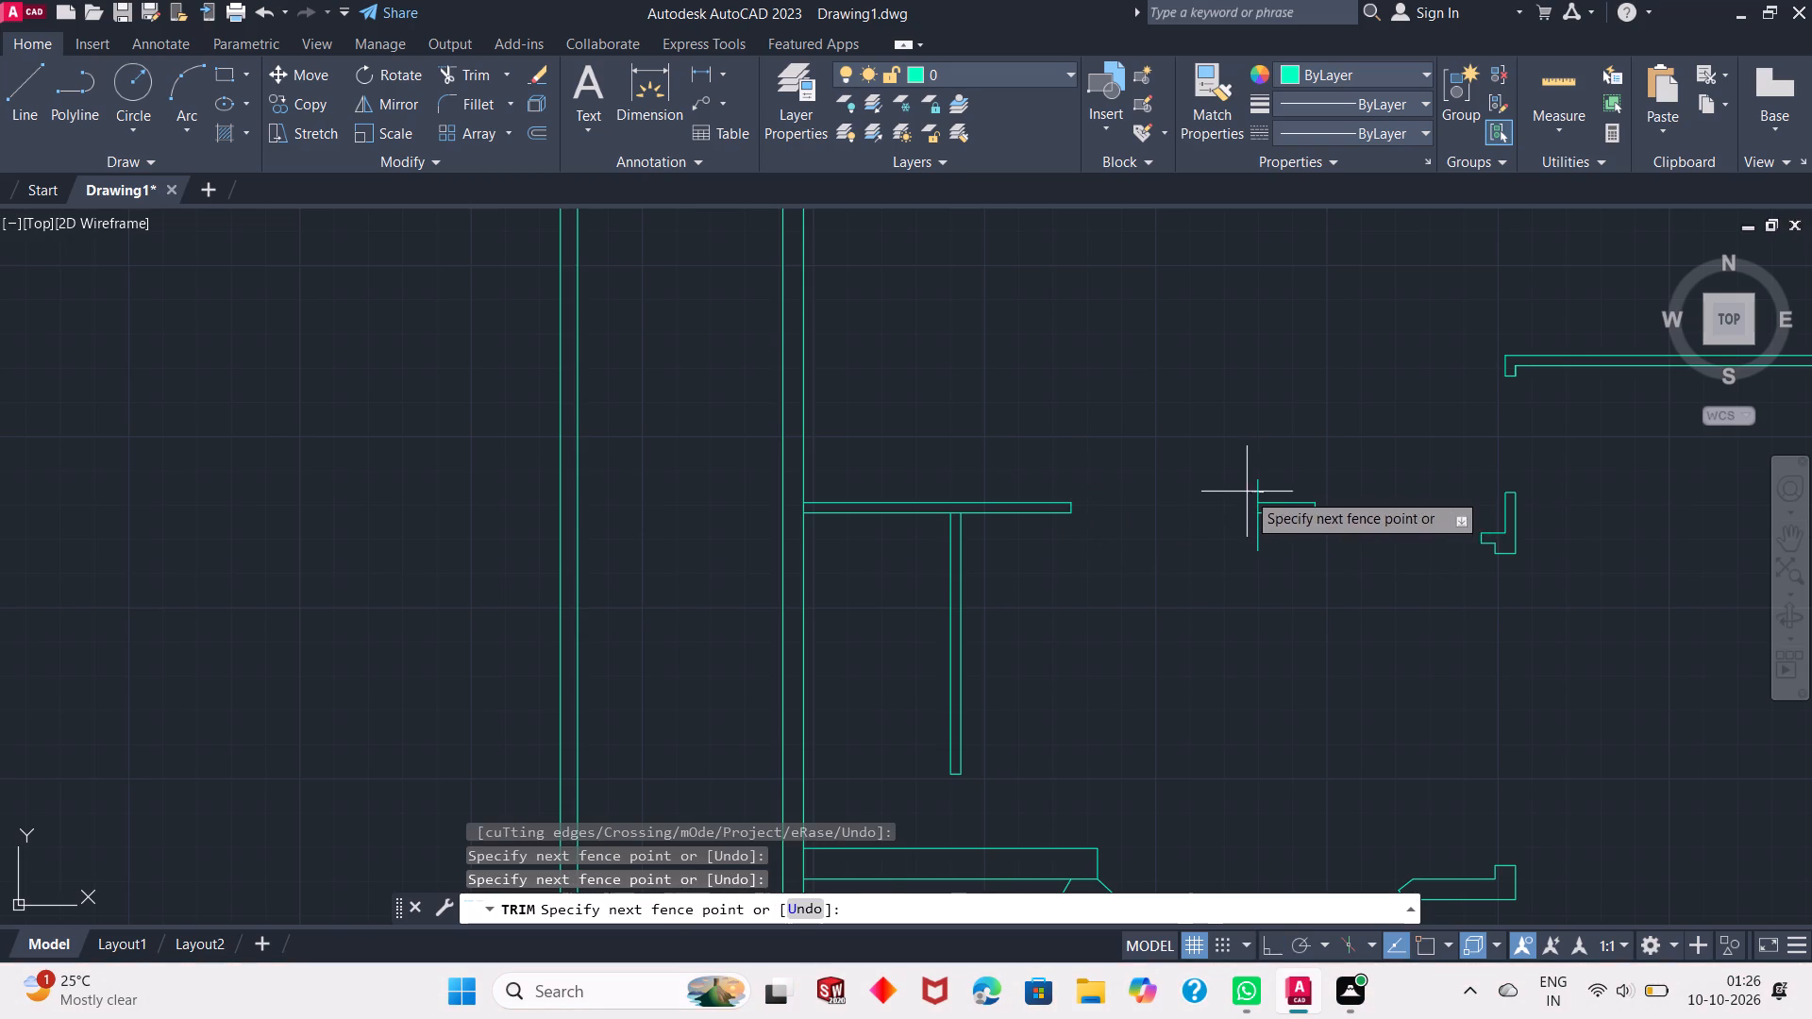
{"action": "left_click", "coordinate": [1225, 493]}
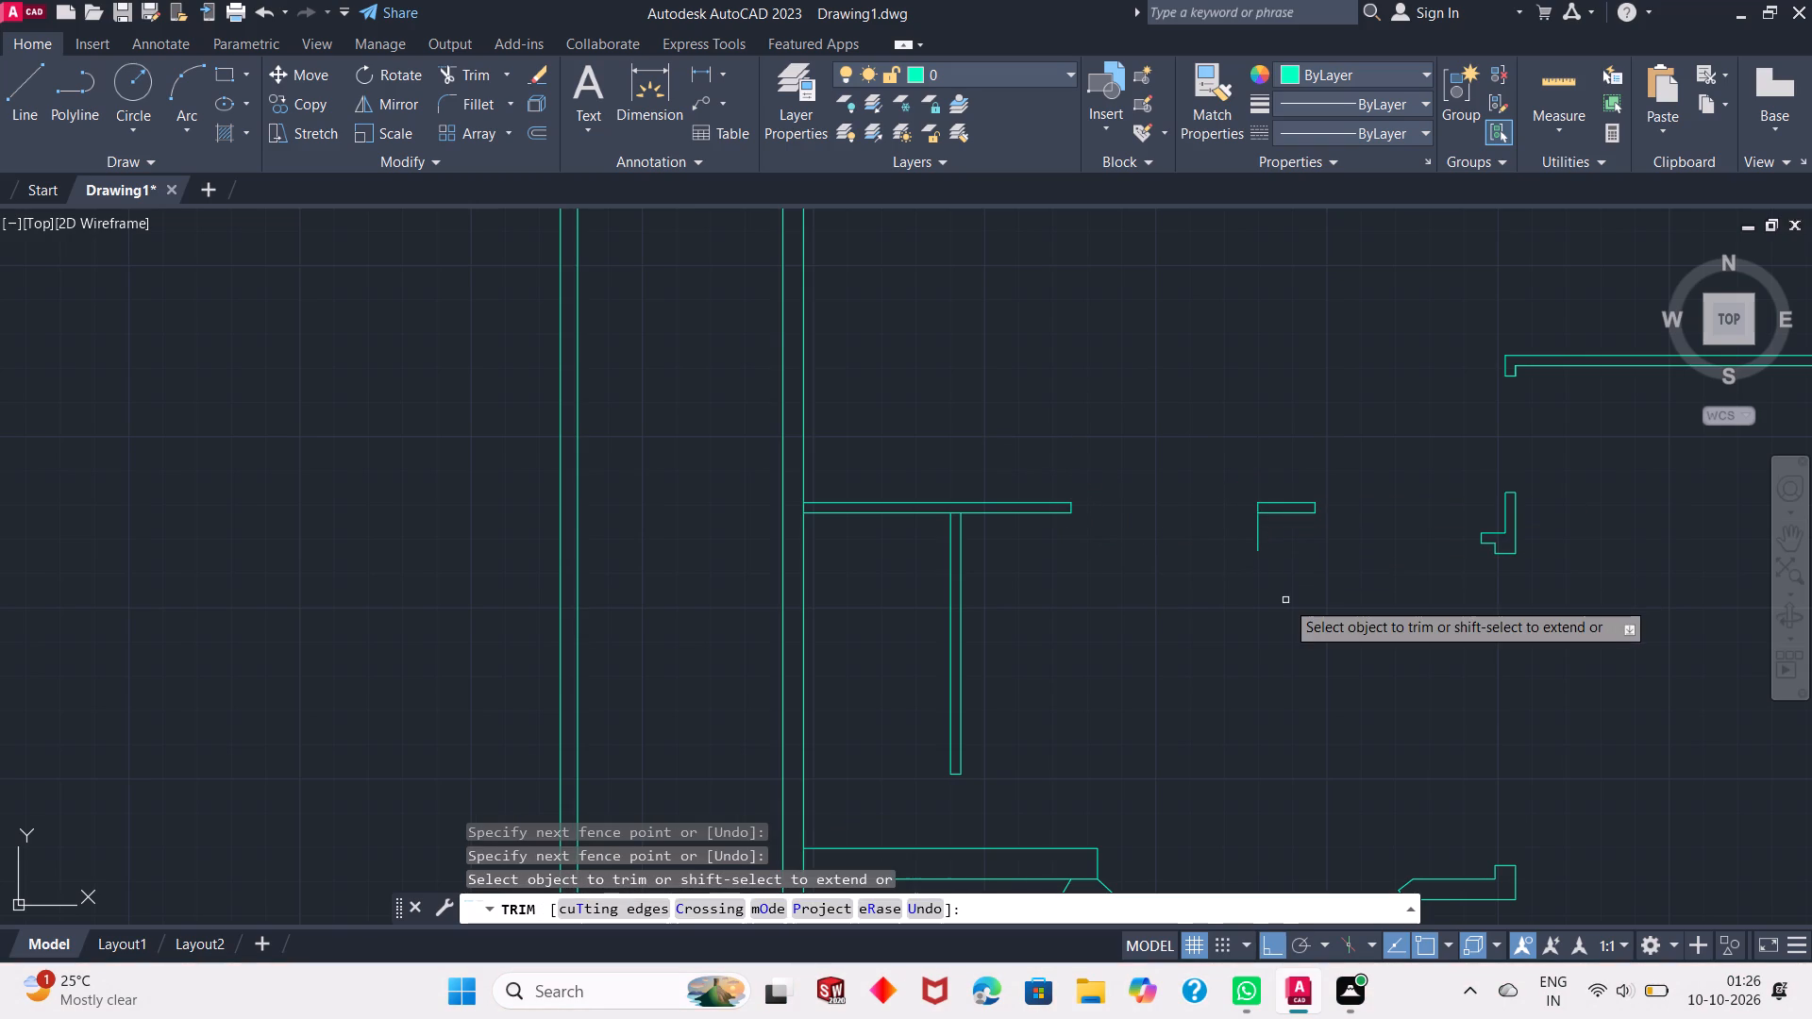
{"action": "scroll", "coordinate": [1224, 537], "scroll_direction": "down", "scroll_amount": 2}
{"action": "scroll", "coordinate": [1285, 553], "scroll_direction": "up", "scroll_amount": 1}
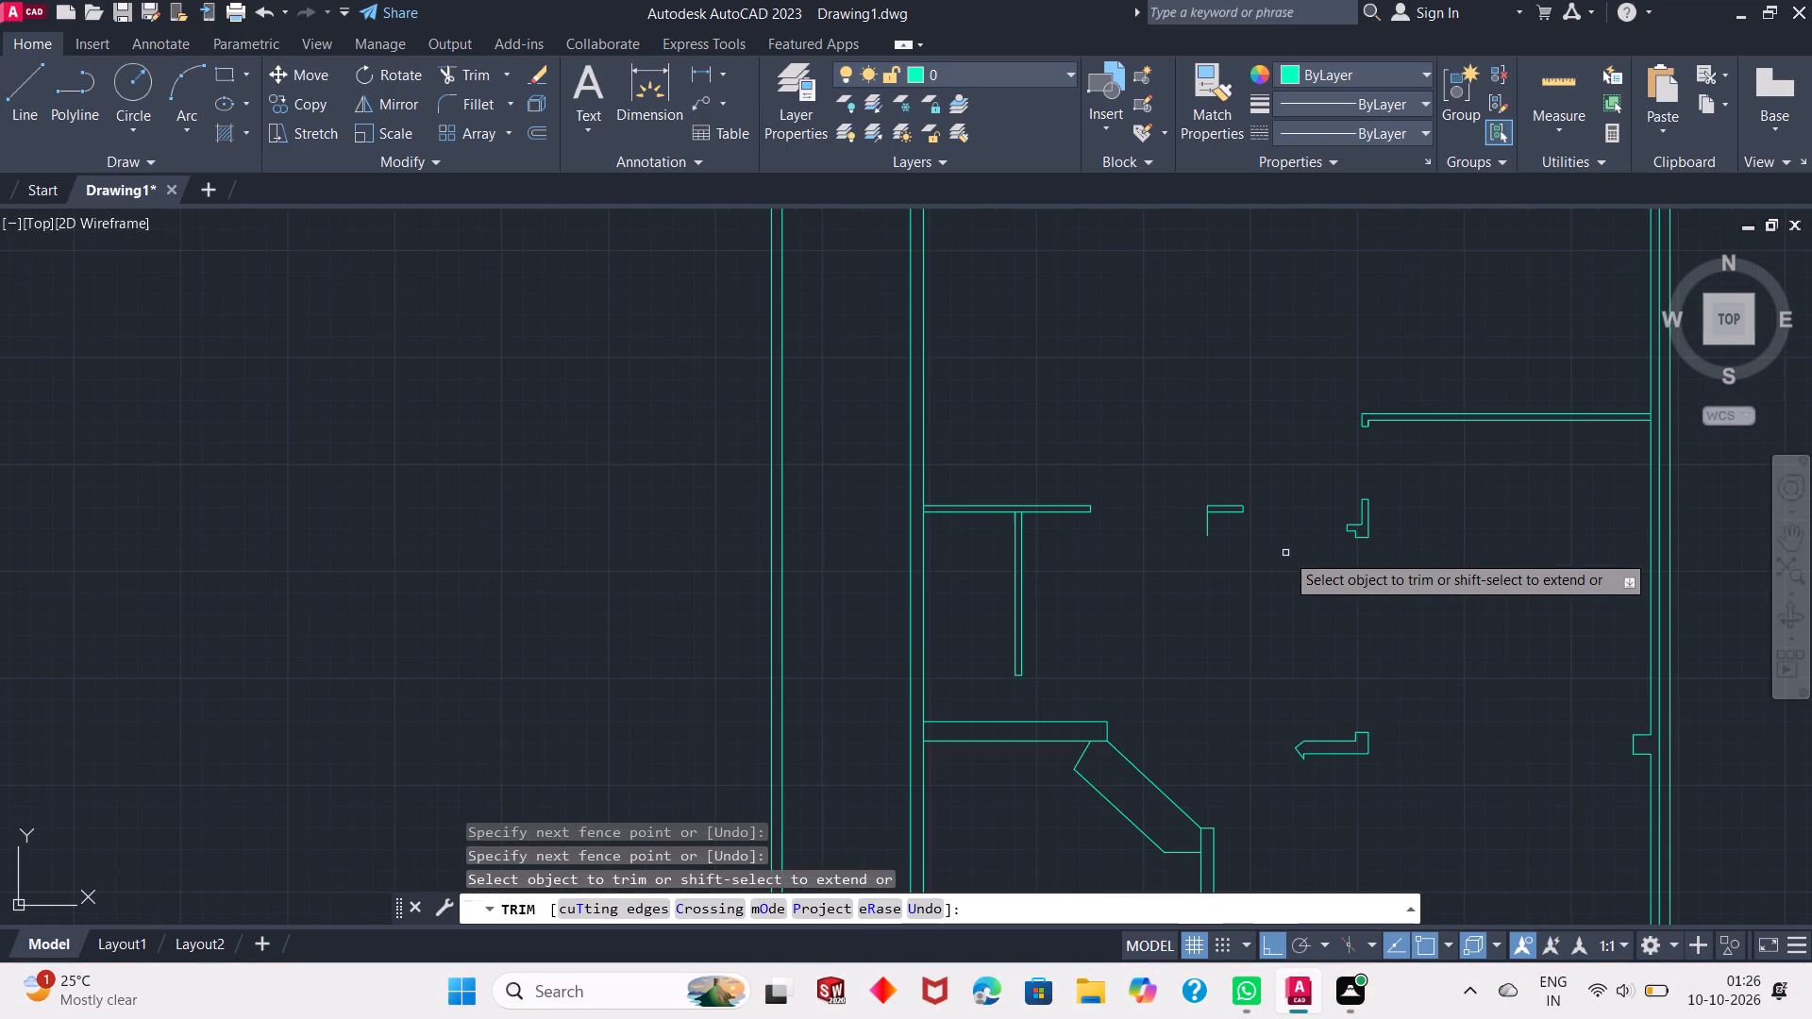
{"action": "left_click", "coordinate": [1207, 533]}
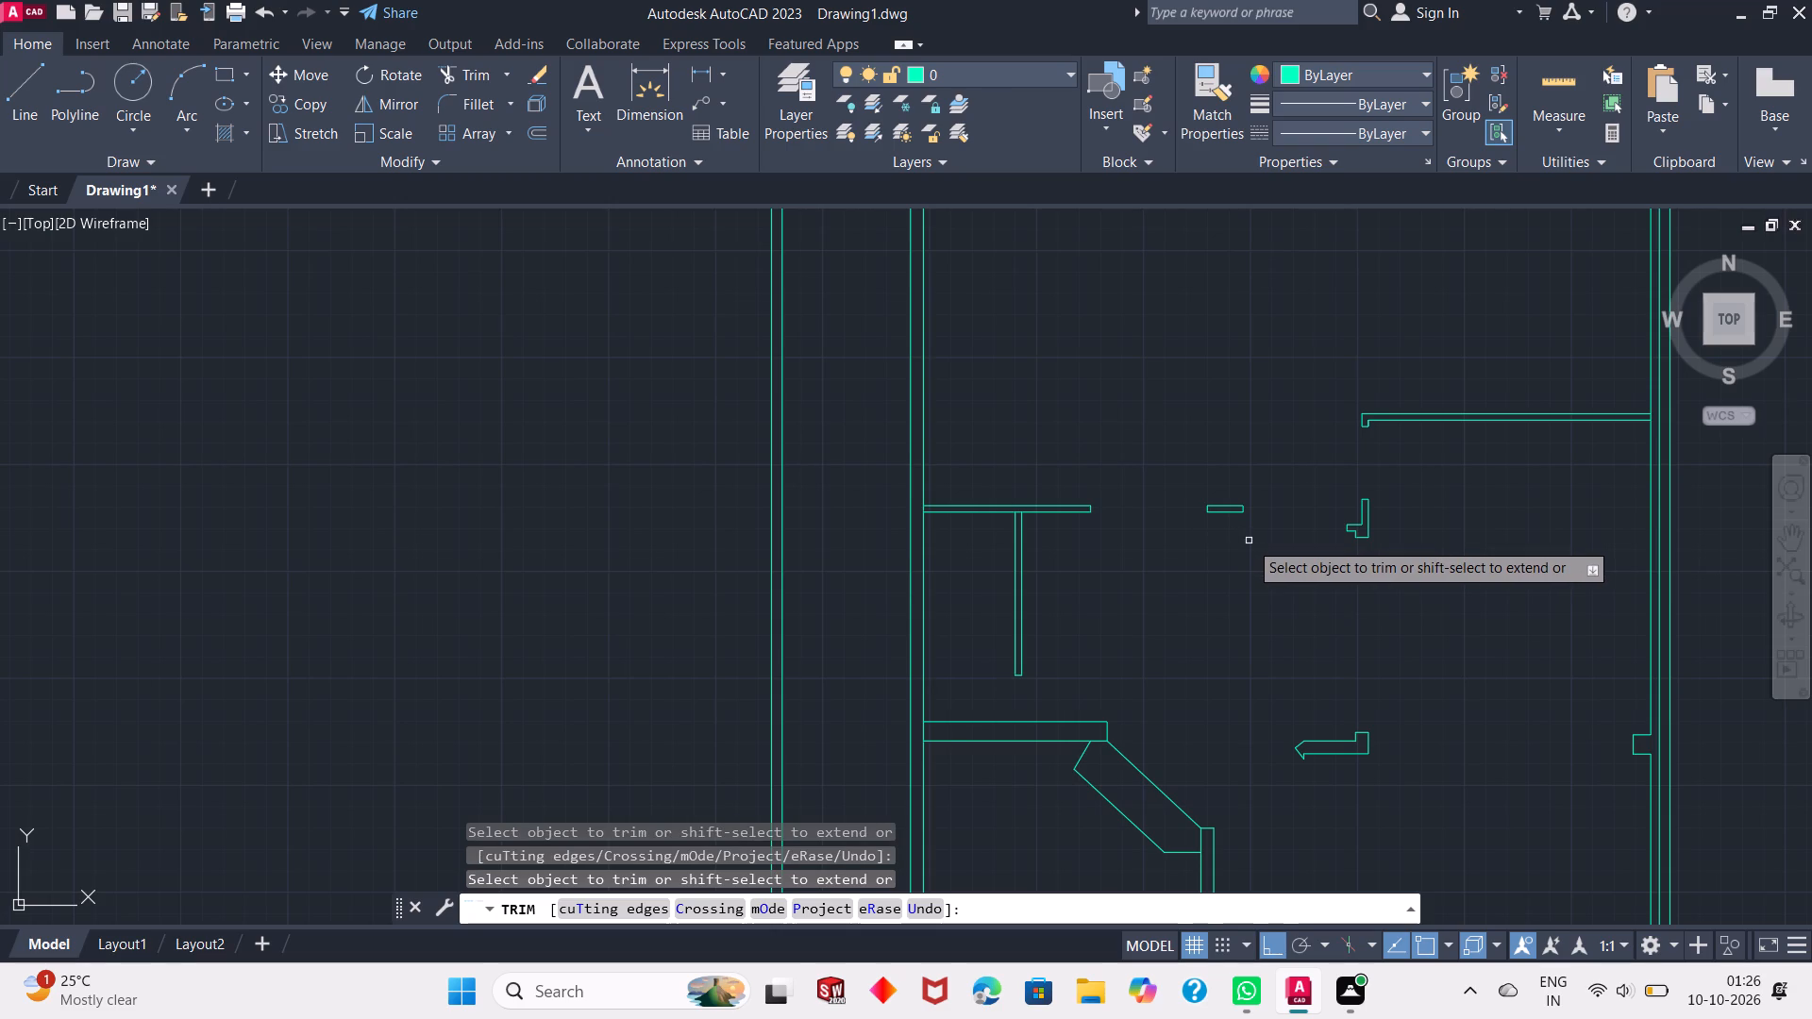
{"action": "right_click", "coordinate": [1321, 637]}
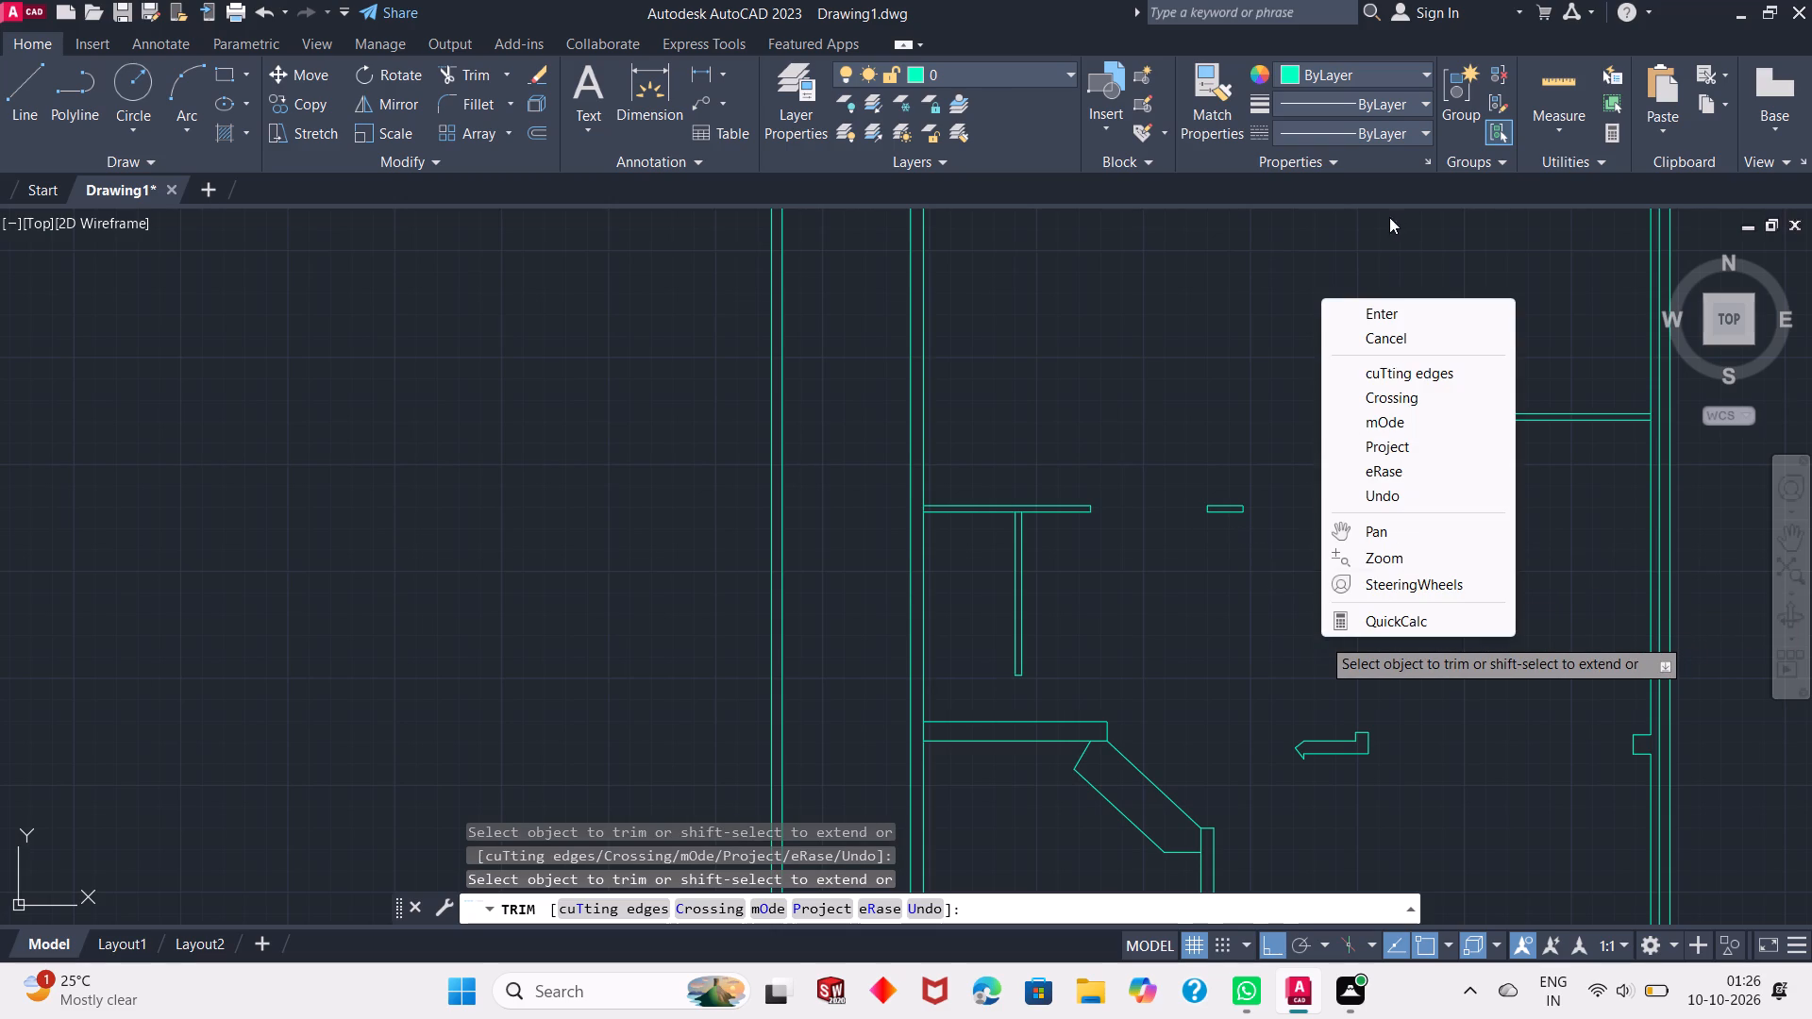
Examine the overall floor plan, including the partition with the new opening and the rooms along the north side.
{"action": "left_click", "coordinate": [1414, 314]}
{"action": "scroll", "coordinate": [1336, 662], "scroll_direction": "down", "scroll_amount": 1}
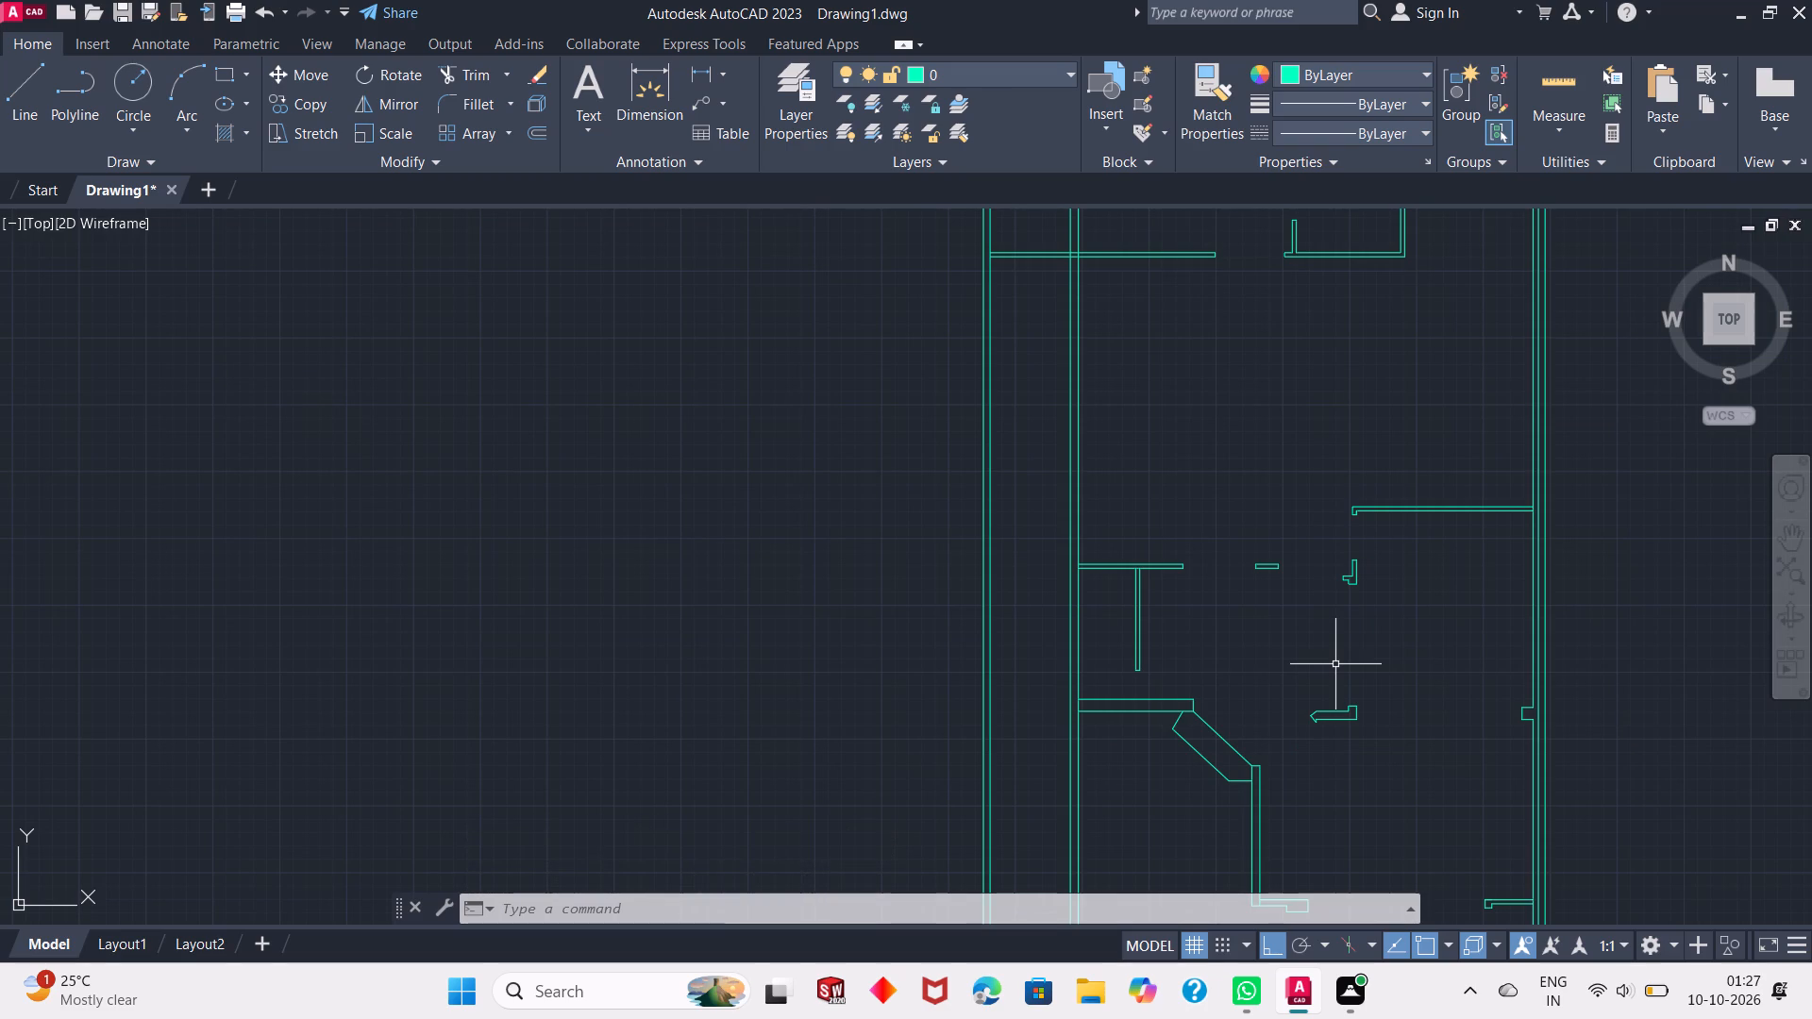
{"action": "scroll", "coordinate": [1335, 664], "scroll_direction": "down", "scroll_amount": 3}
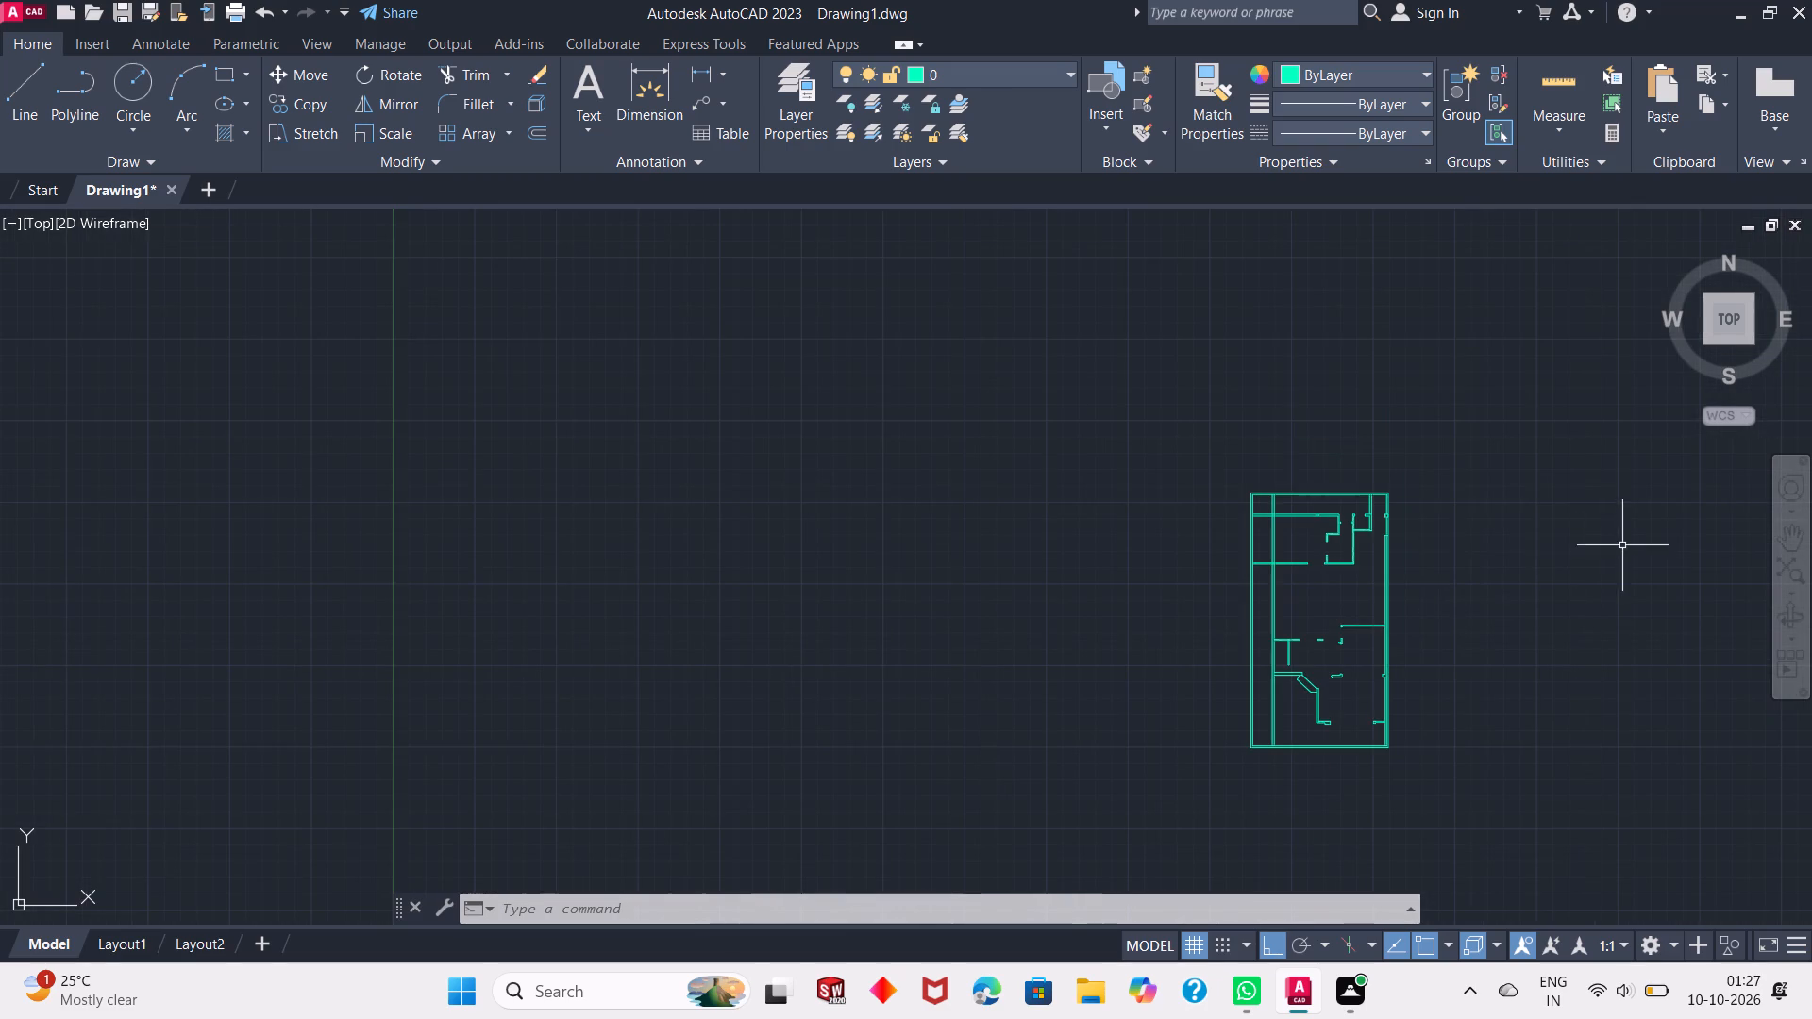
{"action": "scroll", "coordinate": [811, 593], "scroll_direction": "up", "scroll_amount": 1}
{"action": "scroll", "coordinate": [794, 577], "scroll_direction": "down", "scroll_amount": 3}
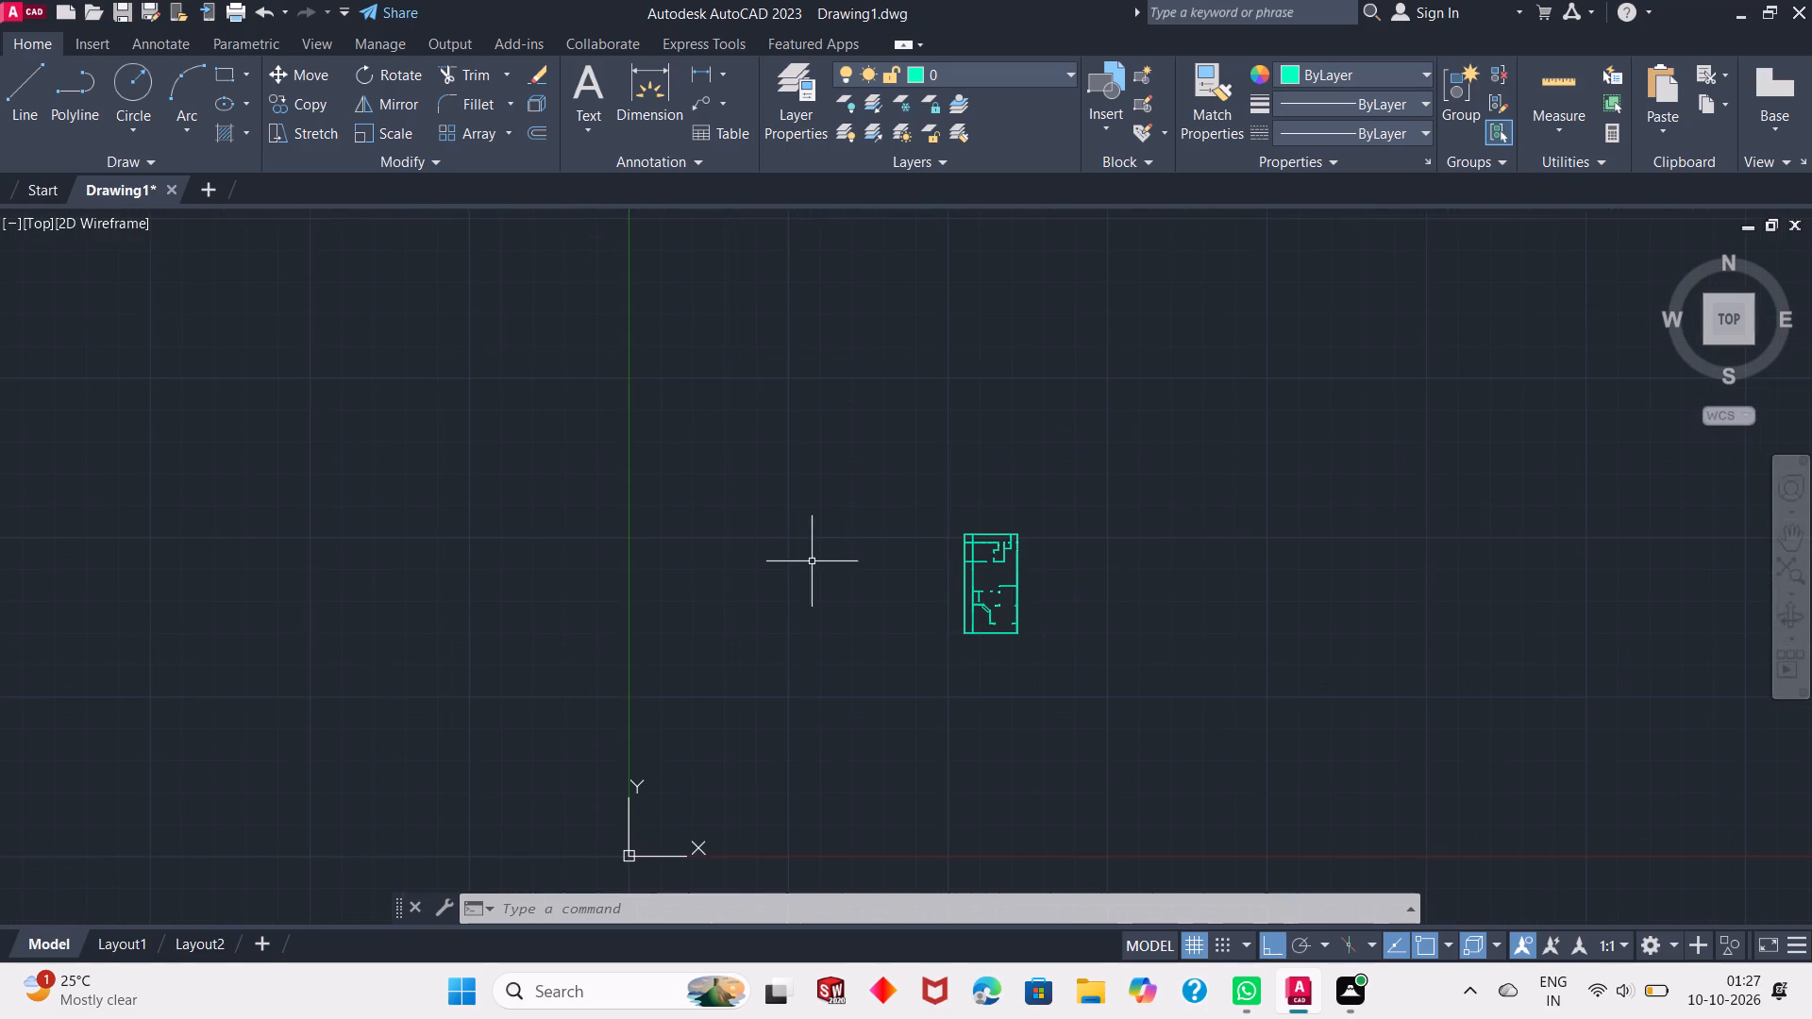
{"action": "scroll", "coordinate": [995, 582], "scroll_direction": "up", "scroll_amount": 3}
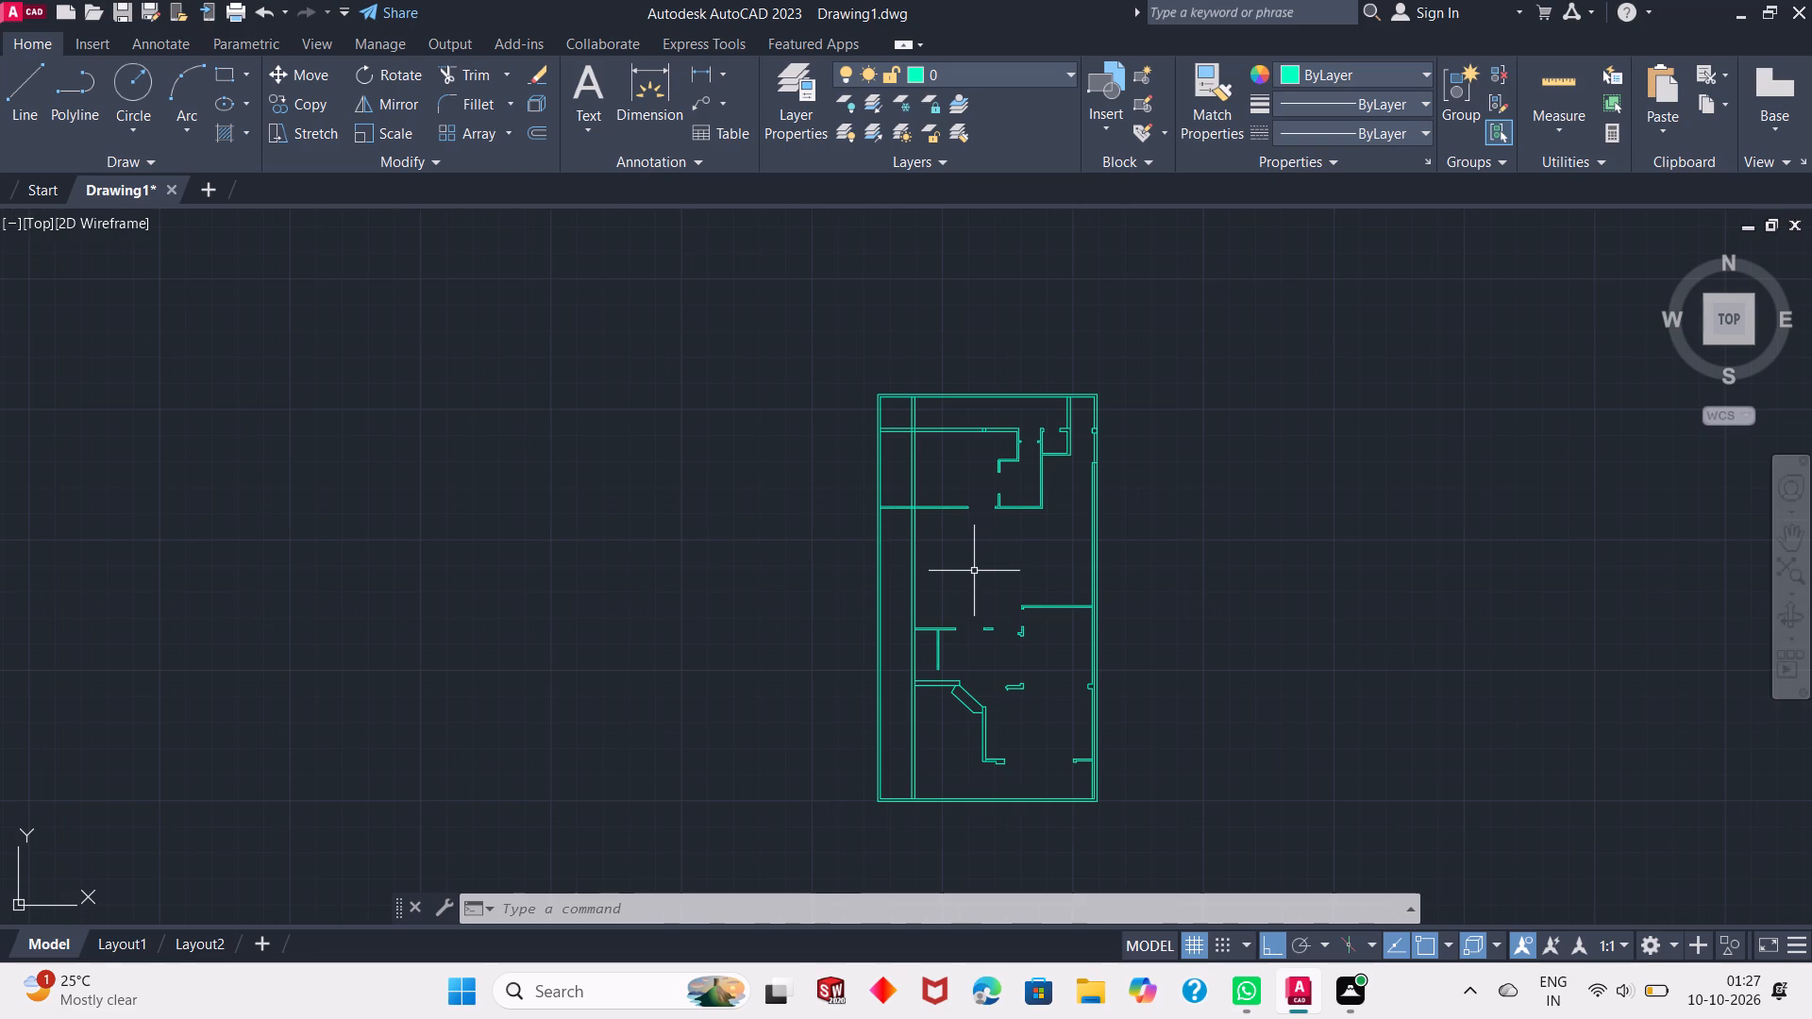
{"action": "scroll", "coordinate": [966, 571], "scroll_direction": "up", "scroll_amount": 1}
{"action": "scroll", "coordinate": [997, 687], "scroll_direction": "down", "scroll_amount": 1}
{"action": "scroll", "coordinate": [1032, 743], "scroll_direction": "up", "scroll_amount": 2}
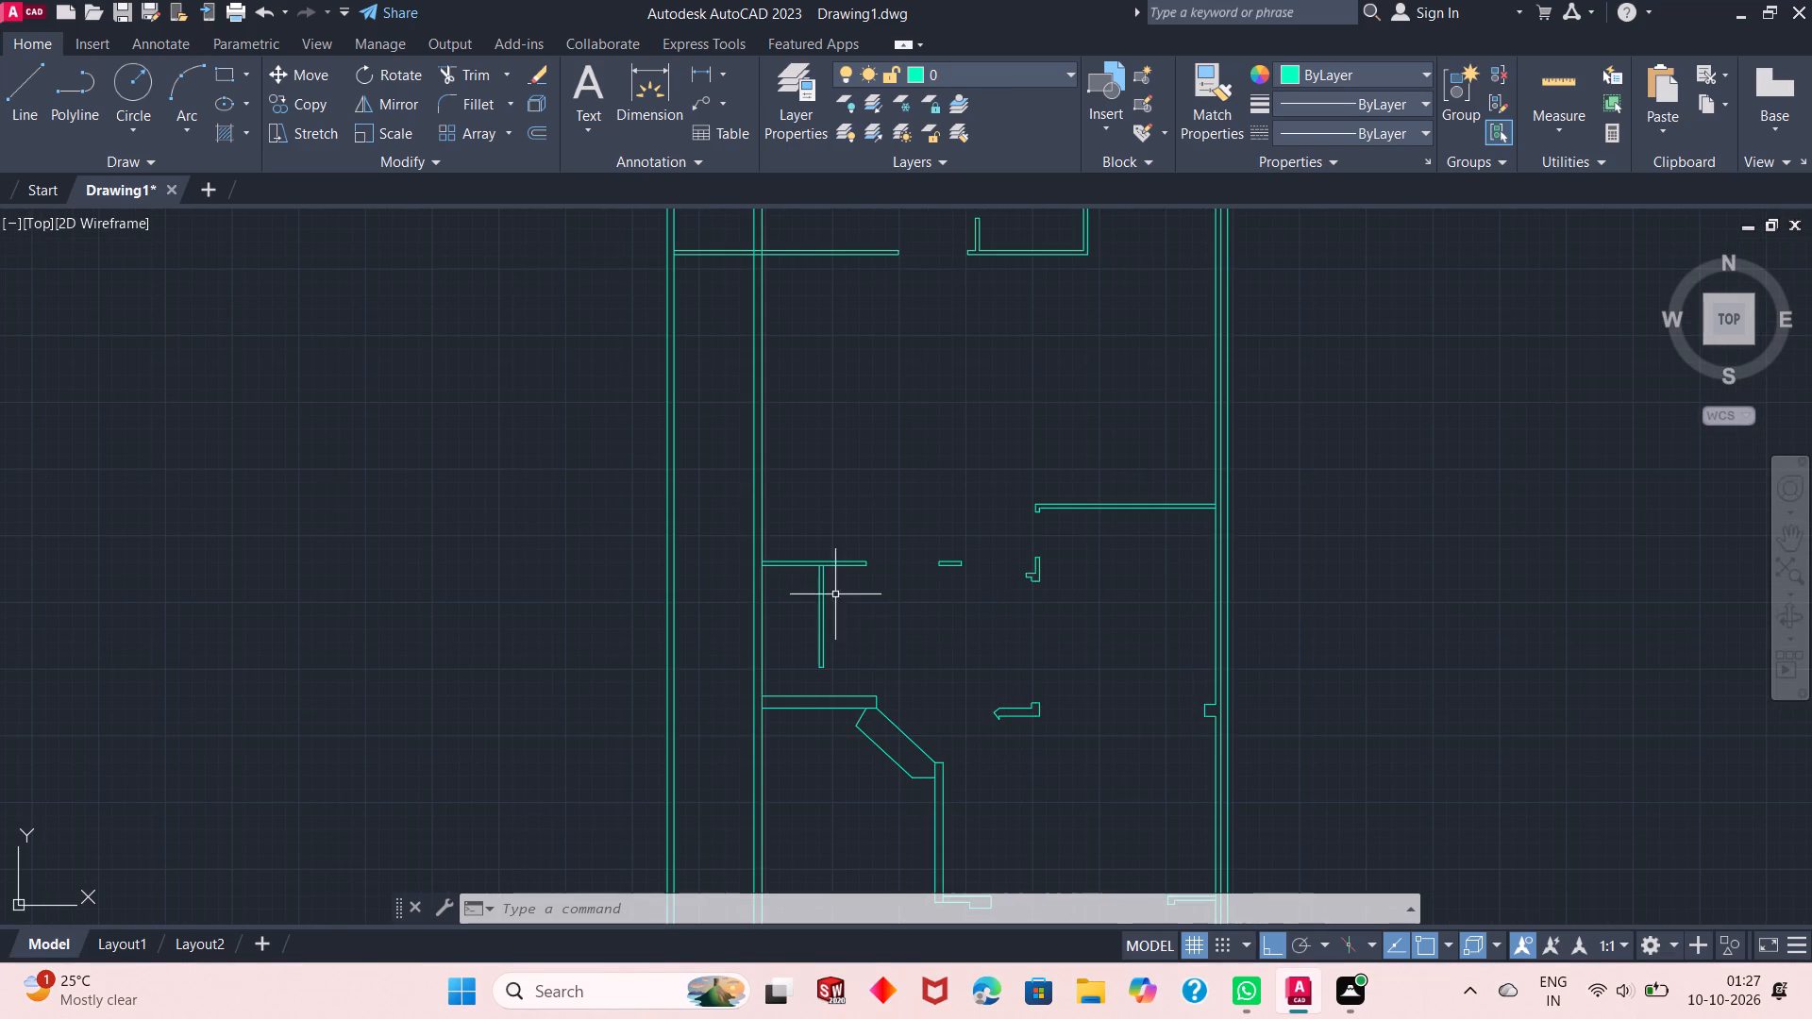
{"action": "scroll", "coordinate": [982, 698], "scroll_direction": "down", "scroll_amount": 1}
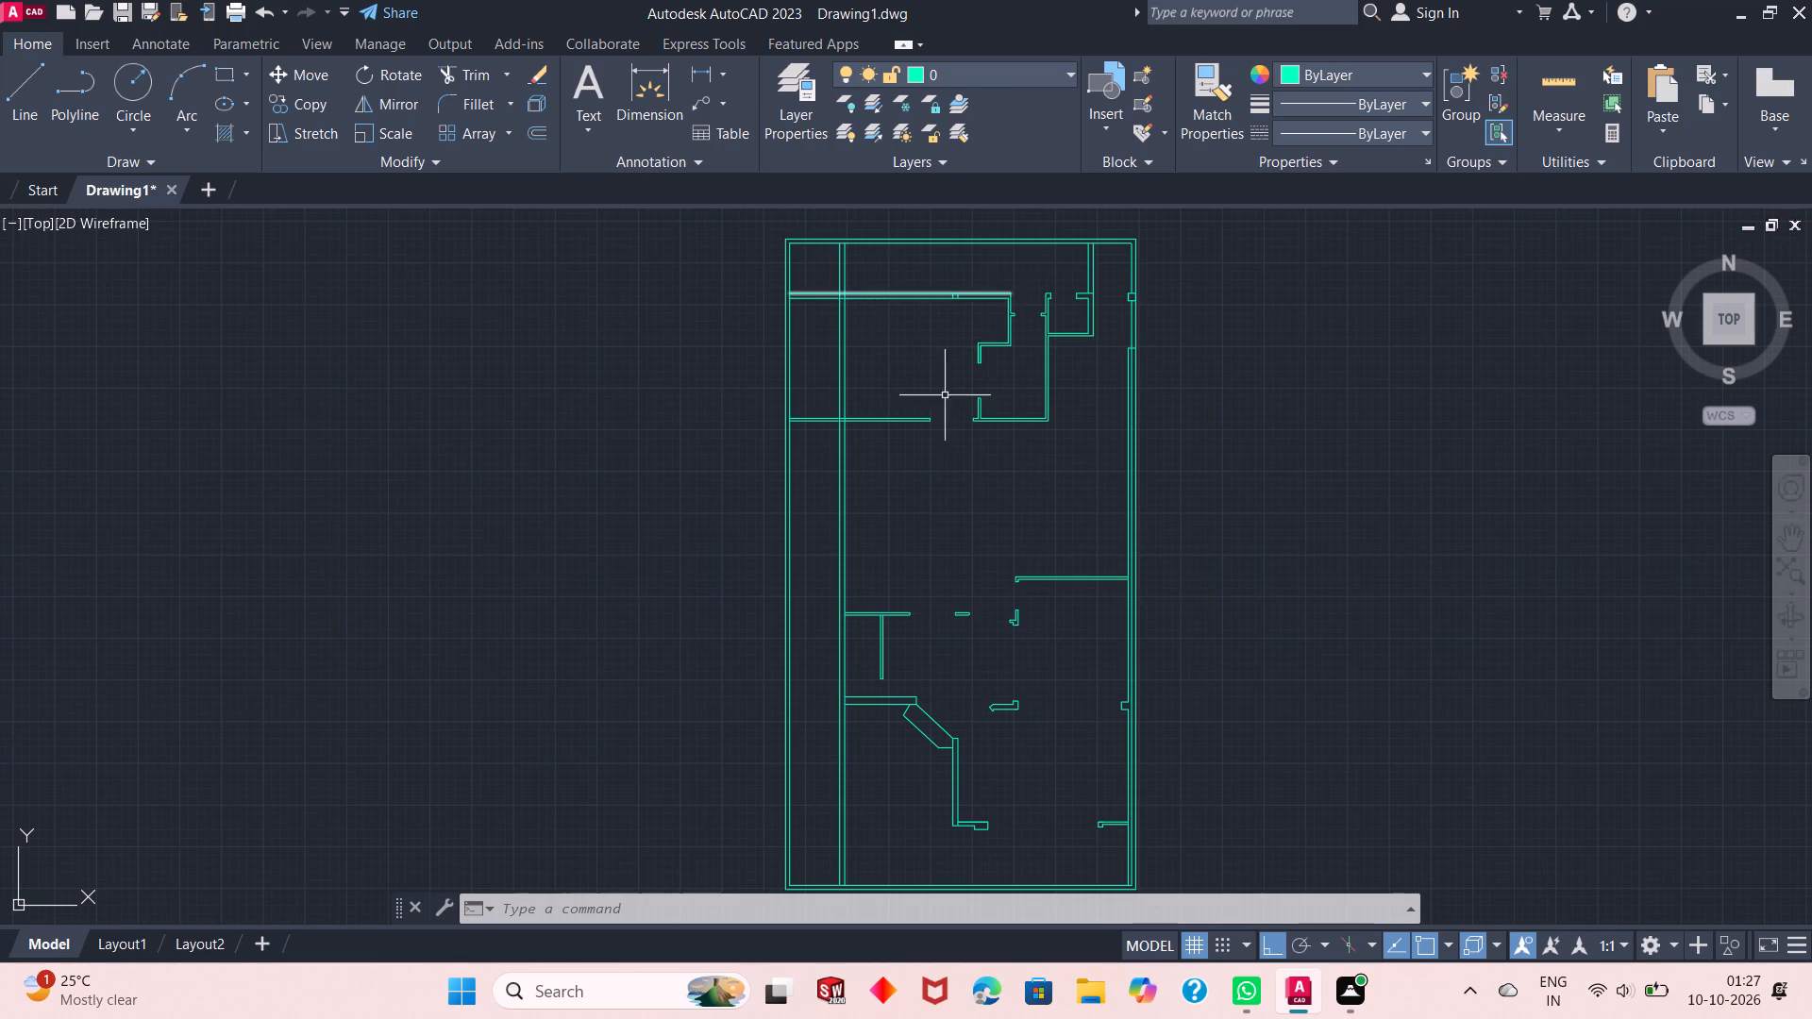
{"action": "scroll", "coordinate": [969, 707], "scroll_direction": "down", "scroll_amount": 1}
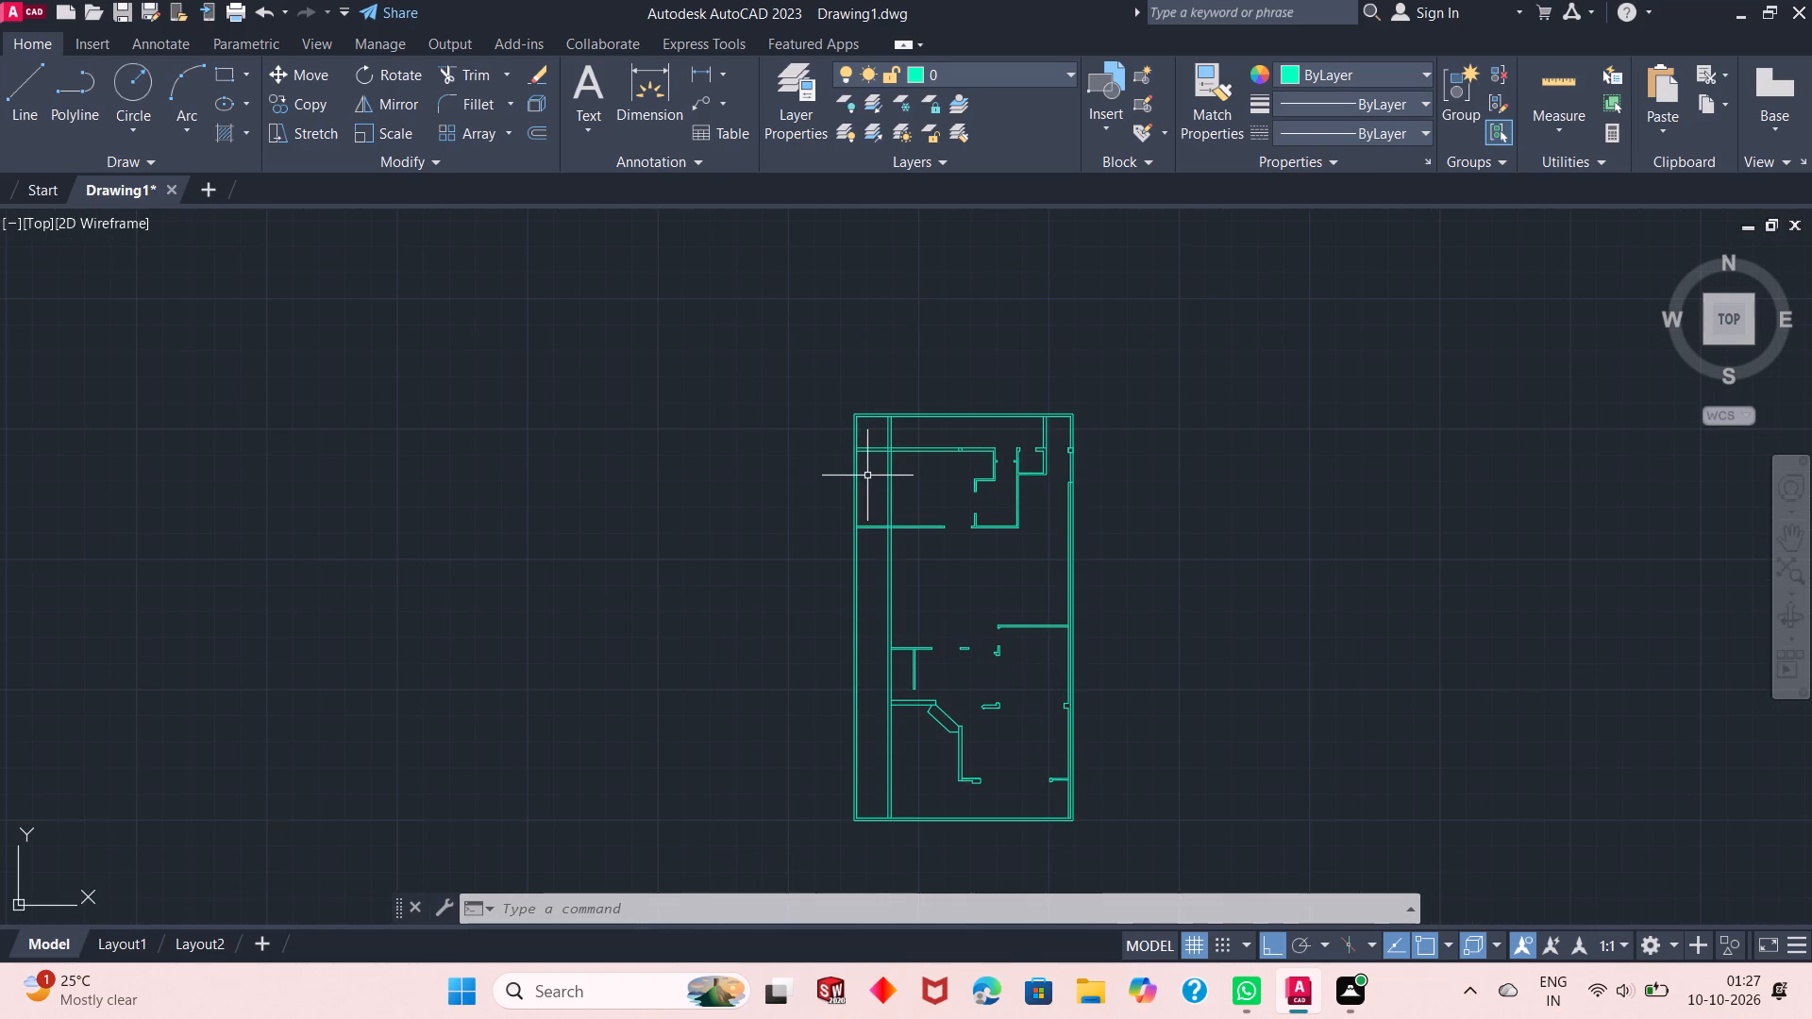
Trim away the west interior wall north of the upper horizontal partition, and both horizontal partitions where they extend west of that wall.
{"action": "scroll", "coordinate": [872, 476], "scroll_direction": "up", "scroll_amount": 3}
{"action": "scroll", "coordinate": [880, 473], "scroll_direction": "down", "scroll_amount": 2}
{"action": "scroll", "coordinate": [857, 464], "scroll_direction": "up", "scroll_amount": 2}
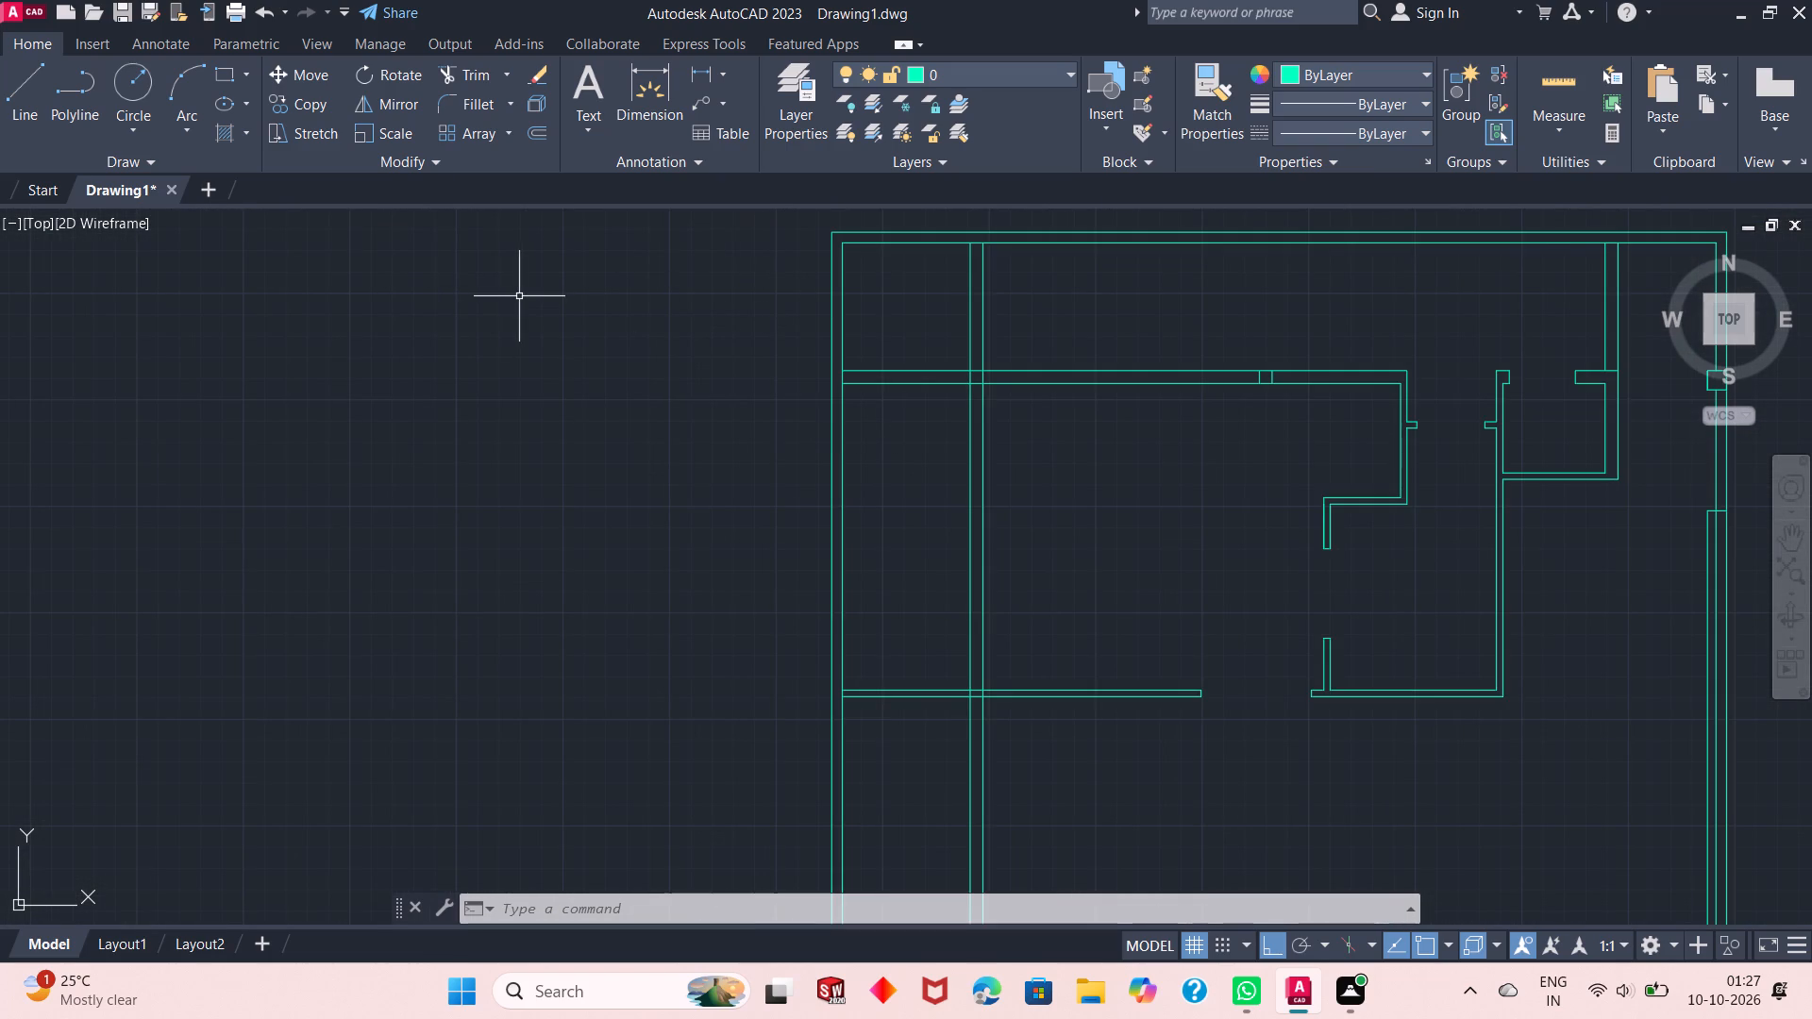
{"action": "left_click", "coordinate": [453, 61]}
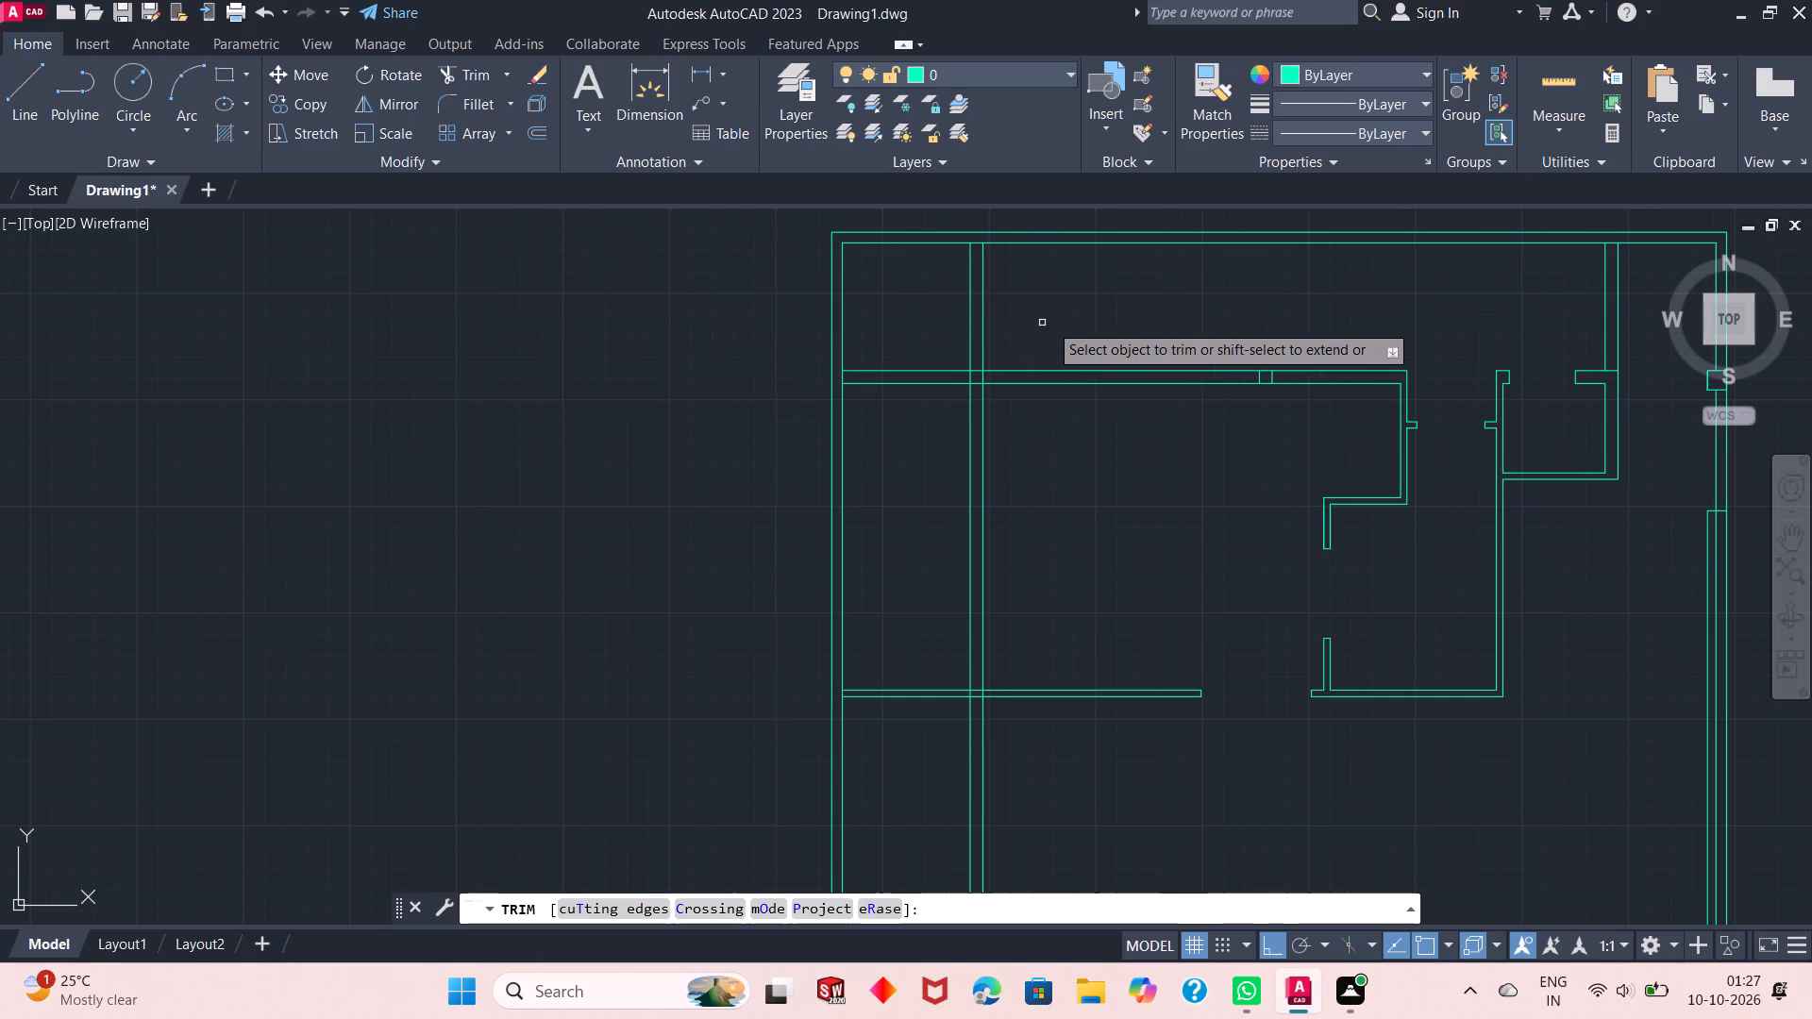
{"action": "left_click", "coordinate": [1107, 338]}
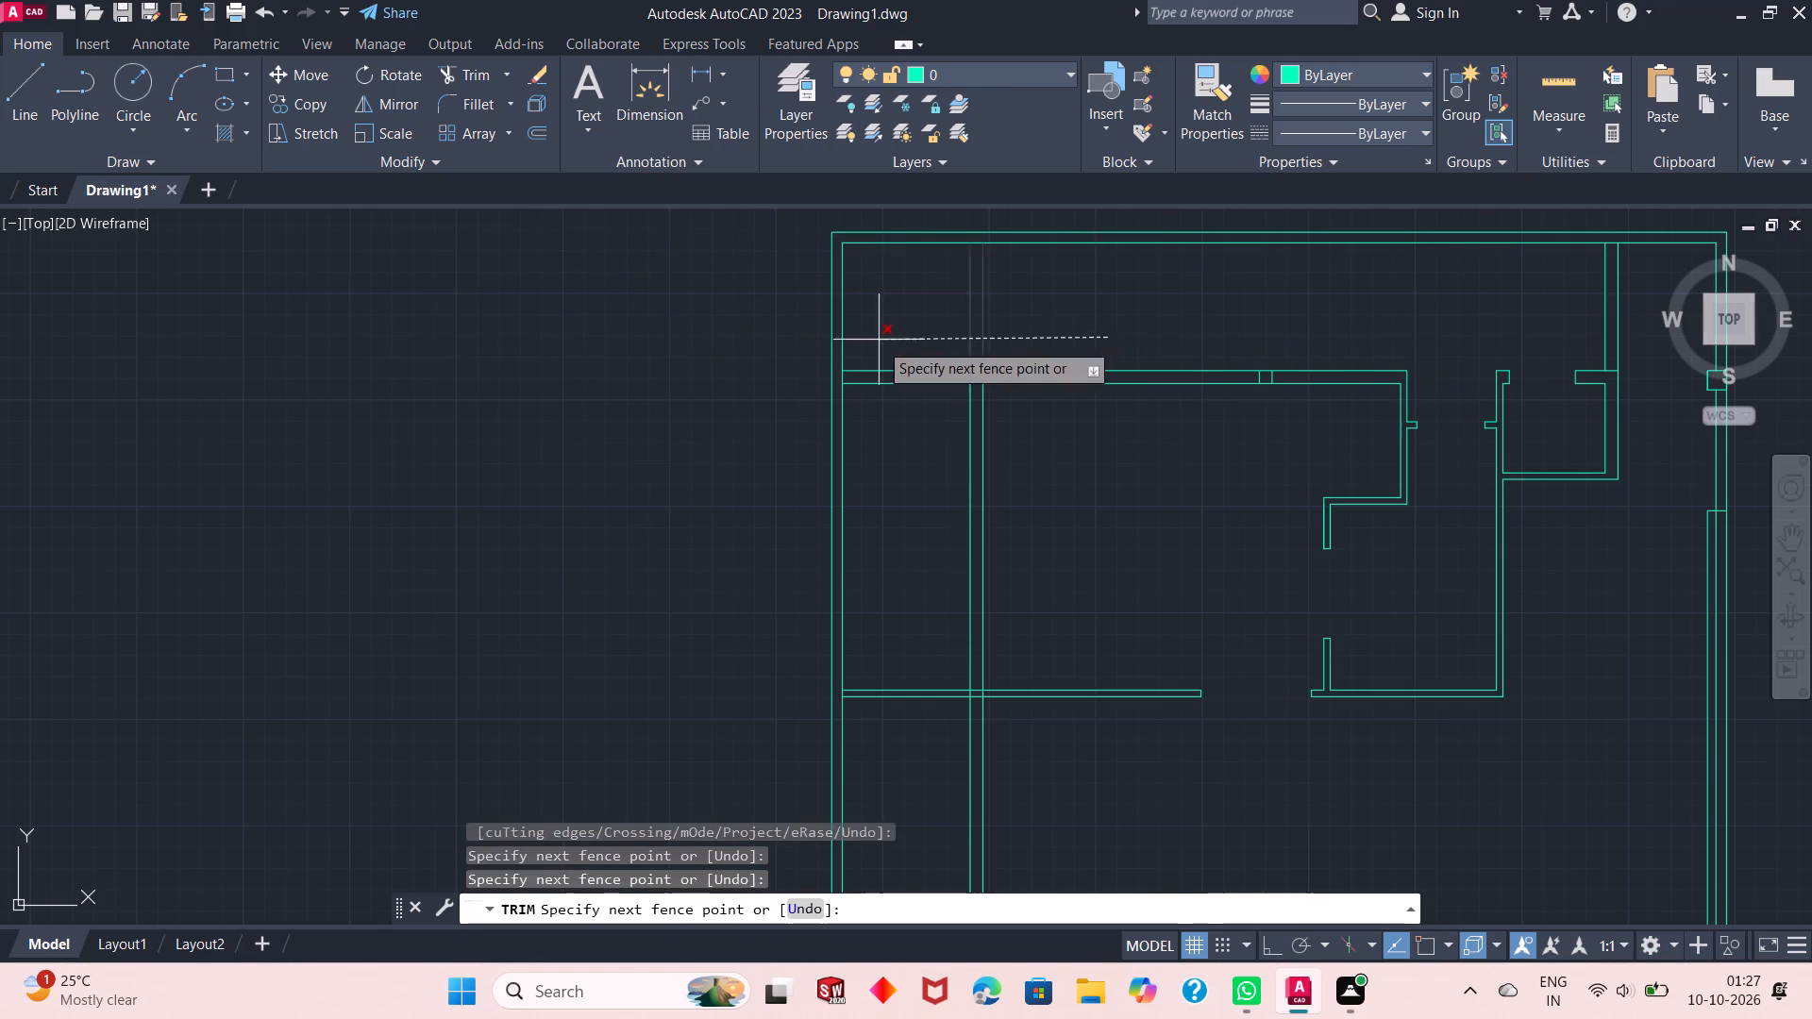
{"action": "left_click", "coordinate": [879, 342]}
{"action": "left_click", "coordinate": [917, 342]}
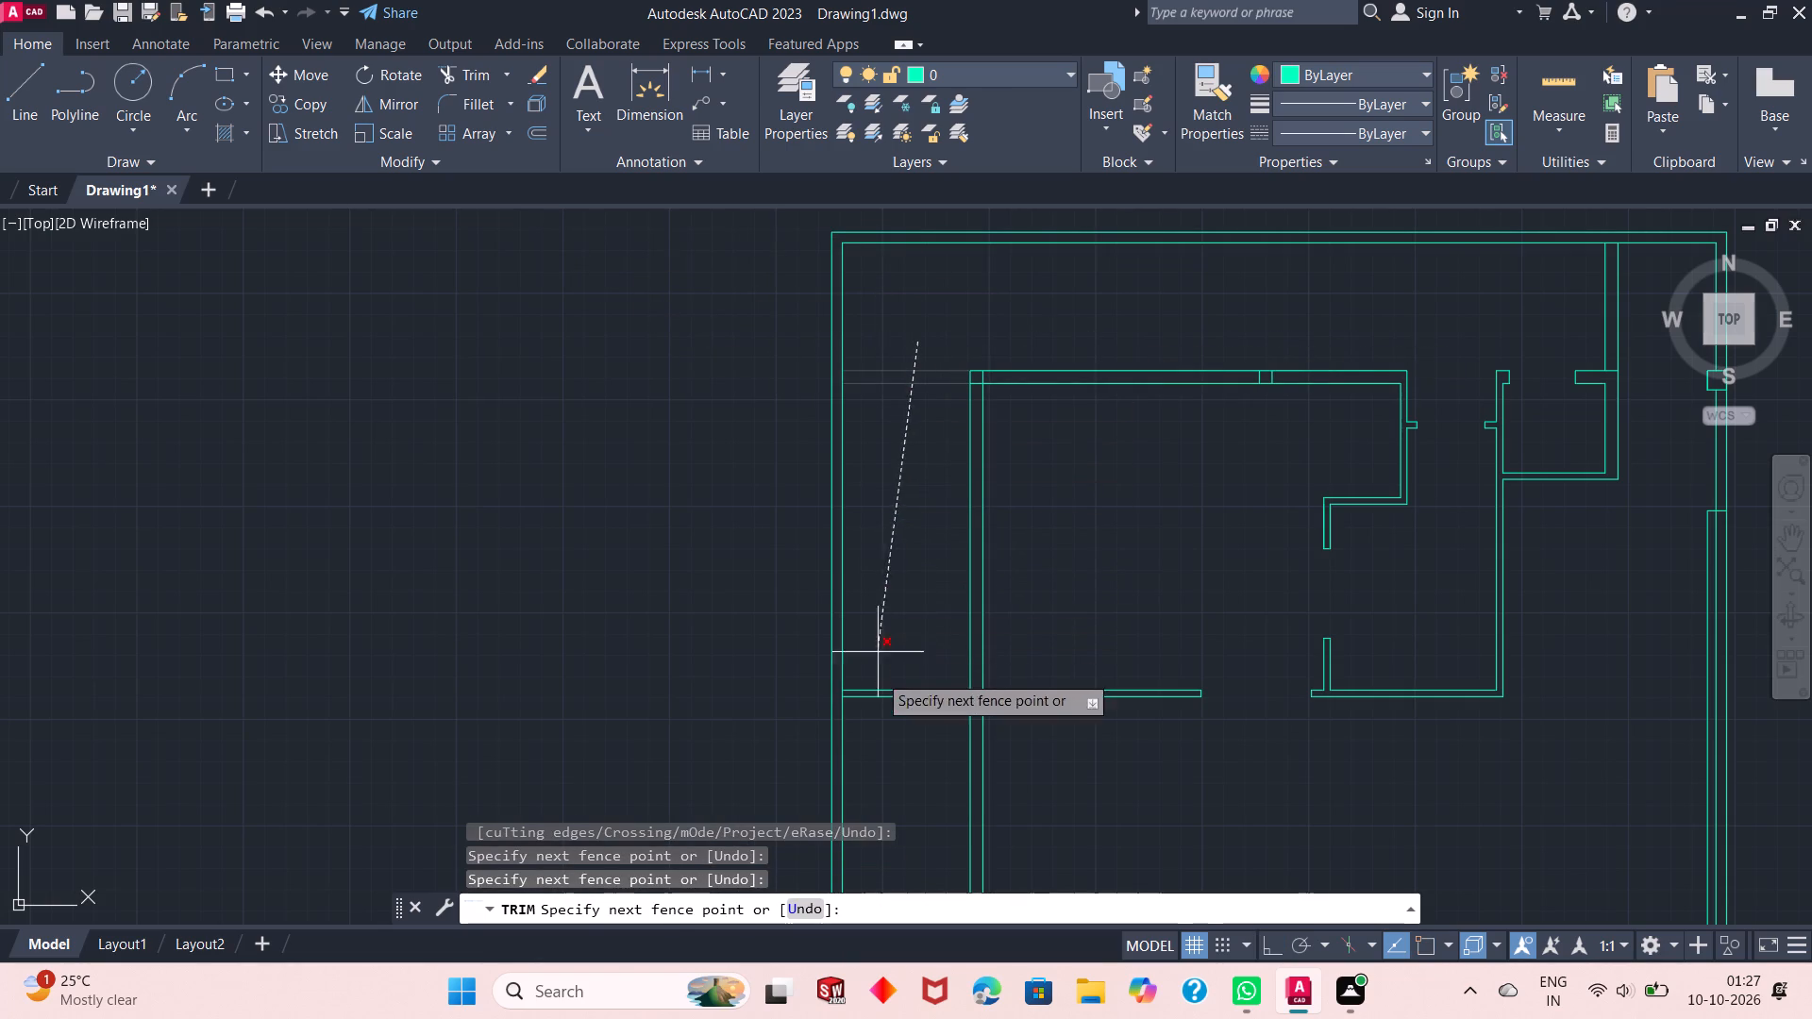
{"action": "left_click", "coordinate": [879, 762]}
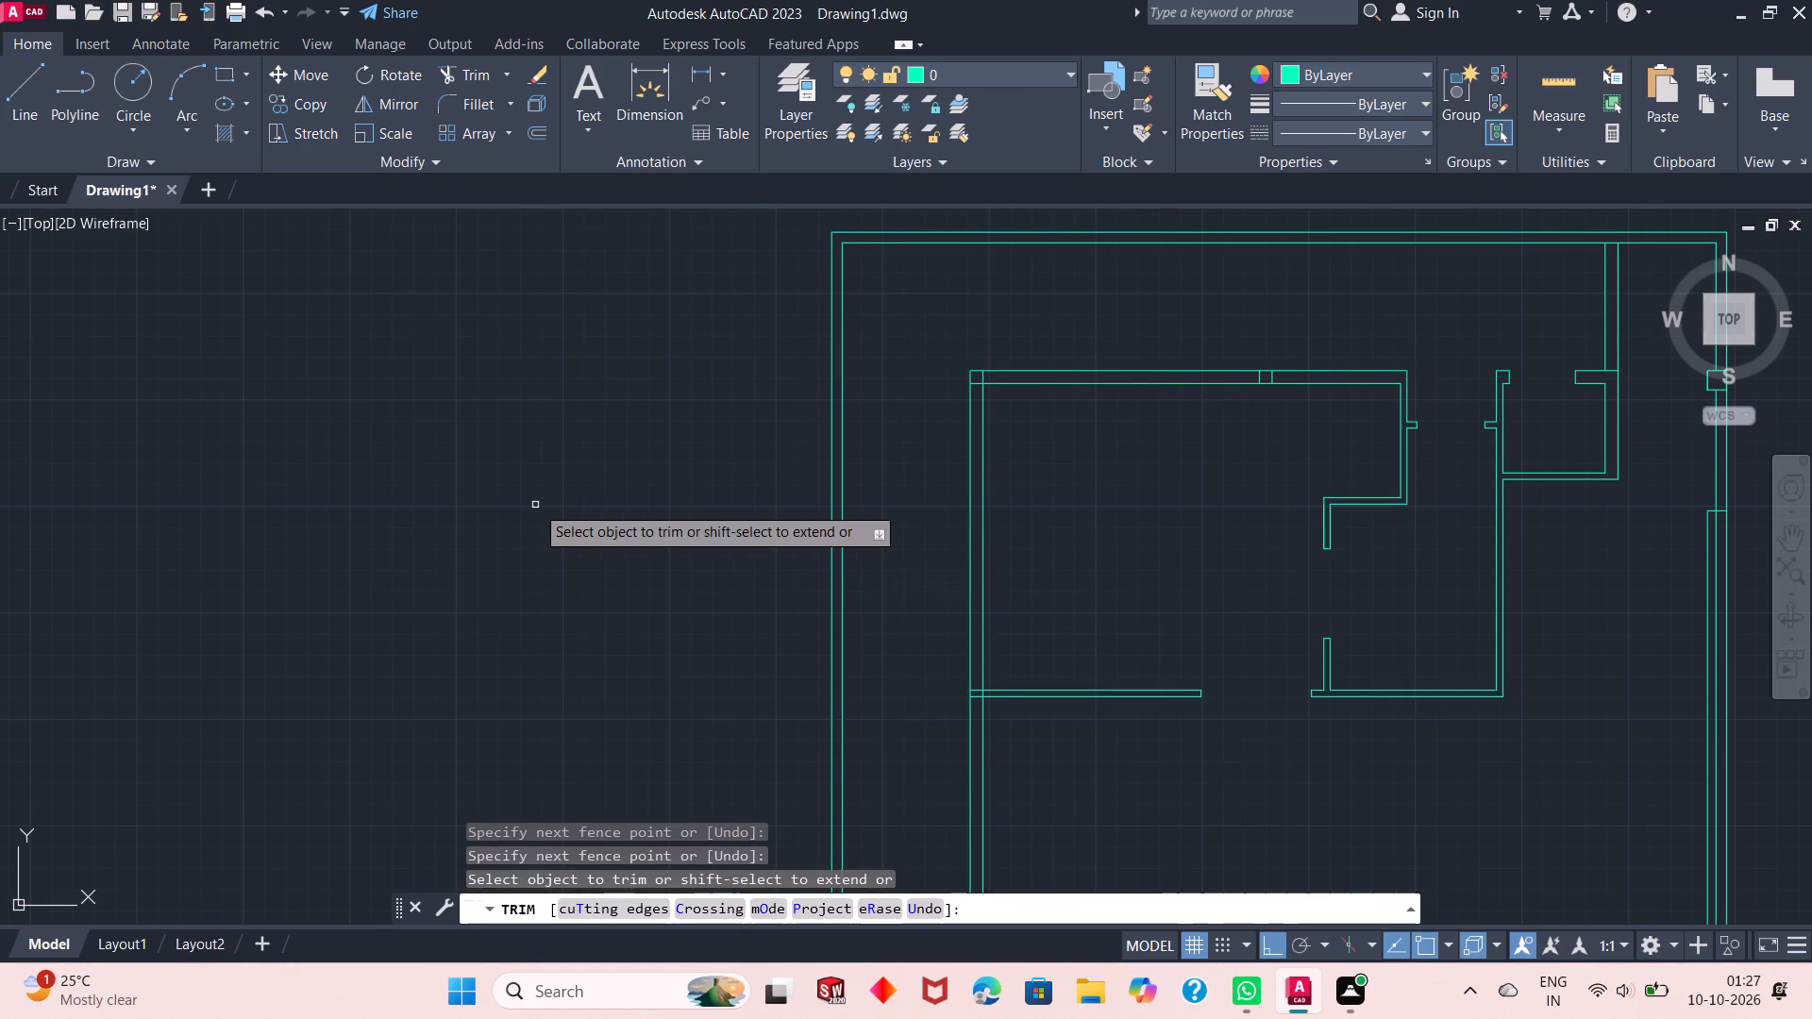
{"action": "scroll", "coordinate": [1035, 390], "scroll_direction": "up", "scroll_amount": 1}
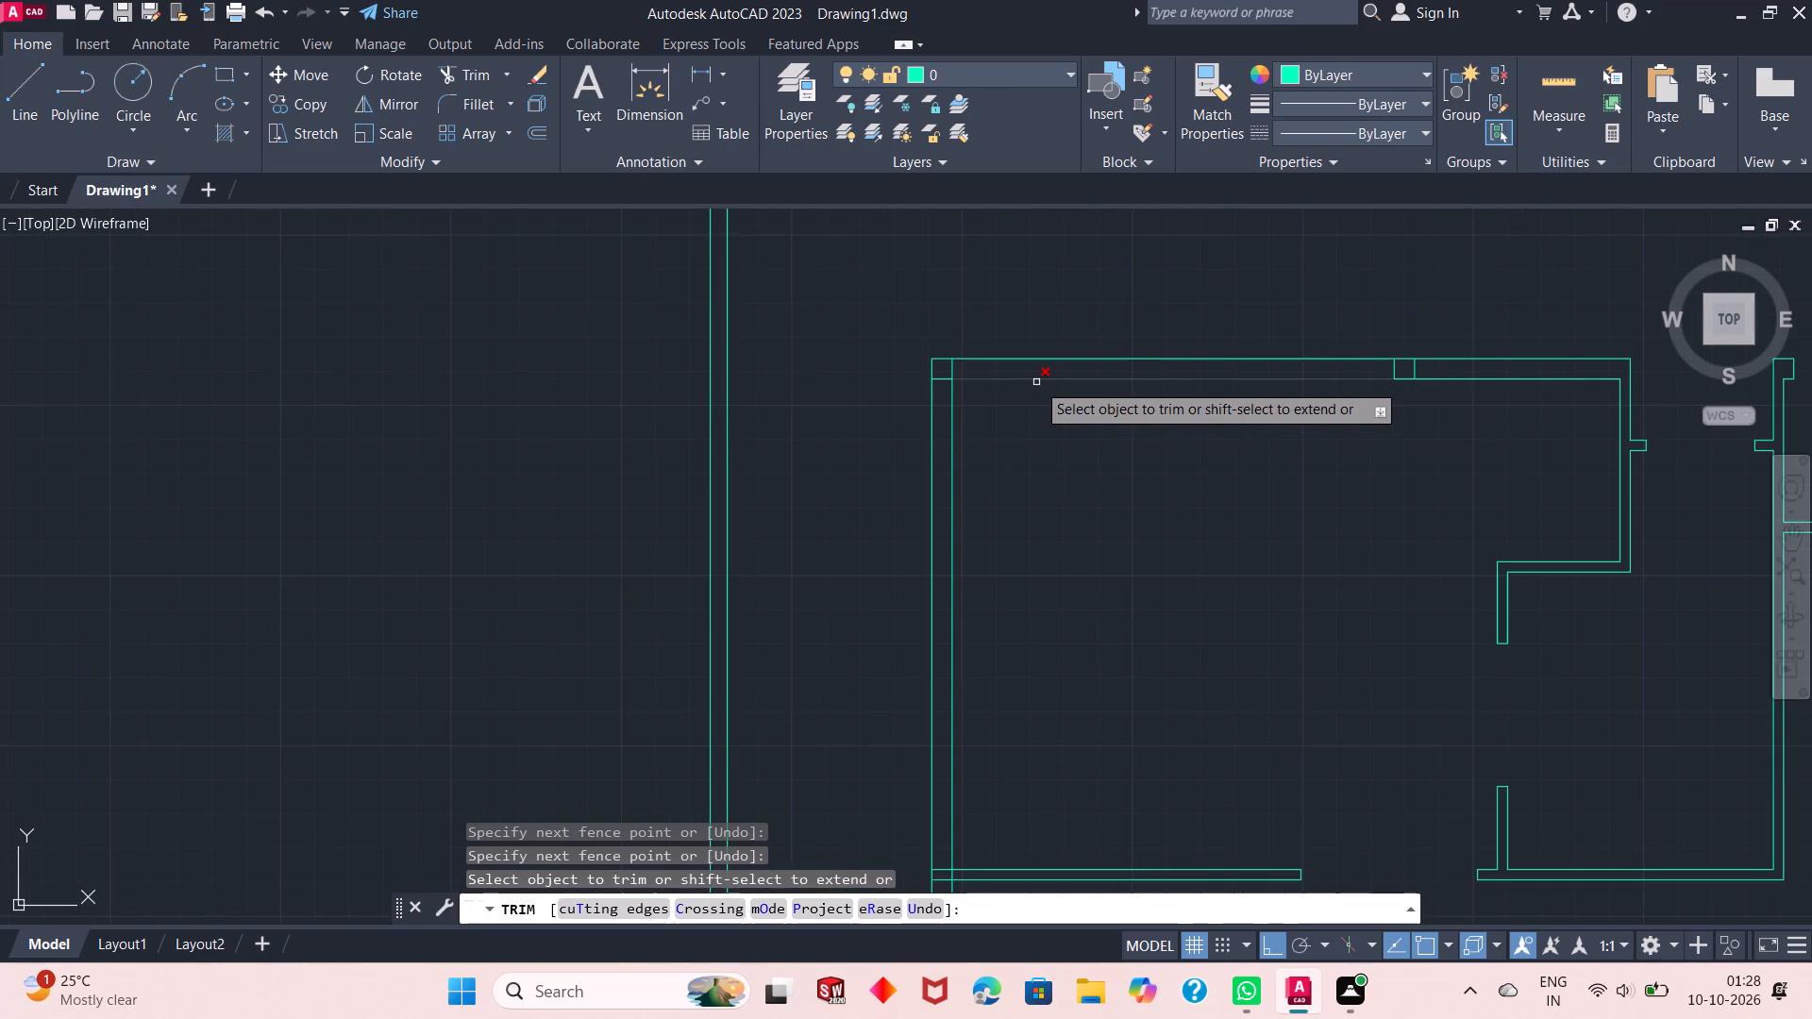
{"action": "right_click", "coordinate": [767, 465]}
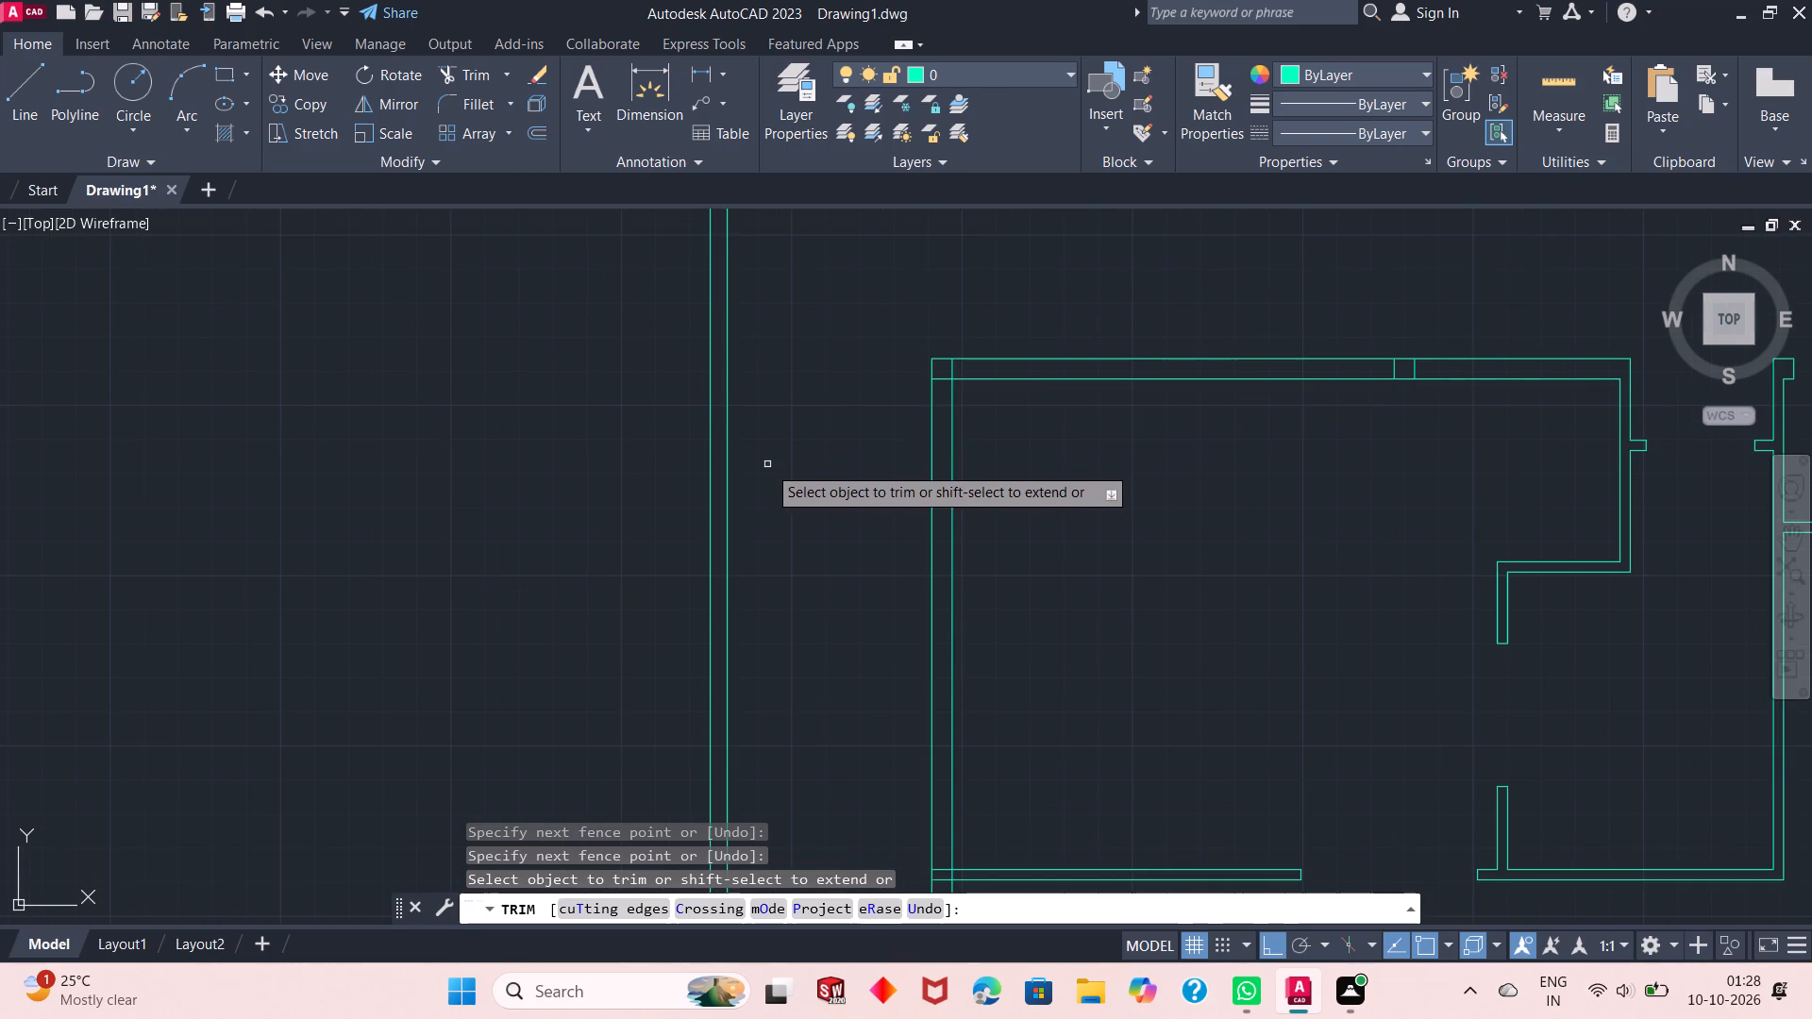
{"action": "left_click", "coordinate": [827, 483]}
Offset the inner face of the northwest room's north wall about 3'-5" south into the room, using the Through option.
{"action": "right_click", "coordinate": [823, 390]}
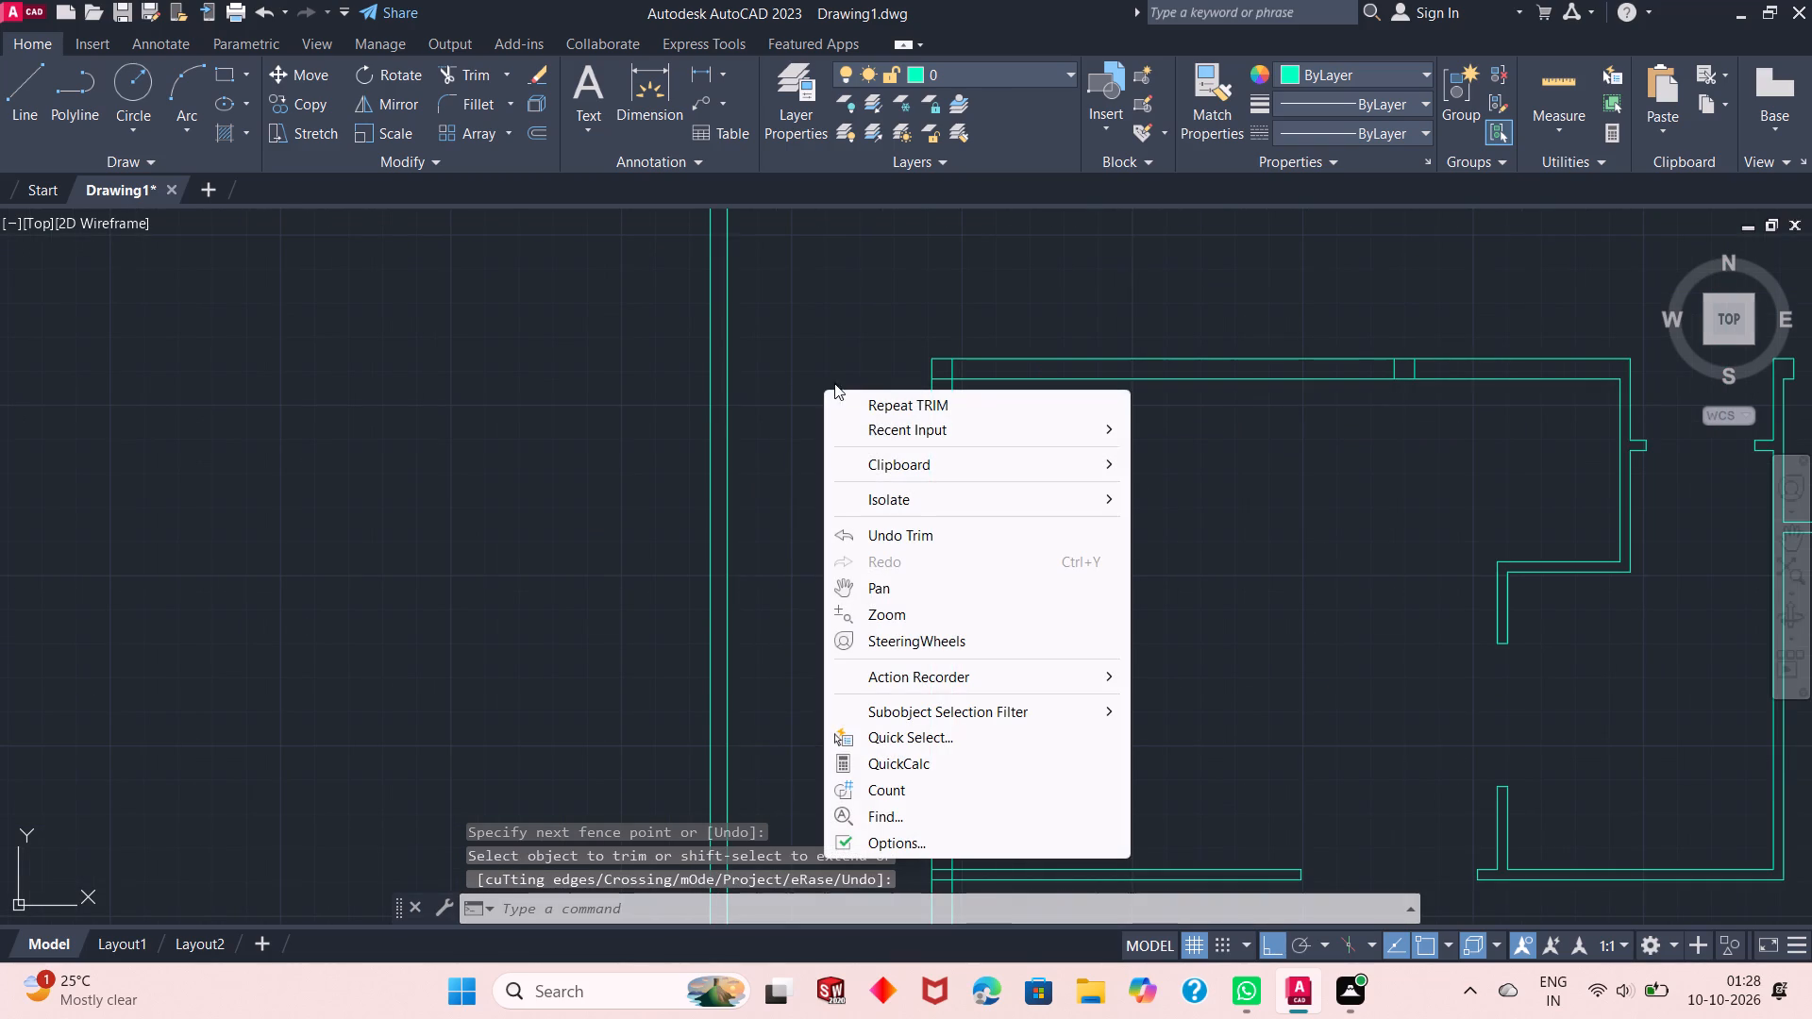
{"action": "left_click", "coordinate": [960, 432]}
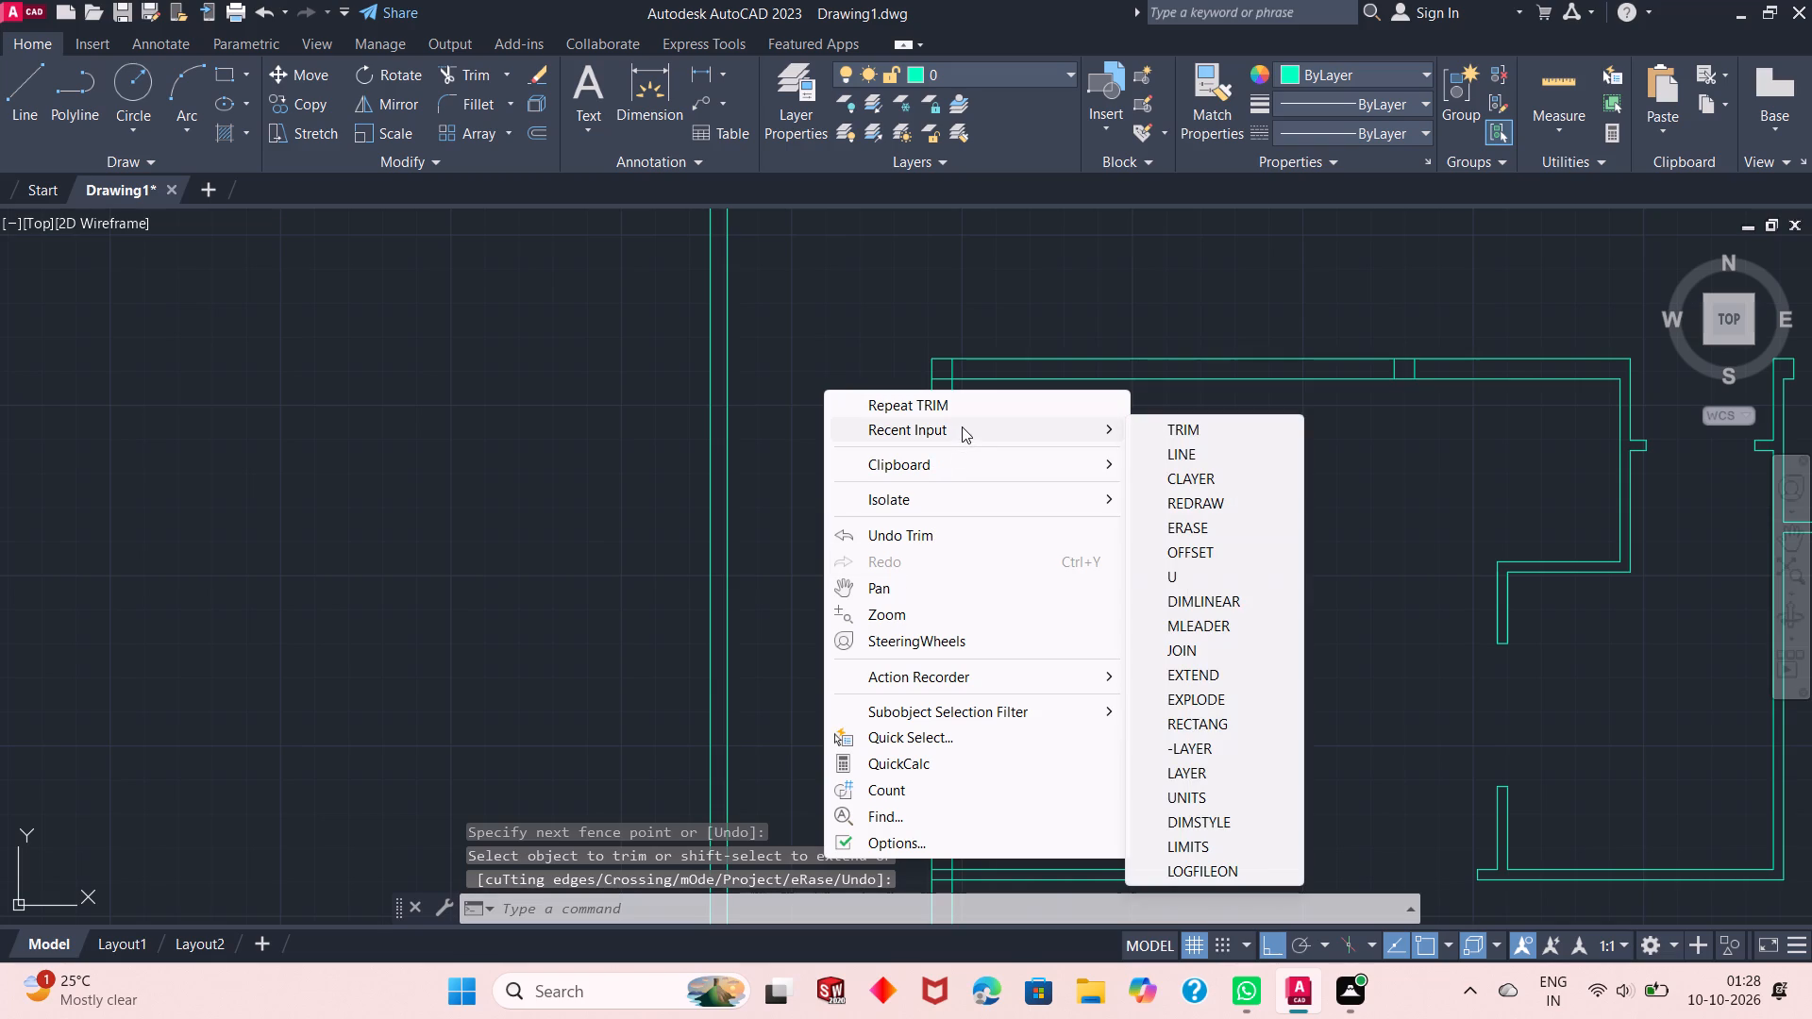
{"action": "left_click", "coordinate": [1200, 556]}
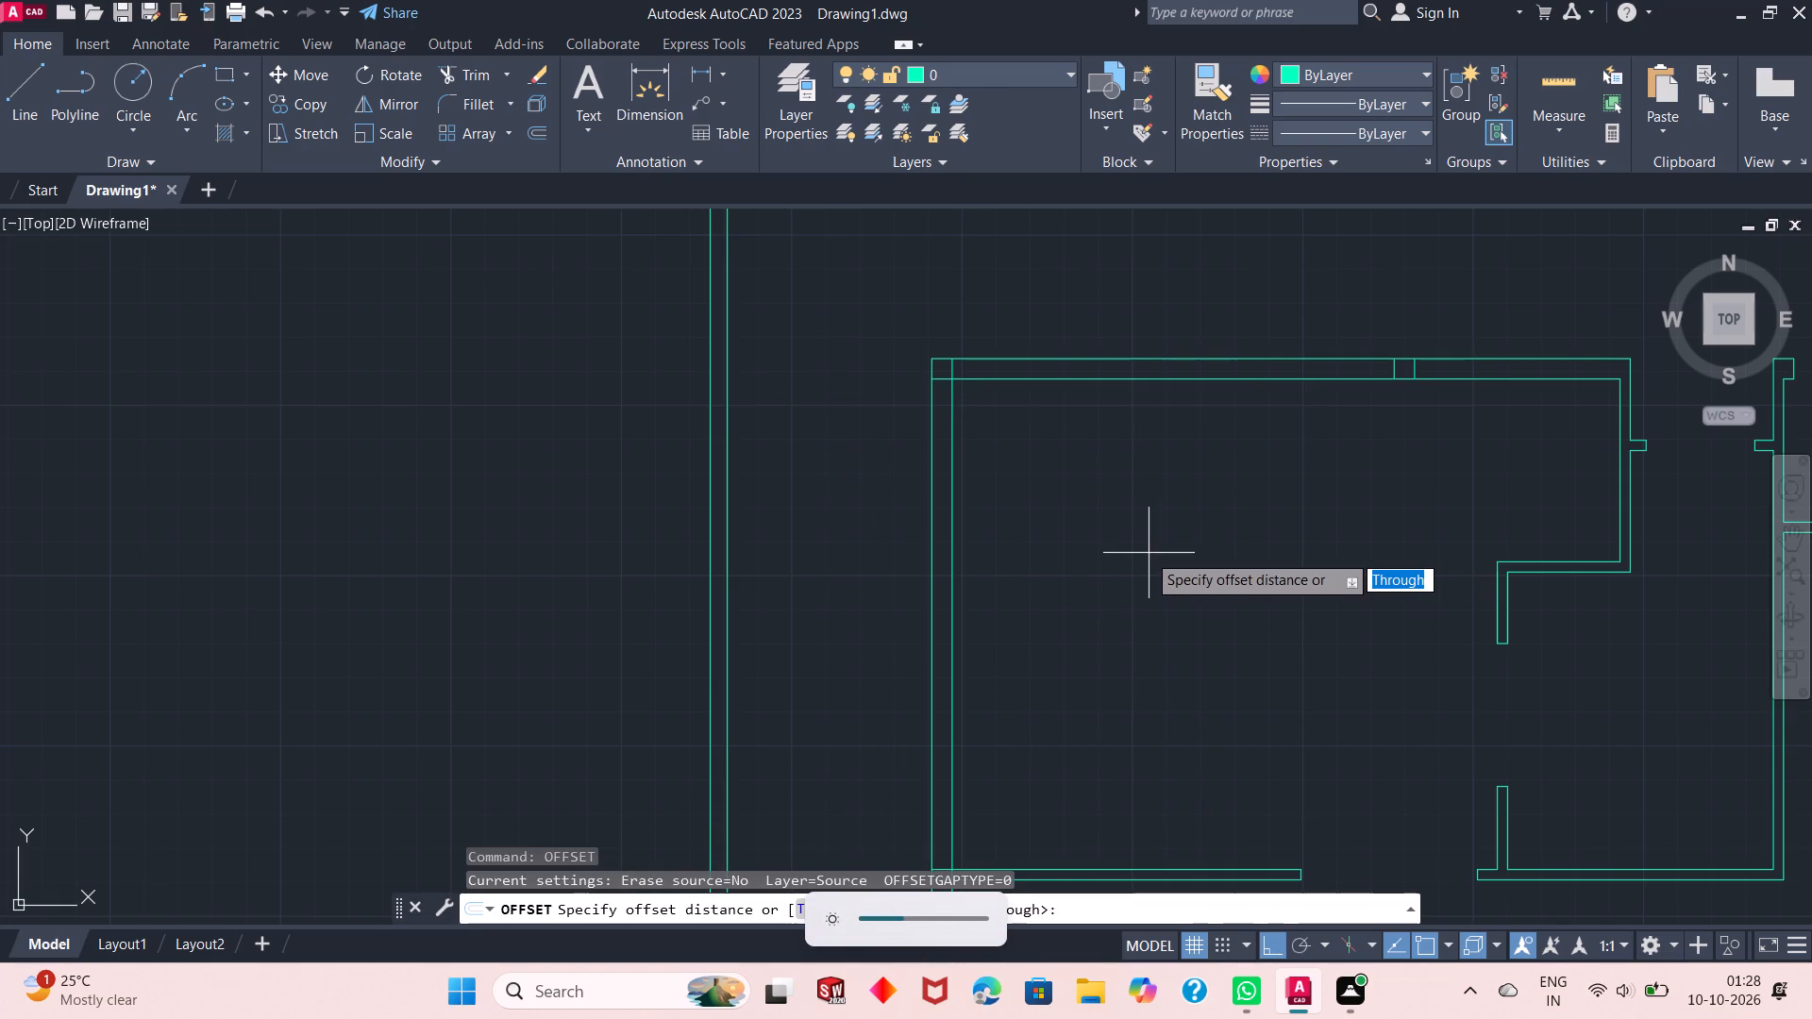
{"action": "right_click", "coordinate": [1147, 553]}
{"action": "left_click", "coordinate": [1245, 572]}
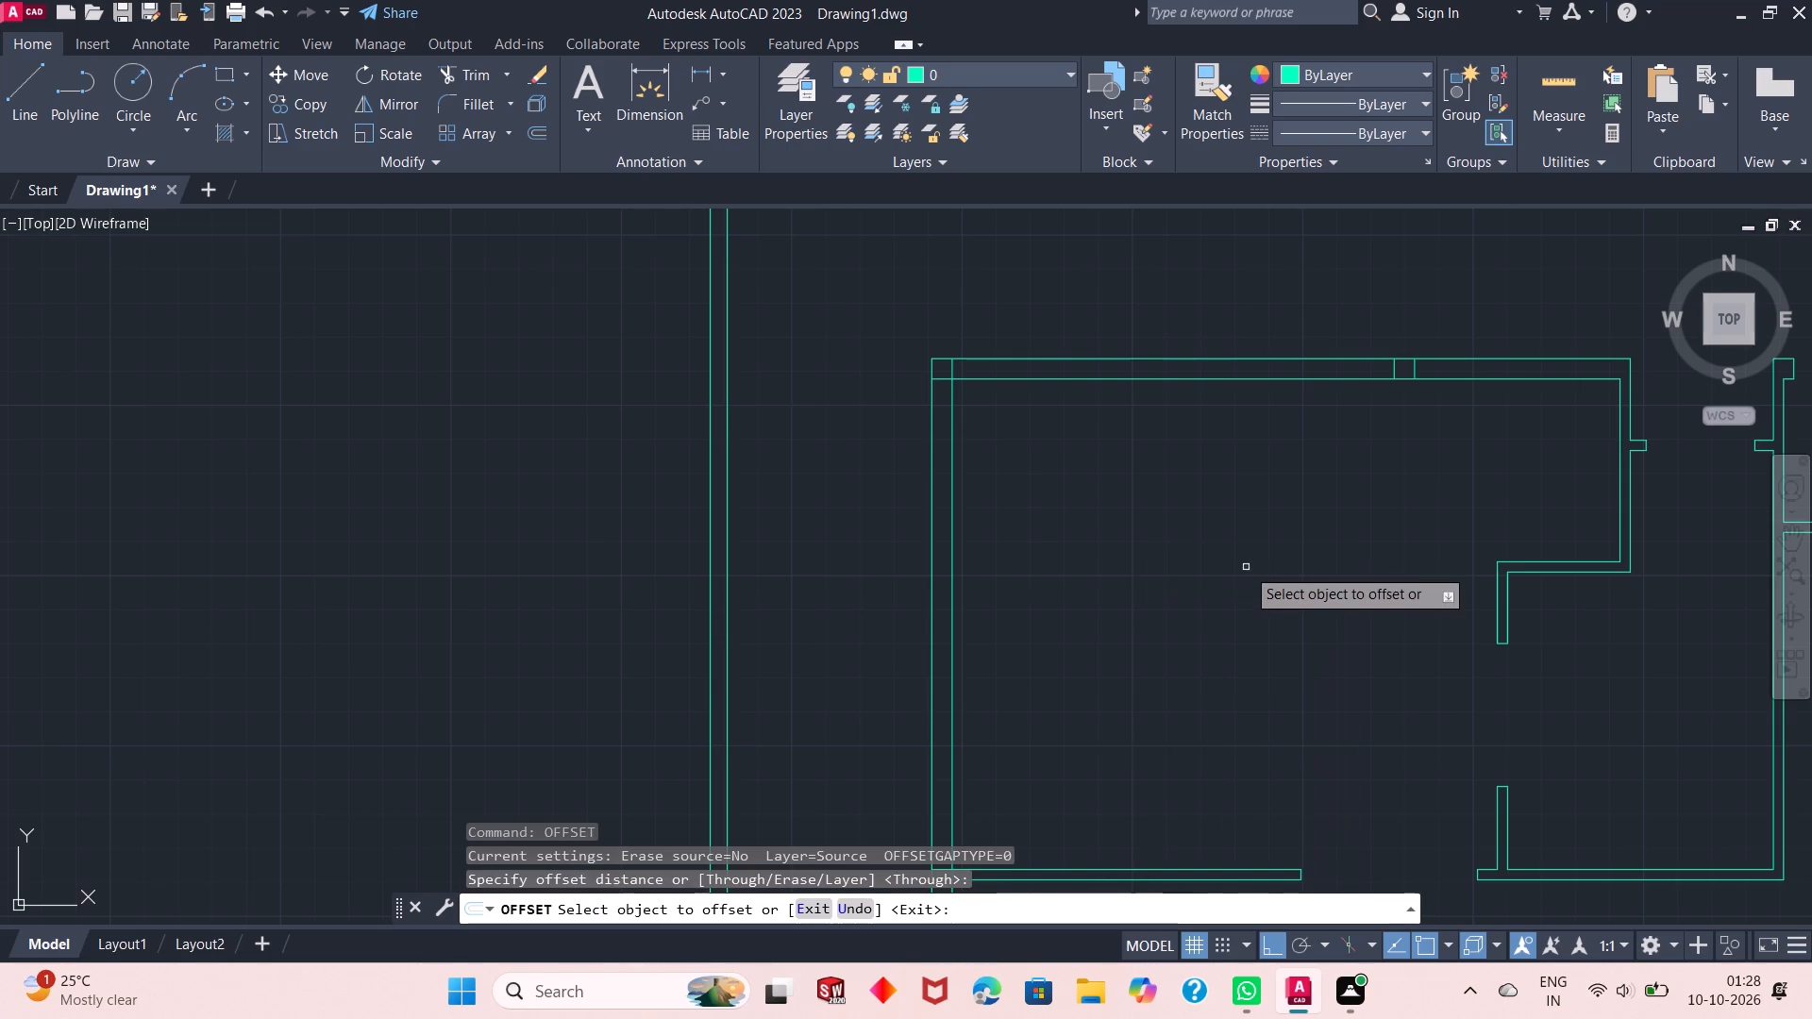
{"action": "left_click", "coordinate": [1017, 384]}
{"action": "left_click", "coordinate": [1022, 378]}
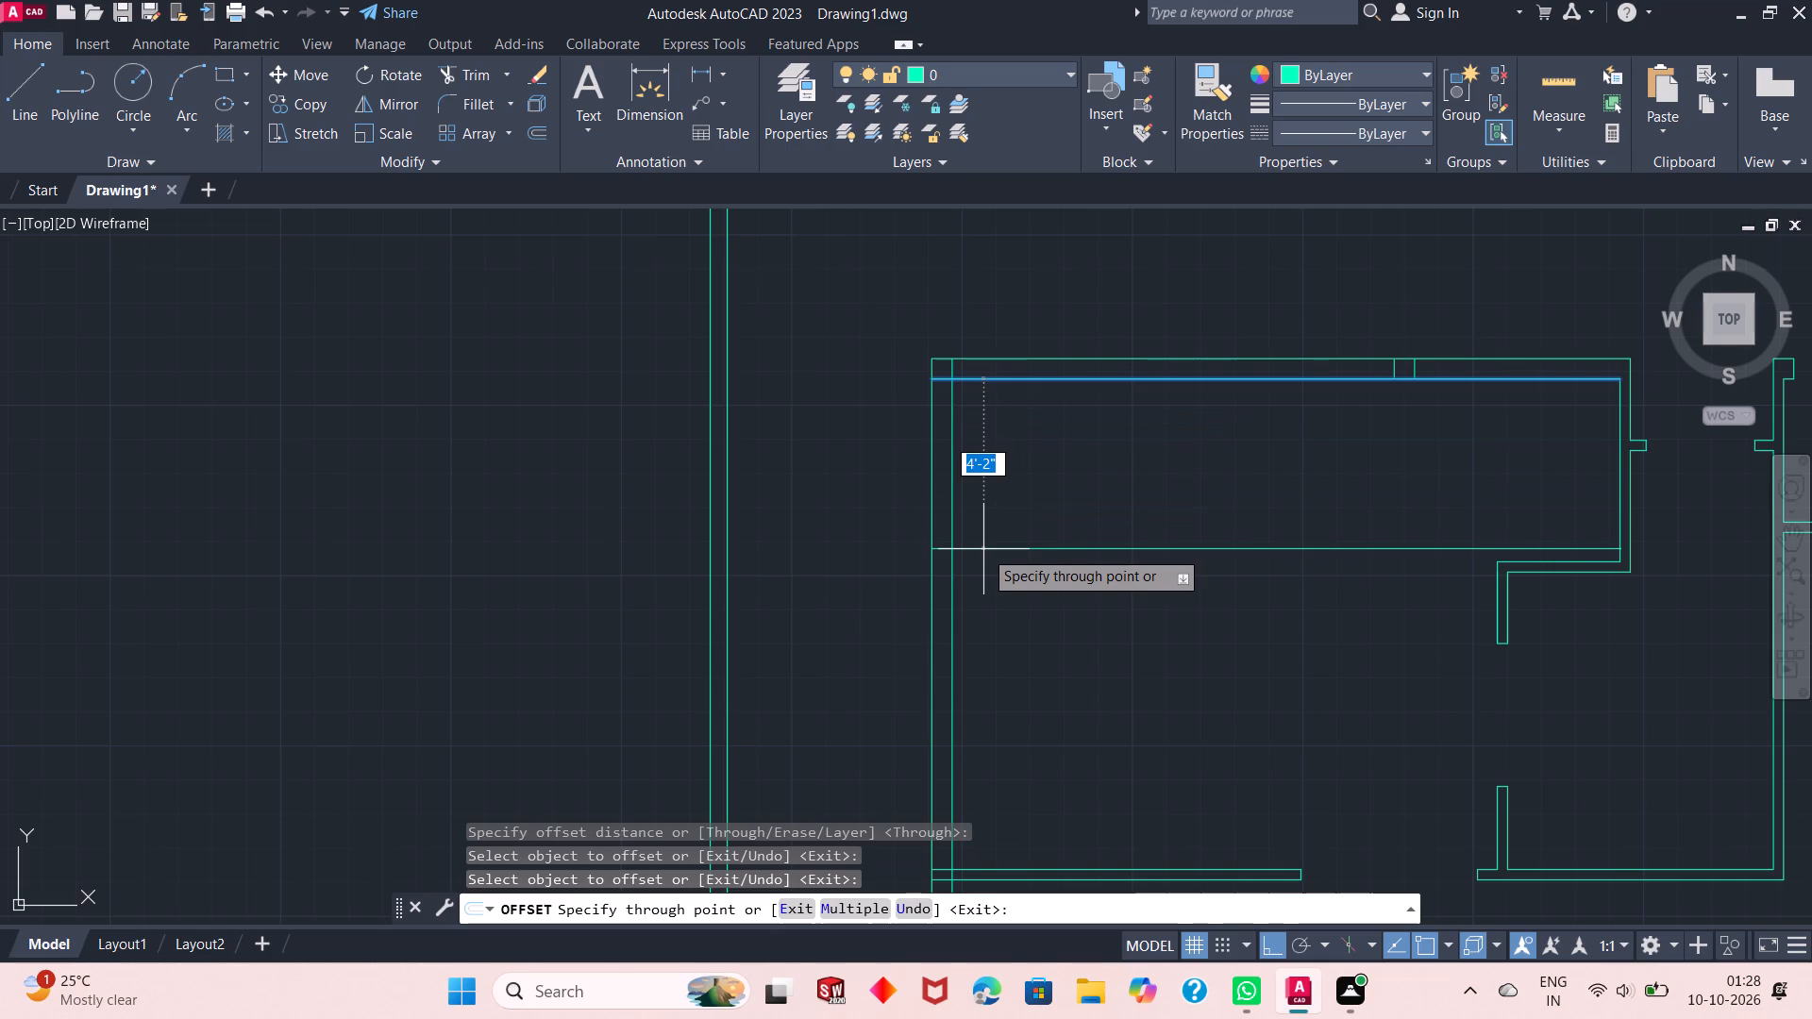
{"action": "scroll", "coordinate": [1119, 527], "scroll_direction": "up", "scroll_amount": 3}
{"action": "scroll", "coordinate": [1117, 522], "scroll_direction": "down", "scroll_amount": 6}
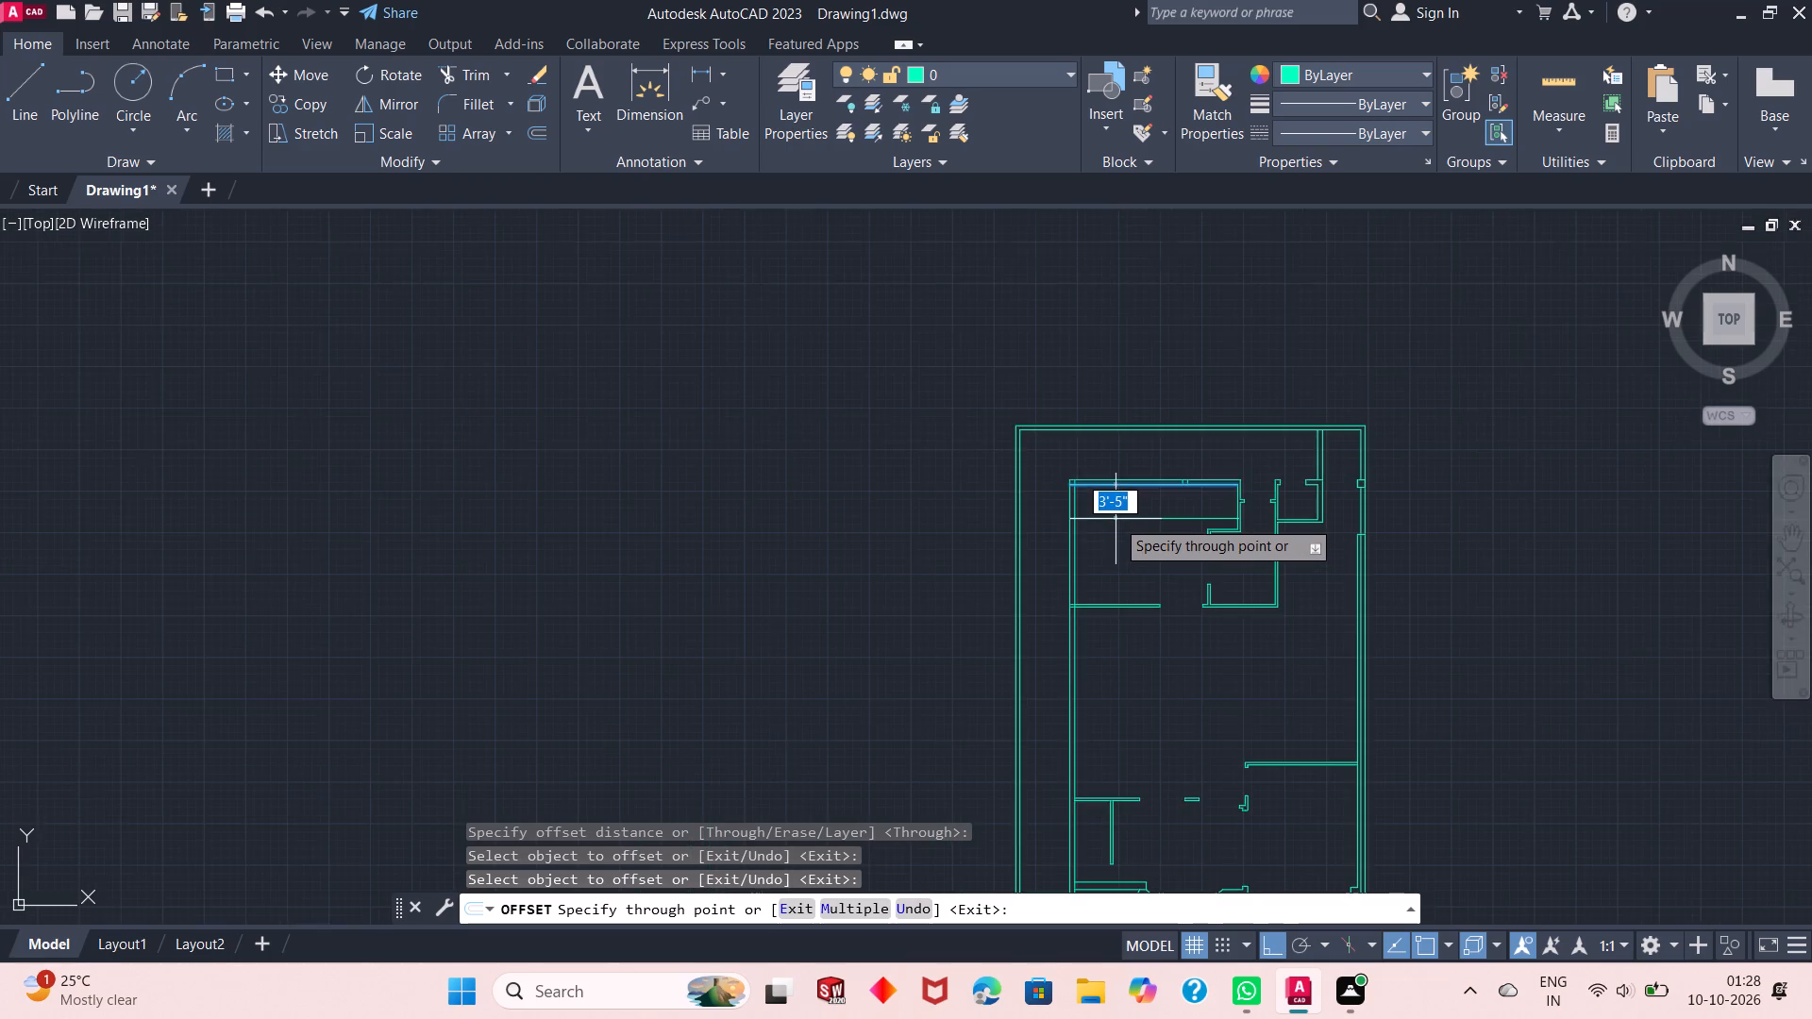
{"action": "scroll", "coordinate": [1116, 519], "scroll_direction": "down", "scroll_amount": 1}
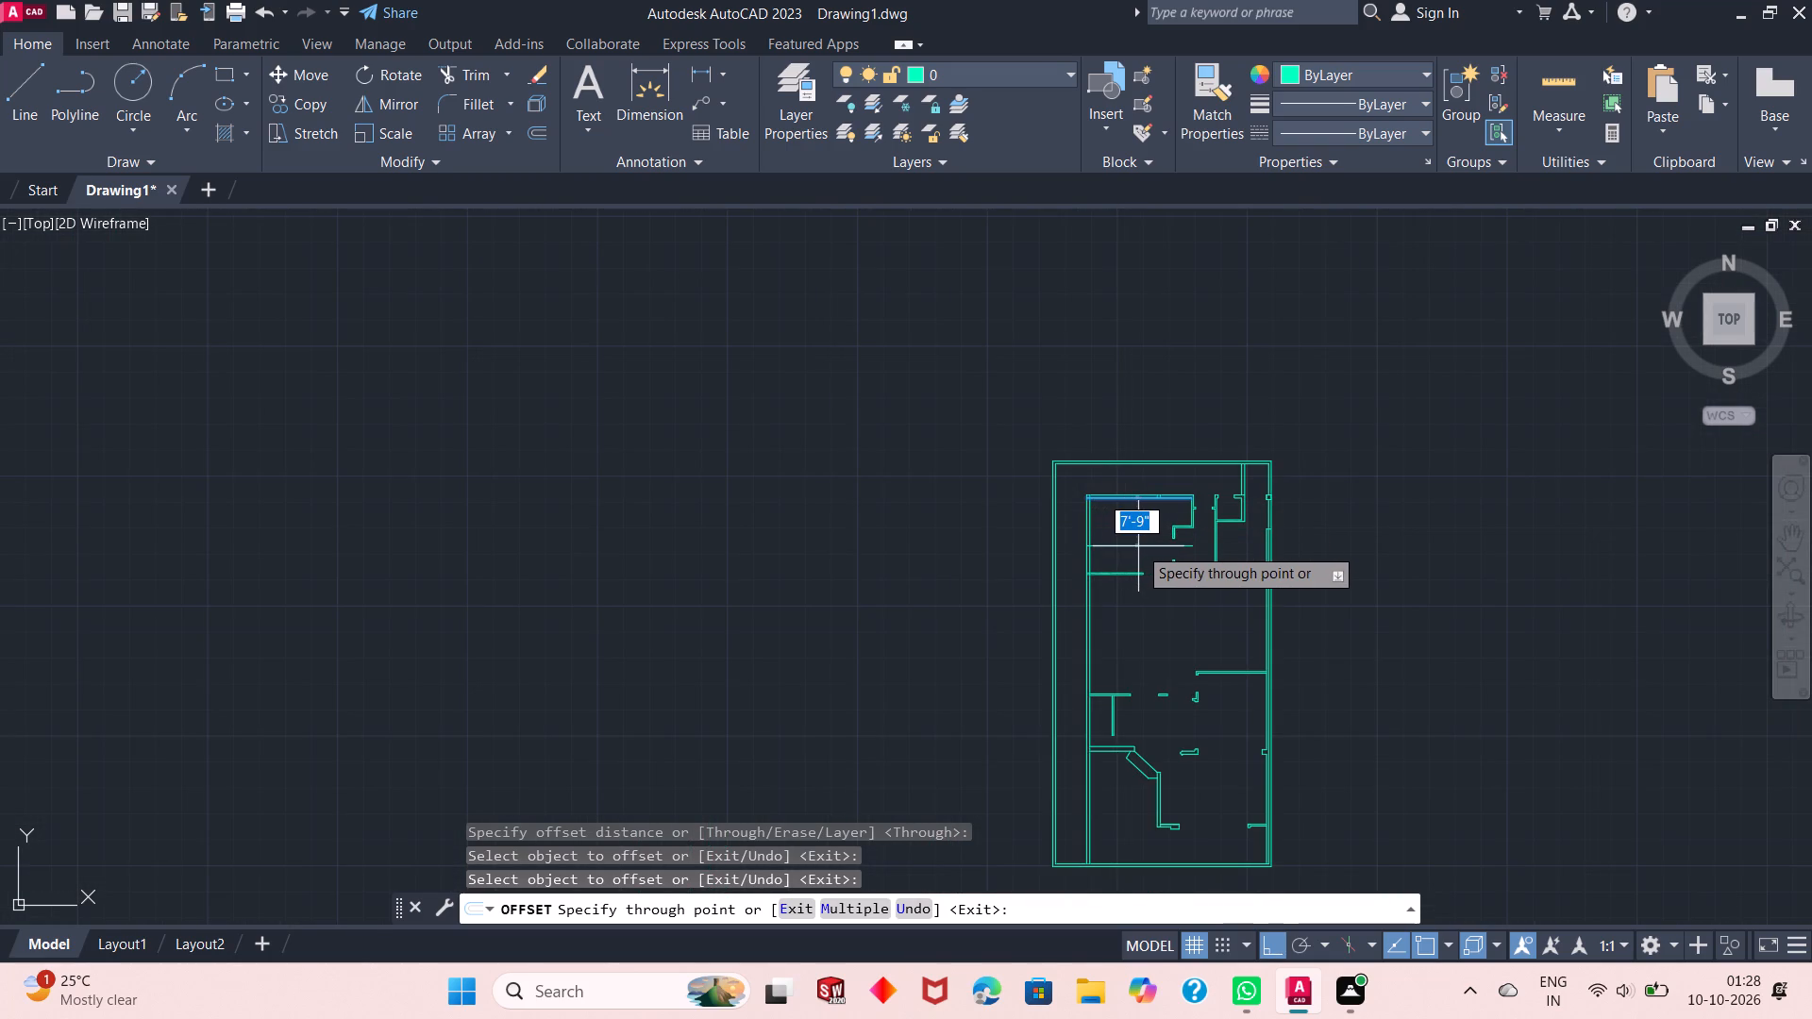
{"action": "scroll", "coordinate": [1109, 523], "scroll_direction": "up", "scroll_amount": 2}
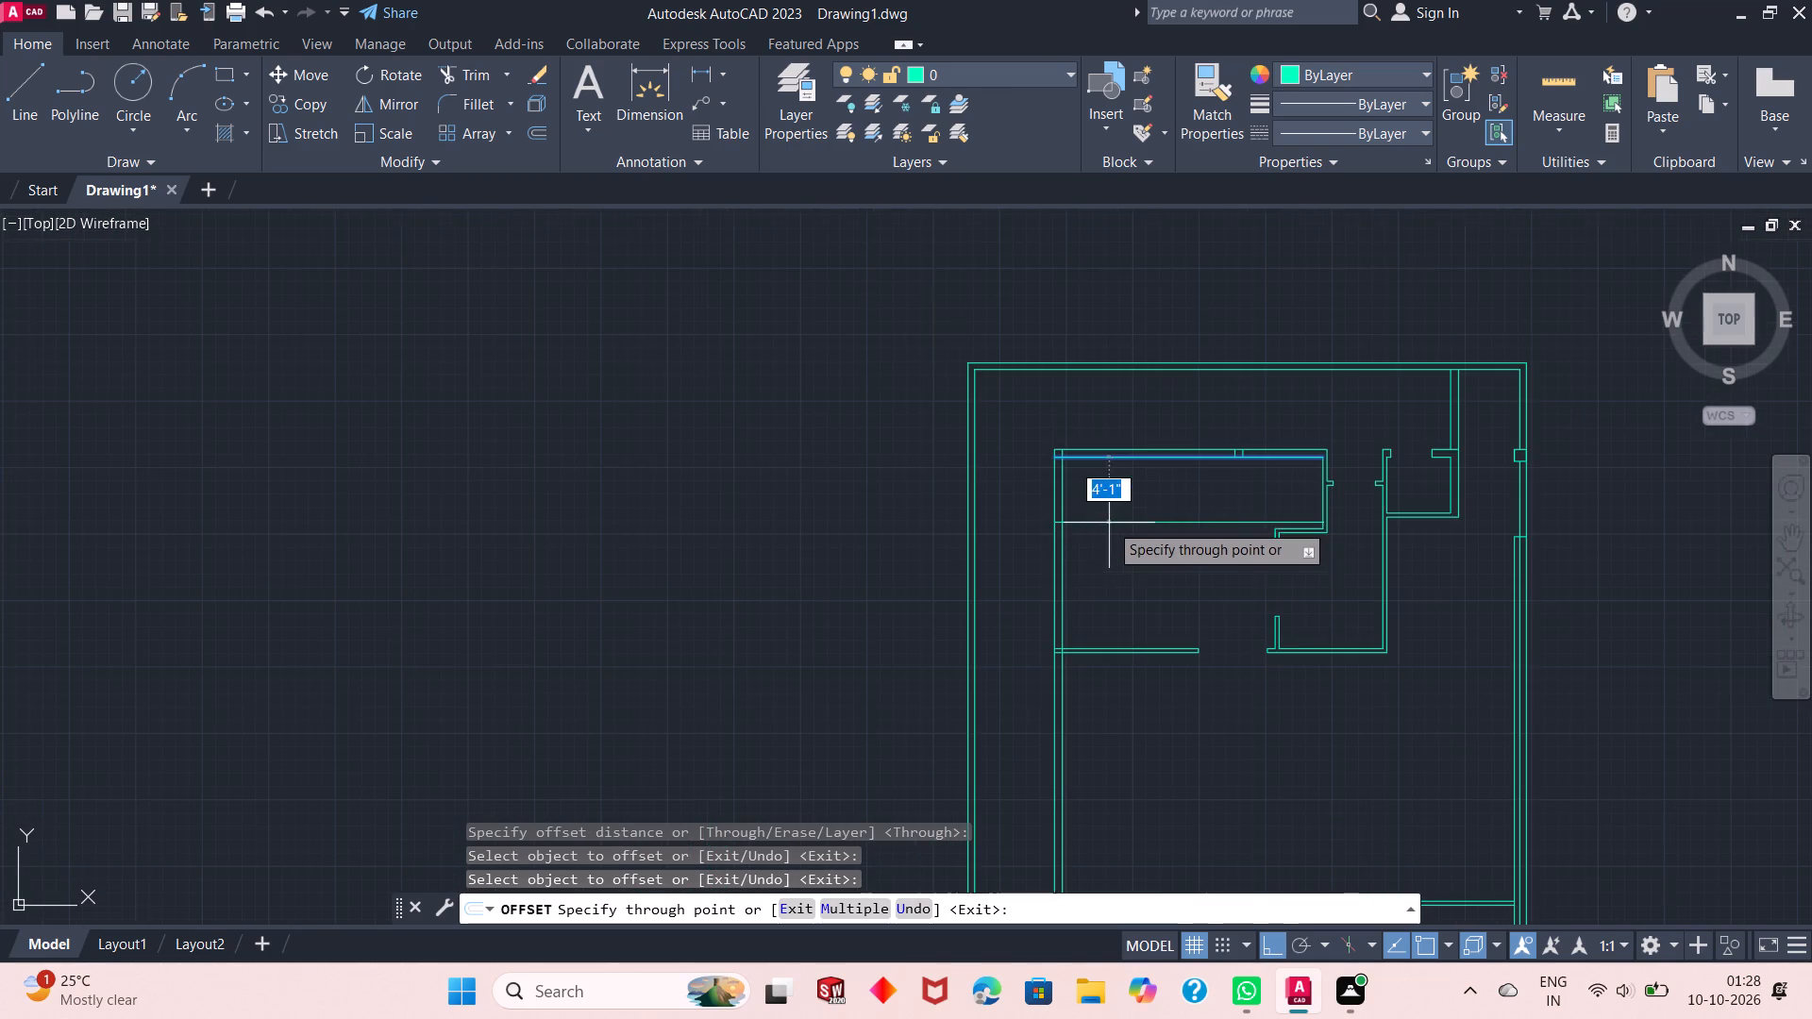
{"action": "scroll", "coordinate": [1079, 501], "scroll_direction": "up", "scroll_amount": 2}
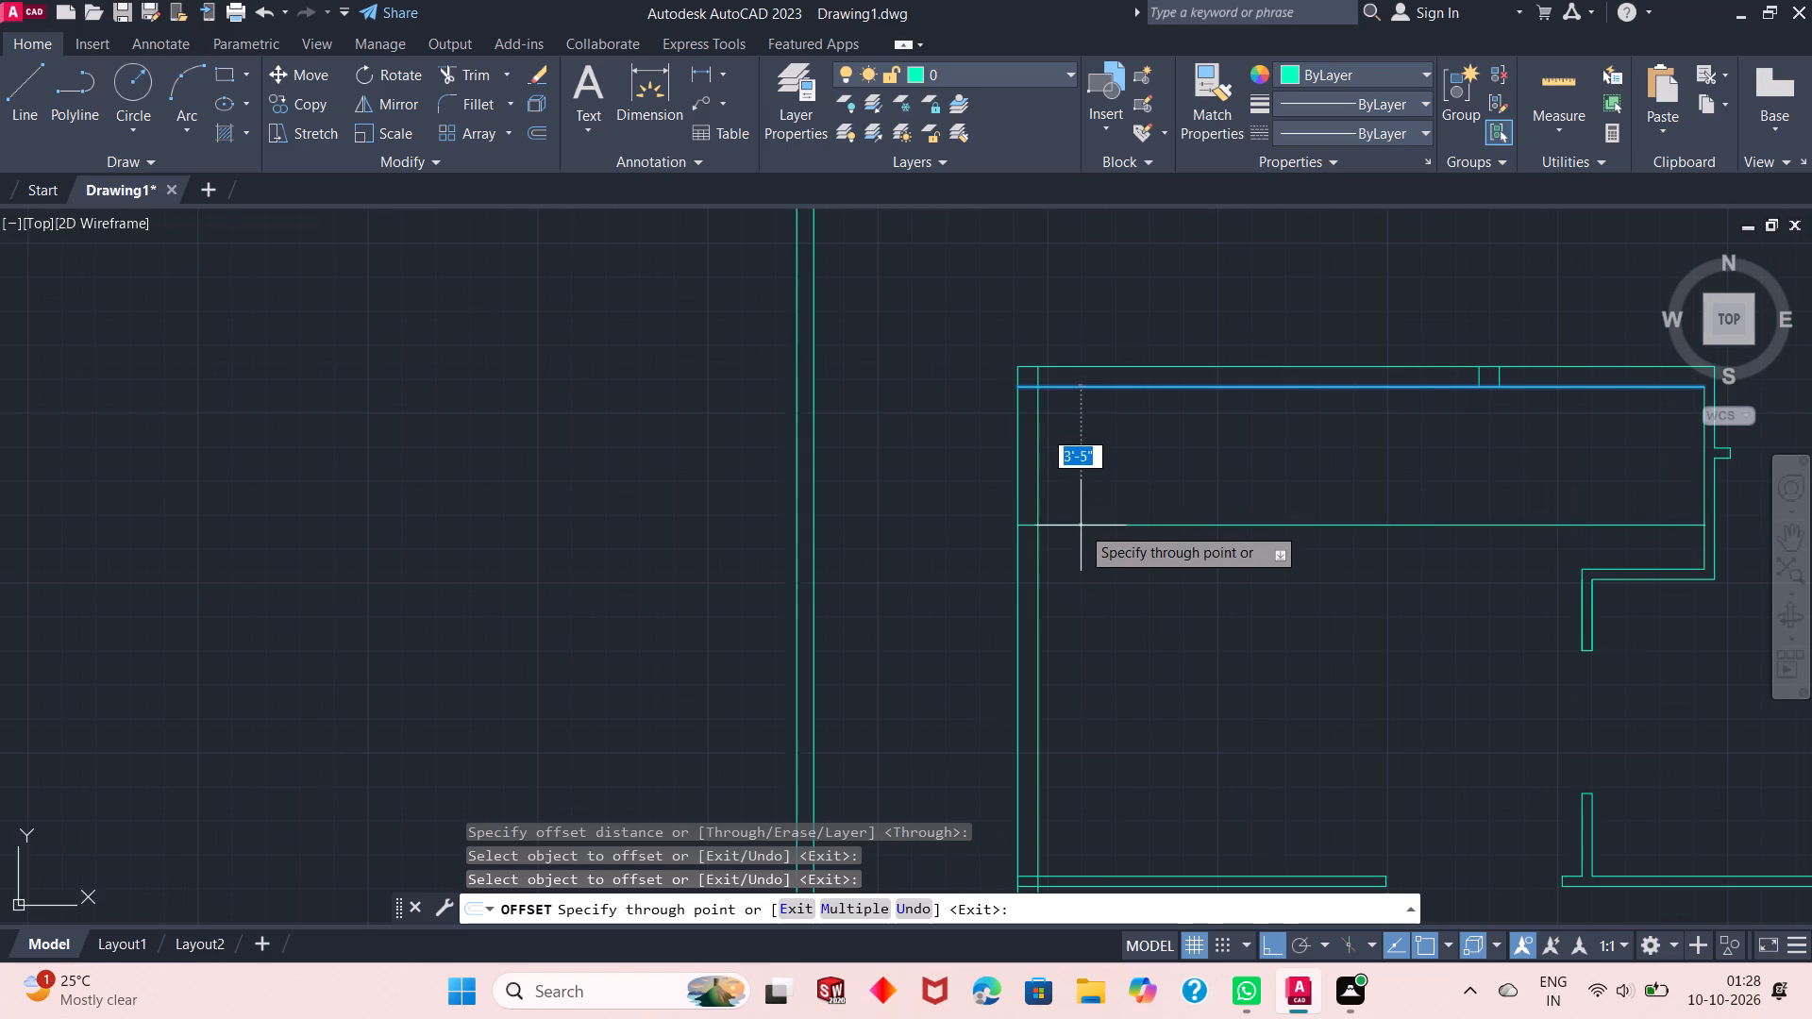
{"action": "left_click", "coordinate": [1089, 527]}
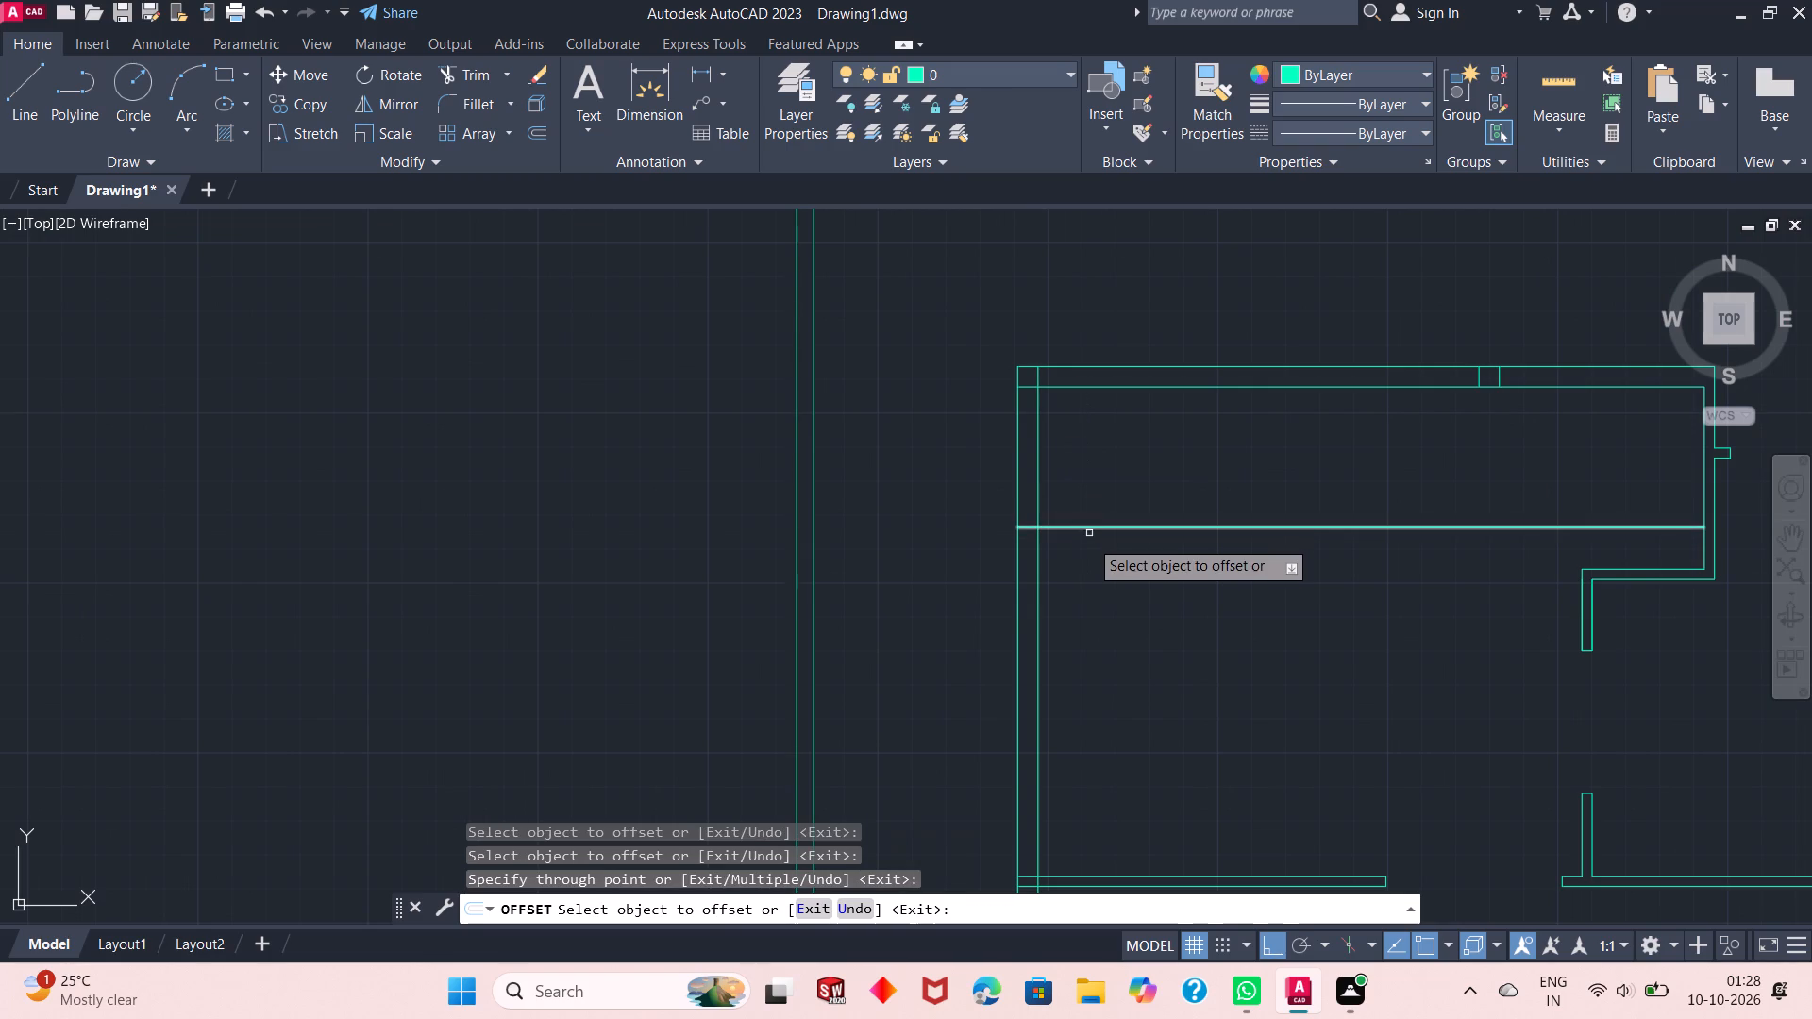
{"action": "right_click", "coordinate": [1083, 573]}
{"action": "left_click", "coordinate": [1107, 592]}
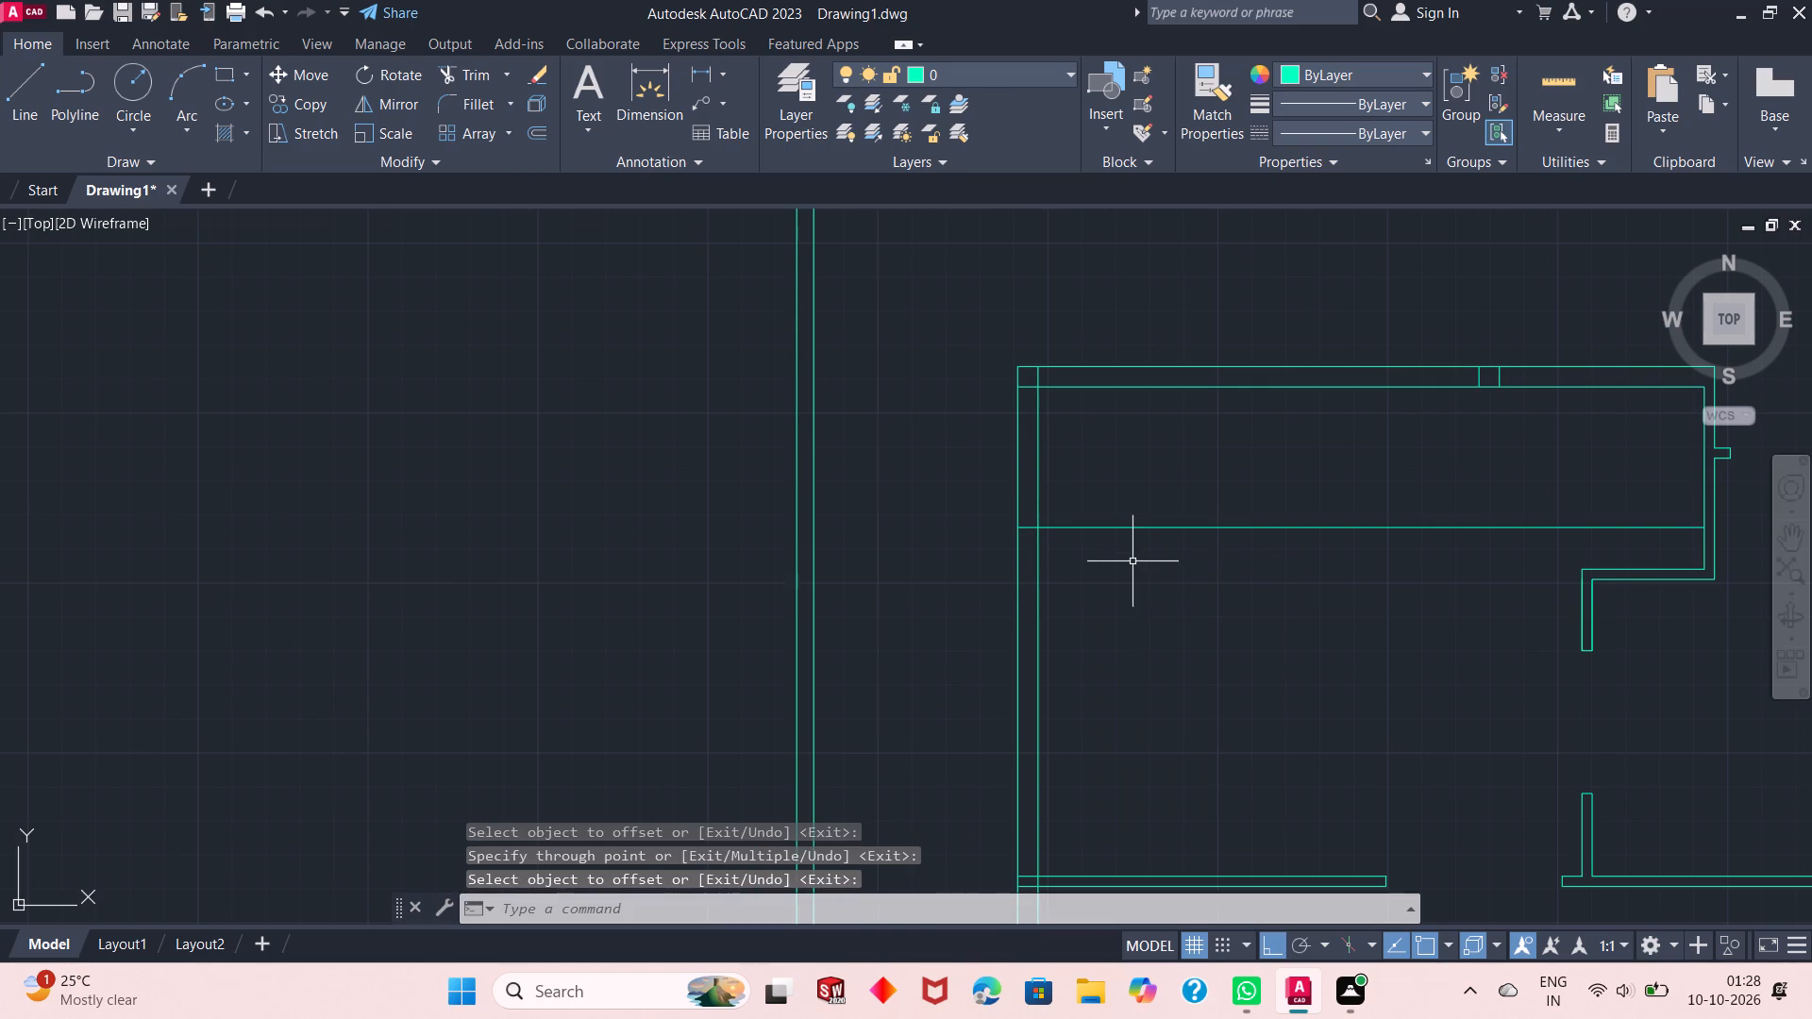
{"action": "left_click", "coordinate": [1197, 527]}
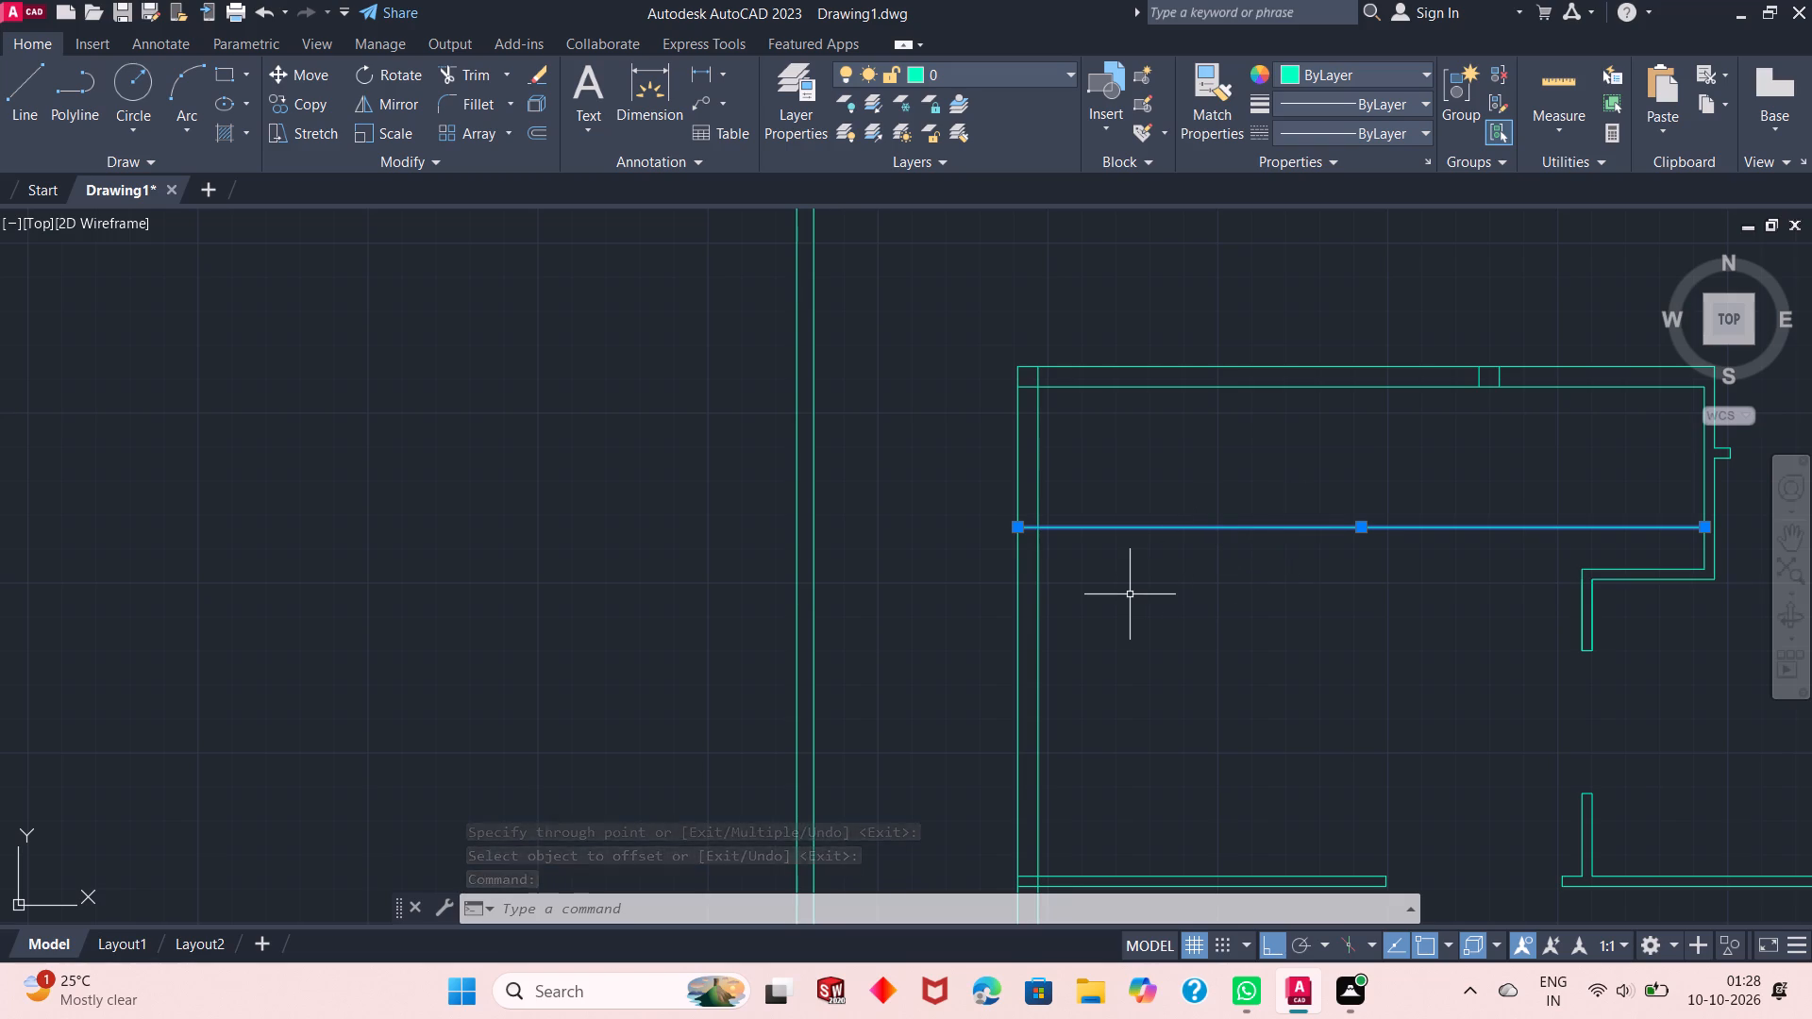
{"action": "key", "text": "Escape"}
{"action": "key", "text": "Escape"}
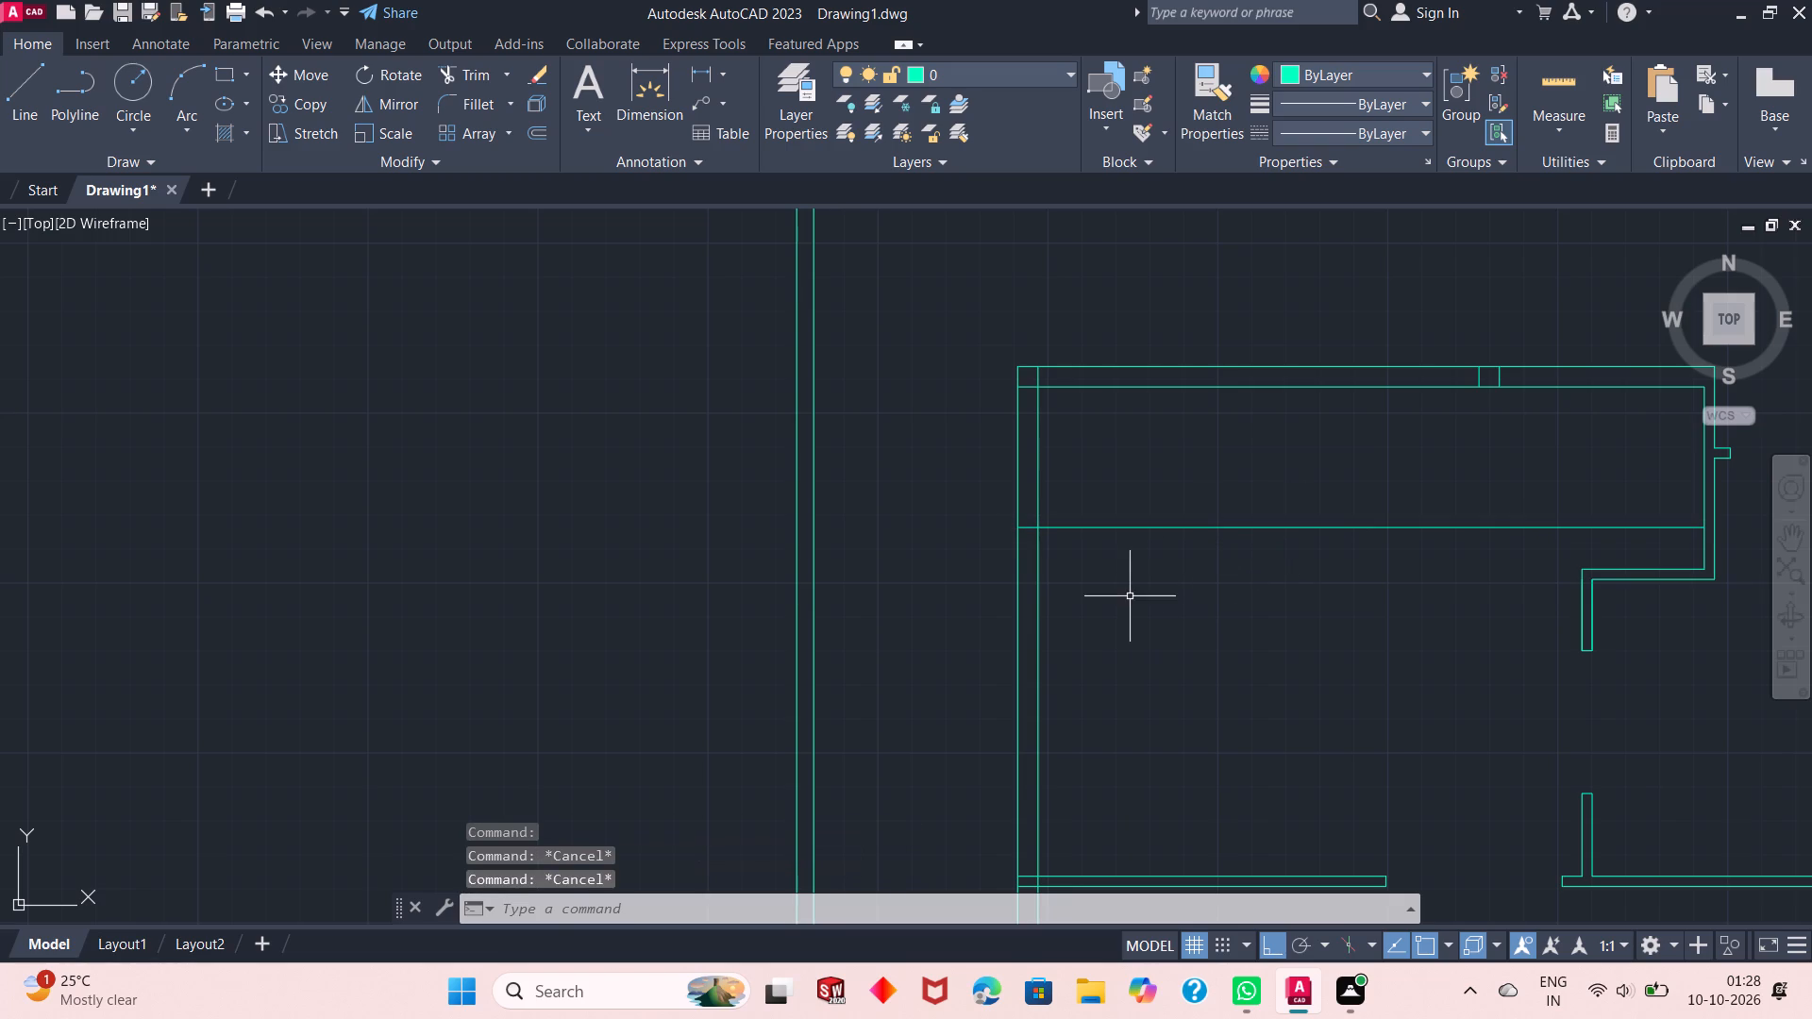
Trim the offset line inside the northwest room, leaving only its short piece across the west interior wall.
{"action": "scroll", "coordinate": [1240, 597], "scroll_direction": "up", "scroll_amount": 2}
{"action": "scroll", "coordinate": [1241, 593], "scroll_direction": "down", "scroll_amount": 4}
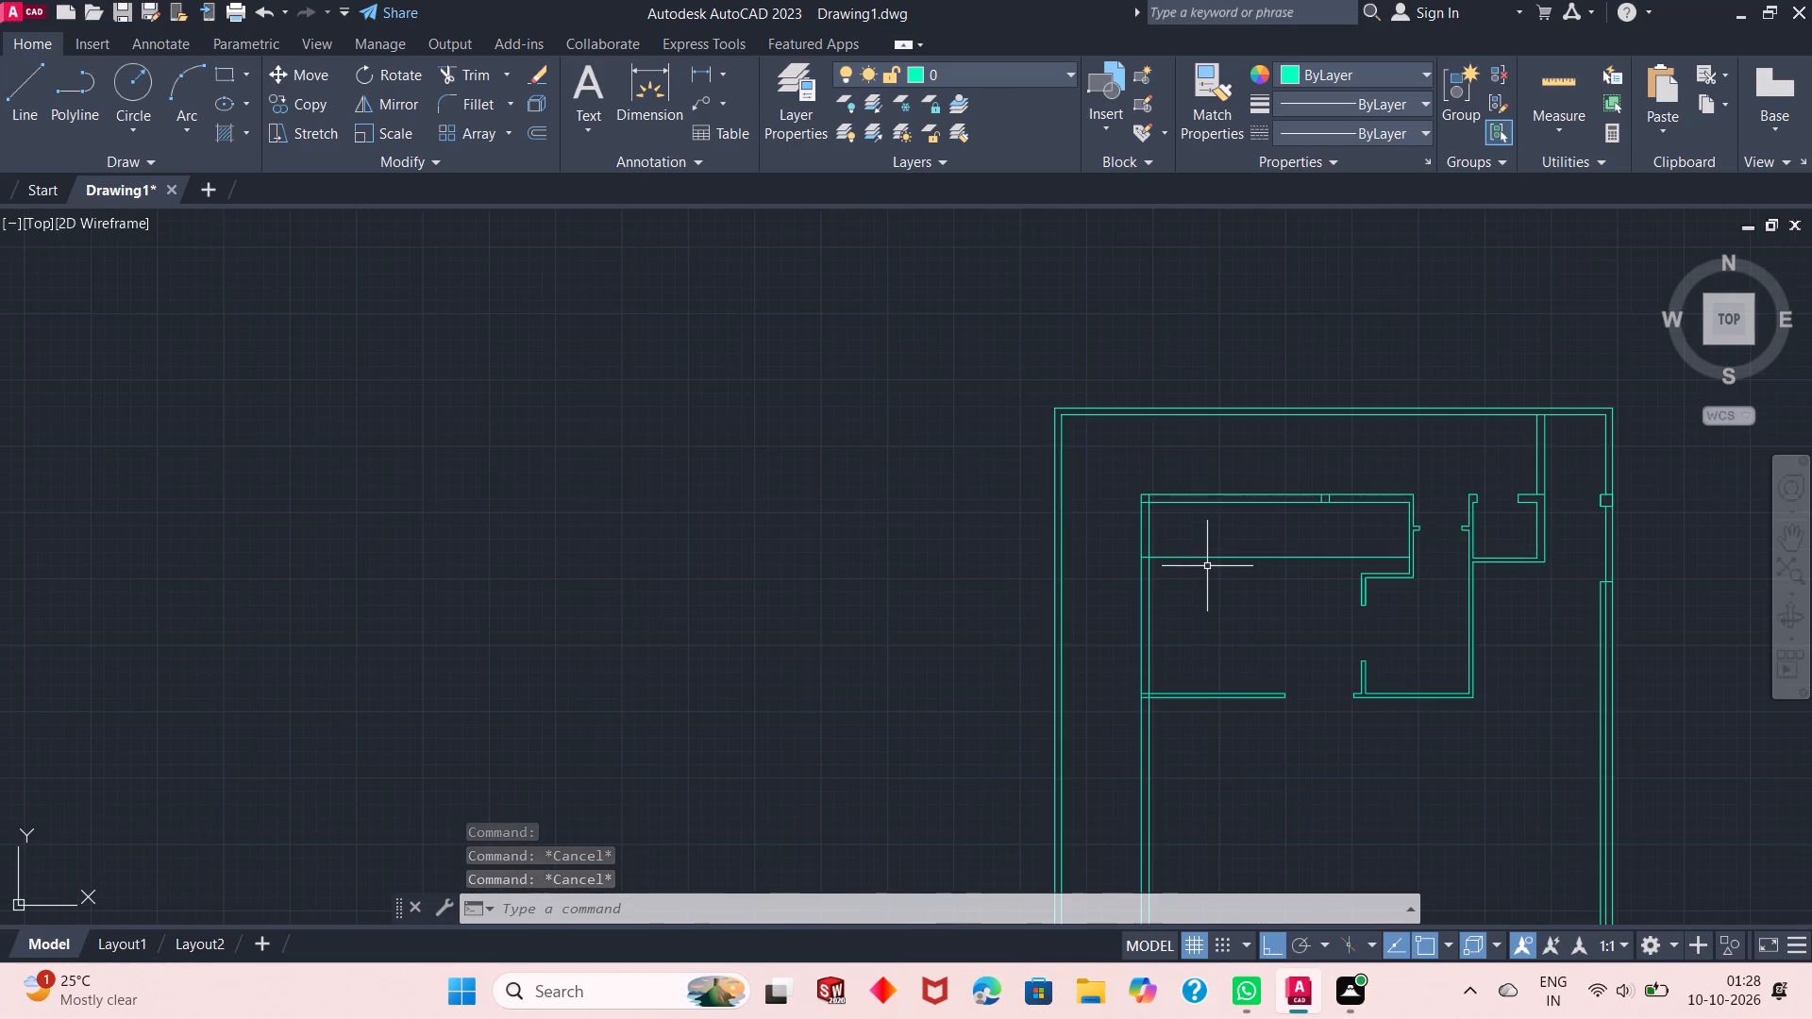
{"action": "scroll", "coordinate": [1207, 566], "scroll_direction": "up", "scroll_amount": 1}
{"action": "right_click", "coordinate": [1213, 566]}
{"action": "left_click", "coordinate": [1352, 131]}
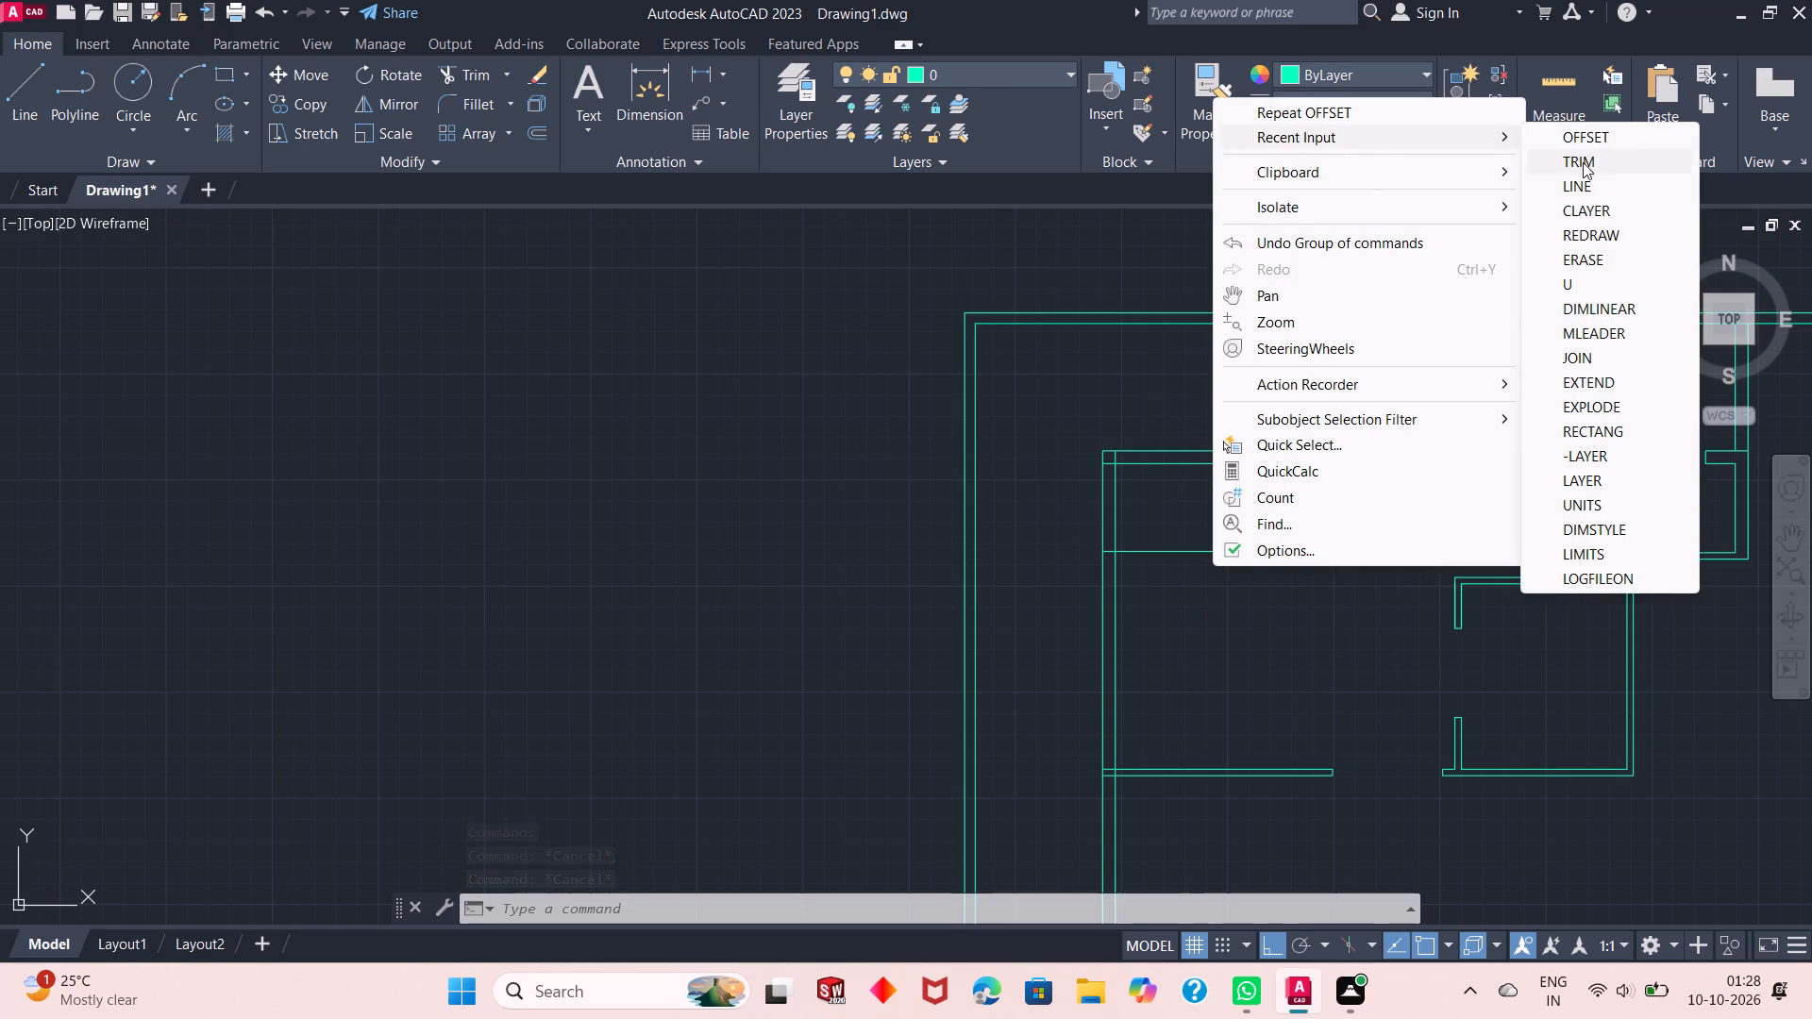
{"action": "left_click", "coordinate": [1596, 165]}
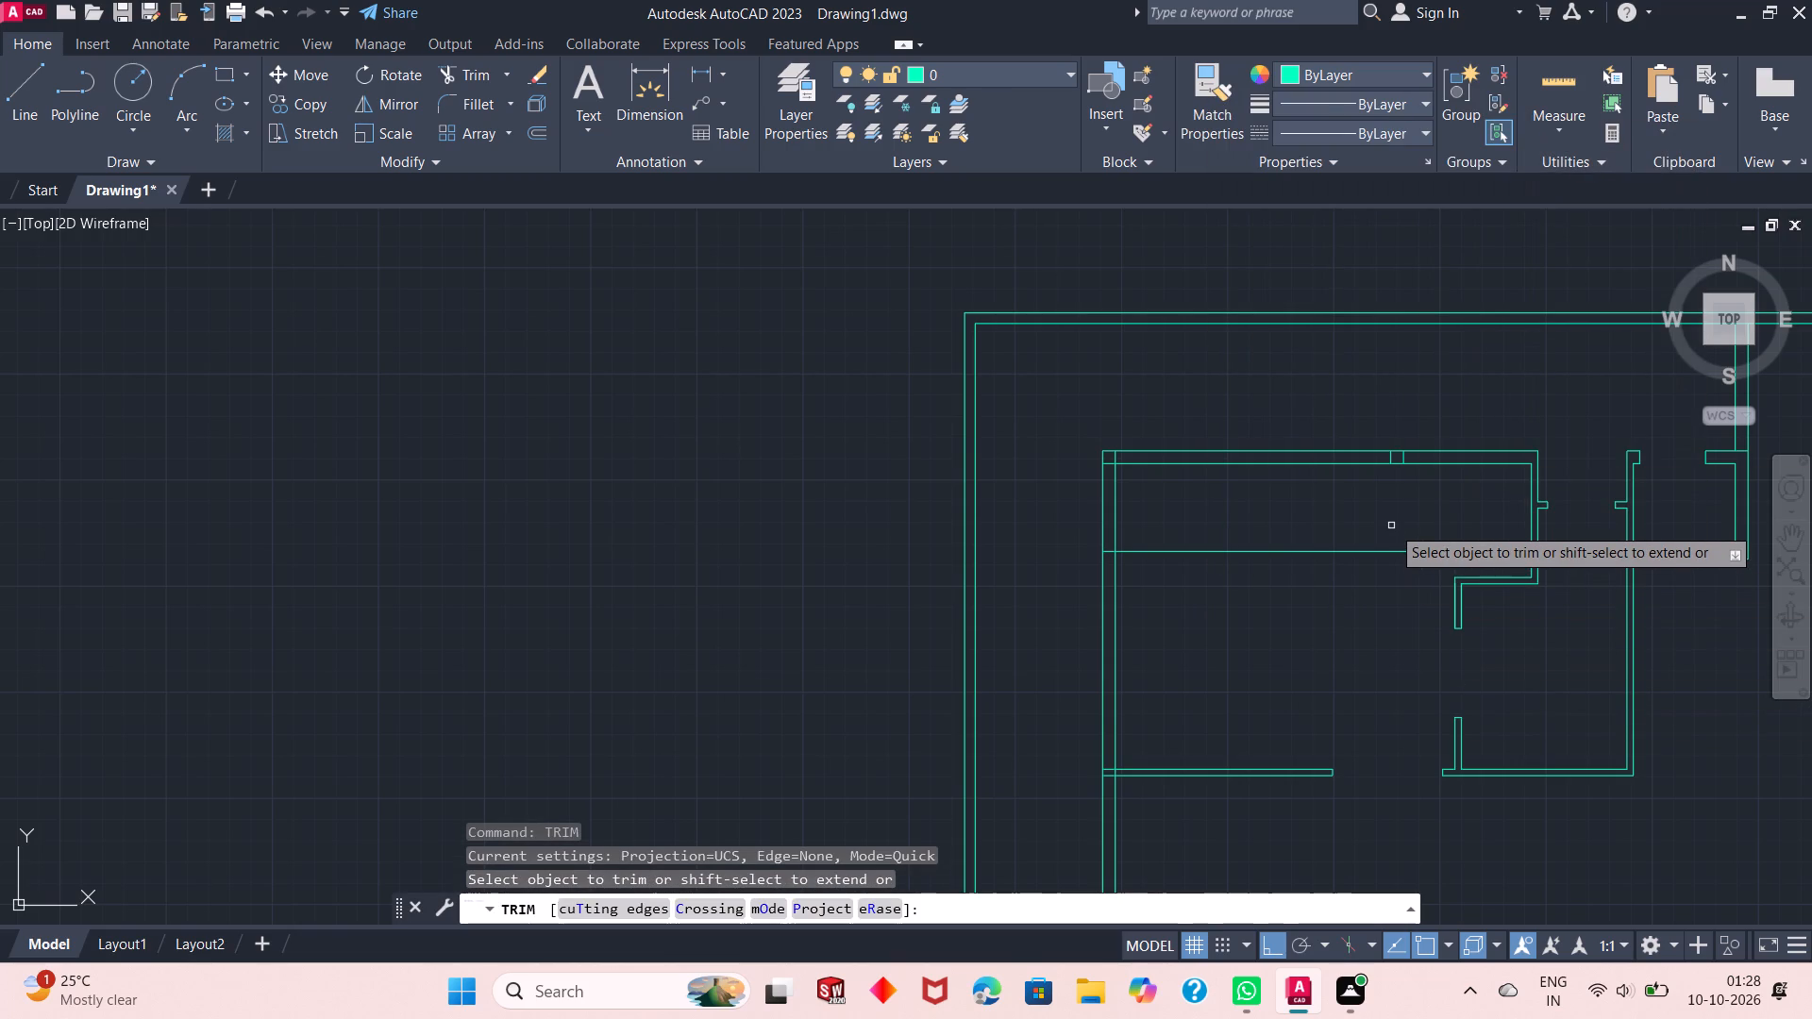
{"action": "left_click", "coordinate": [1391, 526]}
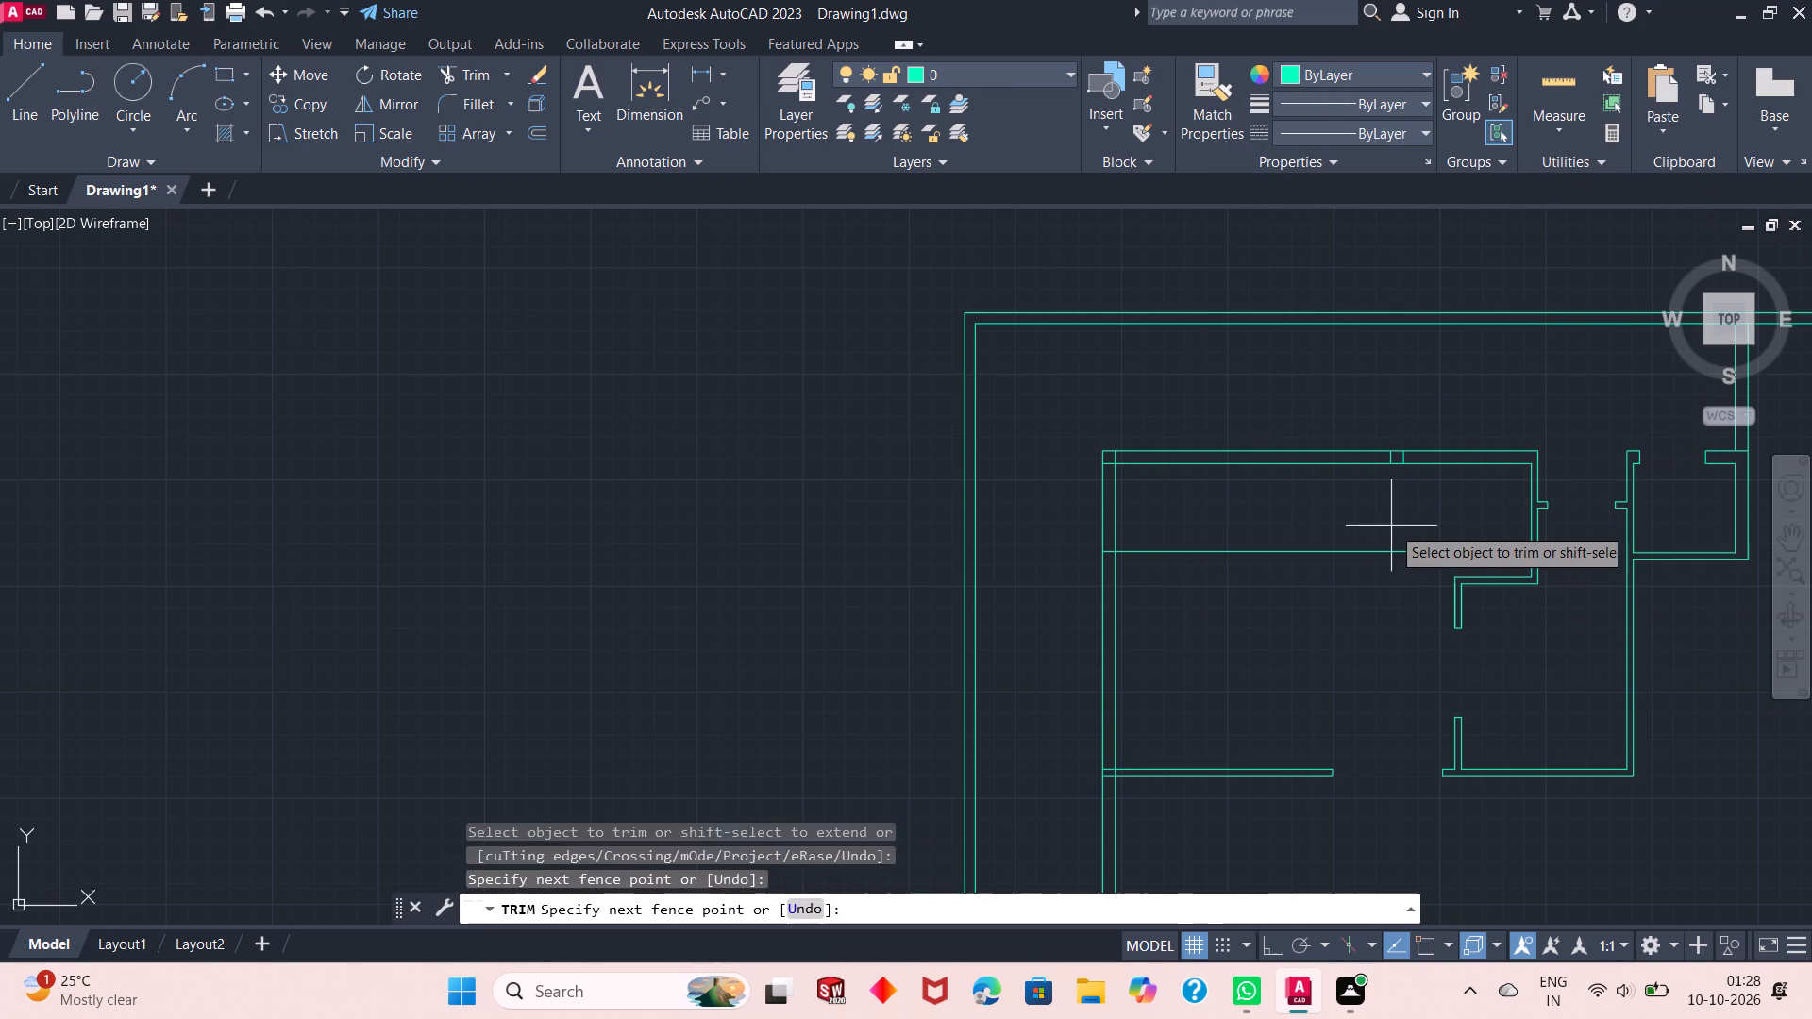
{"action": "left_click", "coordinate": [1307, 587]}
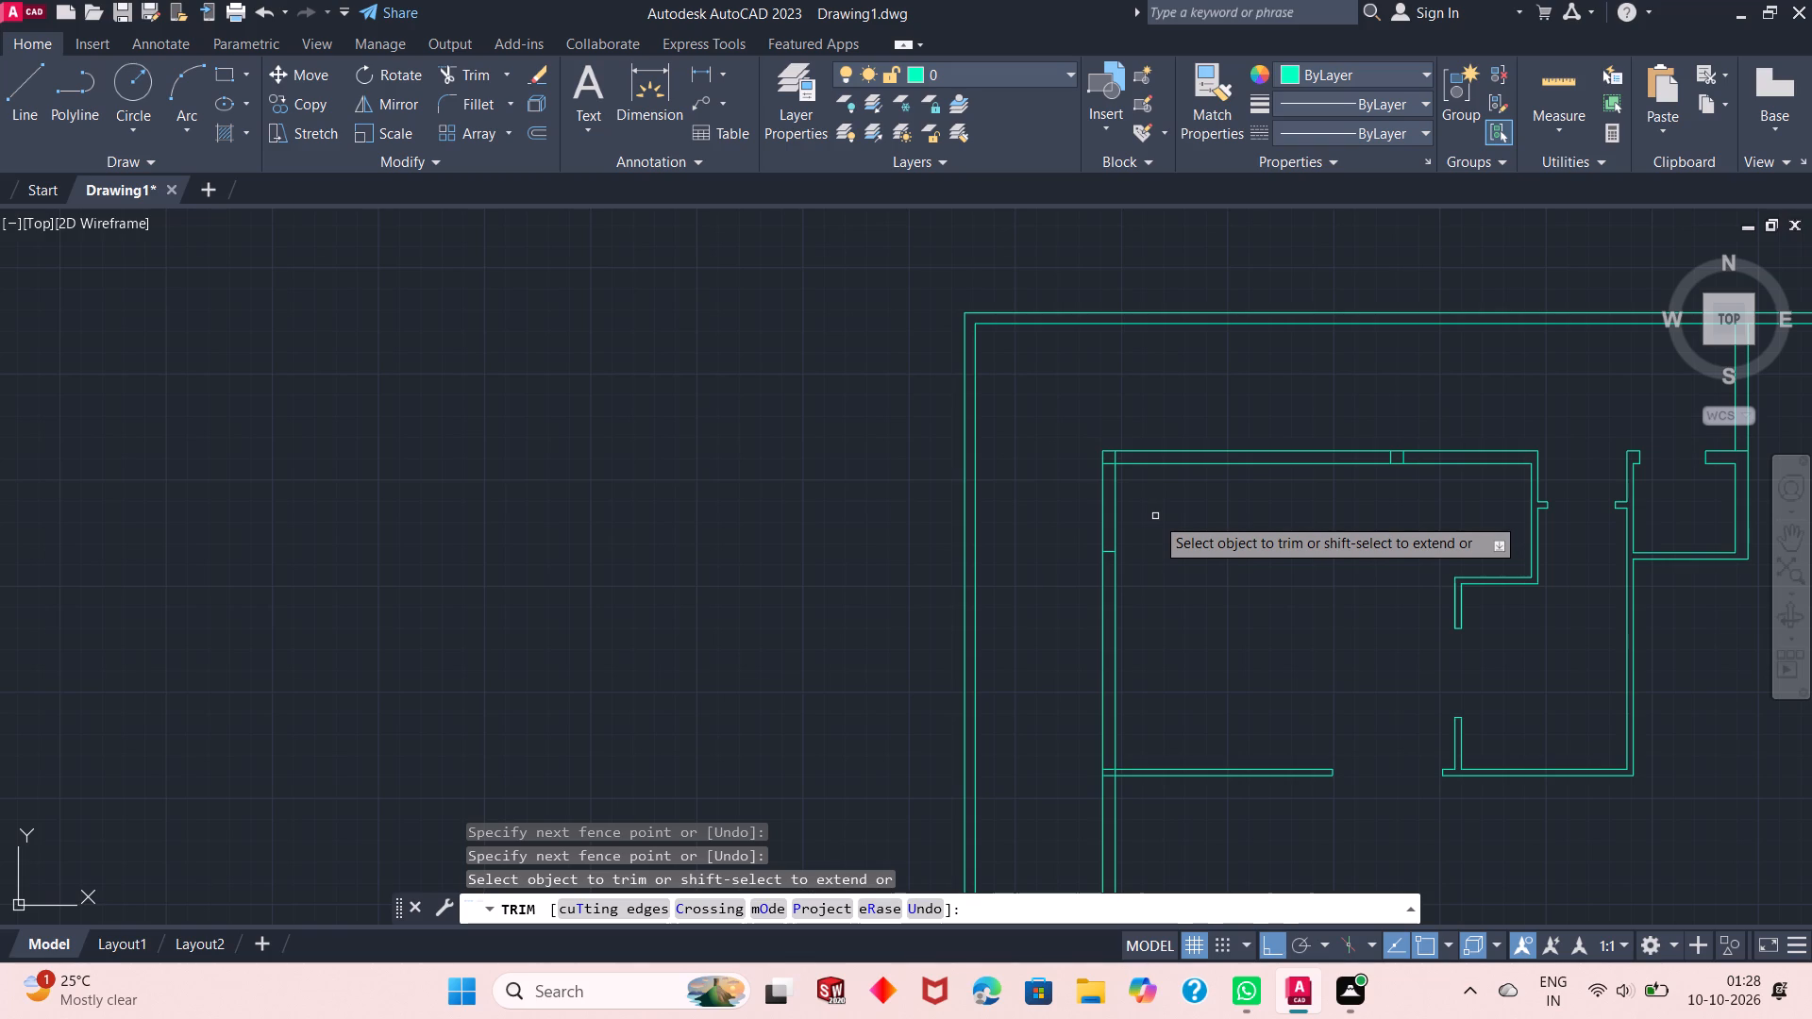
{"action": "right_click", "coordinate": [1217, 656]}
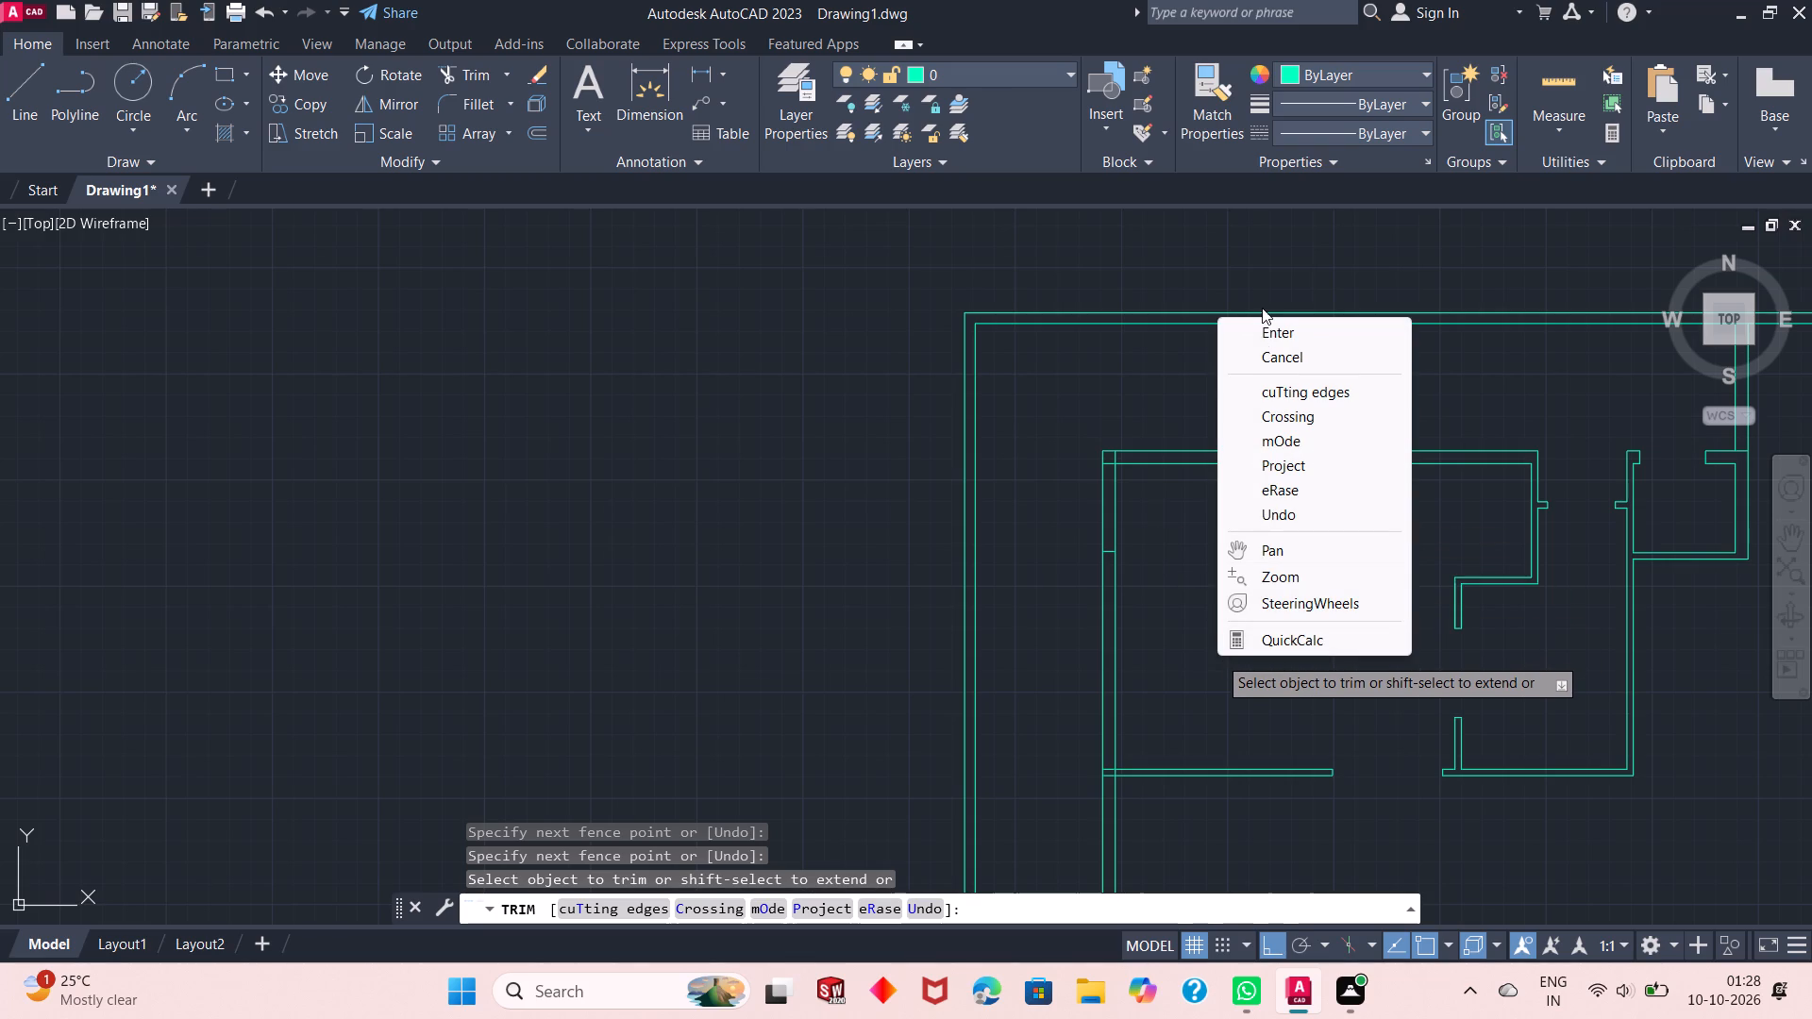
{"action": "left_click", "coordinate": [1263, 329]}
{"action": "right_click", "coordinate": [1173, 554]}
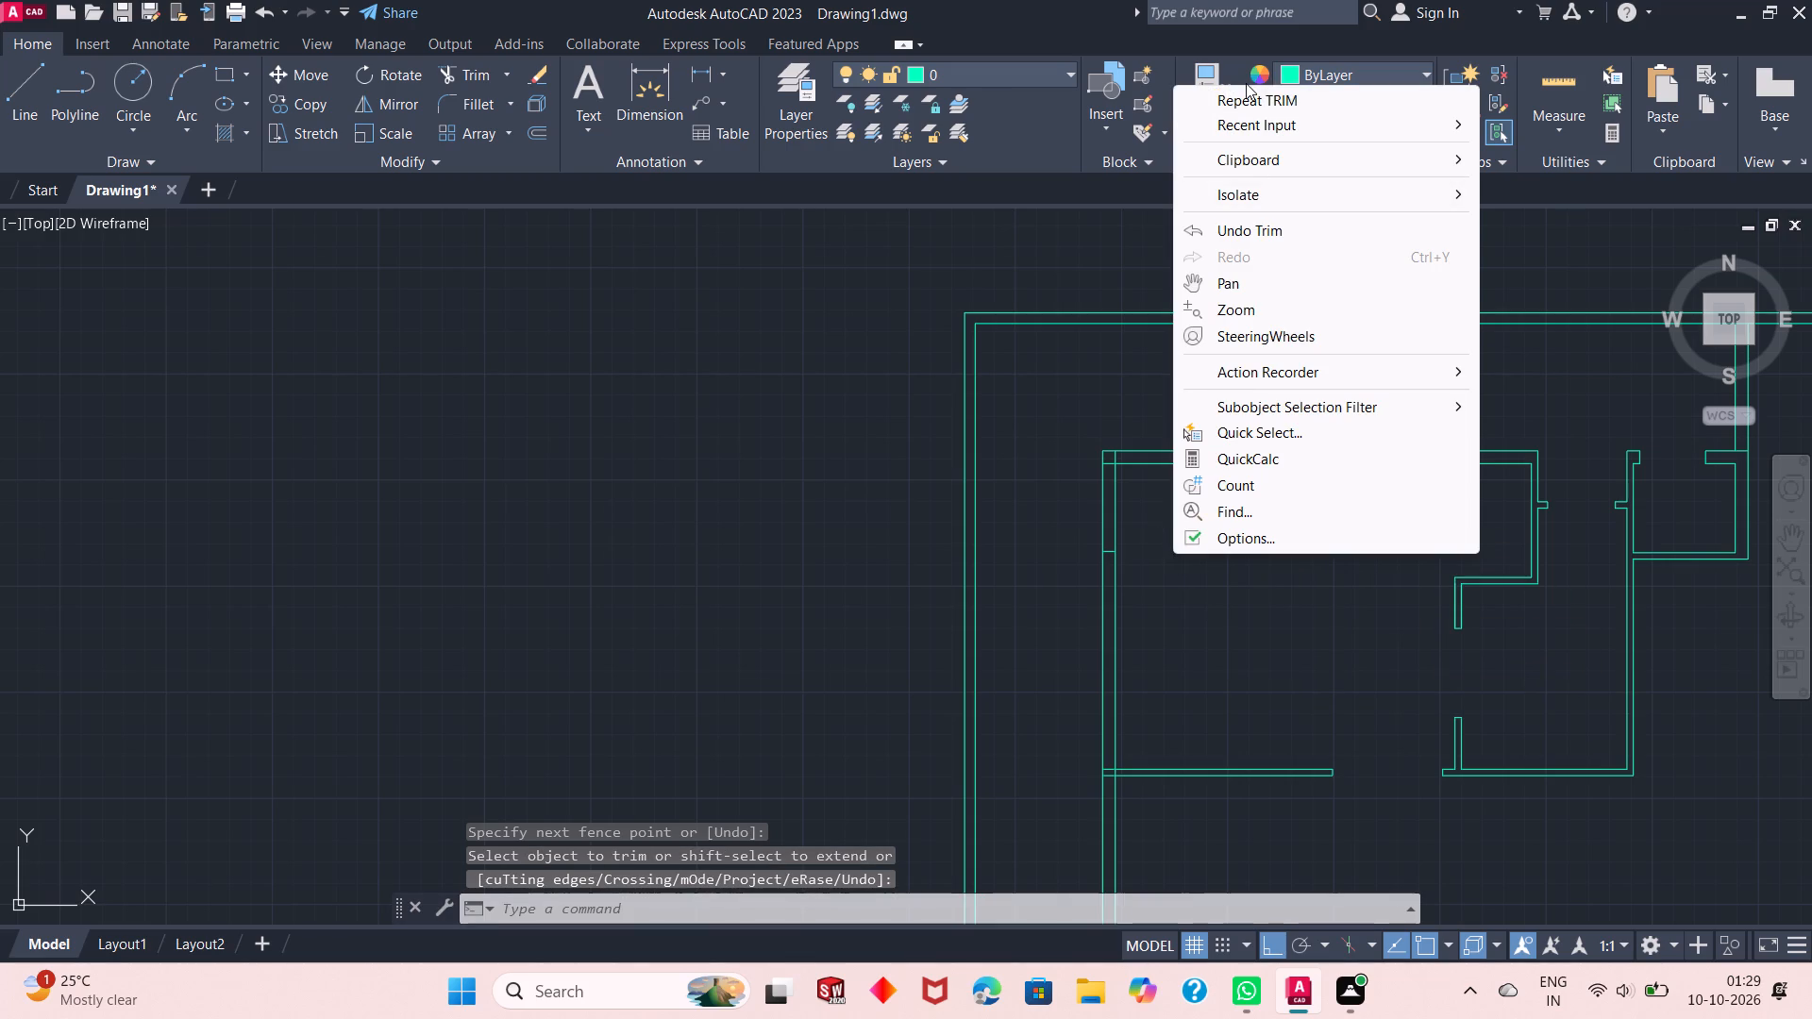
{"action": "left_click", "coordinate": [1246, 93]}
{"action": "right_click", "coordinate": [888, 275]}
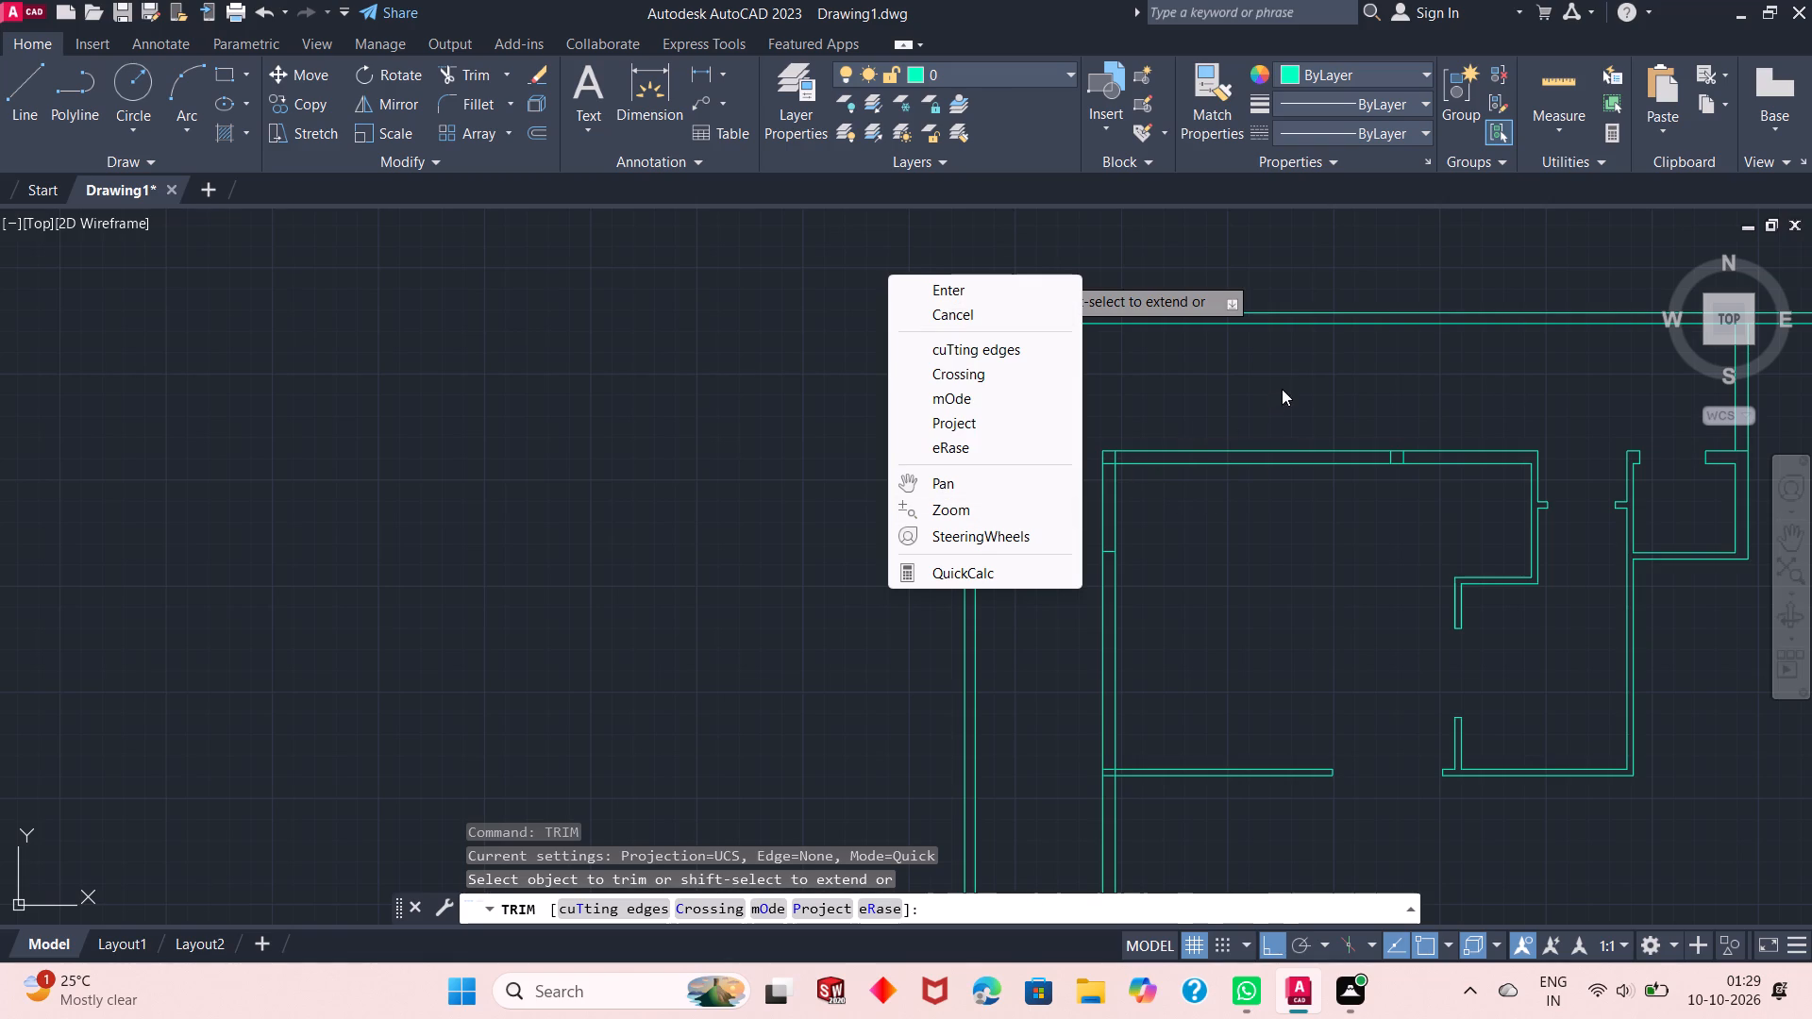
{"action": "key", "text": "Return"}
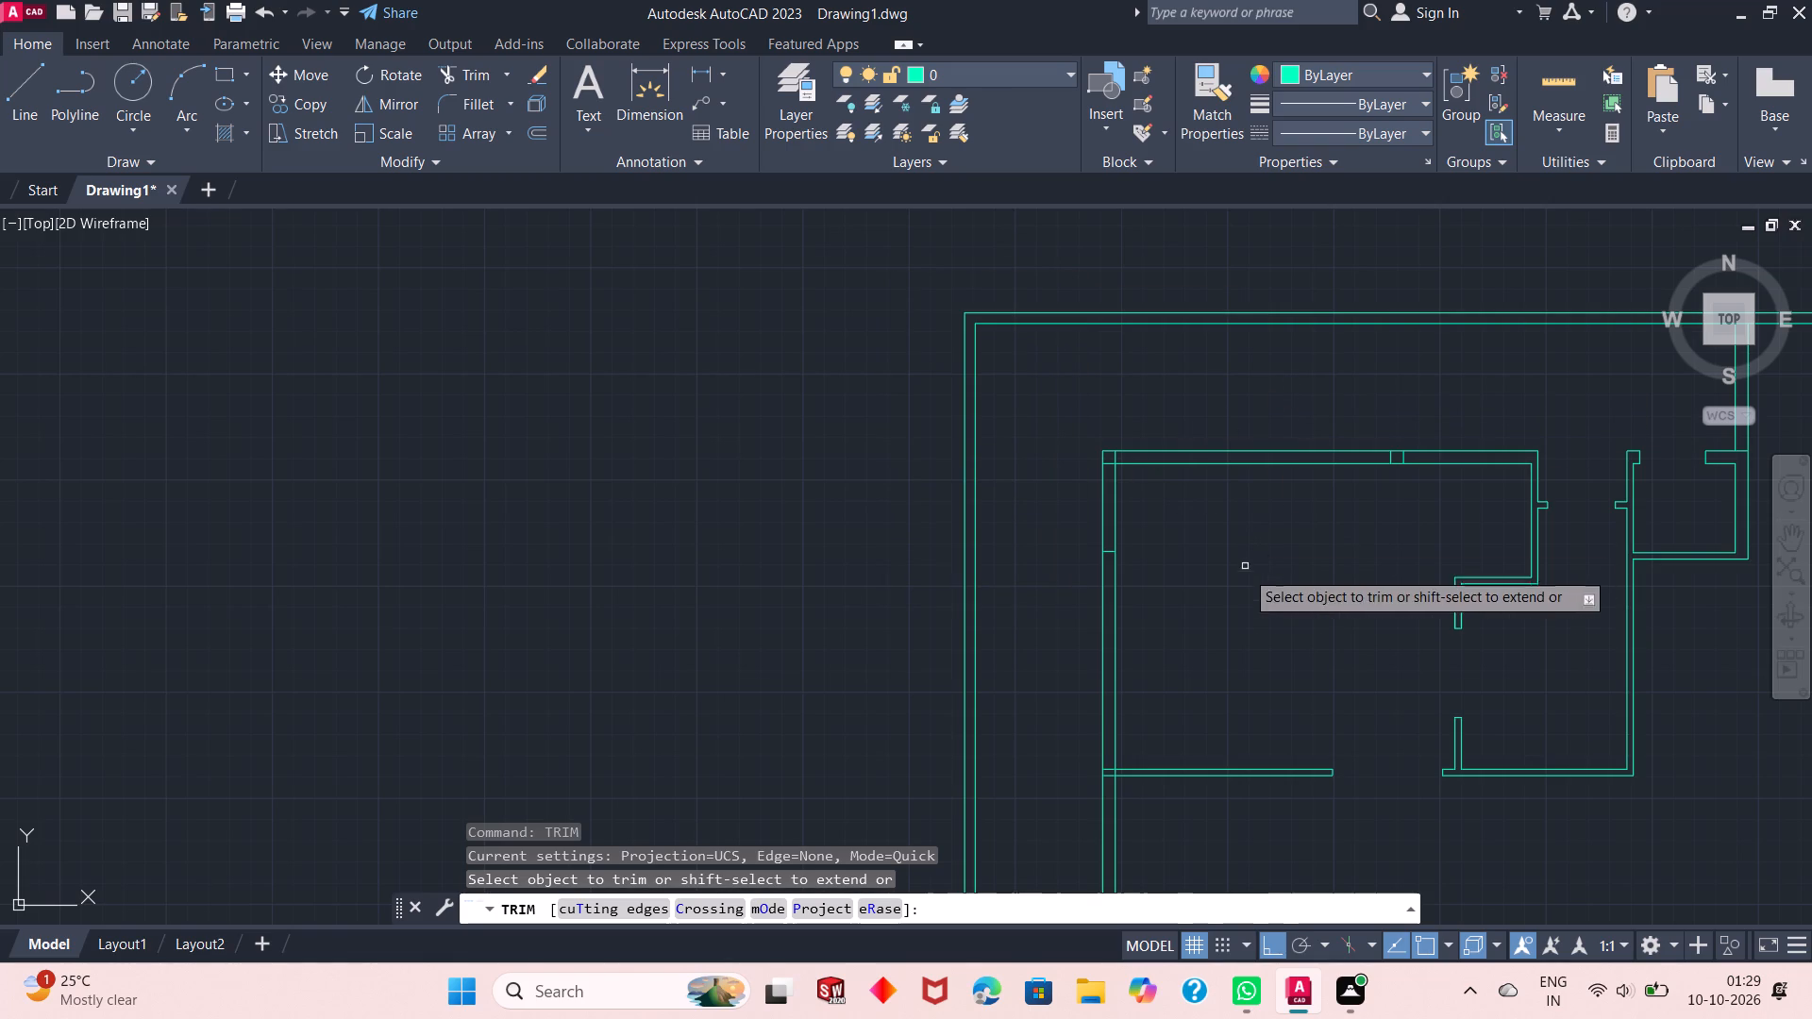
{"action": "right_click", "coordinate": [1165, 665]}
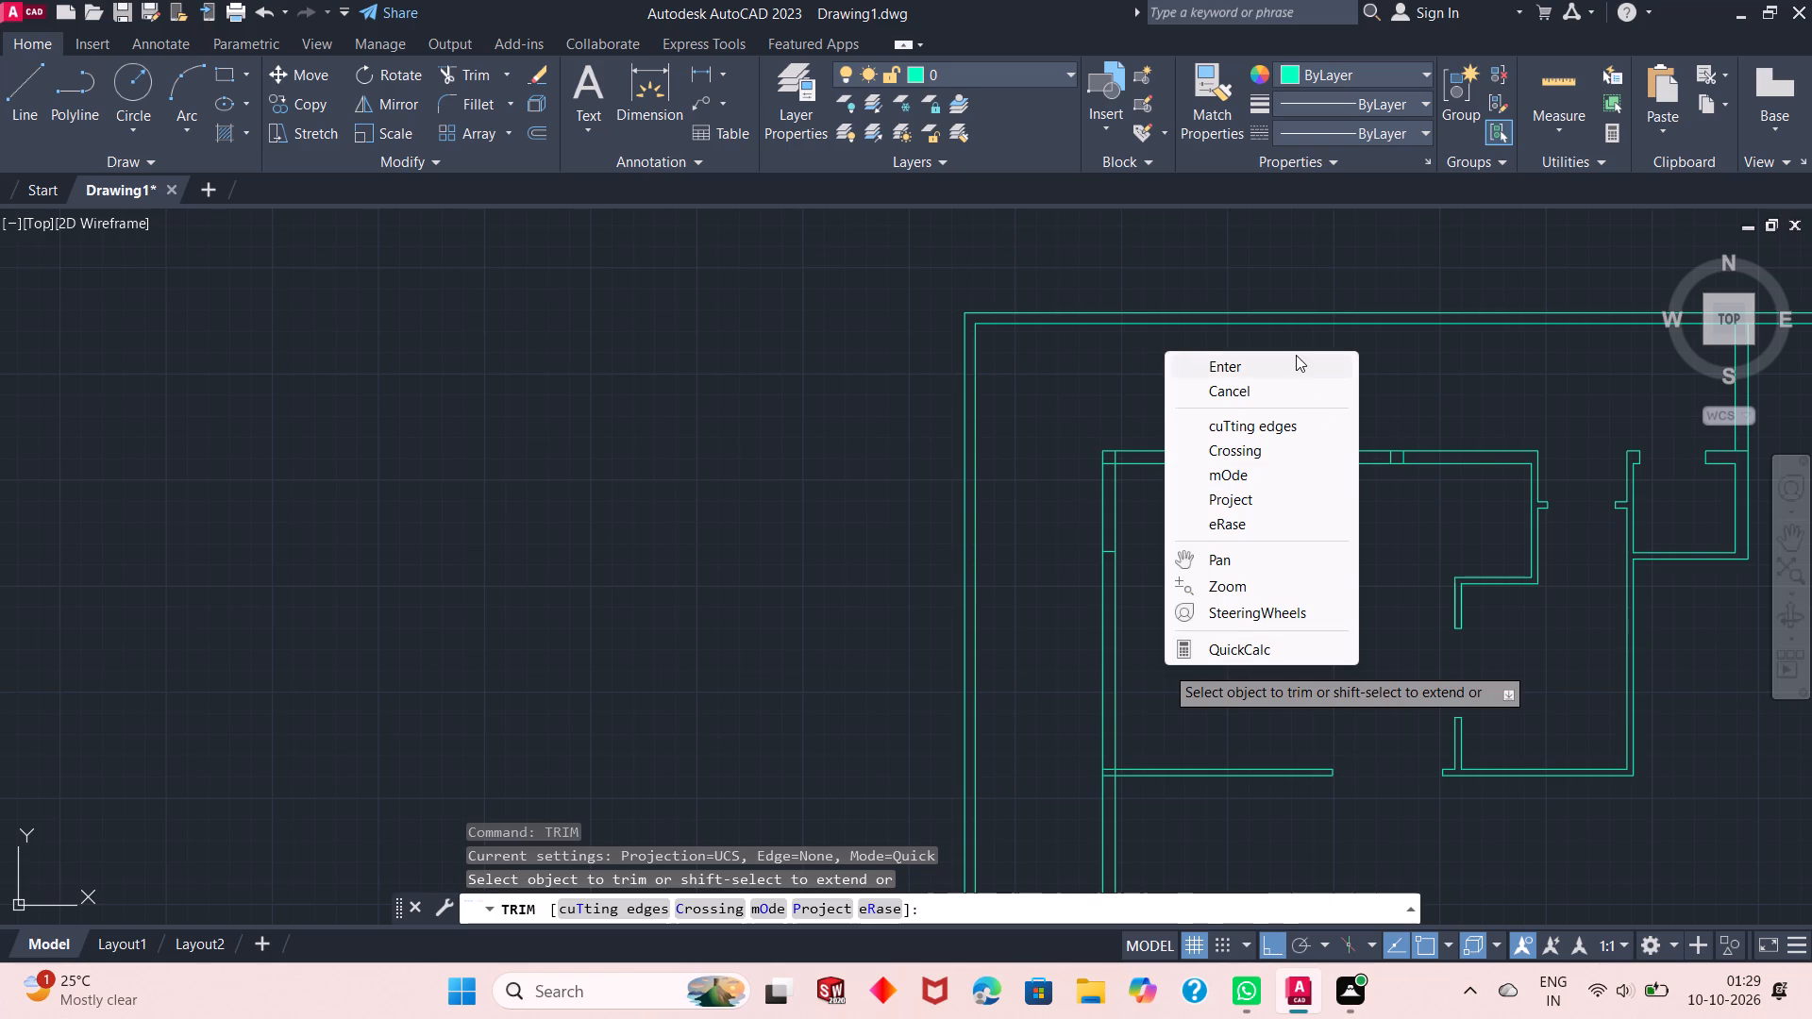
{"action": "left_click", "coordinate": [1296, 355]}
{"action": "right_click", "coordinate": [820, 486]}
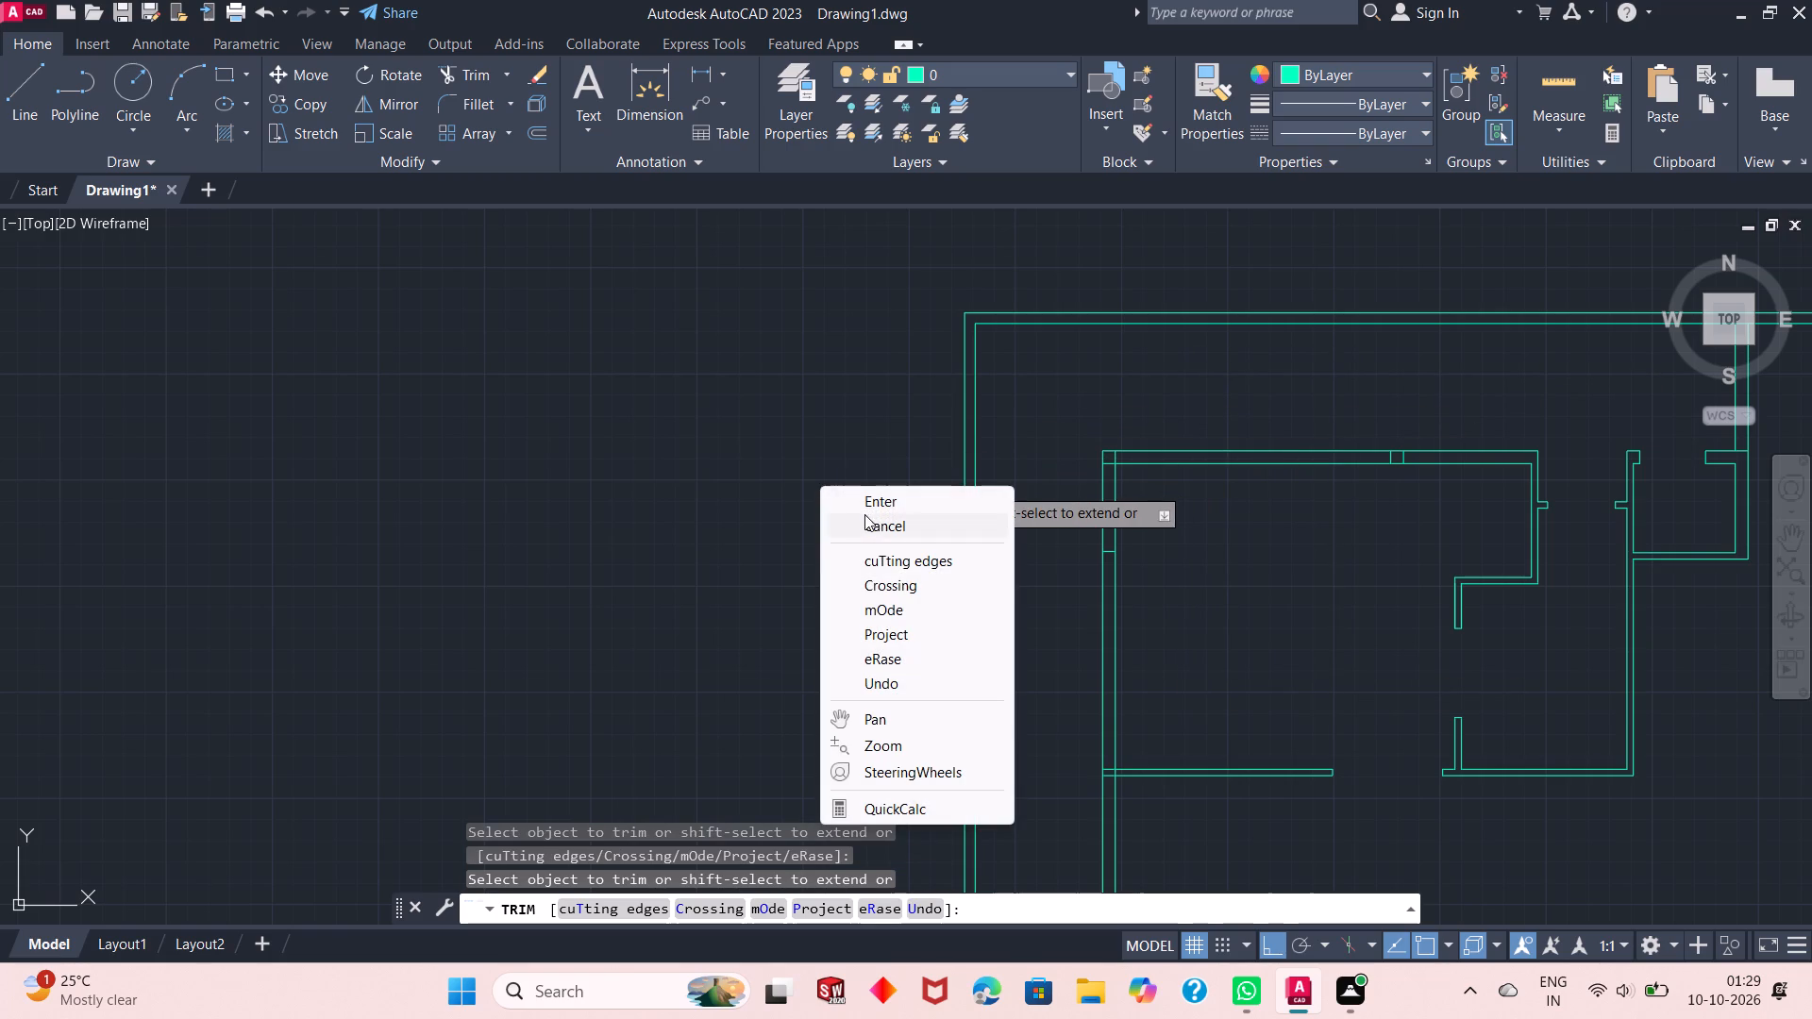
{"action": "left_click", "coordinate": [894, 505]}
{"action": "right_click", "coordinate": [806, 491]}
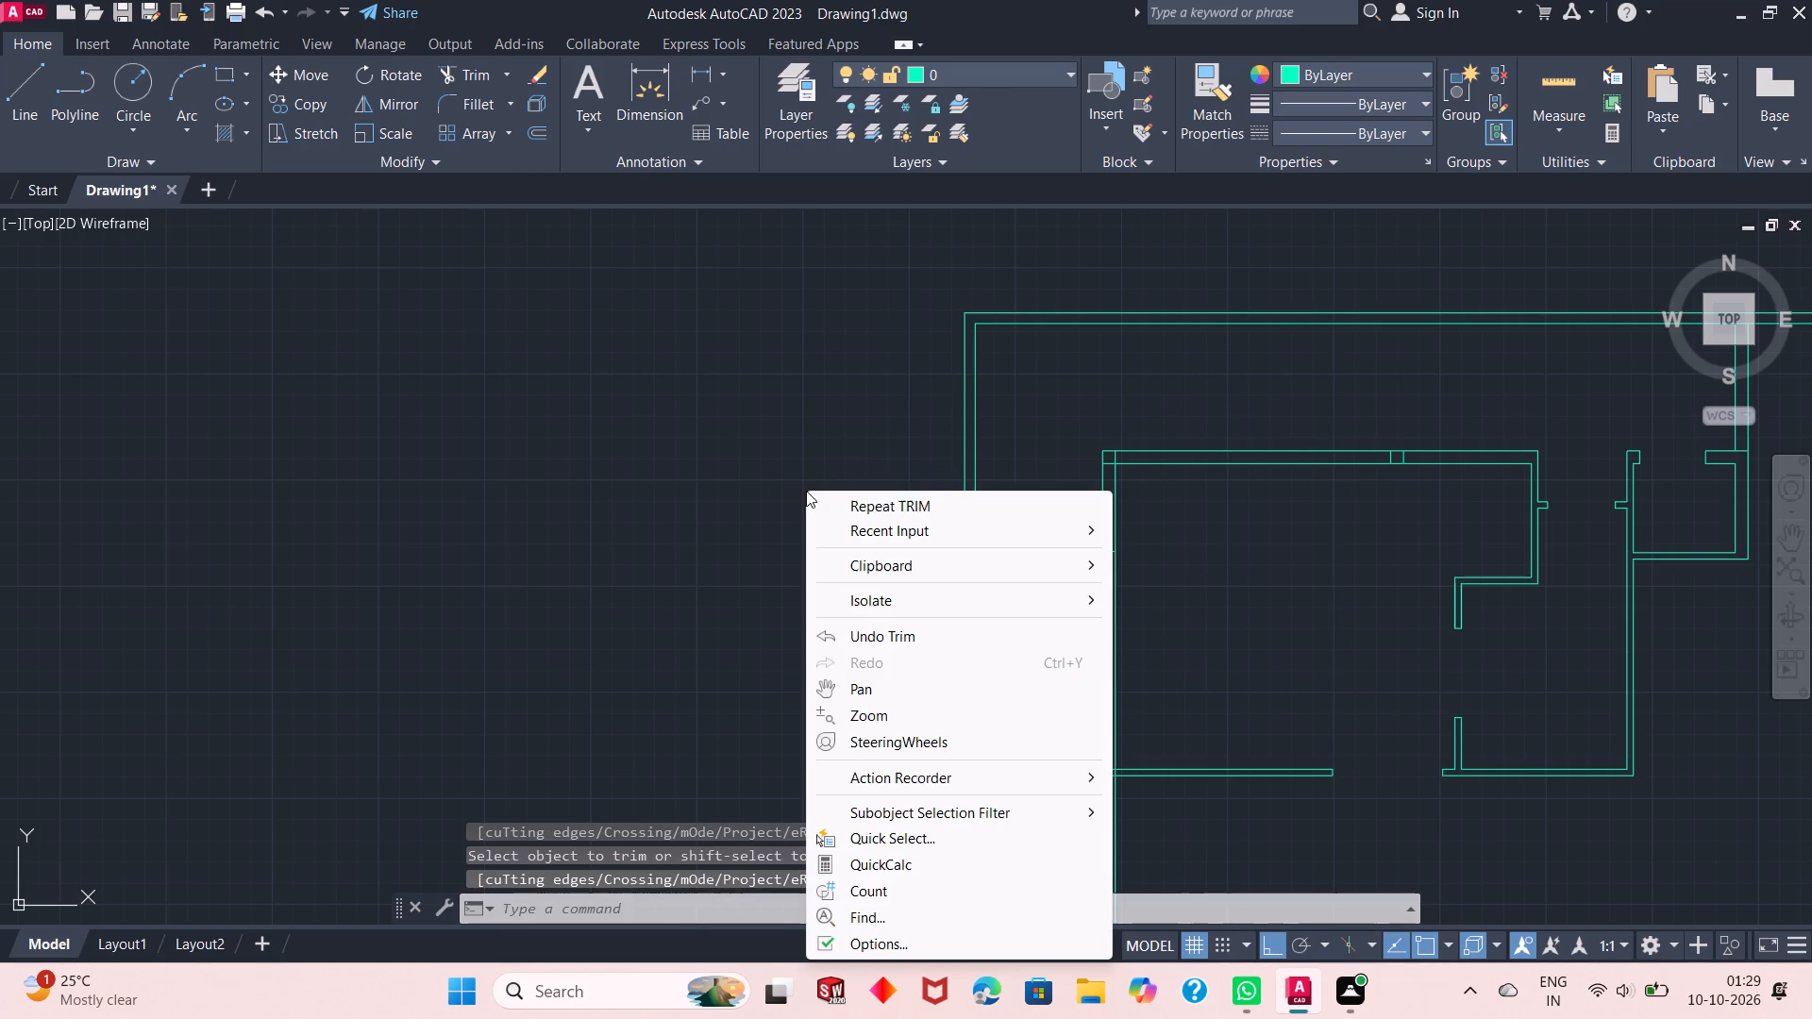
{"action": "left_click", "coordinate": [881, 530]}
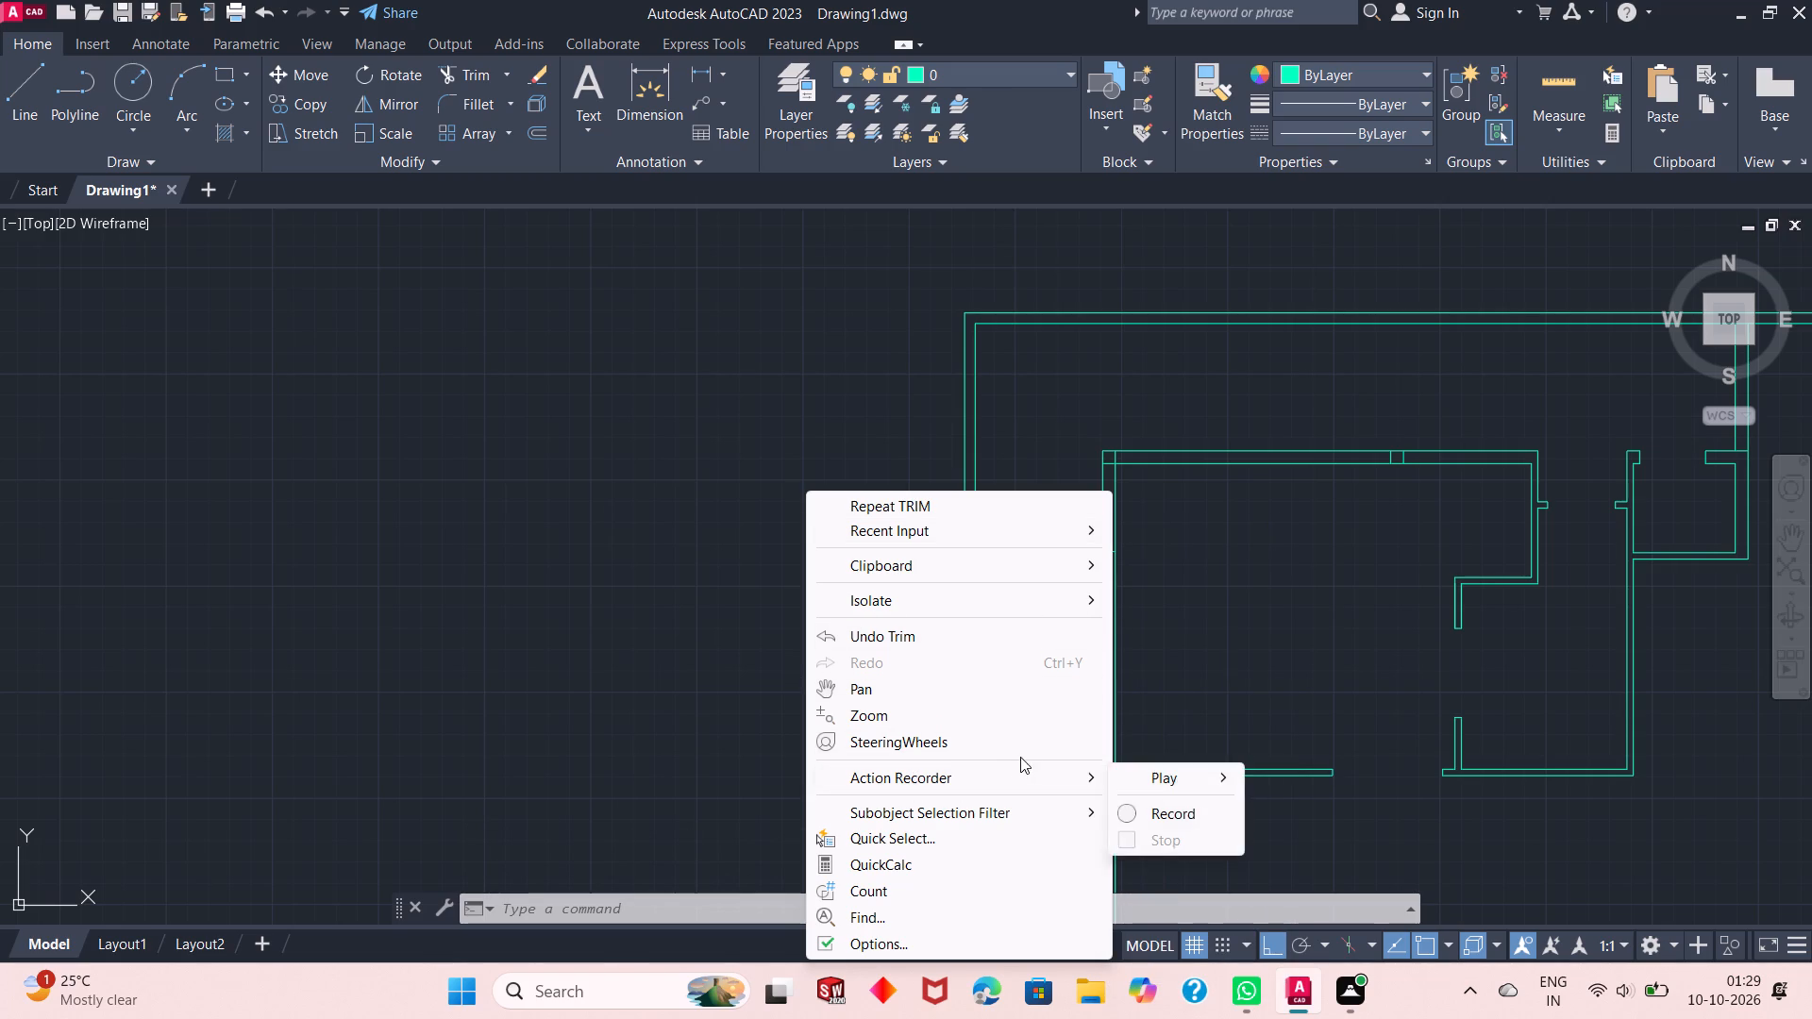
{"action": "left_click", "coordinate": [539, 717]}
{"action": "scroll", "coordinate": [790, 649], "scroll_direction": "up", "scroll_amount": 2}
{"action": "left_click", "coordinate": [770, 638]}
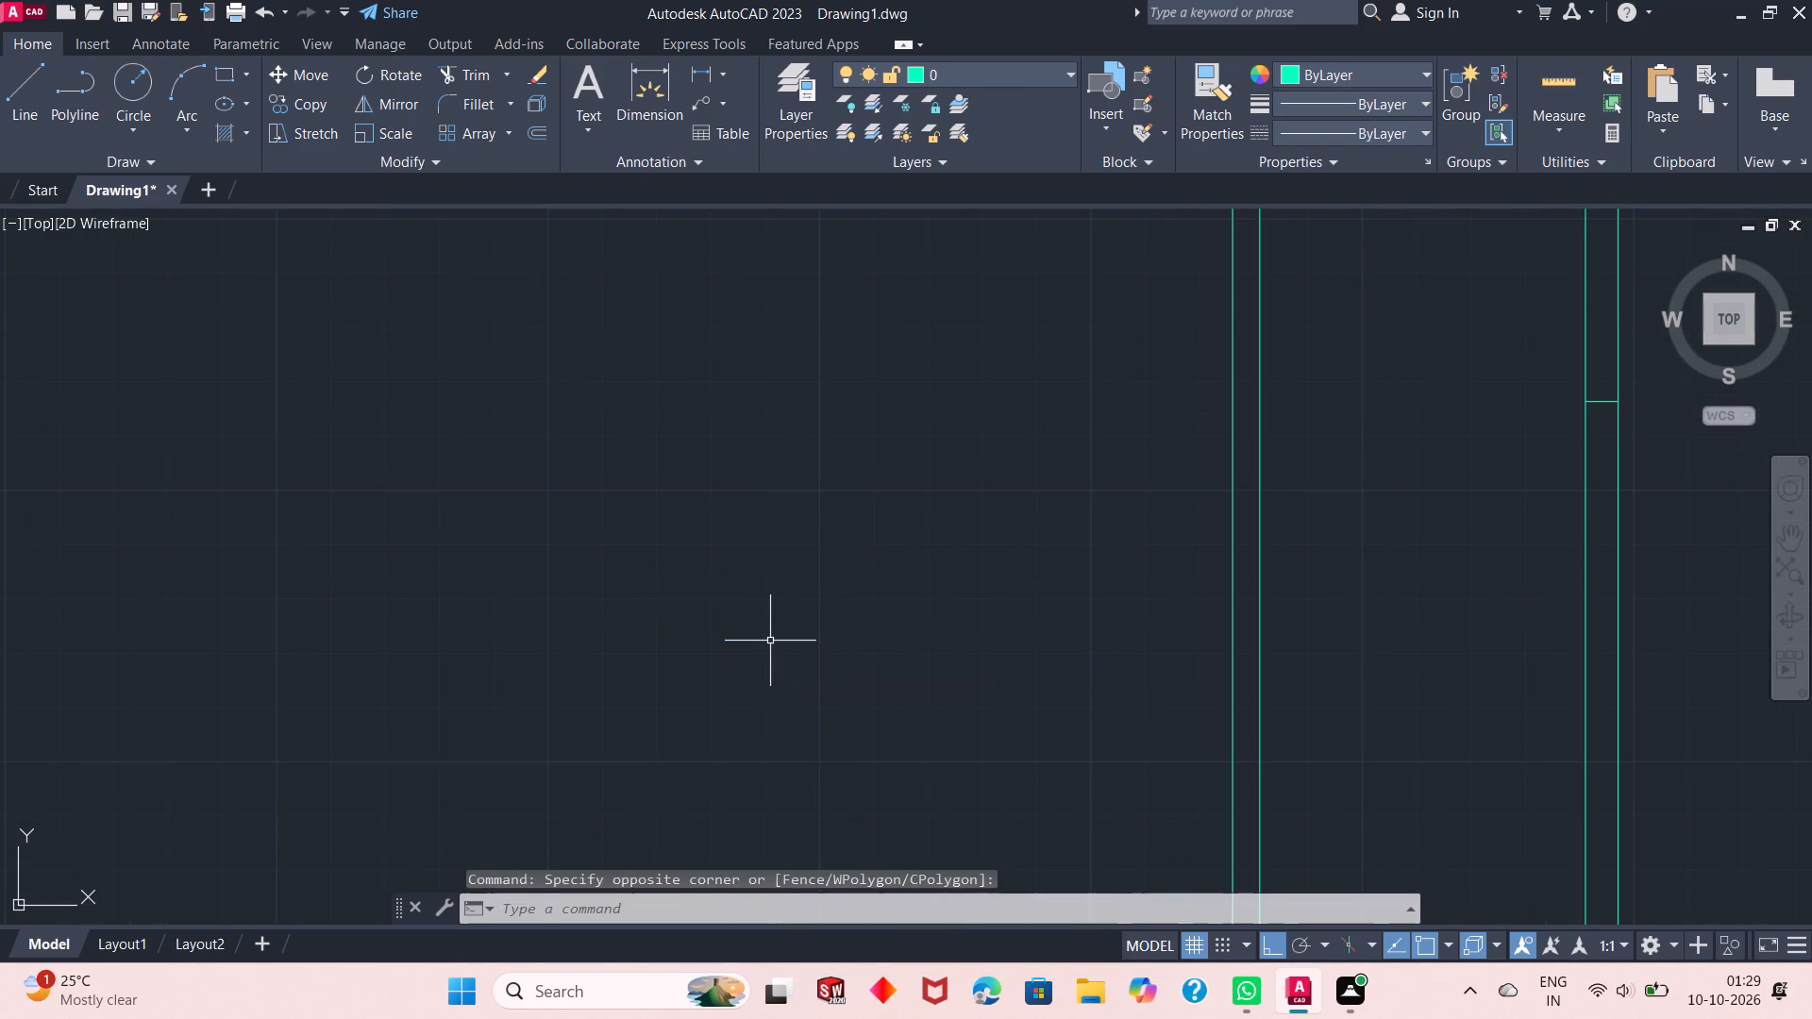
Offset the short line across the west interior wall southward with the Through option, placing the copy north of the northwest room's south partition.
{"action": "scroll", "coordinate": [777, 634], "scroll_direction": "down", "scroll_amount": 3}
{"action": "scroll", "coordinate": [848, 588], "scroll_direction": "down", "scroll_amount": 2}
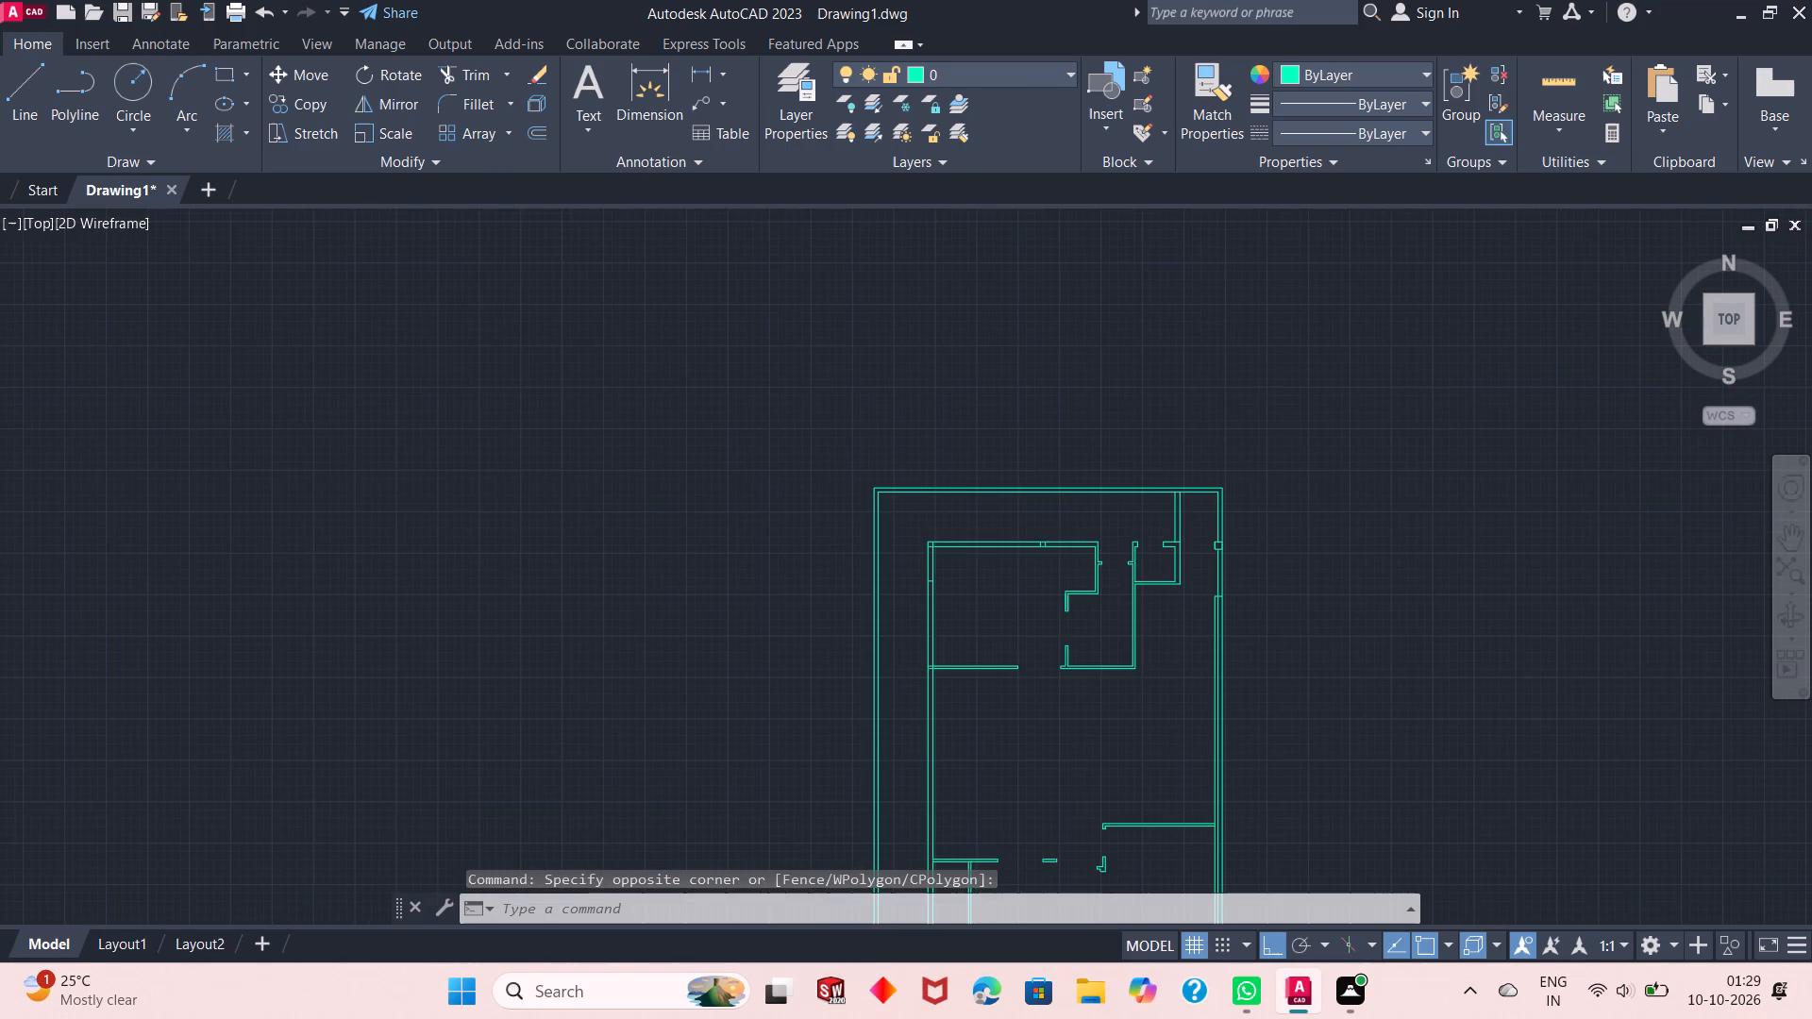
{"action": "scroll", "coordinate": [848, 588], "scroll_direction": "up", "scroll_amount": 1}
{"action": "scroll", "coordinate": [855, 581], "scroll_direction": "down", "scroll_amount": 1}
{"action": "scroll", "coordinate": [956, 595], "scroll_direction": "up", "scroll_amount": 1}
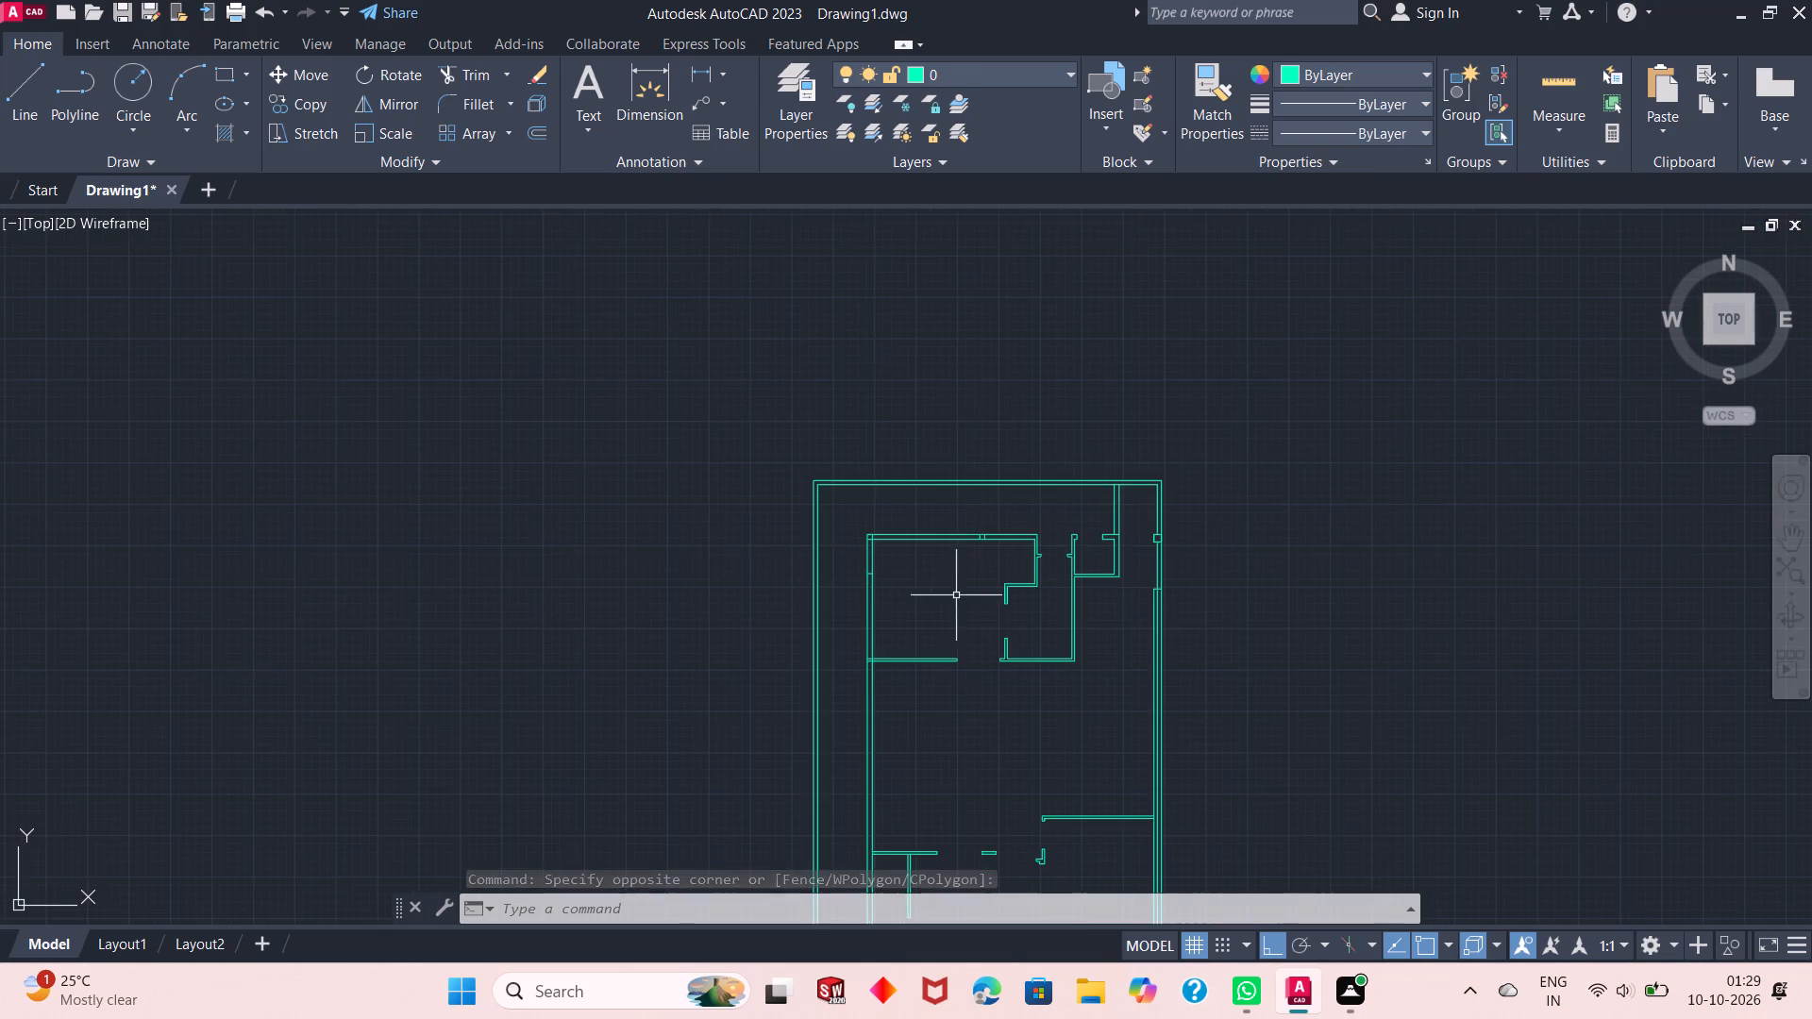
{"action": "scroll", "coordinate": [892, 602], "scroll_direction": "up", "scroll_amount": 2}
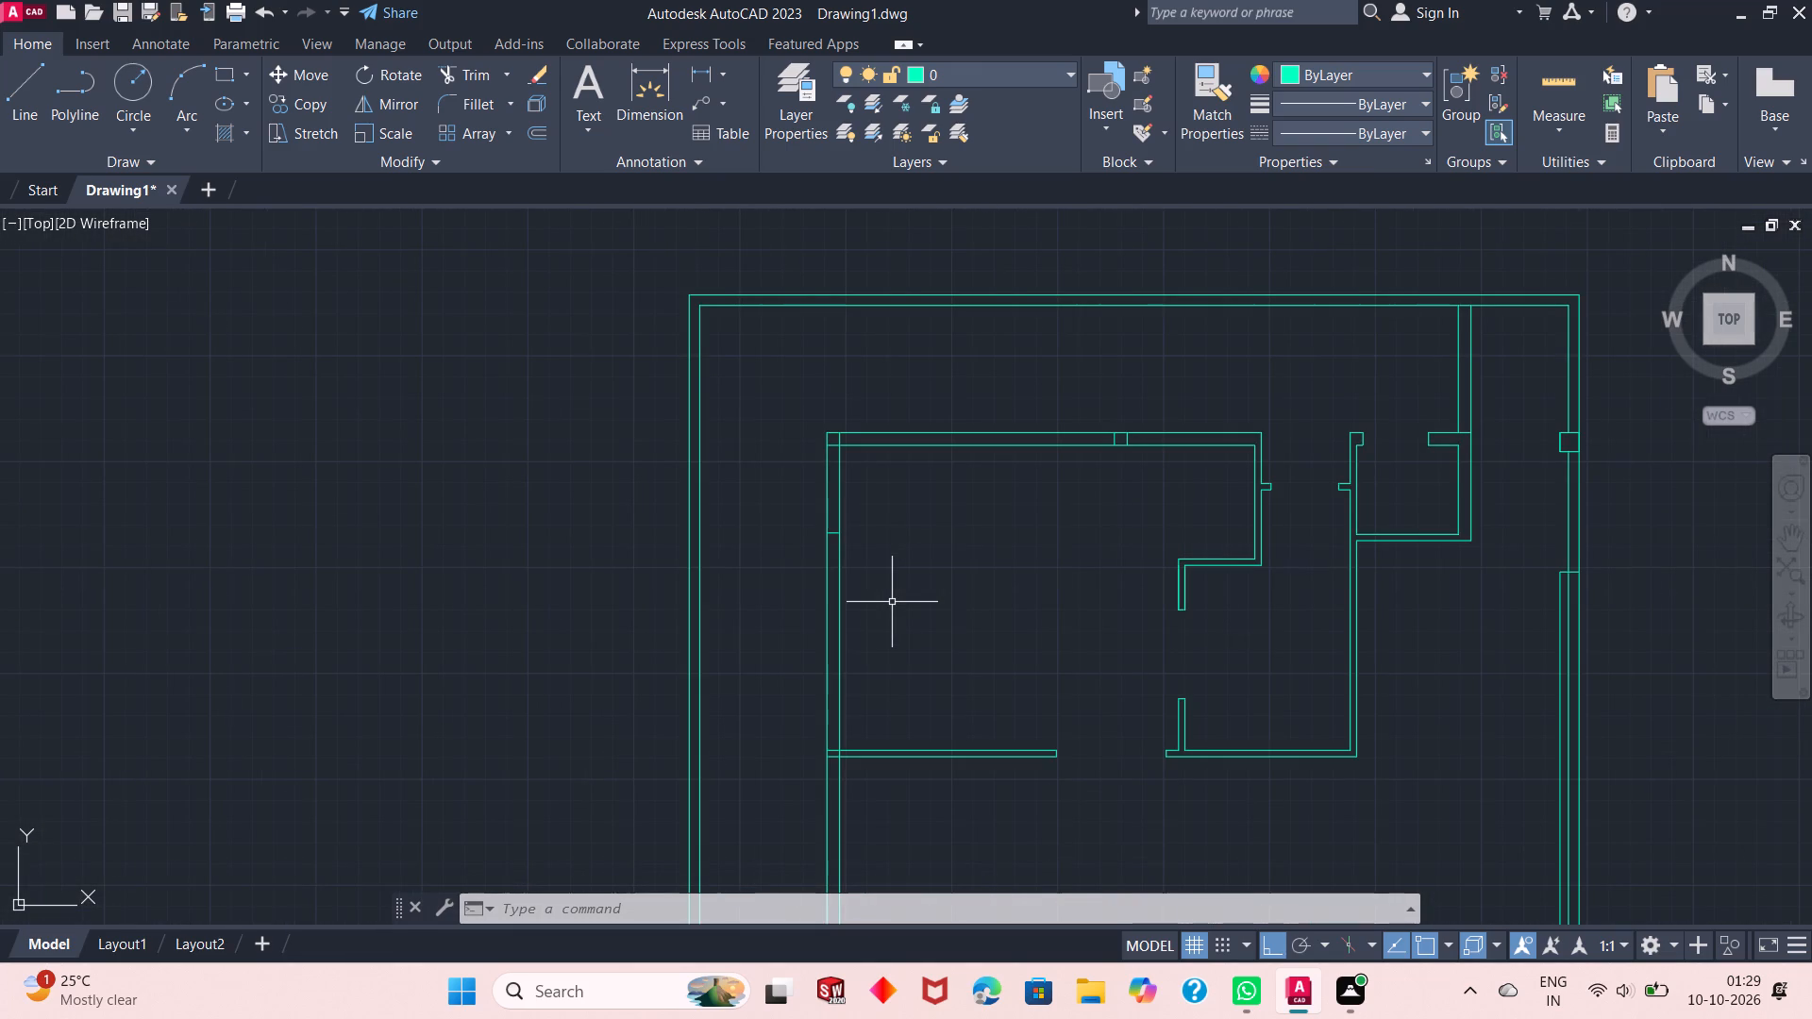
{"action": "scroll", "coordinate": [892, 602], "scroll_direction": "up", "scroll_amount": 1}
{"action": "right_click", "coordinate": [897, 565]}
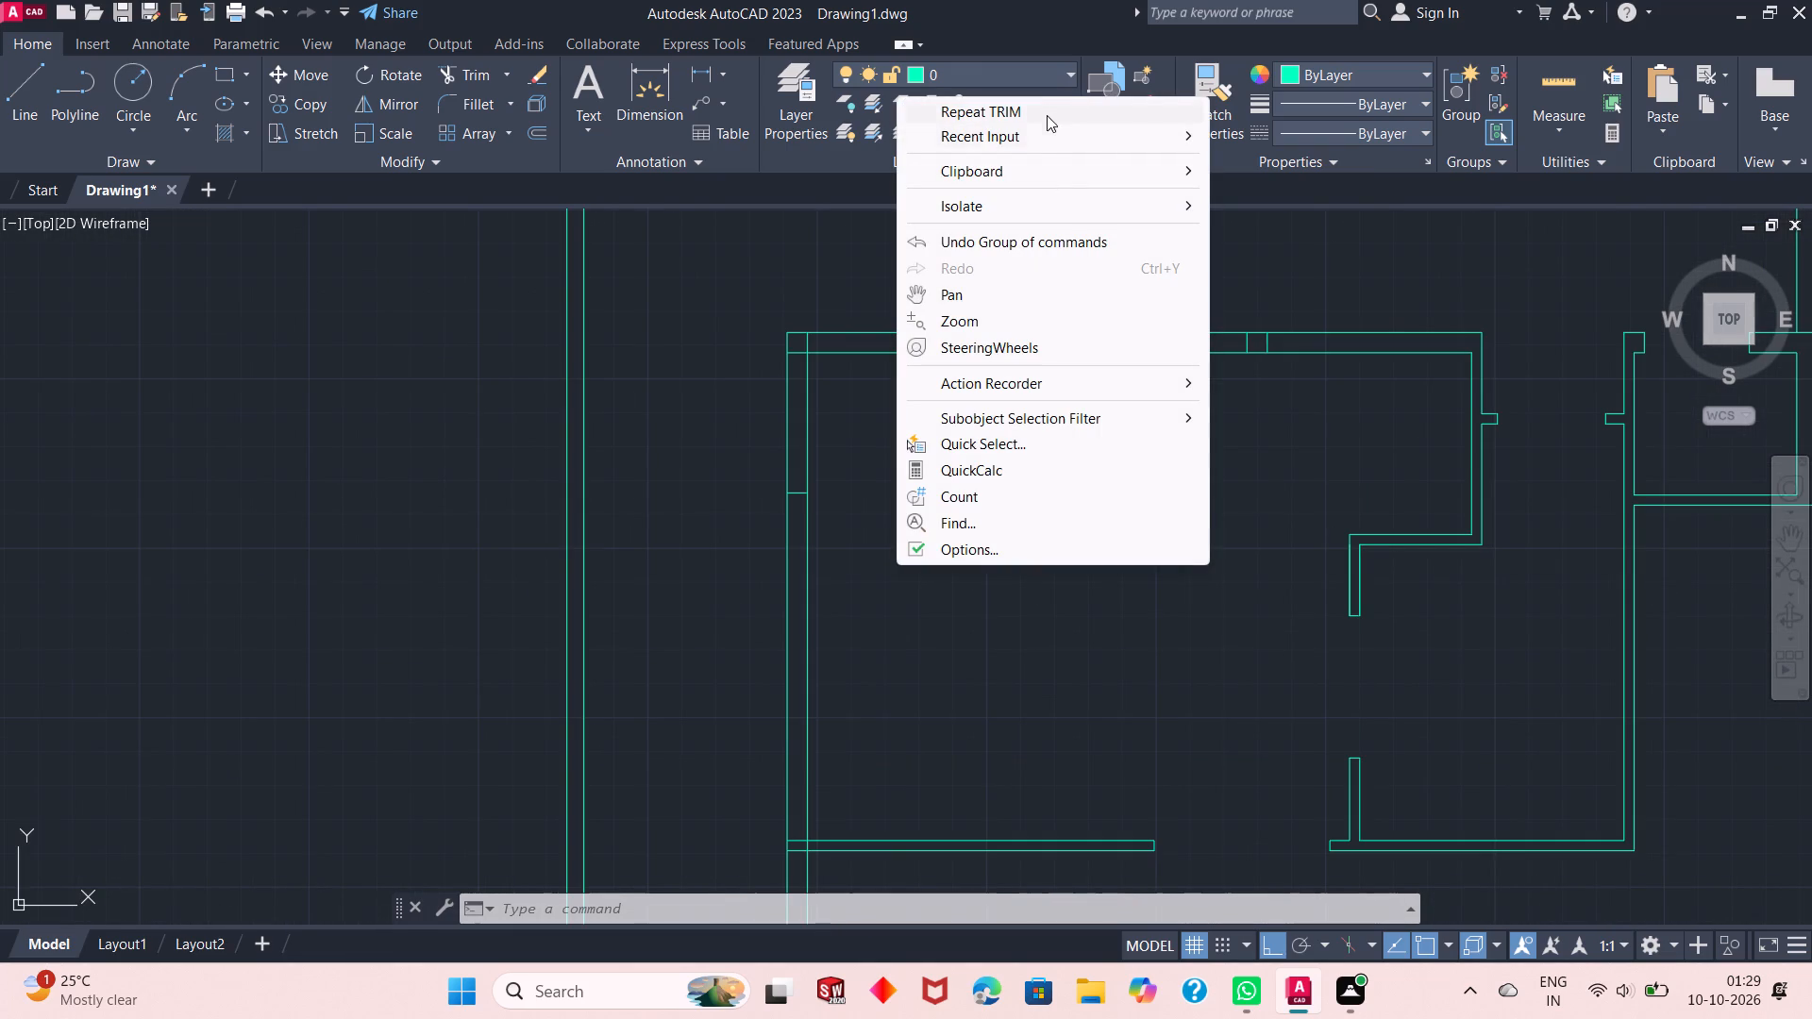
{"action": "left_click", "coordinate": [1042, 134]}
{"action": "left_click", "coordinate": [1307, 160]}
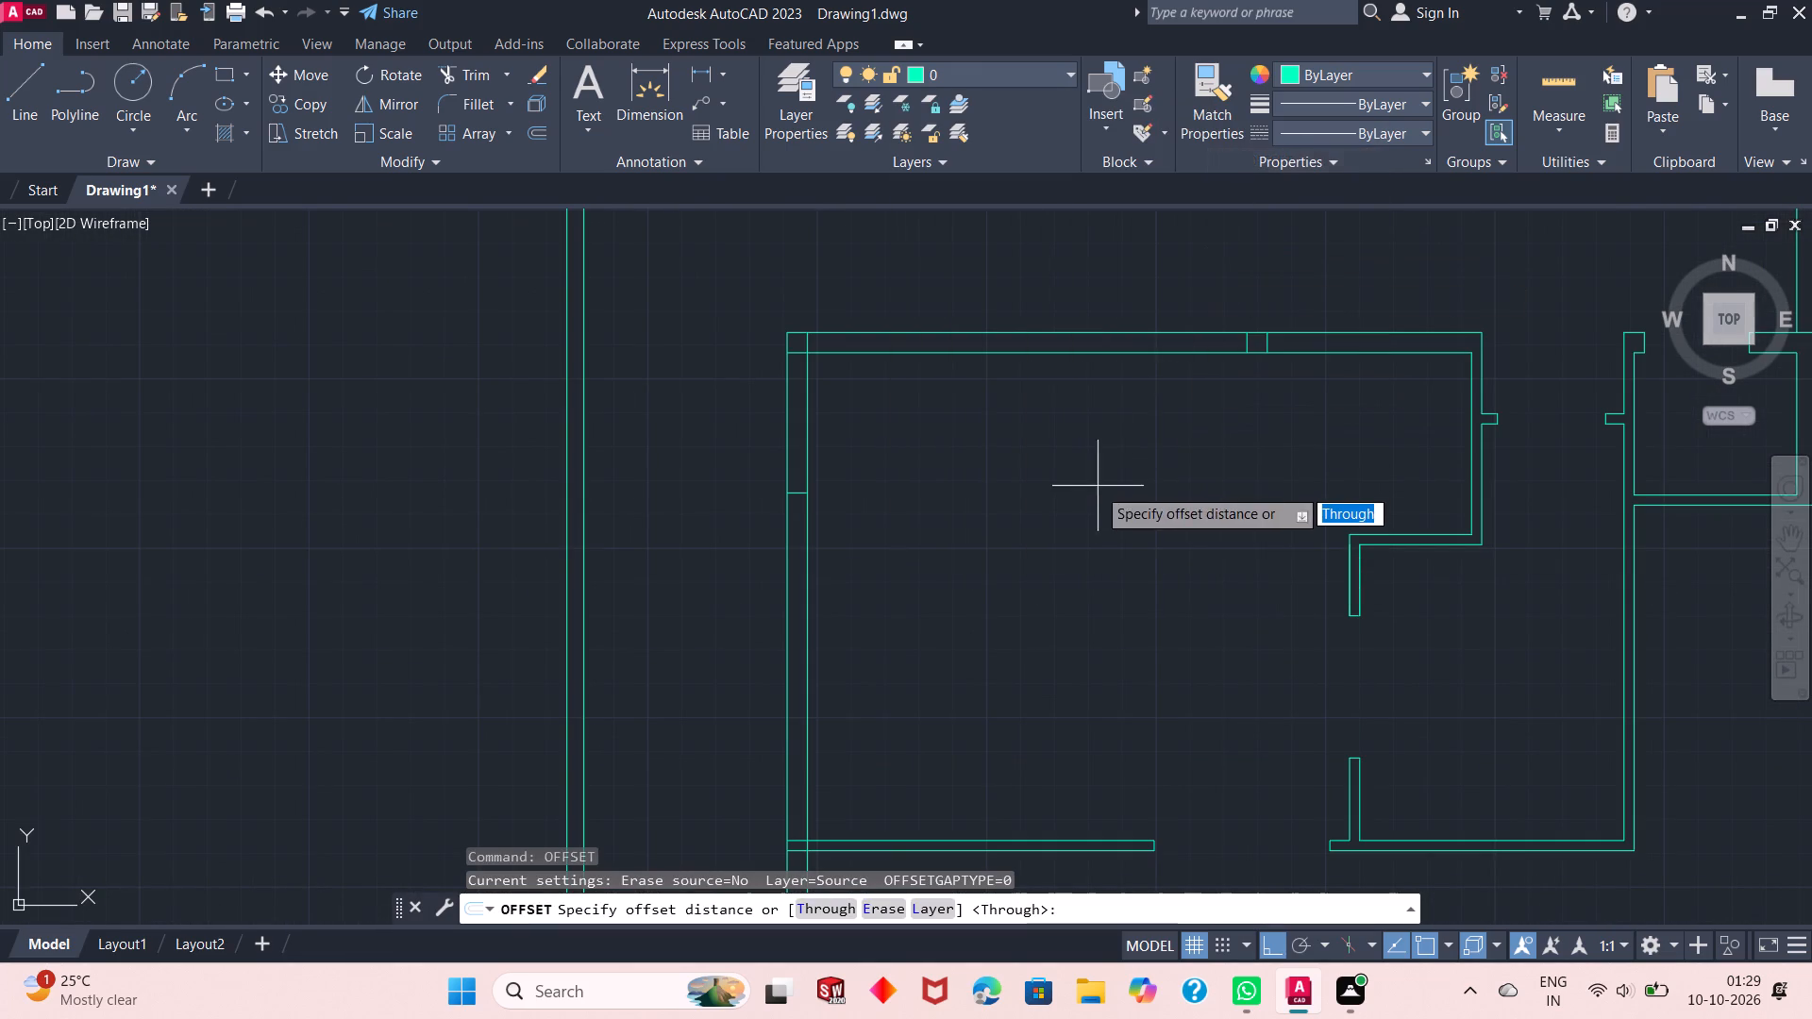
{"action": "right_click", "coordinate": [1097, 489]}
{"action": "left_click", "coordinate": [1177, 493]}
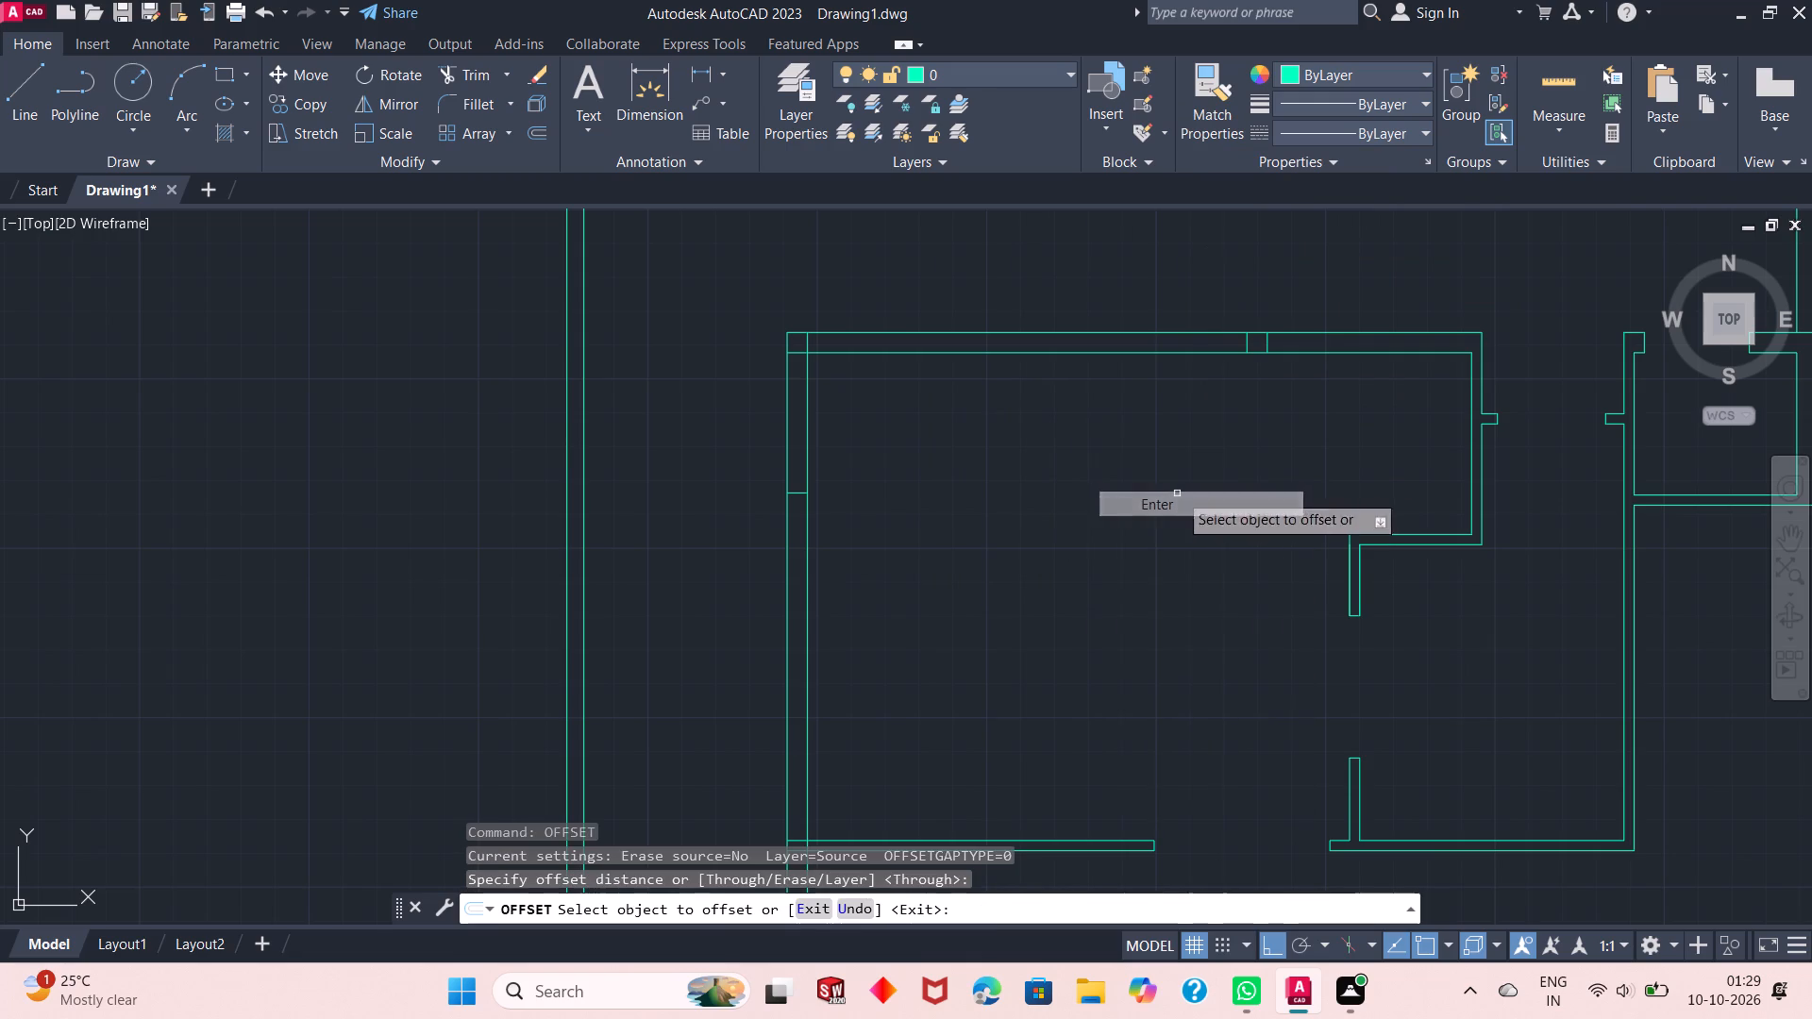
{"action": "left_click", "coordinate": [800, 491]}
{"action": "scroll", "coordinate": [865, 646], "scroll_direction": "down", "scroll_amount": 1}
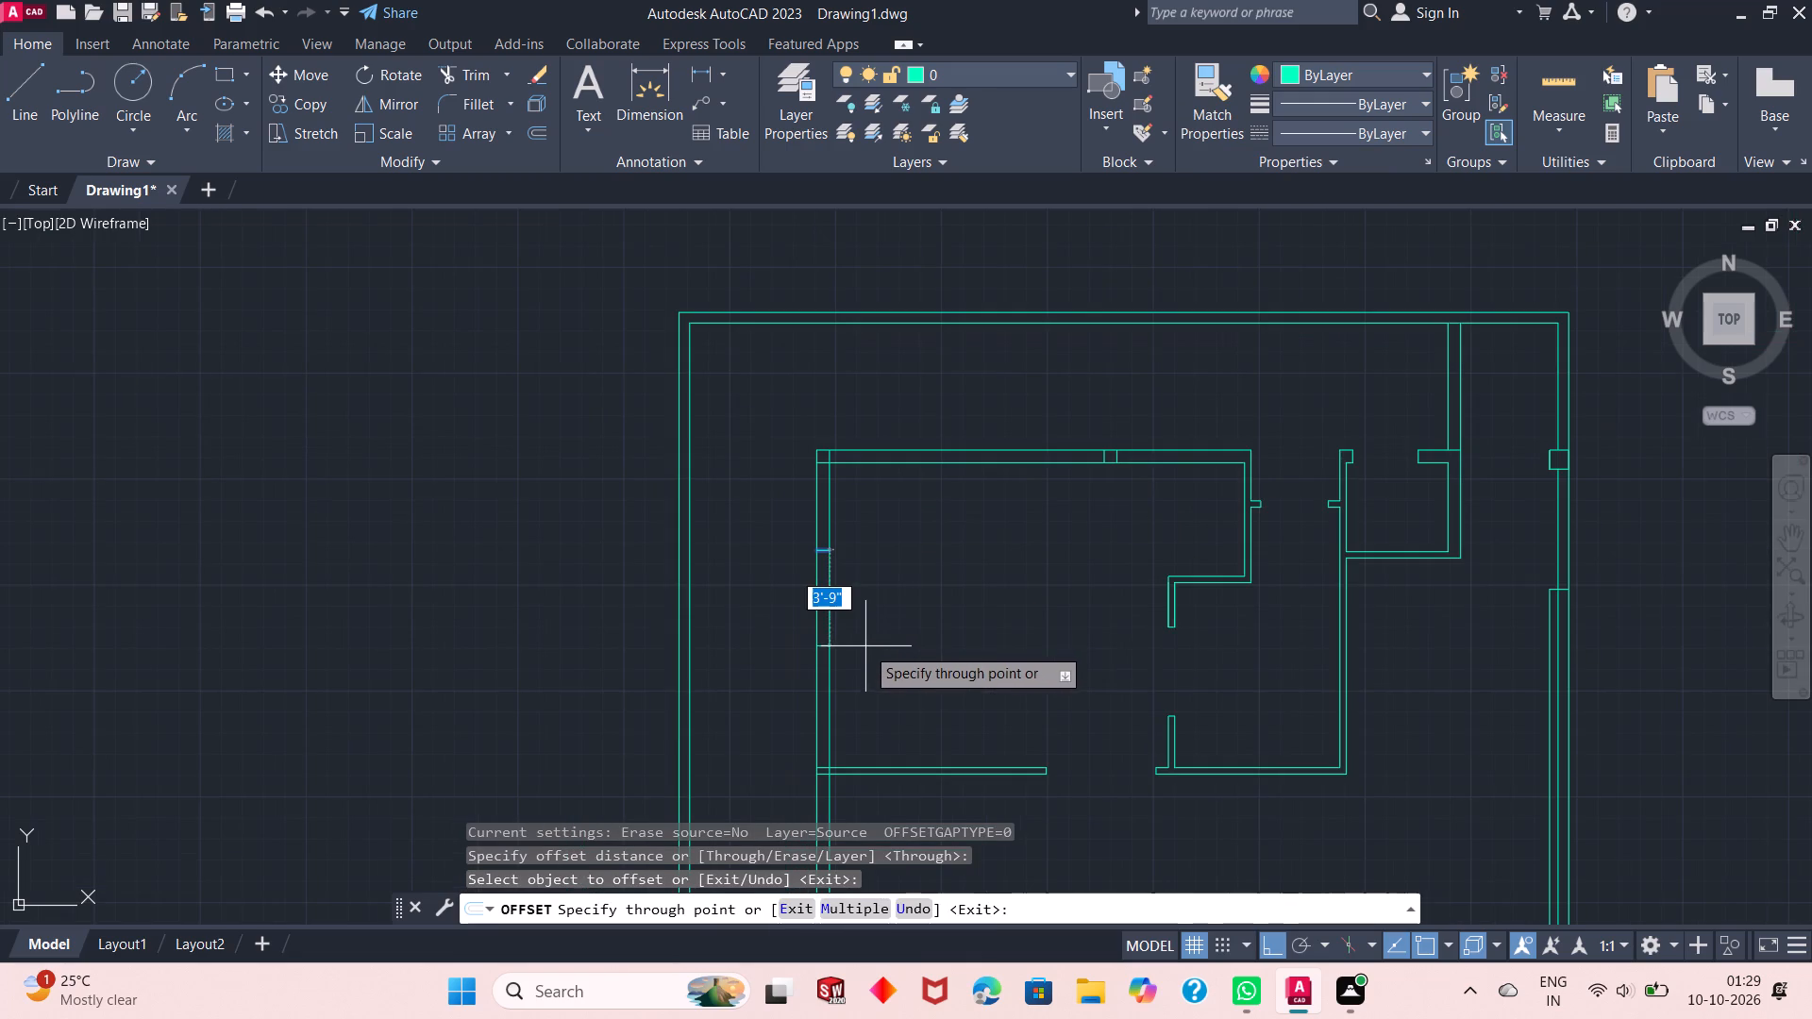
{"action": "left_click", "coordinate": [854, 691]}
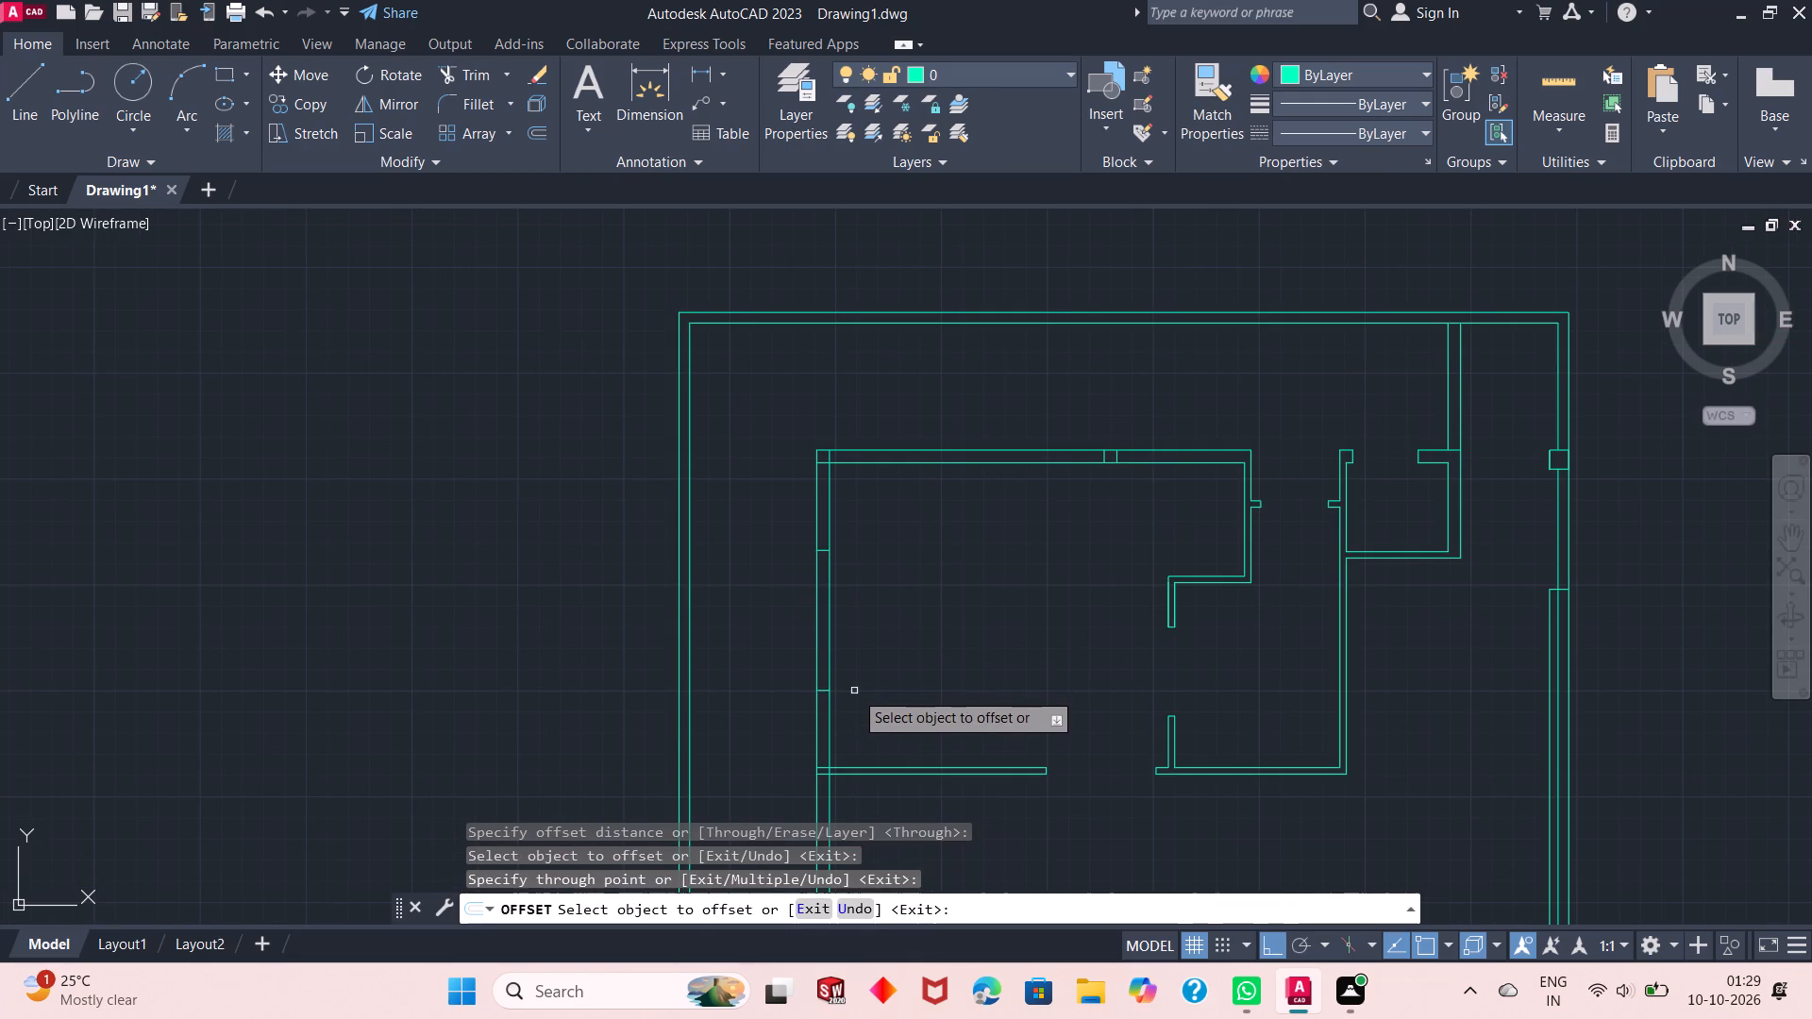
{"action": "right_click", "coordinate": [898, 655]}
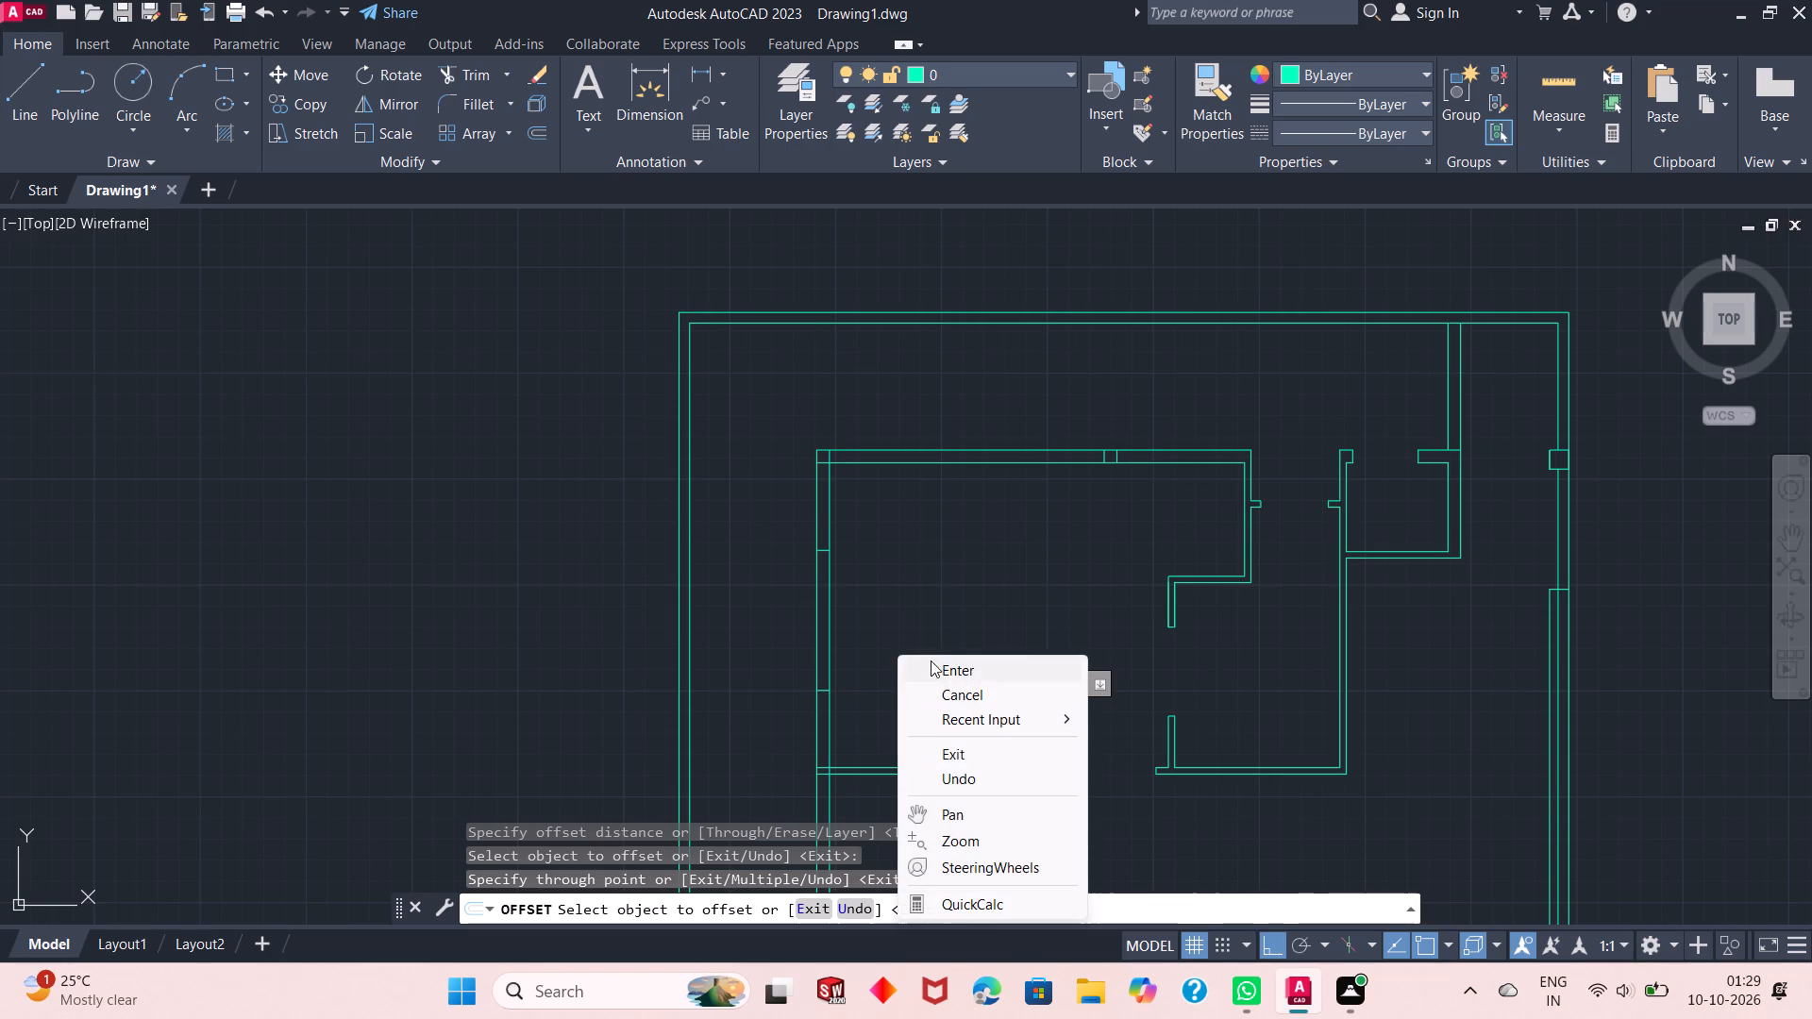
{"action": "left_click", "coordinate": [931, 671]}
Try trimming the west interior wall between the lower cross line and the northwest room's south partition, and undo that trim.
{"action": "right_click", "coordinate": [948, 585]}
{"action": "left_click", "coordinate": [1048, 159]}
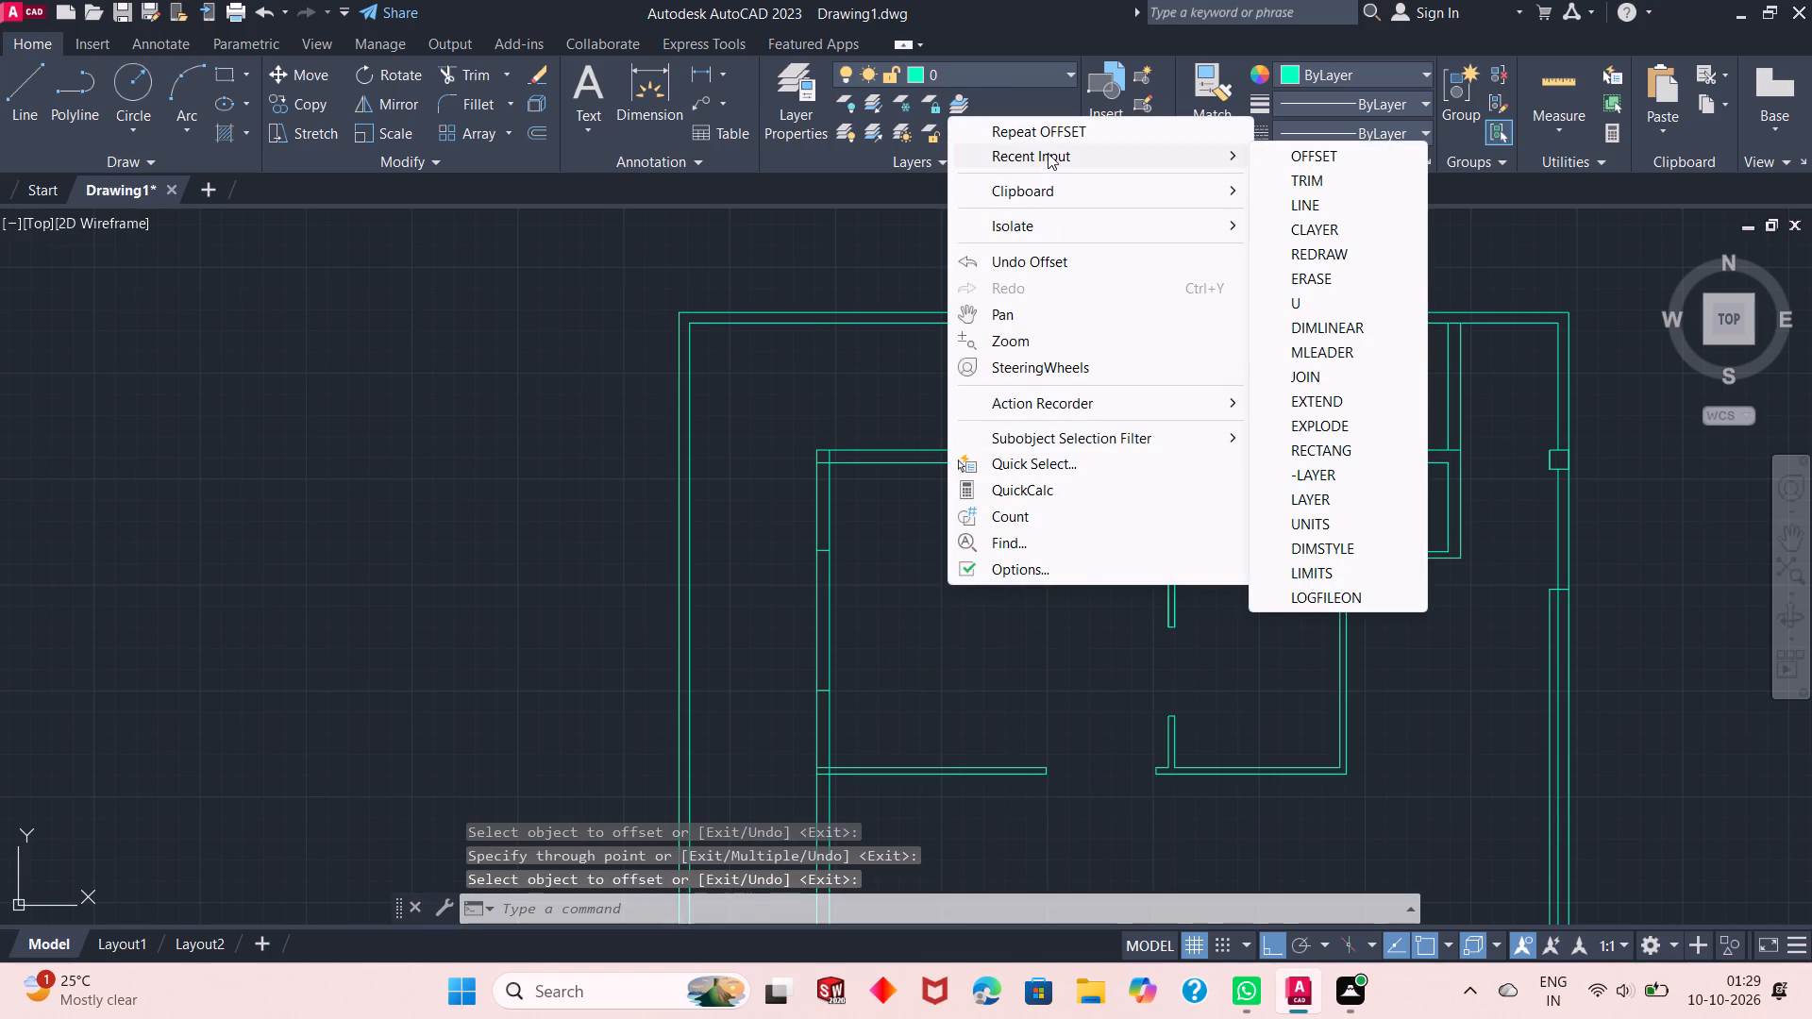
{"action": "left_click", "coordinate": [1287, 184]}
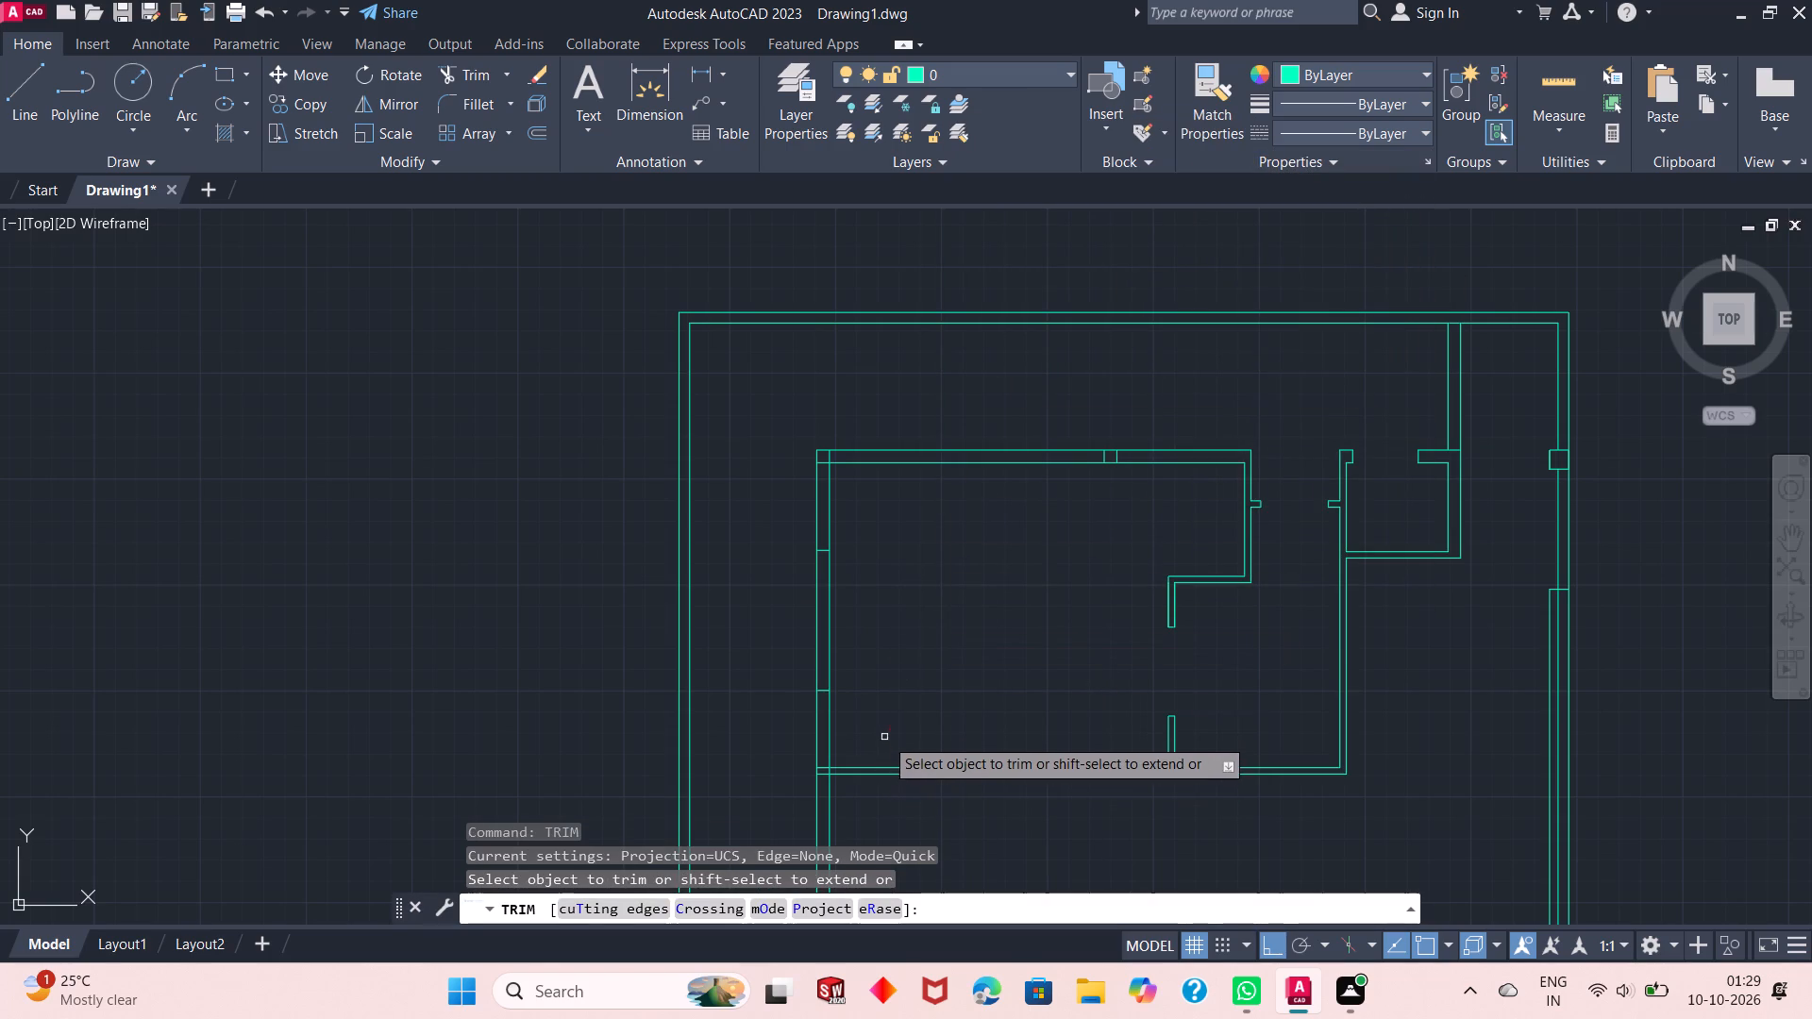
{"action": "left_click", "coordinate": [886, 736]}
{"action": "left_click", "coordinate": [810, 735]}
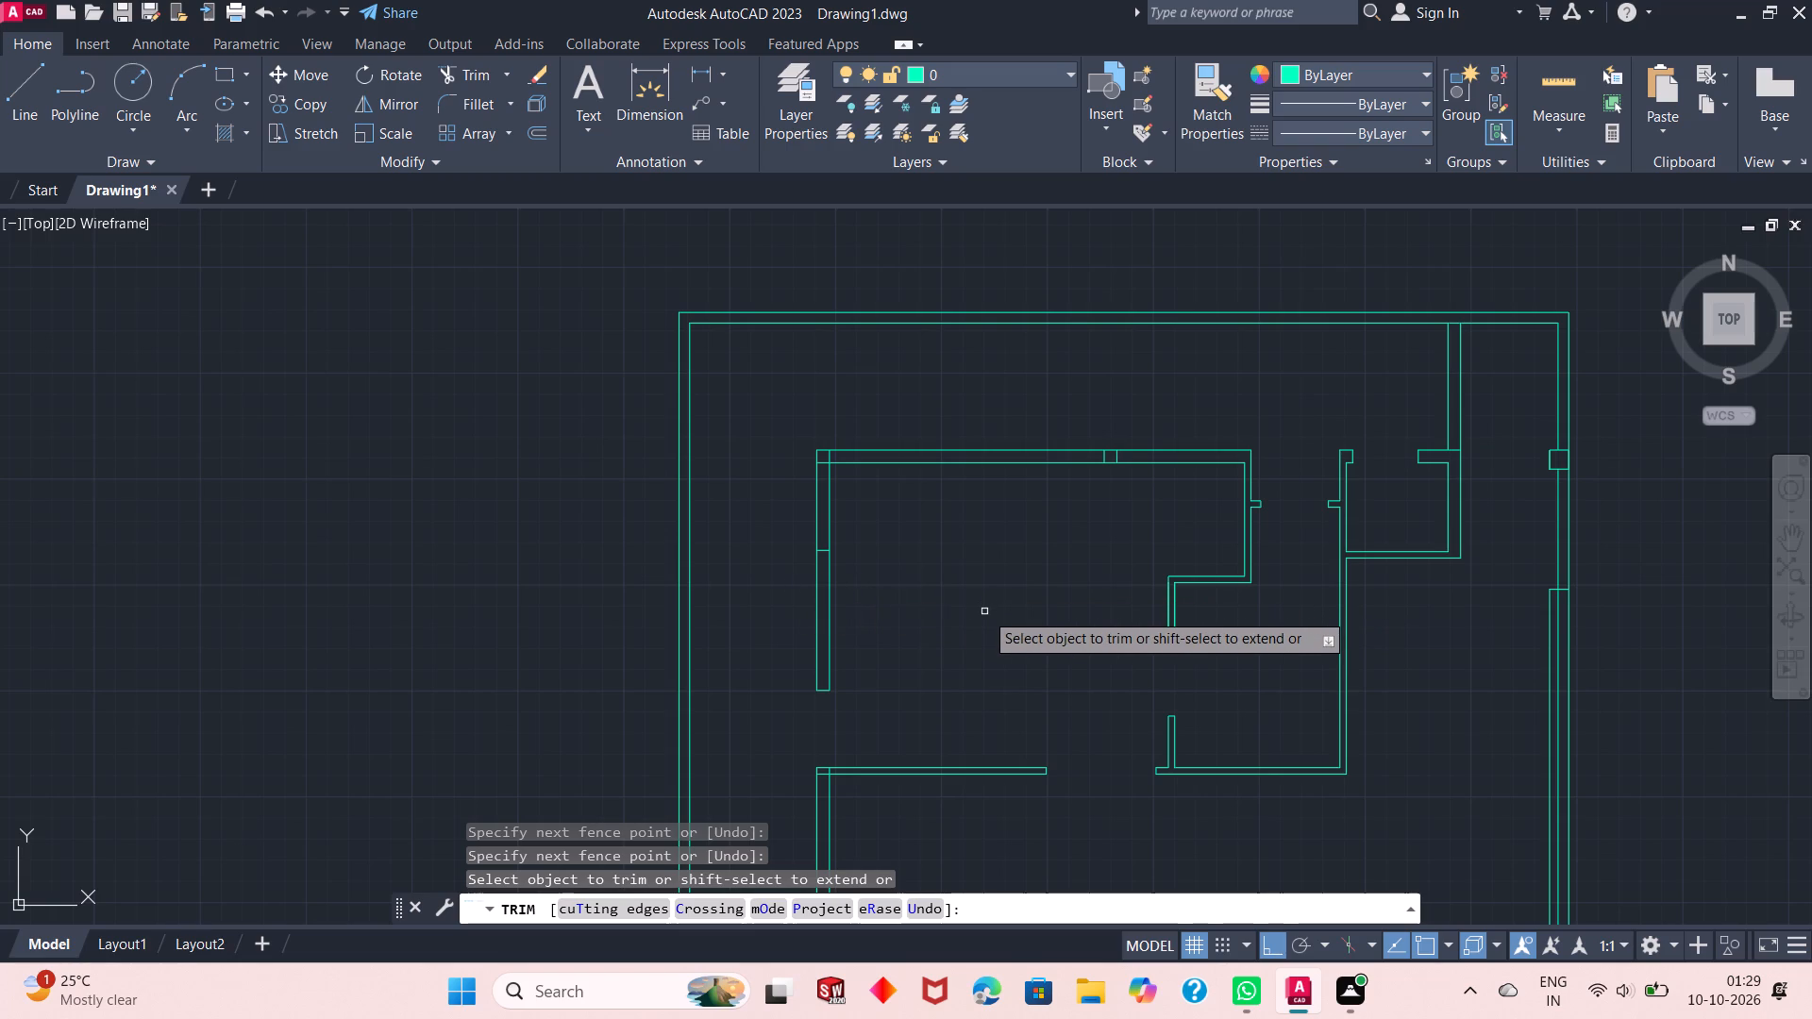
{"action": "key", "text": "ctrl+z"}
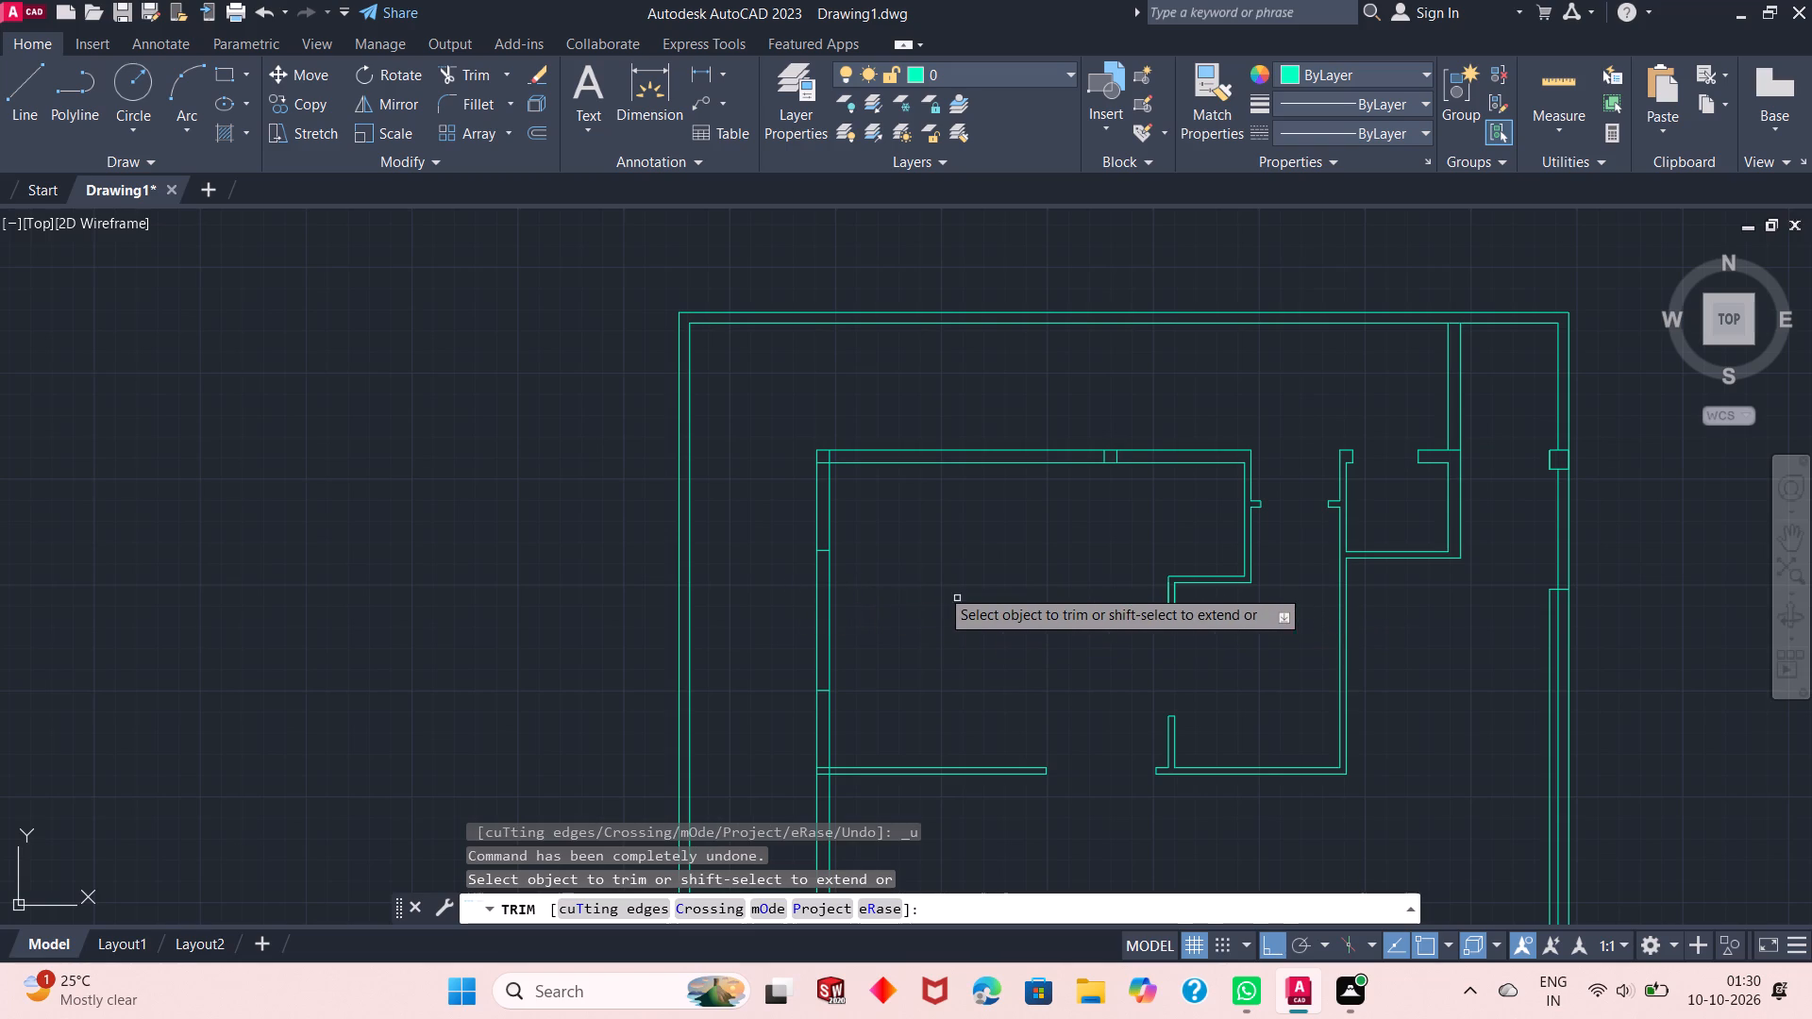
Trim both faces of the west interior wall between the two cross lines to make an opening in the northwest room.
{"action": "left_click", "coordinate": [952, 588]}
{"action": "left_click", "coordinate": [750, 680]}
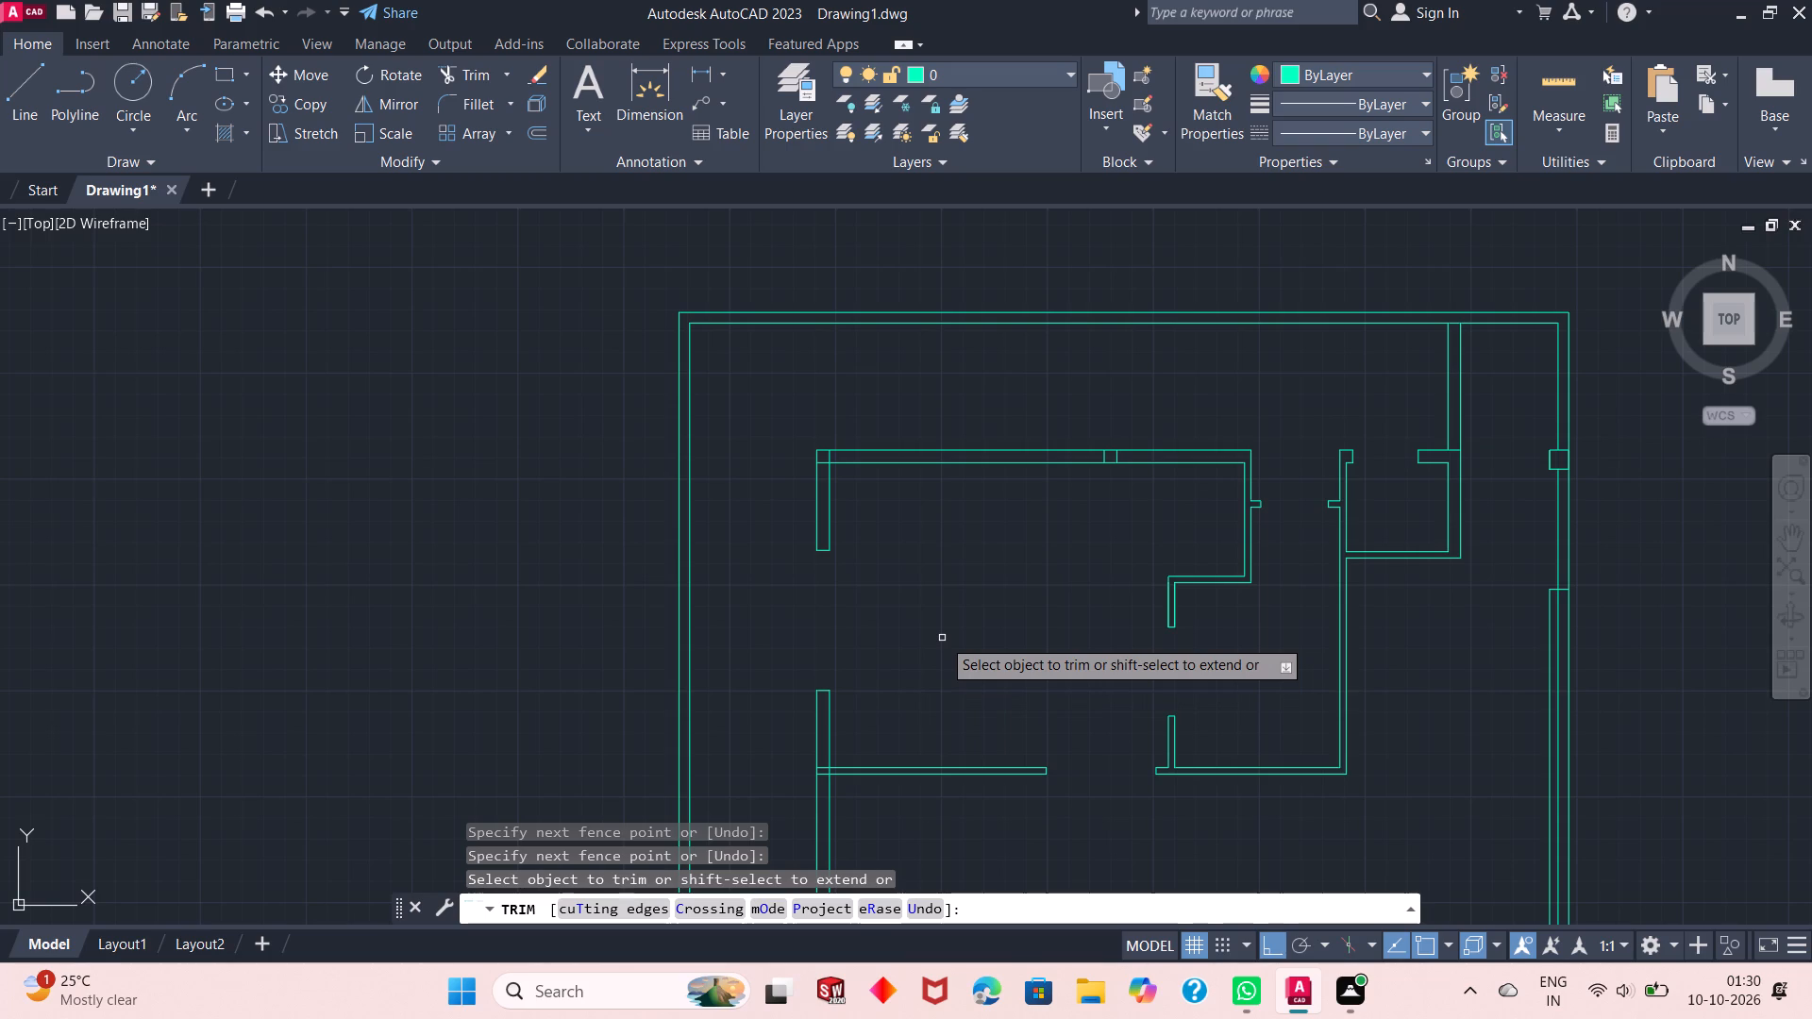
Trim the overlapping lines at the northwest room's outer corner and the two short lines crossing its north wall.
{"action": "scroll", "coordinate": [798, 445], "scroll_direction": "up", "scroll_amount": 4}
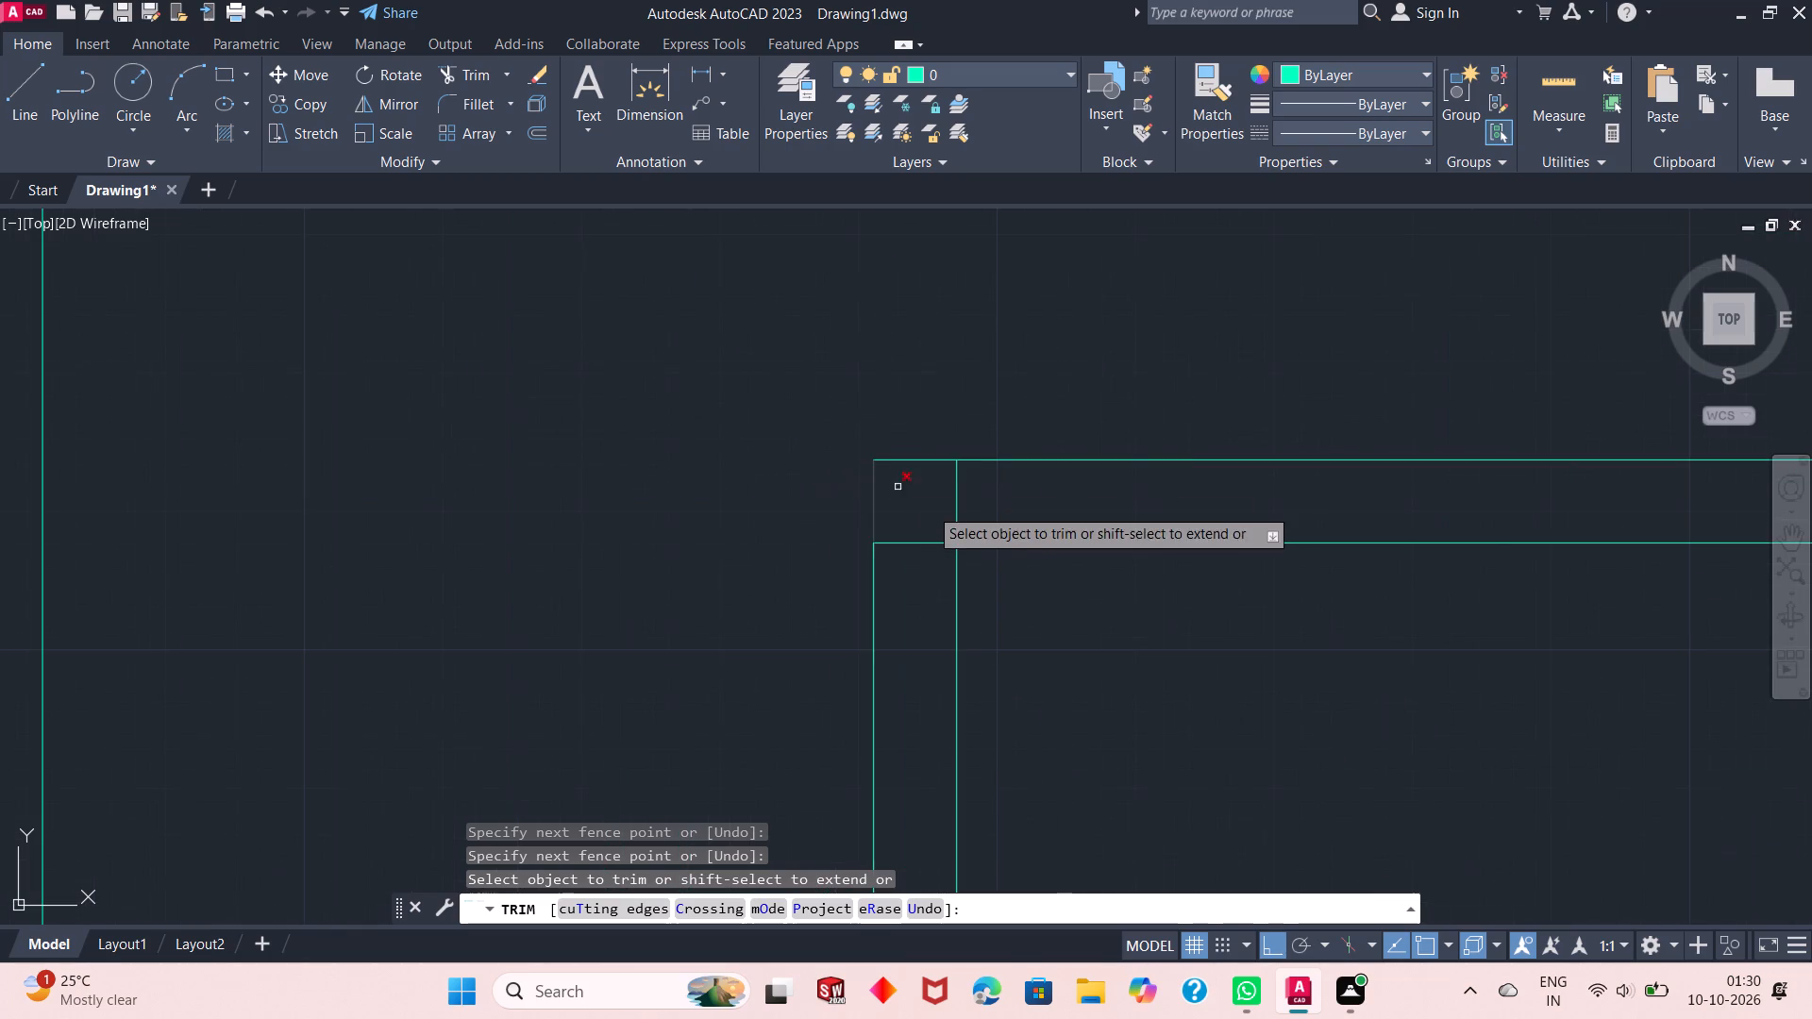
{"action": "left_click_drag", "start_coordinate": [970, 508], "coordinate": [918, 565]}
{"action": "scroll", "coordinate": [916, 564], "scroll_direction": "down", "scroll_amount": 2}
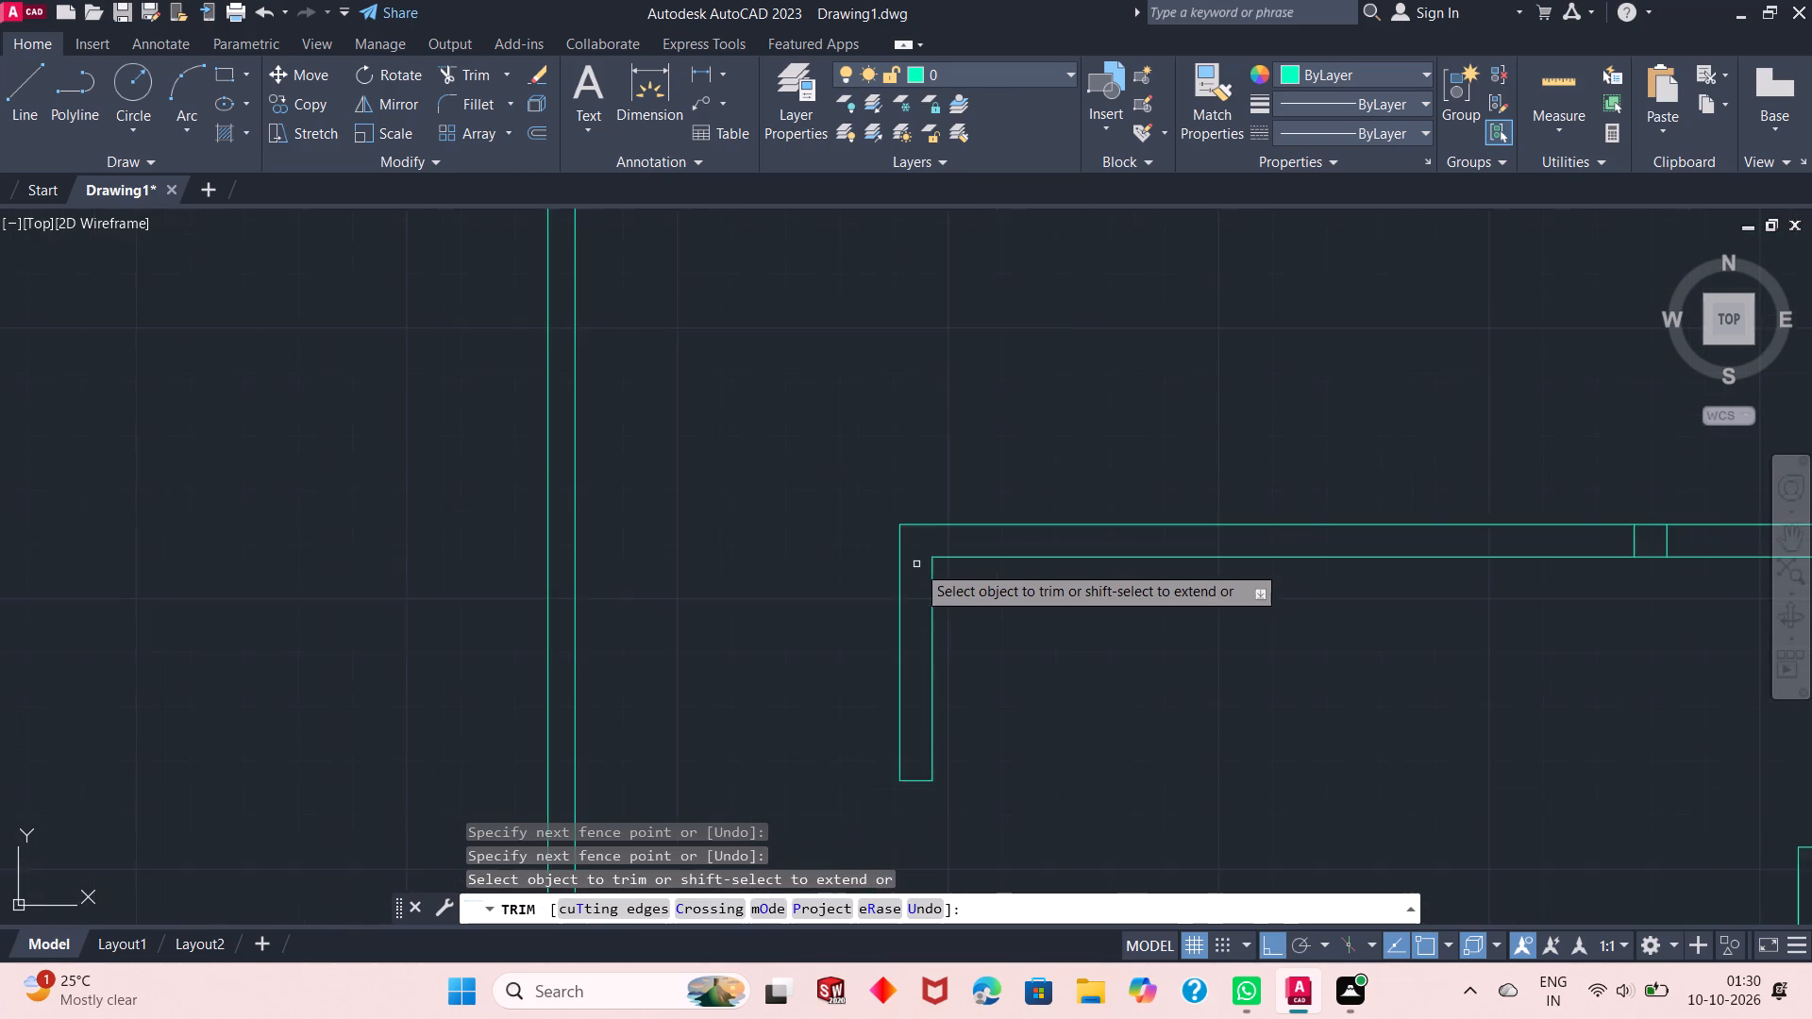
{"action": "scroll", "coordinate": [916, 564], "scroll_direction": "down", "scroll_amount": 2}
{"action": "scroll", "coordinate": [1271, 556], "scroll_direction": "up", "scroll_amount": 4}
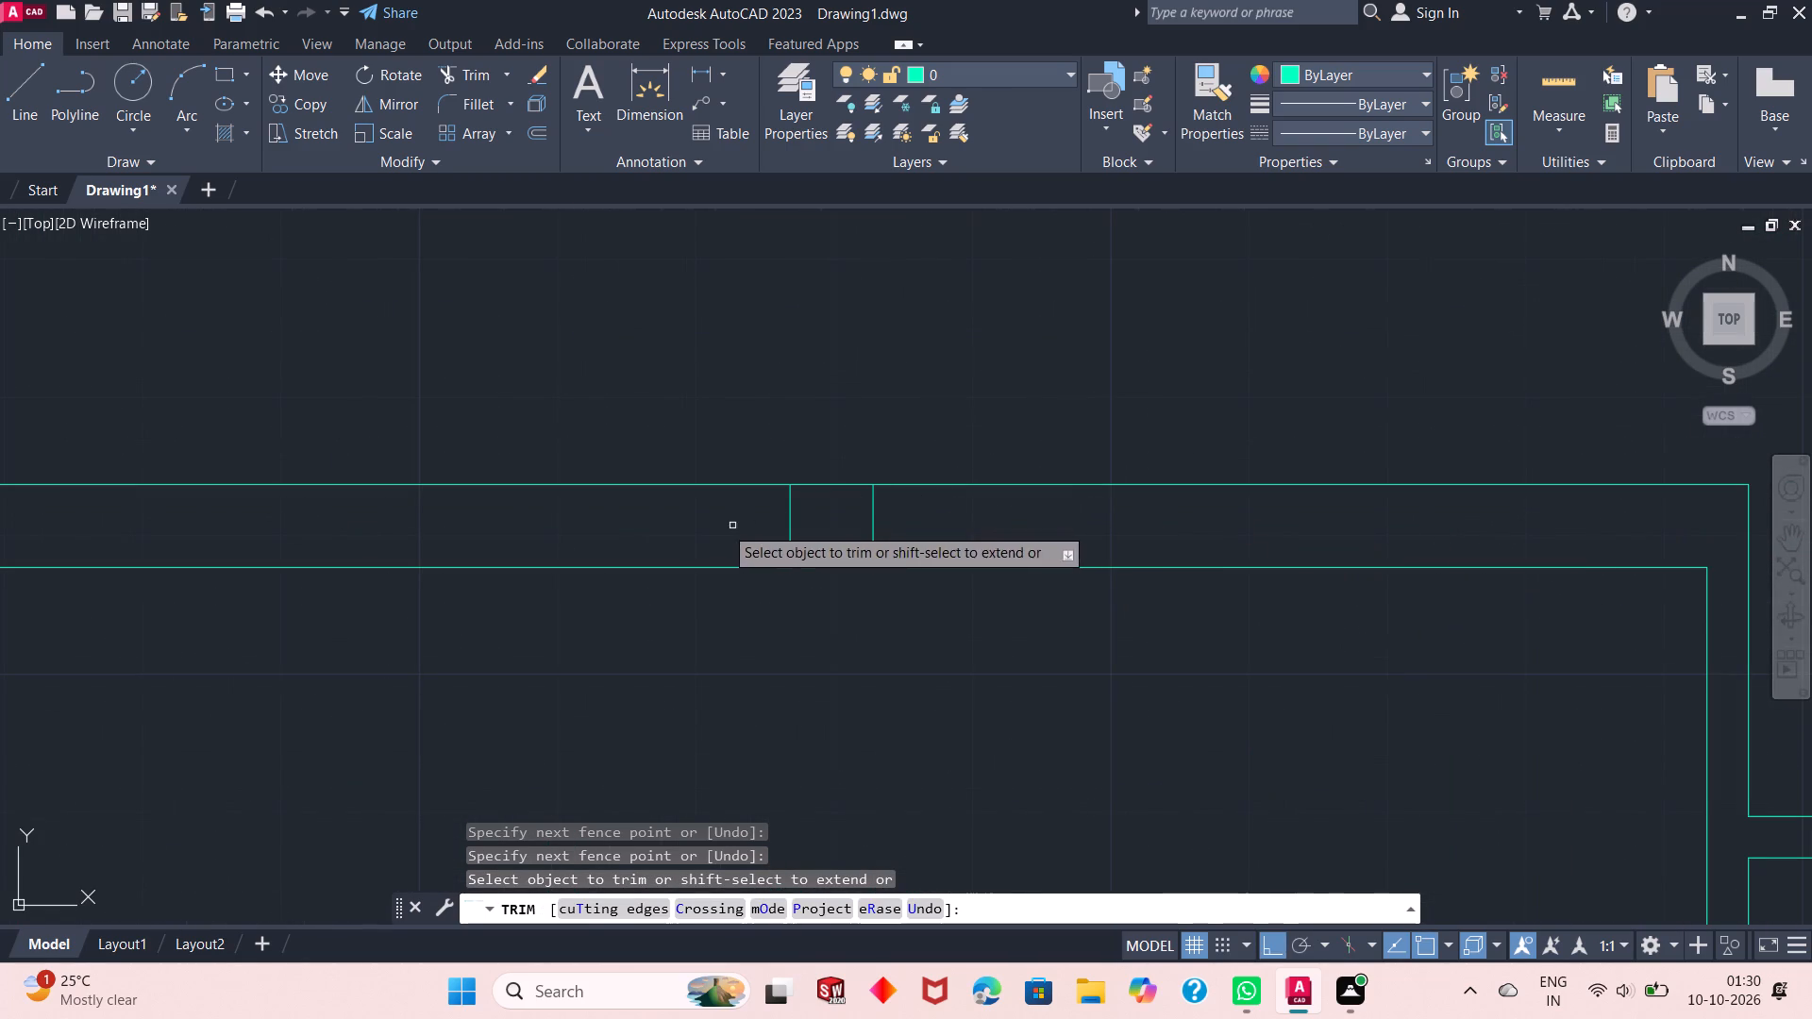
{"action": "left_click_drag", "start_coordinate": [718, 526], "coordinate": [969, 549]}
{"action": "scroll", "coordinate": [959, 516], "scroll_direction": "down", "scroll_amount": 6}
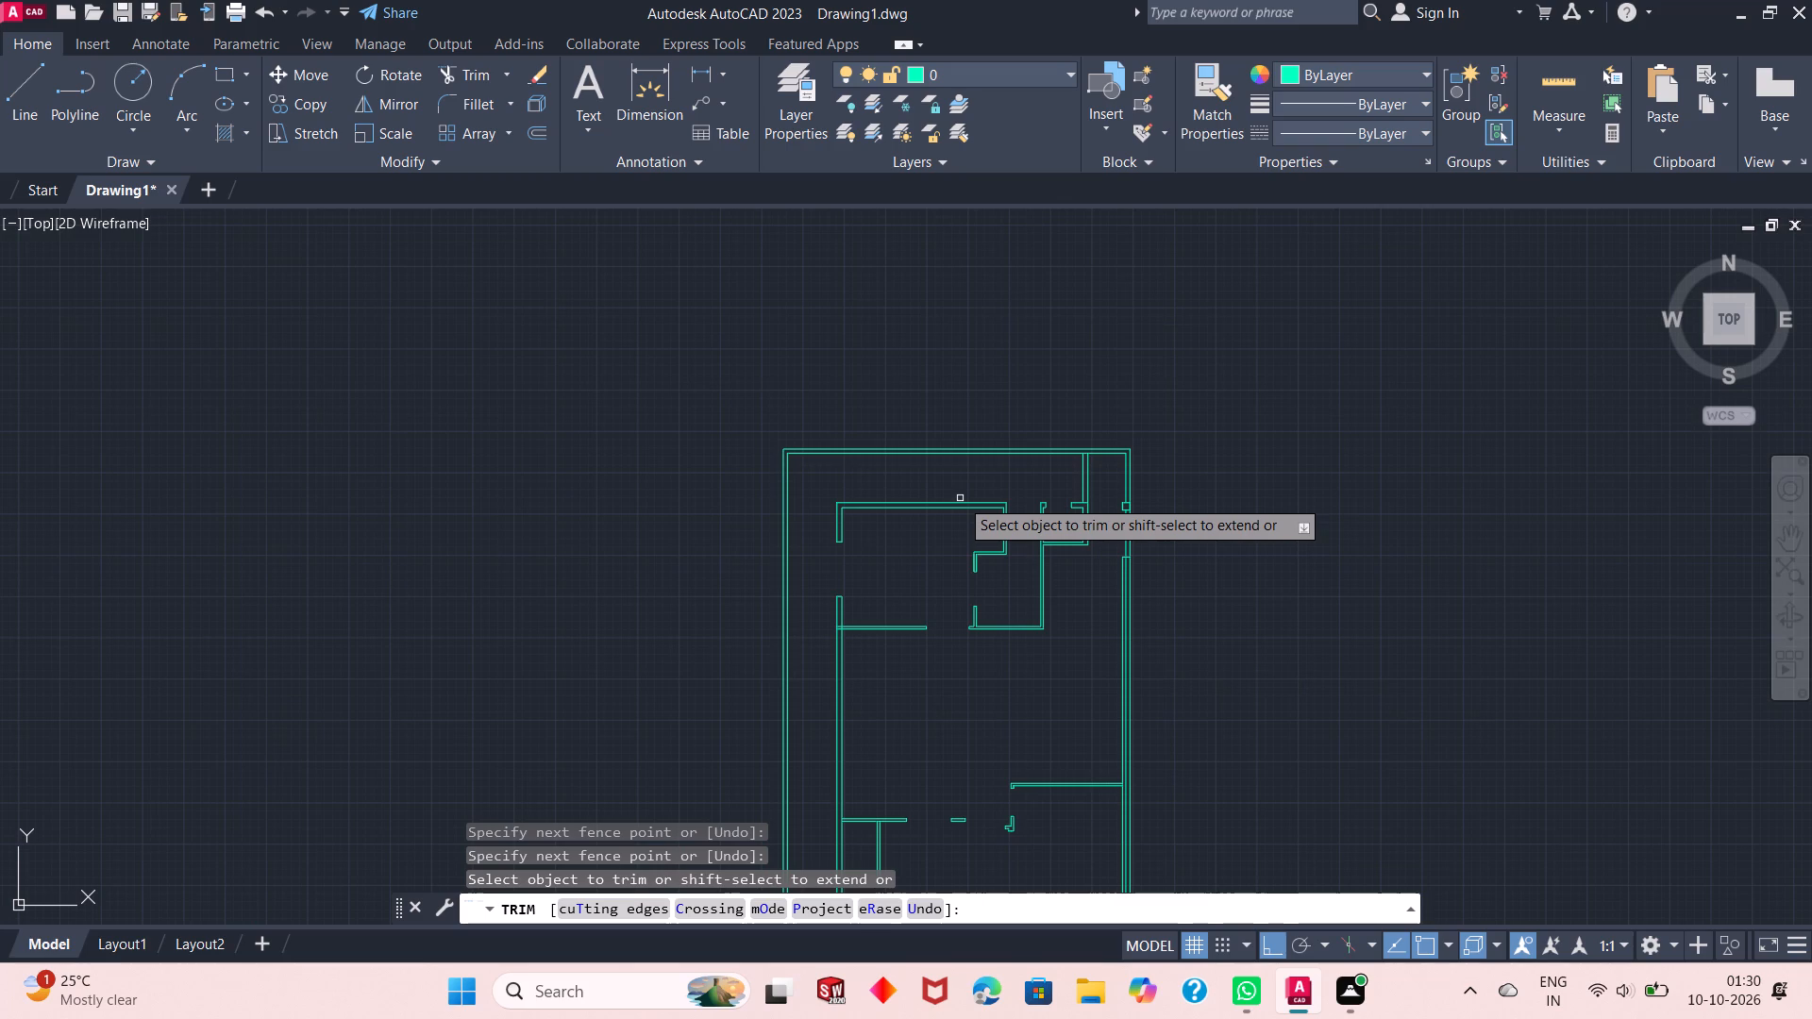
{"action": "scroll", "coordinate": [1033, 433], "scroll_direction": "down", "scroll_amount": 1}
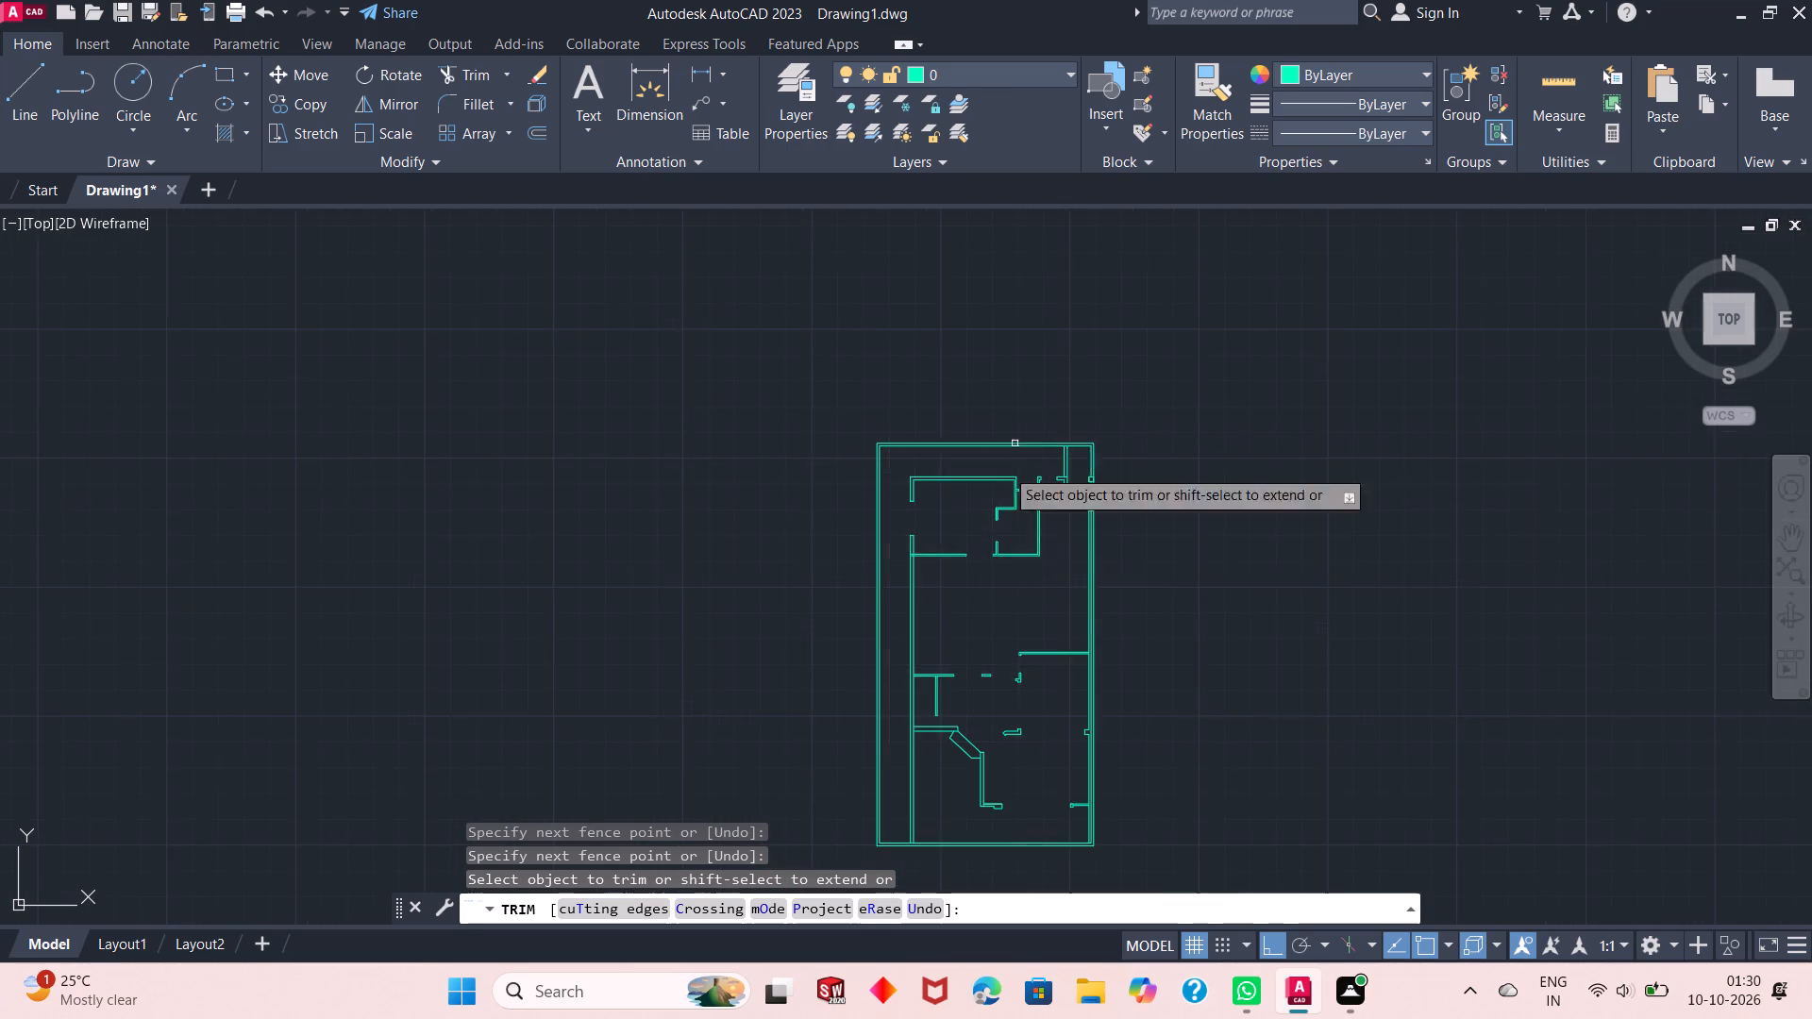
{"action": "scroll", "coordinate": [984, 559], "scroll_direction": "up", "scroll_amount": 2}
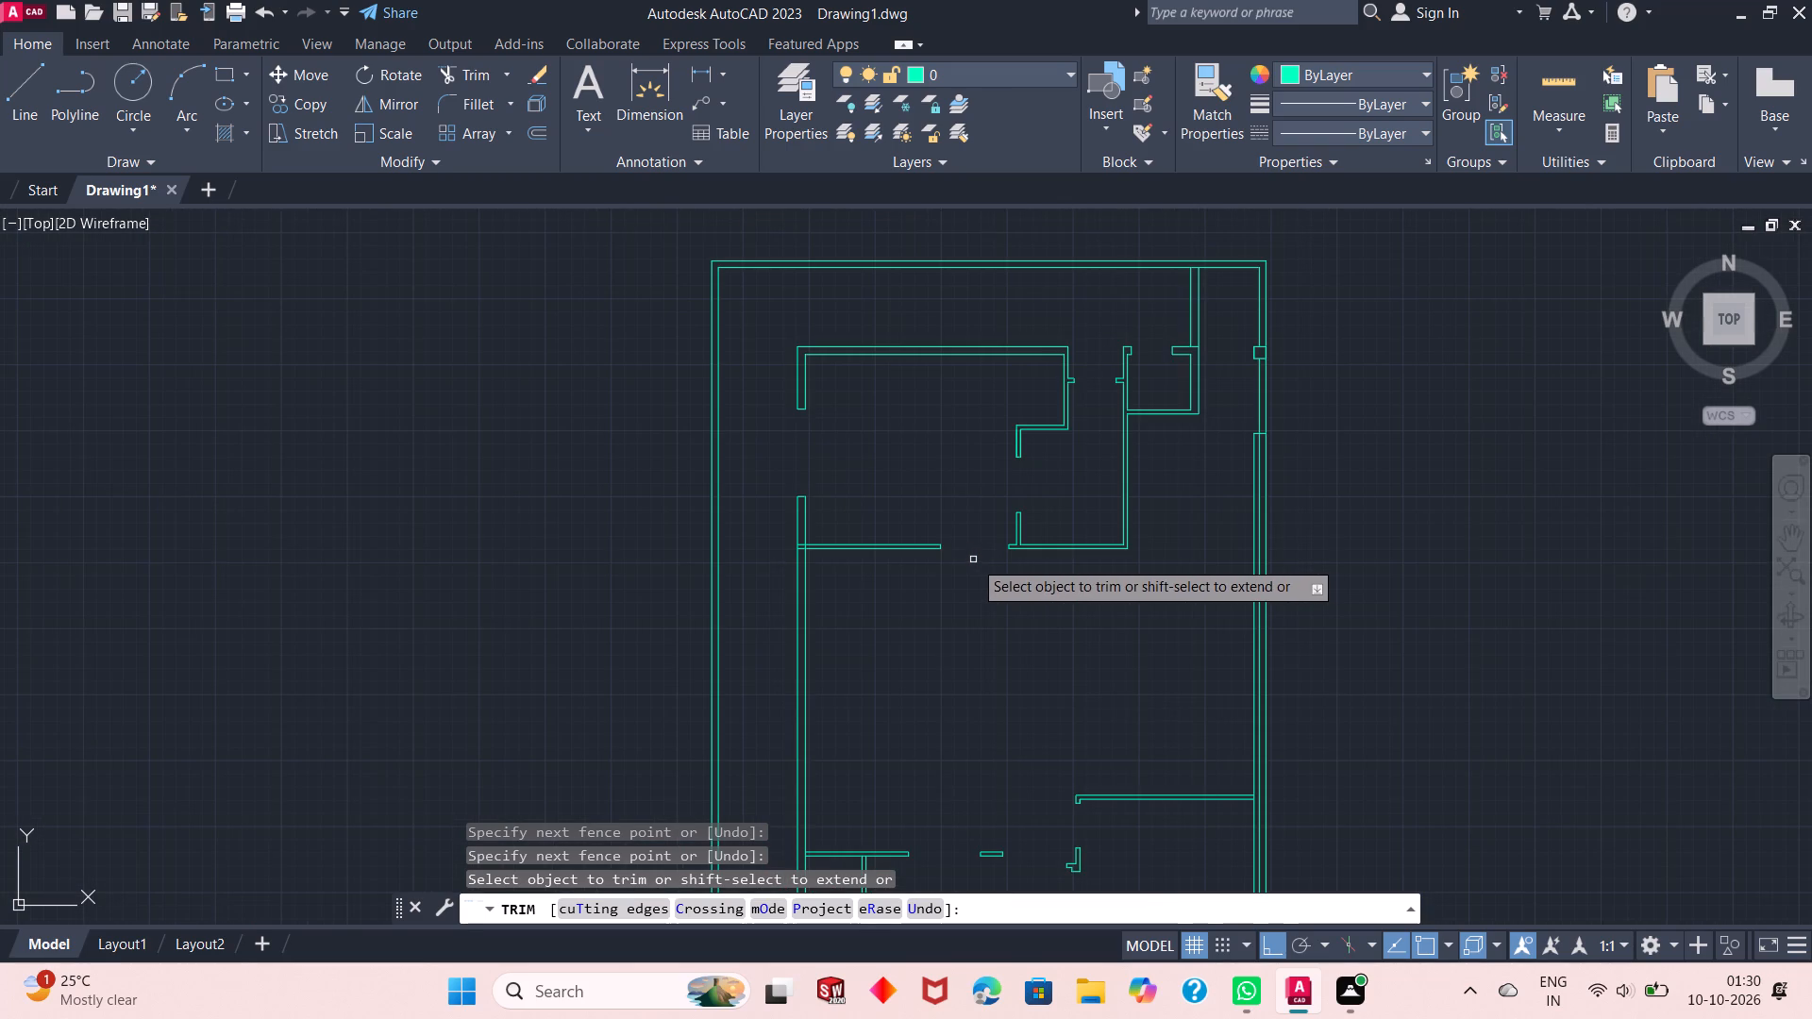
{"action": "scroll", "coordinate": [864, 603], "scroll_direction": "up", "scroll_amount": 2}
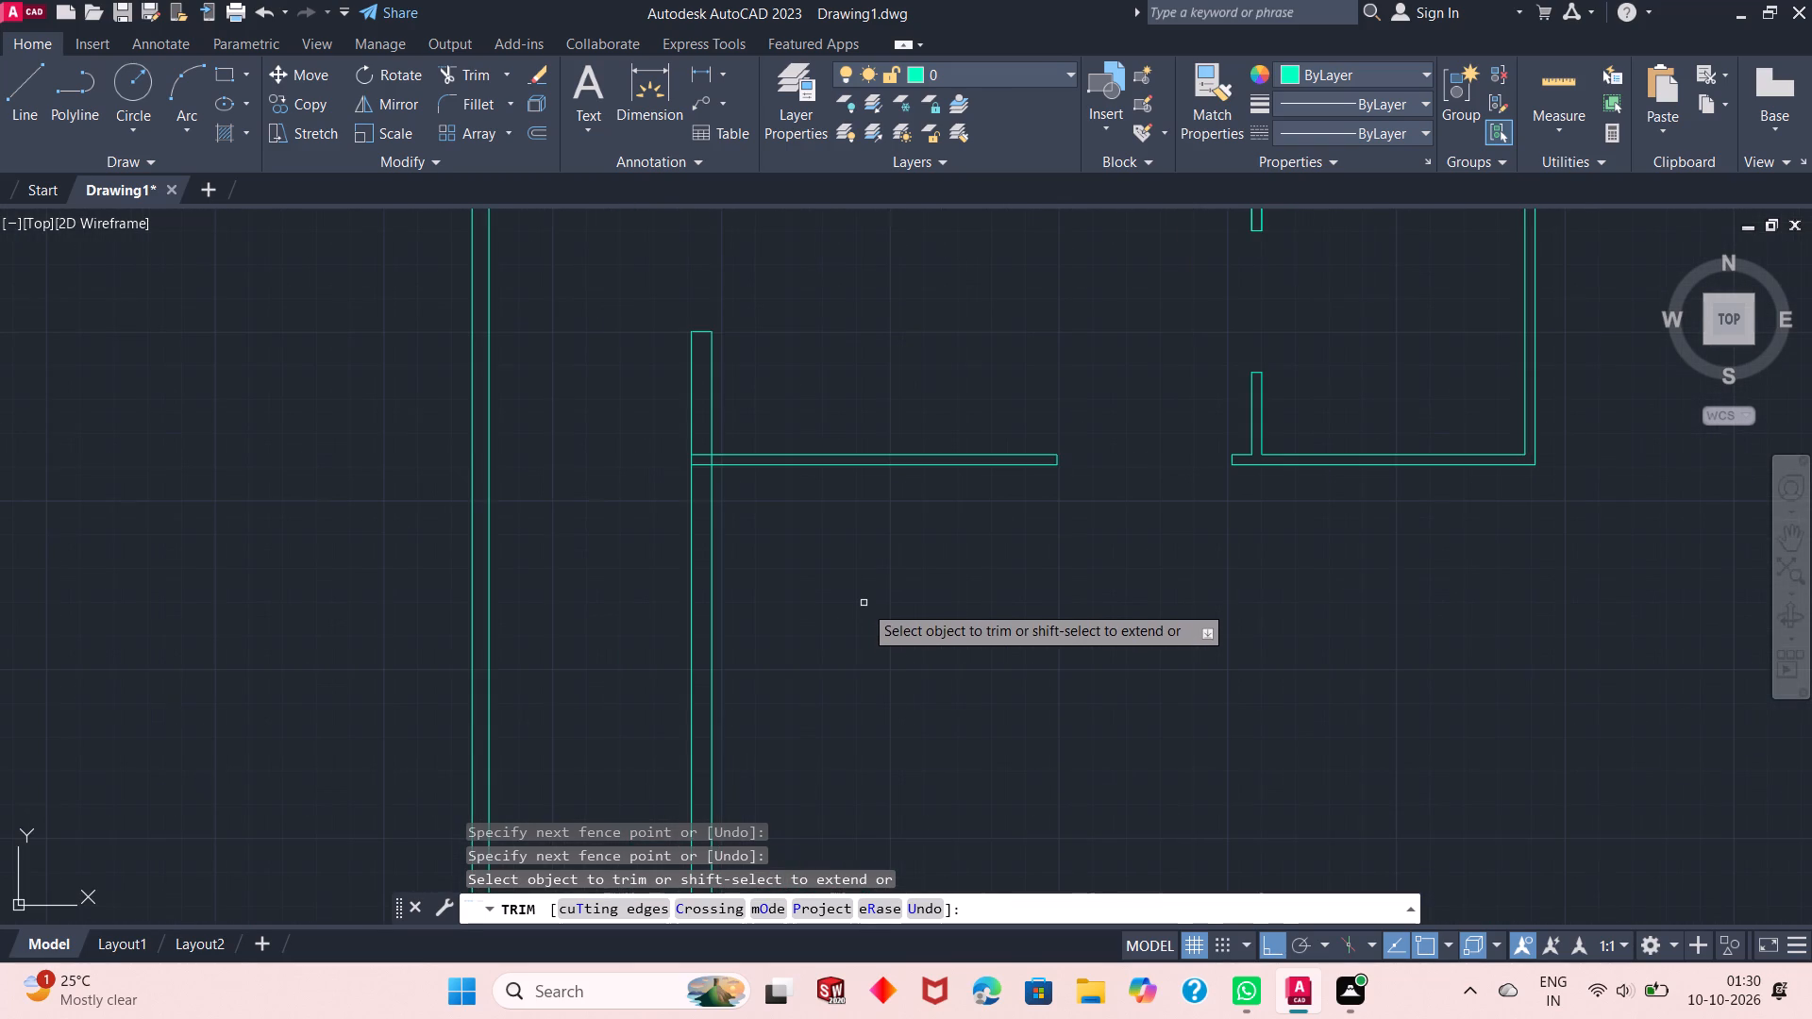
{"action": "right_click", "coordinate": [883, 589]}
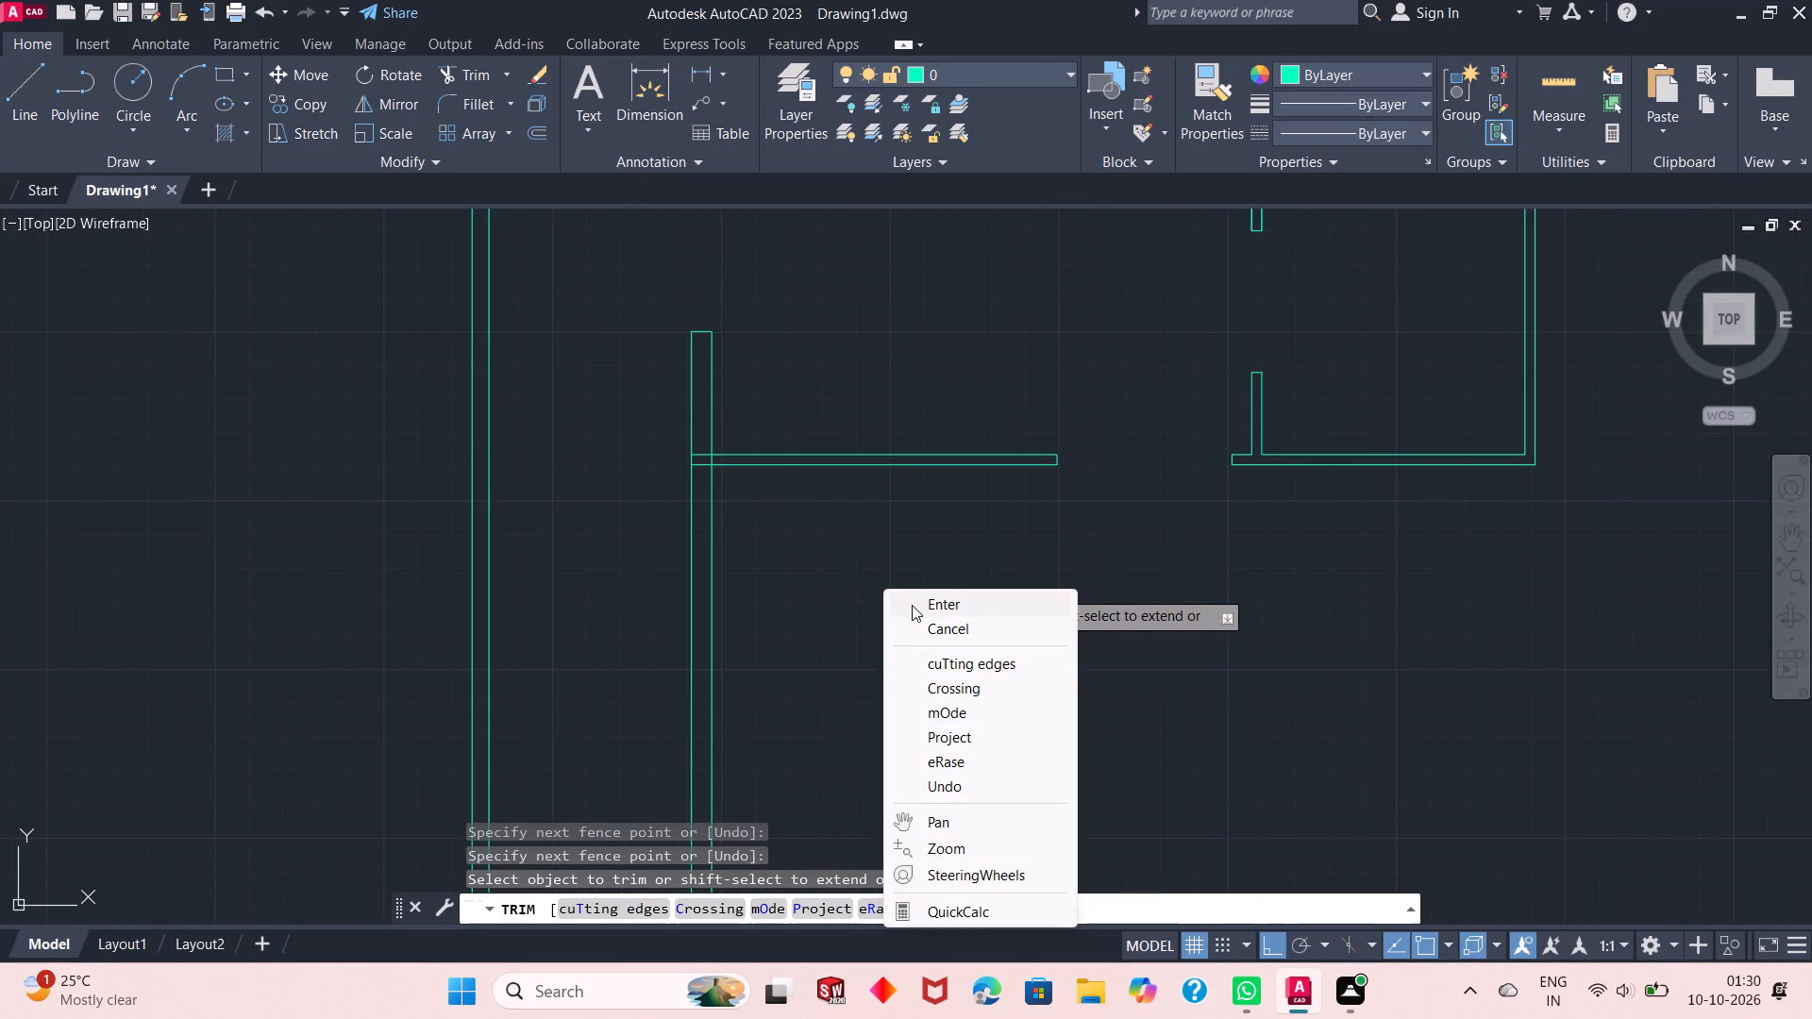
{"action": "left_click", "coordinate": [935, 608]}
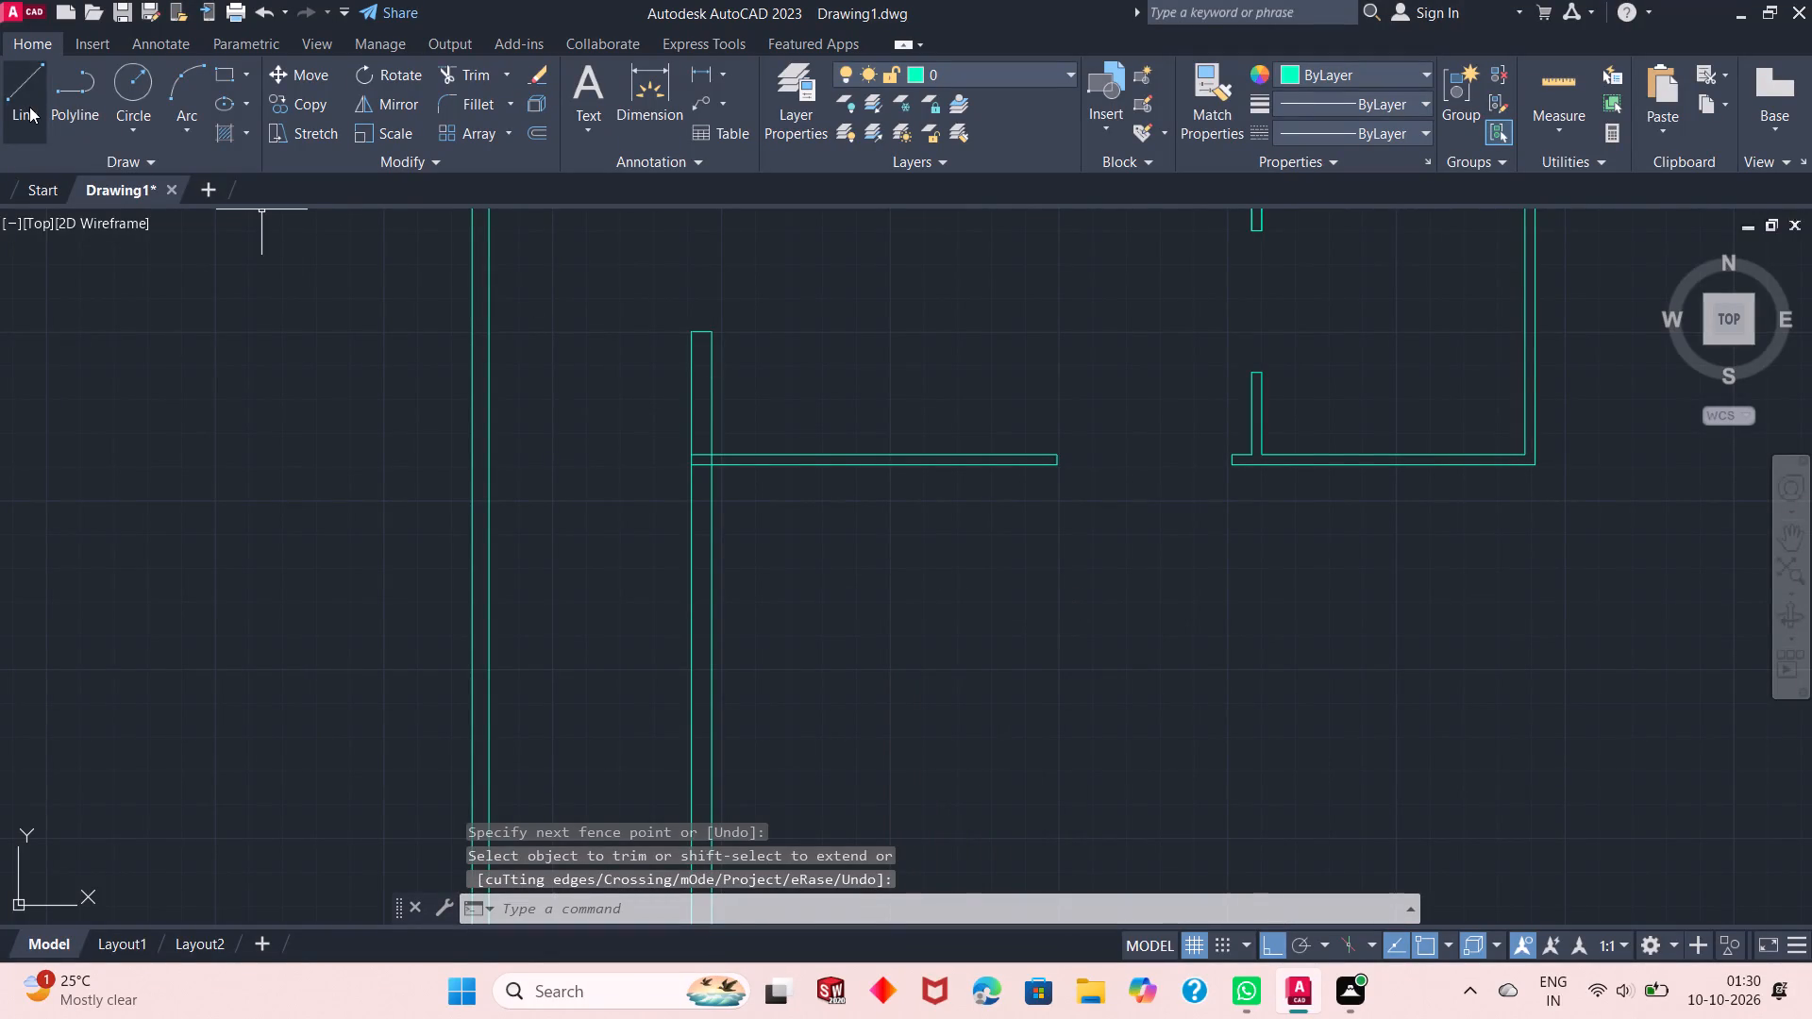
Draw a horizontal line about 4'-5" long eastward from the west interior wall's outer face, south of the northwest room's south partition.
{"action": "left_click", "coordinate": [29, 107]}
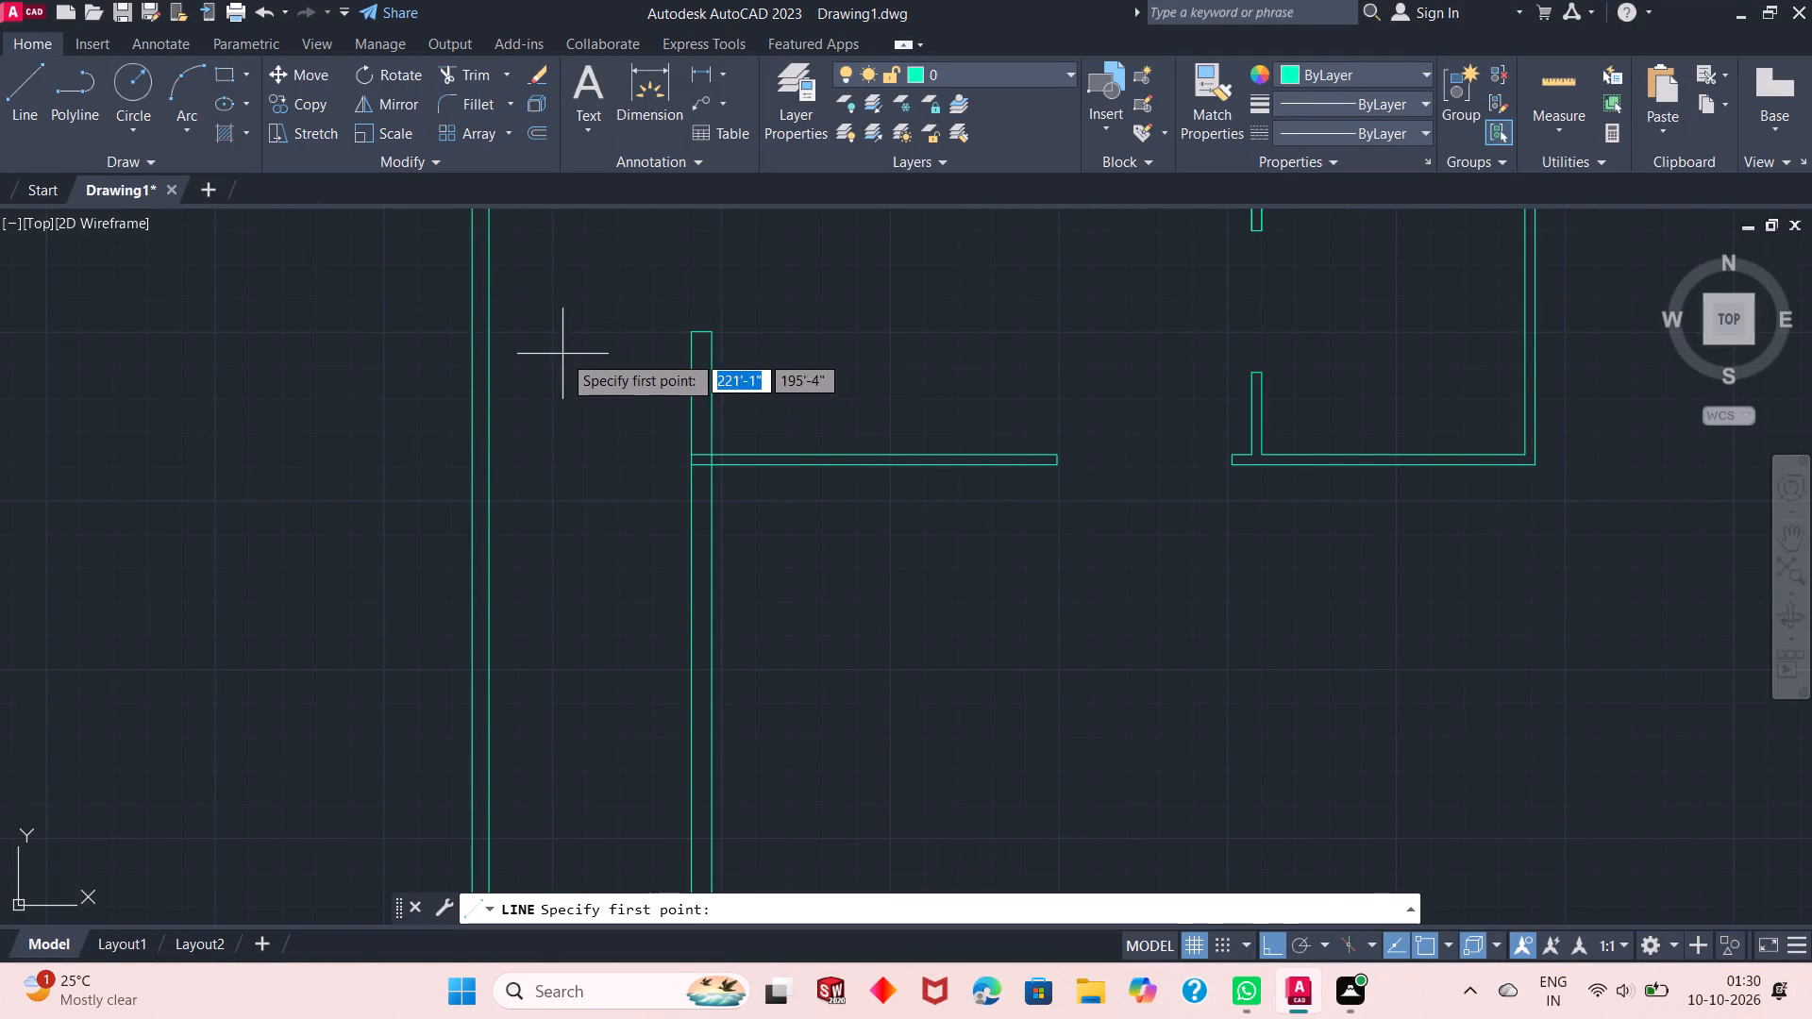
{"action": "scroll", "coordinate": [540, 349], "scroll_direction": "down", "scroll_amount": 2}
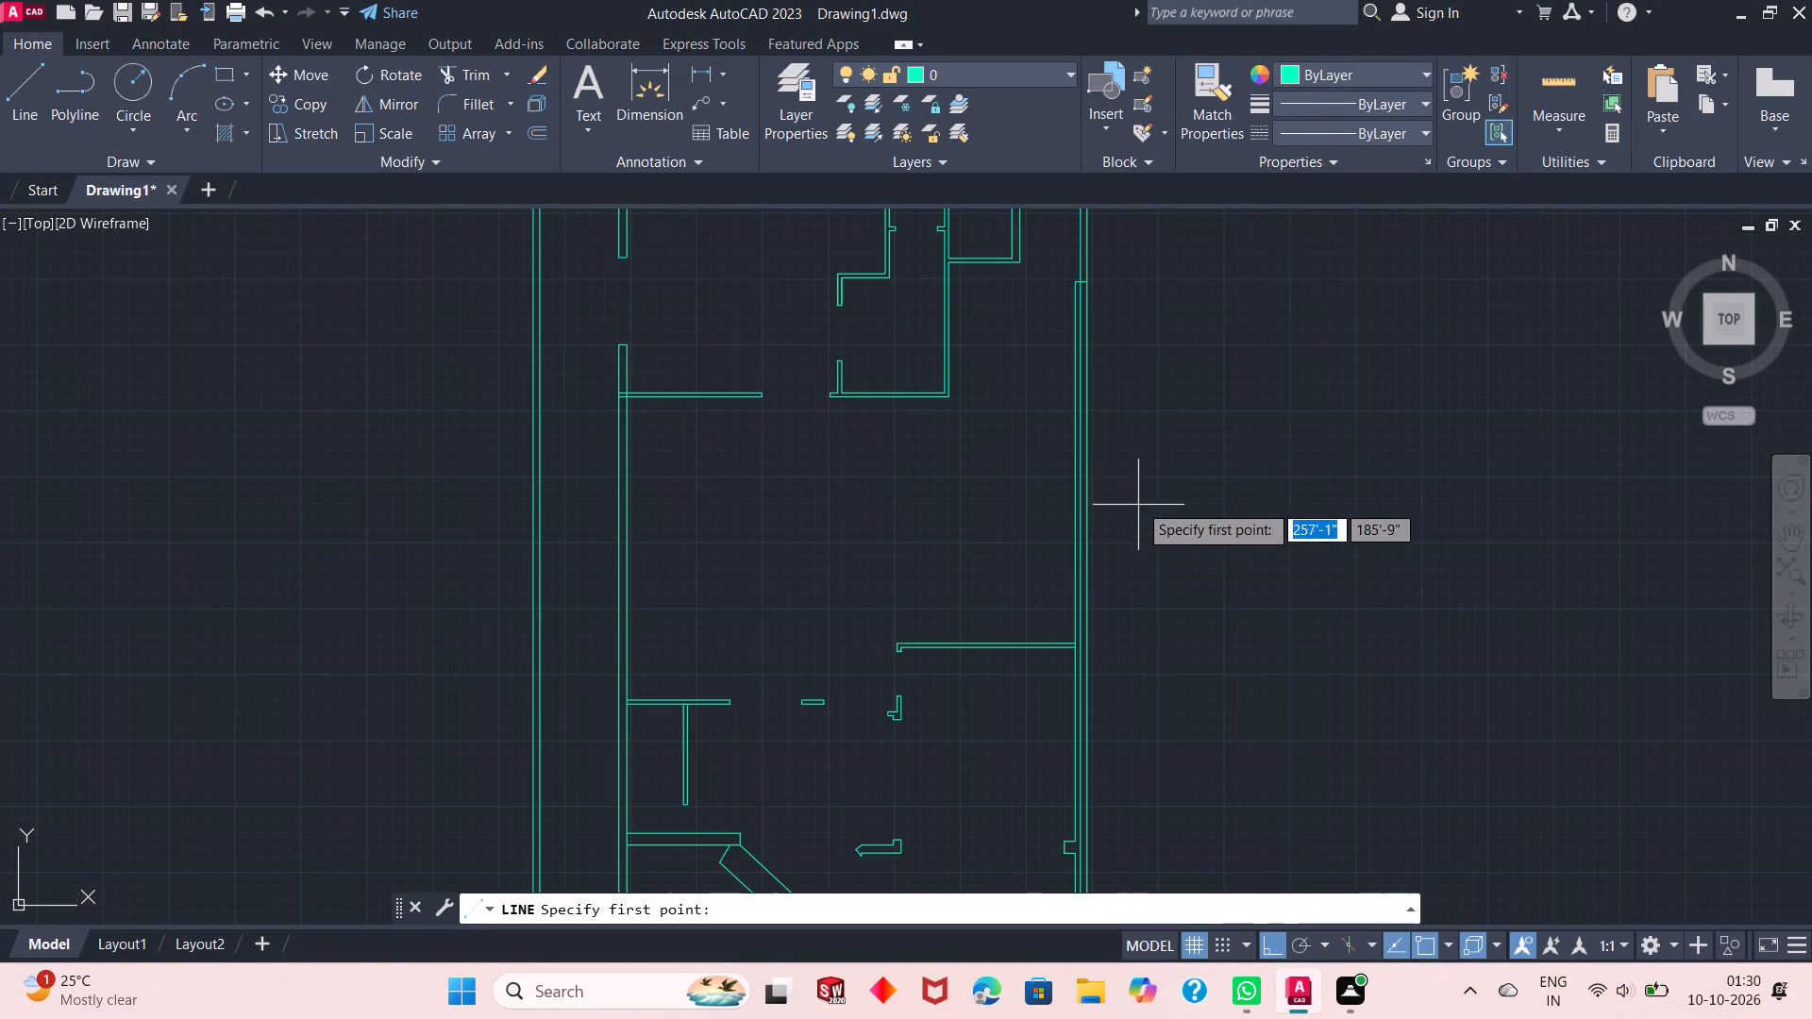
{"action": "scroll", "coordinate": [660, 430], "scroll_direction": "up", "scroll_amount": 1}
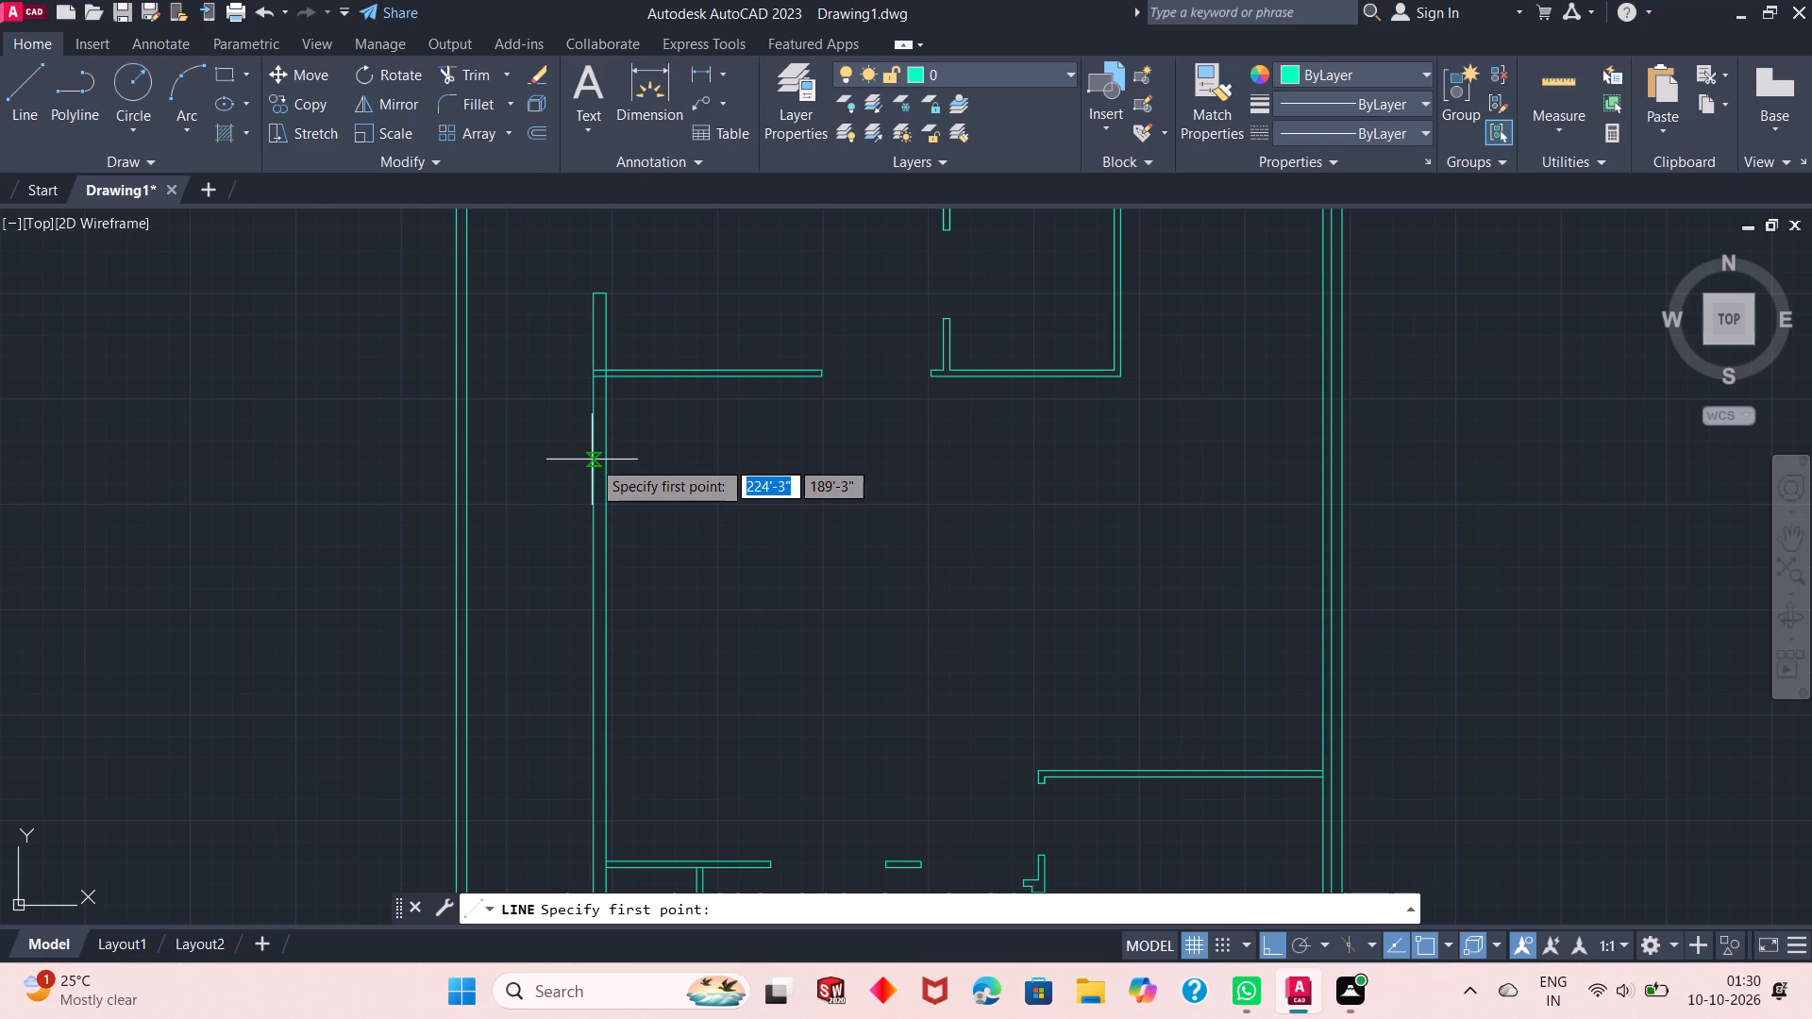
{"action": "left_click", "coordinate": [594, 507]}
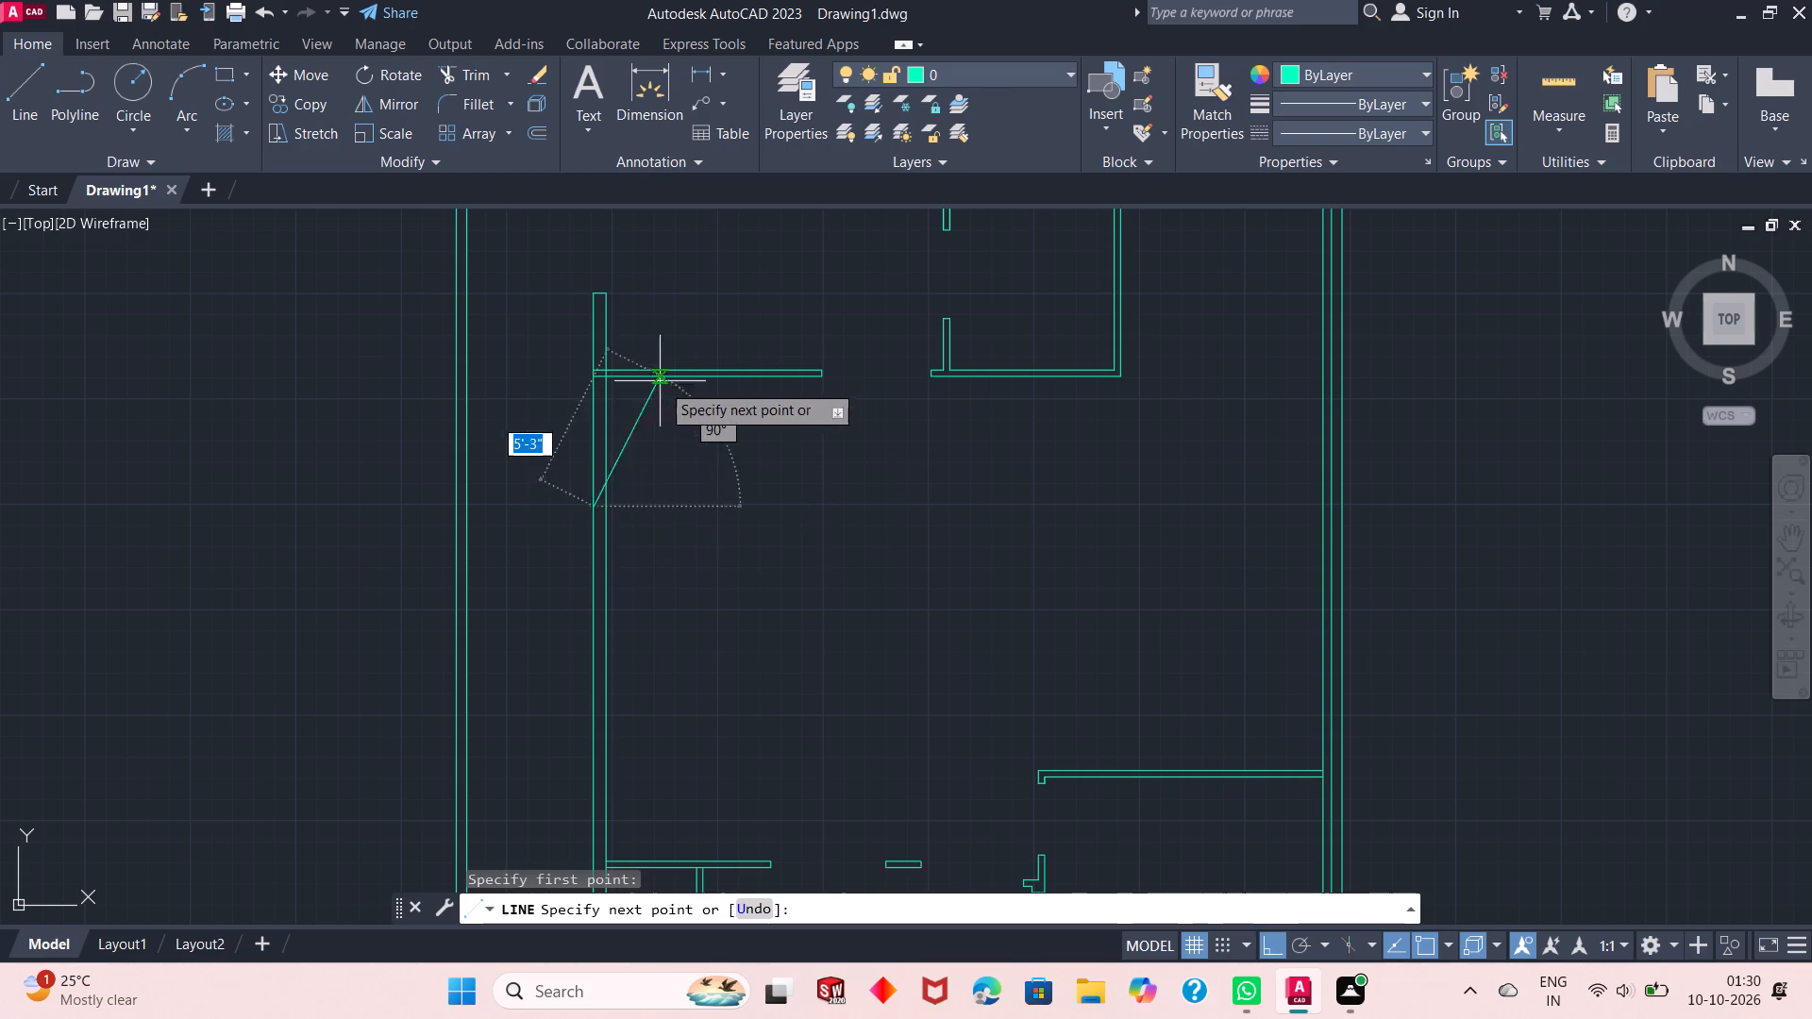
{"action": "left_click", "coordinate": [706, 458]}
{"action": "right_click", "coordinate": [788, 476]}
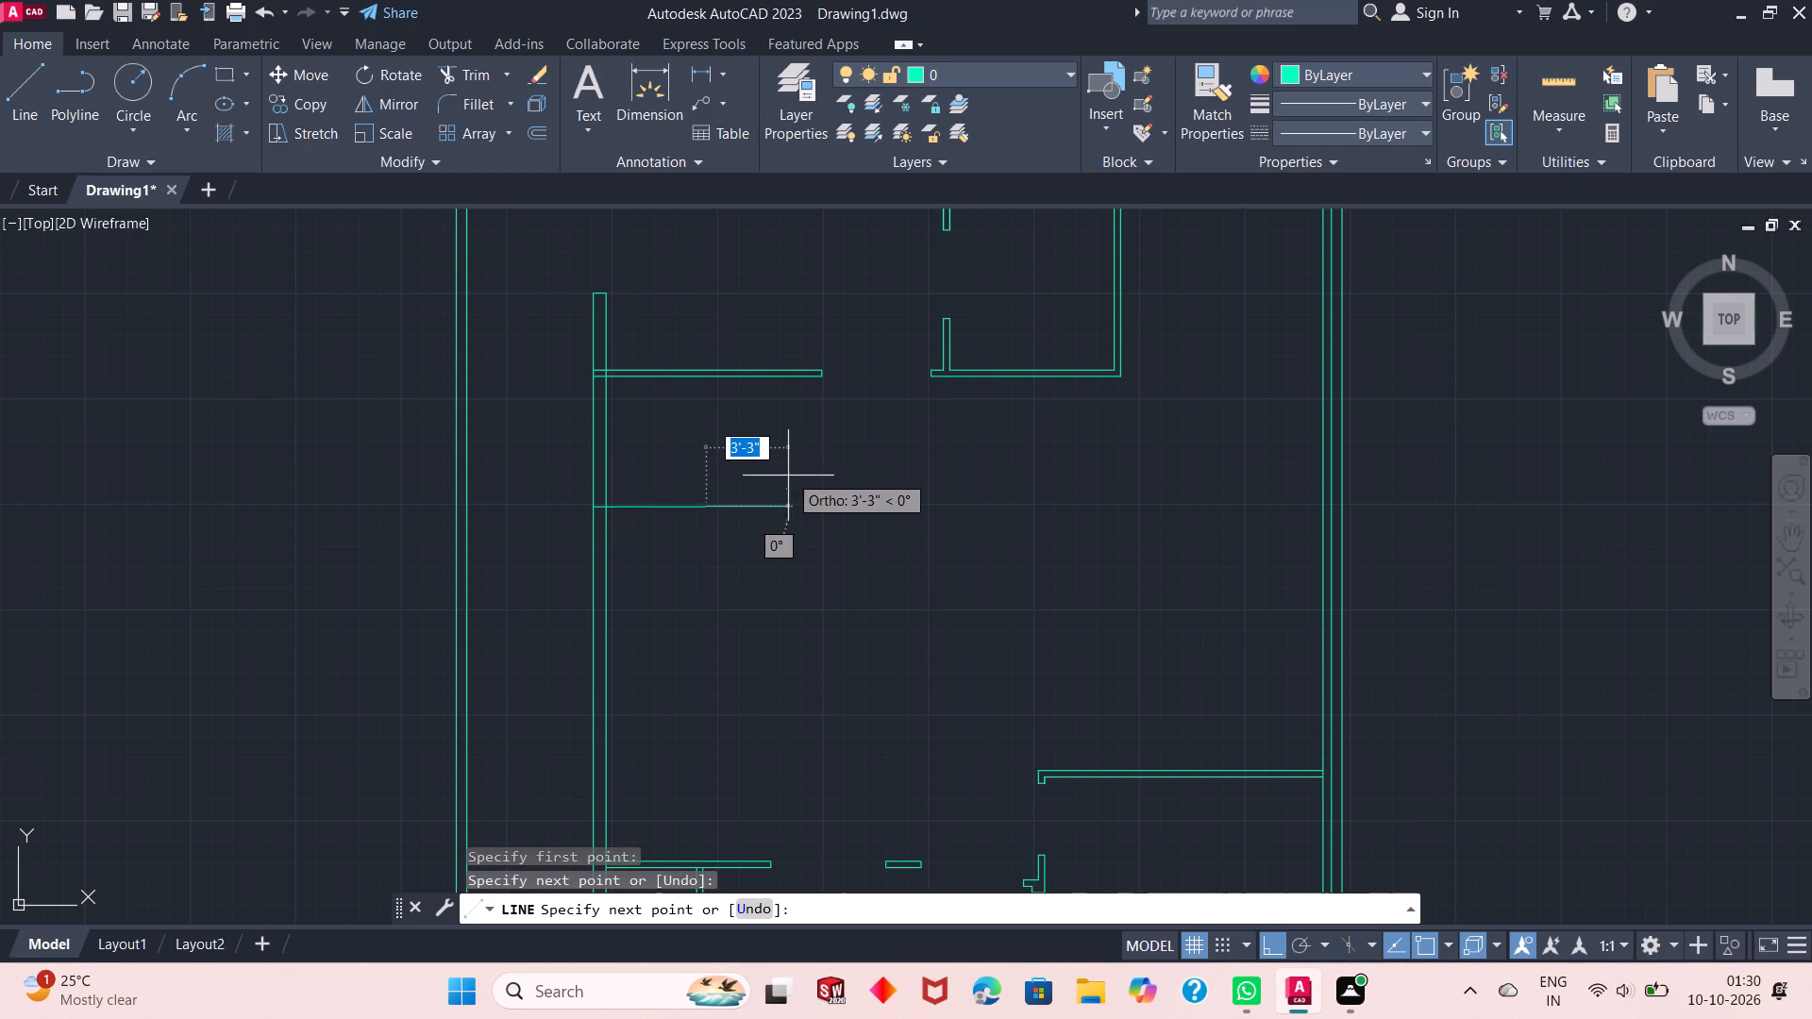
{"action": "left_click", "coordinate": [830, 493]}
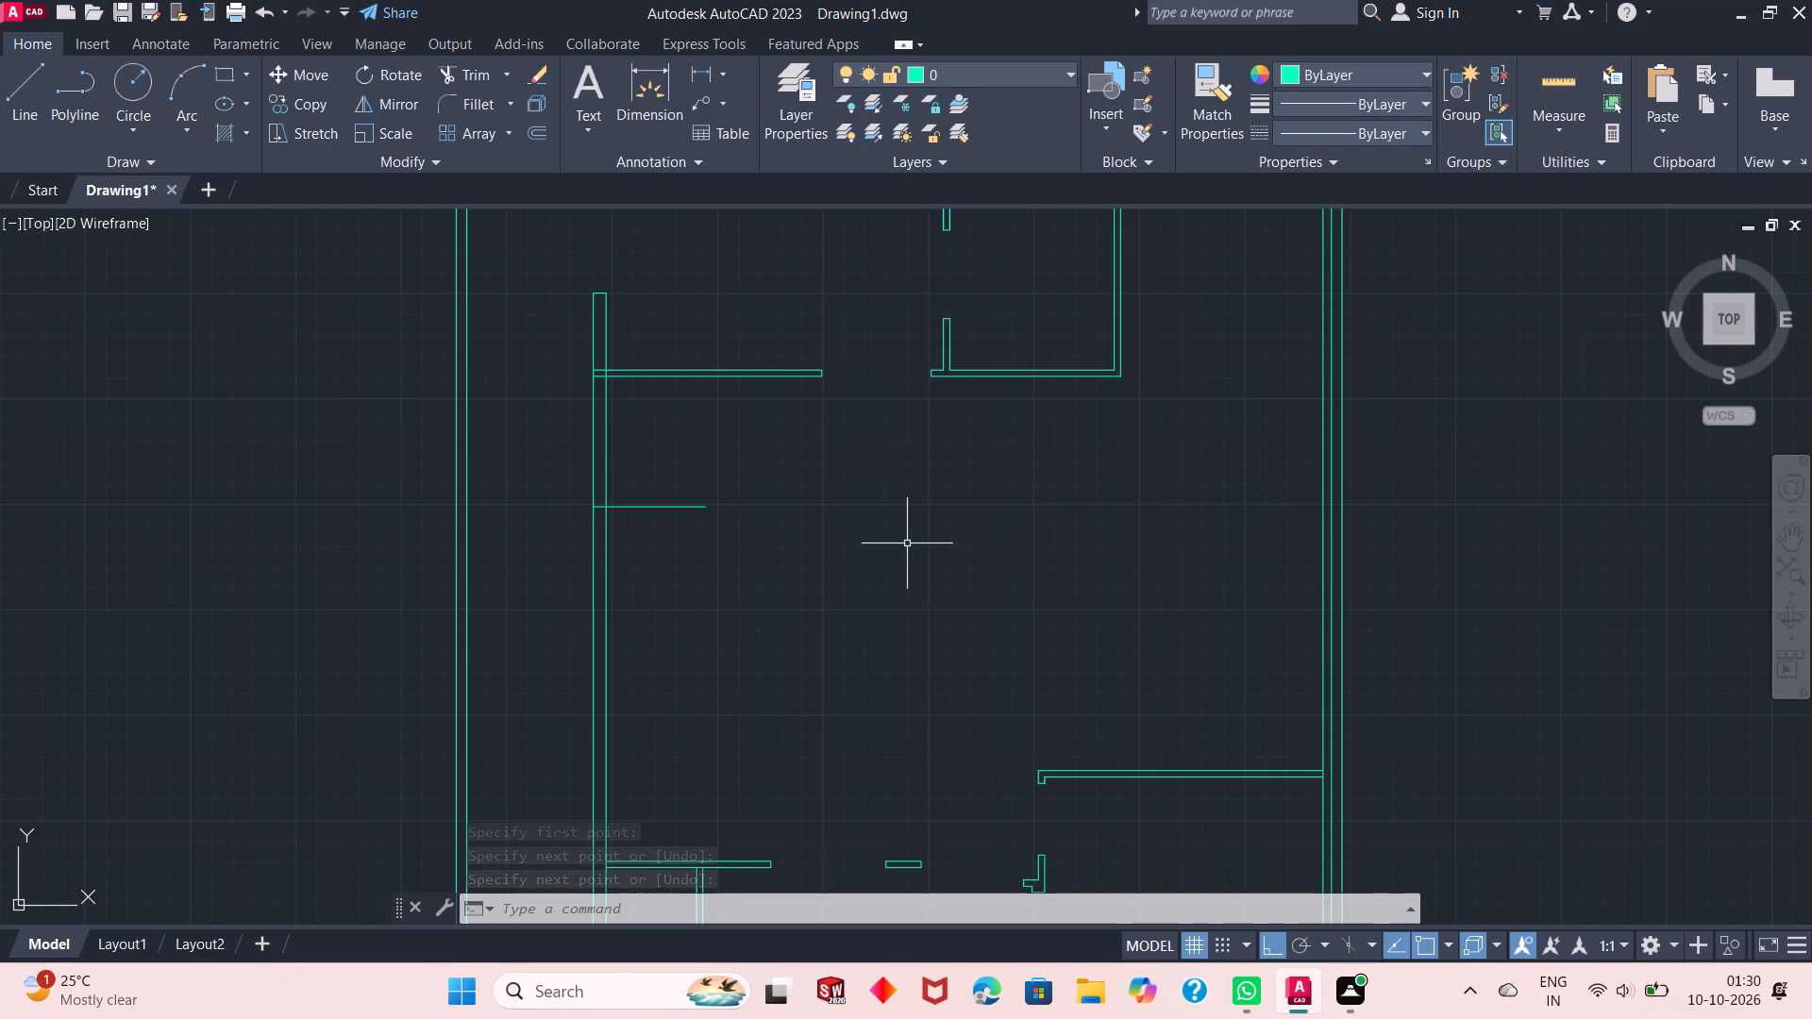
Draw a second horizontal line about 6'-3" long eastward from the west interior wall's outer face, just north of the small southwest room's partition.
{"action": "right_click", "coordinate": [862, 547]}
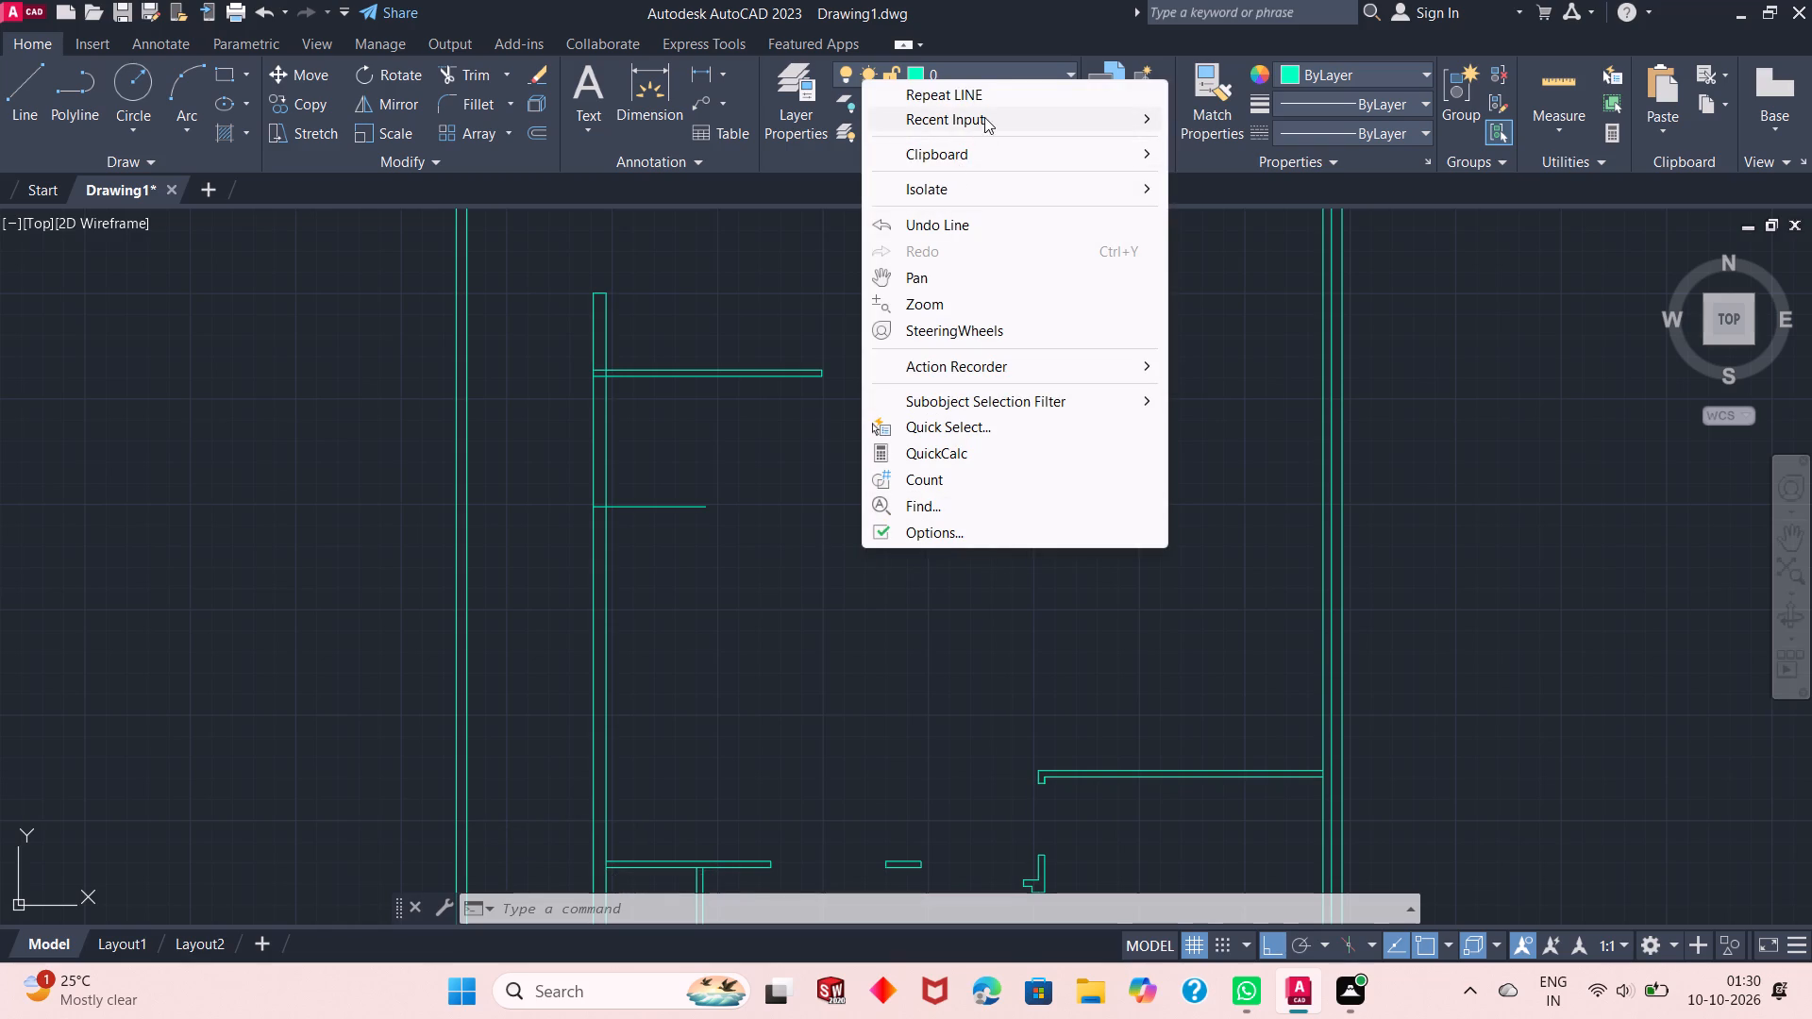
{"action": "left_click", "coordinate": [1000, 96]}
{"action": "scroll", "coordinate": [860, 616], "scroll_direction": "up", "scroll_amount": 1}
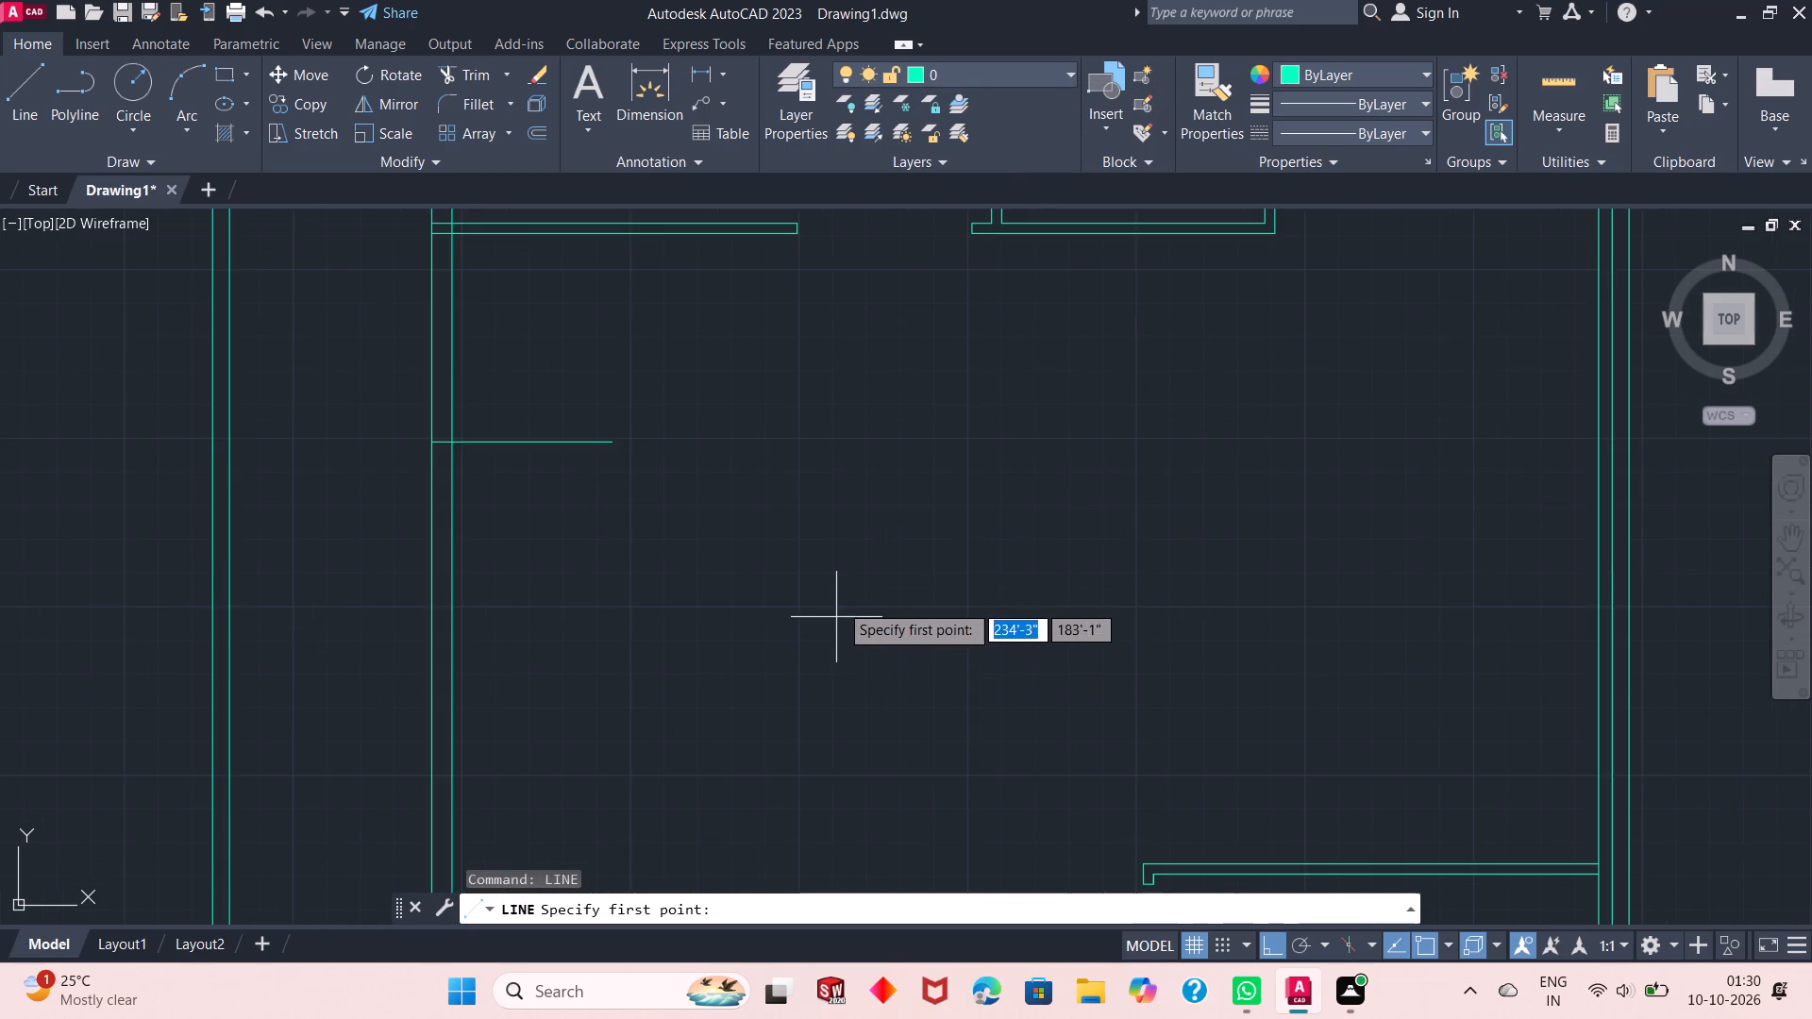
{"action": "scroll", "coordinate": [866, 493], "scroll_direction": "down", "scroll_amount": 3}
{"action": "scroll", "coordinate": [738, 633], "scroll_direction": "up", "scroll_amount": 2}
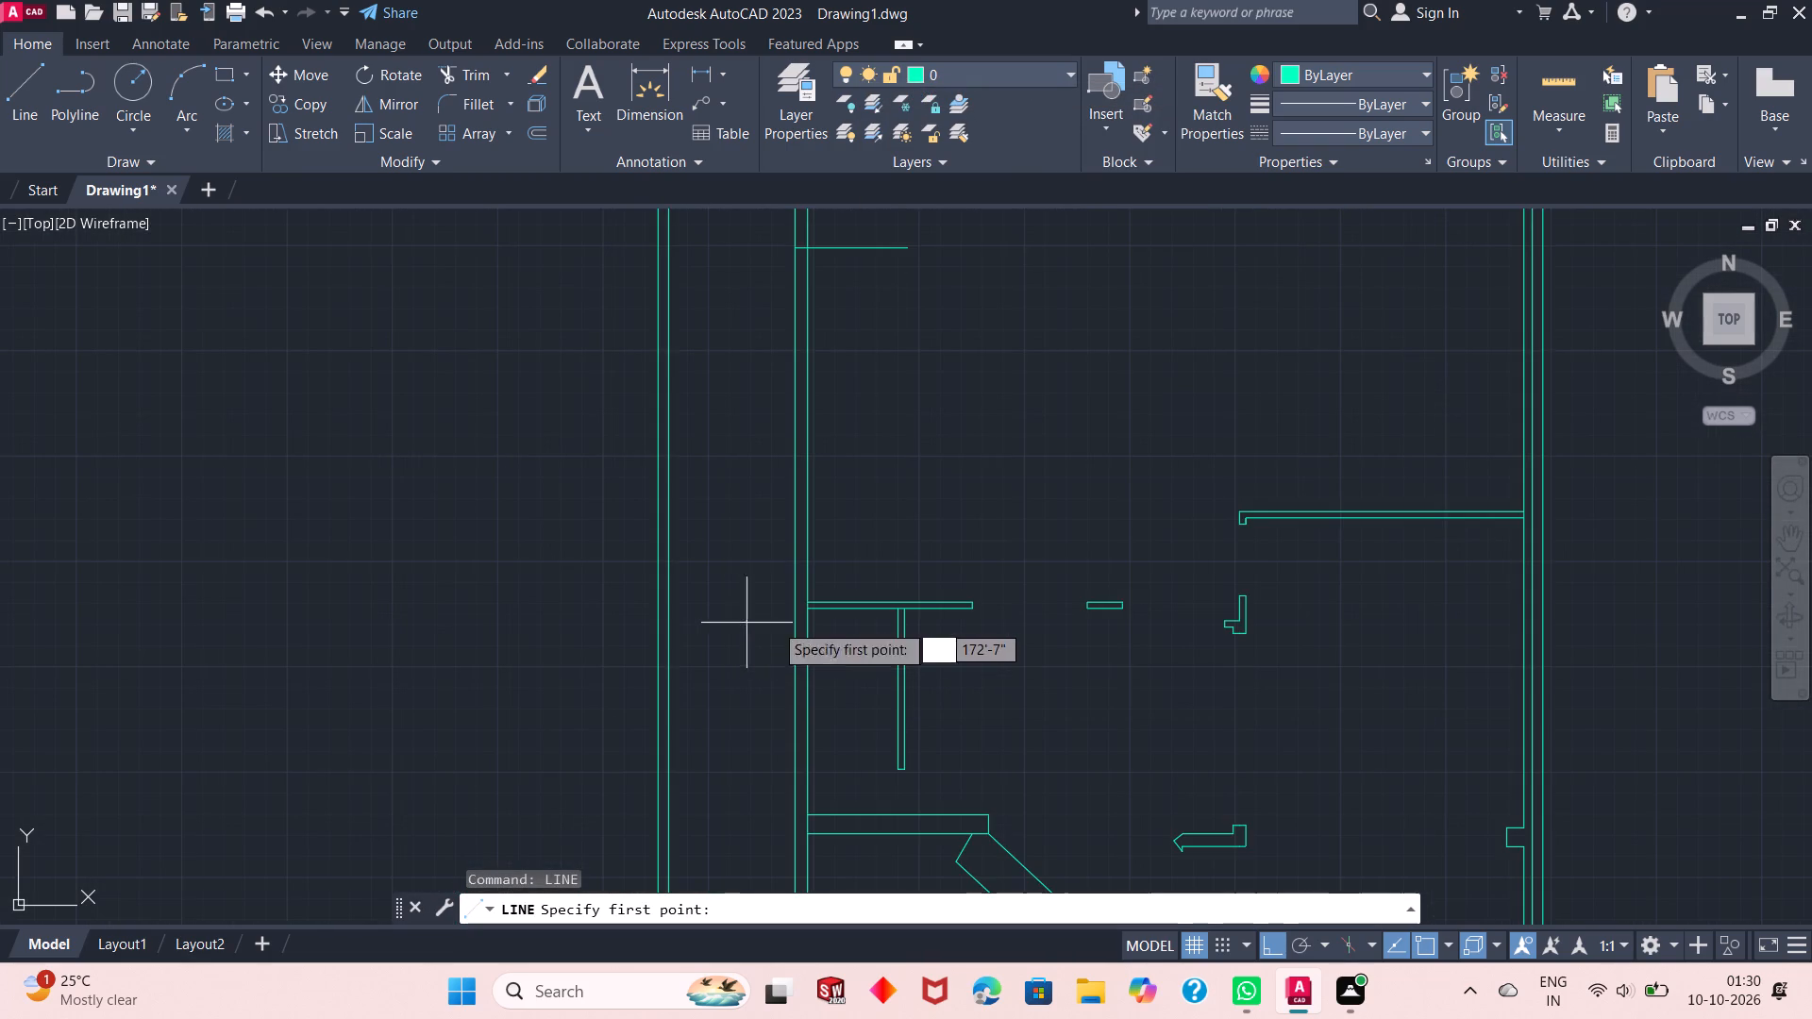
{"action": "left_click", "coordinate": [794, 528]}
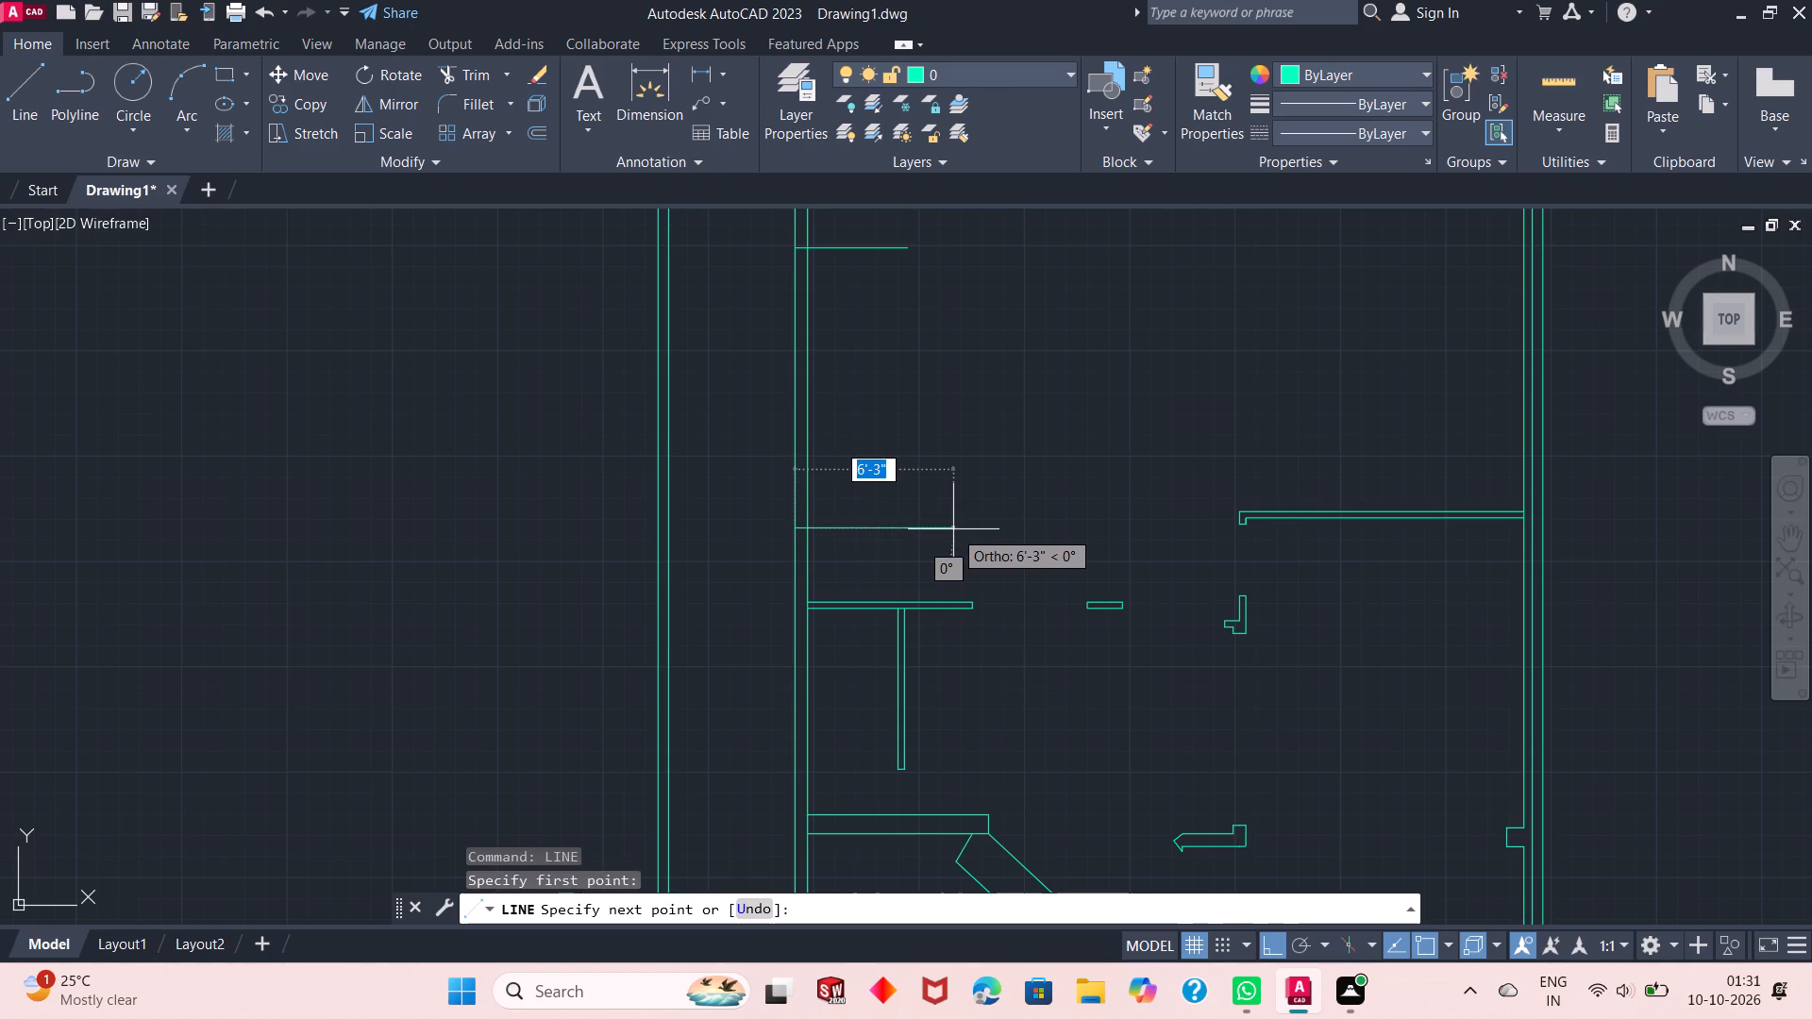
{"action": "left_click", "coordinate": [953, 529]}
{"action": "right_click", "coordinate": [1012, 484]}
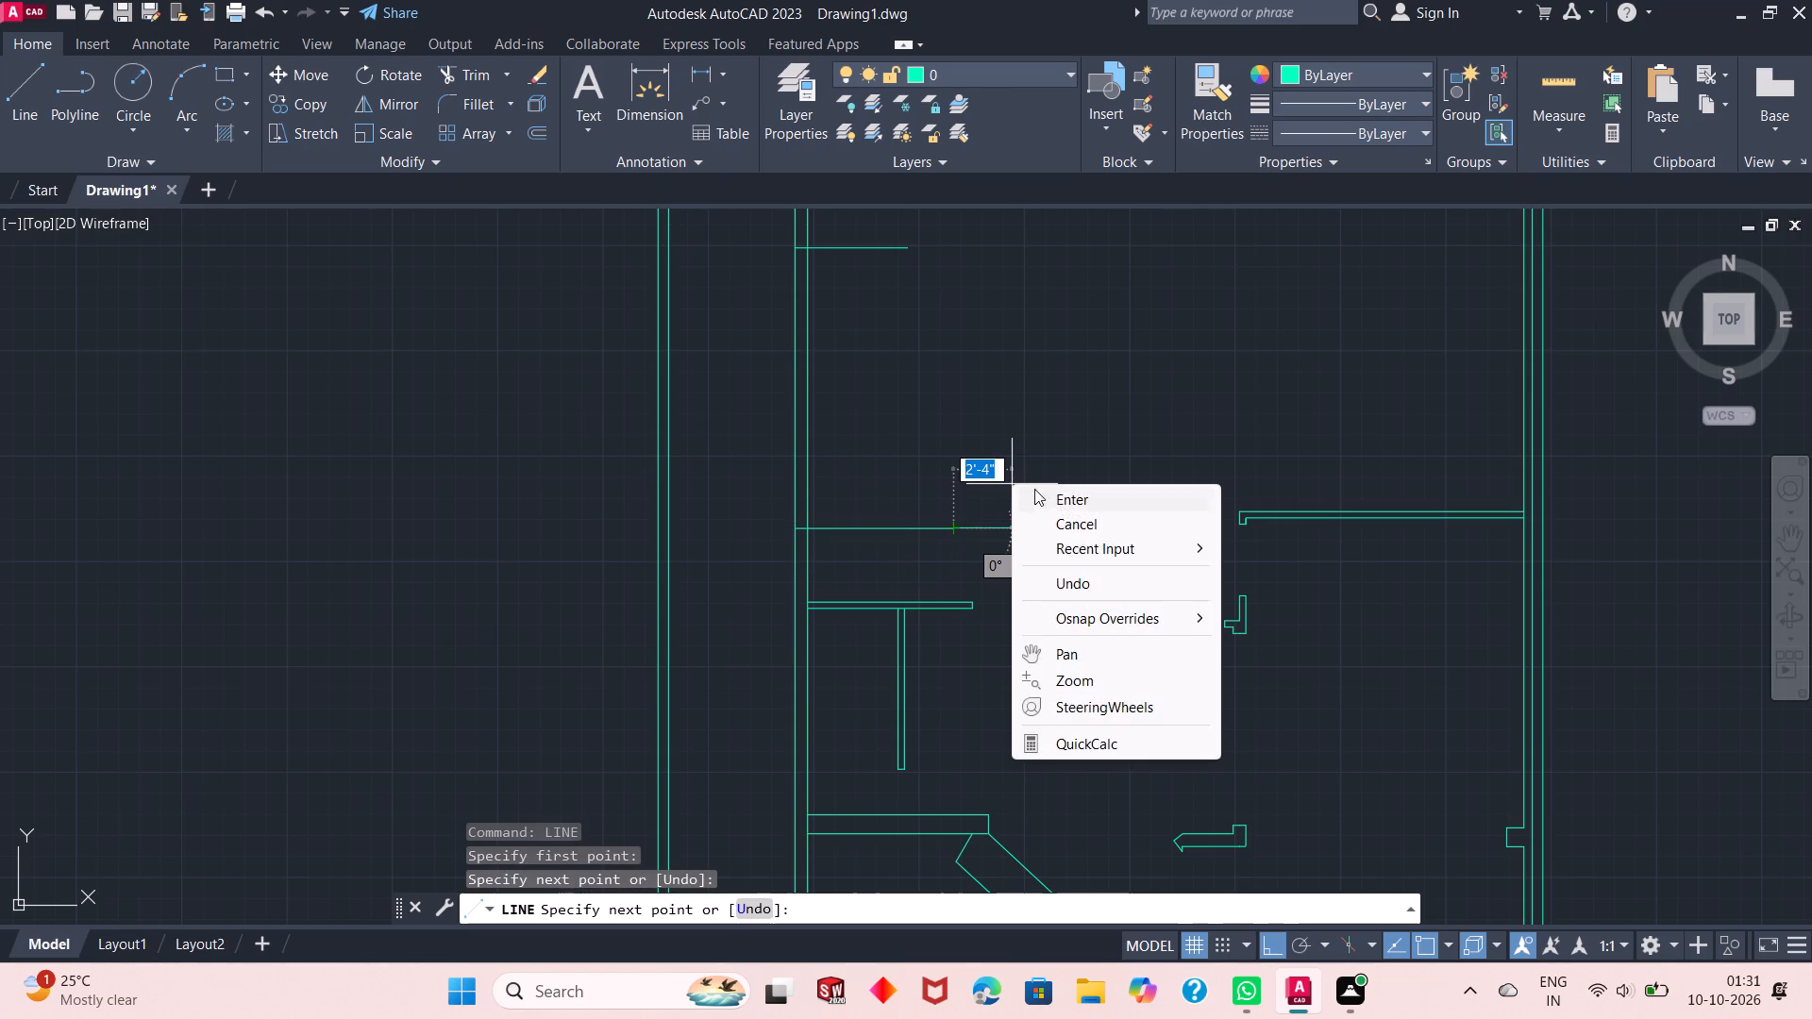
{"action": "left_click", "coordinate": [1051, 497]}
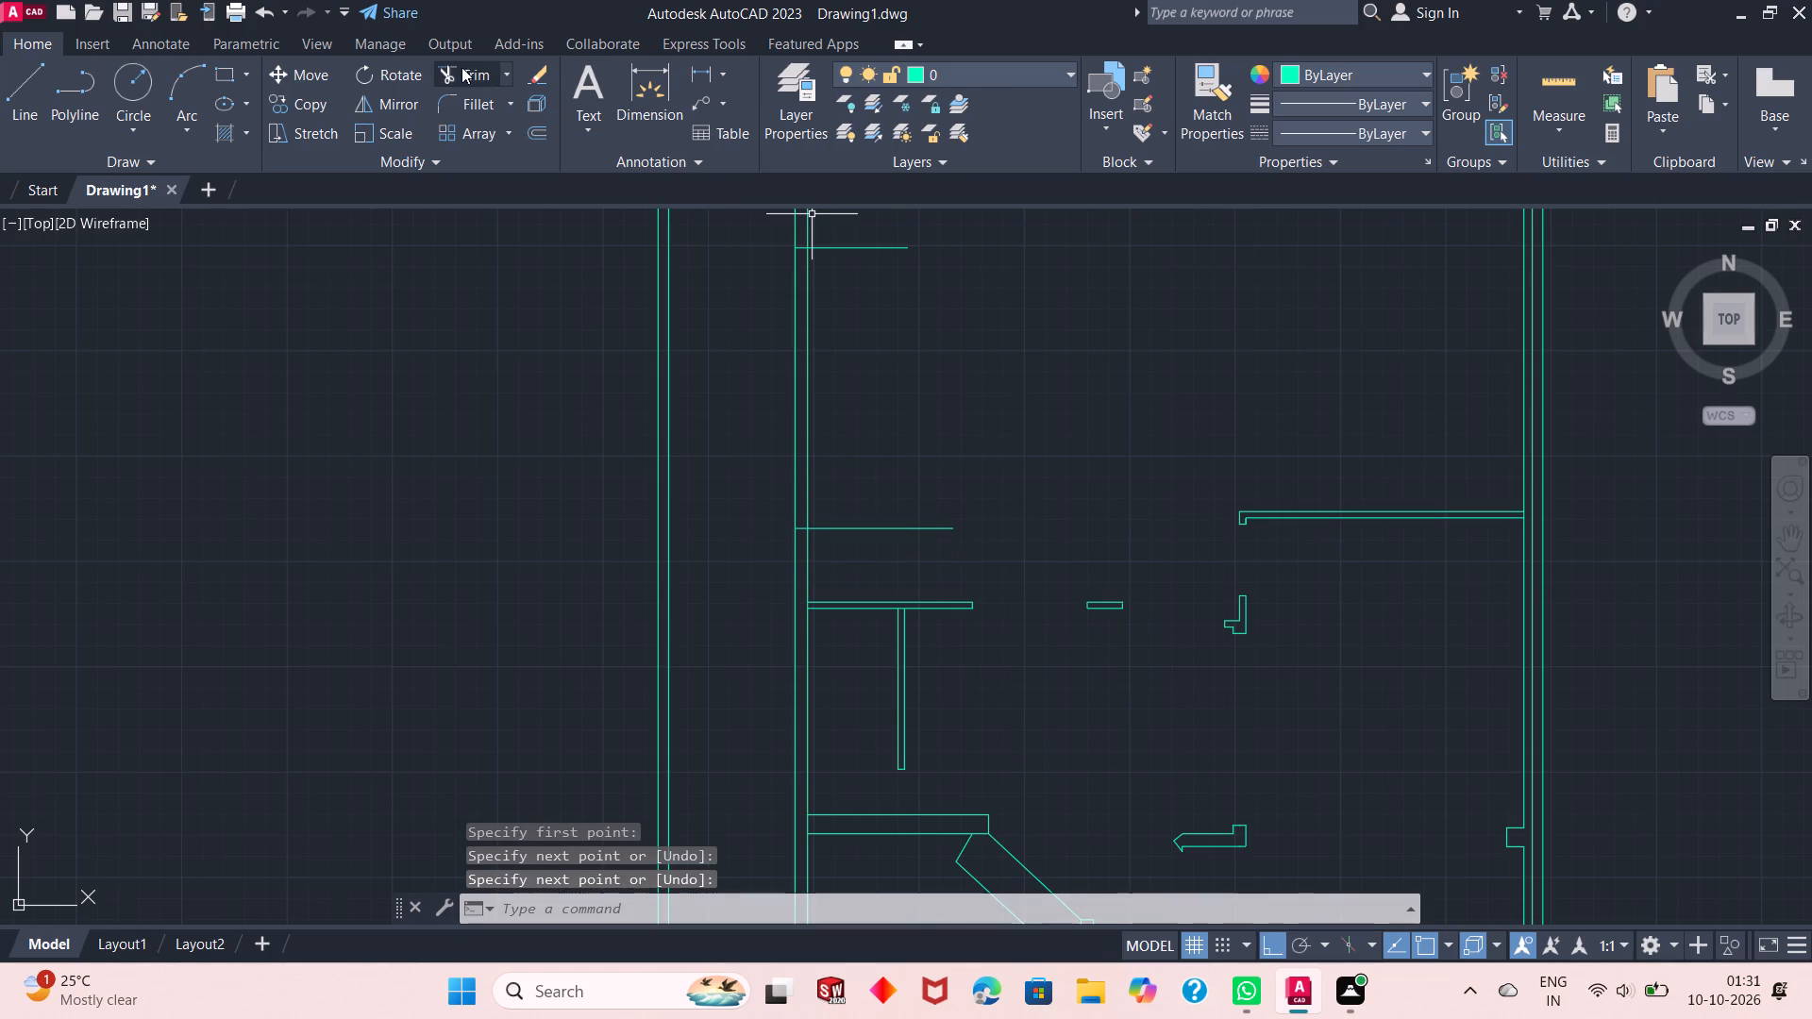
Trim both faces of the west interior wall between the two cross lines to form an opening, including the lines' overhanging ends.
{"action": "left_click", "coordinate": [461, 67]}
{"action": "left_click", "coordinate": [842, 334]}
{"action": "left_click", "coordinate": [795, 388]}
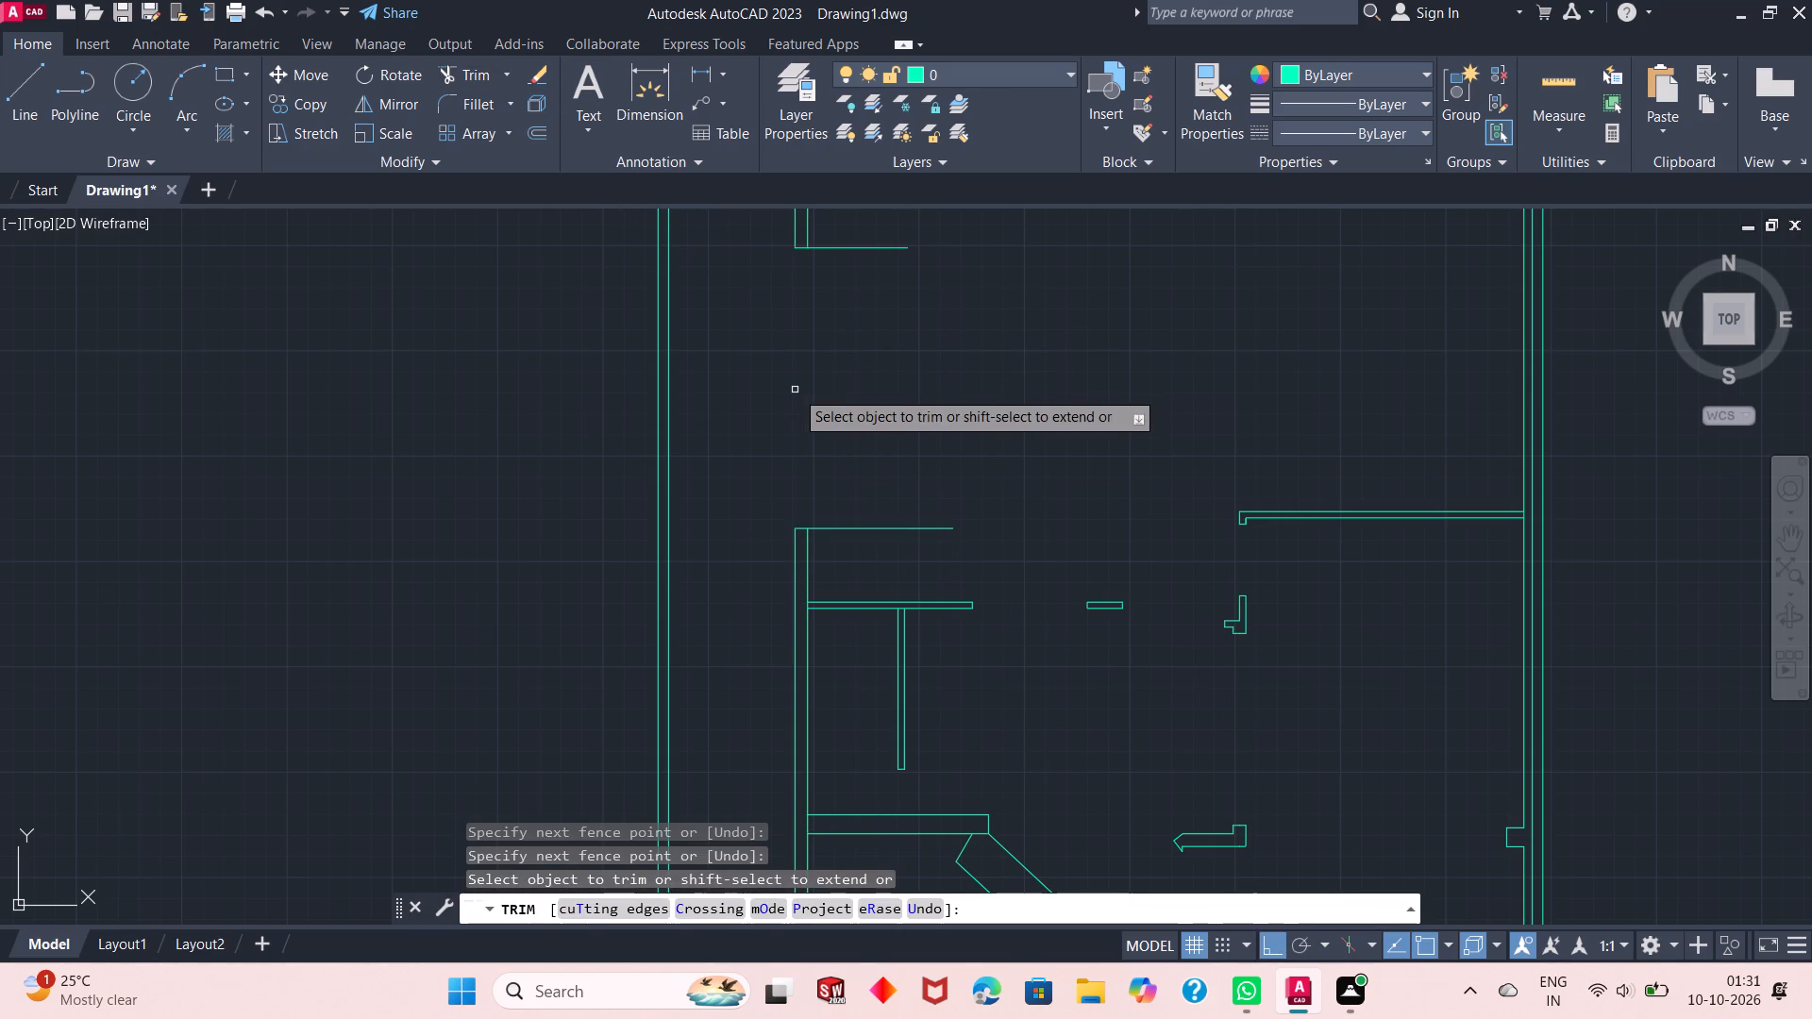
{"action": "left_click", "coordinate": [832, 239]}
{"action": "left_click", "coordinate": [905, 548]}
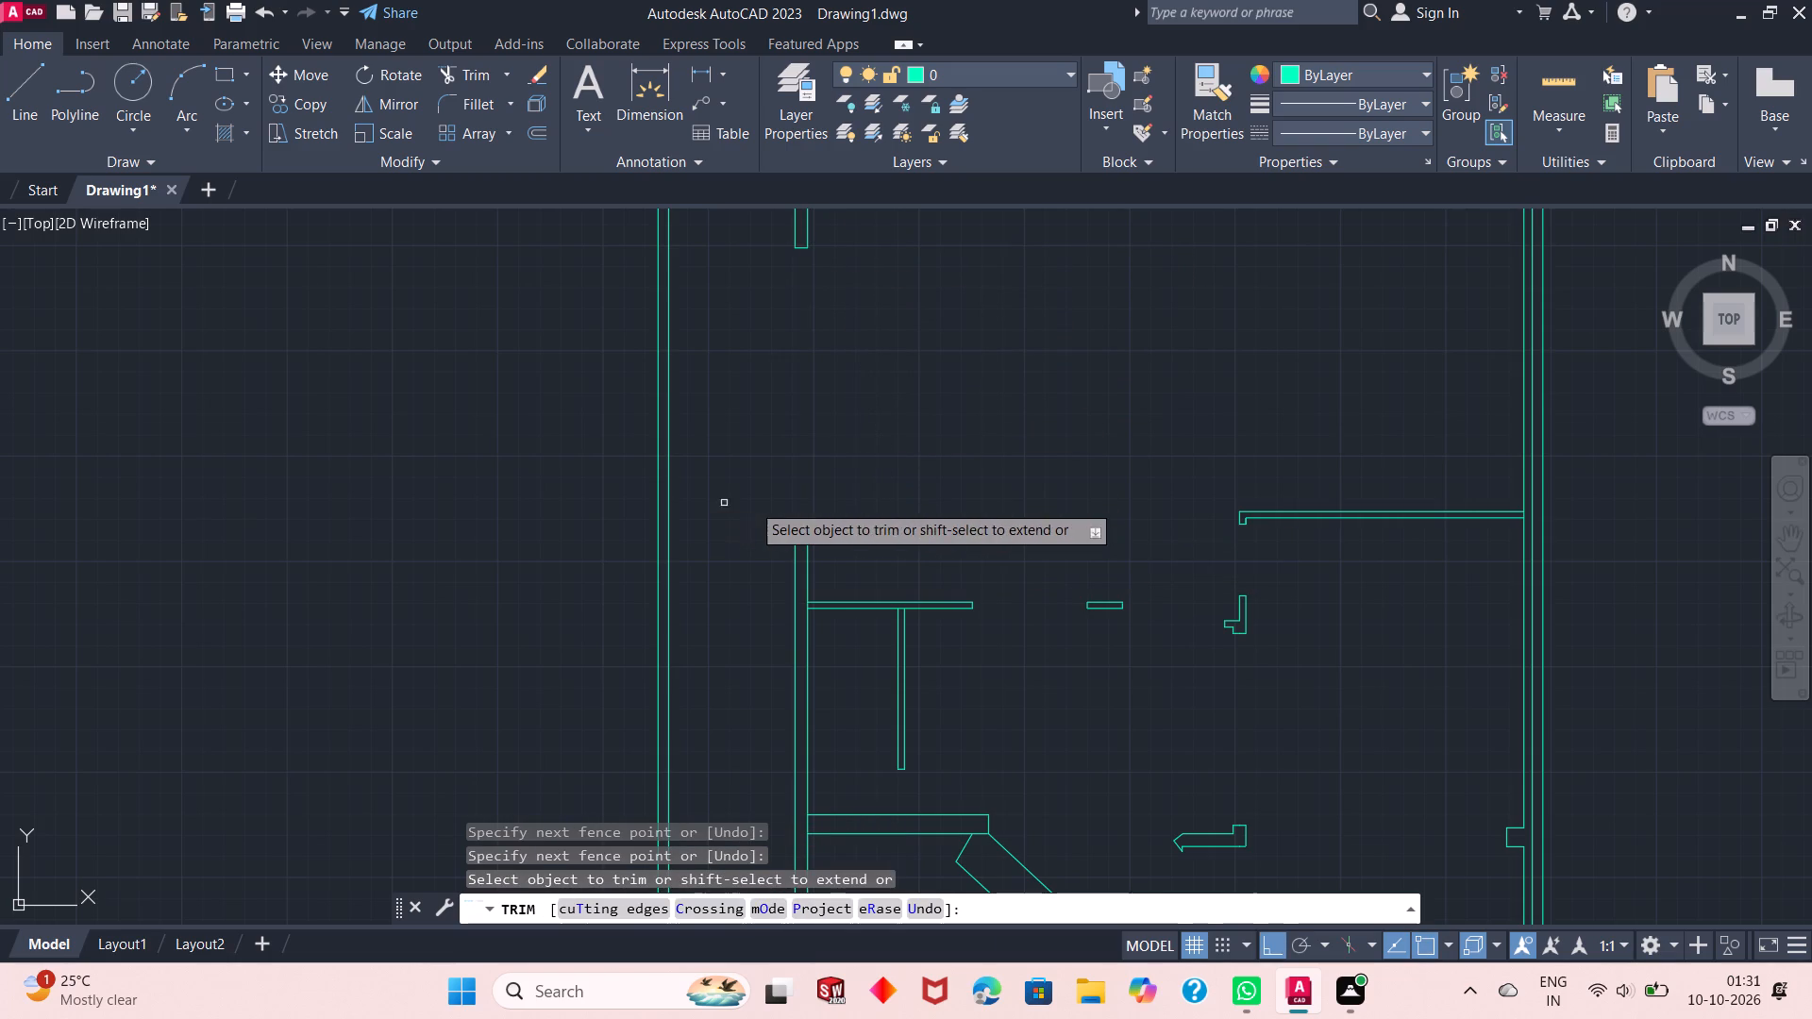
Trim the east wall's innermost line south of the southeast wall stub.
{"action": "scroll", "coordinate": [964, 531], "scroll_direction": "down", "scroll_amount": 1}
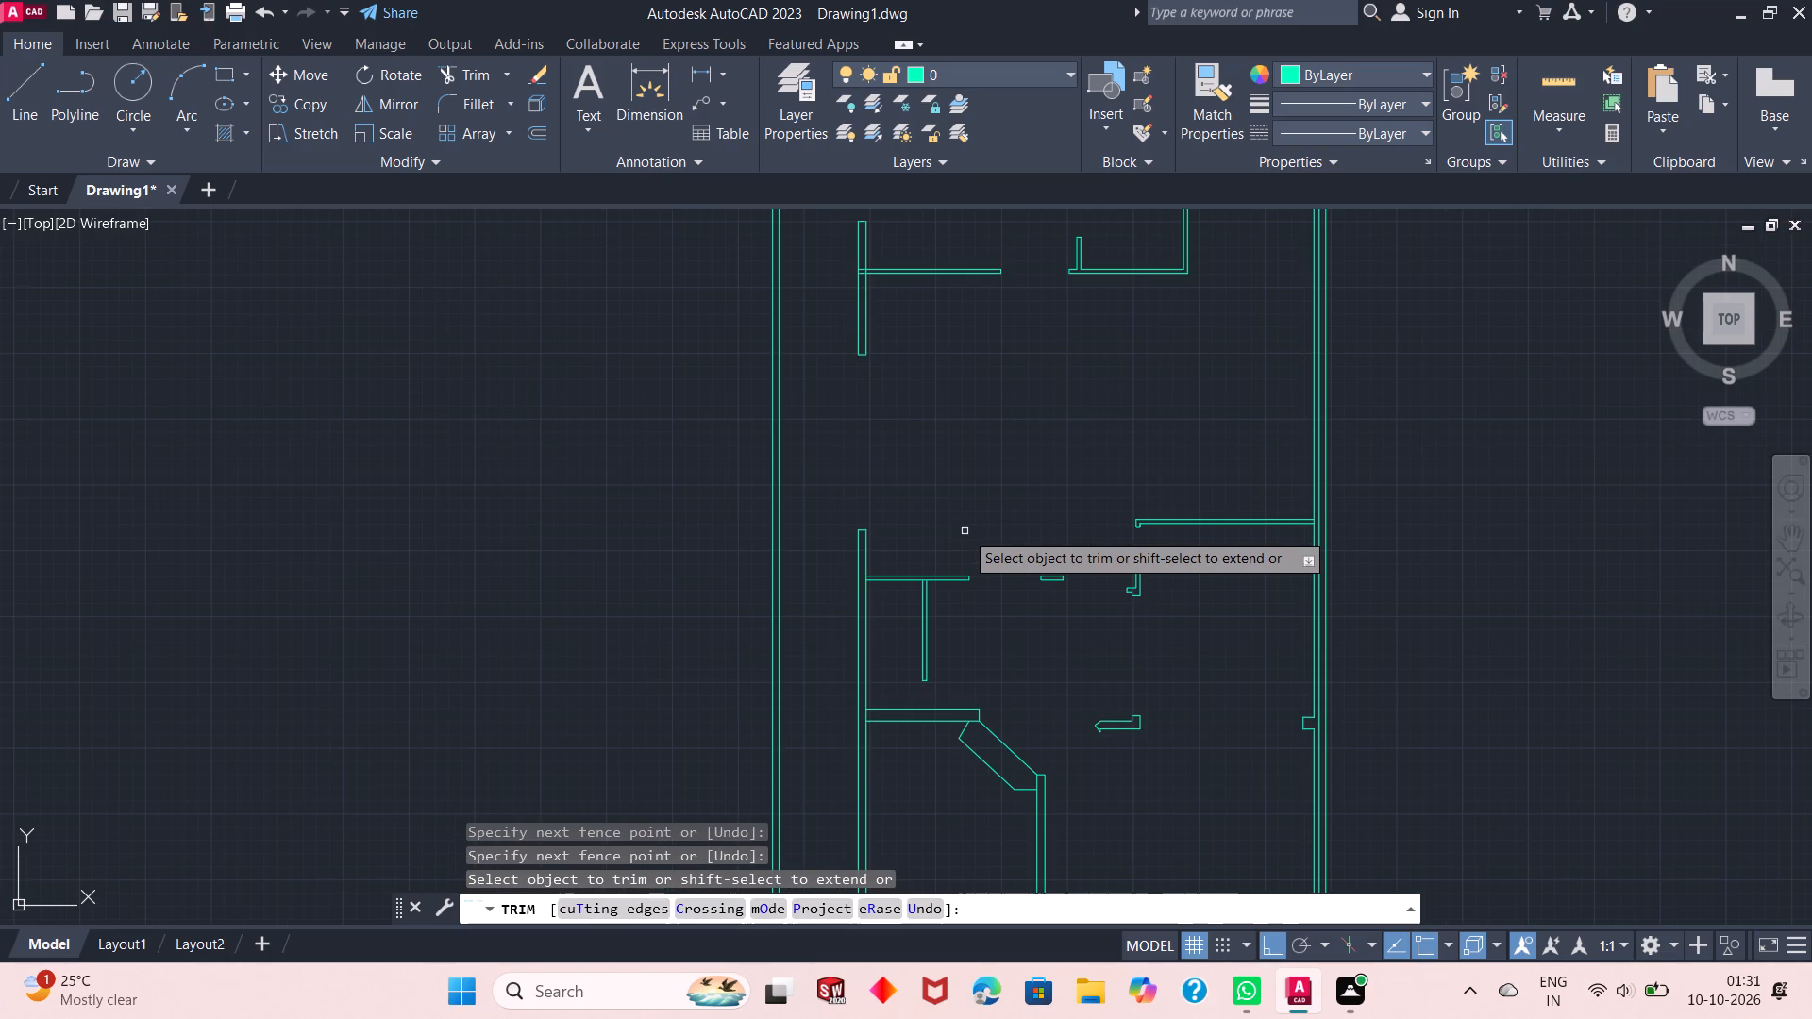
{"action": "scroll", "coordinate": [964, 469], "scroll_direction": "down", "scroll_amount": 1}
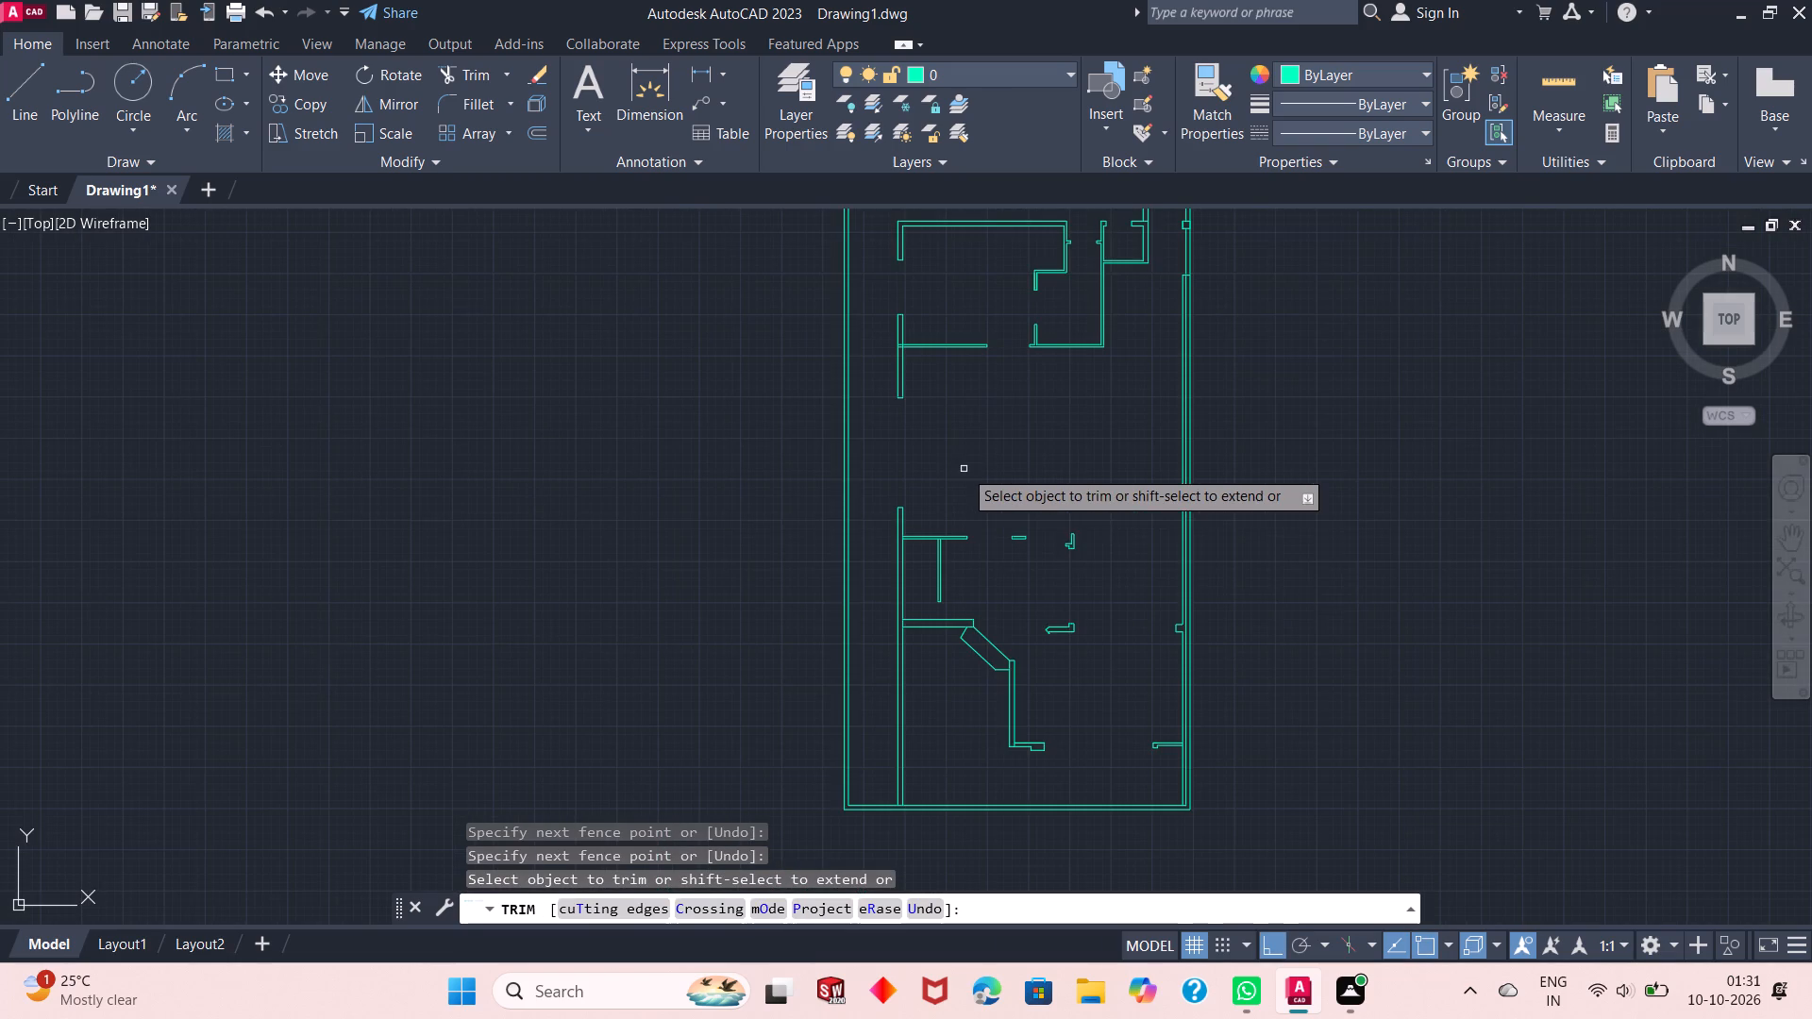
{"action": "scroll", "coordinate": [999, 587], "scroll_direction": "down", "scroll_amount": 1}
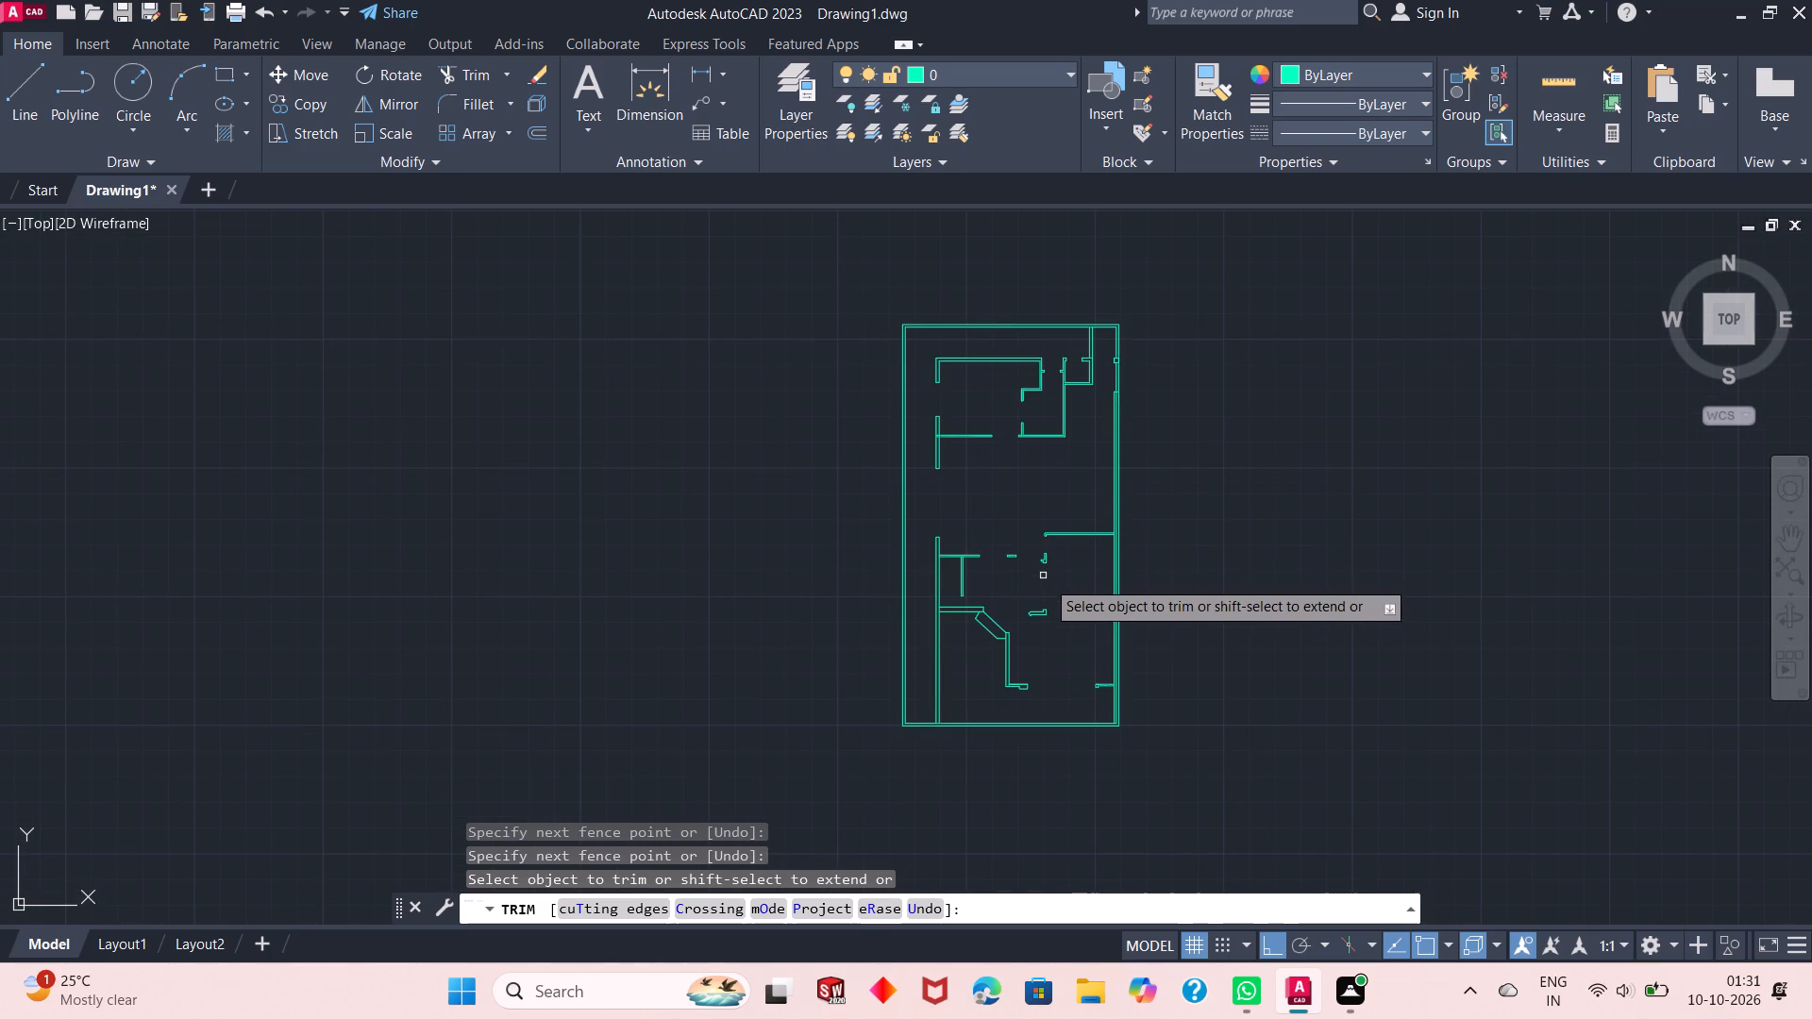
{"action": "scroll", "coordinate": [1065, 599], "scroll_direction": "up", "scroll_amount": 1}
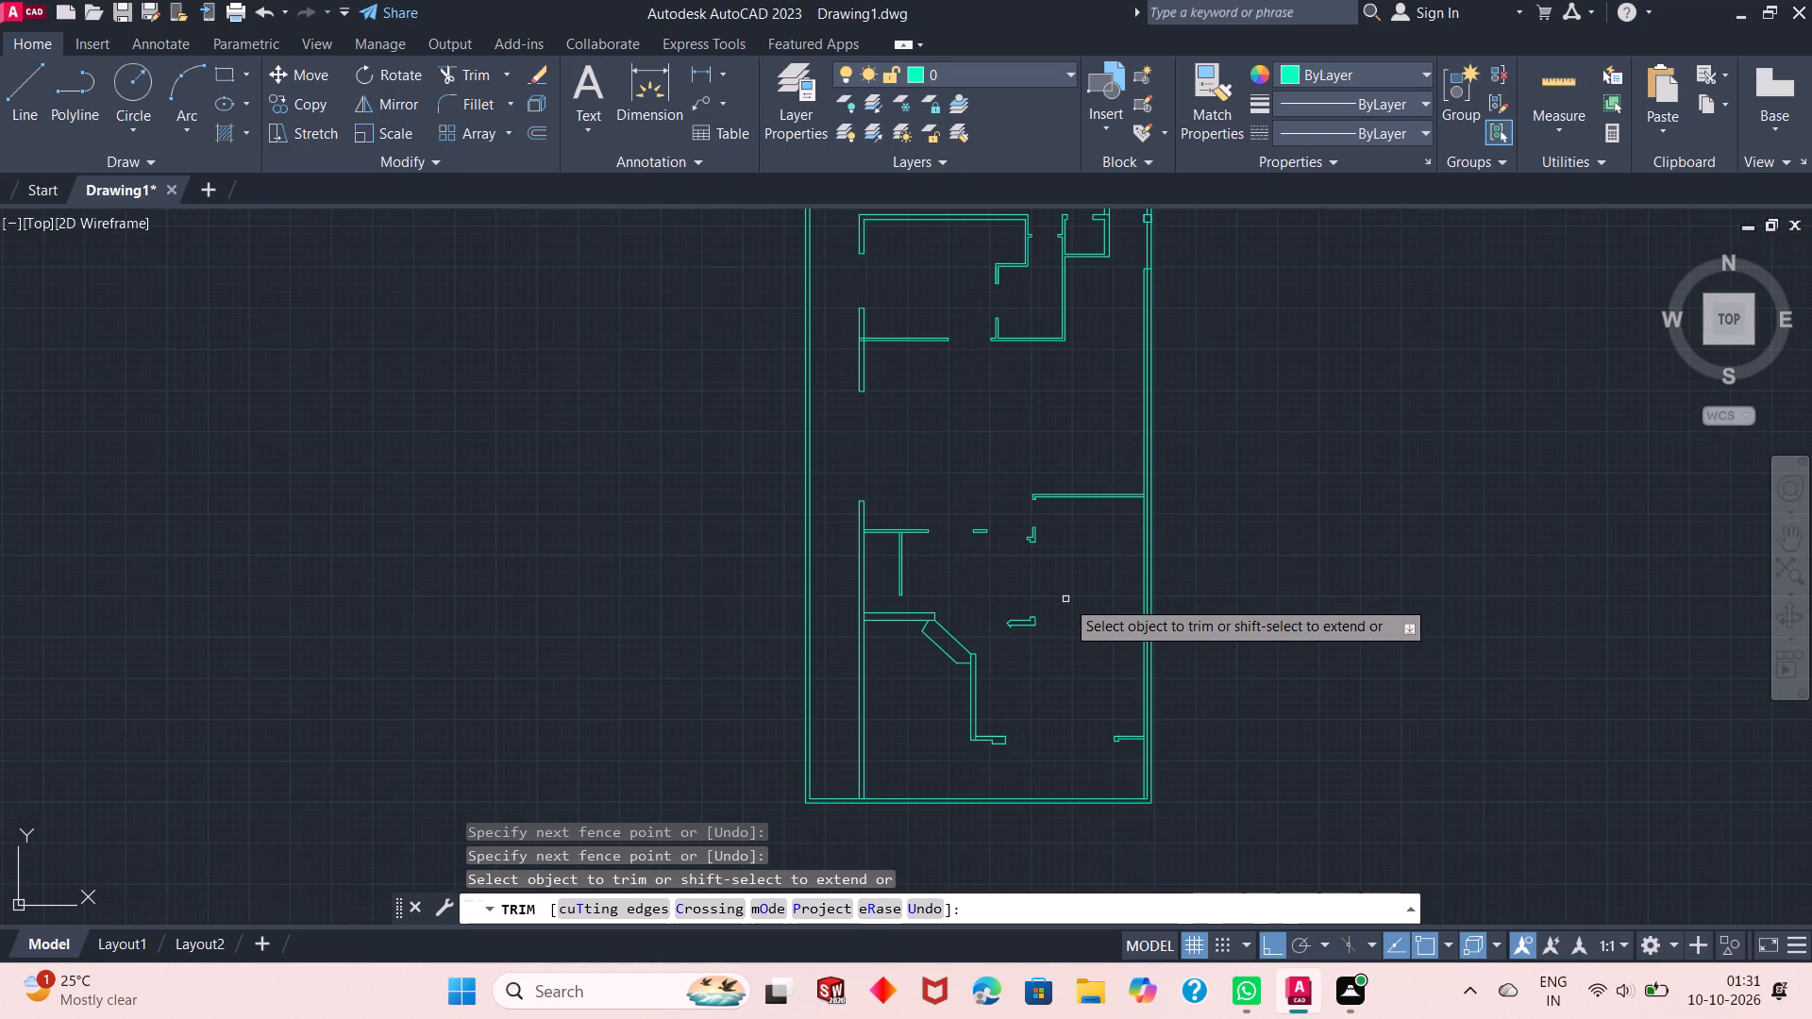
{"action": "scroll", "coordinate": [1134, 764], "scroll_direction": "up", "scroll_amount": 1}
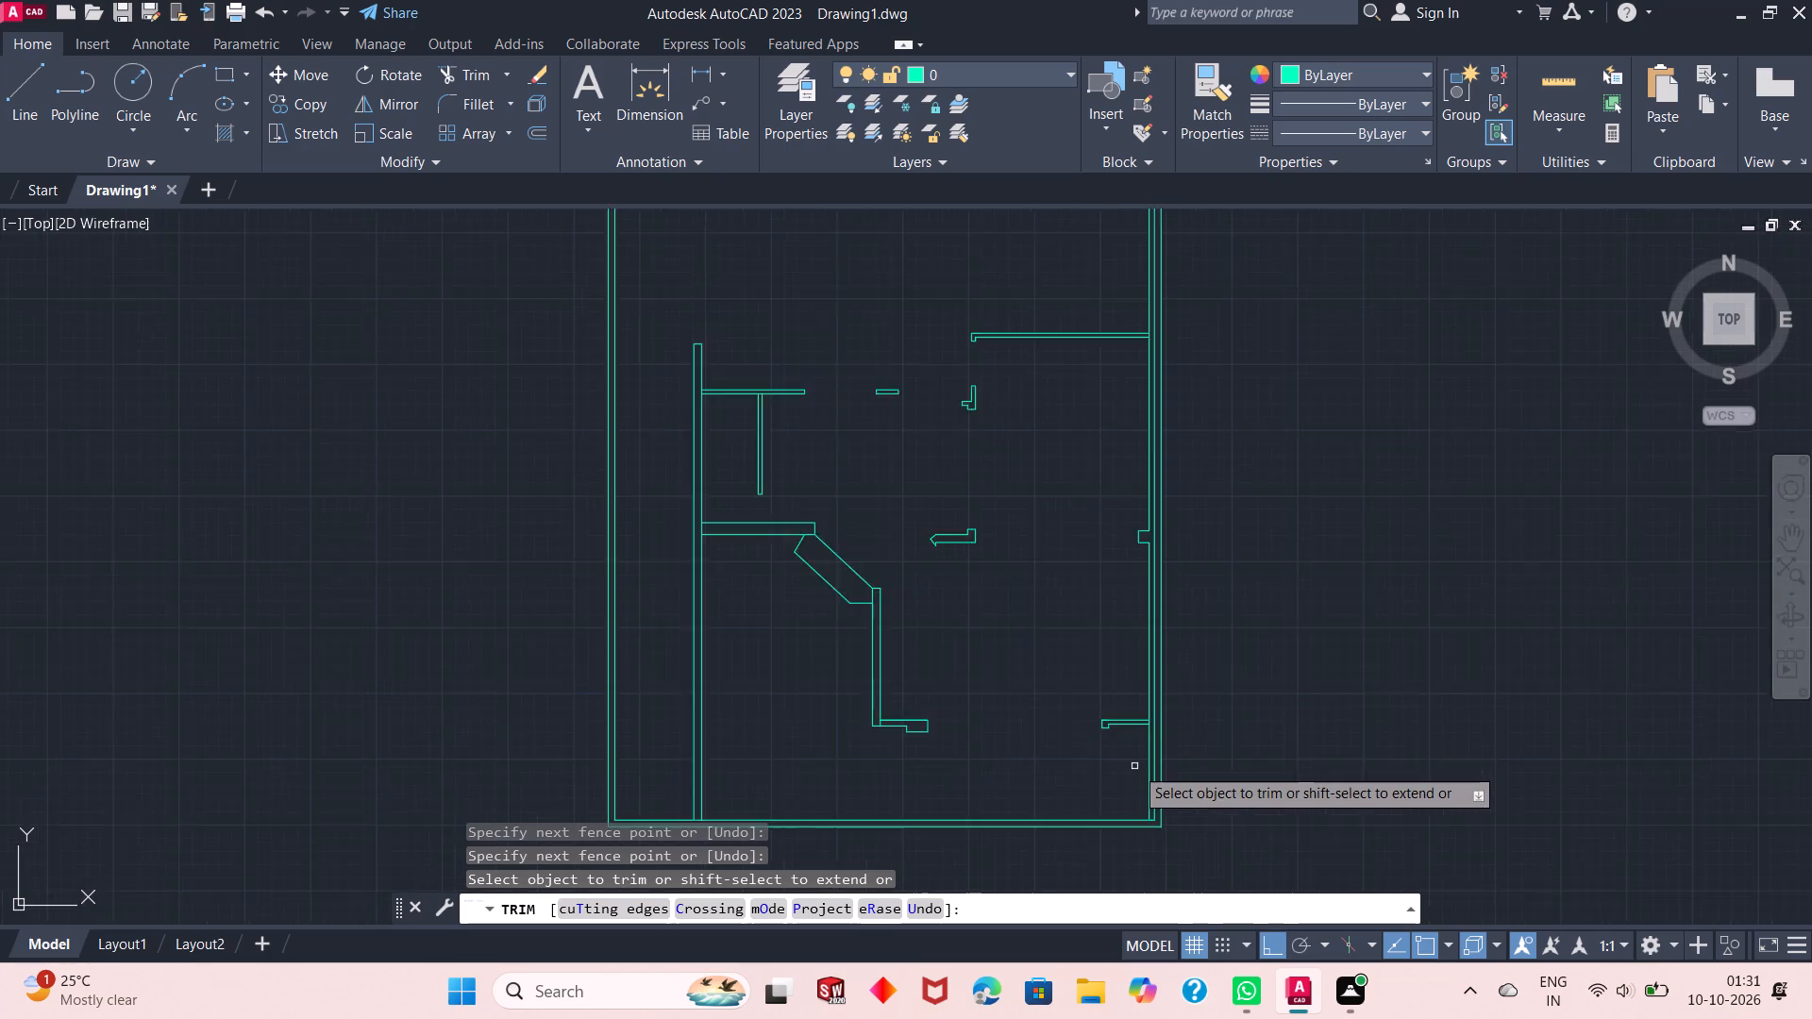
{"action": "scroll", "coordinate": [1134, 766], "scroll_direction": "up", "scroll_amount": 2}
{"action": "left_click", "coordinate": [1169, 711]}
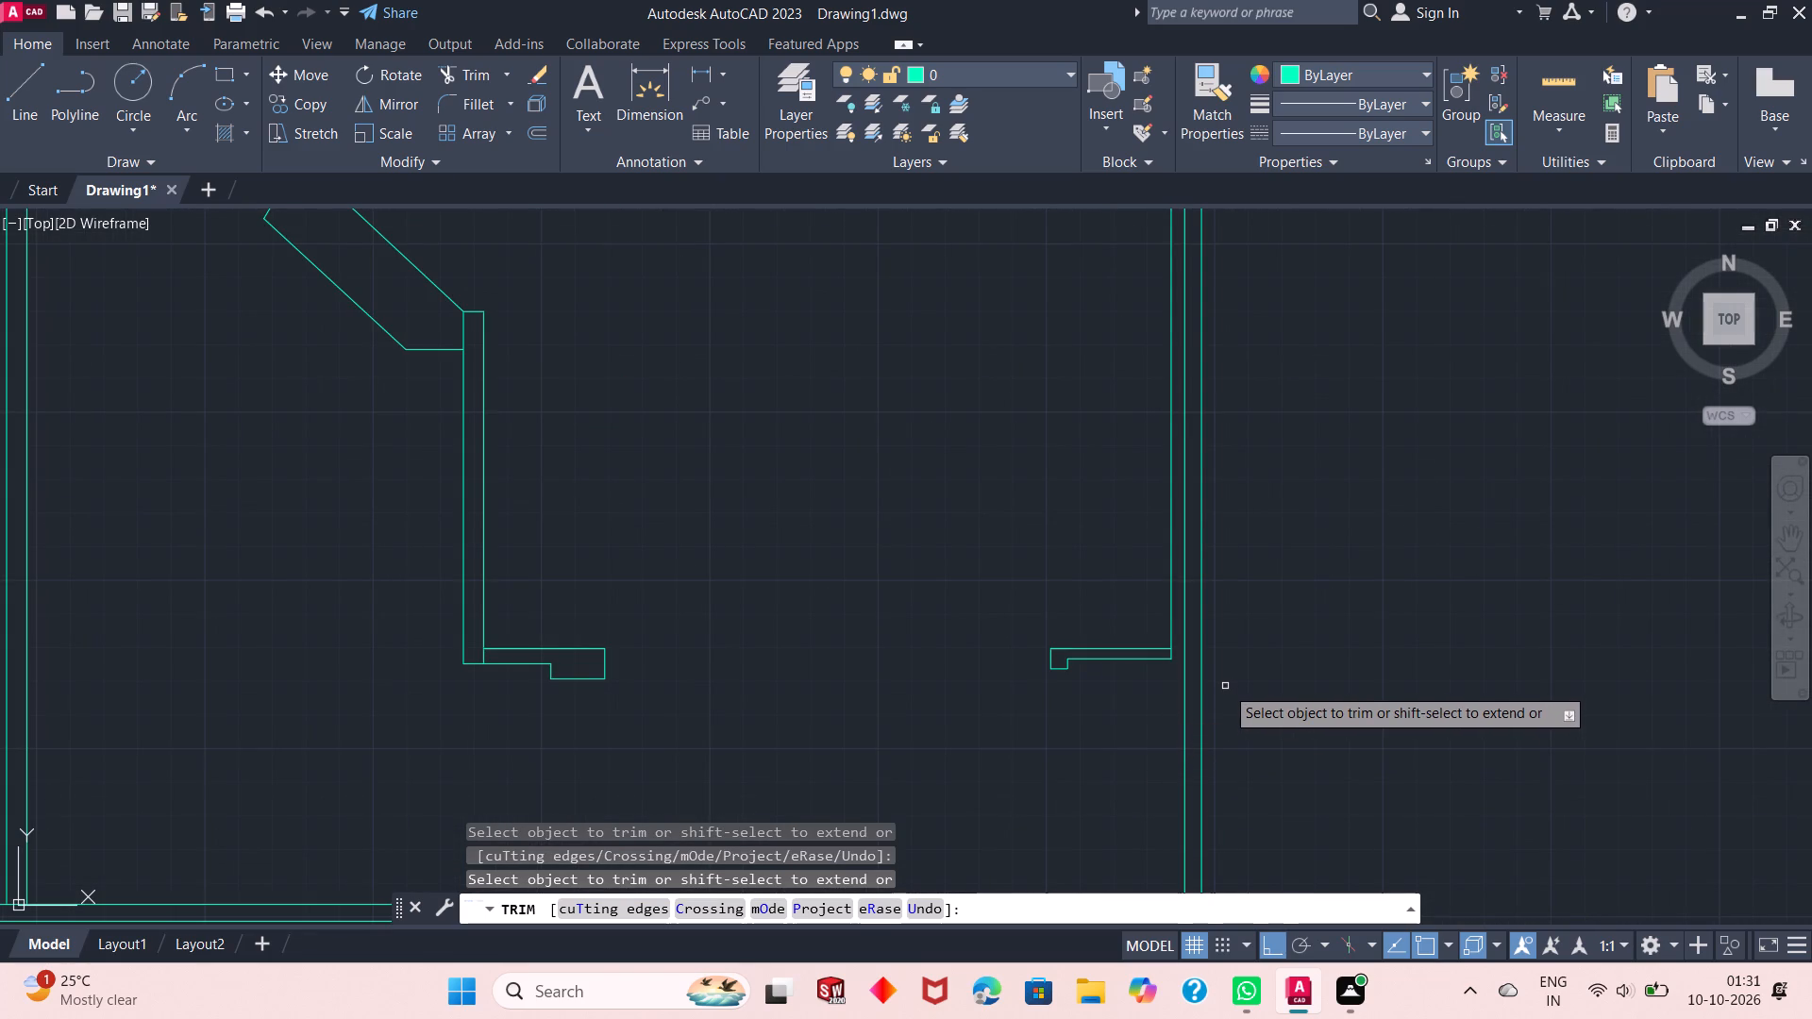
{"action": "right_click", "coordinate": [1225, 688]}
{"action": "left_click", "coordinate": [1312, 358]}
Draw a 9" horizontal line from the southeast stub's lower inner corner across to the east wall's outer face.
{"action": "right_click", "coordinate": [1312, 358]}
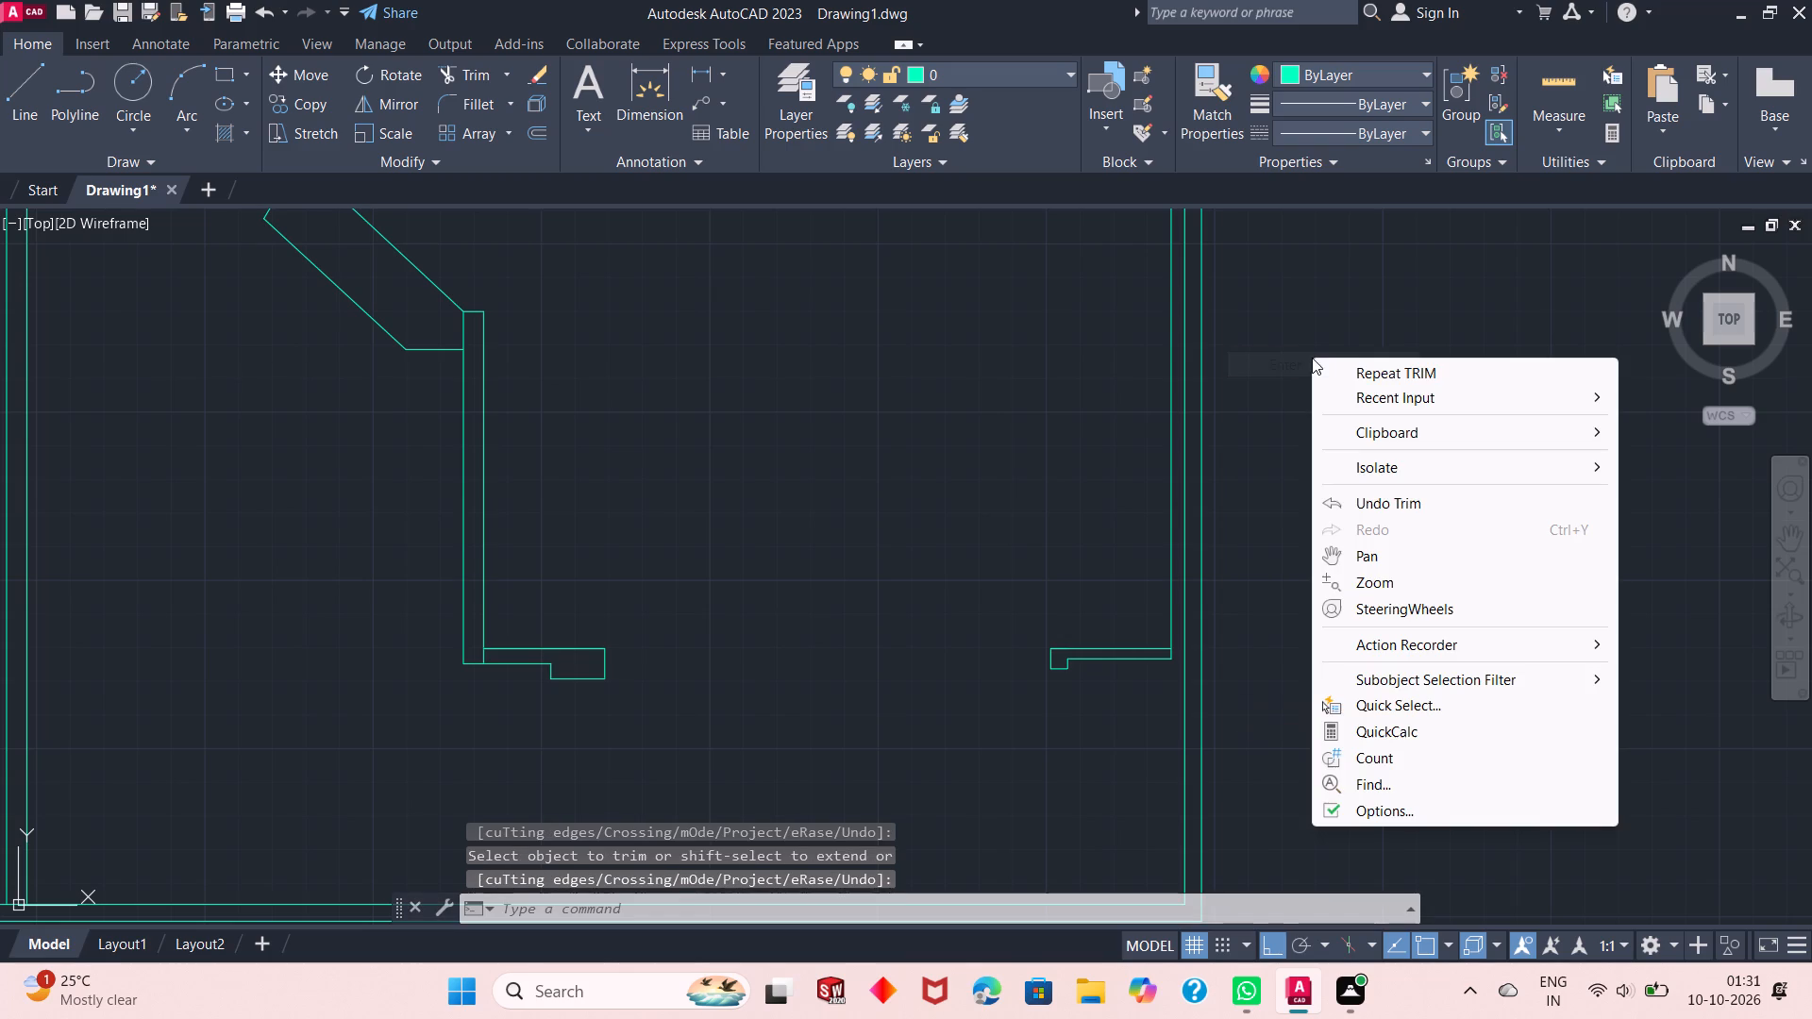
{"action": "left_click", "coordinate": [1405, 398]}
{"action": "left_click", "coordinate": [1687, 426]}
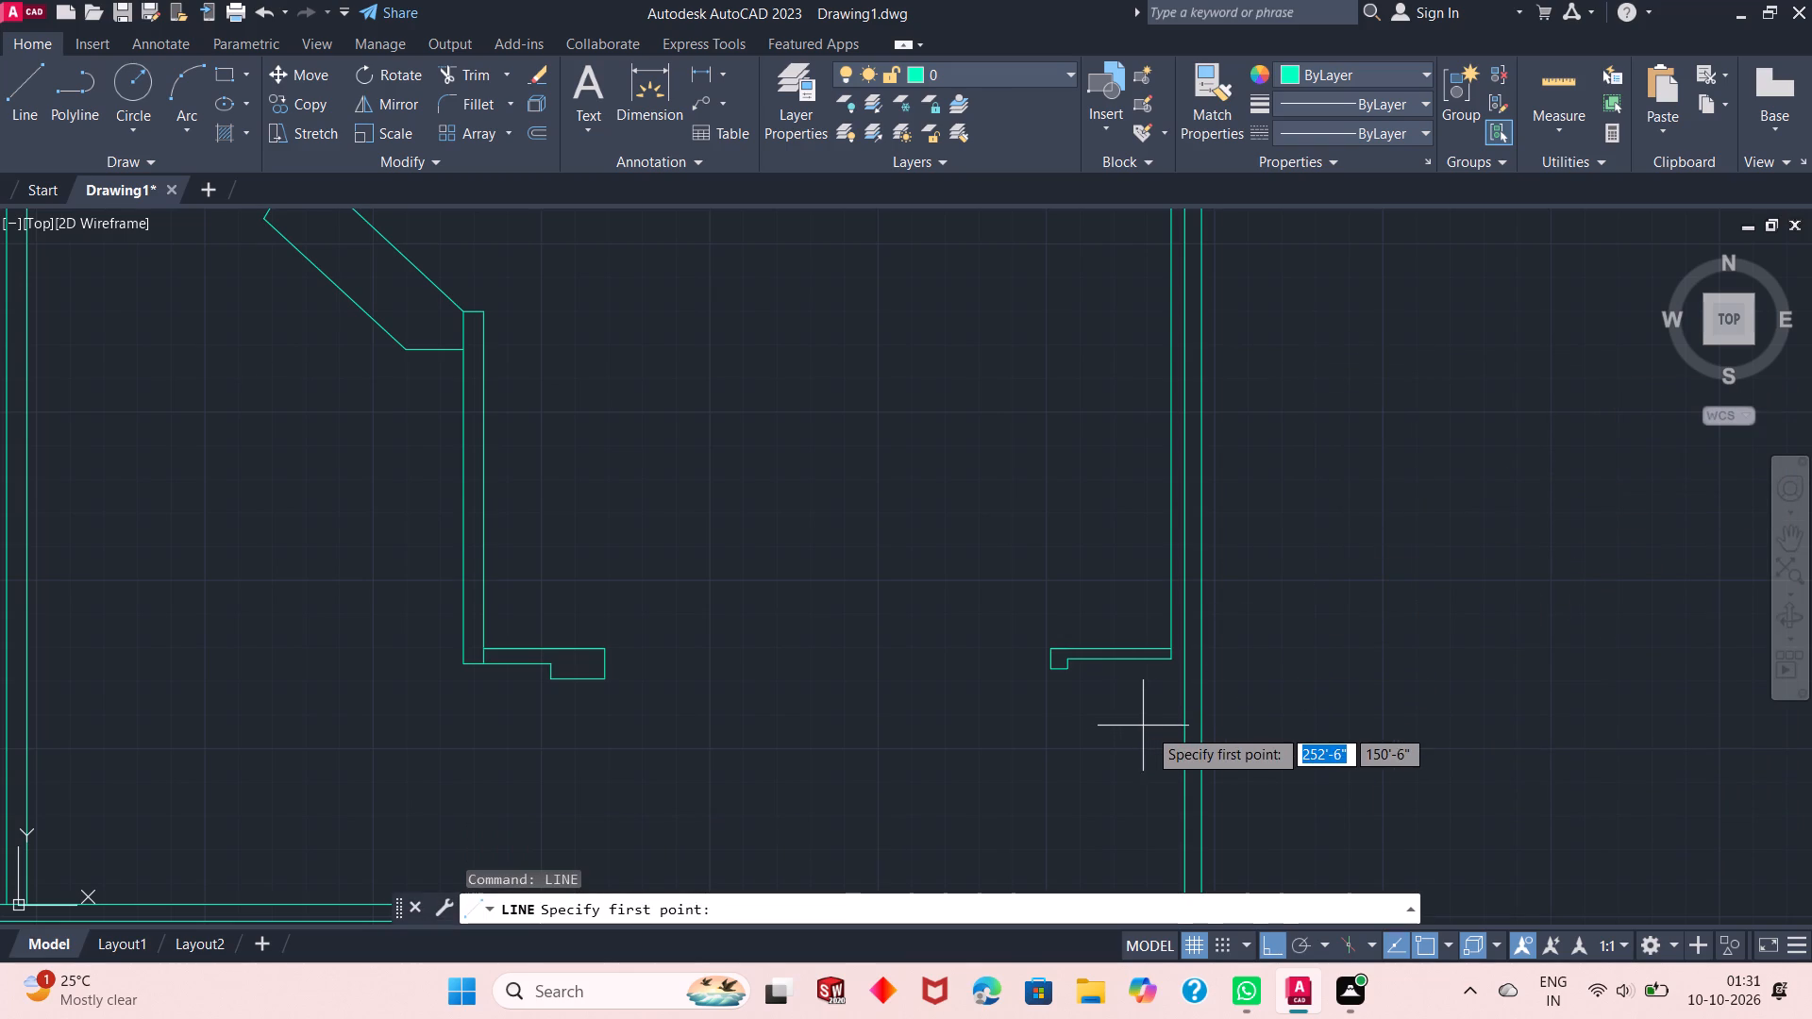
{"action": "scroll", "coordinate": [1171, 663], "scroll_direction": "down", "scroll_amount": 1}
{"action": "scroll", "coordinate": [1171, 662], "scroll_direction": "up", "scroll_amount": 5}
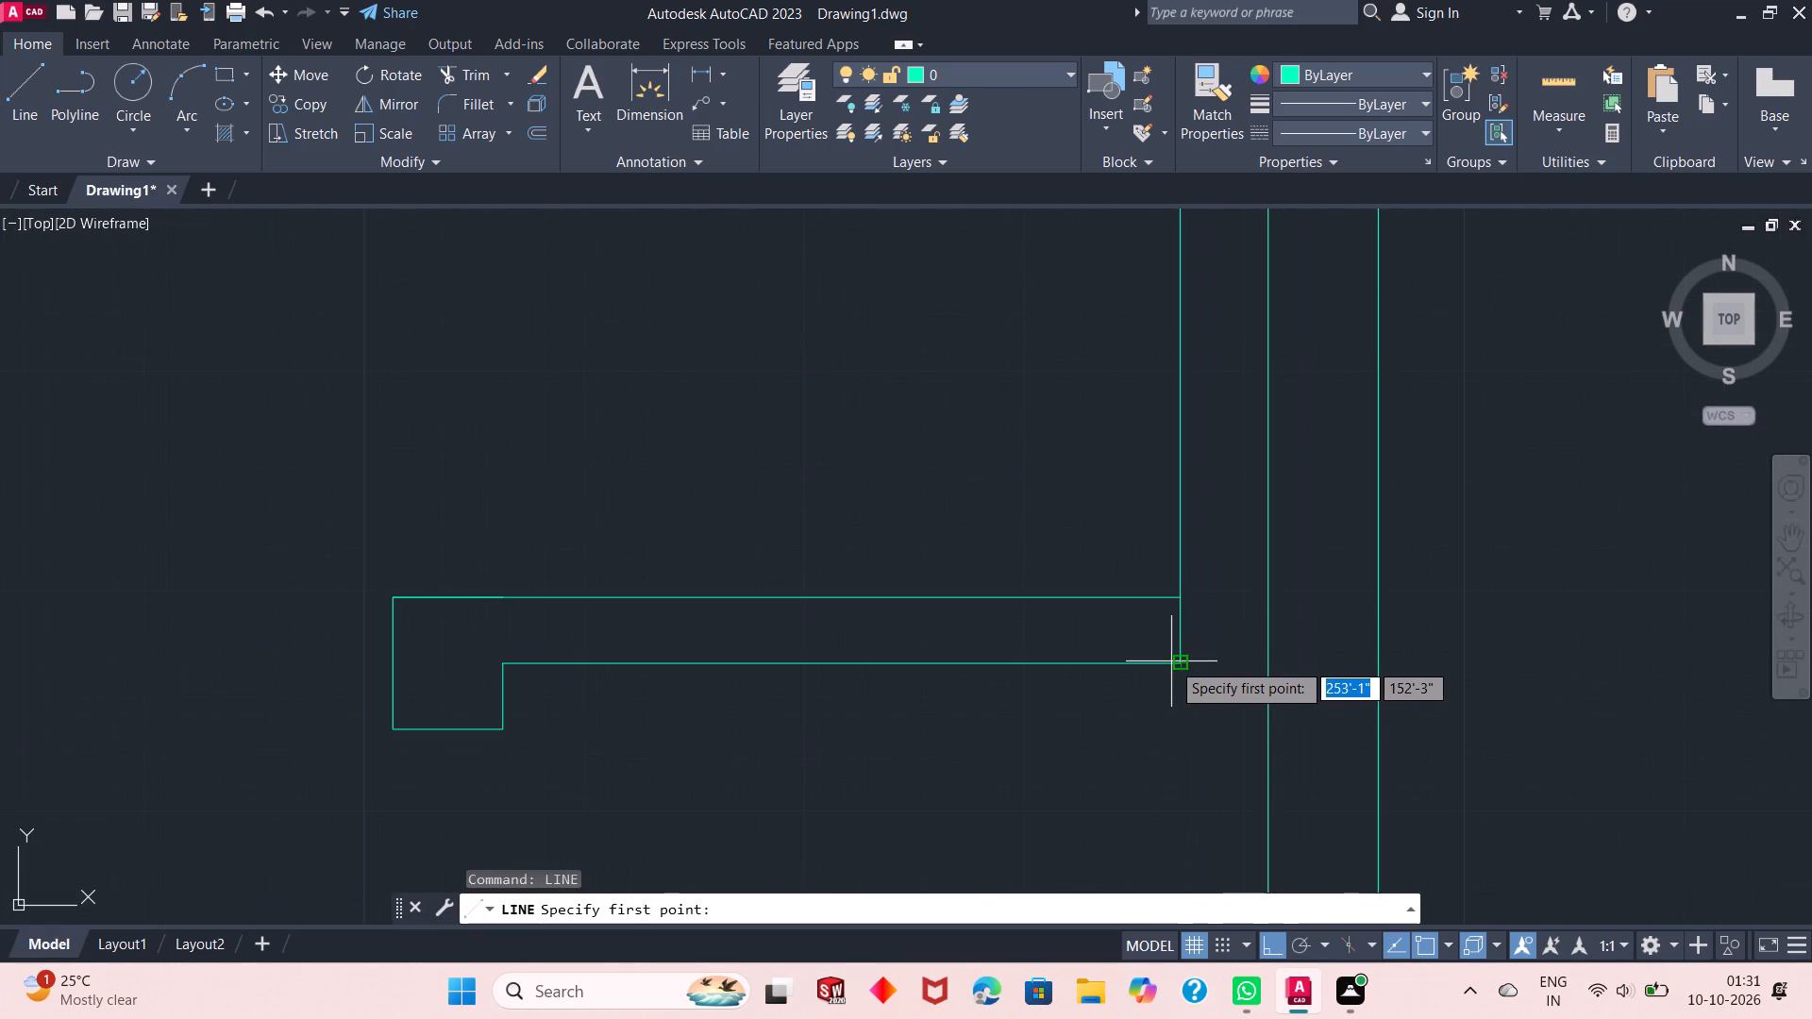
{"action": "left_click", "coordinate": [1180, 662]}
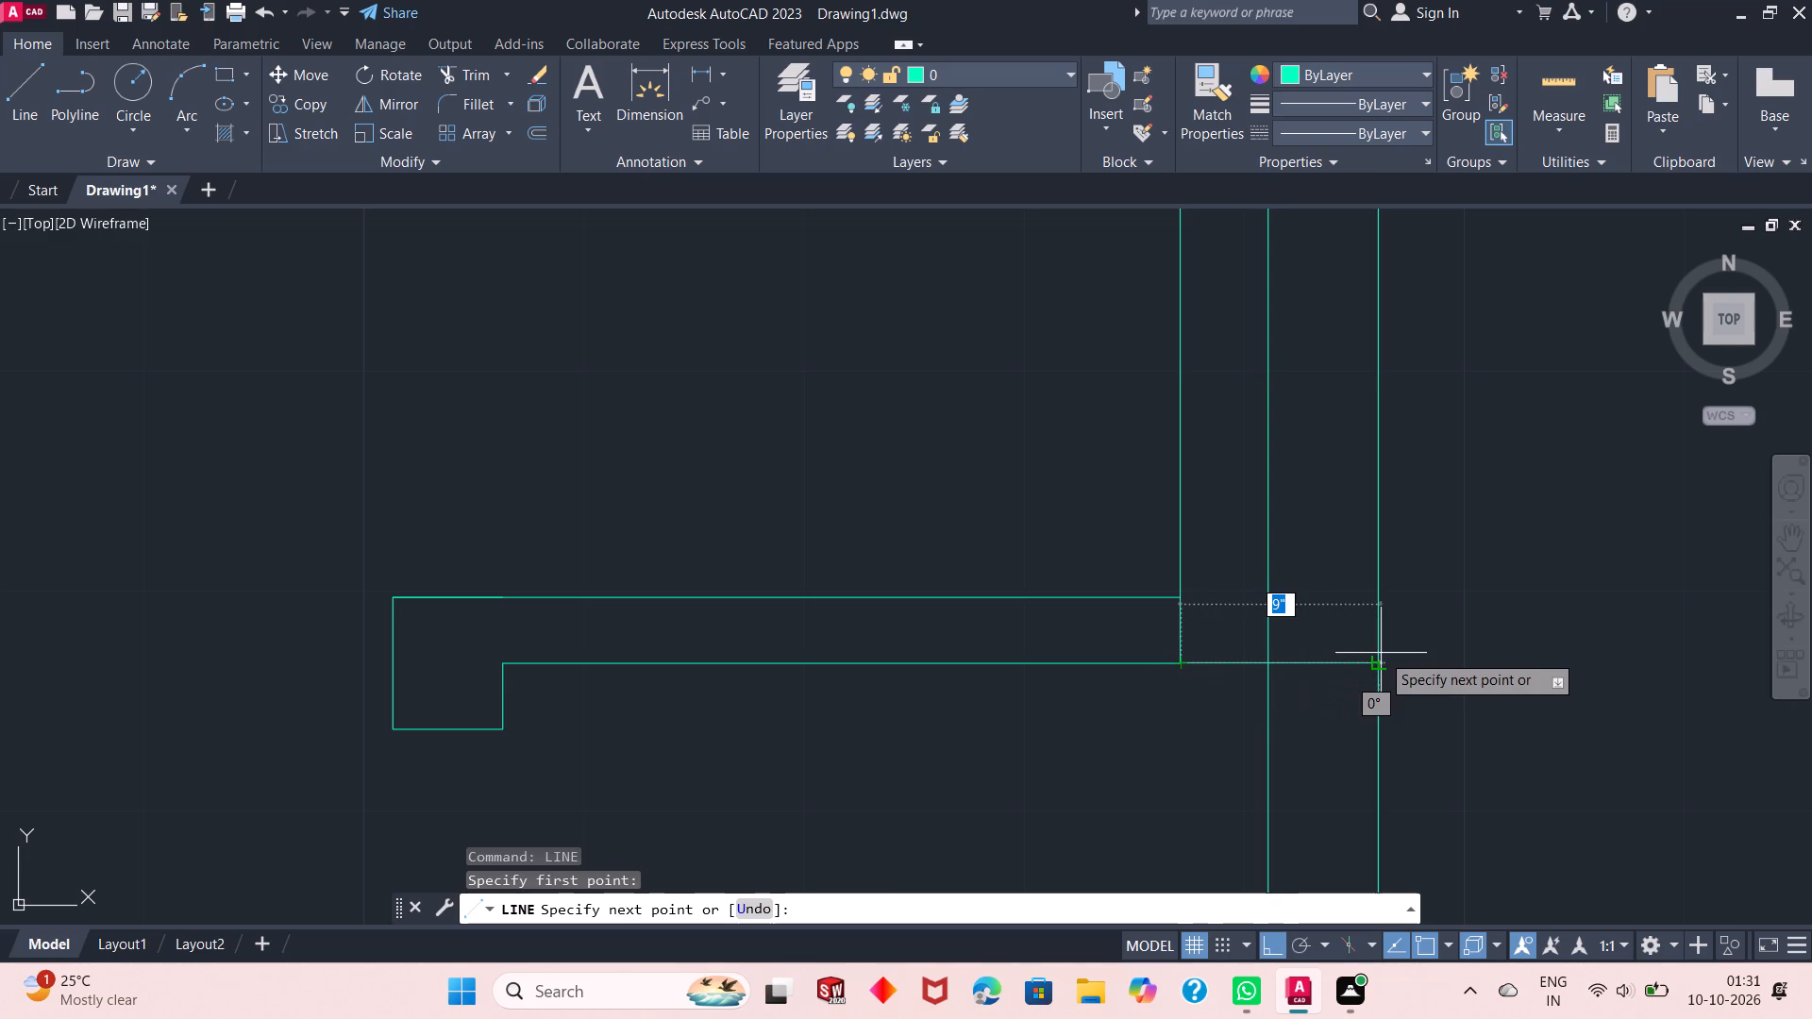
{"action": "left_click", "coordinate": [1381, 653]}
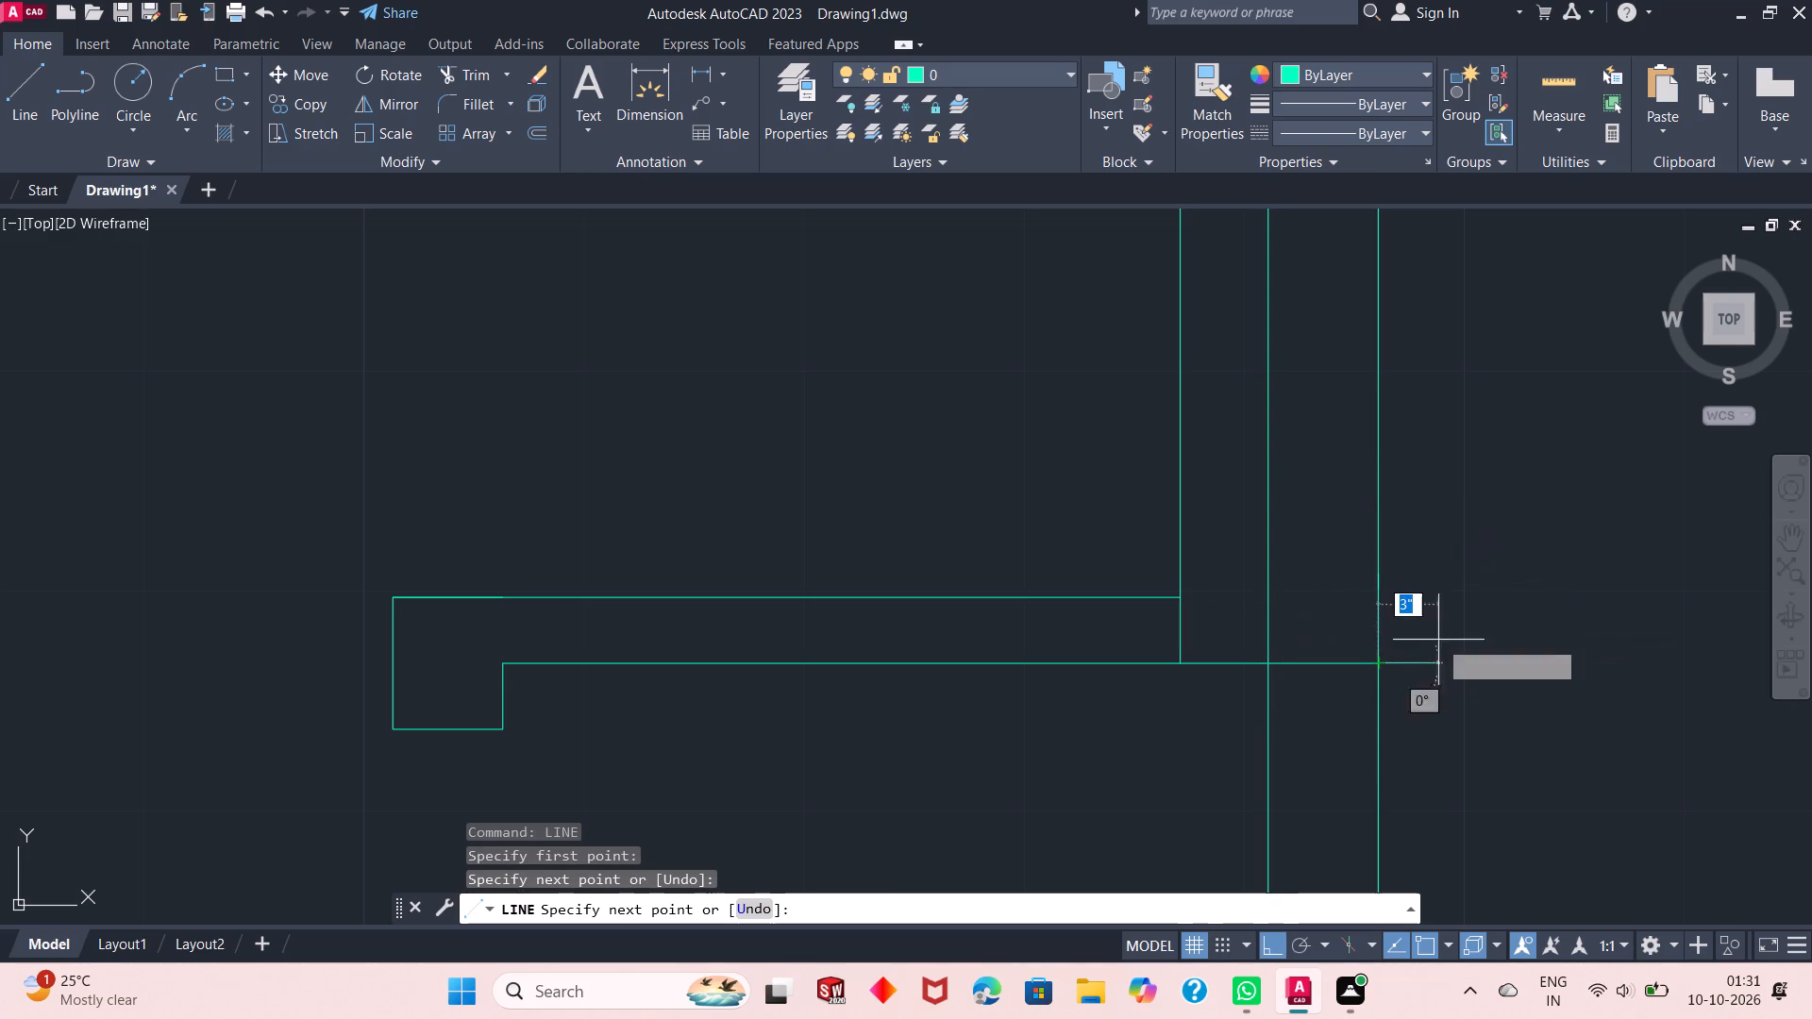
{"action": "right_click", "coordinate": [1505, 719]}
{"action": "left_click", "coordinate": [1557, 462]}
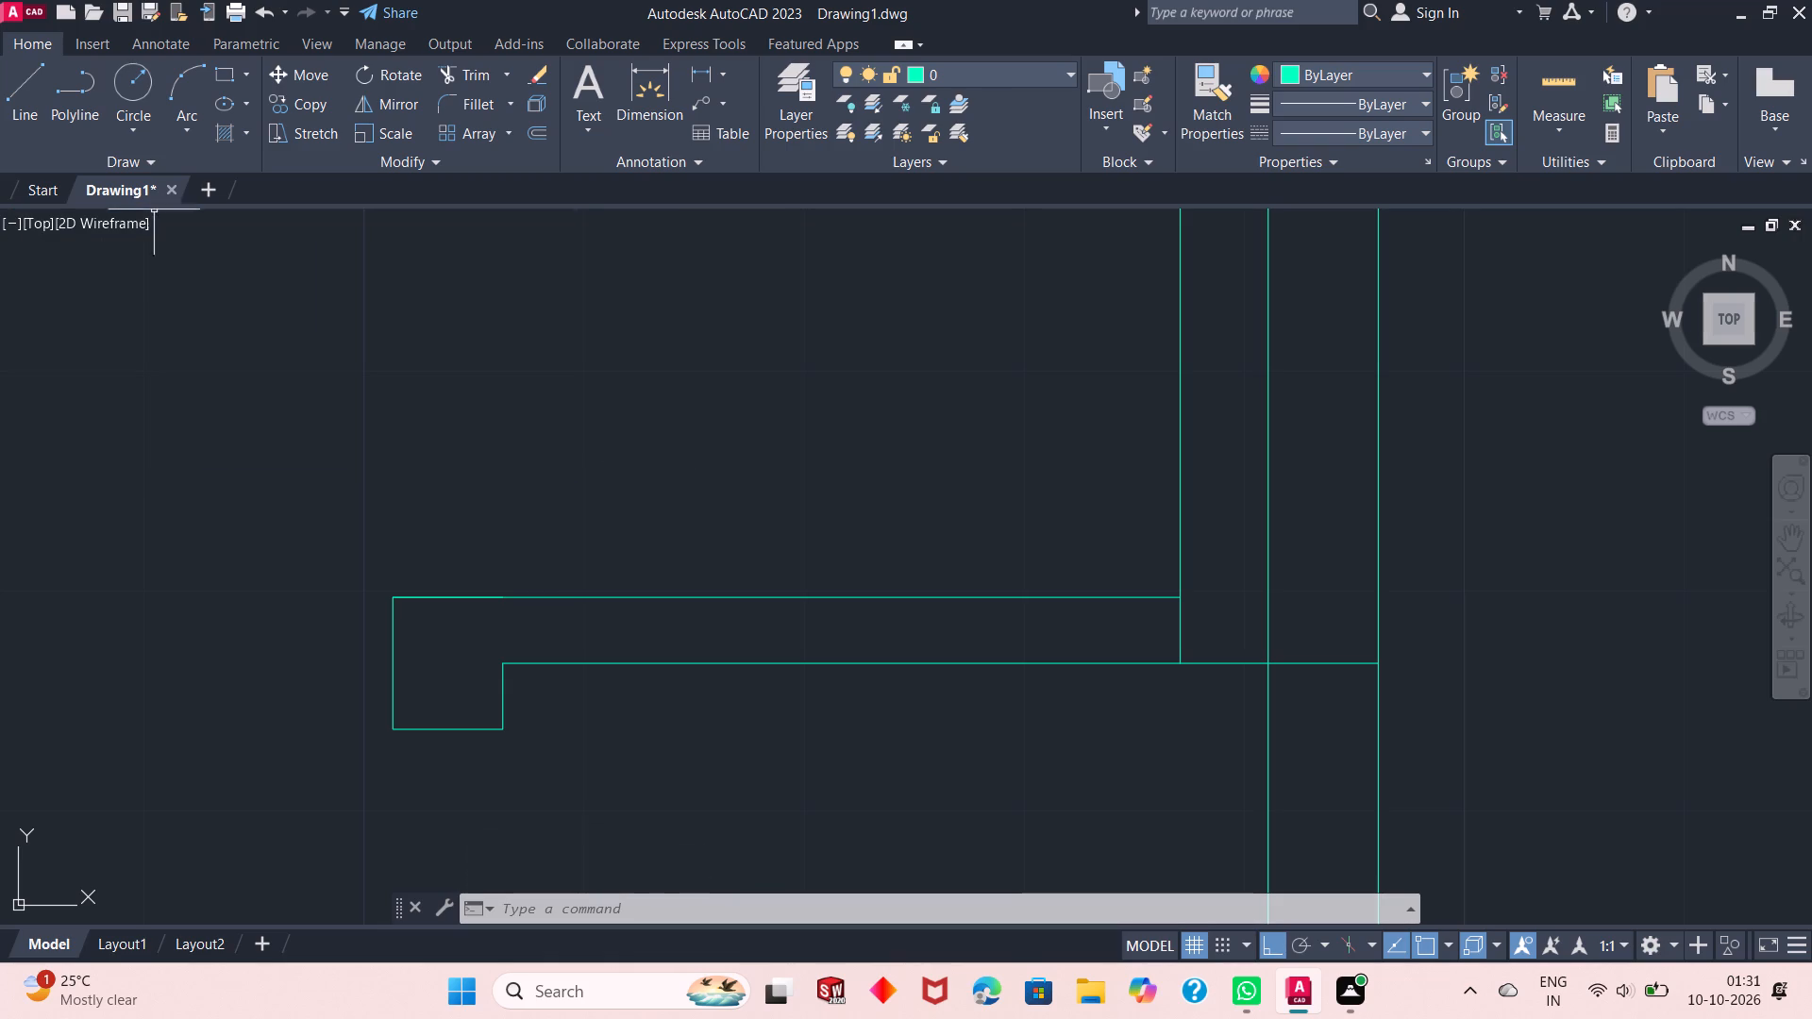
Trim the short line closing the southeast stub at the east wall and the wall's middle line north of the stub.
{"action": "scroll", "coordinate": [719, 459], "scroll_direction": "down", "scroll_amount": 2}
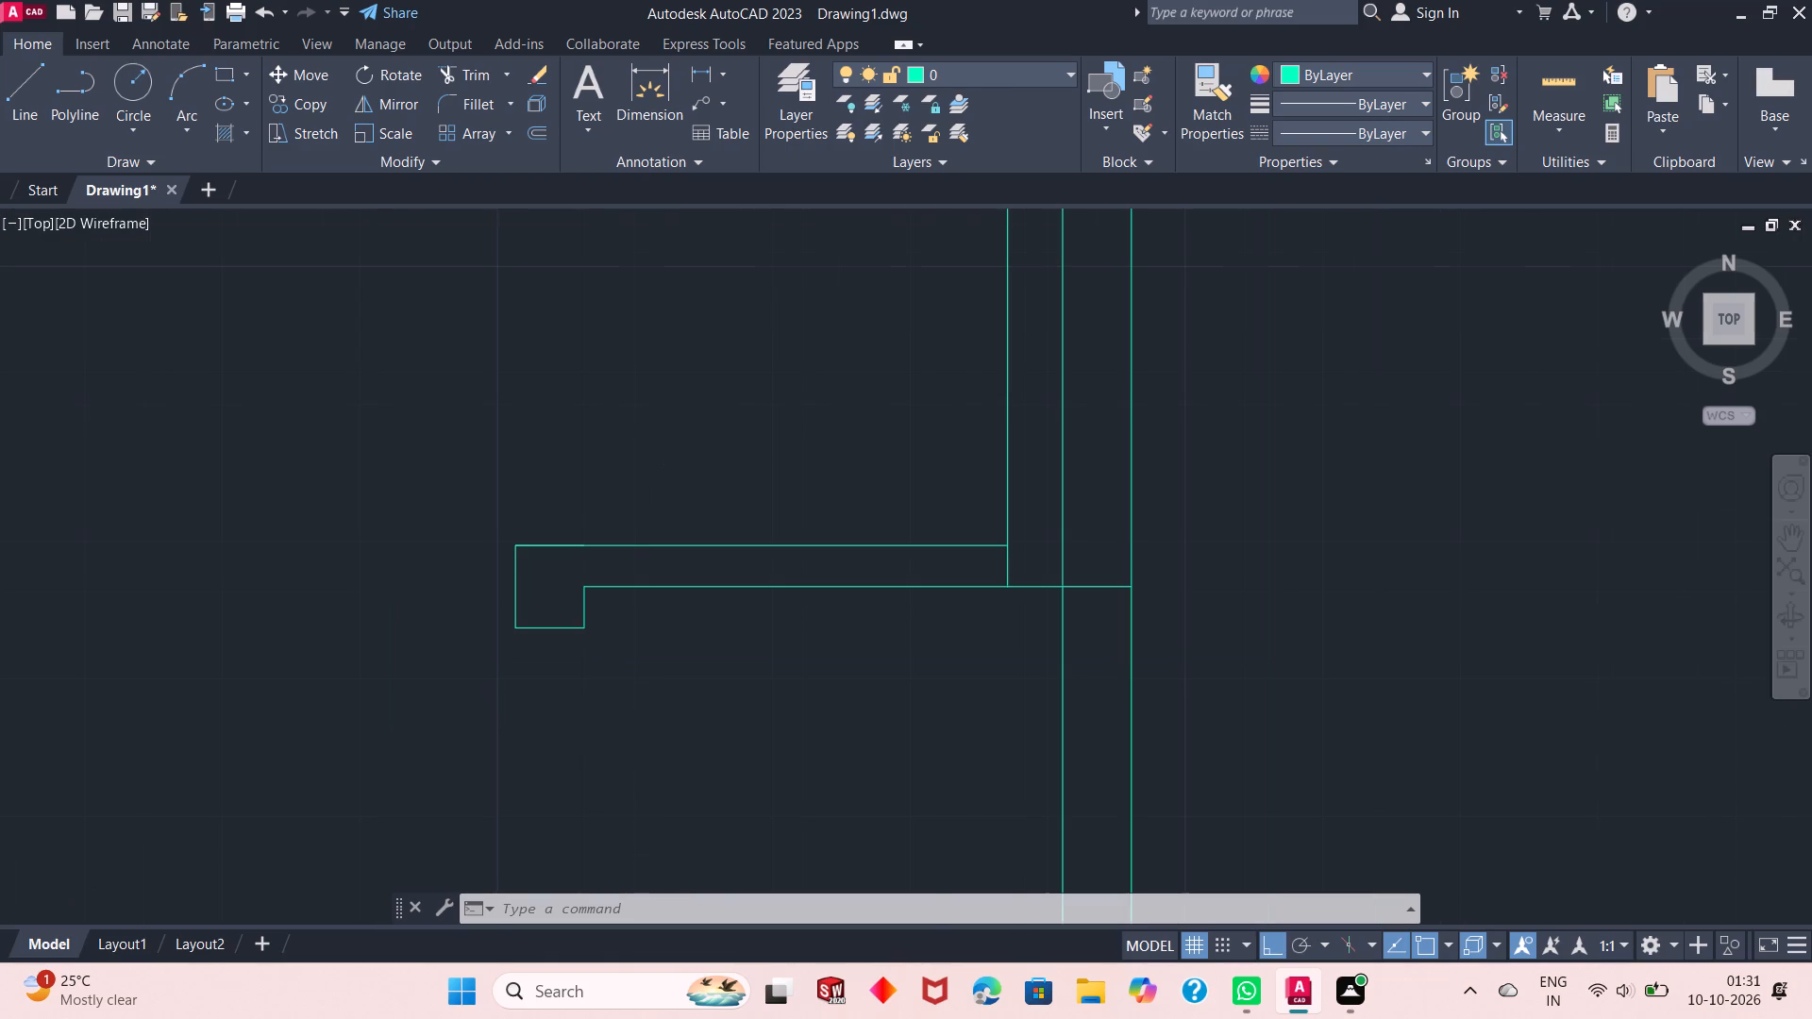
{"action": "scroll", "coordinate": [719, 459], "scroll_direction": "down", "scroll_amount": 1}
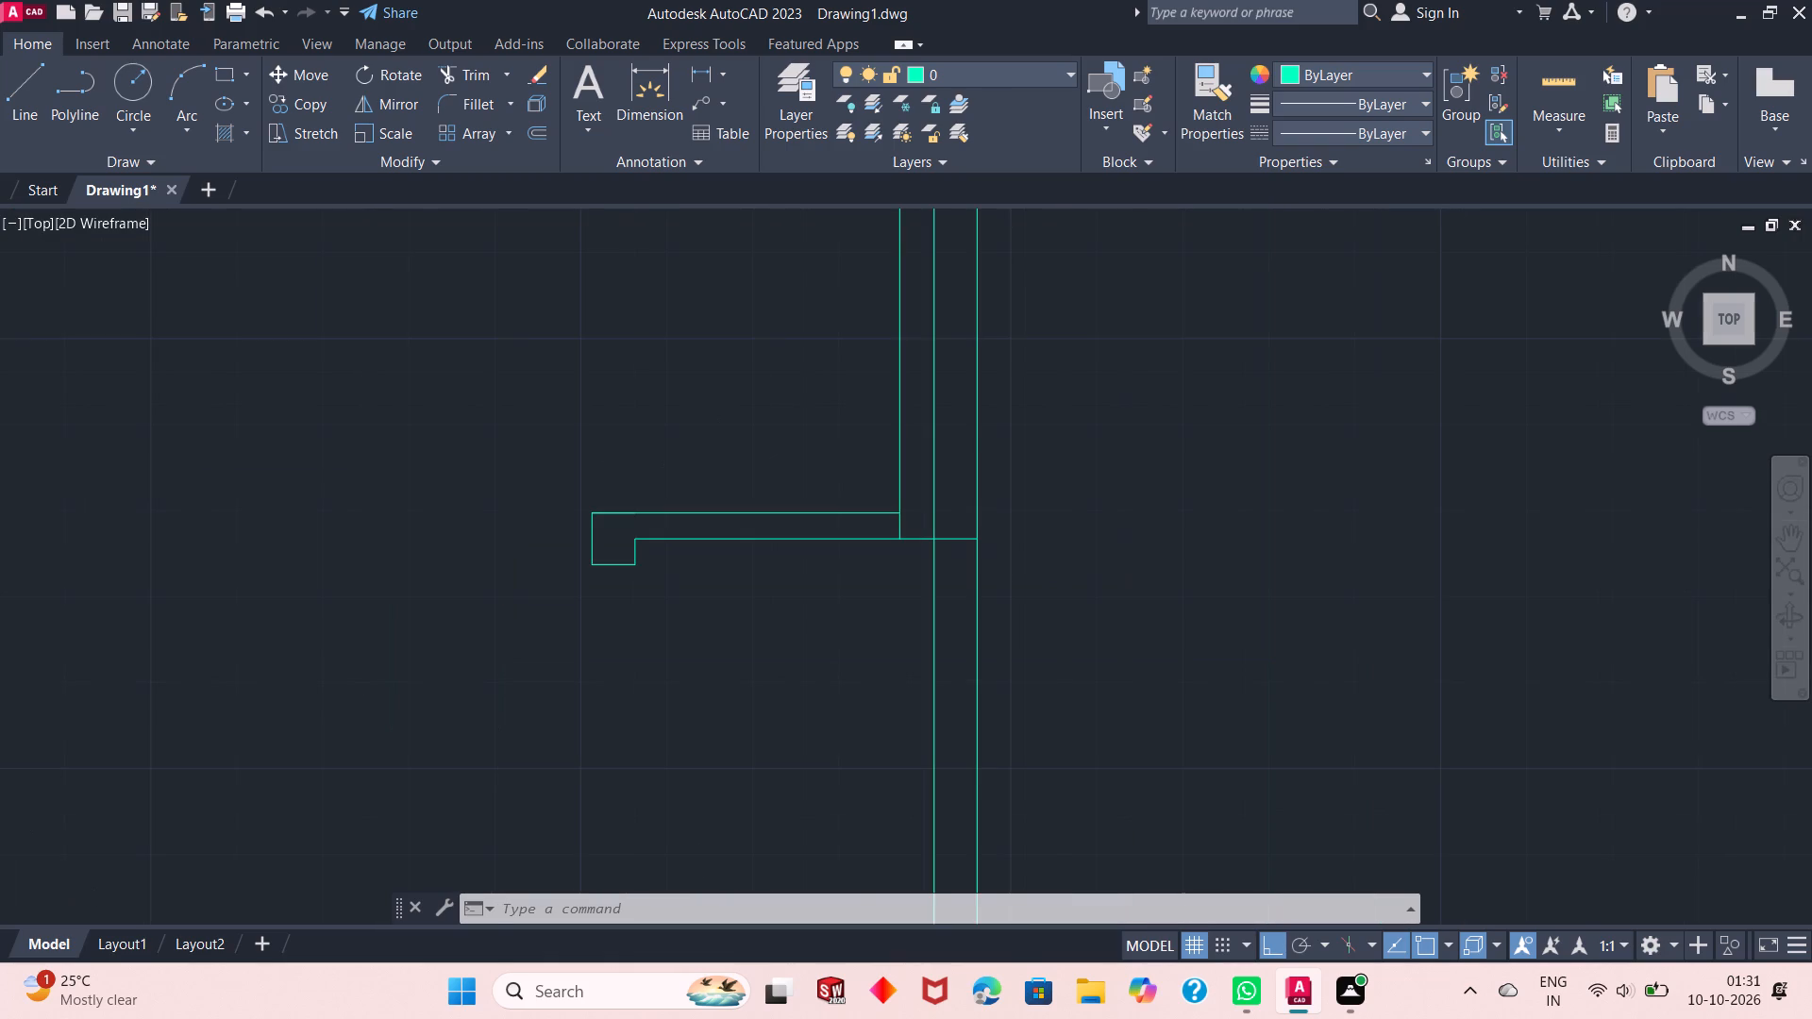
{"action": "scroll", "coordinate": [763, 699], "scroll_direction": "down", "scroll_amount": 2}
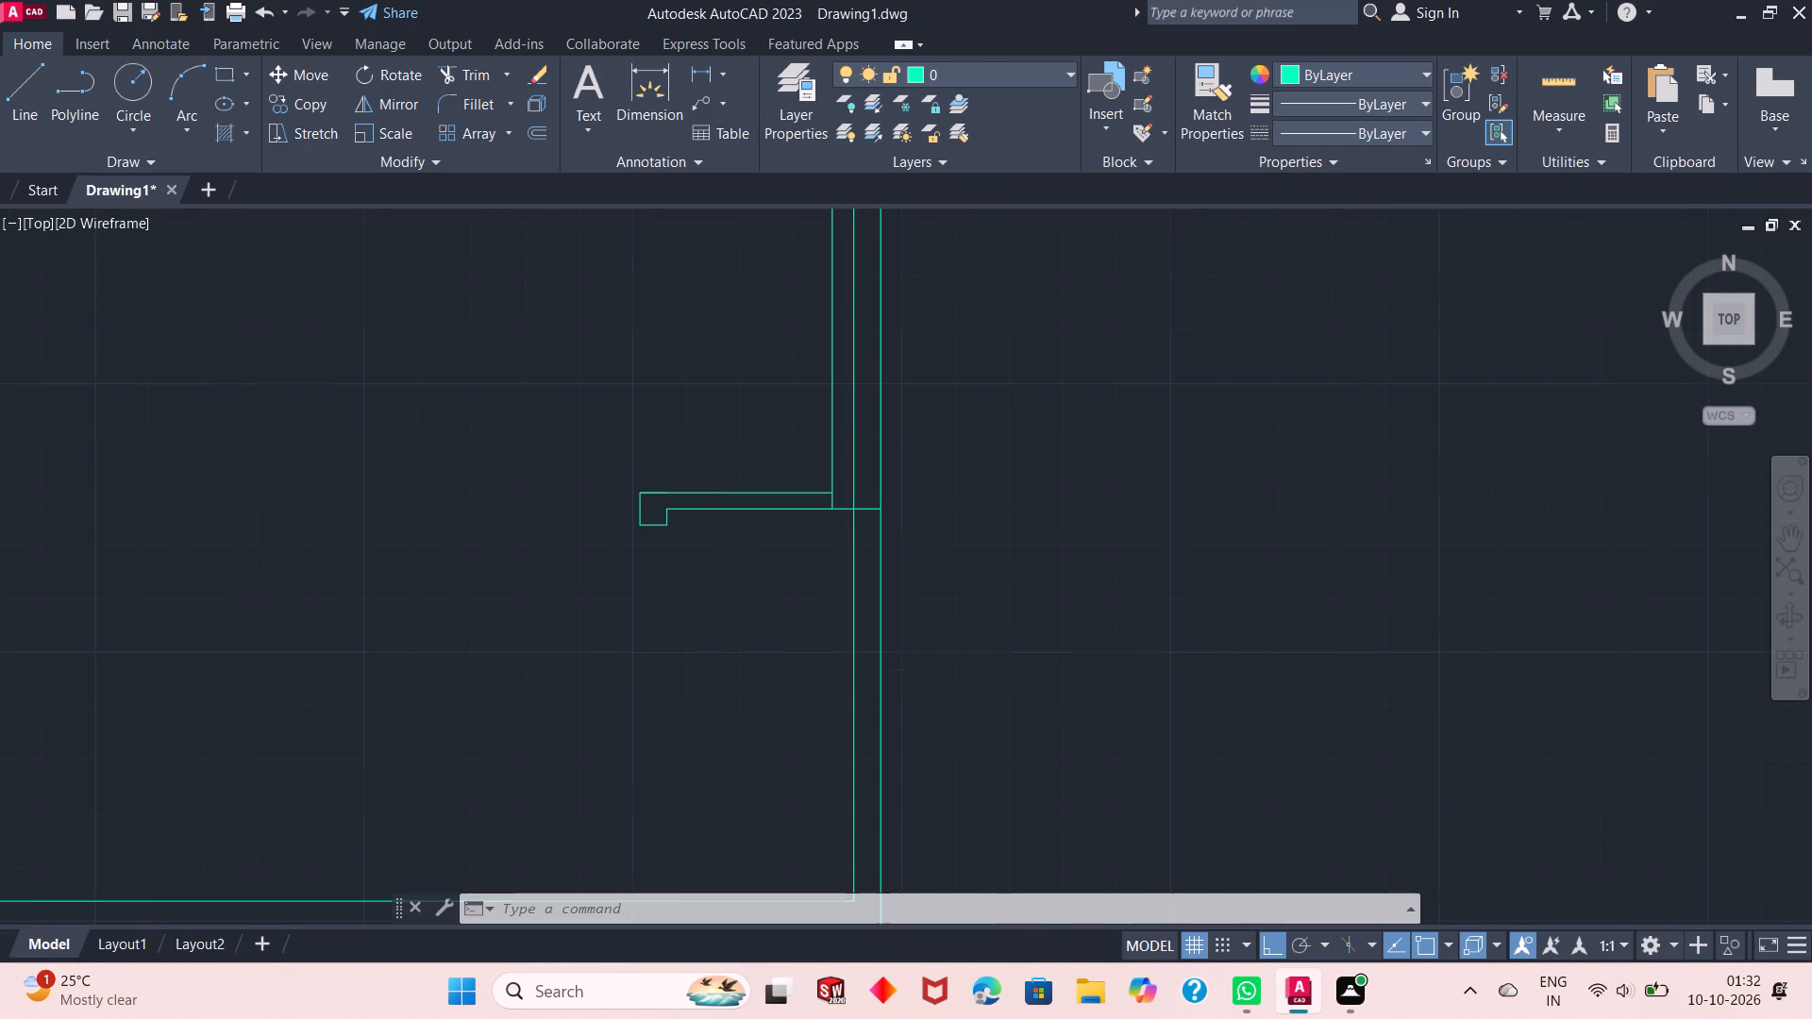
{"action": "scroll", "coordinate": [763, 699], "scroll_direction": "down", "scroll_amount": 1}
{"action": "scroll", "coordinate": [763, 693], "scroll_direction": "up", "scroll_amount": 2}
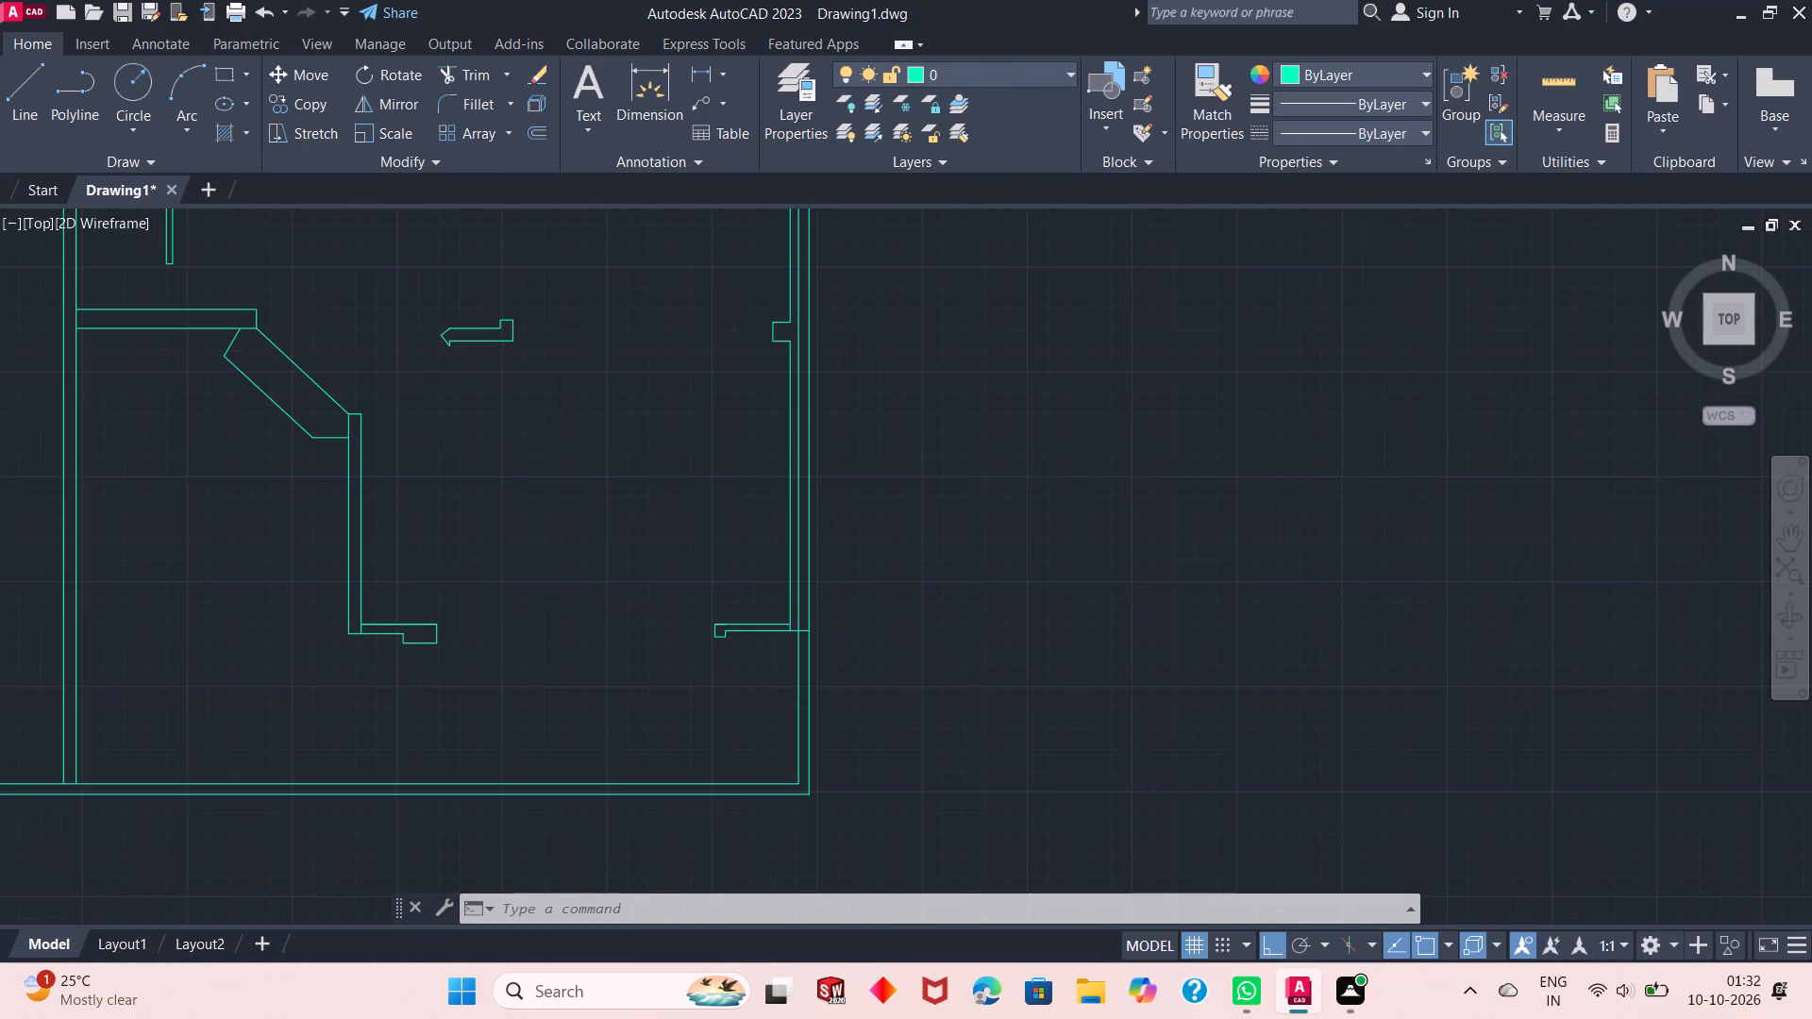
{"action": "right_click", "coordinate": [763, 683]}
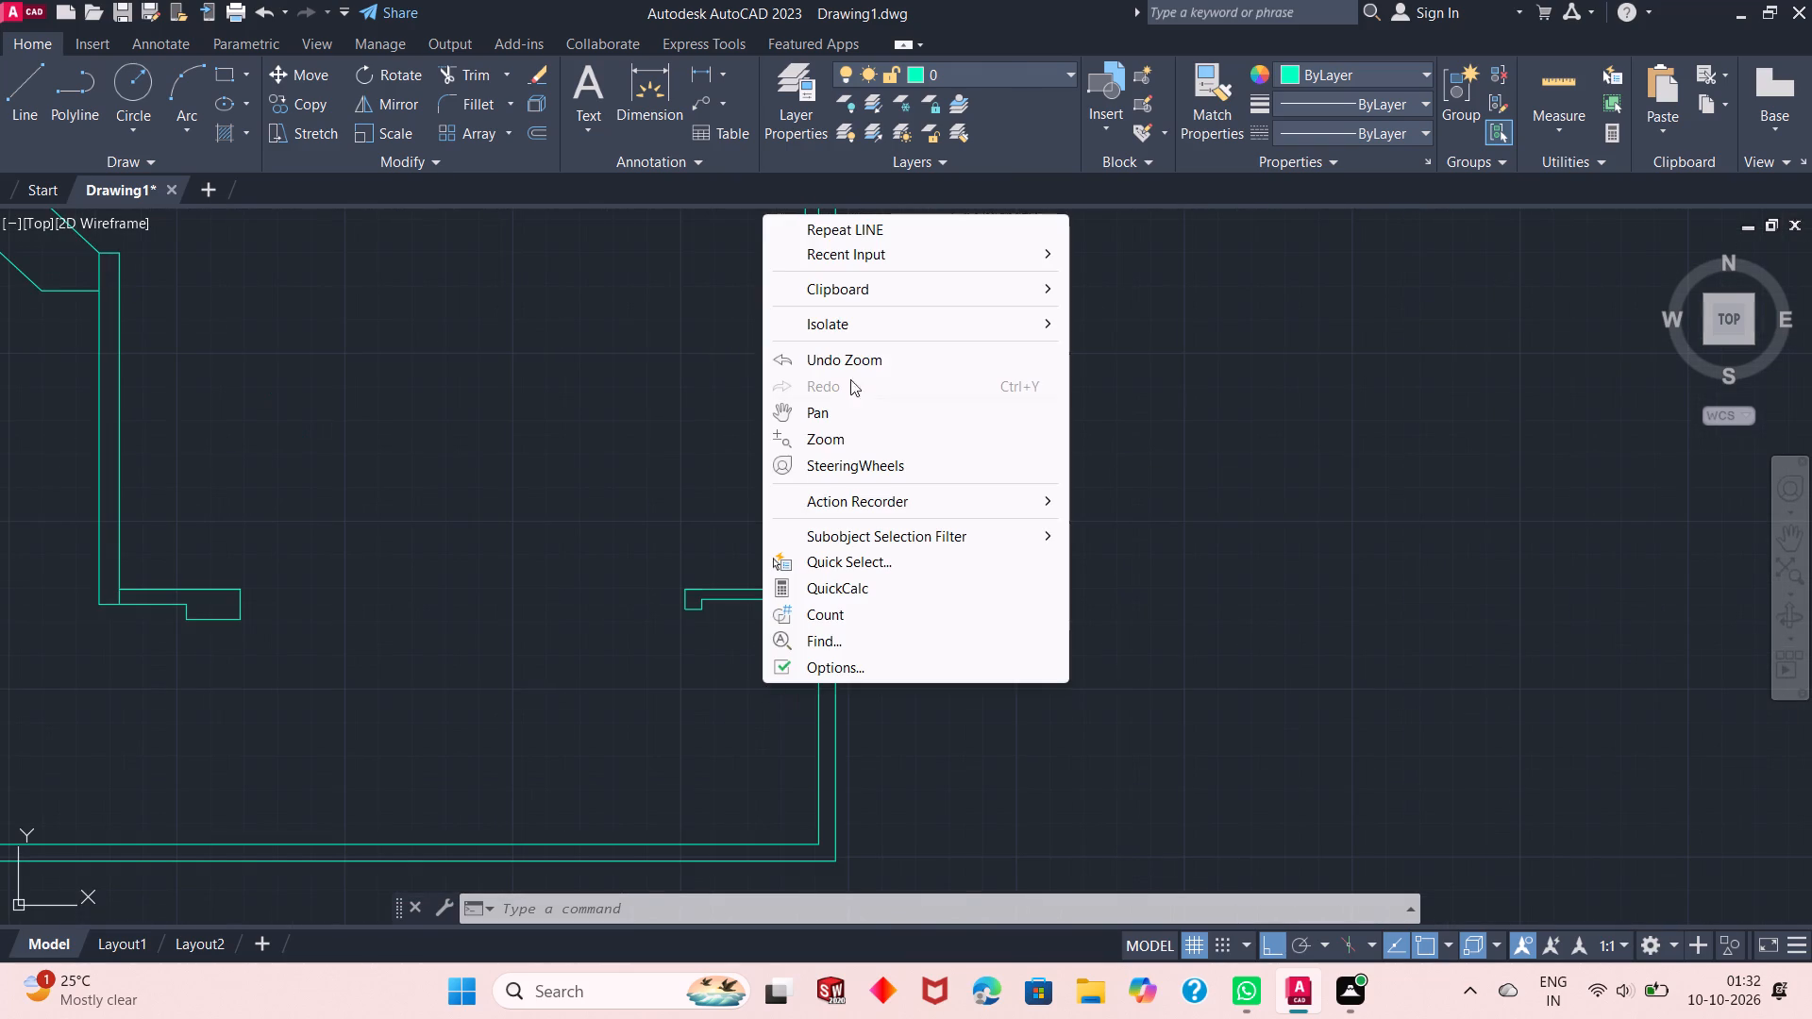
{"action": "left_click", "coordinate": [904, 250]}
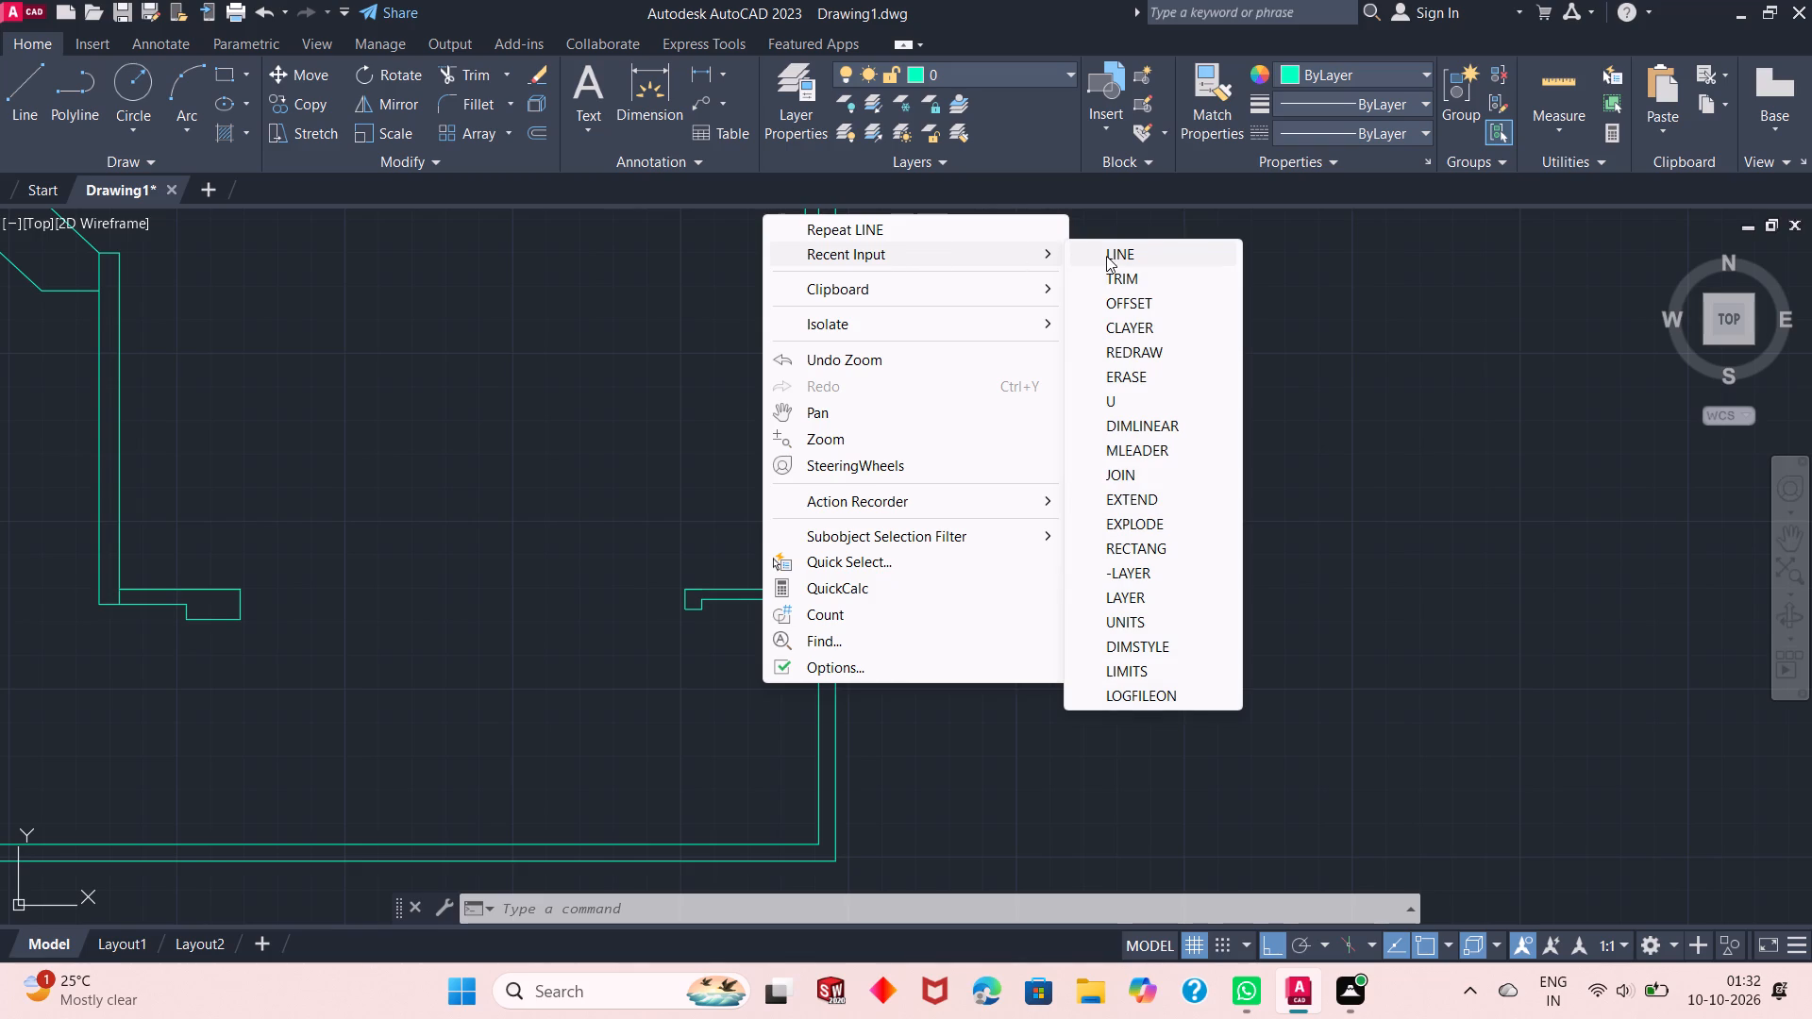
{"action": "left_click", "coordinate": [1108, 284]}
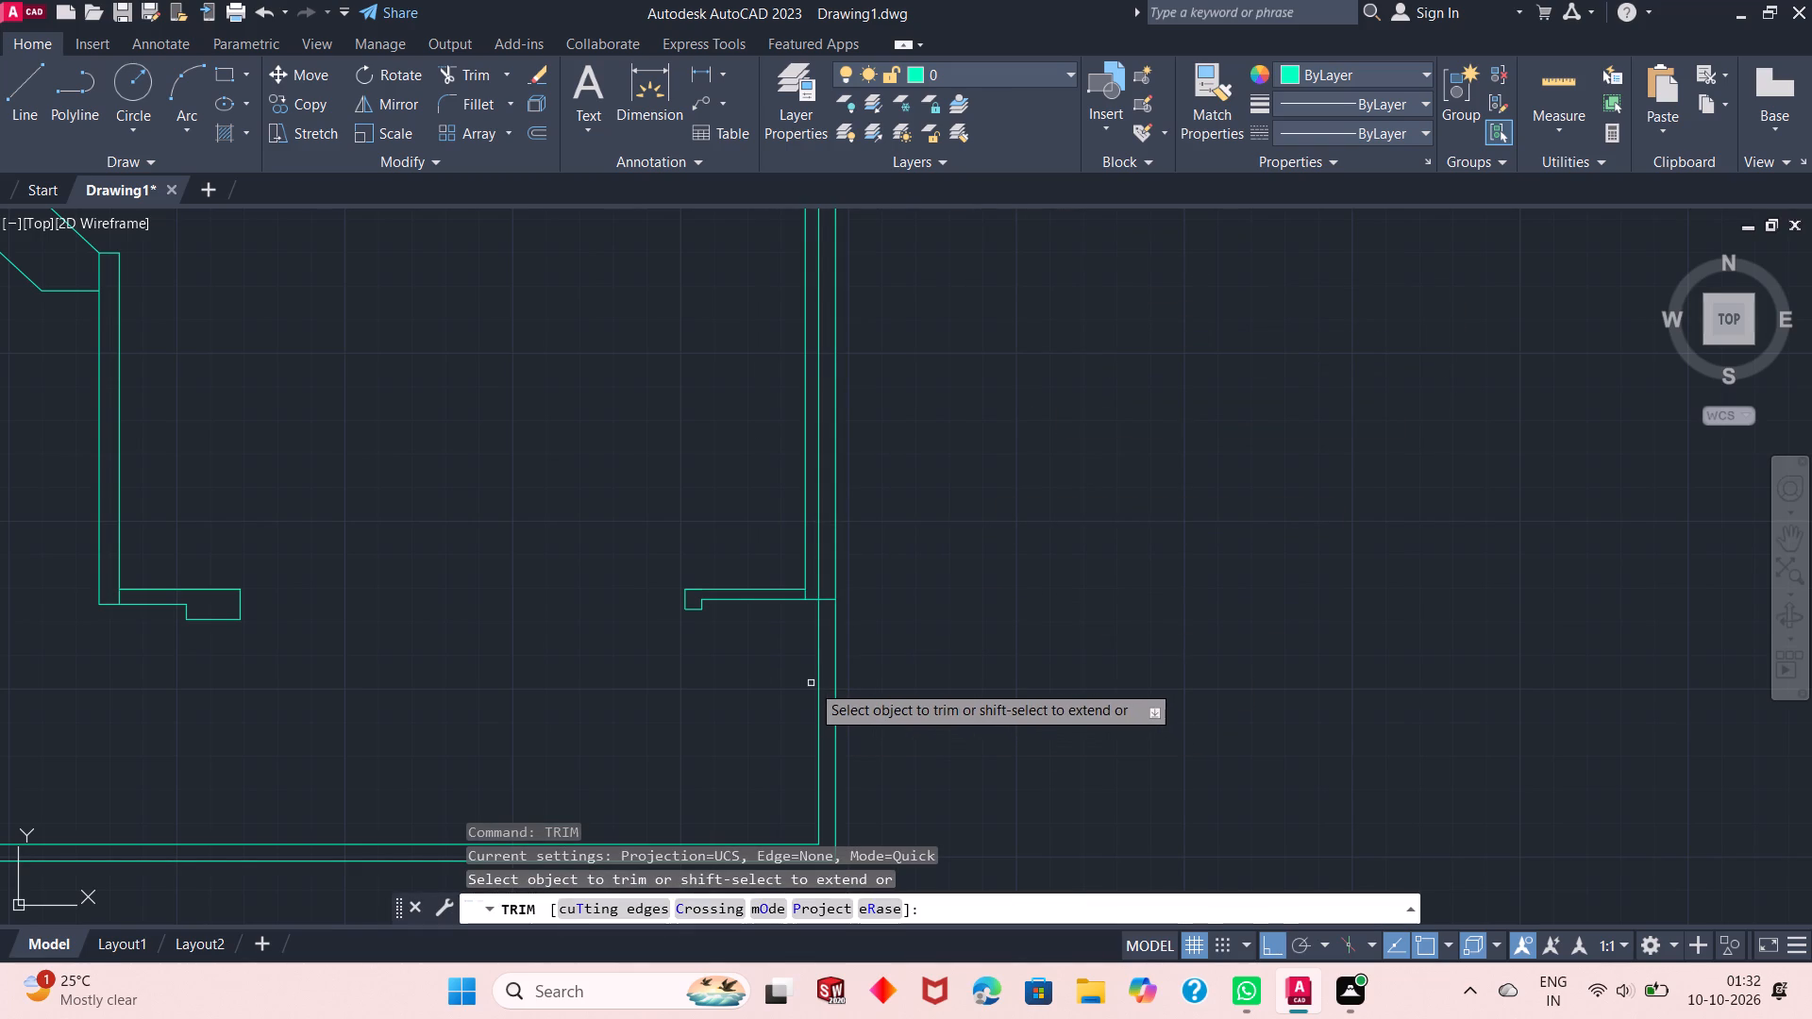
{"action": "scroll", "coordinate": [814, 582], "scroll_direction": "down", "scroll_amount": 3}
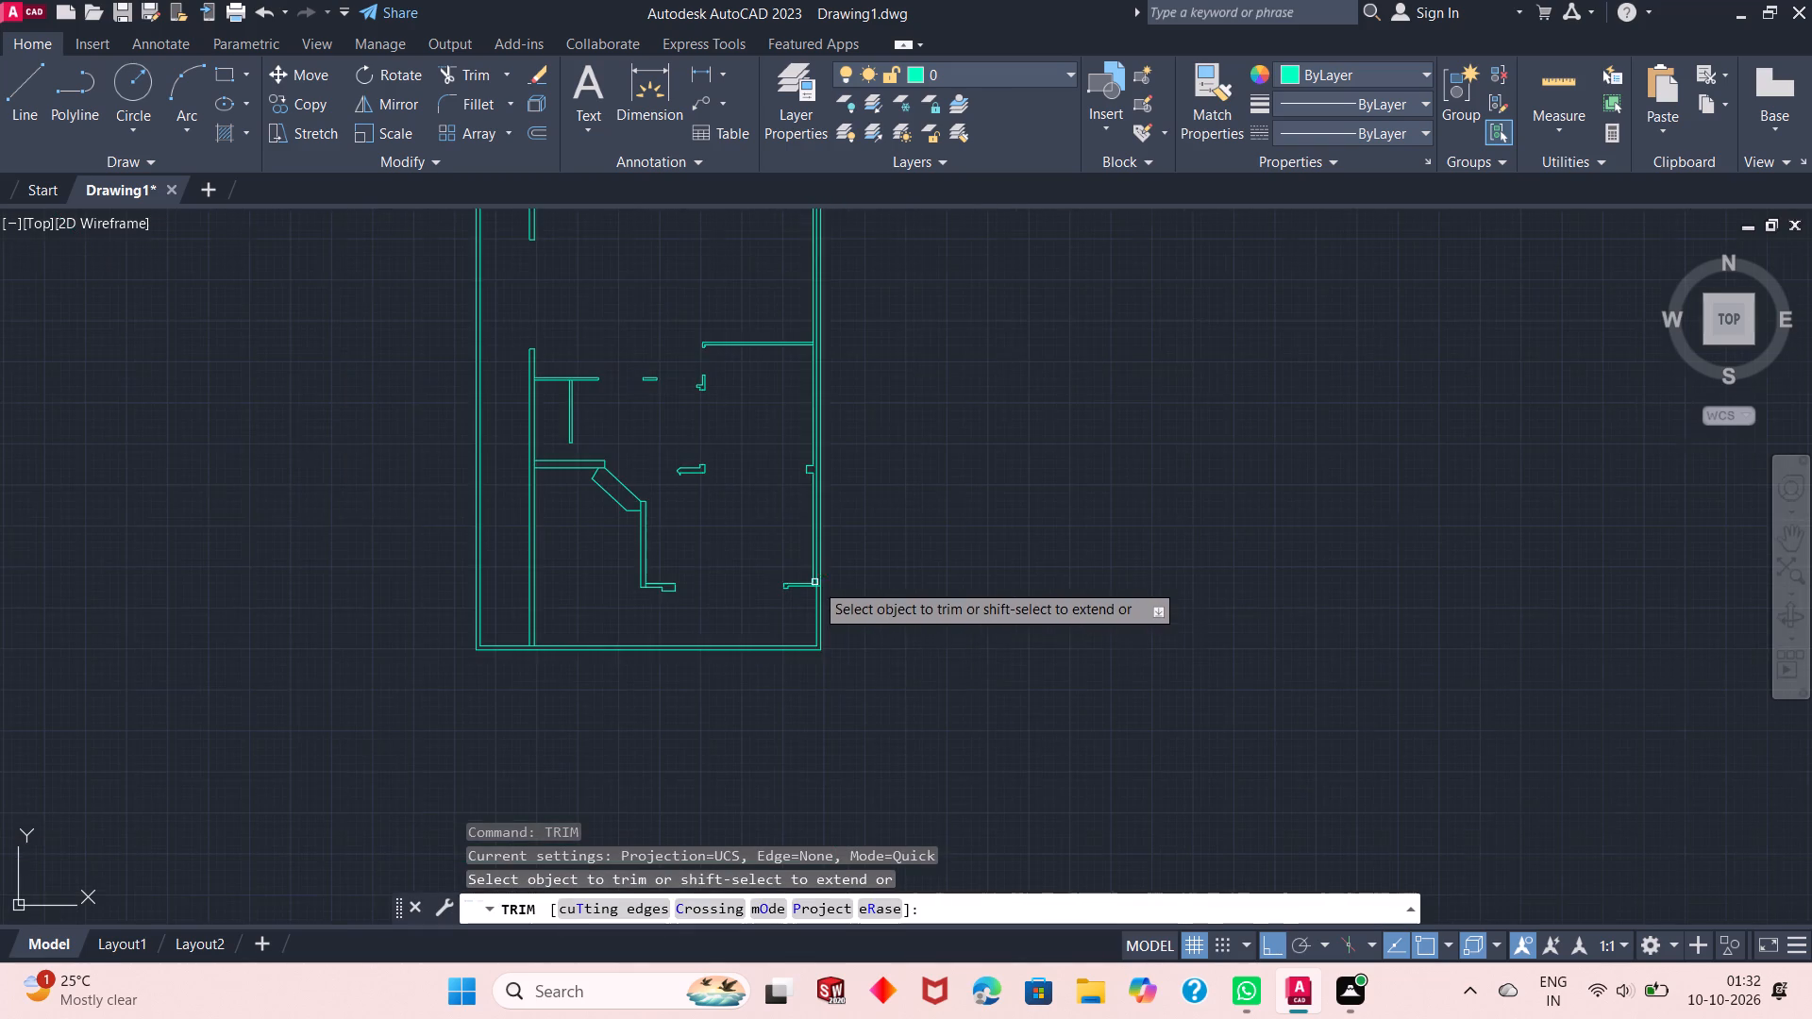
{"action": "scroll", "coordinate": [807, 582], "scroll_direction": "up", "scroll_amount": 6}
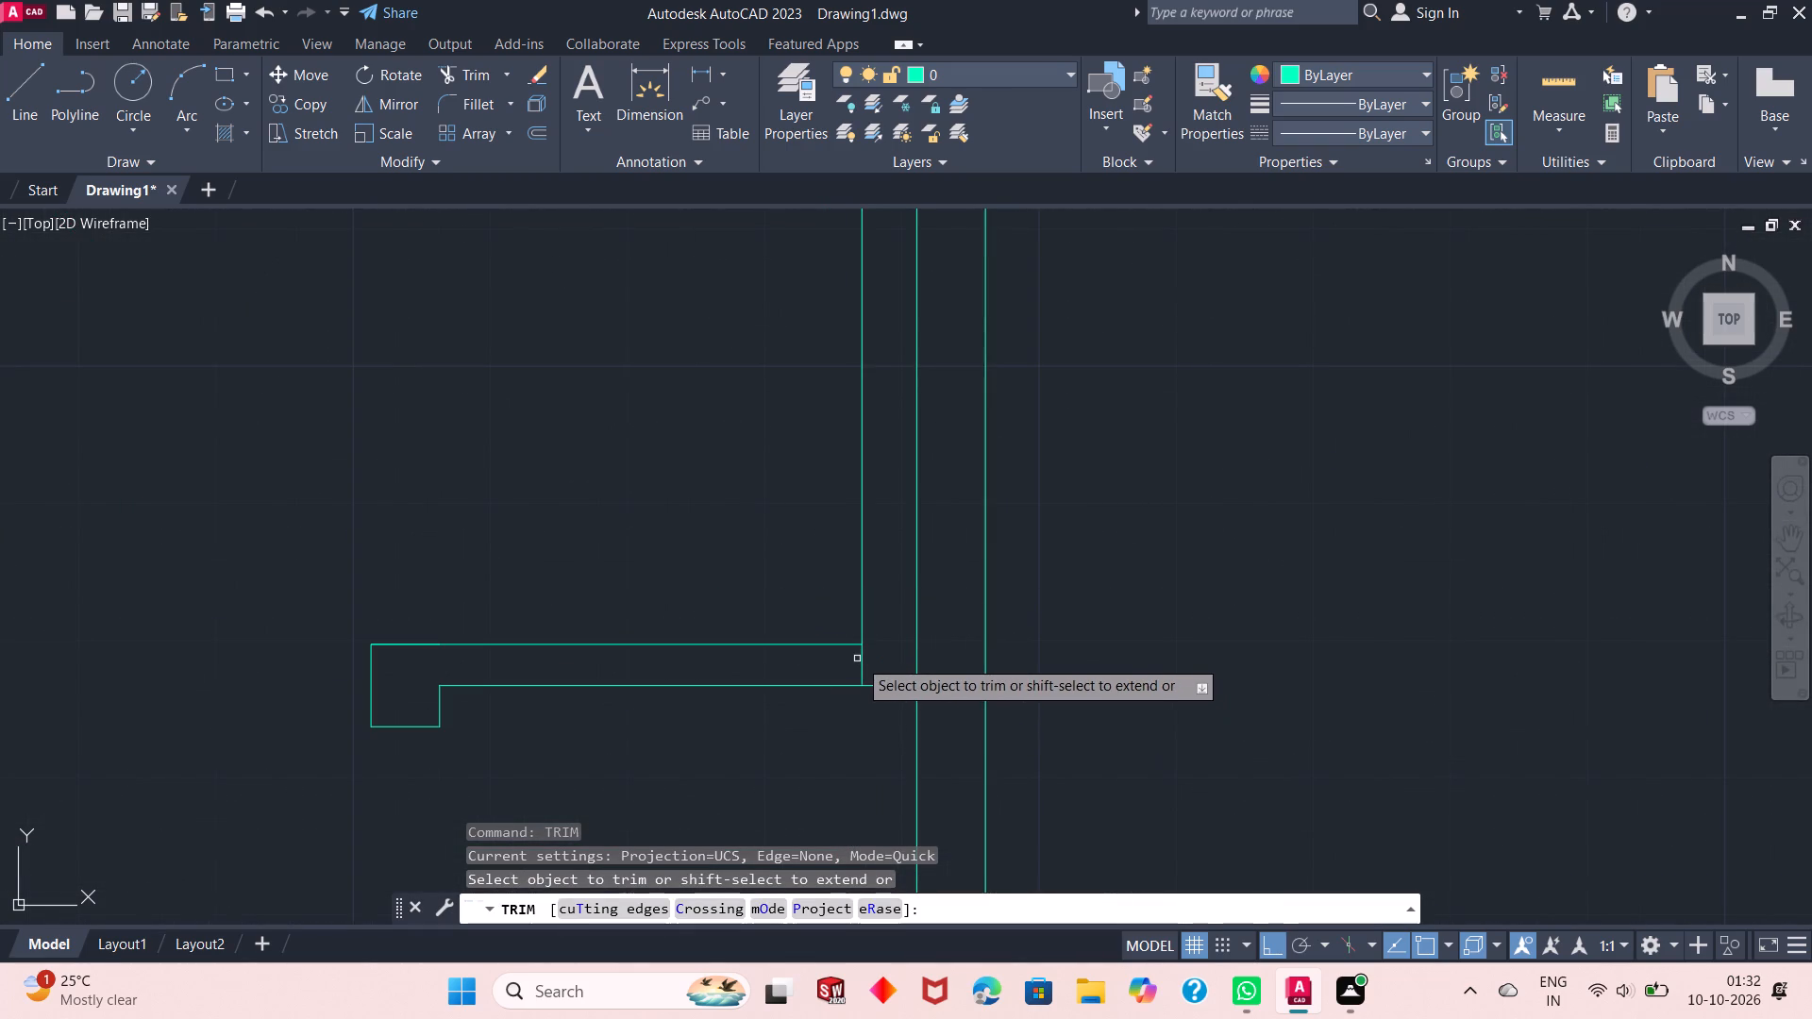
{"action": "left_click", "coordinate": [866, 661]}
{"action": "left_click", "coordinate": [832, 663]}
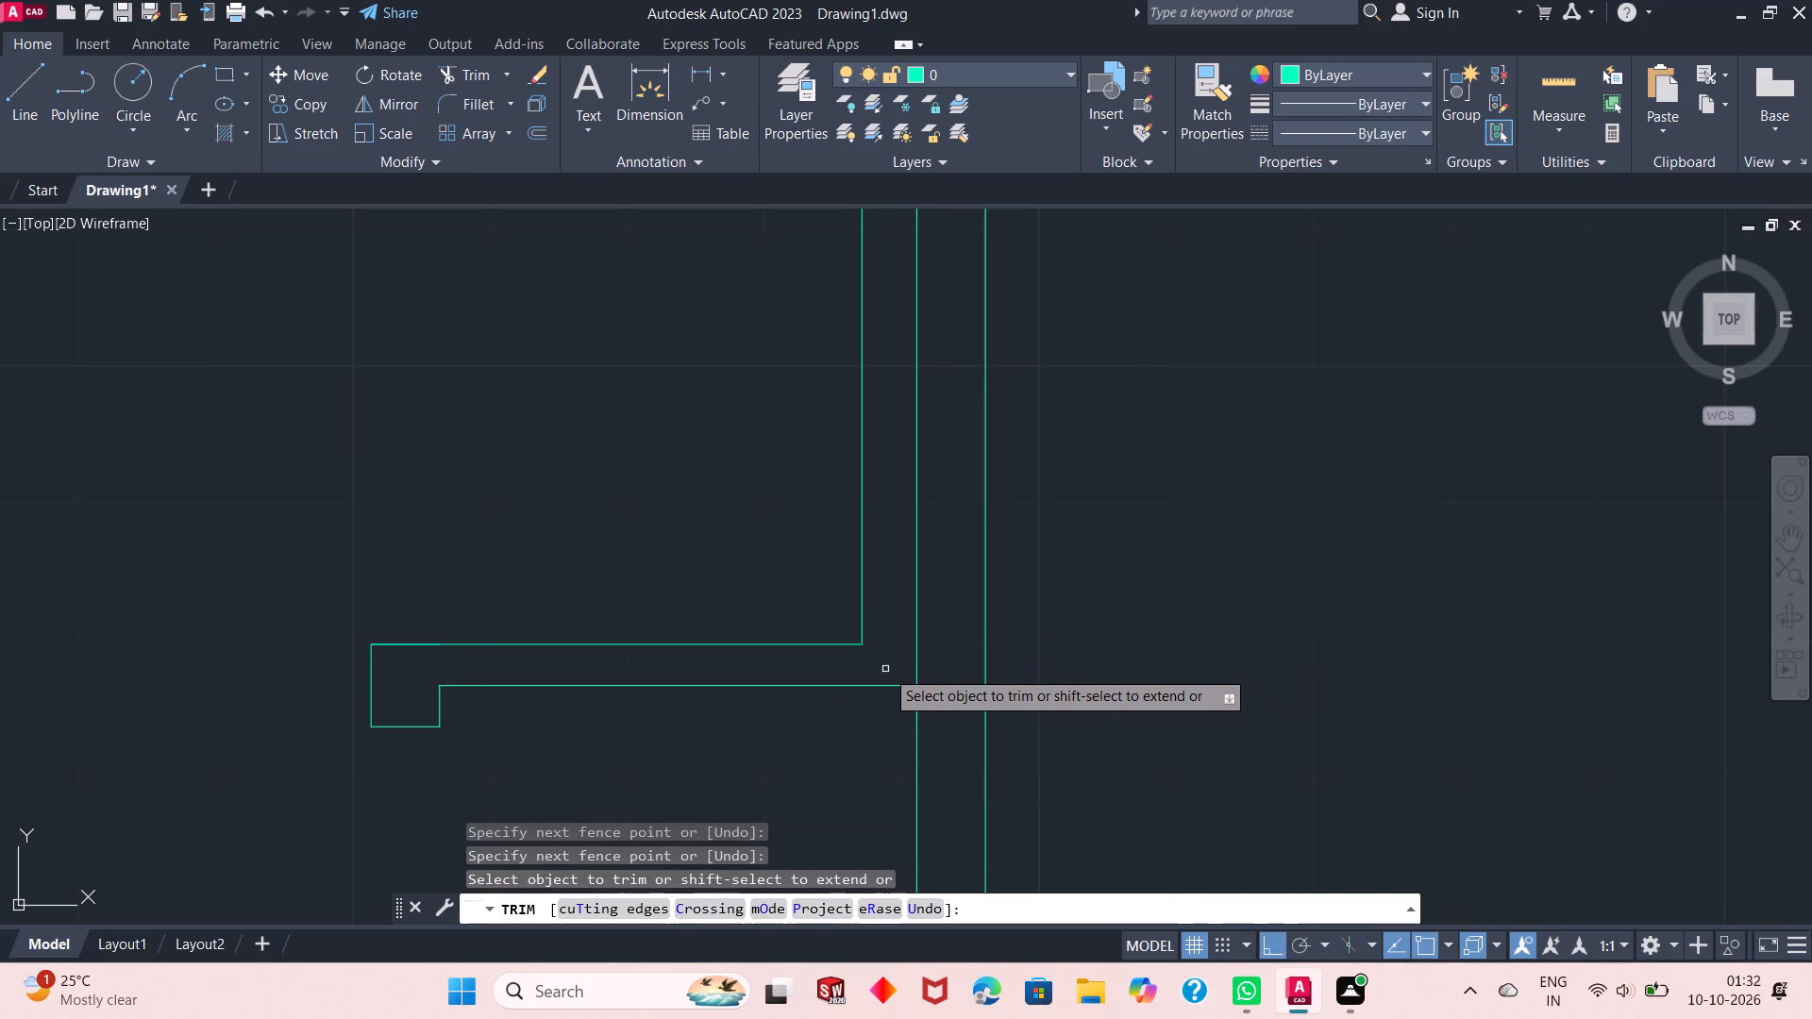
{"action": "left_click", "coordinate": [917, 614]}
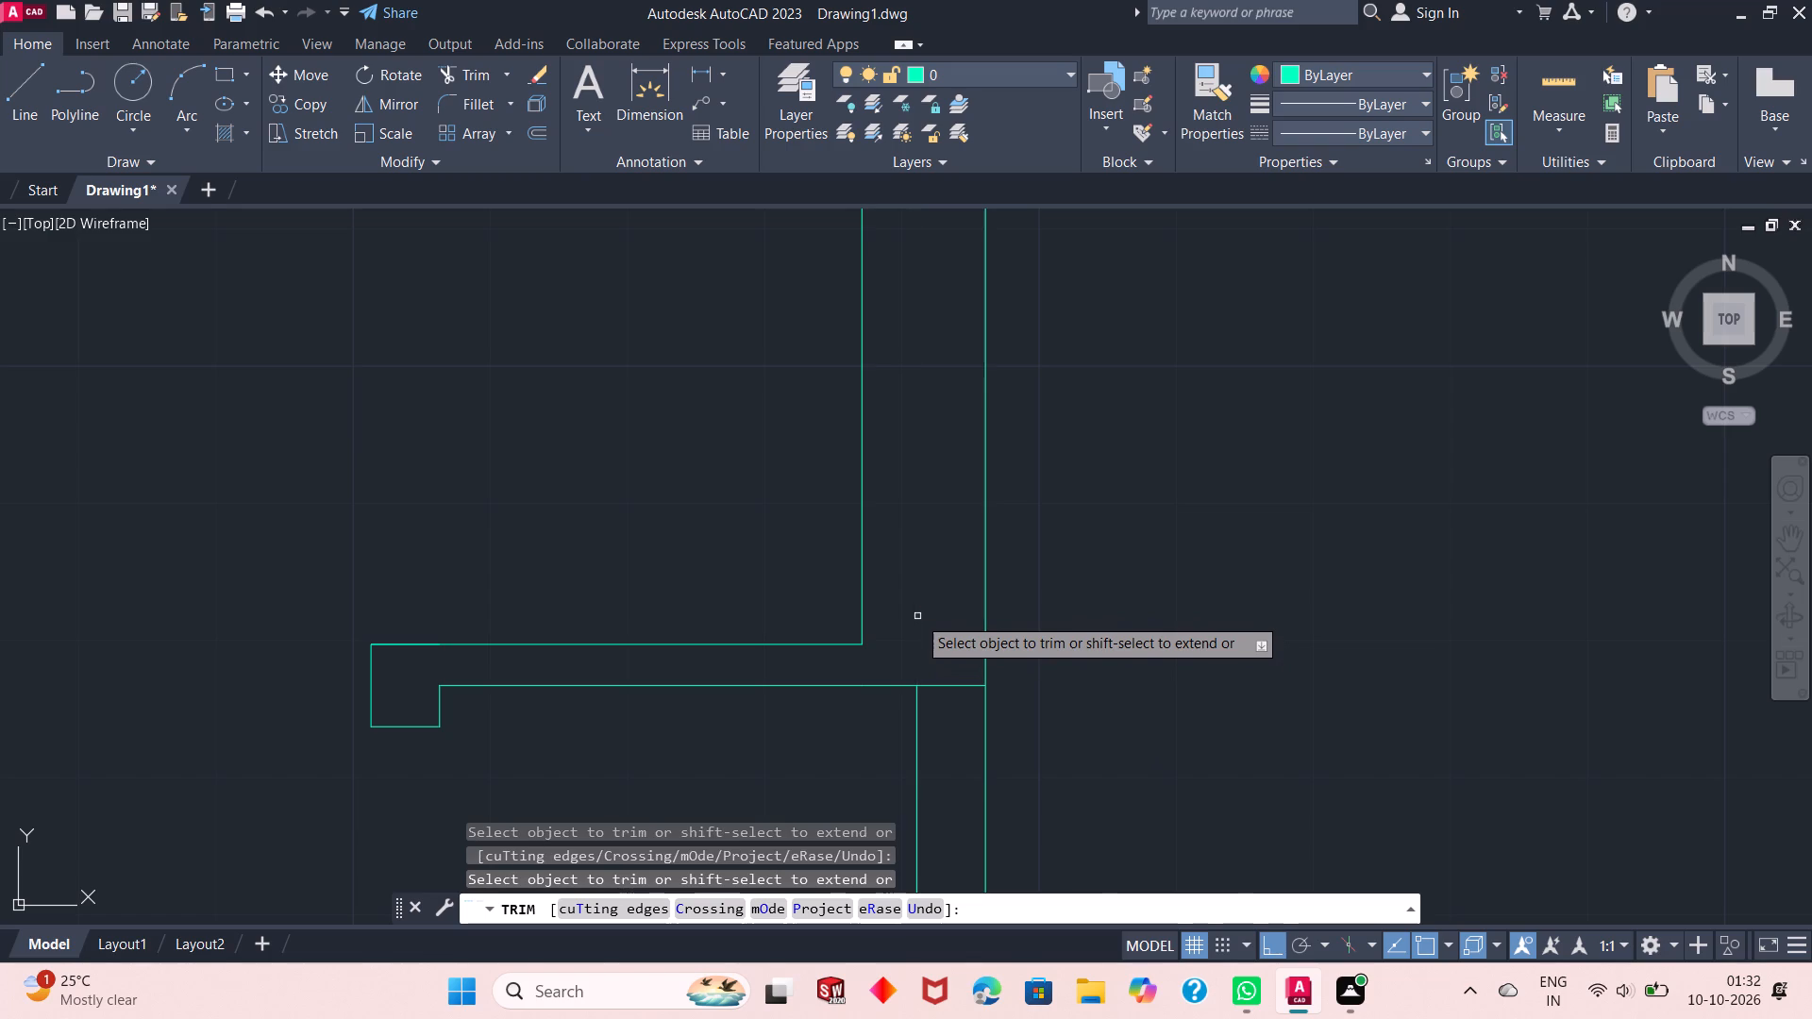
{"action": "scroll", "coordinate": [1116, 702], "scroll_direction": "down", "scroll_amount": 3}
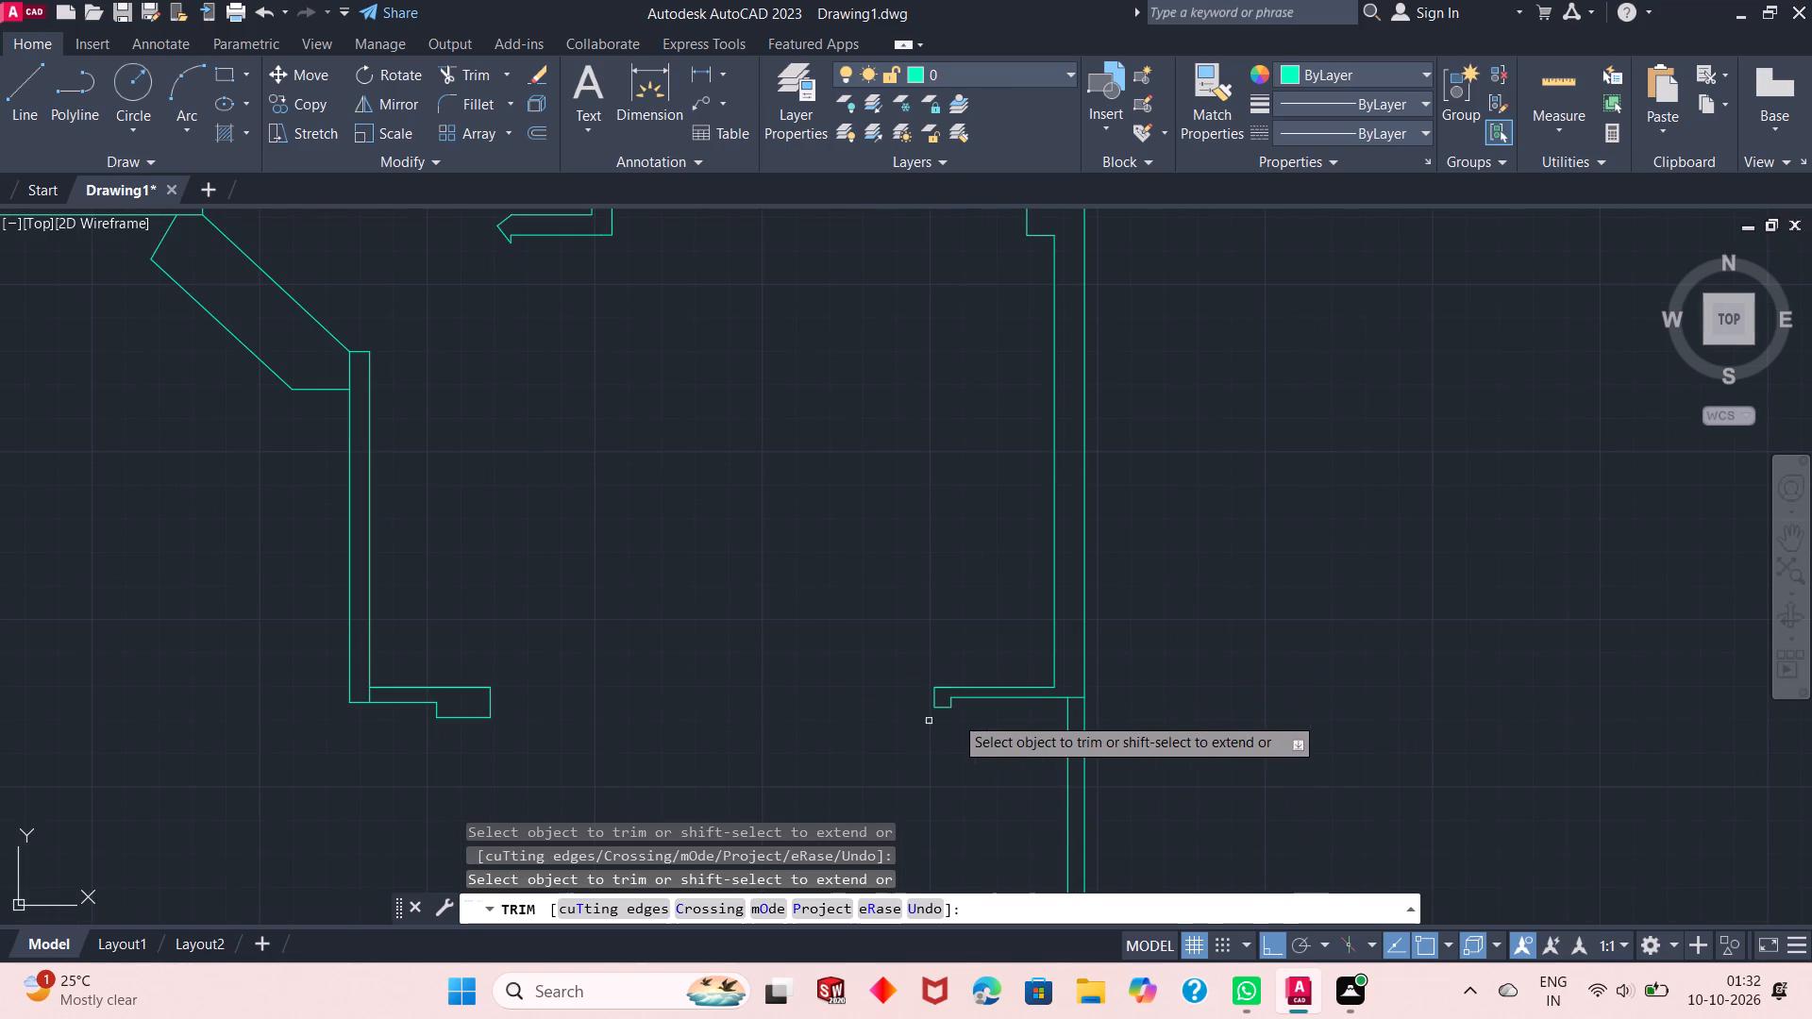
{"action": "scroll", "coordinate": [1116, 642], "scroll_direction": "down", "scroll_amount": 3}
{"action": "scroll", "coordinate": [960, 599], "scroll_direction": "up", "scroll_amount": 1}
{"action": "right_click", "coordinate": [959, 599]}
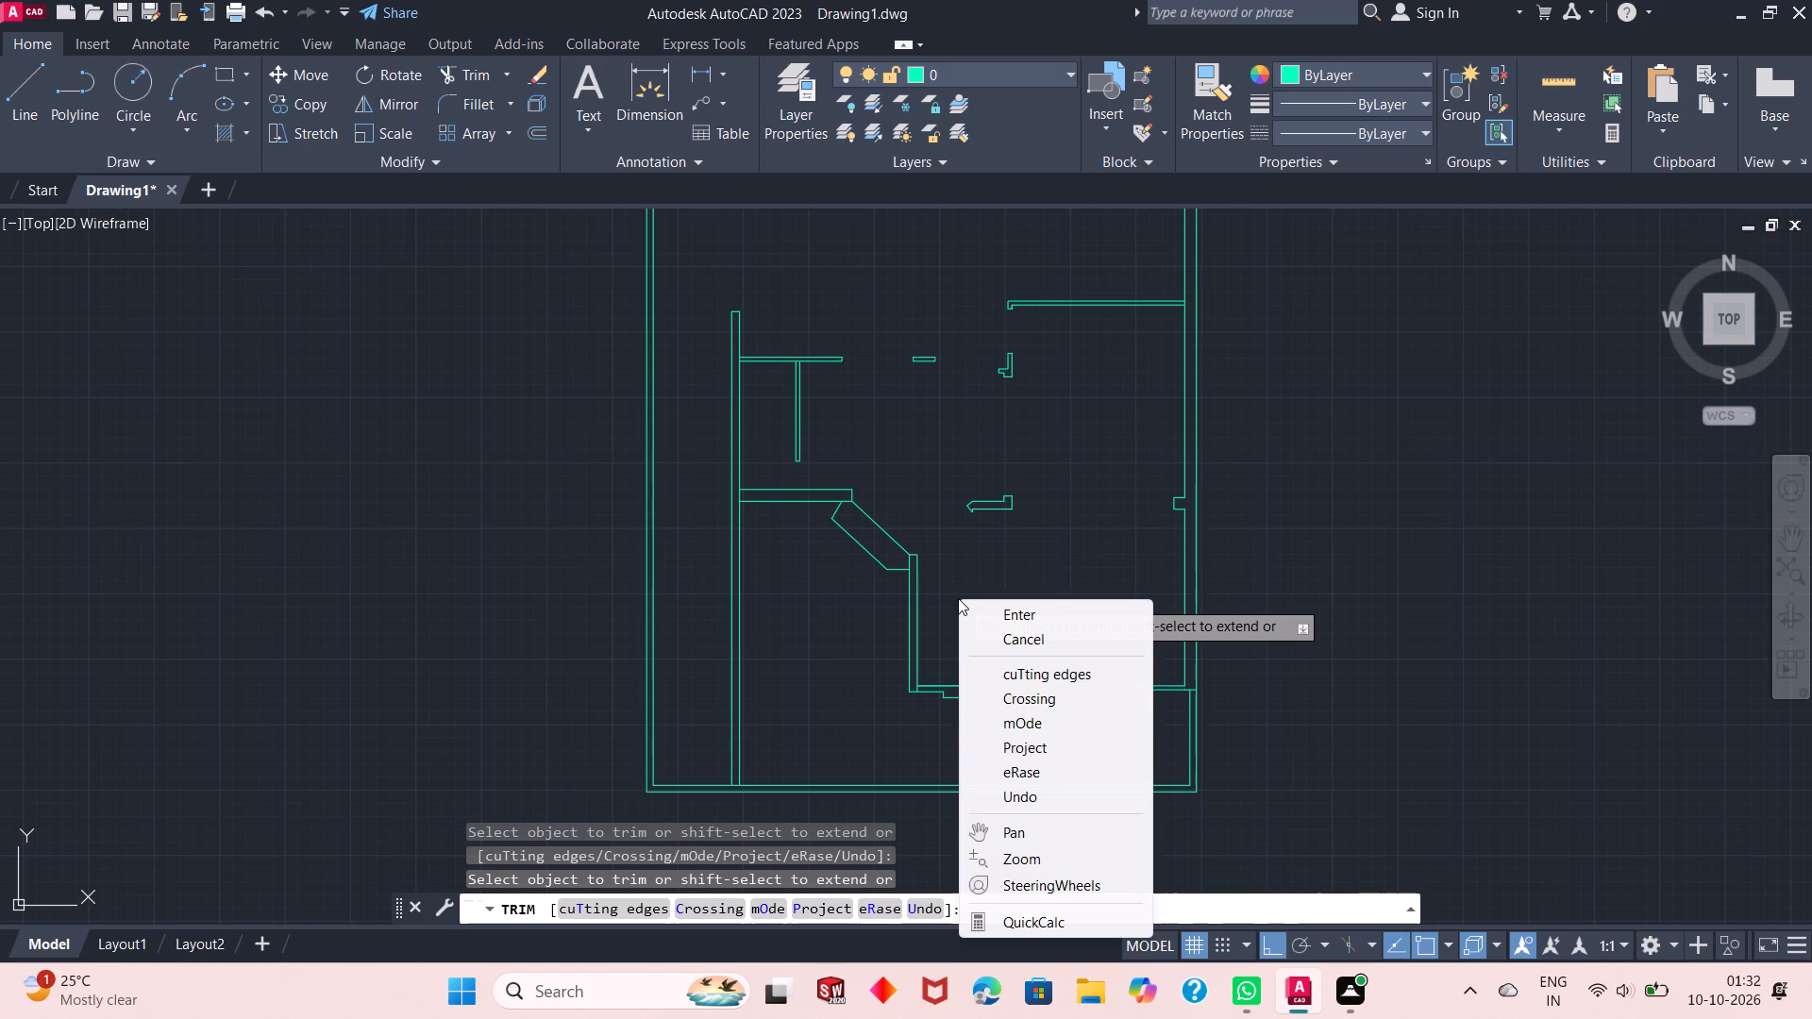
{"action": "left_click", "coordinate": [1001, 613]}
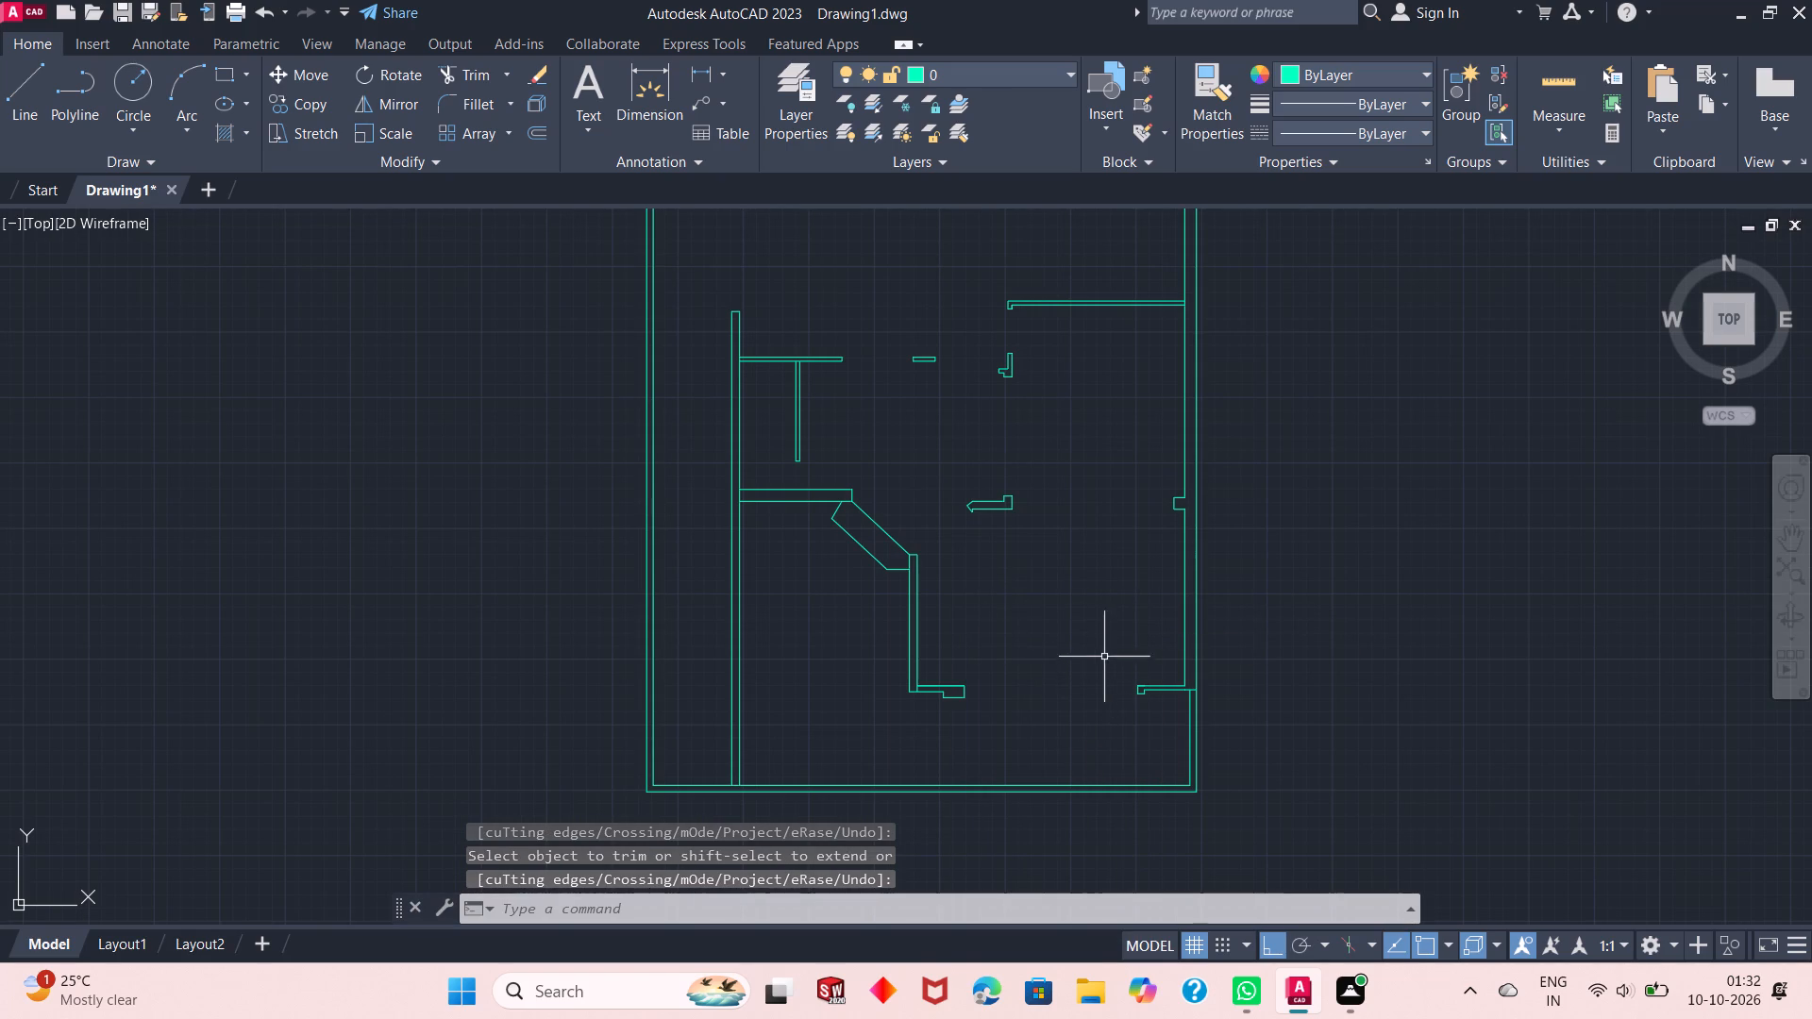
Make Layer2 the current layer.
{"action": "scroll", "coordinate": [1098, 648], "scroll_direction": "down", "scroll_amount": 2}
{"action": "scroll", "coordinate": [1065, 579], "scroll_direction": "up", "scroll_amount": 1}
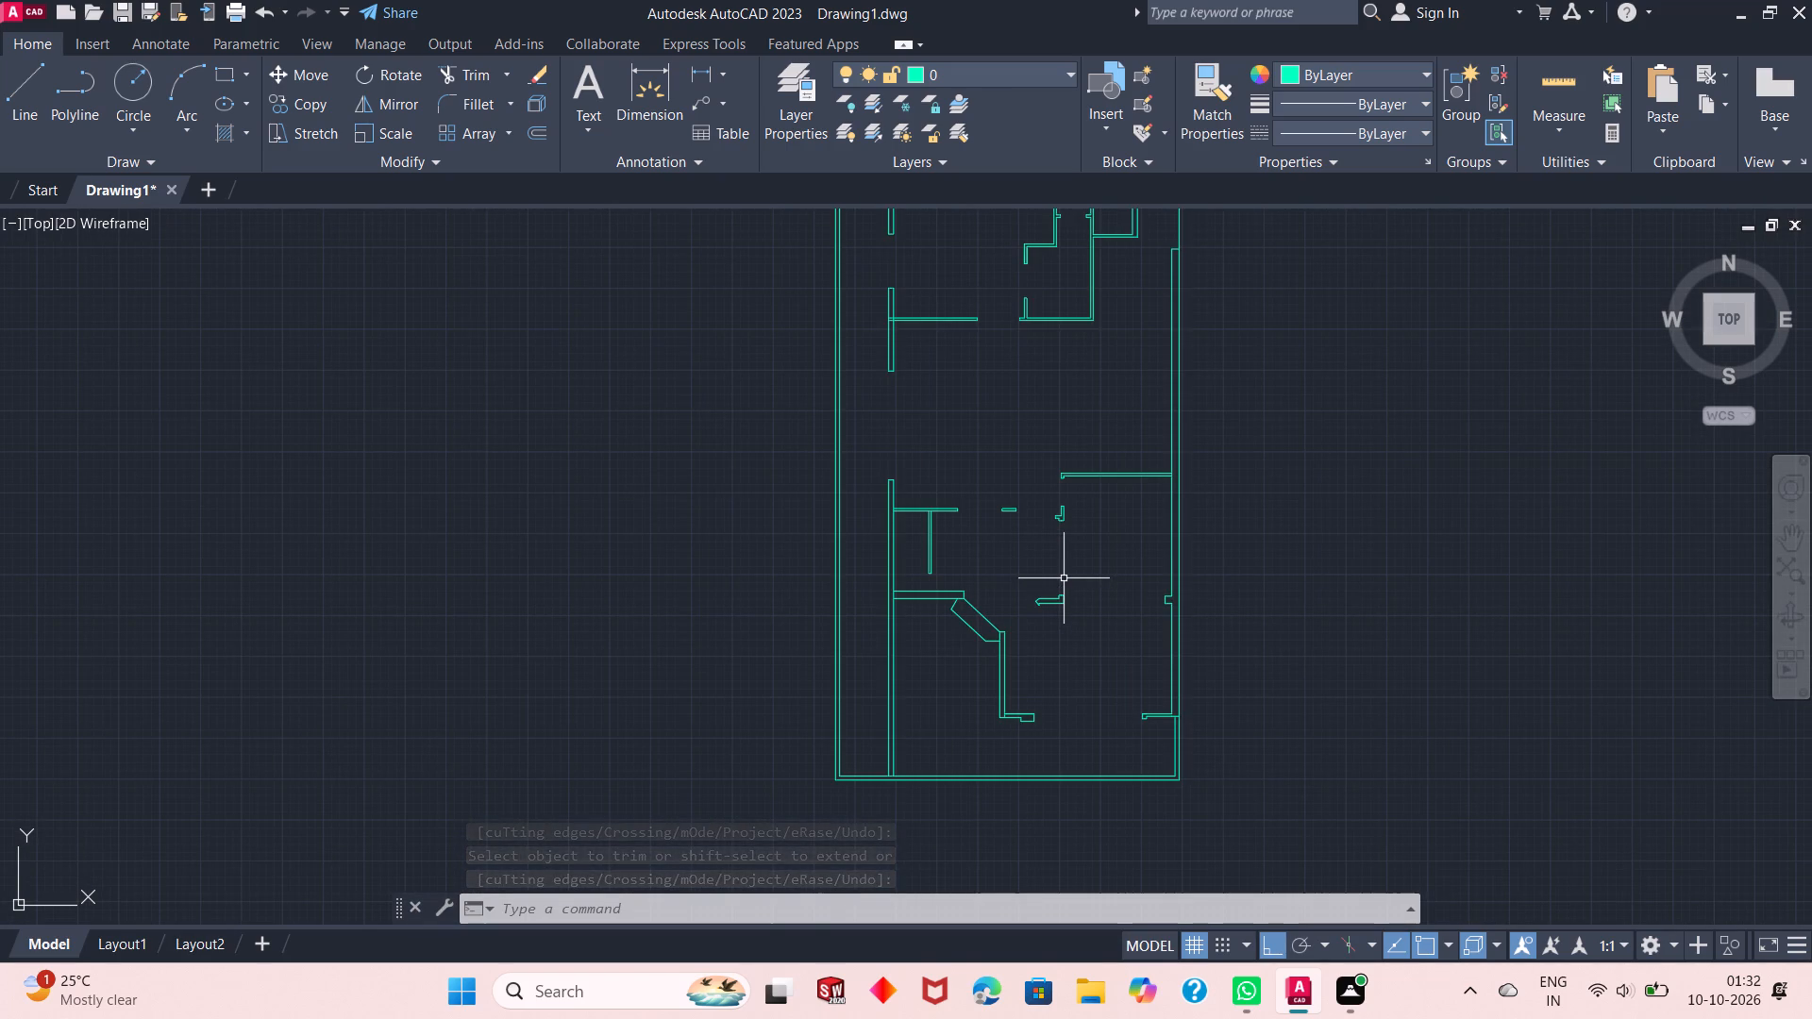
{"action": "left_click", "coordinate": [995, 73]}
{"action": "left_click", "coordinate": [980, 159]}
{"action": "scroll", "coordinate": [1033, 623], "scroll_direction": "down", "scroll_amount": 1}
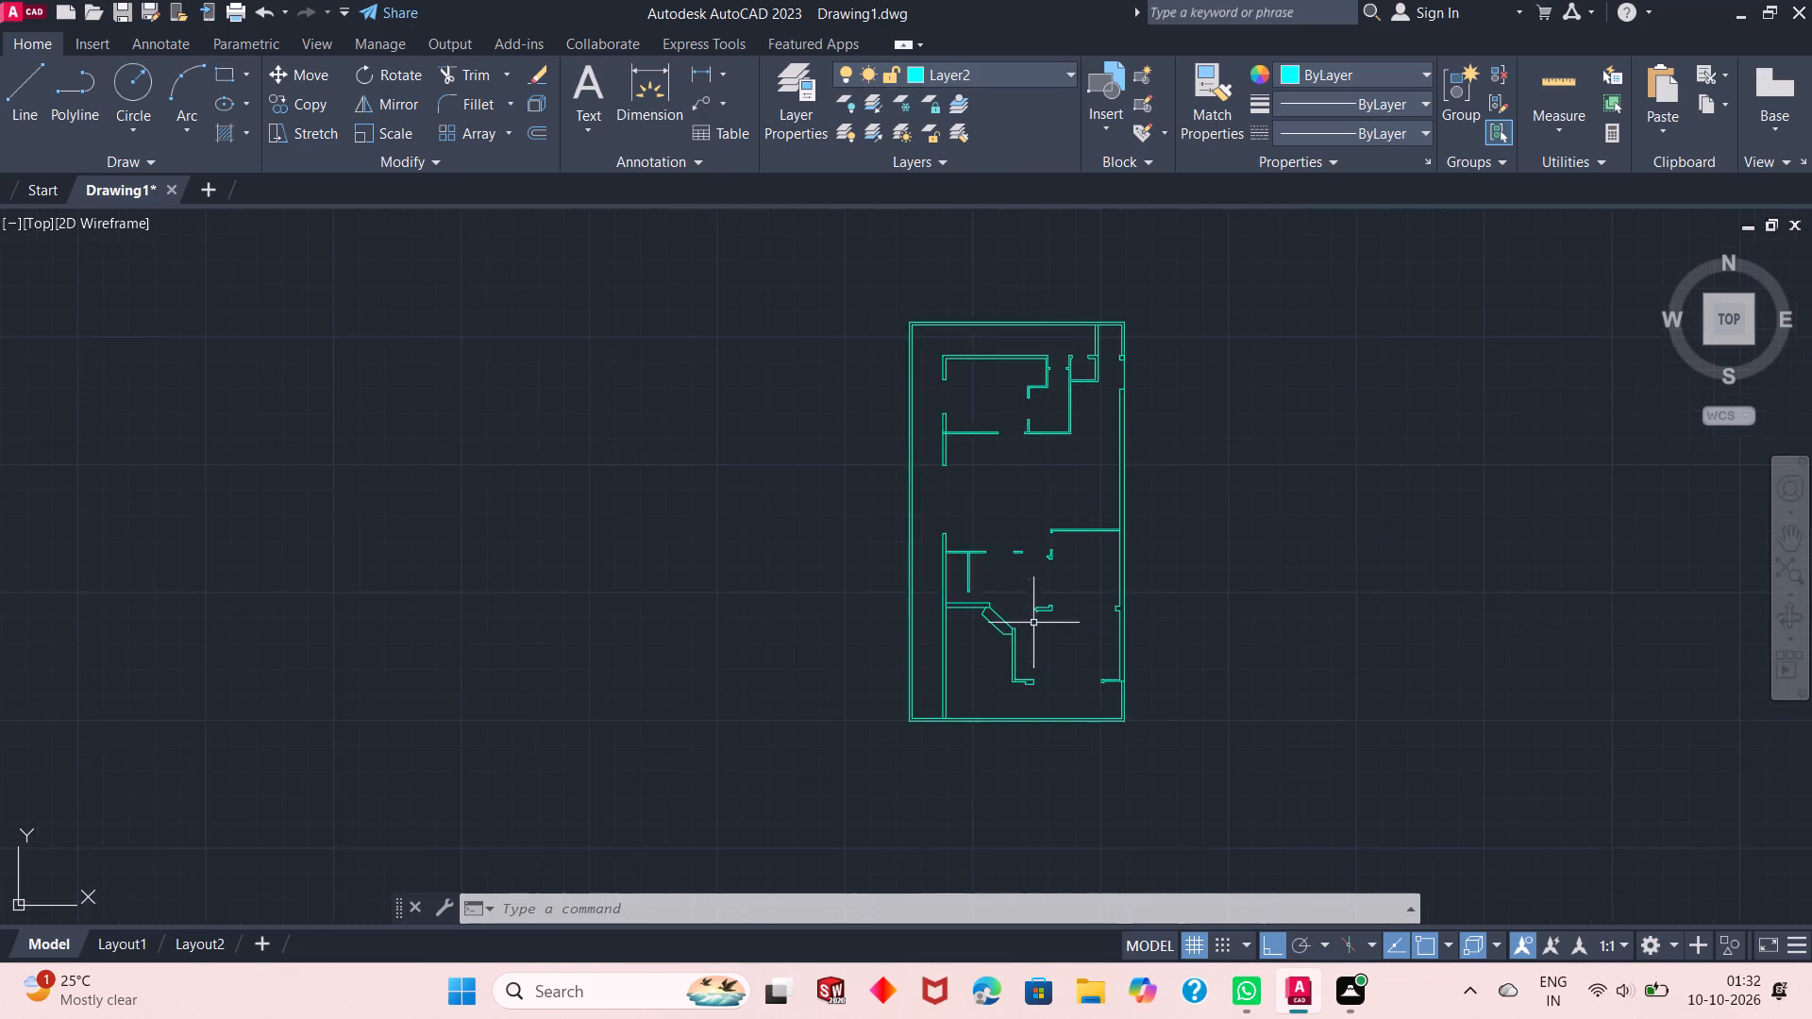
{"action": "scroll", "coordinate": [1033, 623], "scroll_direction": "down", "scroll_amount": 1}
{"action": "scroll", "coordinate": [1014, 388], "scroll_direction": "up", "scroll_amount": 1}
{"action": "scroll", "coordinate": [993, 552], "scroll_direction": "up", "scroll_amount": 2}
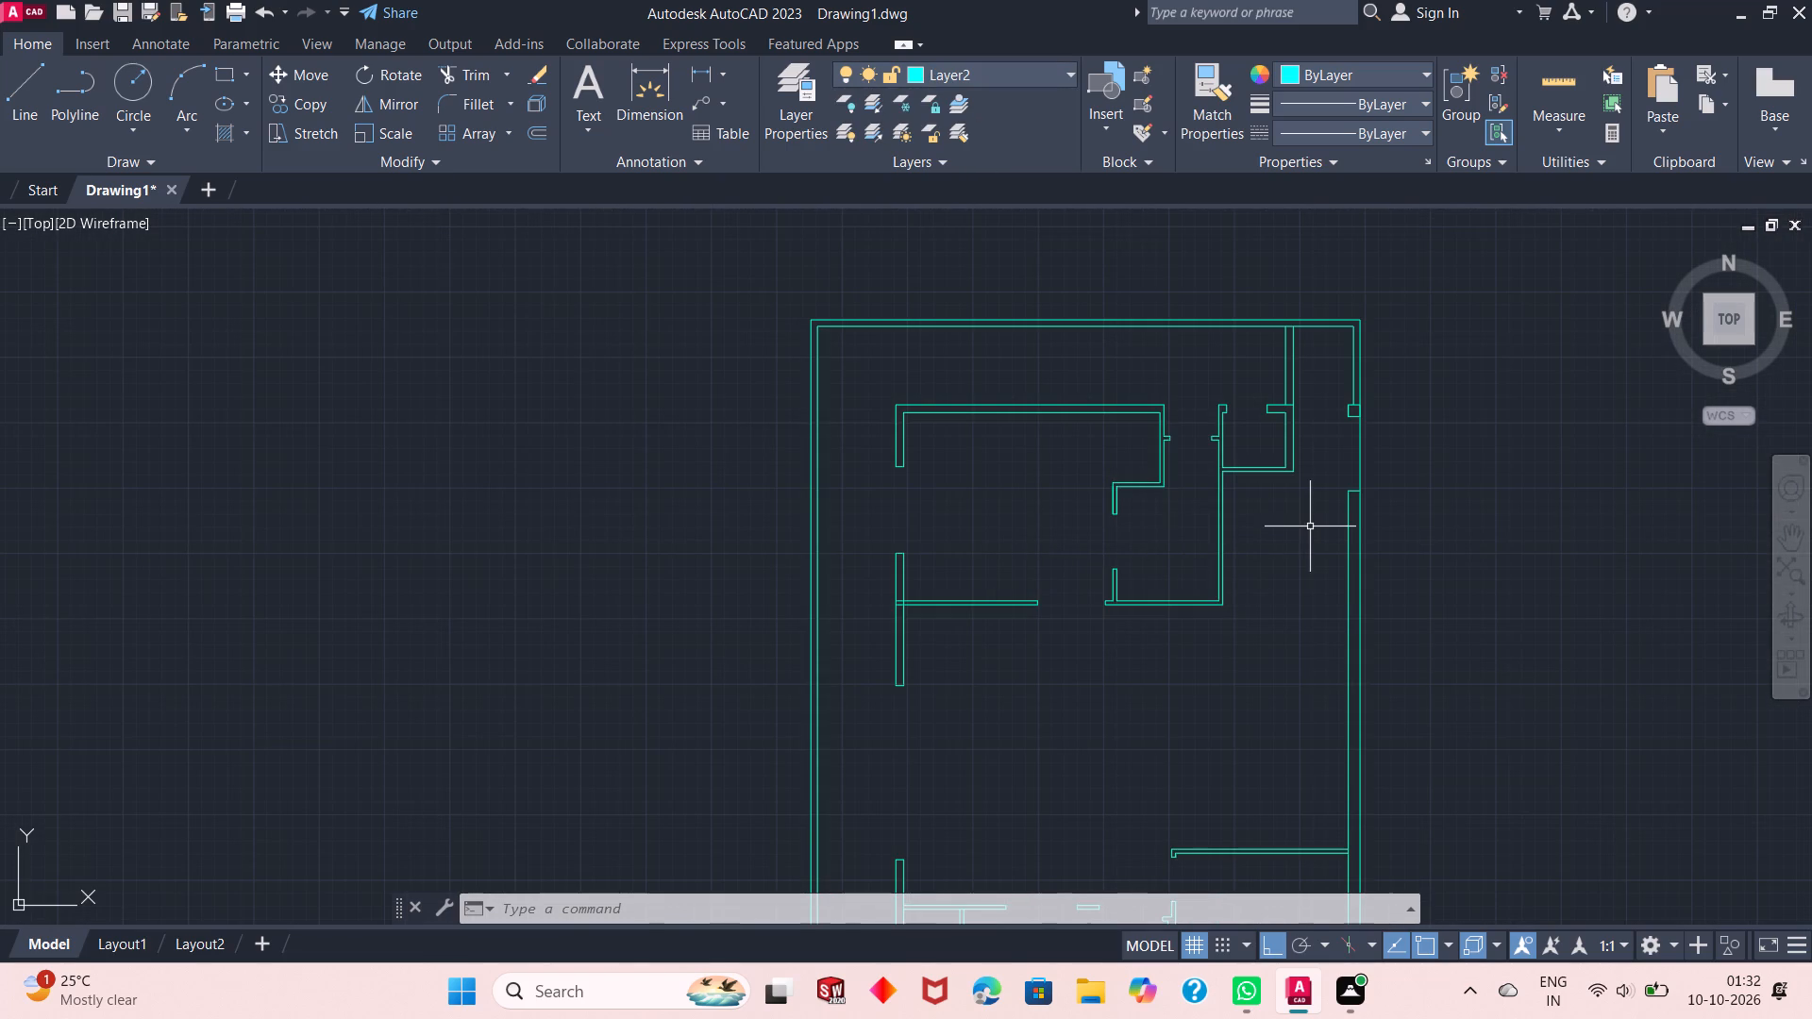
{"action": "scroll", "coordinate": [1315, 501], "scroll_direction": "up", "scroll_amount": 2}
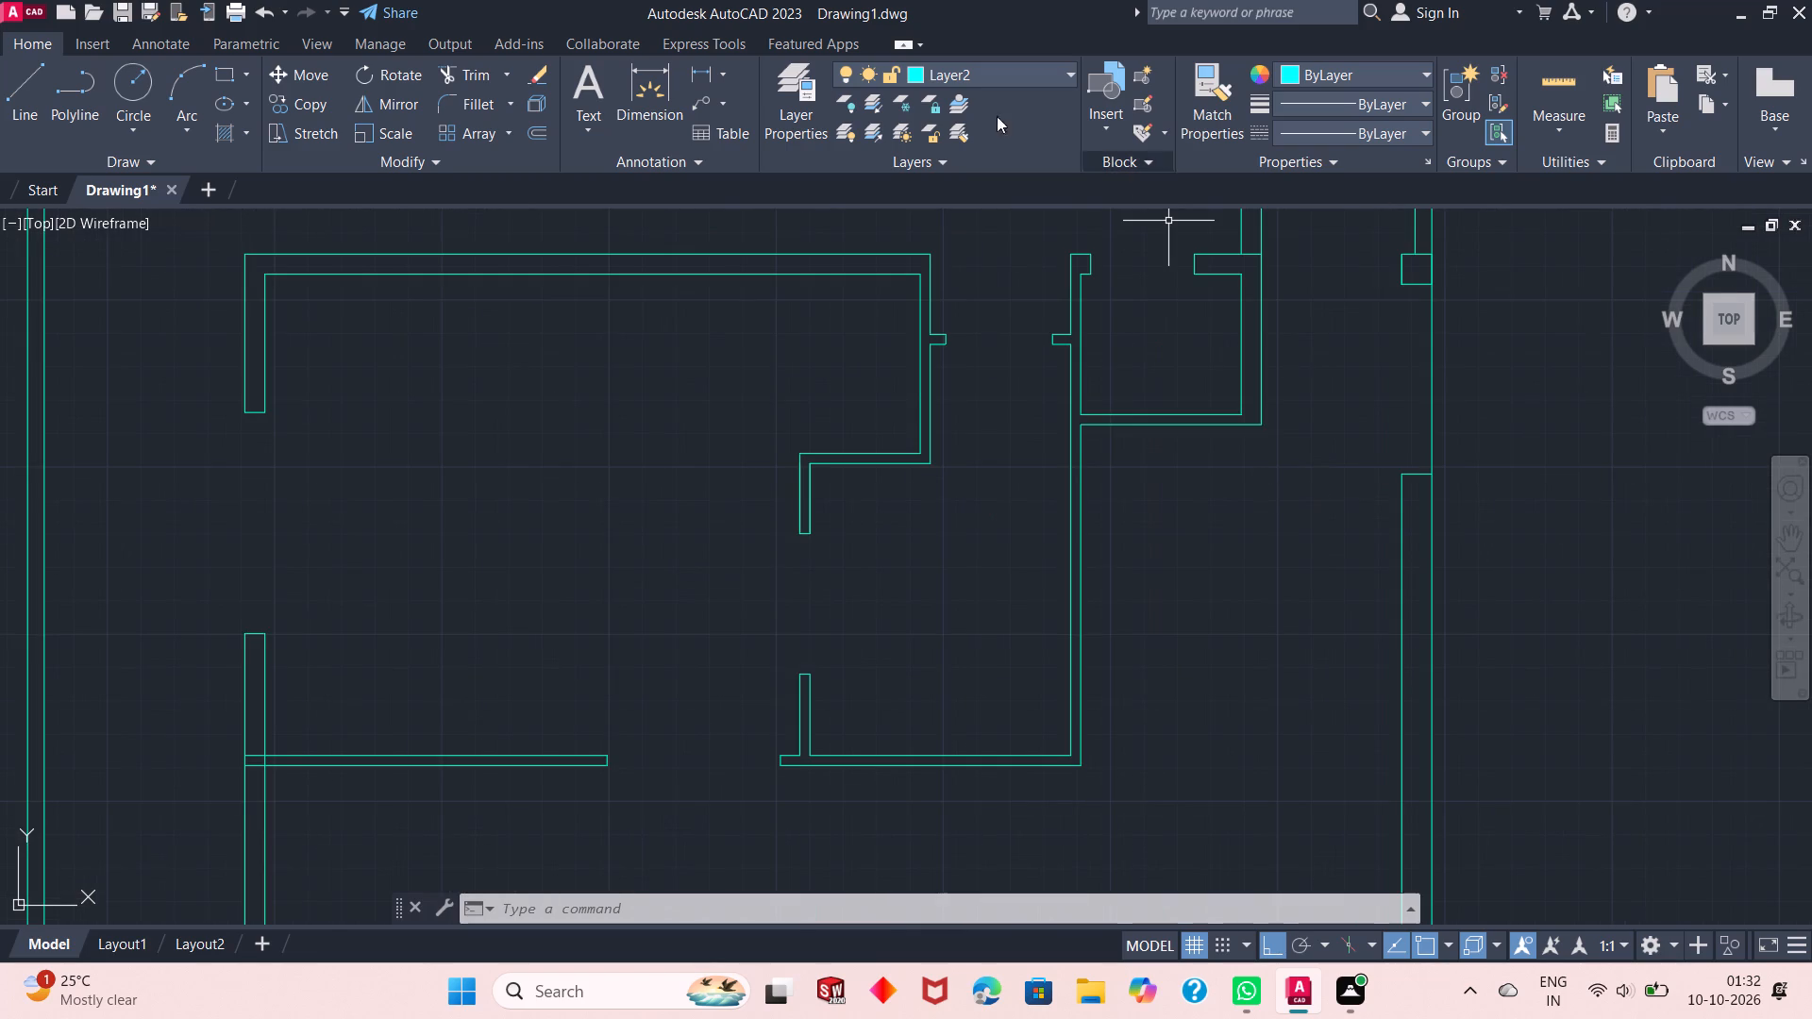
On layer 0, draw a rectangle about 10" by 11" south of the small northeast room, about 4'-1" west of the east wall's inner corner.
{"action": "left_click", "coordinate": [993, 75]}
{"action": "left_click", "coordinate": [1001, 111]}
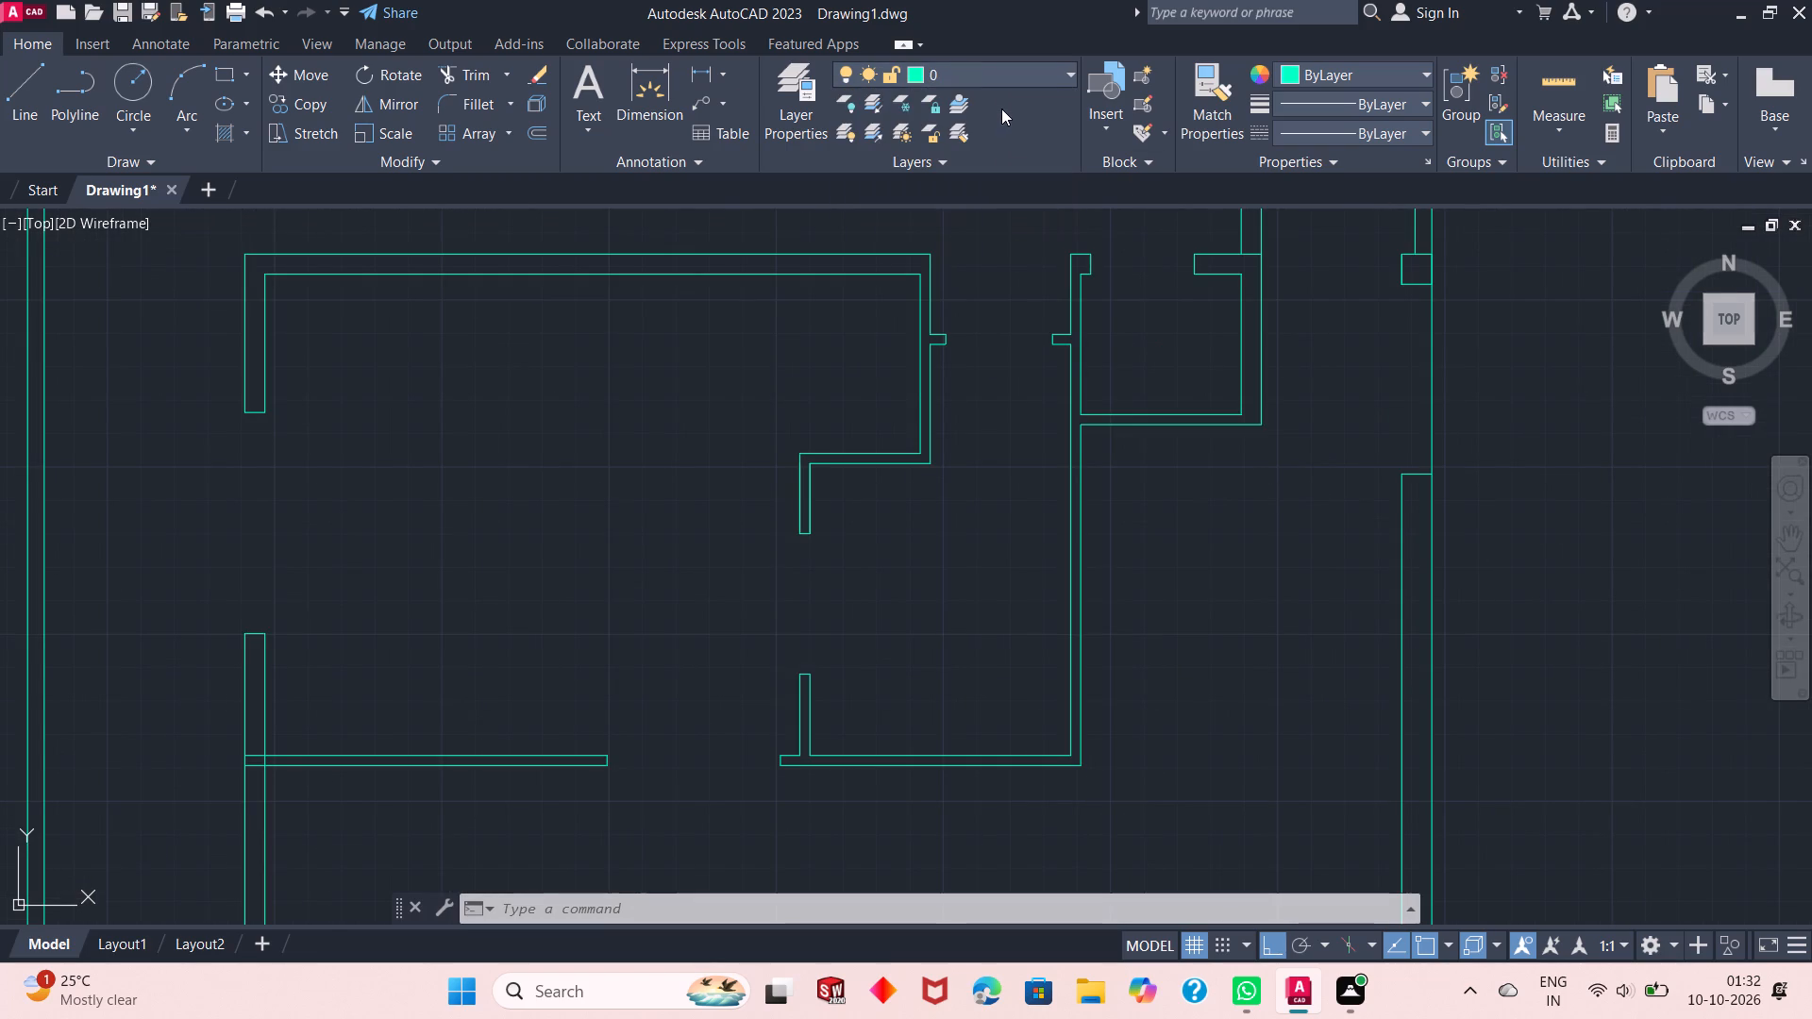
{"action": "left_click", "coordinate": [222, 77]}
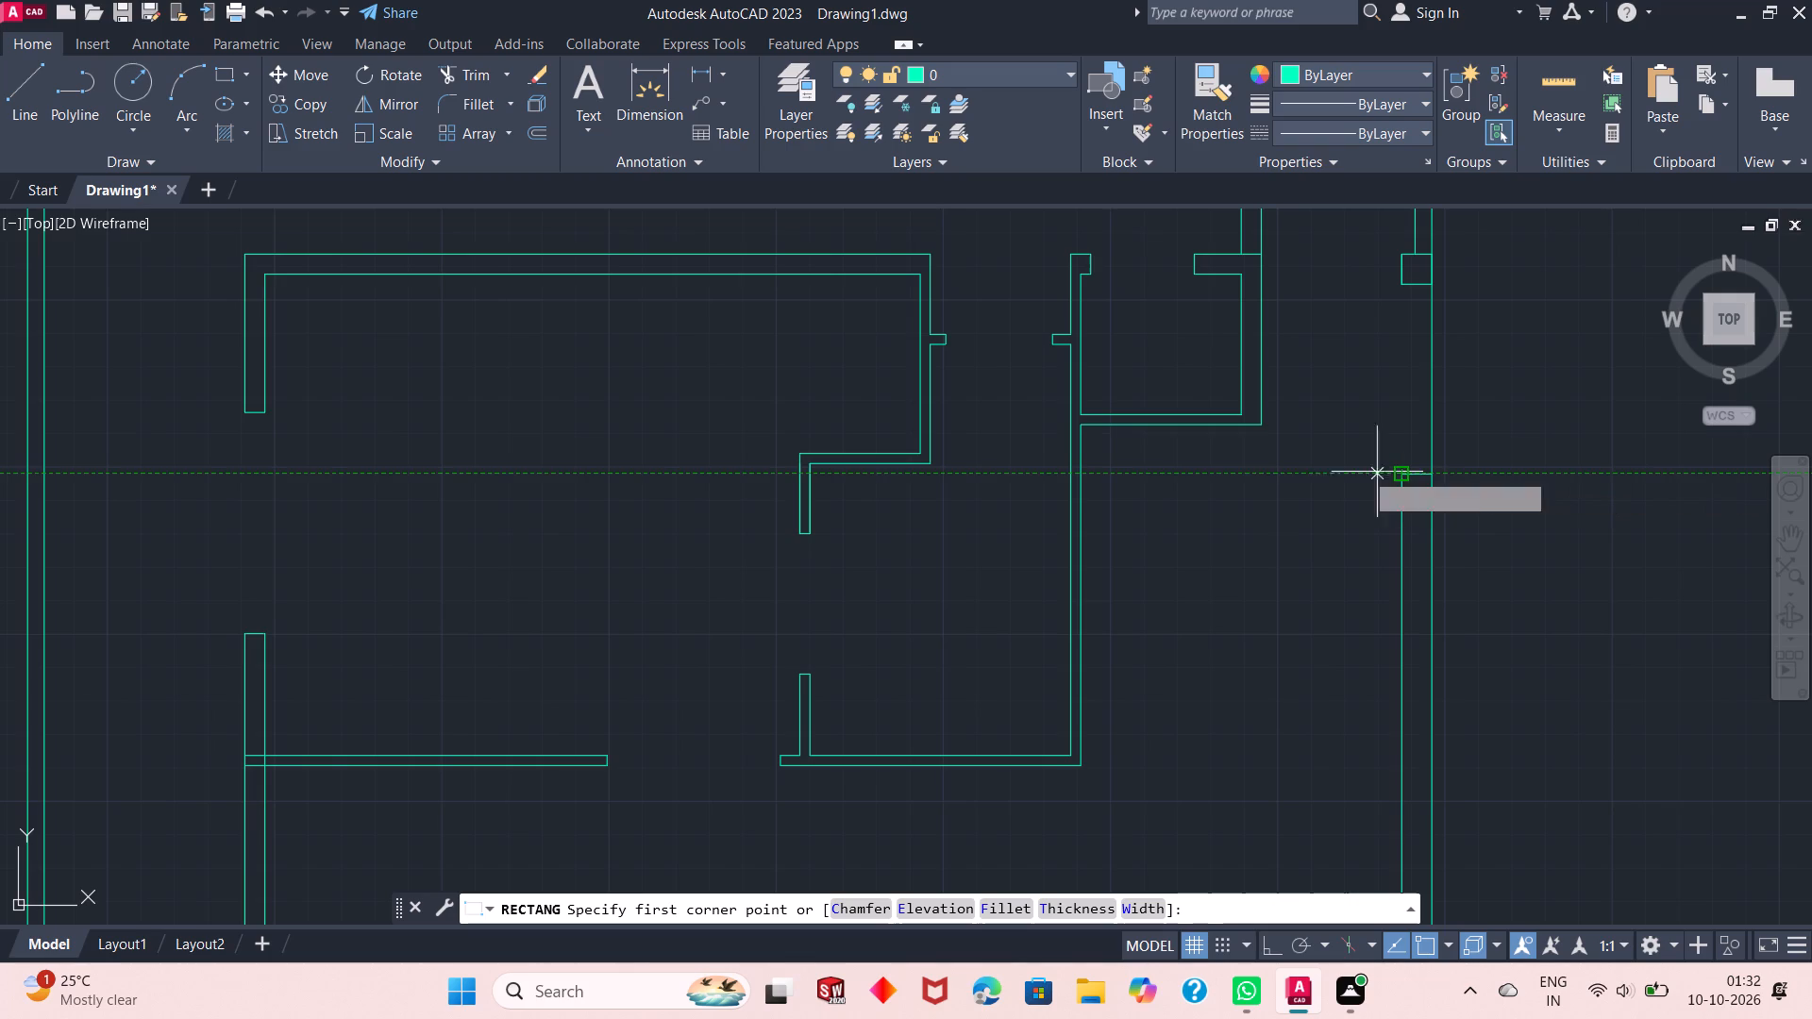
{"action": "left_click", "coordinate": [1236, 470]}
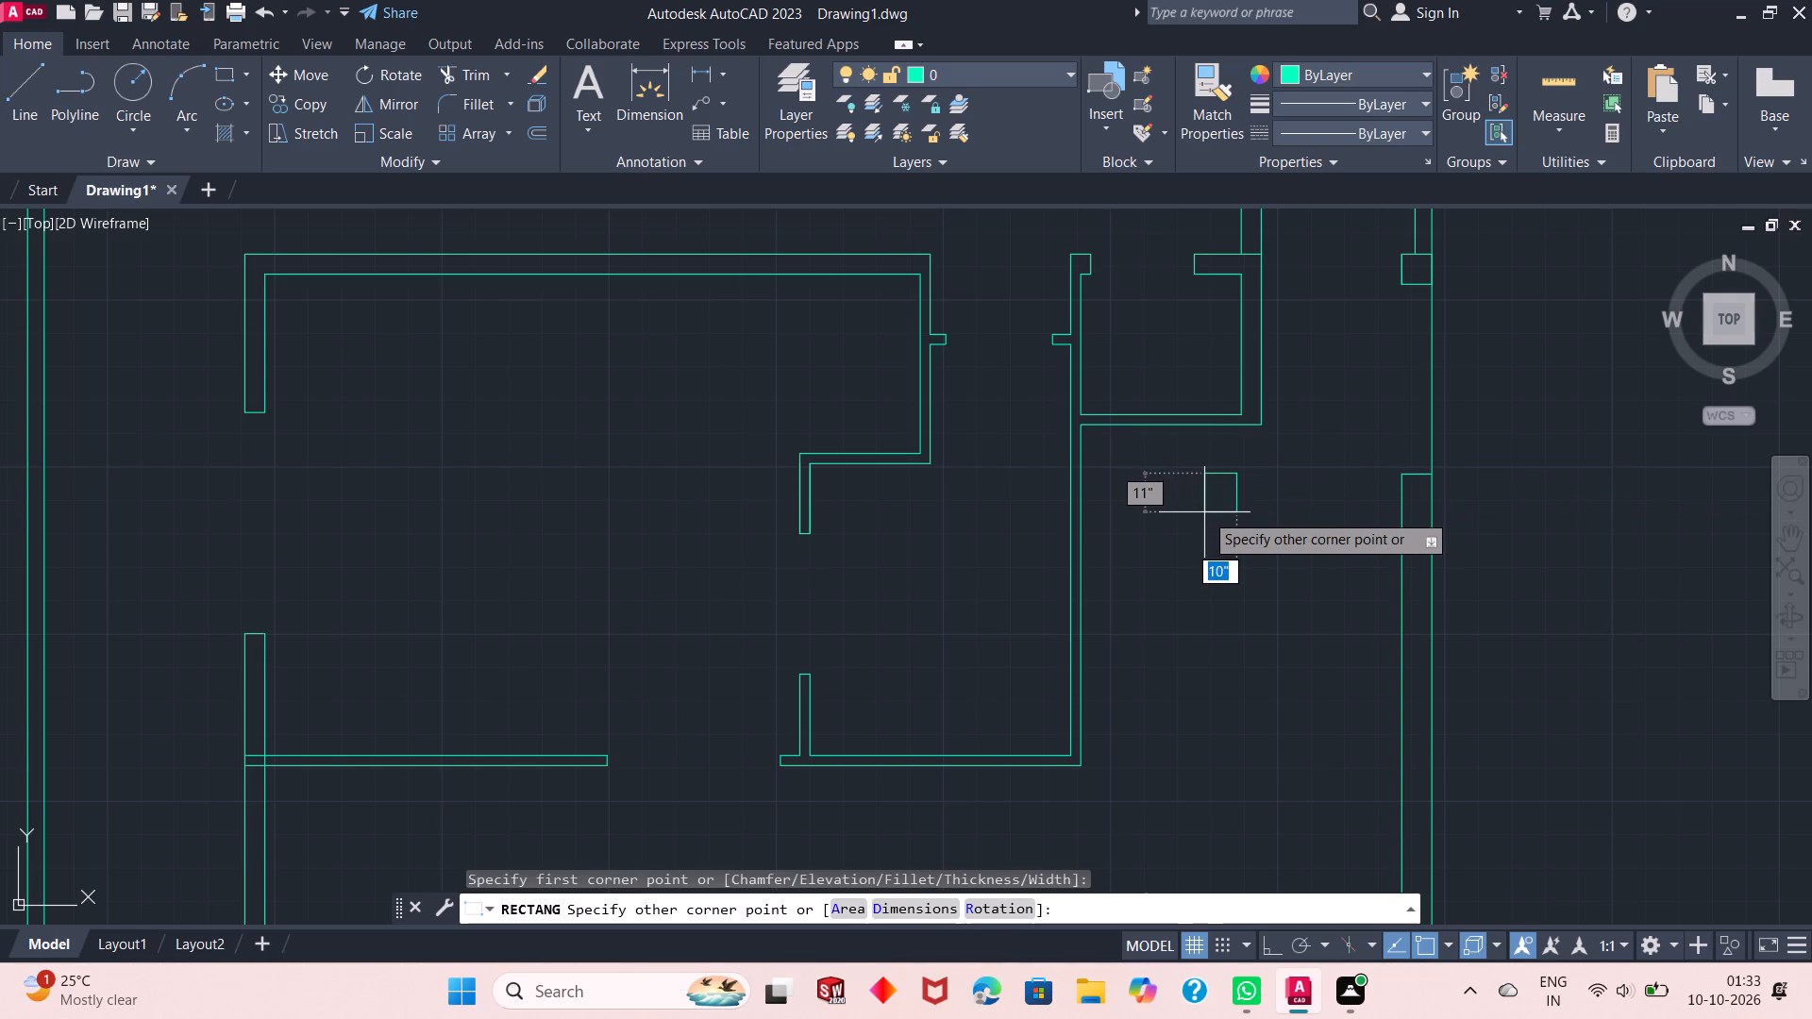
{"action": "left_click", "coordinate": [1204, 512]}
{"action": "right_click", "coordinate": [1311, 508]}
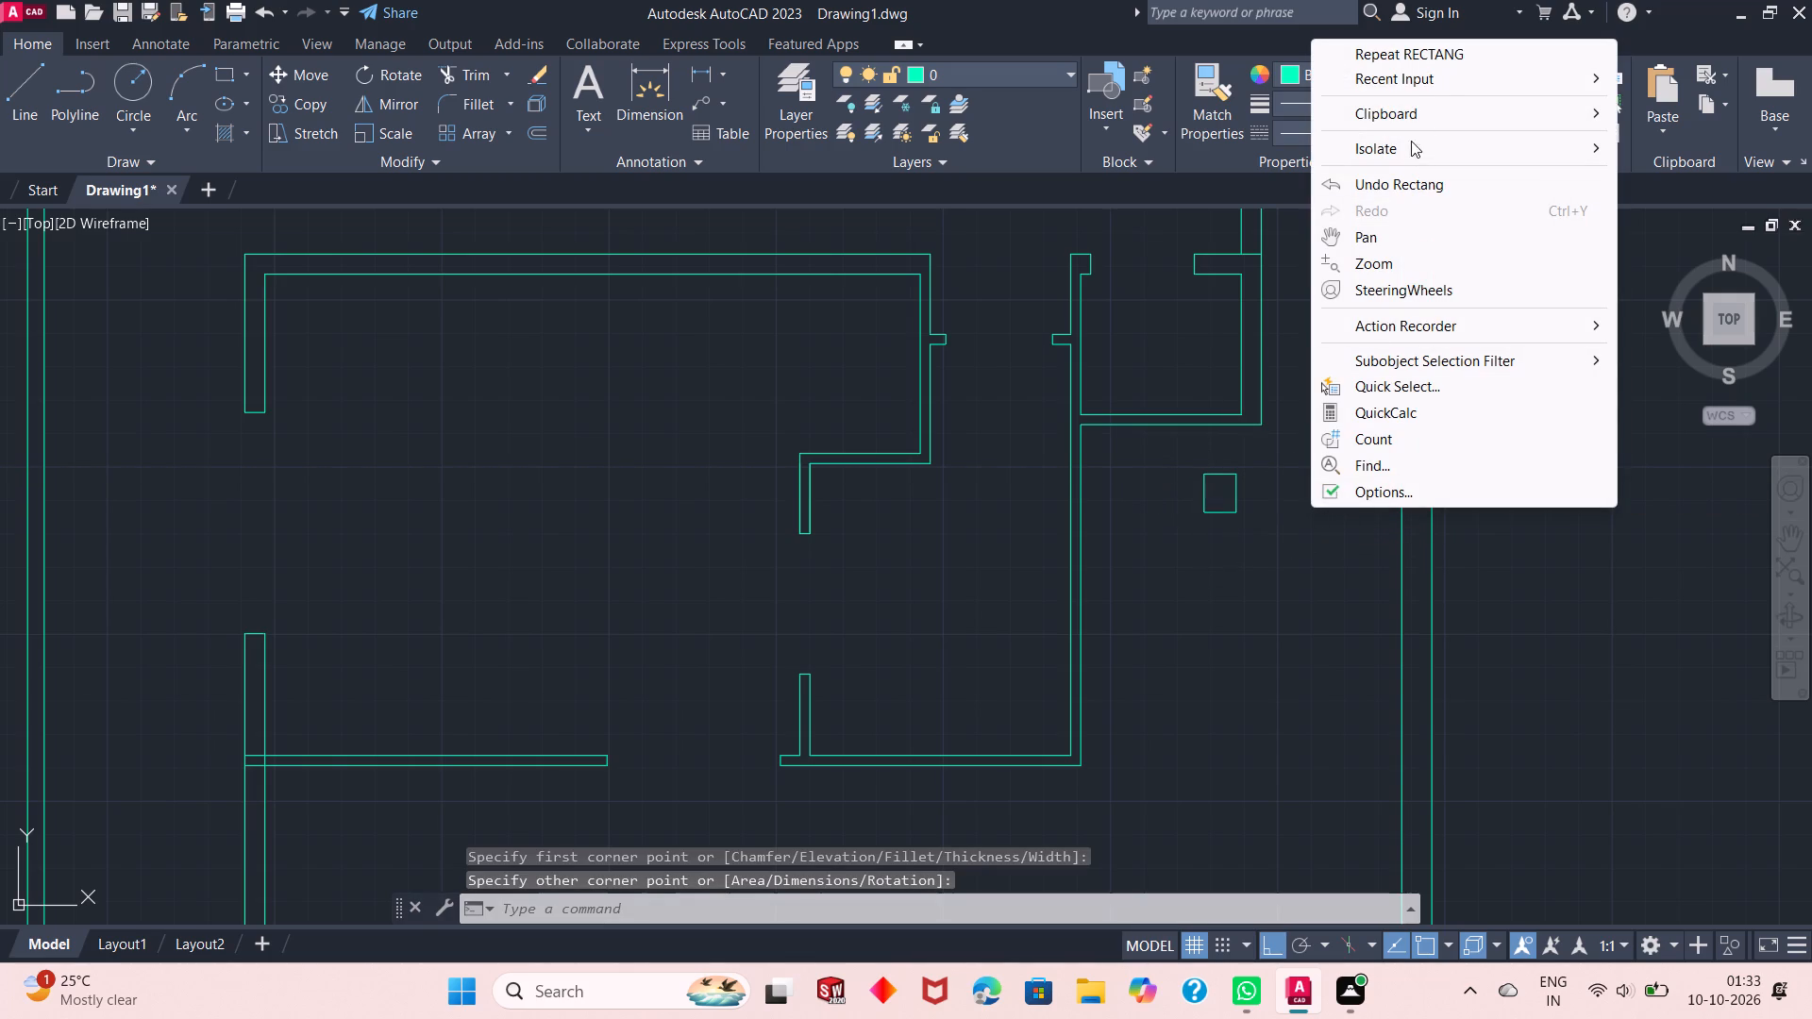
{"action": "left_click", "coordinate": [1440, 78]}
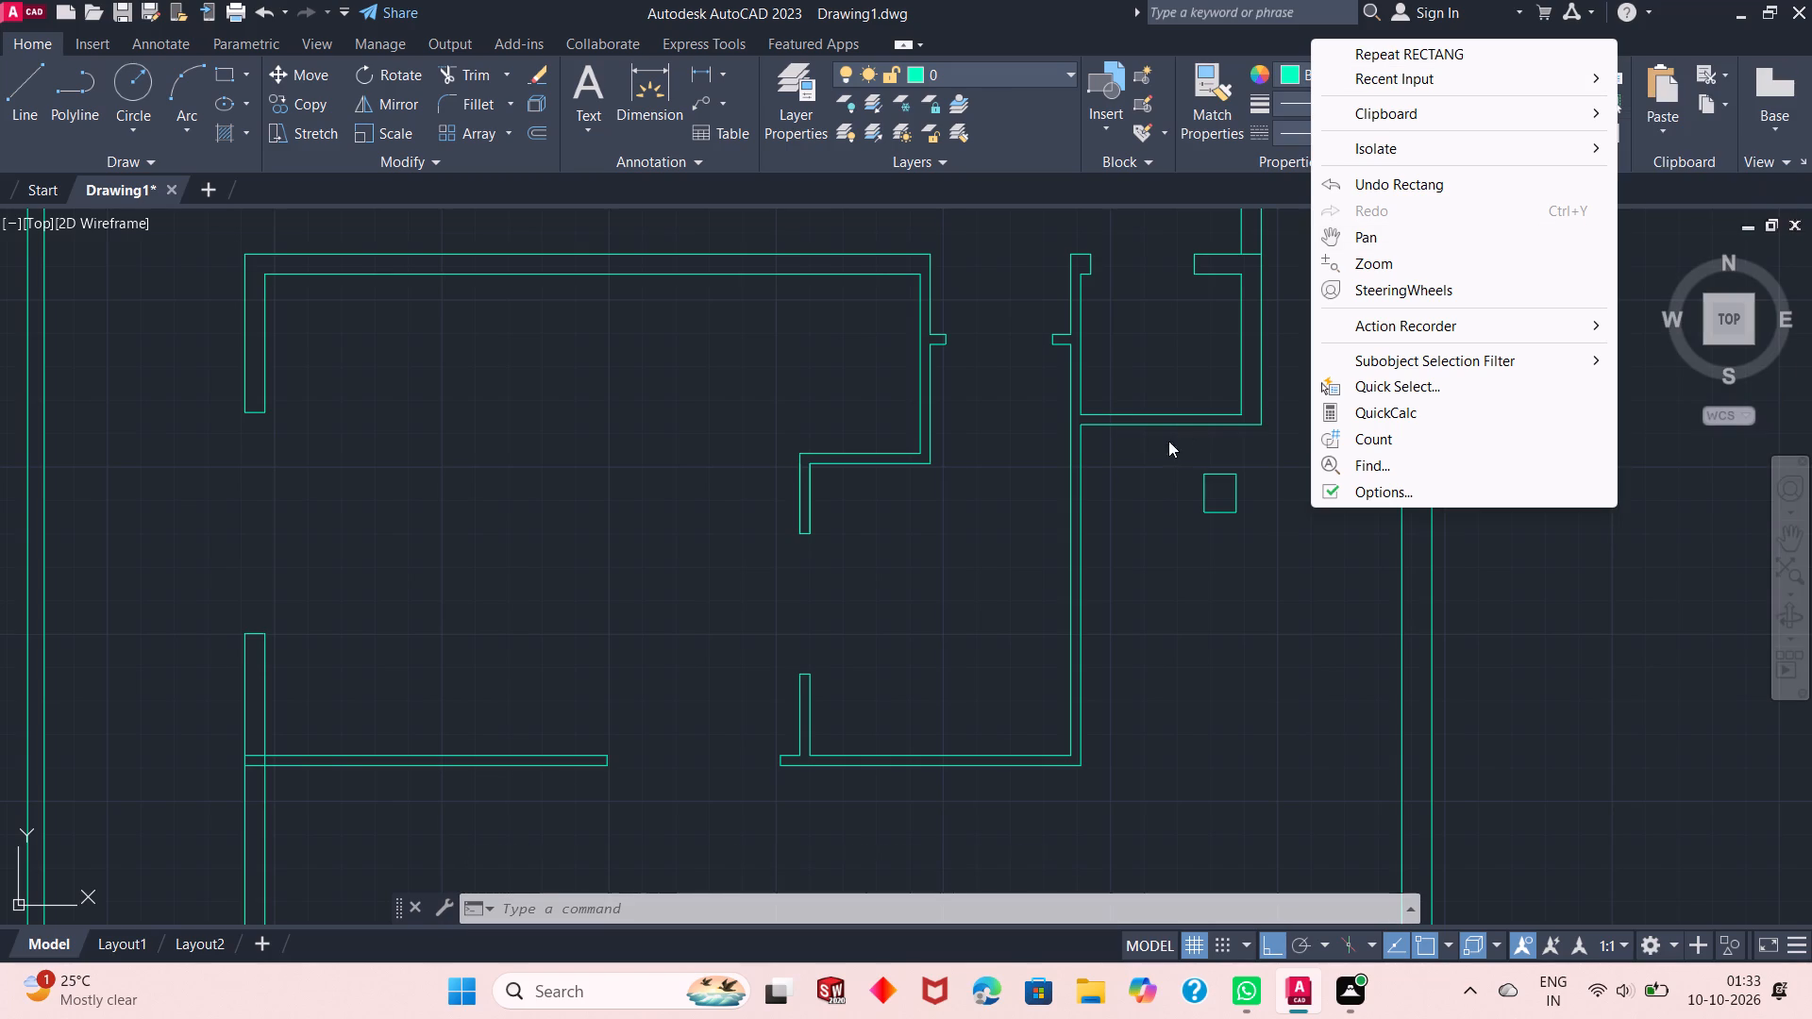
{"action": "double_click", "coordinate": [1272, 586]}
{"action": "left_click", "coordinate": [1272, 588]}
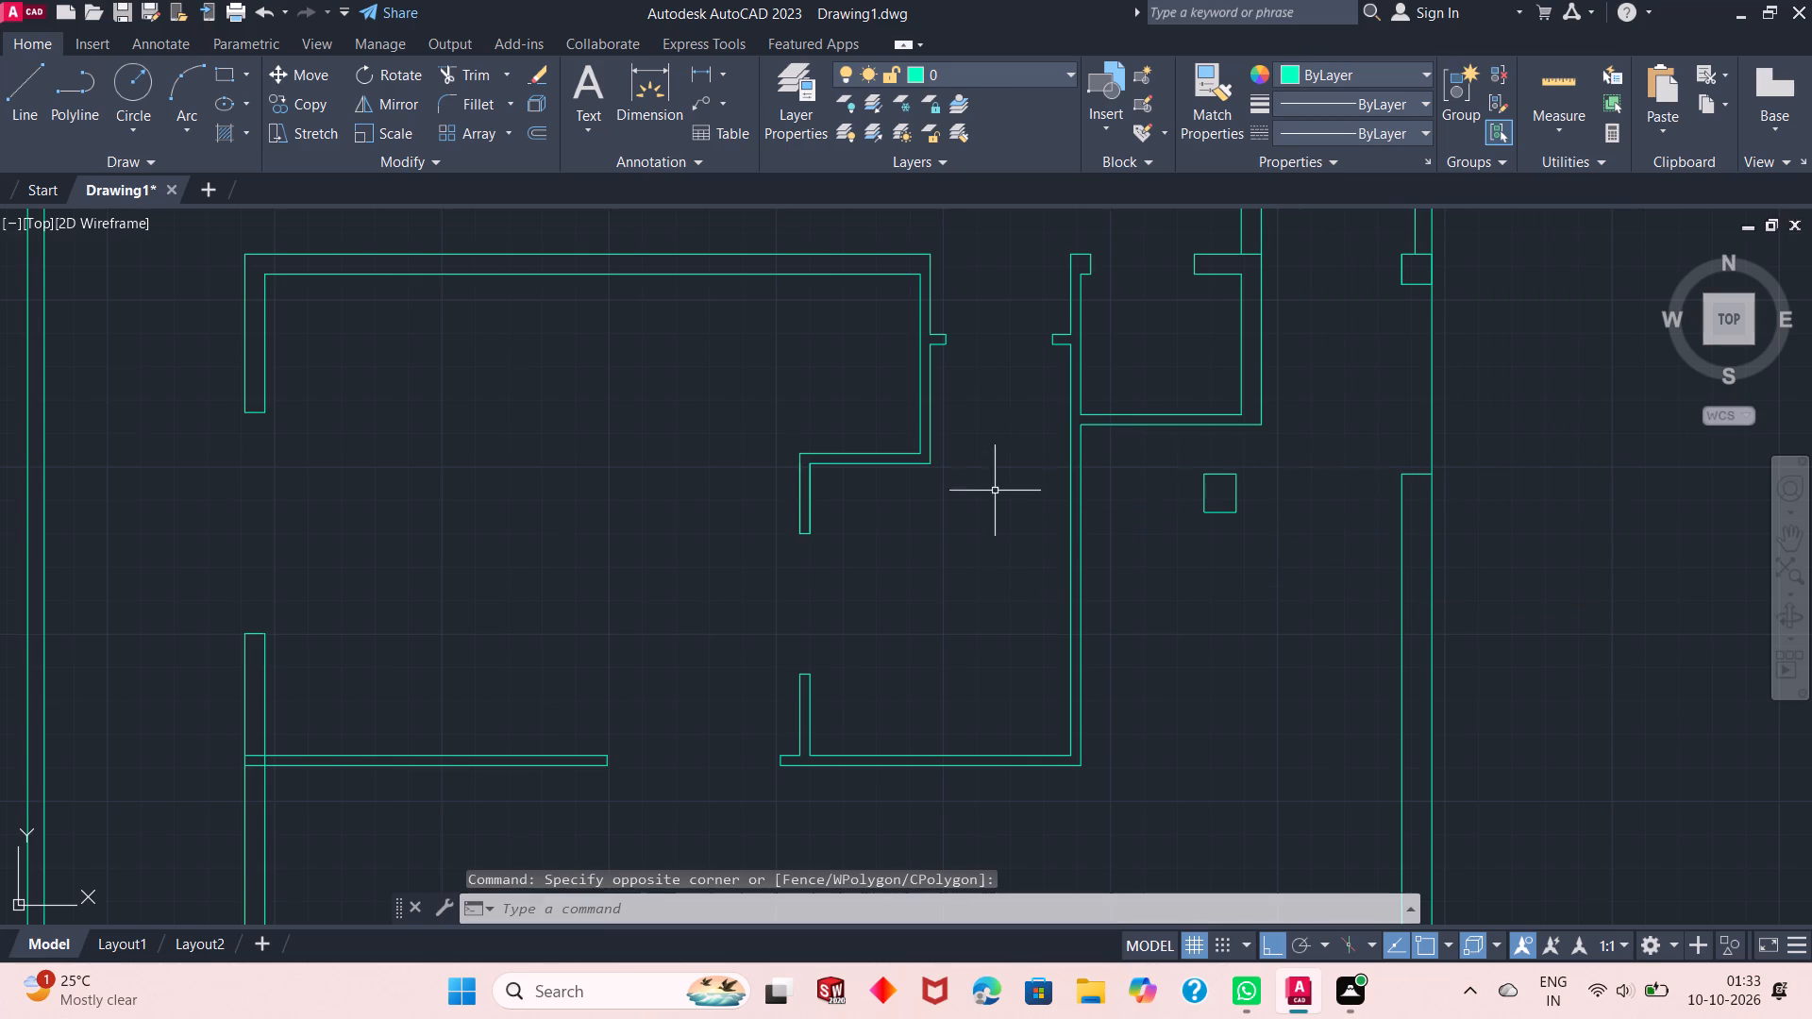
On Layer2, draw a horizontal line from the new rectangle's northeast corner to the upper inner corner of the east wall below the opening.
{"action": "left_click", "coordinate": [993, 71]}
{"action": "left_click", "coordinate": [1004, 159]}
{"action": "right_click", "coordinate": [1163, 629]}
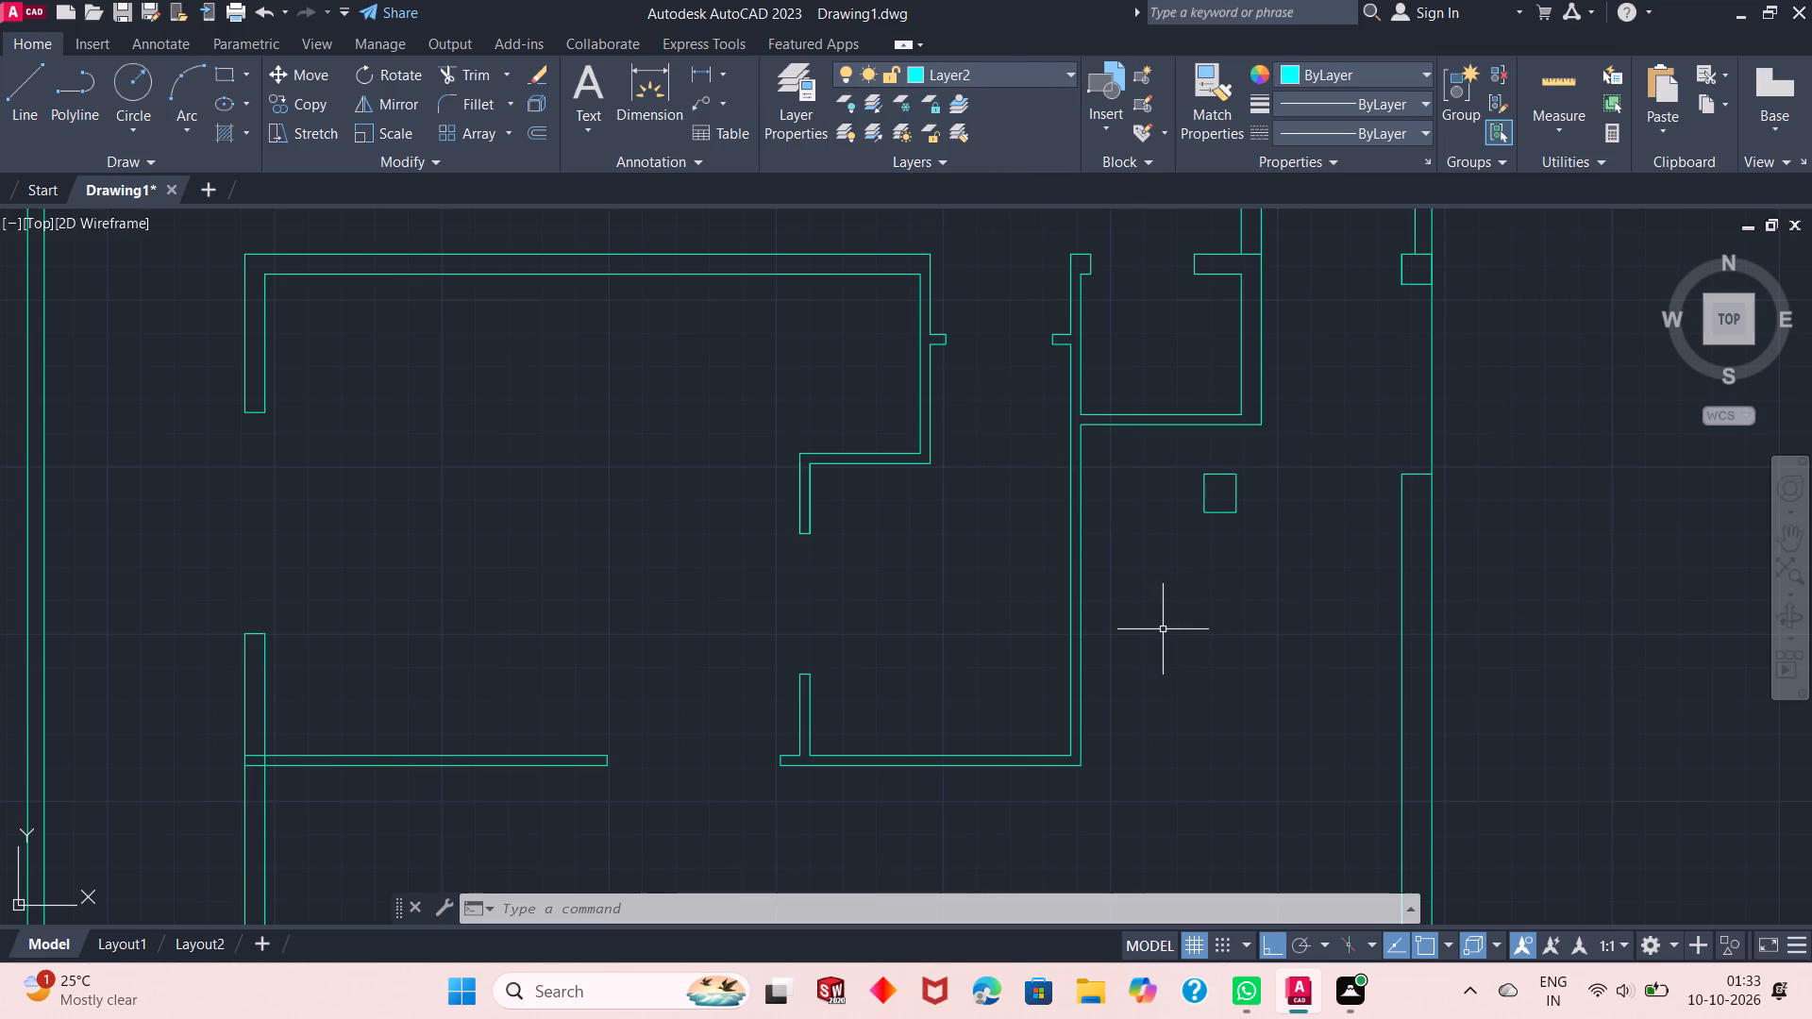
{"action": "left_click", "coordinate": [1279, 204]}
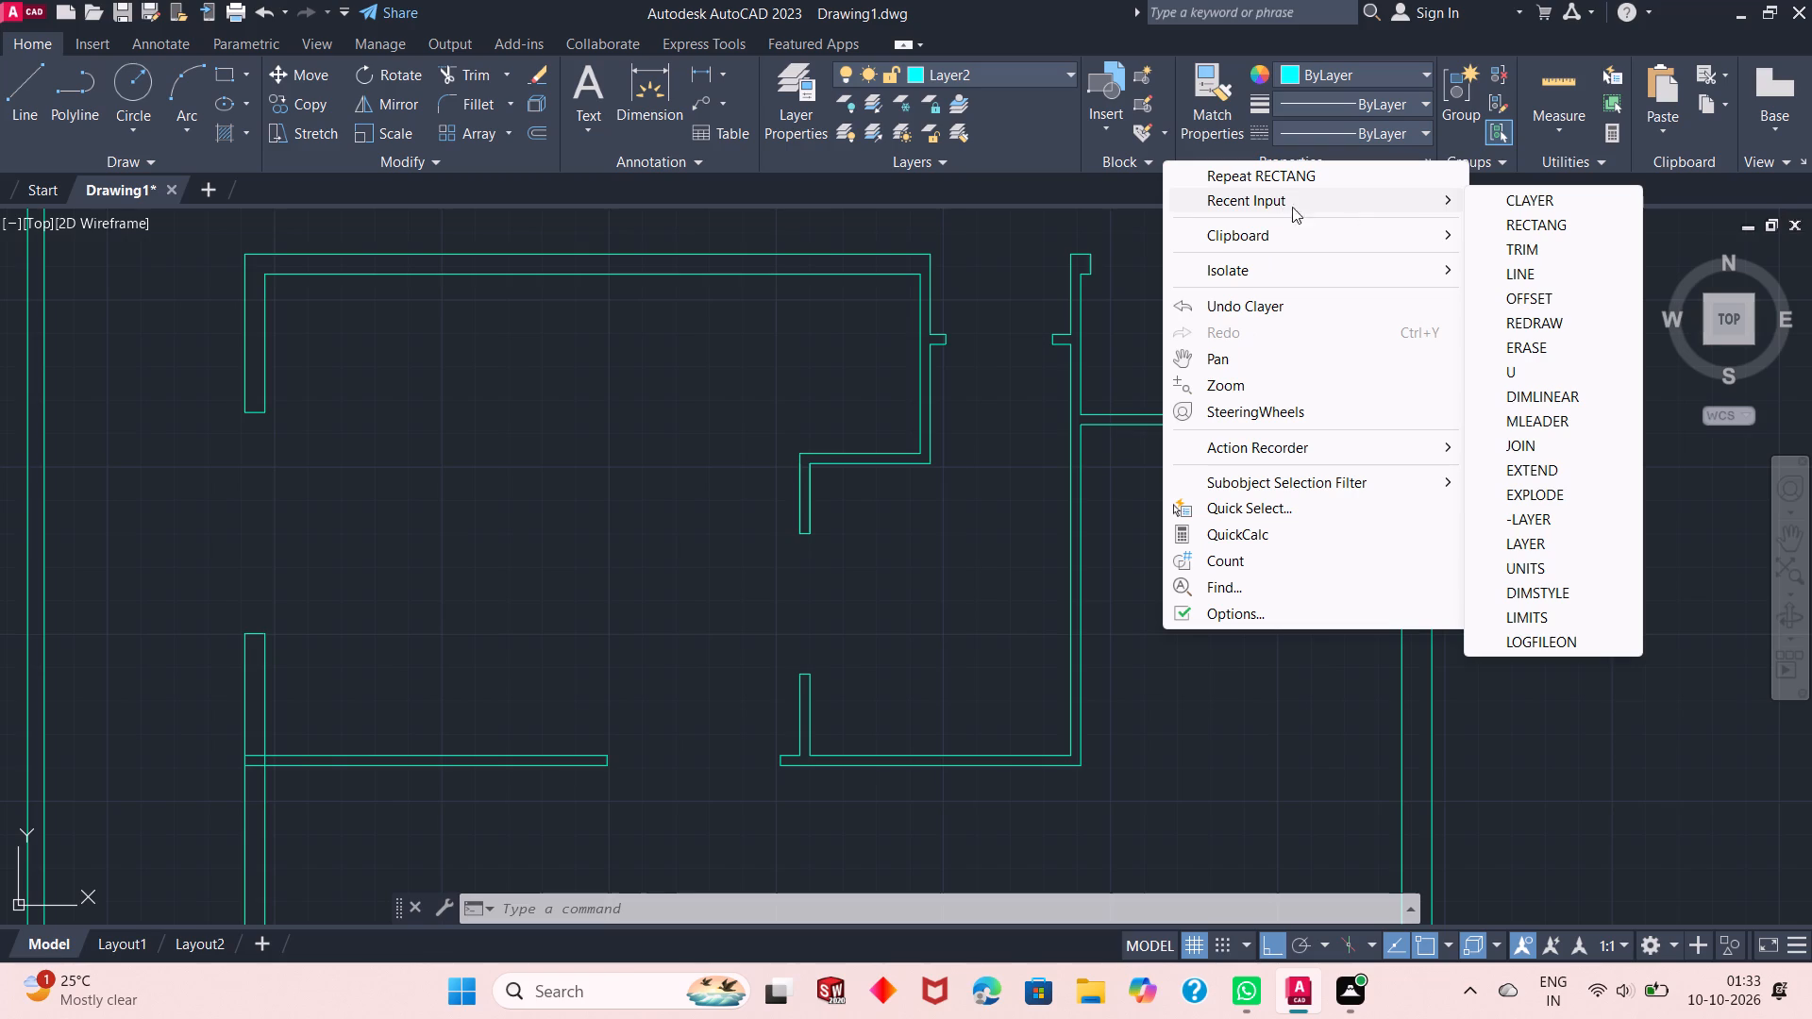
{"action": "left_click", "coordinate": [1547, 280]}
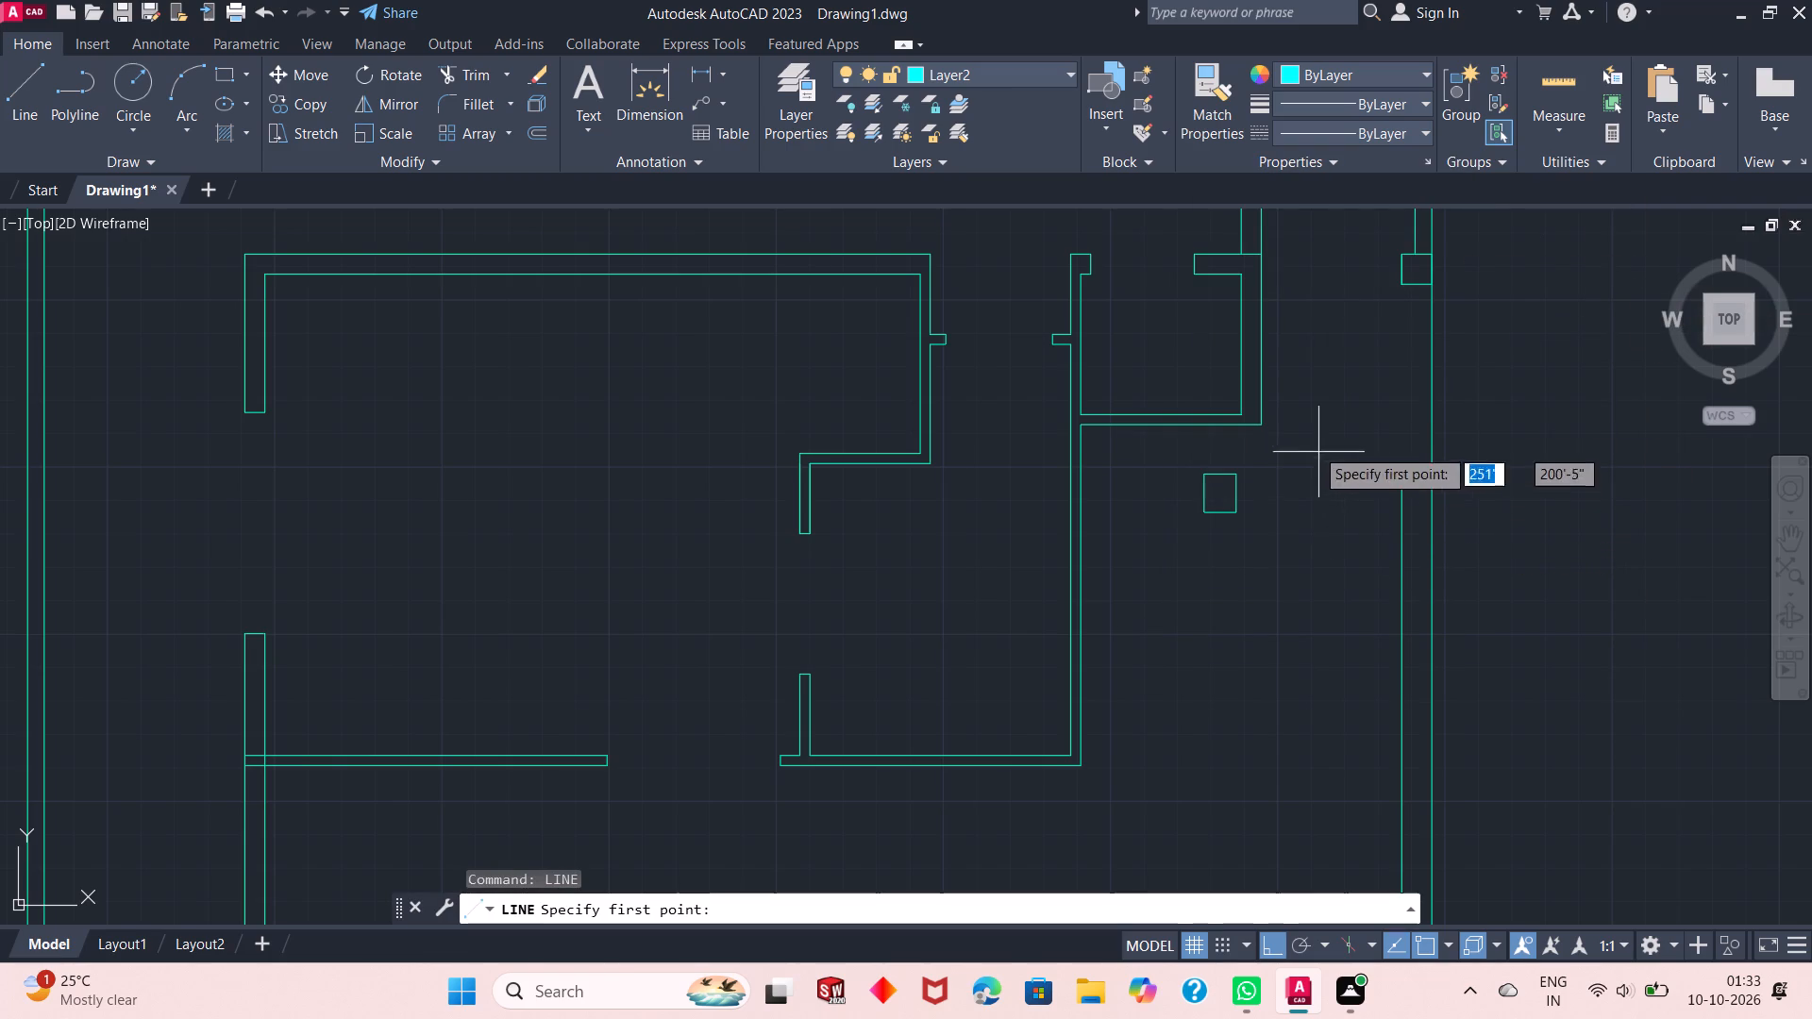
{"action": "left_click", "coordinate": [1234, 478]}
{"action": "left_click", "coordinate": [1402, 473]}
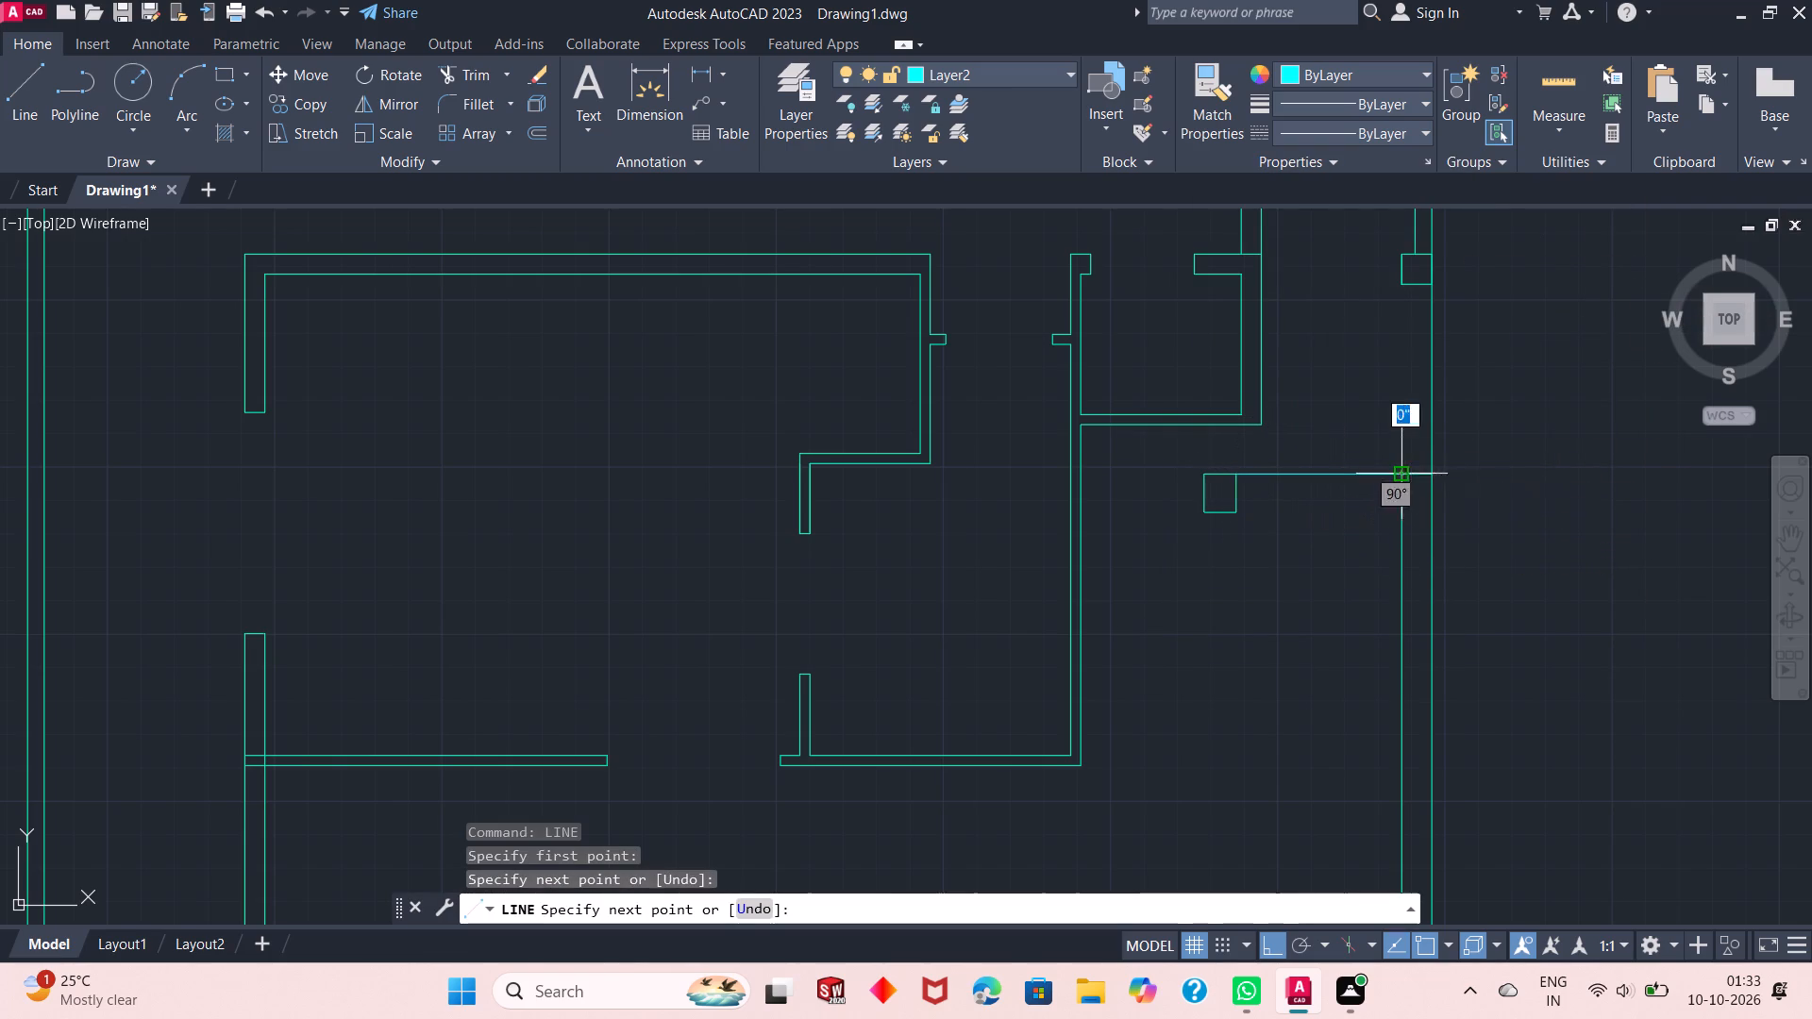
{"action": "right_click", "coordinate": [1461, 473]}
{"action": "left_click", "coordinate": [1525, 494]}
Offset the horizontal line between the small rectangle and the east wall 1' to the south.
{"action": "right_click", "coordinate": [1478, 342]}
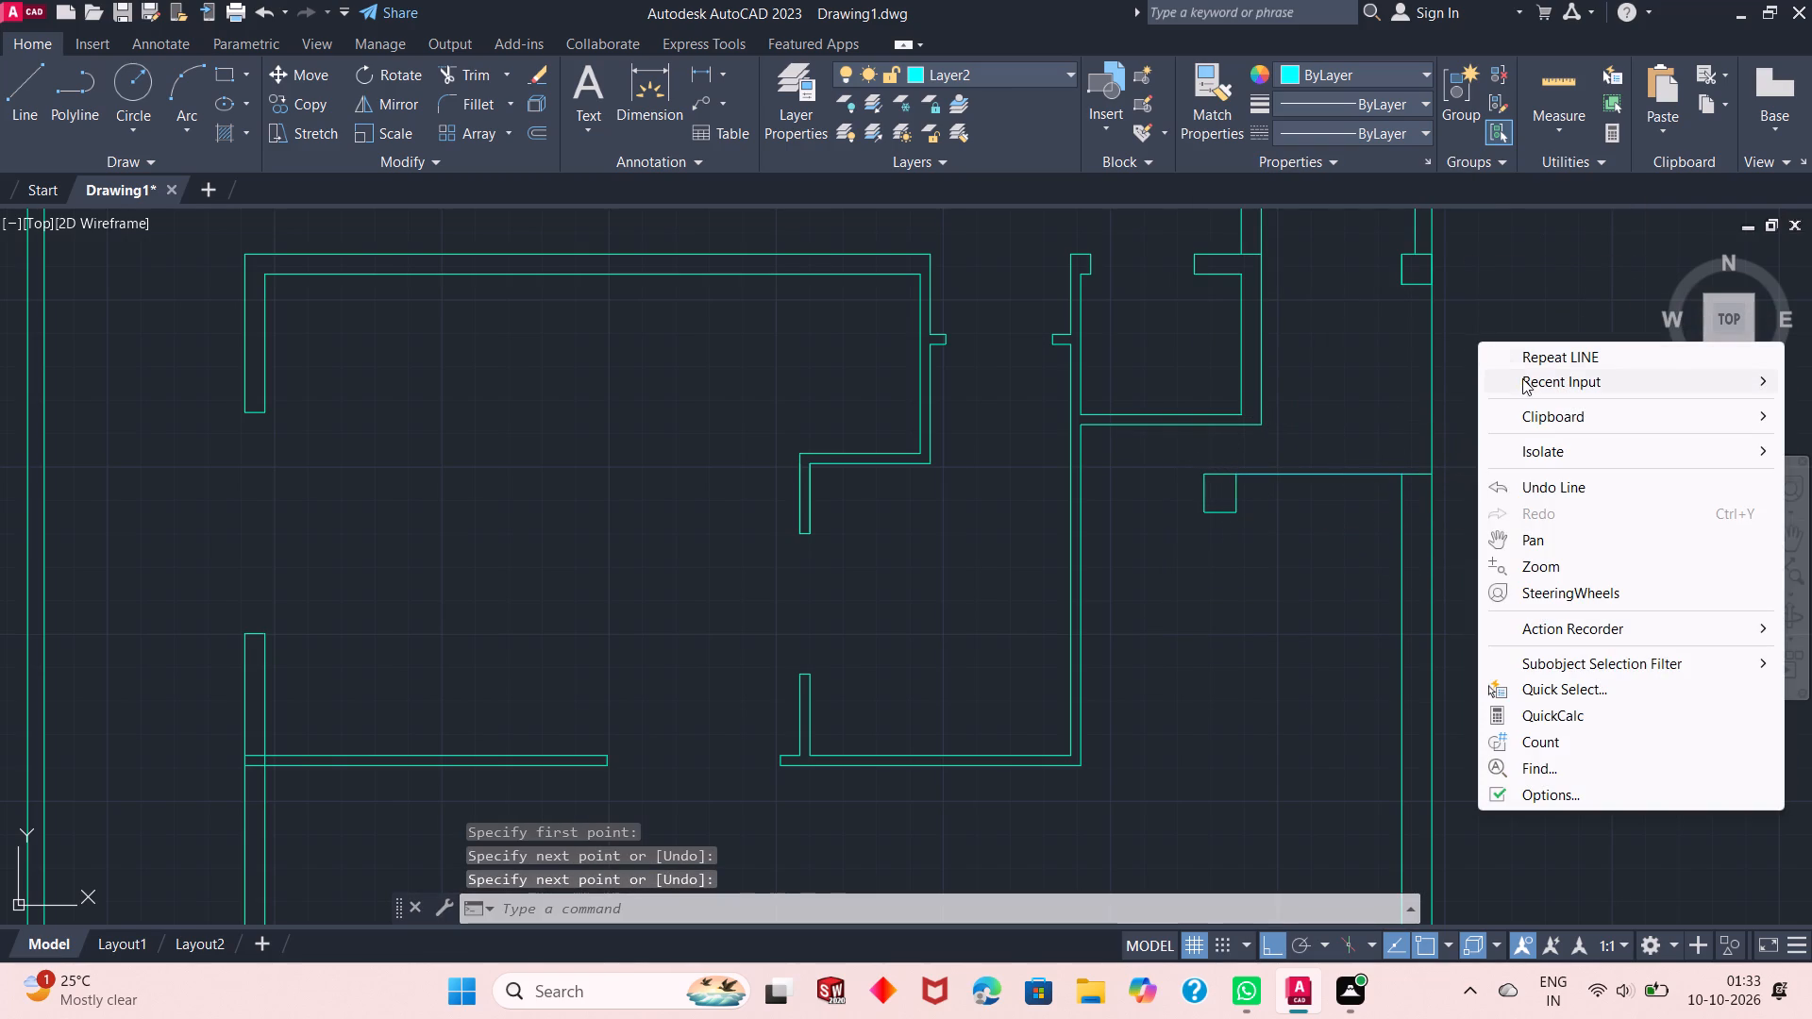
{"action": "left_click", "coordinate": [1526, 382]}
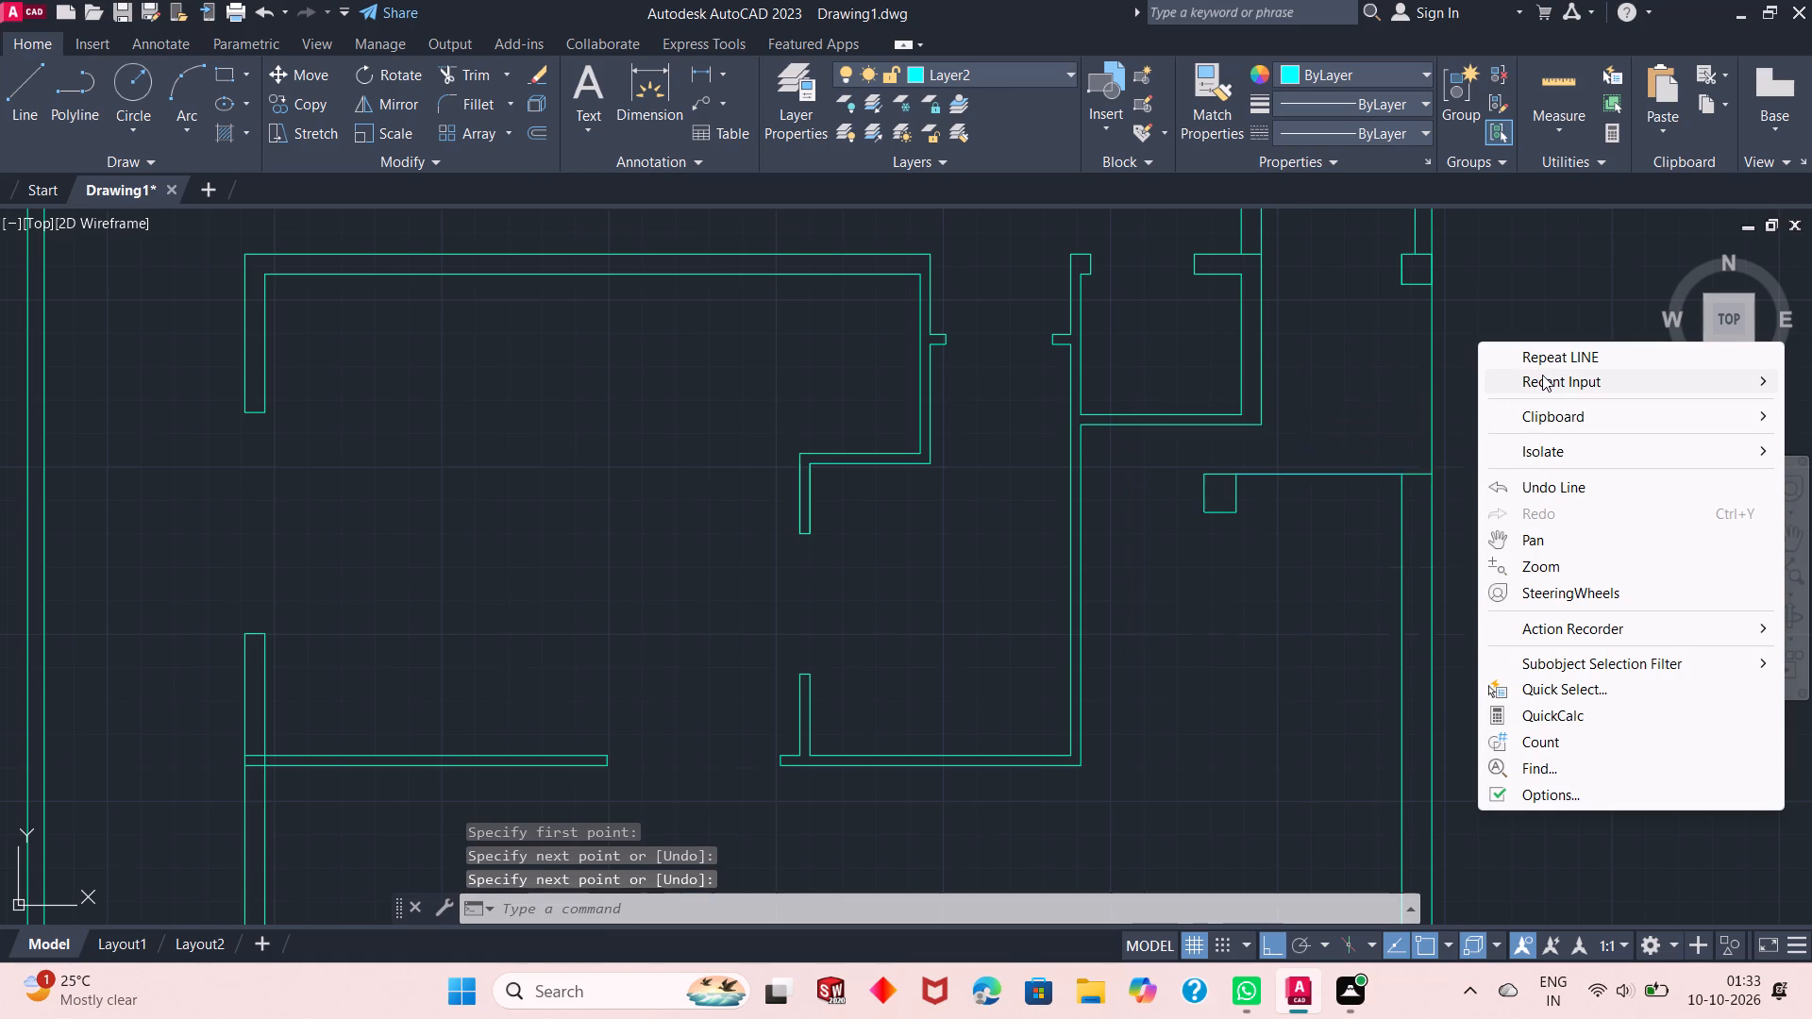
{"action": "left_click", "coordinate": [1543, 375]}
{"action": "left_click", "coordinate": [1386, 487]}
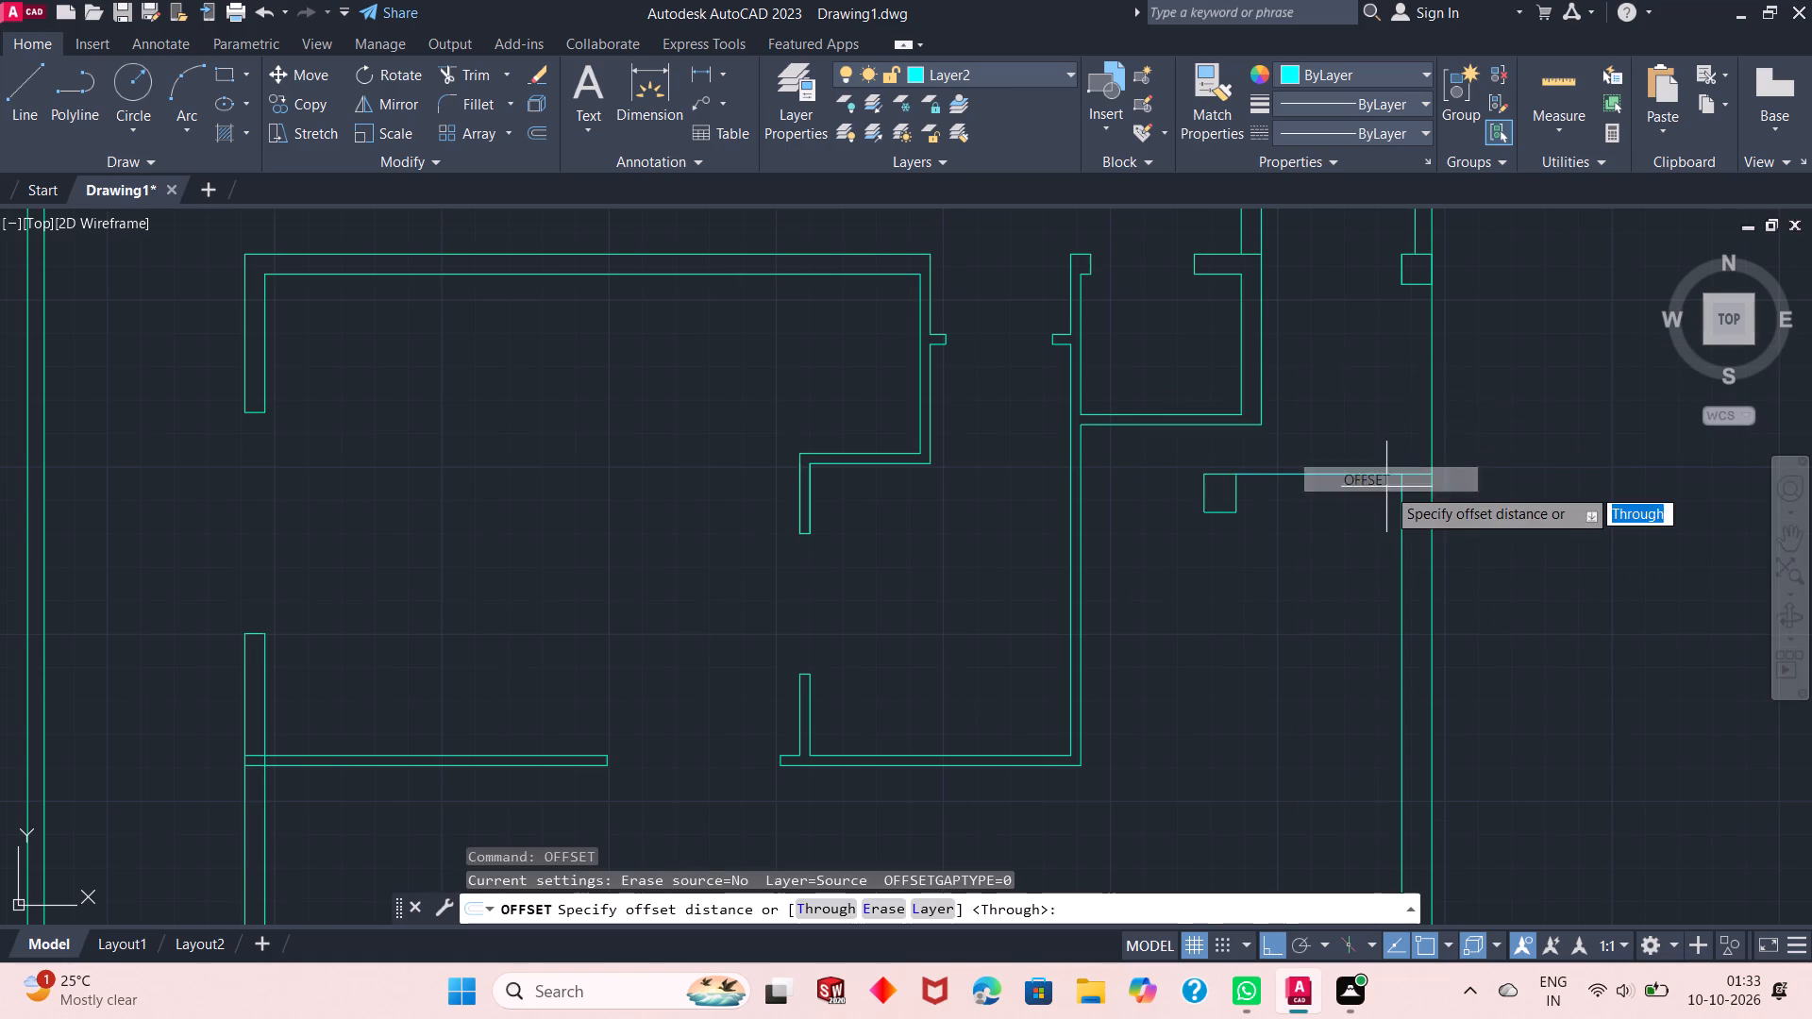
{"action": "key", "text": "Return"}
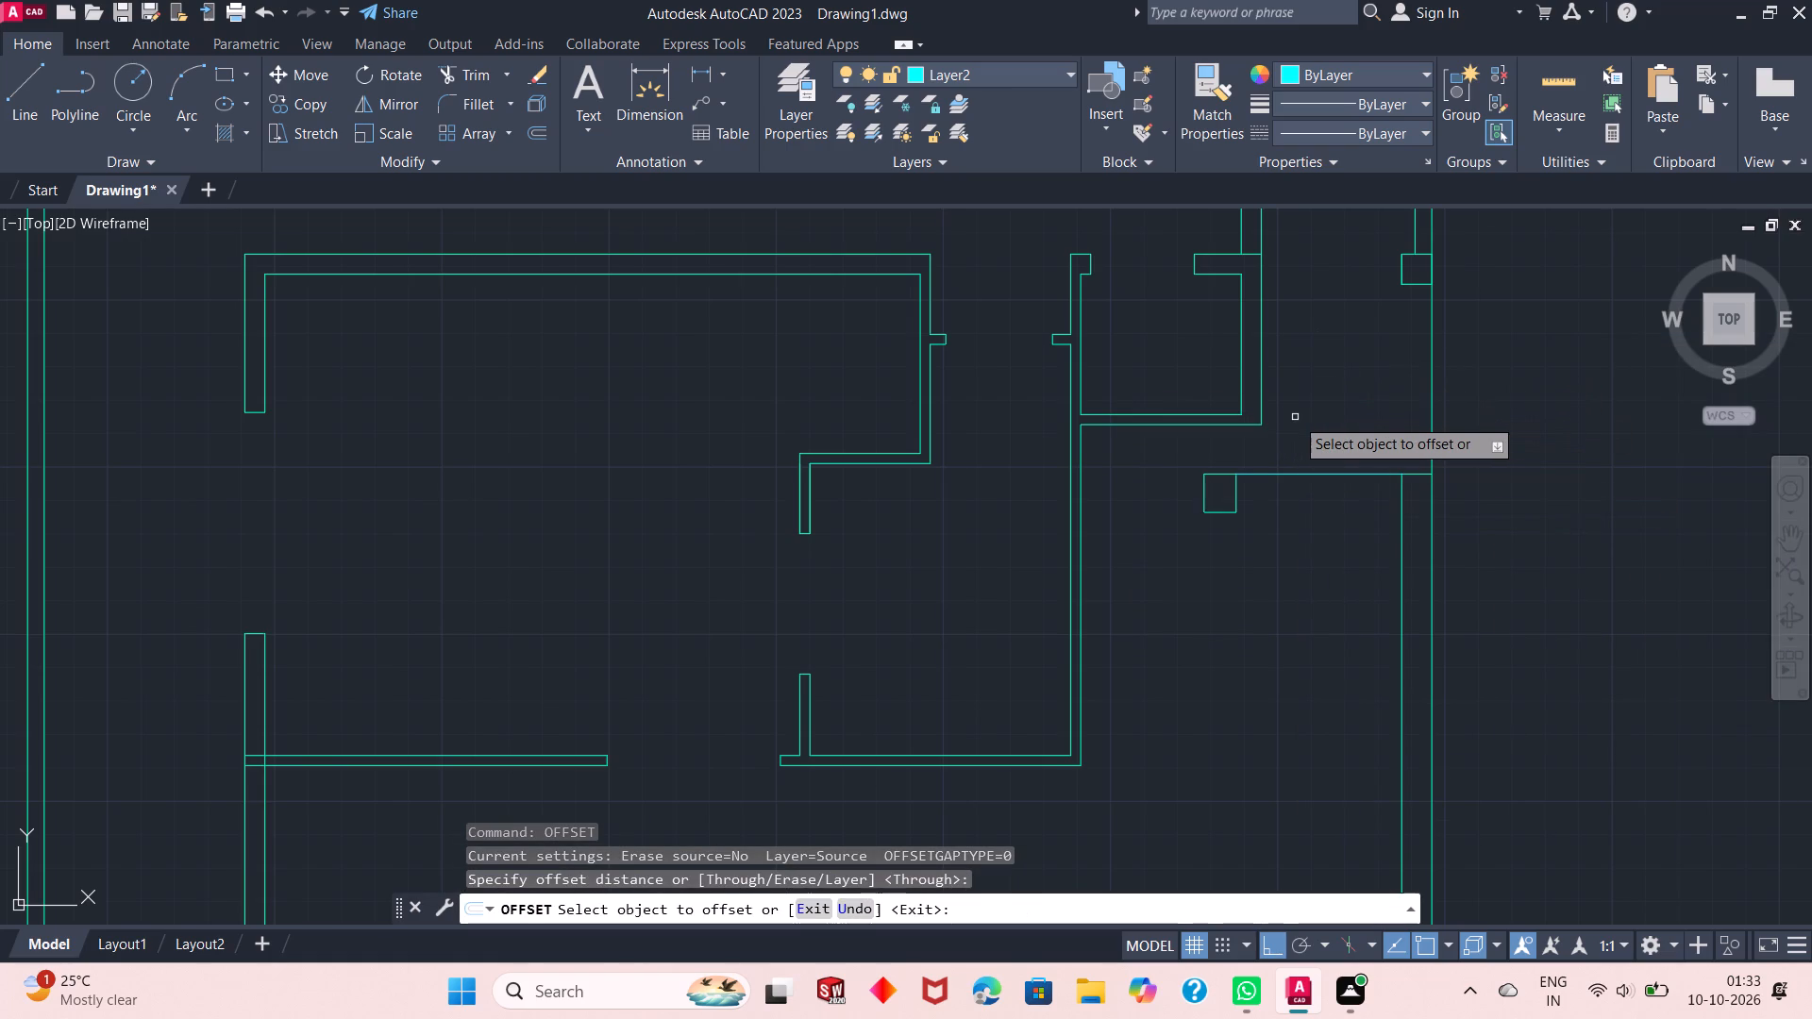
{"action": "left_click", "coordinate": [1365, 472]}
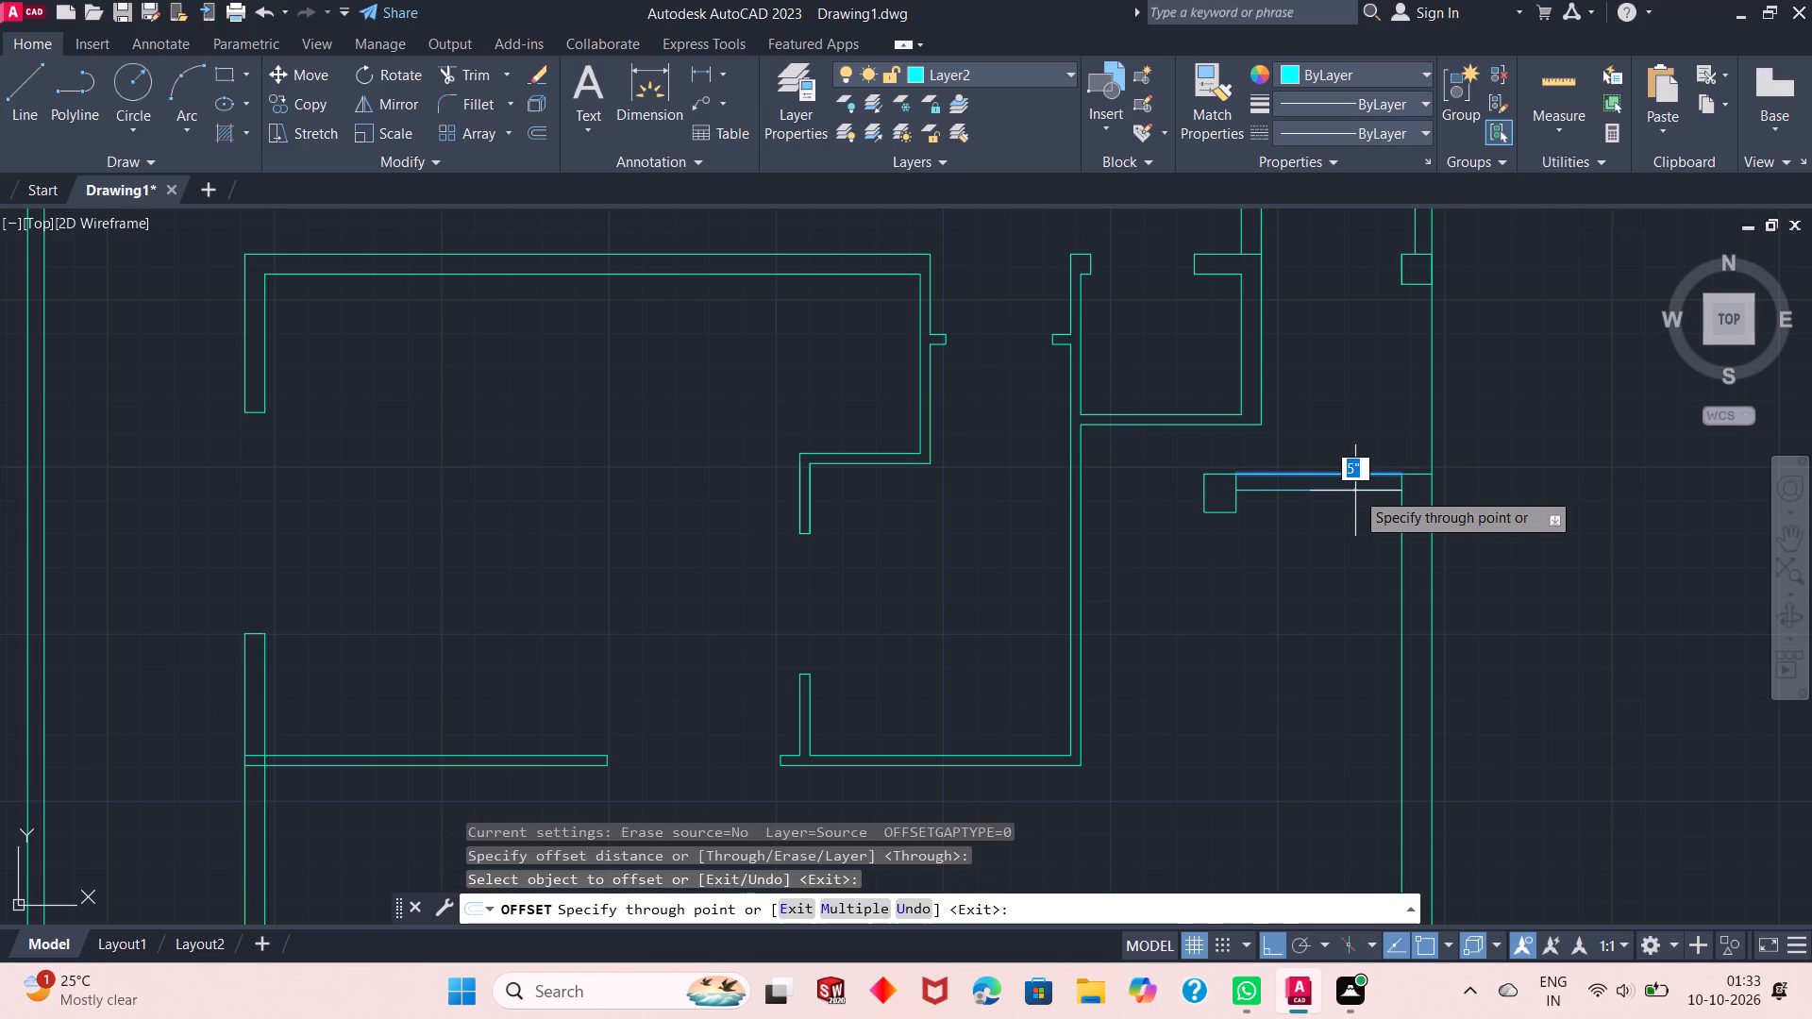
{"action": "type", "text": "1'"}
{"action": "key", "text": "Return"}
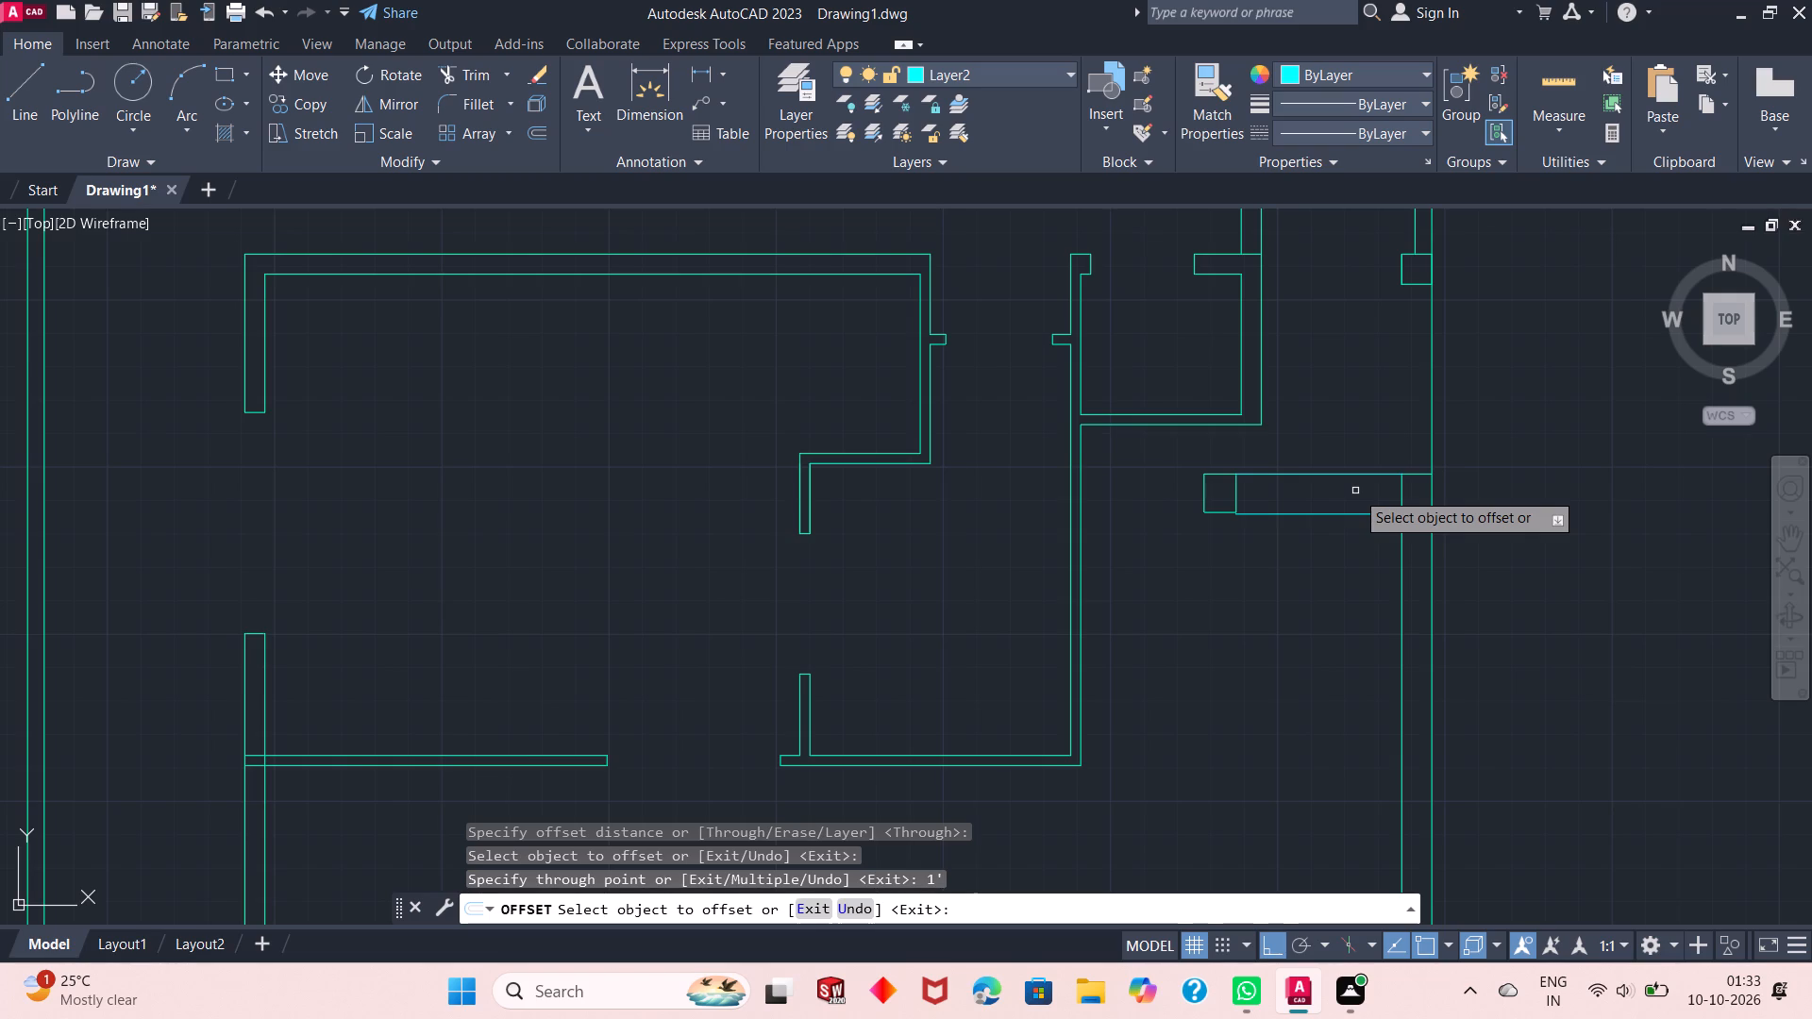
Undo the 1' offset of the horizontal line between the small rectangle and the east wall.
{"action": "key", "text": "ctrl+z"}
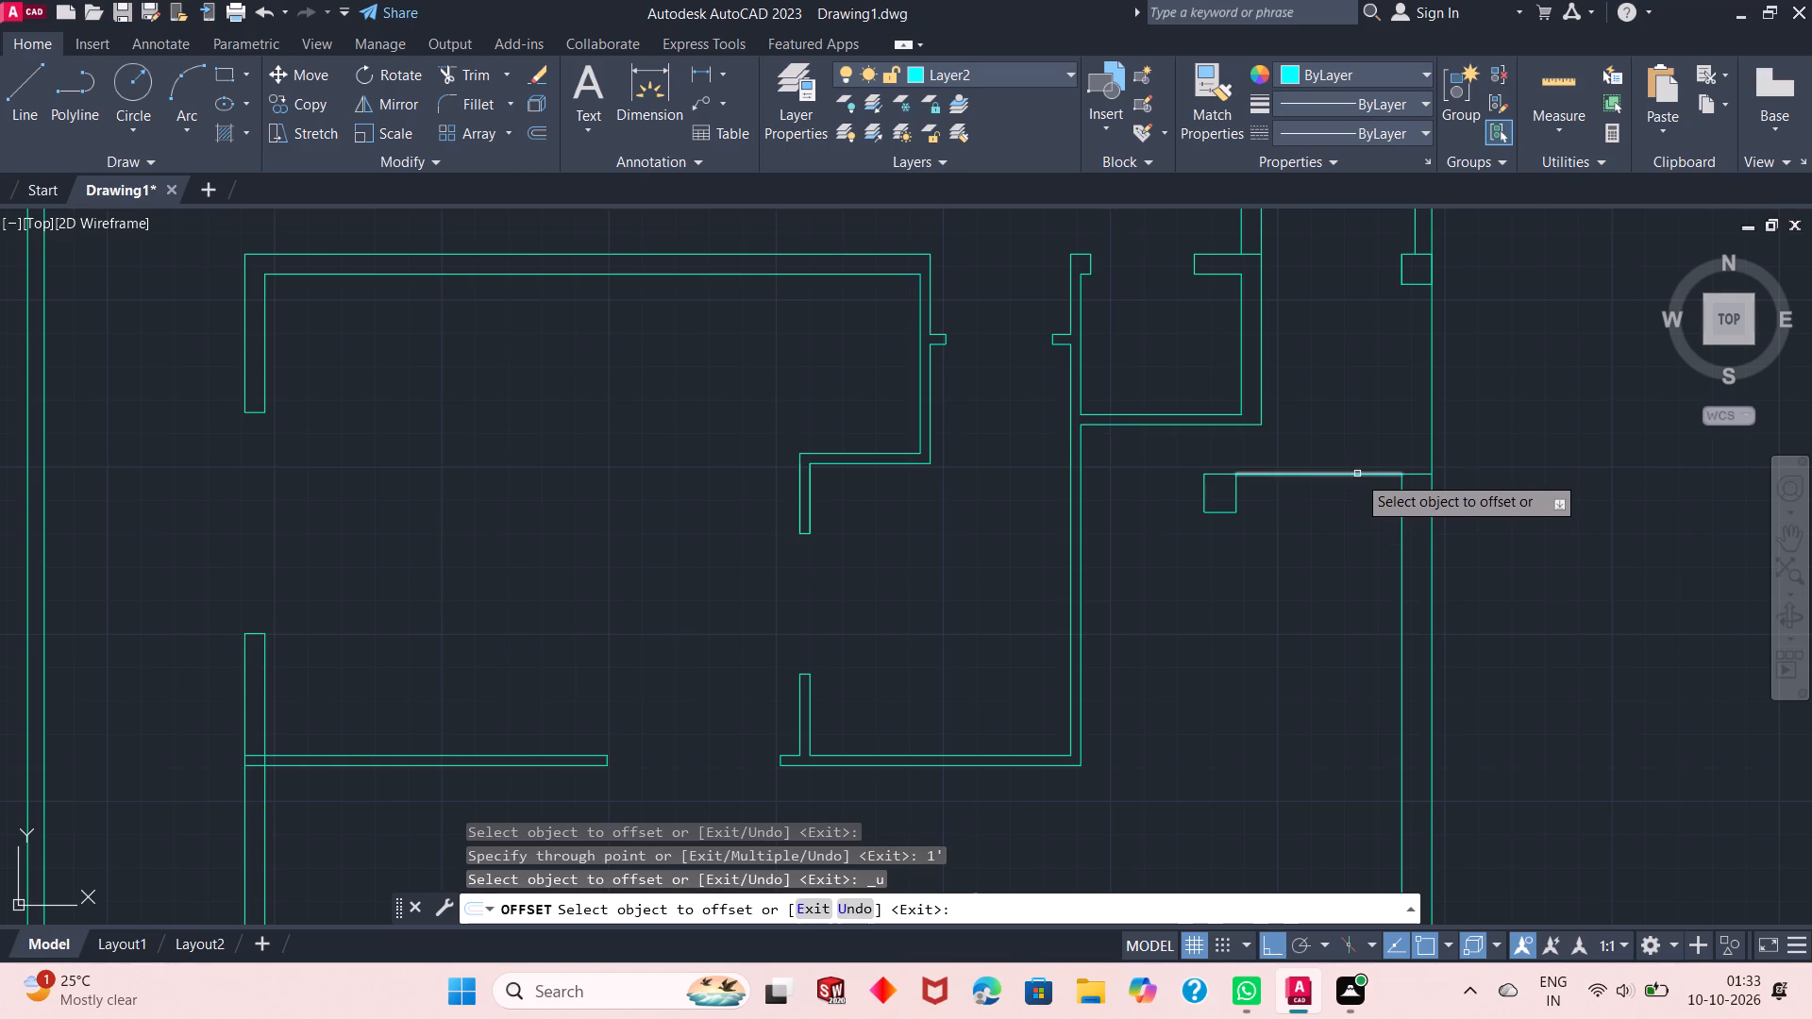
Offset the horizontal line between the small rectangle and the east wall southward three times in succession, 2" each.
{"action": "left_click", "coordinate": [1357, 476]}
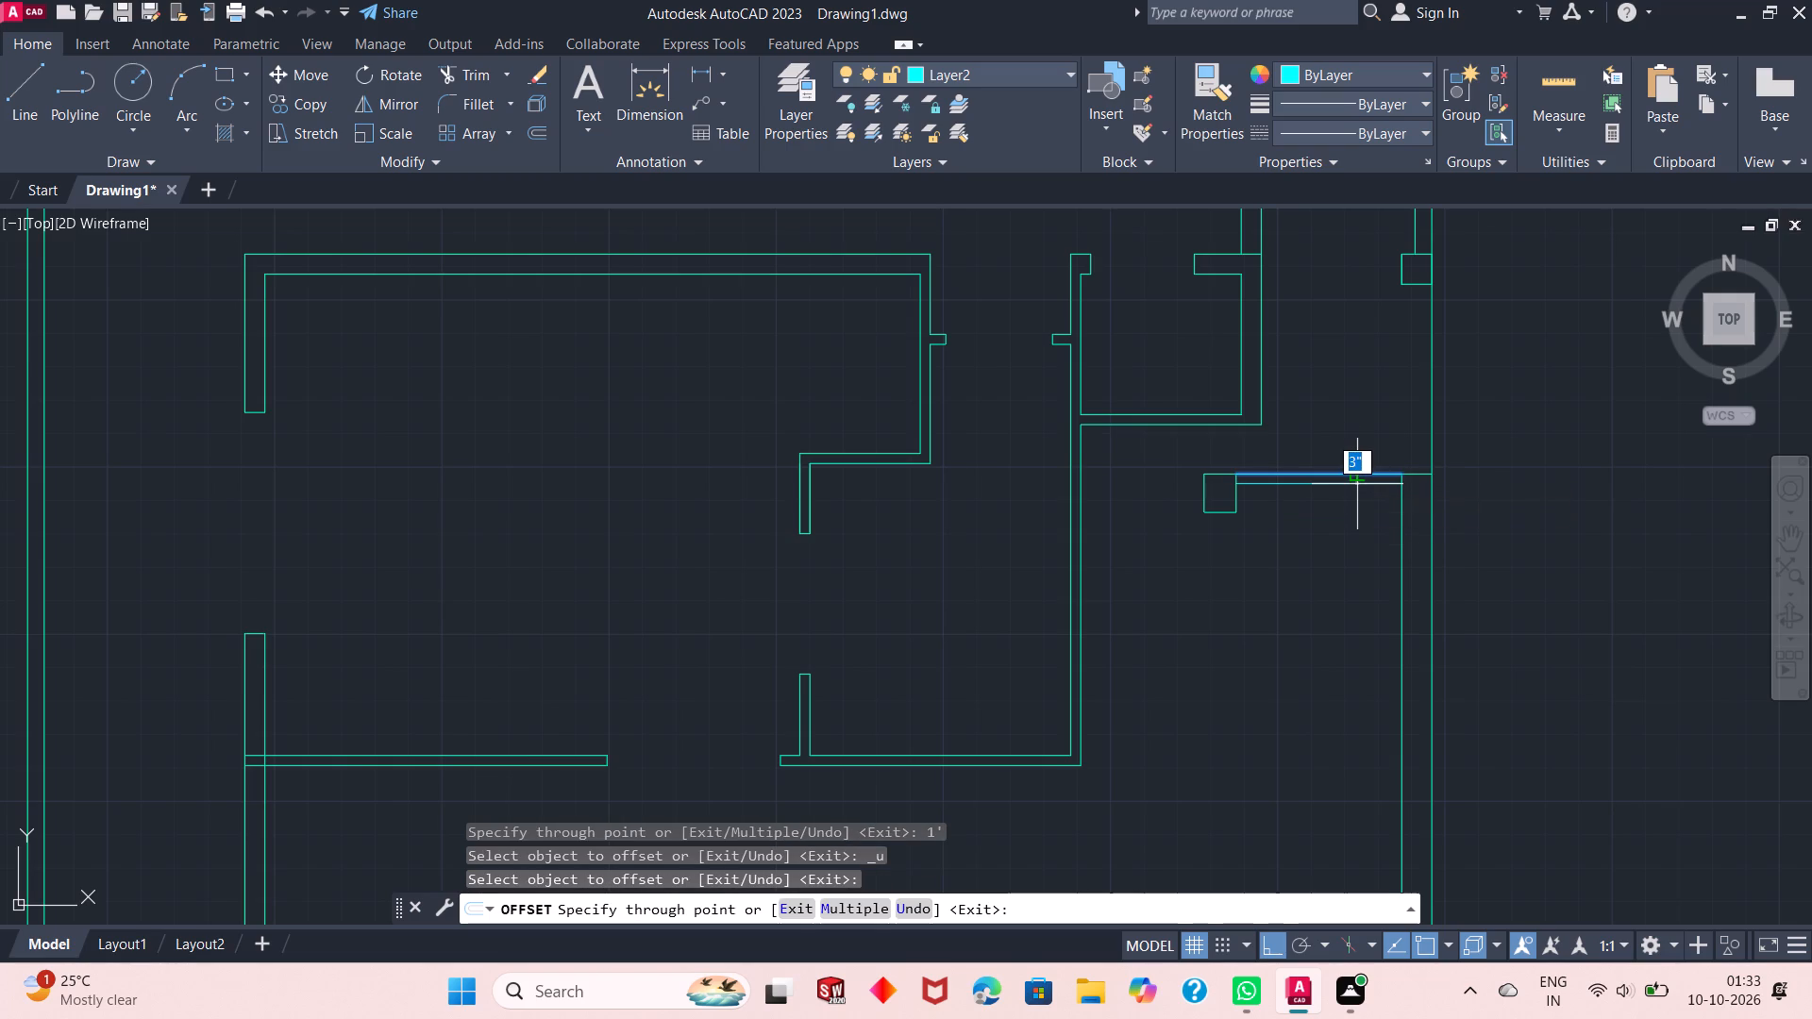
{"action": "type", "text": "2\""}
{"action": "key", "text": "Return"}
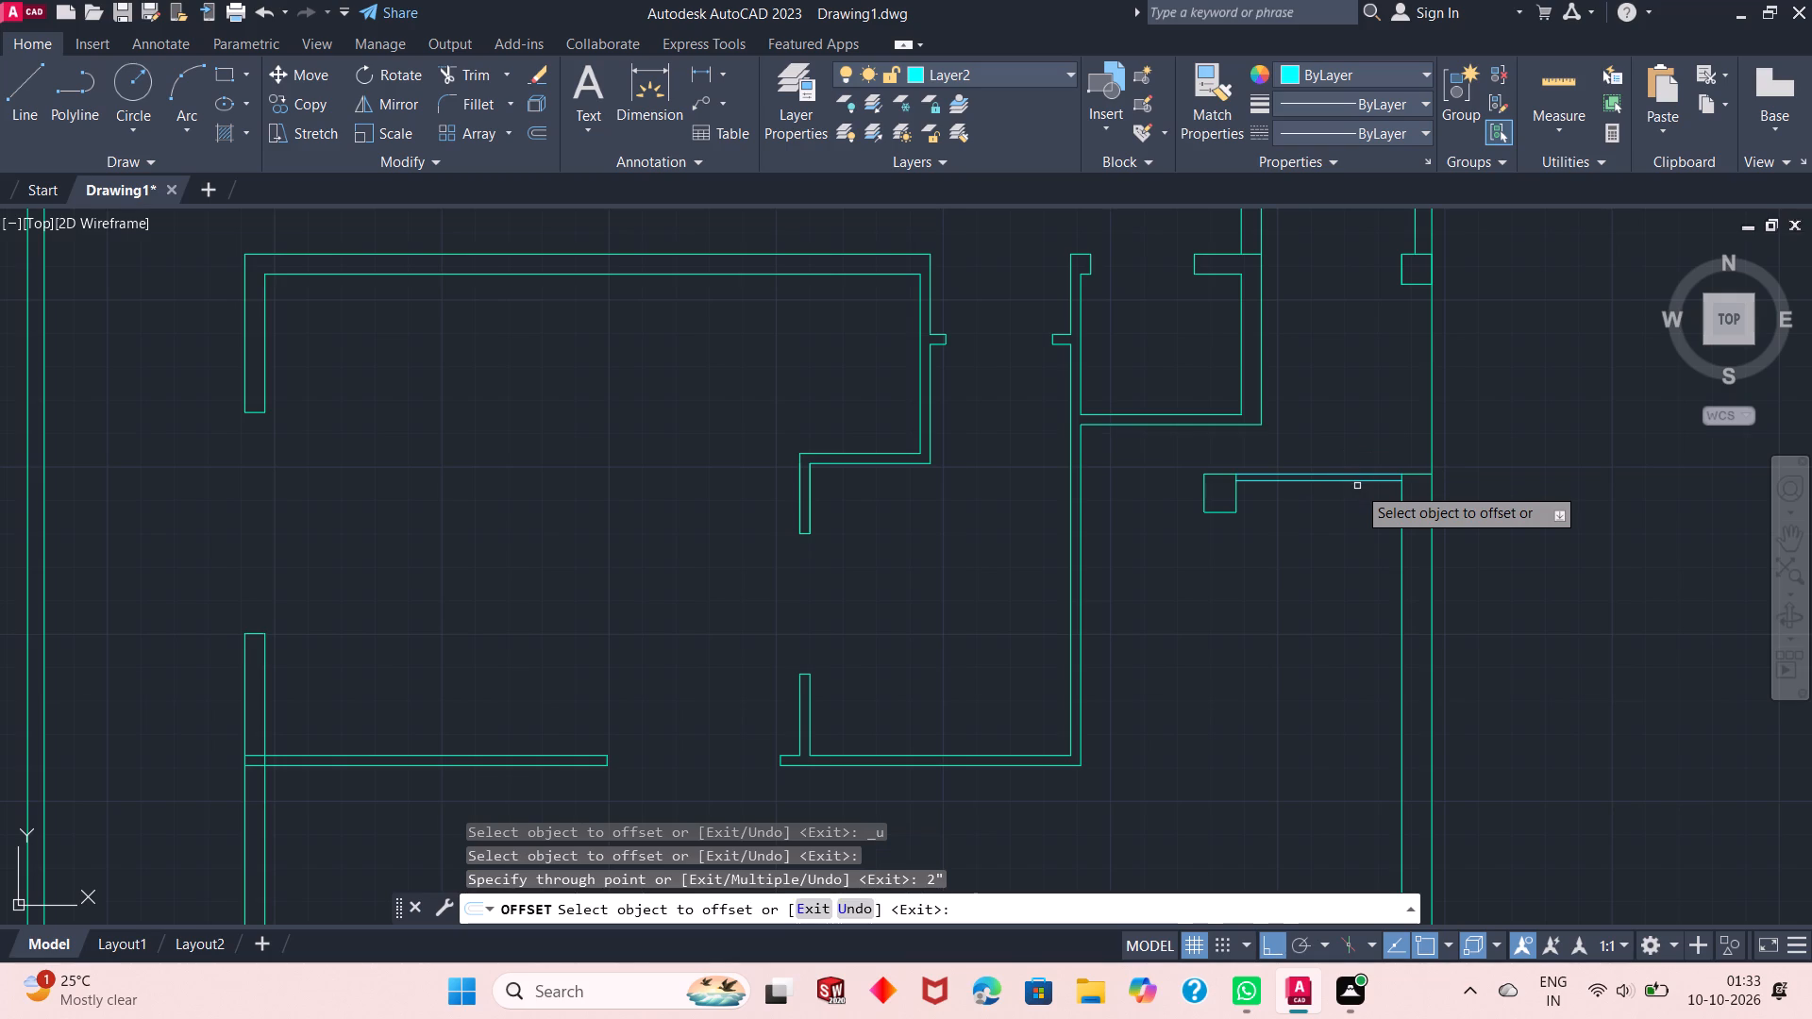
{"action": "left_click", "coordinate": [1384, 478]}
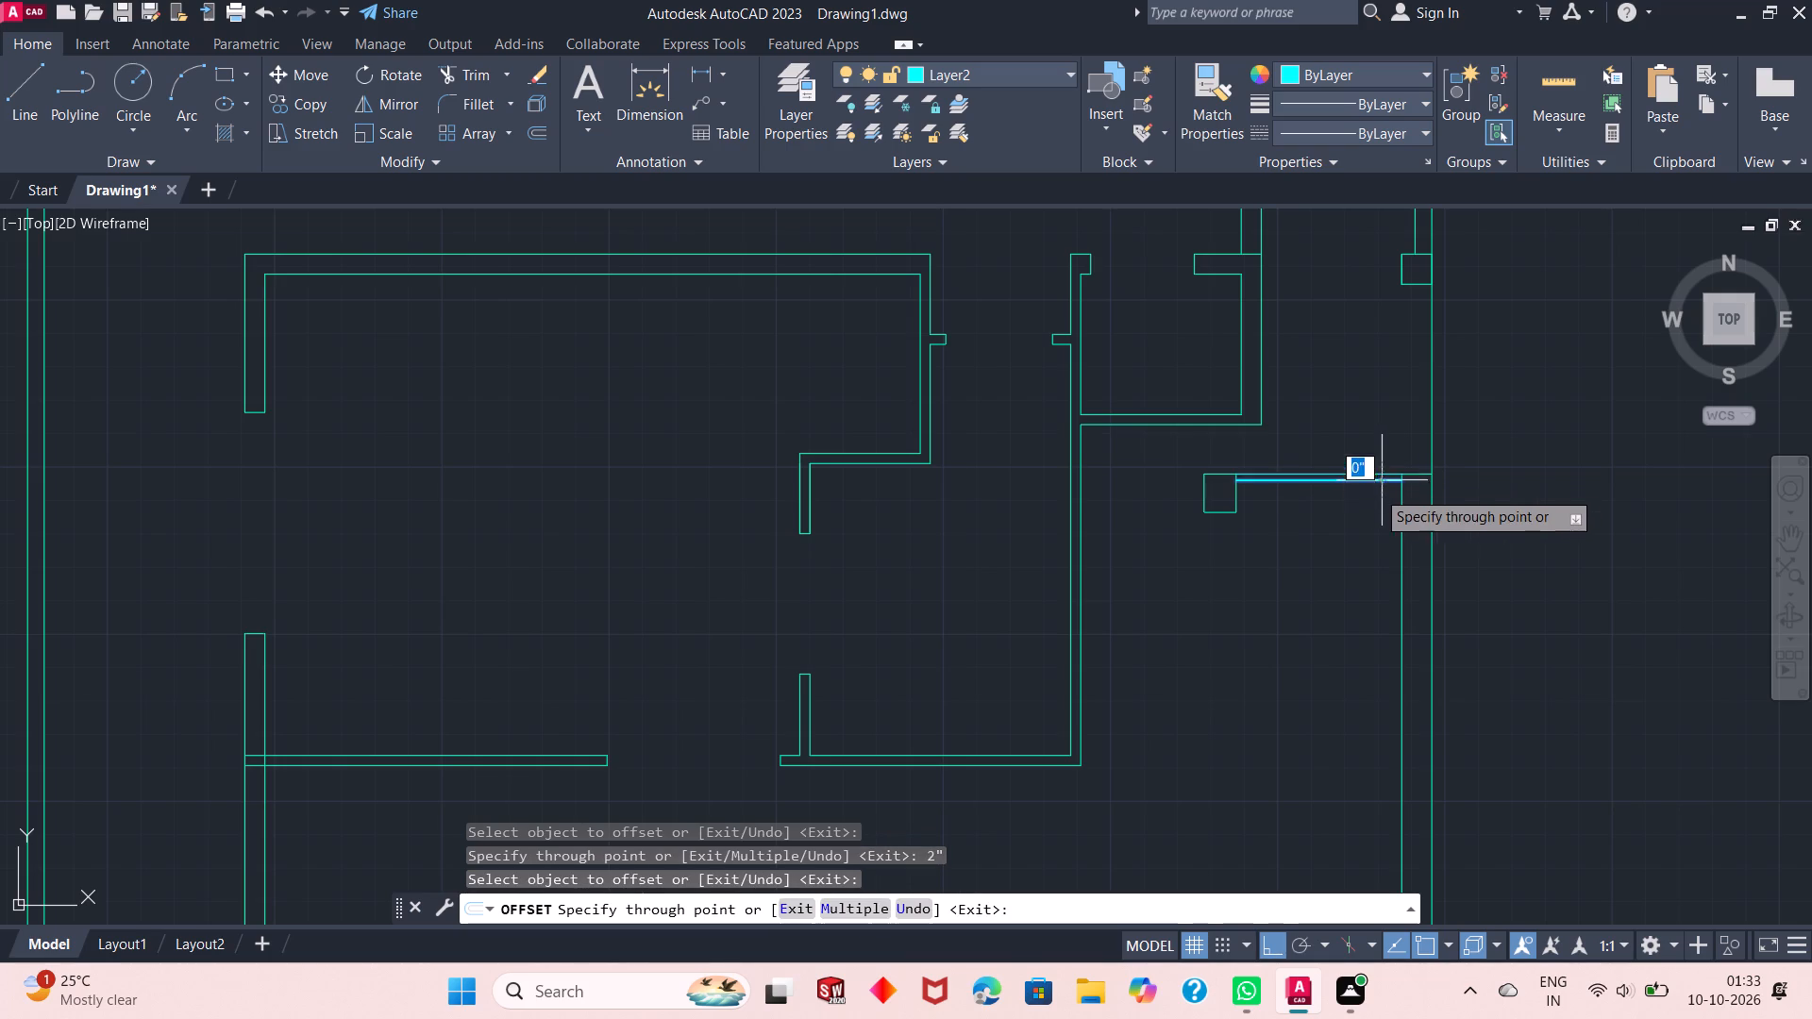
{"action": "type", "text": "2\""}
{"action": "key", "text": "Return"}
{"action": "scroll", "coordinate": [1368, 512], "scroll_direction": "up", "scroll_amount": 3}
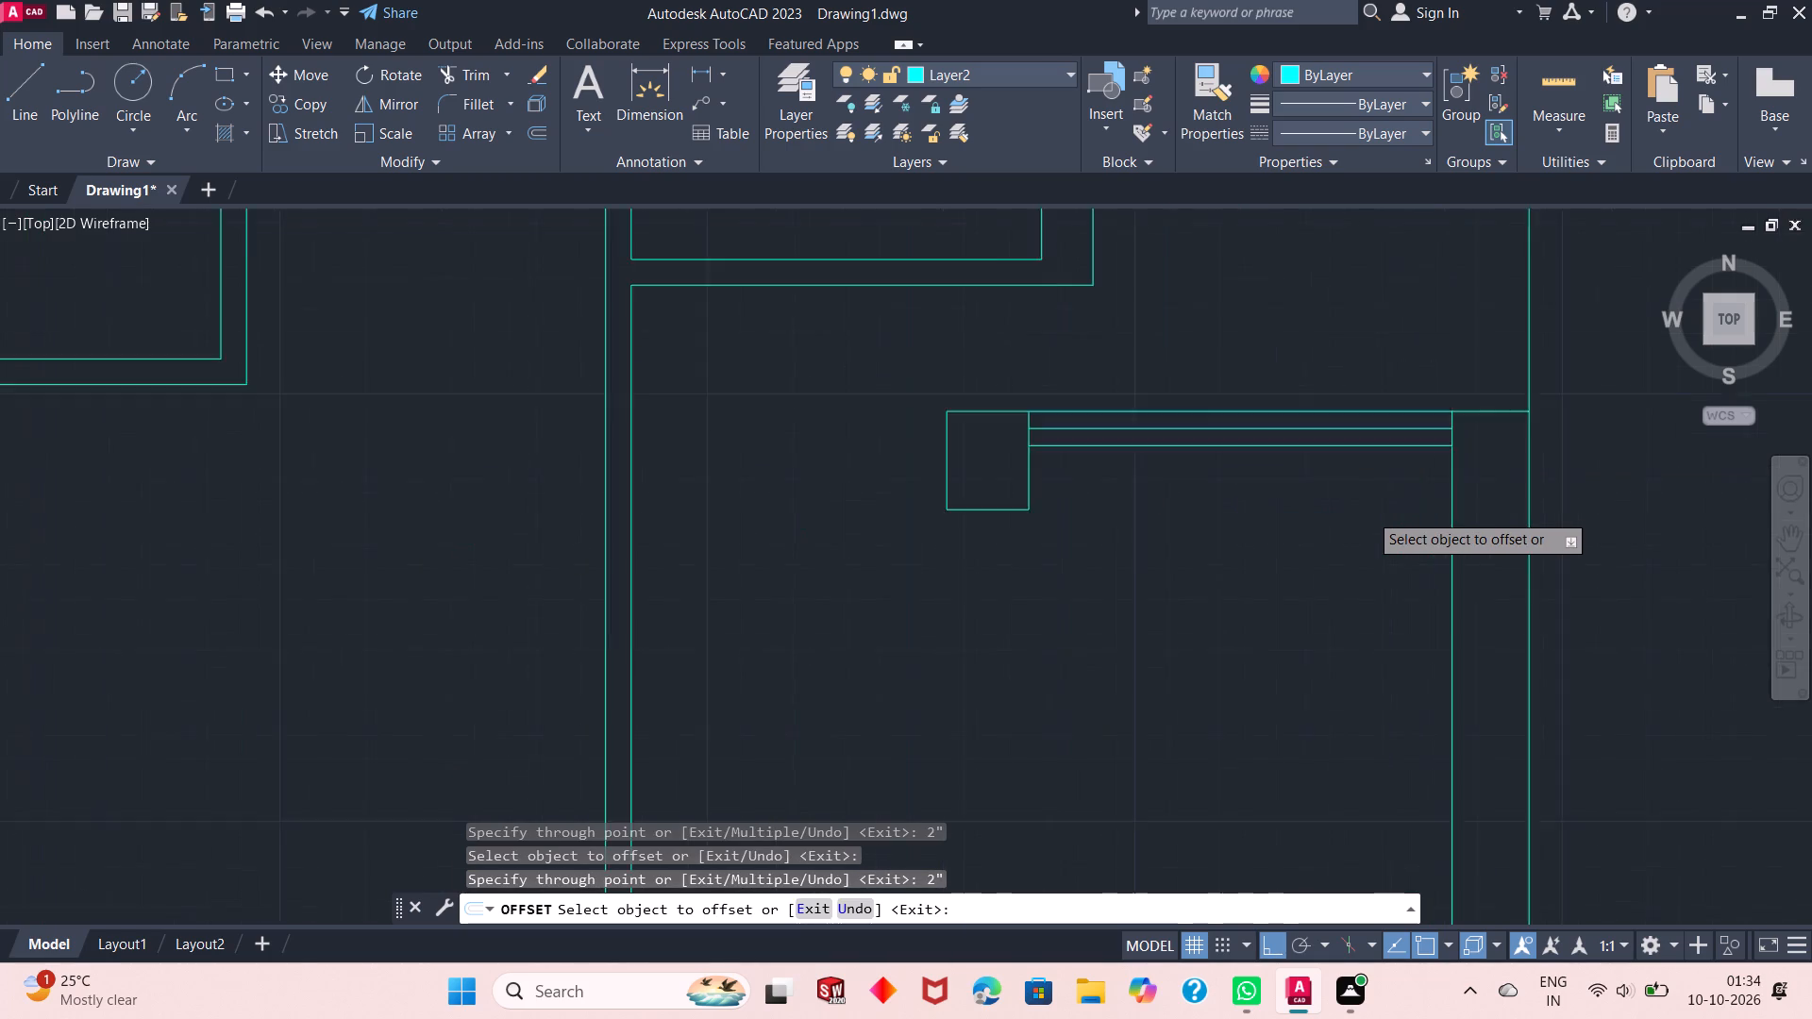
{"action": "scroll", "coordinate": [1368, 512], "scroll_direction": "up", "scroll_amount": 3}
{"action": "scroll", "coordinate": [1358, 485], "scroll_direction": "down", "scroll_amount": 3}
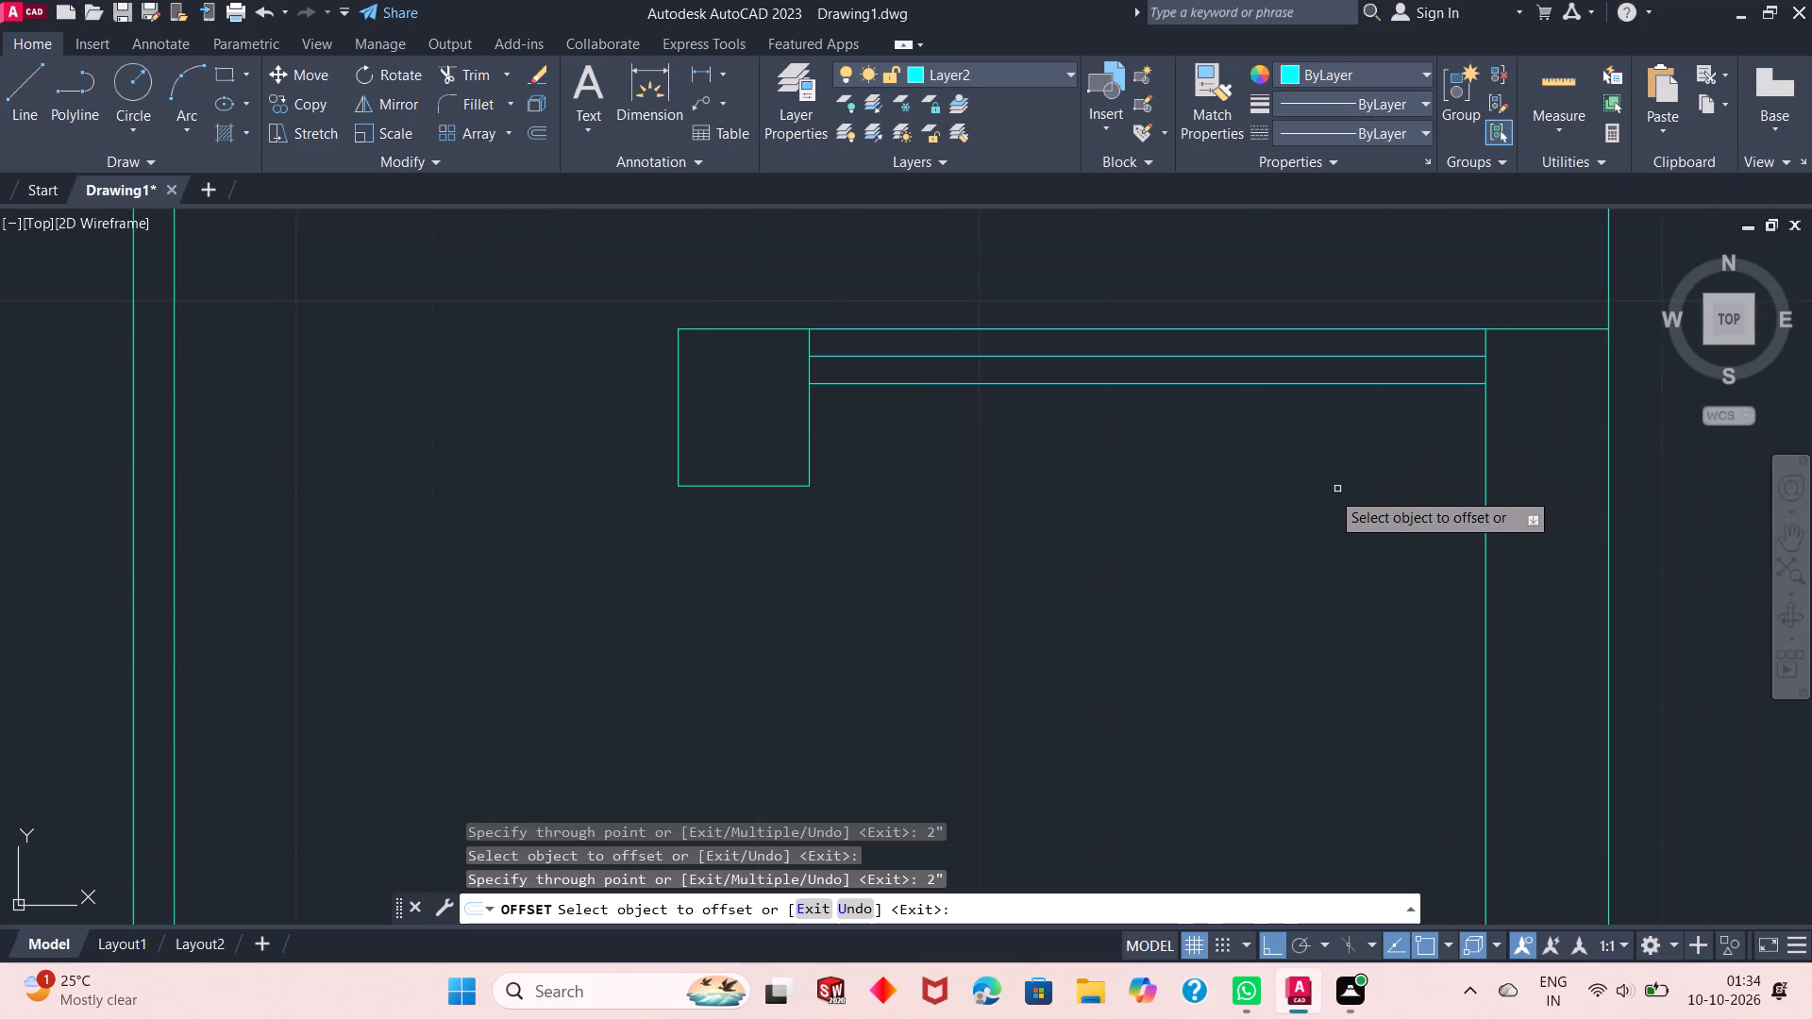
{"action": "scroll", "coordinate": [1325, 493], "scroll_direction": "down", "scroll_amount": 1}
{"action": "left_click", "coordinate": [1204, 426]}
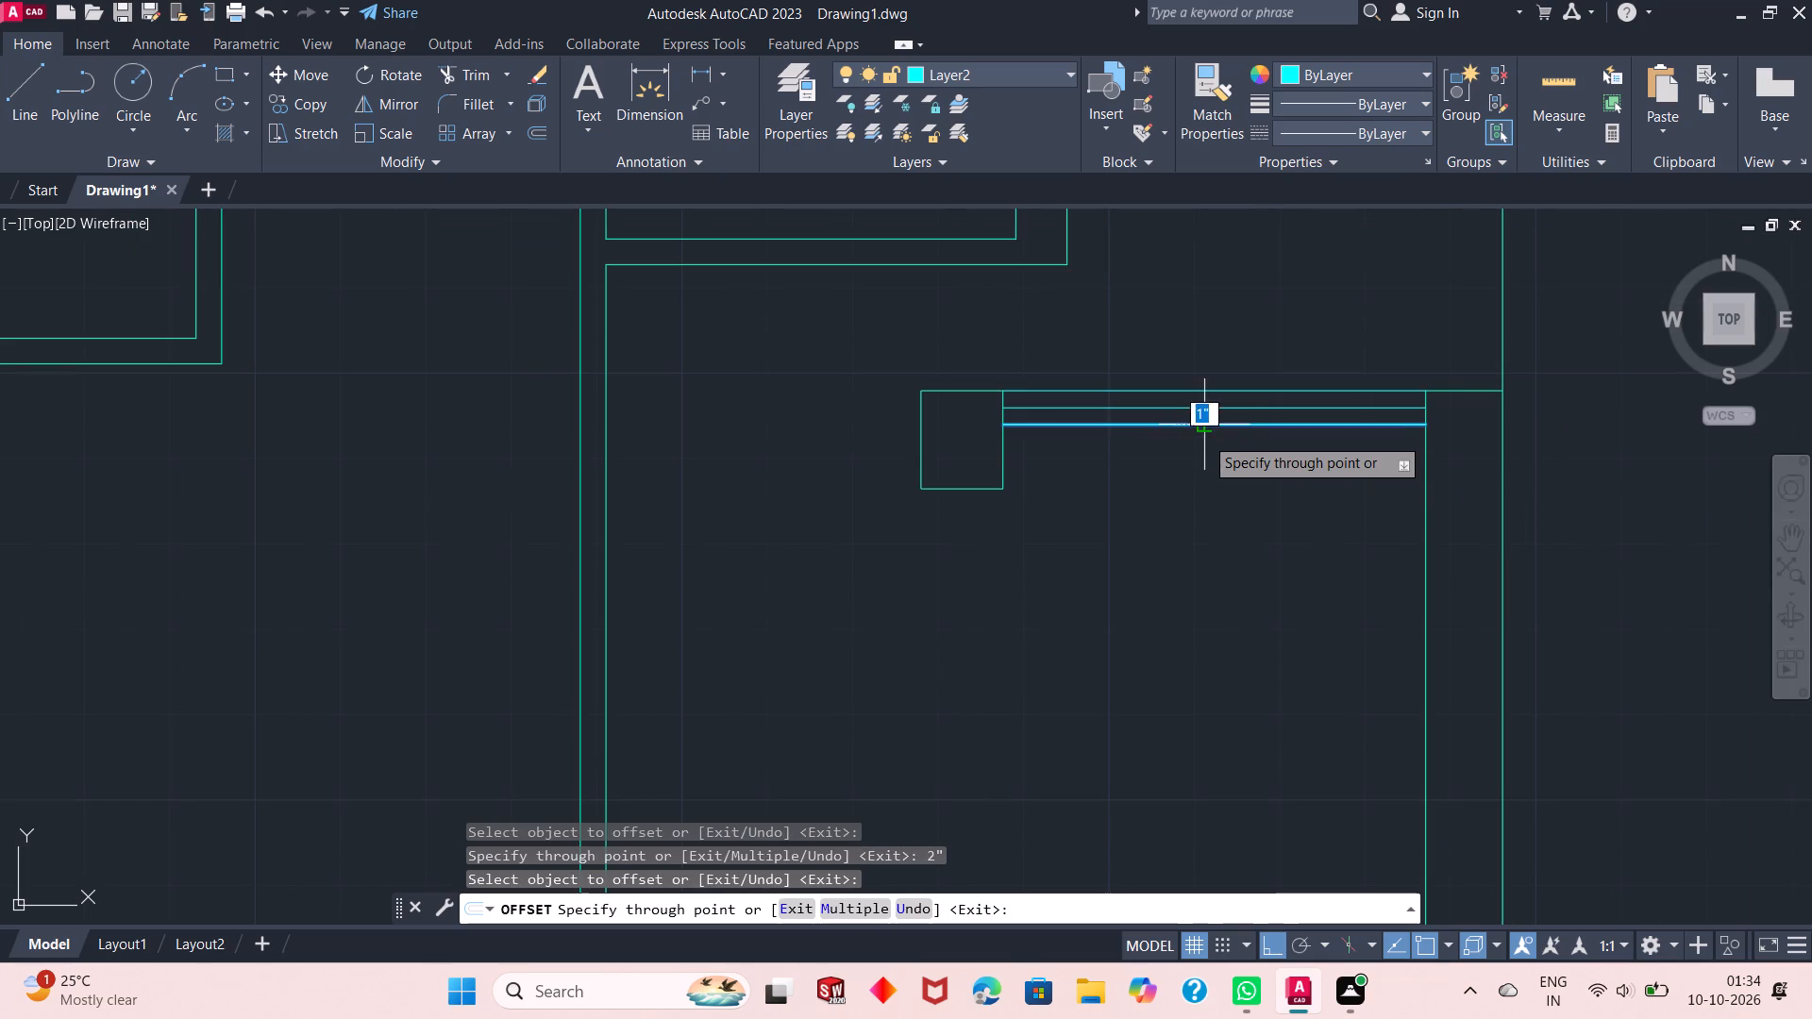
{"action": "type", "text": "2\""}
{"action": "key", "text": "Return"}
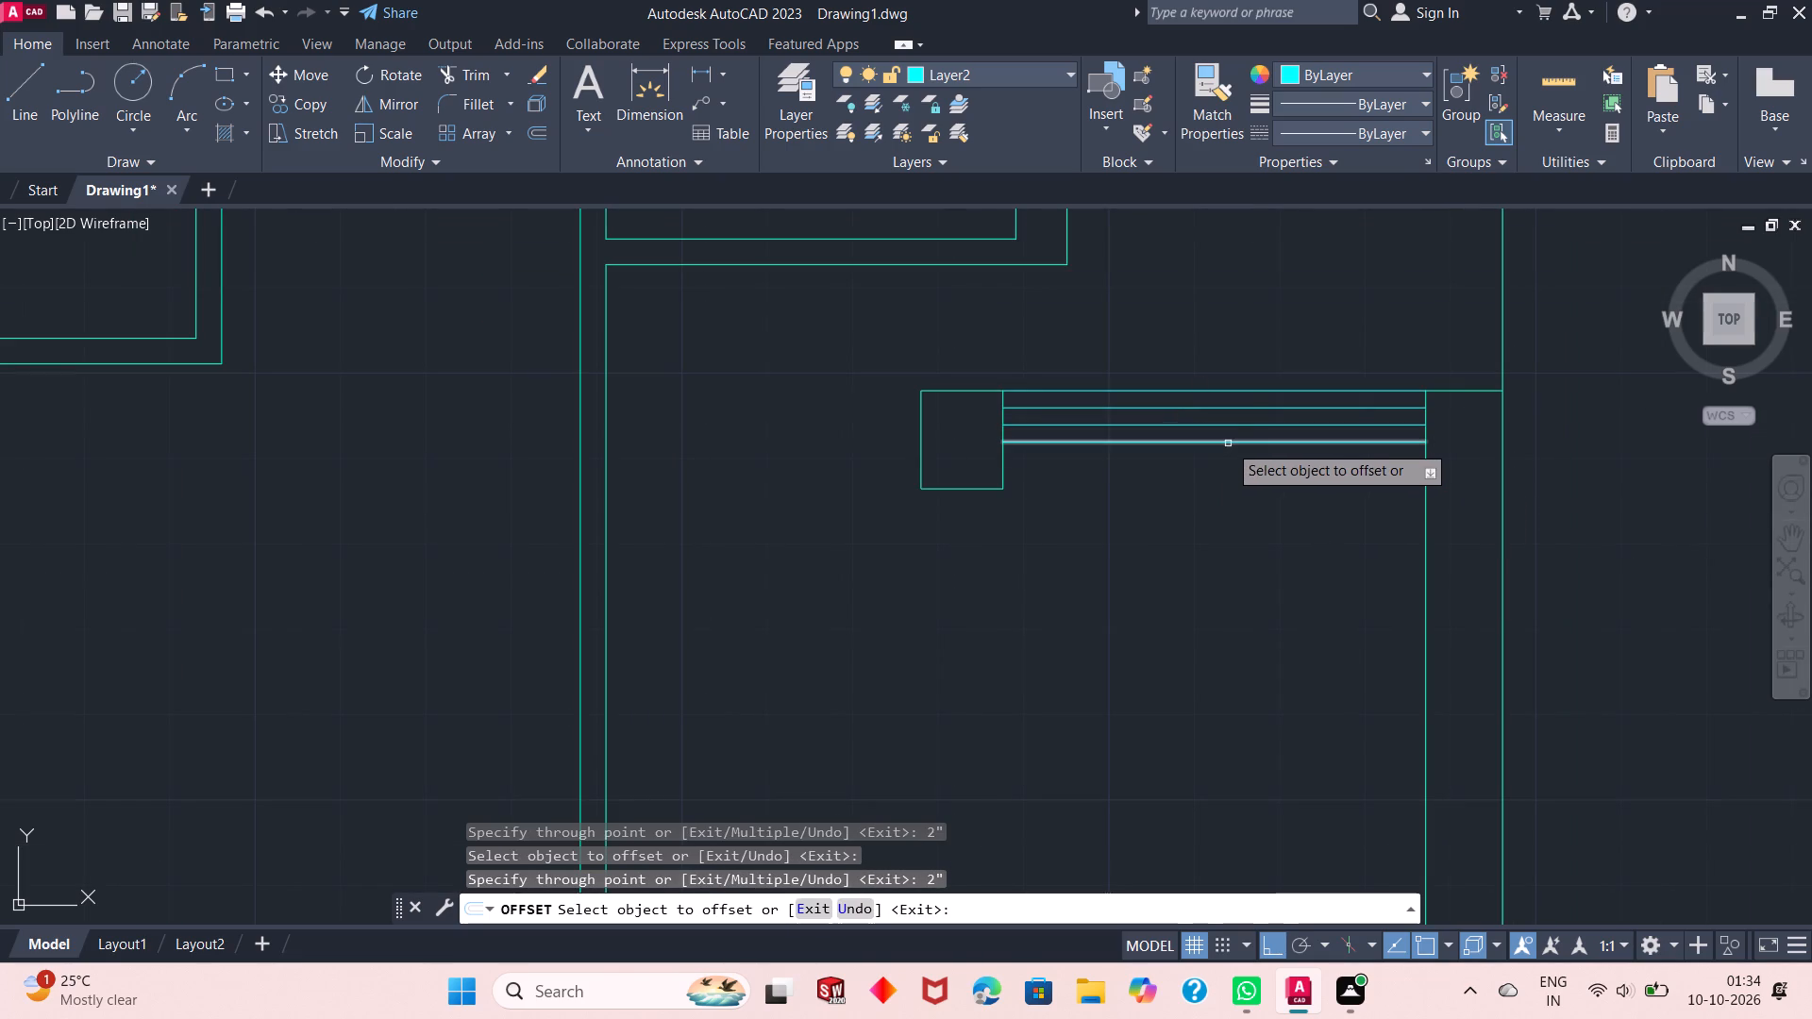
Offset the southernmost of these parallel lines southward twice more in succession, 2" each.
{"action": "left_click", "coordinate": [1228, 443]}
{"action": "type", "text": "2\""}
{"action": "key", "text": "Return"}
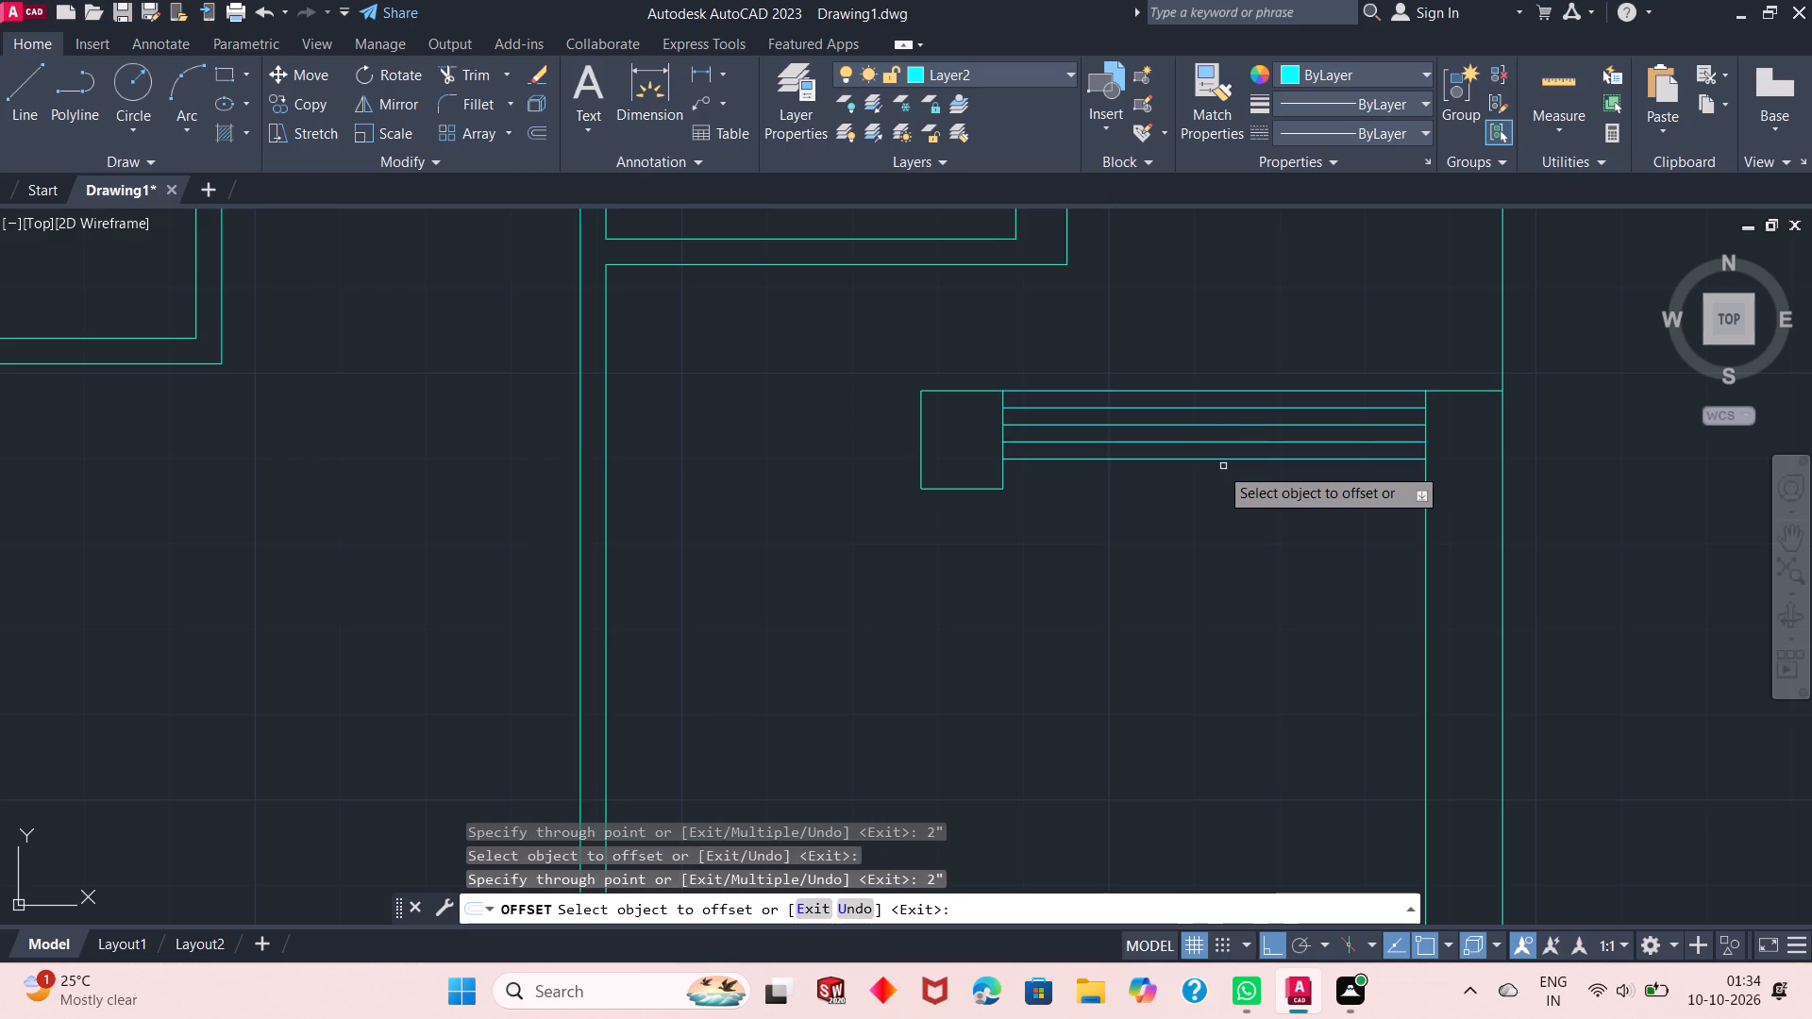
{"action": "left_click", "coordinate": [1192, 459]}
{"action": "type", "text": "2'"}
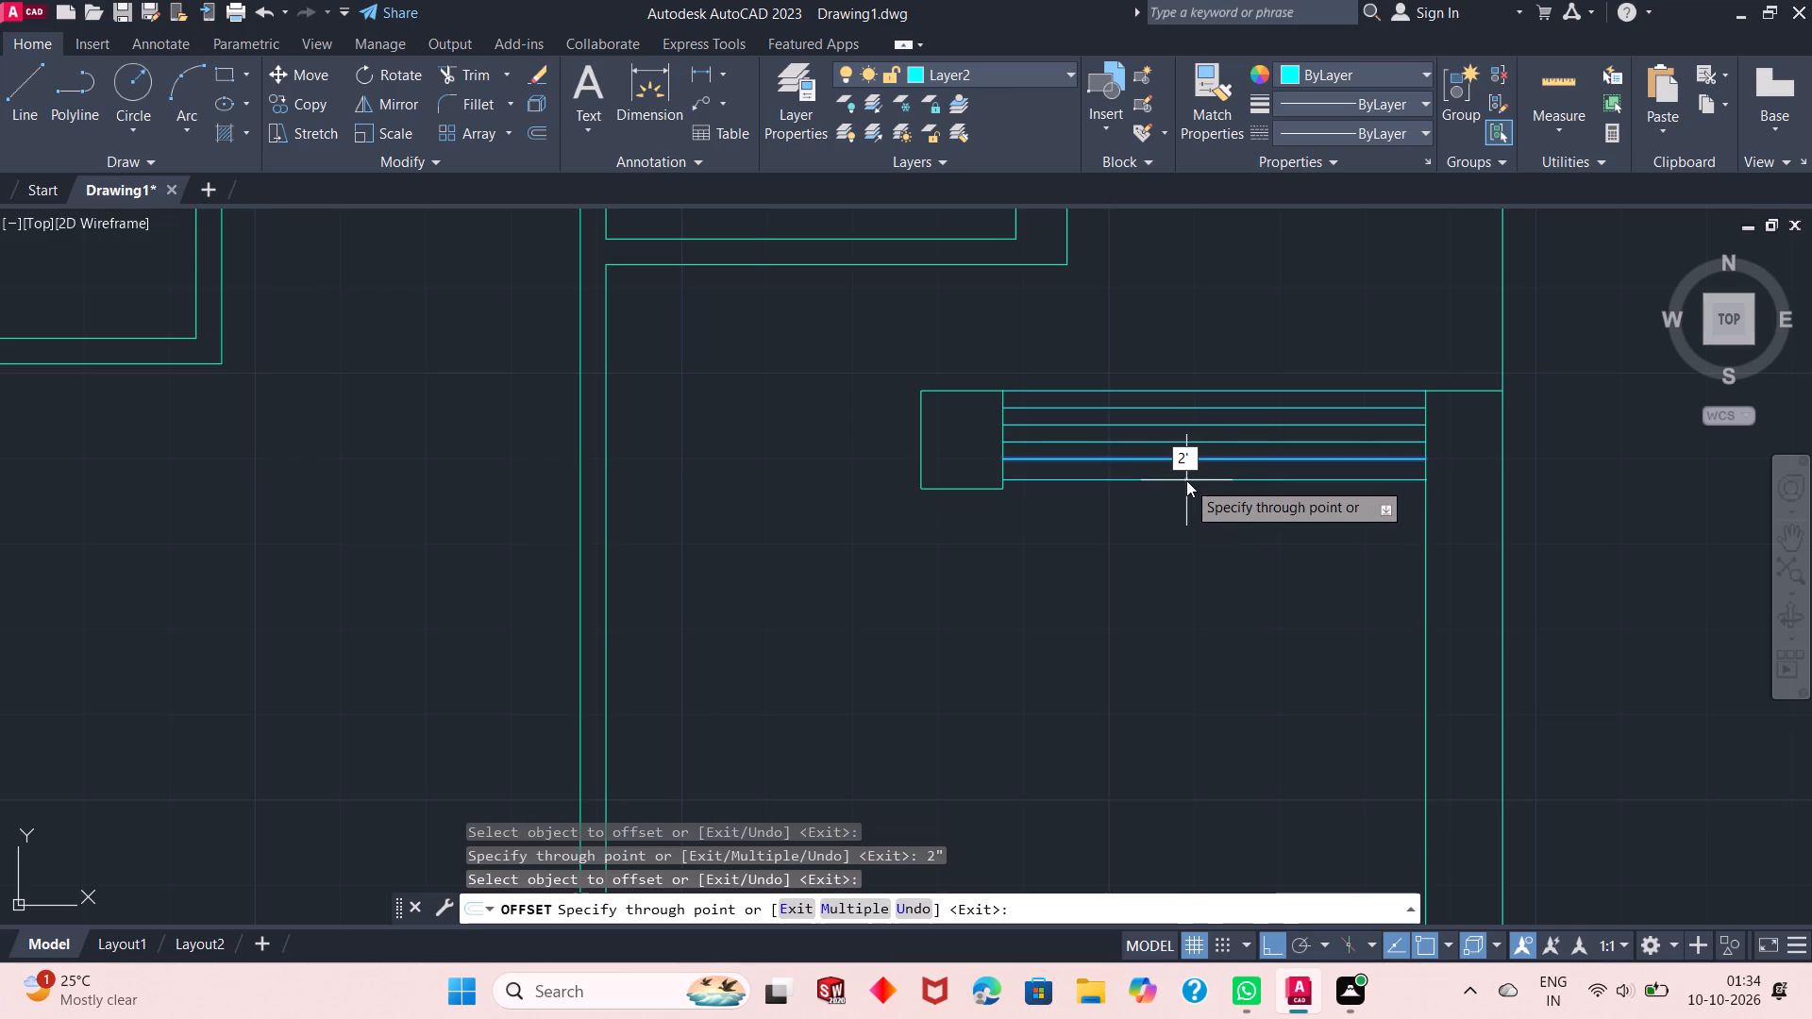
{"action": "key", "text": "Delete"}
{"action": "key", "text": "BackSpace"}
{"action": "key", "text": "shift+quotedbl"}
{"action": "key", "text": "Return"}
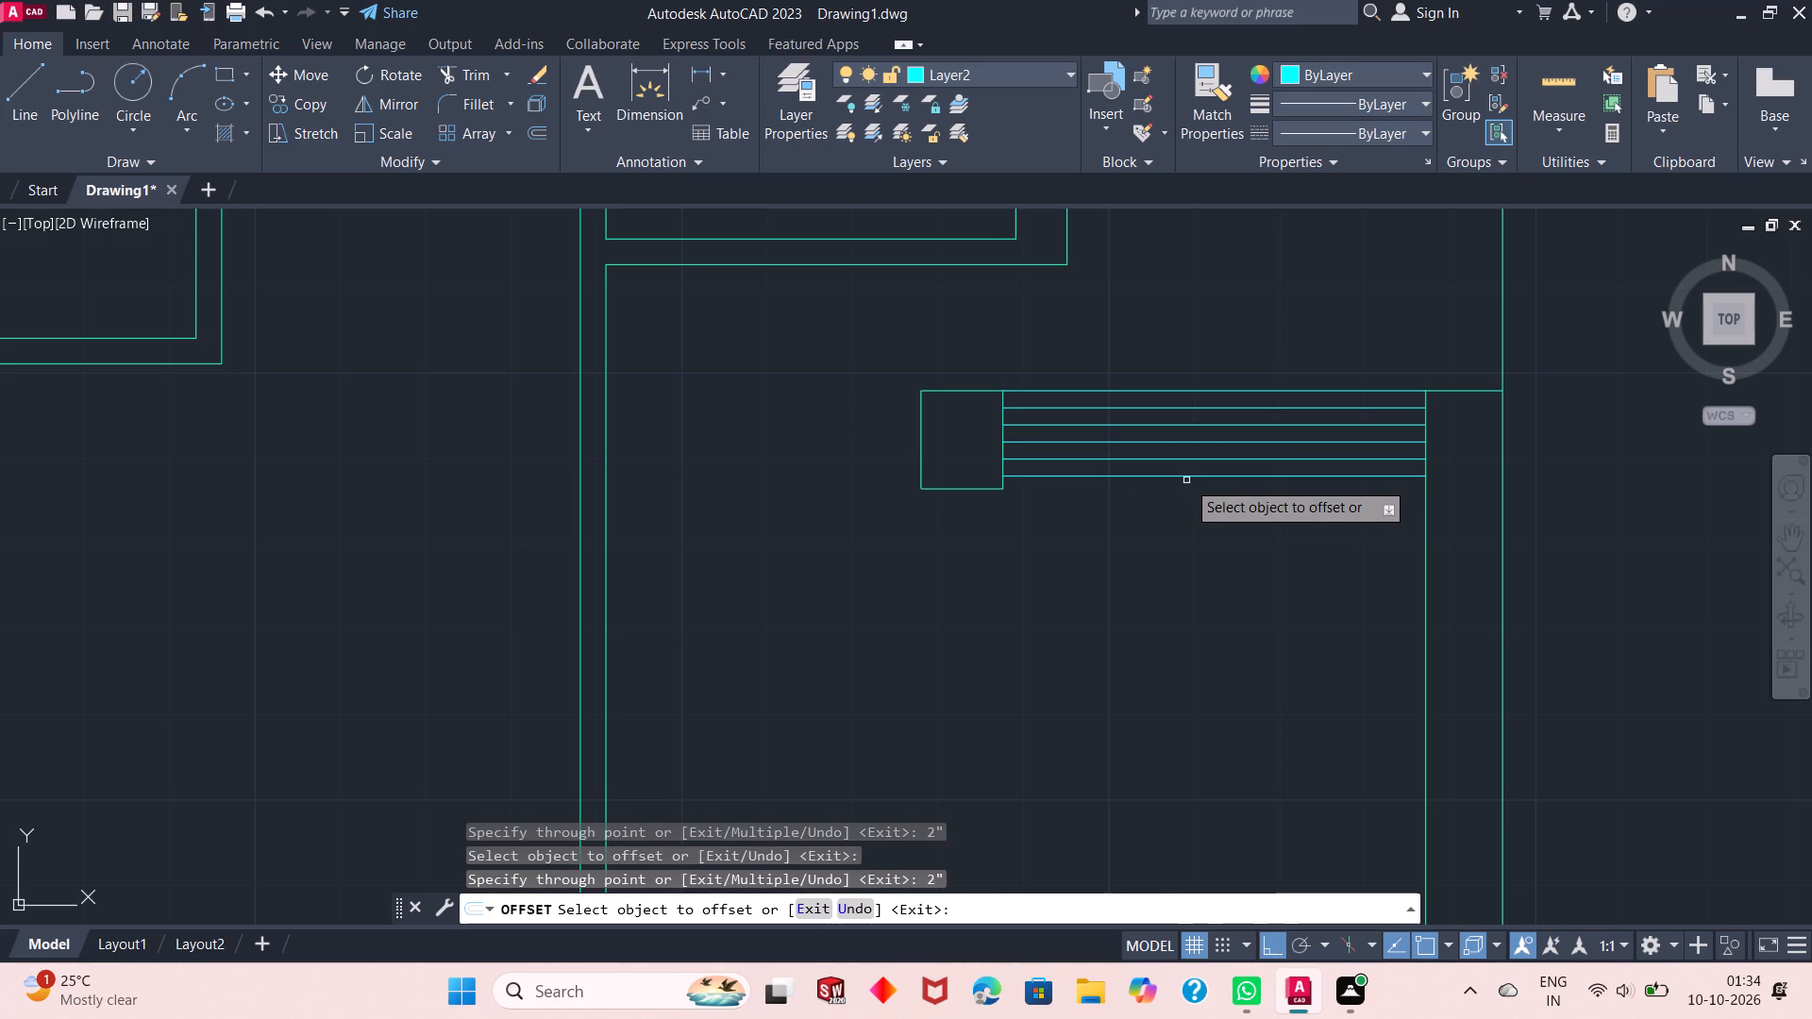
Offset the southernmost parallel line through the small rectangle's southeast corner.
{"action": "left_click", "coordinate": [1108, 475]}
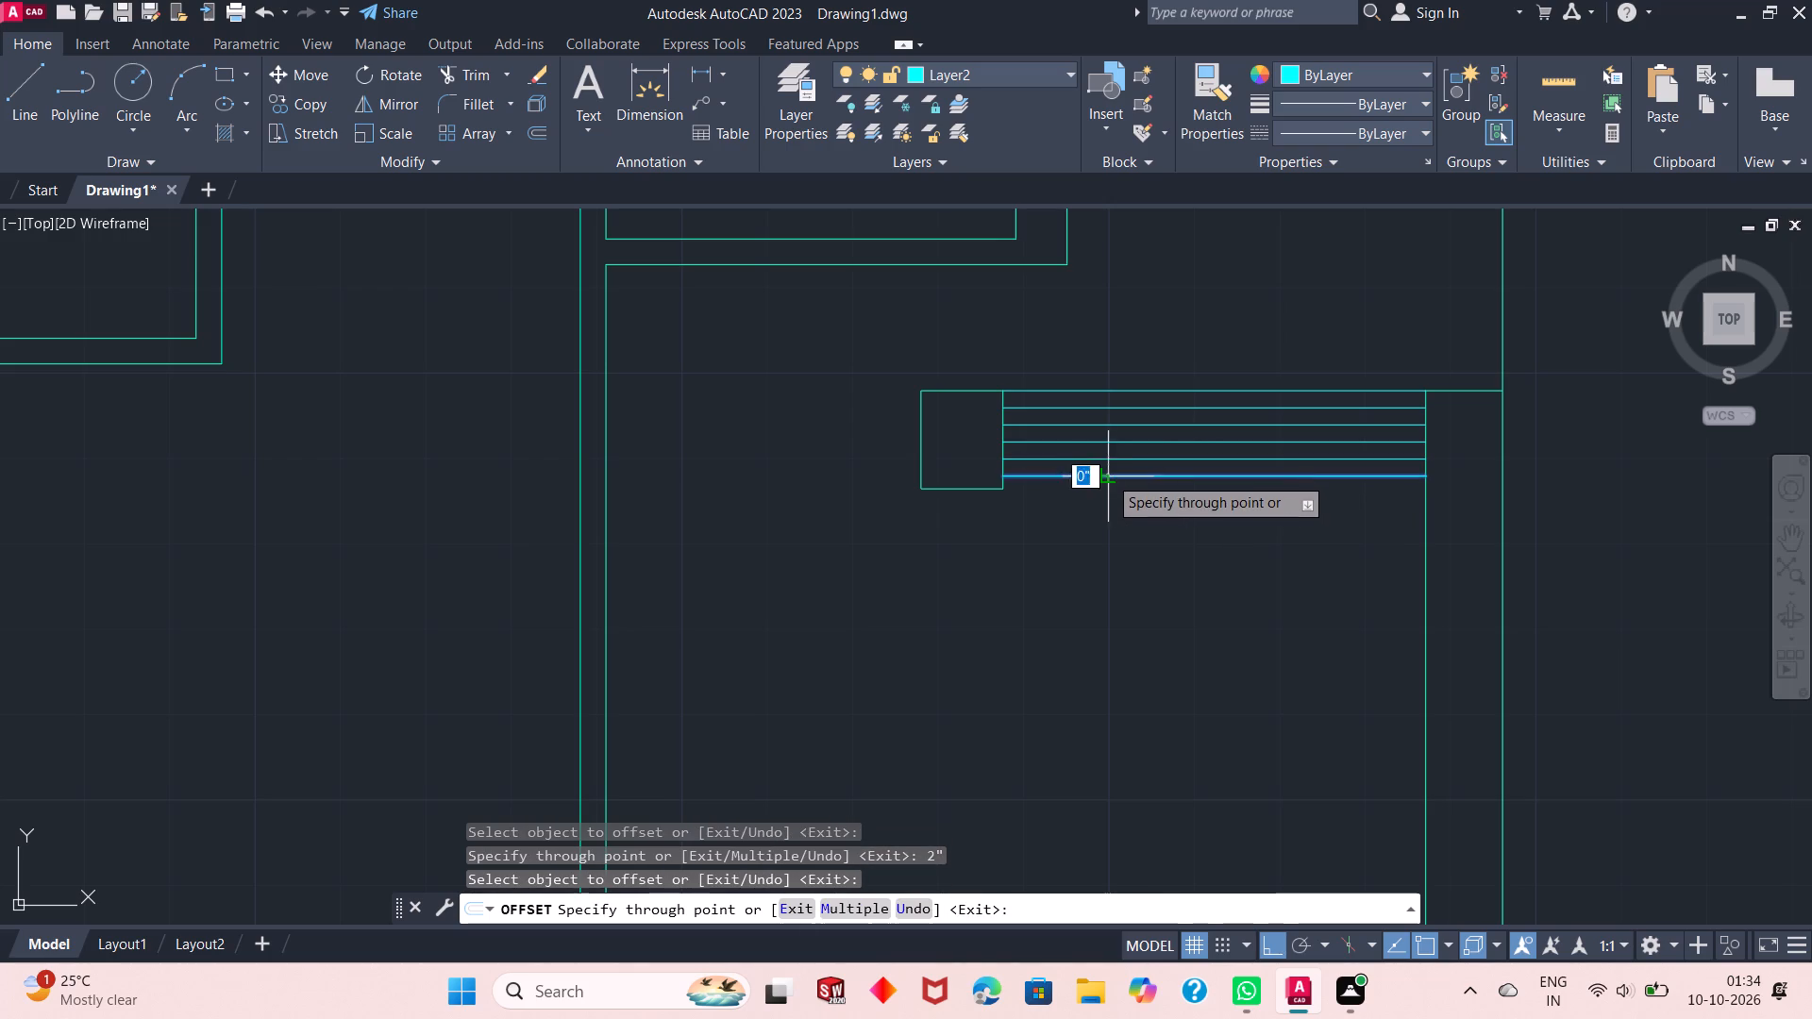
{"action": "left_click", "coordinate": [1002, 497]}
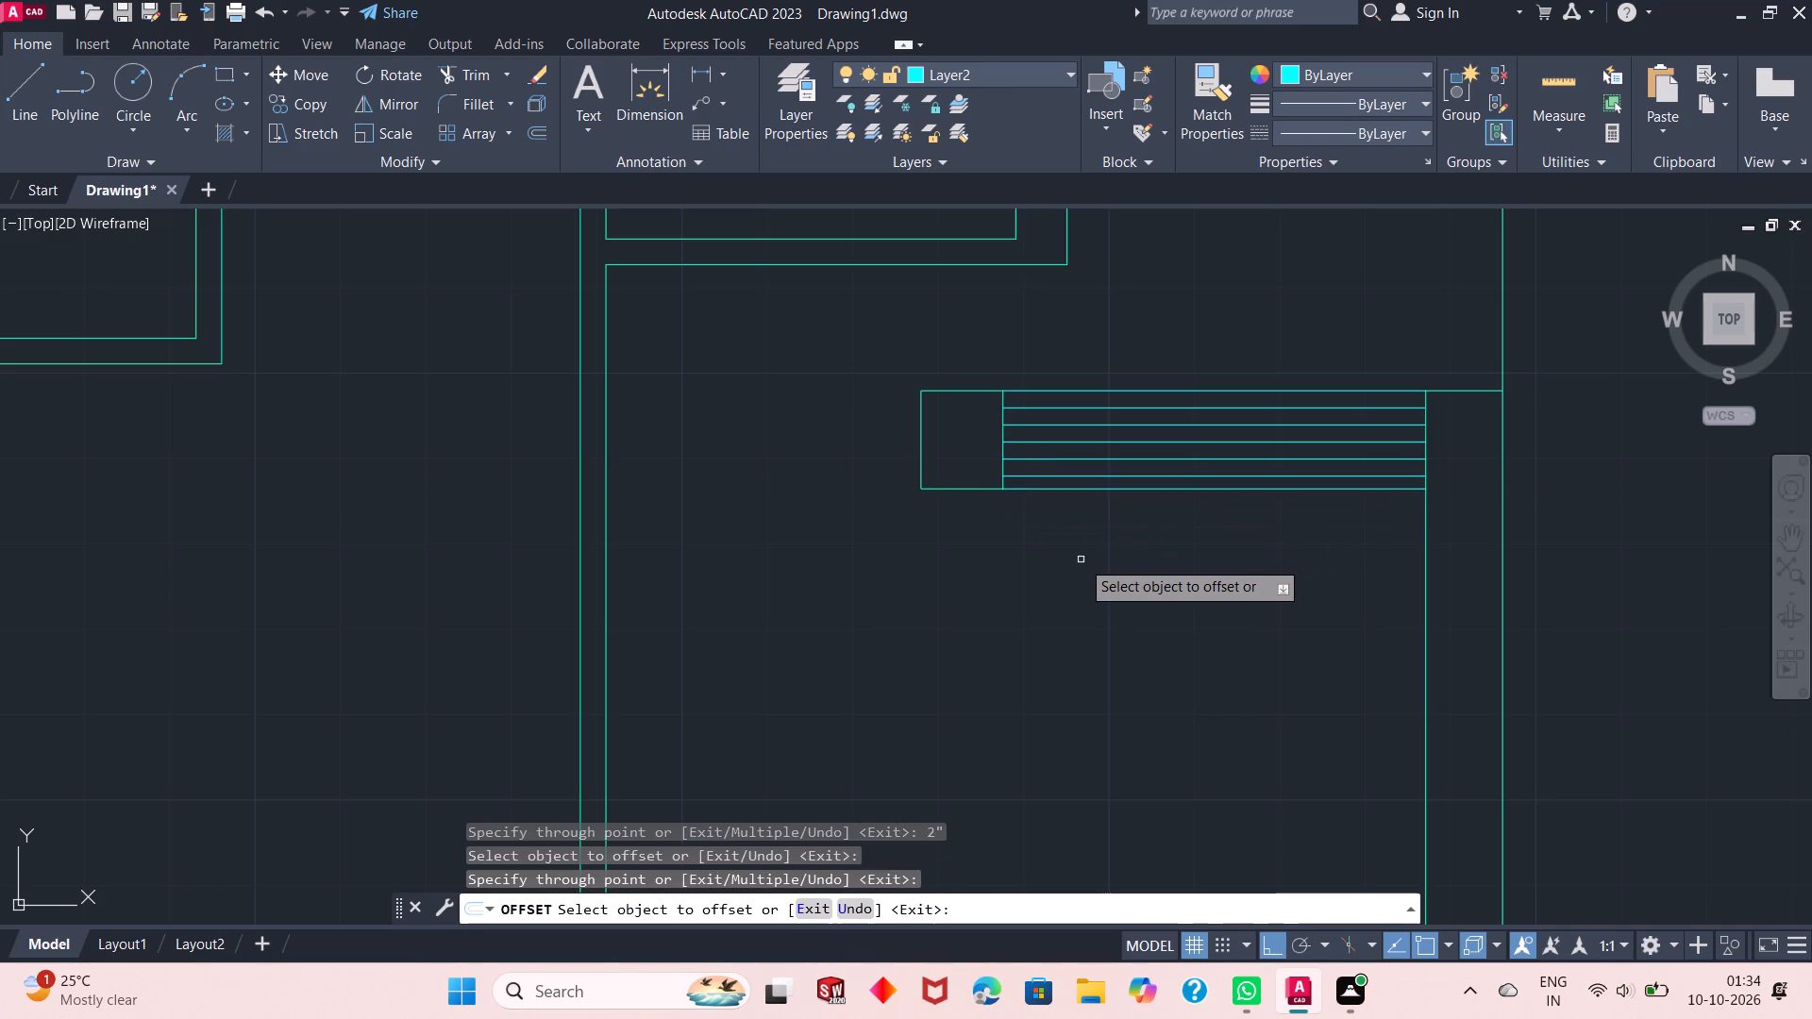
{"action": "key", "text": "Escape"}
{"action": "key", "text": "Escape"}
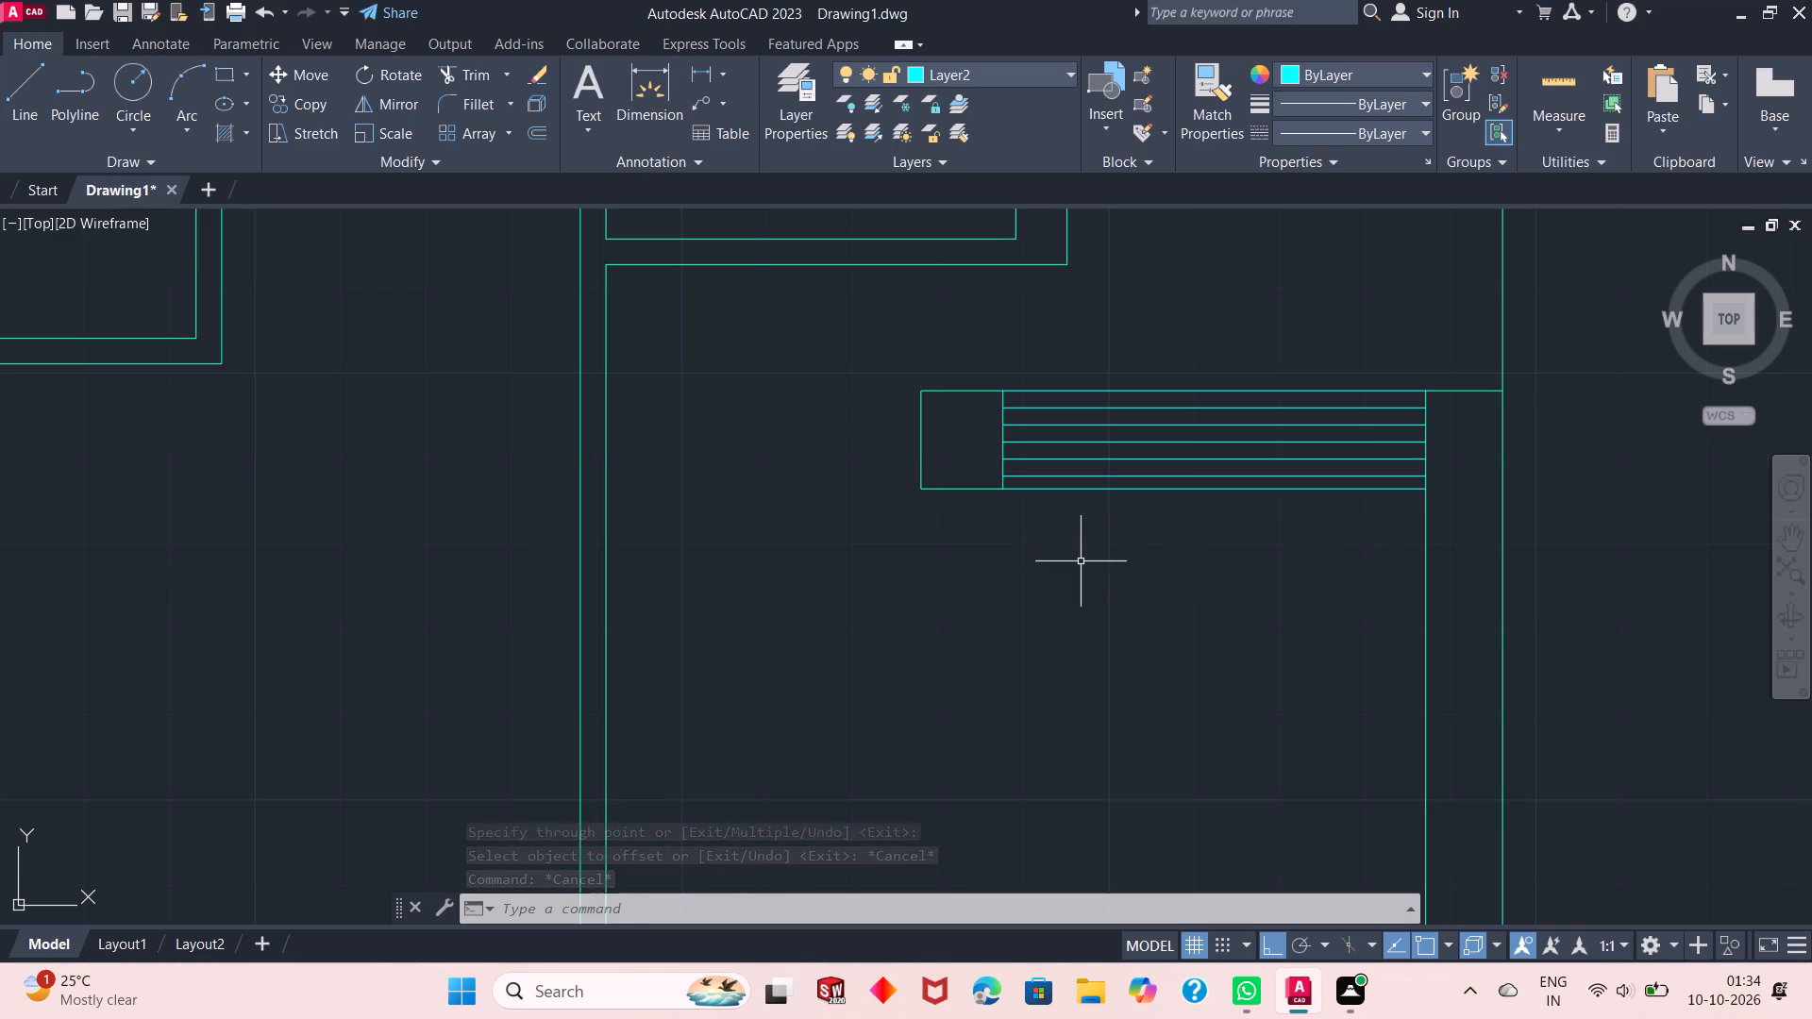
Make Layer4 the current layer.
{"action": "scroll", "coordinate": [1081, 561], "scroll_direction": "down", "scroll_amount": 5}
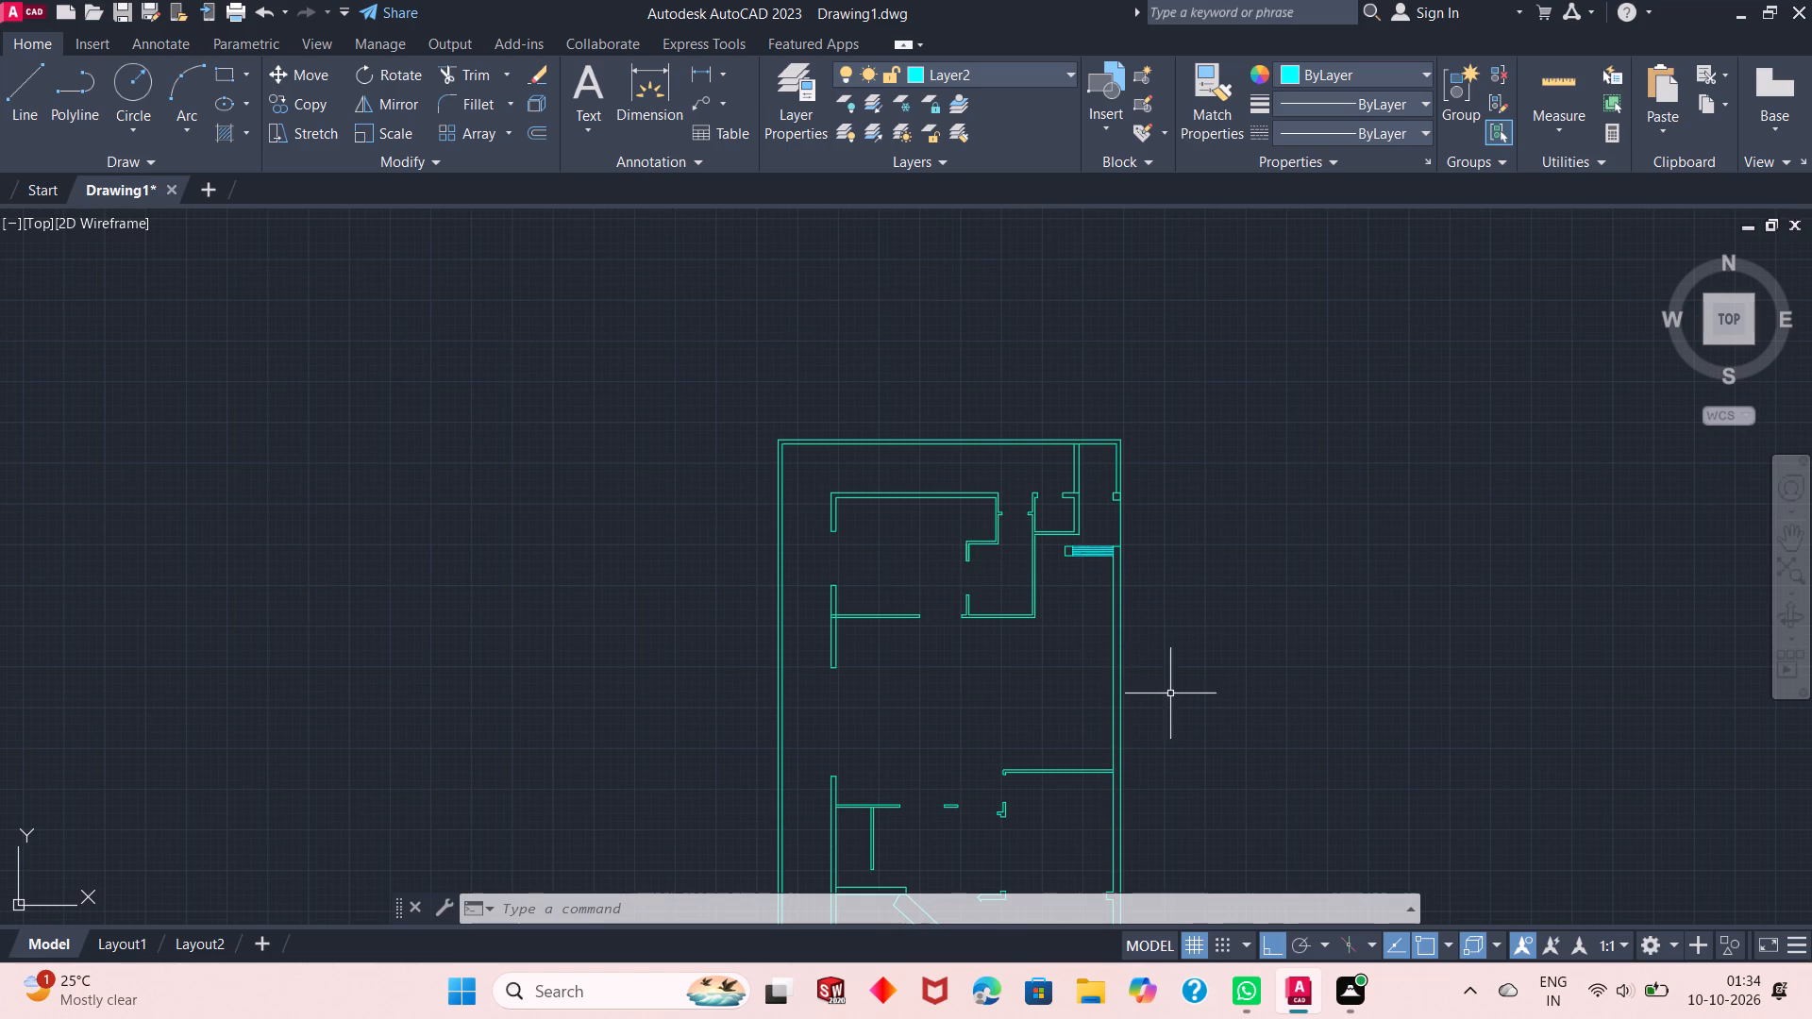
{"action": "scroll", "coordinate": [1020, 687], "scroll_direction": "up", "scroll_amount": 1}
{"action": "scroll", "coordinate": [956, 555], "scroll_direction": "down", "scroll_amount": 2}
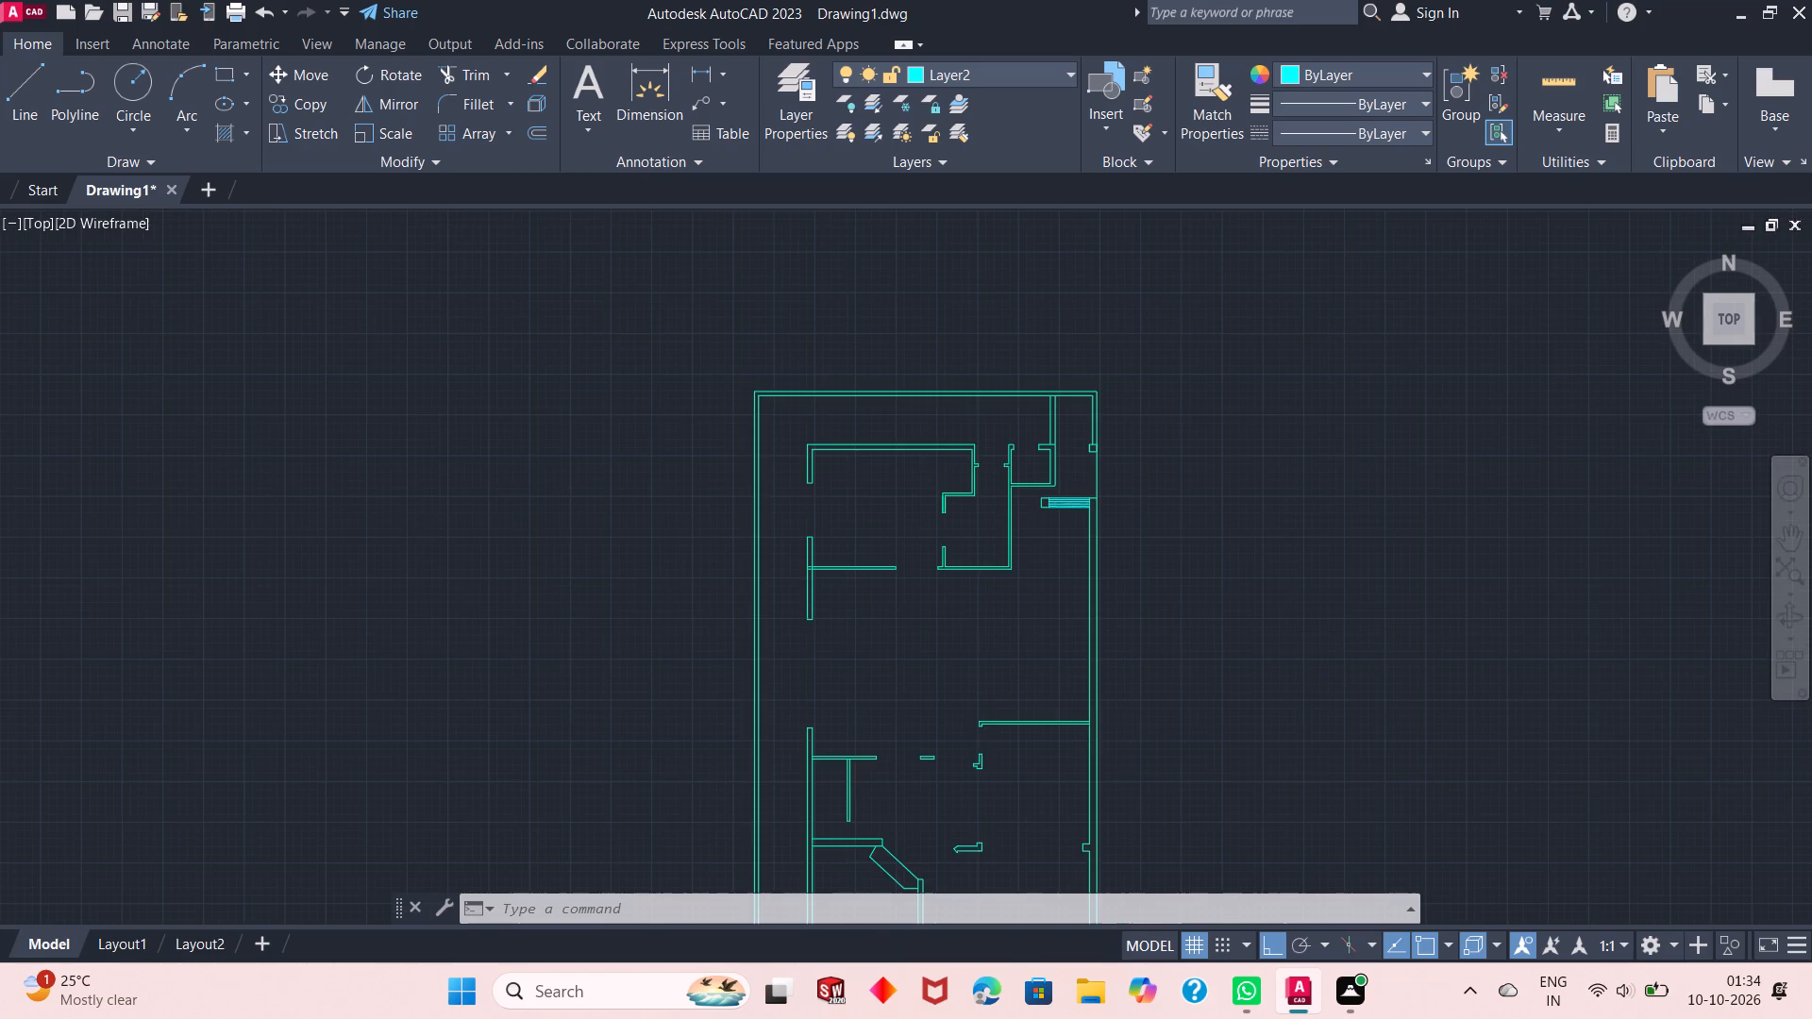
{"action": "scroll", "coordinate": [956, 638], "scroll_direction": "up", "scroll_amount": 2}
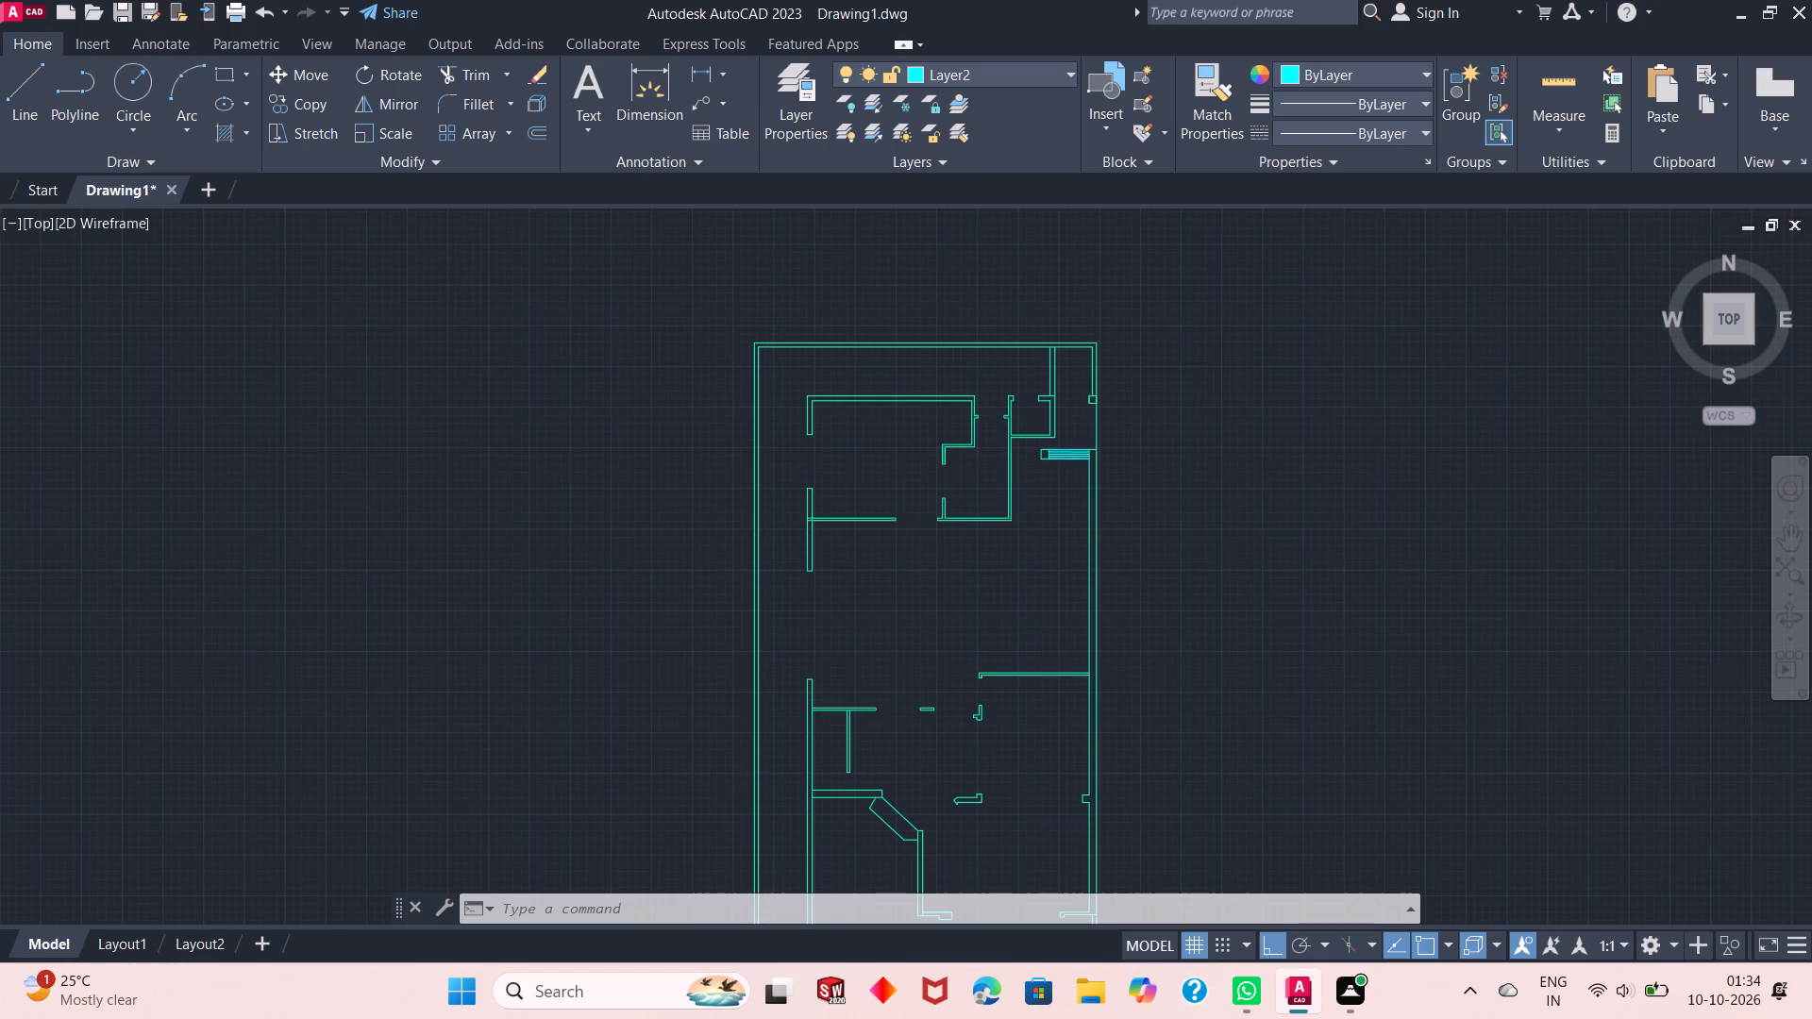
{"action": "scroll", "coordinate": [1023, 615], "scroll_direction": "down", "scroll_amount": 2}
{"action": "scroll", "coordinate": [995, 685], "scroll_direction": "up", "scroll_amount": 2}
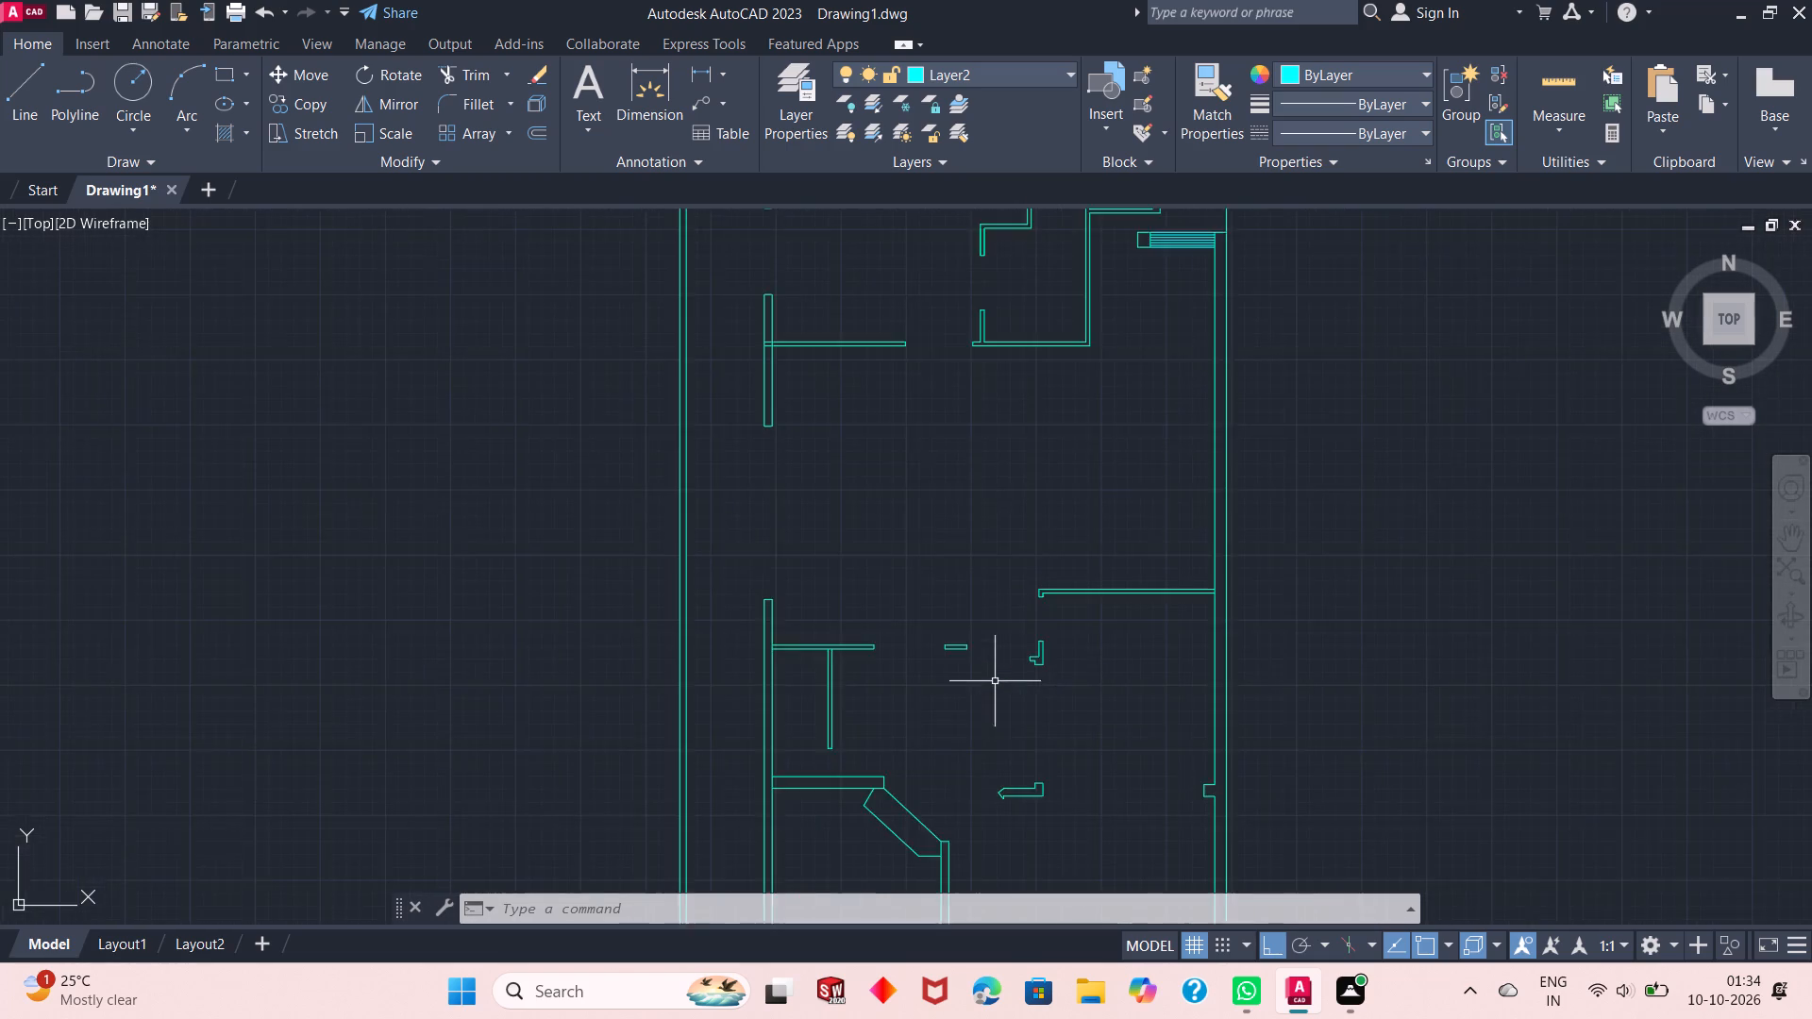
{"action": "scroll", "coordinate": [995, 681], "scroll_direction": "up", "scroll_amount": 1}
{"action": "scroll", "coordinate": [1071, 731], "scroll_direction": "up", "scroll_amount": 1}
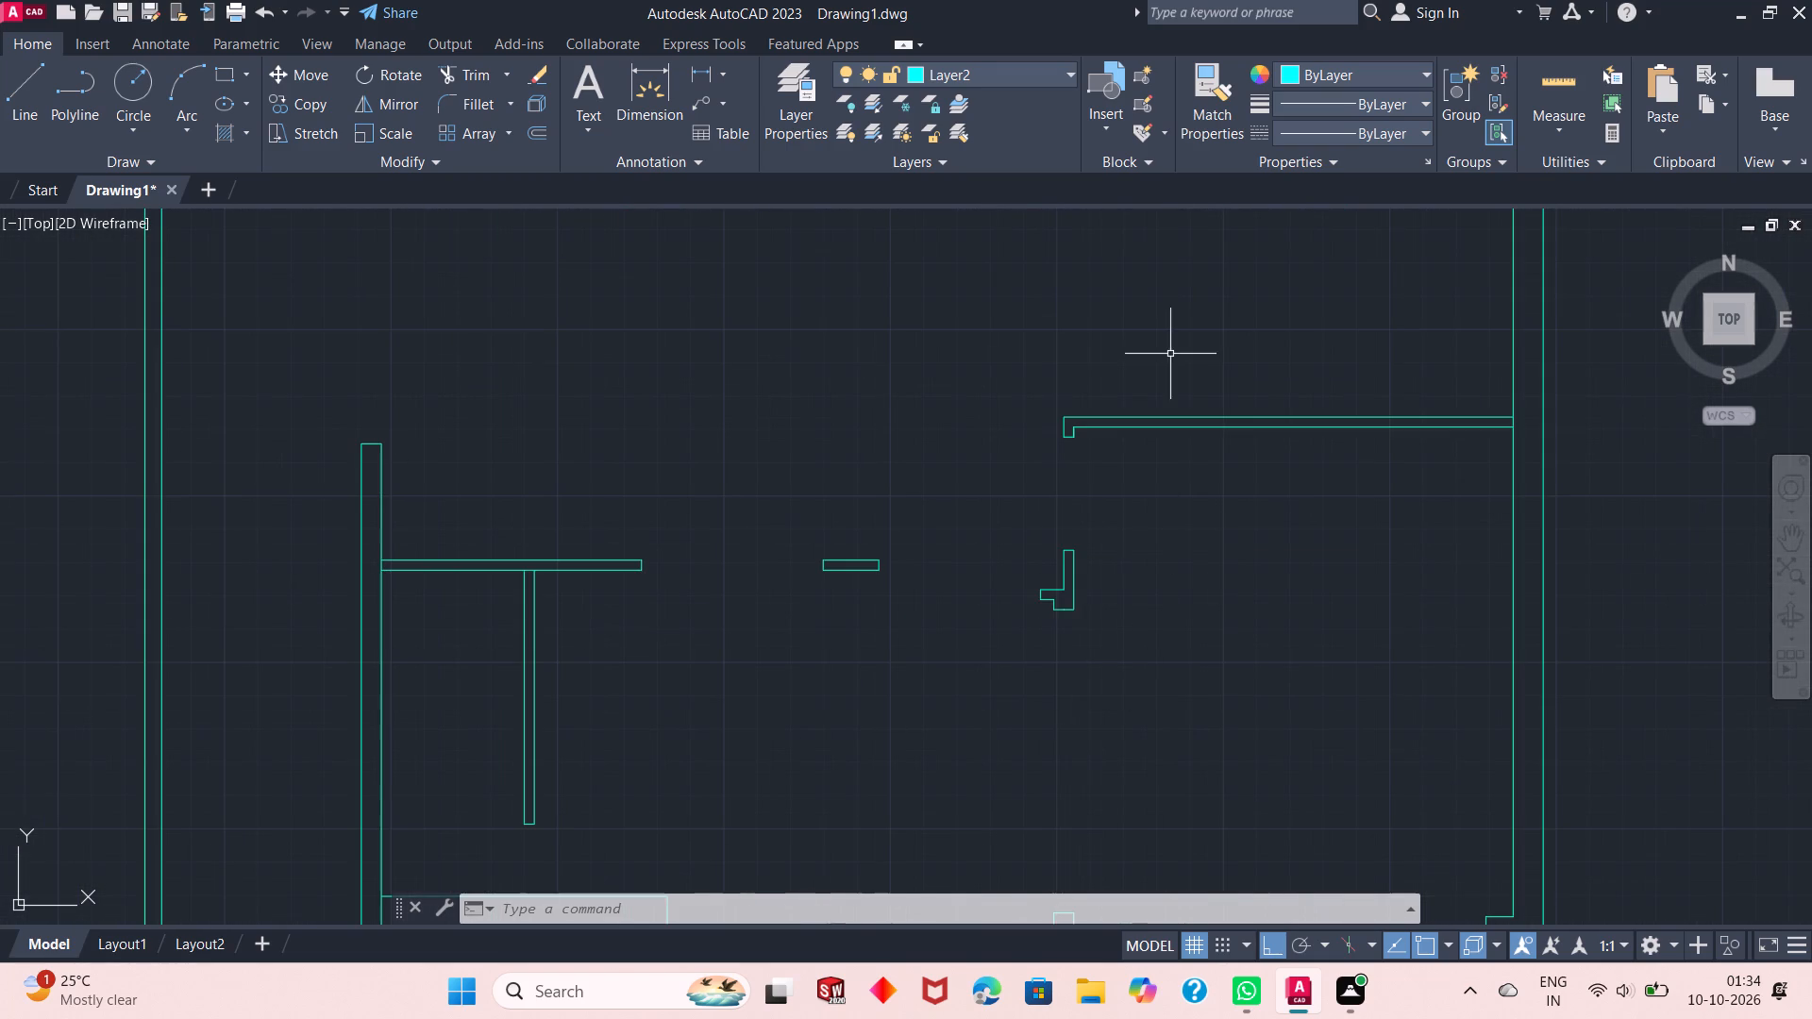
{"action": "left_click", "coordinate": [1018, 79]}
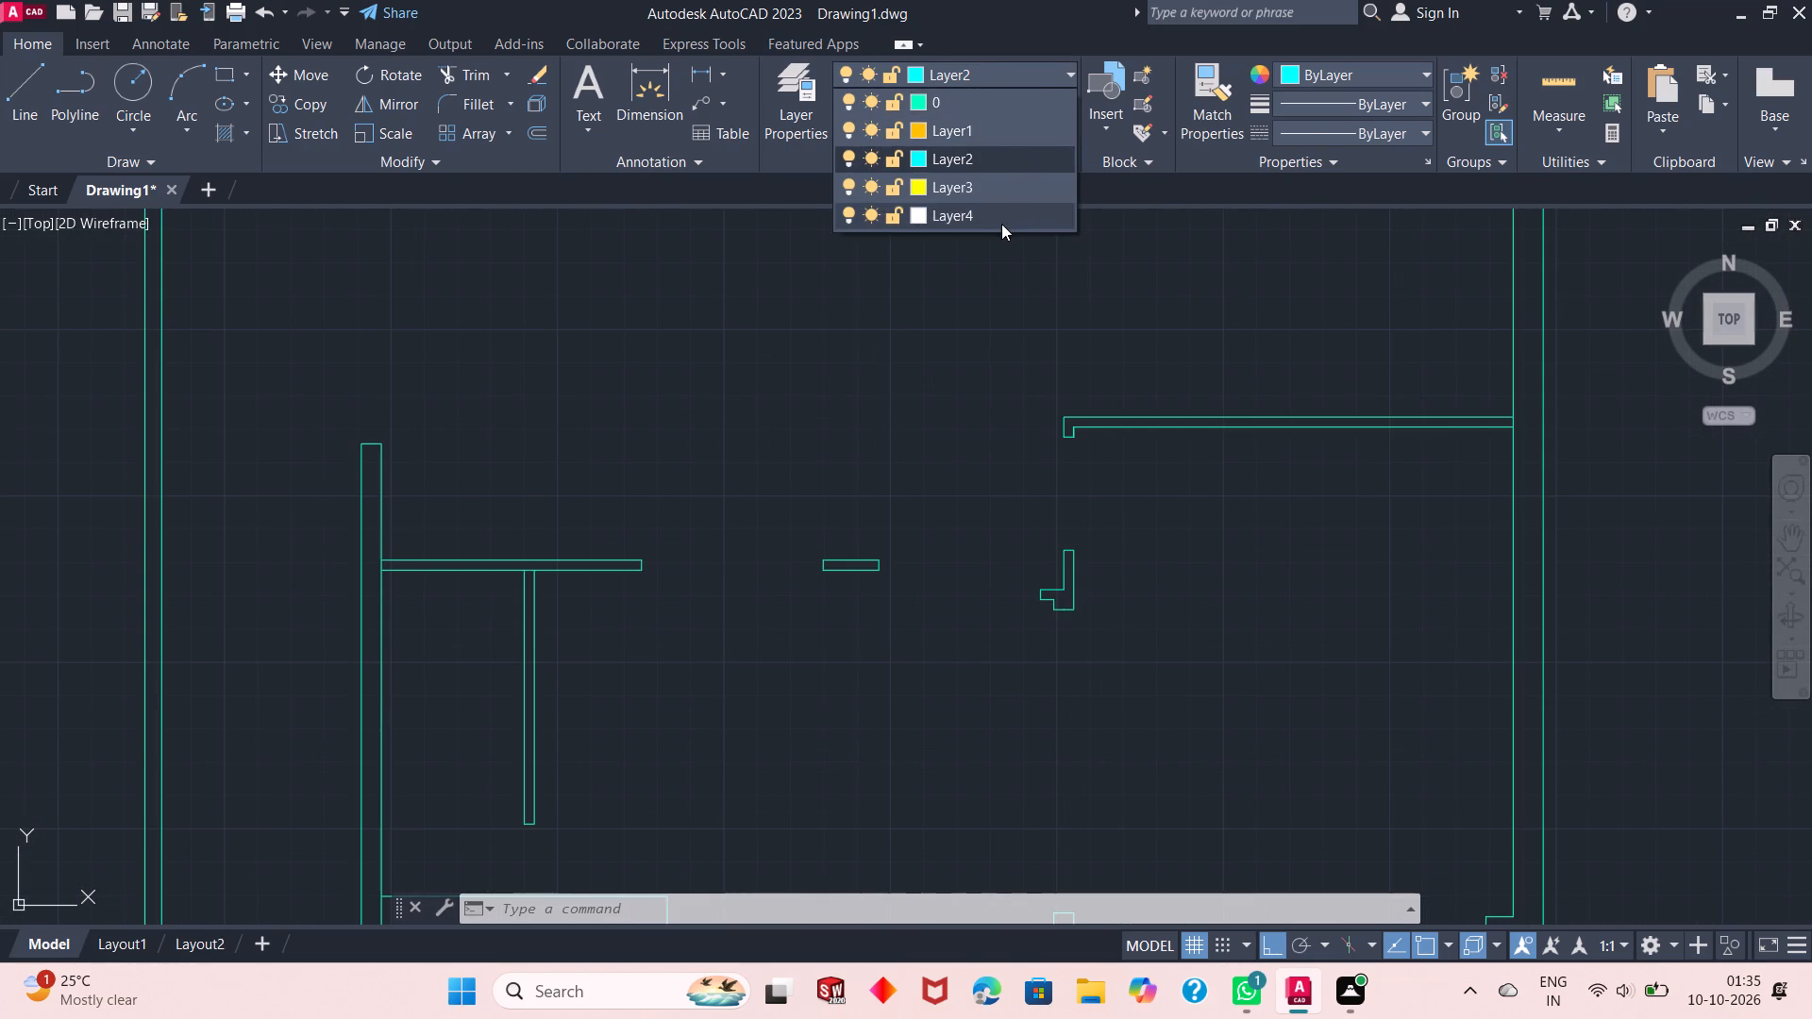
{"action": "left_click", "coordinate": [1001, 224]}
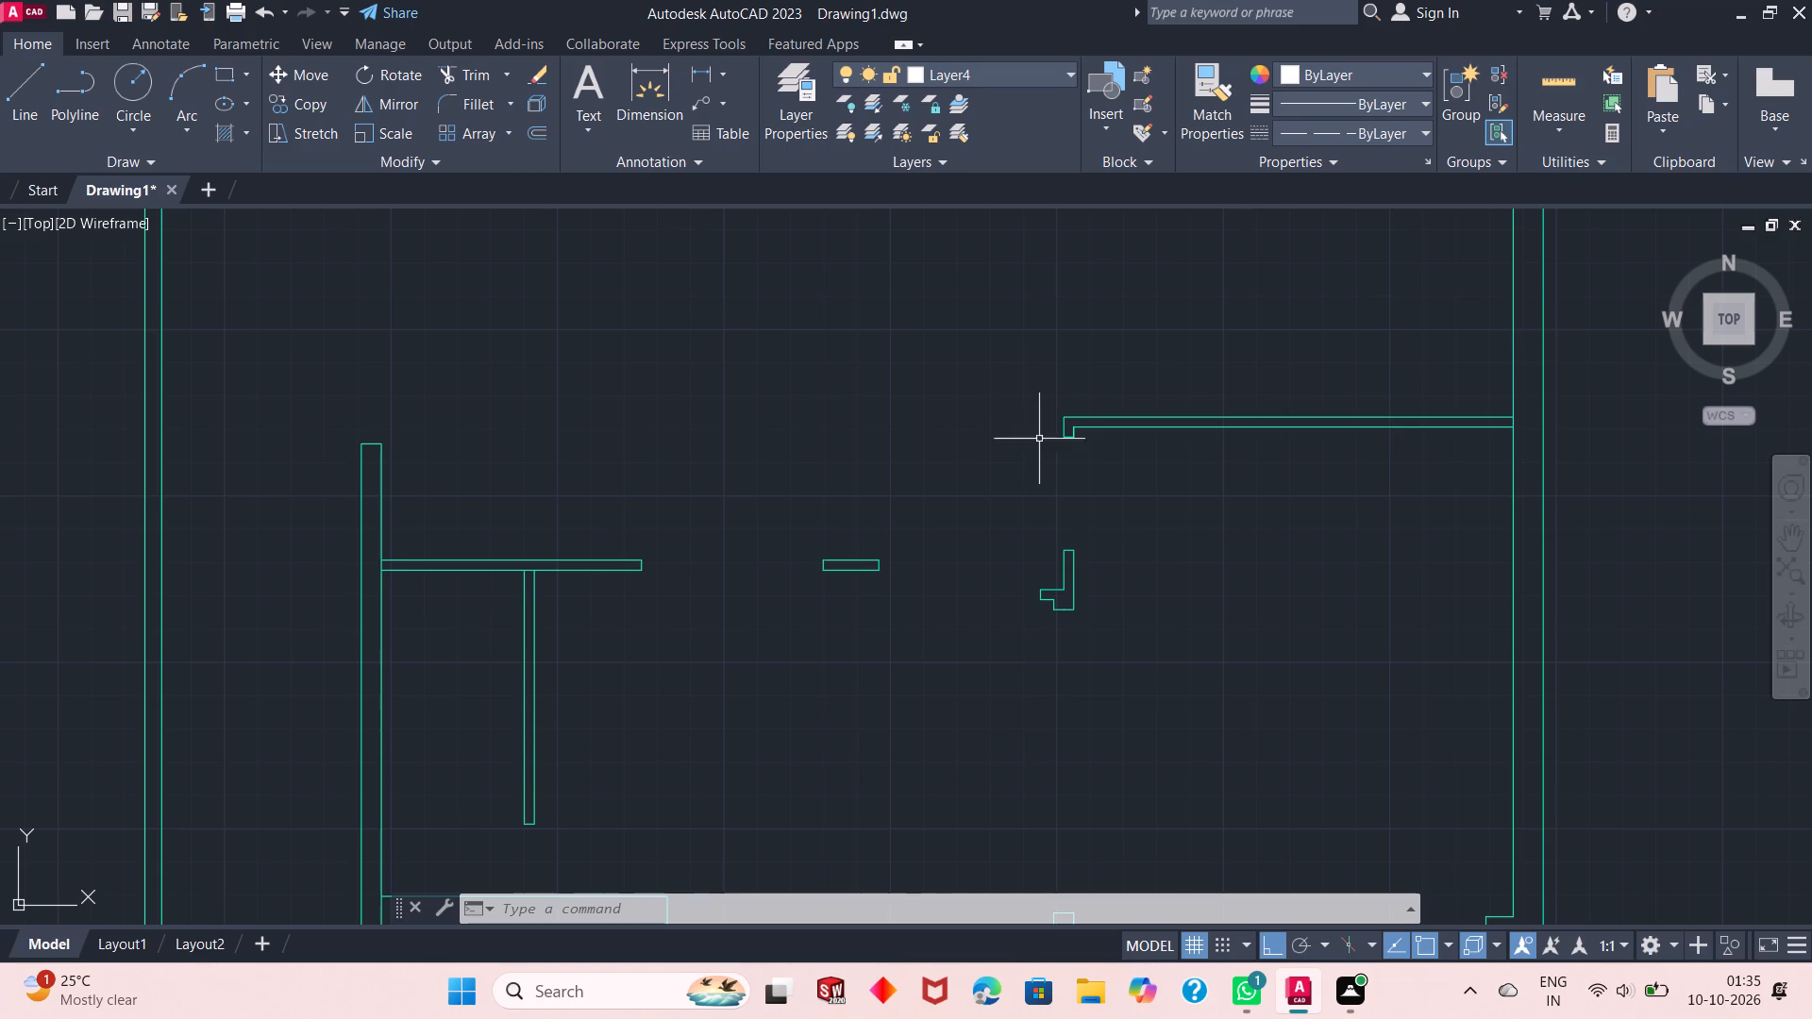
Draw a vertical line on Layer4 from the northeast corner of the arrow-ended wall stub to the L-shaped stub's southeast corner.
{"action": "right_click", "coordinate": [957, 441]}
{"action": "left_click", "coordinate": [1072, 493]}
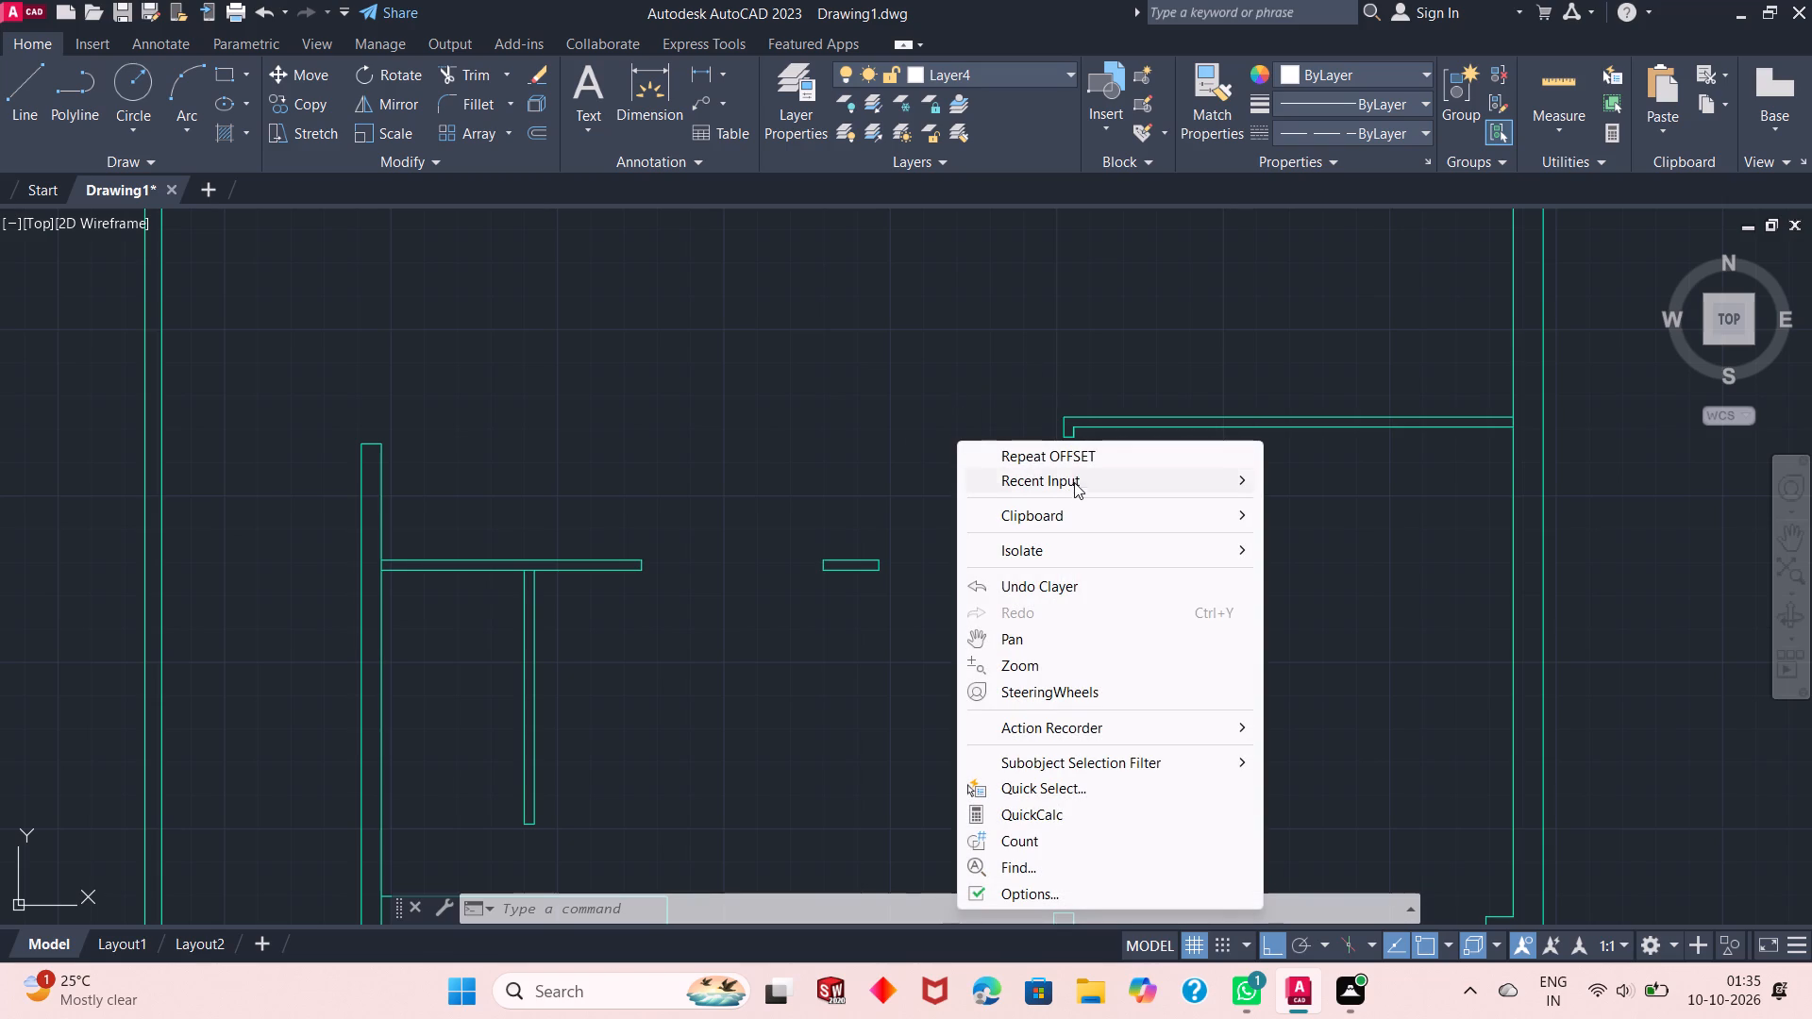
{"action": "left_click", "coordinate": [1080, 472]}
{"action": "left_click", "coordinate": [1331, 537]}
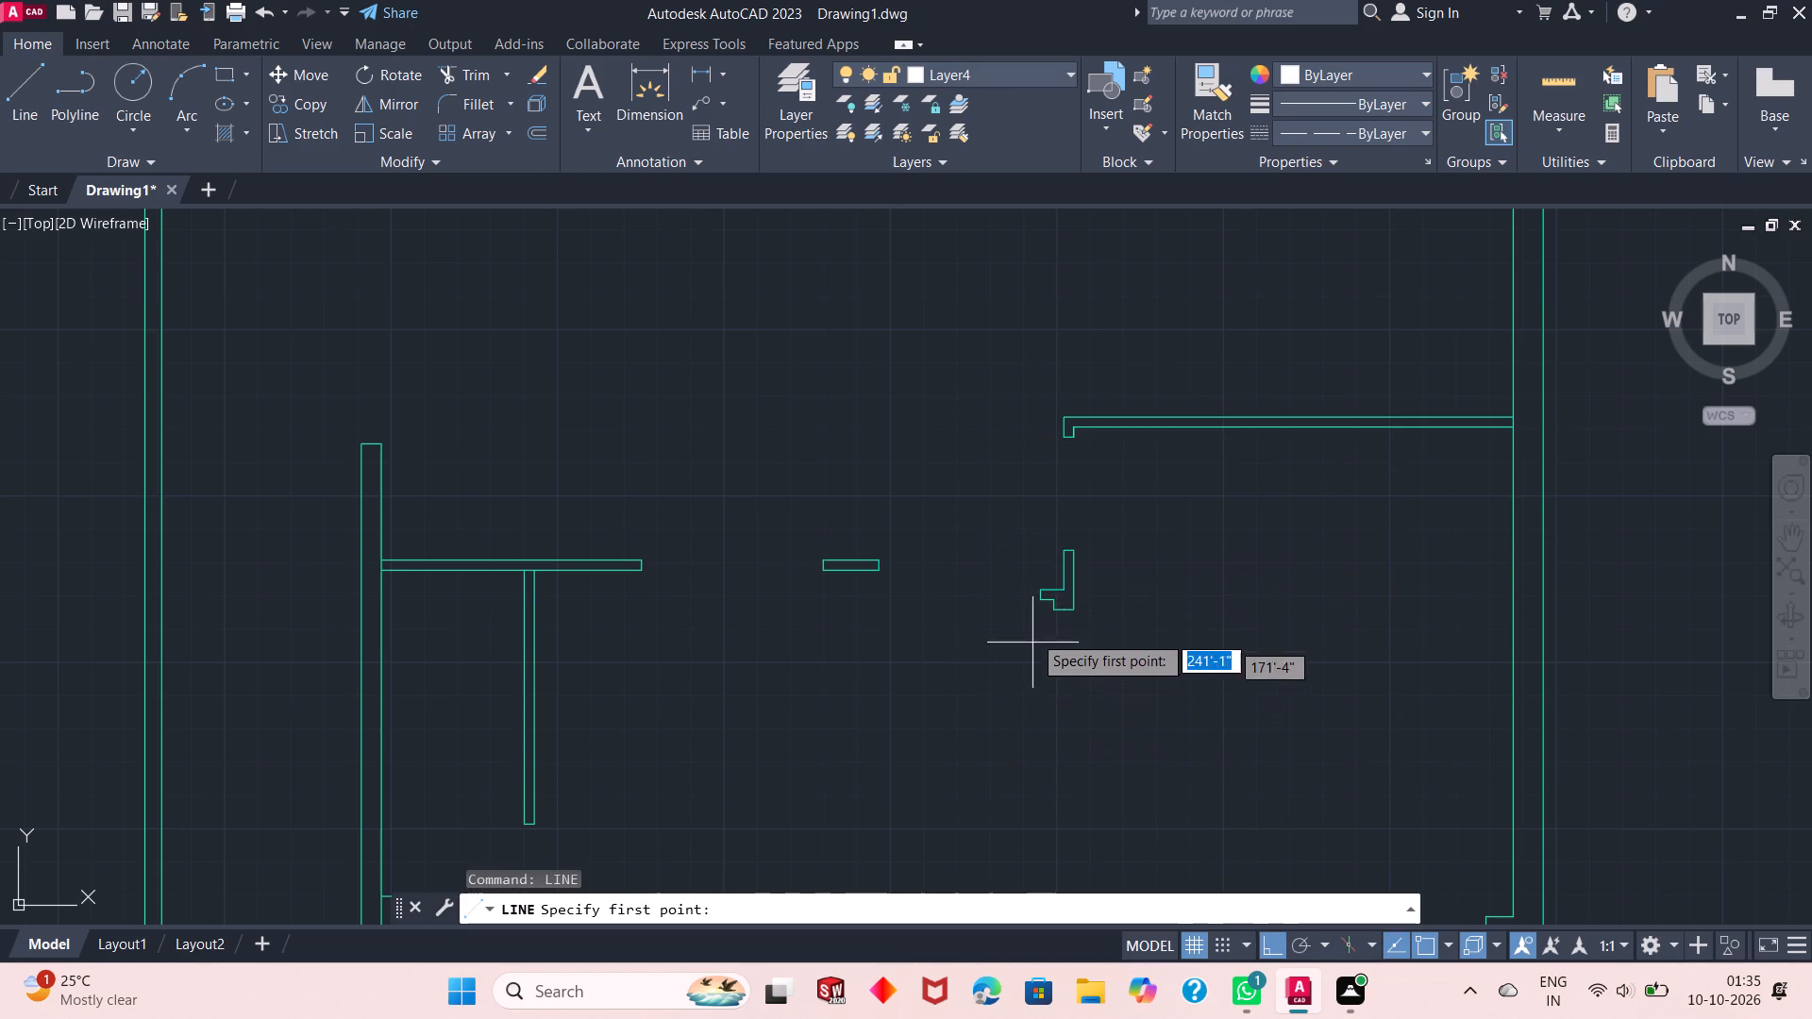
{"action": "scroll", "coordinate": [1031, 610], "scroll_direction": "down", "scroll_amount": 1}
{"action": "scroll", "coordinate": [1058, 759], "scroll_direction": "up", "scroll_amount": 1}
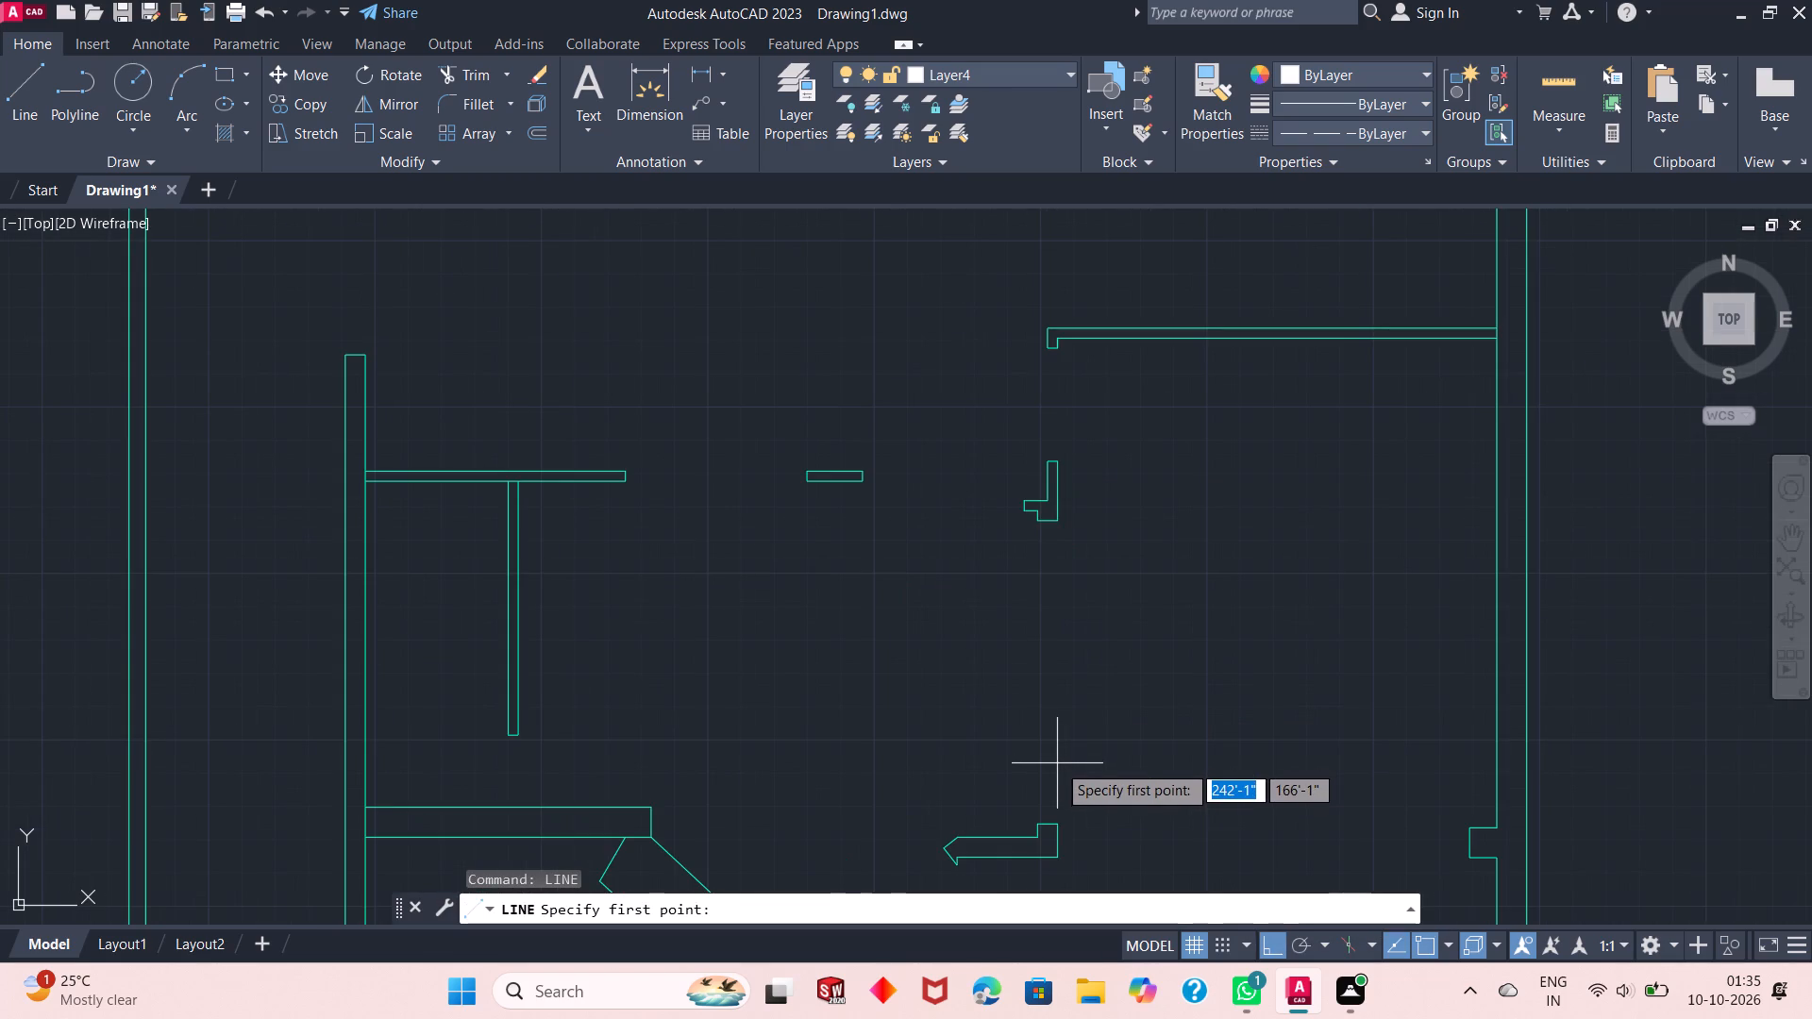
{"action": "left_click", "coordinate": [1065, 828]}
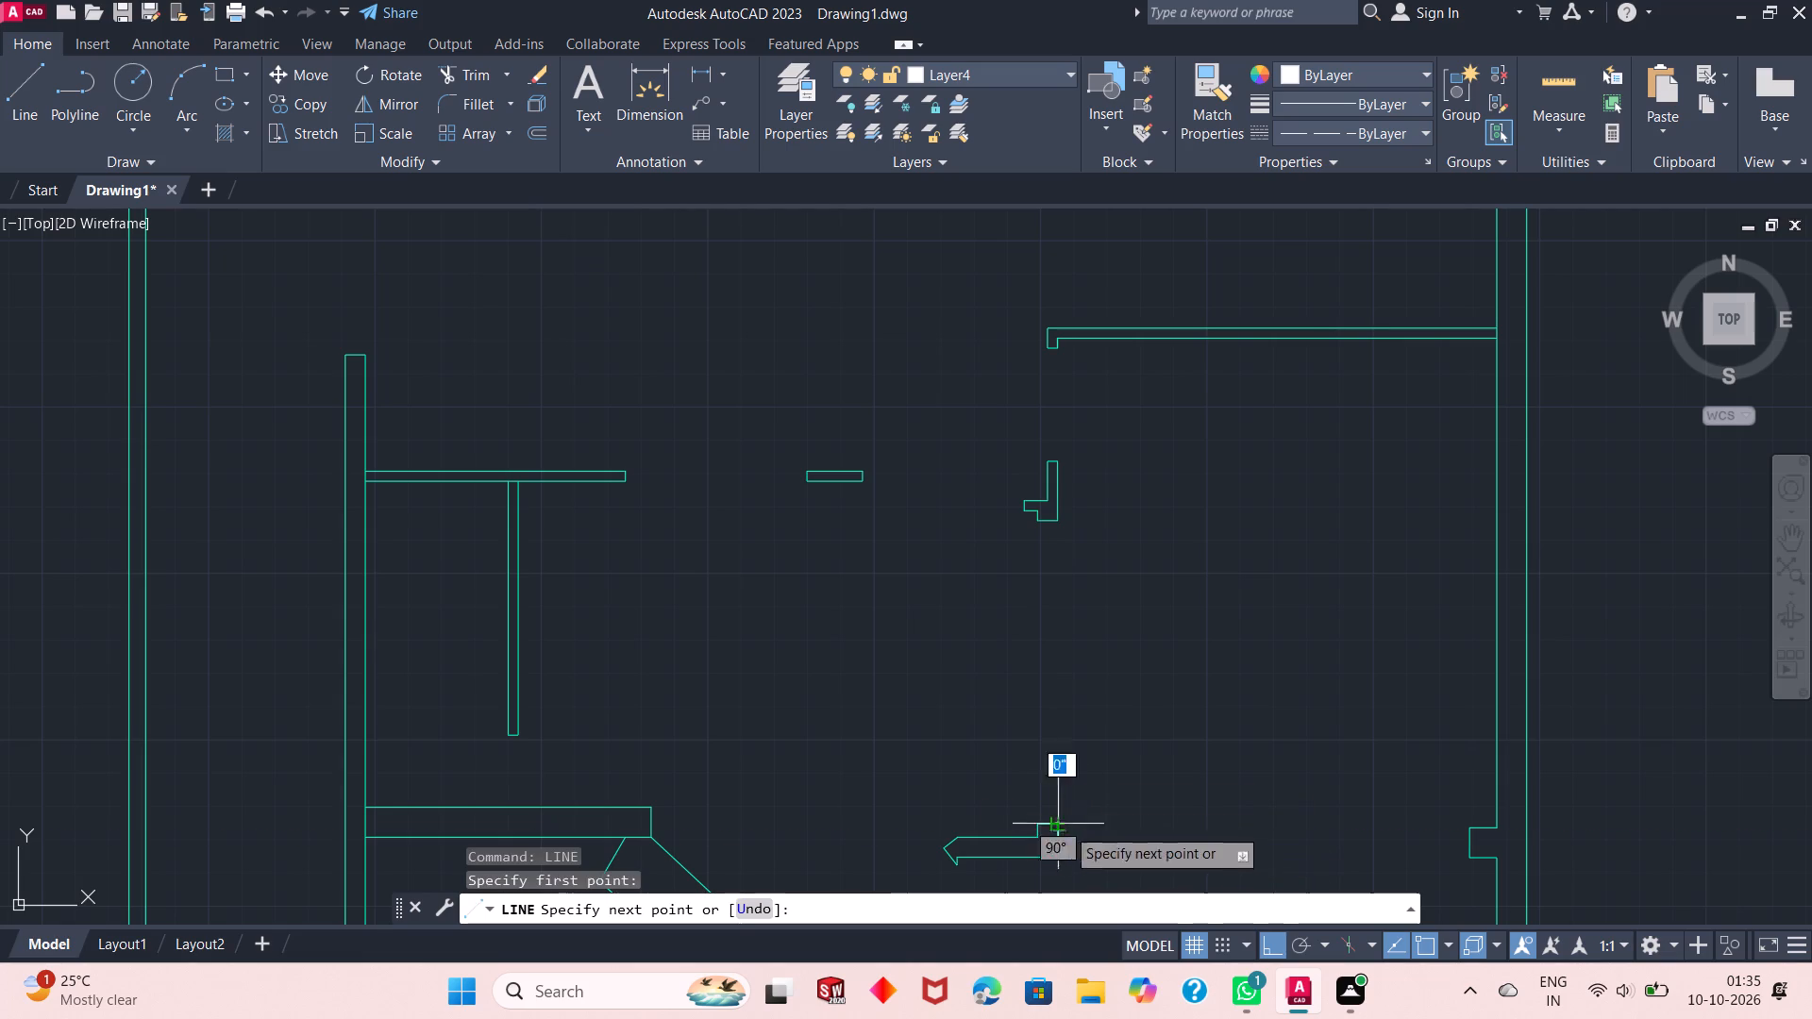
{"action": "left_click", "coordinate": [1065, 520]}
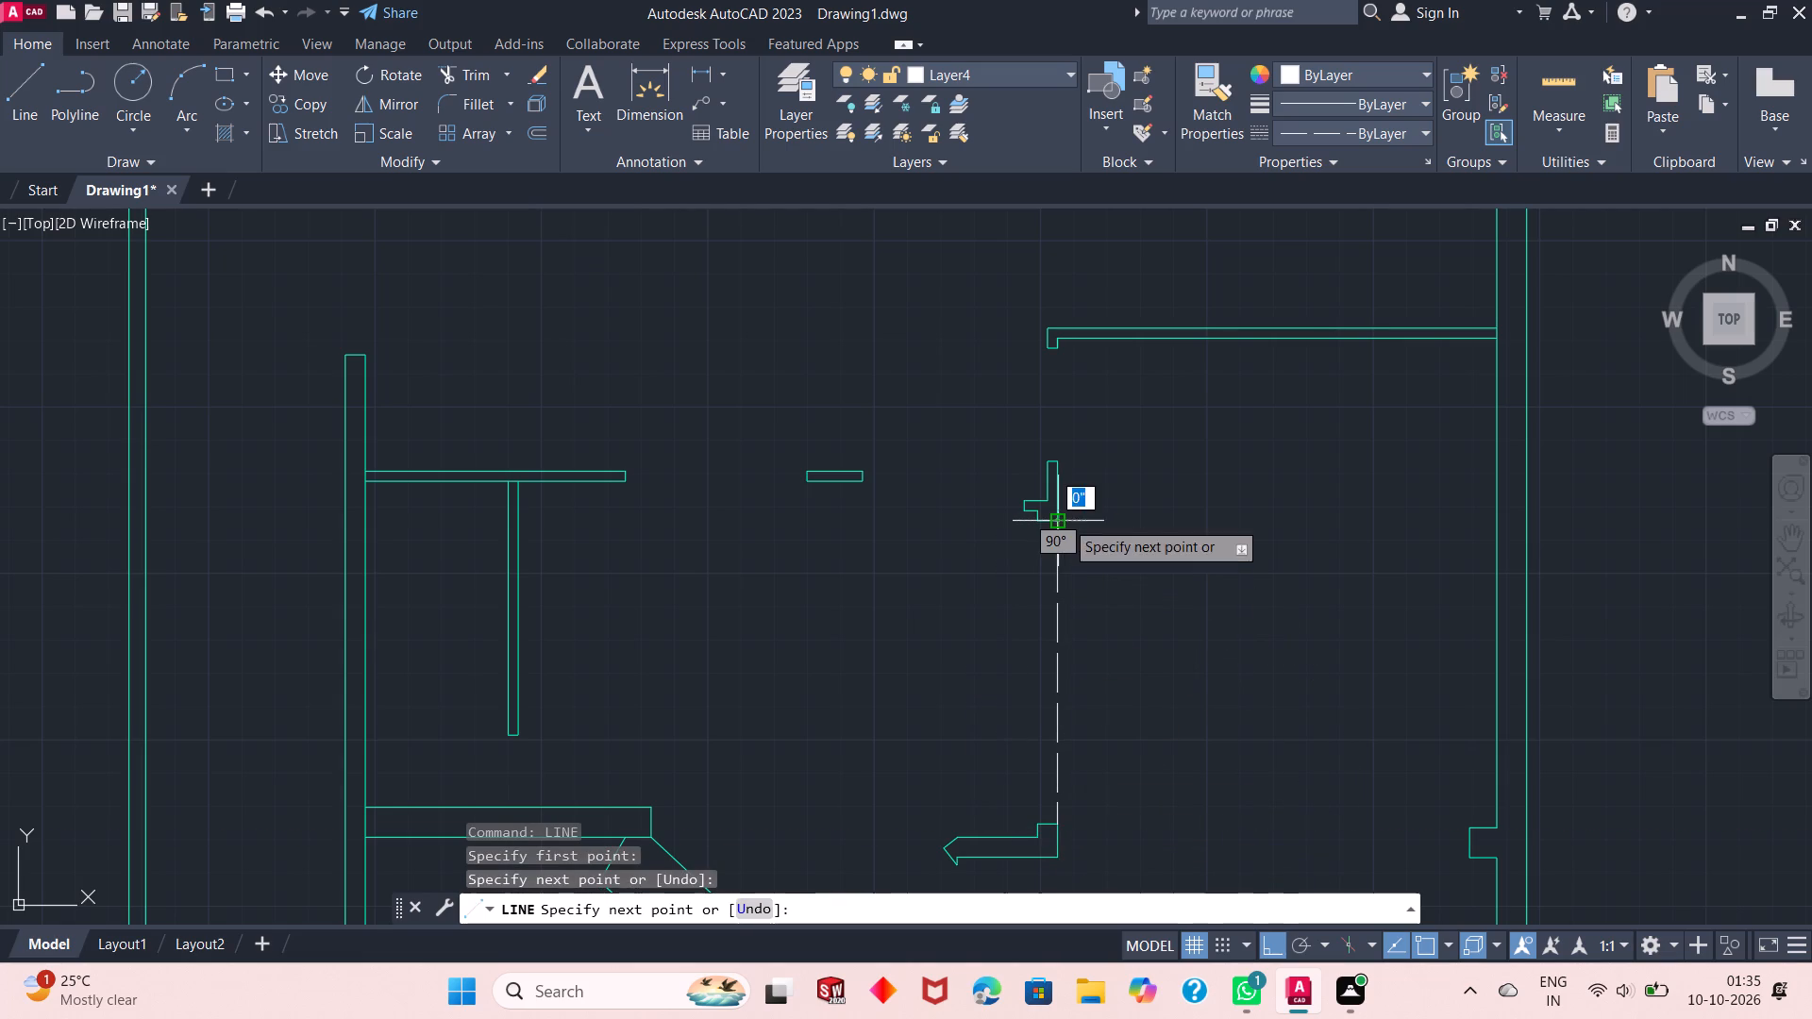
{"action": "right_click", "coordinate": [1170, 533]}
{"action": "left_click", "coordinate": [1212, 540]}
Draw a parallel Layer4 line about 7'-7" long from the arrow-ended stub's raised inner corner north to the L-shaped stub's bottom edge.
{"action": "right_click", "coordinate": [1192, 489]}
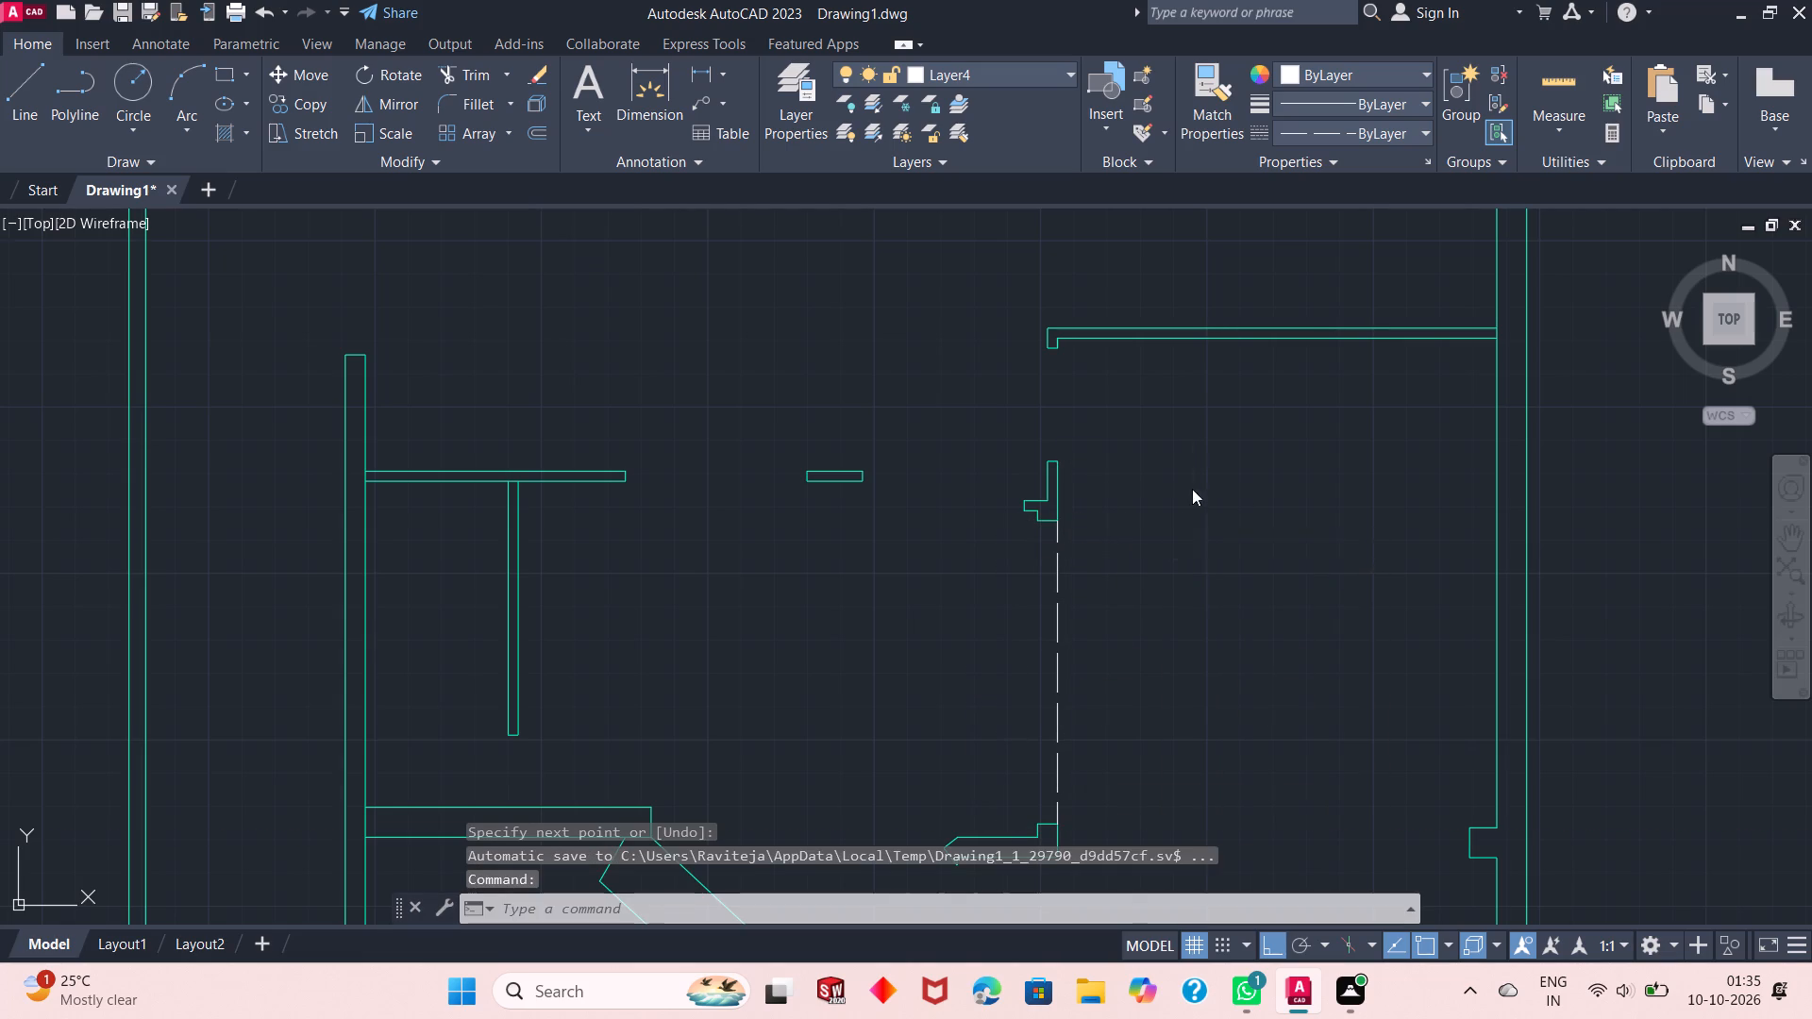
{"action": "left_click", "coordinate": [1244, 501]}
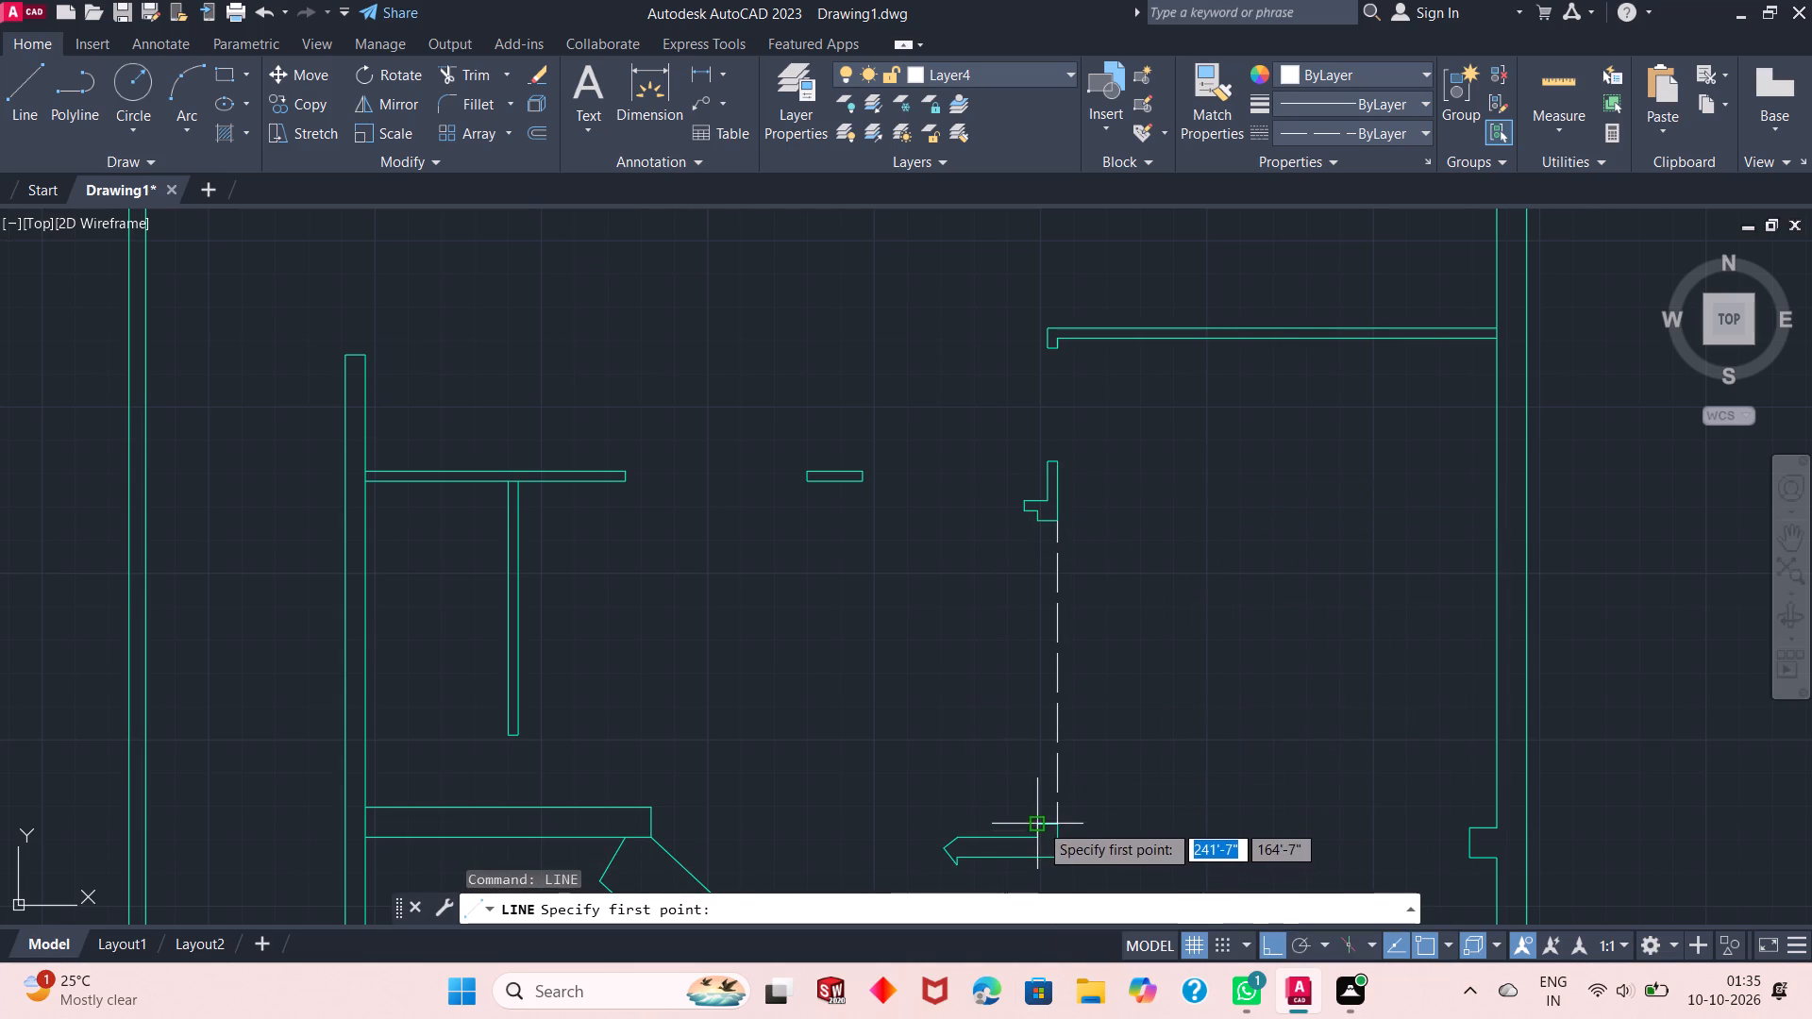
{"action": "left_click", "coordinate": [1039, 822]}
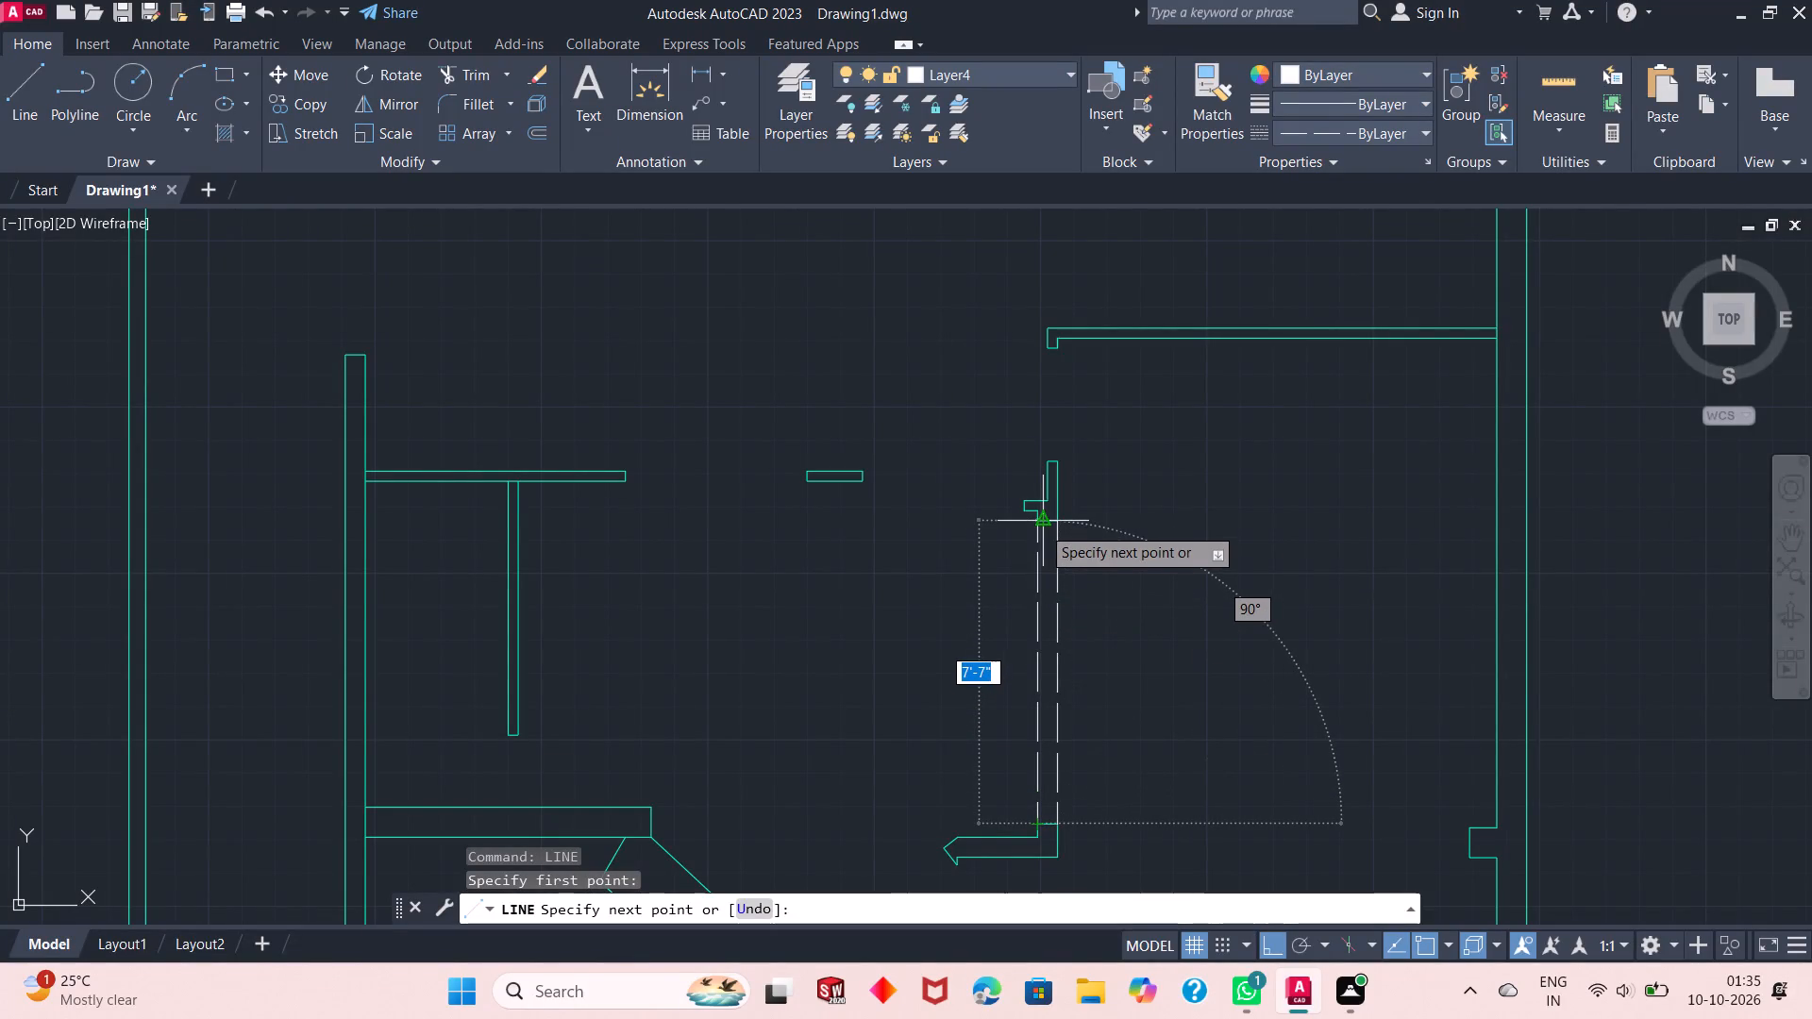
{"action": "left_click", "coordinate": [1030, 520]}
{"action": "right_click", "coordinate": [931, 536]}
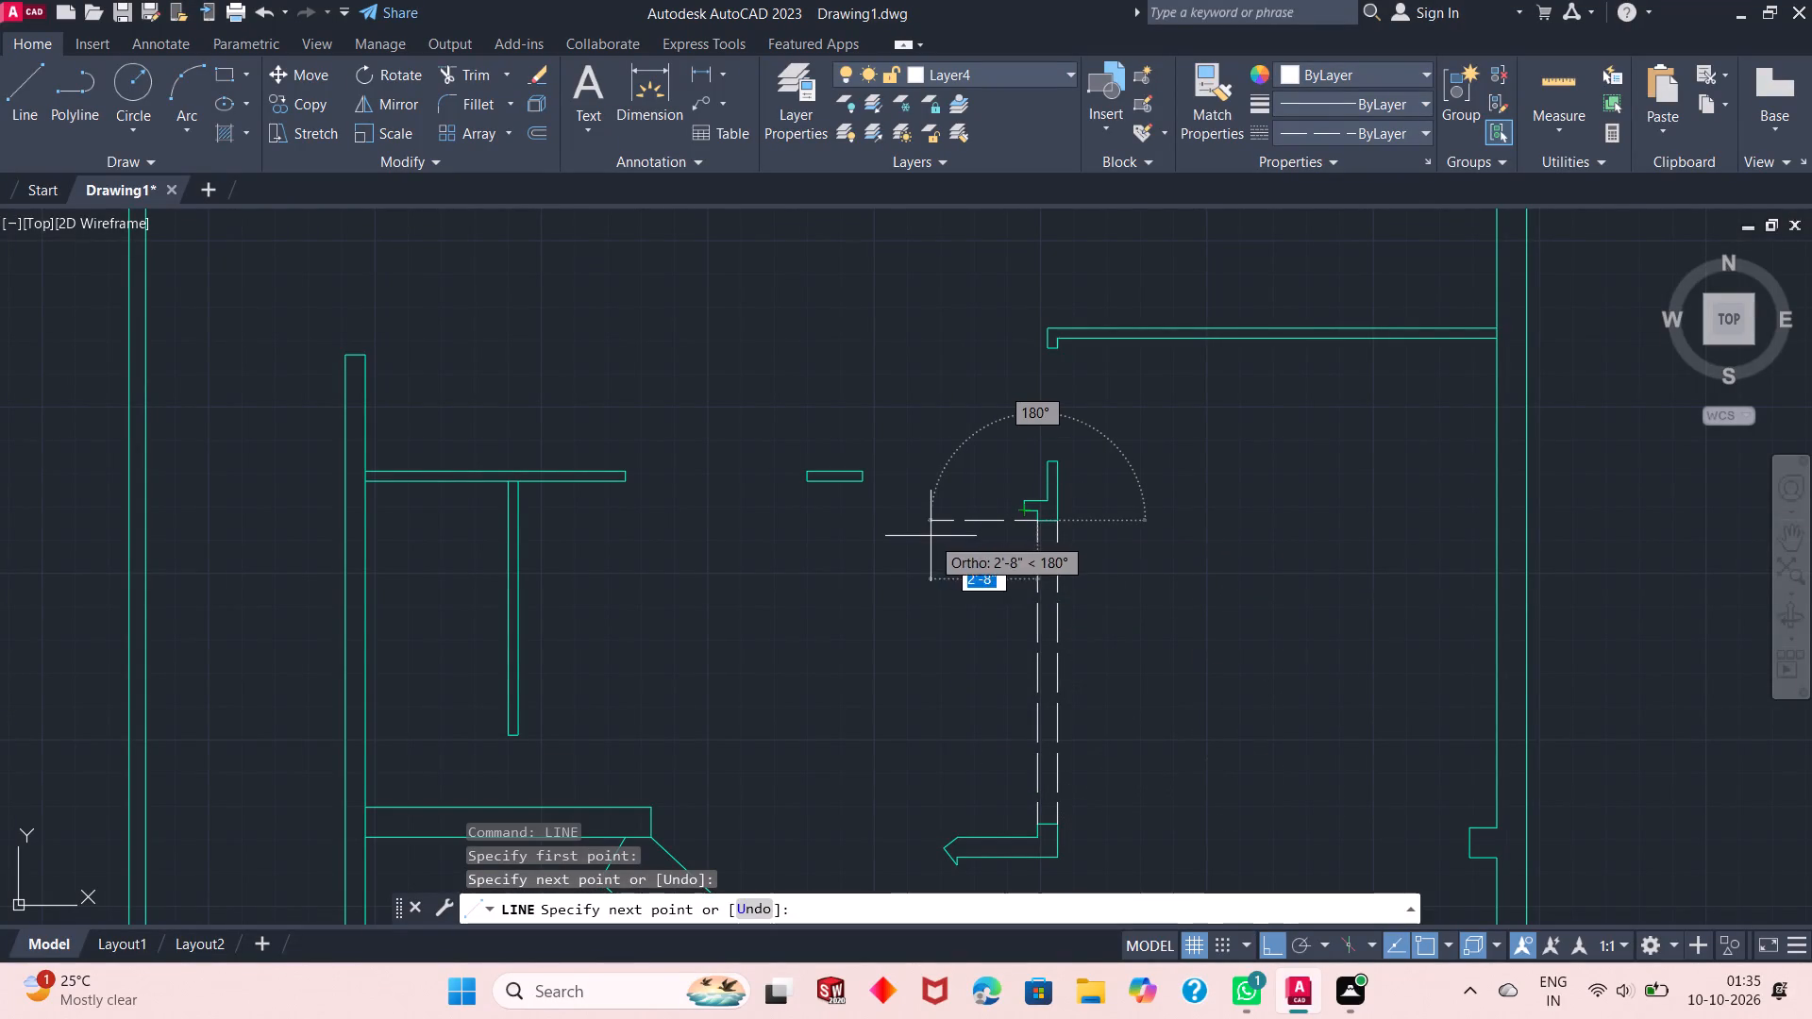
{"action": "left_click", "coordinate": [989, 552]}
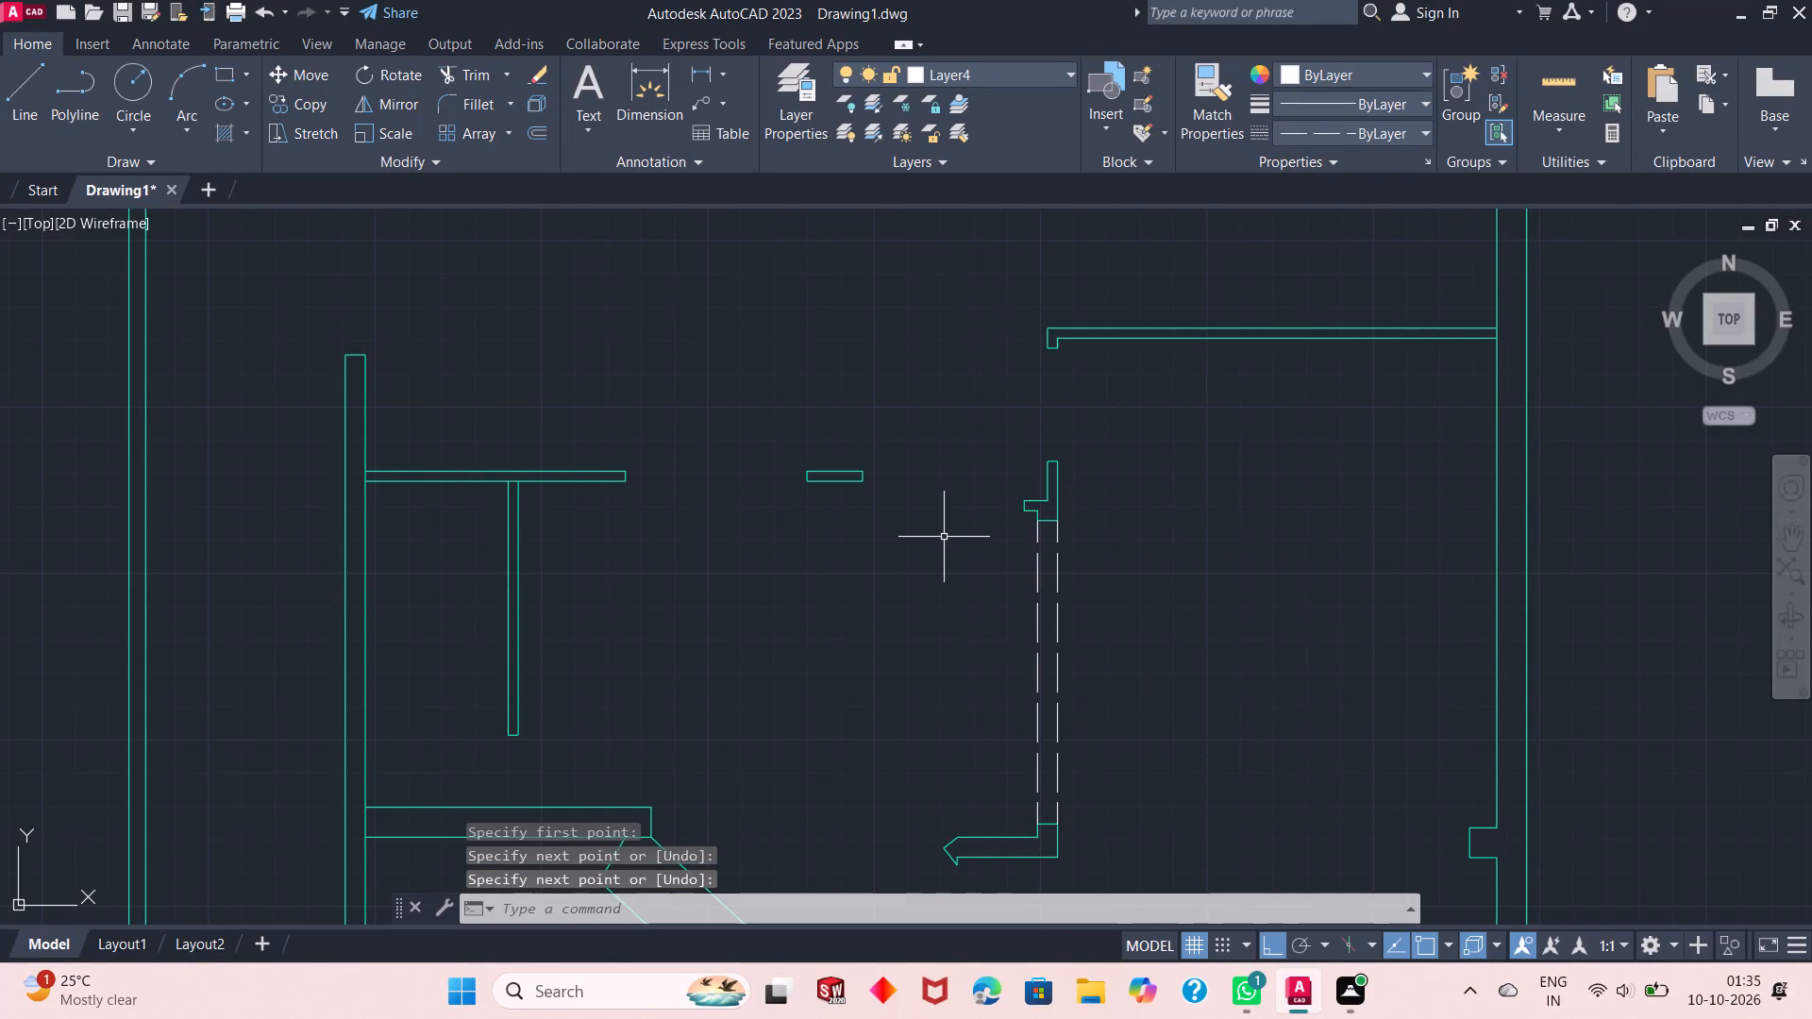
Draw a horizontal Layer4 line from the arrow-ended stub's southeast corner east to the southwest corner of the east wall's projecting pier.
{"action": "right_click", "coordinate": [1153, 667]}
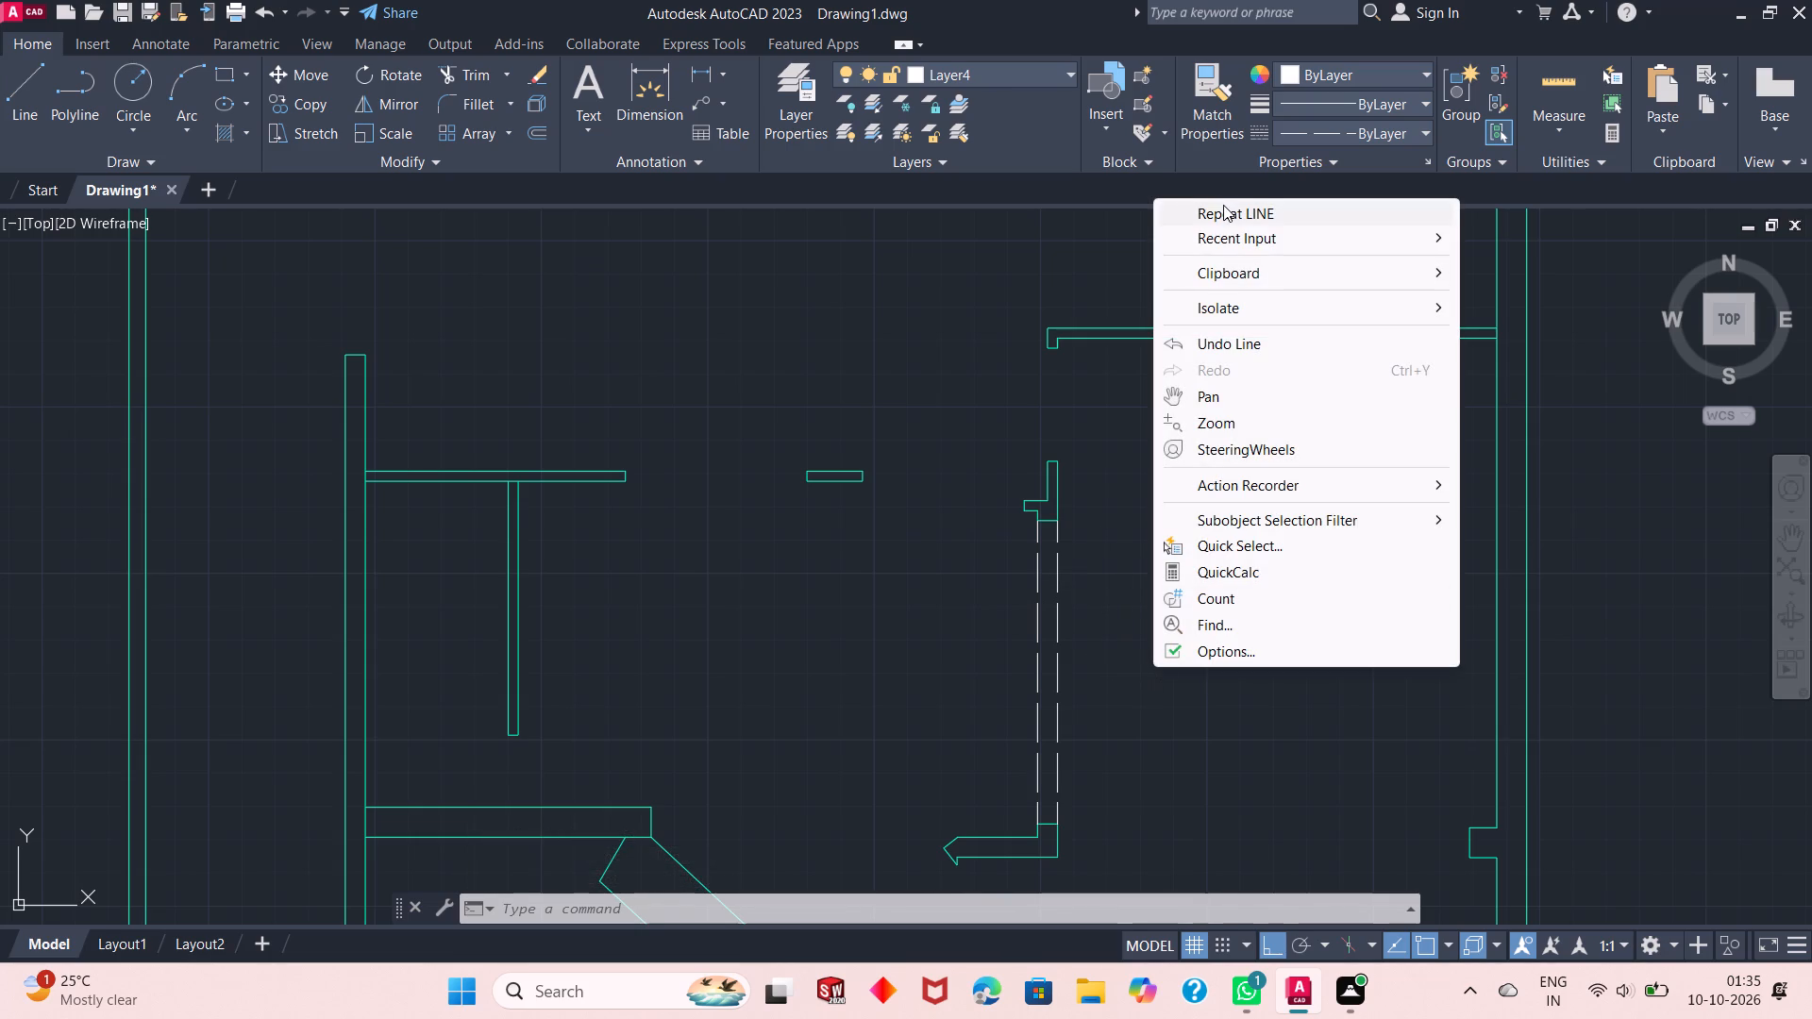
{"action": "left_click", "coordinate": [1232, 219]}
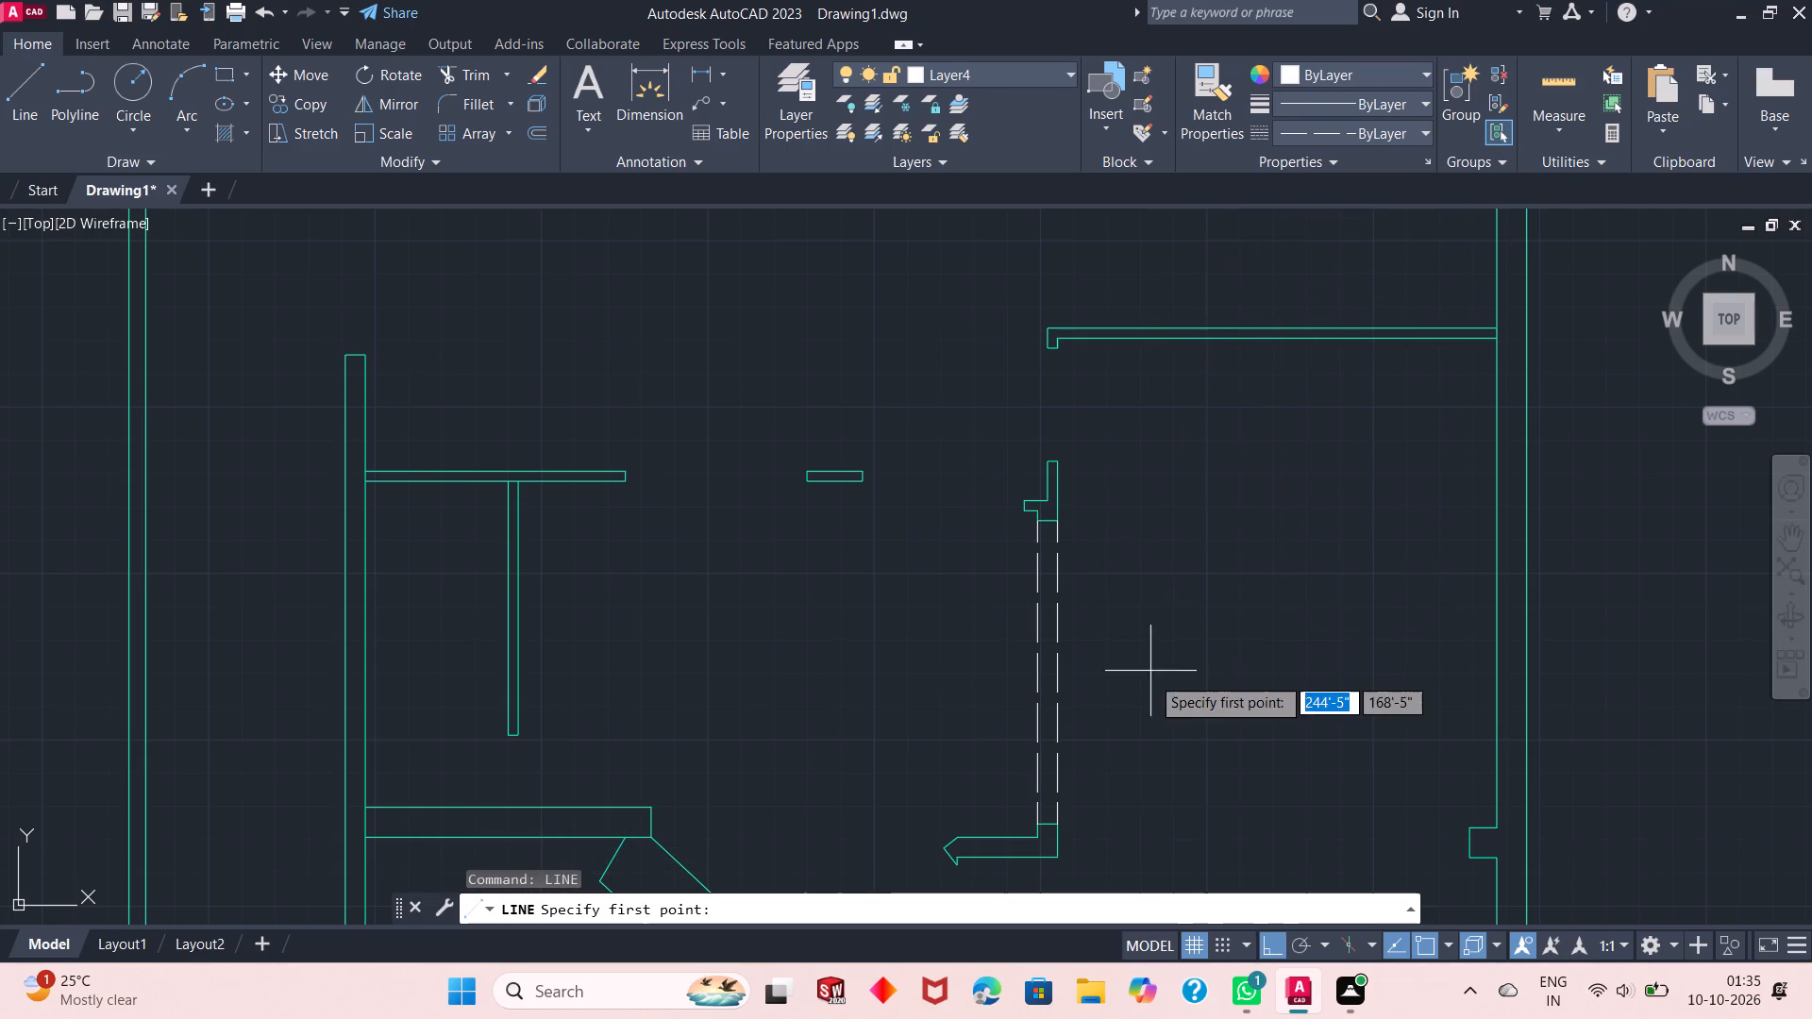
{"action": "scroll", "coordinate": [1097, 587], "scroll_direction": "down", "scroll_amount": 1}
{"action": "scroll", "coordinate": [1152, 843], "scroll_direction": "up", "scroll_amount": 1}
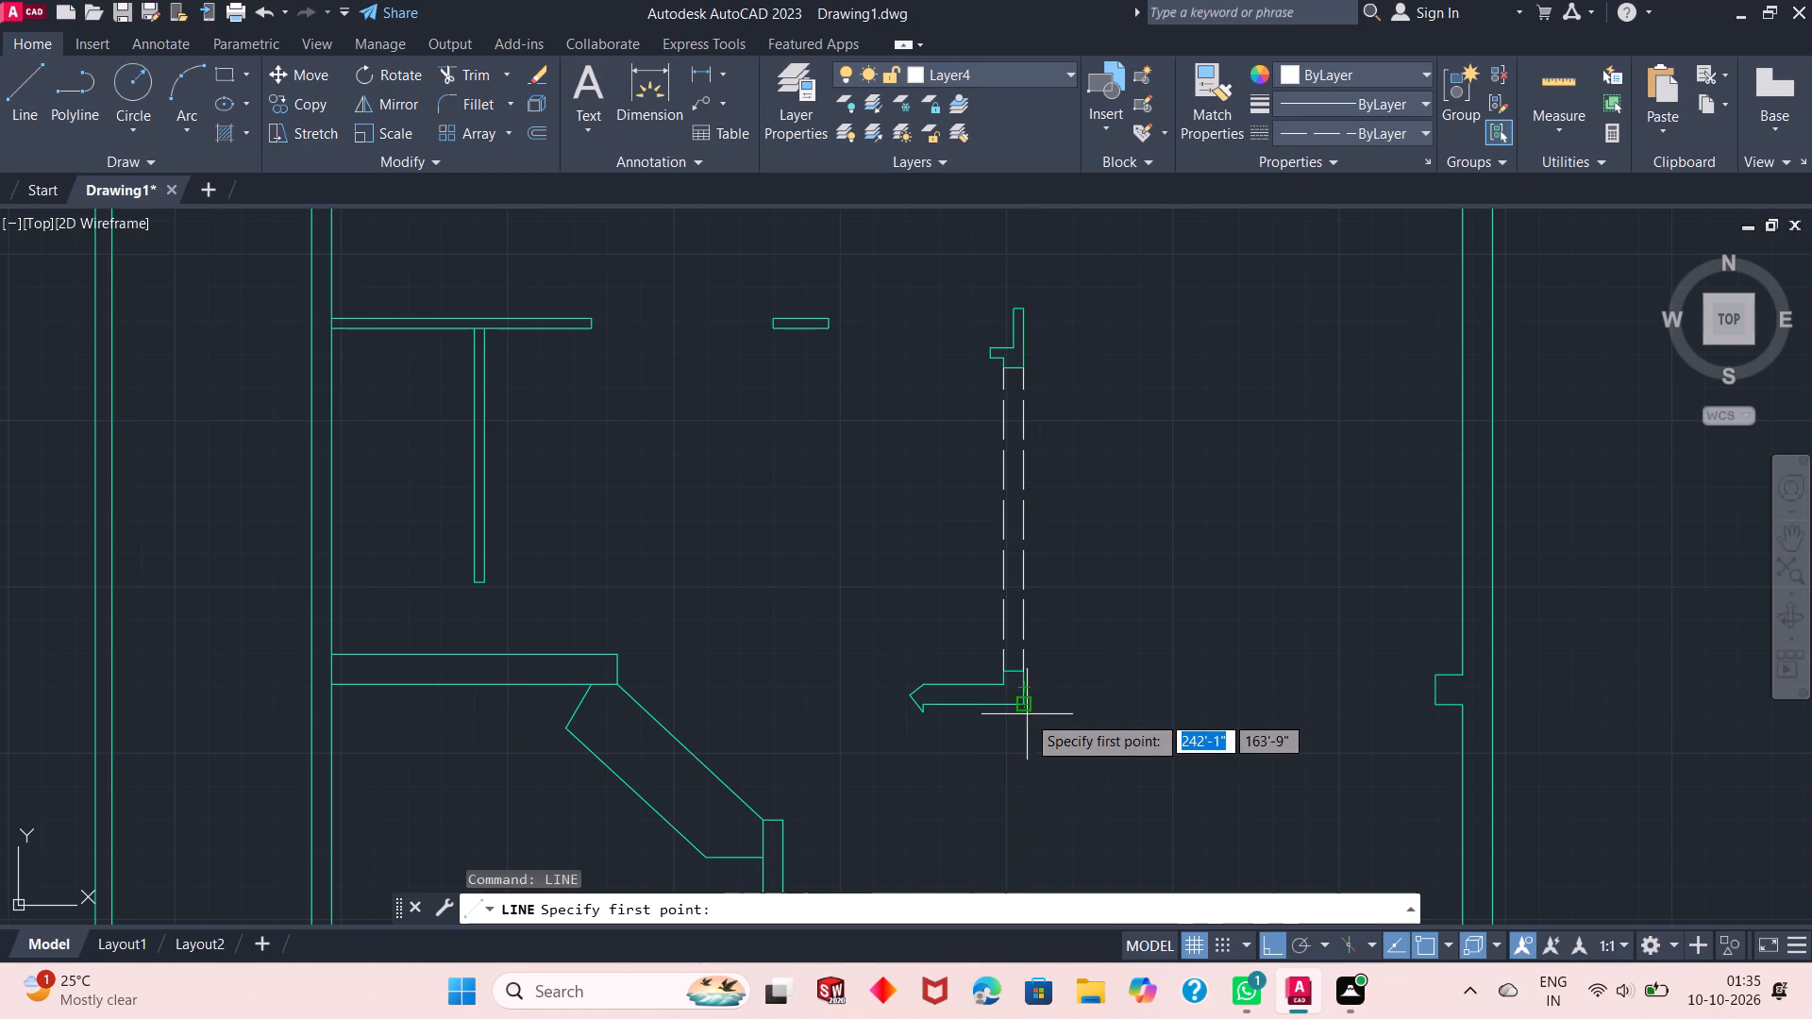
{"action": "left_click", "coordinate": [1024, 707]}
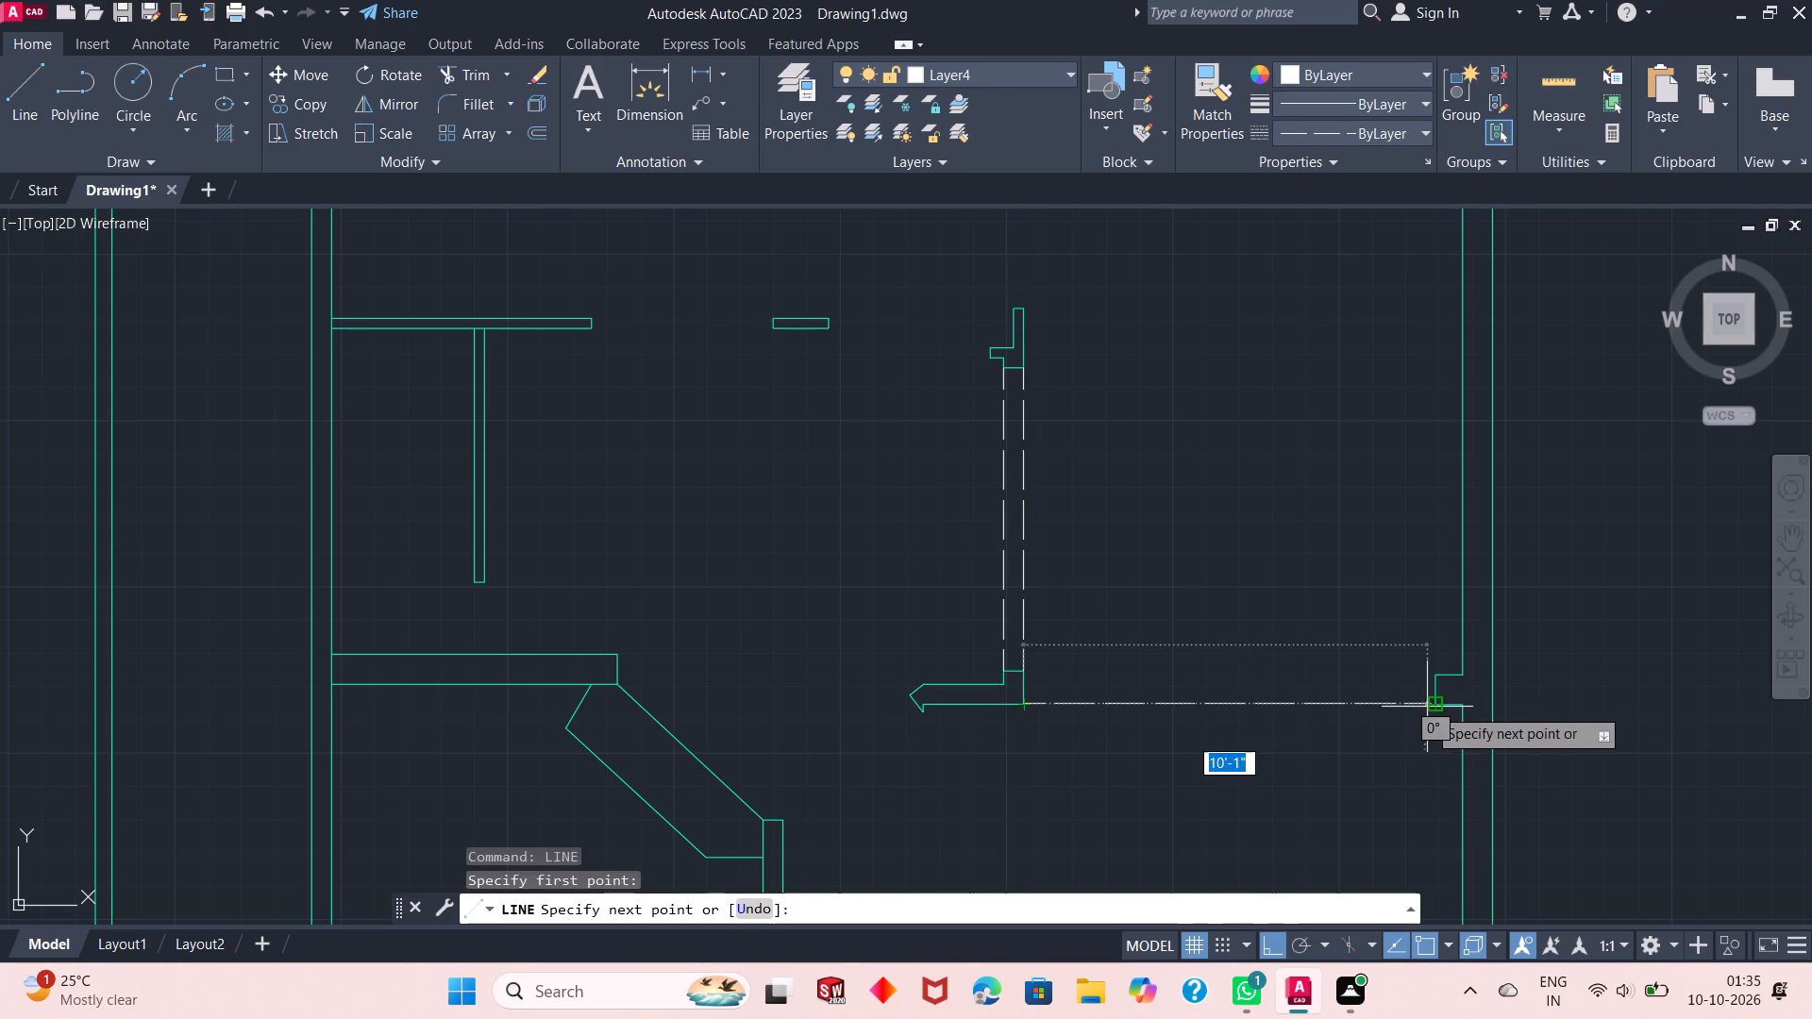
{"action": "left_click", "coordinate": [1438, 707]}
{"action": "right_click", "coordinate": [1300, 532]}
{"action": "left_click", "coordinate": [1336, 553]}
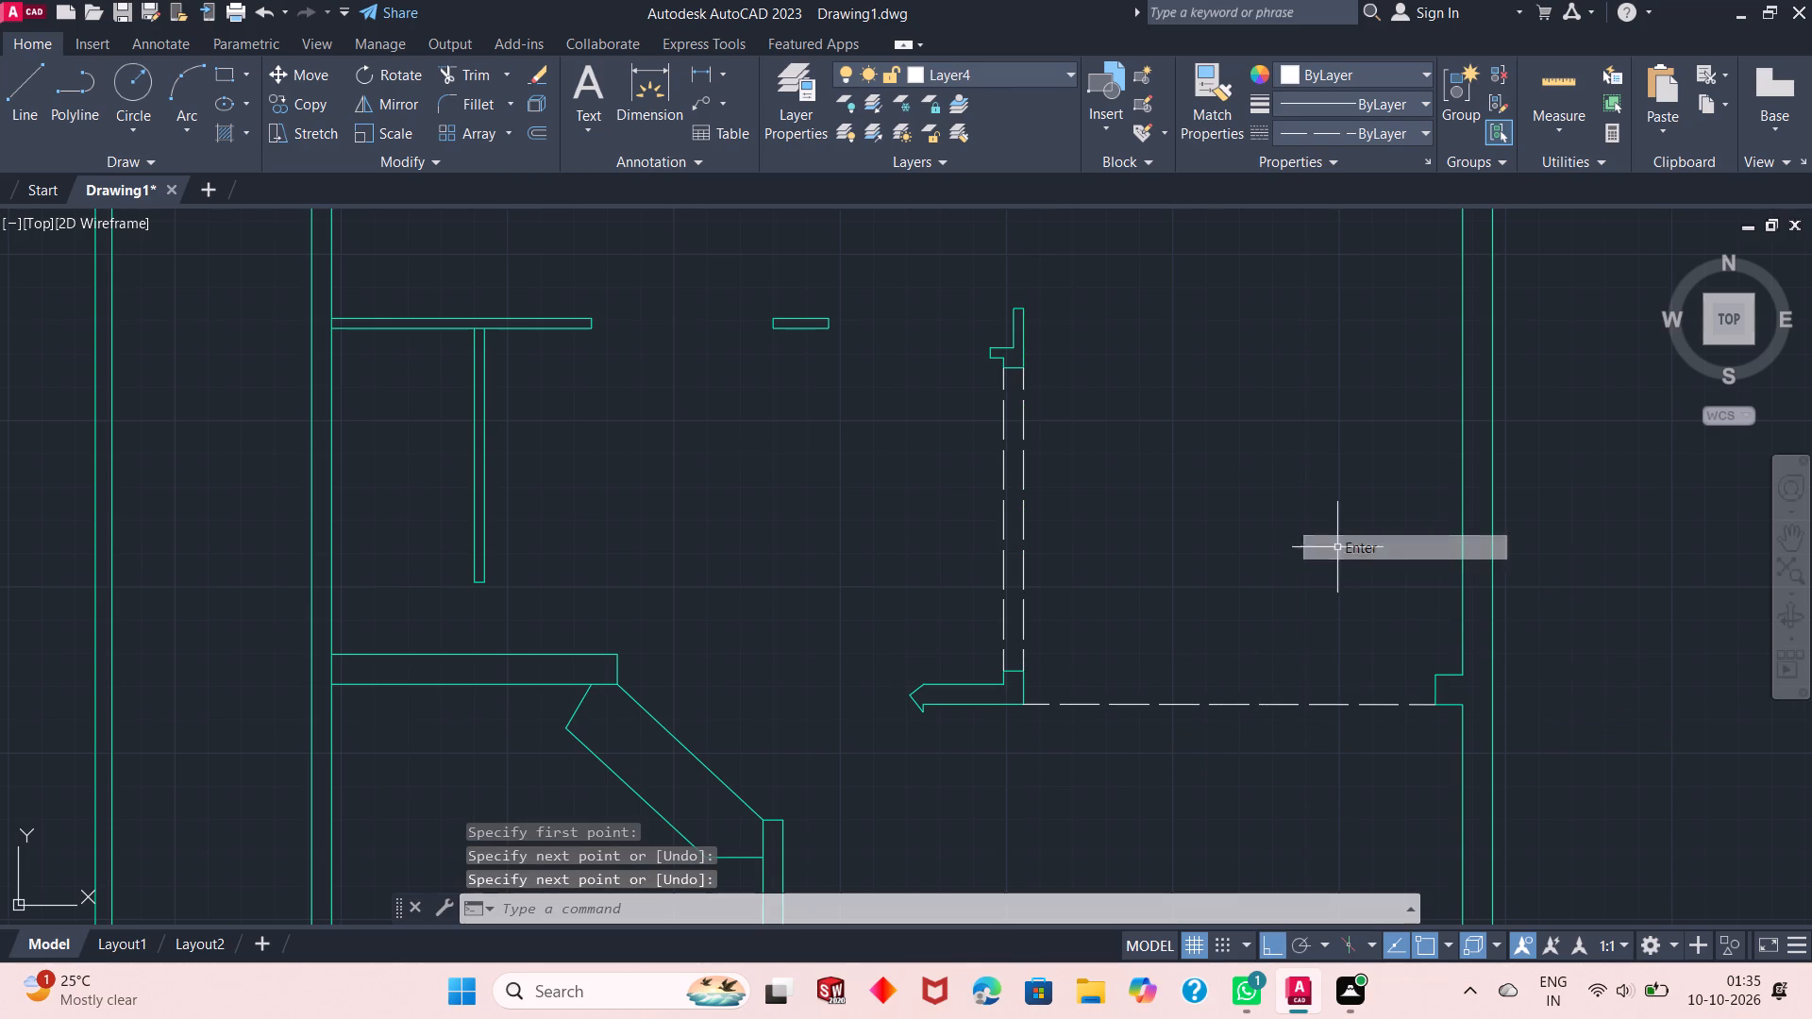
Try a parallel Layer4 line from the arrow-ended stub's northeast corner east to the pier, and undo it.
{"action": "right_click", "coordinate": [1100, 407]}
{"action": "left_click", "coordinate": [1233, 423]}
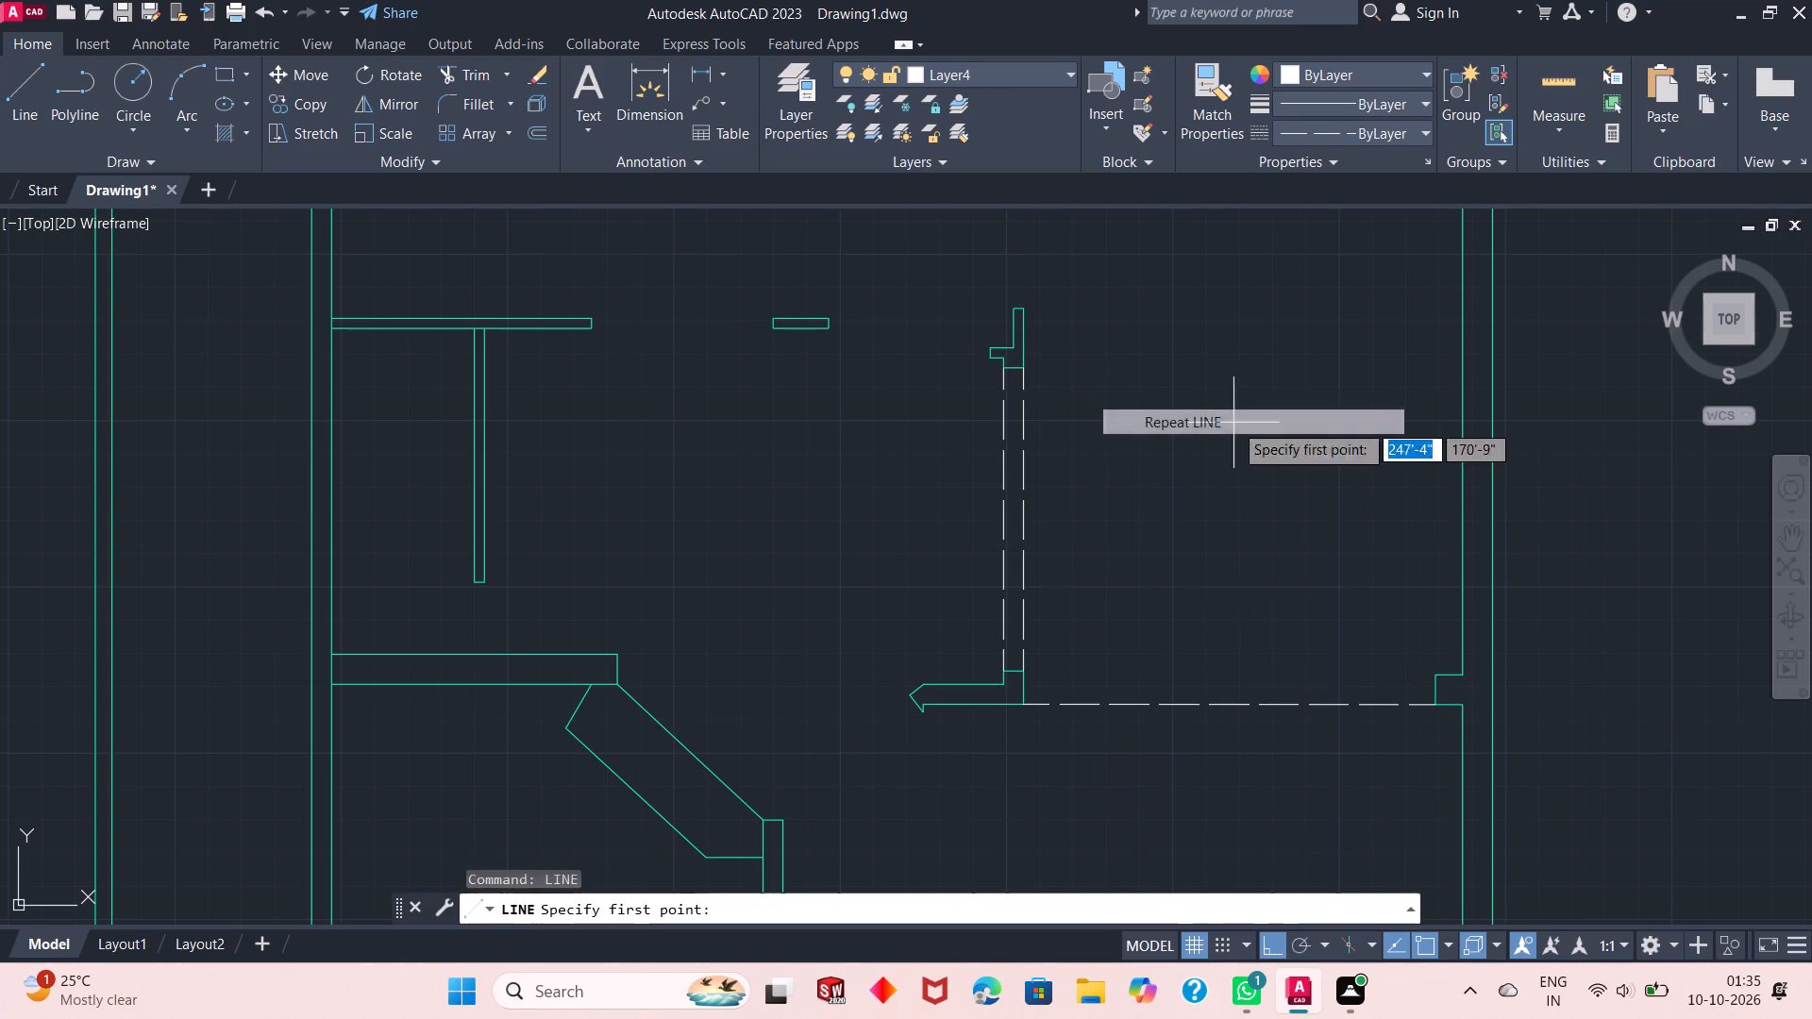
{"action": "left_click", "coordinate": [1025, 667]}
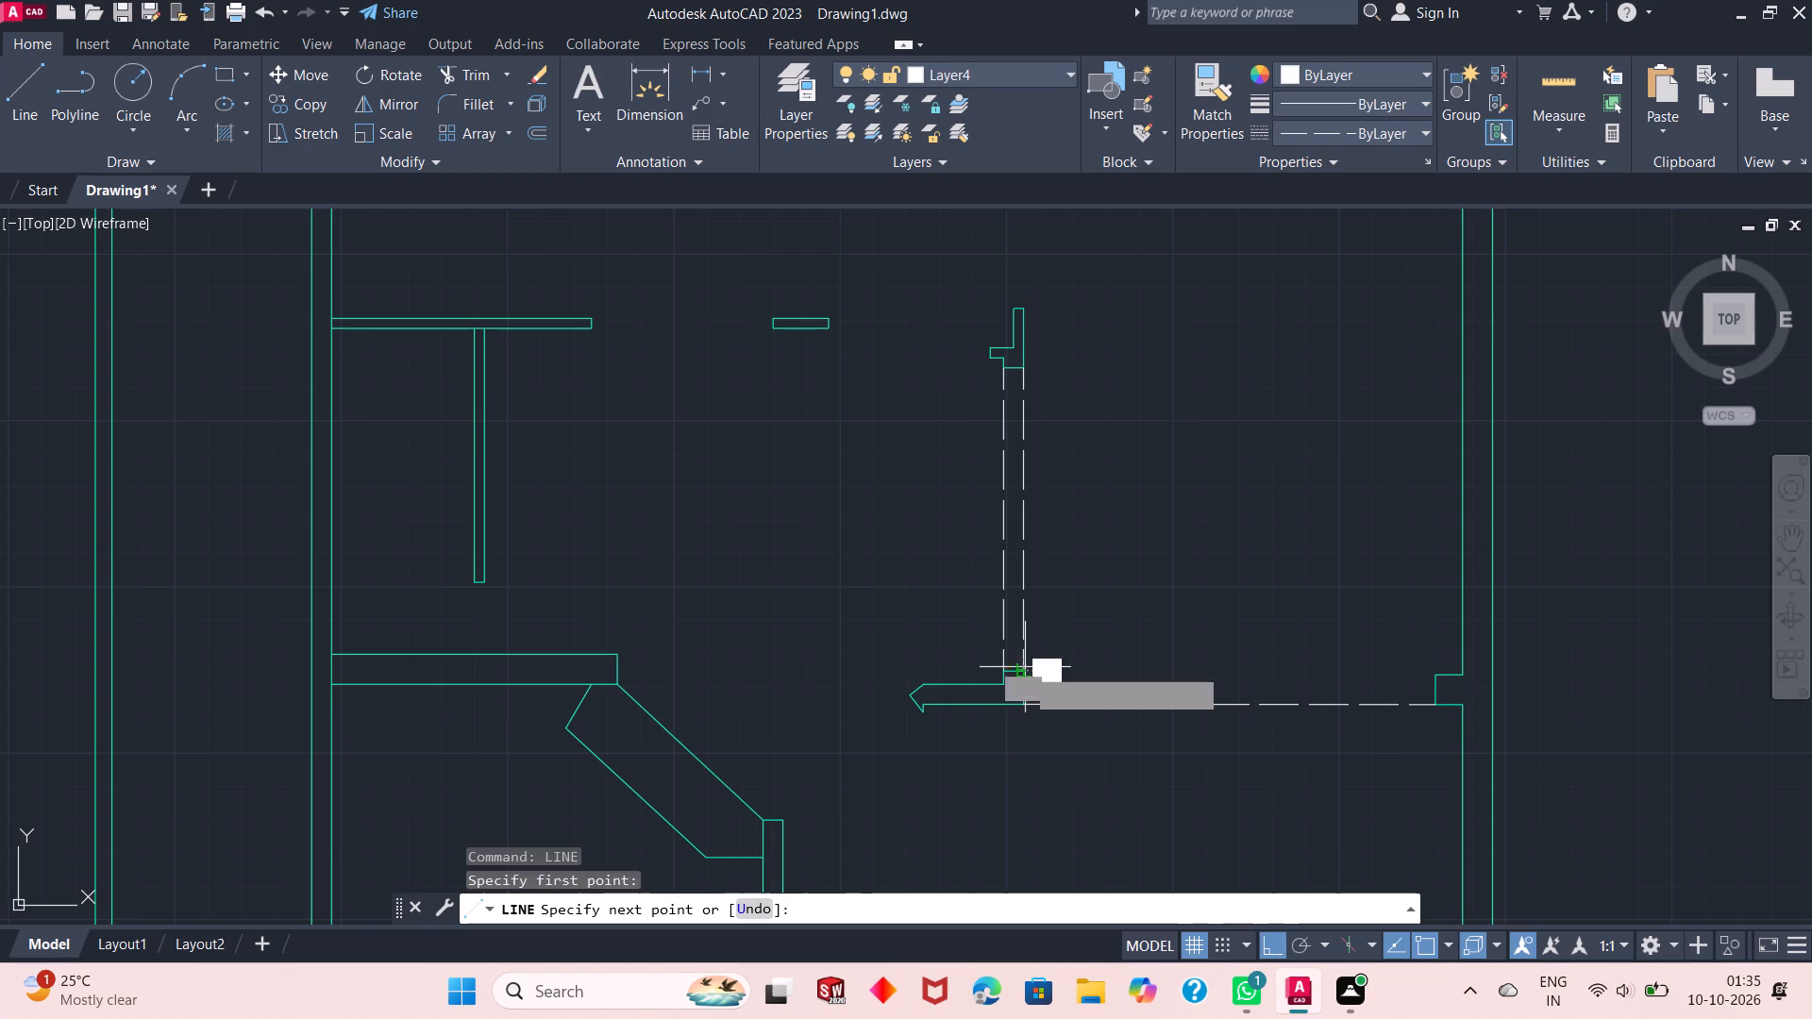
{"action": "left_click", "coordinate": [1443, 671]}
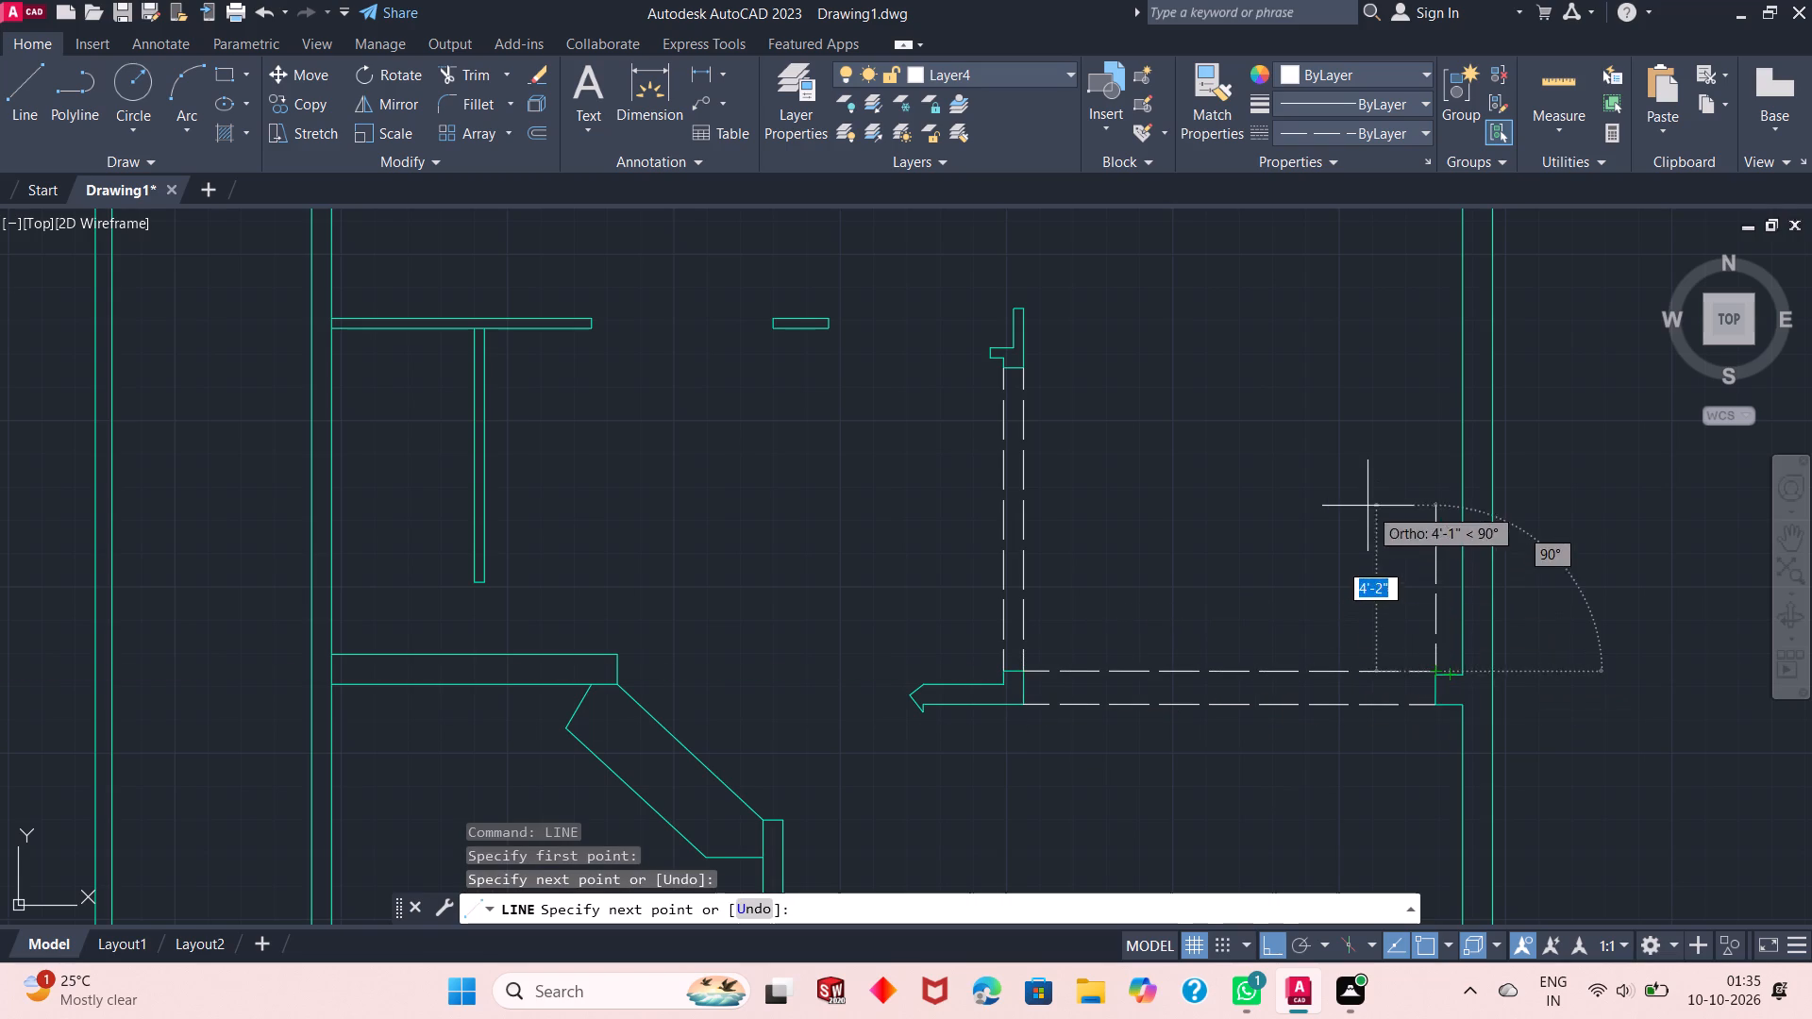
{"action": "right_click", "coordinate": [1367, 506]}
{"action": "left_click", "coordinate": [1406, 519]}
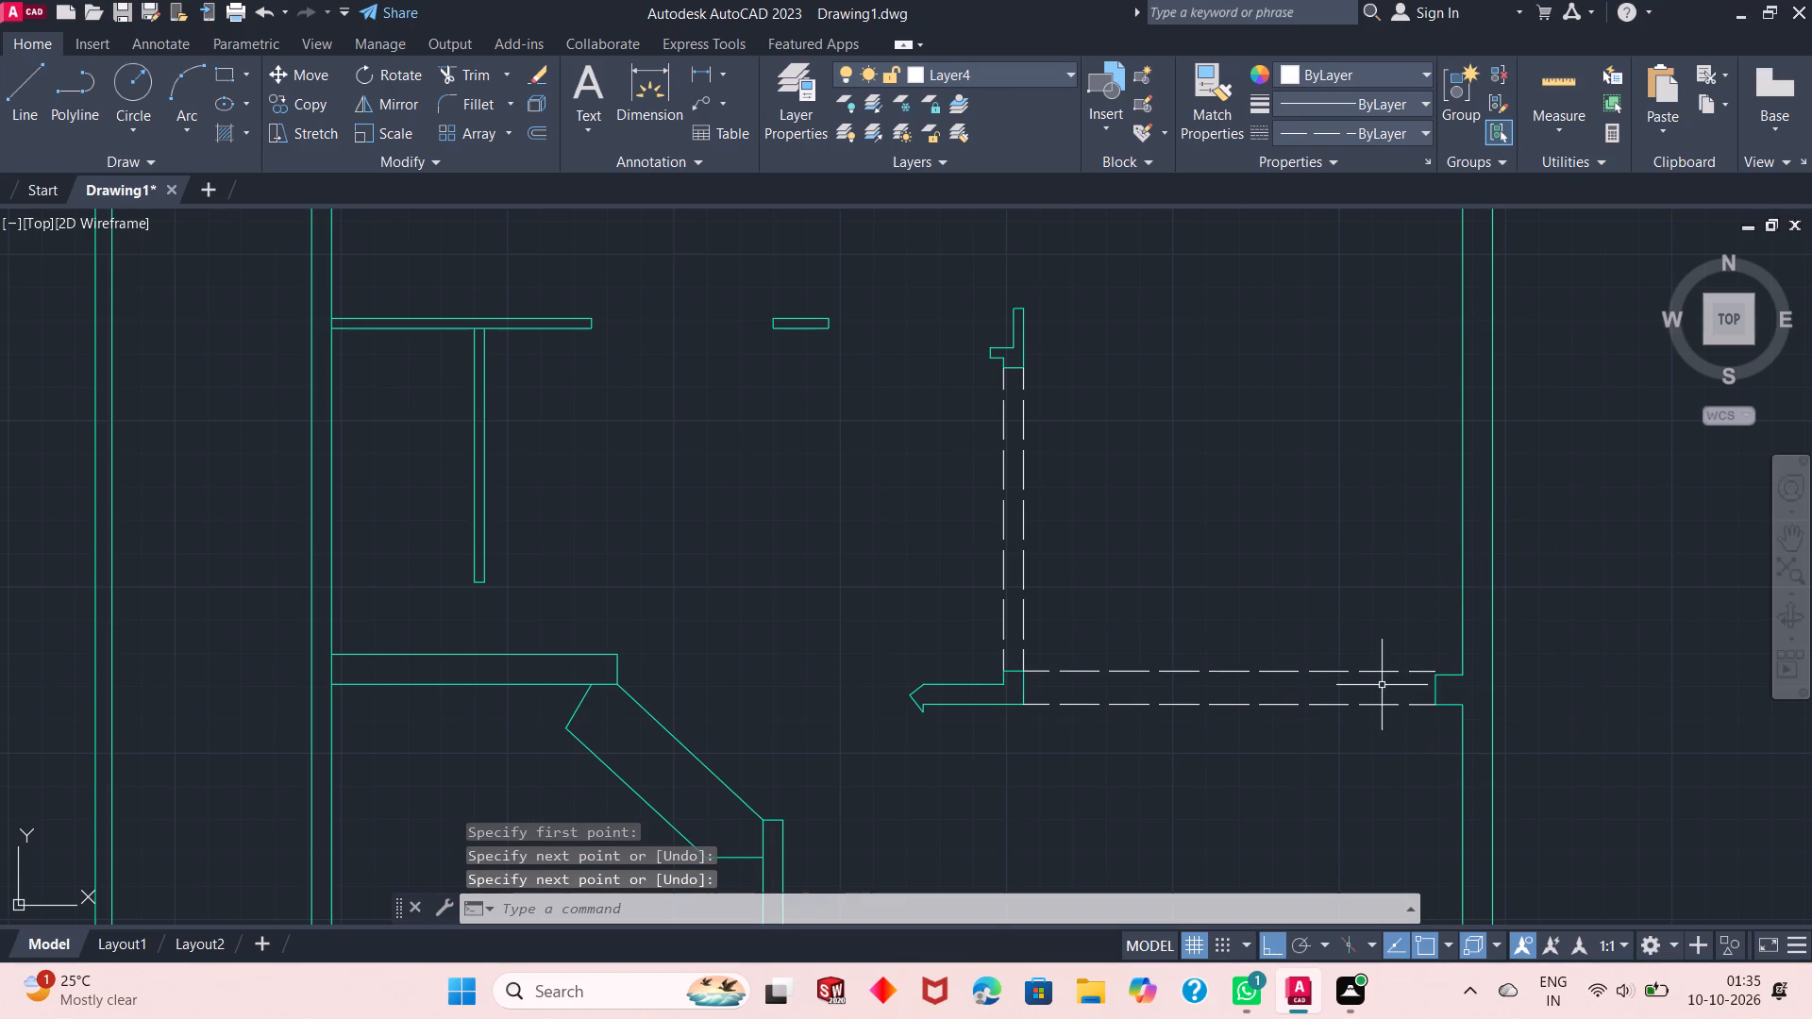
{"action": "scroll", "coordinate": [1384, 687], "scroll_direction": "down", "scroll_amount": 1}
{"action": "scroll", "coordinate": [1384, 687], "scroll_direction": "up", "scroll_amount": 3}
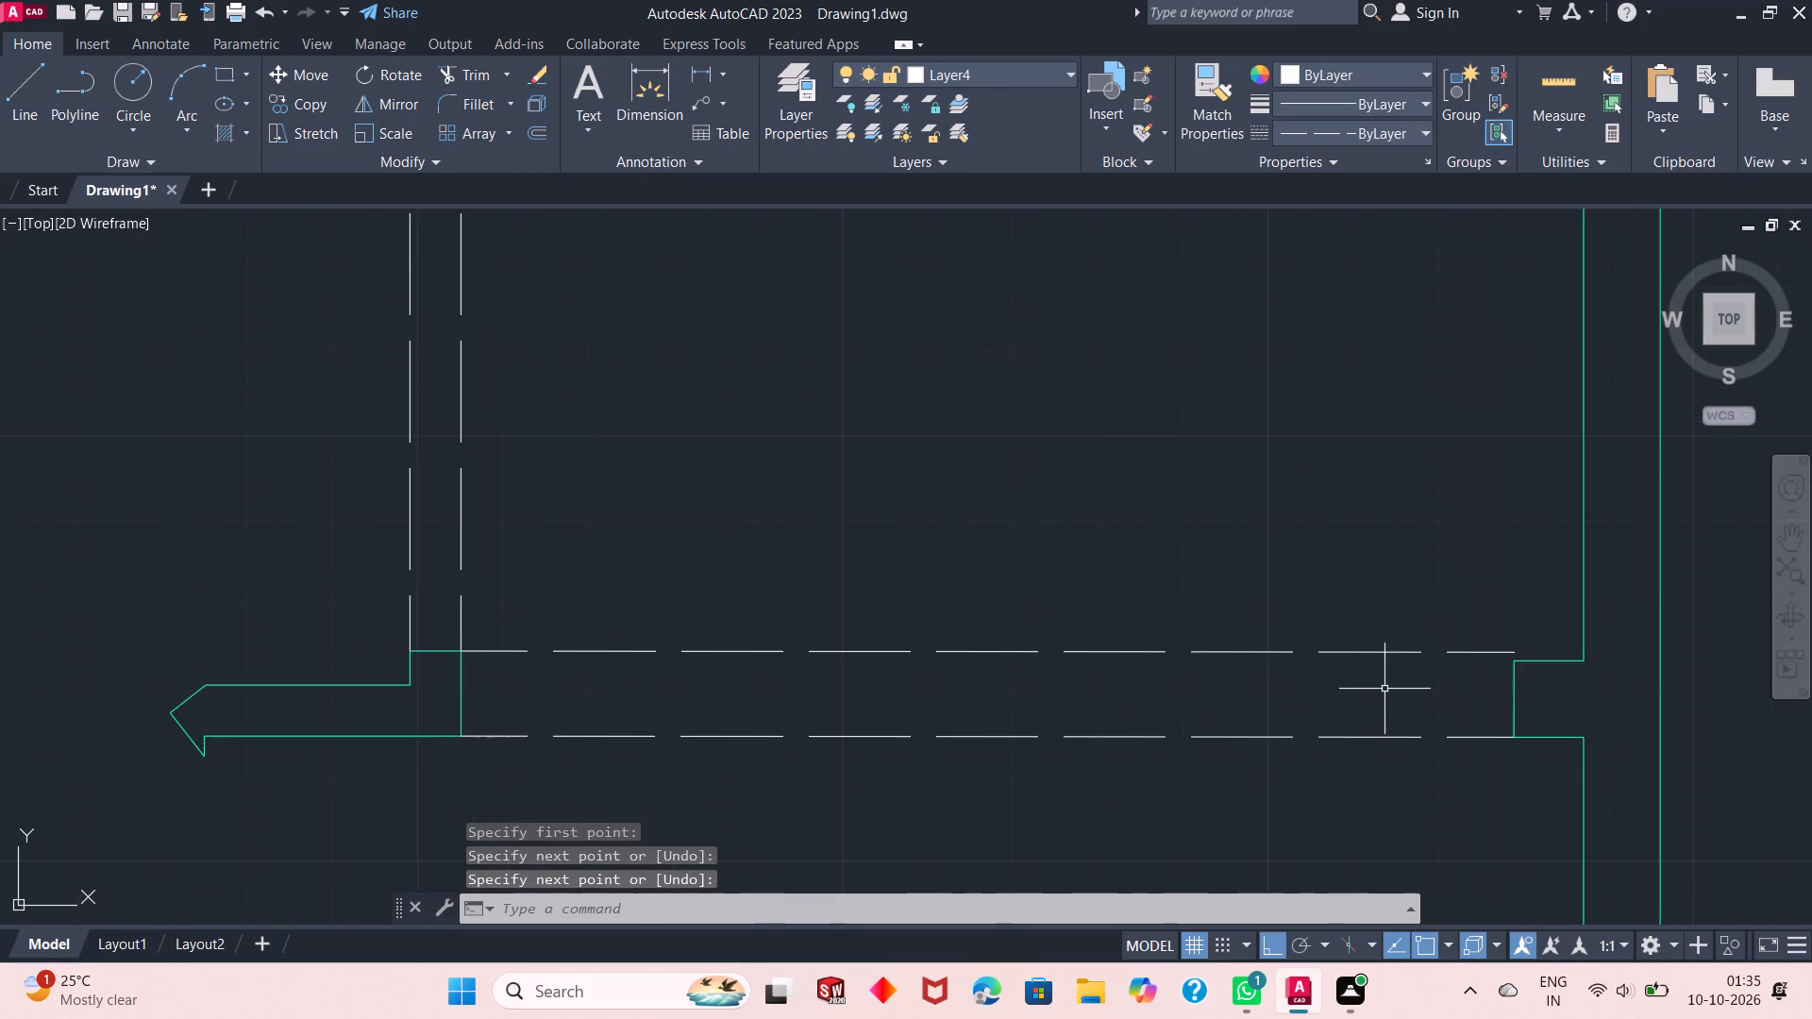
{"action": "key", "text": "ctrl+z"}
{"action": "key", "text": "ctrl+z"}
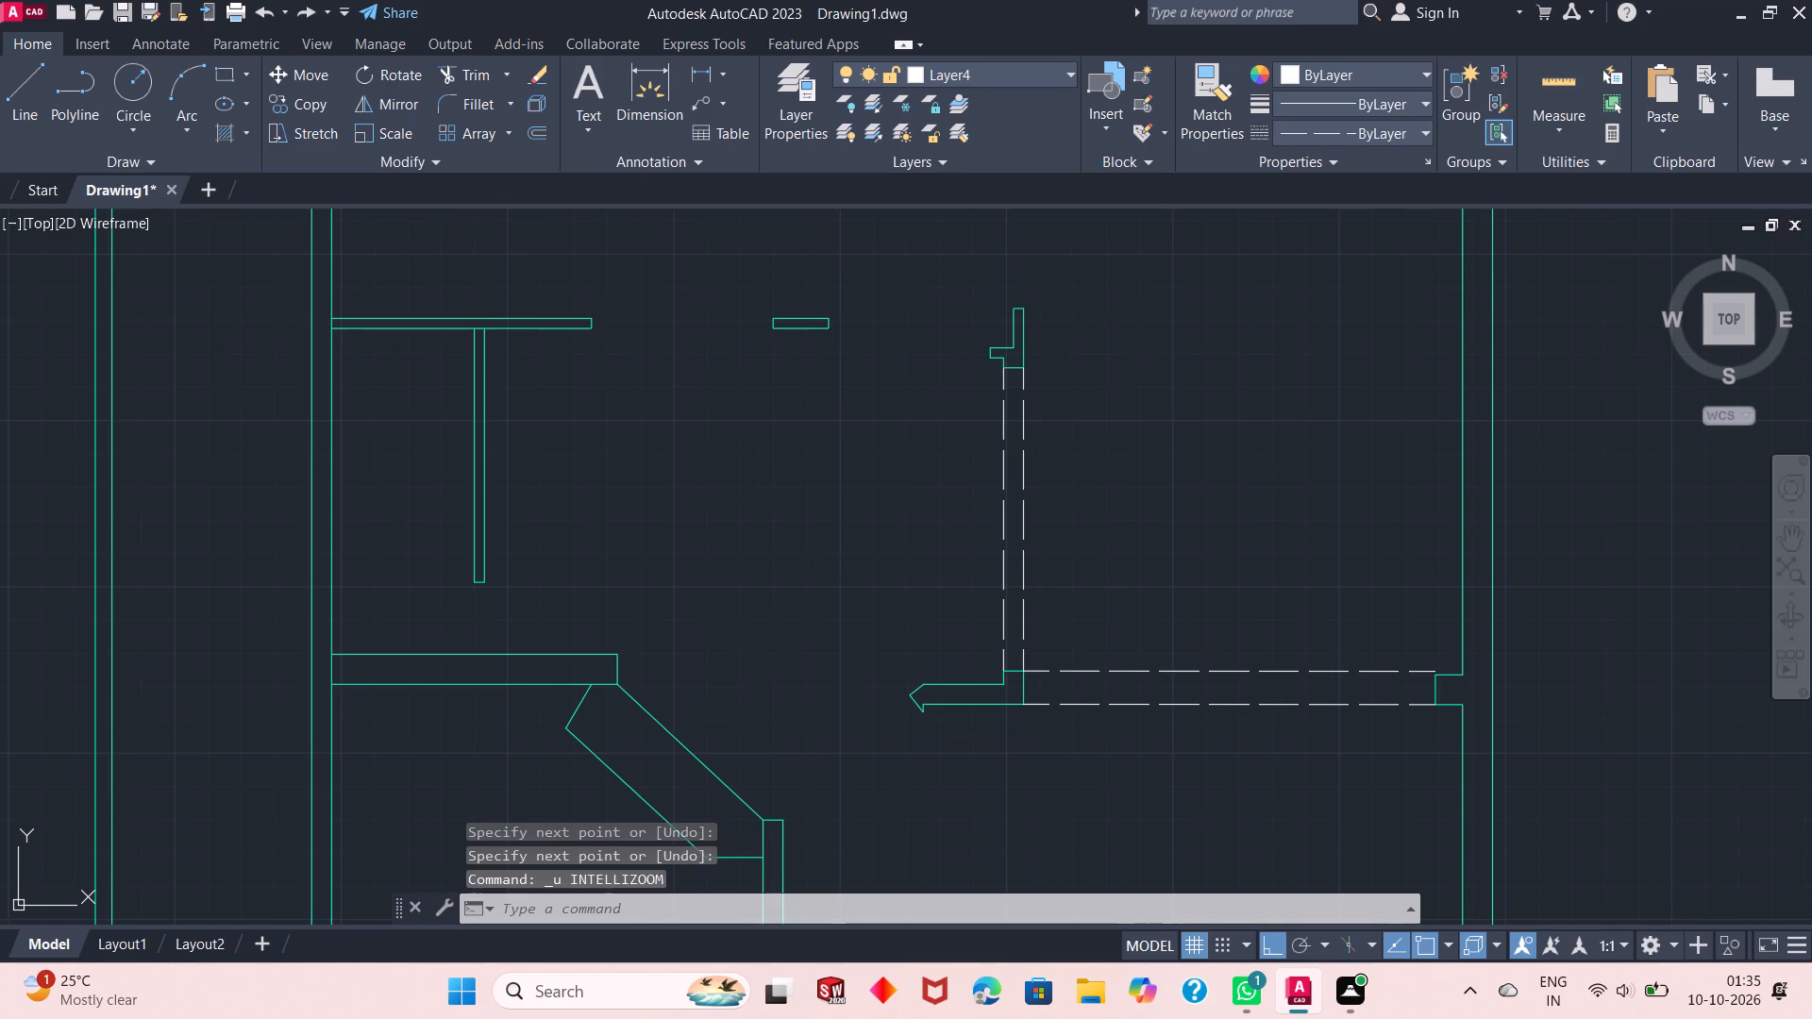
Draw a horizontal Layer4 line from the east wall pier's northwest corner west to the arrow-ended stub's east edge.
{"action": "right_click", "coordinate": [1275, 566]}
{"action": "left_click", "coordinate": [1406, 133]}
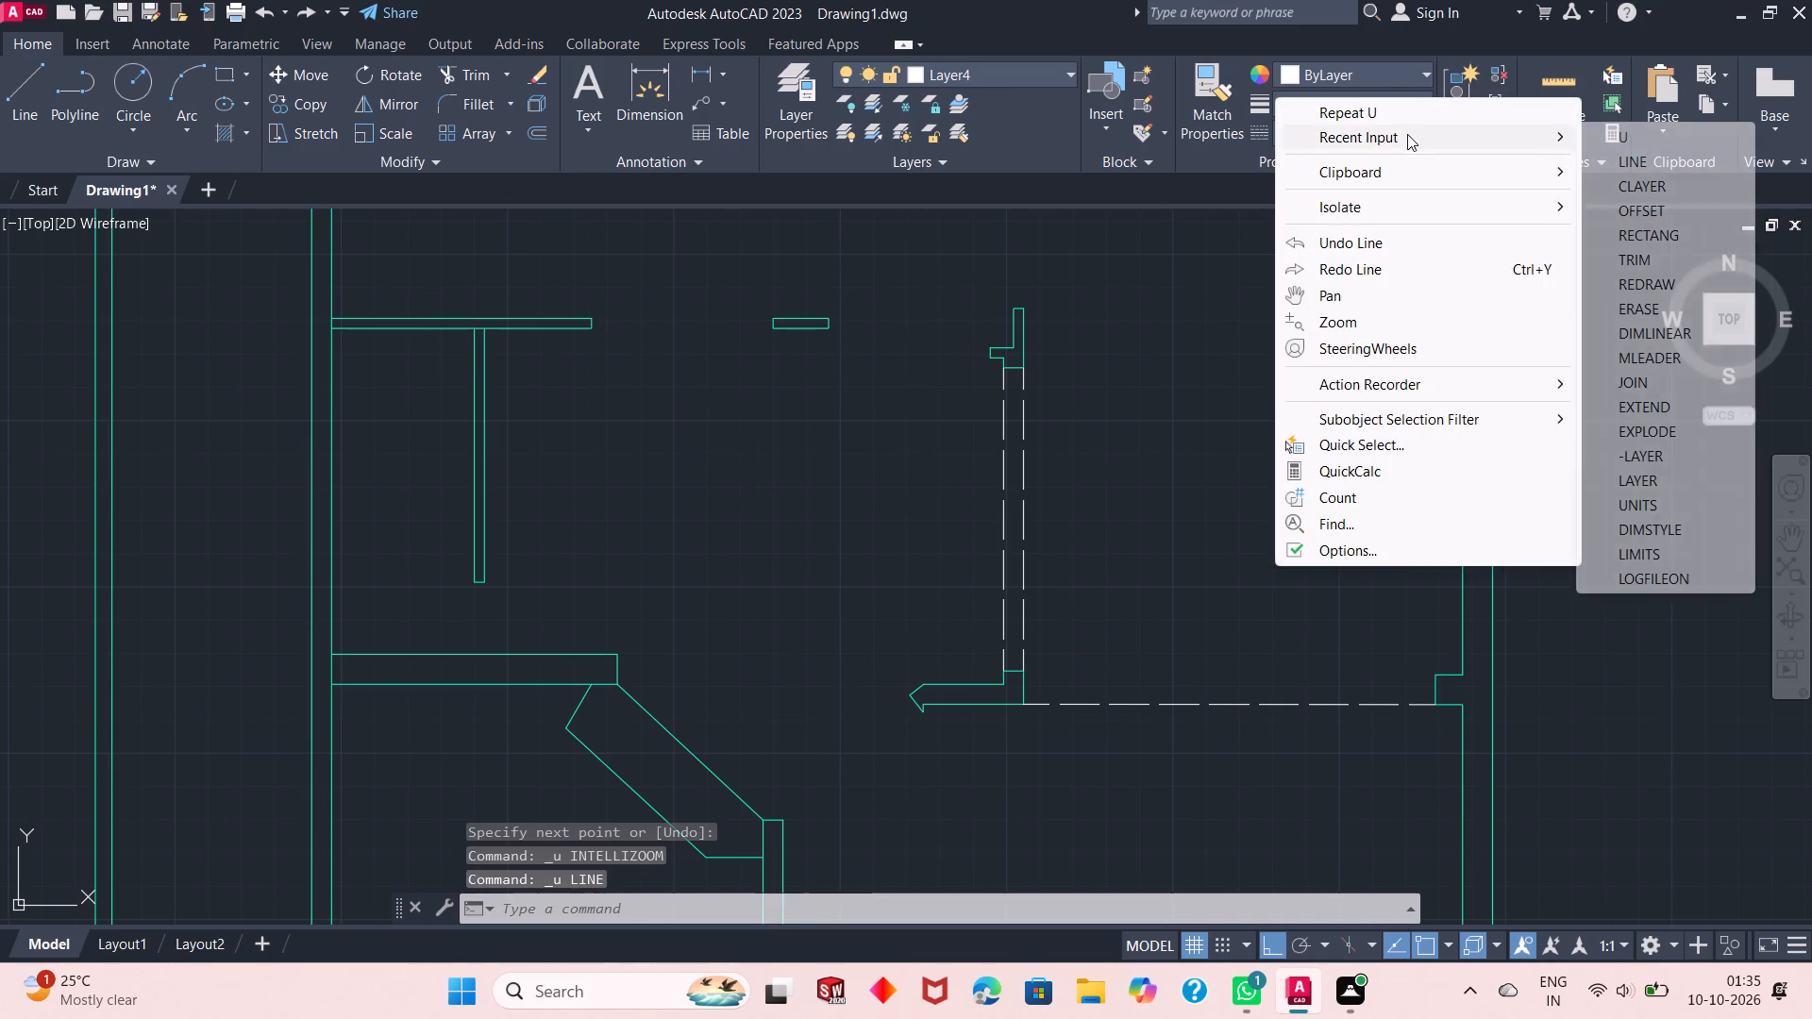
{"action": "left_click", "coordinate": [1604, 171]}
{"action": "scroll", "coordinate": [1332, 763], "scroll_direction": "up", "scroll_amount": 1}
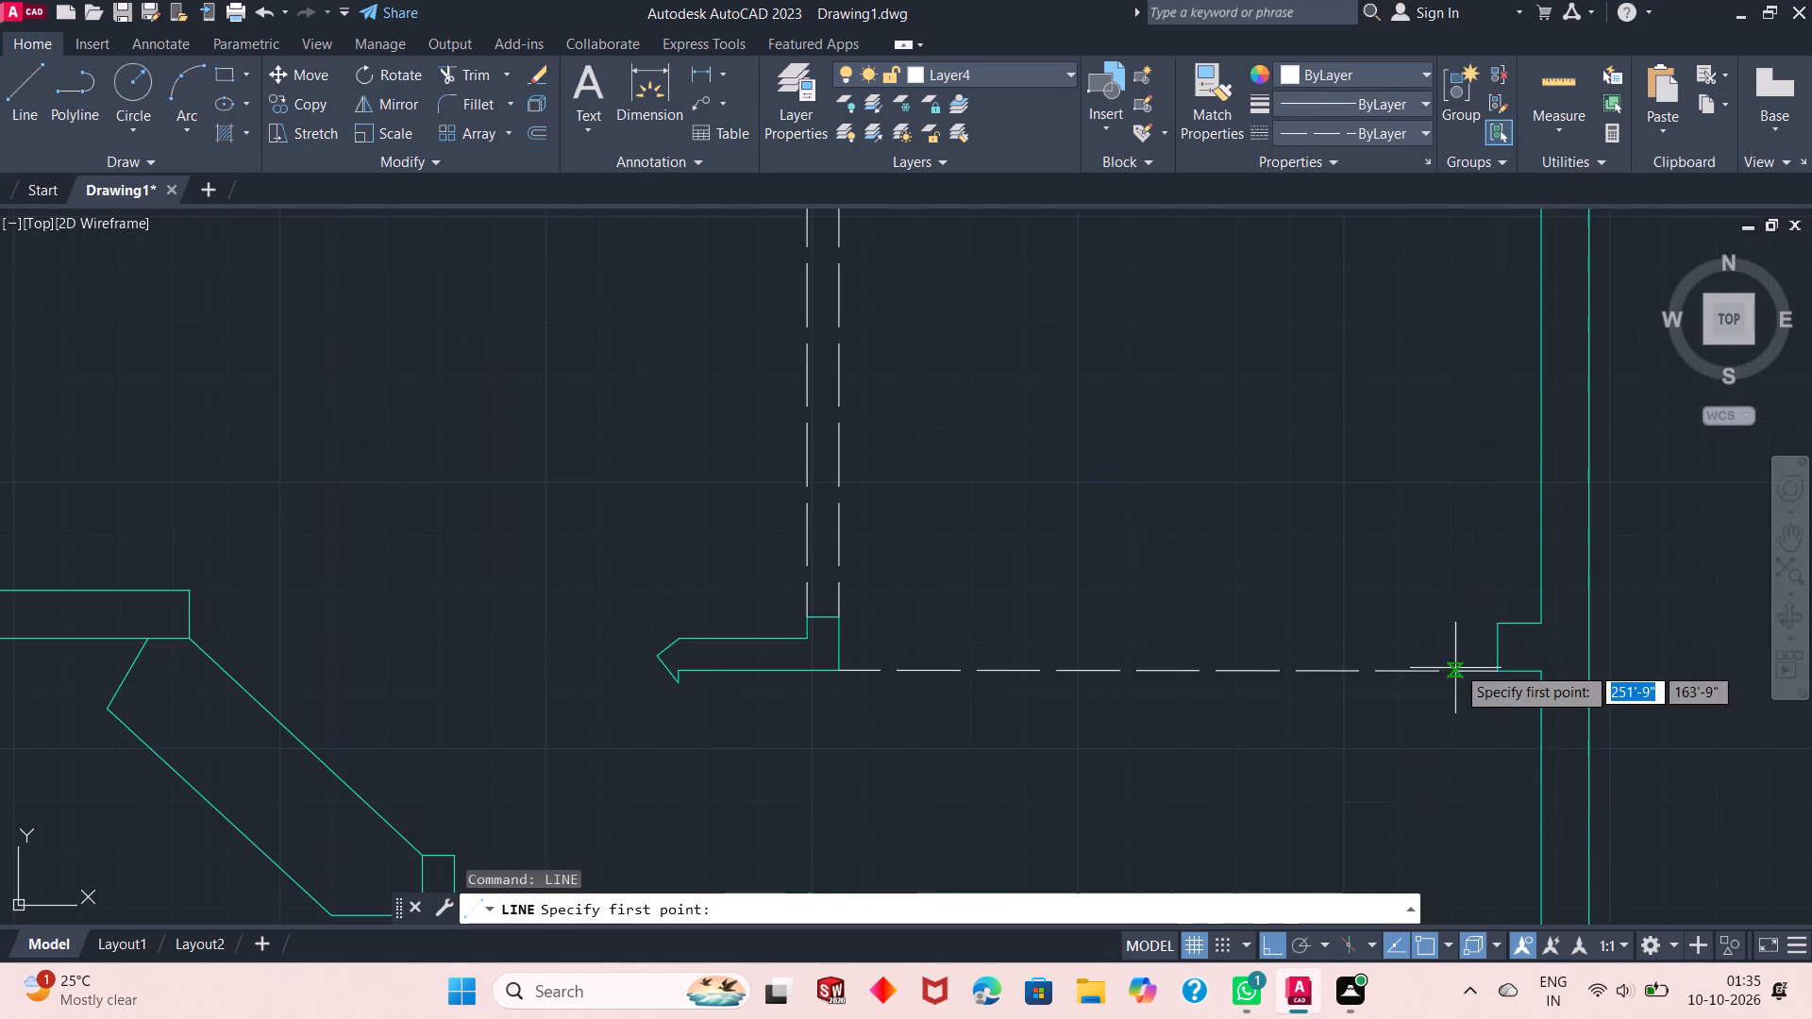
{"action": "left_click", "coordinate": [1502, 621]}
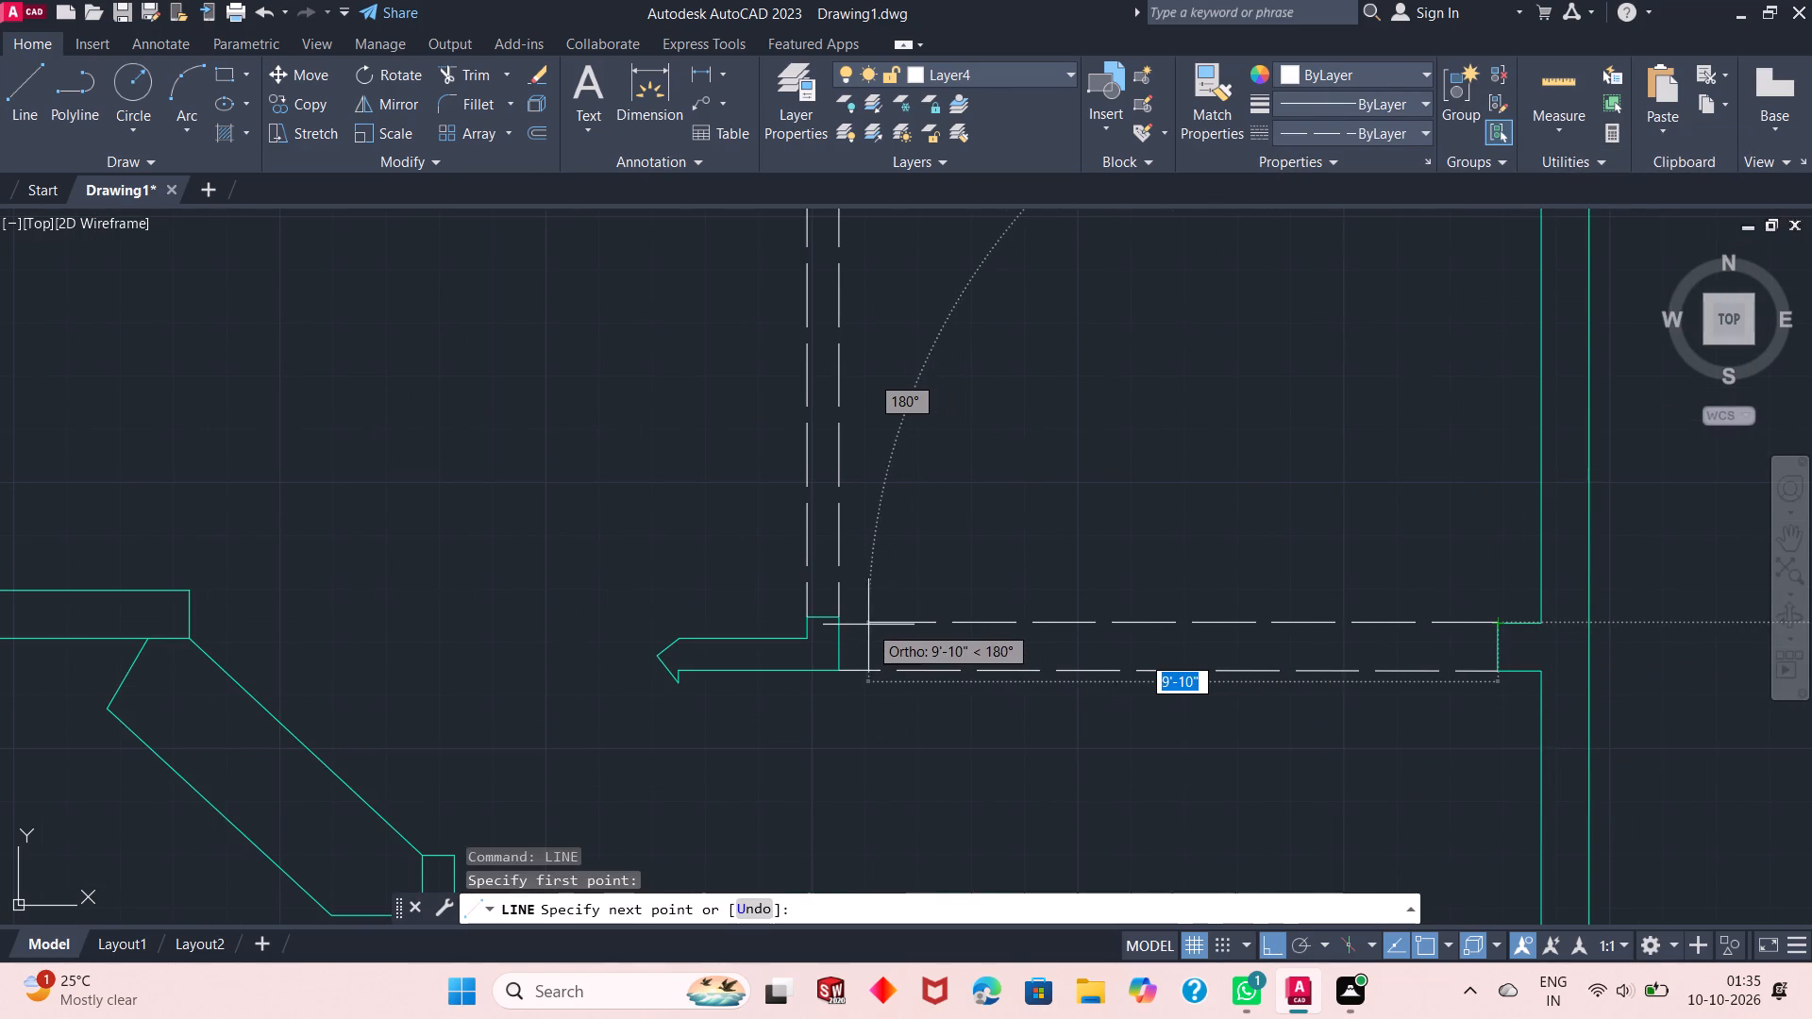
{"action": "left_click", "coordinate": [841, 619]}
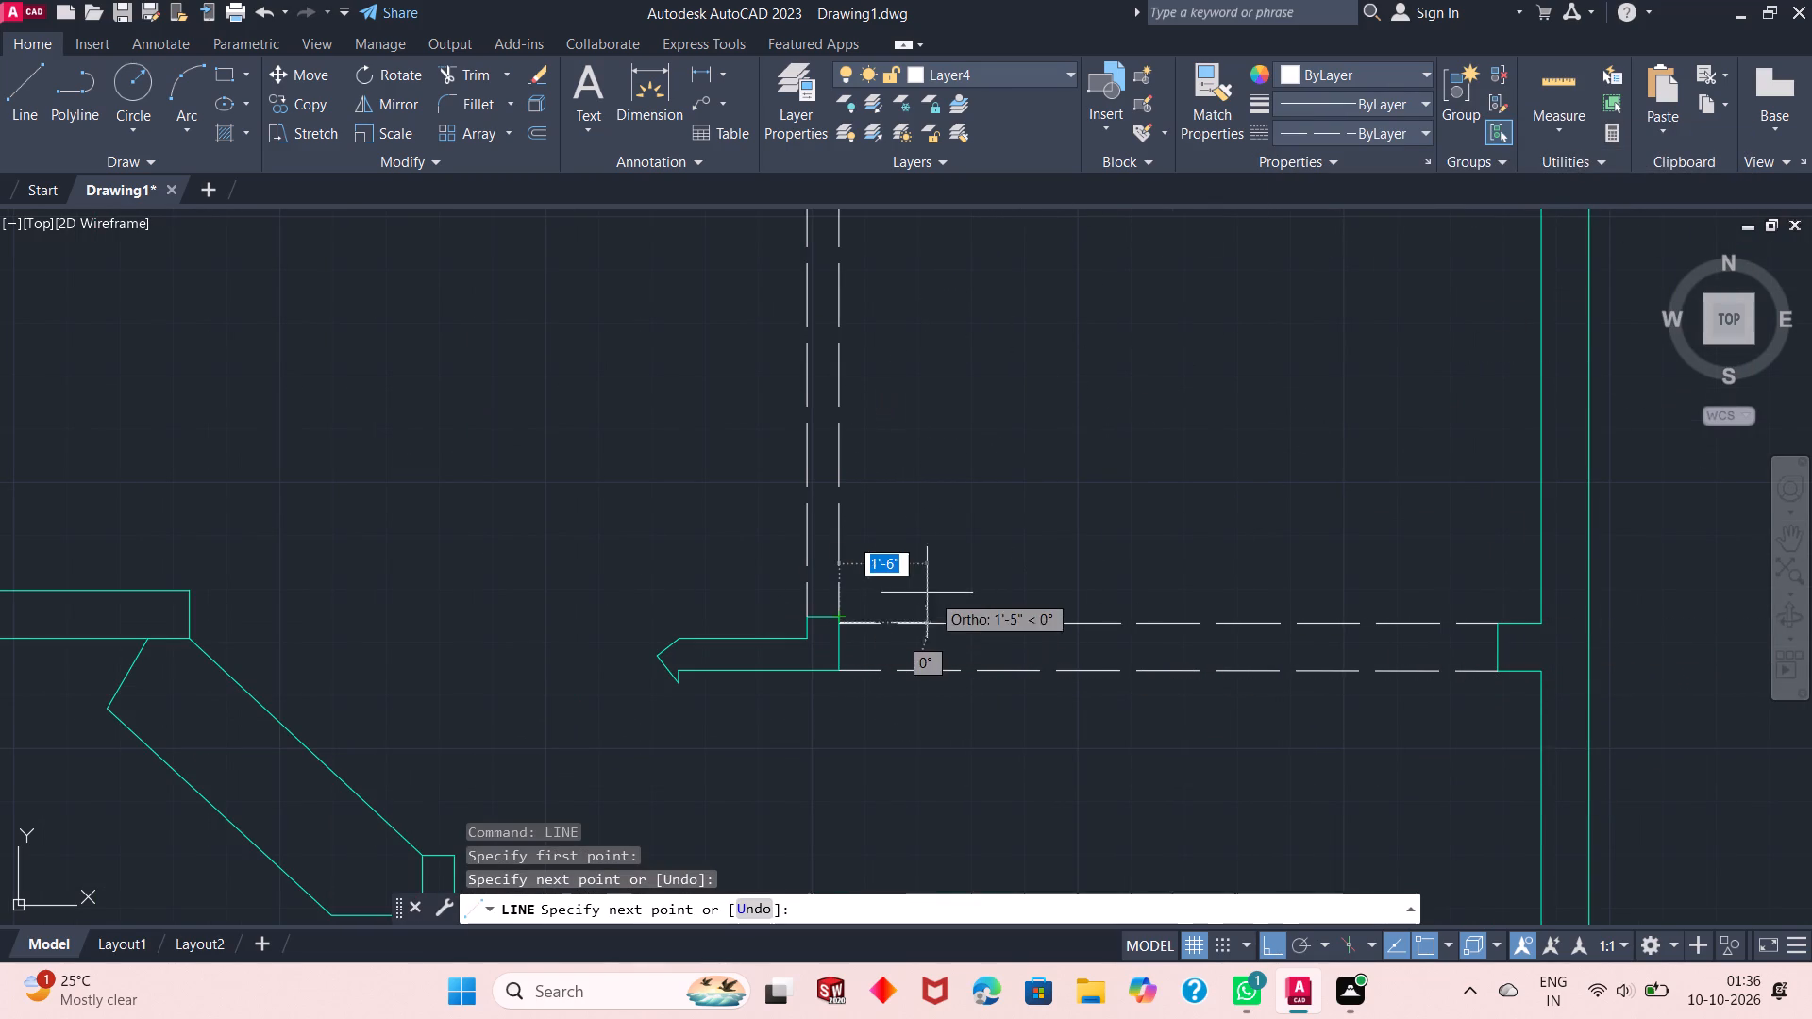
{"action": "key", "text": "Escape"}
{"action": "key", "text": "Escape"}
Make Layer2 the current layer.
{"action": "scroll", "coordinate": [994, 730], "scroll_direction": "down", "scroll_amount": 2}
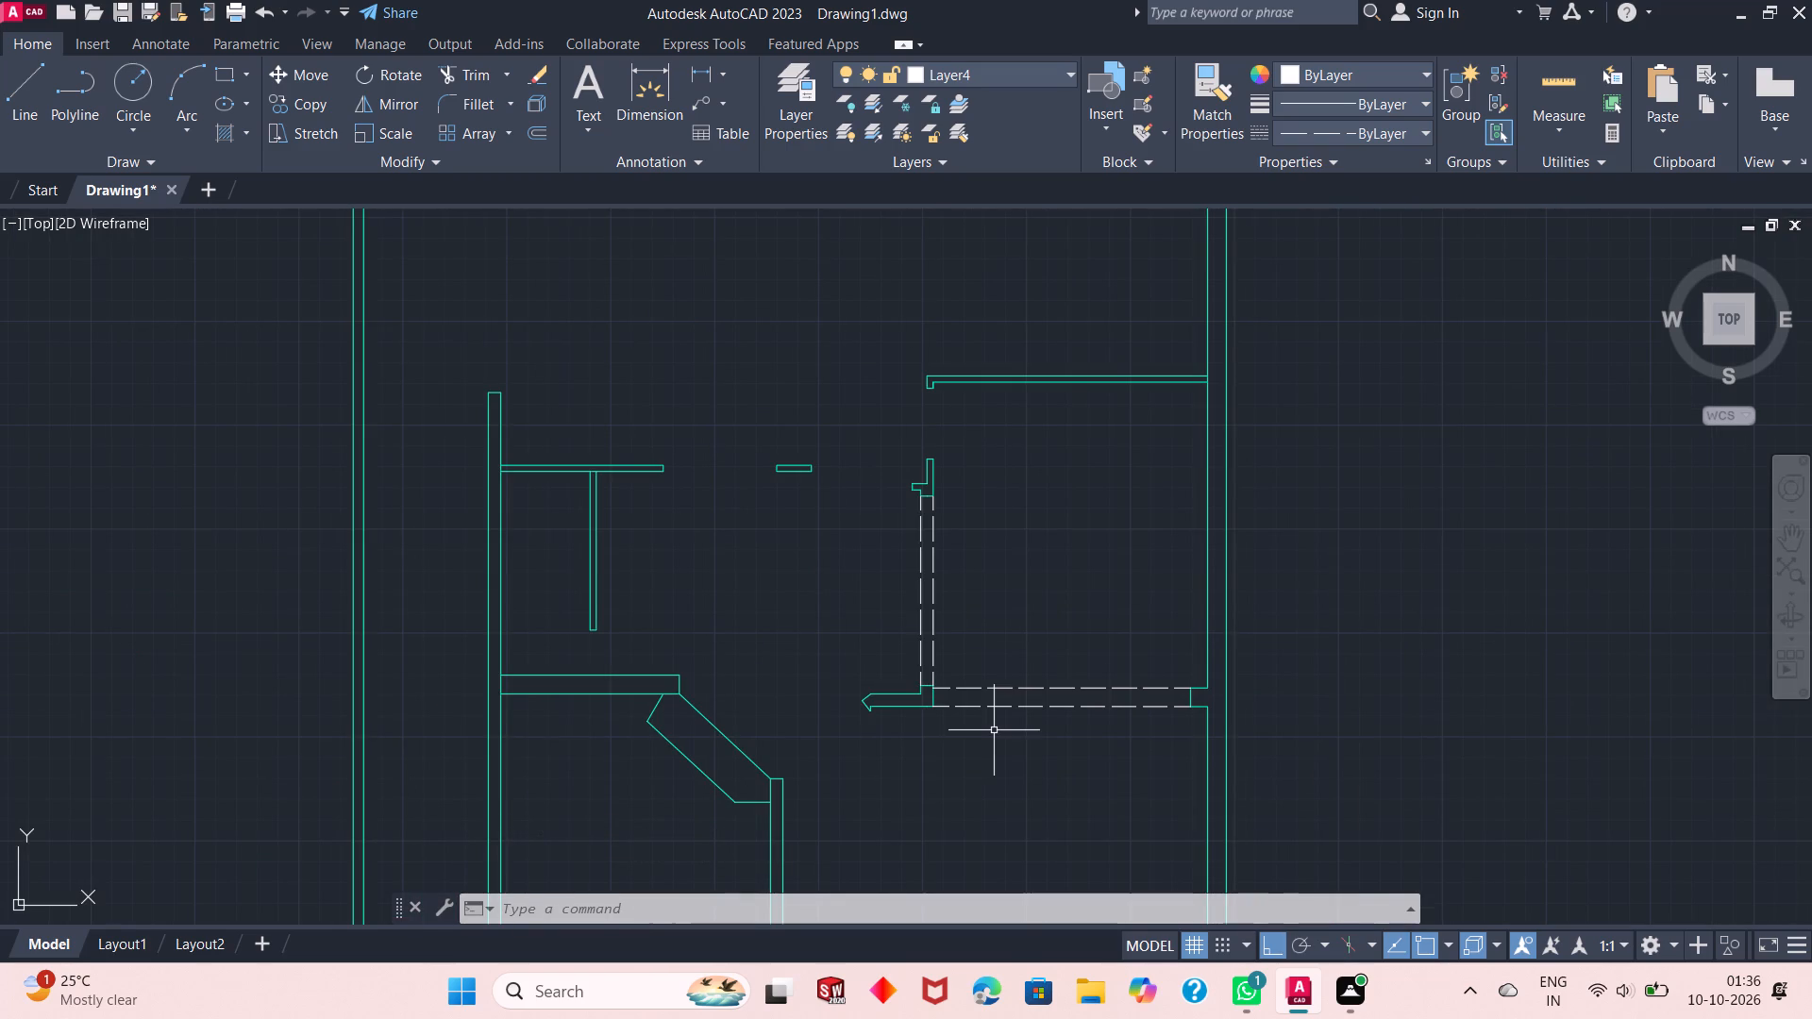
{"action": "scroll", "coordinate": [994, 730], "scroll_direction": "down", "scroll_amount": 2}
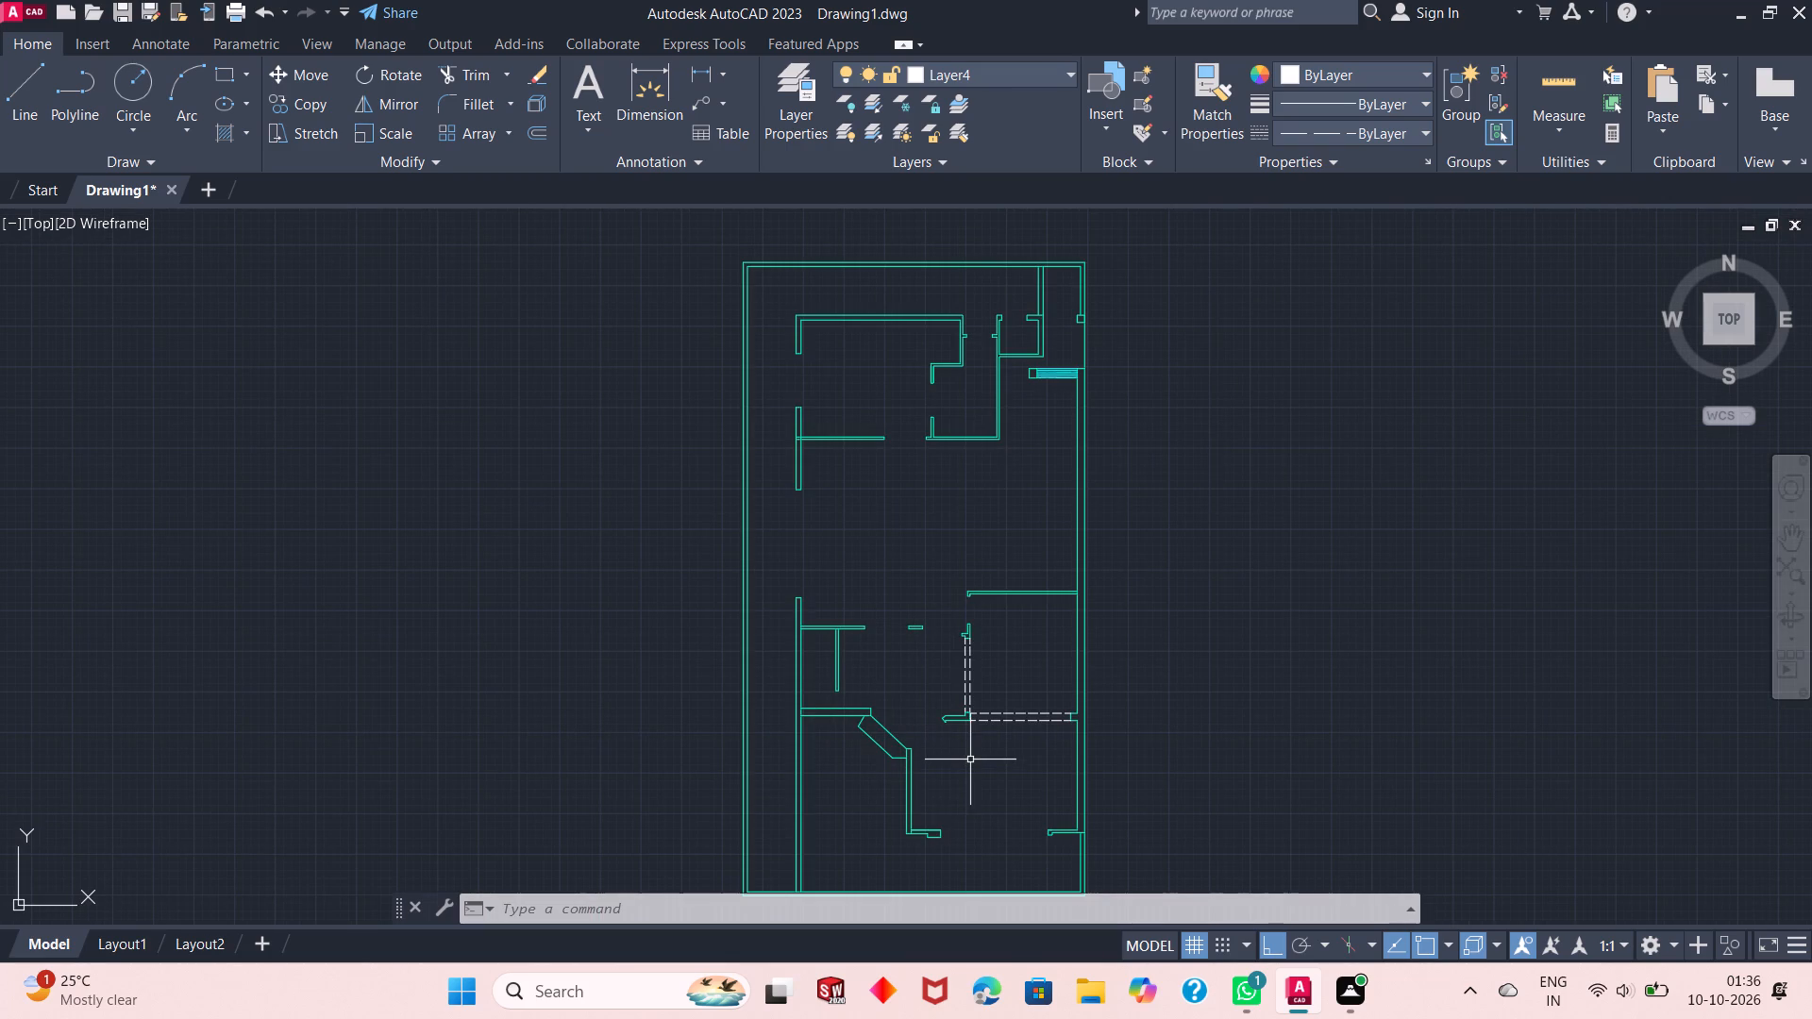
{"action": "key", "text": "Escape"}
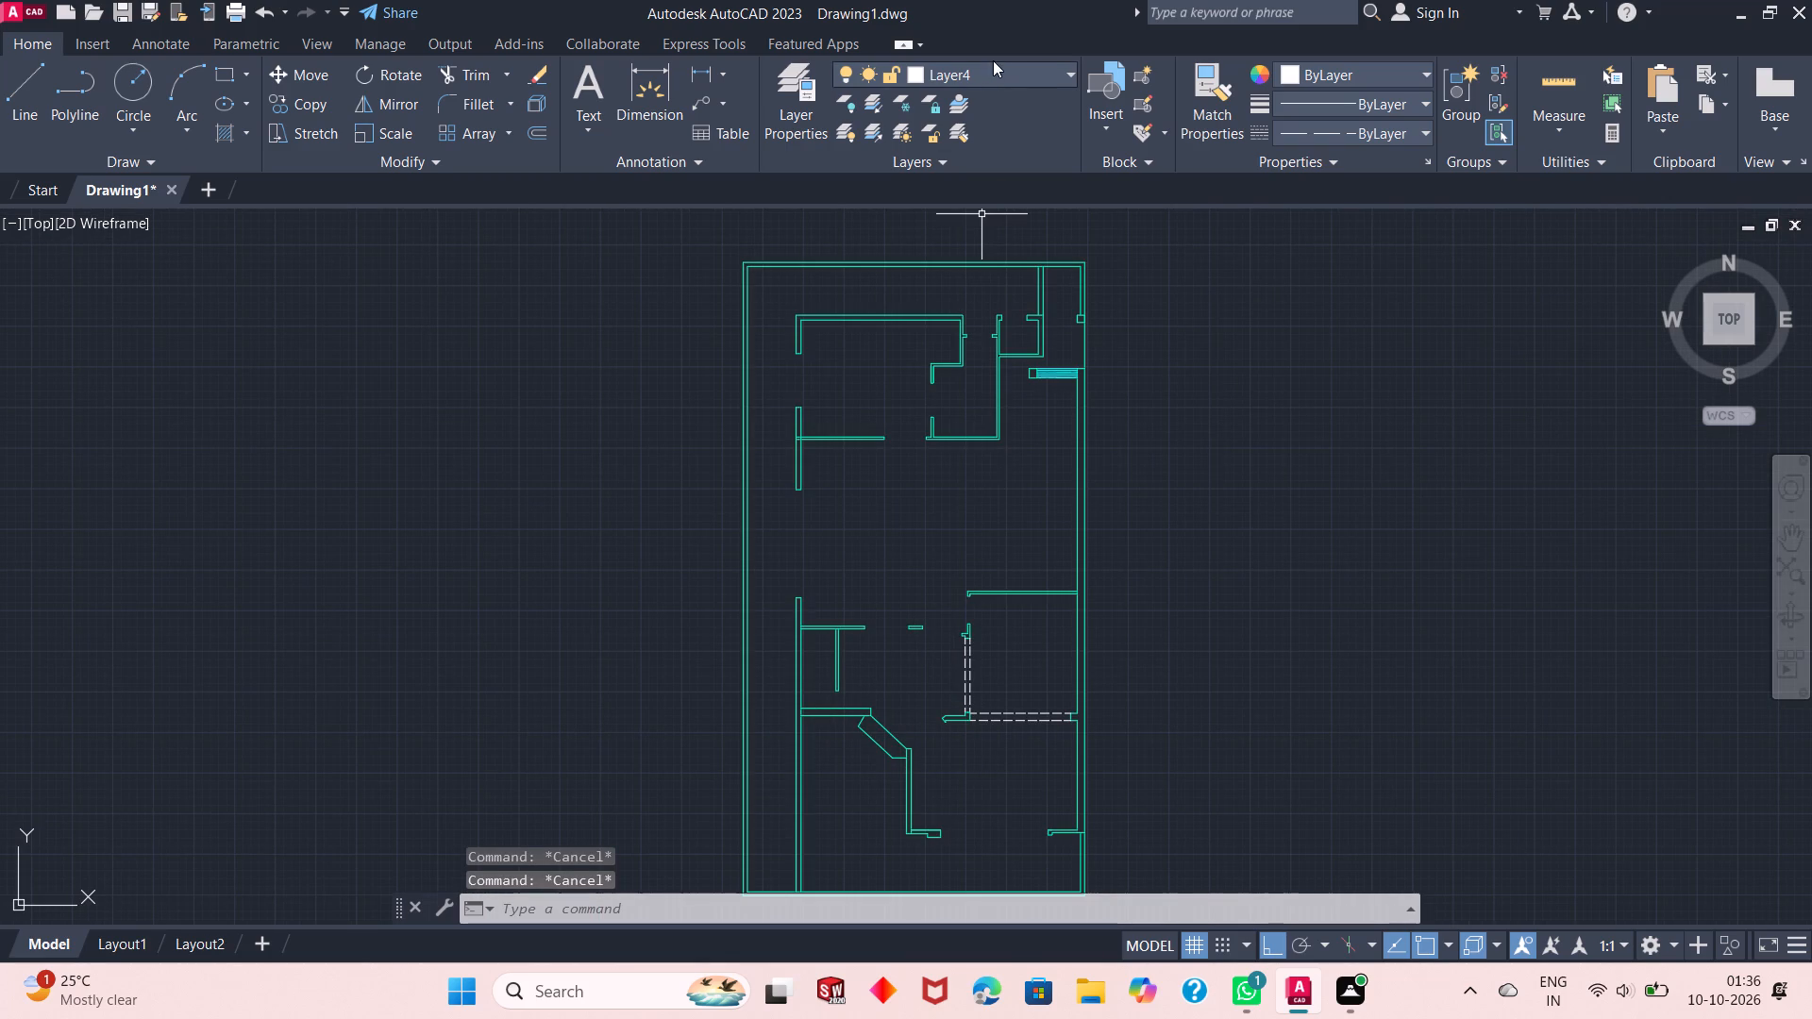
{"action": "left_click", "coordinate": [993, 76]}
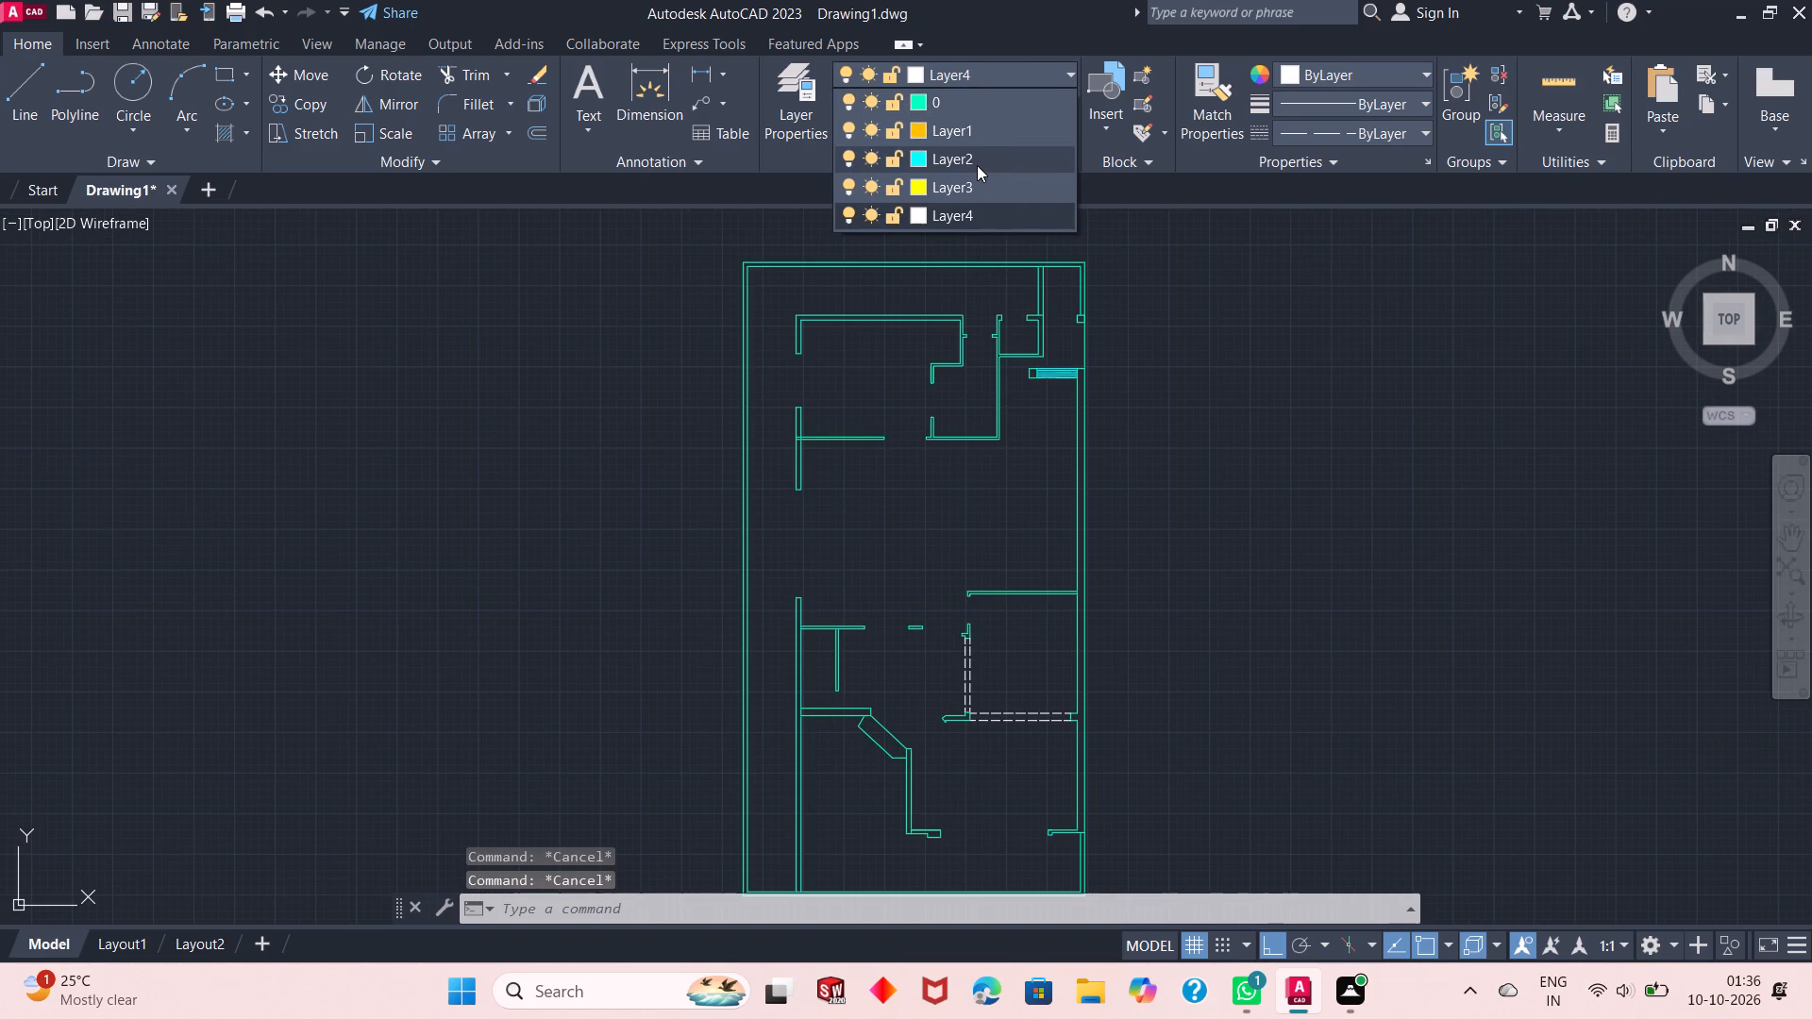
{"action": "left_click", "coordinate": [976, 162]}
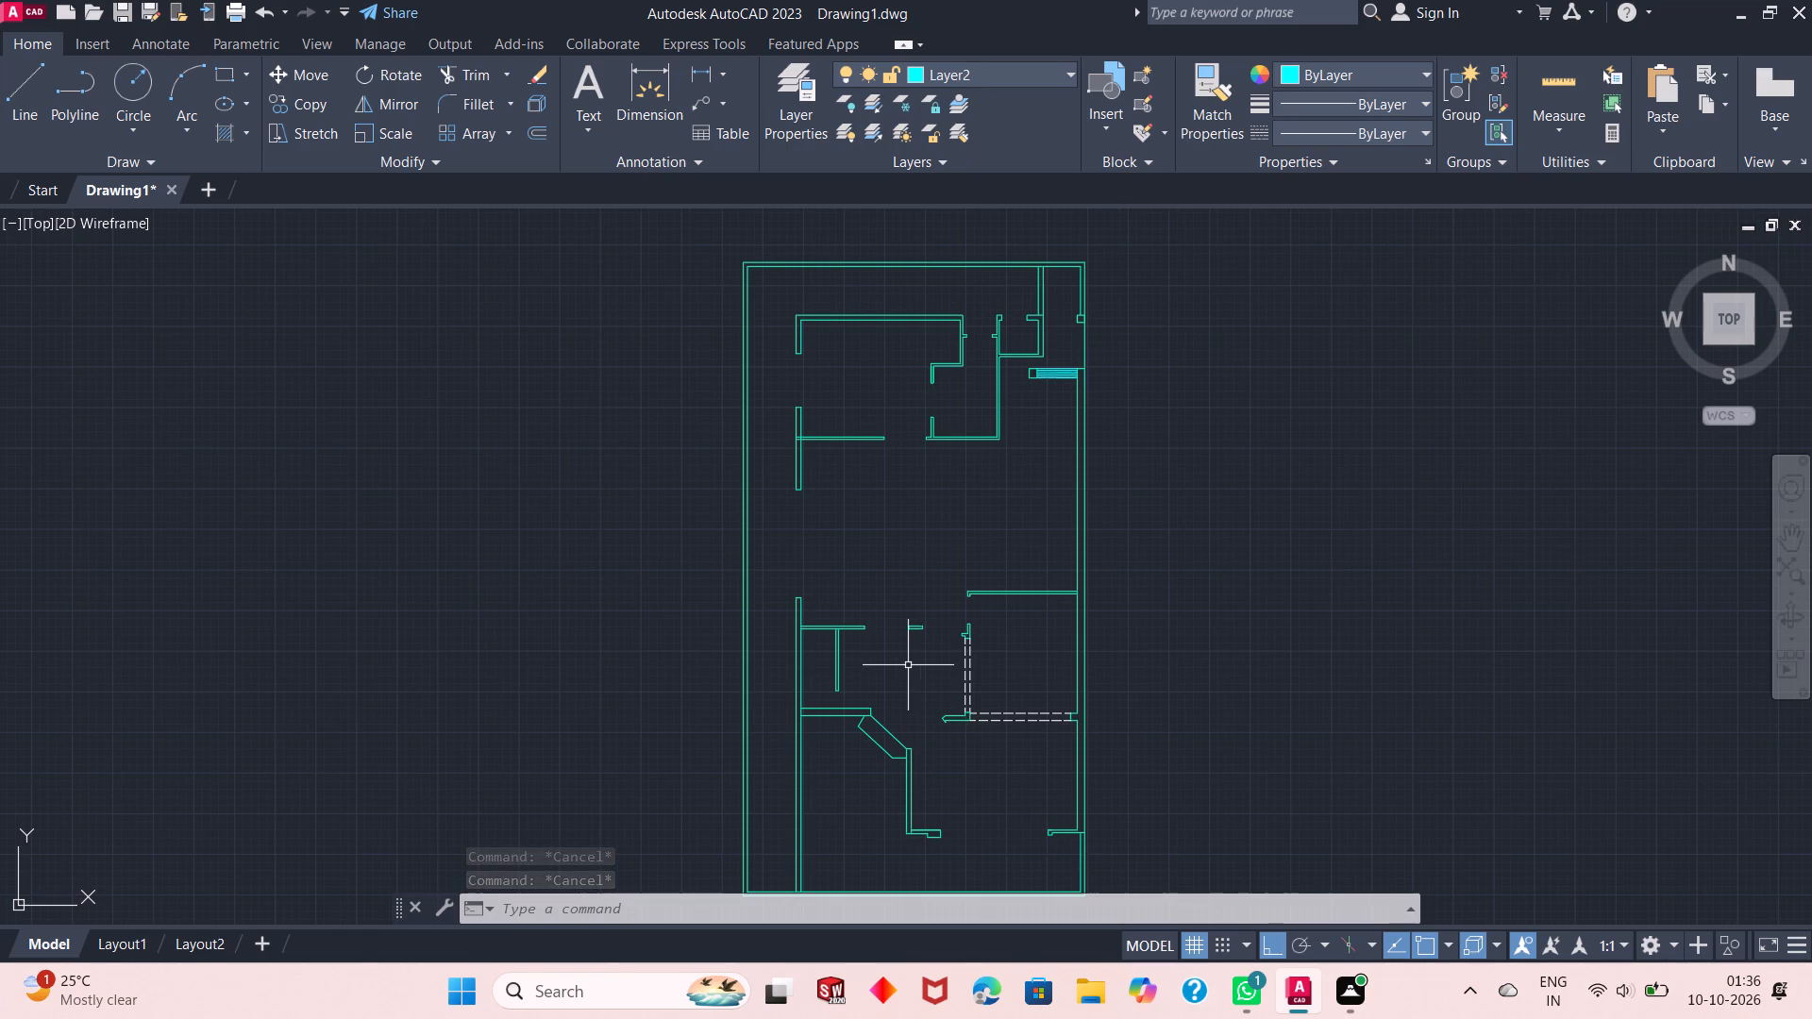
Draw a Layer2 line about 4'-7" long from the interior wall end's northeast corner to the small rectangle's northwest corner.
{"action": "scroll", "coordinate": [939, 648], "scroll_direction": "up", "scroll_amount": 4}
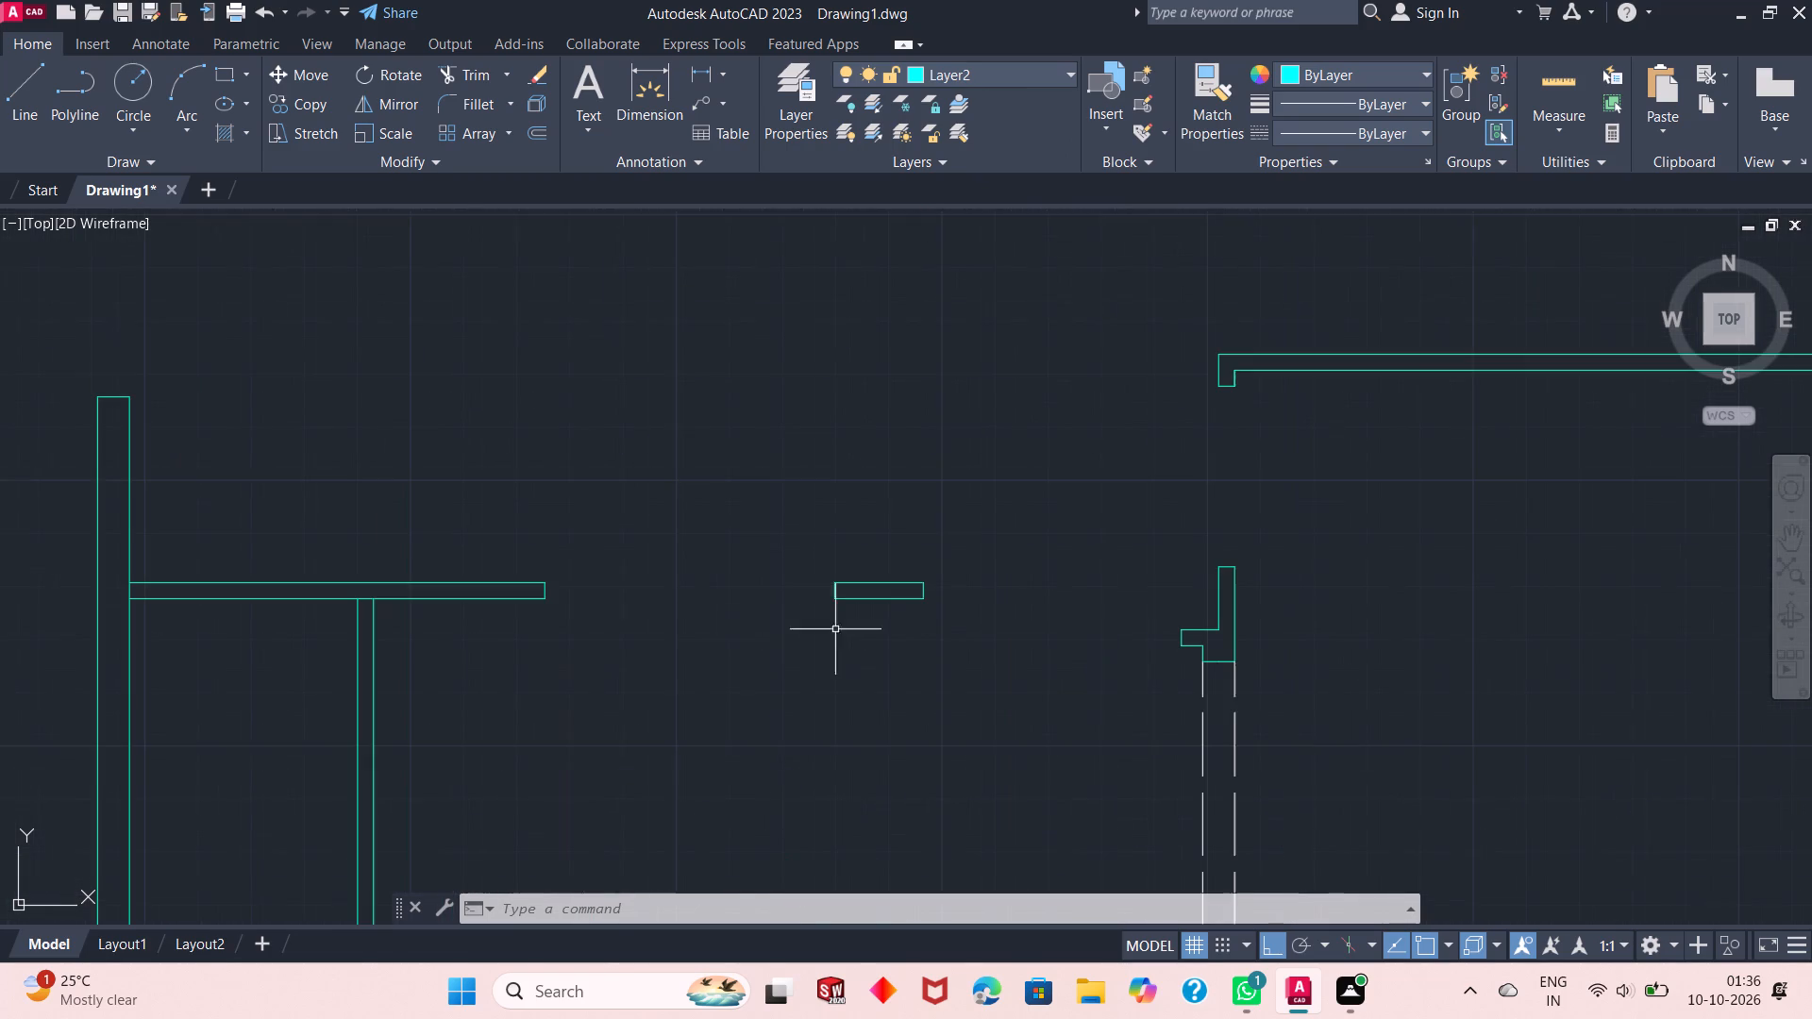
{"action": "right_click", "coordinate": [650, 510]}
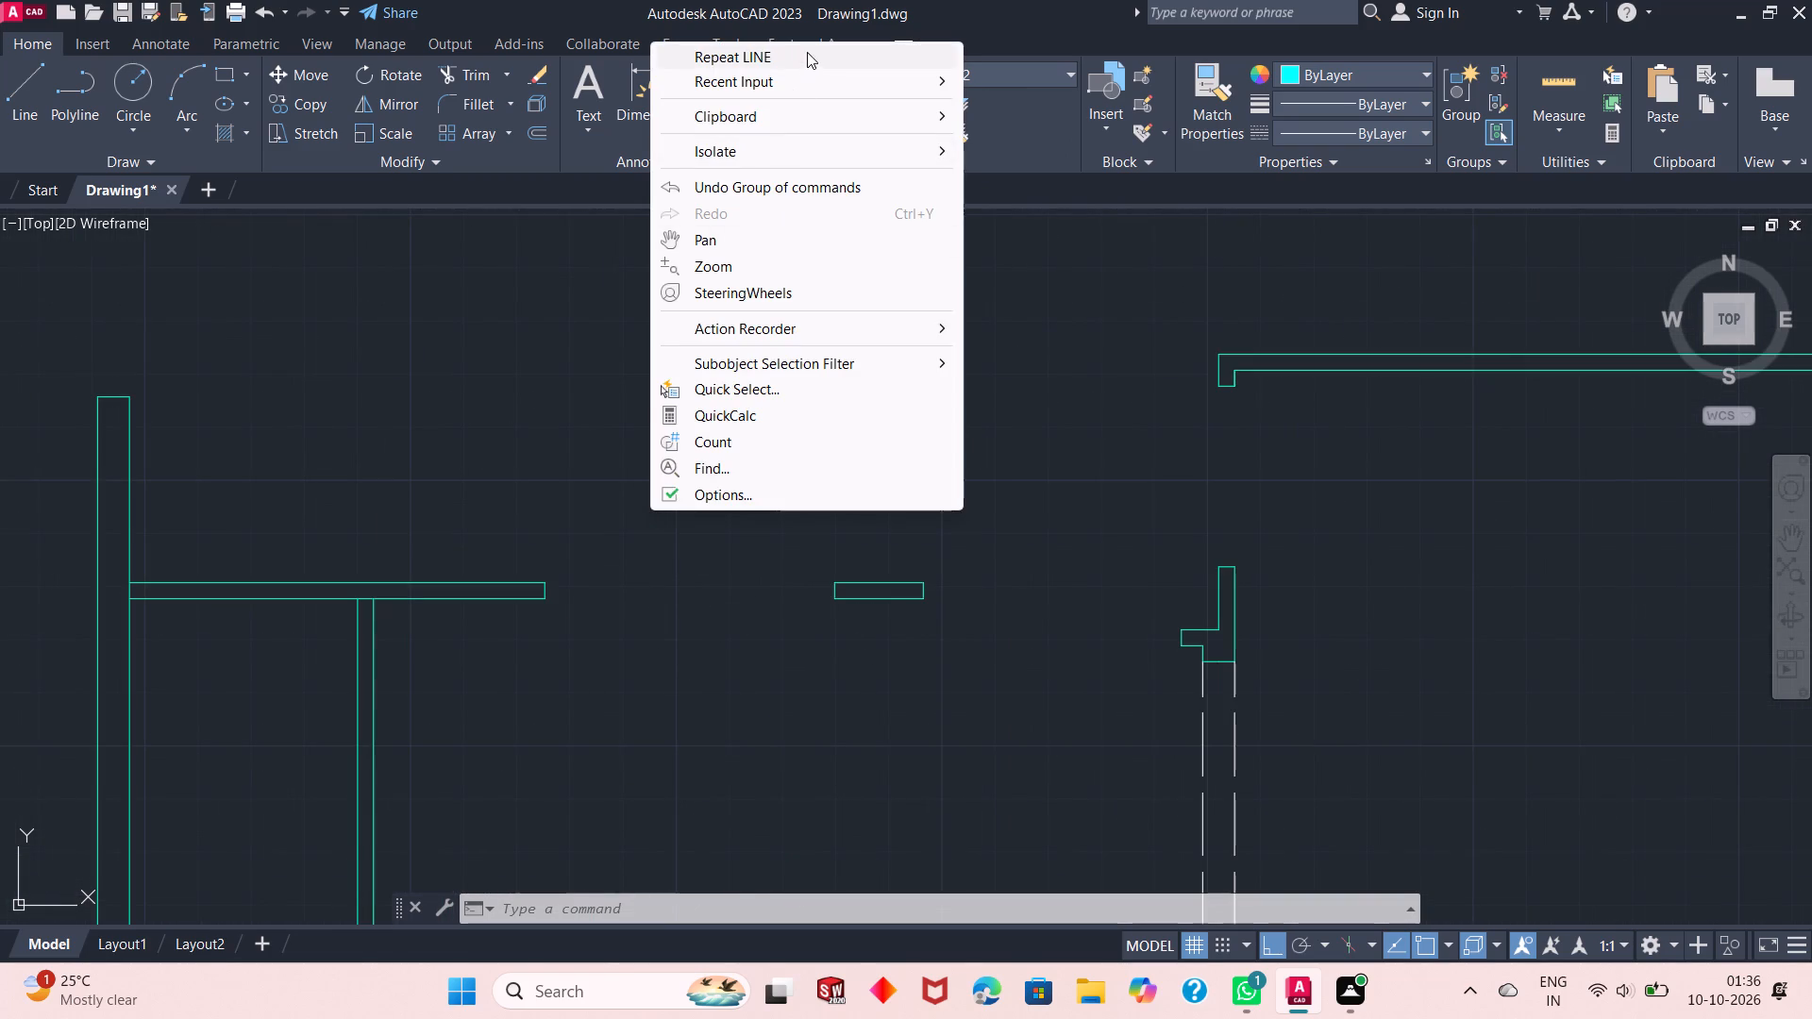
{"action": "left_click", "coordinate": [807, 52]}
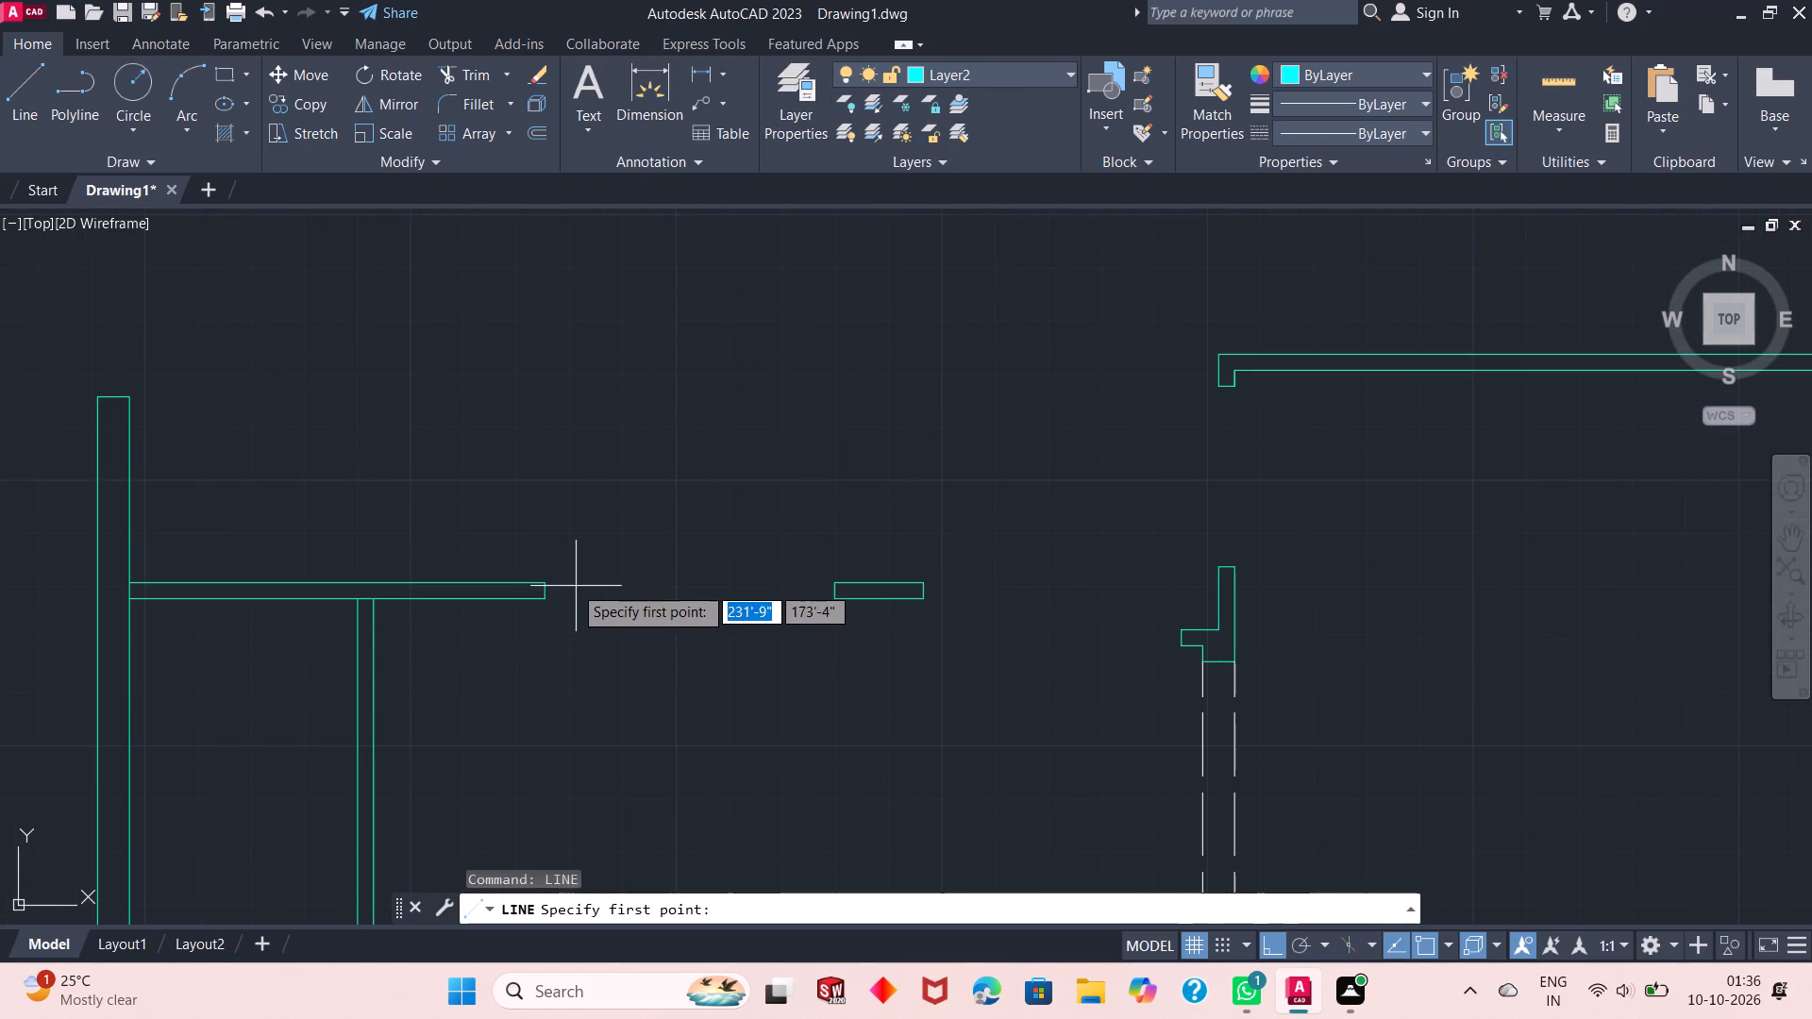
{"action": "left_click", "coordinate": [548, 580]}
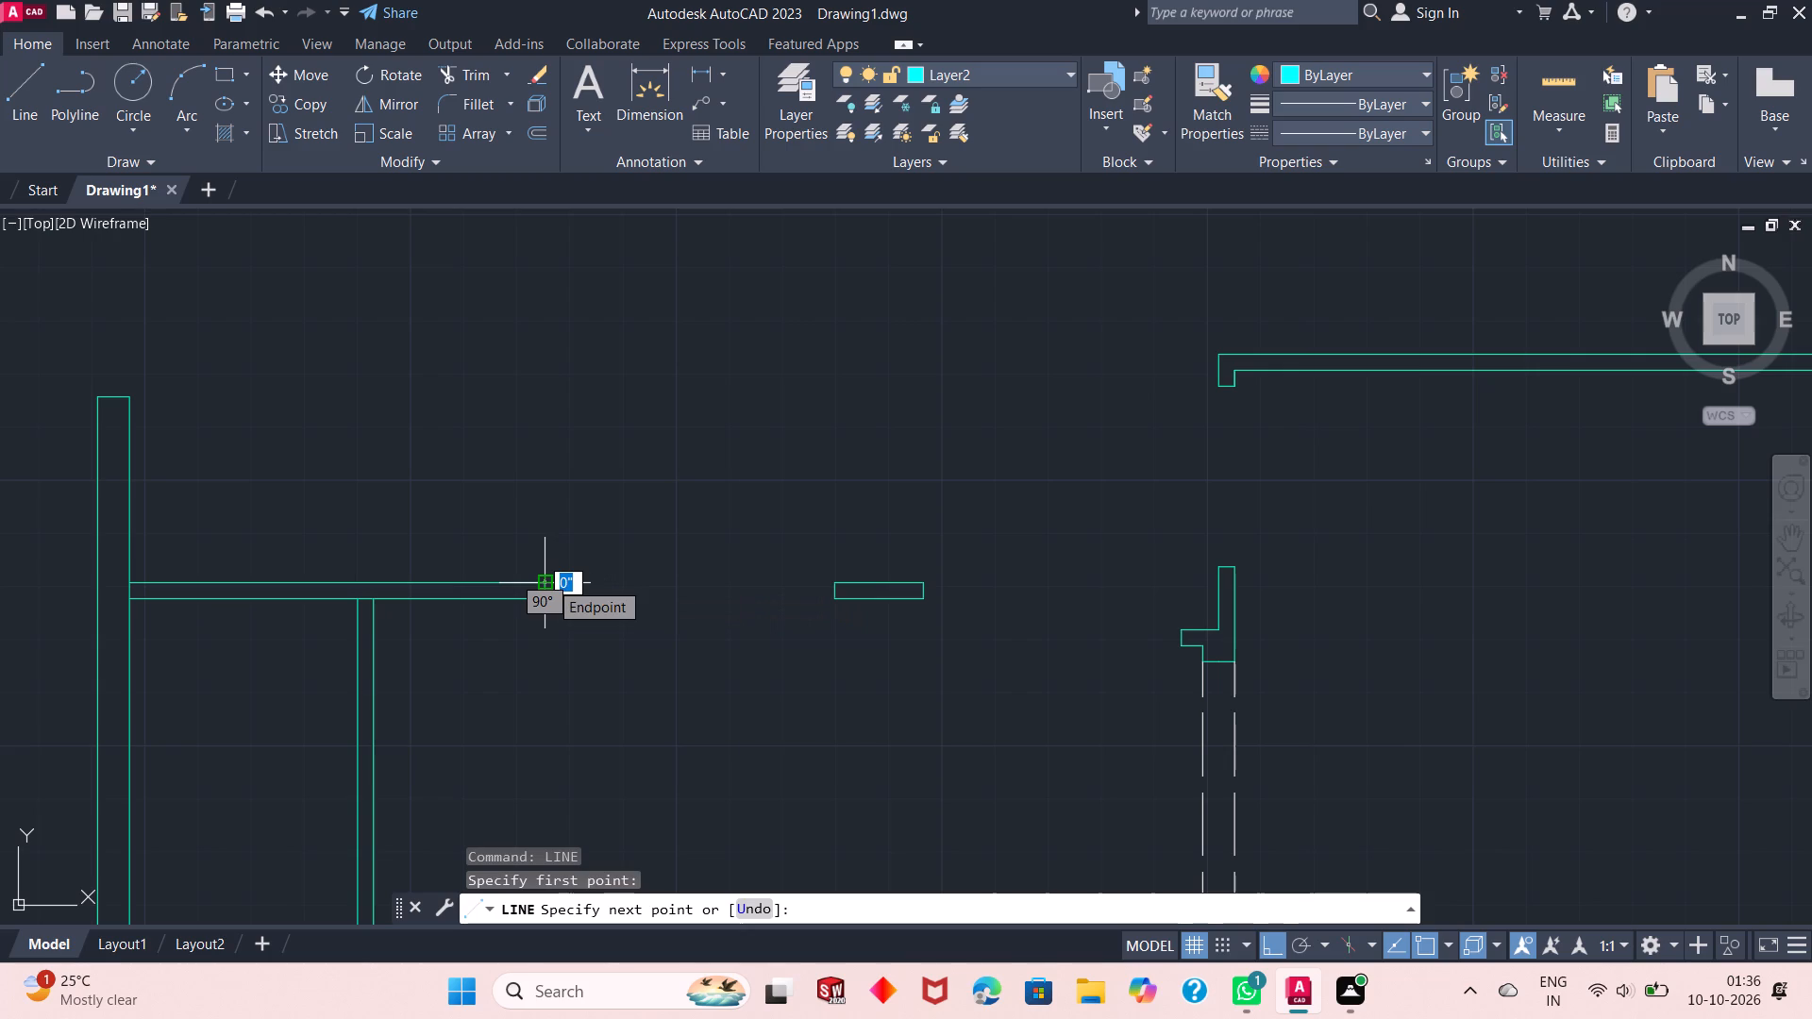
{"action": "left_click", "coordinate": [832, 581]}
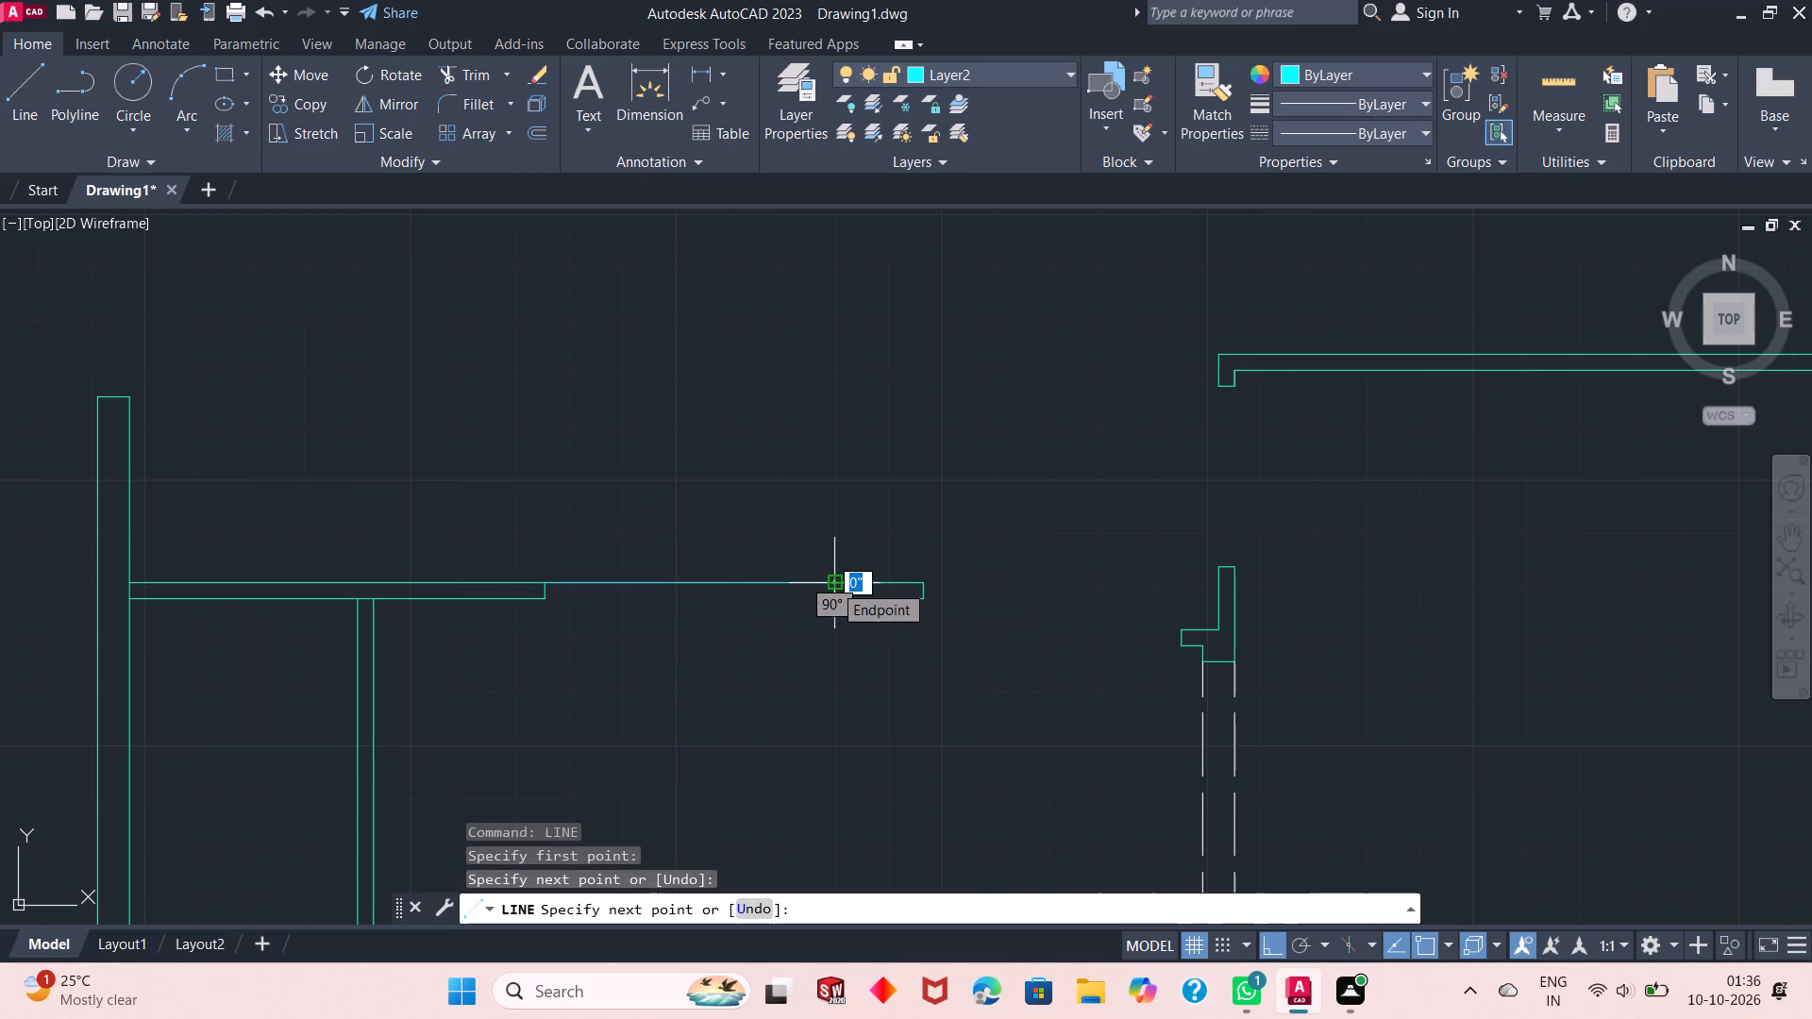
{"action": "key", "text": "space"}
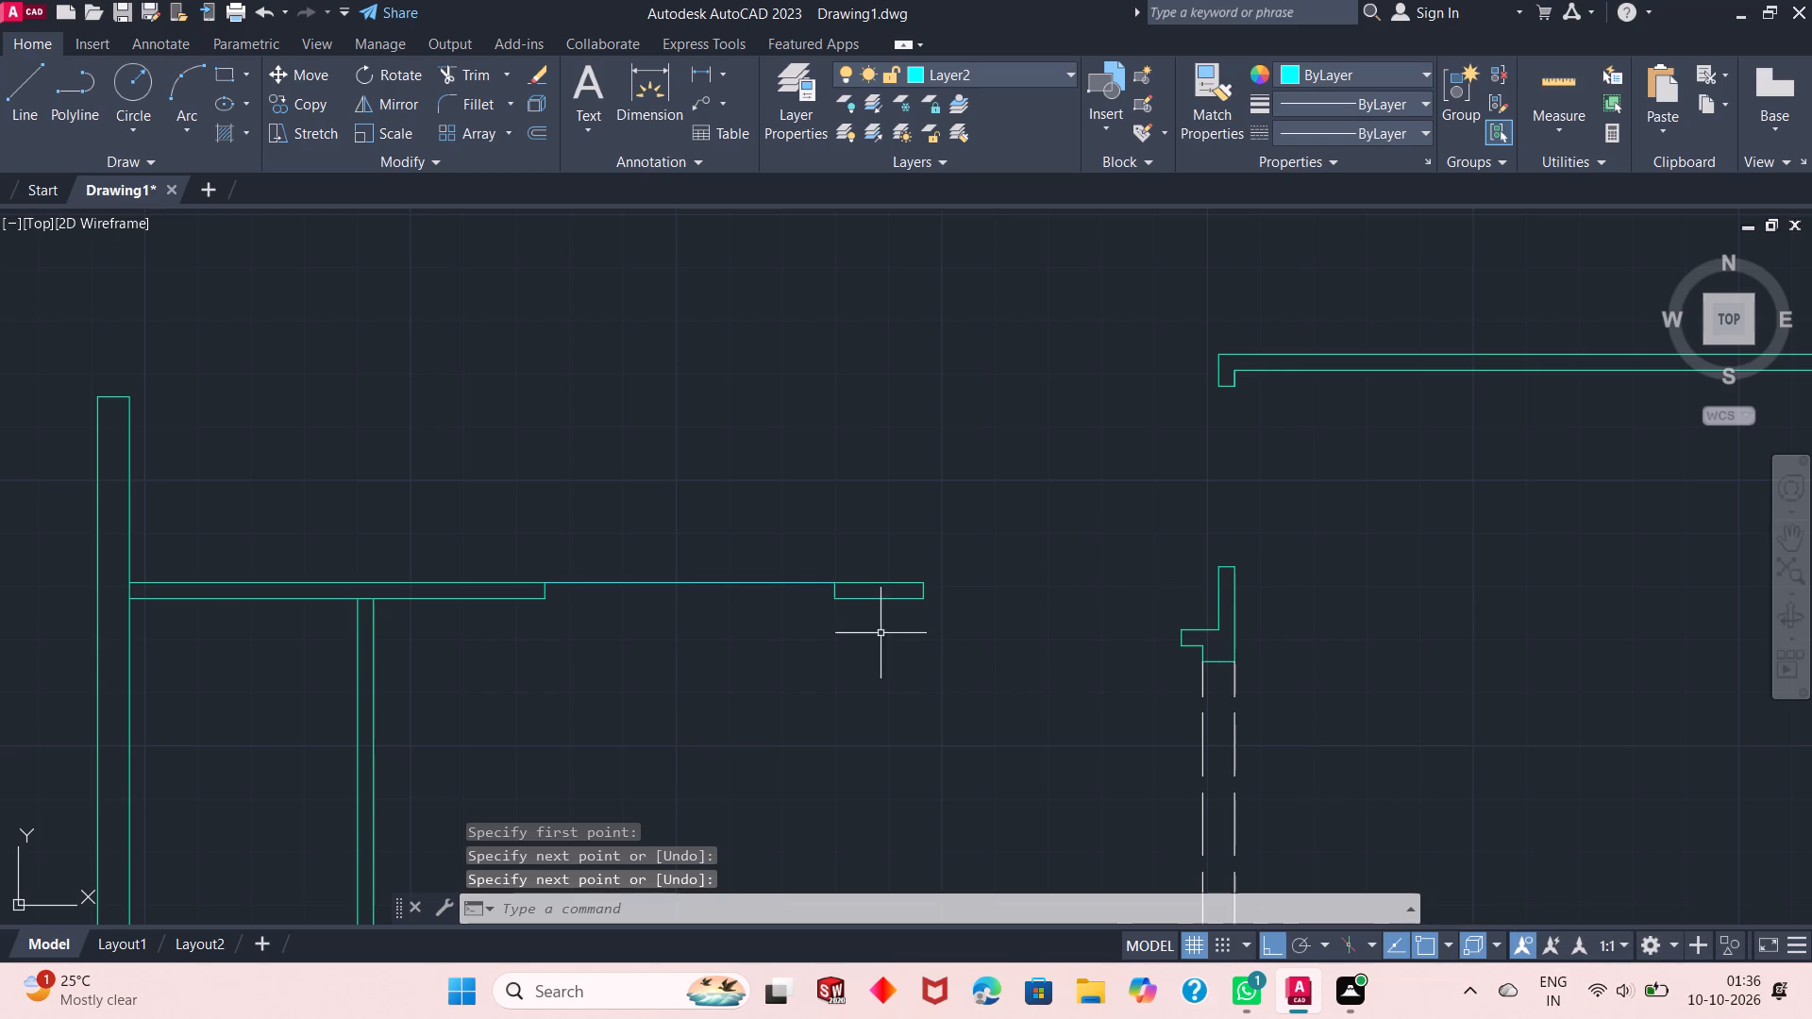
Offset the Layer2 opening line 1" to the south using the Through option.
{"action": "right_click", "coordinate": [1018, 505]}
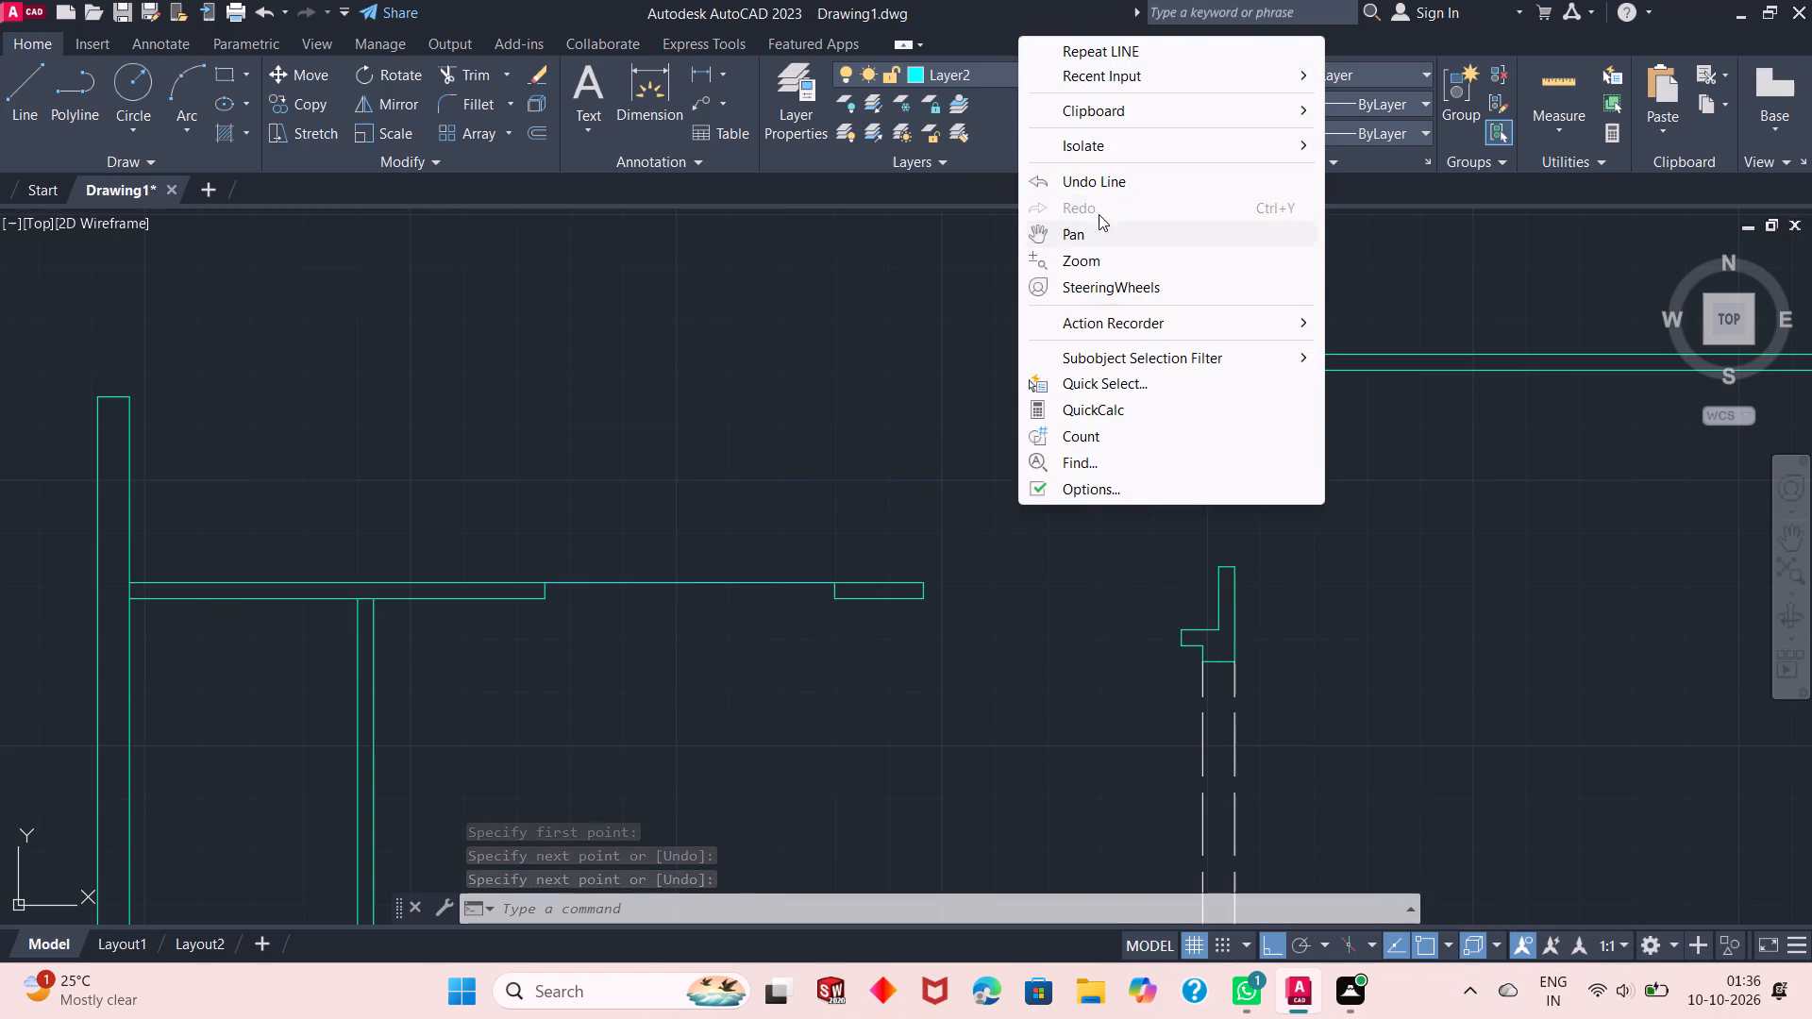
{"action": "left_click", "coordinate": [894, 412]}
{"action": "left_click", "coordinate": [894, 413]}
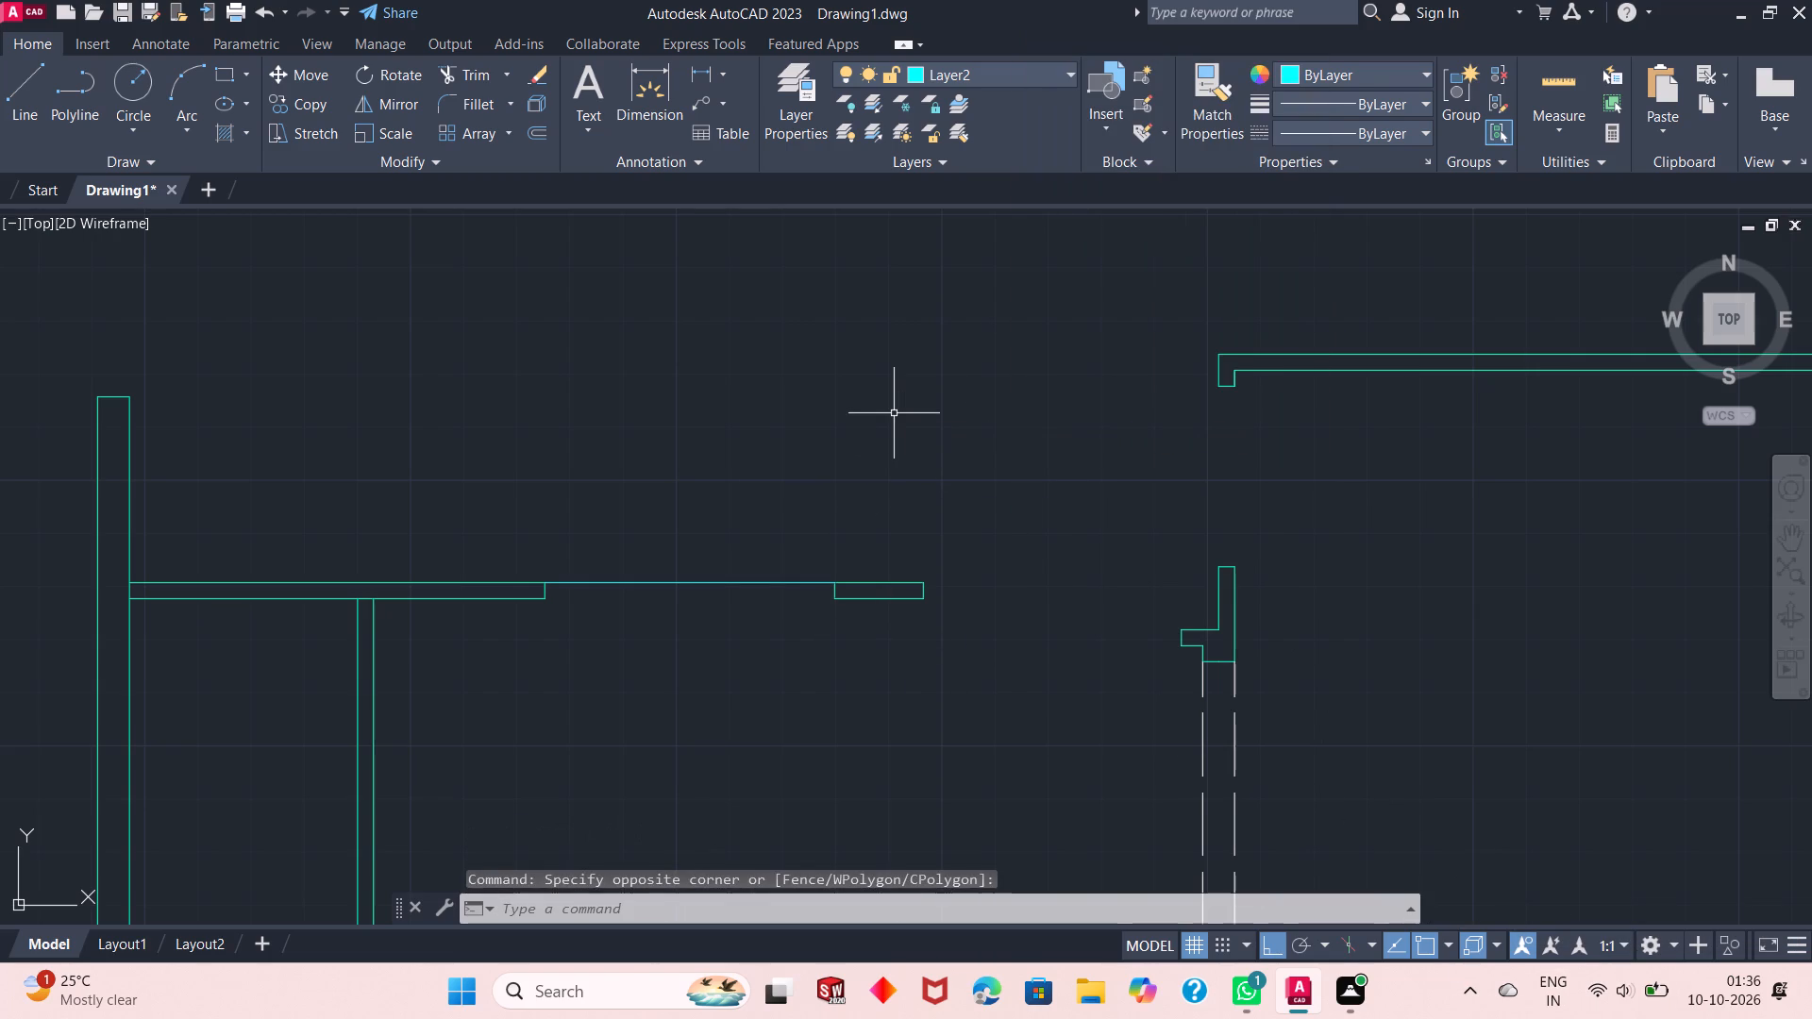
{"action": "right_click", "coordinate": [894, 413]}
{"action": "left_click", "coordinate": [1042, 447]}
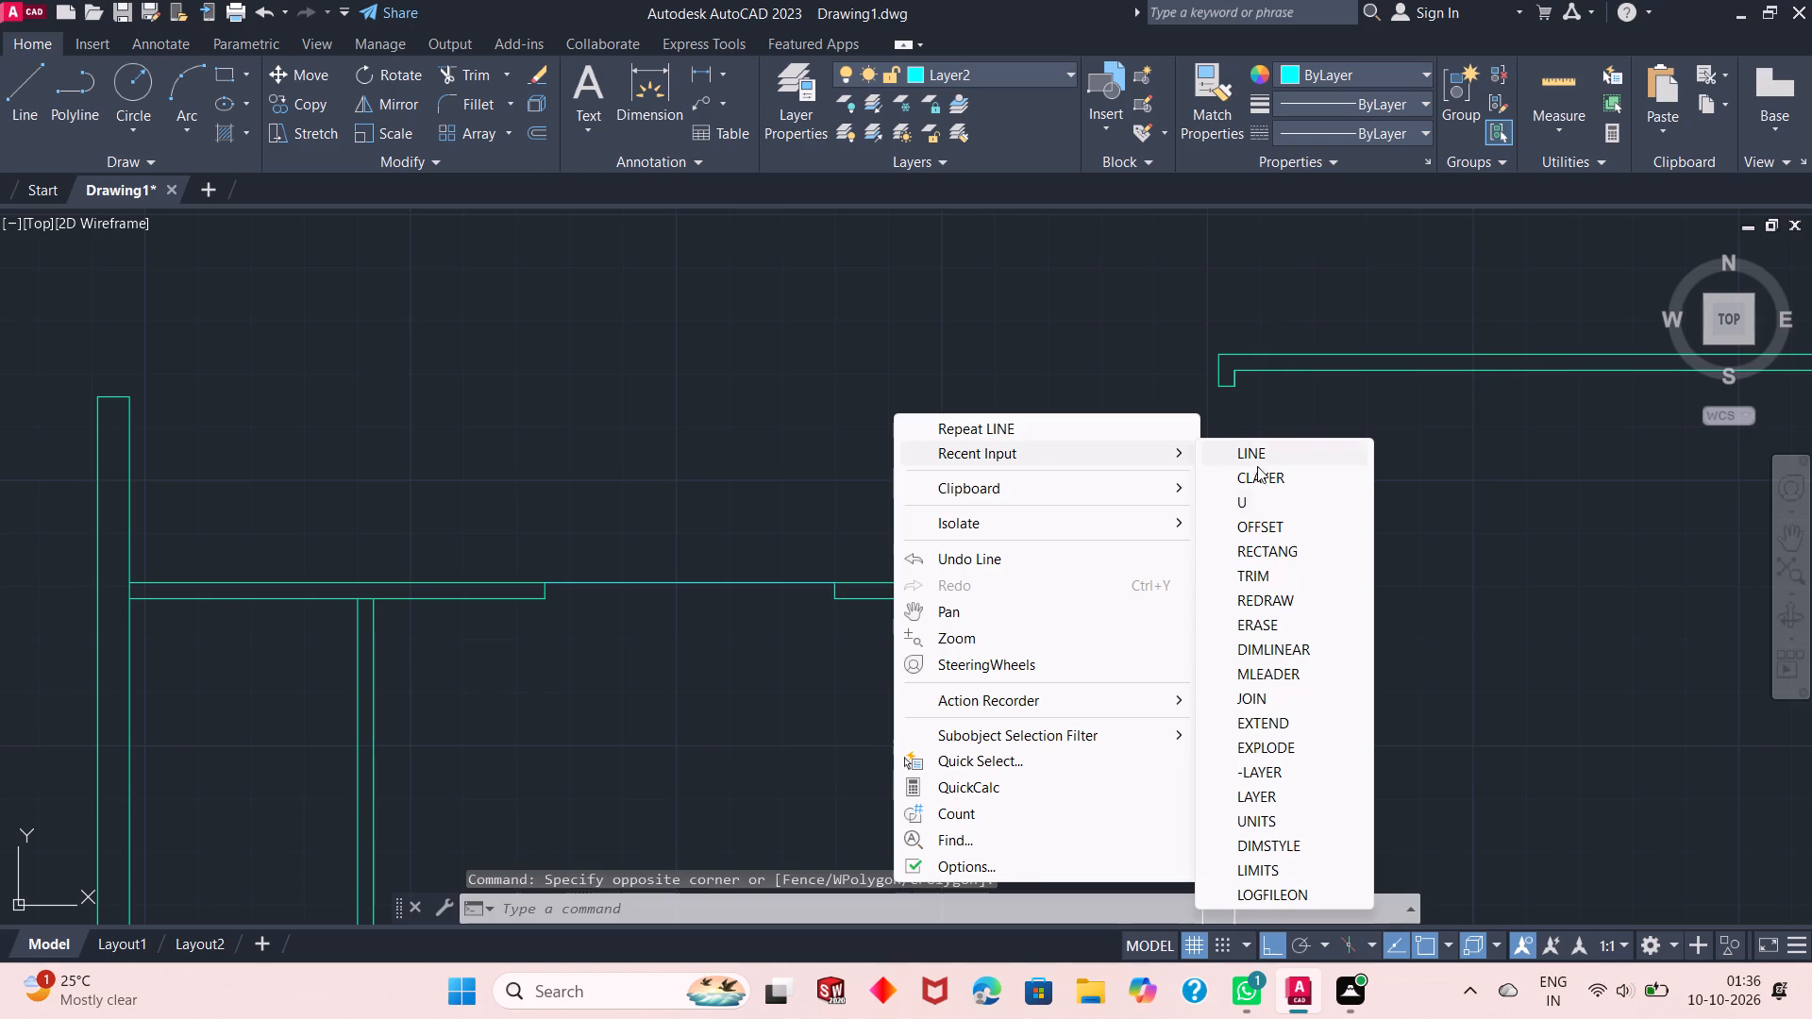
{"action": "left_click", "coordinate": [1288, 526]}
{"action": "right_click", "coordinate": [862, 368]}
{"action": "left_click", "coordinate": [909, 375]}
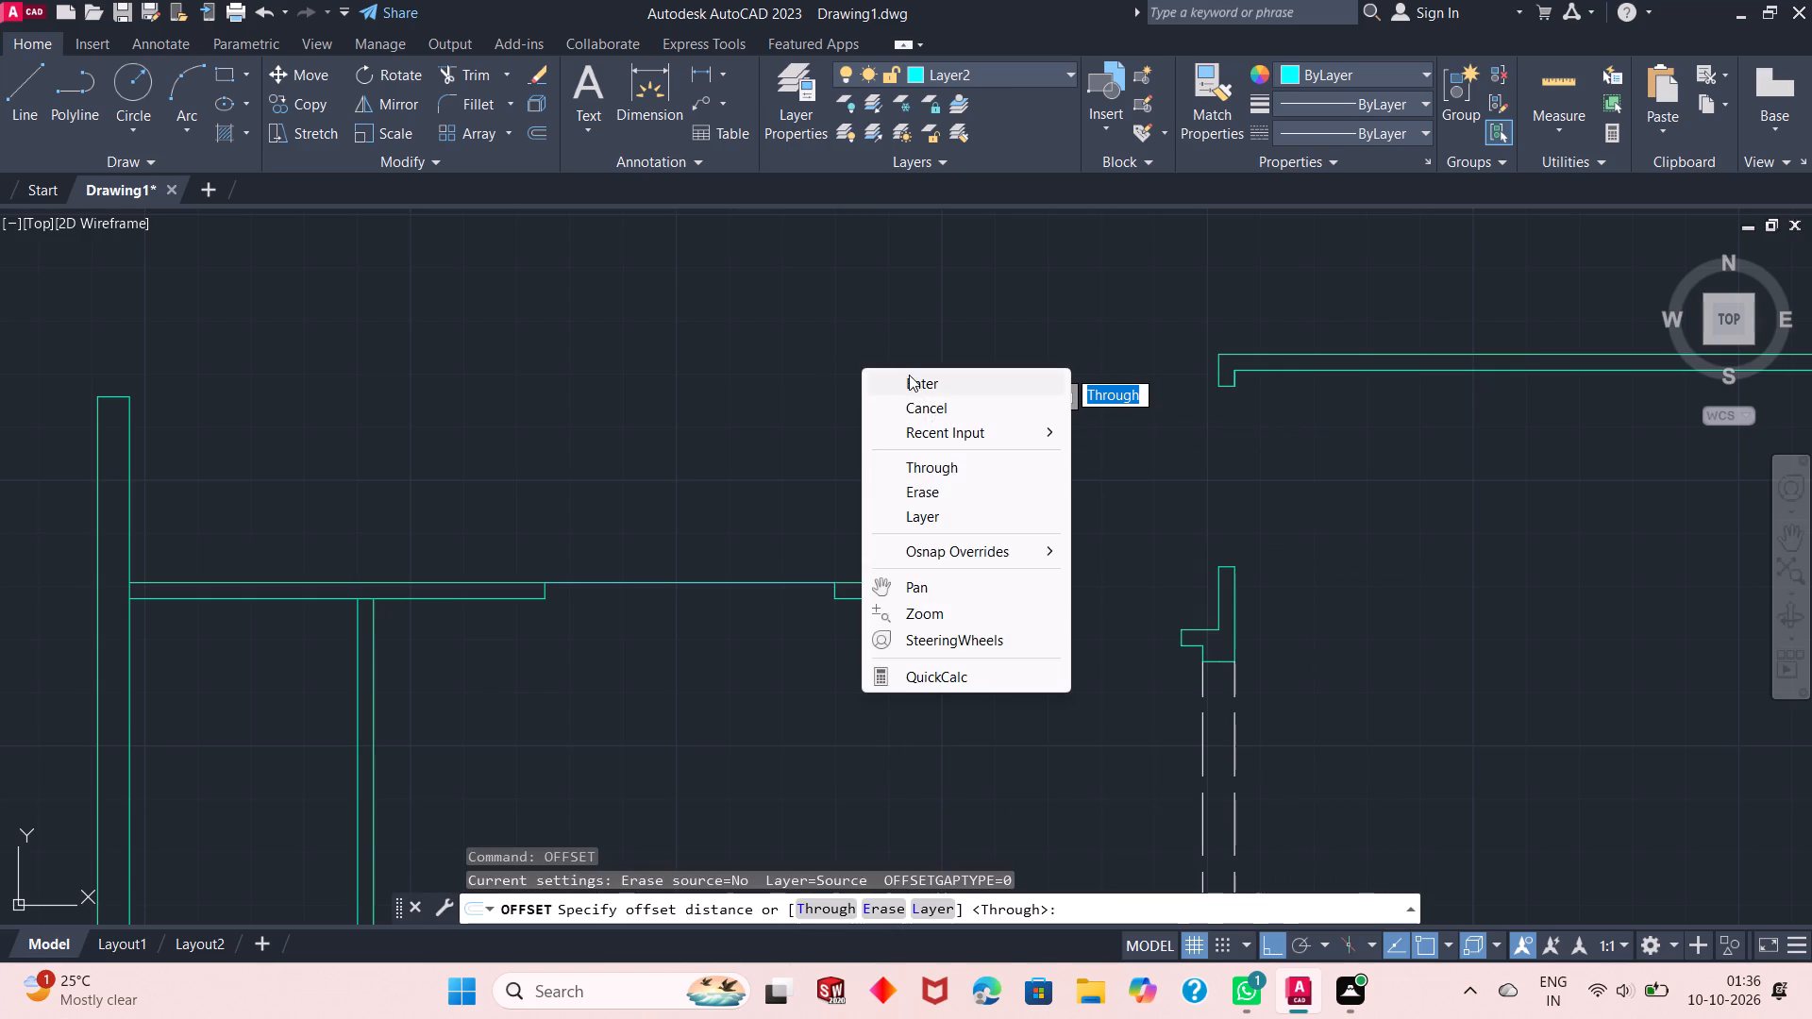
{"action": "left_click", "coordinate": [581, 580]}
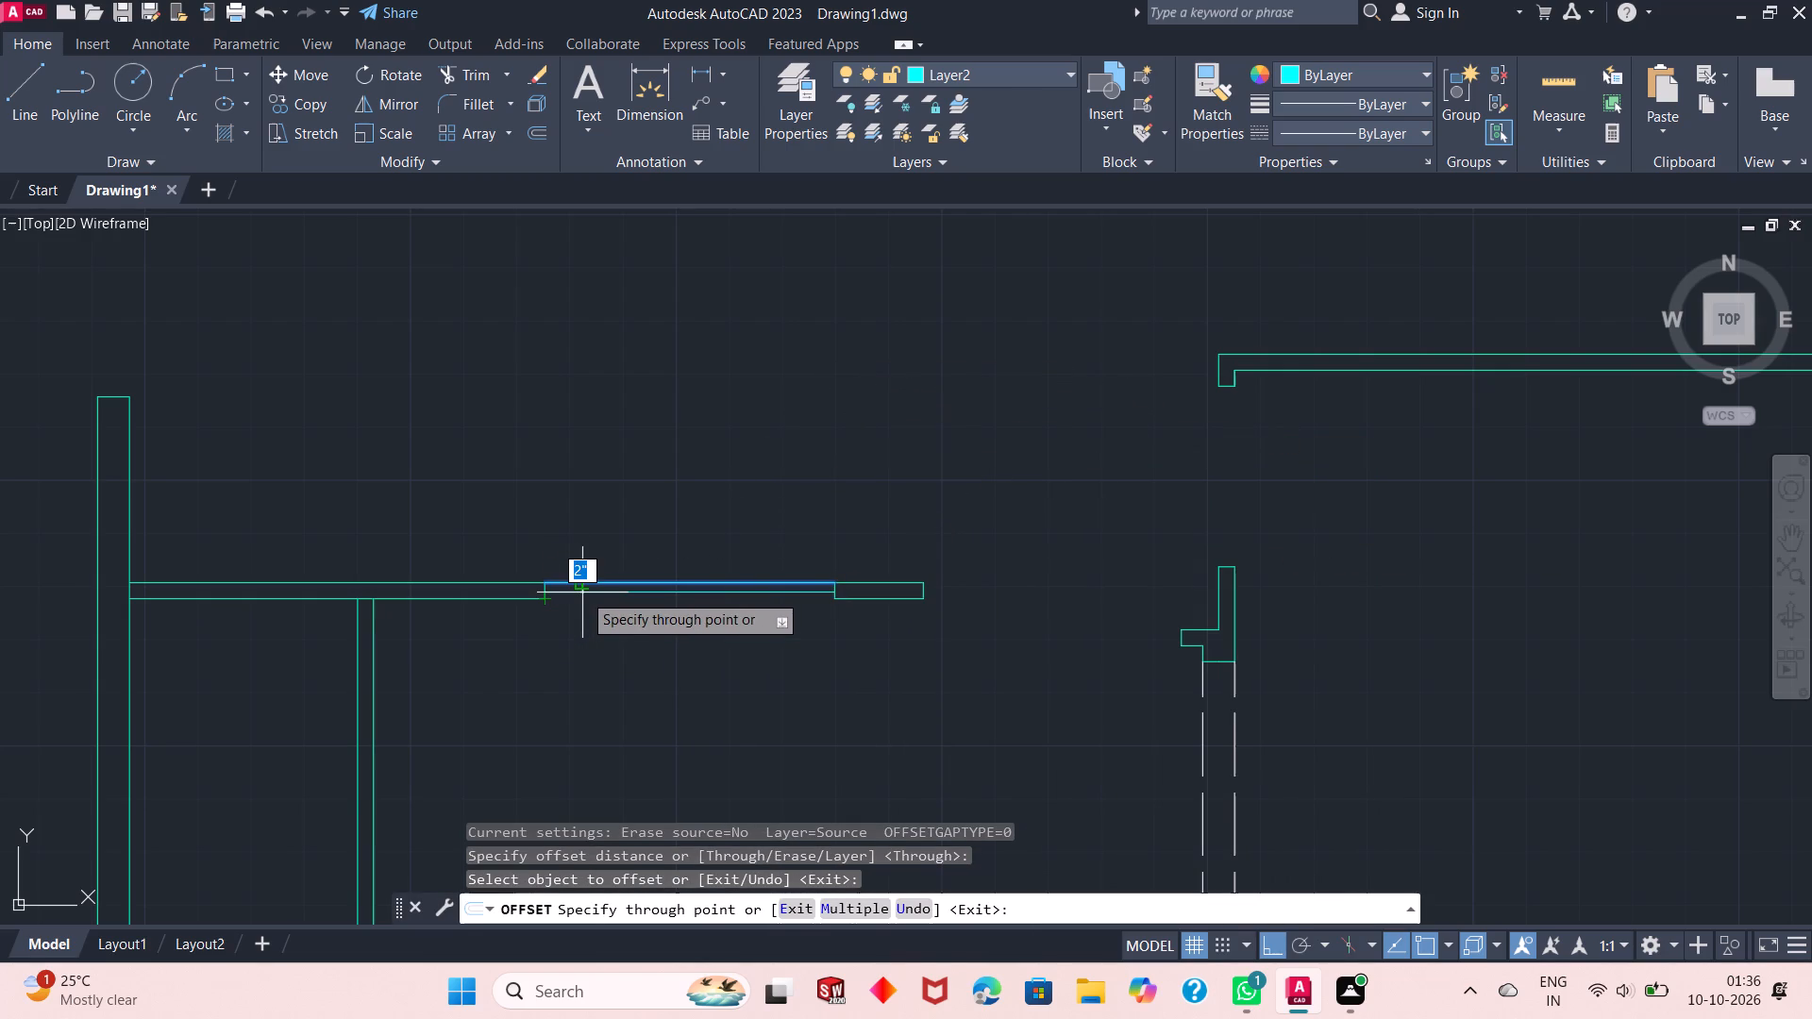
{"action": "type", "text": "1\""}
{"action": "key", "text": "Return"}
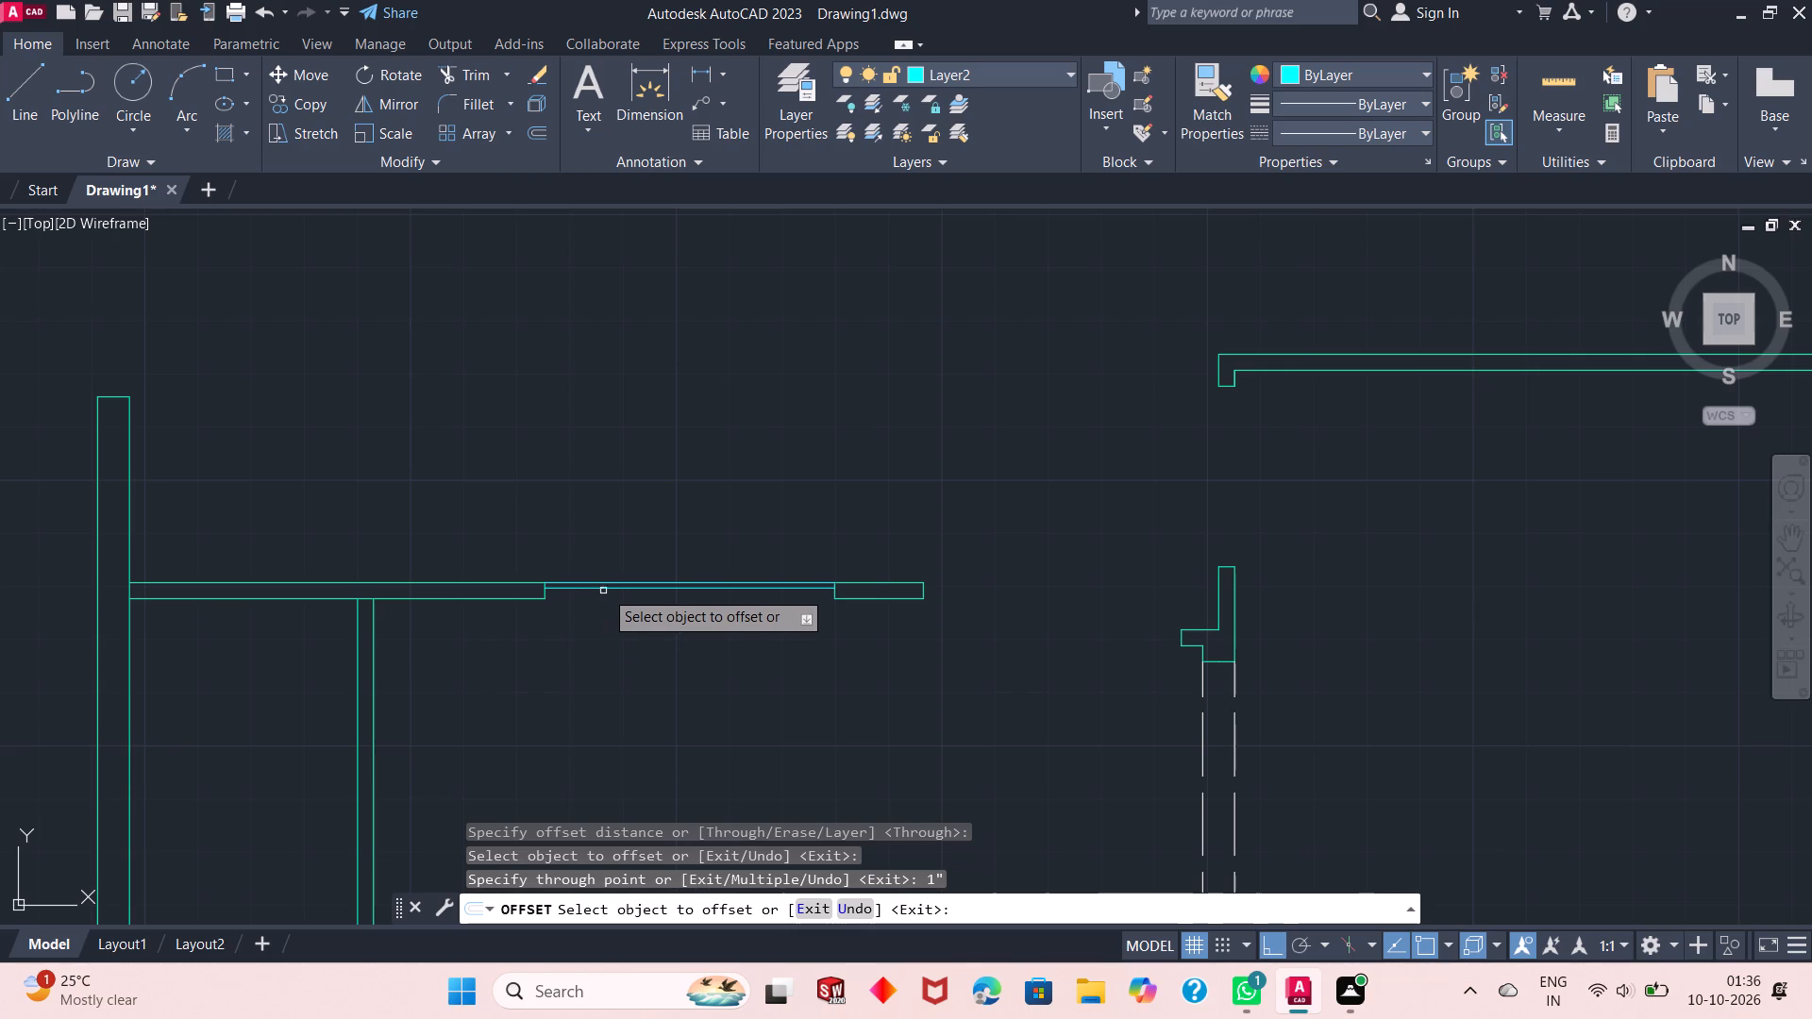
Offset two more opening lines, each 1" south of the previous one, across the wall thickness.
{"action": "left_click", "coordinate": [606, 589]}
{"action": "type", "text": "1\""}
{"action": "key", "text": "Return"}
{"action": "scroll", "coordinate": [604, 602], "scroll_direction": "down", "scroll_amount": 2}
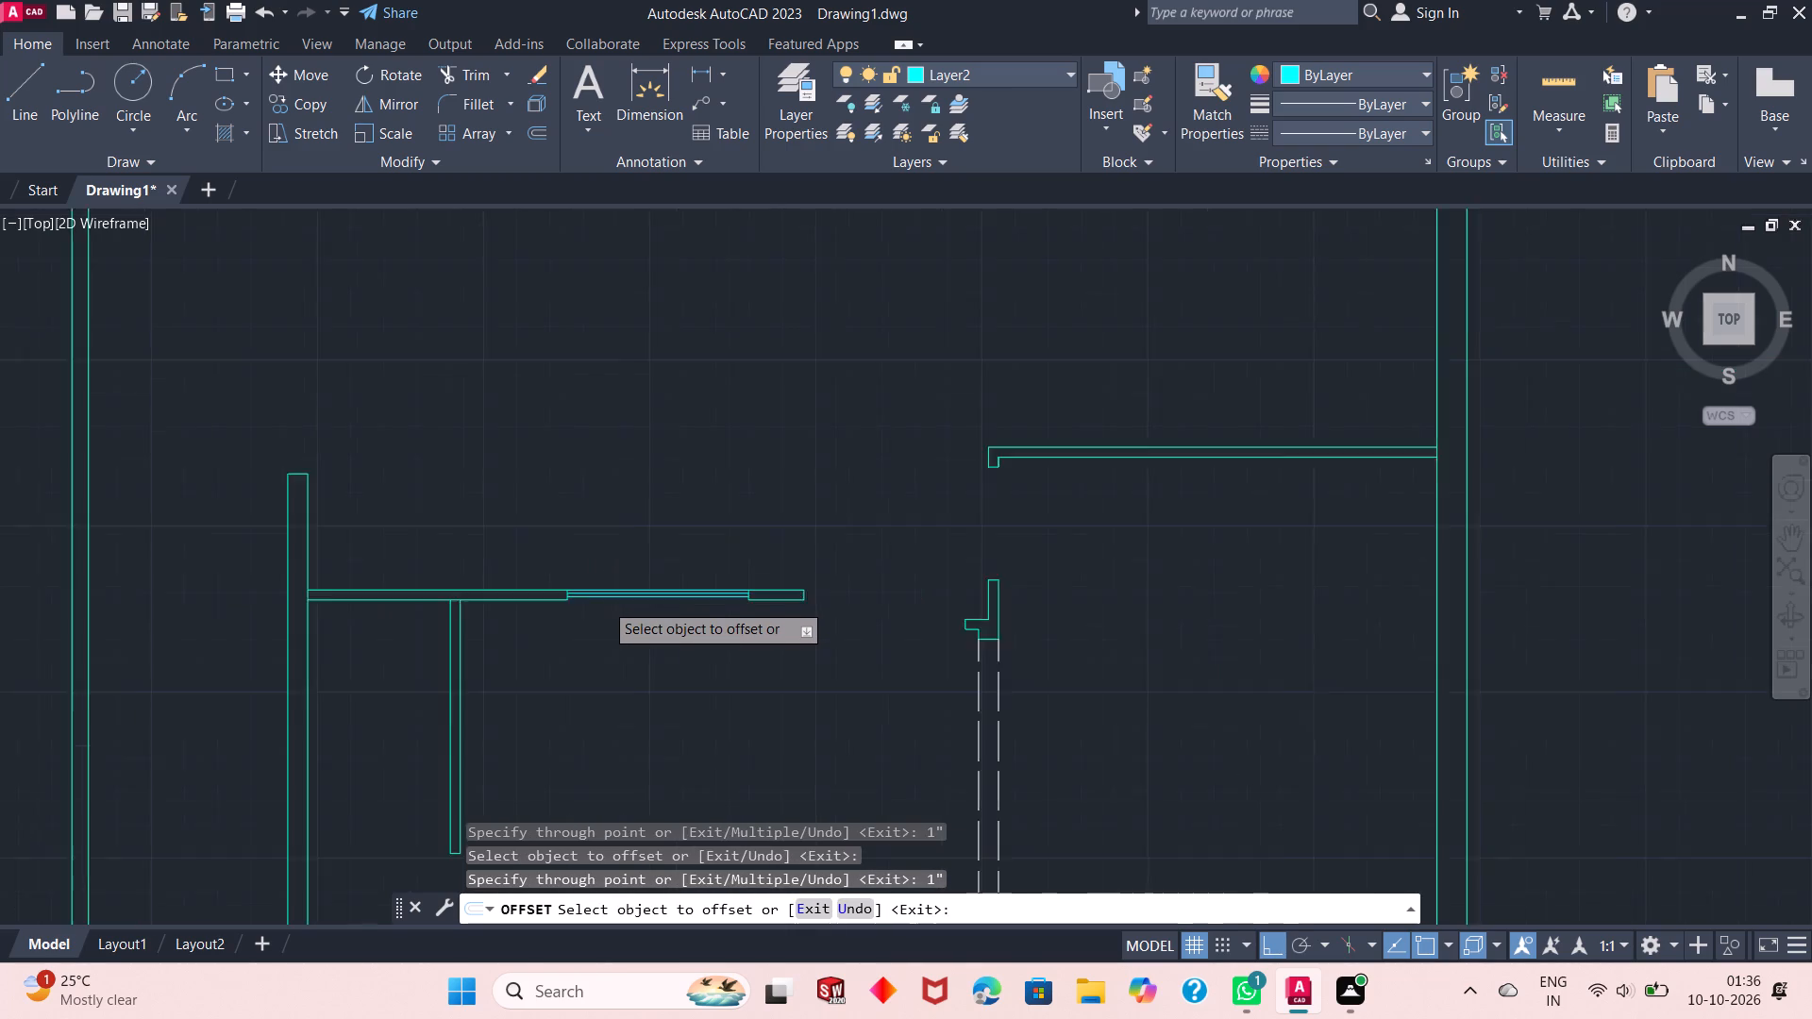
{"action": "scroll", "coordinate": [604, 602], "scroll_direction": "up", "scroll_amount": 6}
{"action": "left_click", "coordinate": [545, 578]}
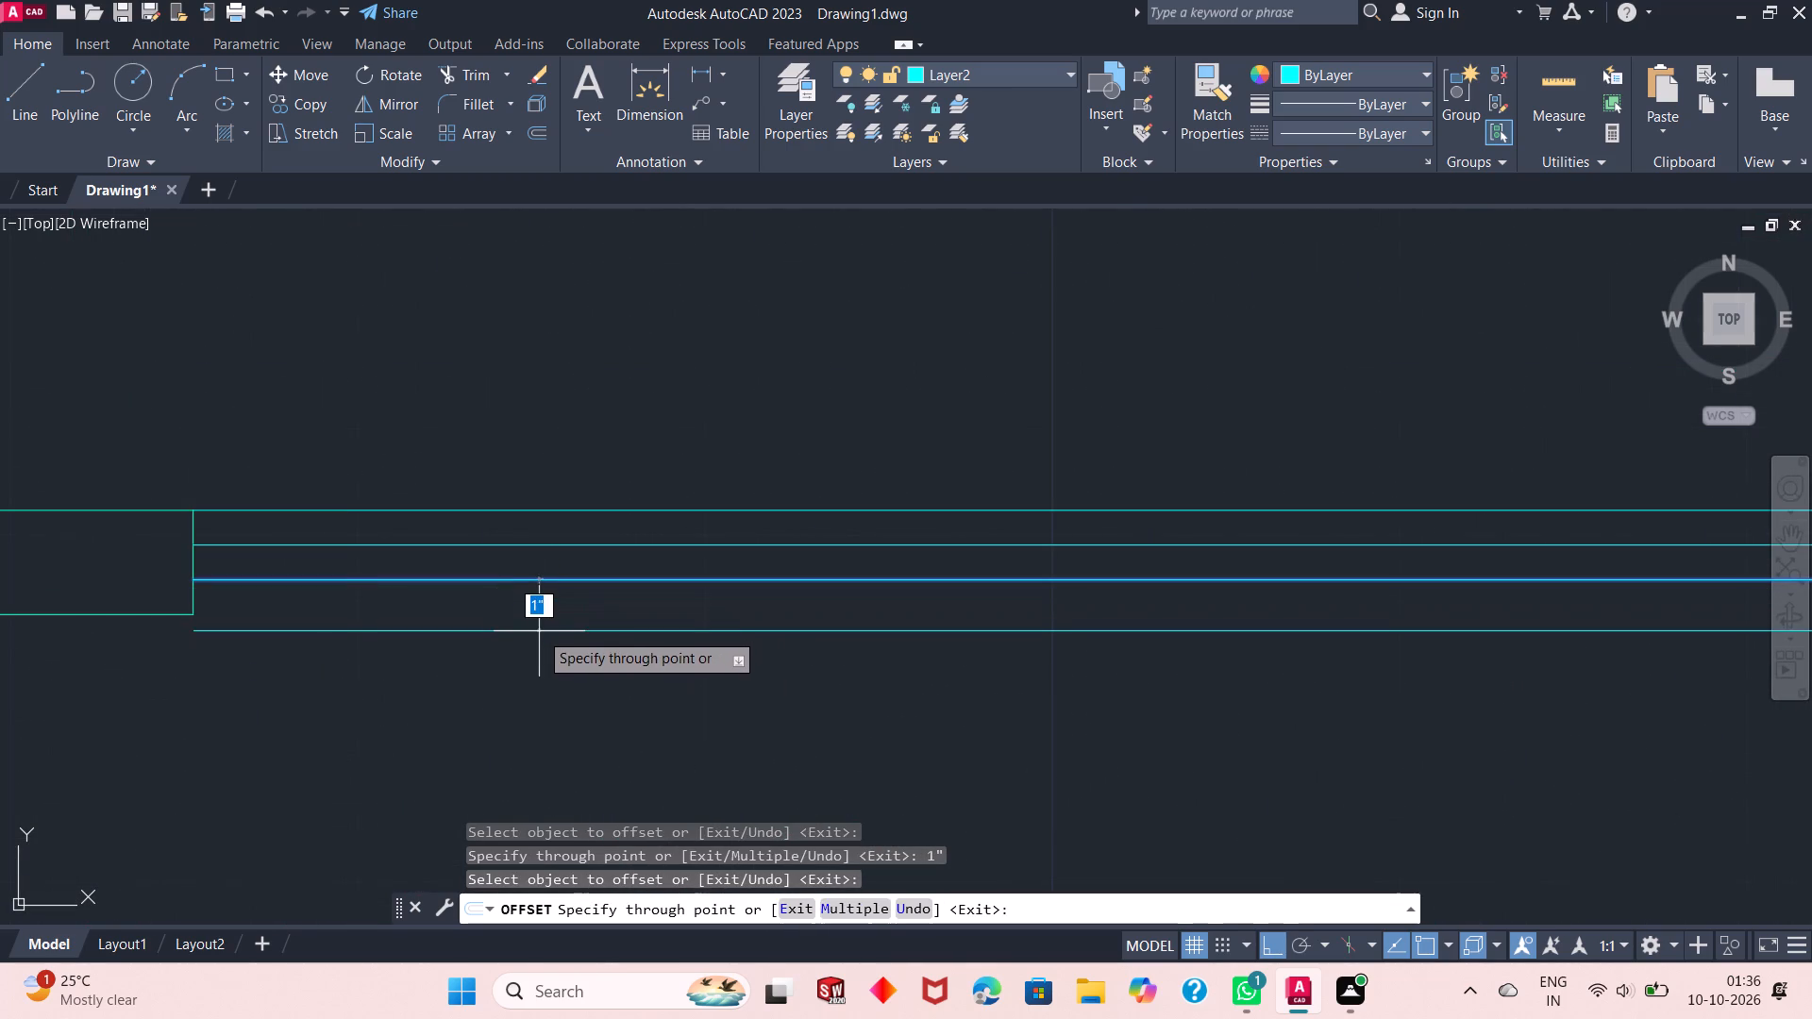
{"action": "type", "text": "1\""}
{"action": "key", "text": "Return"}
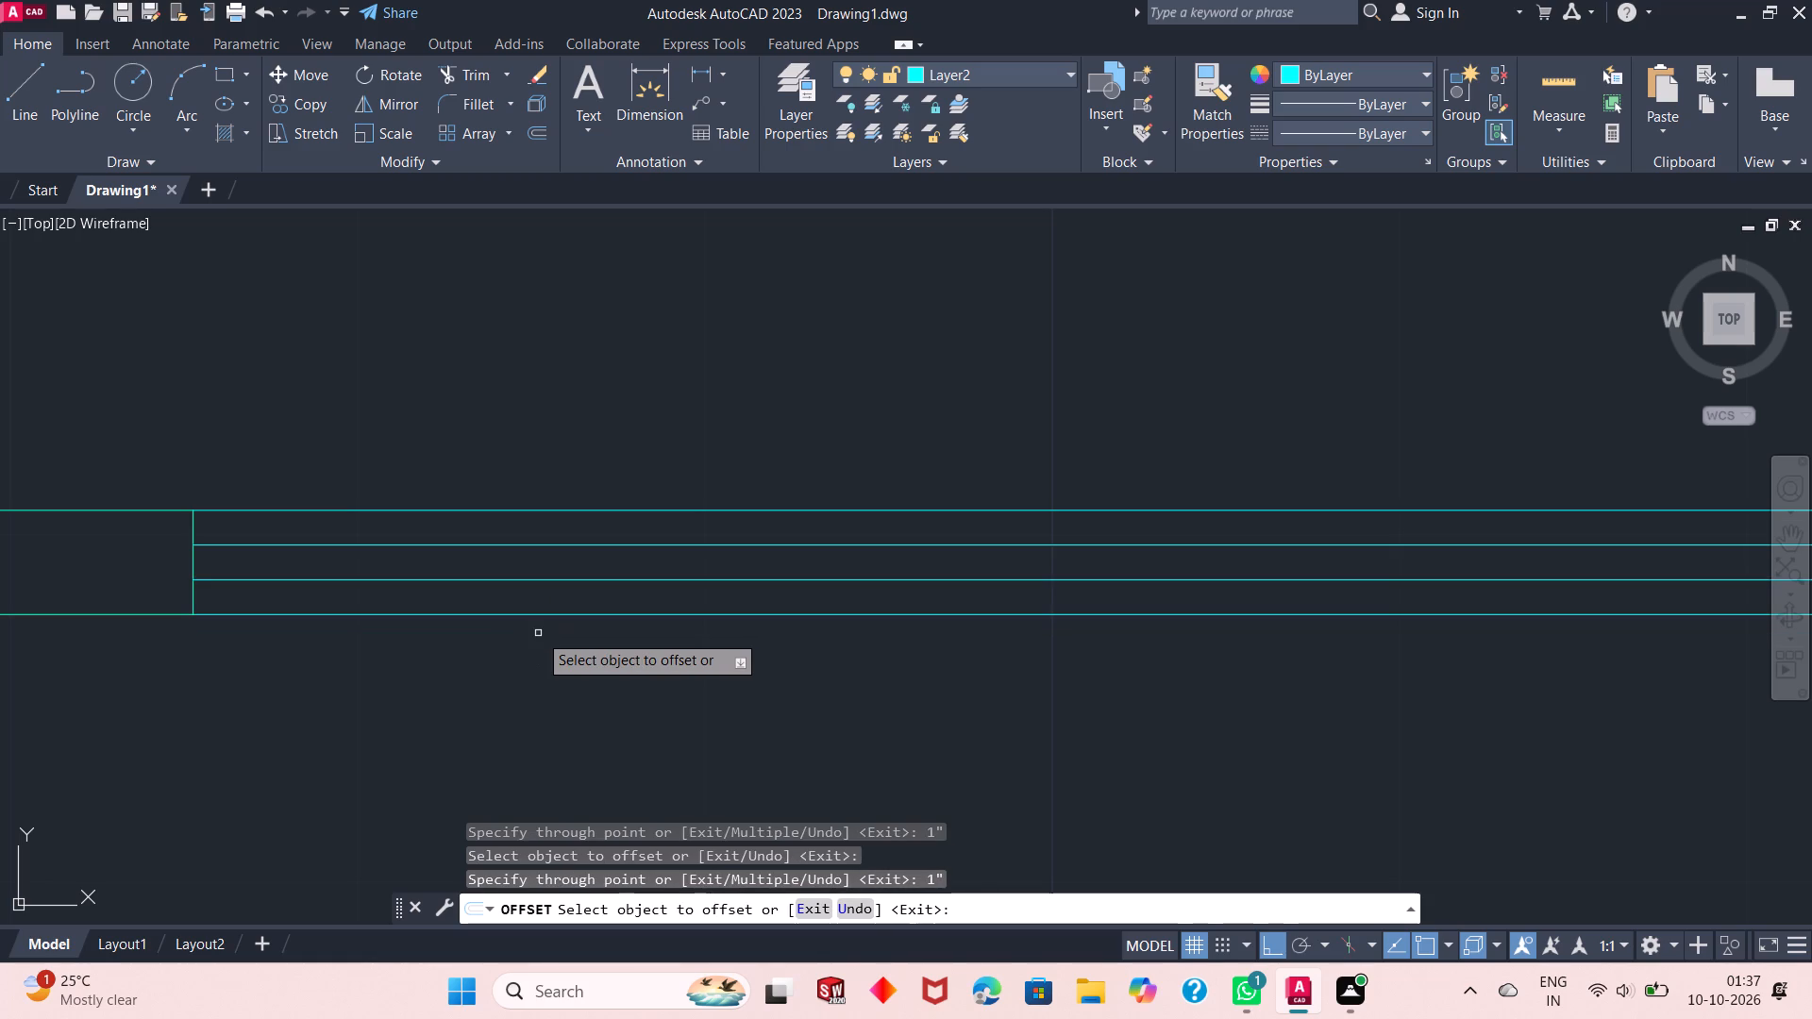
Draw a horizontal Layer2 line about 6' long, running east from the east face of the short vertical stub wall.
{"action": "scroll", "coordinate": [538, 633], "scroll_direction": "down", "scroll_amount": 5}
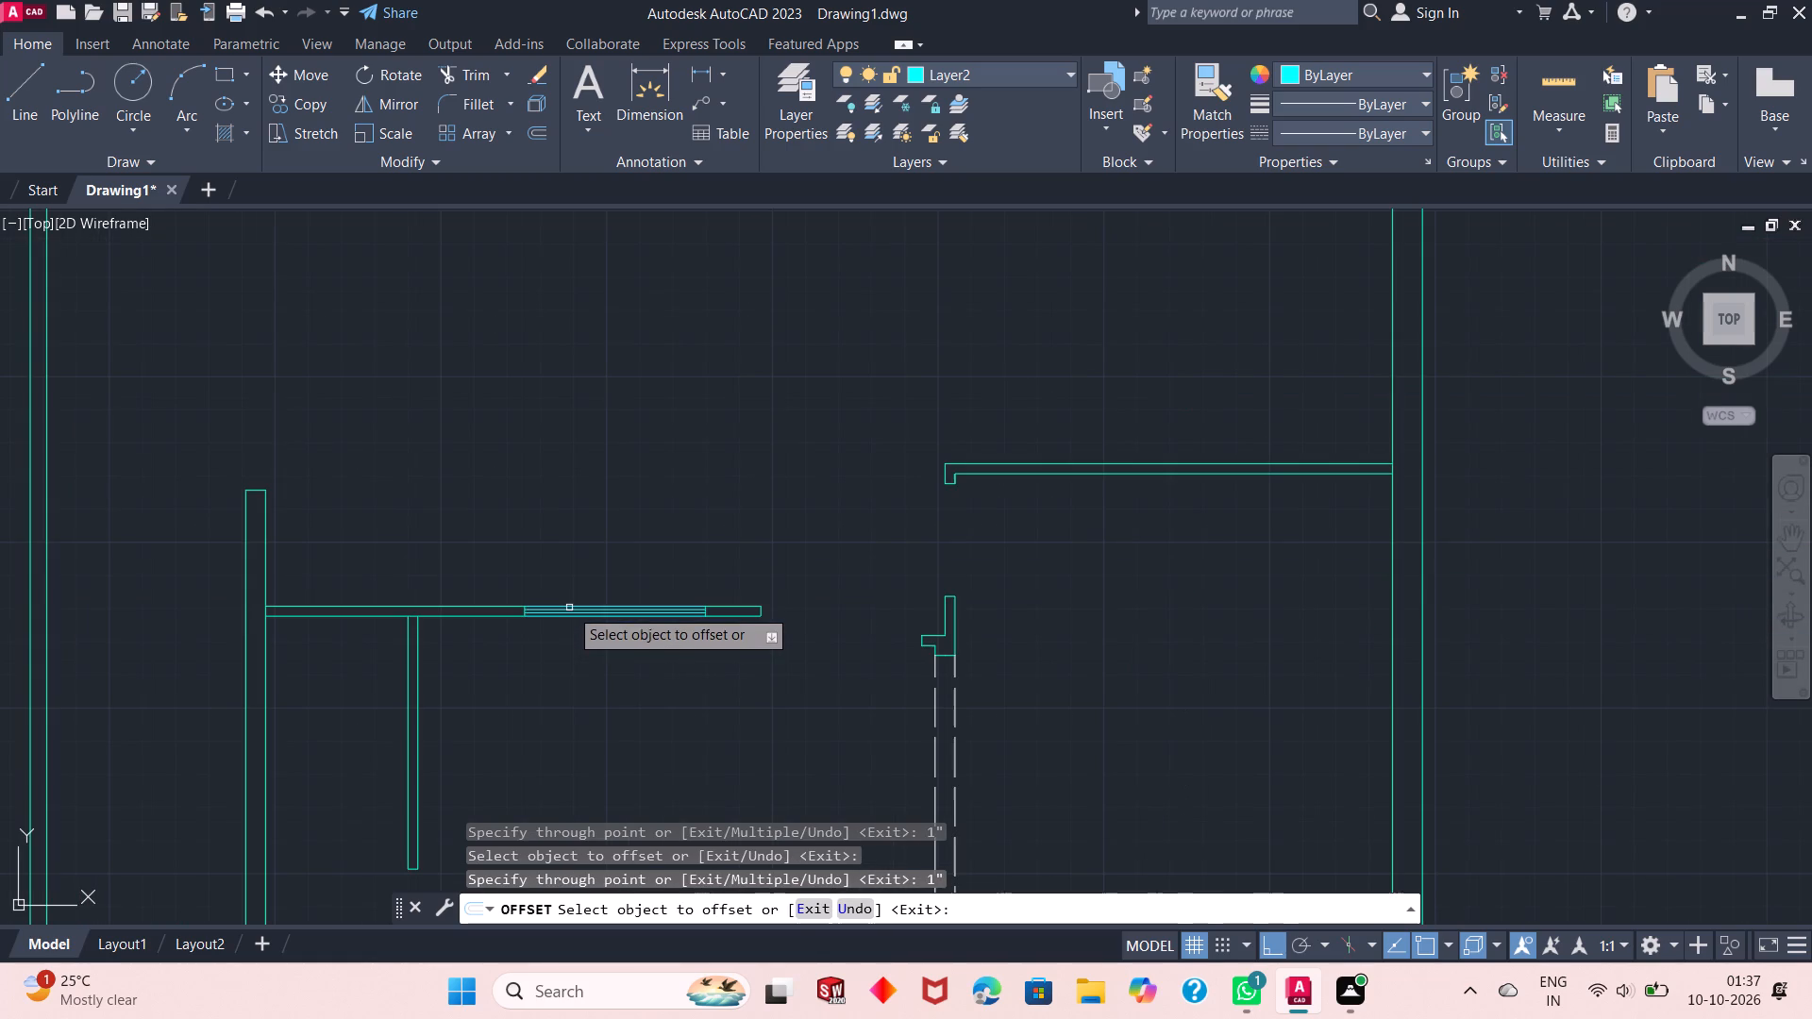
{"action": "key", "text": "Escape"}
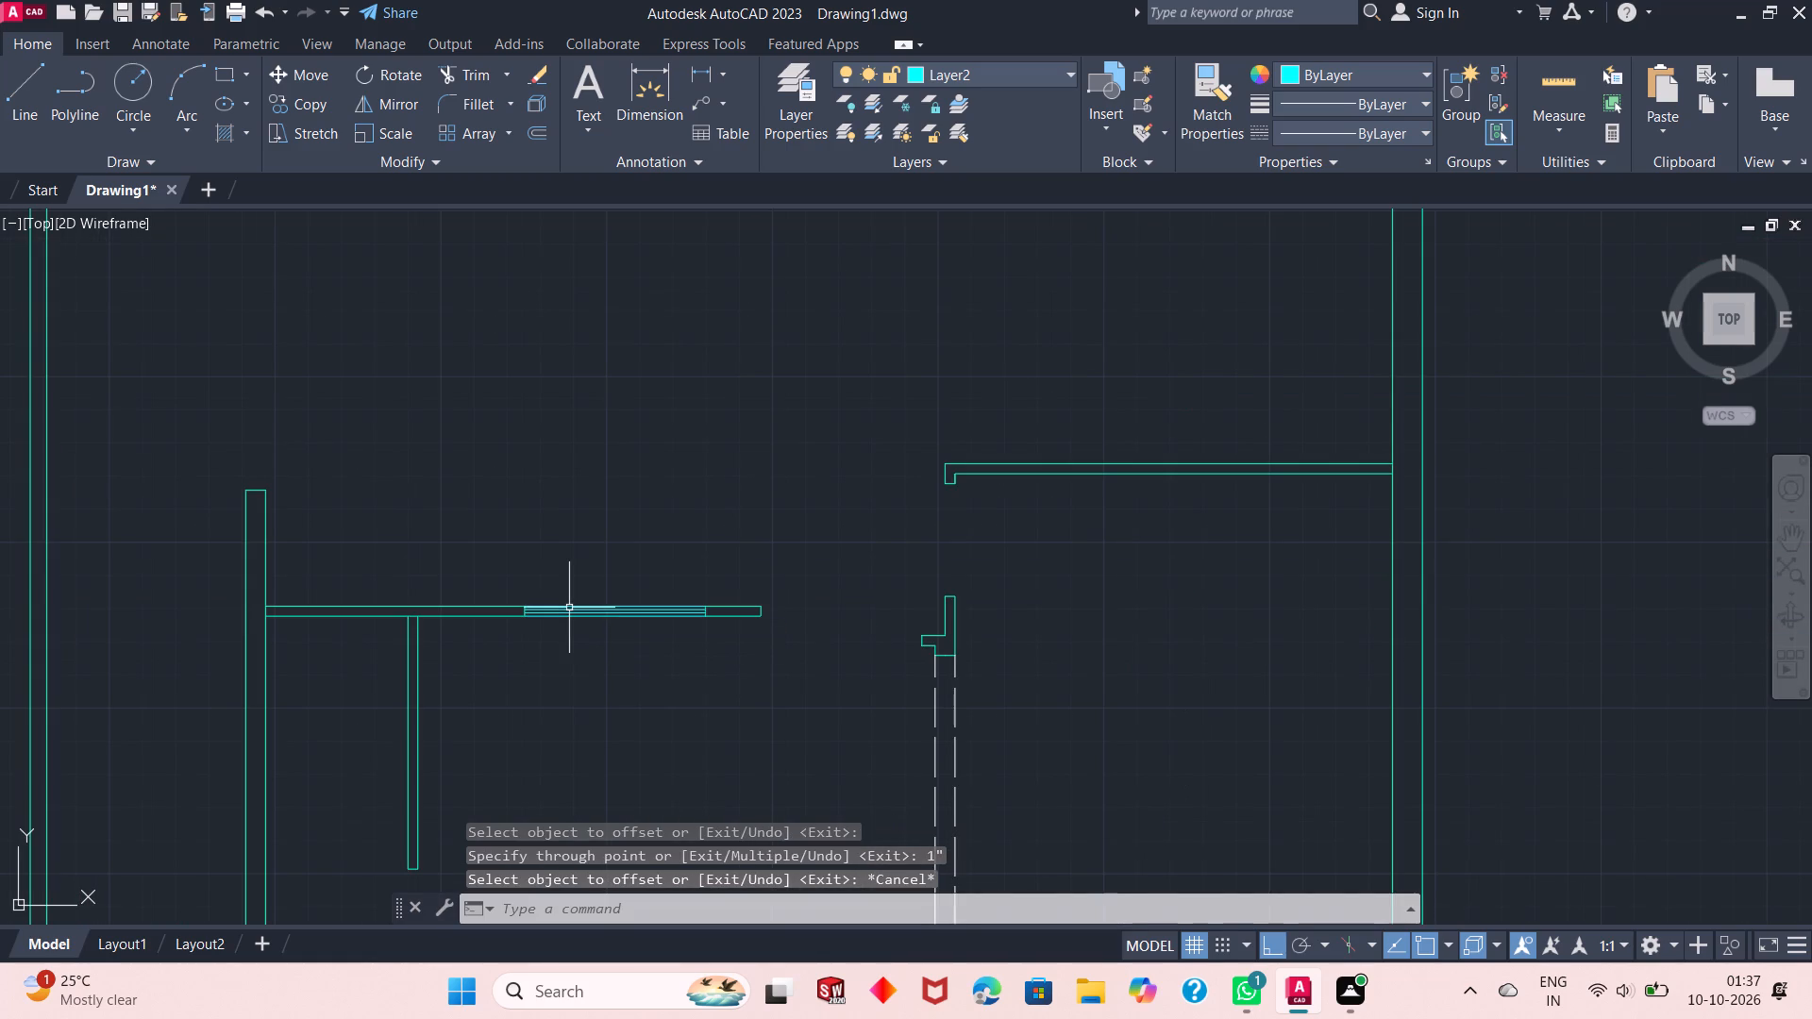
{"action": "scroll", "coordinate": [553, 602], "scroll_direction": "down", "scroll_amount": 1}
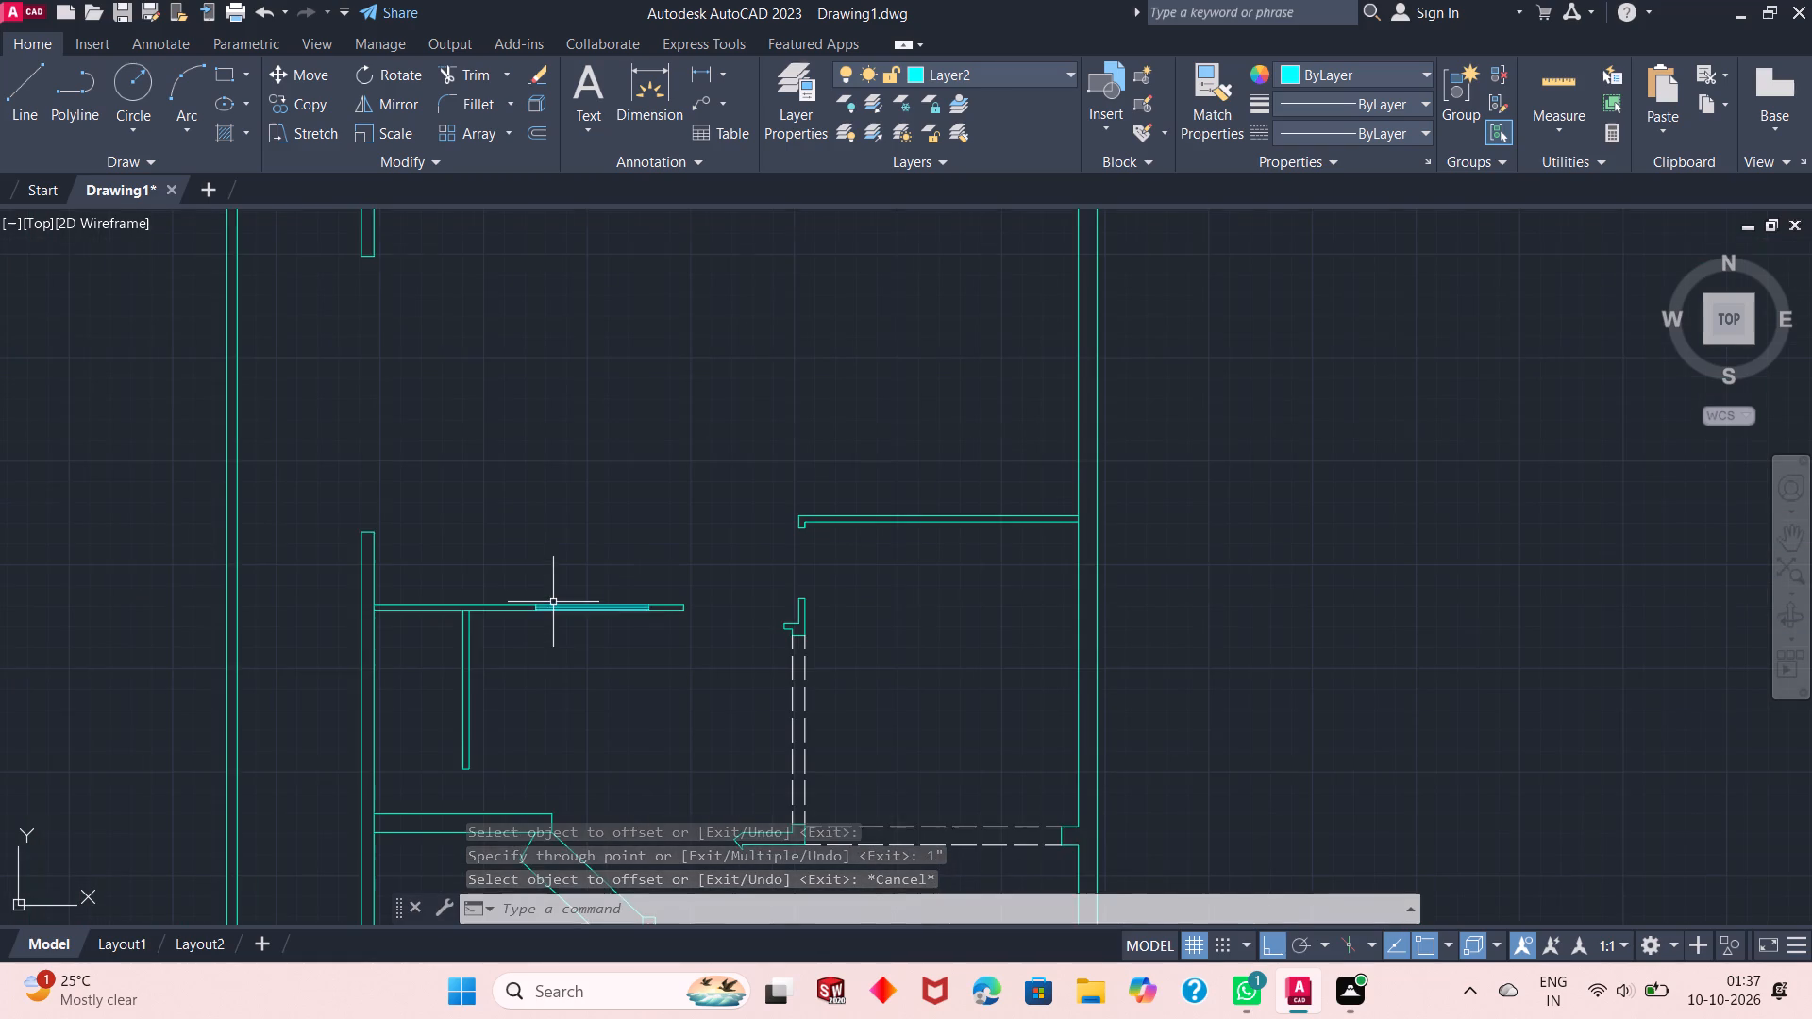
{"action": "scroll", "coordinate": [566, 686], "scroll_direction": "up", "scroll_amount": 1}
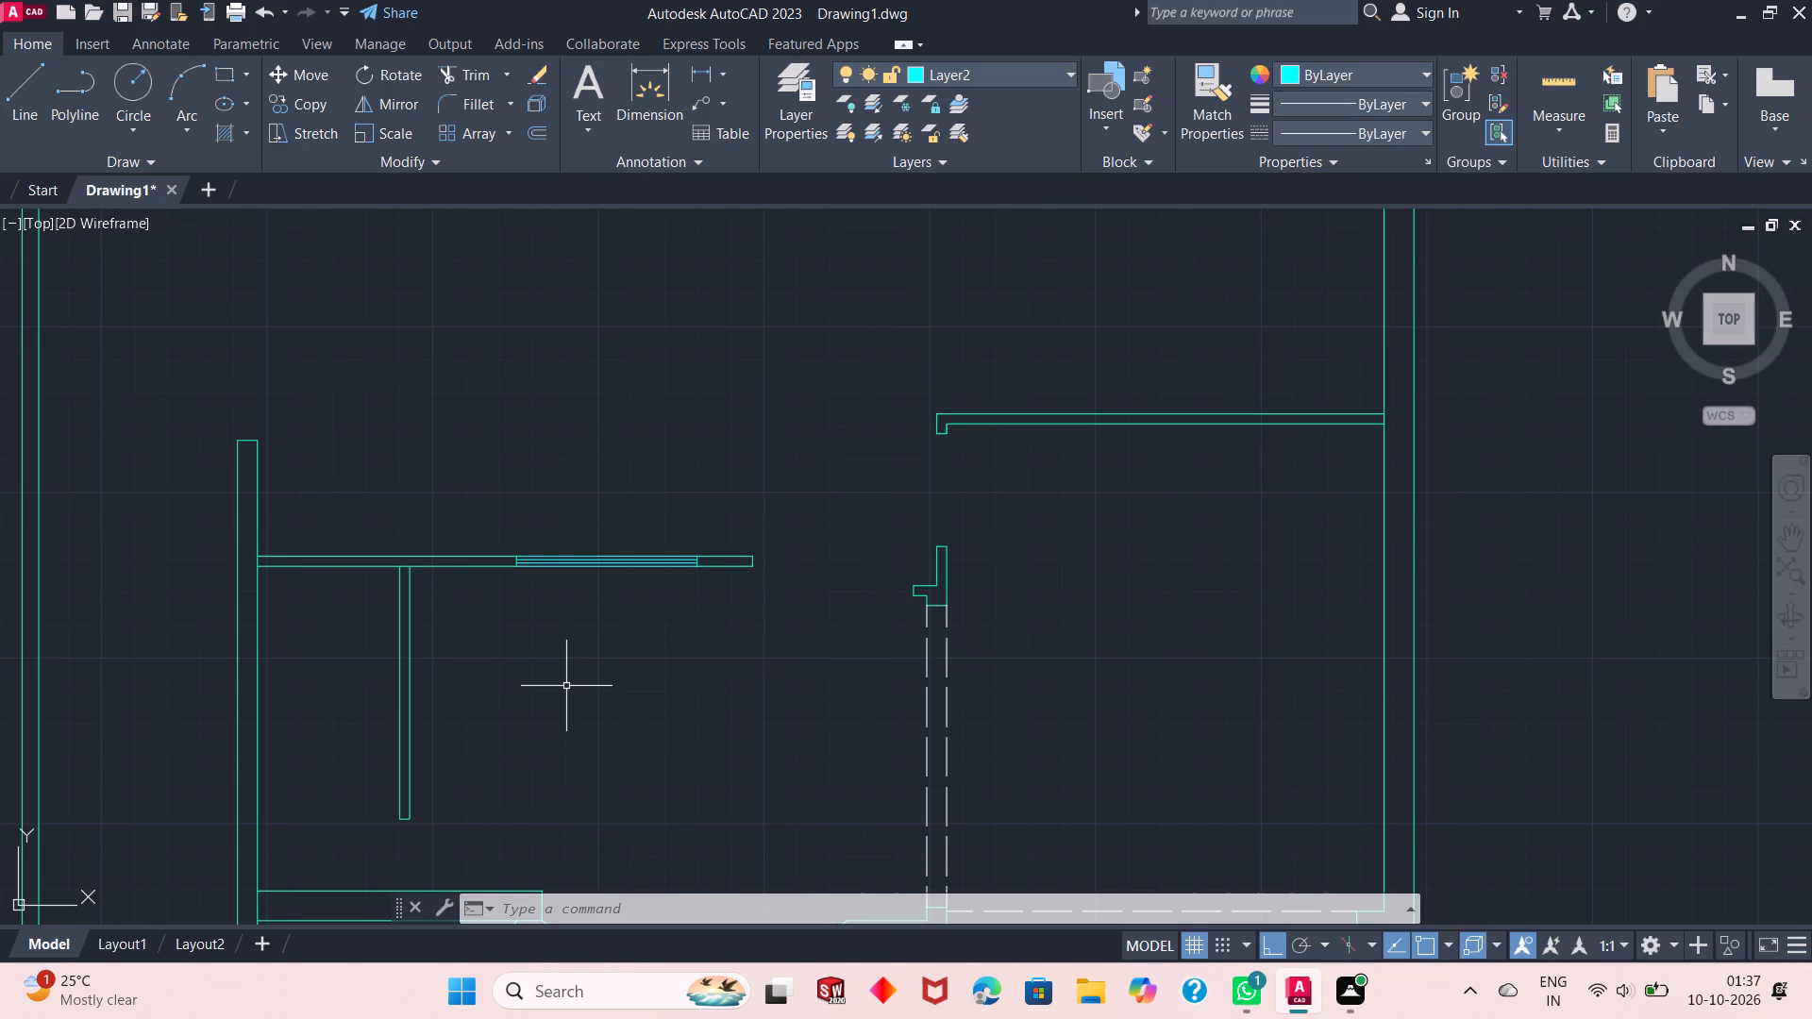
{"action": "right_click", "coordinate": [566, 686]}
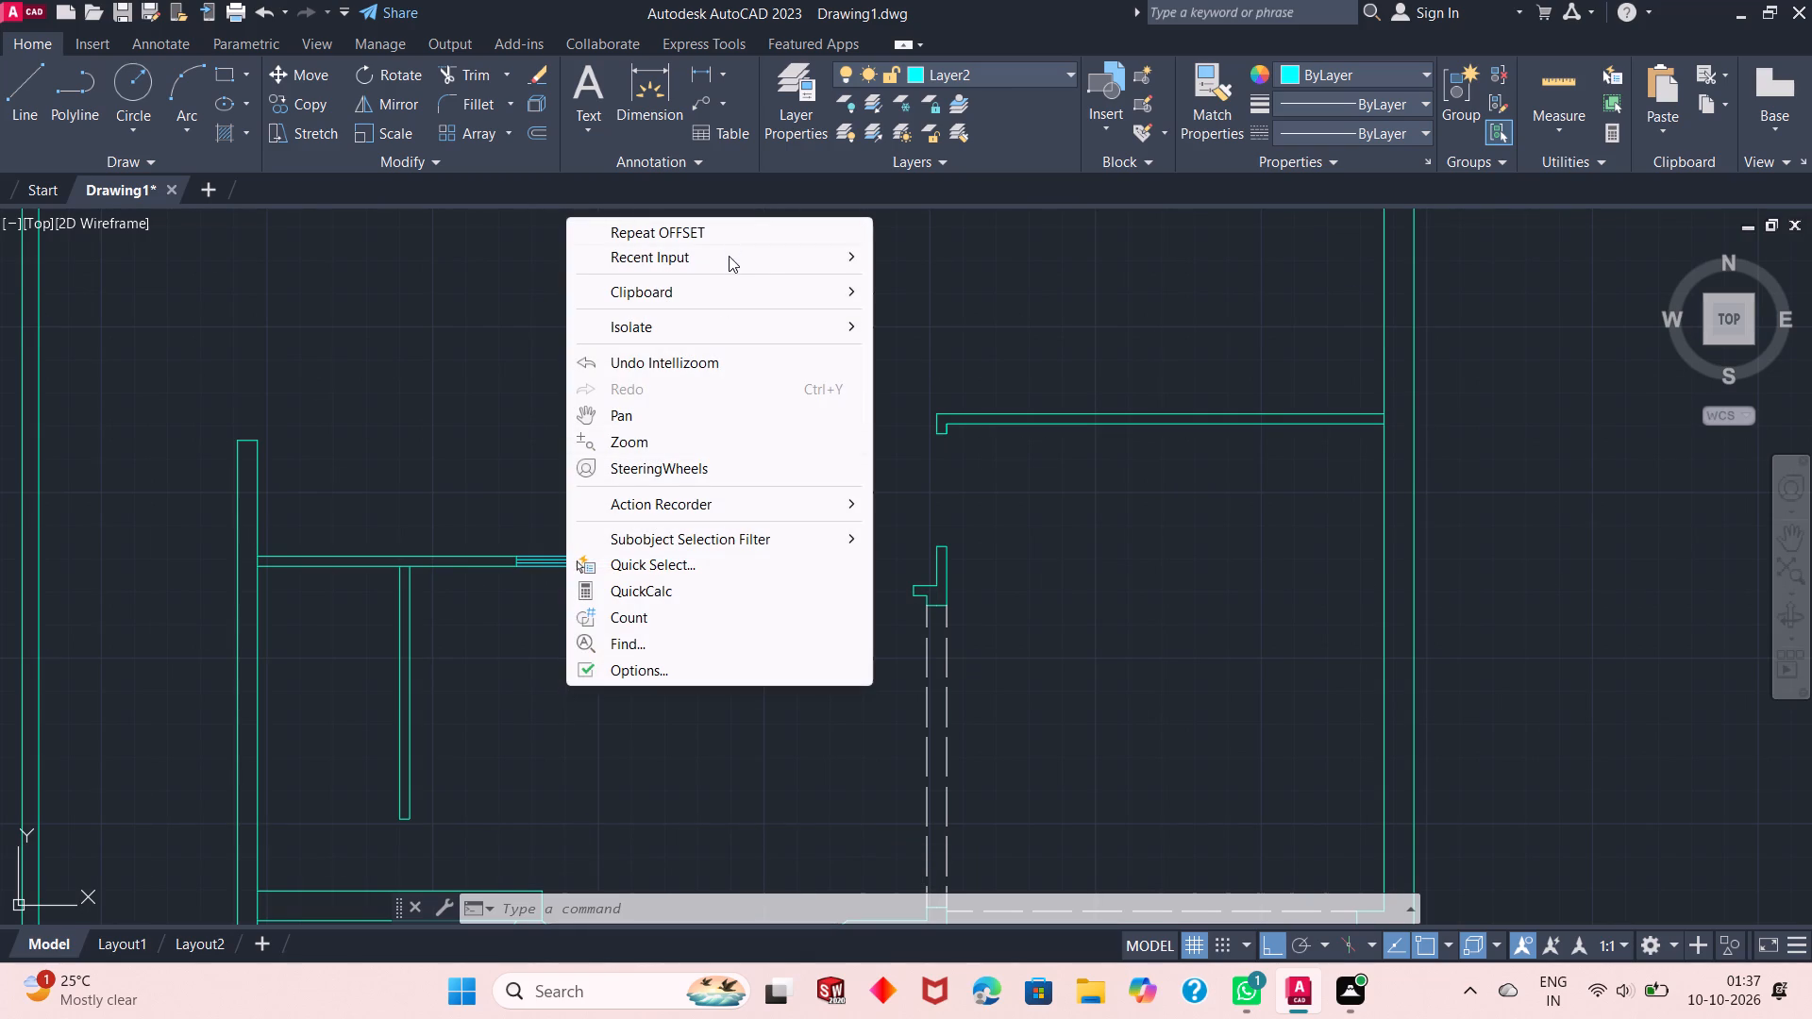
{"action": "left_click", "coordinate": [729, 264]}
{"action": "left_click", "coordinate": [908, 281]}
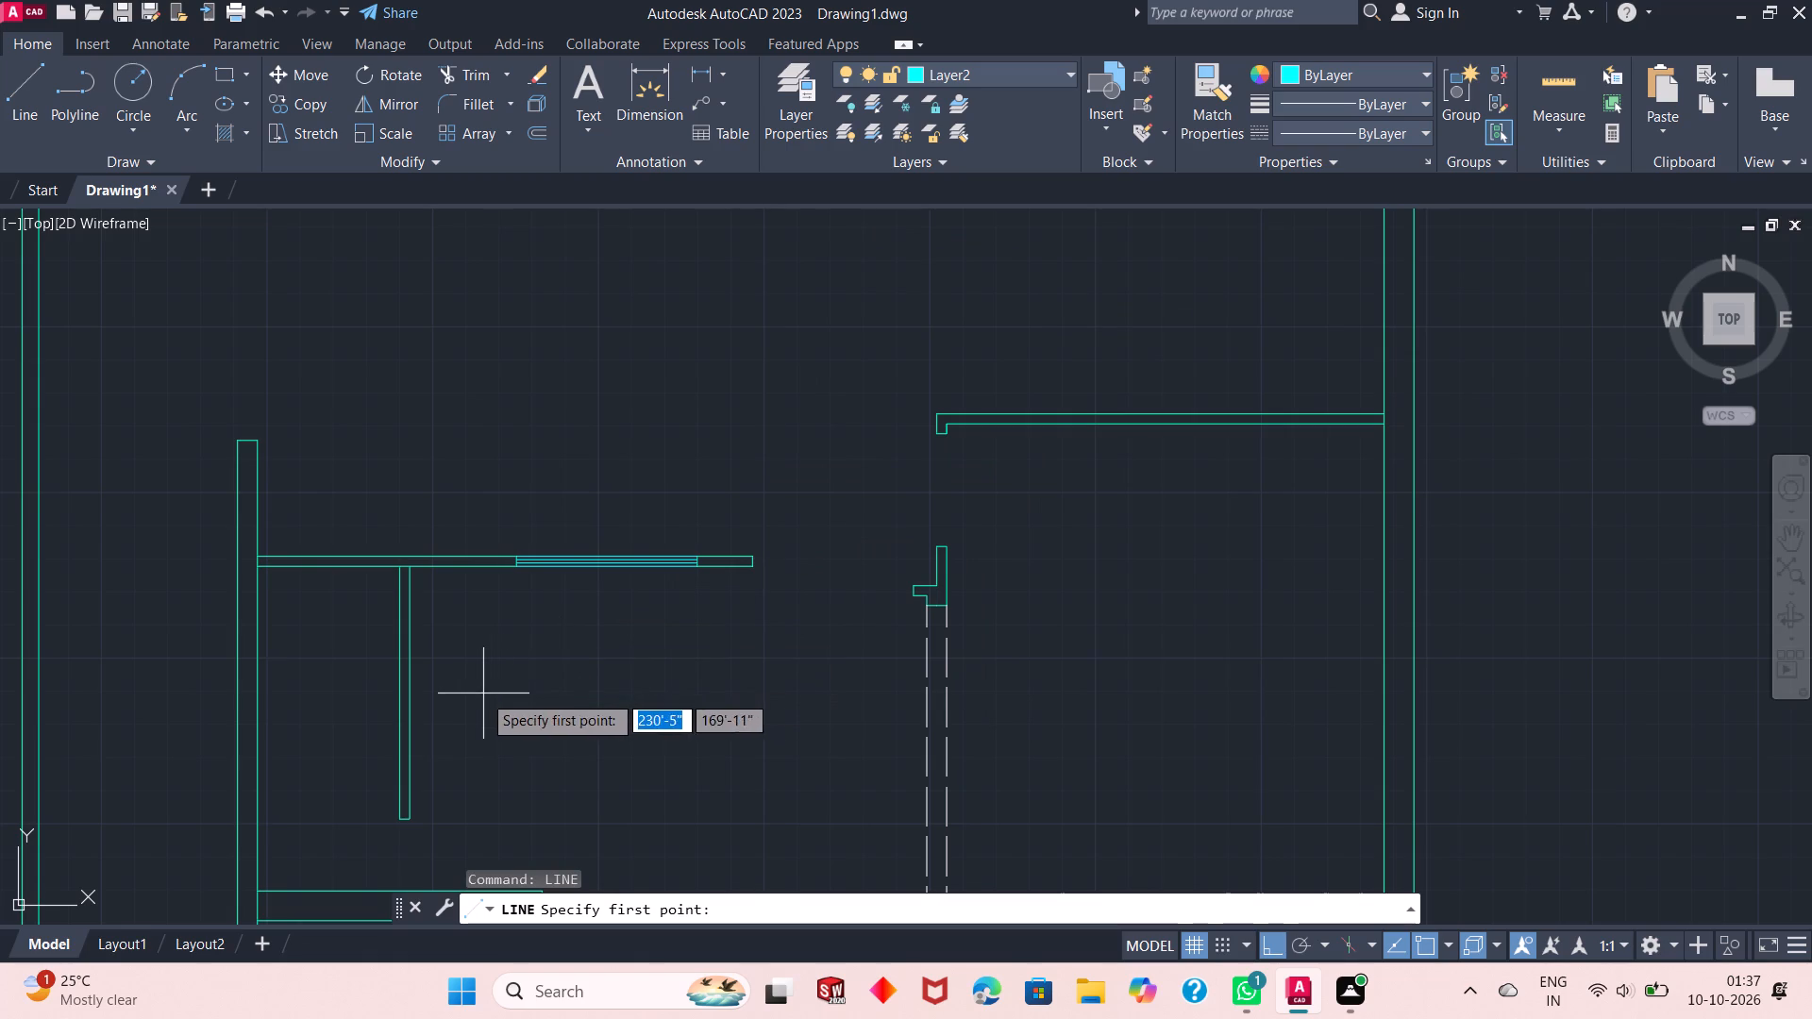
{"action": "left_click", "coordinate": [410, 716]}
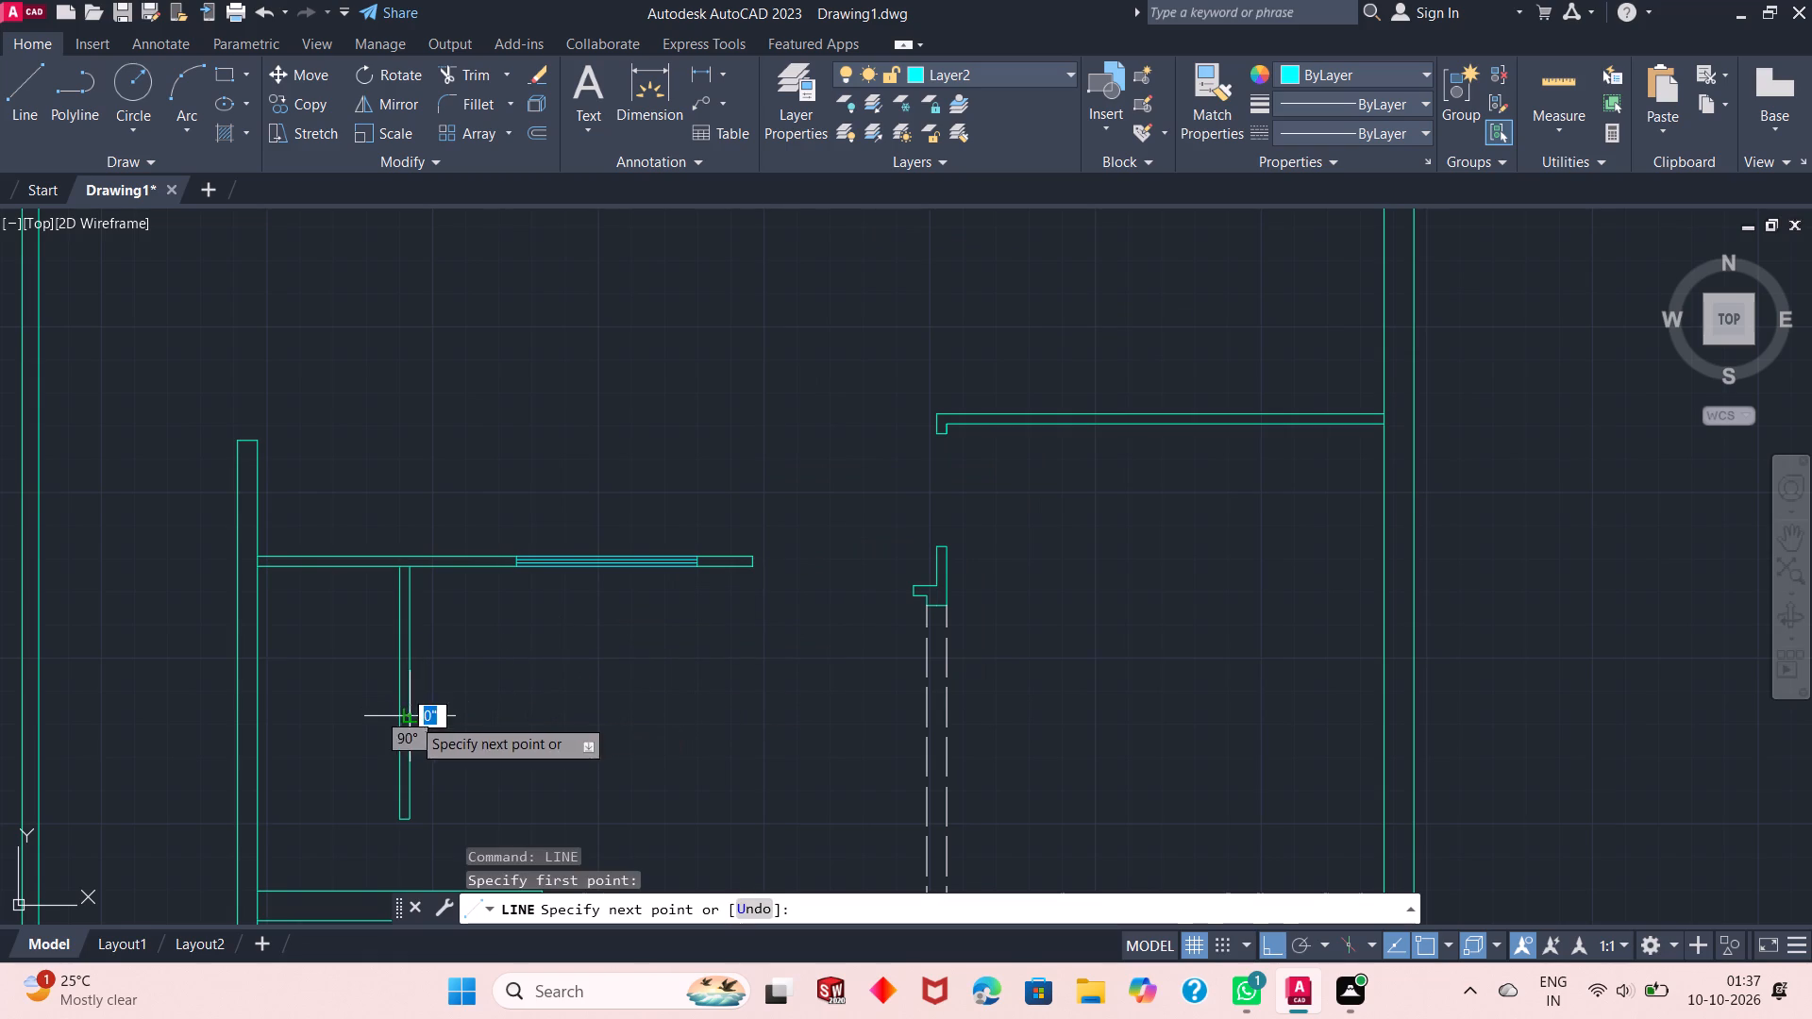
{"action": "left_click", "coordinate": [652, 698]}
{"action": "right_click", "coordinate": [652, 698]}
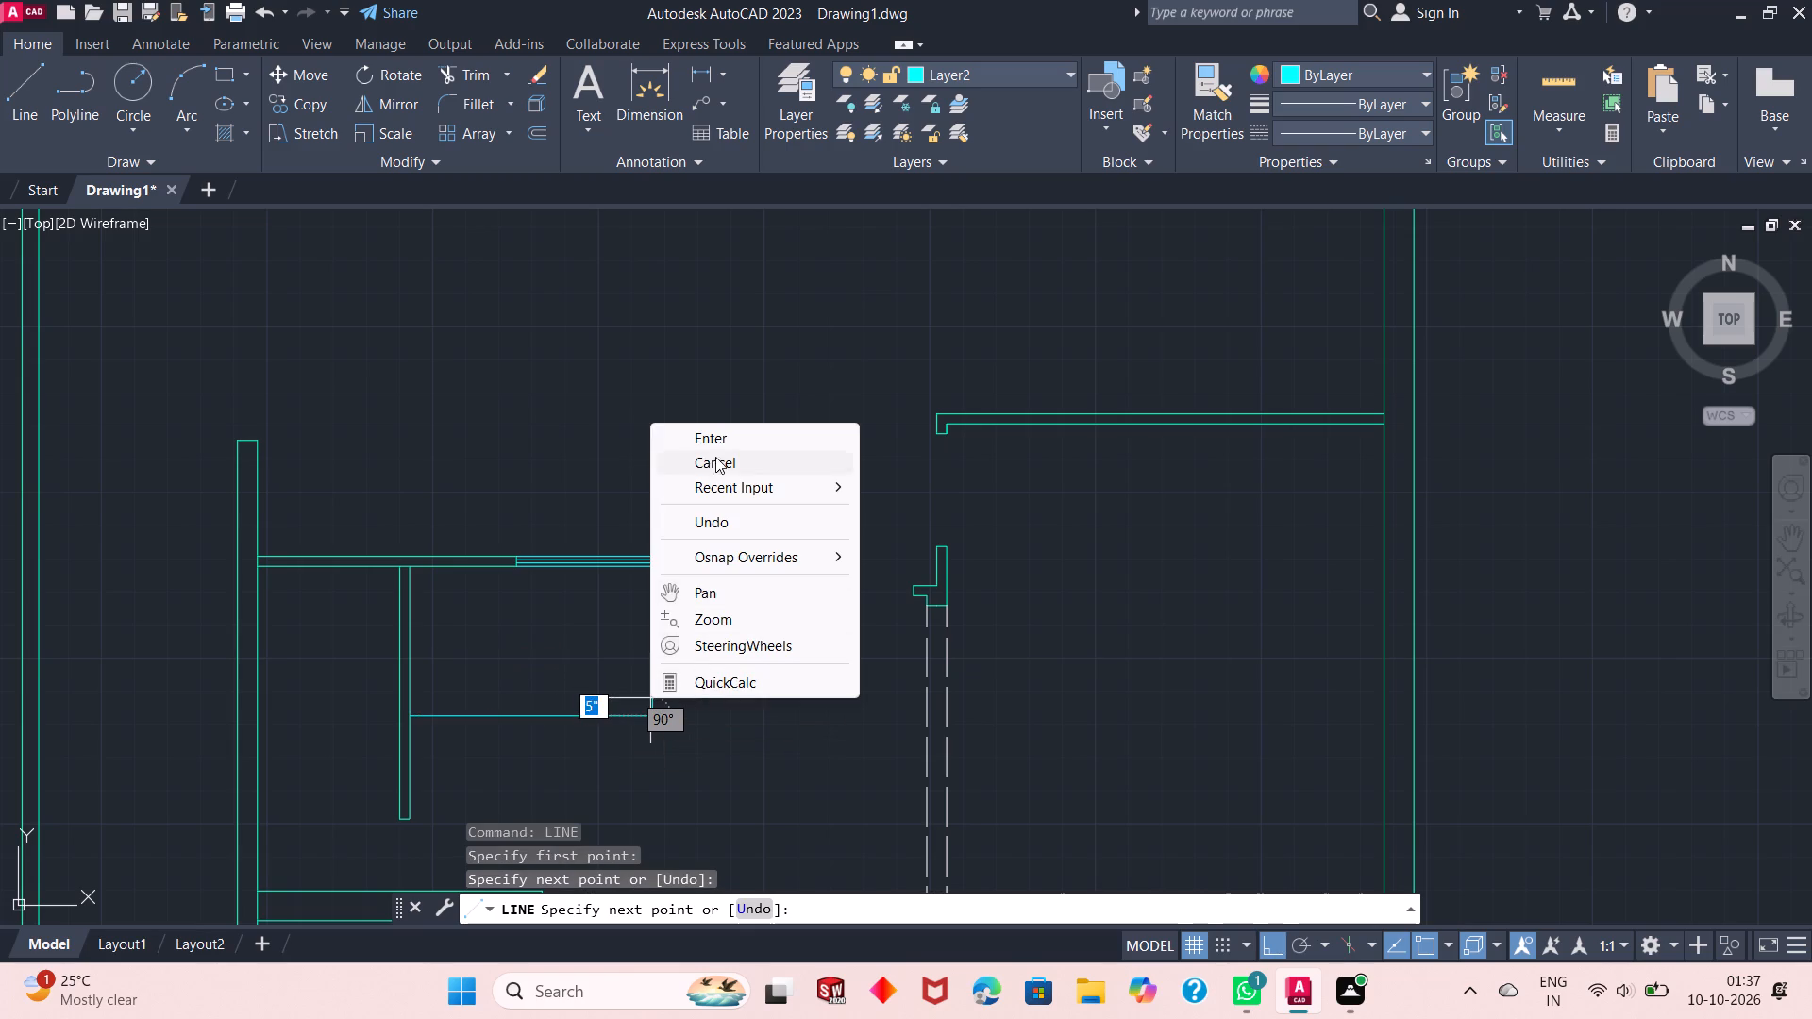
{"action": "left_click", "coordinate": [721, 441]}
Offset the horizontal line 1" to the north and 1" to the south using the Through option.
{"action": "right_click", "coordinate": [721, 442]}
{"action": "left_click", "coordinate": [821, 485]}
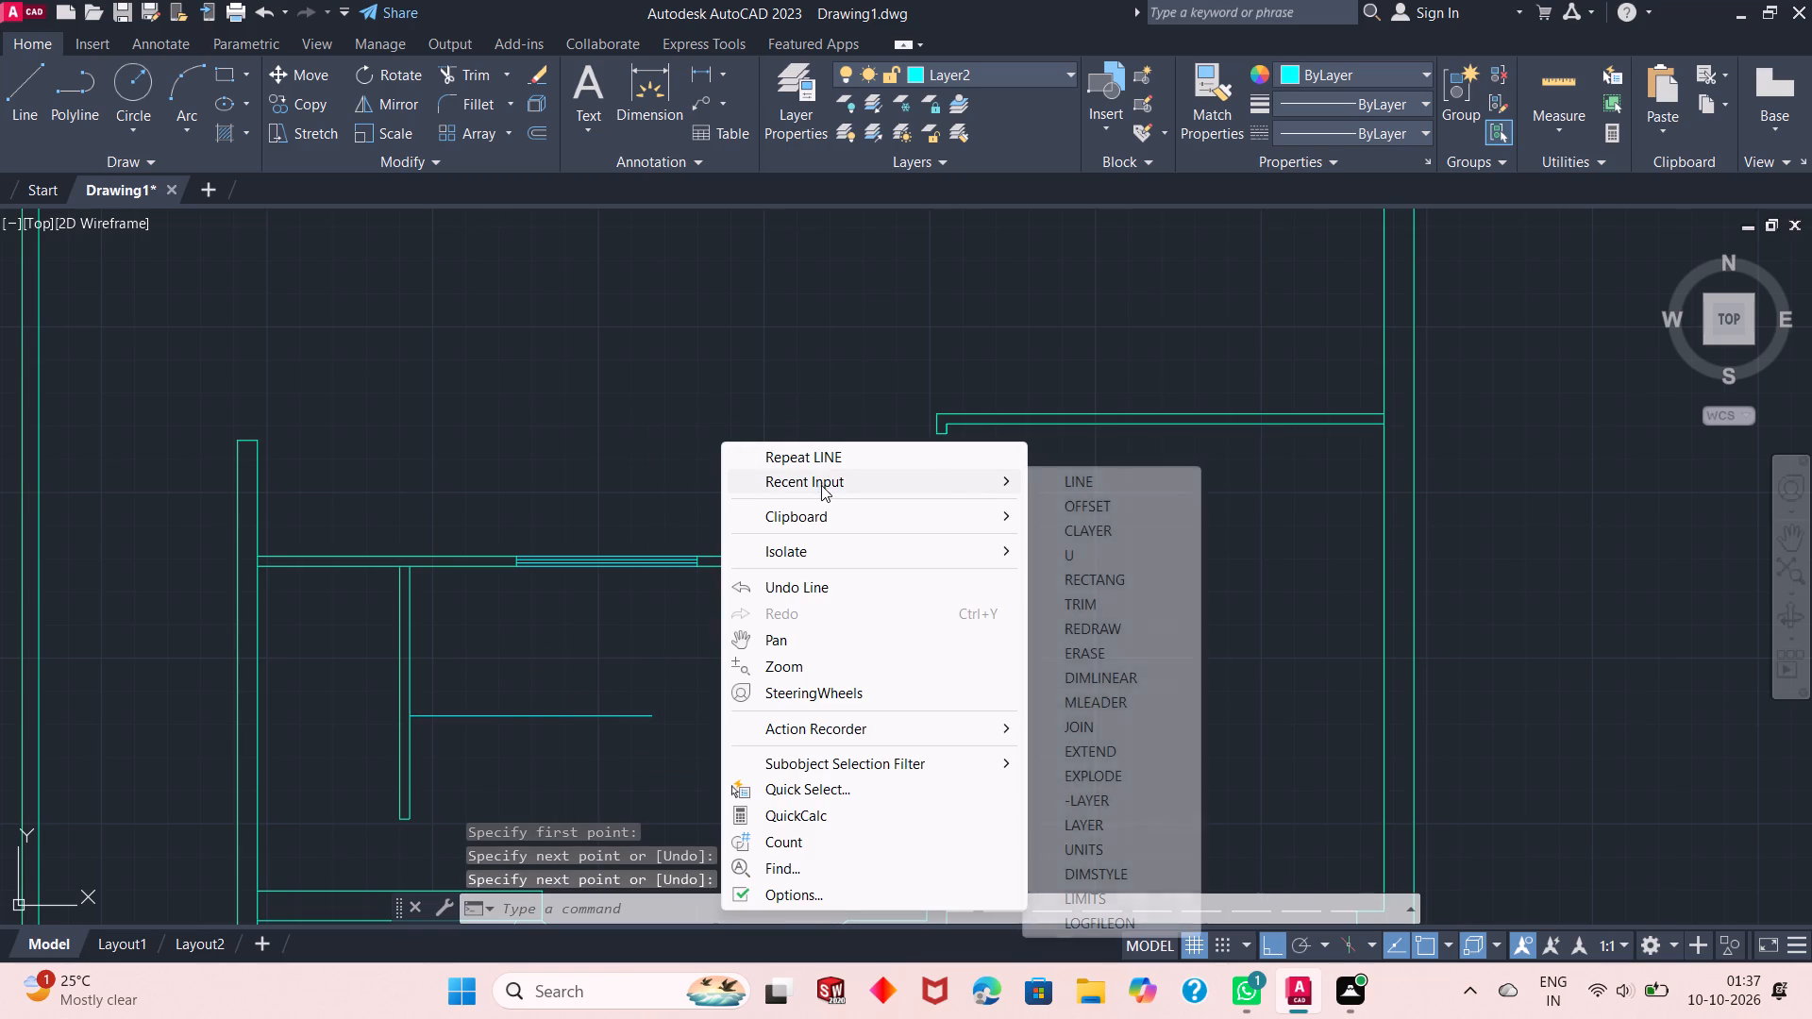
{"action": "left_click", "coordinate": [1140, 504]}
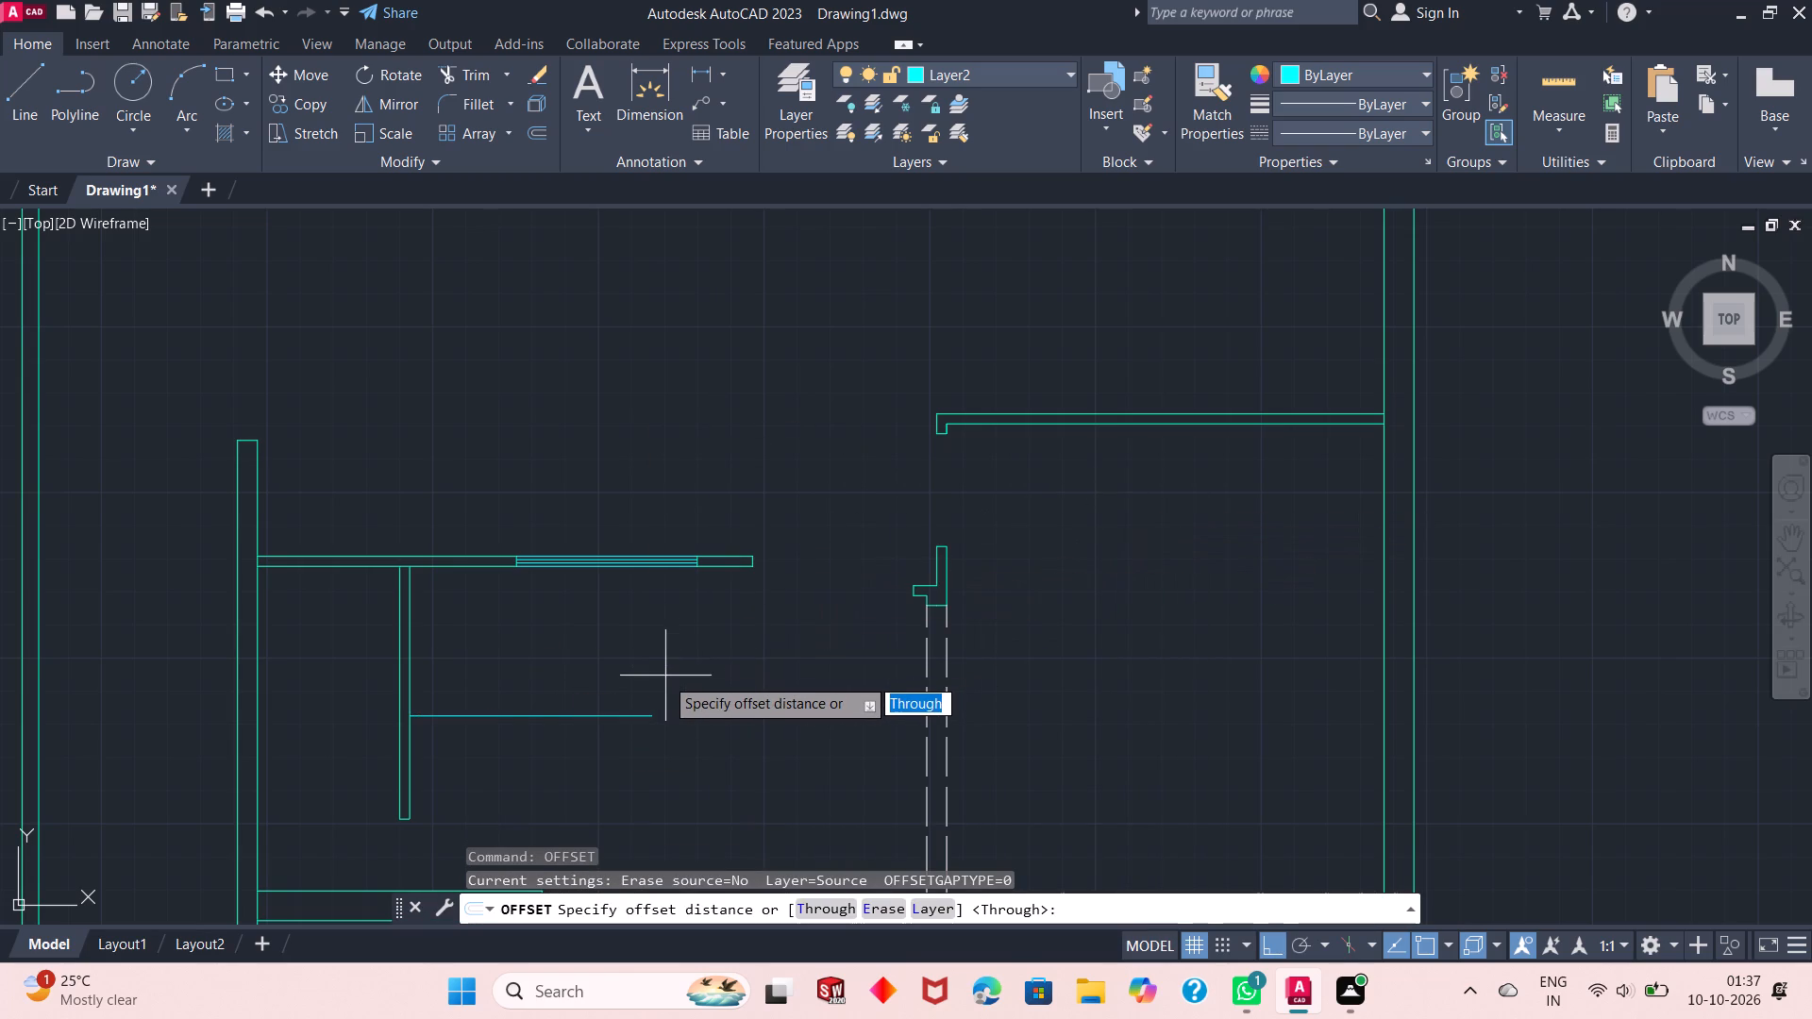
{"action": "right_click", "coordinate": [664, 677]}
{"action": "left_click", "coordinate": [786, 364]}
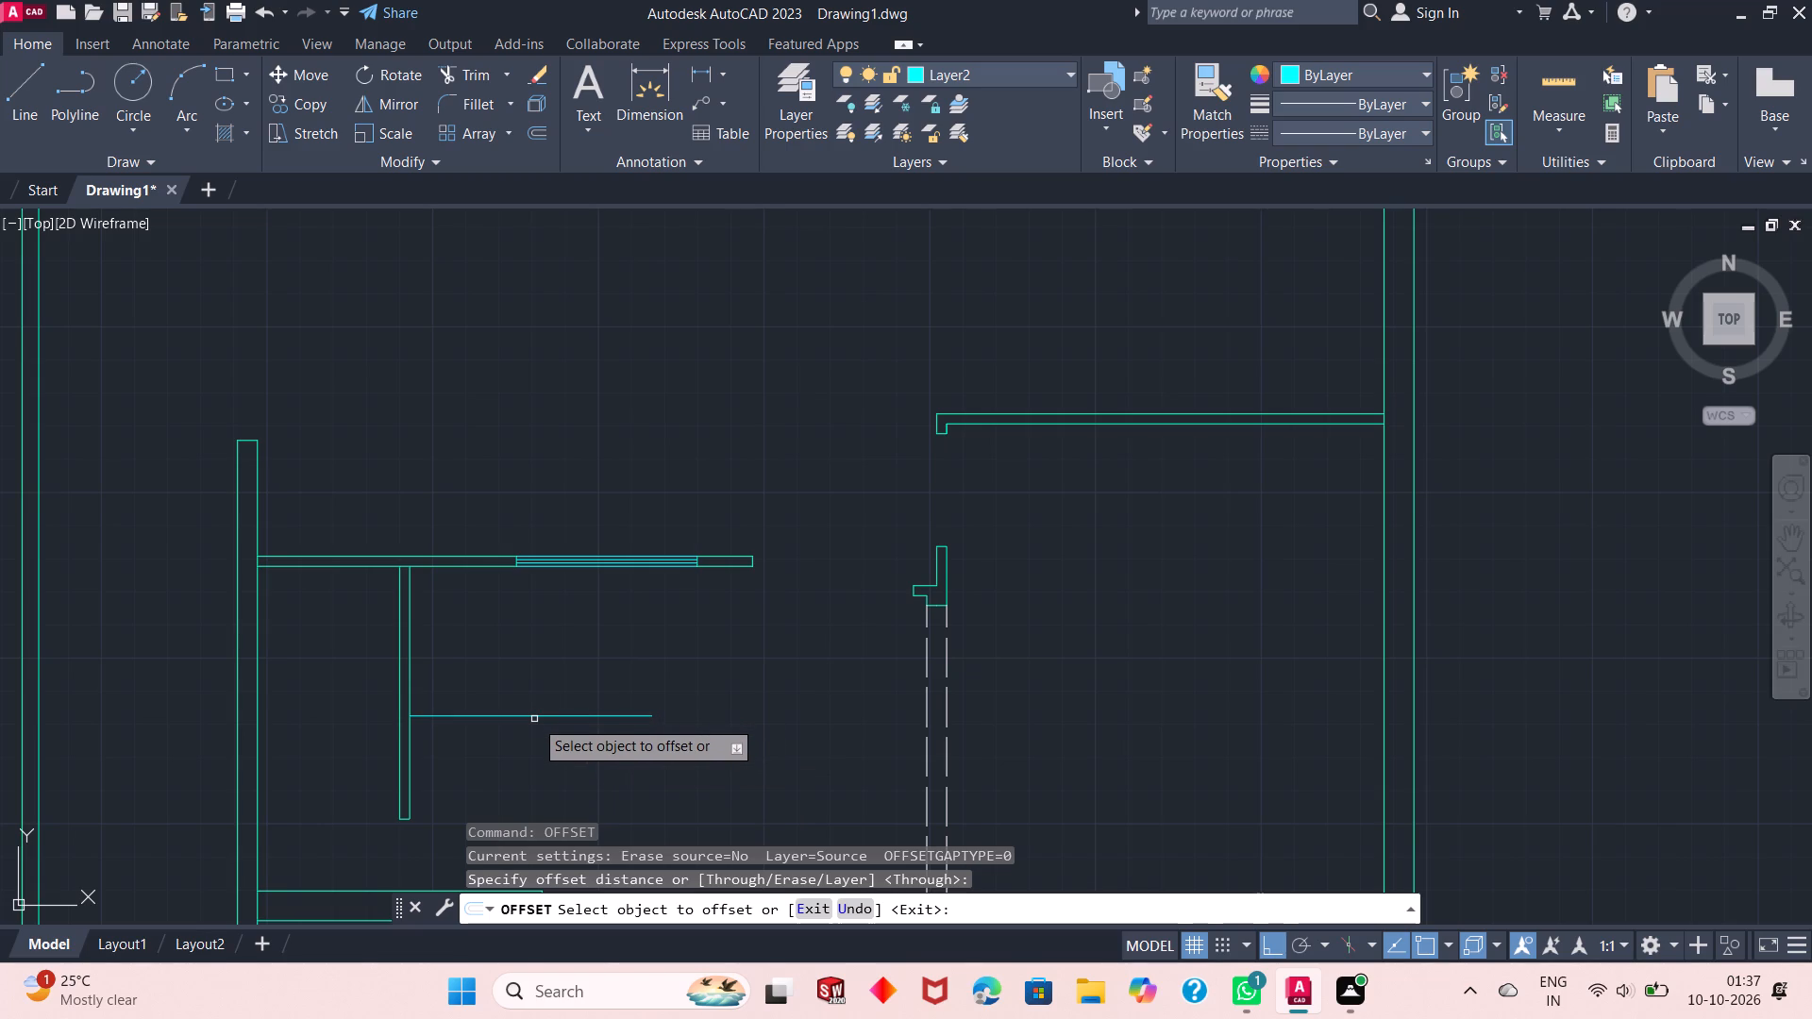
{"action": "left_click", "coordinate": [534, 715]}
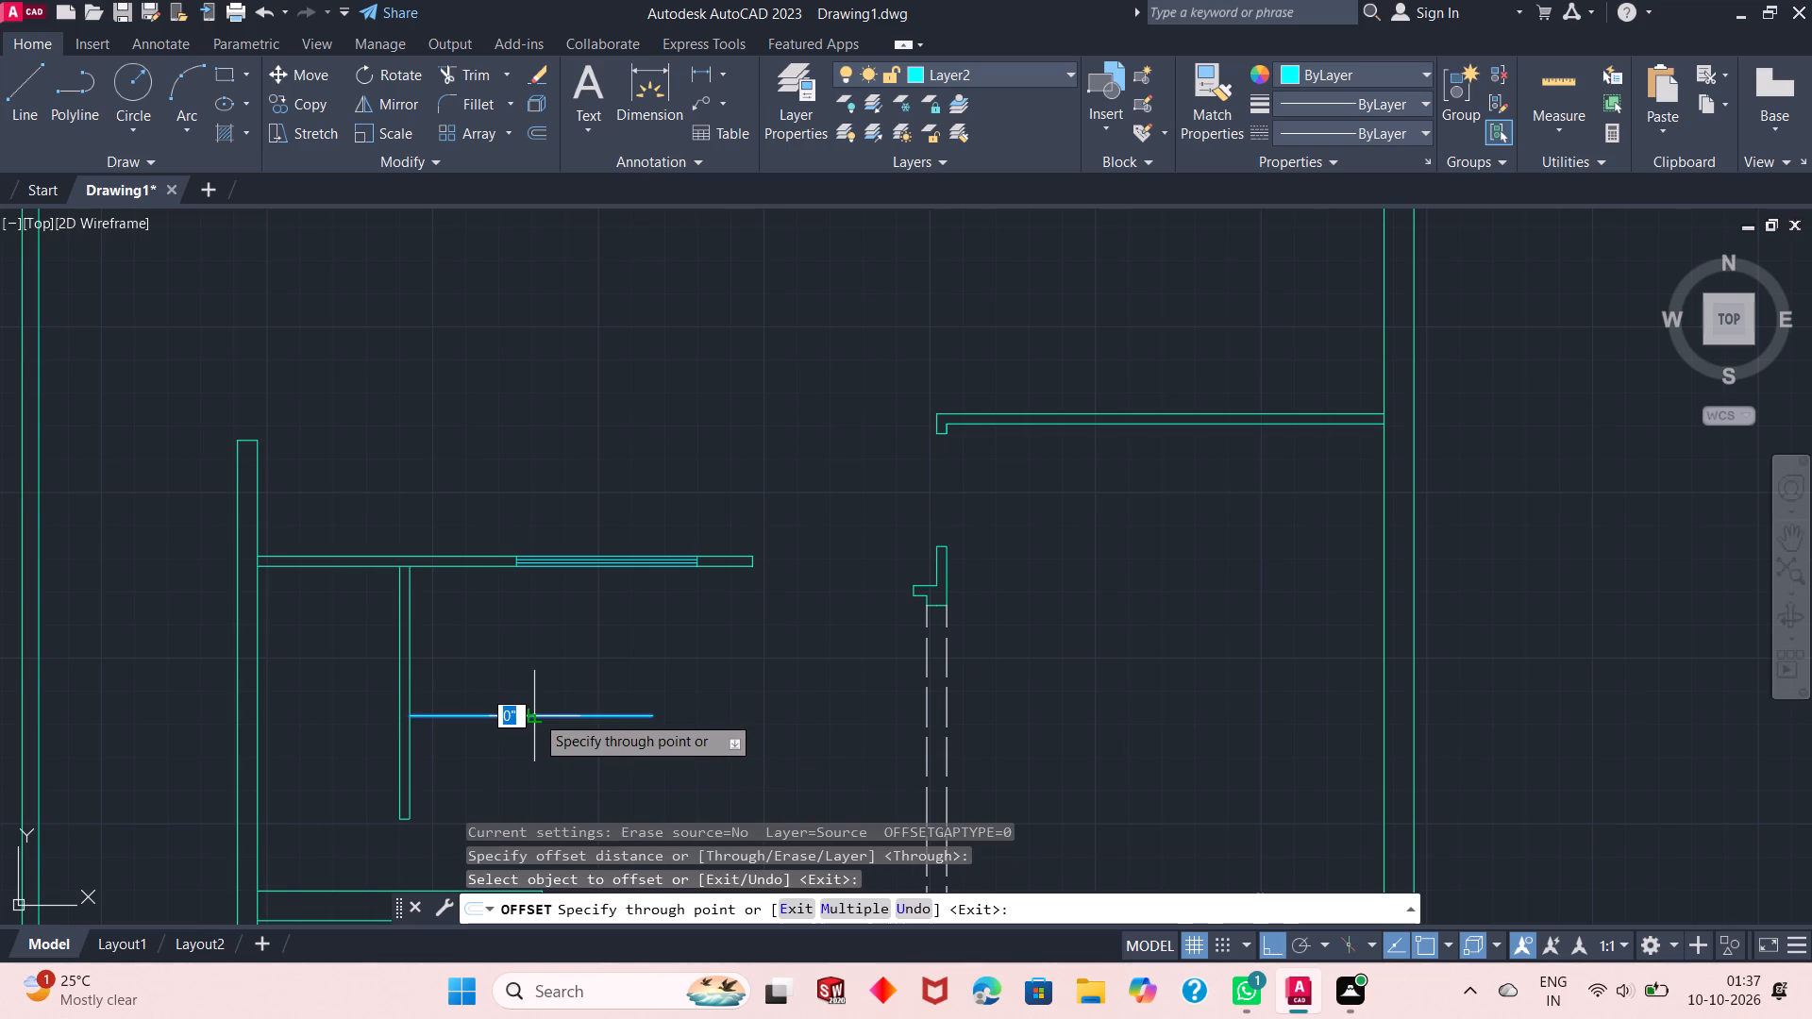
{"action": "type", "text": "1\""}
{"action": "key", "text": "Return"}
{"action": "scroll", "coordinate": [548, 696], "scroll_direction": "up", "scroll_amount": 2}
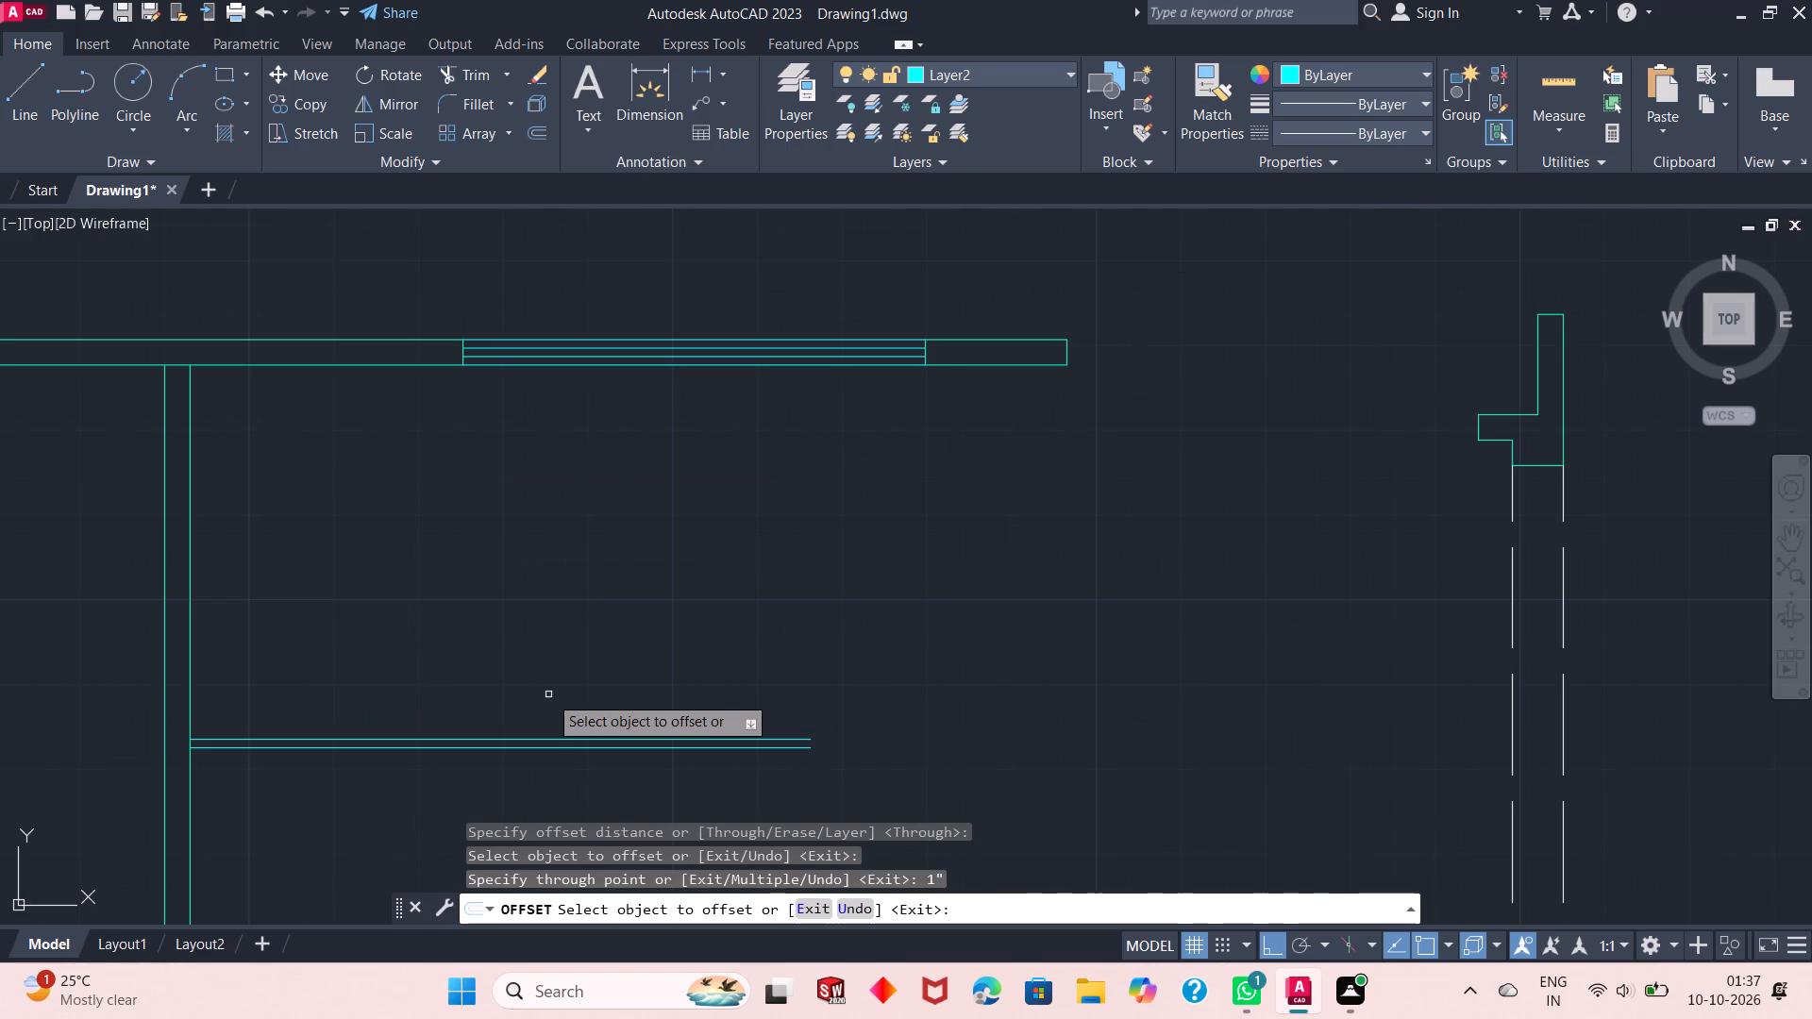
{"action": "left_click", "coordinate": [548, 744]}
{"action": "left_click", "coordinate": [557, 748]}
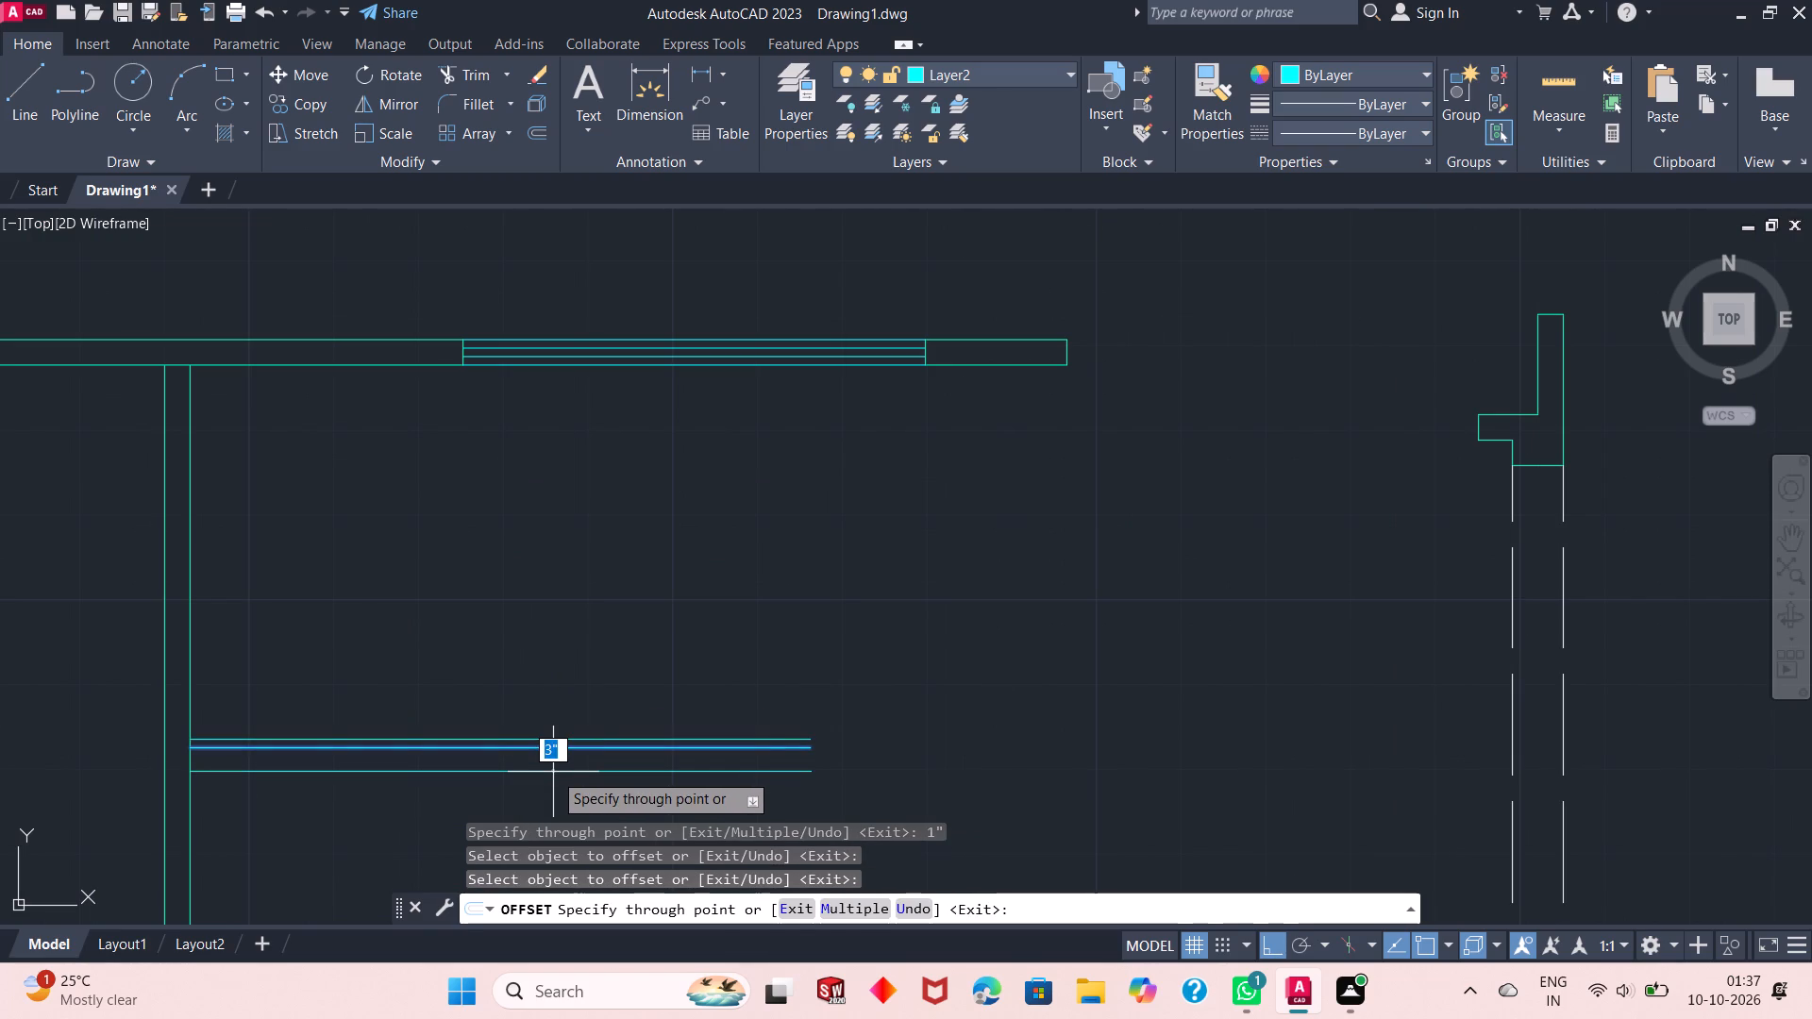
{"action": "type", "text": "1\""}
{"action": "key", "text": "Return"}
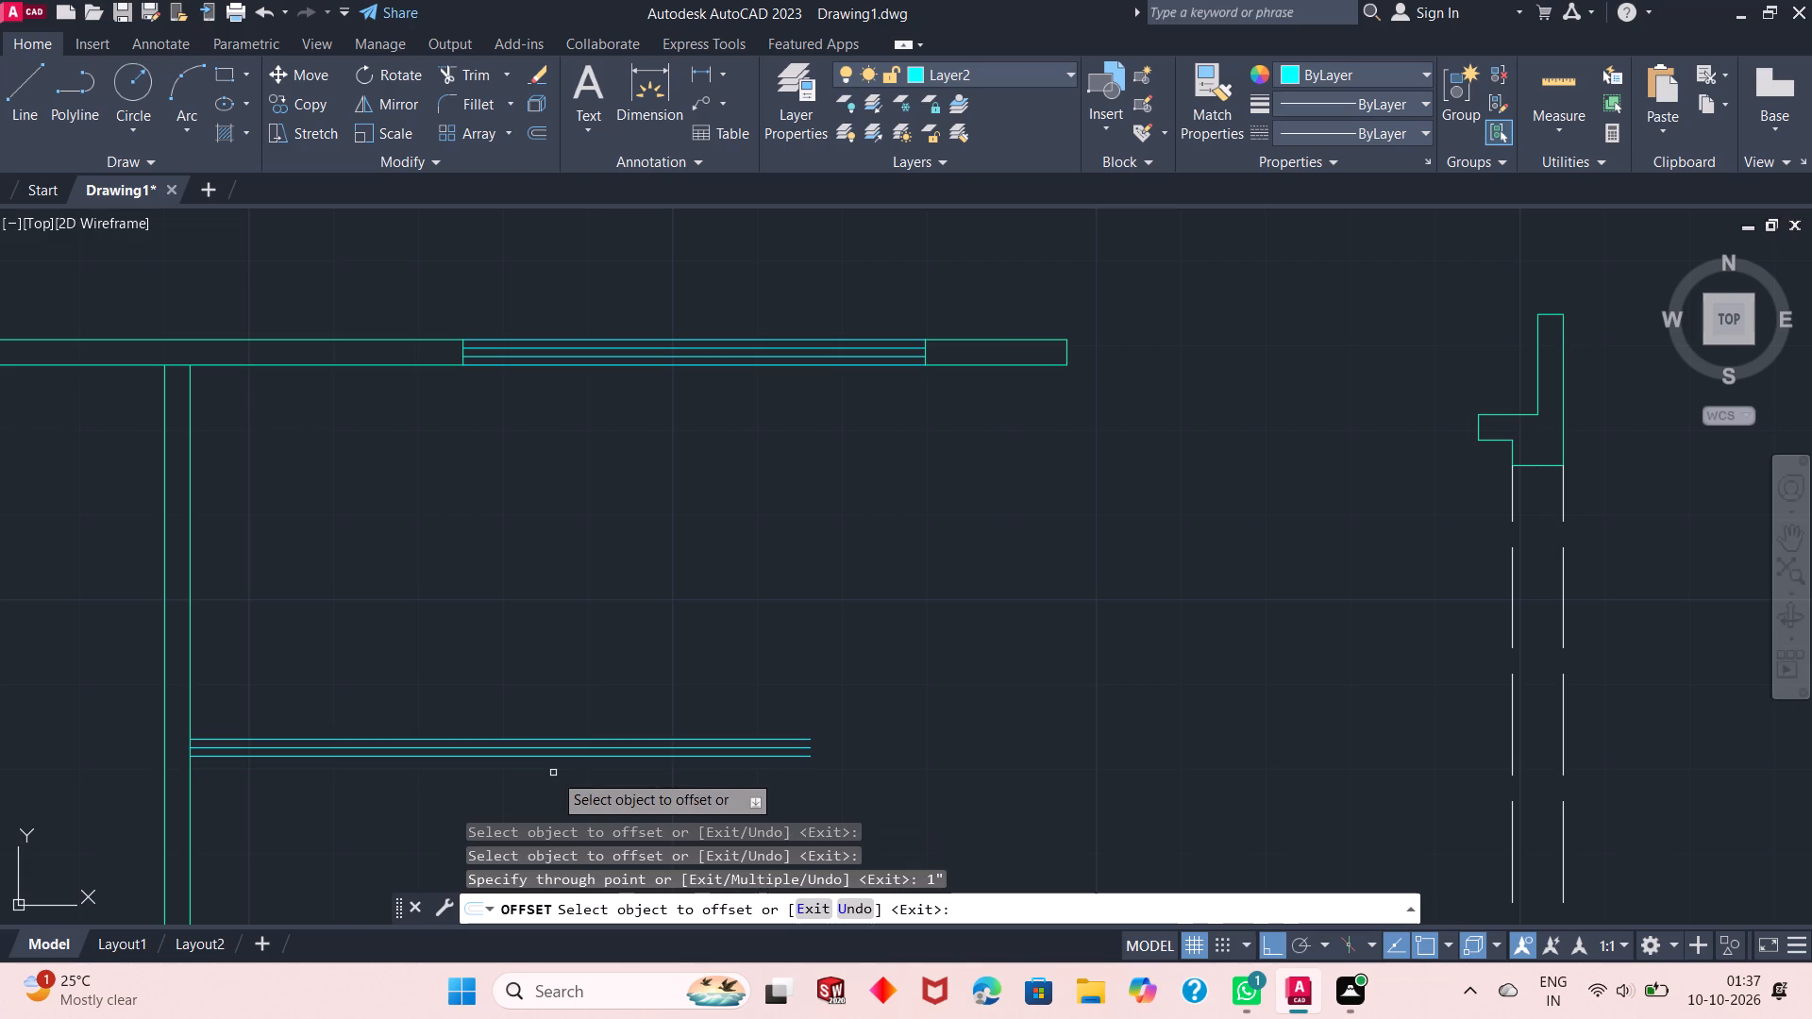
{"action": "key", "text": "Escape"}
From the stub wall's inner northeast corner, draw a line 8" east along the wall and straight south to the lowest parallel line.
{"action": "right_click", "coordinate": [545, 571]}
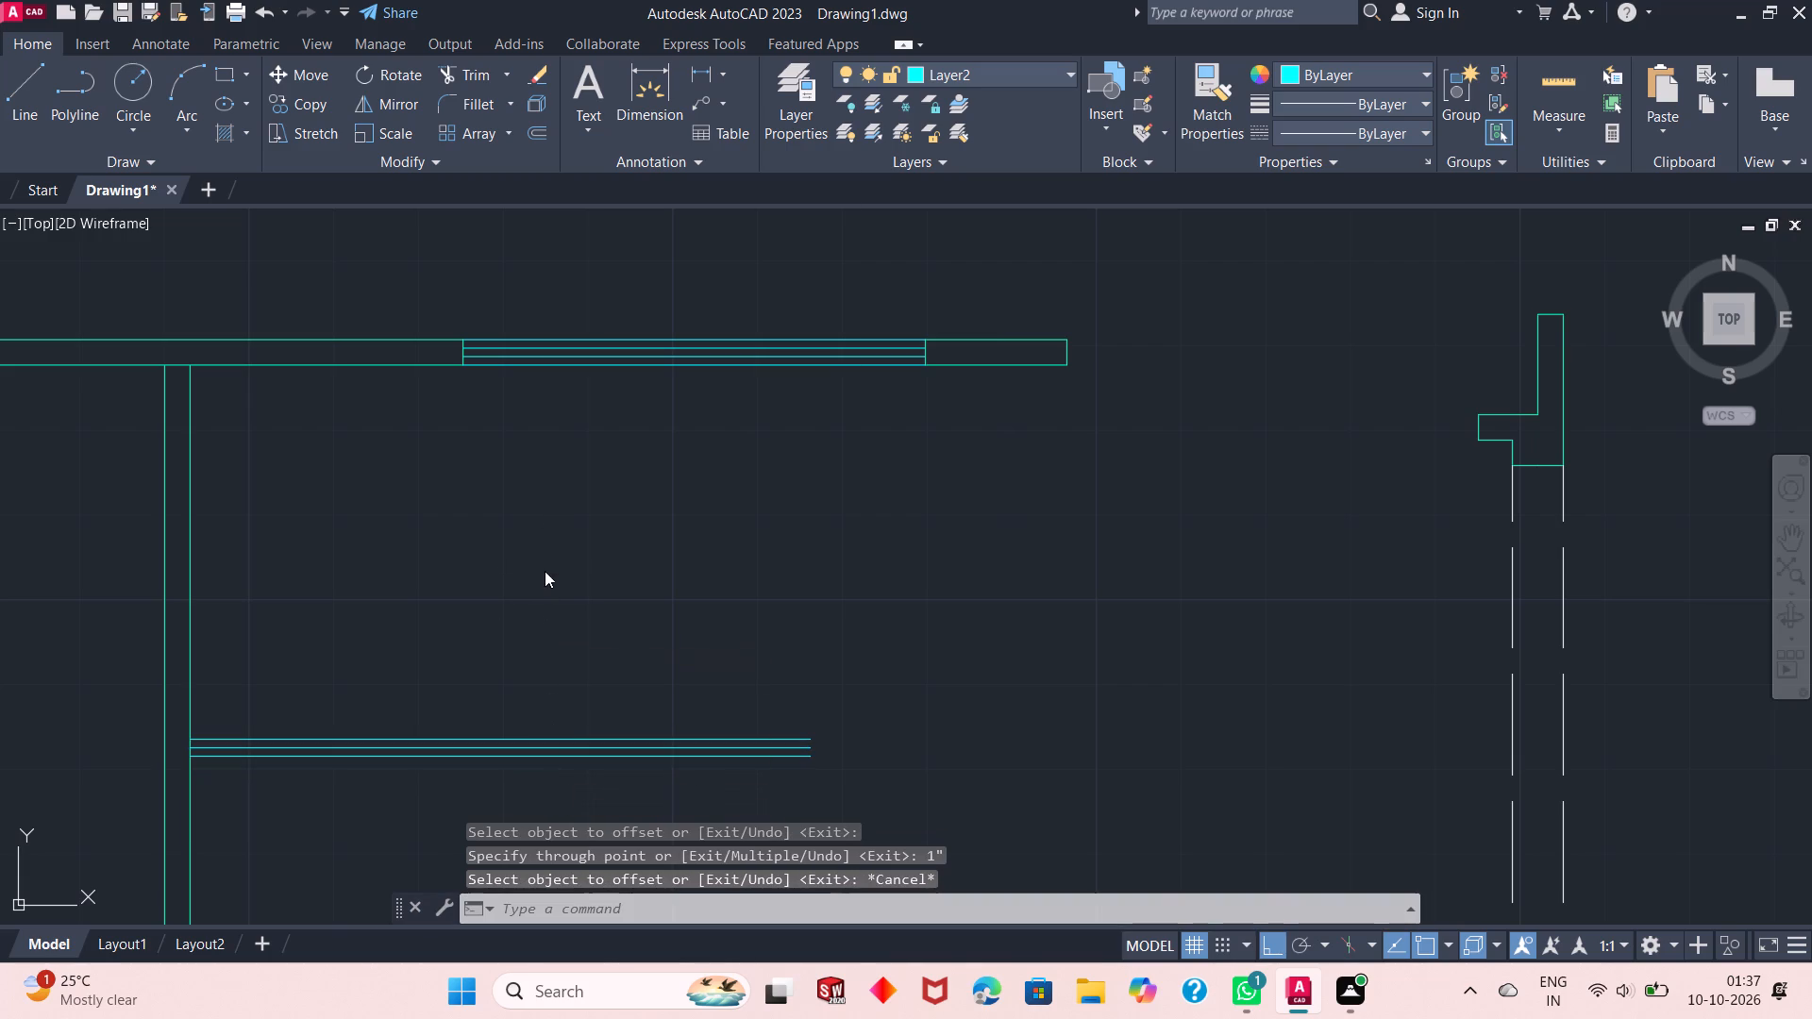
{"action": "left_click", "coordinate": [746, 140]}
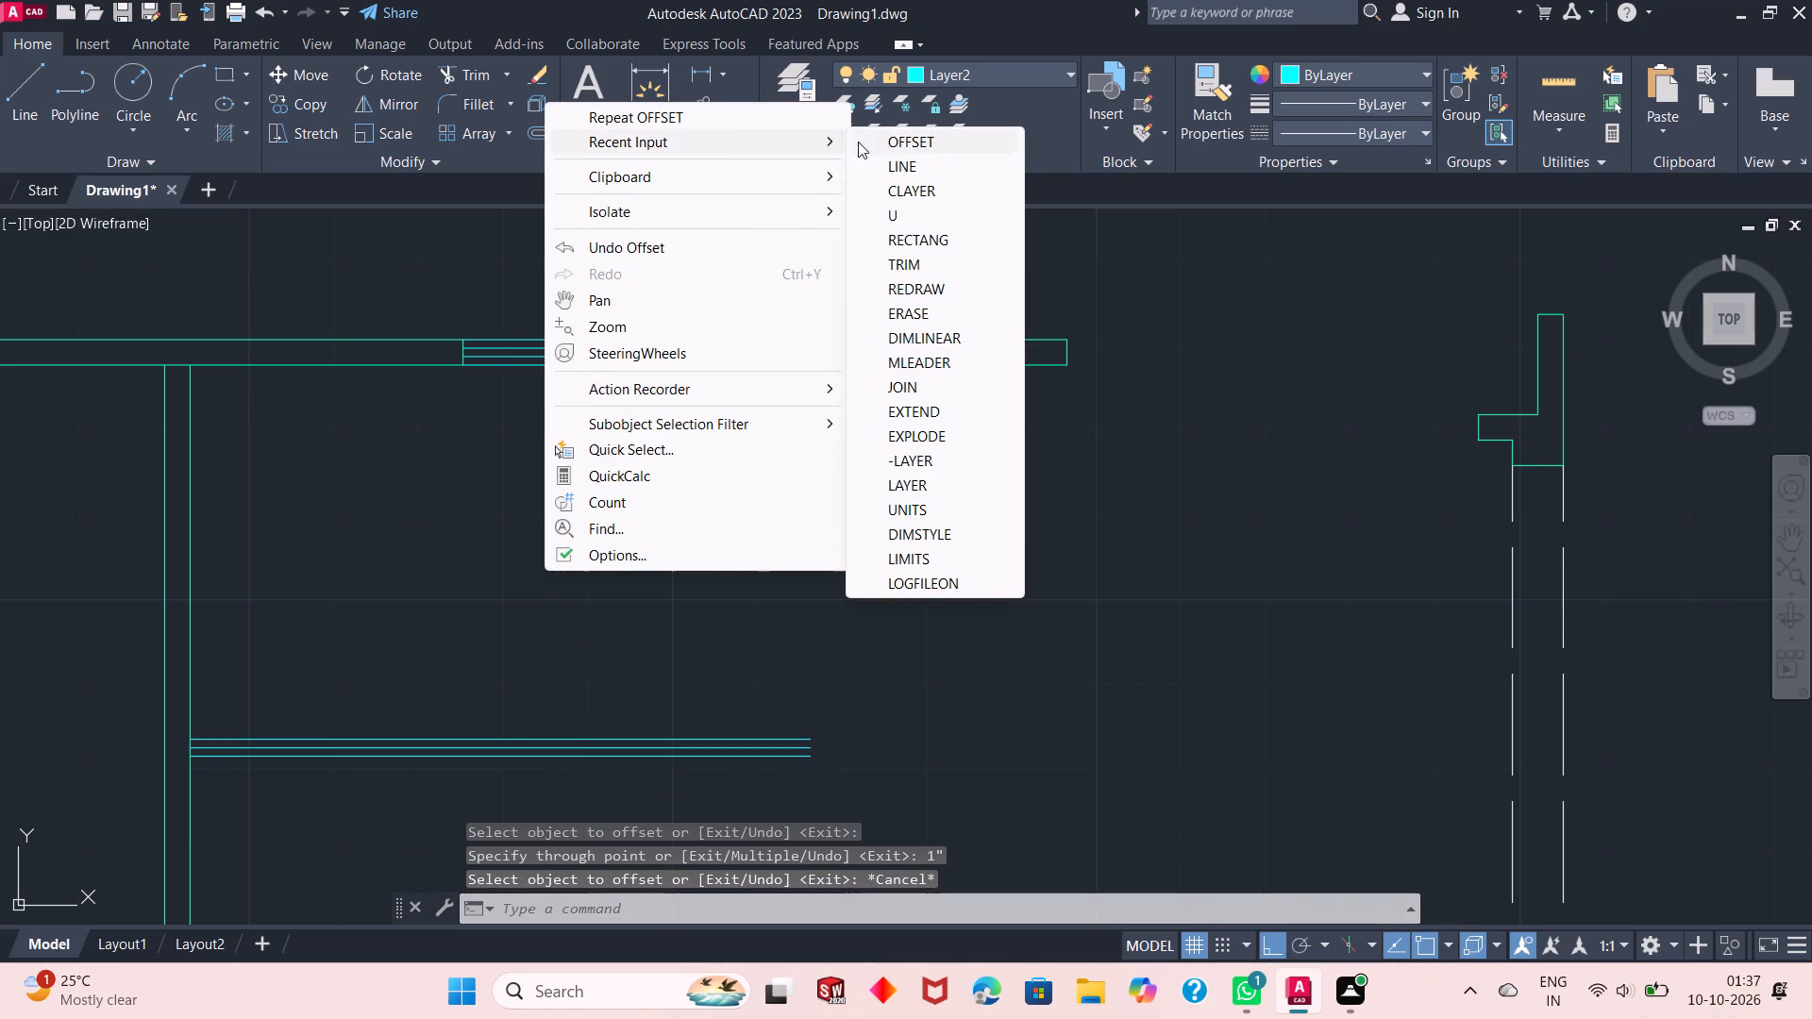
{"action": "left_click", "coordinate": [914, 165]}
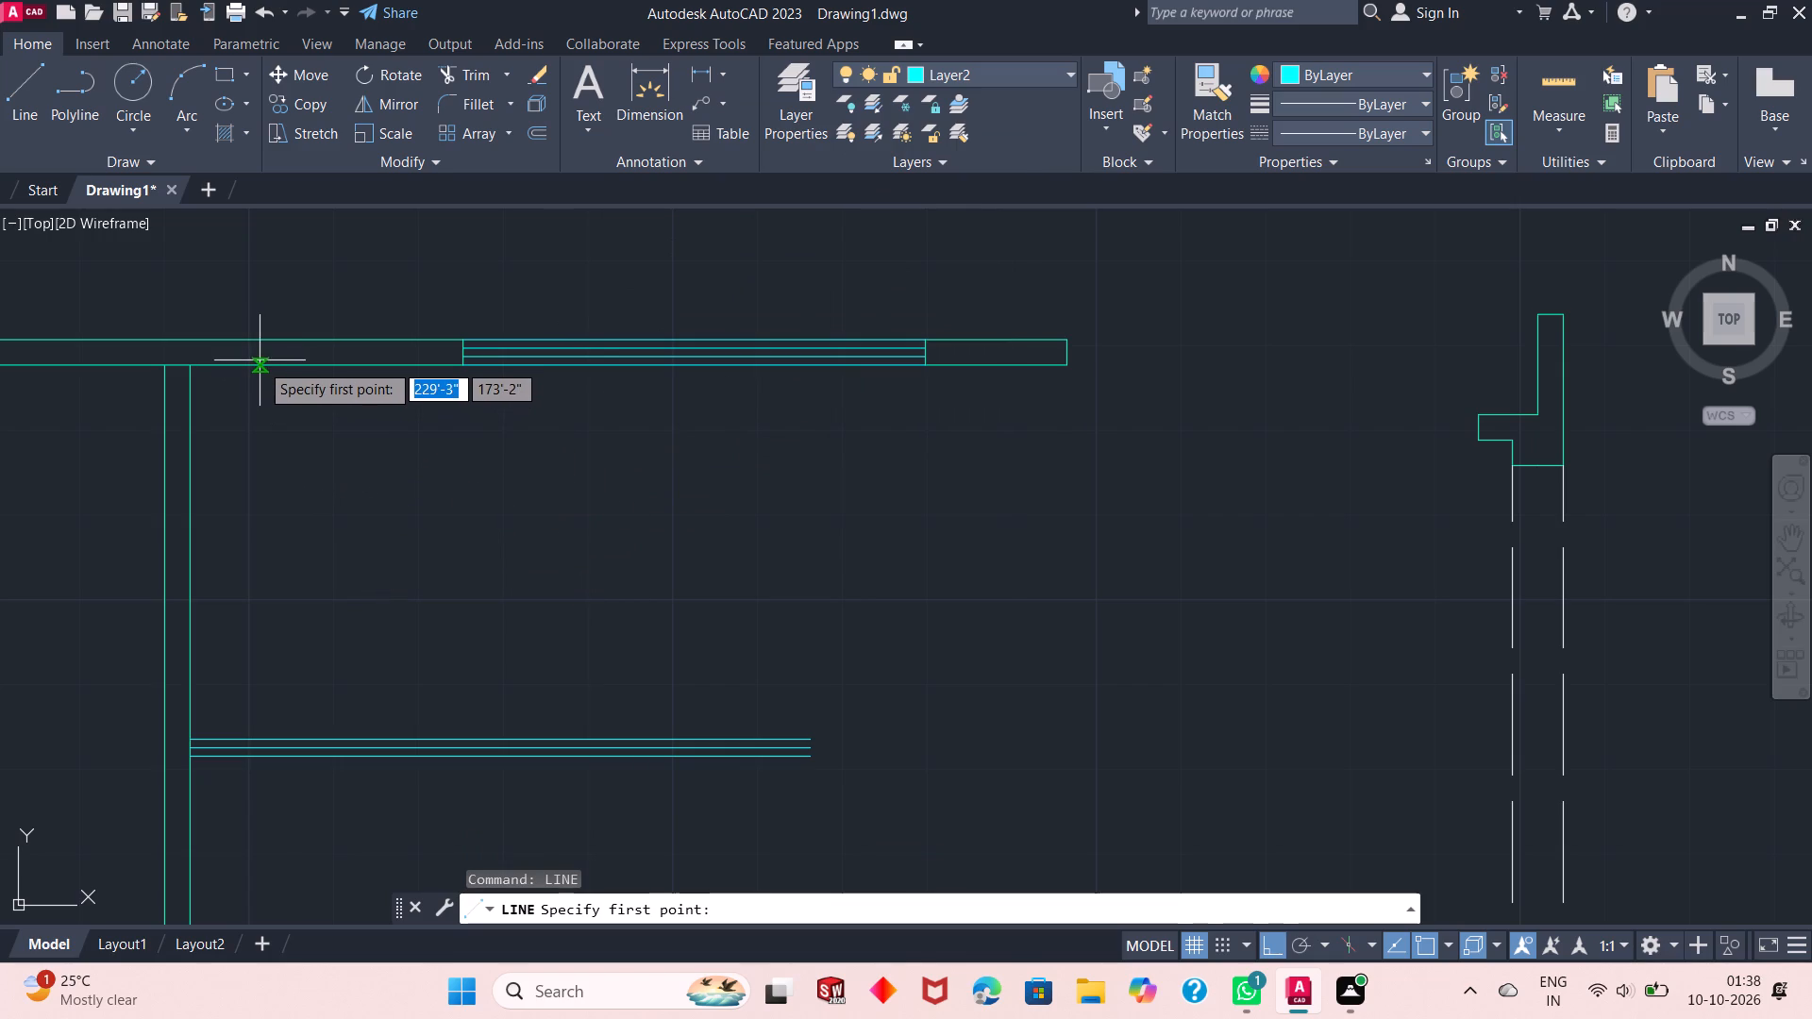
{"action": "left_click", "coordinate": [188, 370]}
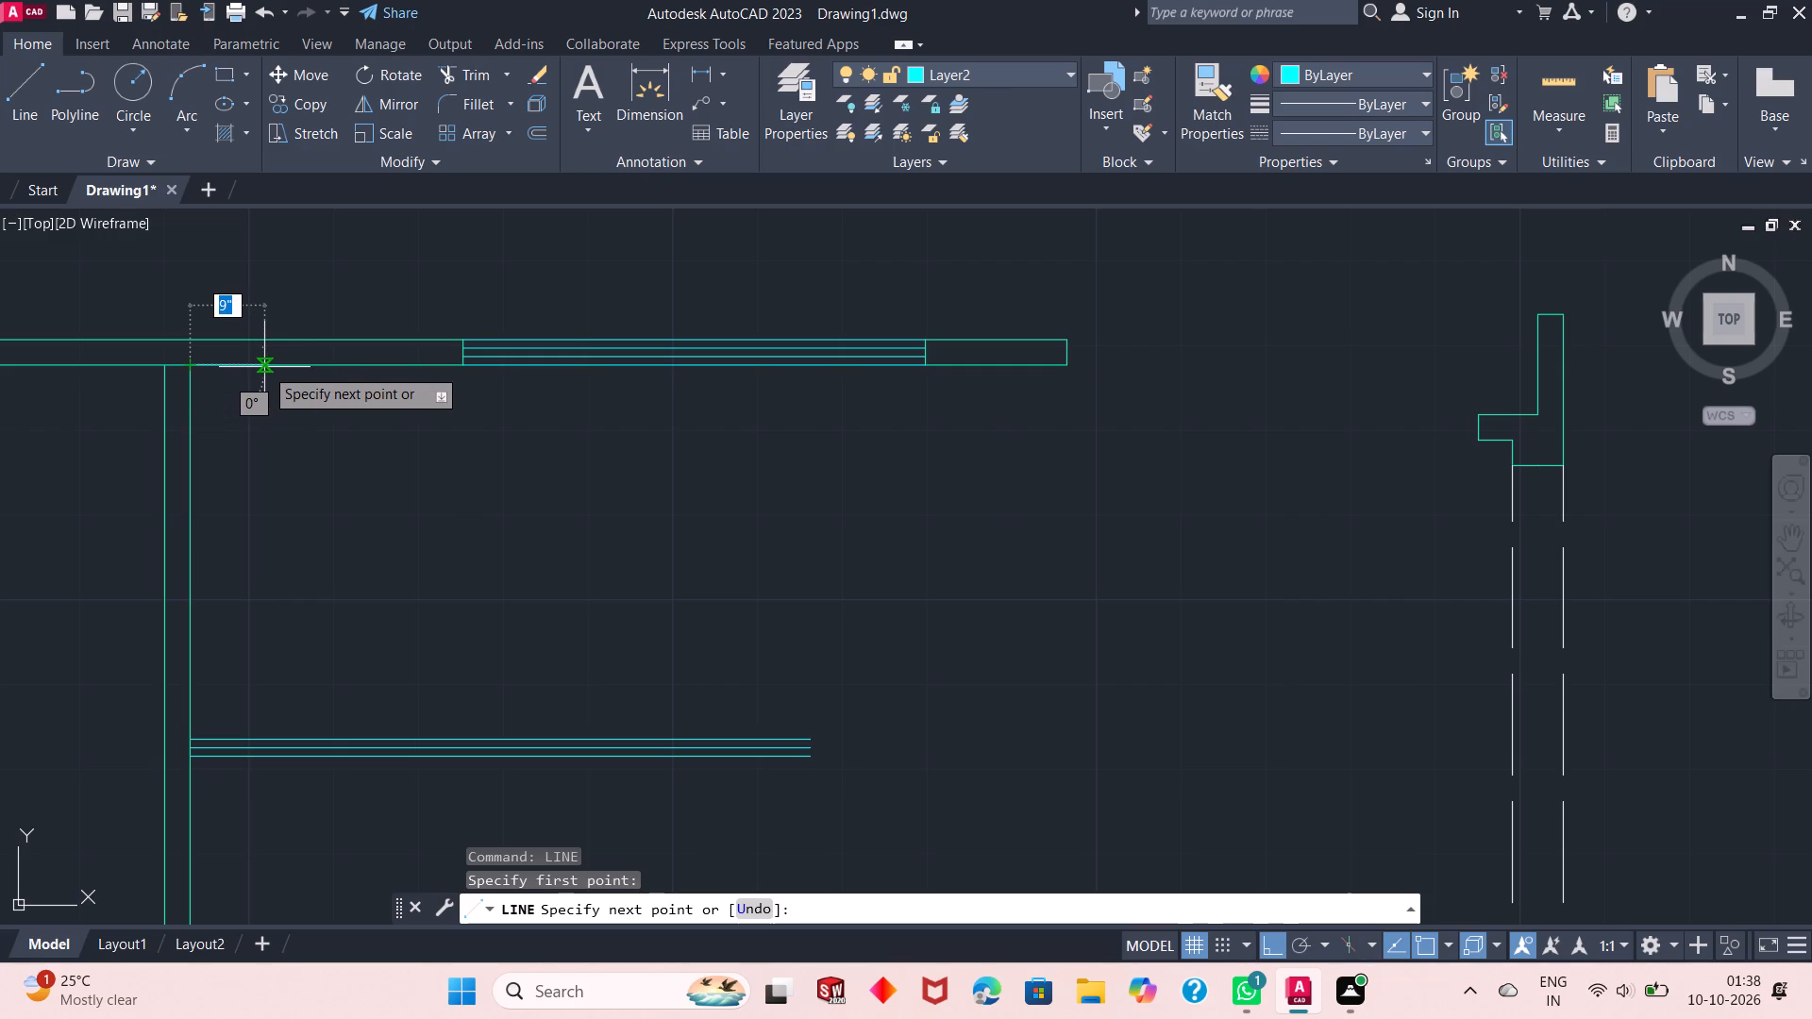
{"action": "type", "text": "8\""}
{"action": "key", "text": "Return"}
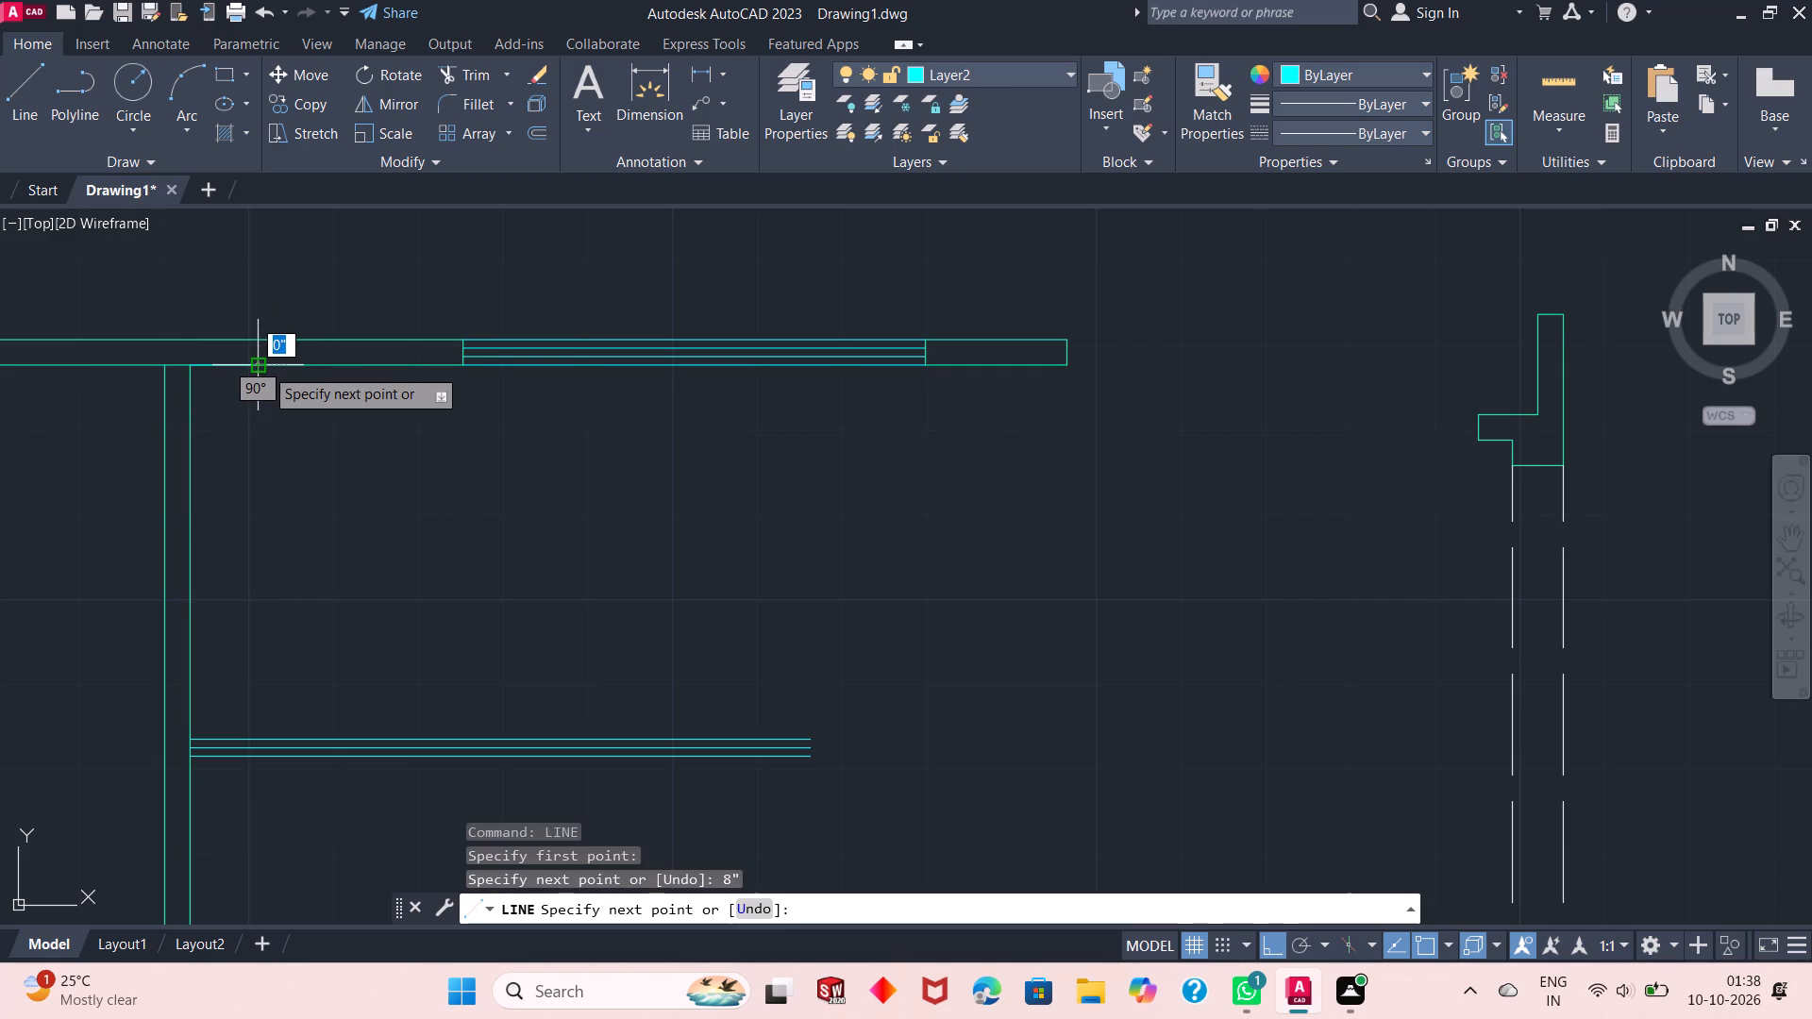
{"action": "left_click", "coordinate": [258, 758]}
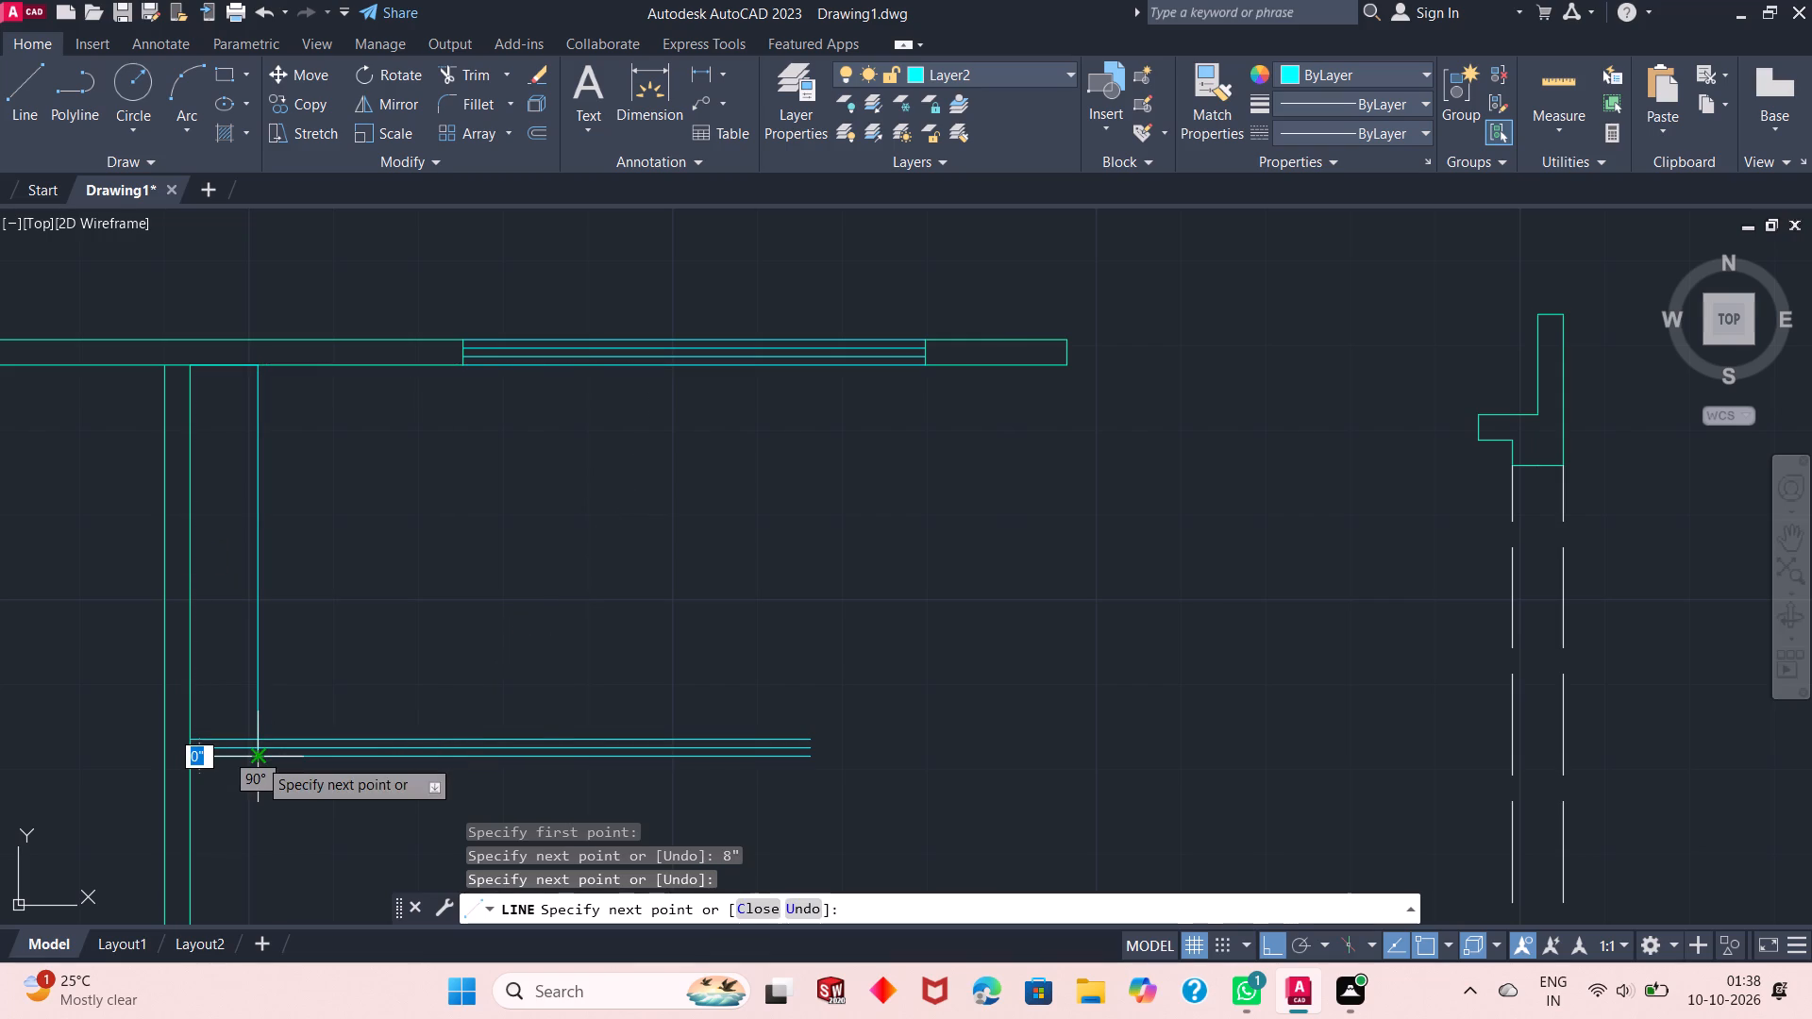
{"action": "key", "text": "Escape"}
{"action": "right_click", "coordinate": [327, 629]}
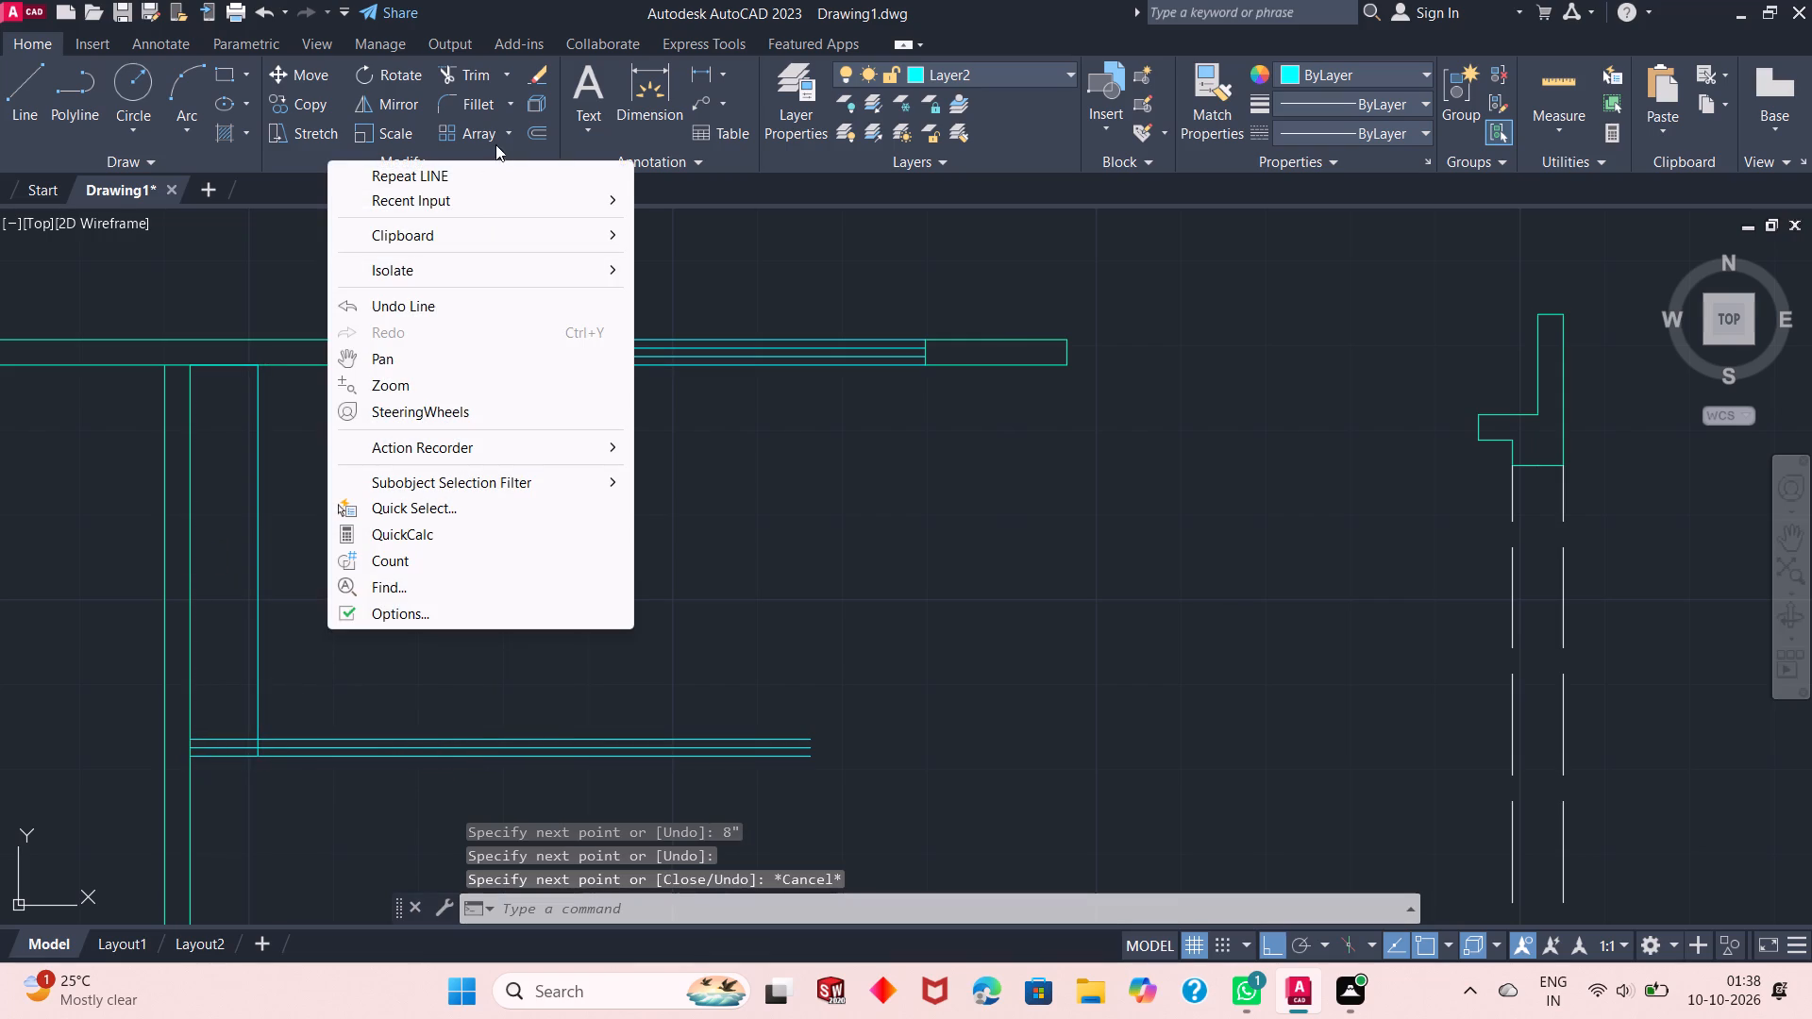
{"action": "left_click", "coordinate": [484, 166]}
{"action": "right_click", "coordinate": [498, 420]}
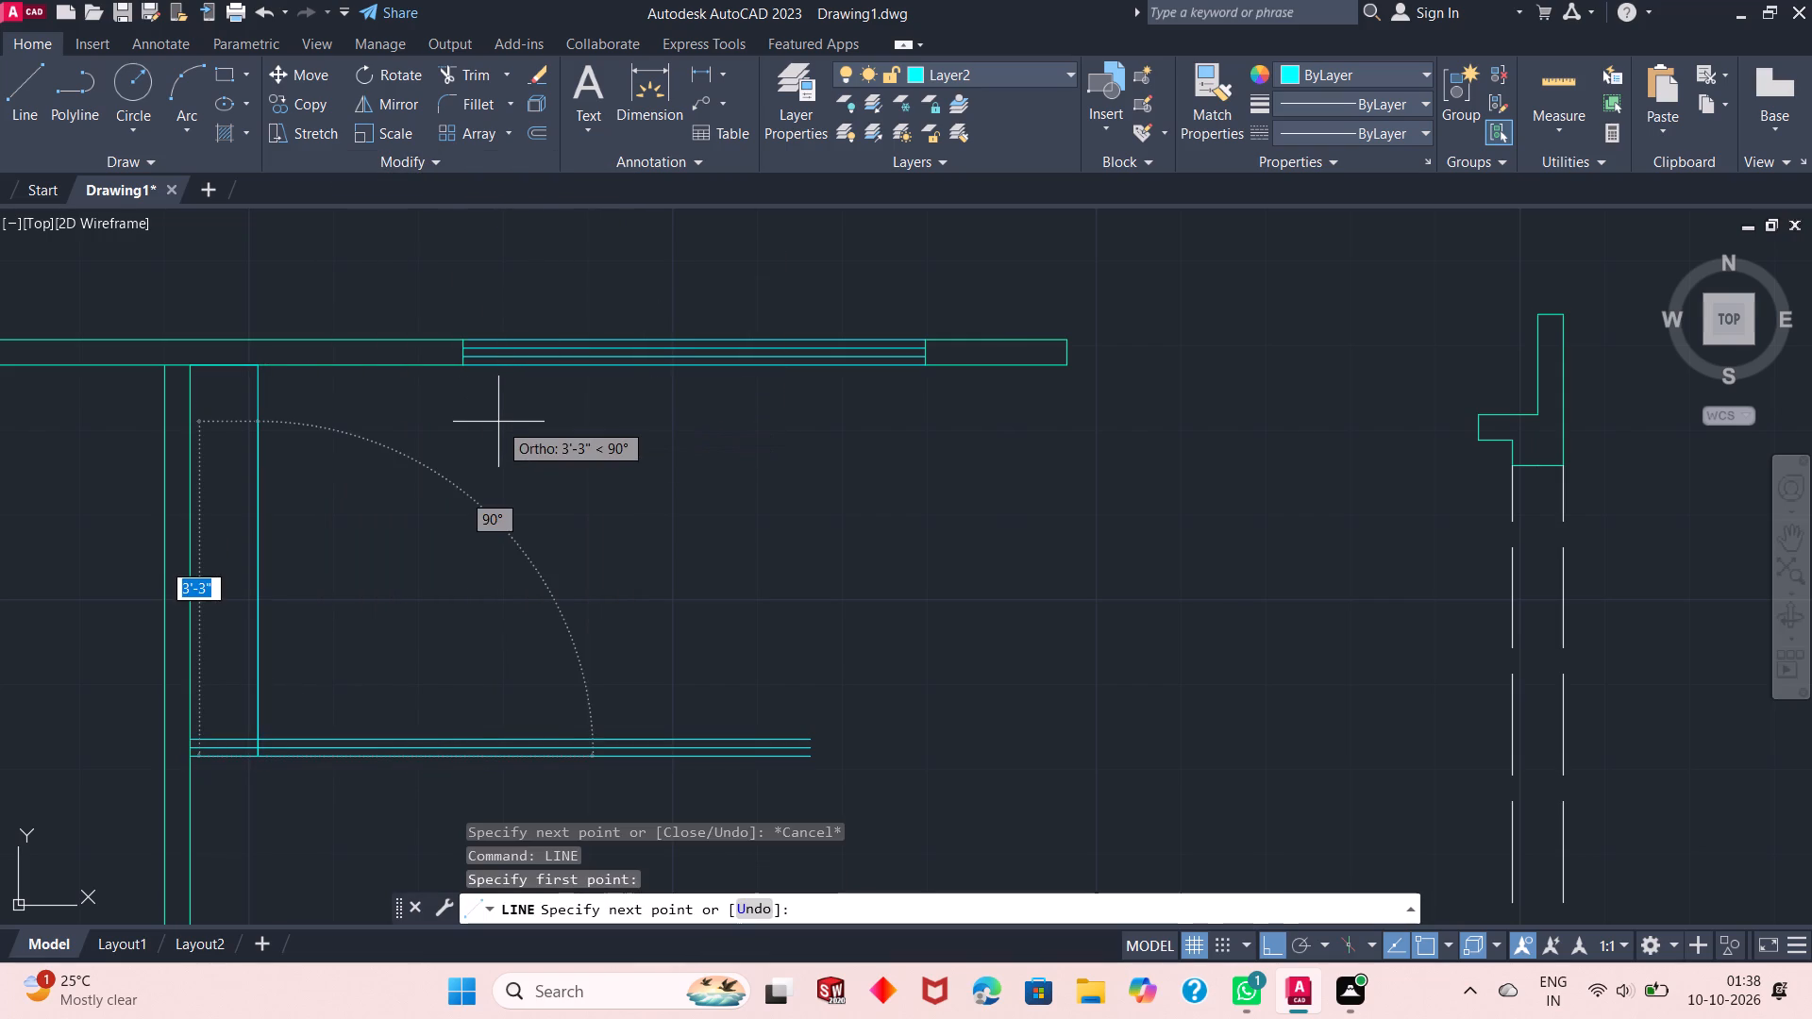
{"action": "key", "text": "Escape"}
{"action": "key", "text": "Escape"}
Offset the vertical tread line twice to the east using Through, each copy 8" from the previous one.
{"action": "right_click", "coordinate": [498, 422]}
{"action": "left_click", "coordinate": [623, 469]}
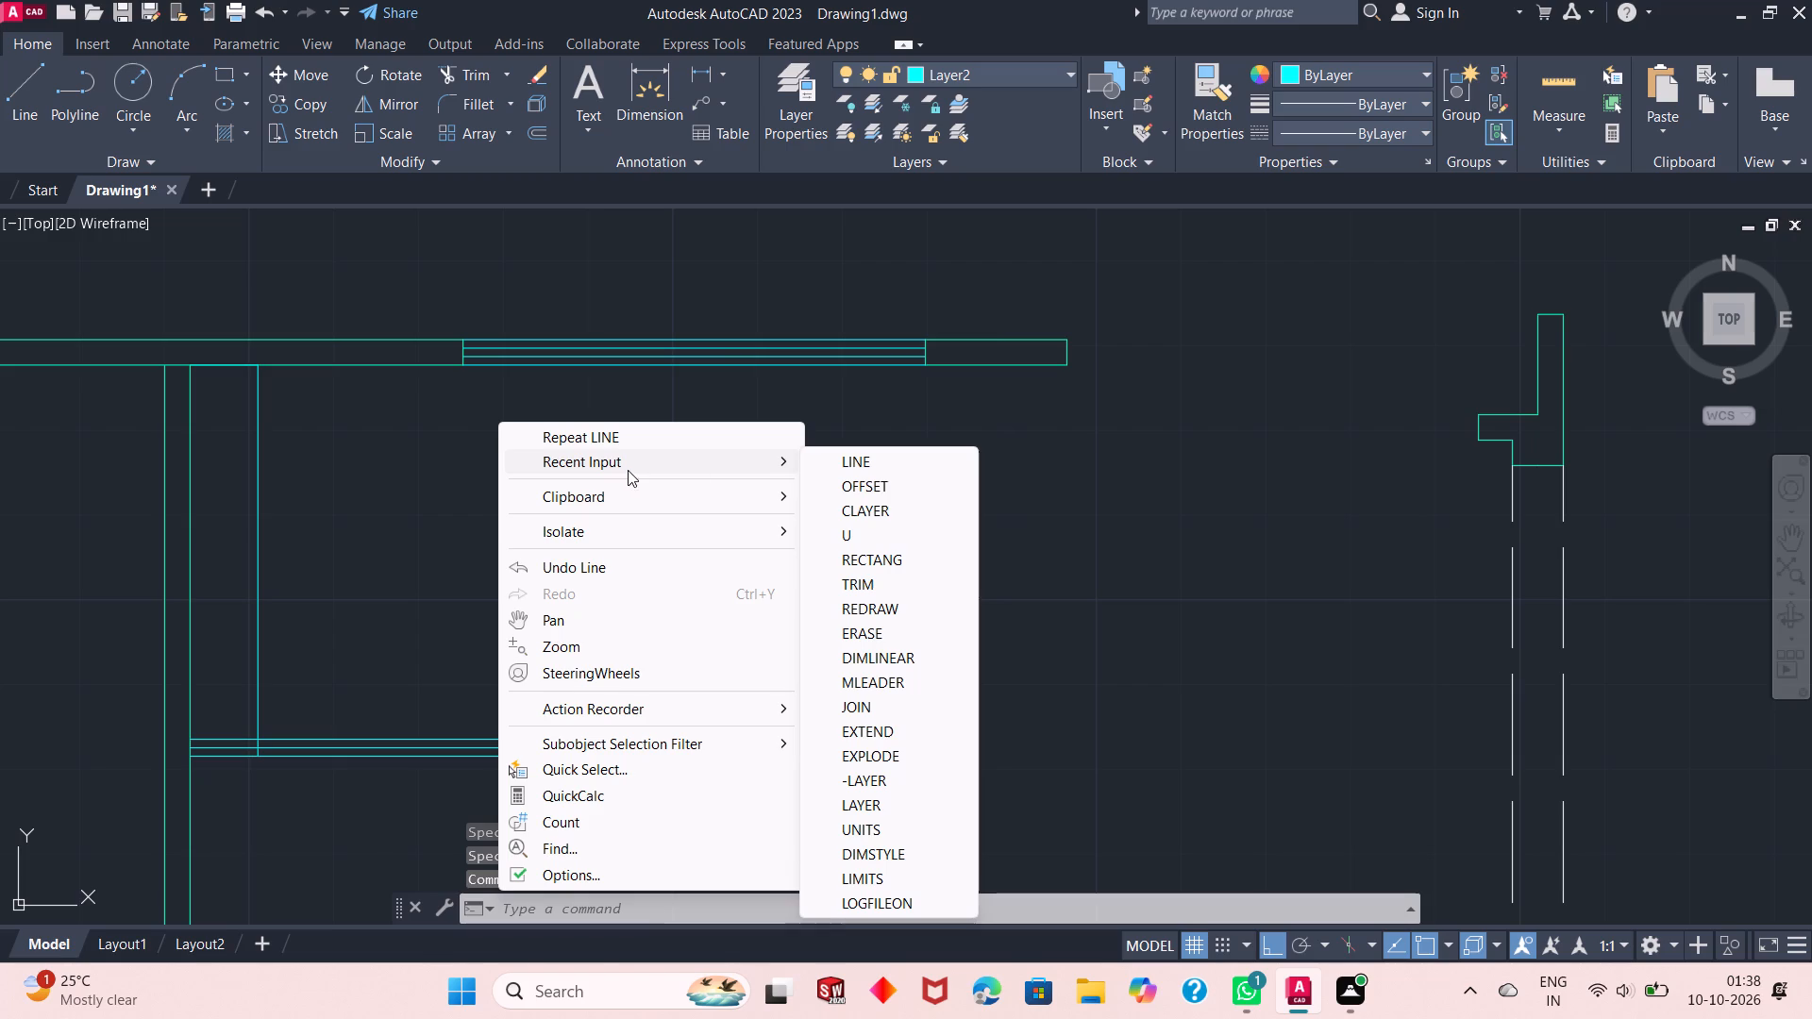
{"action": "left_click", "coordinate": [849, 487]}
{"action": "right_click", "coordinate": [728, 481]}
{"action": "left_click", "coordinate": [818, 504]}
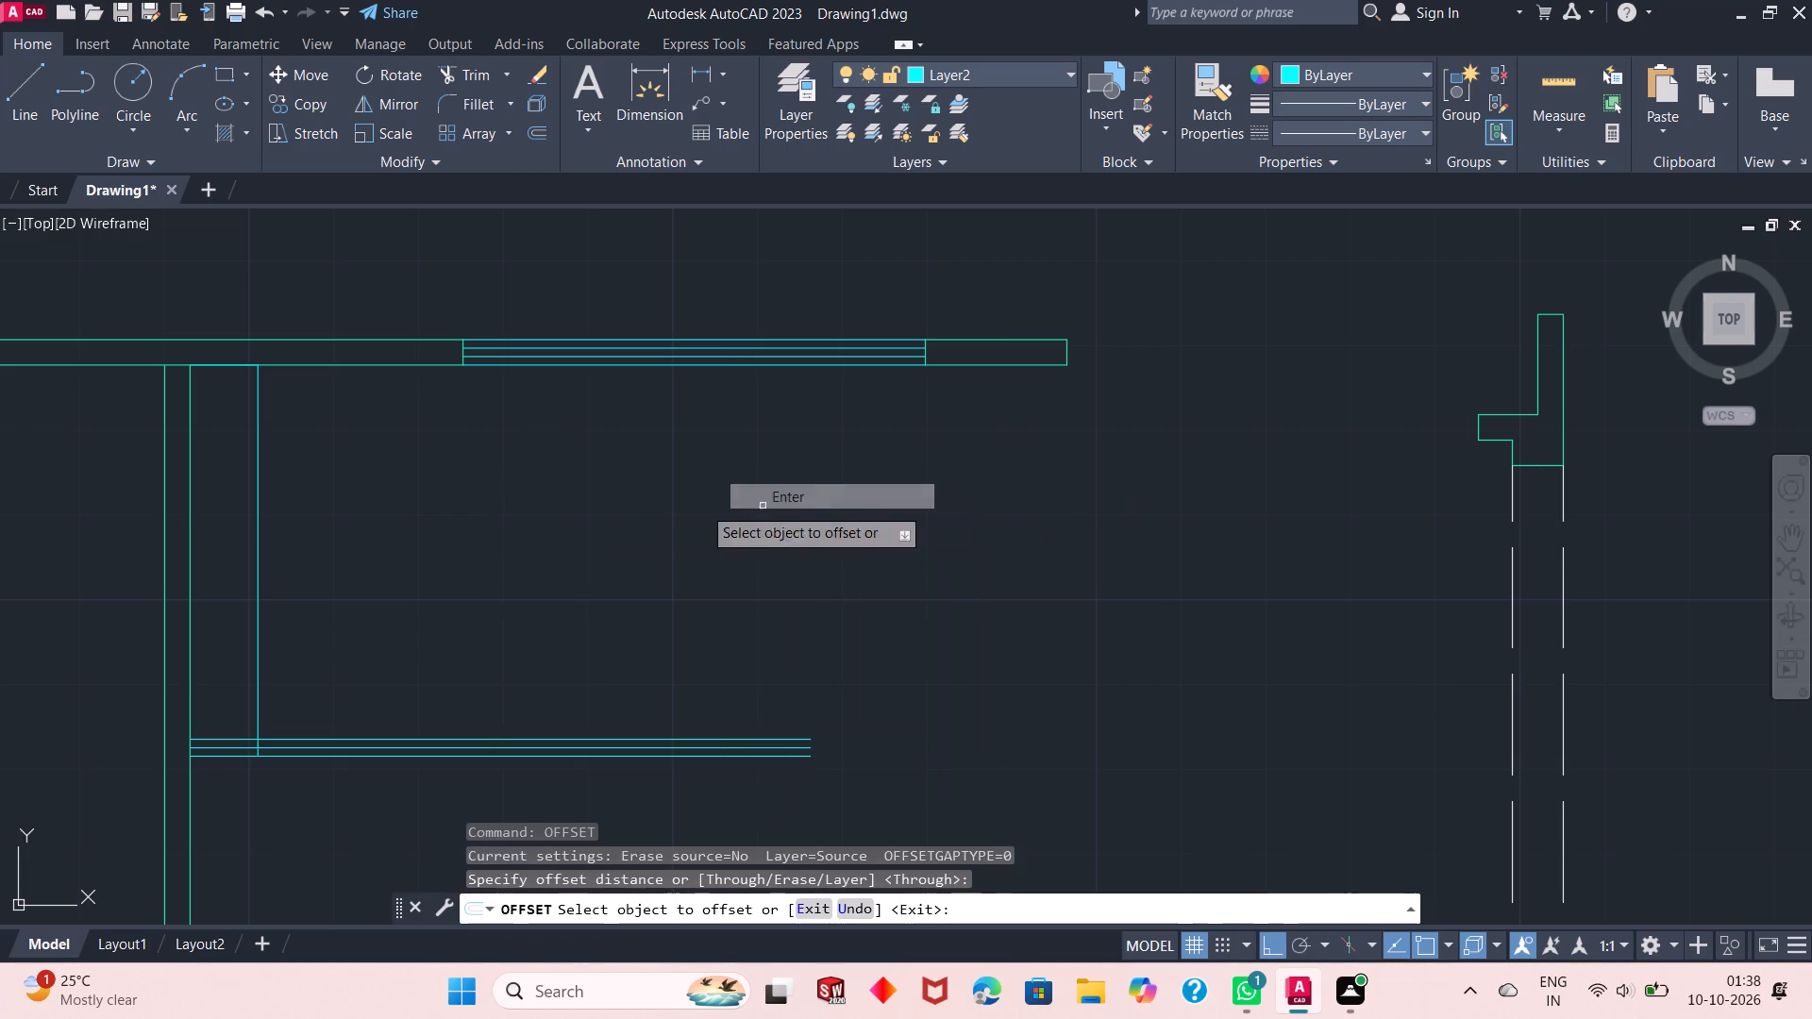
{"action": "left_click", "coordinate": [256, 589]}
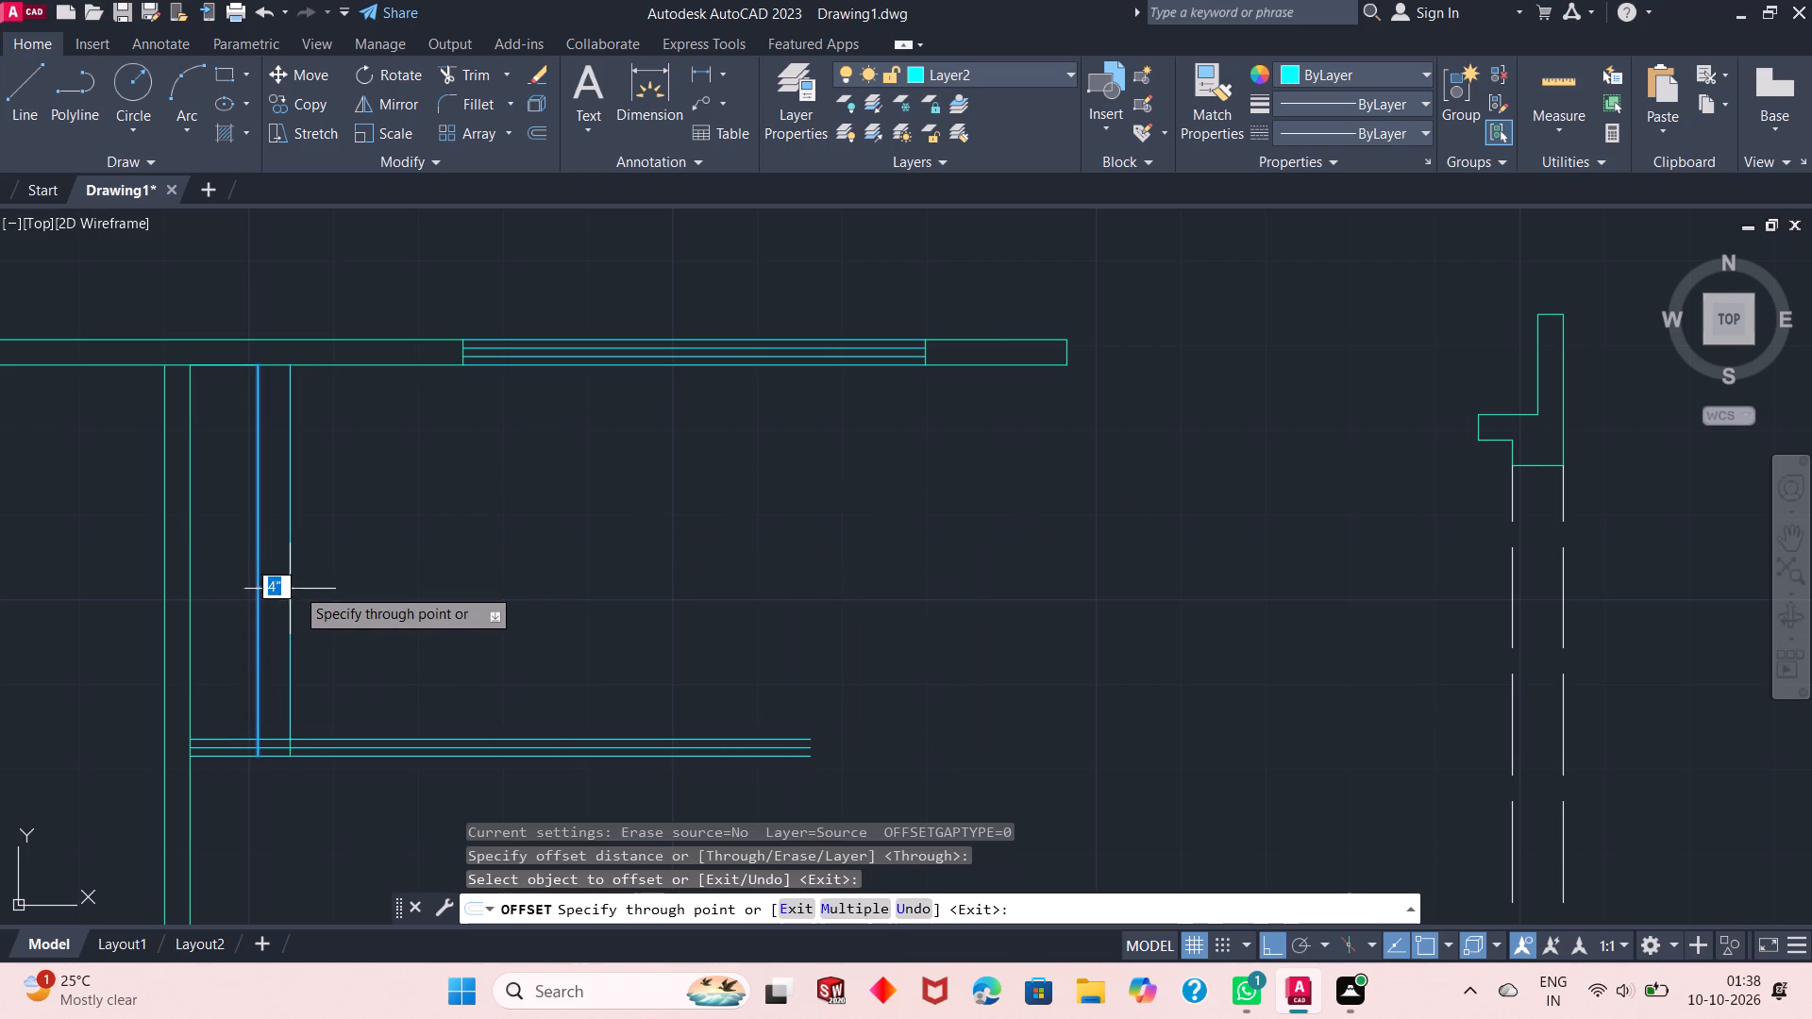
{"action": "type", "text": "8\""}
{"action": "key", "text": "Return"}
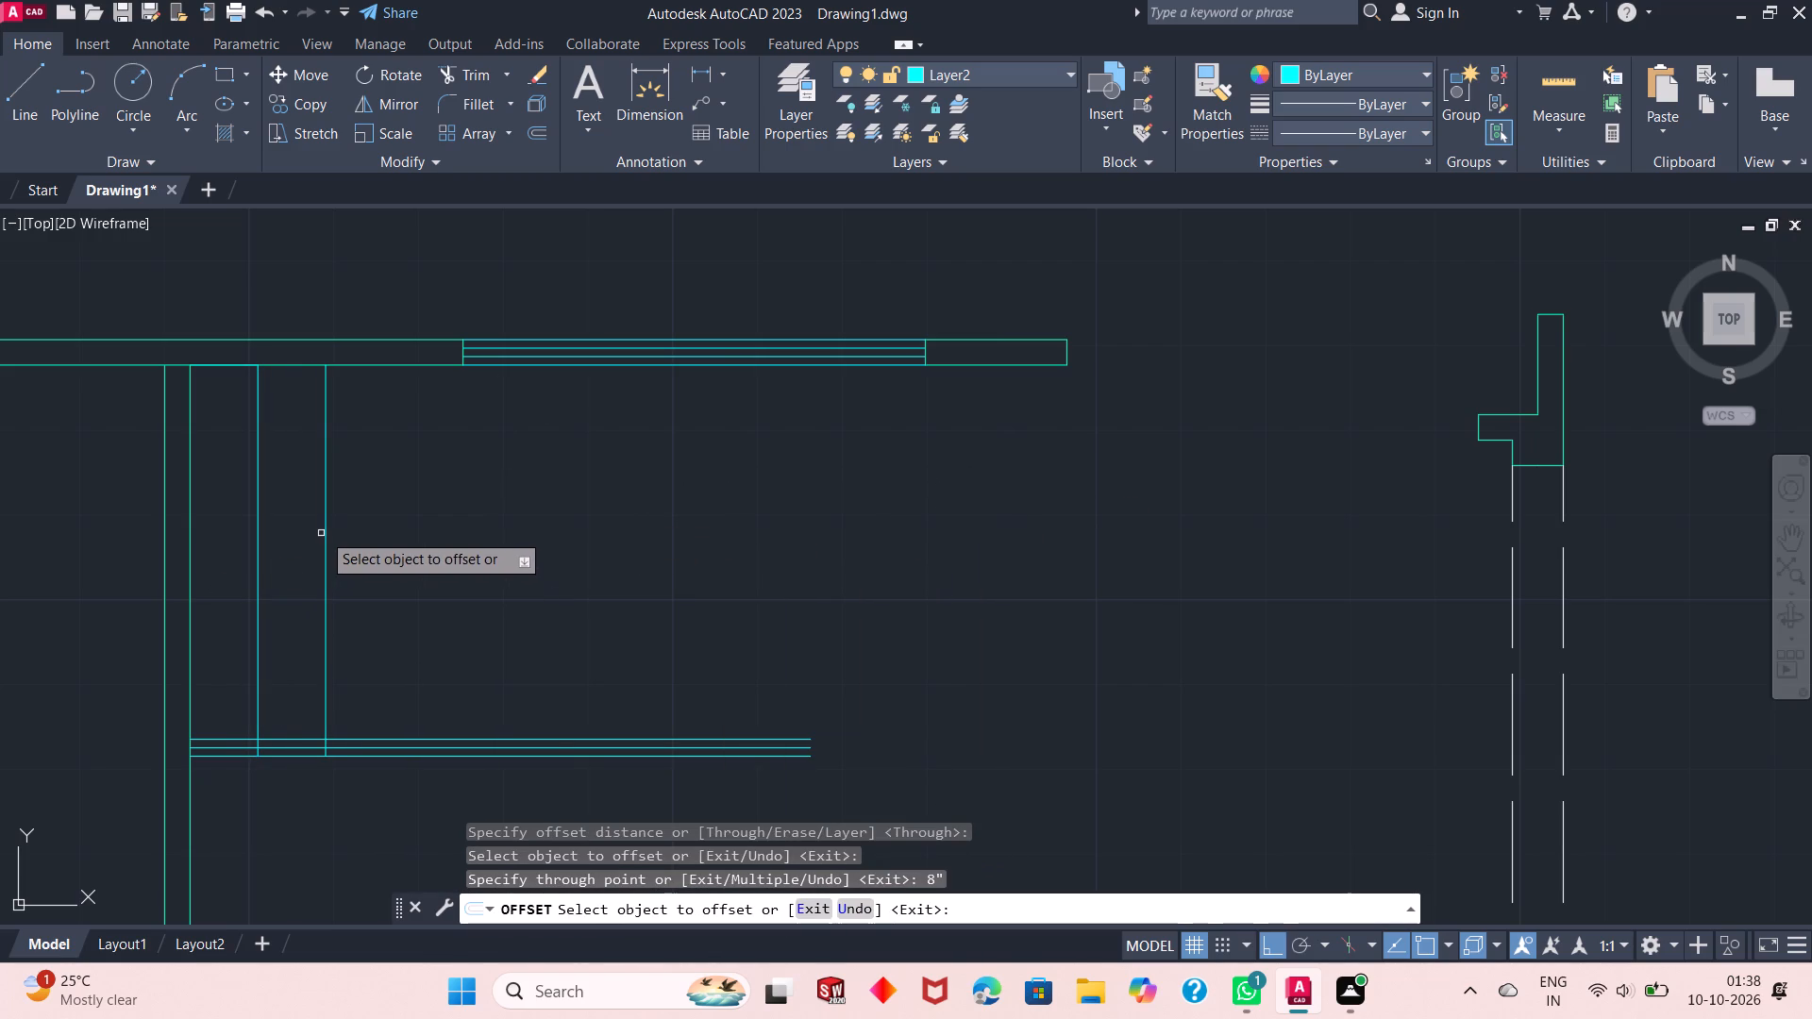
{"action": "left_click", "coordinate": [323, 527]}
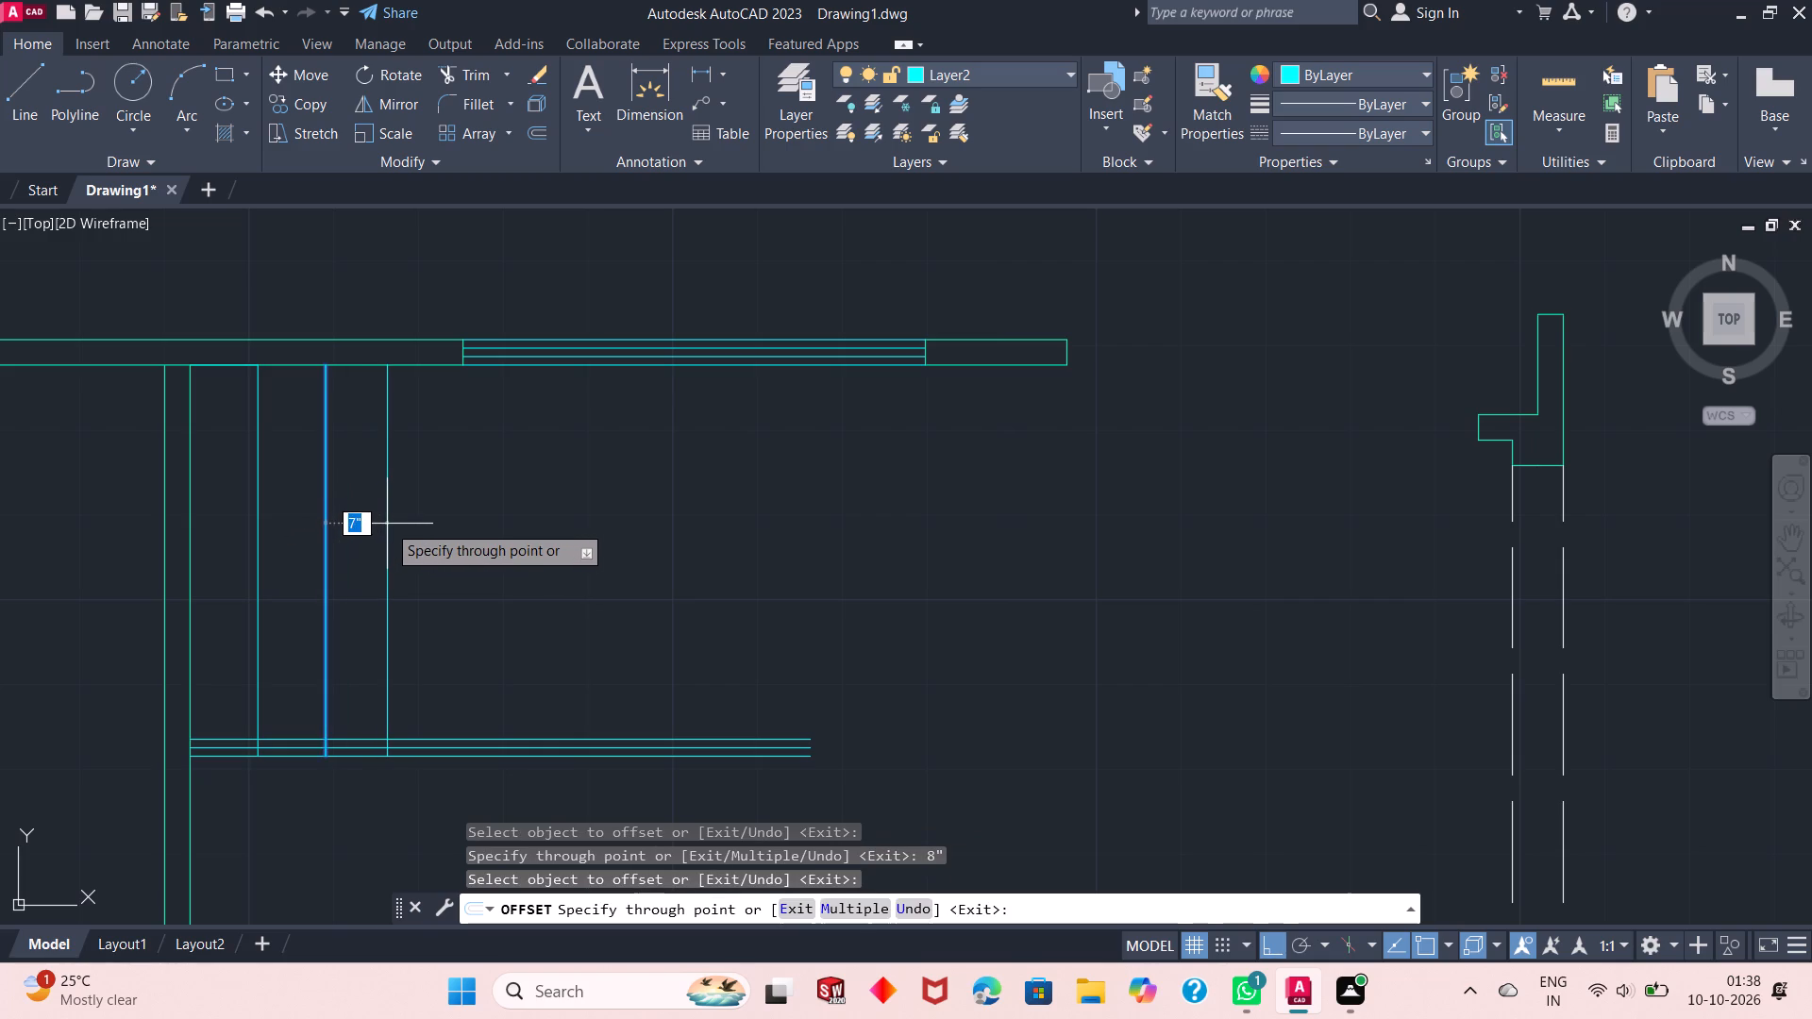
{"action": "type", "text": "8\""}
{"action": "key", "text": "Return"}
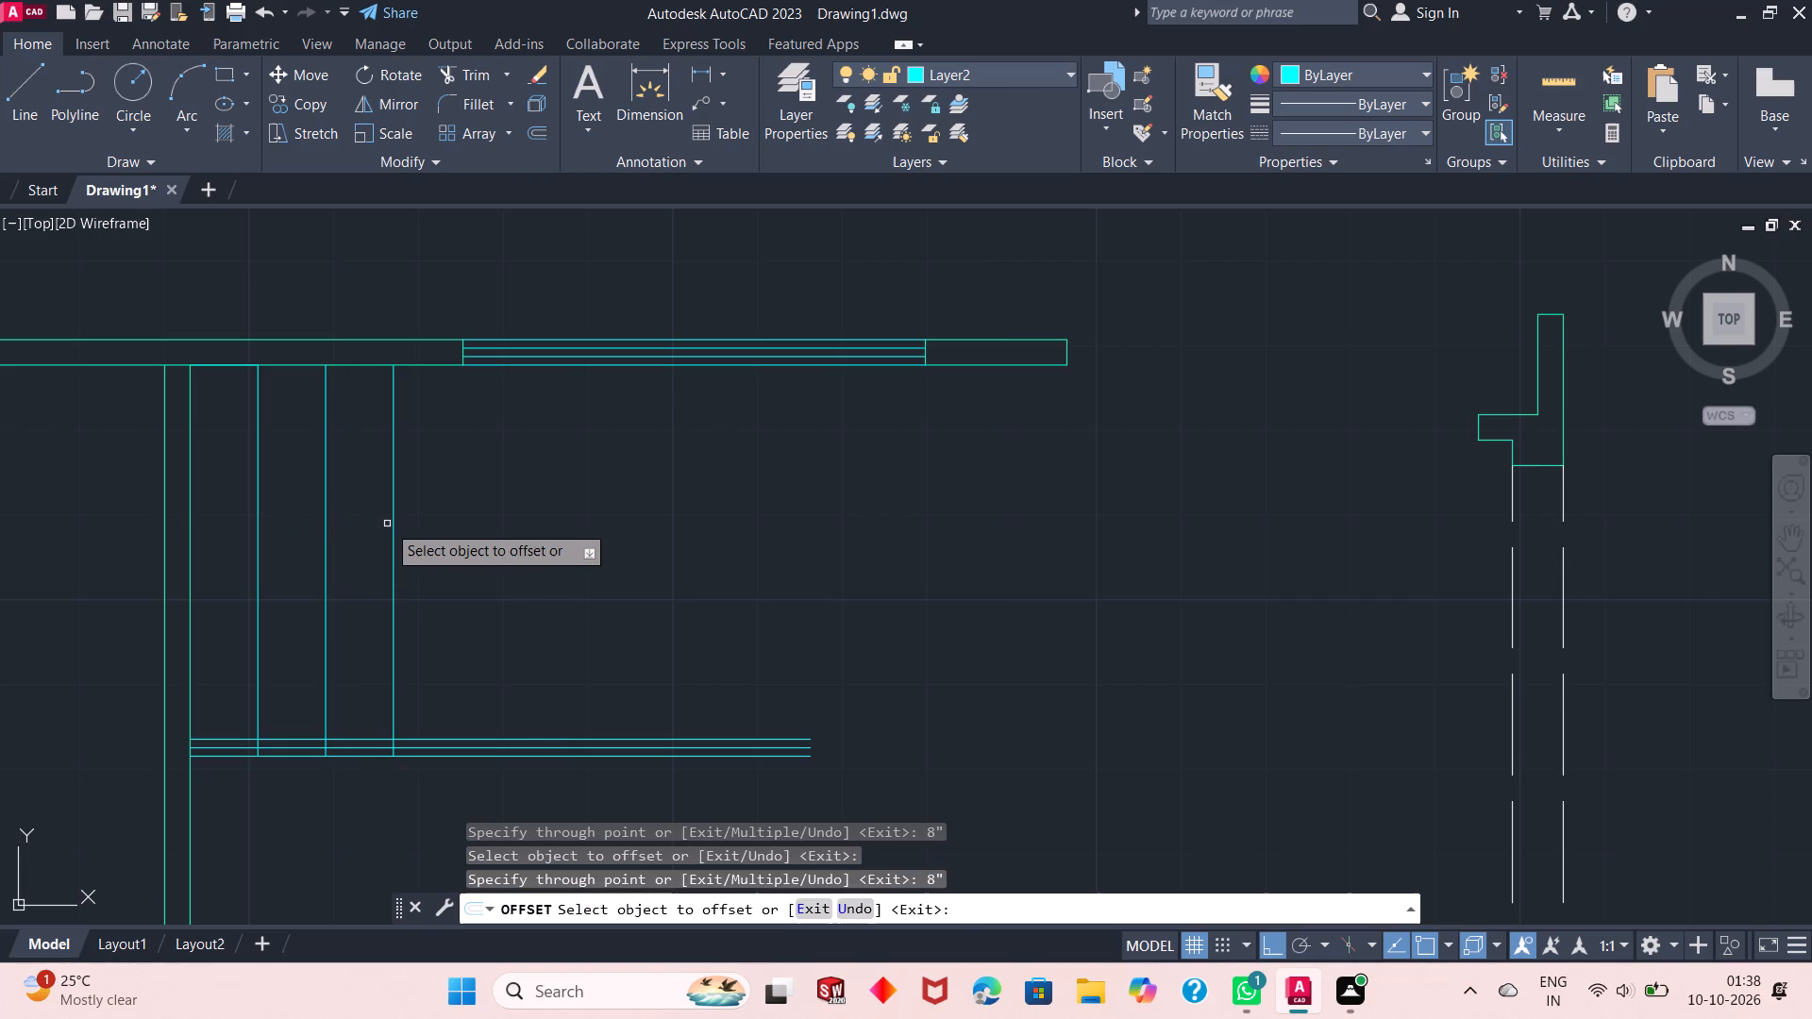
Offset three more vertical tread lines to the east, each 8" from the previous one.
{"action": "left_click", "coordinate": [394, 500]}
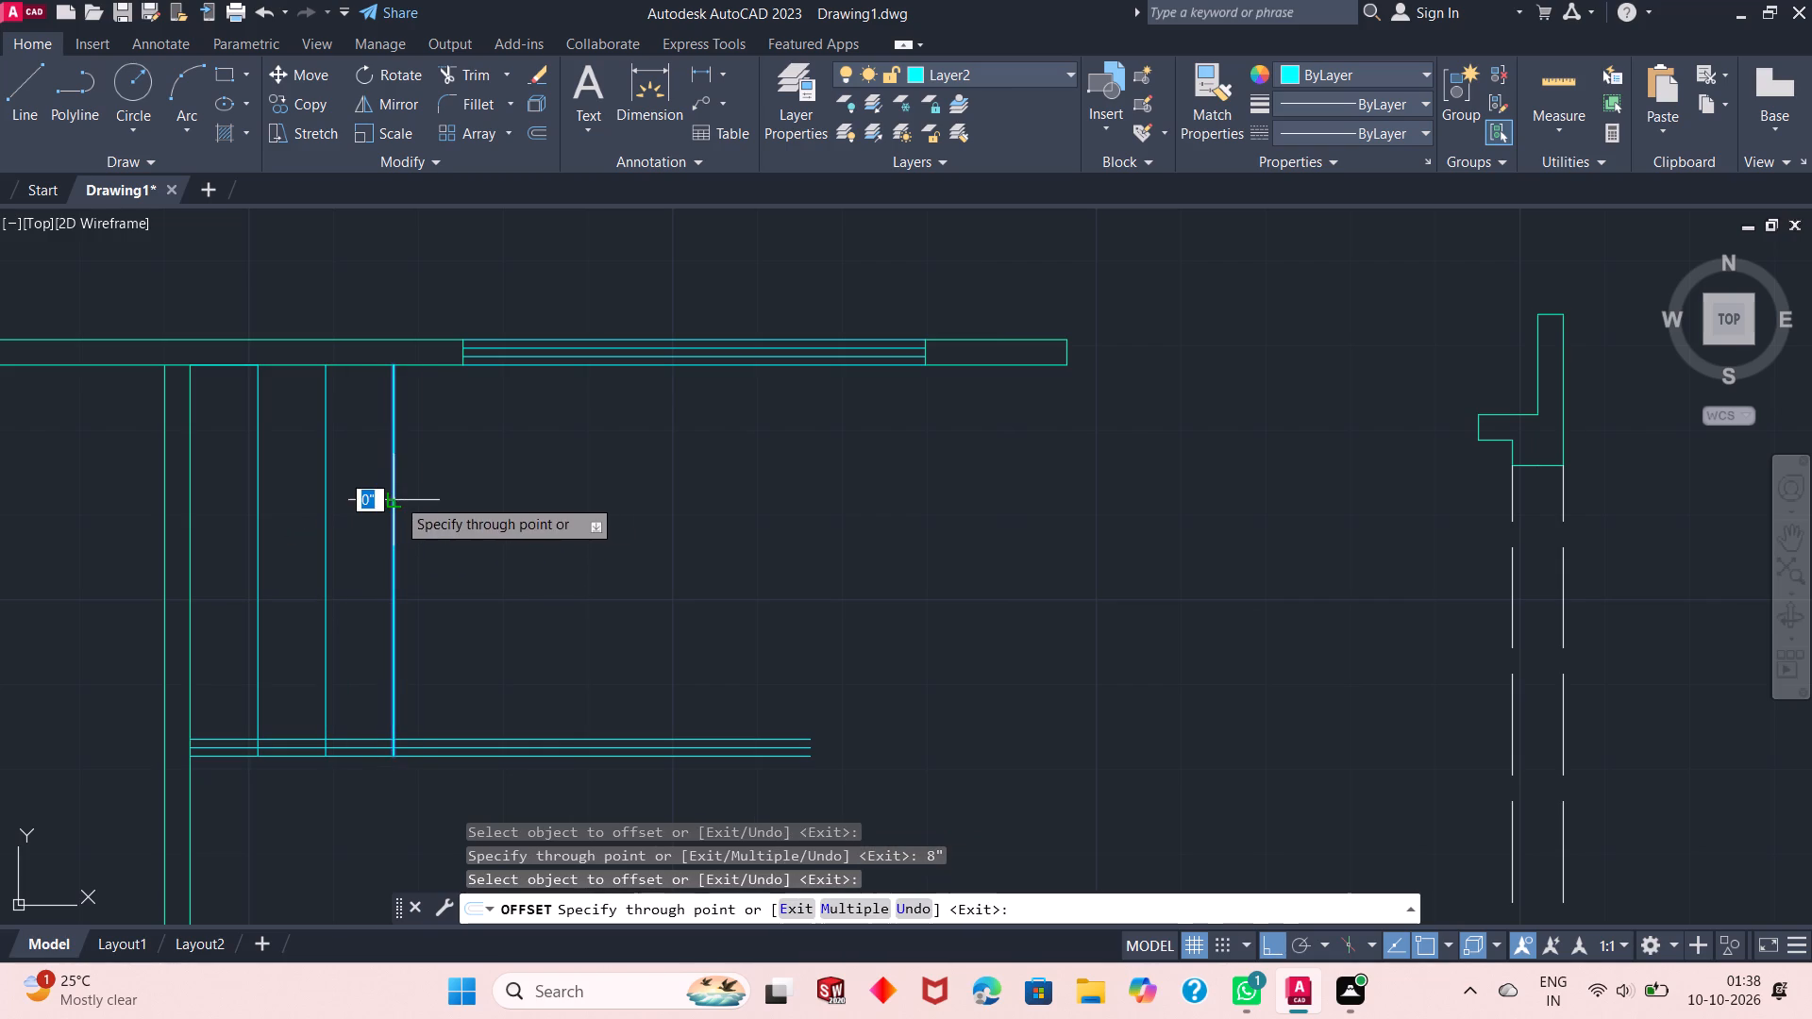
{"action": "type", "text": "8\""}
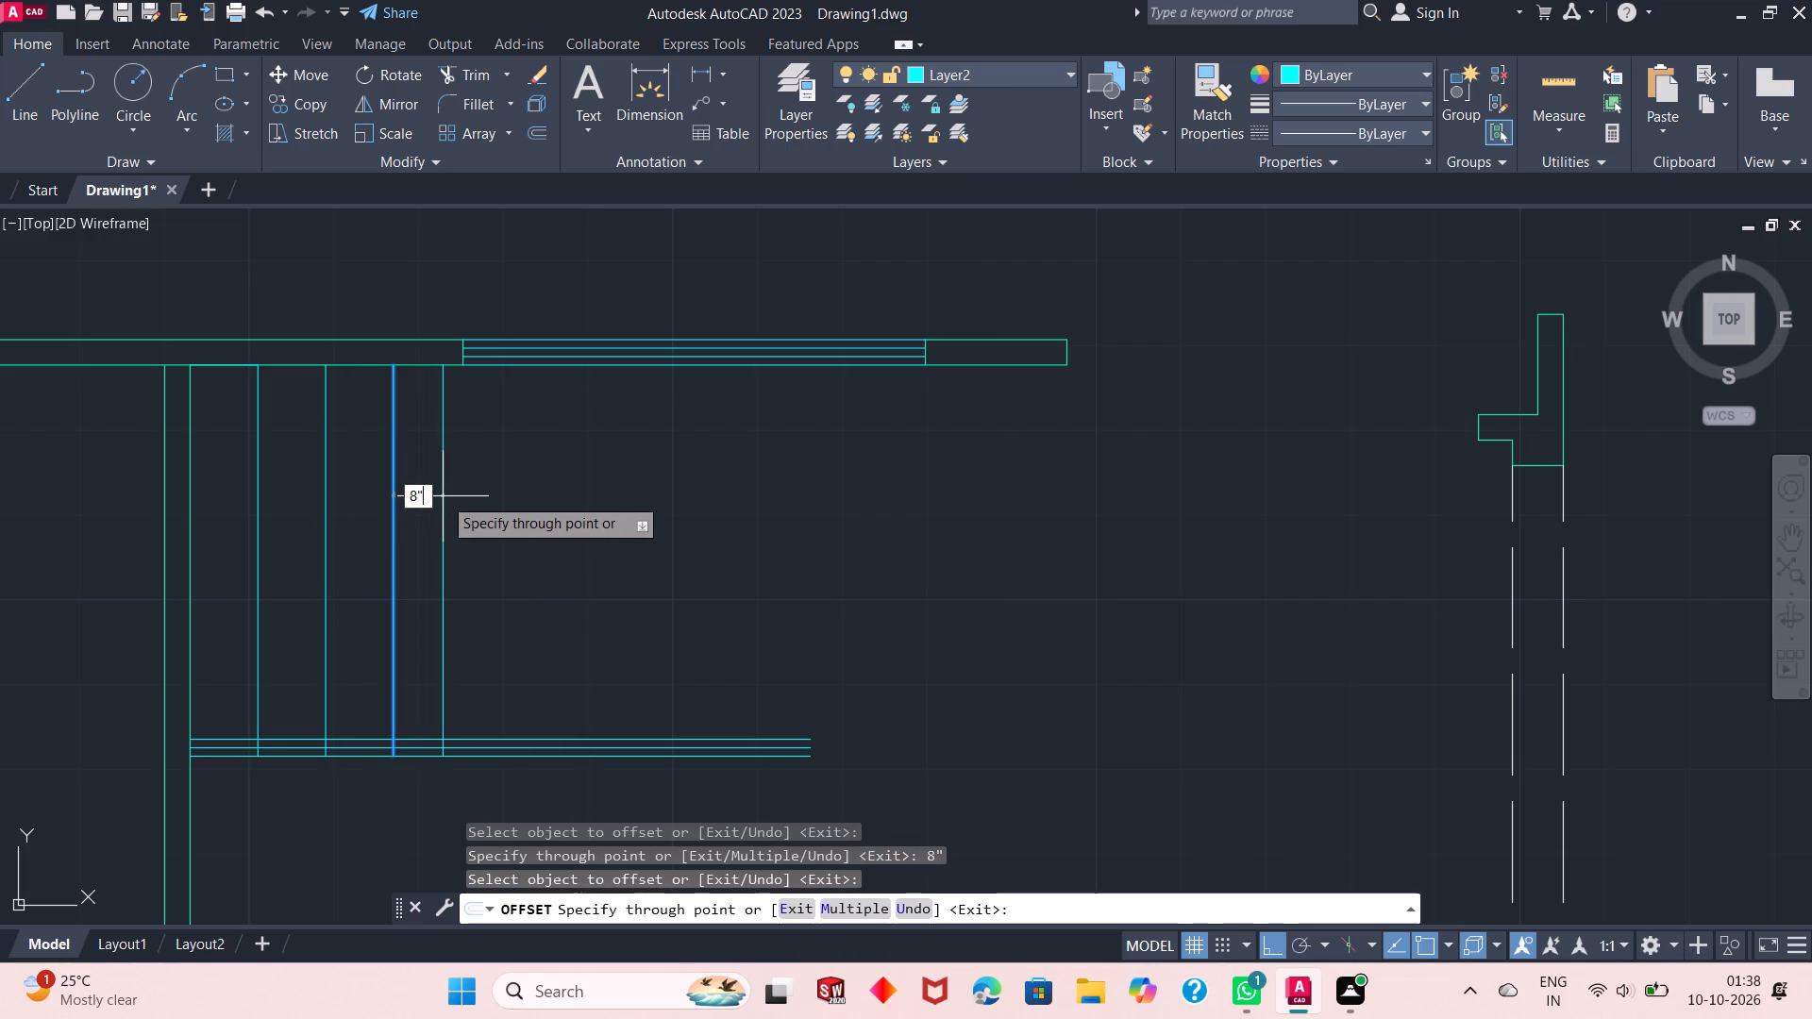
{"action": "key", "text": "Return"}
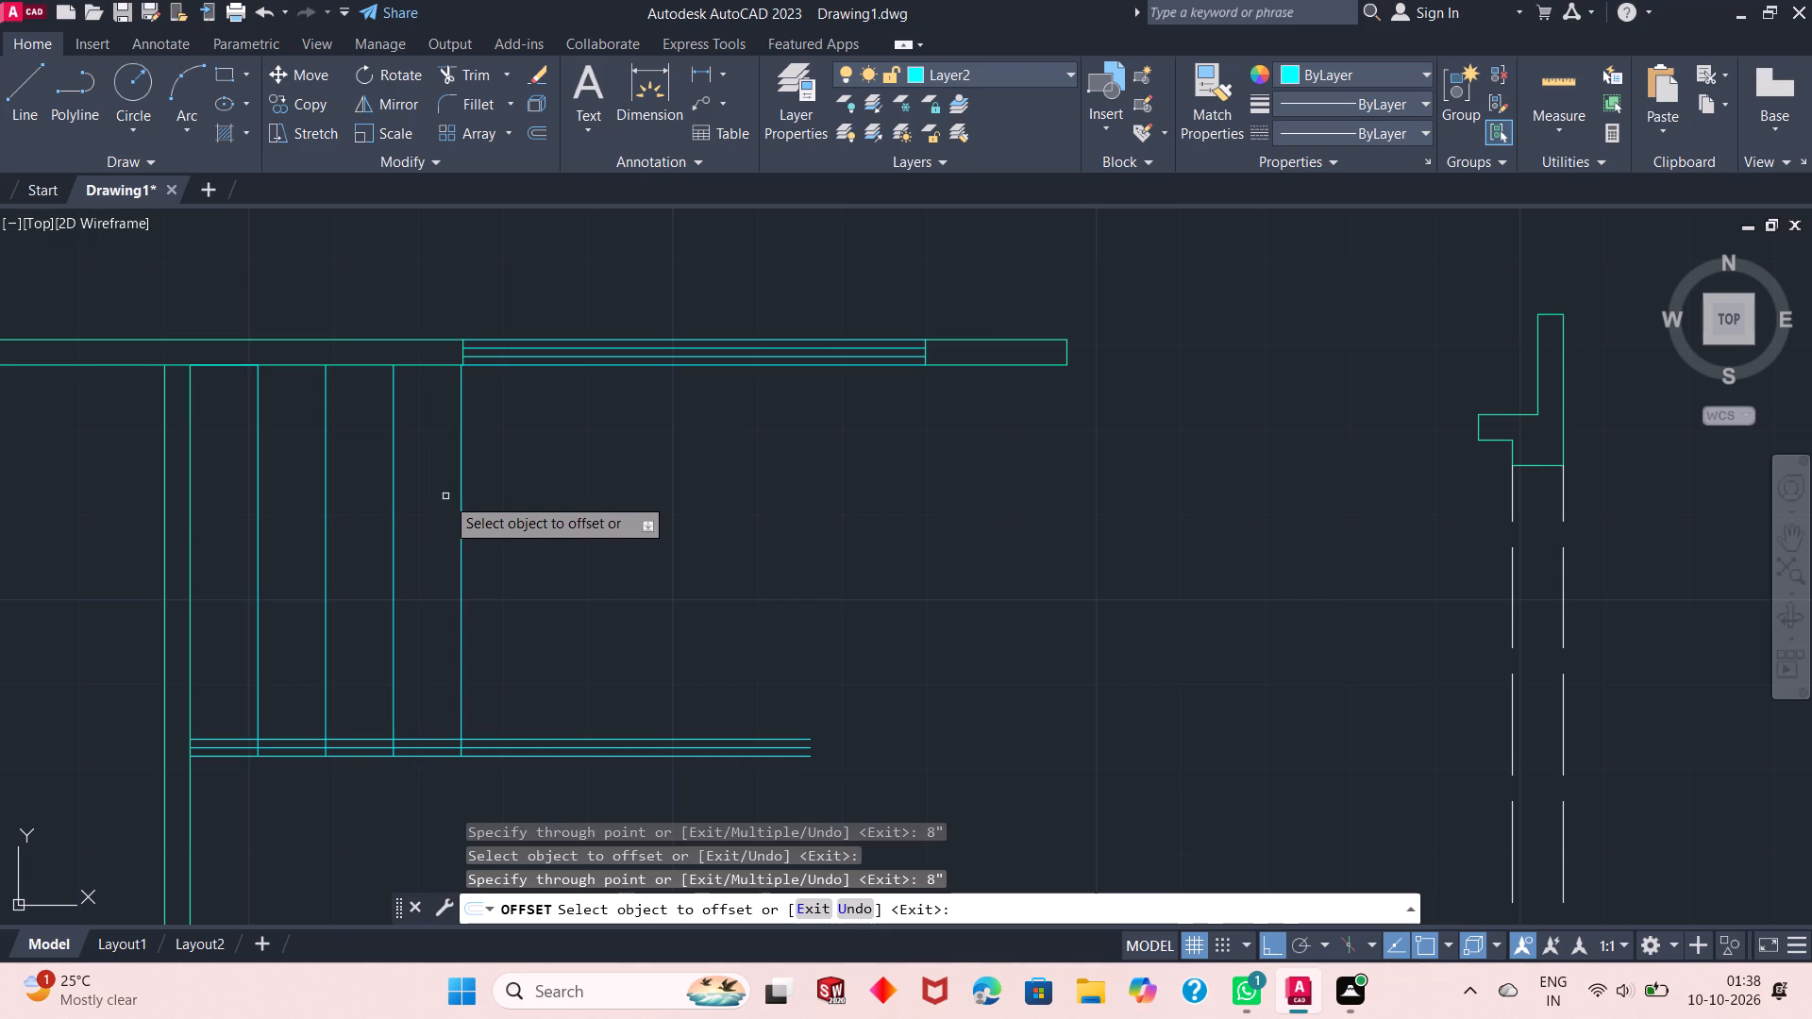
{"action": "left_click", "coordinate": [463, 526]}
{"action": "type", "text": "8\""}
{"action": "key", "text": "Return"}
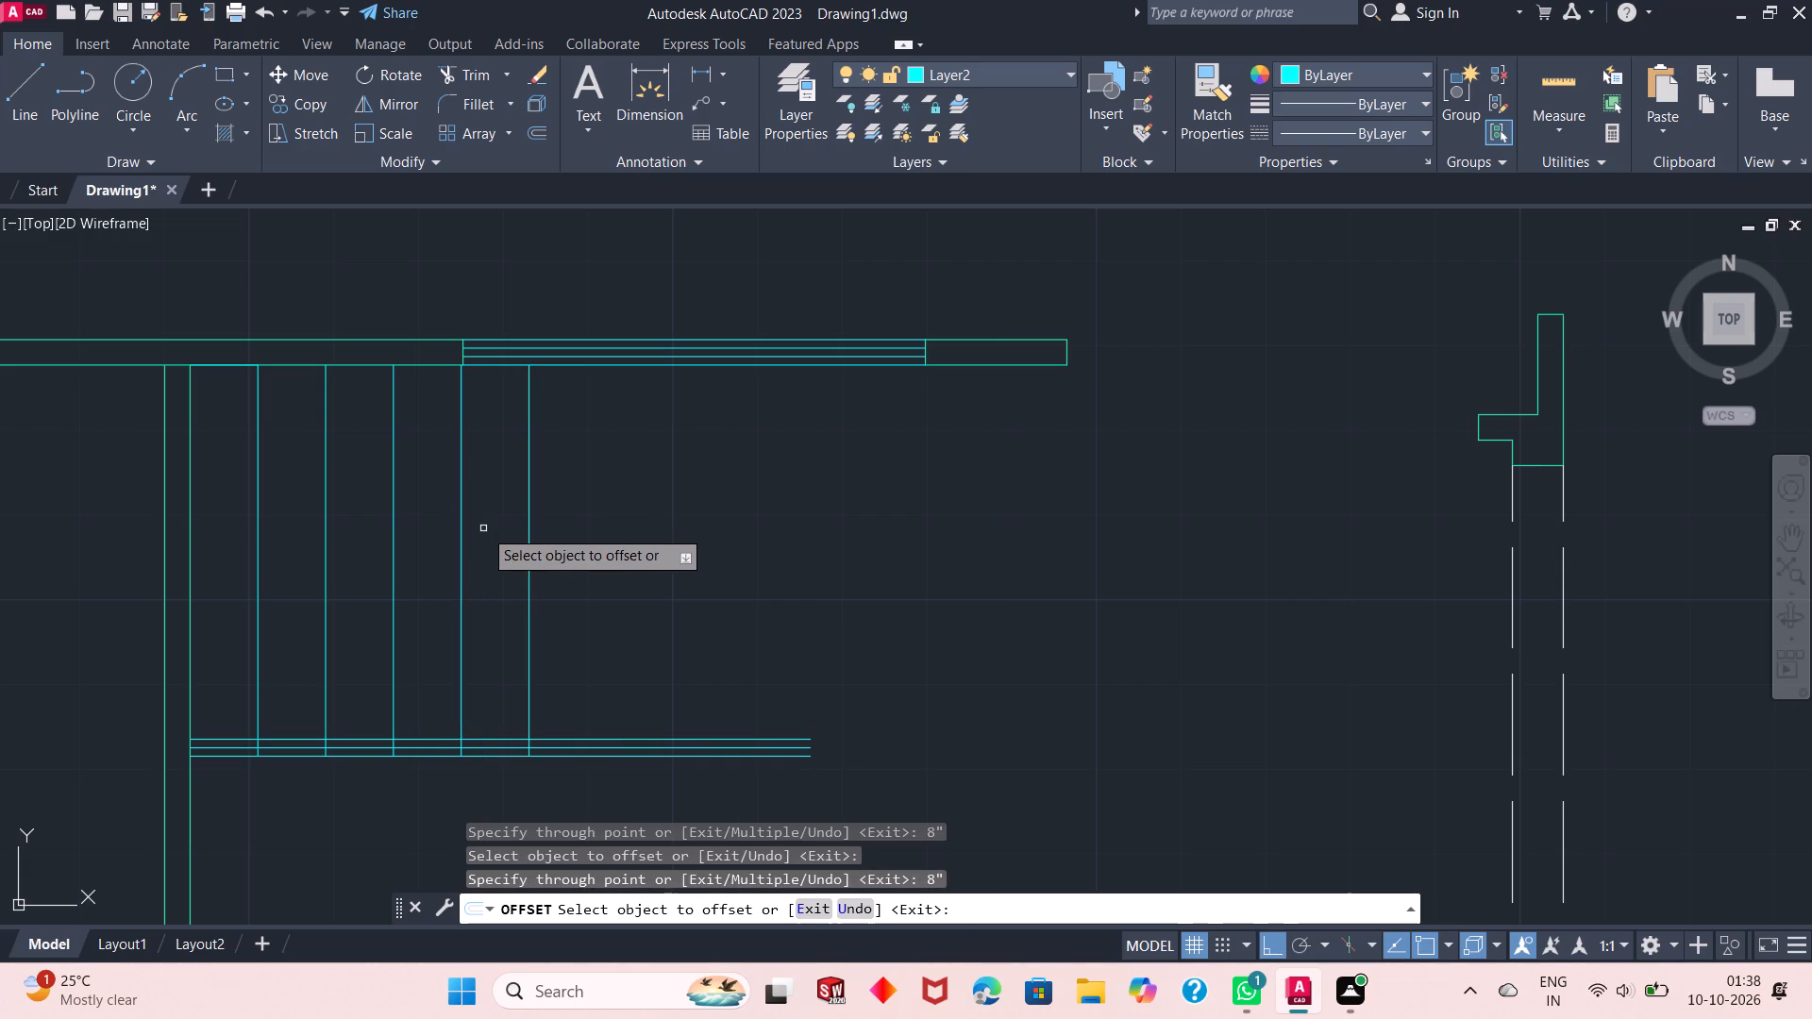
{"action": "left_click", "coordinate": [527, 508]}
{"action": "key", "text": "8"}
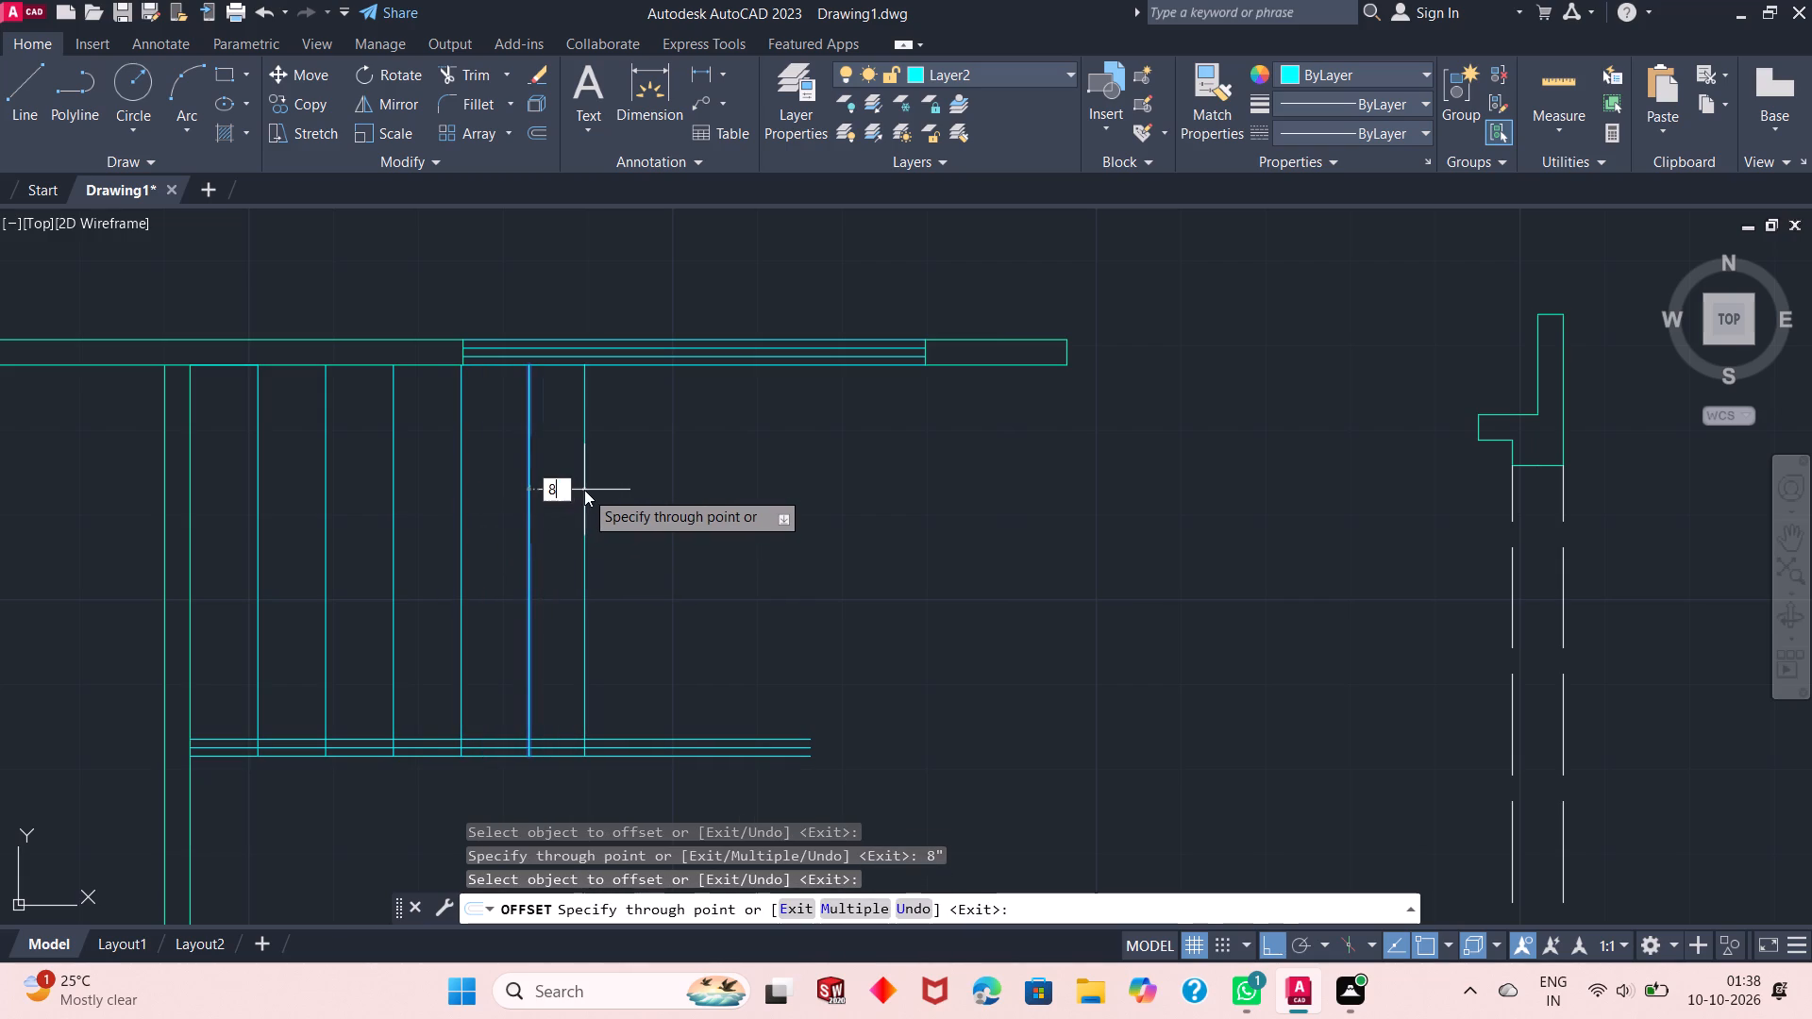
{"action": "key", "text": "shift+quotedbl"}
{"action": "key", "text": "Return"}
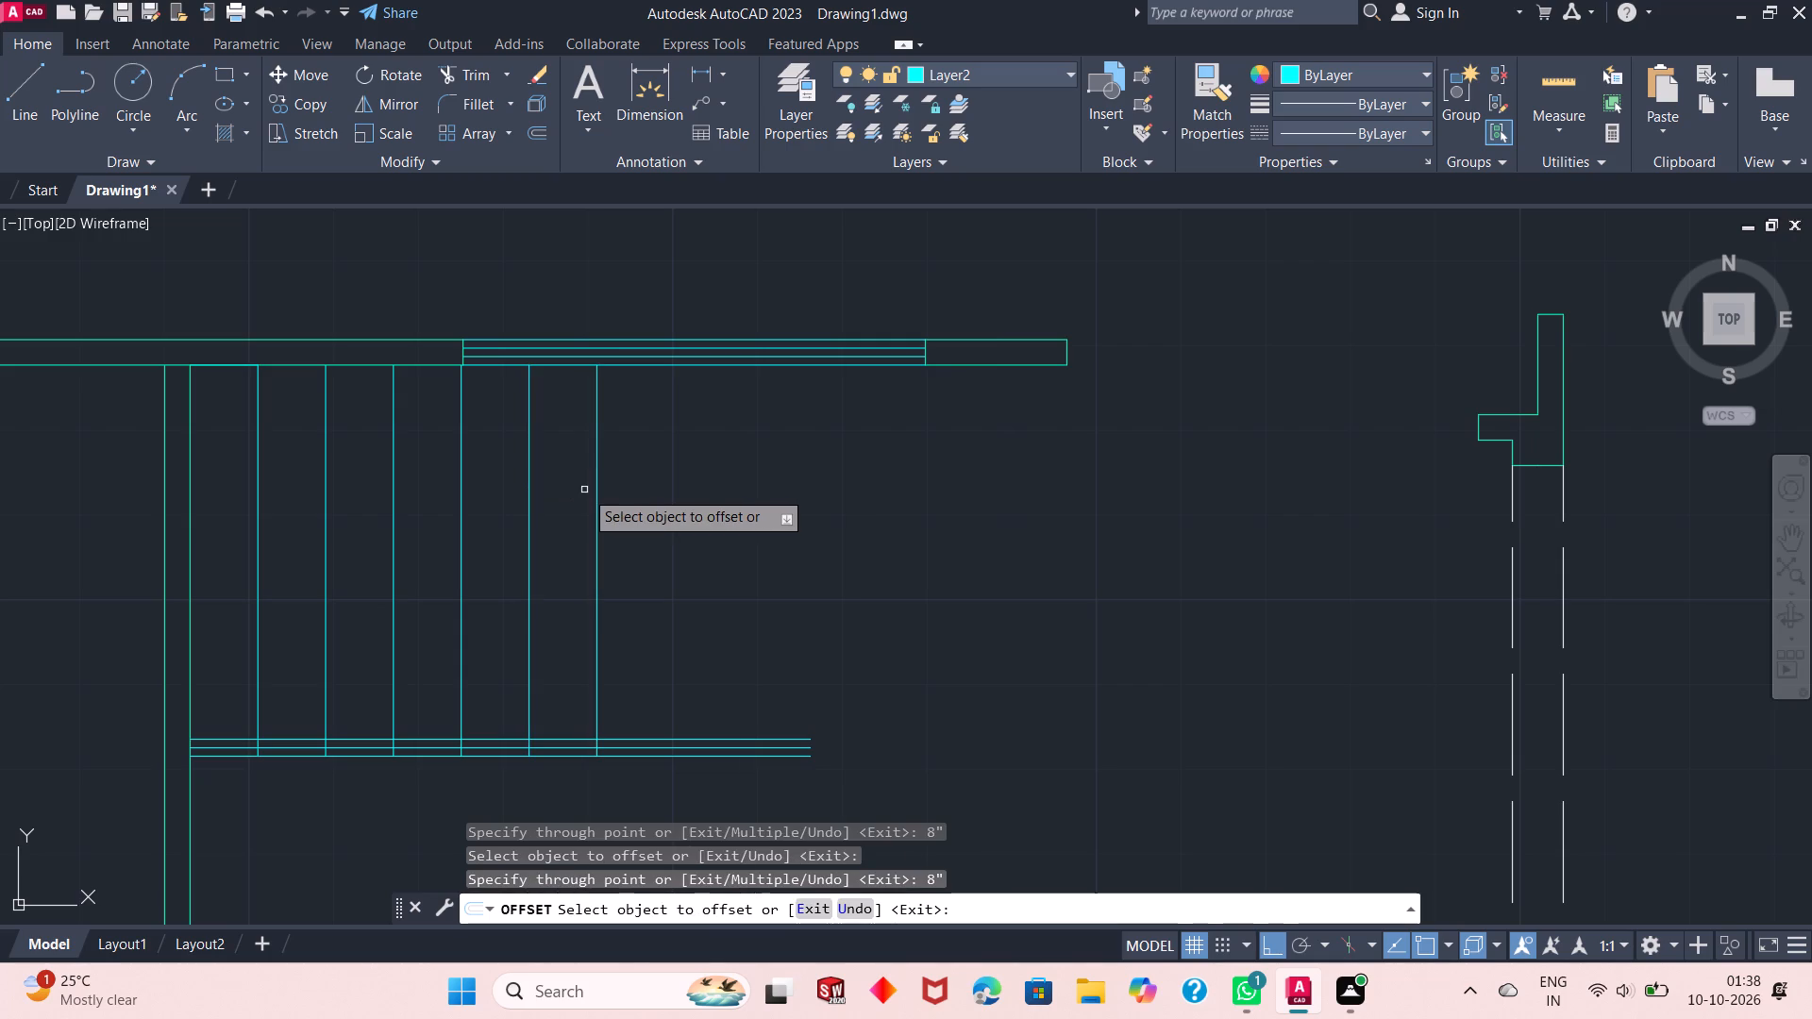
Offset four more vertical tread lines to the east using Through, each 8" from the previous one.
{"action": "left_click", "coordinate": [602, 507]}
{"action": "left_click", "coordinate": [596, 487]}
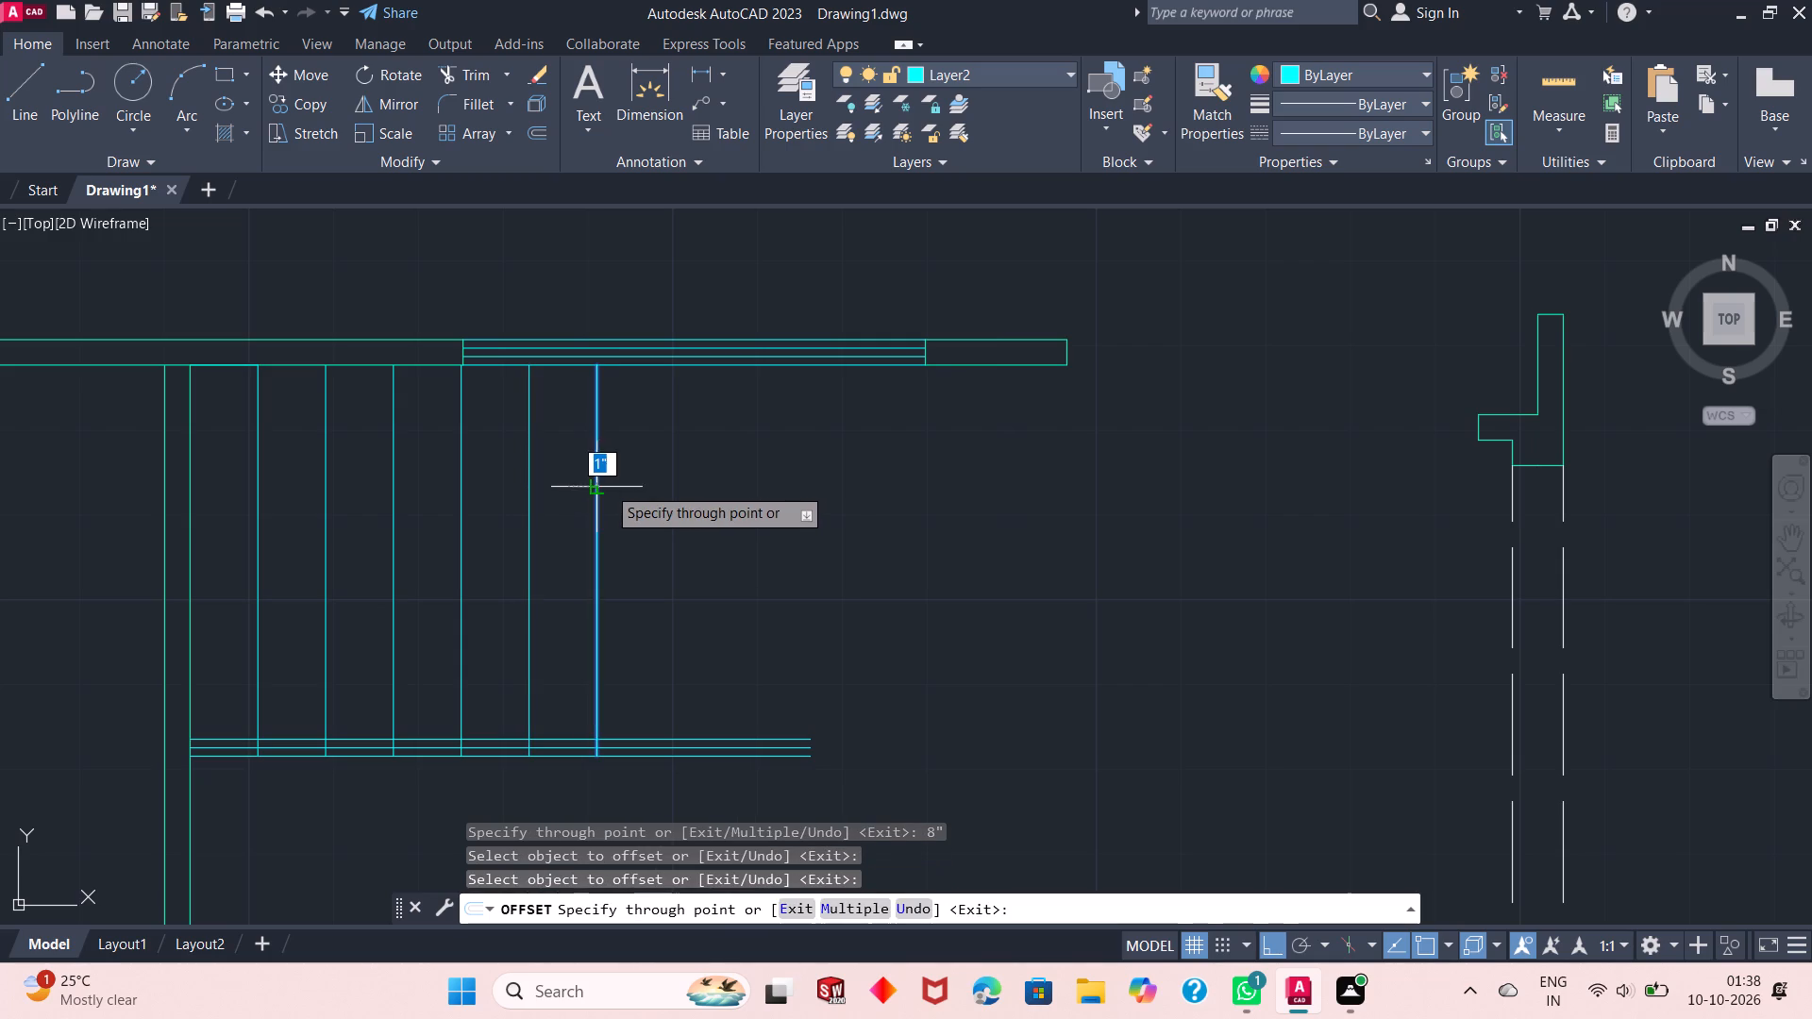
{"action": "type", "text": "8\""}
{"action": "key", "text": "Return"}
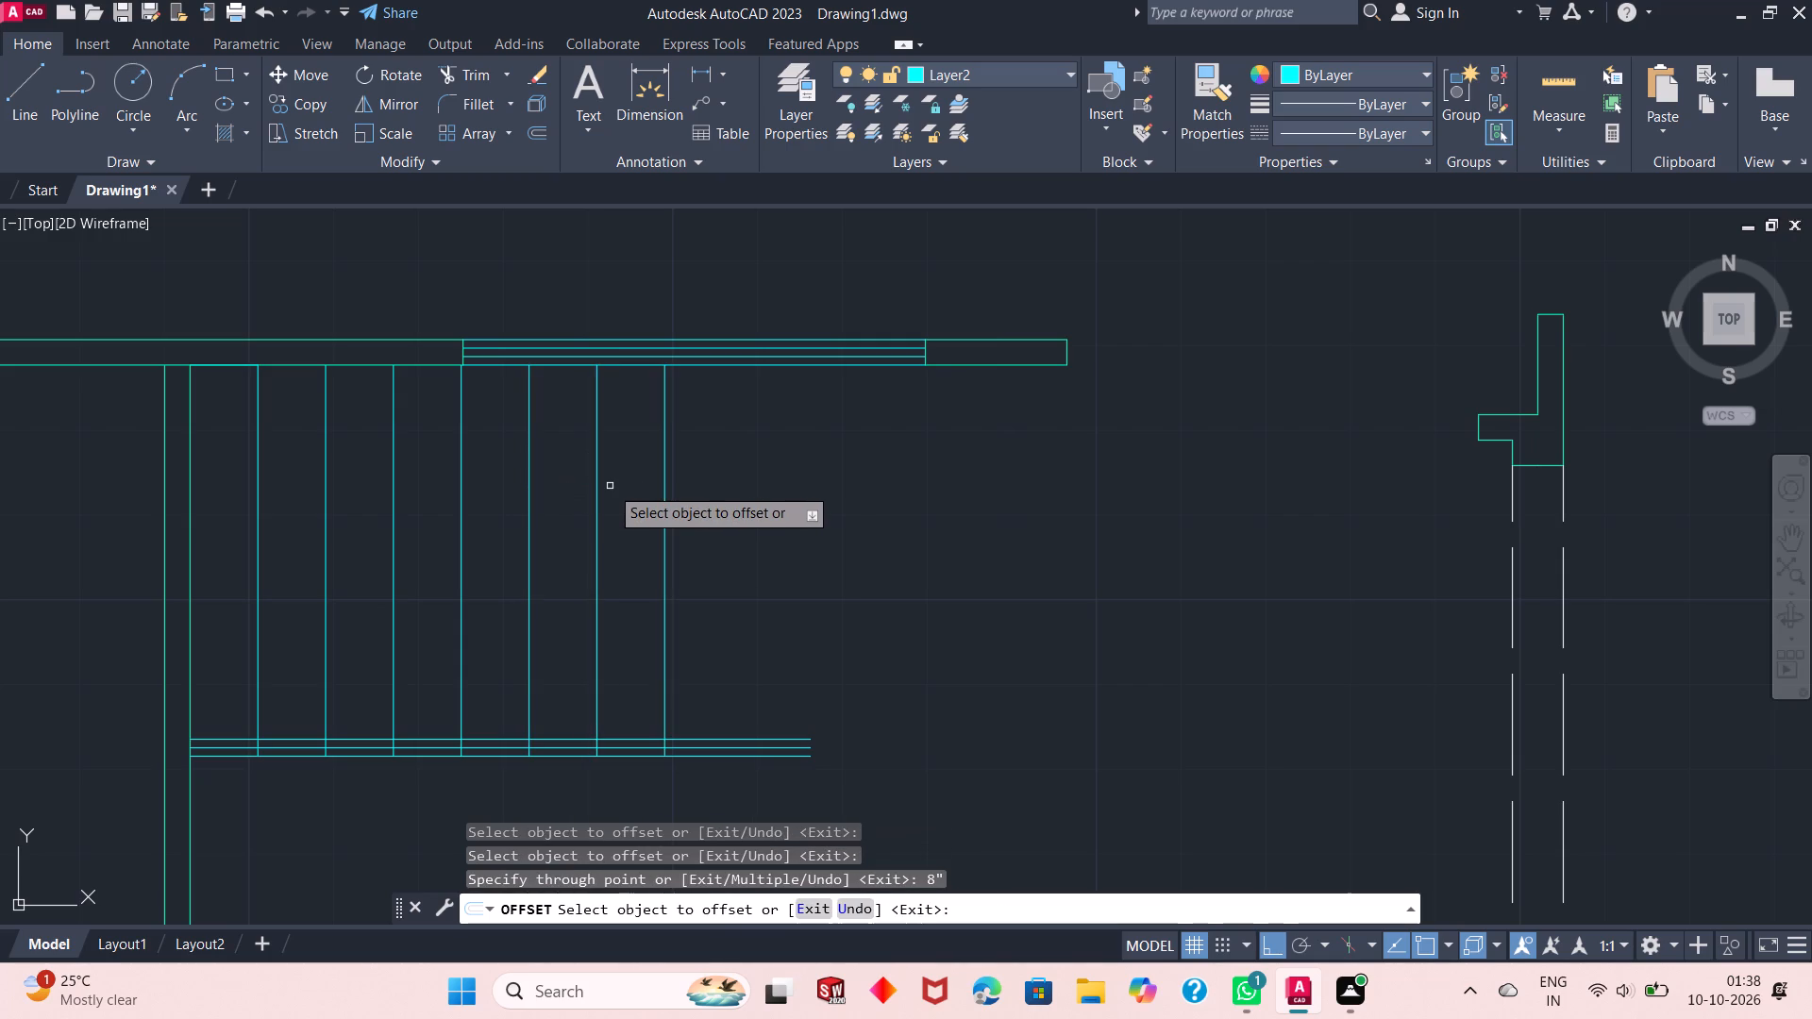
{"action": "left_click", "coordinate": [662, 561]}
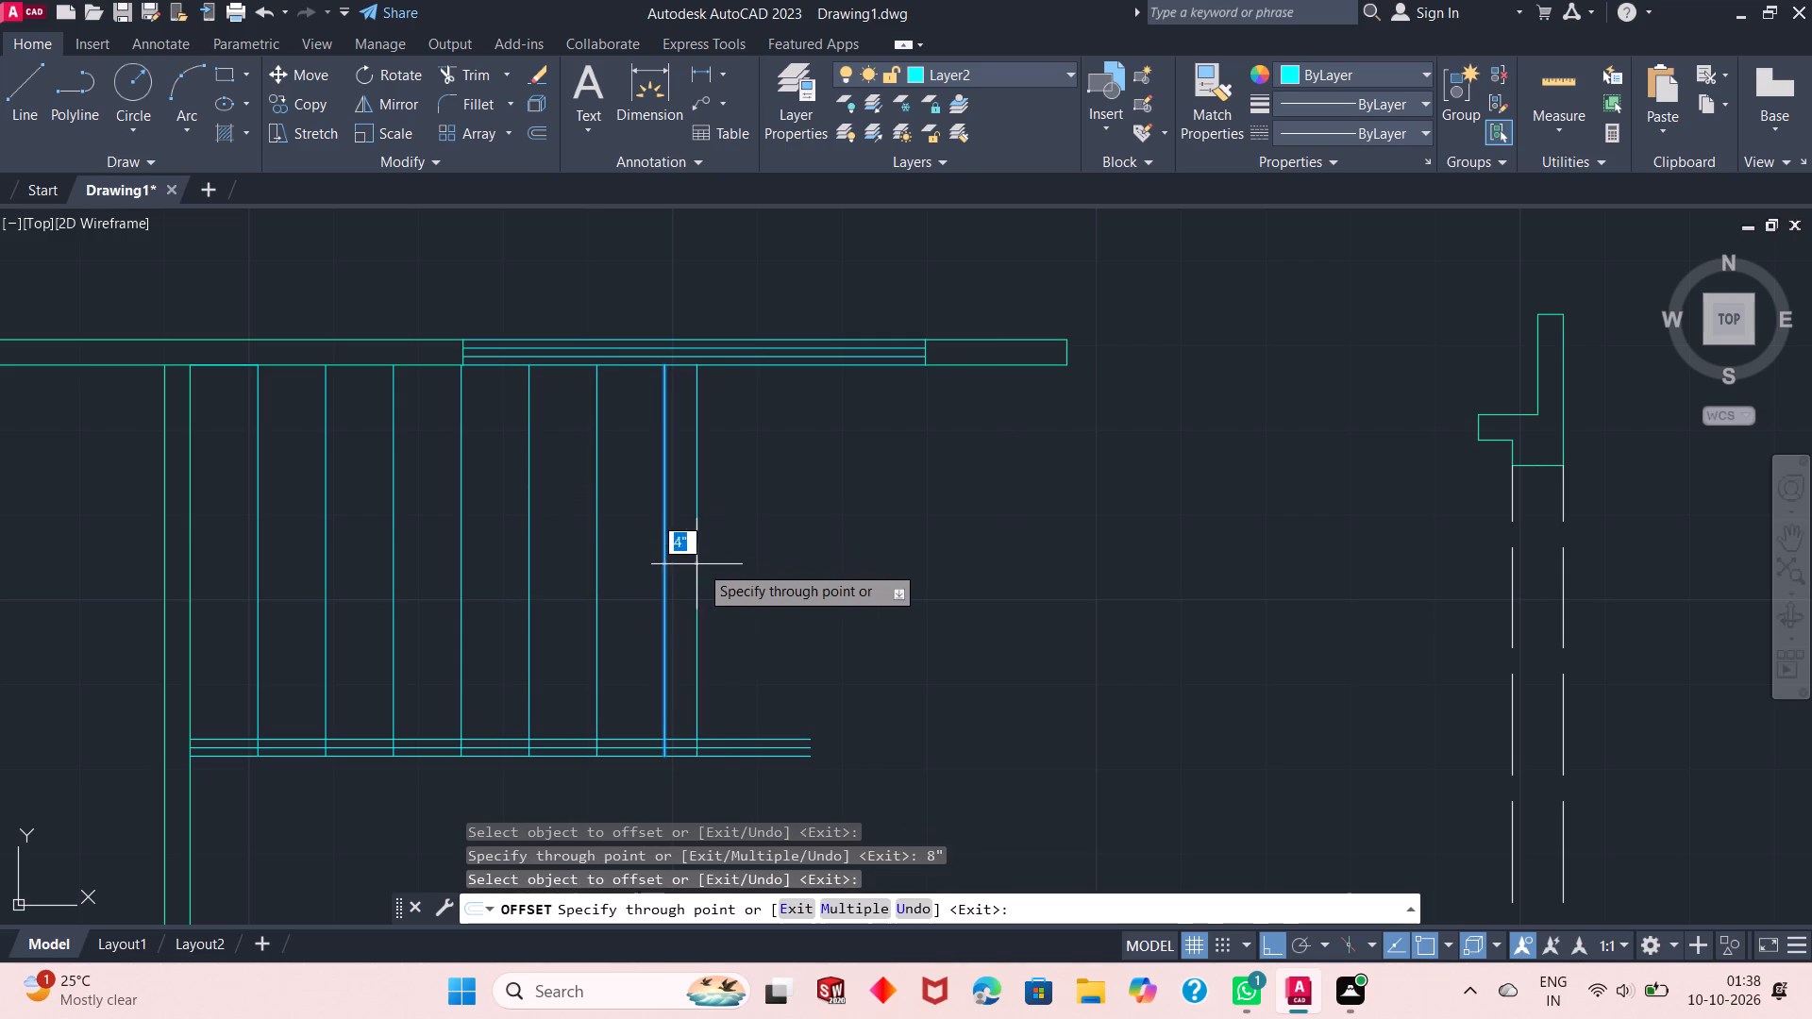
{"action": "type", "text": "8\""}
{"action": "key", "text": "Return"}
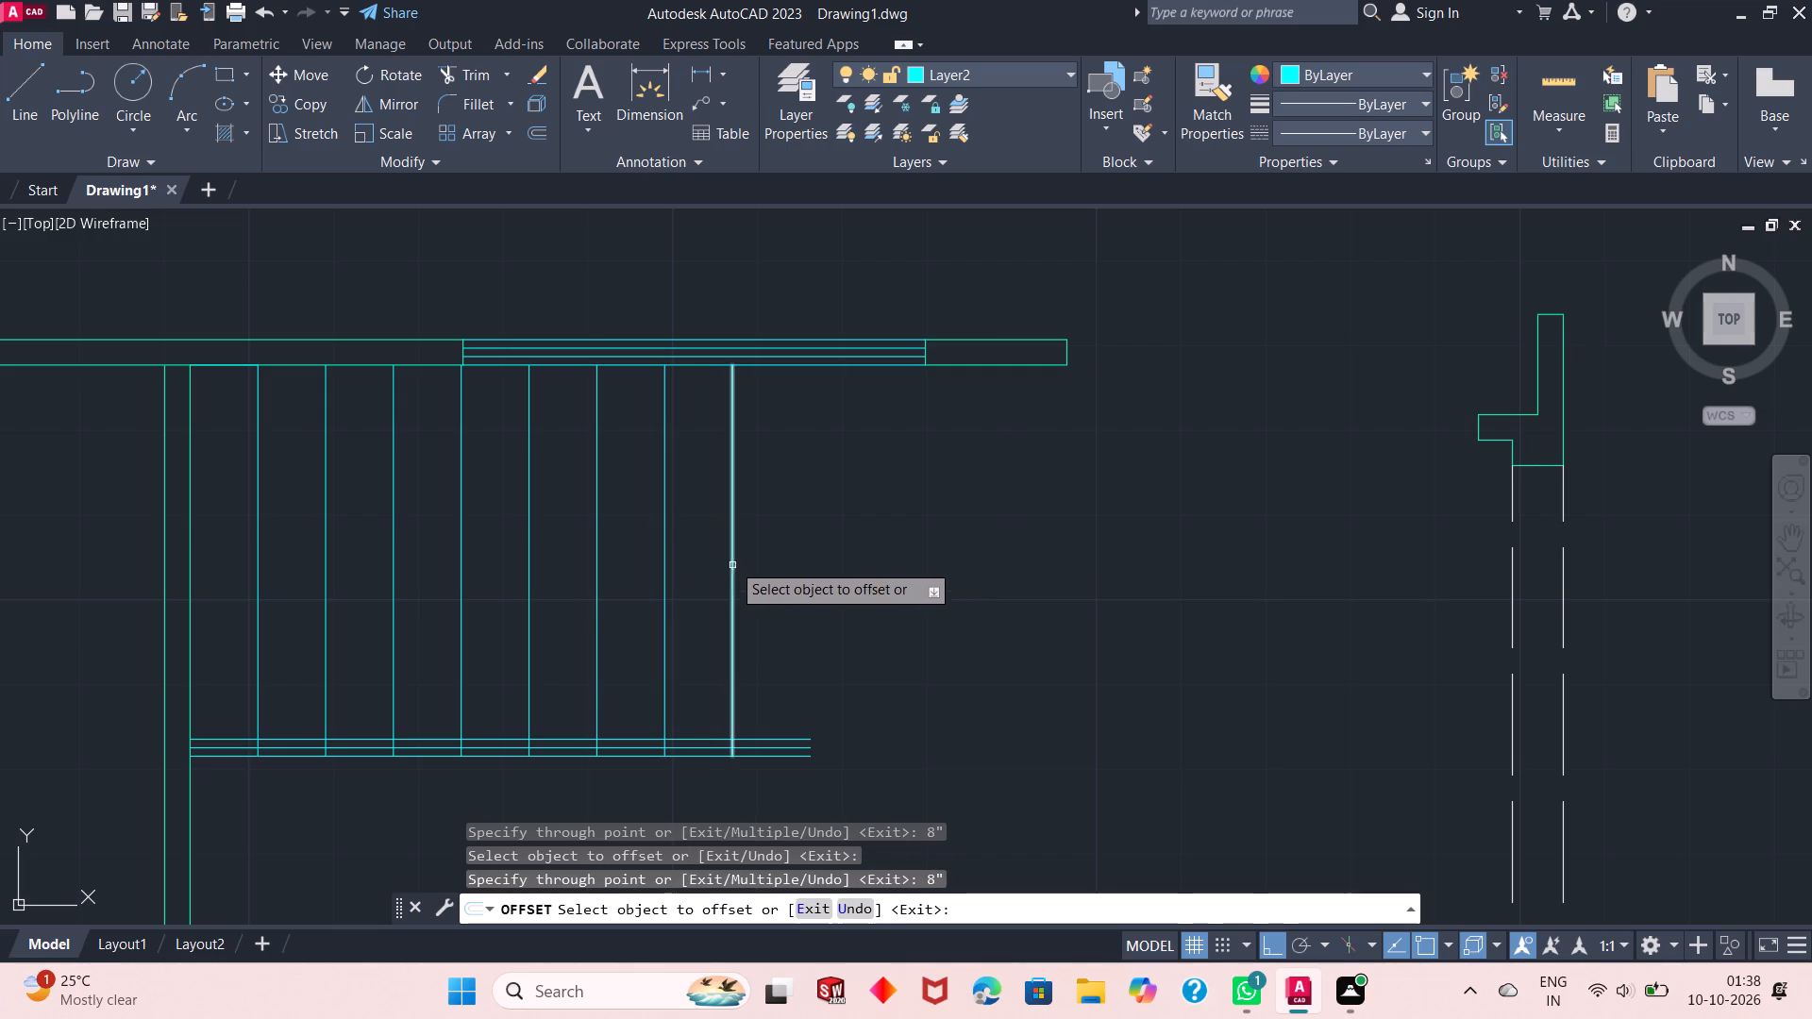
{"action": "left_click", "coordinate": [728, 554]}
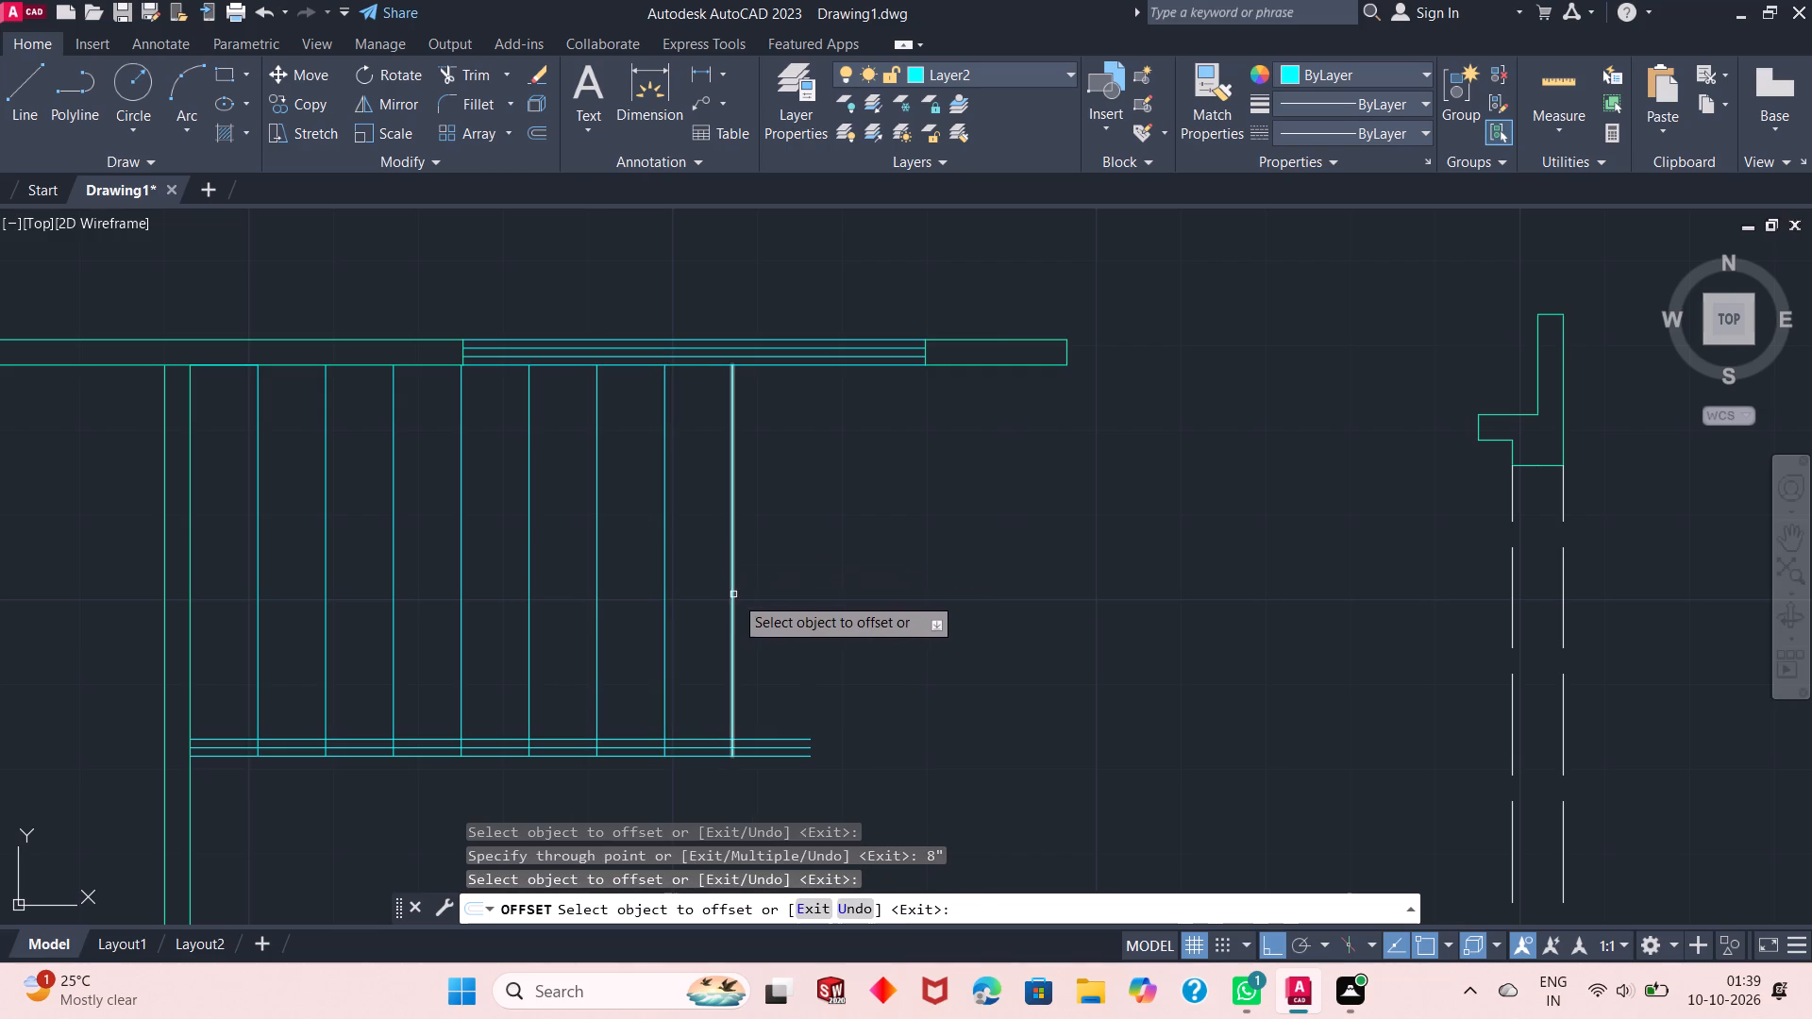
{"action": "left_click", "coordinate": [735, 596]}
{"action": "type", "text": "8\""}
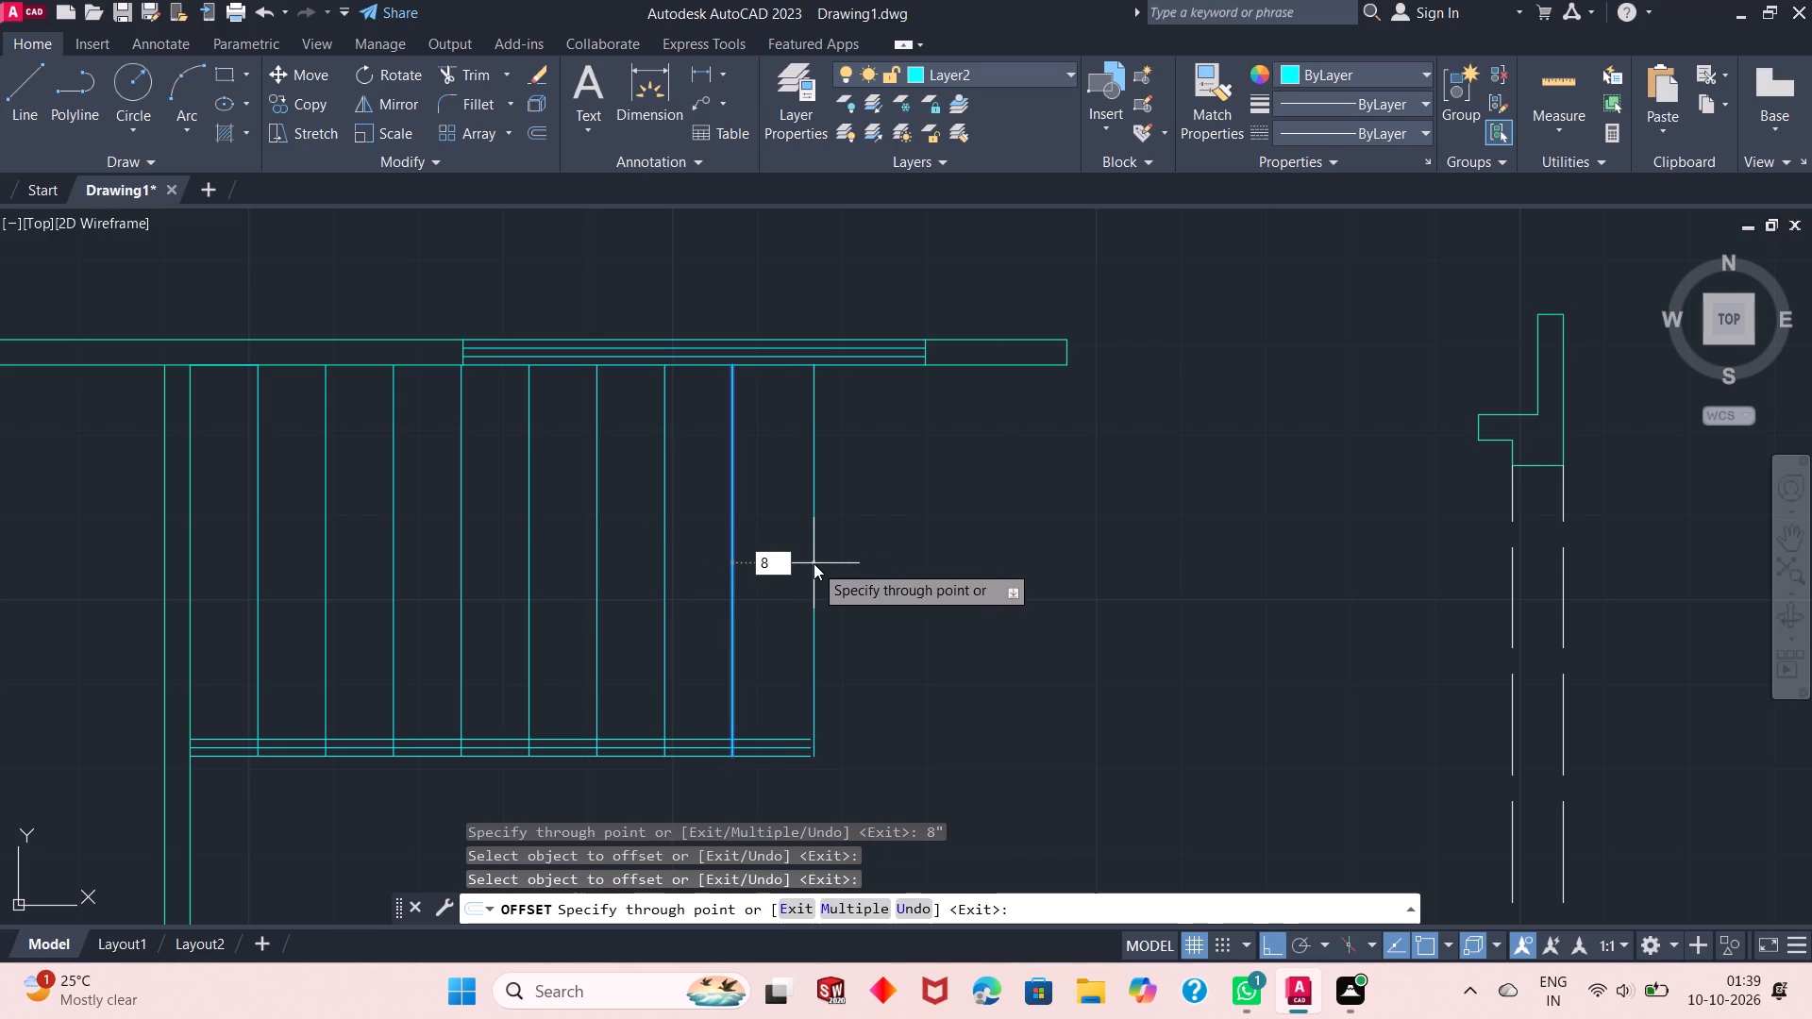
{"action": "key", "text": "Return"}
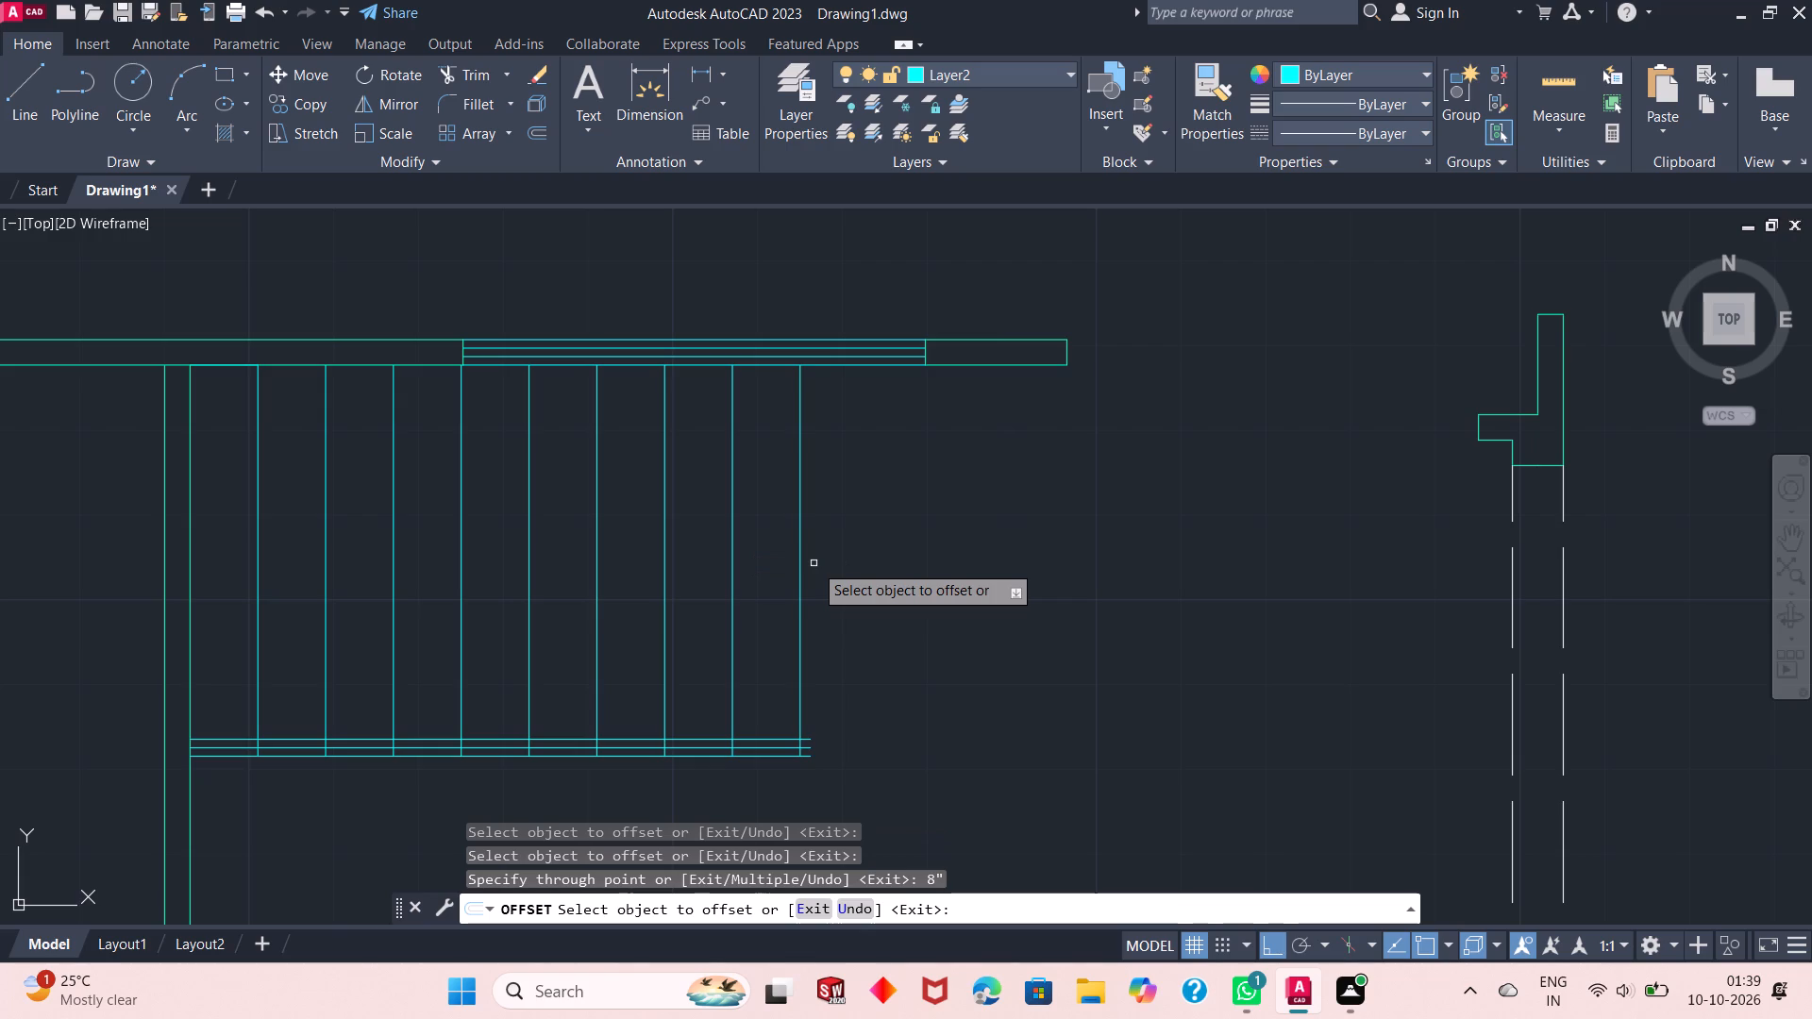
{"action": "left_click", "coordinate": [800, 532]}
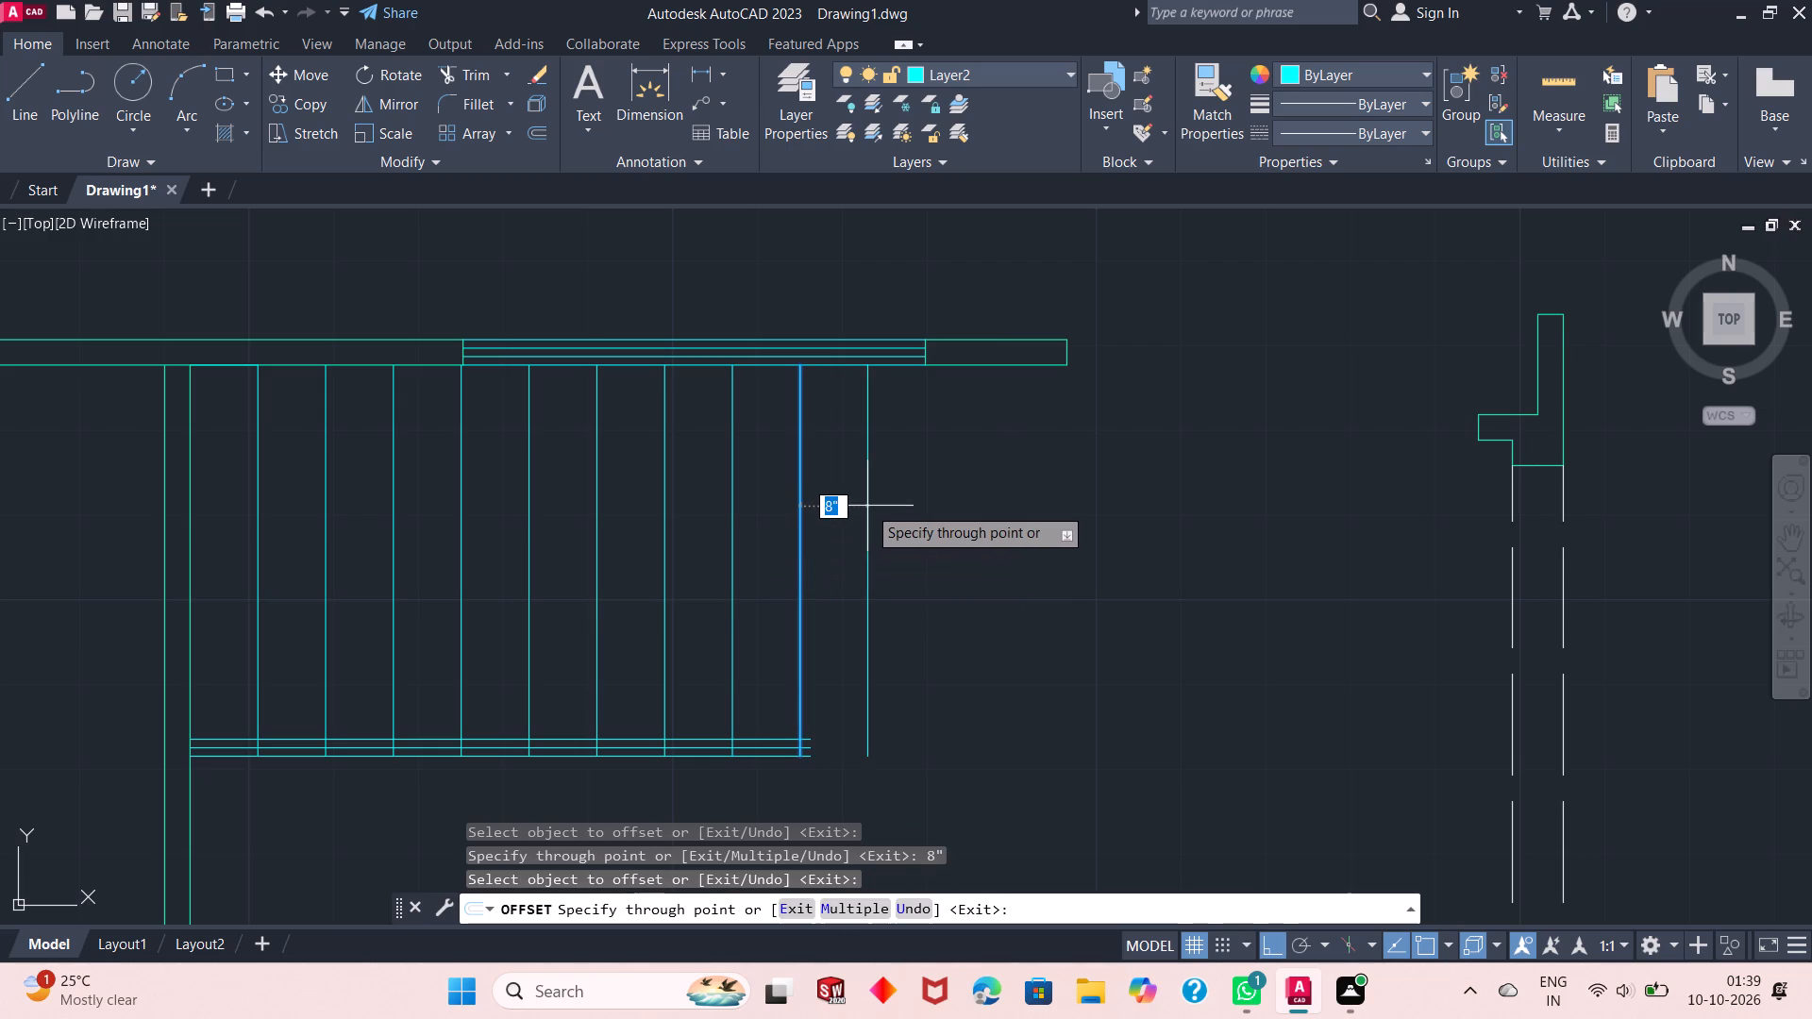
{"action": "type", "text": "8\""}
{"action": "key", "text": "Return"}
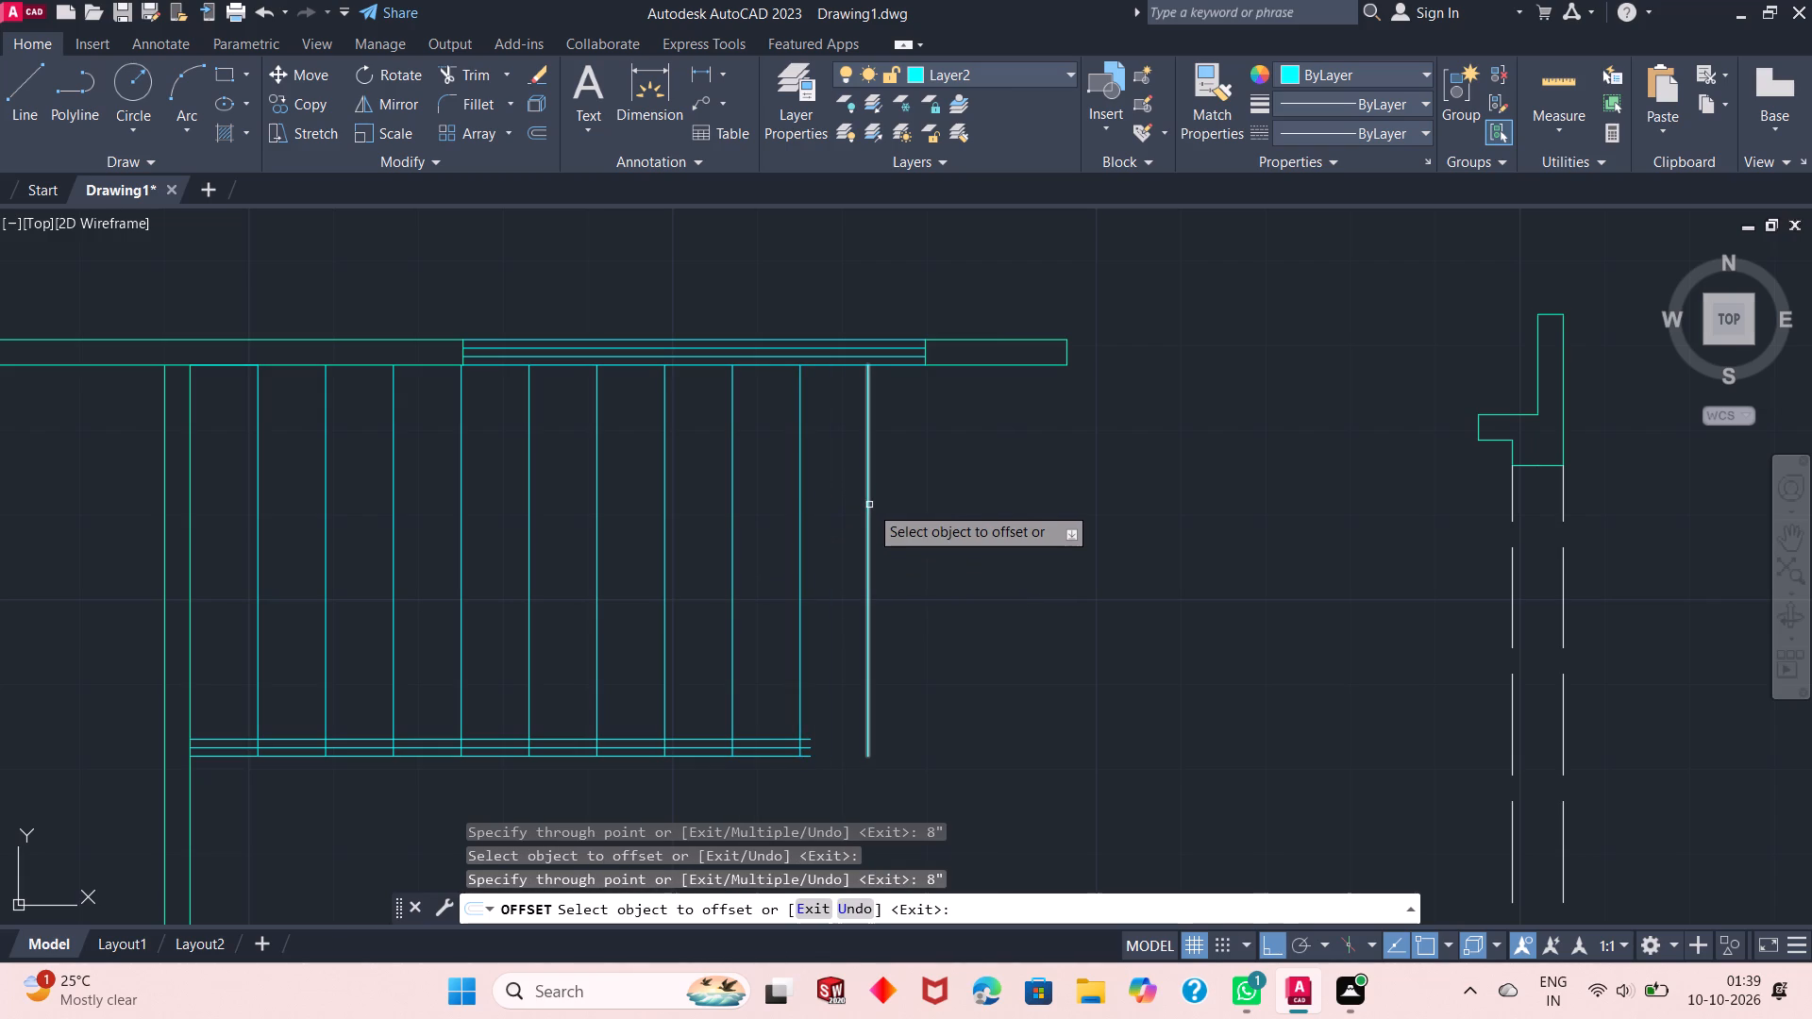
{"action": "key", "text": "Escape"}
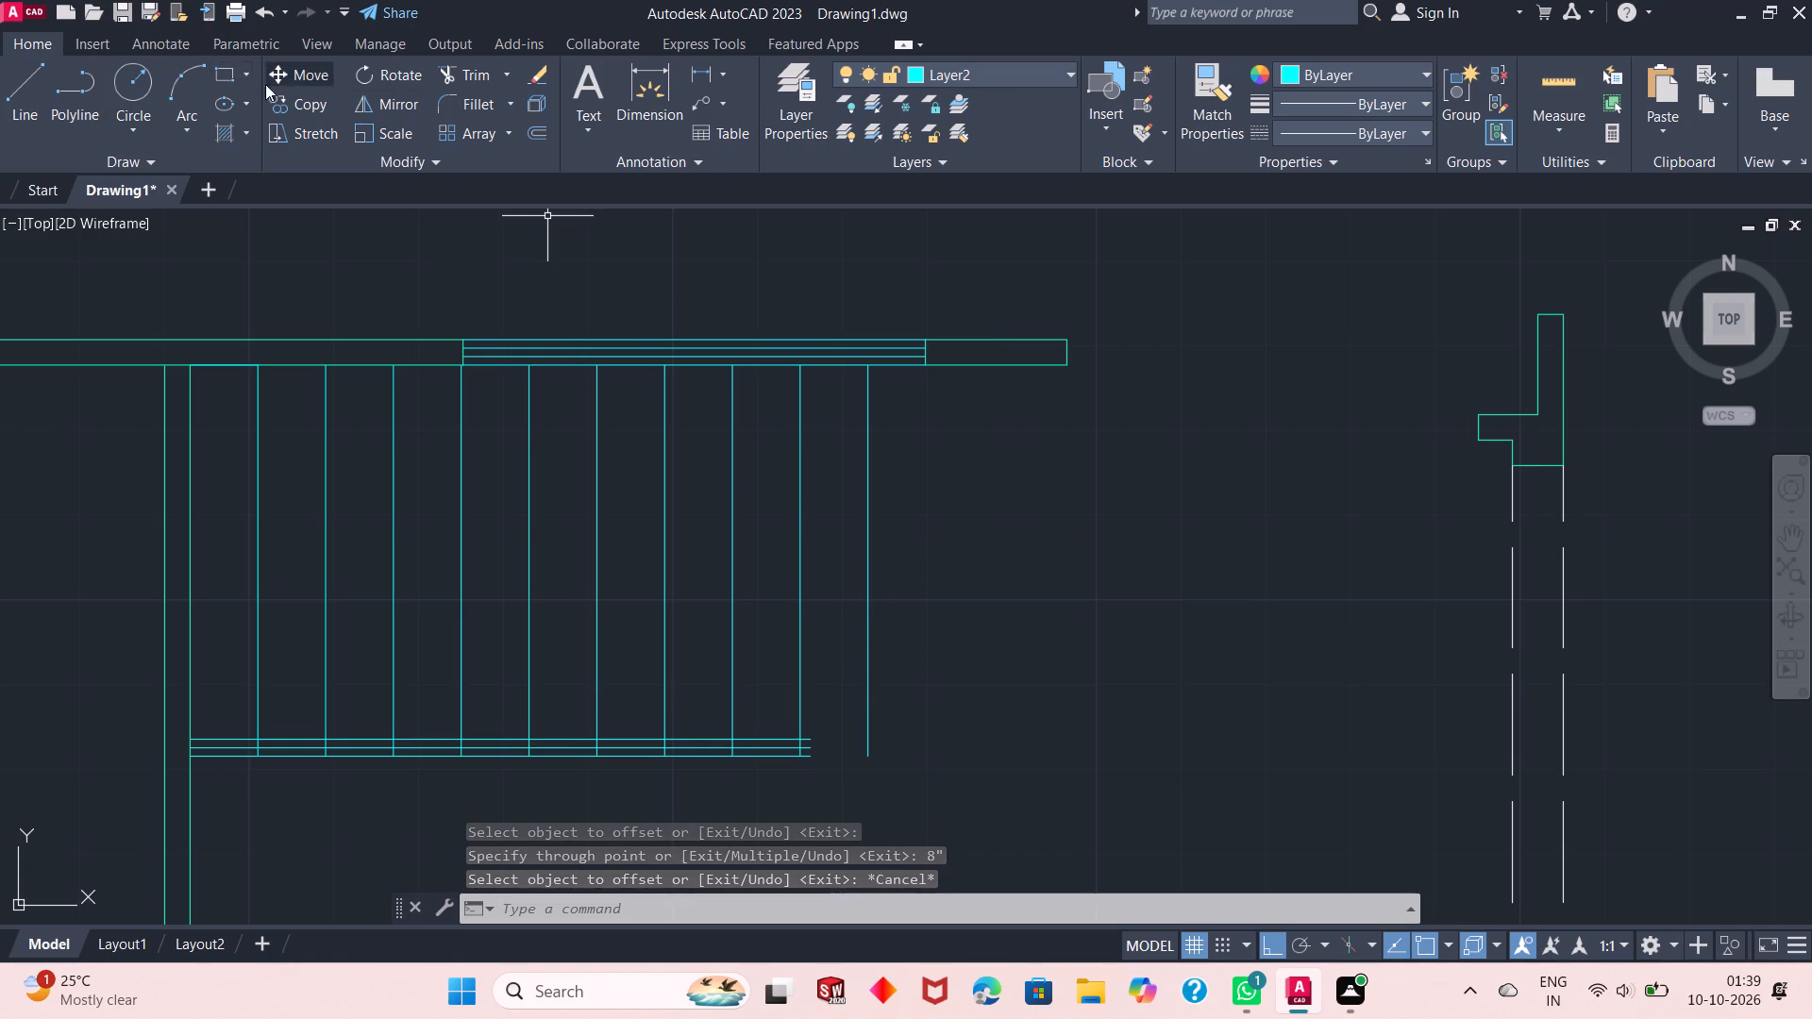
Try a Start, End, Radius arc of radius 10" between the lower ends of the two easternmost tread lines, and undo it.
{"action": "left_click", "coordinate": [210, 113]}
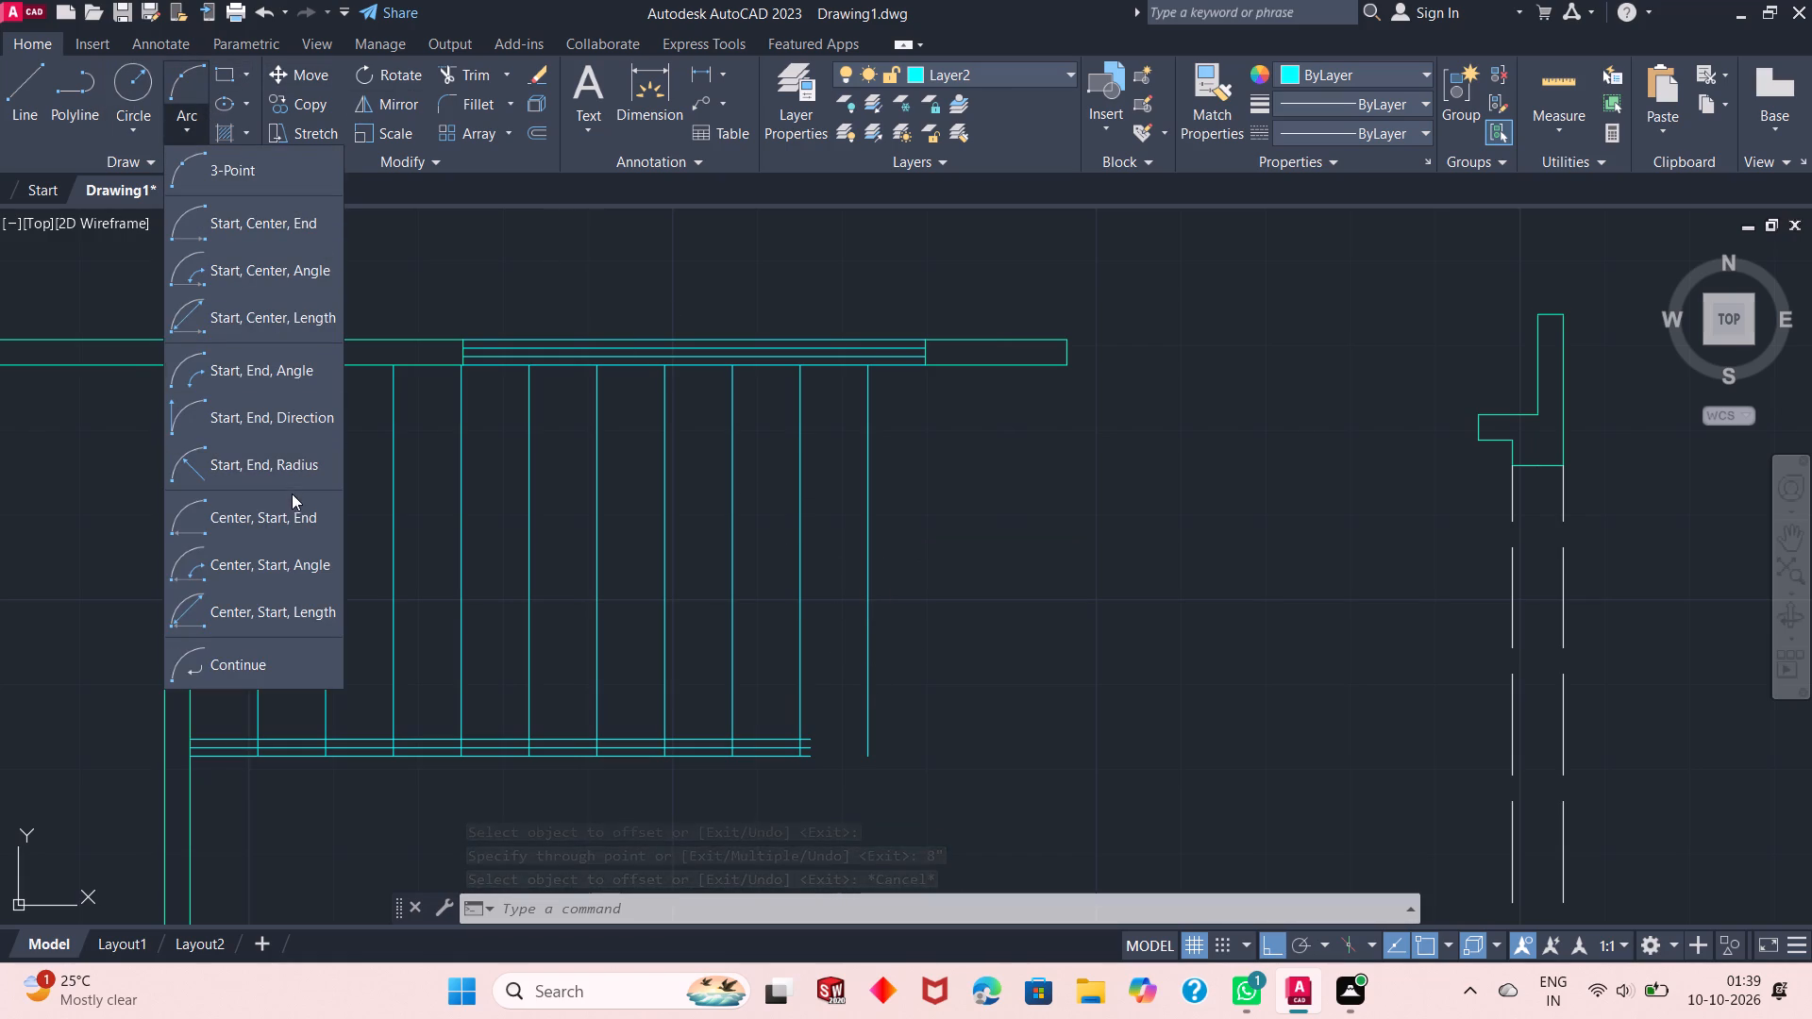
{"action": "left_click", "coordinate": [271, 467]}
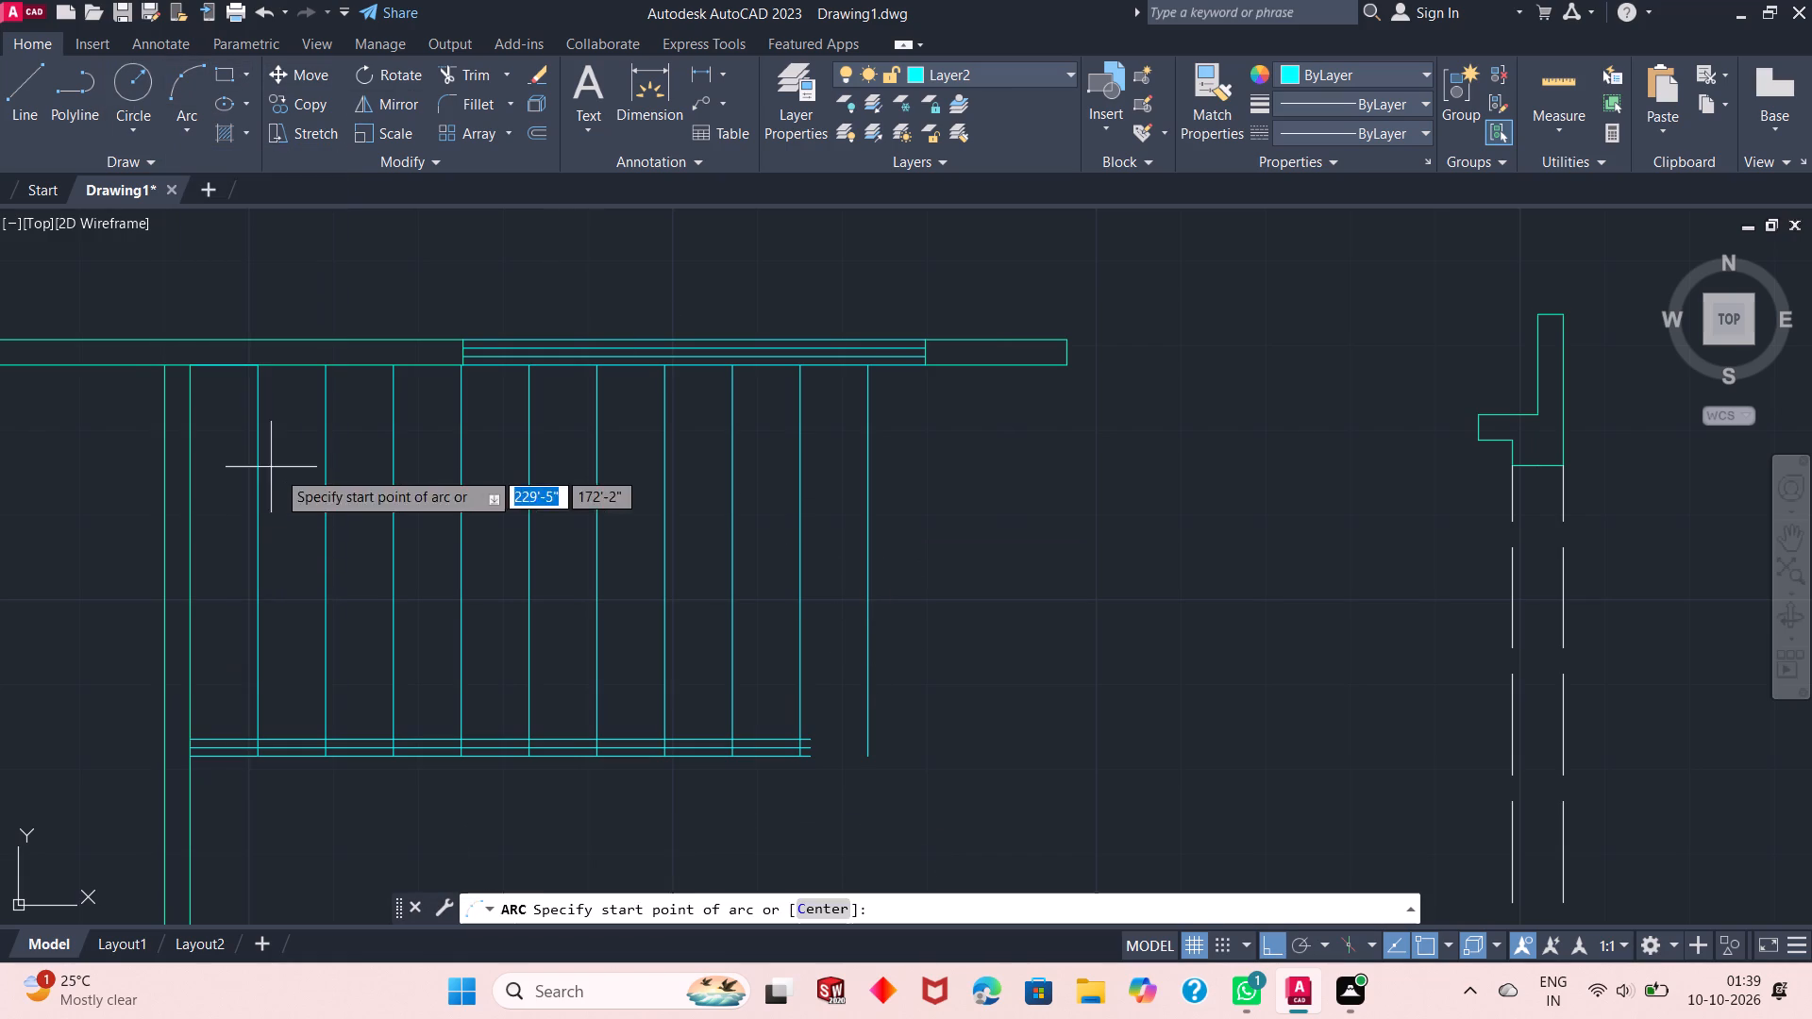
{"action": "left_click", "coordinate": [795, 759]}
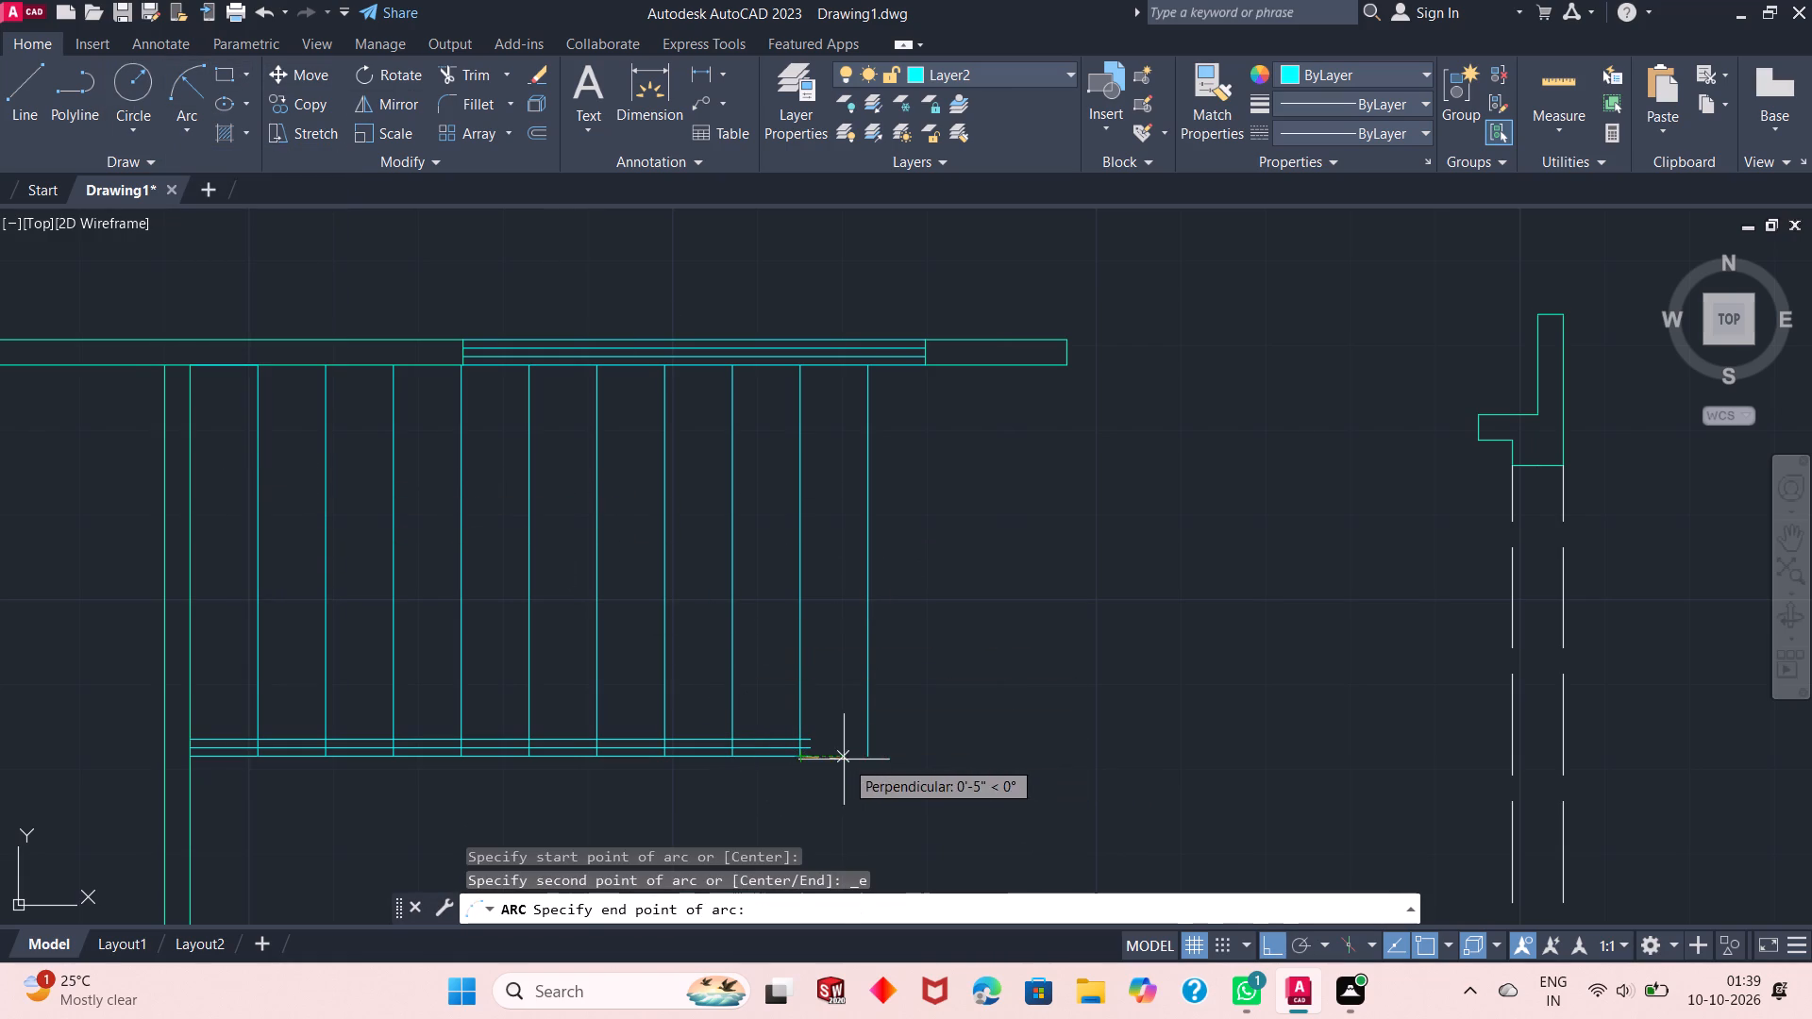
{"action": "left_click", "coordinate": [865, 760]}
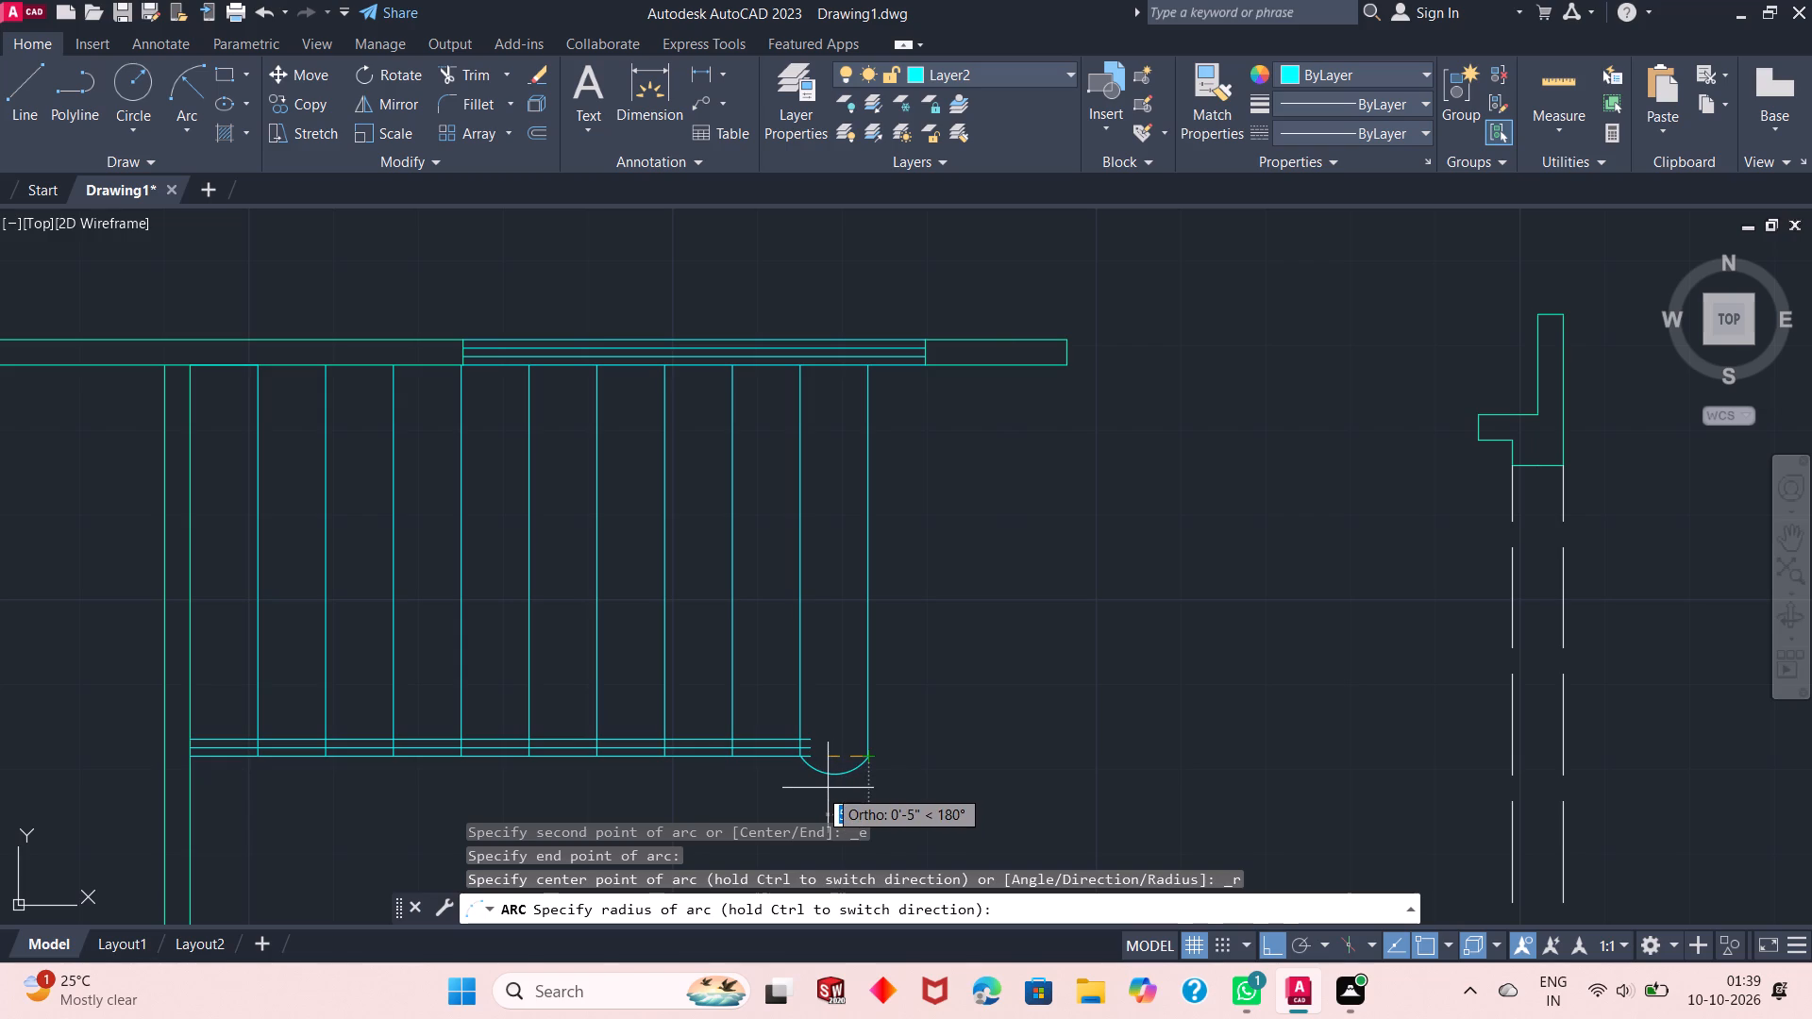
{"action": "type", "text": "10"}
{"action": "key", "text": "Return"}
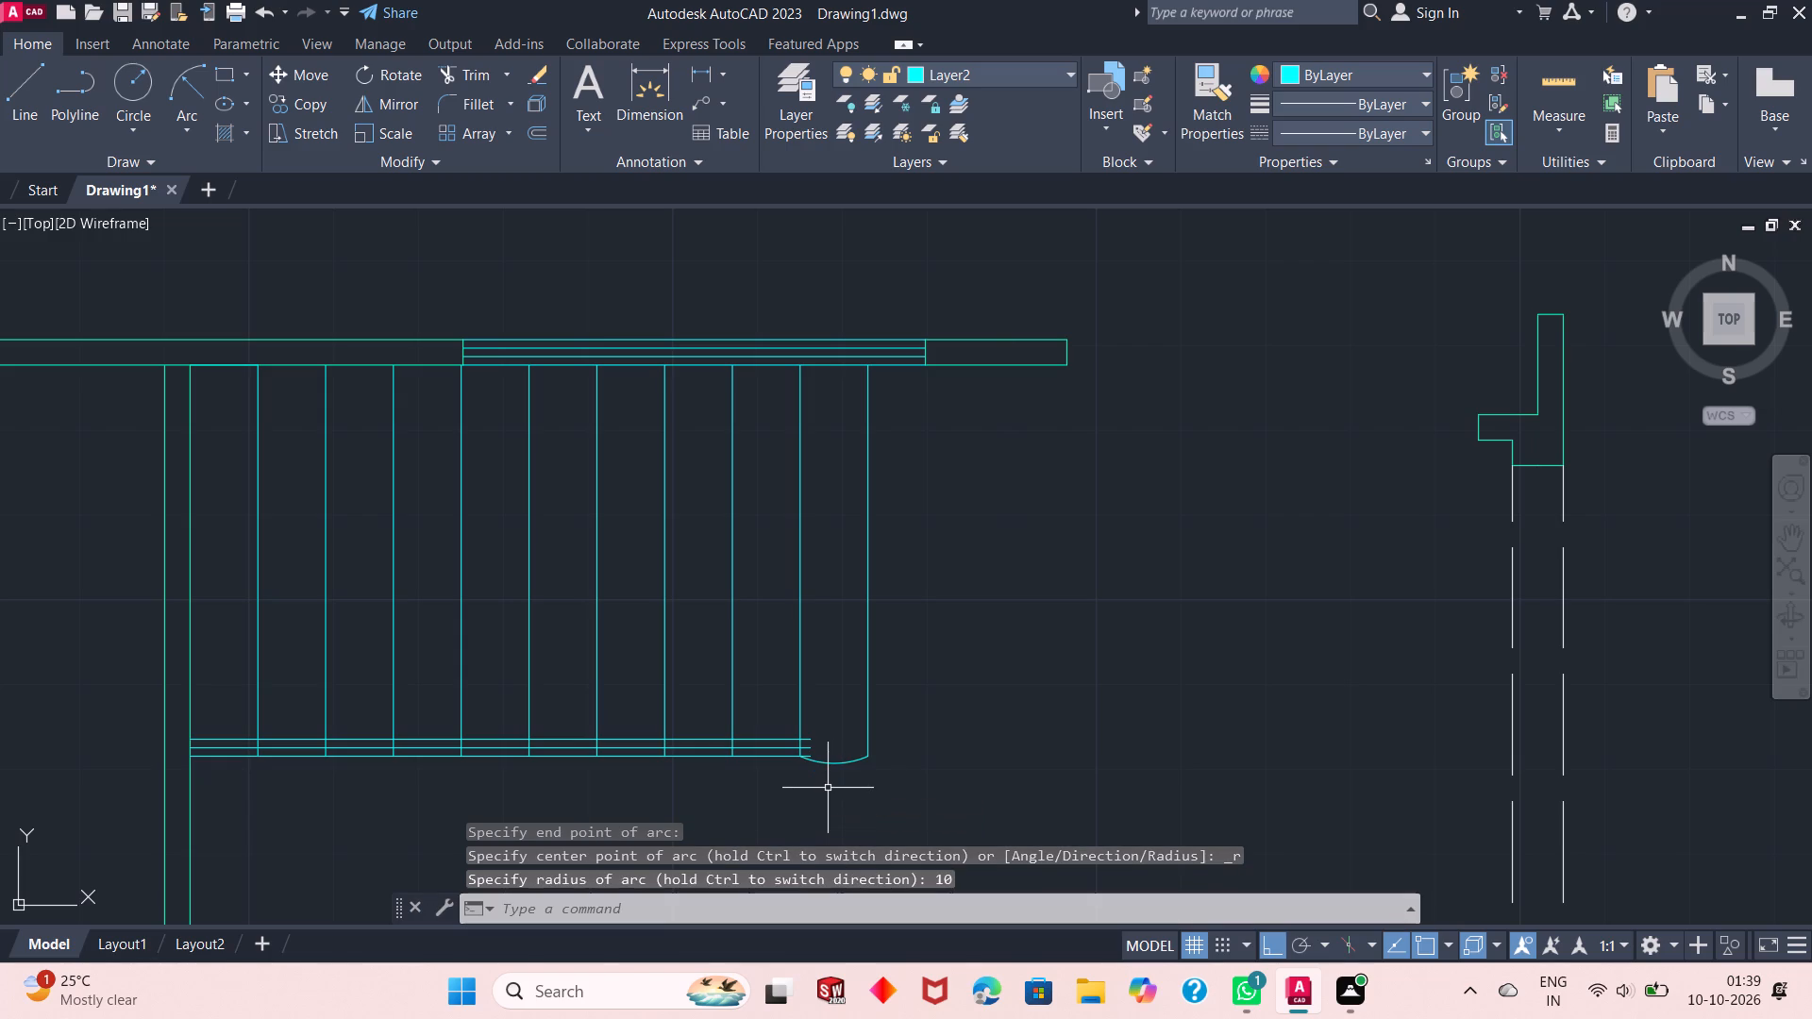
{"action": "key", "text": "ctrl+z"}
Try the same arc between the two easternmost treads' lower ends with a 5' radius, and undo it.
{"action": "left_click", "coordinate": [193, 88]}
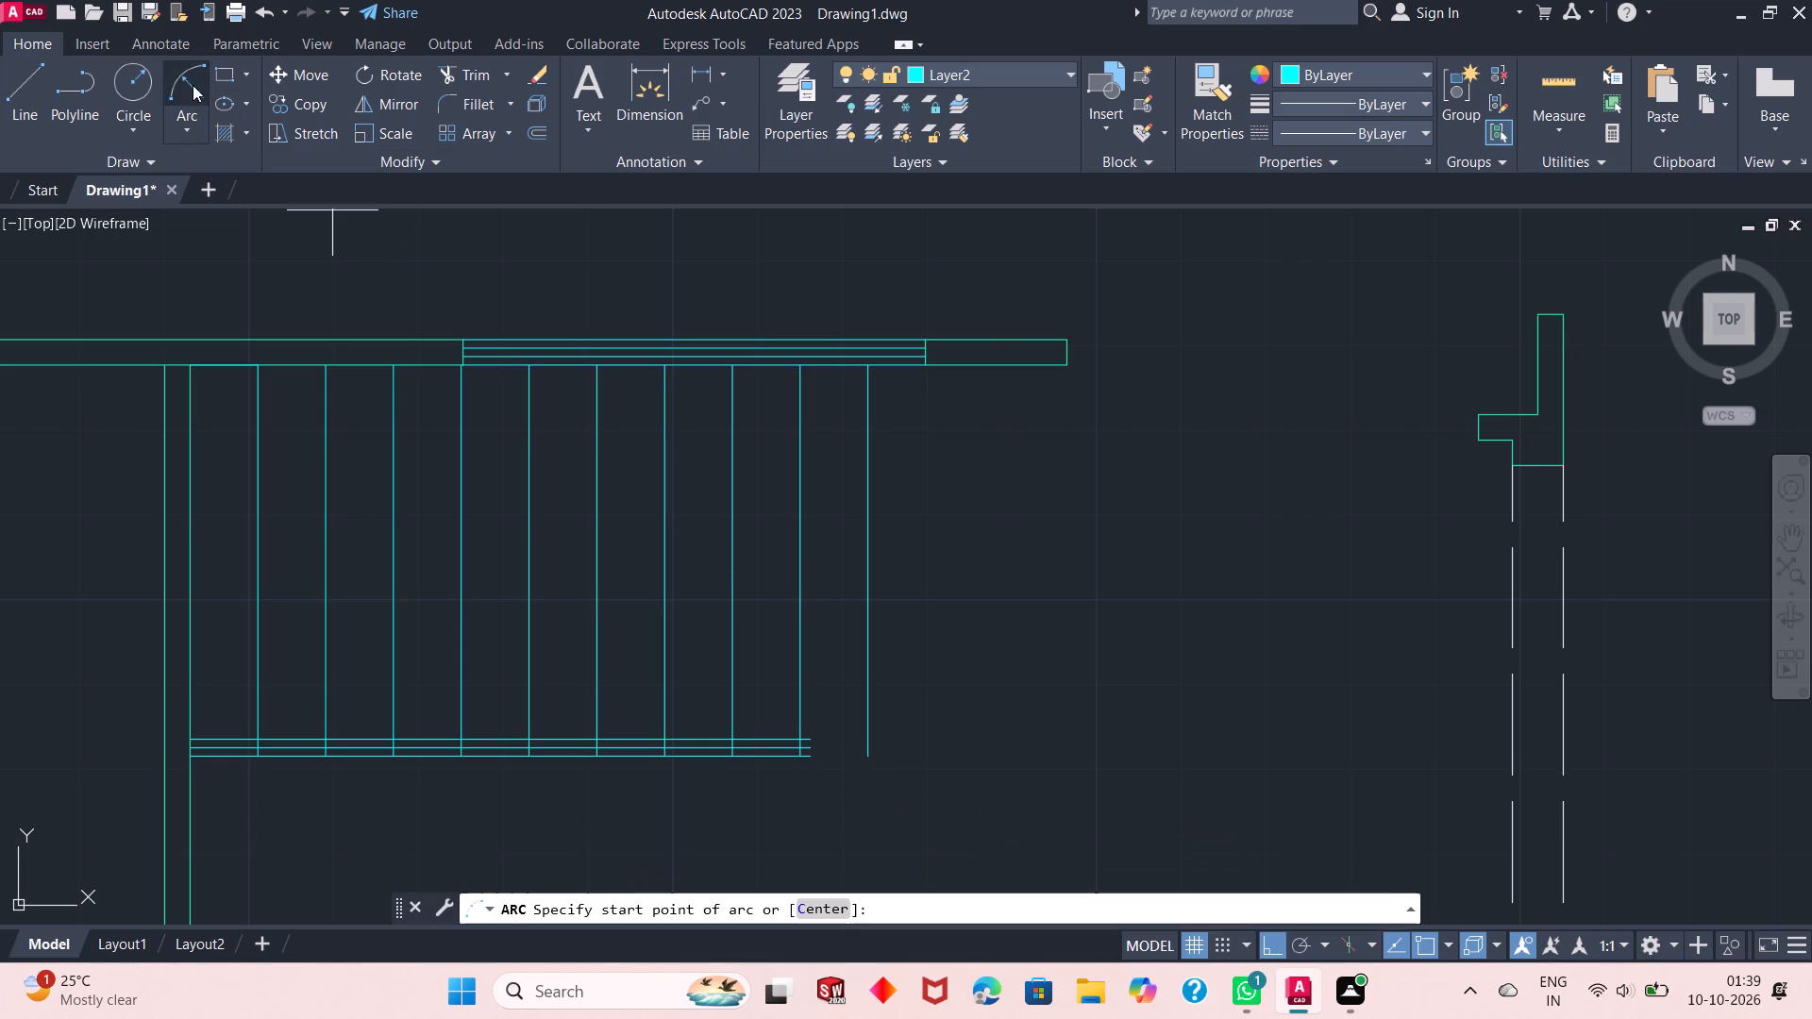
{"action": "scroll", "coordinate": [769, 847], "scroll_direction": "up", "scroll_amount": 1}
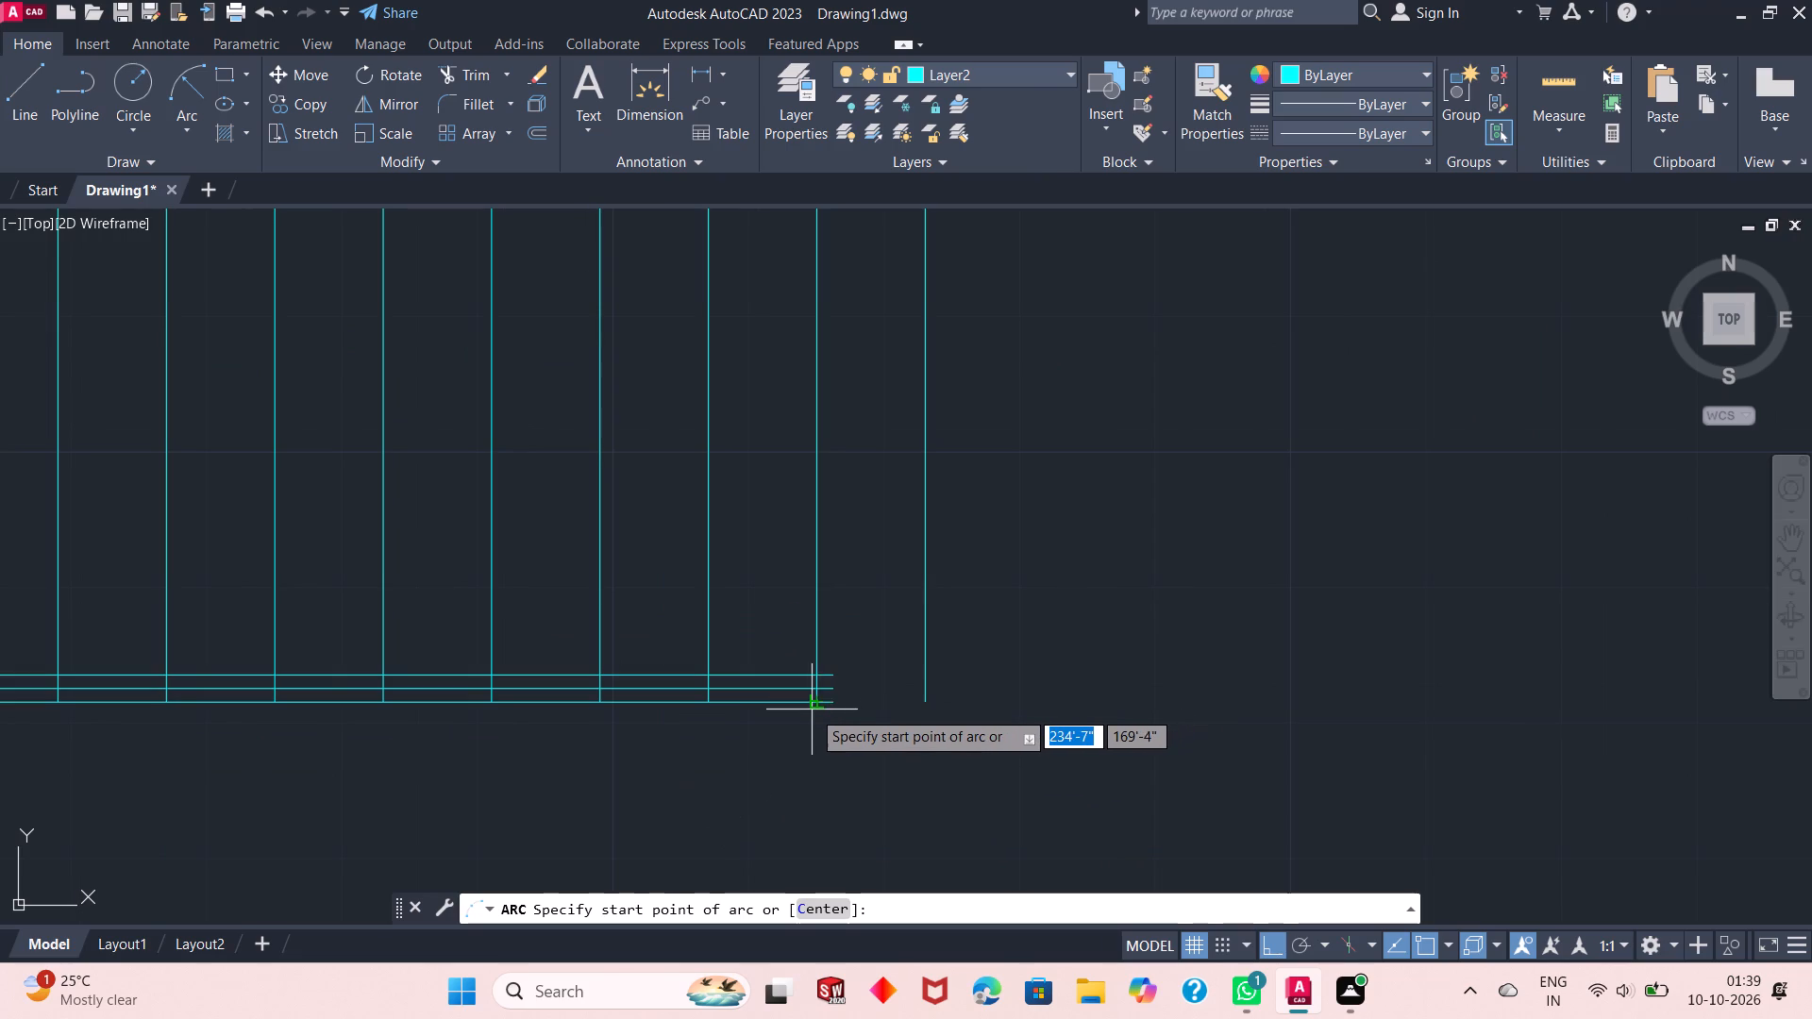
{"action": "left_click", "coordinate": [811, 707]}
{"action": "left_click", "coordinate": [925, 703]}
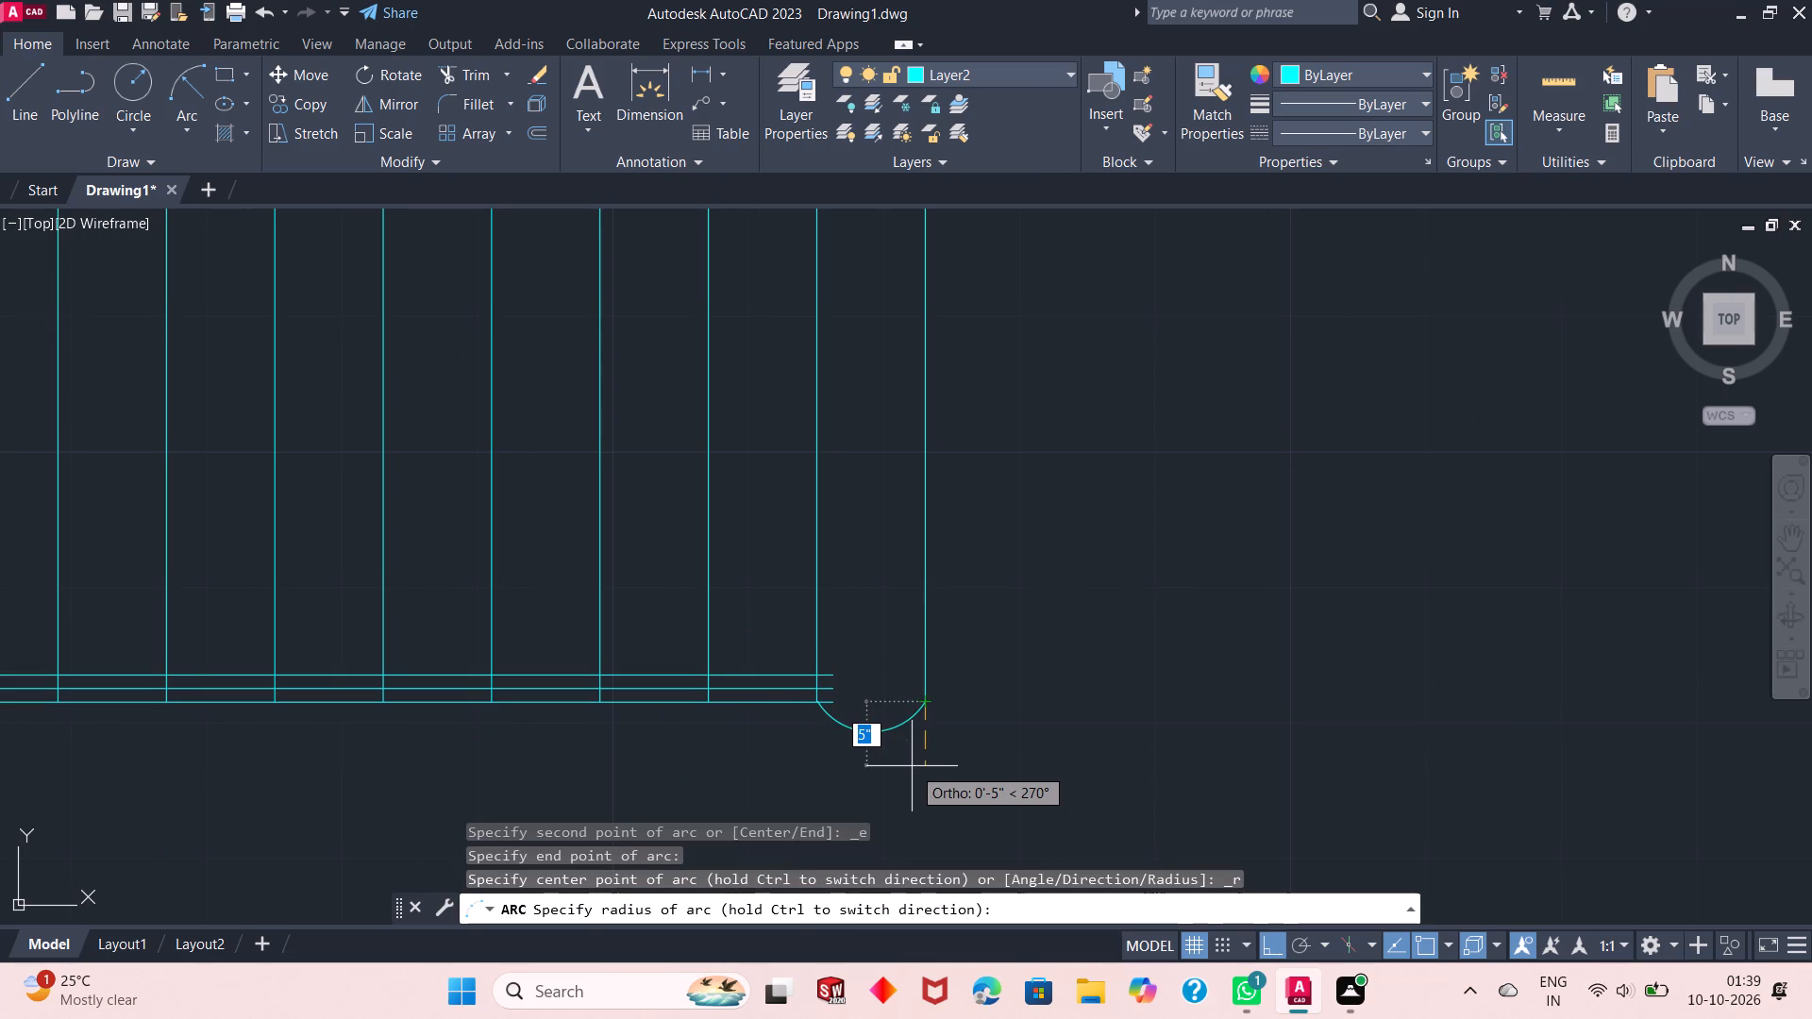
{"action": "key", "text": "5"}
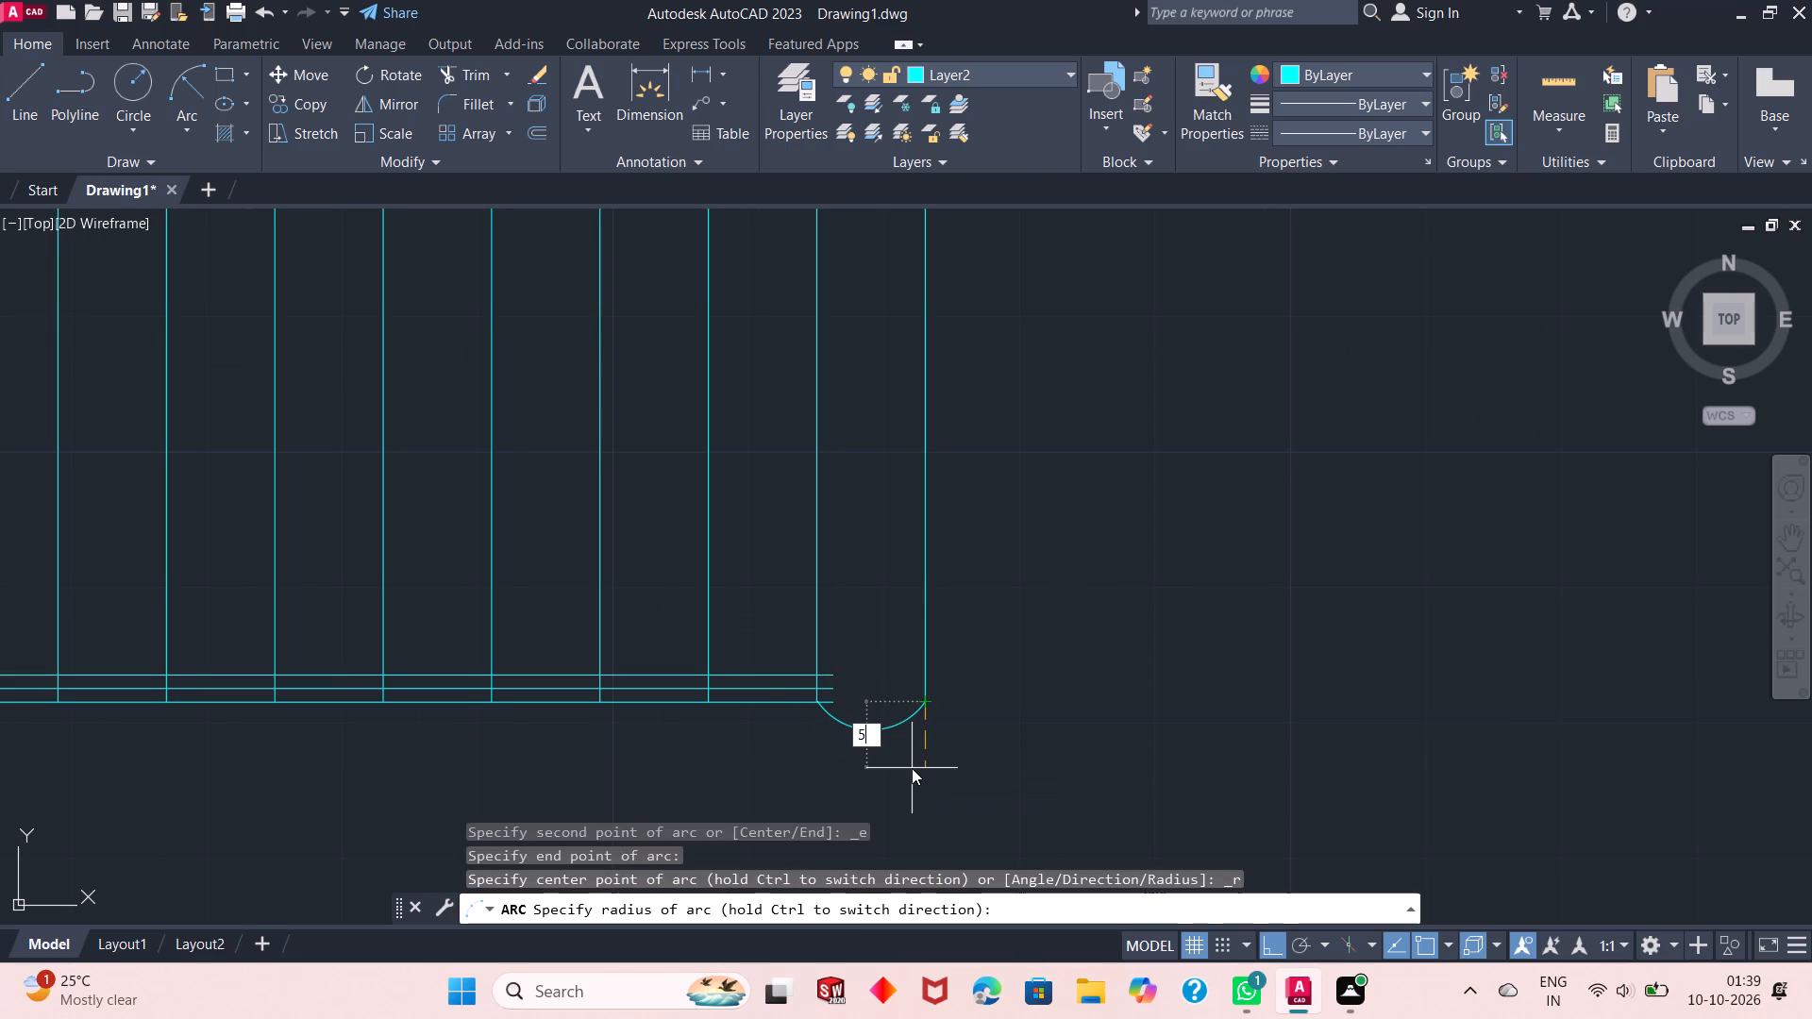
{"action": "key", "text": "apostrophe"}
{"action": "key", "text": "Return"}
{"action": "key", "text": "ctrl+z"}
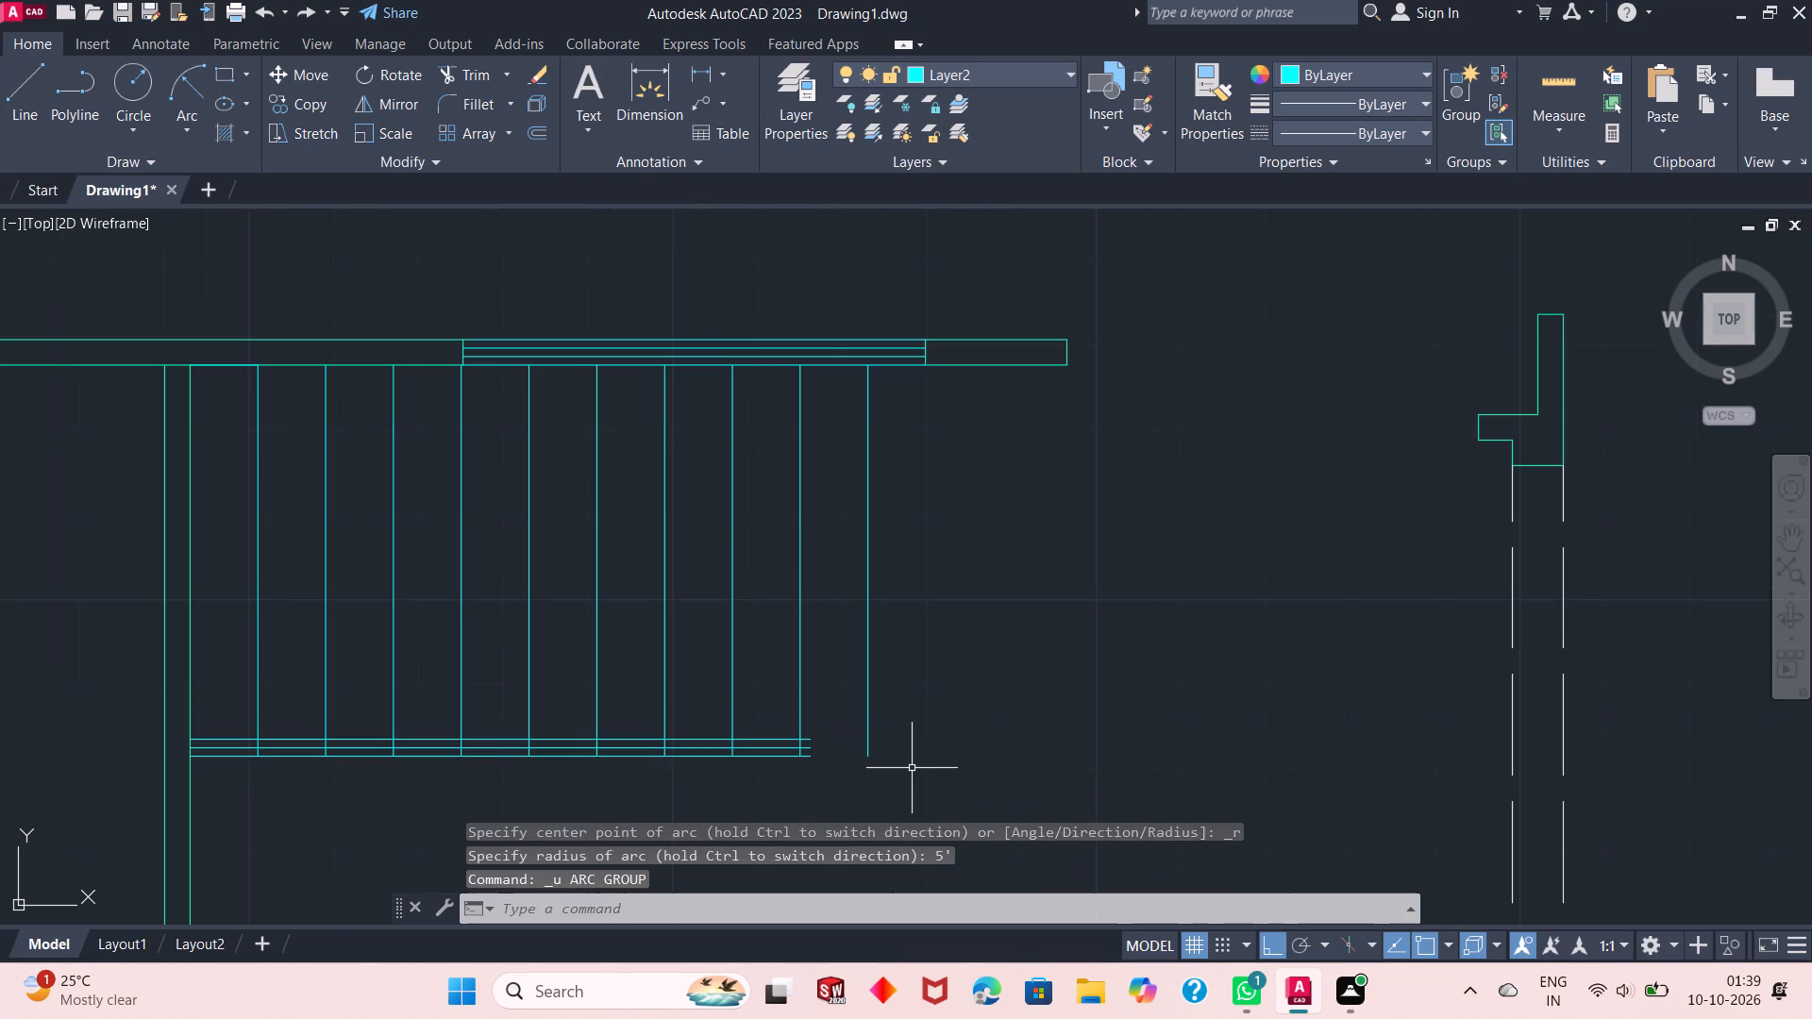
Draw a Start, End, Radius arc of radius 5" bulging south between the lower ends of the two easternmost tread lines.
{"action": "left_click", "coordinate": [172, 86]}
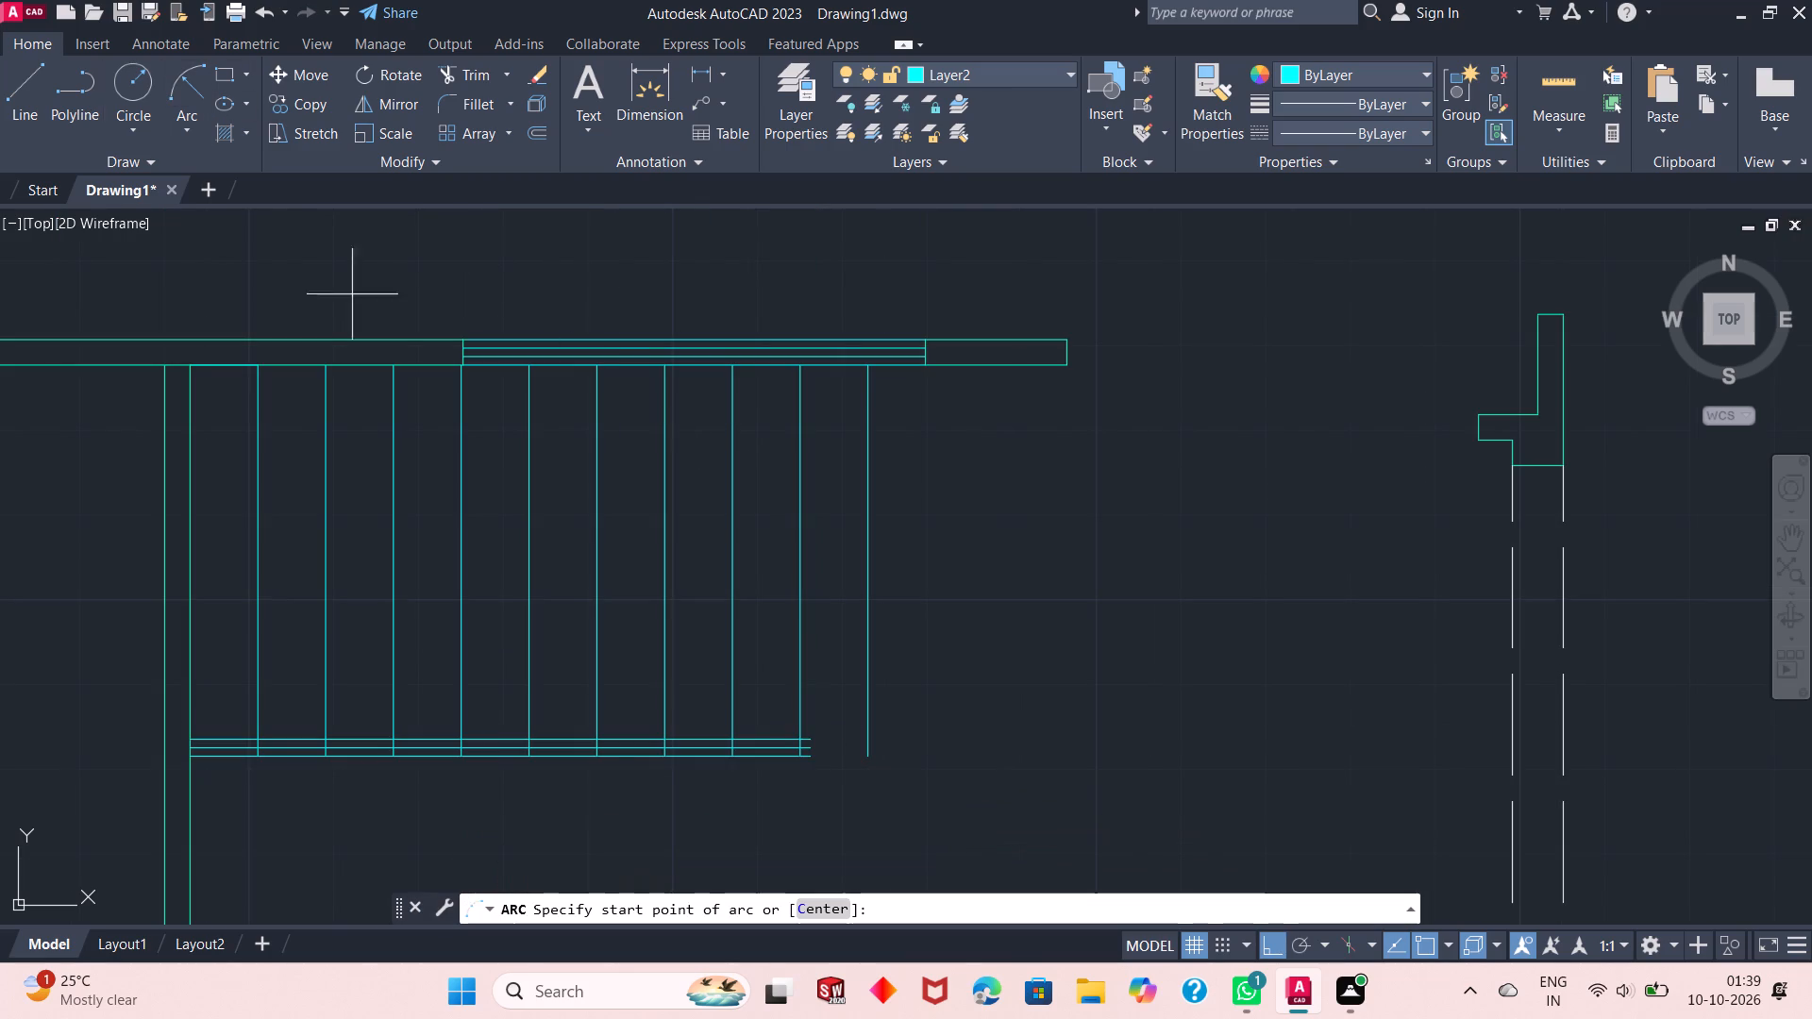
{"action": "scroll", "coordinate": [818, 823], "scroll_direction": "up", "scroll_amount": 2}
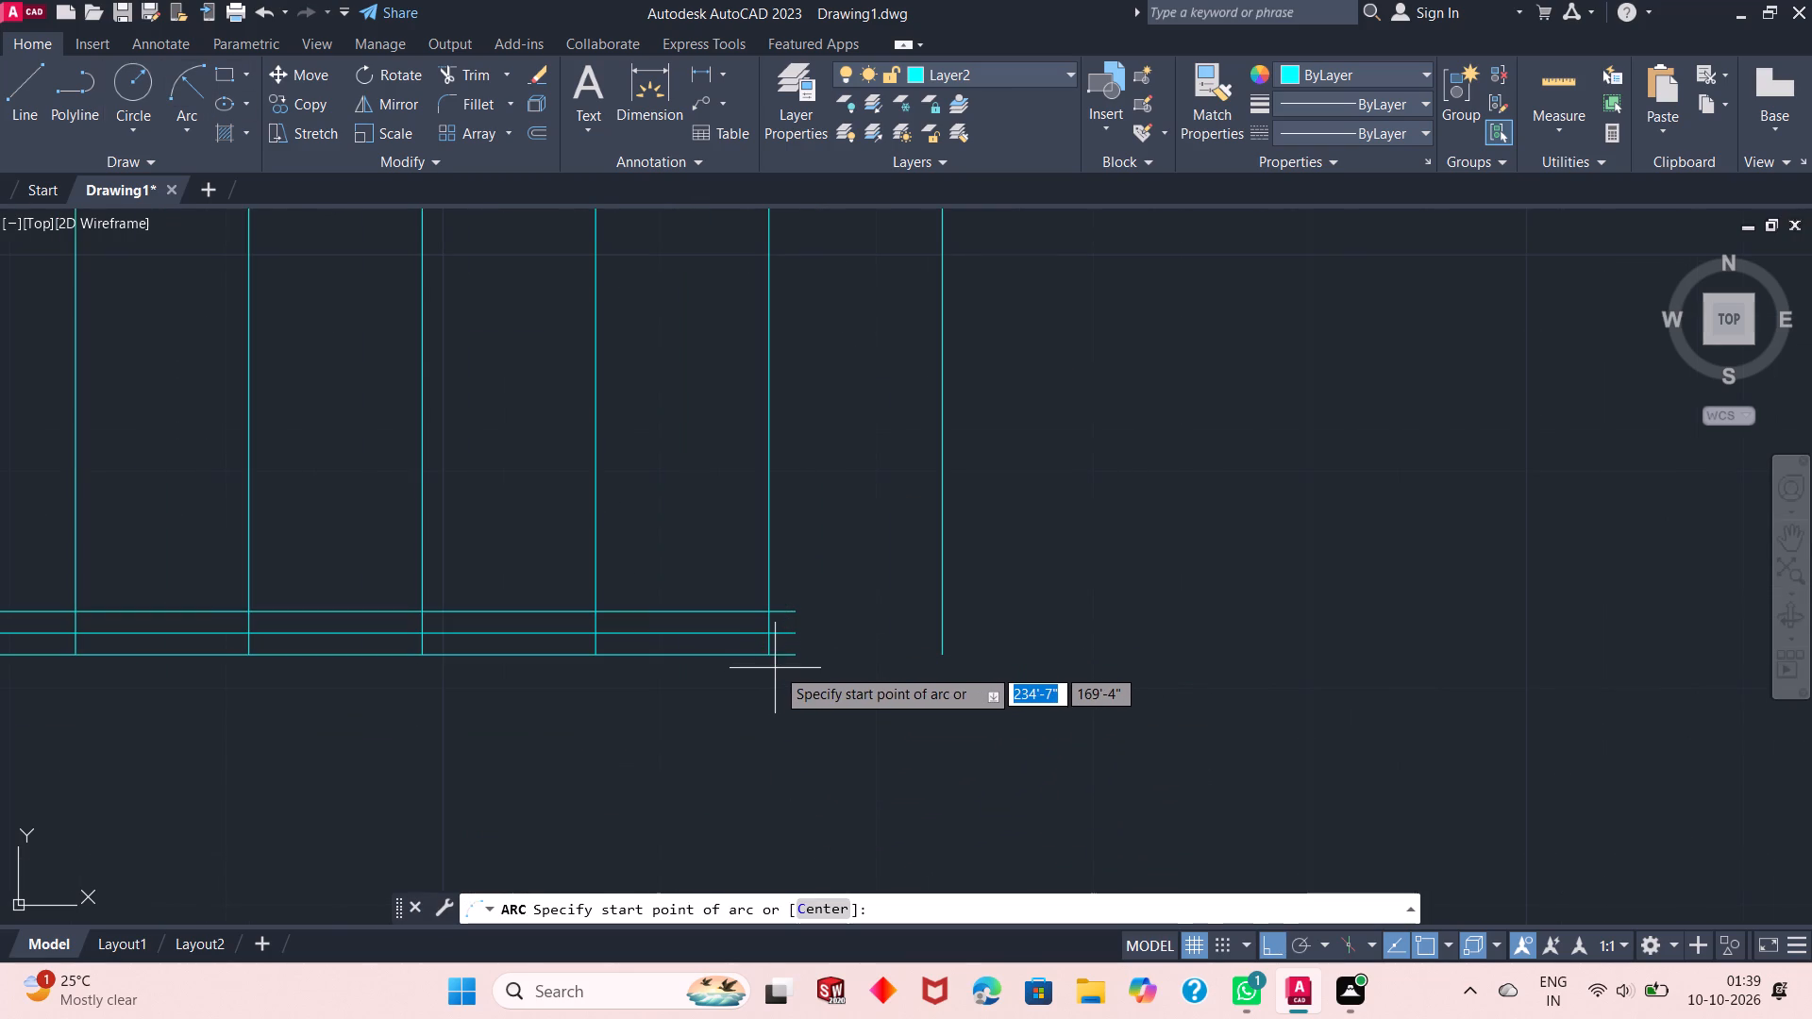
{"action": "left_click", "coordinate": [769, 649]}
{"action": "left_click", "coordinate": [948, 649]}
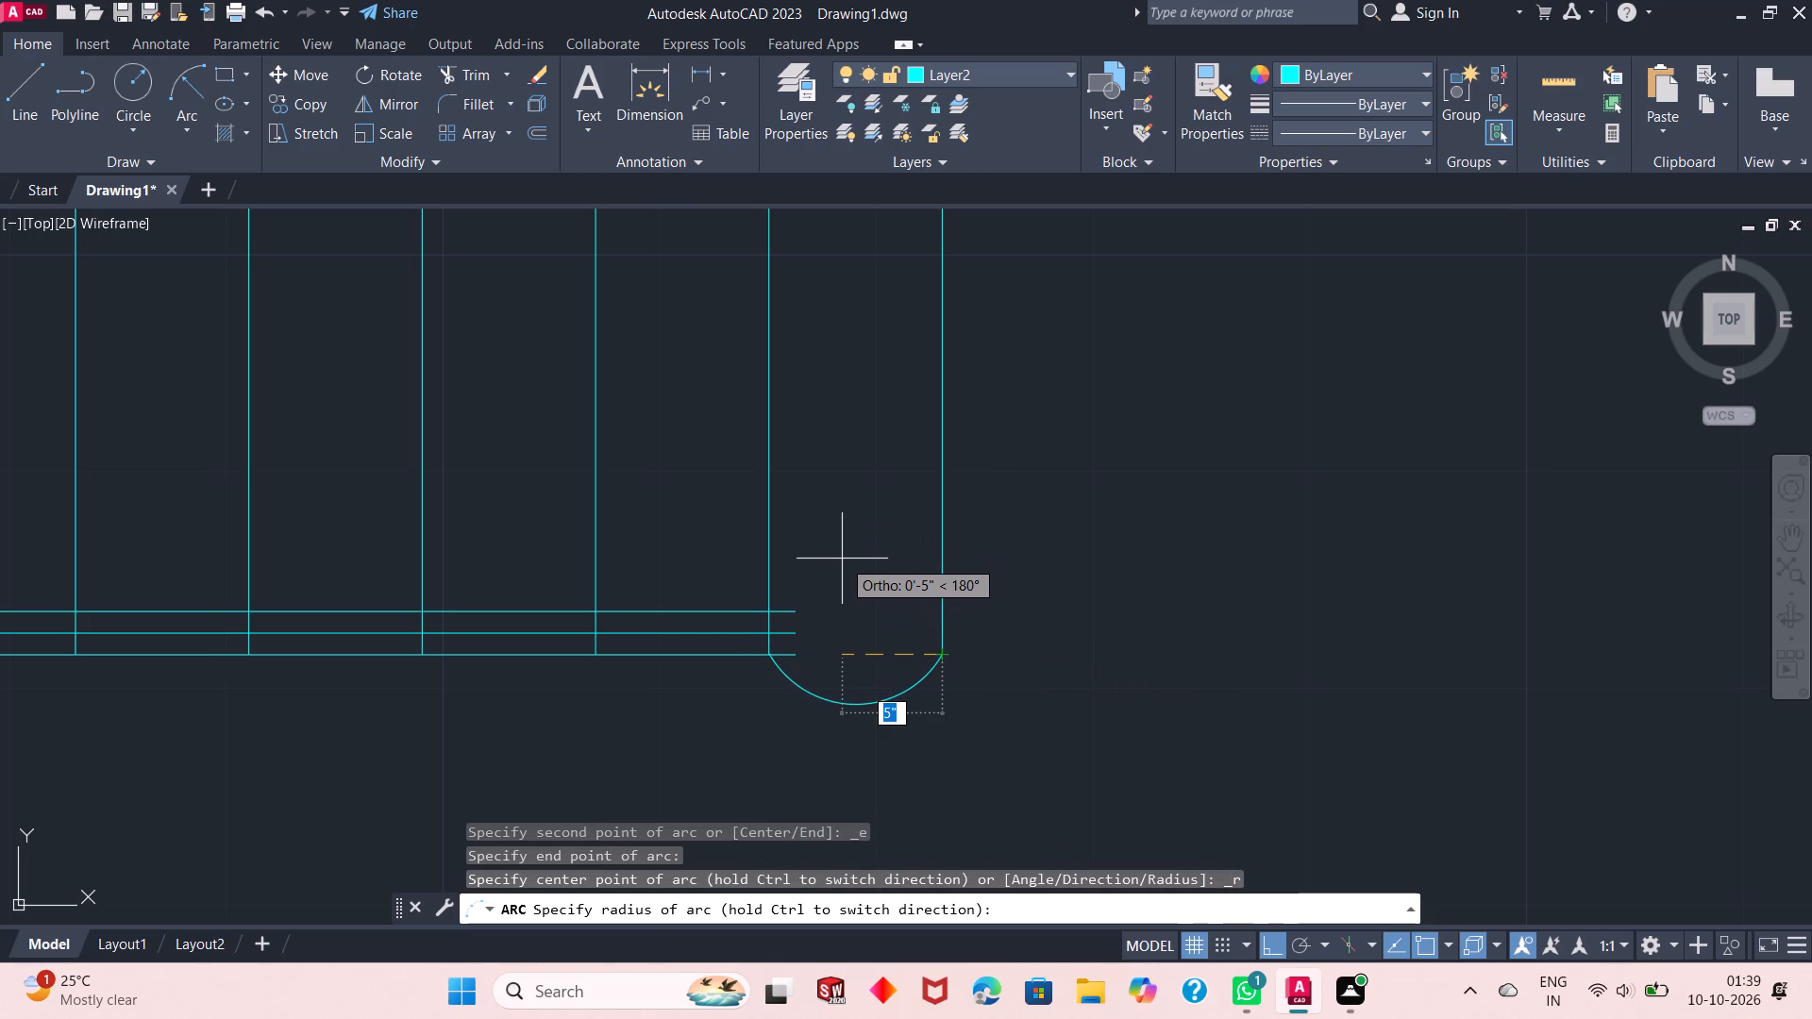
{"action": "type", "text": "5\""}
{"action": "key", "text": "Return"}
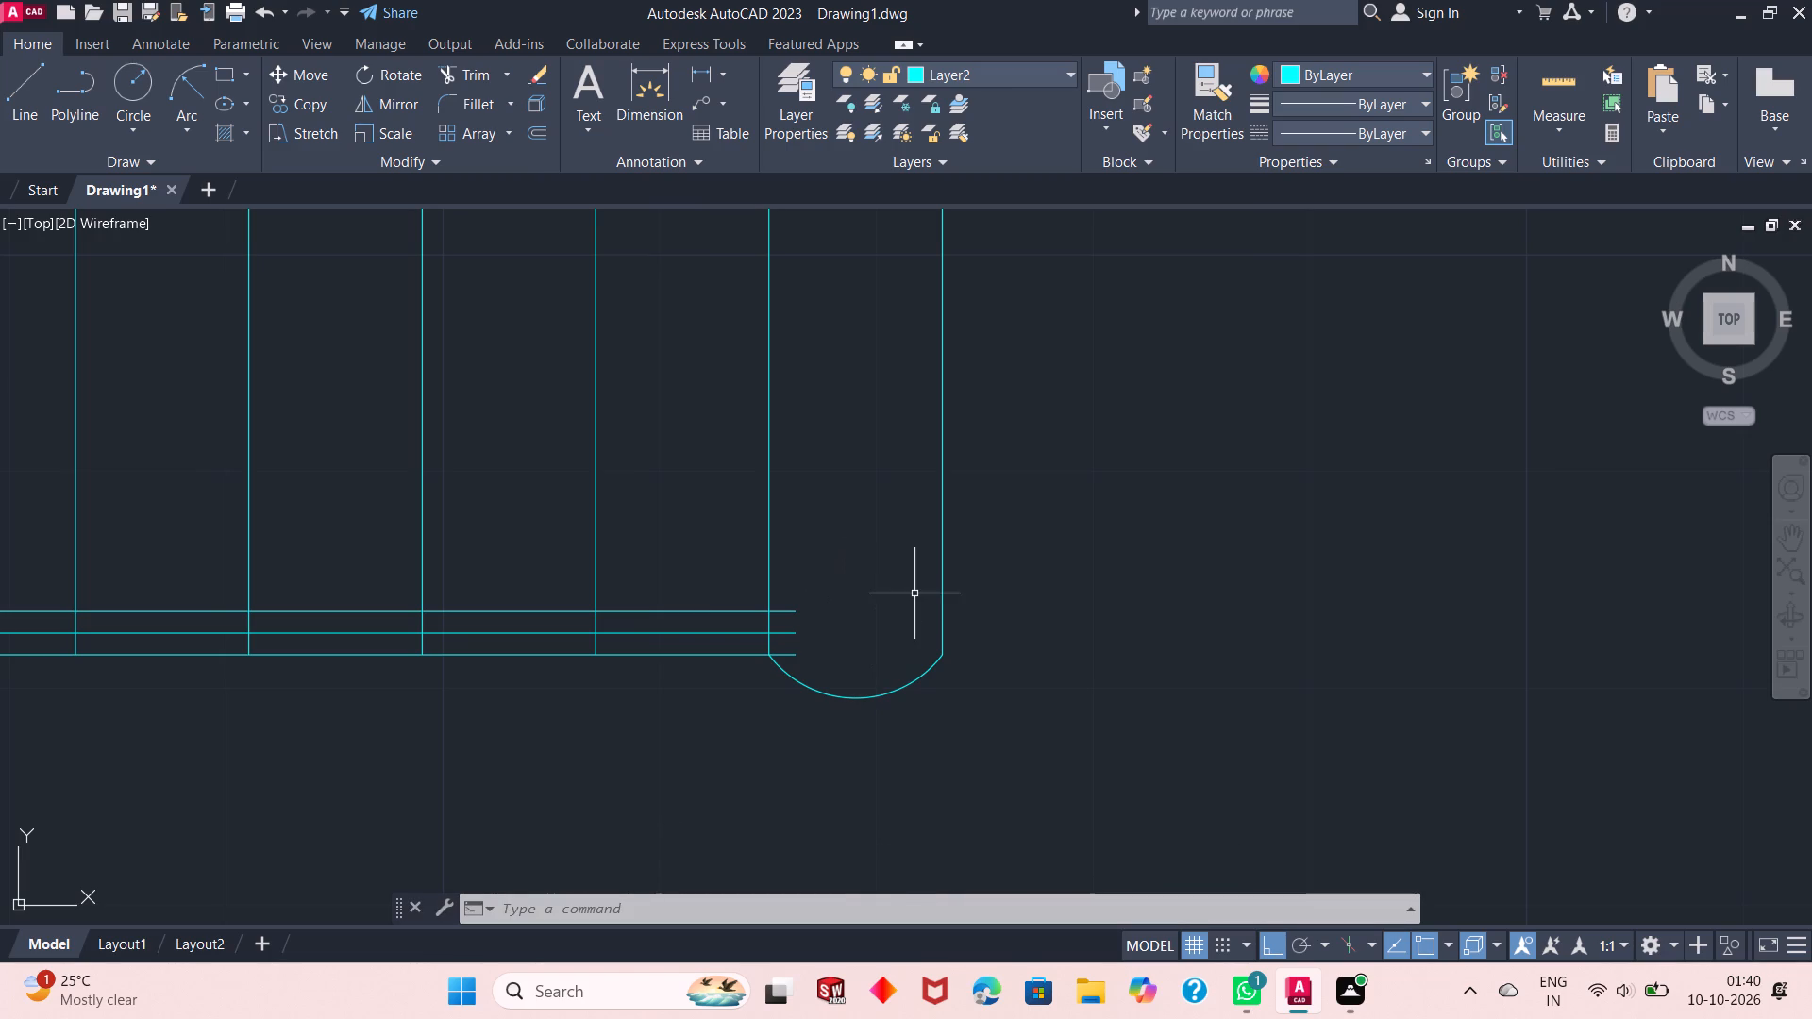
Trim the ends of the three parallel horizontal lines that extend east past the second-to-last tread line.
{"action": "scroll", "coordinate": [797, 673], "scroll_direction": "down", "scroll_amount": 1}
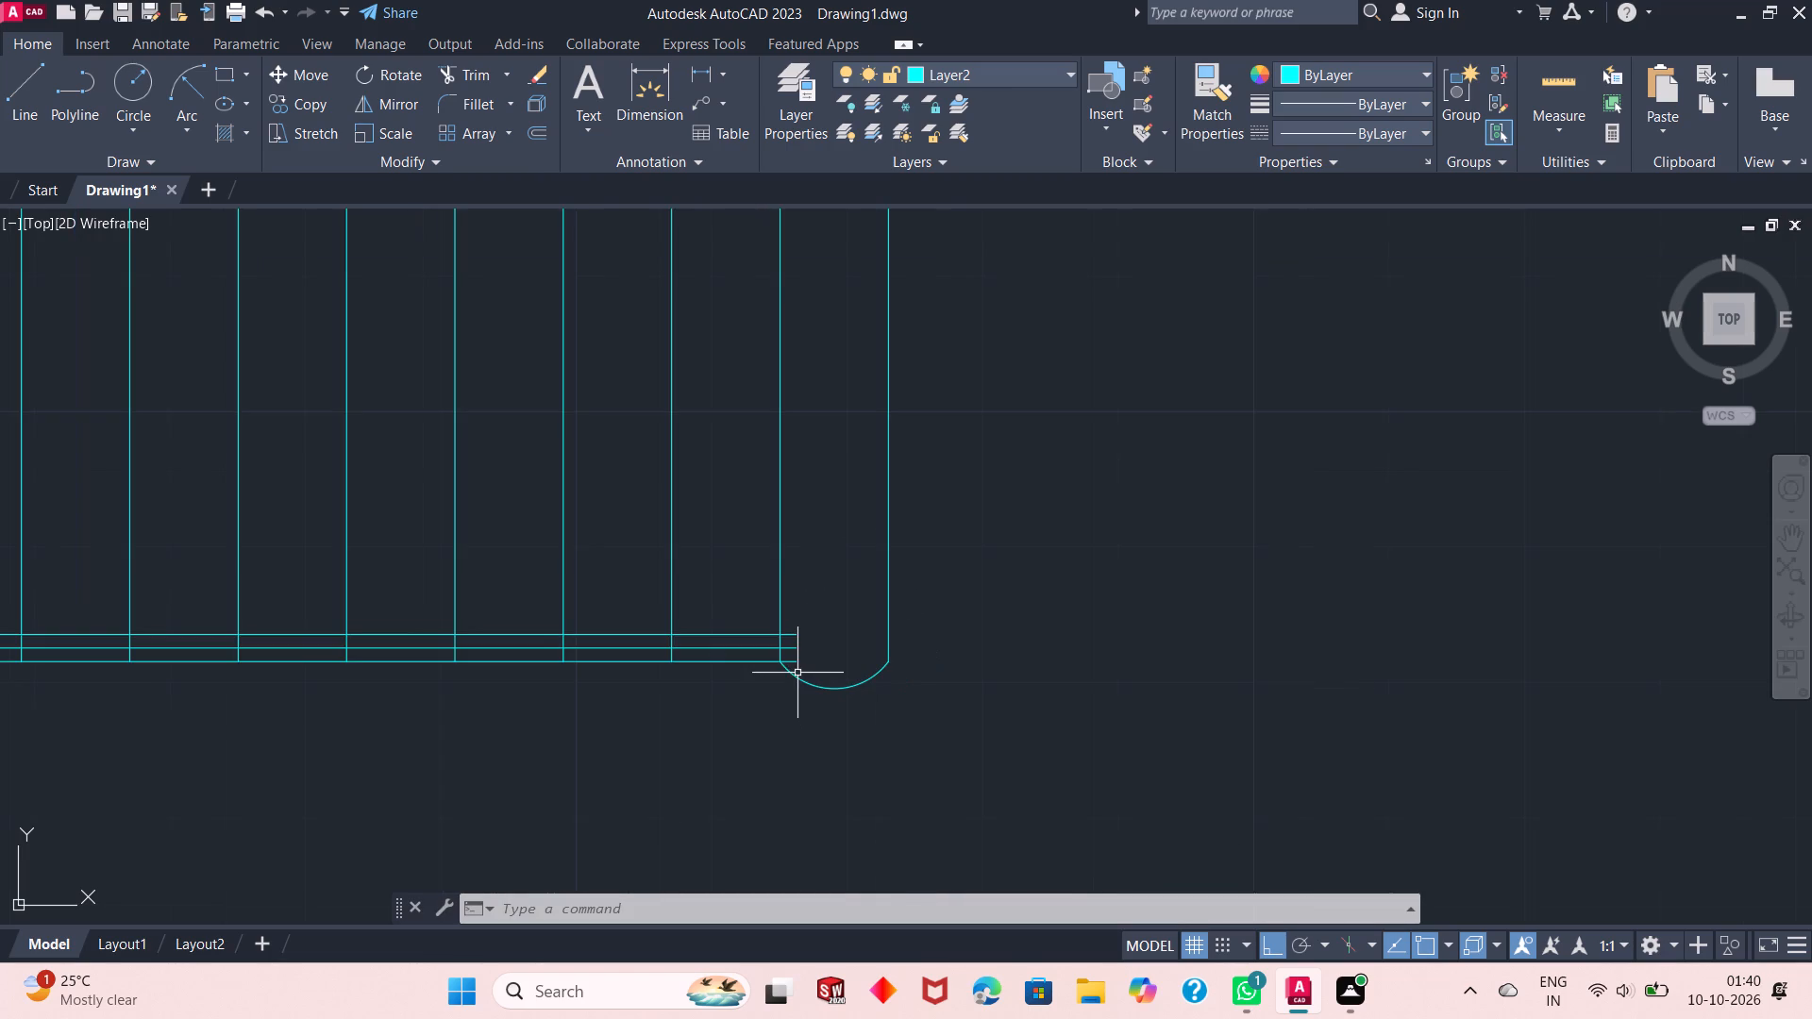
{"action": "scroll", "coordinate": [797, 668], "scroll_direction": "up", "scroll_amount": 1}
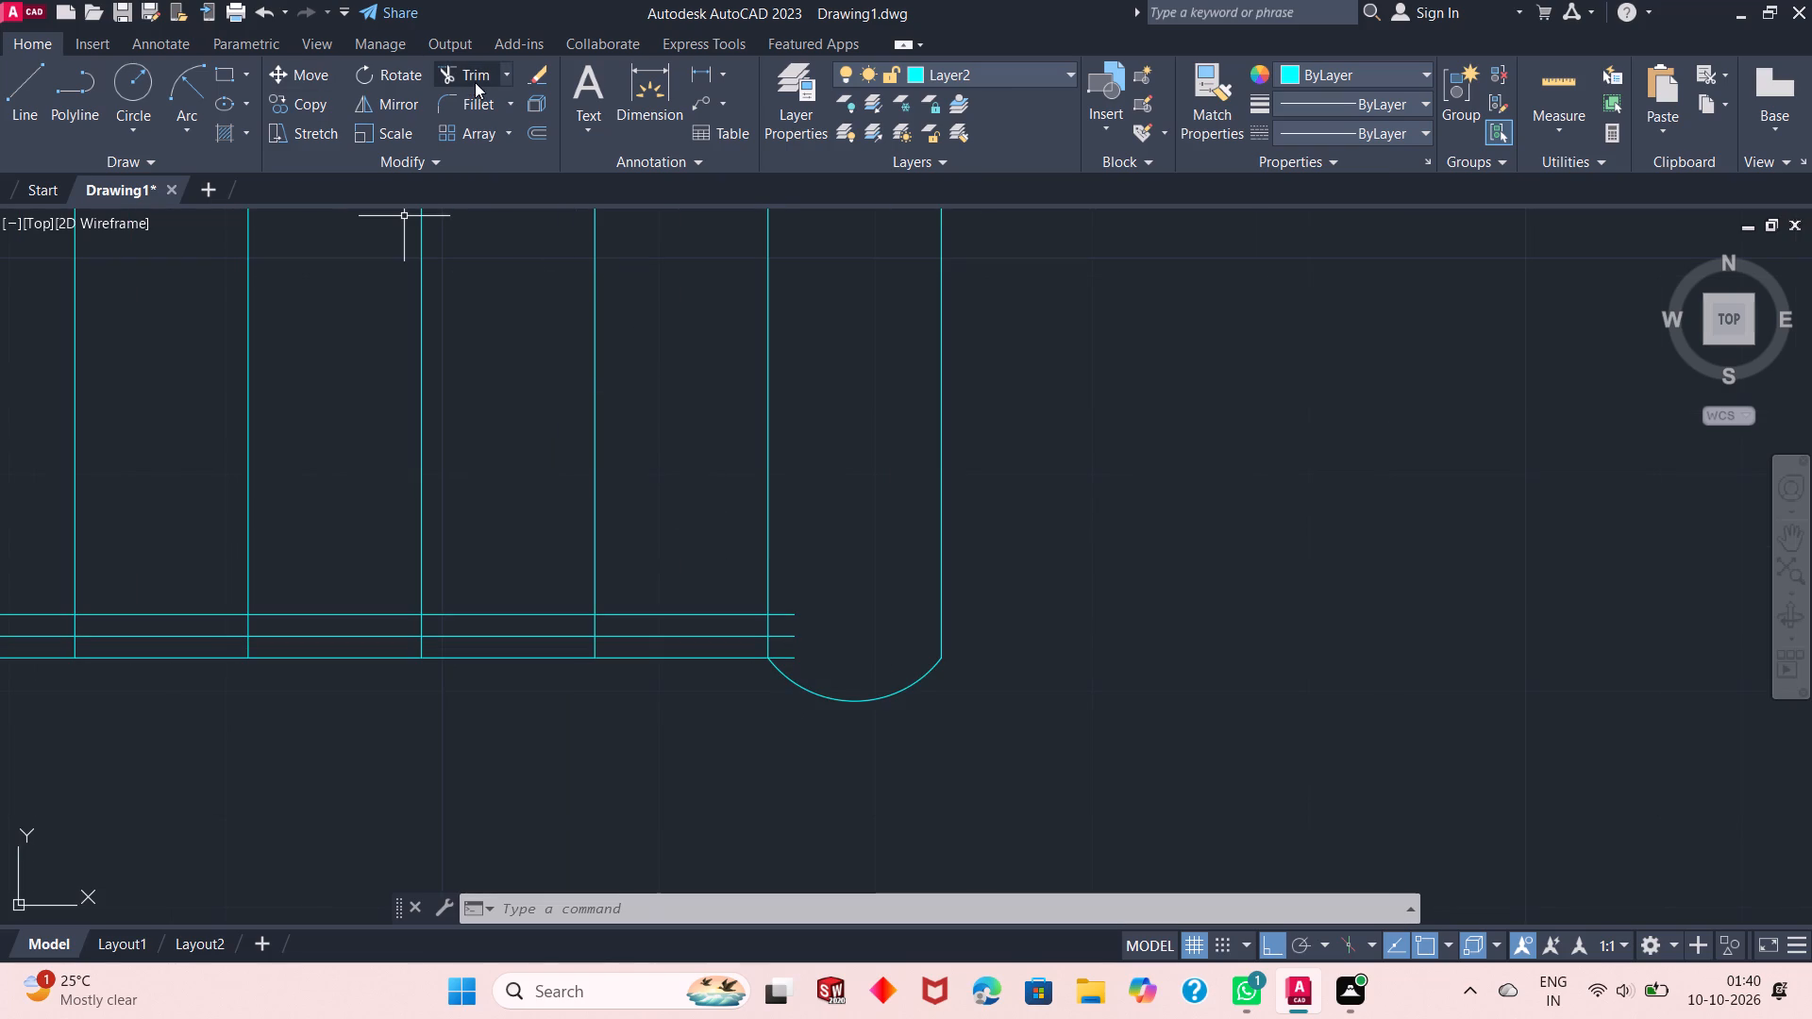
{"action": "left_click", "coordinate": [475, 81]}
{"action": "left_click_drag", "start_coordinate": [805, 671], "coordinate": [792, 655]}
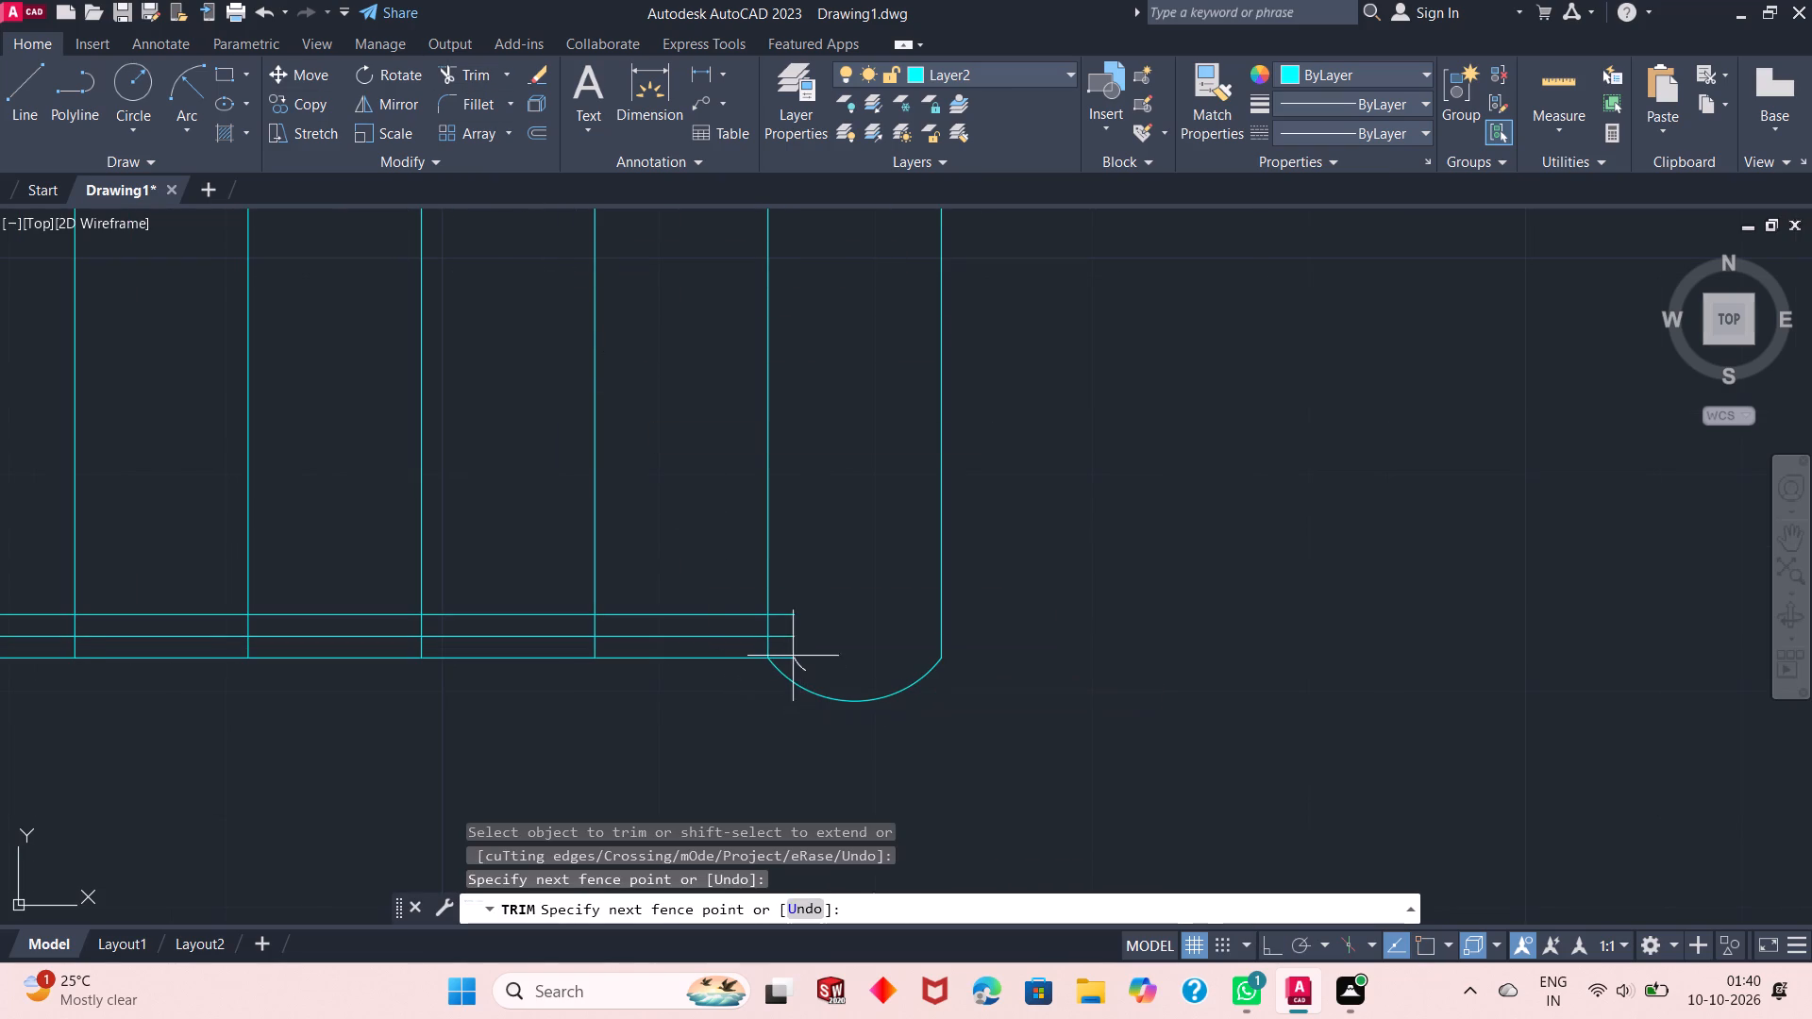
{"action": "left_click_drag", "start_coordinate": [792, 655], "coordinate": [788, 614]}
{"action": "scroll", "coordinate": [887, 777], "scroll_direction": "down", "scroll_amount": 4}
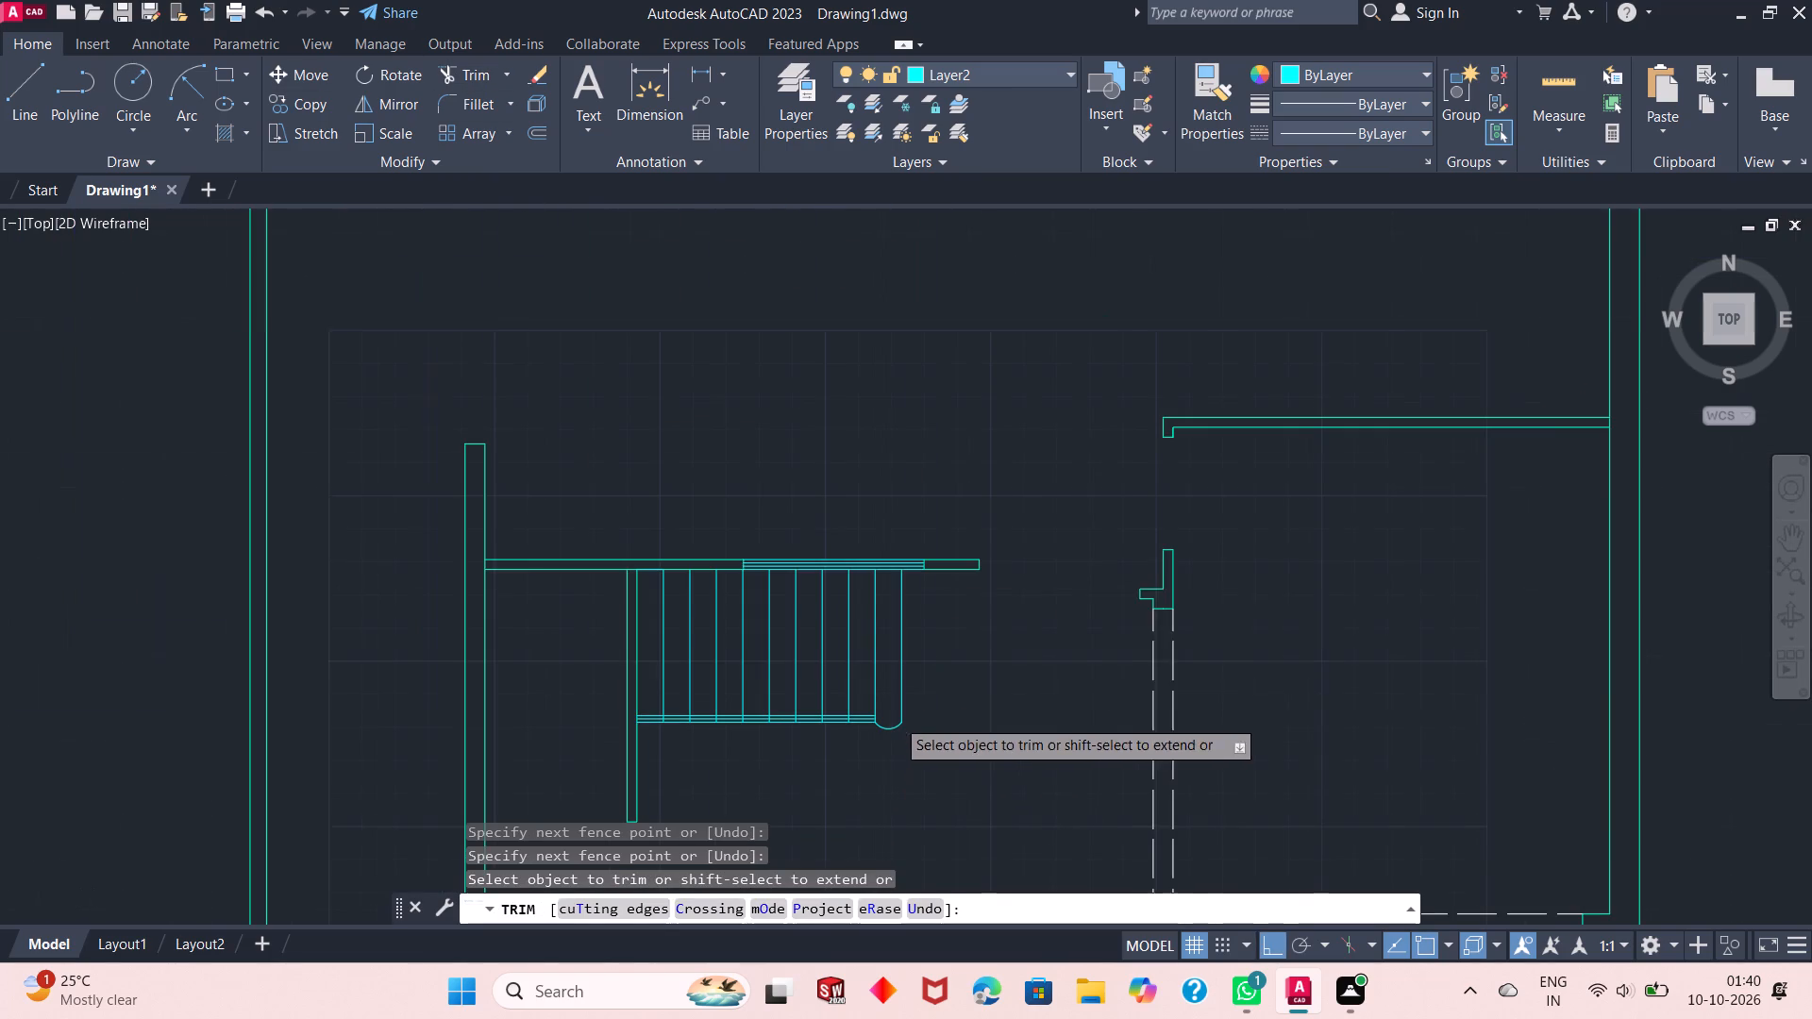
{"action": "right_click", "coordinate": [983, 588]}
{"action": "left_click", "coordinate": [1034, 596]}
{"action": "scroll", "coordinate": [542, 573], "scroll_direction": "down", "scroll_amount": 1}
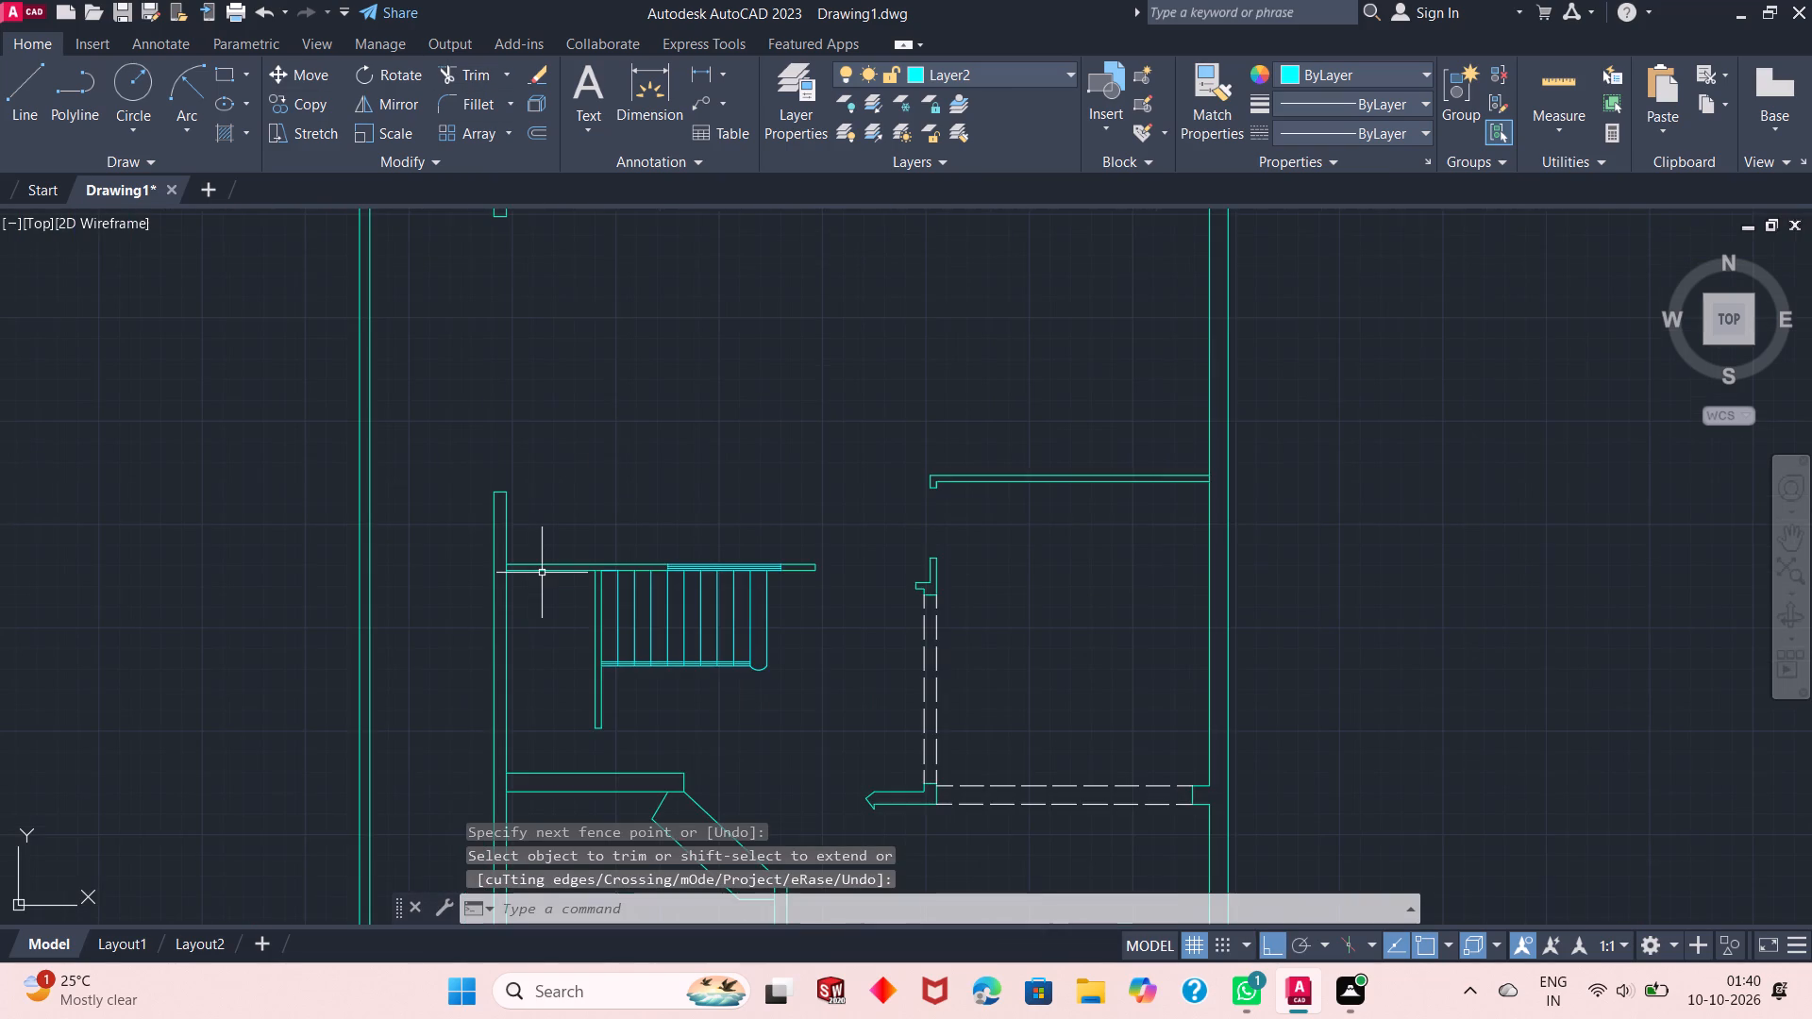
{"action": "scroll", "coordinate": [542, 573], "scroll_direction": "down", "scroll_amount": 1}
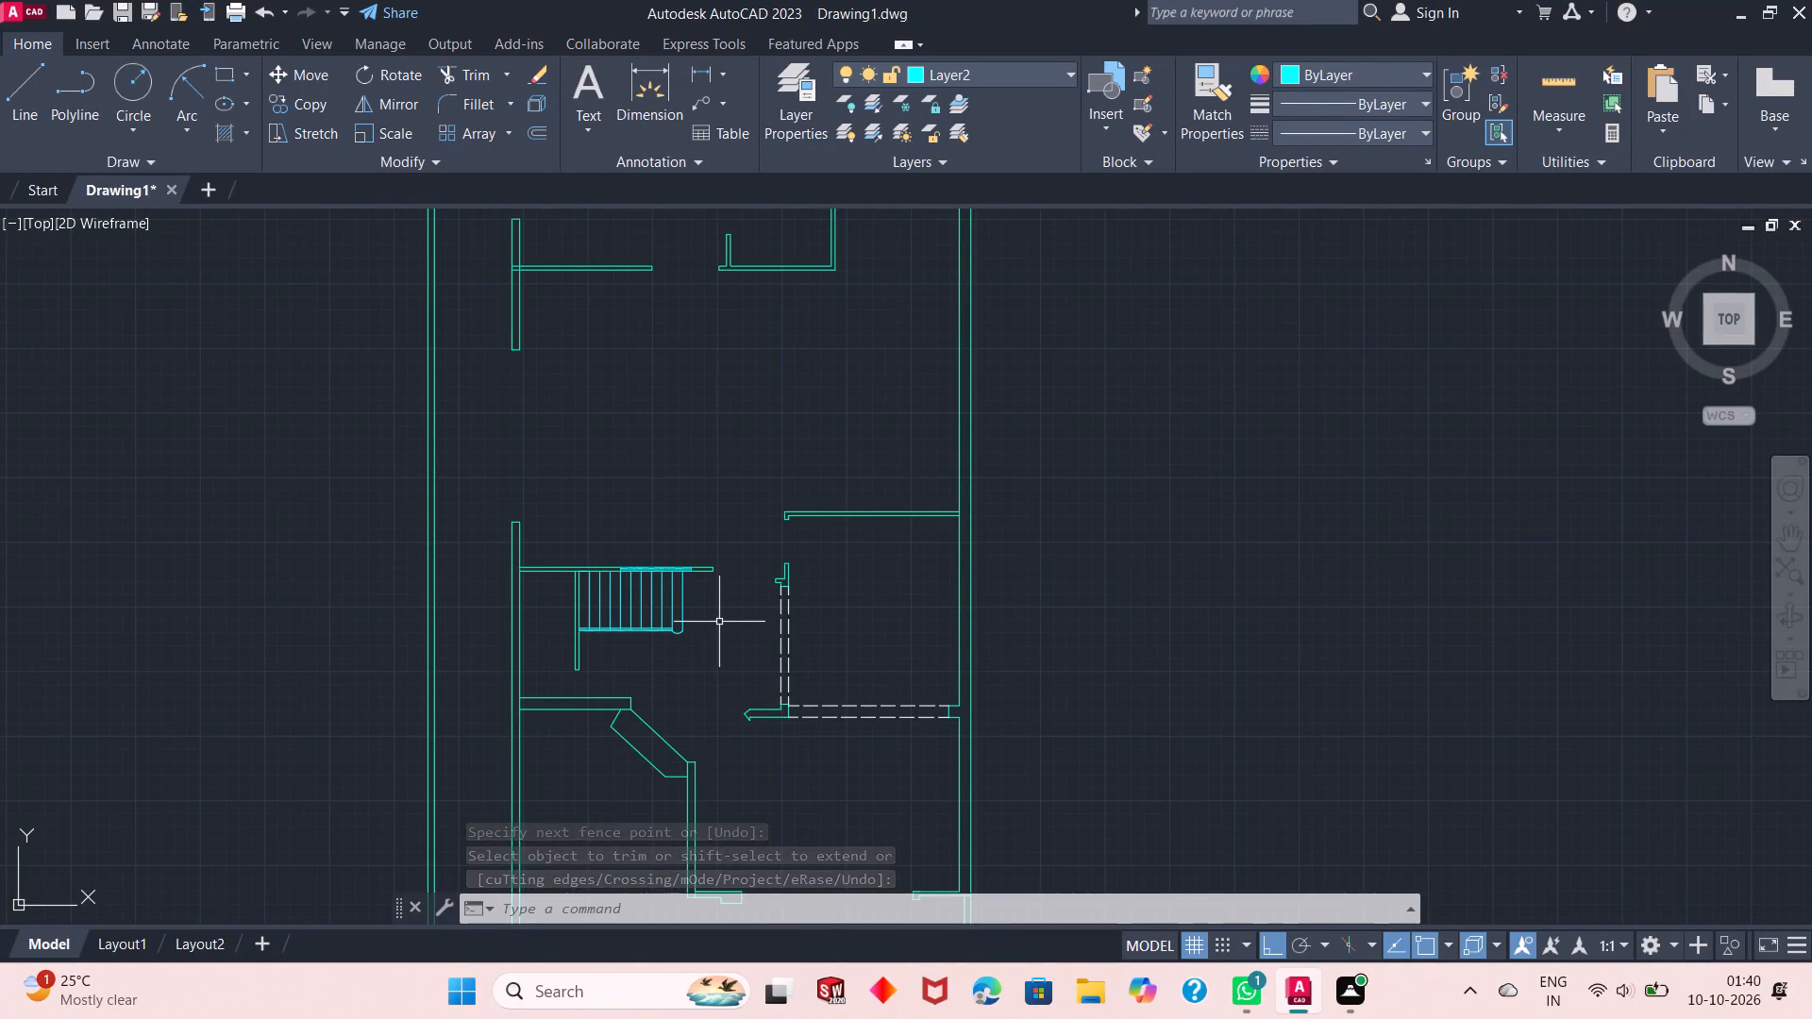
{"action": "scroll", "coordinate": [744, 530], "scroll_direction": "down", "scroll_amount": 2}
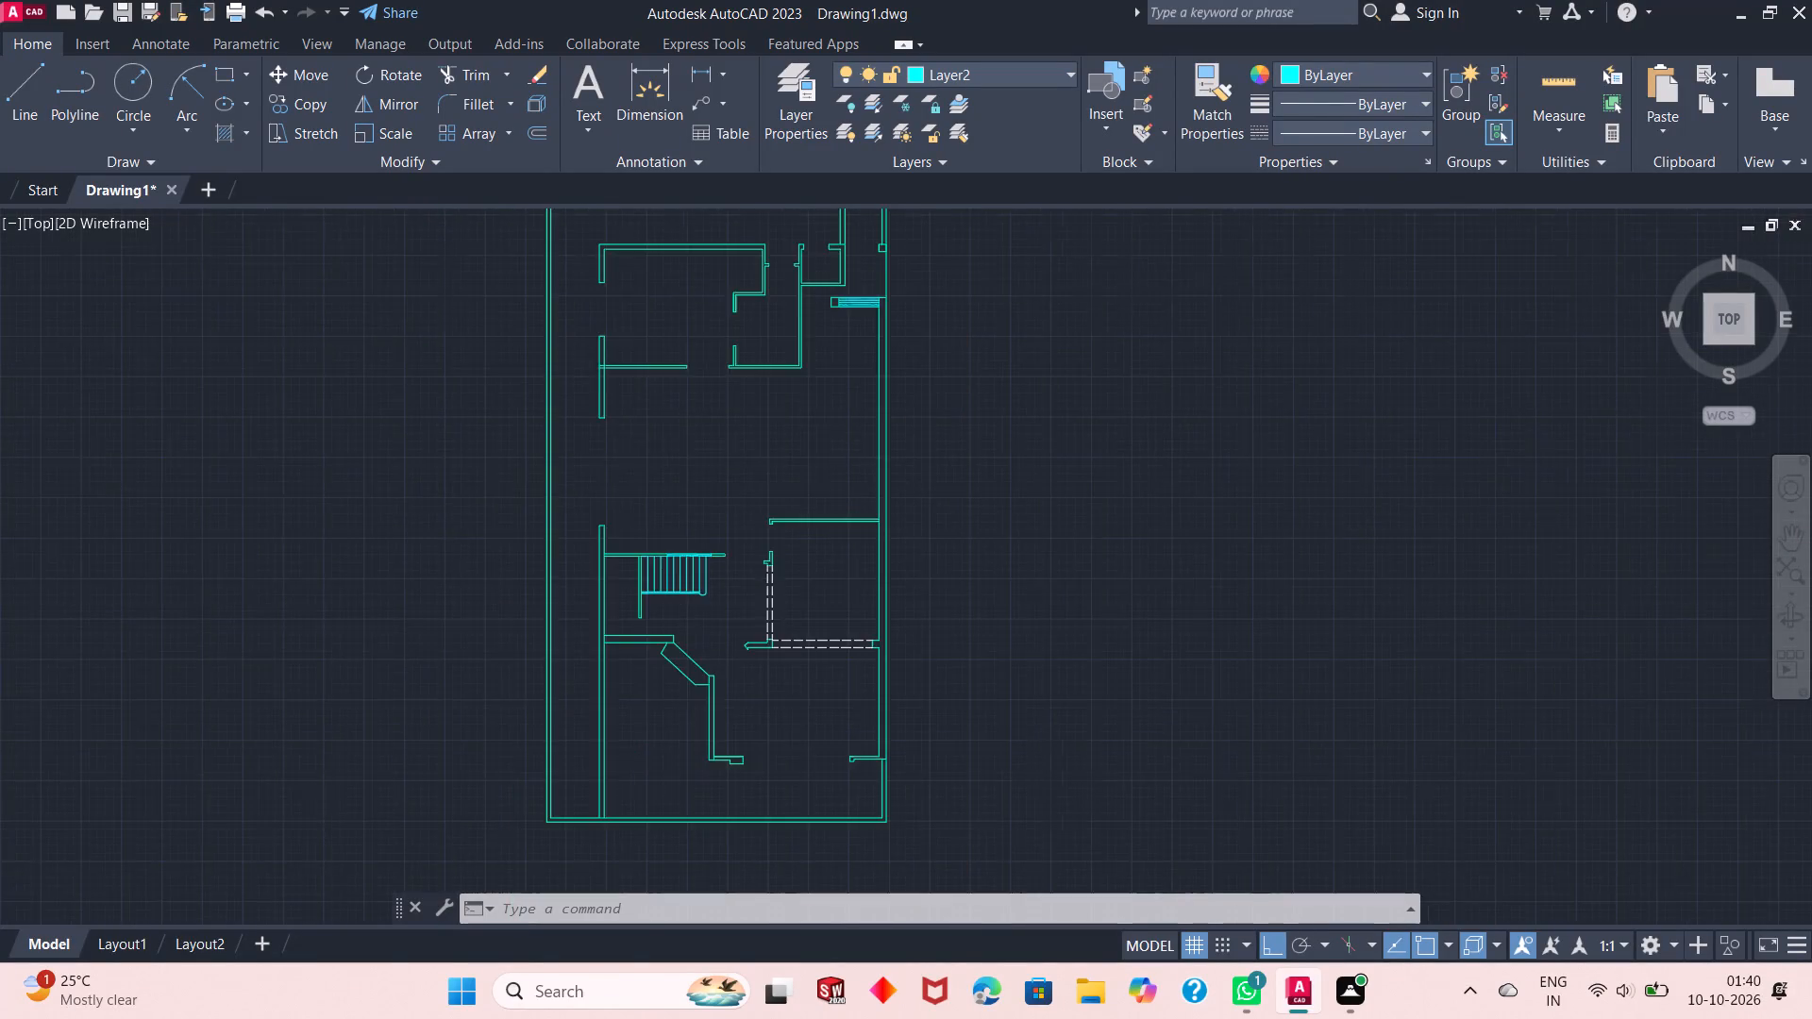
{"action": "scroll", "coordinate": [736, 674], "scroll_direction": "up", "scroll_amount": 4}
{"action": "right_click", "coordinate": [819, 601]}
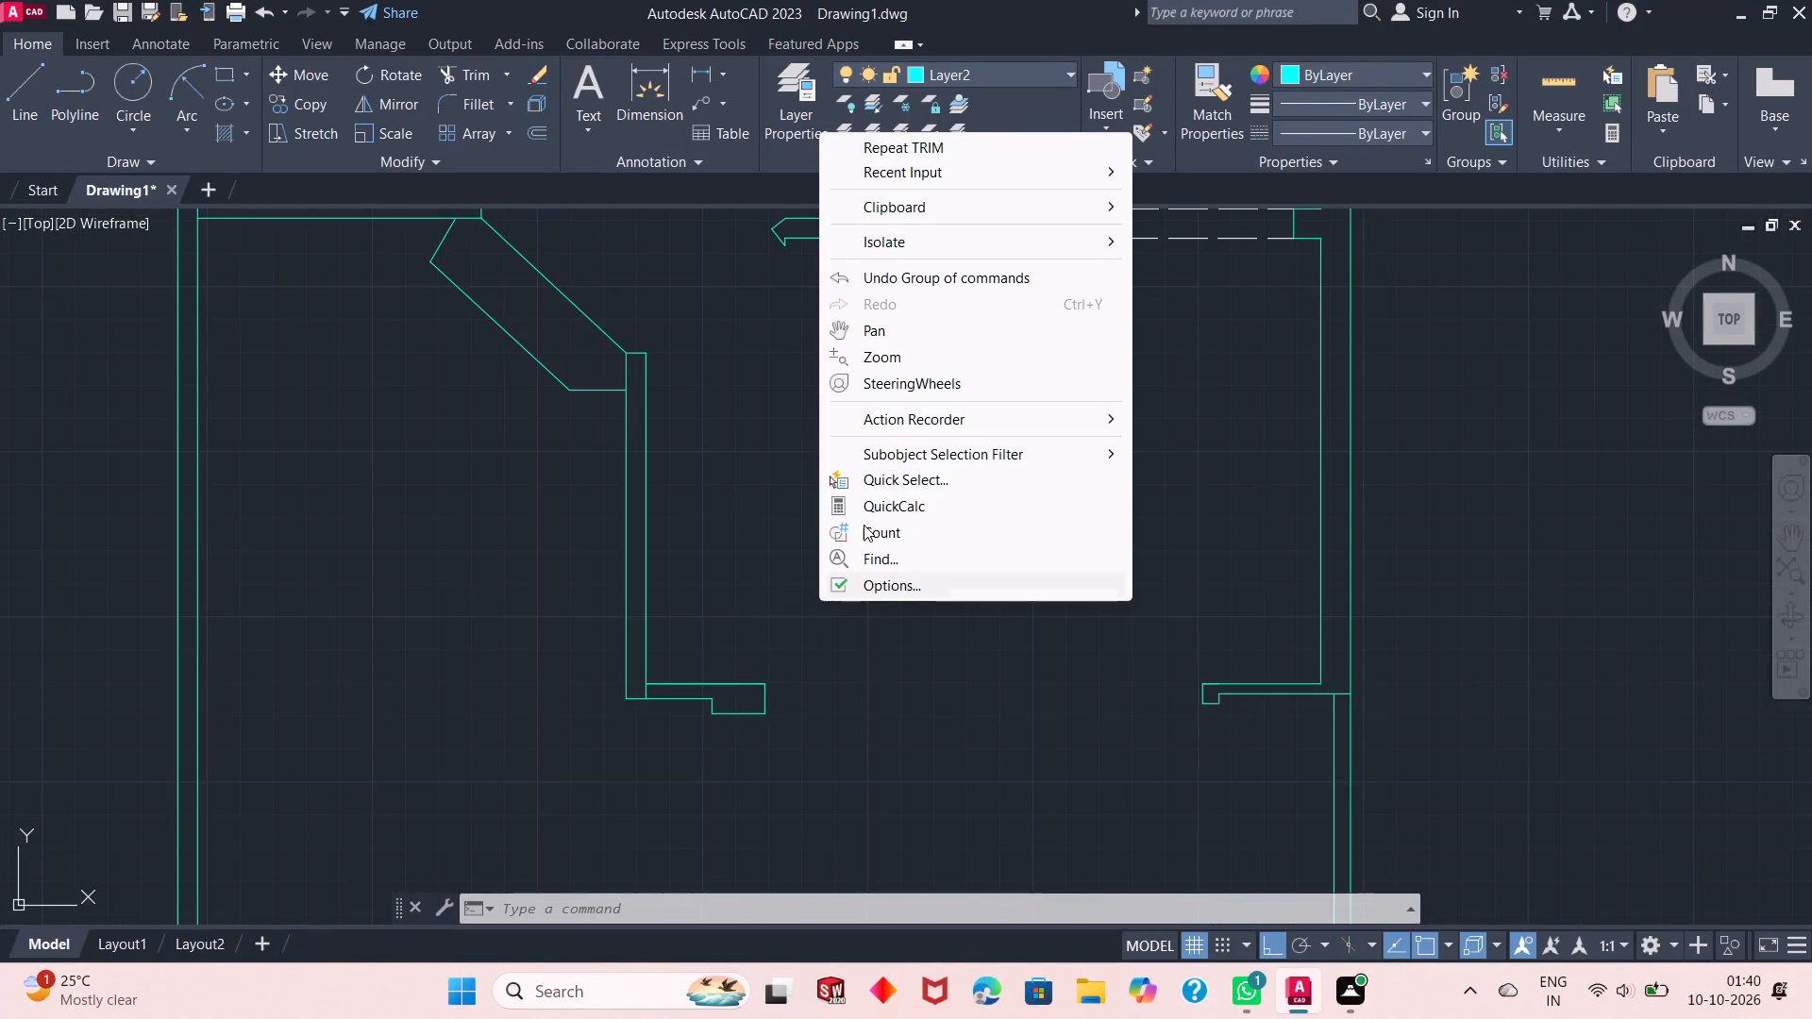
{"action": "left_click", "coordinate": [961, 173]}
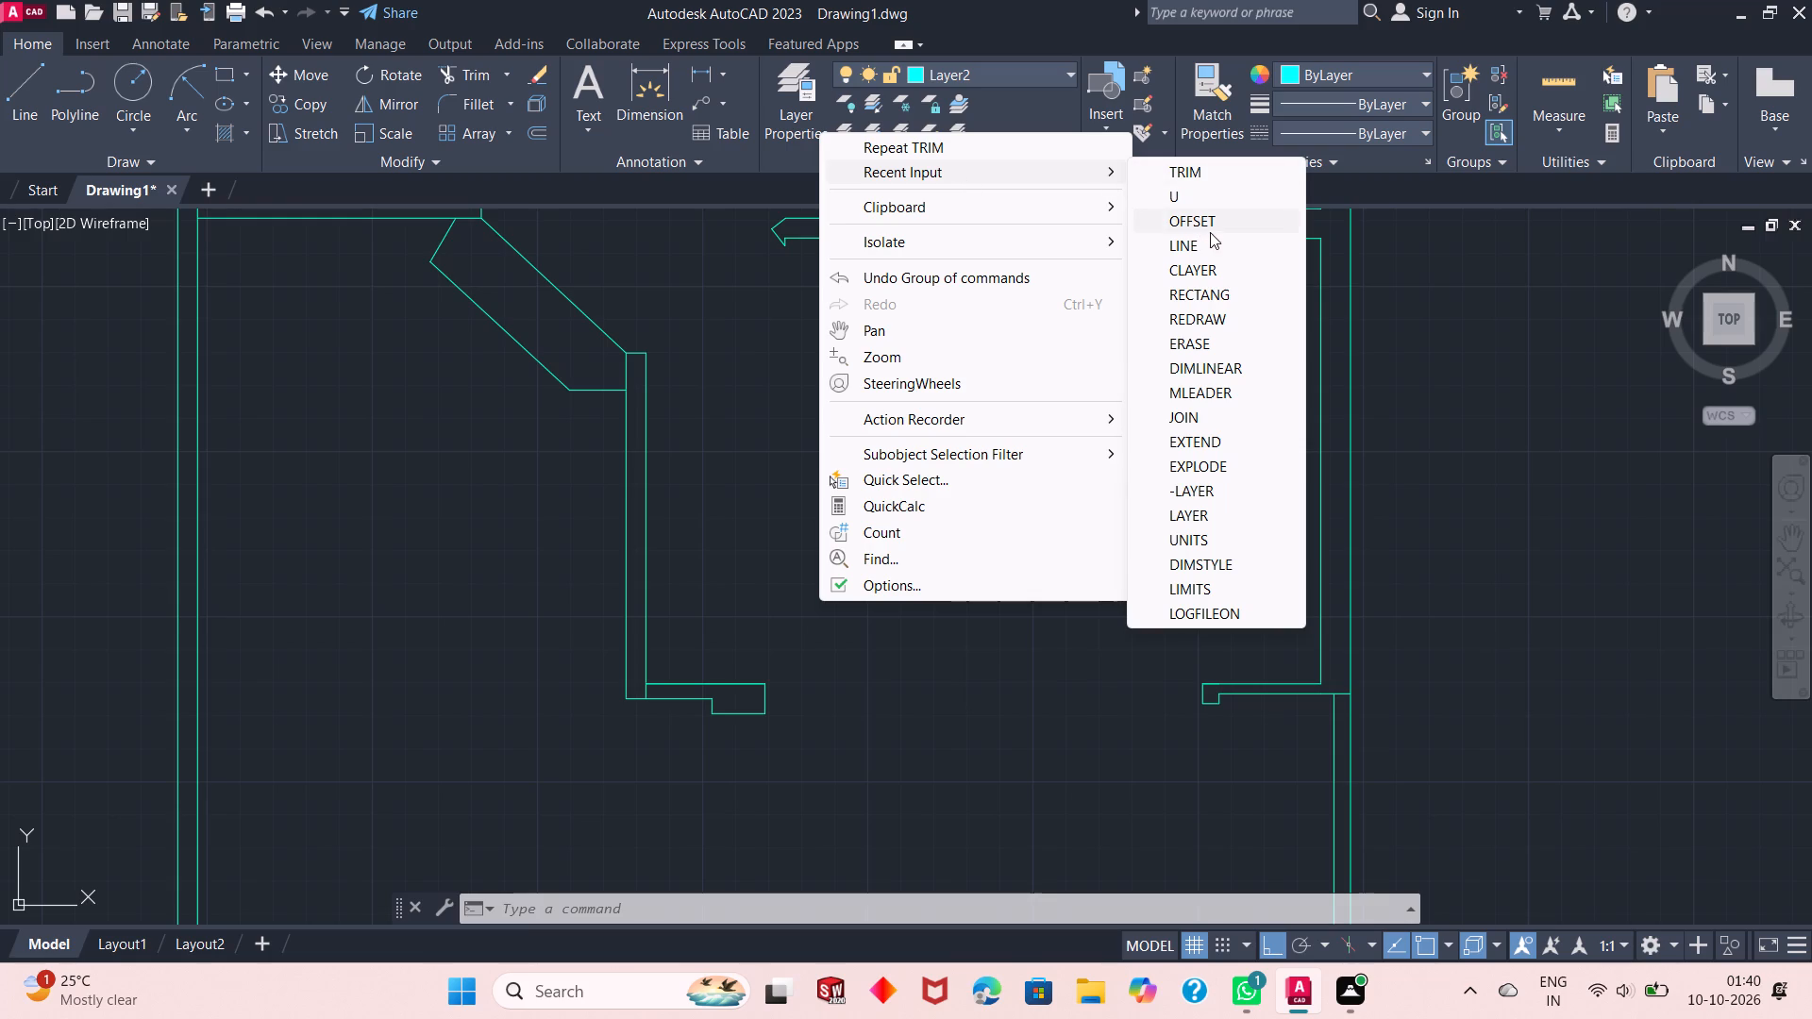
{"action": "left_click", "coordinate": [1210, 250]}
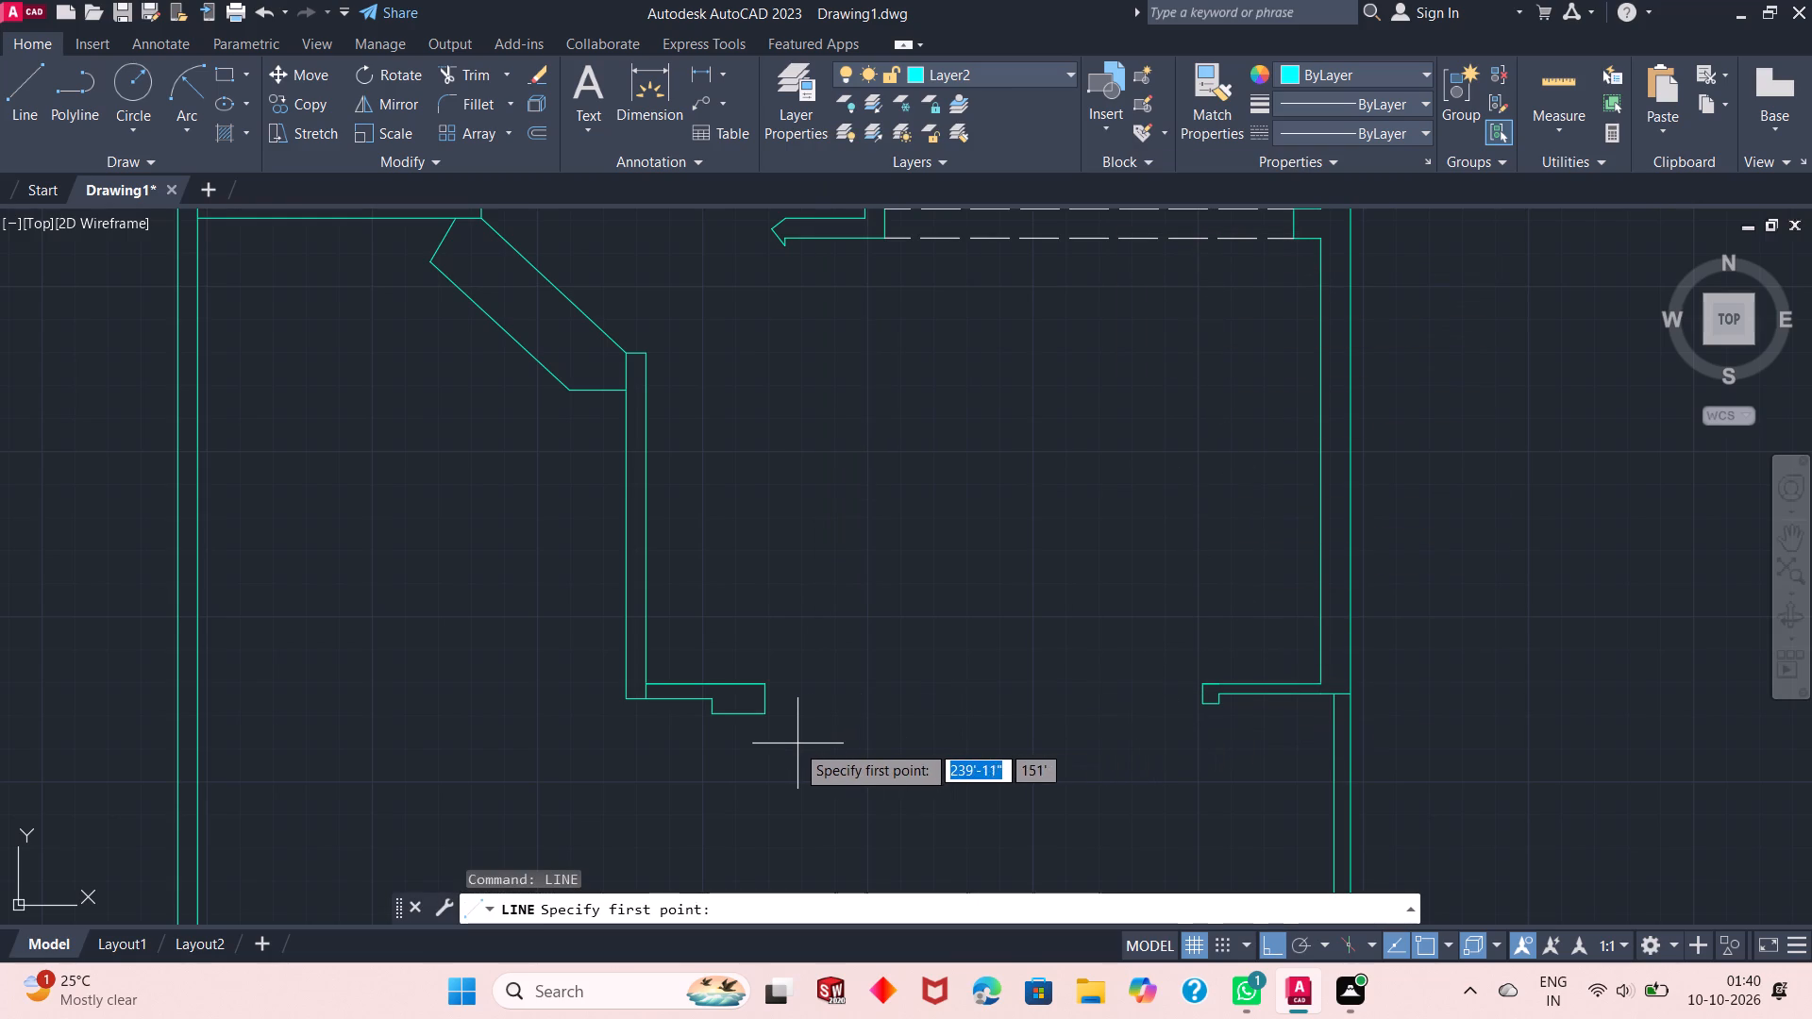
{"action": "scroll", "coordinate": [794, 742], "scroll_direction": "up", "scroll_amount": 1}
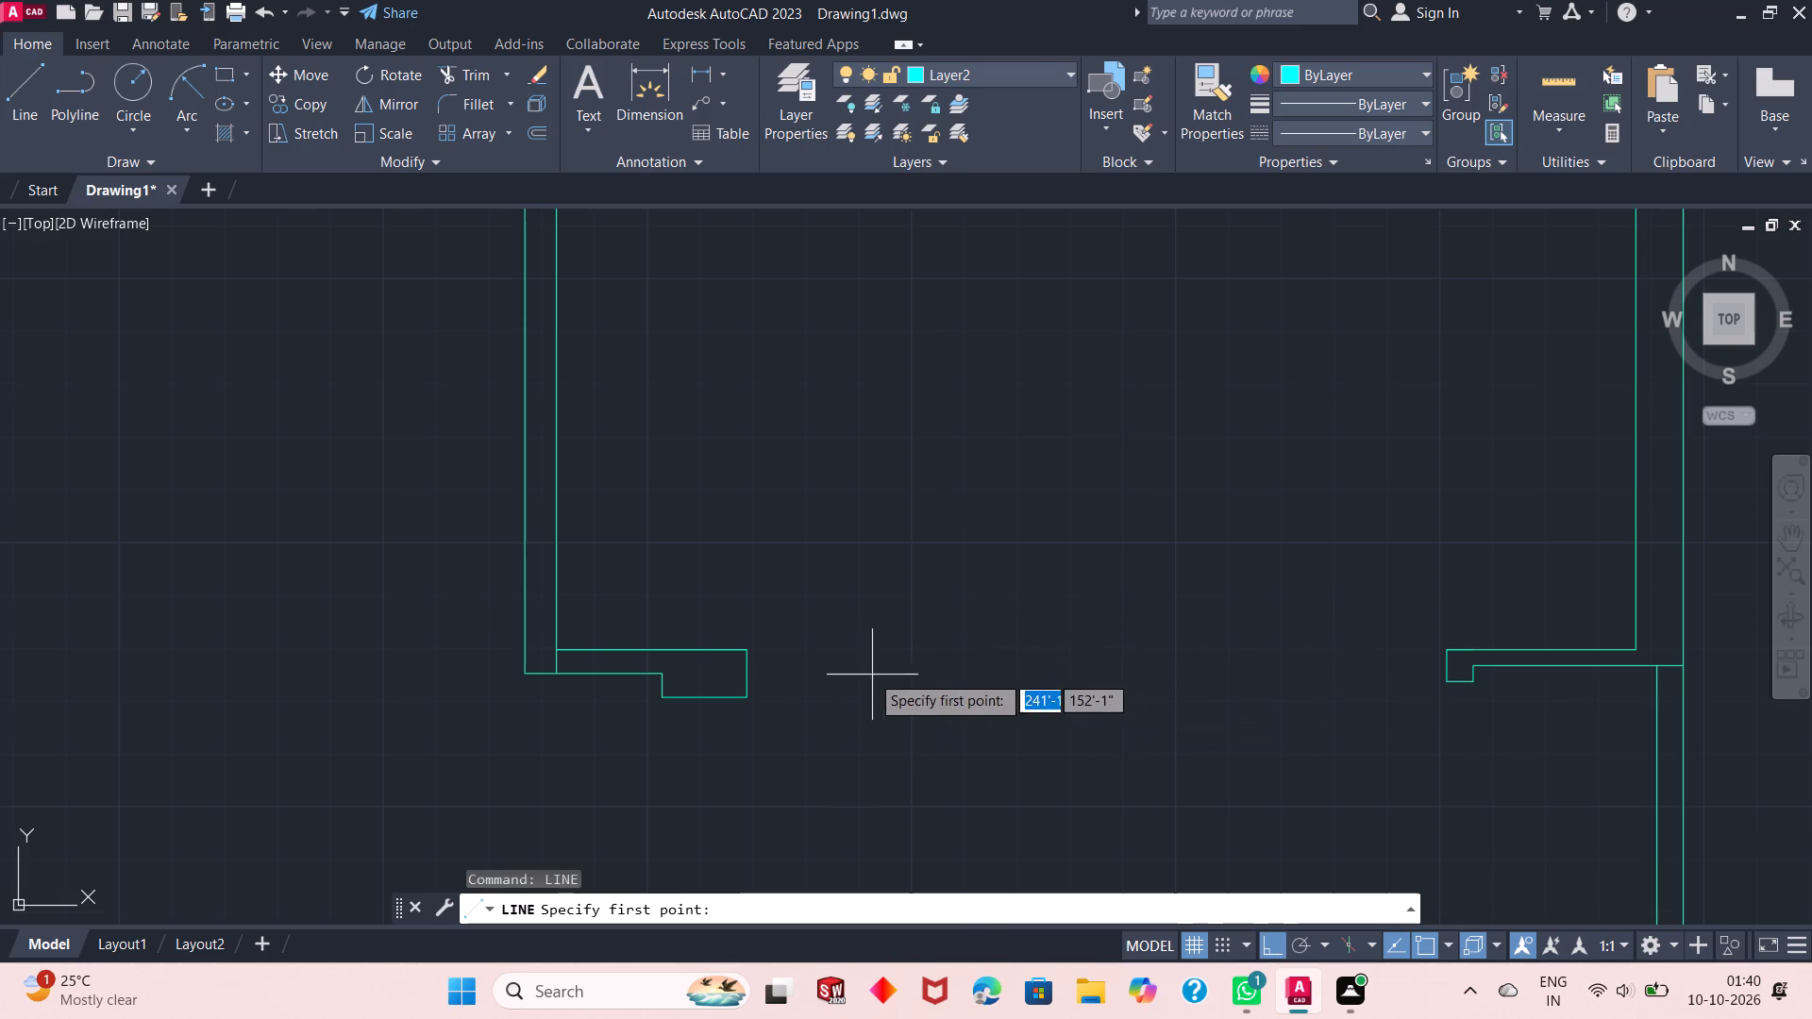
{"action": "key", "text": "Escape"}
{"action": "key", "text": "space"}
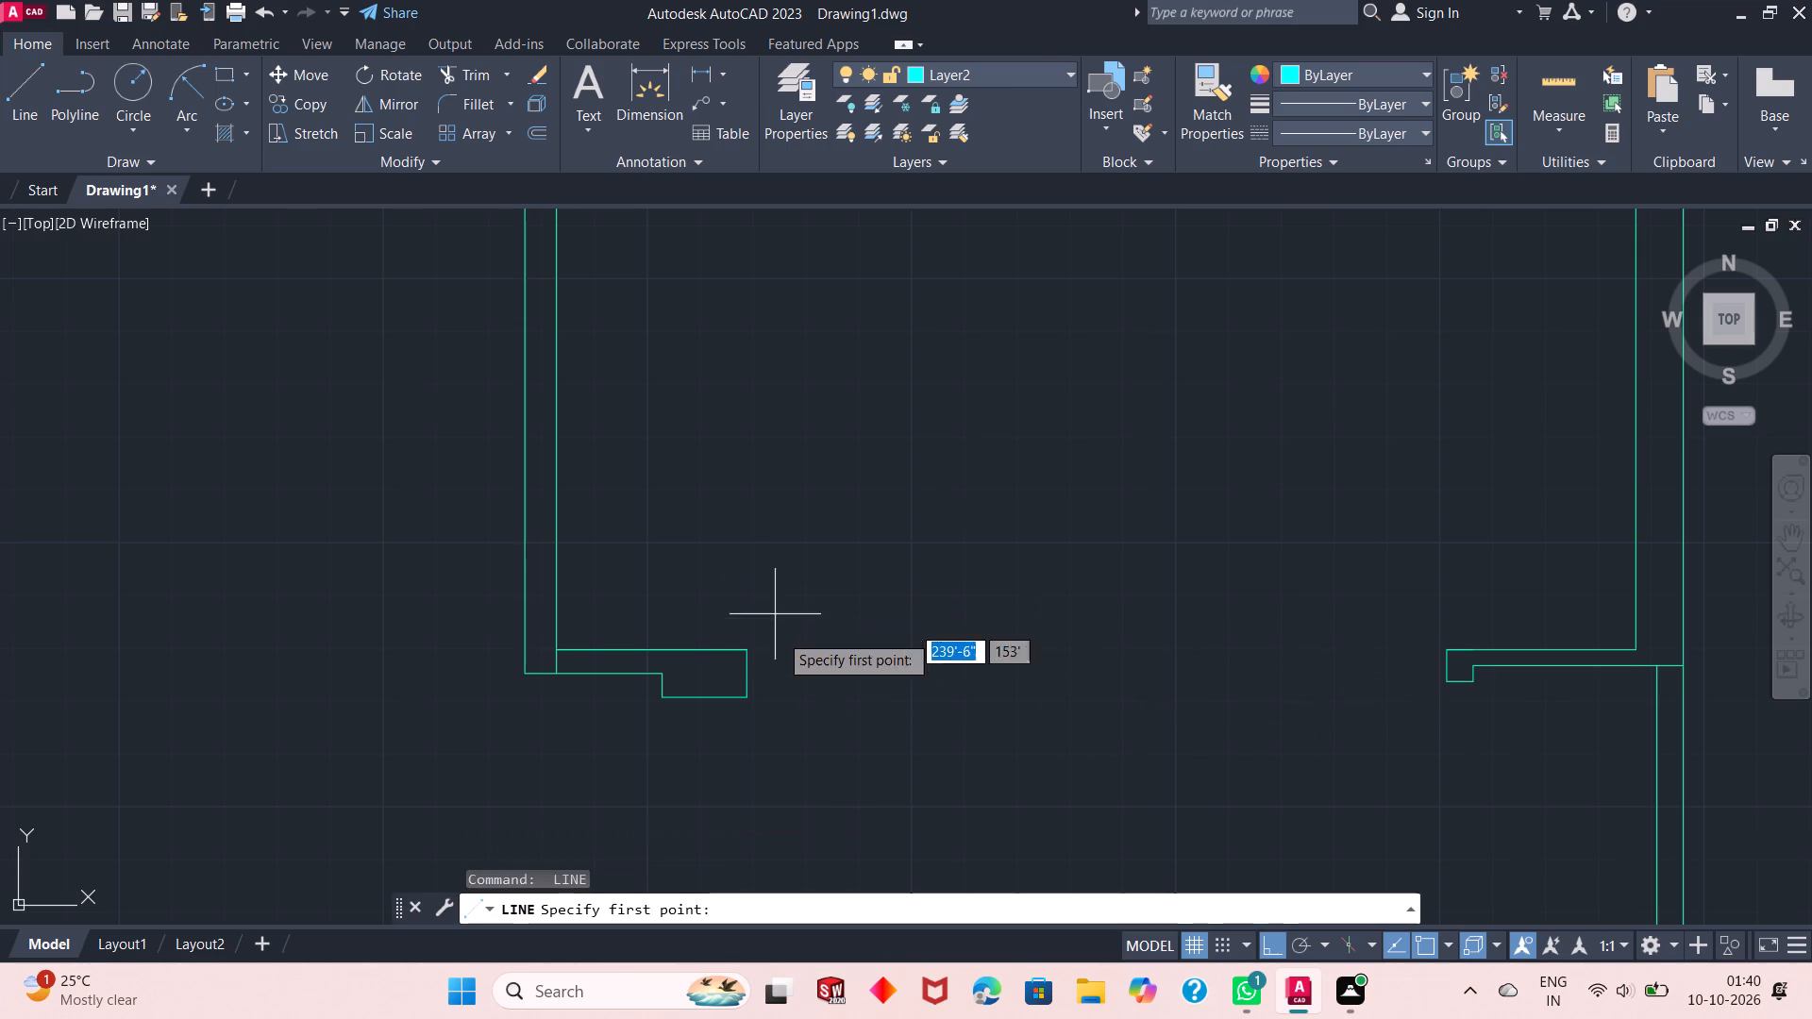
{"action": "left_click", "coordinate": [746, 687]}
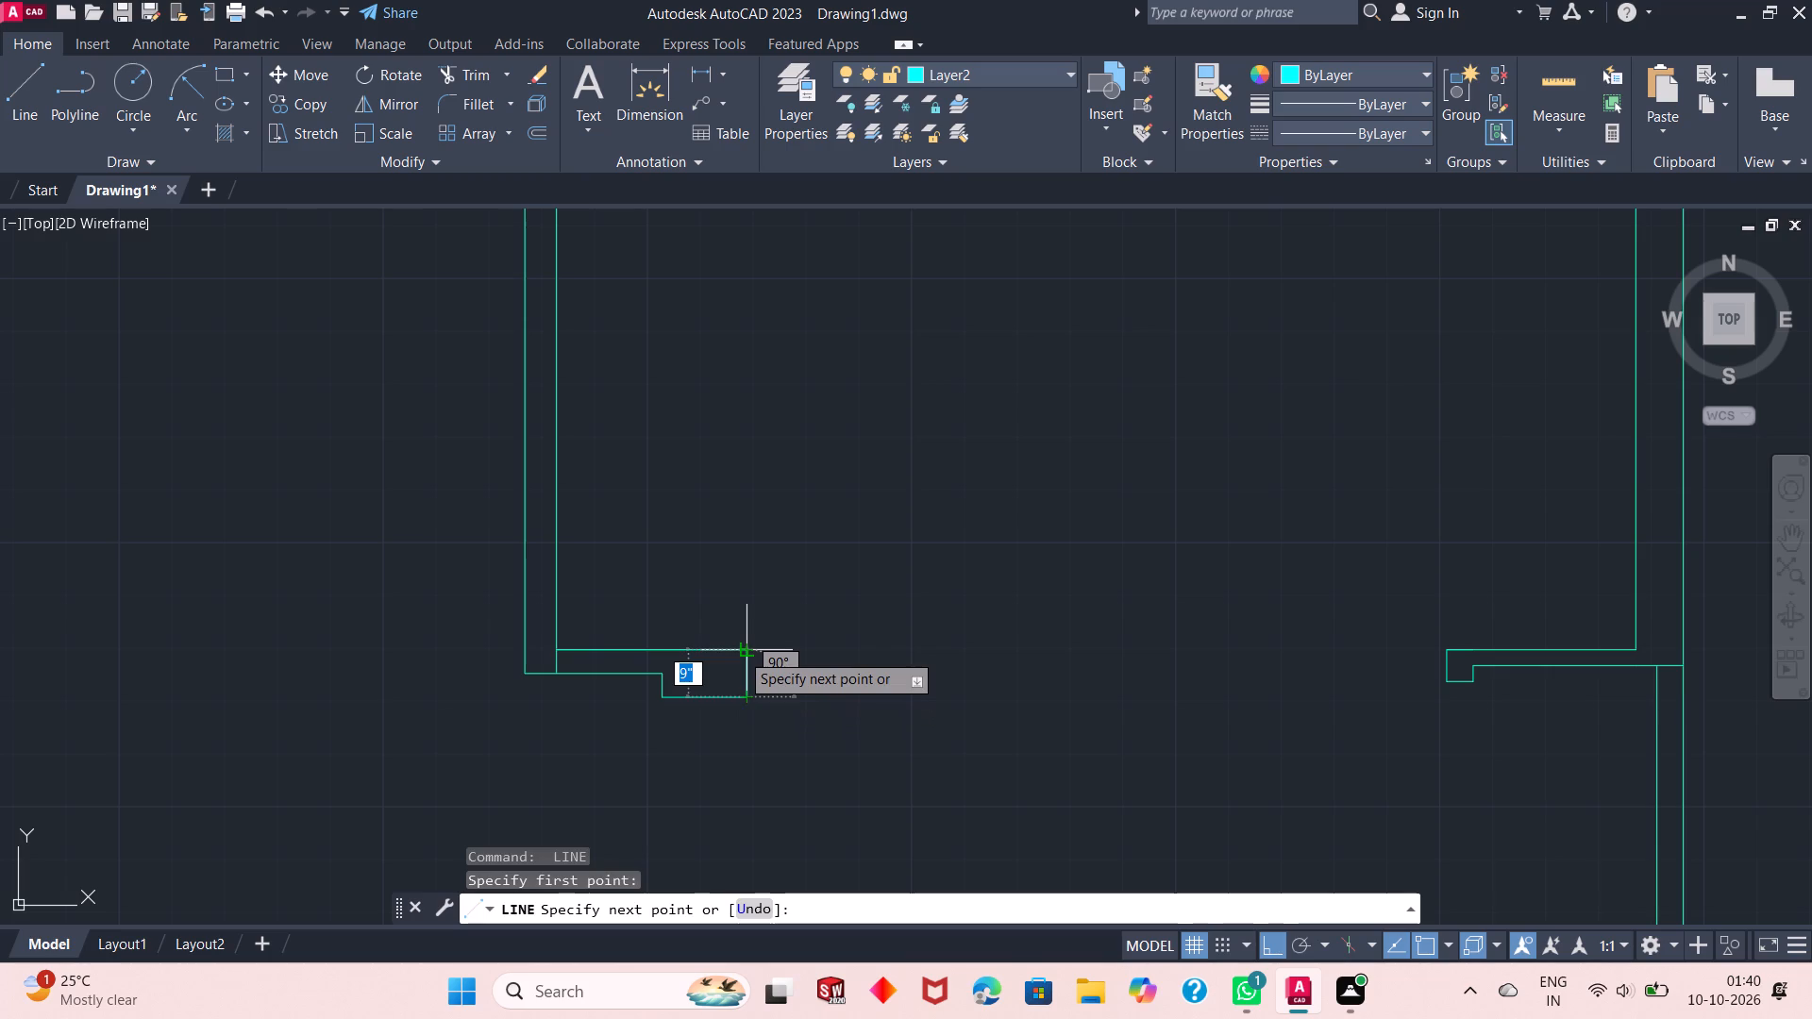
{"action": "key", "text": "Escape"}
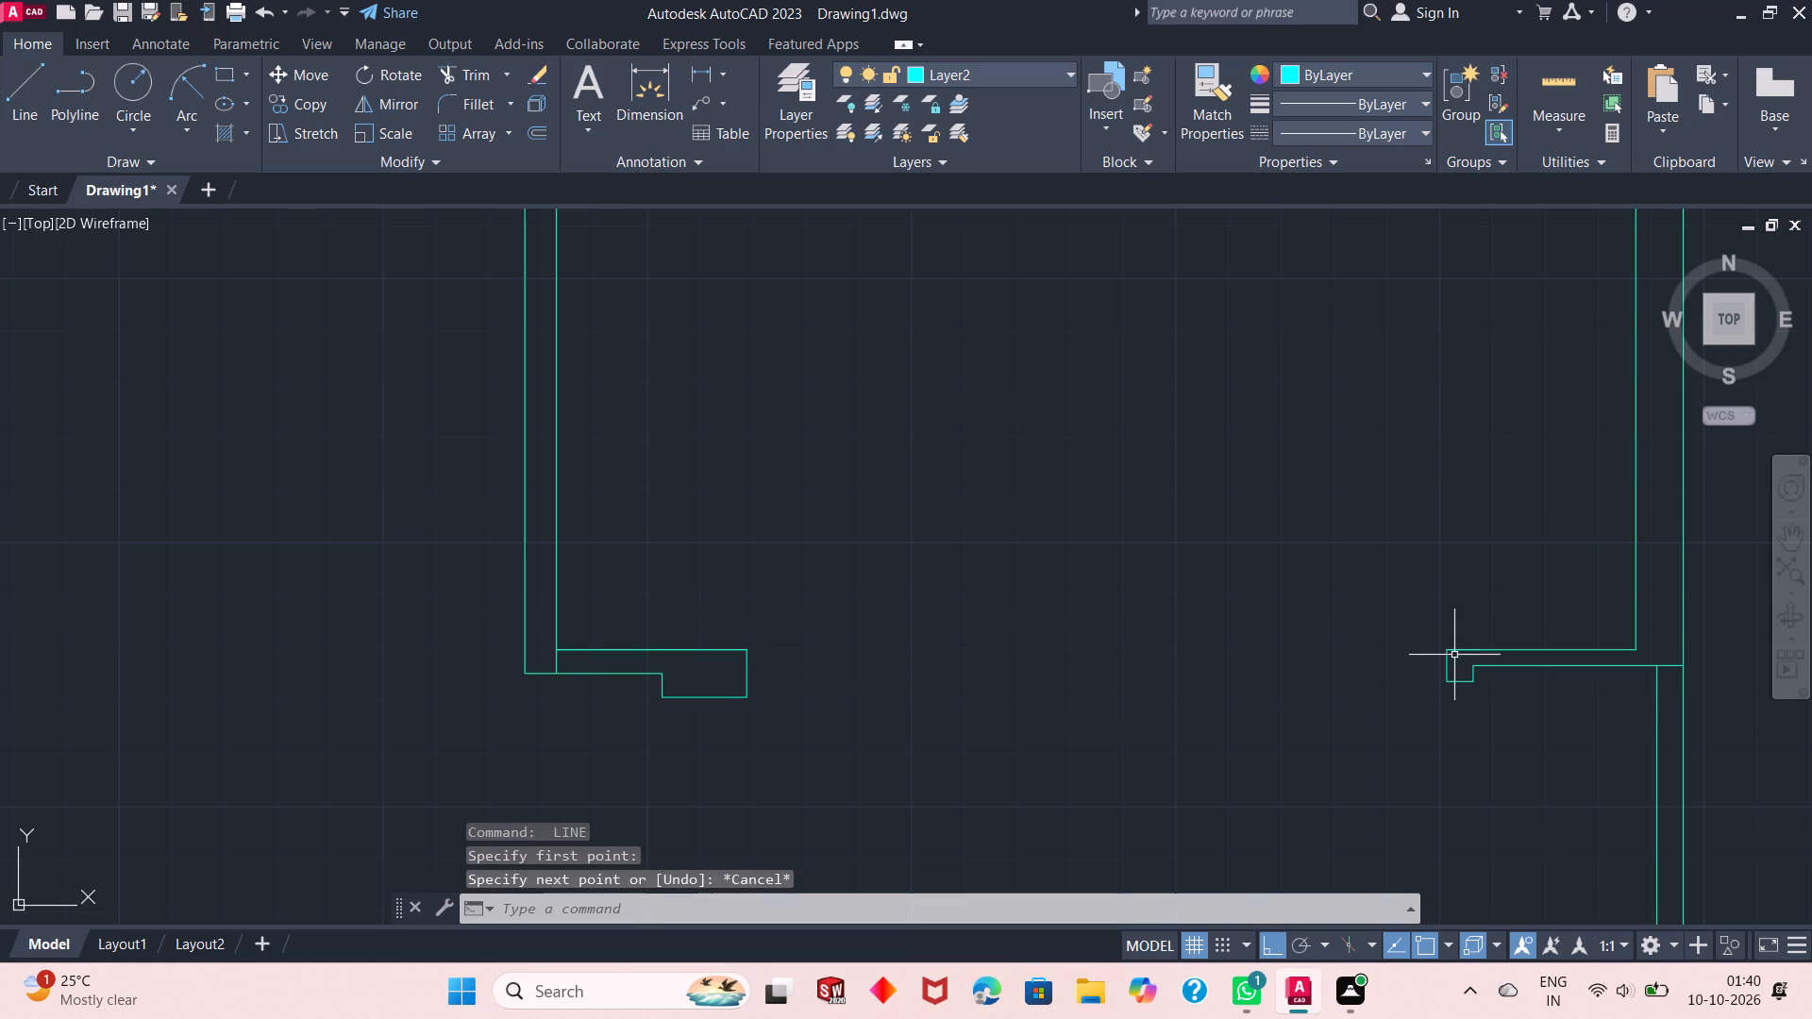
Erase the upper edge lines and west end line of the stub on the east side of the southern opening.
{"action": "left_click", "coordinate": [1501, 639]}
{"action": "left_click", "coordinate": [1434, 660]}
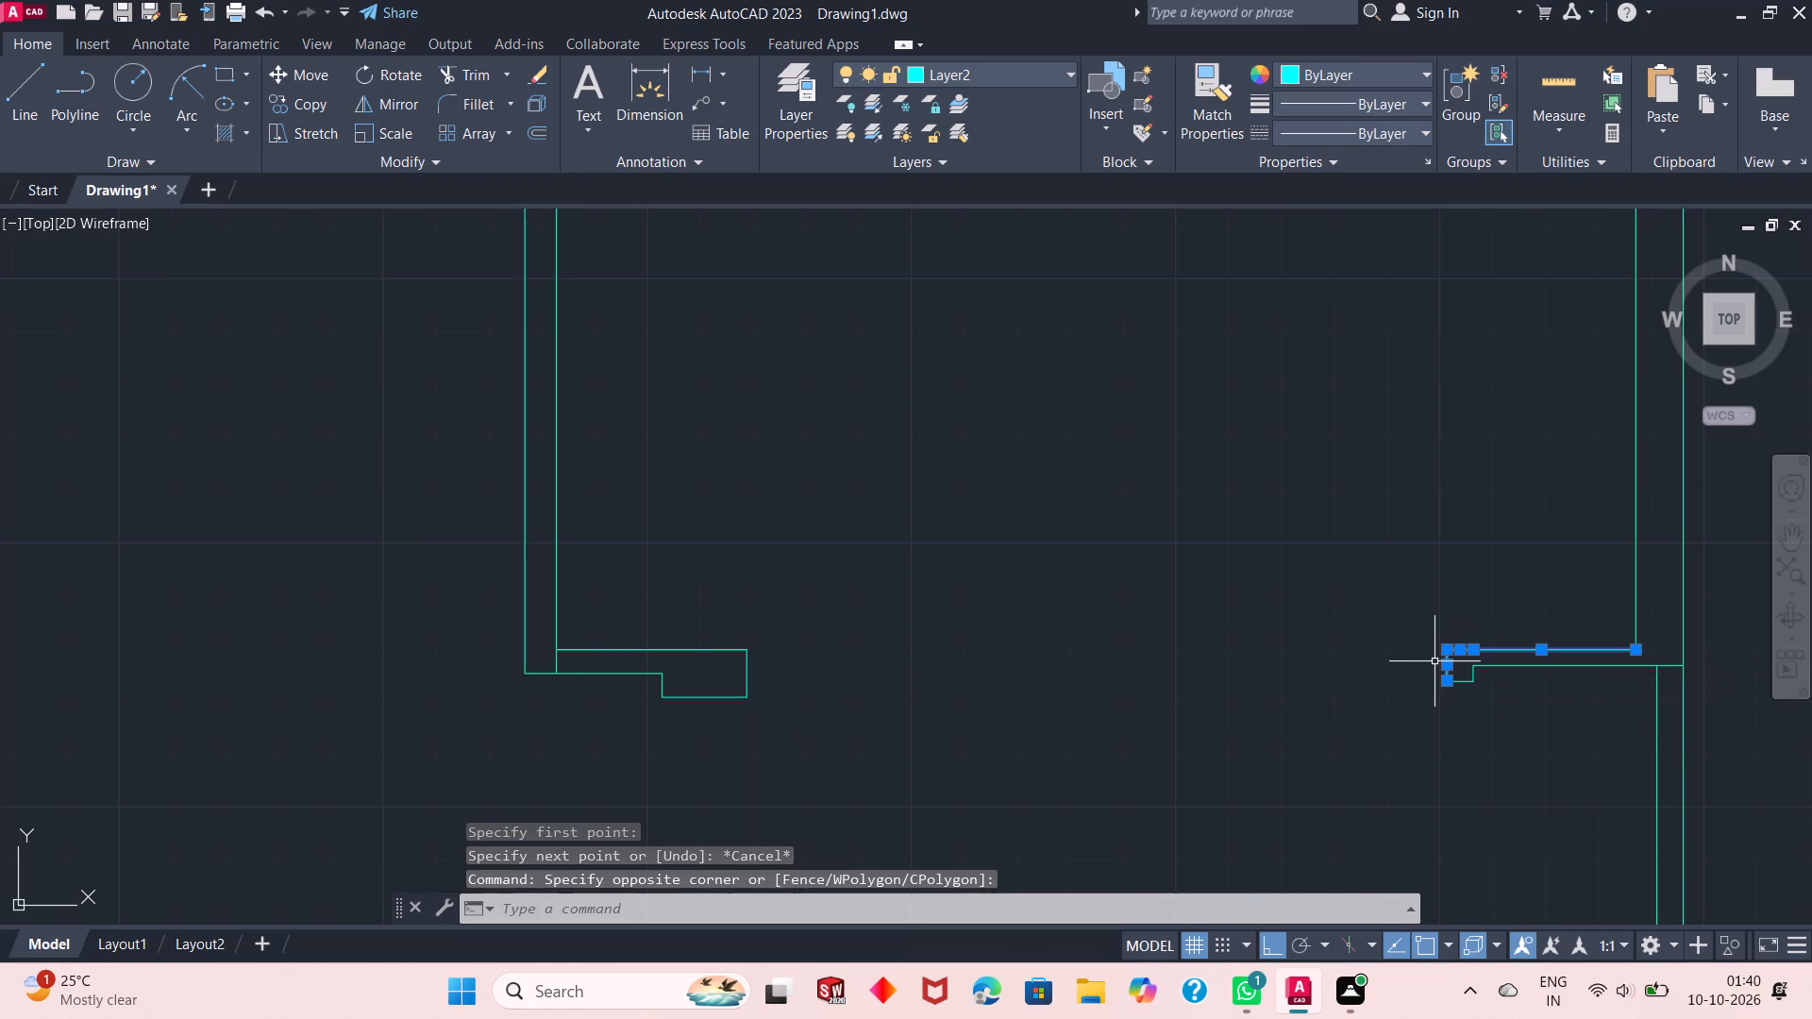
{"action": "key", "text": "Delete"}
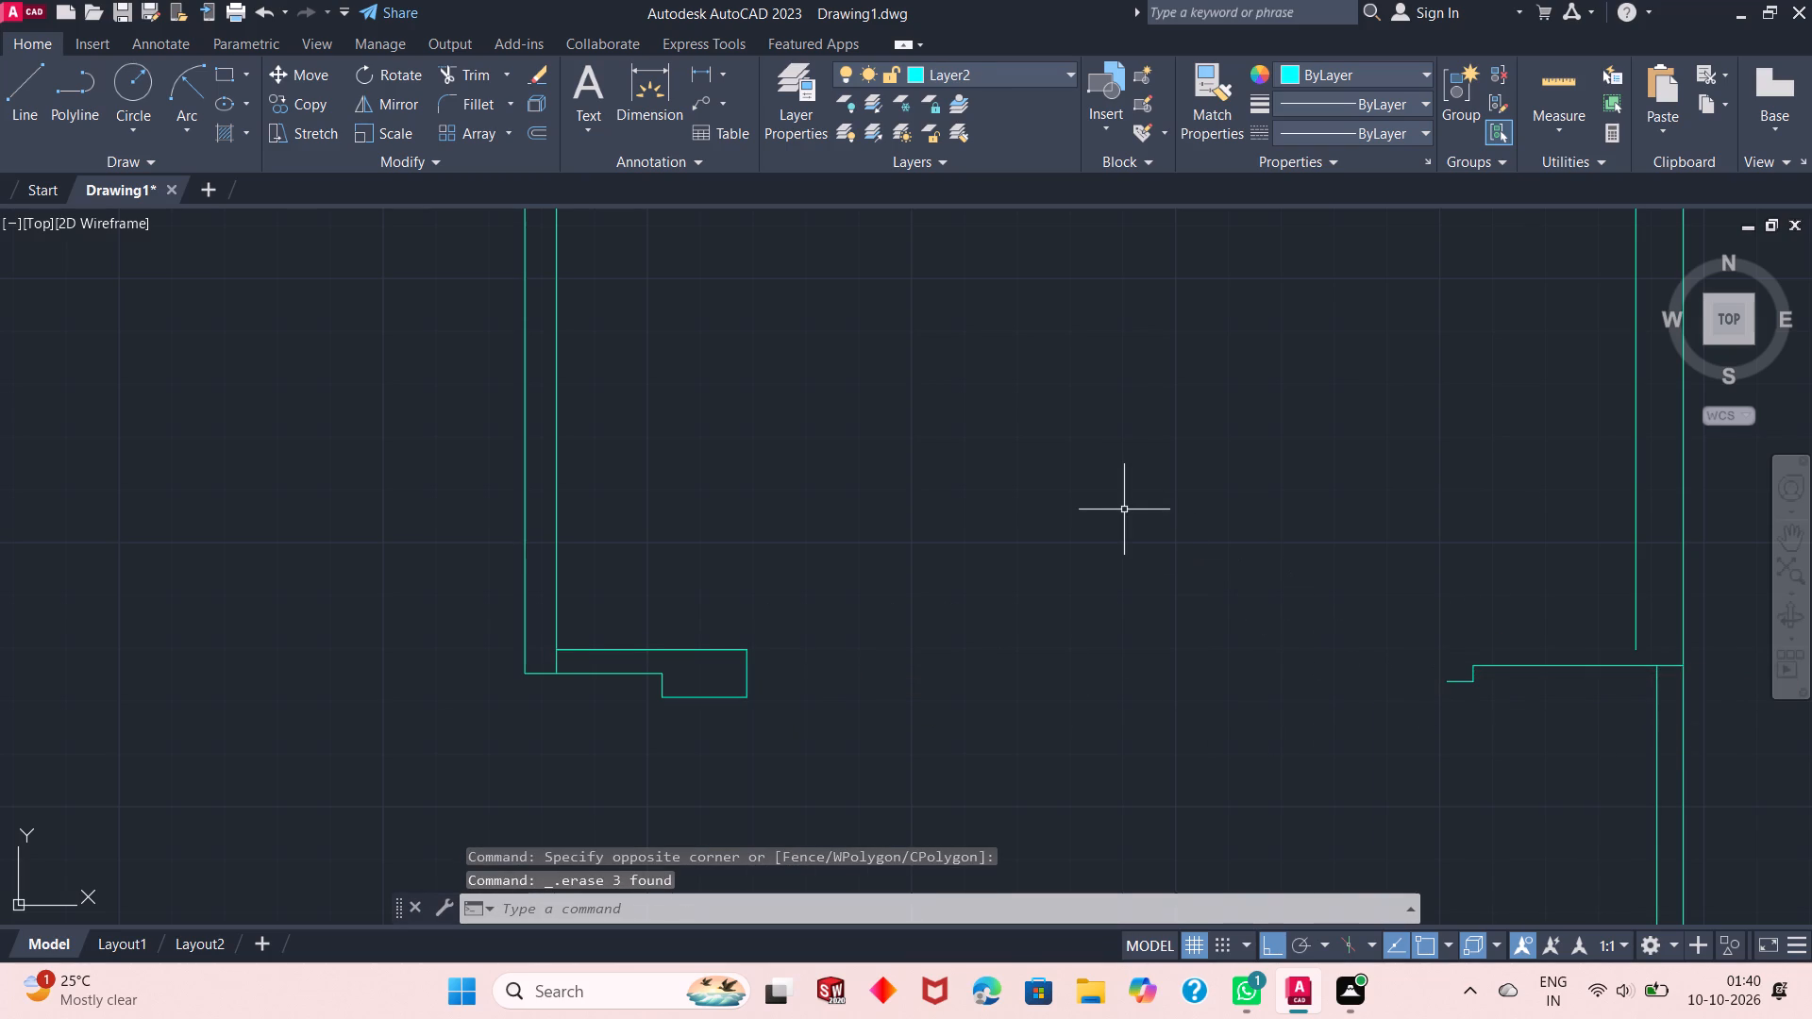
On layer 0, draw a 9" line north from the east stub's lower west corner and continue it east to the wall's inner line.
{"action": "left_click", "coordinate": [992, 77]}
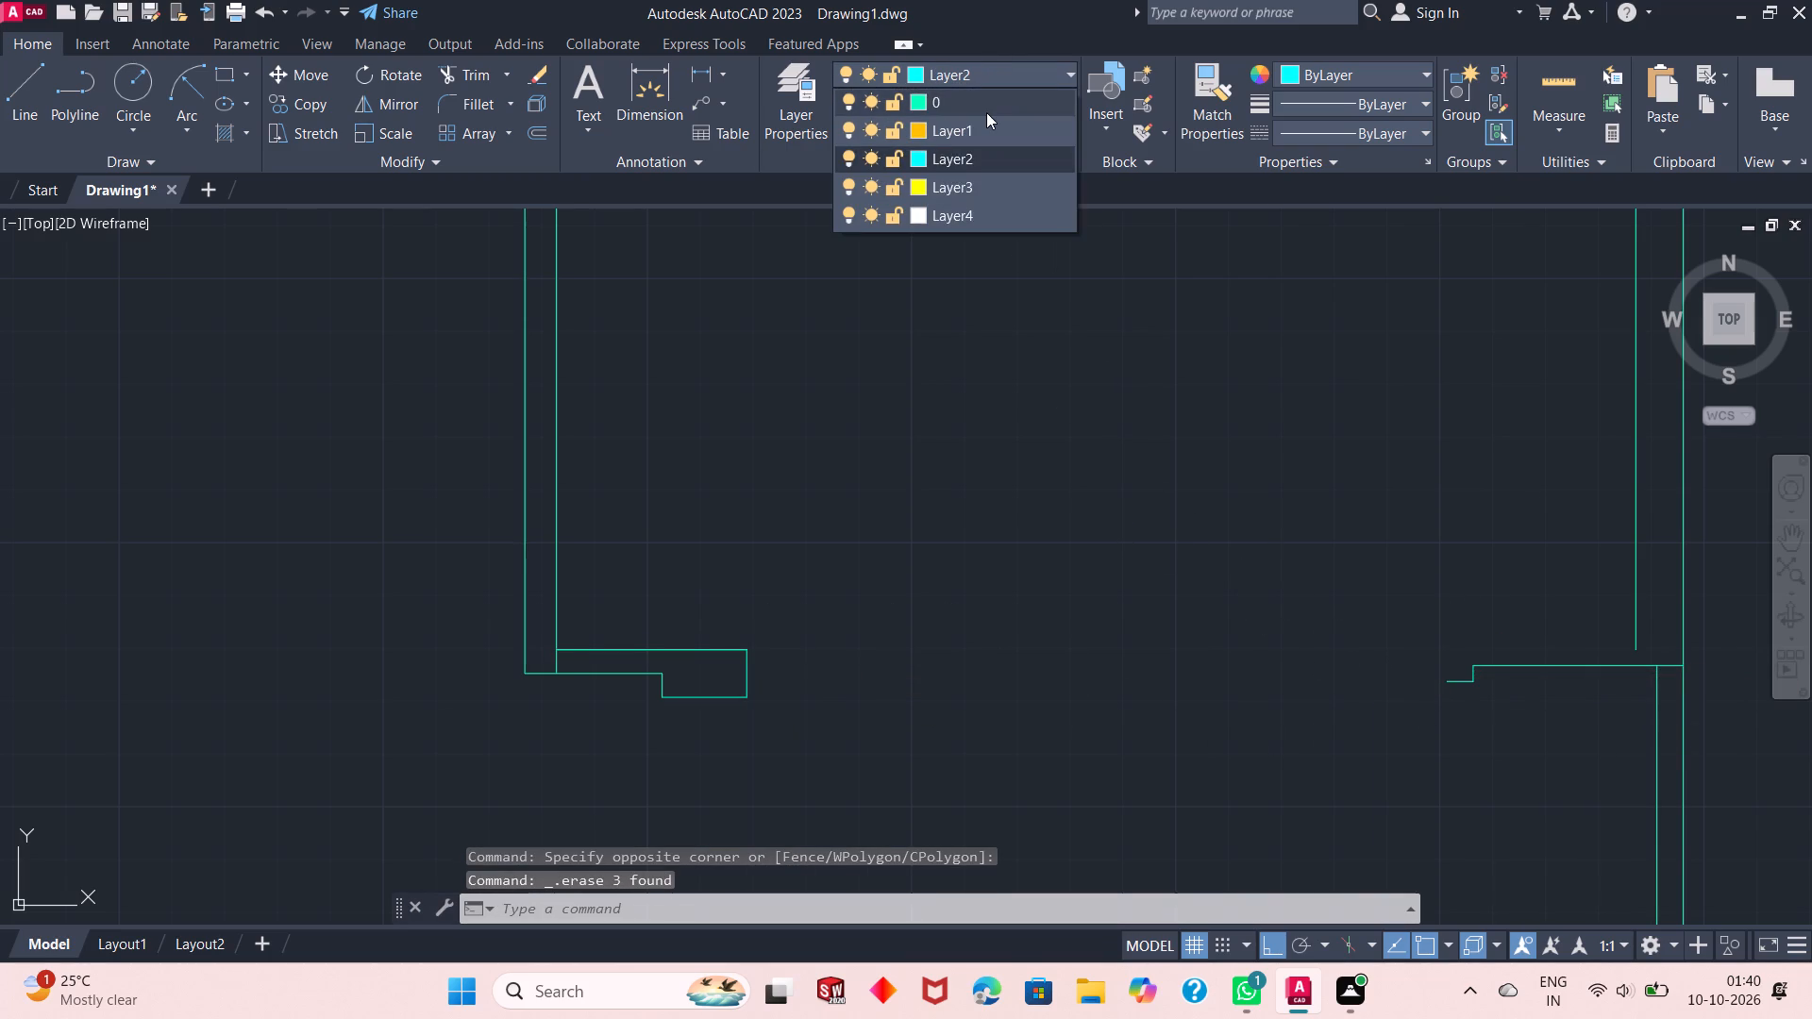
{"action": "left_click", "coordinate": [985, 112]}
{"action": "right_click", "coordinate": [937, 410]}
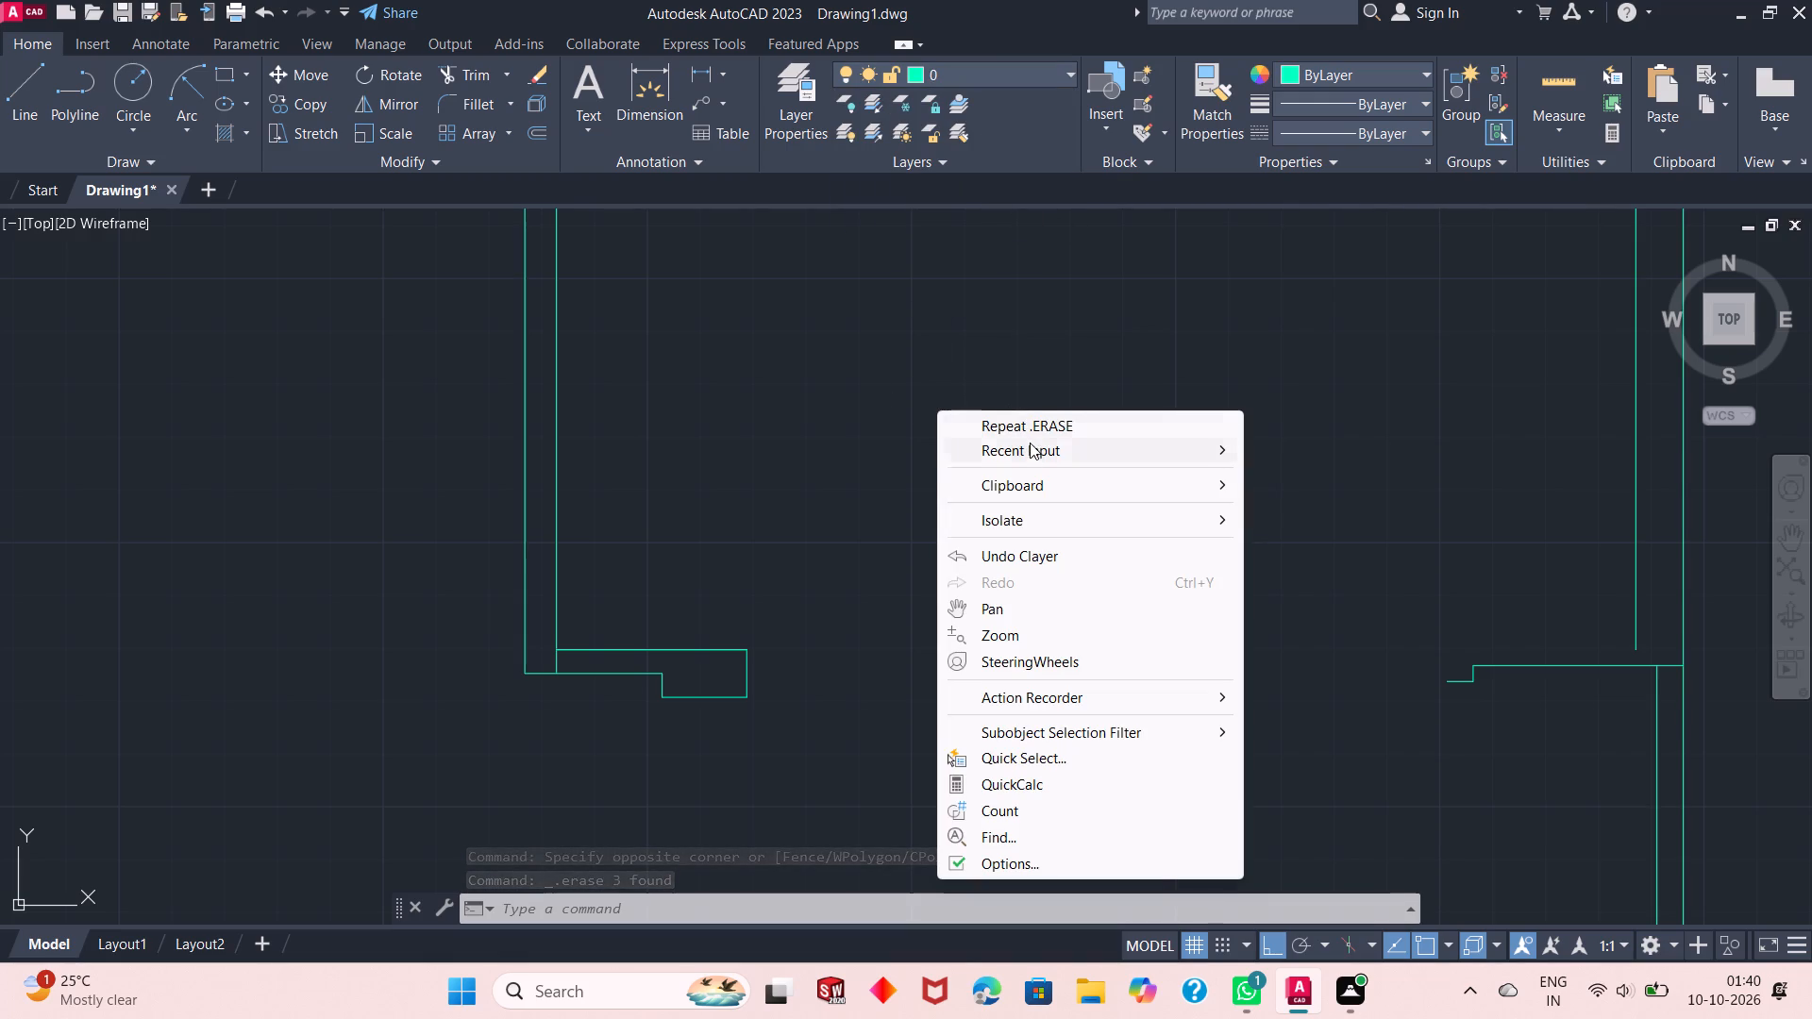
{"action": "left_click", "coordinate": [1030, 445]}
{"action": "left_click", "coordinate": [1357, 497]}
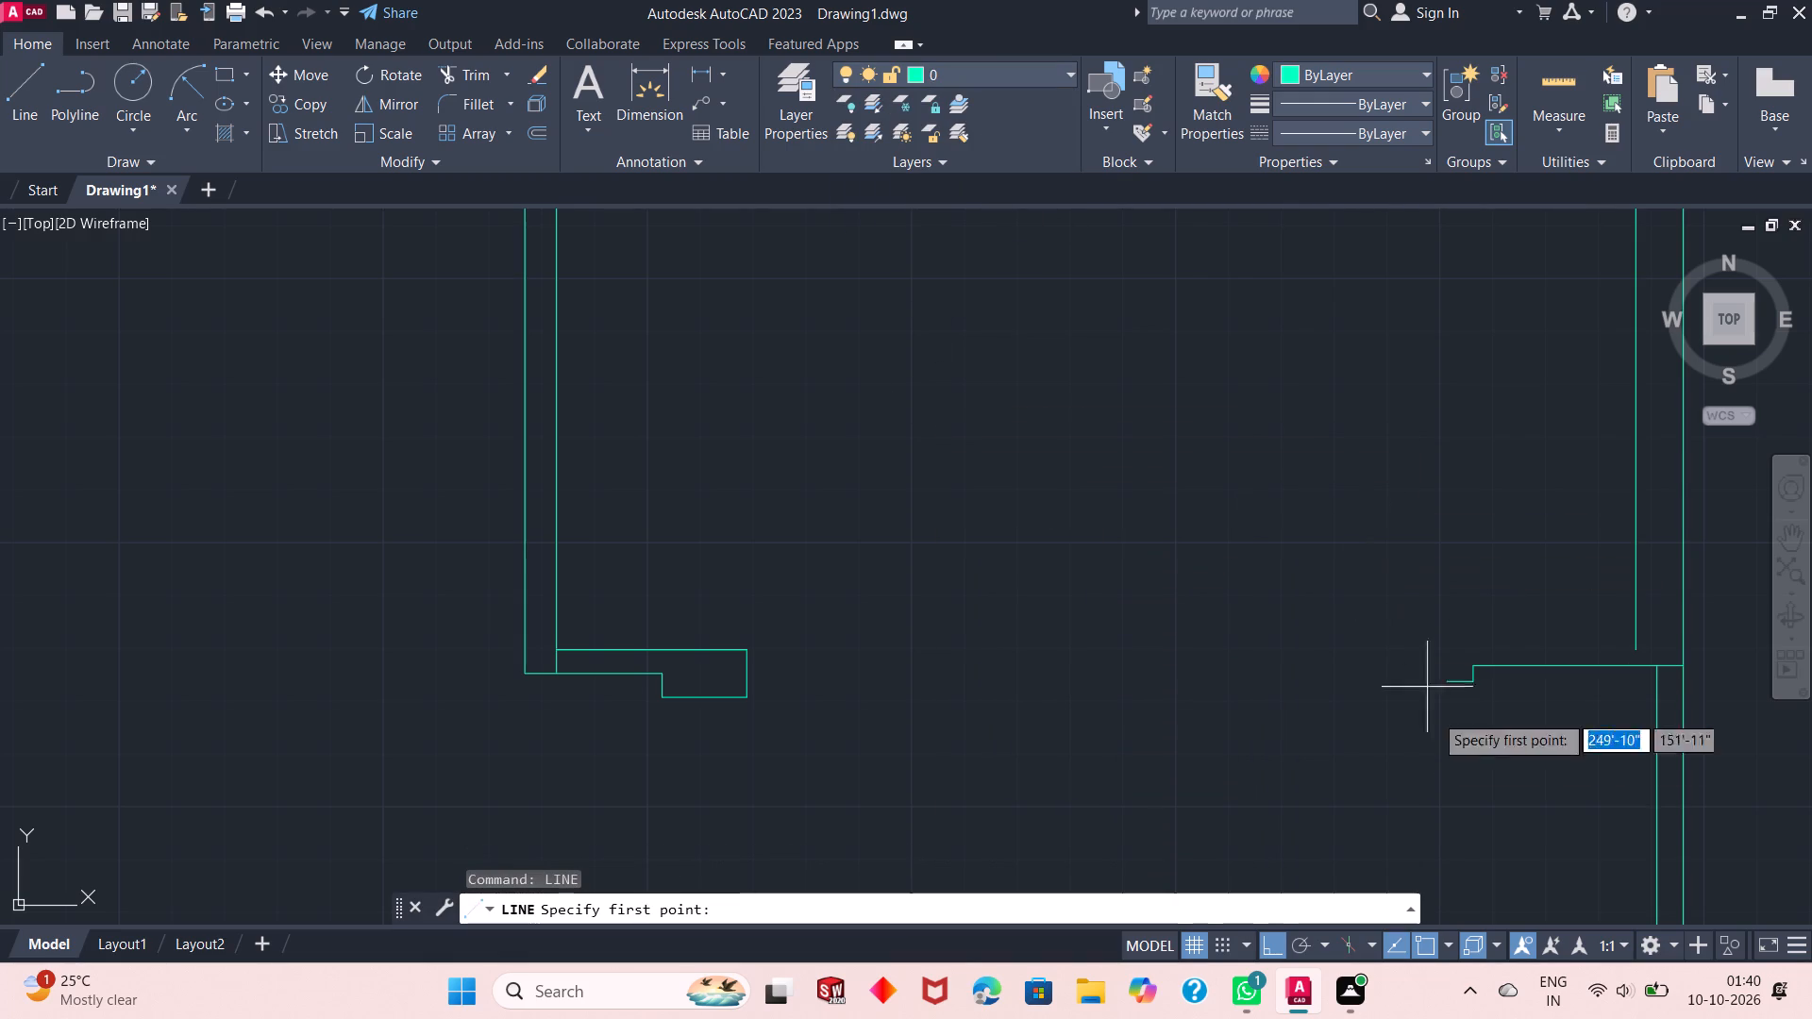
{"action": "left_click", "coordinate": [1449, 678]}
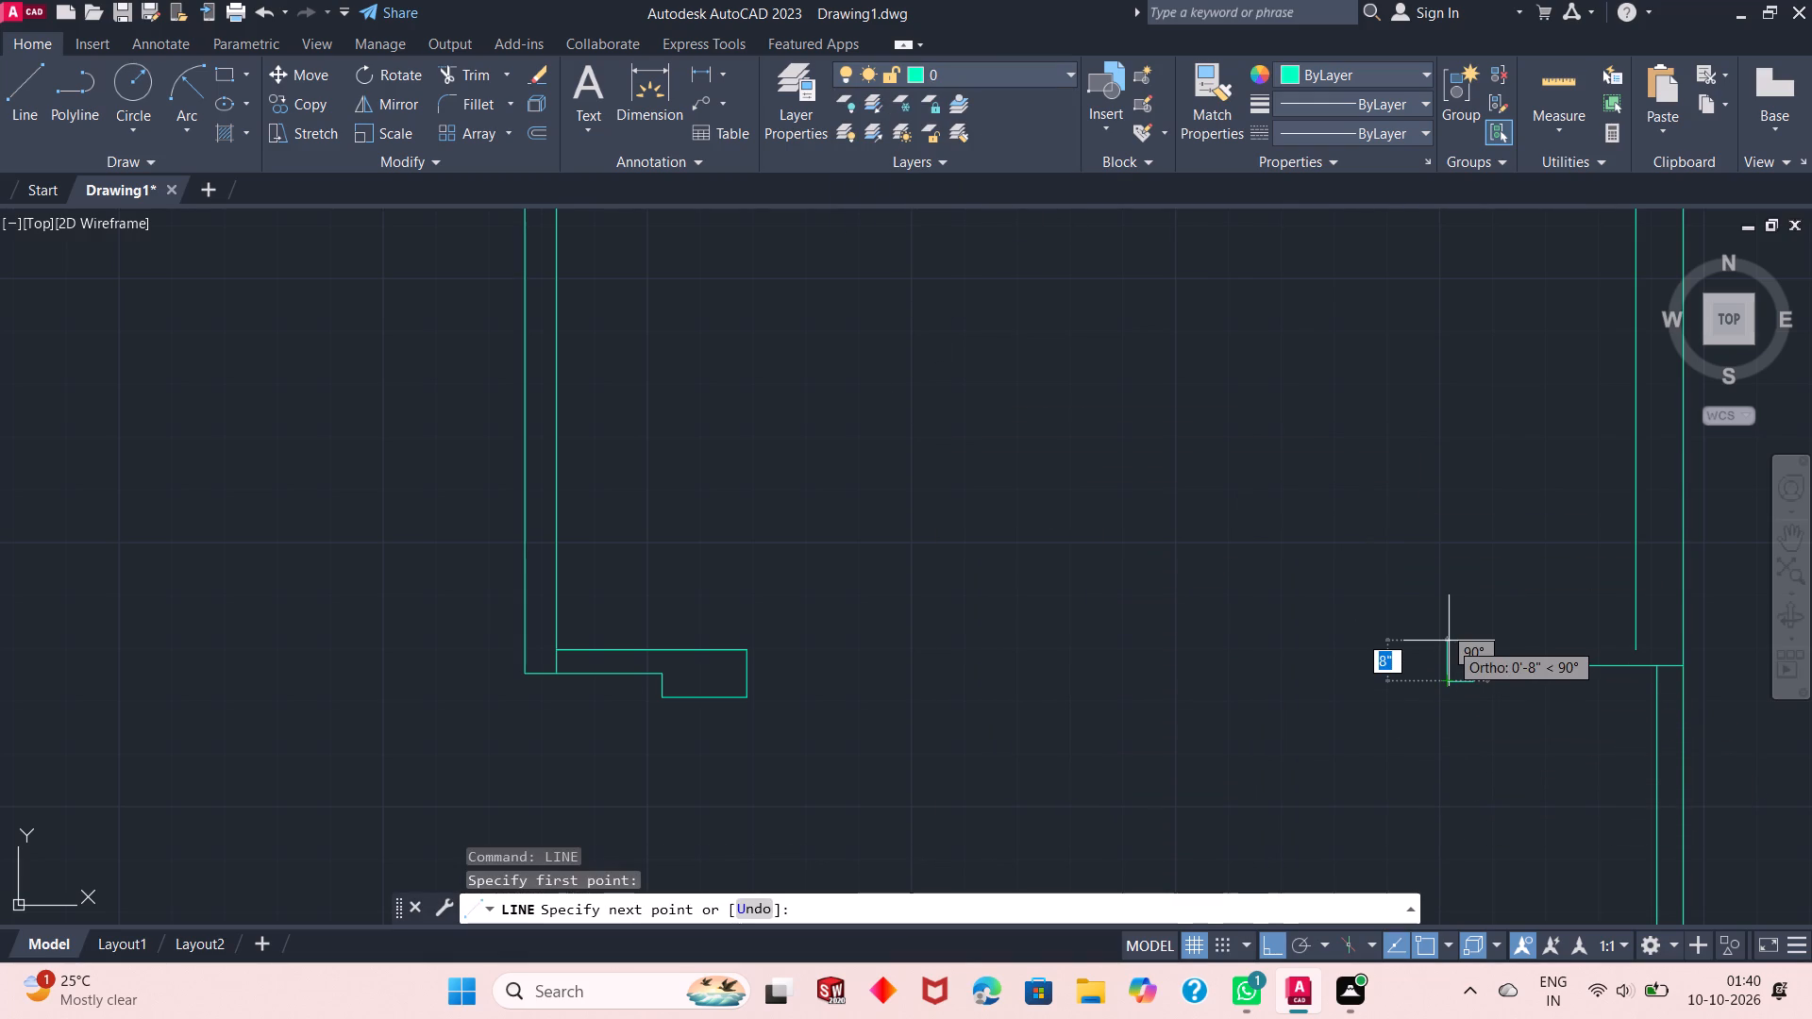
{"action": "type", "text": "9\""}
{"action": "key", "text": "Return"}
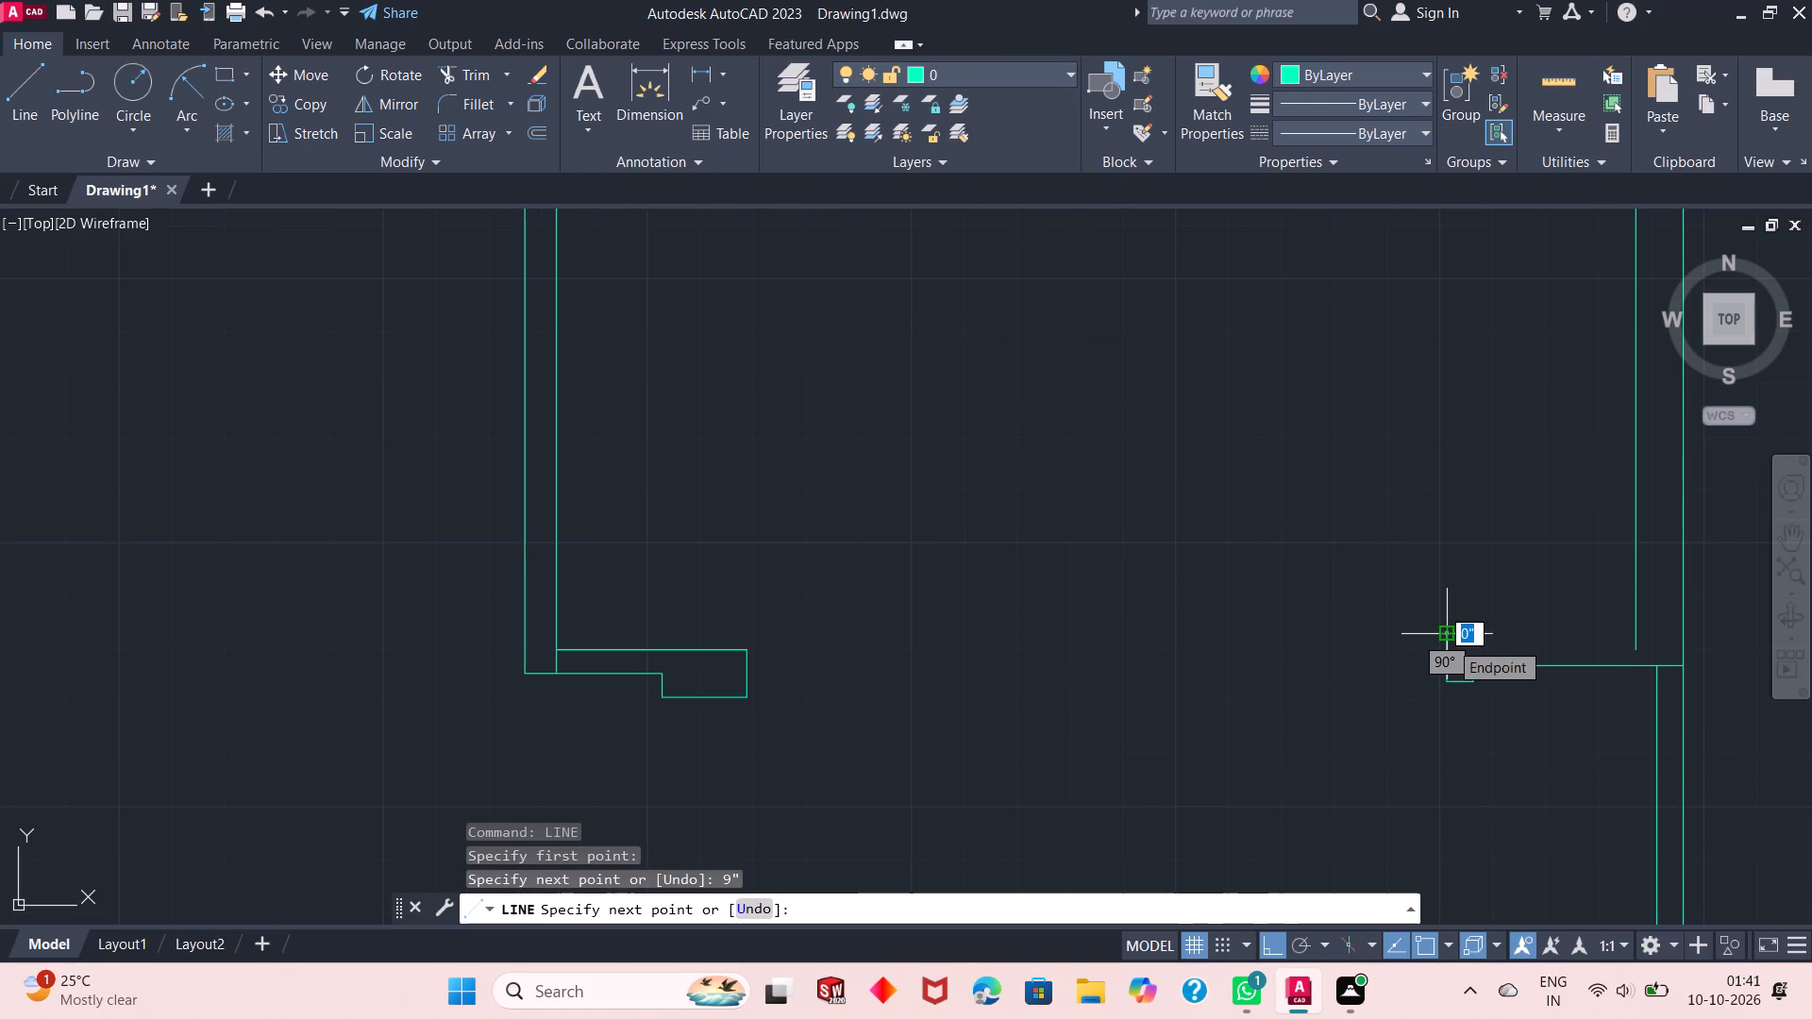
{"action": "left_click", "coordinate": [1645, 636]}
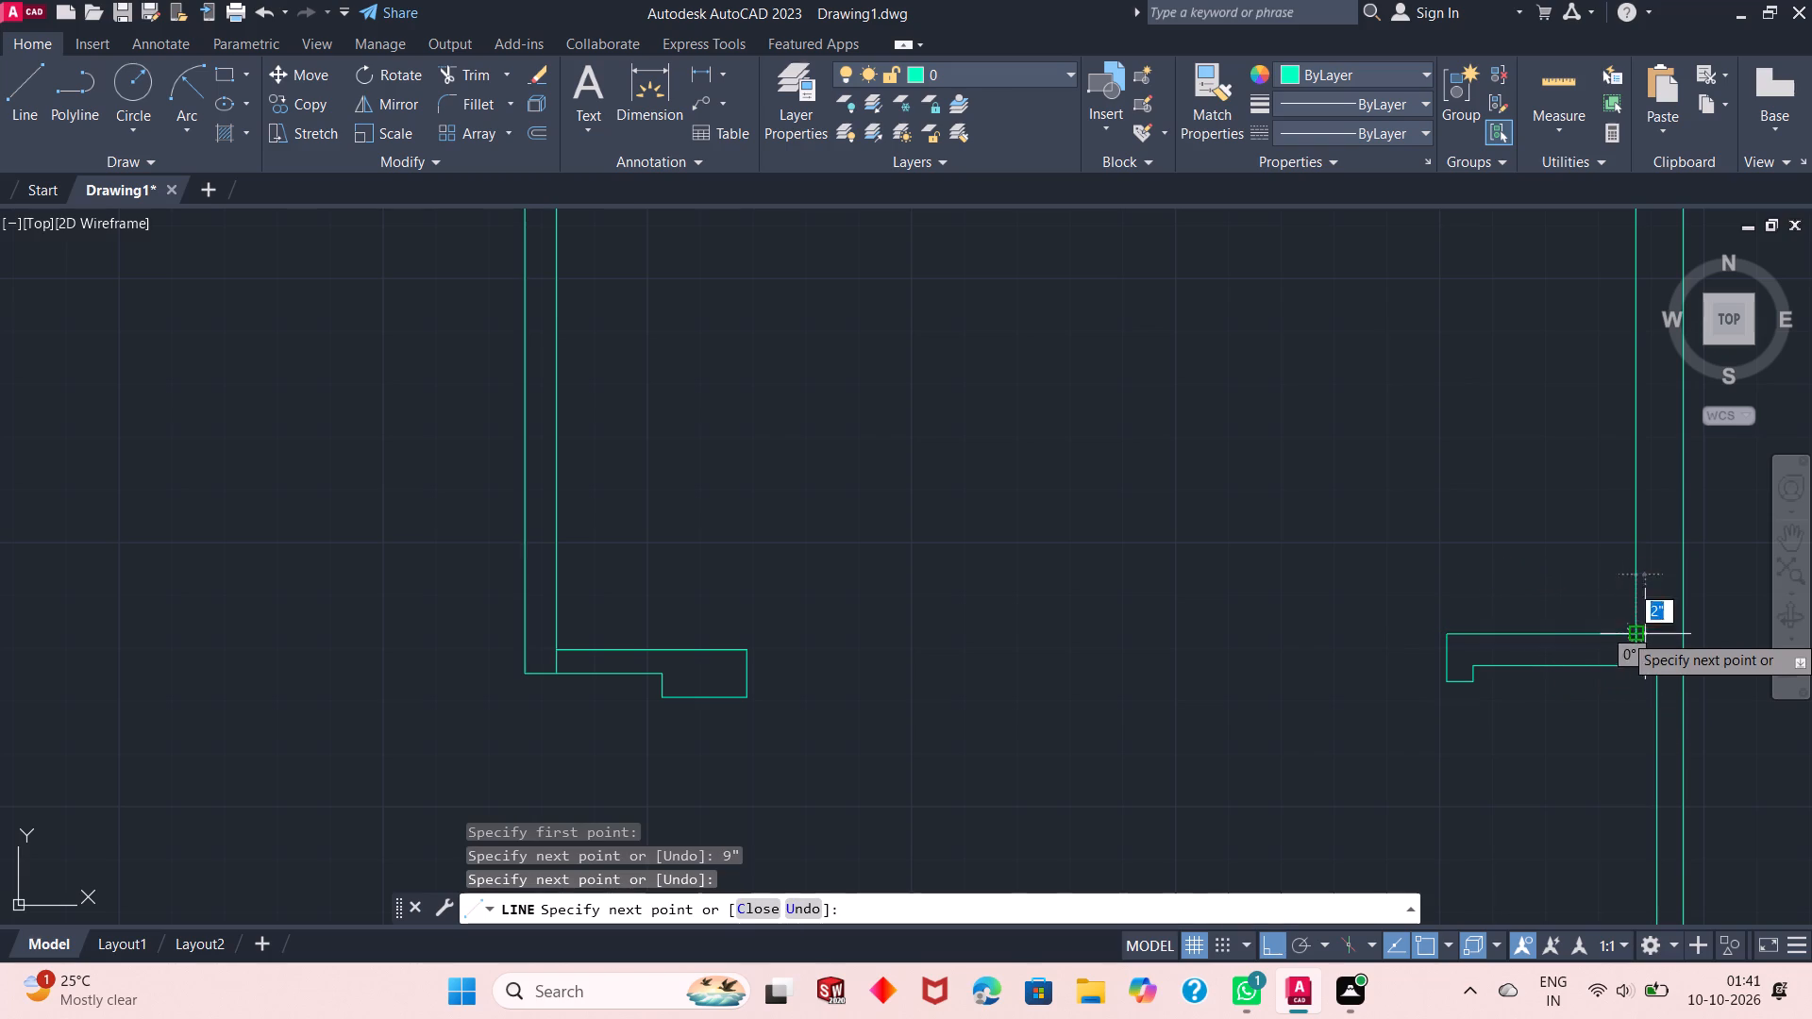
{"action": "key", "text": "Escape"}
{"action": "key", "text": "Escape"}
Trim the end of the east wall's inner line that extends below the stub's new upper edge.
{"action": "right_click", "coordinate": [1351, 561]}
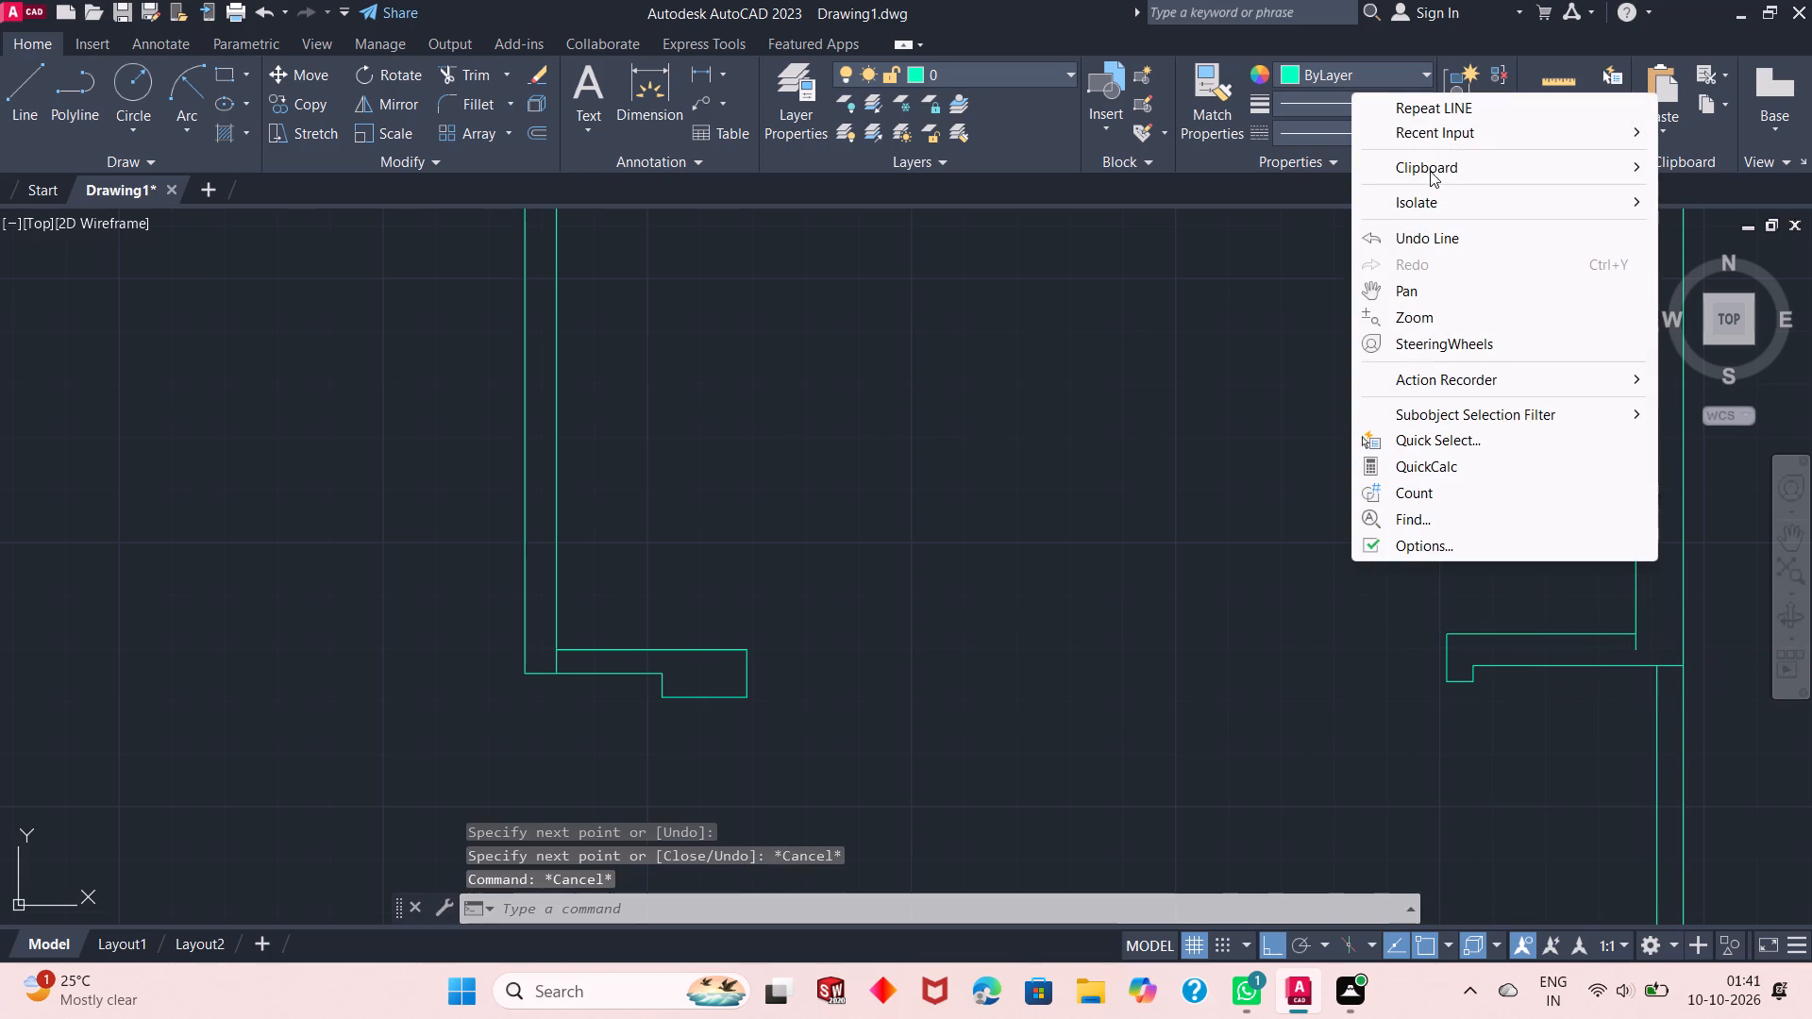
{"action": "left_click", "coordinate": [1440, 137]}
{"action": "left_click", "coordinate": [1418, 143]}
{"action": "left_click", "coordinate": [1303, 206]}
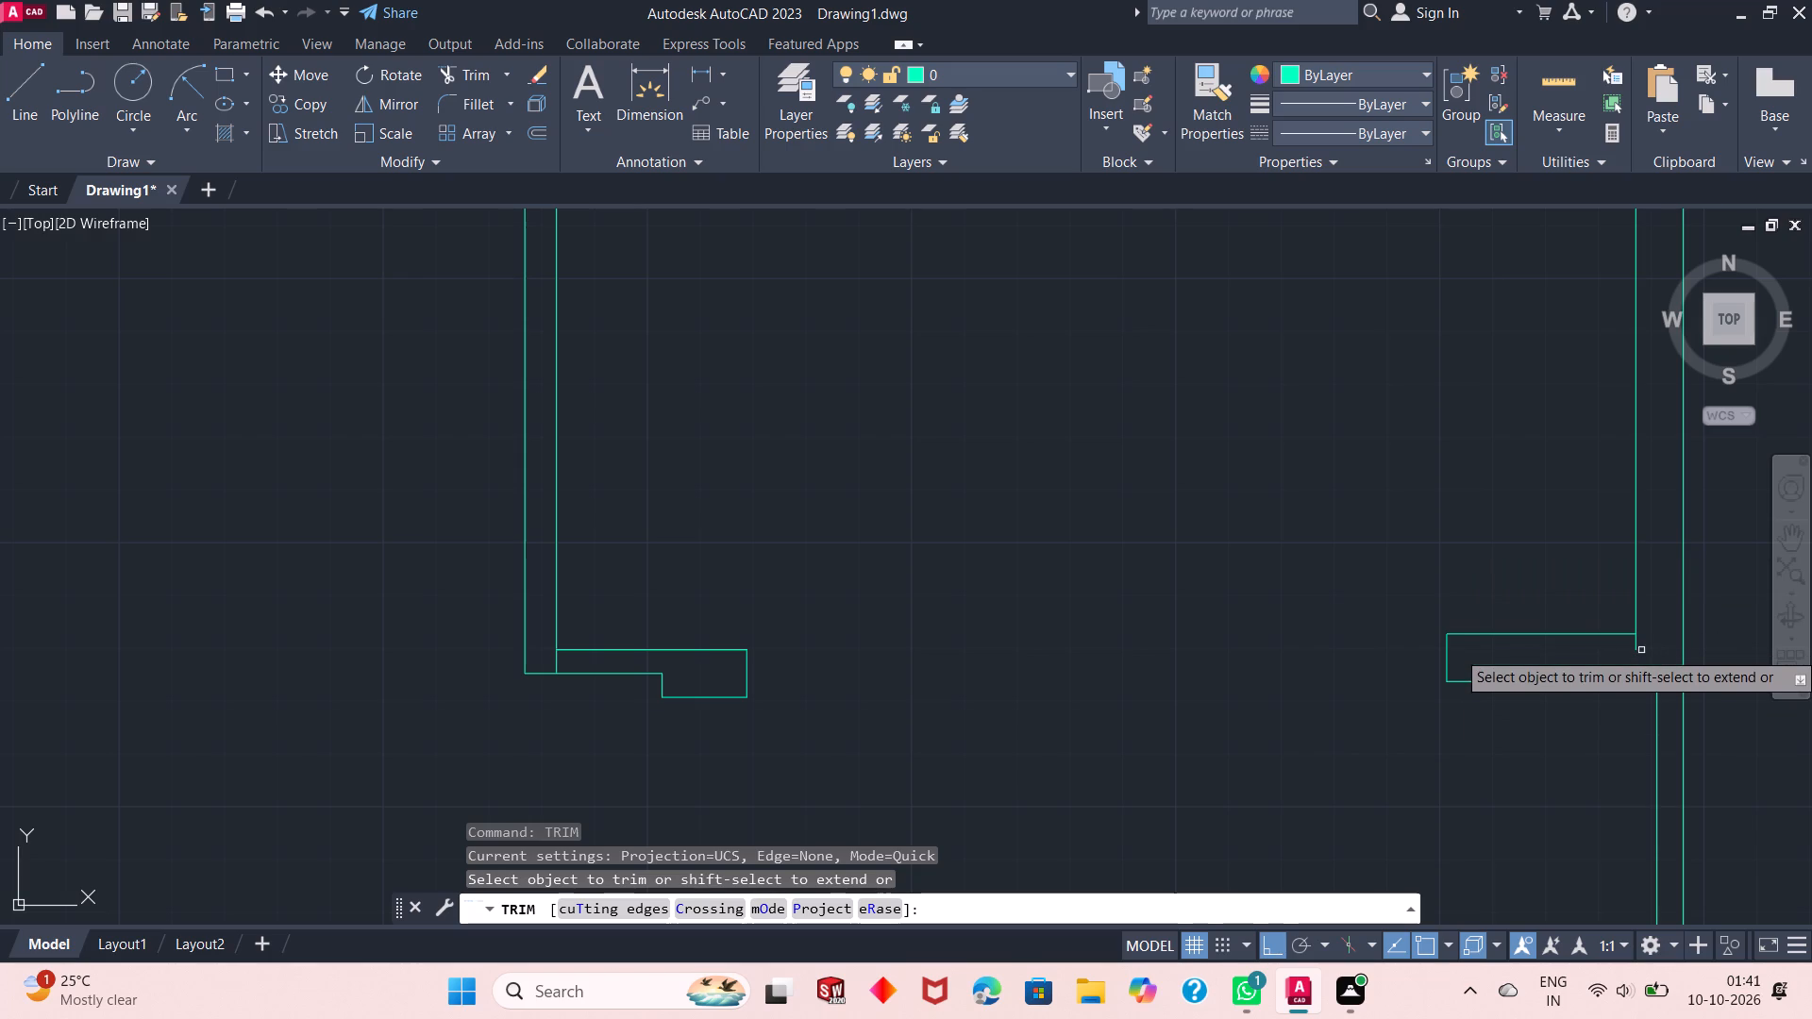
{"action": "left_click", "coordinate": [1636, 648]}
{"action": "right_click", "coordinate": [1097, 647]}
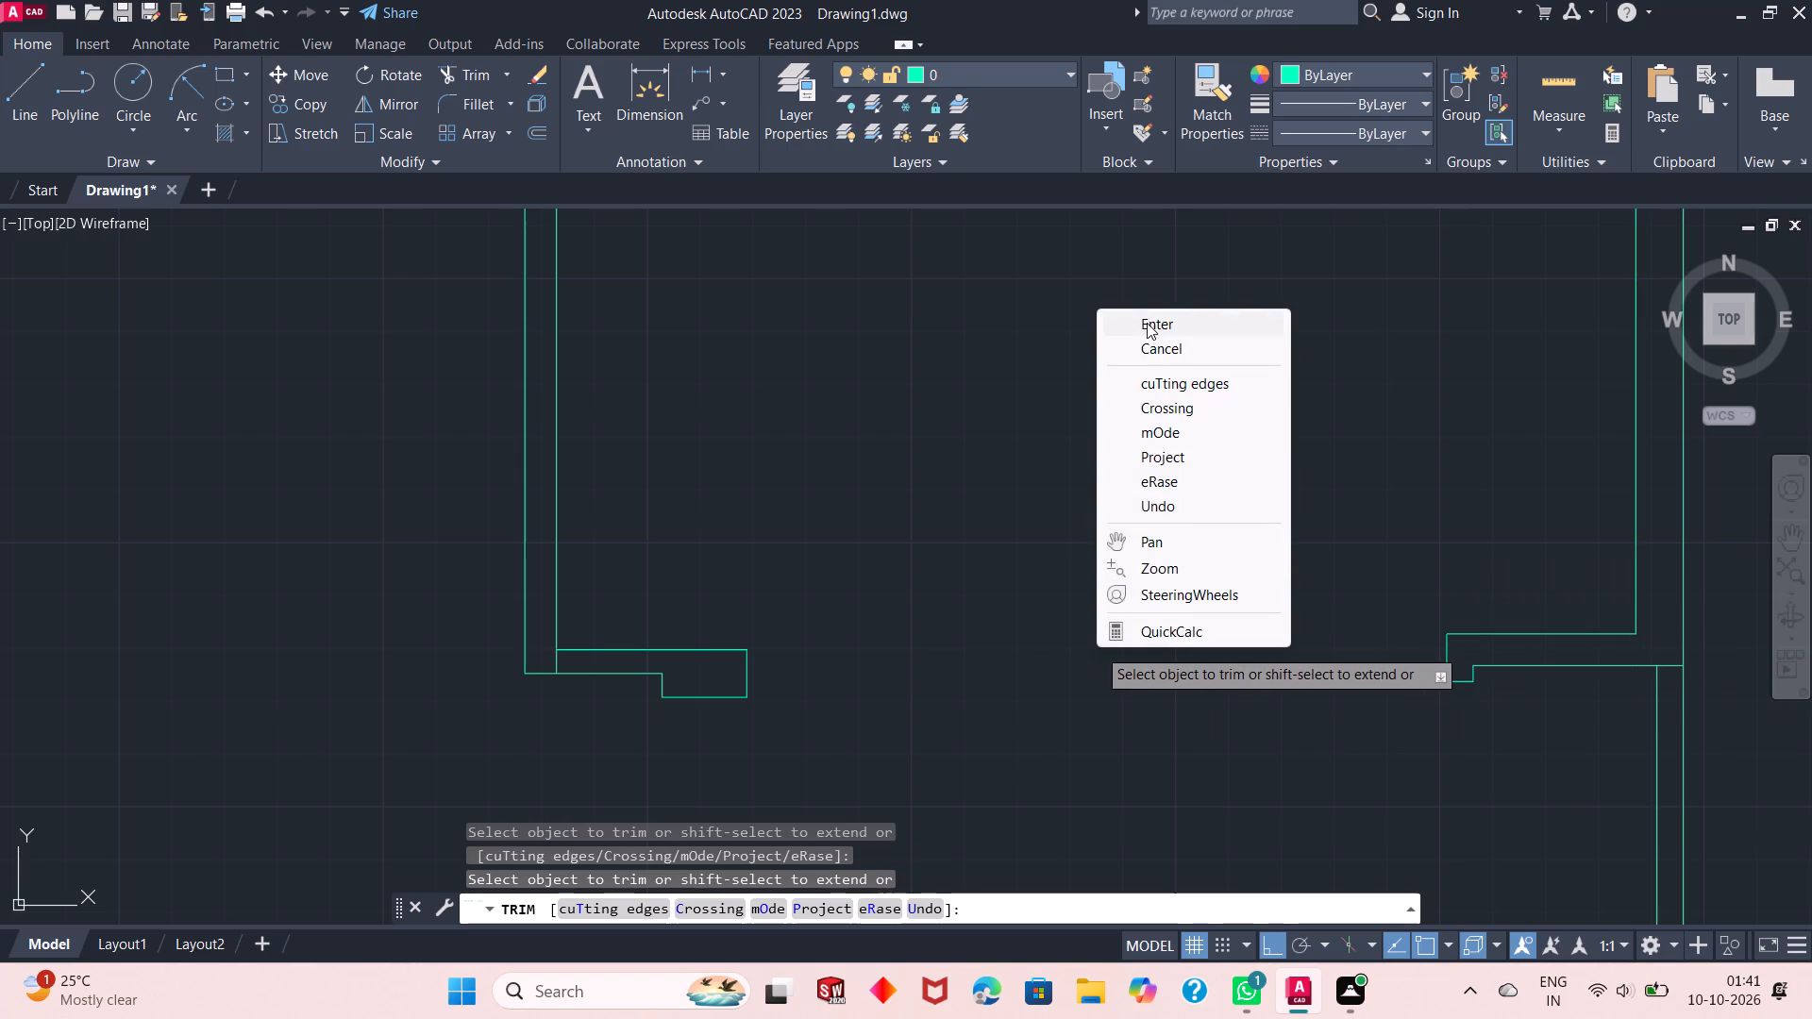
{"action": "left_click", "coordinate": [1147, 323]}
Make Layer2 the current layer.
{"action": "left_click", "coordinate": [1005, 76]}
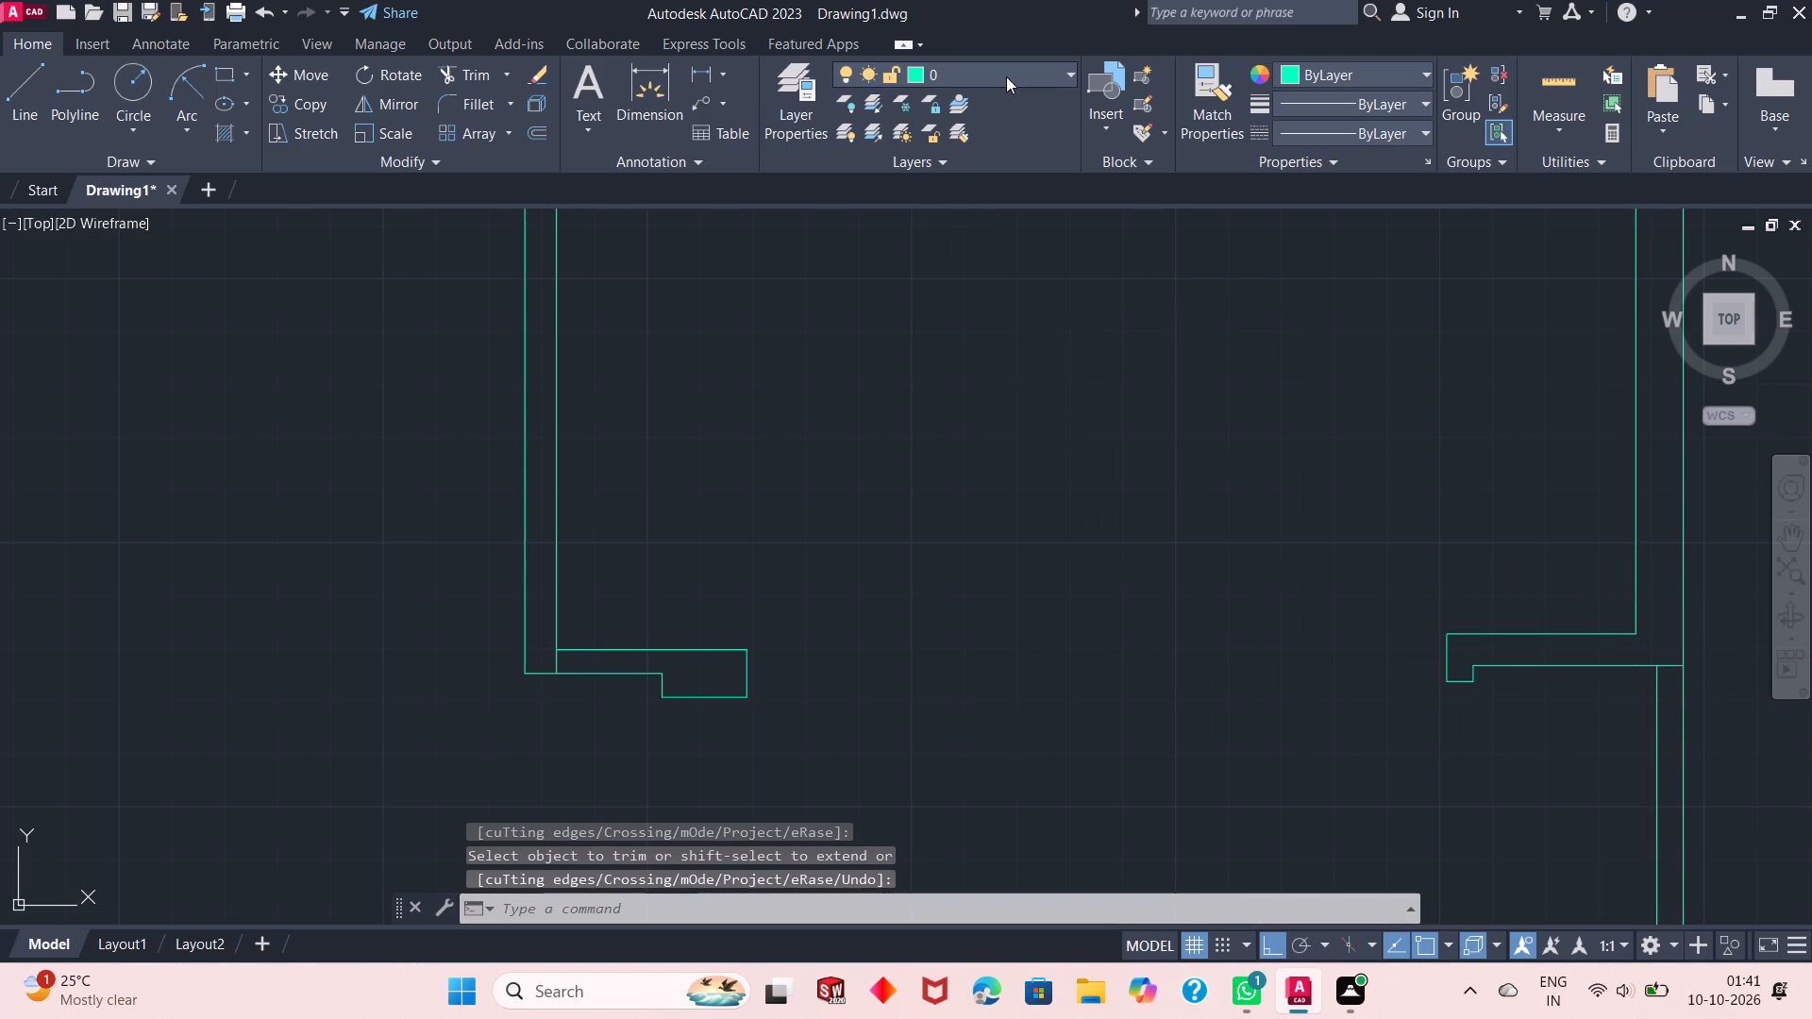
{"action": "left_click", "coordinate": [993, 157]}
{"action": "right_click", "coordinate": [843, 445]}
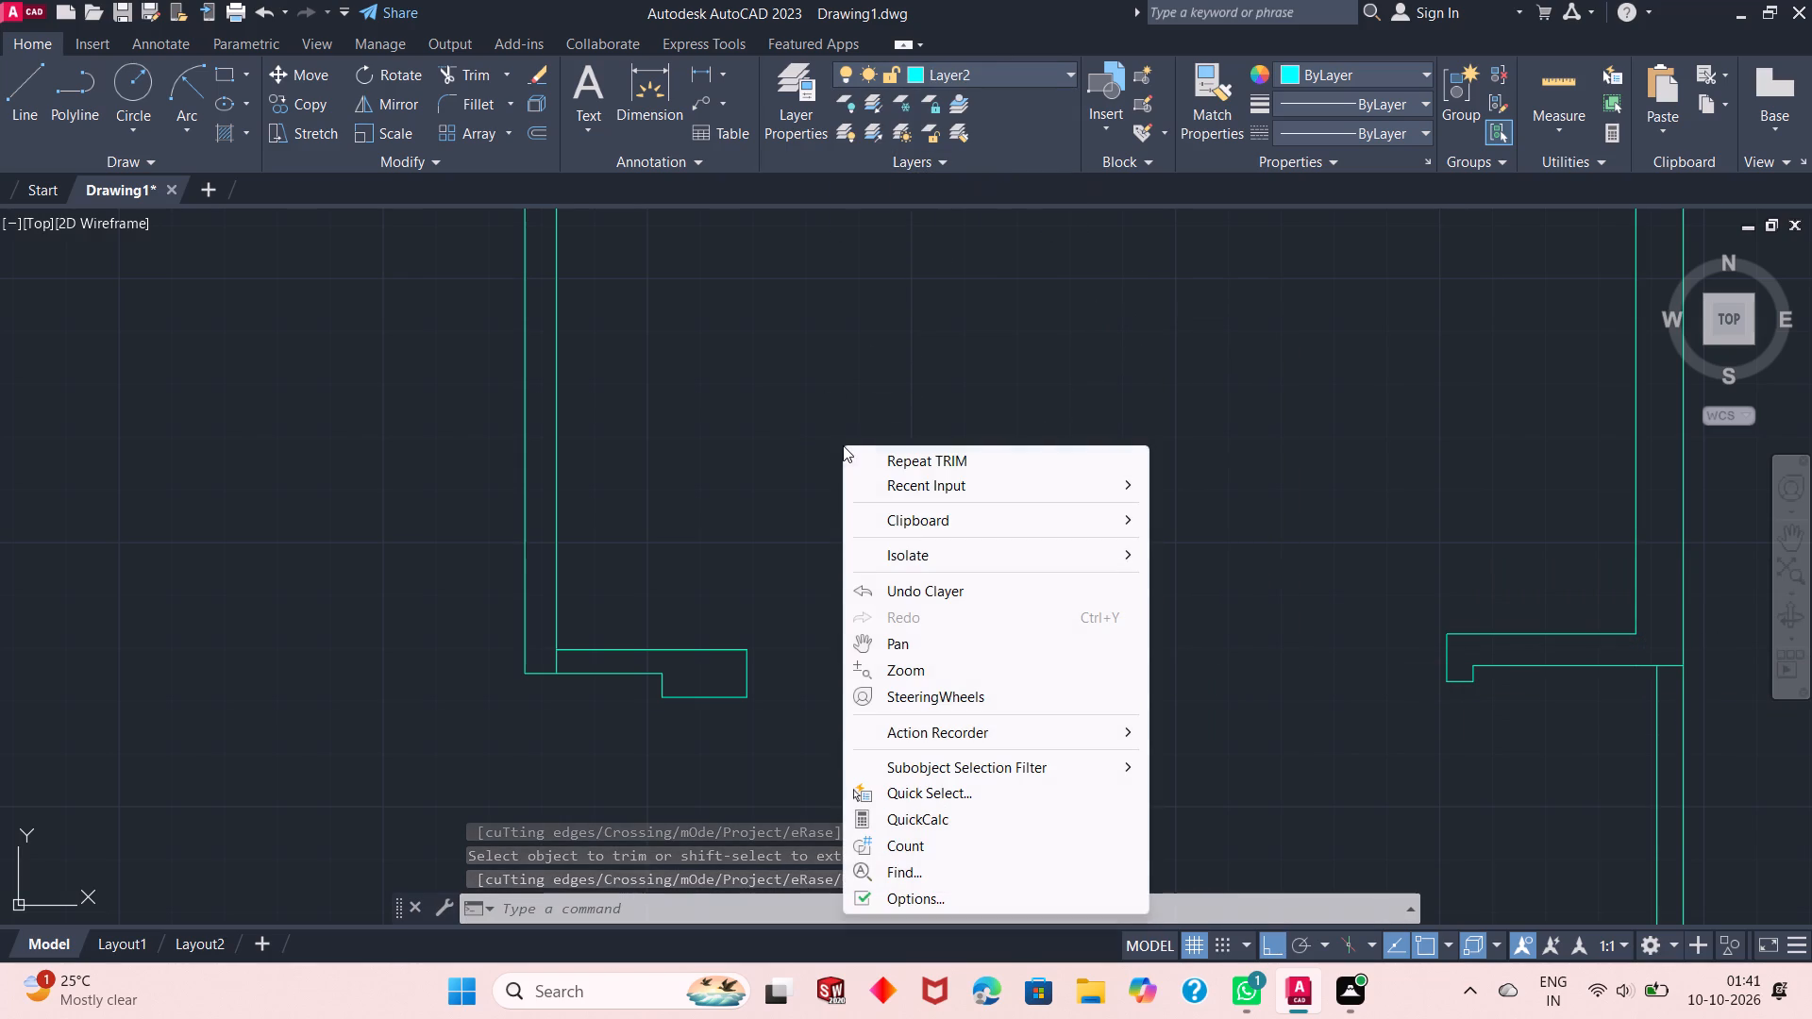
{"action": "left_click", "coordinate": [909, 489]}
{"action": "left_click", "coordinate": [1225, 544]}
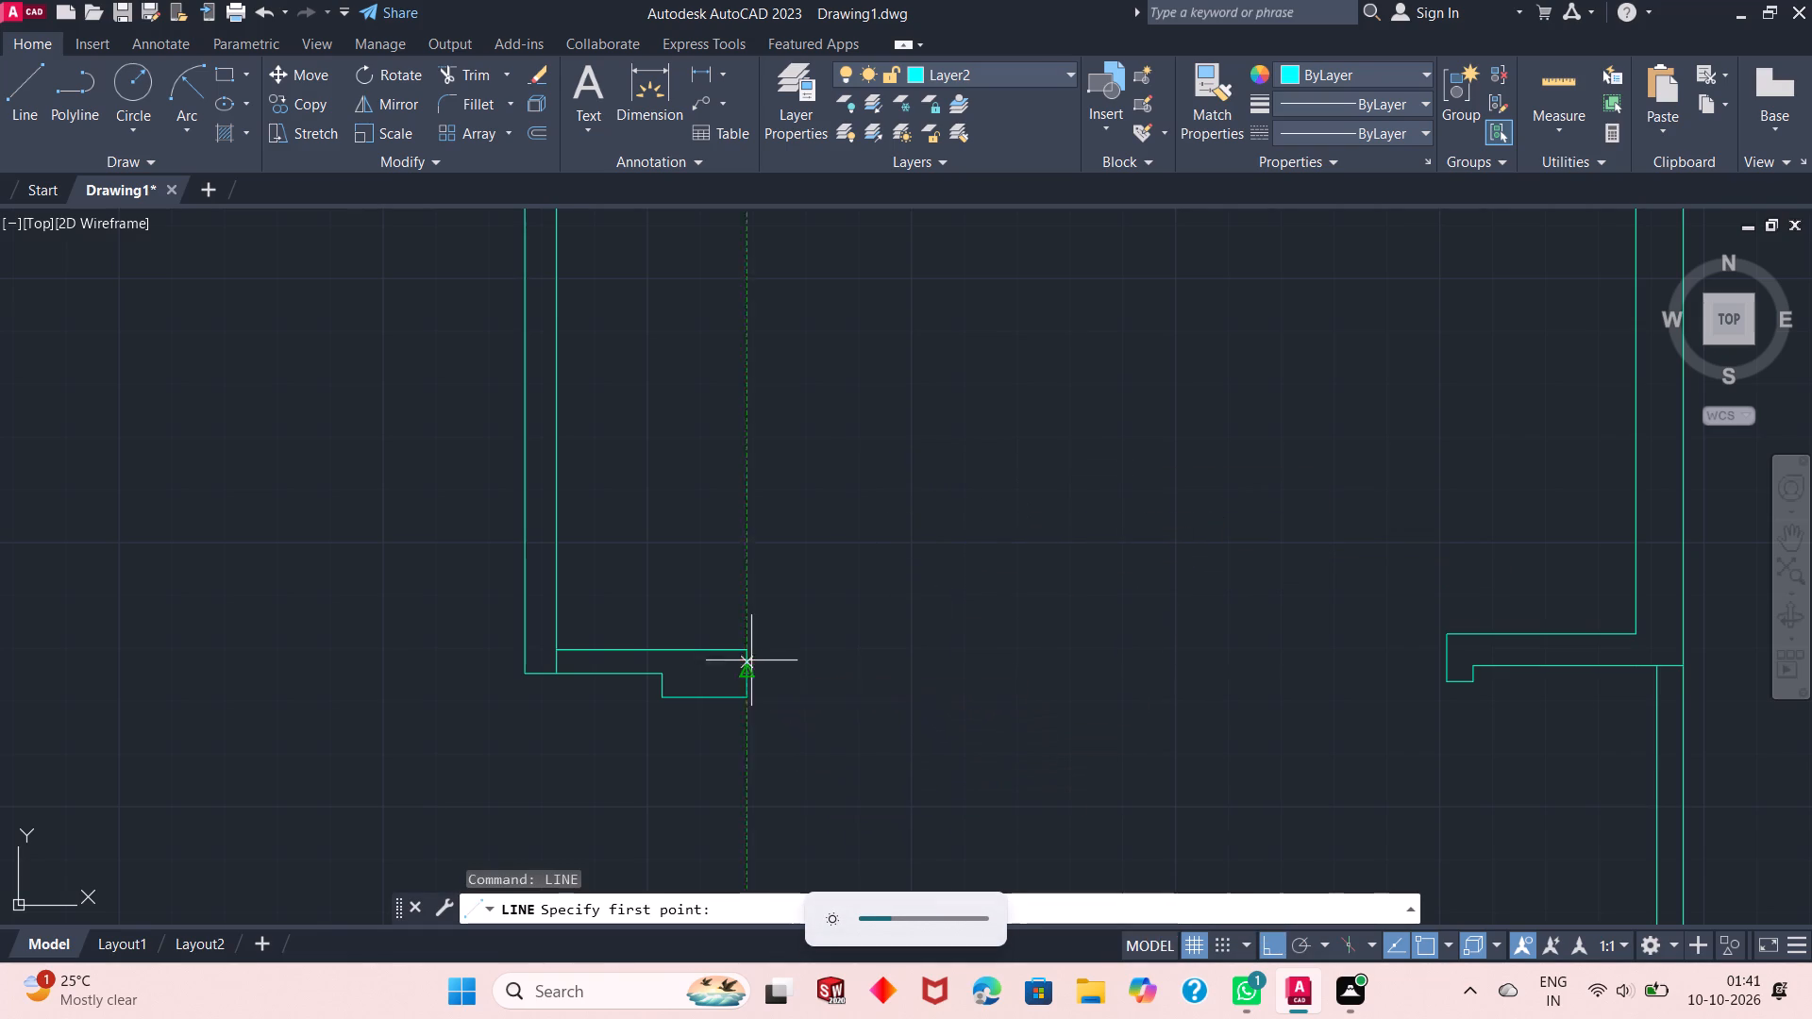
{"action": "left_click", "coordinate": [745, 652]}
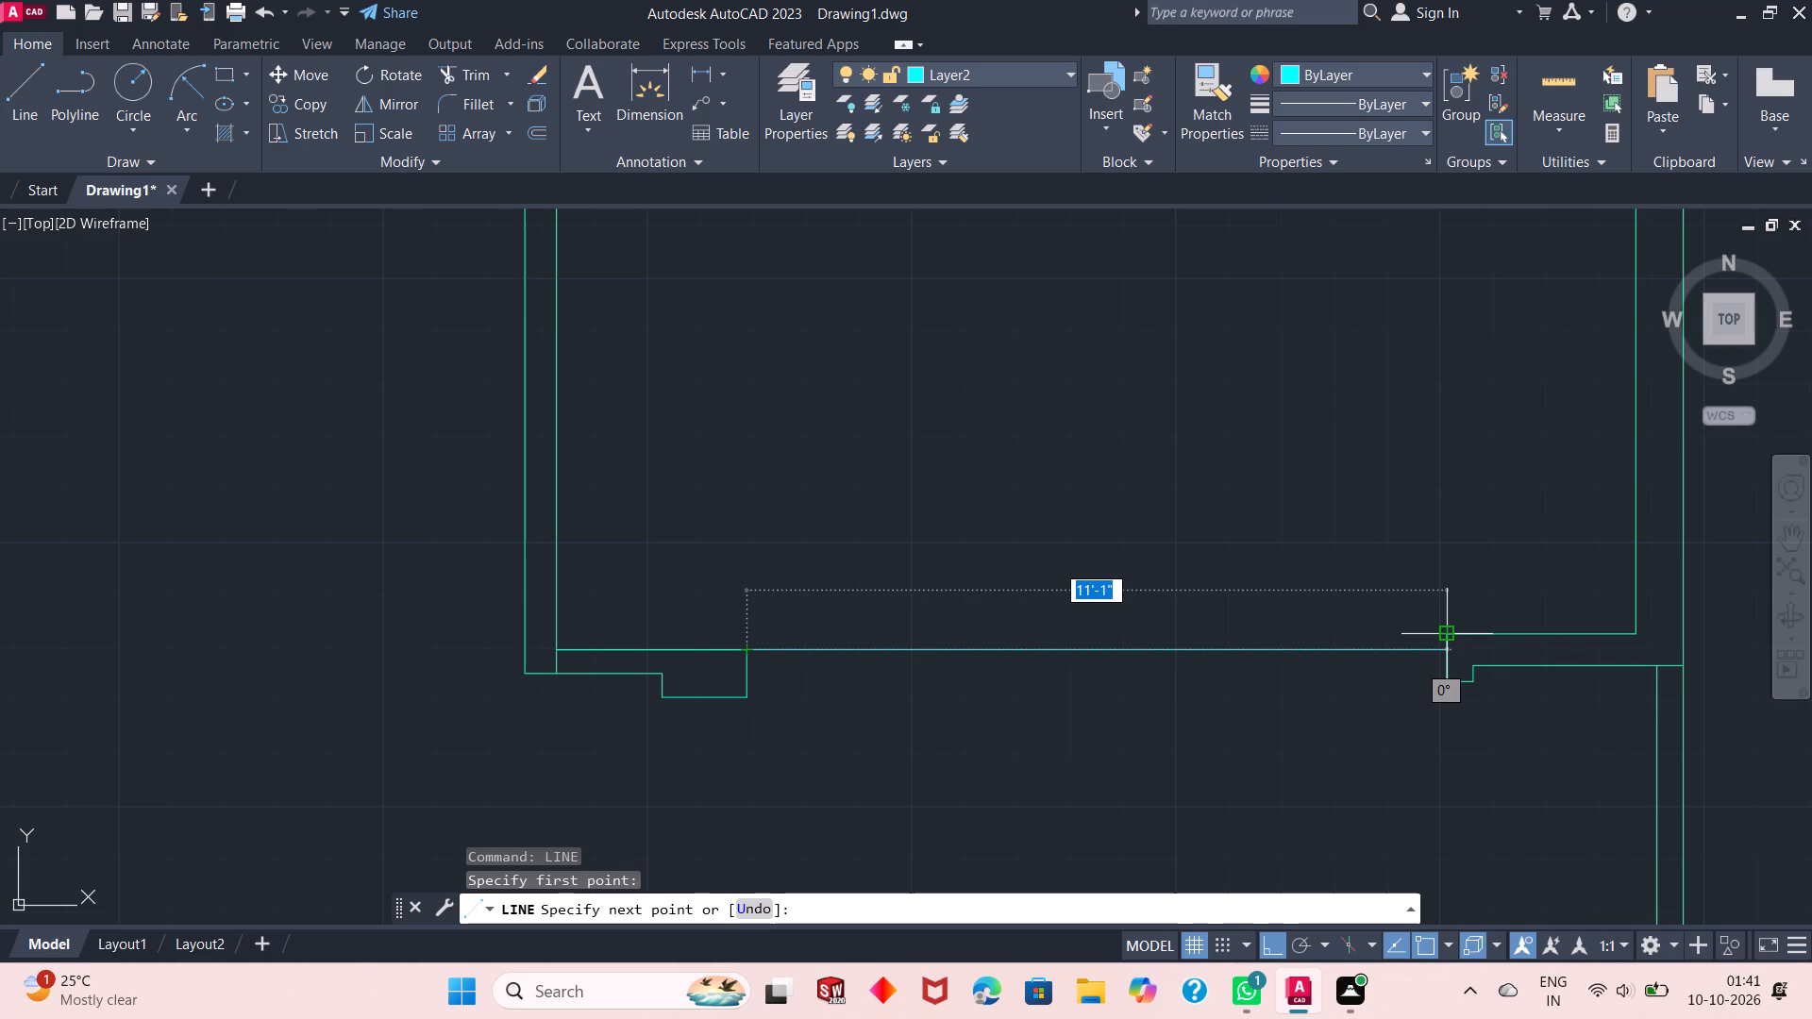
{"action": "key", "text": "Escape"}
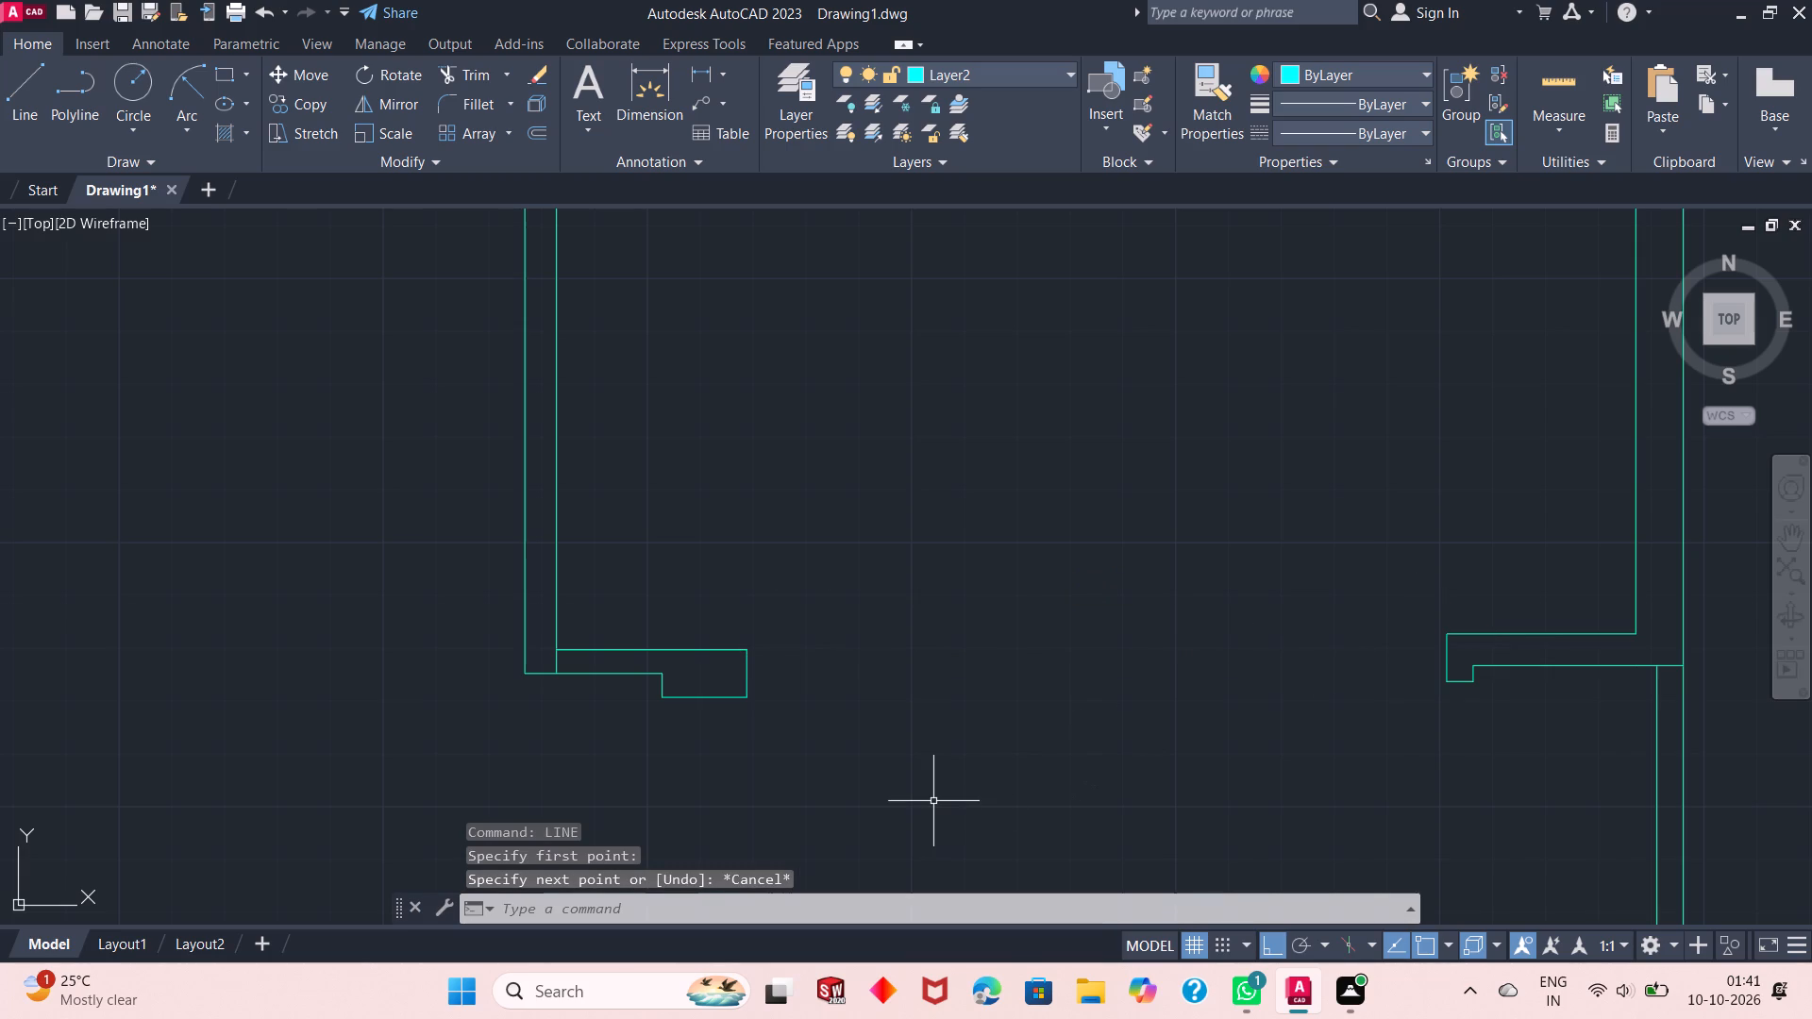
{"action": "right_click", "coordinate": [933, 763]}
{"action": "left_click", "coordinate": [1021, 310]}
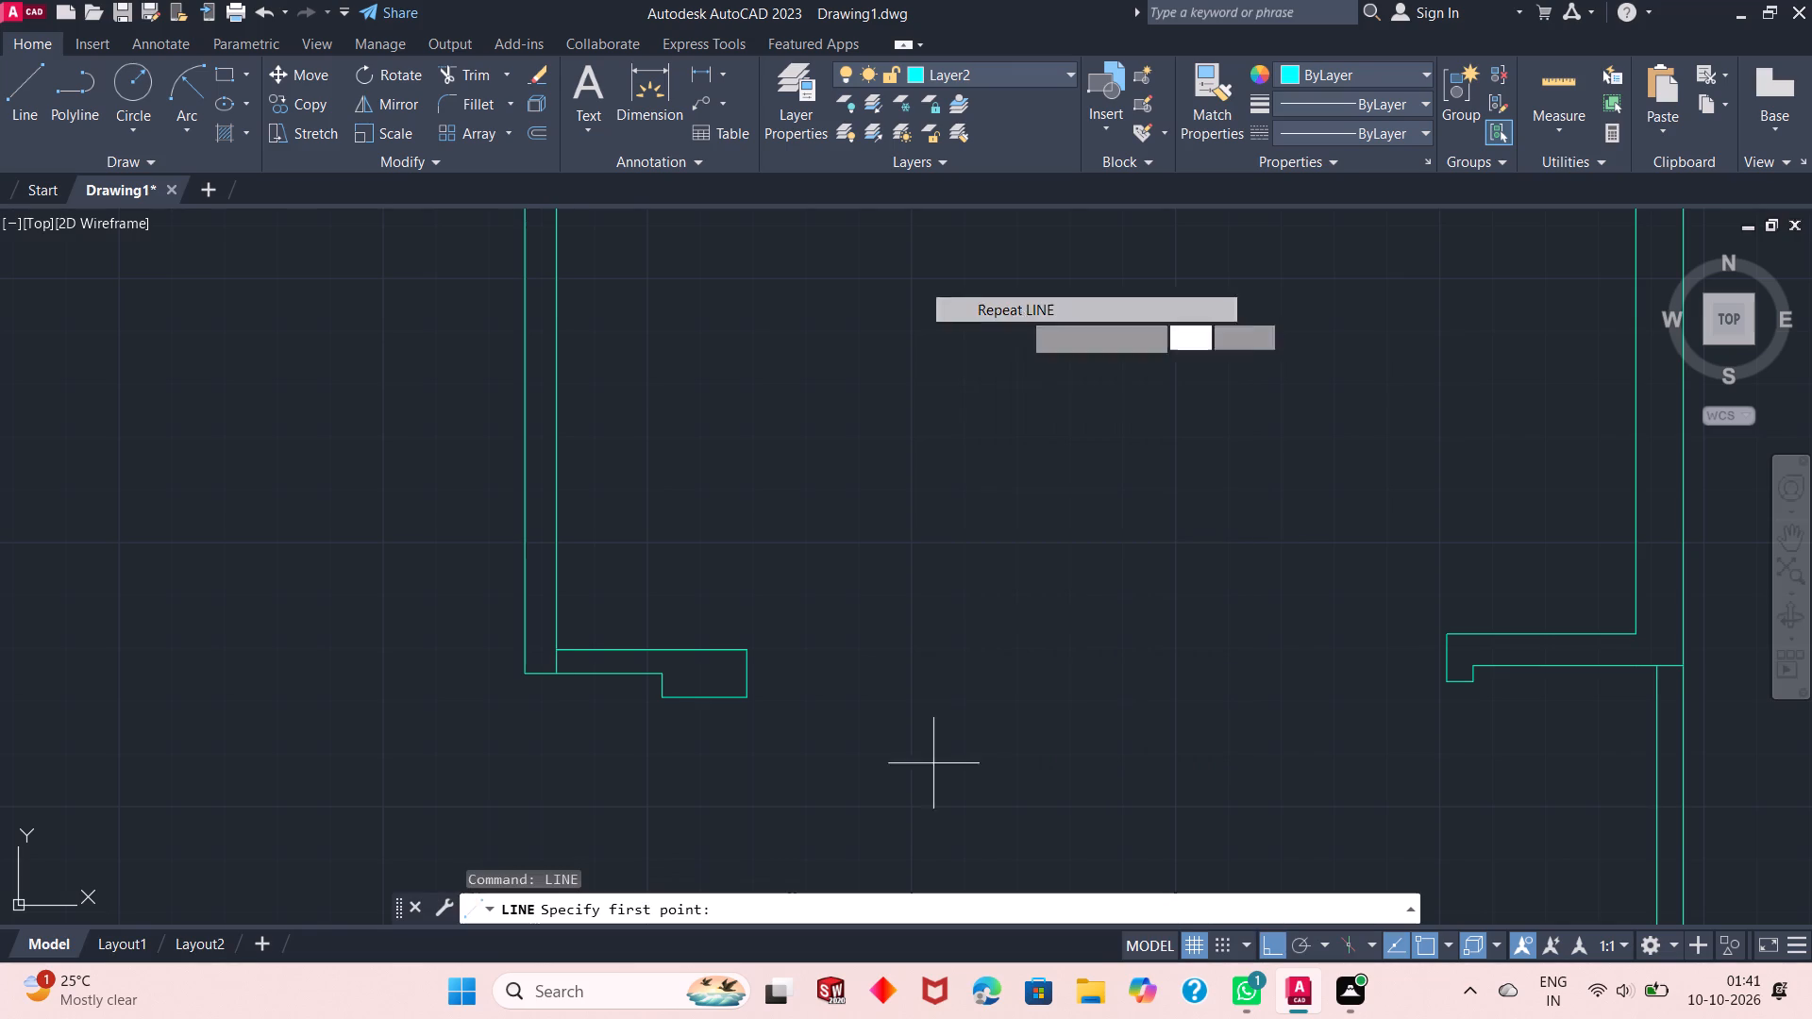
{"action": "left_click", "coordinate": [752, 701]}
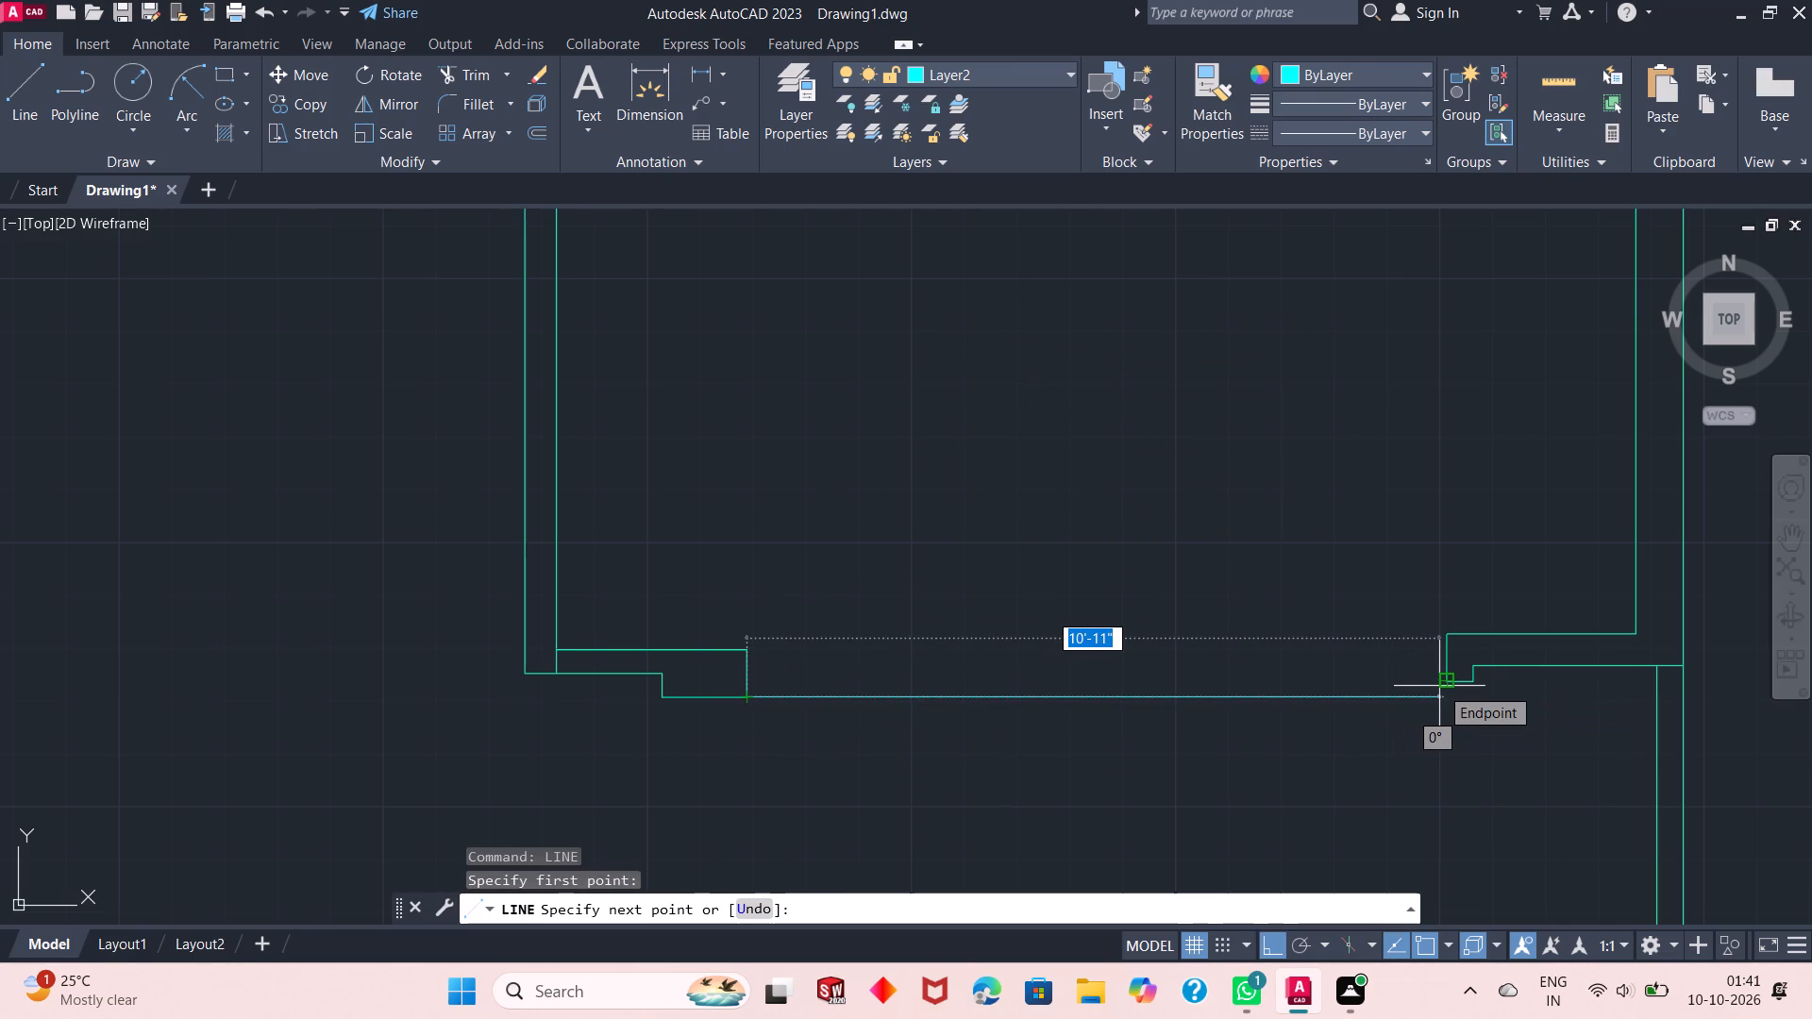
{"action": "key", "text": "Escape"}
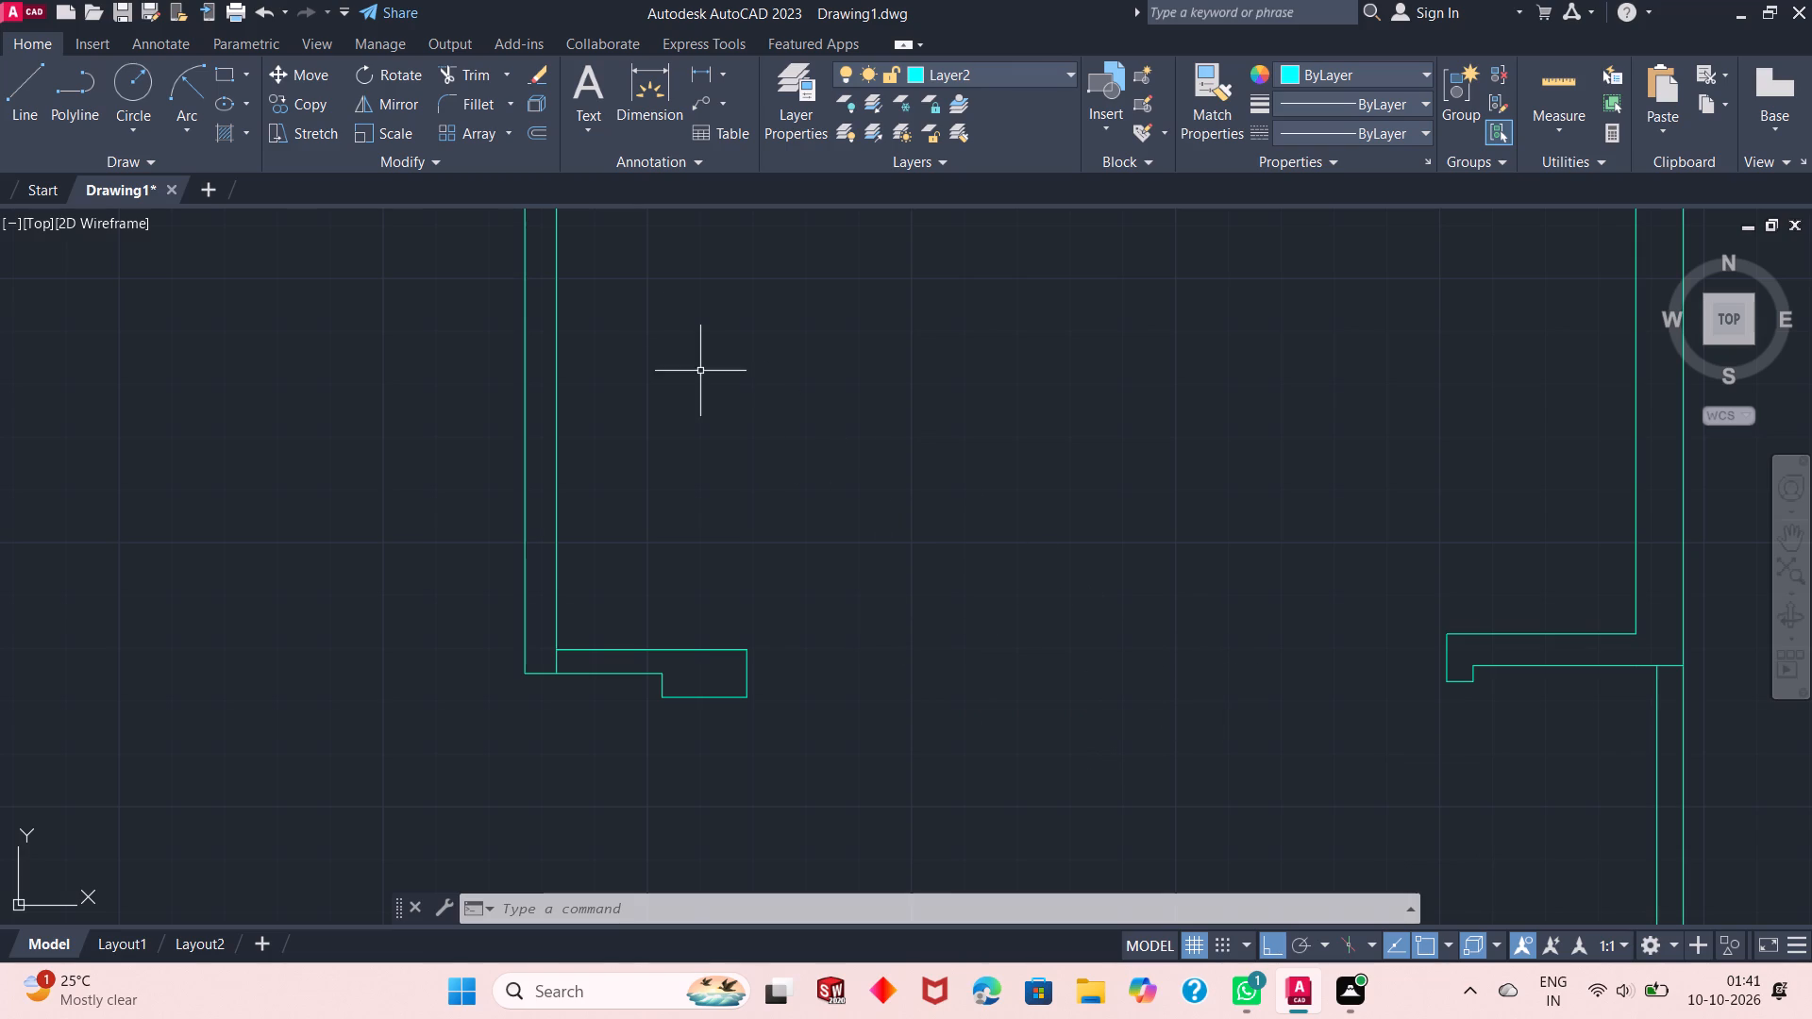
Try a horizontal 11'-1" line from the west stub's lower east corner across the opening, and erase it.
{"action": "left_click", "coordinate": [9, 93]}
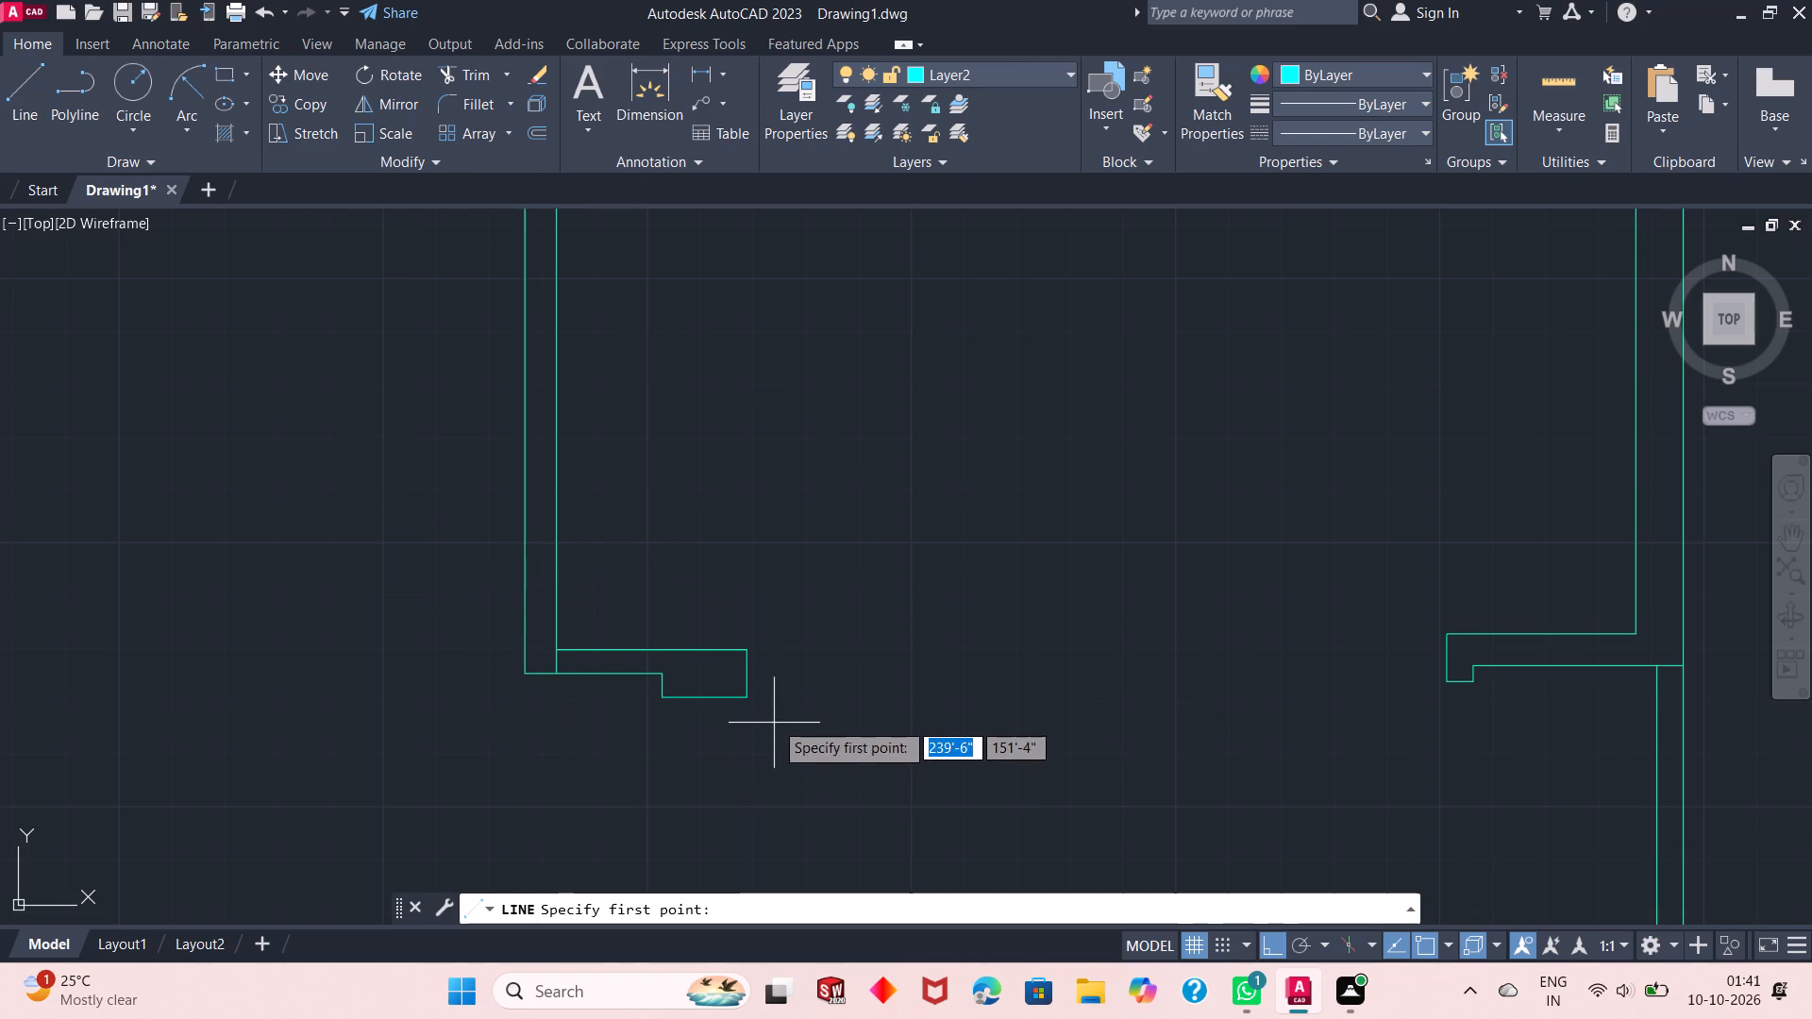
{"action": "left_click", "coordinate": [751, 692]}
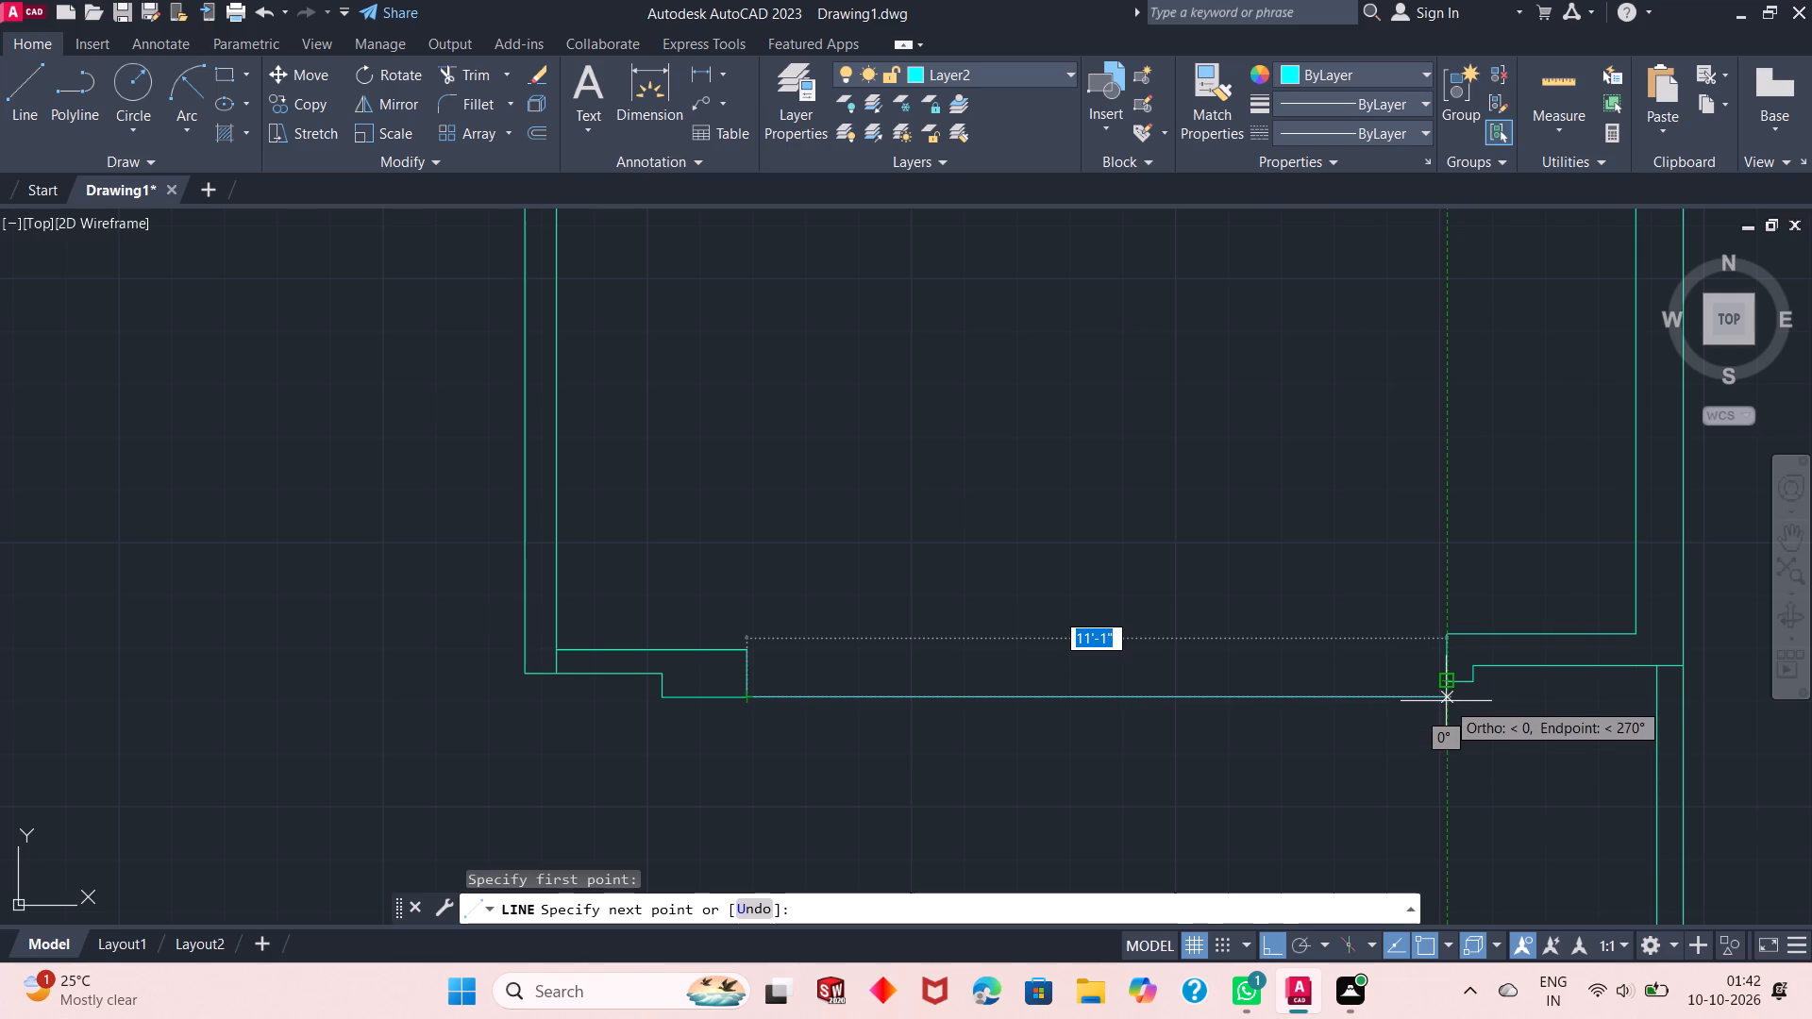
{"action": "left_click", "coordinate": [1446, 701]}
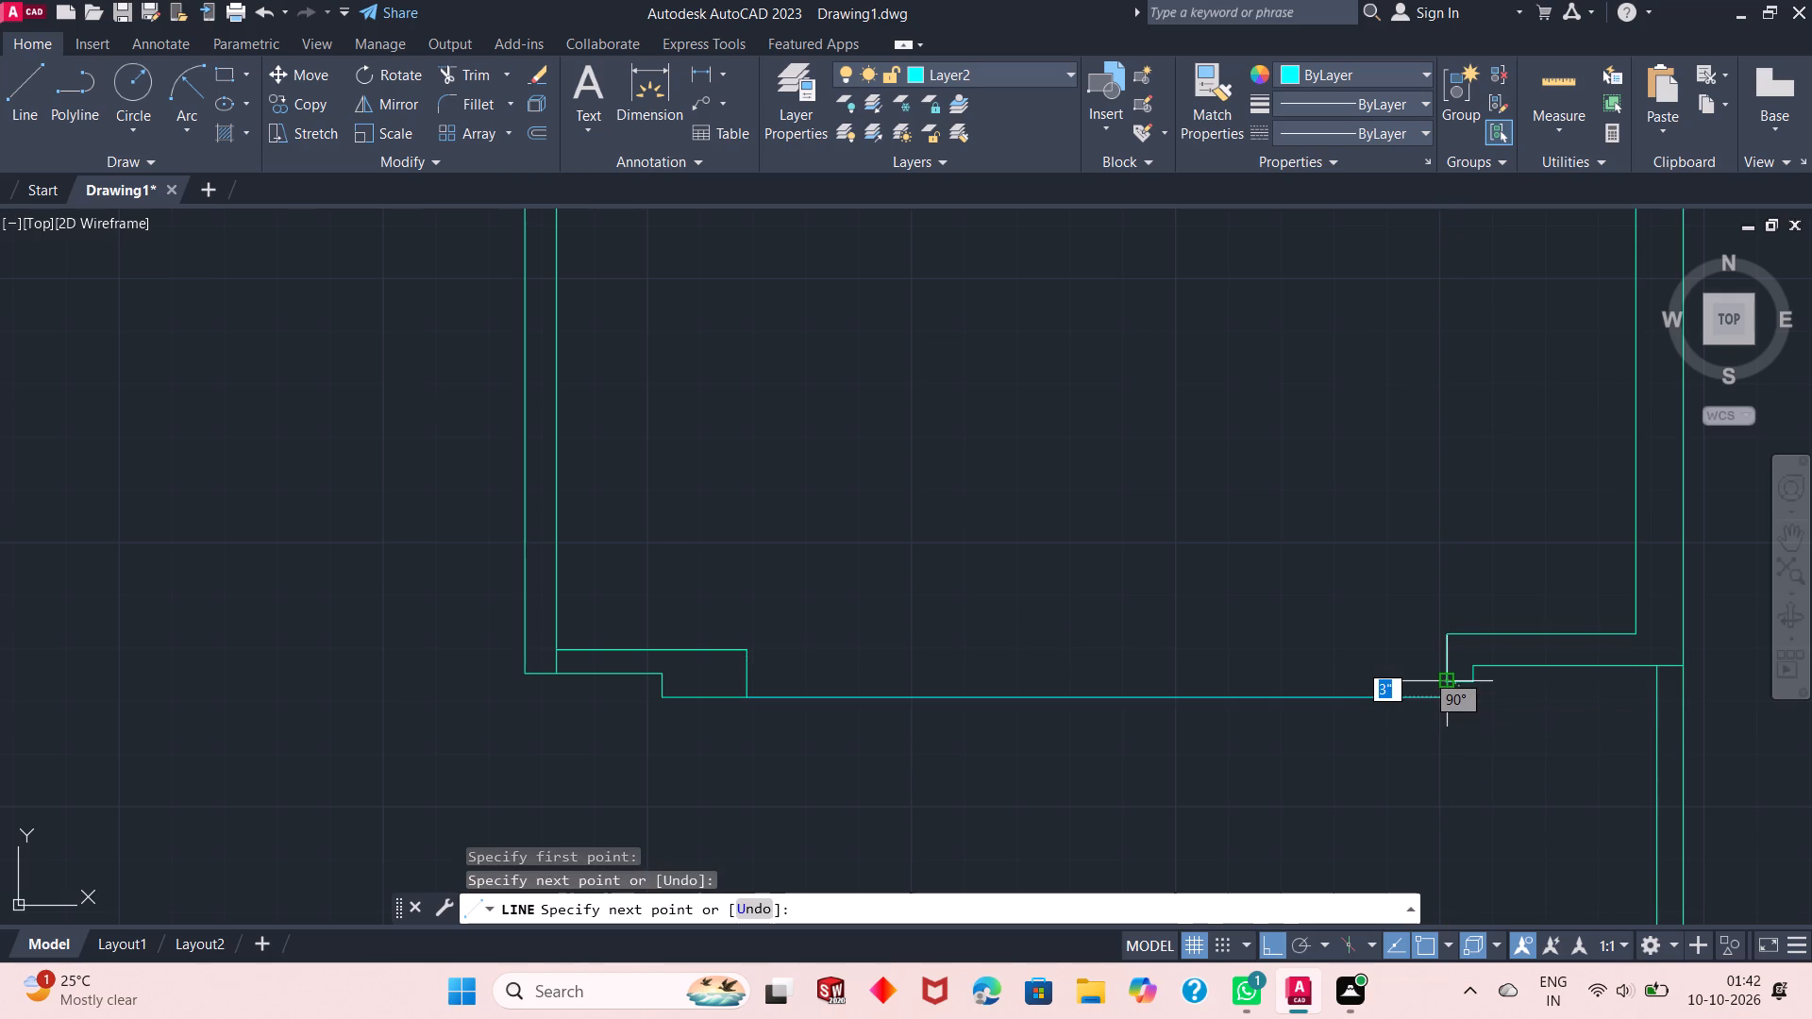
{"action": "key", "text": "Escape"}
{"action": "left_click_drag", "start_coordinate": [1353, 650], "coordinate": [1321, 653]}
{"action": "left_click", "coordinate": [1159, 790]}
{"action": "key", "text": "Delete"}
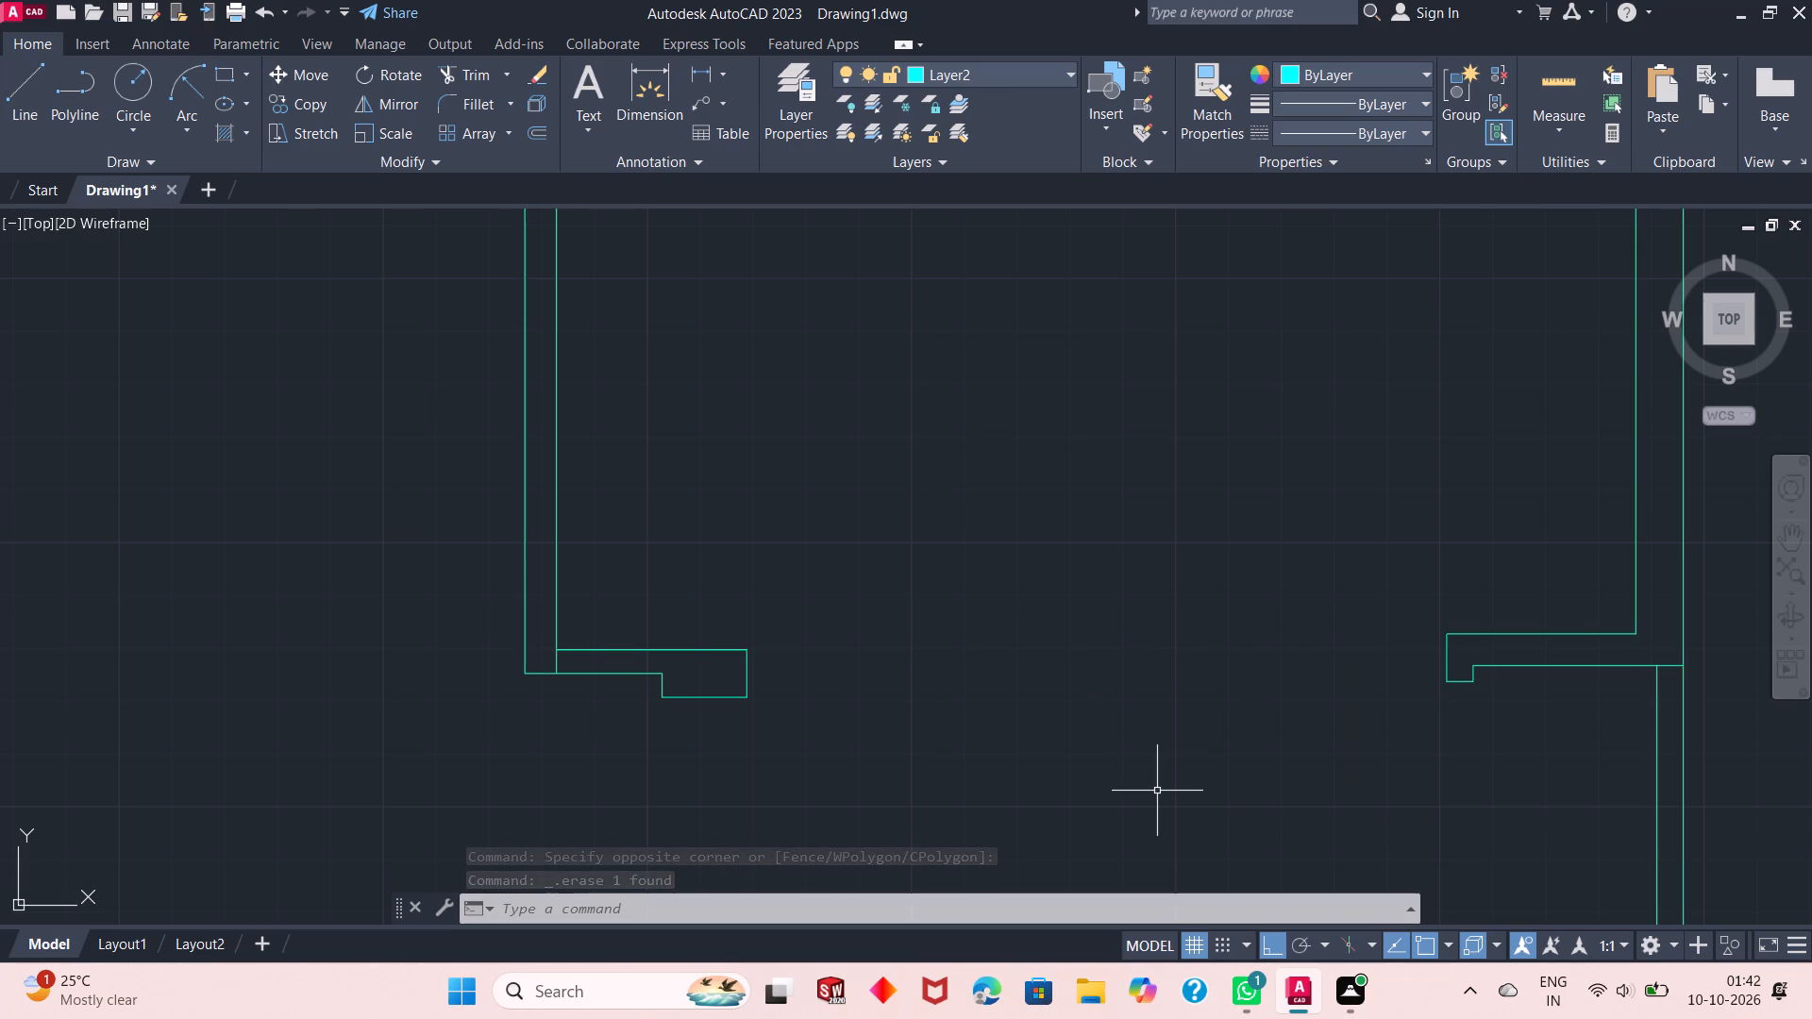
Offset the east stub's long lower edge and its short bottom edge 3" south.
{"action": "right_click", "coordinate": [1010, 566]}
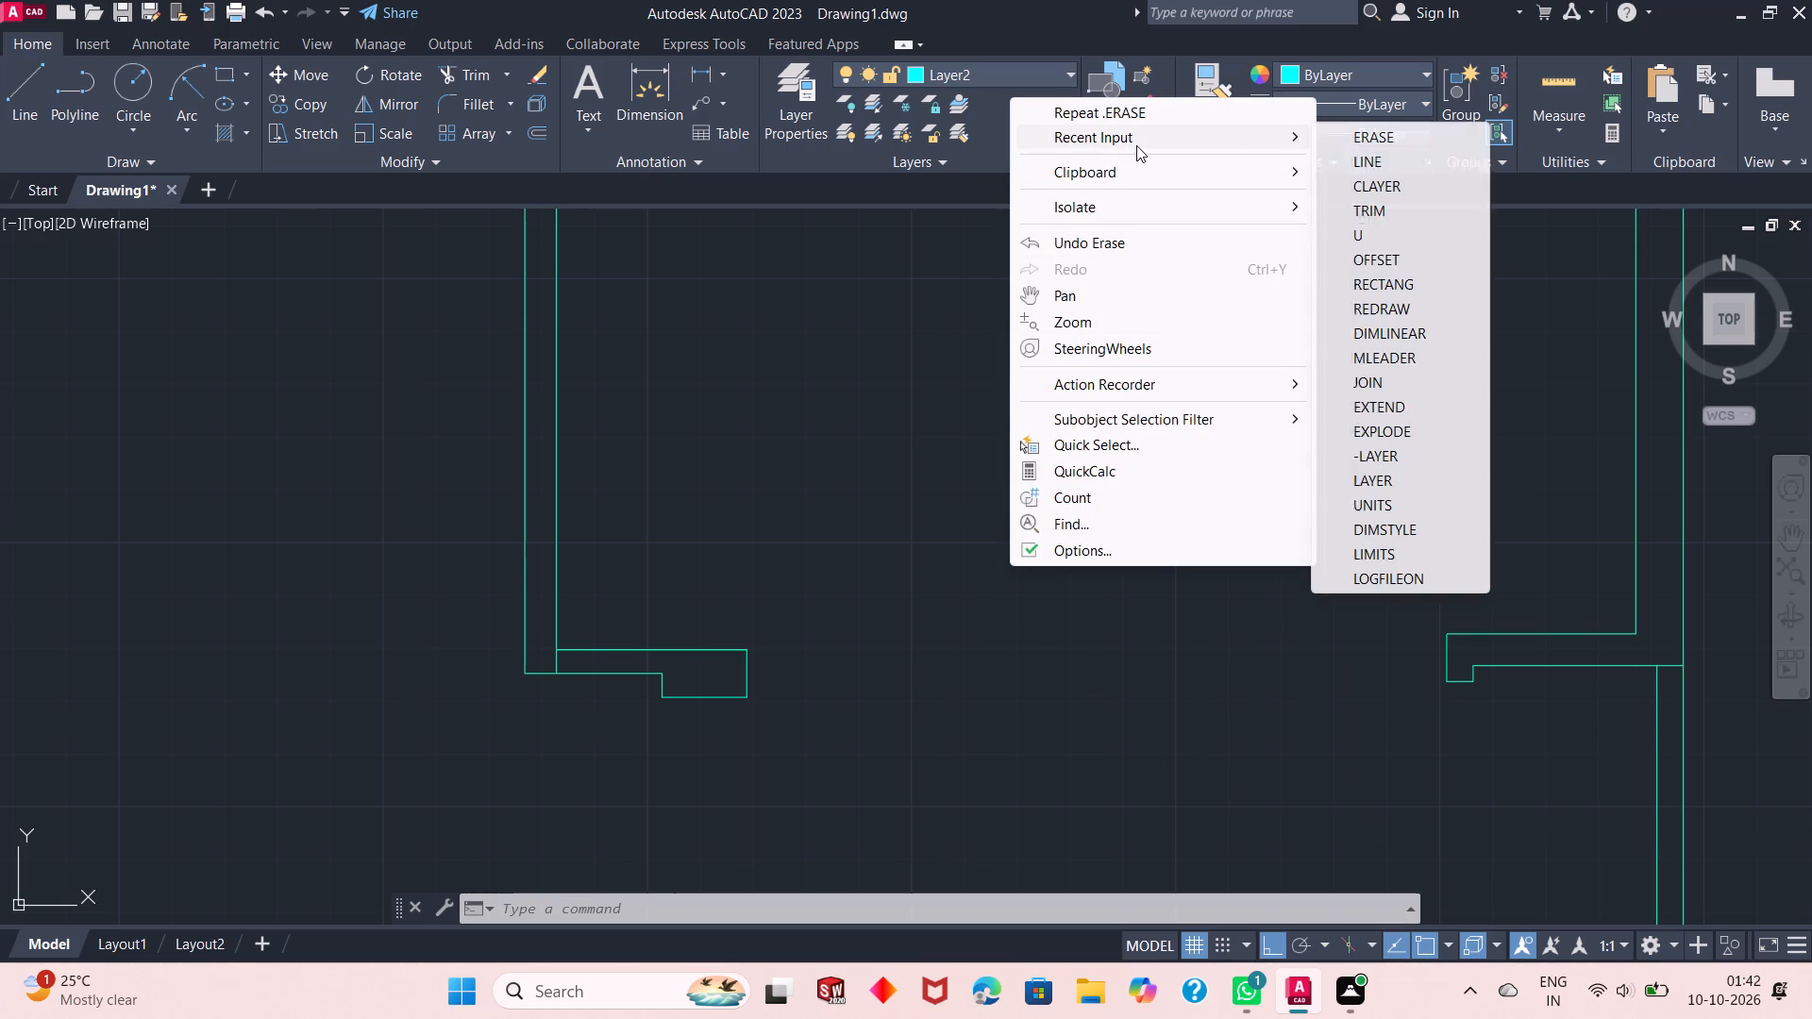
{"action": "left_click", "coordinate": [1136, 145]}
{"action": "left_click", "coordinate": [1392, 265]}
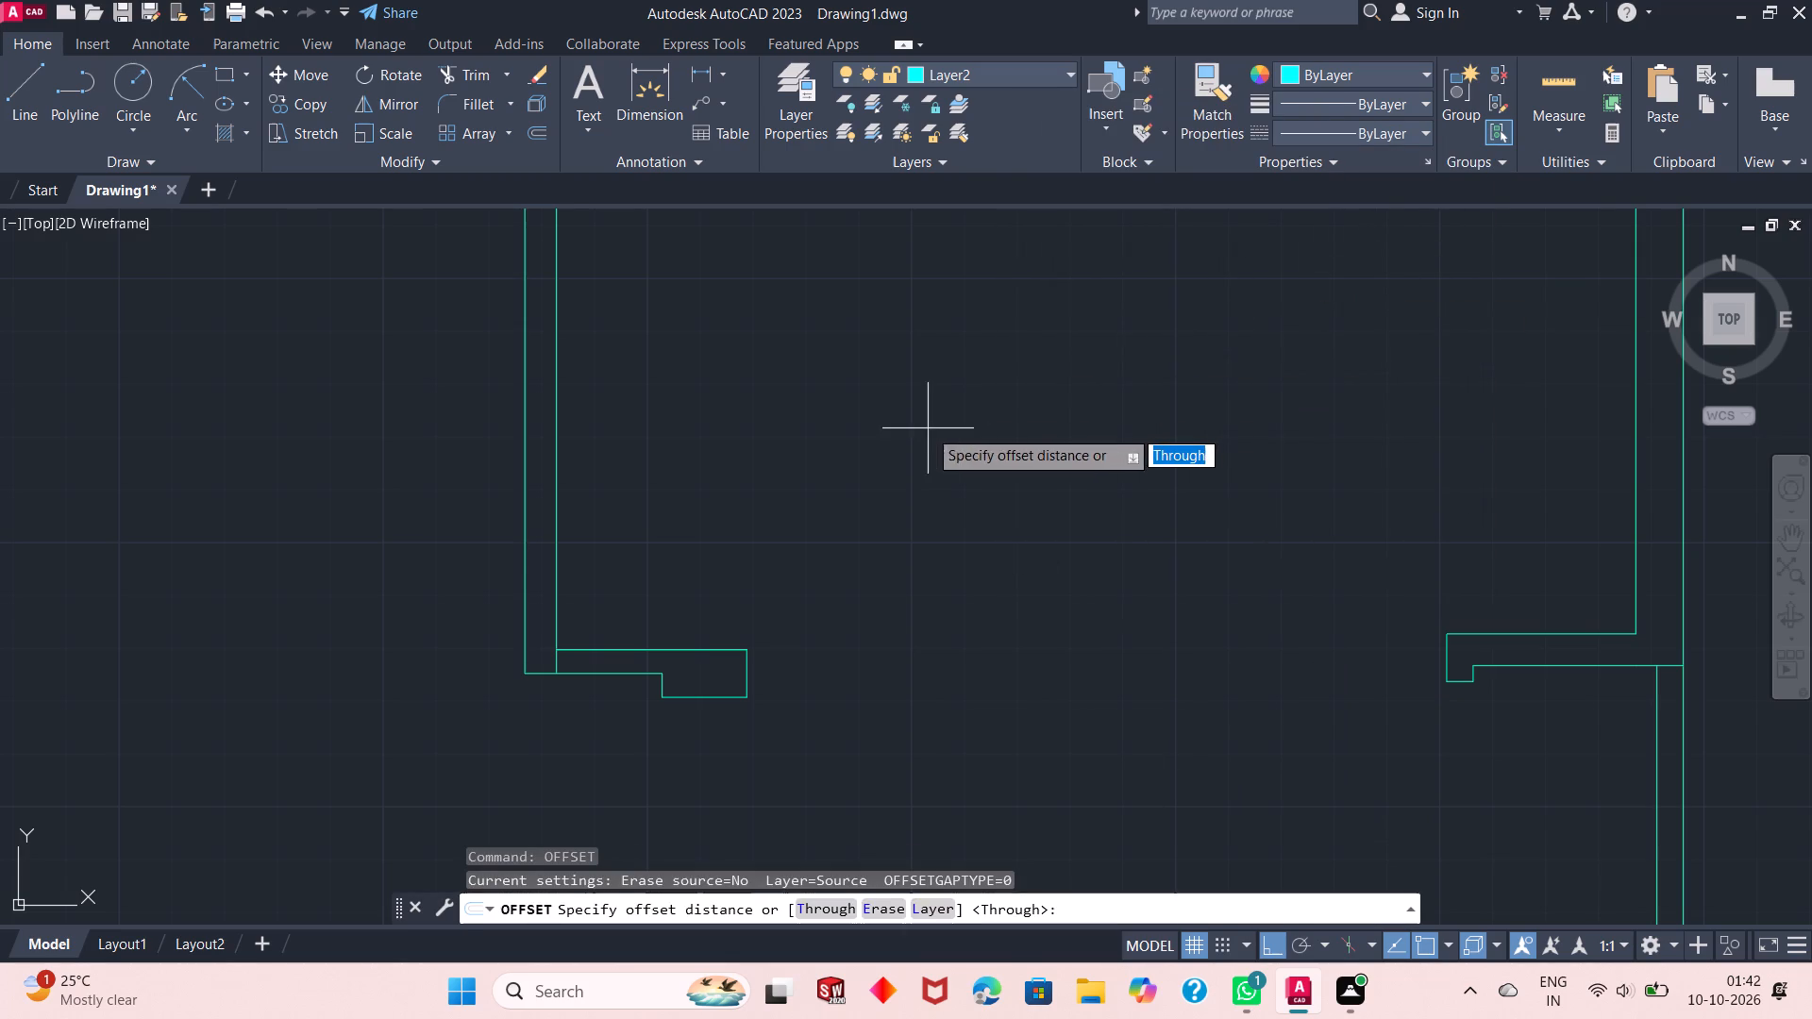
{"action": "right_click", "coordinate": [928, 428]}
{"action": "left_click", "coordinate": [977, 448]}
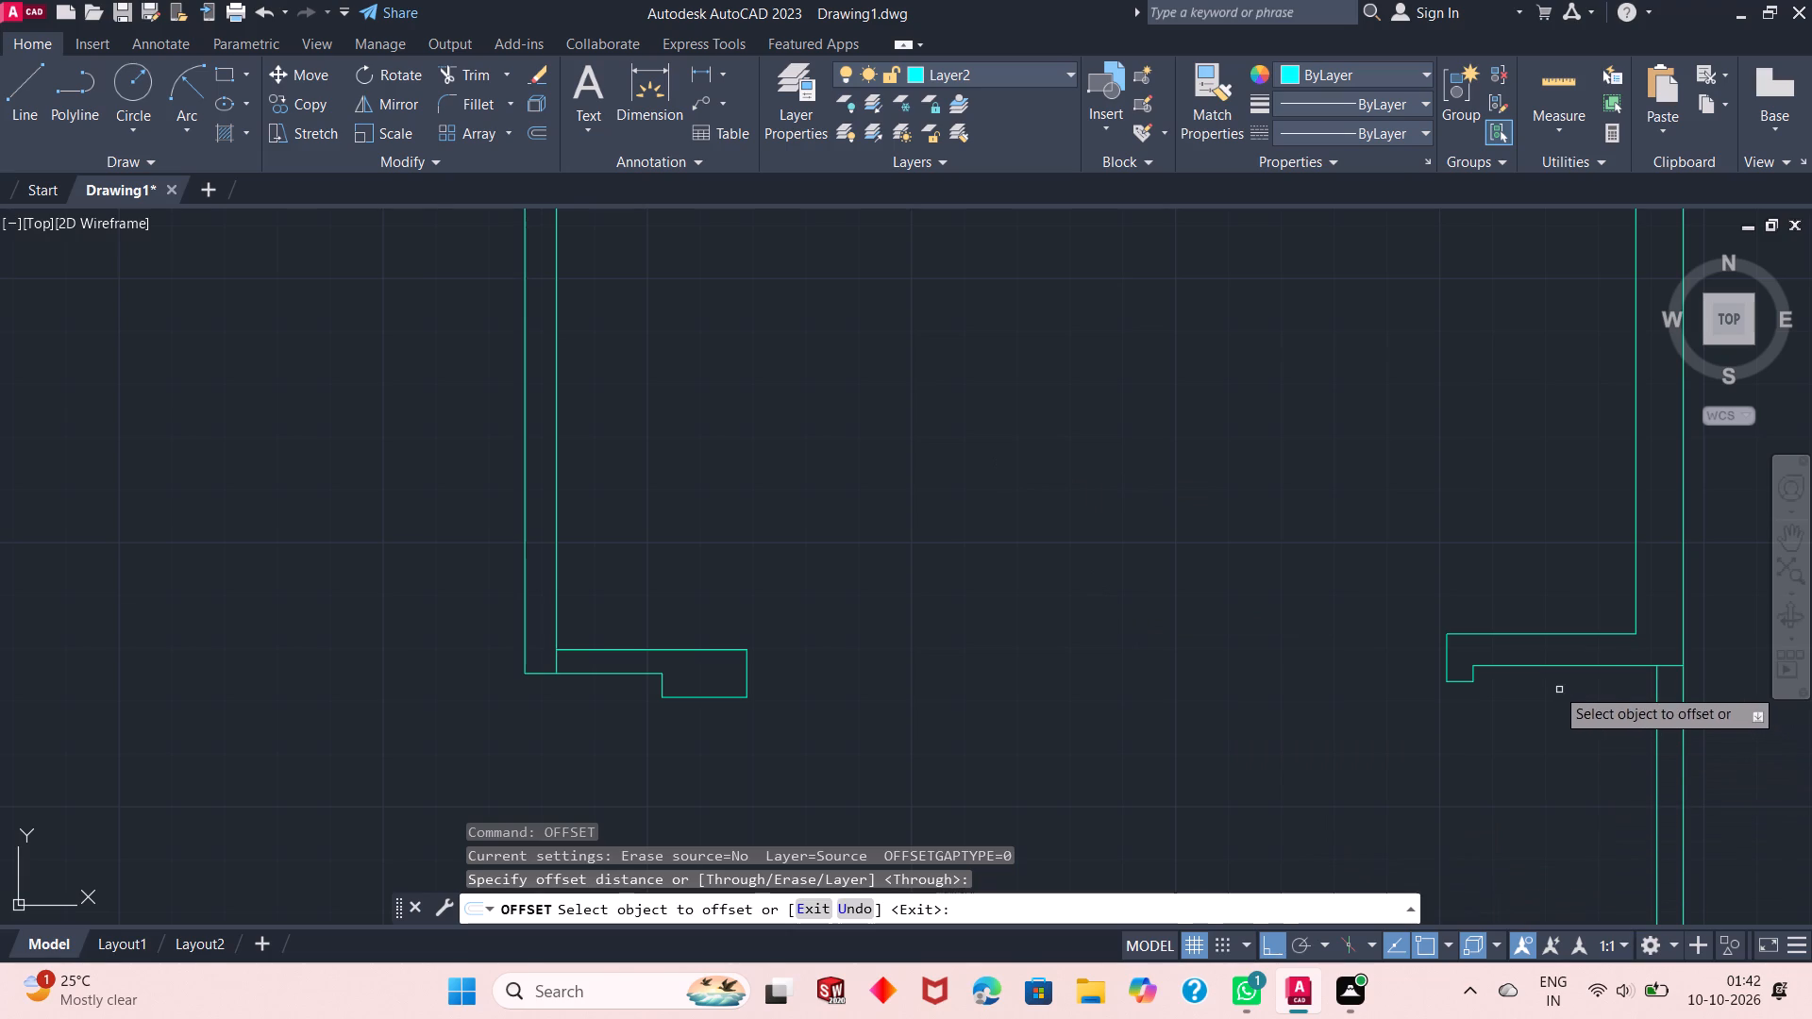
{"action": "left_click", "coordinate": [1529, 667]}
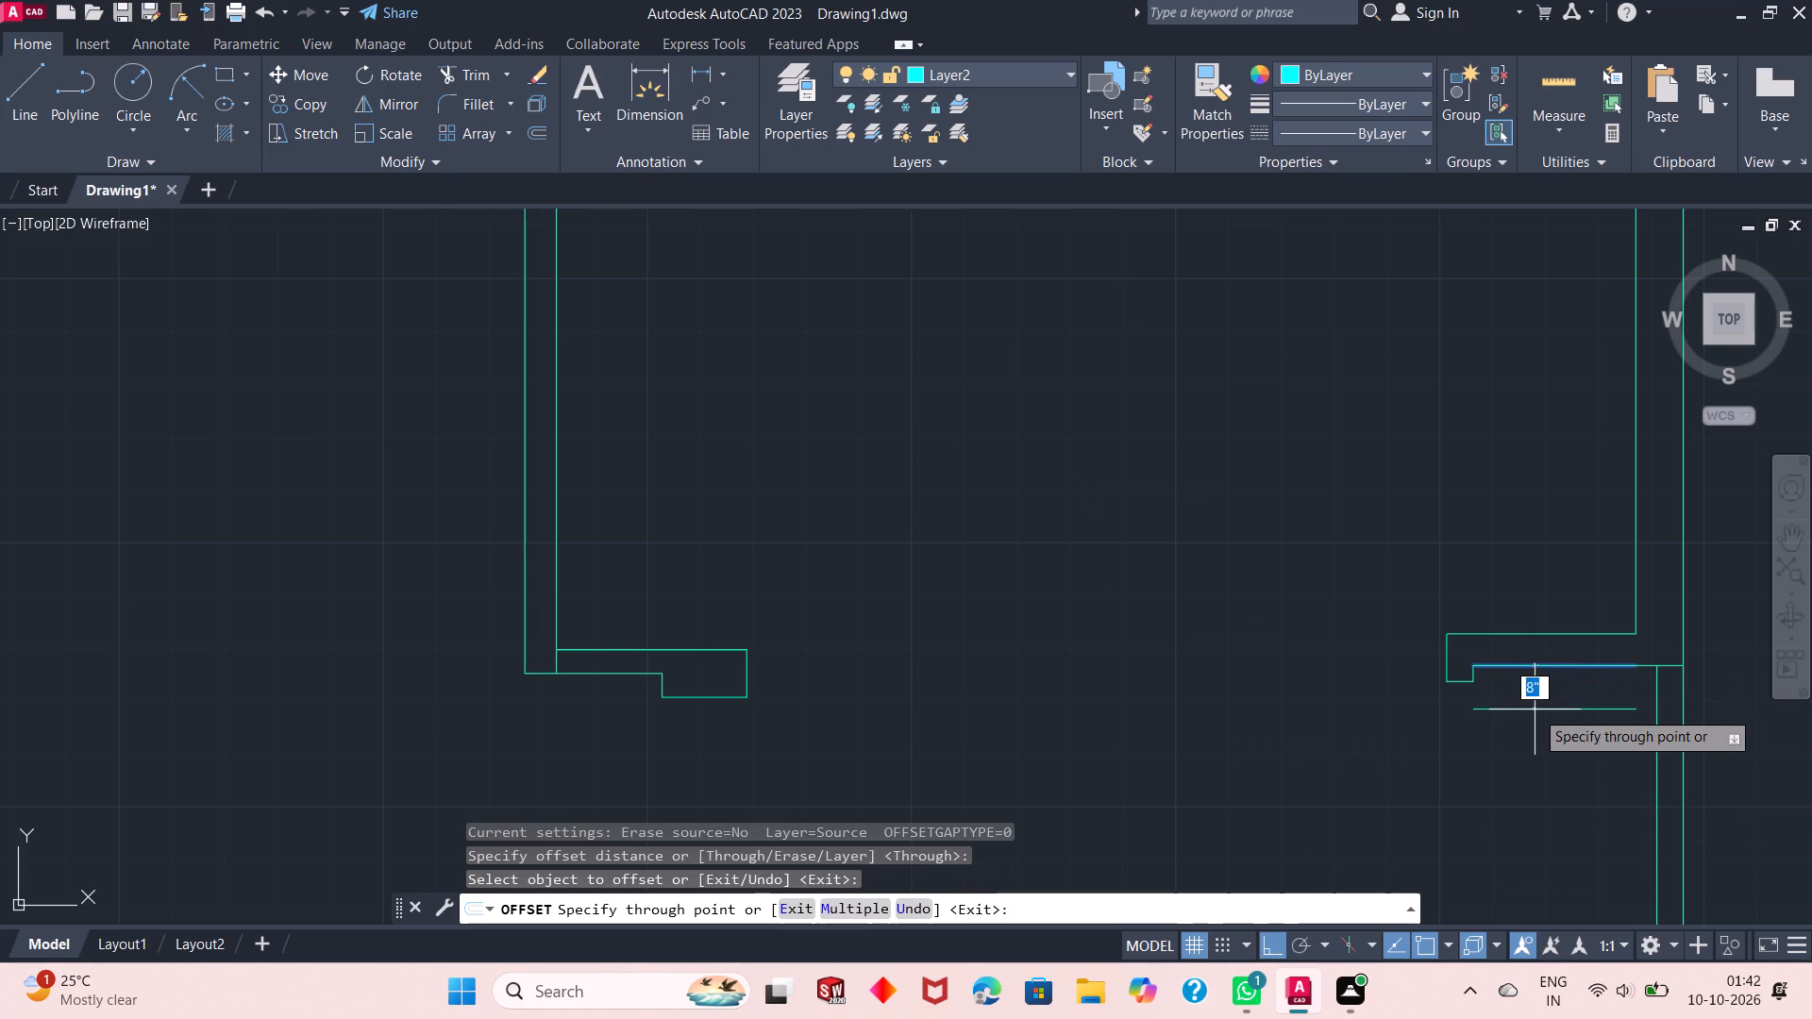
{"action": "key", "text": "3"}
{"action": "key", "text": "shift+quotedbl"}
{"action": "key", "text": "Return"}
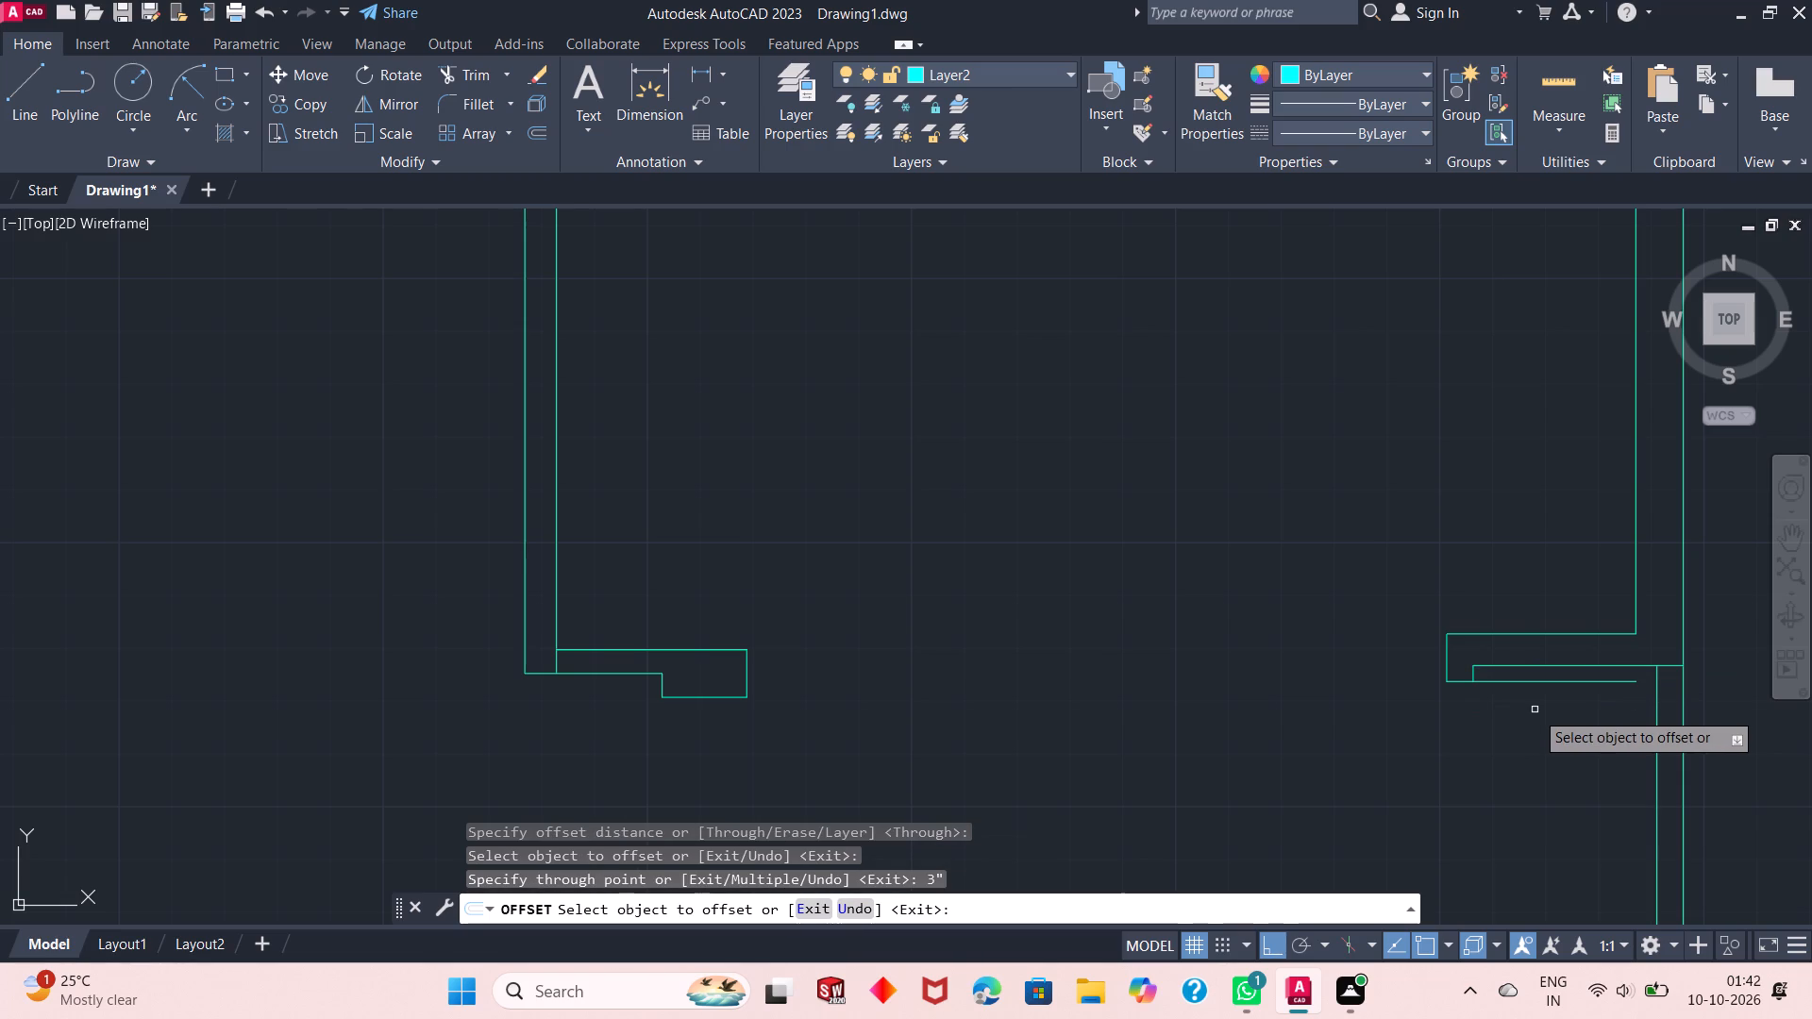
{"action": "left_click", "coordinate": [1464, 680]}
{"action": "type", "text": "3\""}
{"action": "key", "text": "Return"}
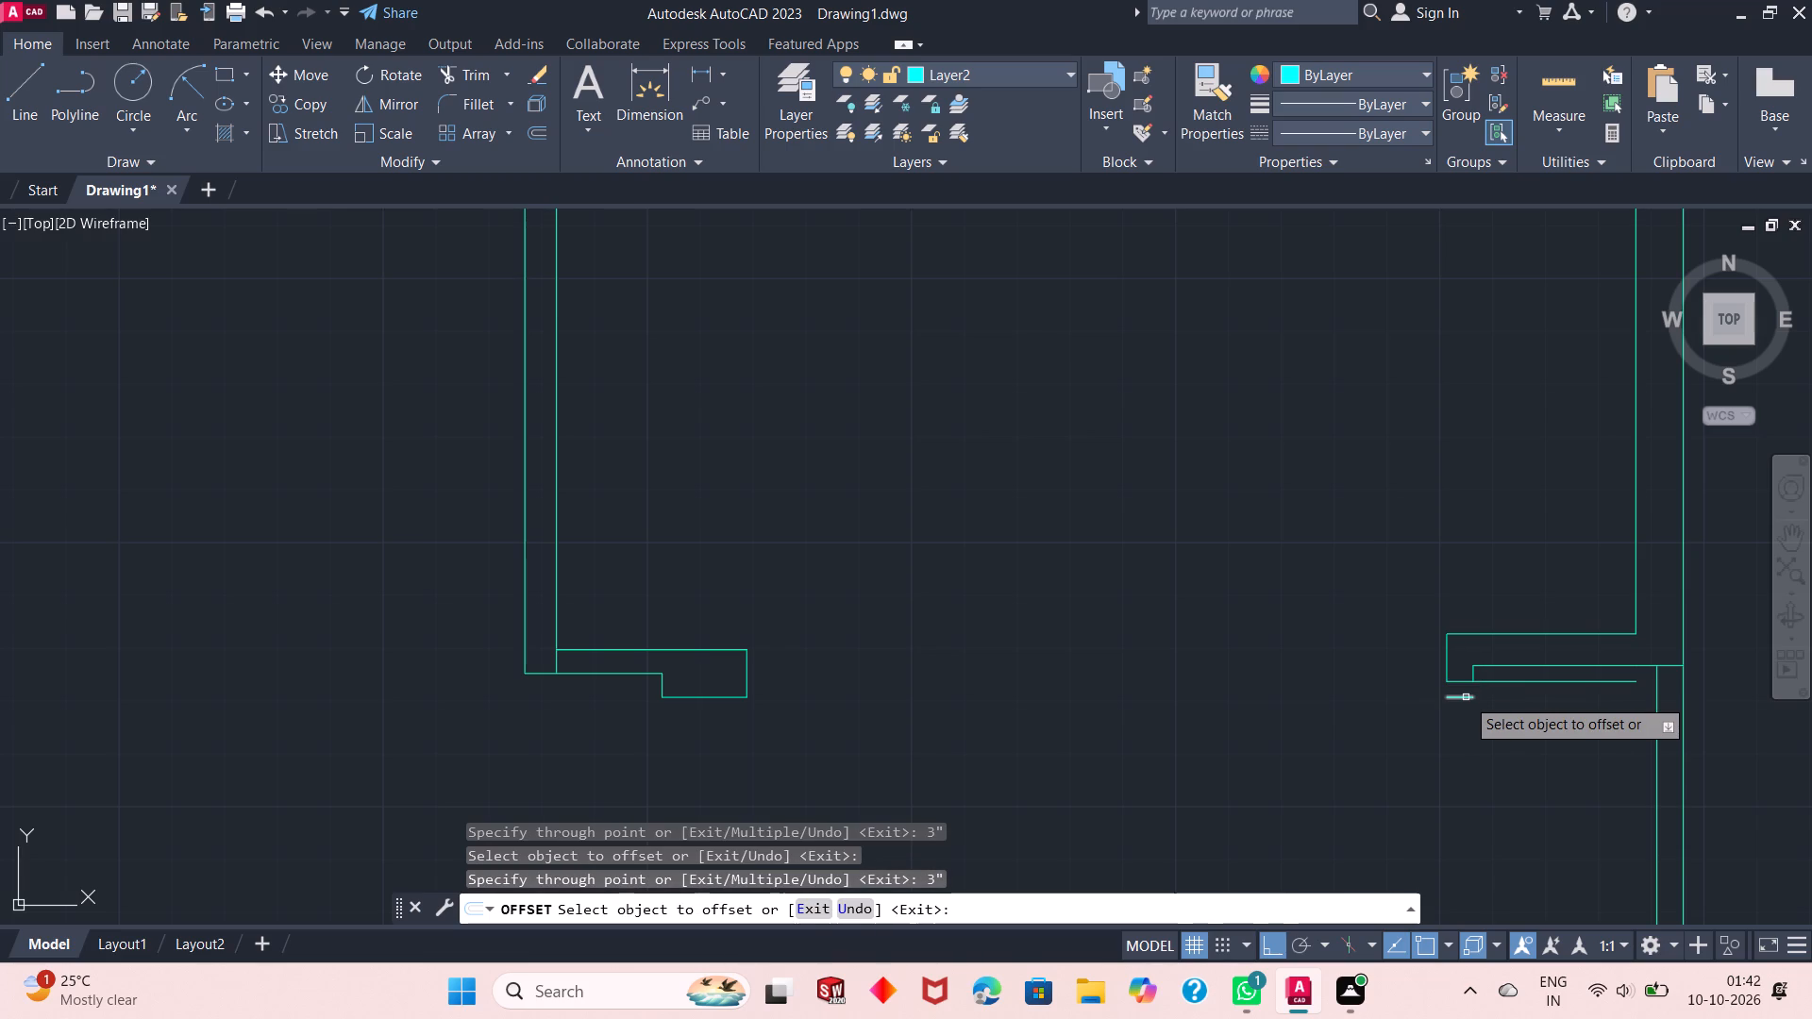
{"action": "key", "text": "Escape"}
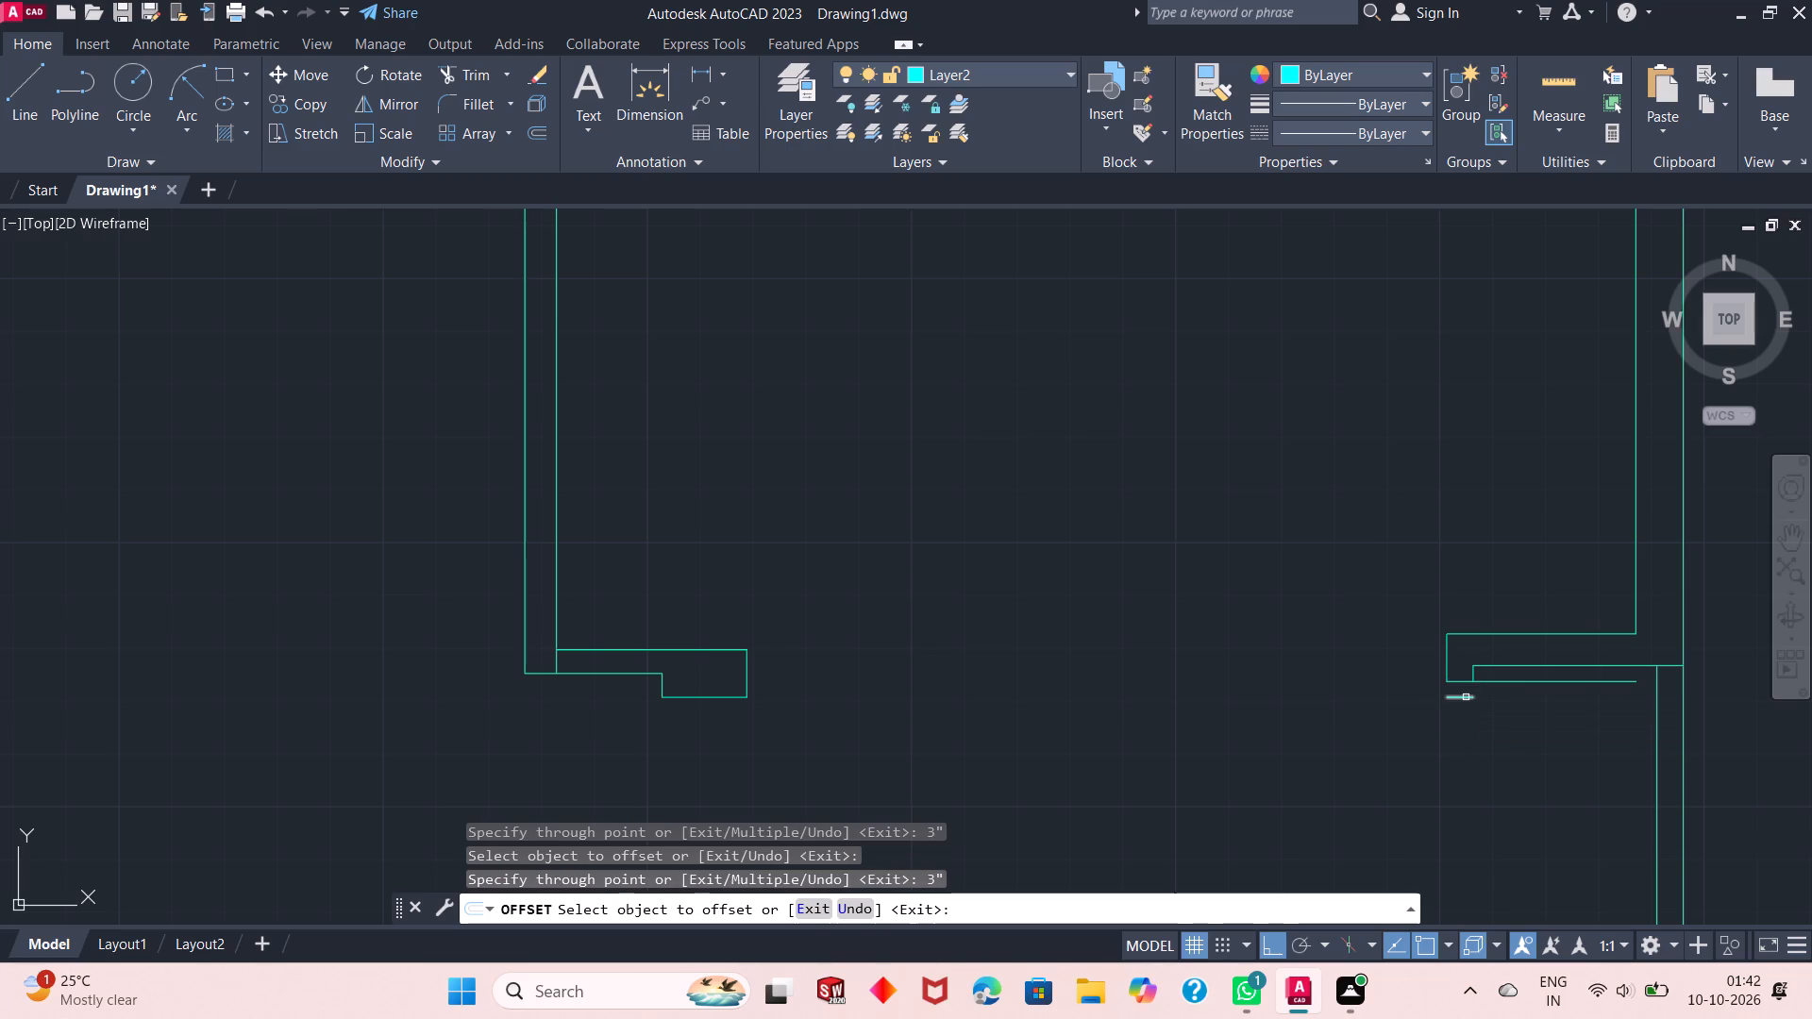
Erase the east stub's original outline, including the short segment running to the east wall's outer line.
{"action": "left_click", "coordinate": [1455, 685]}
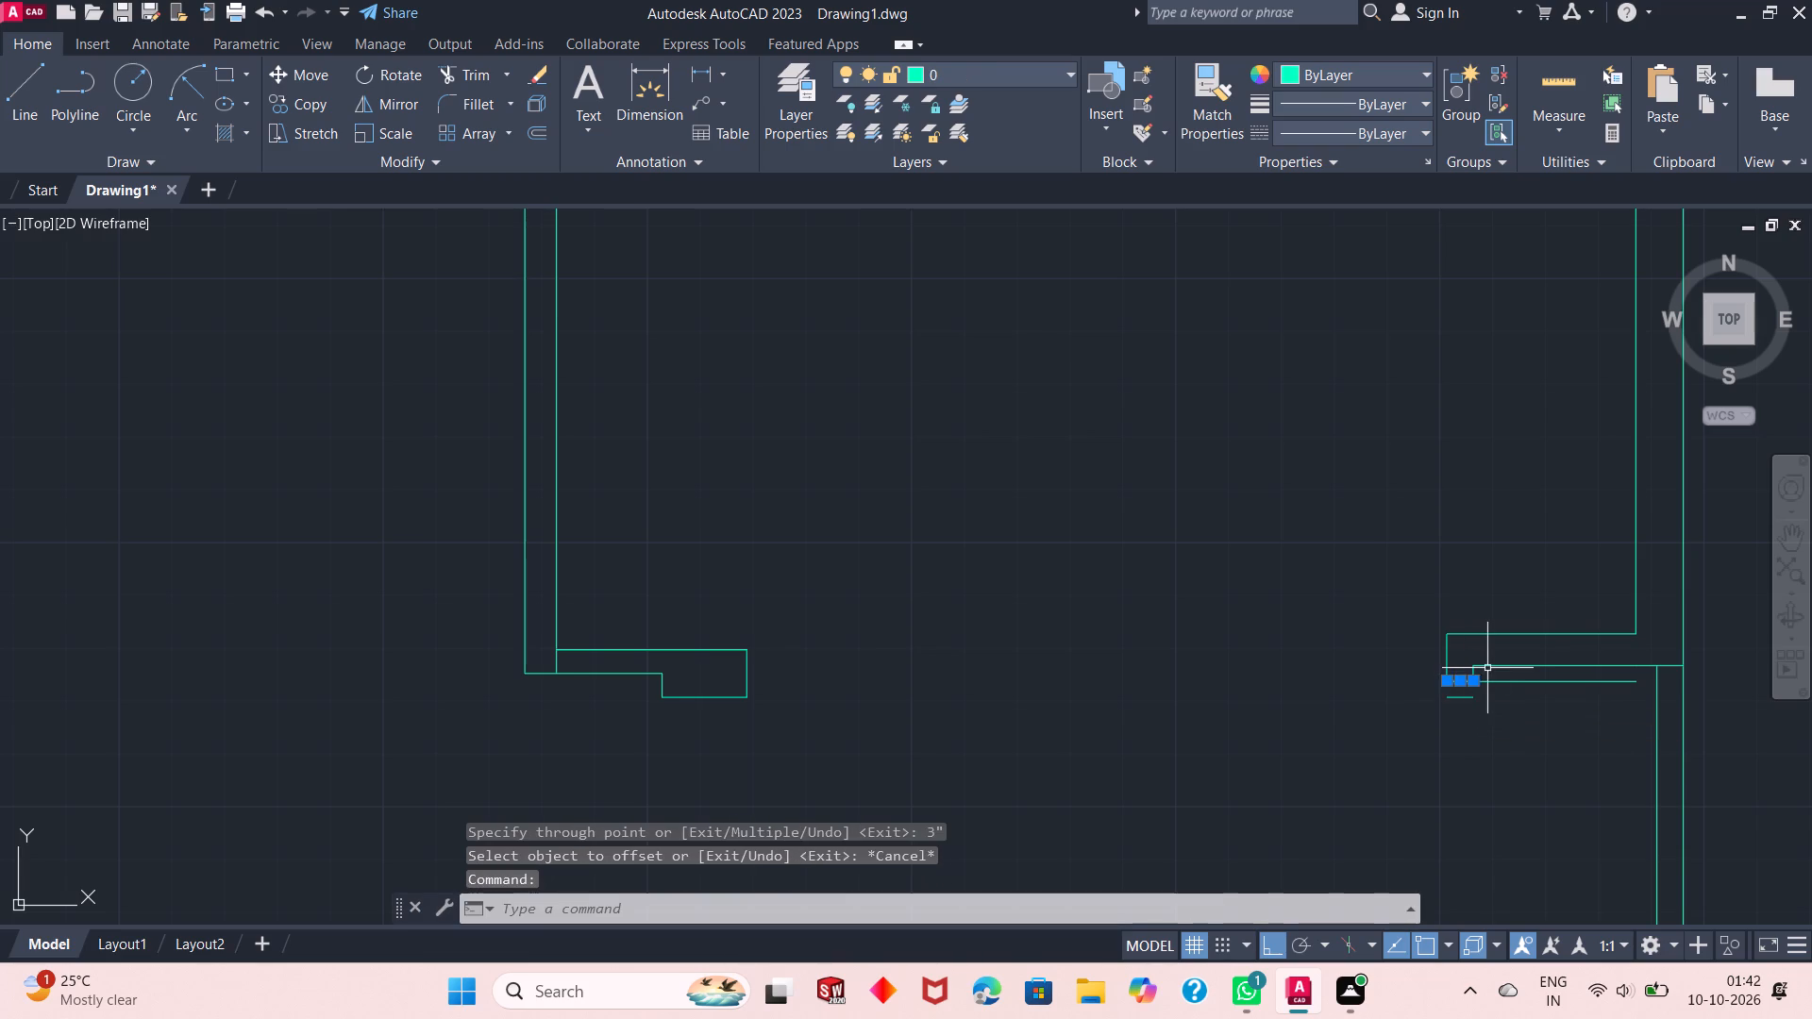
{"action": "left_click", "coordinate": [1493, 660]}
{"action": "left_click", "coordinate": [1469, 672]}
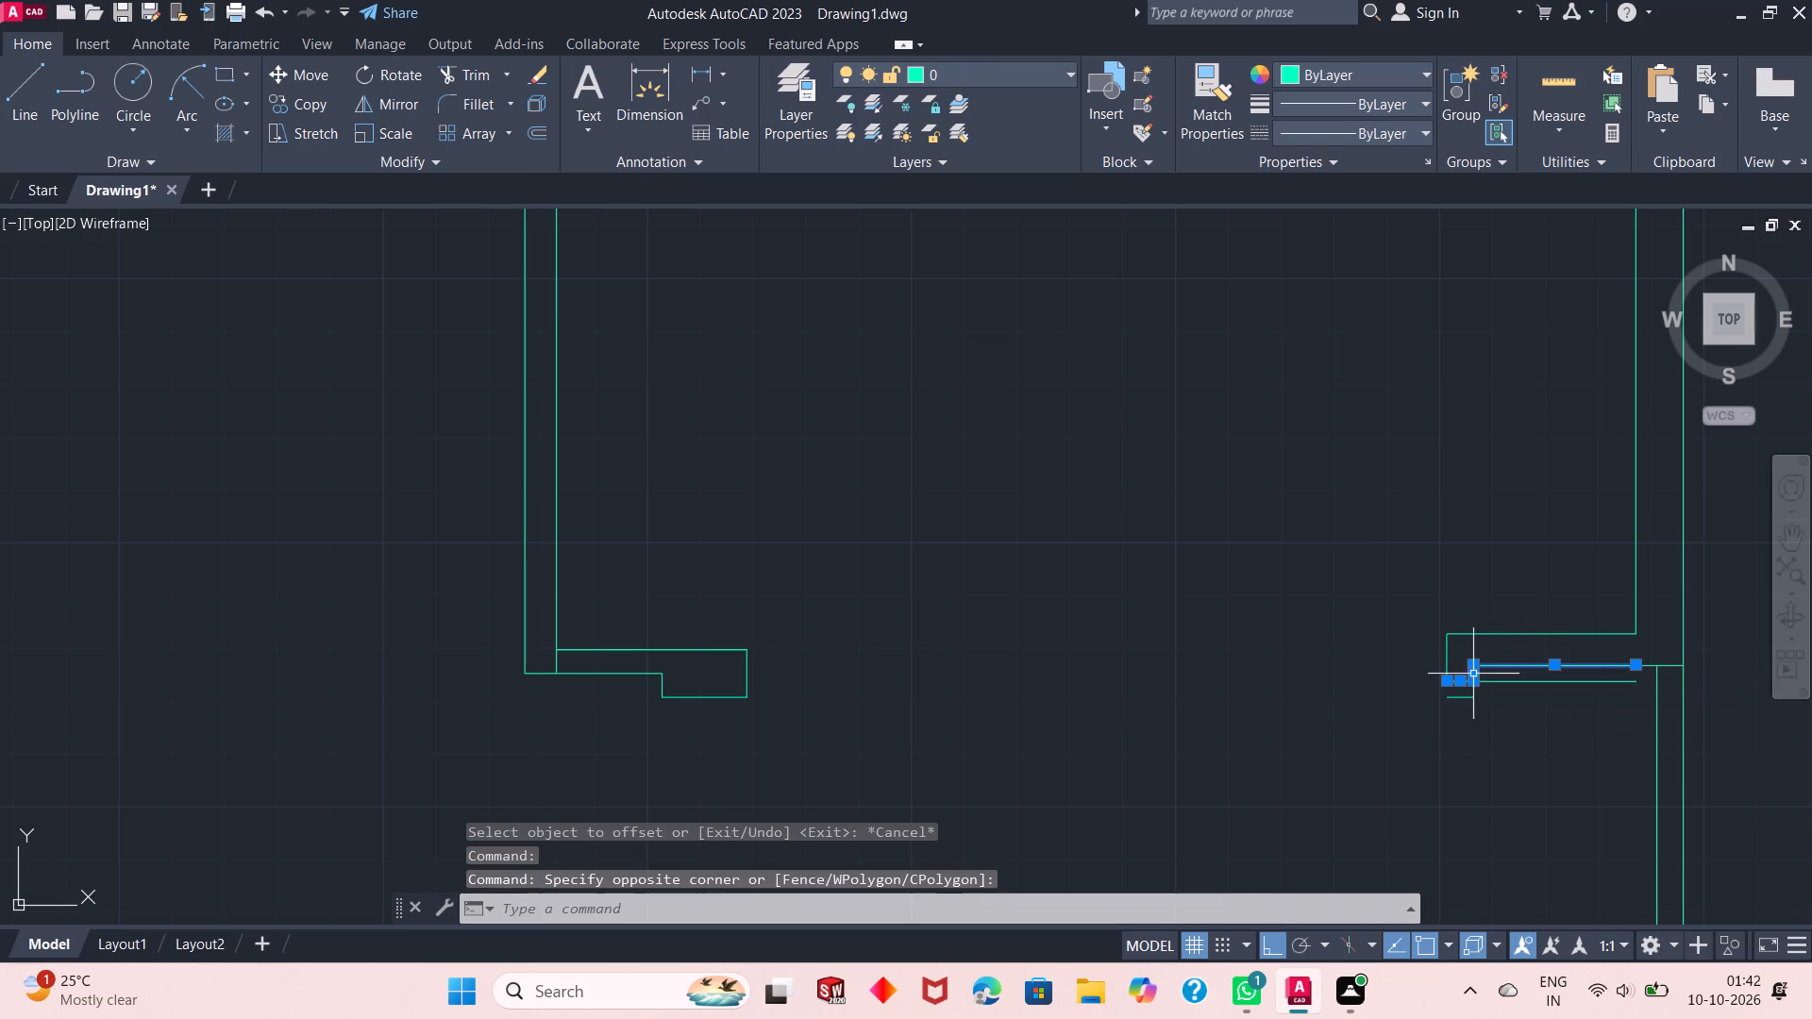
{"action": "left_click", "coordinate": [1474, 606]}
{"action": "left_click", "coordinate": [1434, 648]}
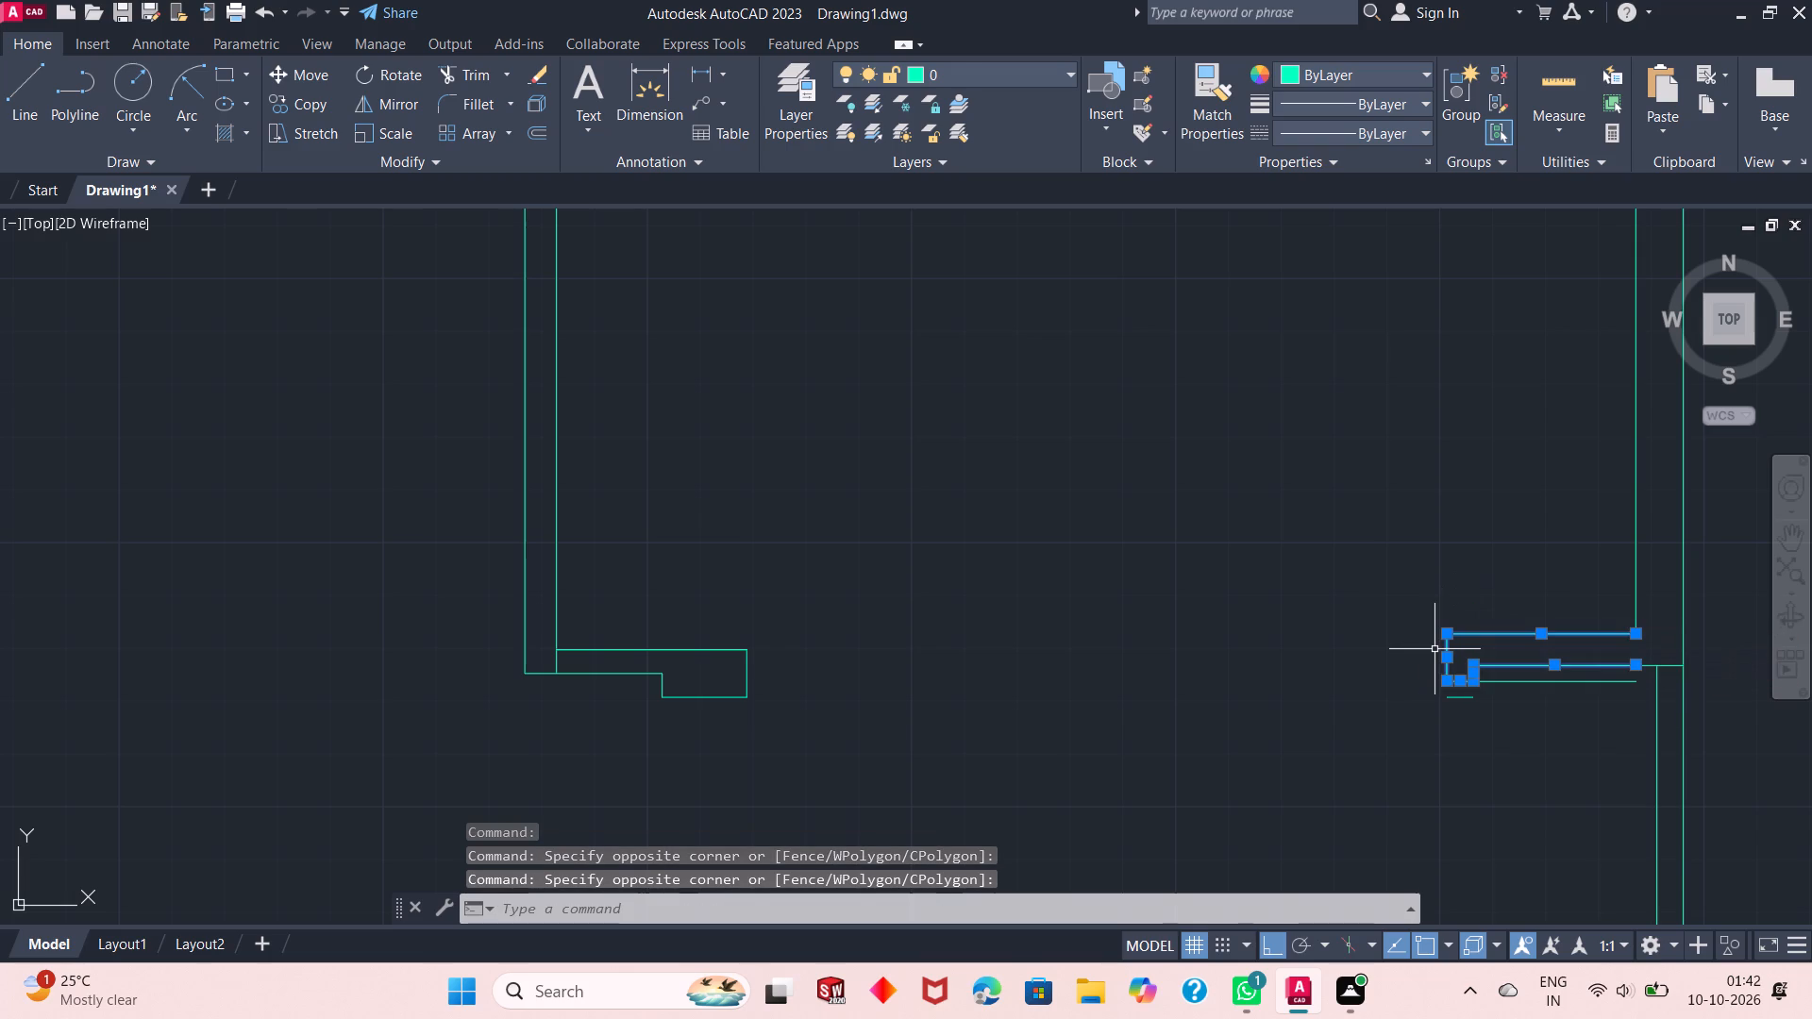
{"action": "key", "text": "Delete"}
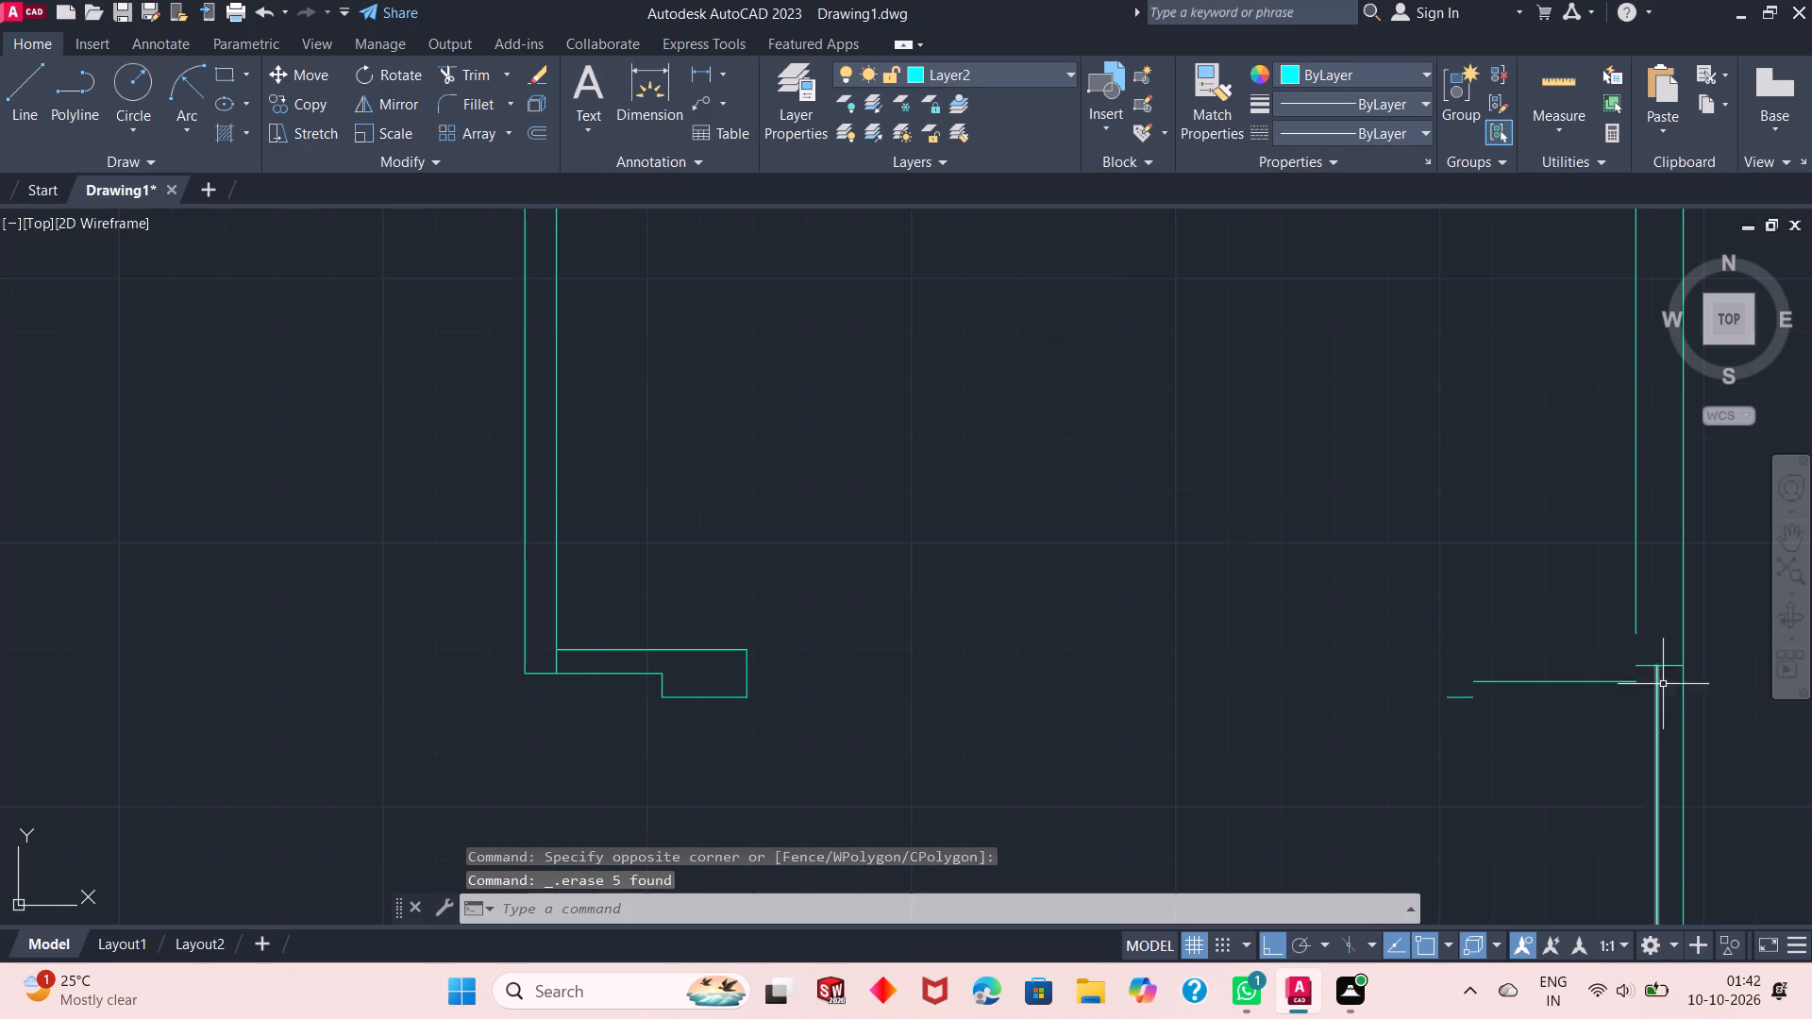
{"action": "left_click", "coordinate": [1667, 665]}
{"action": "key", "text": "Delete"}
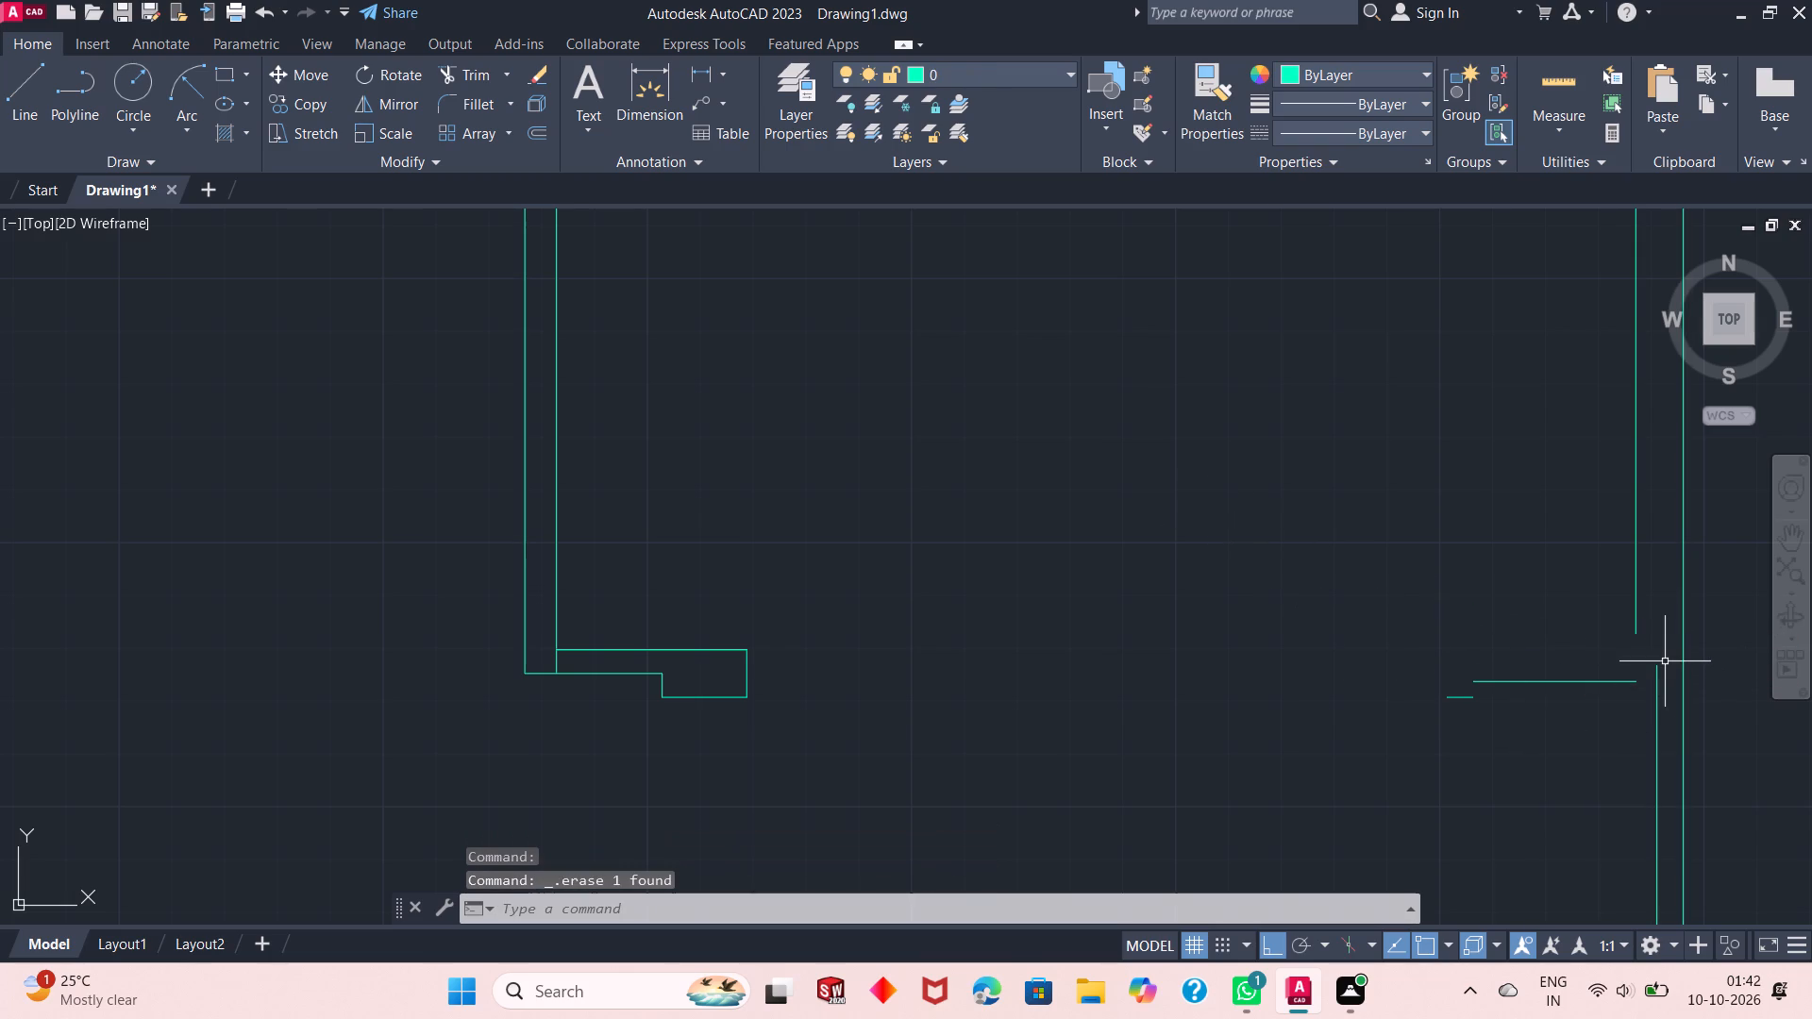
On layer 0, draw a line from the east end of the long offset edge to the east wall's outer line.
{"action": "right_click", "coordinate": [807, 408]}
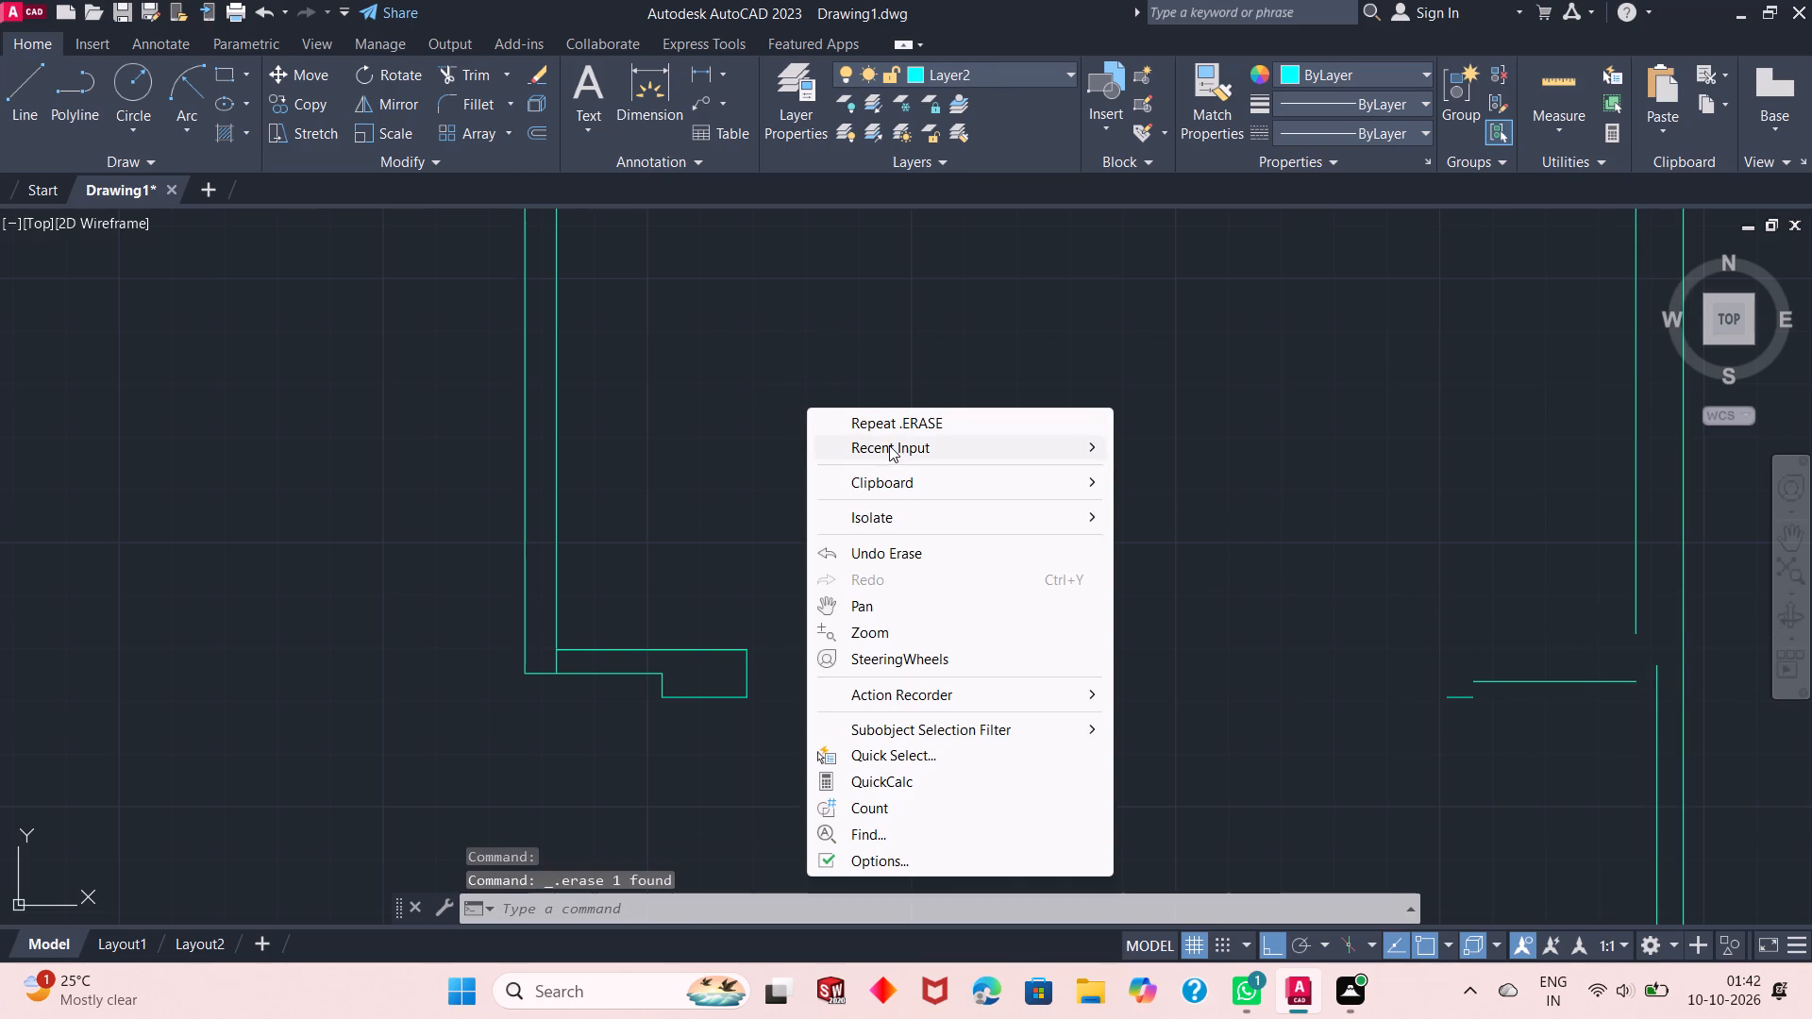
{"action": "left_click", "coordinate": [1015, 78]}
{"action": "left_click", "coordinate": [1005, 120]}
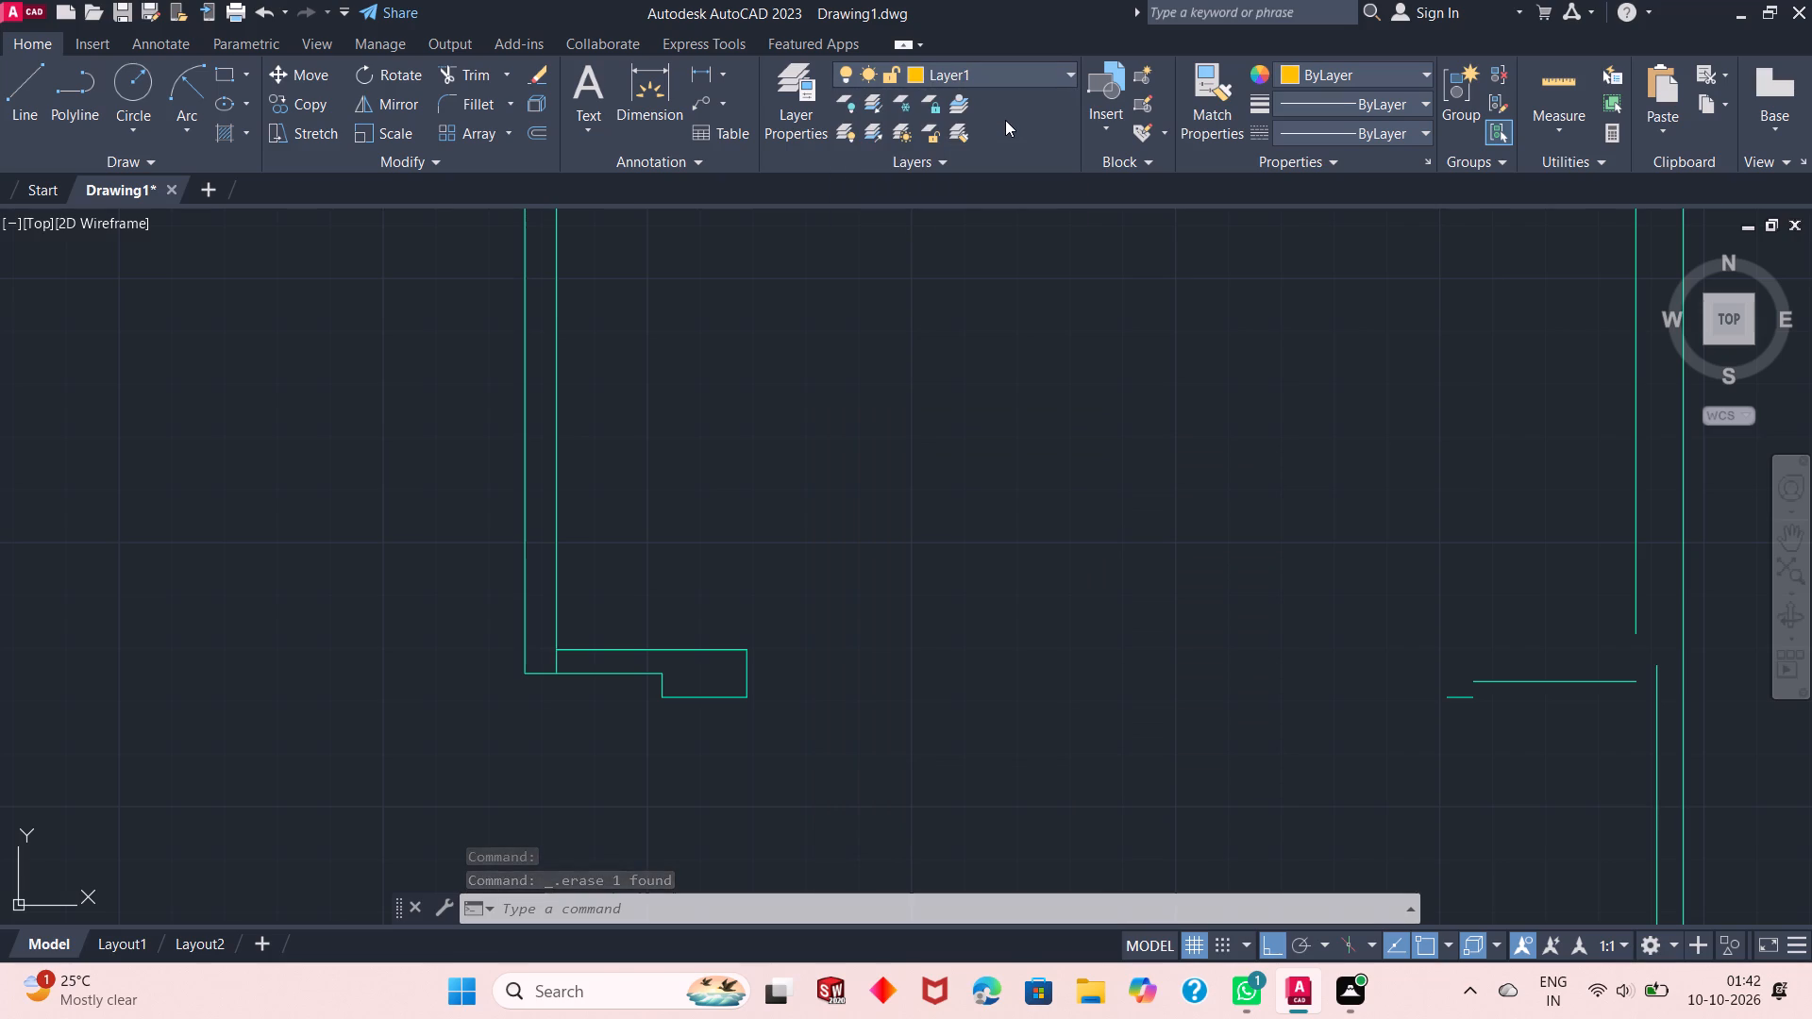
{"action": "left_click", "coordinate": [1028, 78]}
{"action": "left_click", "coordinate": [1028, 105]}
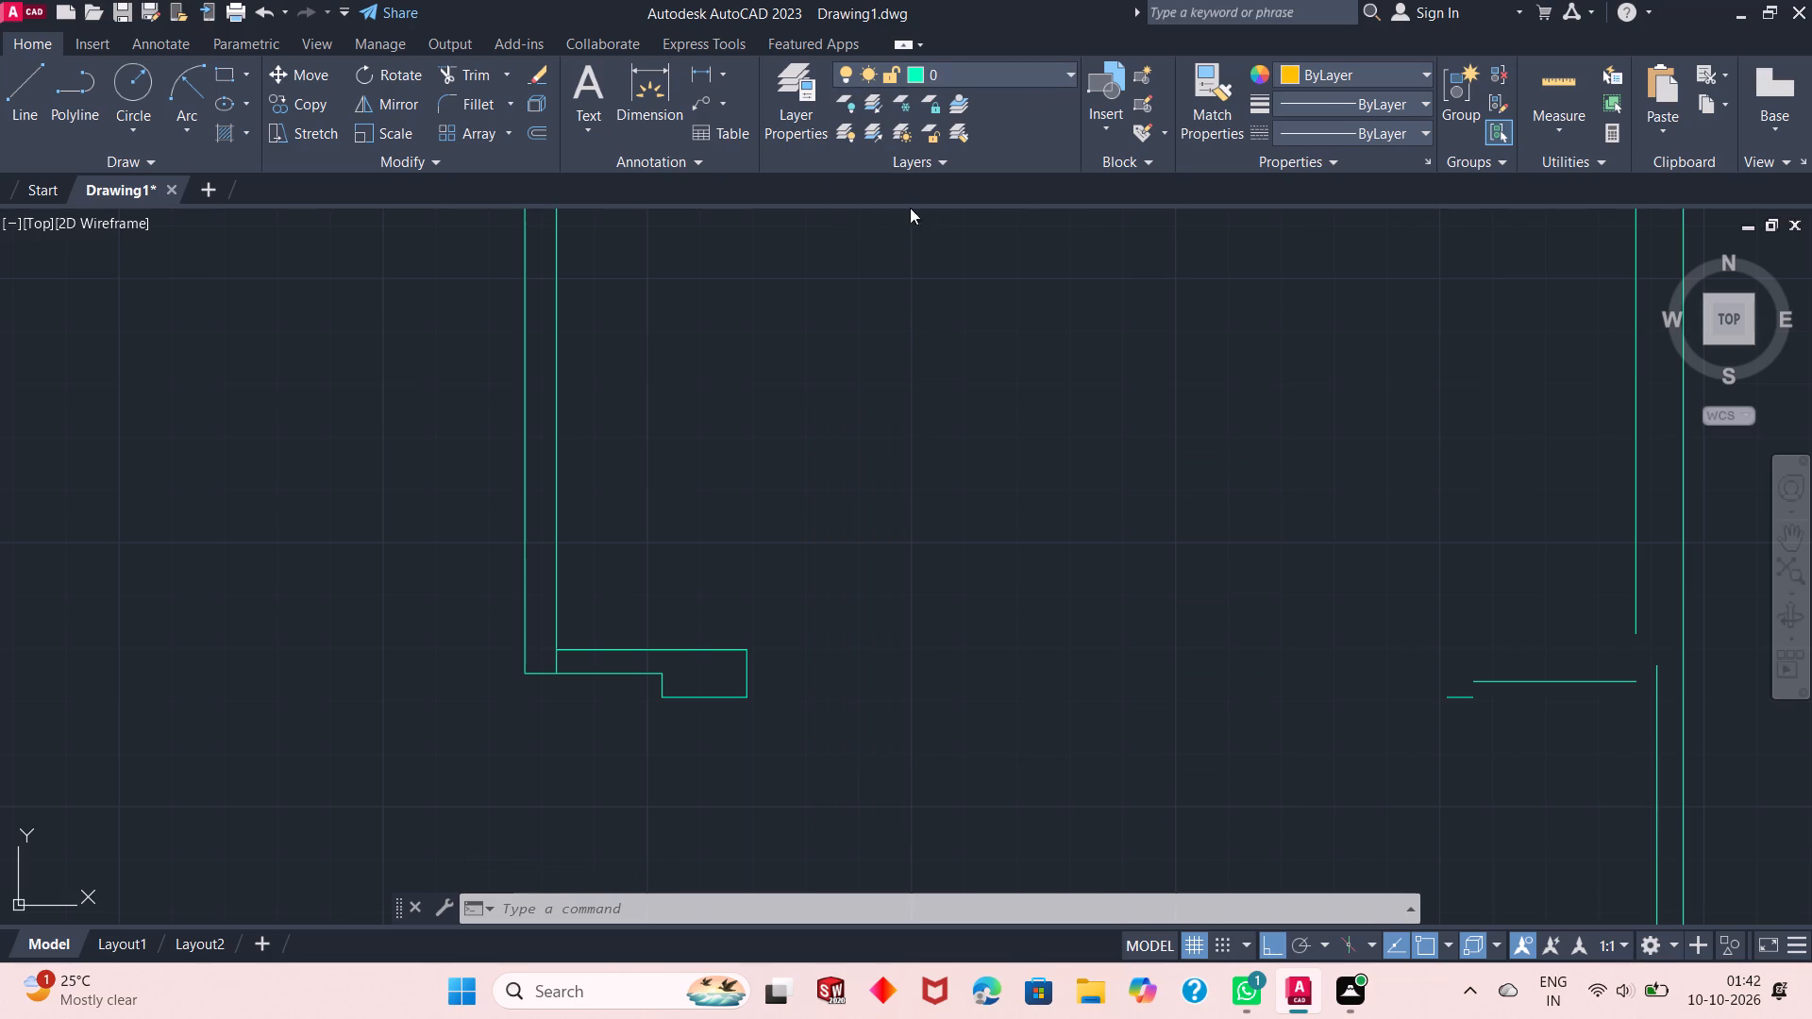
{"action": "right_click", "coordinate": [805, 324]}
{"action": "left_click", "coordinate": [866, 357]}
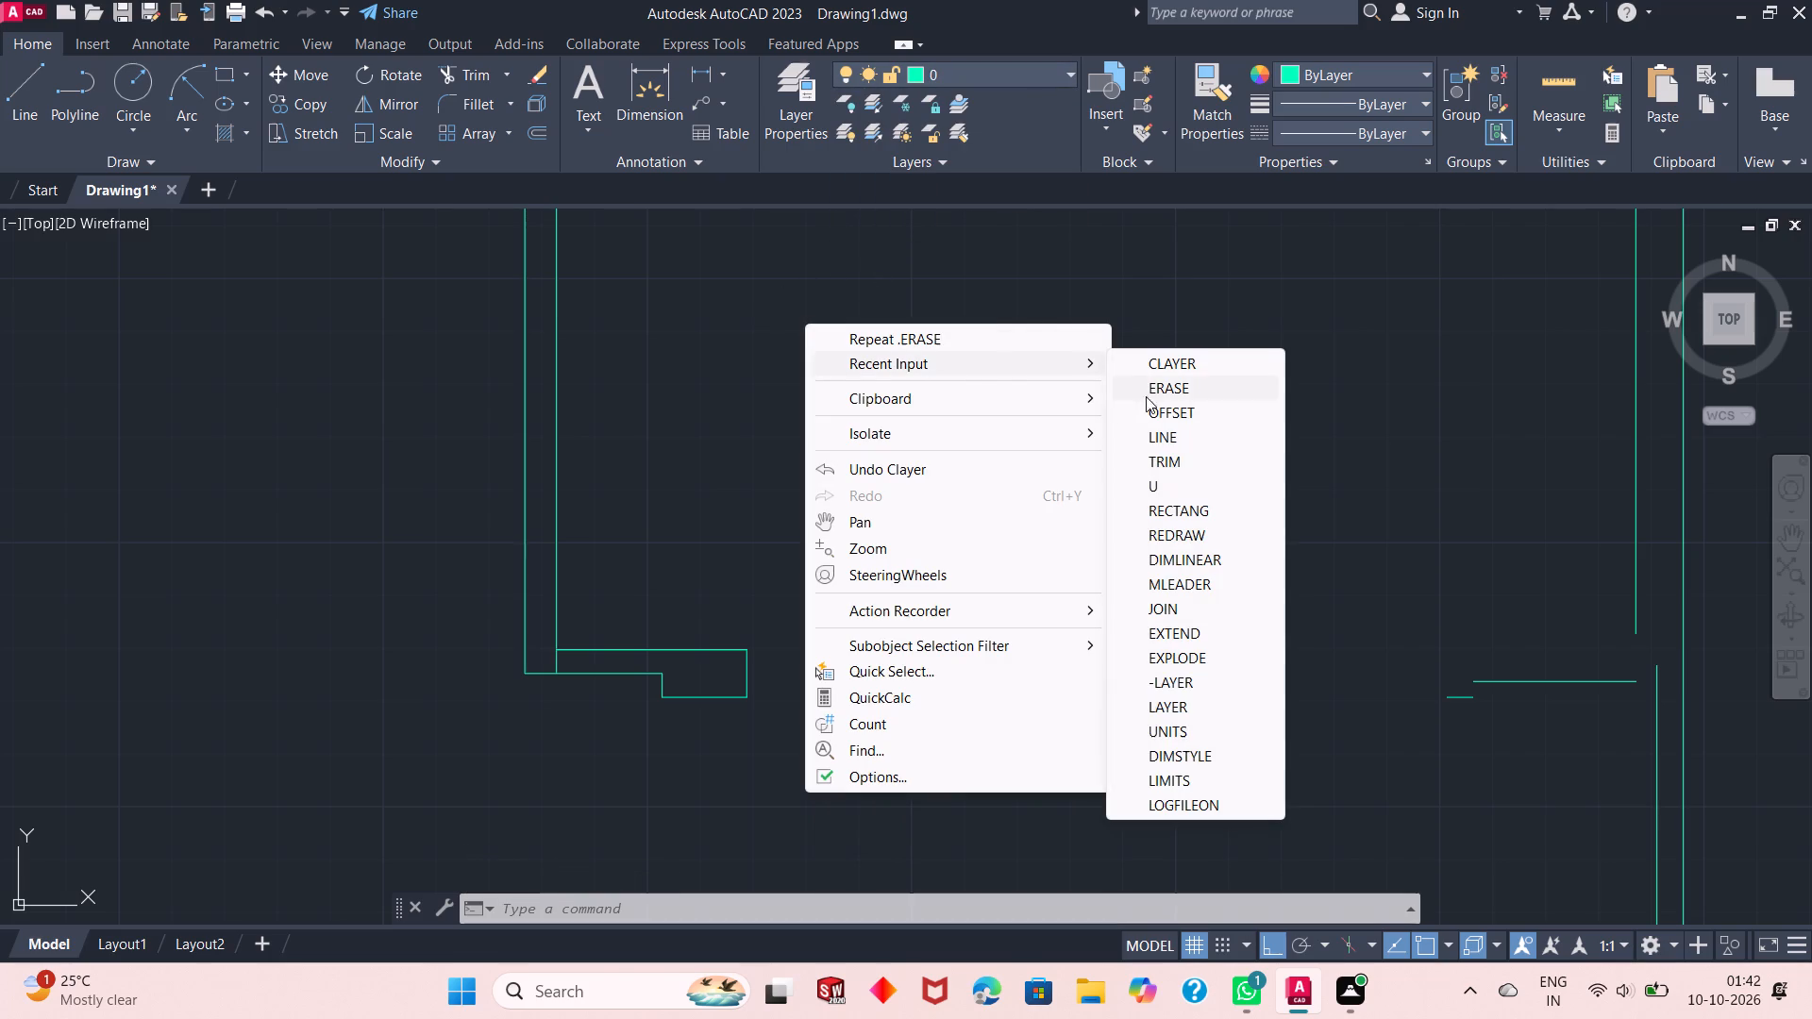
{"action": "left_click", "coordinate": [1165, 436]}
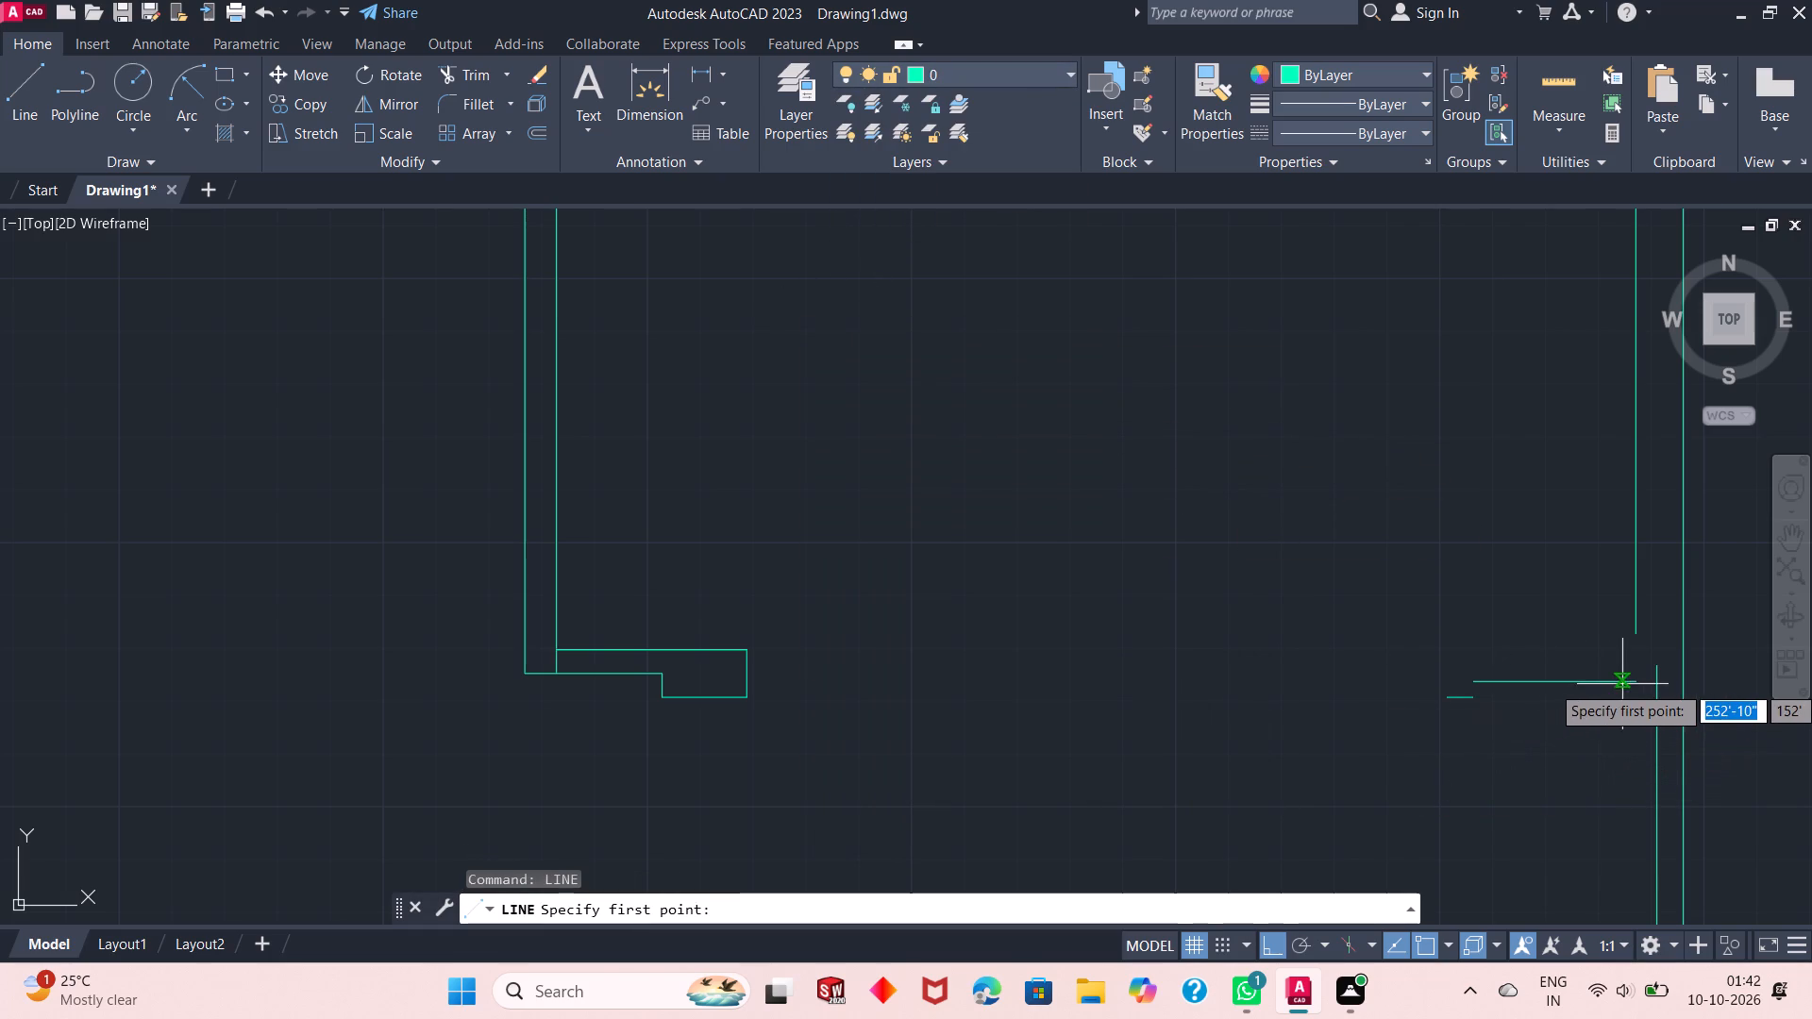
{"action": "left_click", "coordinate": [1640, 686]}
{"action": "left_click", "coordinate": [1688, 686]}
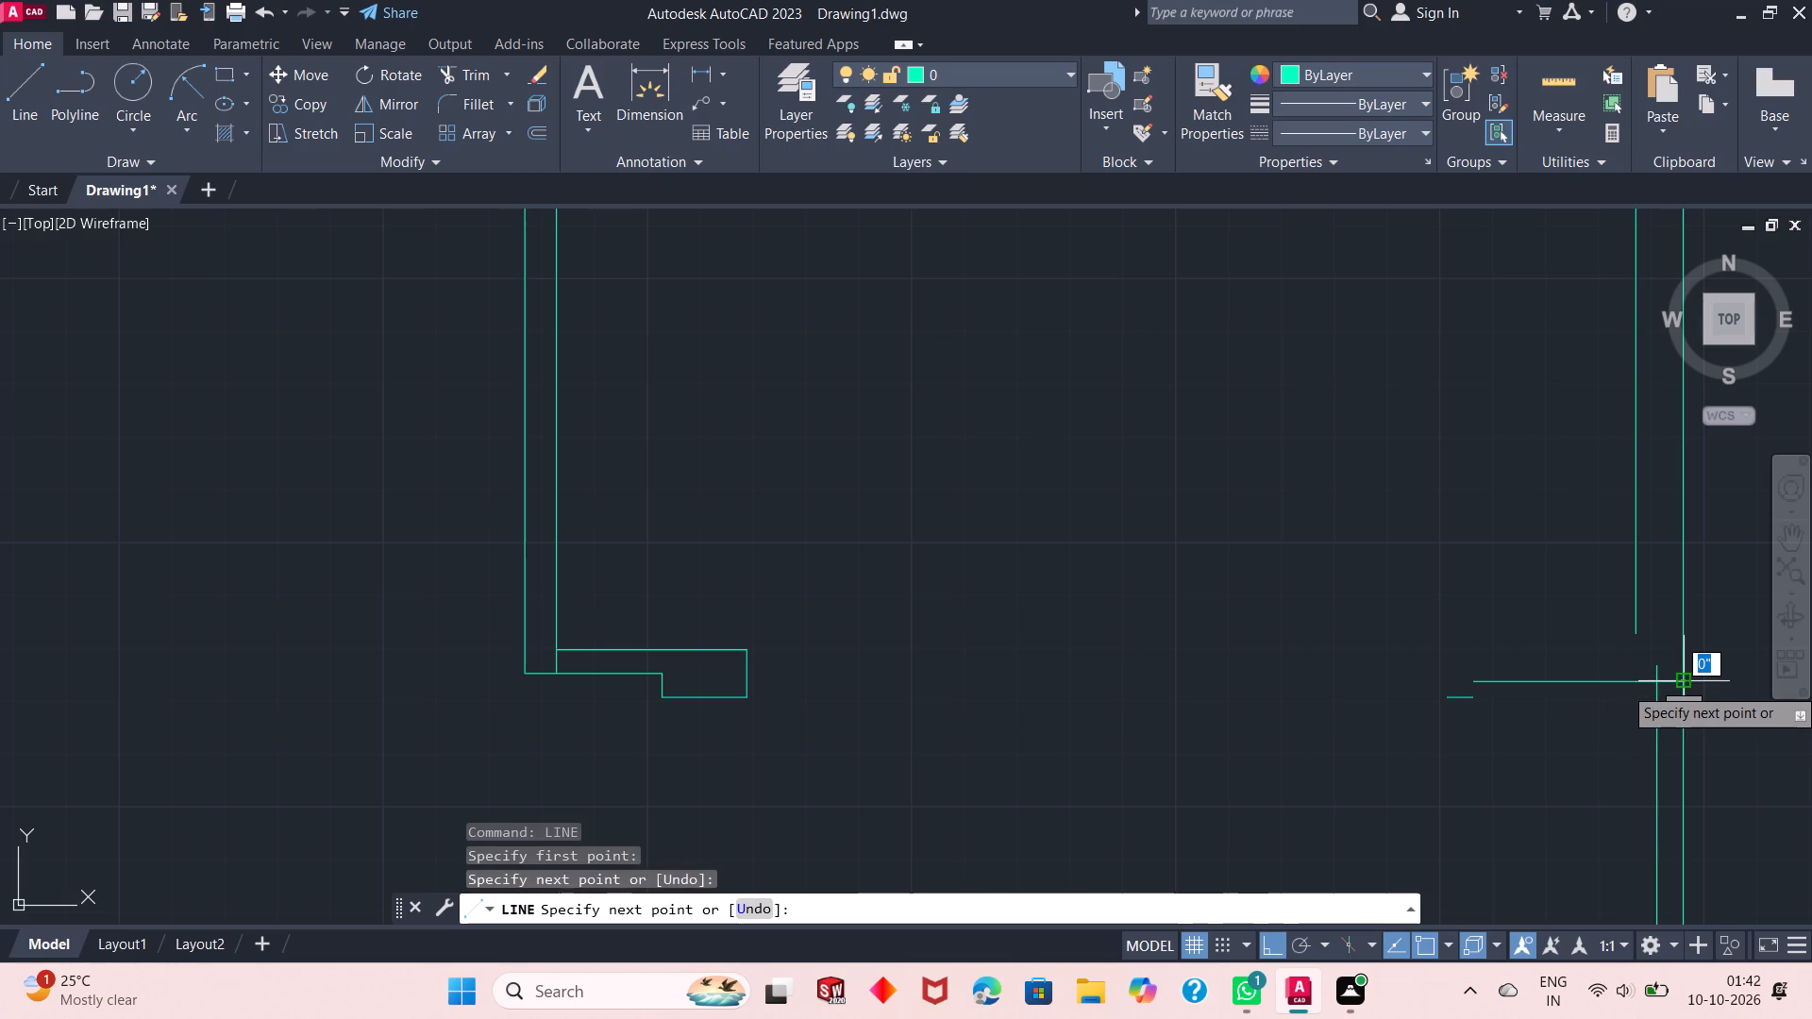
{"action": "key", "text": "Escape"}
Draw a short vertical line joining the short offset edge's east end to the long offset edge's west end.
{"action": "right_click", "coordinate": [1132, 604]}
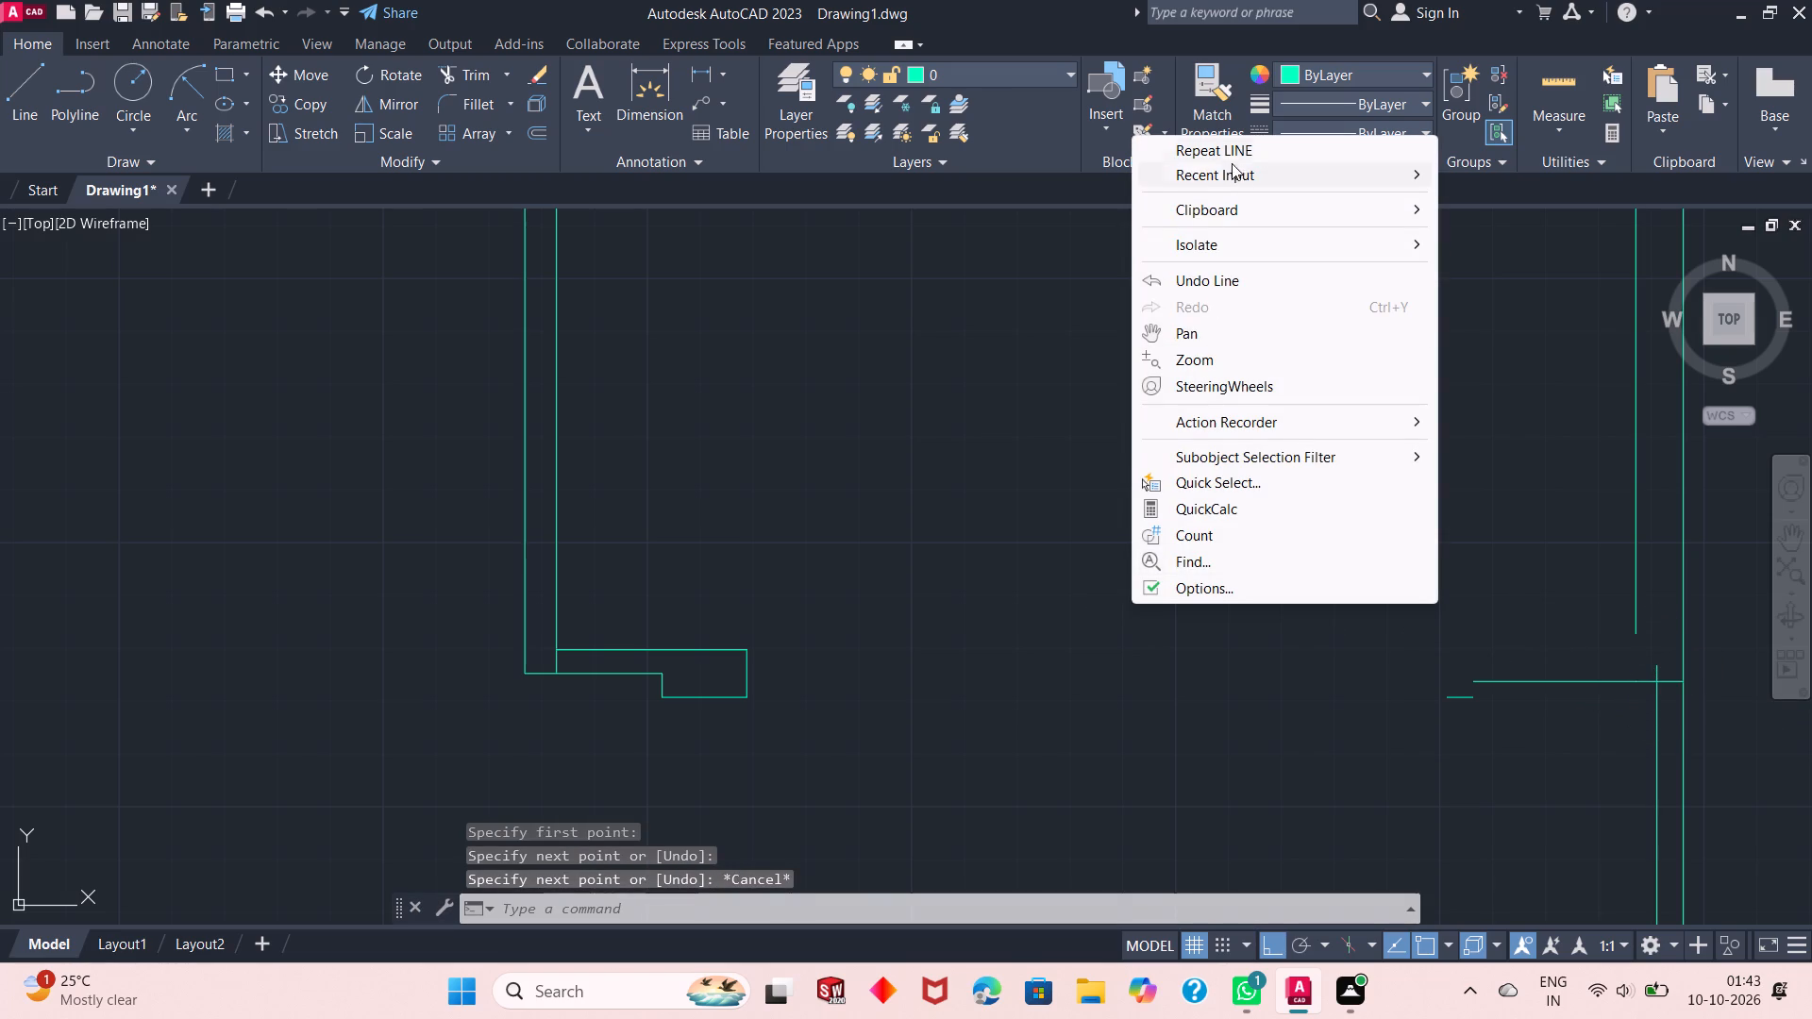
{"action": "left_click", "coordinate": [1234, 153]}
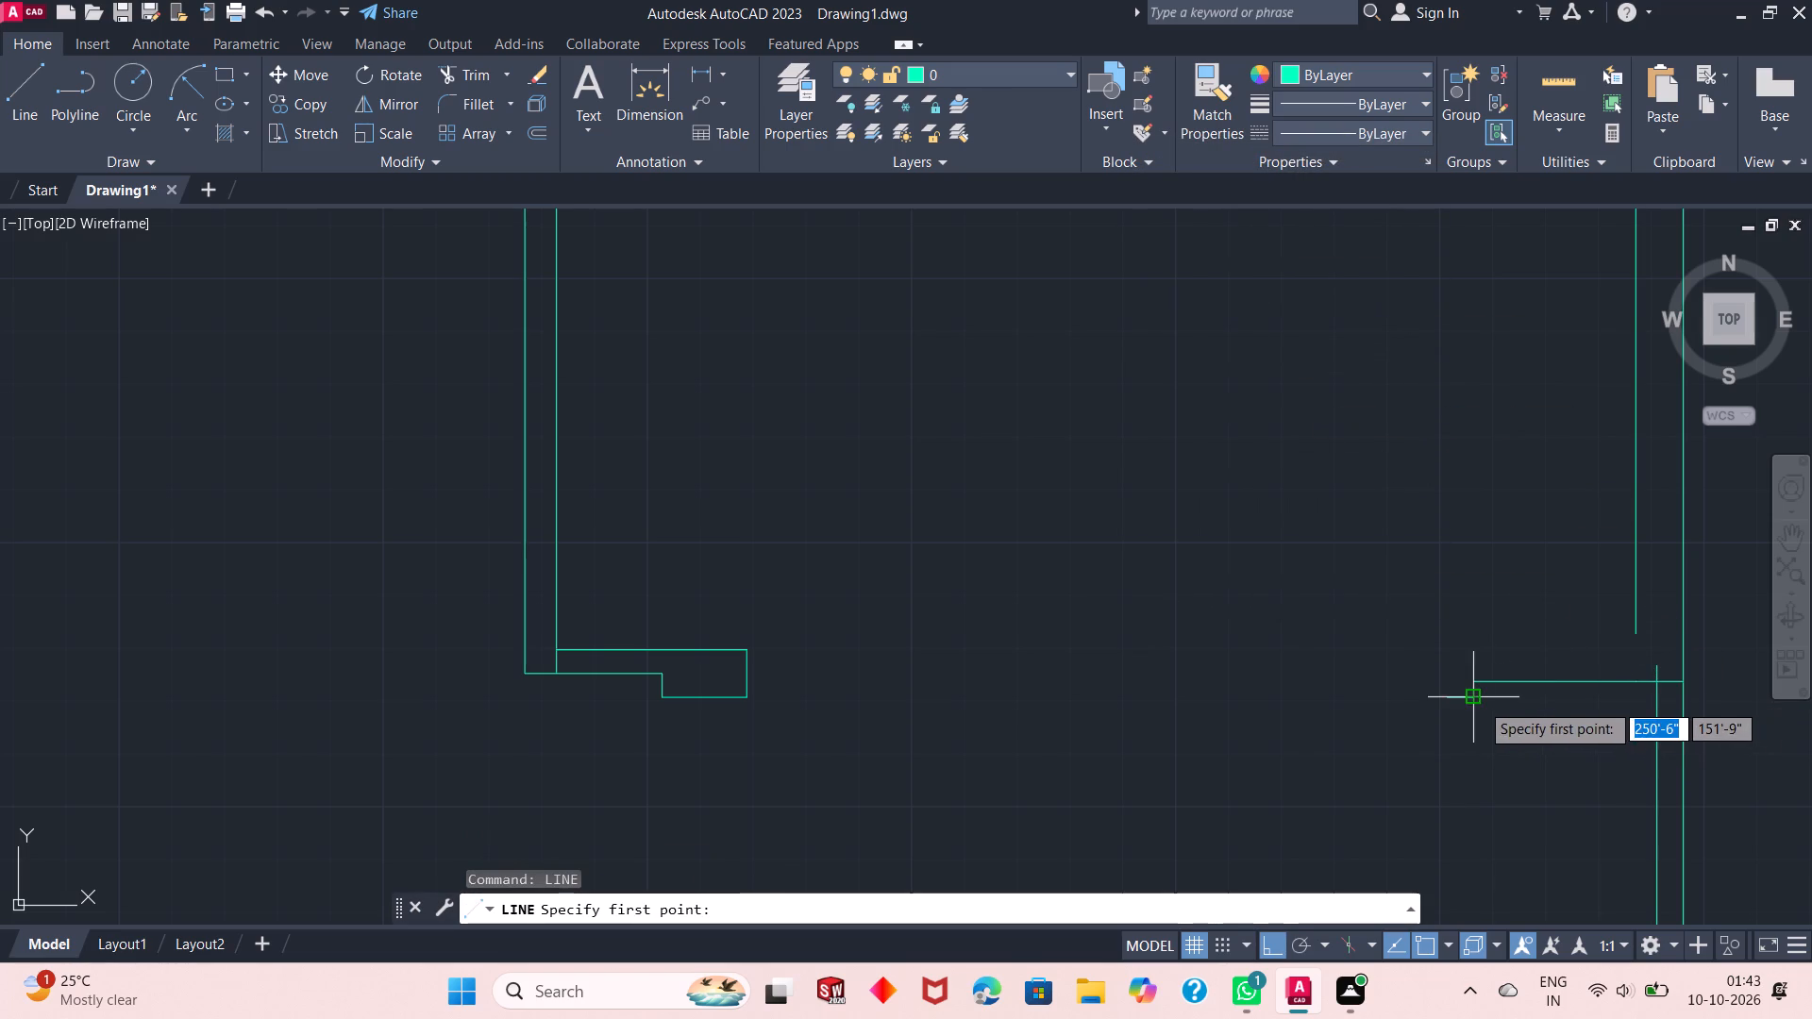
{"action": "left_click", "coordinate": [1480, 702]}
{"action": "left_click", "coordinate": [1476, 680]}
{"action": "key", "text": "Escape"}
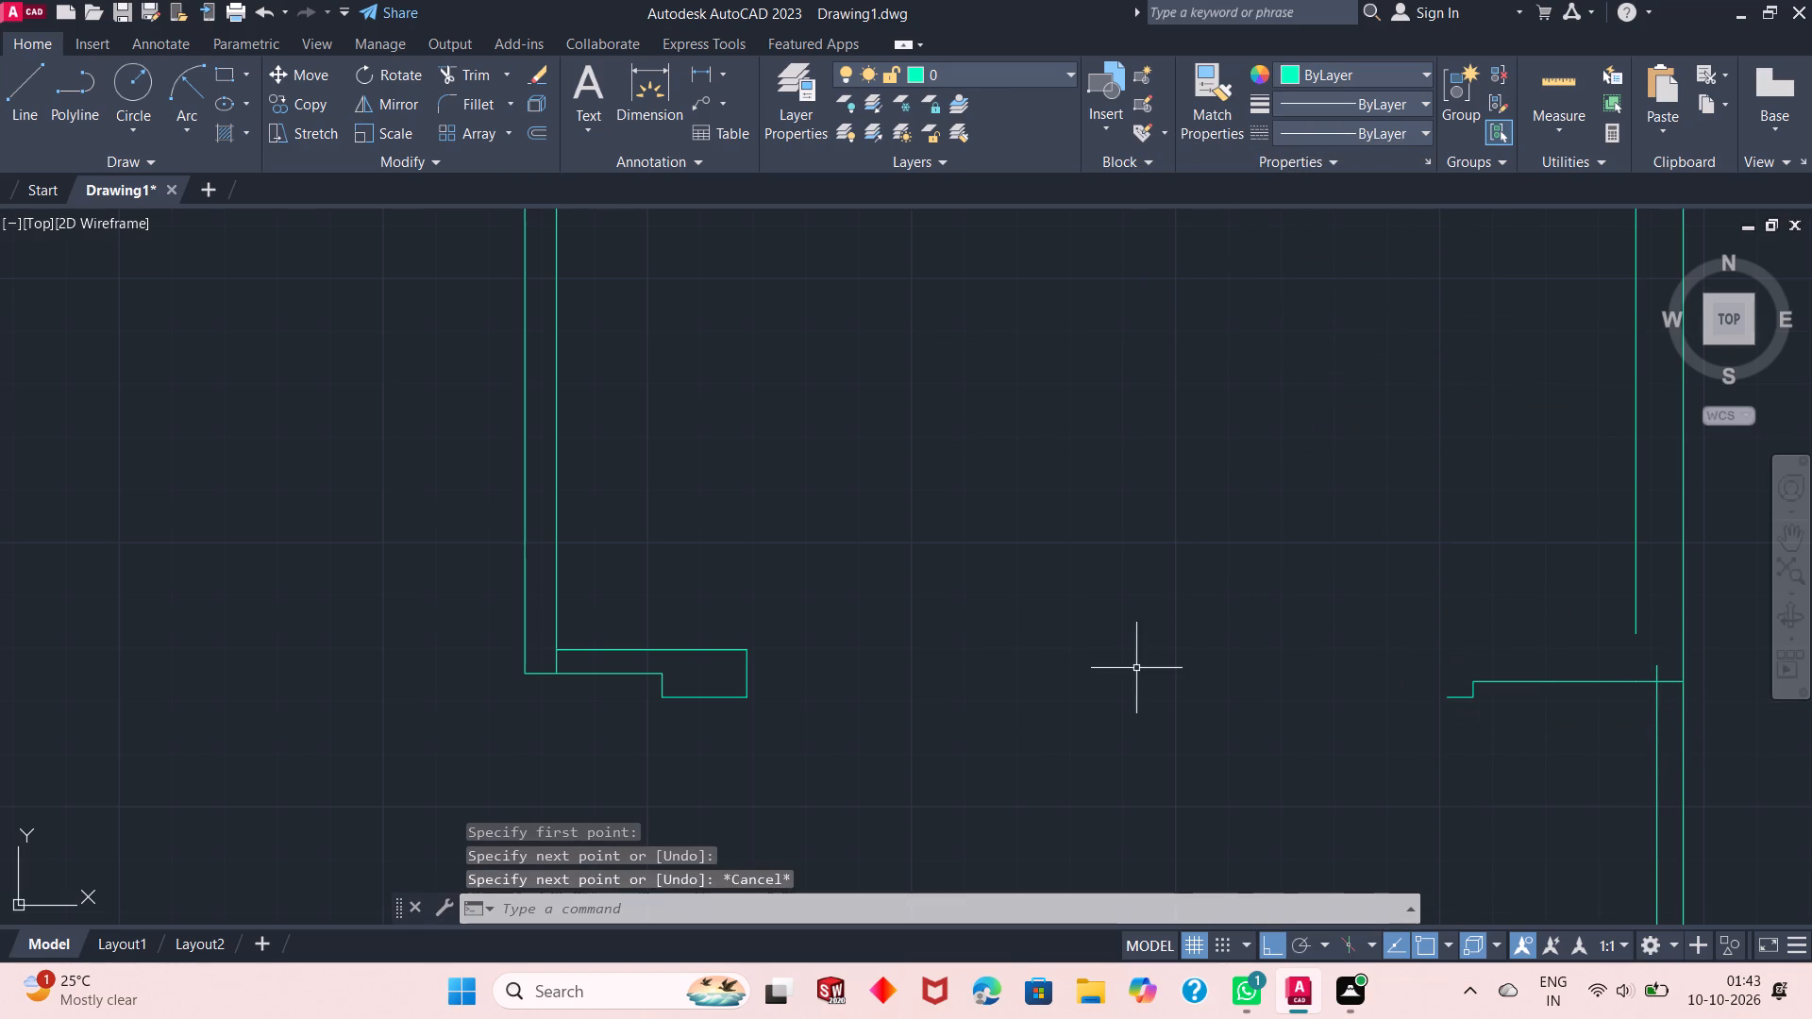
Draw a 9" line north from the short edge's west end, continuing east to the wall's inner line and north to its end.
{"action": "right_click", "coordinate": [1136, 673]}
{"action": "left_click", "coordinate": [1233, 242]}
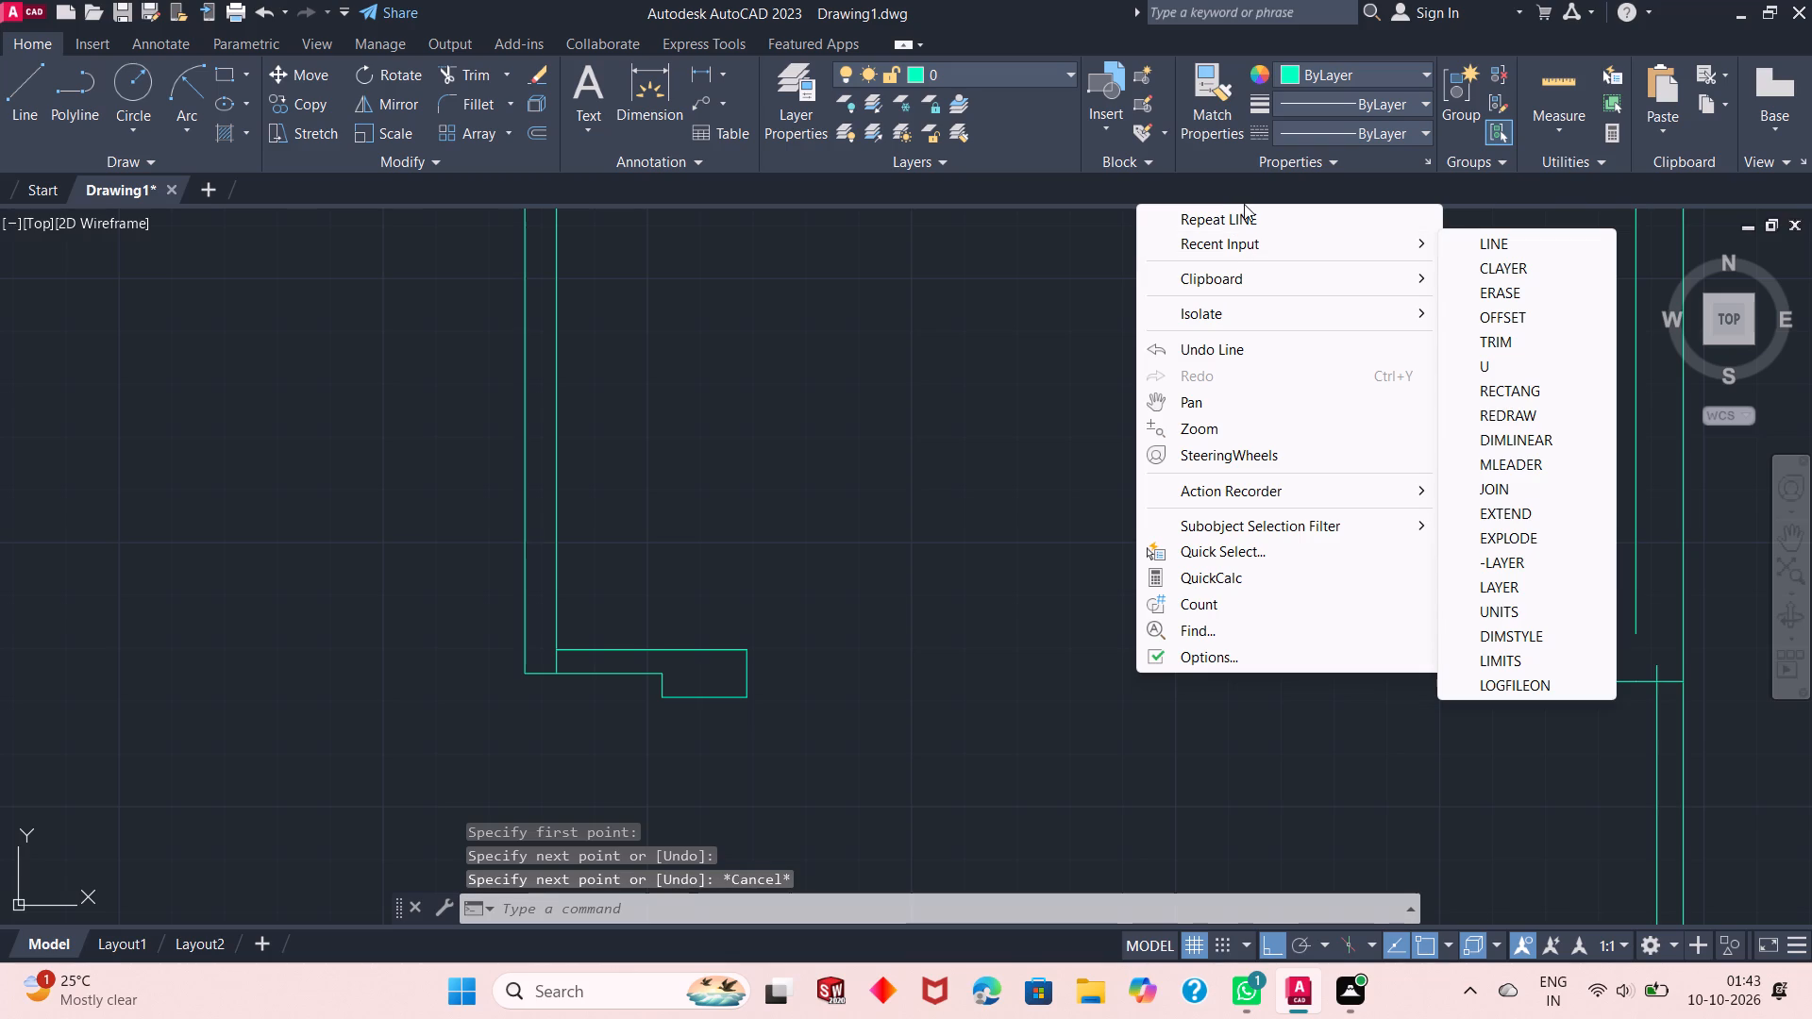
{"action": "left_click", "coordinate": [1245, 204]}
{"action": "left_click", "coordinate": [1245, 223]}
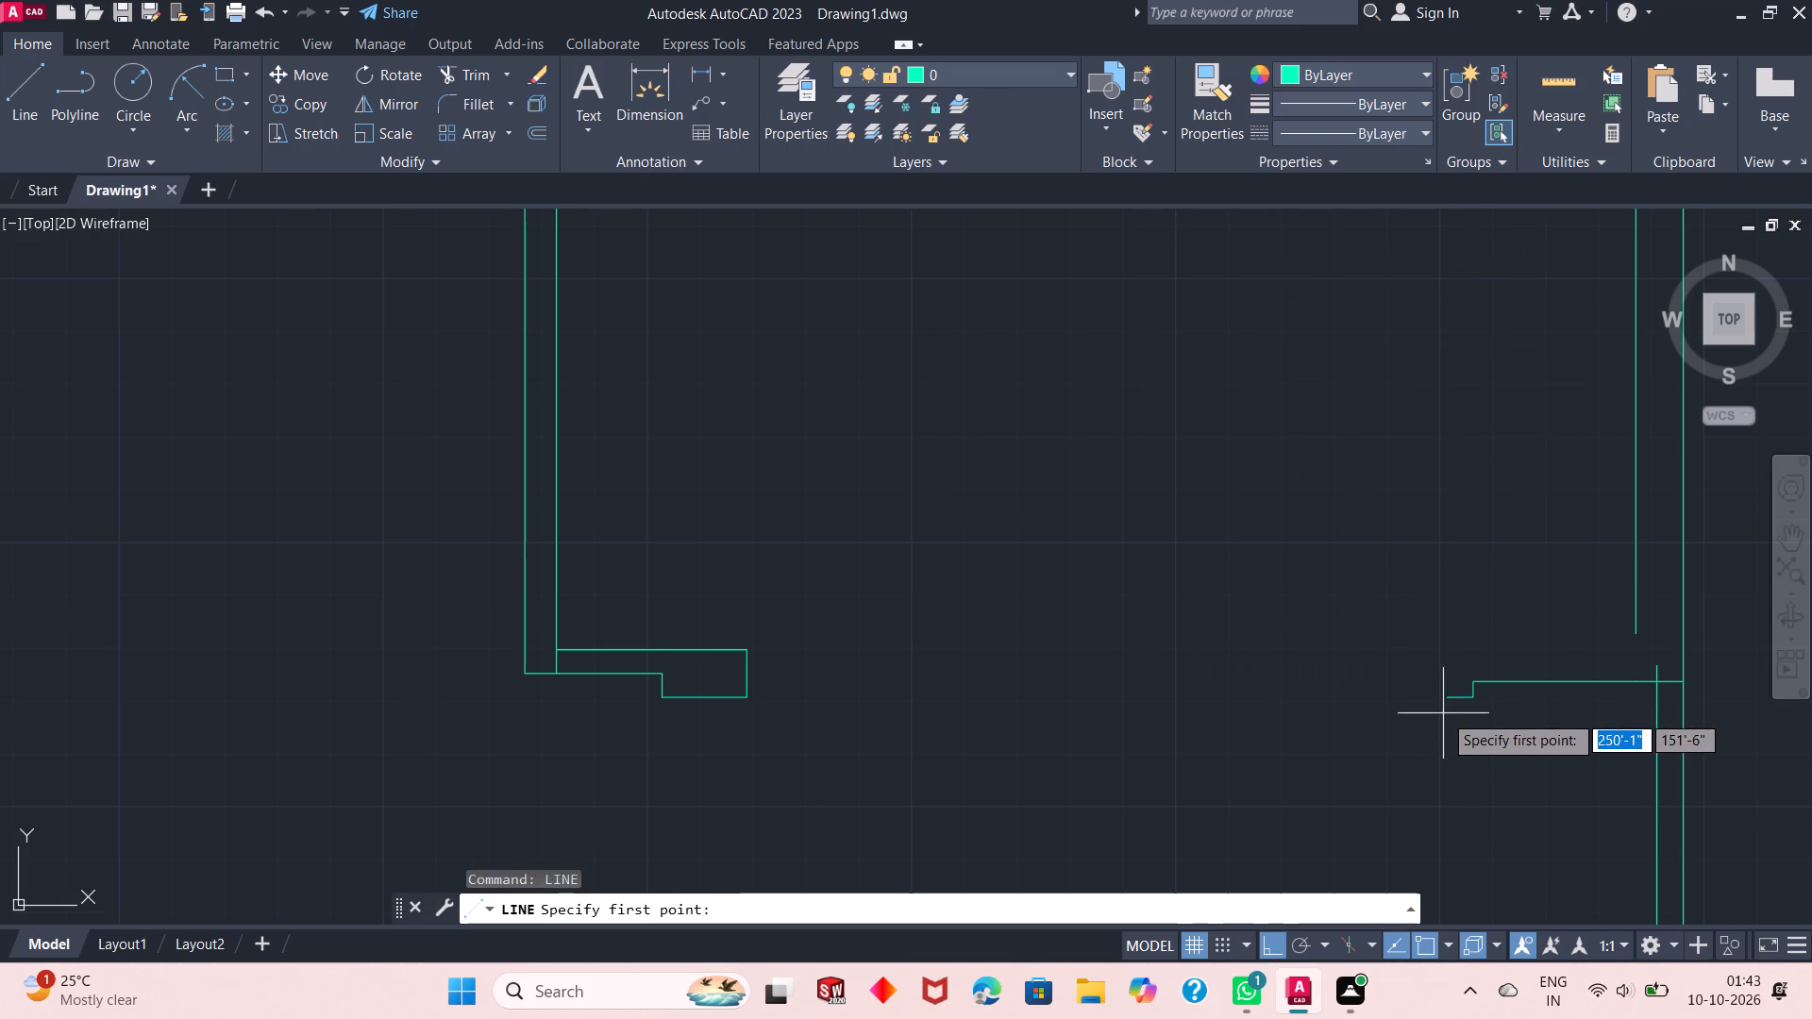
{"action": "left_click", "coordinate": [1444, 703]}
{"action": "type", "text": "9\""}
{"action": "key", "text": "Return"}
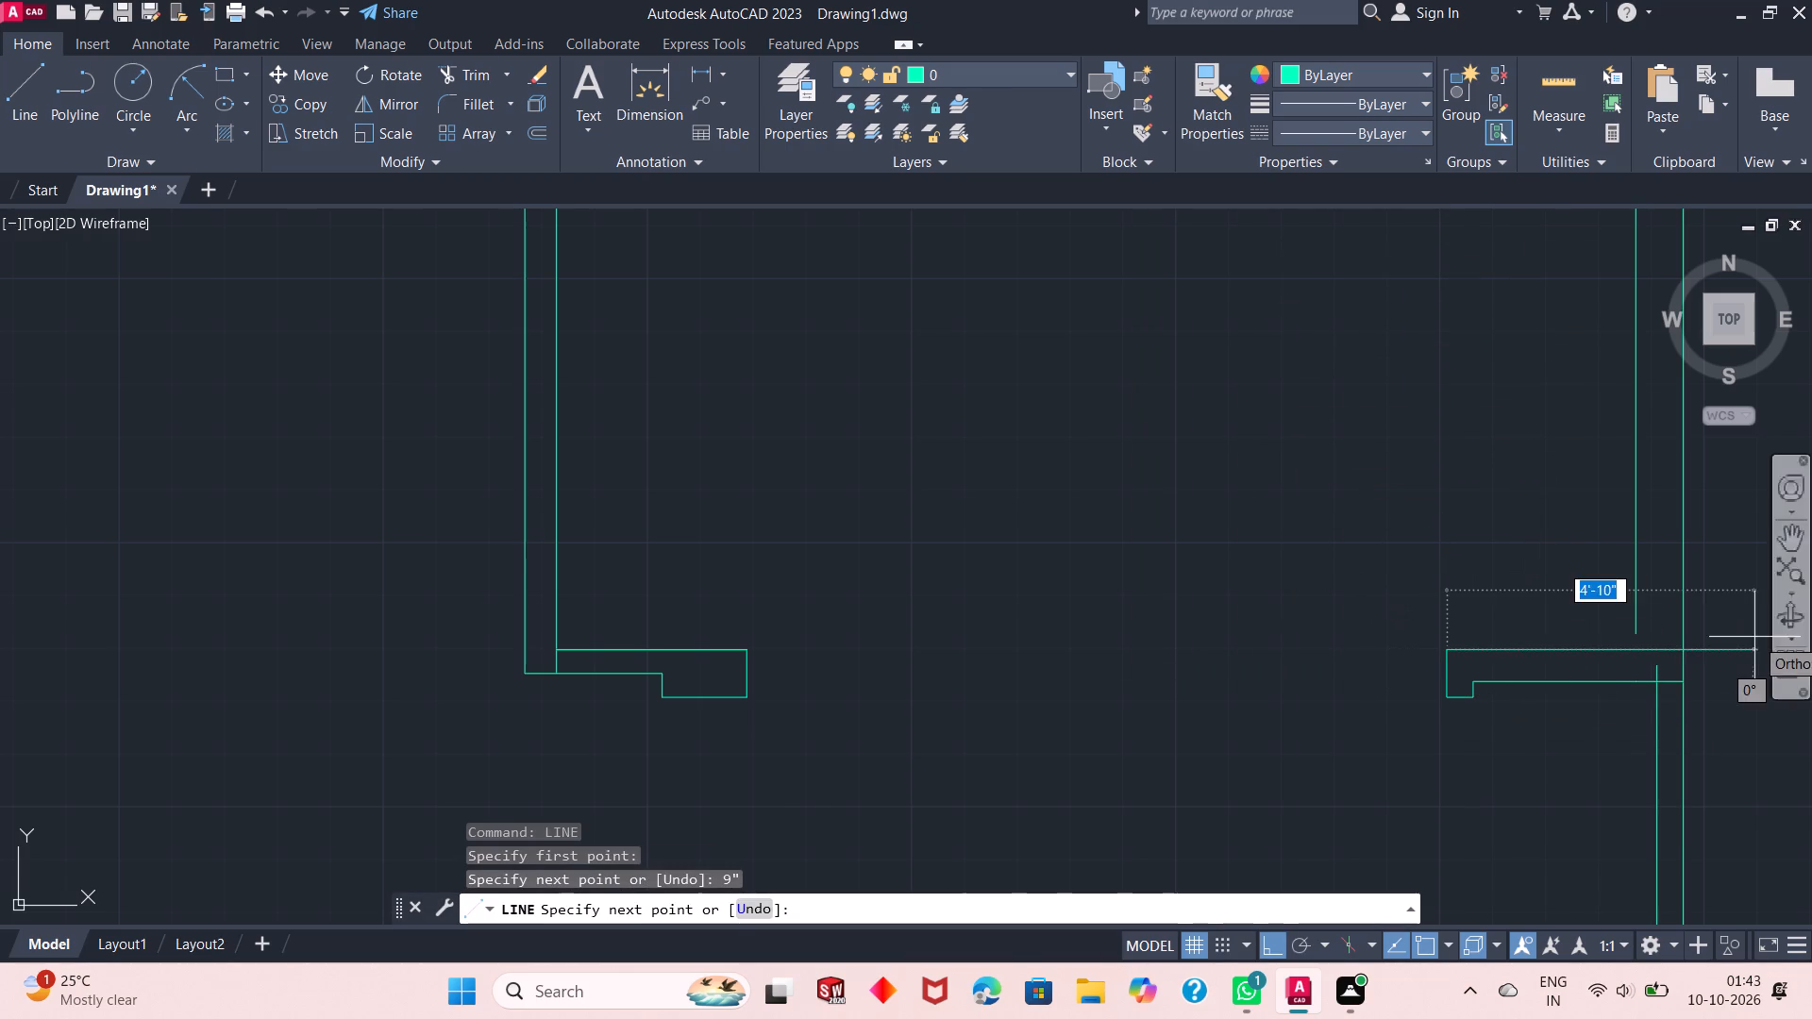
{"action": "left_click", "coordinate": [1638, 644]}
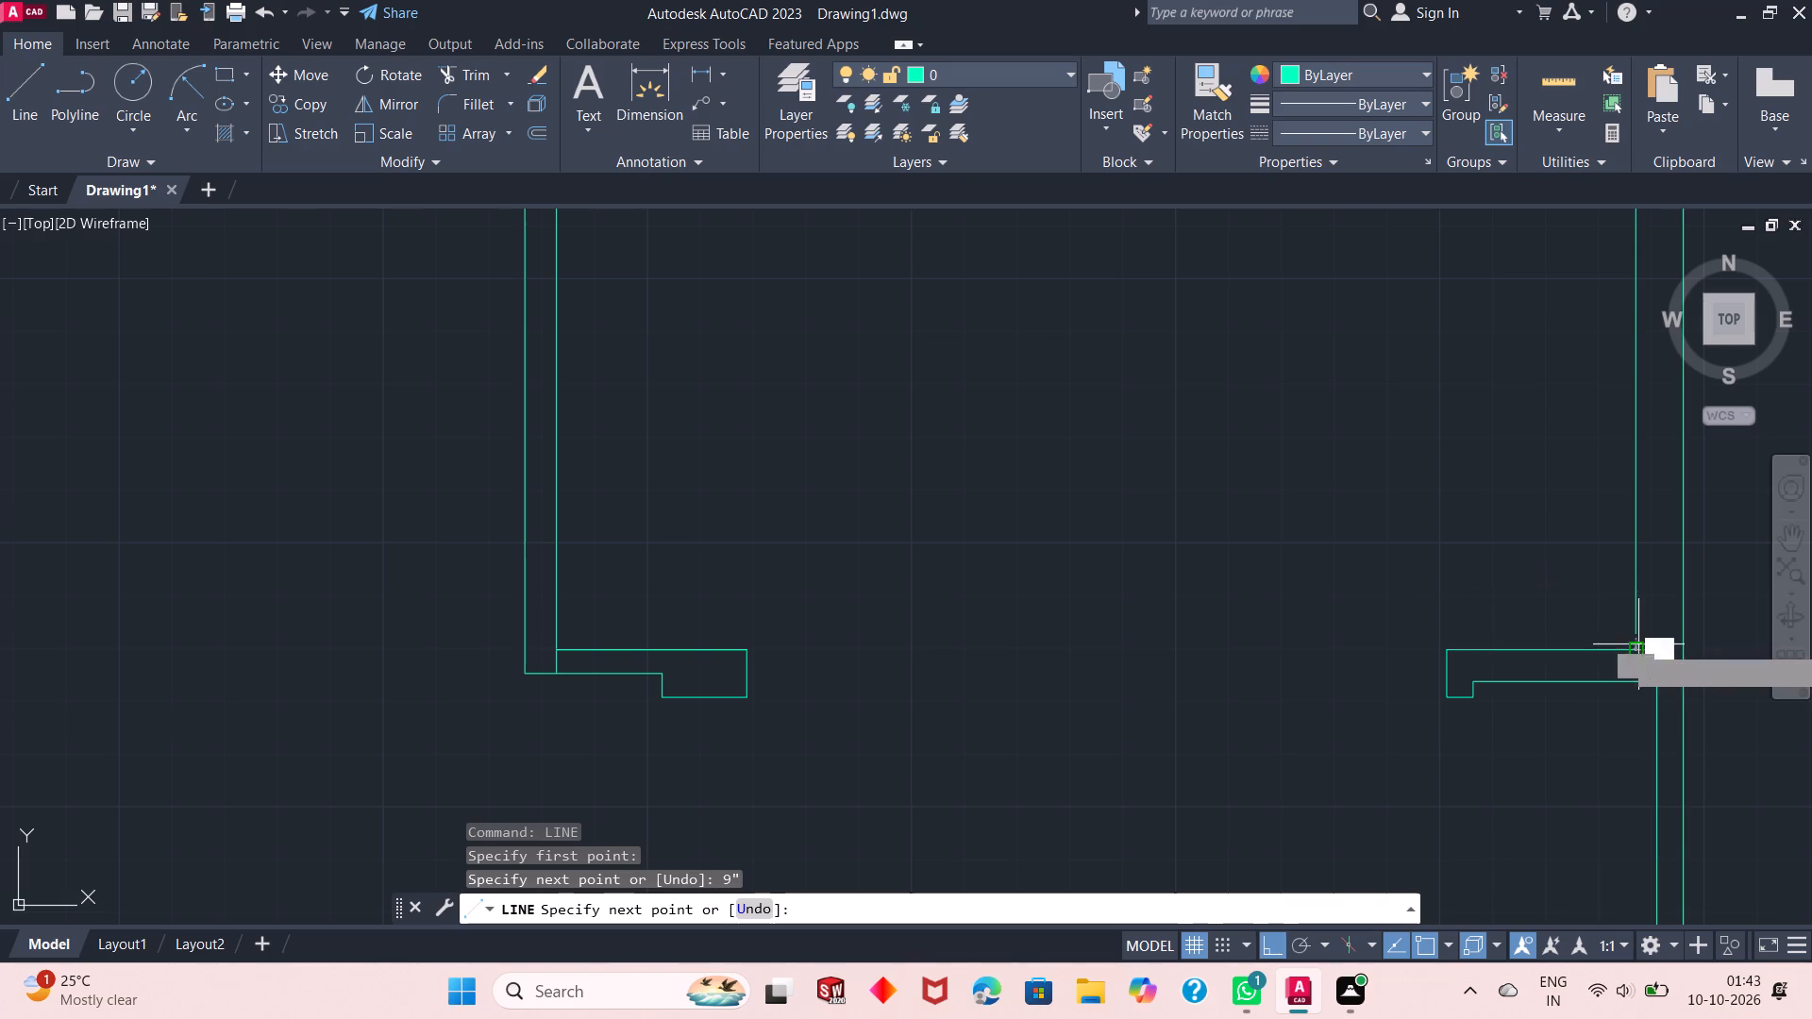
{"action": "left_click", "coordinate": [1638, 632]}
{"action": "key", "text": "grave"}
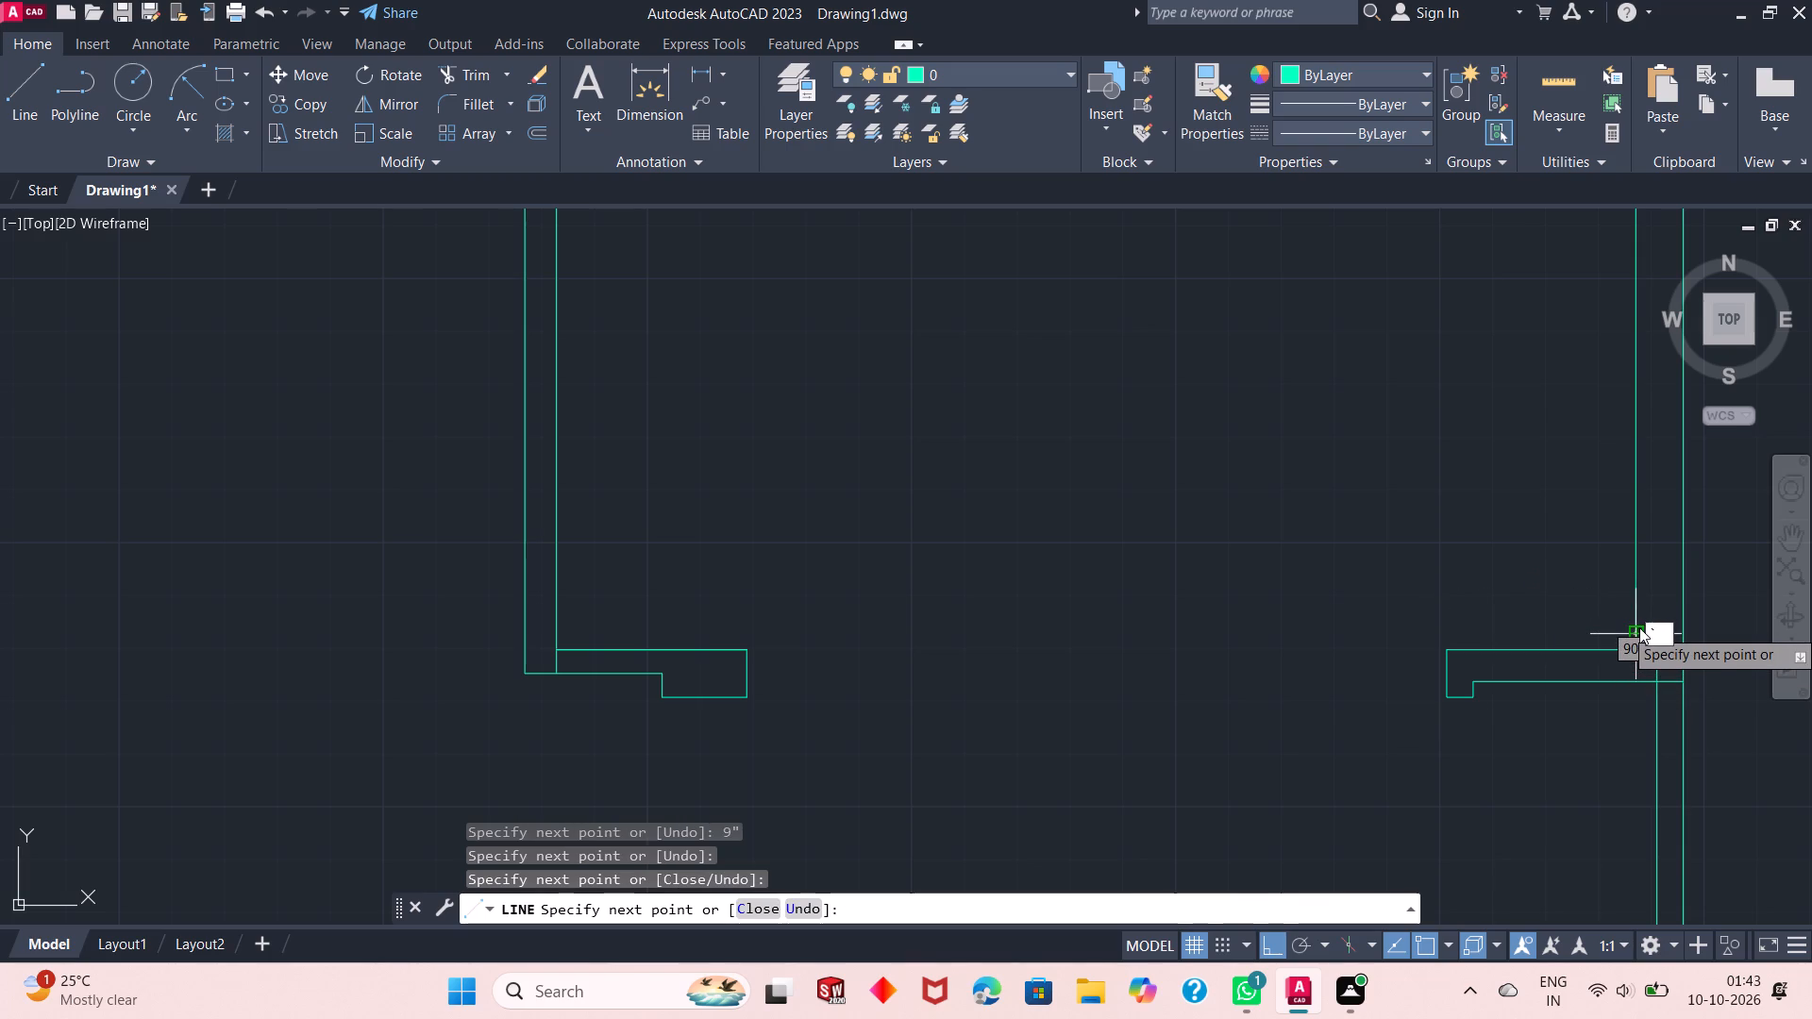
{"action": "key", "text": "Escape"}
{"action": "key", "text": "Escape"}
{"action": "key", "text": "Escape"}
Trim the overlapping ends where the stub's new lower edge crosses the east wall's lower inner line.
{"action": "right_click", "coordinate": [1051, 698]}
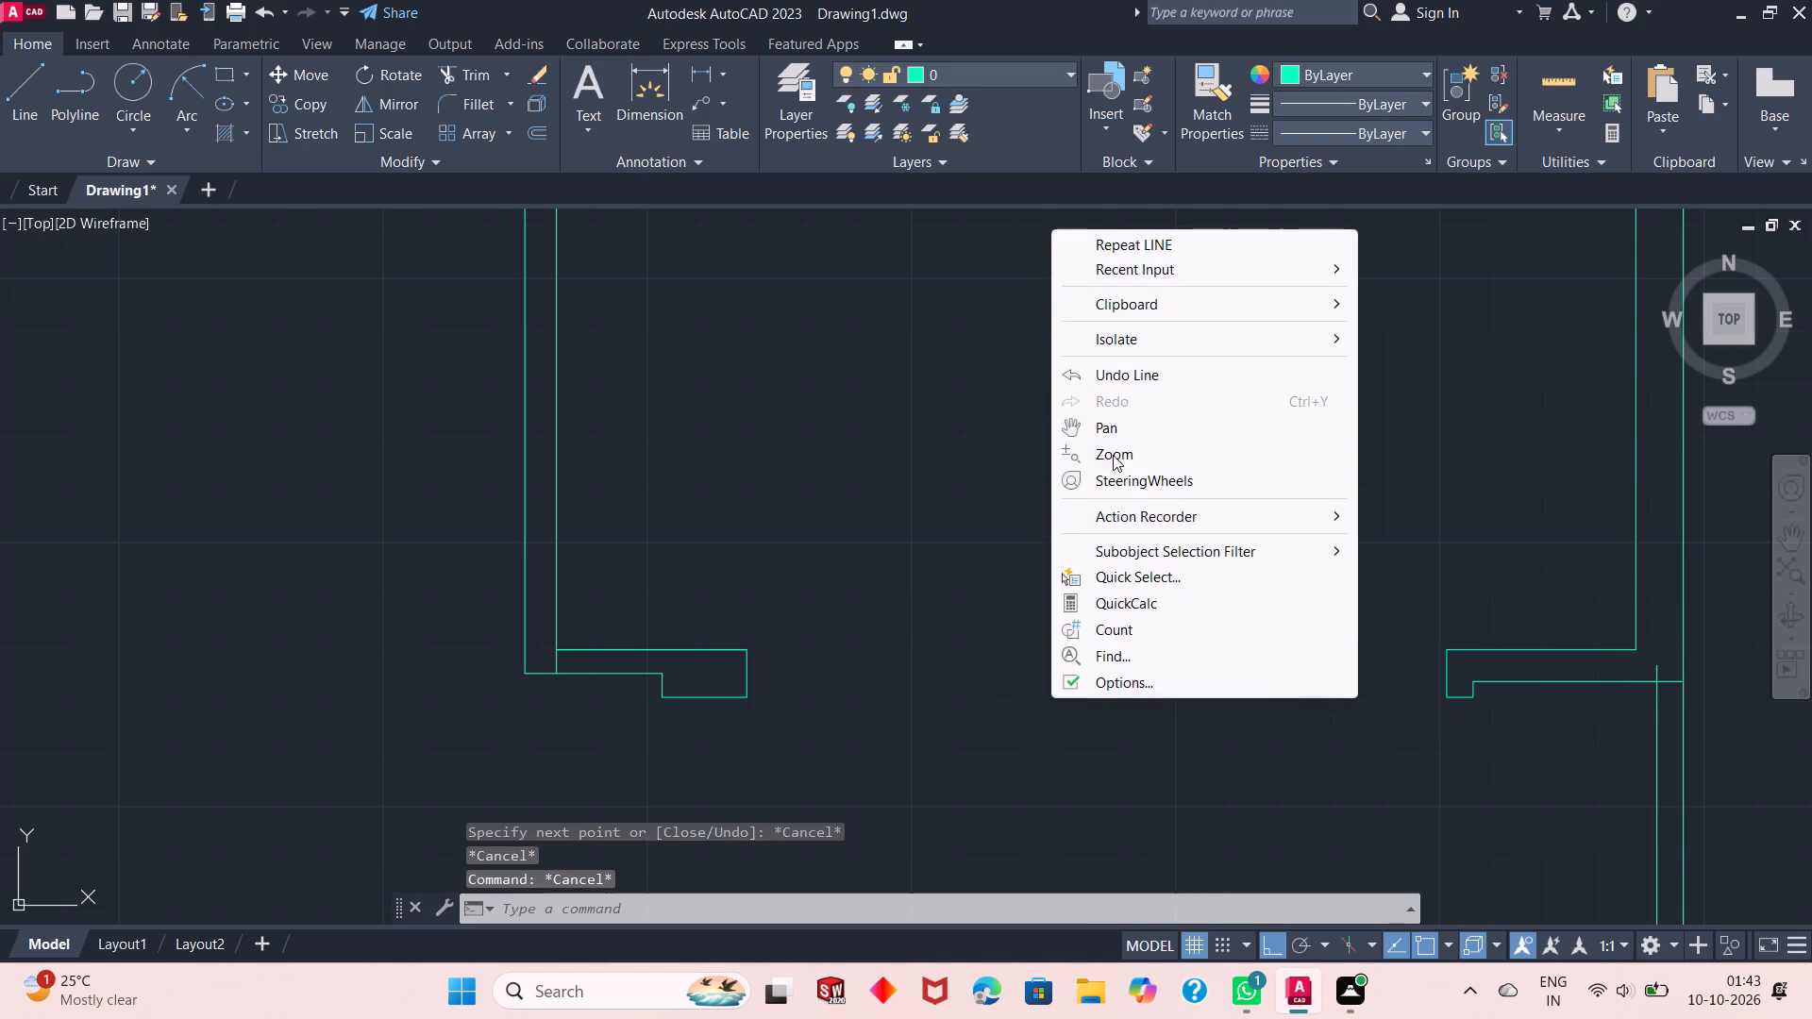
{"action": "left_click", "coordinate": [1159, 269]}
{"action": "left_click", "coordinate": [1317, 274]}
{"action": "left_click", "coordinate": [1421, 360]}
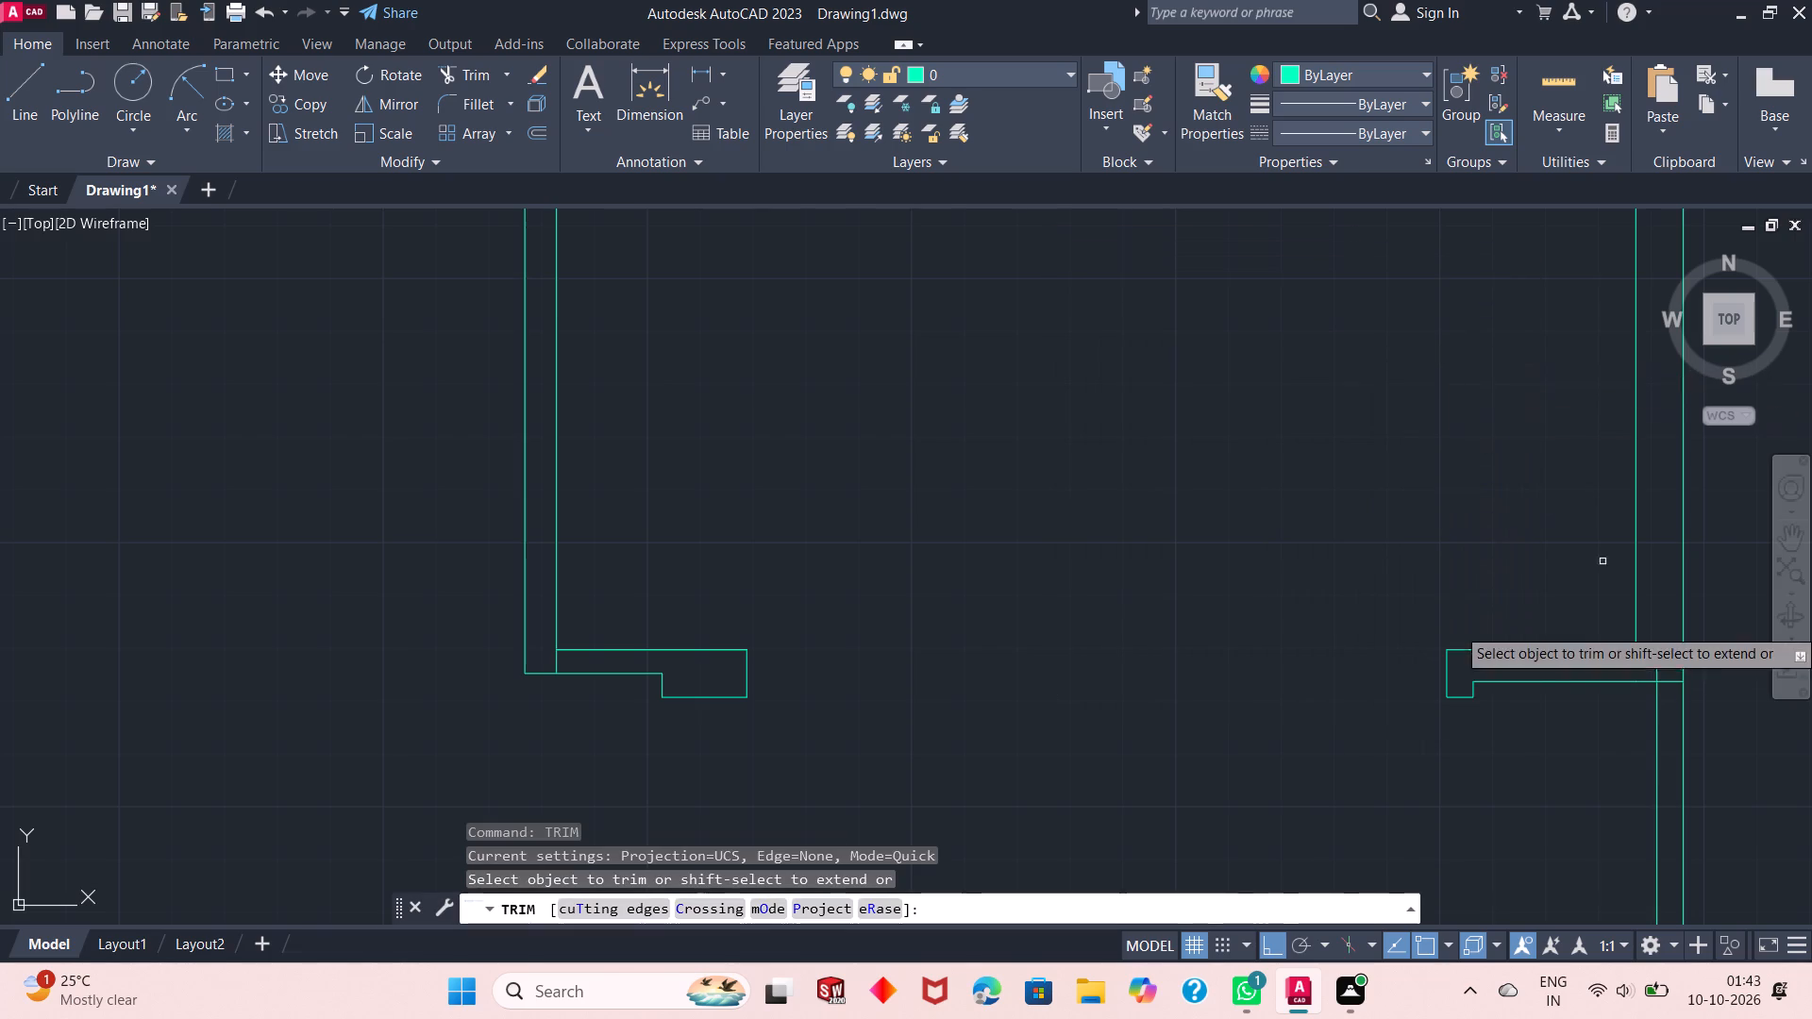
{"action": "left_click", "coordinate": [1653, 670]}
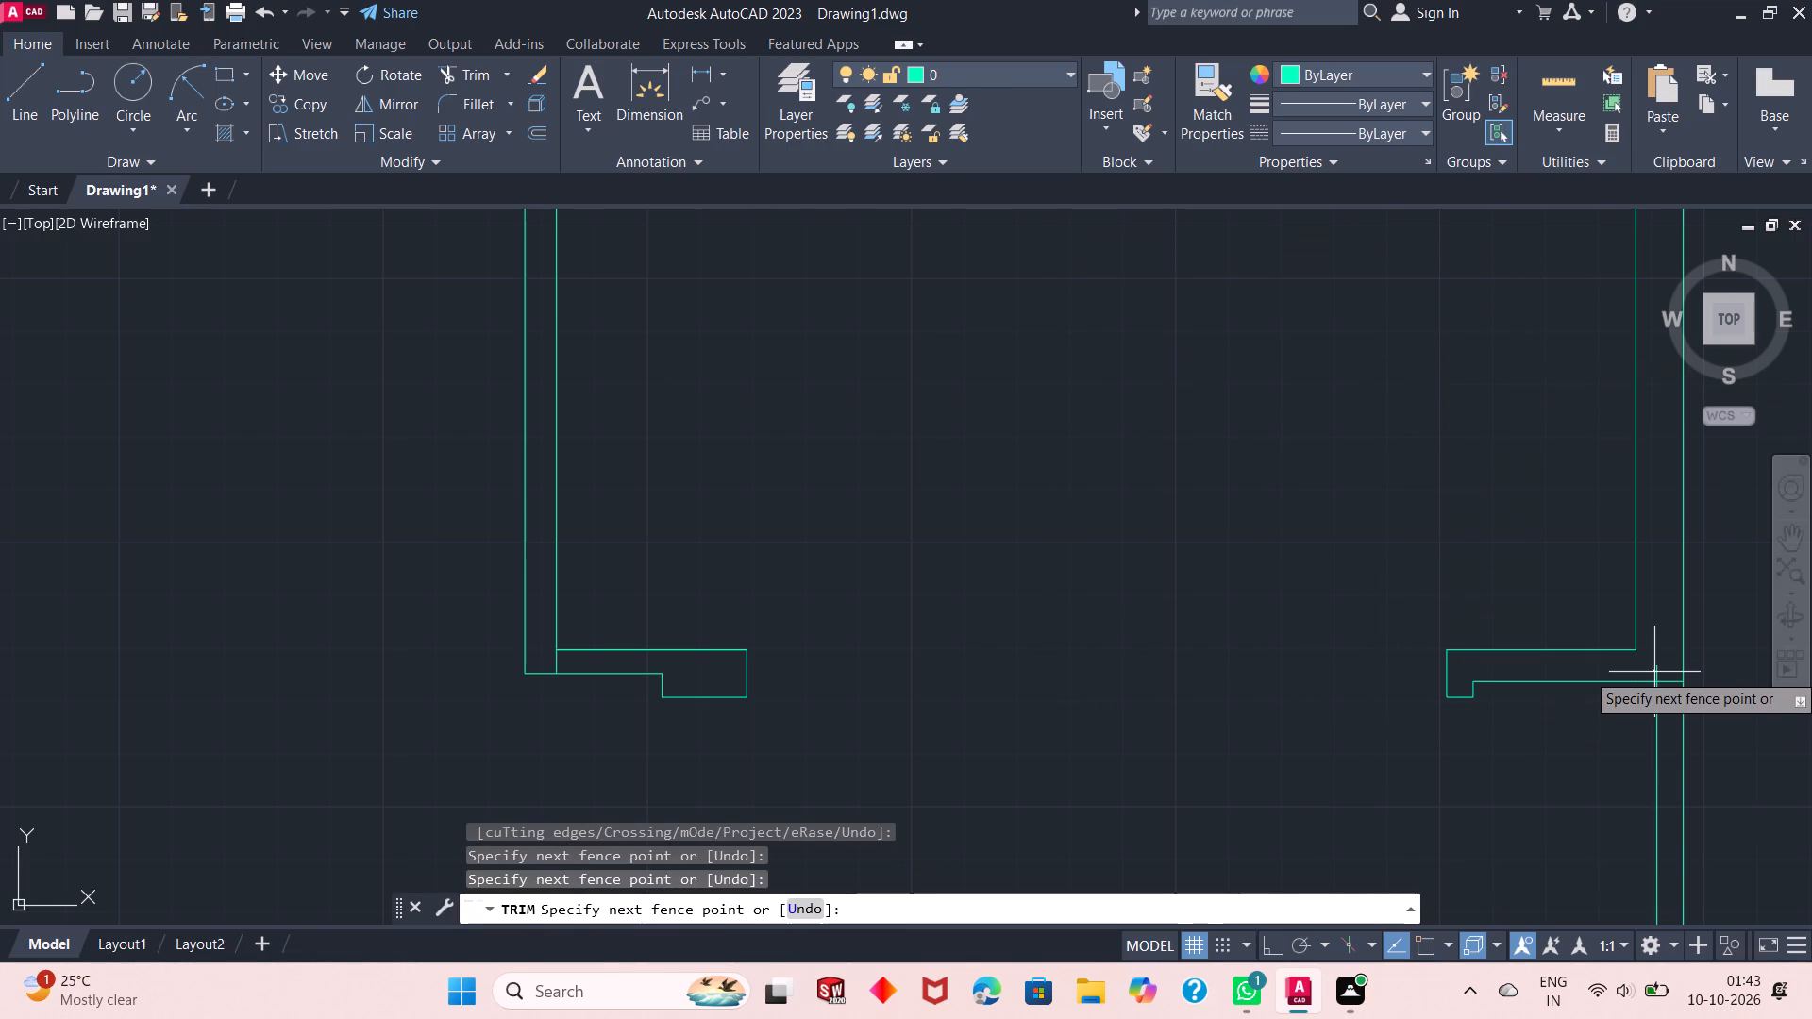
{"action": "left_click", "coordinate": [1668, 692]}
{"action": "right_click", "coordinate": [1002, 613]}
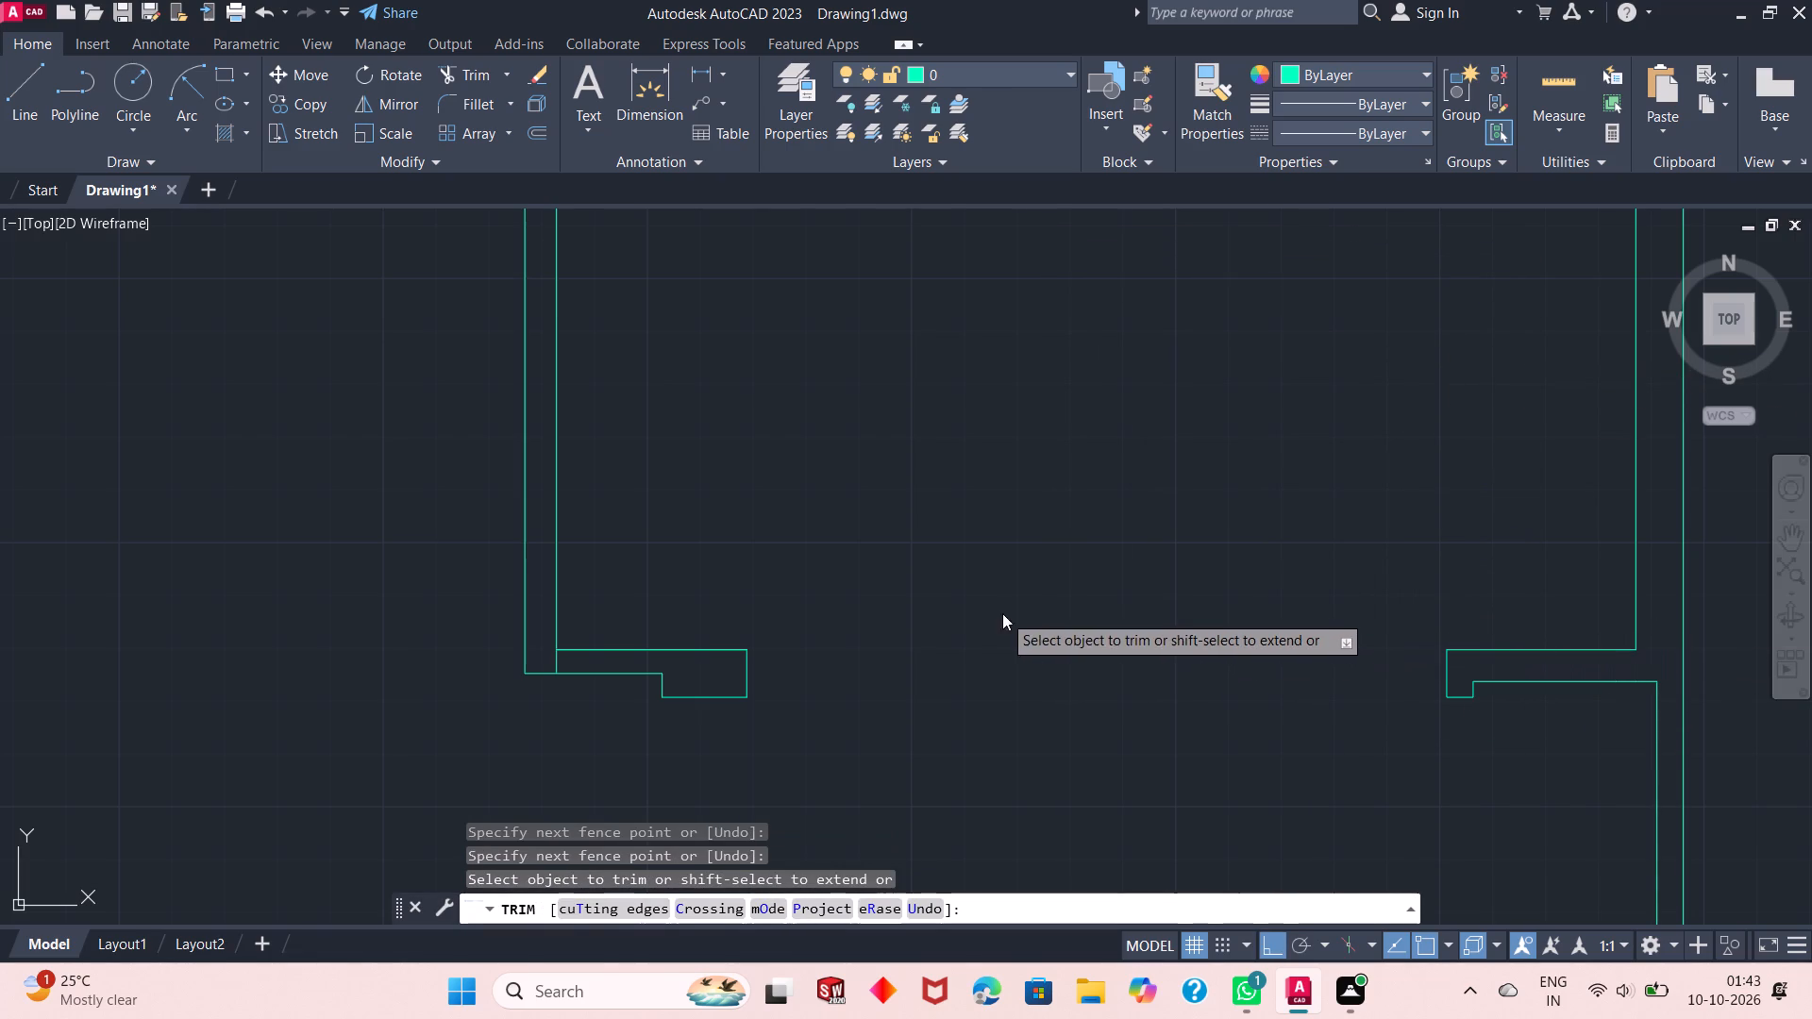
{"action": "left_click", "coordinate": [1043, 635]}
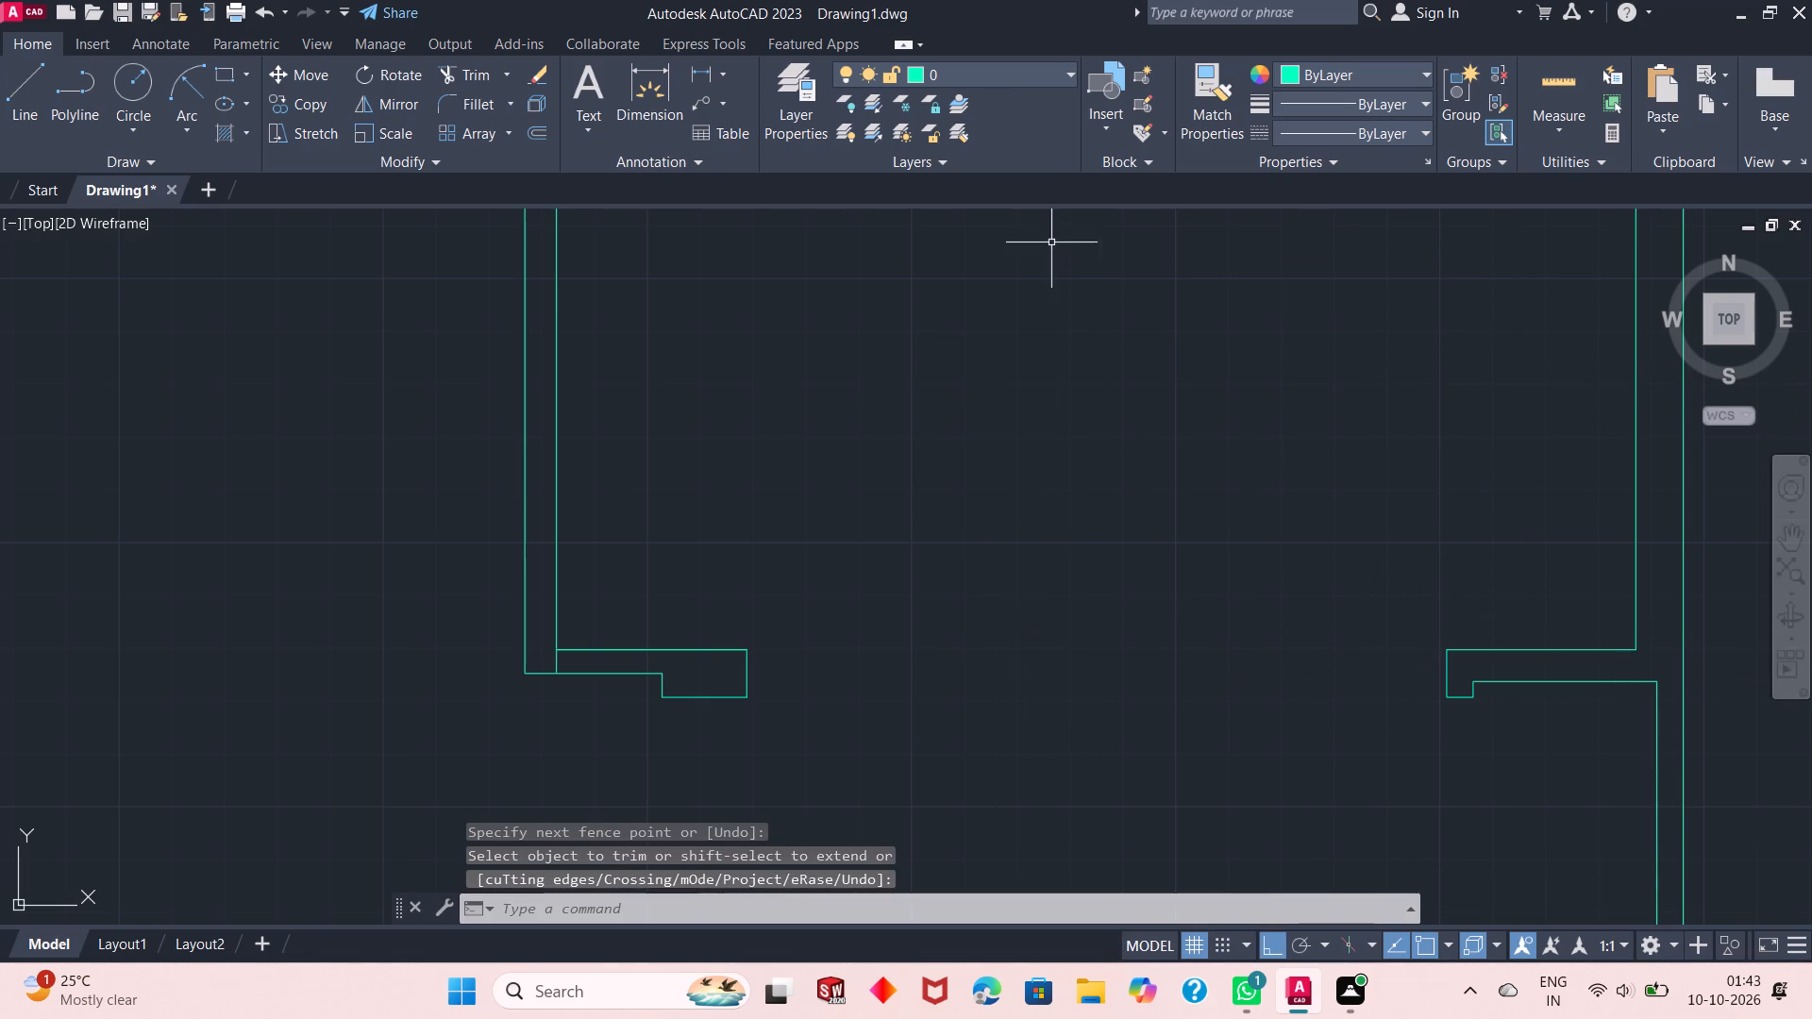
Make Layer2 the current layer.
{"action": "left_click", "coordinate": [1031, 86]}
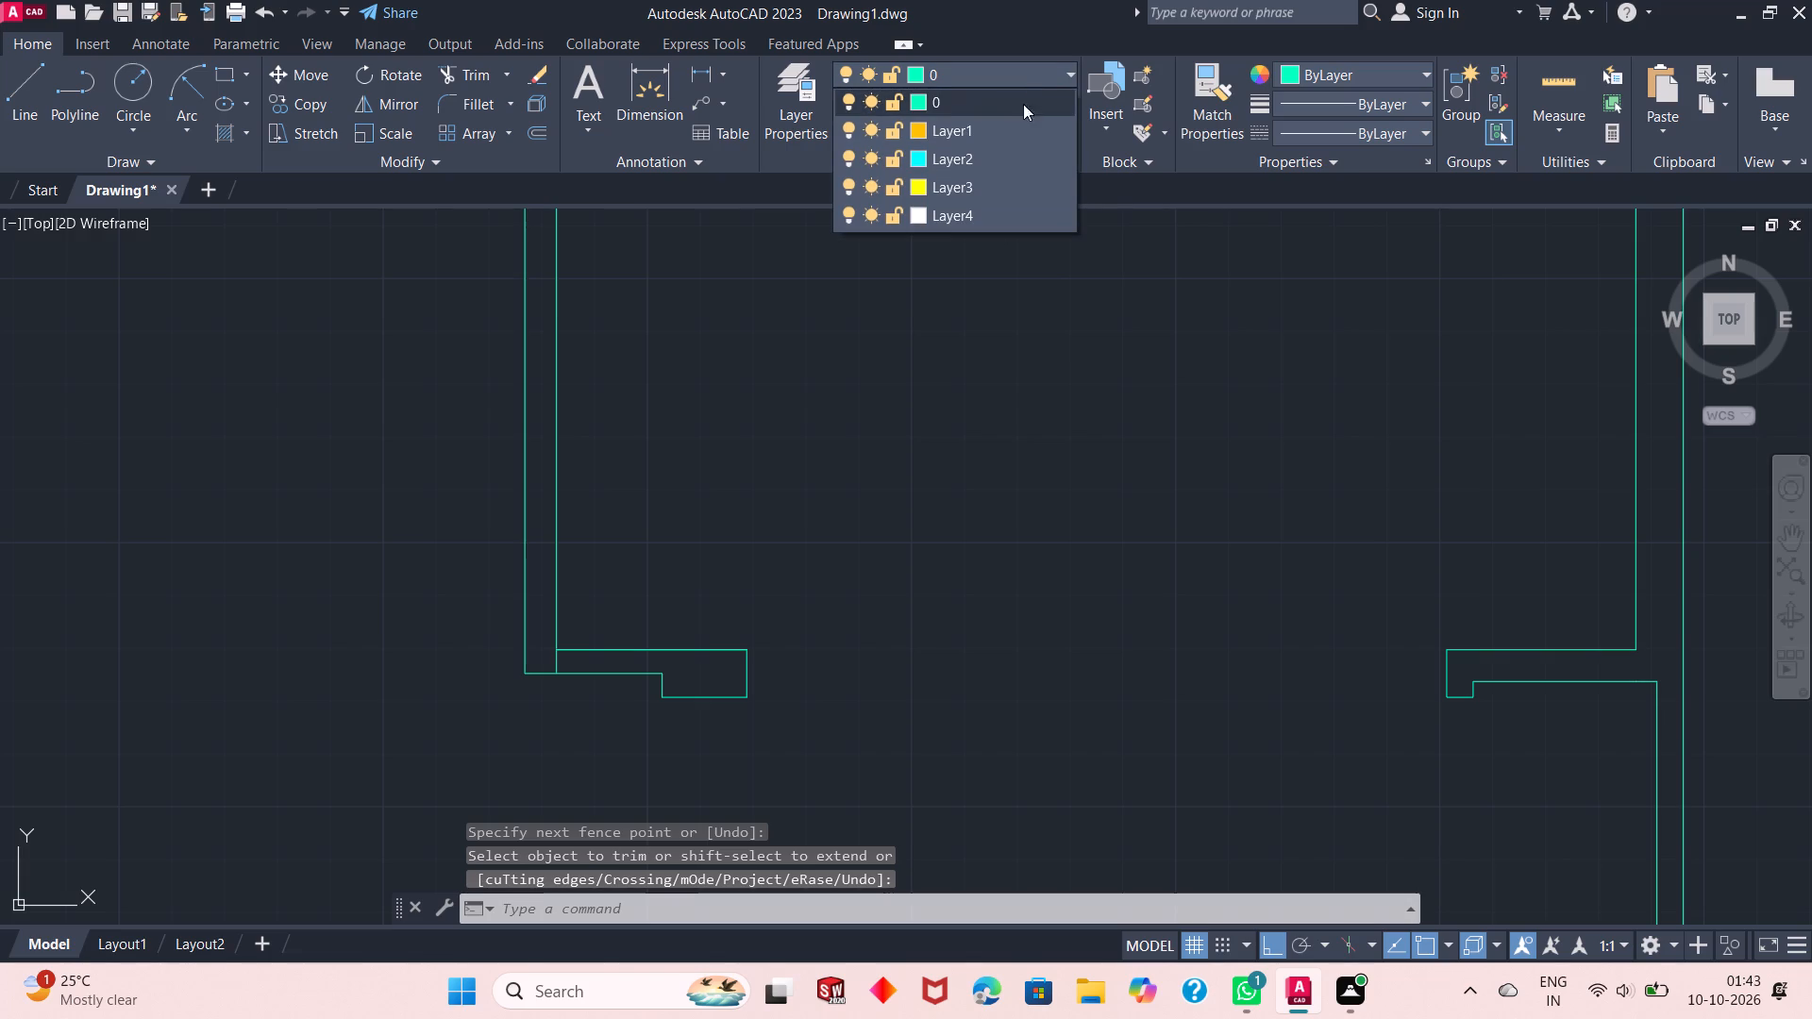
{"action": "left_click", "coordinate": [1006, 160]}
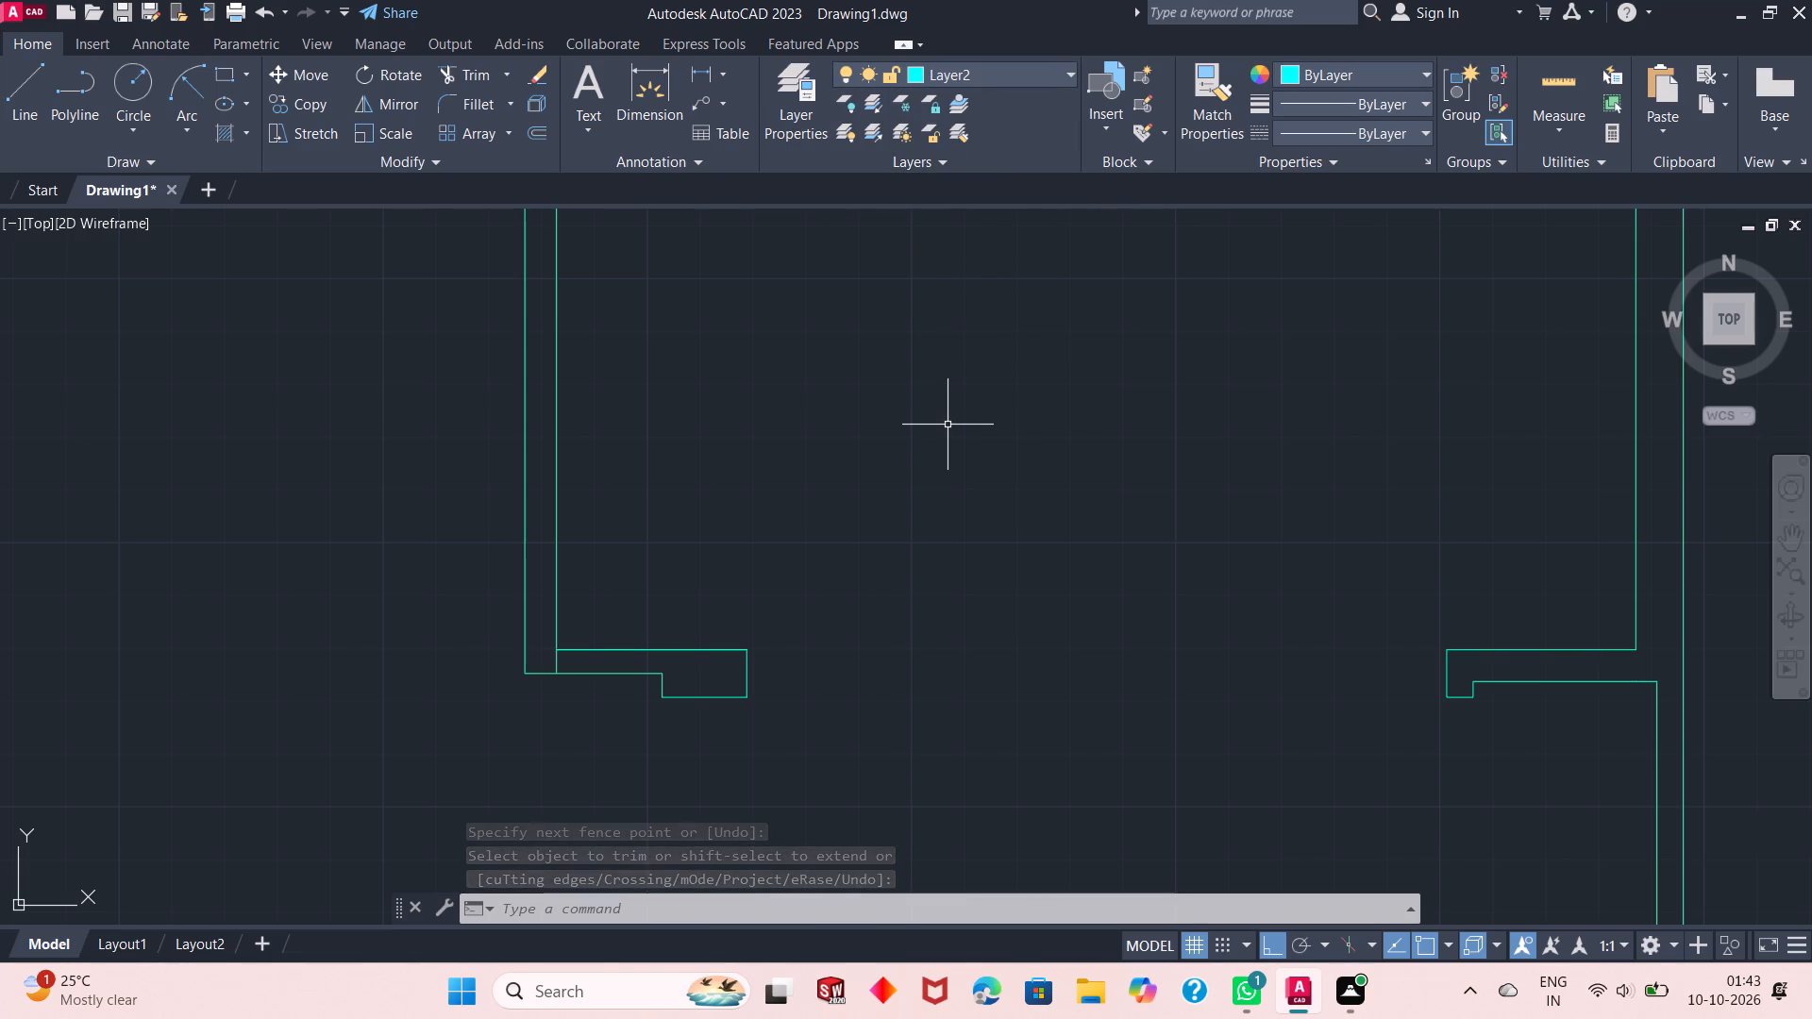
Draw a horizontal Layer2 line across the southern opening, joining the two stubs' facing lower corners.
{"action": "right_click", "coordinate": [858, 619]}
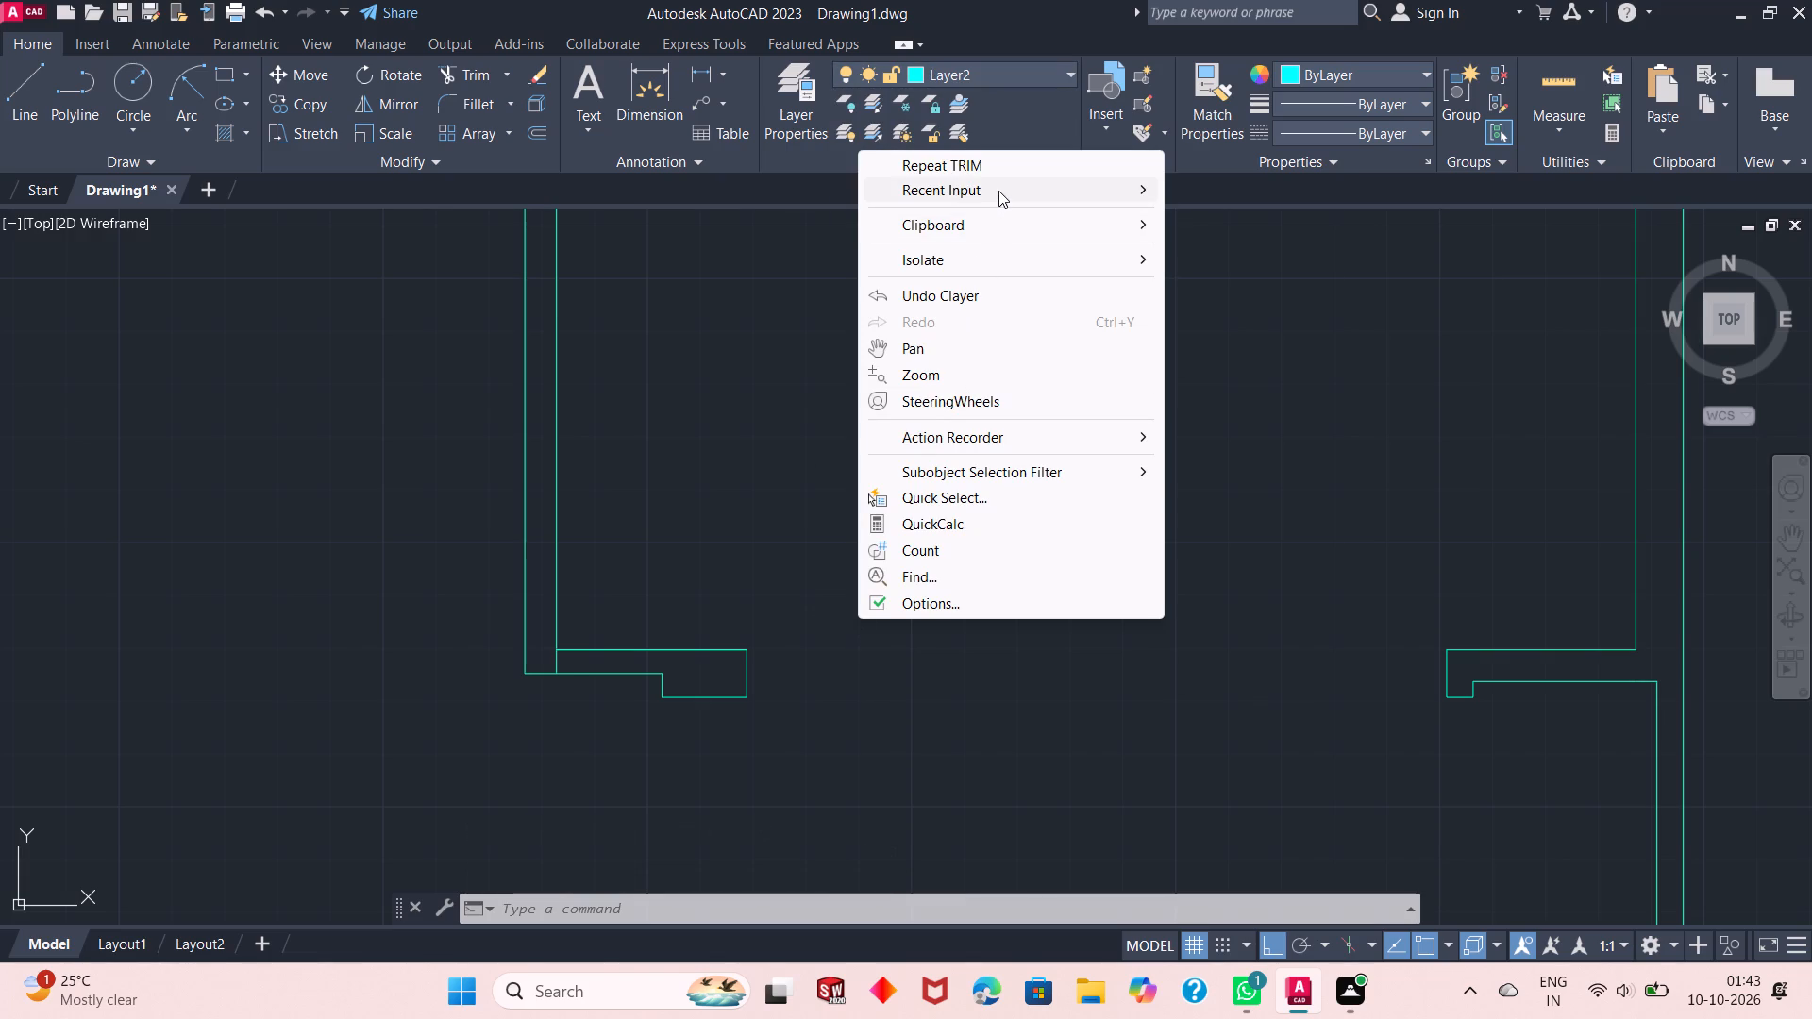
{"action": "left_click", "coordinate": [998, 191]}
{"action": "left_click", "coordinate": [1202, 243]}
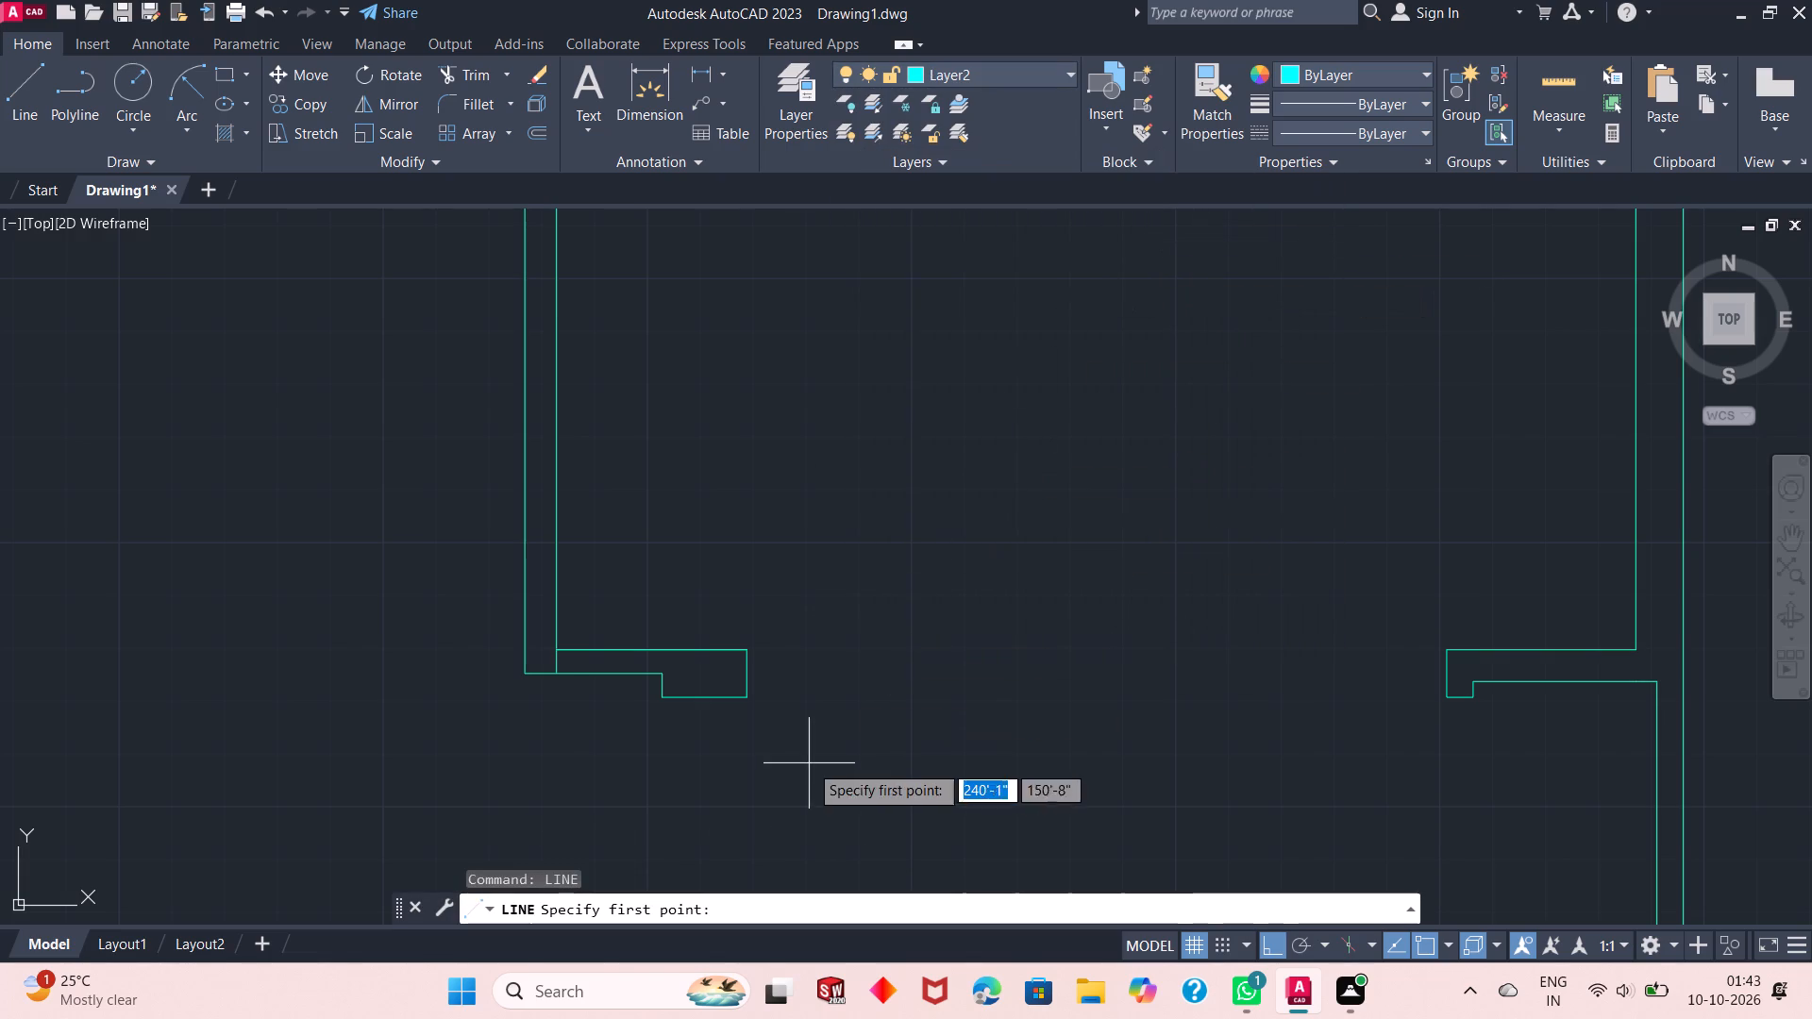
{"action": "left_click", "coordinate": [740, 695]}
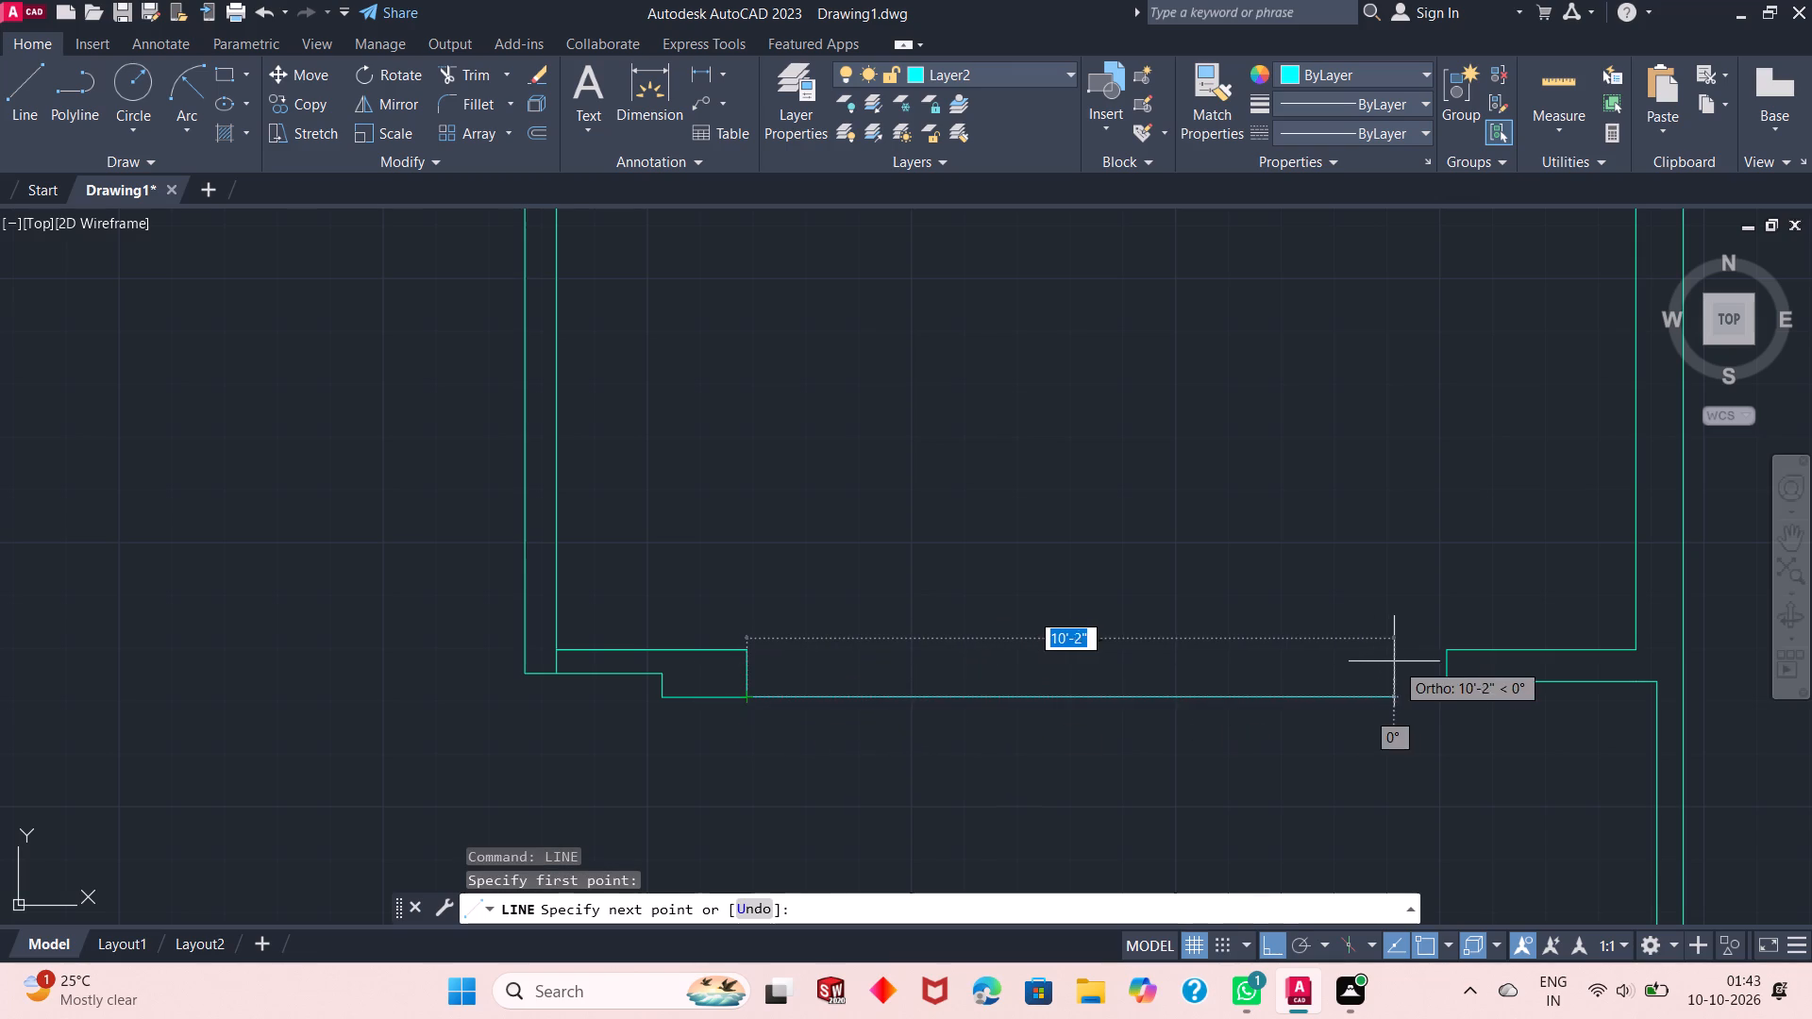
{"action": "left_click", "coordinate": [1449, 695]}
{"action": "key", "text": "Escape"}
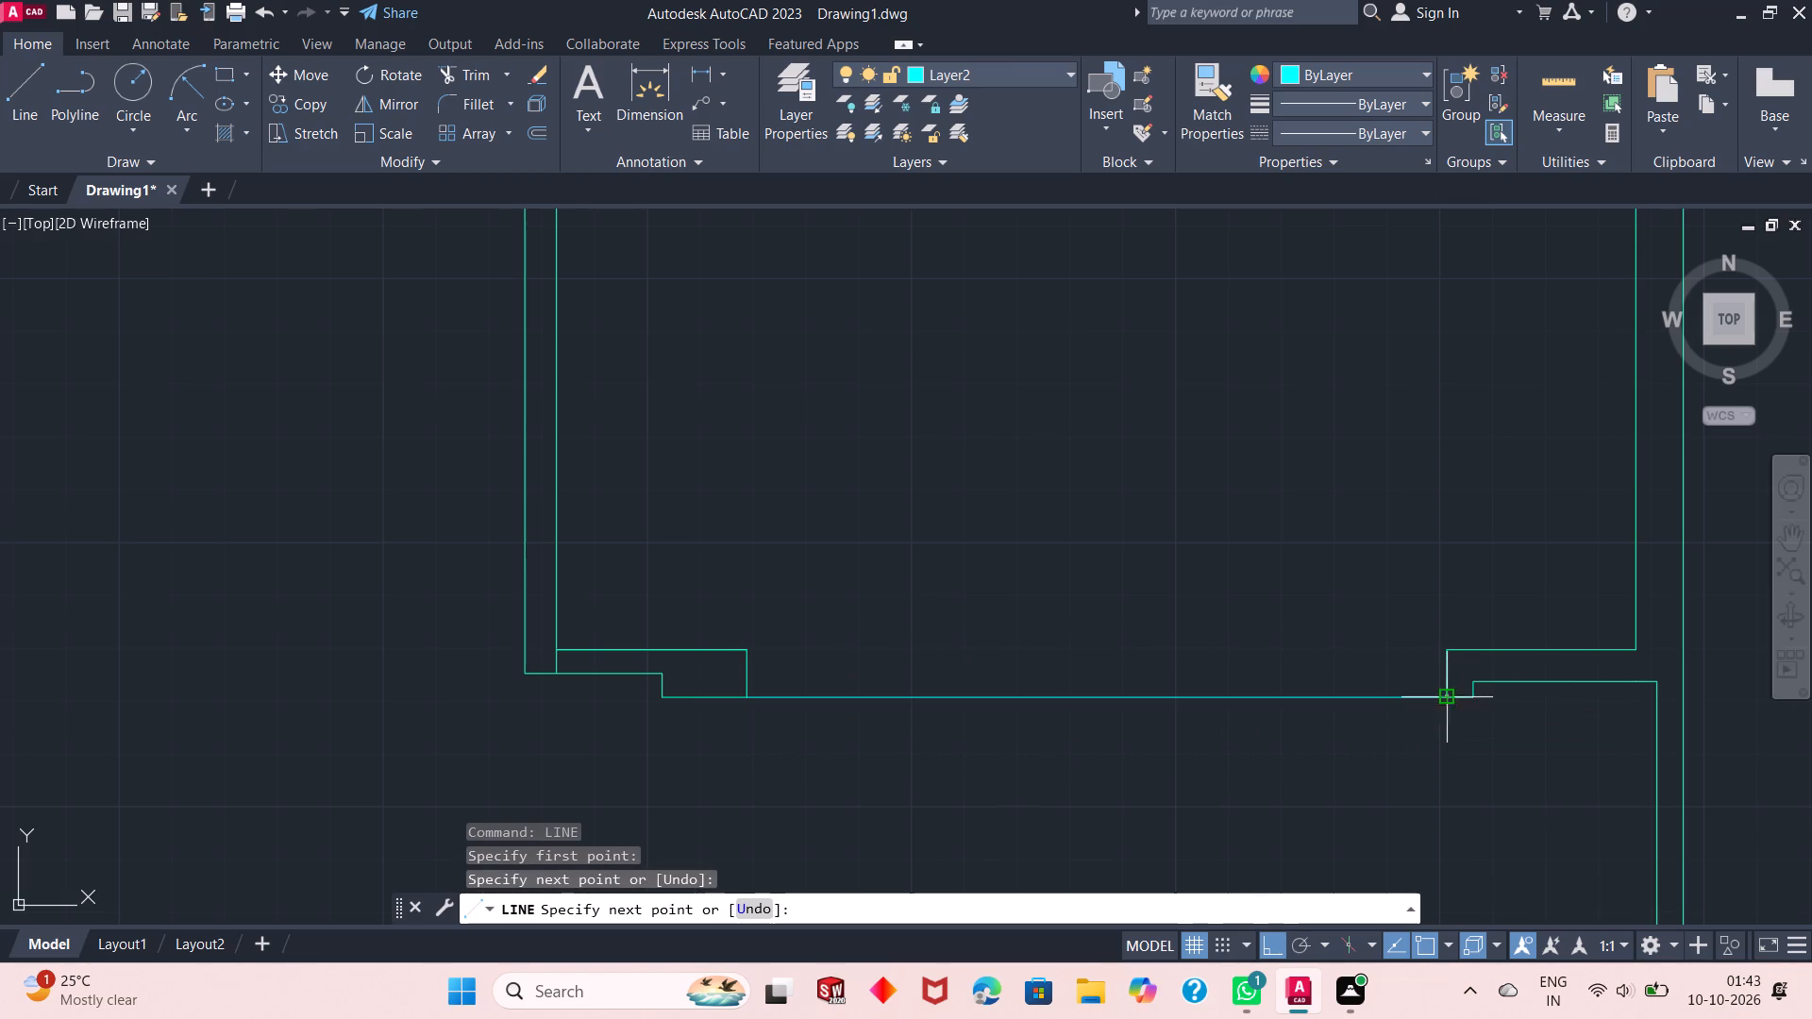
{"action": "key", "text": "Escape"}
Offset the southern window line north three times in succession, spacing each new line 1" from the previous one.
{"action": "right_click", "coordinate": [1114, 580]}
{"action": "left_click", "coordinate": [1246, 147]}
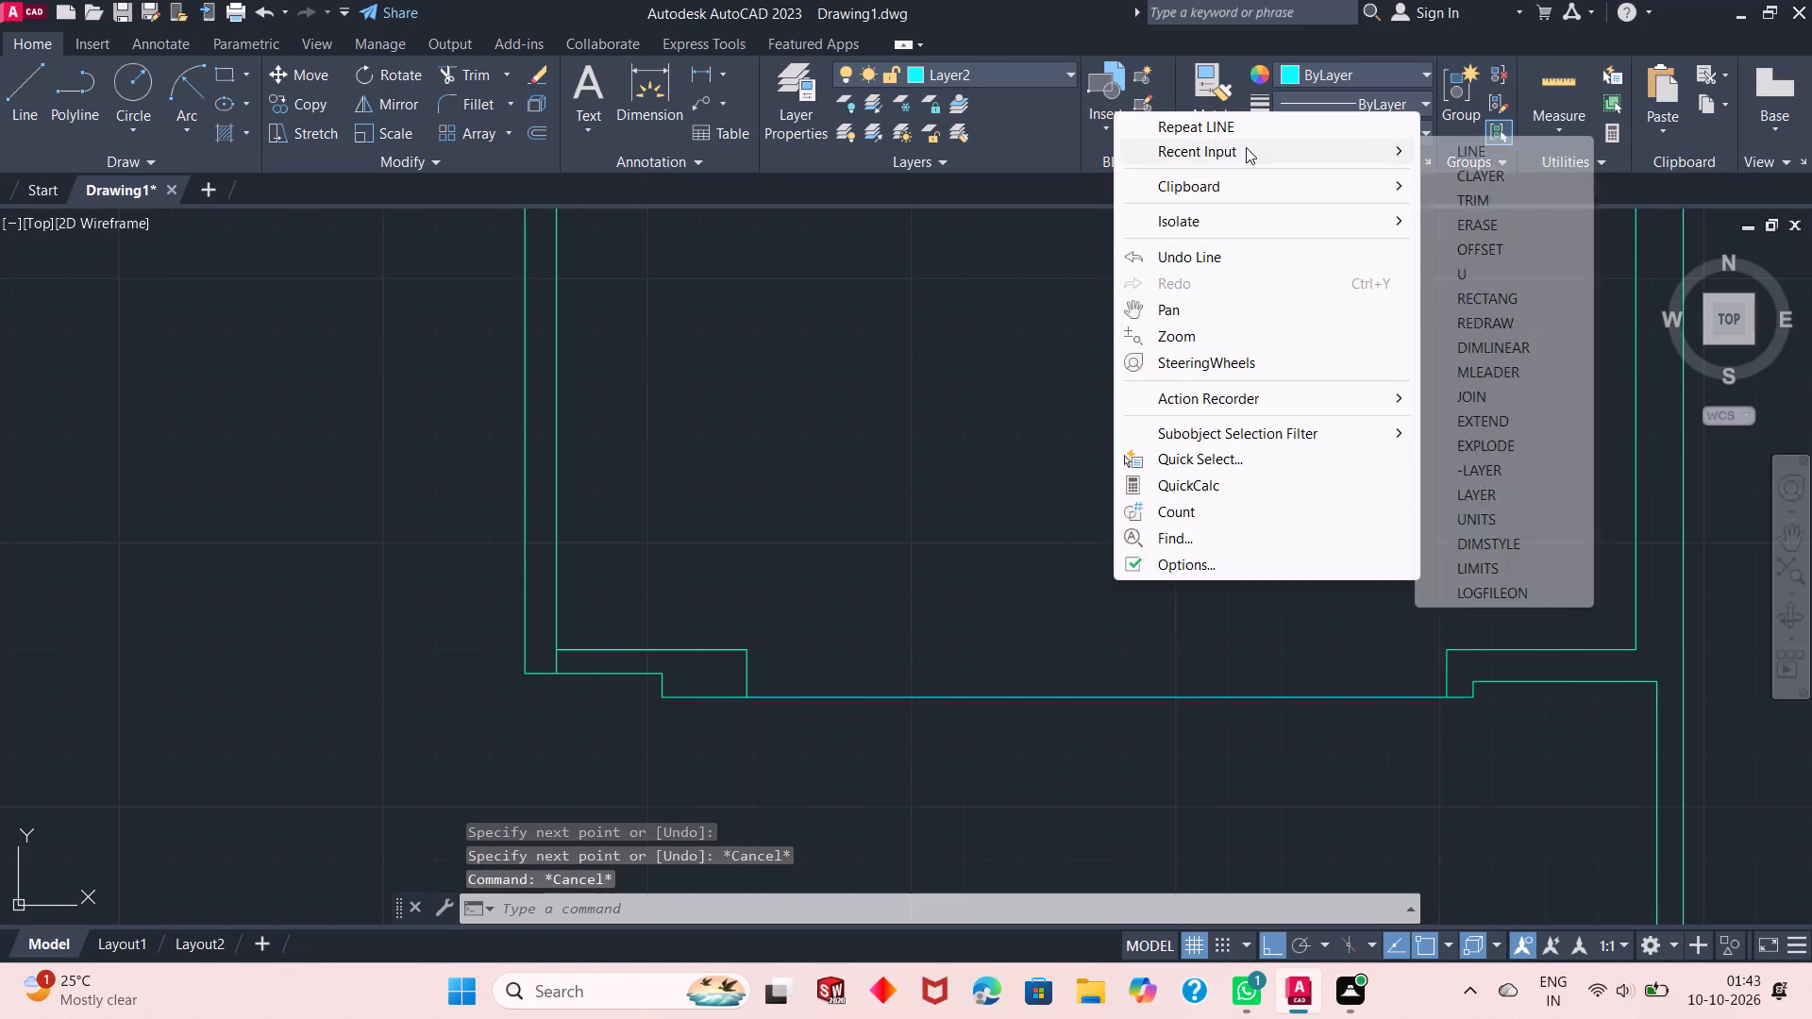
{"action": "left_click", "coordinate": [1484, 248]}
{"action": "right_click", "coordinate": [1015, 410]}
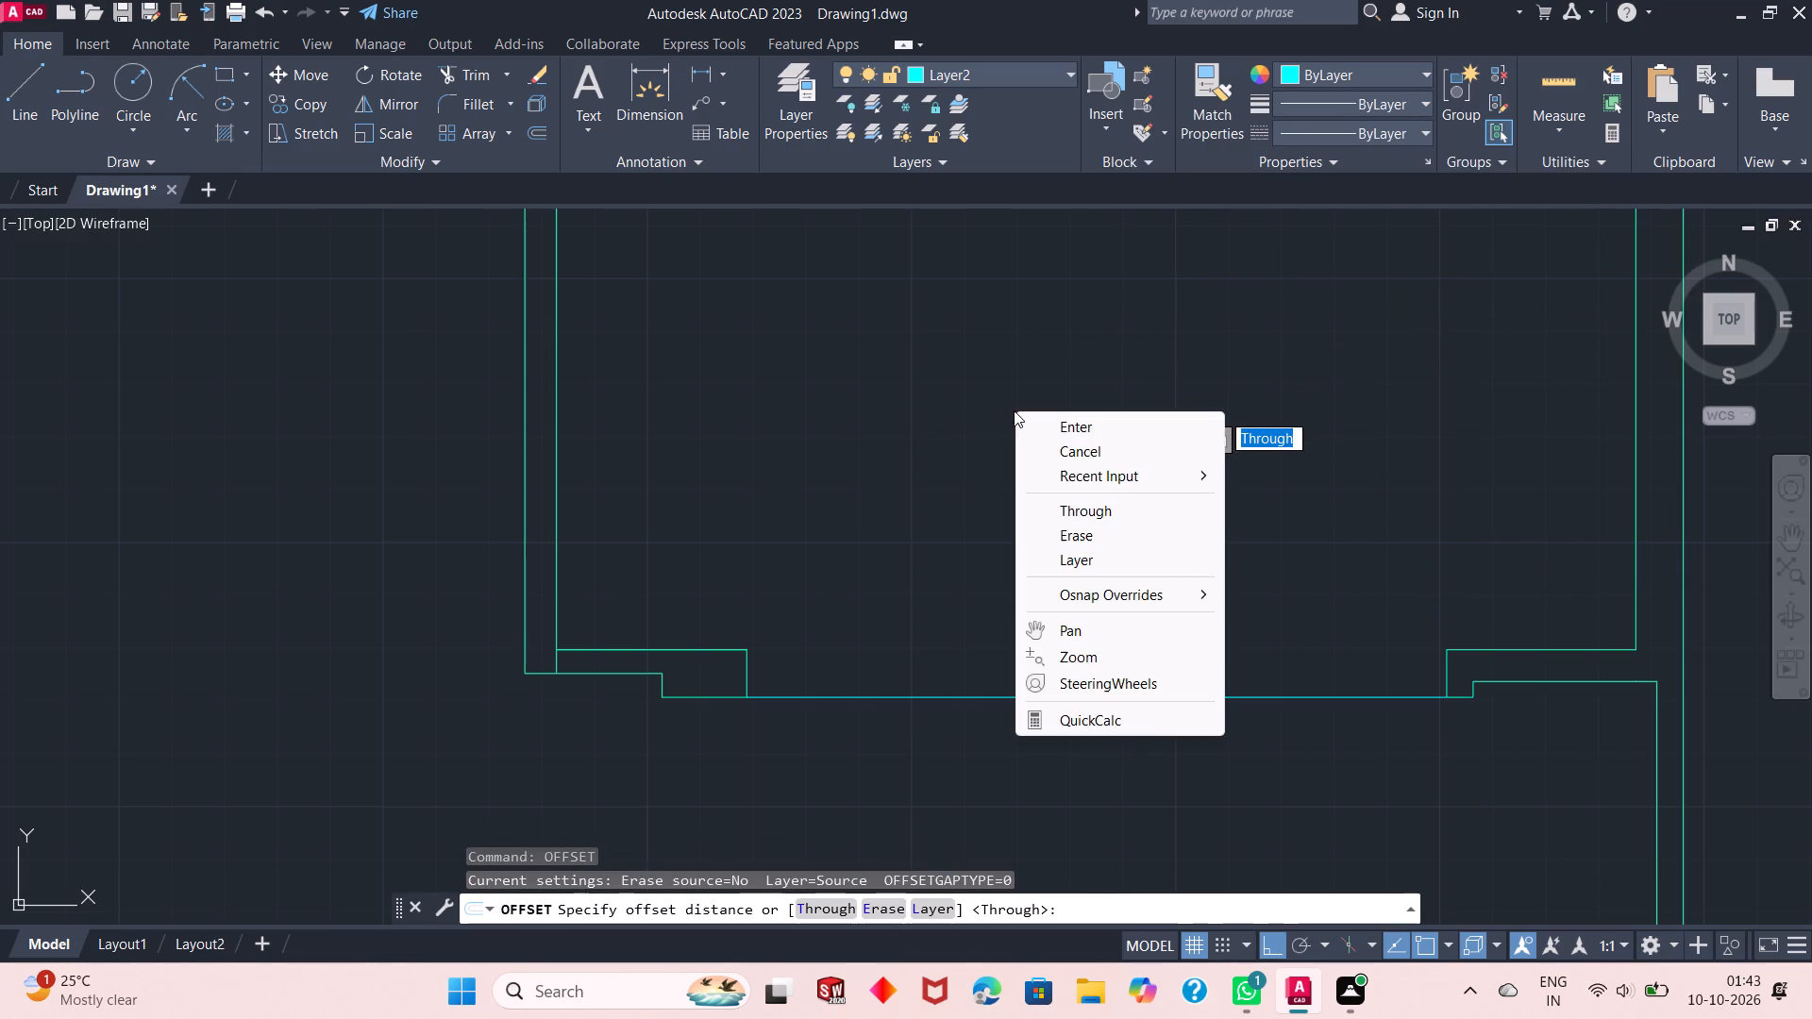
{"action": "left_click", "coordinate": [1082, 436]}
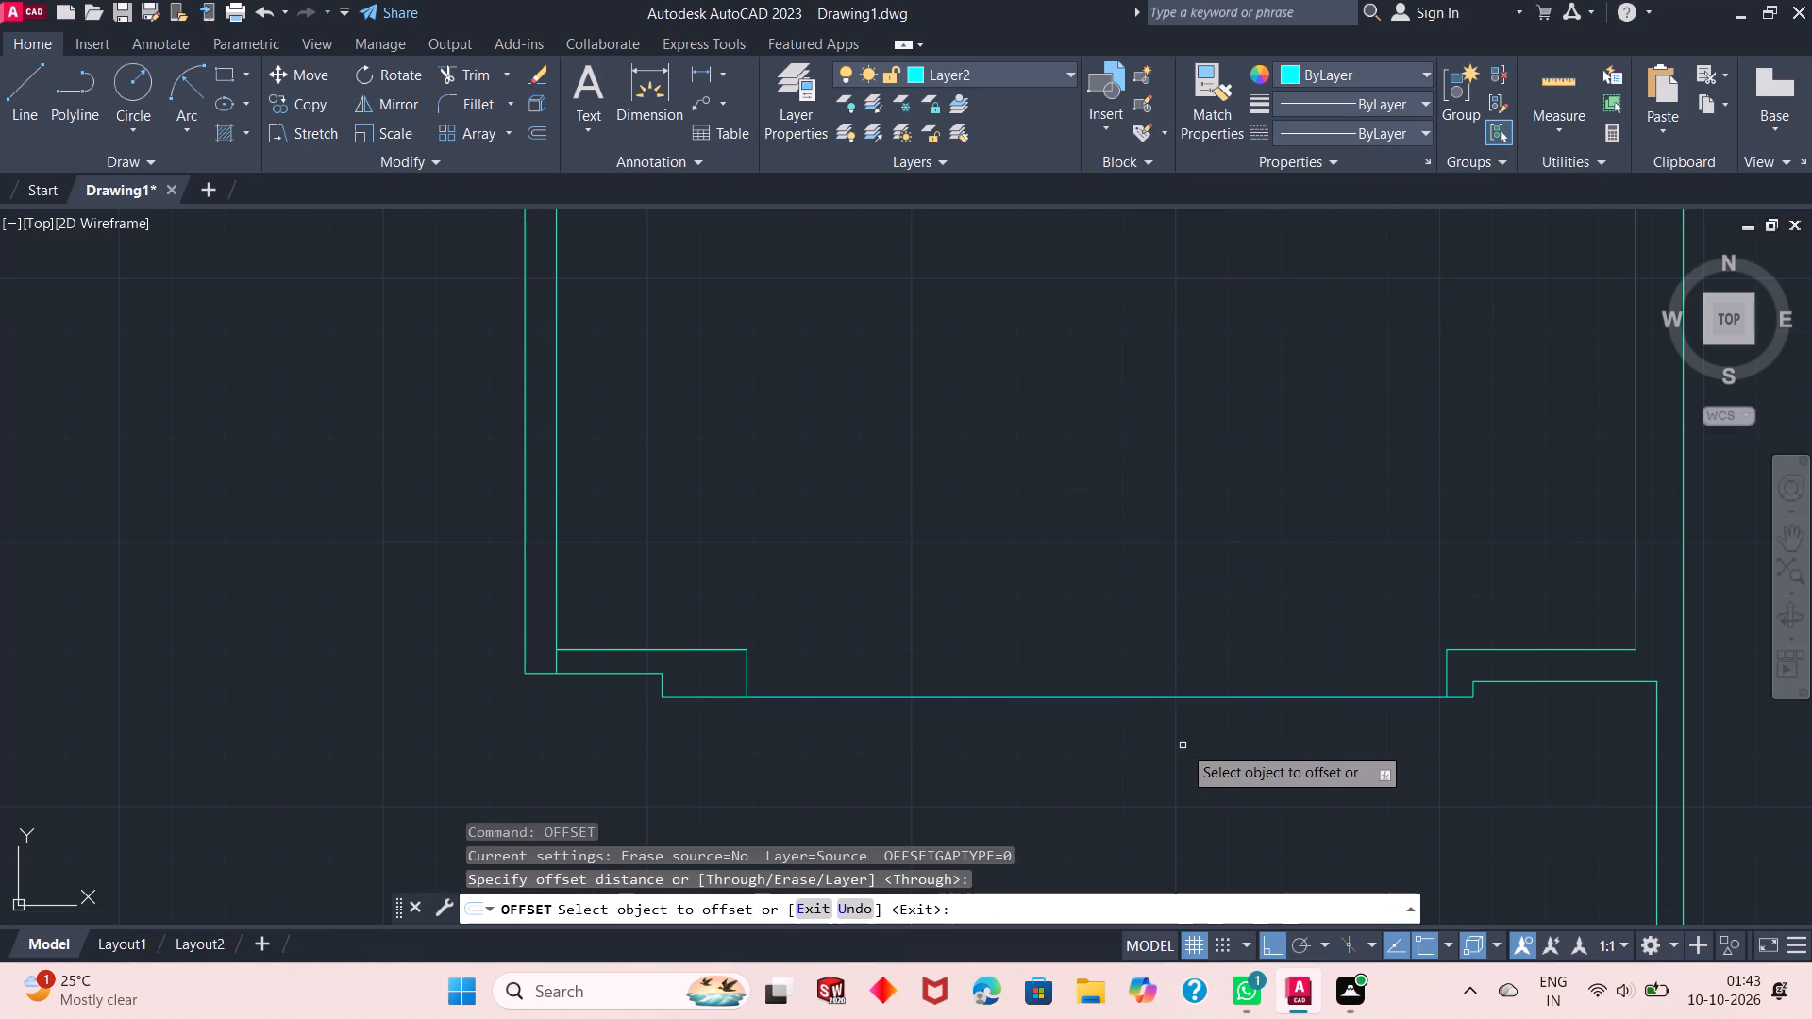
{"action": "left_click", "coordinate": [1215, 698]}
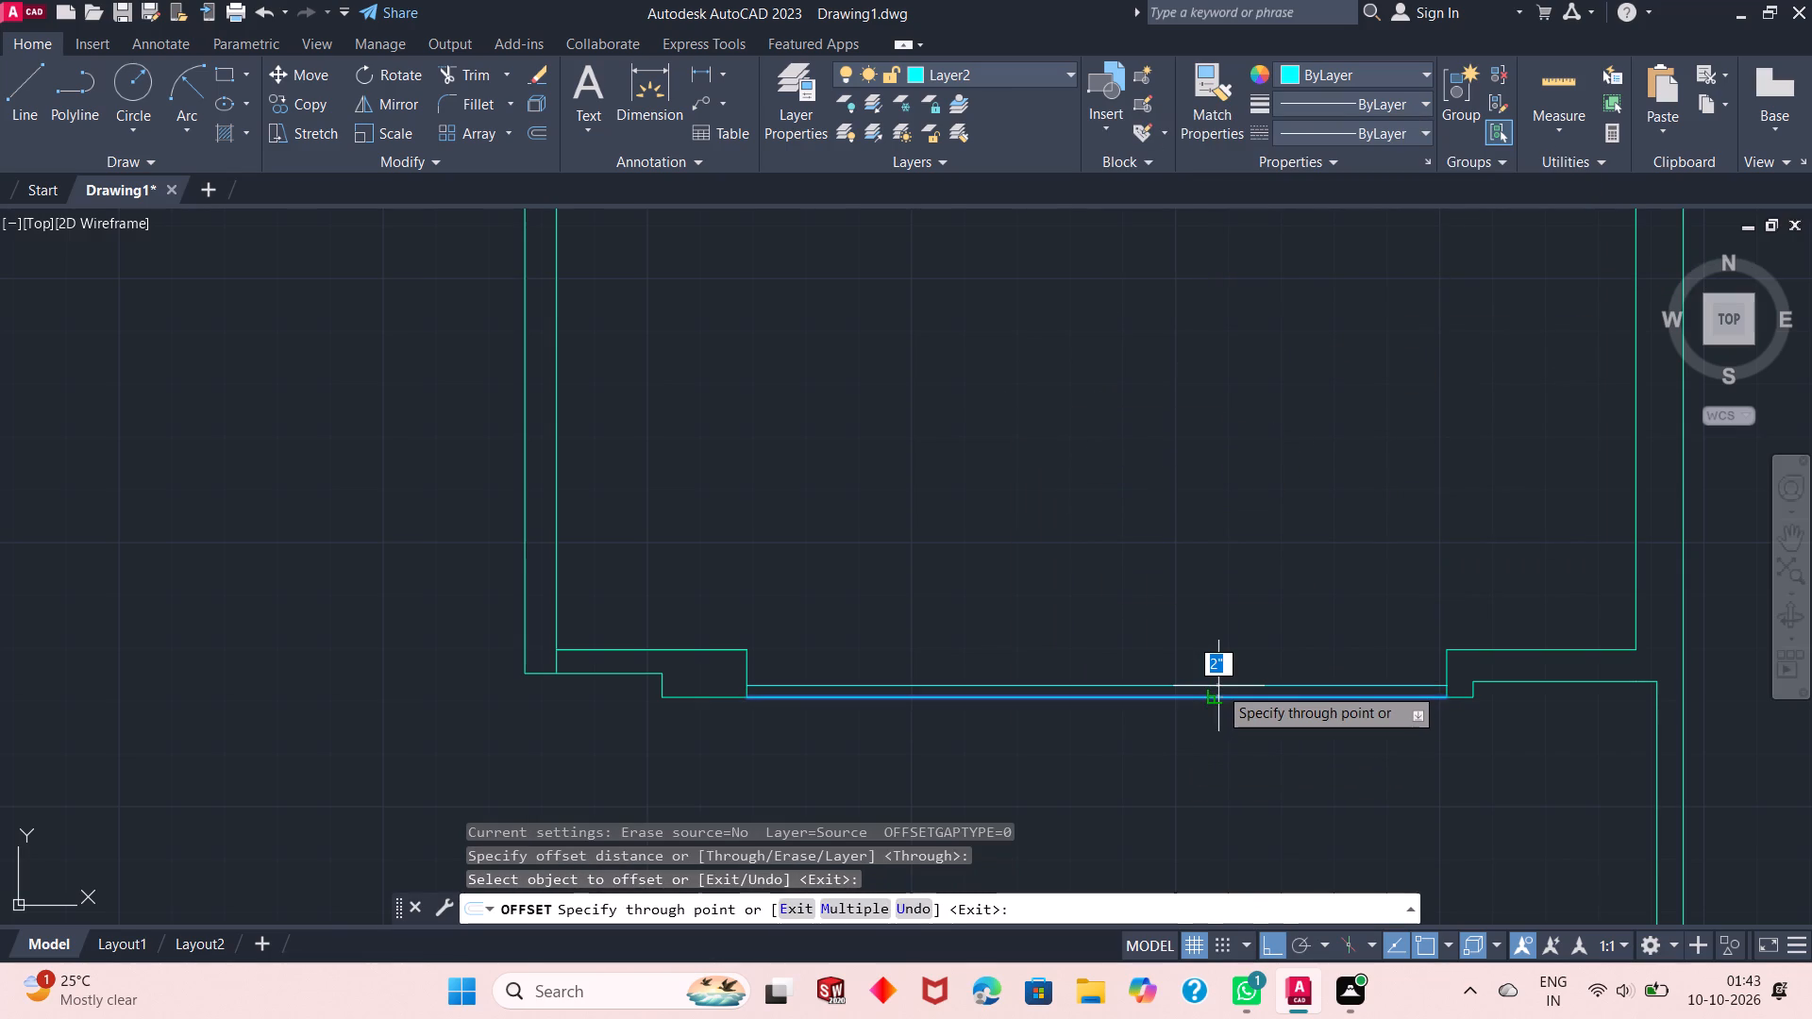
{"action": "type", "text": "1\""}
{"action": "key", "text": "Return"}
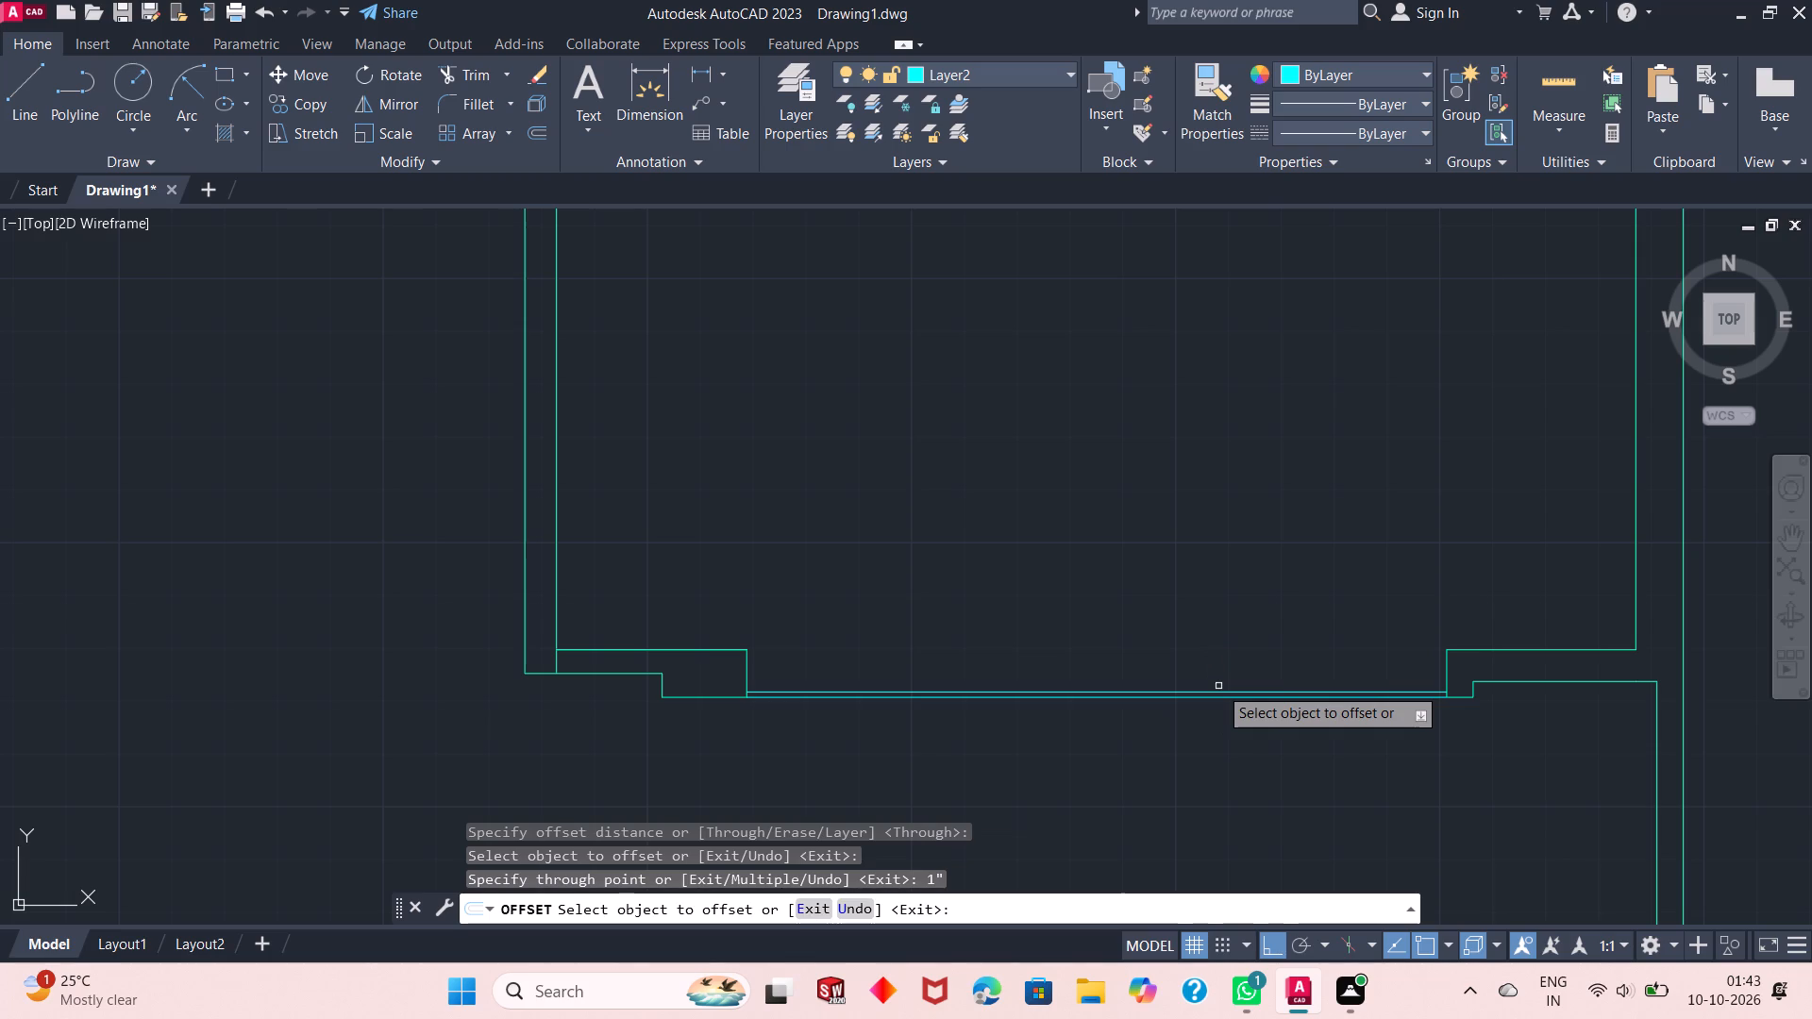
{"action": "scroll", "coordinate": [1218, 686], "scroll_direction": "up", "scroll_amount": 1}
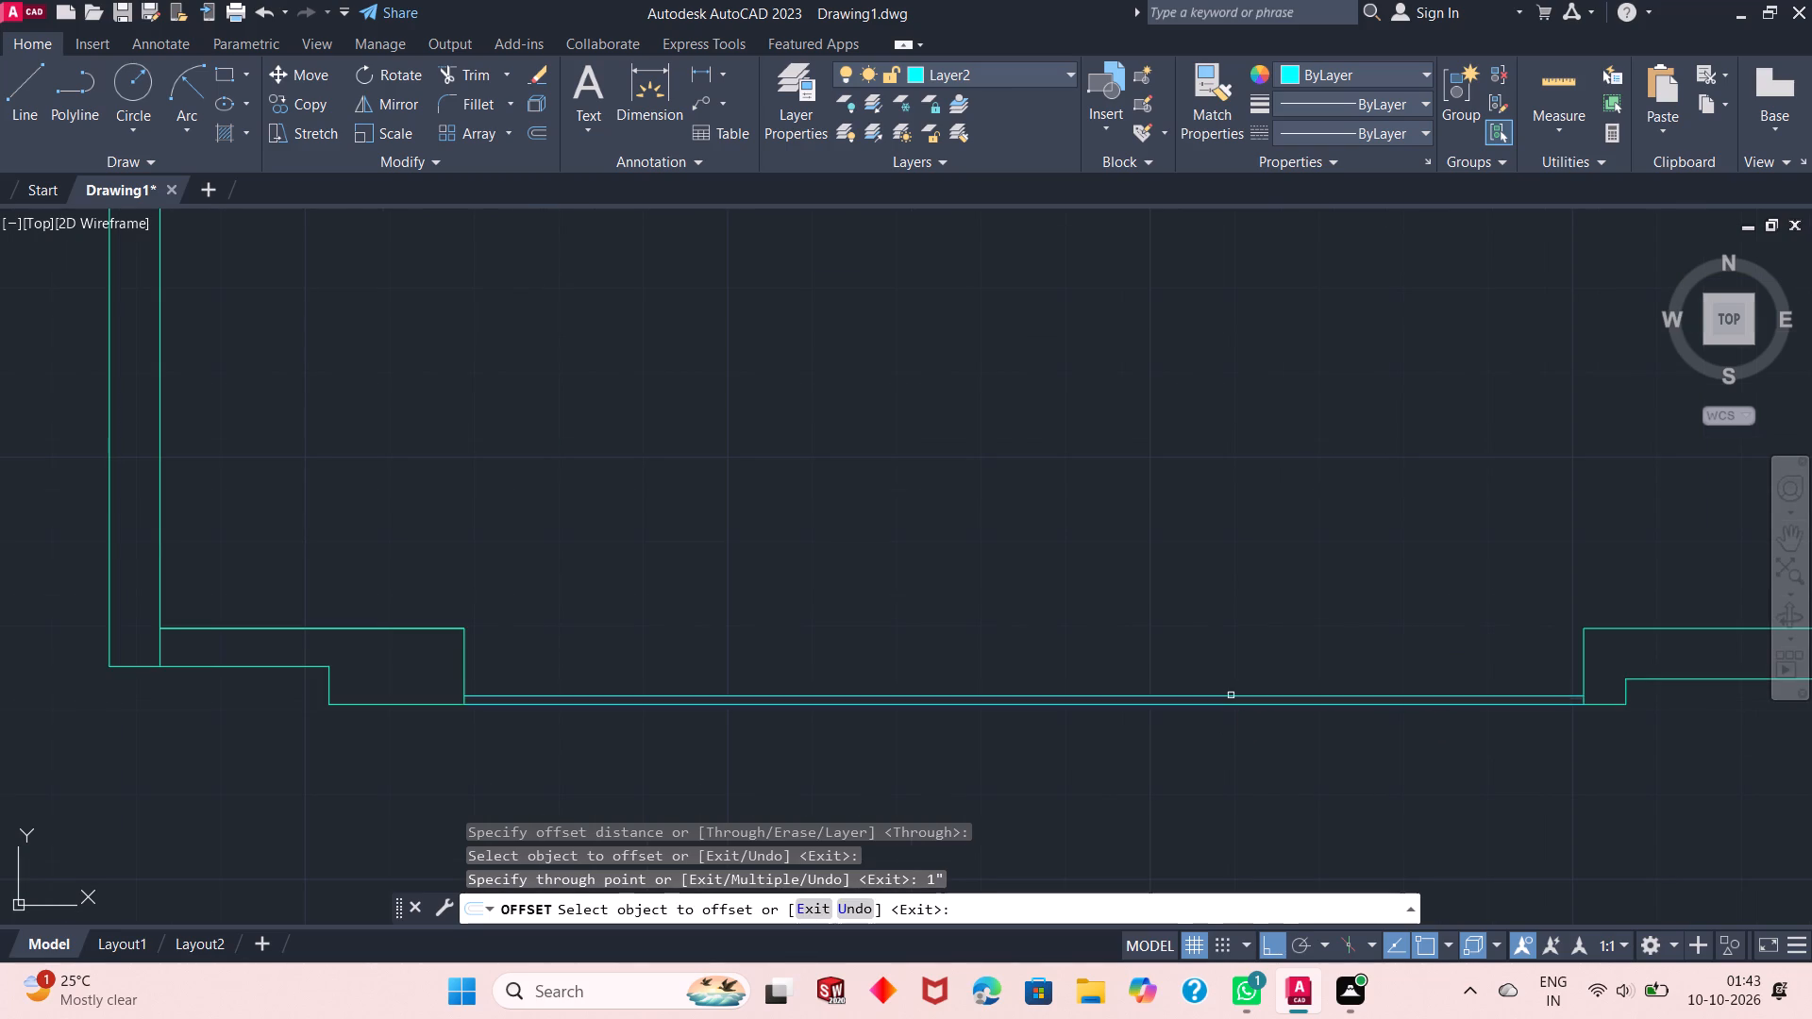
{"action": "left_click", "coordinate": [1231, 695]}
{"action": "type", "text": "1\""}
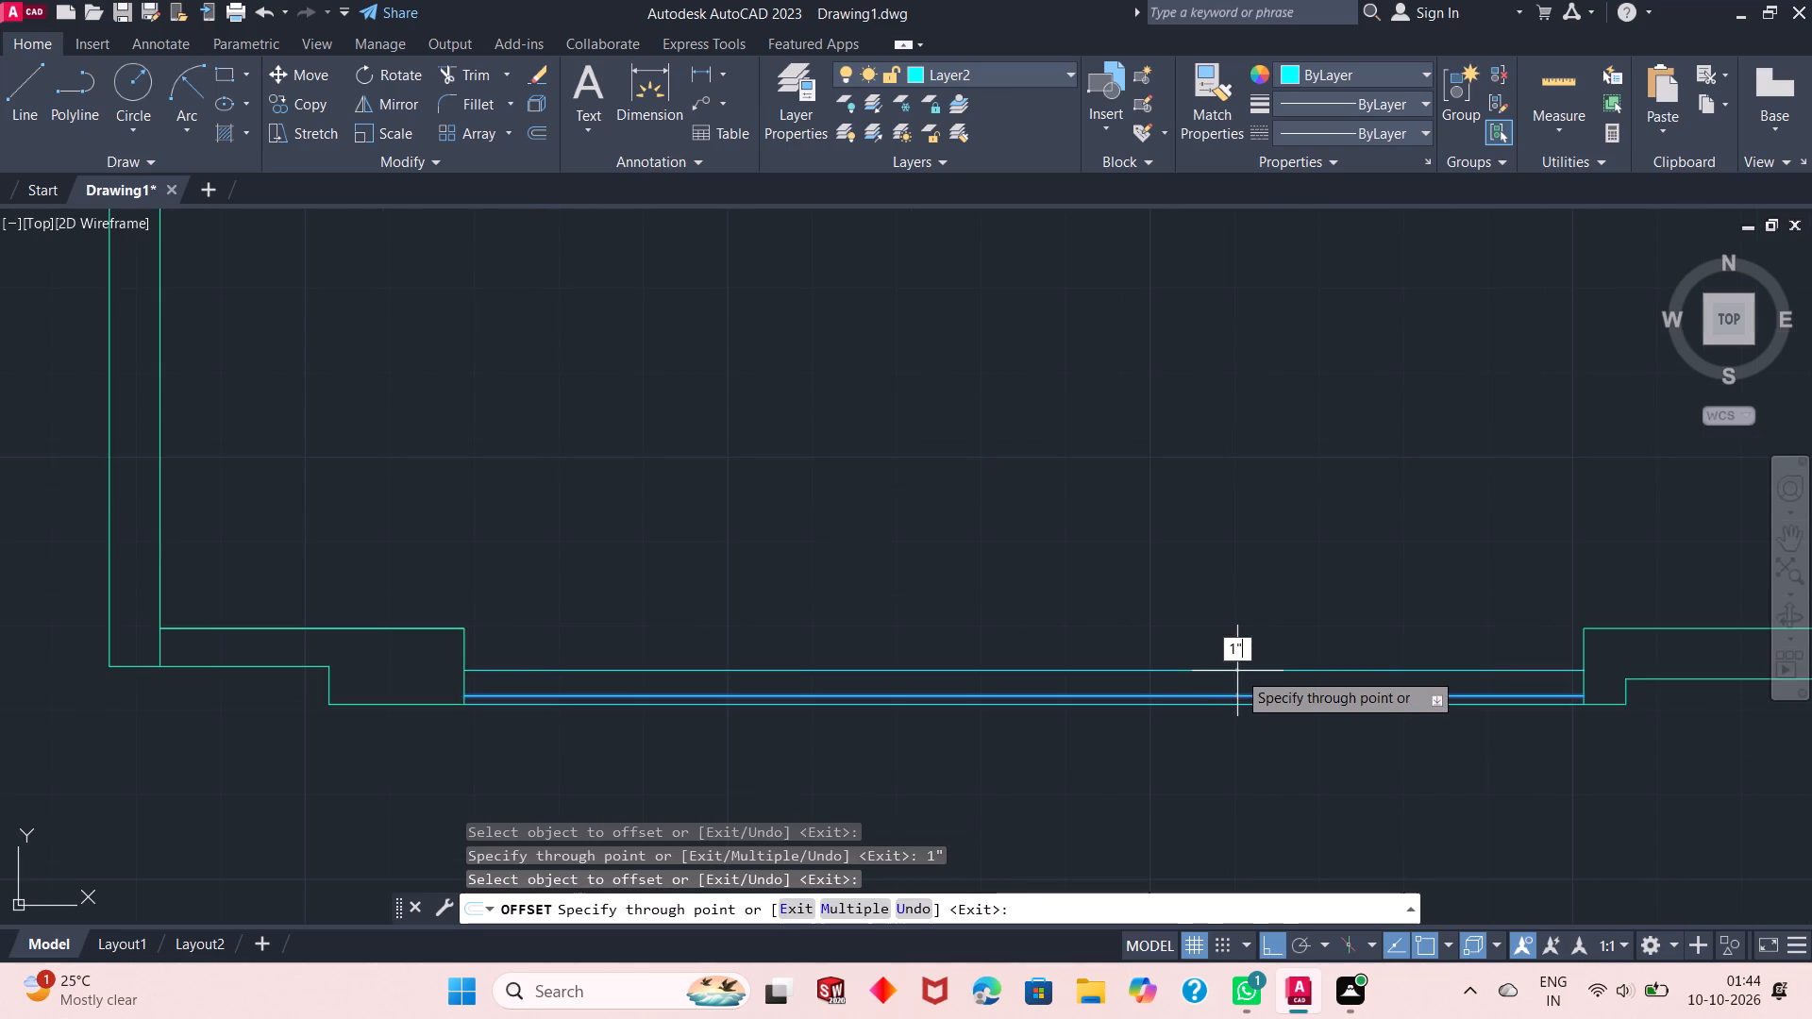
{"action": "key", "text": "Return"}
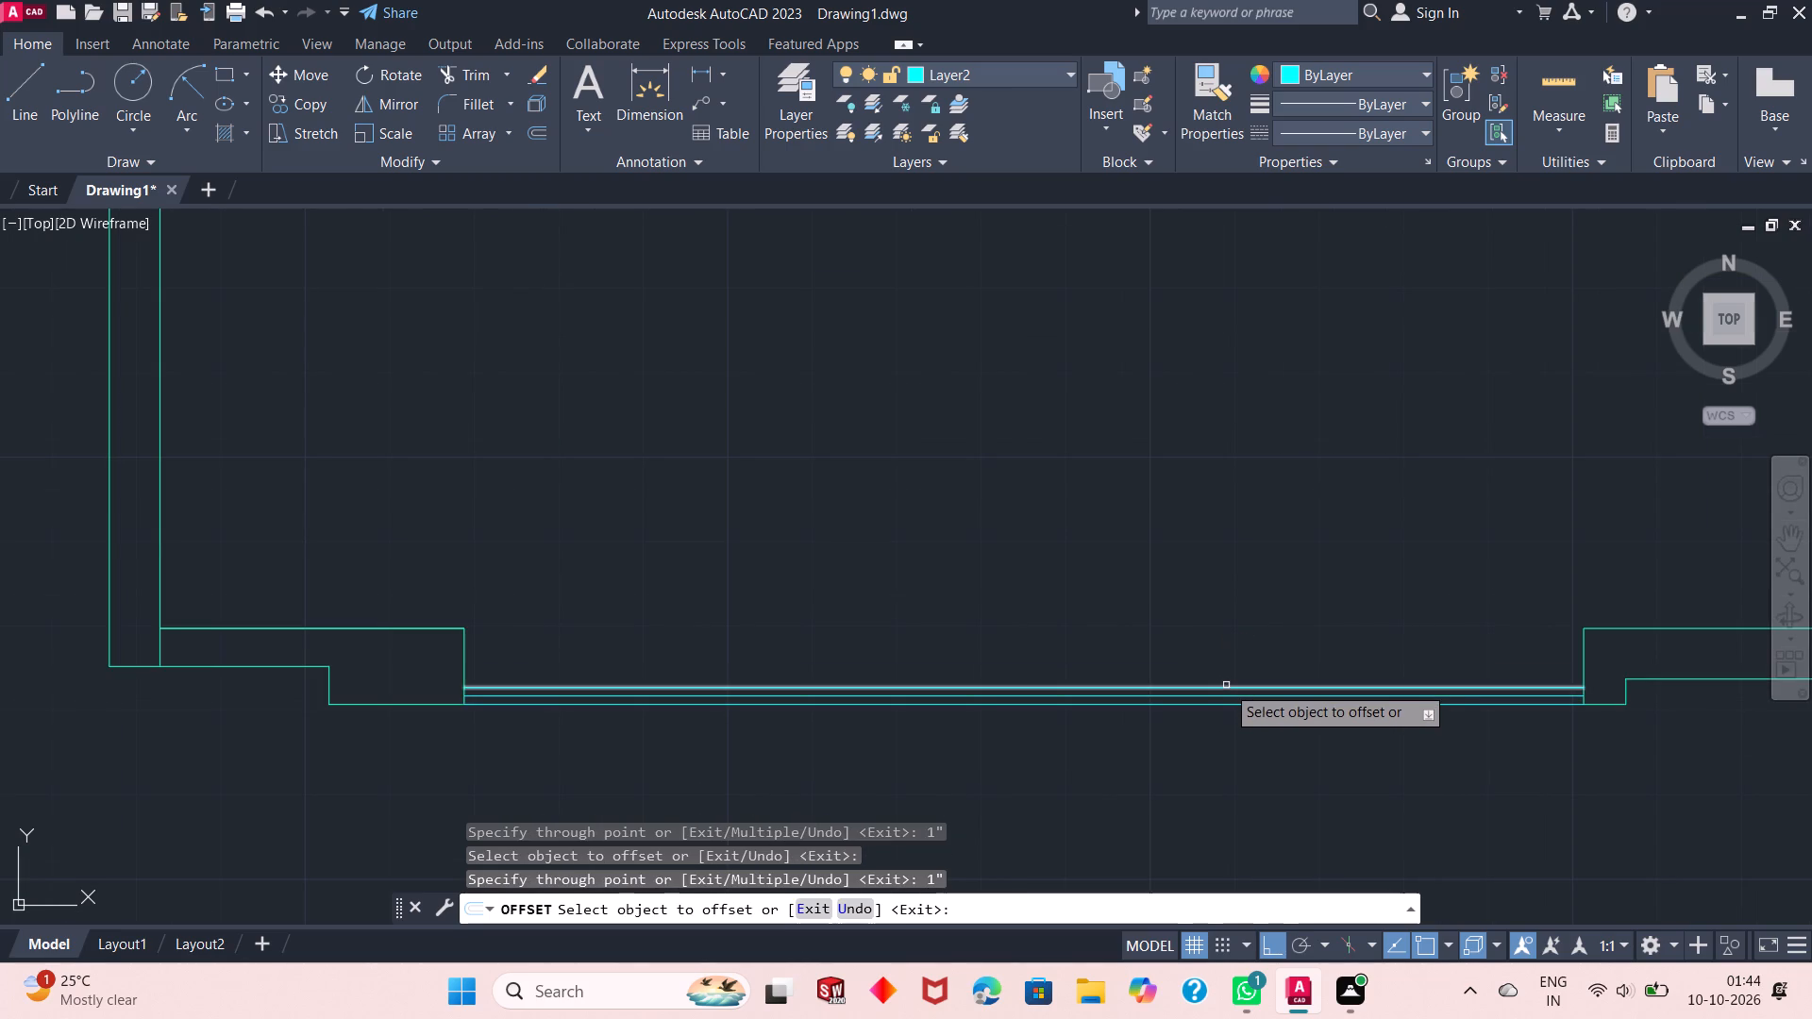
{"action": "left_click", "coordinate": [1226, 685]}
{"action": "key", "text": "1"}
{"action": "key", "text": "shift+quotedbl"}
{"action": "key", "text": "Return"}
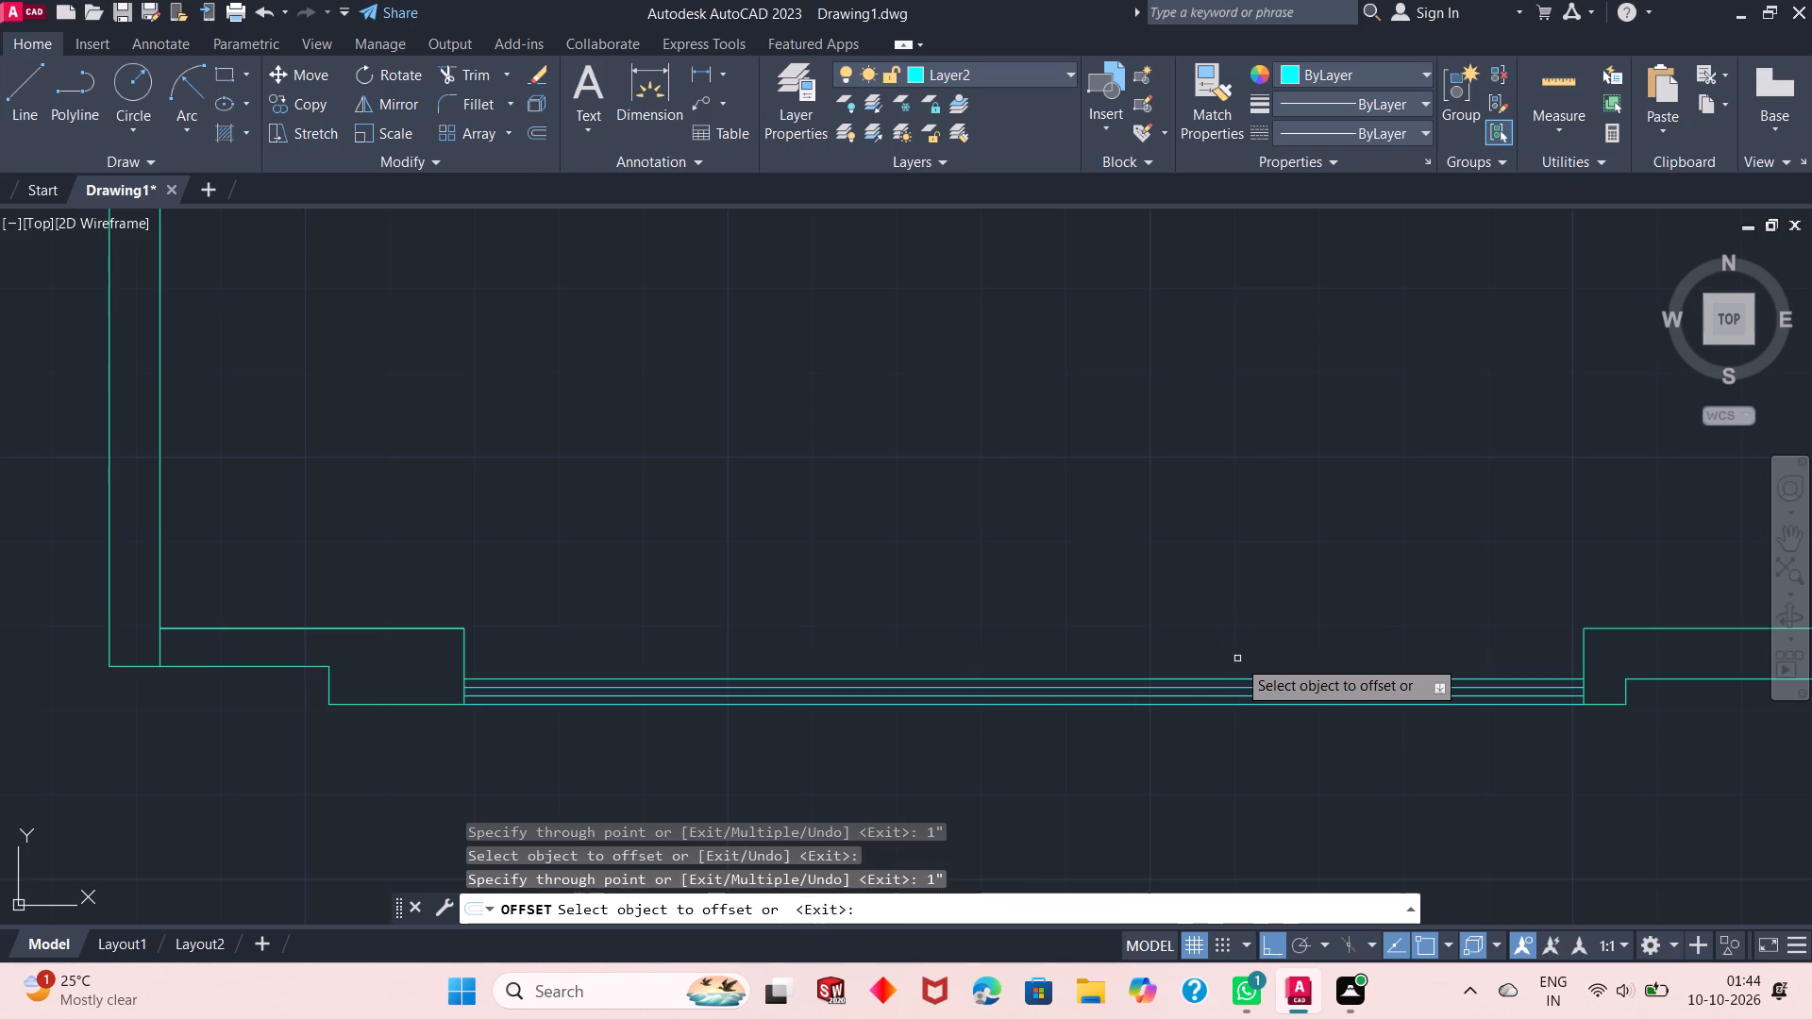
Add three more window lines to the north, offsetting each 1" from the northernmost line.
{"action": "scroll", "coordinate": [1203, 654], "scroll_direction": "up", "scroll_amount": 1}
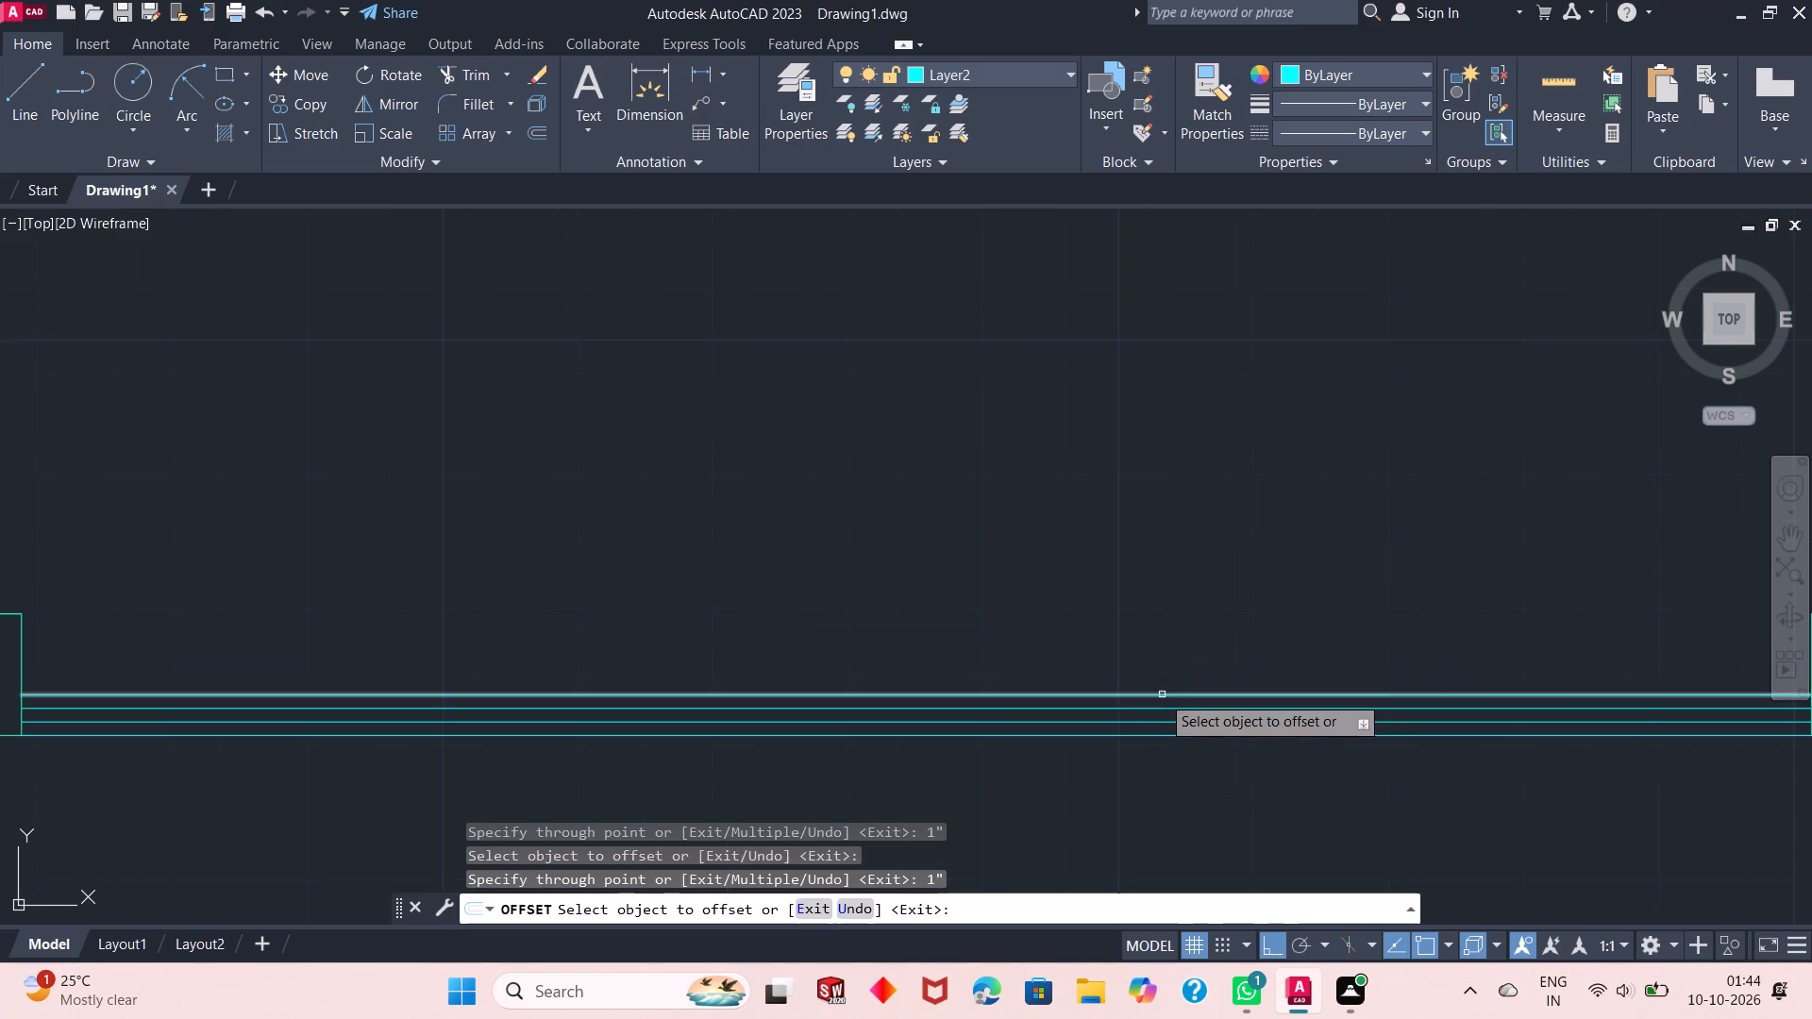
{"action": "left_click", "coordinate": [1161, 697]}
{"action": "type", "text": "1\""}
{"action": "key", "text": "Return"}
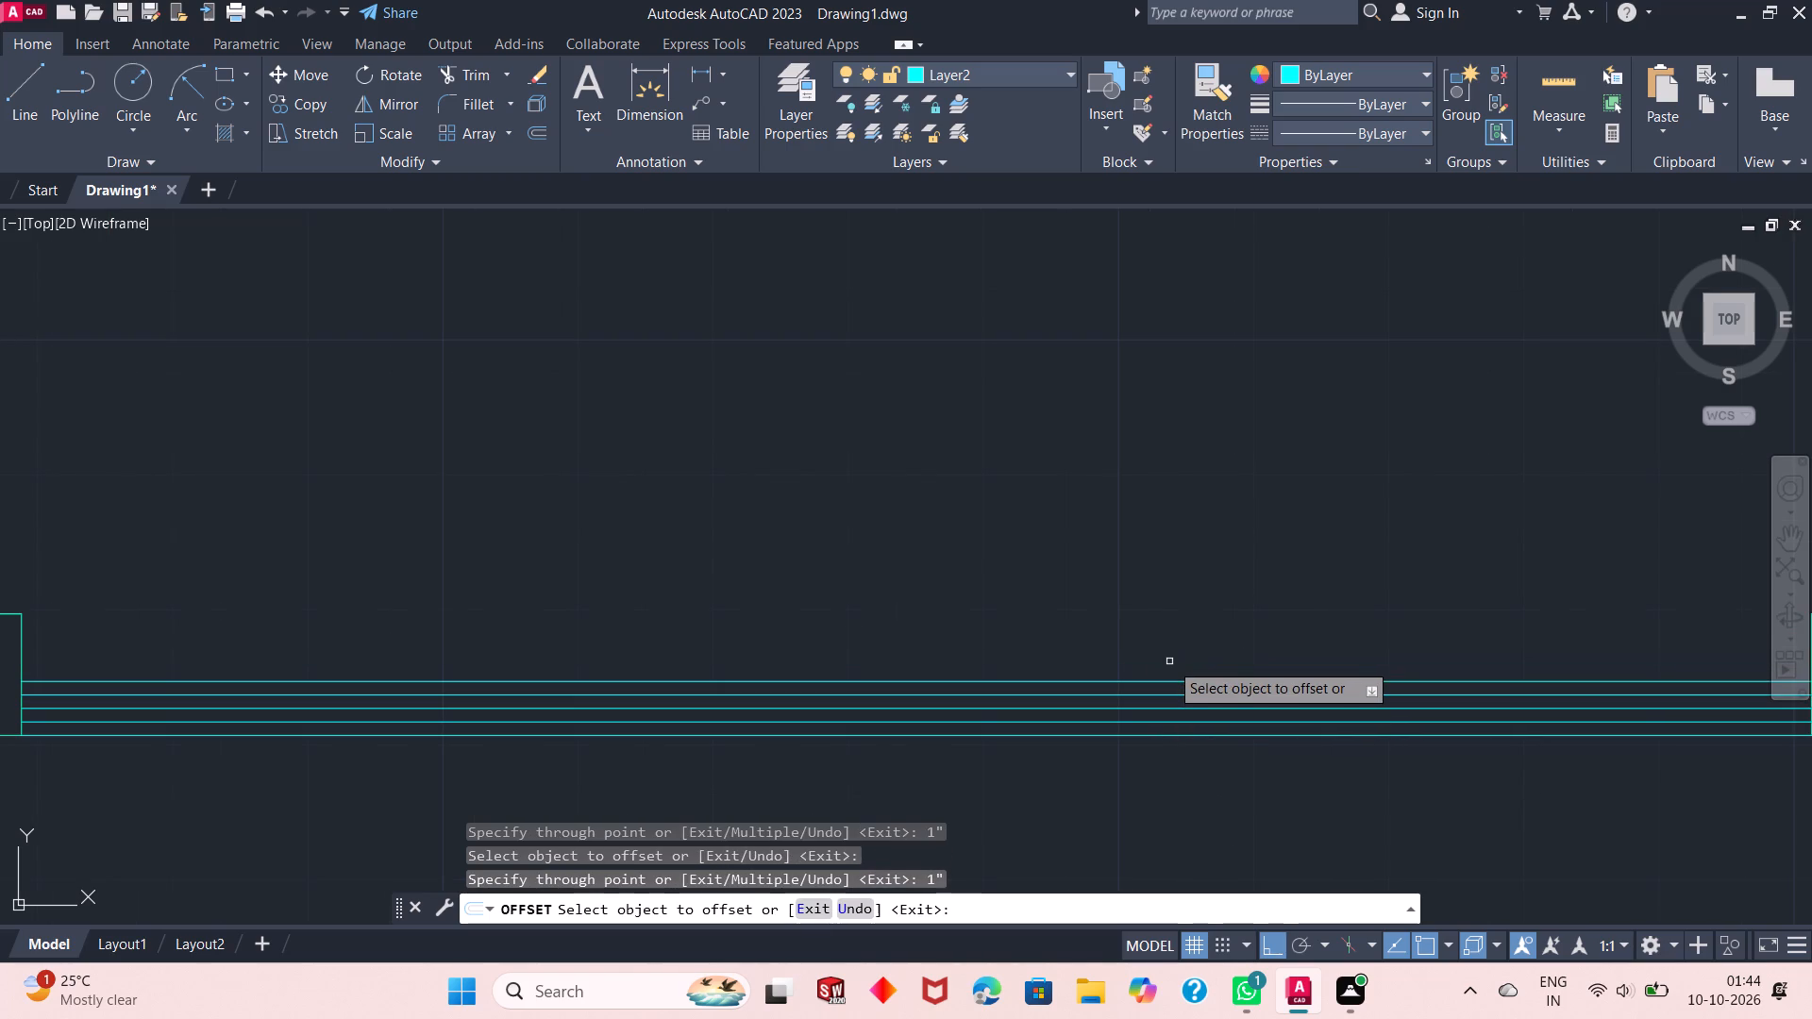
{"action": "left_click", "coordinate": [1156, 689]}
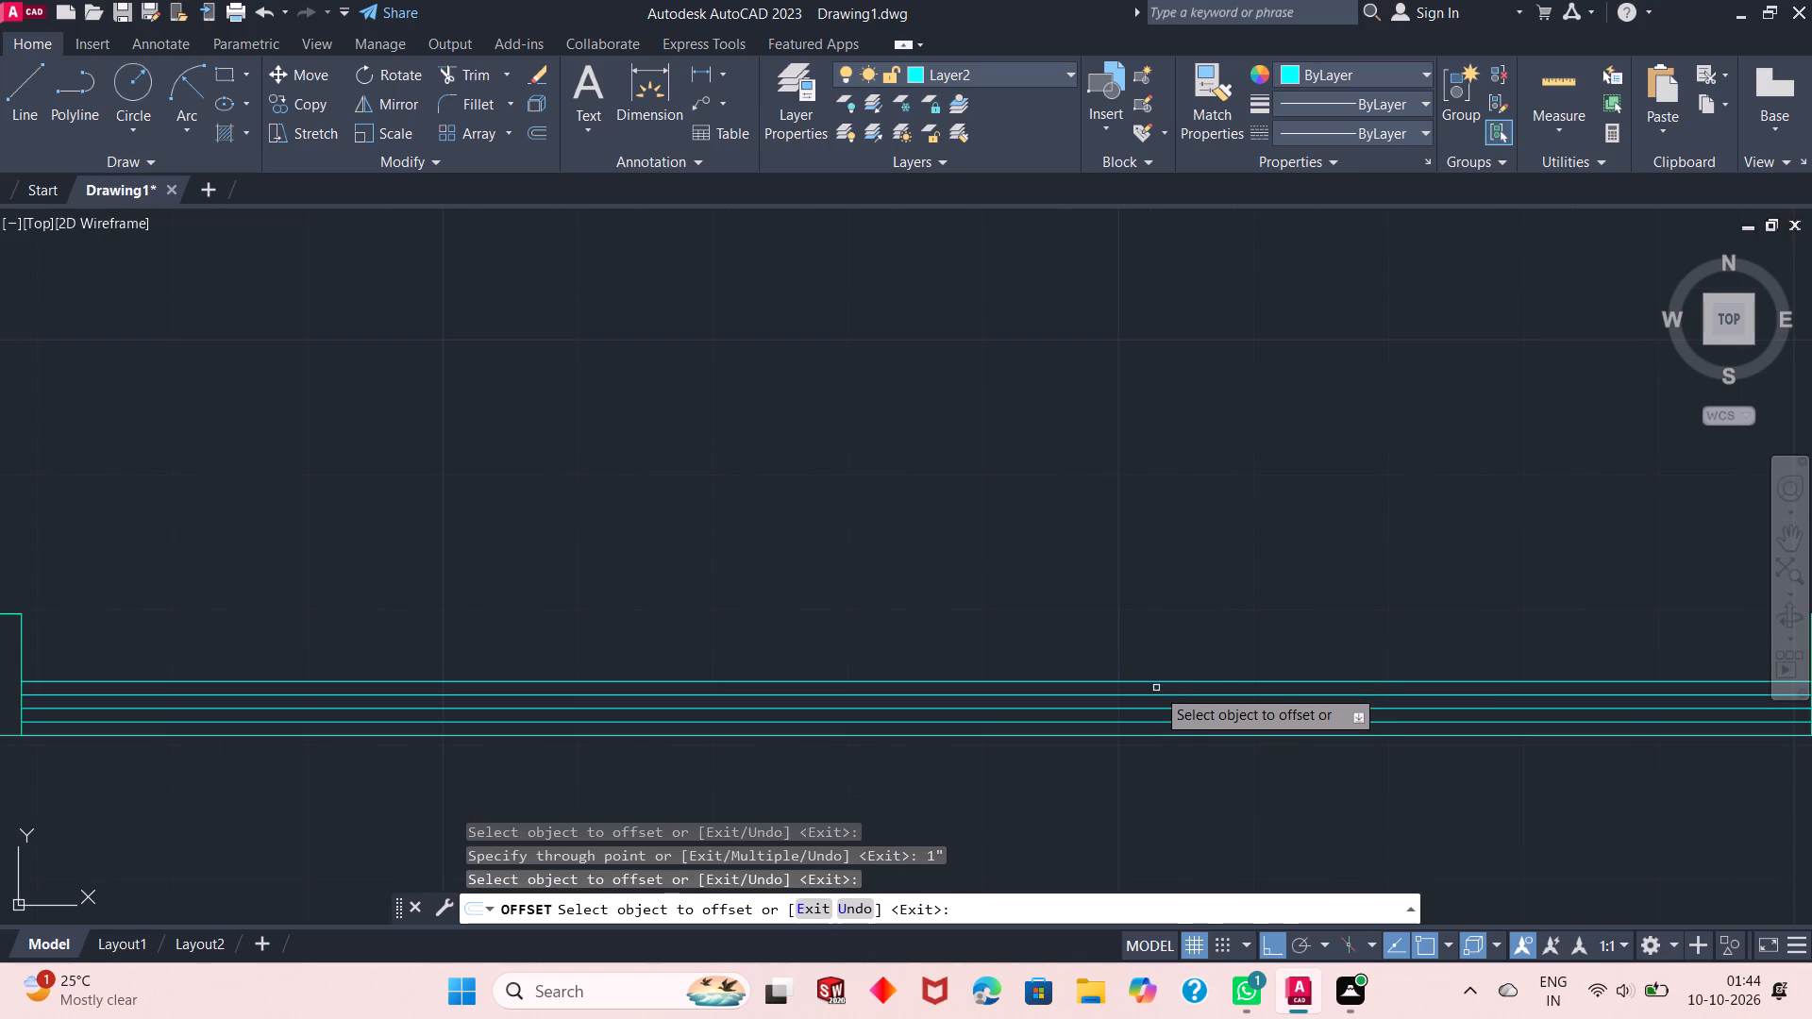
{"action": "left_click", "coordinate": [1156, 682]}
{"action": "type", "text": "1\""}
{"action": "key", "text": "Return"}
{"action": "left_click", "coordinate": [1167, 667]}
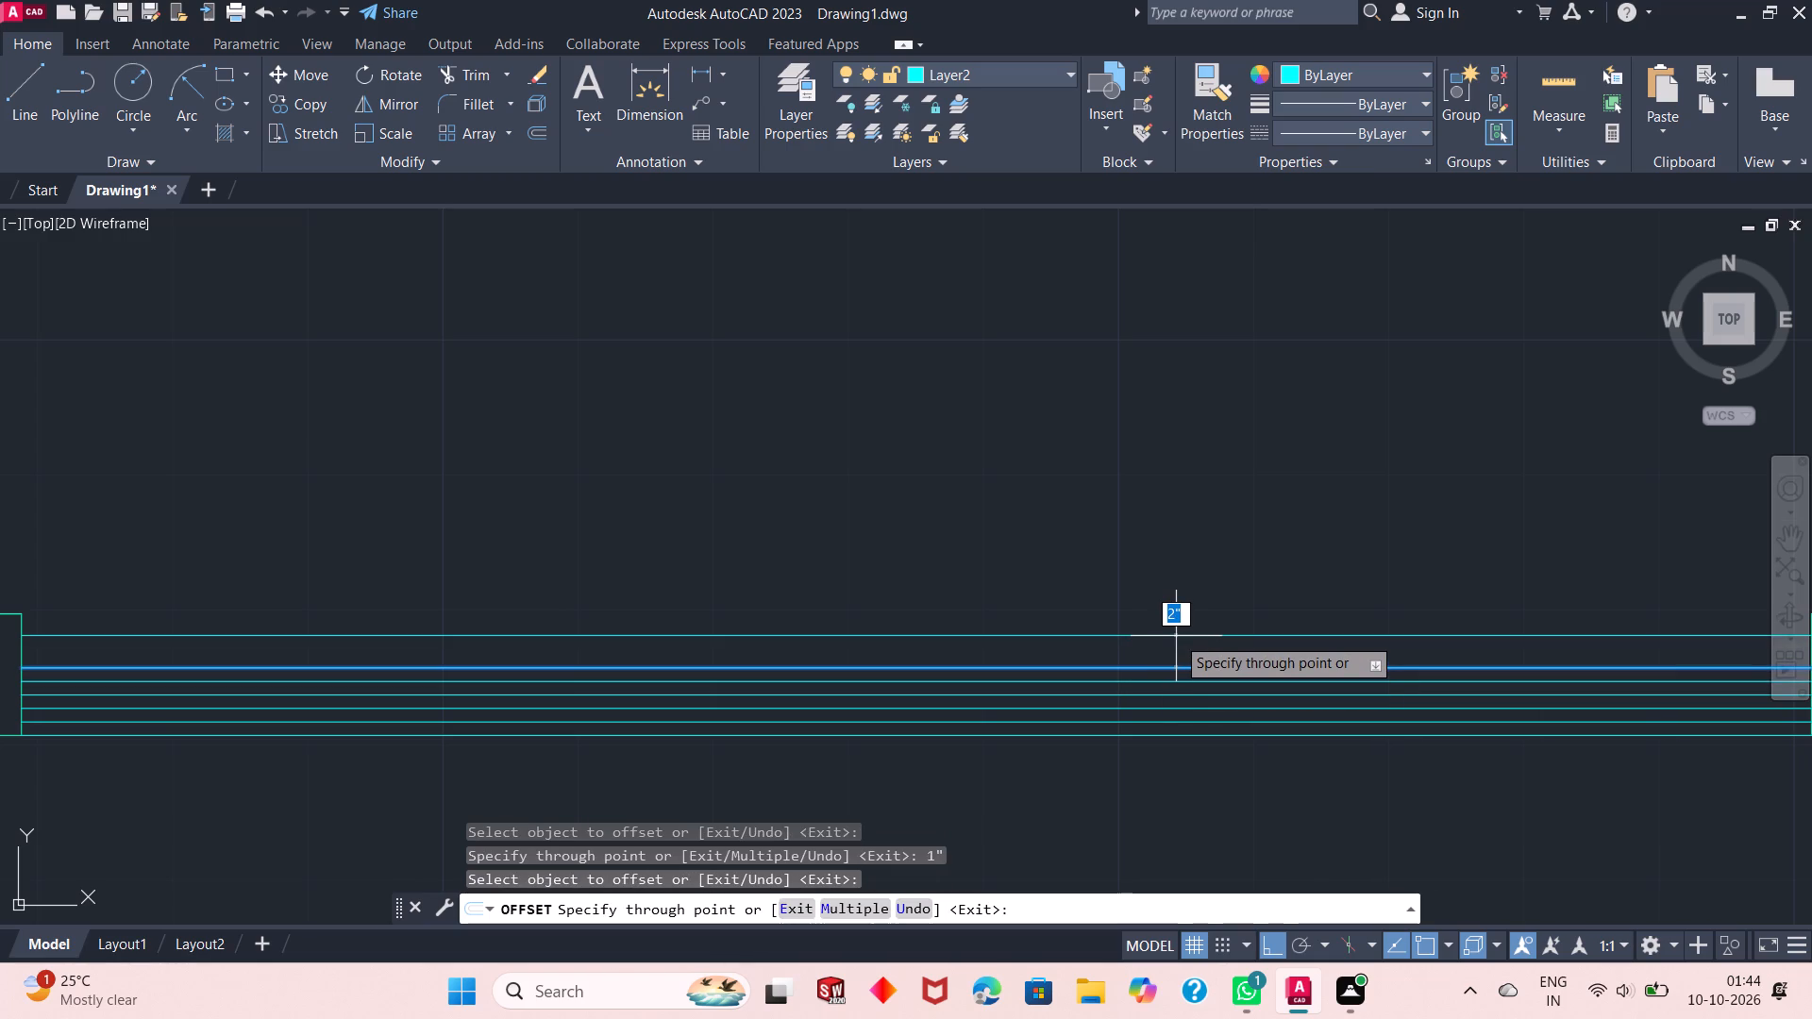
{"action": "type", "text": "1\""}
{"action": "key", "text": "Return"}
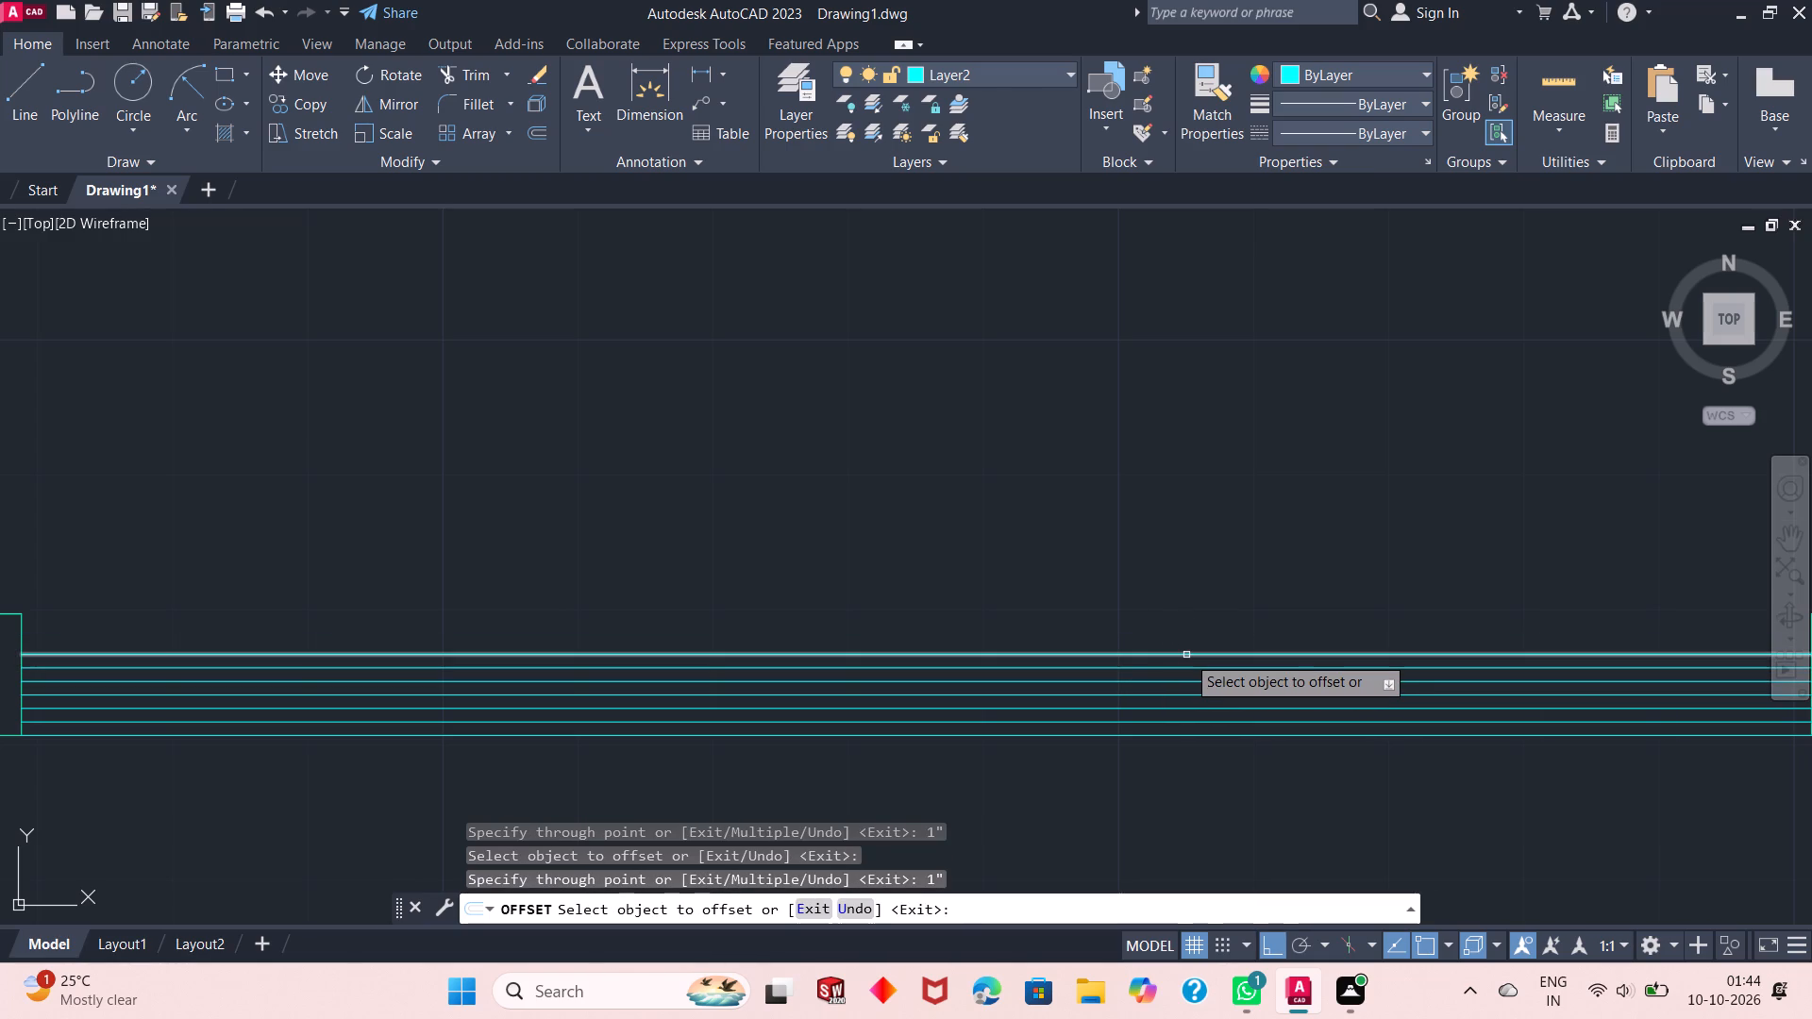
Offset the northernmost window line 1" north three more times, filling the opening up to the stubs' upper edges.
{"action": "left_click", "coordinate": [1186, 655]}
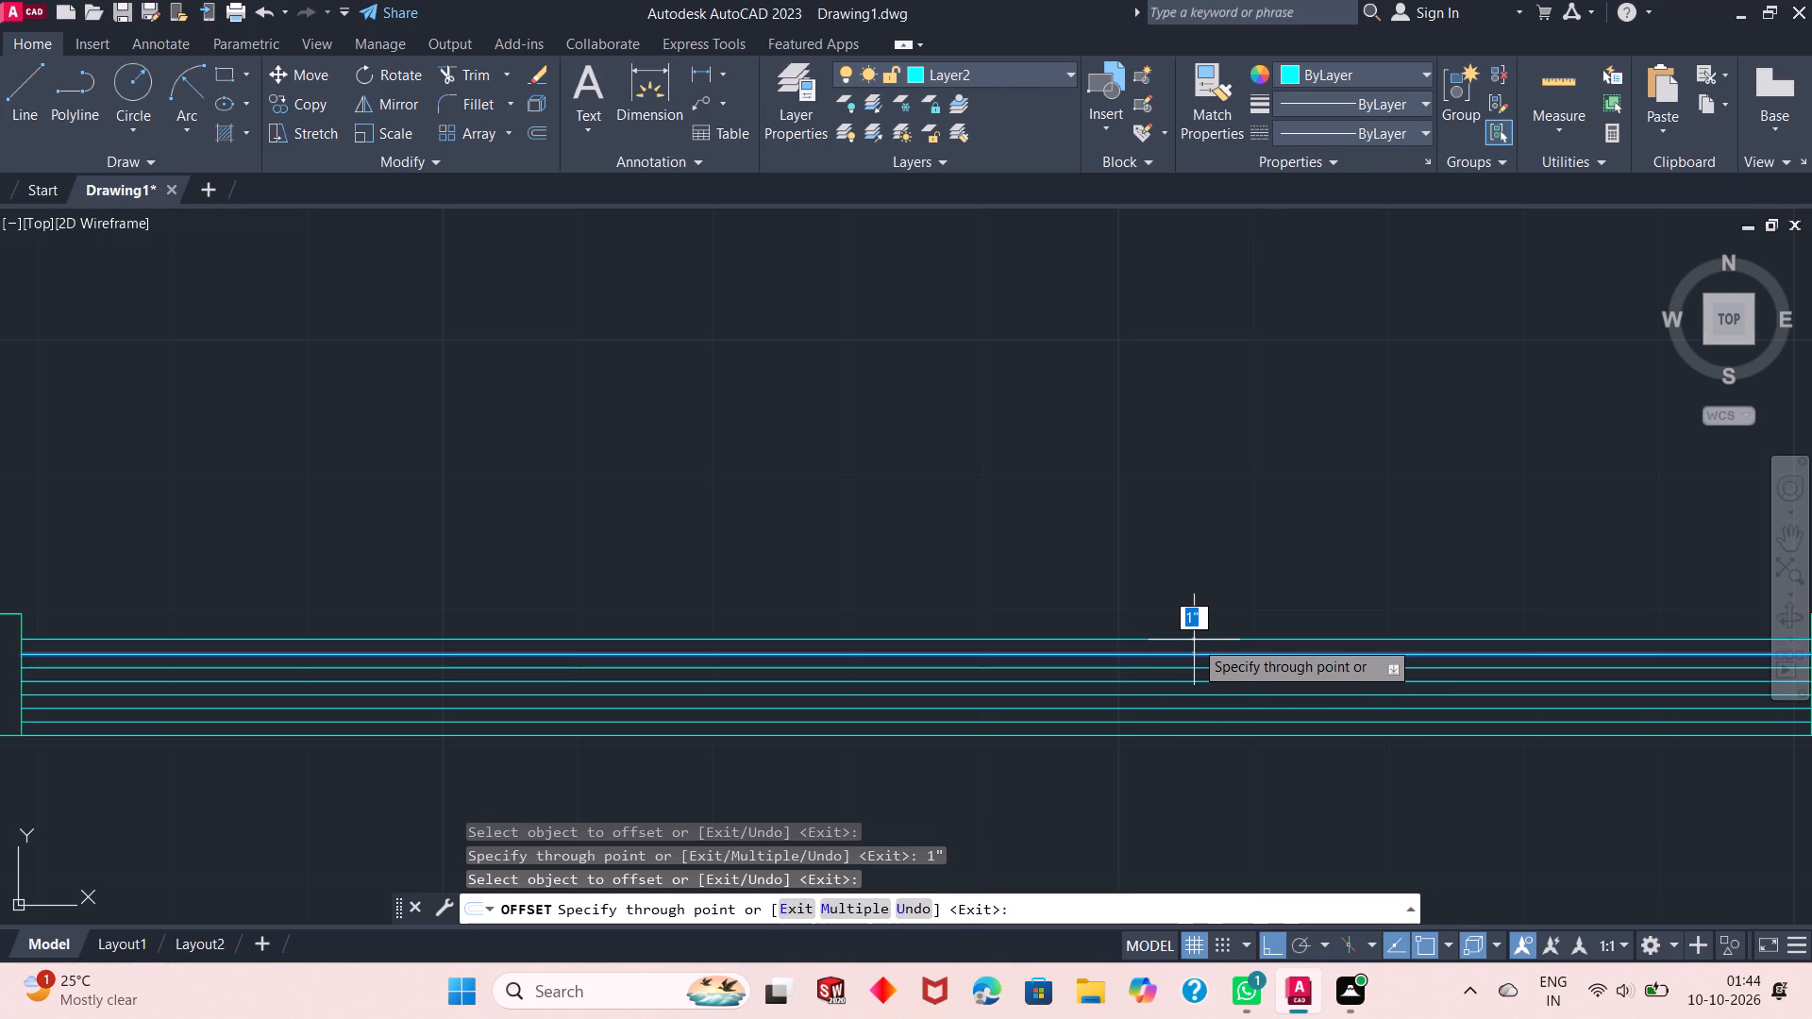
{"action": "type", "text": "1\""}
{"action": "key", "text": "Return"}
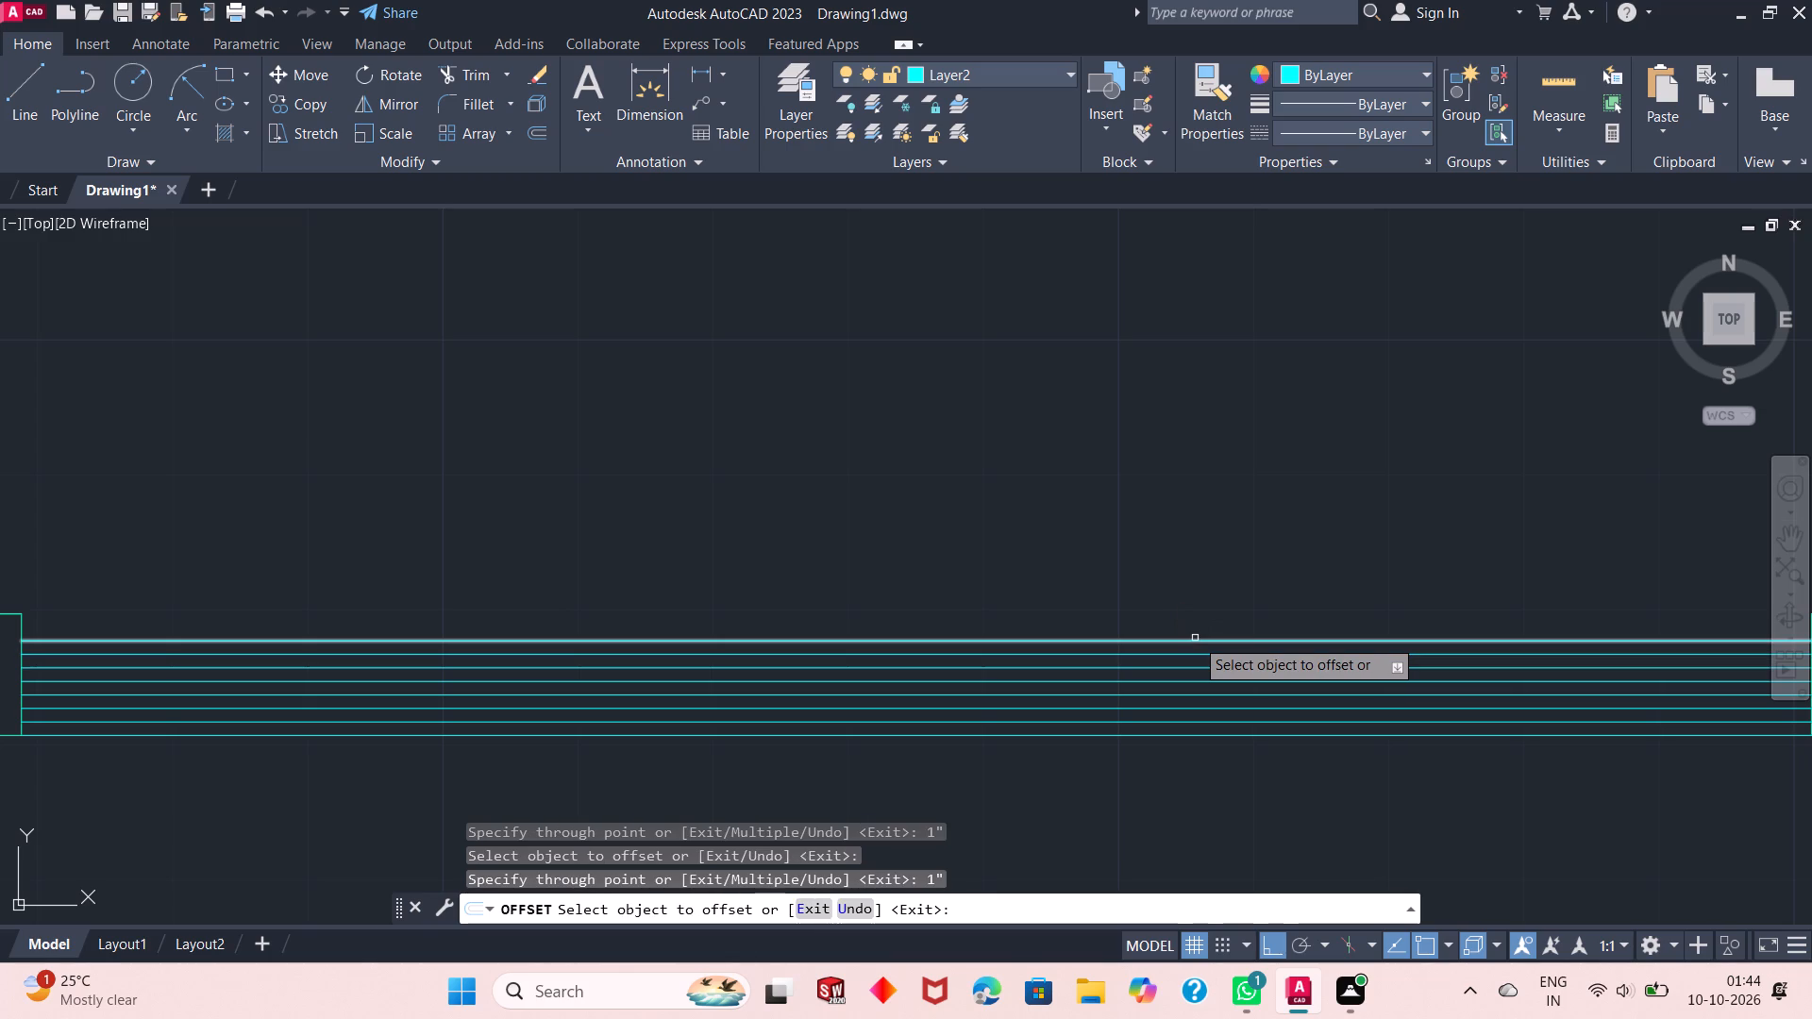
{"action": "left_click", "coordinate": [1195, 638]}
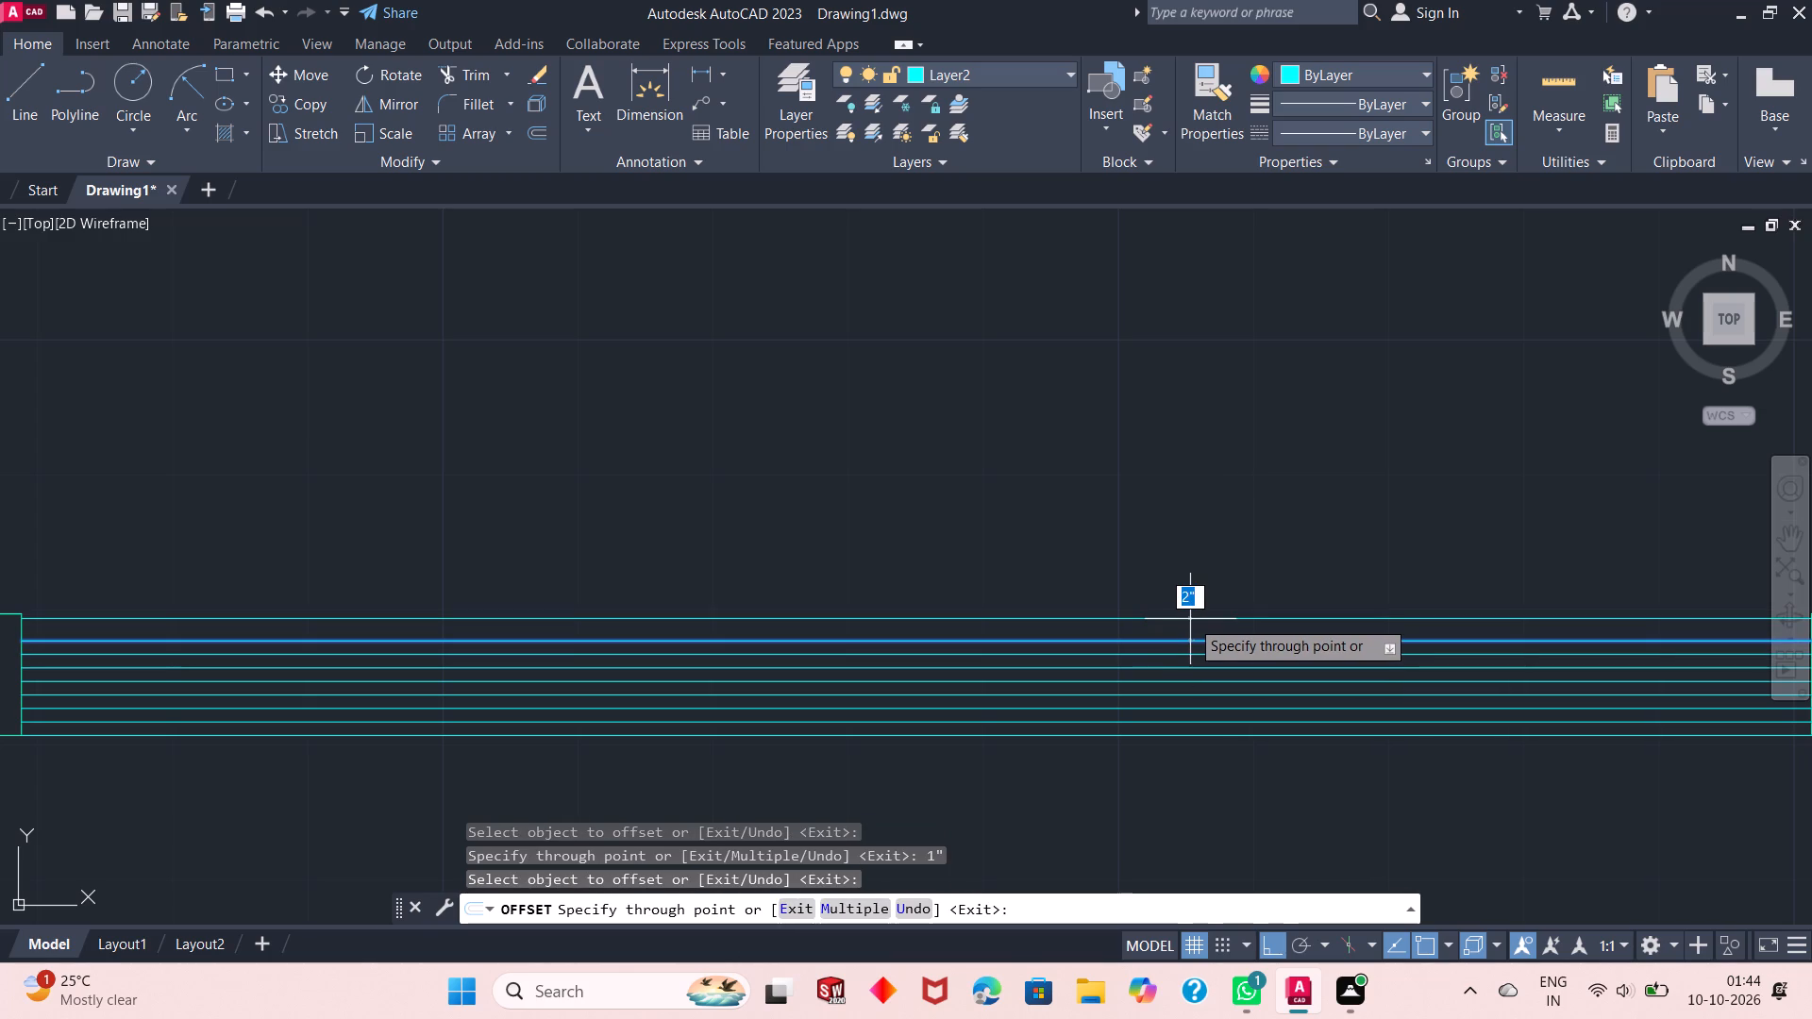
{"action": "type", "text": "1\""}
{"action": "key", "text": "Return"}
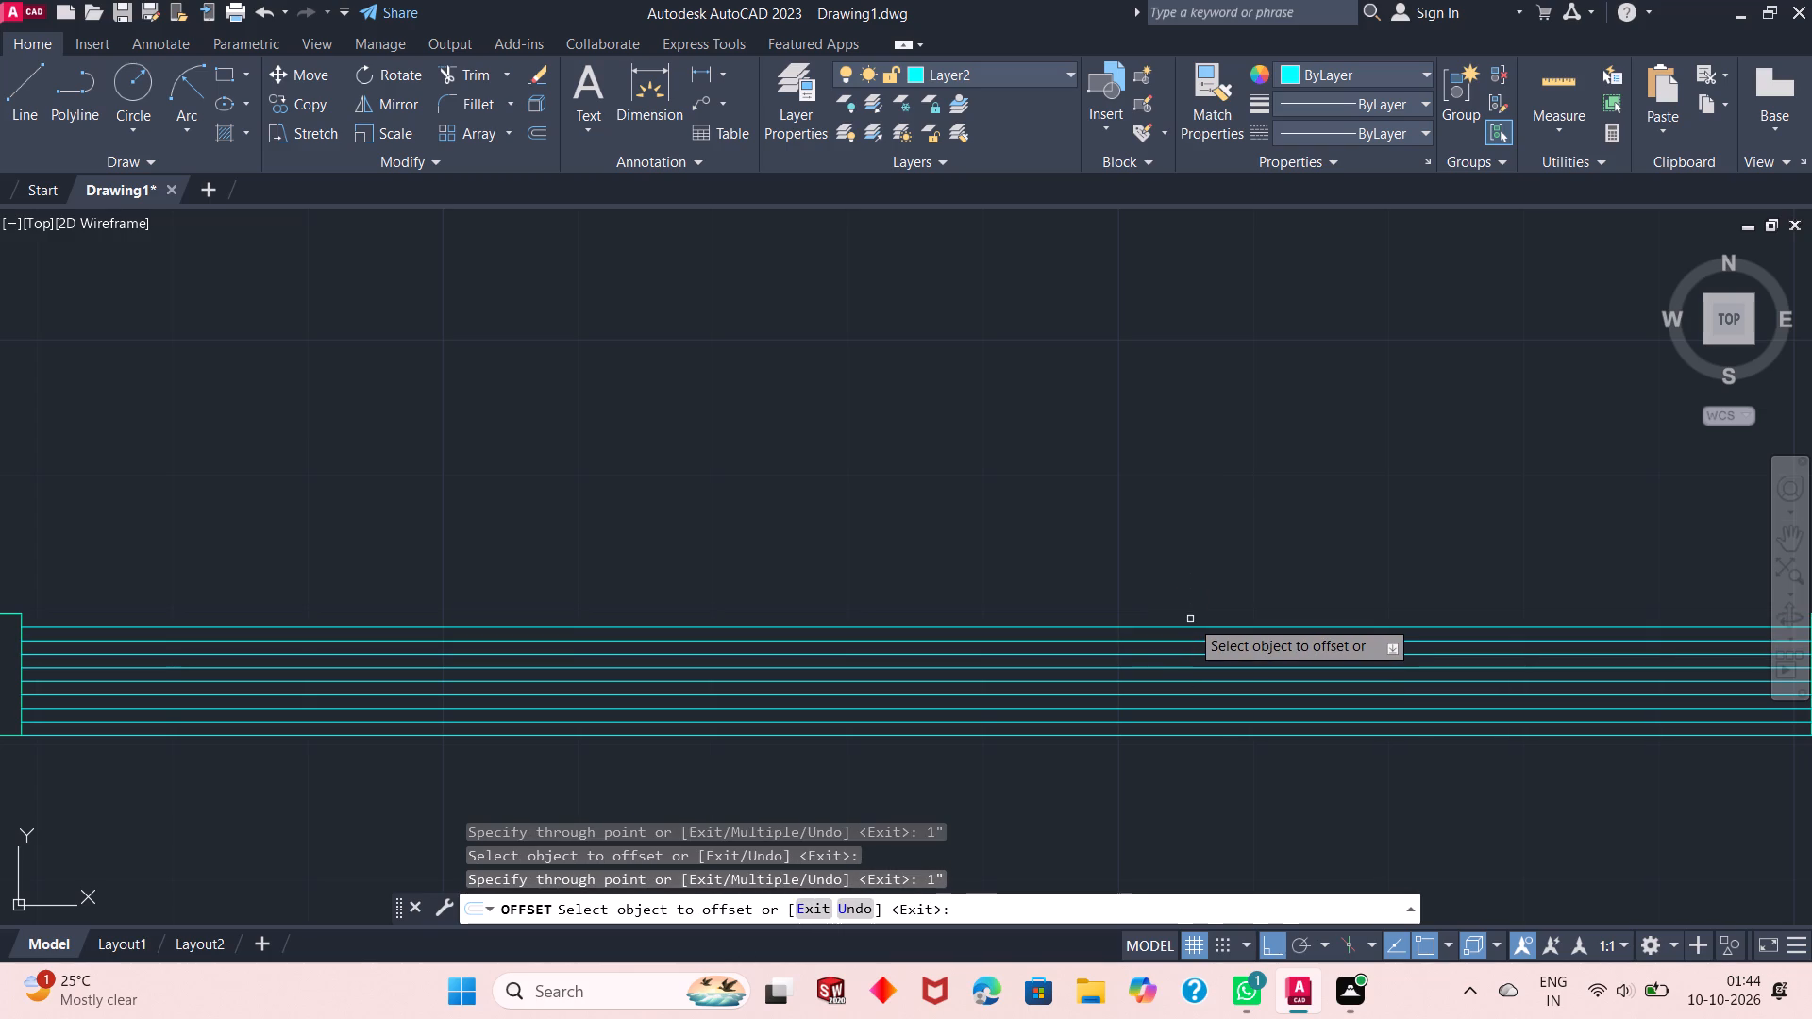
{"action": "left_click", "coordinate": [1196, 631]}
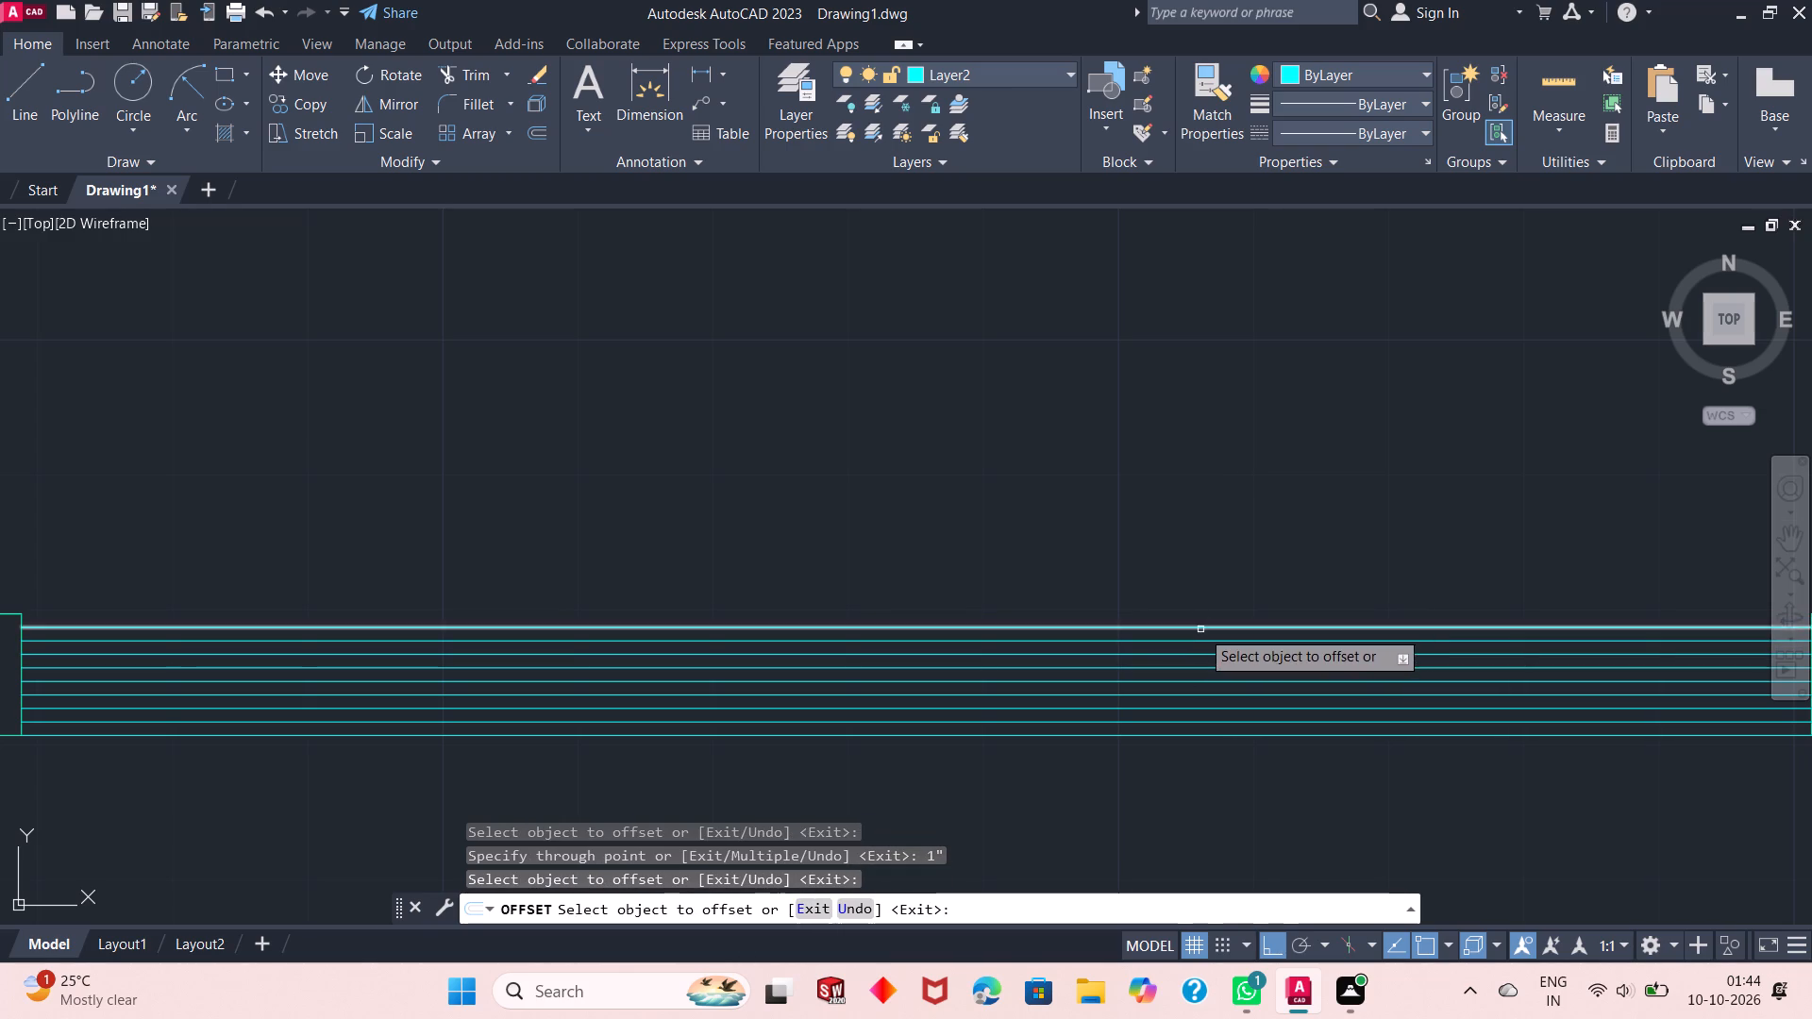
{"action": "left_click", "coordinate": [1200, 629]}
{"action": "type", "text": "1\""}
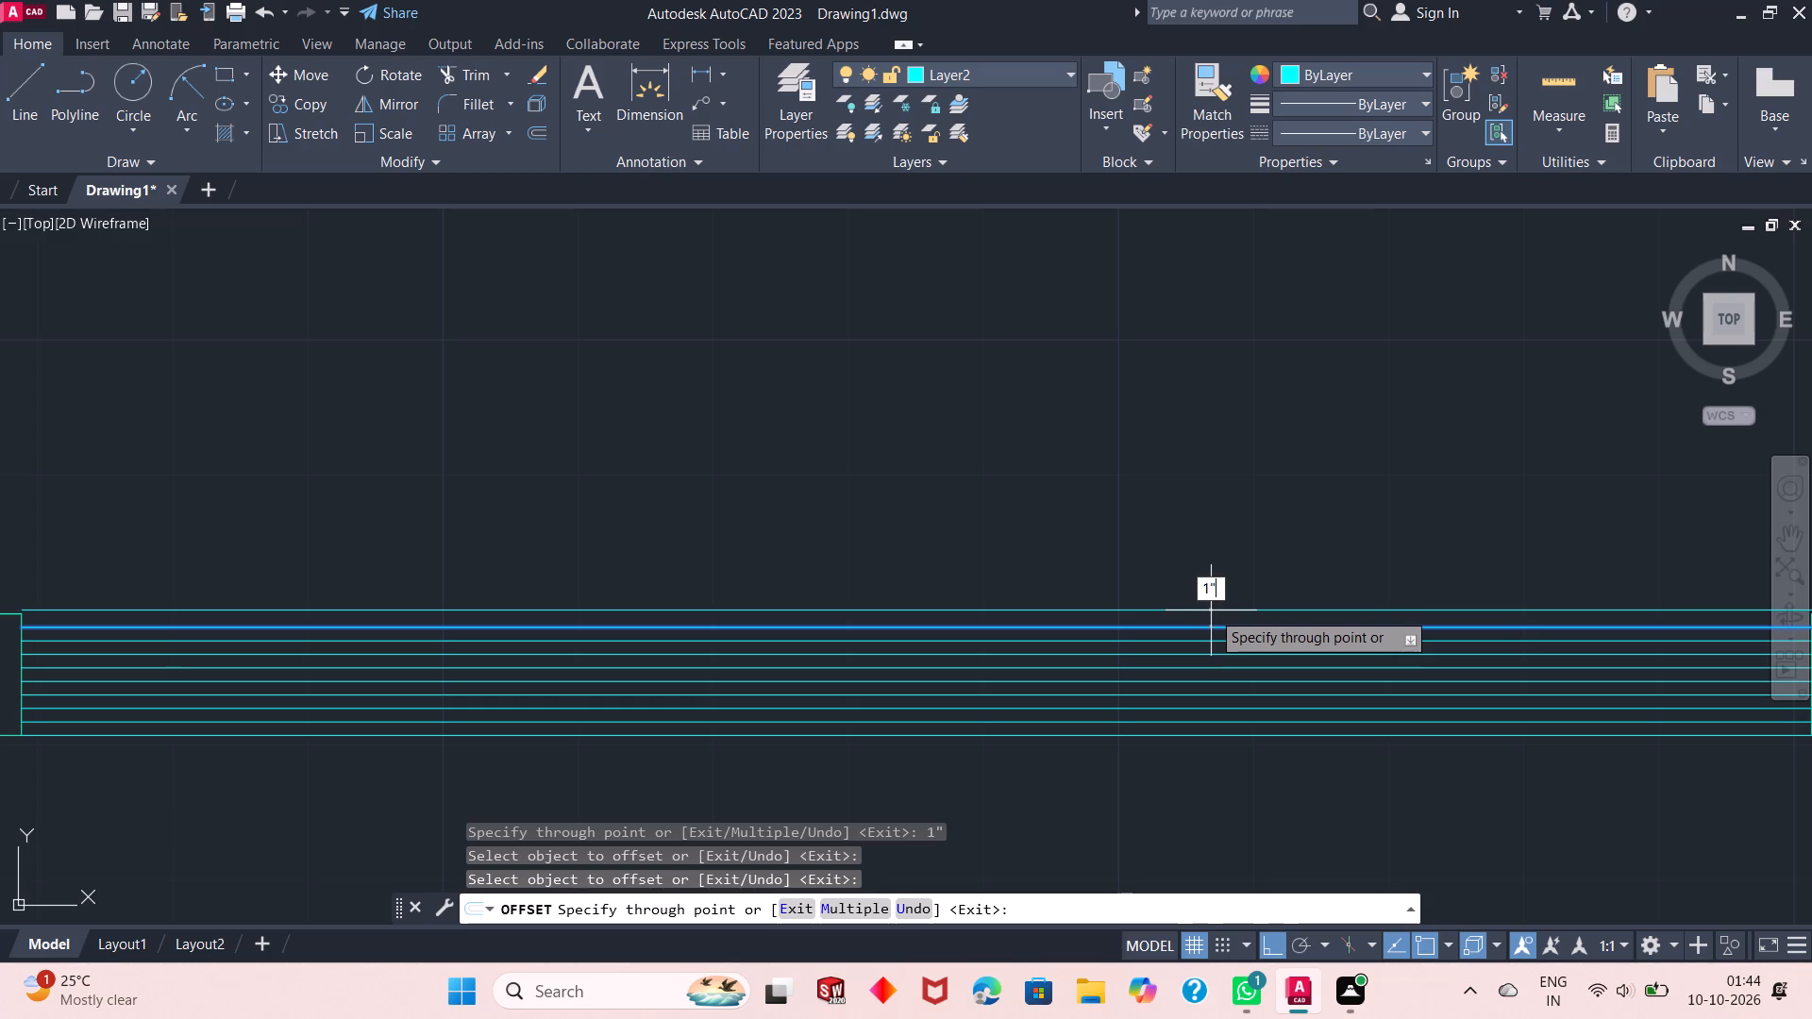
{"action": "key", "text": "Return"}
{"action": "right_click", "coordinate": [723, 532]}
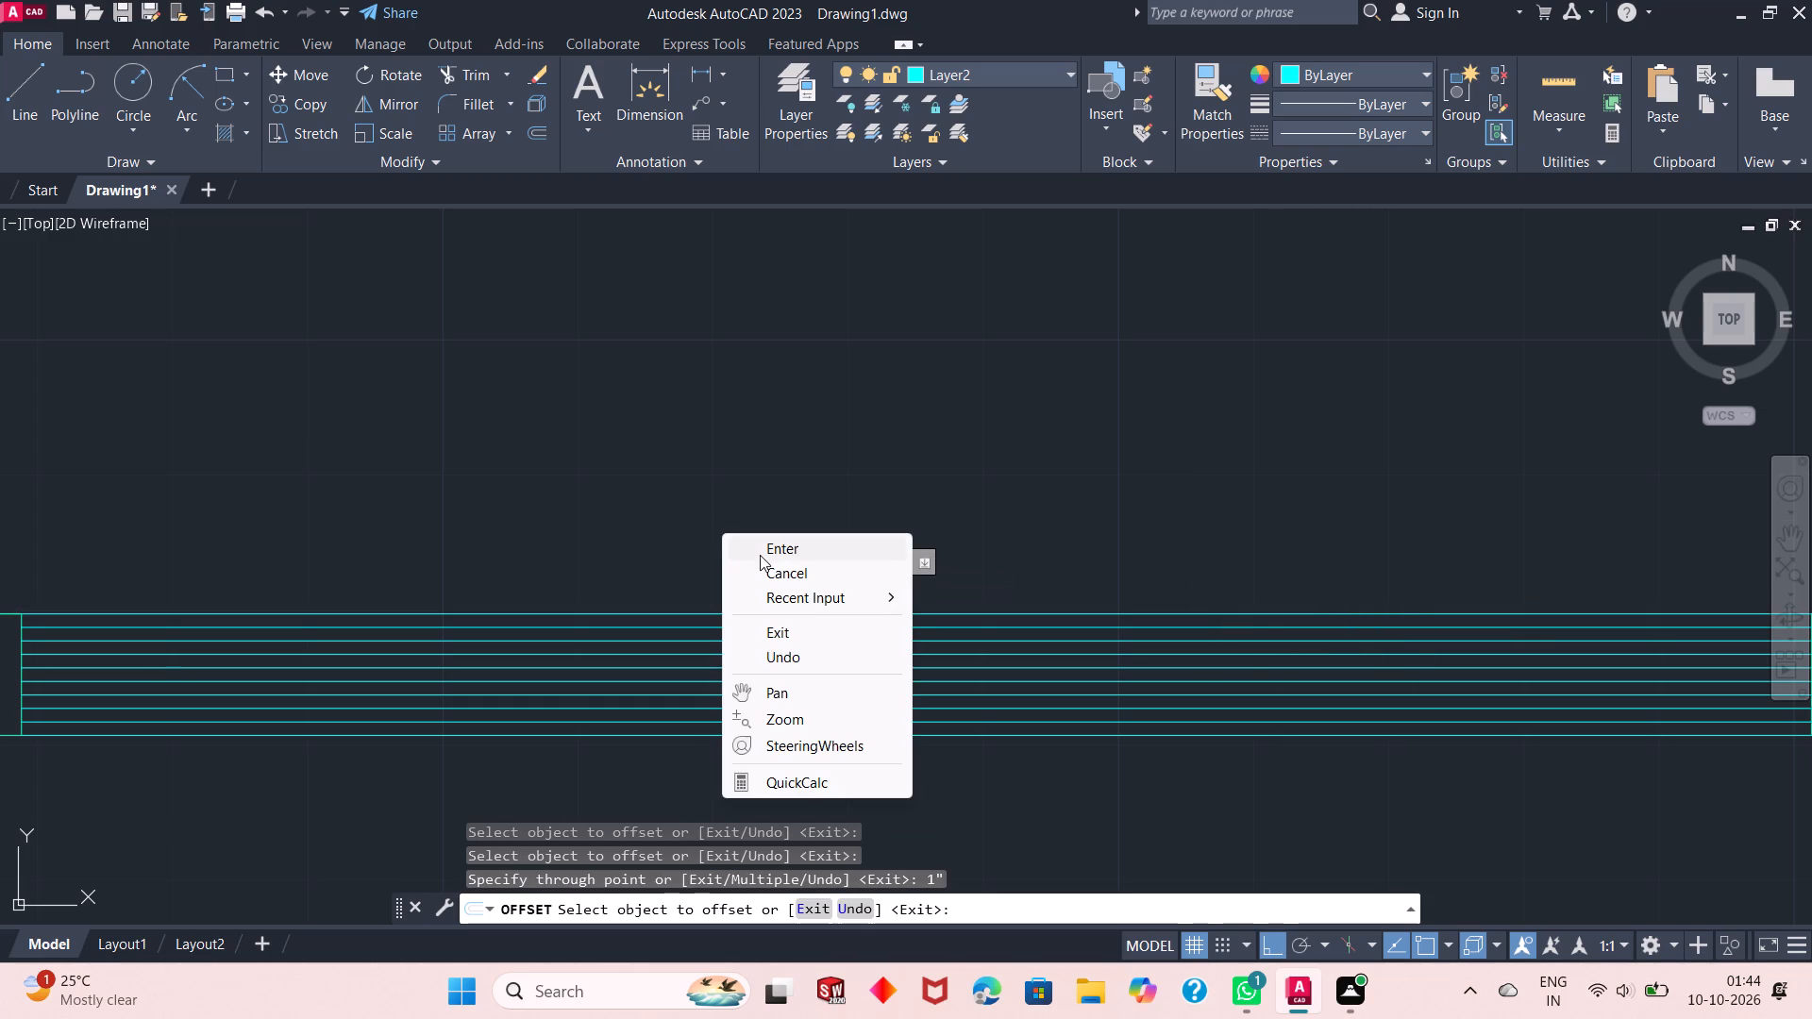
{"action": "left_click", "coordinate": [798, 547]}
Examine the southern window and the rest of the floor plan, up to the northern rooms.
{"action": "scroll", "coordinate": [963, 701], "scroll_direction": "down", "scroll_amount": 2}
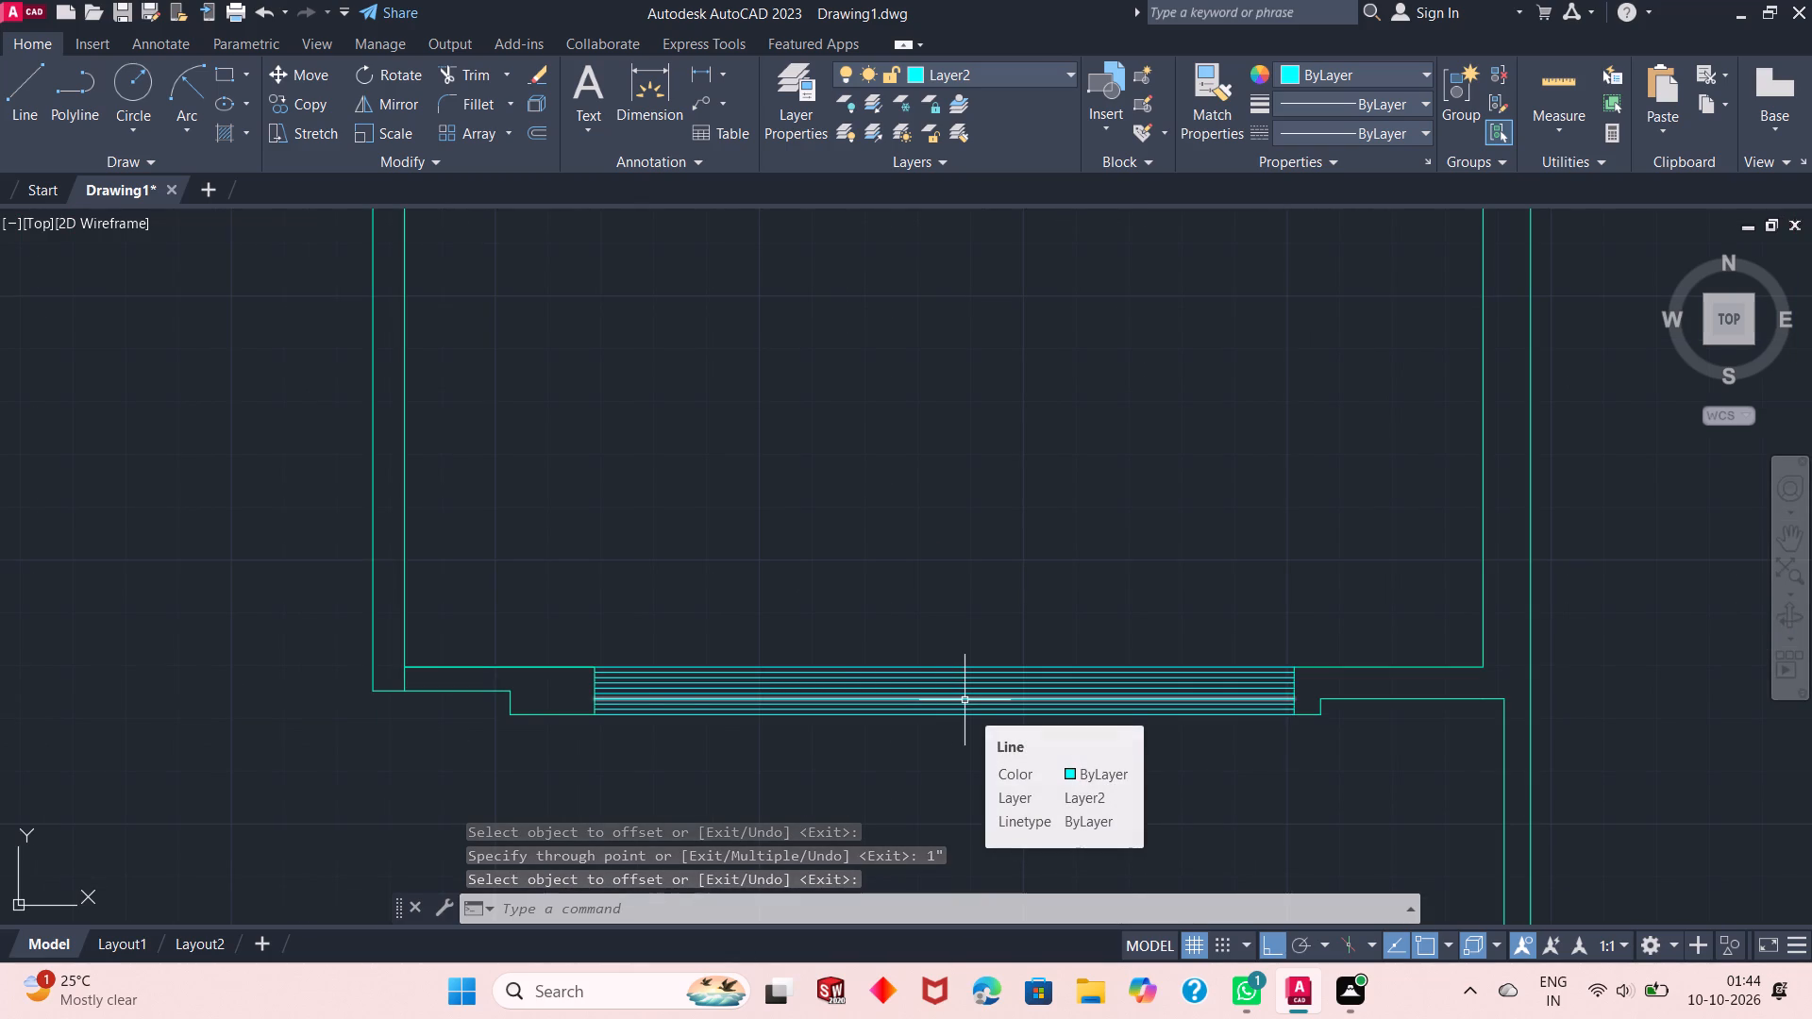
{"action": "scroll", "coordinate": [1004, 793], "scroll_direction": "down", "scroll_amount": 2}
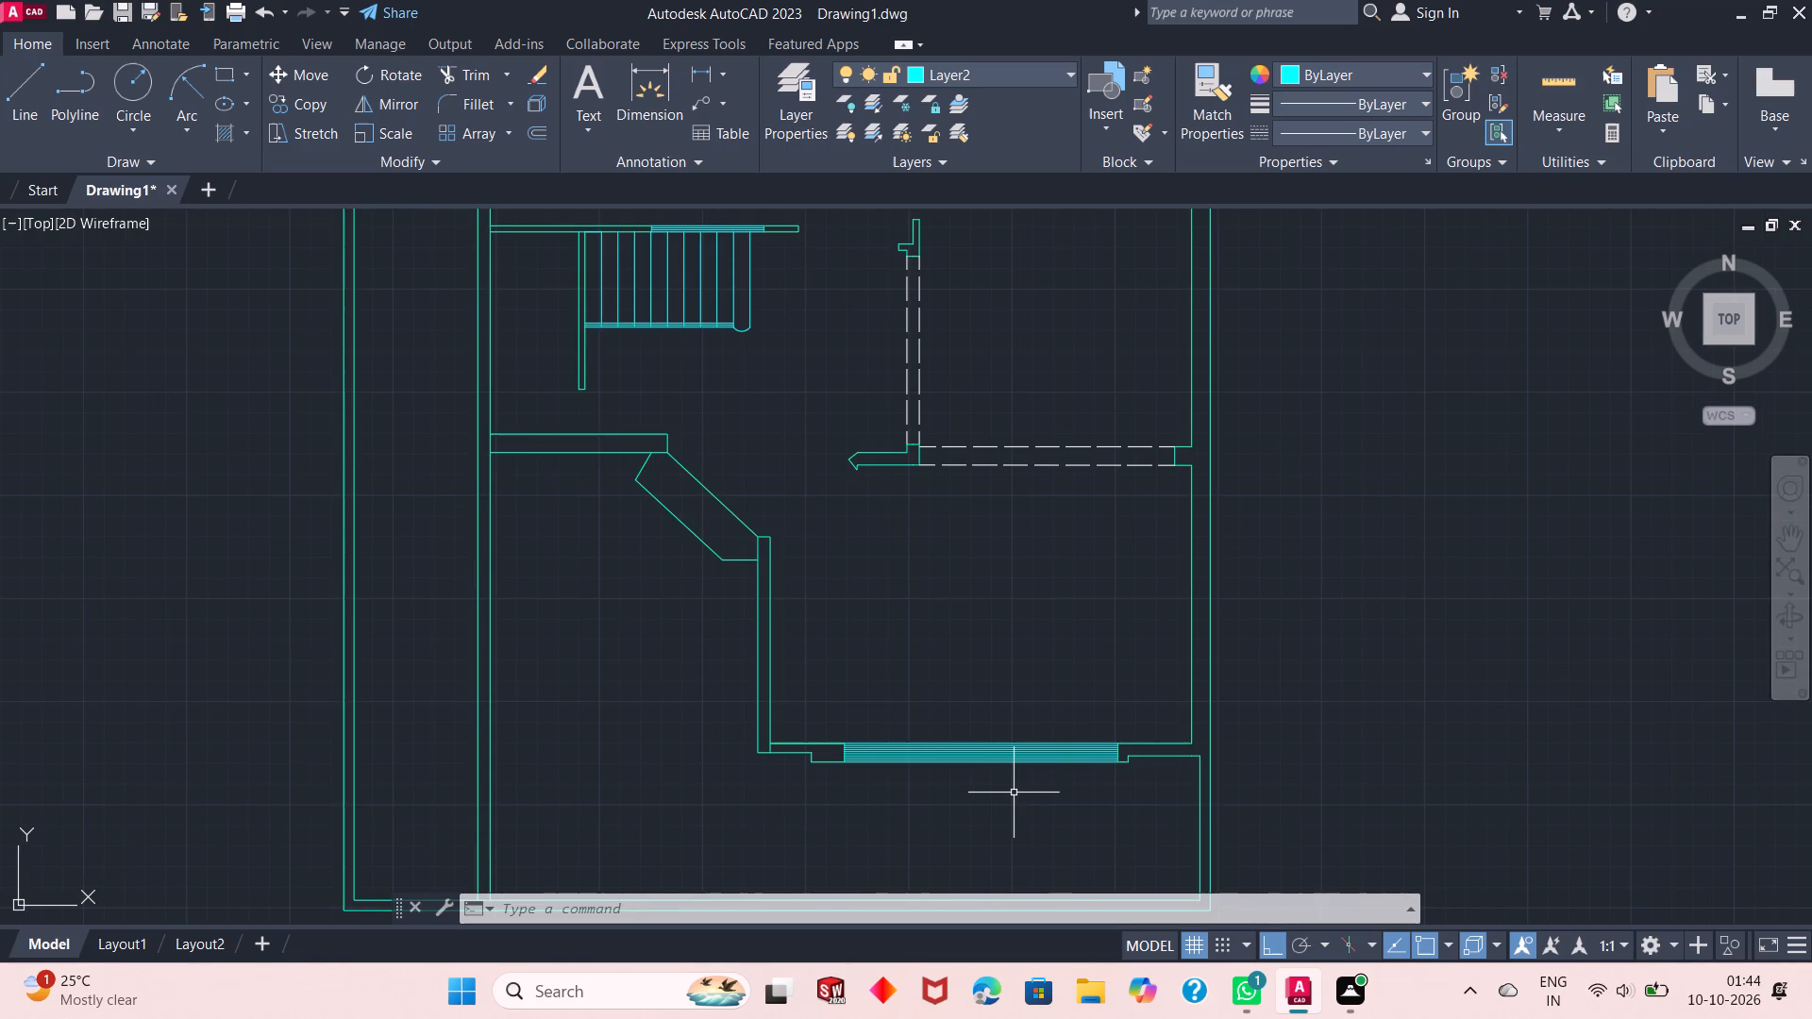
{"action": "scroll", "coordinate": [1082, 693], "scroll_direction": "down", "scroll_amount": 1}
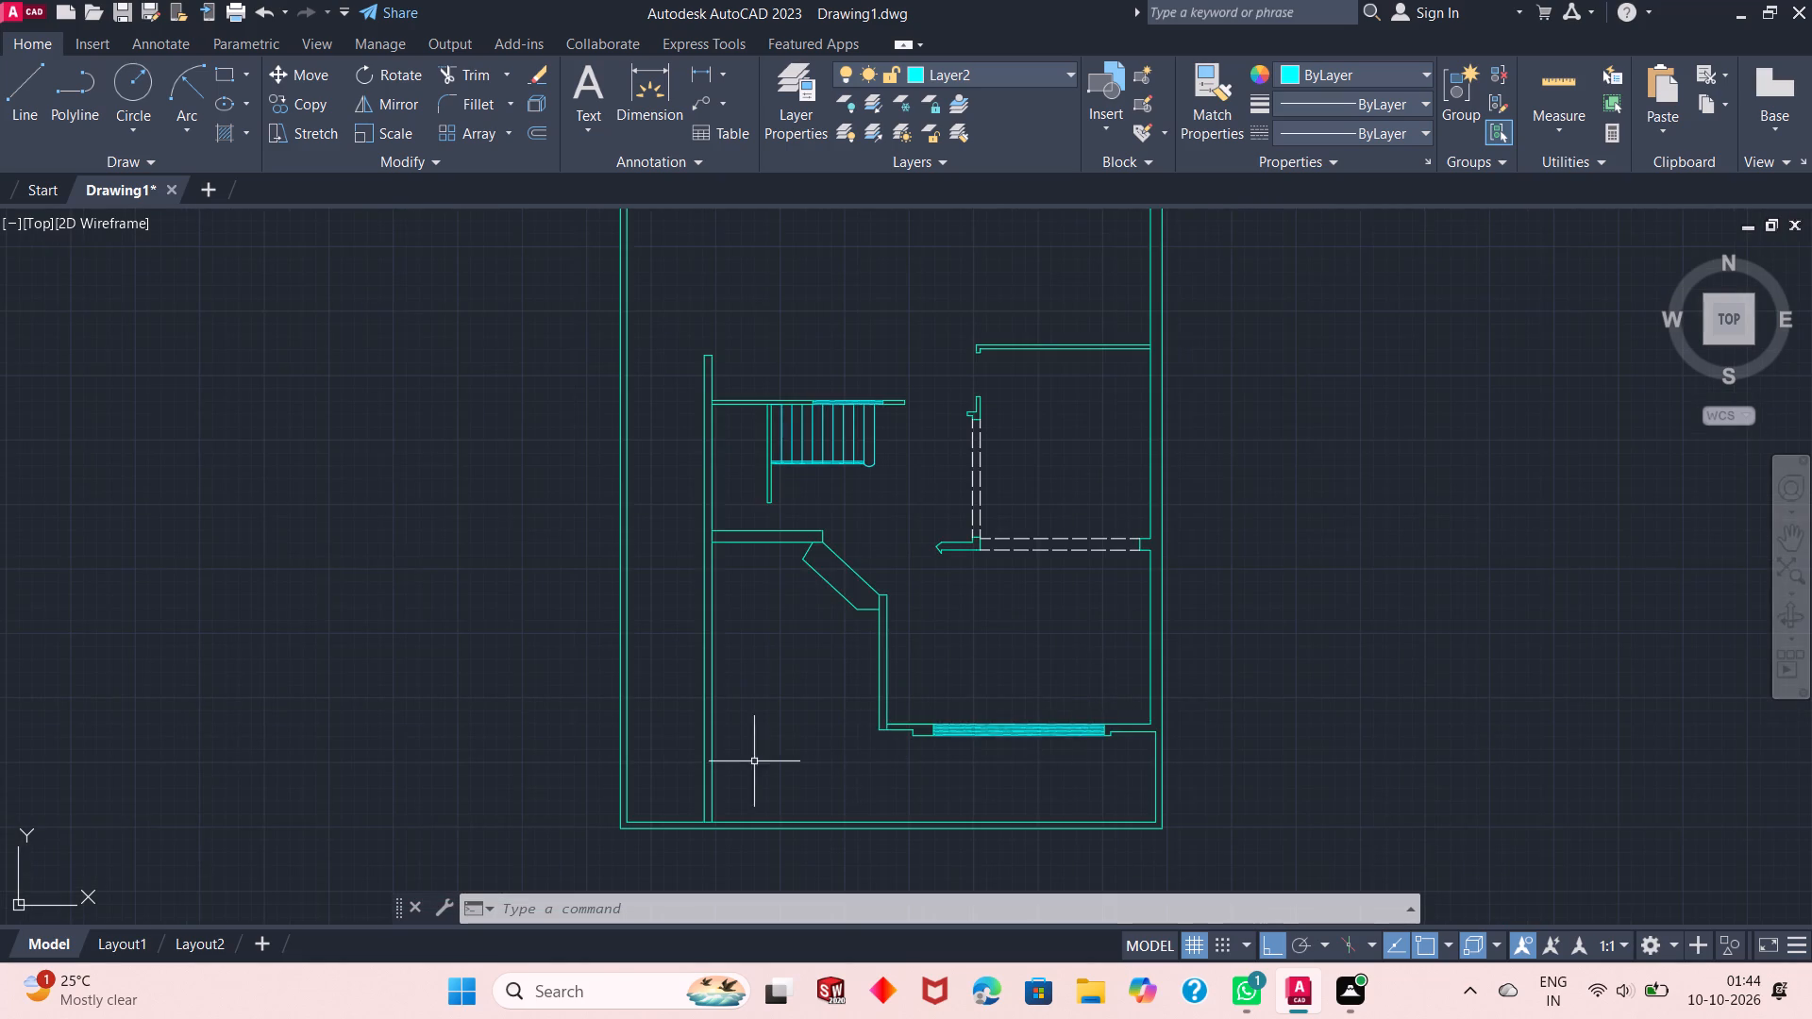
{"action": "scroll", "coordinate": [754, 761], "scroll_direction": "up", "scroll_amount": 1}
{"action": "scroll", "coordinate": [829, 749], "scroll_direction": "up", "scroll_amount": 1}
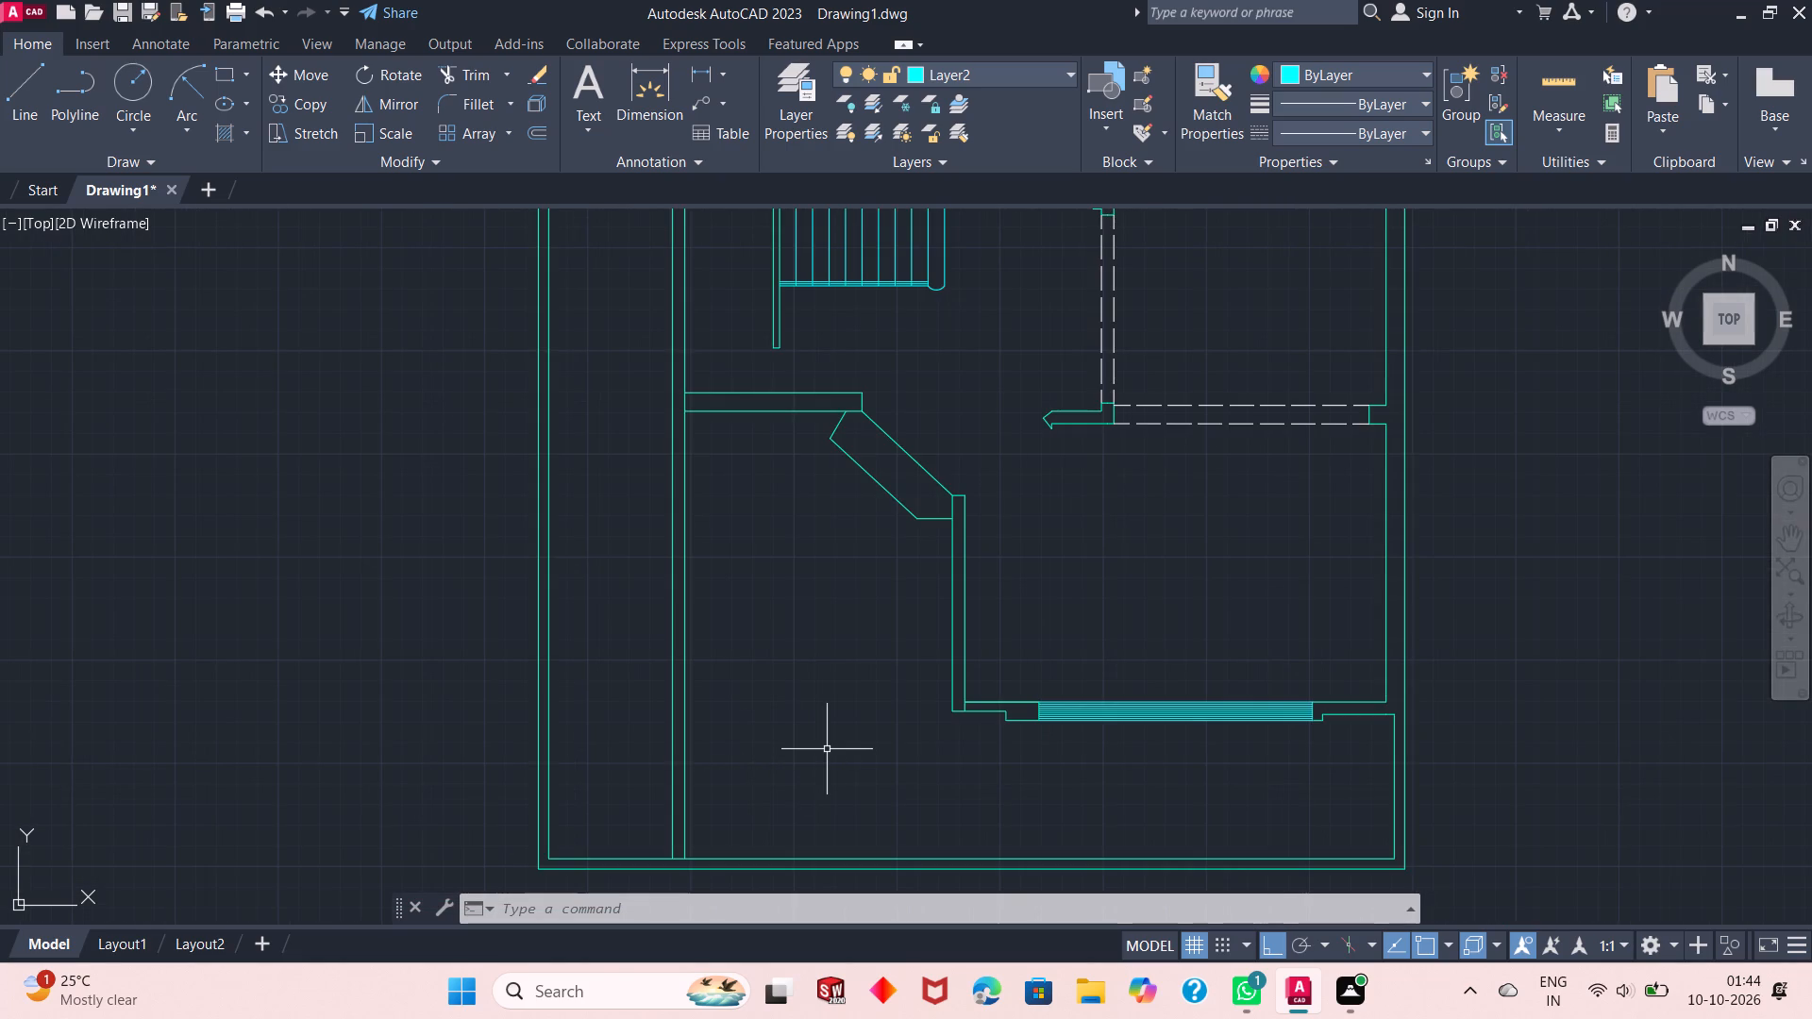
{"action": "scroll", "coordinate": [1063, 783], "scroll_direction": "down", "scroll_amount": 2}
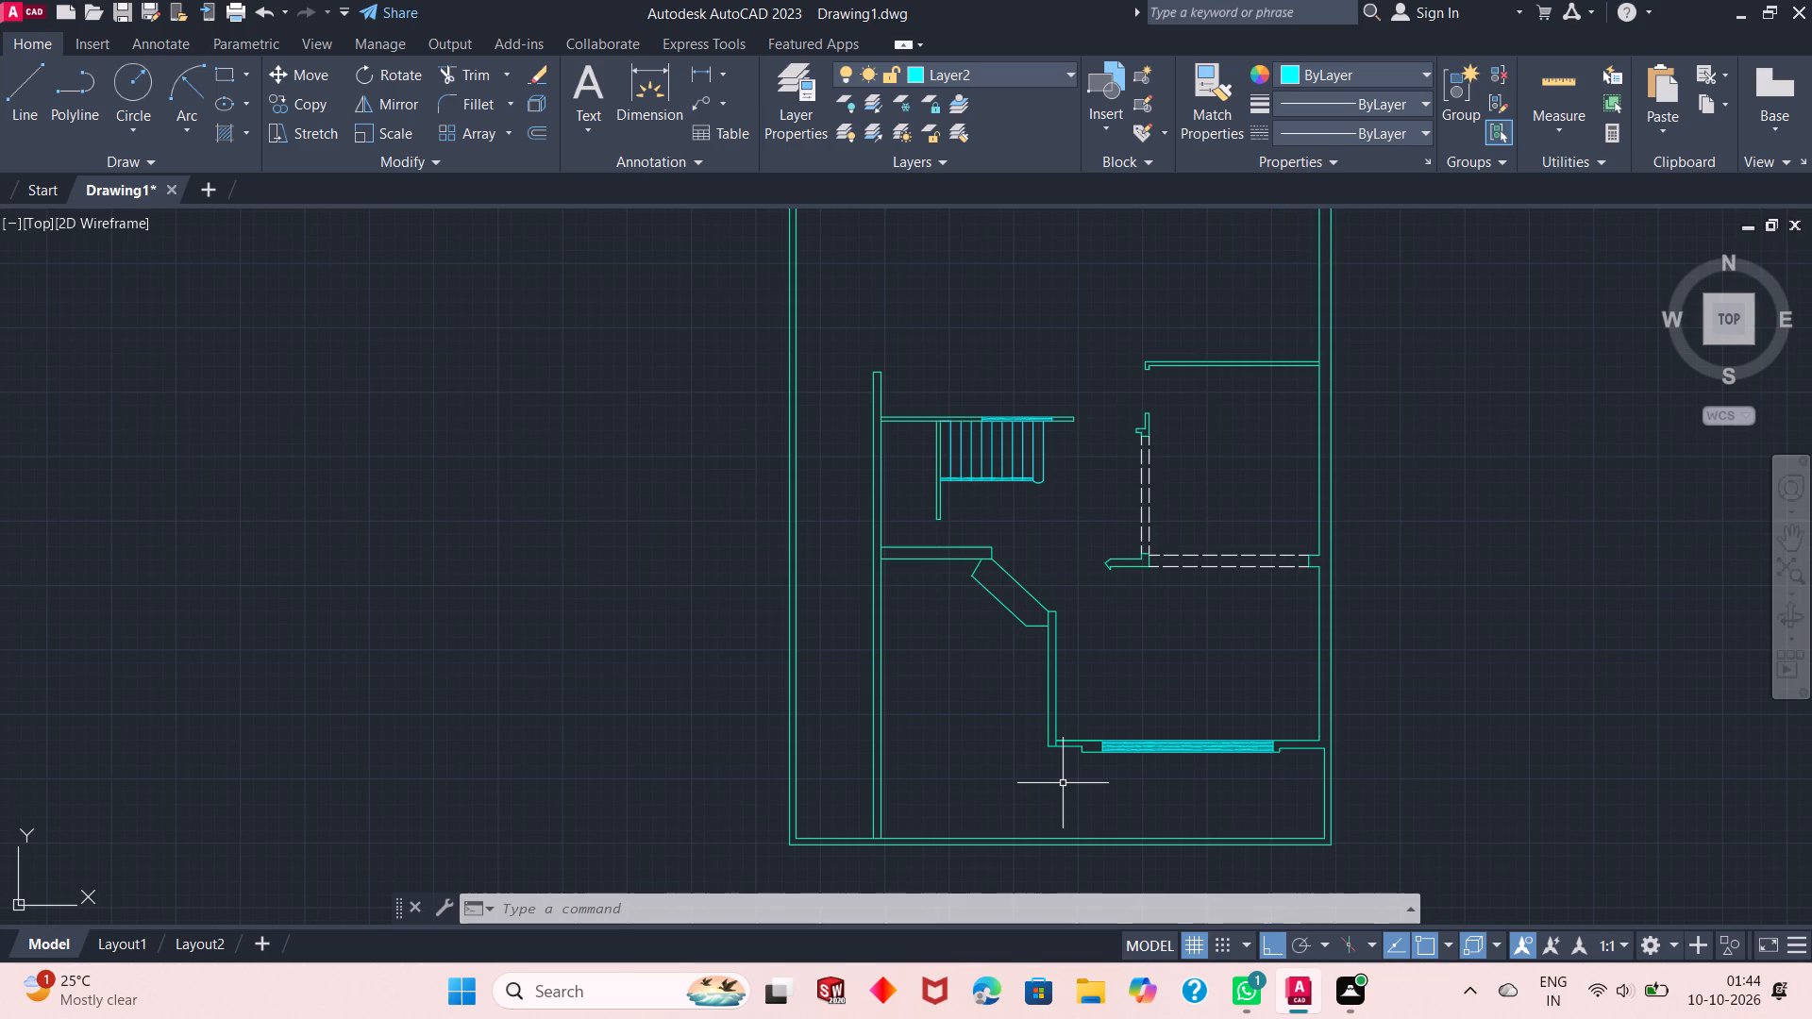
{"action": "scroll", "coordinate": [1087, 760], "scroll_direction": "down", "scroll_amount": 2}
{"action": "scroll", "coordinate": [1078, 697], "scroll_direction": "up", "scroll_amount": 1}
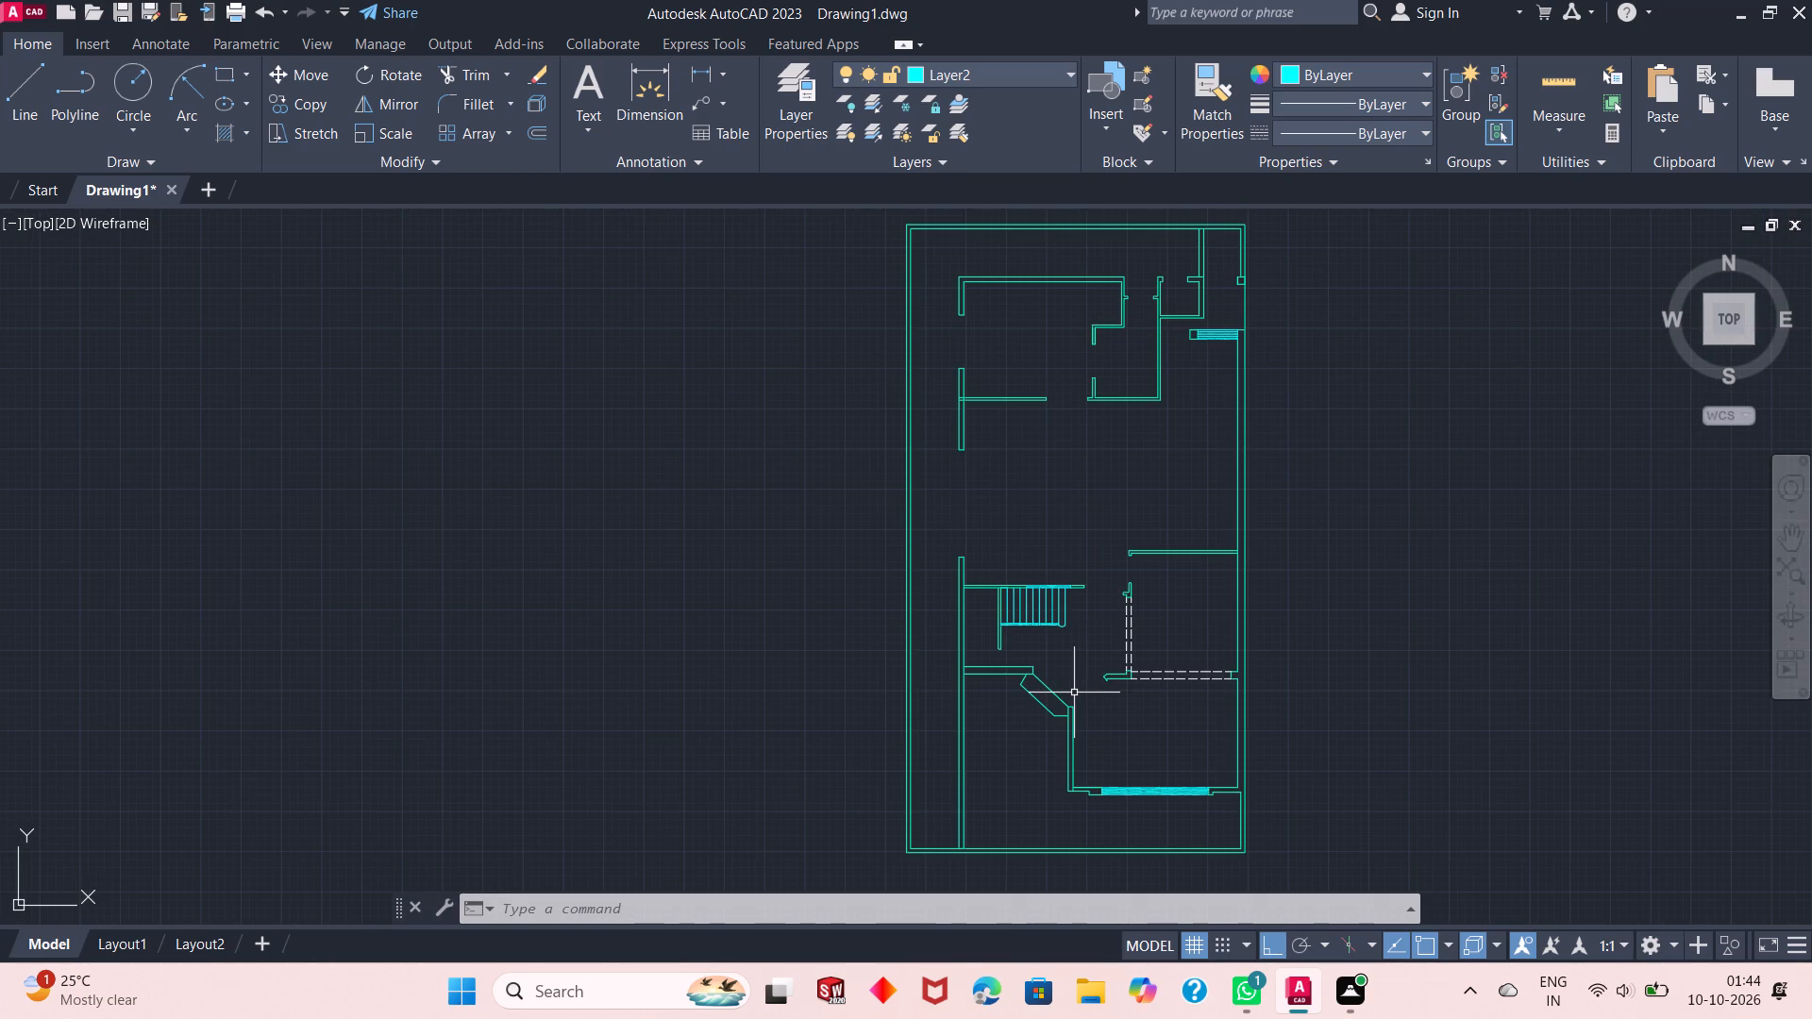
{"action": "scroll", "coordinate": [1122, 698], "scroll_direction": "down", "scroll_amount": 1}
{"action": "scroll", "coordinate": [1123, 506], "scroll_direction": "up", "scroll_amount": 1}
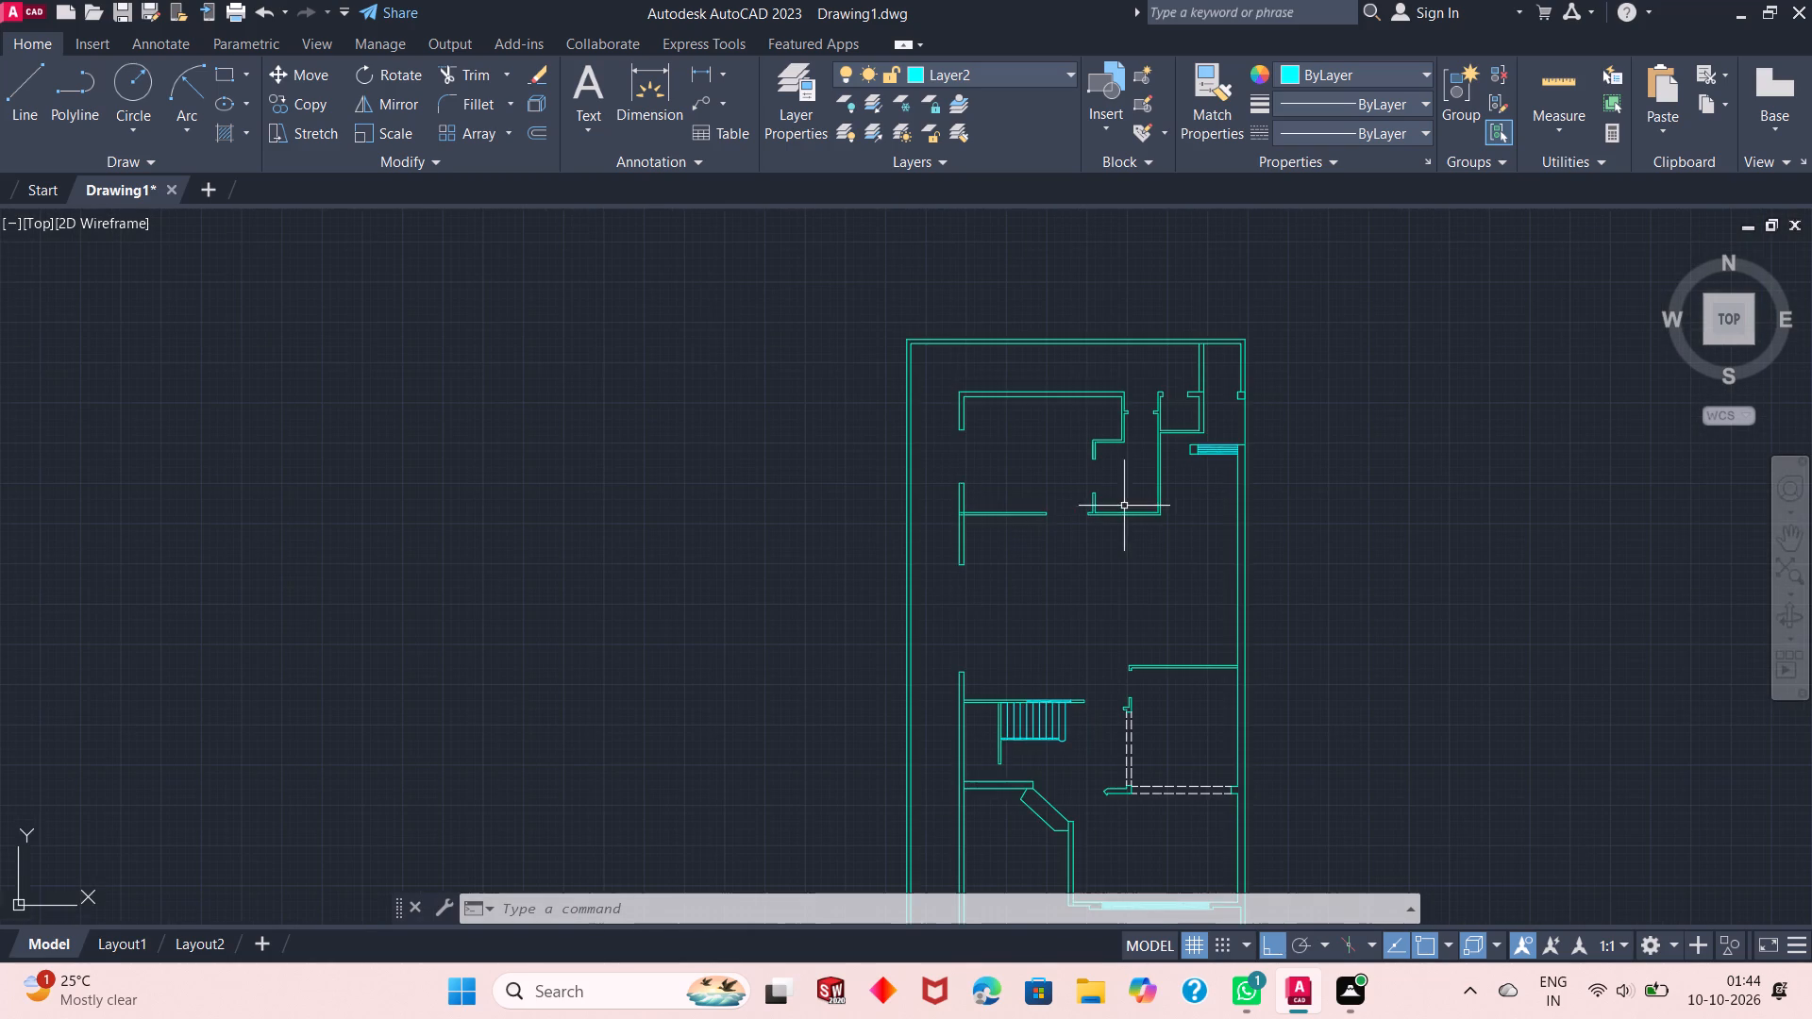
{"action": "scroll", "coordinate": [1124, 506], "scroll_direction": "up", "scroll_amount": 1}
Make layer 0 the current layer.
{"action": "left_click", "coordinate": [1029, 80]}
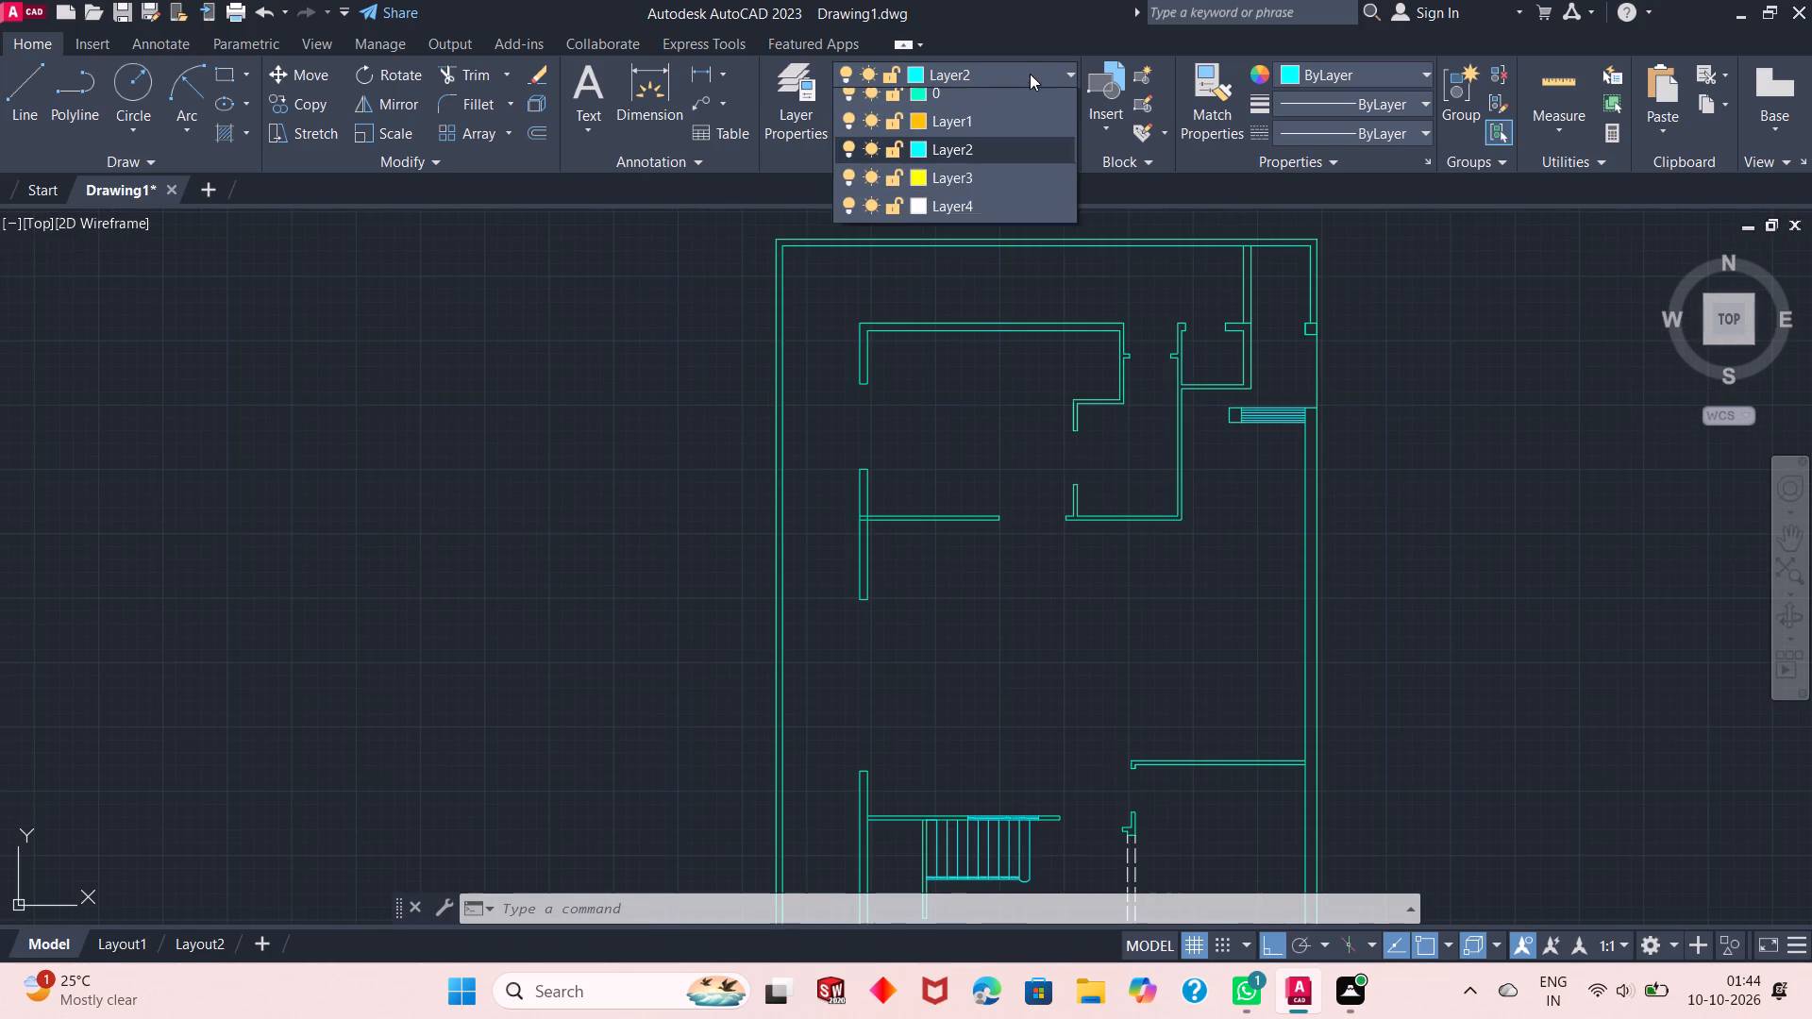
{"action": "left_click", "coordinate": [1027, 108]}
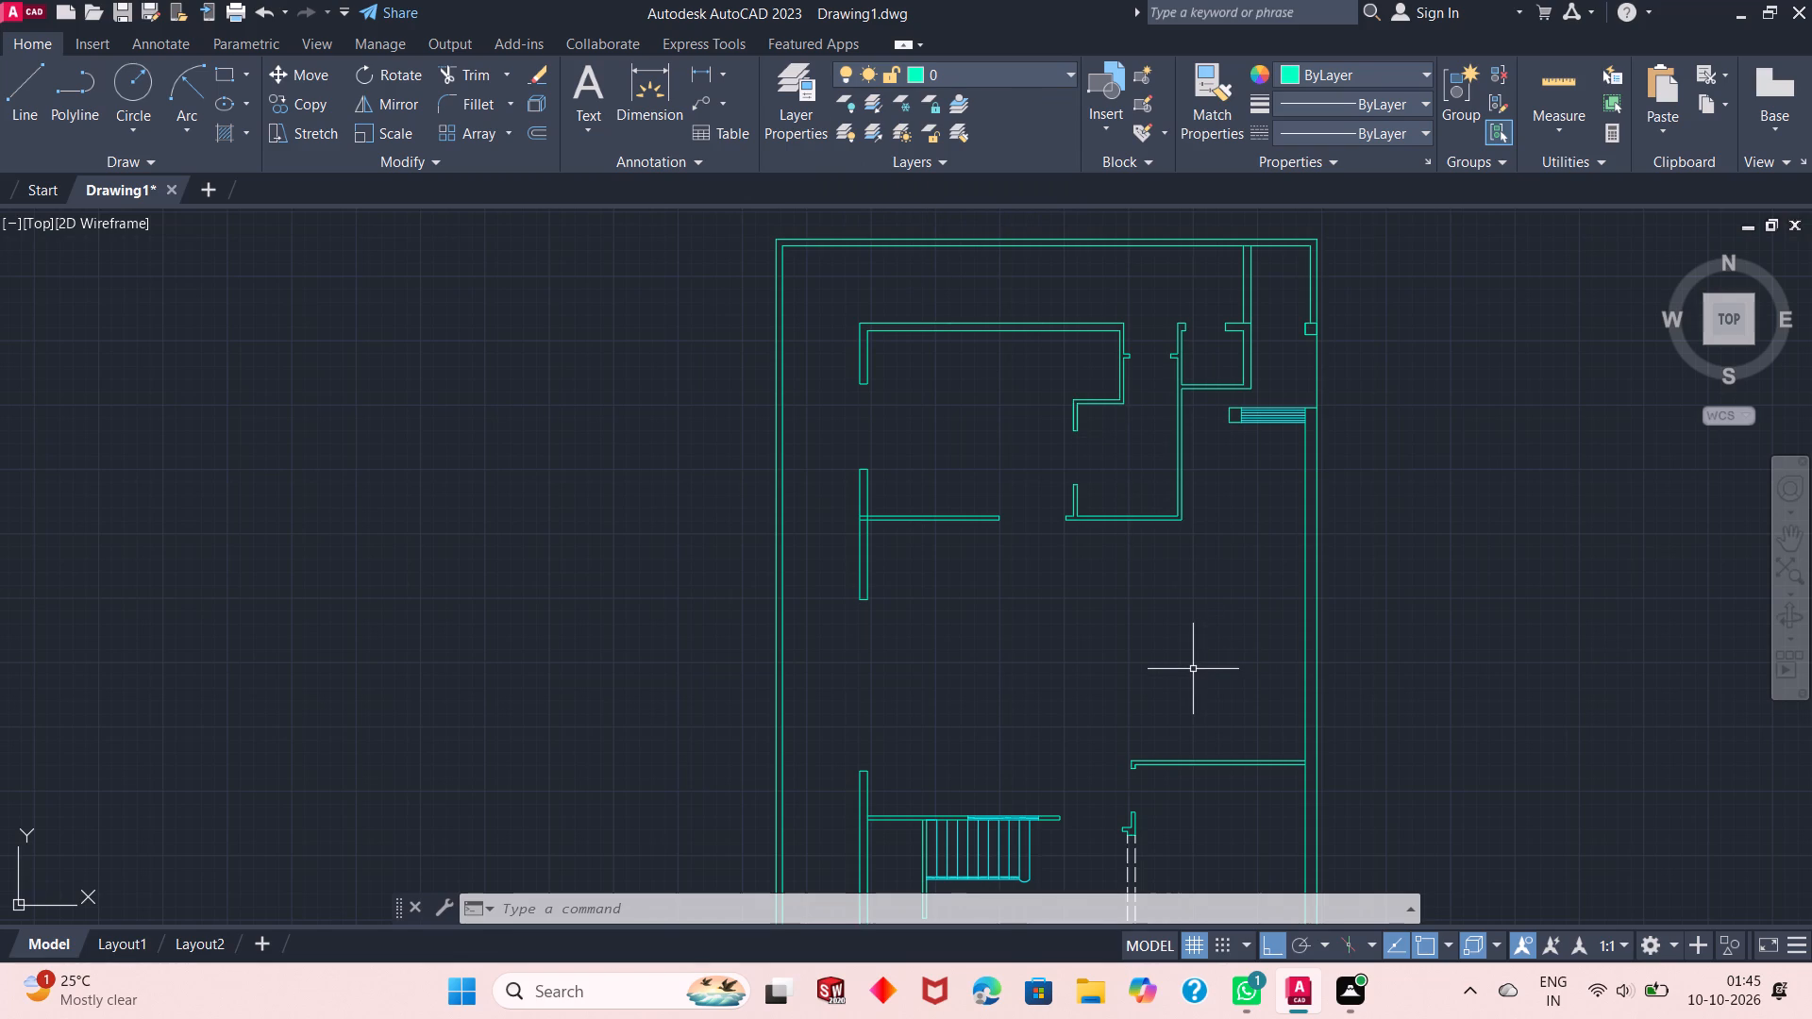
{"action": "right_click", "coordinate": [1113, 666]}
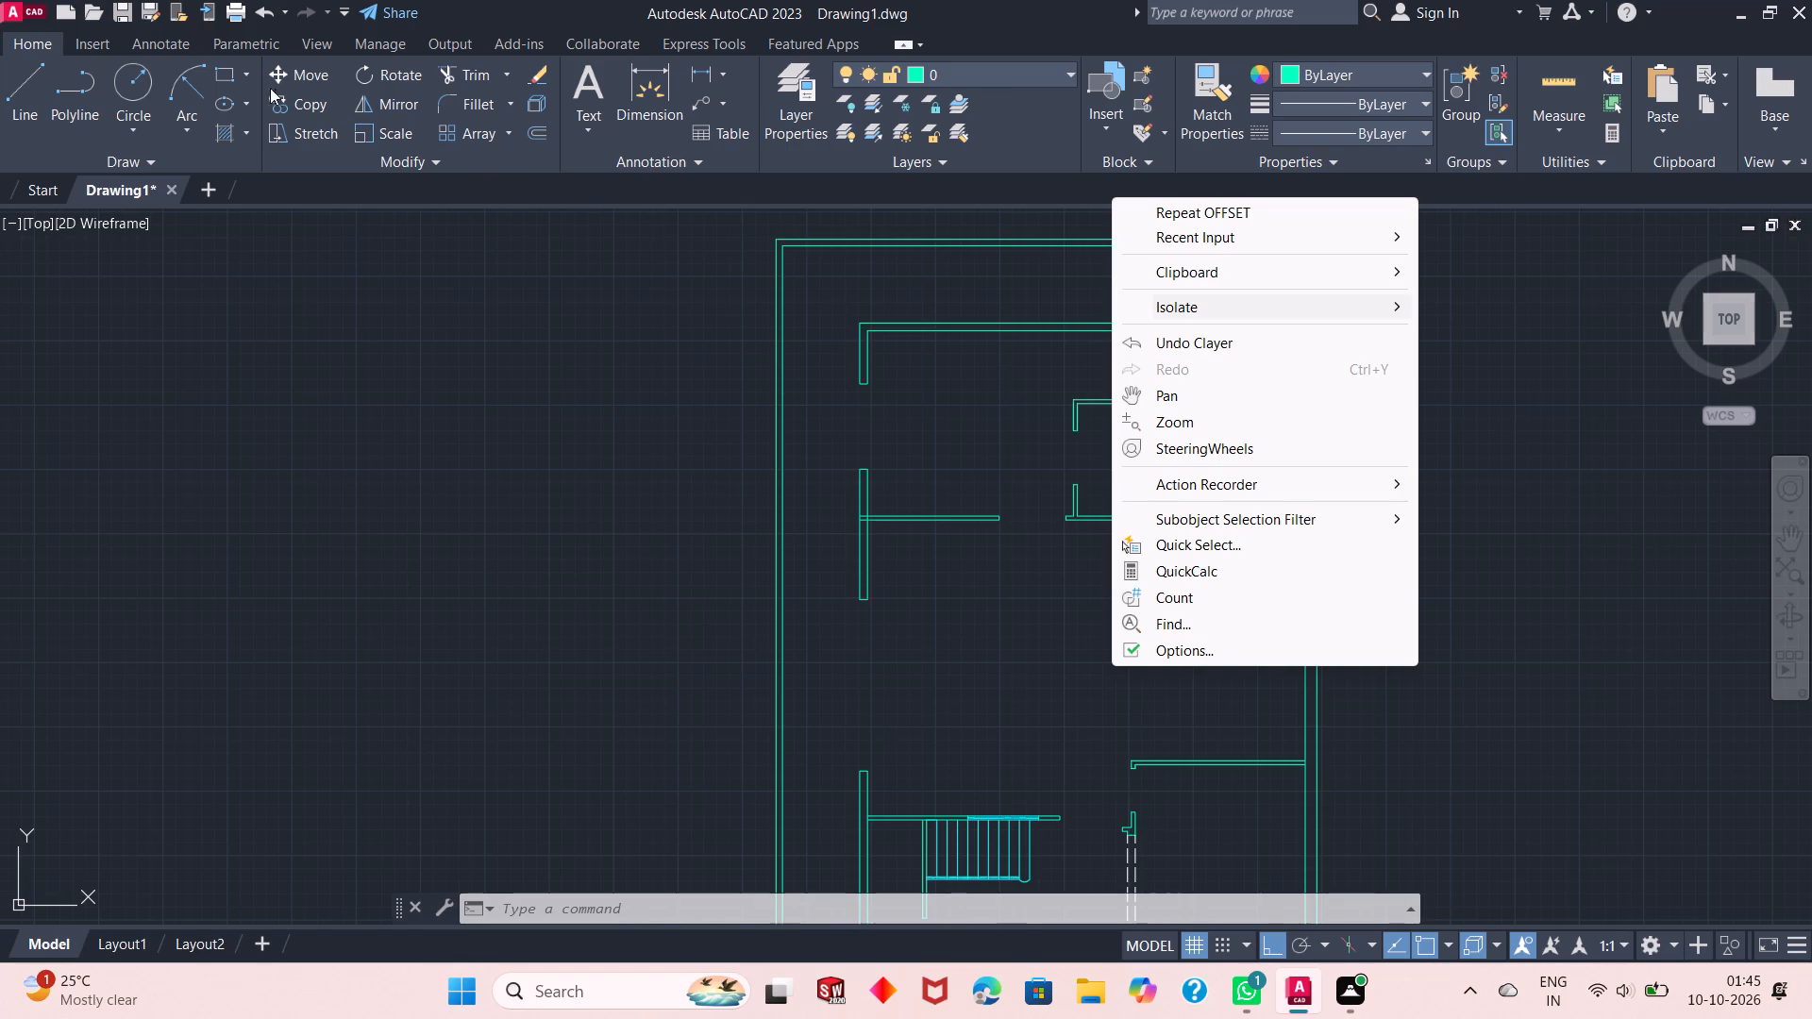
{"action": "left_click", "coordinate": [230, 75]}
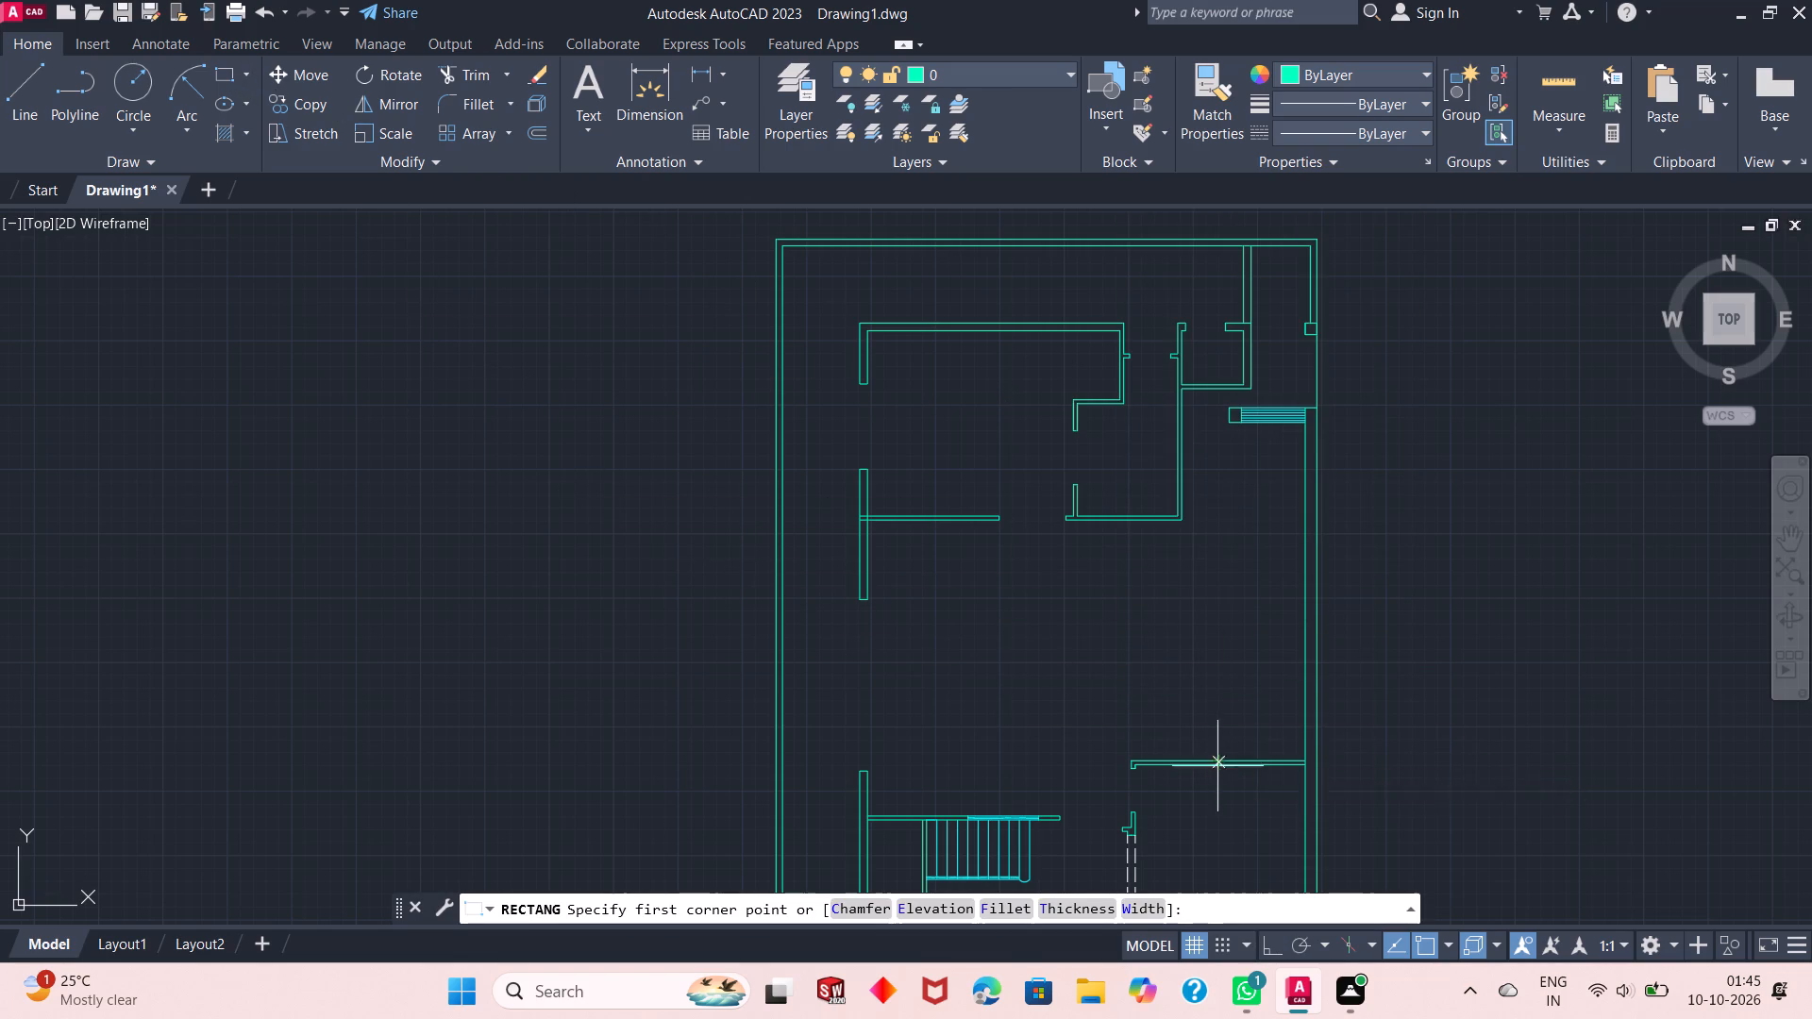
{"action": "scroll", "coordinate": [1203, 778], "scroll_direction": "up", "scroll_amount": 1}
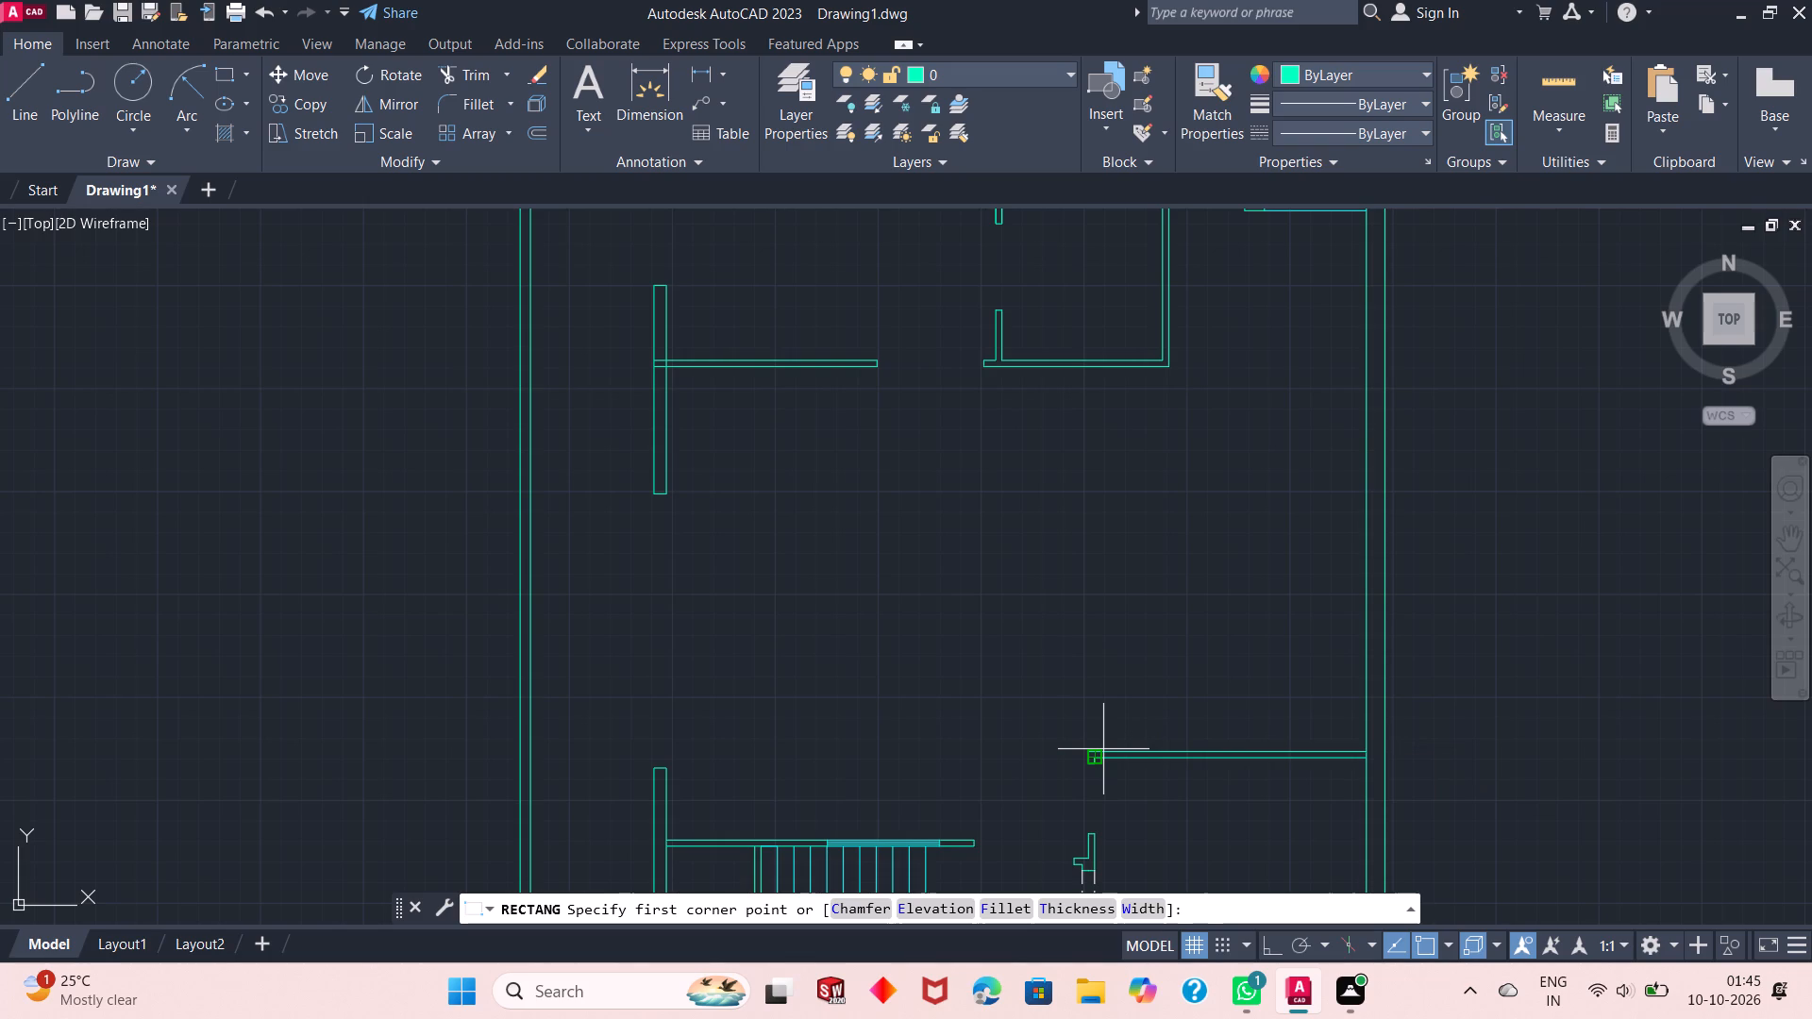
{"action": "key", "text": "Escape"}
On Layer4, draw connected dashed lines from the east wall: 9'4" west along the partition, north to the room wall, 6" west, back south to the partition.
{"action": "left_click", "coordinate": [988, 72]}
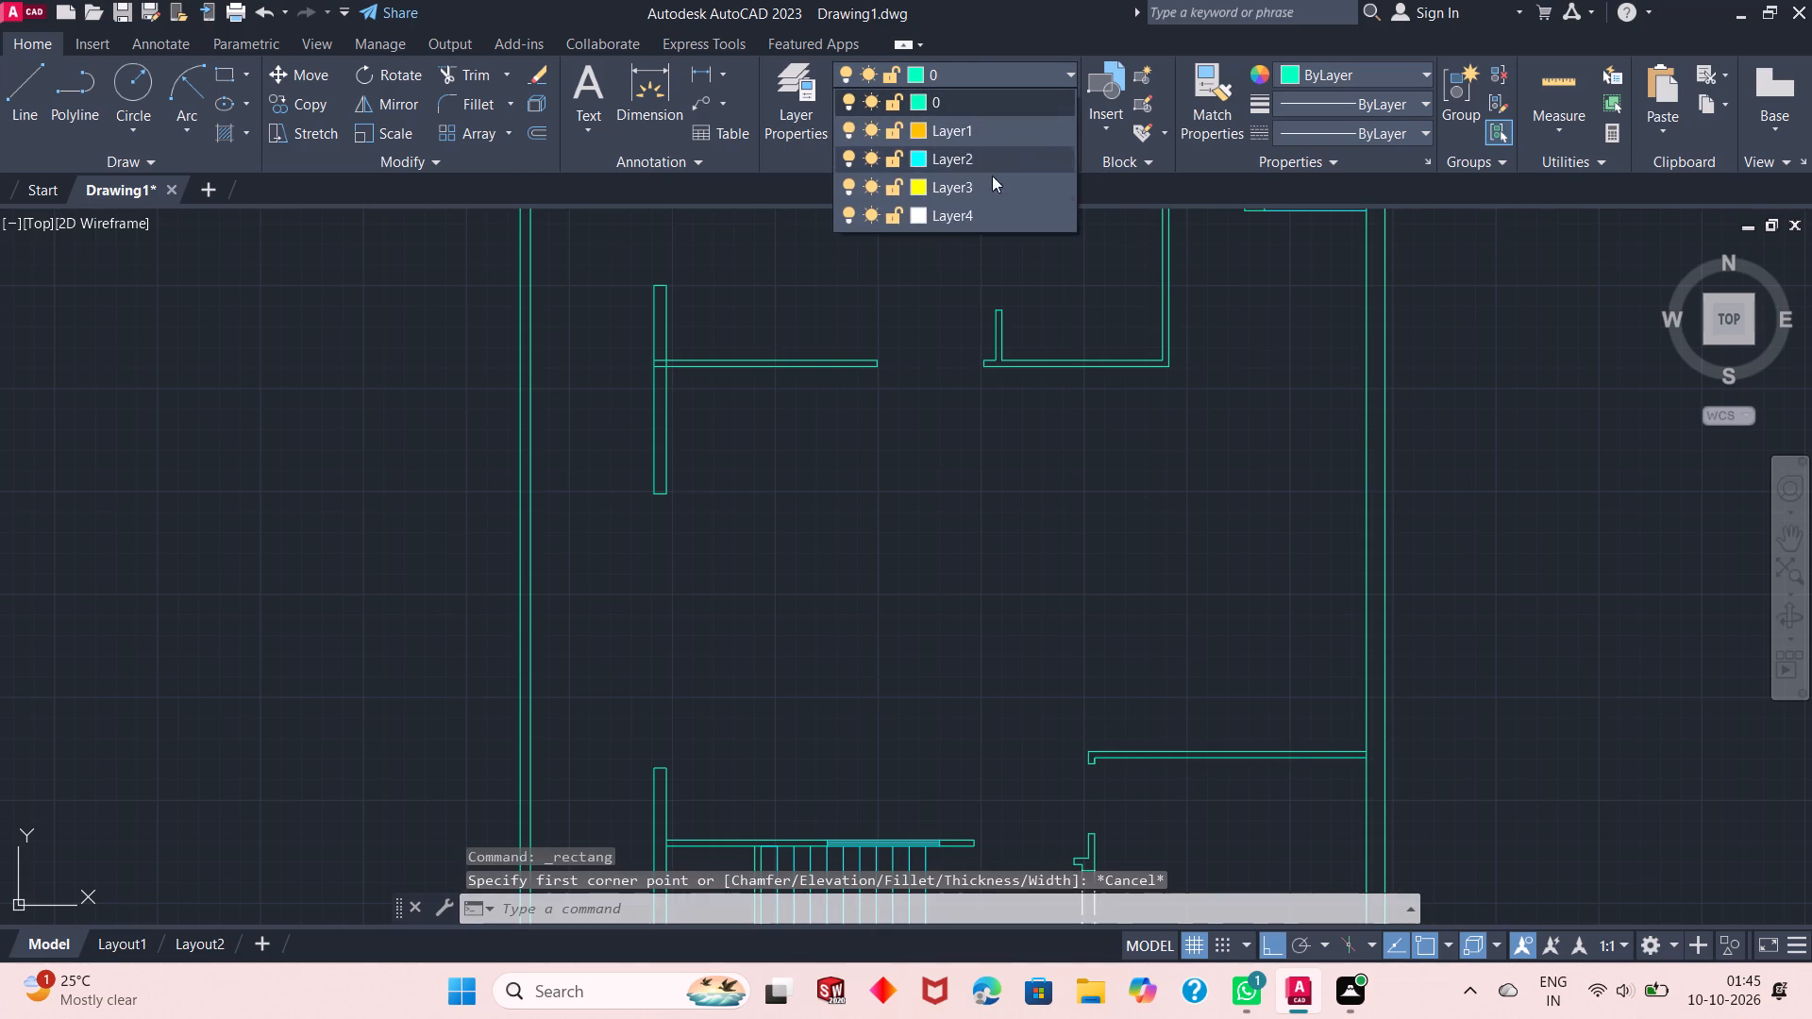
{"action": "left_click", "coordinate": [981, 218]}
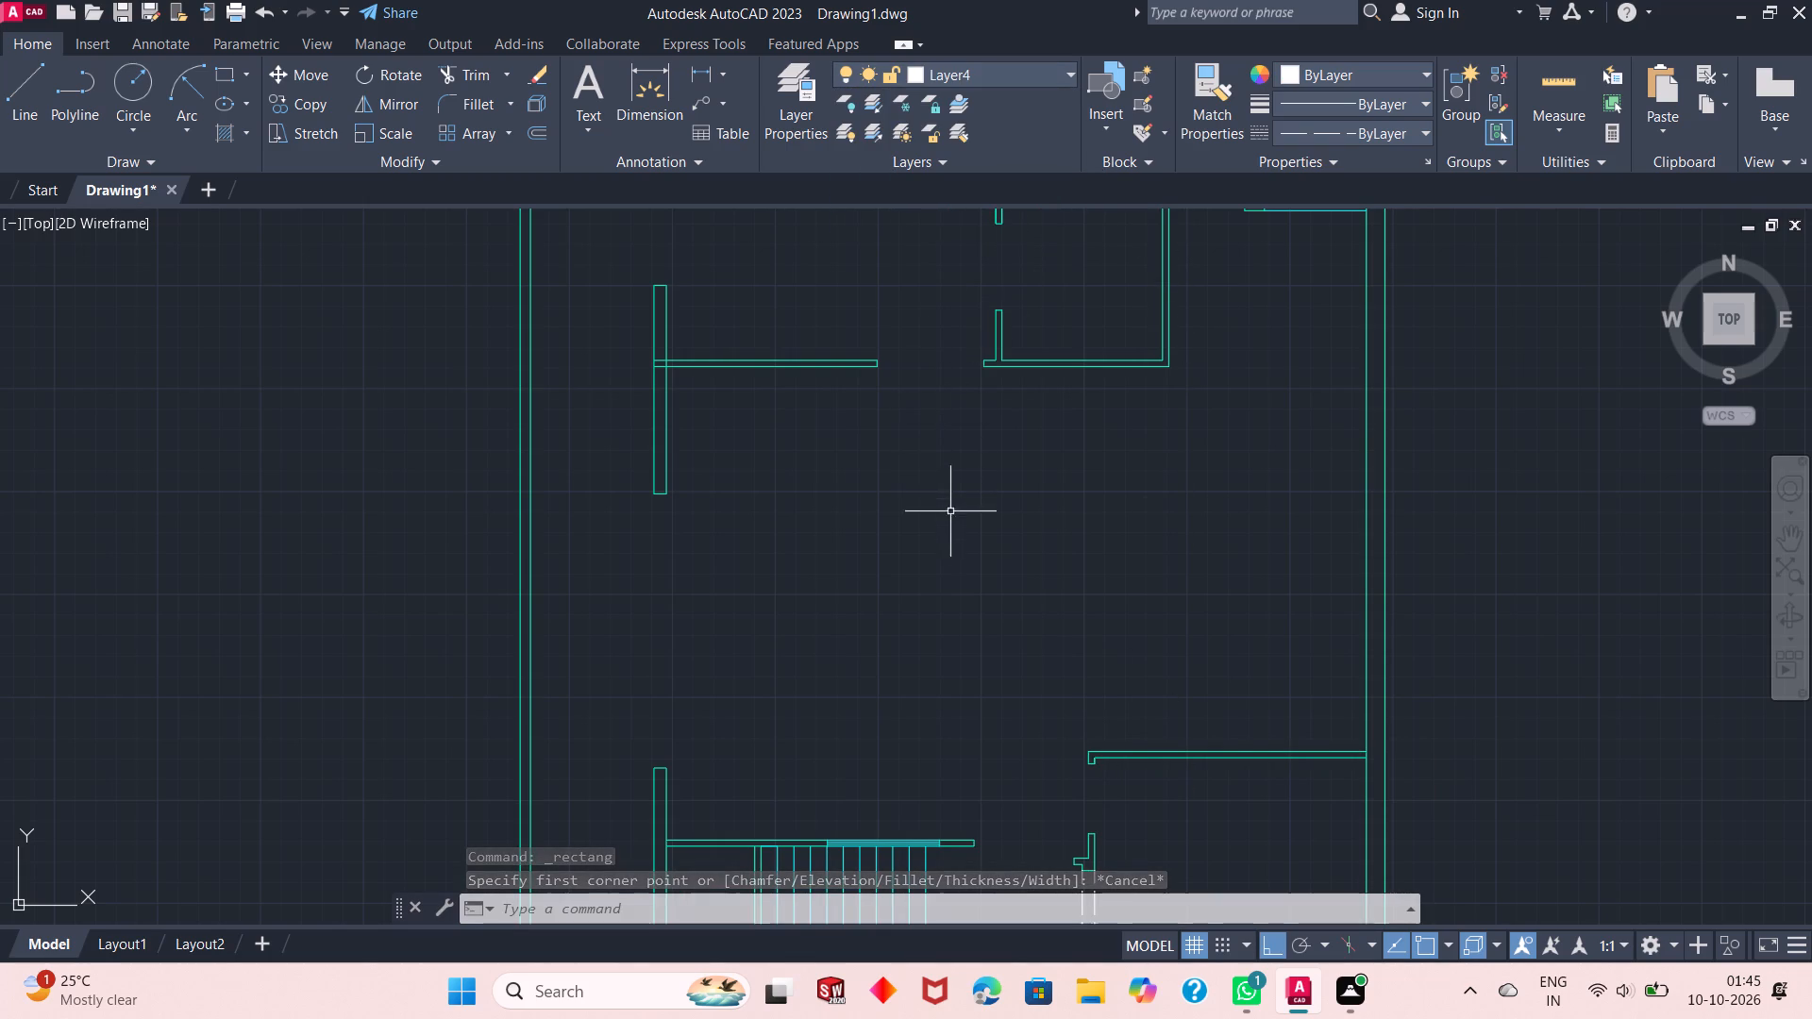
{"action": "right_click", "coordinate": [748, 556]}
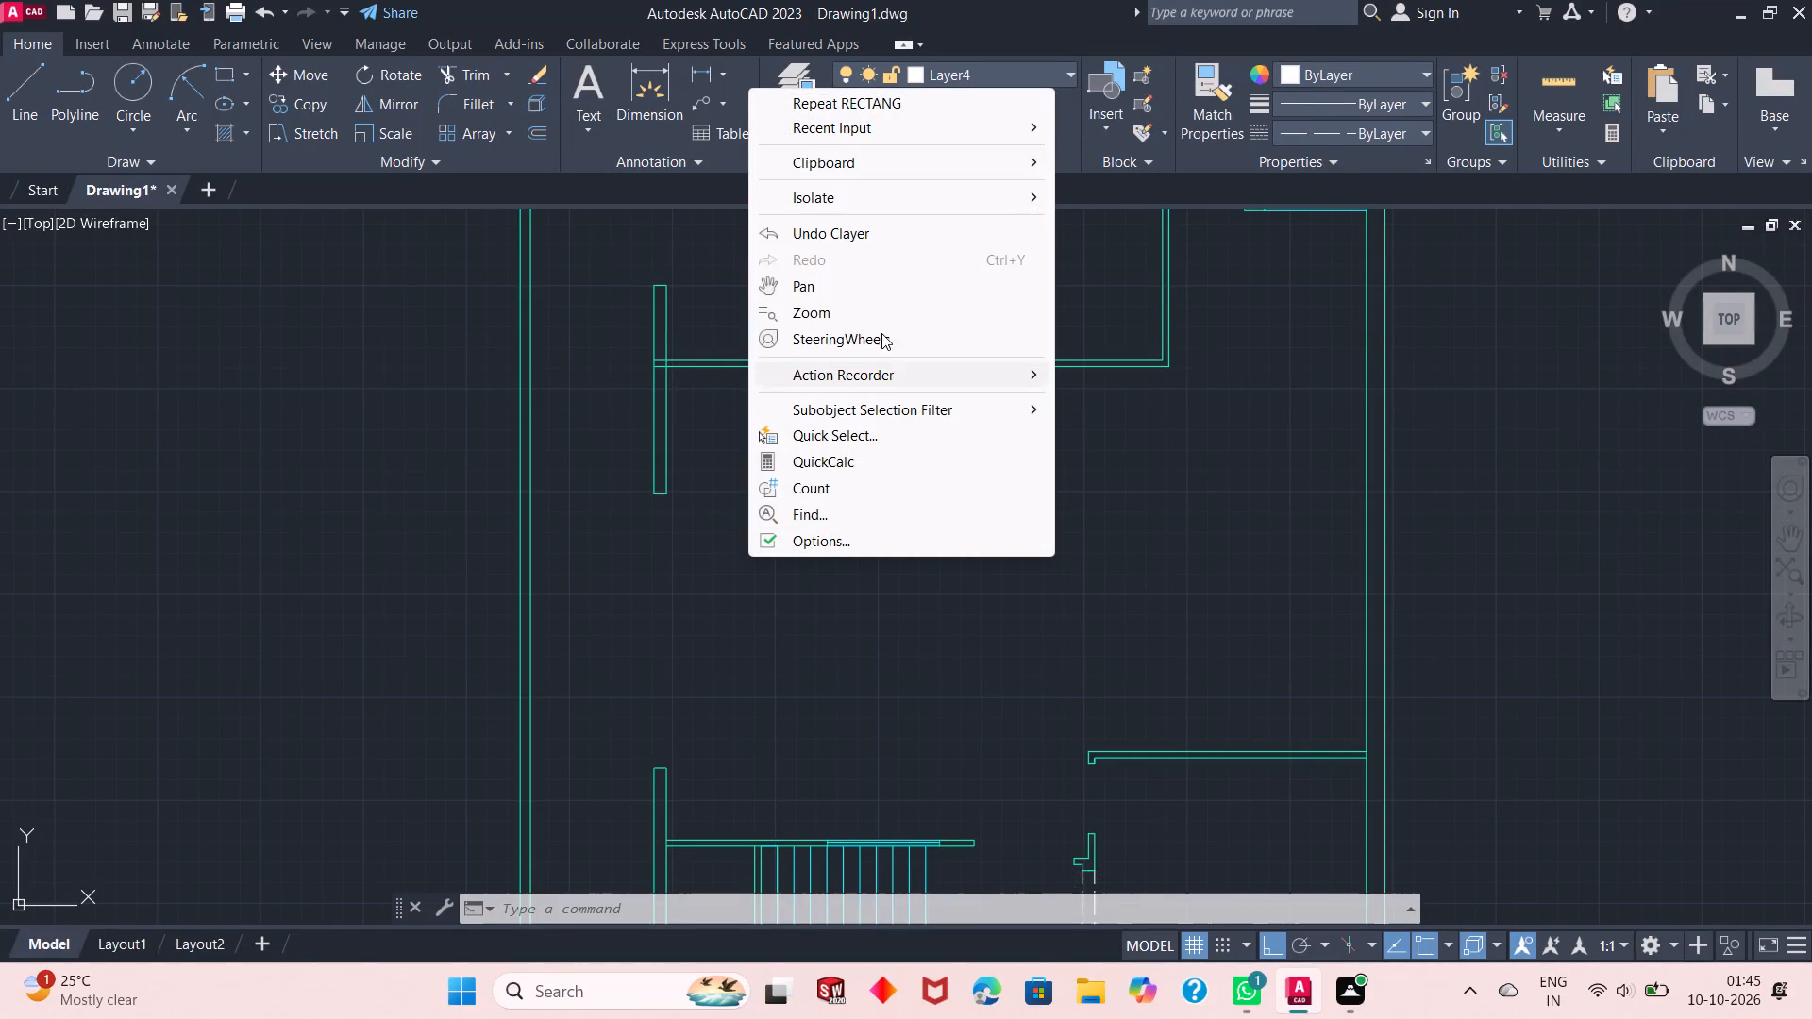
{"action": "left_click", "coordinate": [907, 136]}
{"action": "left_click", "coordinate": [1015, 135]}
{"action": "left_click", "coordinate": [1097, 200]}
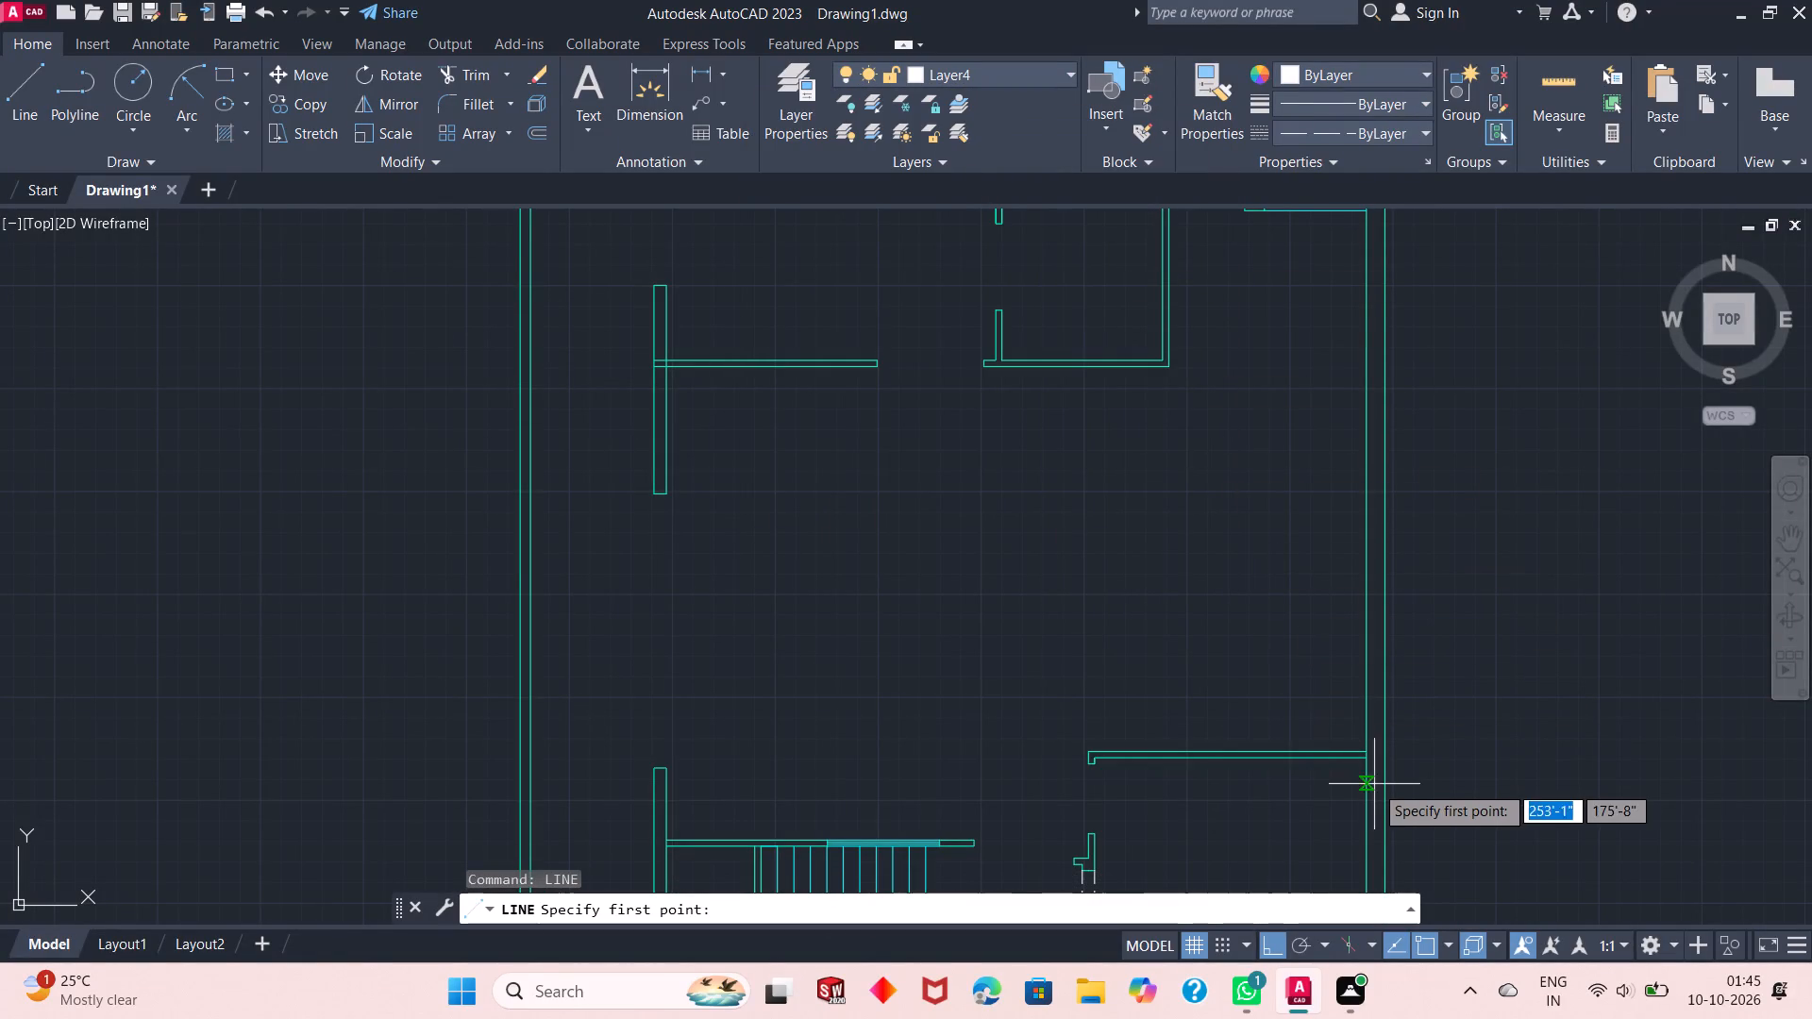
{"action": "left_click", "coordinate": [1367, 750]}
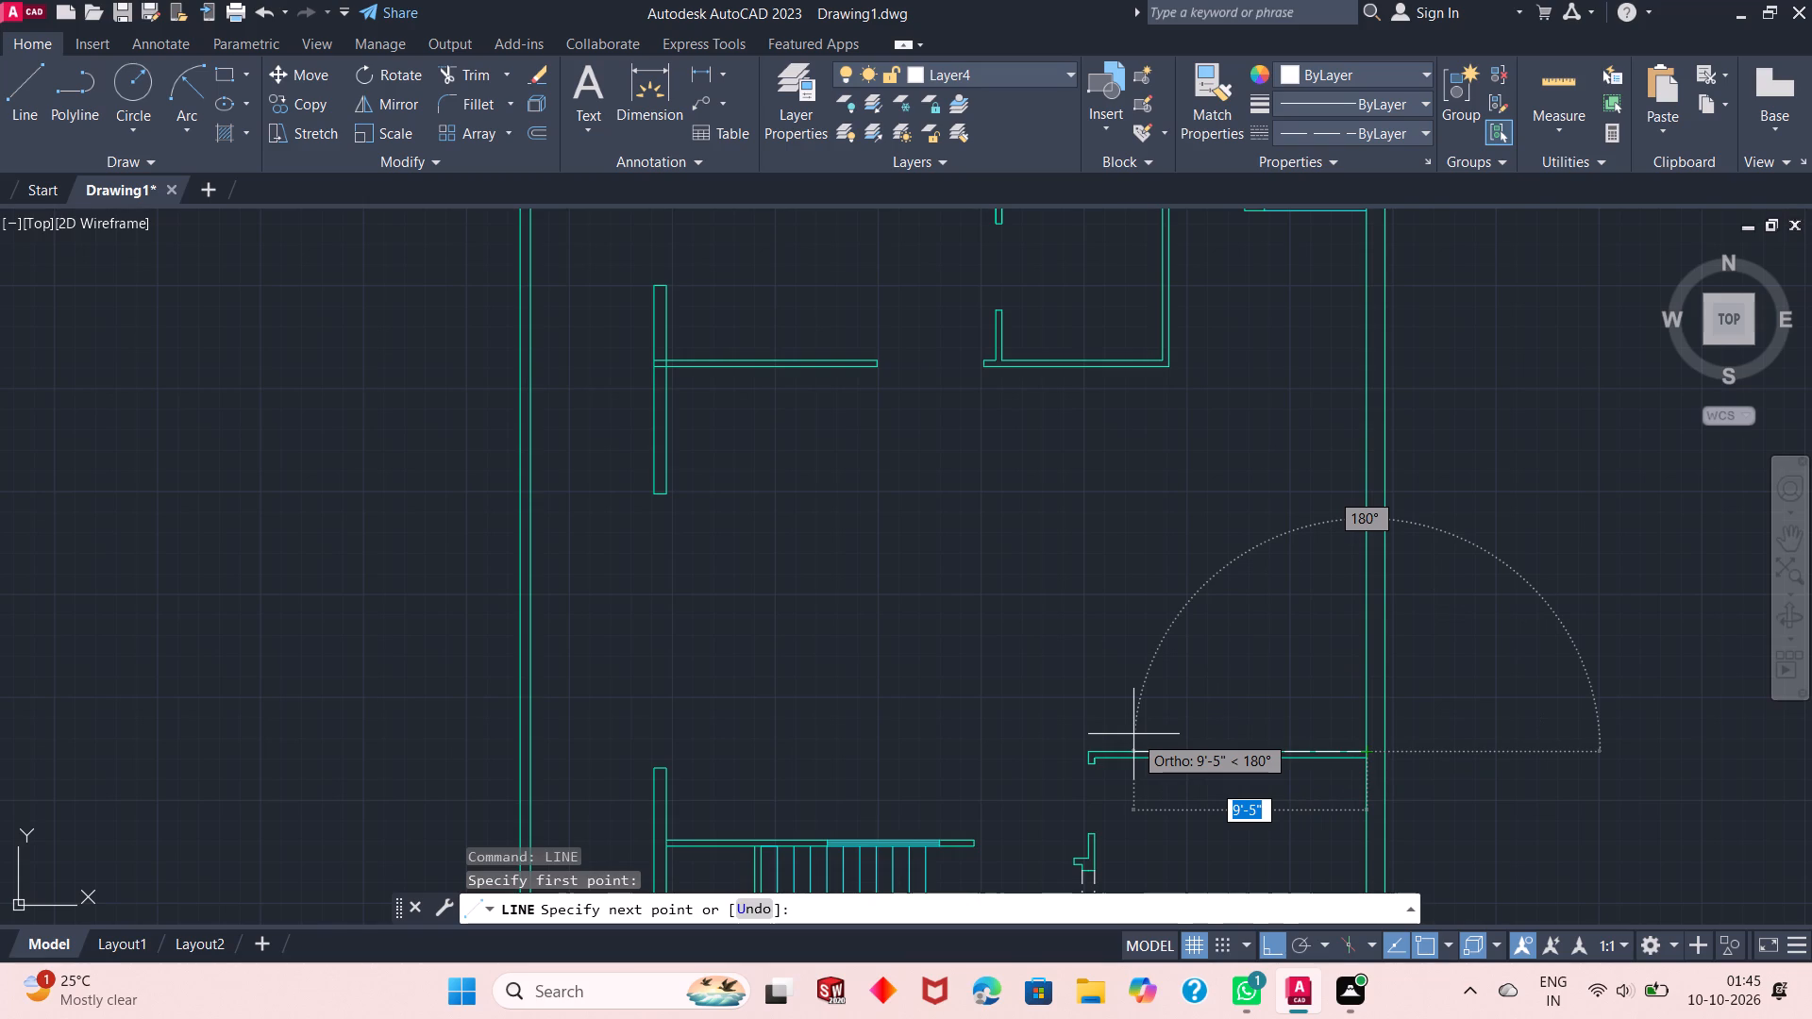
{"action": "type", "text": "9'"}
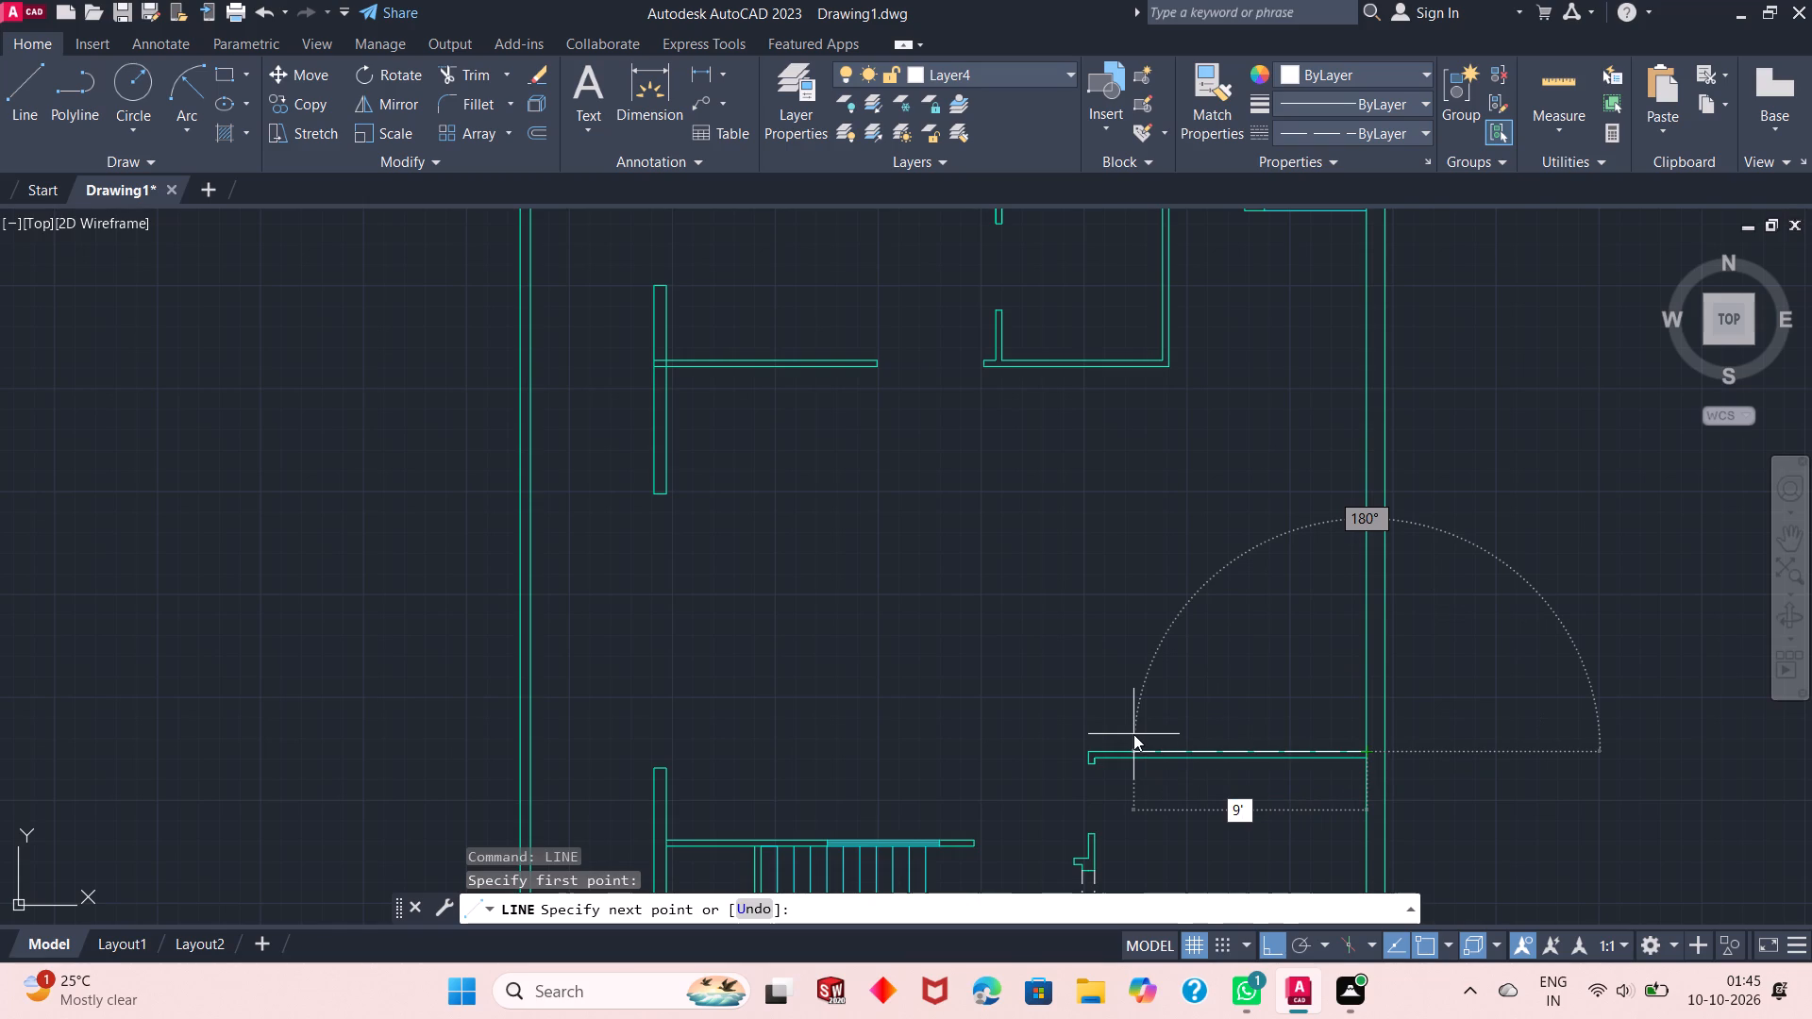
{"action": "type", "text": "4\""}
{"action": "key", "text": "Return"}
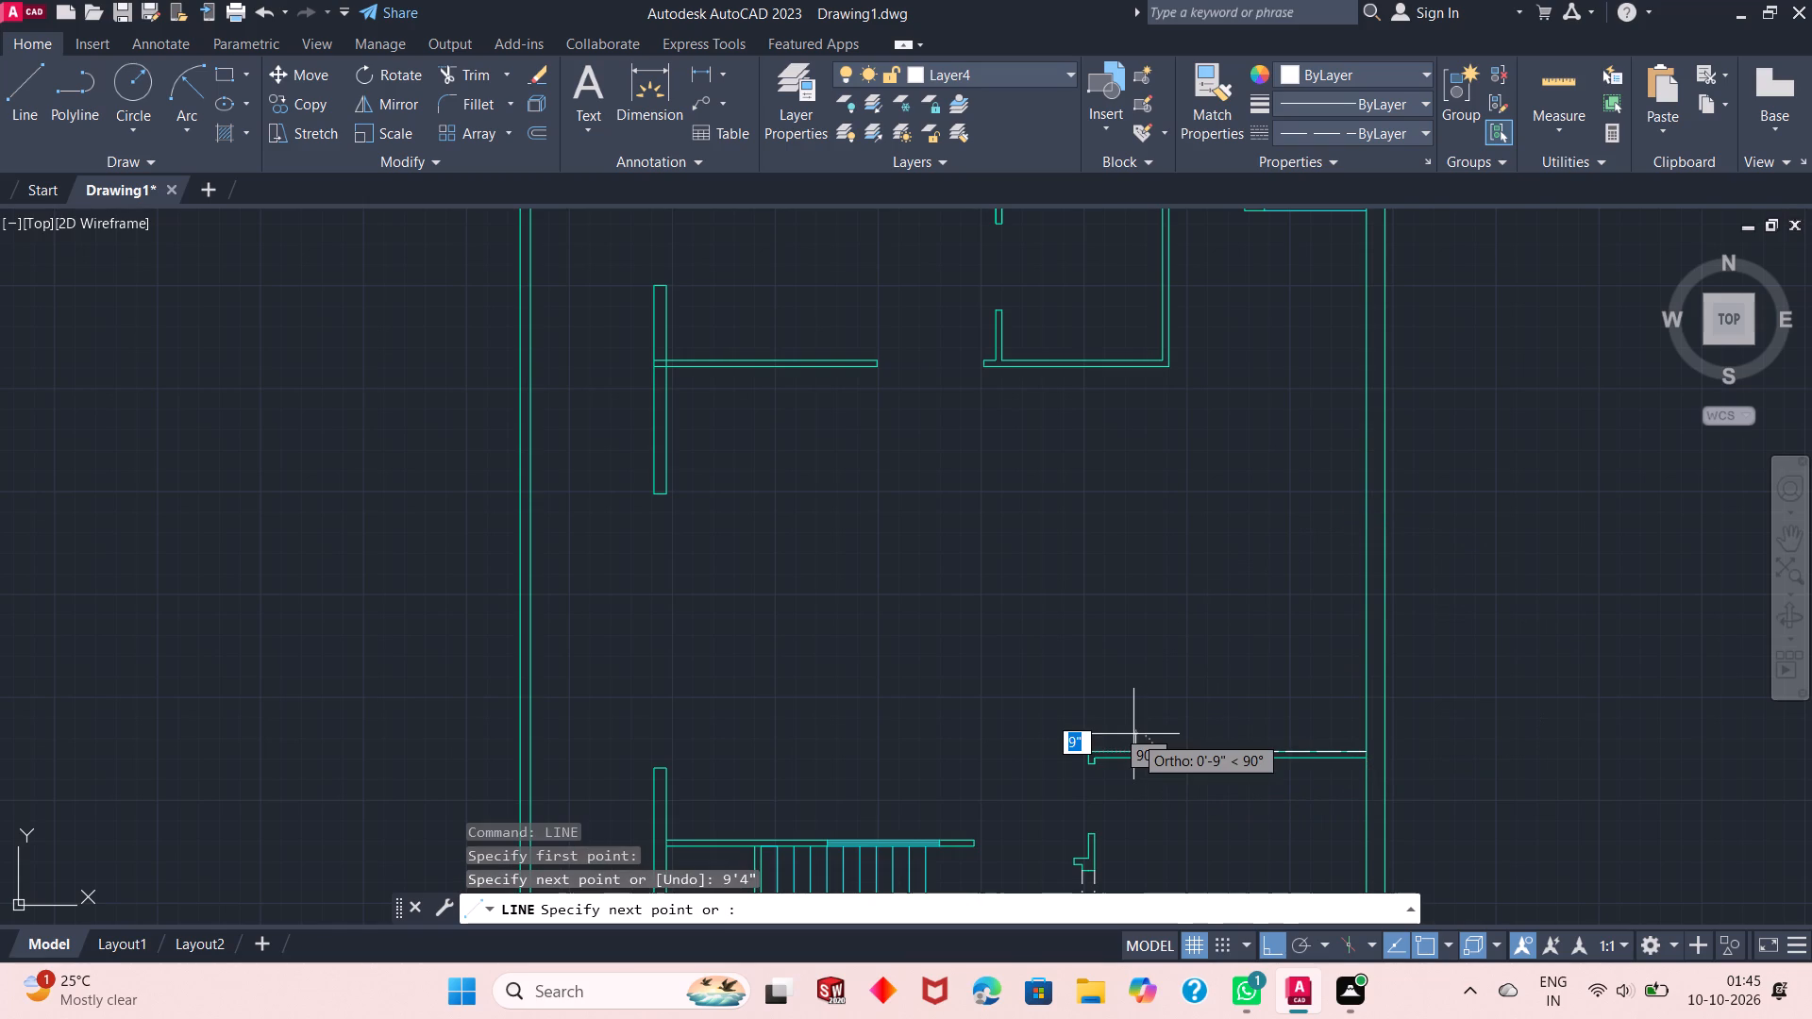
{"action": "left_click", "coordinate": [1131, 370]}
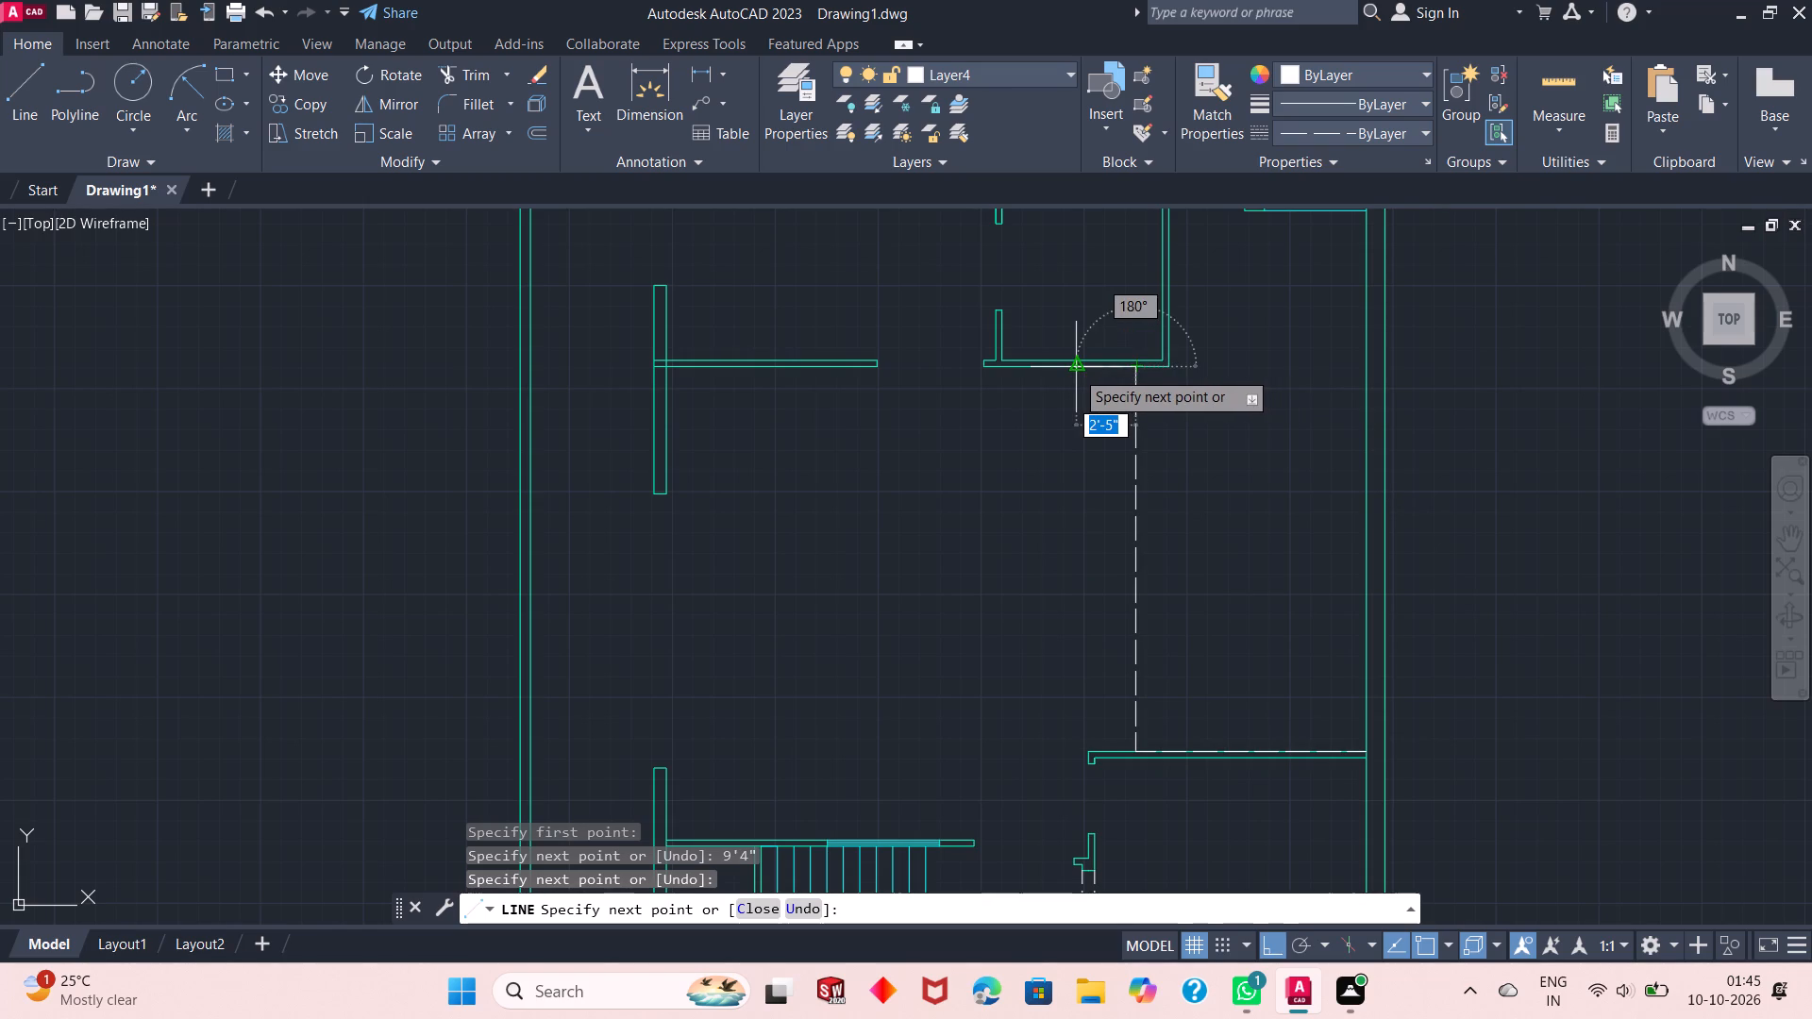
{"action": "type", "text": "6\""}
{"action": "key", "text": "Return"}
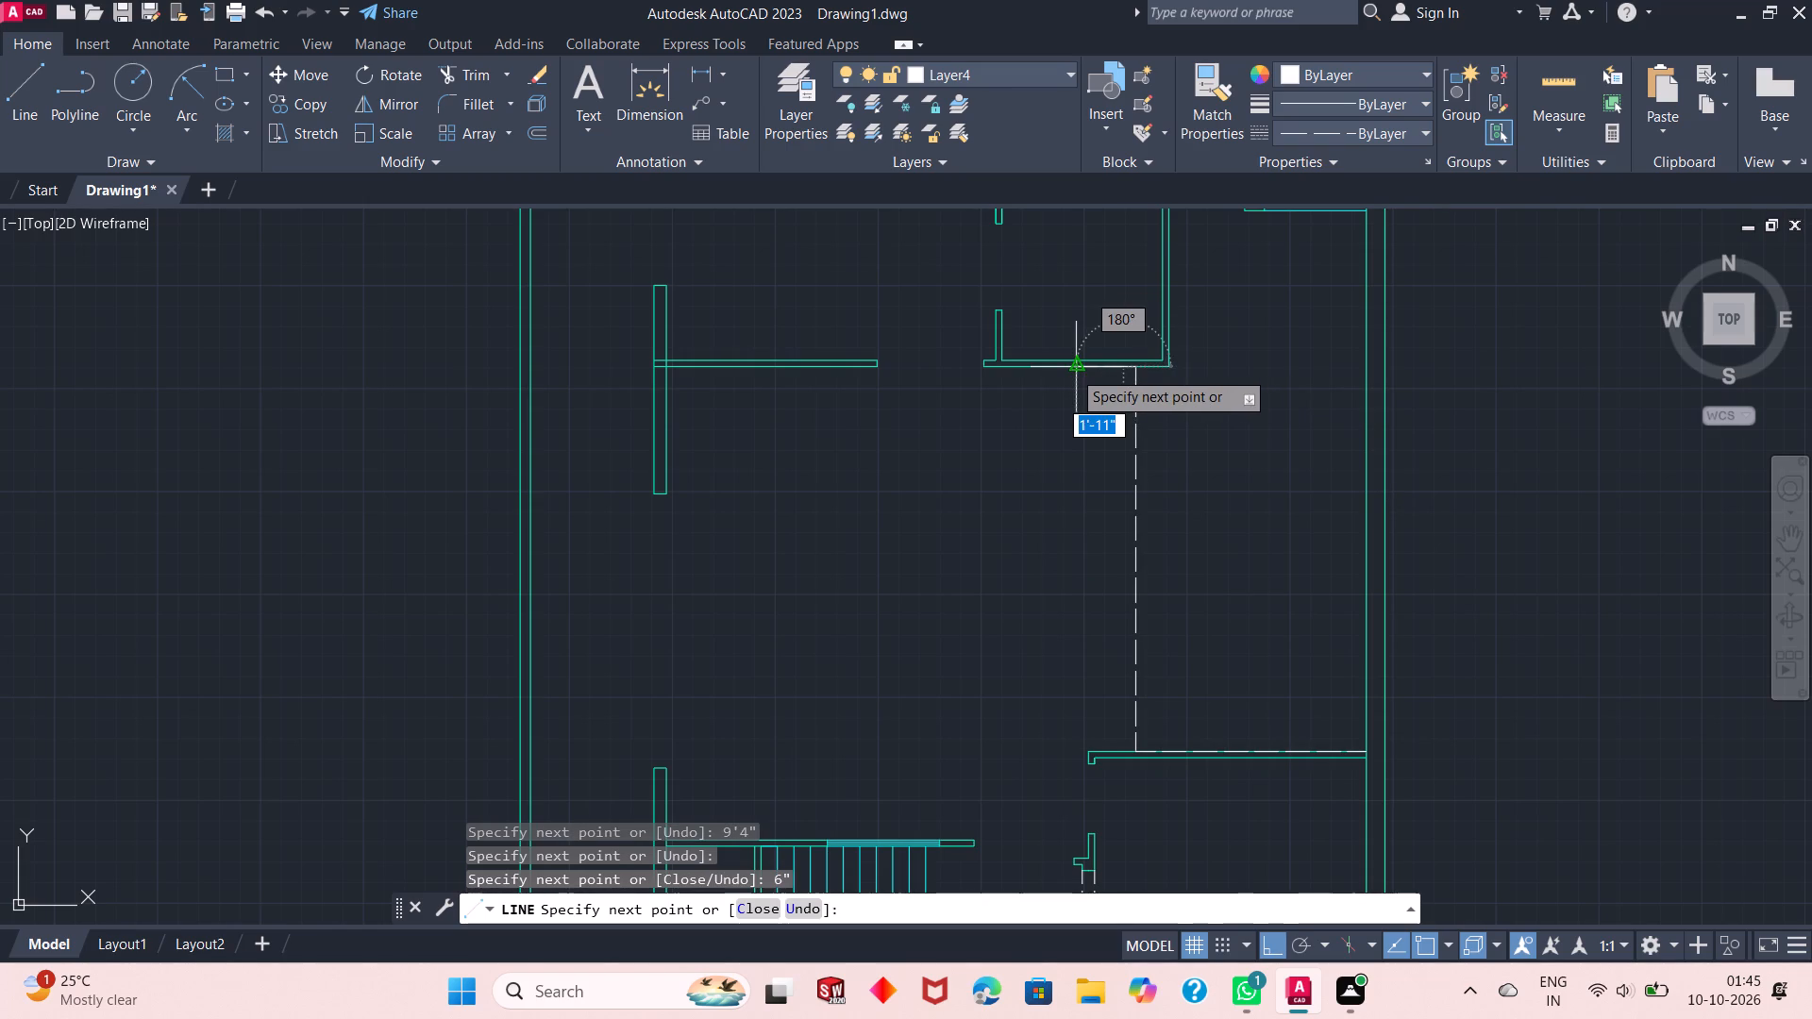
{"action": "left_click", "coordinate": [1126, 751]}
{"action": "key", "text": "Escape"}
{"action": "key", "text": "Escape"}
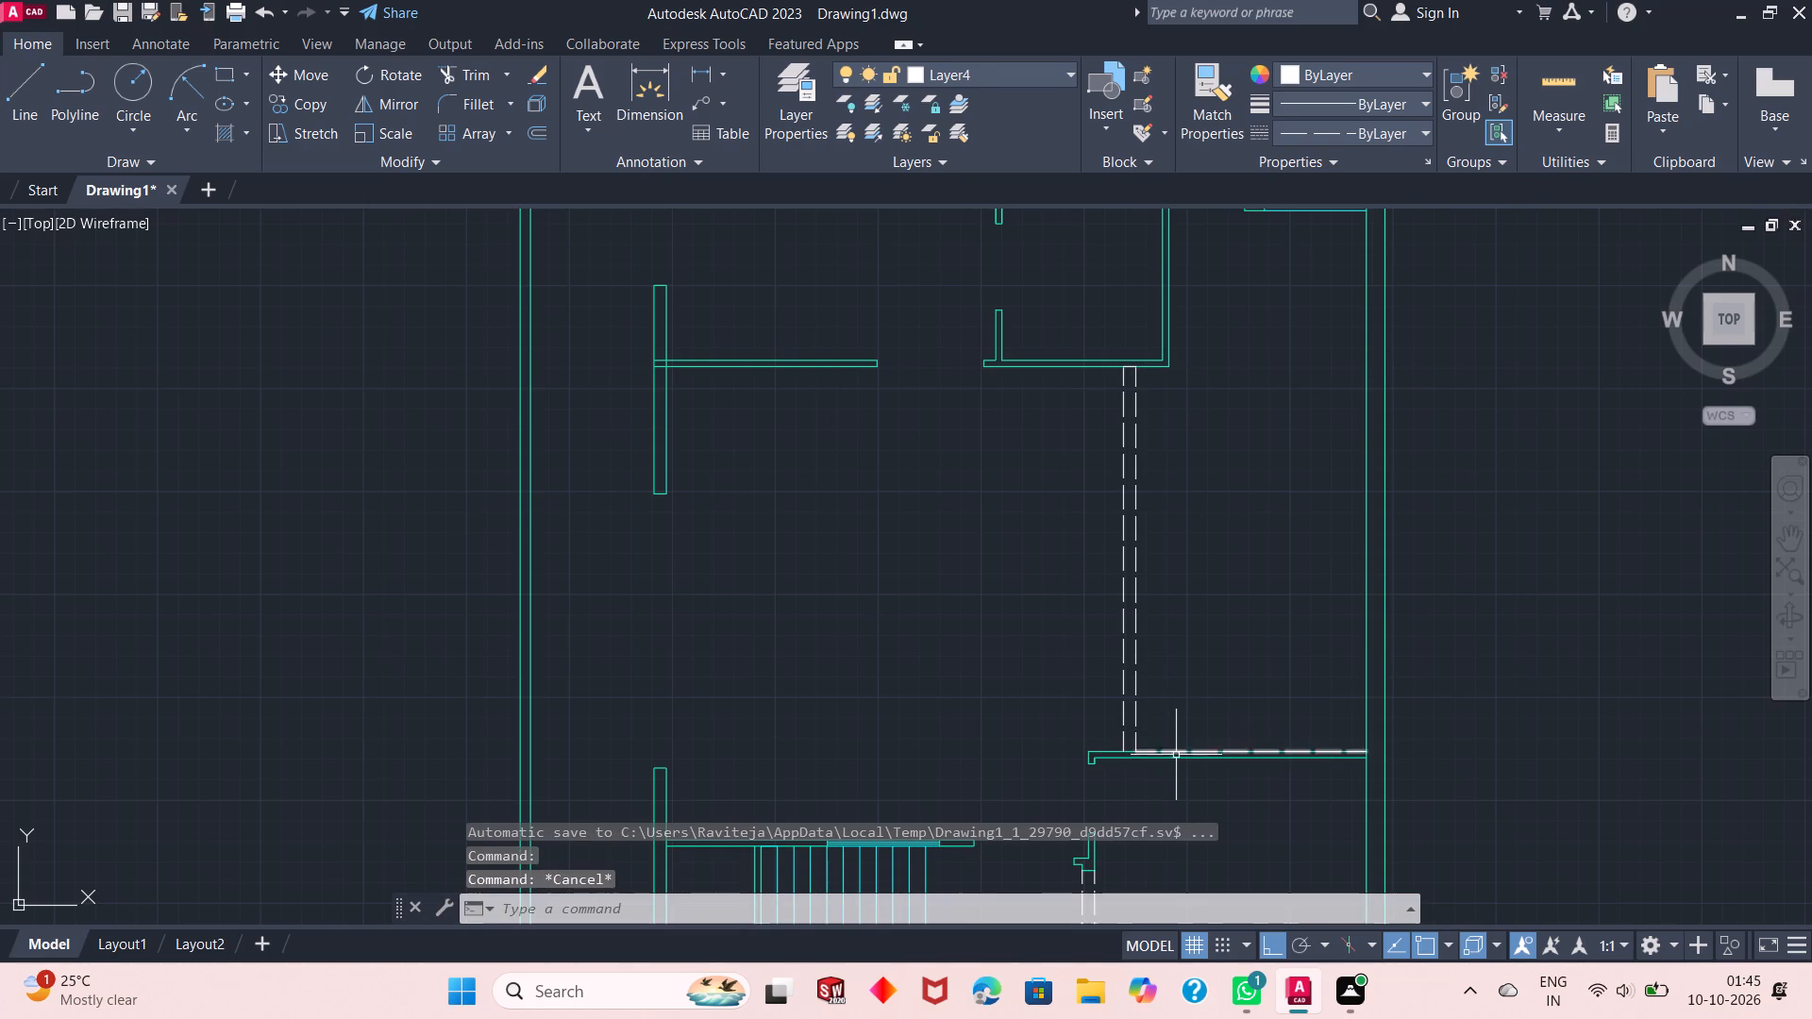
Erase the dashed line along the partition and the short 6" line at the northern room wall.
{"action": "left_click", "coordinate": [1176, 757]}
{"action": "key", "text": "Escape"}
{"action": "key", "text": "Escape"}
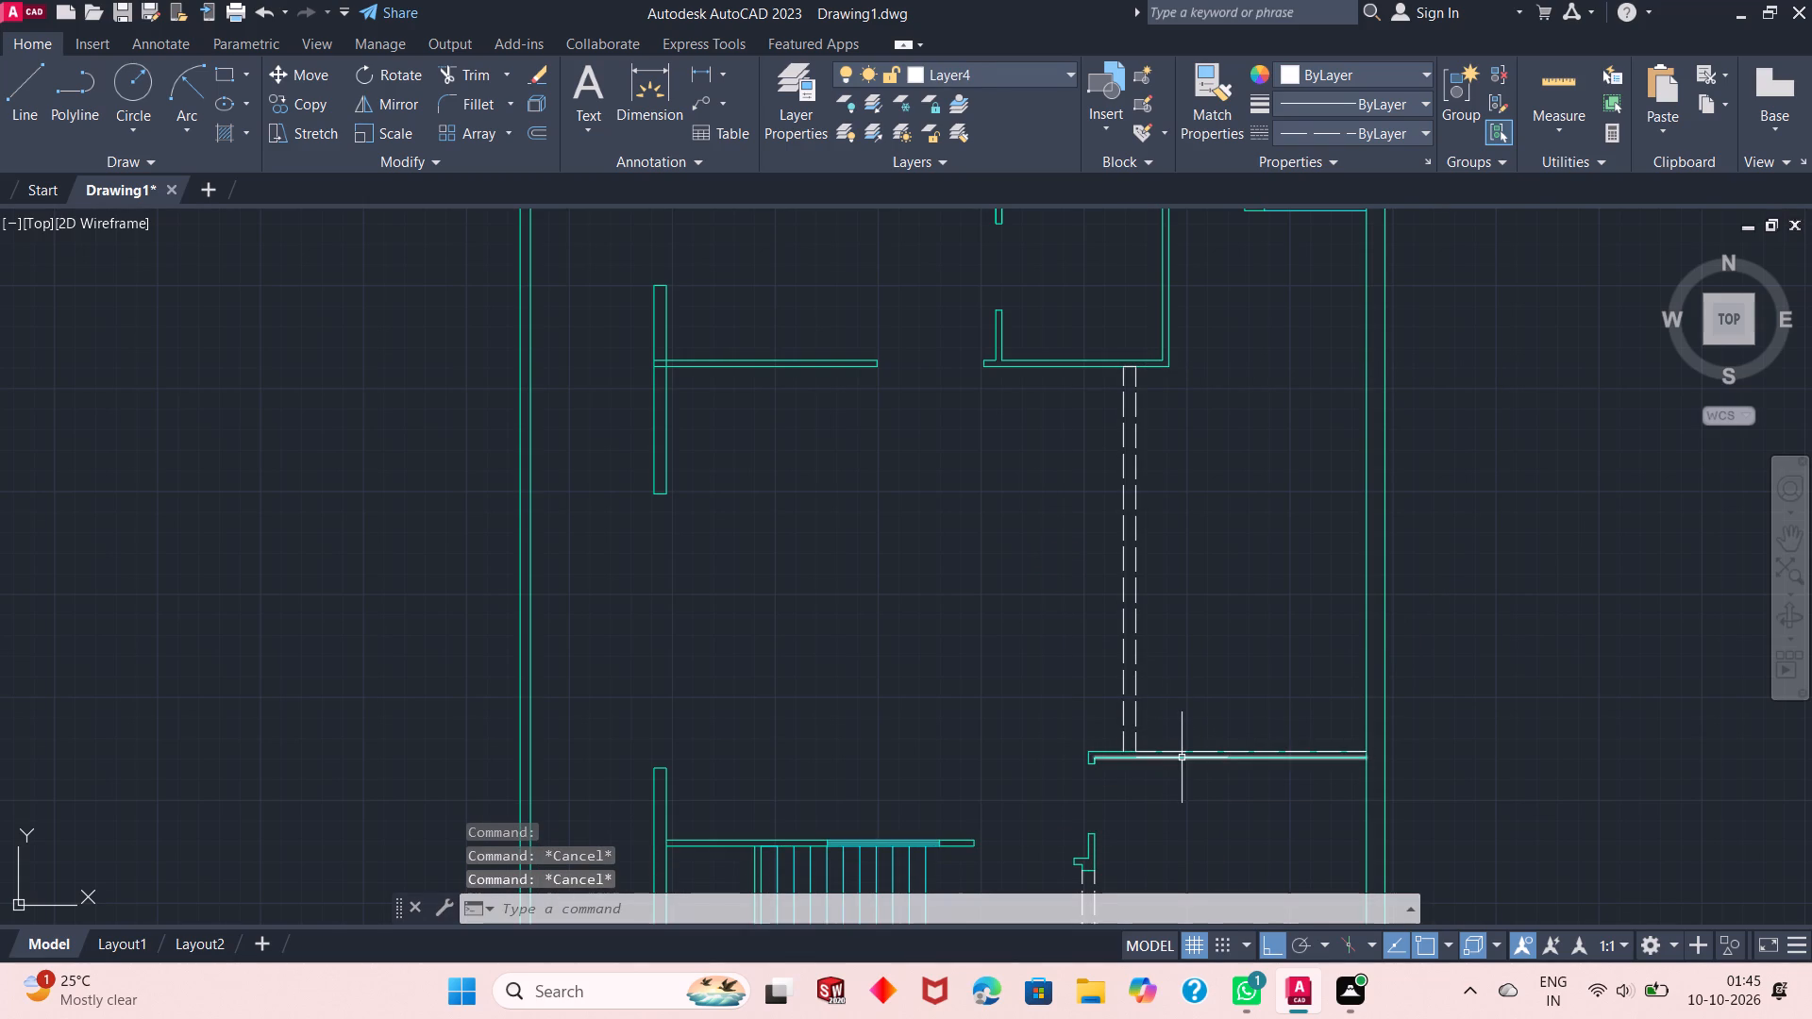
{"action": "left_click", "coordinate": [1185, 751]}
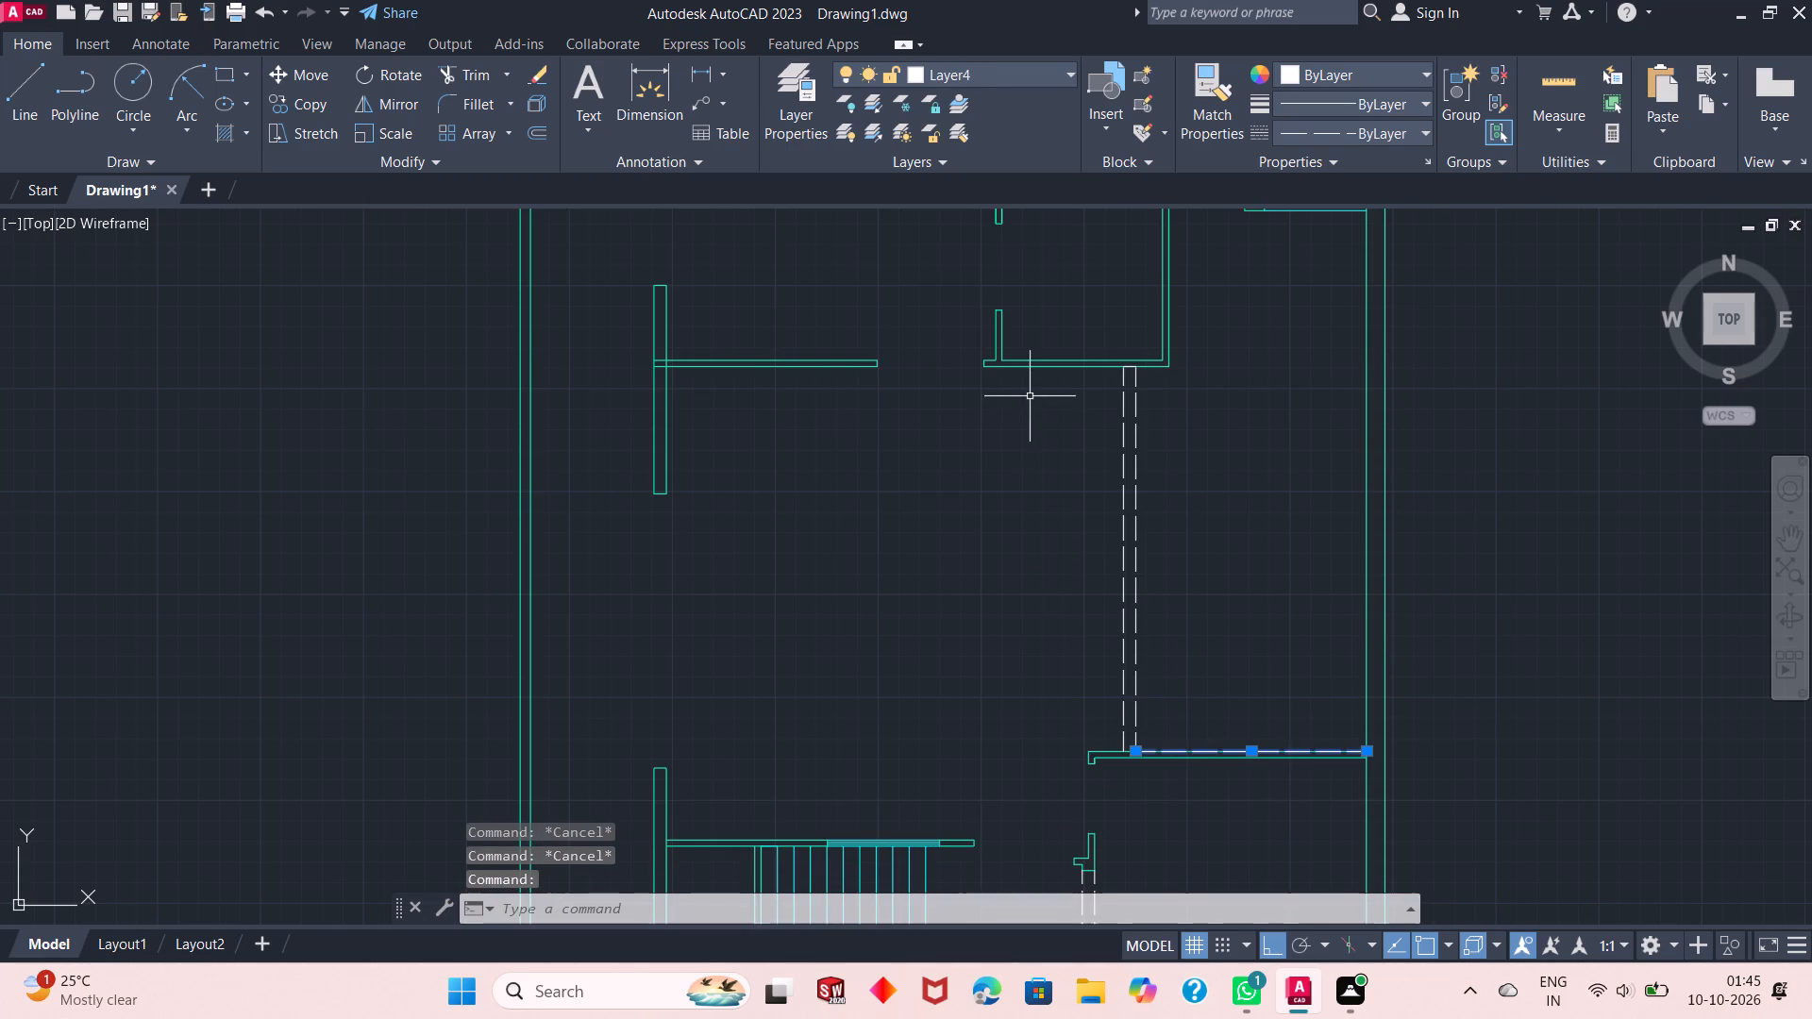
{"action": "scroll", "coordinate": [1107, 364], "scroll_direction": "up", "scroll_amount": 3}
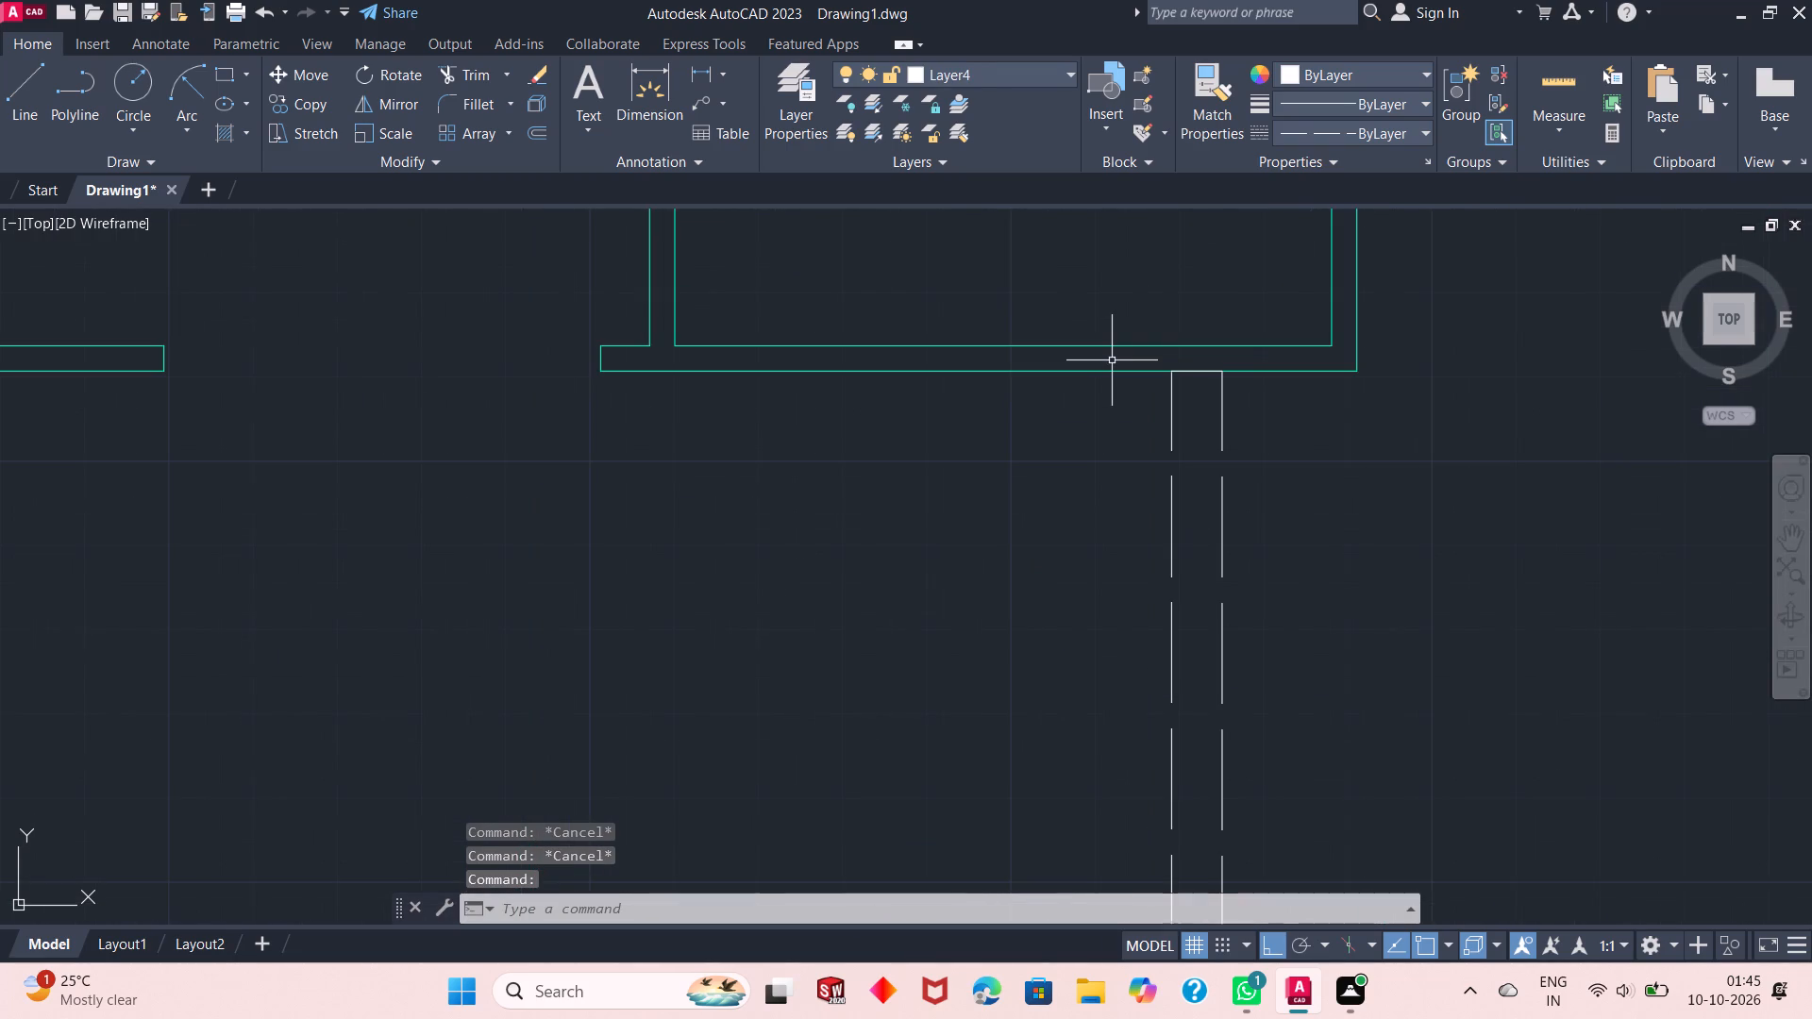
{"action": "scroll", "coordinate": [1112, 360], "scroll_direction": "up", "scroll_amount": 2}
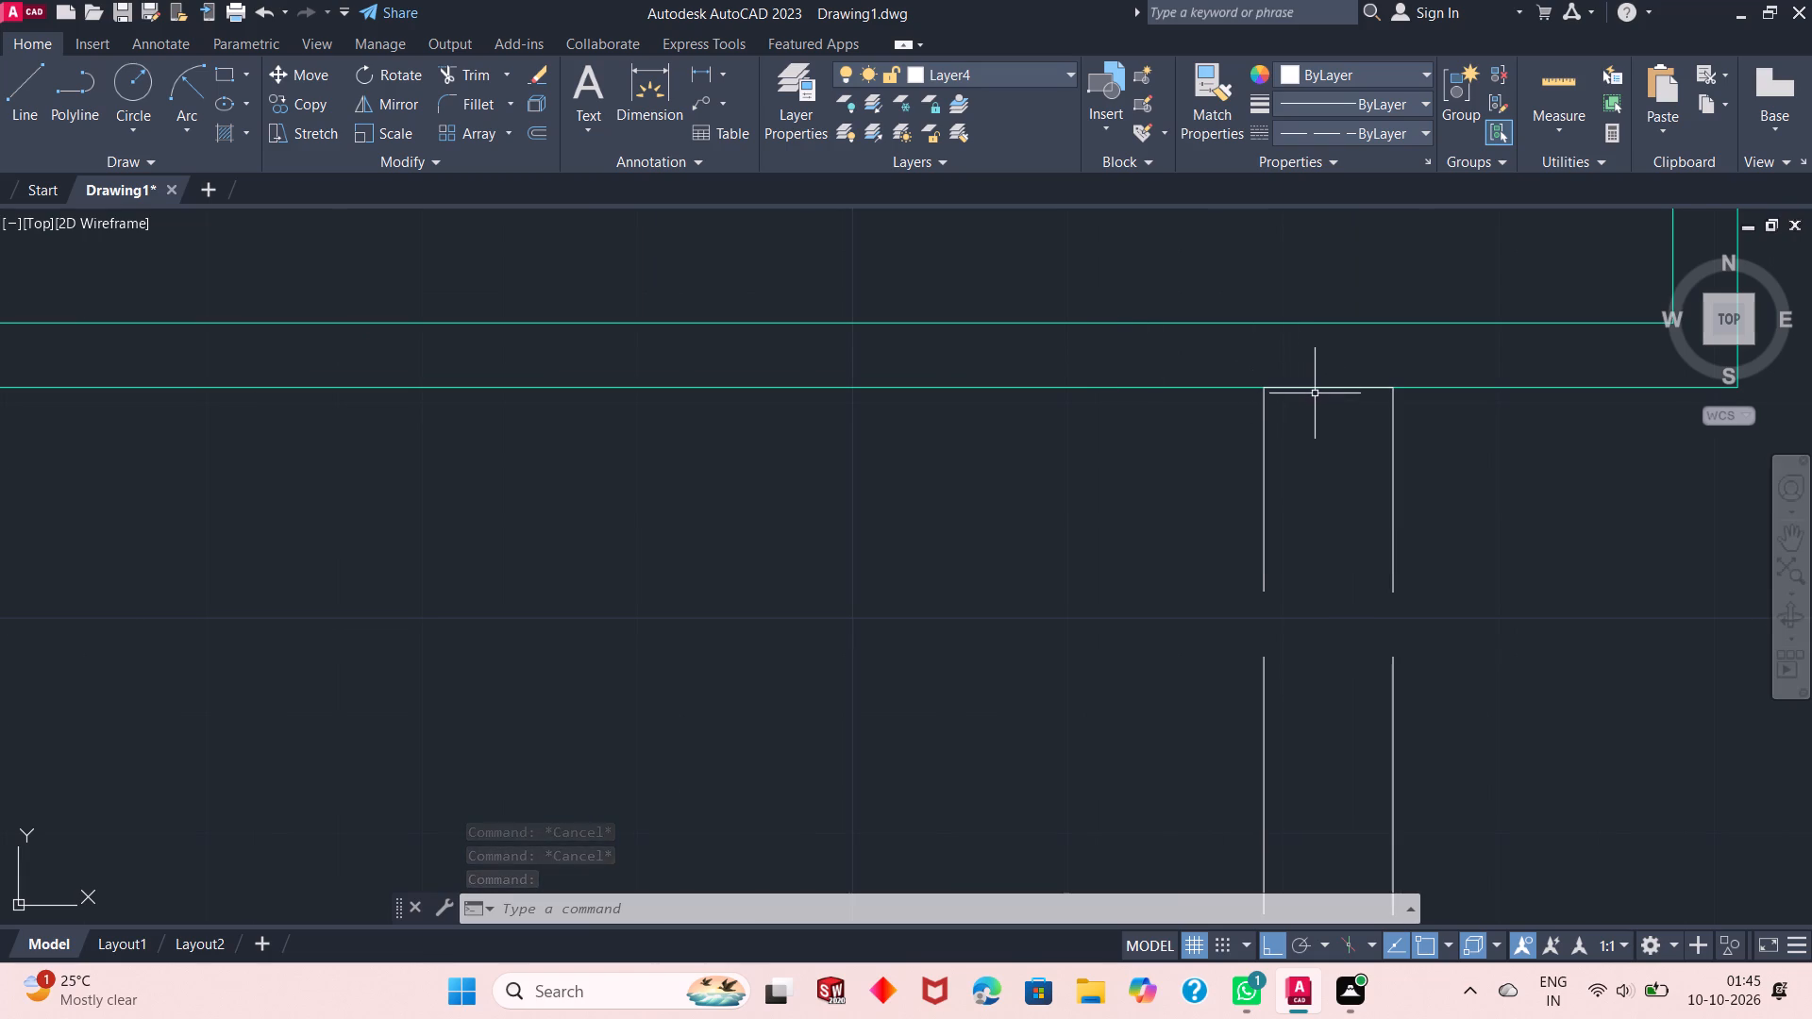
{"action": "left_click", "coordinate": [1329, 389]}
{"action": "right_click", "coordinate": [961, 501]}
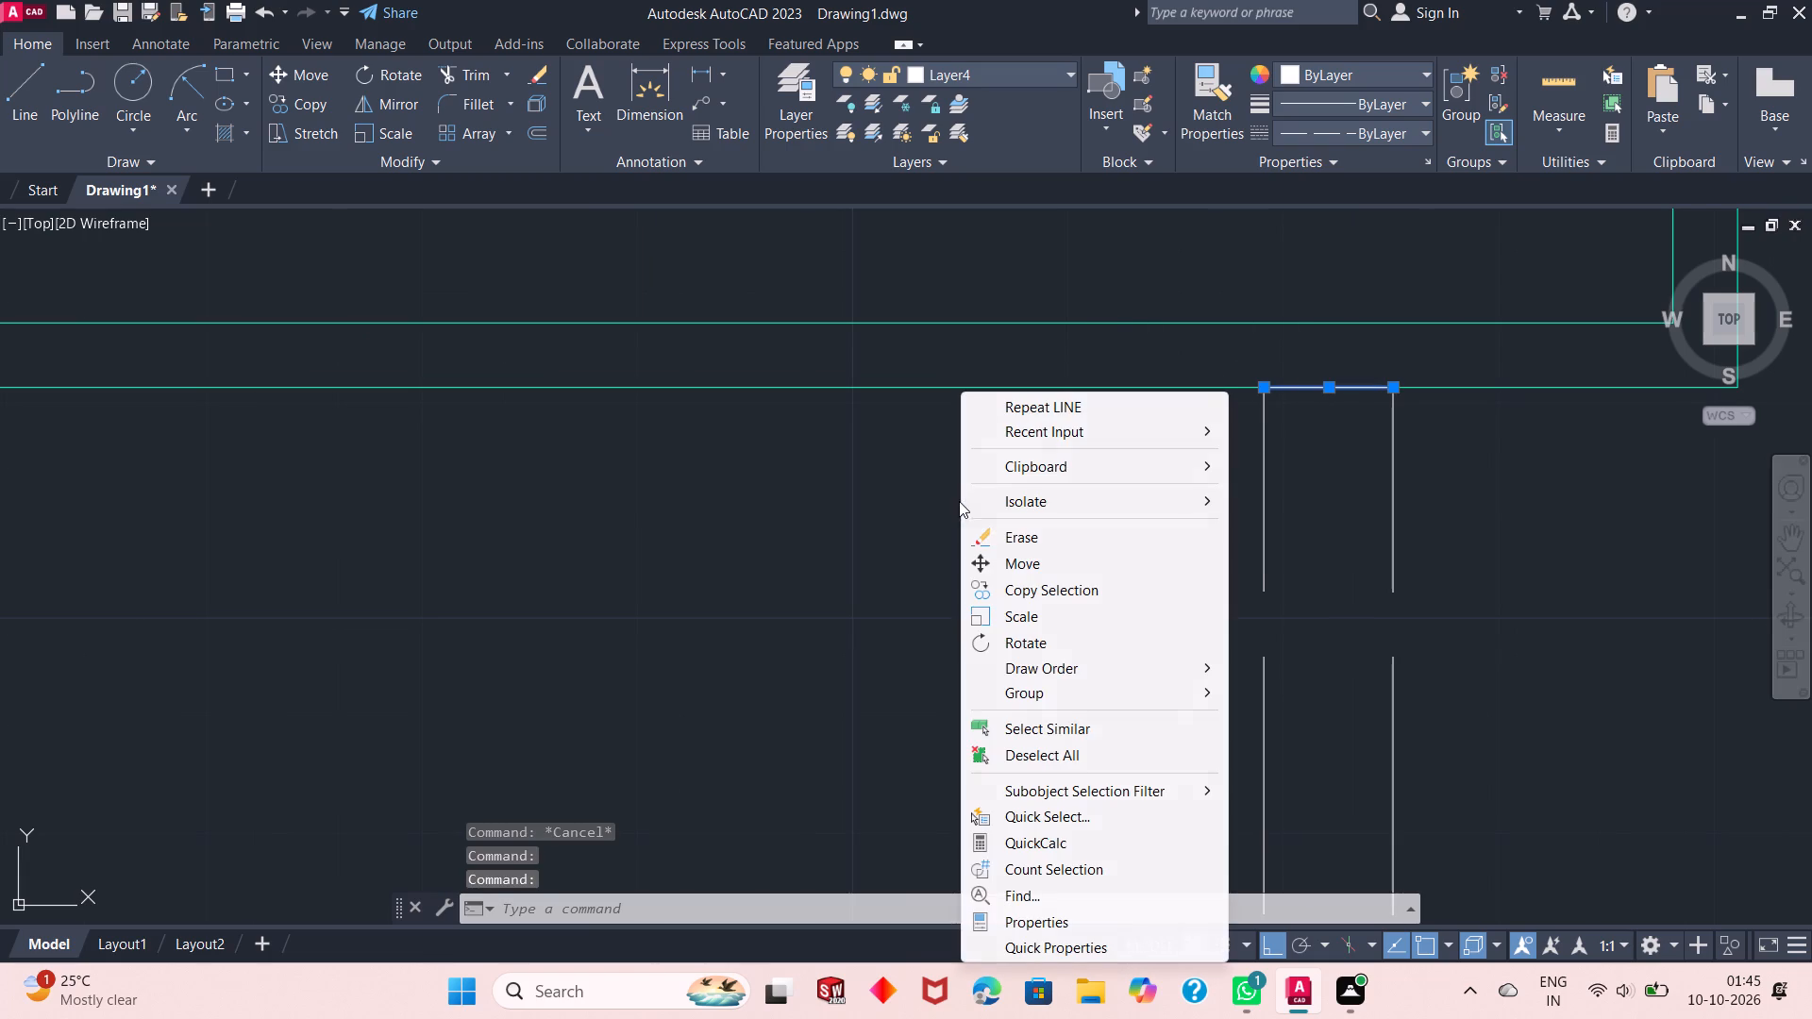
{"action": "left_click", "coordinate": [992, 536]}
Examine the pair of vertical dashed lines between the northern room wall and the partition, and the surrounding plan.
{"action": "scroll", "coordinate": [983, 476], "scroll_direction": "down", "scroll_amount": 6}
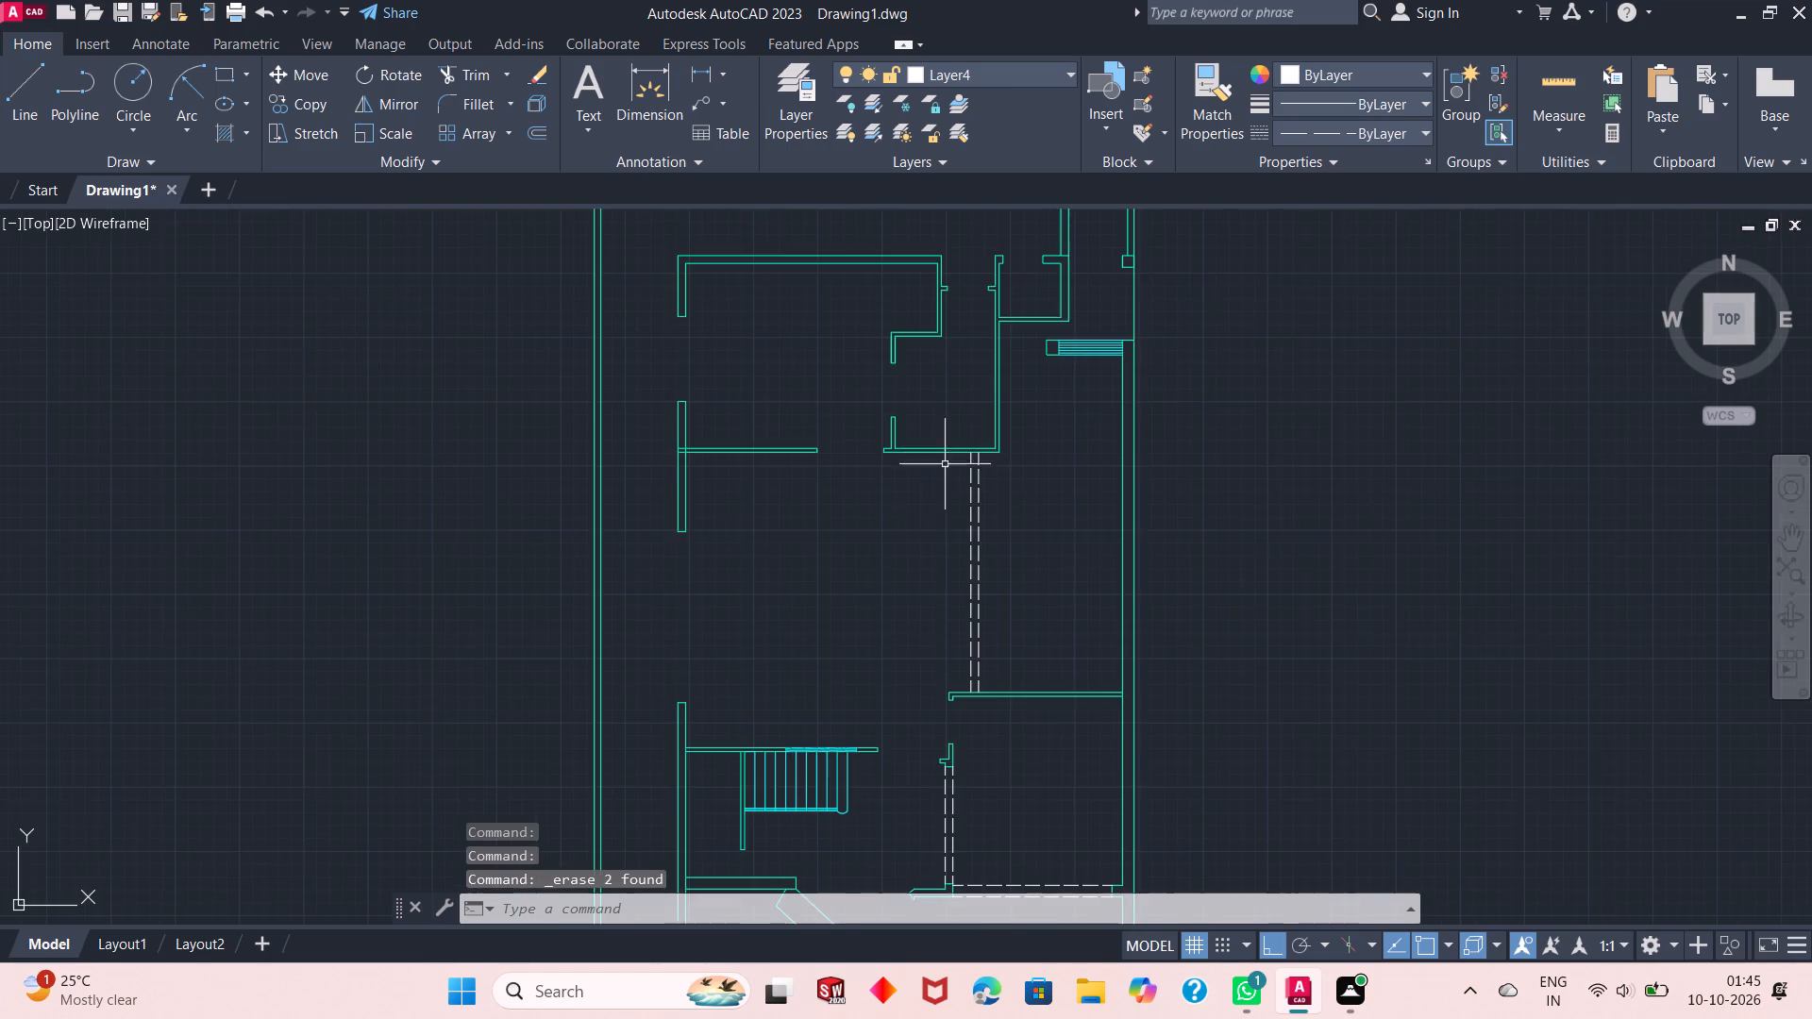
{"action": "scroll", "coordinate": [921, 629], "scroll_direction": "up", "scroll_amount": 2}
{"action": "scroll", "coordinate": [927, 635], "scroll_direction": "down", "scroll_amount": 1}
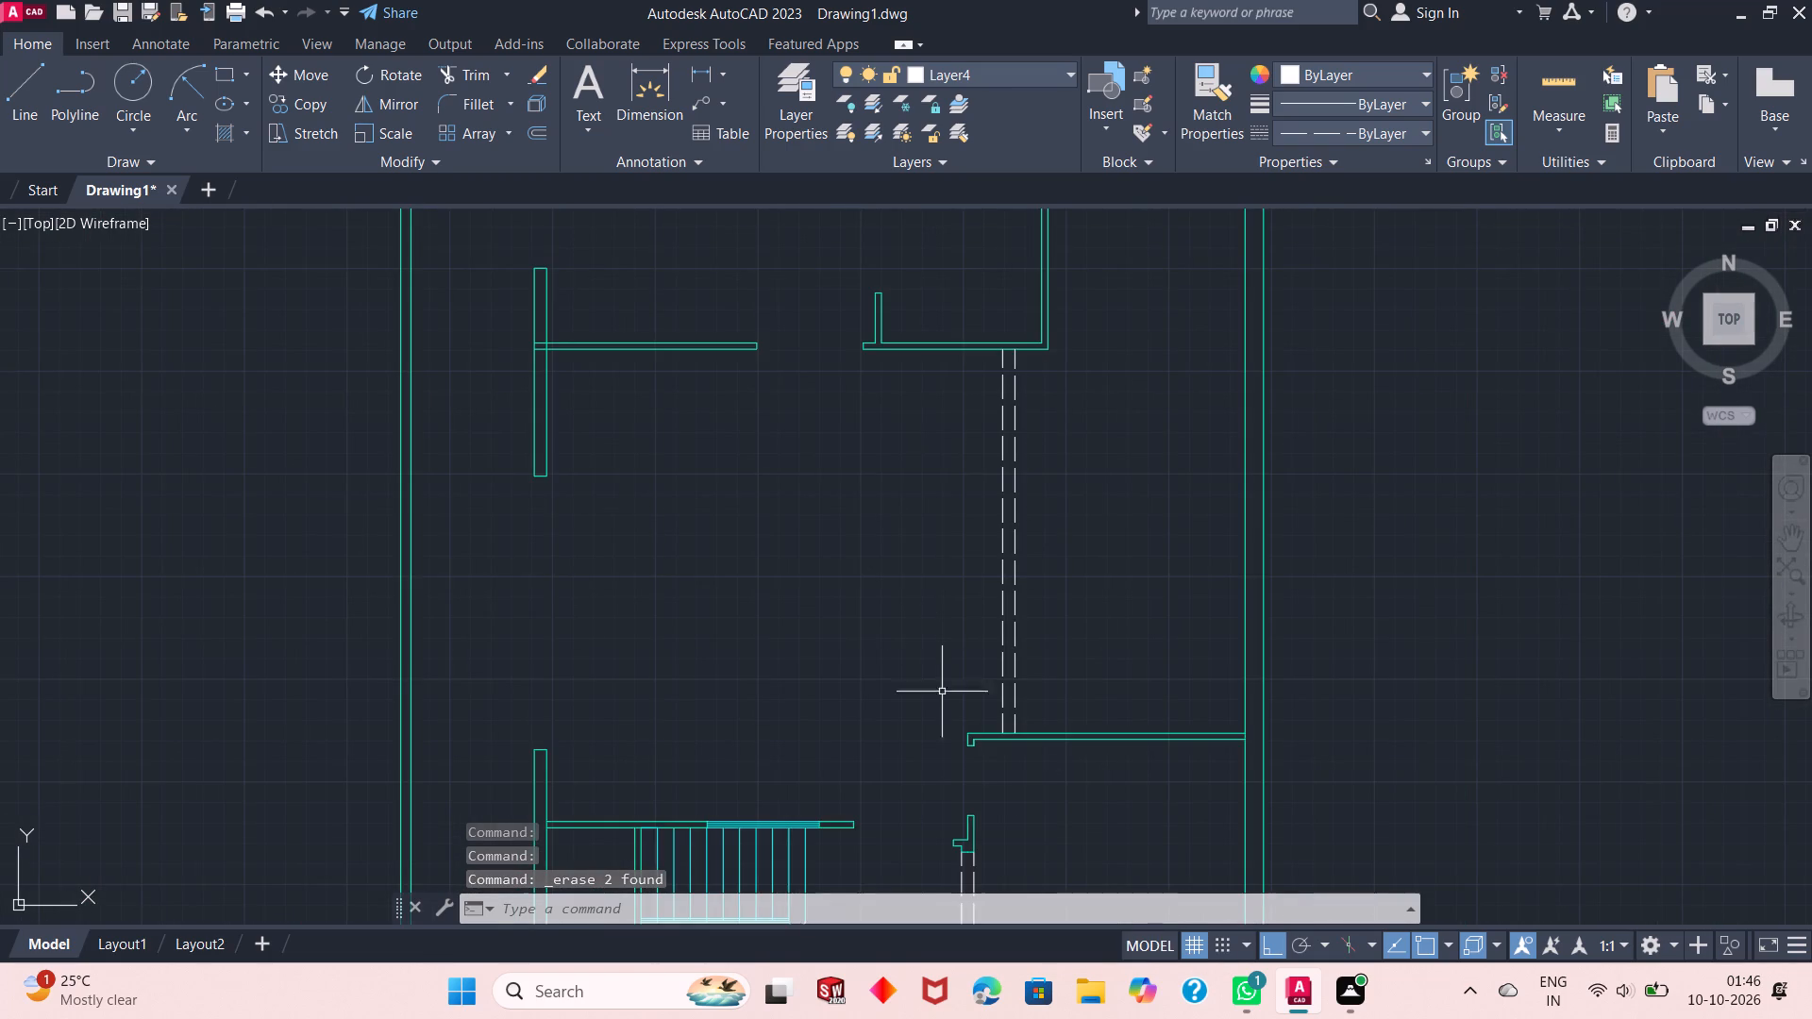
{"action": "scroll", "coordinate": [1015, 775], "scroll_direction": "up", "scroll_amount": 1}
{"action": "scroll", "coordinate": [1015, 777], "scroll_direction": "down", "scroll_amount": 1}
{"action": "scroll", "coordinate": [1011, 391], "scroll_direction": "up", "scroll_amount": 2}
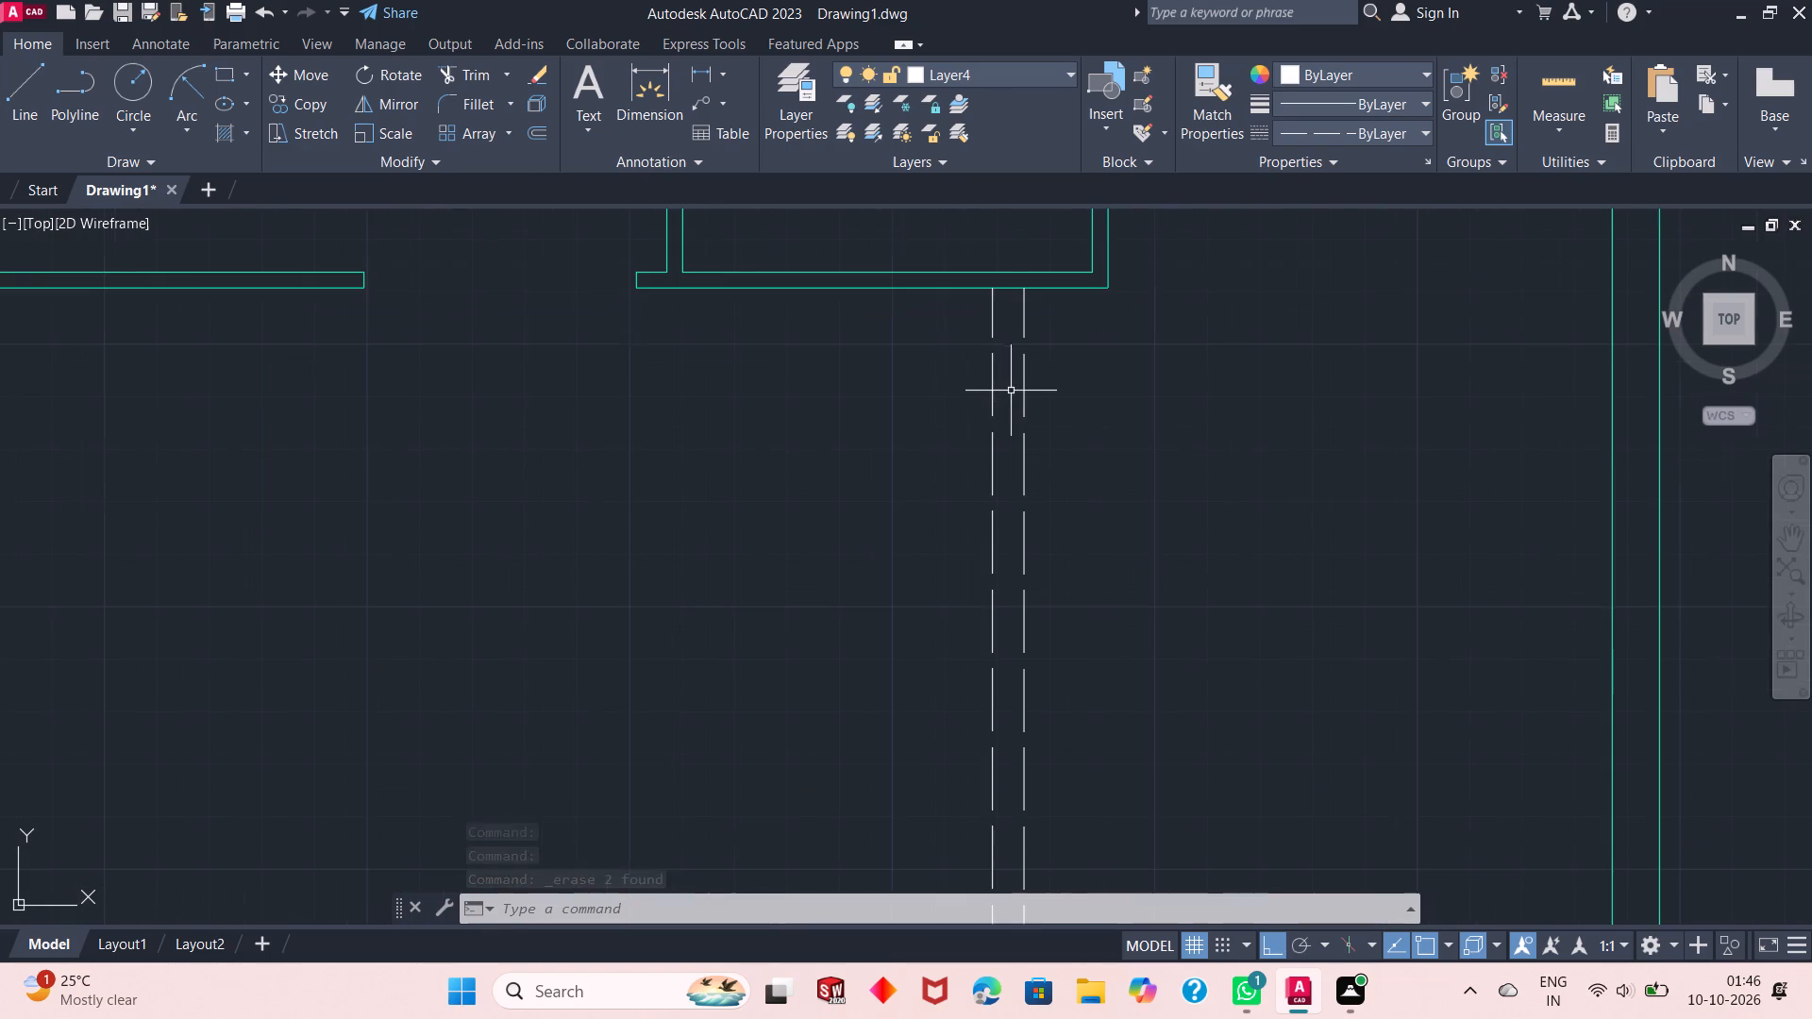
{"action": "scroll", "coordinate": [1010, 388], "scroll_direction": "down", "scroll_amount": 1}
{"action": "scroll", "coordinate": [921, 679], "scroll_direction": "down", "scroll_amount": 2}
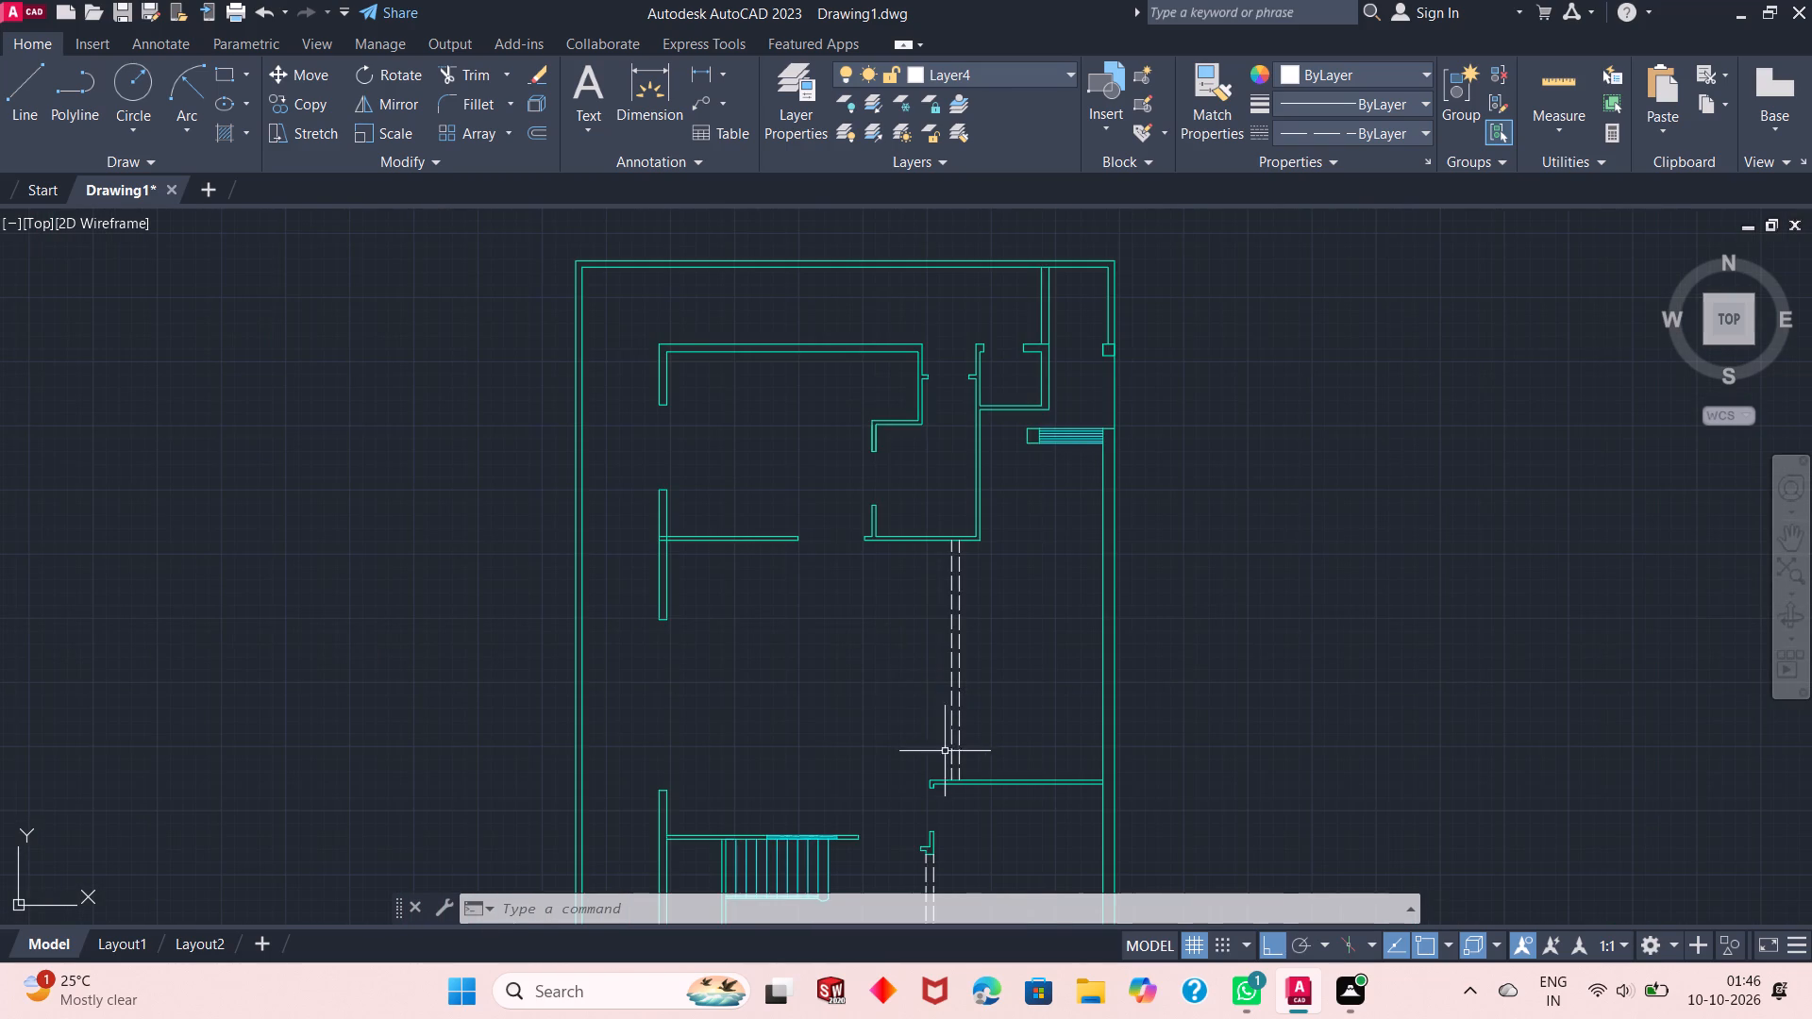
{"action": "scroll", "coordinate": [953, 755], "scroll_direction": "up", "scroll_amount": 3}
{"action": "scroll", "coordinate": [953, 755], "scroll_direction": "down", "scroll_amount": 2}
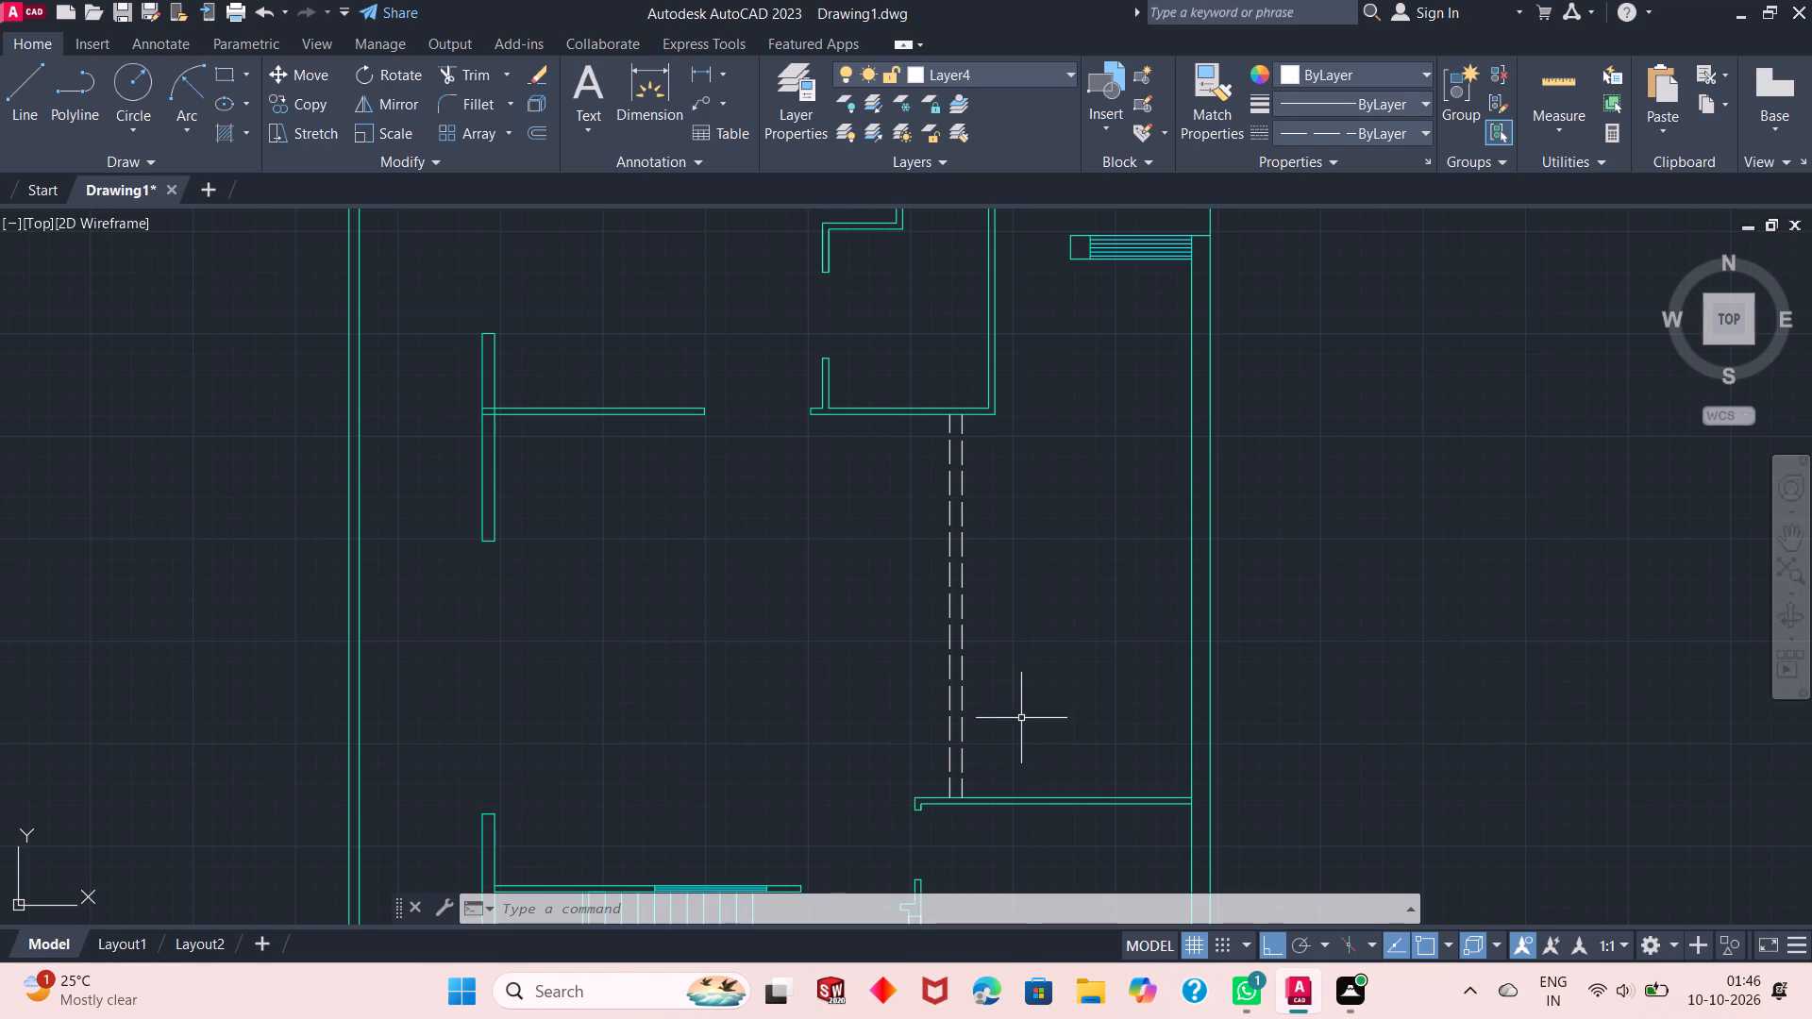
{"action": "right_click", "coordinate": [1058, 650]}
{"action": "key", "text": "Escape"}
On layer 0, draw a rectangle about 2'-2" wide and 10'-6" tall, north-east from the foot of the western dashed line.
{"action": "left_click", "coordinate": [1022, 69]}
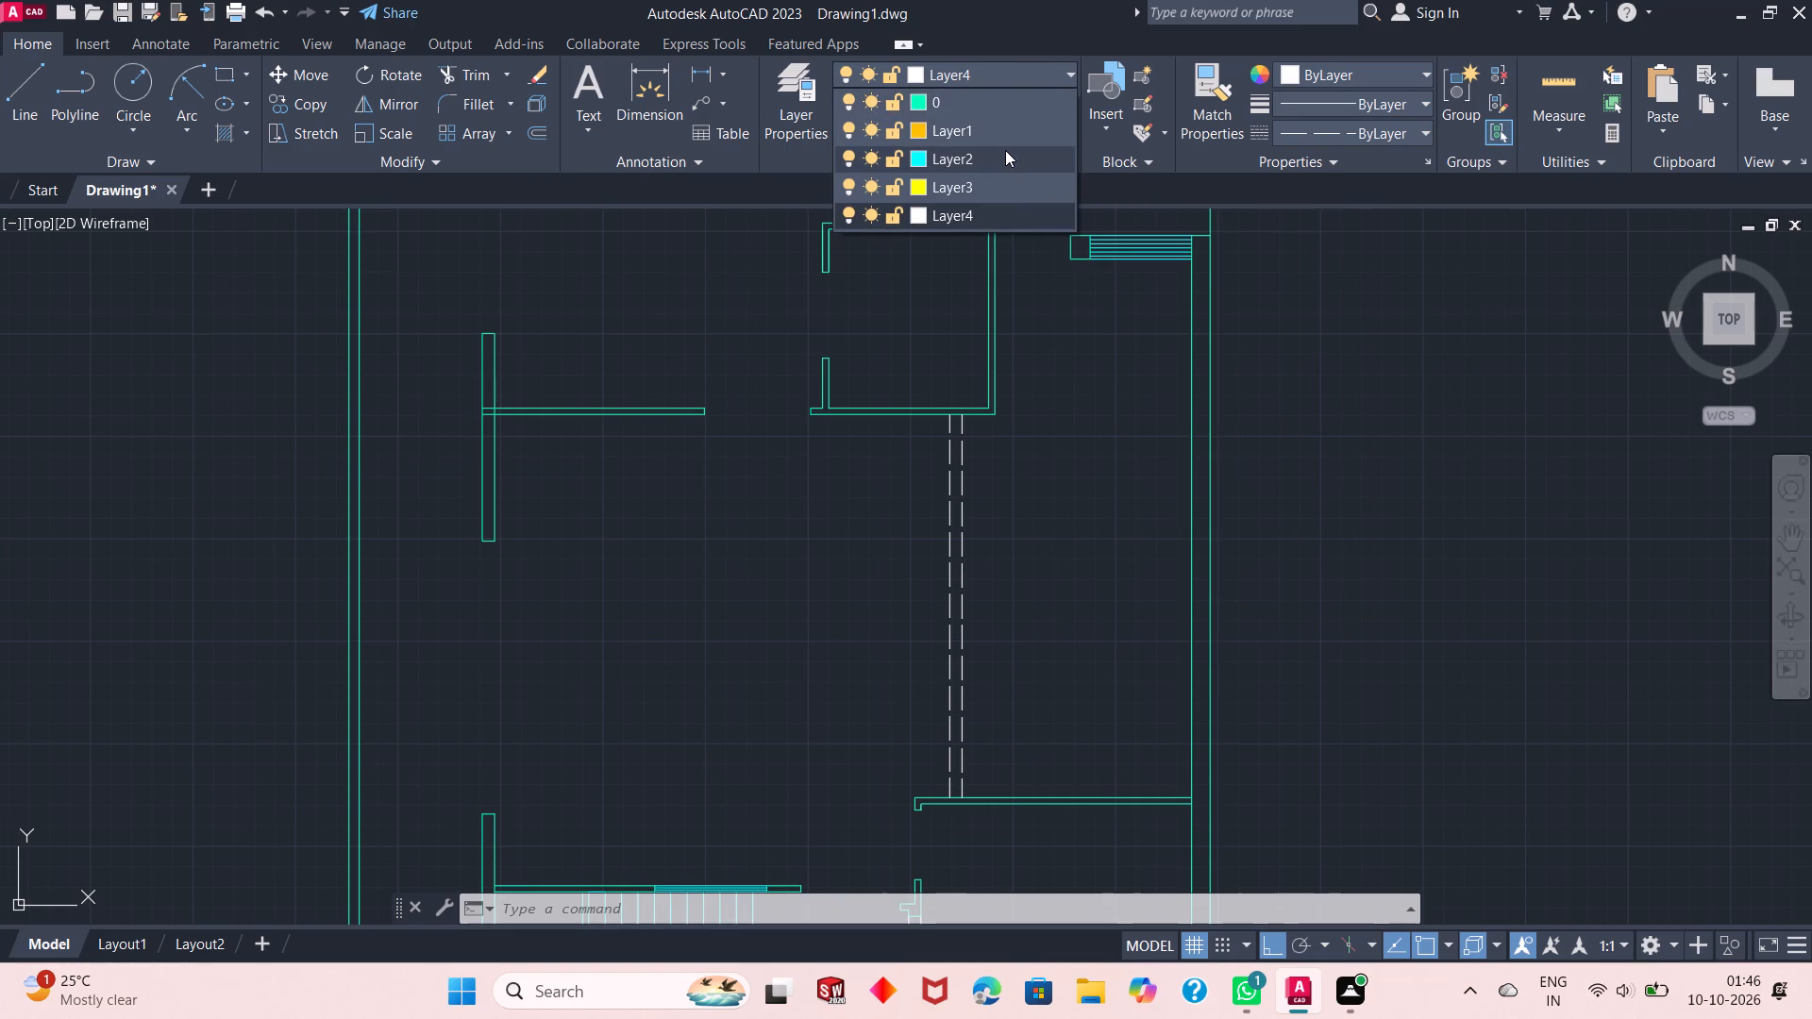
{"action": "left_click", "coordinate": [1002, 108]}
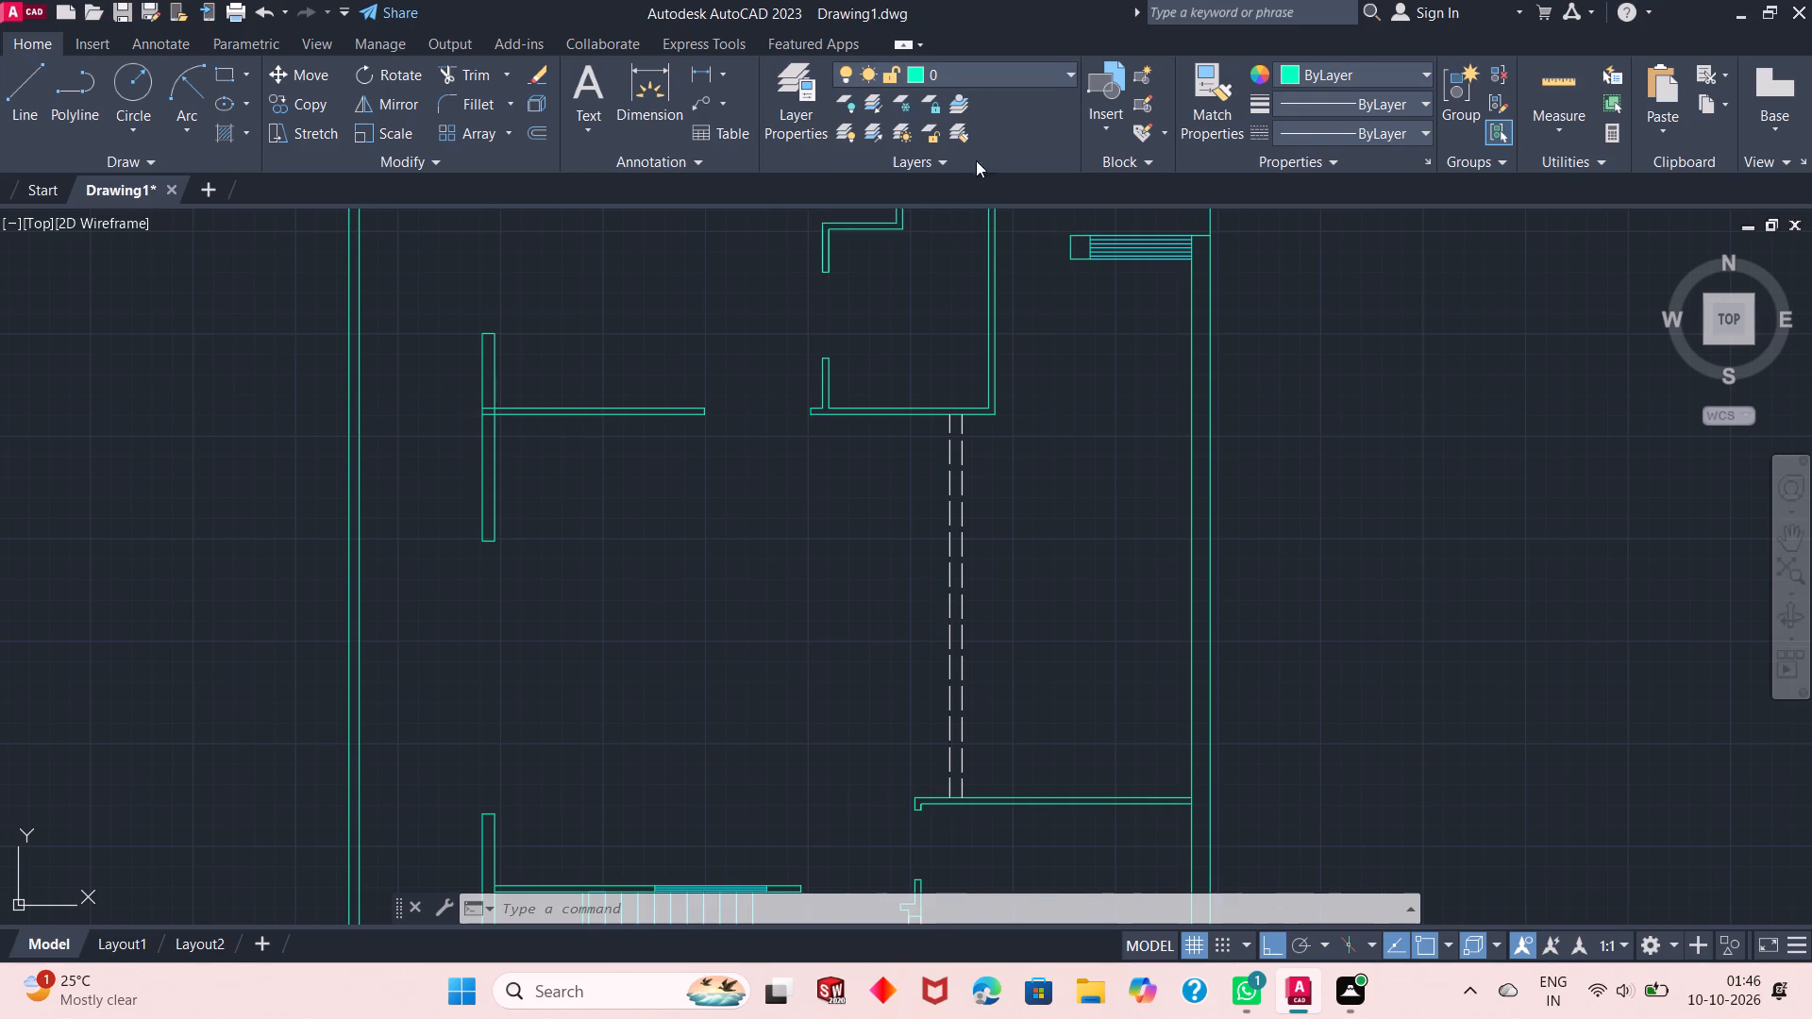
{"action": "right_click", "coordinate": [794, 583]}
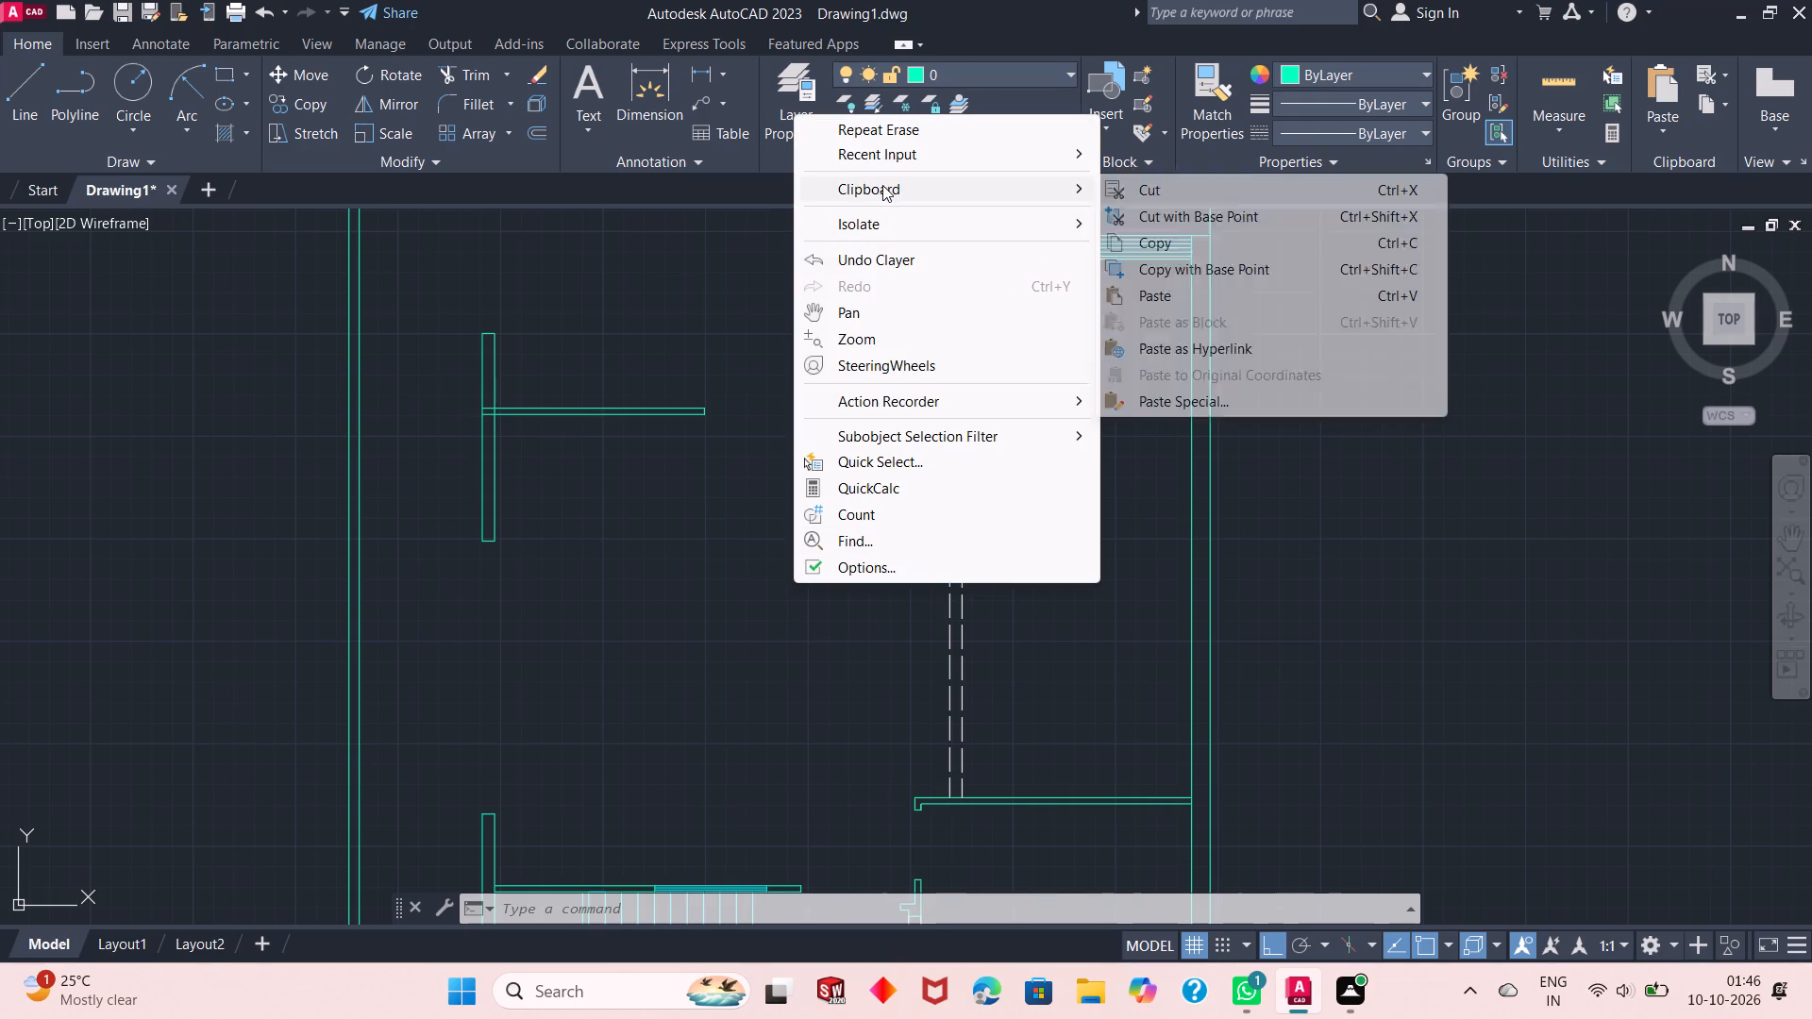
{"action": "left_click", "coordinate": [931, 151]}
{"action": "left_click", "coordinate": [1198, 220]}
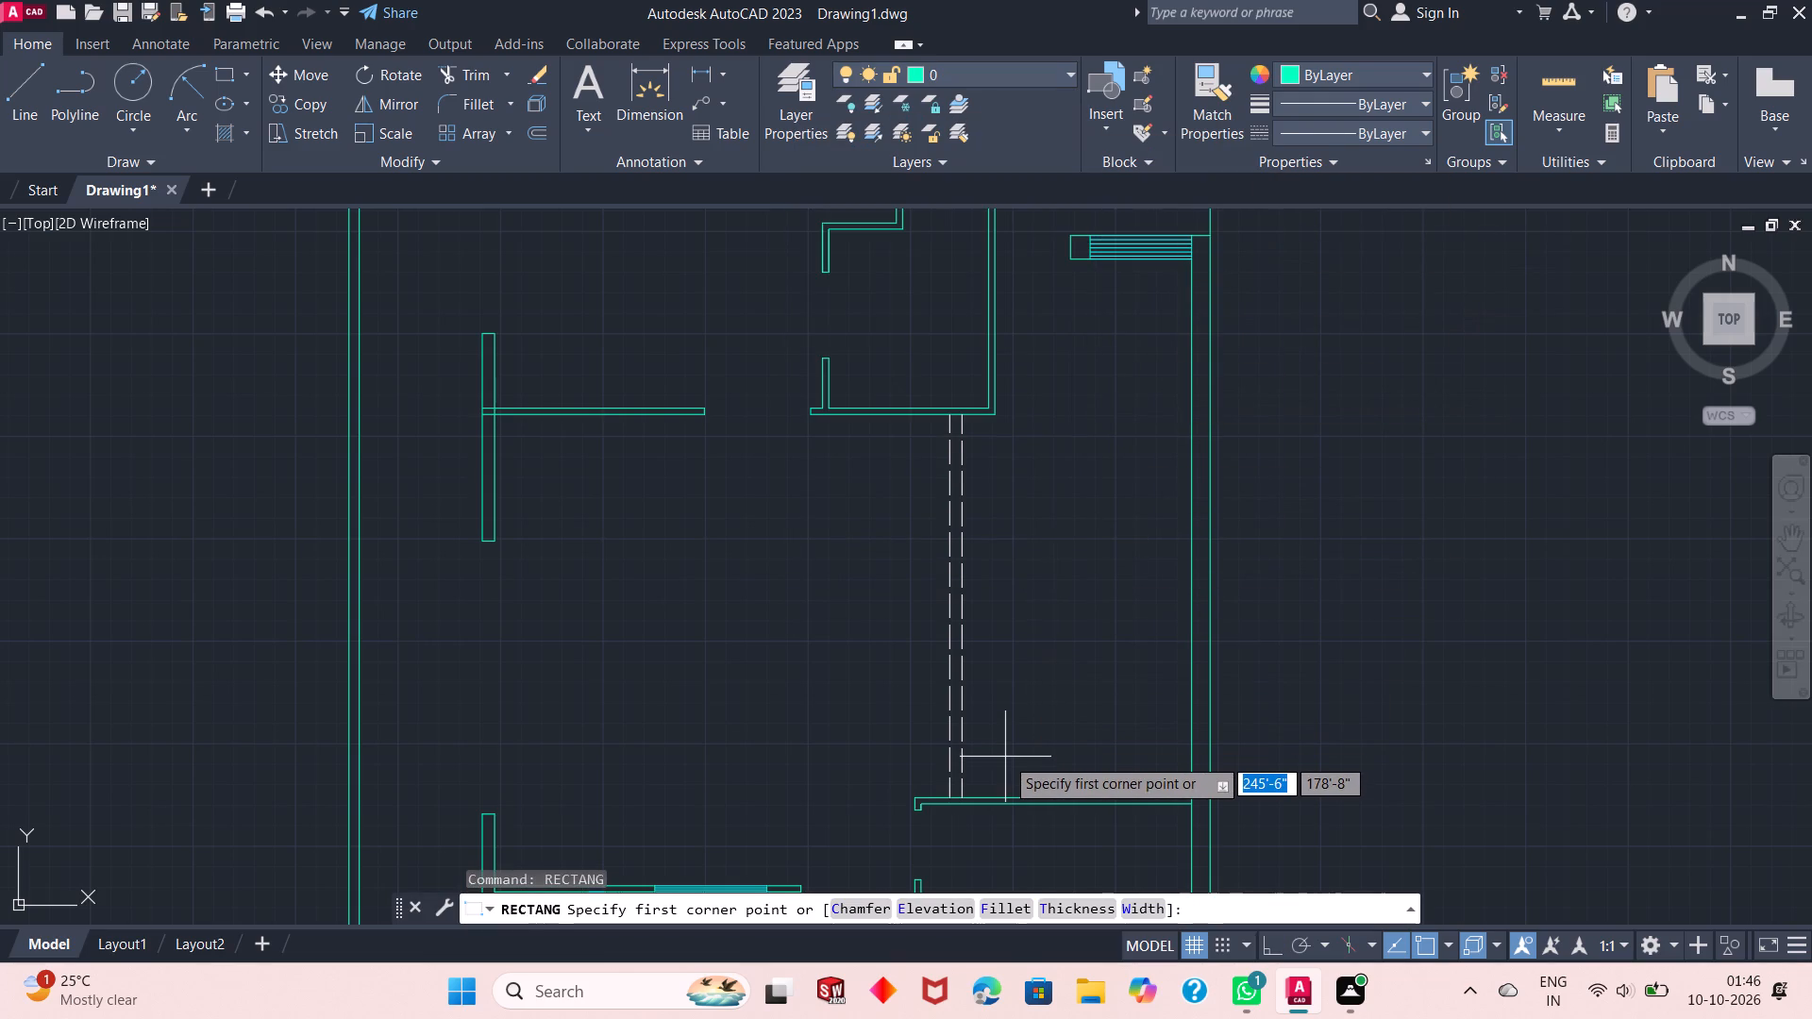
{"action": "left_click", "coordinate": [949, 796]}
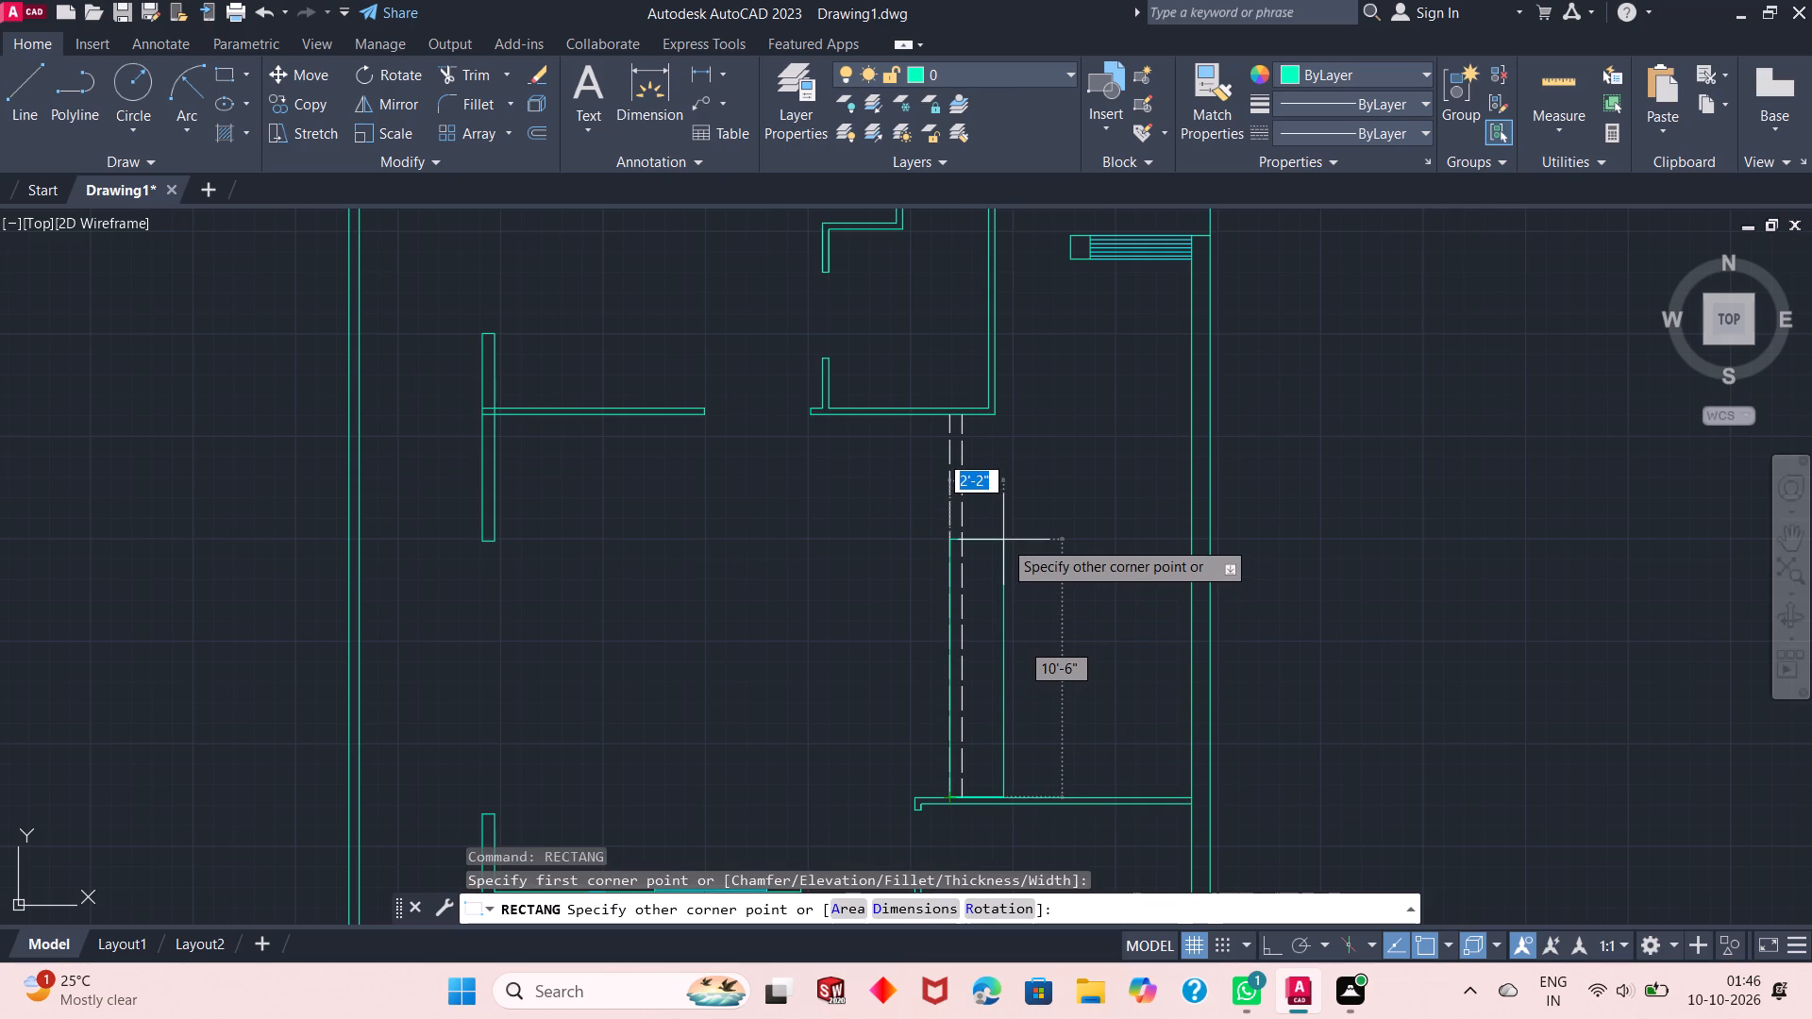
{"action": "left_click", "coordinate": [1003, 537]}
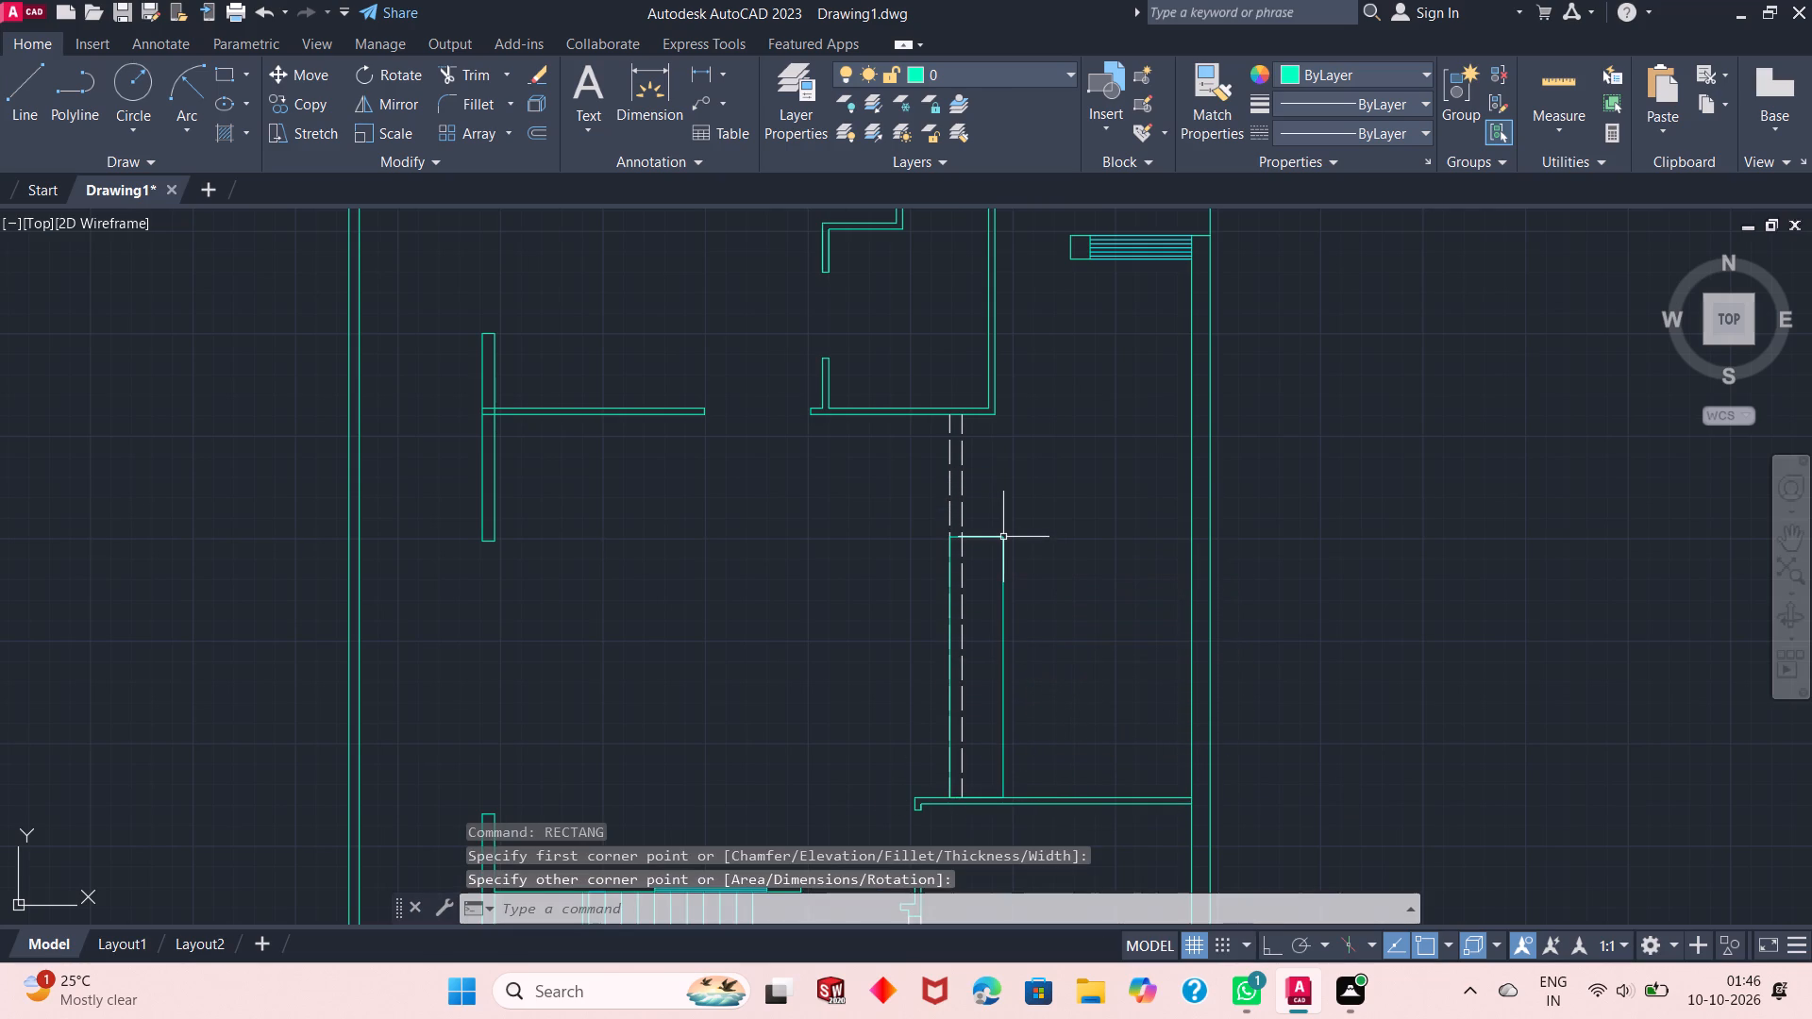
On layer 0, draw connected lines from the window's southwest end: about 1'-5" south, diagonally southeast, east, south, and west to the rectangle's east edge.
{"action": "right_click", "coordinate": [1080, 562]}
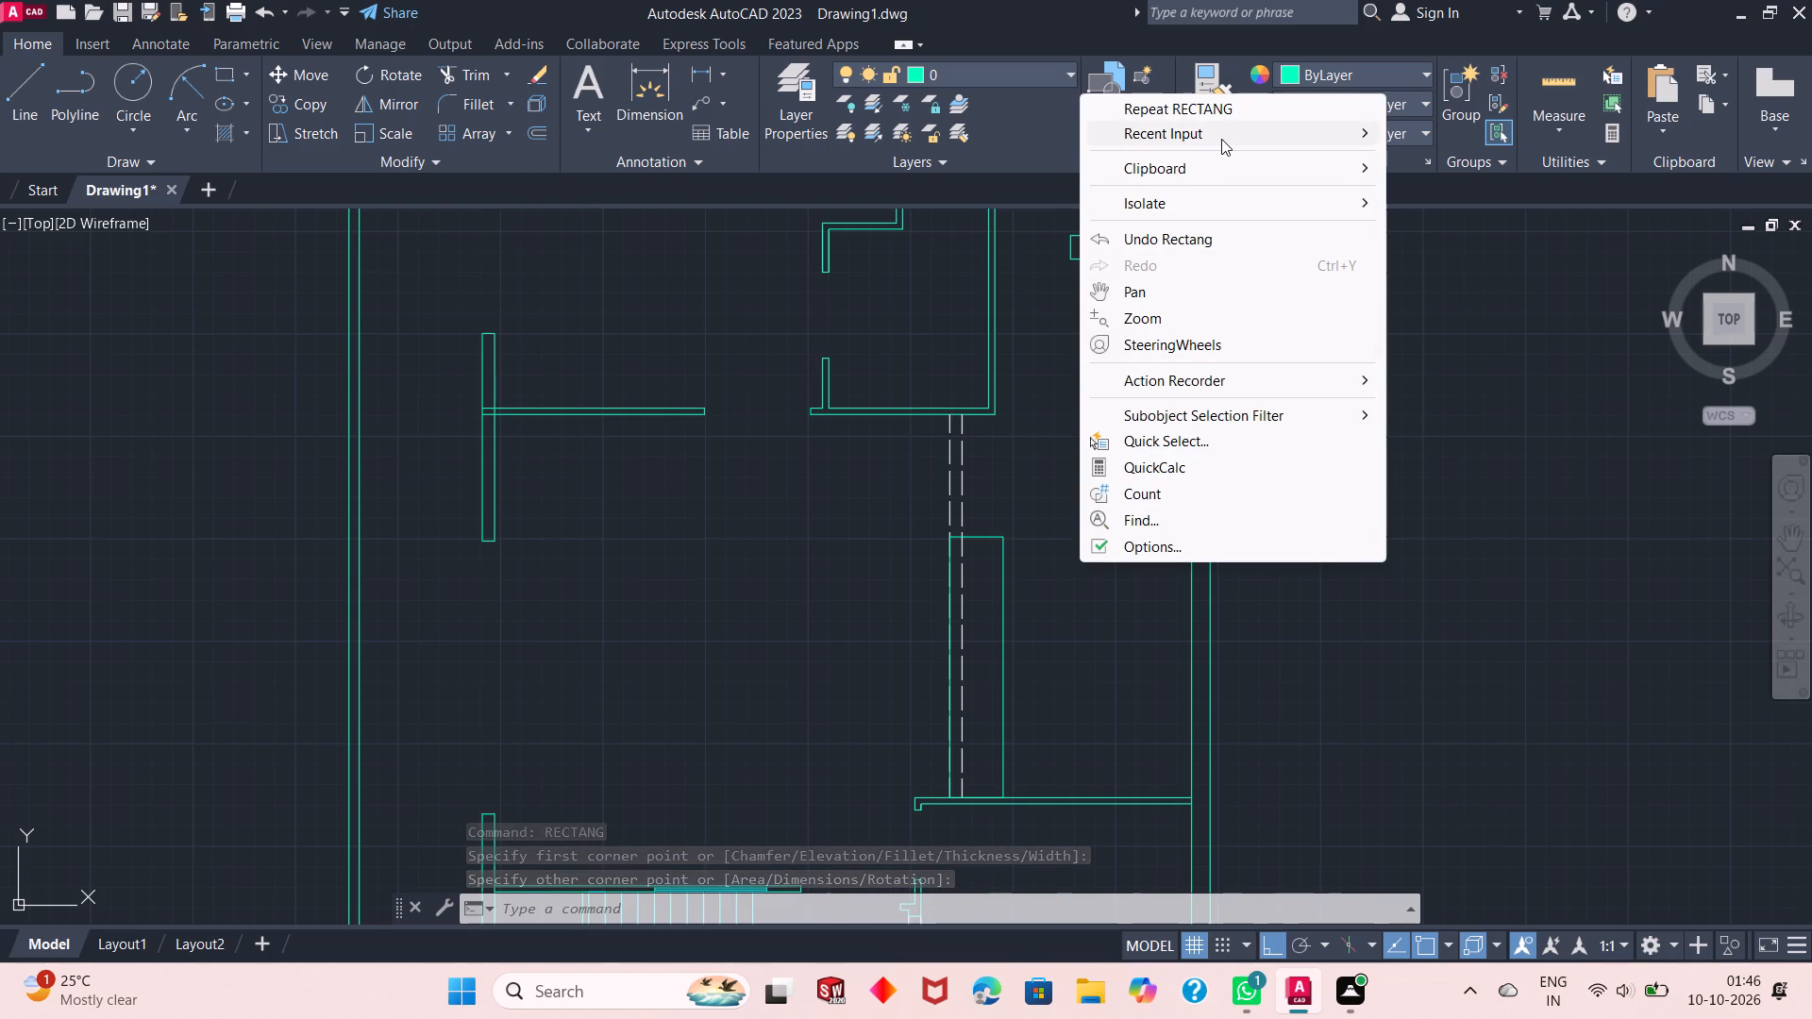
{"action": "left_click", "coordinate": [1223, 141]}
{"action": "left_click", "coordinate": [1426, 204]}
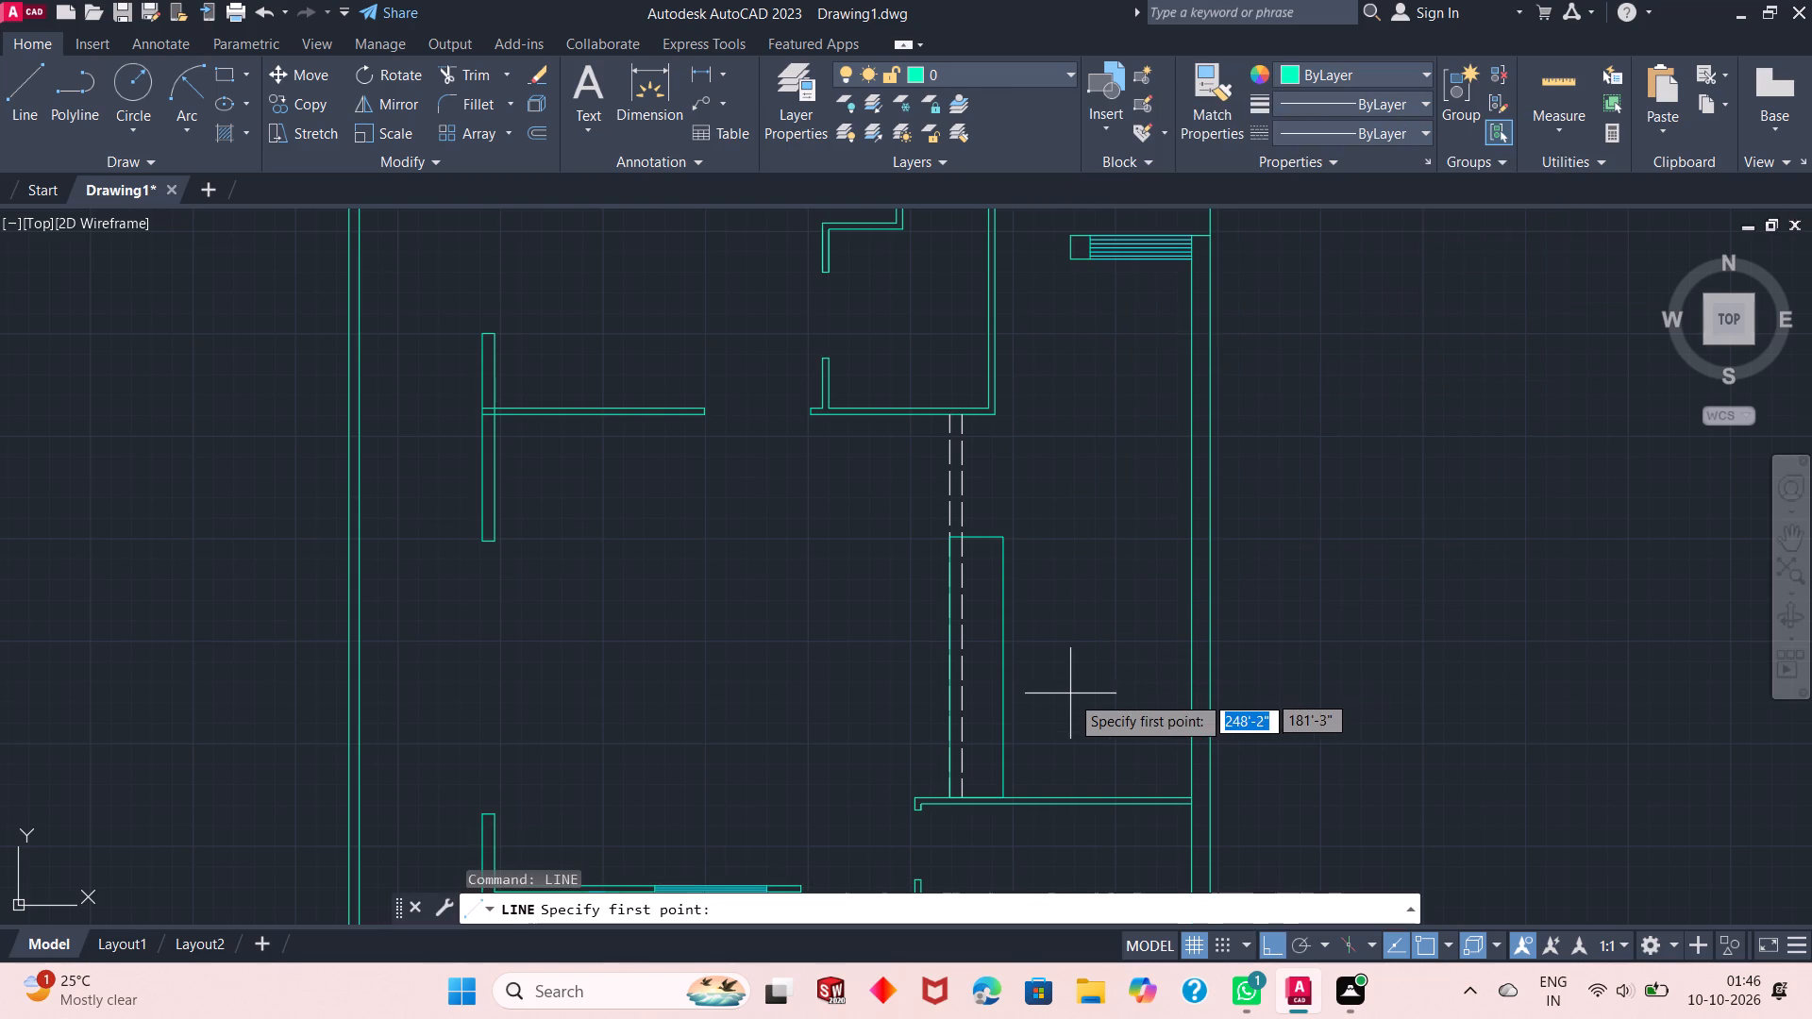
{"action": "left_click", "coordinate": [1081, 262]}
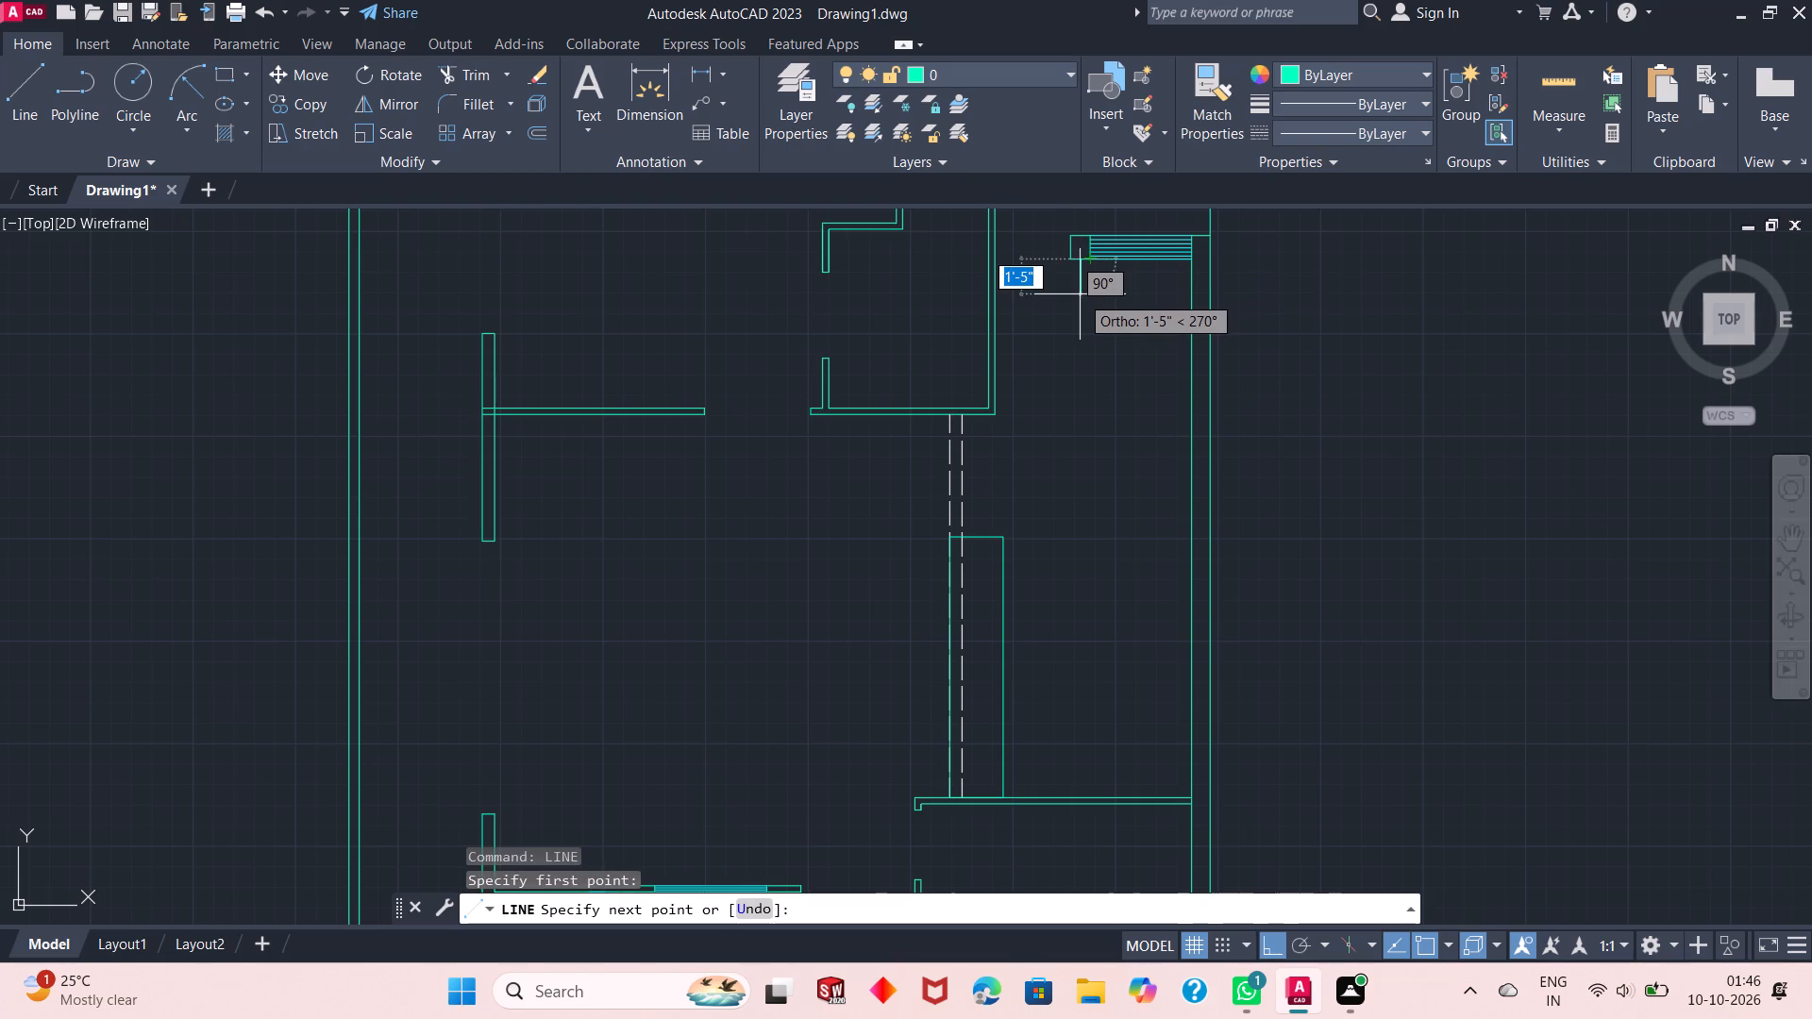
{"action": "left_click", "coordinate": [1080, 294]}
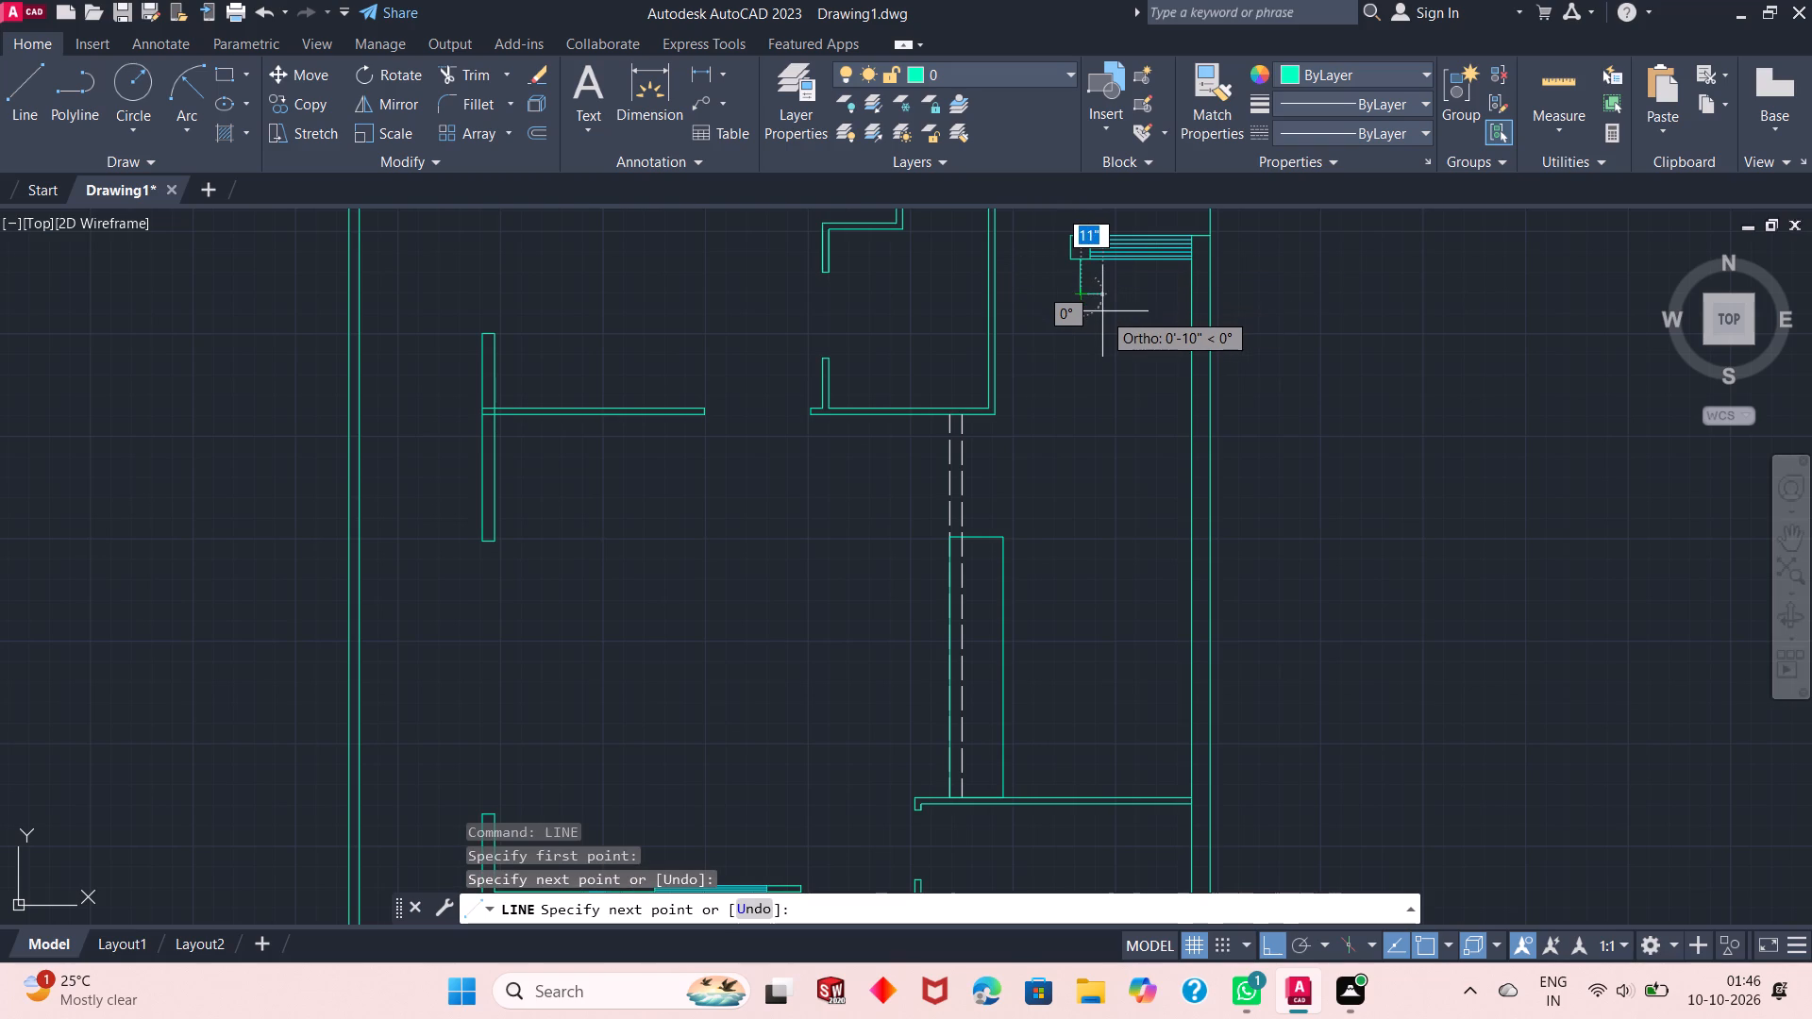
{"action": "key", "text": "F8"}
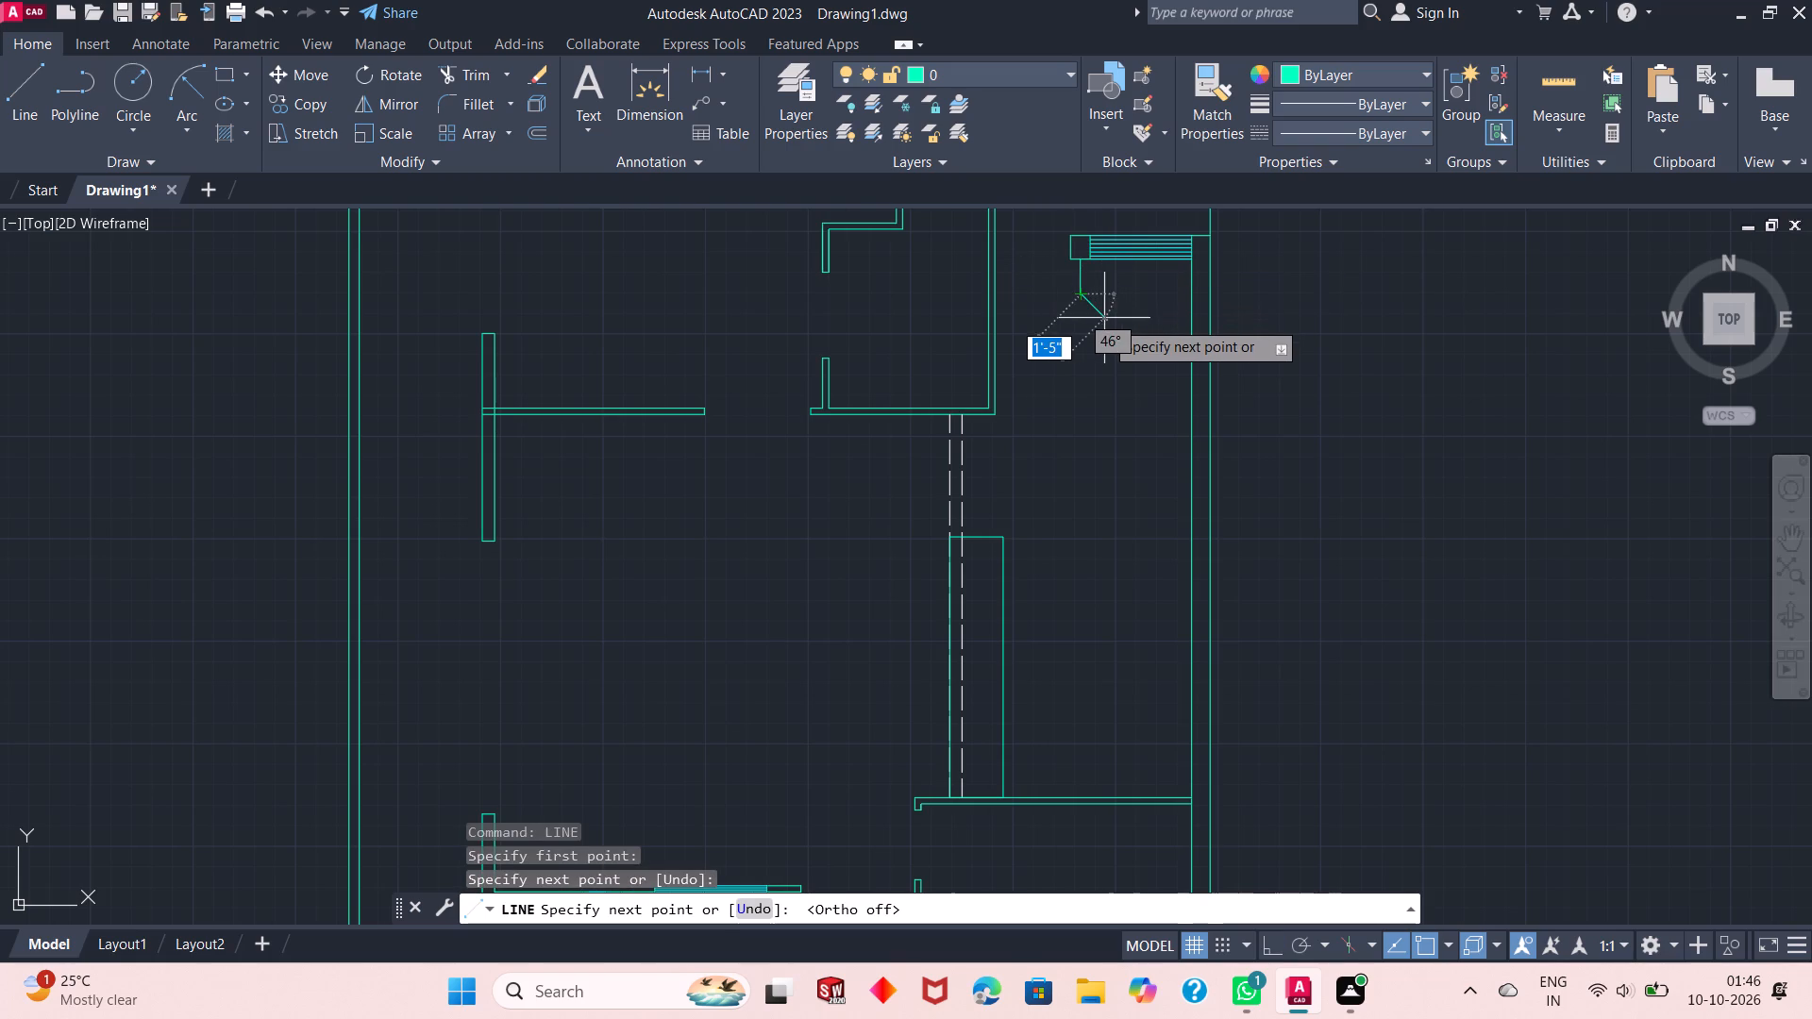
{"action": "left_click", "coordinate": [1104, 326]}
{"action": "key", "text": "F8"}
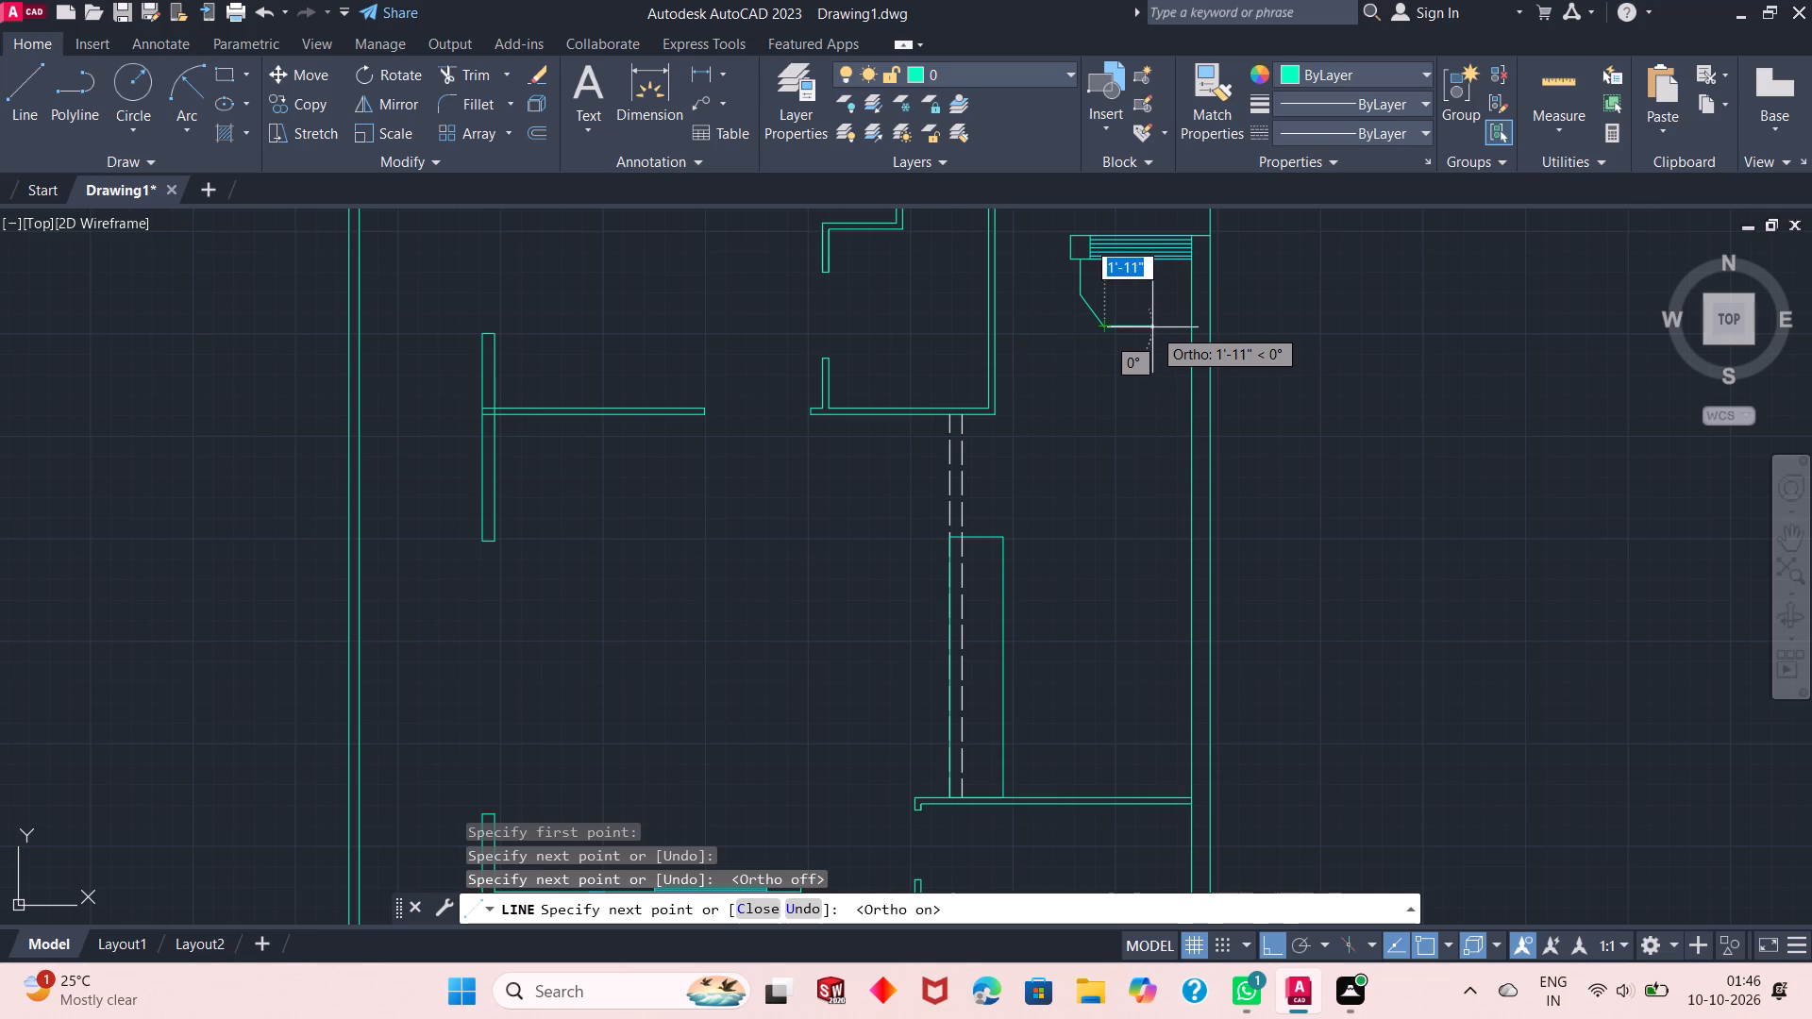
{"action": "left_click", "coordinate": [1141, 331]}
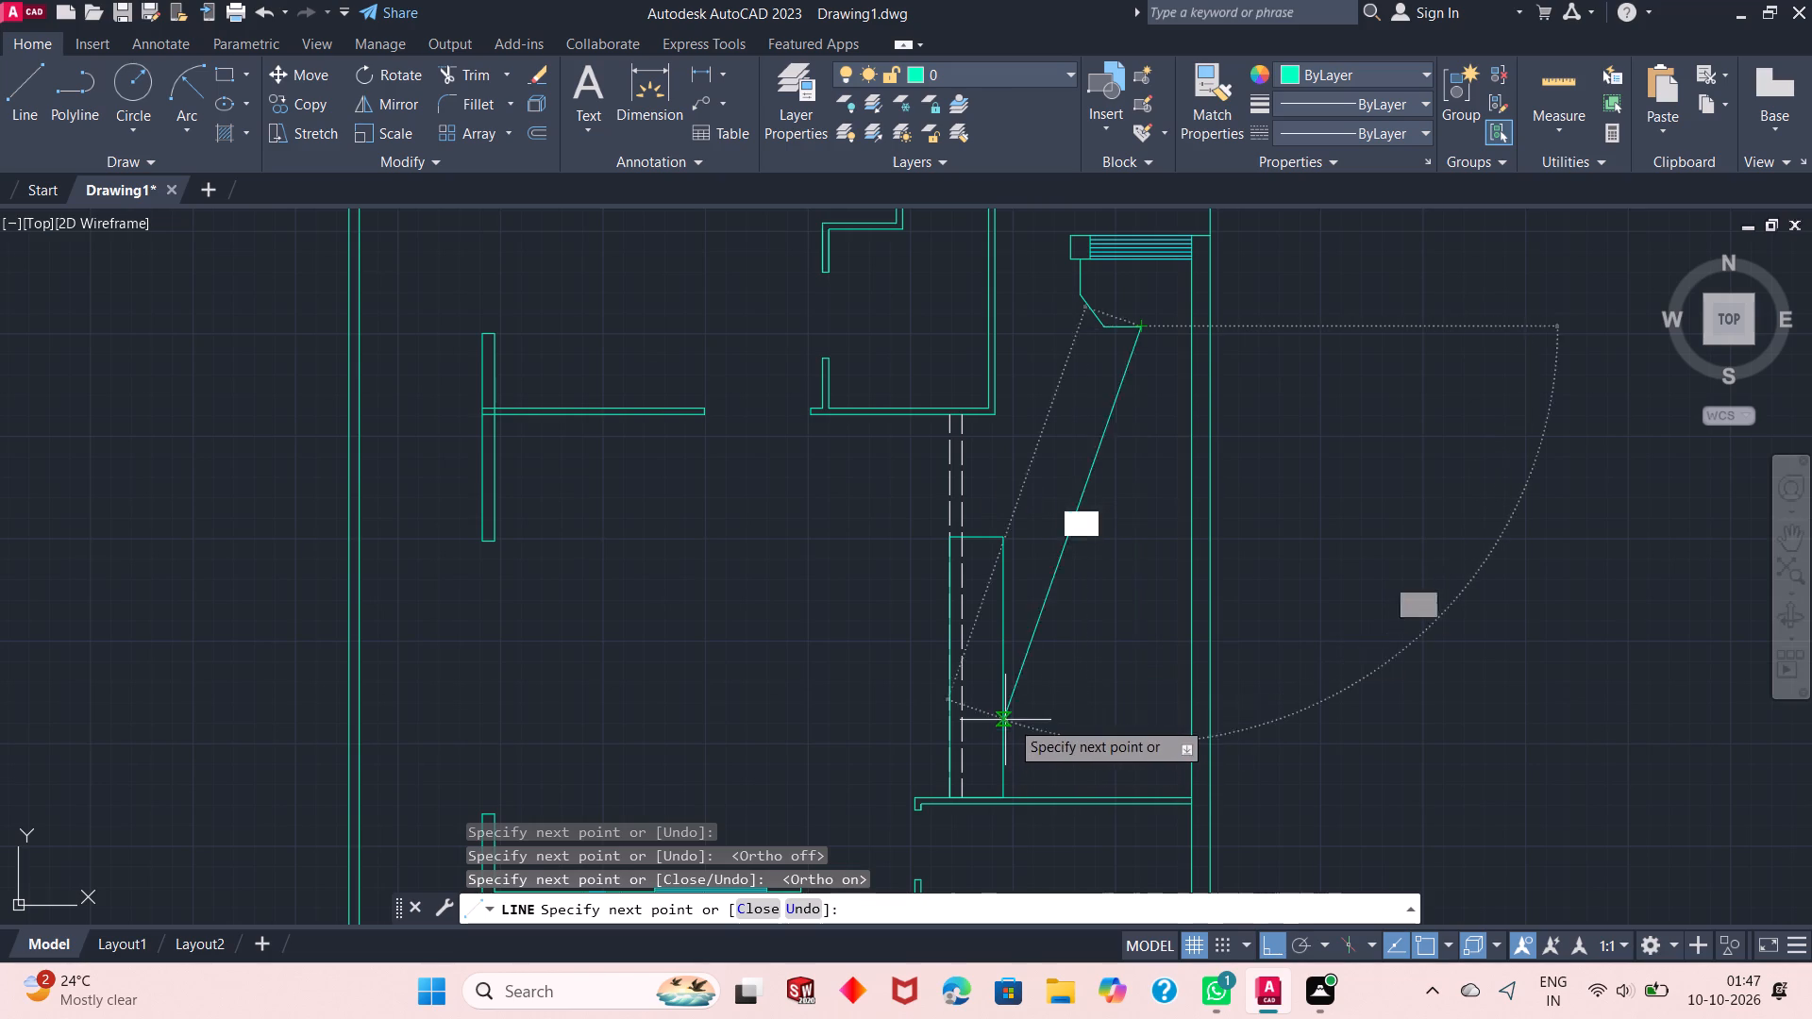
{"action": "left_click", "coordinate": [1136, 723]}
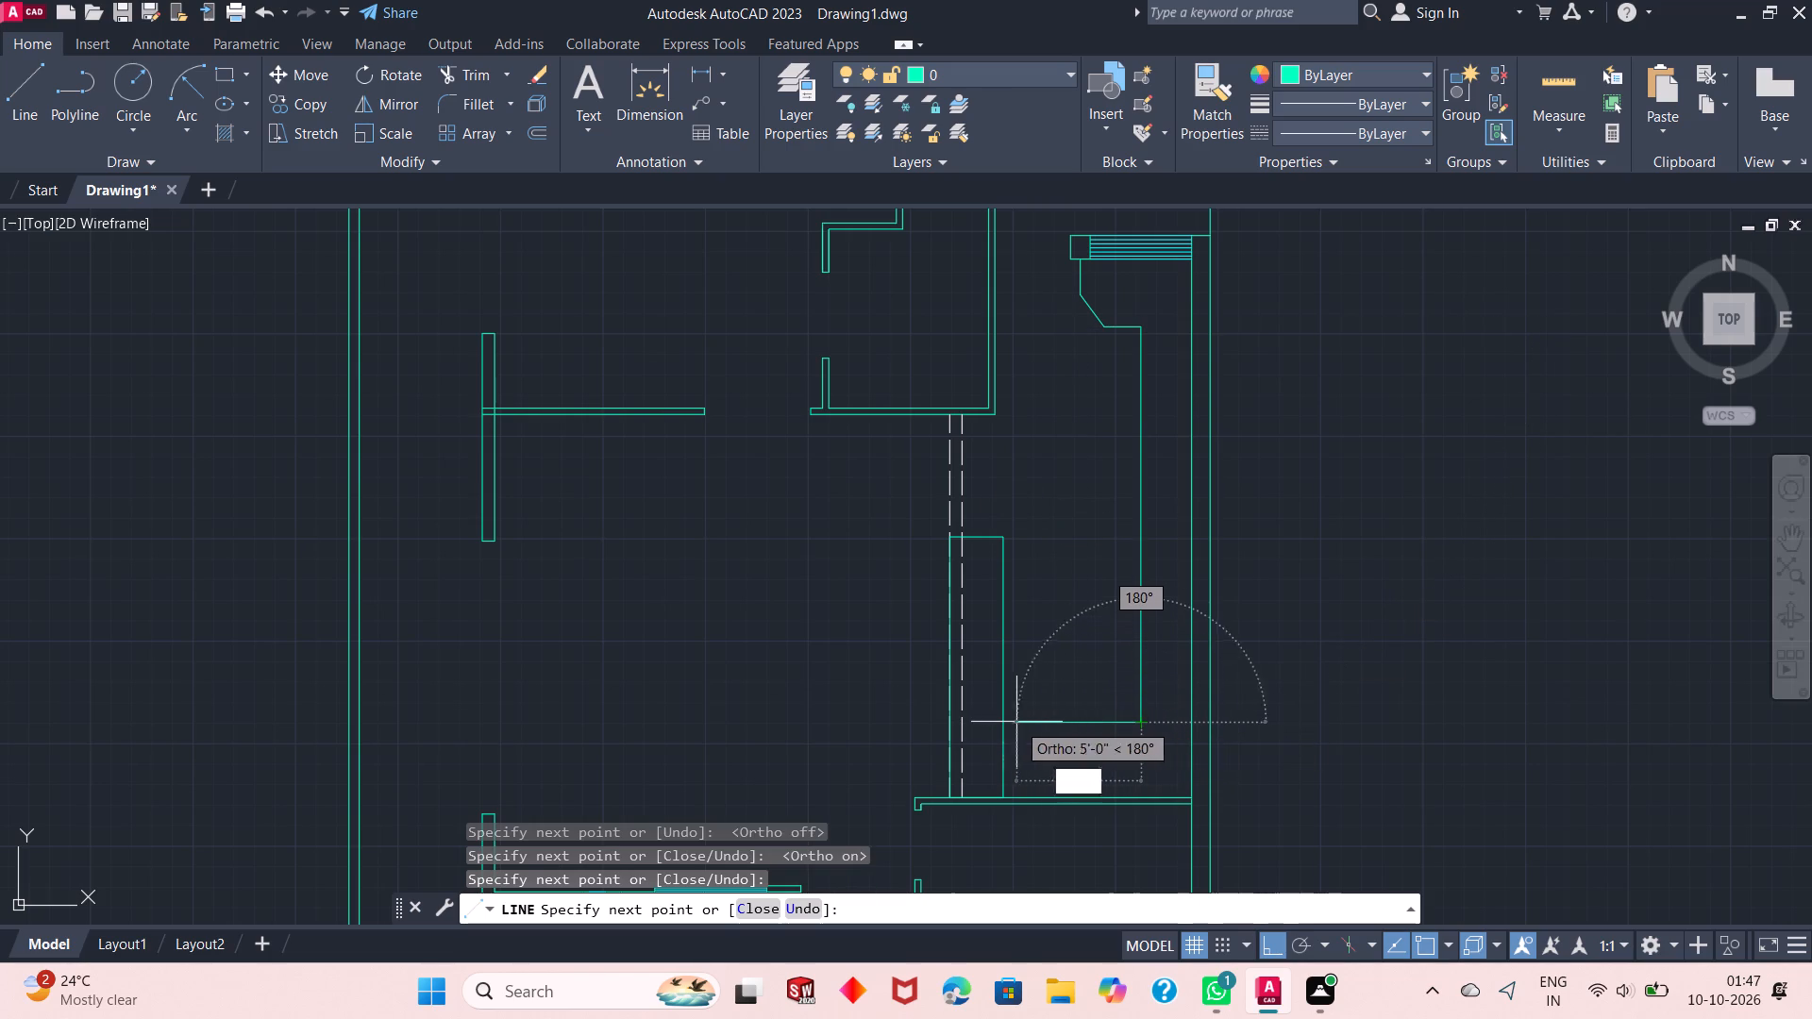
{"action": "left_click", "coordinate": [999, 727]}
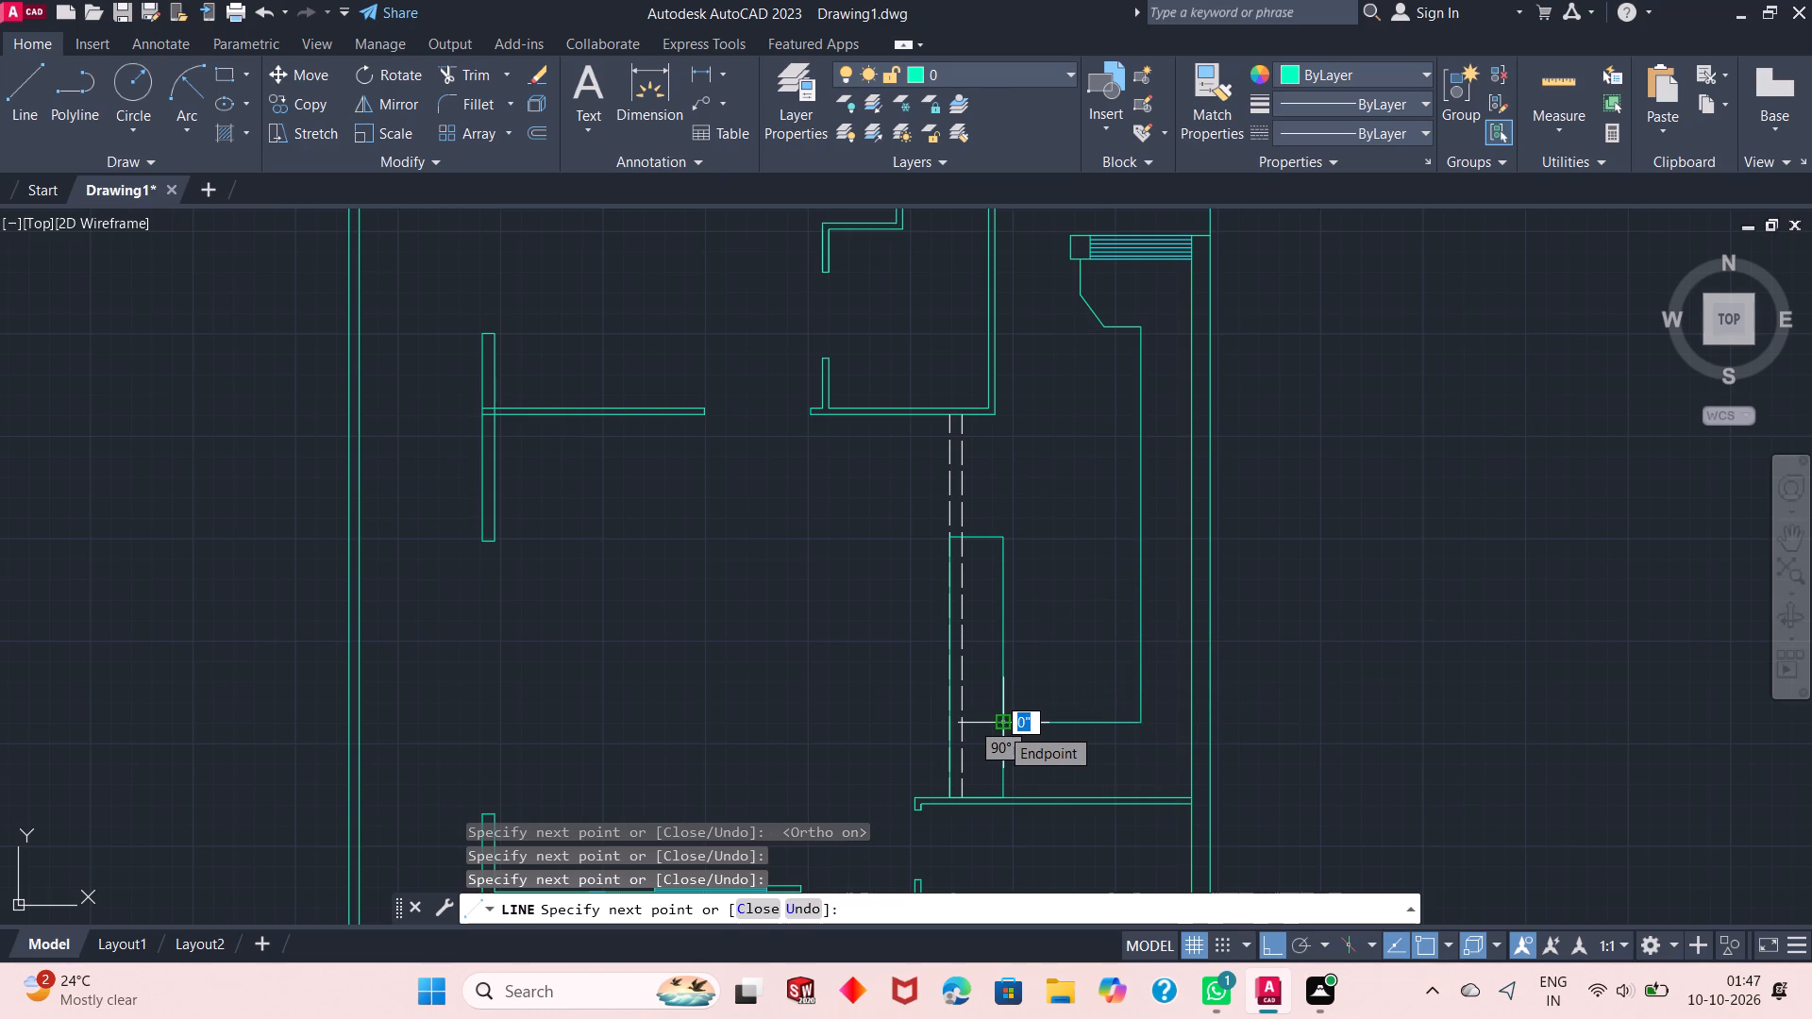
{"action": "key", "text": "Escape"}
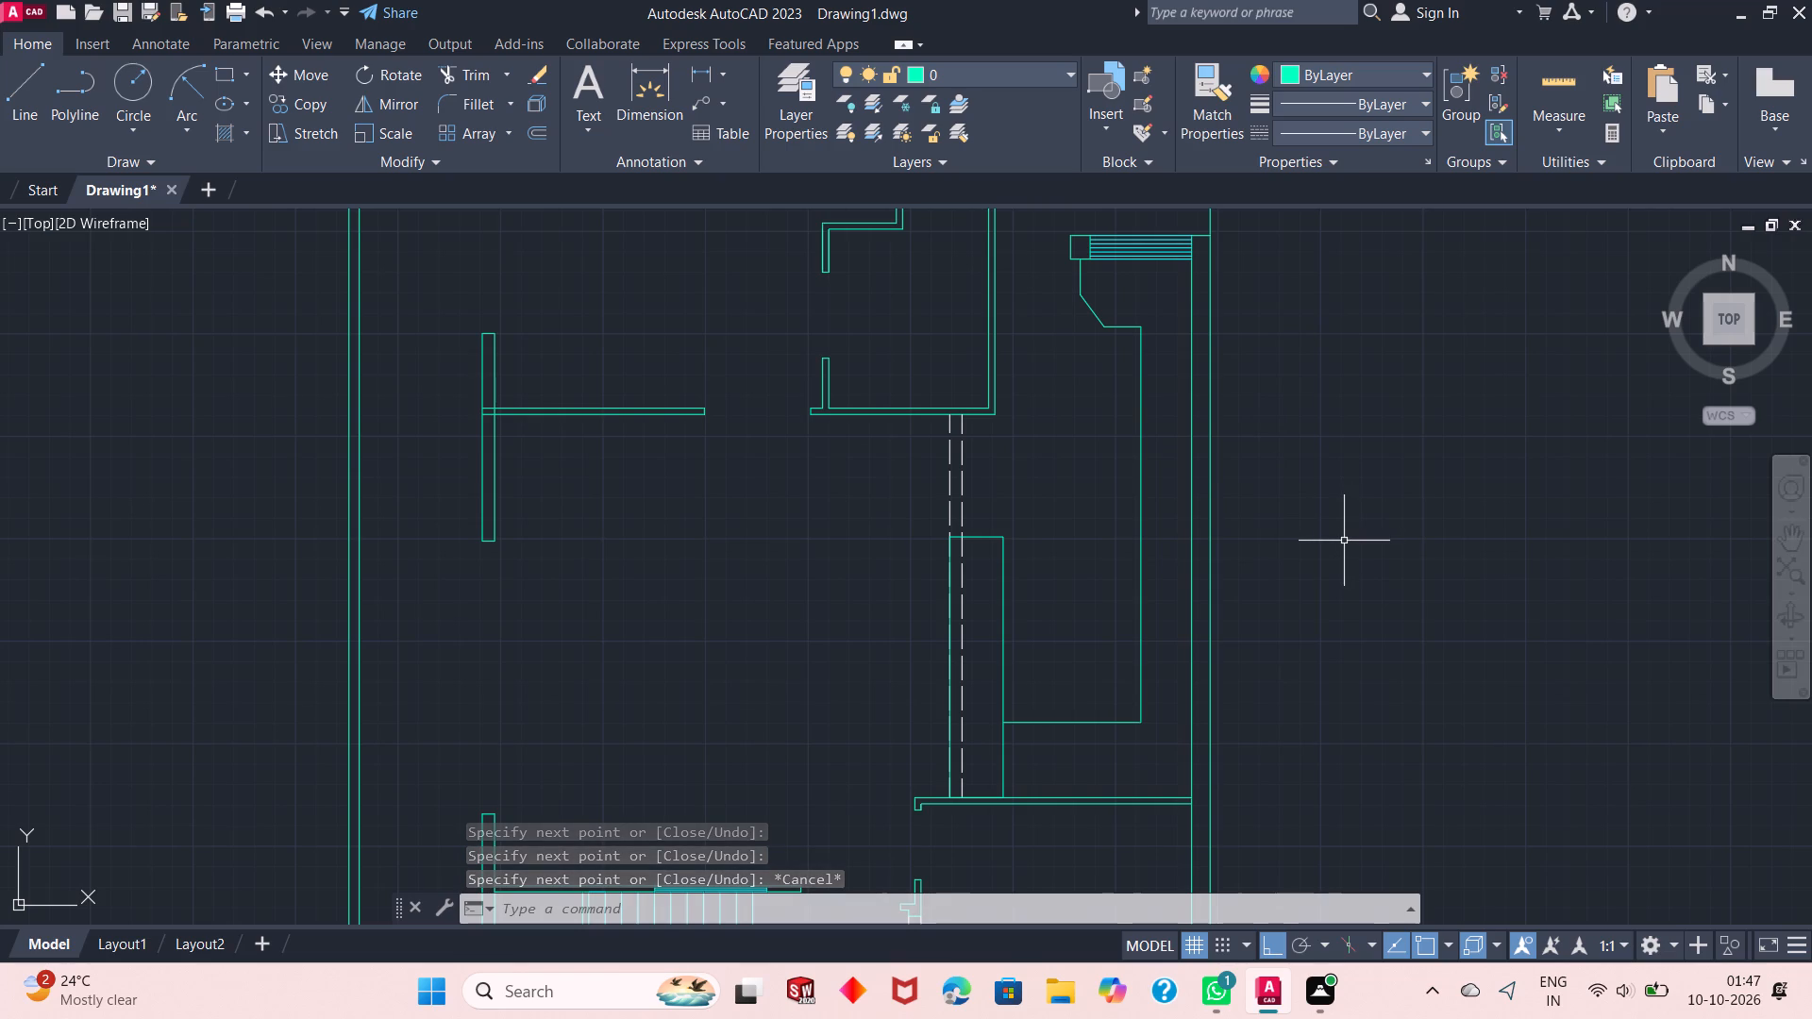
On Layer4, draw a vertical dashed line about 21'-11" long from the window's south edge to the partition, just inside the east wall.
{"action": "left_click", "coordinate": [1017, 65]}
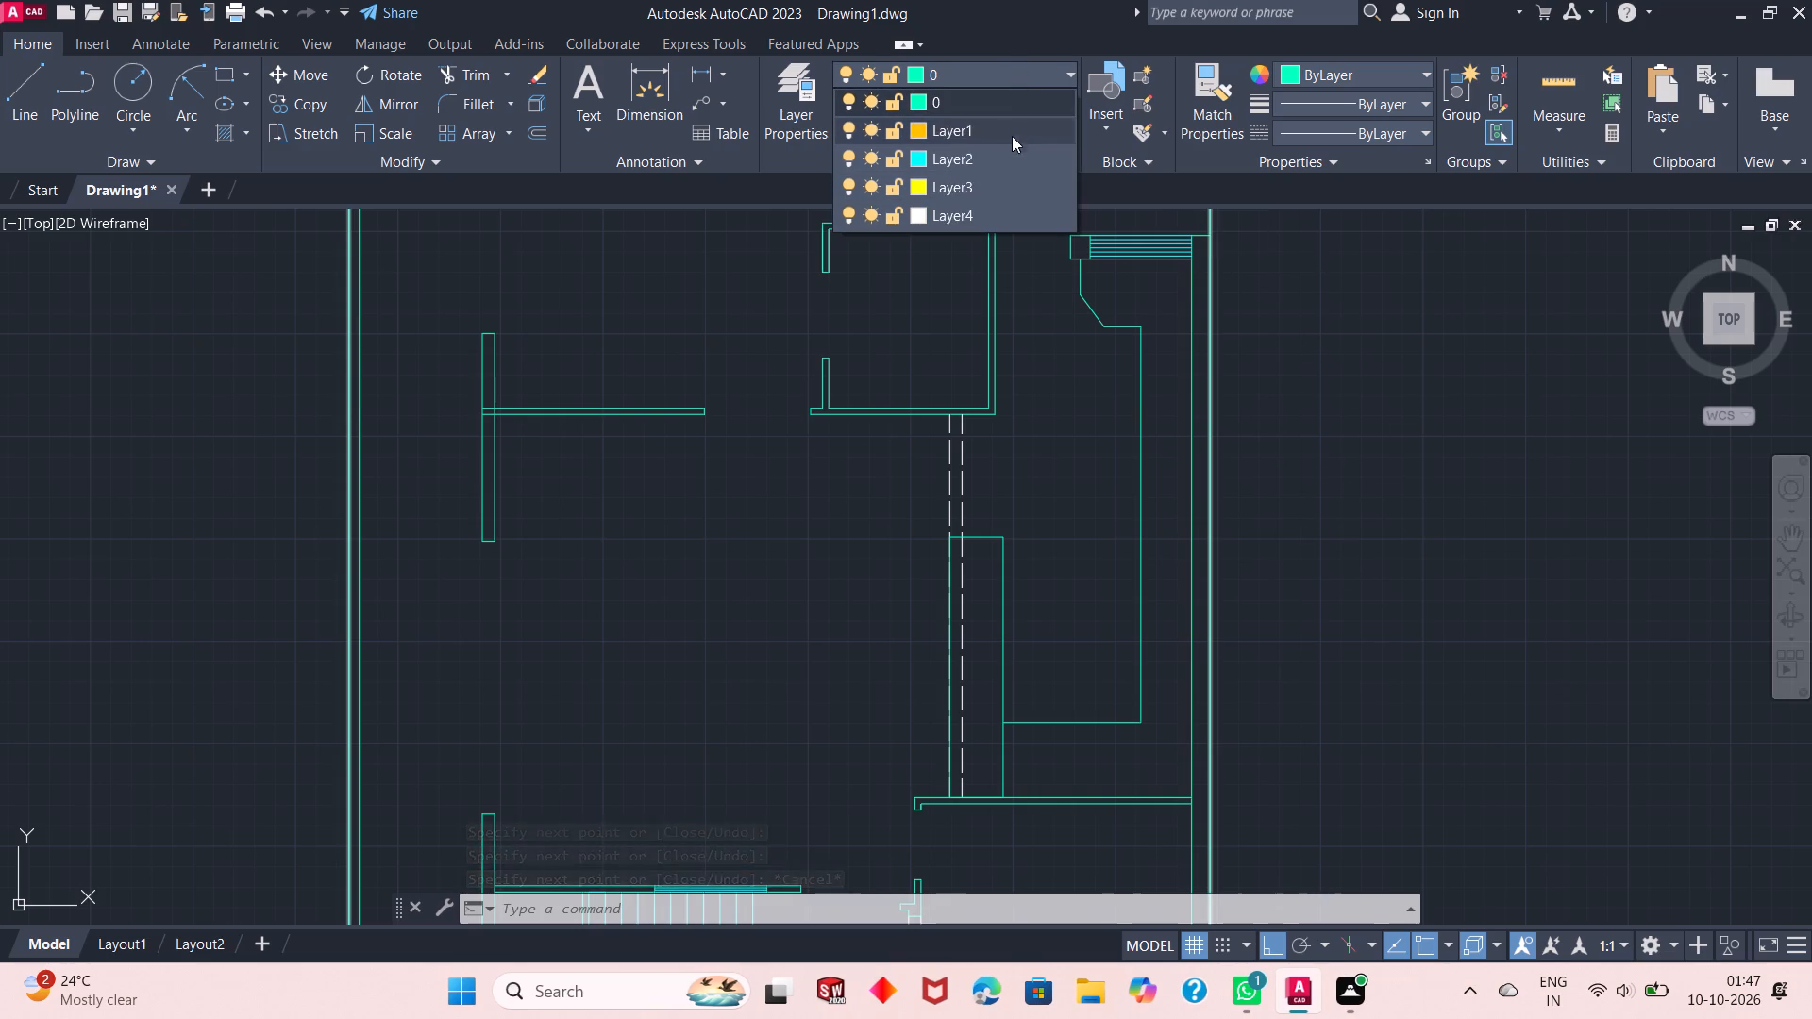
{"action": "left_click", "coordinate": [996, 226]}
{"action": "right_click", "coordinate": [1124, 508]}
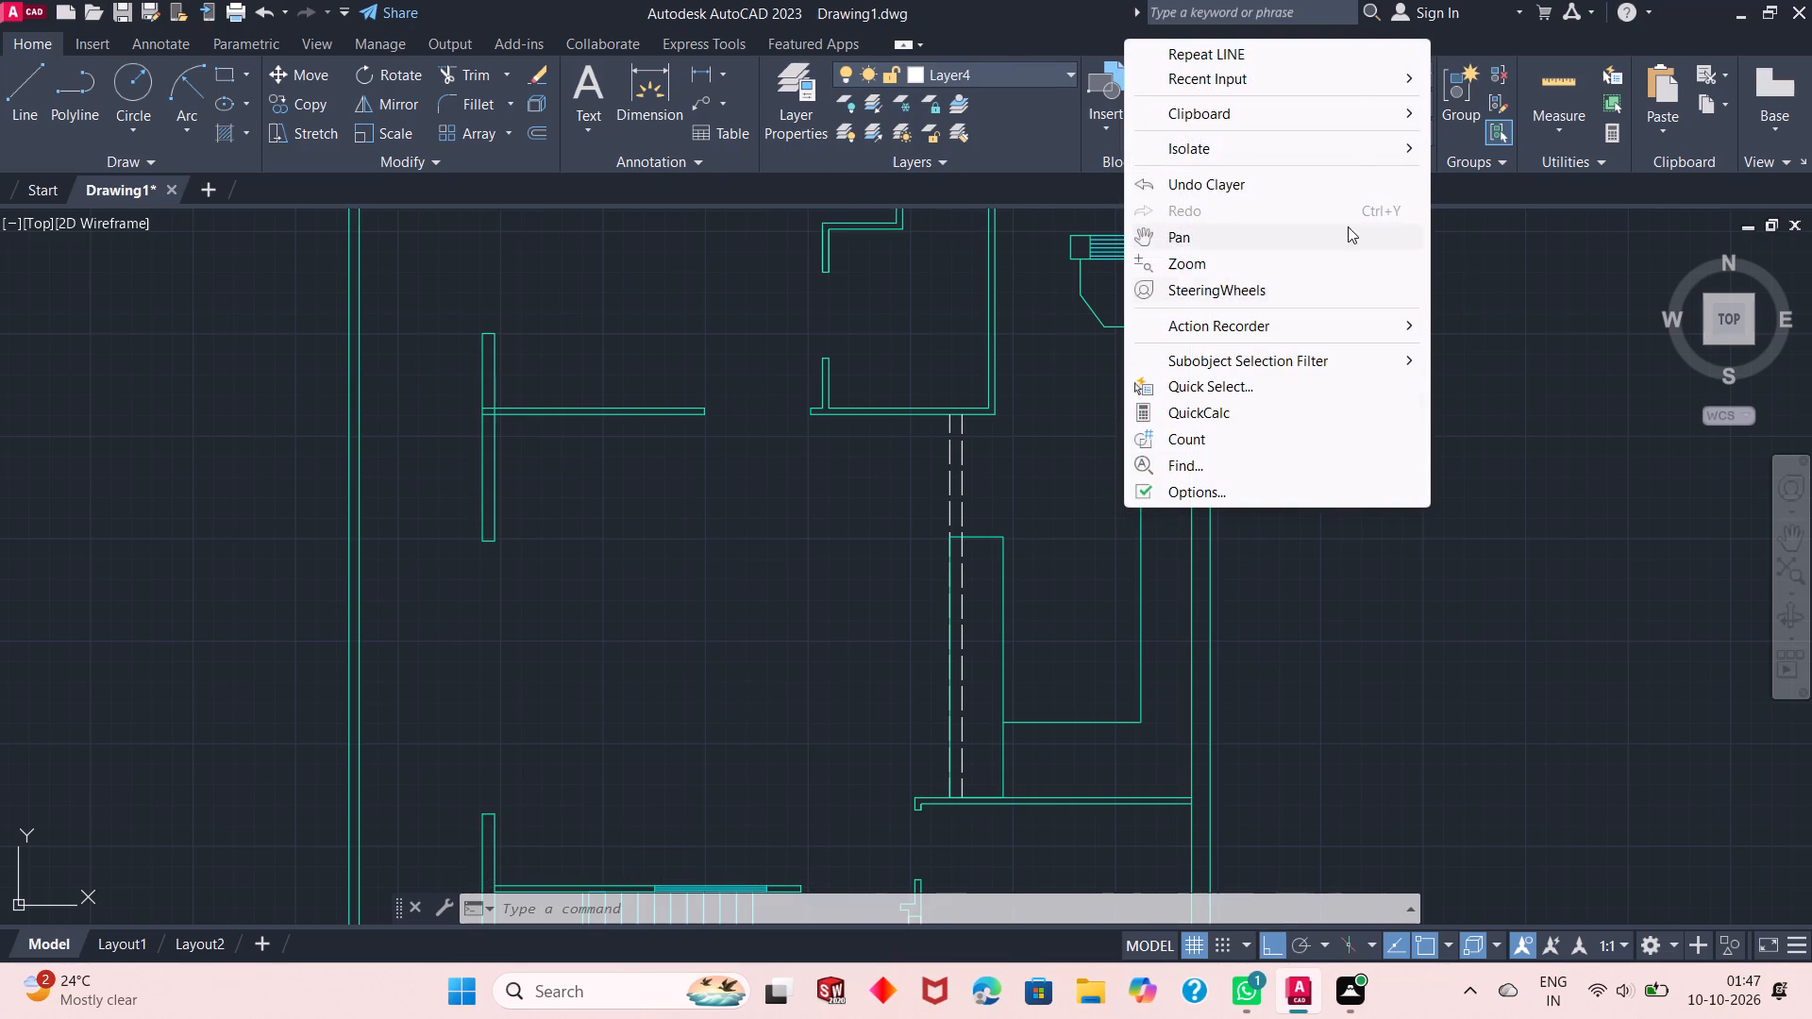
{"action": "left_click", "coordinate": [1331, 62]}
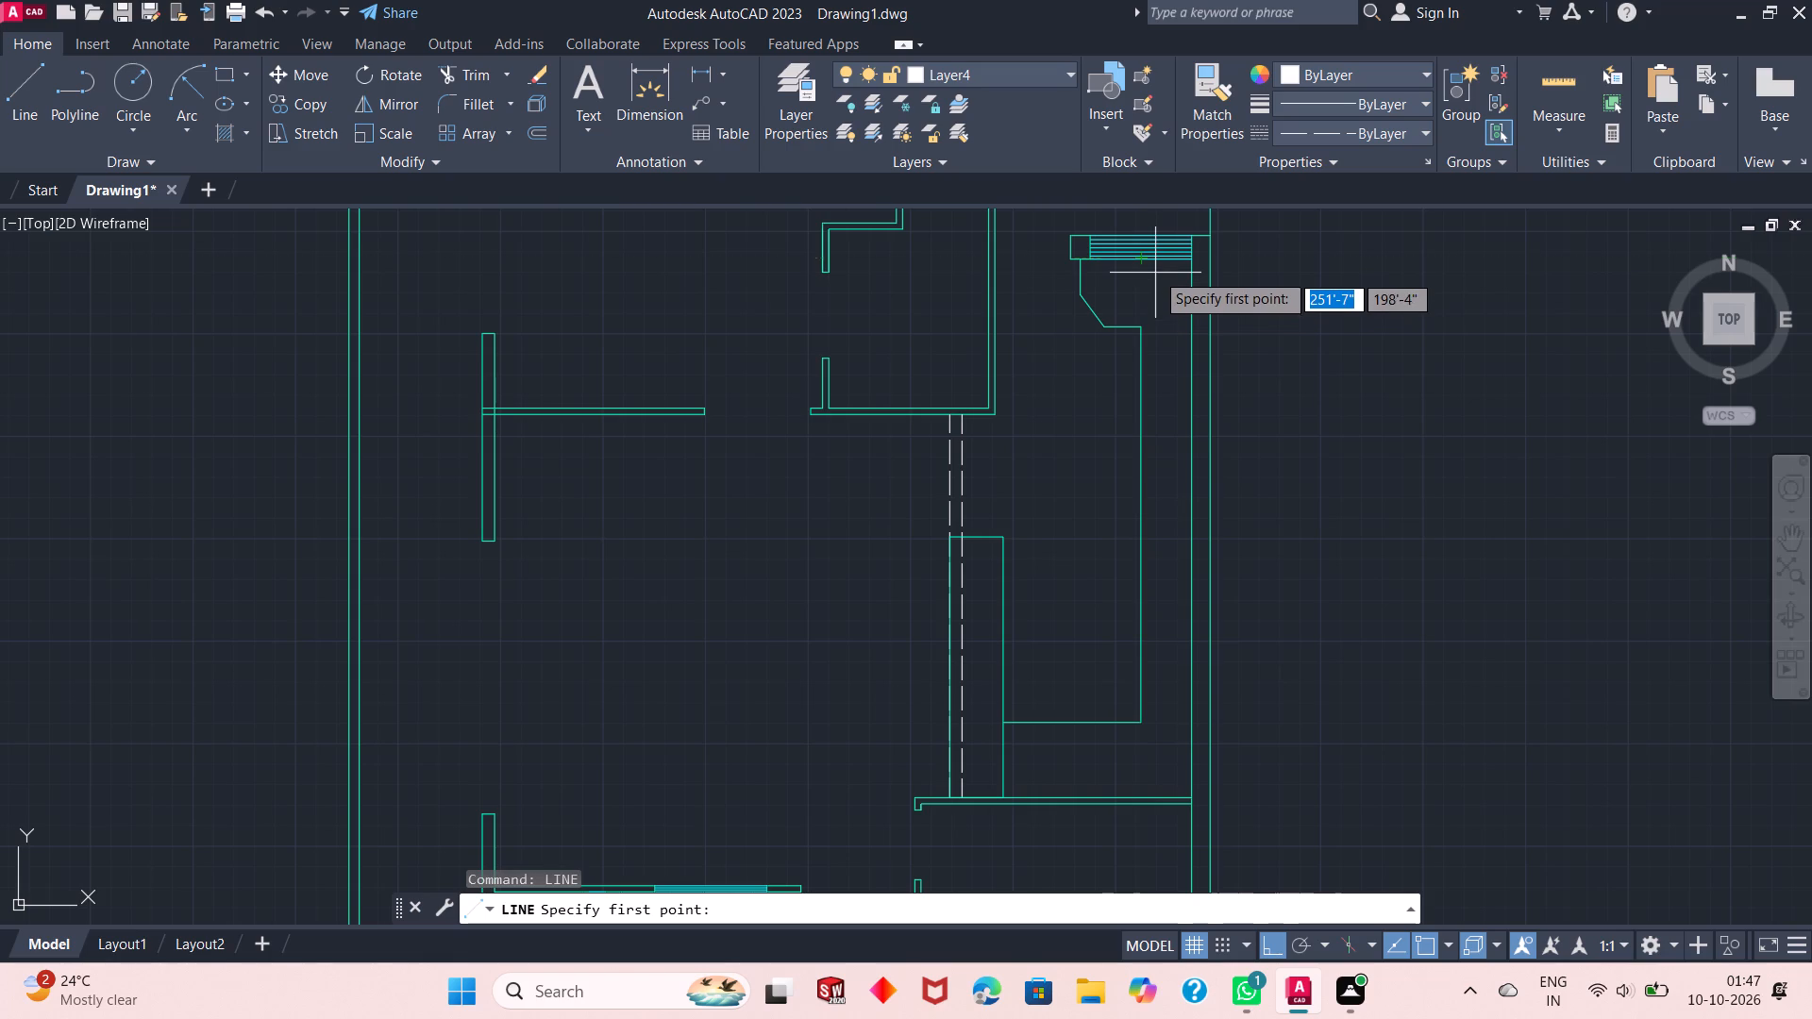
{"action": "left_click", "coordinate": [1163, 262]}
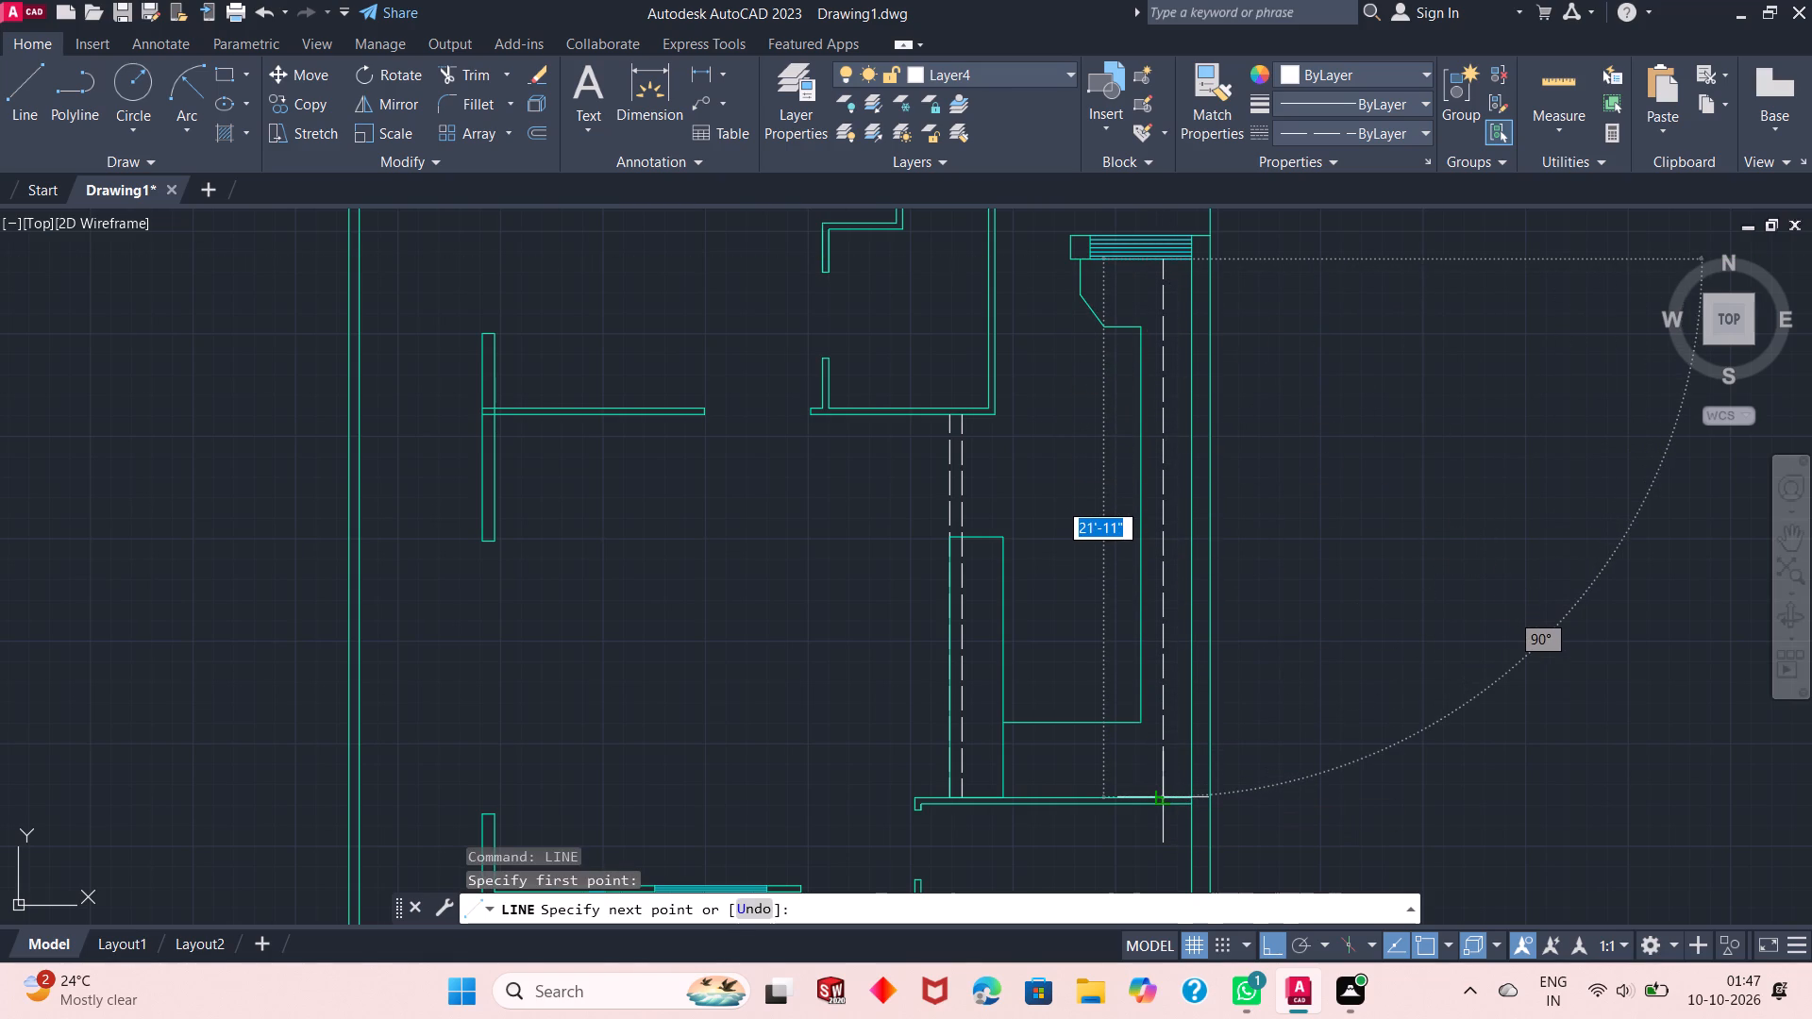
{"action": "scroll", "coordinate": [1161, 793], "scroll_direction": "up", "scroll_amount": 3}
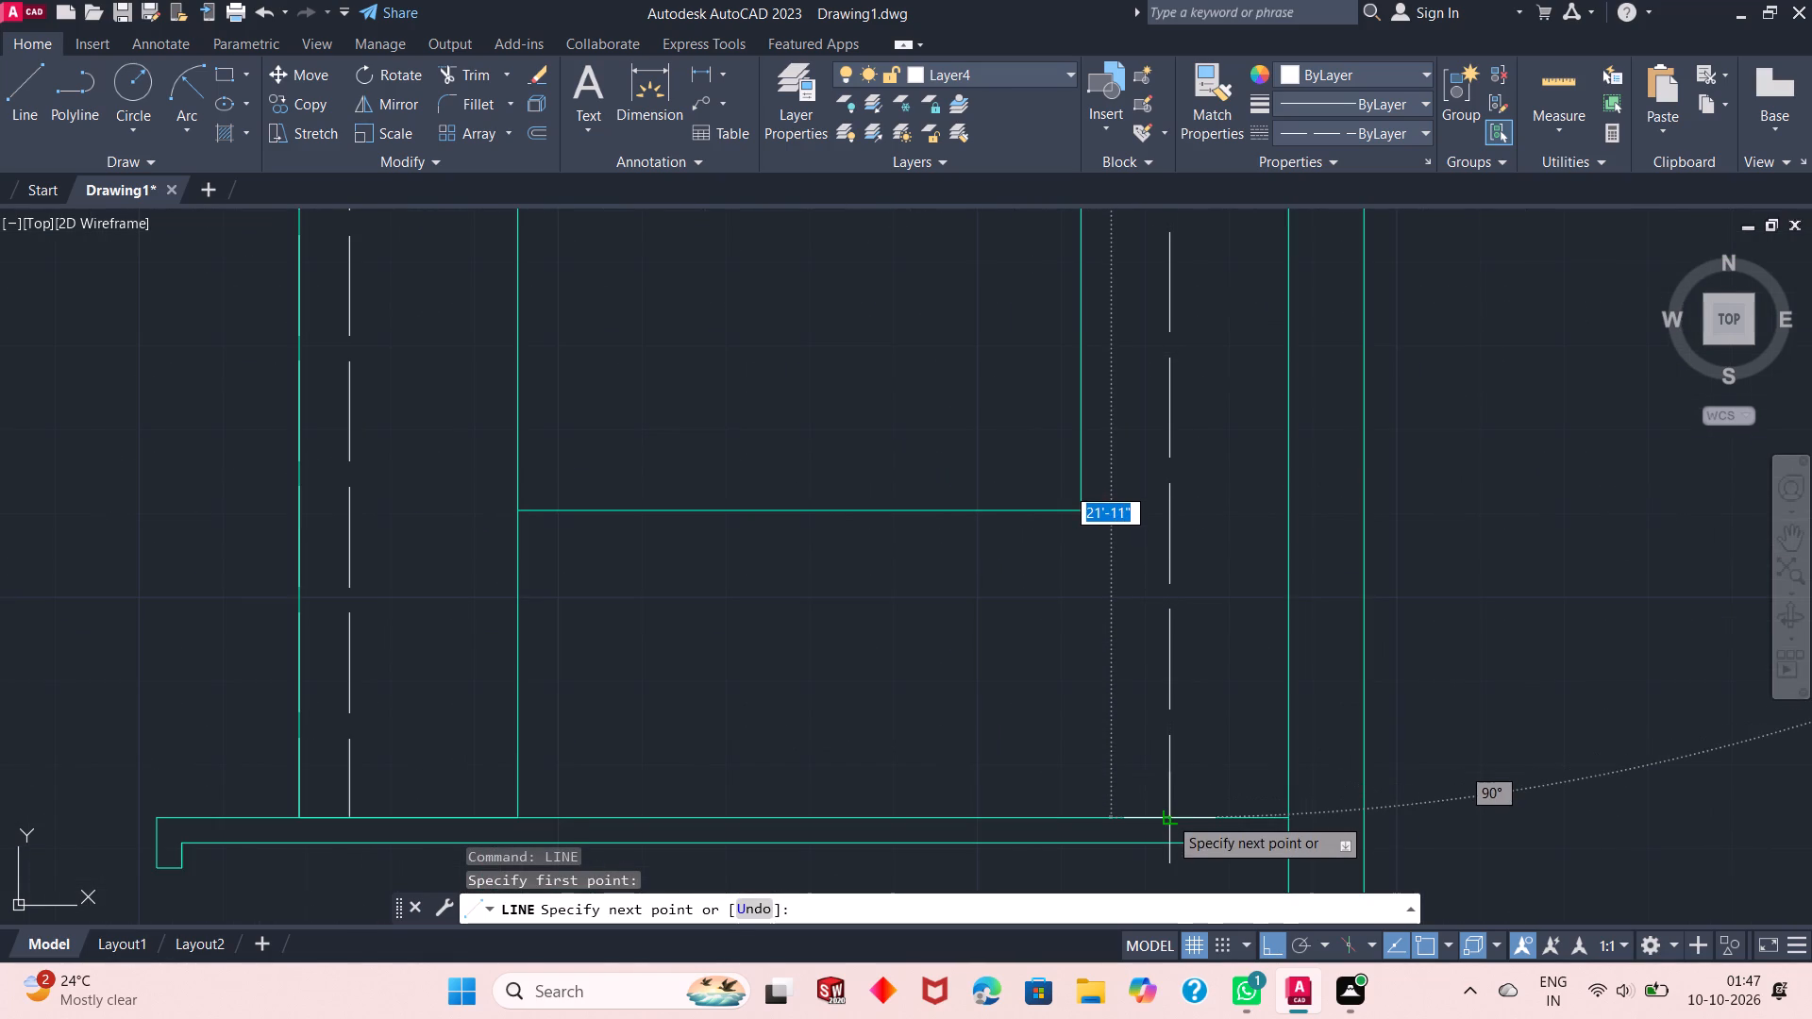
{"action": "left_click", "coordinate": [1168, 816]}
{"action": "key", "text": "Escape"}
On layer 0, draw a circle of about 1'-1" radius just west of the tall rectangle's southern end.
{"action": "scroll", "coordinate": [1169, 815], "scroll_direction": "down", "scroll_amount": 4}
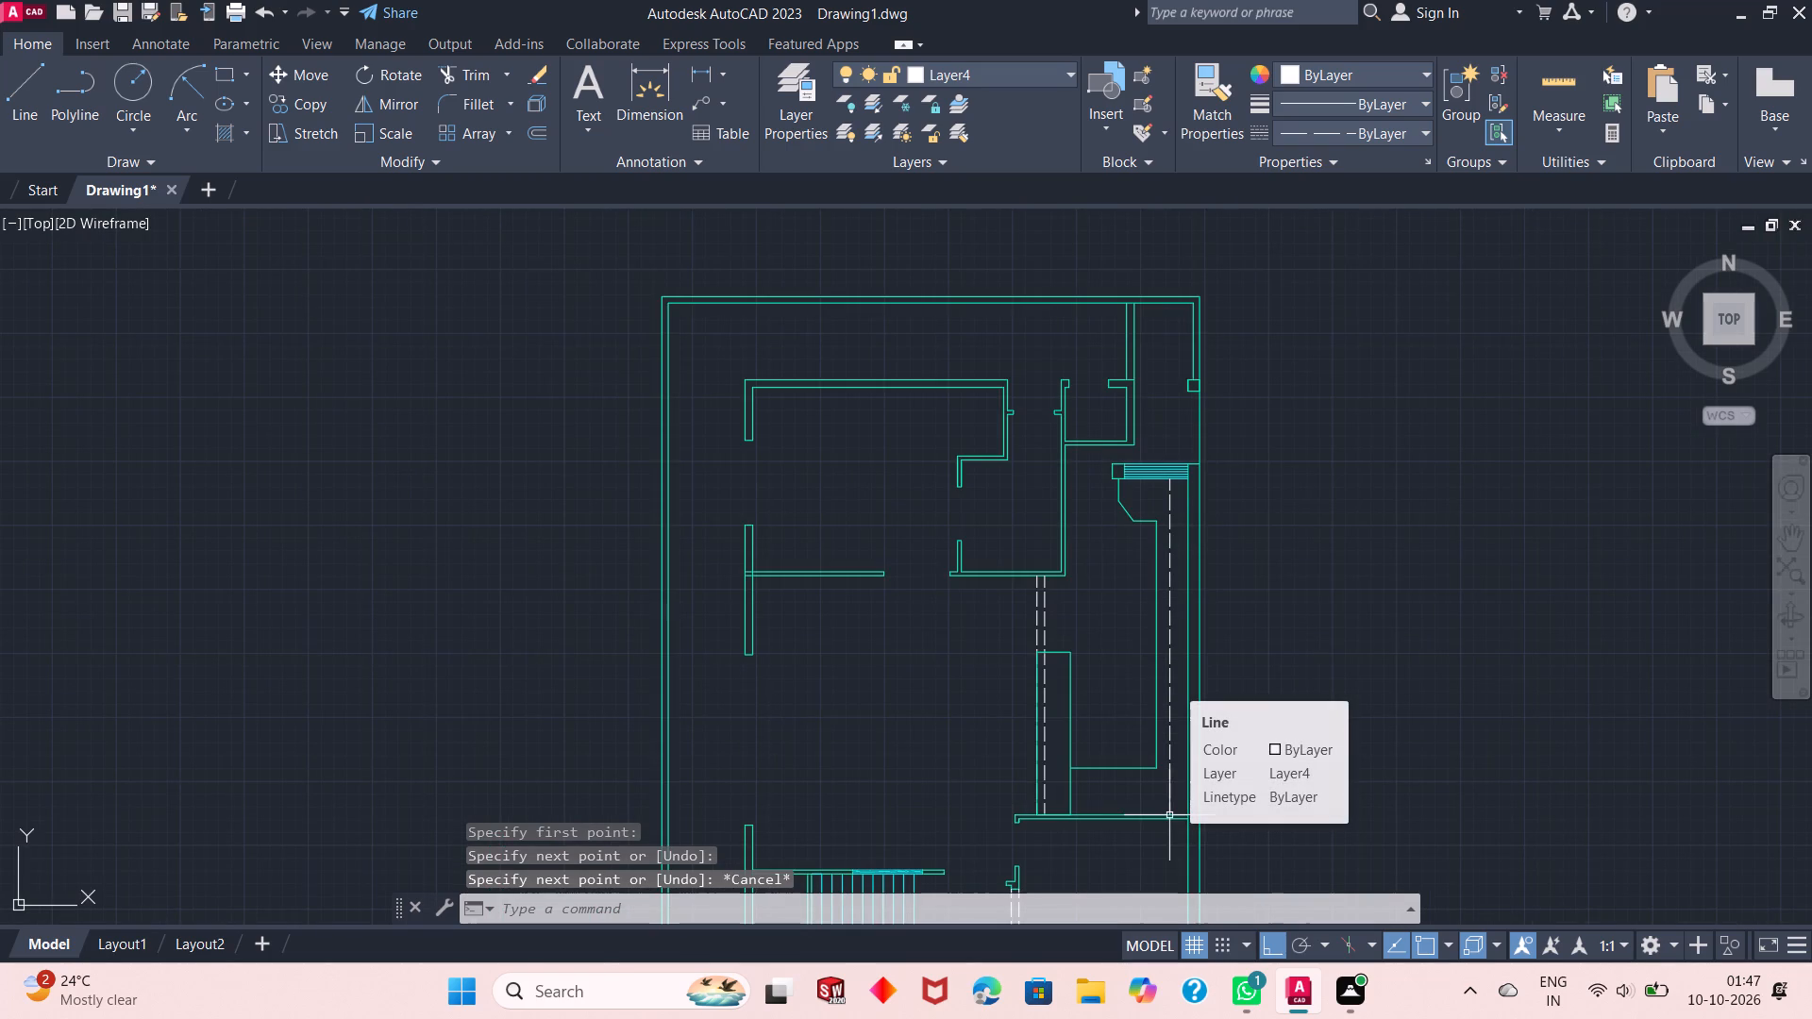
{"action": "scroll", "coordinate": [1169, 815], "scroll_direction": "down", "scroll_amount": 1}
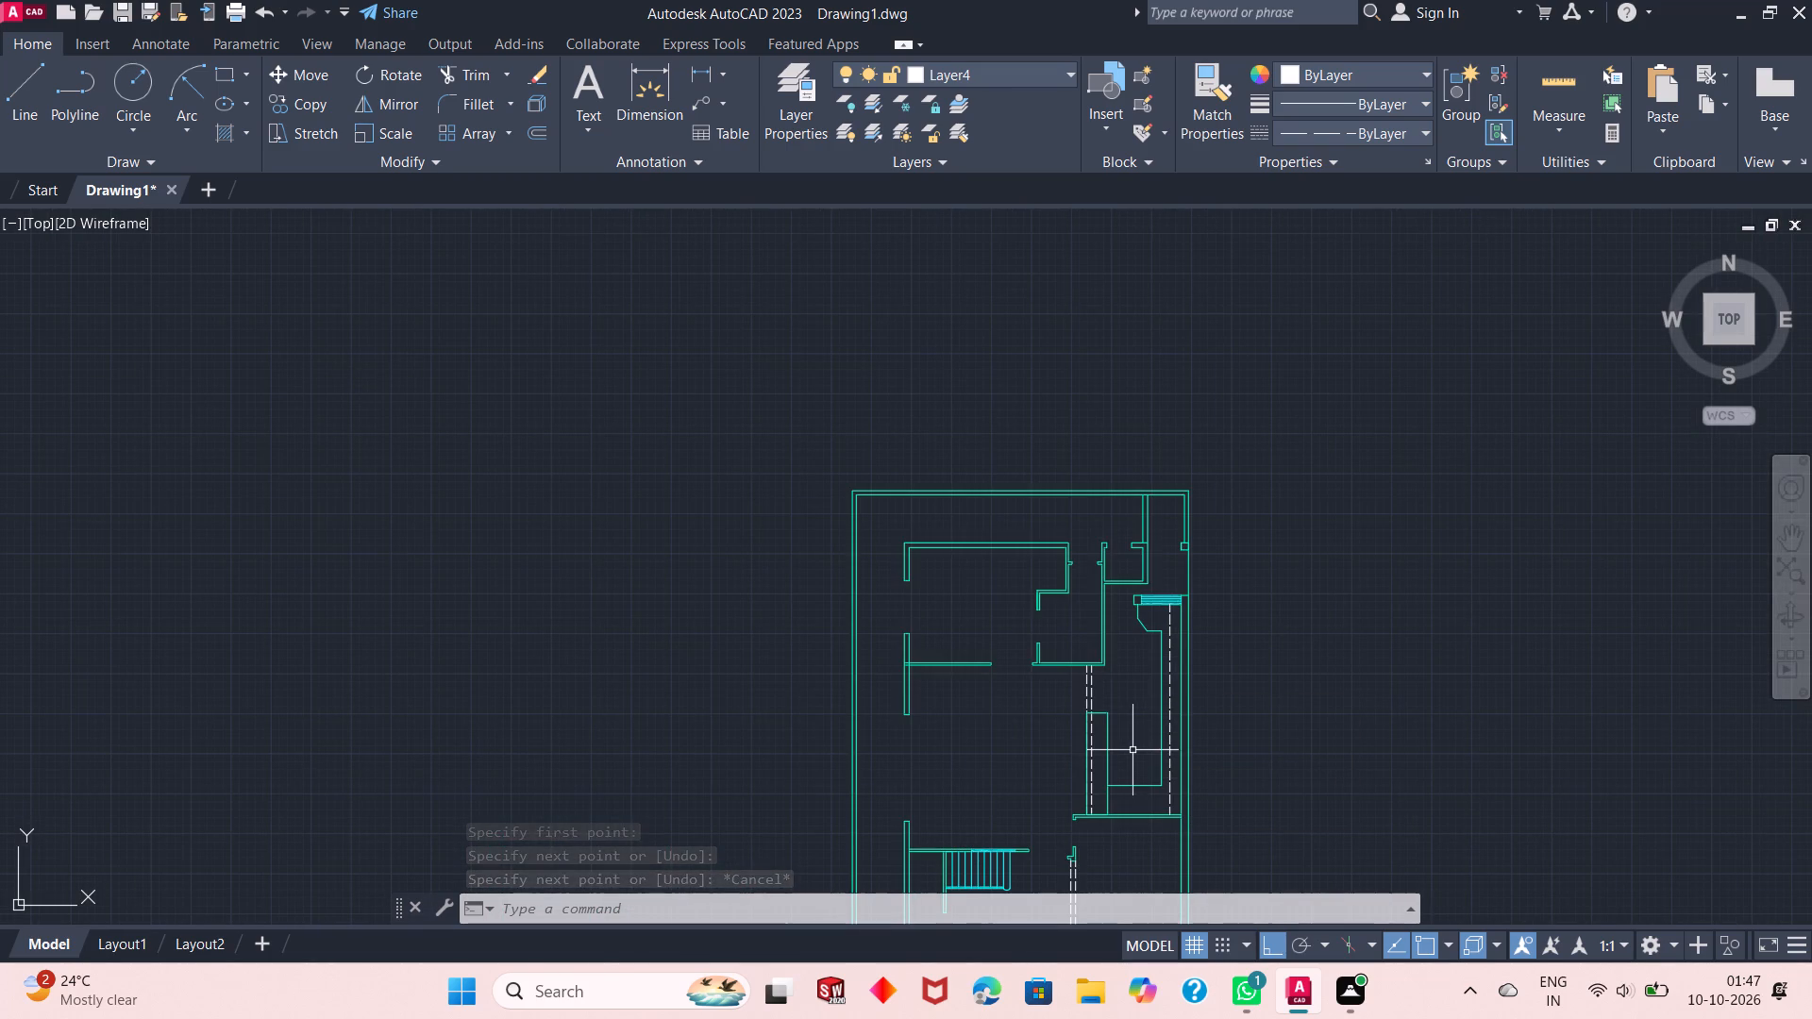
{"action": "scroll", "coordinate": [1086, 803], "scroll_direction": "up", "scroll_amount": 1}
{"action": "scroll", "coordinate": [1091, 731], "scroll_direction": "down", "scroll_amount": 1}
{"action": "scroll", "coordinate": [1069, 794], "scroll_direction": "up", "scroll_amount": 1}
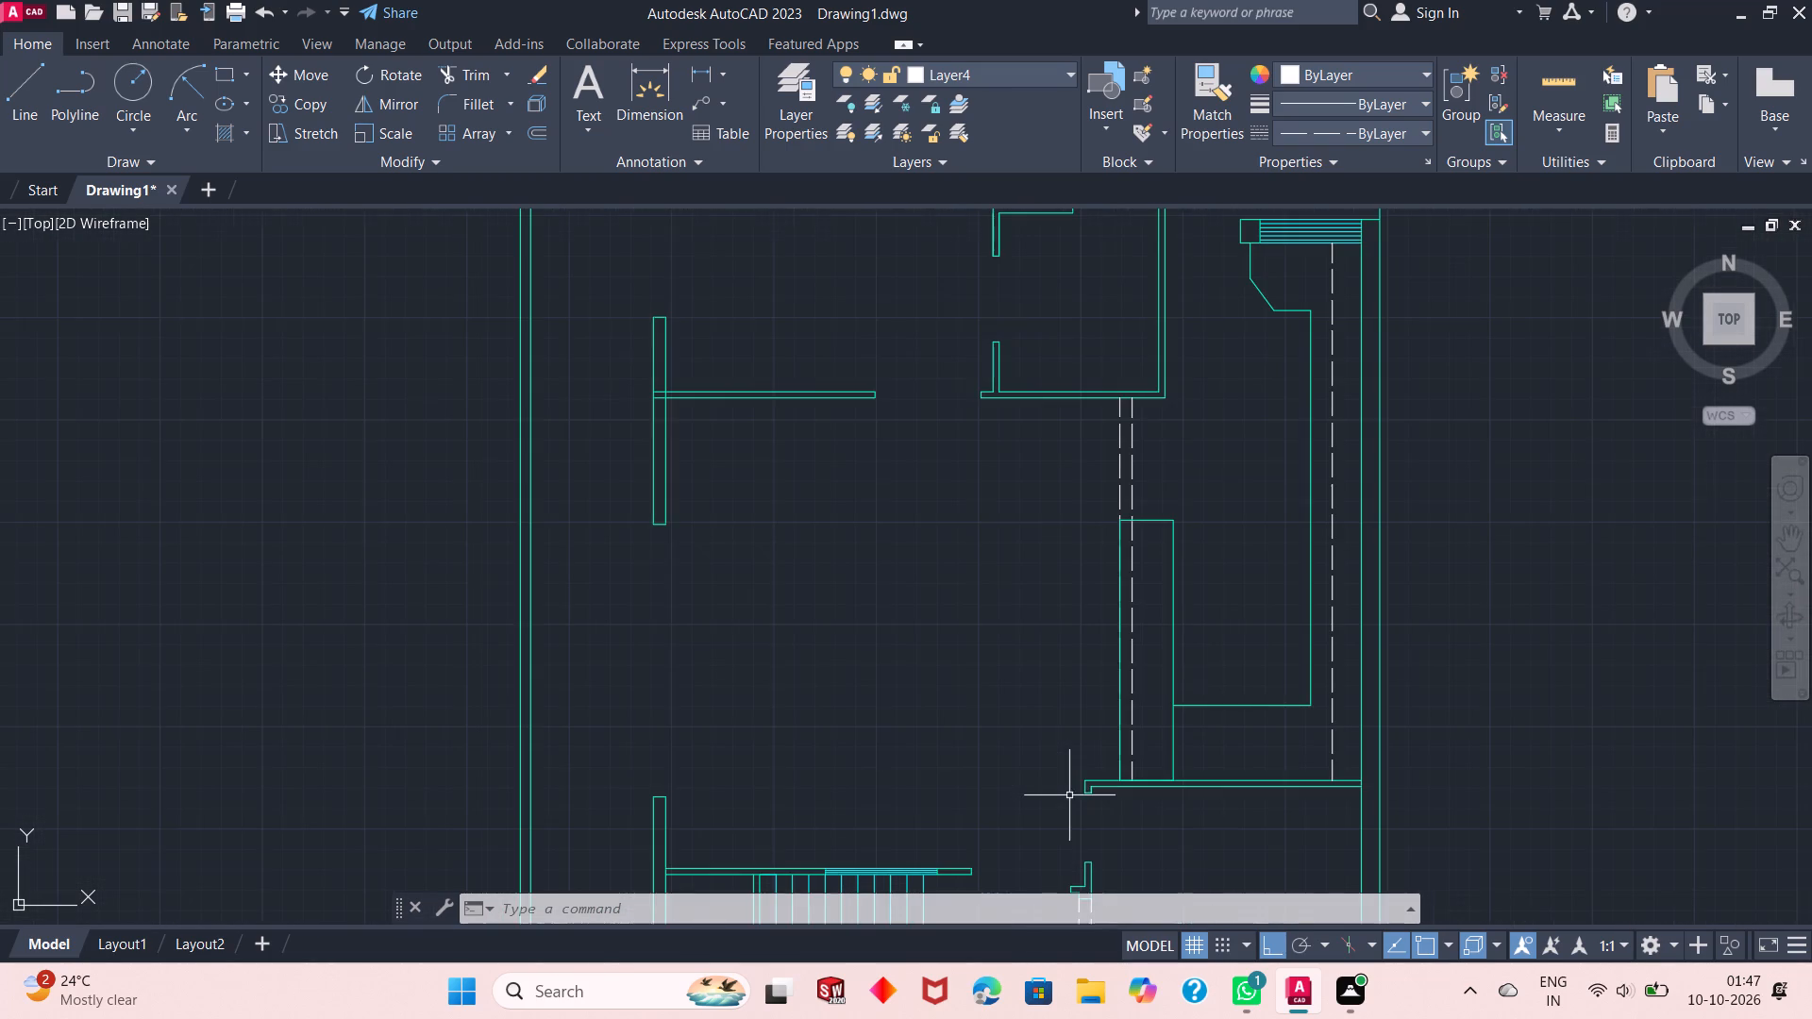
{"action": "scroll", "coordinate": [1069, 796], "scroll_direction": "up", "scroll_amount": 1}
{"action": "left_click", "coordinate": [975, 78]}
{"action": "left_click", "coordinate": [974, 90]}
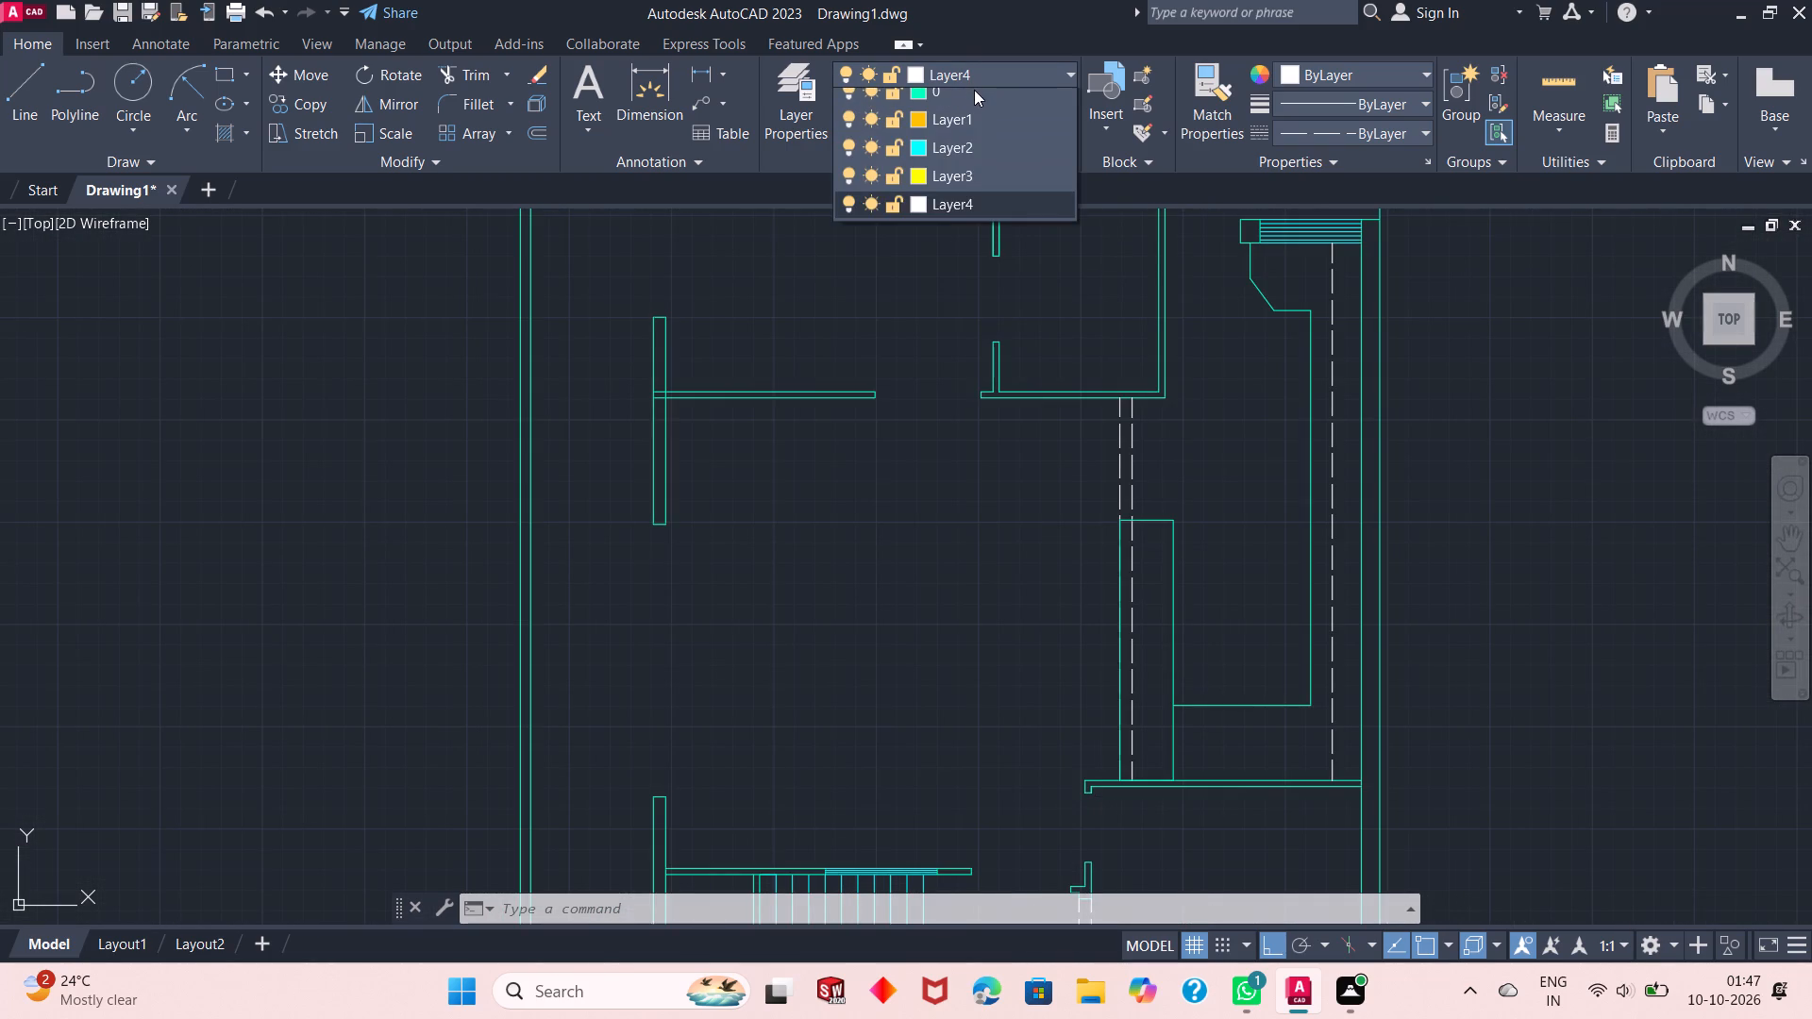
{"action": "left_click", "coordinate": [972, 92]}
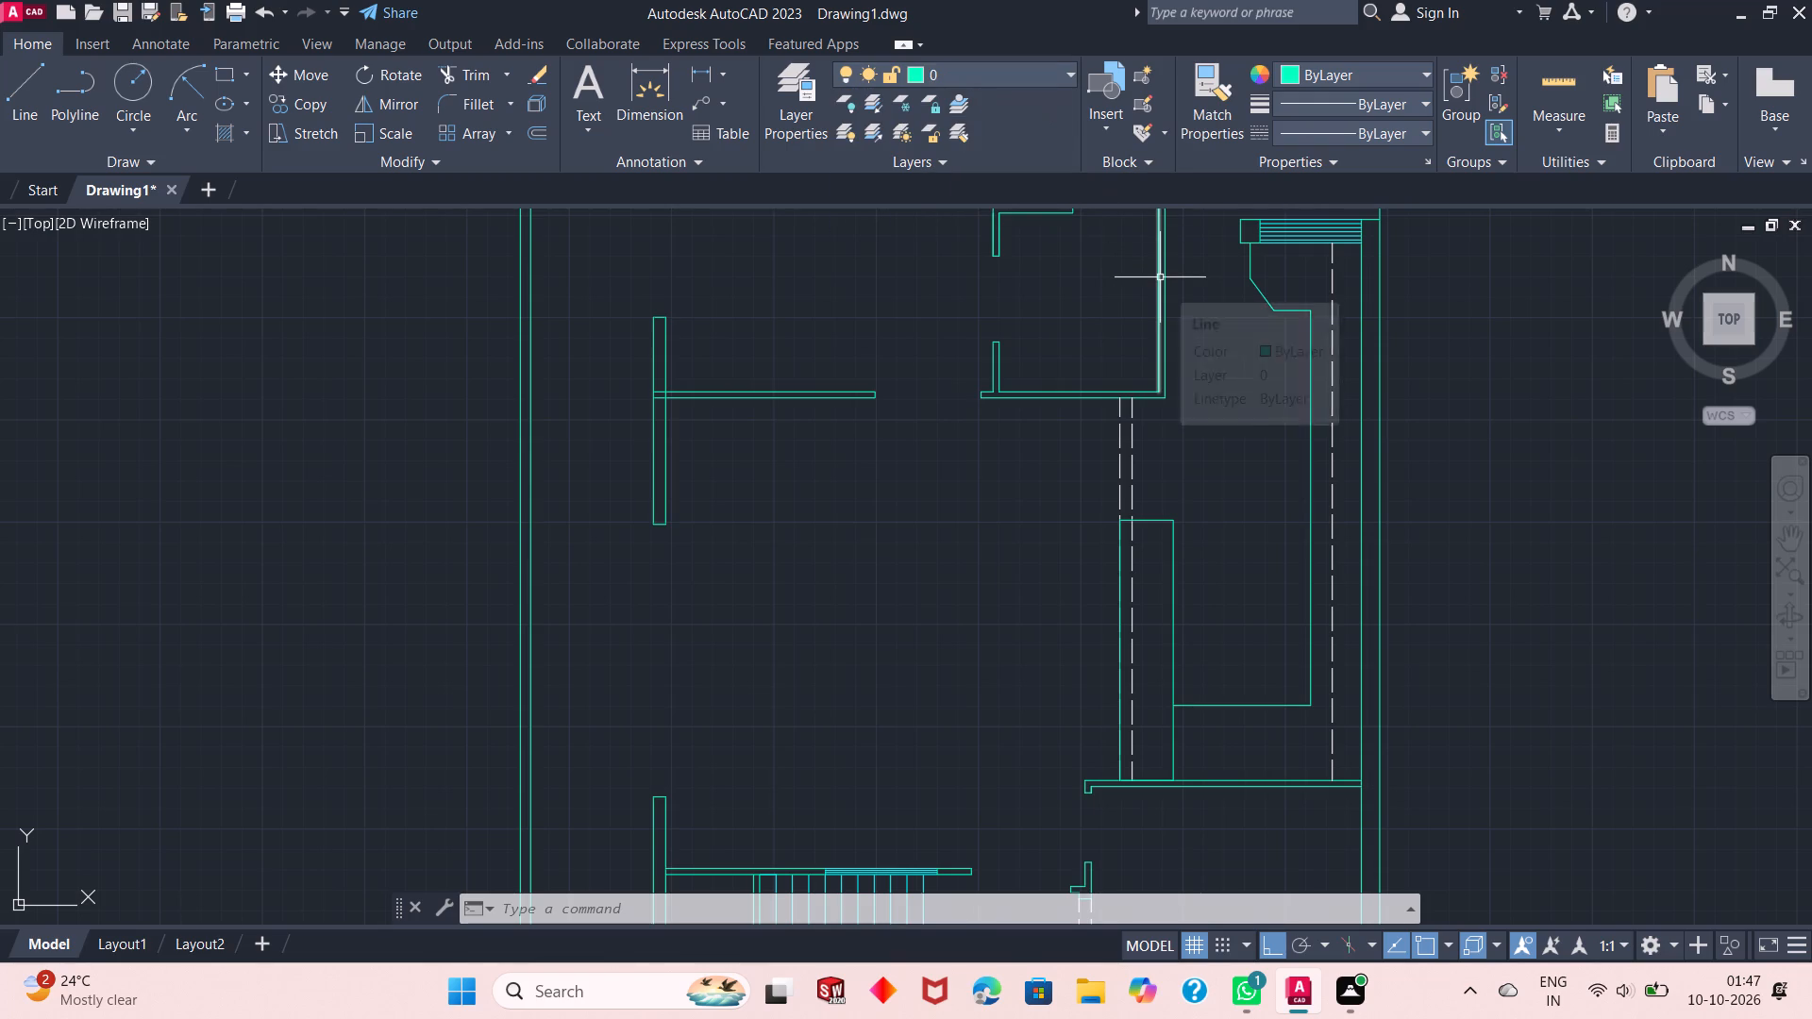
{"action": "left_click", "coordinate": [143, 83]}
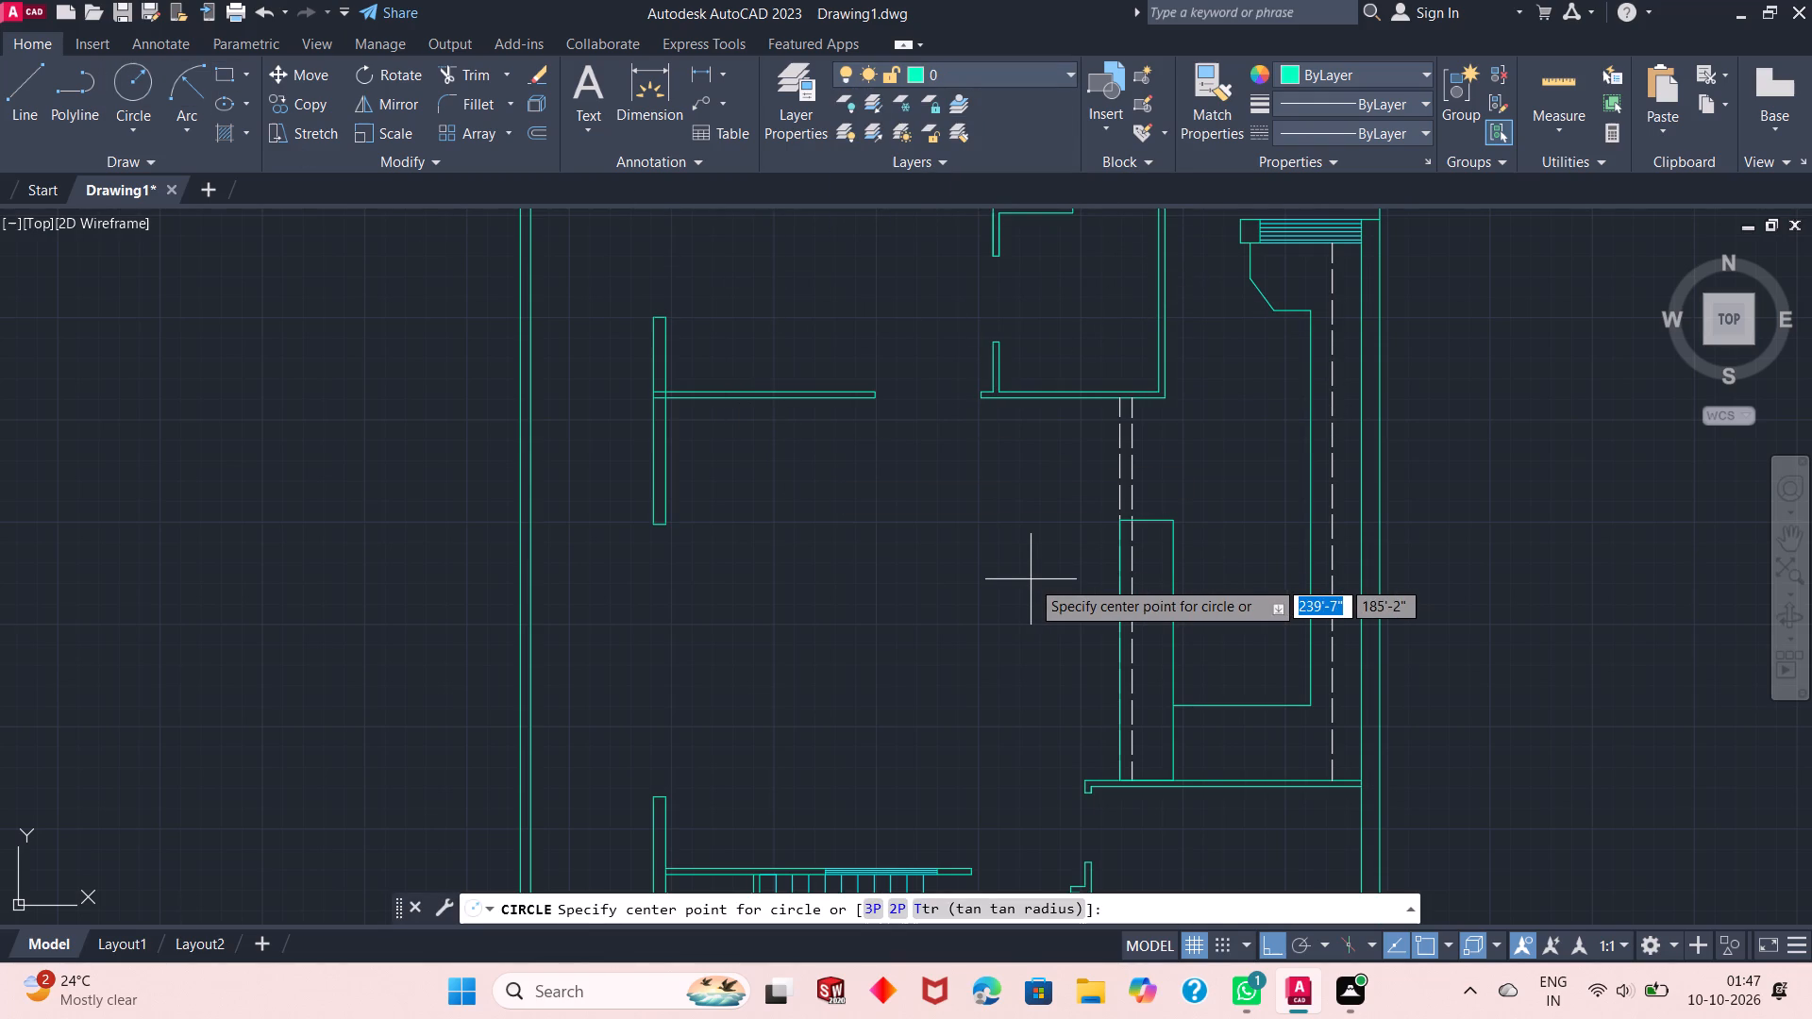
{"action": "left_click", "coordinate": [1083, 749]}
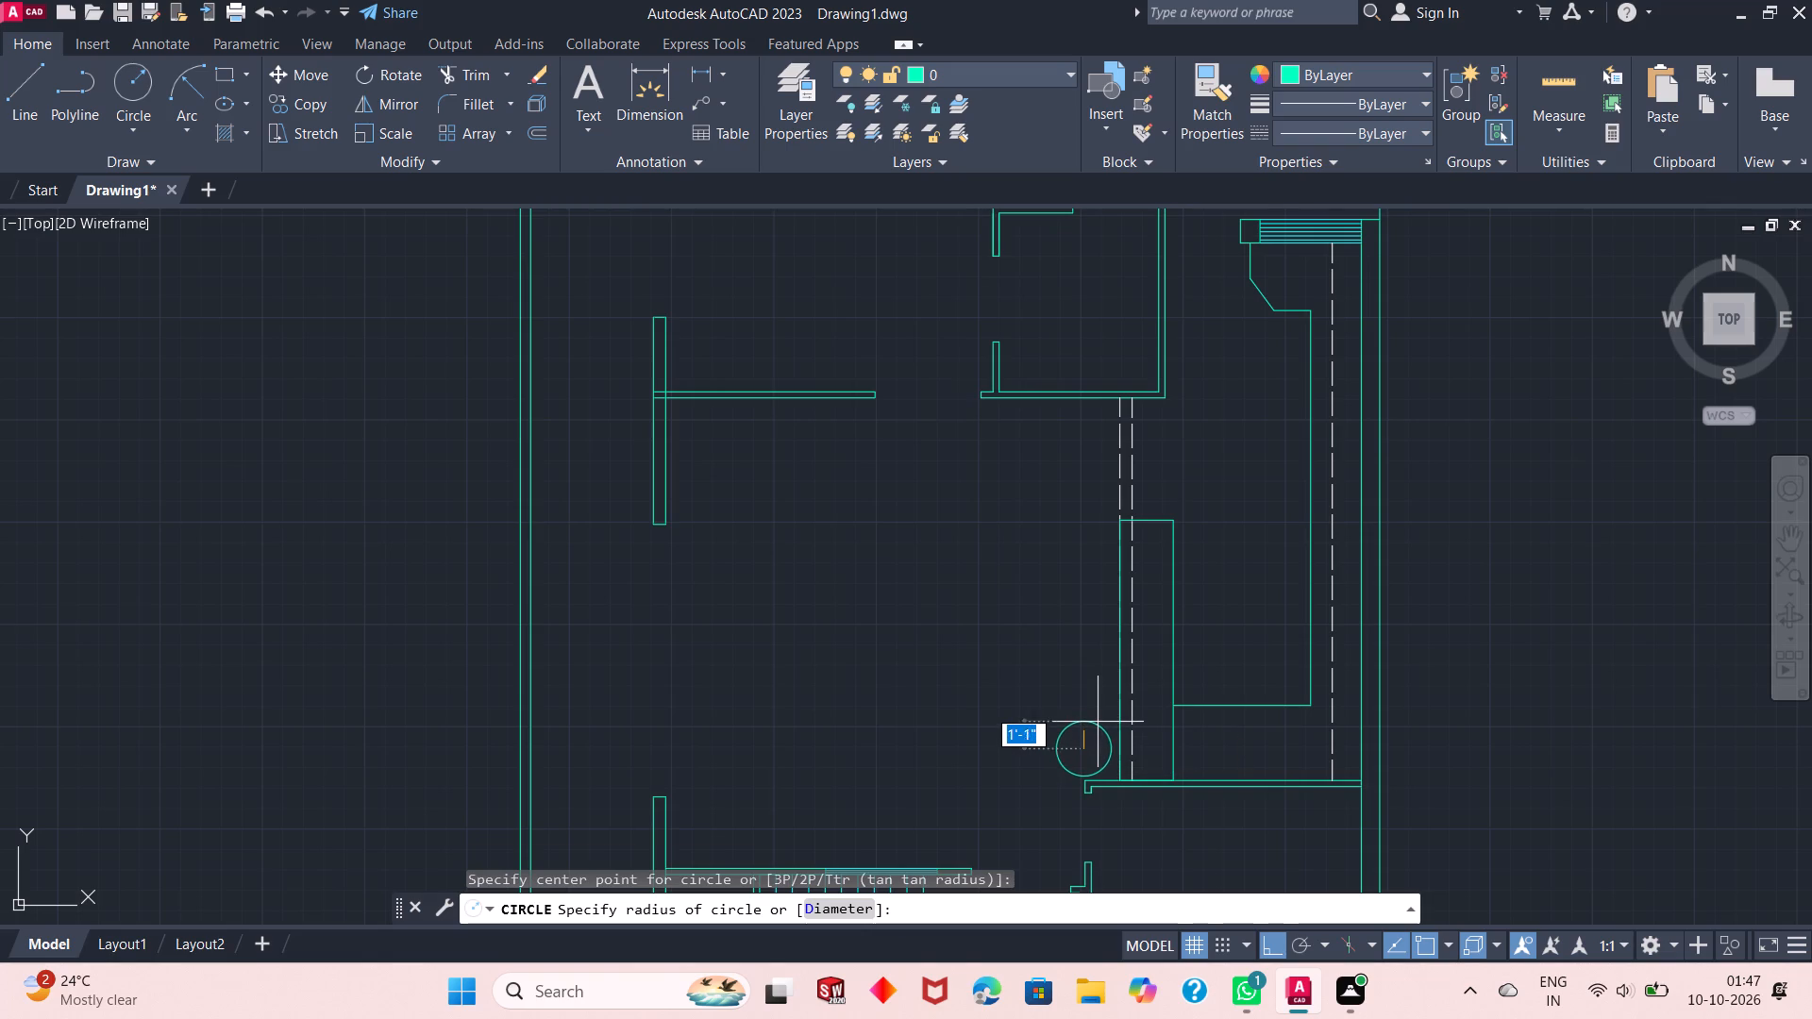
{"action": "left_click", "coordinate": [1098, 722]}
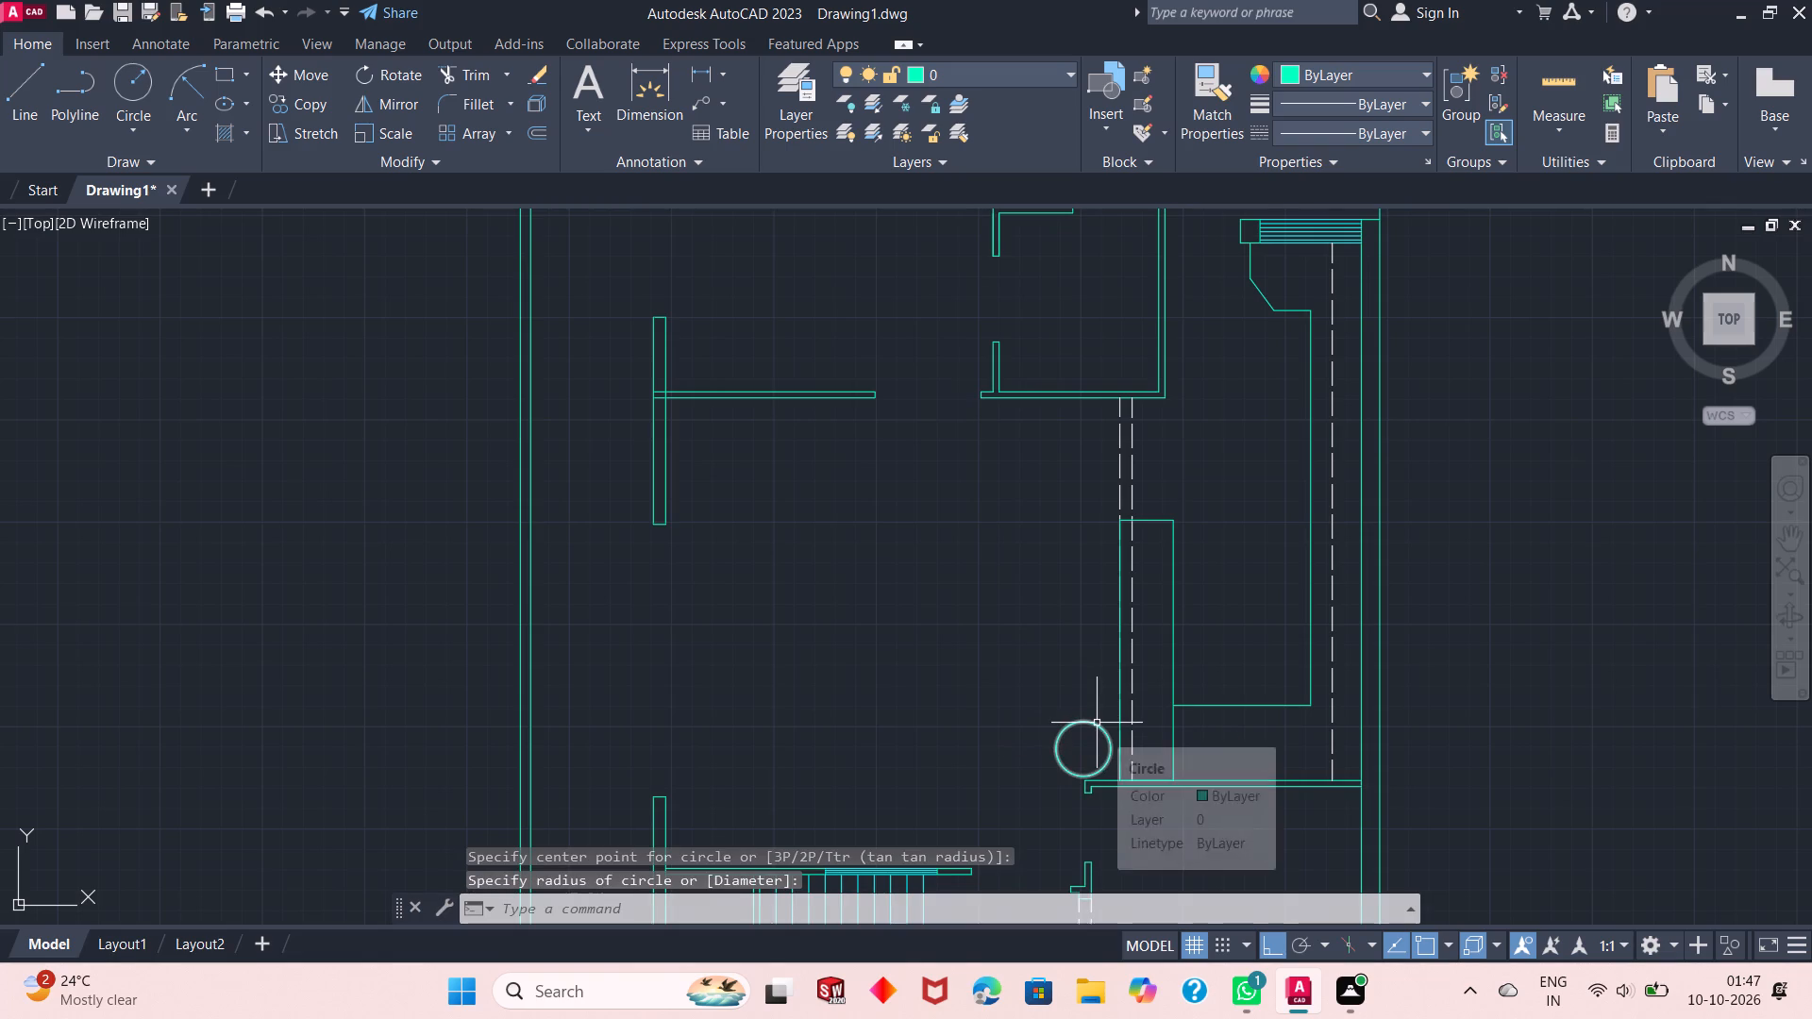
{"action": "key", "text": "Escape"}
Copy the circle twice straight north from its centre, at about 3'-5" and 6'-11".
{"action": "left_click", "coordinate": [1097, 723]}
{"action": "key", "text": "c"}
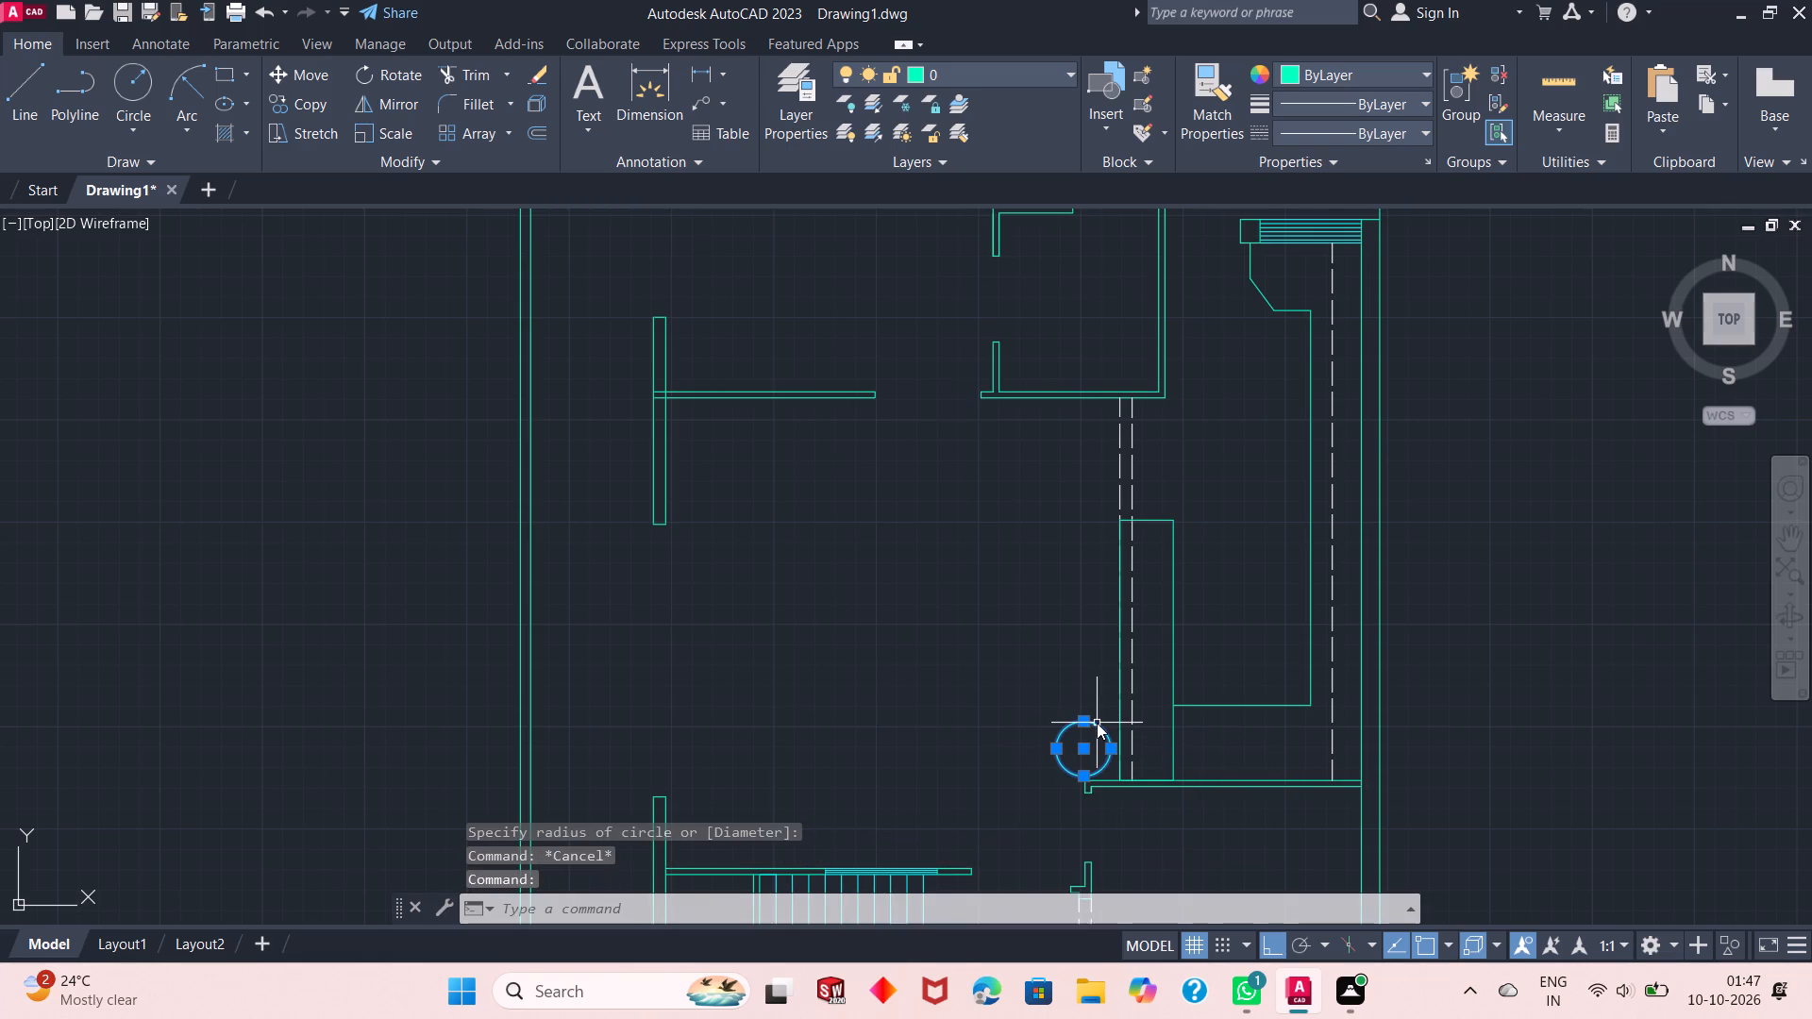
{"action": "type", "text": "o"}
{"action": "key", "text": "space"}
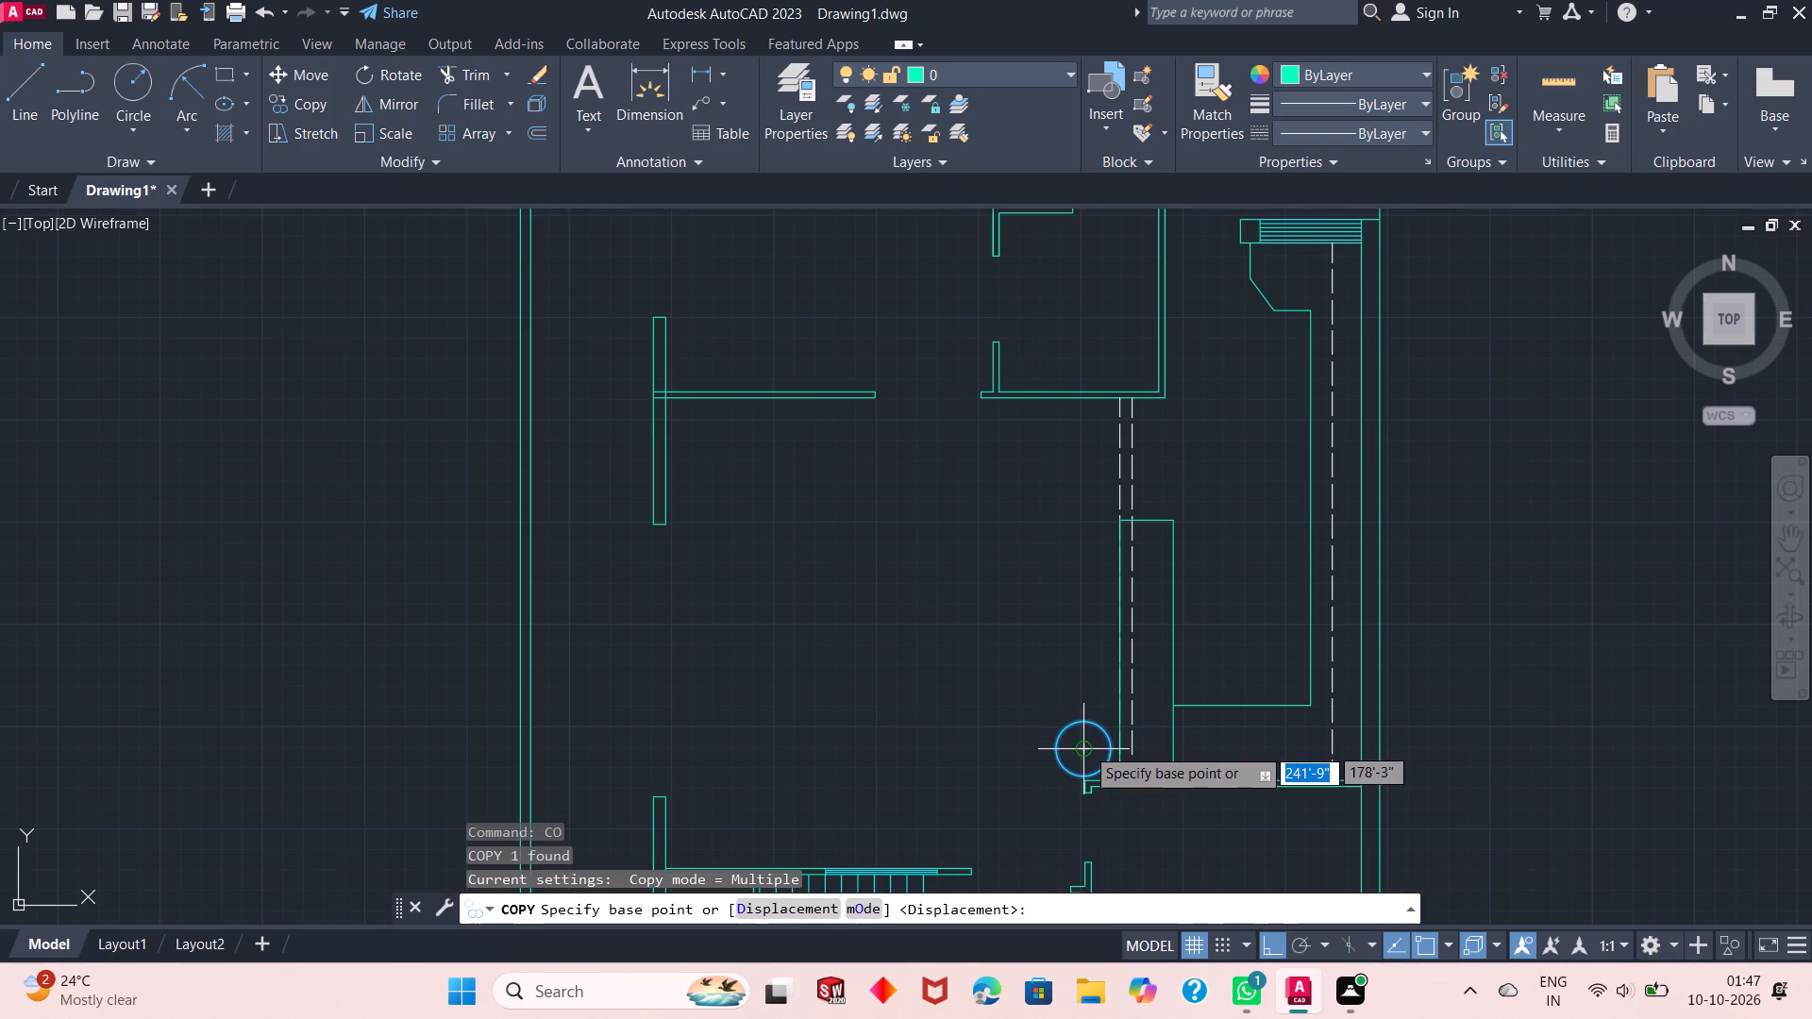
{"action": "left_click", "coordinate": [1085, 749]}
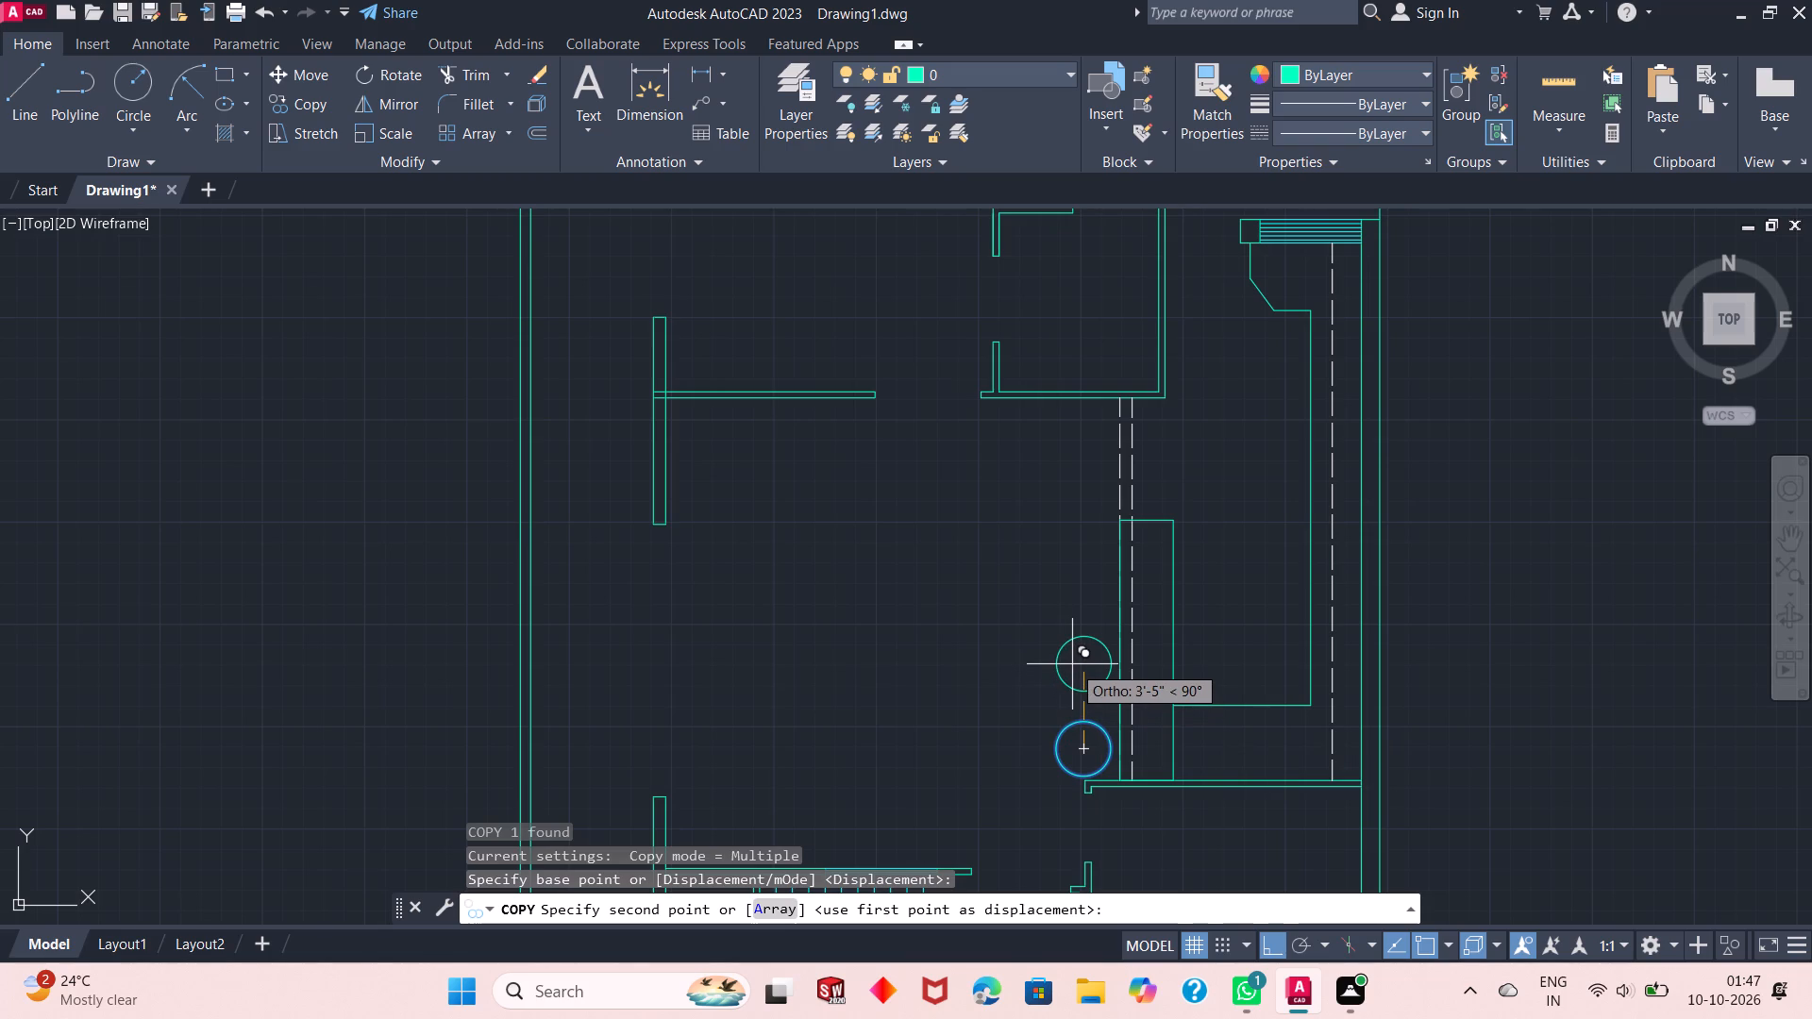
{"action": "left_click", "coordinate": [1072, 664]}
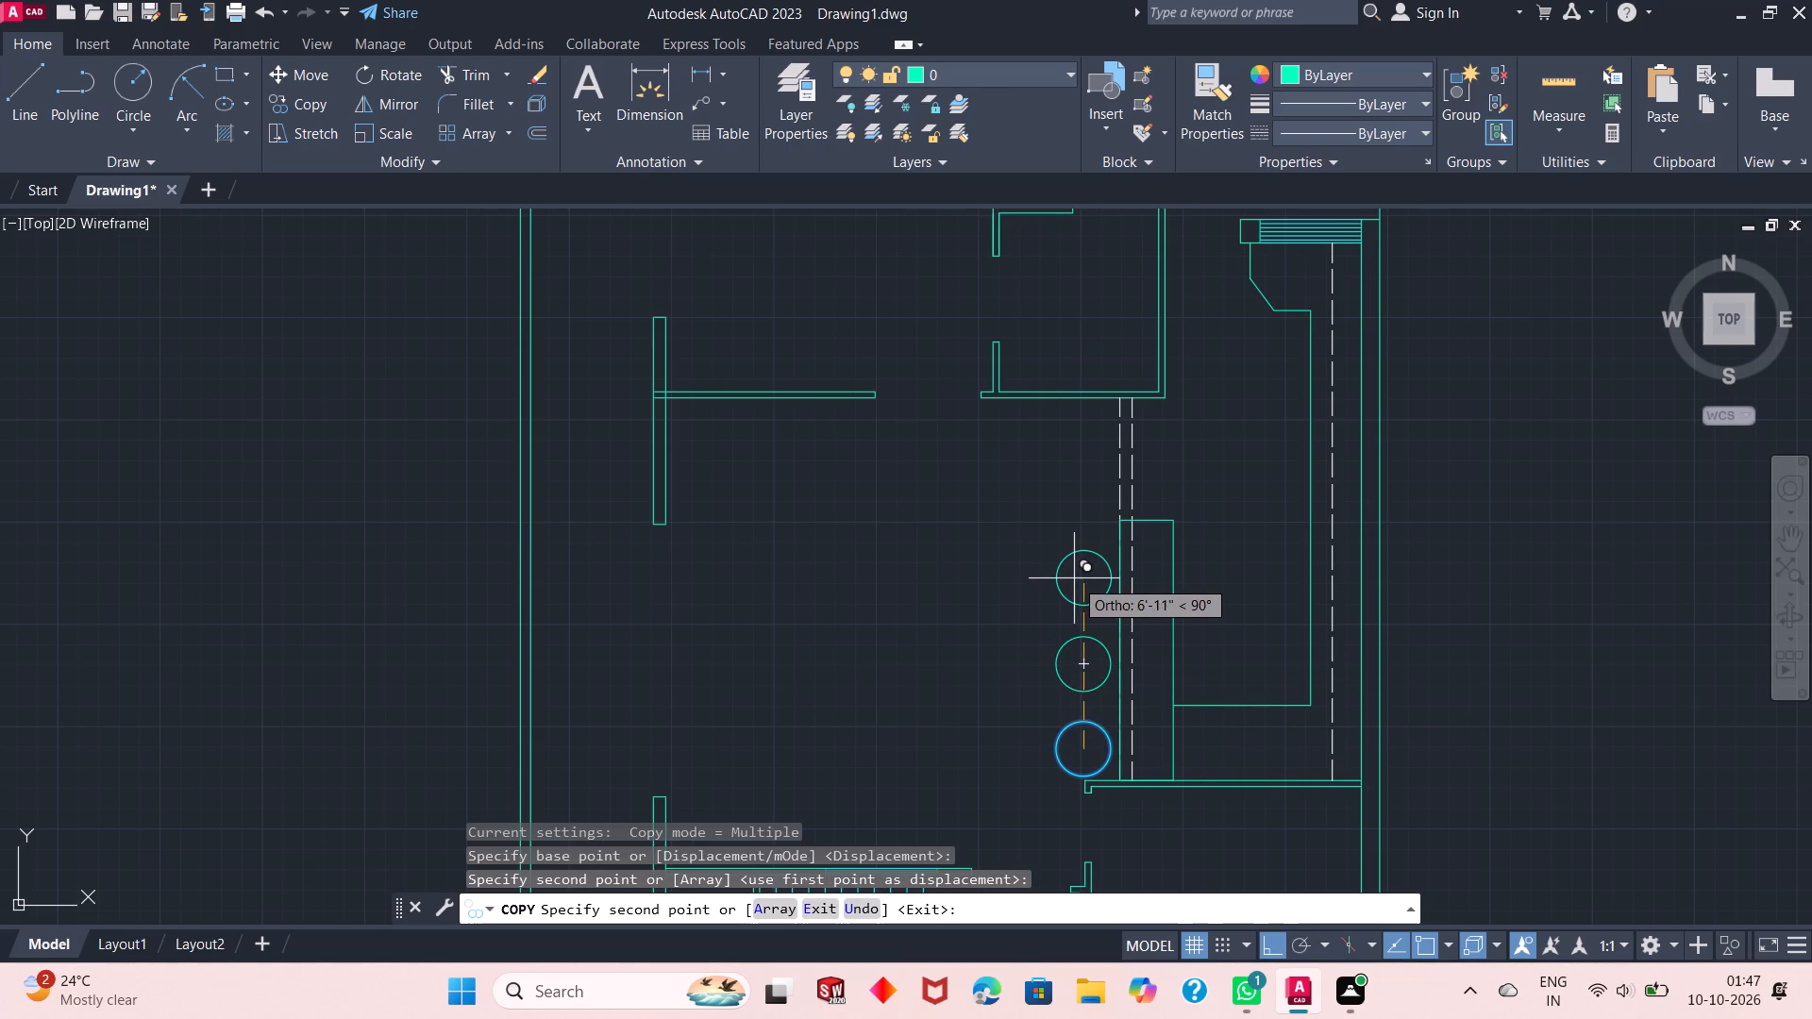
{"action": "left_click", "coordinate": [1074, 576]}
{"action": "key", "text": "Escape"}
Make Layer2 the current layer.
{"action": "scroll", "coordinate": [1172, 569], "scroll_direction": "down", "scroll_amount": 2}
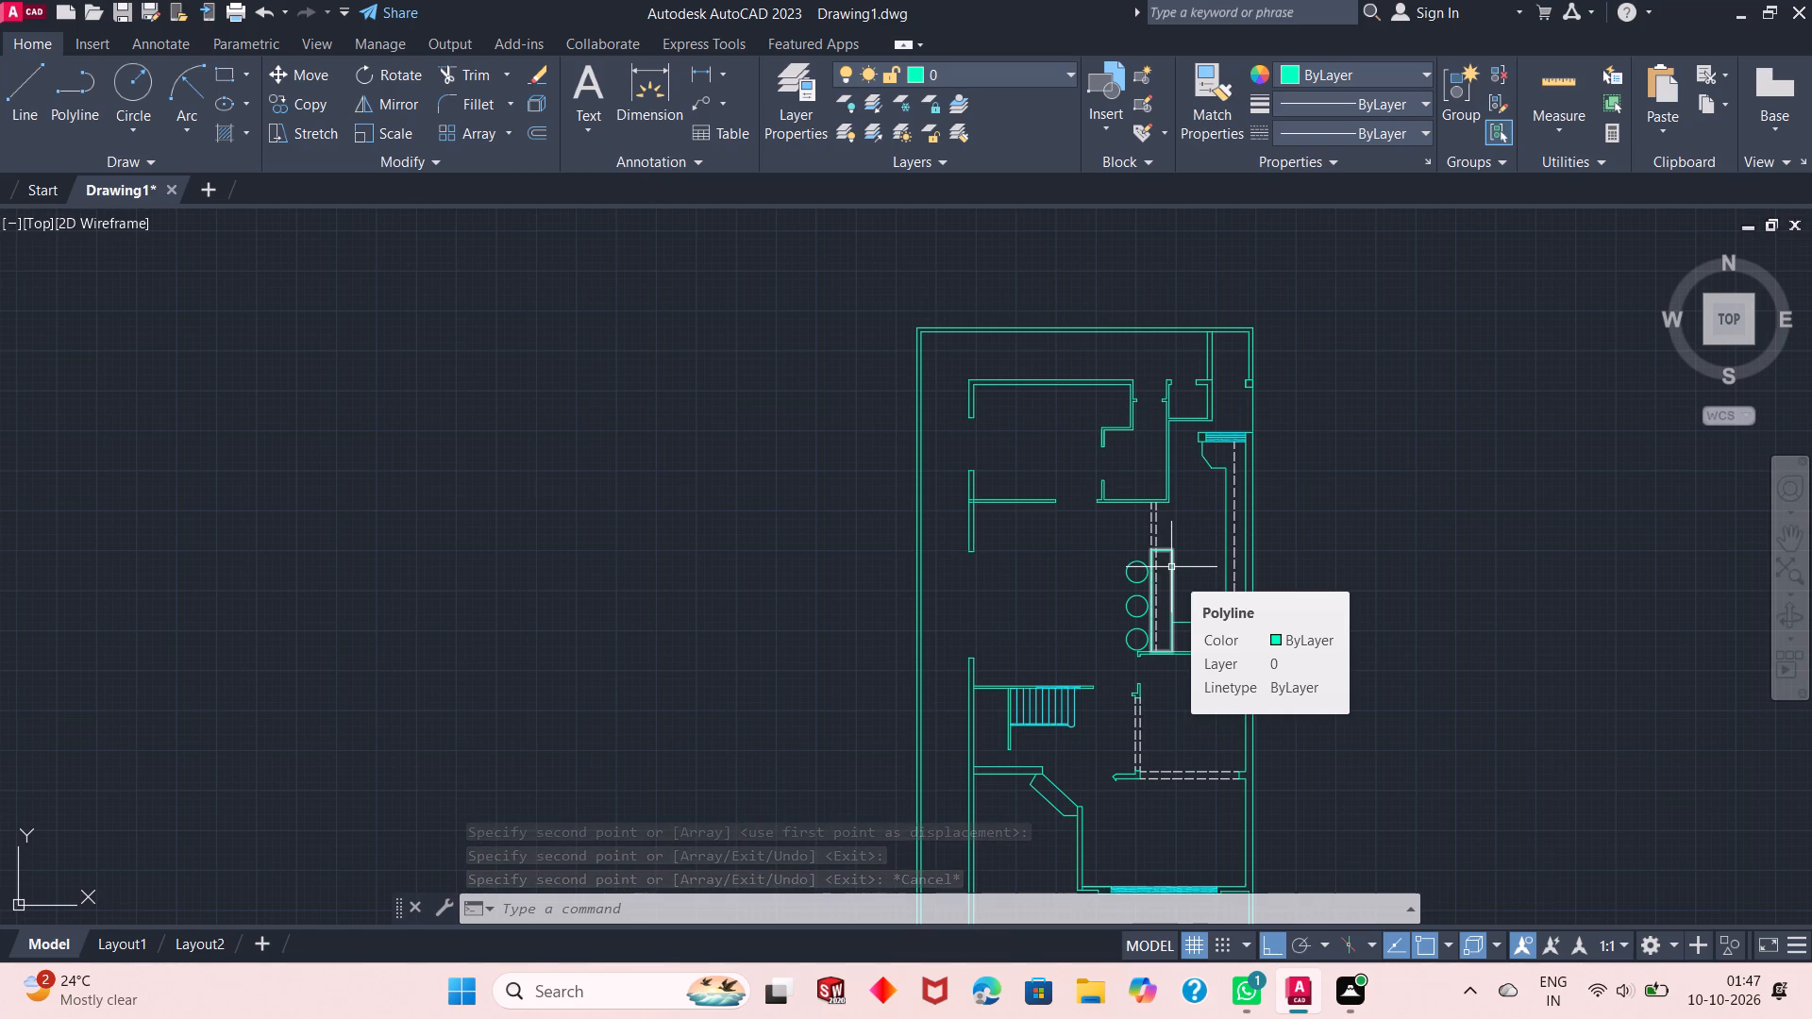
{"action": "scroll", "coordinate": [1171, 567], "scroll_direction": "down", "scroll_amount": 1}
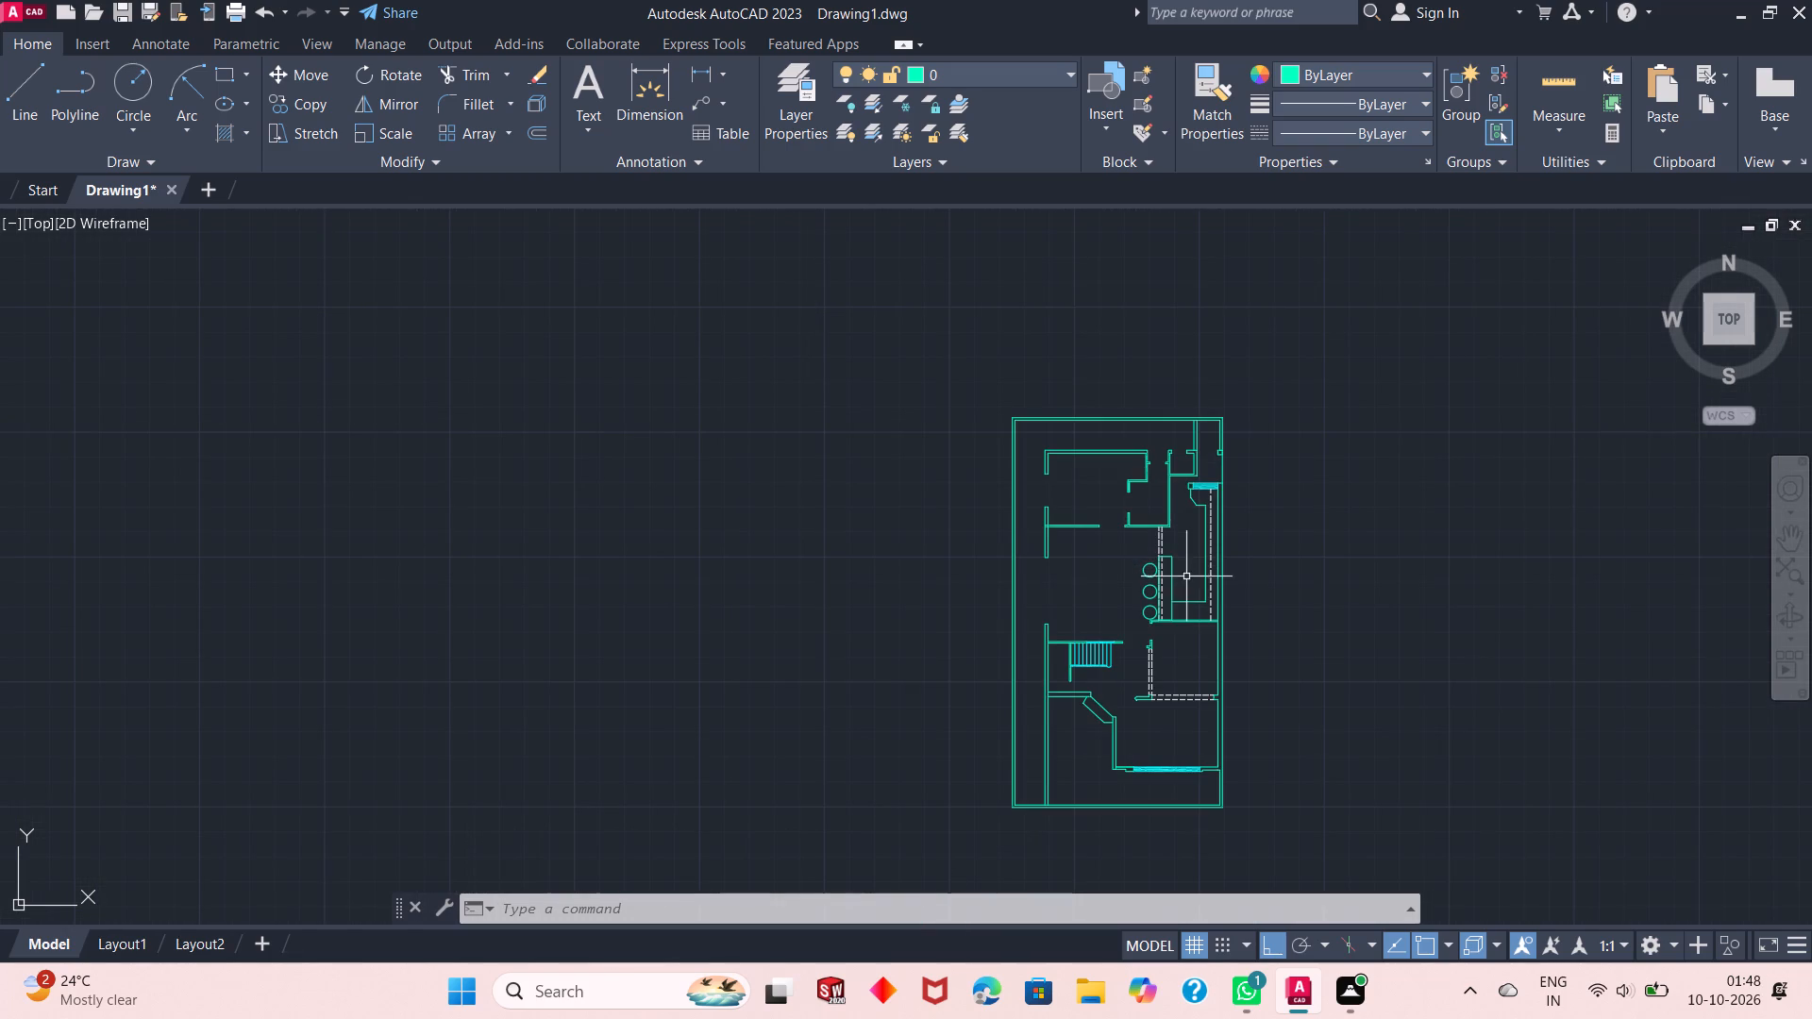
{"action": "scroll", "coordinate": [1148, 756], "scroll_direction": "up", "scroll_amount": 1}
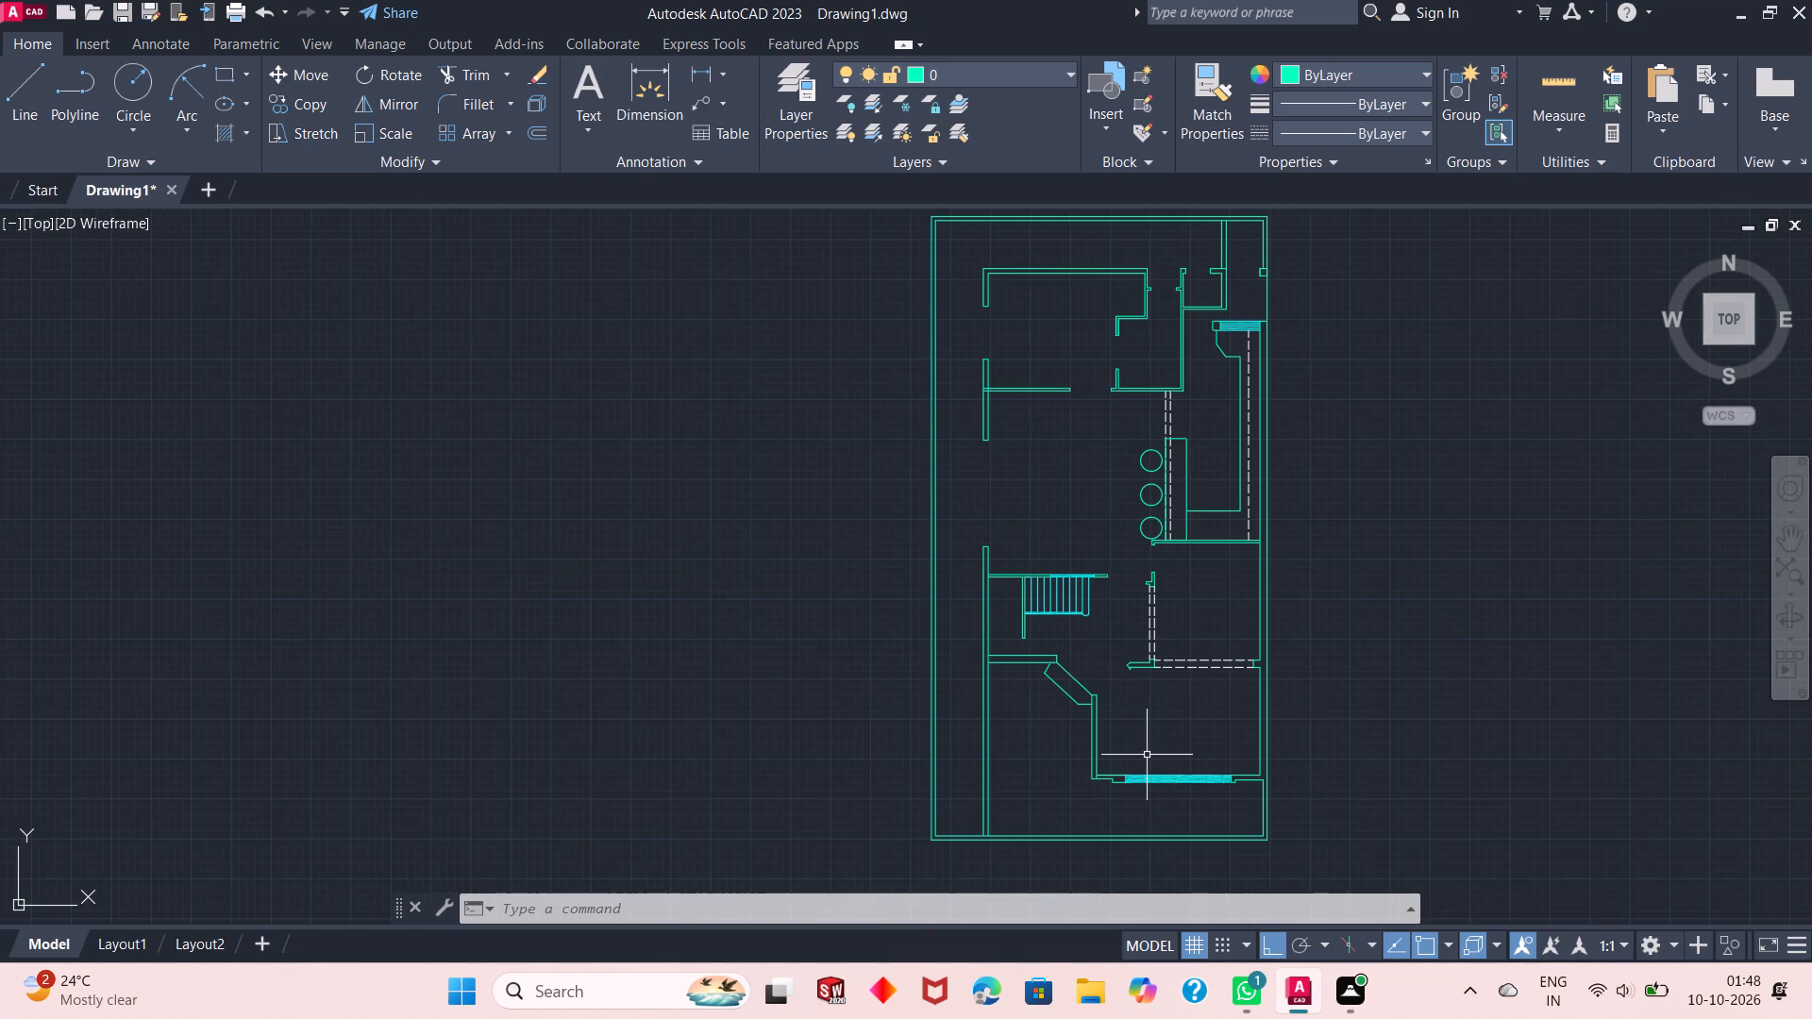
{"action": "scroll", "coordinate": [1147, 754], "scroll_direction": "down", "scroll_amount": 1}
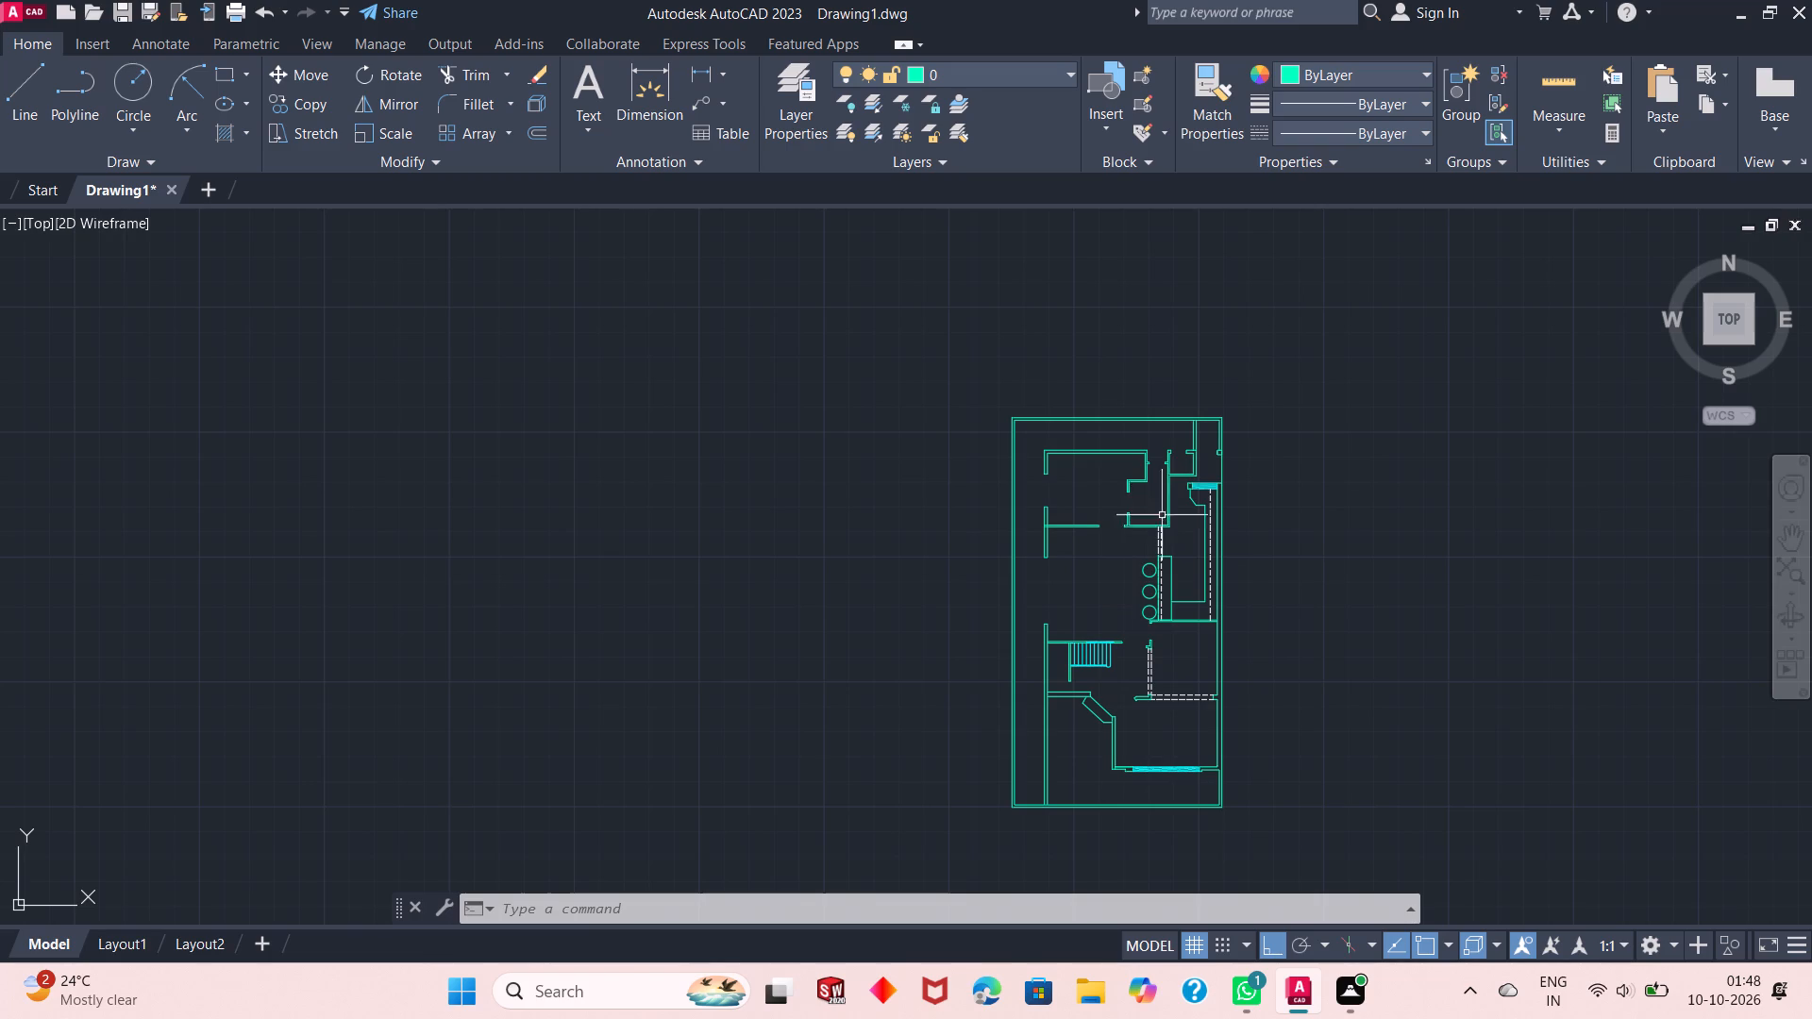
{"action": "scroll", "coordinate": [1185, 459], "scroll_direction": "up", "scroll_amount": 3}
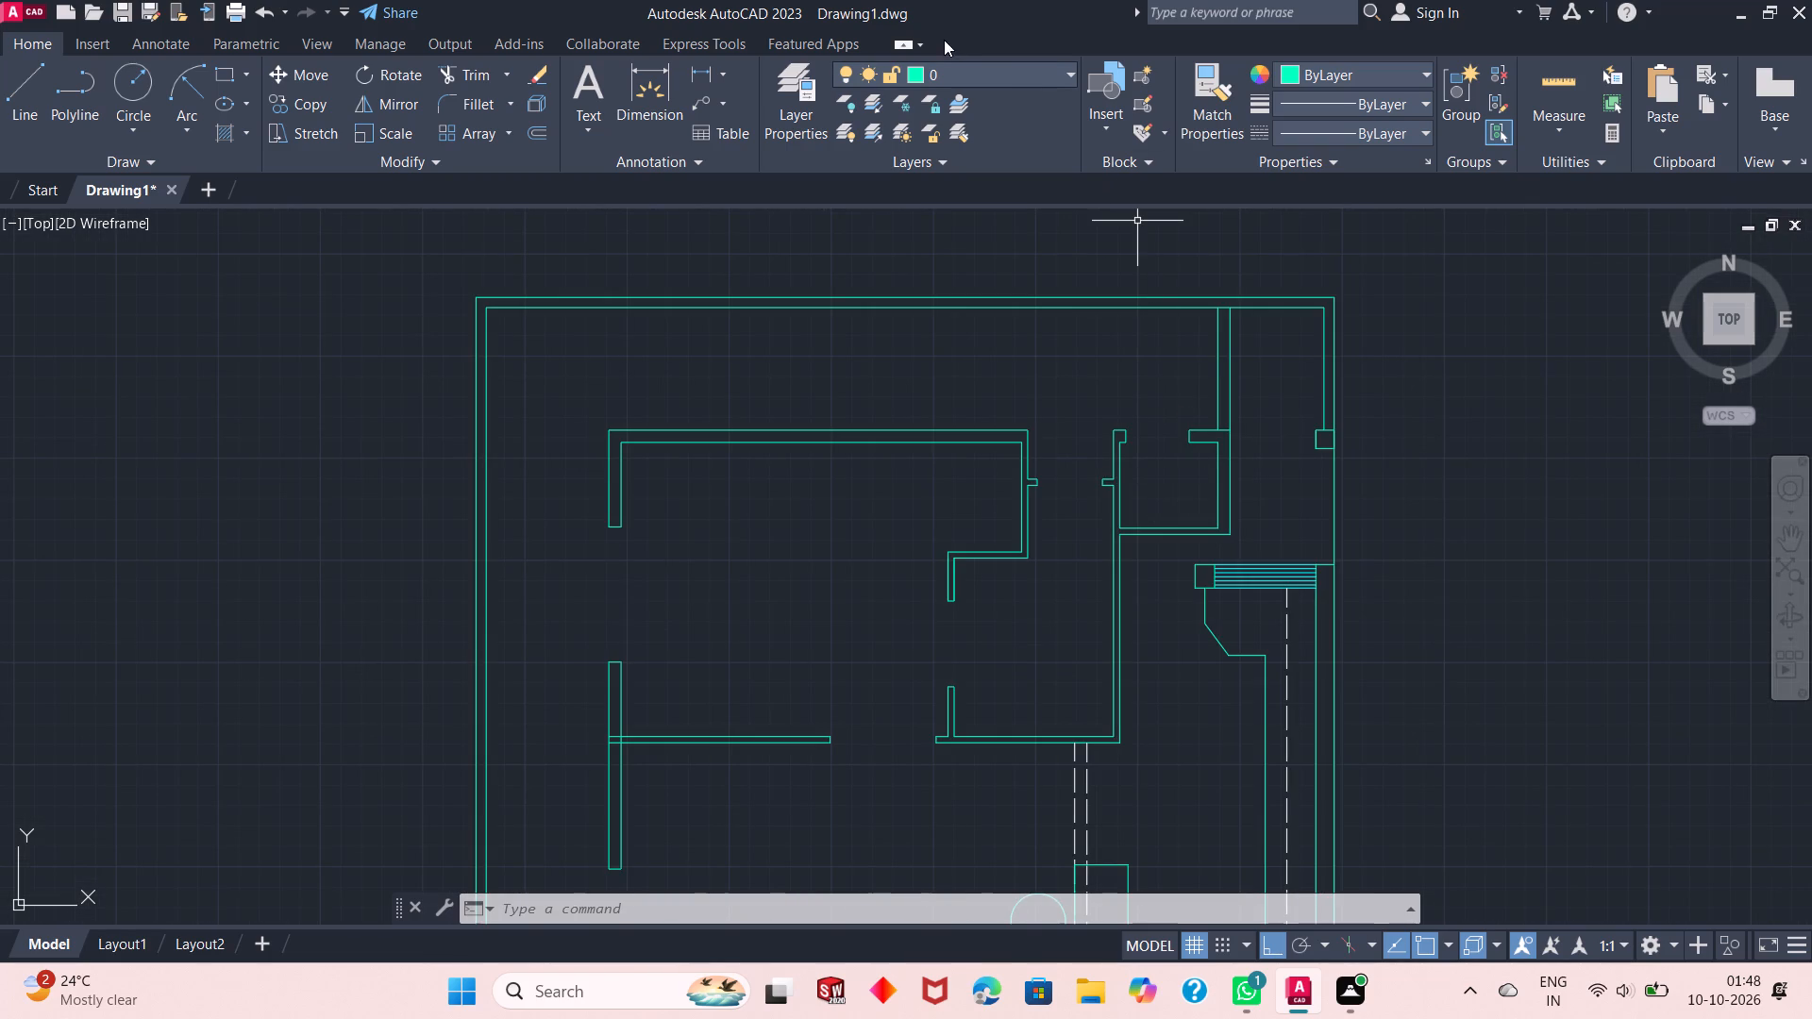
{"action": "left_click", "coordinate": [989, 74]}
{"action": "left_click", "coordinate": [1004, 160]}
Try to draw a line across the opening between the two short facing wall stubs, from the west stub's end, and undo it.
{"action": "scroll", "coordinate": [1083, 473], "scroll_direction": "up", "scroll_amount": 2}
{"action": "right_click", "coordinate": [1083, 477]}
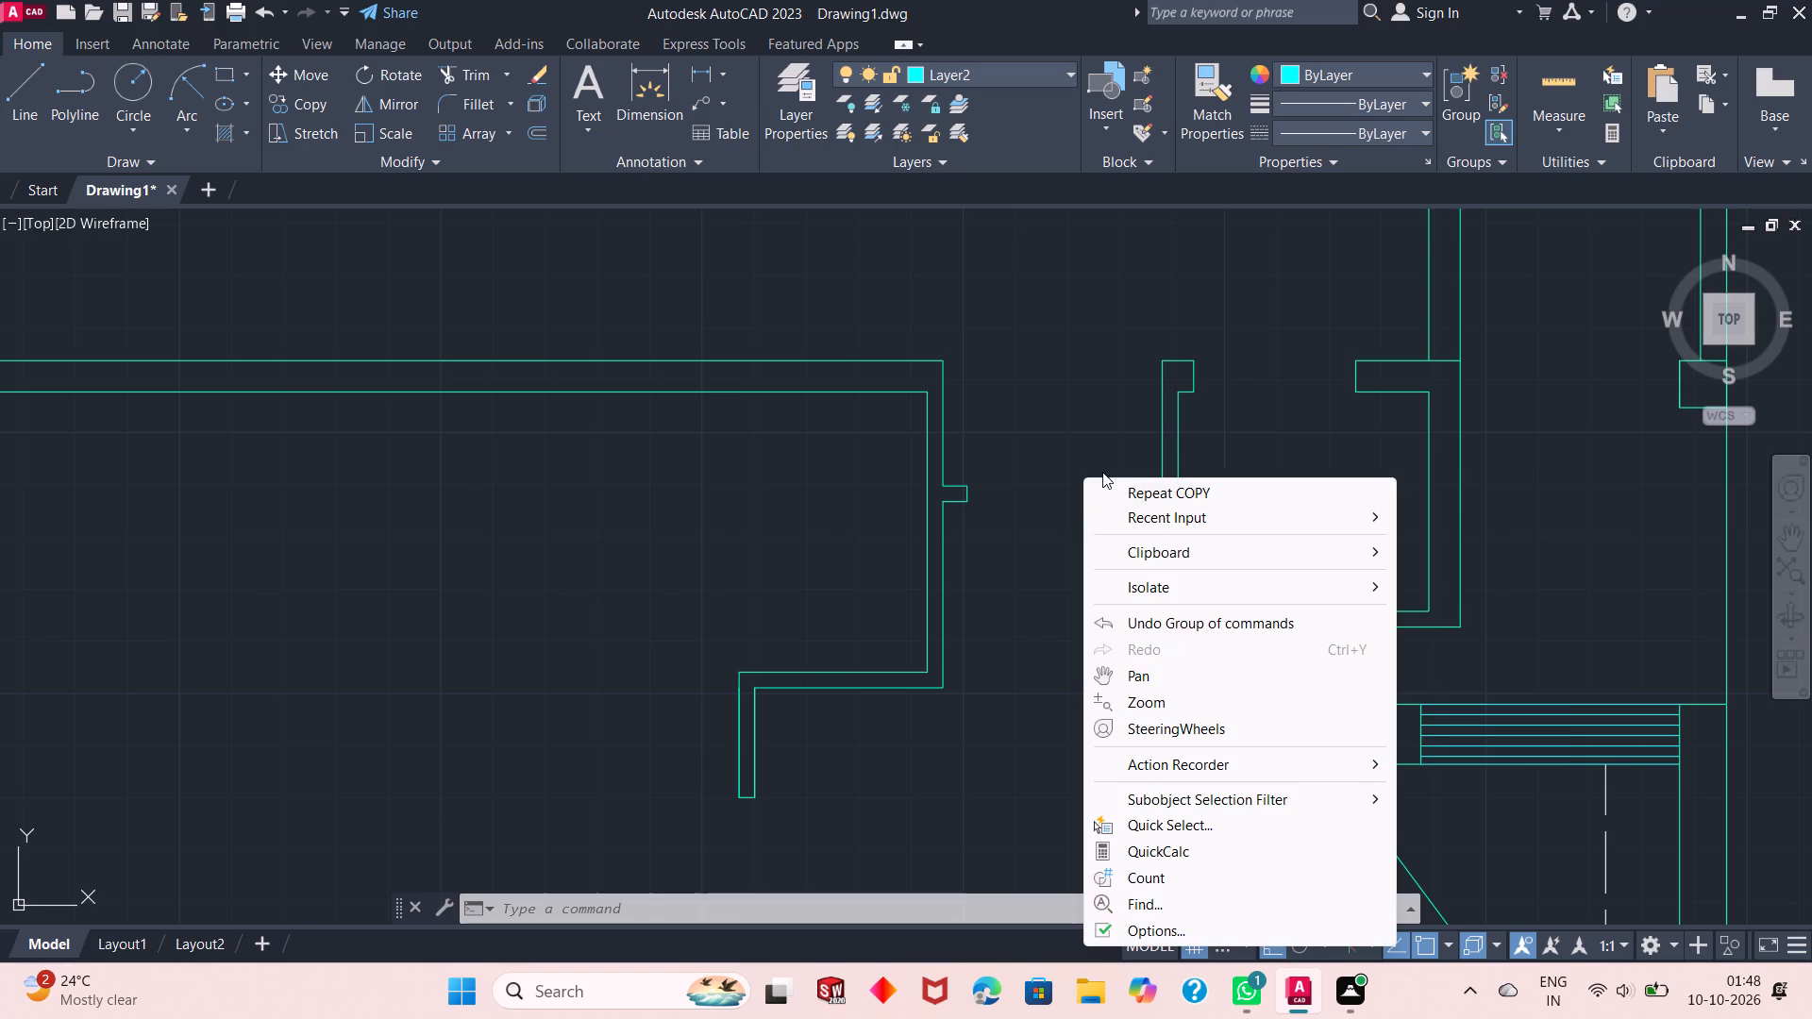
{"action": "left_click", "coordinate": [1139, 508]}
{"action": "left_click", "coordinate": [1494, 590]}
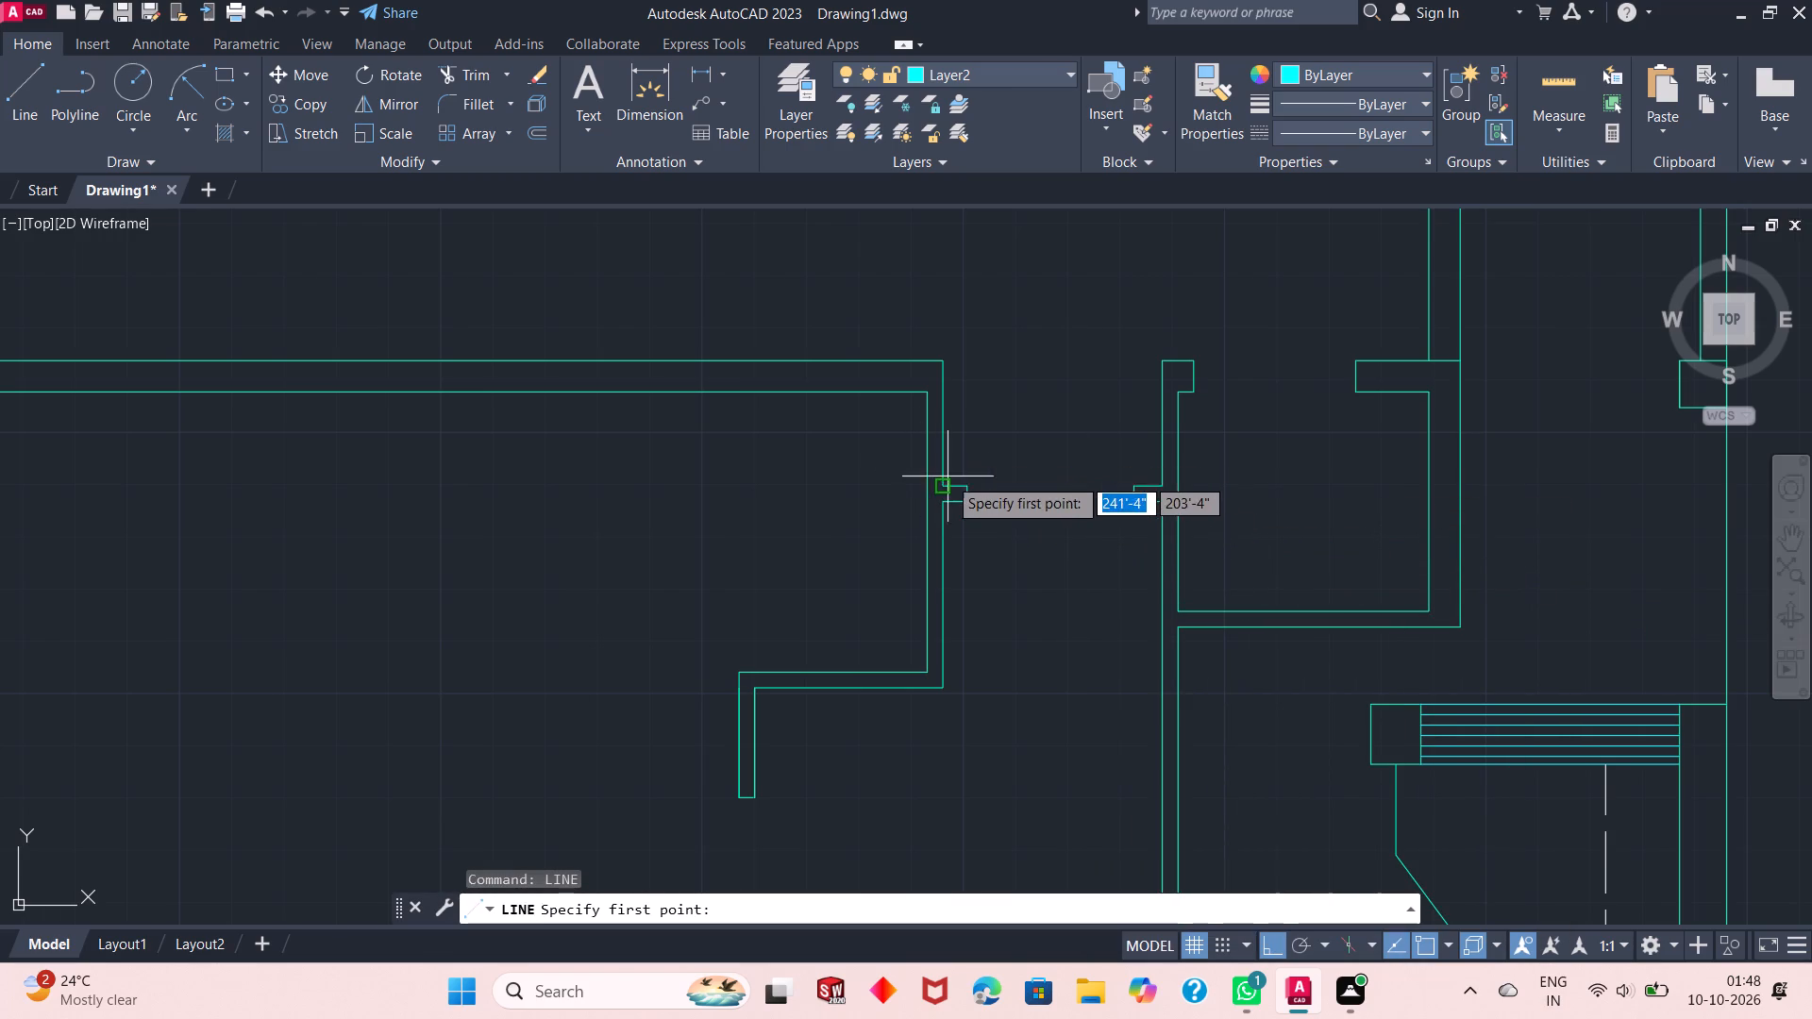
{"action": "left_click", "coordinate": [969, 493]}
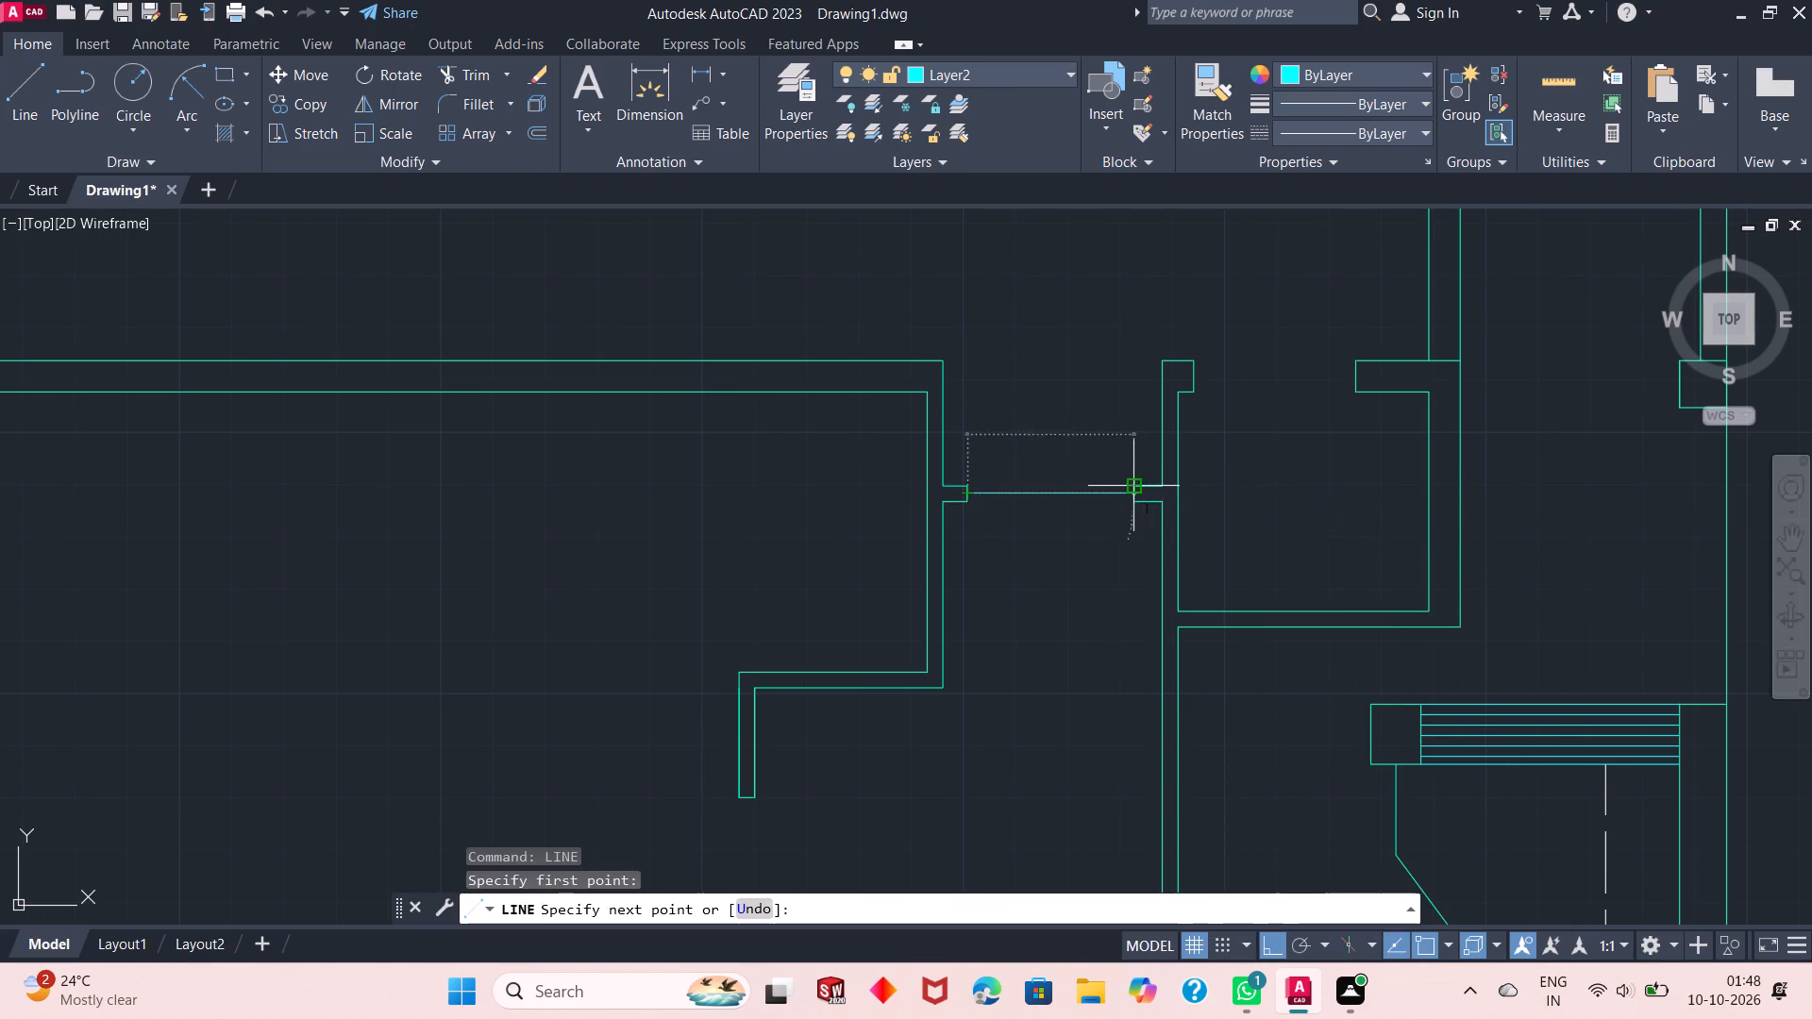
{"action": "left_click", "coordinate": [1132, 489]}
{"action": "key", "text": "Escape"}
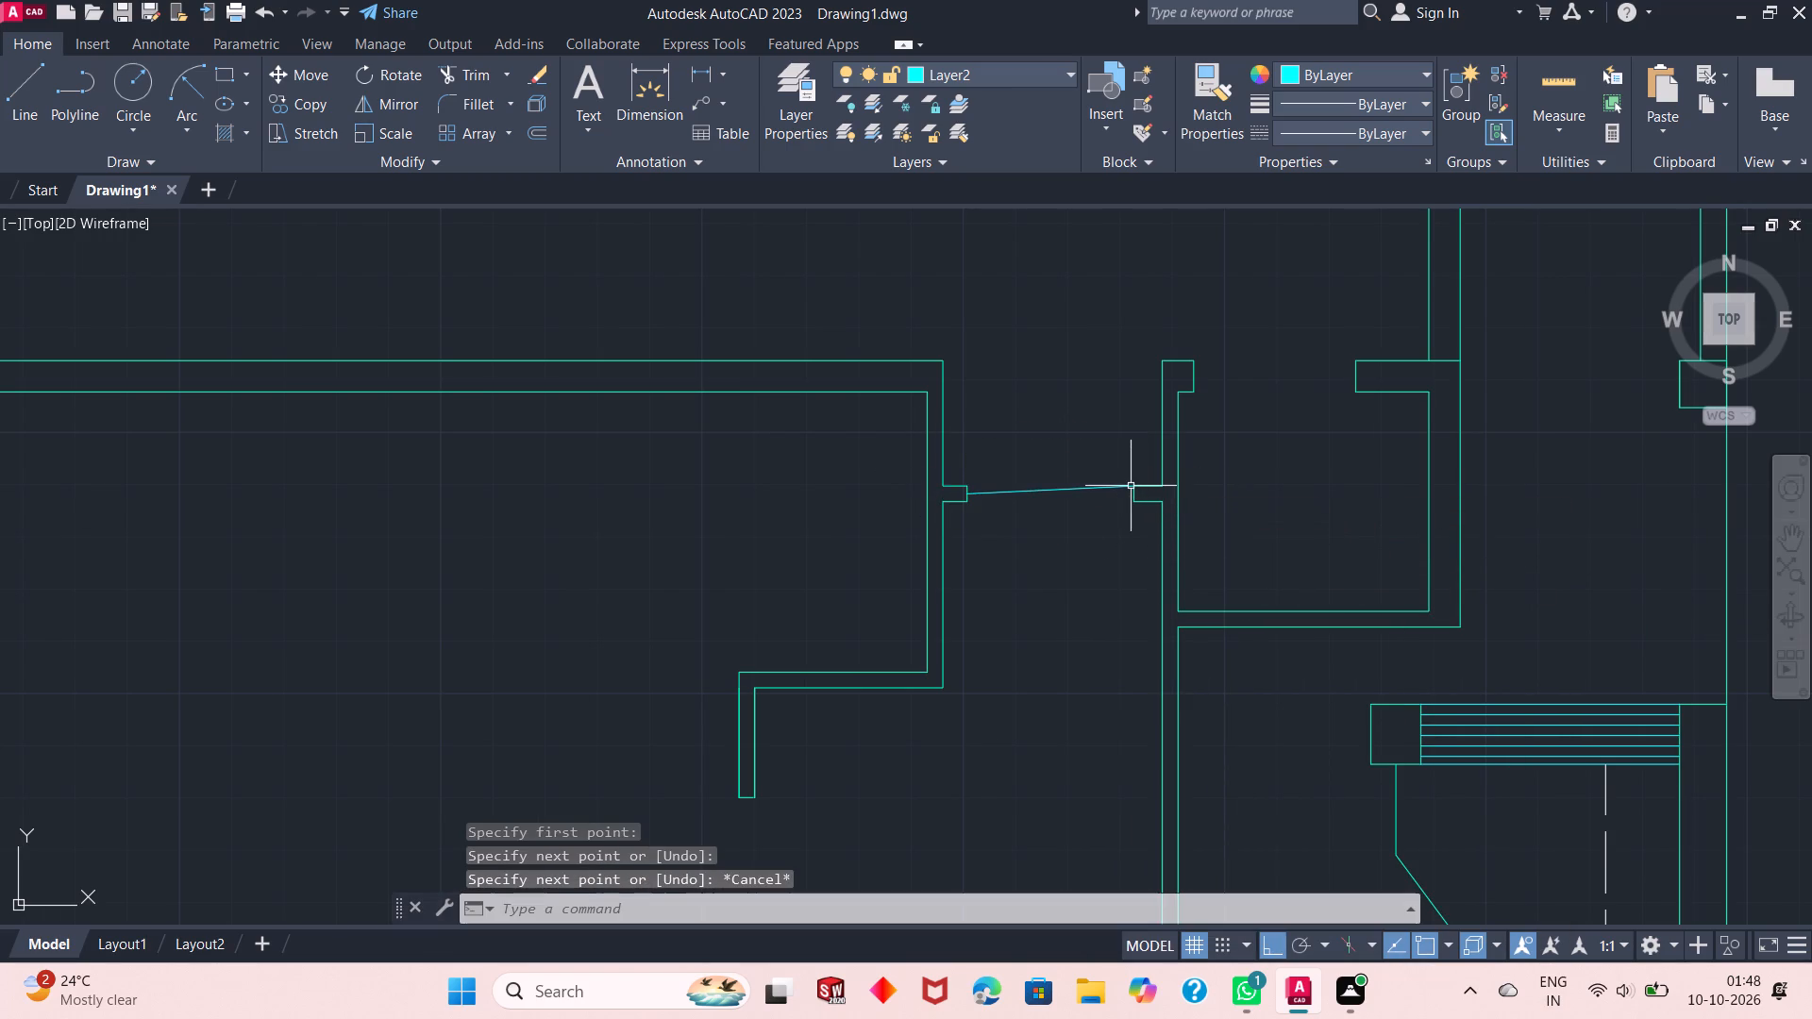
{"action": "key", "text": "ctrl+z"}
Draw a horizontal Layer2 line about 2'-8" long joining the south end corners of the two facing wall stubs.
{"action": "right_click", "coordinate": [1056, 539]}
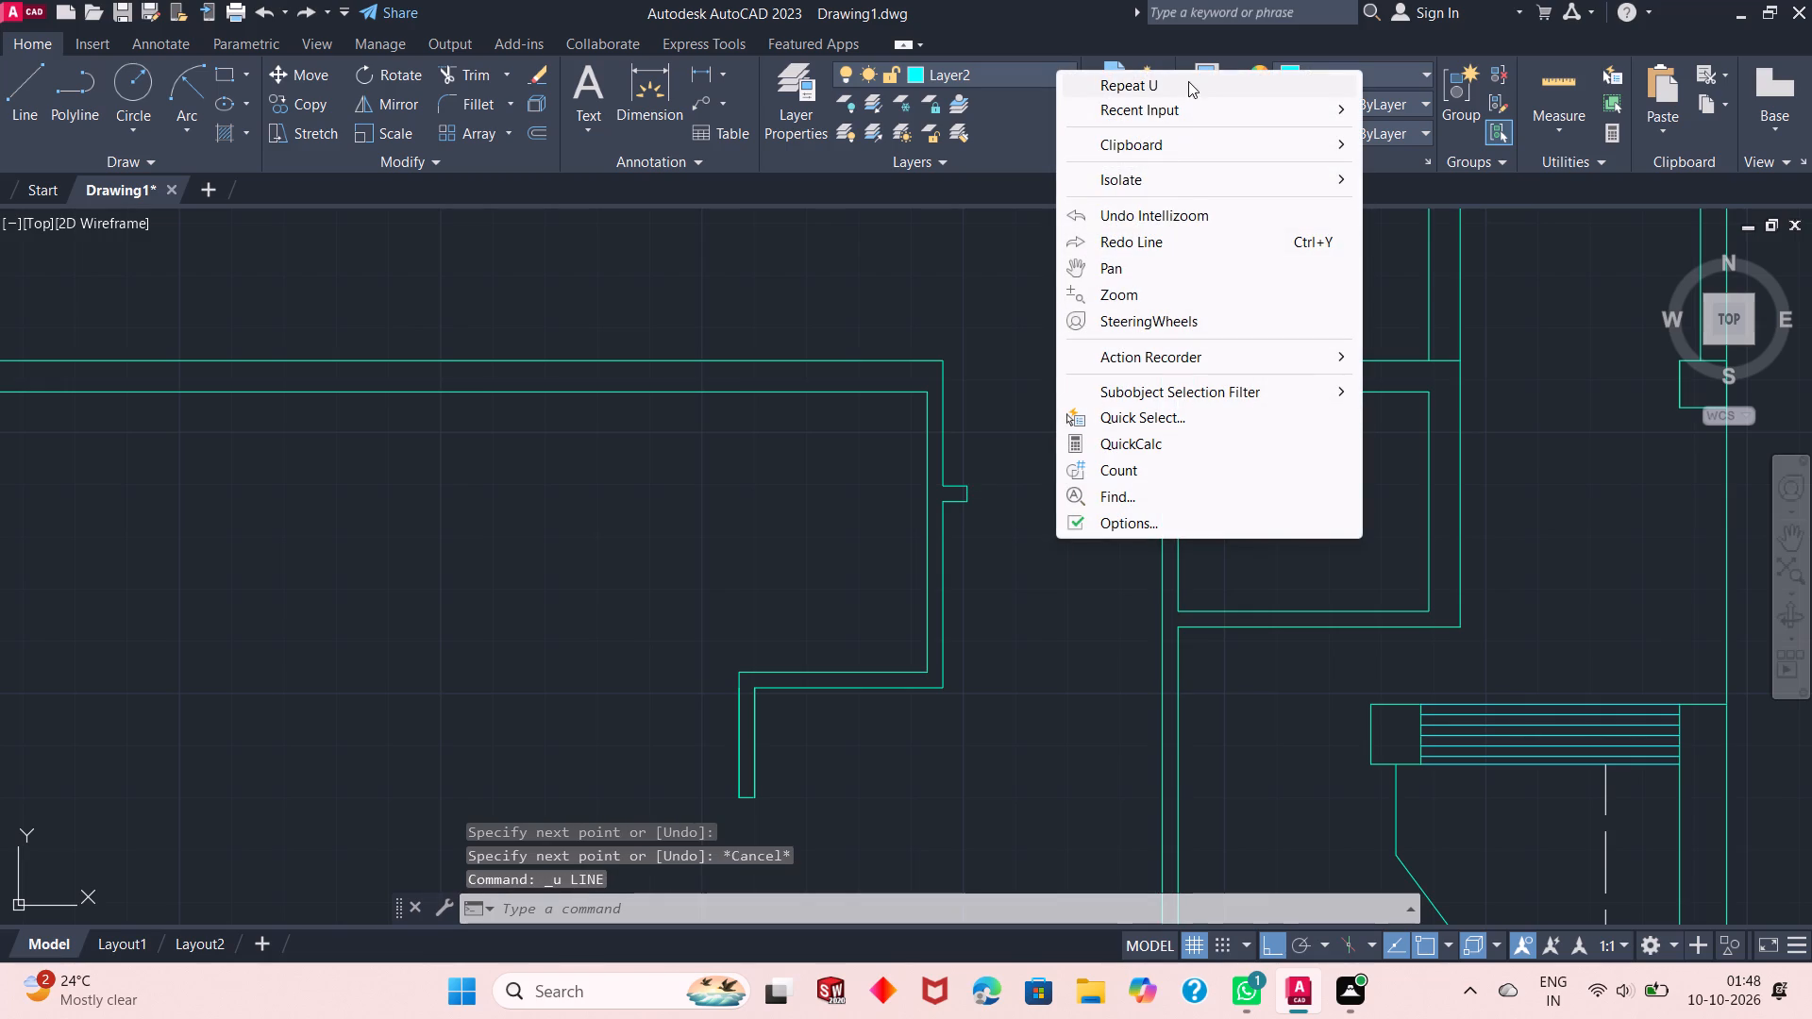
{"action": "left_click", "coordinate": [1190, 115]}
{"action": "left_click", "coordinate": [1436, 136]}
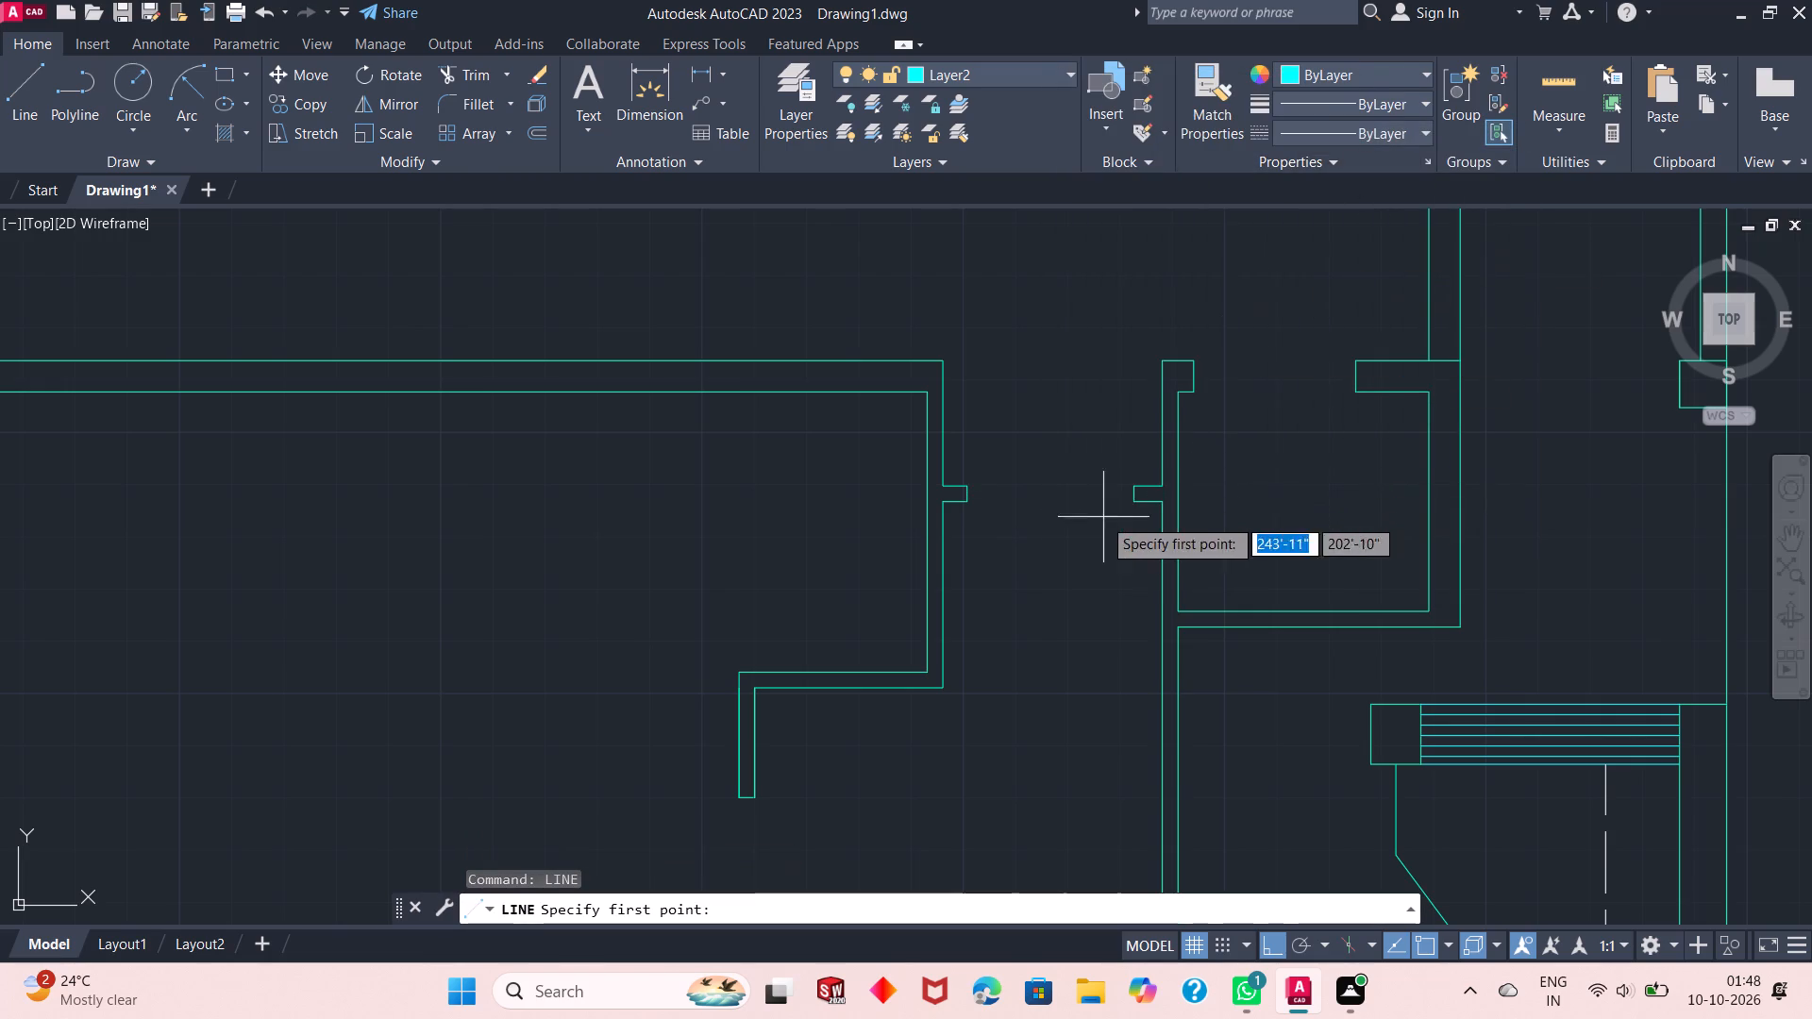
{"action": "scroll", "coordinate": [1040, 513], "scroll_direction": "up", "scroll_amount": 2}
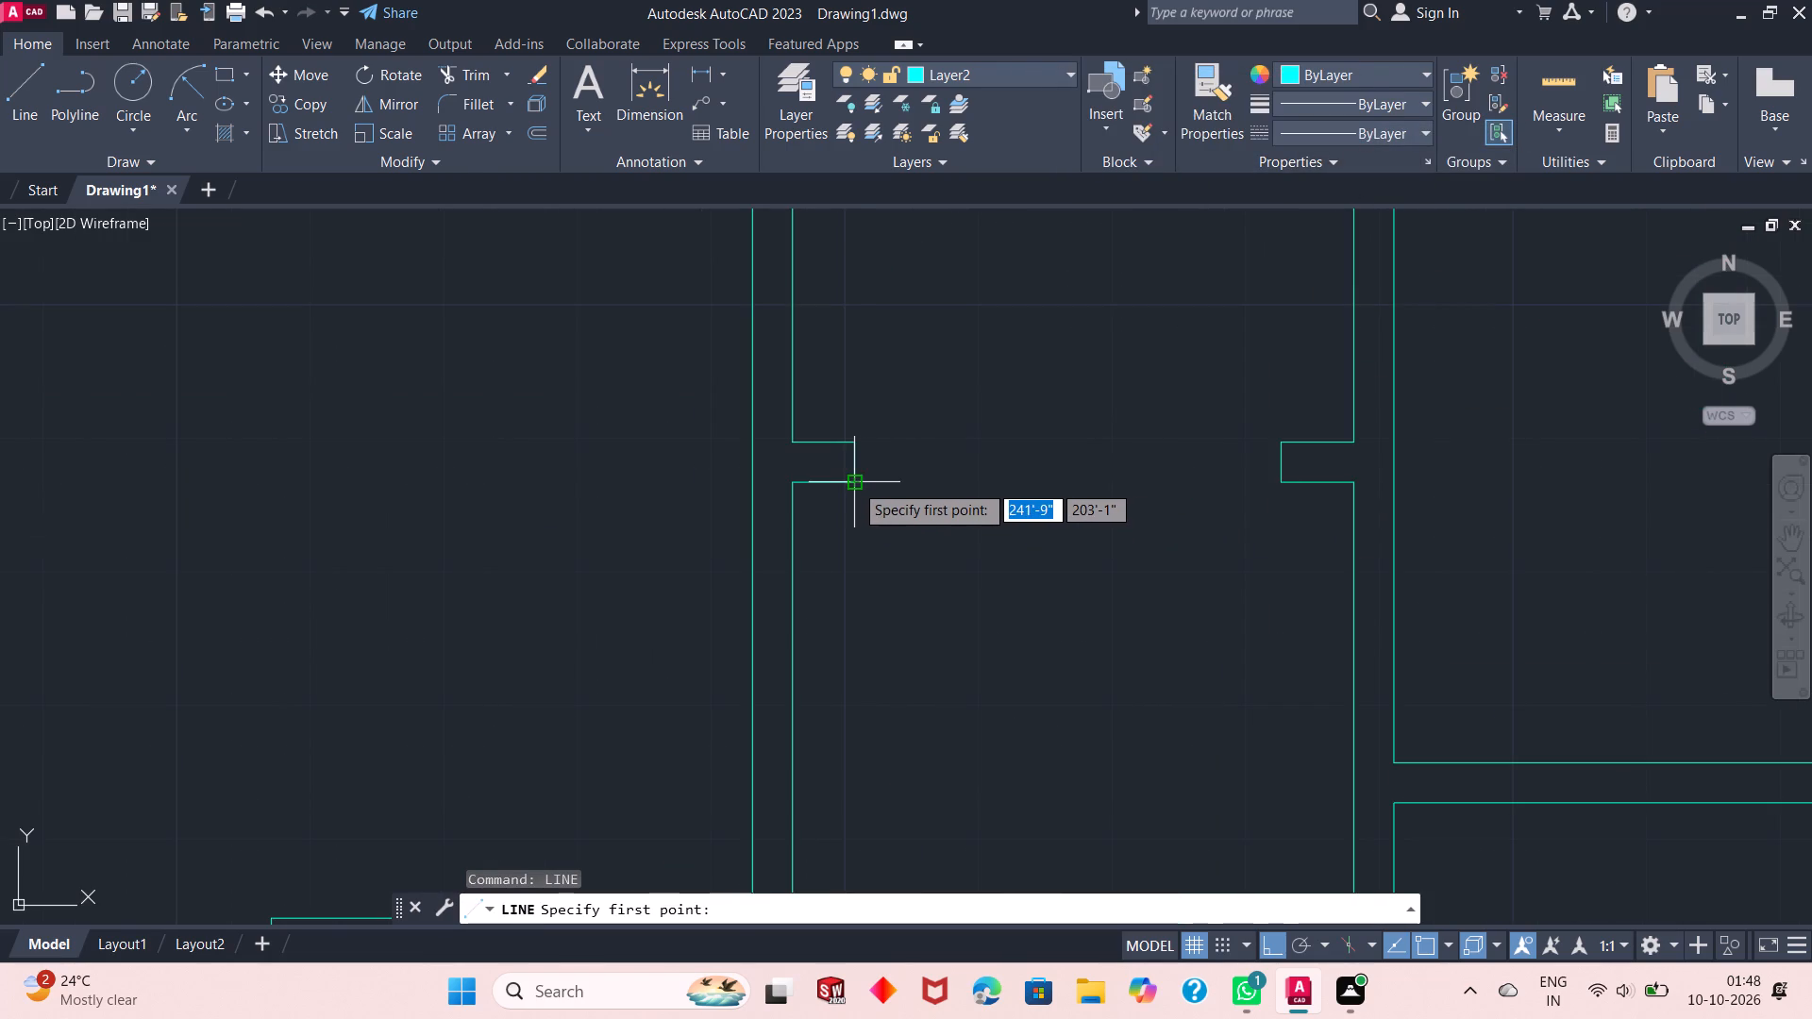
{"action": "left_click", "coordinate": [854, 483]}
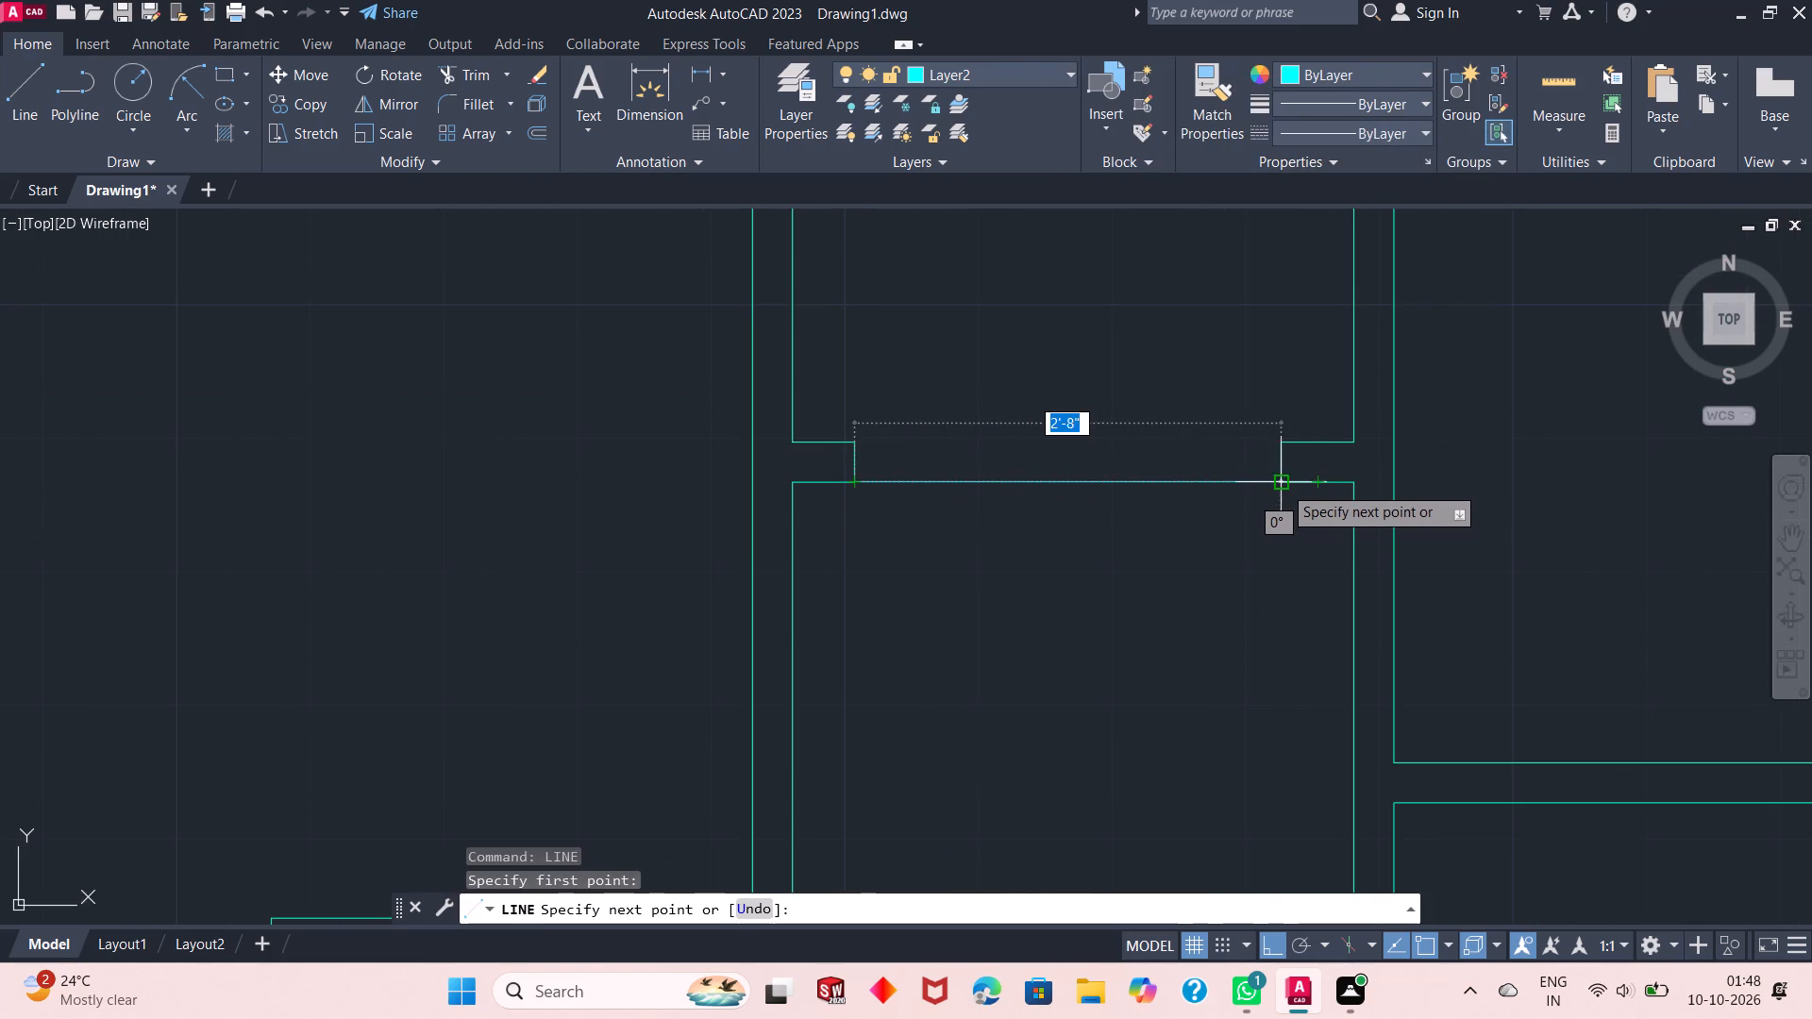
{"action": "left_click", "coordinate": [1283, 485]}
{"action": "key", "text": "Escape"}
Offset the line north through the opening three times, 1" each from the newest line, to form the window panes.
{"action": "right_click", "coordinate": [1060, 326]}
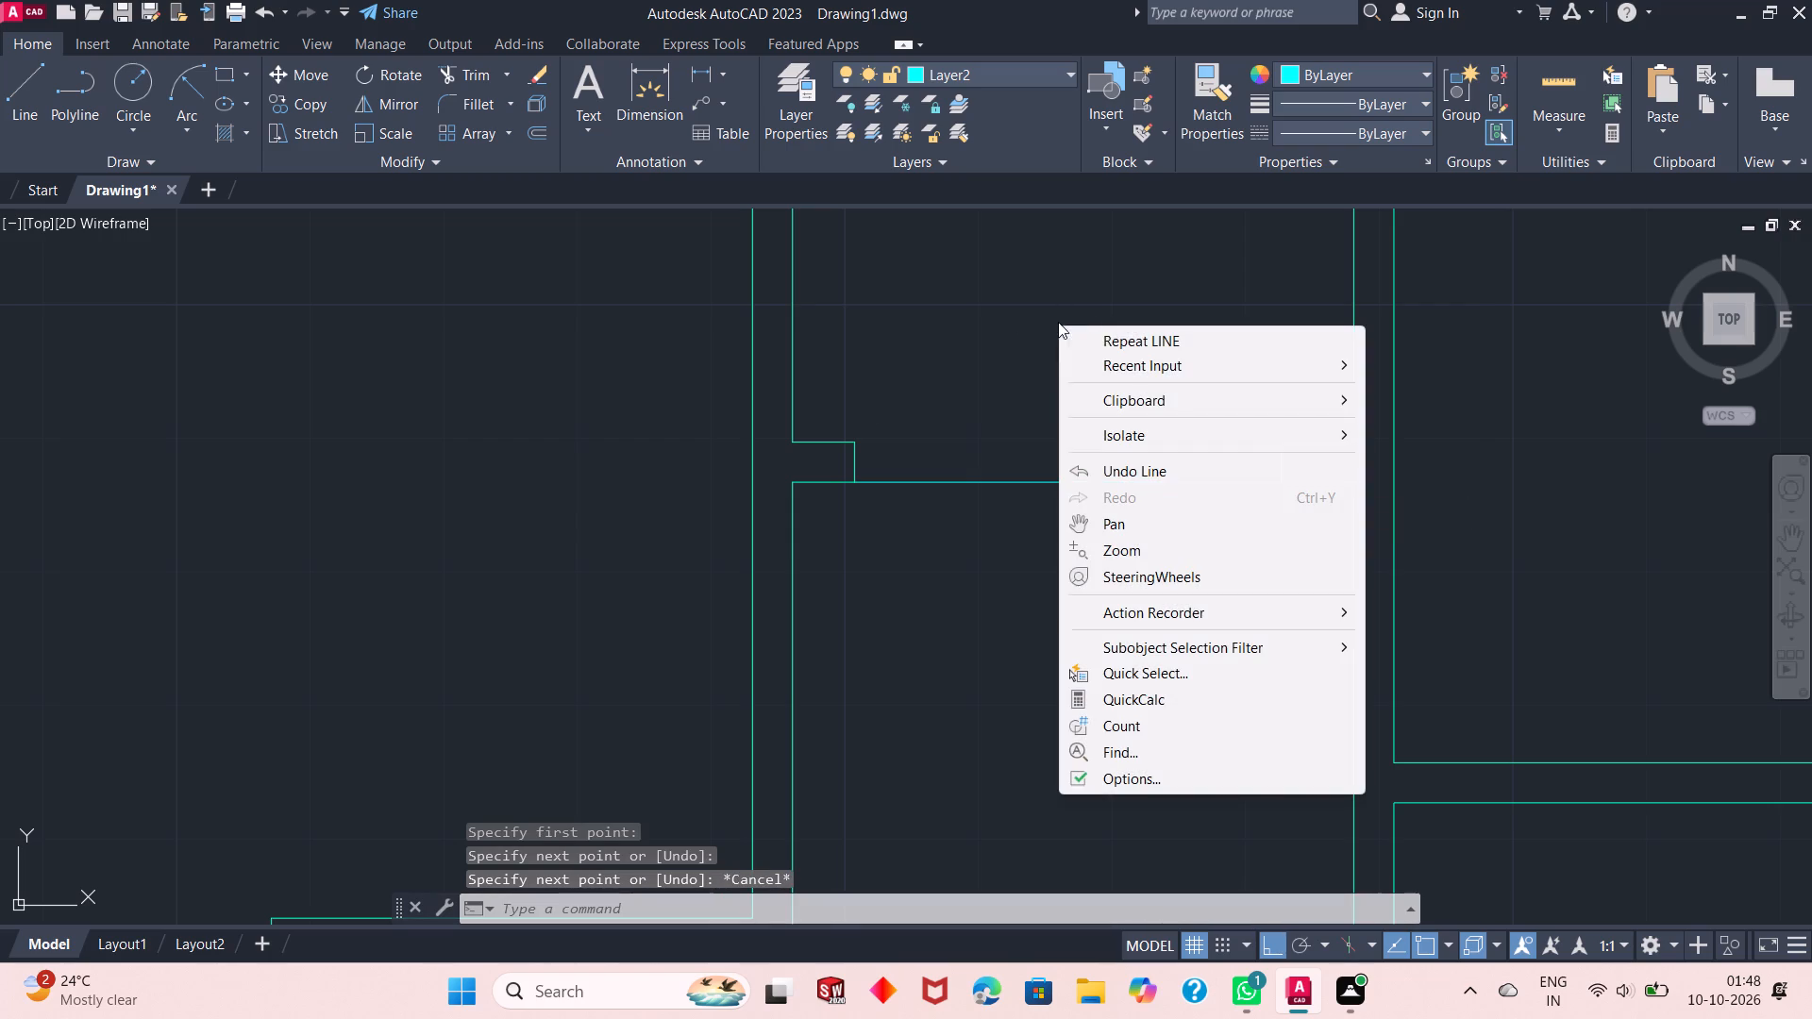
{"action": "left_click", "coordinate": [1138, 358]}
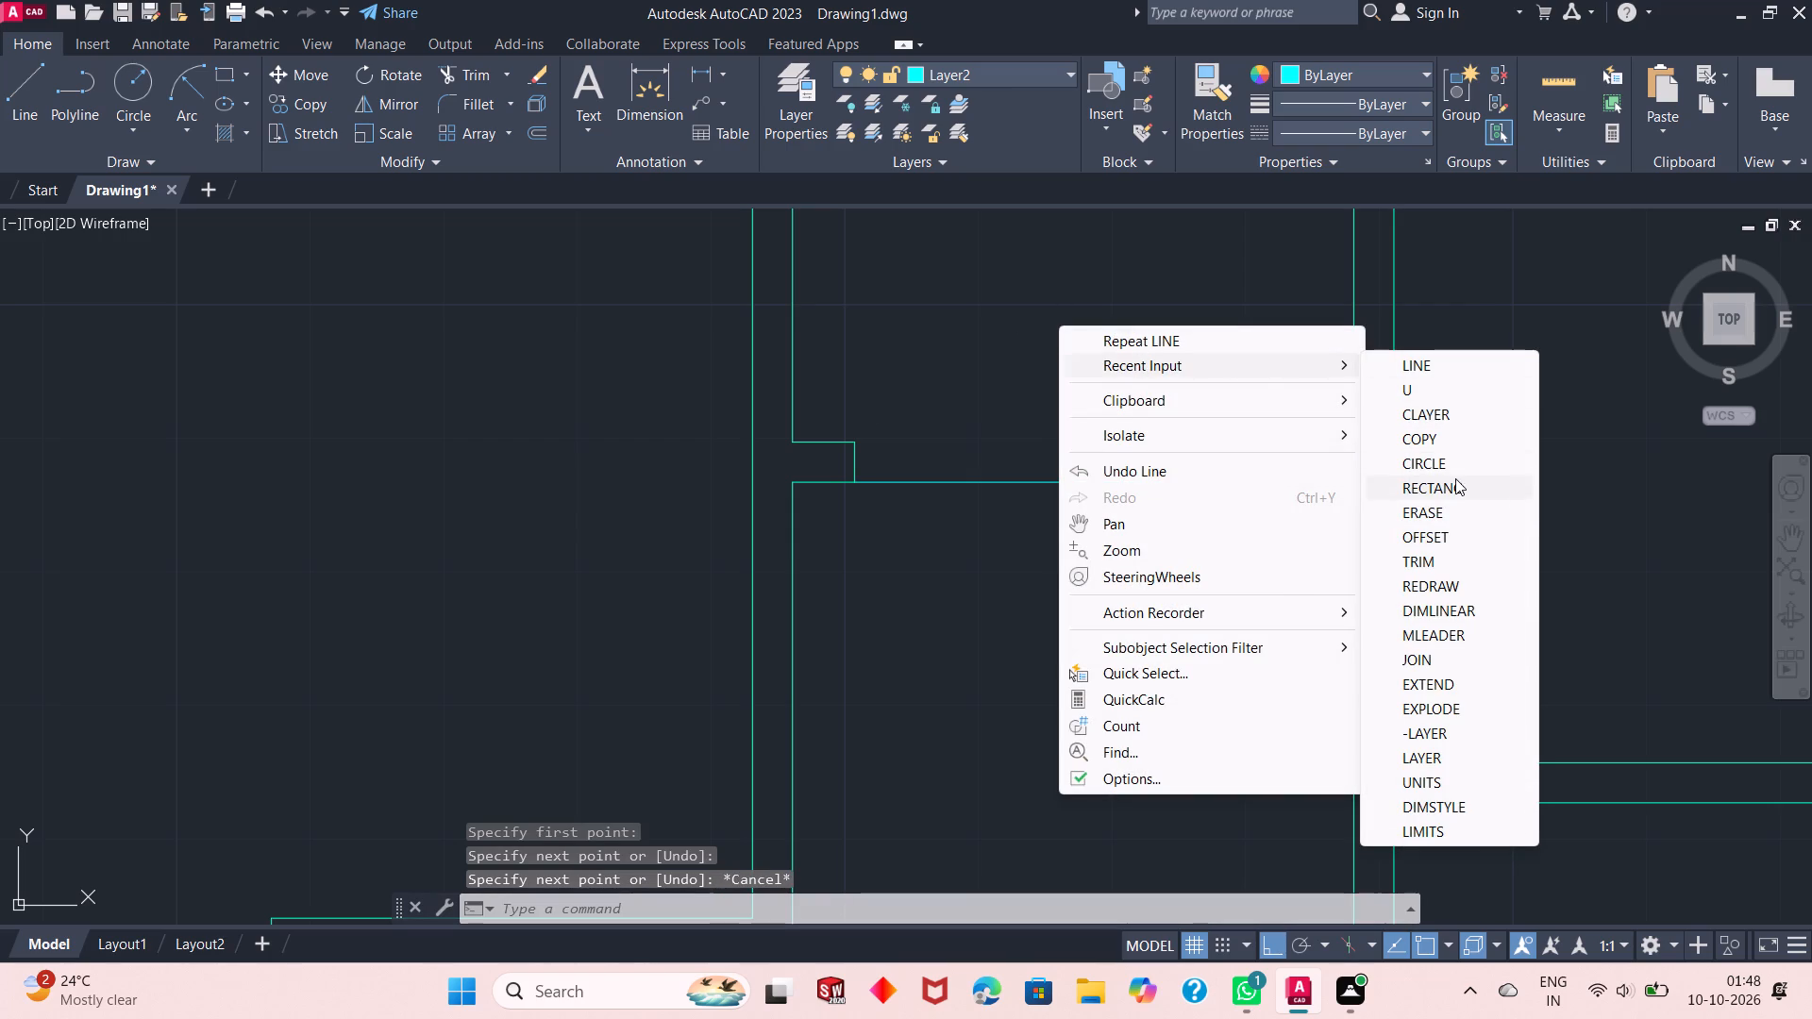
{"action": "left_click", "coordinate": [1462, 535]}
{"action": "right_click", "coordinate": [1147, 414]}
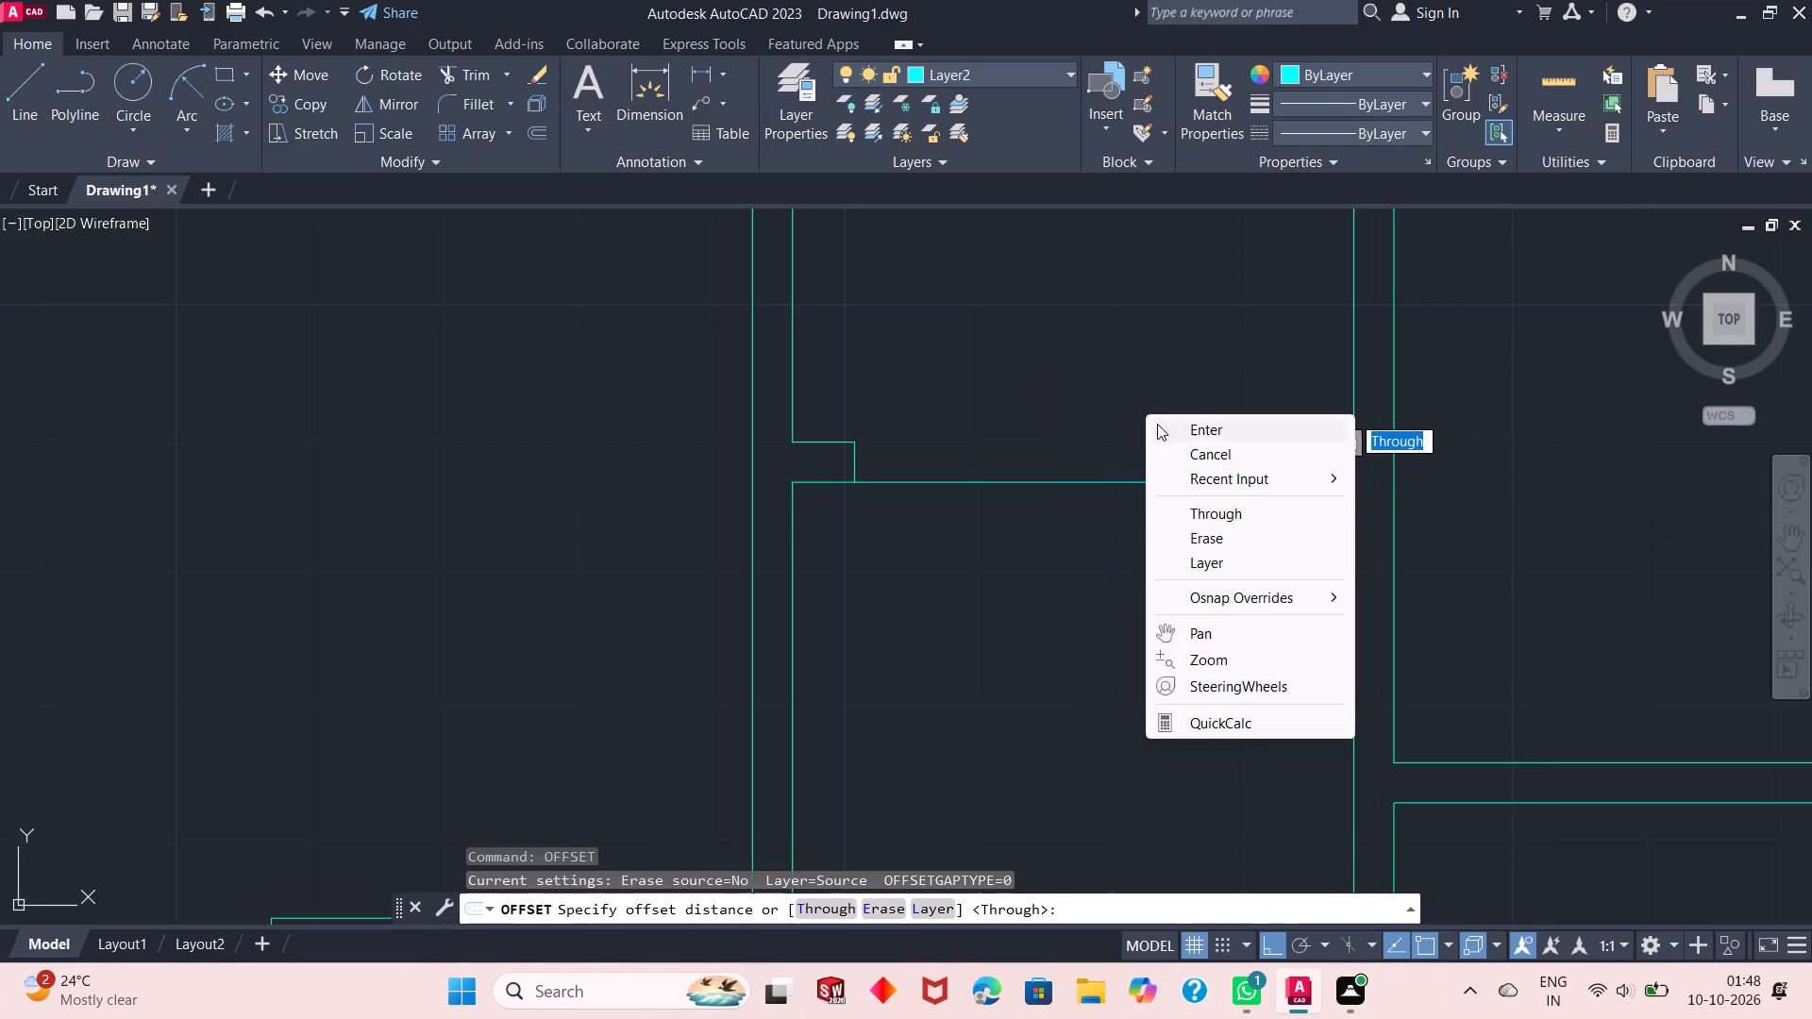
{"action": "left_click", "coordinate": [1185, 435]}
{"action": "left_click", "coordinate": [1167, 484]}
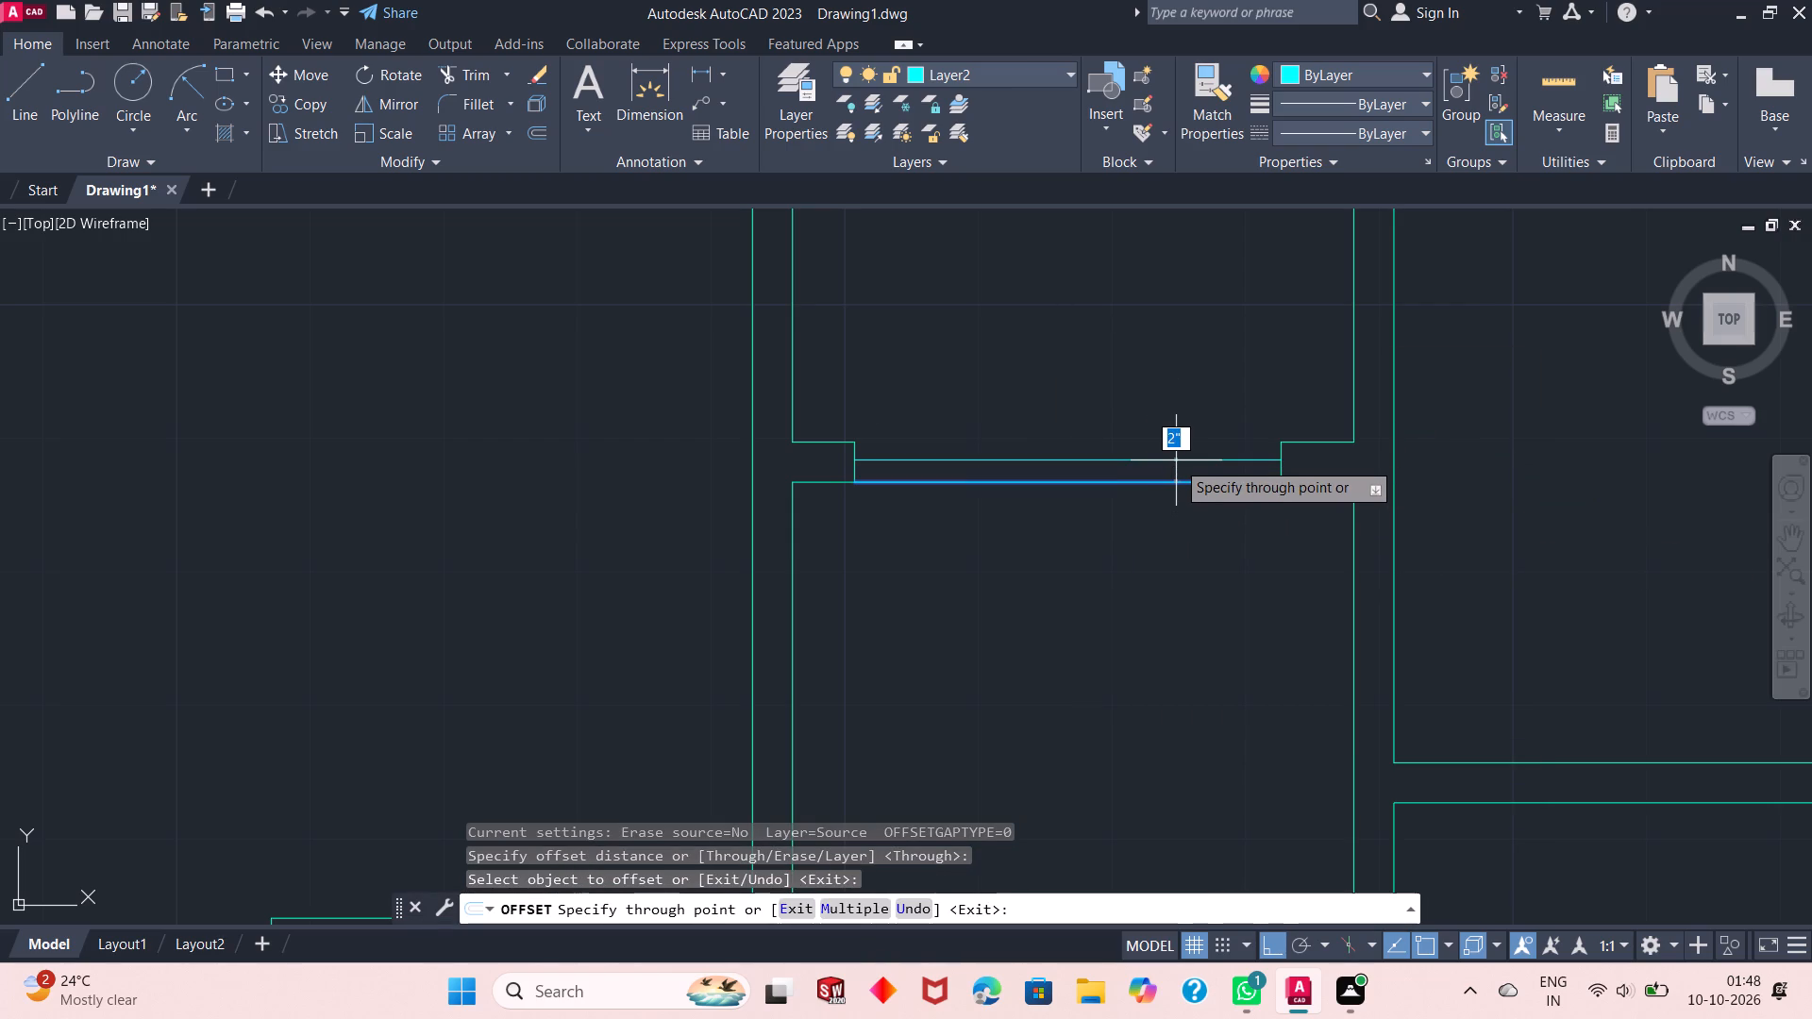
{"action": "type", "text": "1\""}
{"action": "key", "text": "Return"}
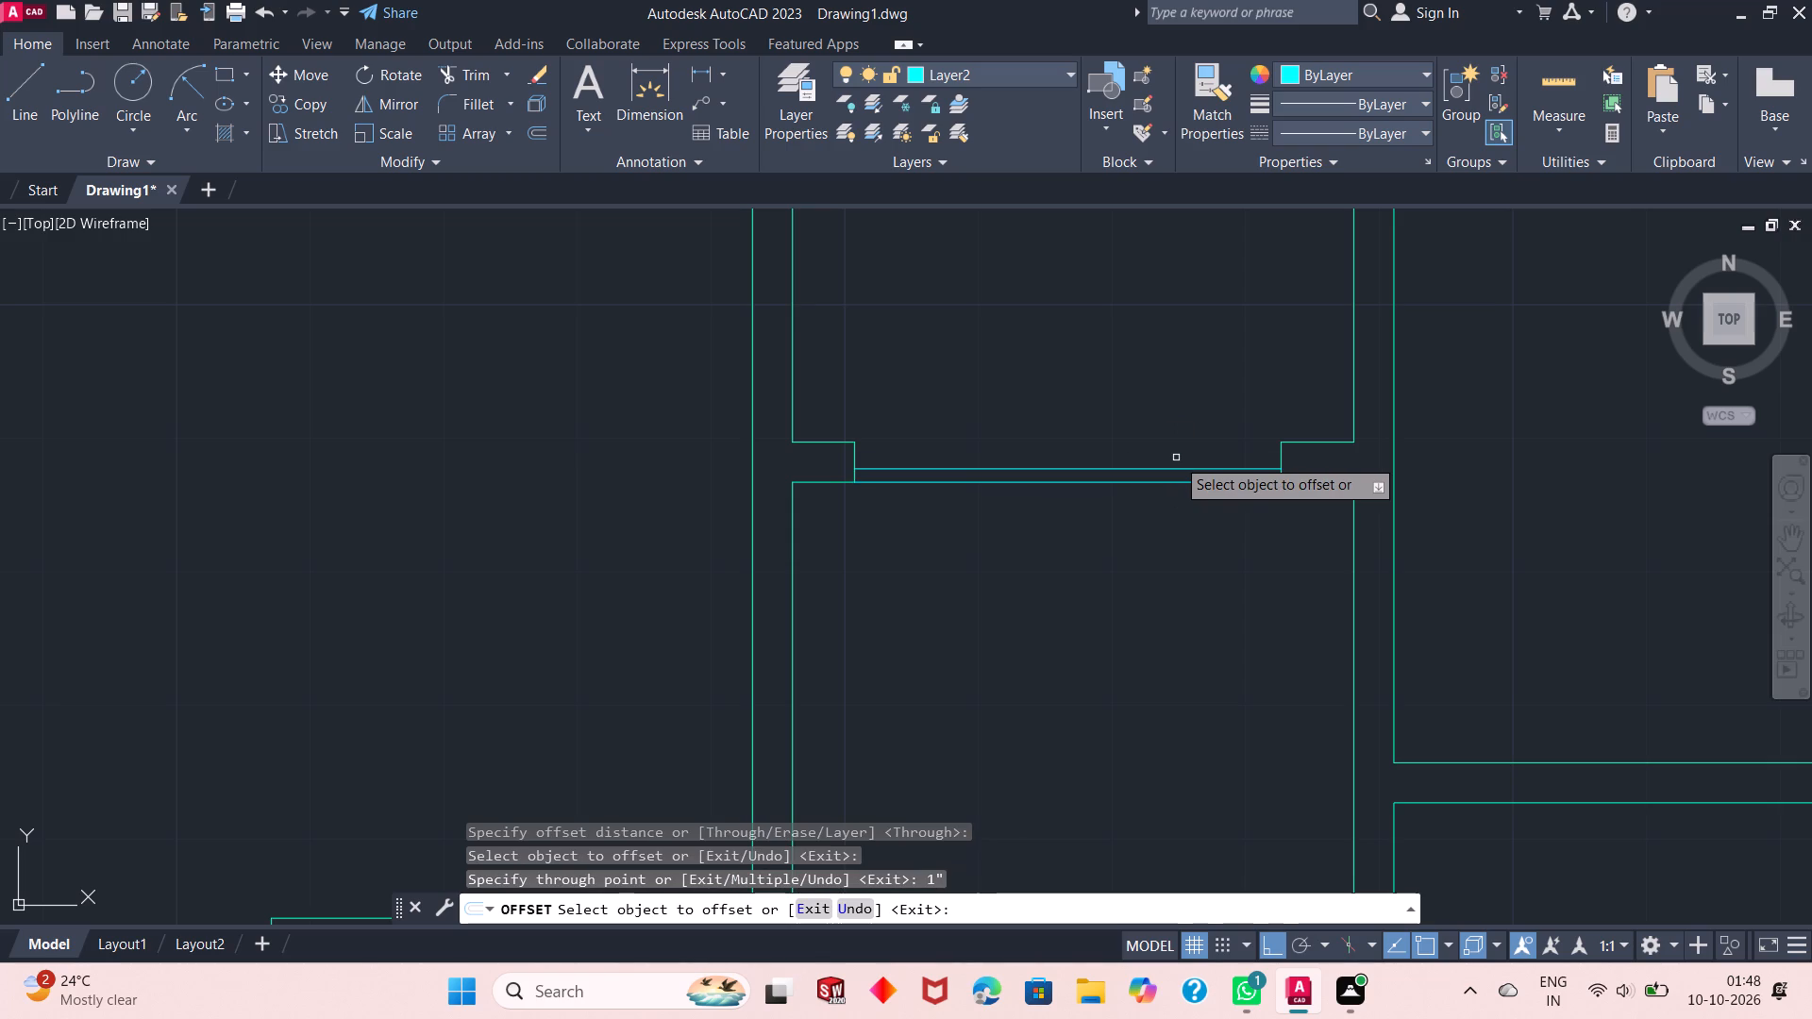
{"action": "left_click", "coordinate": [1185, 471]}
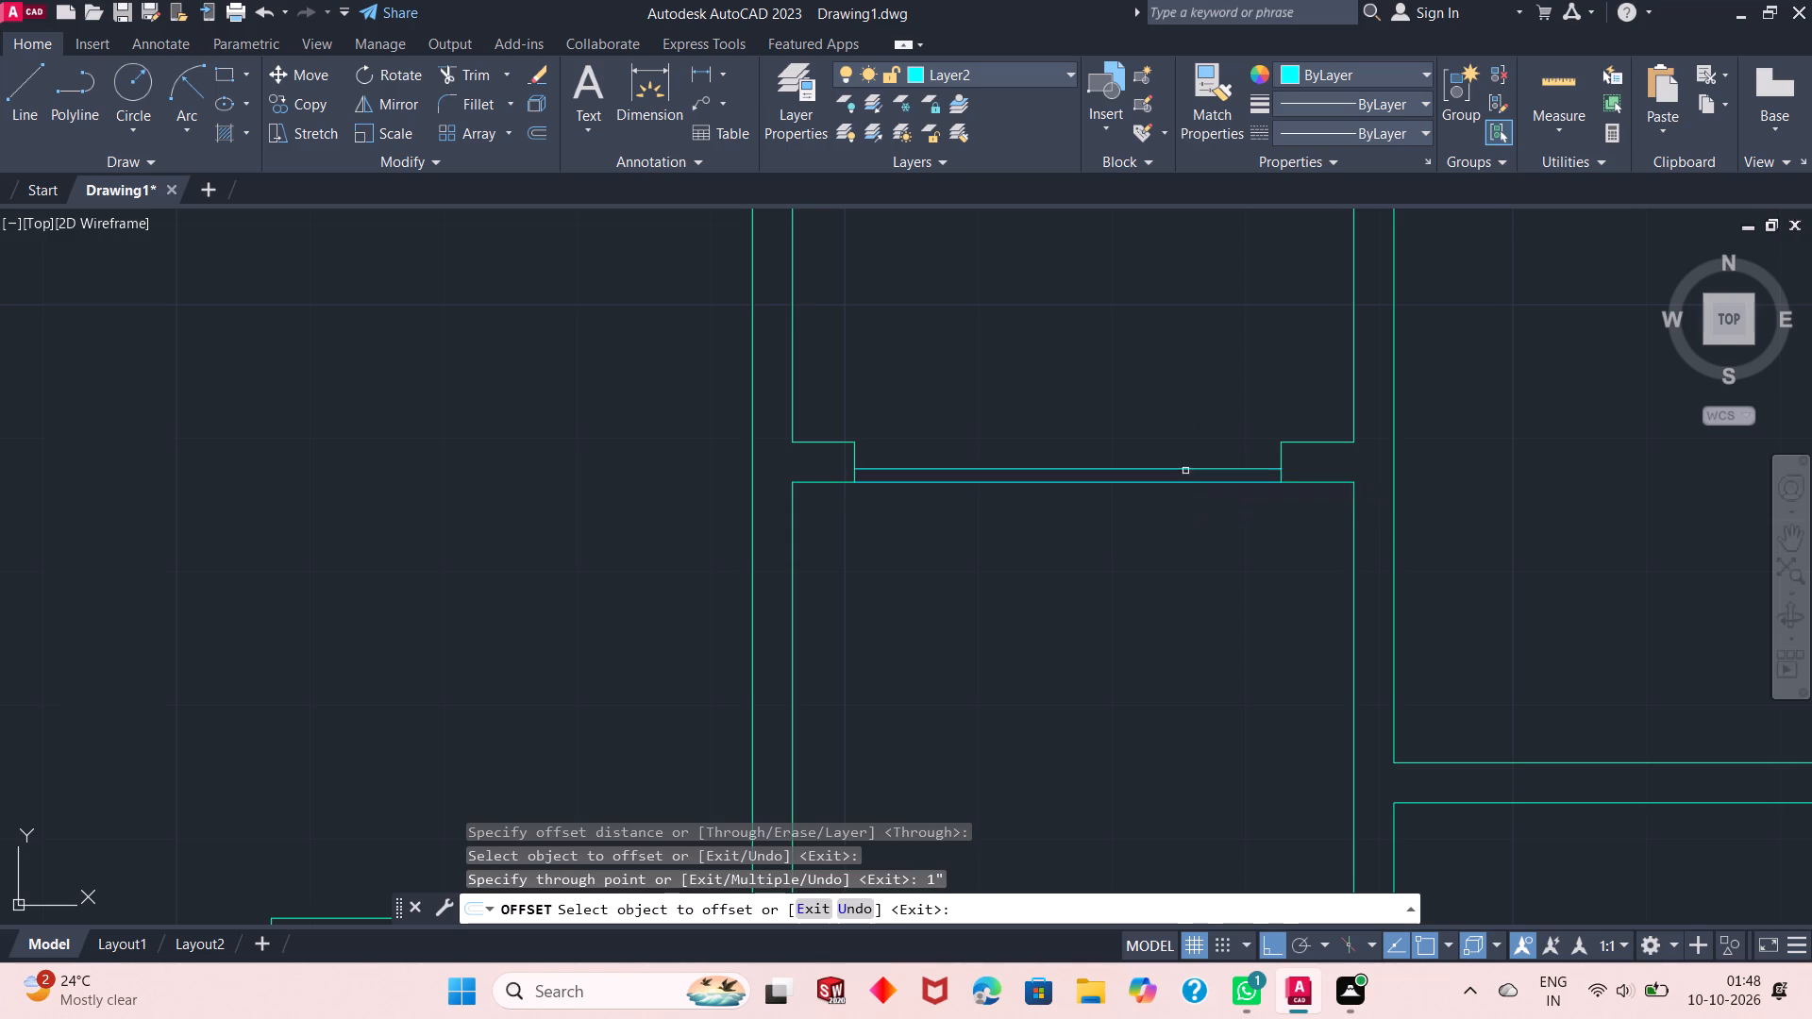
{"action": "type", "text": "1\""}
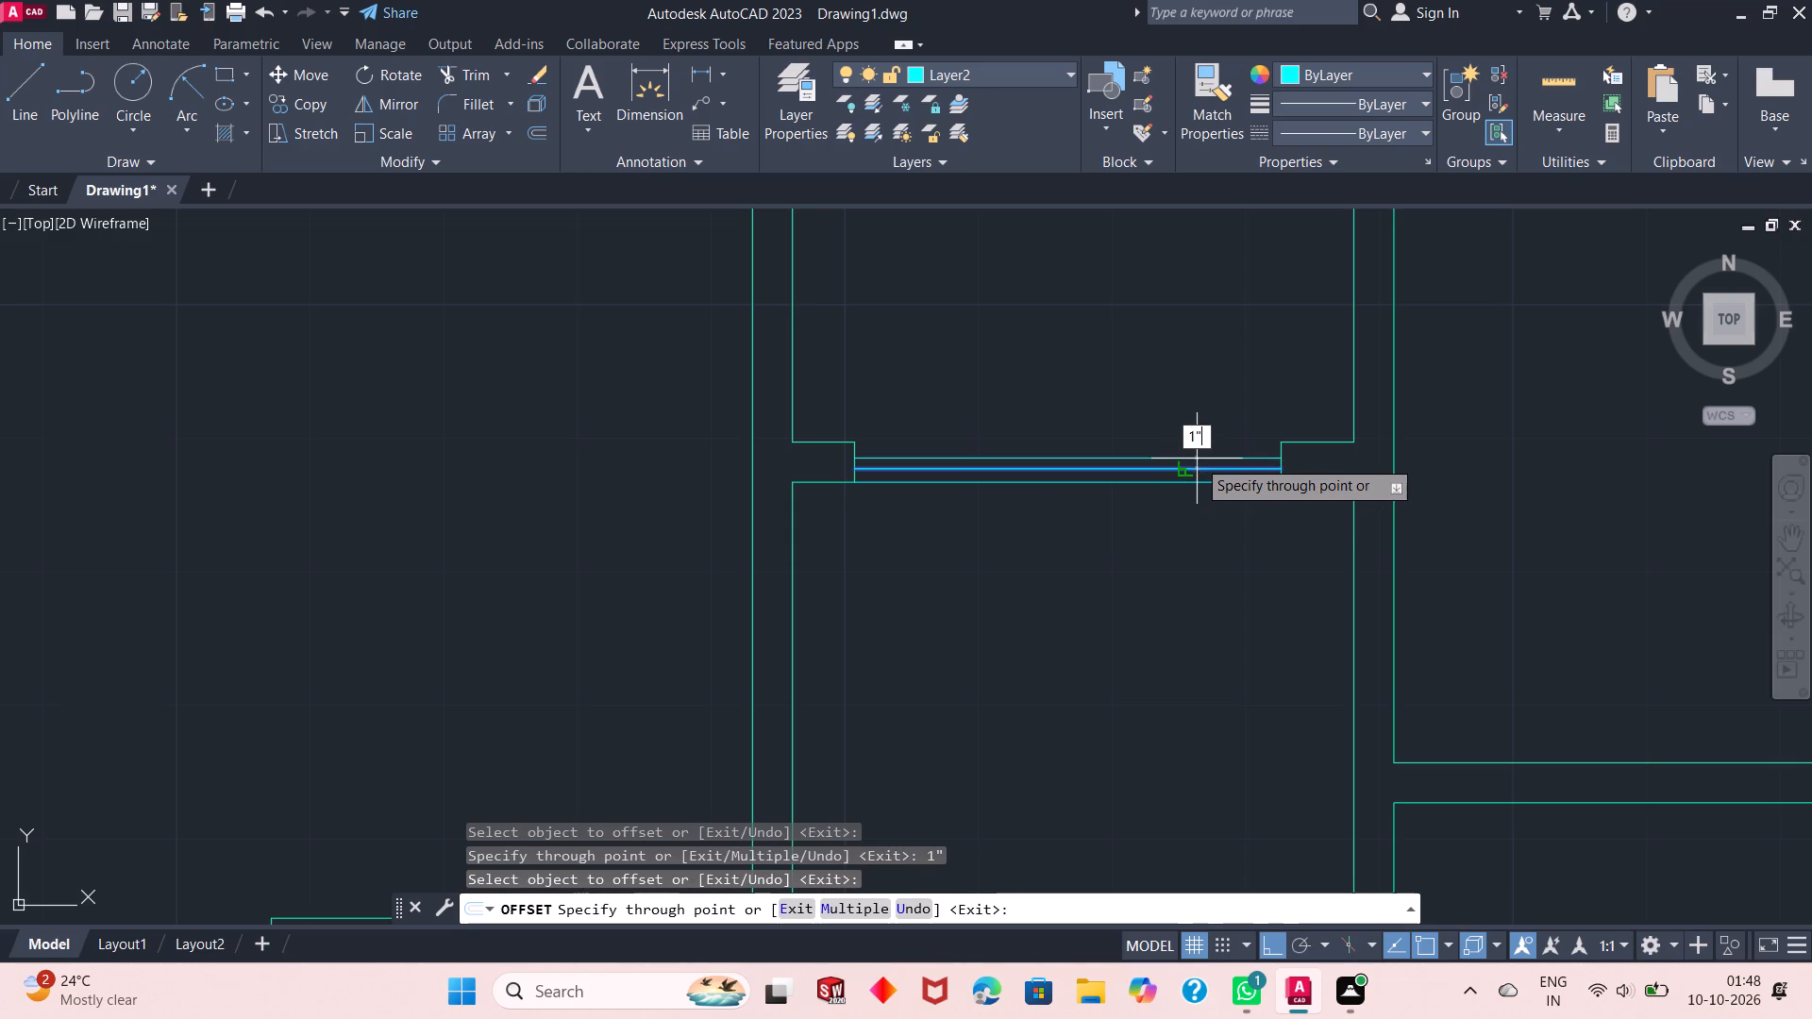
{"action": "key", "text": "Return"}
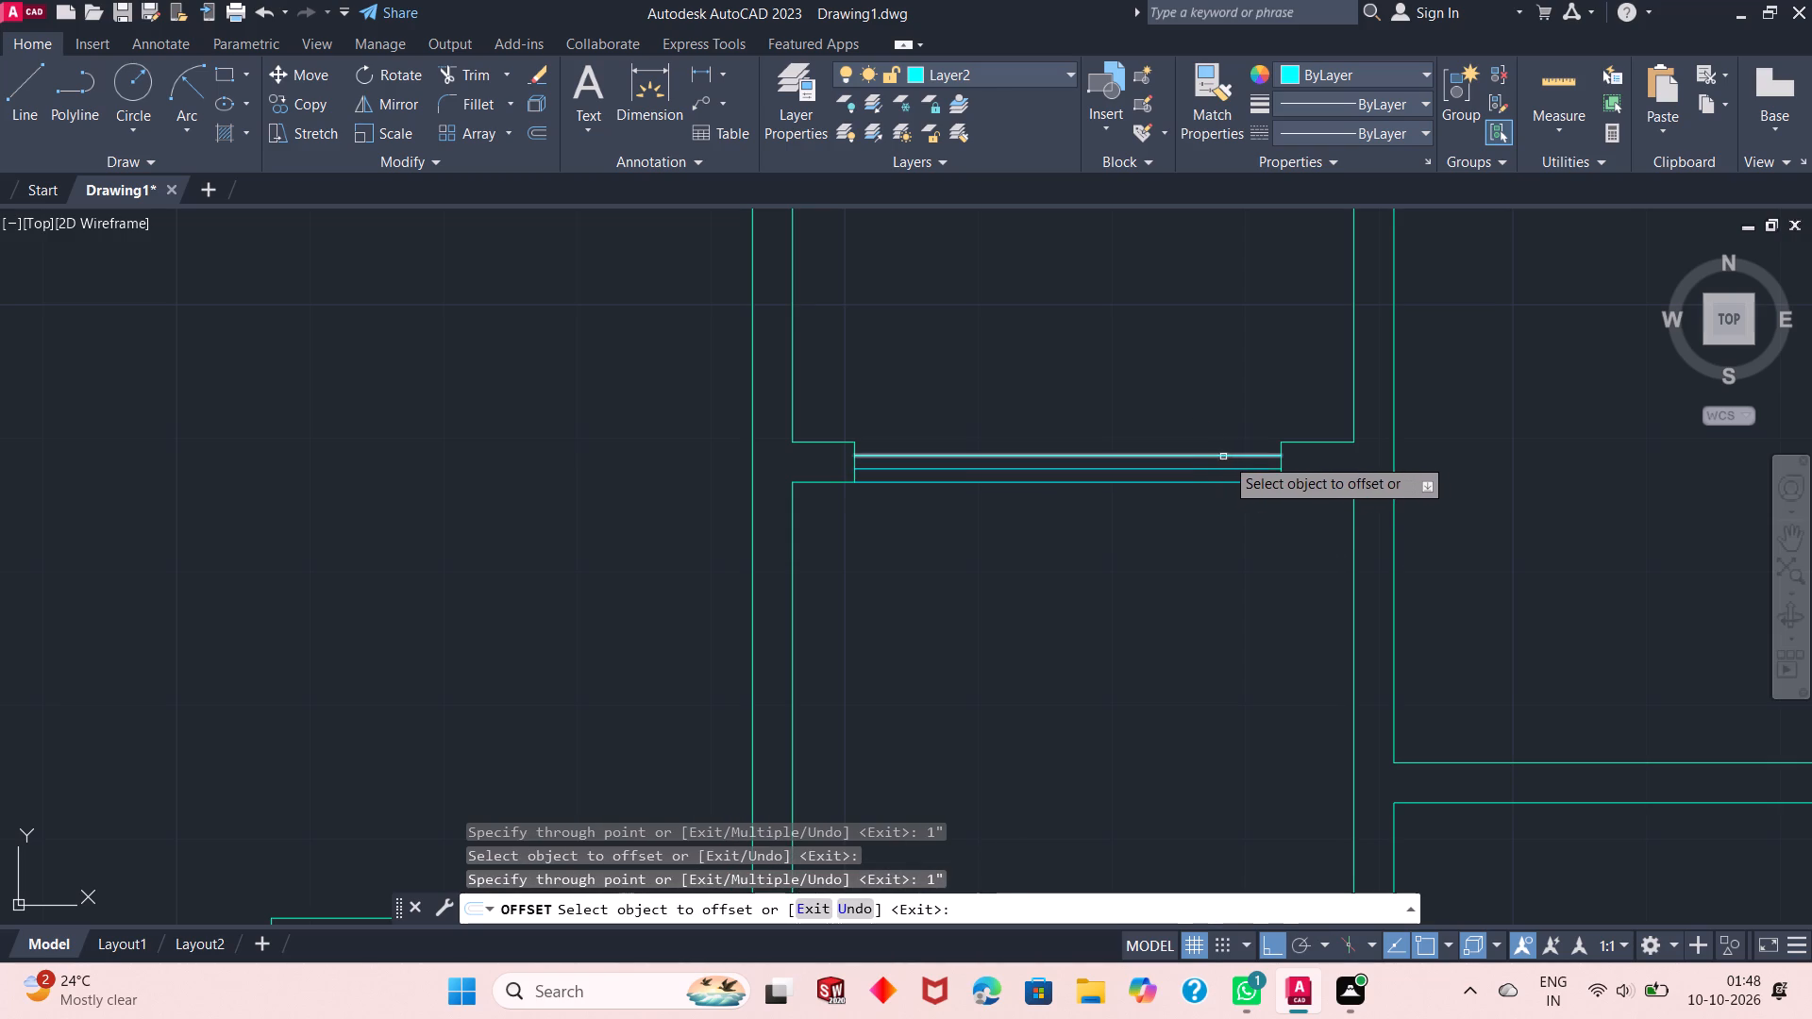
{"action": "left_click", "coordinate": [1234, 455]}
{"action": "key", "text": "1"}
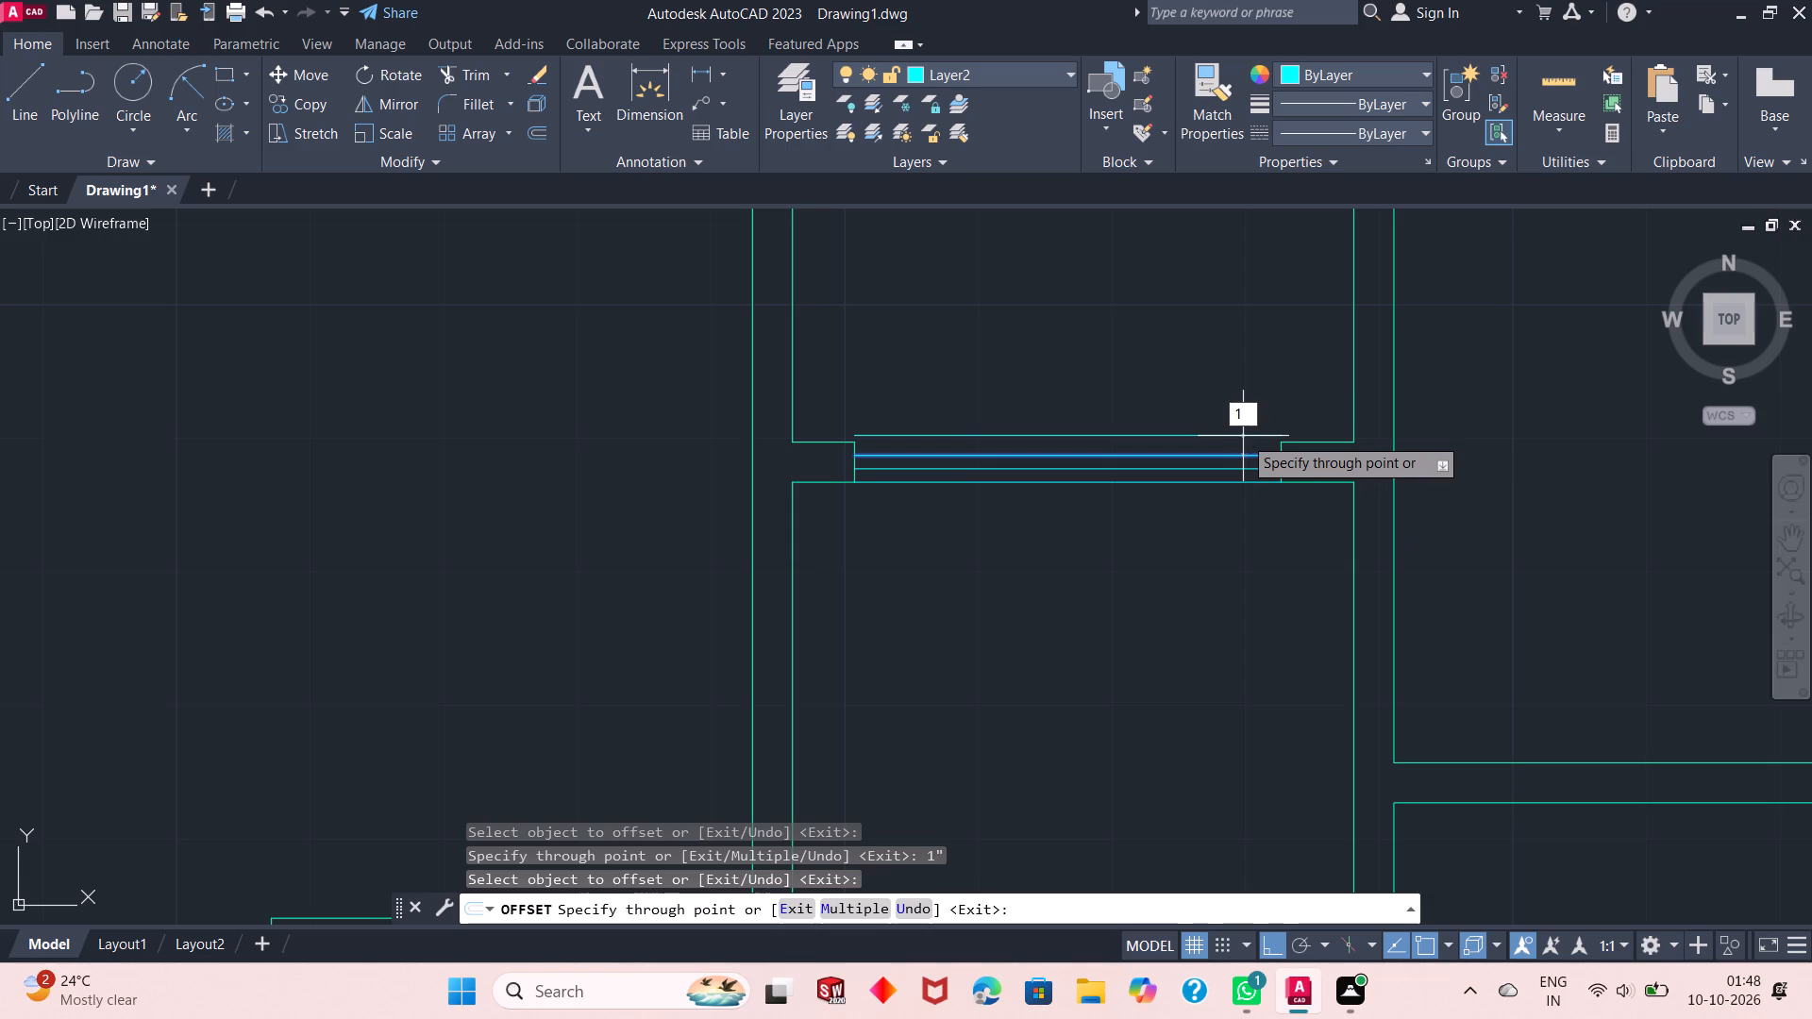
{"action": "key", "text": "shift+quotedbl"}
{"action": "key", "text": "Return"}
{"action": "key", "text": "Escape"}
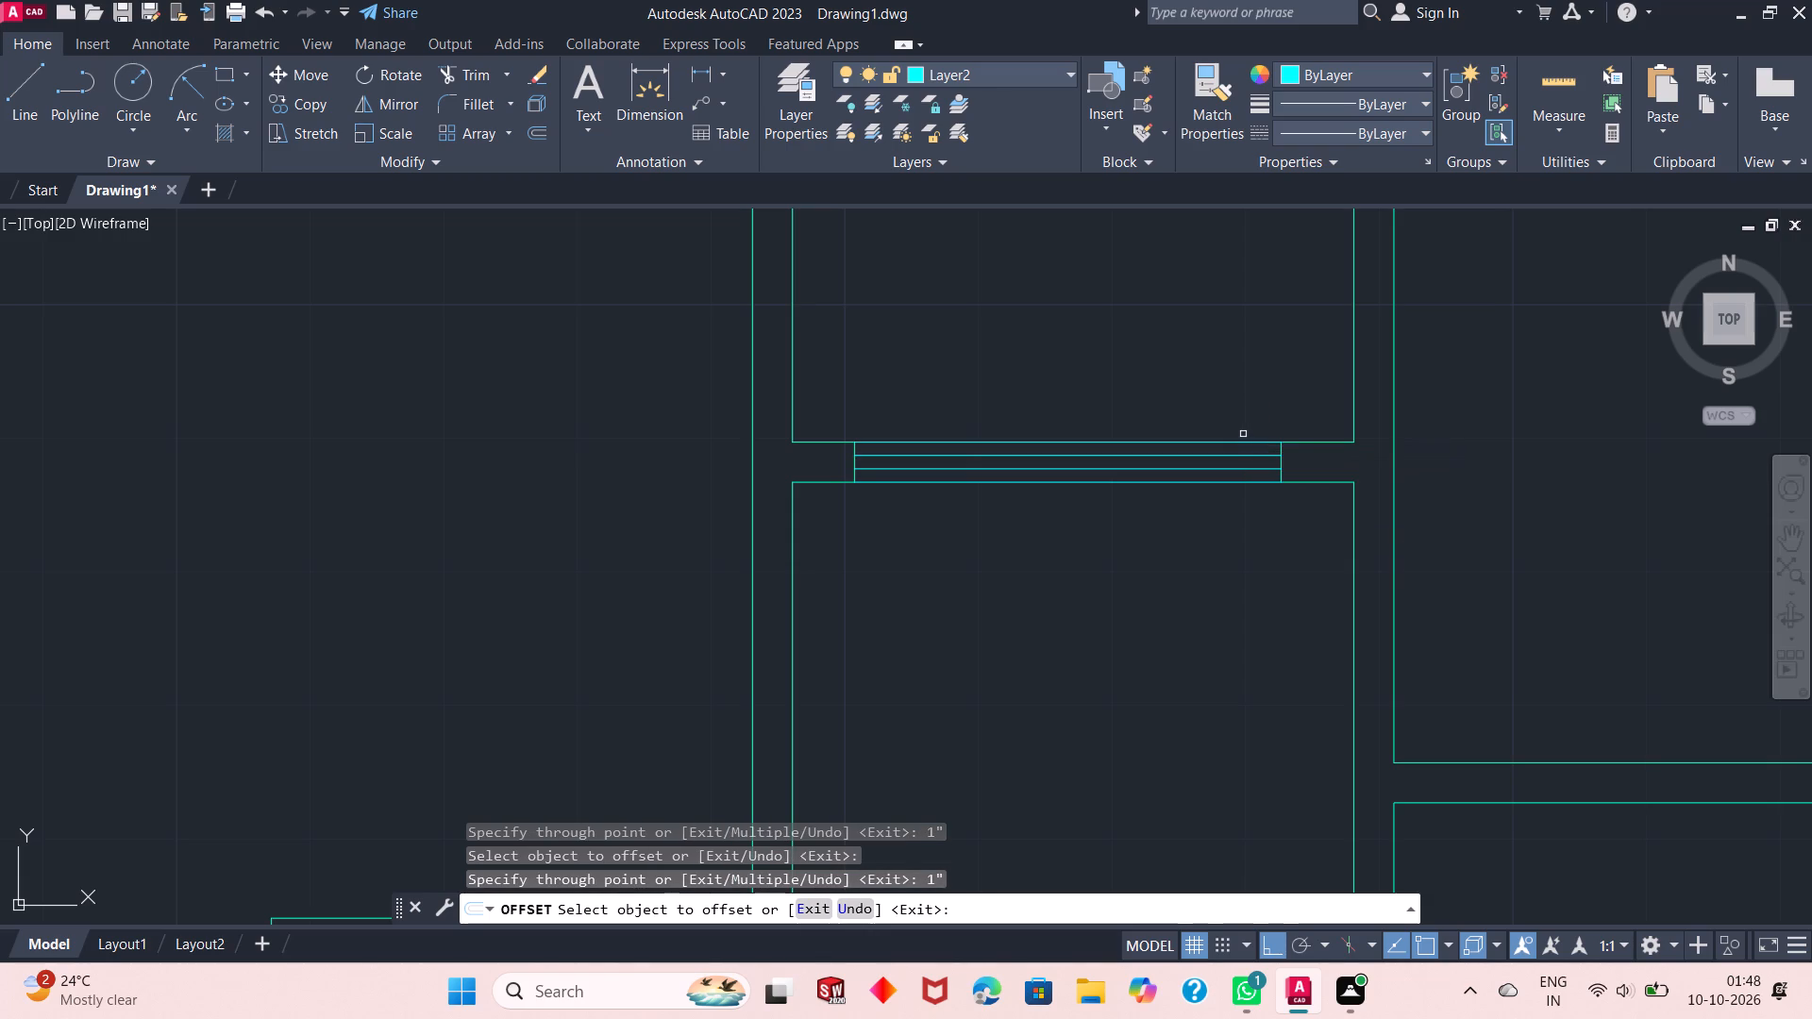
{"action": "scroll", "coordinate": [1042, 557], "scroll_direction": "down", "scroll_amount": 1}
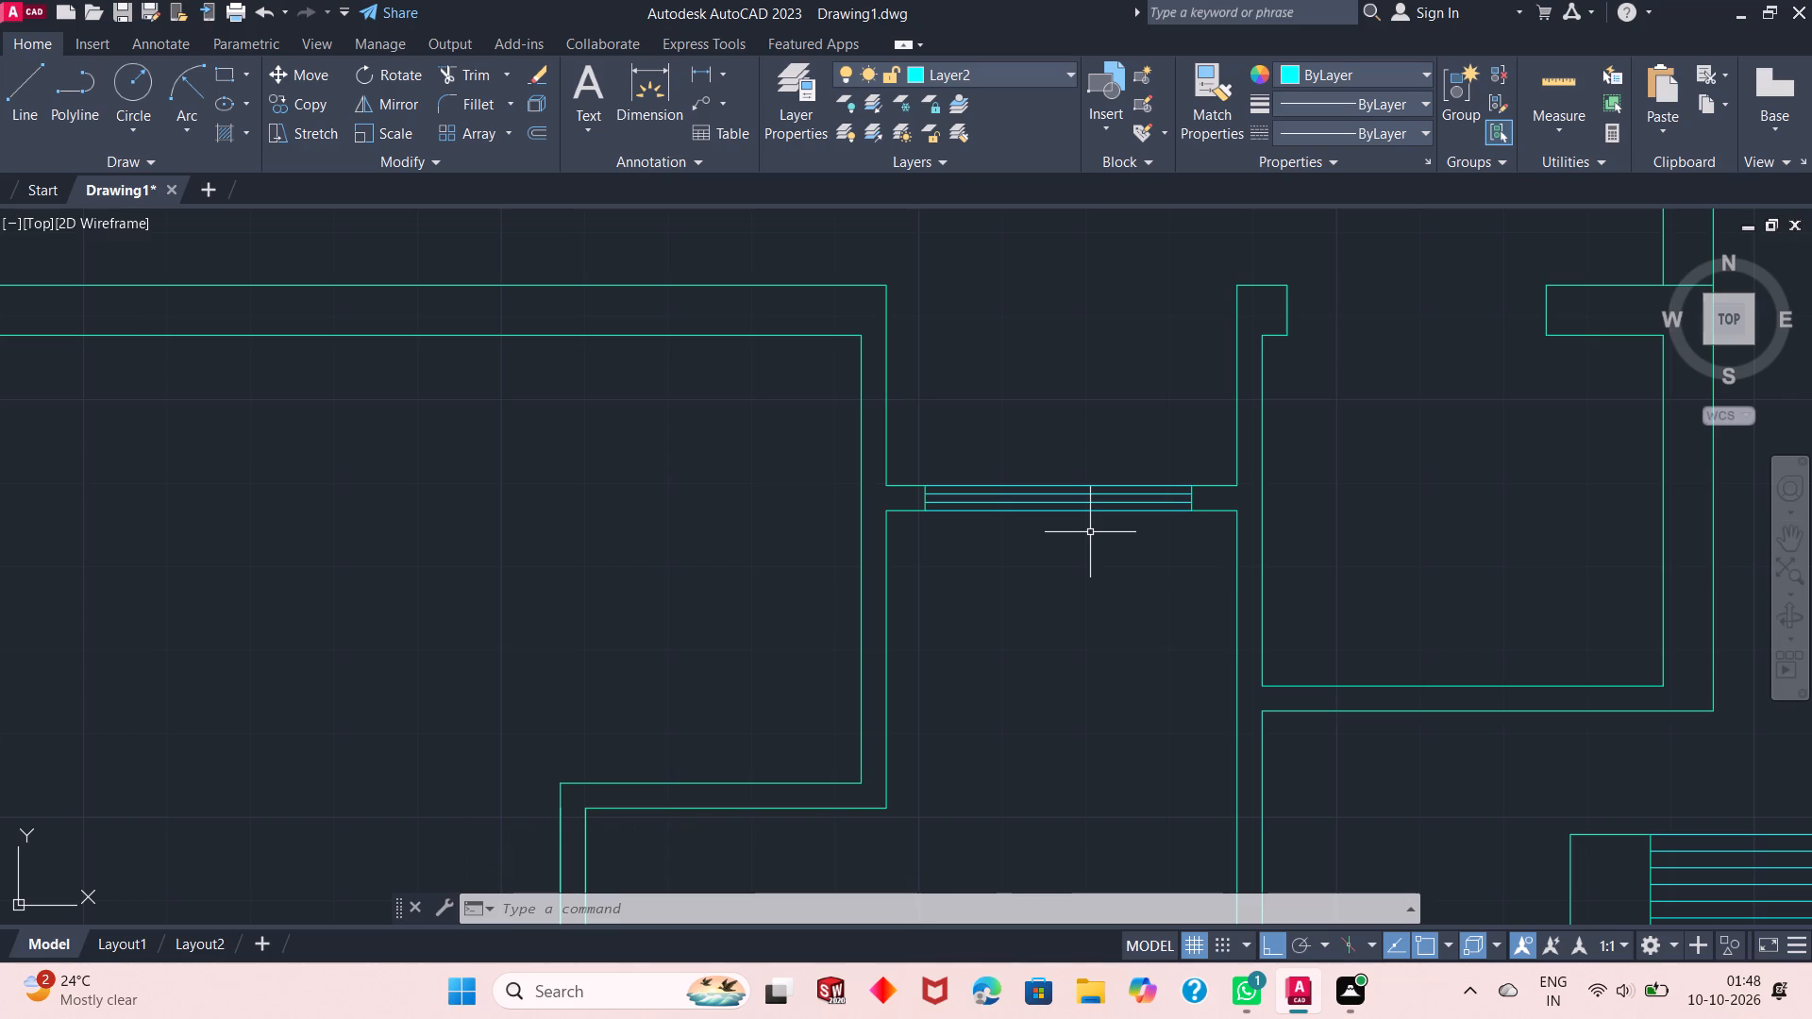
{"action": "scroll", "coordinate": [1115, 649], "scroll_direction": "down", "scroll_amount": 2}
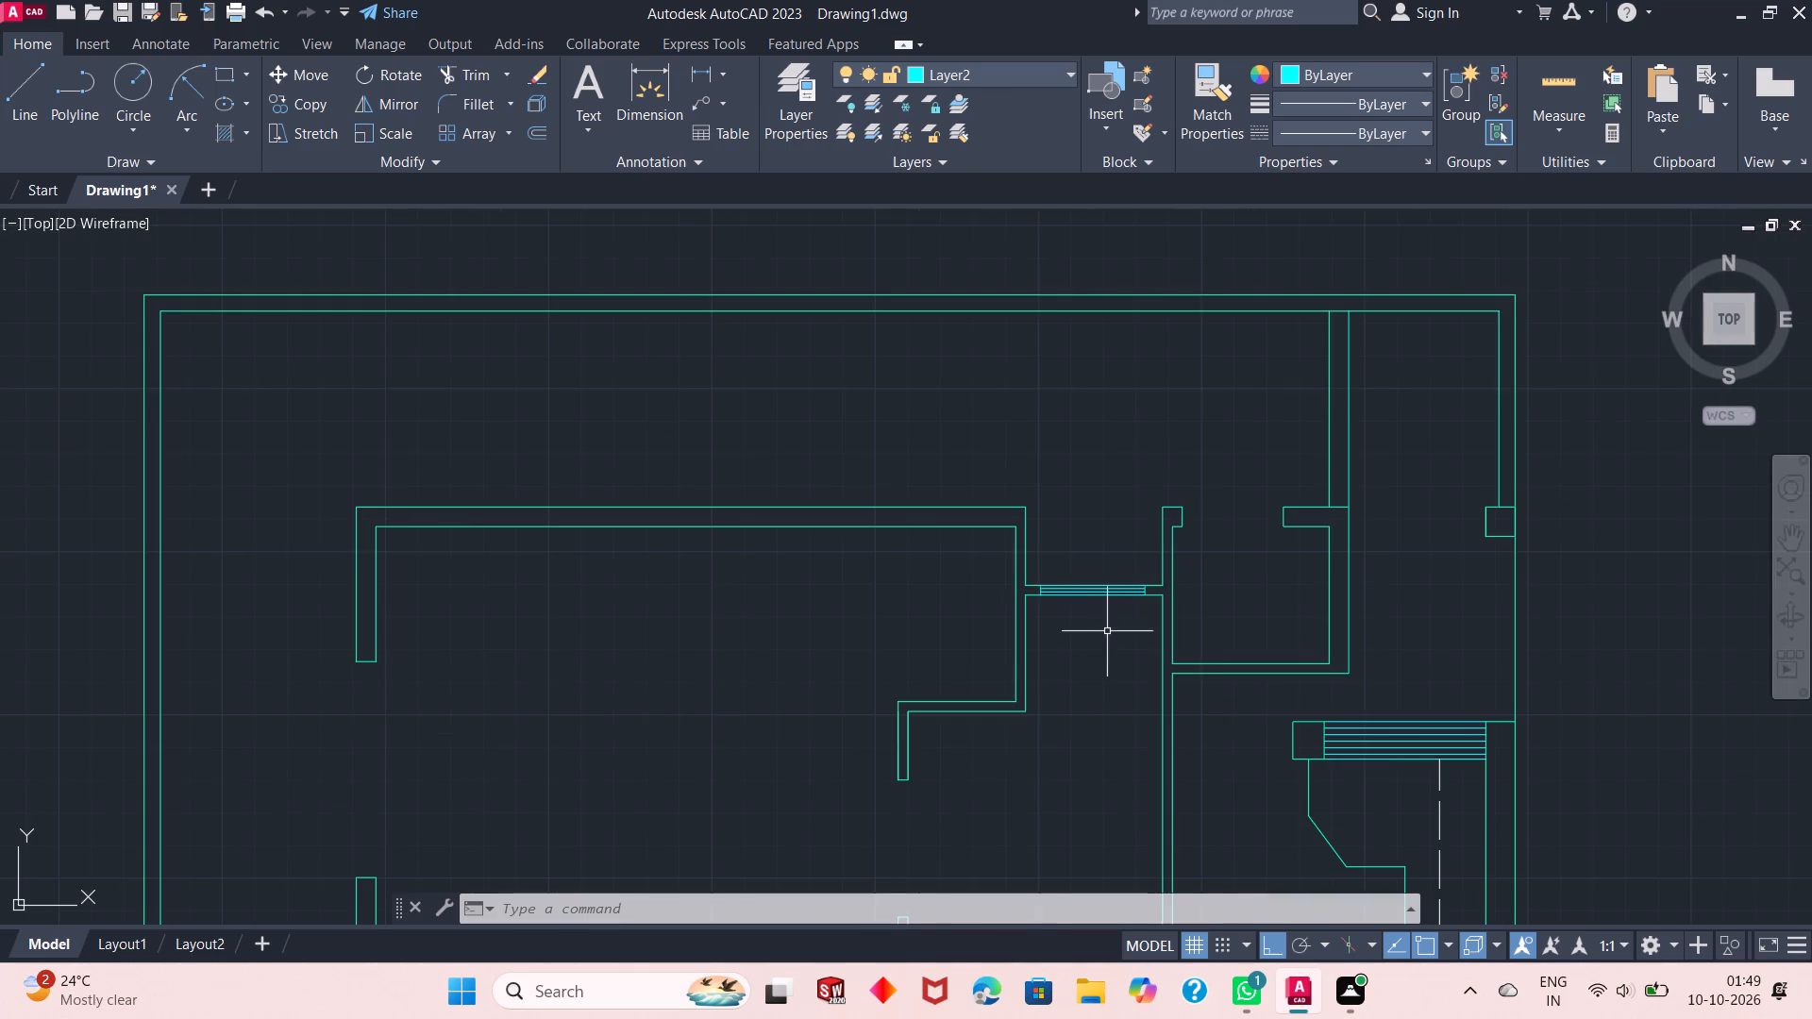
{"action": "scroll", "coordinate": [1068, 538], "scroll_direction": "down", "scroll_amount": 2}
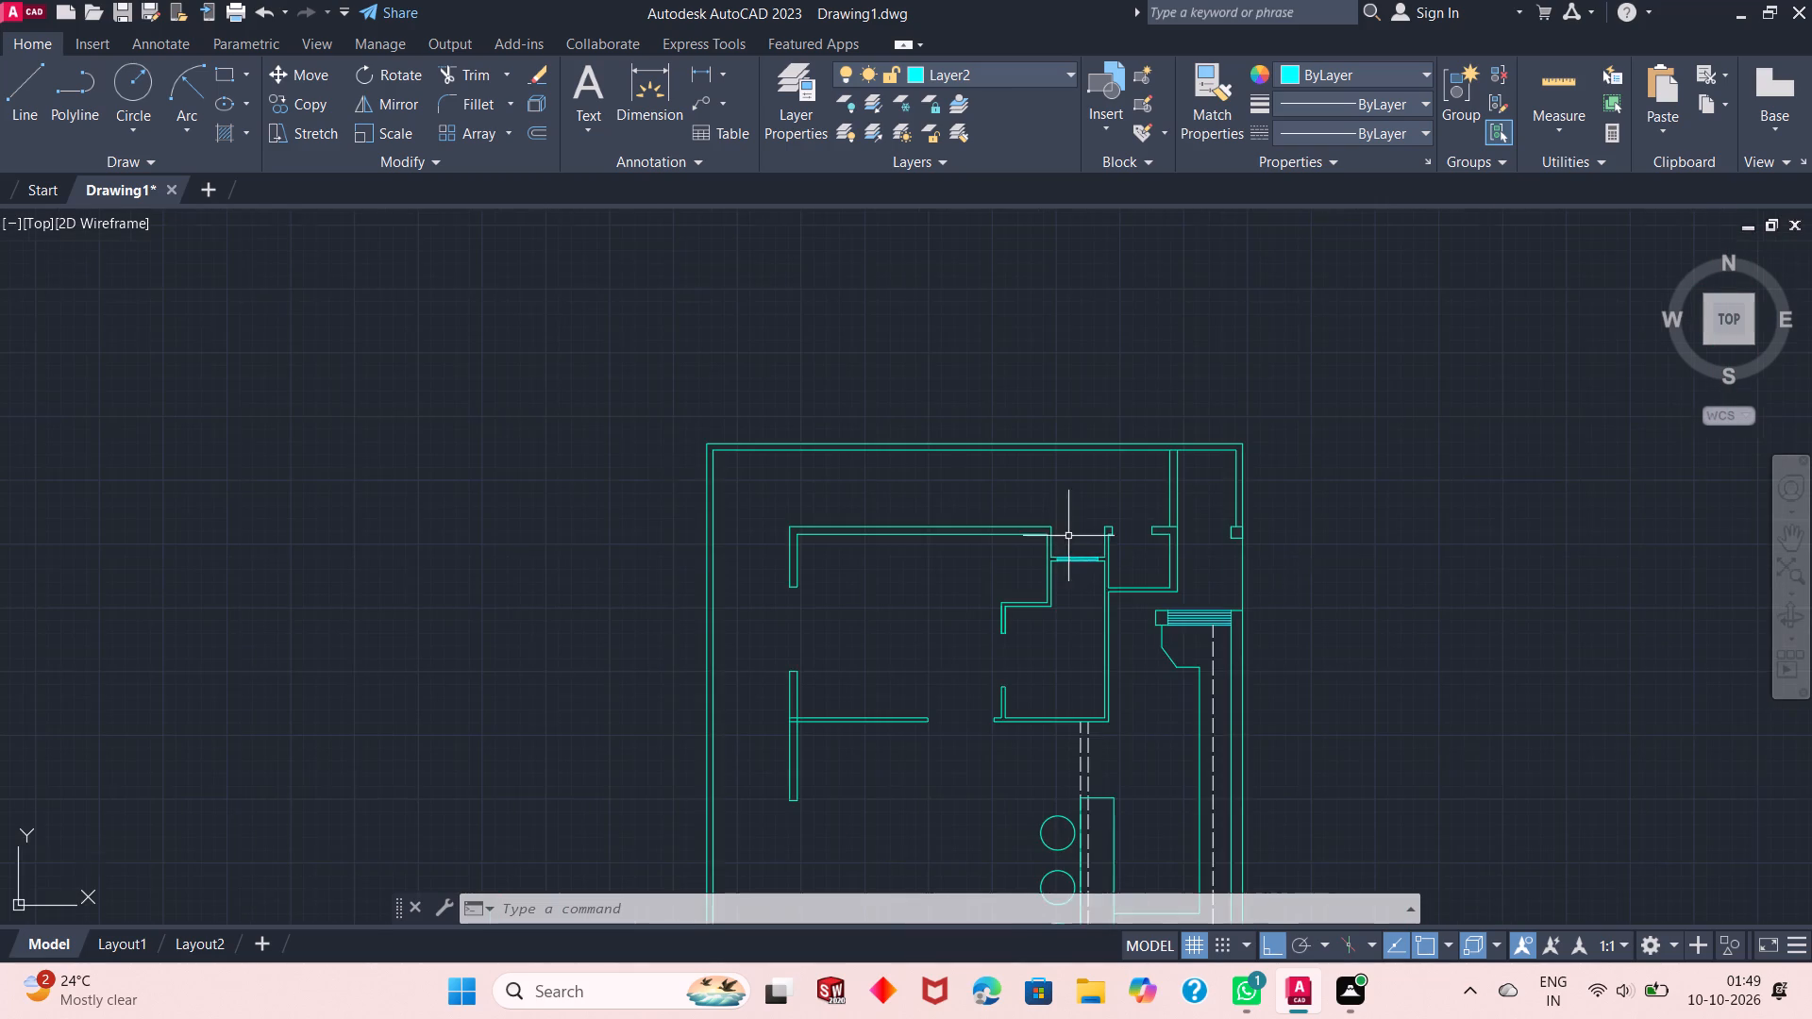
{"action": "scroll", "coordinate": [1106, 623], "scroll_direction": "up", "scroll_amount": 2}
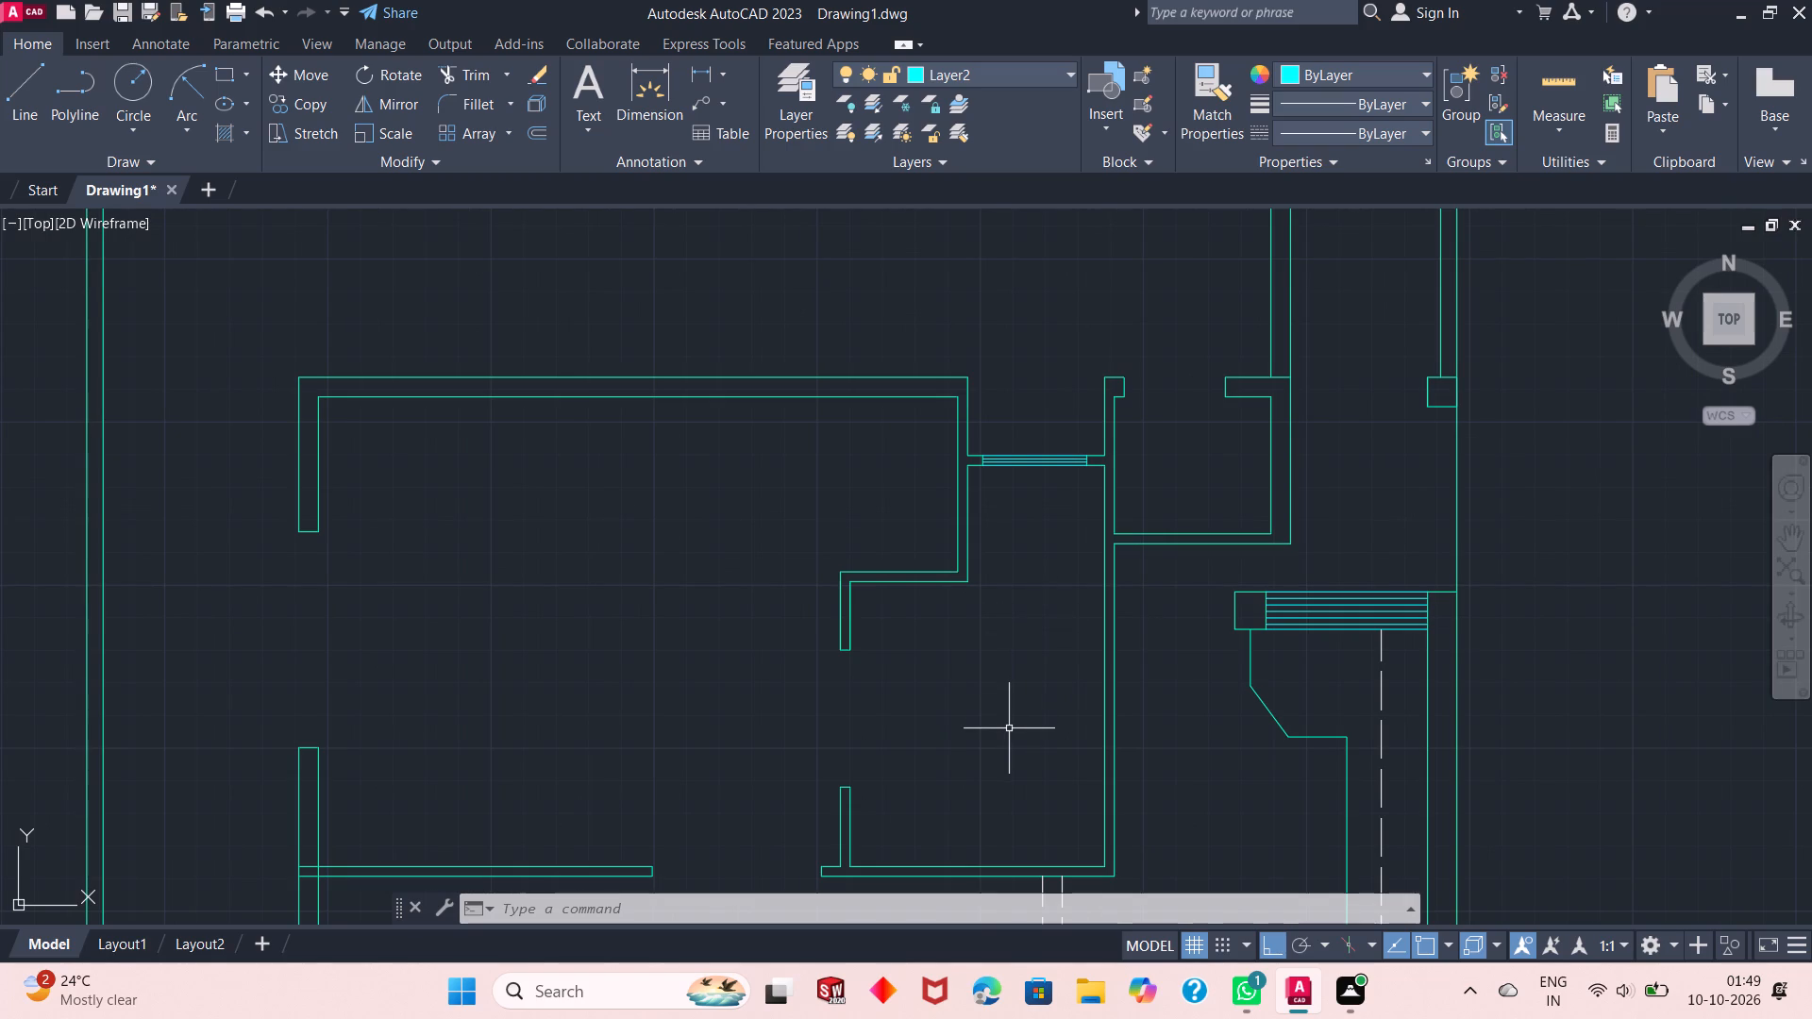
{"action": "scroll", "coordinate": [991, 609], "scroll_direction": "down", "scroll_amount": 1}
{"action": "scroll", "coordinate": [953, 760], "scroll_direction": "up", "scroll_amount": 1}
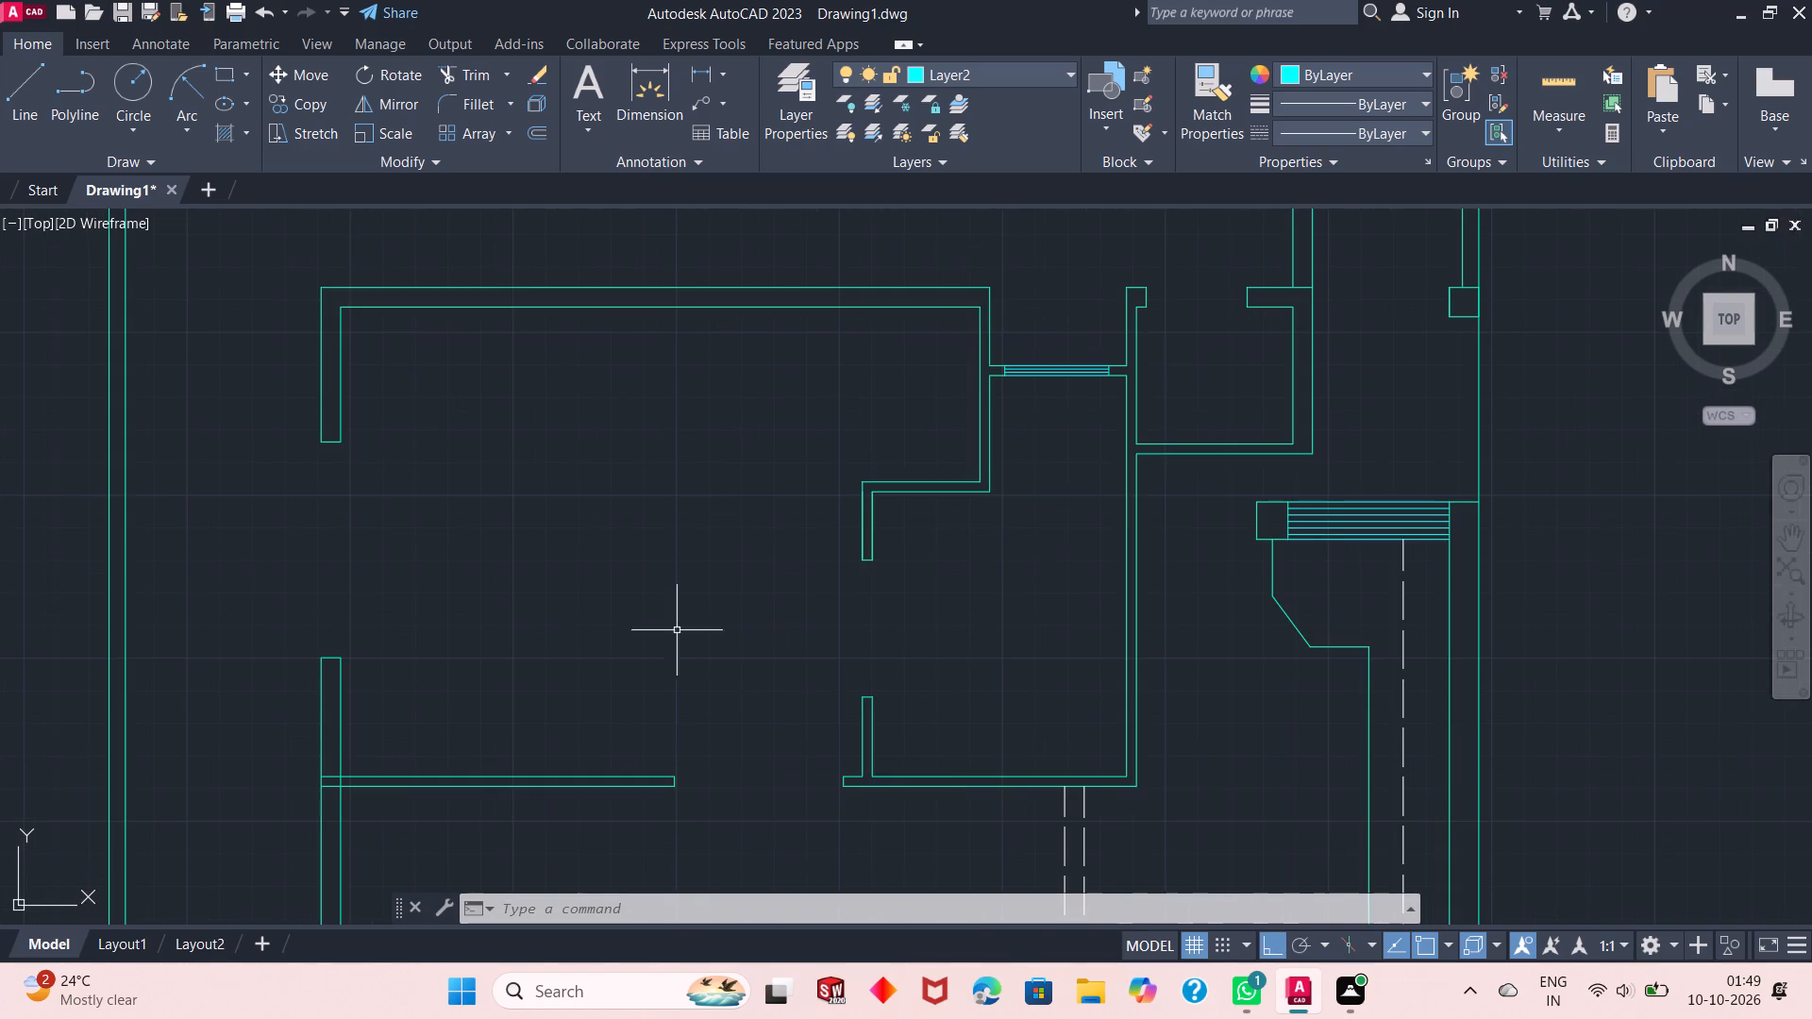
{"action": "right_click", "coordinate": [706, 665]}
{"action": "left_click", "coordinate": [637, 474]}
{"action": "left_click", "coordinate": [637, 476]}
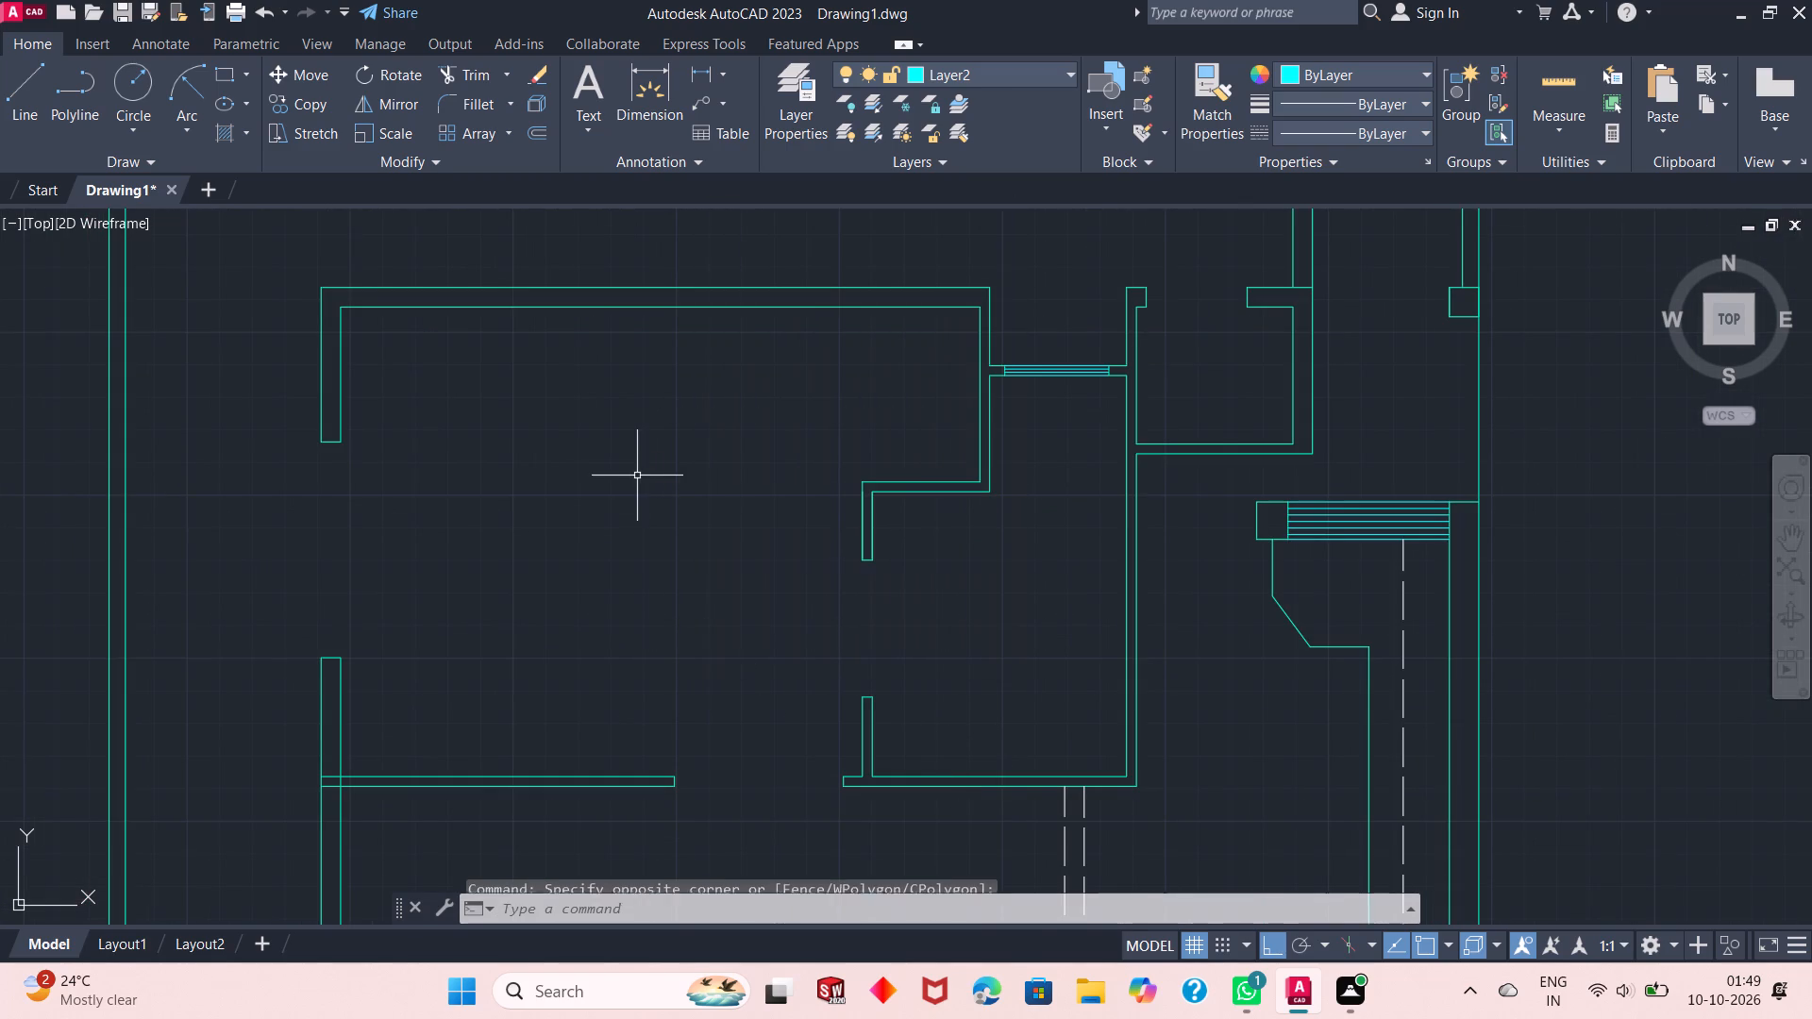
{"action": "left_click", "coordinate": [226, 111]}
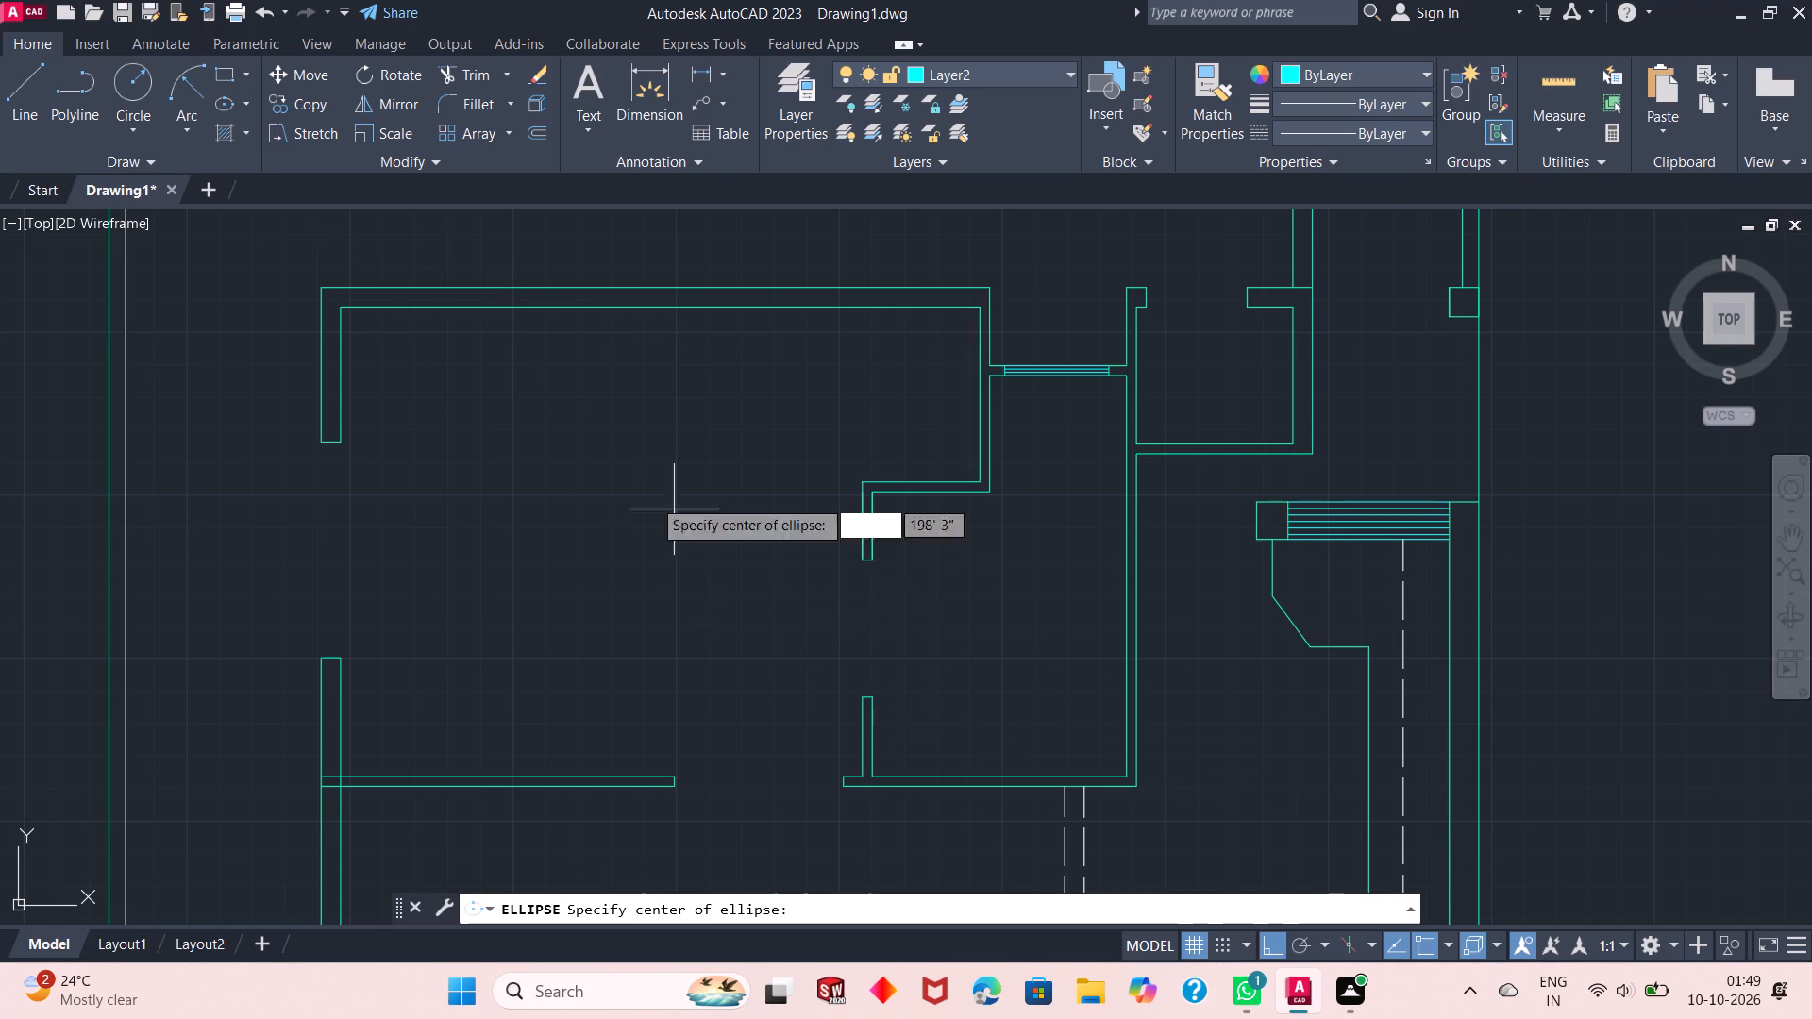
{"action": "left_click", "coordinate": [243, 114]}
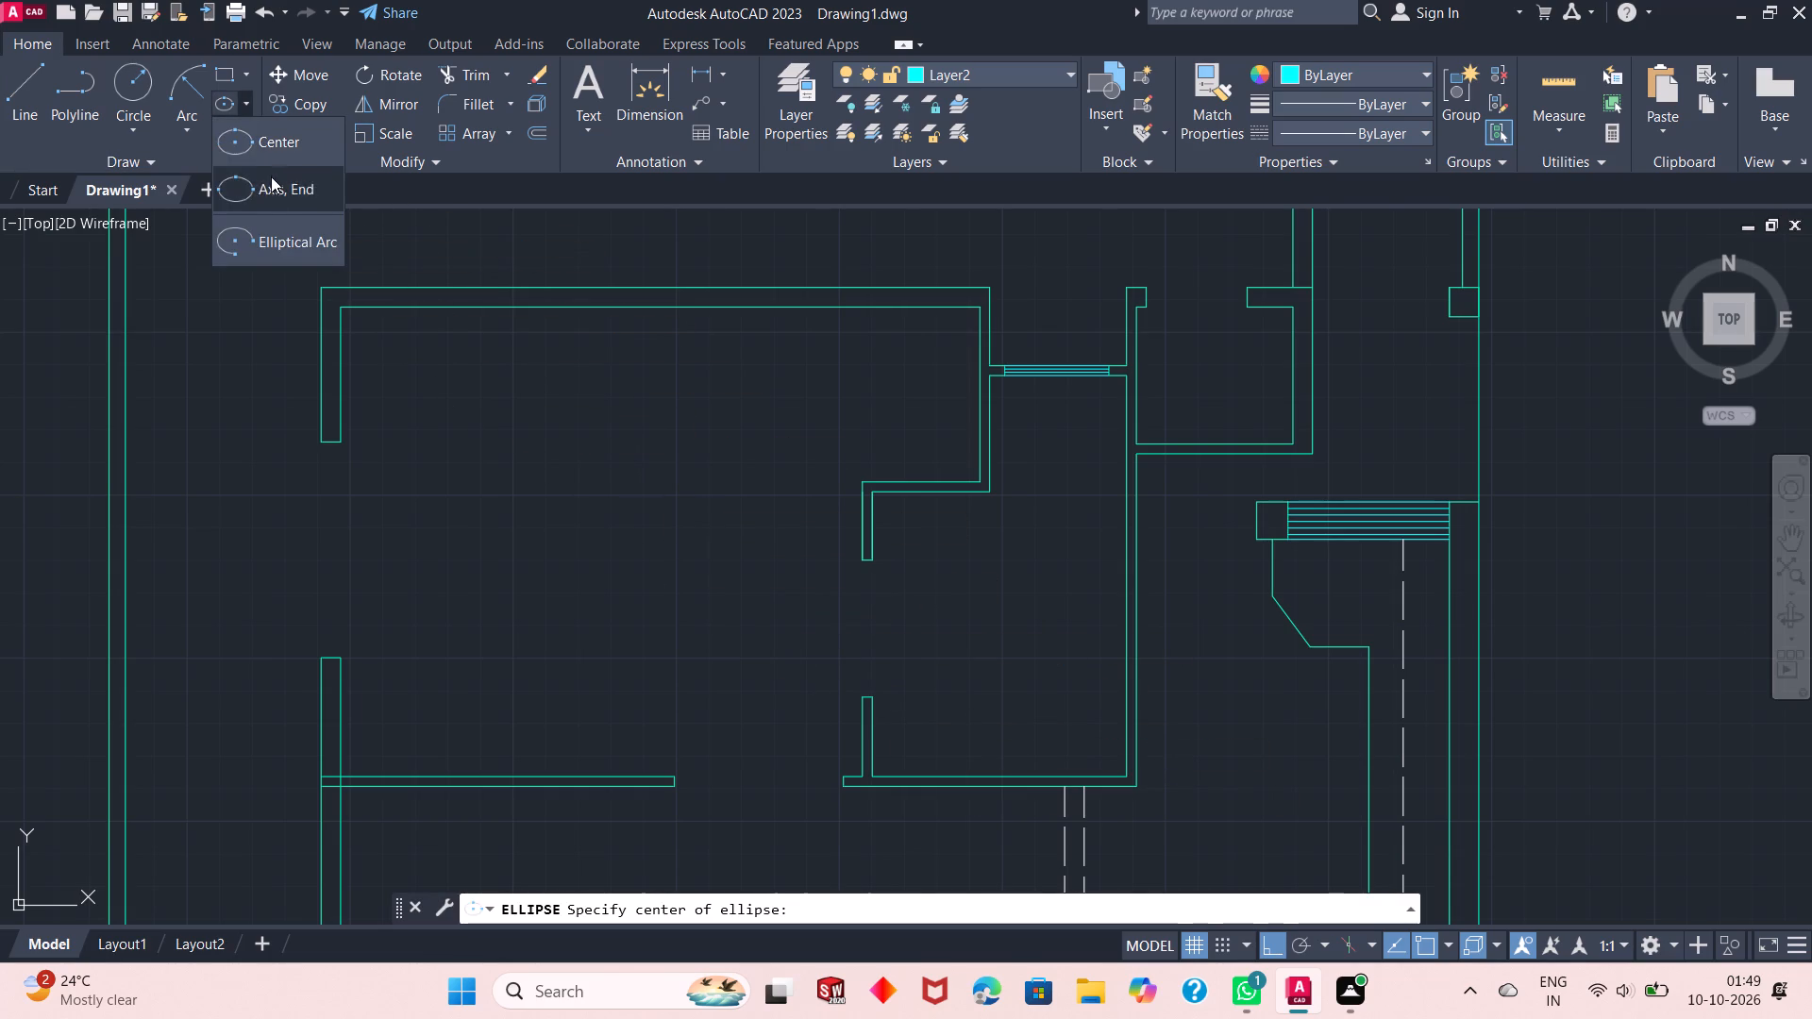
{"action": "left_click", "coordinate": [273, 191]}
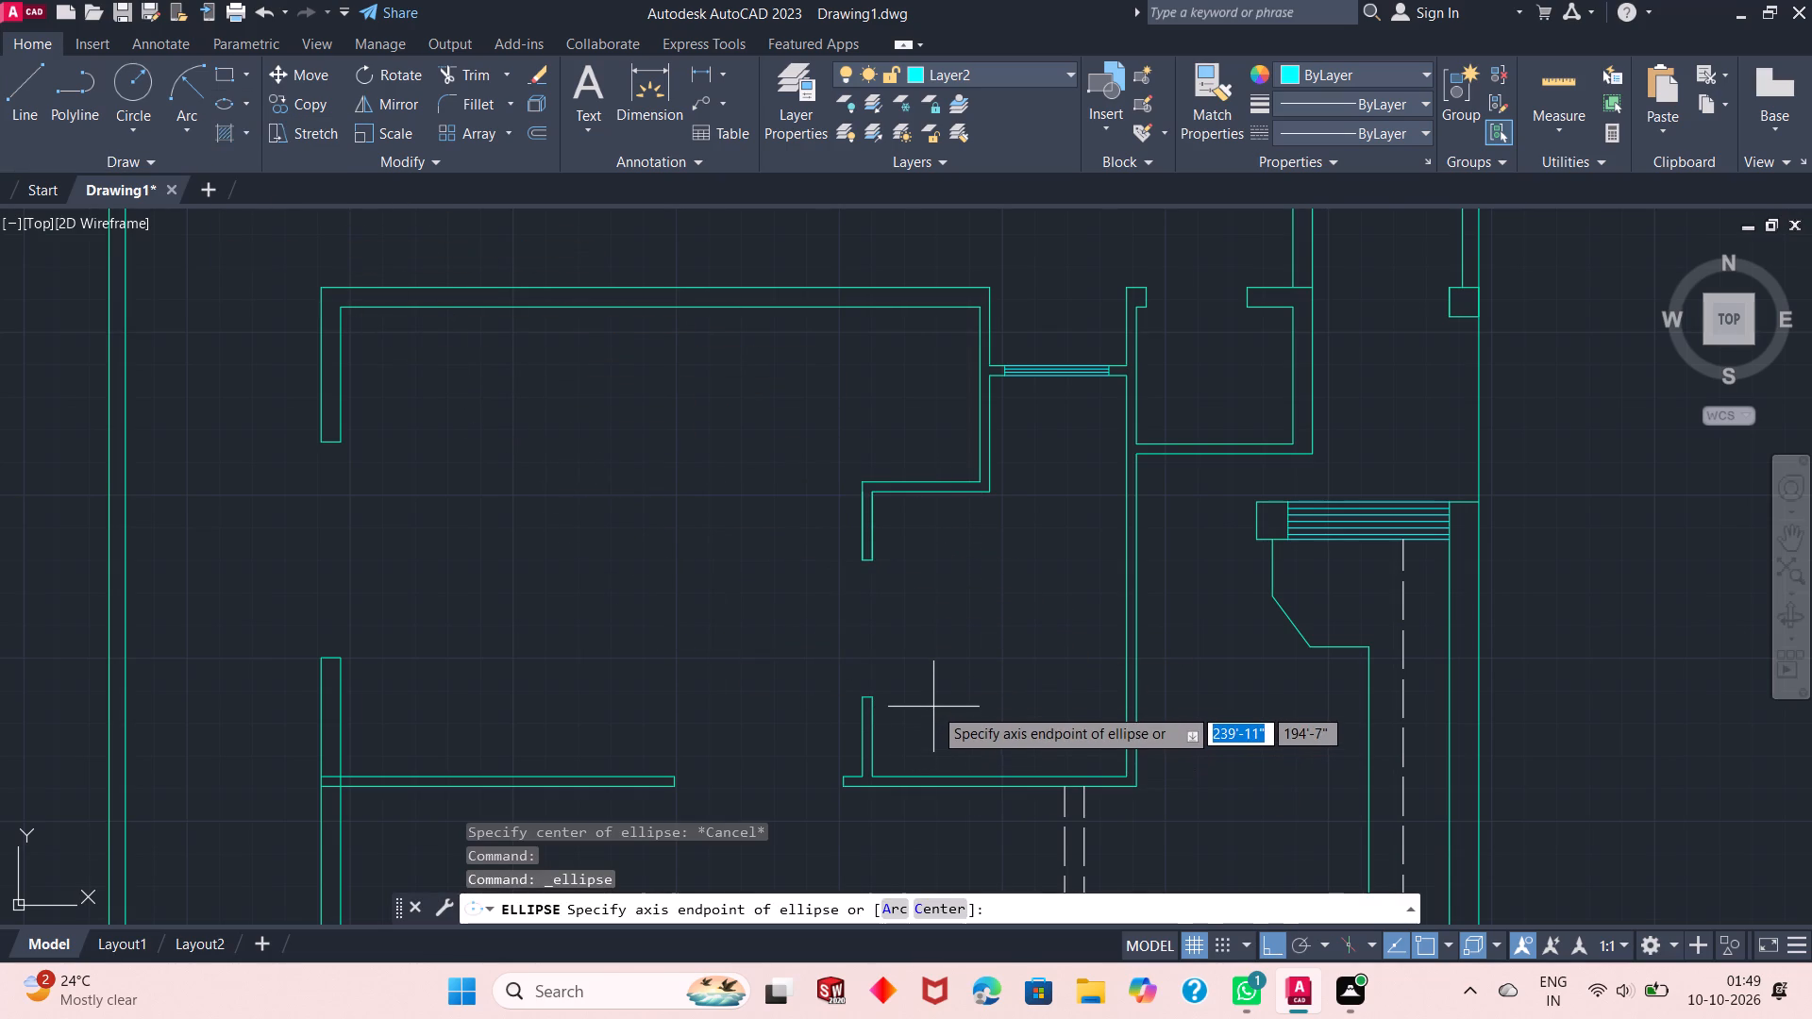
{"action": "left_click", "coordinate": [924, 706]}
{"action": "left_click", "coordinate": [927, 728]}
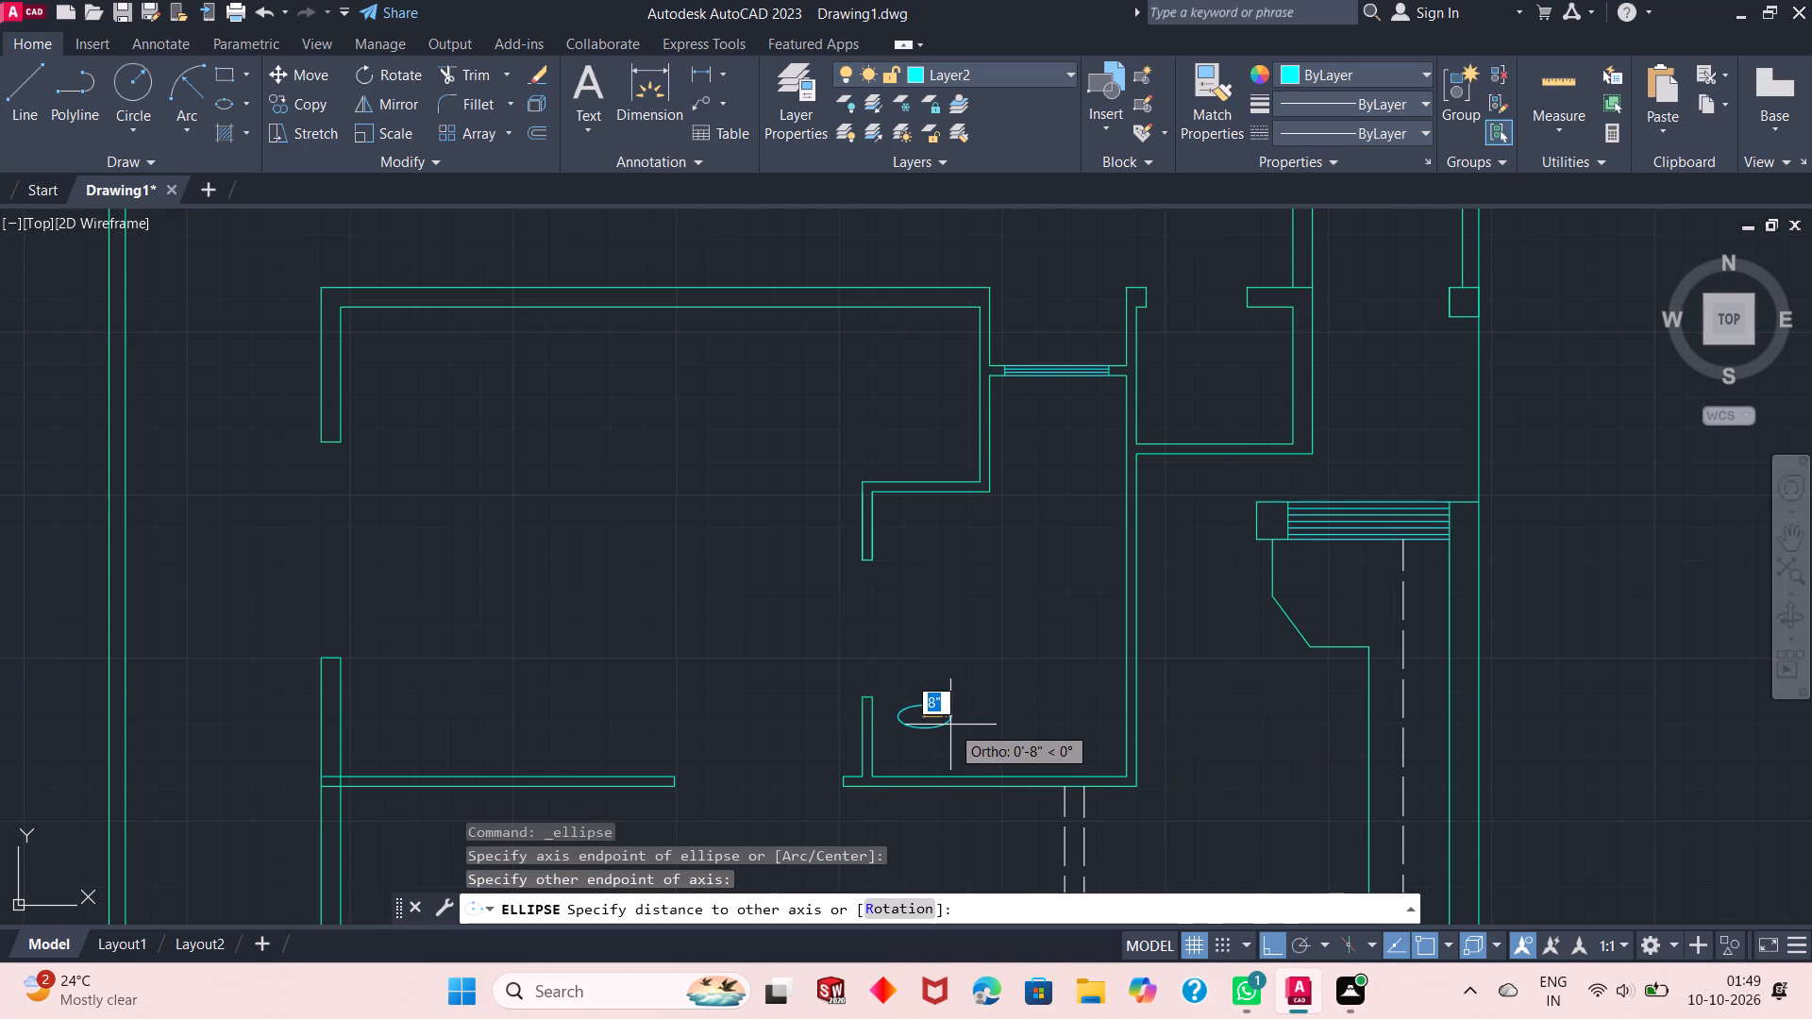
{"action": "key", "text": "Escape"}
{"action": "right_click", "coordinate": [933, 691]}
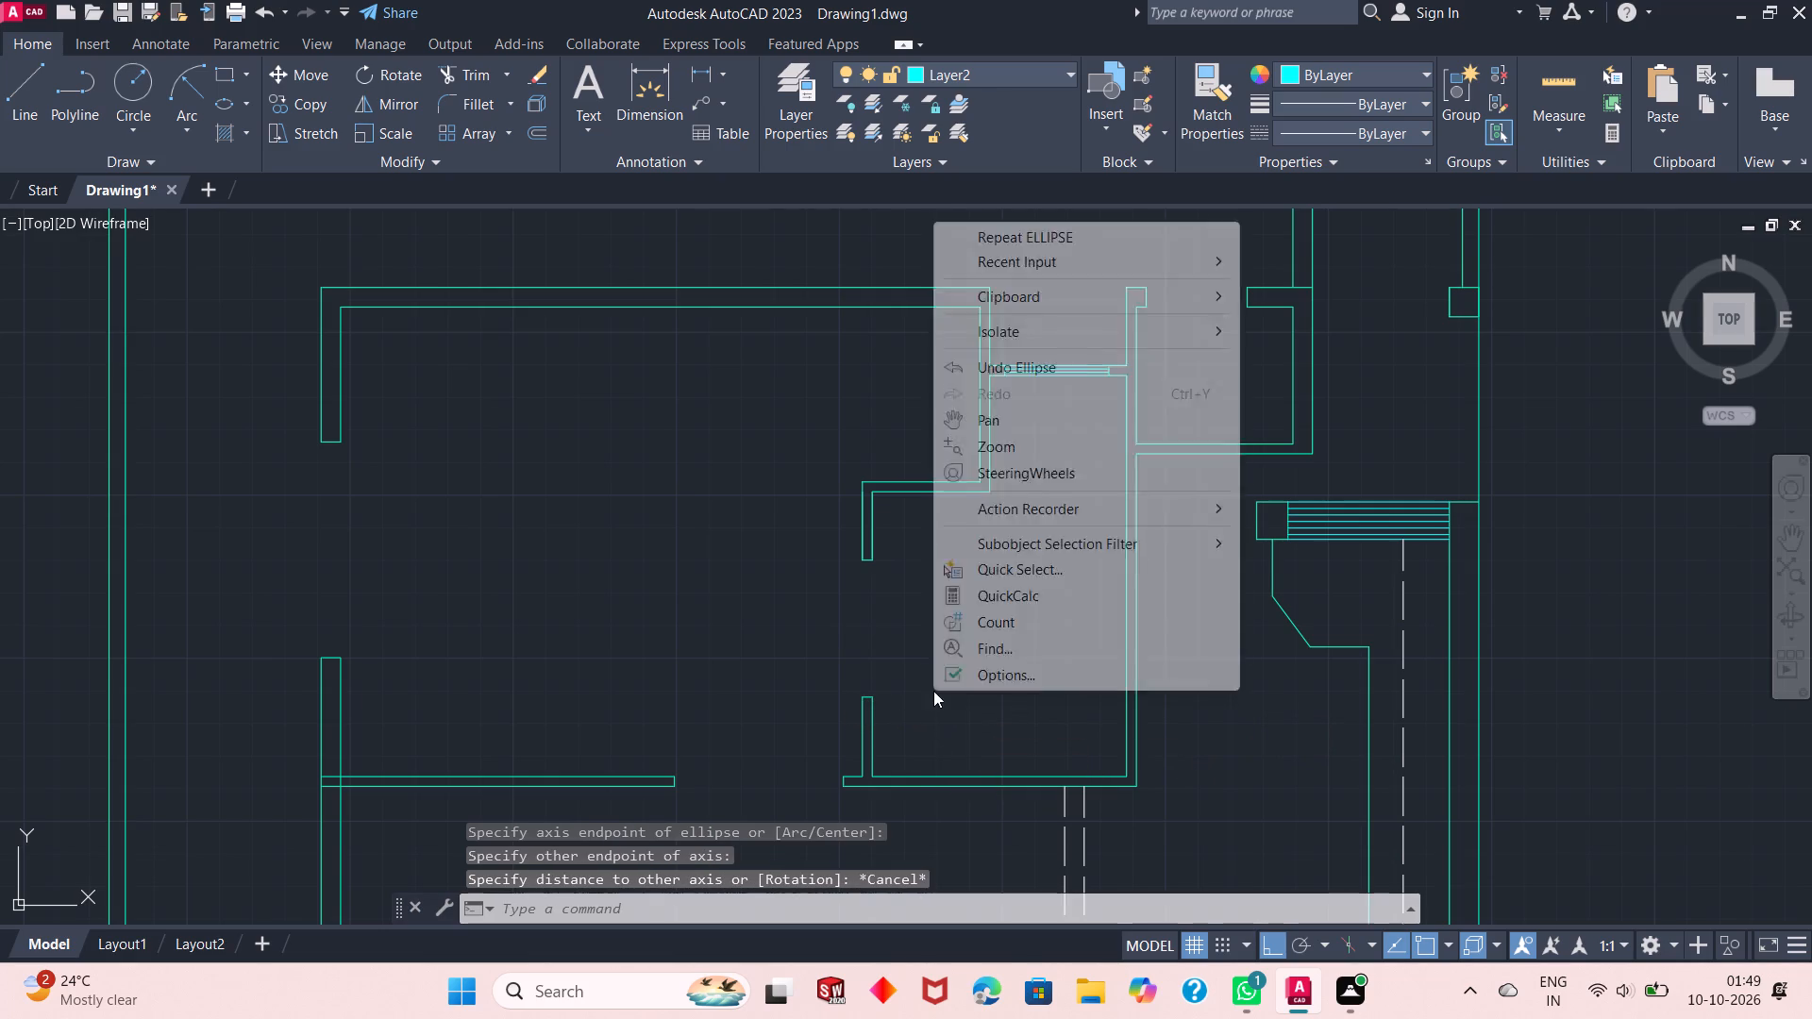
Draw a small upright ellipse on Layer2 just east of the short wall stub in the small room's southwest corner.
{"action": "left_click", "coordinate": [1080, 238]}
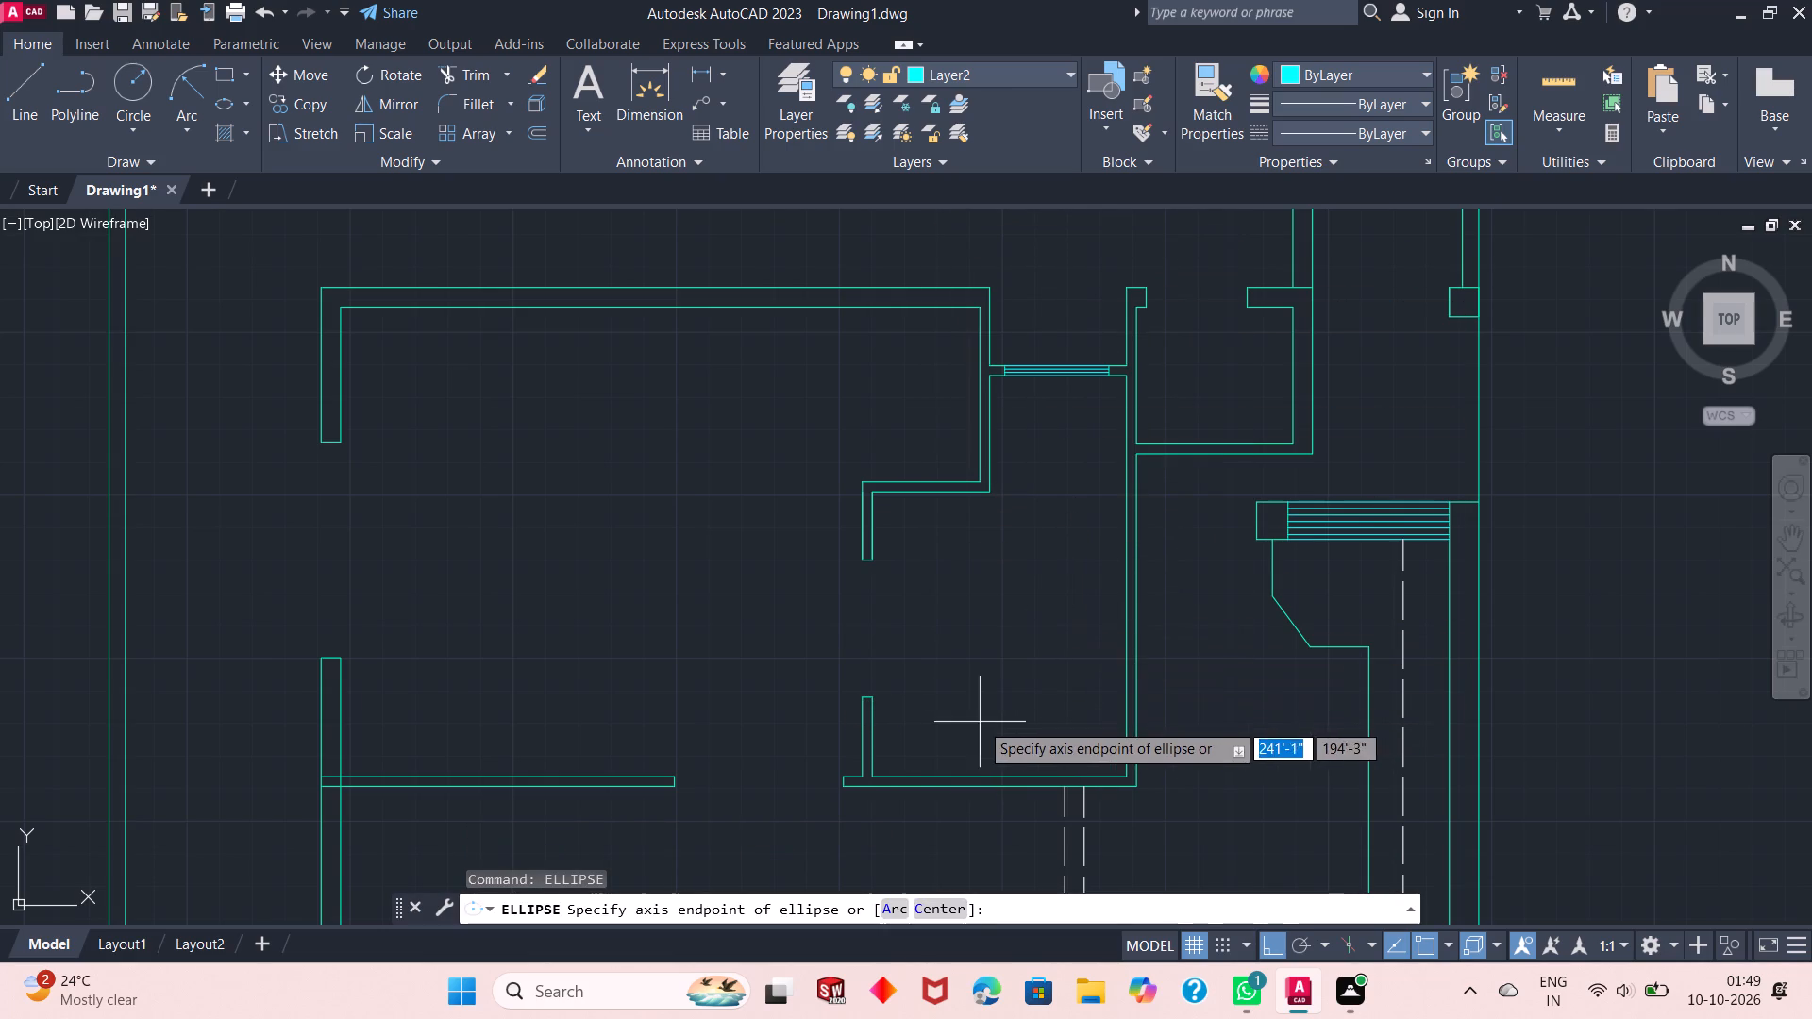
{"action": "left_click", "coordinate": [921, 711]}
{"action": "left_click", "coordinate": [948, 711]}
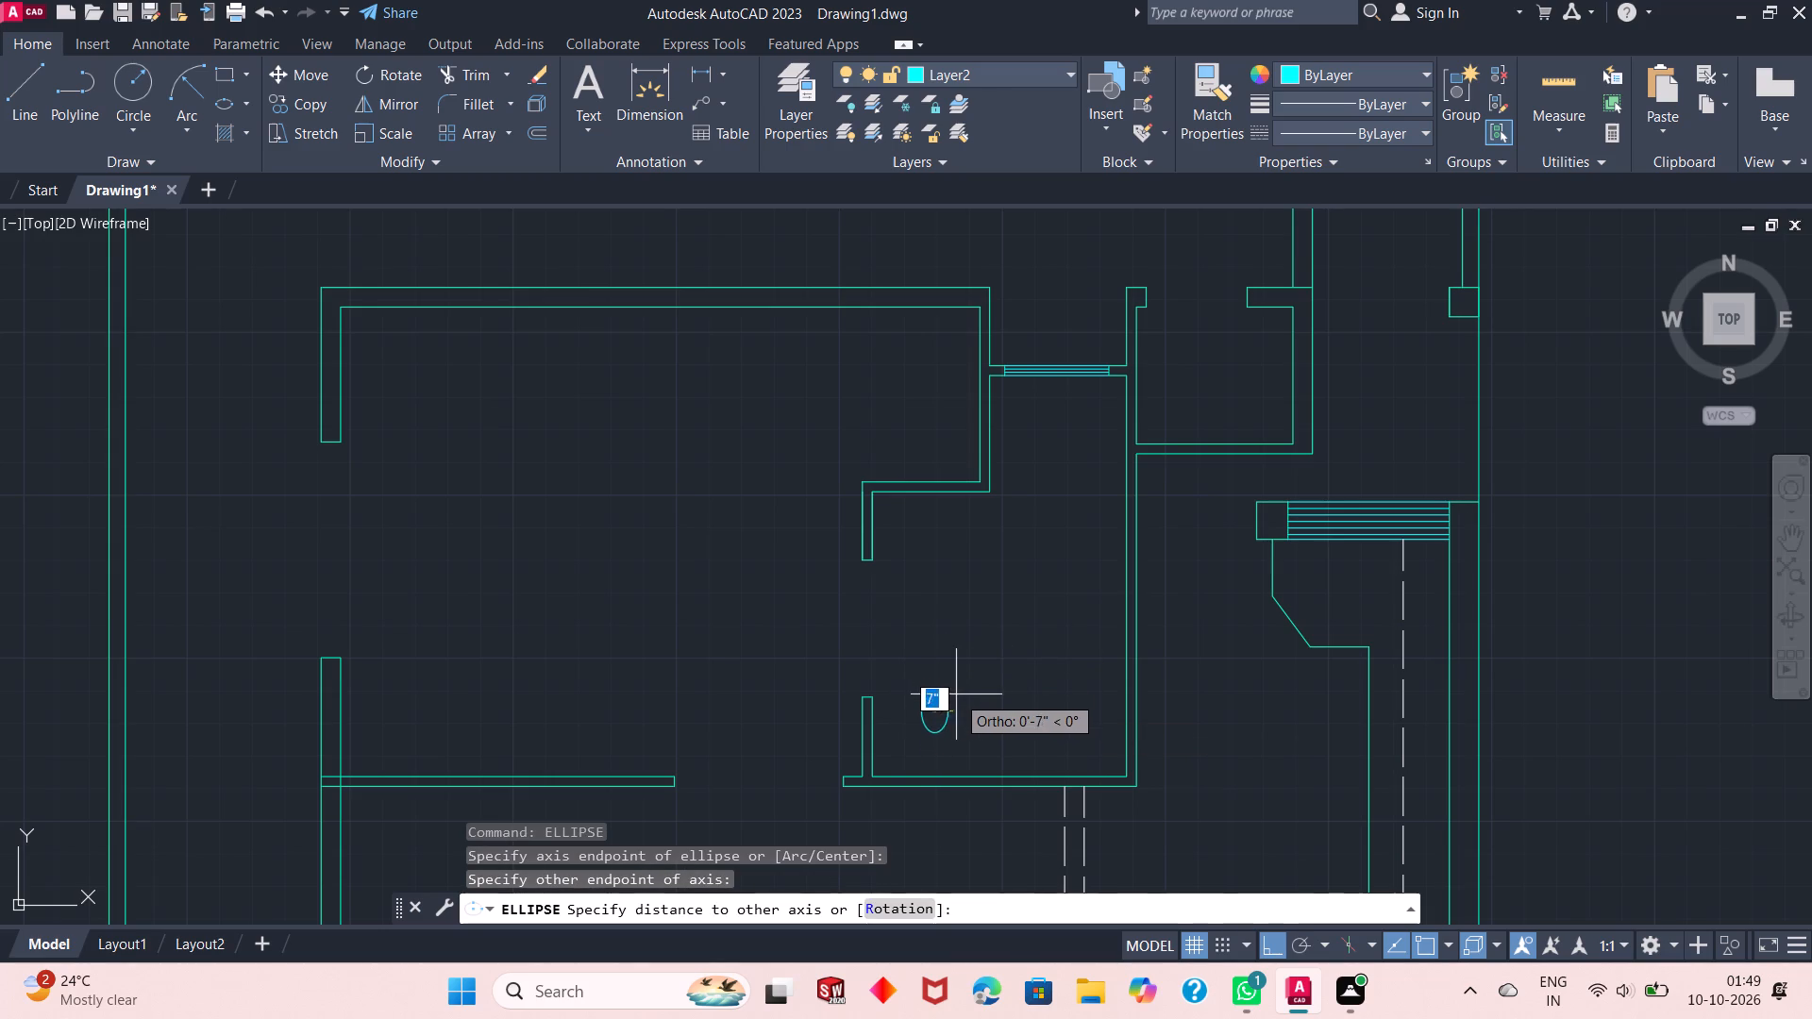
{"action": "left_click", "coordinate": [962, 694]}
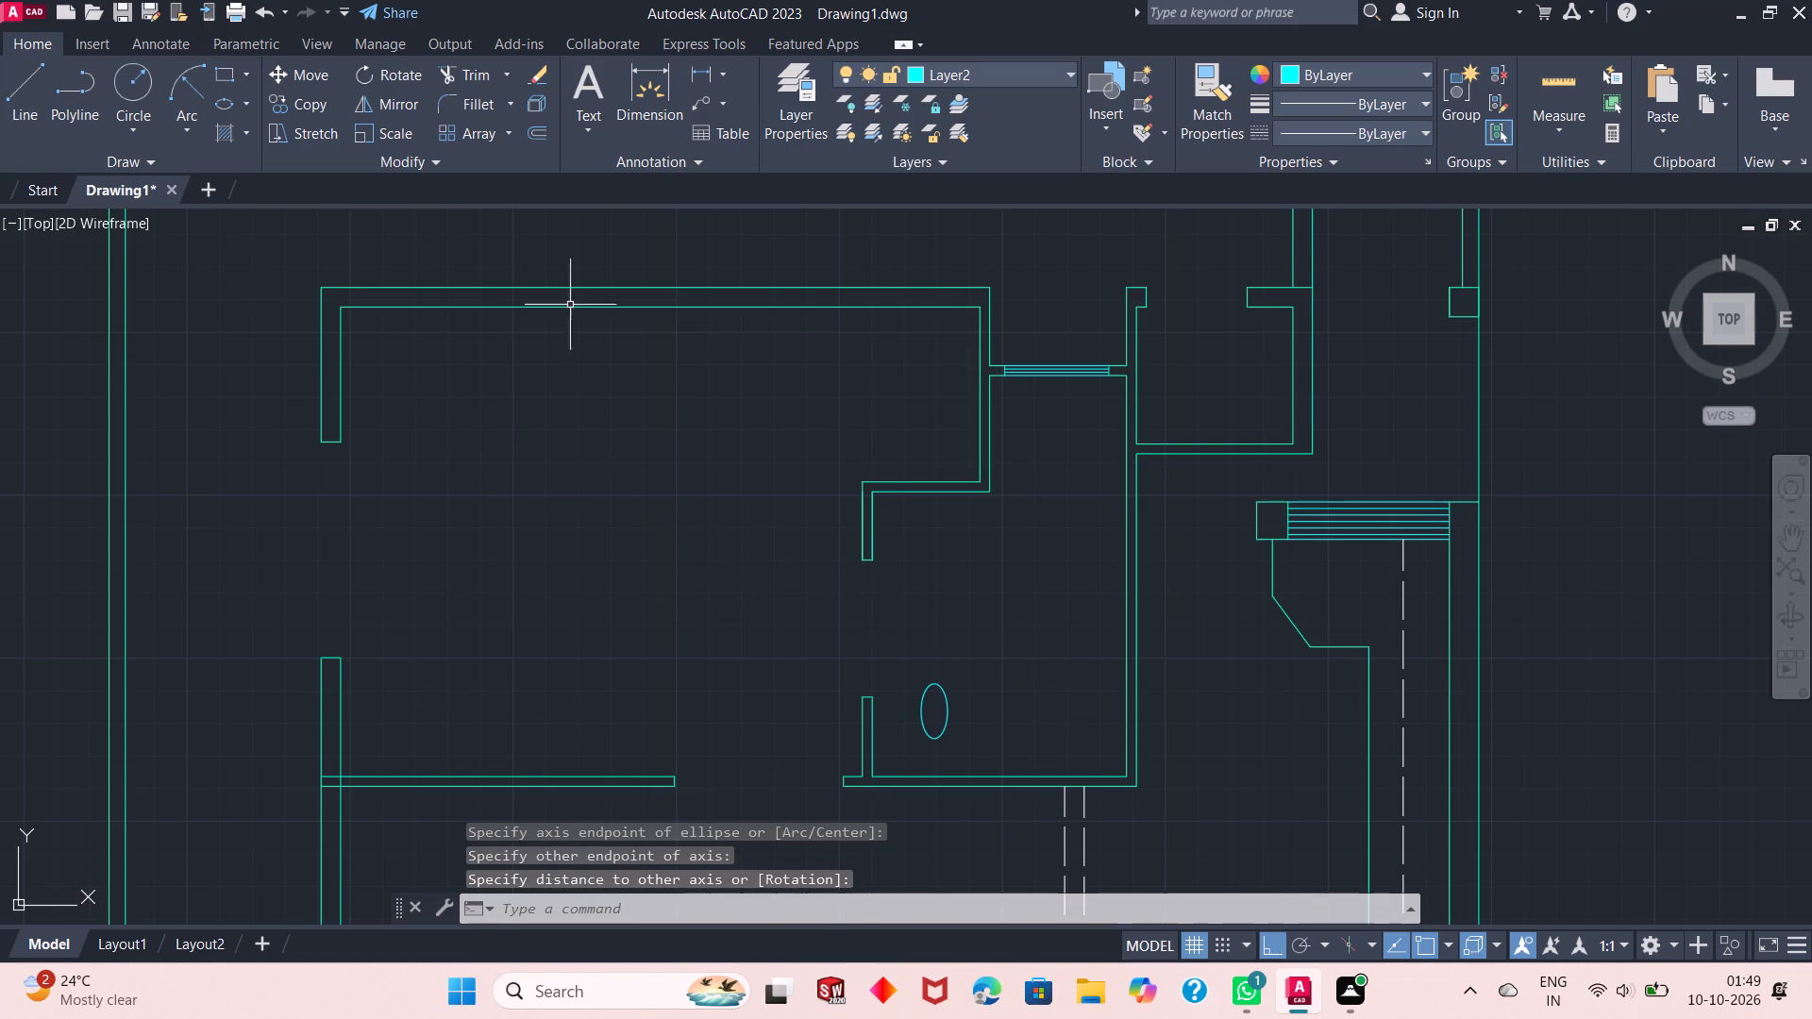
With Ortho off, draw three lines from the ellipse's north quadrant about 1'-1" west, south, and back to its south quadrant.
{"action": "left_click", "coordinate": [25, 71]}
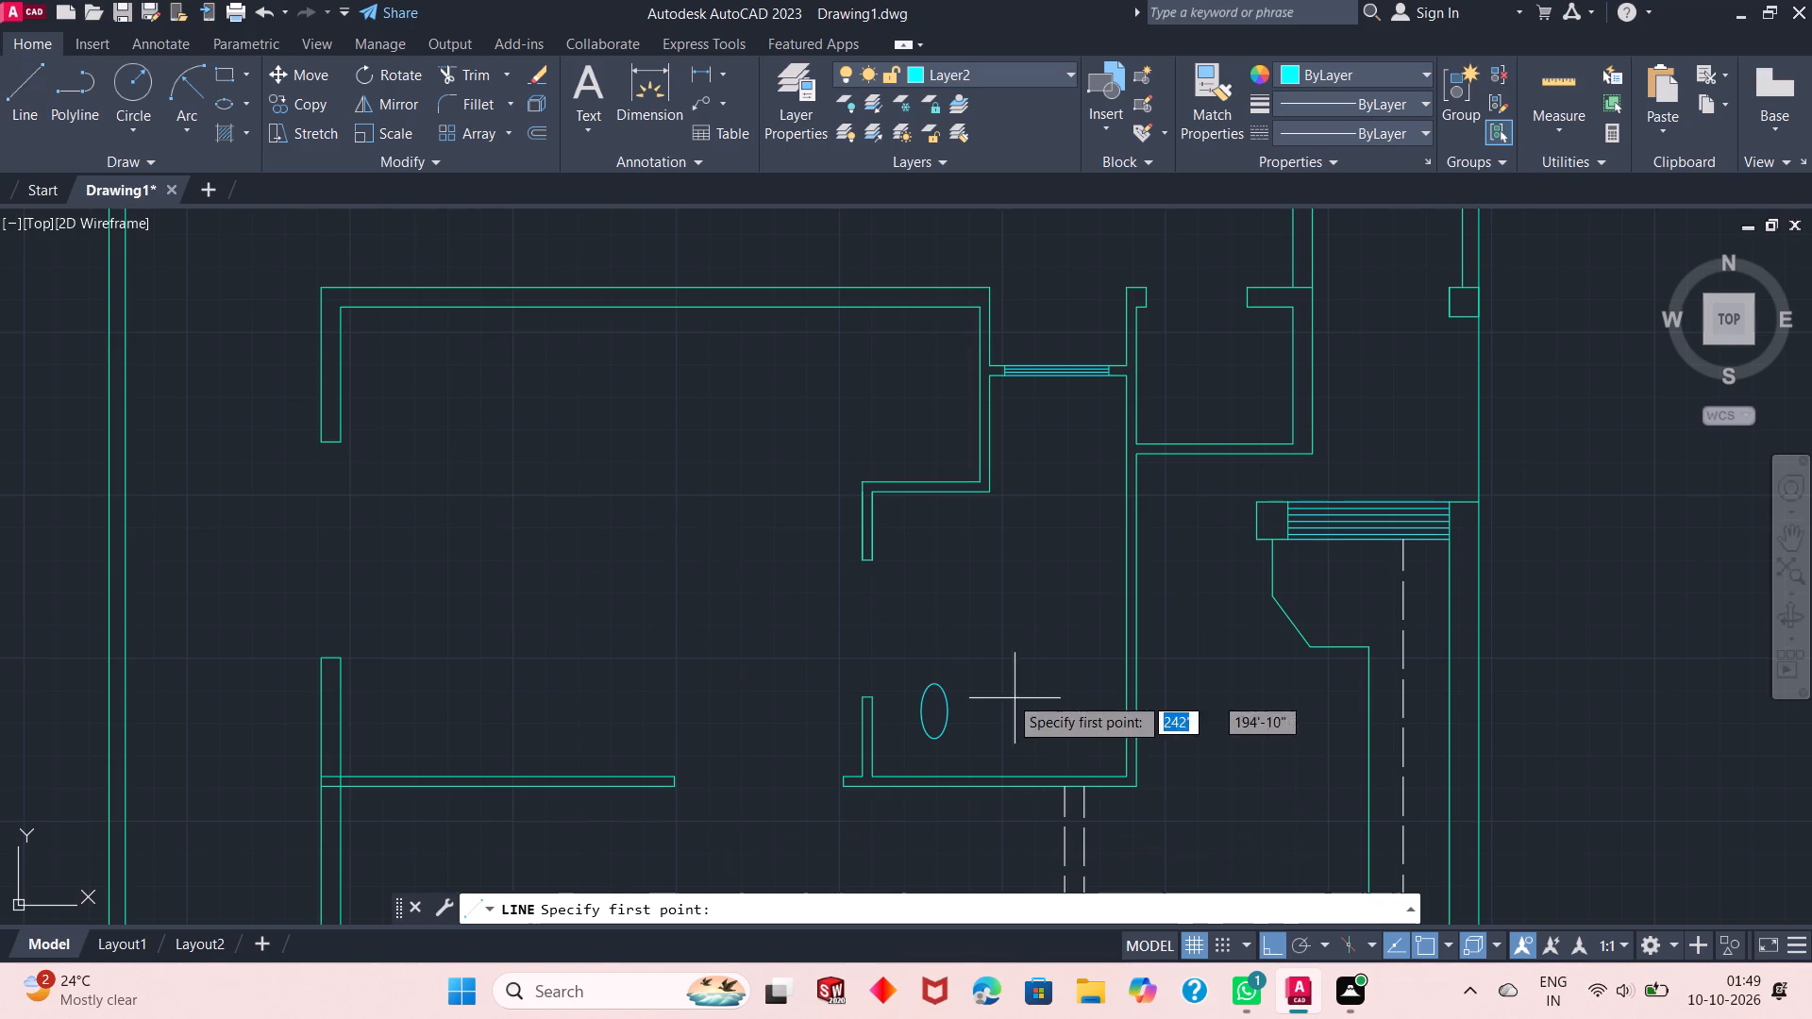
{"action": "left_click", "coordinate": [937, 686]}
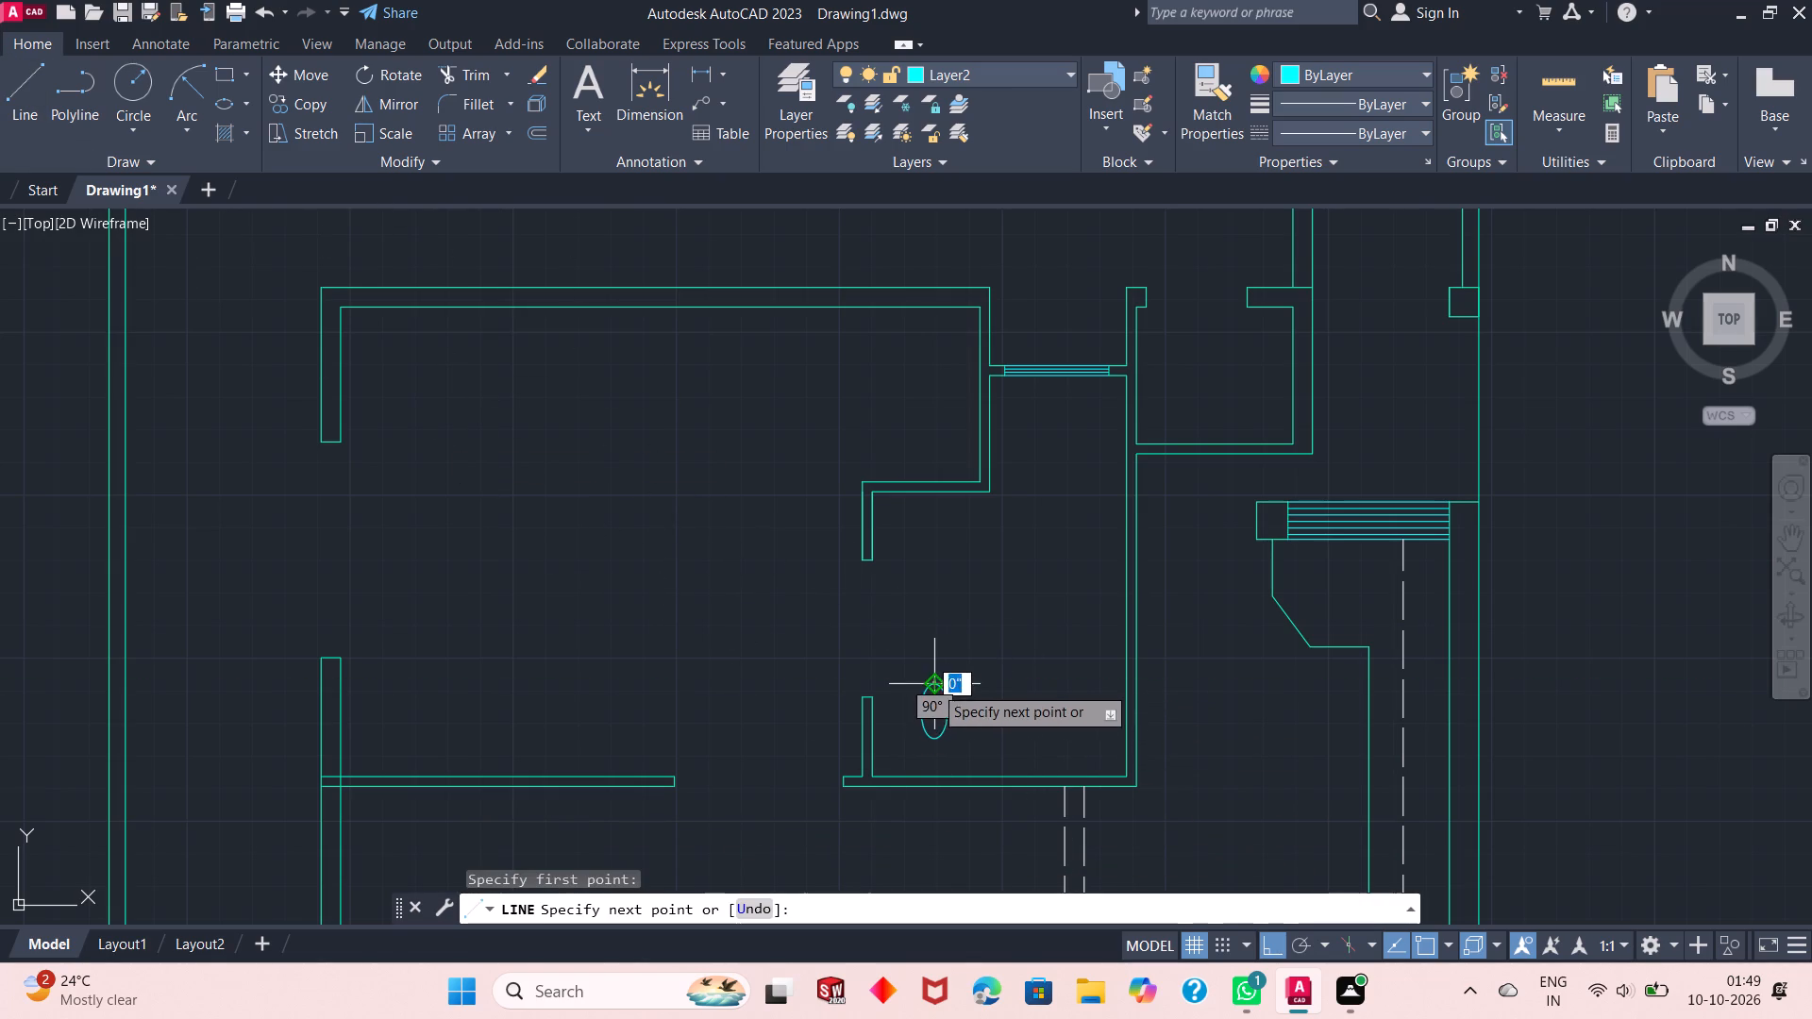
{"action": "key", "text": "F8"}
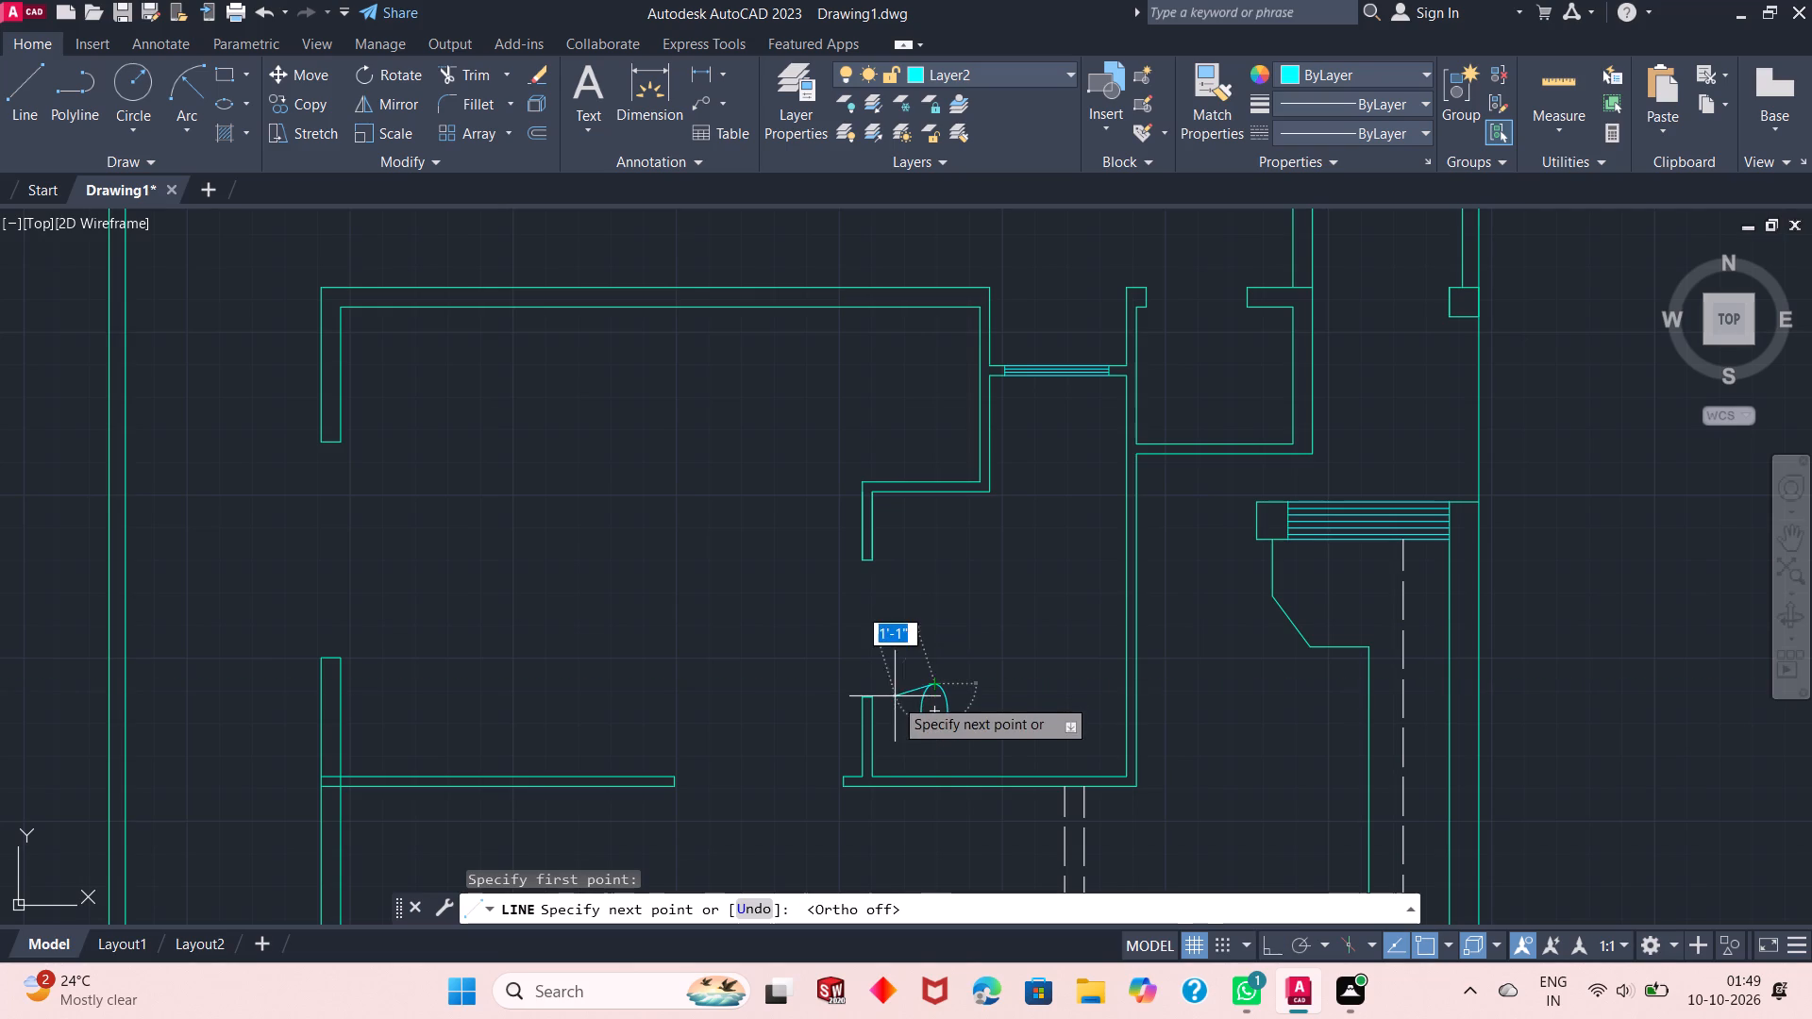
{"action": "left_click", "coordinate": [896, 699]}
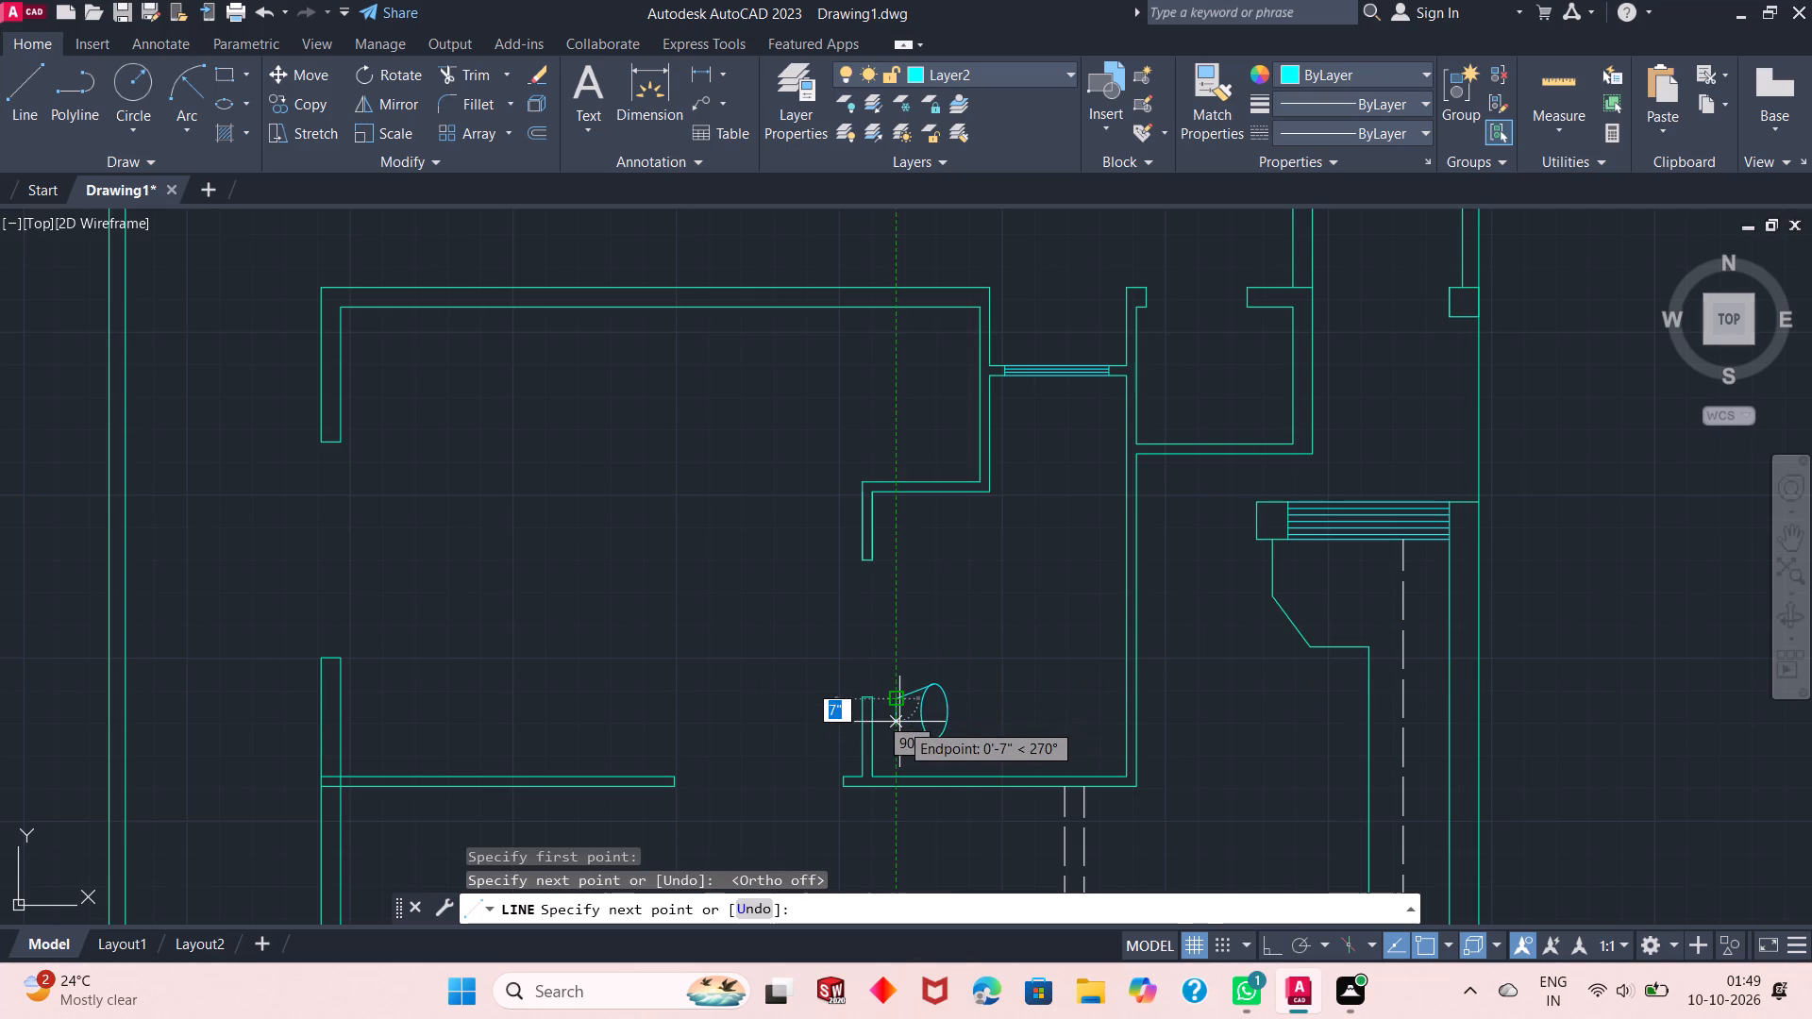
{"action": "left_click", "coordinate": [899, 728]}
{"action": "left_click", "coordinate": [939, 734]}
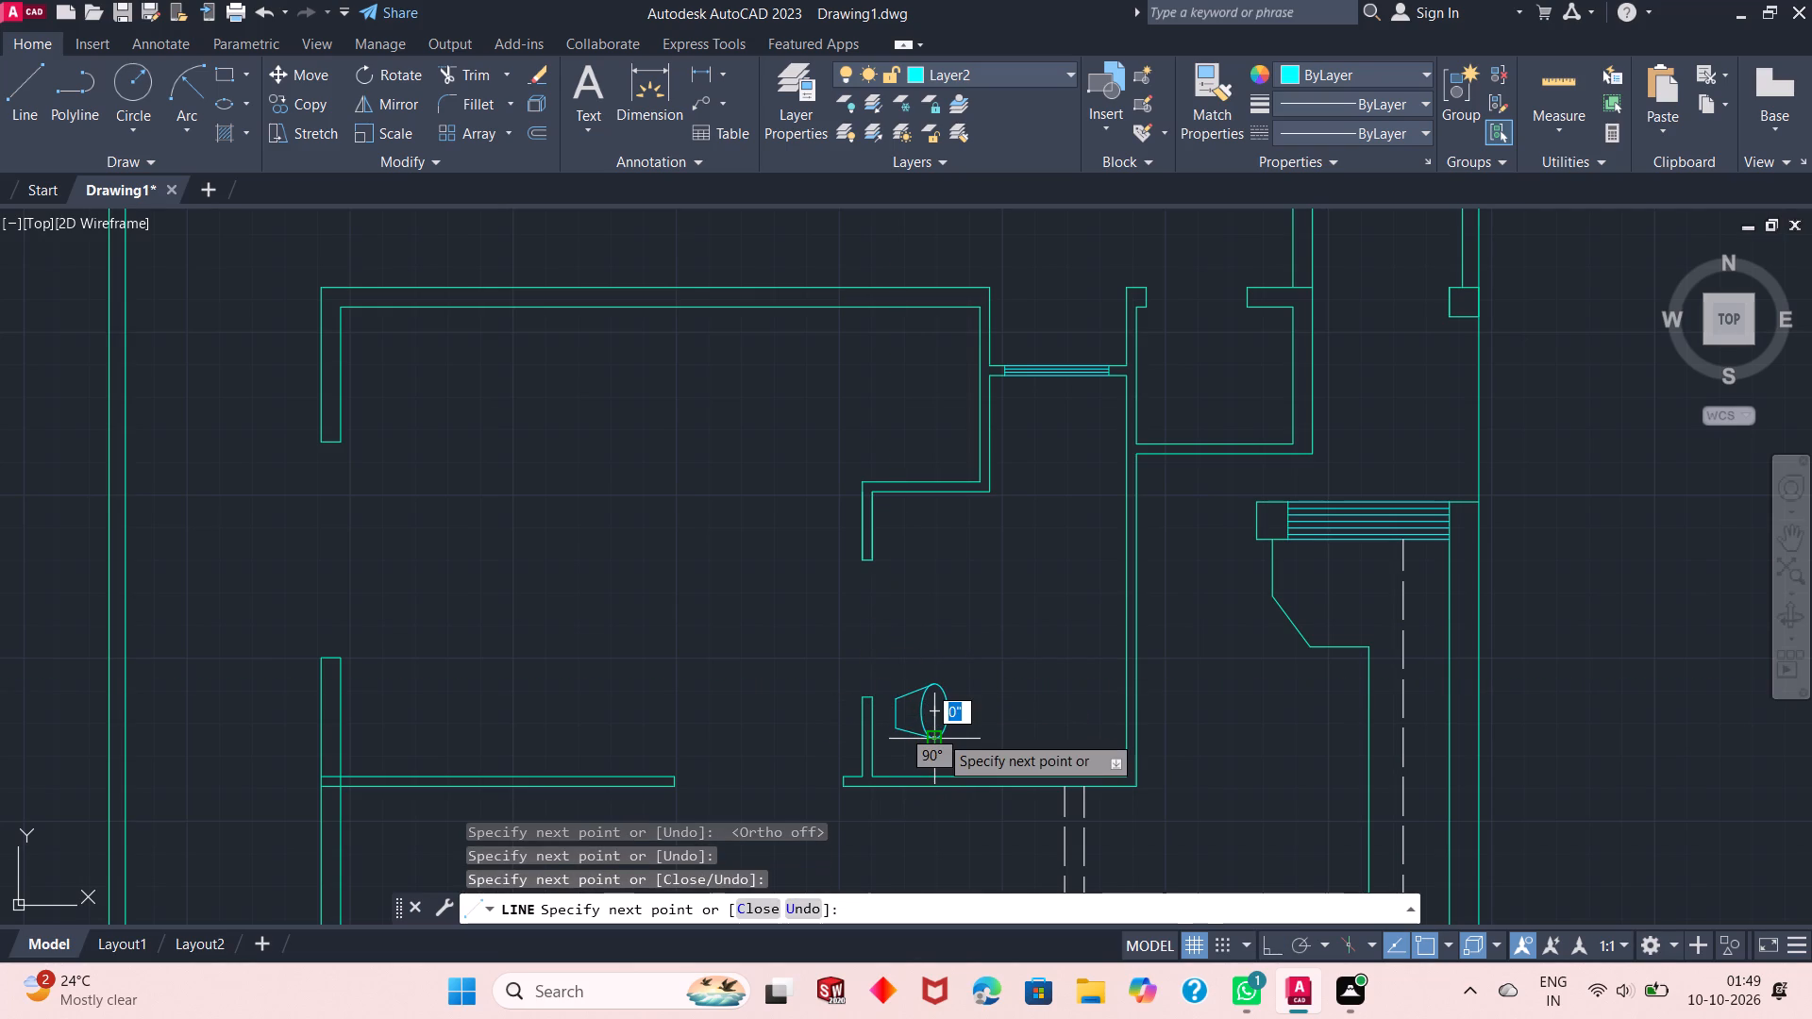
{"action": "key", "text": "Escape"}
Move the ellipse and its three attached lines slightly south, toward the room's south wall.
{"action": "left_click", "coordinate": [968, 674]}
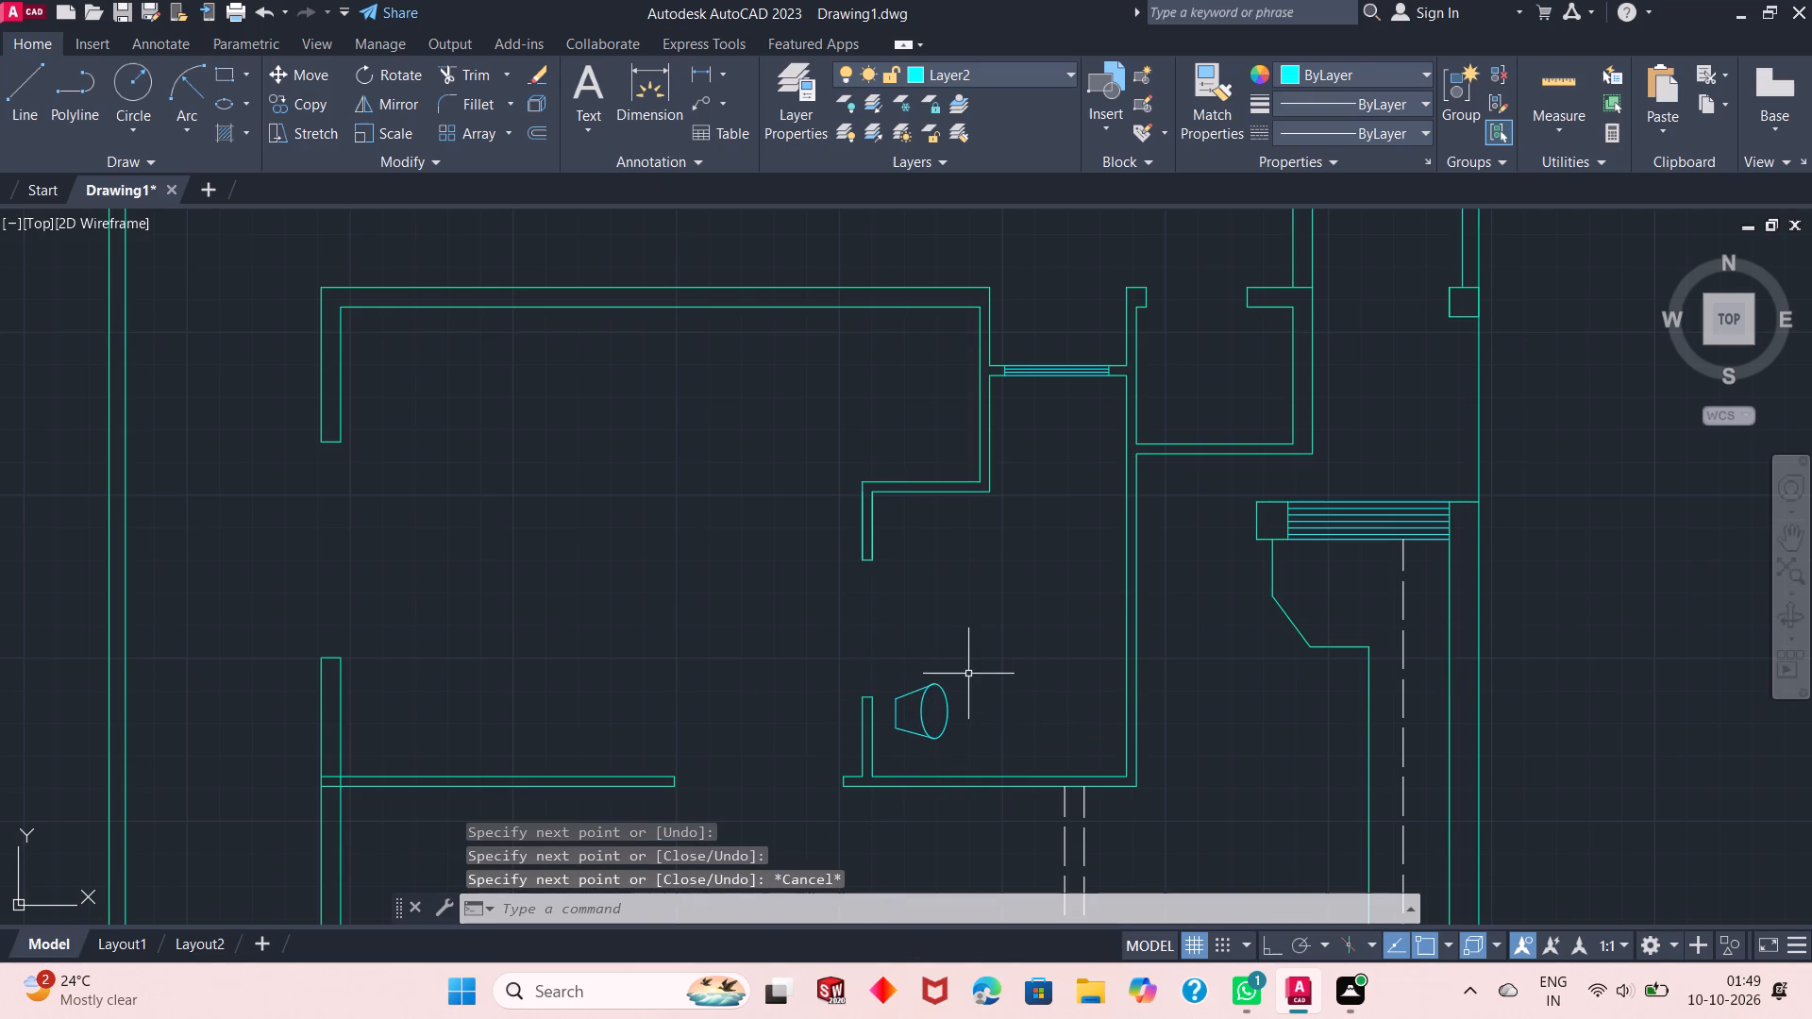
{"action": "left_click", "coordinate": [889, 755]}
{"action": "type", "text": "m"}
{"action": "key", "text": "space"}
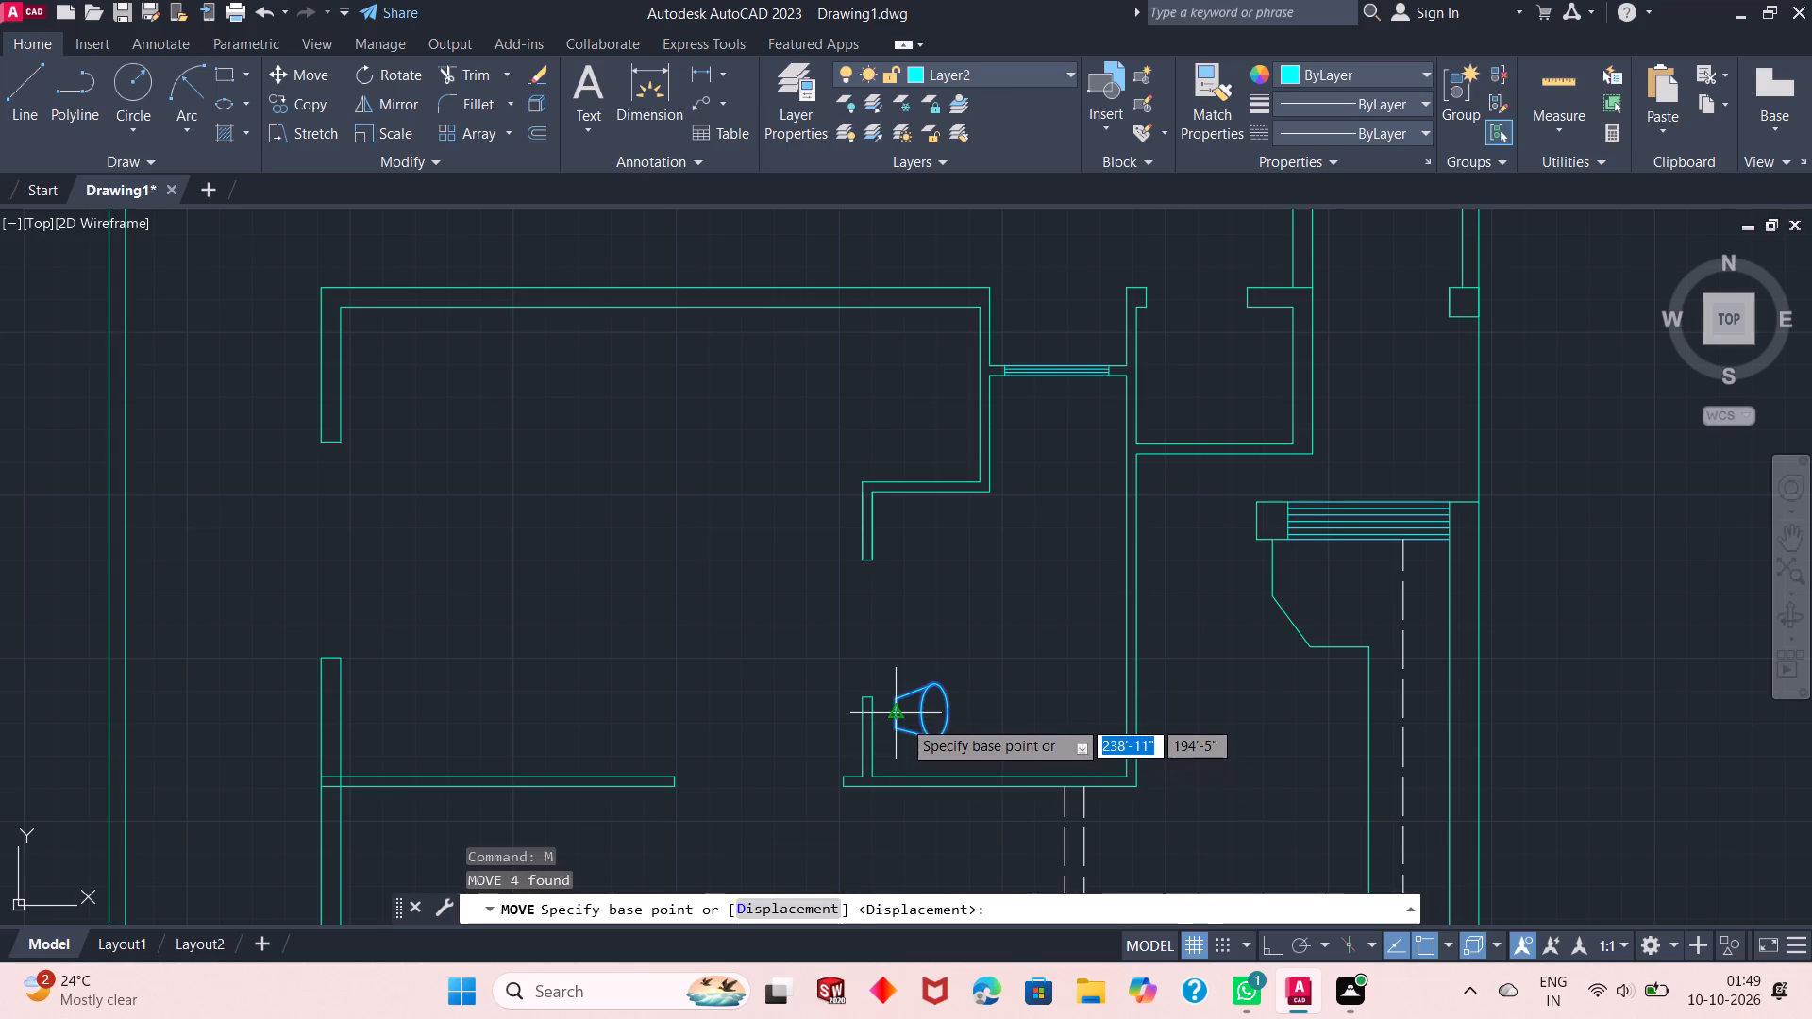
{"action": "left_click", "coordinate": [902, 719]}
{"action": "left_click", "coordinate": [902, 727]}
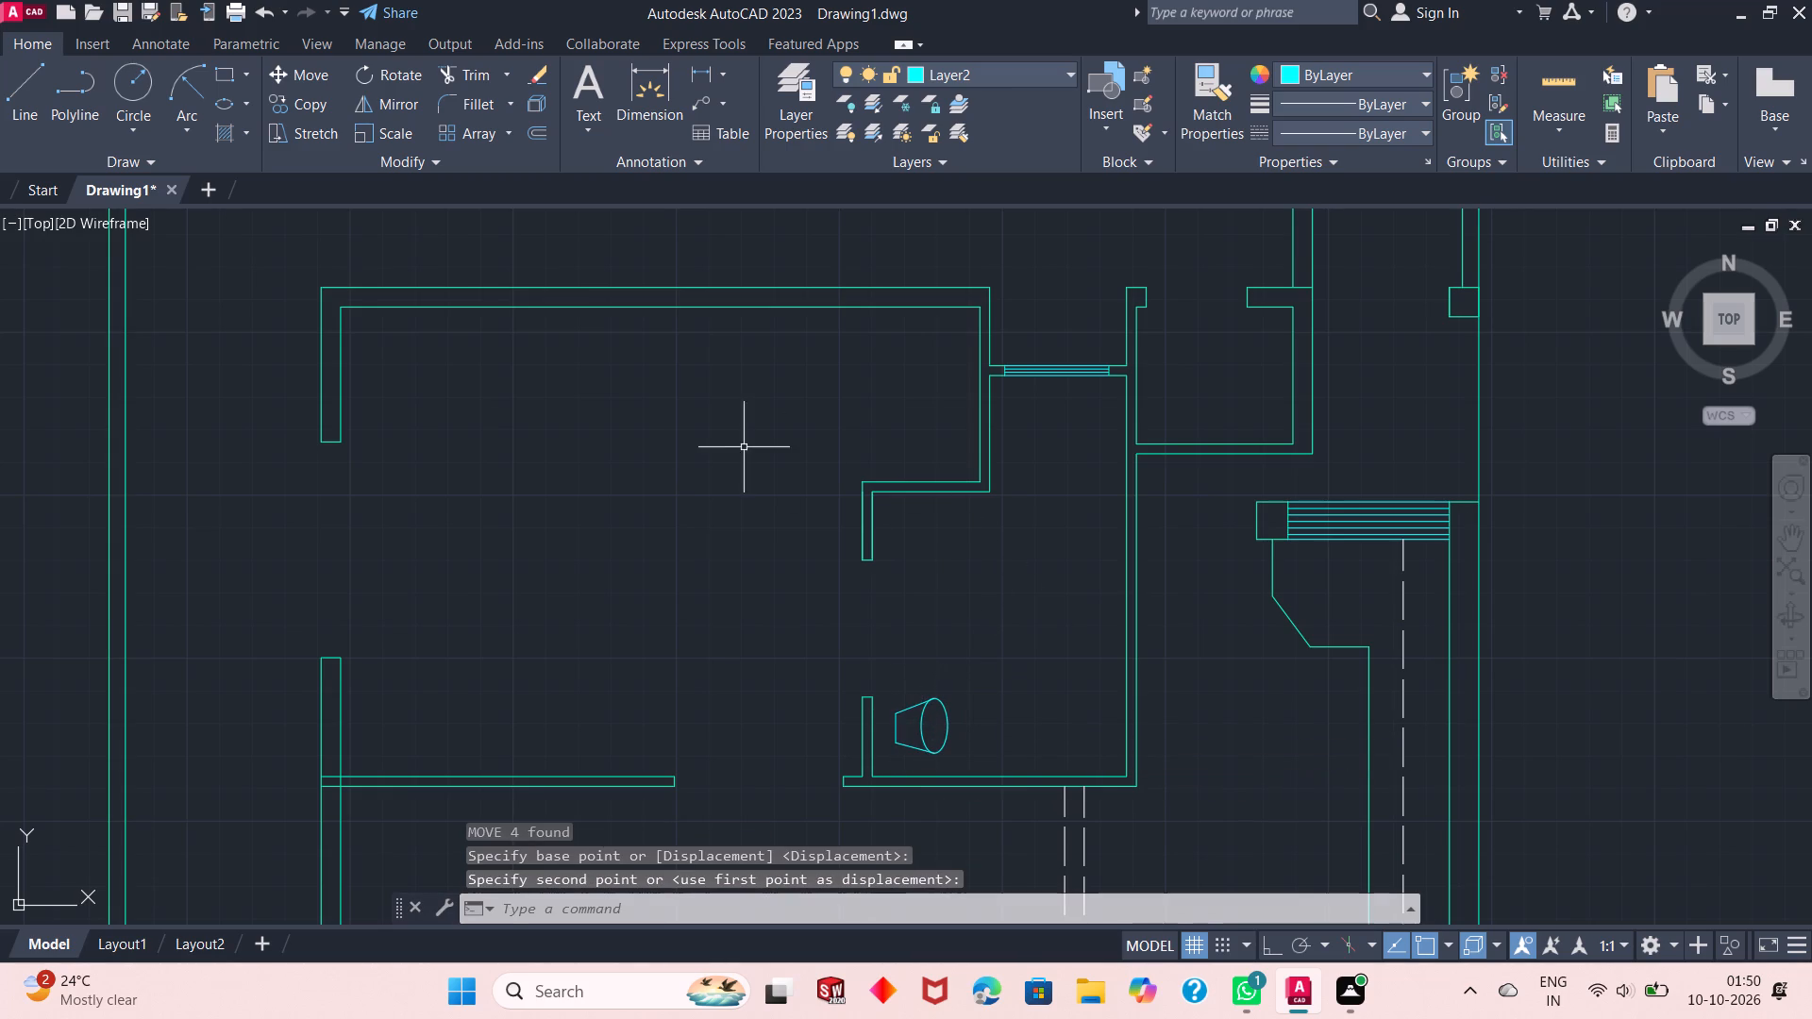
Draw a small circle near the middle of the small room's east wall, northeast of the ellipse fixture.
{"action": "left_click", "coordinate": [139, 84]}
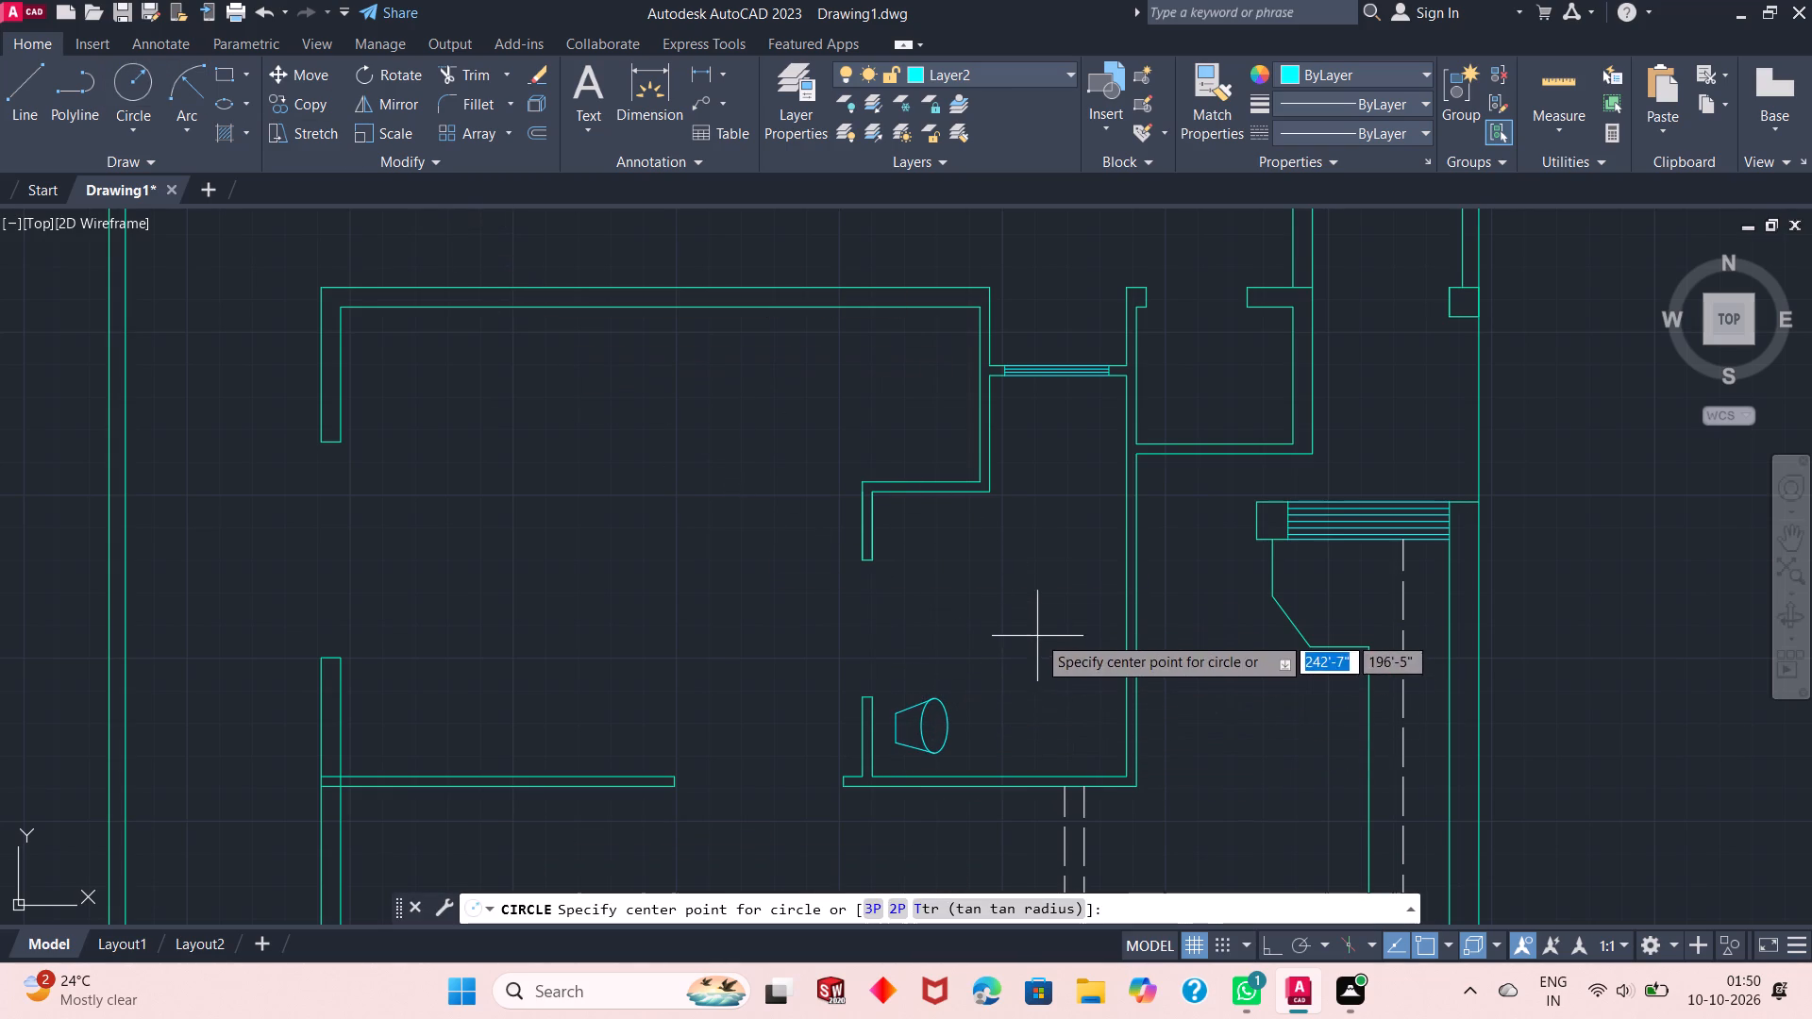
{"action": "left_click", "coordinate": [1075, 622]}
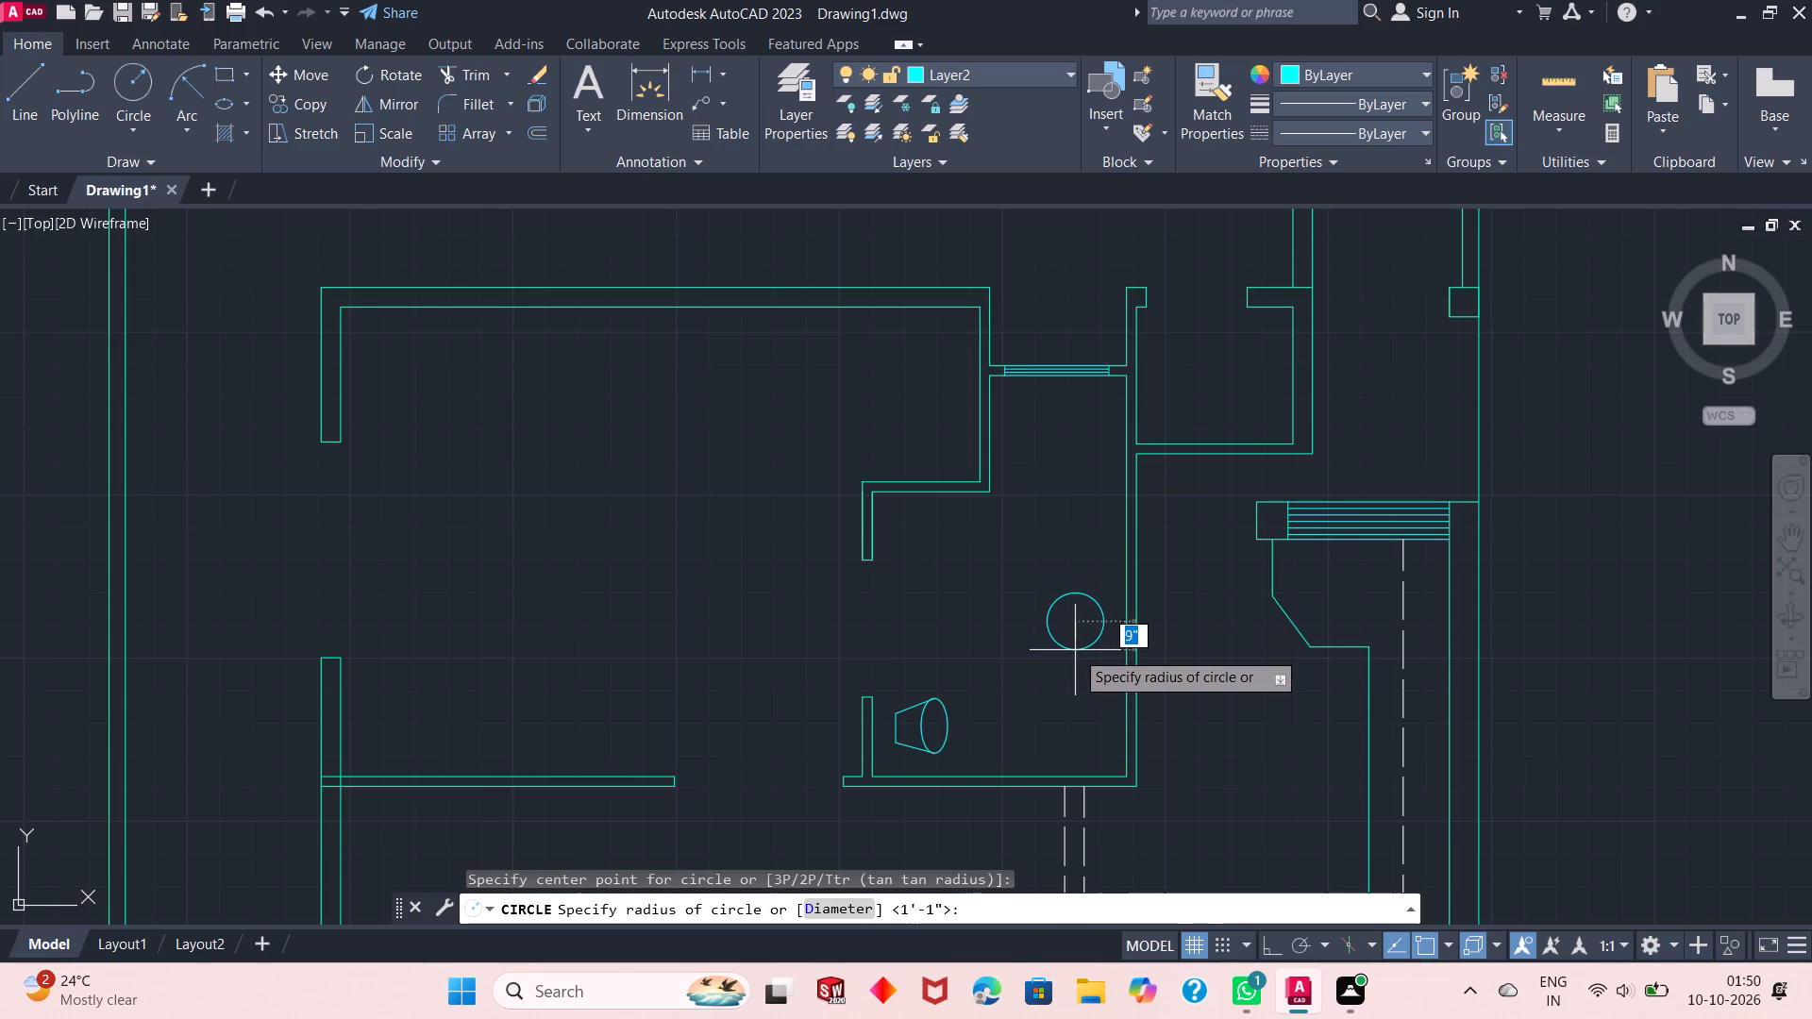
{"action": "left_click", "coordinate": [1075, 646]}
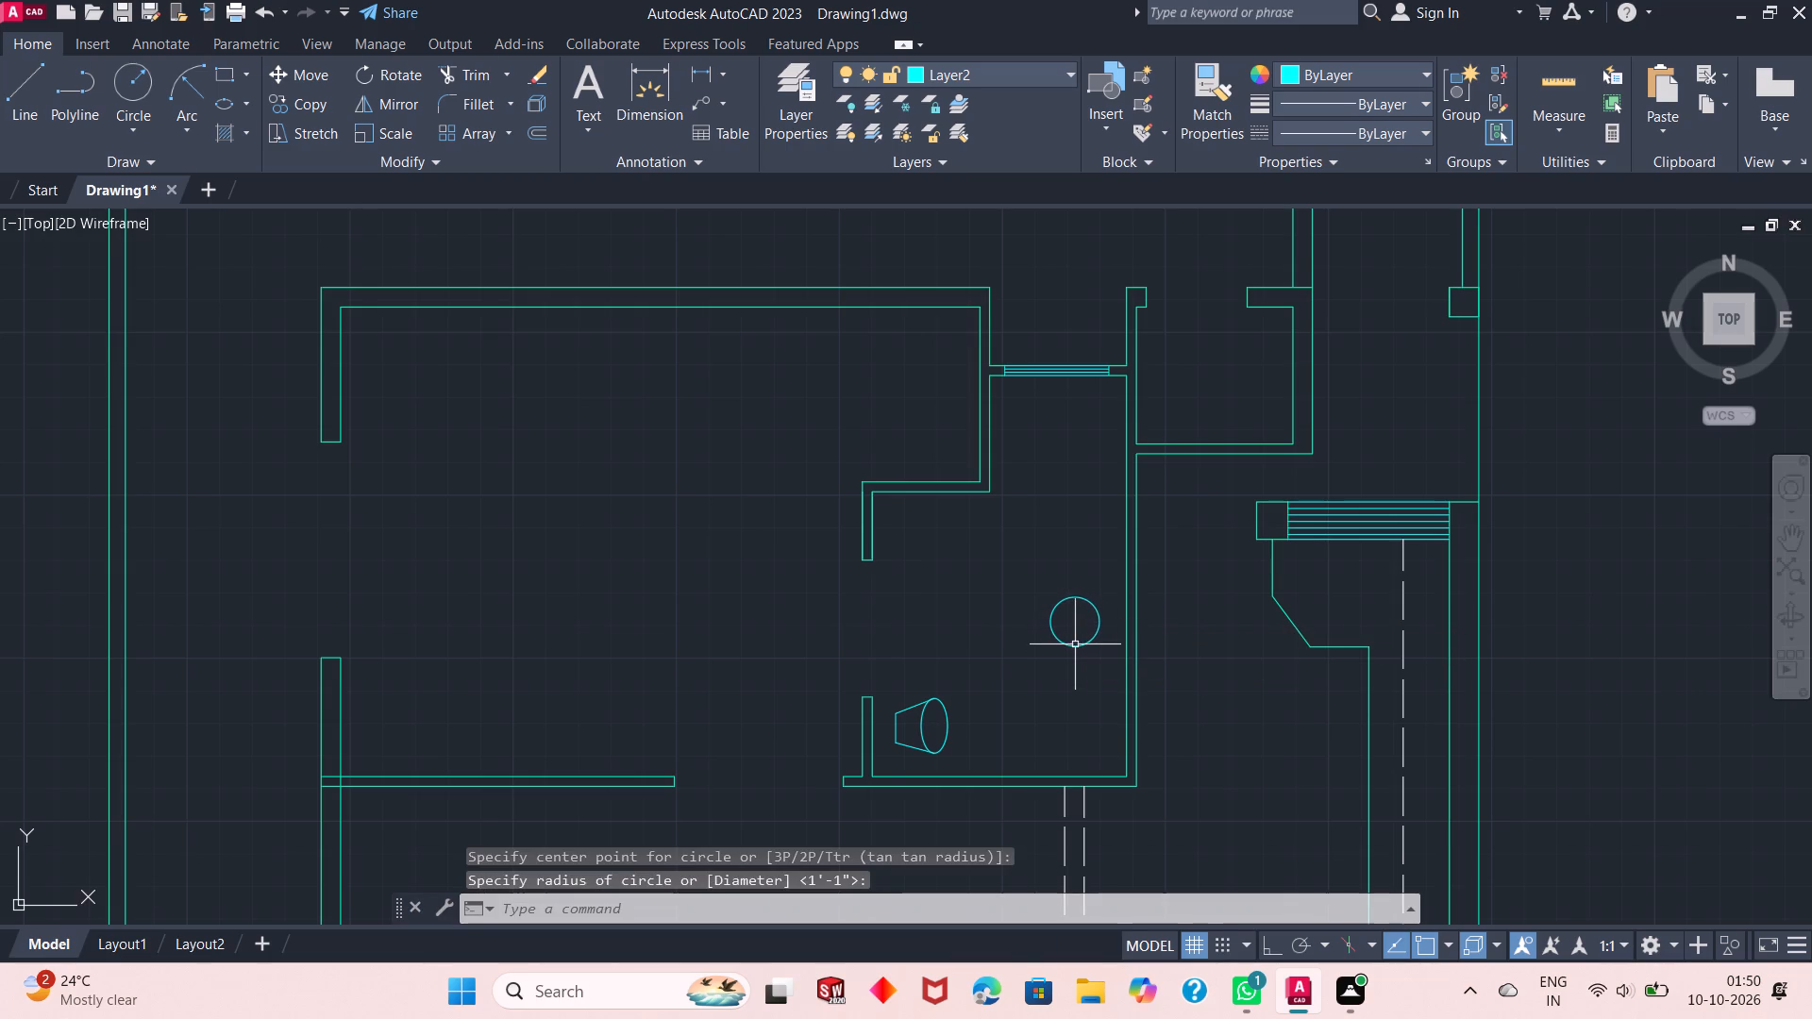
Draw a three-point arc starting at the circle's north quadrant and bulging out past its east side toward the wall.
{"action": "left_click", "coordinate": [193, 123]}
{"action": "left_click", "coordinate": [245, 164]}
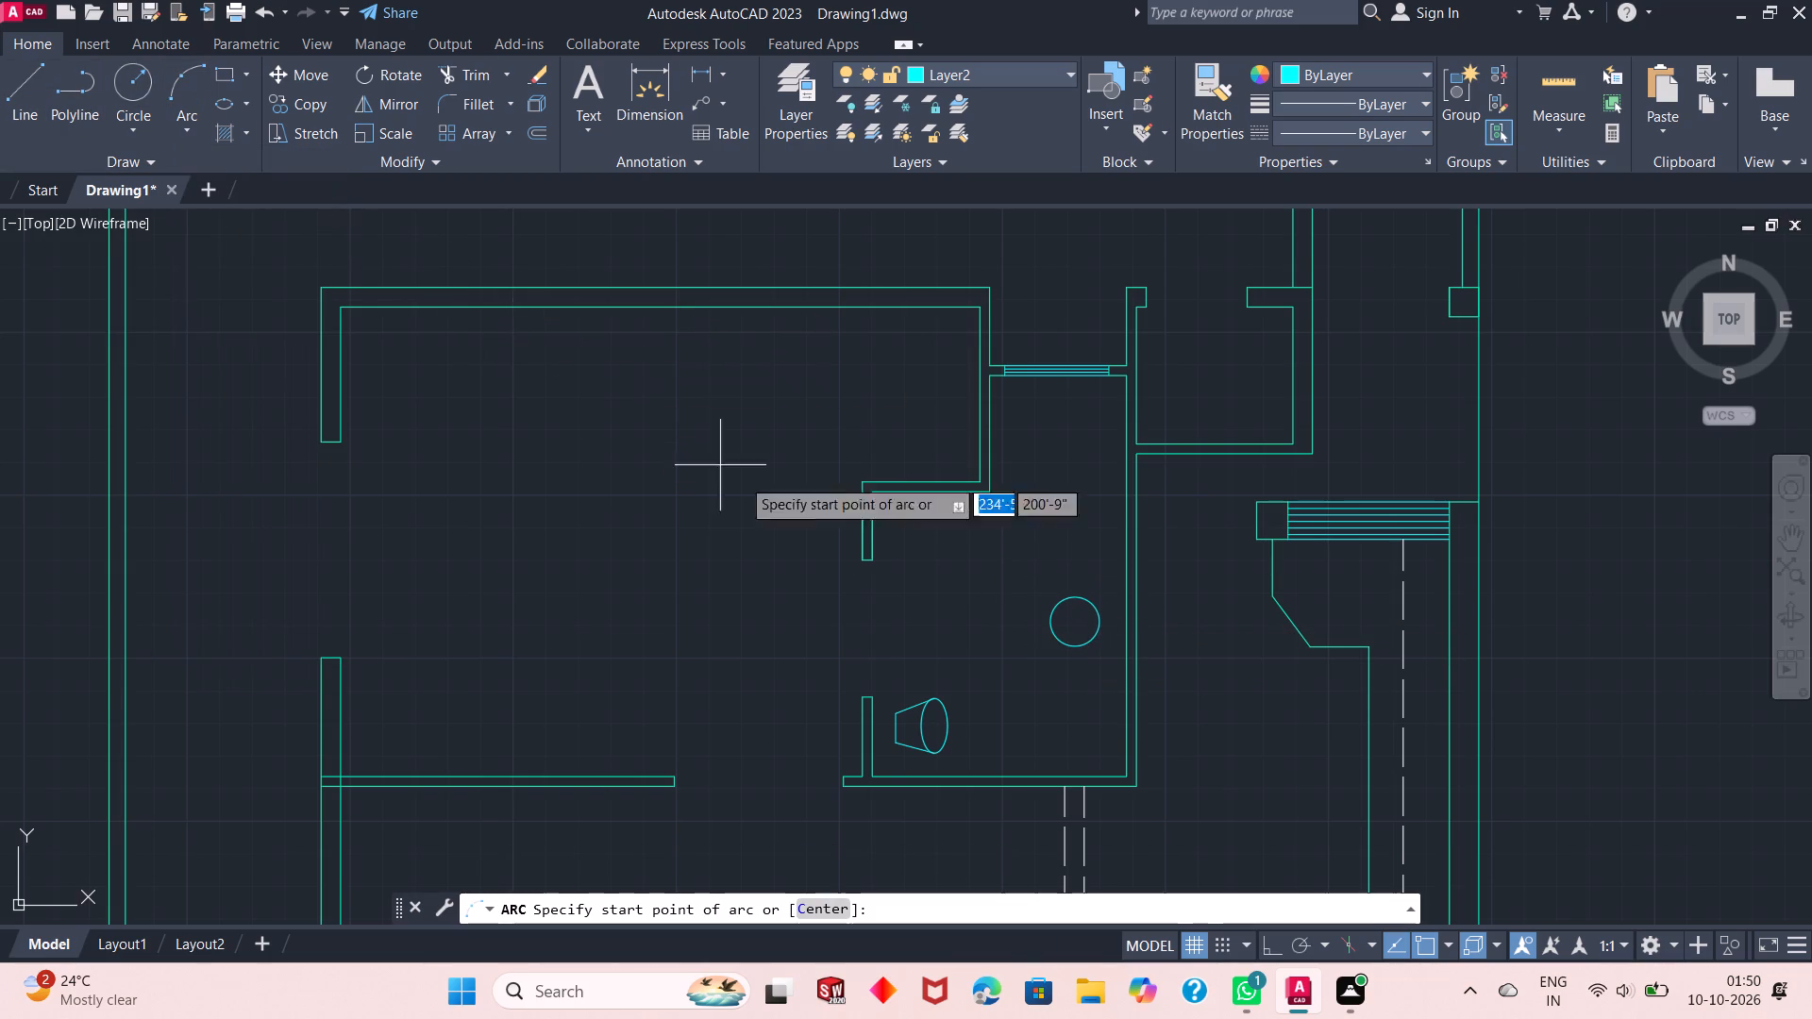
{"action": "left_click", "coordinate": [1082, 599]}
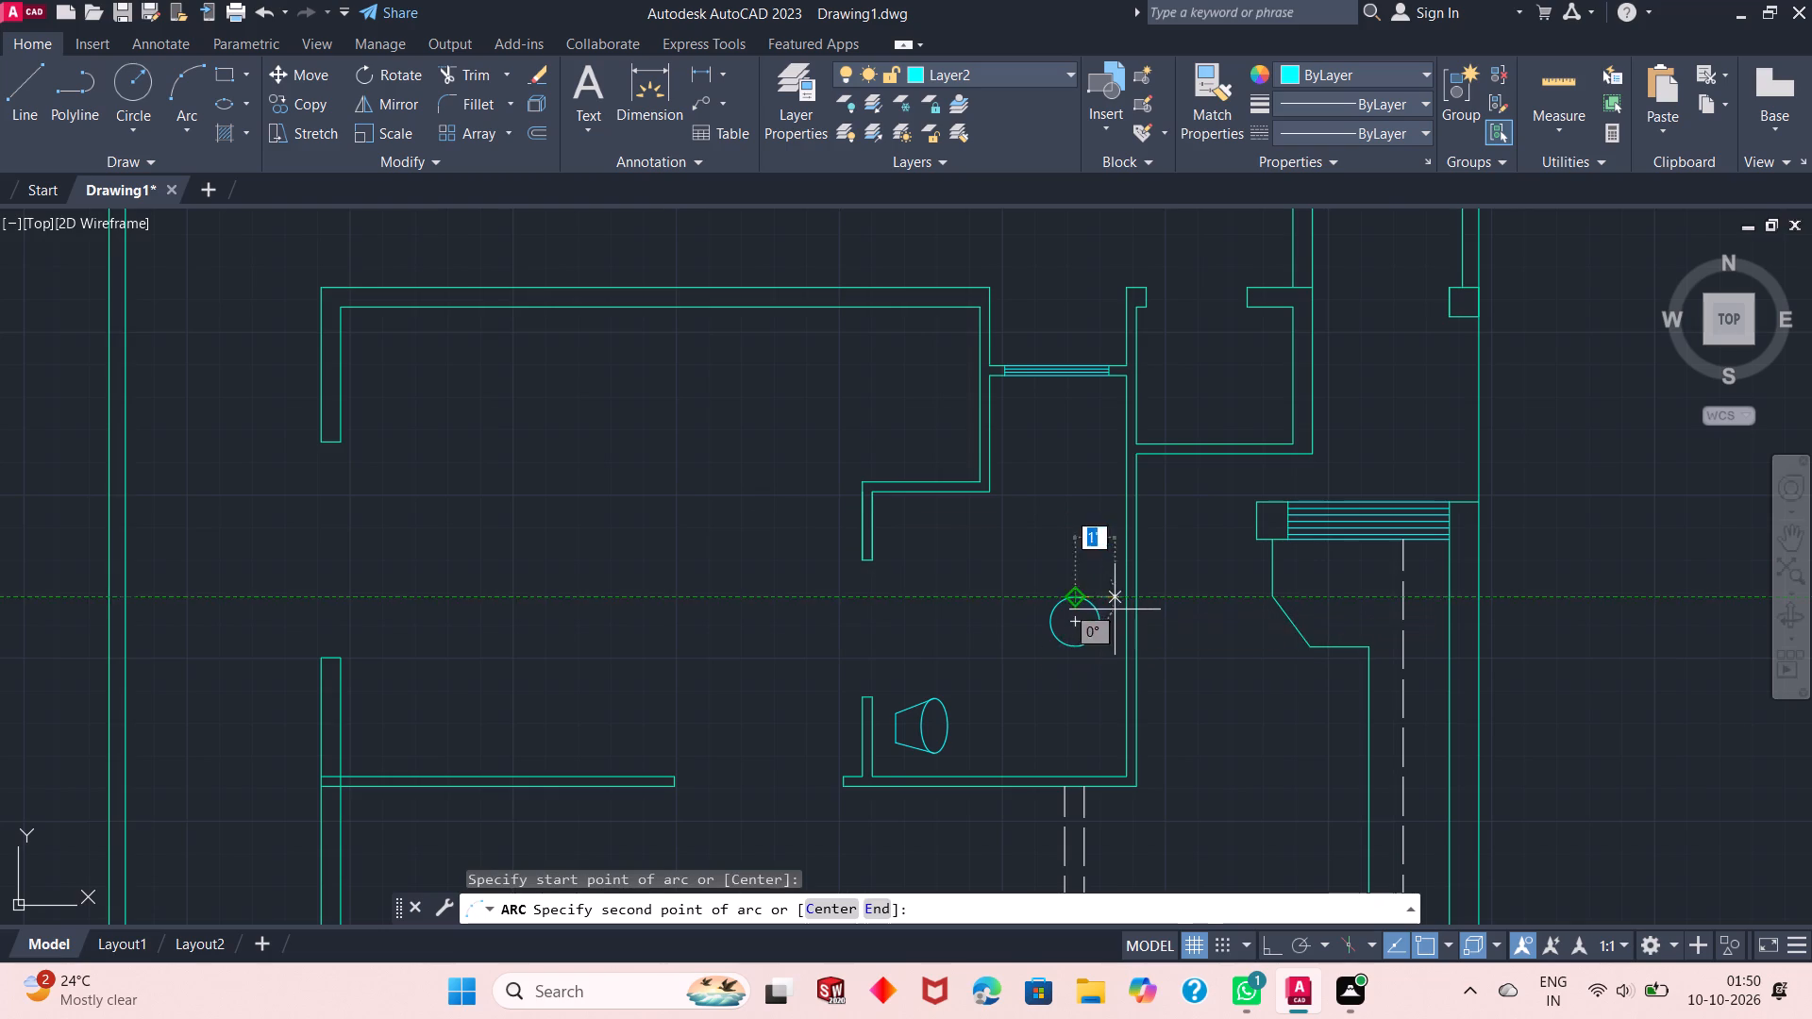
{"action": "scroll", "coordinate": [1098, 622], "scroll_direction": "up", "scroll_amount": 3}
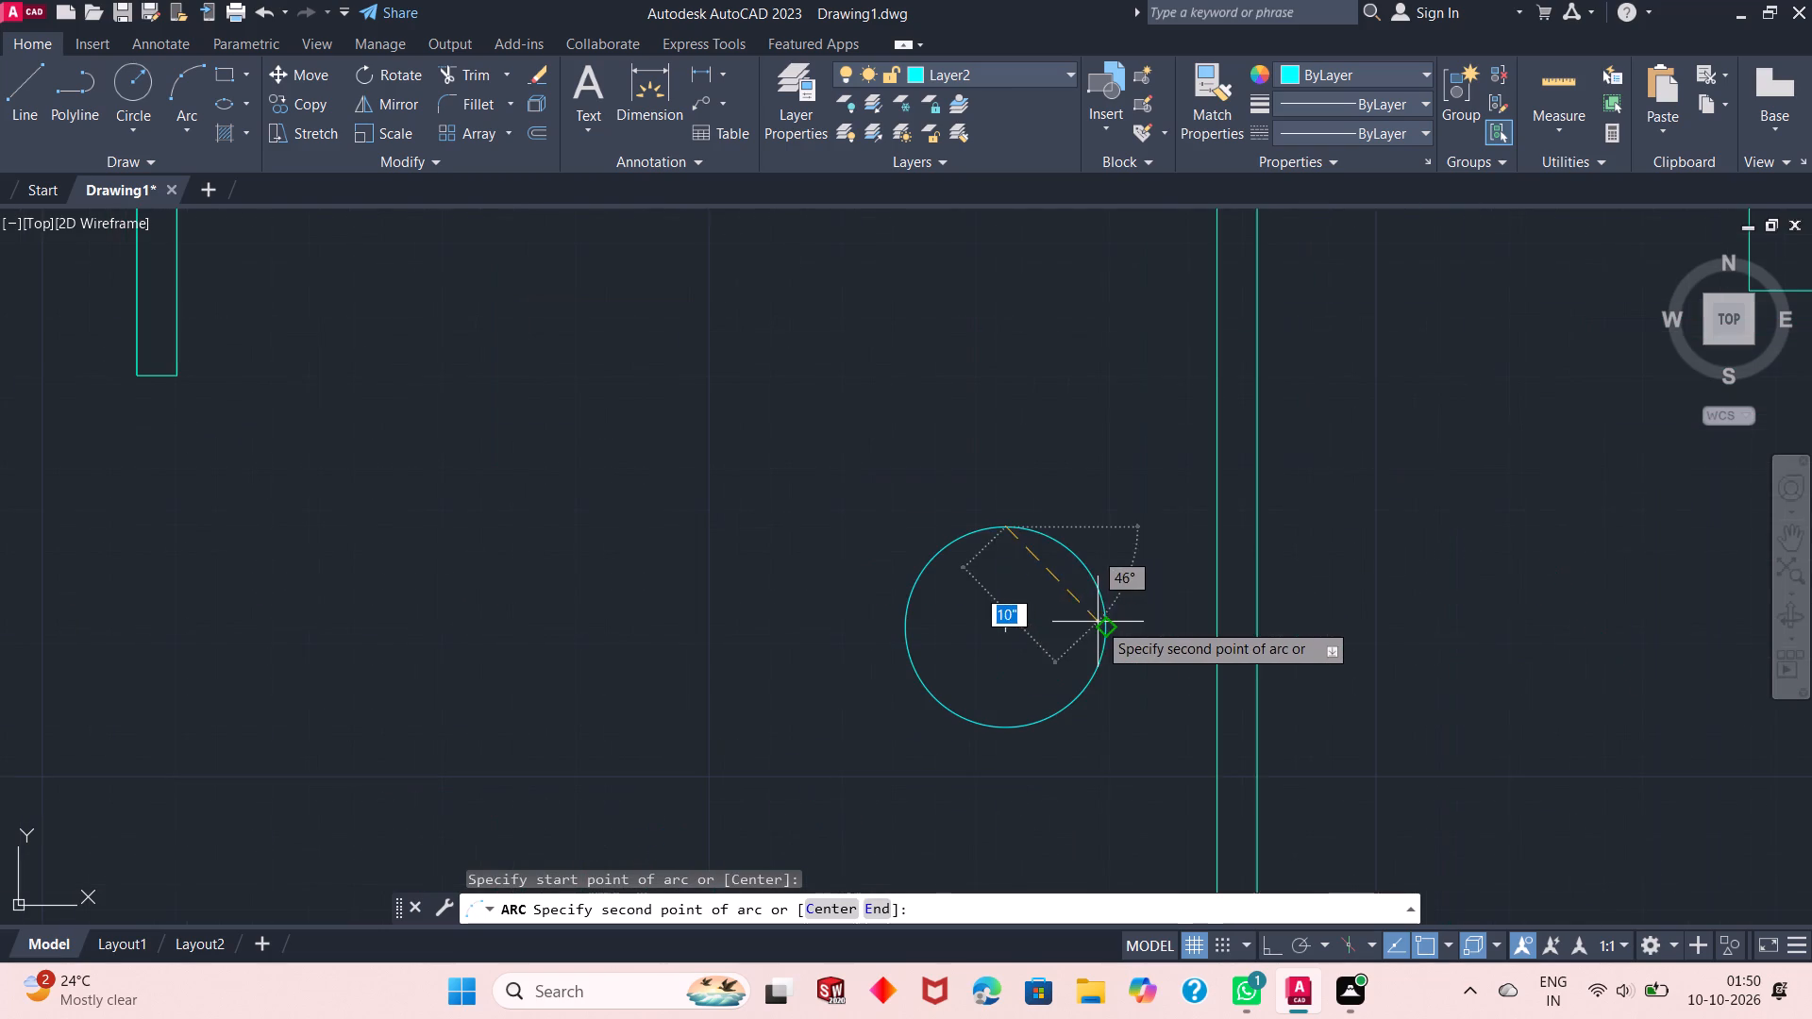
{"action": "left_click", "coordinate": [1155, 594]}
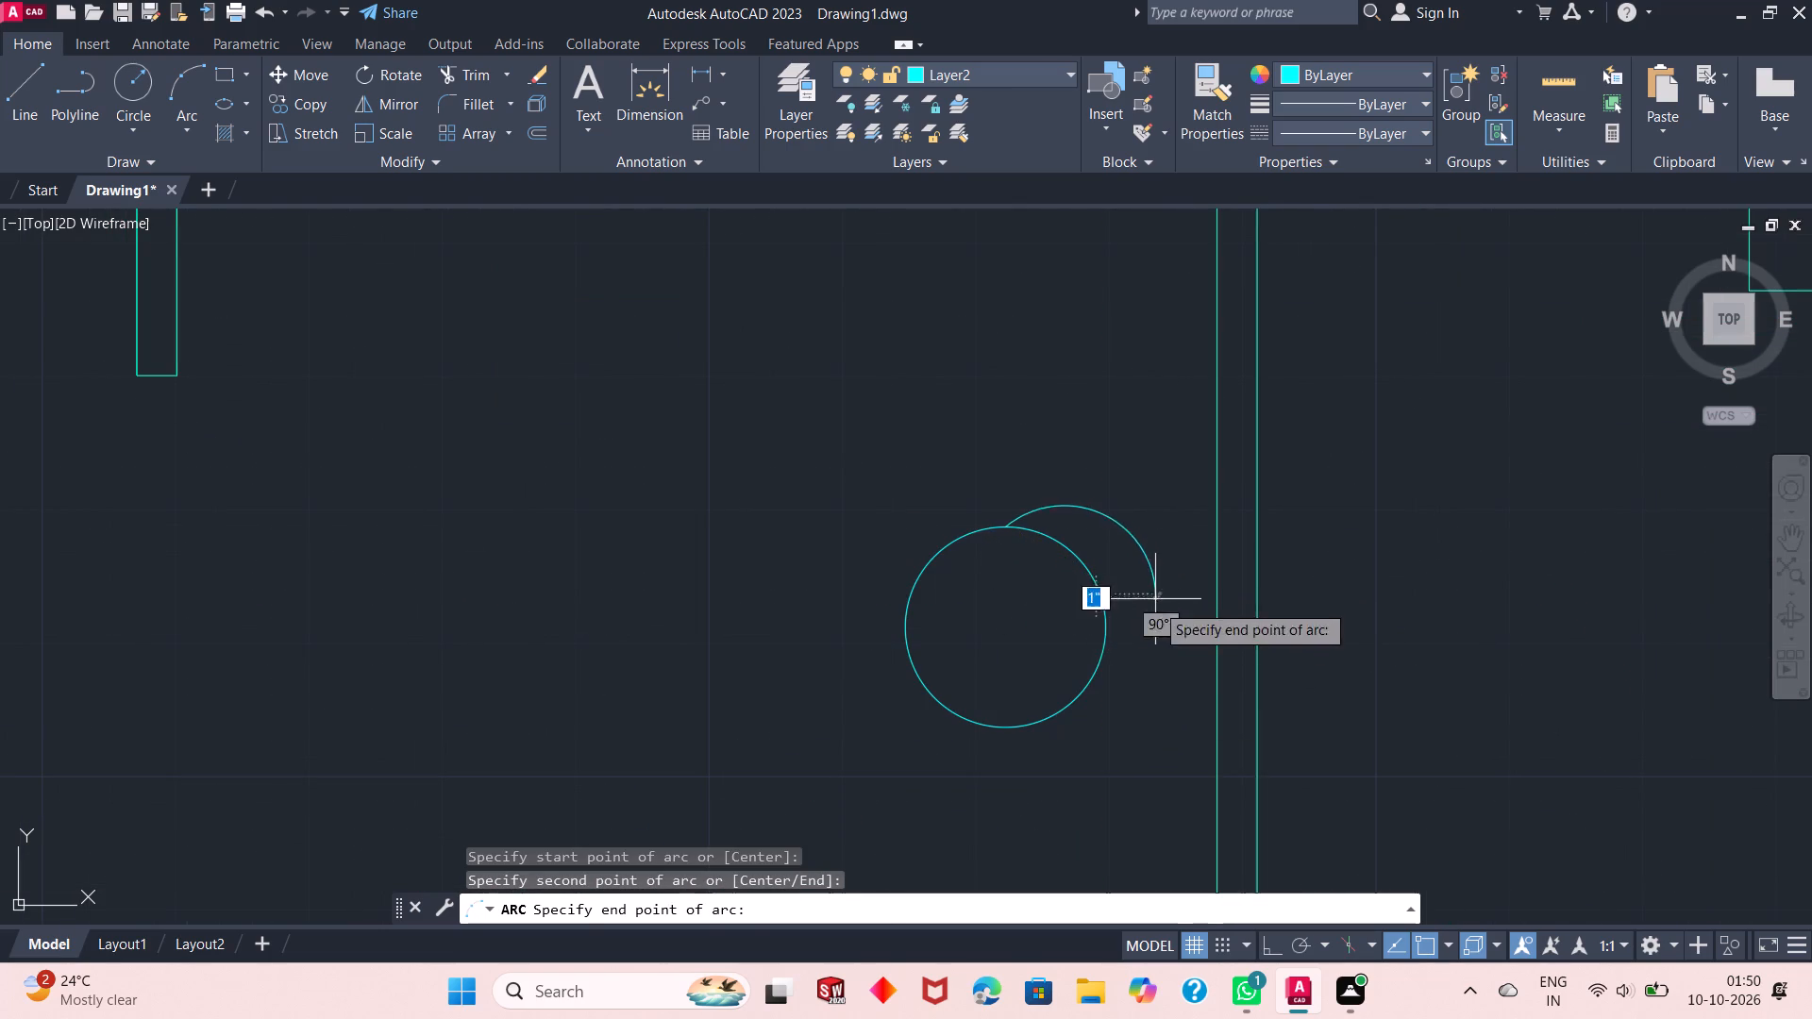
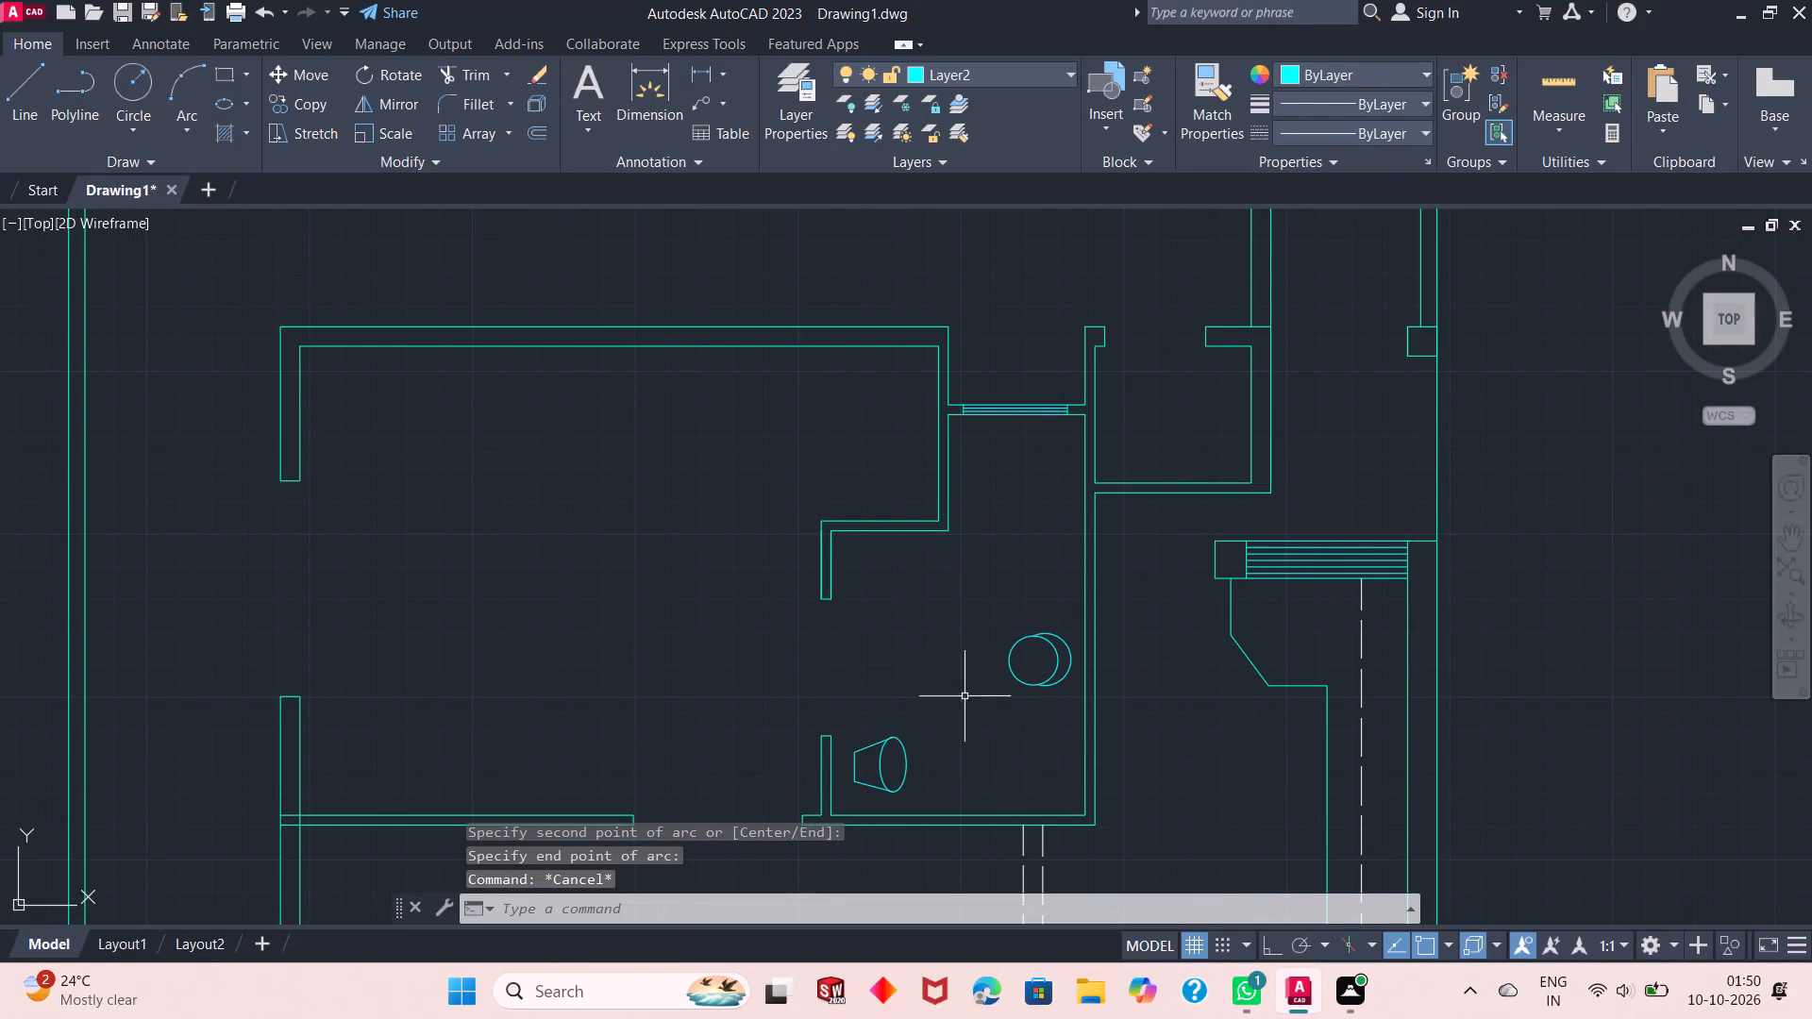
Draw a rectangle about 1' wide on the counter's north end, just south of the window and west of the dashed line.
{"action": "scroll", "coordinate": [896, 704], "scroll_direction": "down", "scroll_amount": 2}
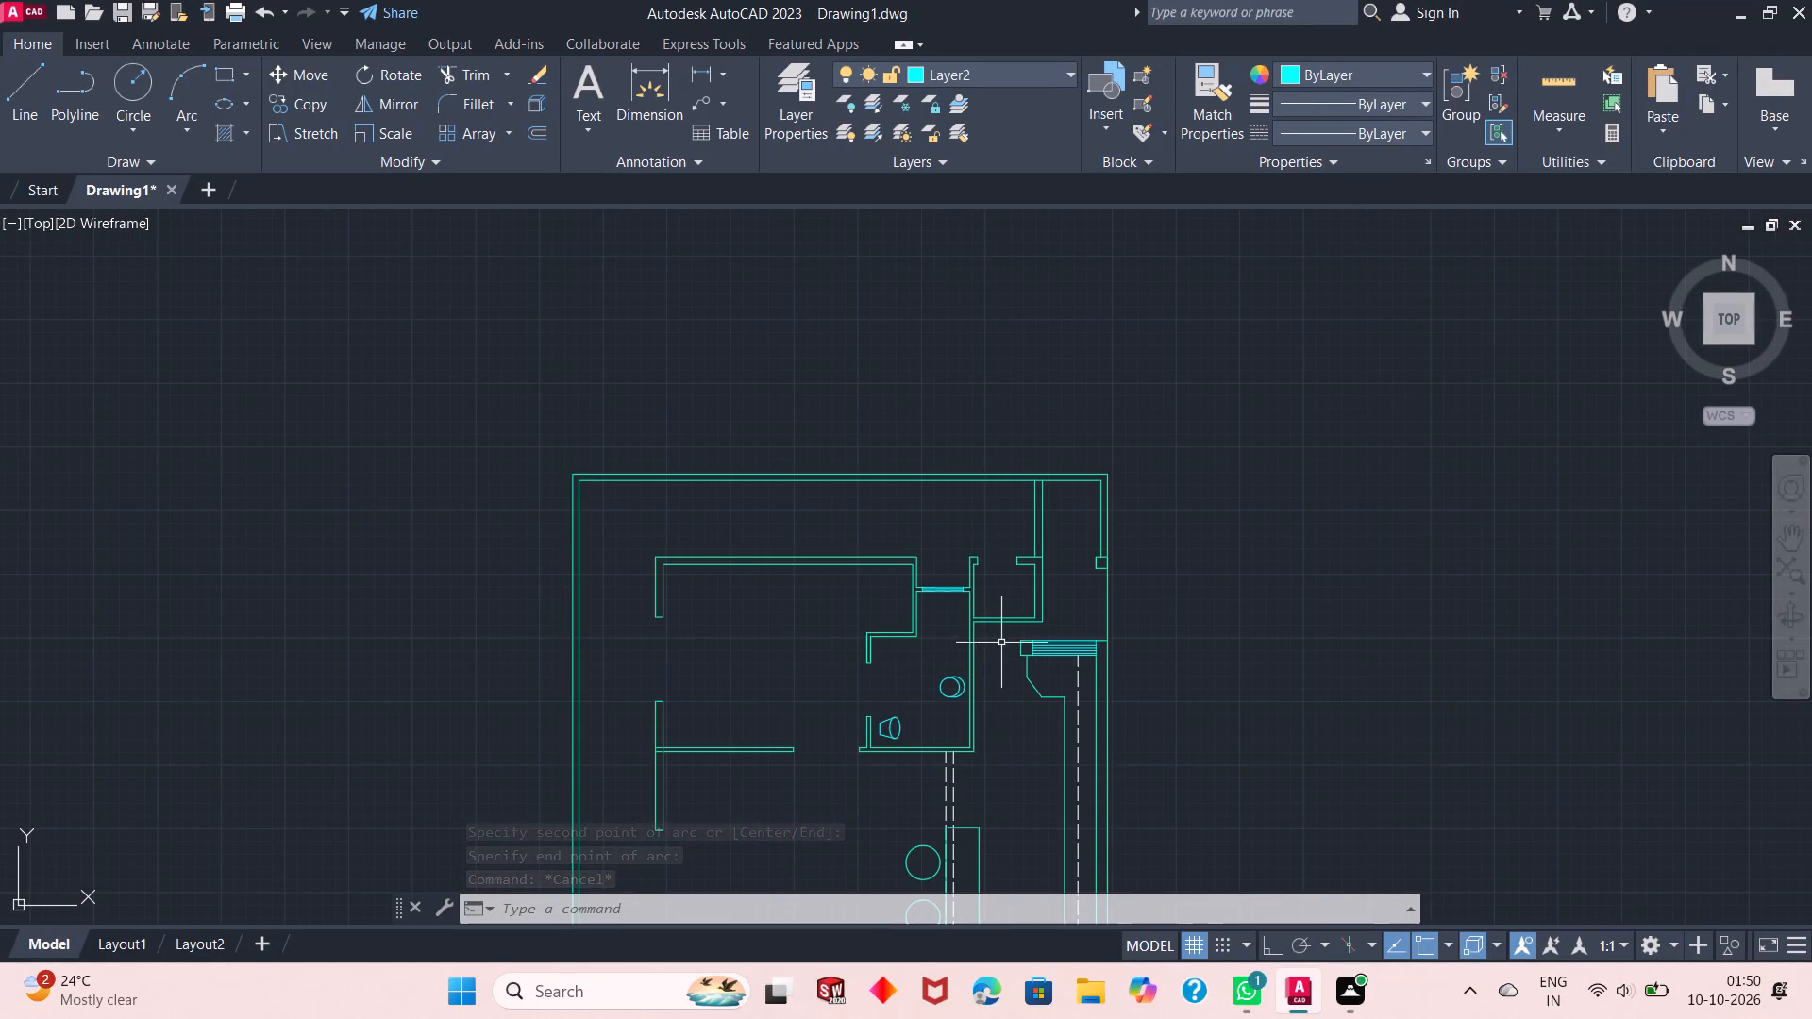
{"action": "scroll", "coordinate": [1020, 663], "scroll_direction": "up", "scroll_amount": 3}
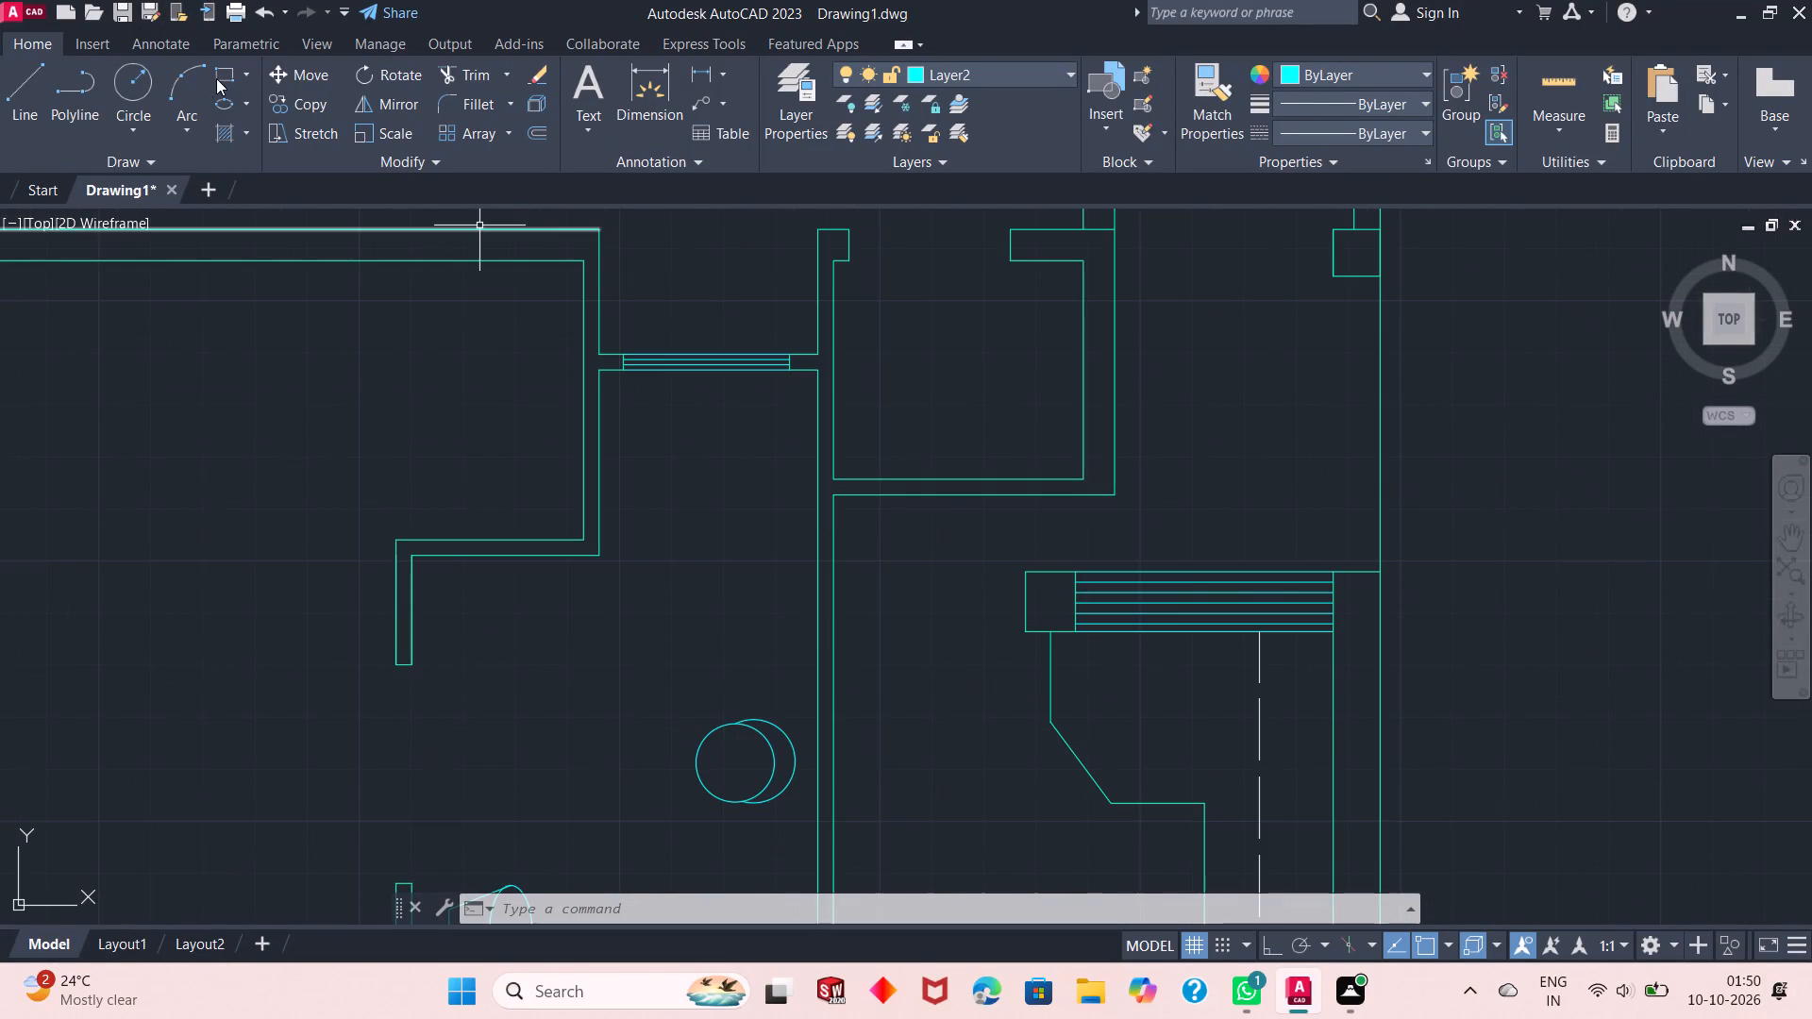
{"action": "left_click", "coordinate": [218, 78]}
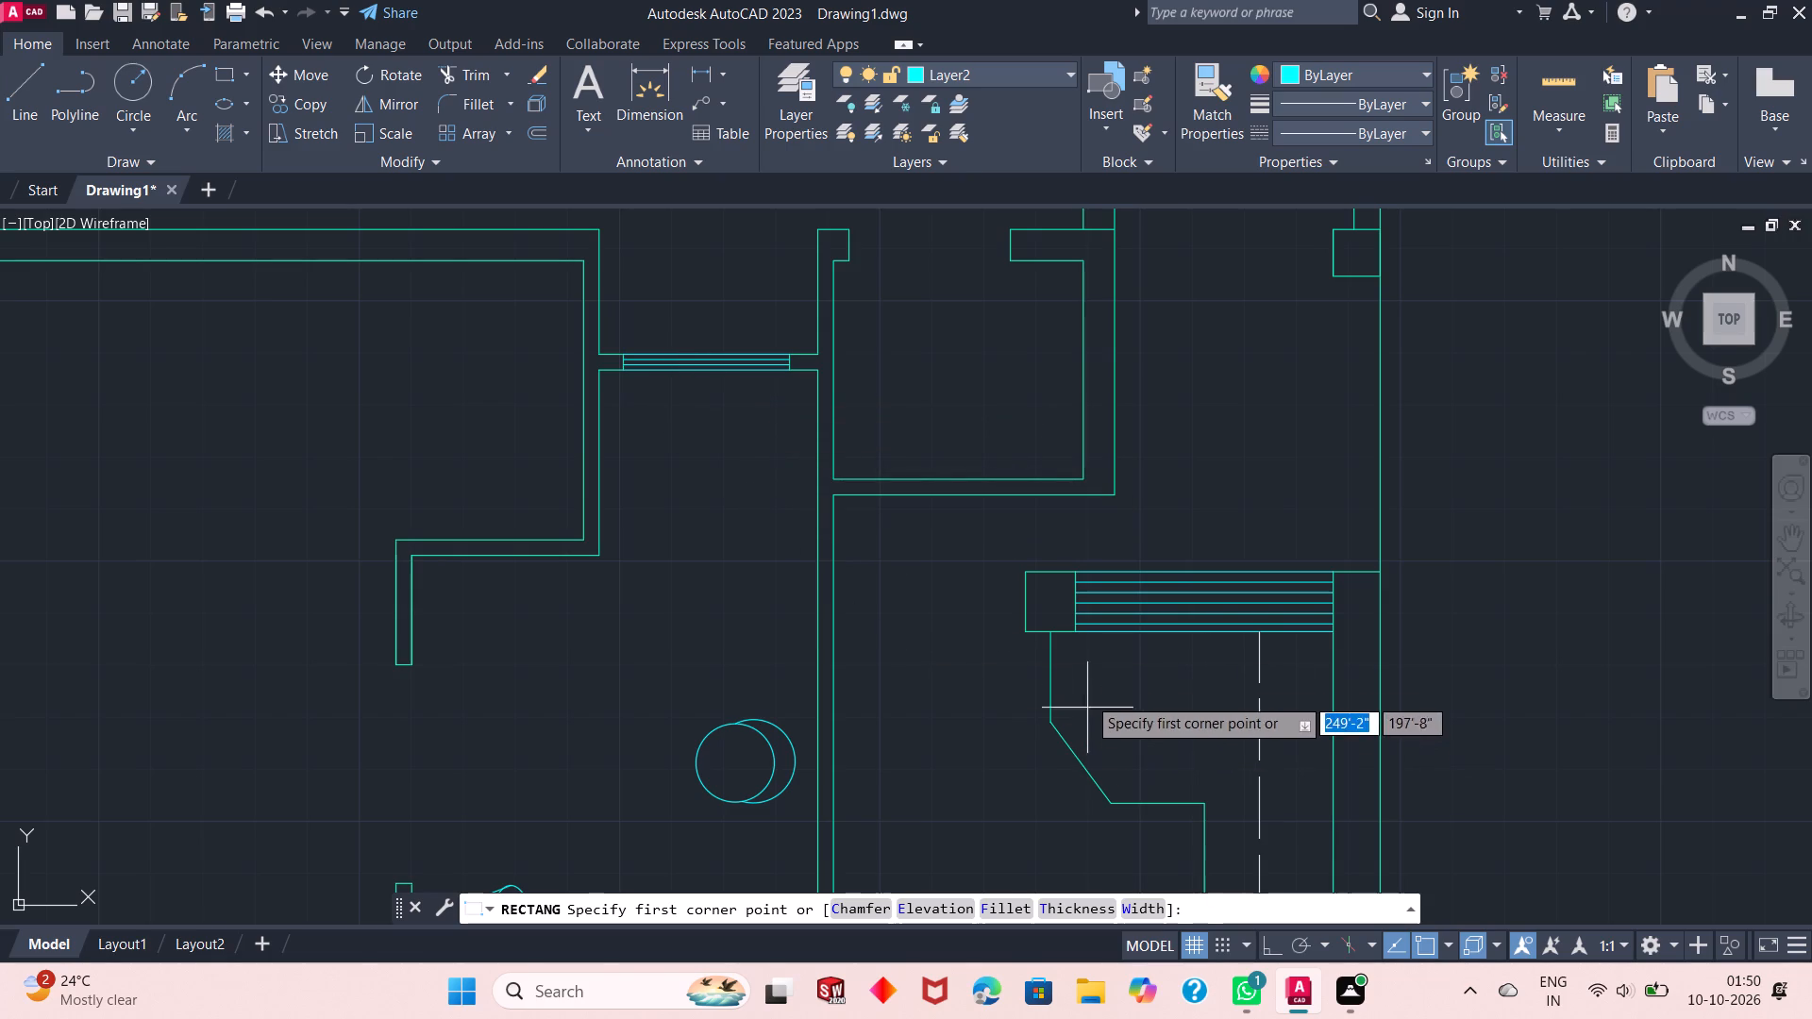
{"action": "left_click", "coordinate": [1136, 665]}
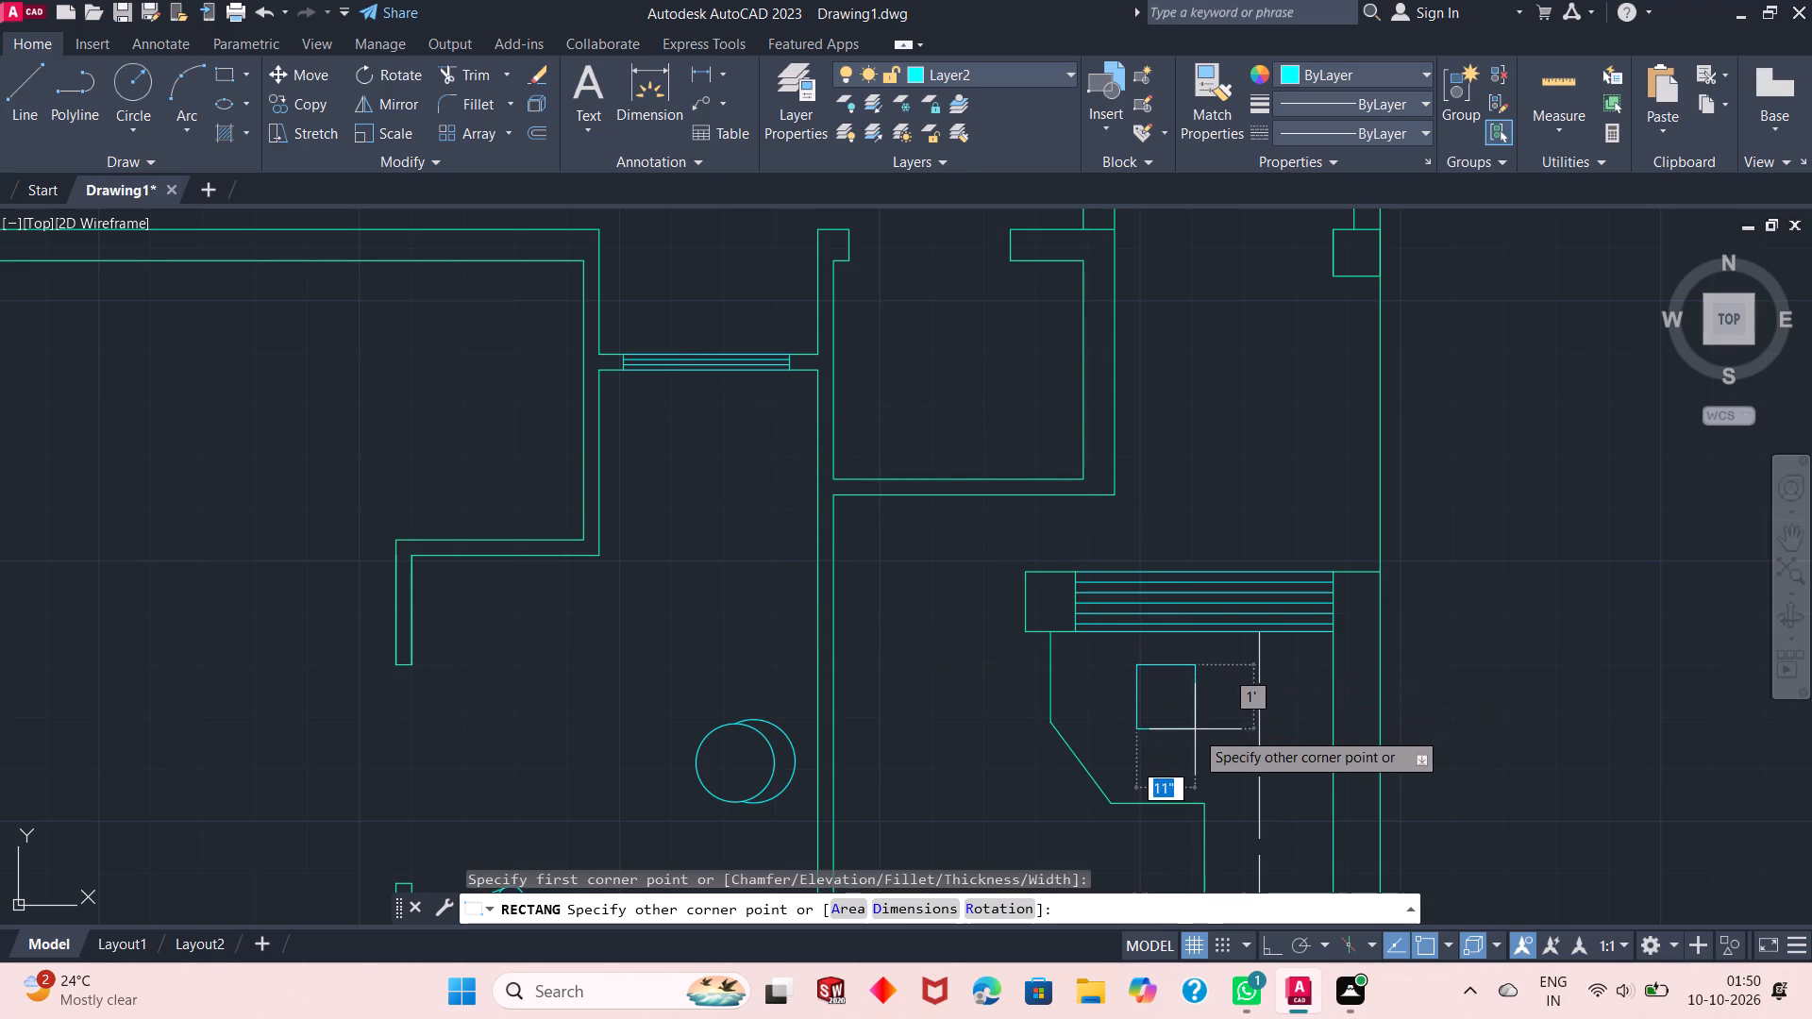
{"action": "left_click", "coordinate": [1202, 725]}
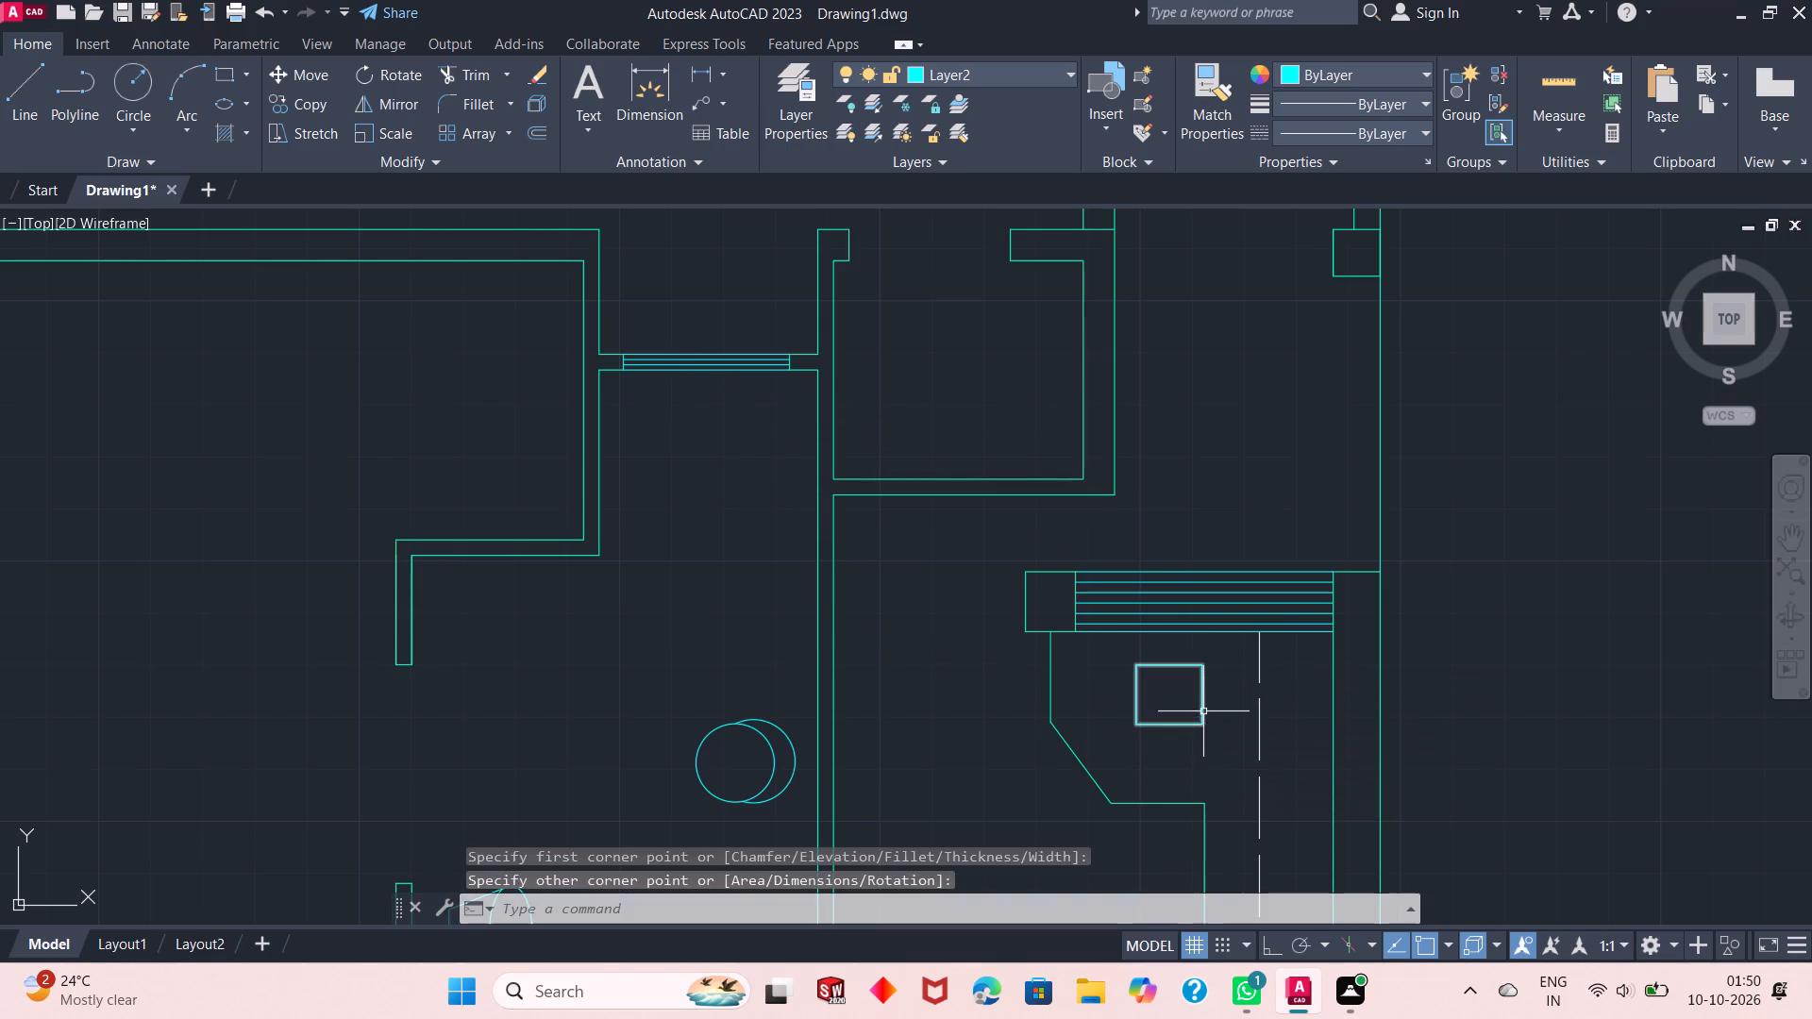
Draw a small rectangle about 8" by 3" overlapping the north edge of the counter's 1' rectangle.
{"action": "scroll", "coordinate": [1196, 674], "scroll_direction": "up", "scroll_amount": 2}
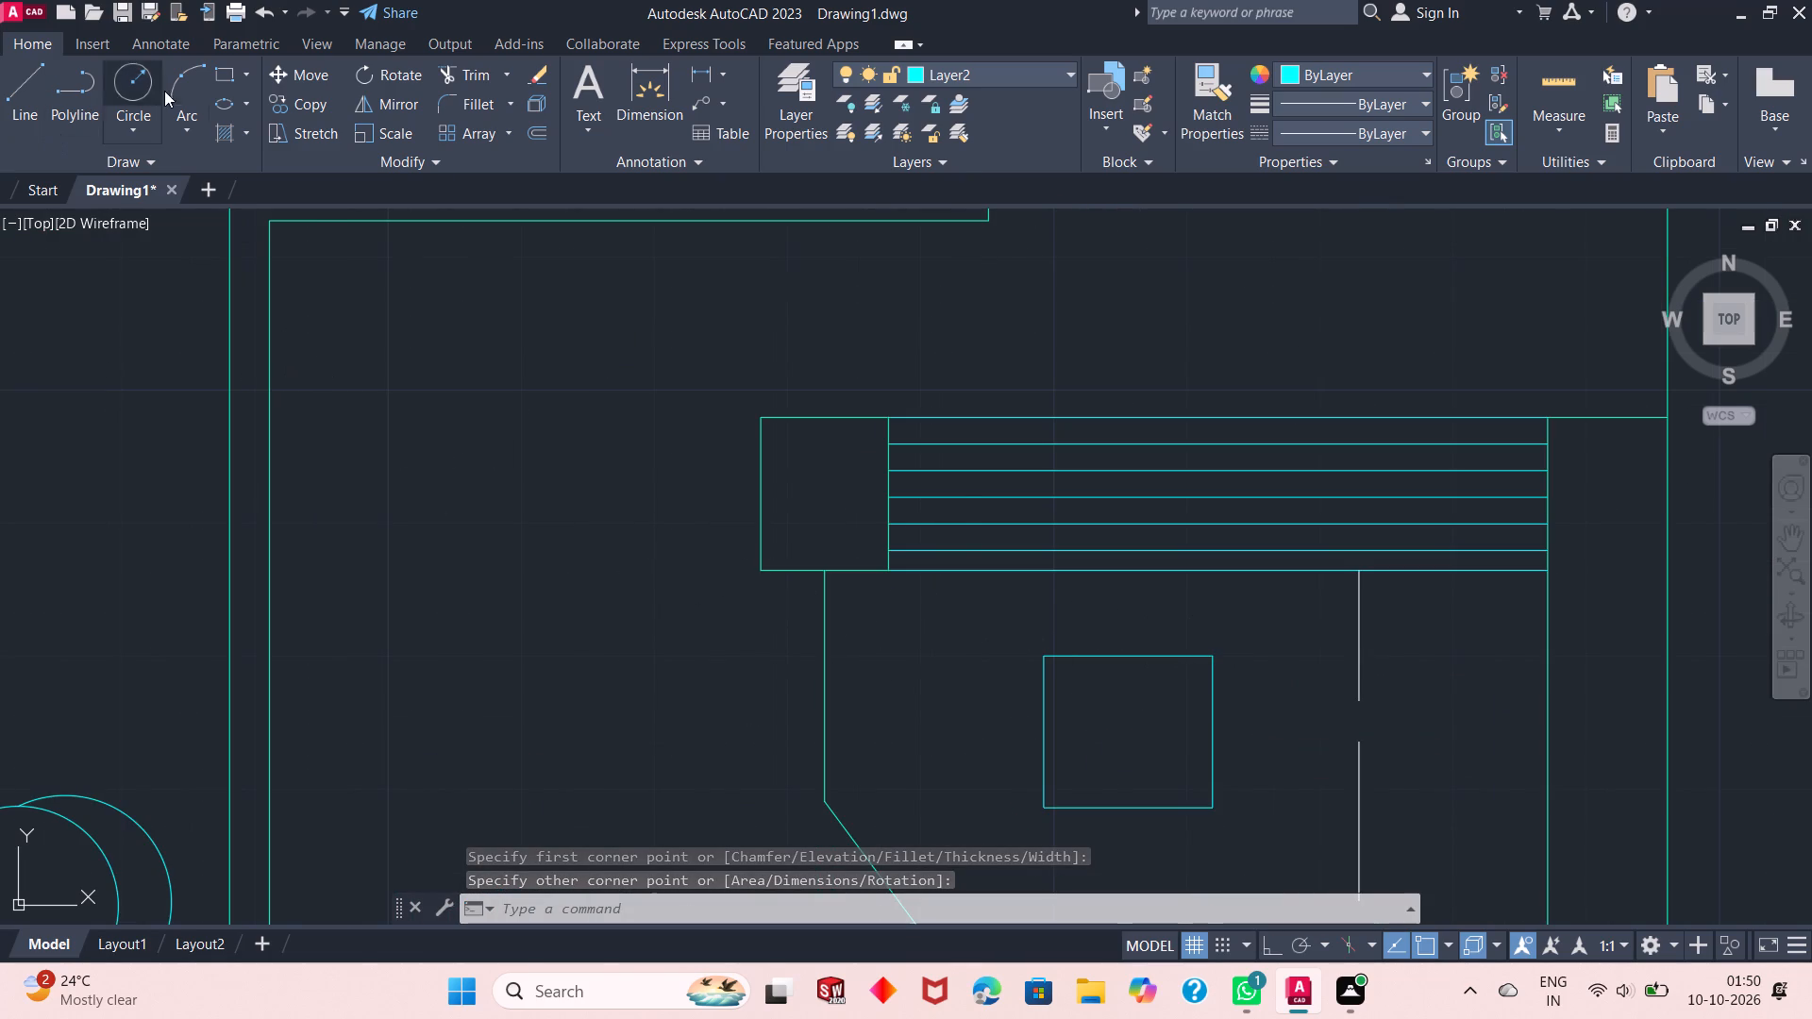
{"action": "left_click", "coordinate": [227, 73]}
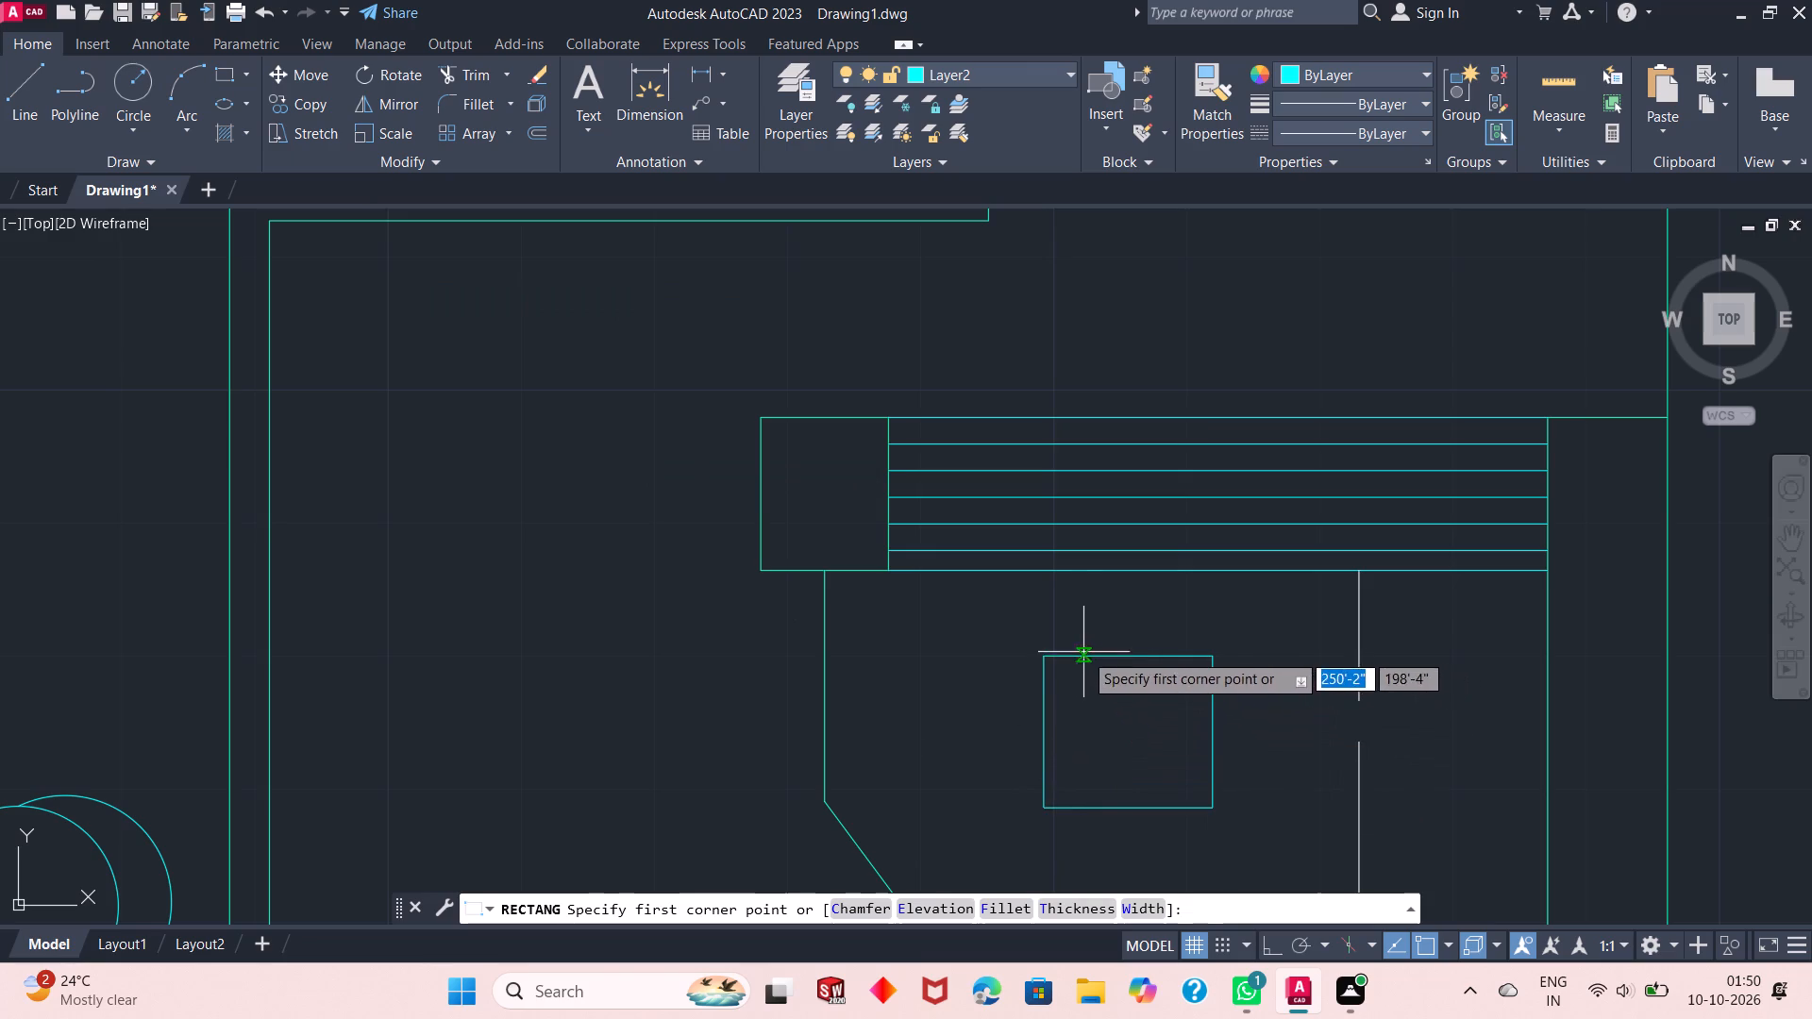
{"action": "left_click", "coordinate": [1080, 640]}
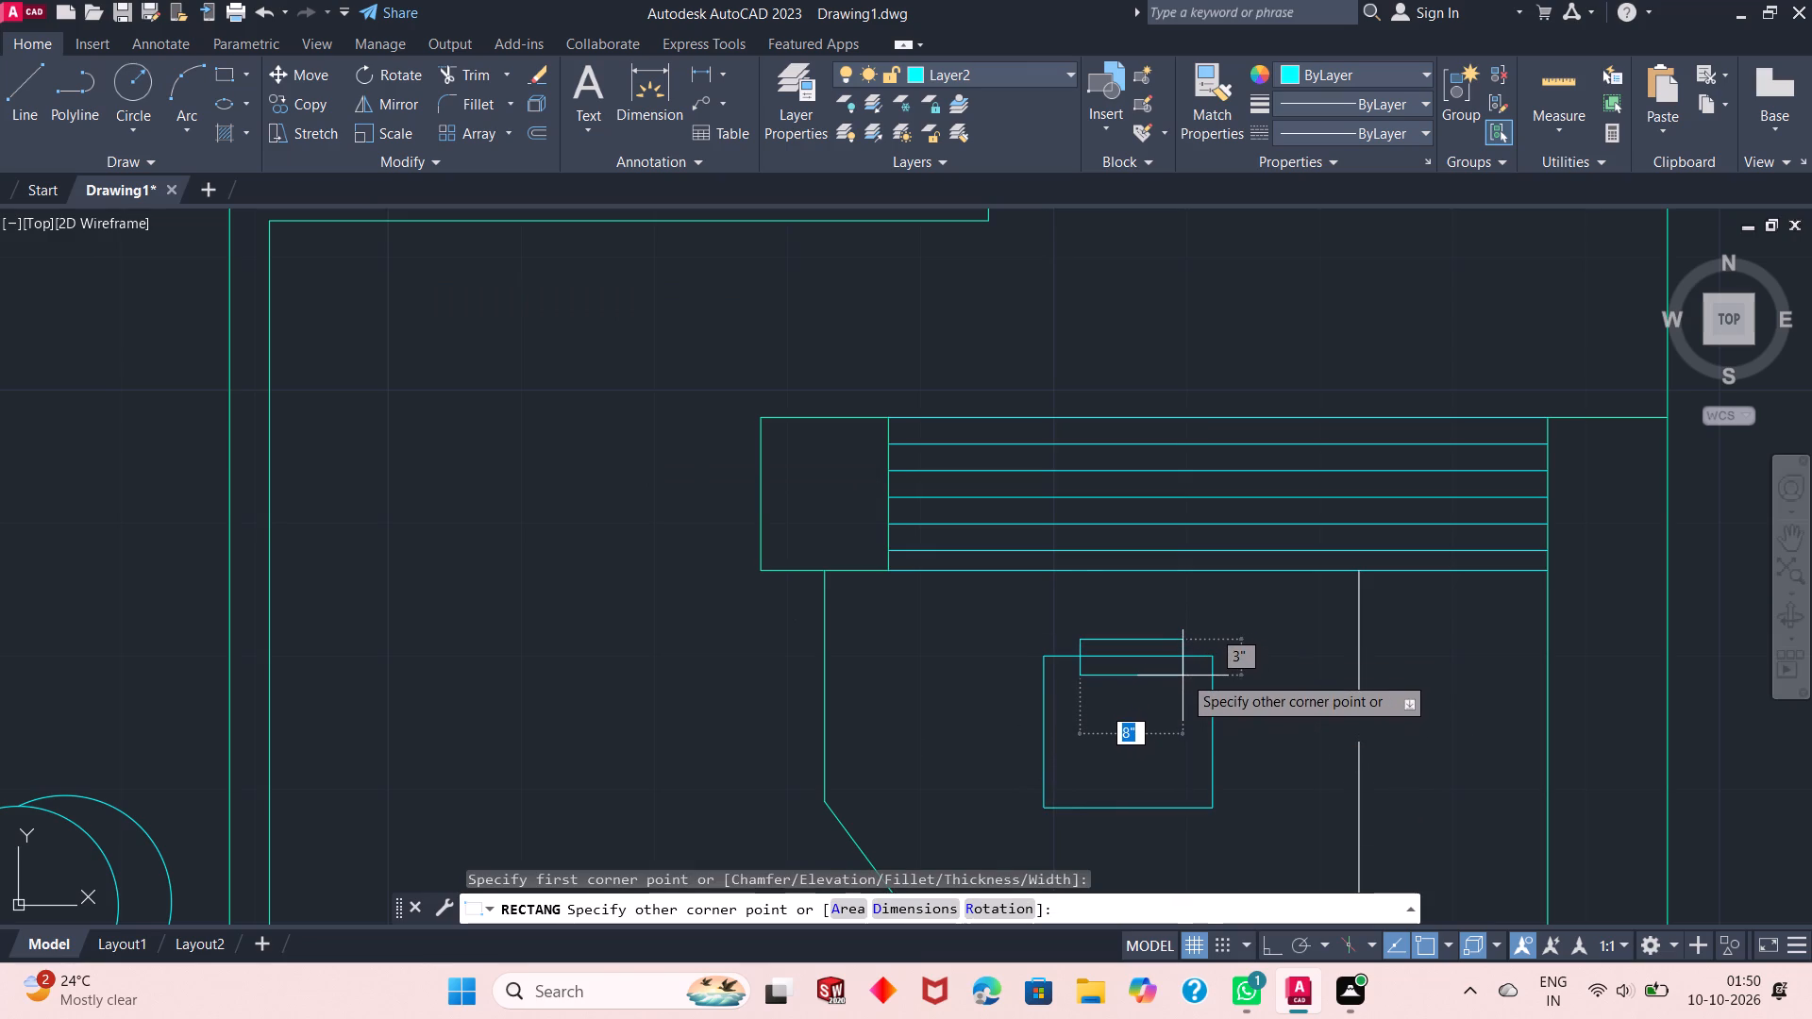
{"action": "left_click", "coordinate": [1183, 675]}
Make Layer1 the current layer.
{"action": "scroll", "coordinate": [918, 560], "scroll_direction": "down", "scroll_amount": 3}
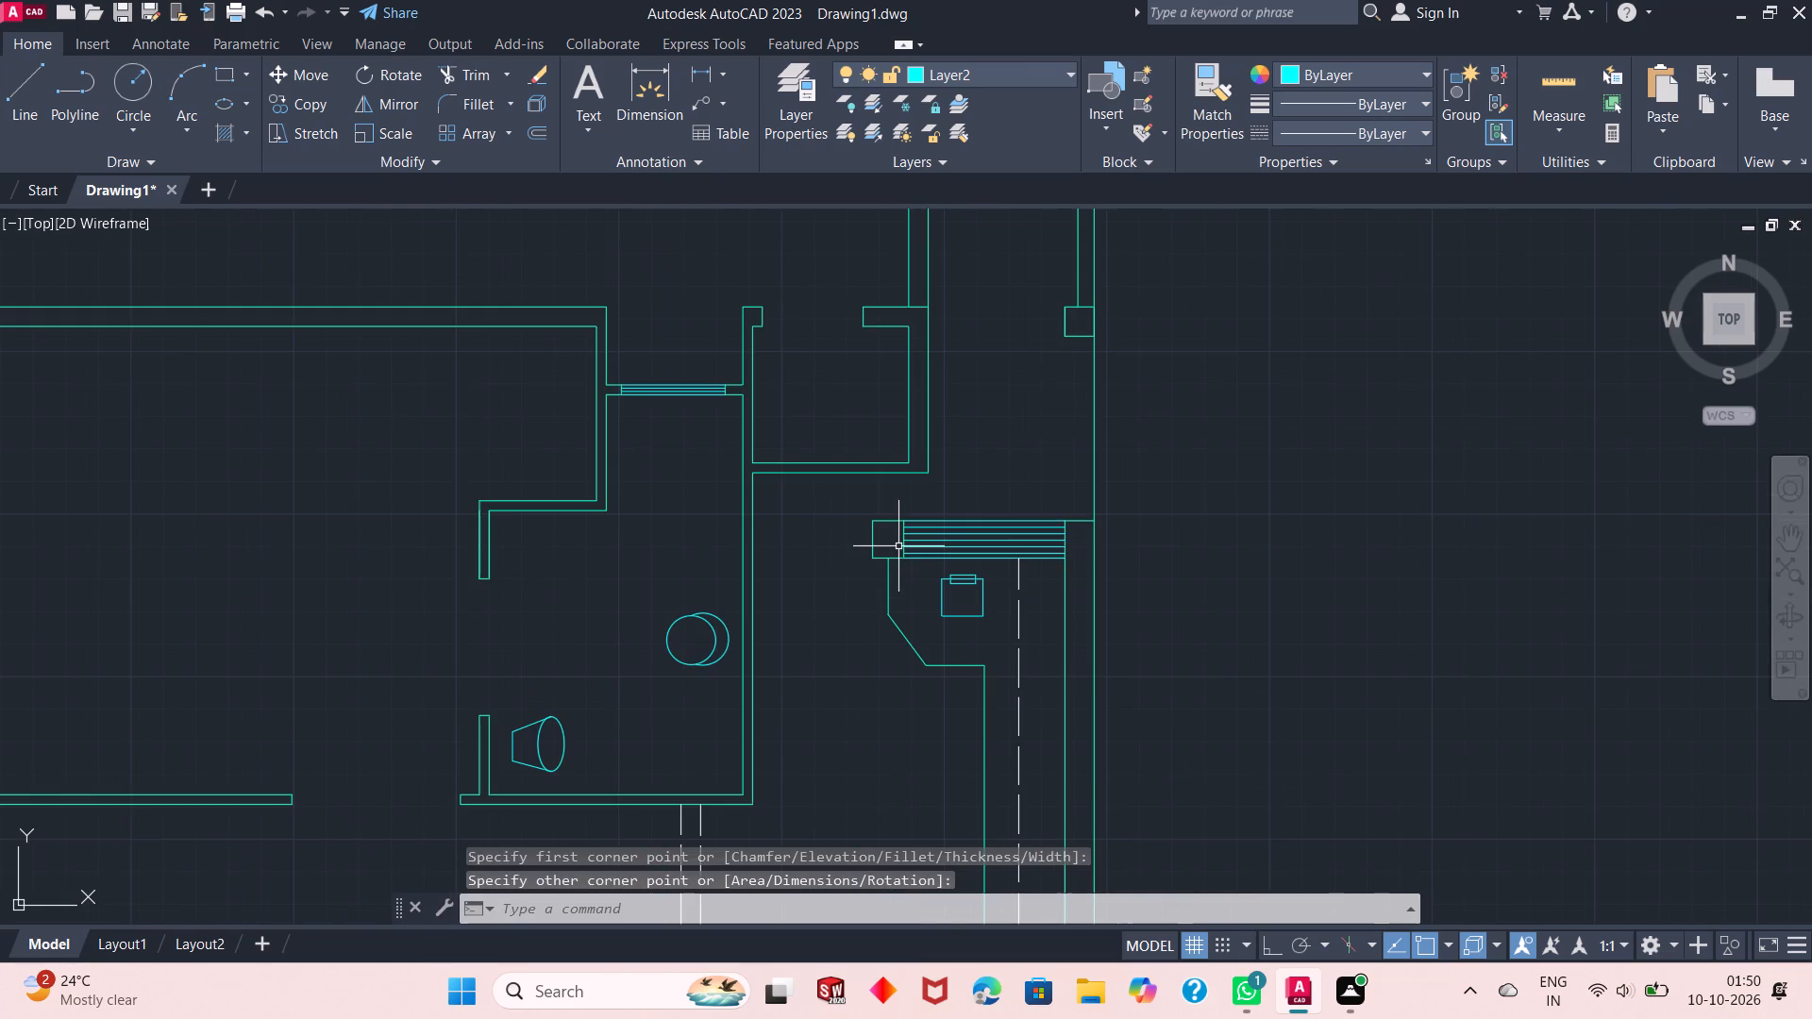
{"action": "scroll", "coordinate": [898, 546], "scroll_direction": "down", "scroll_amount": 2}
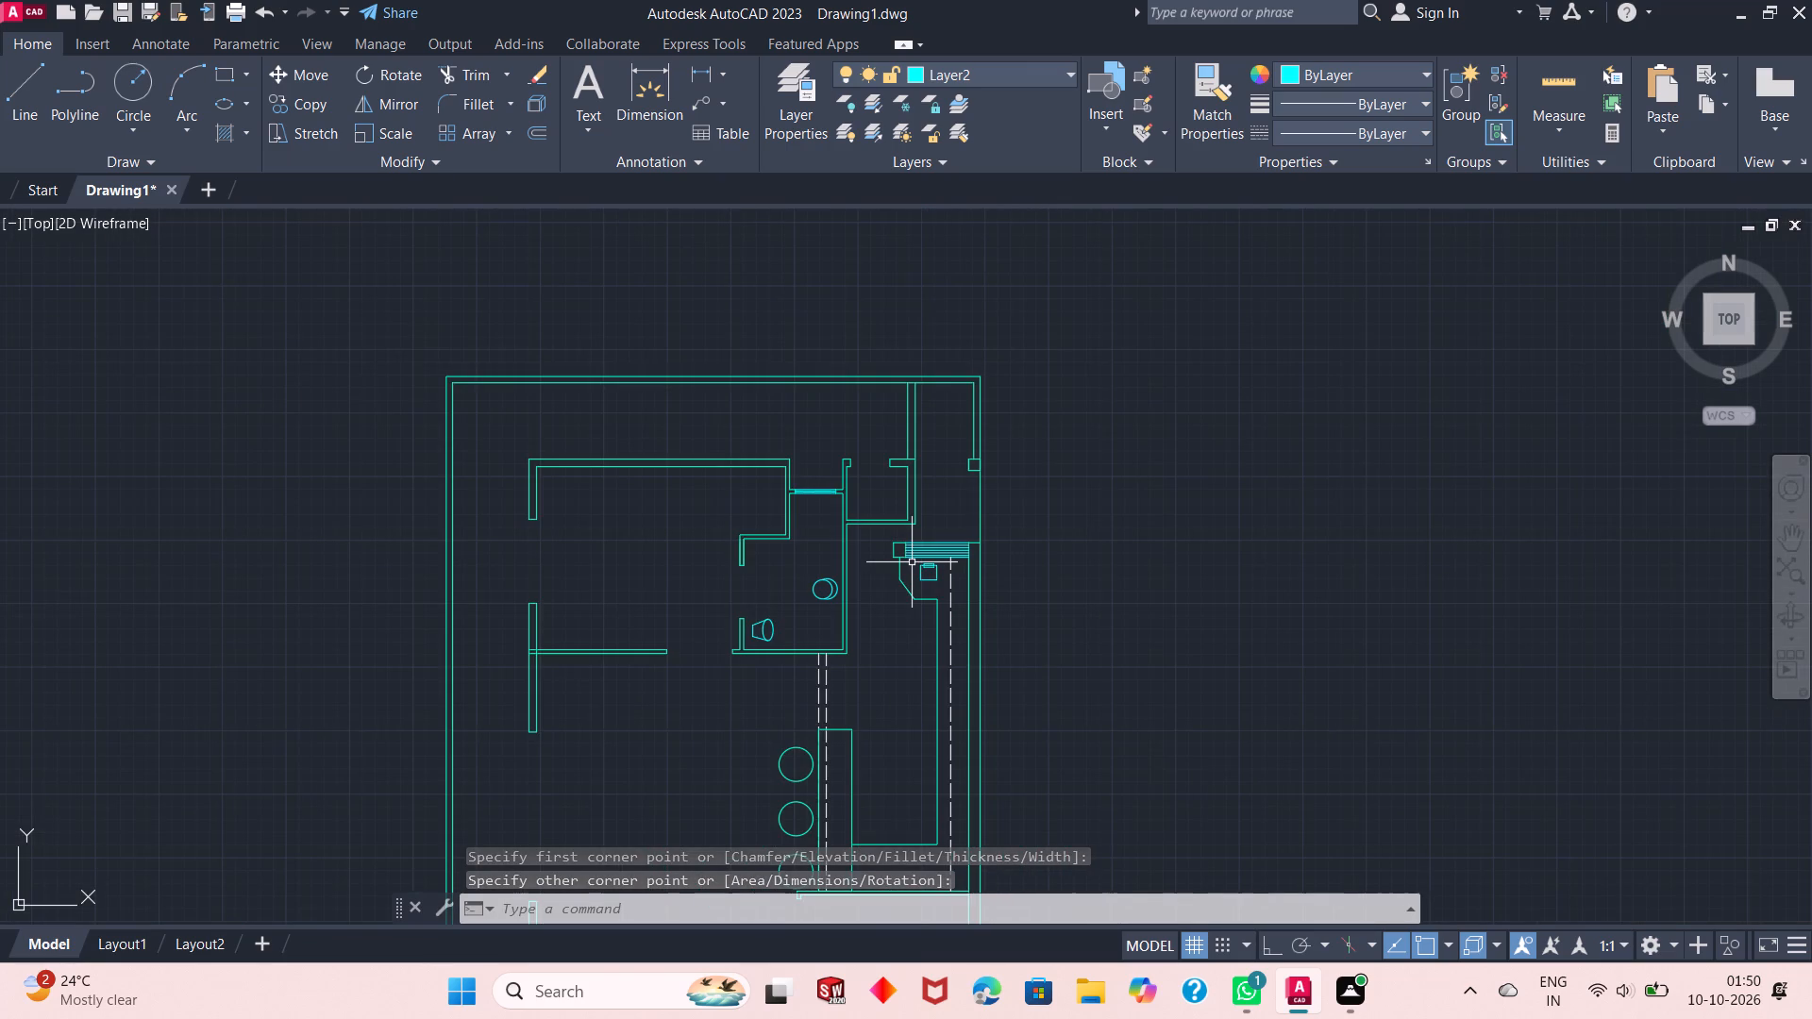
{"action": "scroll", "coordinate": [1068, 602], "scroll_direction": "down", "scroll_amount": 1}
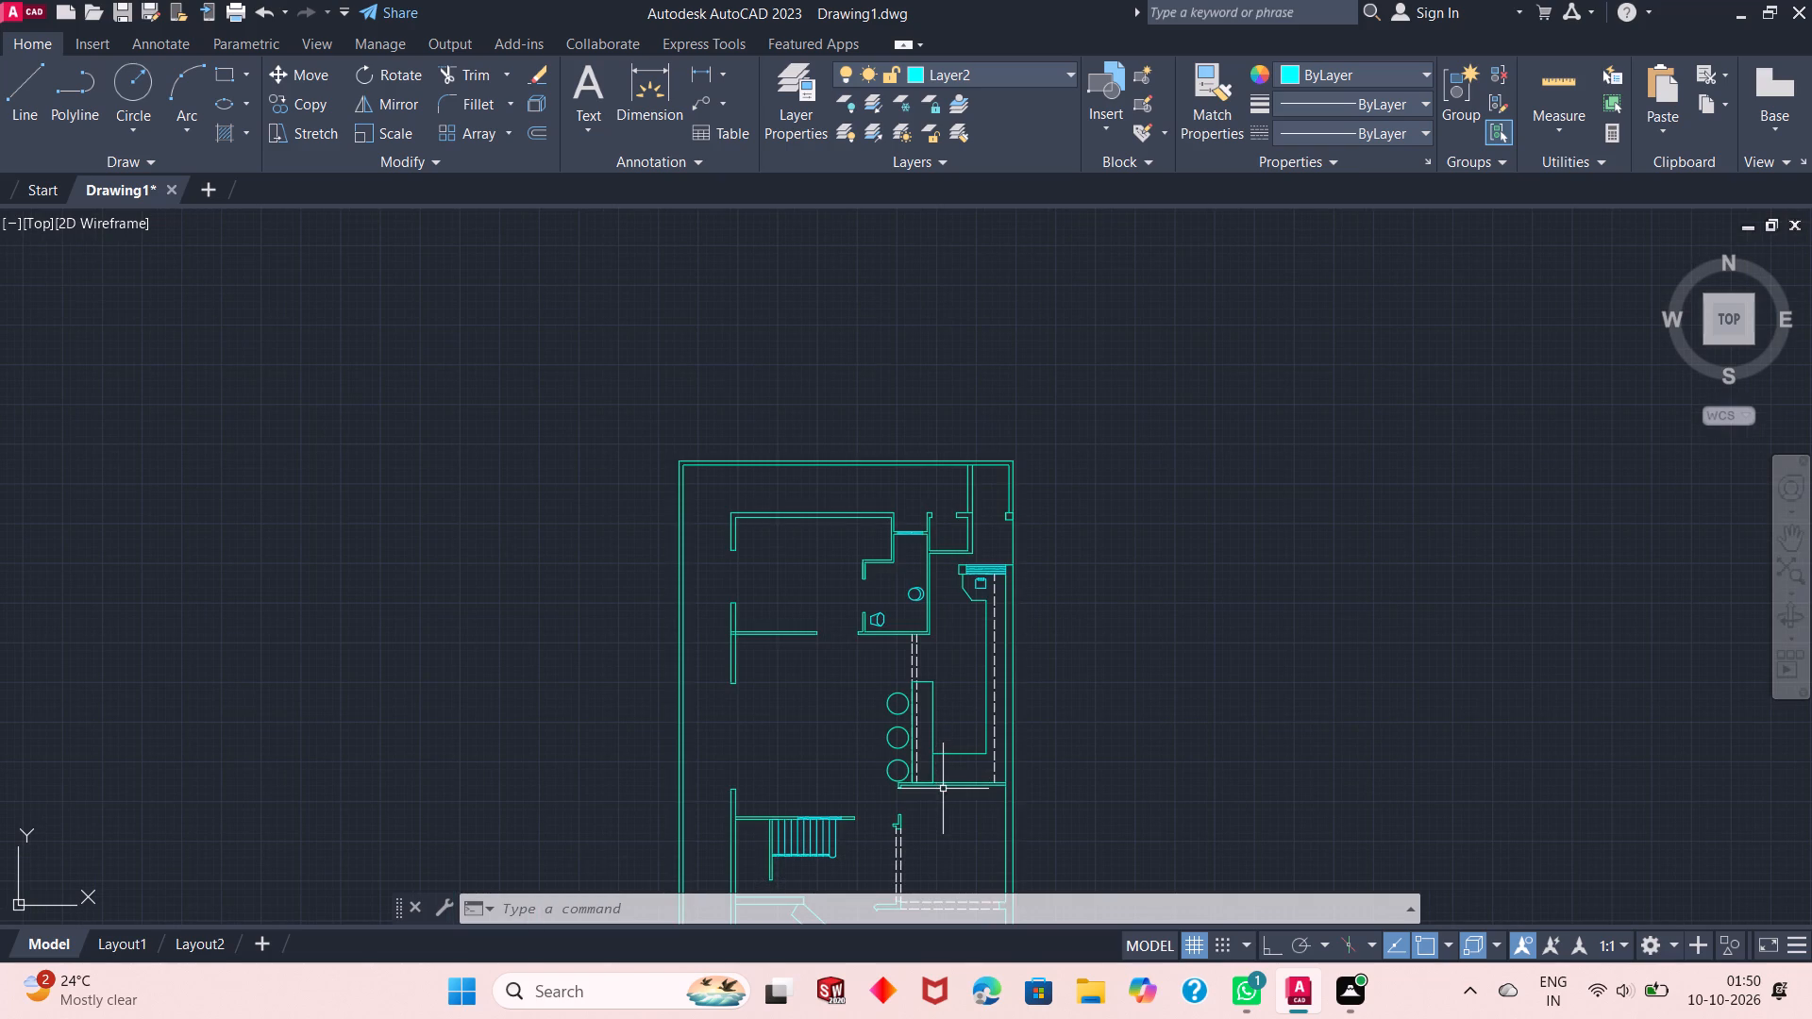
{"action": "scroll", "coordinate": [872, 589], "scroll_direction": "down", "scroll_amount": 1}
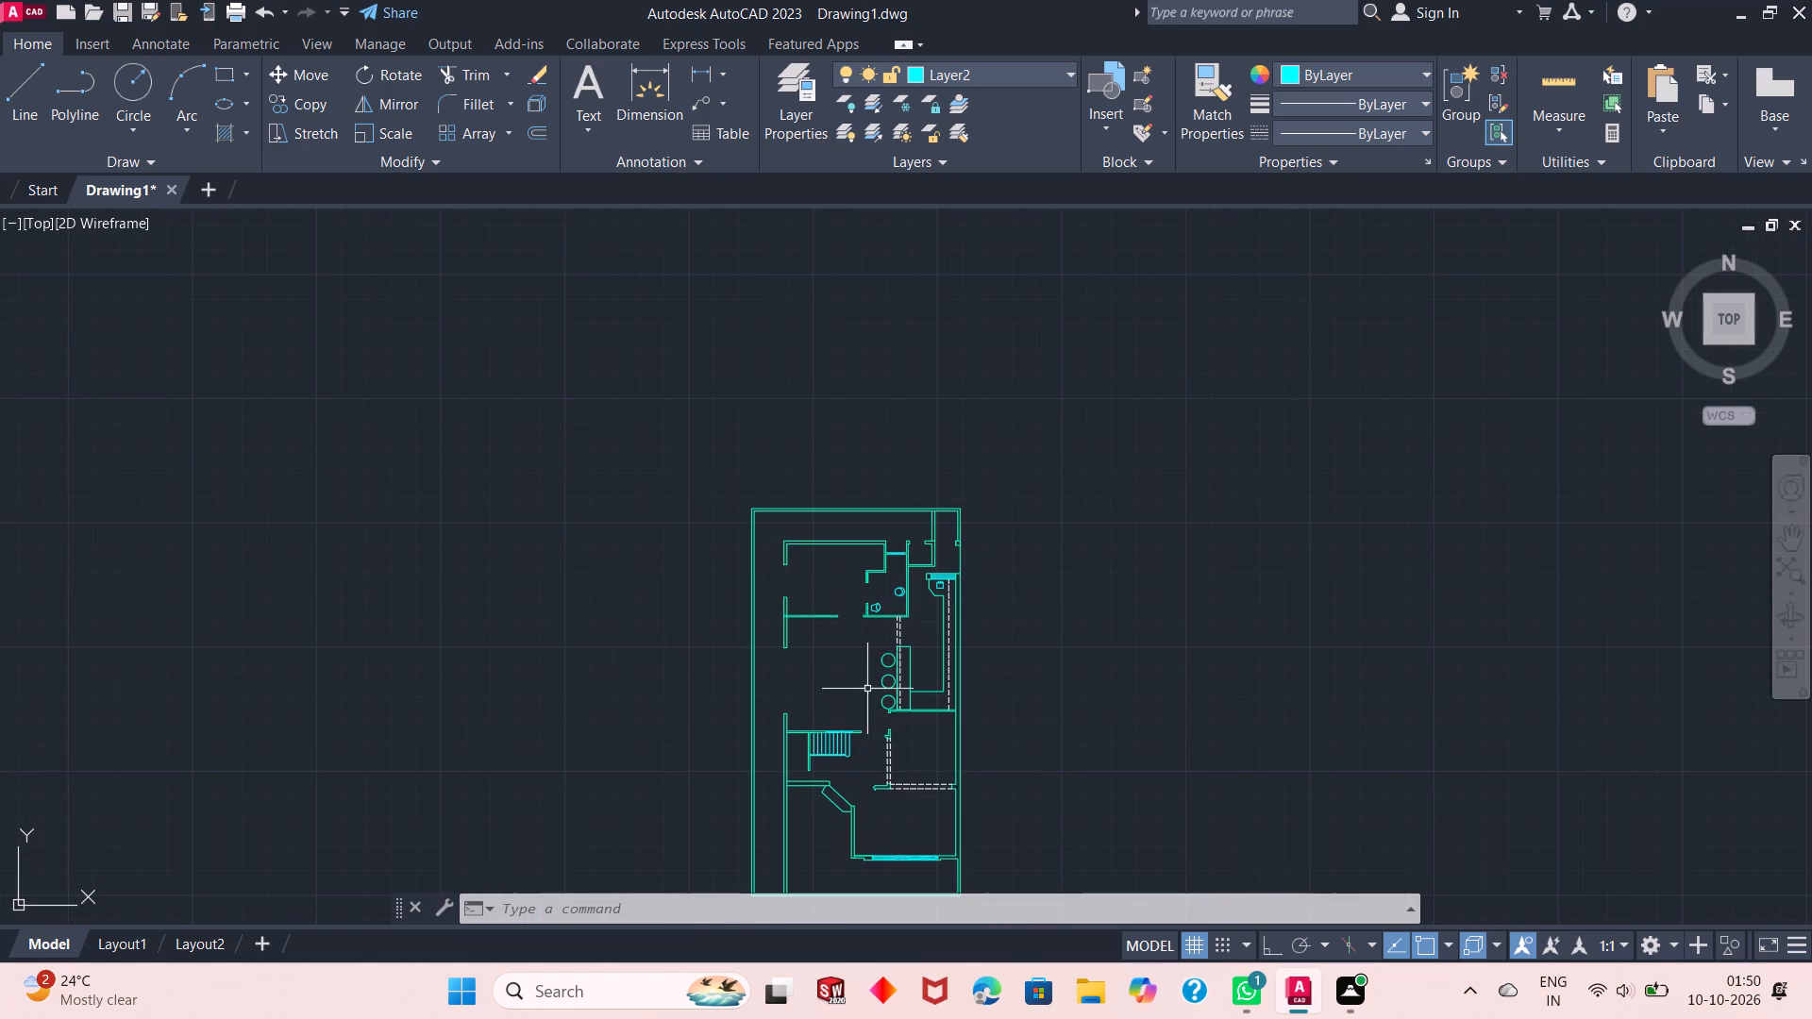
{"action": "scroll", "coordinate": [857, 629], "scroll_direction": "down", "scroll_amount": 1}
{"action": "scroll", "coordinate": [894, 741], "scroll_direction": "up", "scroll_amount": 1}
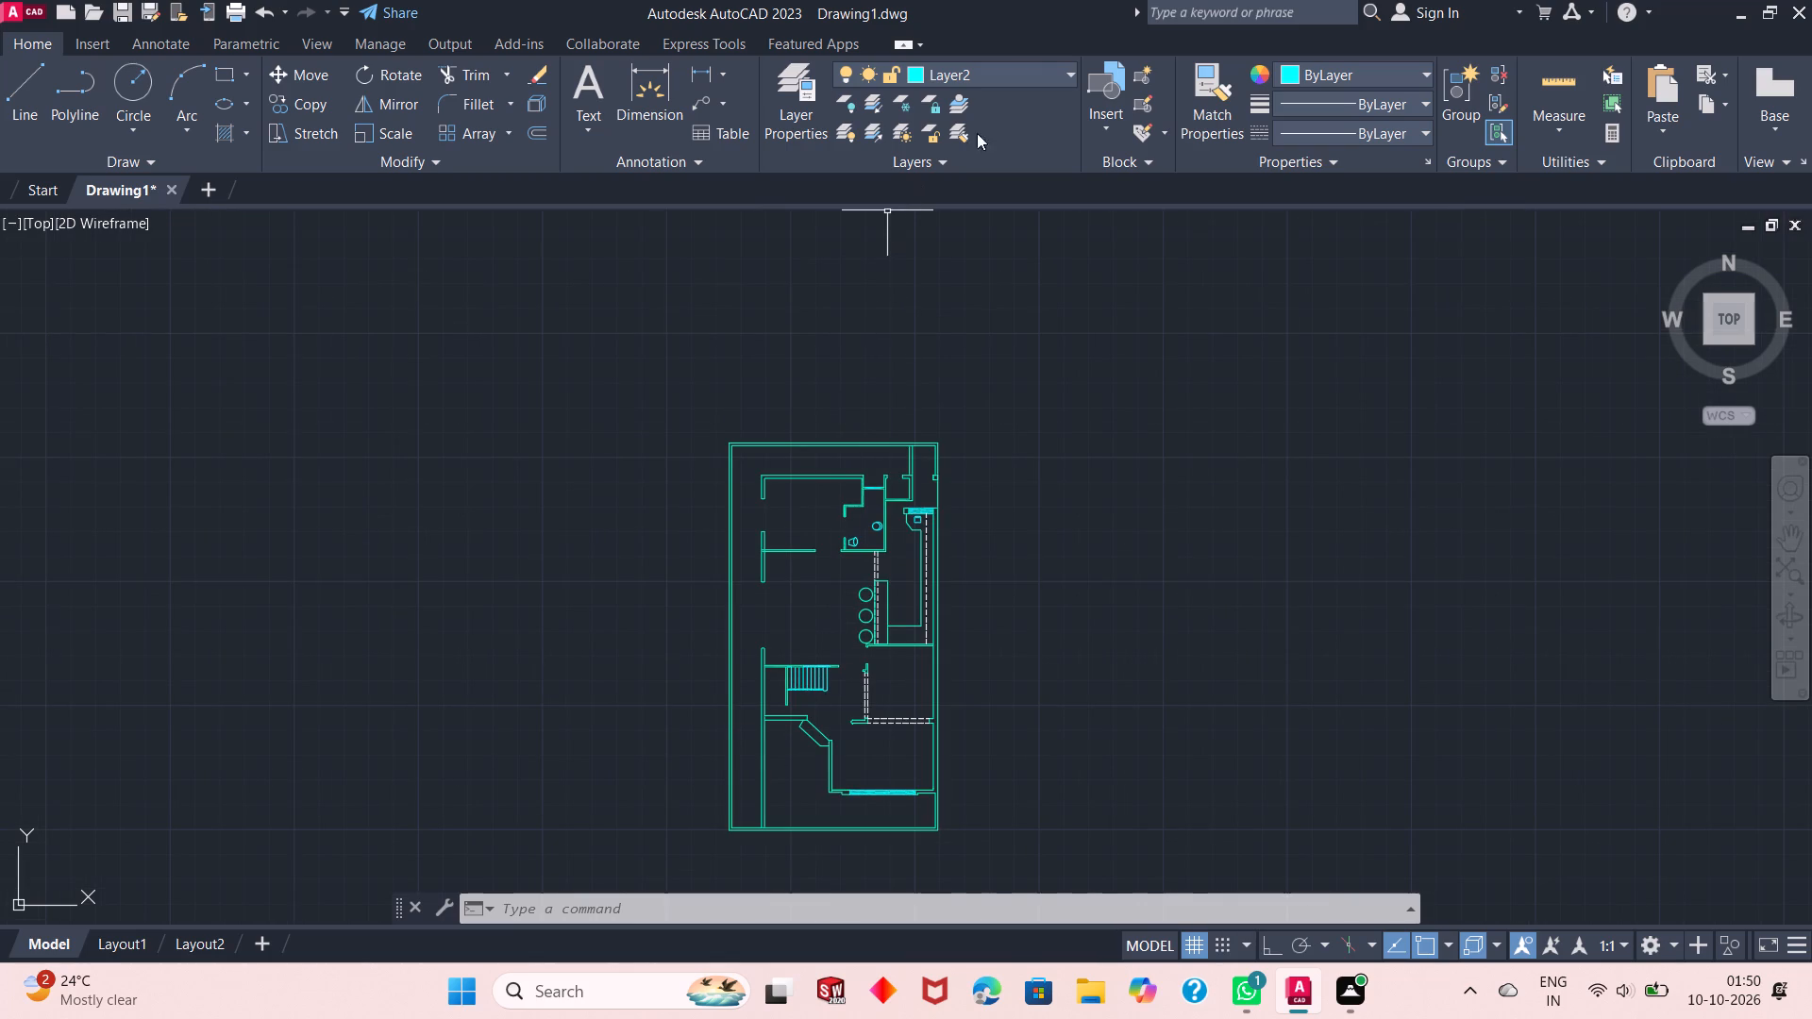
{"action": "left_click", "coordinate": [1038, 75]}
{"action": "left_click", "coordinate": [1029, 126]}
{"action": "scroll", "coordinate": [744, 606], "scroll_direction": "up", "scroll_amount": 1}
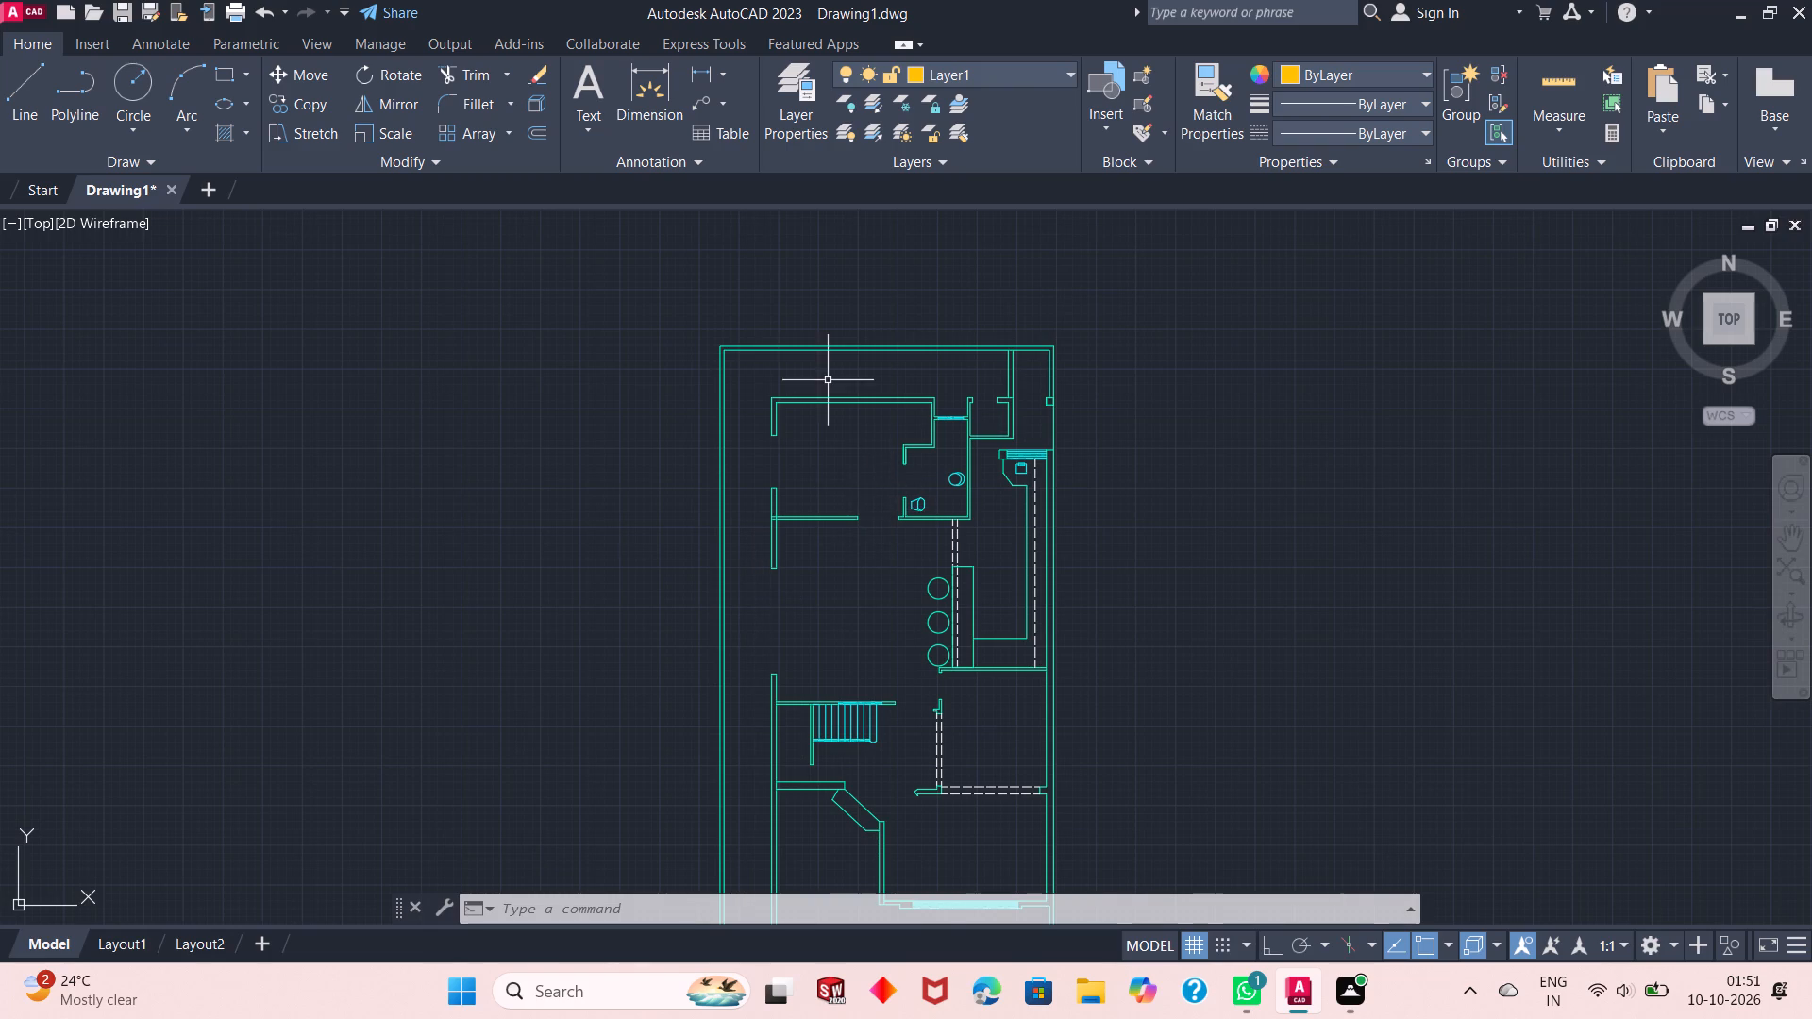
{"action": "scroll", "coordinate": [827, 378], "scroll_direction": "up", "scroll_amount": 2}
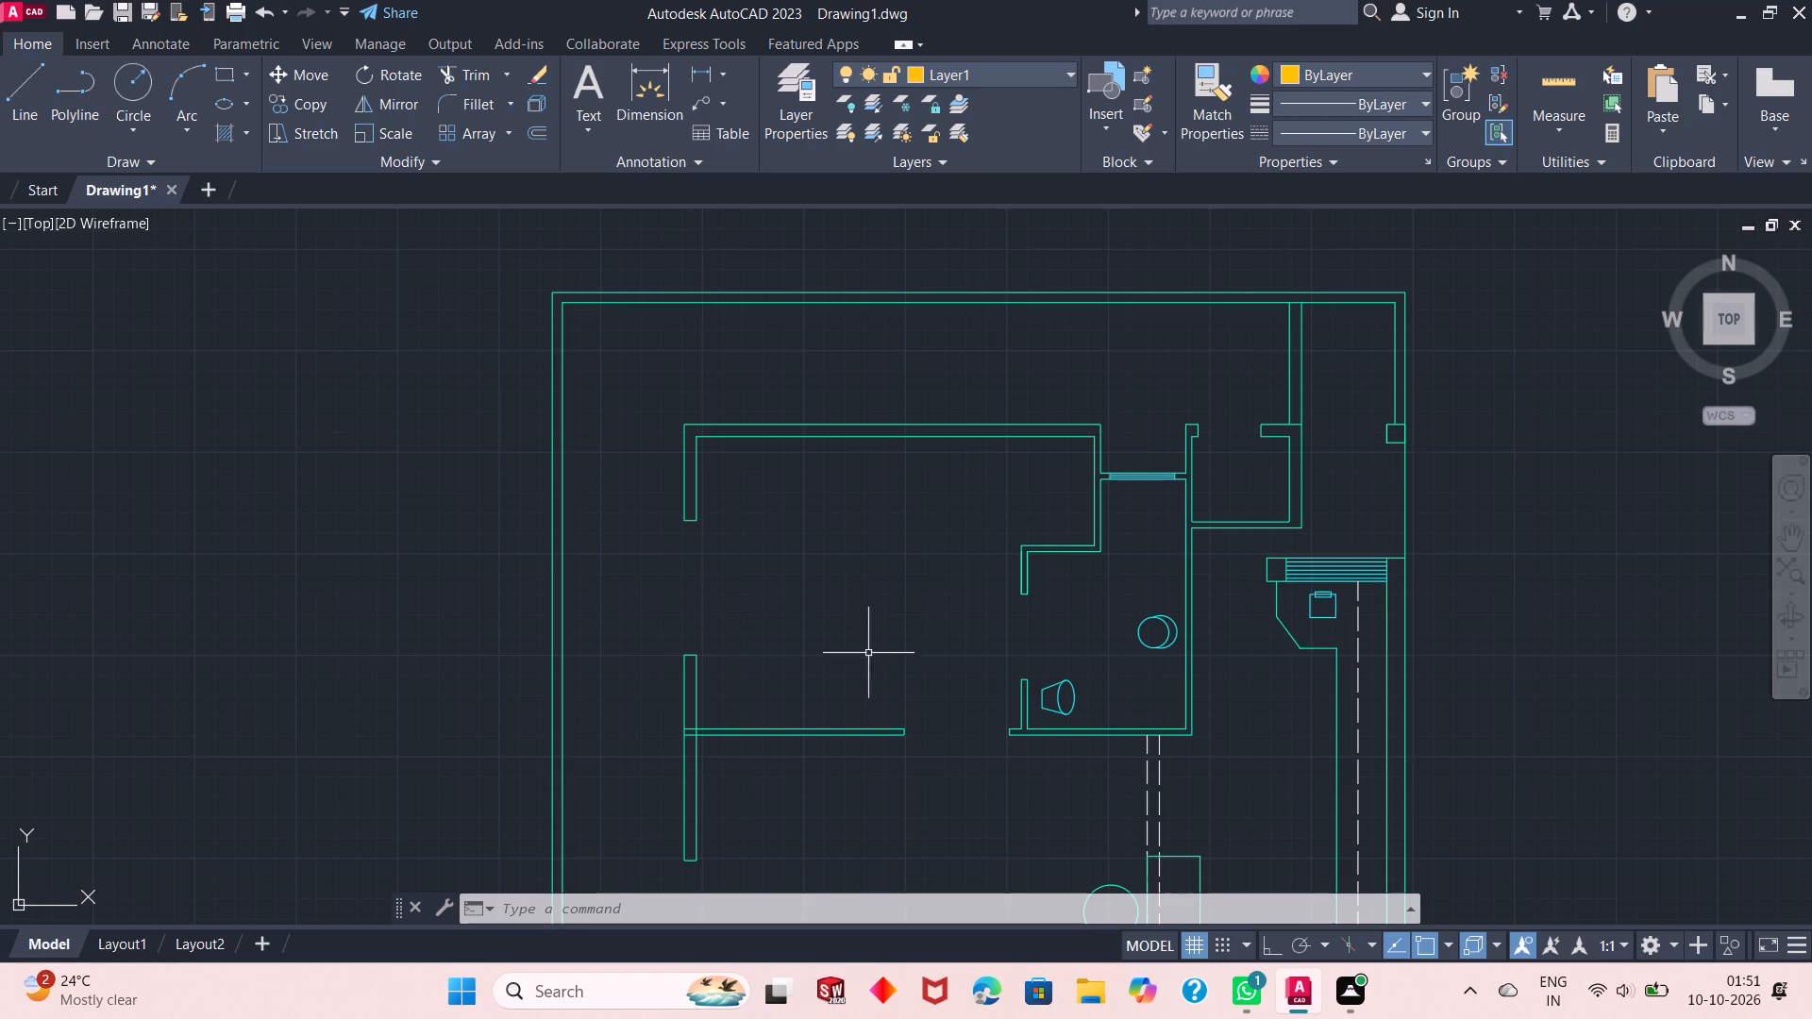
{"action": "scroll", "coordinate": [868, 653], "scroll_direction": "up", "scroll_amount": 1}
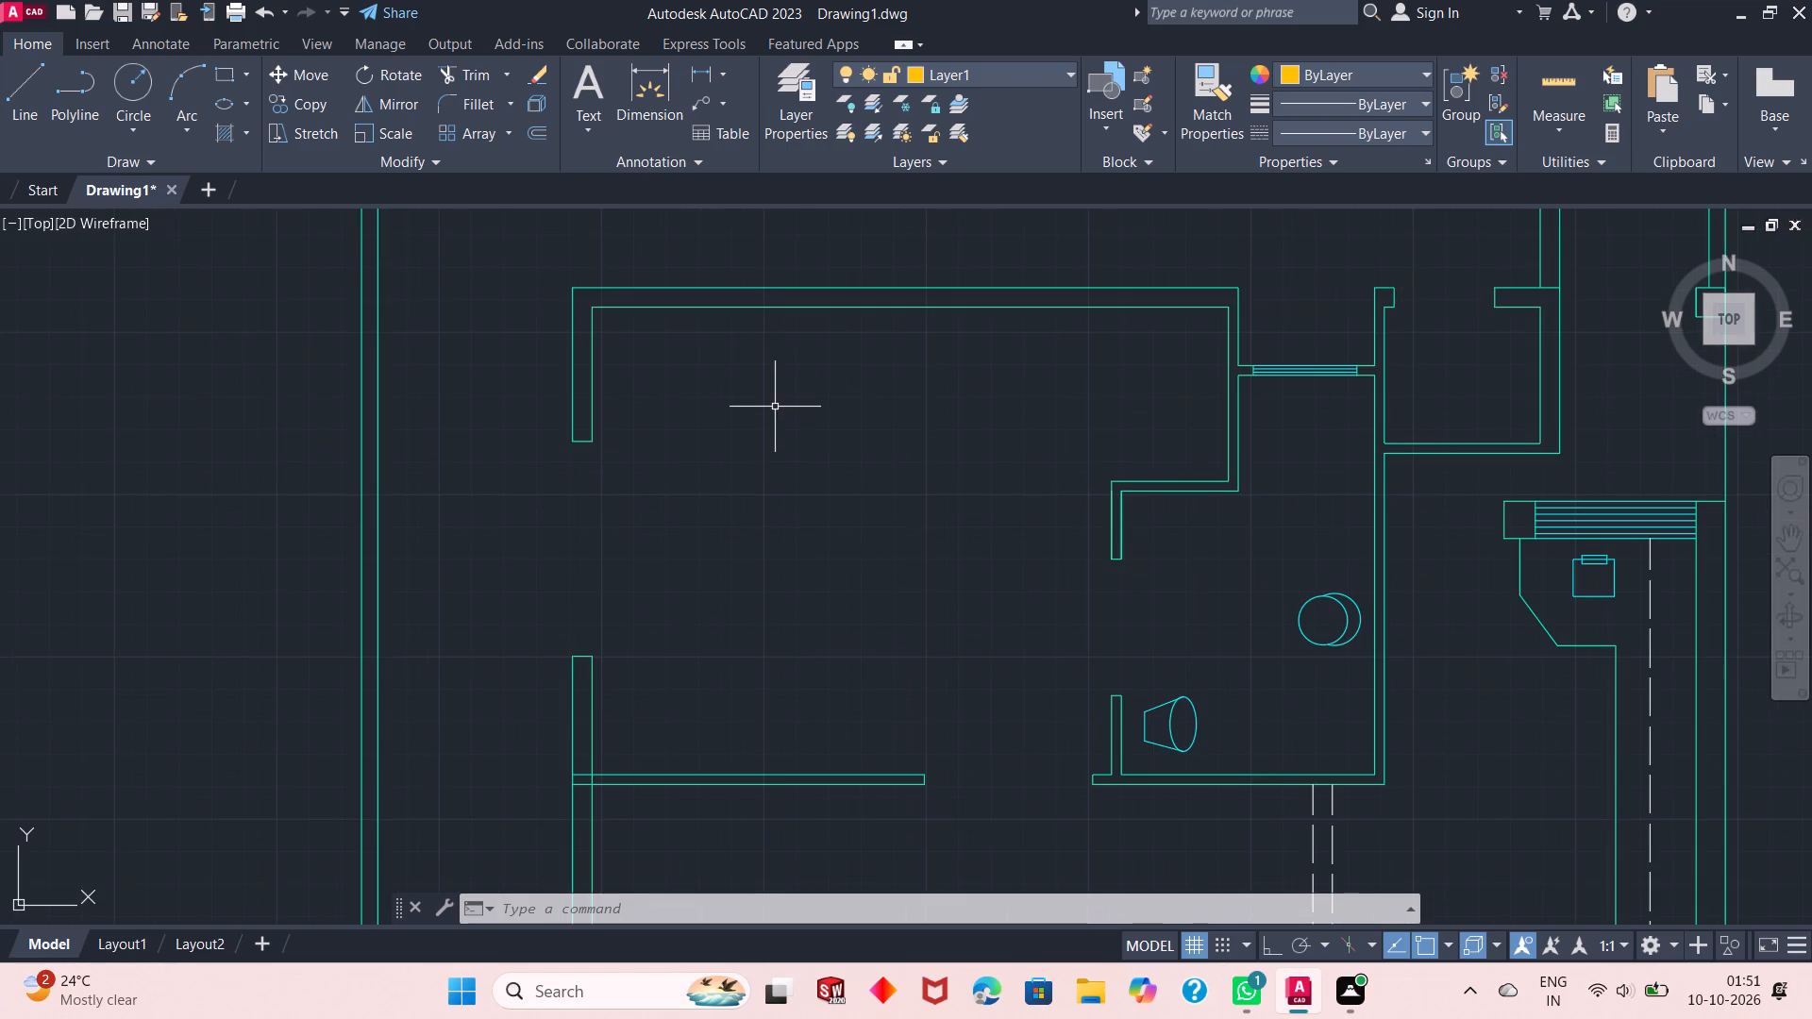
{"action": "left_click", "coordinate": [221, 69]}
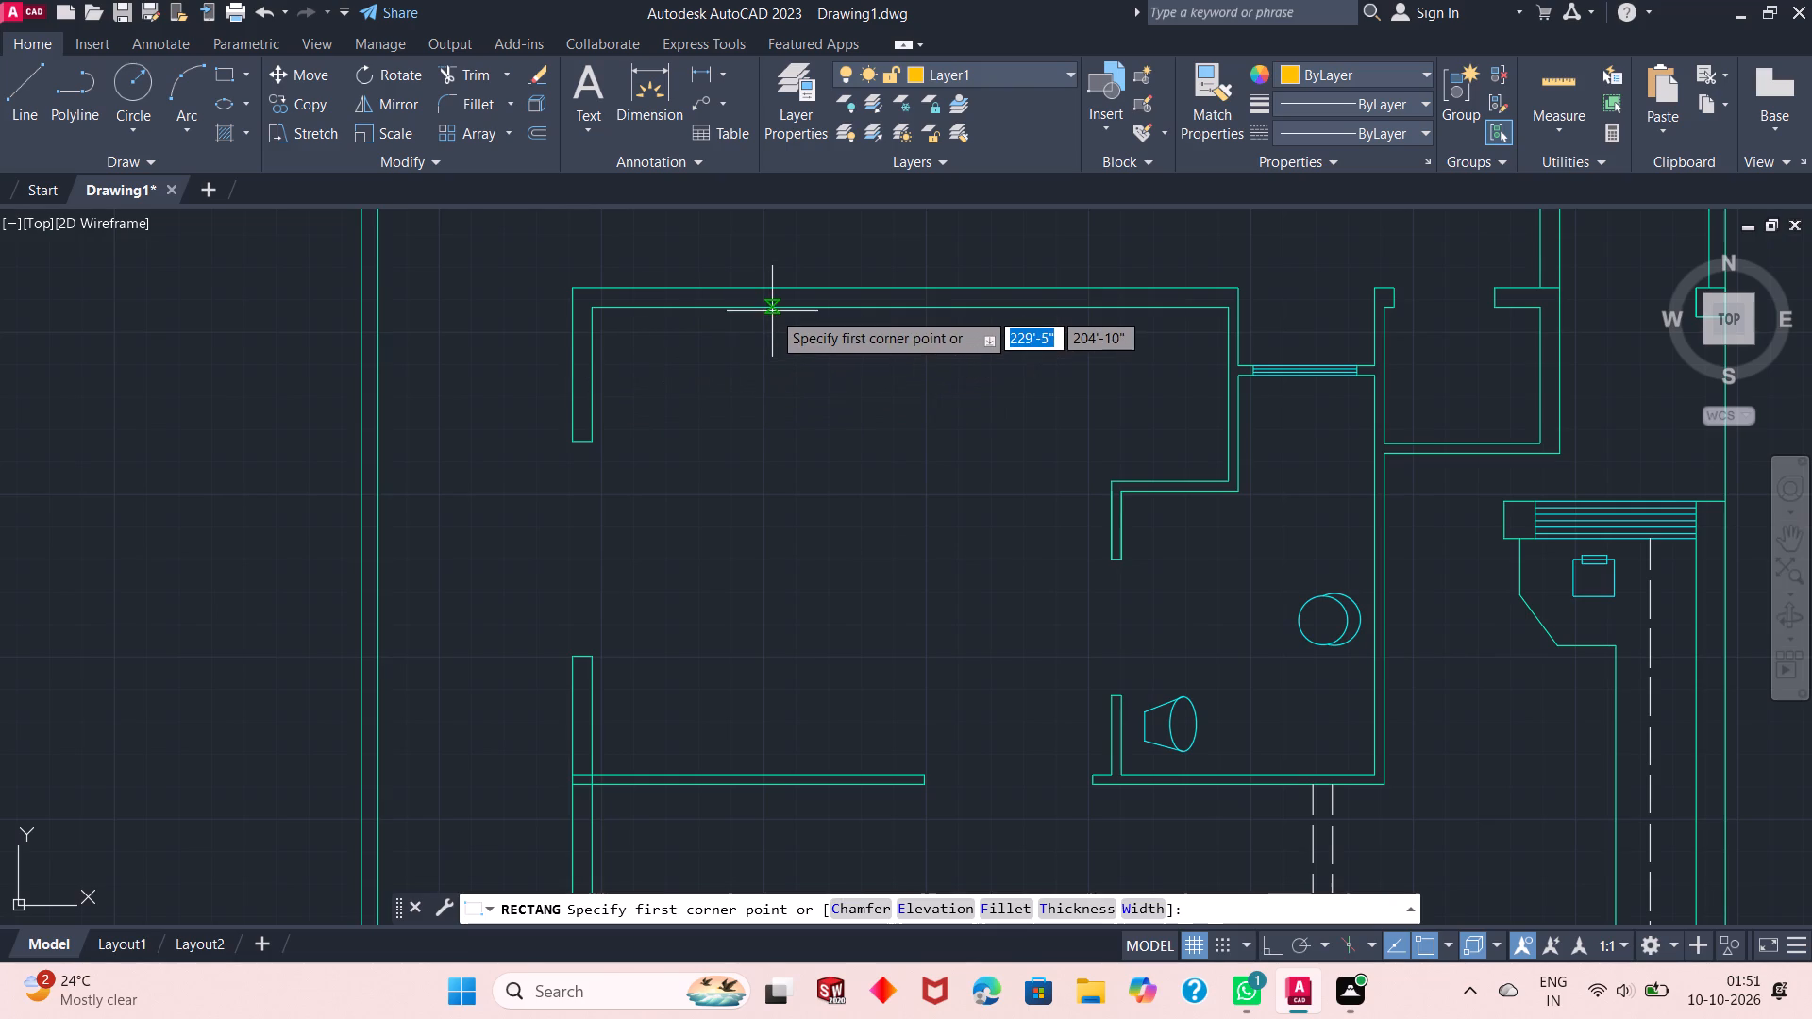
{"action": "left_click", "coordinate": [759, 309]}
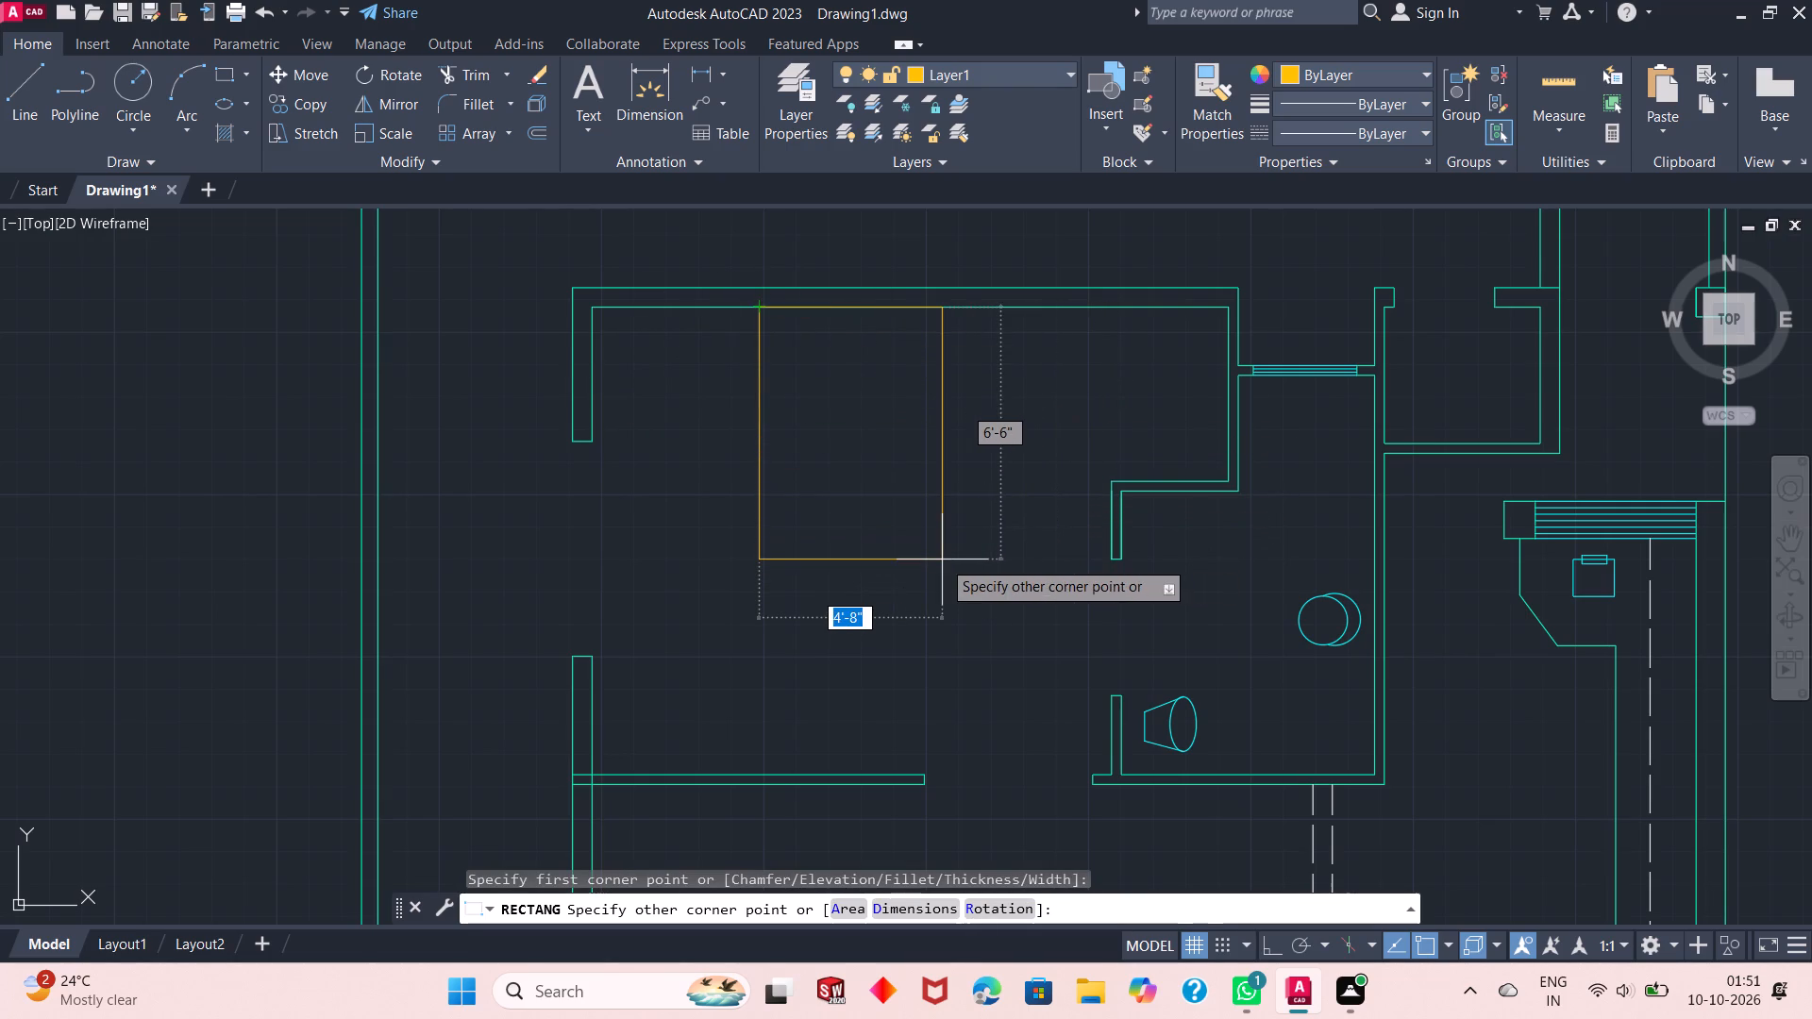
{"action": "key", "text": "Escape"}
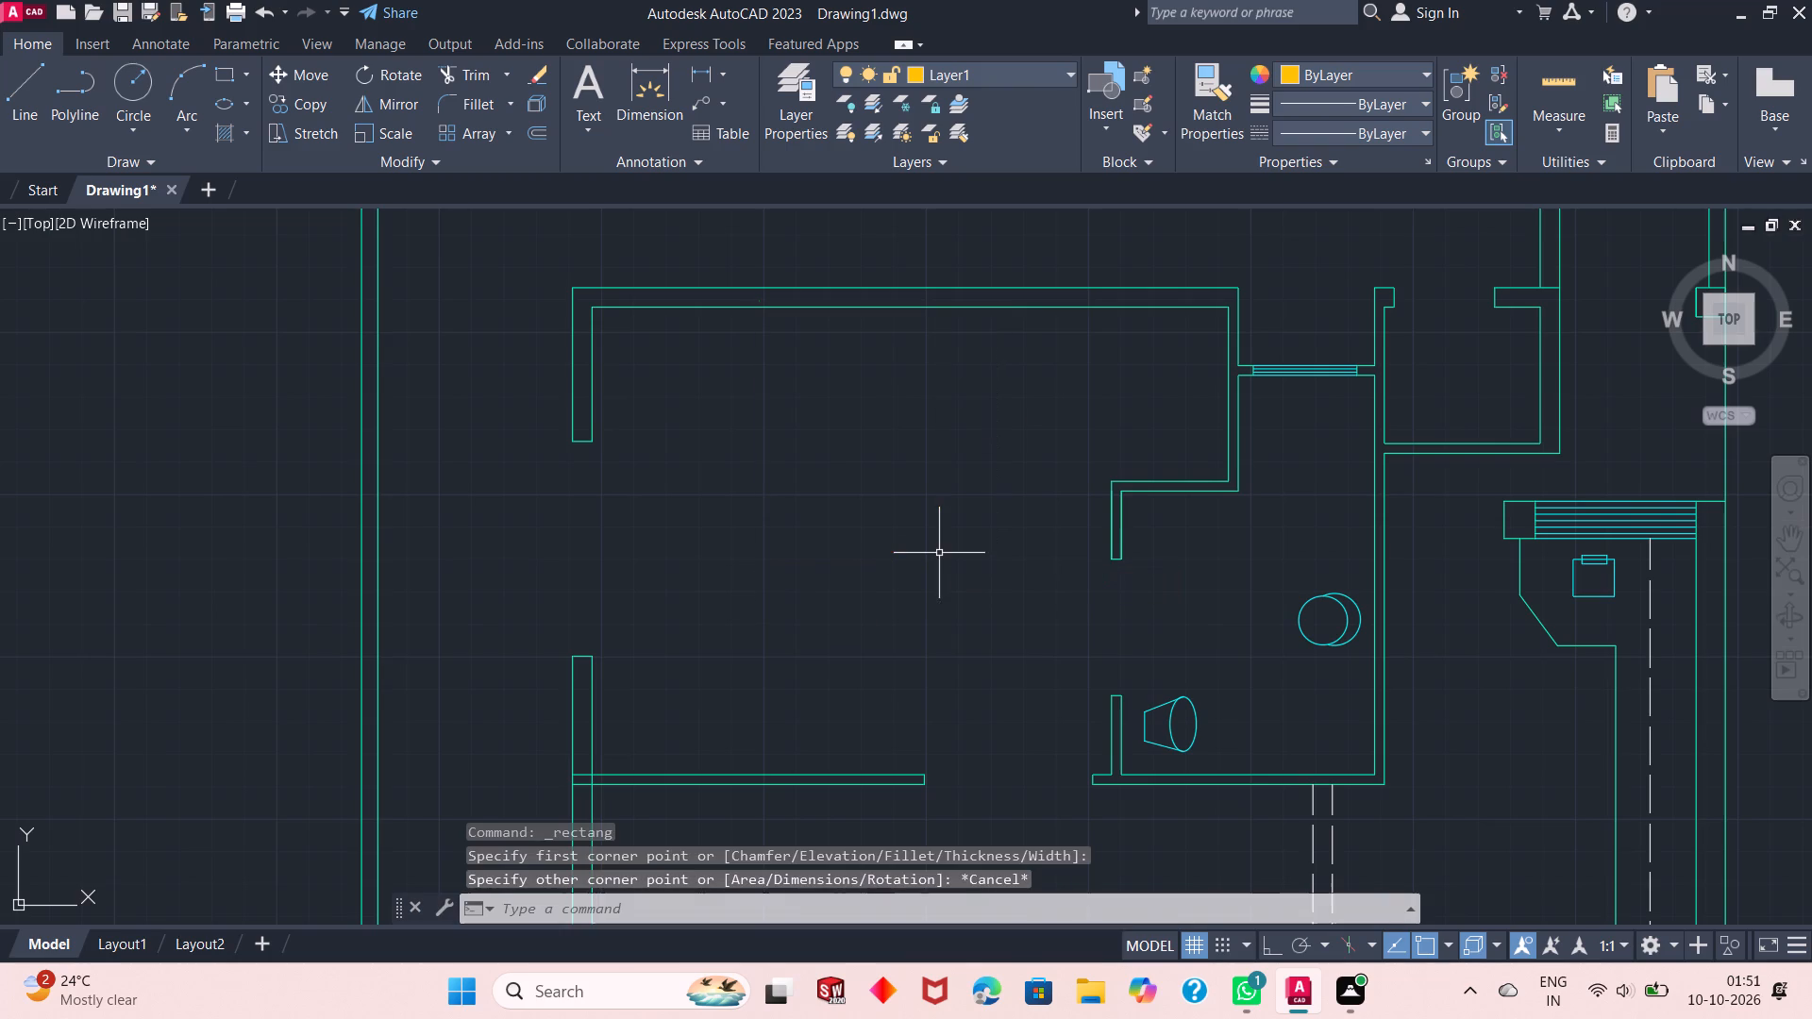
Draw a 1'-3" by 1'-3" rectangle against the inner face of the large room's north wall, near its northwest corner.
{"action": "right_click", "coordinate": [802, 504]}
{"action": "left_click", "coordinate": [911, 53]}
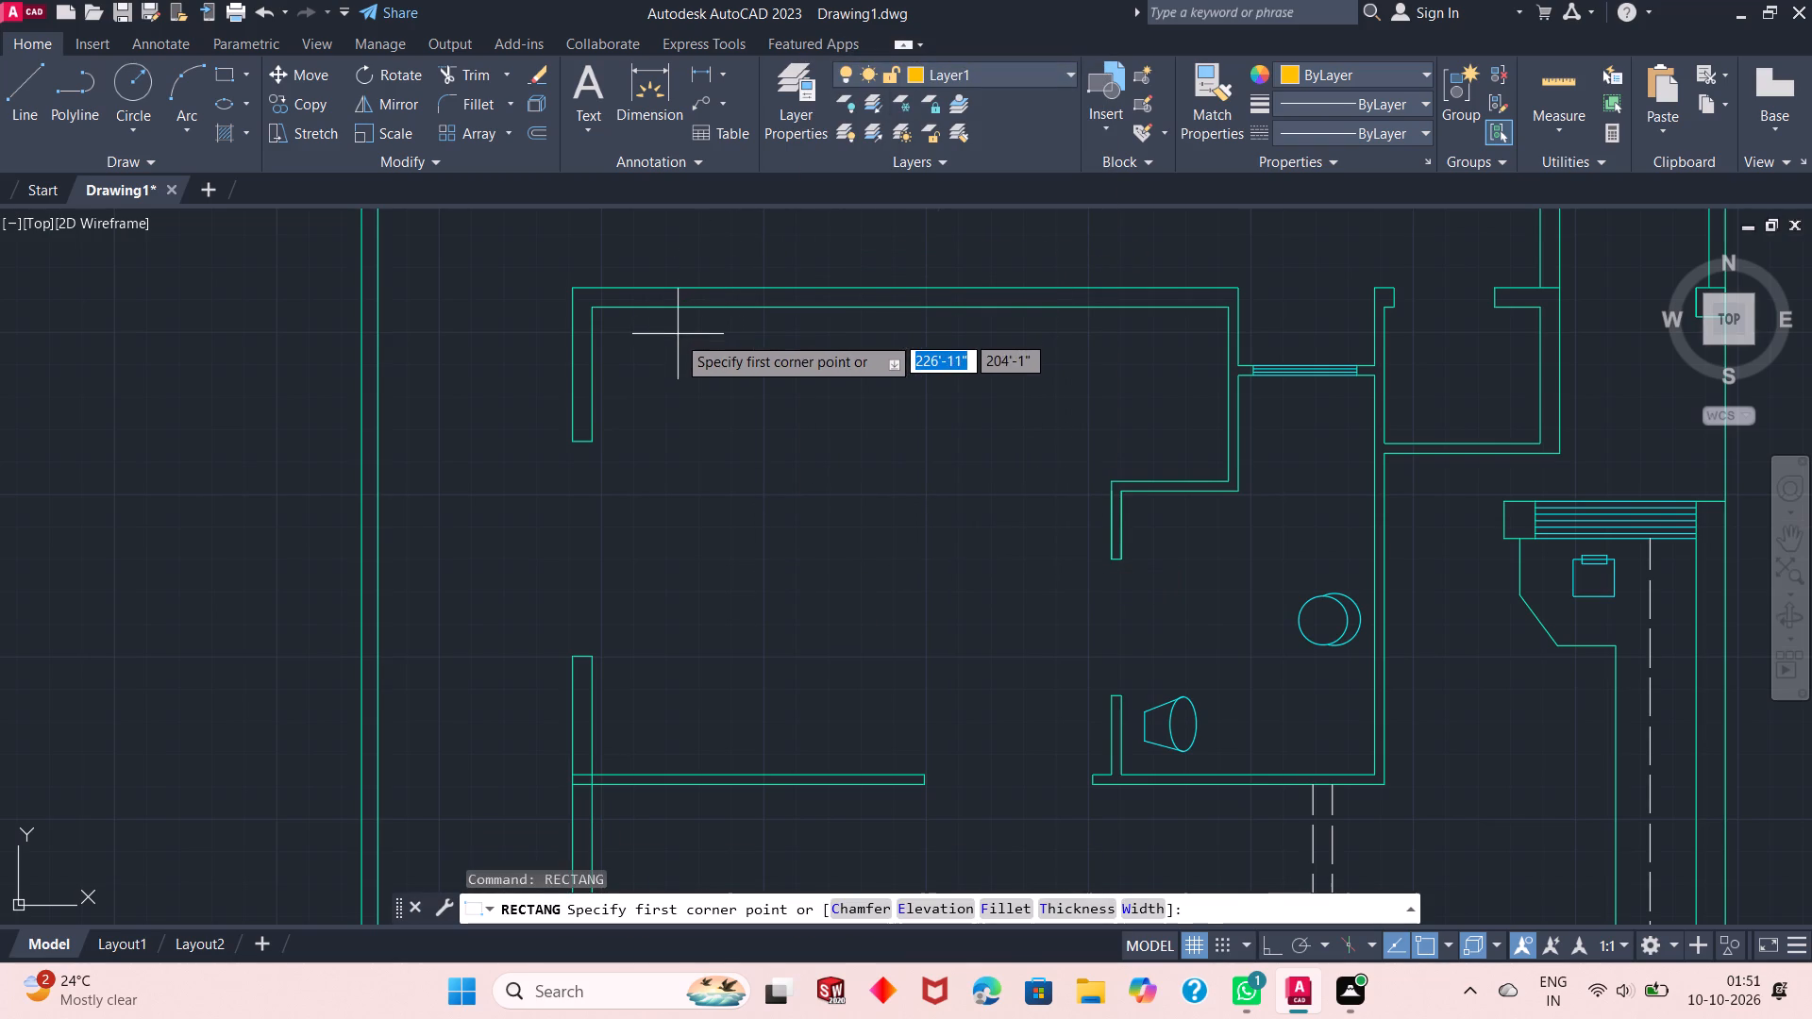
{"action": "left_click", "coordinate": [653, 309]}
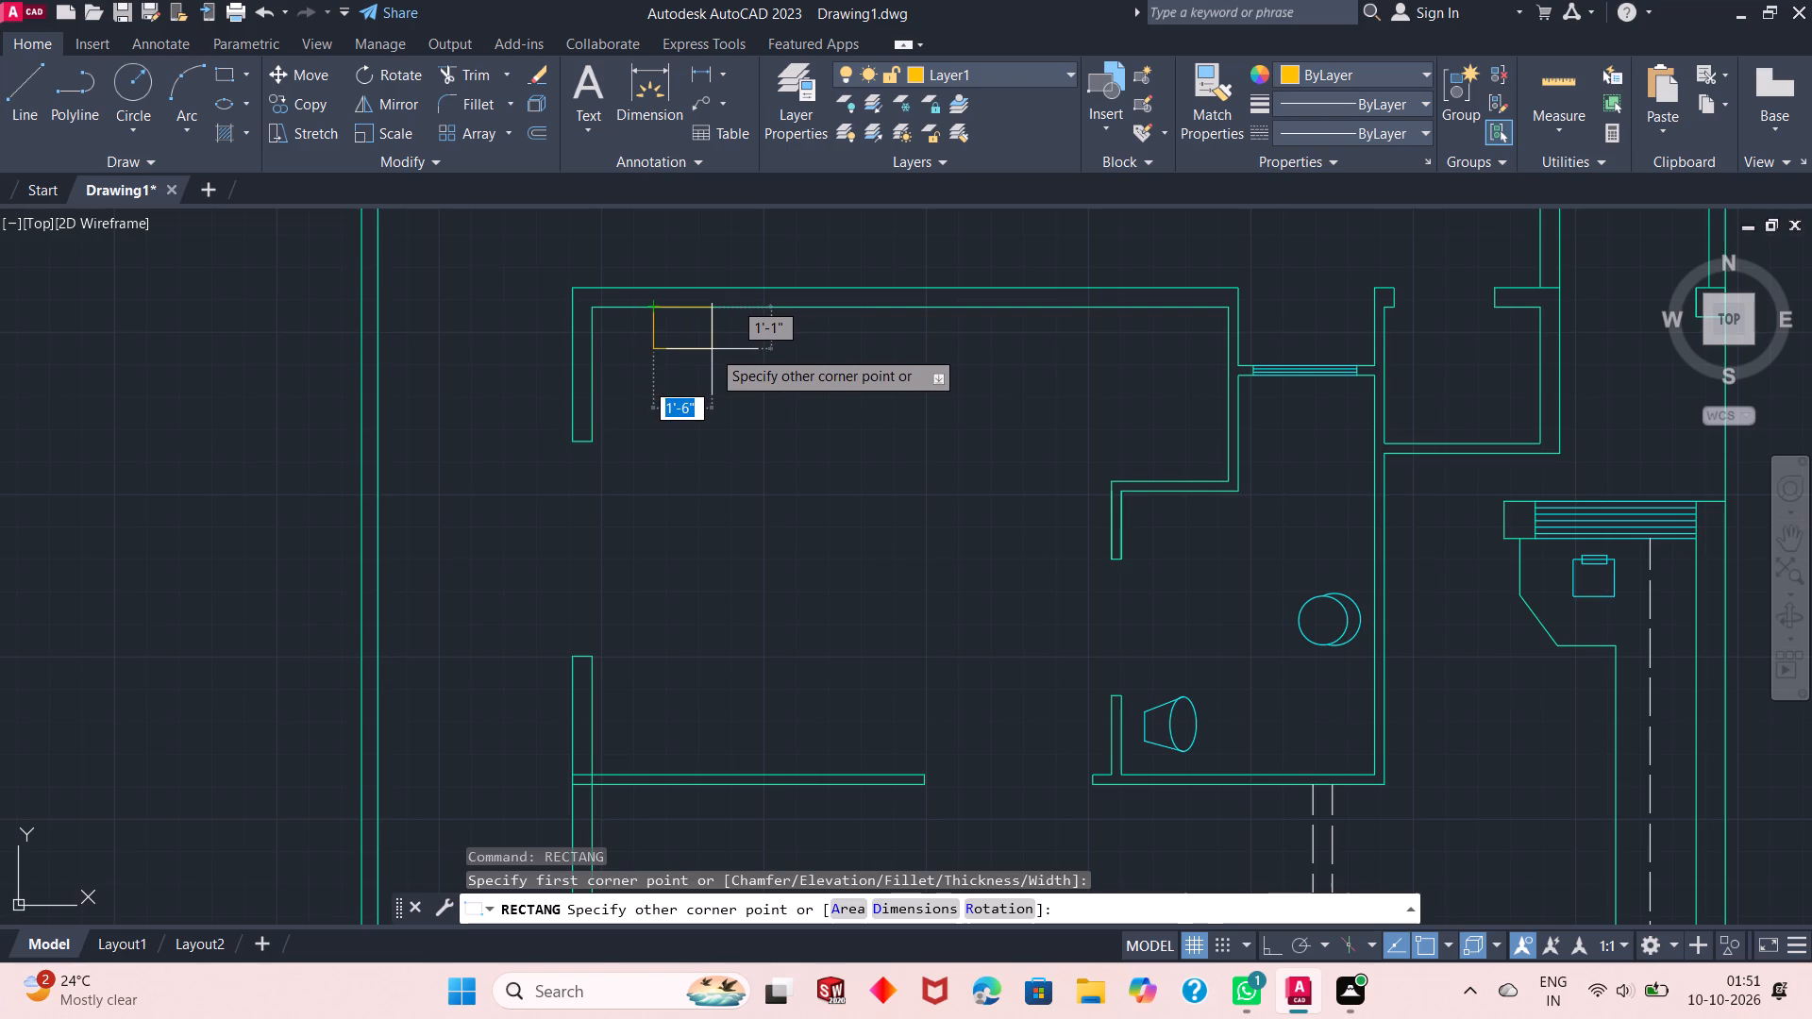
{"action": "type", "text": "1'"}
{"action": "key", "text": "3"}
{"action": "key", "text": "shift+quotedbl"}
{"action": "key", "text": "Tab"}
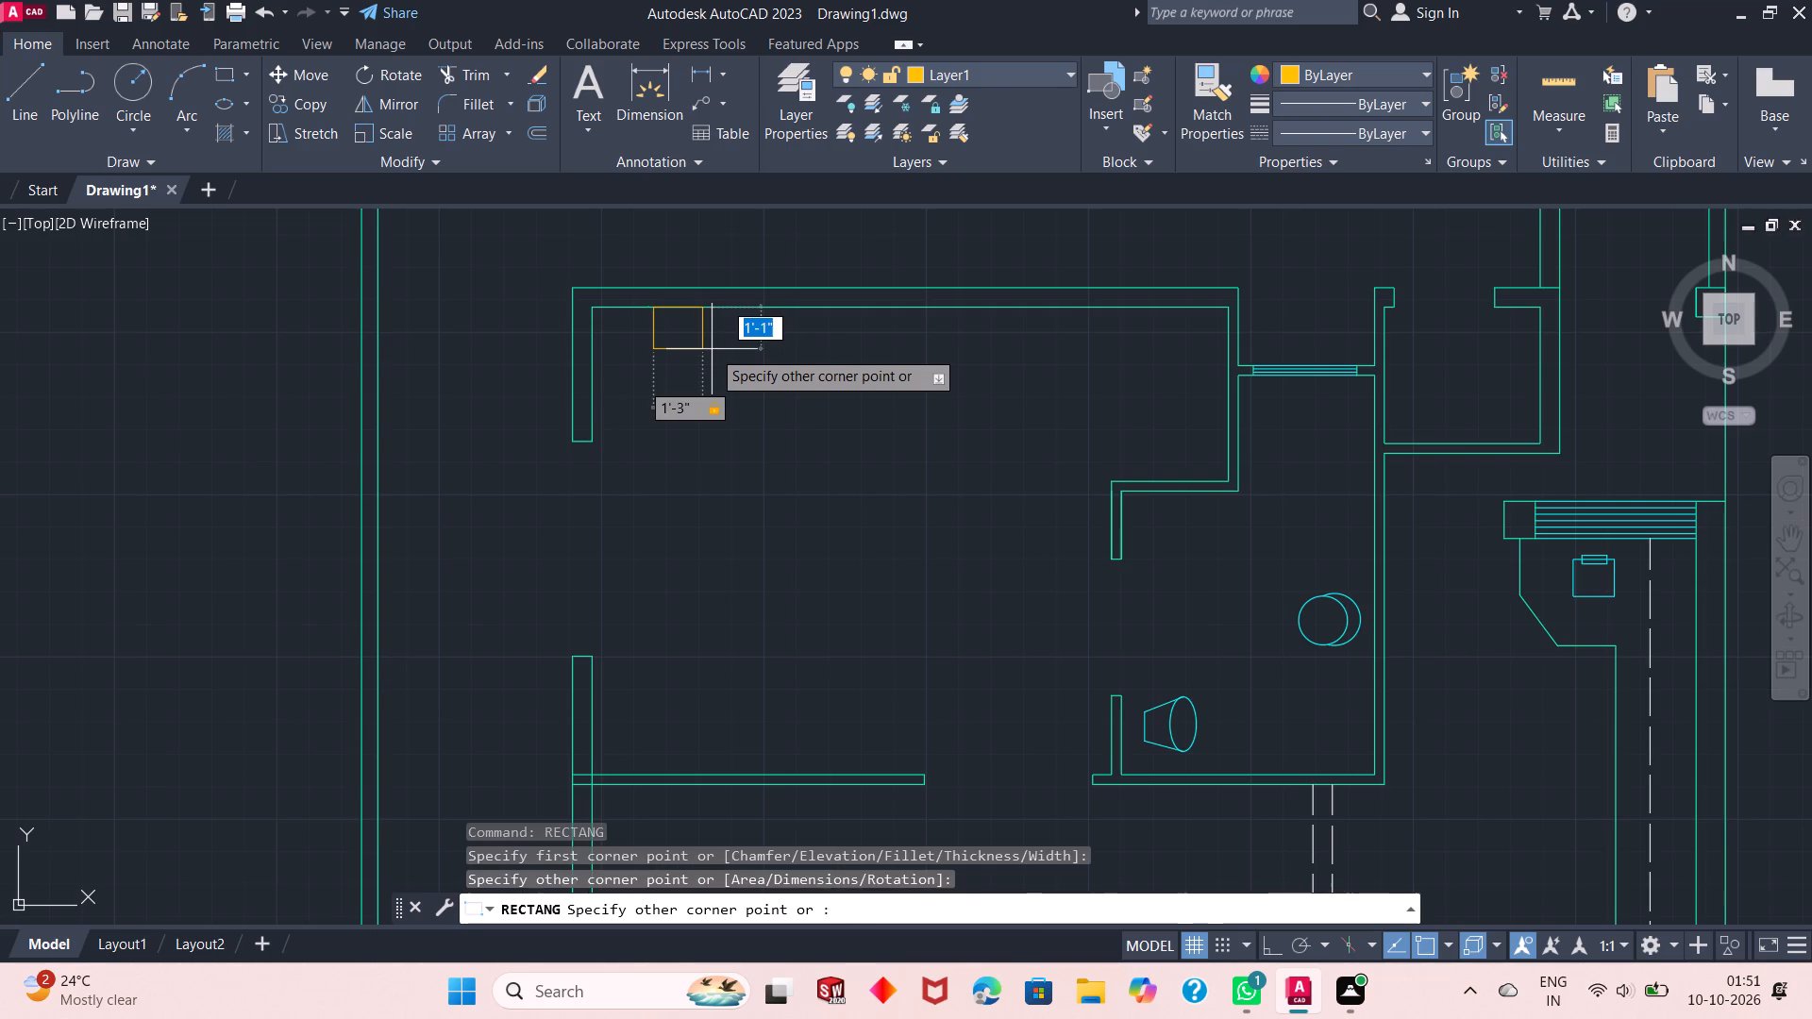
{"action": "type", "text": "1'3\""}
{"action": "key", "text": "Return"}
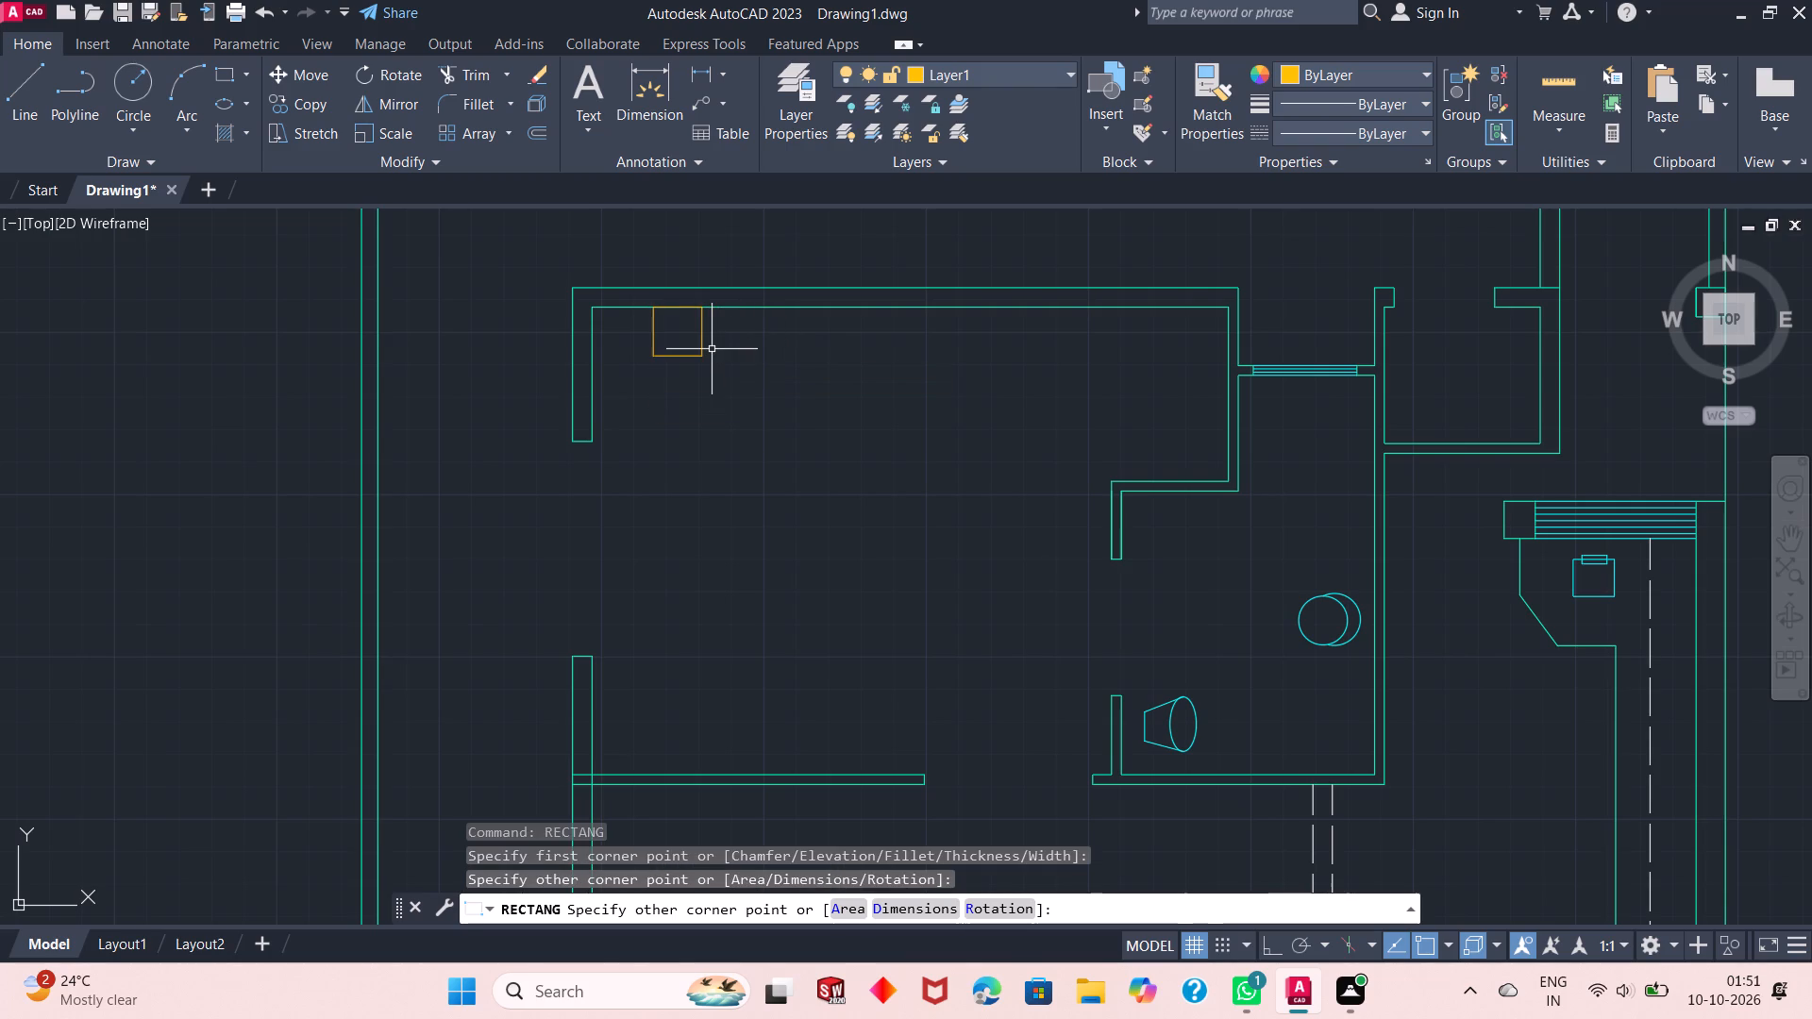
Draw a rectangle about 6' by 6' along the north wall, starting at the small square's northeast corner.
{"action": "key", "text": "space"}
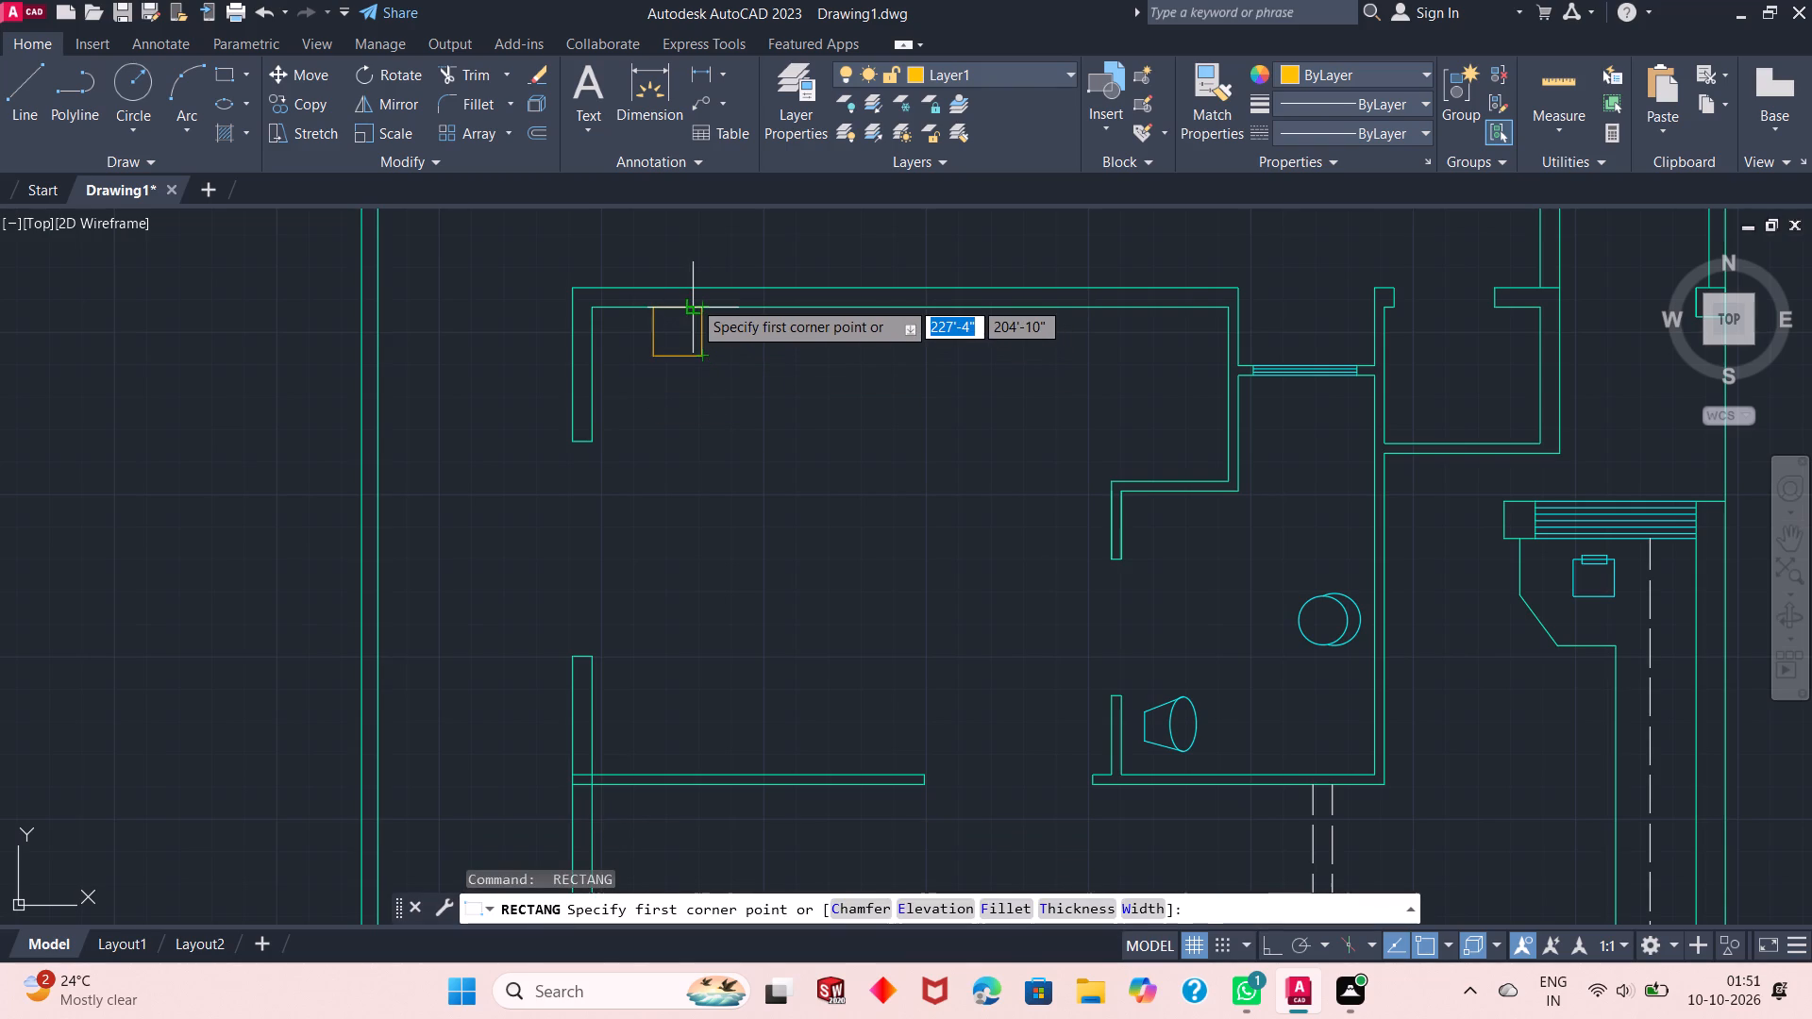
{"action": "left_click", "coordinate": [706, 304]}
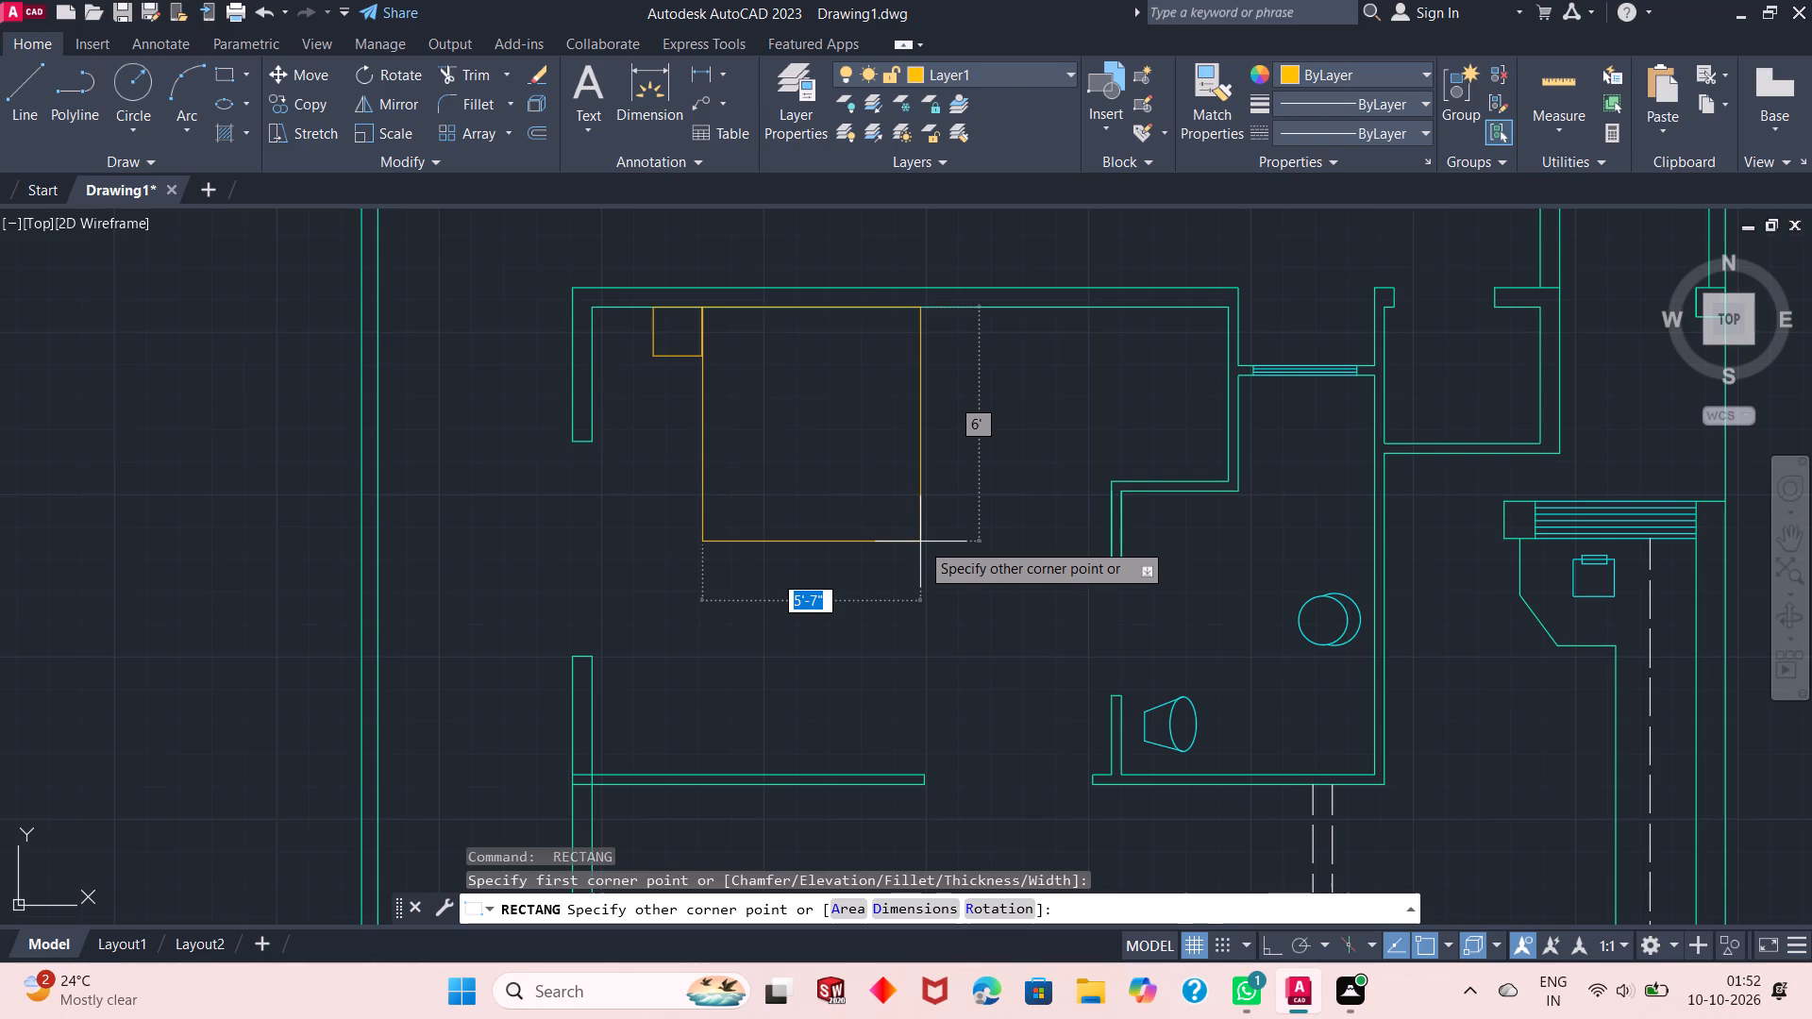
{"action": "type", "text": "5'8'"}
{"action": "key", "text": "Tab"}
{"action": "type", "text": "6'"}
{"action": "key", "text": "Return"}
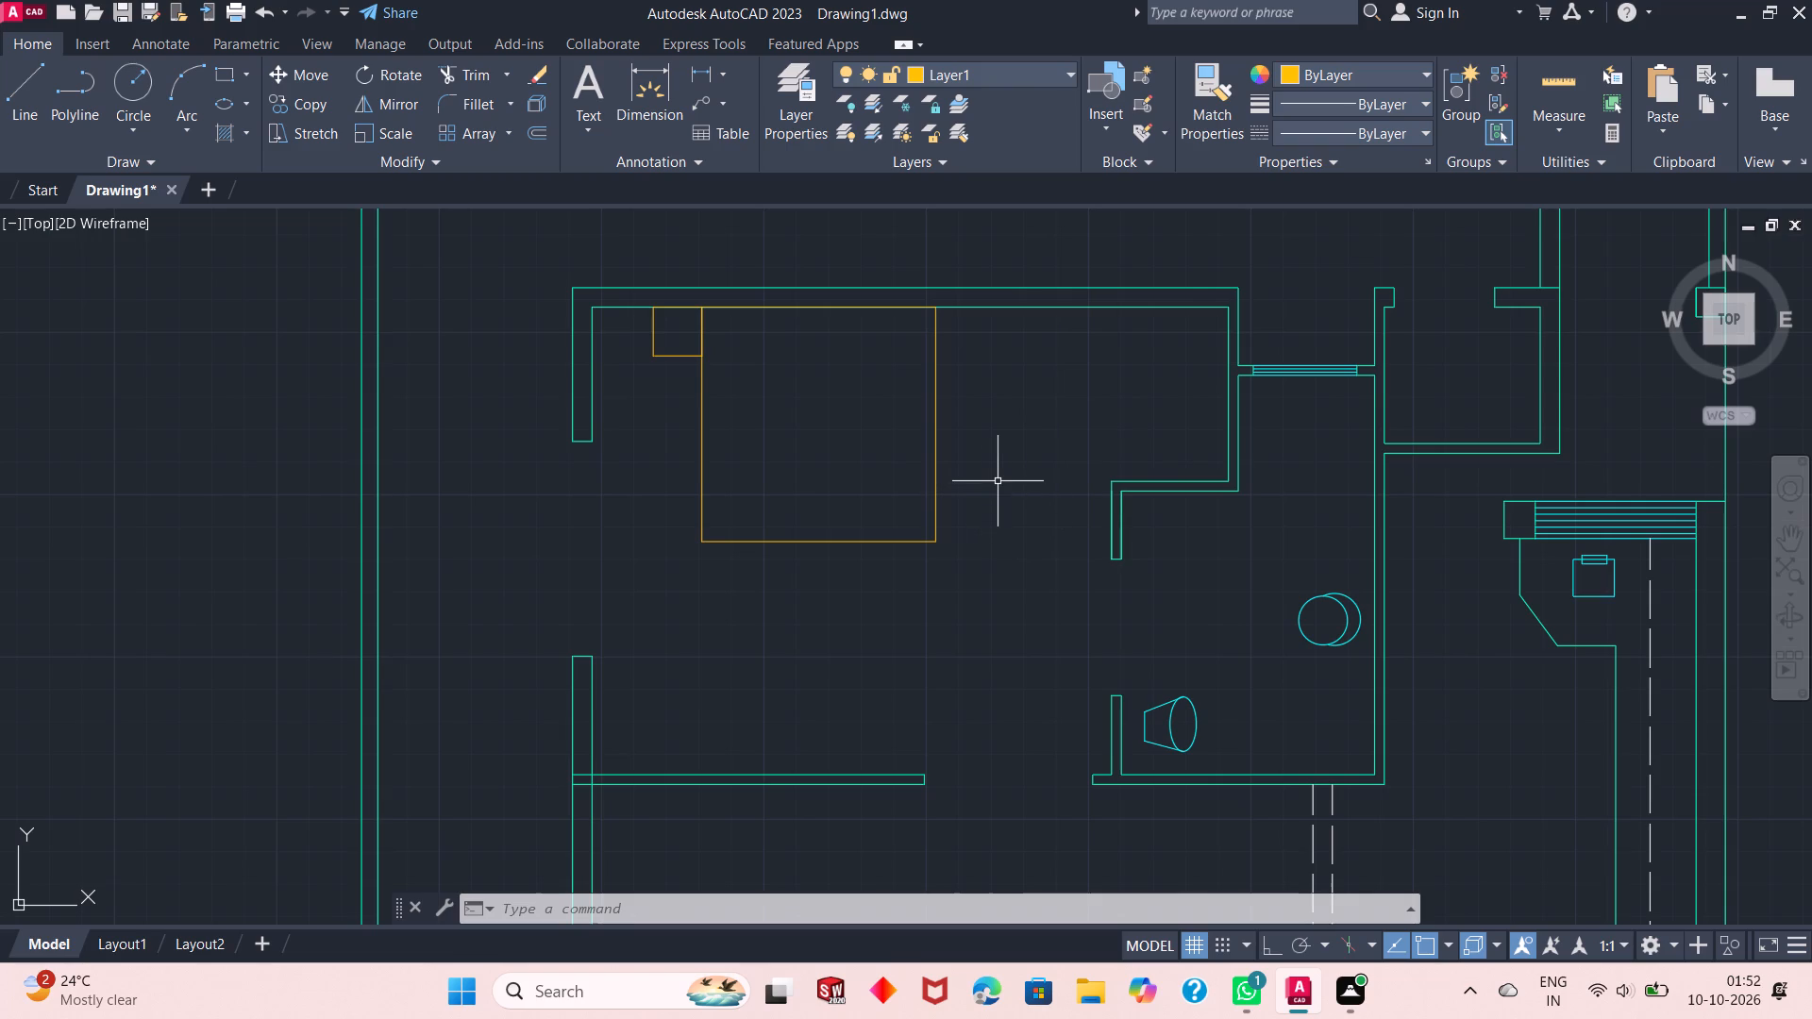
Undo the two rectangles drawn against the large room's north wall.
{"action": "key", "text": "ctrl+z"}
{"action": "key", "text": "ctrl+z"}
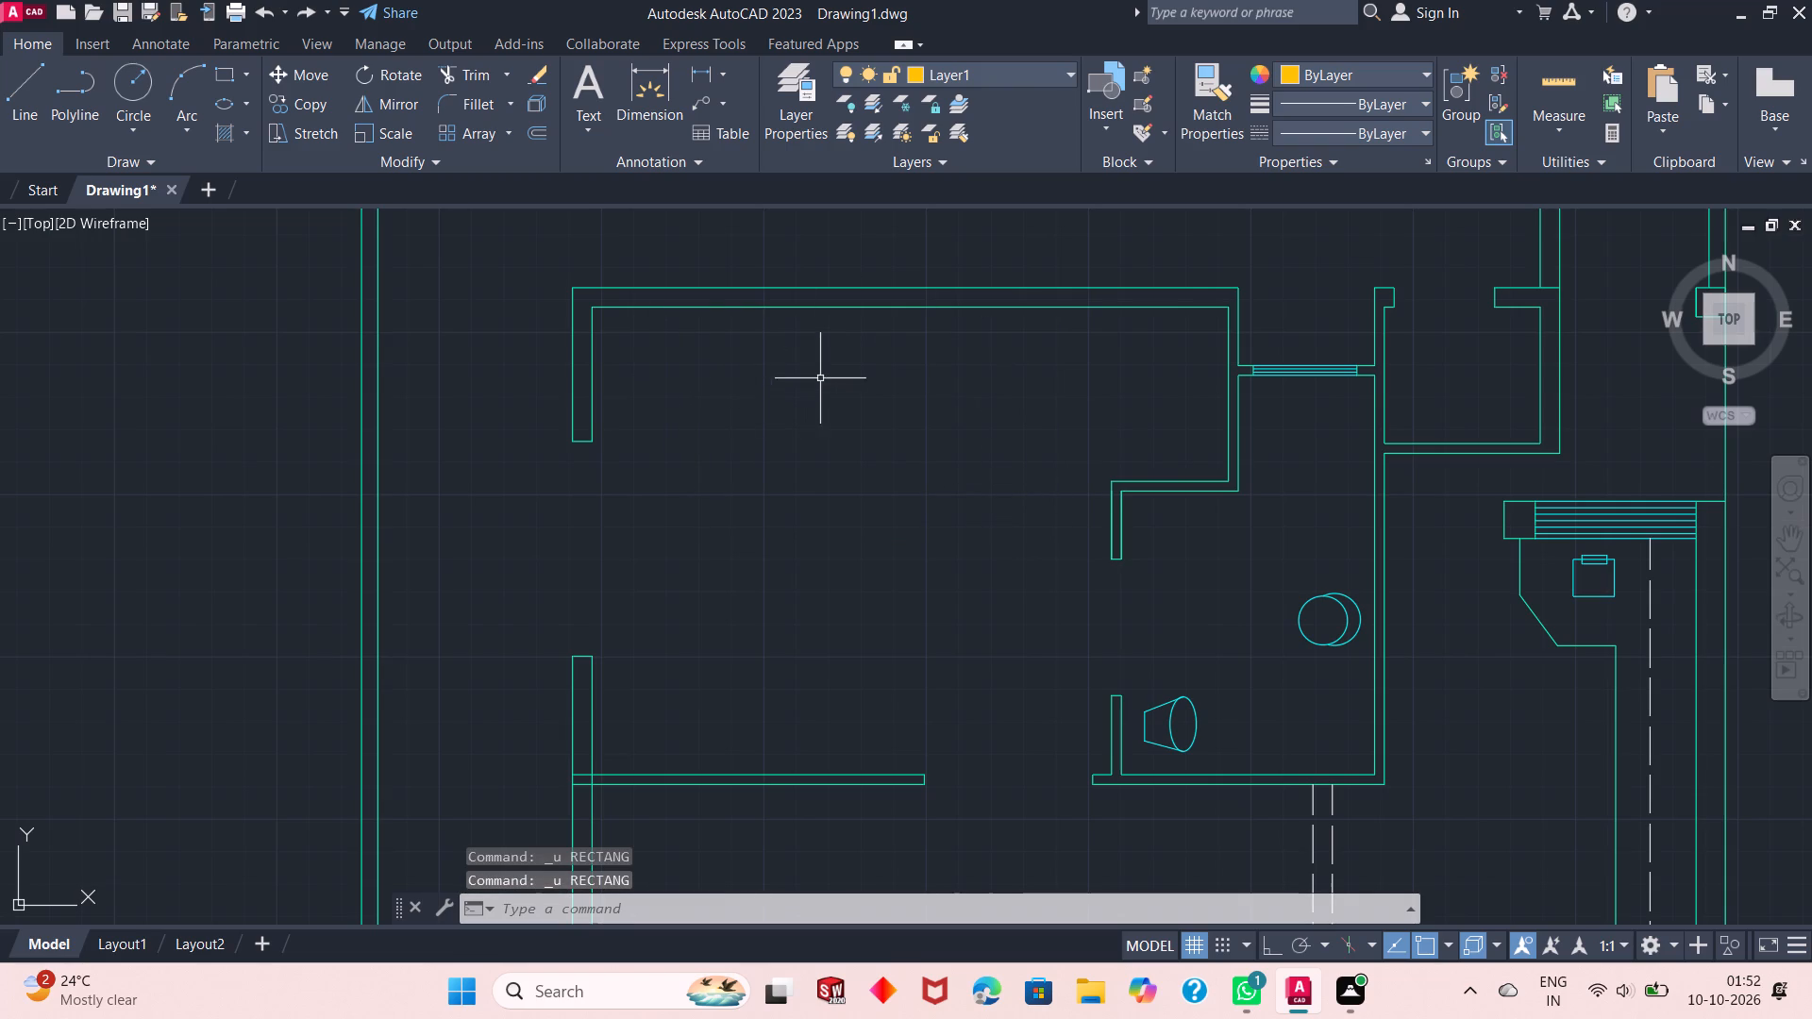
Draw a vertical line from the alcove's southwest wall corner up to the north wall's inner face, closing off the large room's northeast alcove.
{"action": "right_click", "coordinate": [666, 405]}
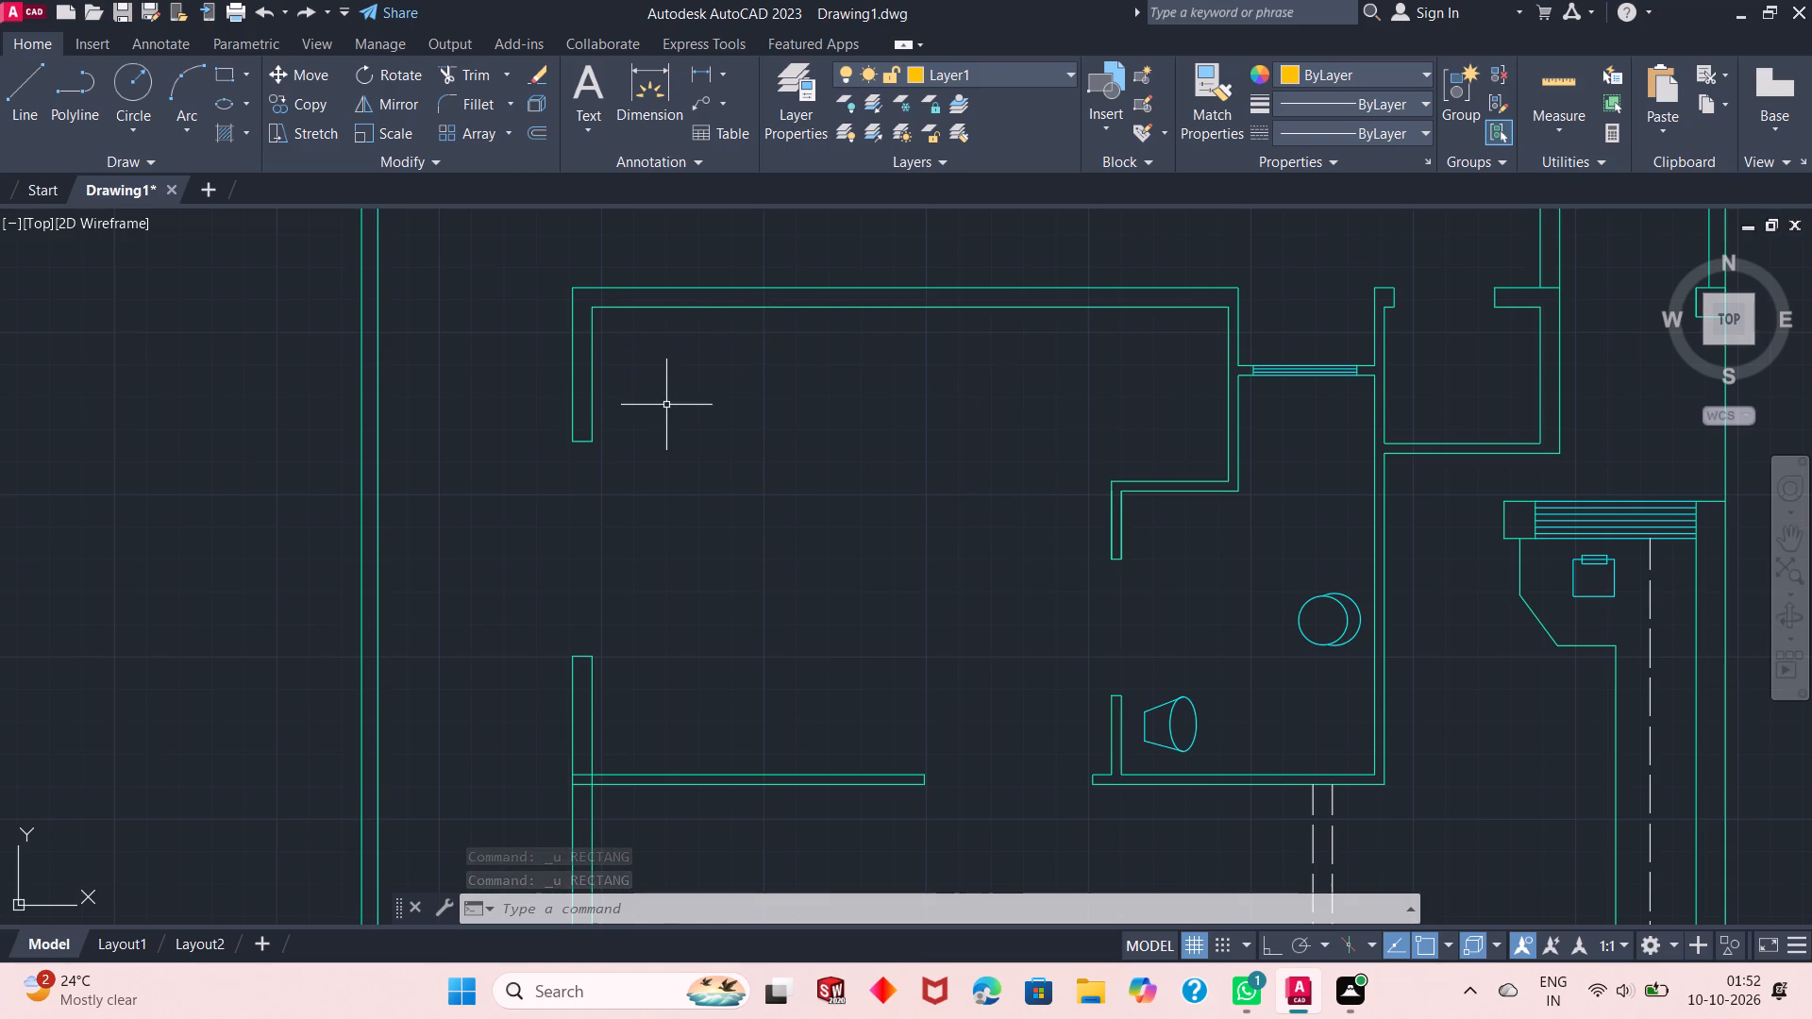
{"action": "left_click", "coordinate": [757, 447]}
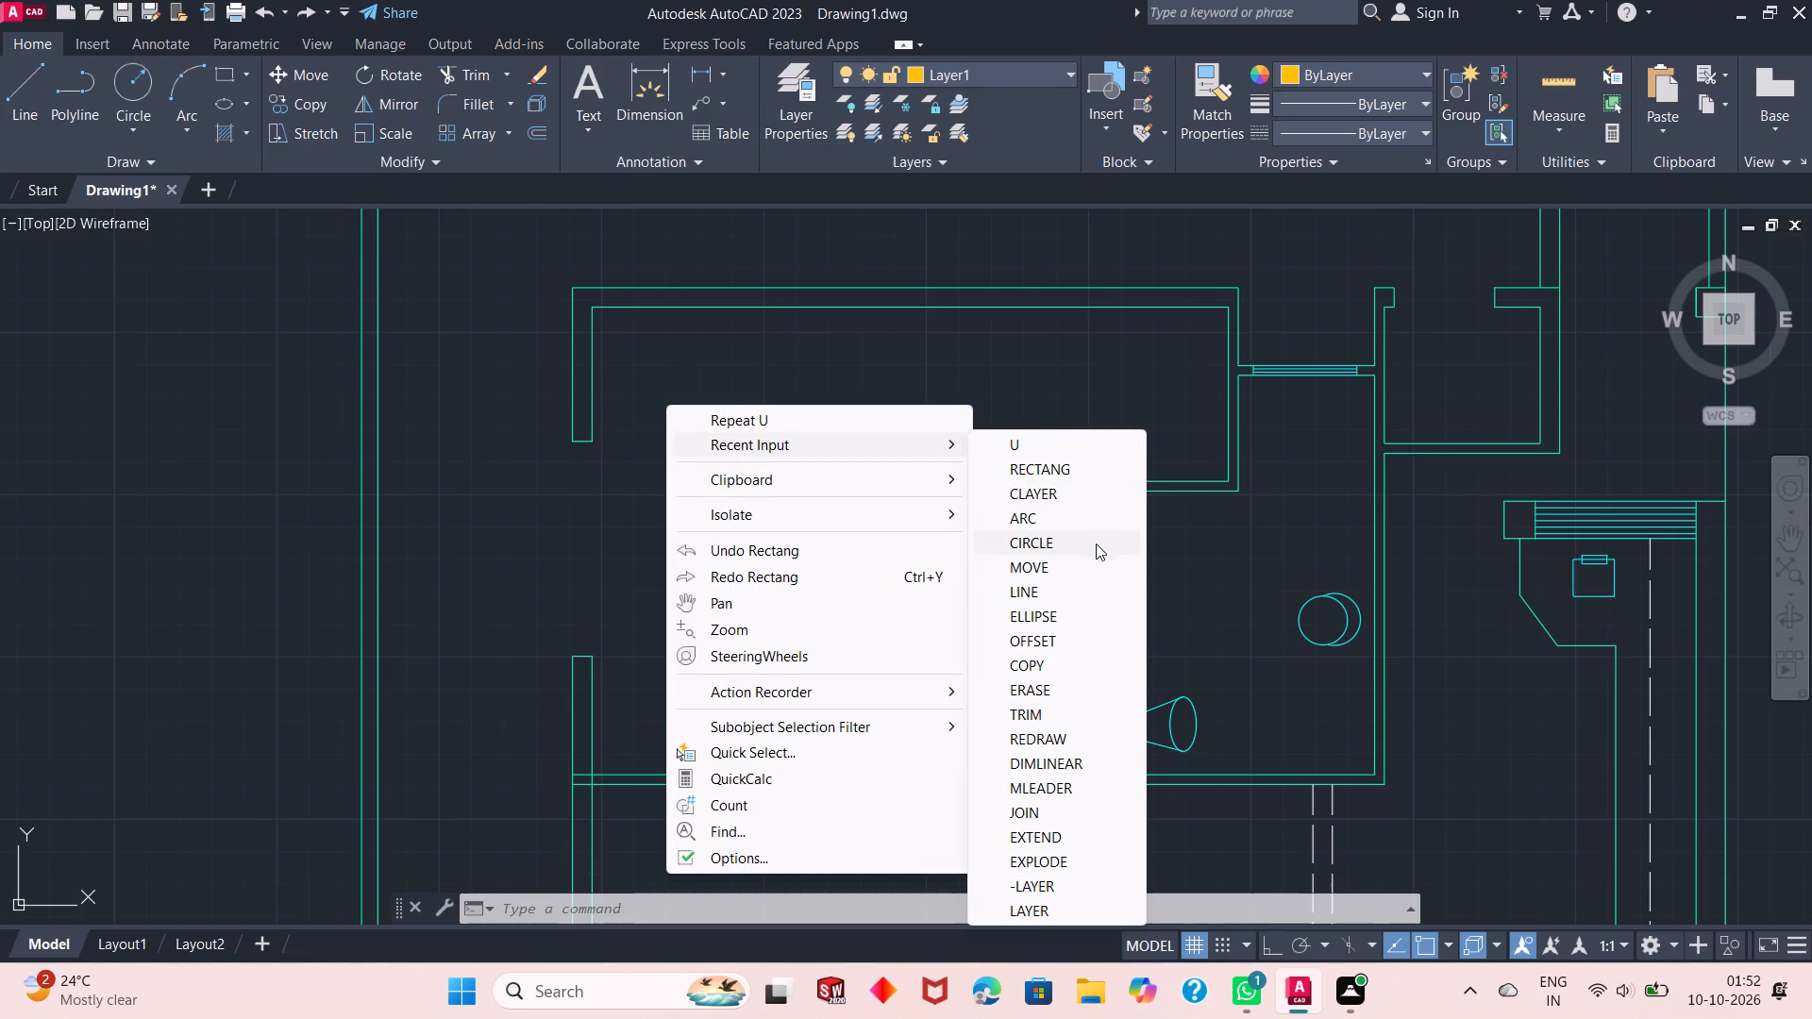
{"action": "left_click", "coordinate": [1046, 591]}
{"action": "left_click", "coordinate": [1106, 486]}
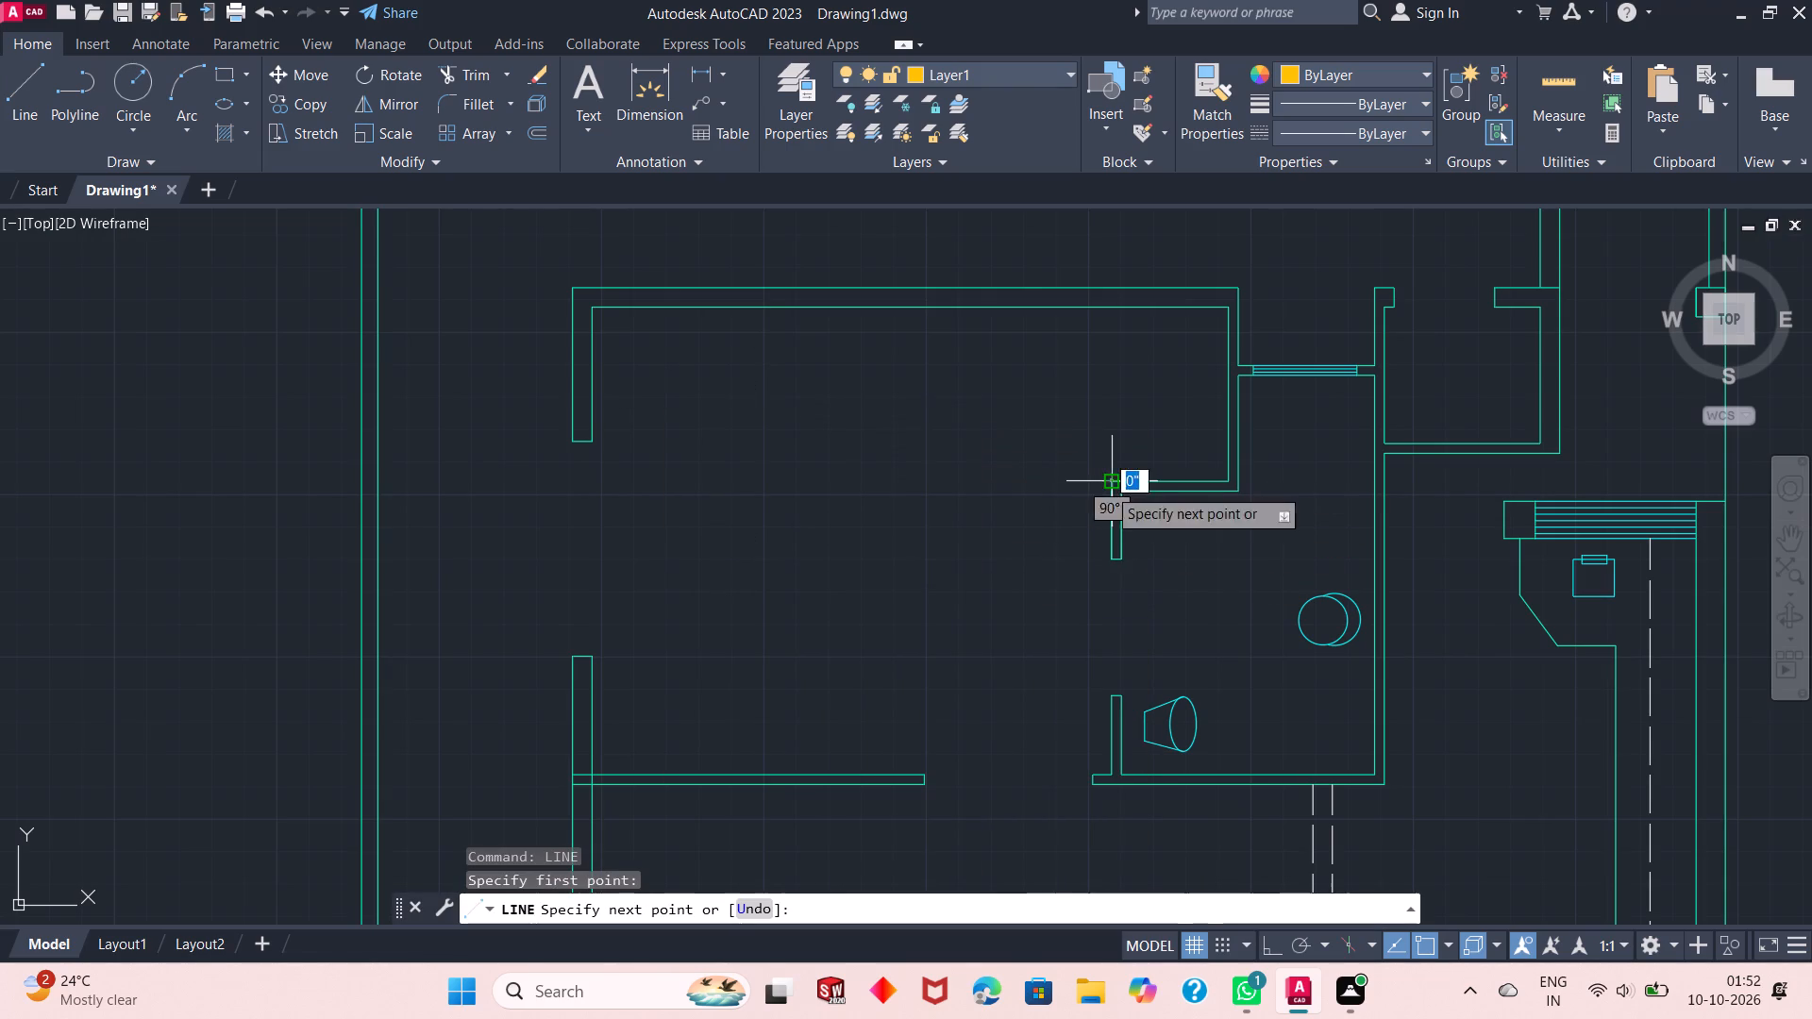
{"action": "left_click", "coordinate": [1111, 312]}
{"action": "right_click", "coordinate": [970, 443]}
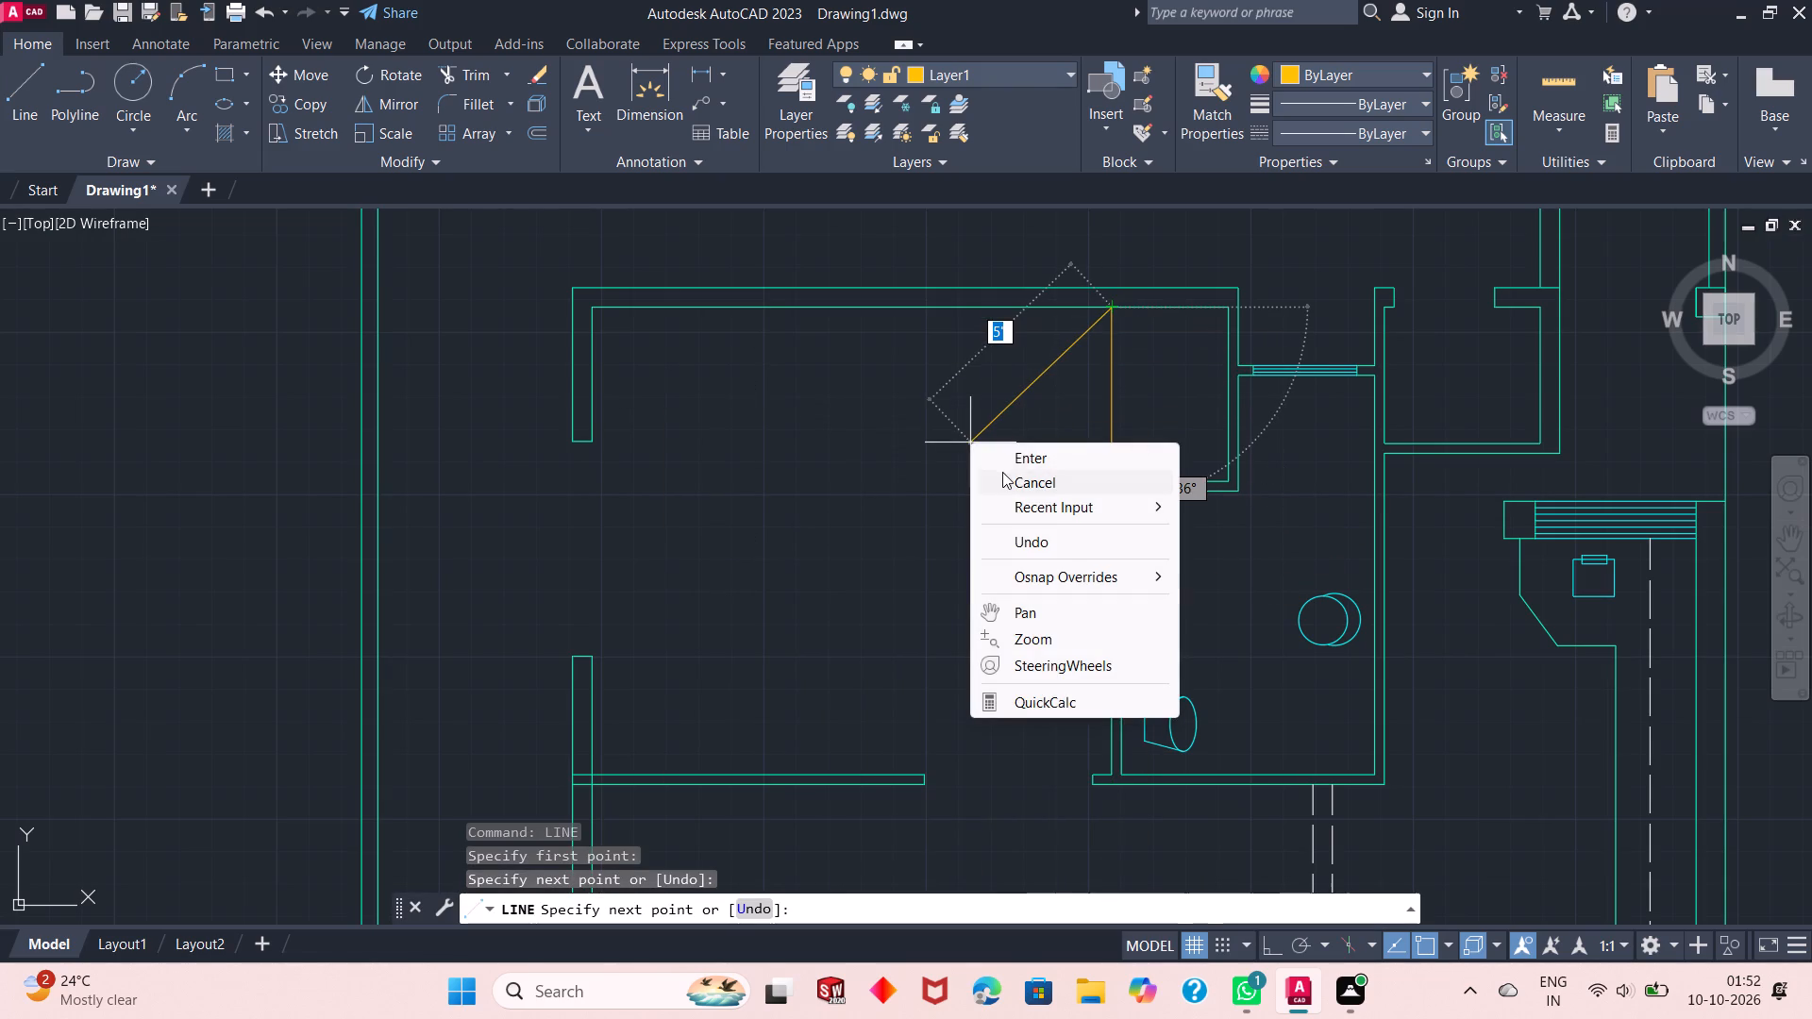
{"action": "left_click", "coordinate": [1025, 449]}
Draw a 1'-3" by 1'-3" rectangle against the north wall's inner face, a short distance west of the alcove's closing line.
{"action": "right_click", "coordinate": [792, 406]}
{"action": "left_click", "coordinate": [889, 455]}
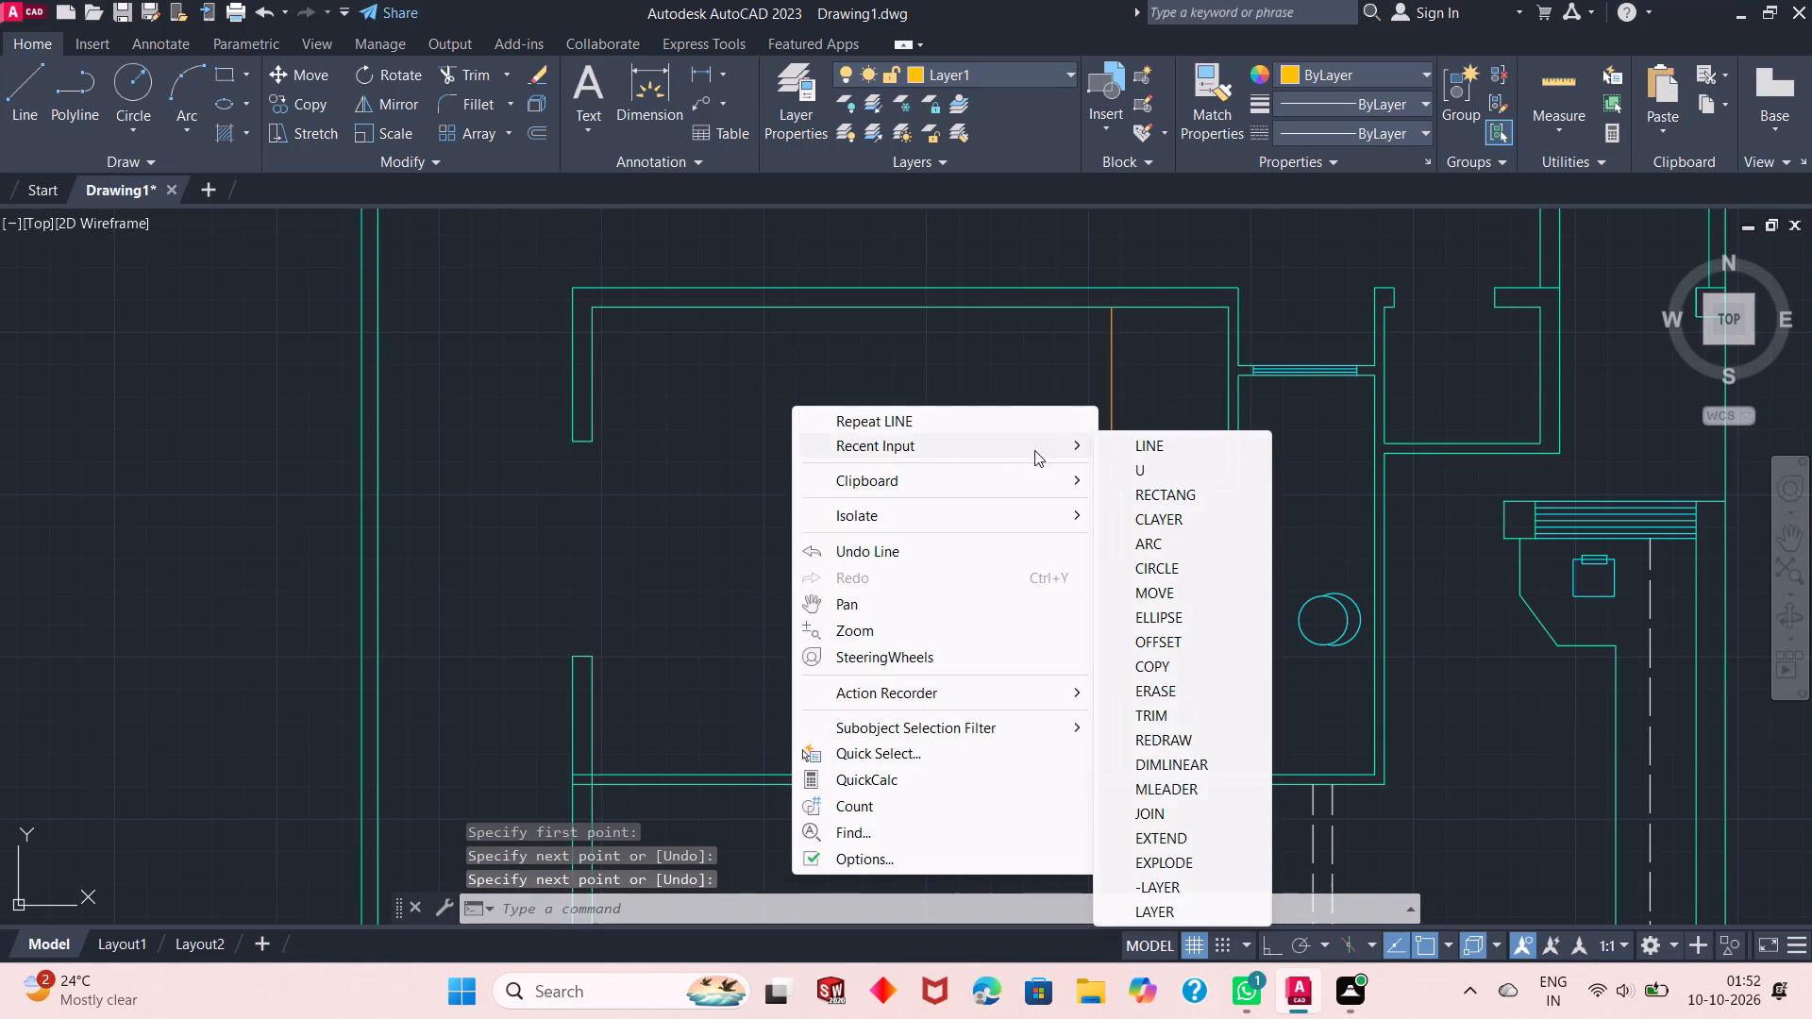
{"action": "left_click", "coordinate": [1130, 503]}
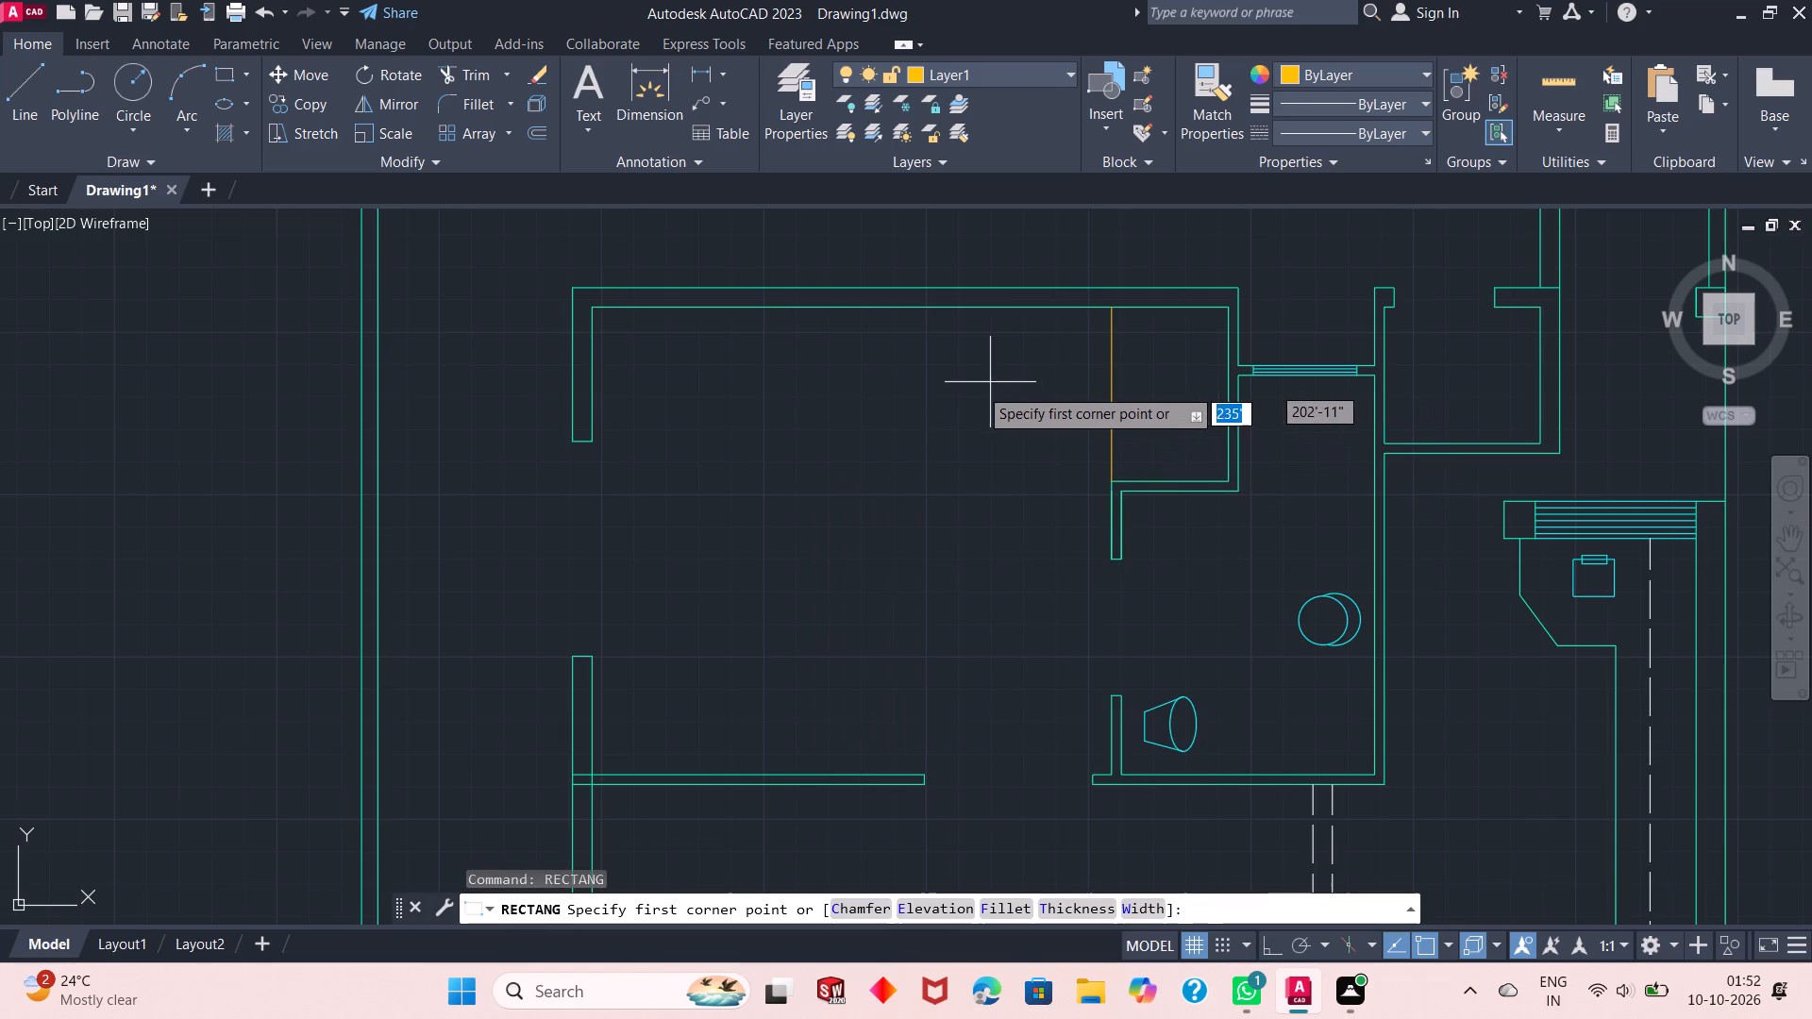
{"action": "left_click", "coordinate": [1022, 309]}
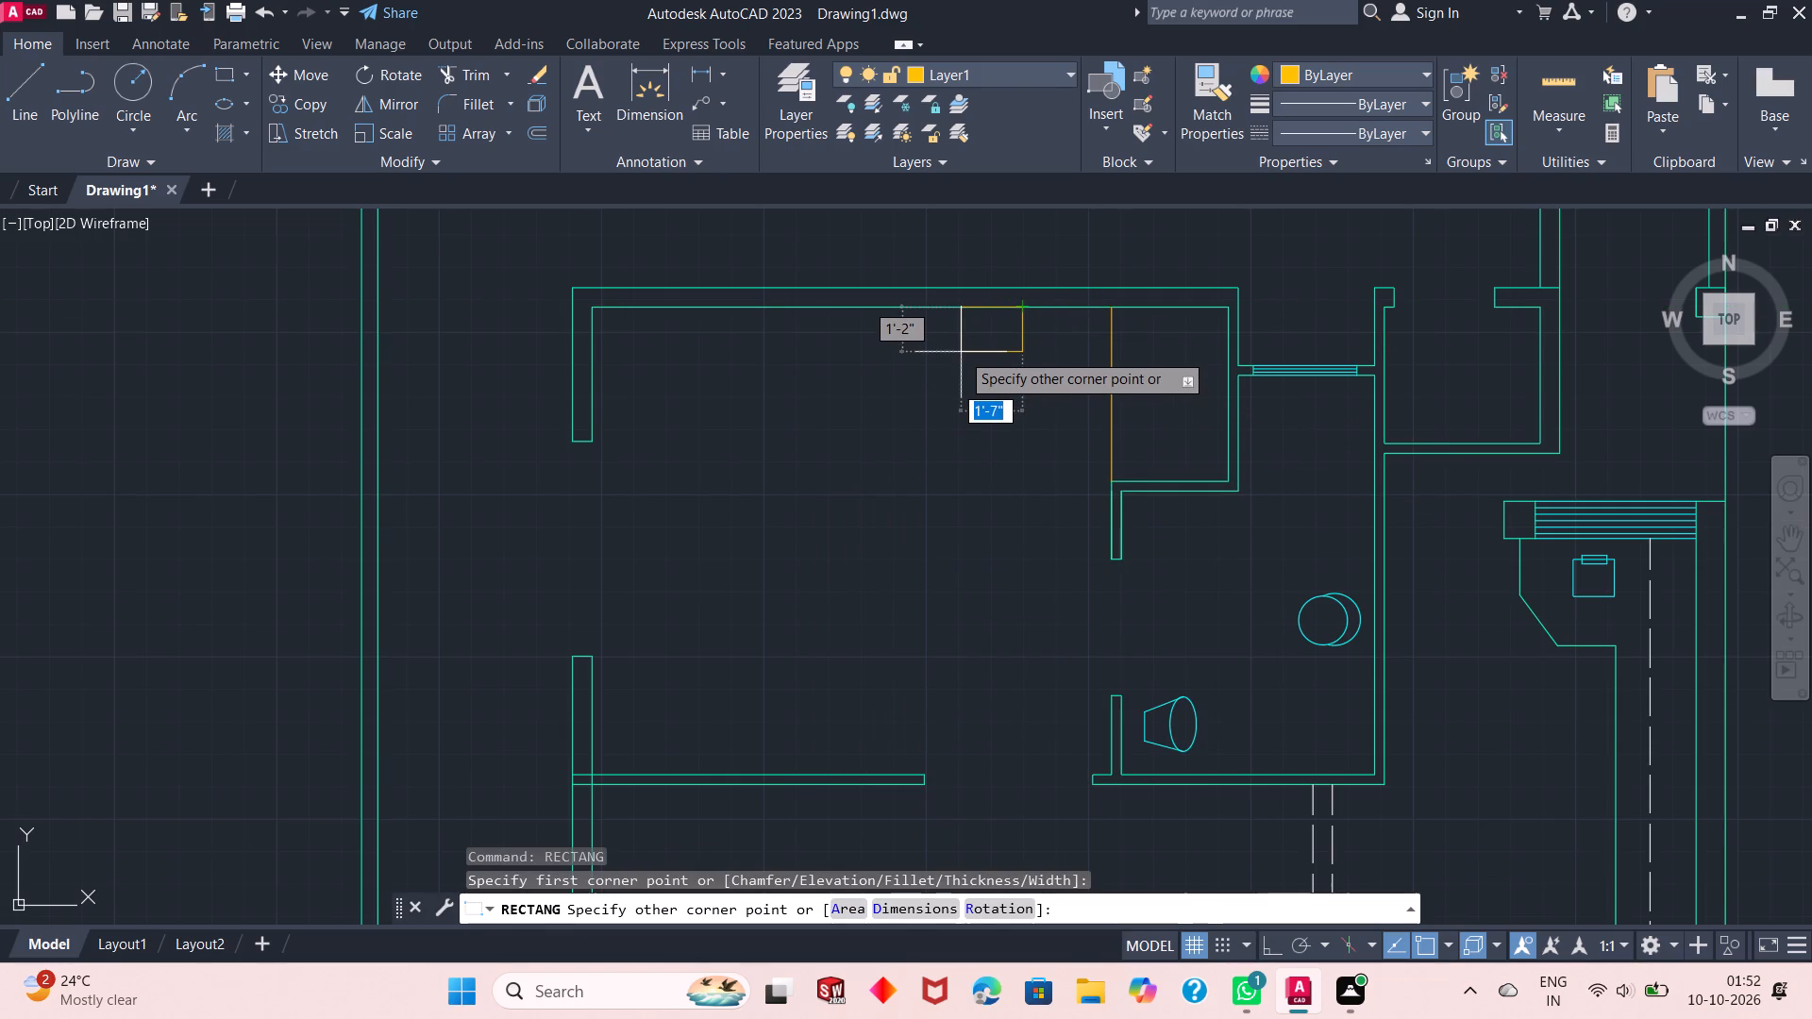
{"action": "type", "text": "1'3\""}
{"action": "key", "text": "Tab"}
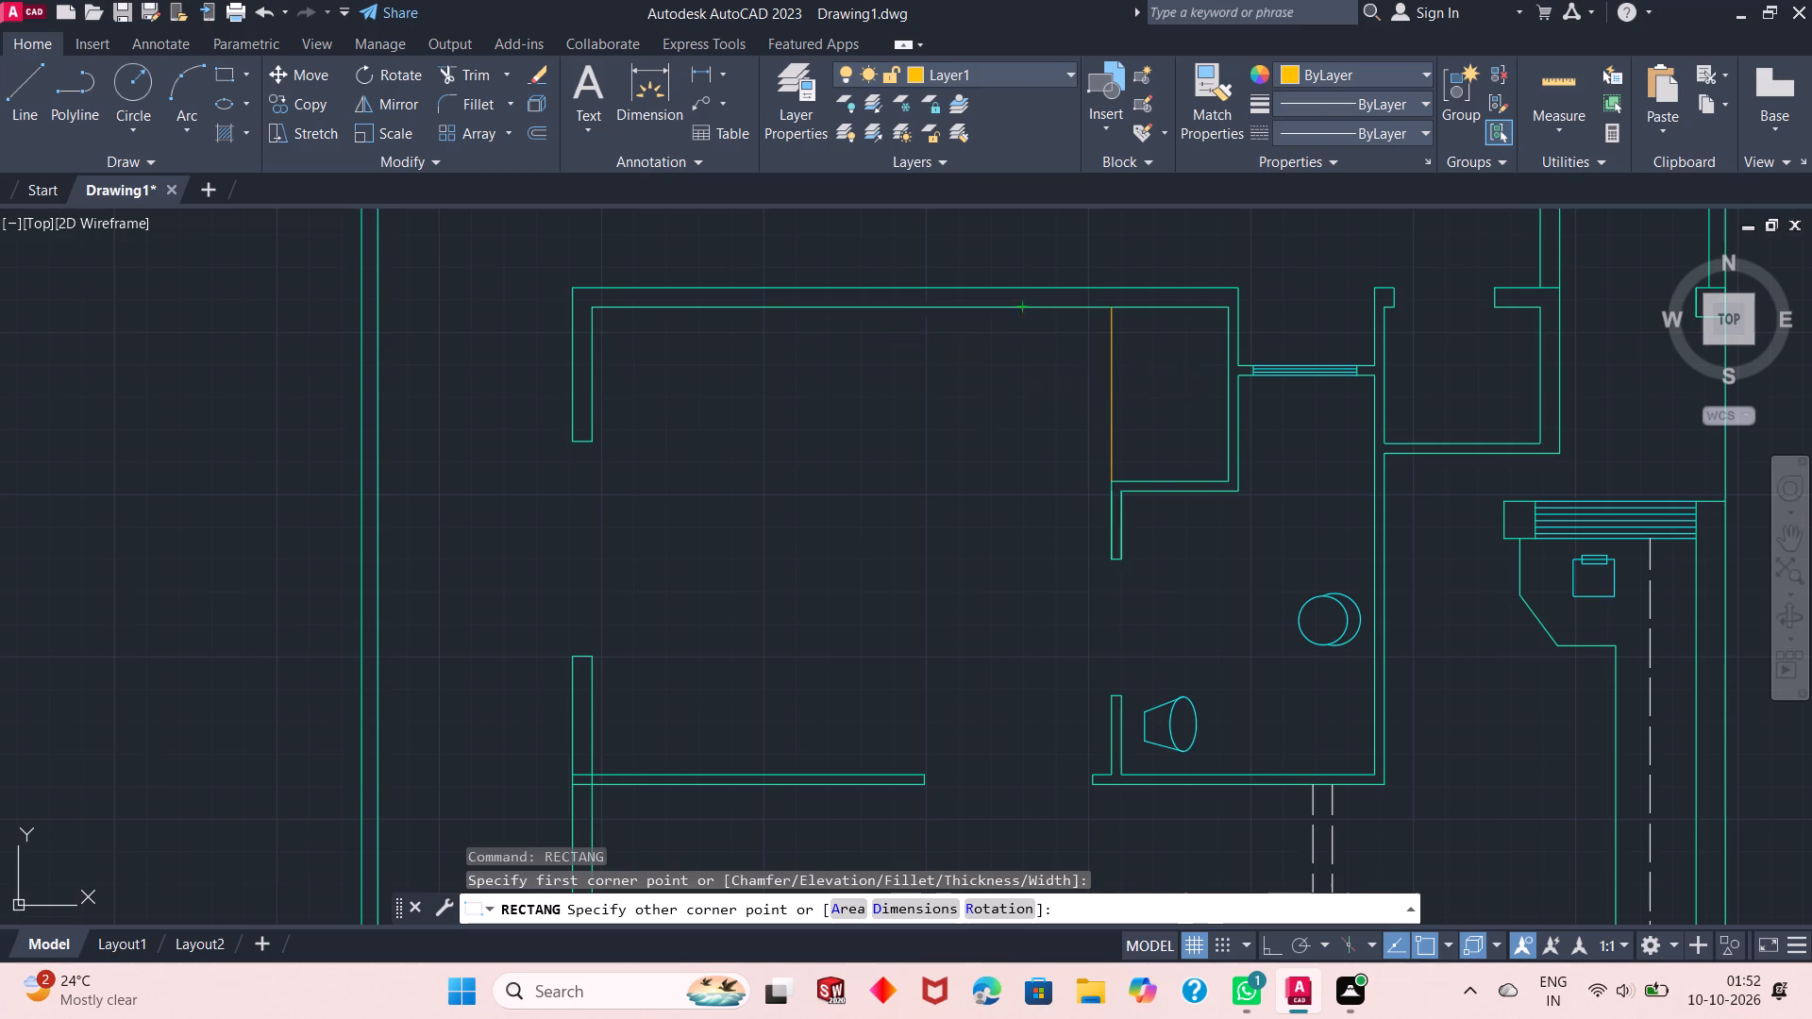
{"action": "type", "text": "1'"}
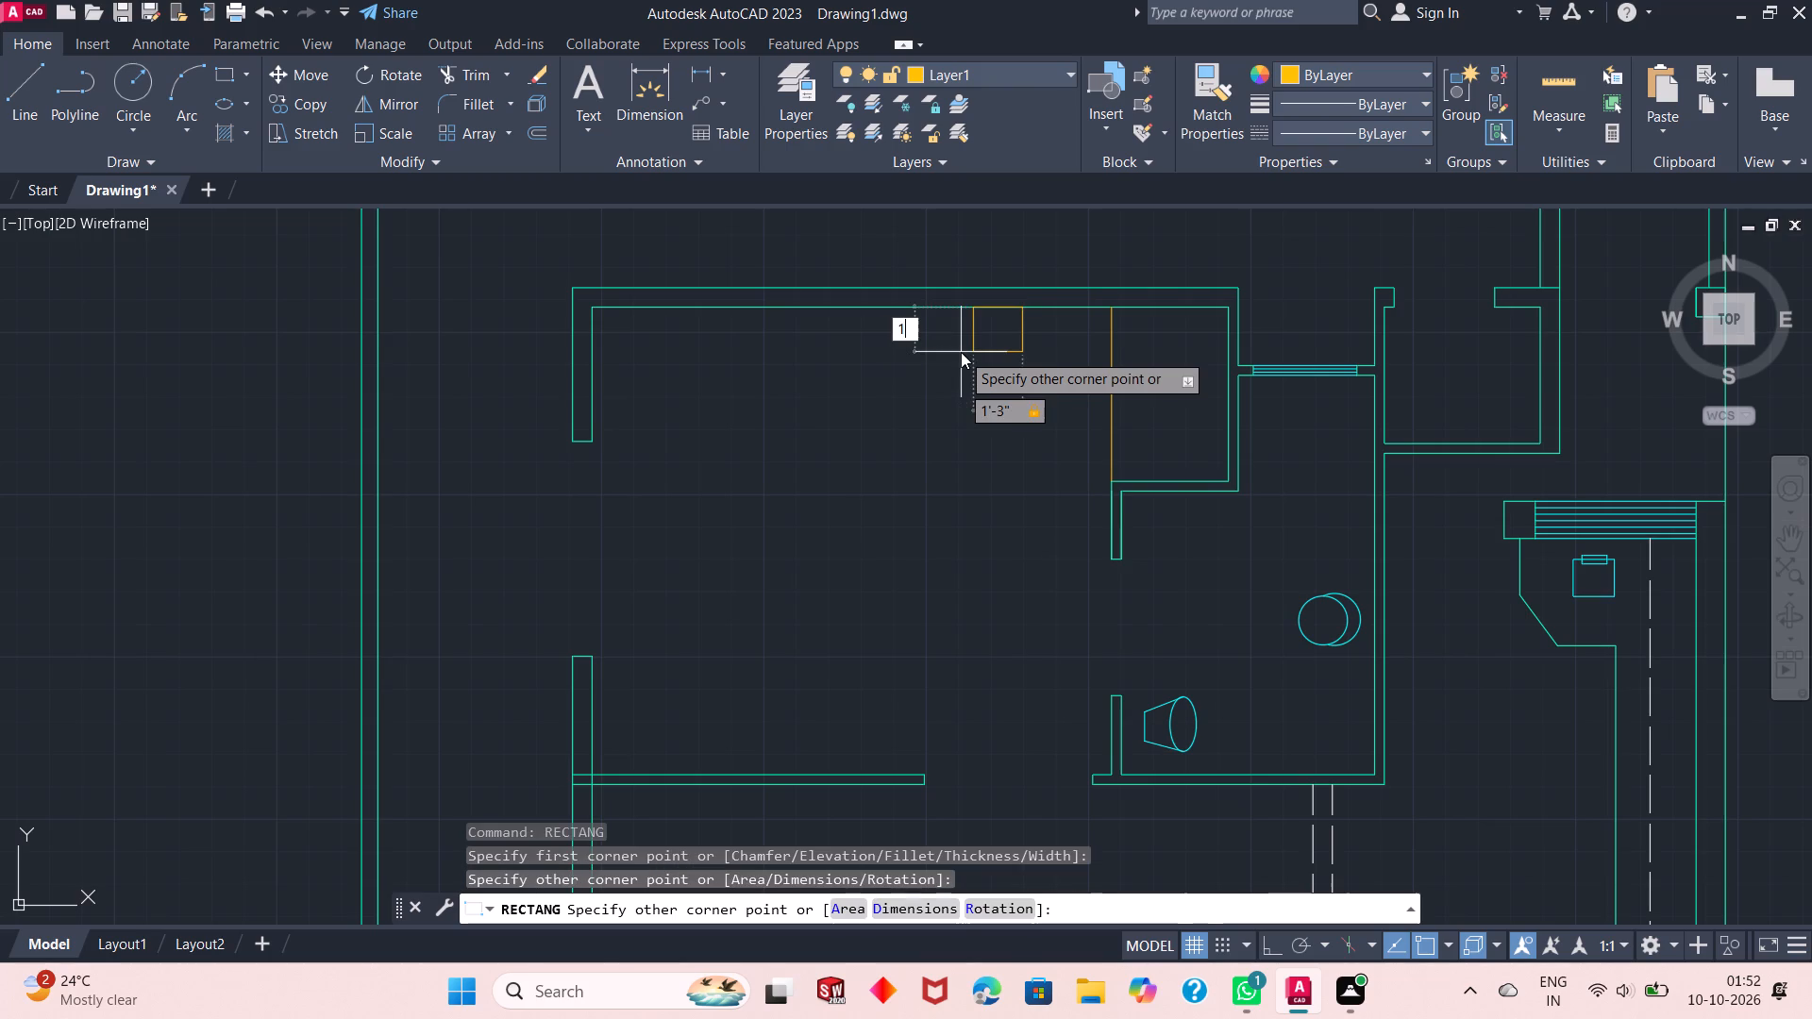
{"action": "key", "text": "3"}
{"action": "key", "text": "shift+quotedbl"}
{"action": "key", "text": "Return"}
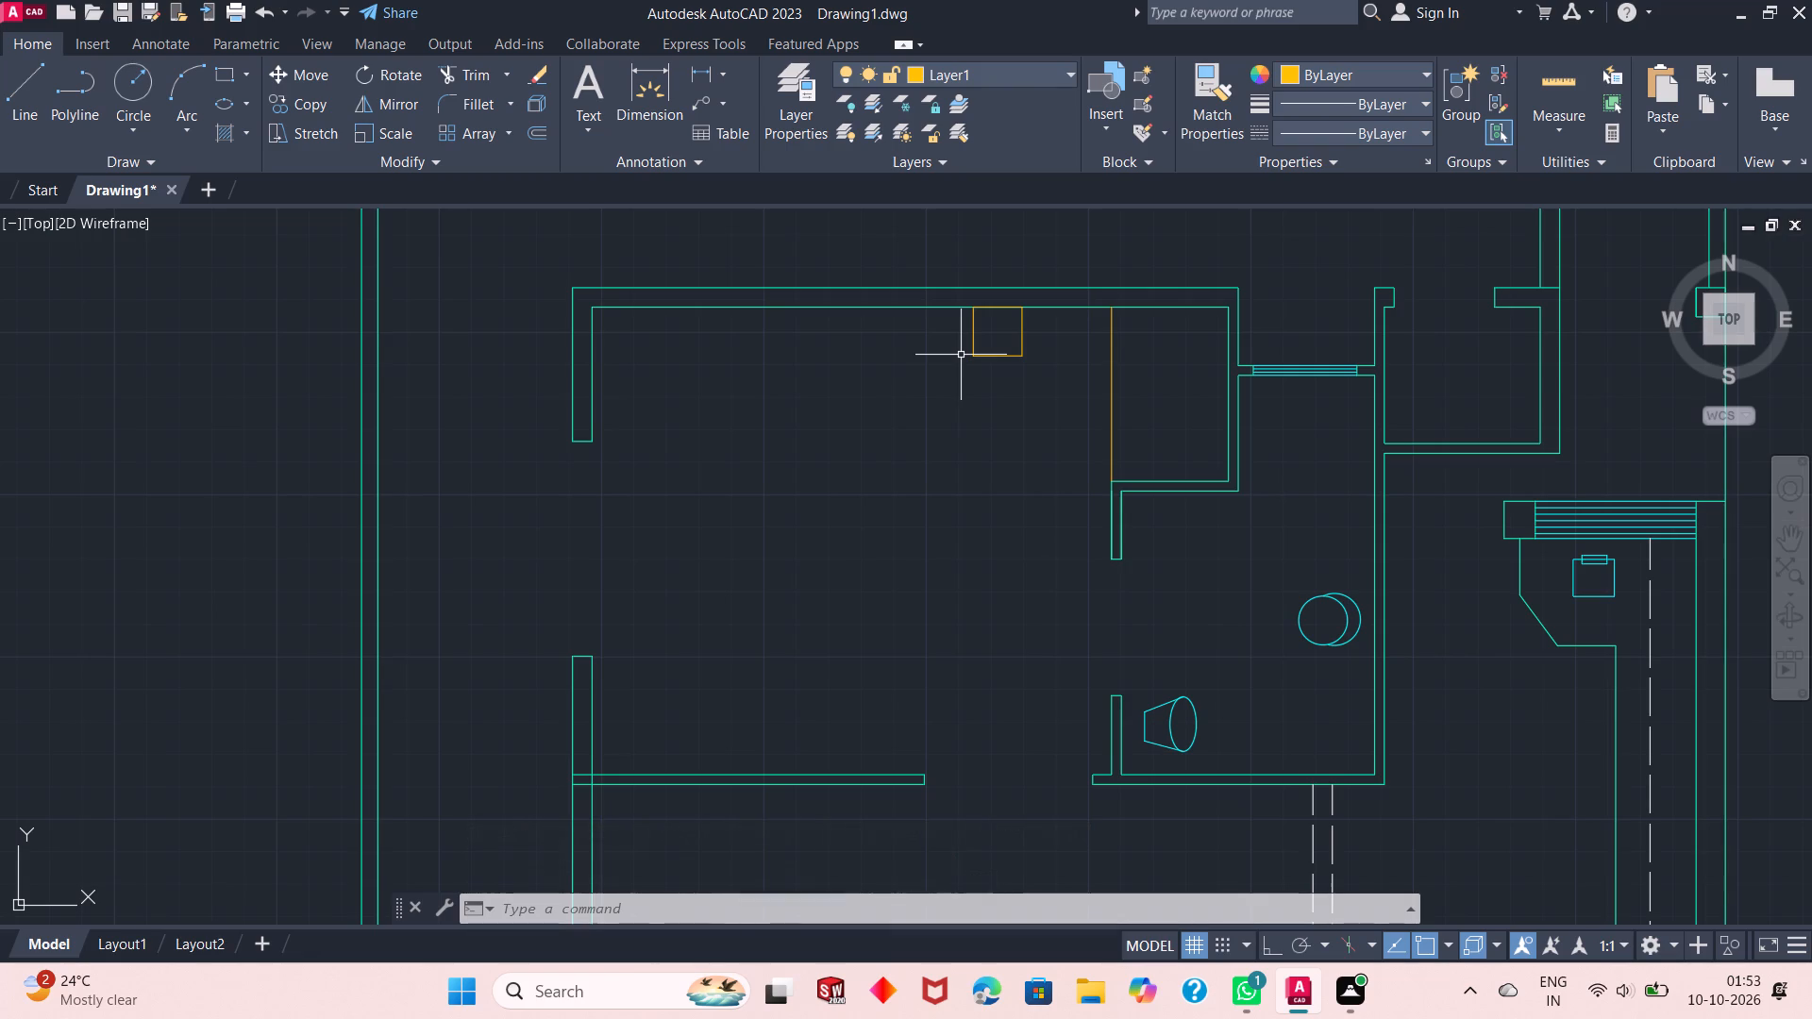
Draw a 5'-5" wide by 6' deep rectangle along the north wall, extending west from the small square's northwest corner.
{"action": "key", "text": "space"}
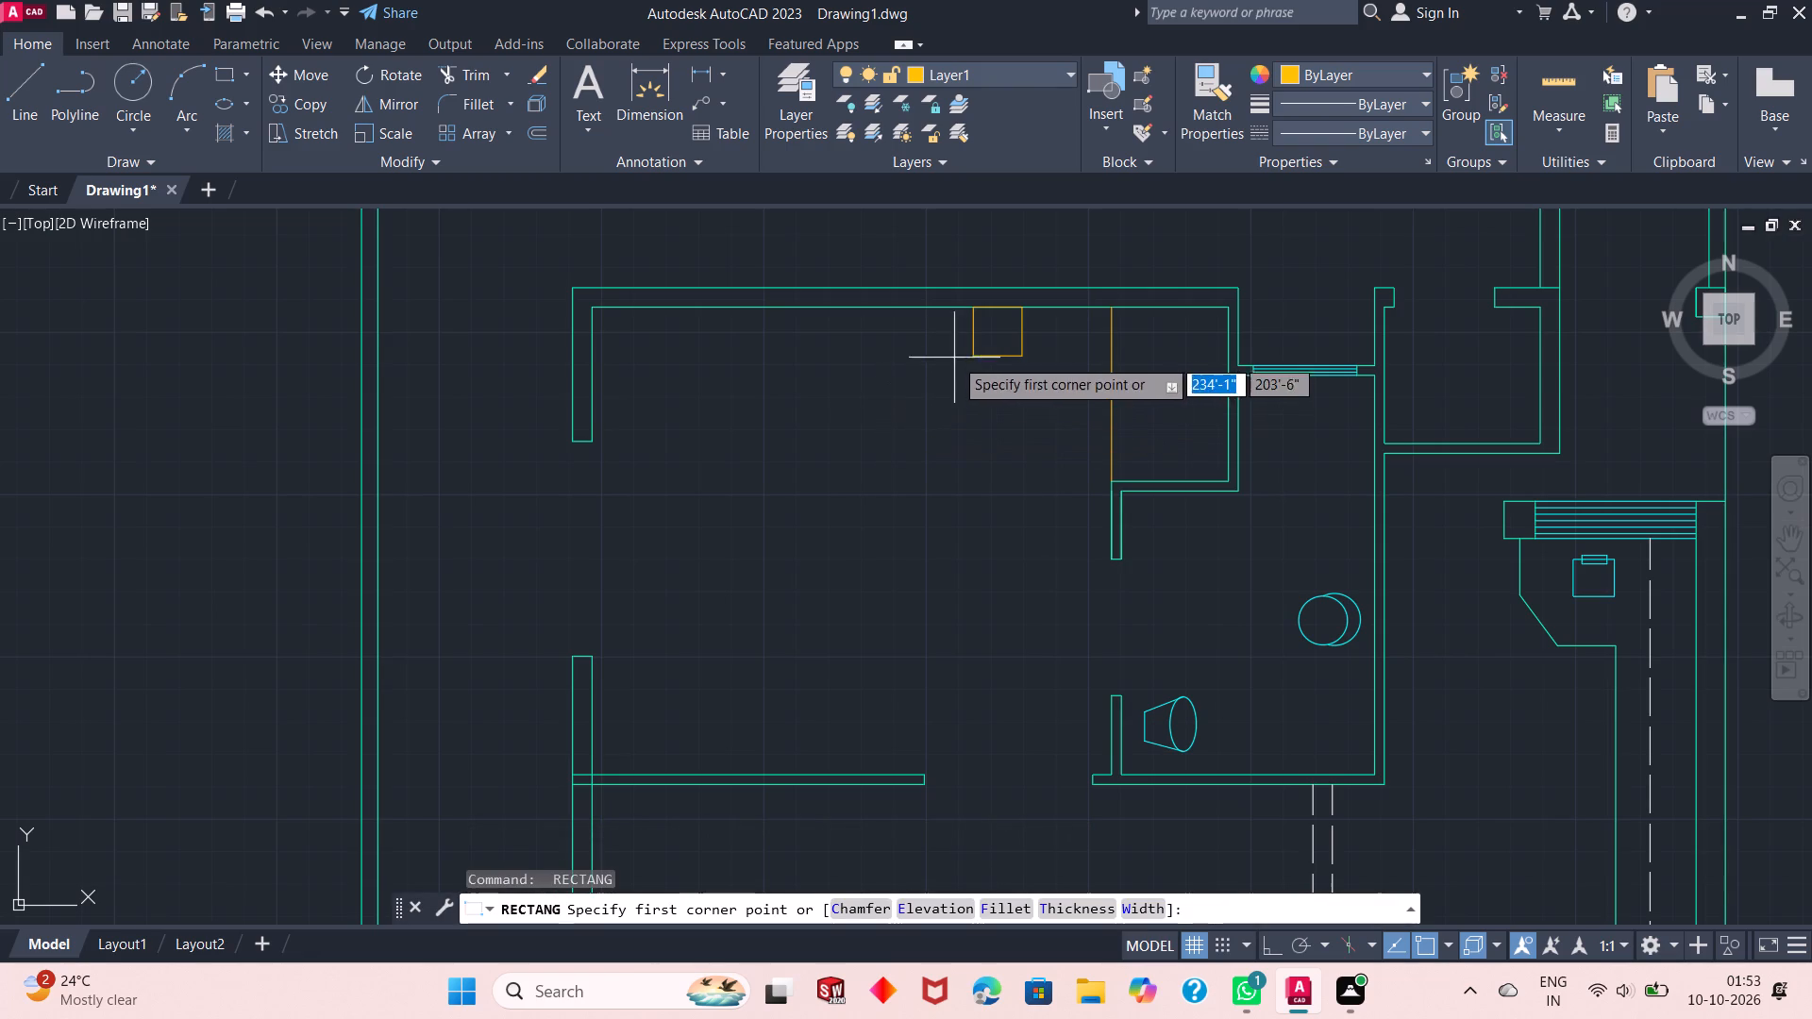
{"action": "left_click", "coordinate": [972, 309]}
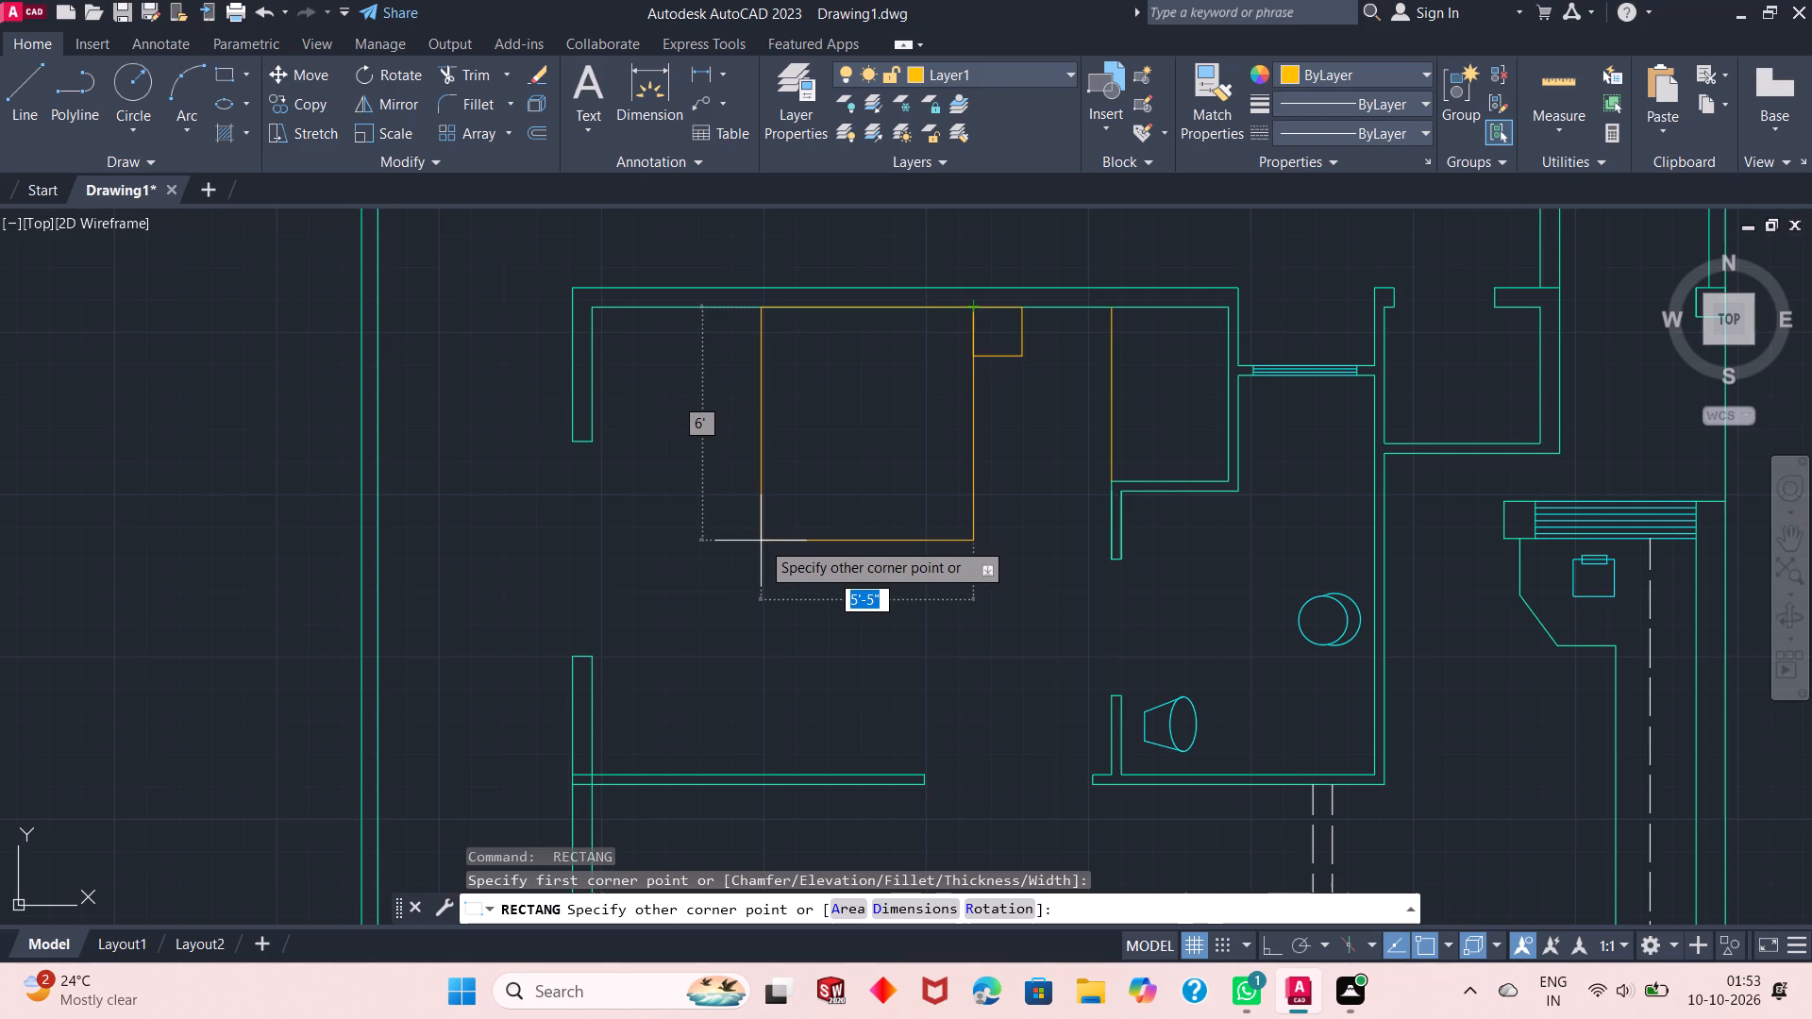
{"action": "type", "text": "5'5\""}
{"action": "key", "text": "Tab"}
{"action": "type", "text": "6'"}
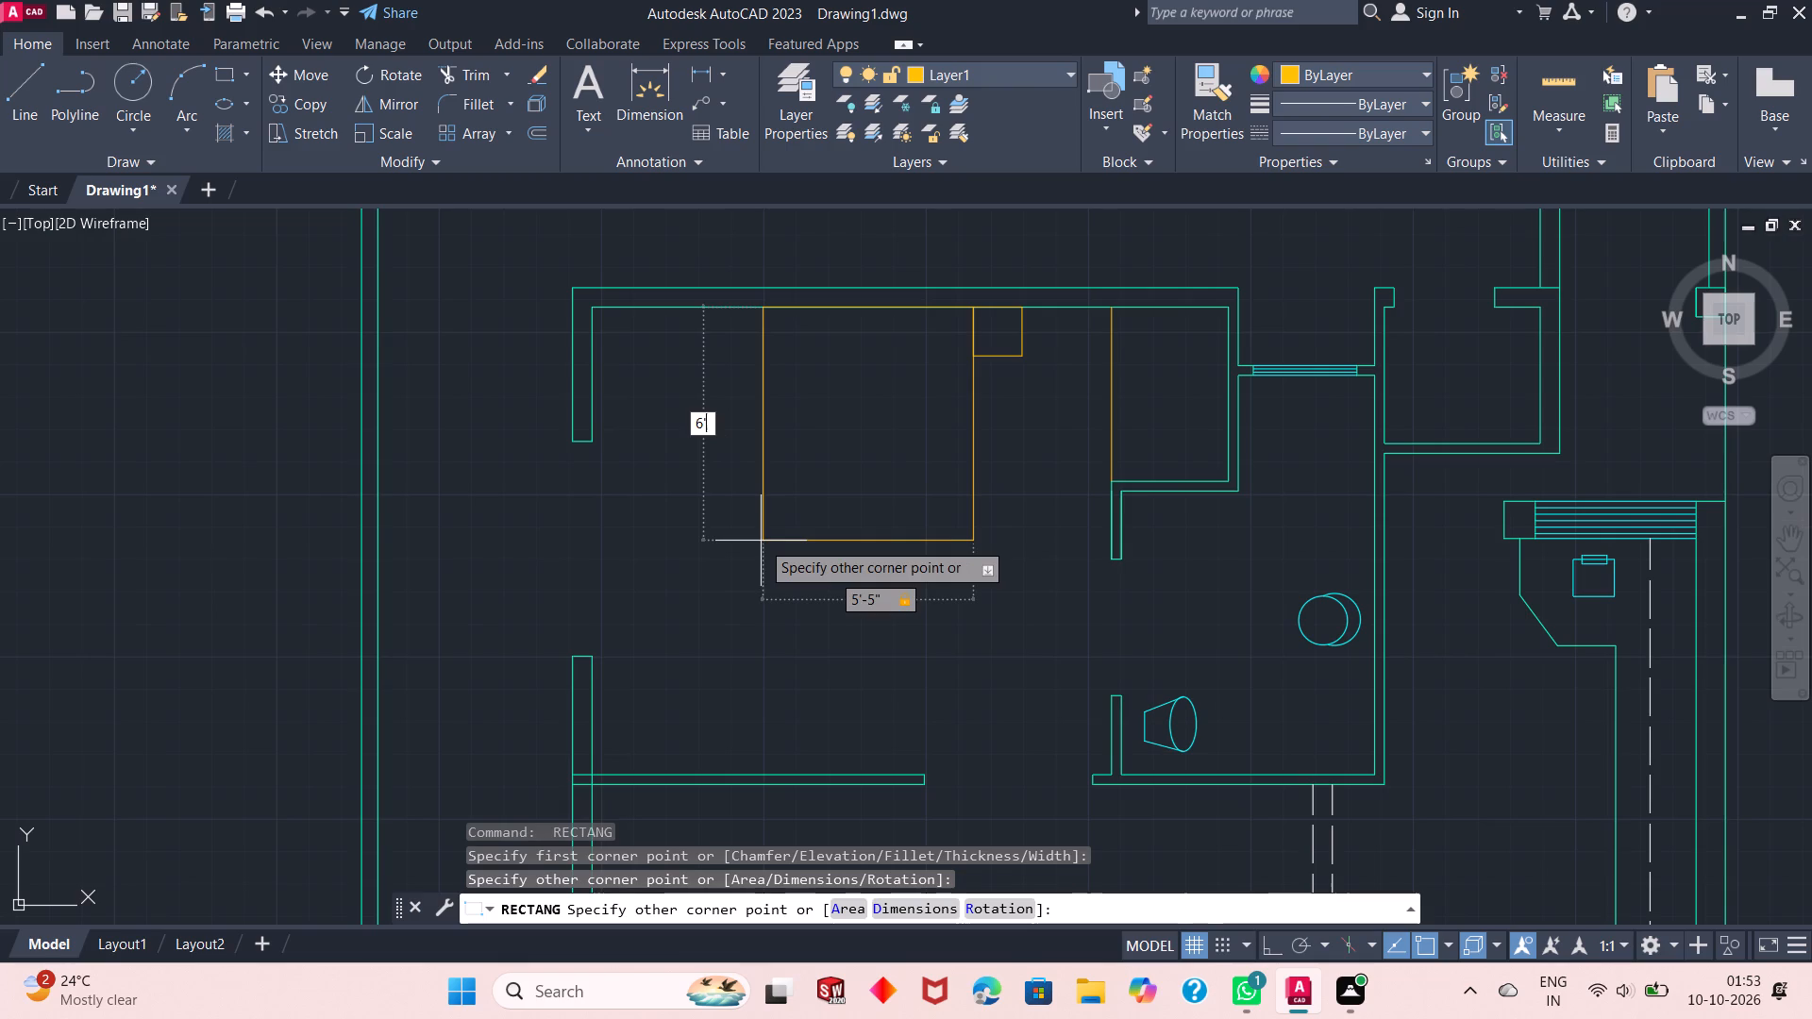
{"action": "key", "text": "Return"}
Draw a matching 1'-3" by 1'-3" rectangle against the north wall, extending west from the large rectangle's northwest corner.
{"action": "key", "text": "space"}
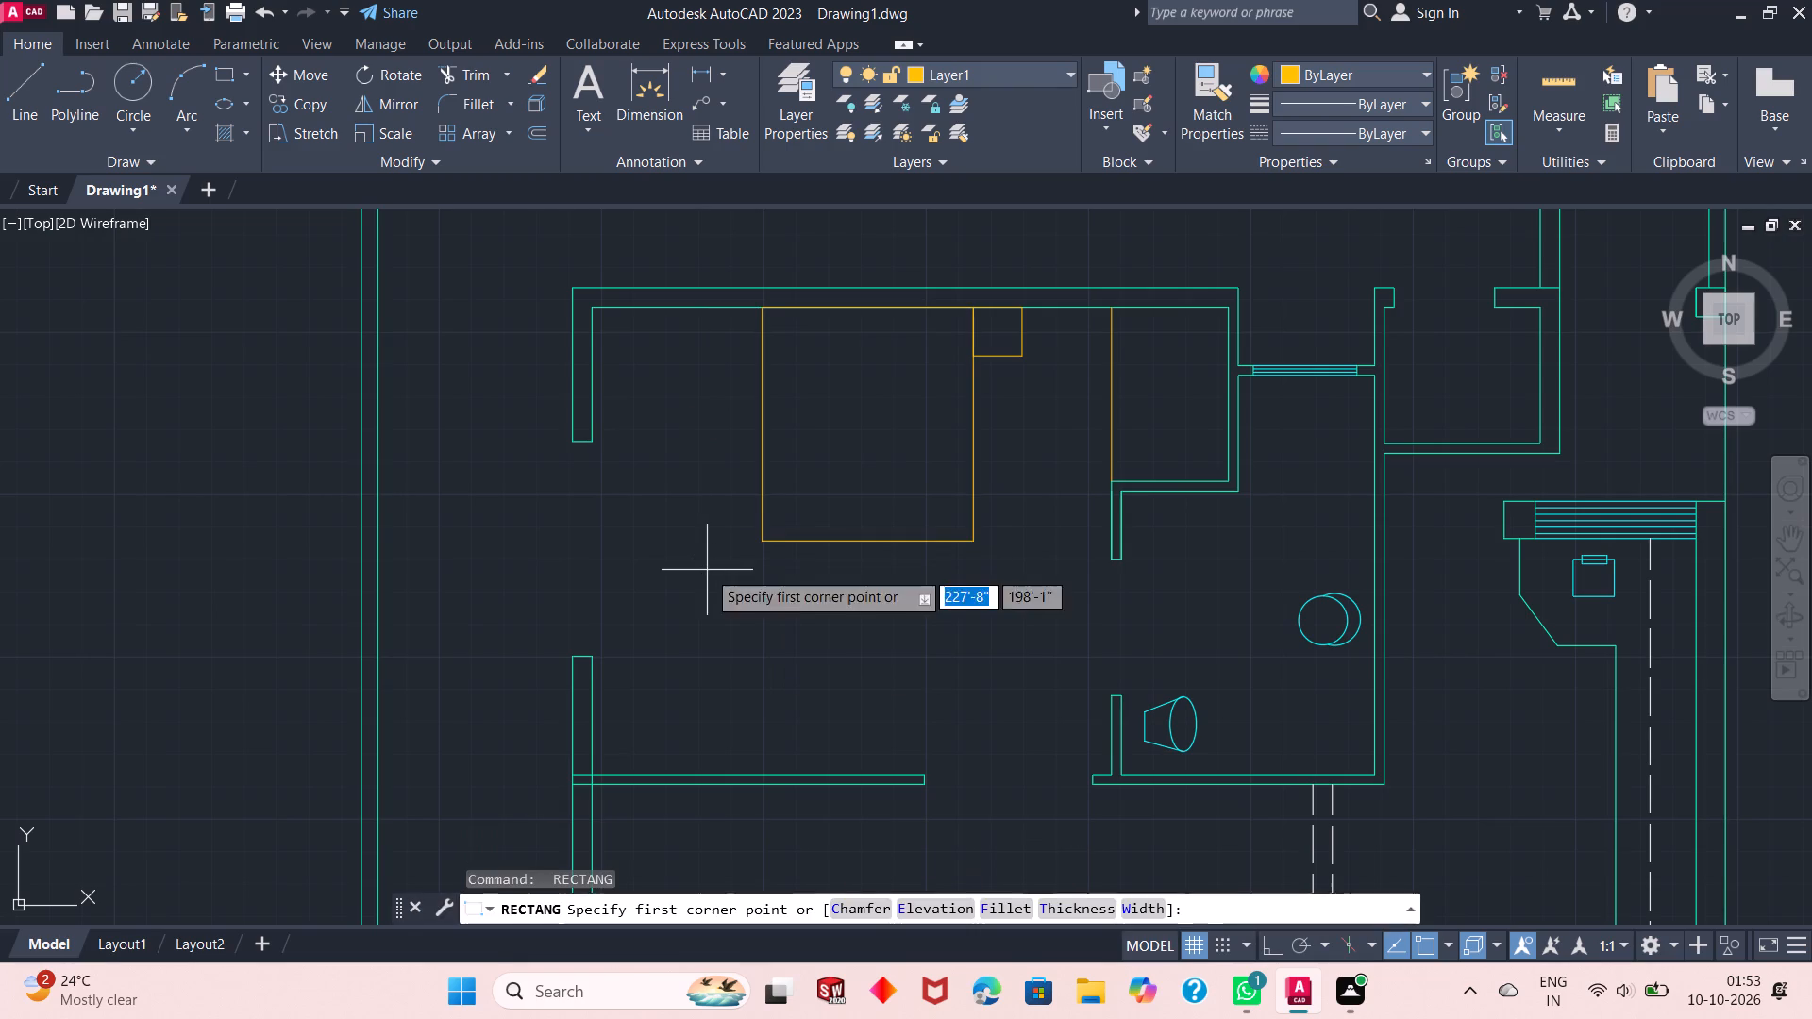
{"action": "left_click", "coordinate": [760, 307]}
{"action": "type", "text": "1'3\""}
{"action": "key", "text": "Tab"}
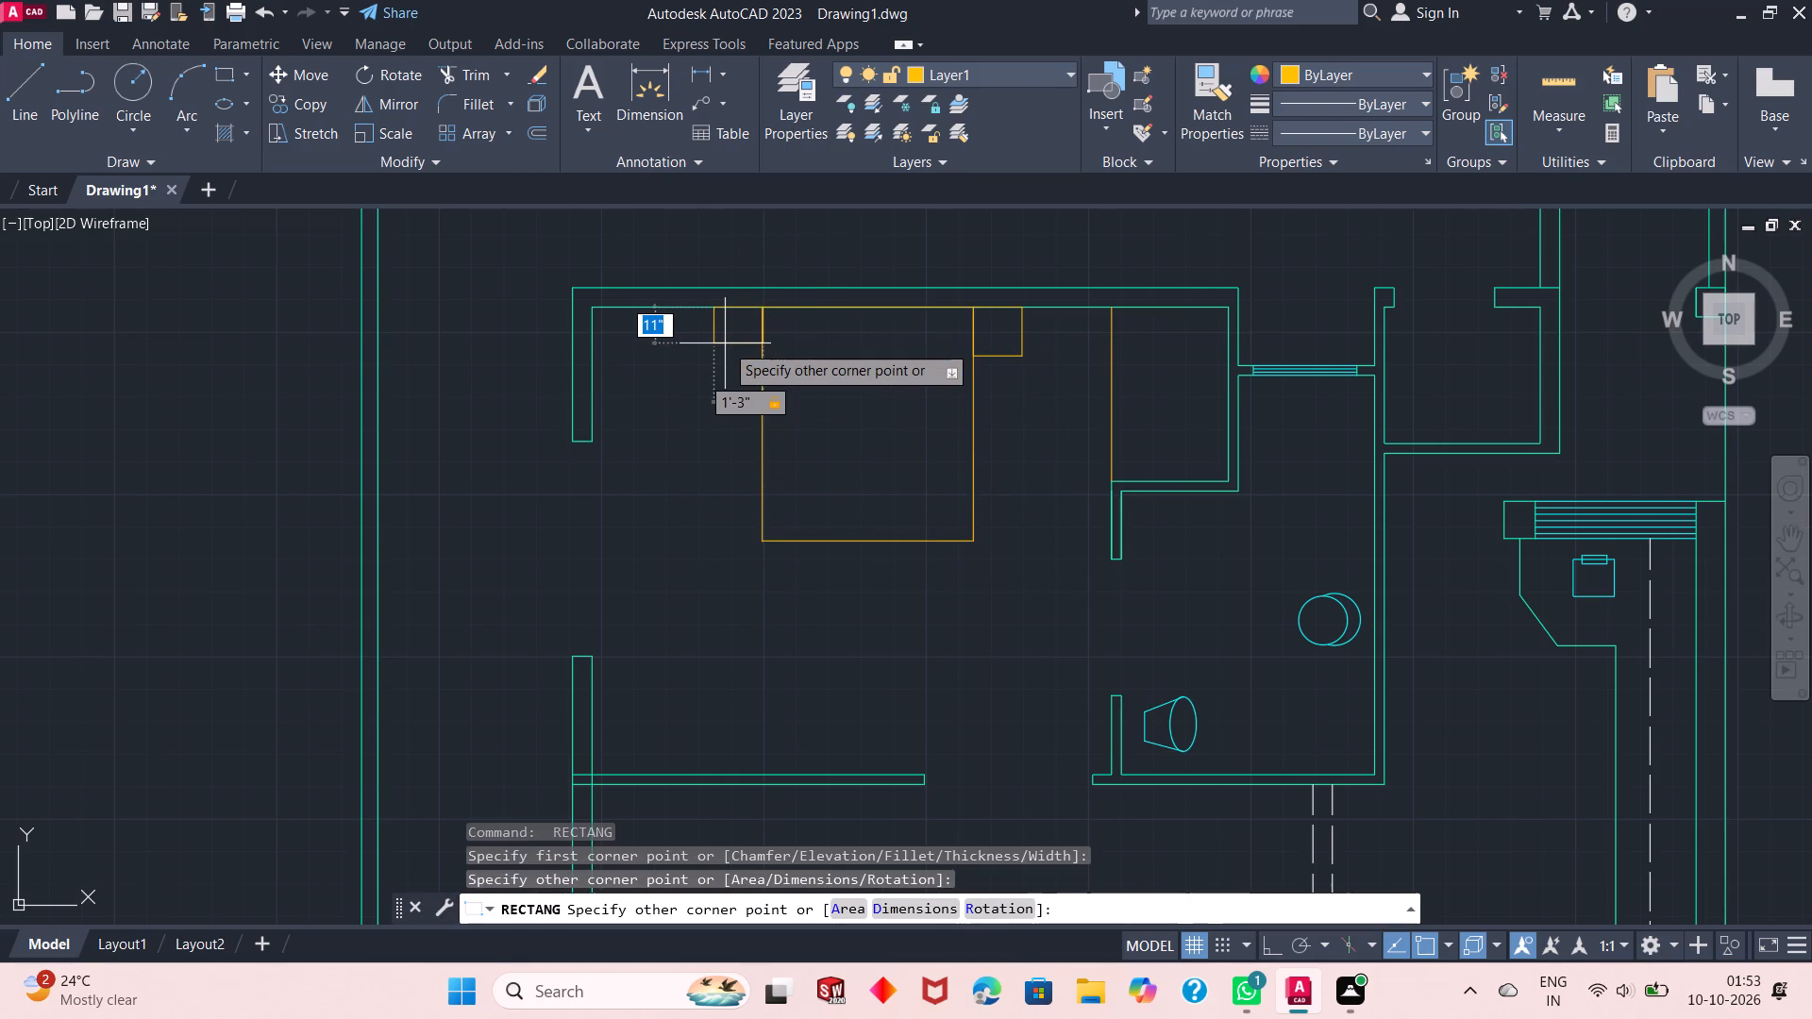
{"action": "key", "text": "2"}
{"action": "key", "text": "BackSpace"}
{"action": "type", "text": "1'3\""}
{"action": "key", "text": "Return"}
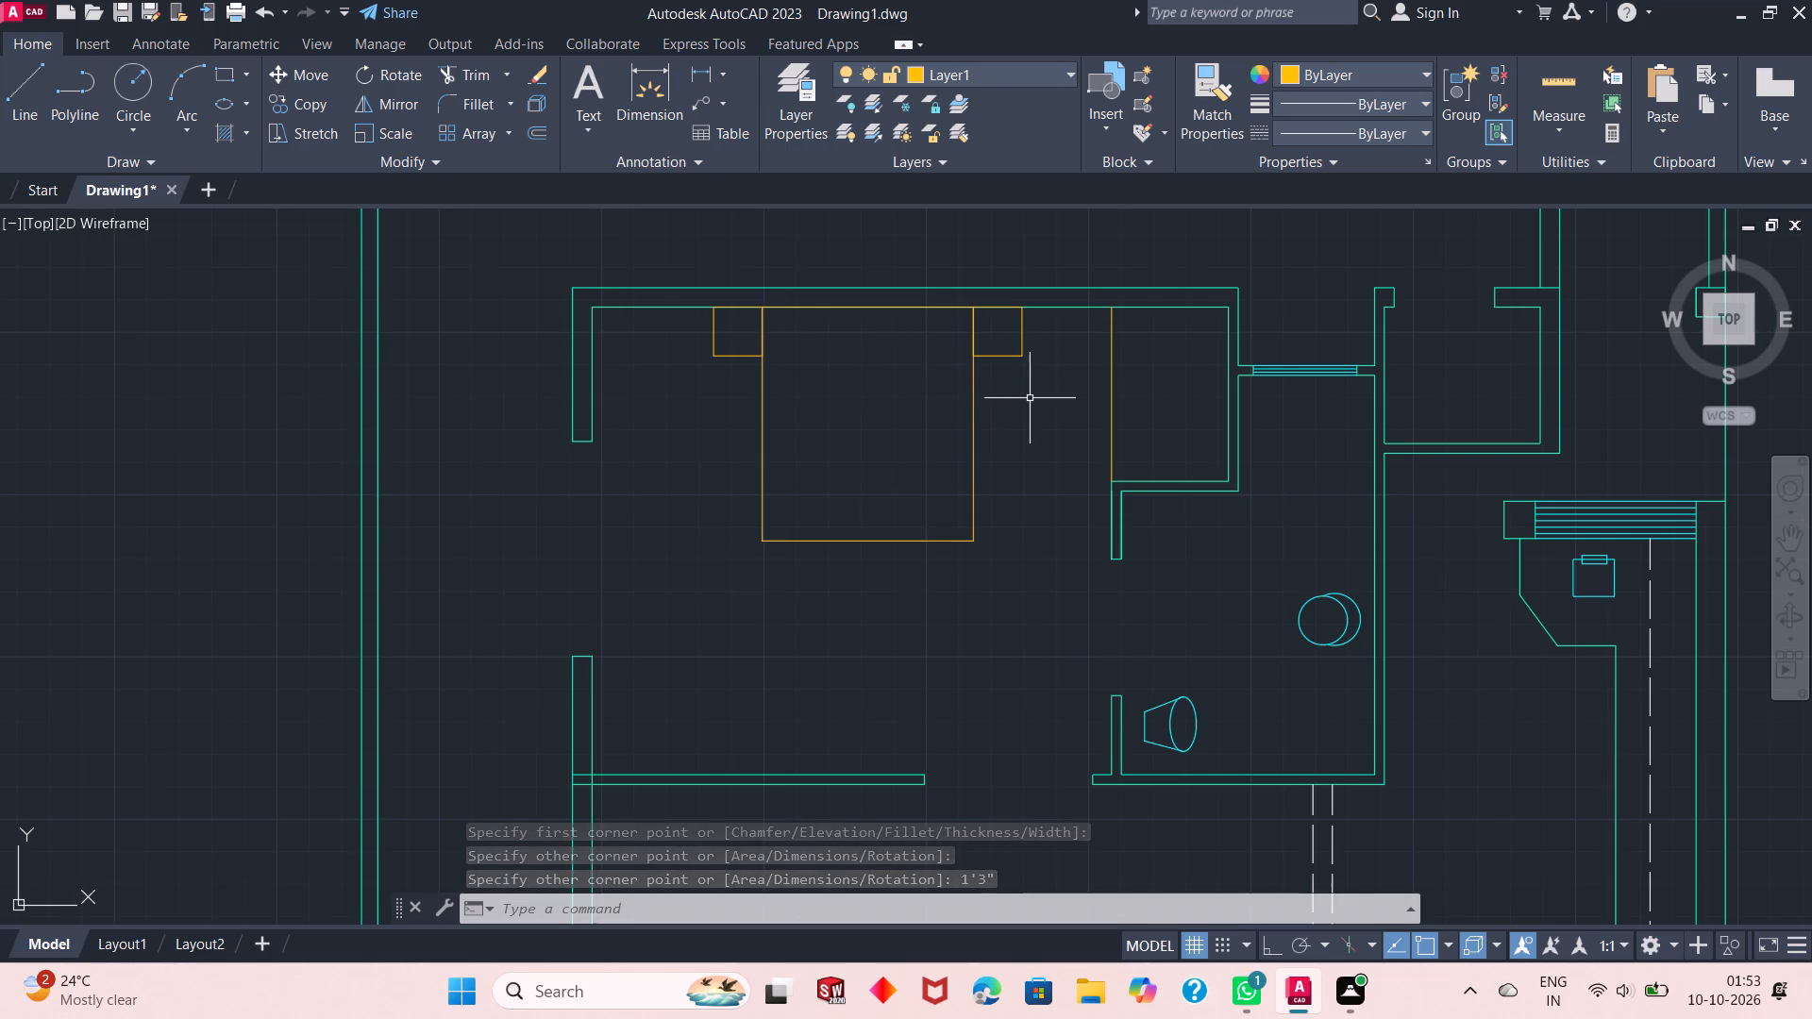
Erase the Layer1 vertical line that closes off the large room's northeast alcove.
{"action": "left_click", "coordinate": [1112, 364]}
{"action": "right_click", "coordinate": [1045, 458]}
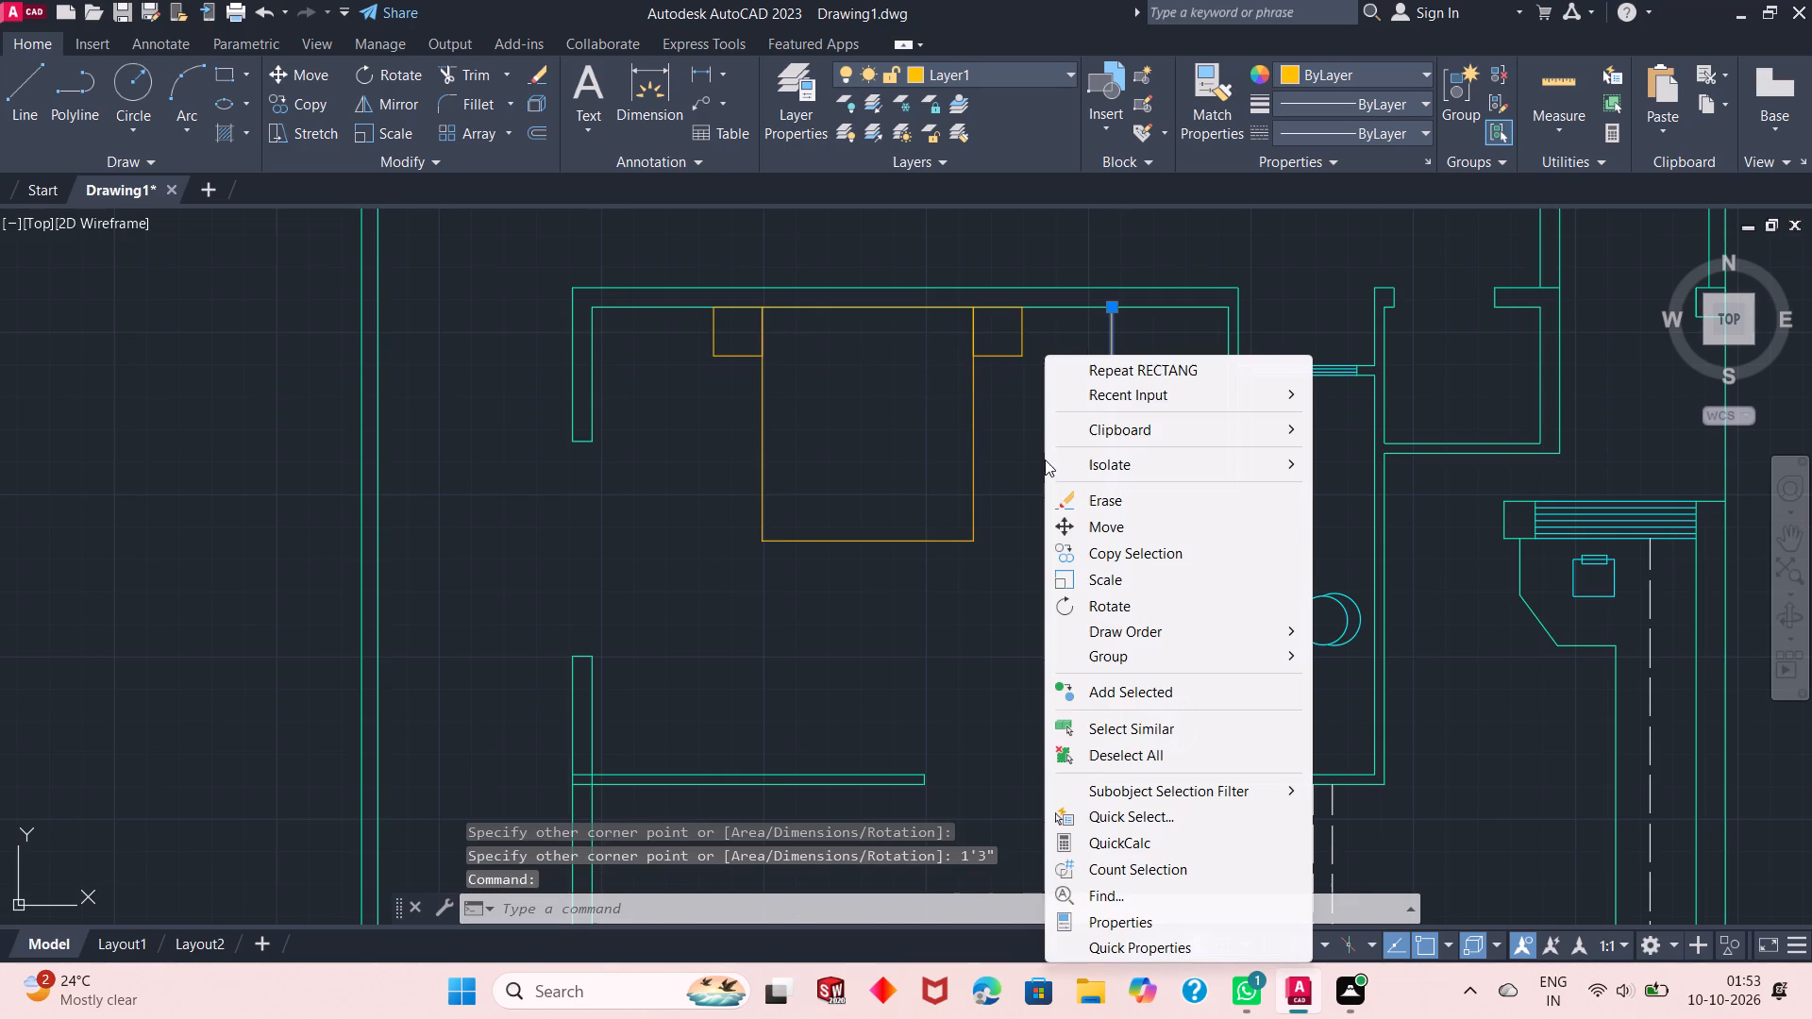
{"action": "left_click", "coordinate": [1064, 486]}
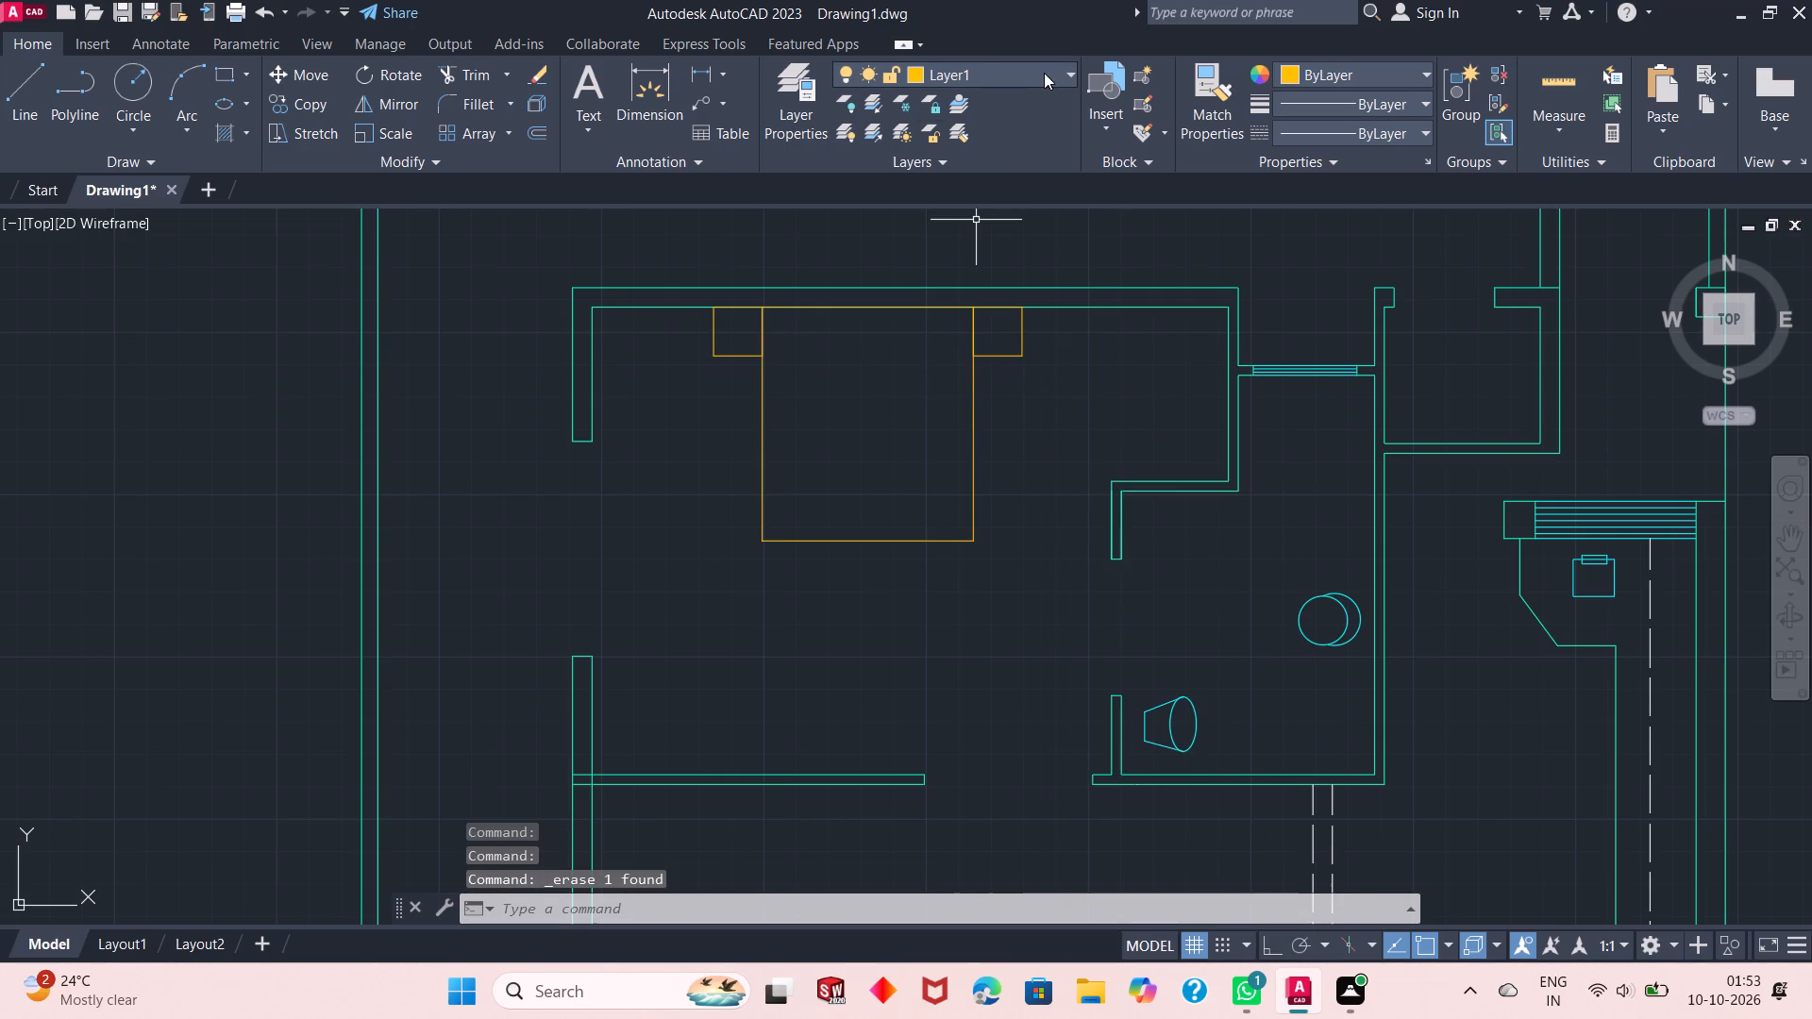
On layer 0, draw a vertical line from the alcove's southwest wall corner up to the north wall's inner face.
{"action": "left_click", "coordinate": [1045, 72]}
{"action": "left_click", "coordinate": [1040, 113]}
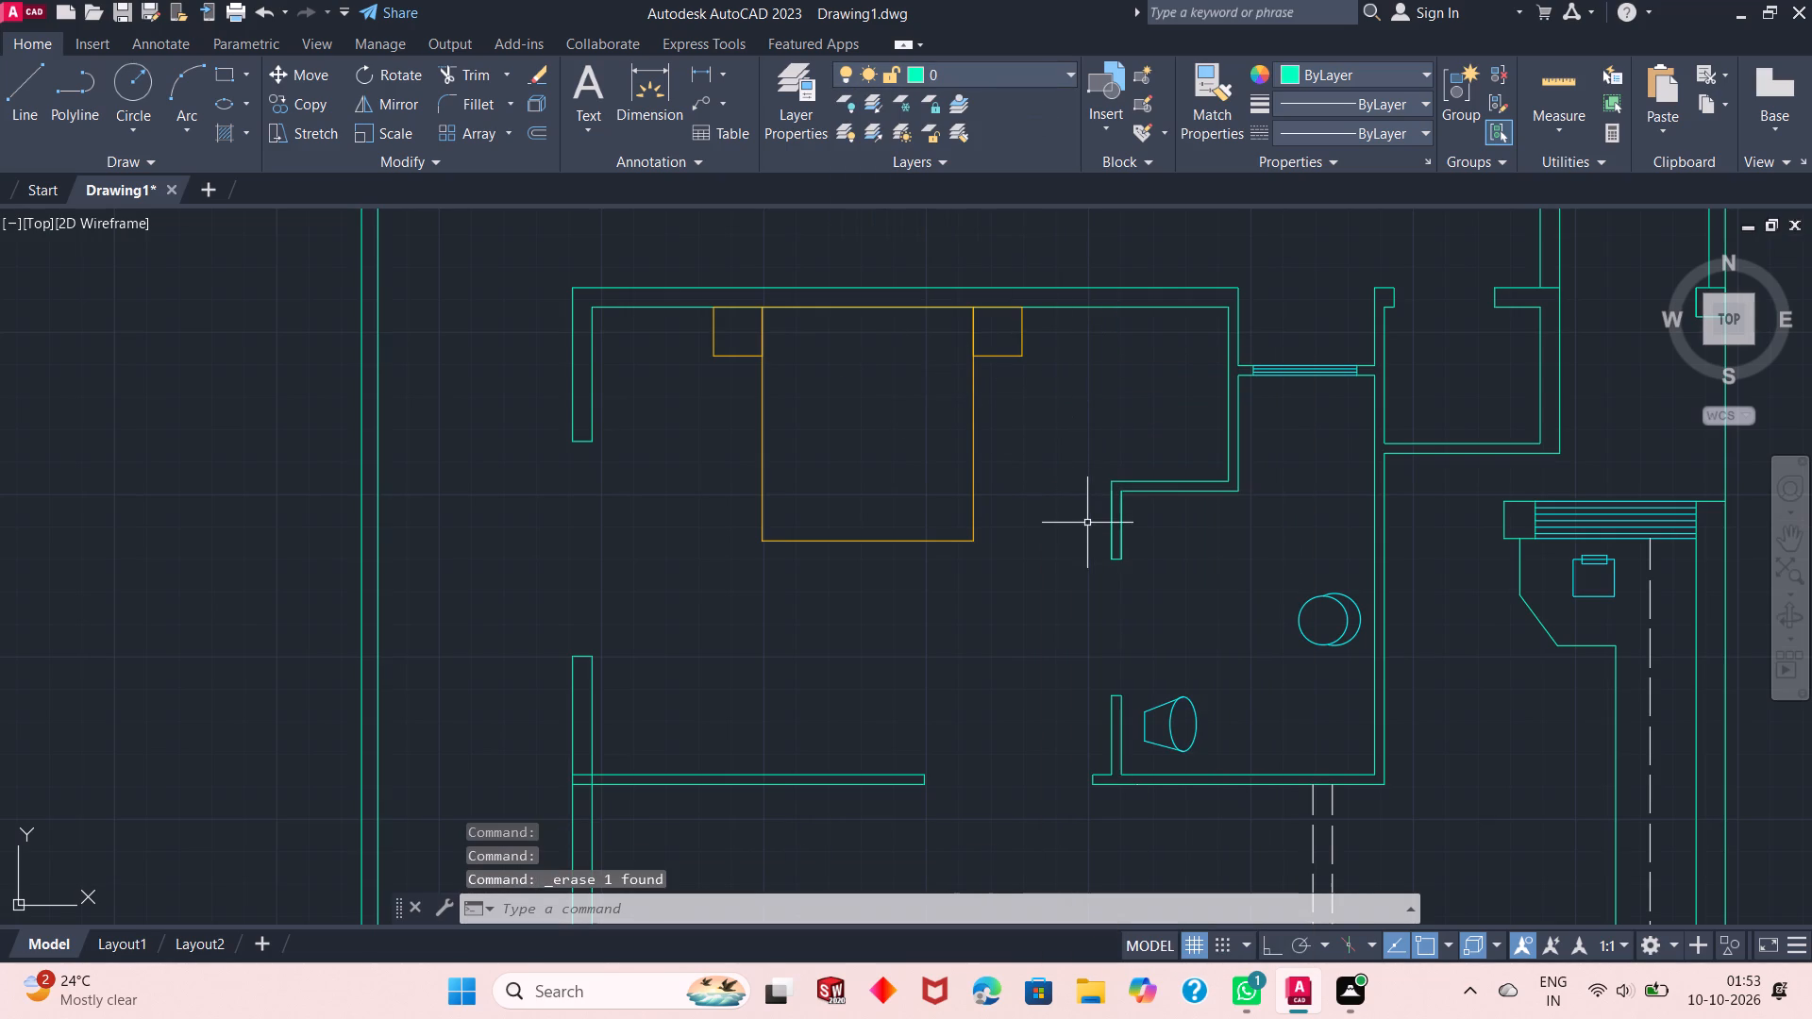
{"action": "right_click", "coordinate": [1087, 523]}
{"action": "left_click", "coordinate": [1323, 110]}
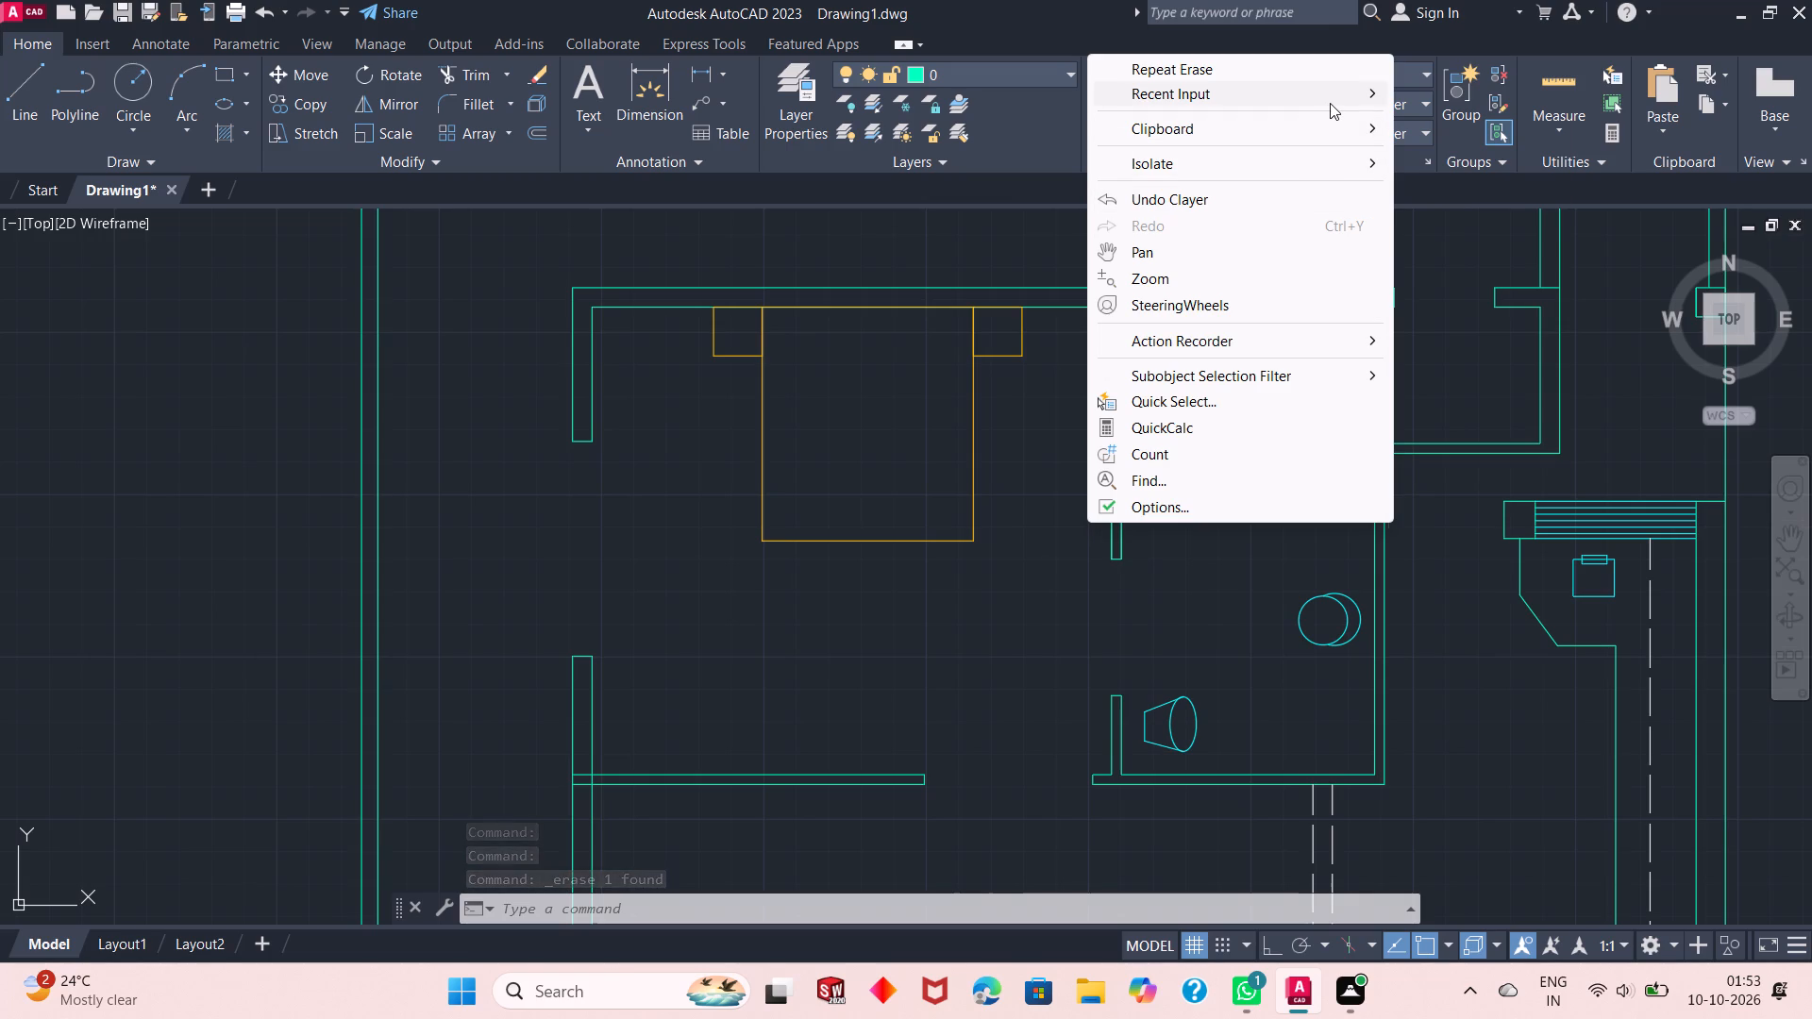
{"action": "left_click", "coordinate": [1329, 103]}
{"action": "left_click", "coordinate": [1454, 157]}
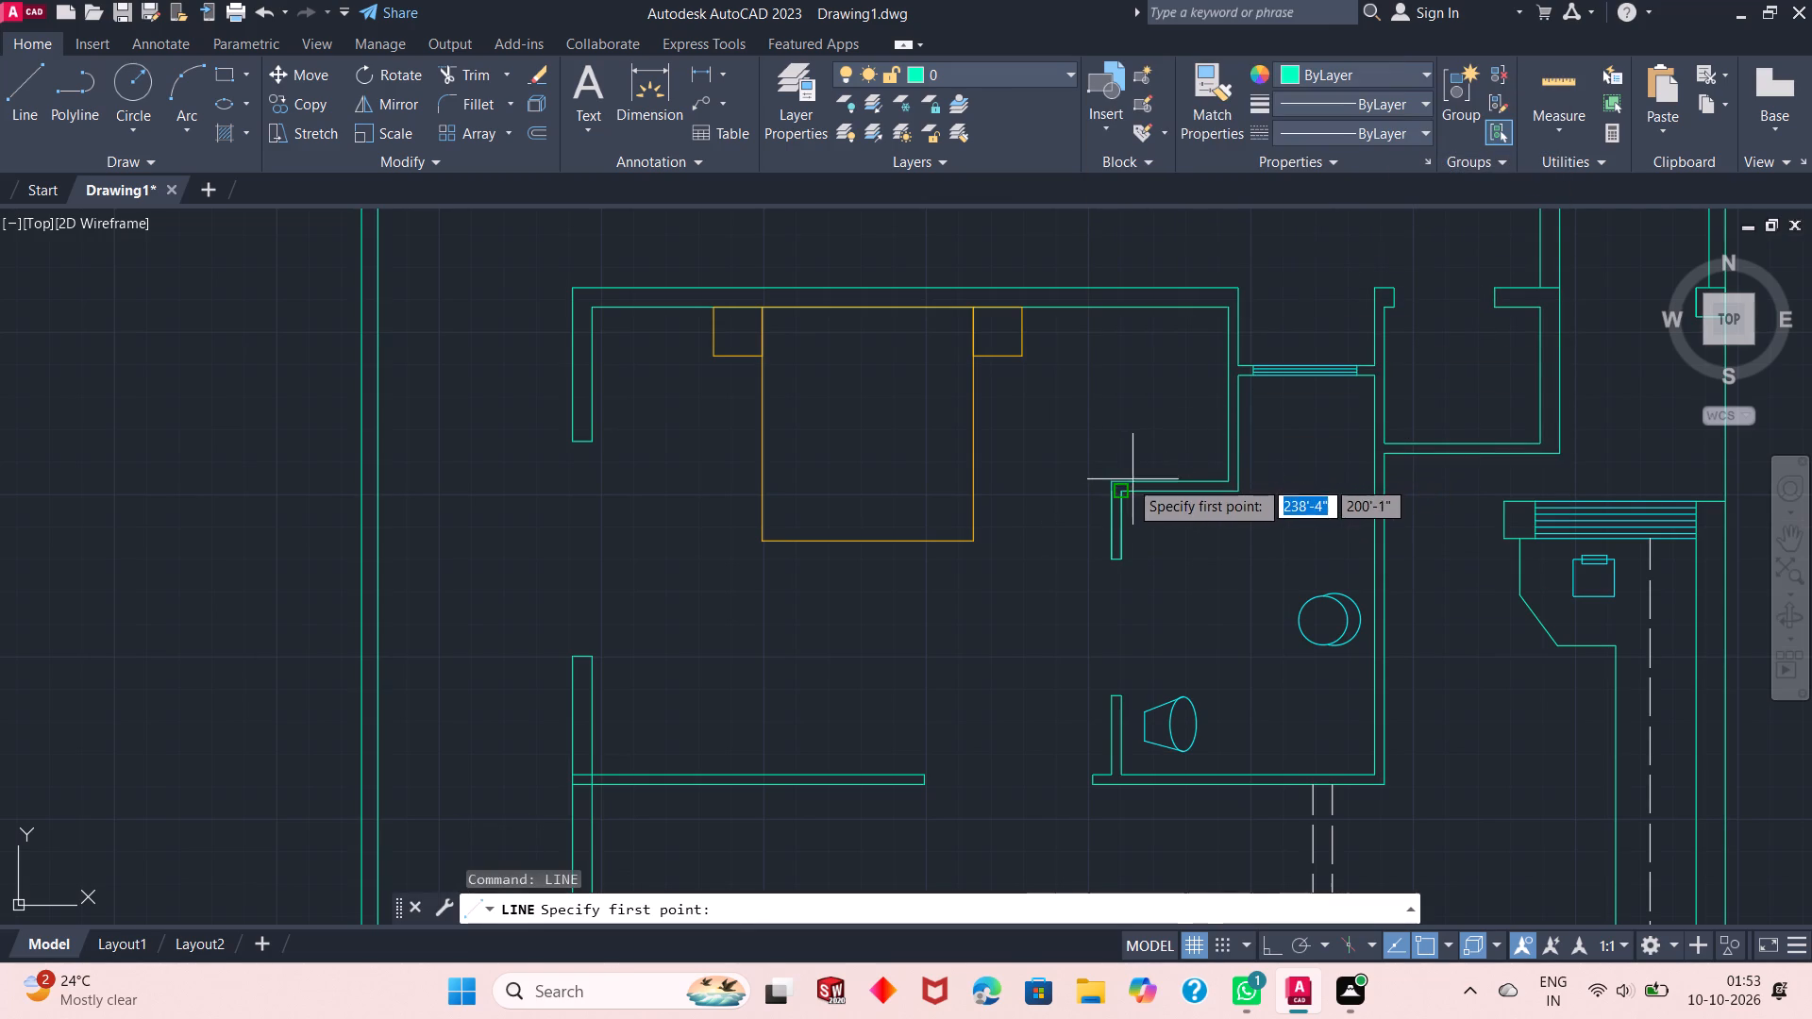
{"action": "left_click", "coordinate": [1107, 485]}
{"action": "left_click", "coordinate": [1116, 303]}
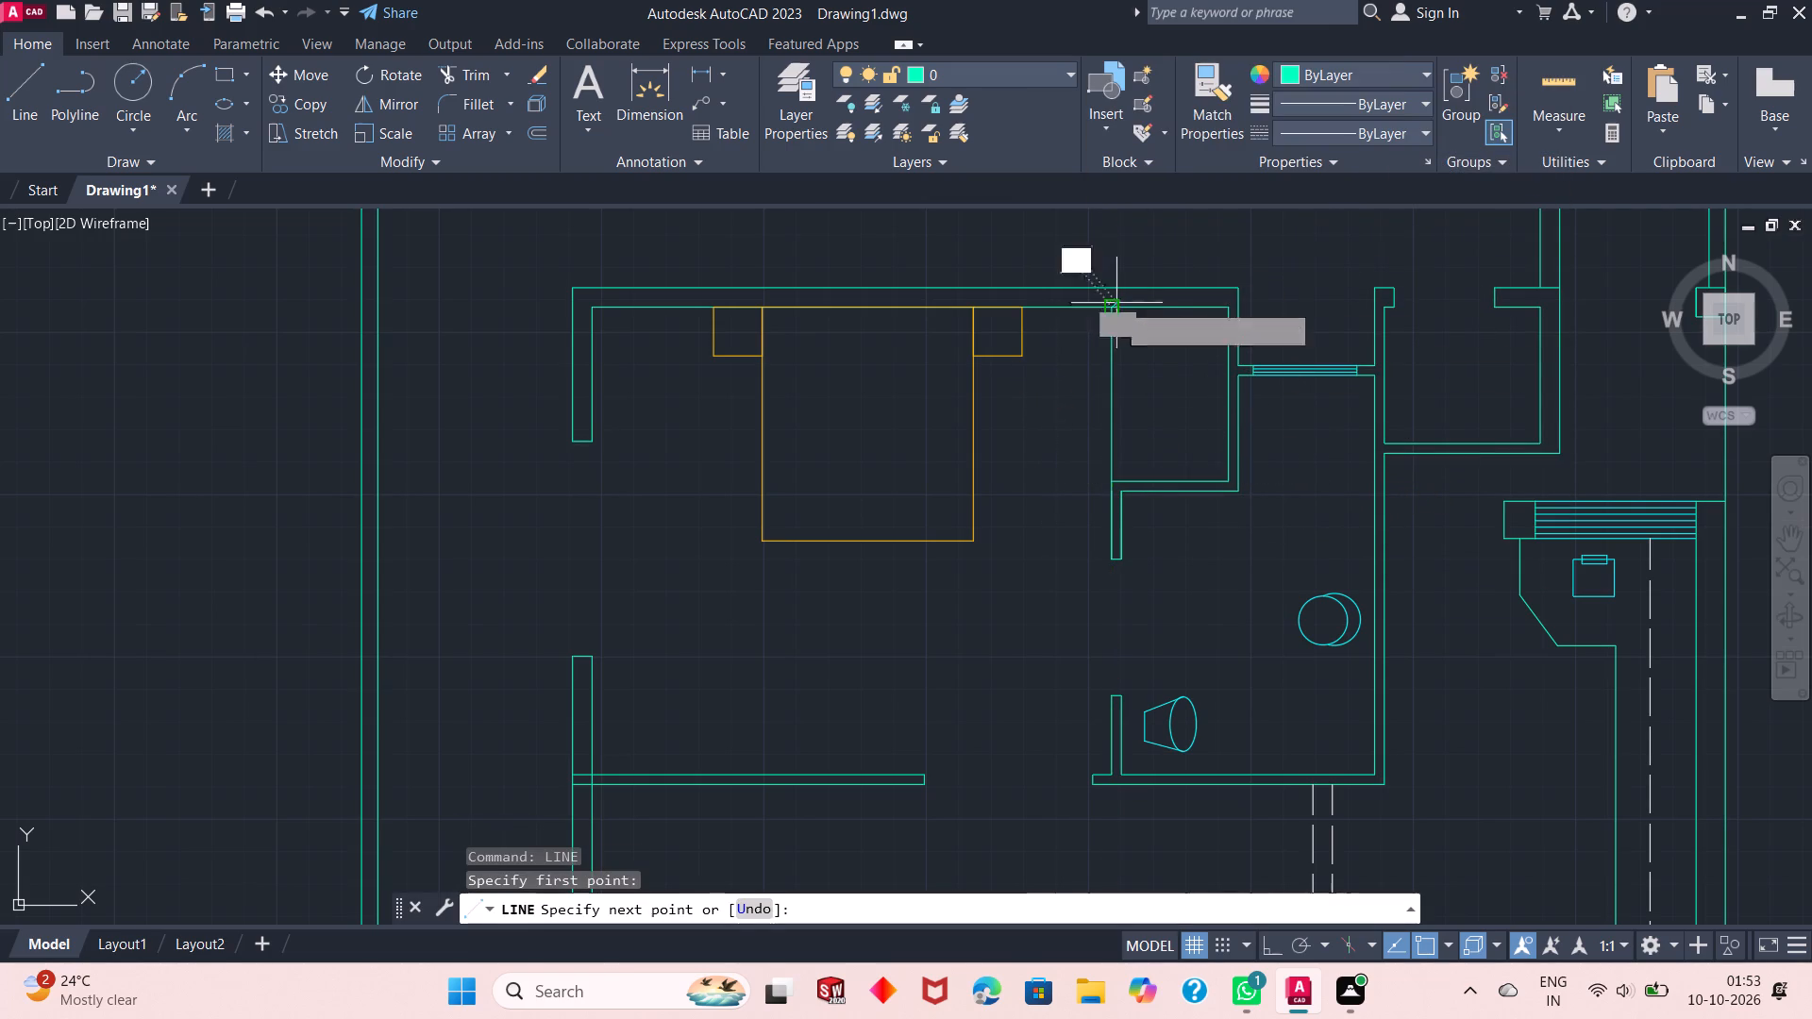
{"action": "key", "text": "Escape"}
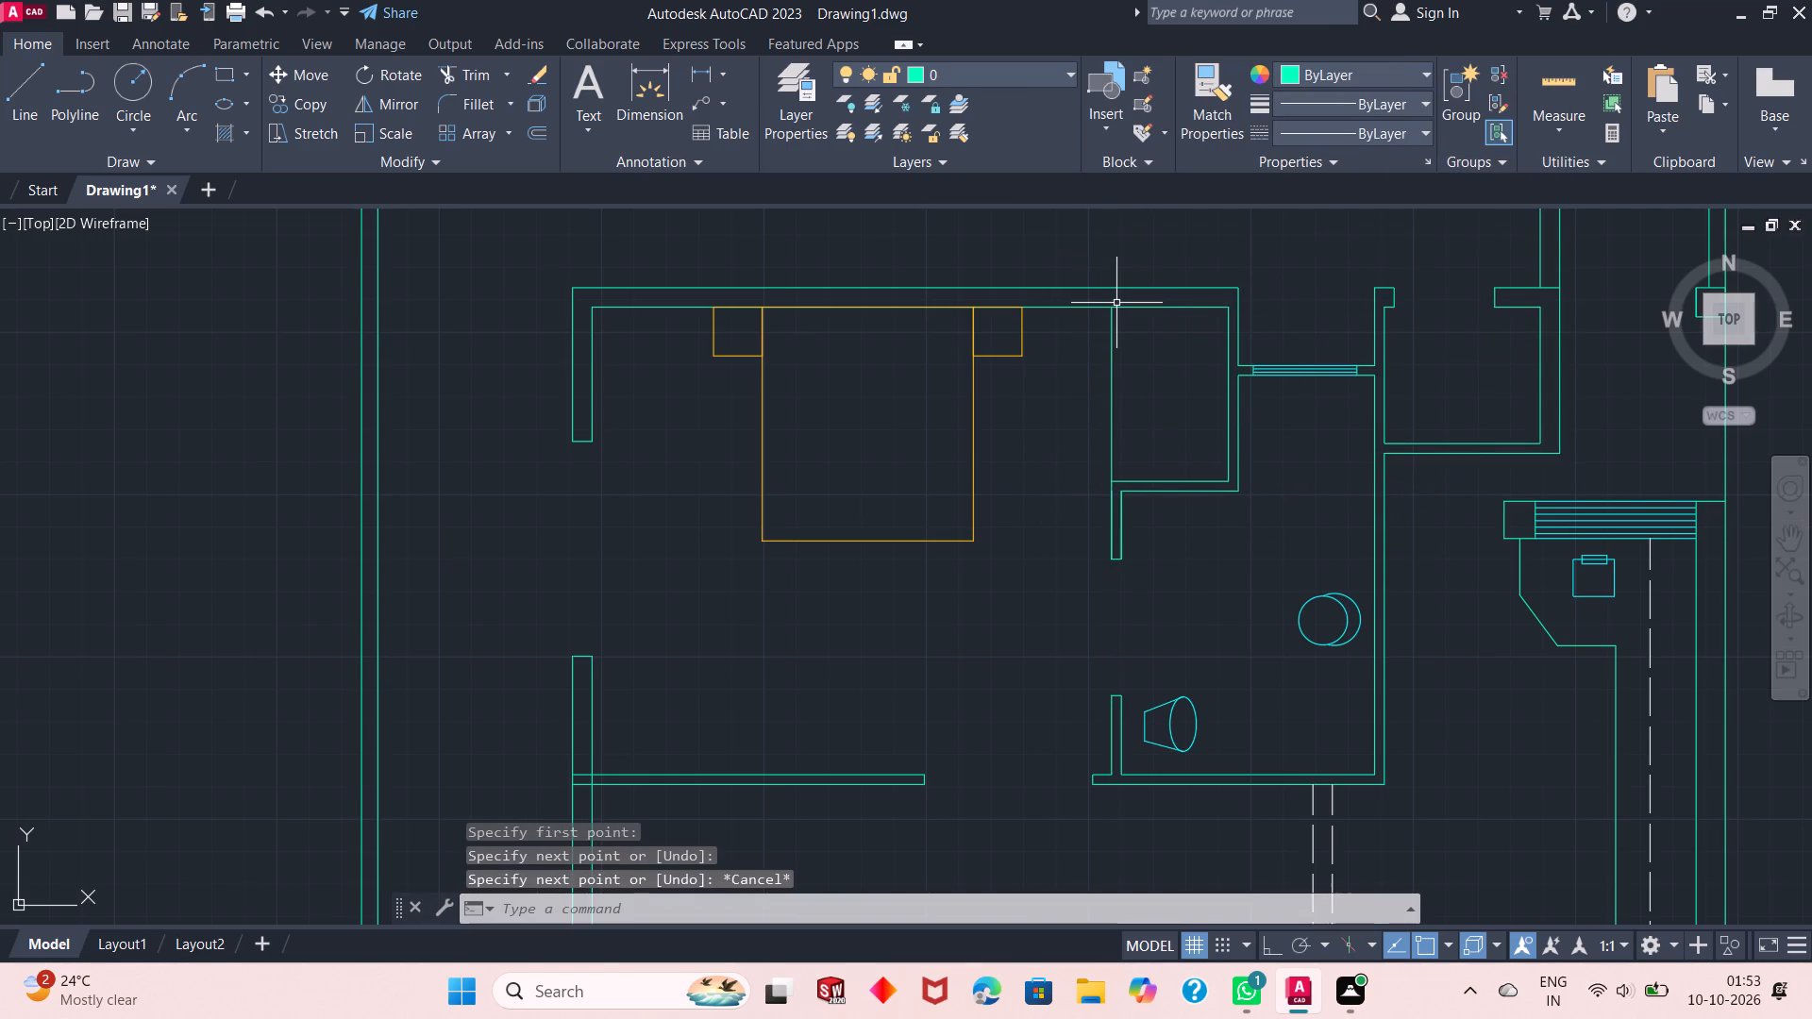
Draw a diagonal line from the north end of the alcove's closing line to the alcove's southeast inner corner.
{"action": "key", "text": "space"}
{"action": "left_click", "coordinate": [1116, 303]}
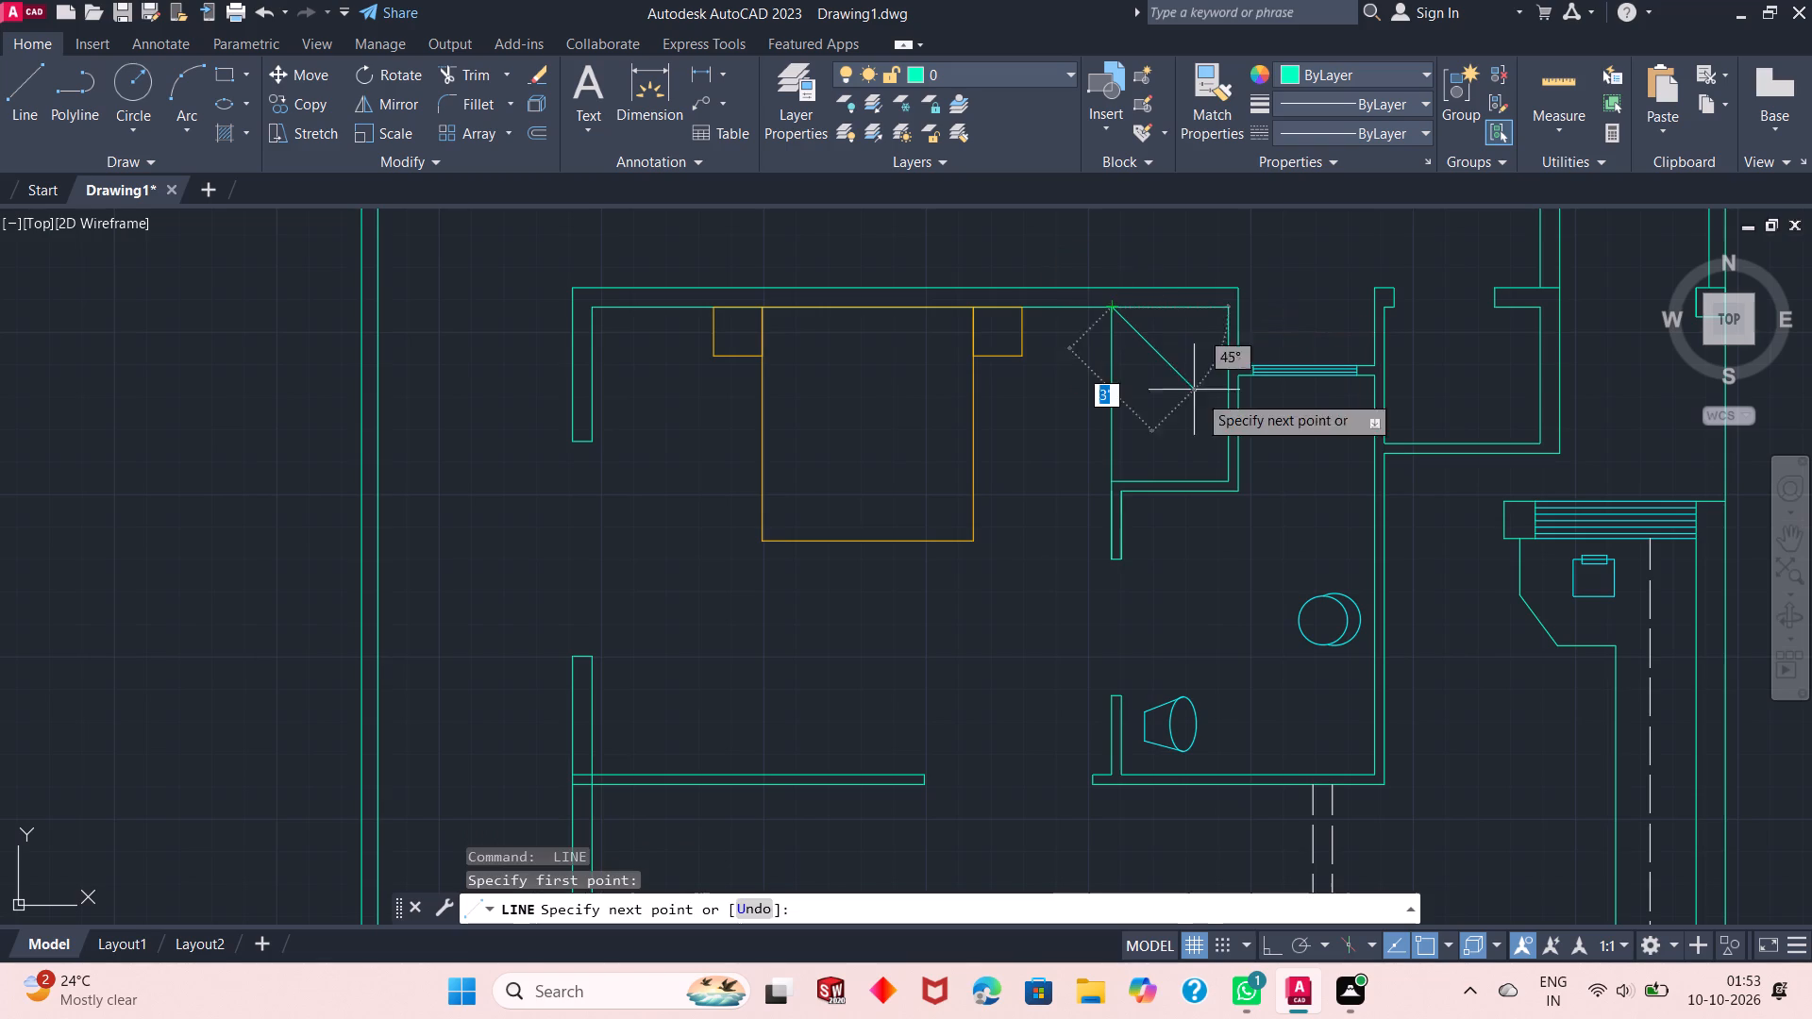
{"action": "left_click", "coordinate": [1227, 481]}
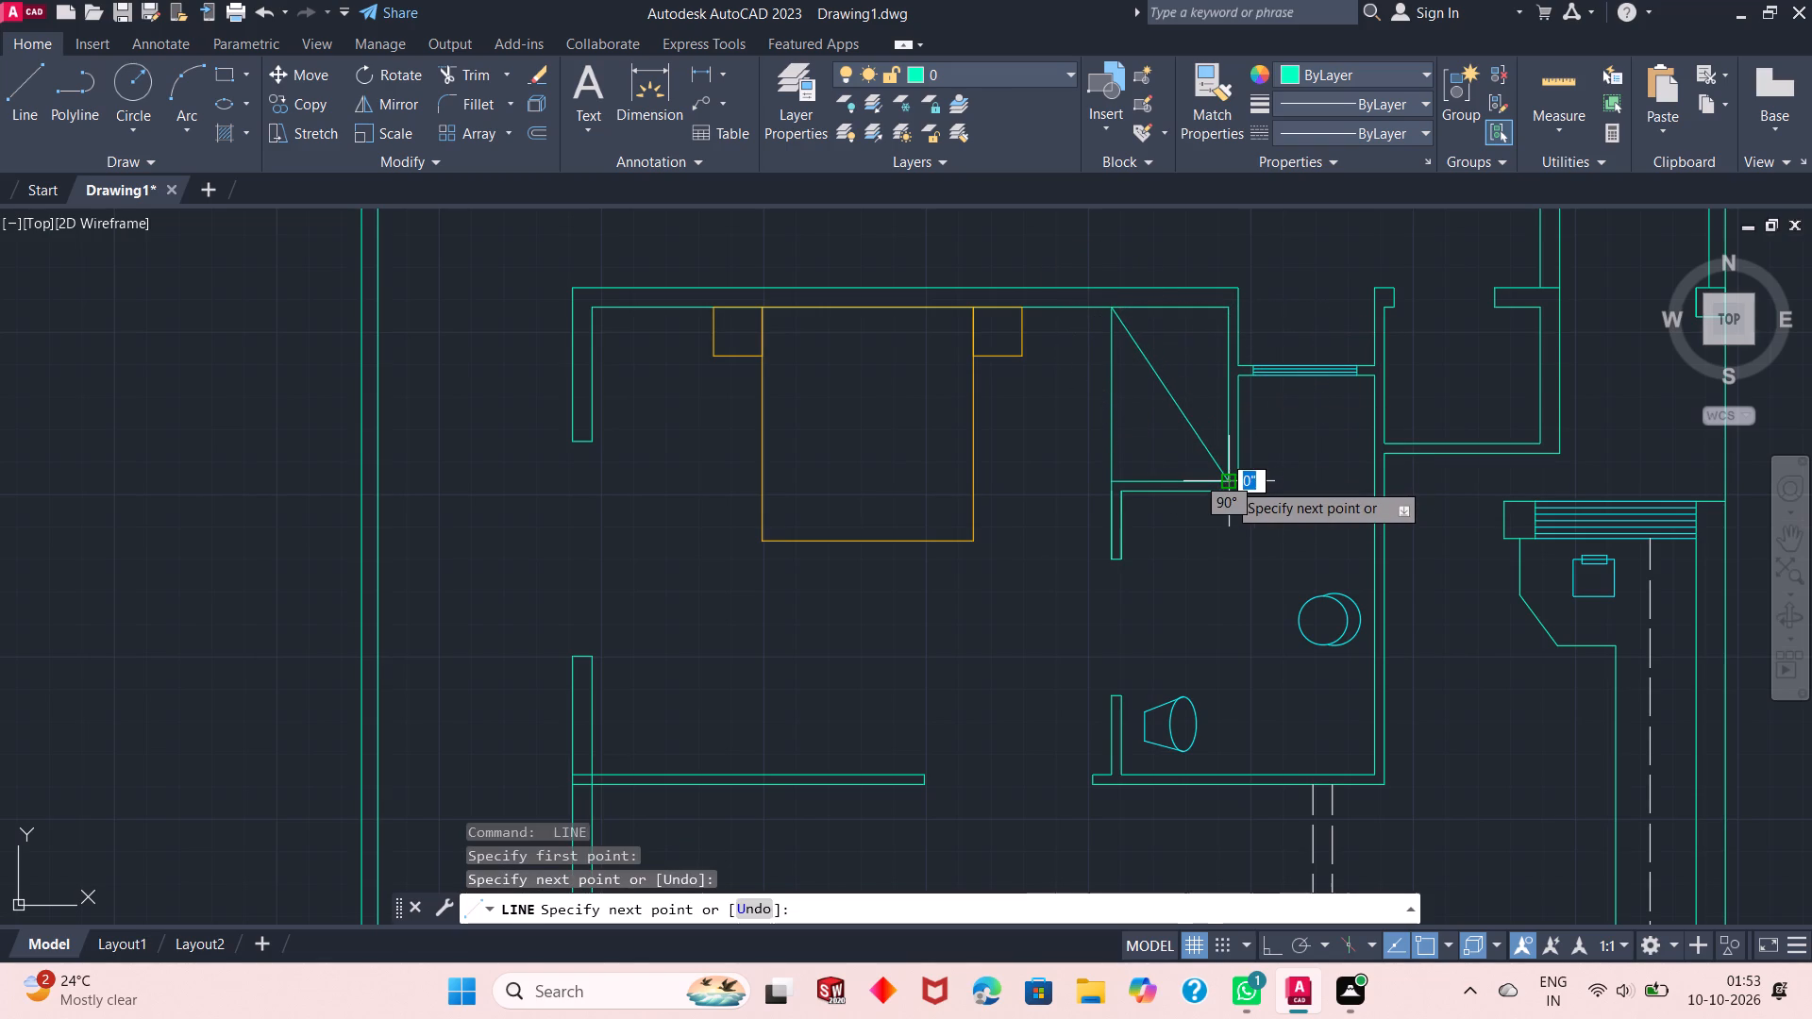
{"action": "key", "text": "Escape"}
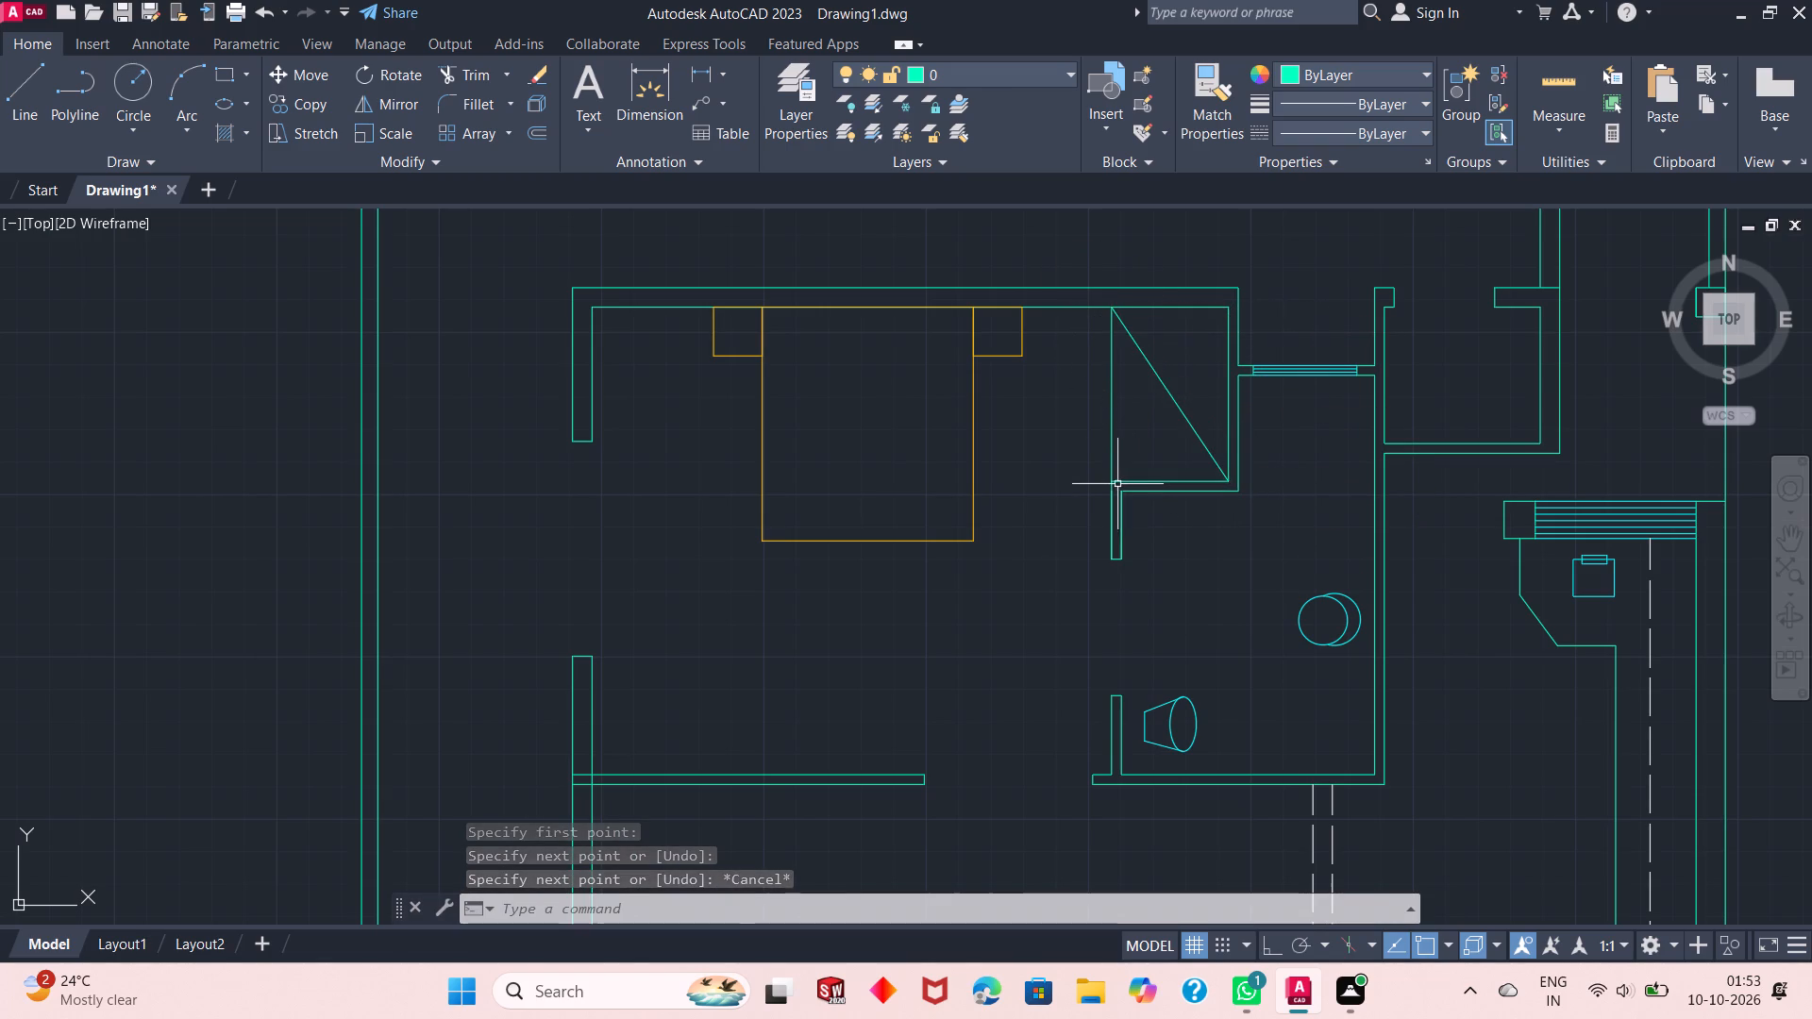
On Layer2, draw a vertical line about 5'-7" long across the large room's west wall opening, along the outer wall face.
{"action": "left_click", "coordinate": [1031, 71]}
{"action": "left_click", "coordinate": [954, 162]}
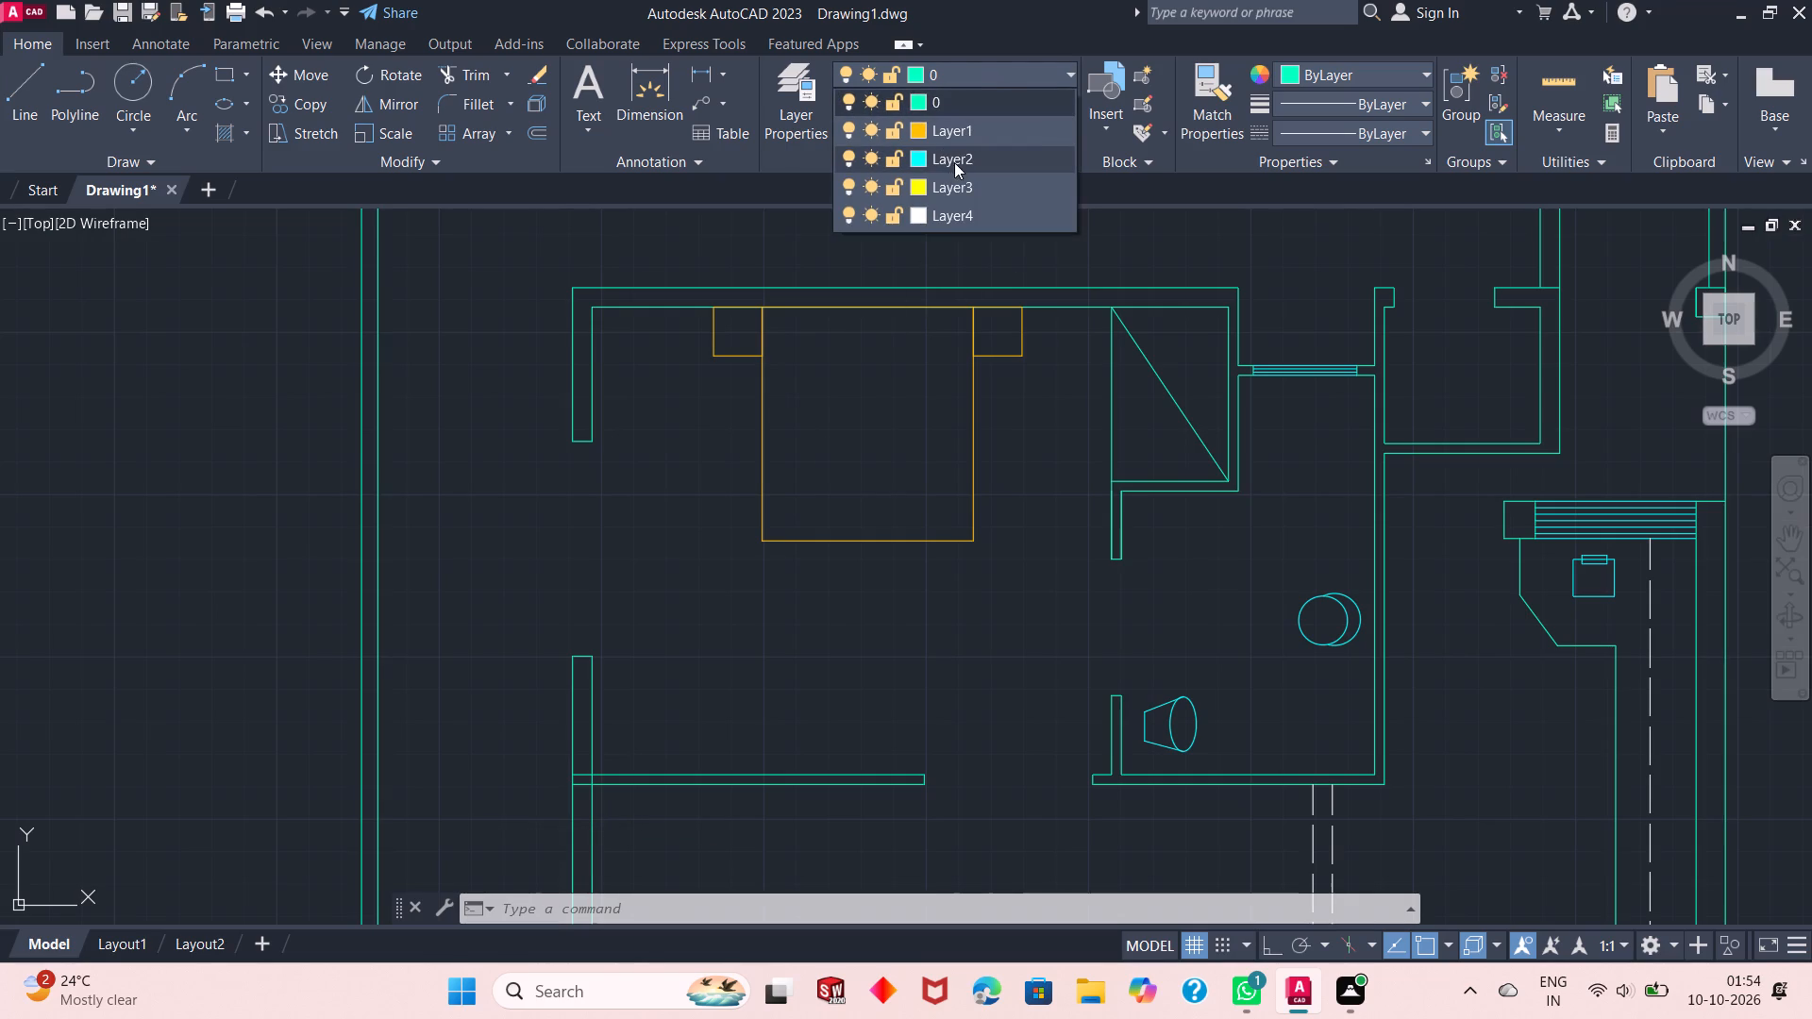
{"action": "scroll", "coordinate": [563, 543], "scroll_direction": "up", "scroll_amount": 1}
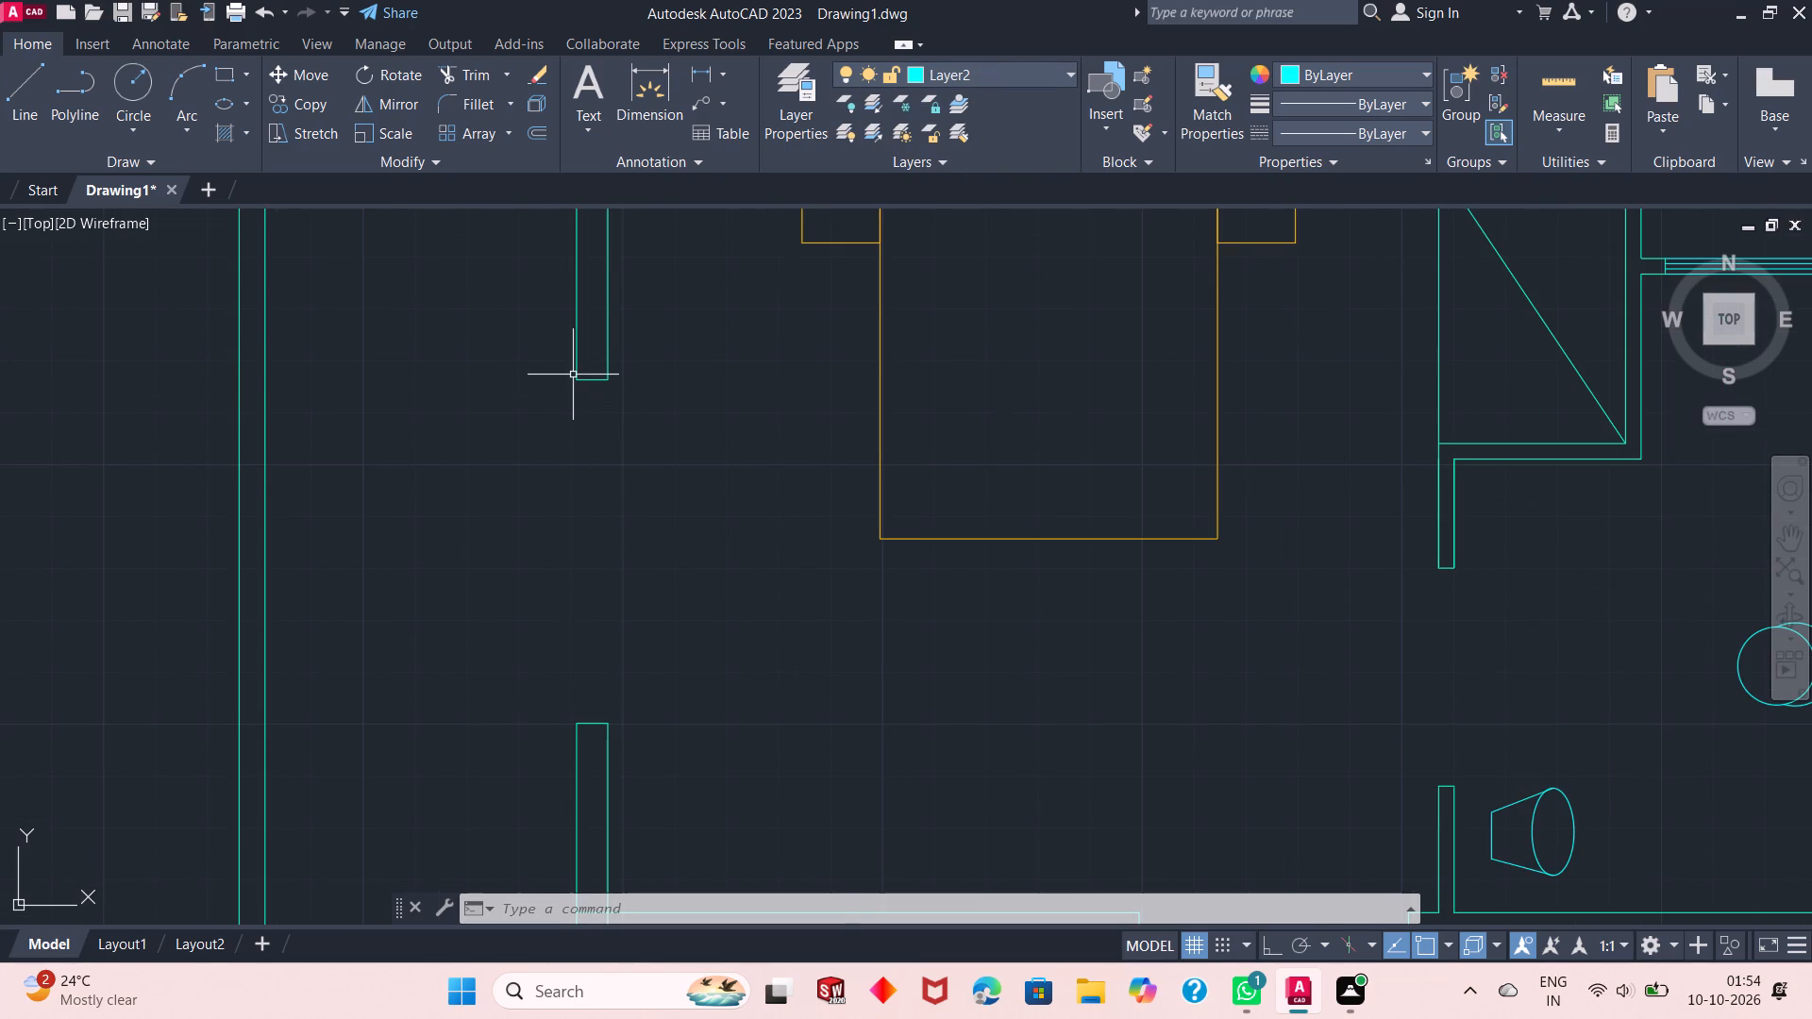
{"action": "right_click", "coordinate": [540, 462]}
{"action": "left_click", "coordinate": [611, 473]}
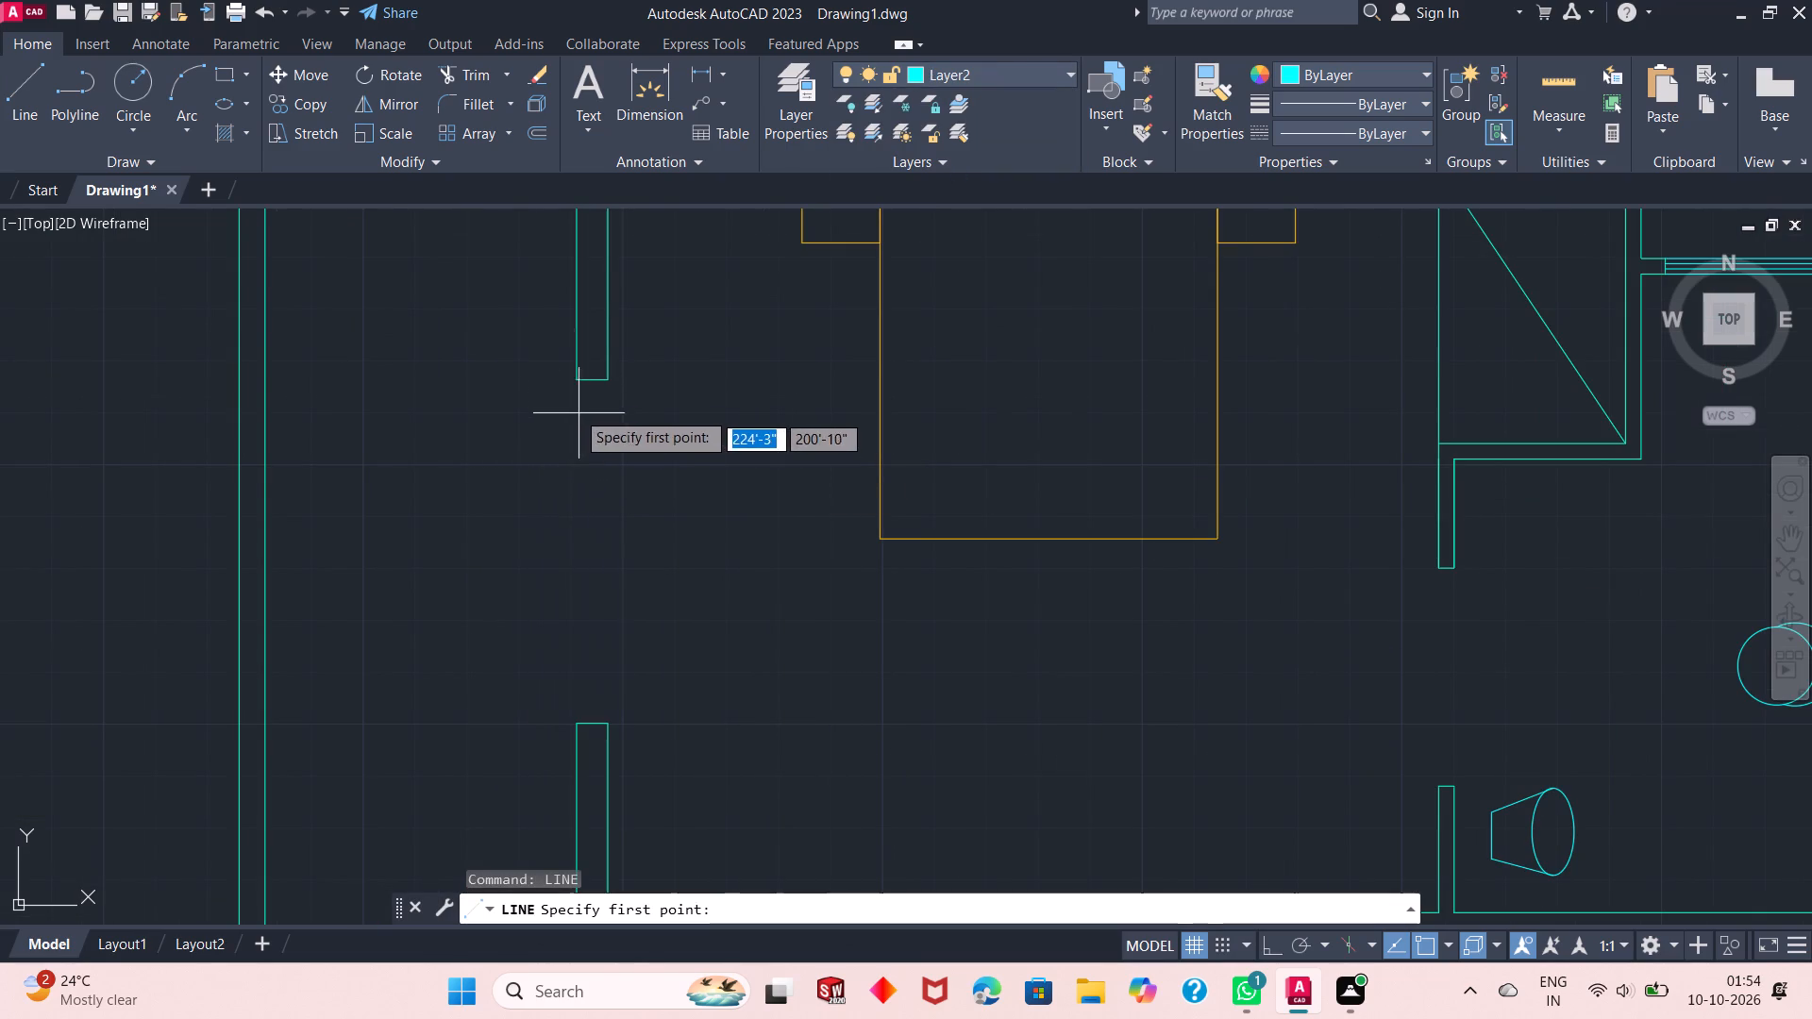
{"action": "left_click", "coordinate": [570, 380]}
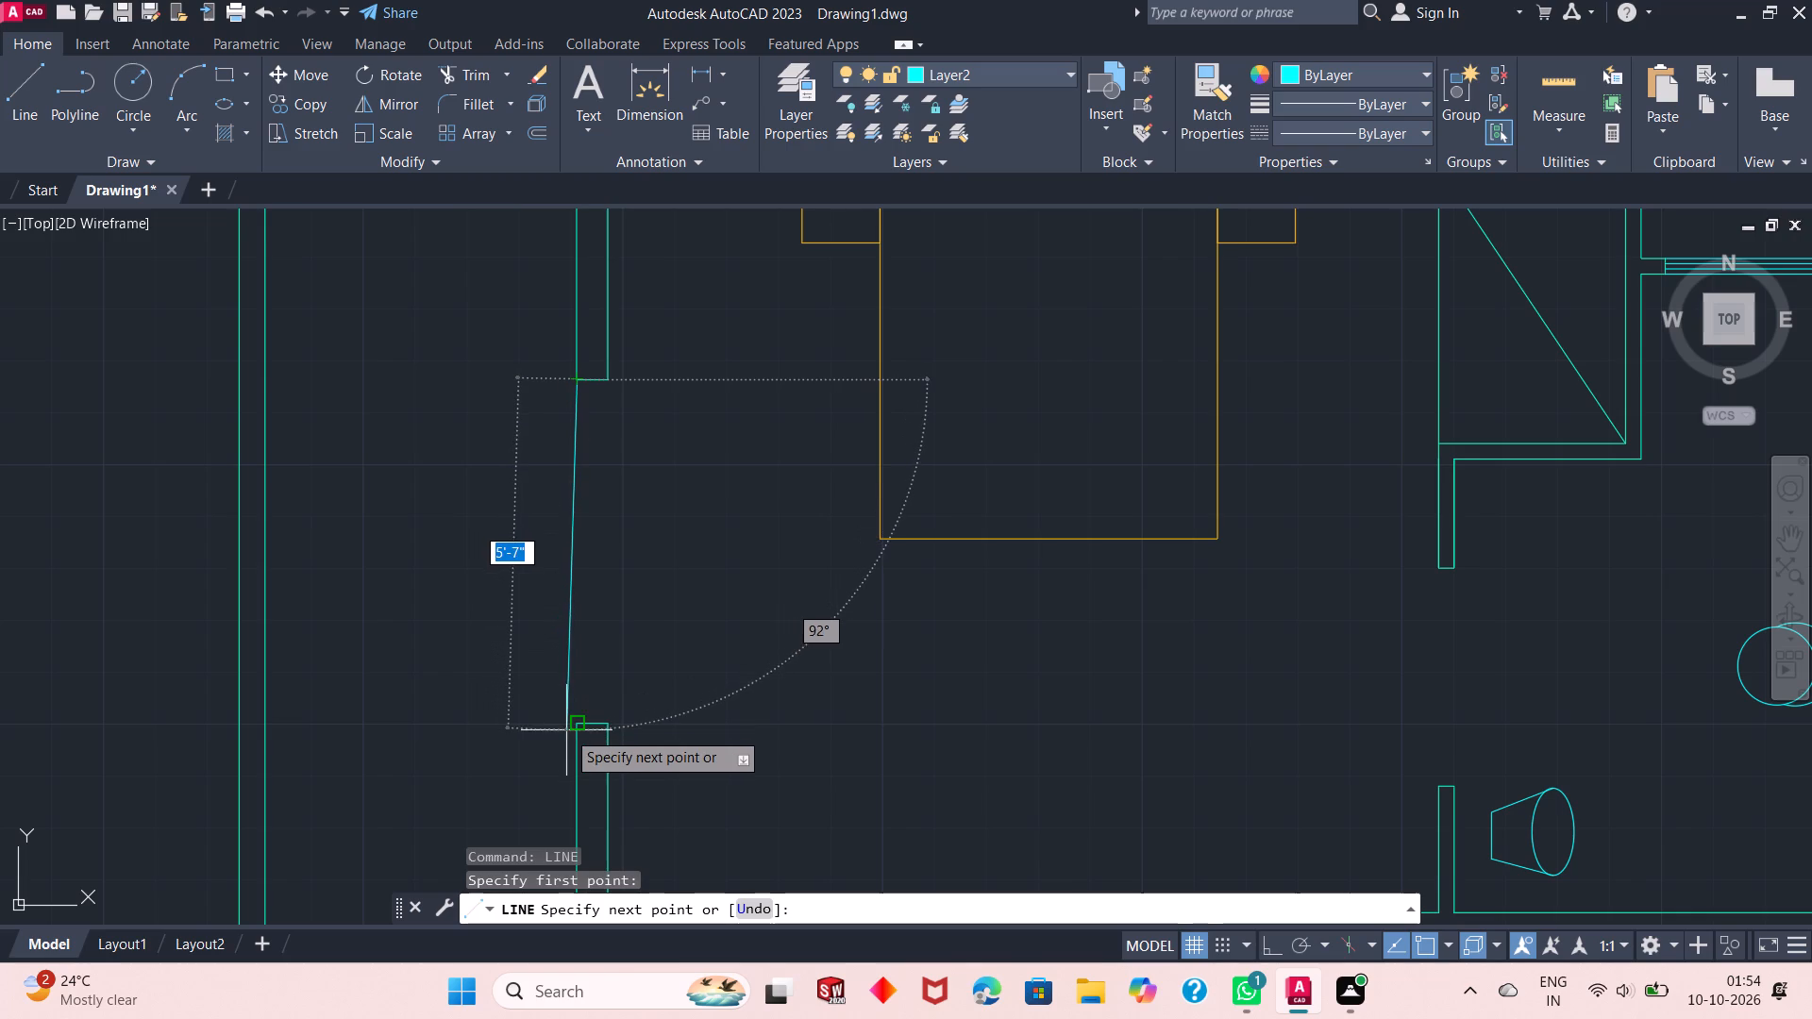
{"action": "left_click", "coordinate": [578, 725]}
{"action": "right_click", "coordinate": [652, 678]}
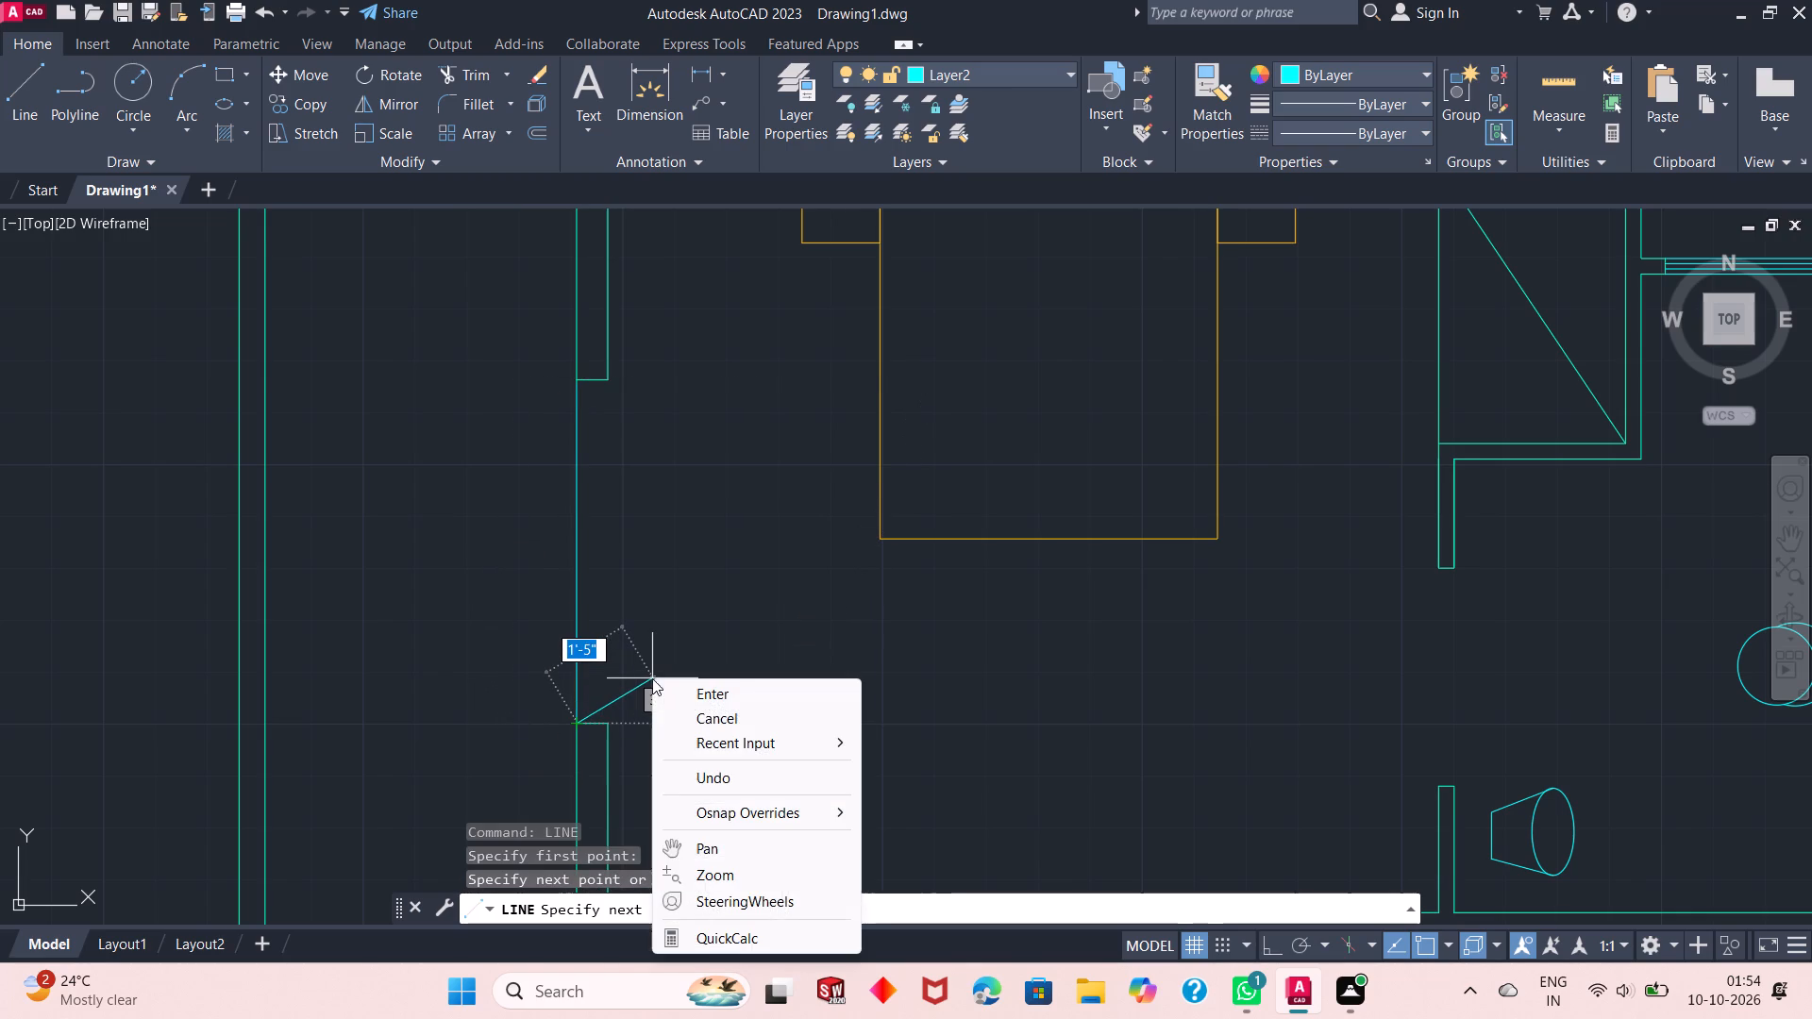
{"action": "left_click", "coordinate": [687, 693]}
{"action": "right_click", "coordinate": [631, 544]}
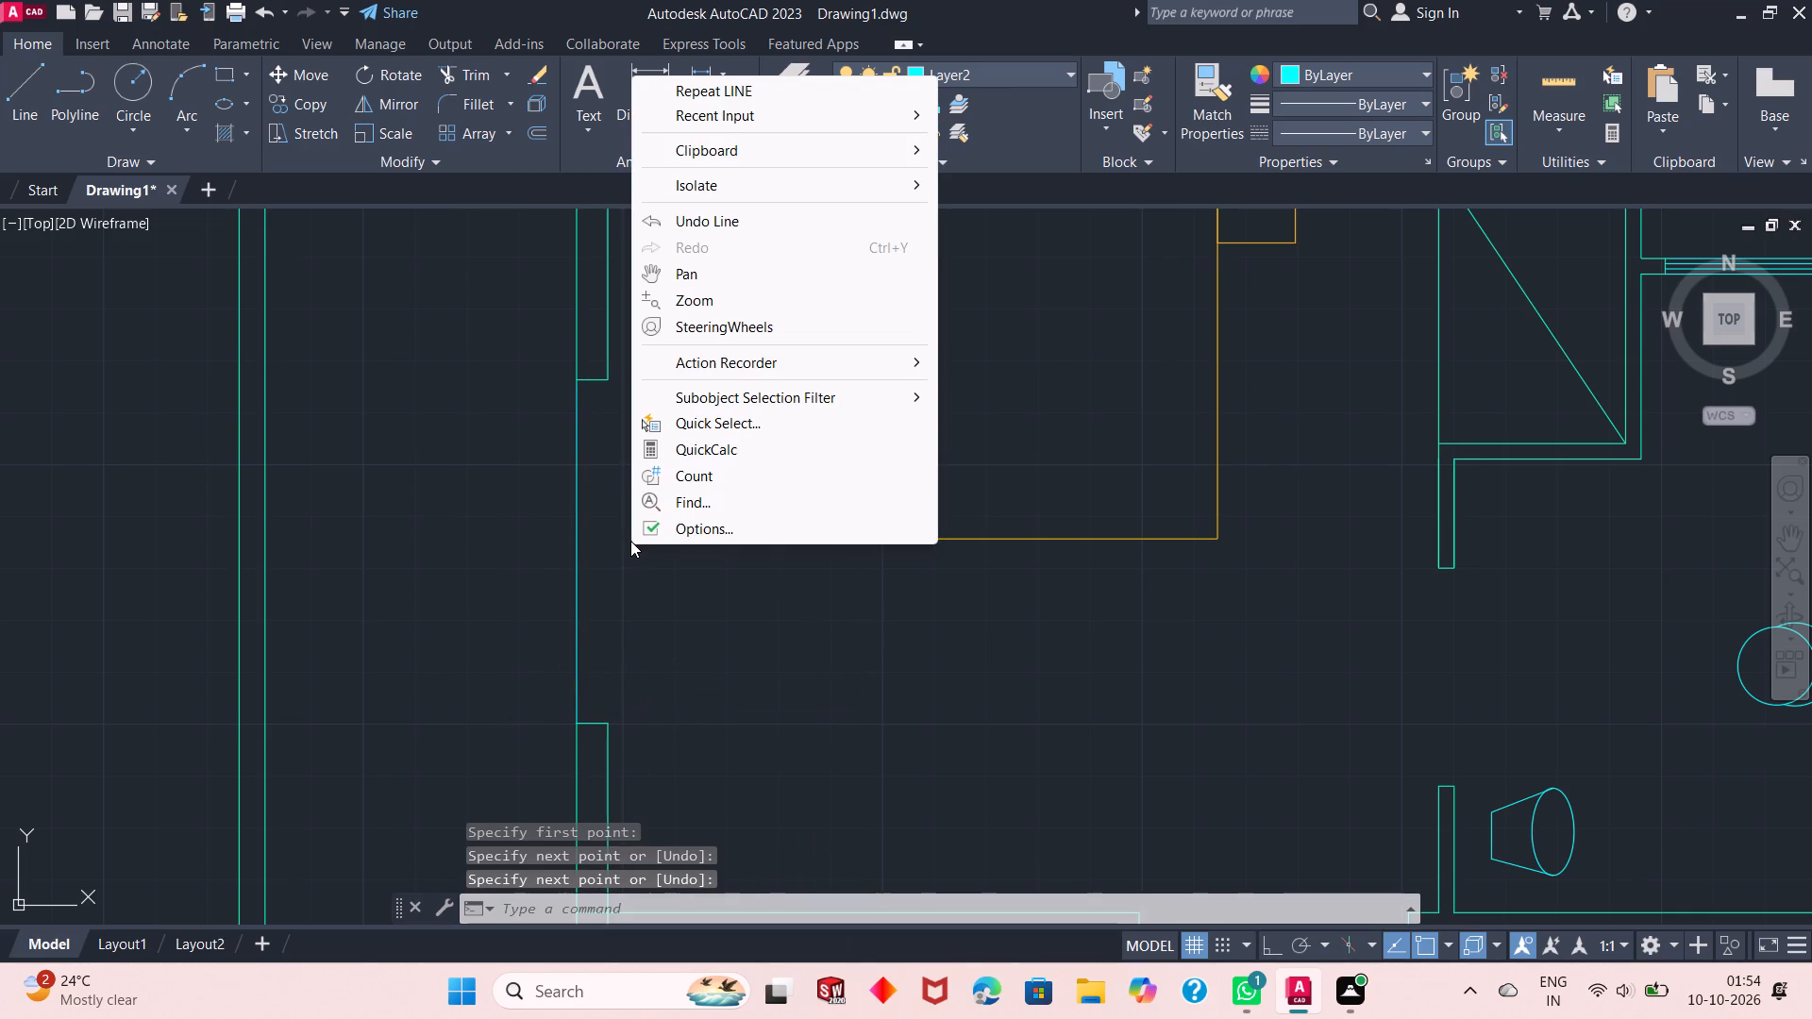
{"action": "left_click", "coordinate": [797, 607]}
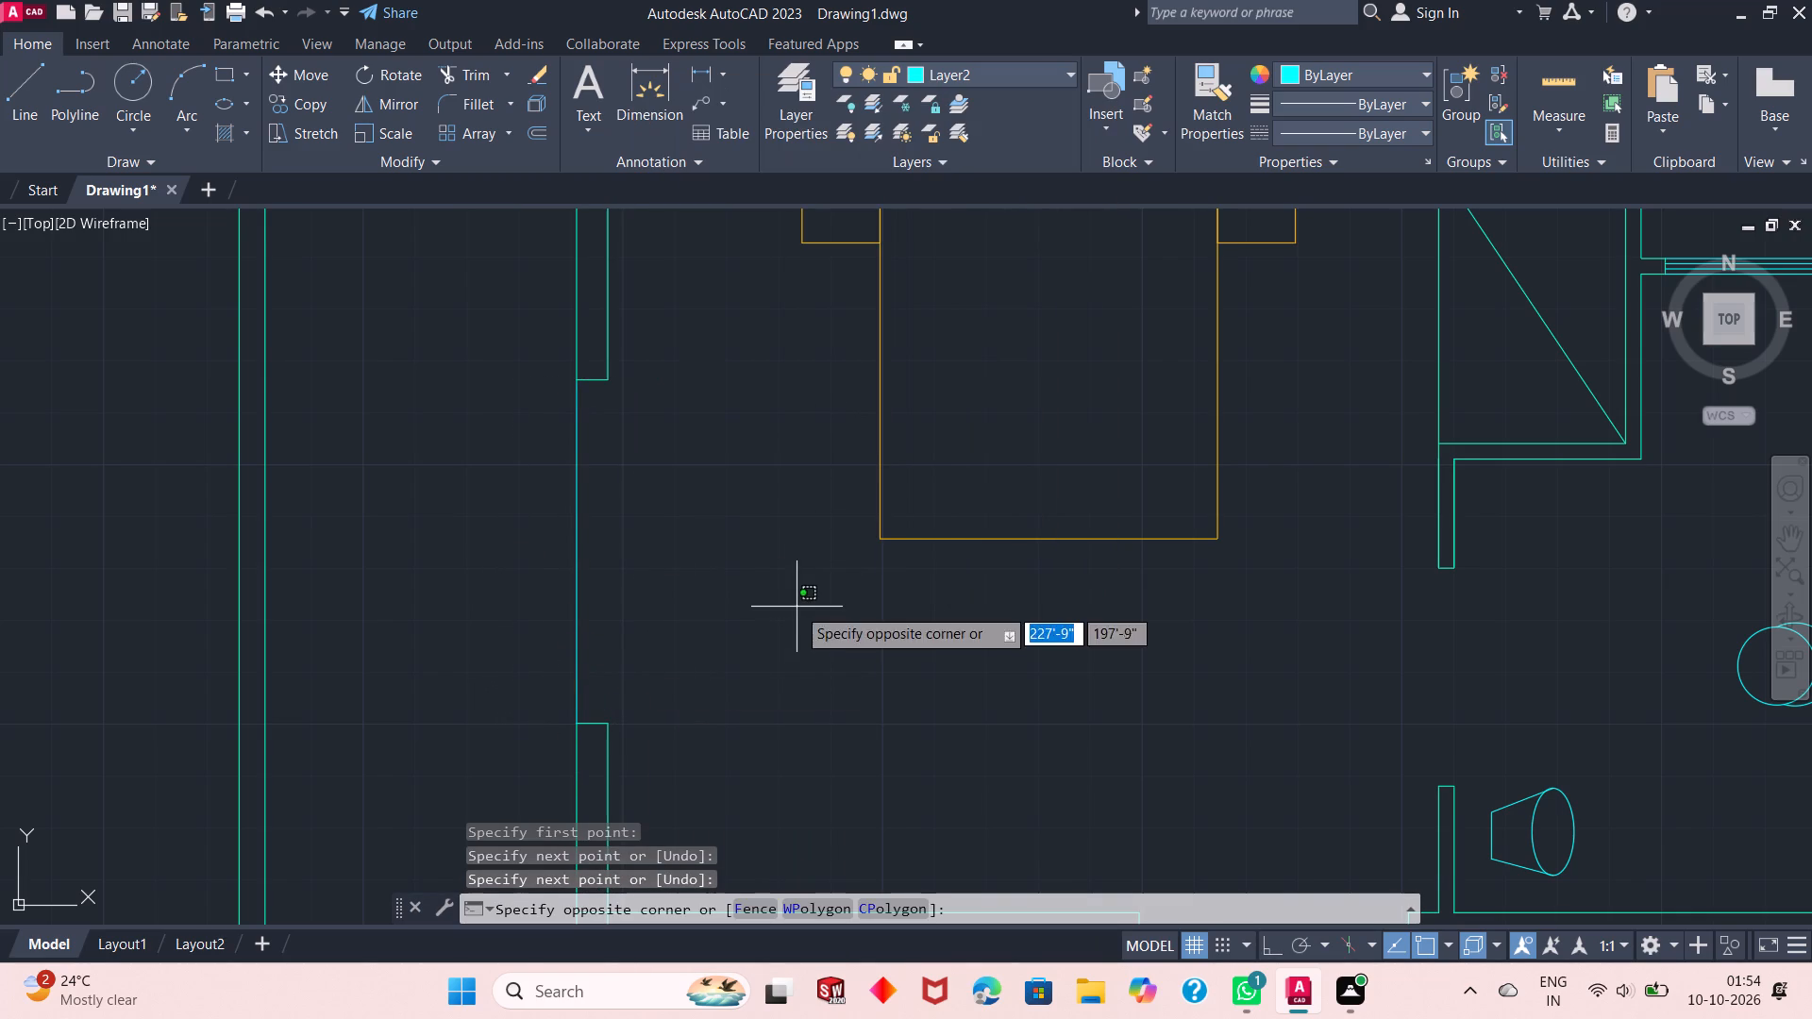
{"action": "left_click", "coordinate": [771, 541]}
On Layer2, draw a vertical line about 11'-1" long across the west wall opening south of the large room, along the outer wall face.
{"action": "scroll", "coordinate": [696, 318], "scroll_direction": "down", "scroll_amount": 3}
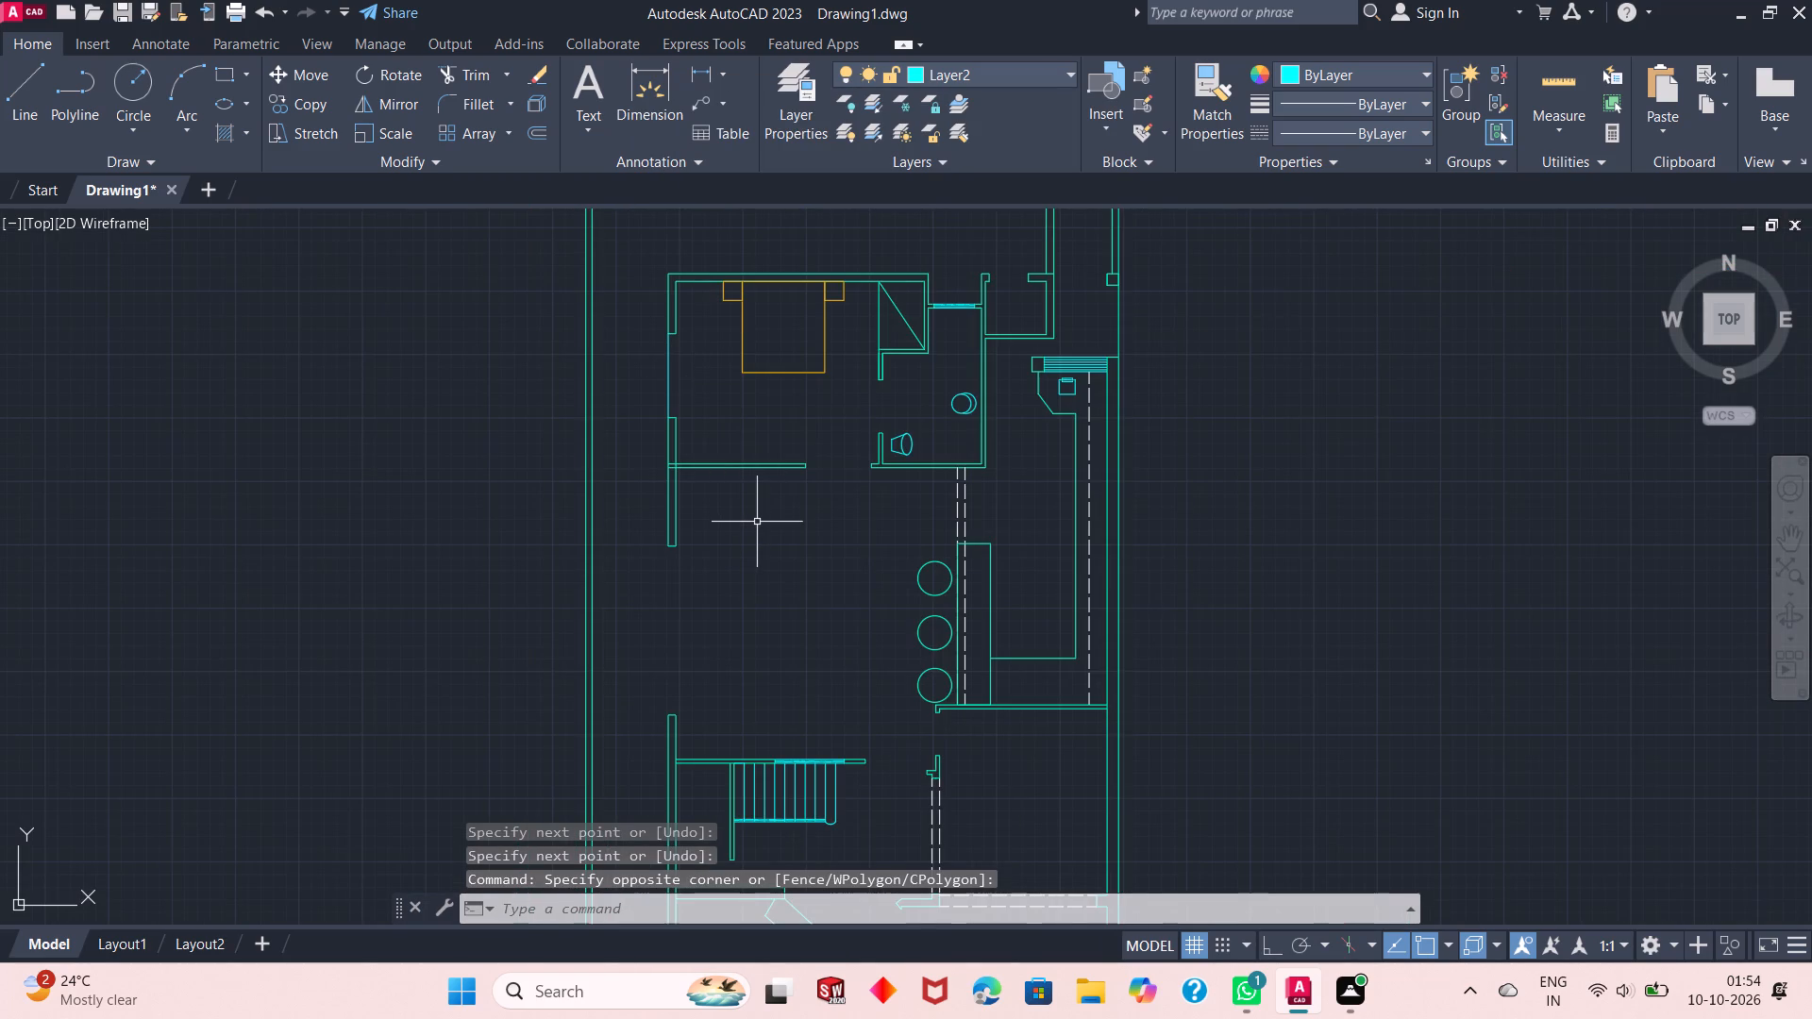
{"action": "right_click", "coordinate": [757, 526]}
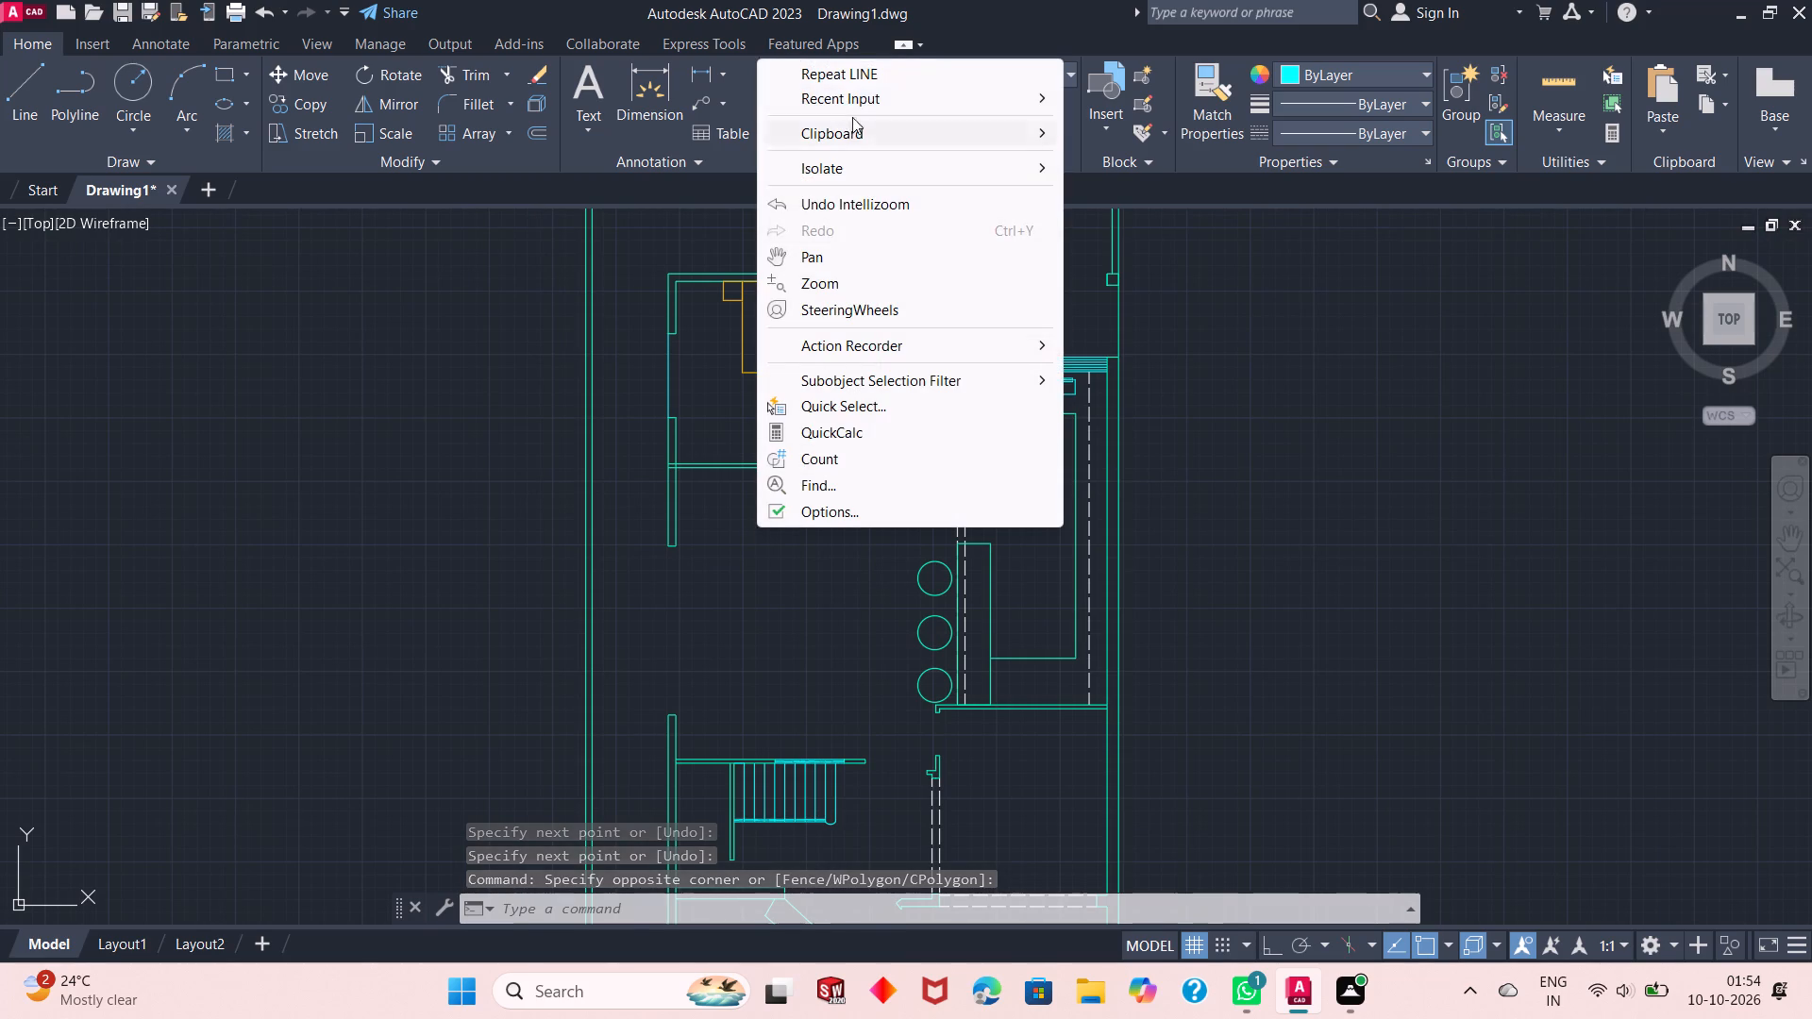
{"action": "left_click", "coordinate": [870, 74]}
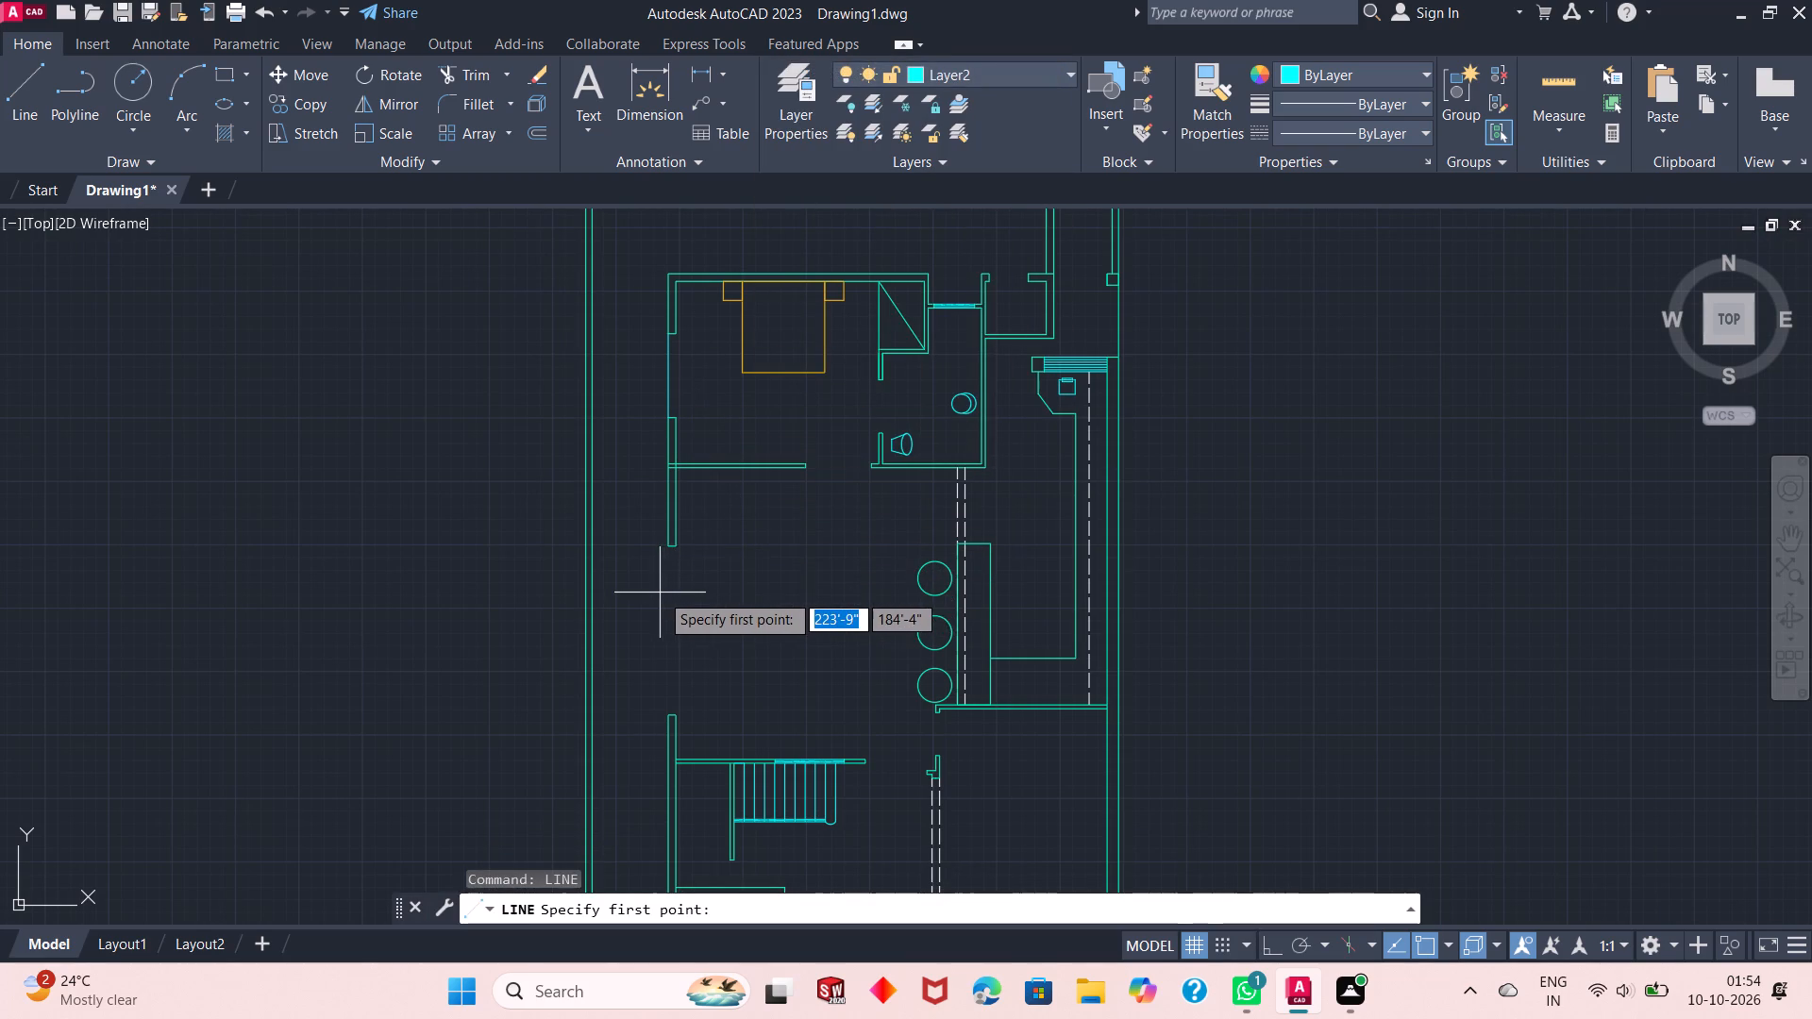
{"action": "scroll", "coordinate": [658, 593], "scroll_direction": "up", "scroll_amount": 1}
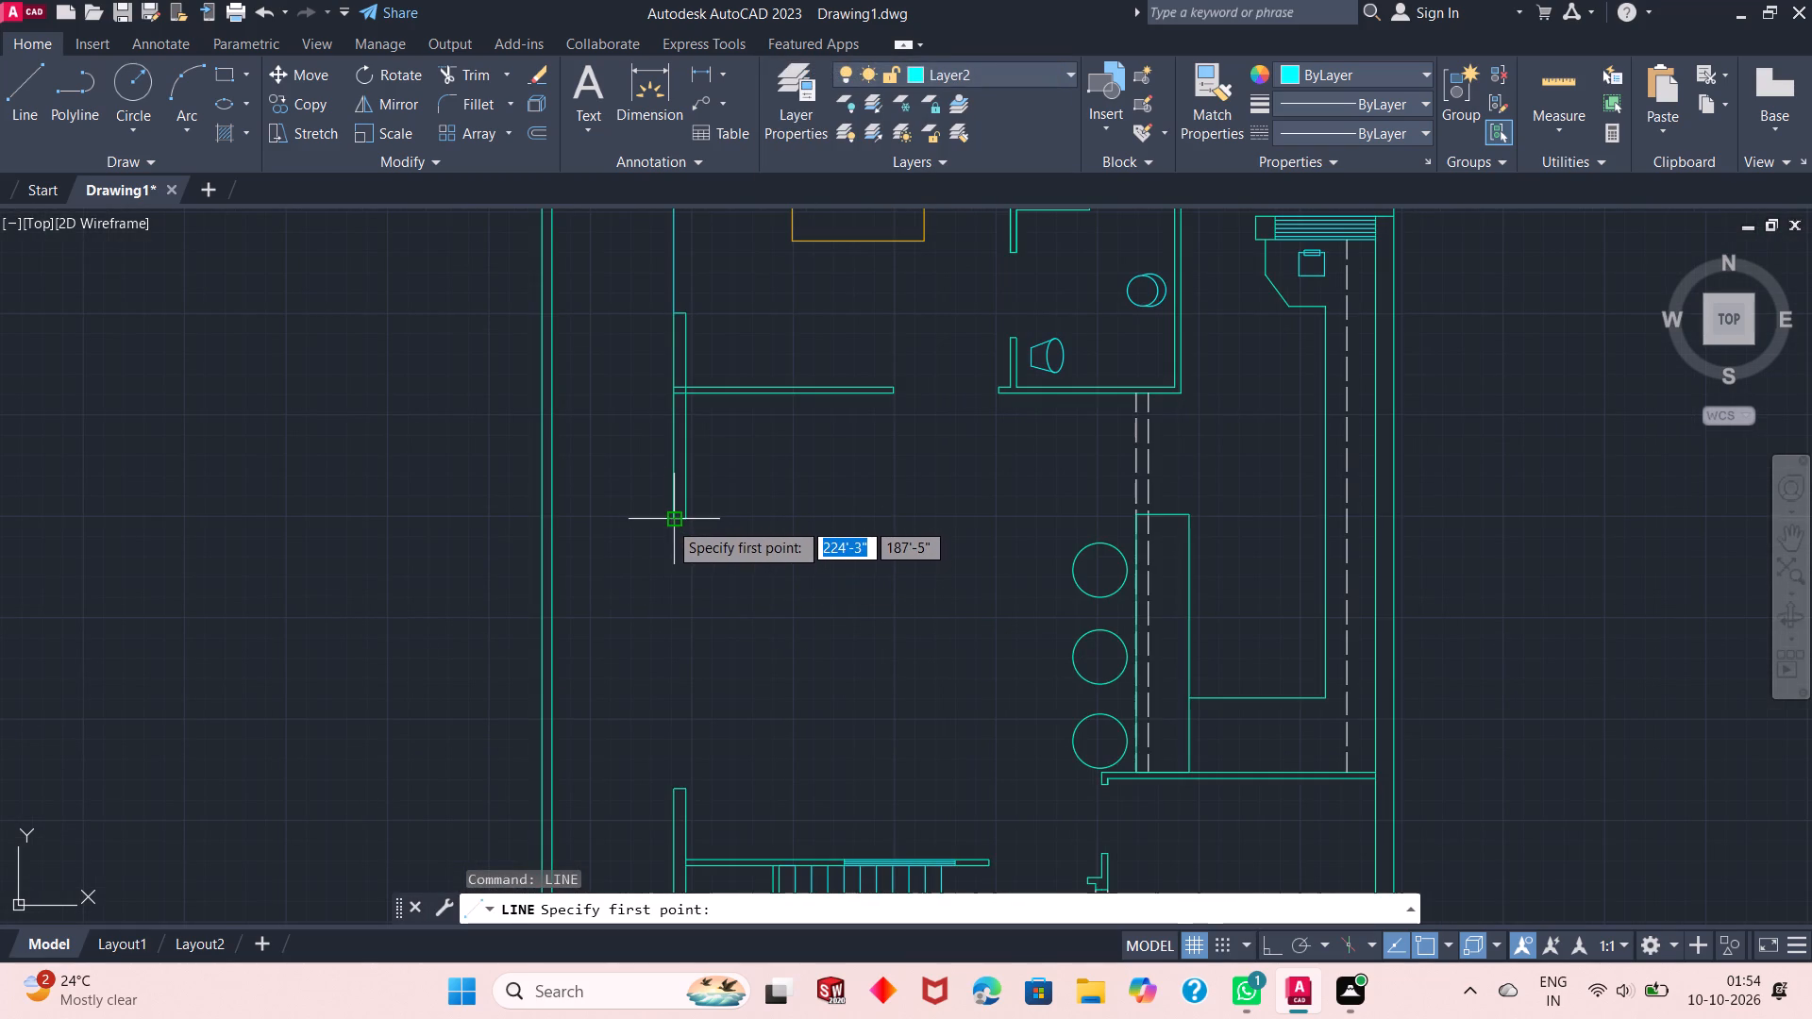
{"action": "left_click", "coordinate": [672, 521]}
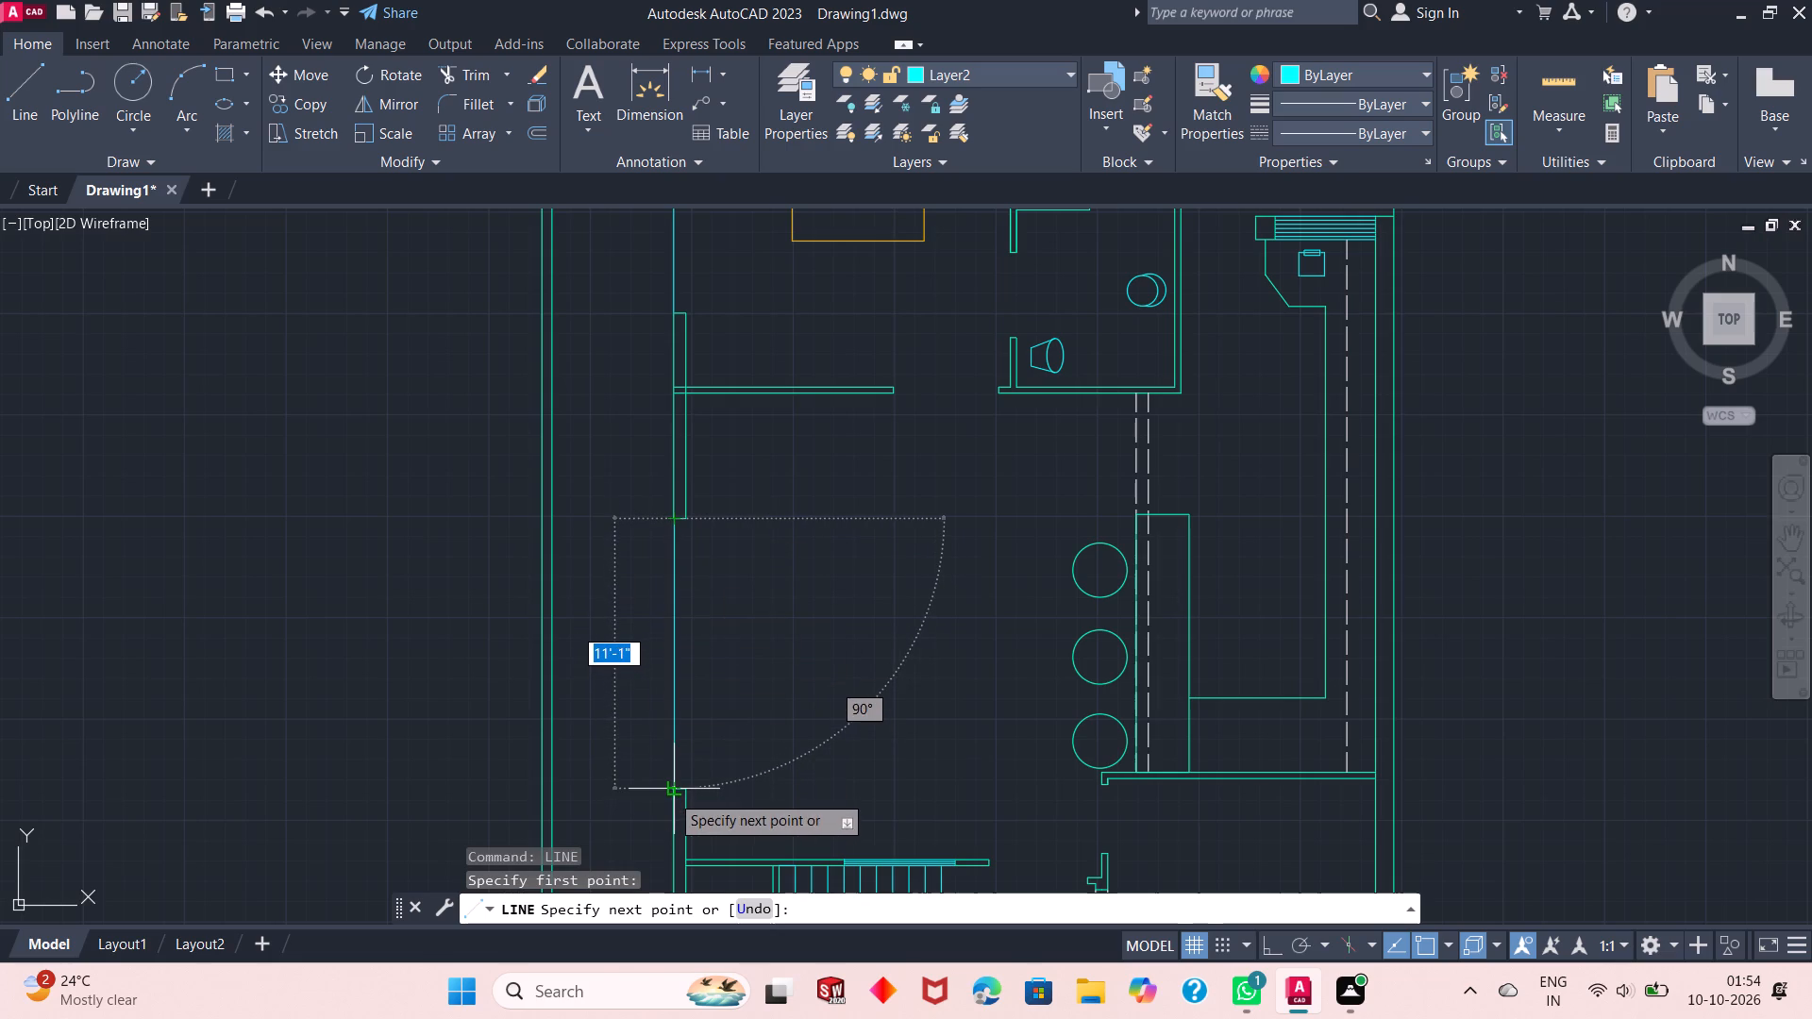
{"action": "left_click", "coordinate": [670, 793]}
{"action": "right_click", "coordinate": [756, 723]}
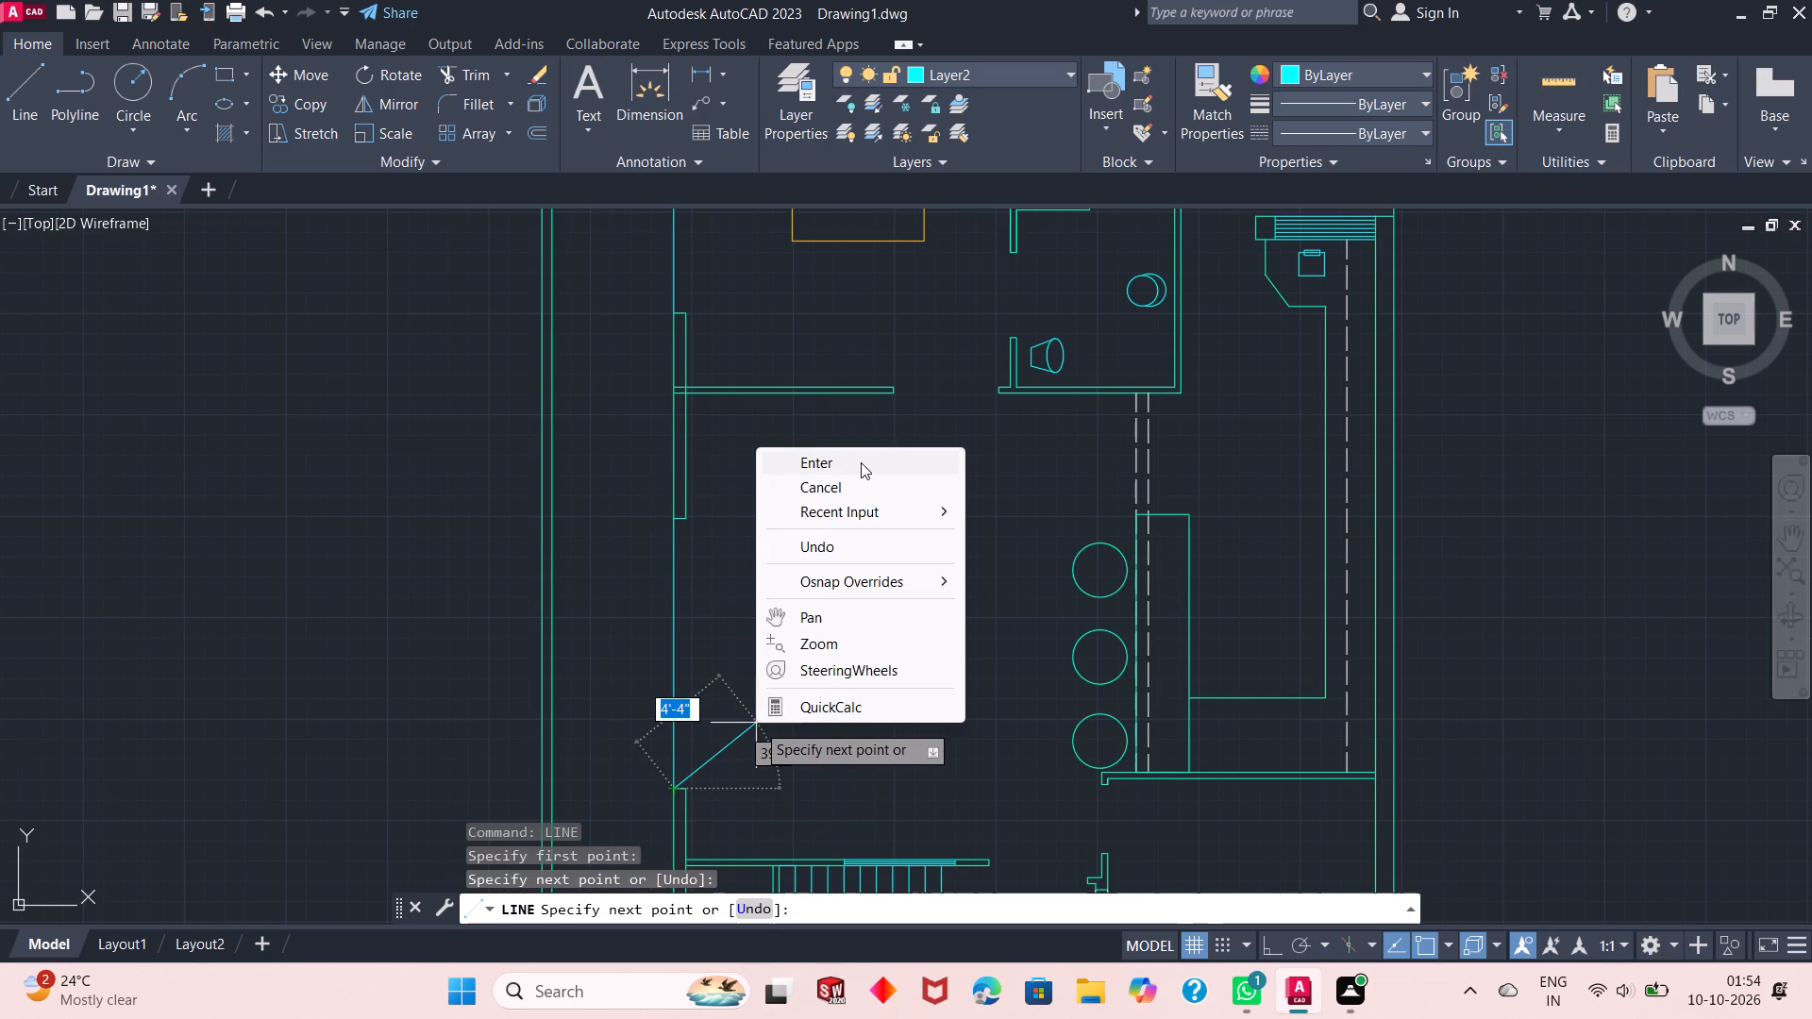
{"action": "left_click", "coordinate": [858, 460]}
{"action": "scroll", "coordinate": [770, 649], "scroll_direction": "up", "scroll_amount": 1}
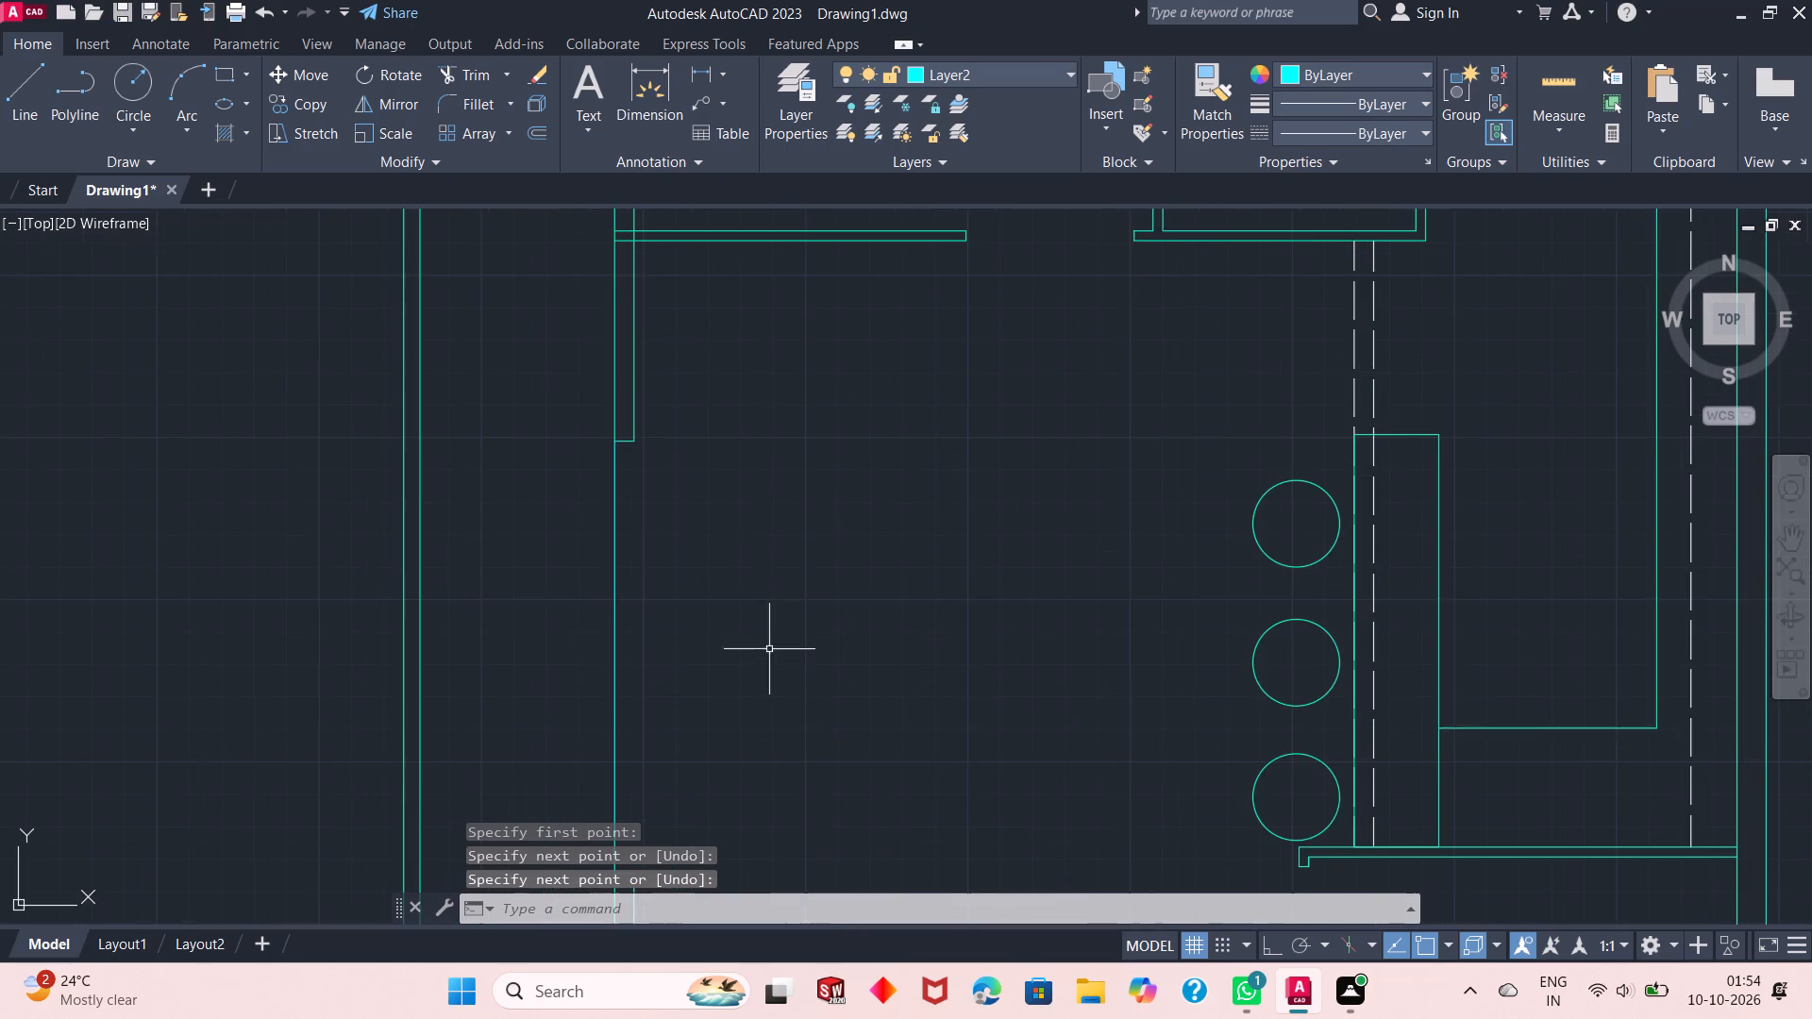
{"action": "scroll", "coordinate": [696, 576], "scroll_direction": "down", "scroll_amount": 1}
Offset the line across the southern west wall opening 1" inward, and offset the resulting line another 1" inward.
{"action": "right_click", "coordinate": [766, 584]}
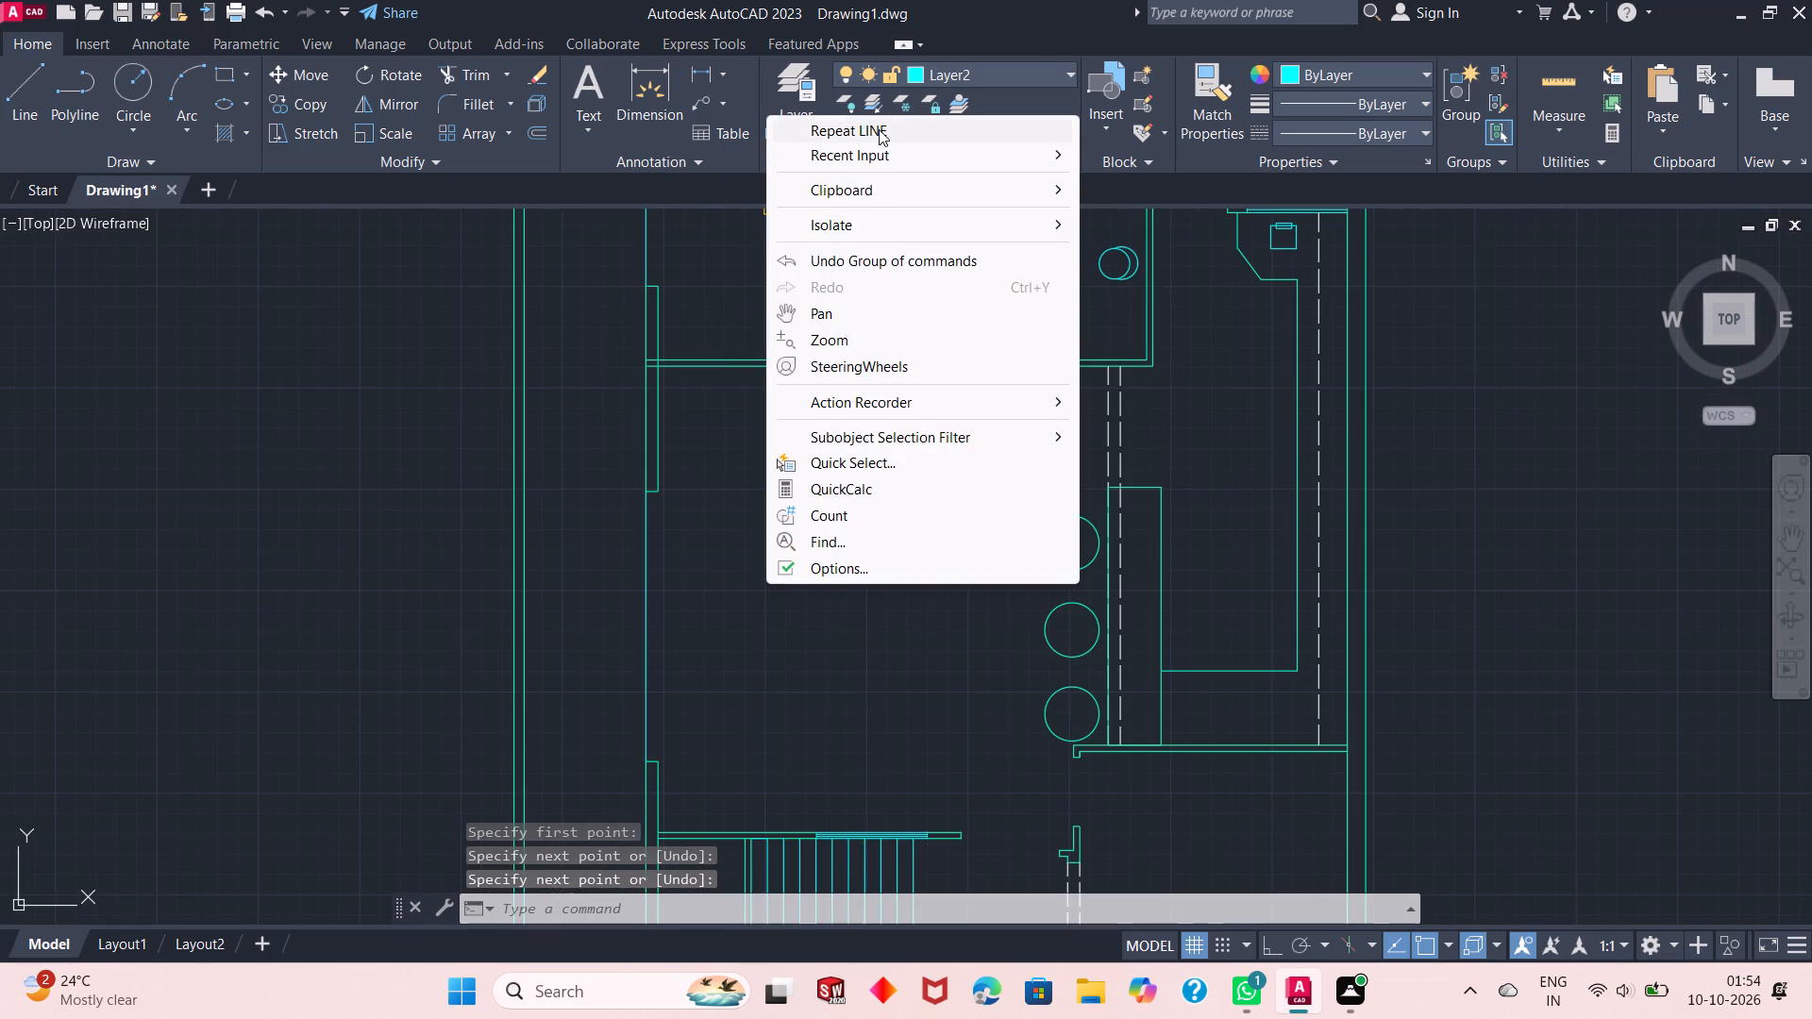
{"action": "left_click", "coordinate": [879, 153]}
{"action": "left_click", "coordinate": [1138, 381]}
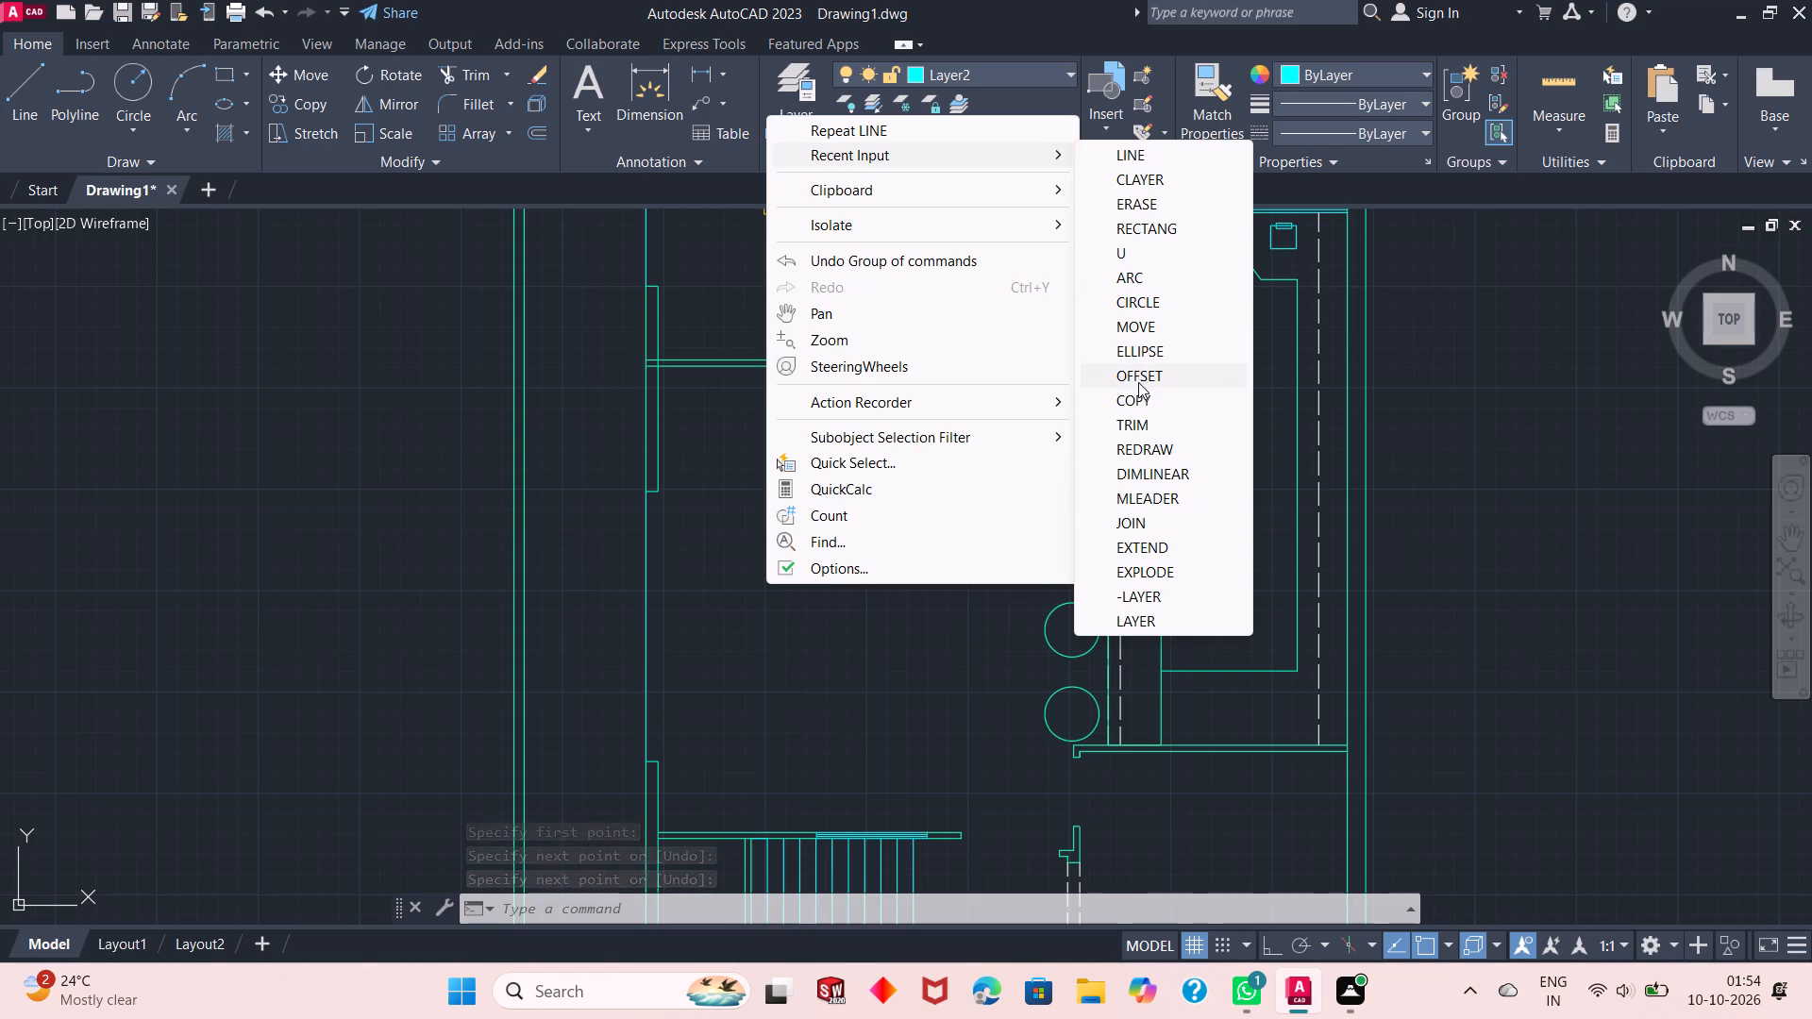
{"action": "right_click", "coordinate": [761, 468]}
{"action": "left_click", "coordinate": [823, 482]}
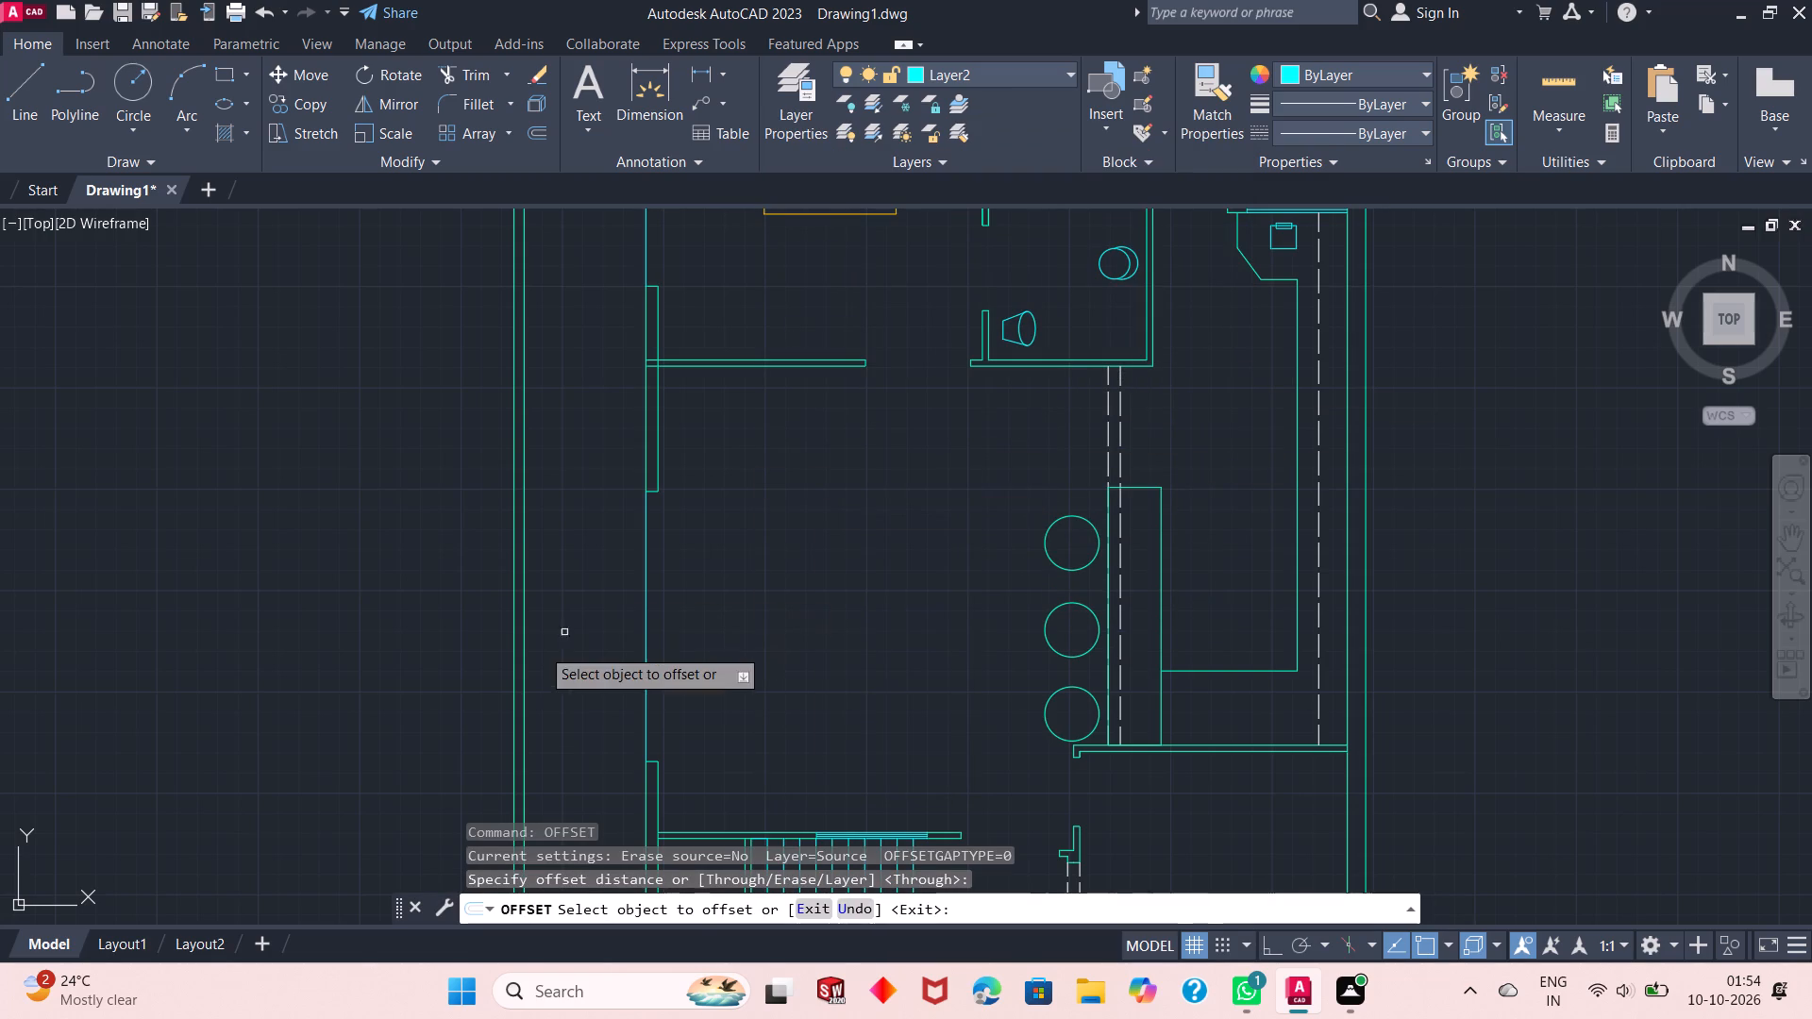
{"action": "left_click", "coordinate": [646, 603]}
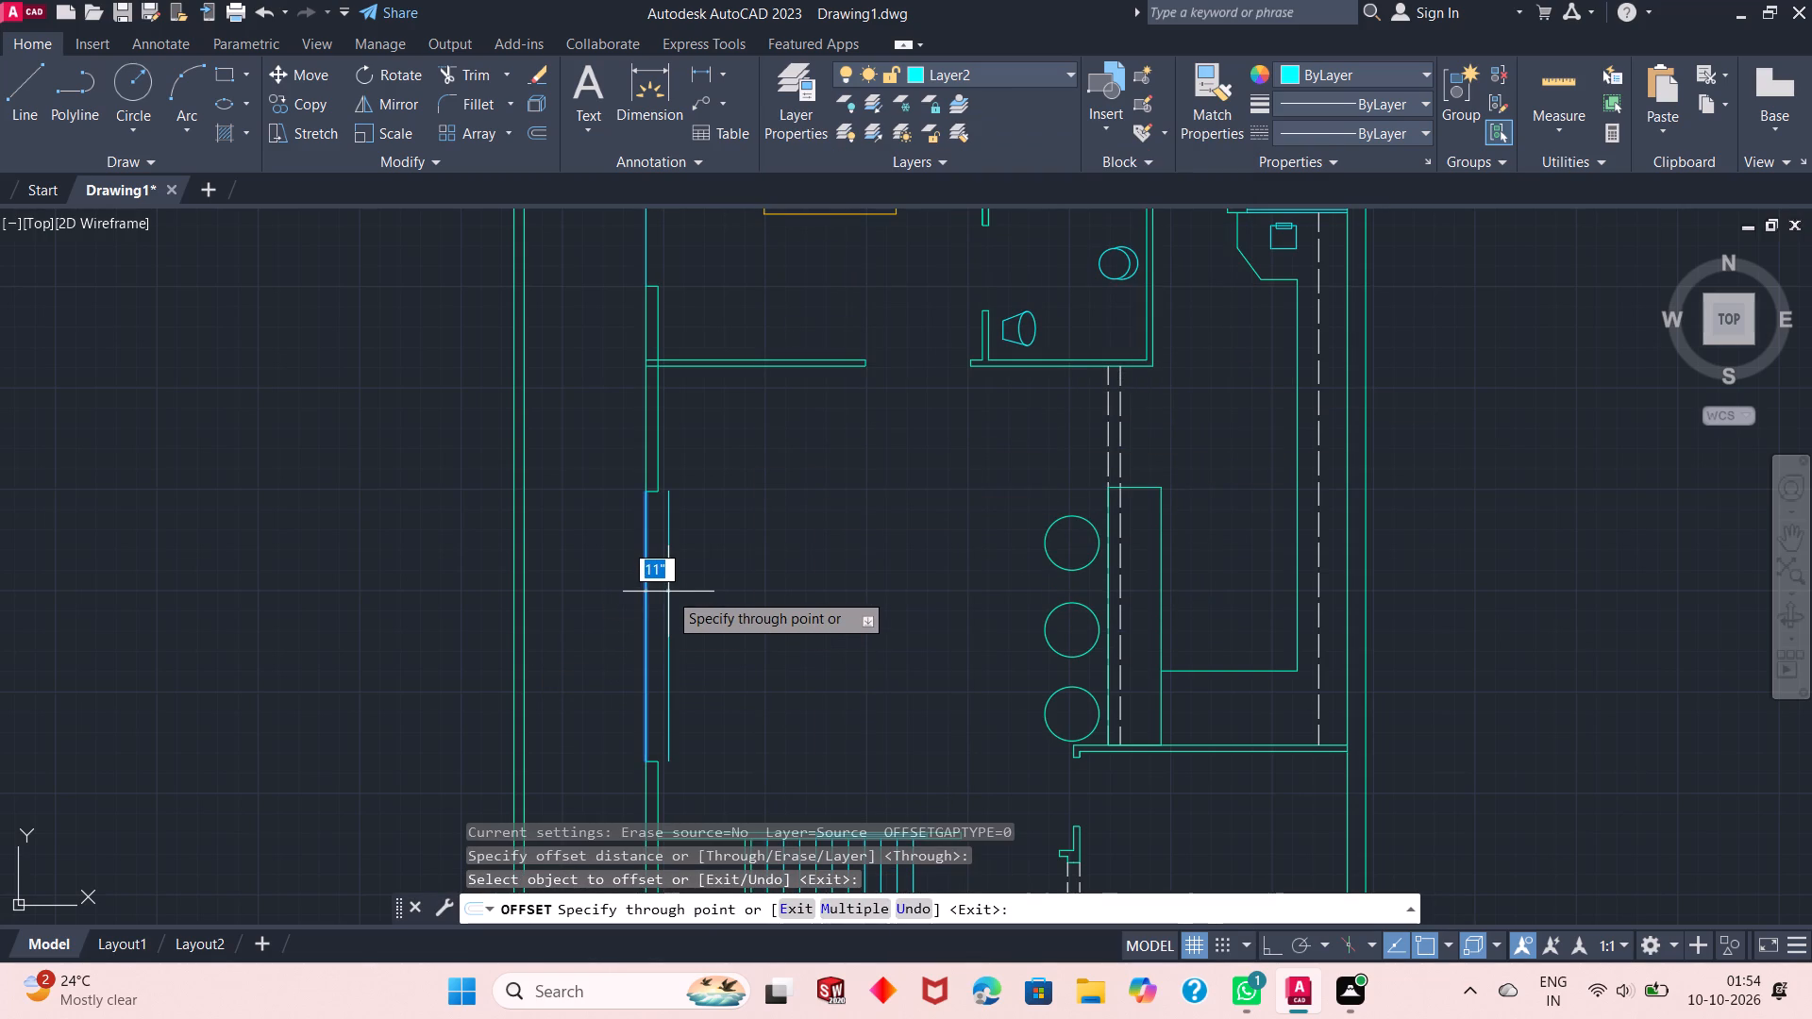
{"action": "type", "text": "1\""}
{"action": "key", "text": "Return"}
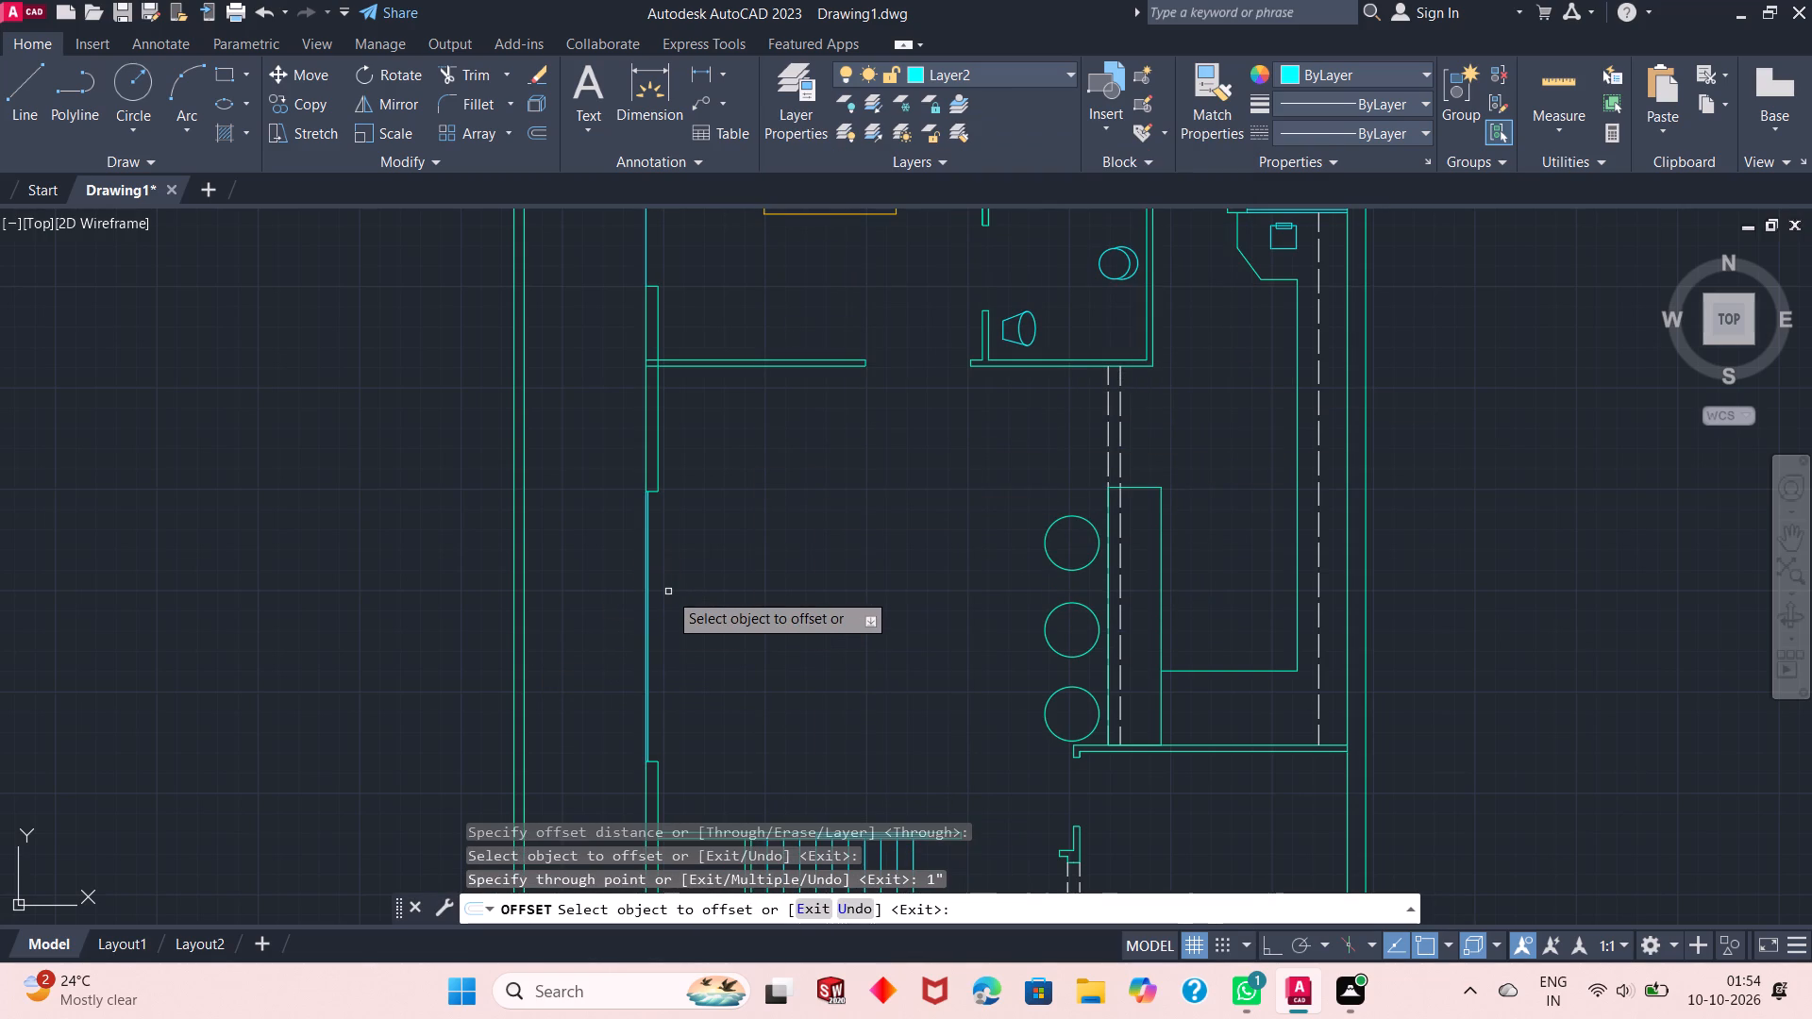
{"action": "scroll", "coordinate": [668, 592], "scroll_direction": "up", "scroll_amount": 2}
{"action": "left_click", "coordinate": [616, 624]}
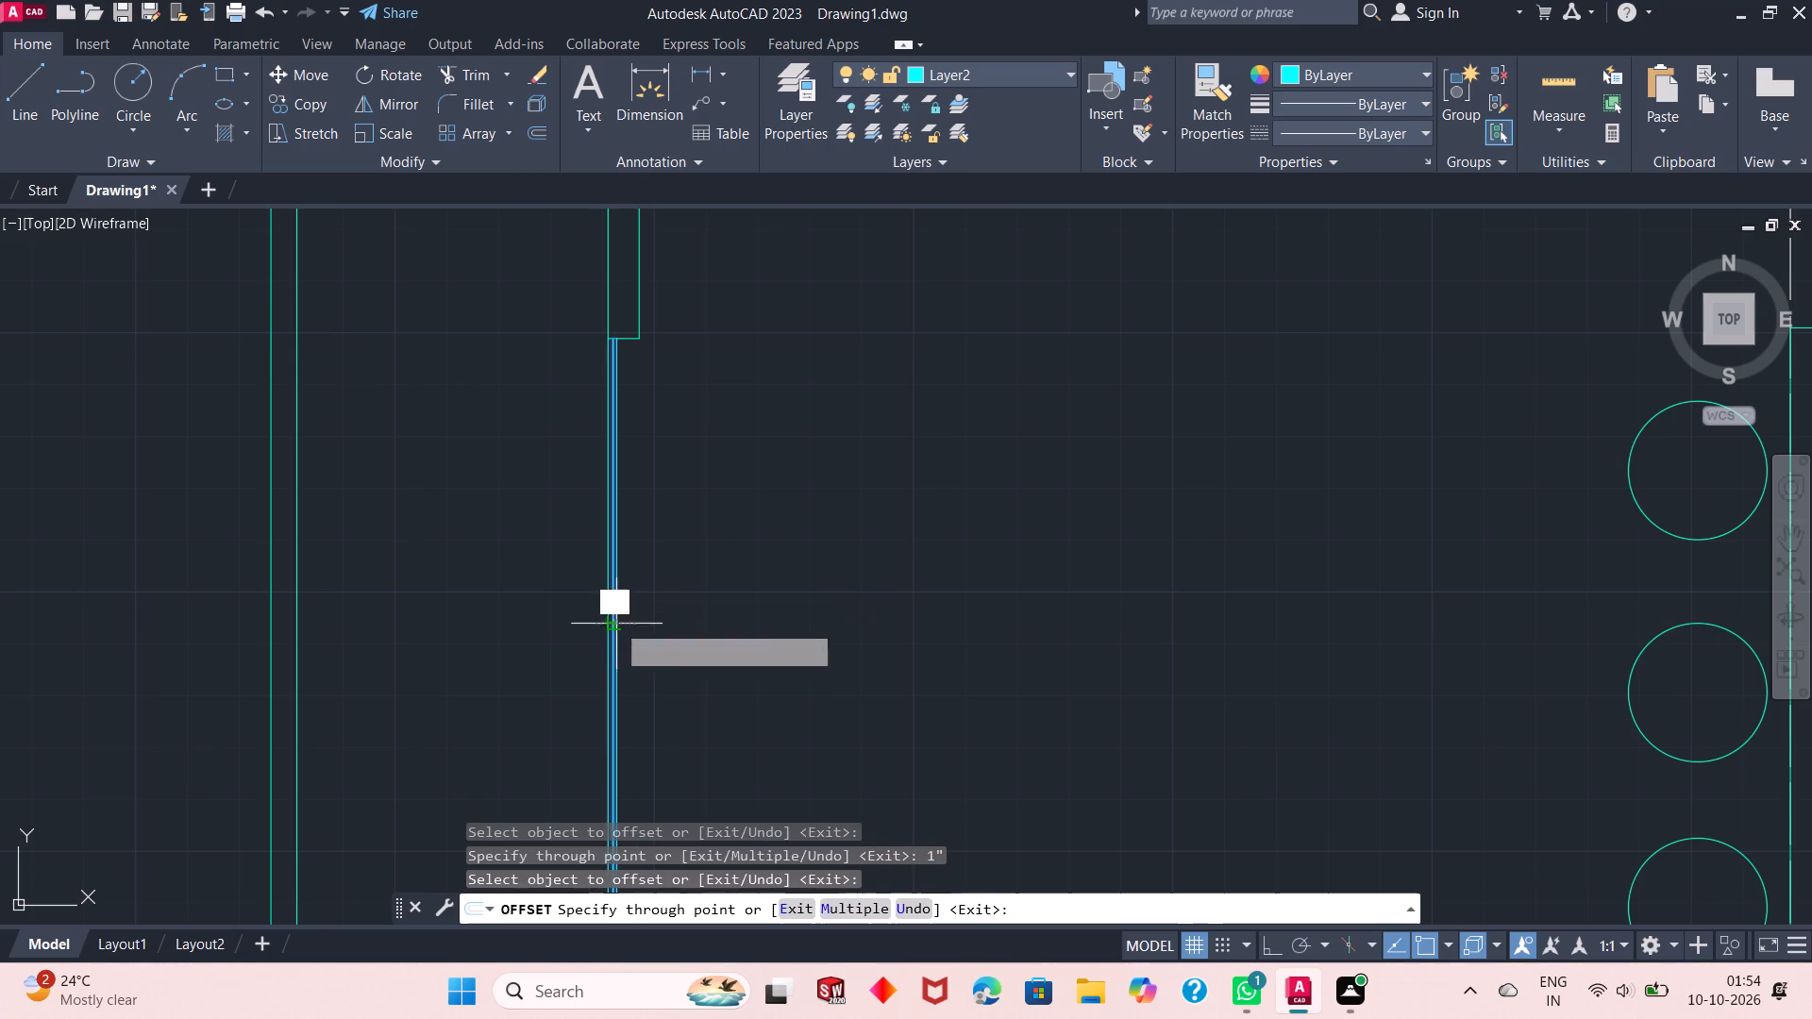
{"action": "type", "text": "1\""}
{"action": "key", "text": "Return"}
{"action": "scroll", "coordinate": [638, 642], "scroll_direction": "up", "scroll_amount": 1}
{"action": "scroll", "coordinate": [639, 642], "scroll_direction": "down", "scroll_amount": 1}
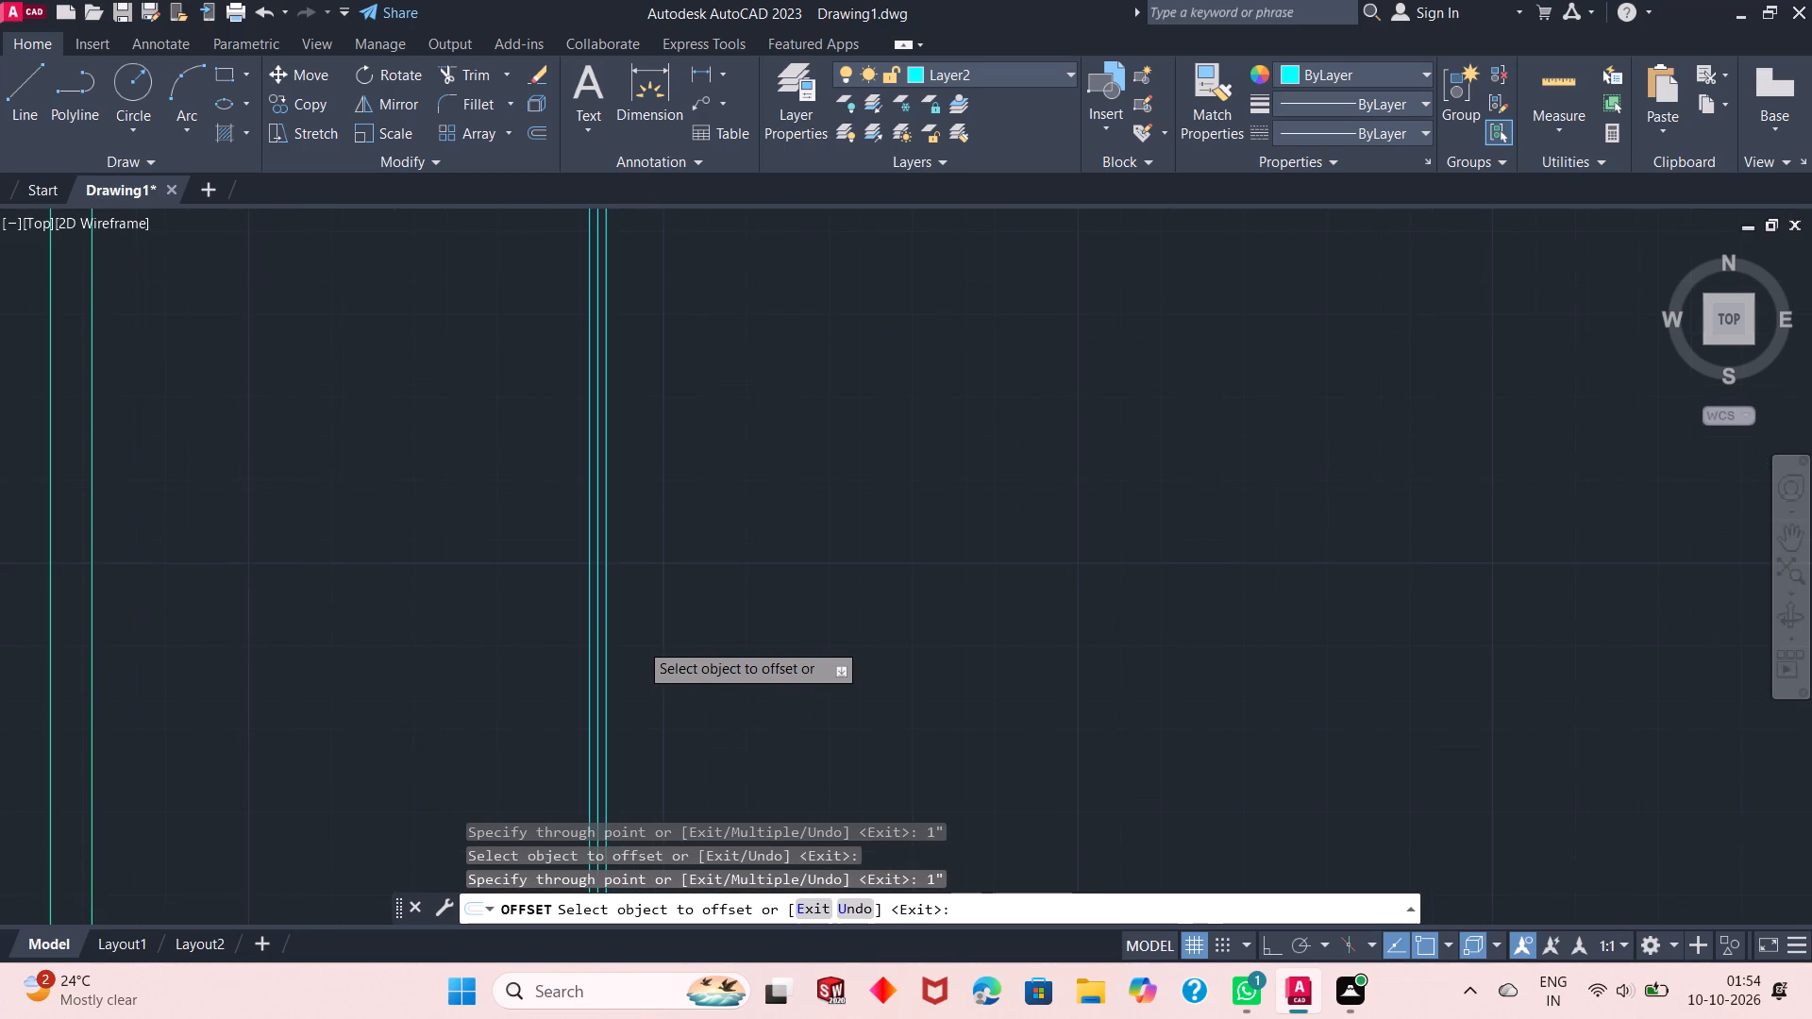
{"action": "scroll", "coordinate": [641, 630], "scroll_direction": "down", "scroll_amount": 1}
{"action": "scroll", "coordinate": [632, 558], "scroll_direction": "up", "scroll_amount": 2}
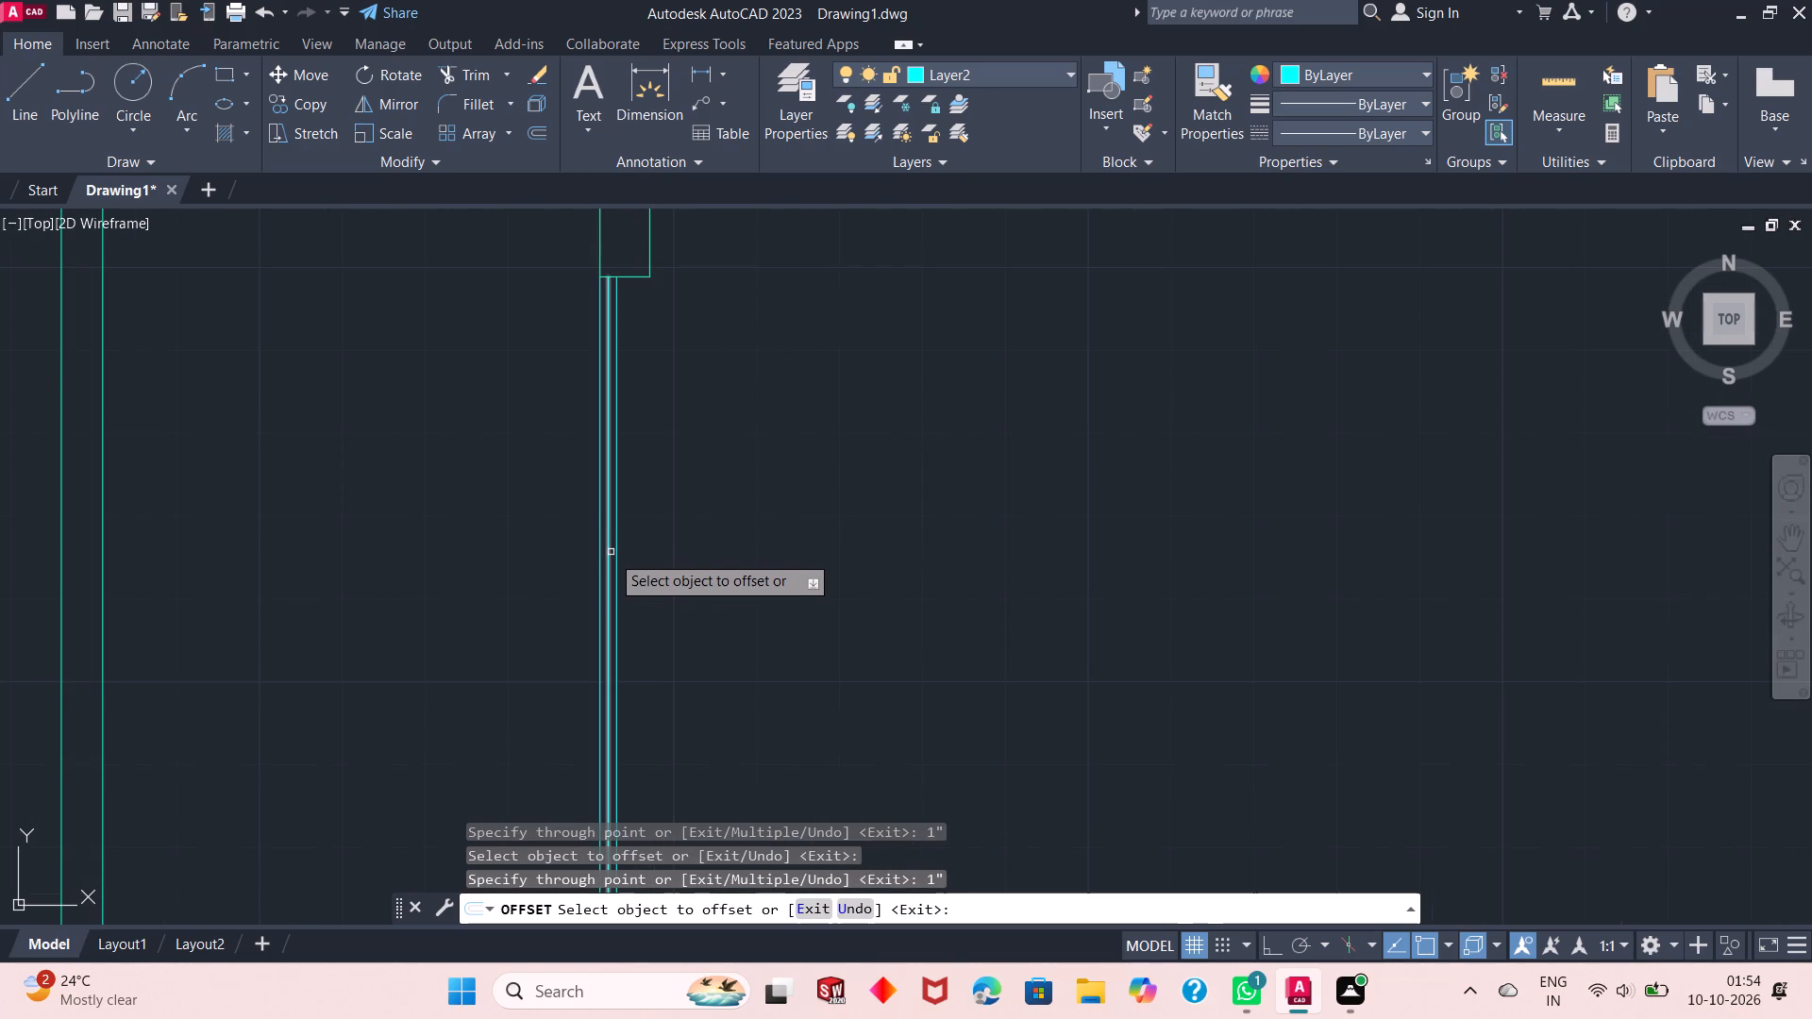
Offset the innermost window line inward four more times at 1" spacing, reaching the wall's inner face at the southern west opening.
{"action": "left_click", "coordinate": [616, 595]}
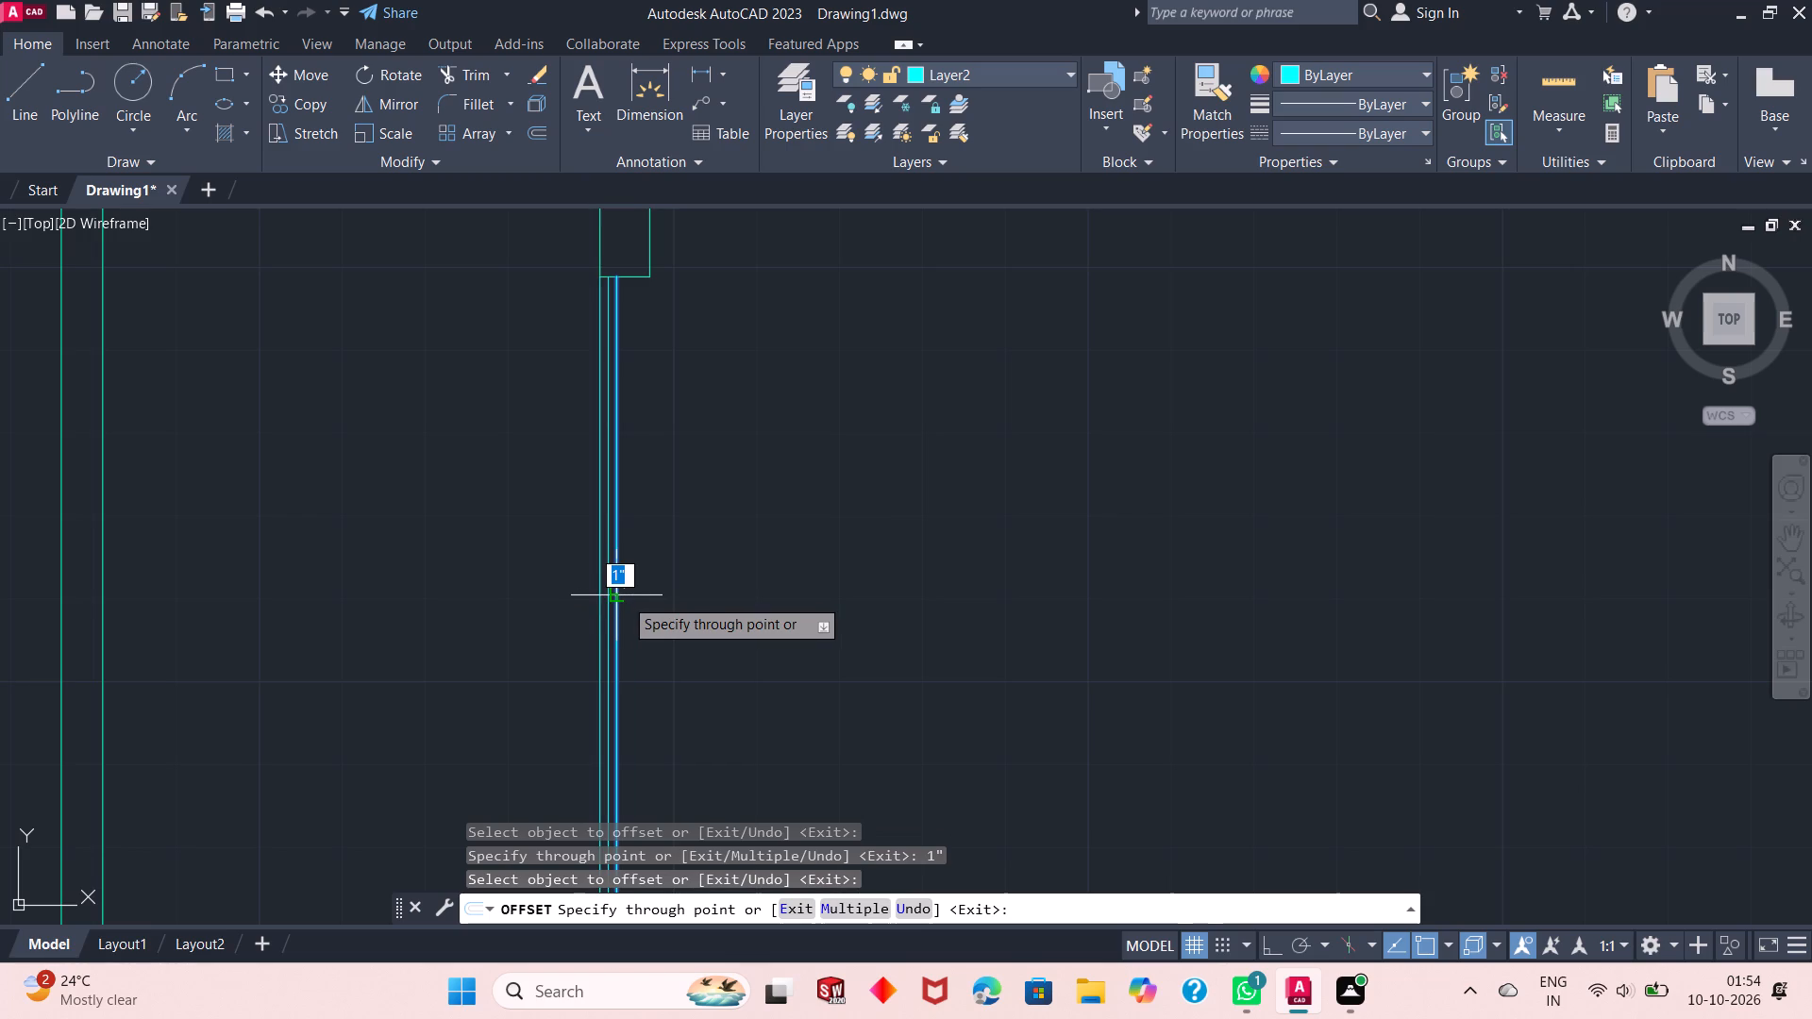
{"action": "type", "text": "1\""}
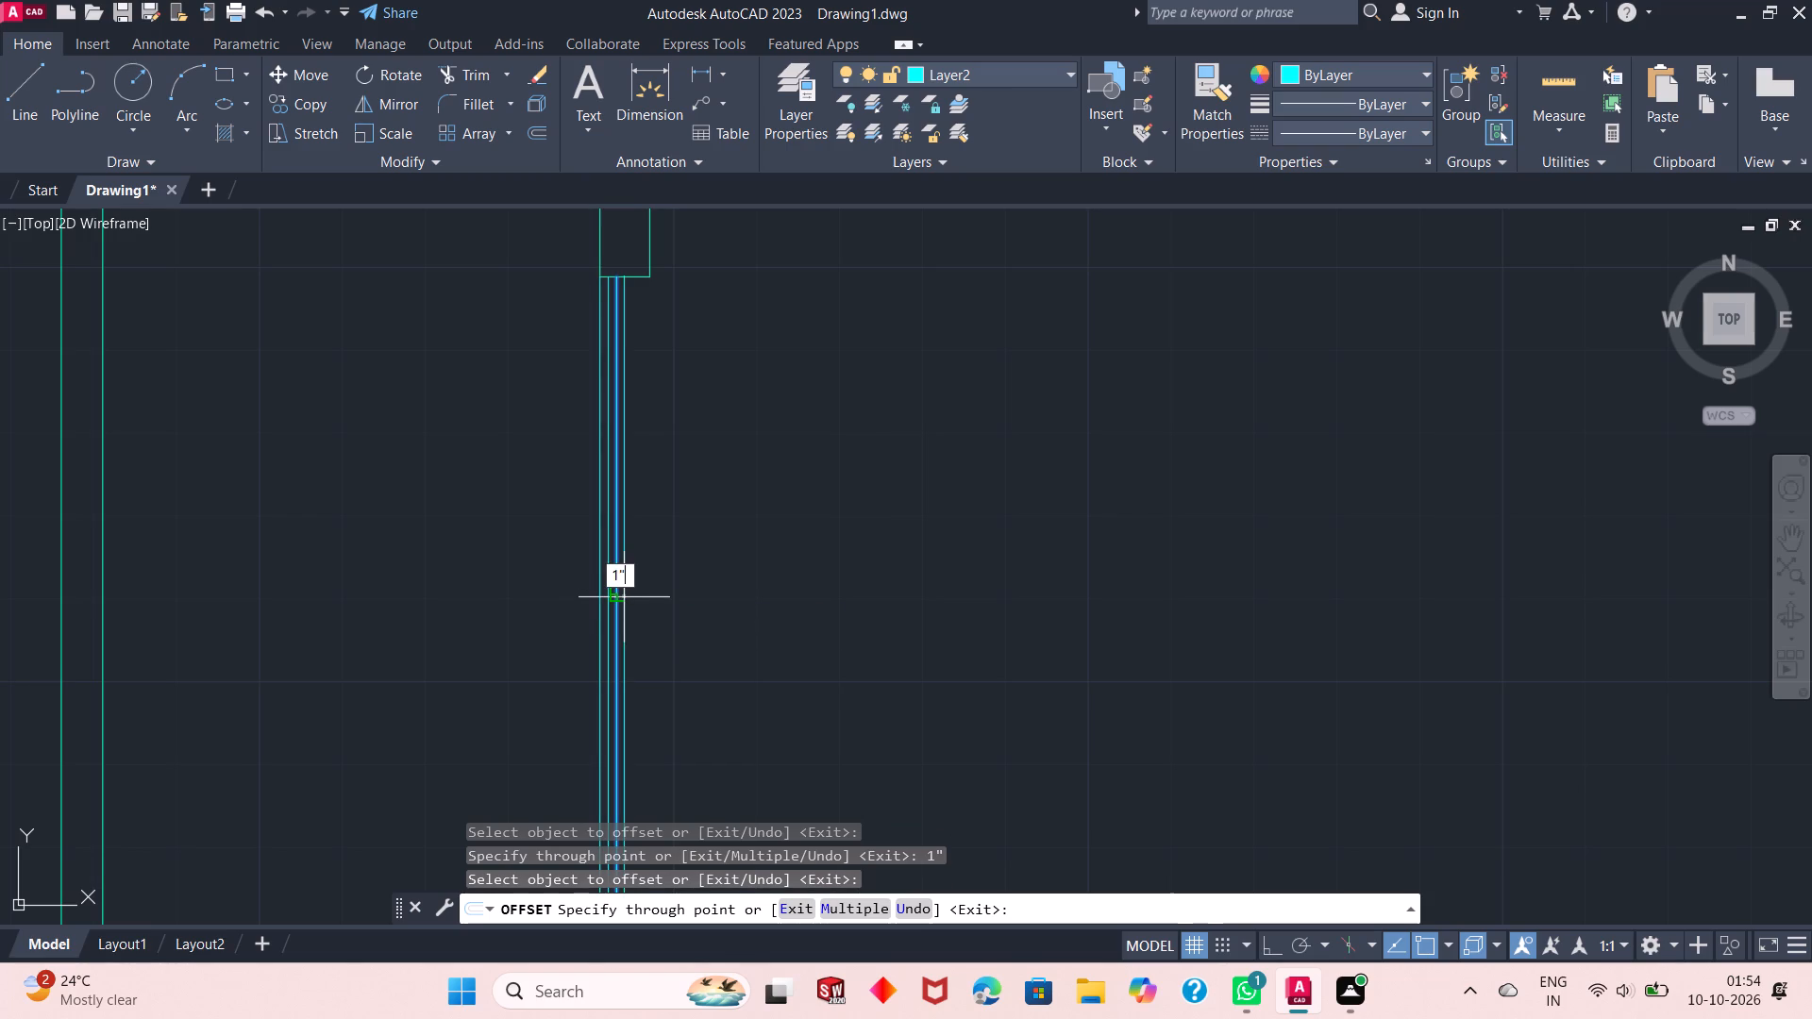
{"action": "key", "text": "Return"}
{"action": "left_click", "coordinate": [624, 597]}
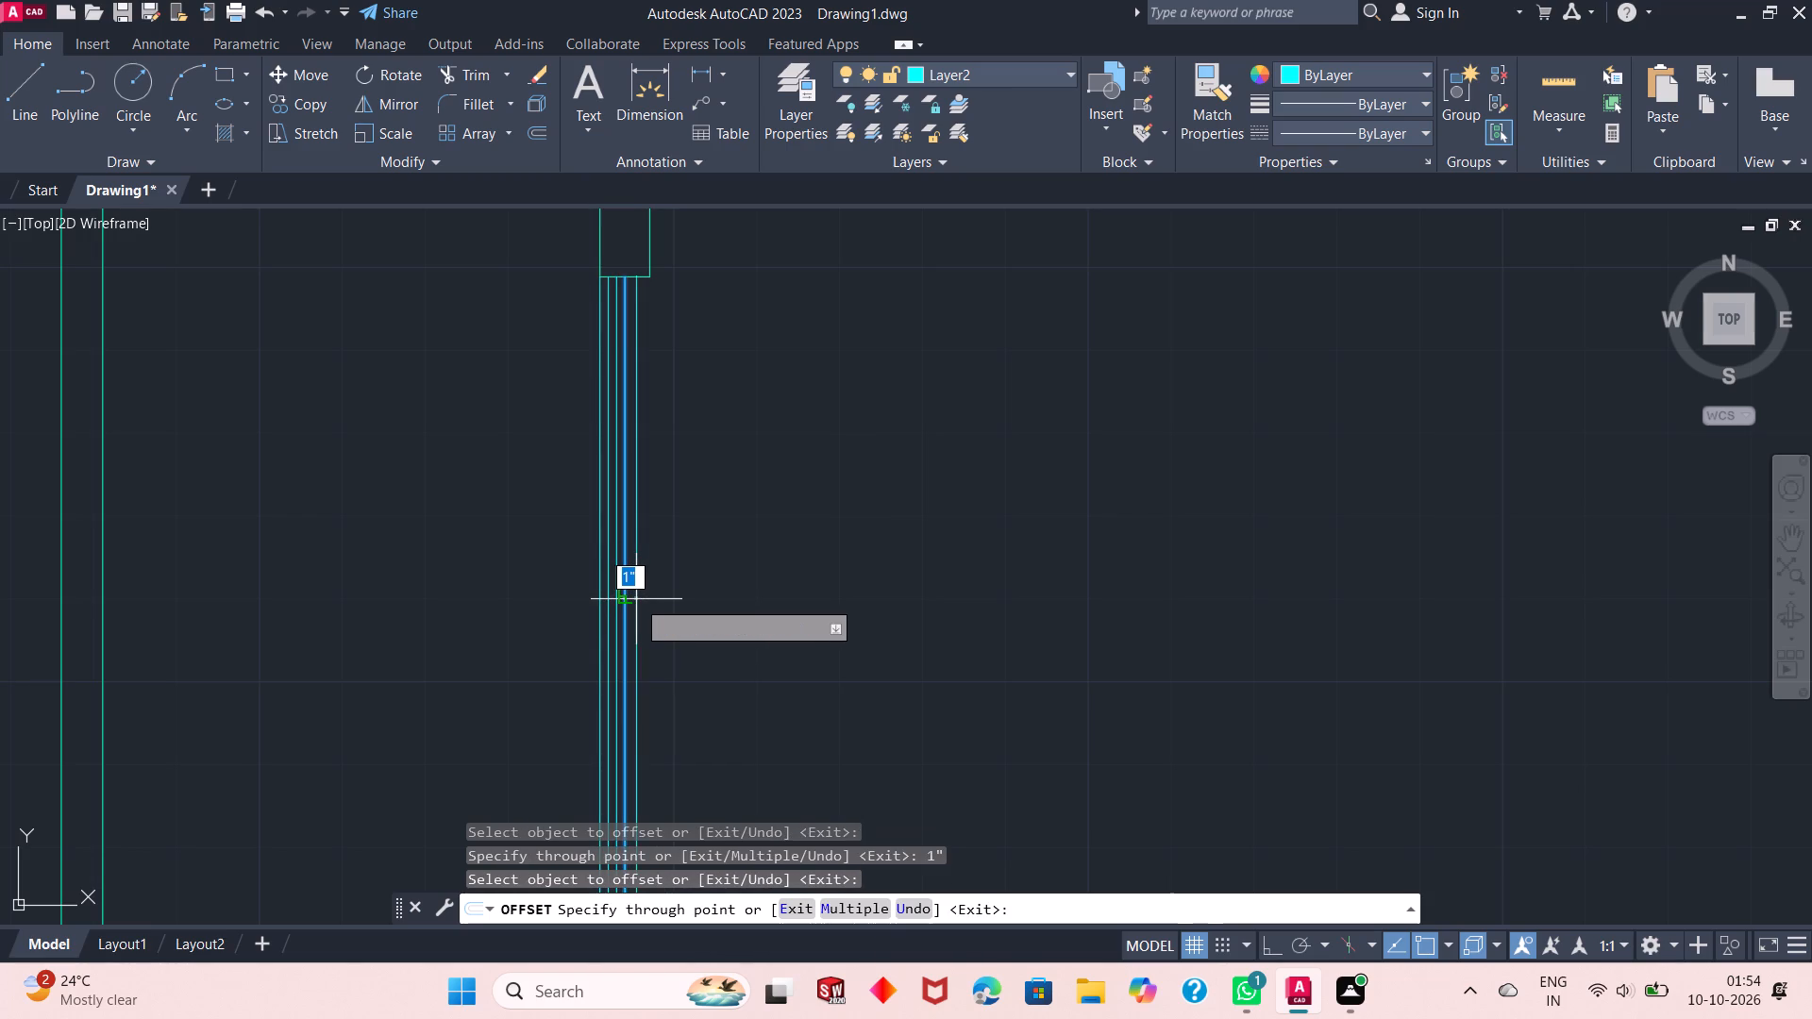
{"action": "type", "text": "1\""}
{"action": "key", "text": "Return"}
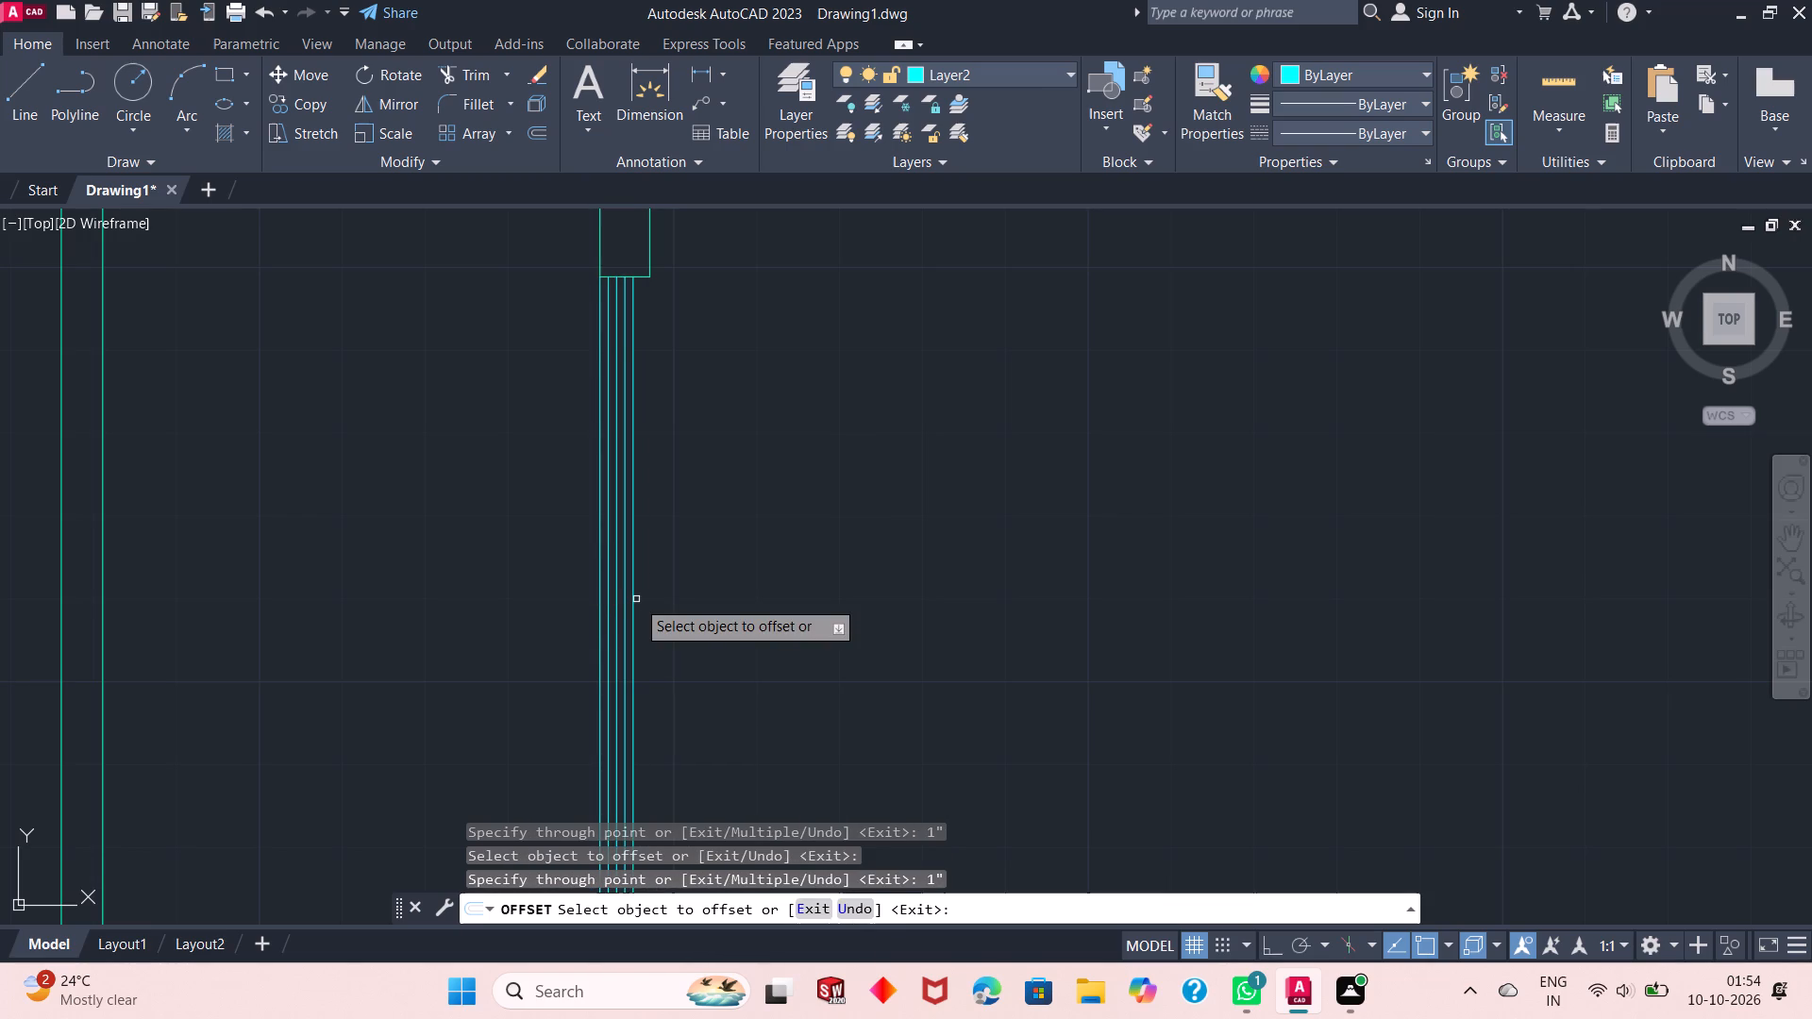
{"action": "left_click", "coordinate": [632, 619]}
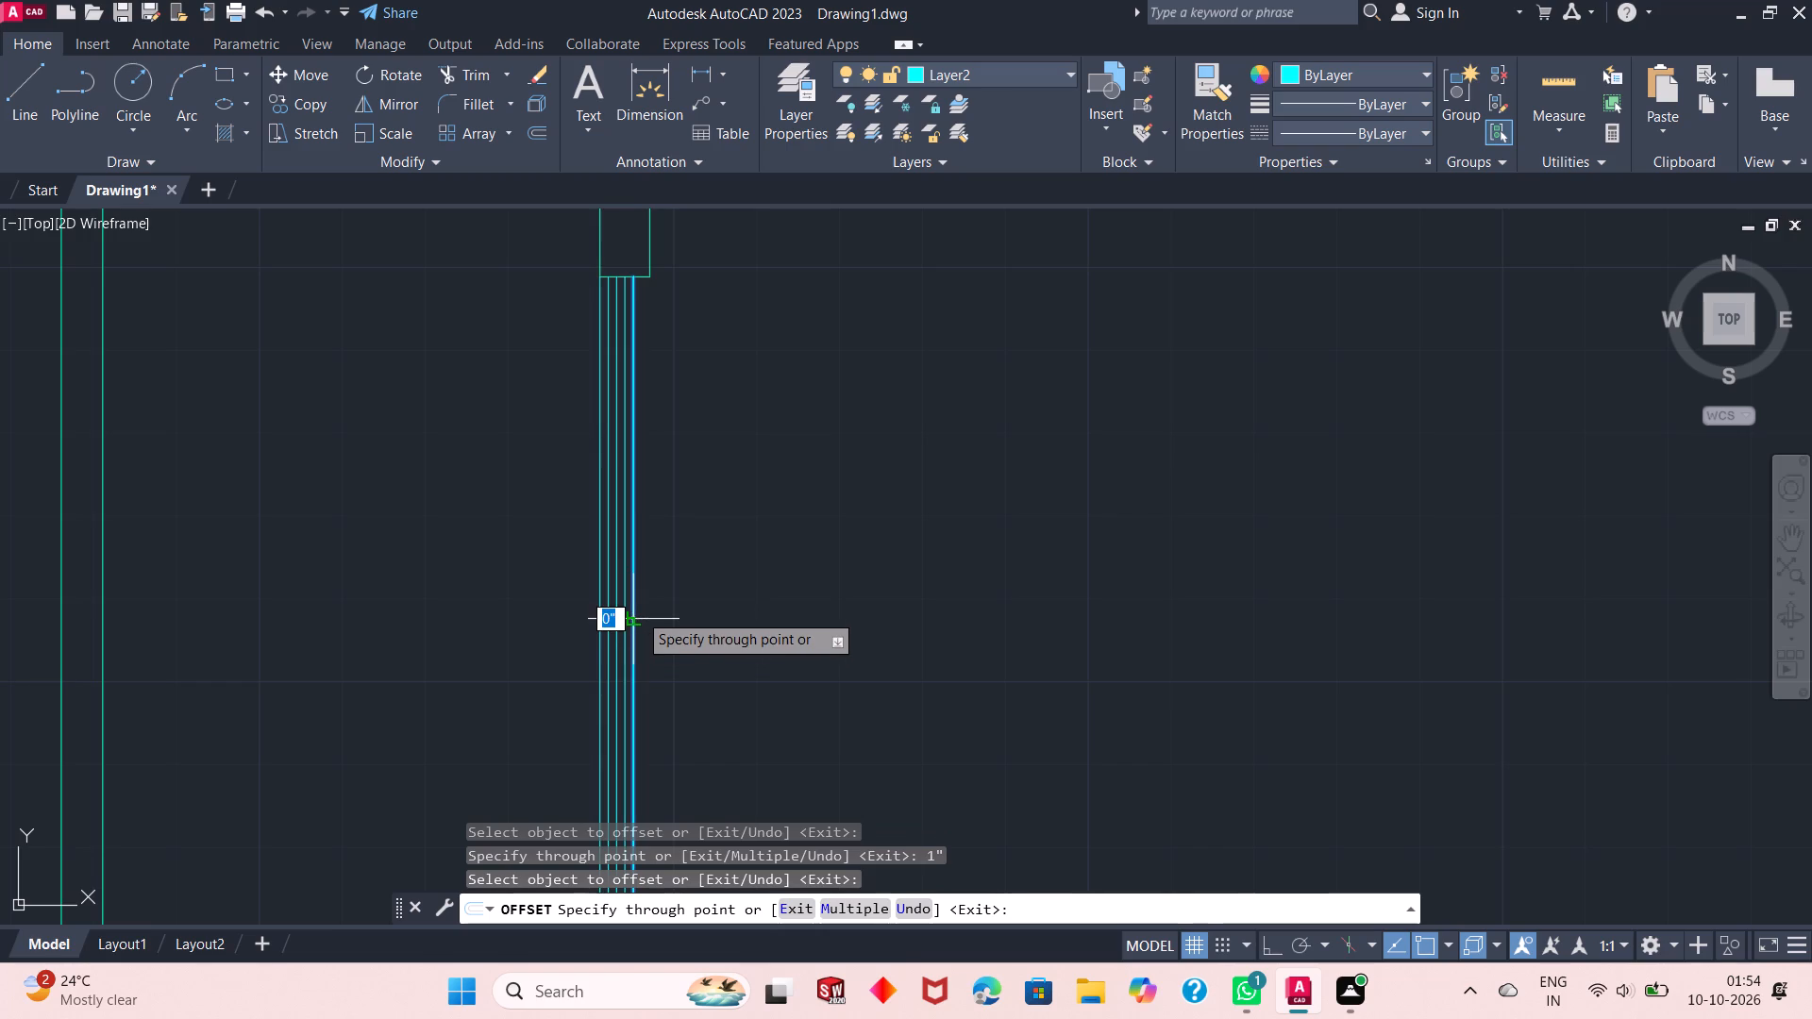
{"action": "type", "text": "1\""}
{"action": "key", "text": "Return"}
{"action": "left_click", "coordinate": [643, 610]}
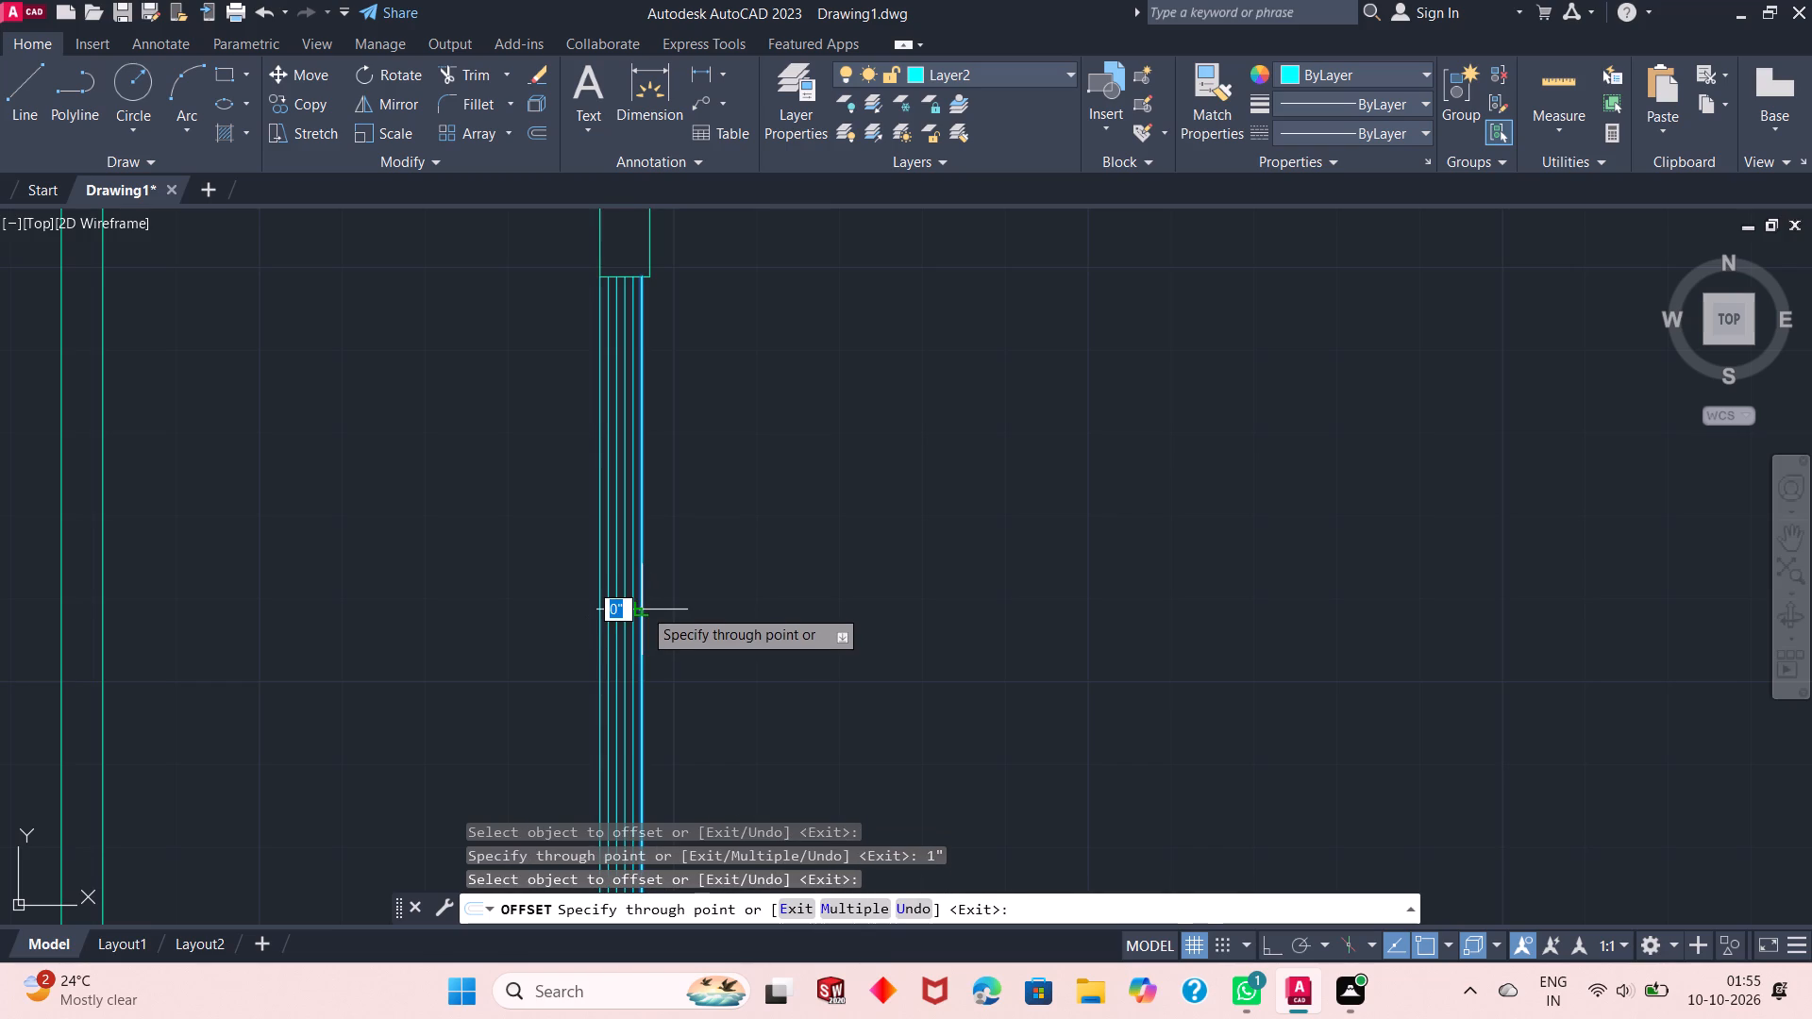
{"action": "type", "text": "1\""}
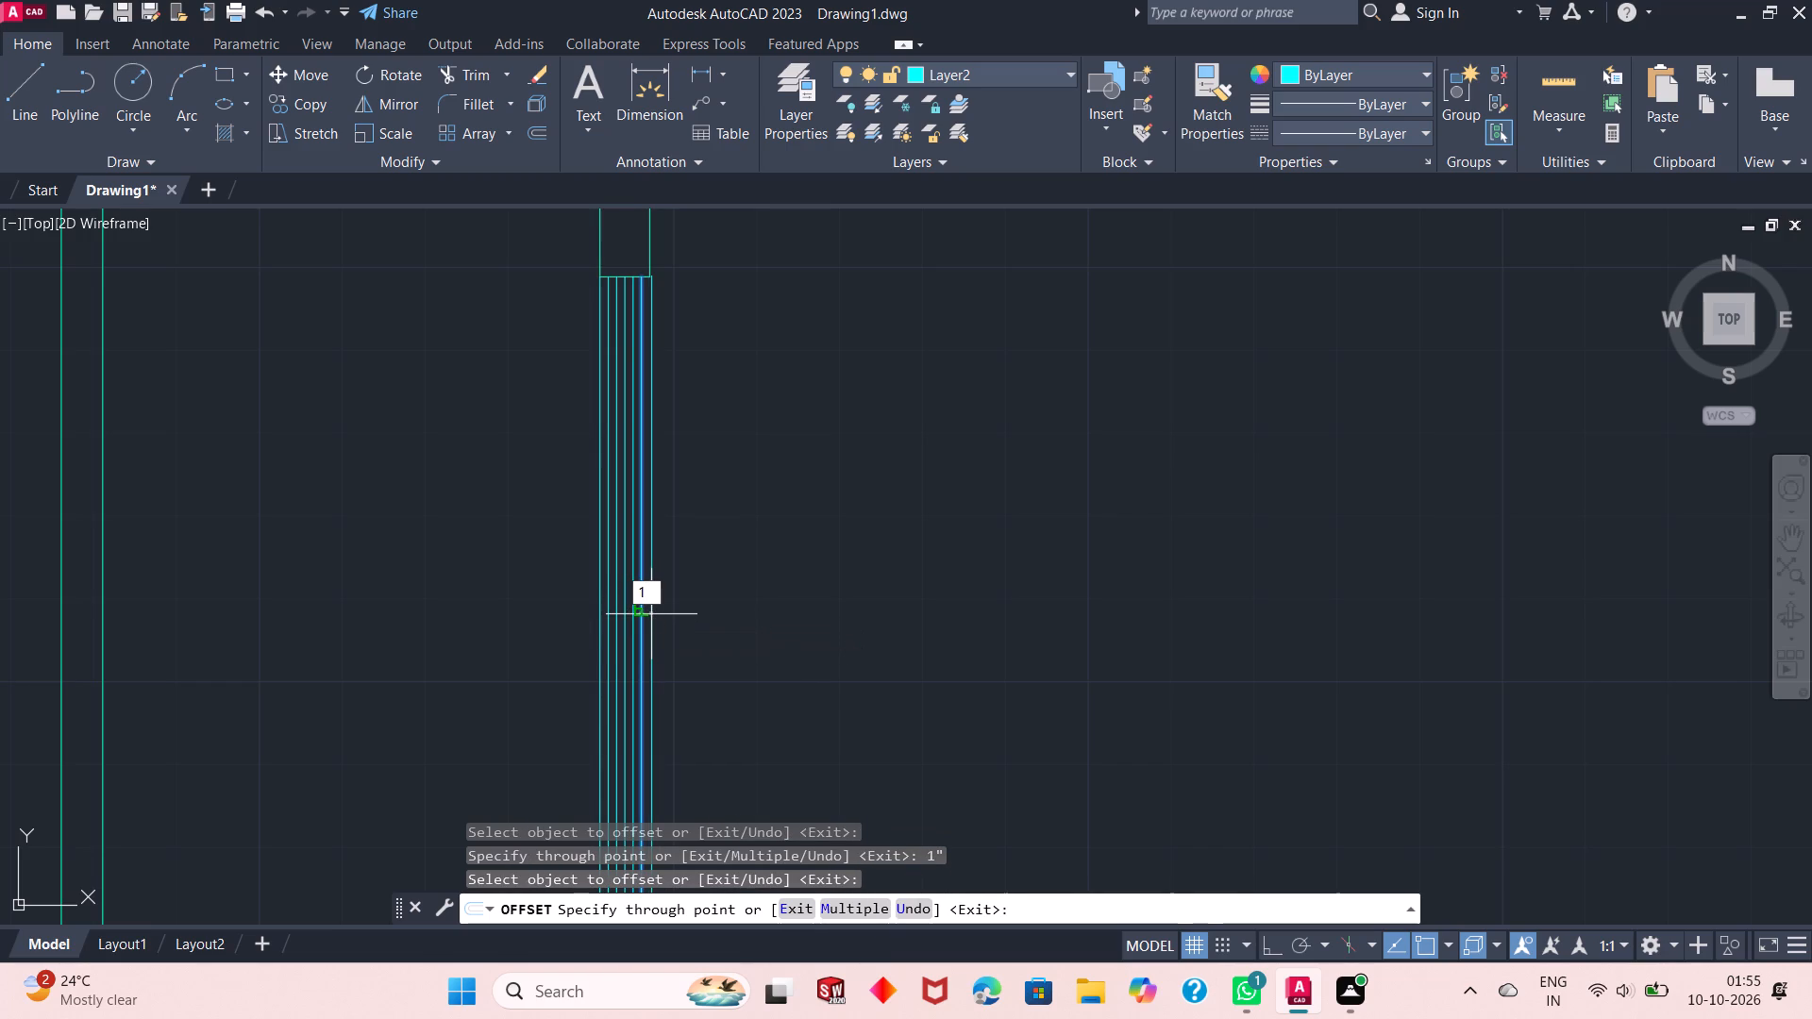
{"action": "key", "text": "Return"}
{"action": "key", "text": "grave"}
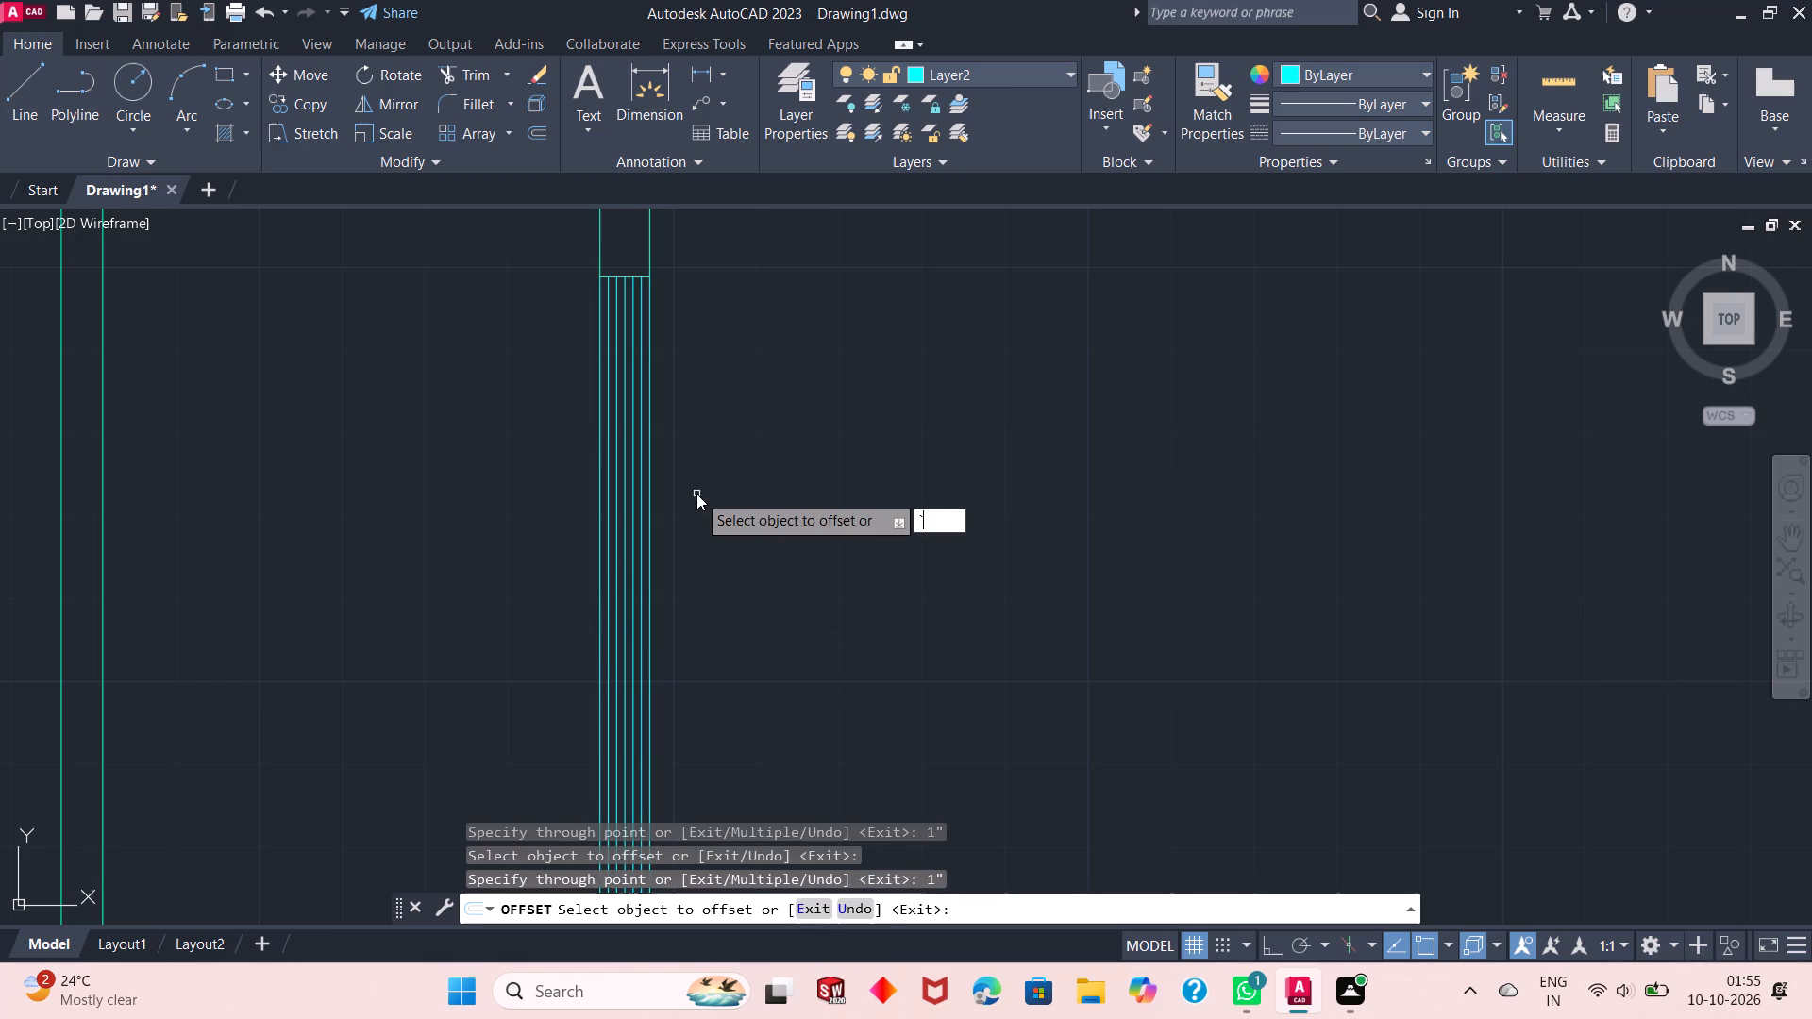
{"action": "scroll", "coordinate": [666, 278], "scroll_direction": "down", "scroll_amount": 3}
{"action": "scroll", "coordinate": [665, 267], "scroll_direction": "up", "scroll_amount": 4}
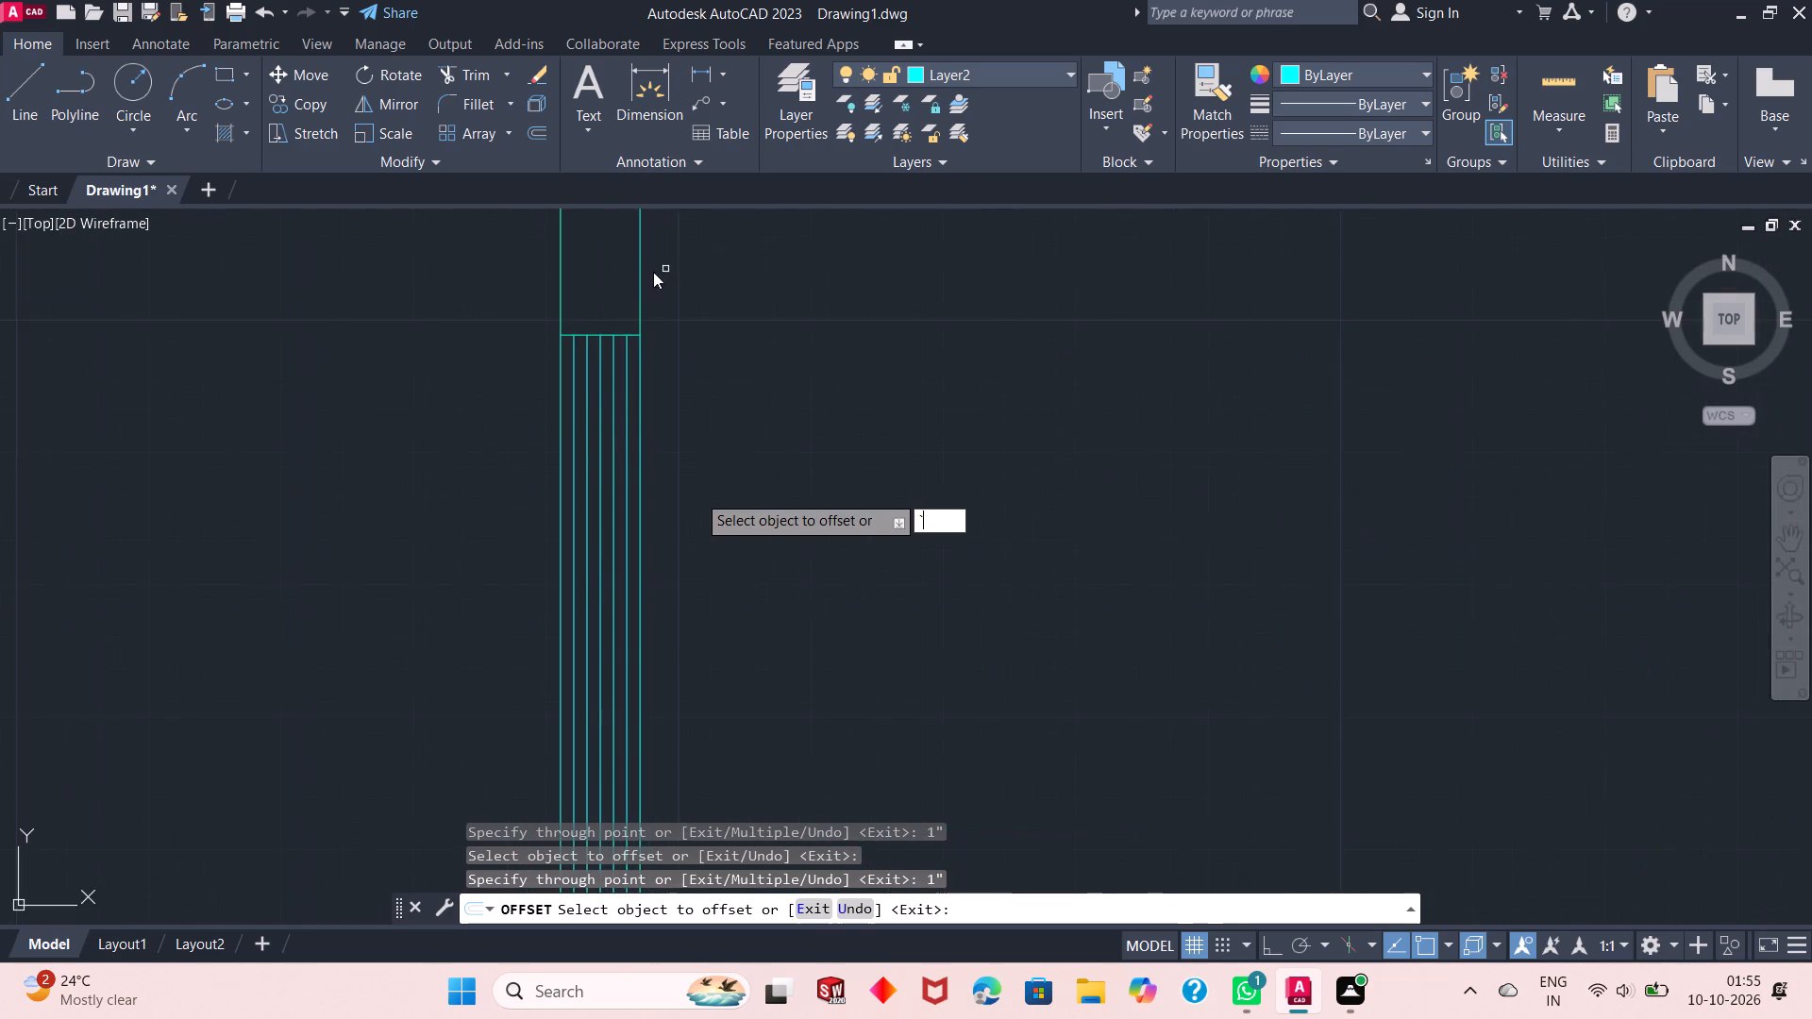
{"action": "scroll", "coordinate": [584, 332], "scroll_direction": "up", "scroll_amount": 2}
{"action": "key", "text": "Escape"}
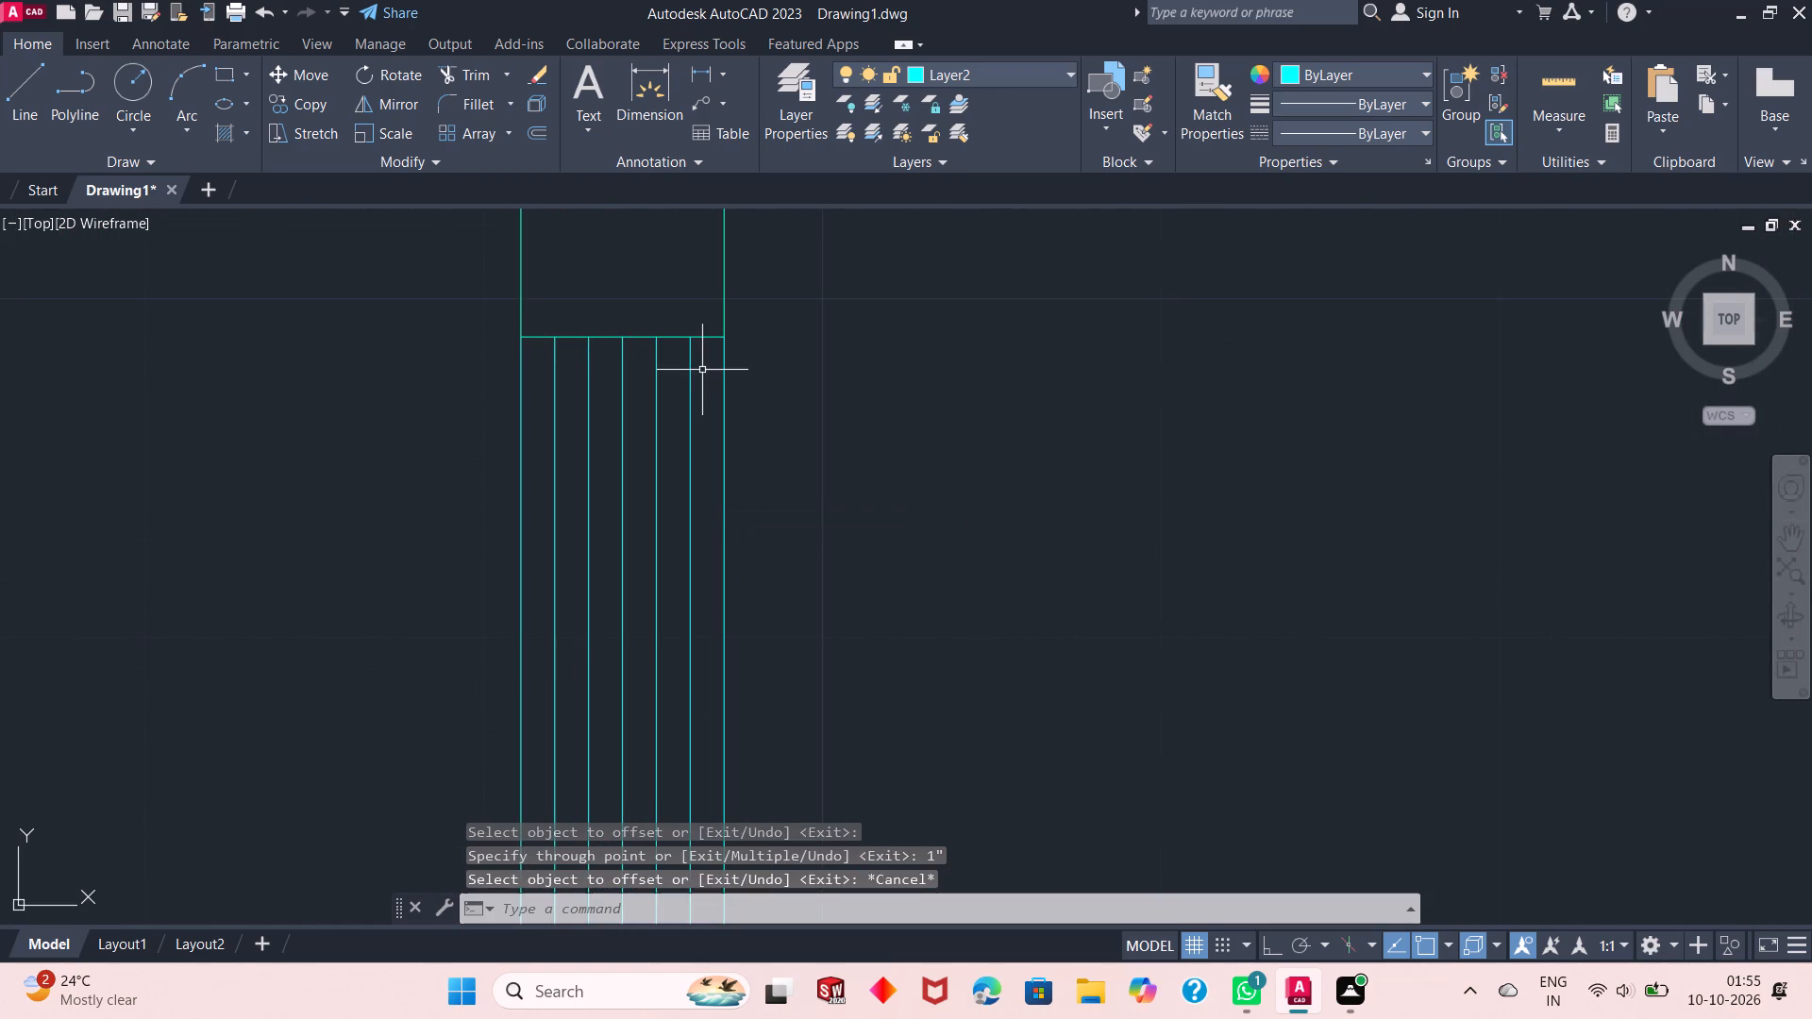
Offset the Layer2 line across the large room's west wall opening 1" inward, and offset the resulting line another 1" inward.
{"action": "scroll", "coordinate": [690, 402], "scroll_direction": "down", "scroll_amount": 7}
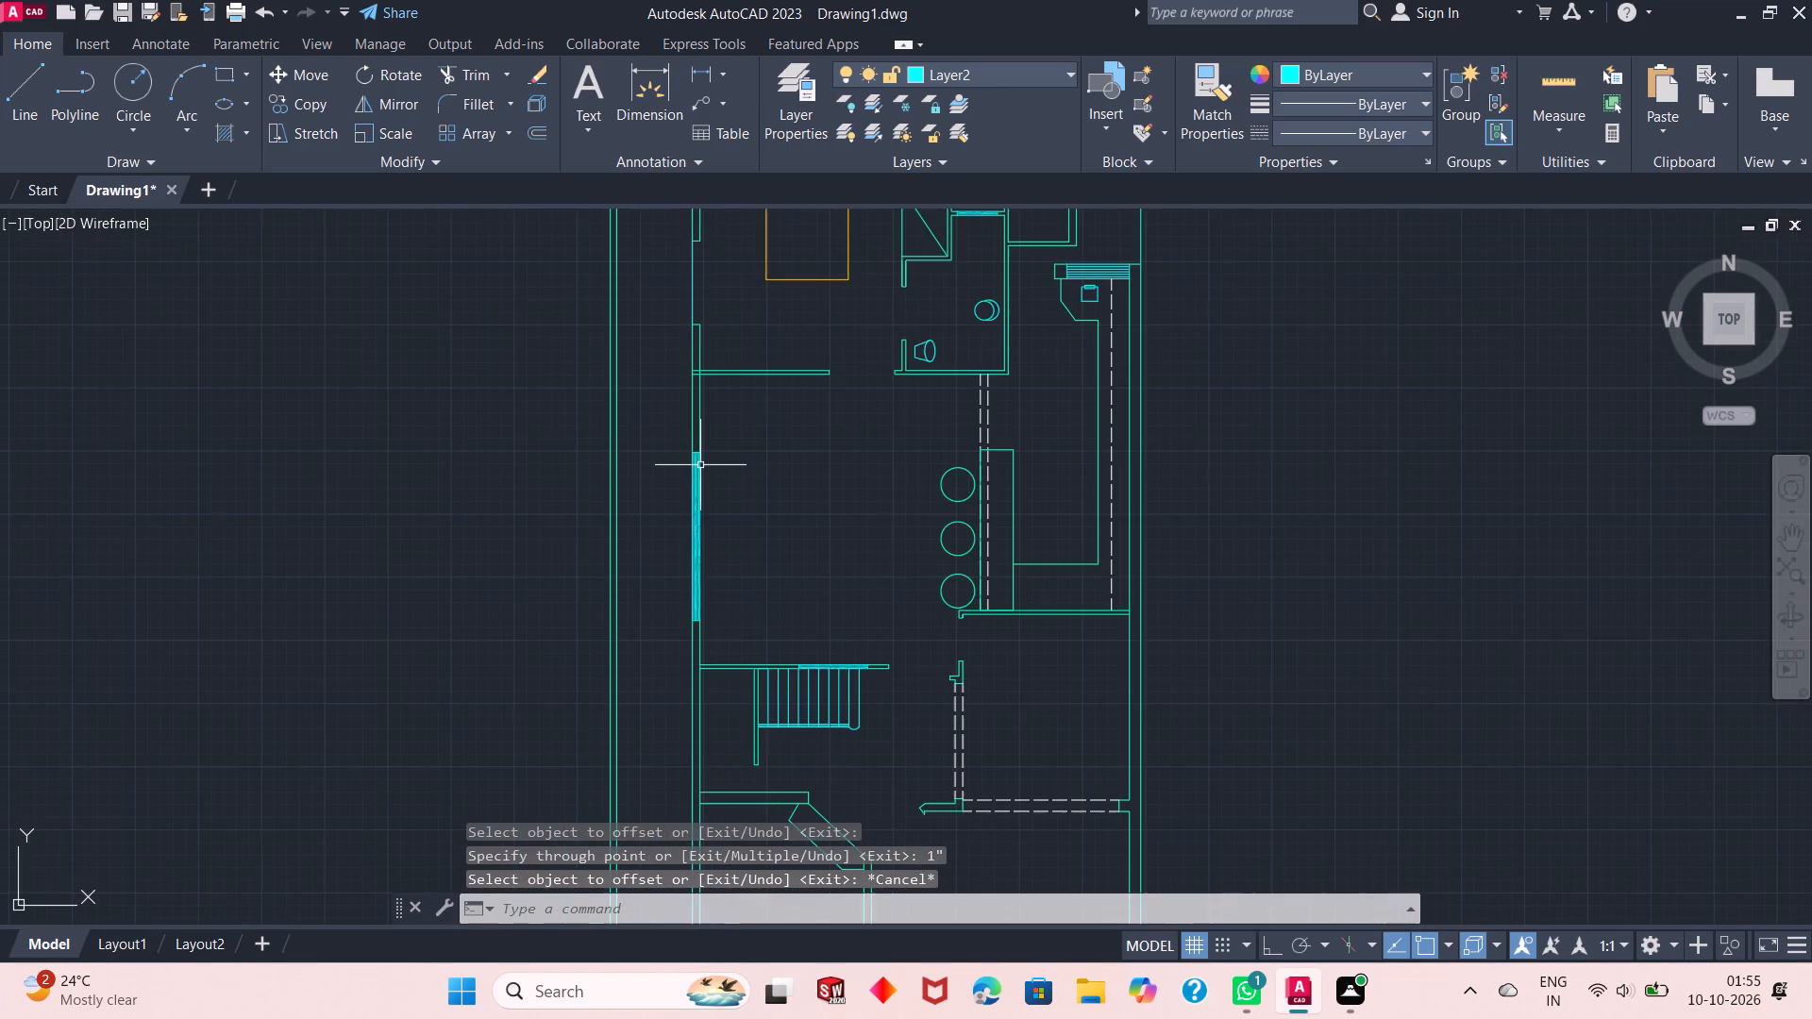
{"action": "key", "text": "space"}
{"action": "key", "text": "space"}
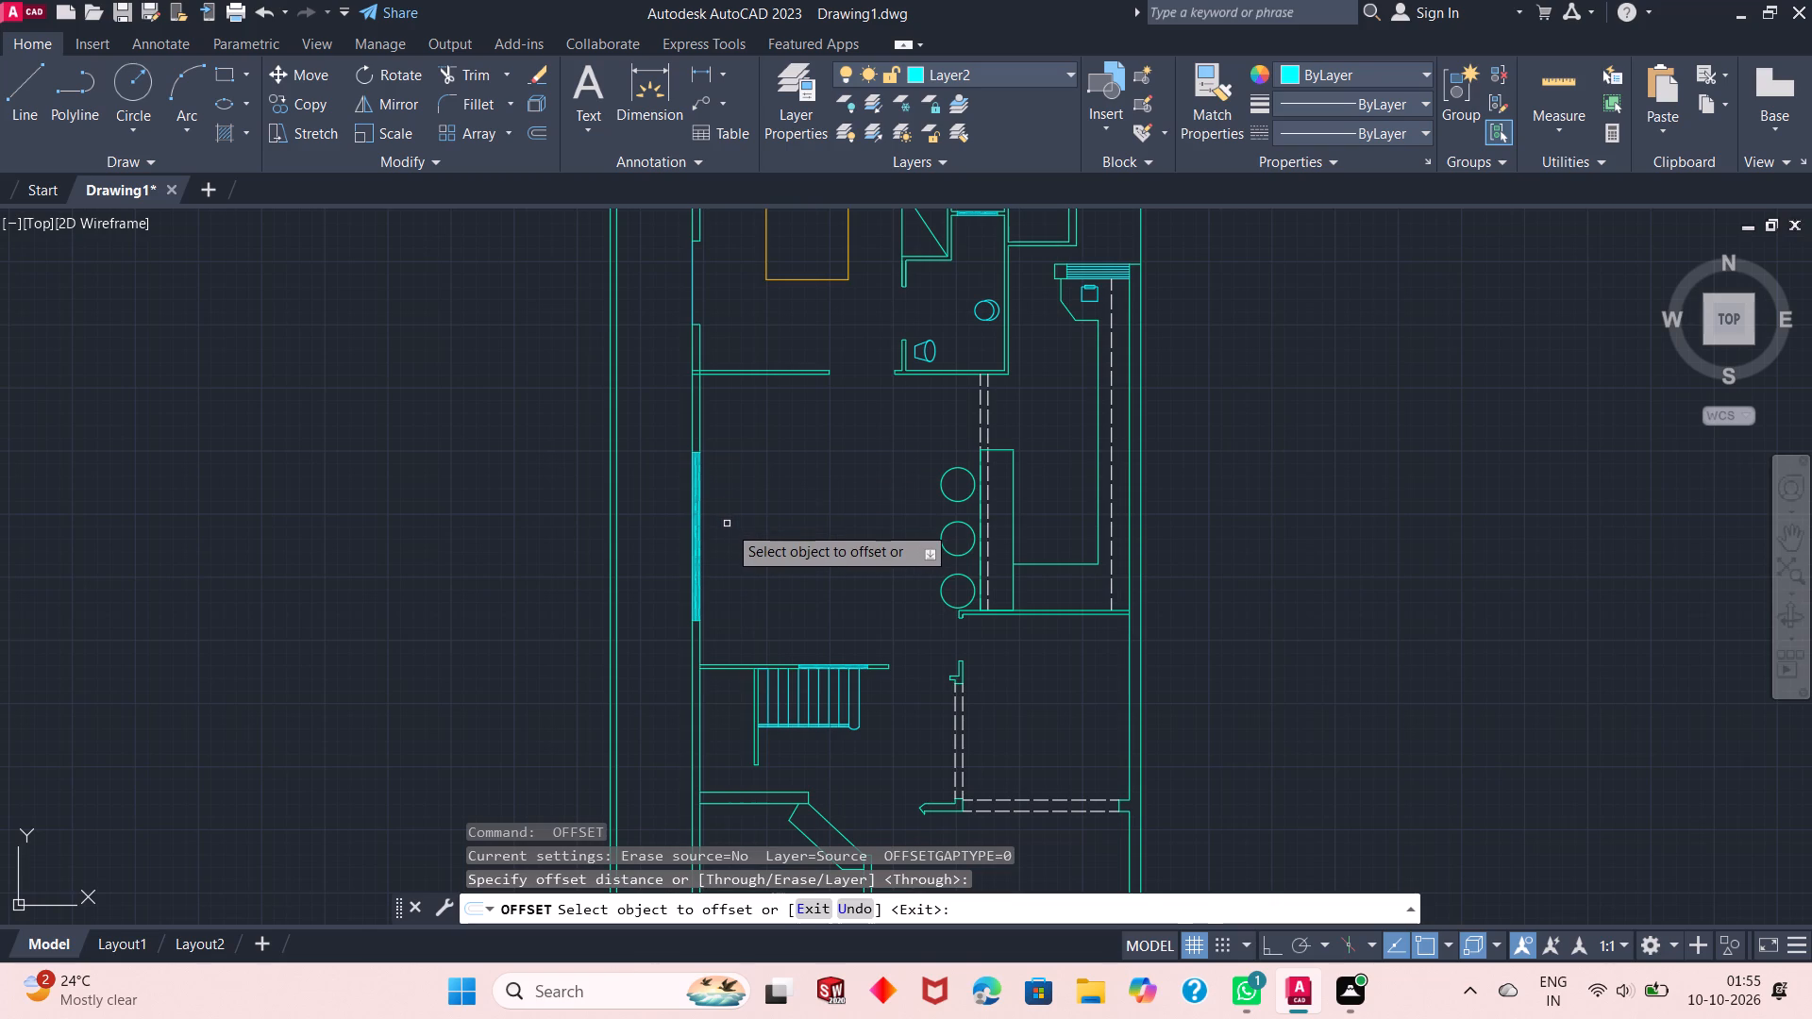
{"action": "scroll", "coordinate": [709, 491], "scroll_direction": "up", "scroll_amount": 1}
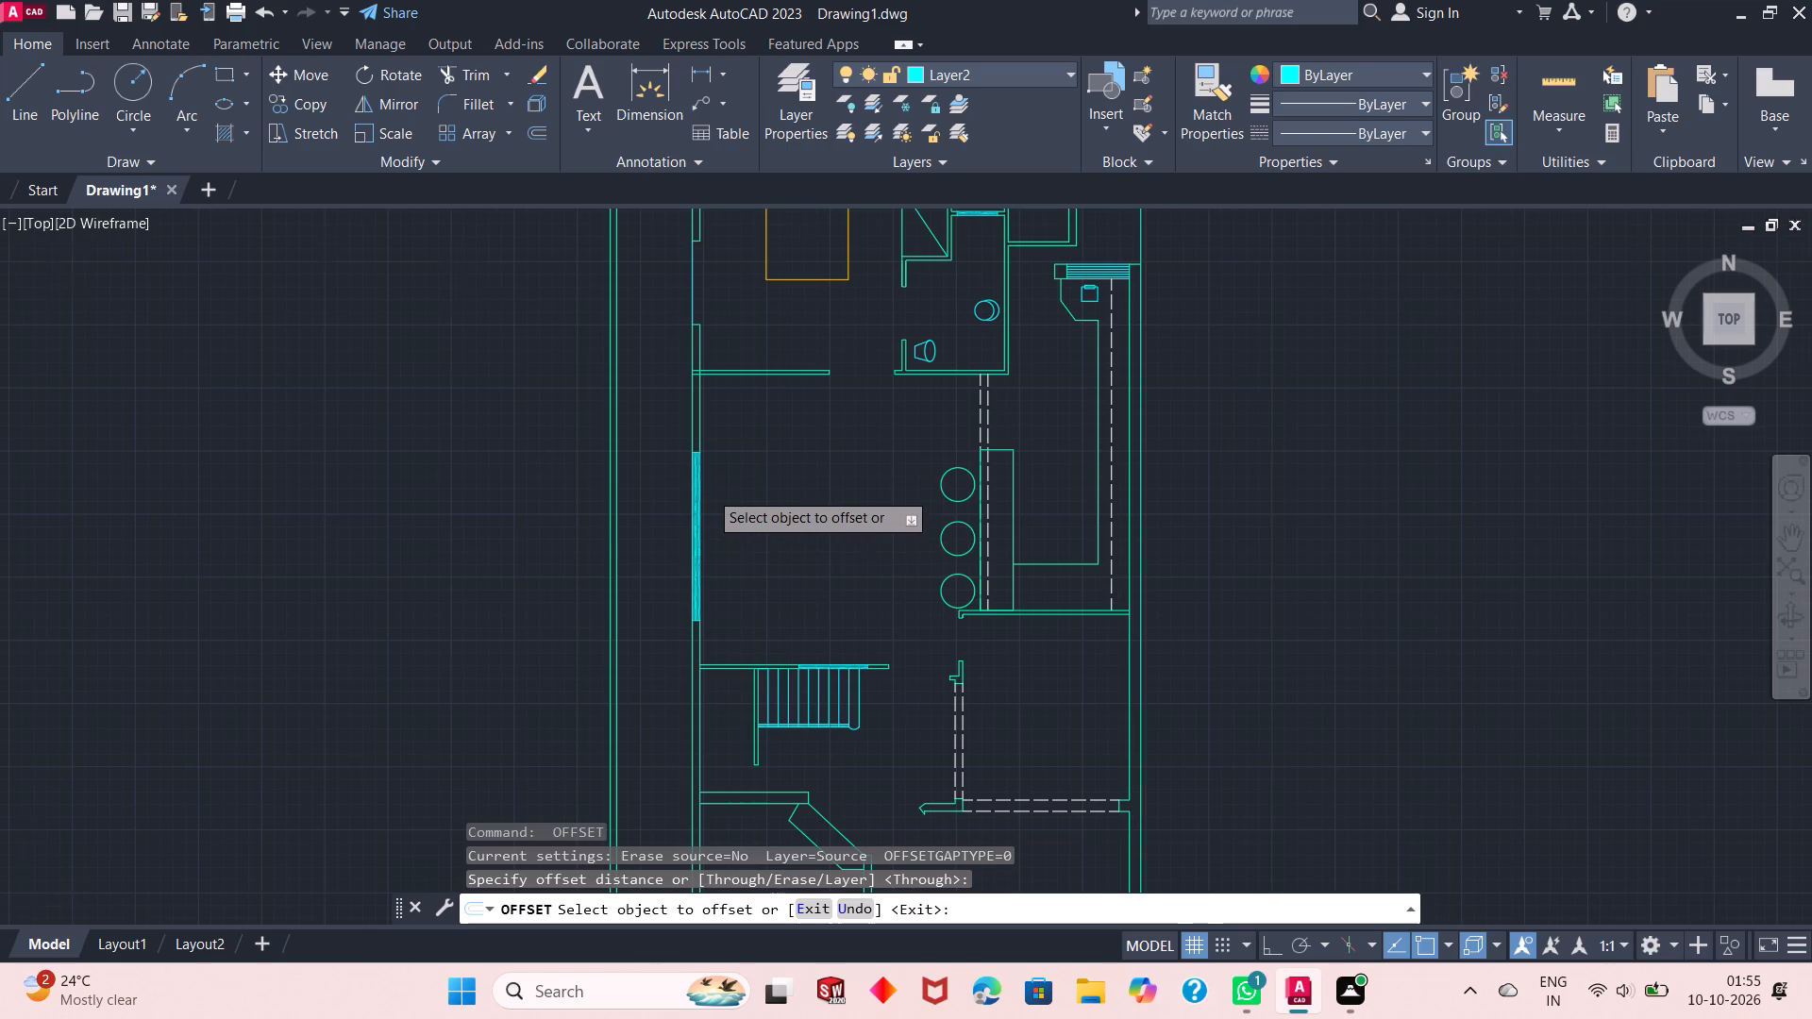
{"action": "scroll", "coordinate": [709, 491], "scroll_direction": "down", "scroll_amount": 1}
{"action": "scroll", "coordinate": [685, 275], "scroll_direction": "up", "scroll_amount": 1}
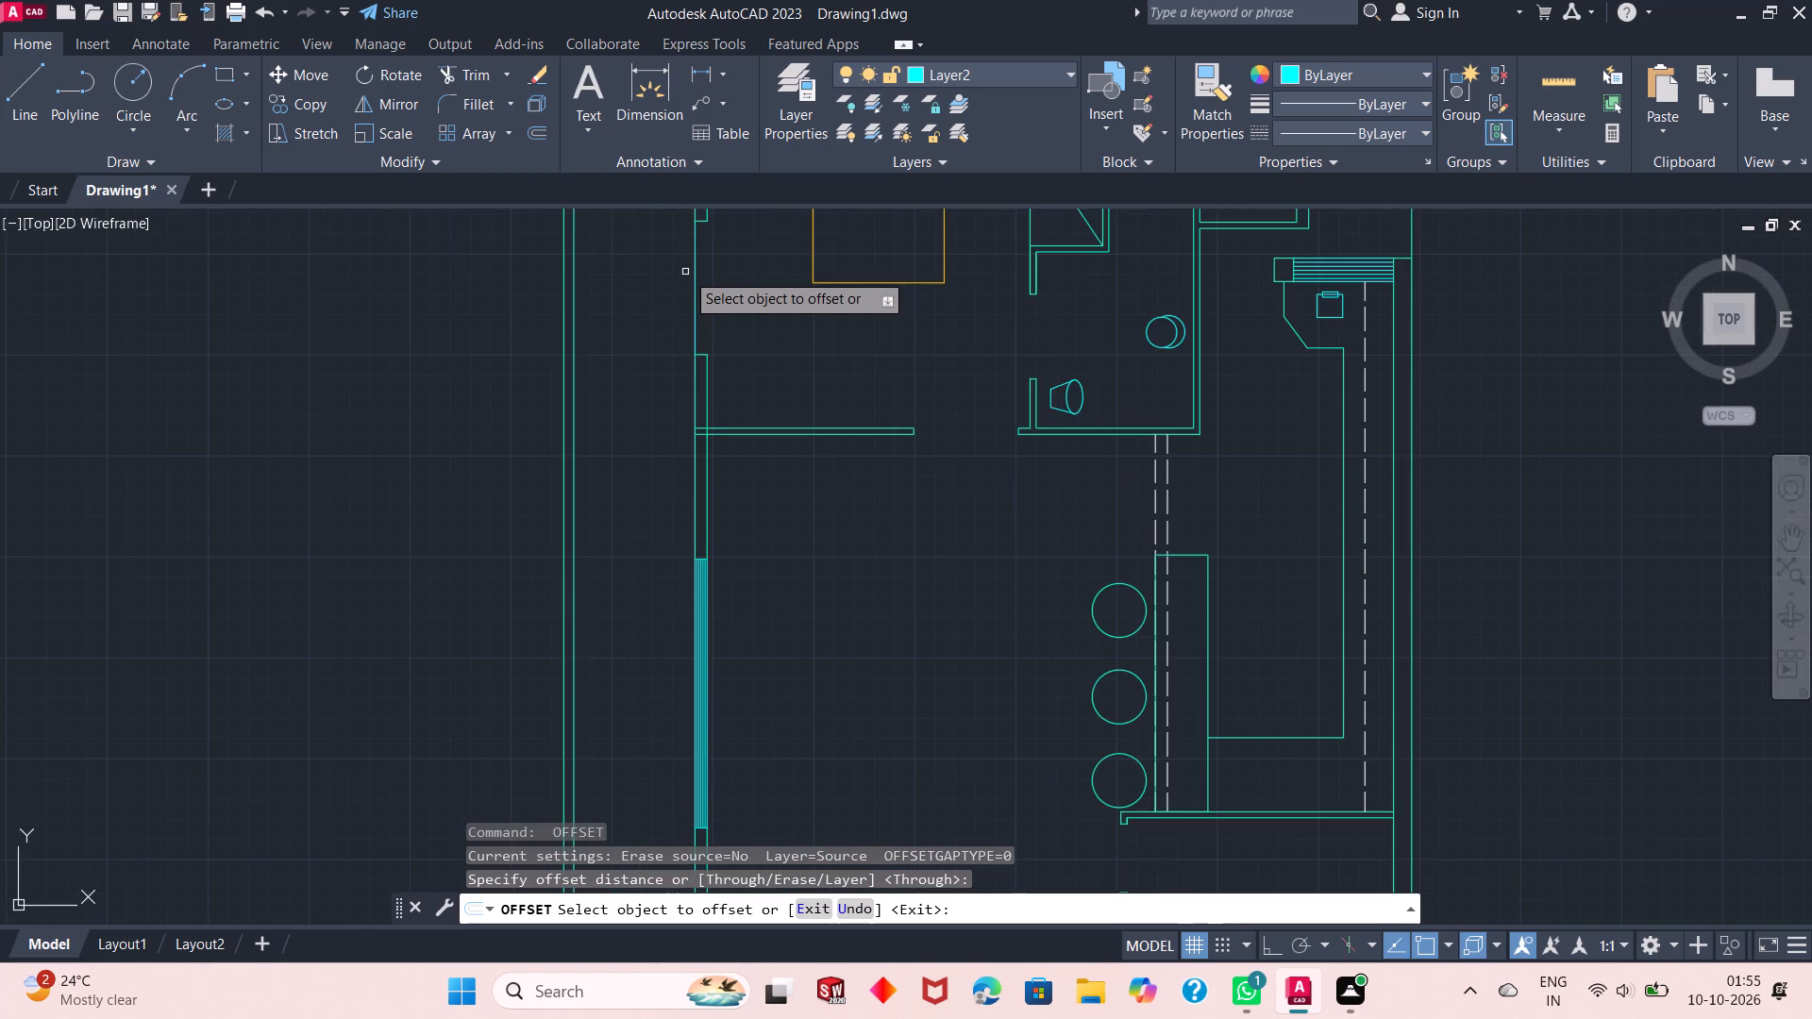
{"action": "scroll", "coordinate": [685, 272], "scroll_direction": "up", "scroll_amount": 3}
{"action": "scroll", "coordinate": [683, 271], "scroll_direction": "down", "scroll_amount": 4}
{"action": "scroll", "coordinate": [666, 253], "scroll_direction": "up", "scroll_amount": 4}
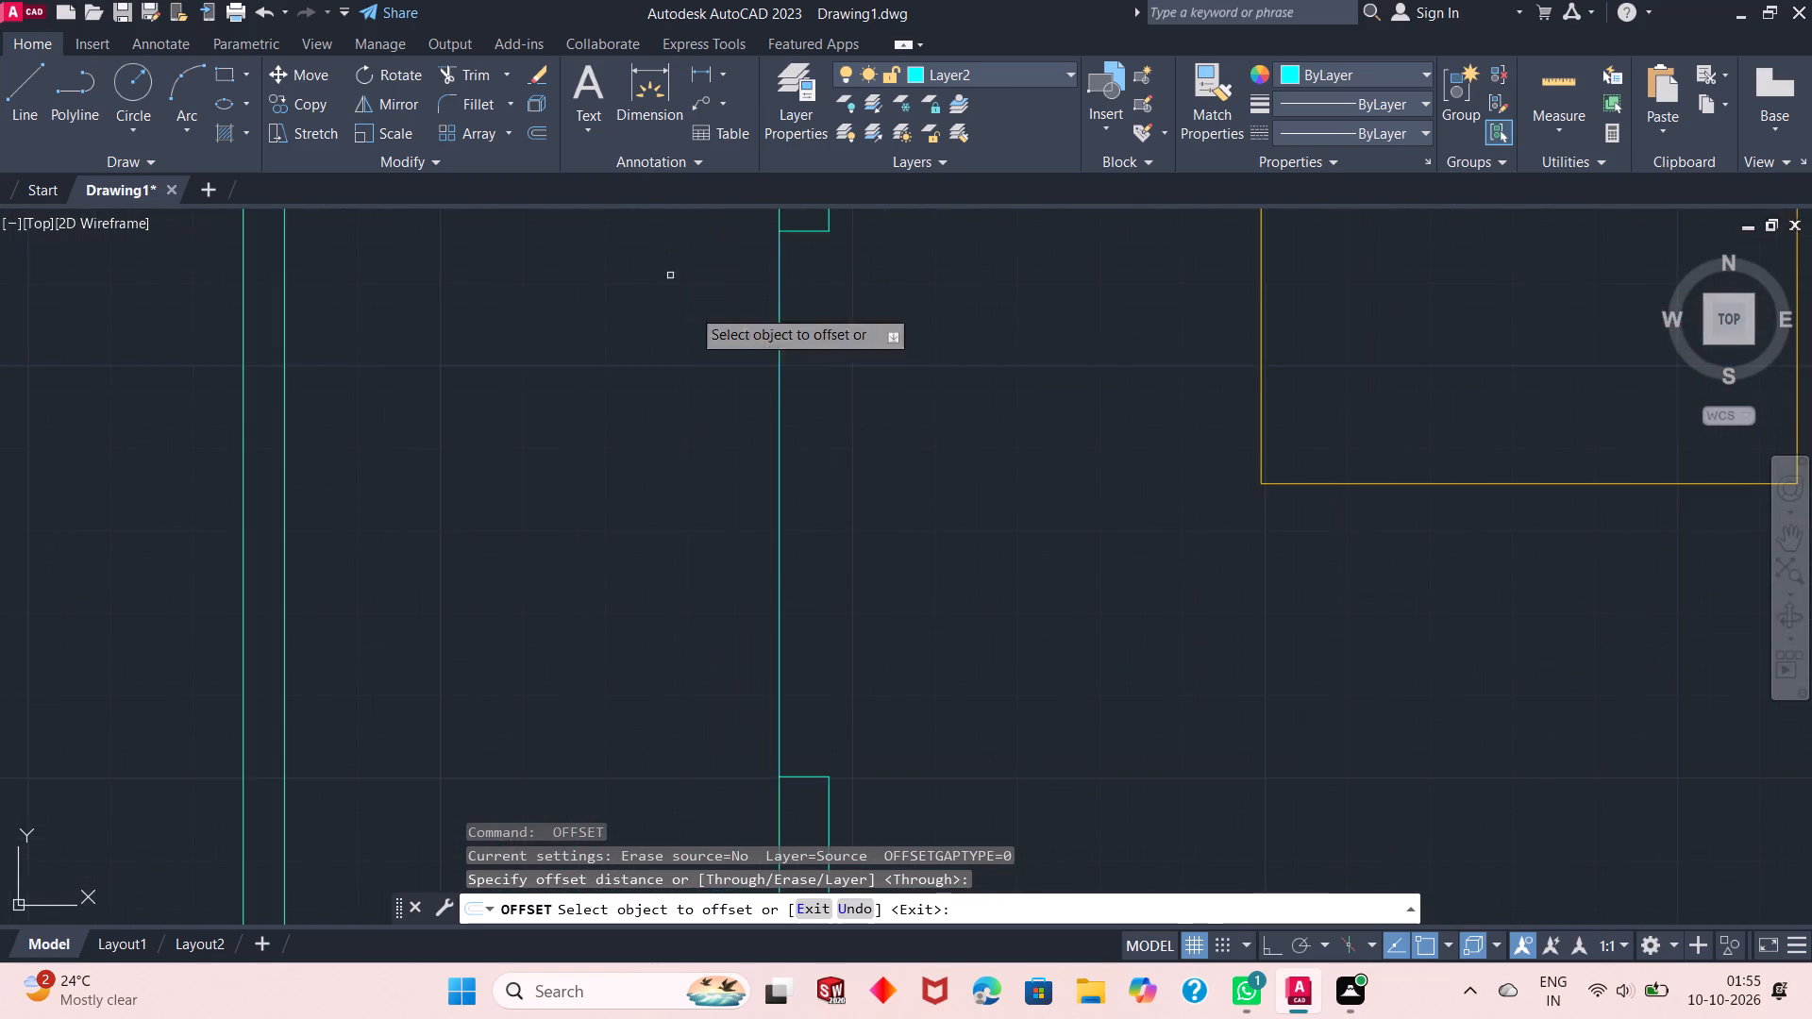
{"action": "left_click", "coordinate": [777, 399]}
{"action": "type", "text": "1\""}
{"action": "key", "text": "Return"}
{"action": "left_click", "coordinate": [791, 419]}
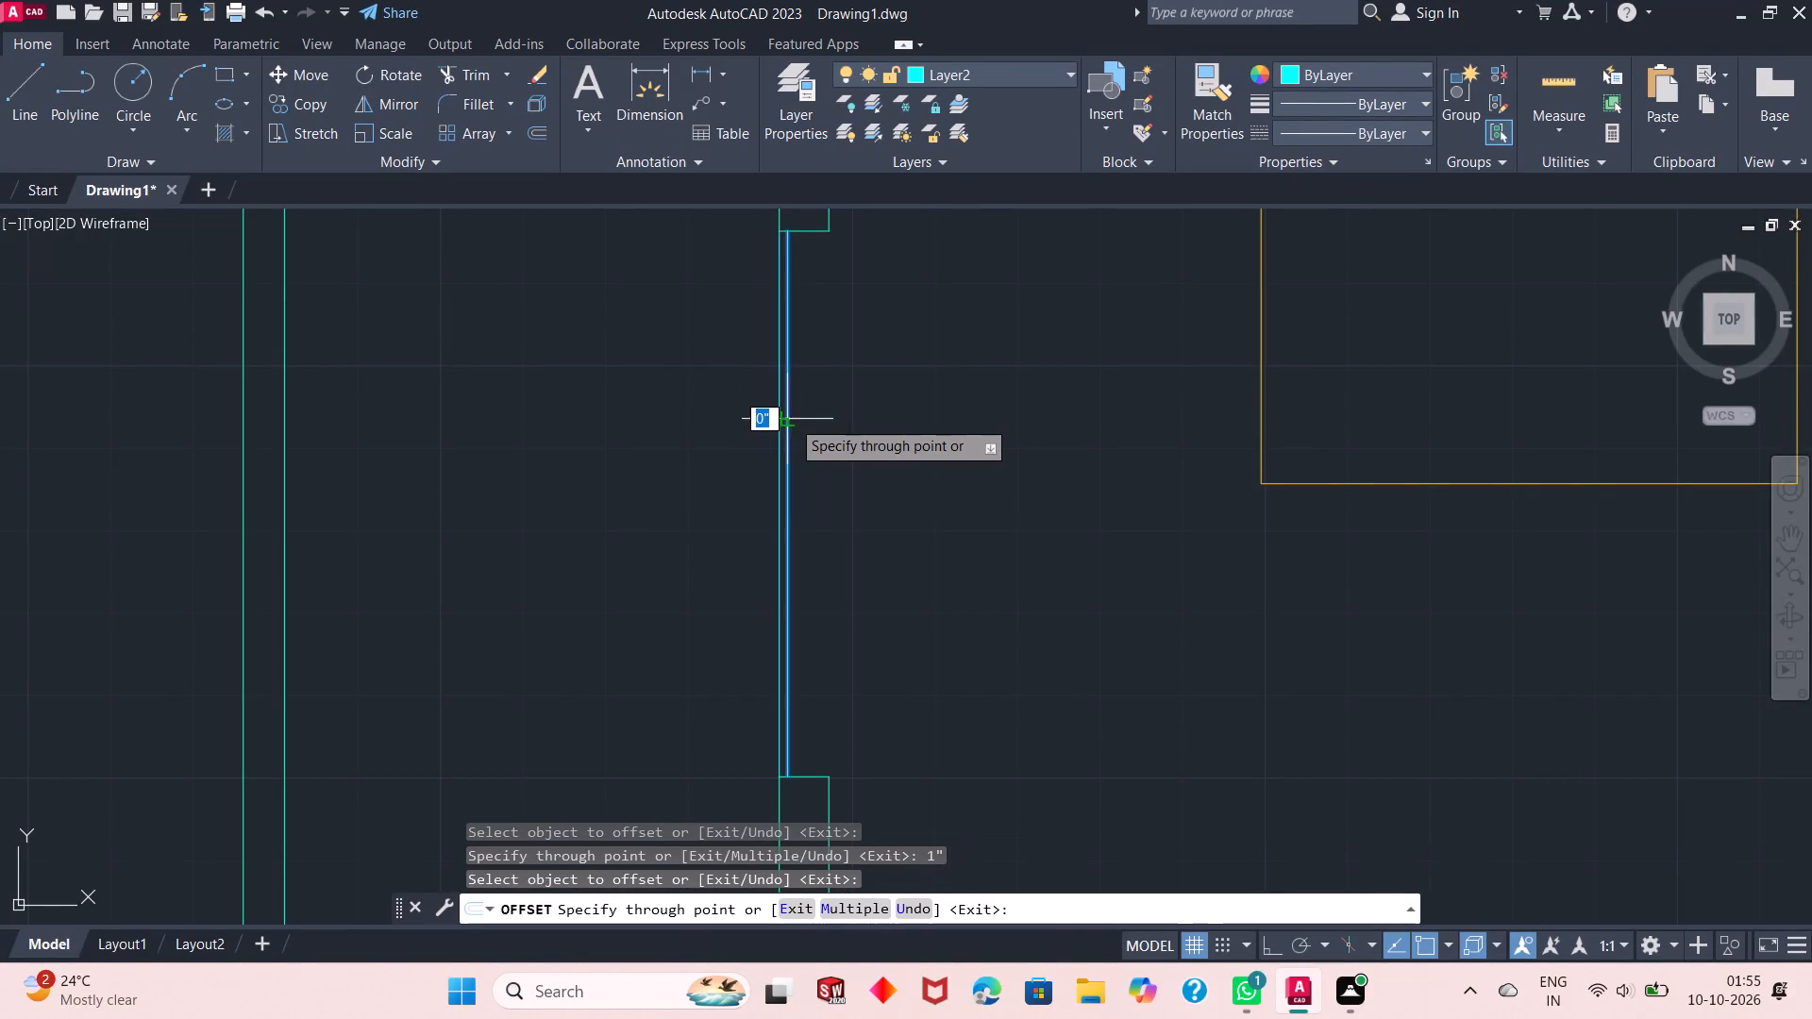
{"action": "type", "text": "1\""}
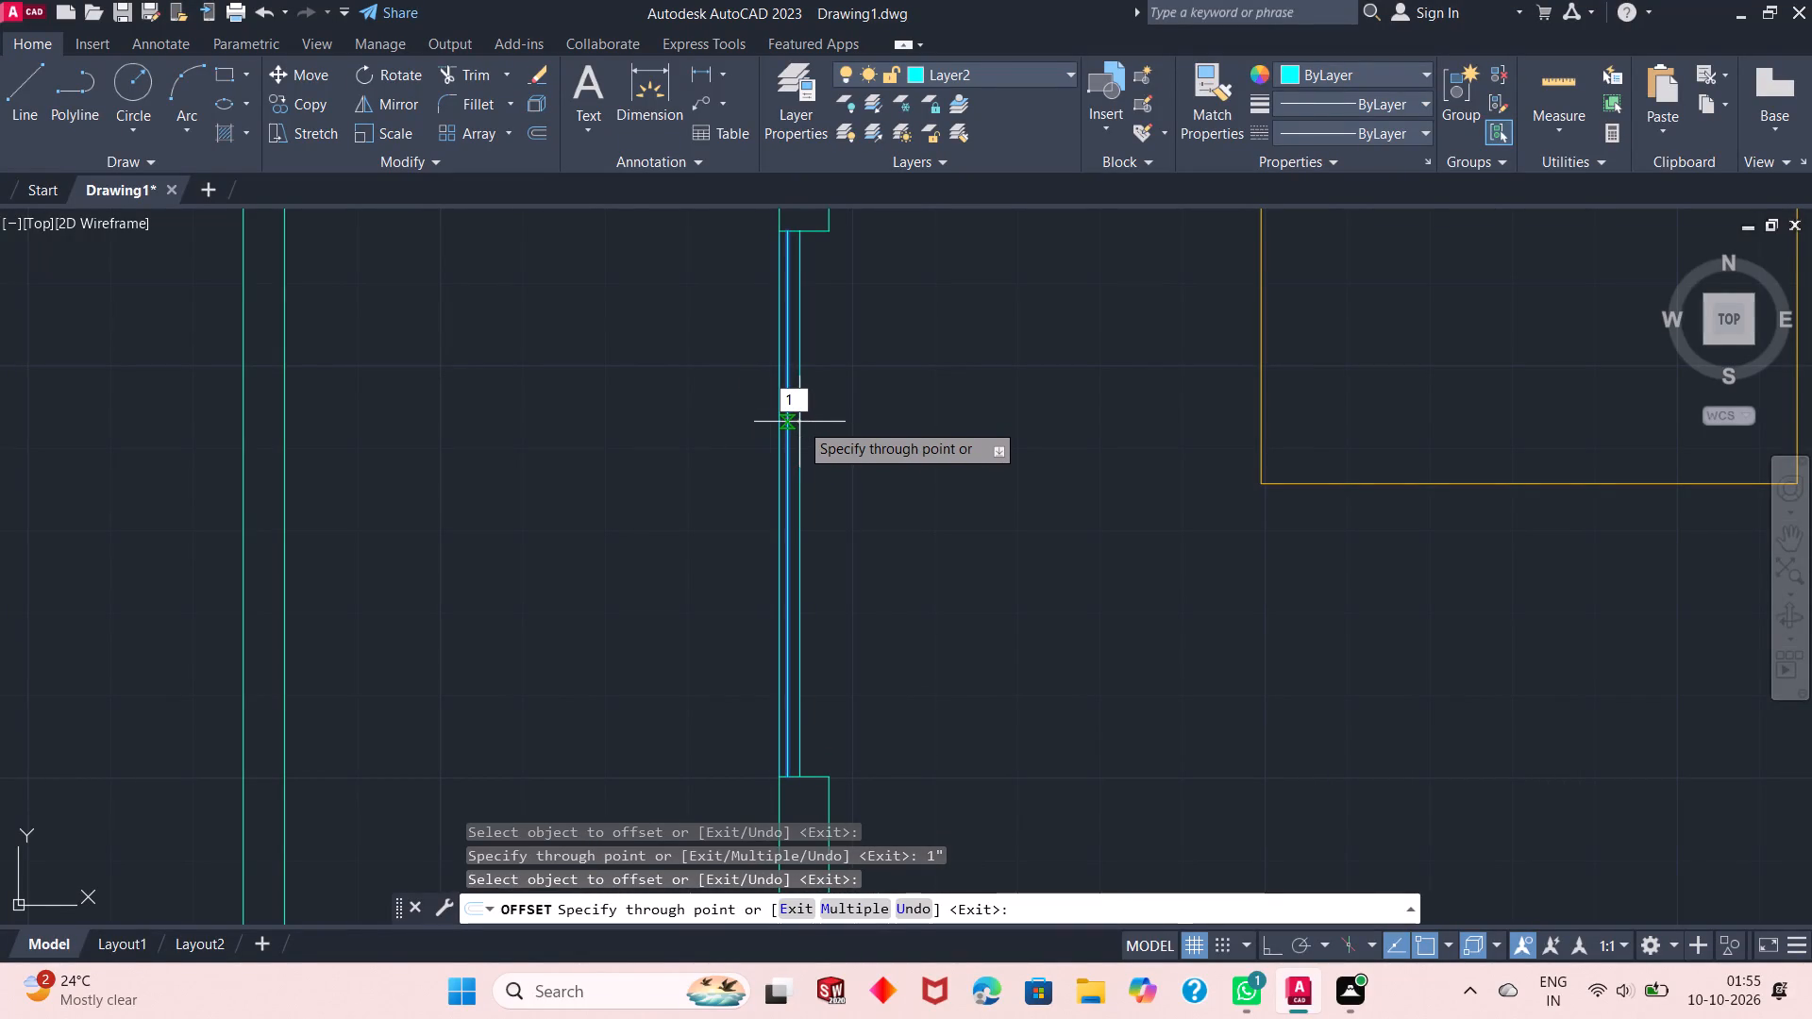
{"action": "key", "text": "Return"}
Offset the innermost window line inward four more times at 1" spacing, reaching the inner wall face at the large room's west opening.
{"action": "left_click", "coordinate": [797, 415]}
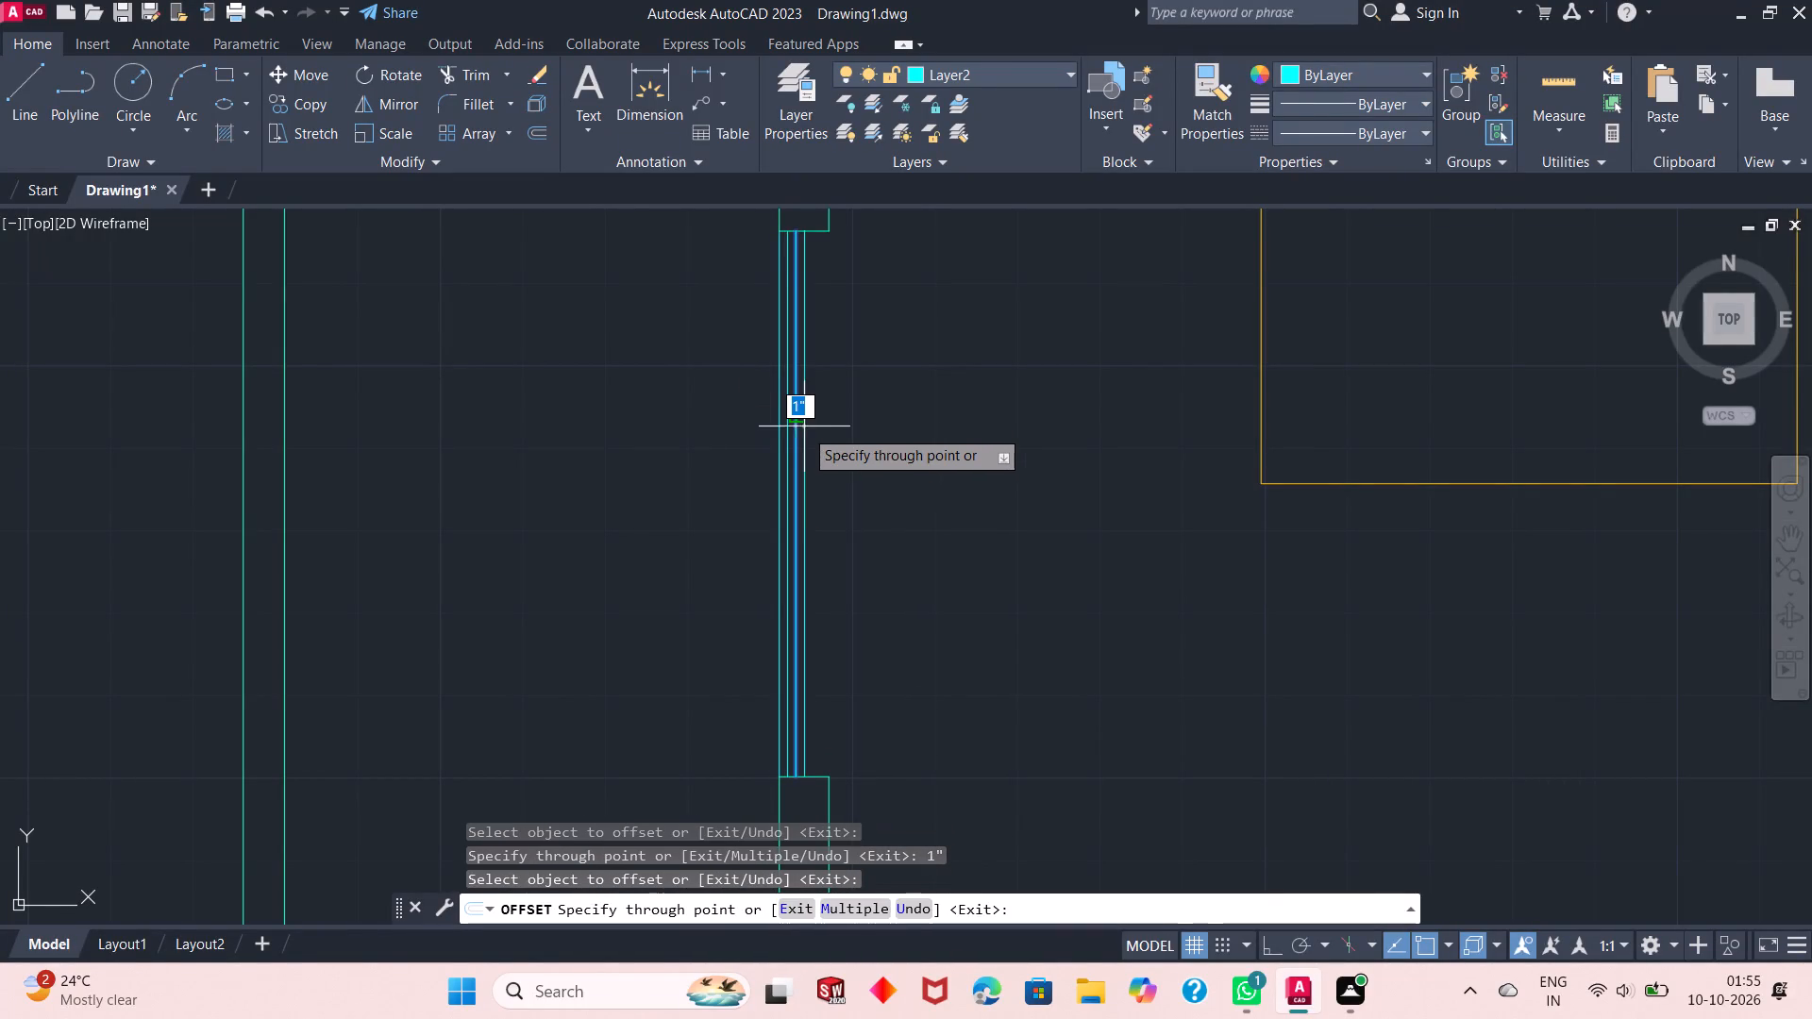
{"action": "type", "text": "1\""}
{"action": "key", "text": "Return"}
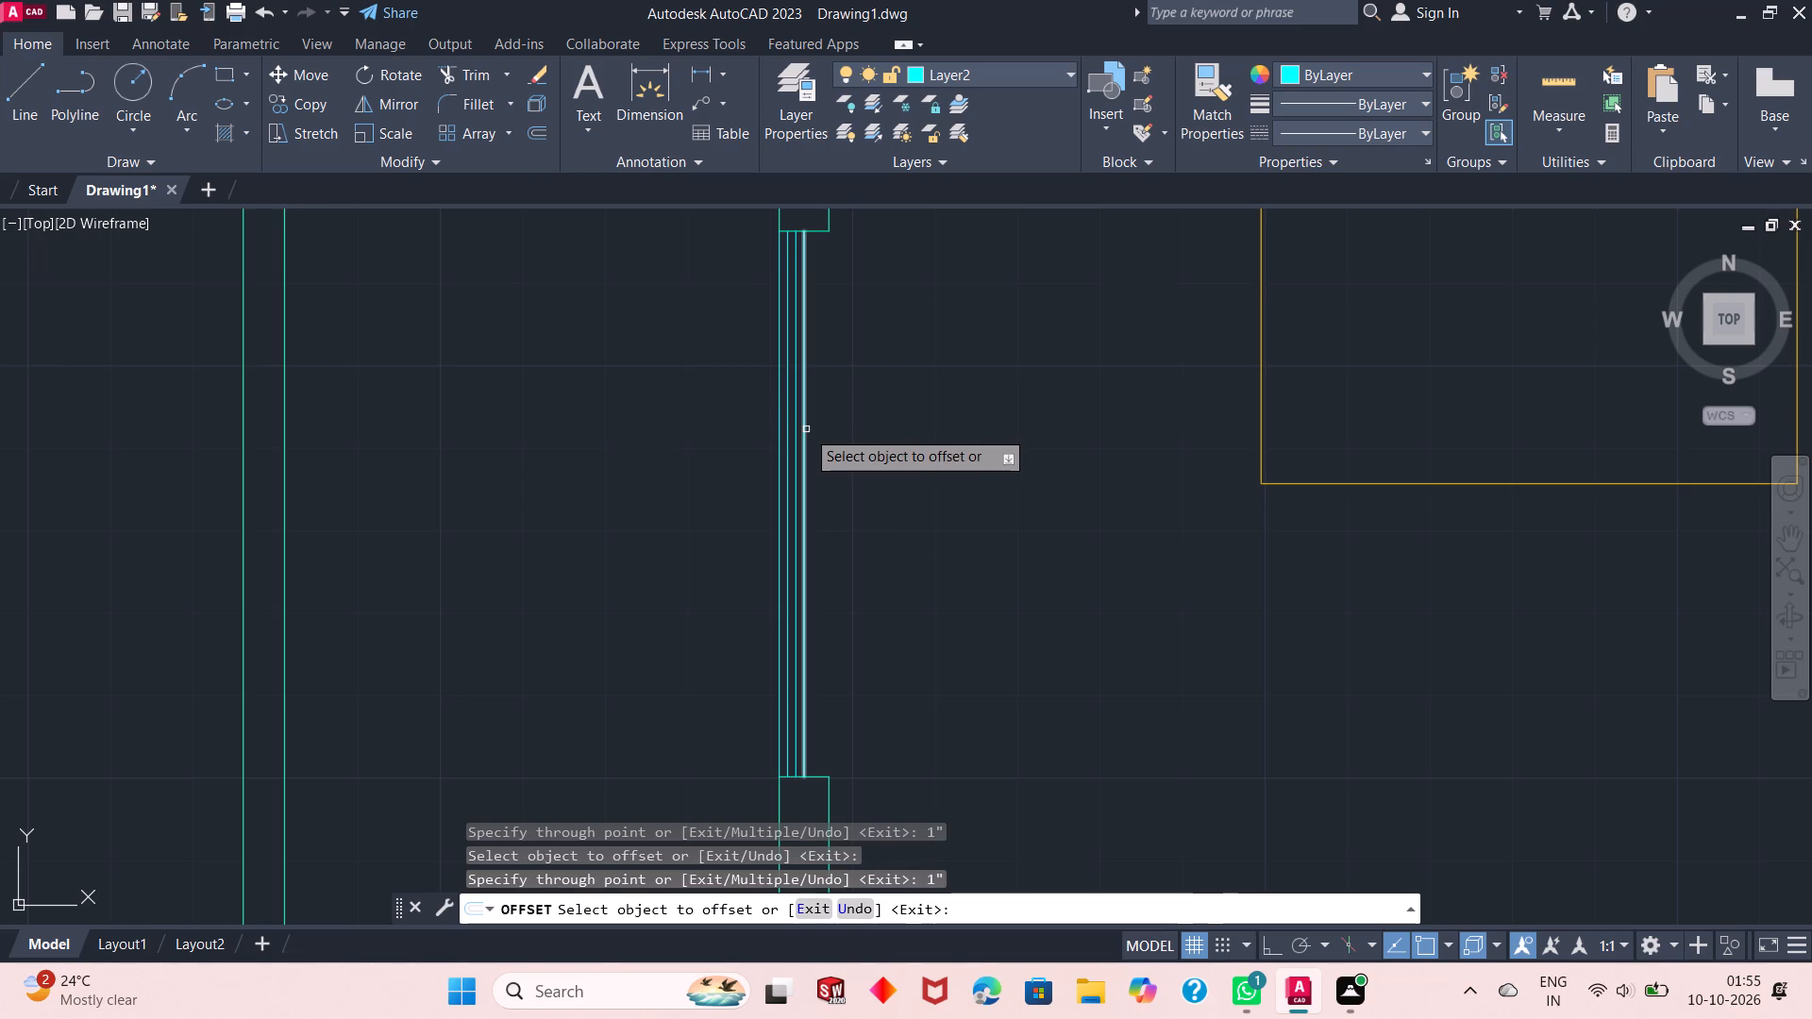
{"action": "left_click", "coordinate": [806, 429]}
{"action": "type", "text": "1\""}
{"action": "key", "text": "Return"}
{"action": "left_click", "coordinate": [815, 437]}
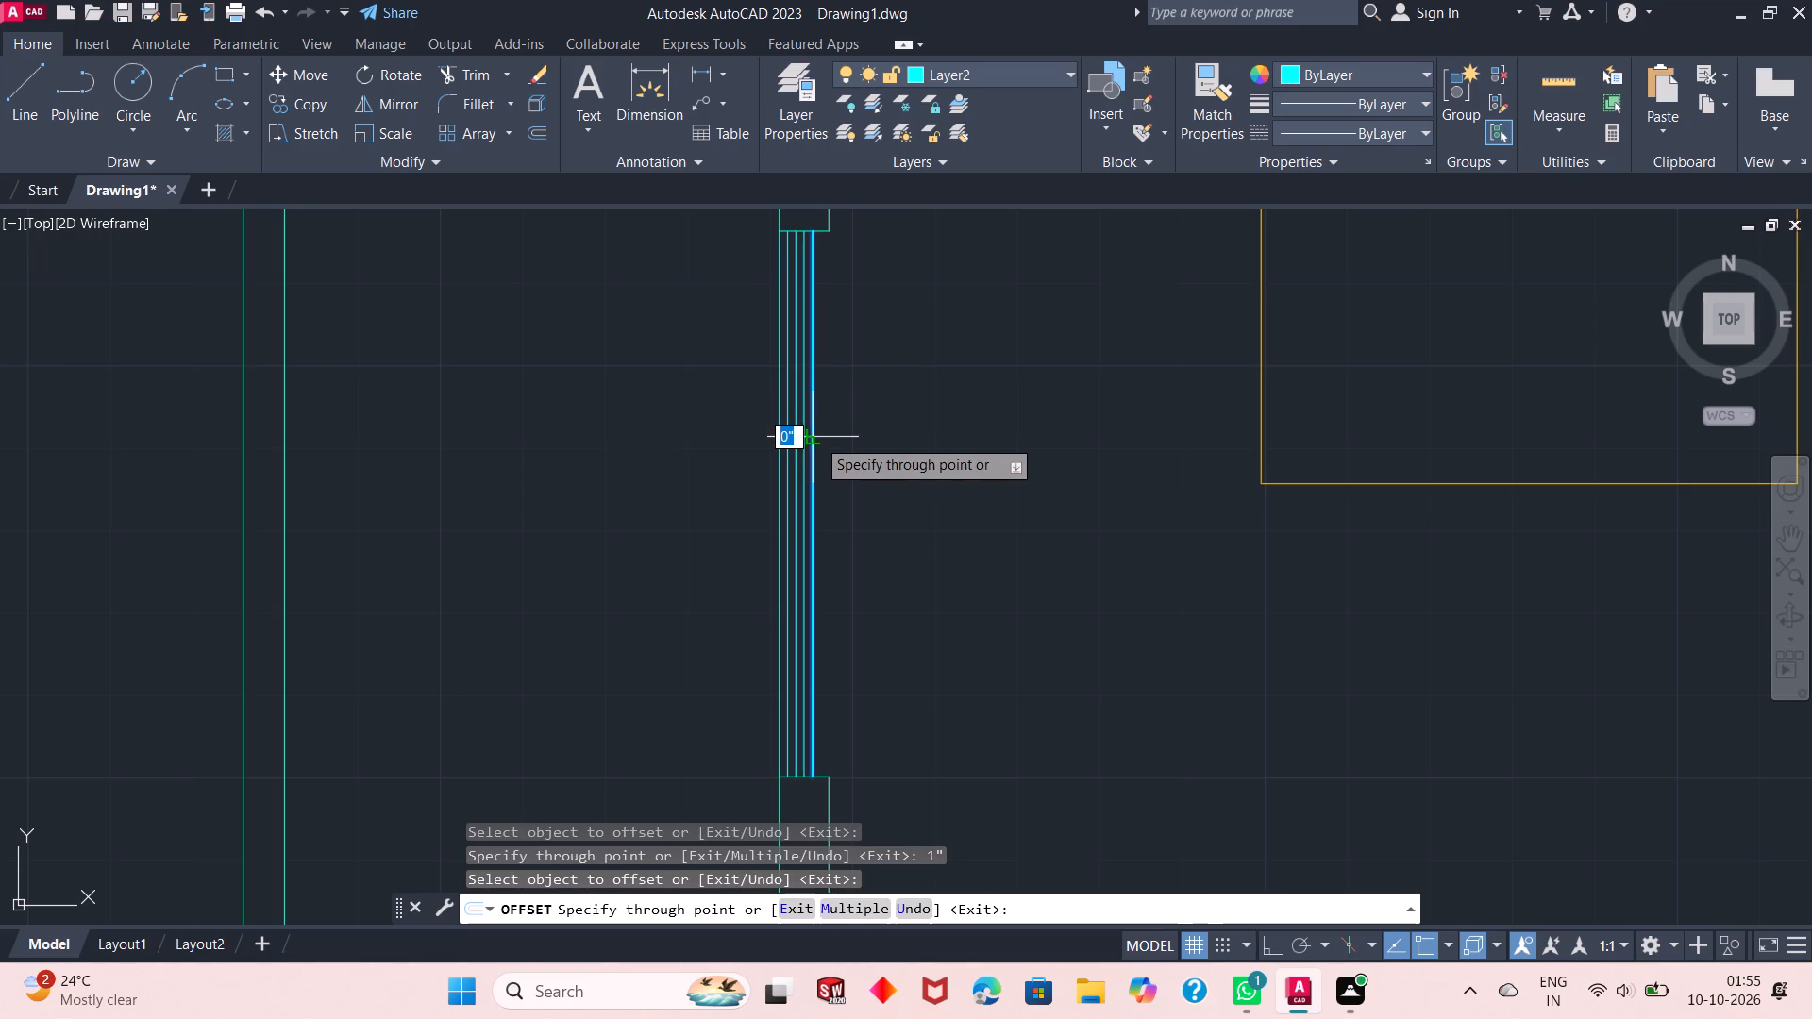
{"action": "type", "text": "1\""}
{"action": "key", "text": "Return"}
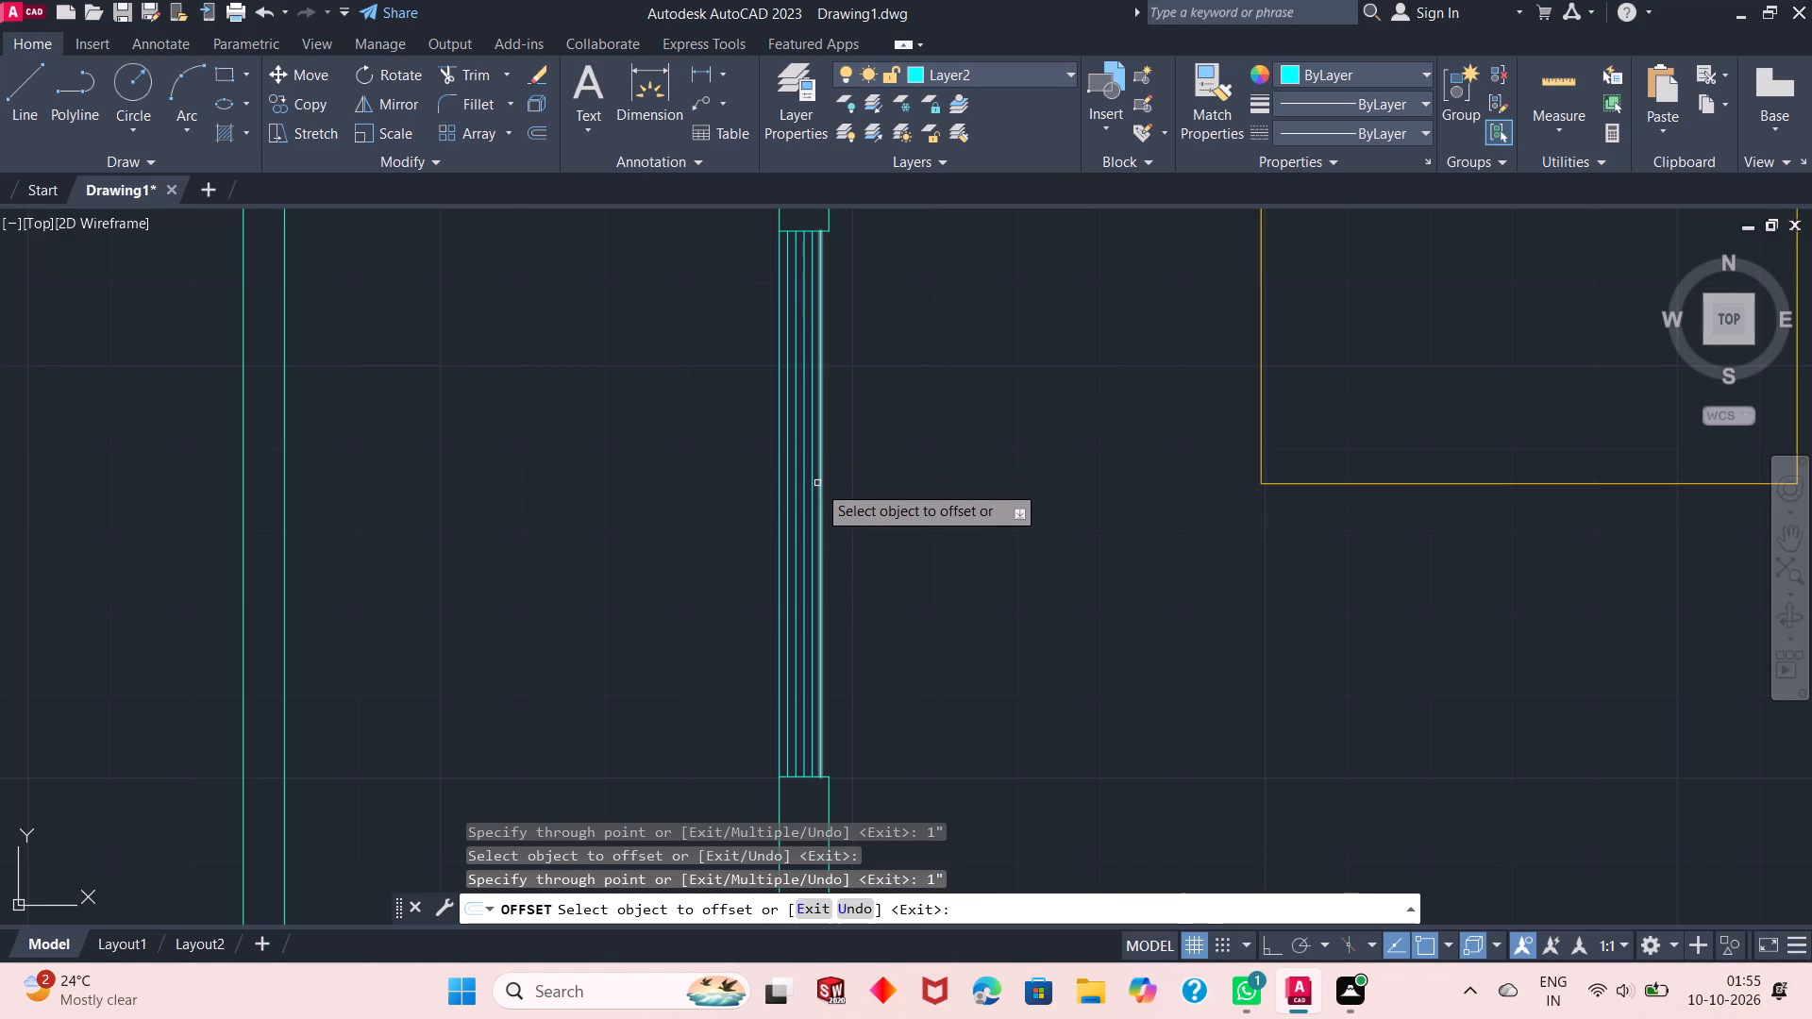
{"action": "left_click", "coordinate": [817, 484]}
{"action": "type", "text": "1\""}
{"action": "key", "text": "Return"}
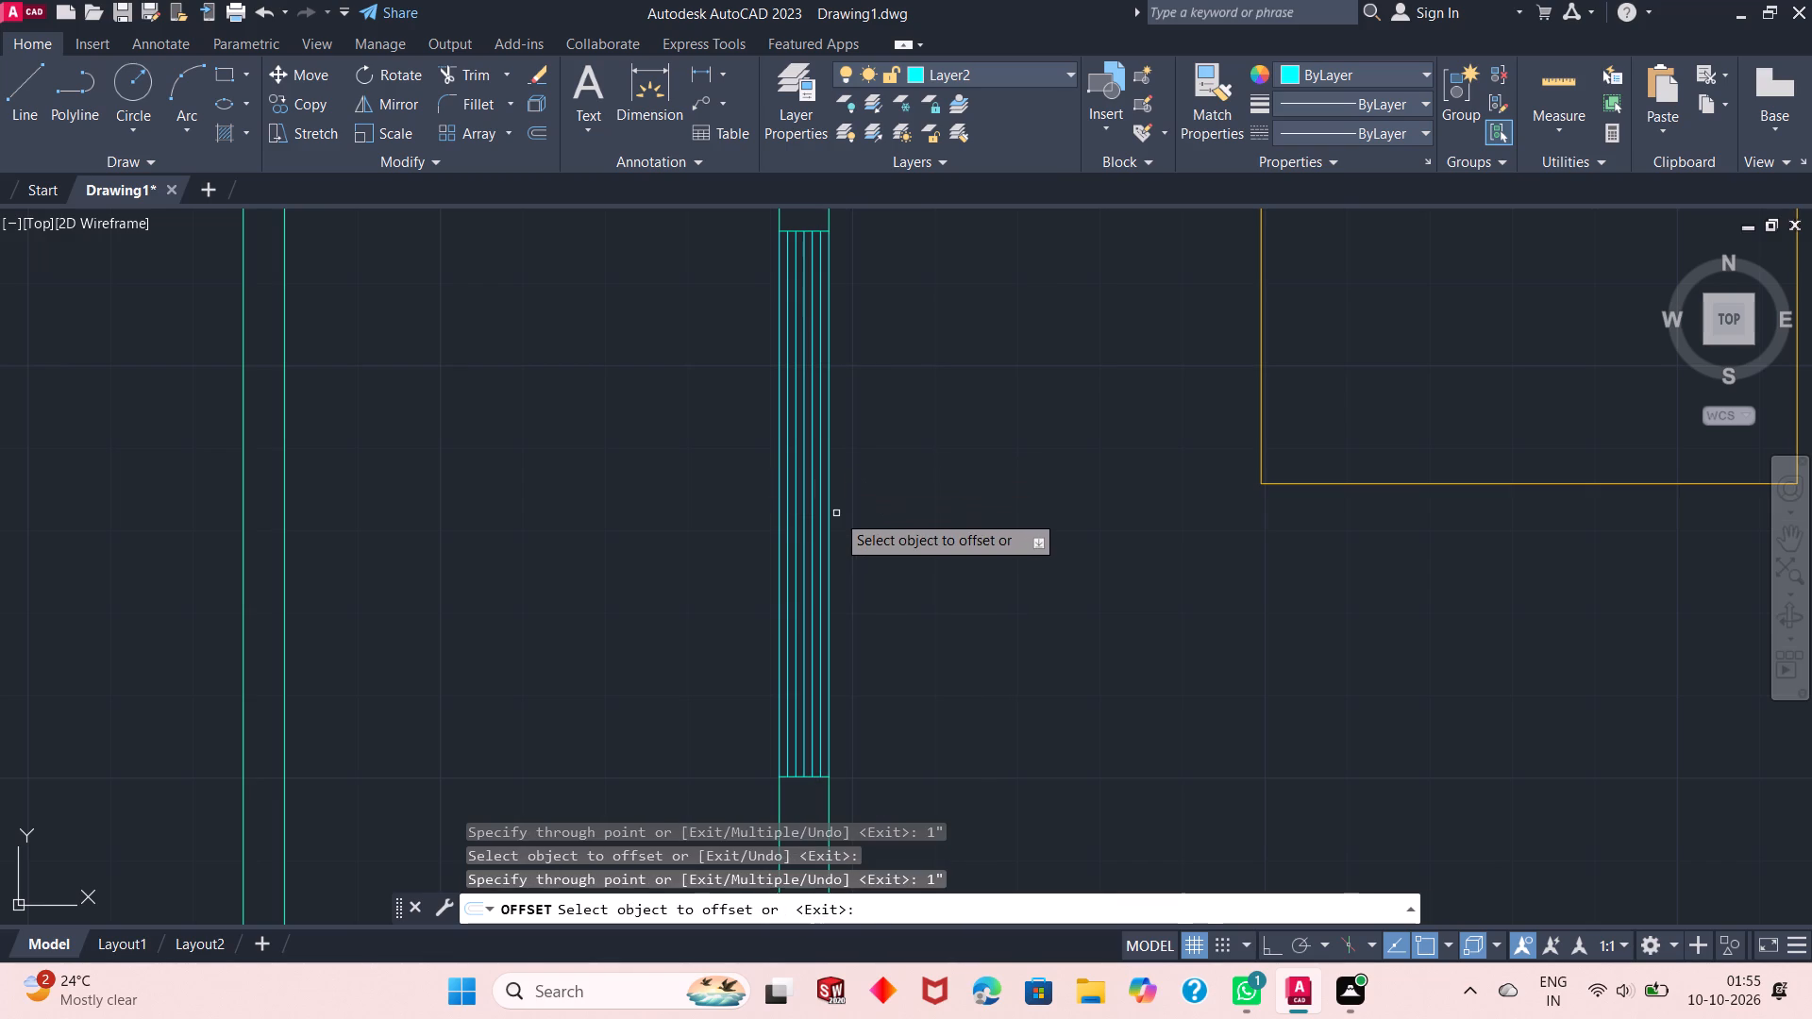
{"action": "right_click", "coordinate": [853, 521]}
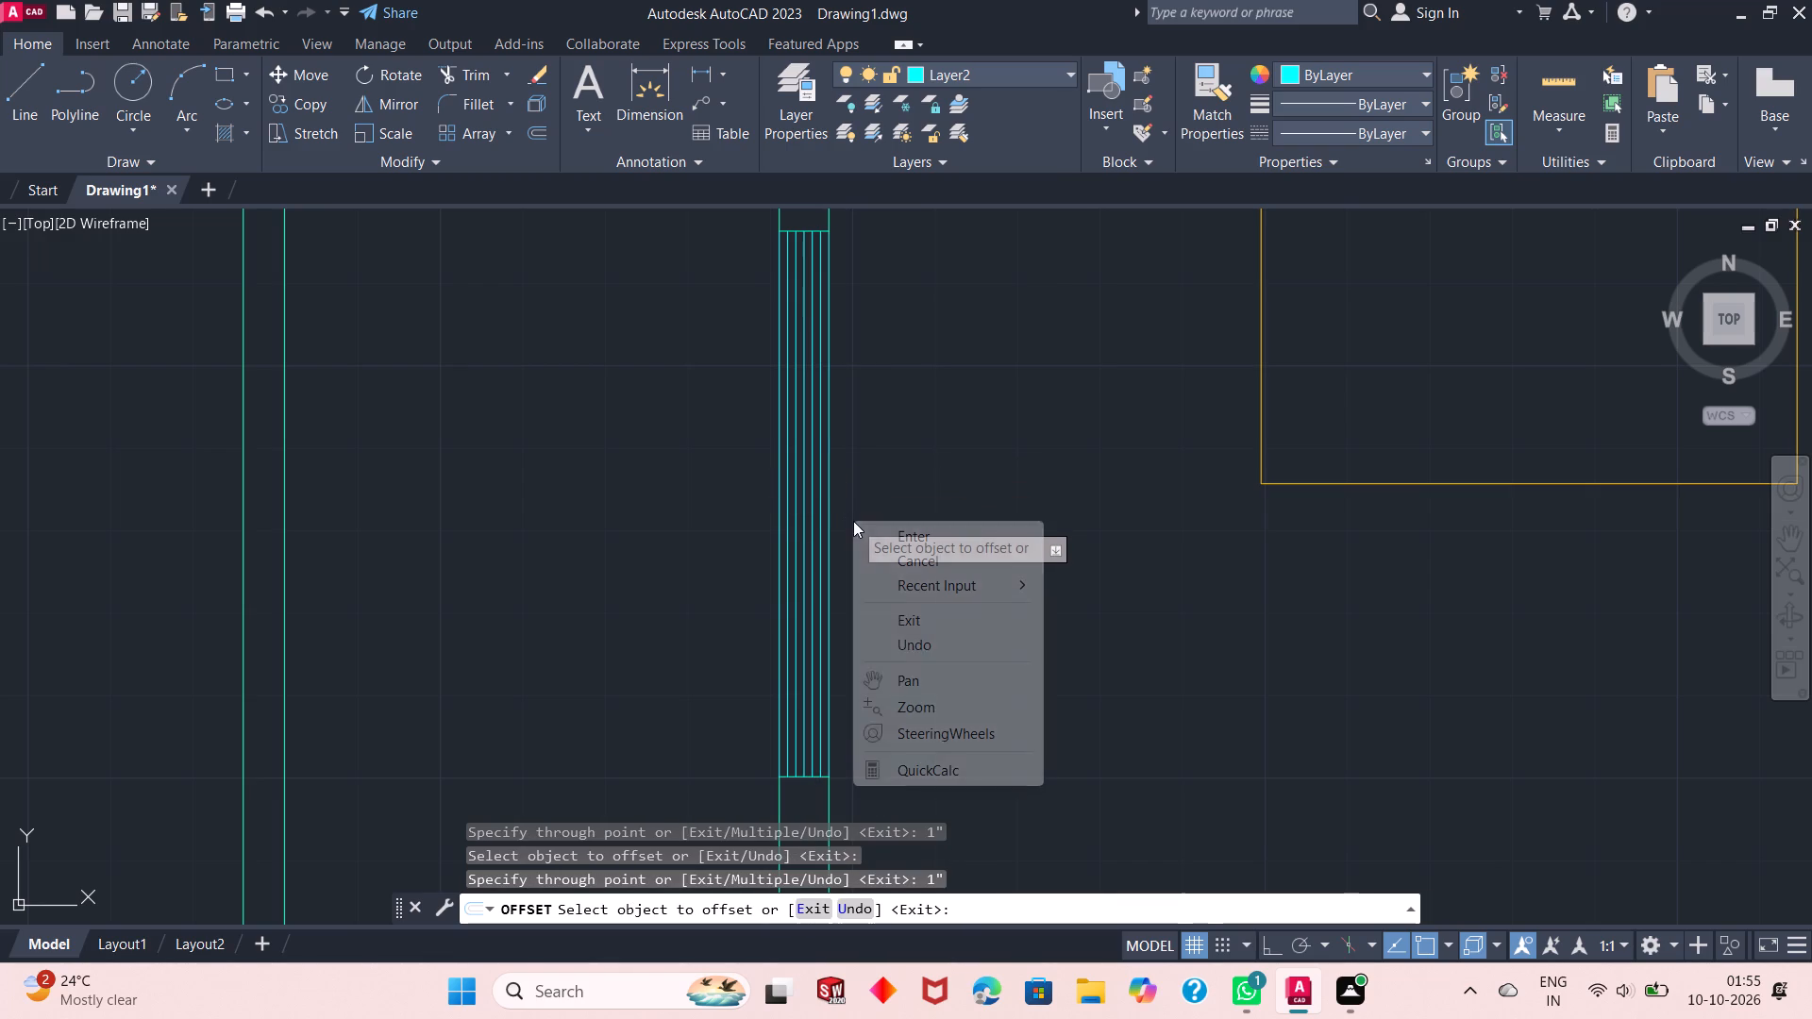
{"action": "left_click", "coordinate": [990, 546]}
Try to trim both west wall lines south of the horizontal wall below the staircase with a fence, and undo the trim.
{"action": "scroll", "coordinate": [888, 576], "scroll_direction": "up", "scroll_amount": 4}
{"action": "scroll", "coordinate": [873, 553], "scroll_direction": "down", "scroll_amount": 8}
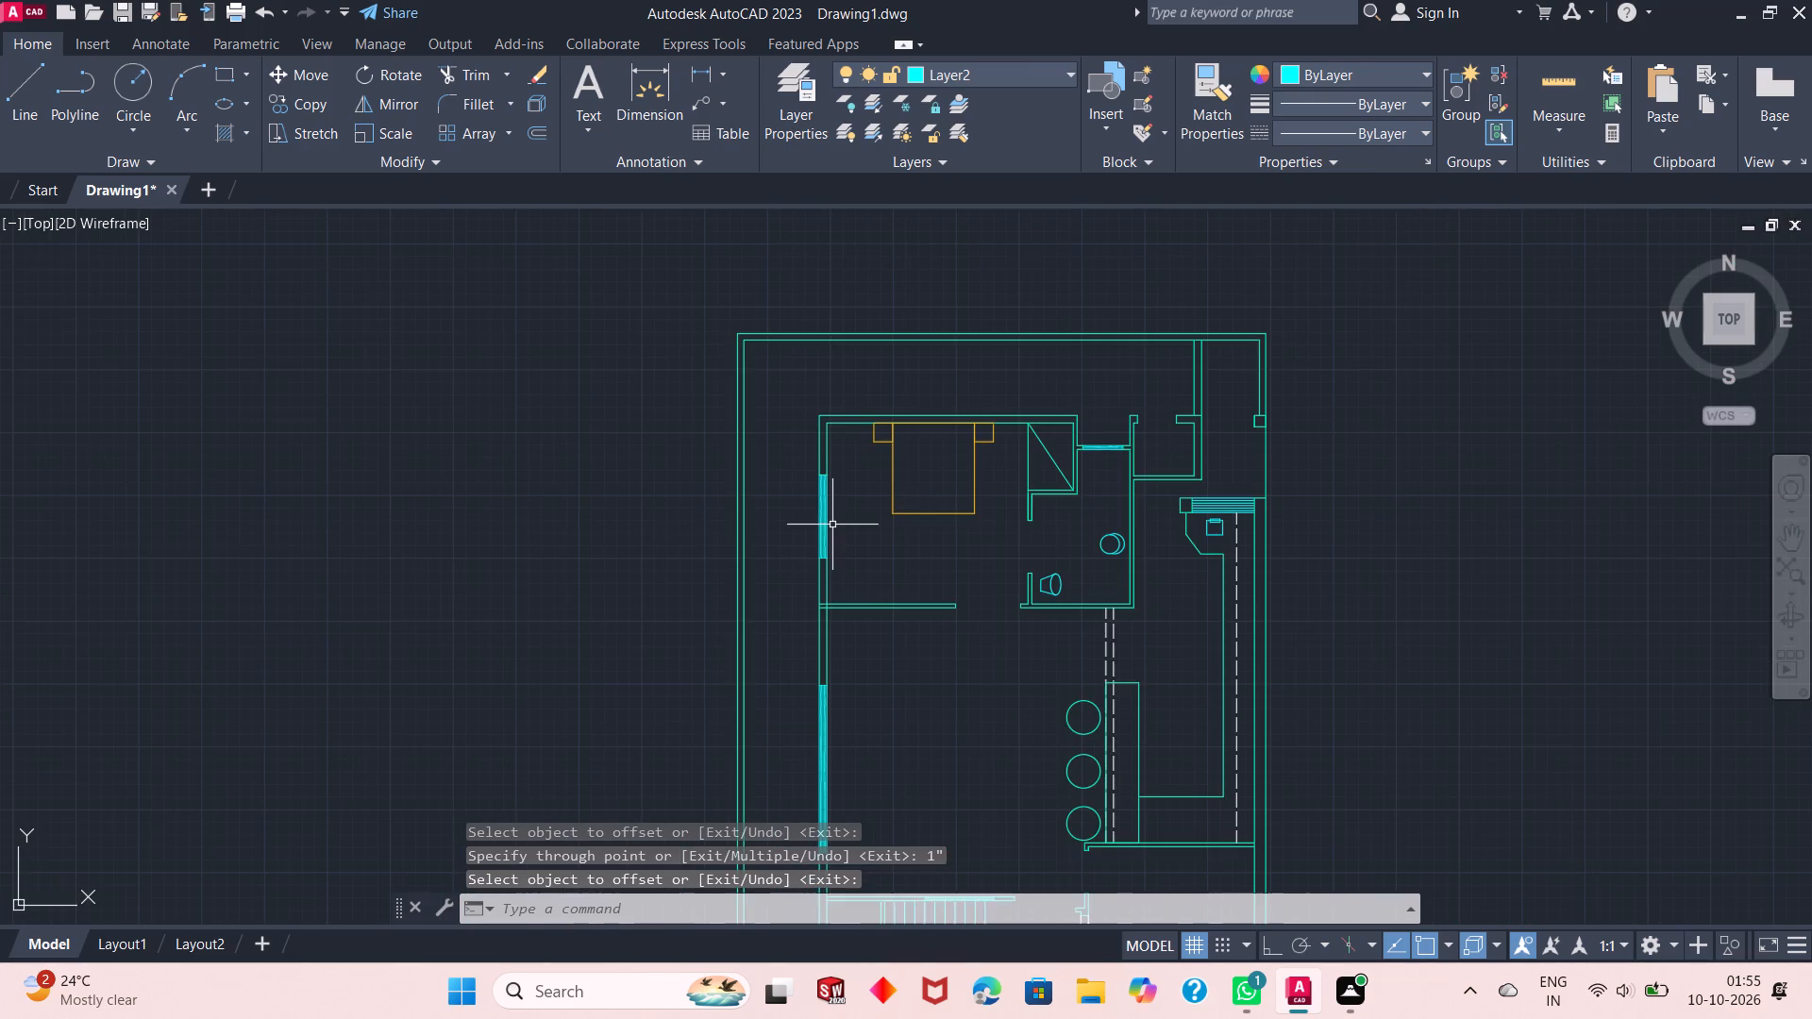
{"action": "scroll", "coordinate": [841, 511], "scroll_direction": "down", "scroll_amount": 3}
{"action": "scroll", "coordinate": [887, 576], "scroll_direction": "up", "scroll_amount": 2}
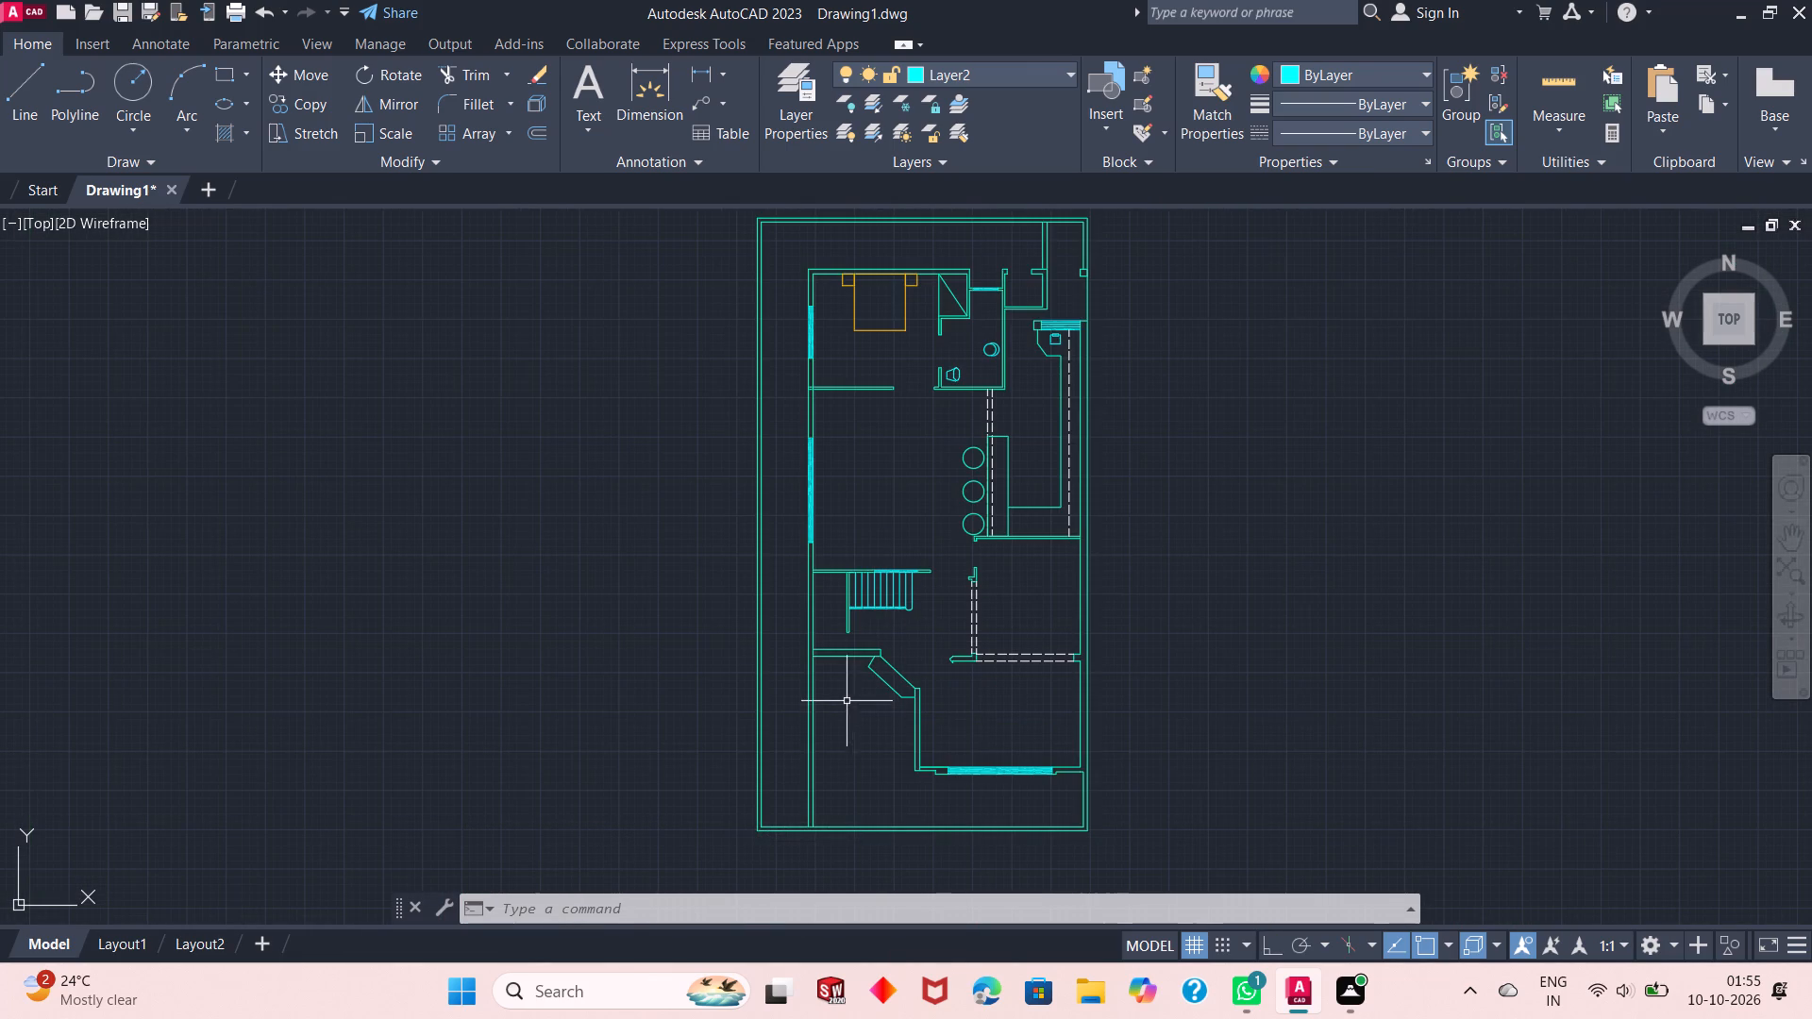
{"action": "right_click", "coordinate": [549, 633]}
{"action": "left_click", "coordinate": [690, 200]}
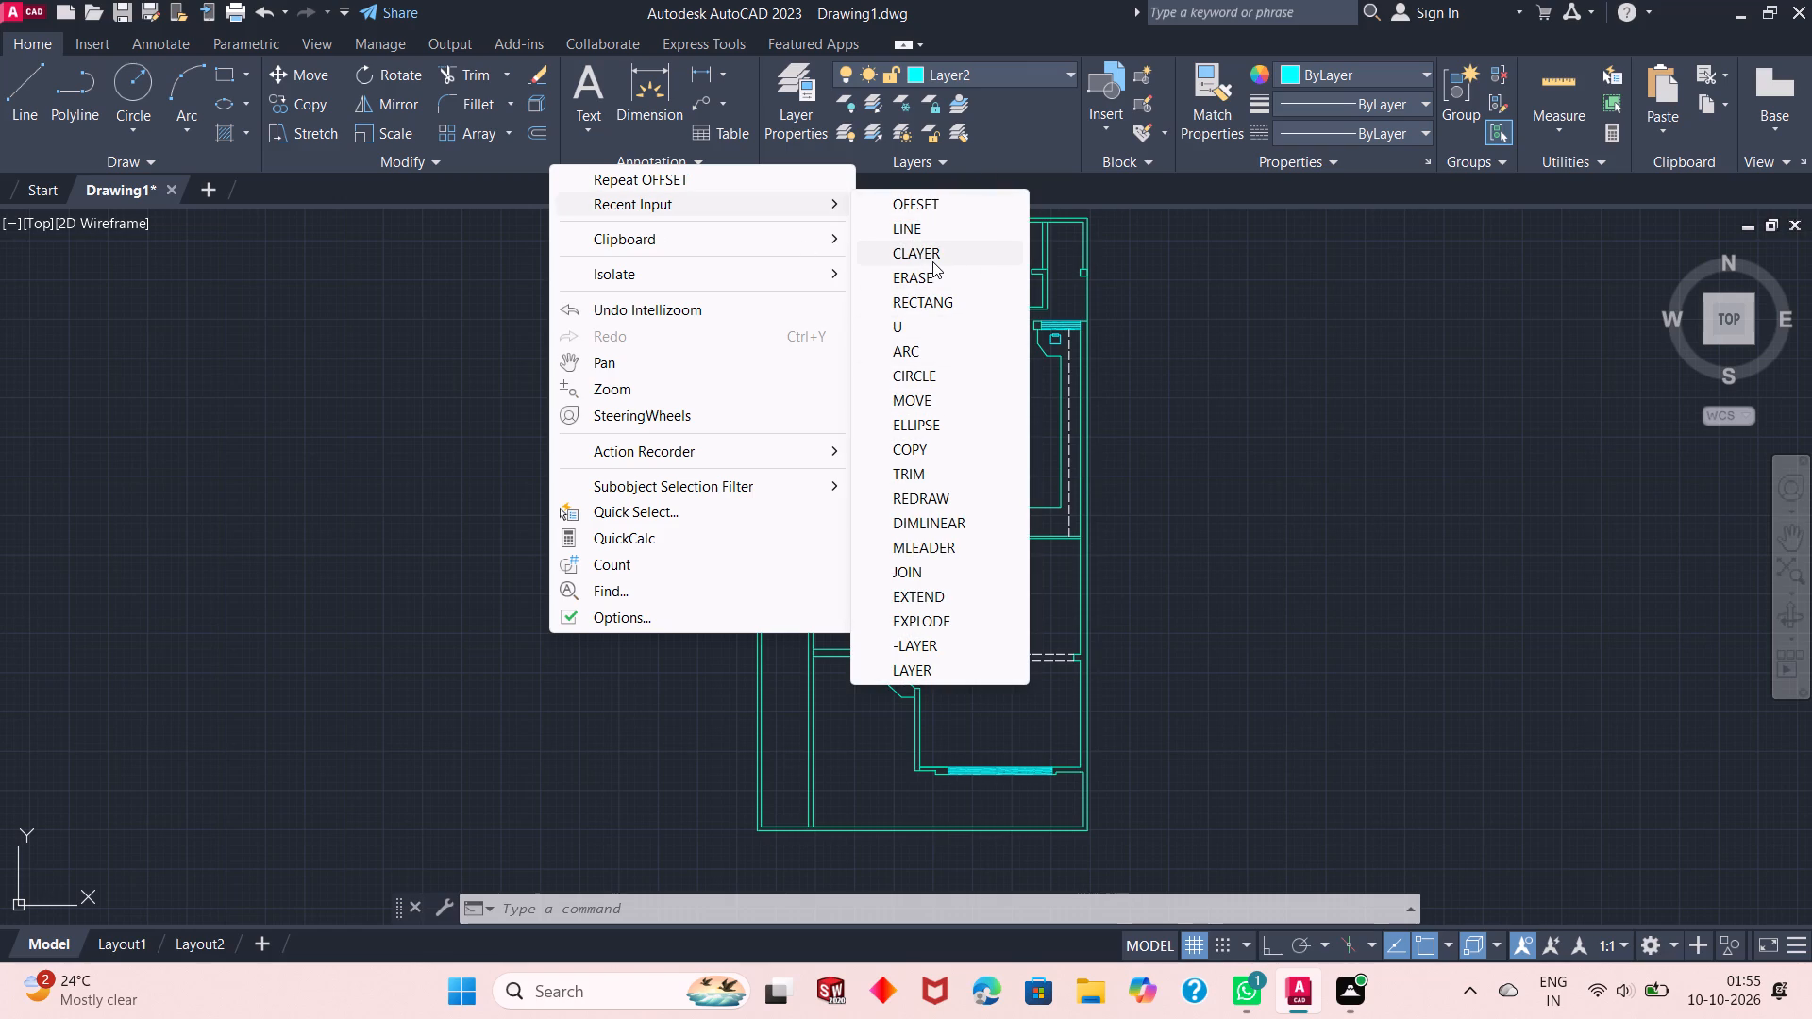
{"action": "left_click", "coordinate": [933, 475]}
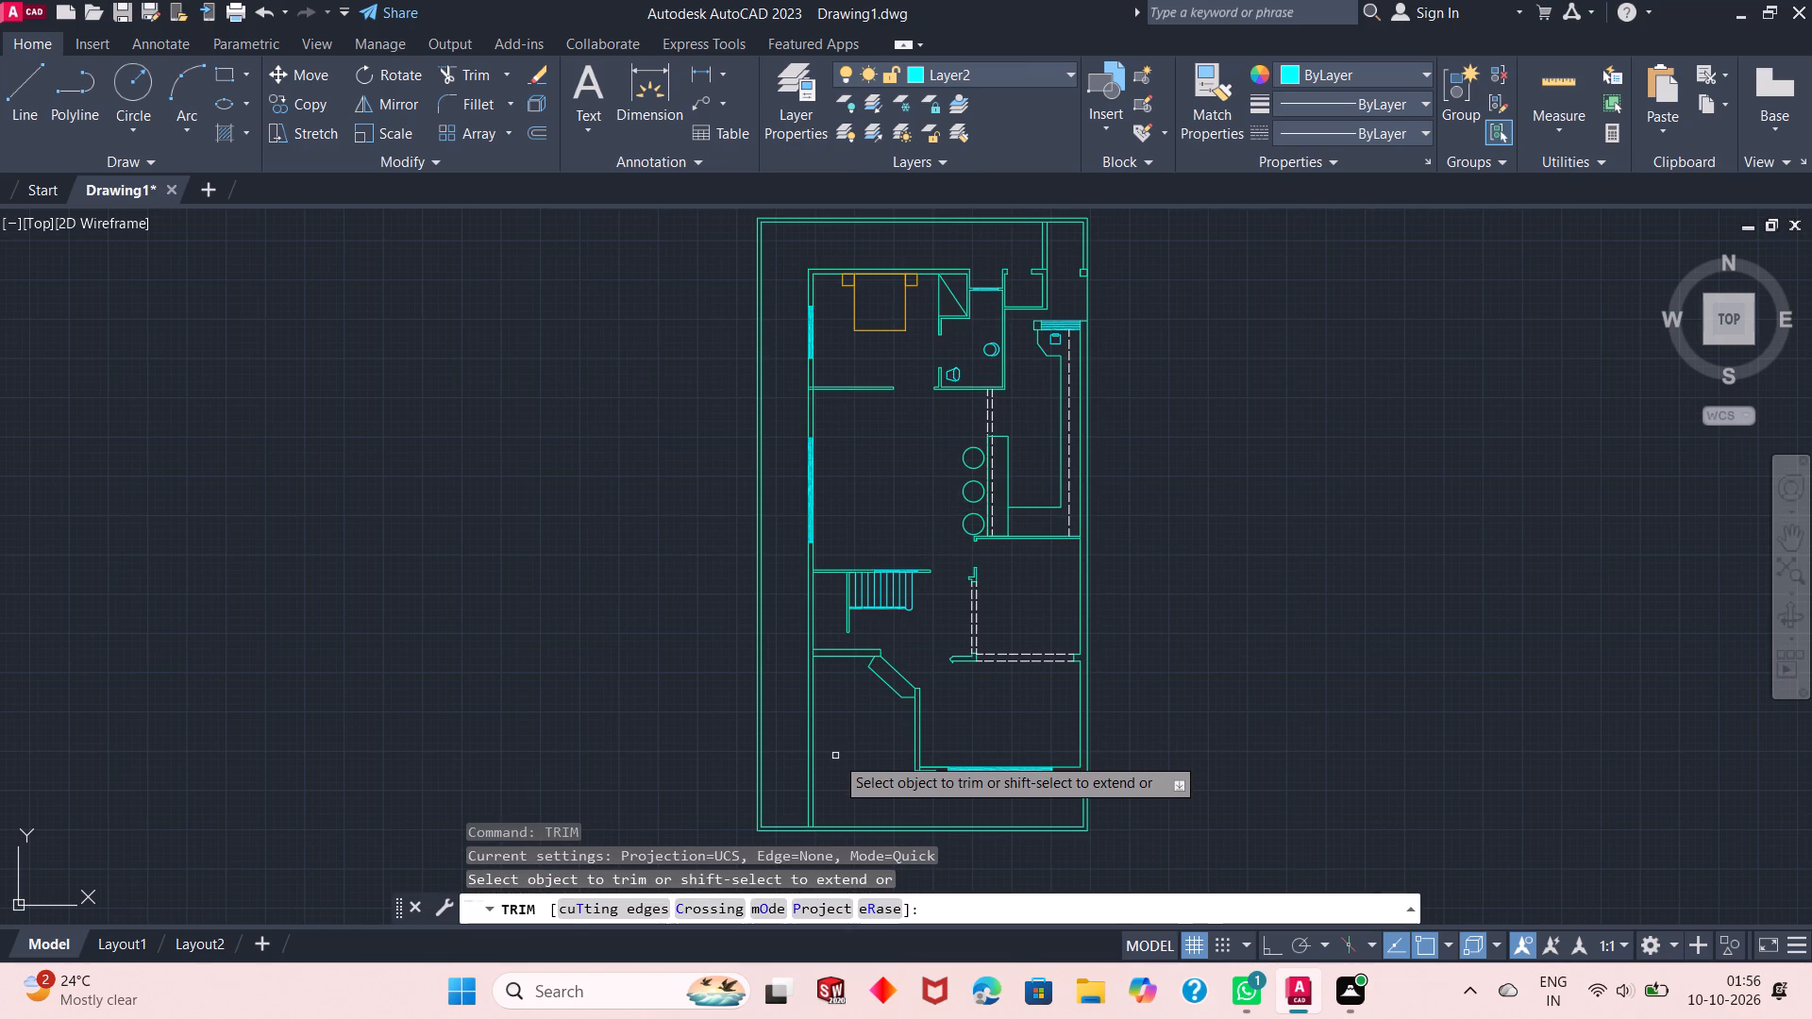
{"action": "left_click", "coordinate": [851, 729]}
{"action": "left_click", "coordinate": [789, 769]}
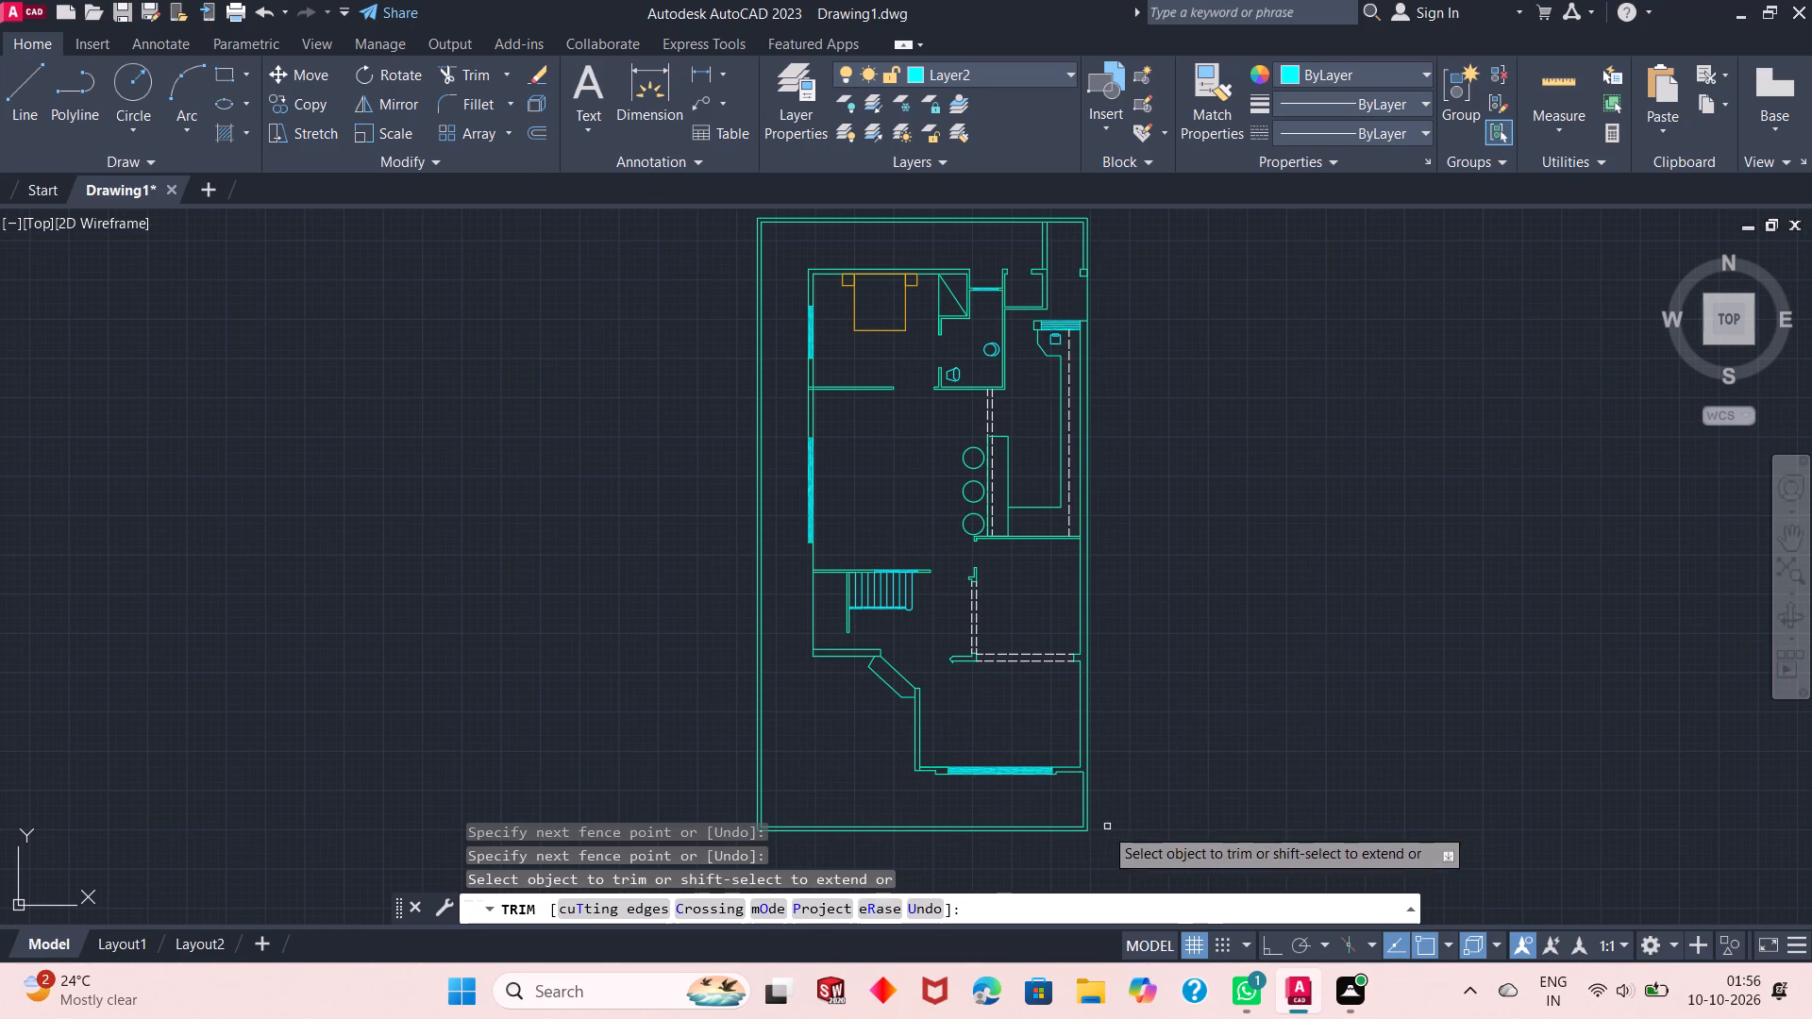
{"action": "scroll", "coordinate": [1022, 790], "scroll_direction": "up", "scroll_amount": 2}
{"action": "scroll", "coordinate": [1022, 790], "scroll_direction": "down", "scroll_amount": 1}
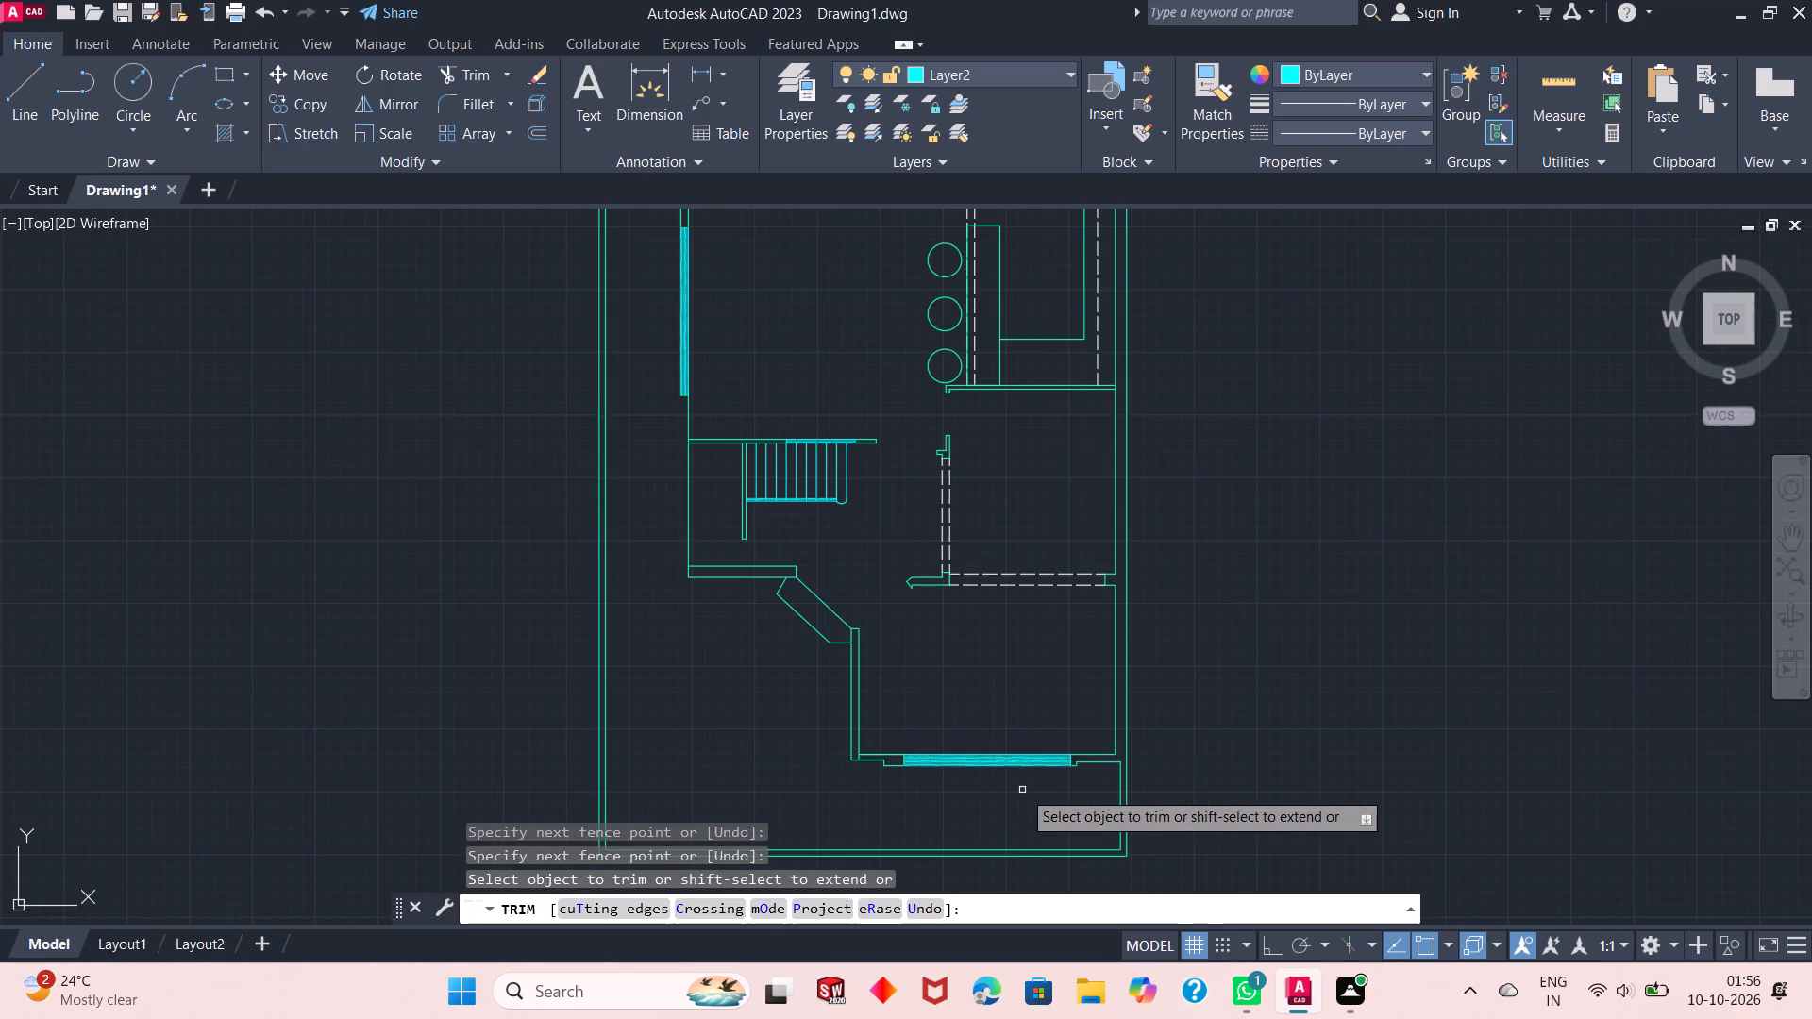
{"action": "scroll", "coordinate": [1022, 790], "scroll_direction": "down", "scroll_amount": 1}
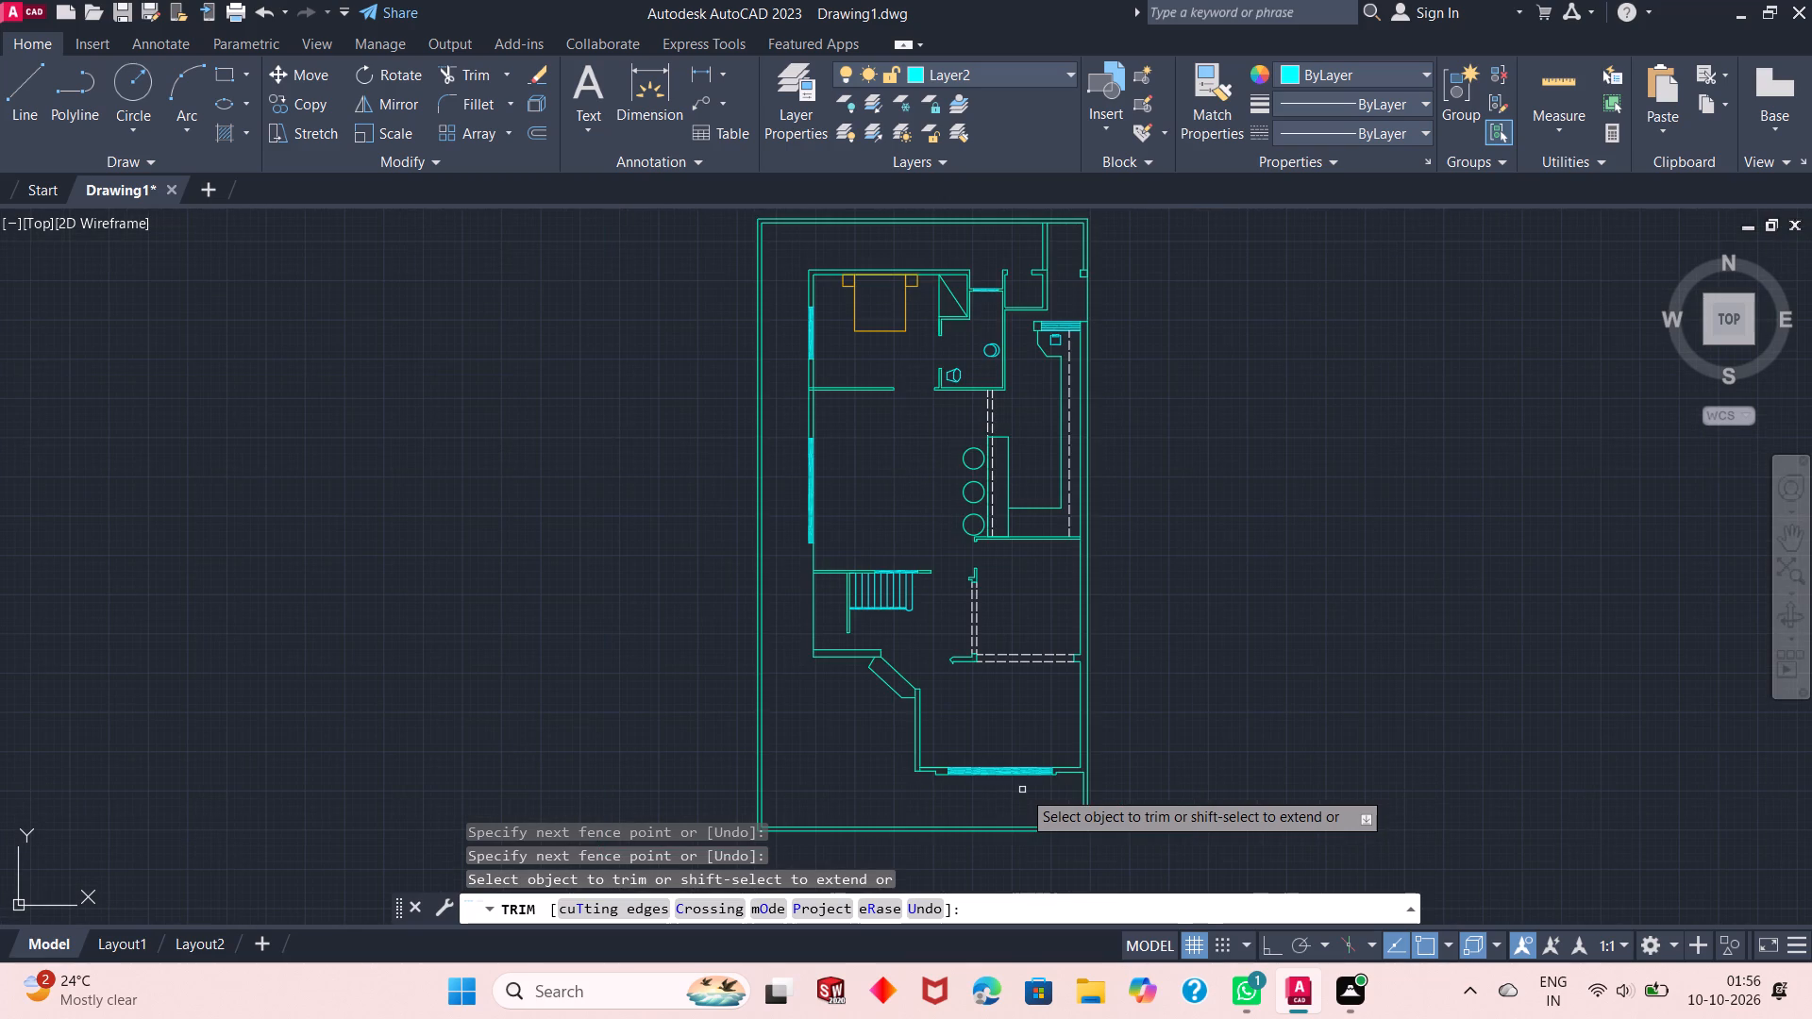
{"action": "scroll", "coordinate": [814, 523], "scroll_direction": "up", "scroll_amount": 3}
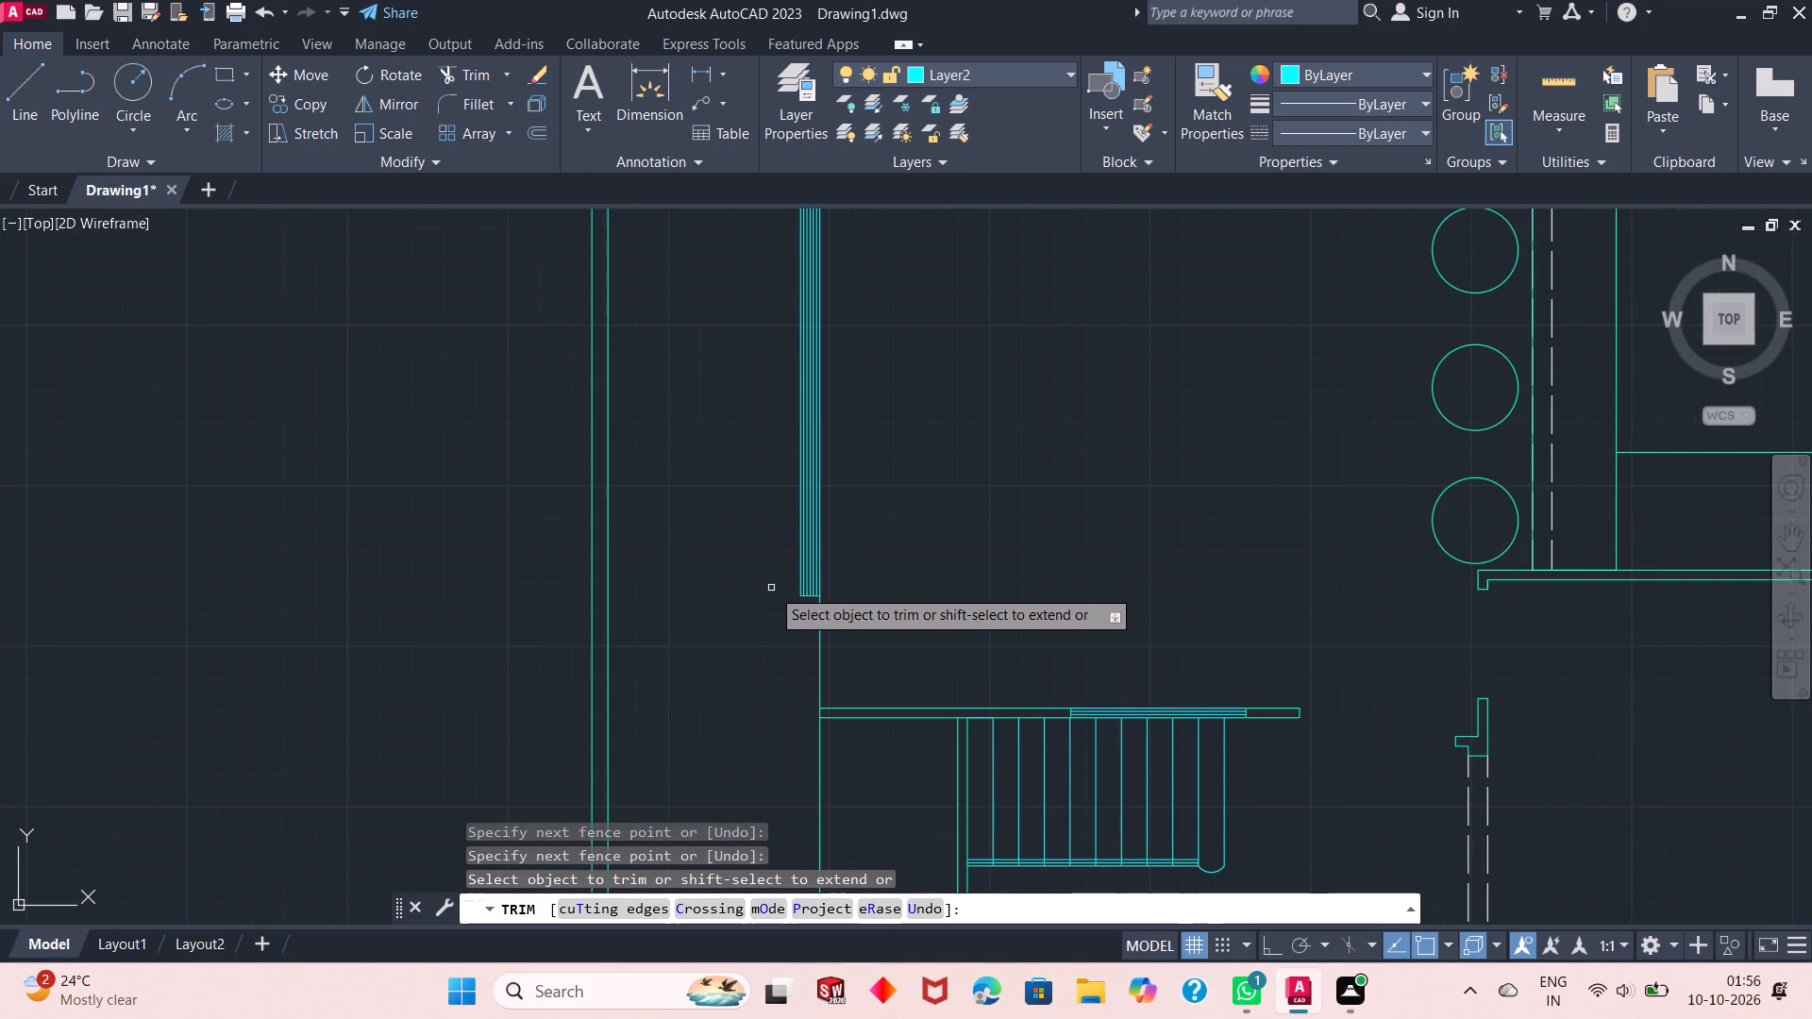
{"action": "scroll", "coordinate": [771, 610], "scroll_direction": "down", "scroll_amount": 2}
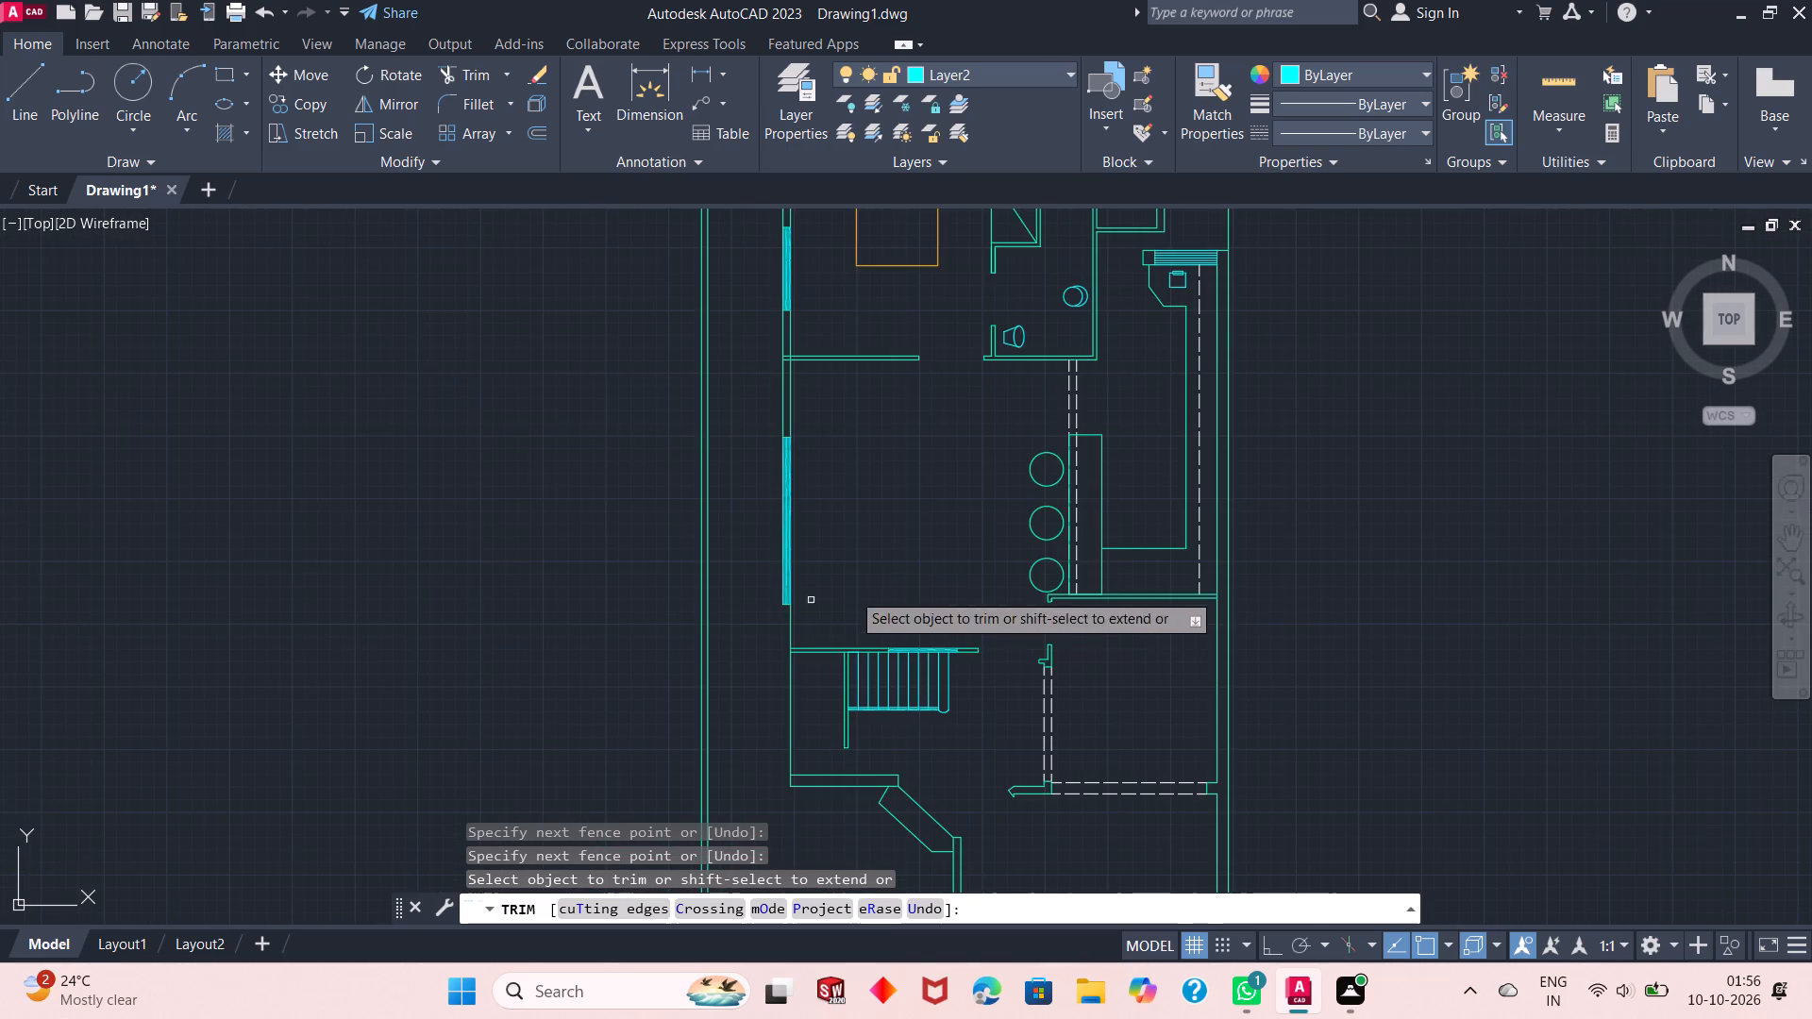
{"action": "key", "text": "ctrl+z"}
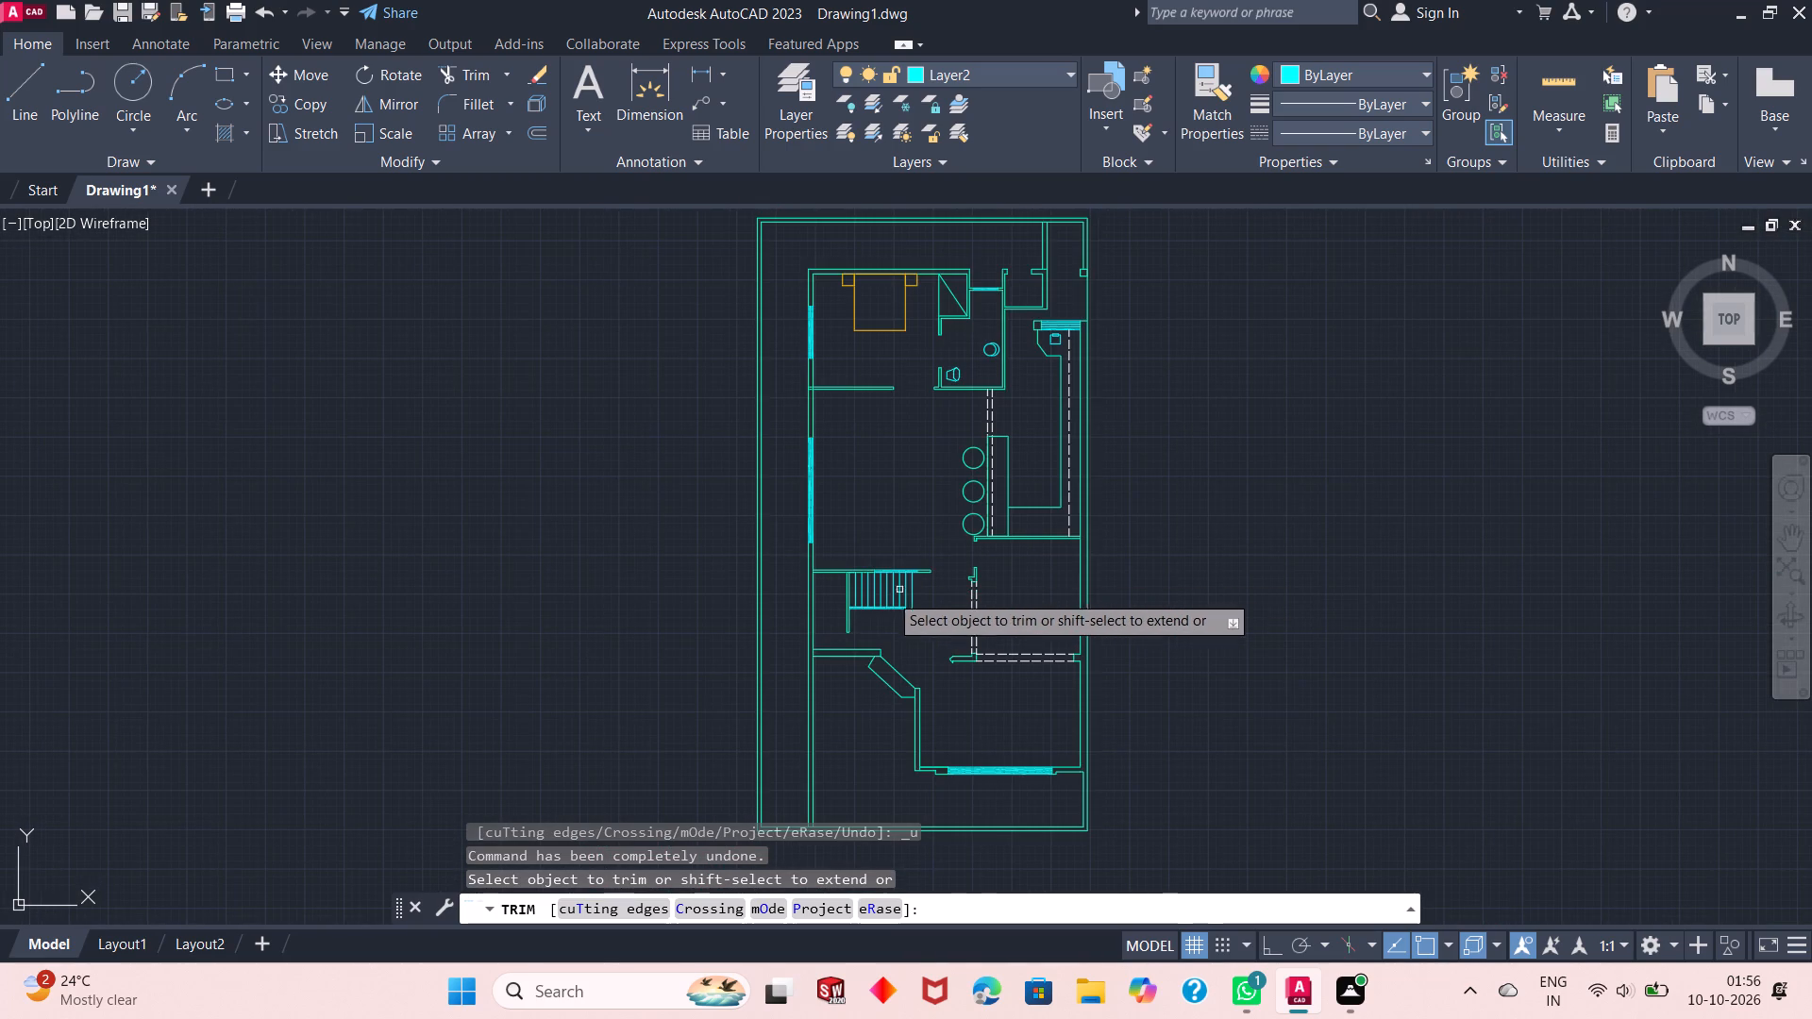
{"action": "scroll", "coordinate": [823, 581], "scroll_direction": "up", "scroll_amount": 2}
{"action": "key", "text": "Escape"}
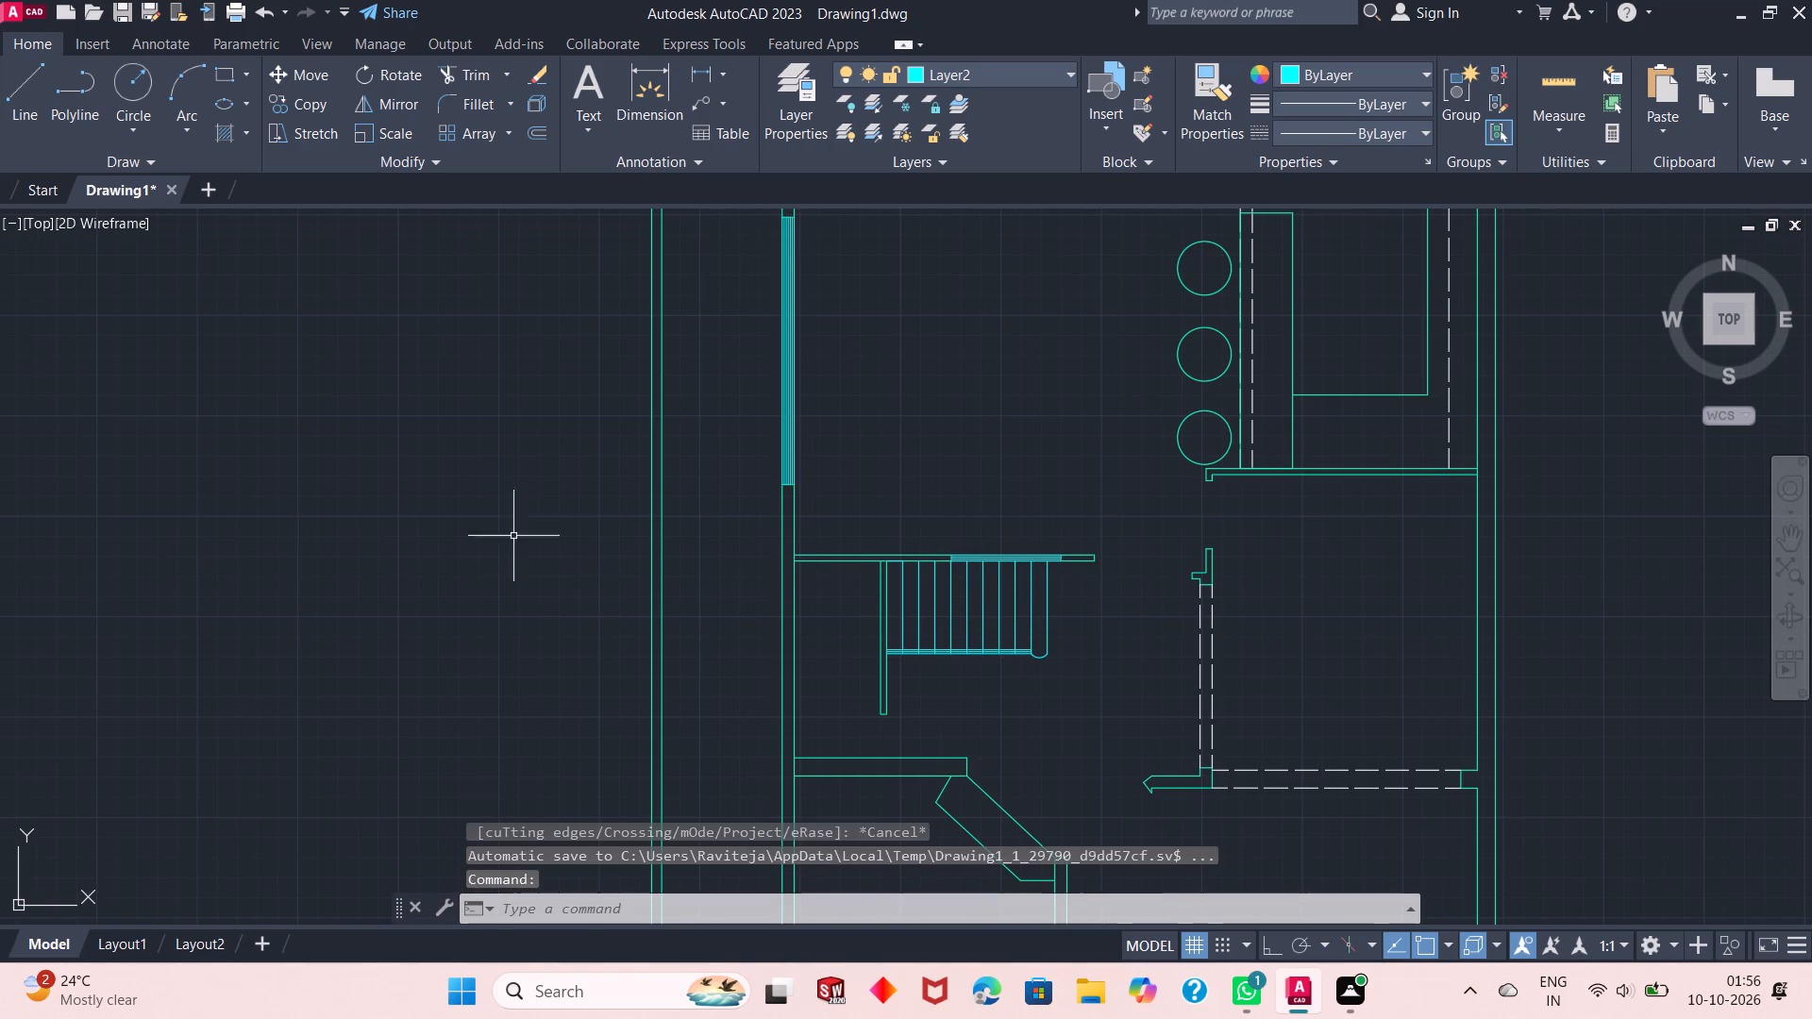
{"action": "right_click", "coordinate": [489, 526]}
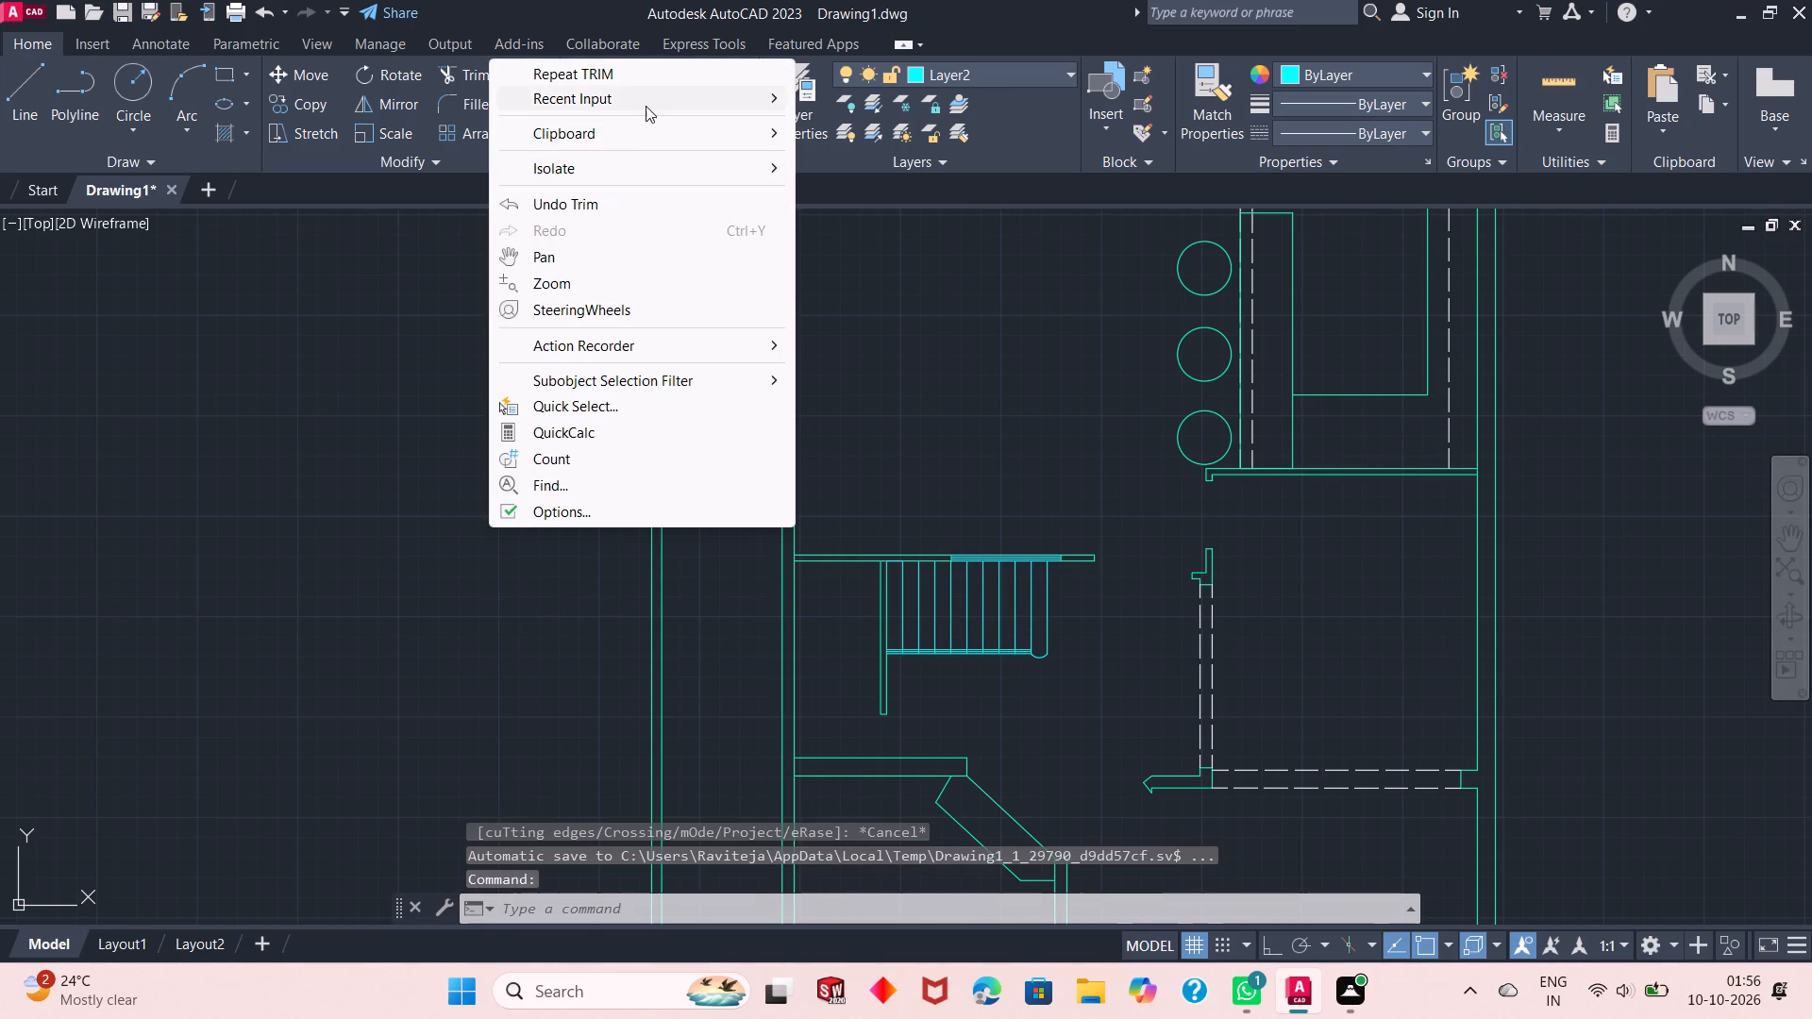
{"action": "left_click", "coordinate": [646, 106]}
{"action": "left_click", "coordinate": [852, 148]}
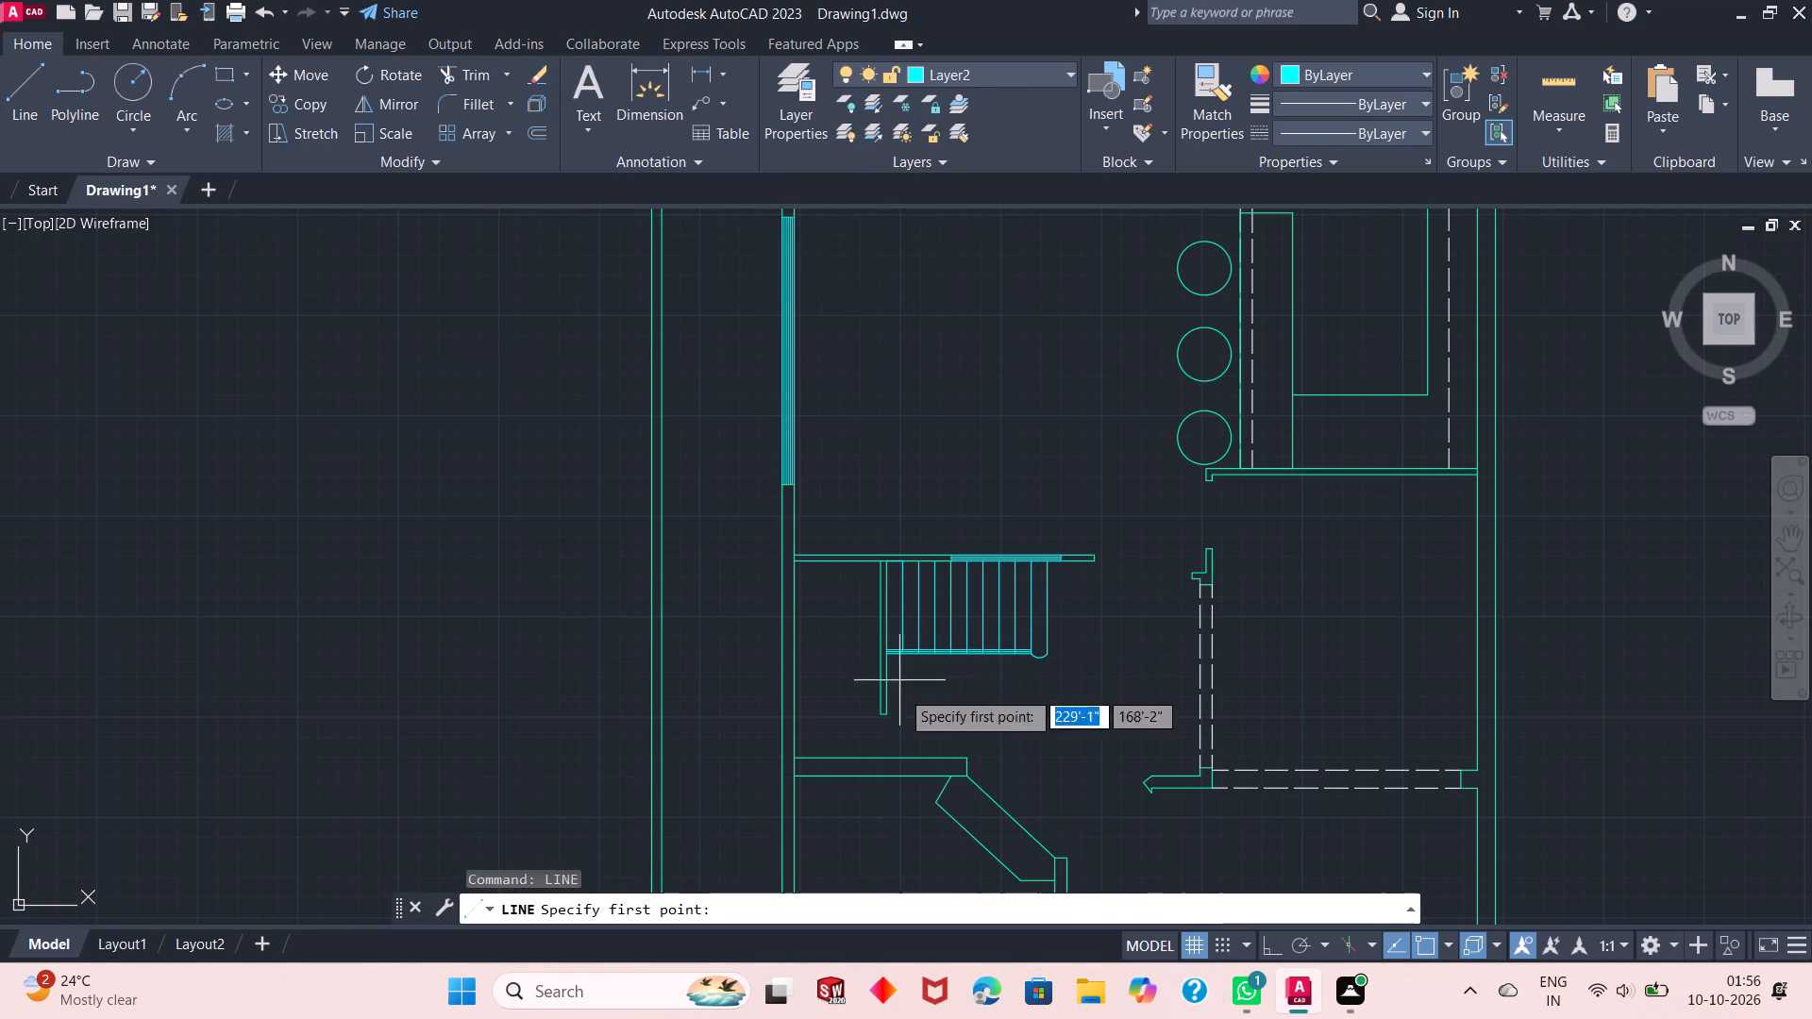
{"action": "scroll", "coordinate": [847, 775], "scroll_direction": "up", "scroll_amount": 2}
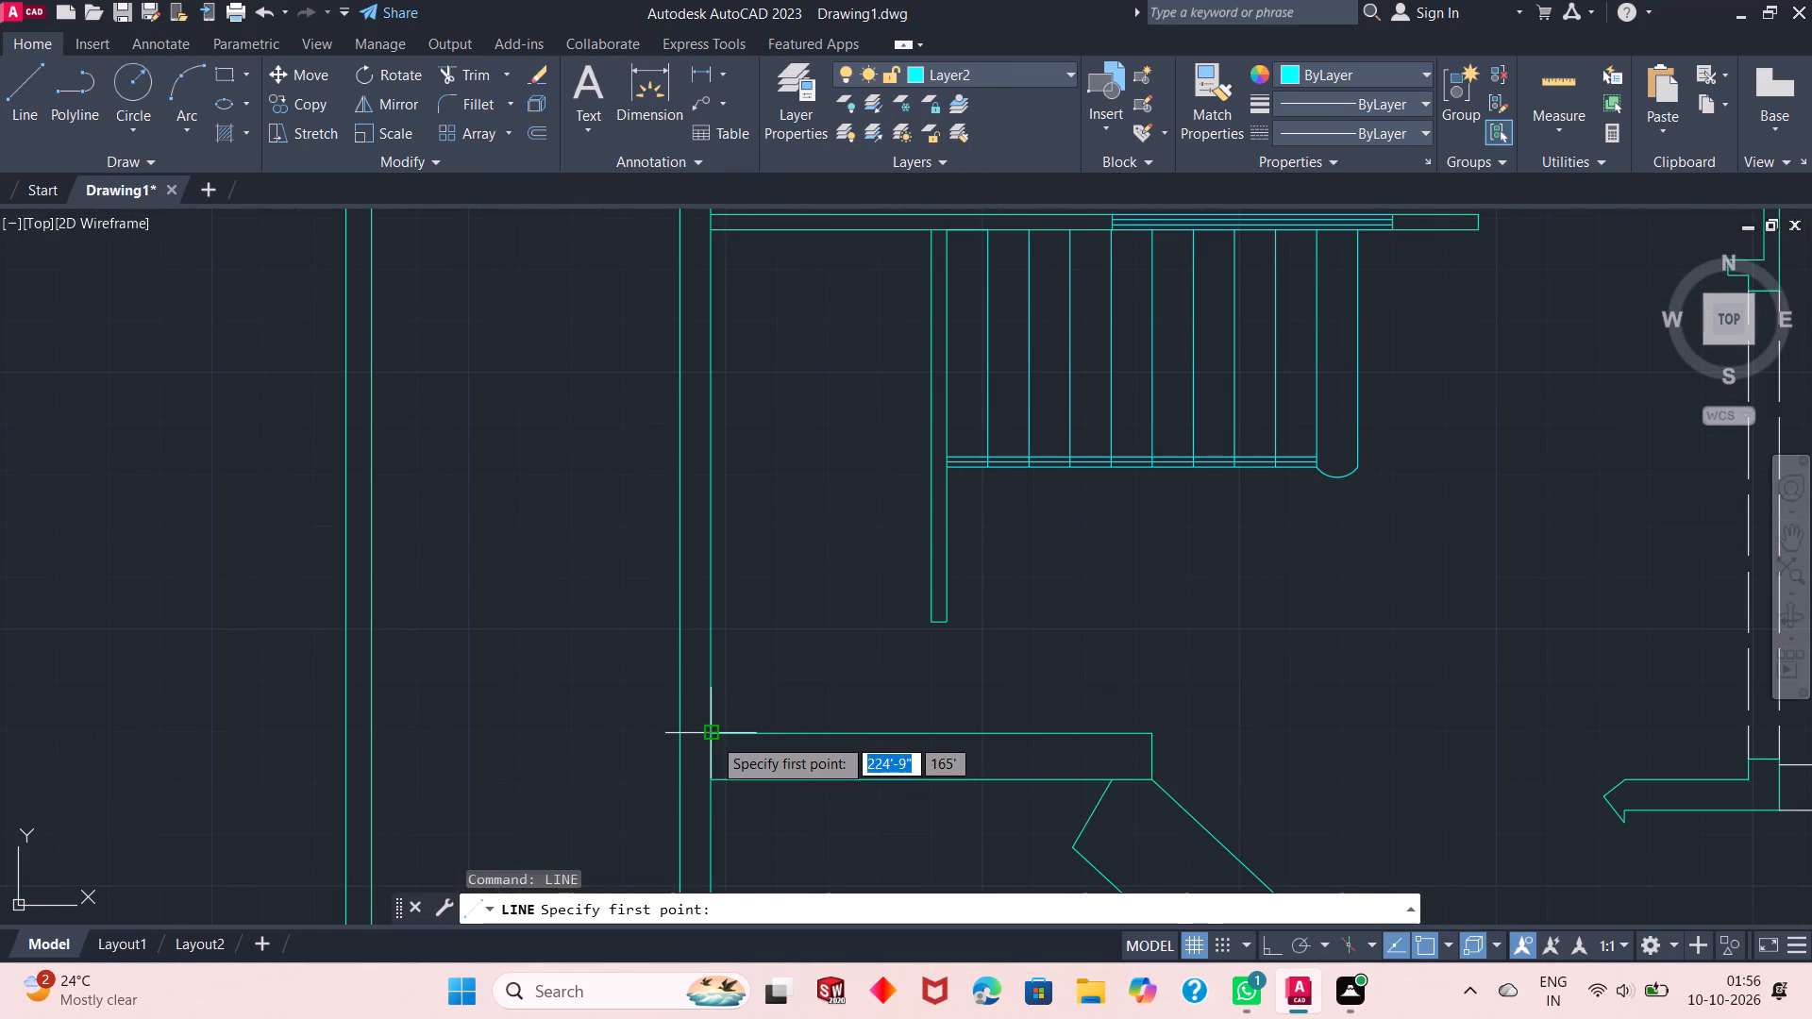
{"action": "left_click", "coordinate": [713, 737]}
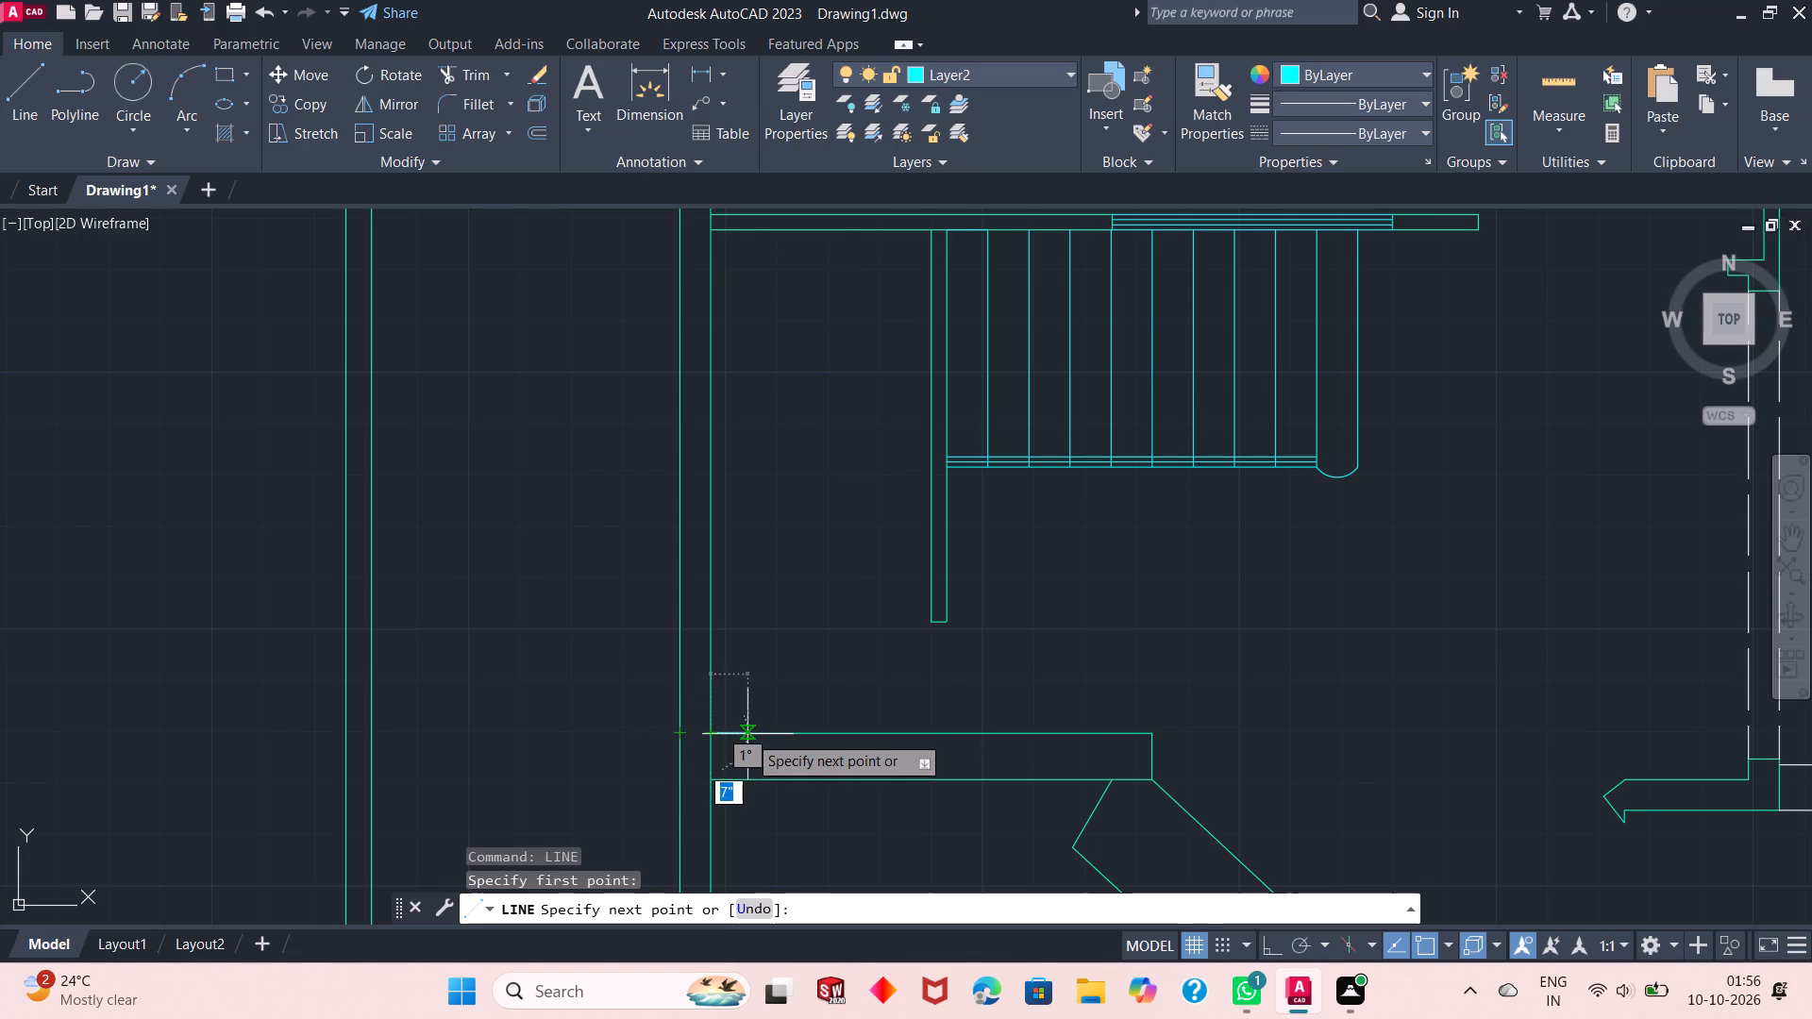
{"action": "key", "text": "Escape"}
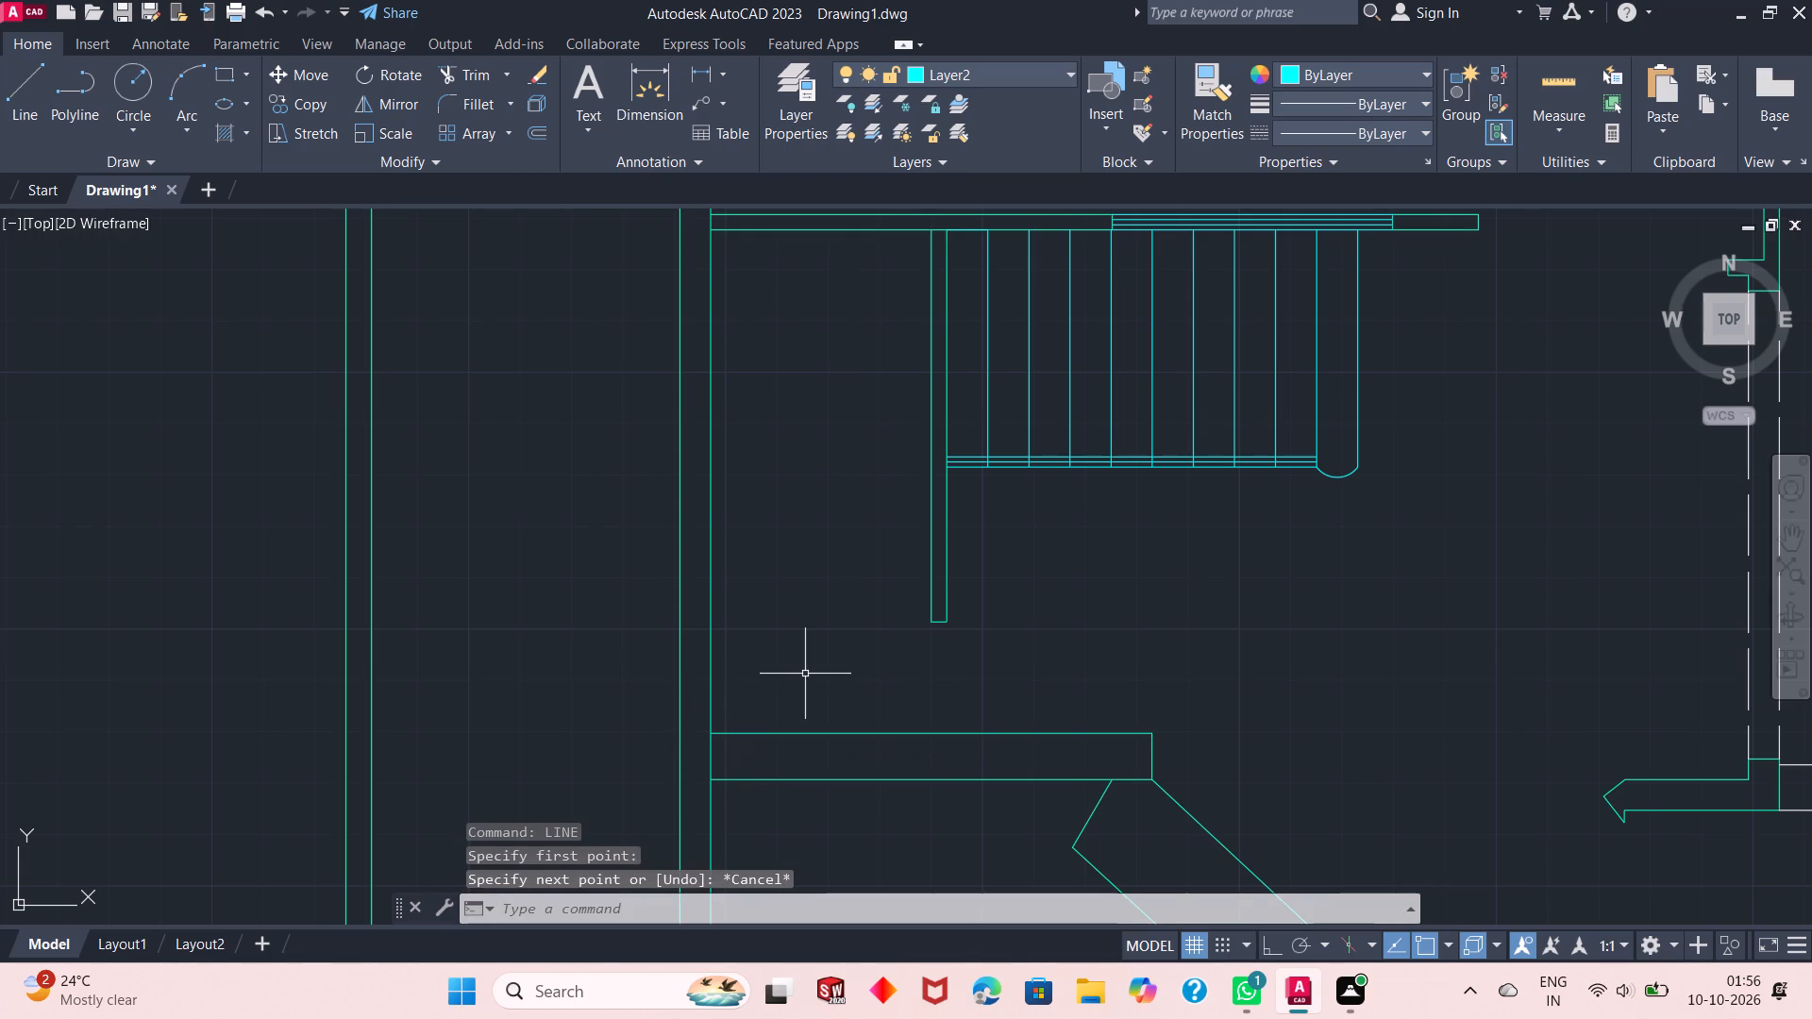
Draw a horizontal line across the west wall, continuing the lower edge of the horizontal wall below the staircase to the outer face.
{"action": "key", "text": "space"}
{"action": "scroll", "coordinate": [805, 674], "scroll_direction": "down", "scroll_amount": 2}
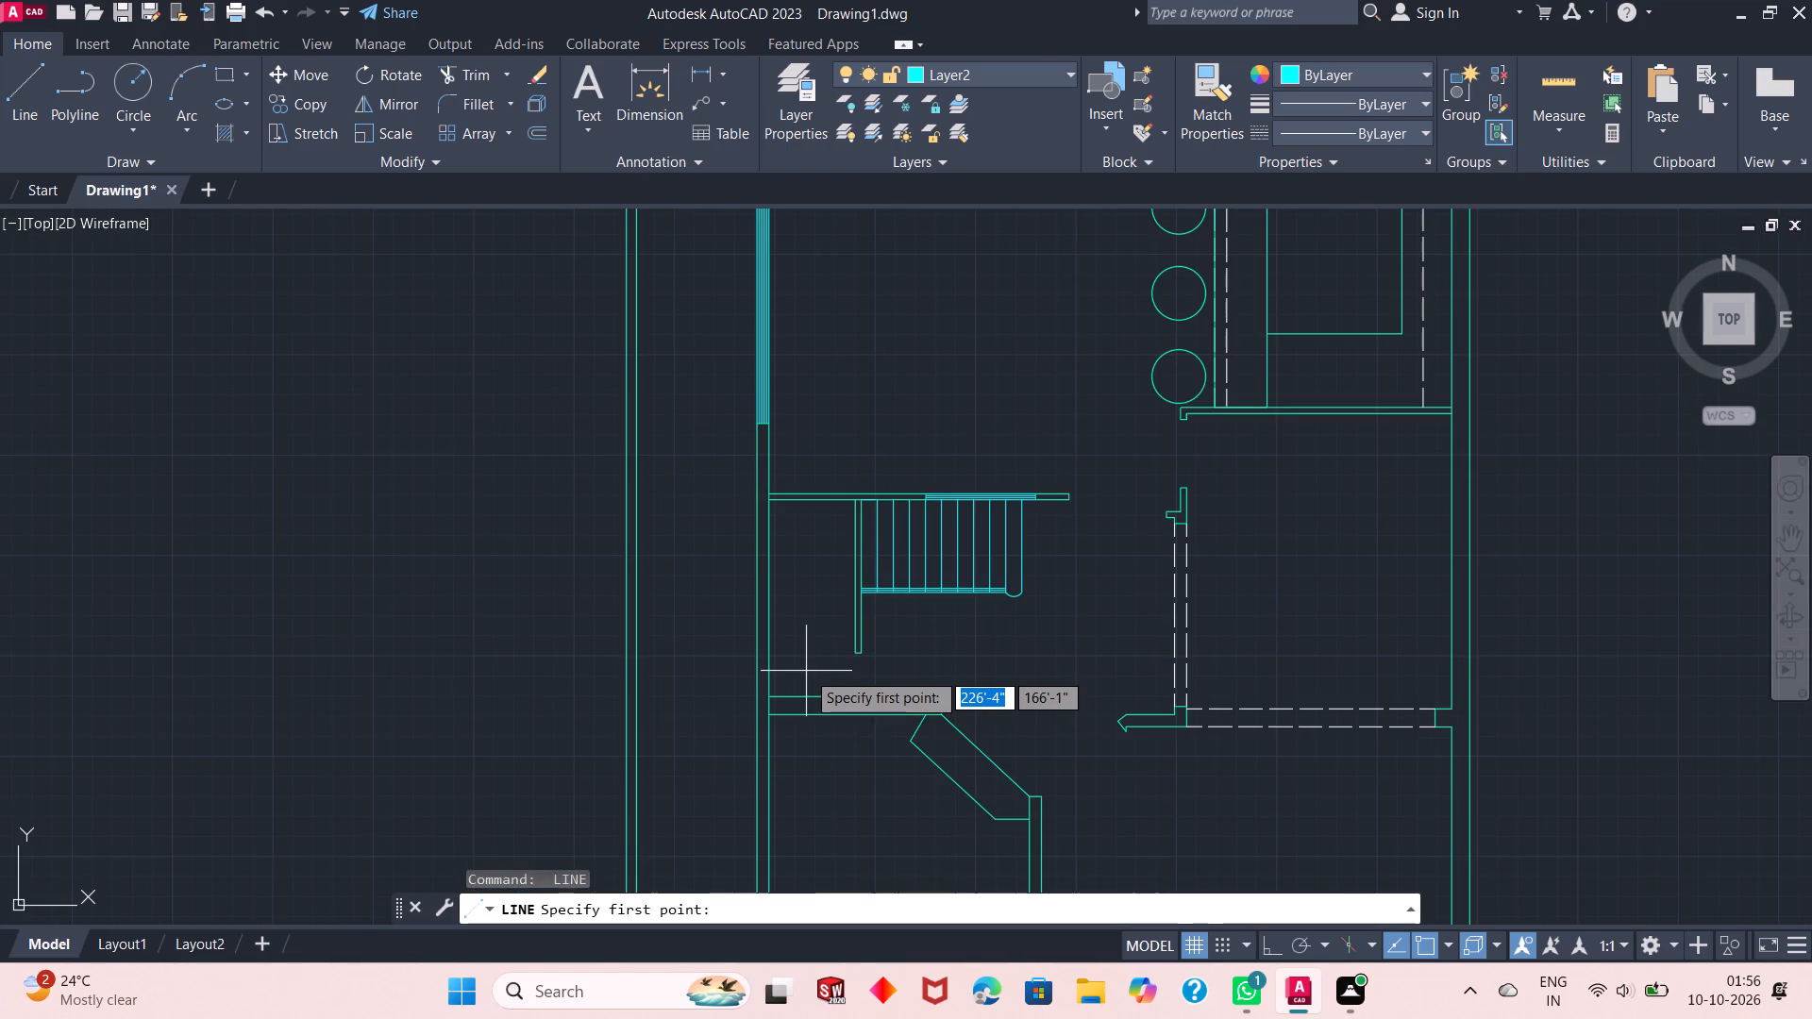
{"action": "scroll", "coordinate": [780, 755], "scroll_direction": "up", "scroll_amount": 1}
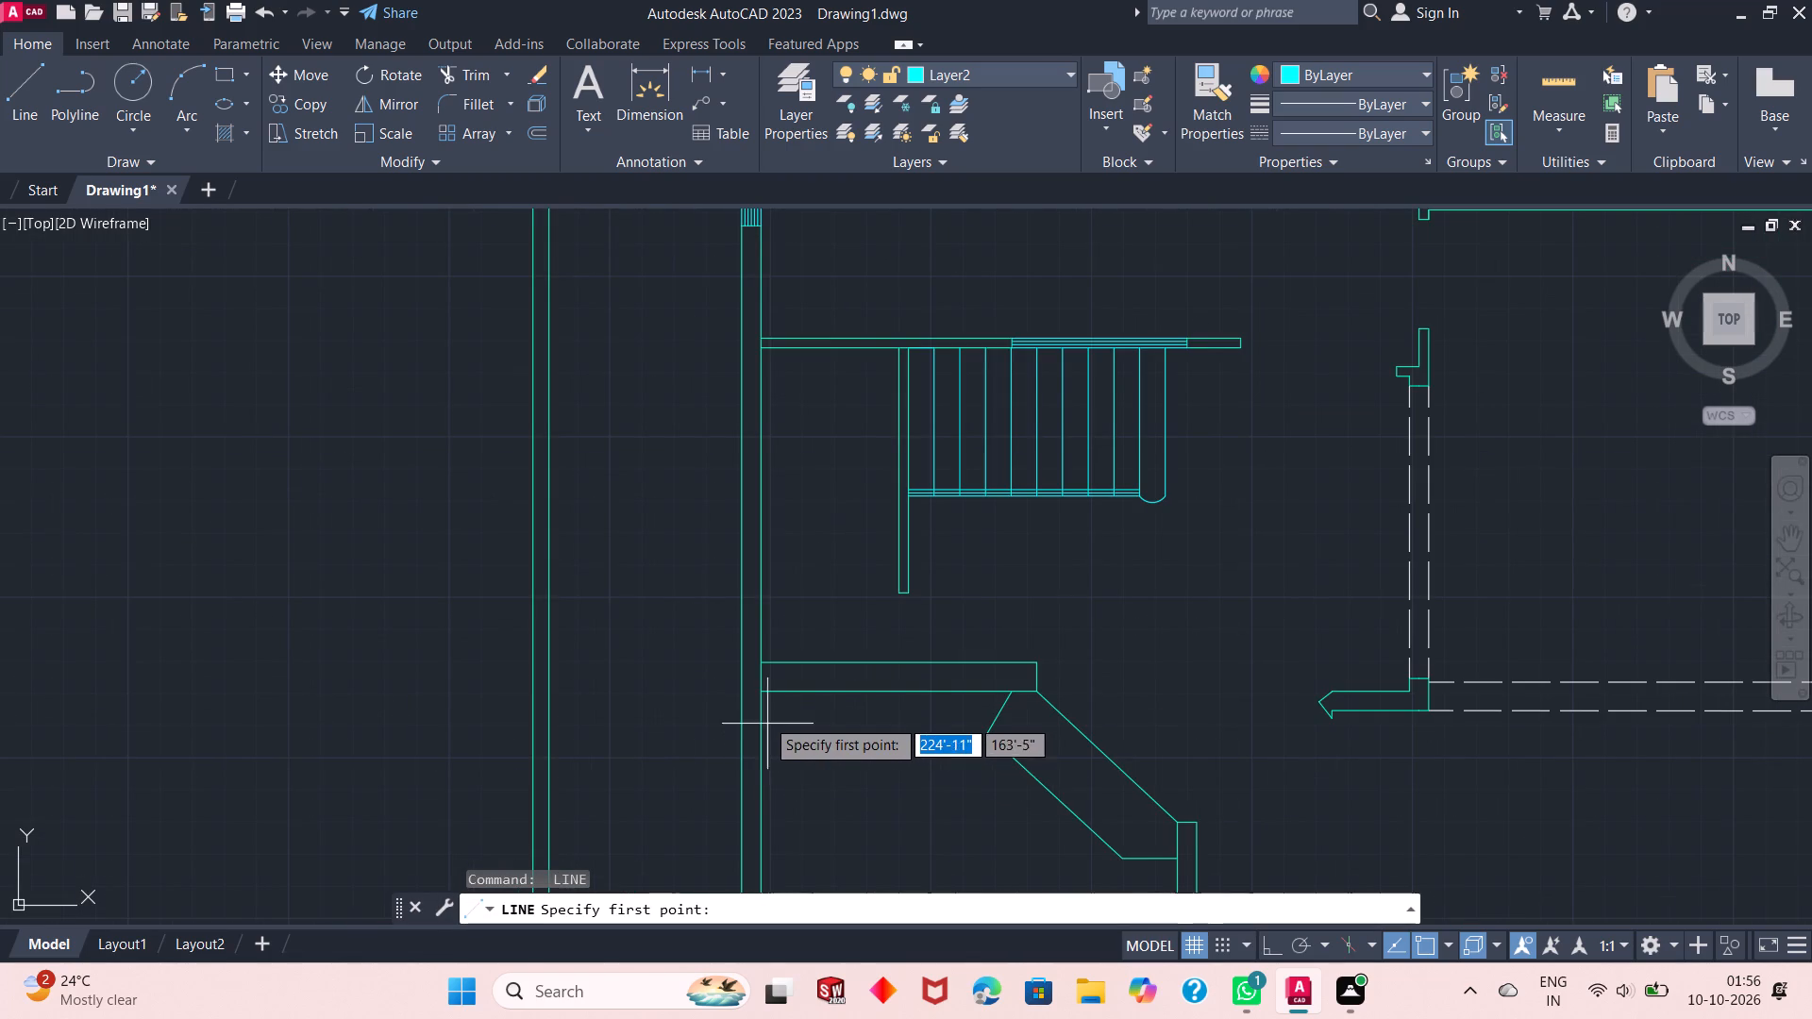
{"action": "left_click", "coordinate": [762, 693]}
{"action": "left_click", "coordinate": [738, 689]}
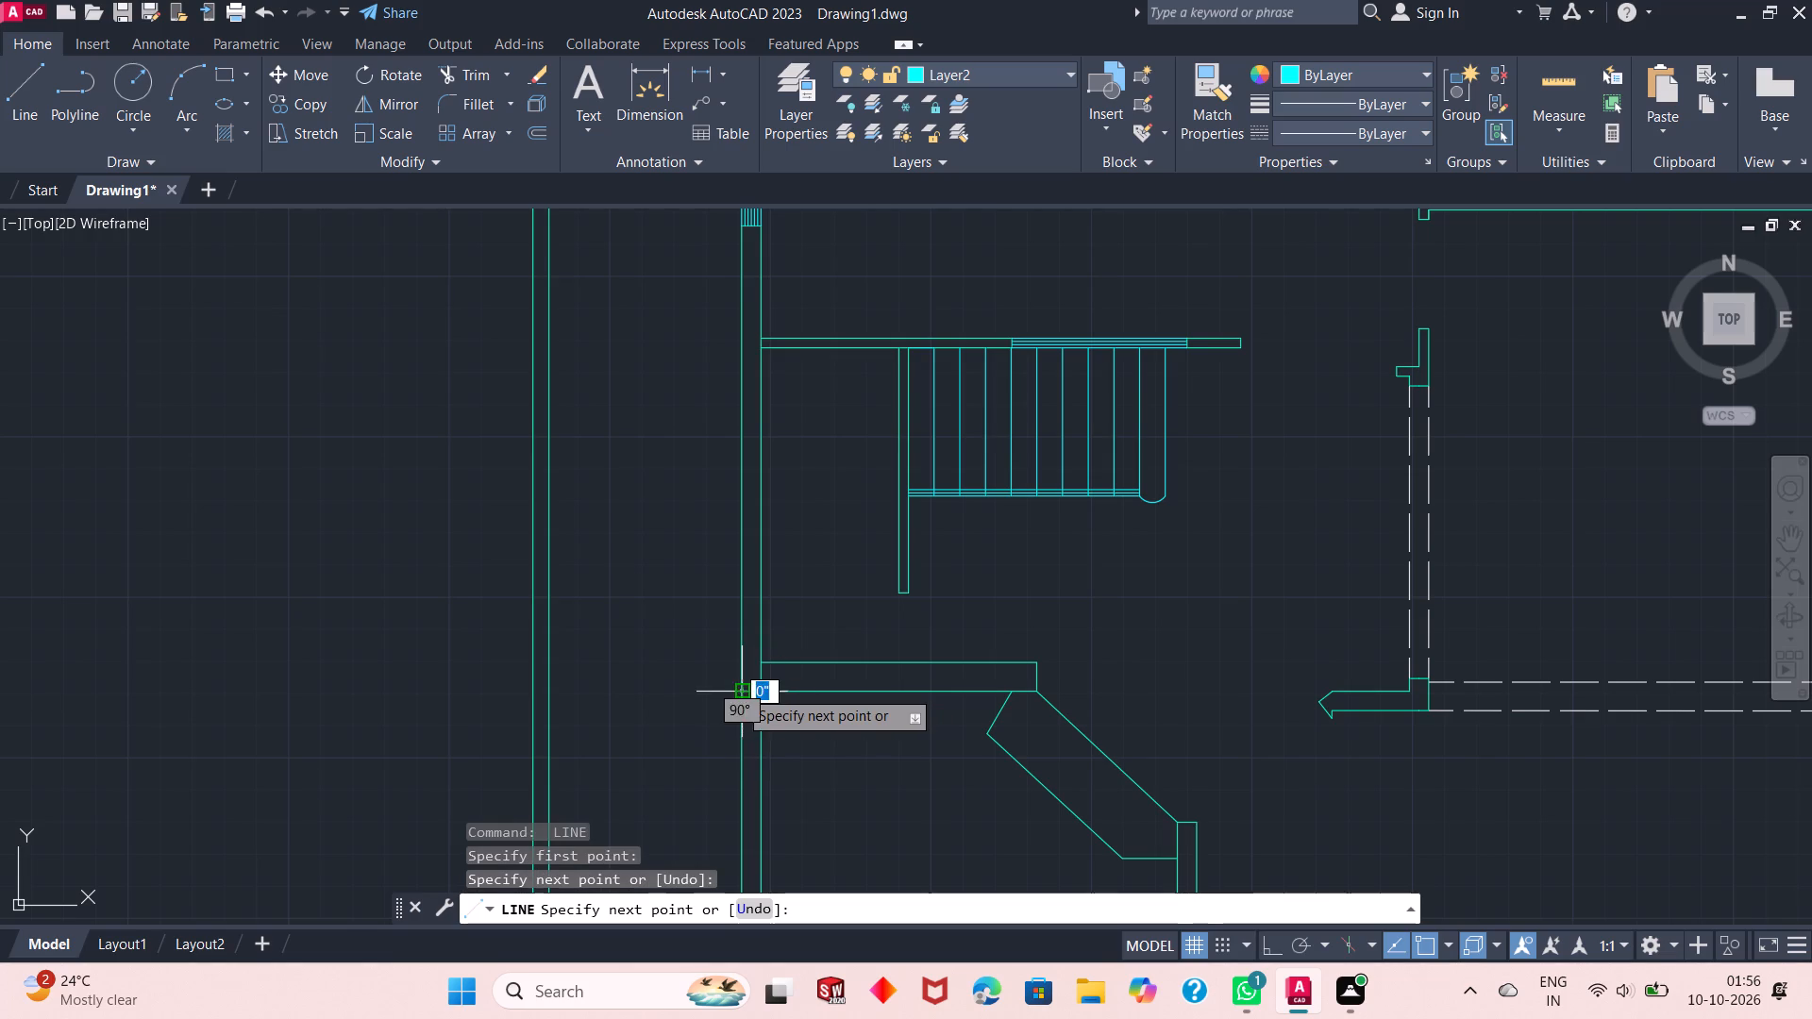
{"action": "right_click", "coordinate": [692, 695]}
{"action": "left_click", "coordinate": [794, 430]}
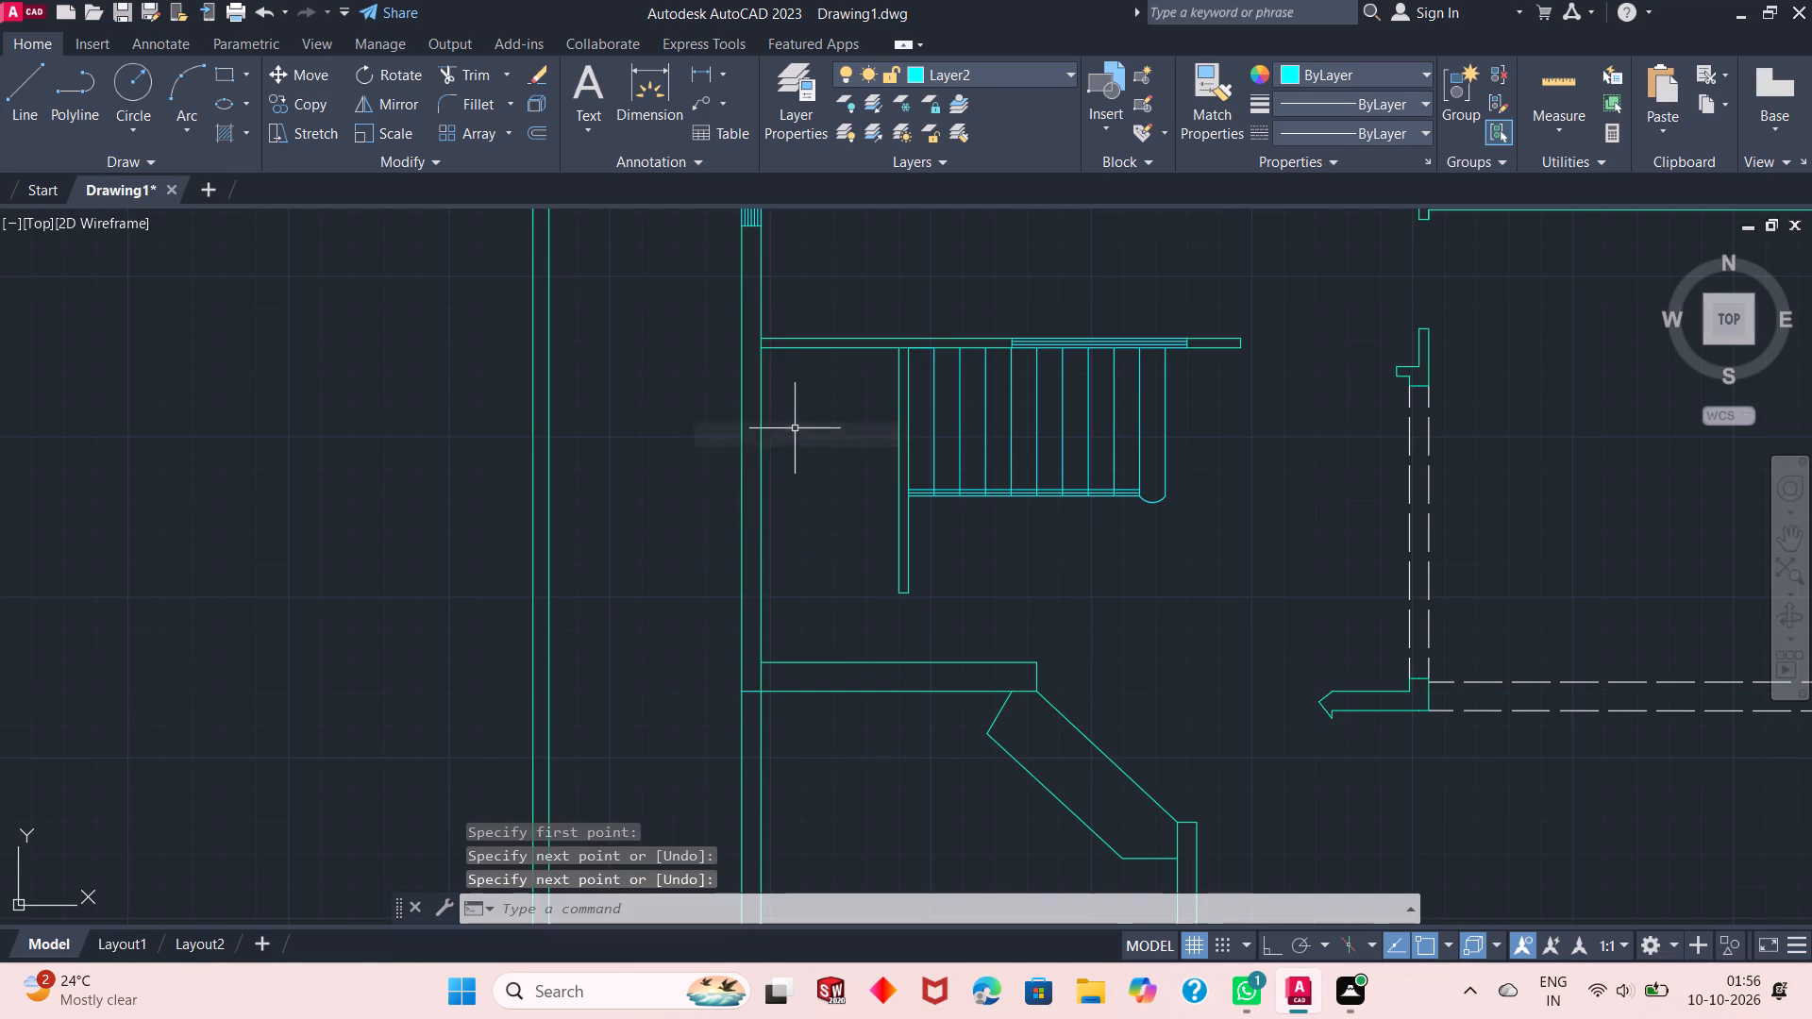
Trim the inner west wall line inside the corner junction and both west wall lines south of the new closing line.
{"action": "right_click", "coordinate": [584, 437]}
{"action": "left_click", "coordinate": [649, 475]}
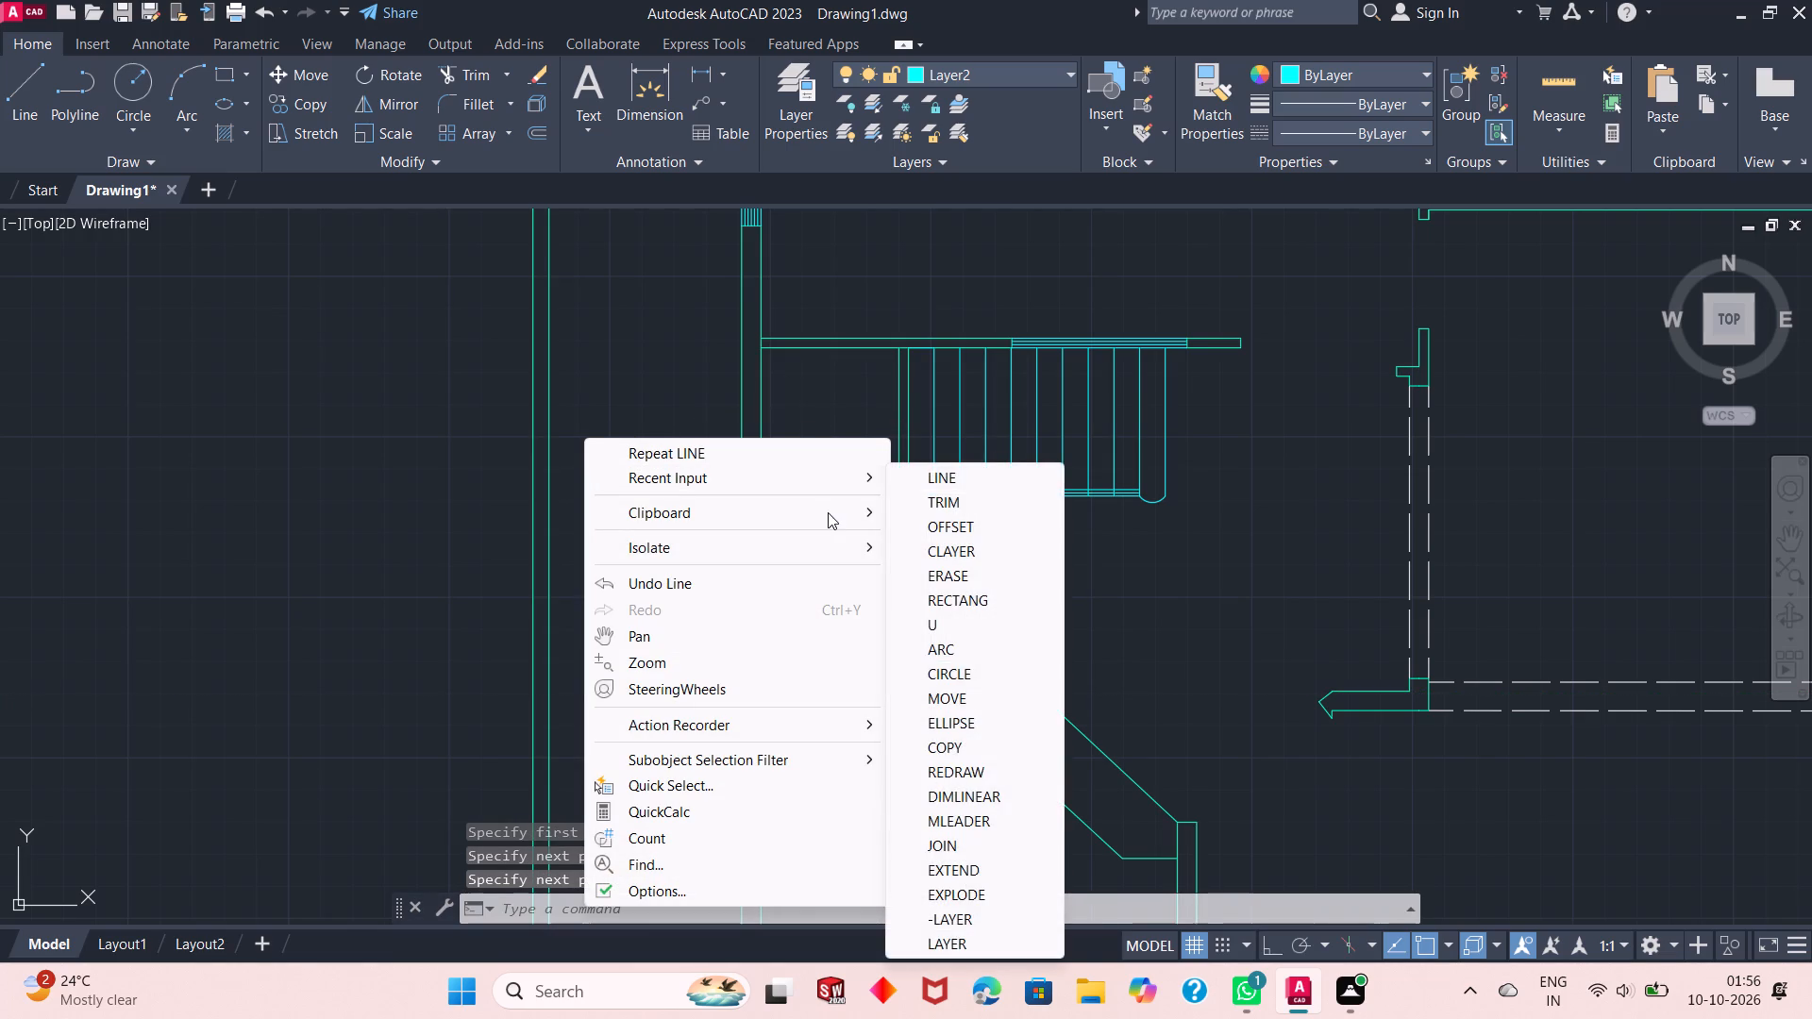
{"action": "left_click", "coordinate": [864, 478]}
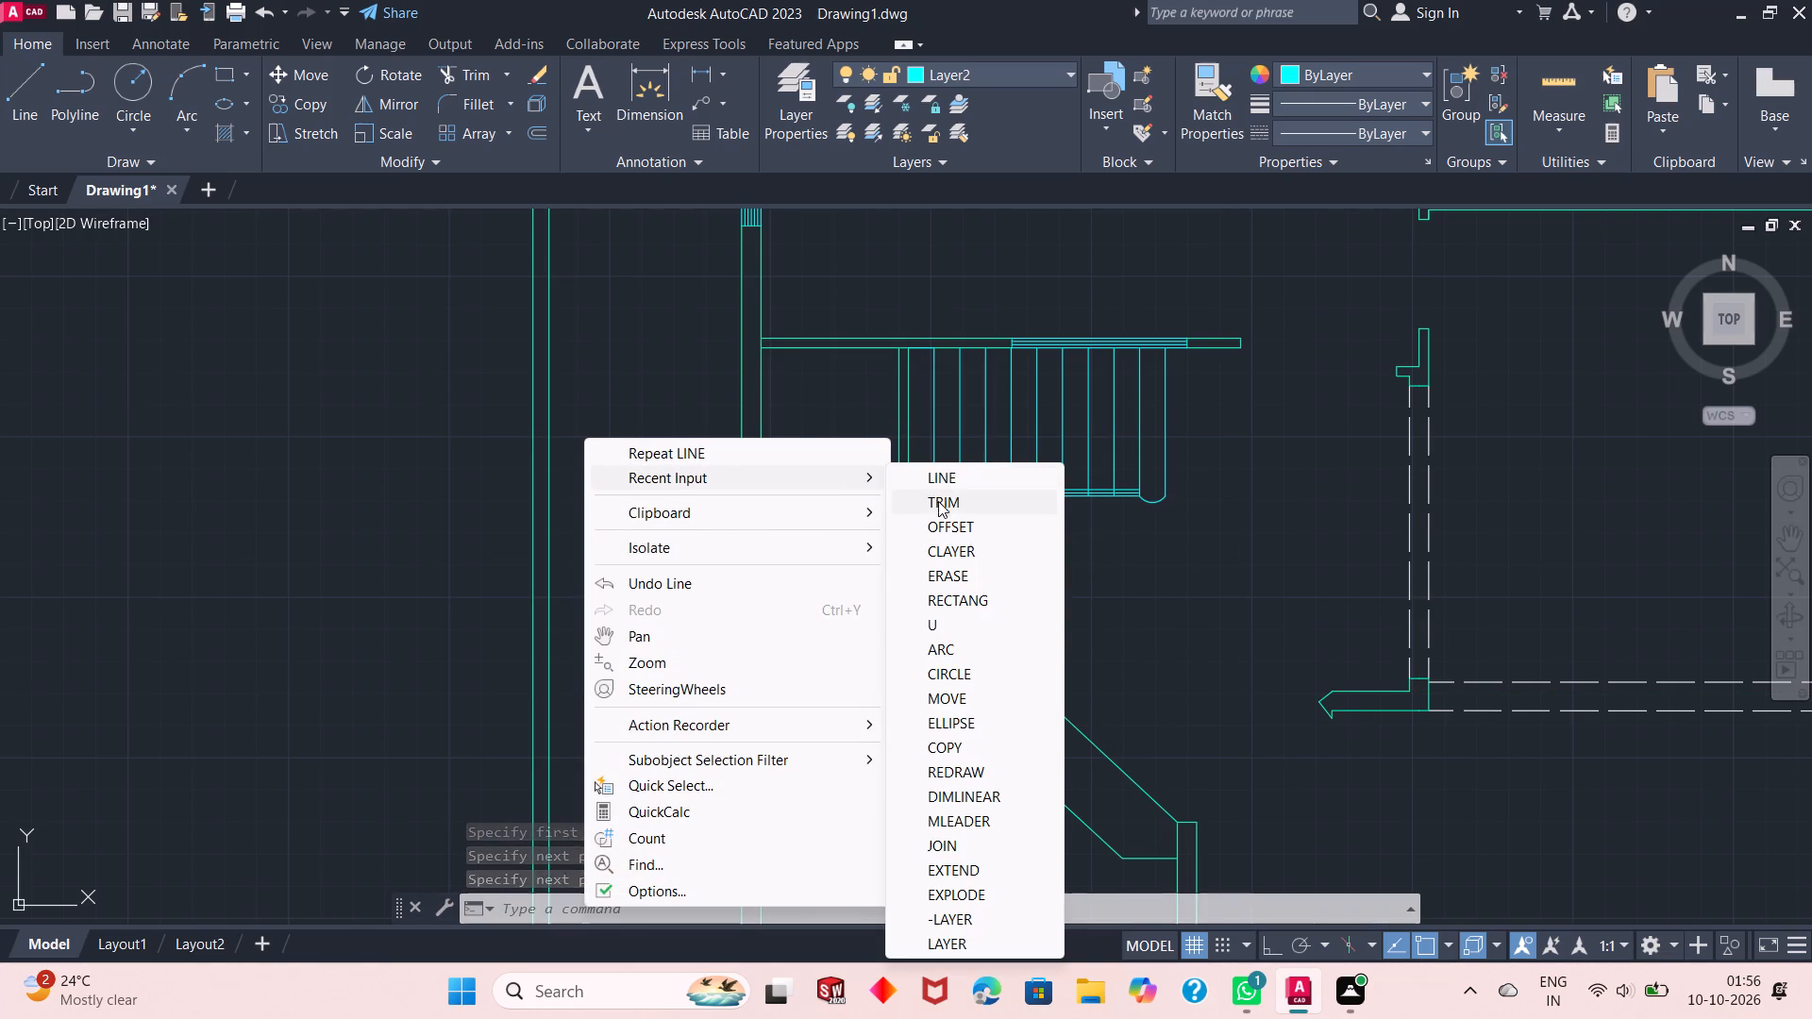
{"action": "left_click", "coordinate": [938, 505]}
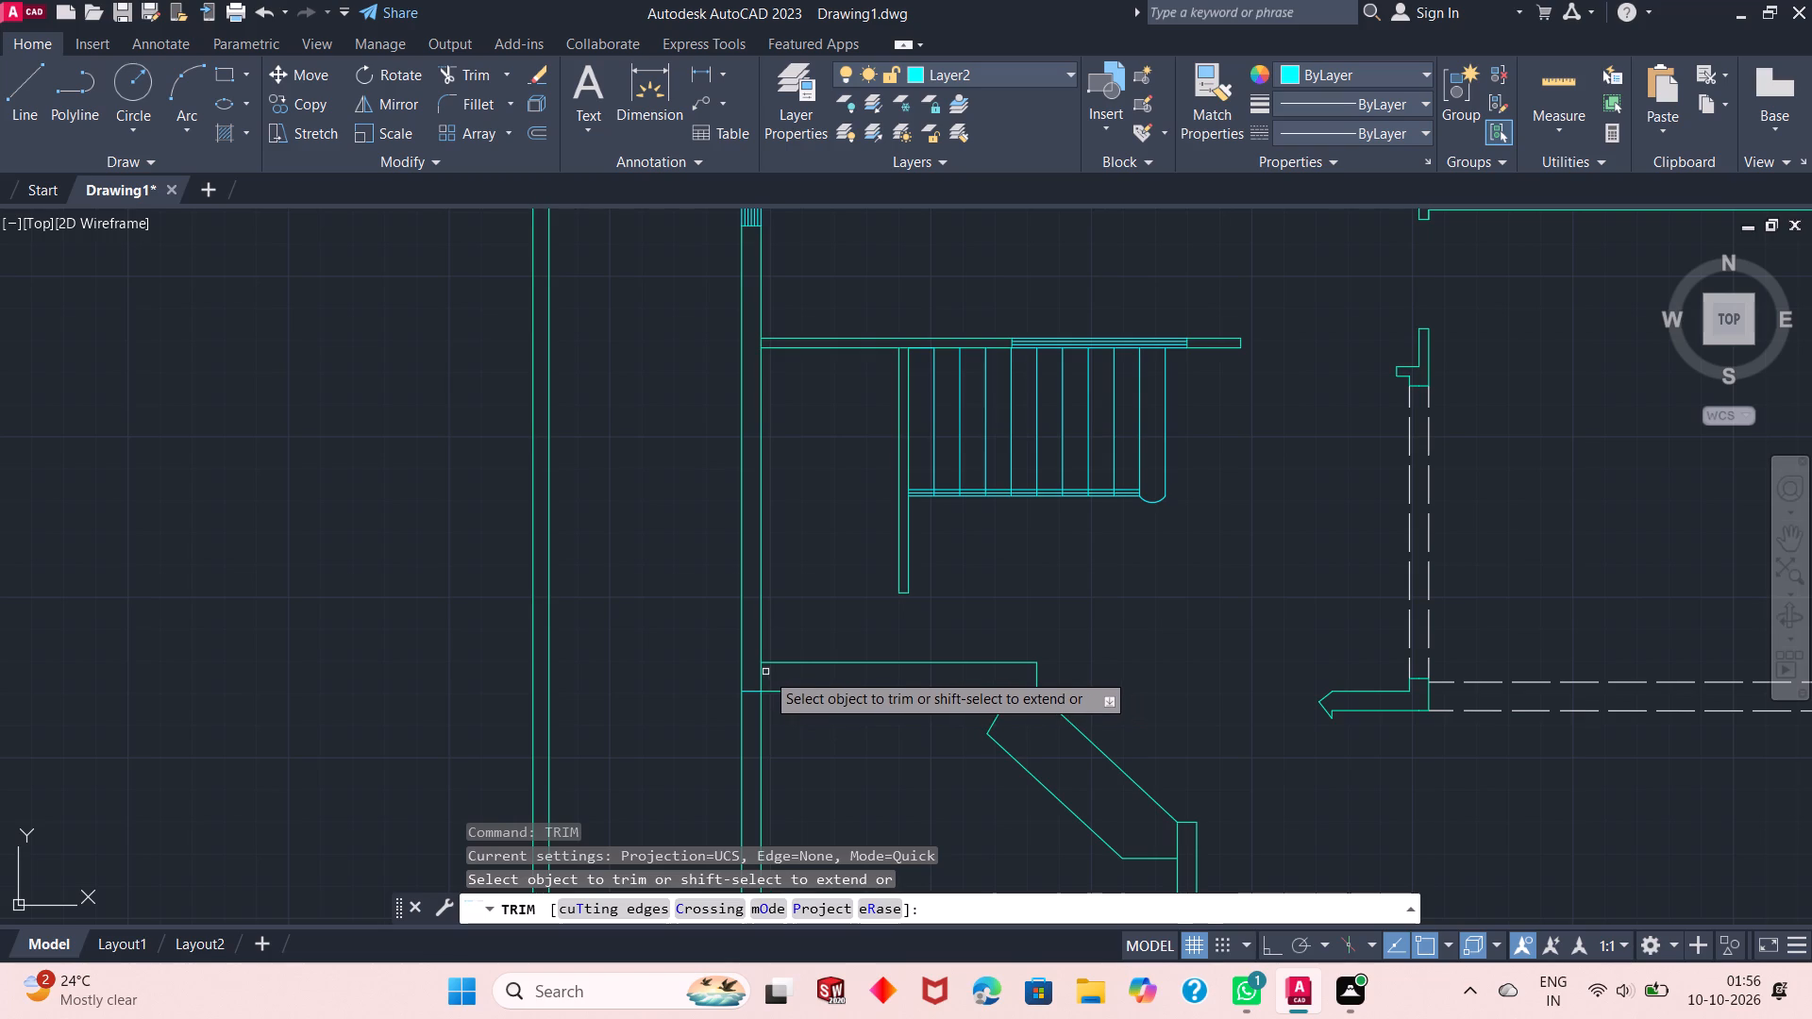
{"action": "left_click", "coordinate": [762, 676]}
{"action": "scroll", "coordinate": [831, 587], "scroll_direction": "down", "scroll_amount": 2}
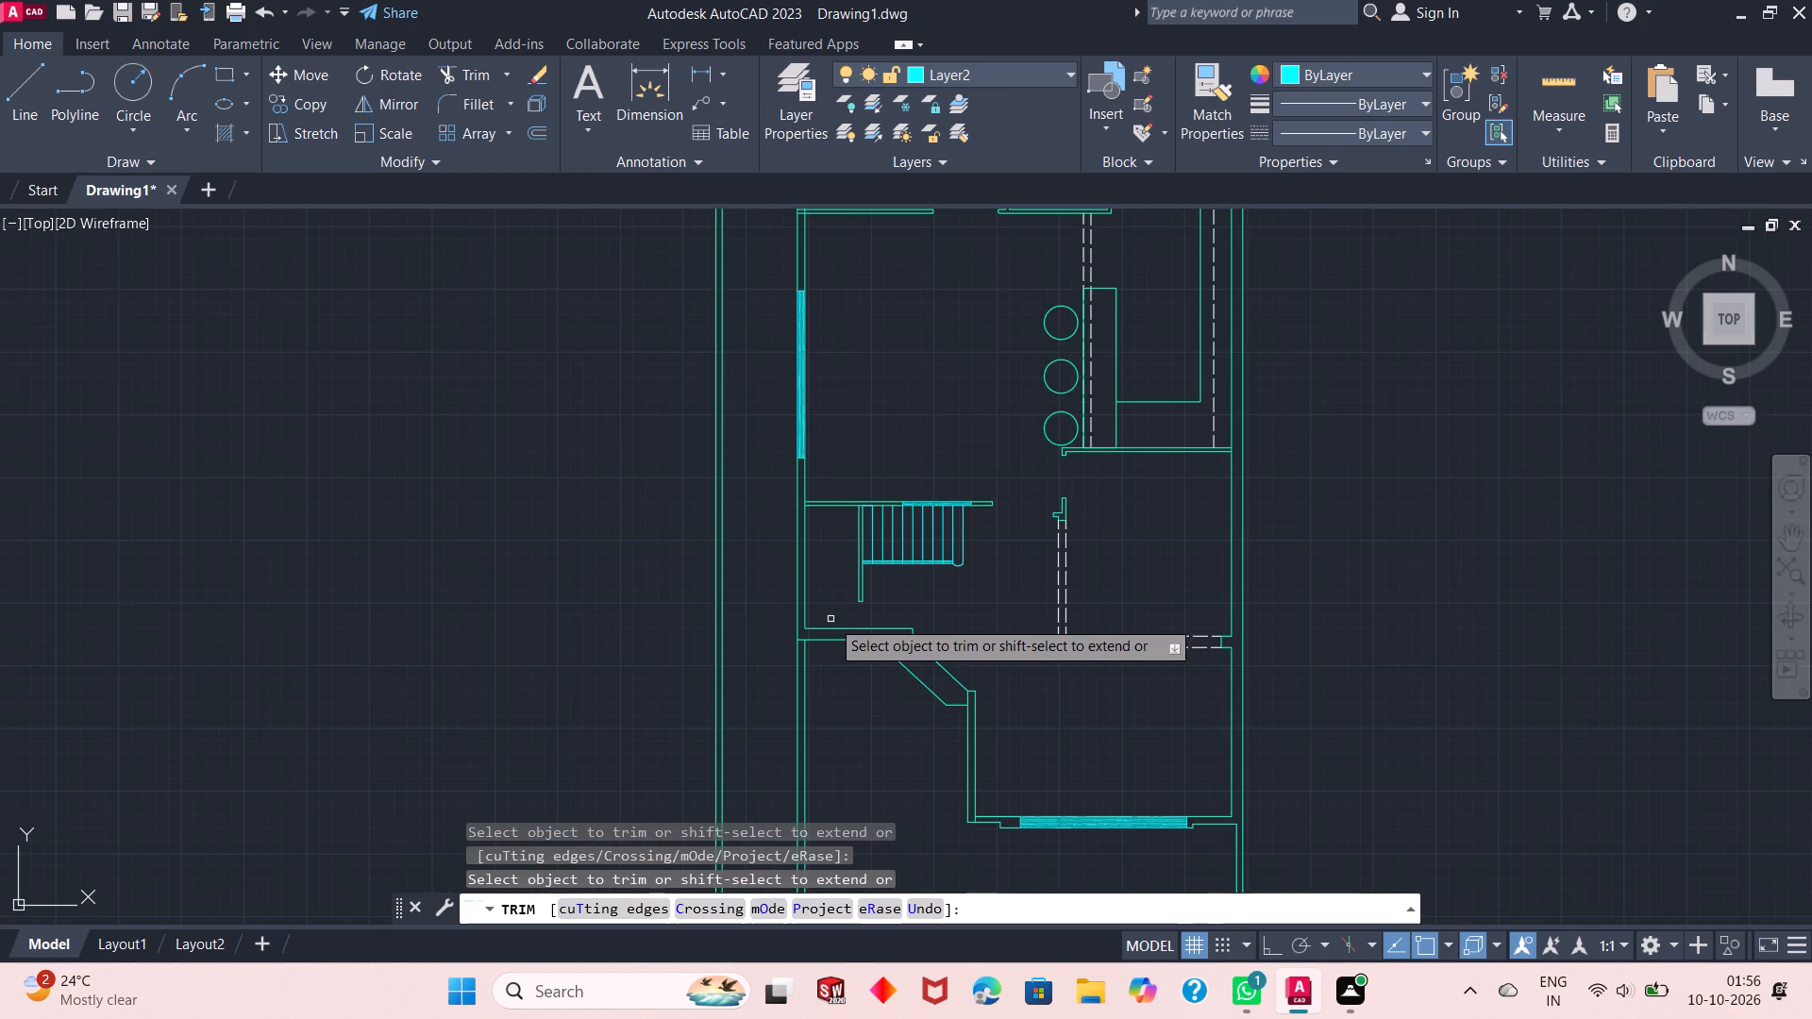
{"action": "left_click", "coordinate": [829, 677]}
{"action": "left_click", "coordinate": [766, 693]}
{"action": "scroll", "coordinate": [793, 673], "scroll_direction": "down", "scroll_amount": 2}
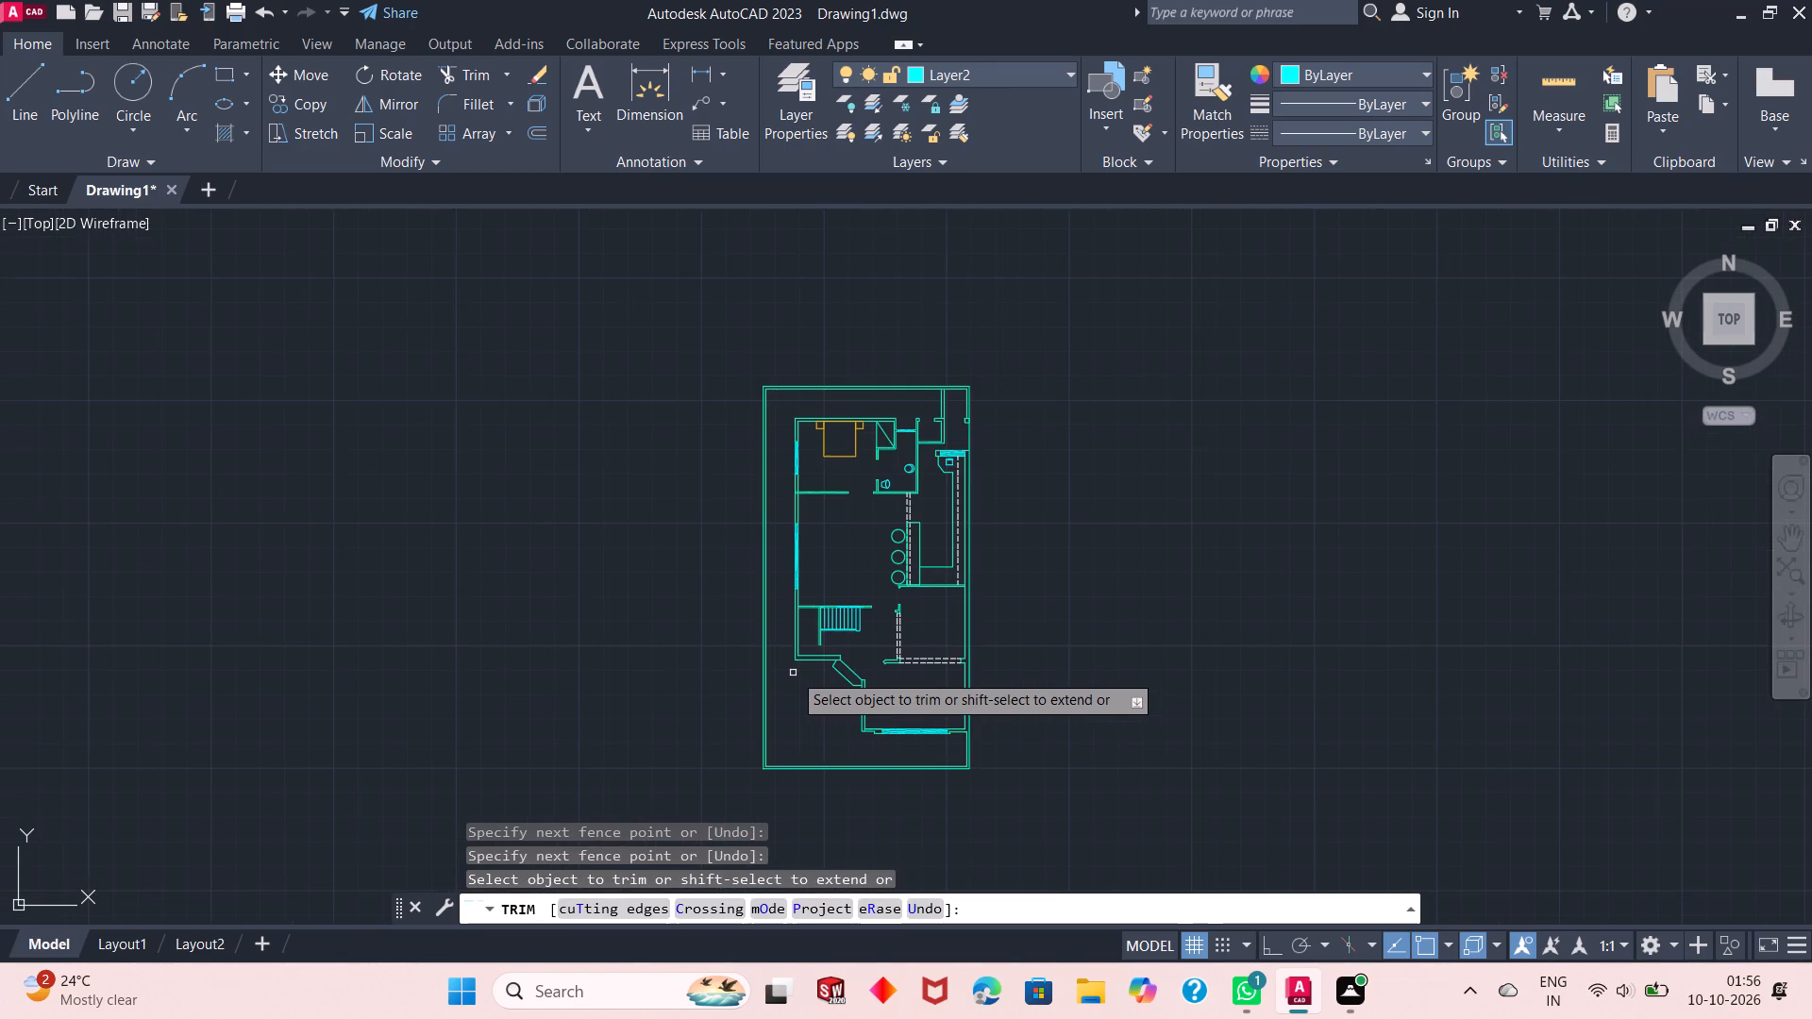
{"action": "scroll", "coordinate": [794, 673], "scroll_direction": "up", "scroll_amount": 4}
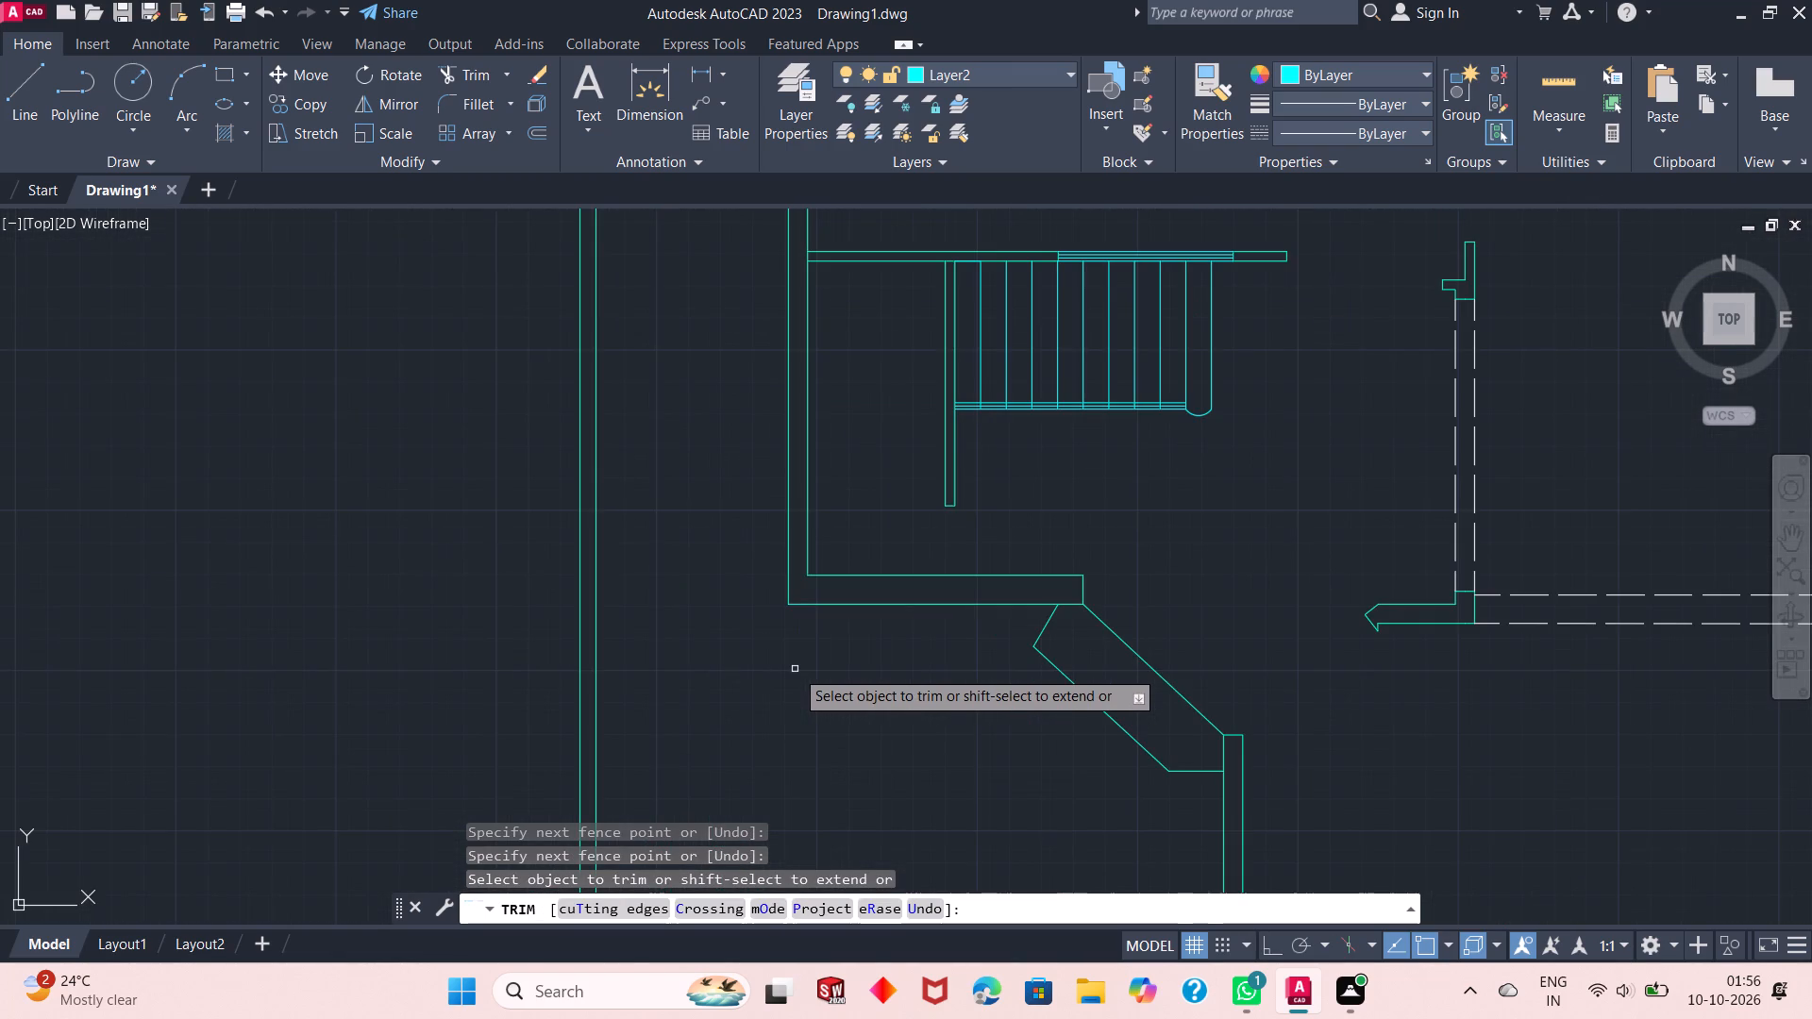
{"action": "scroll", "coordinate": [795, 669], "scroll_direction": "down", "scroll_amount": 2}
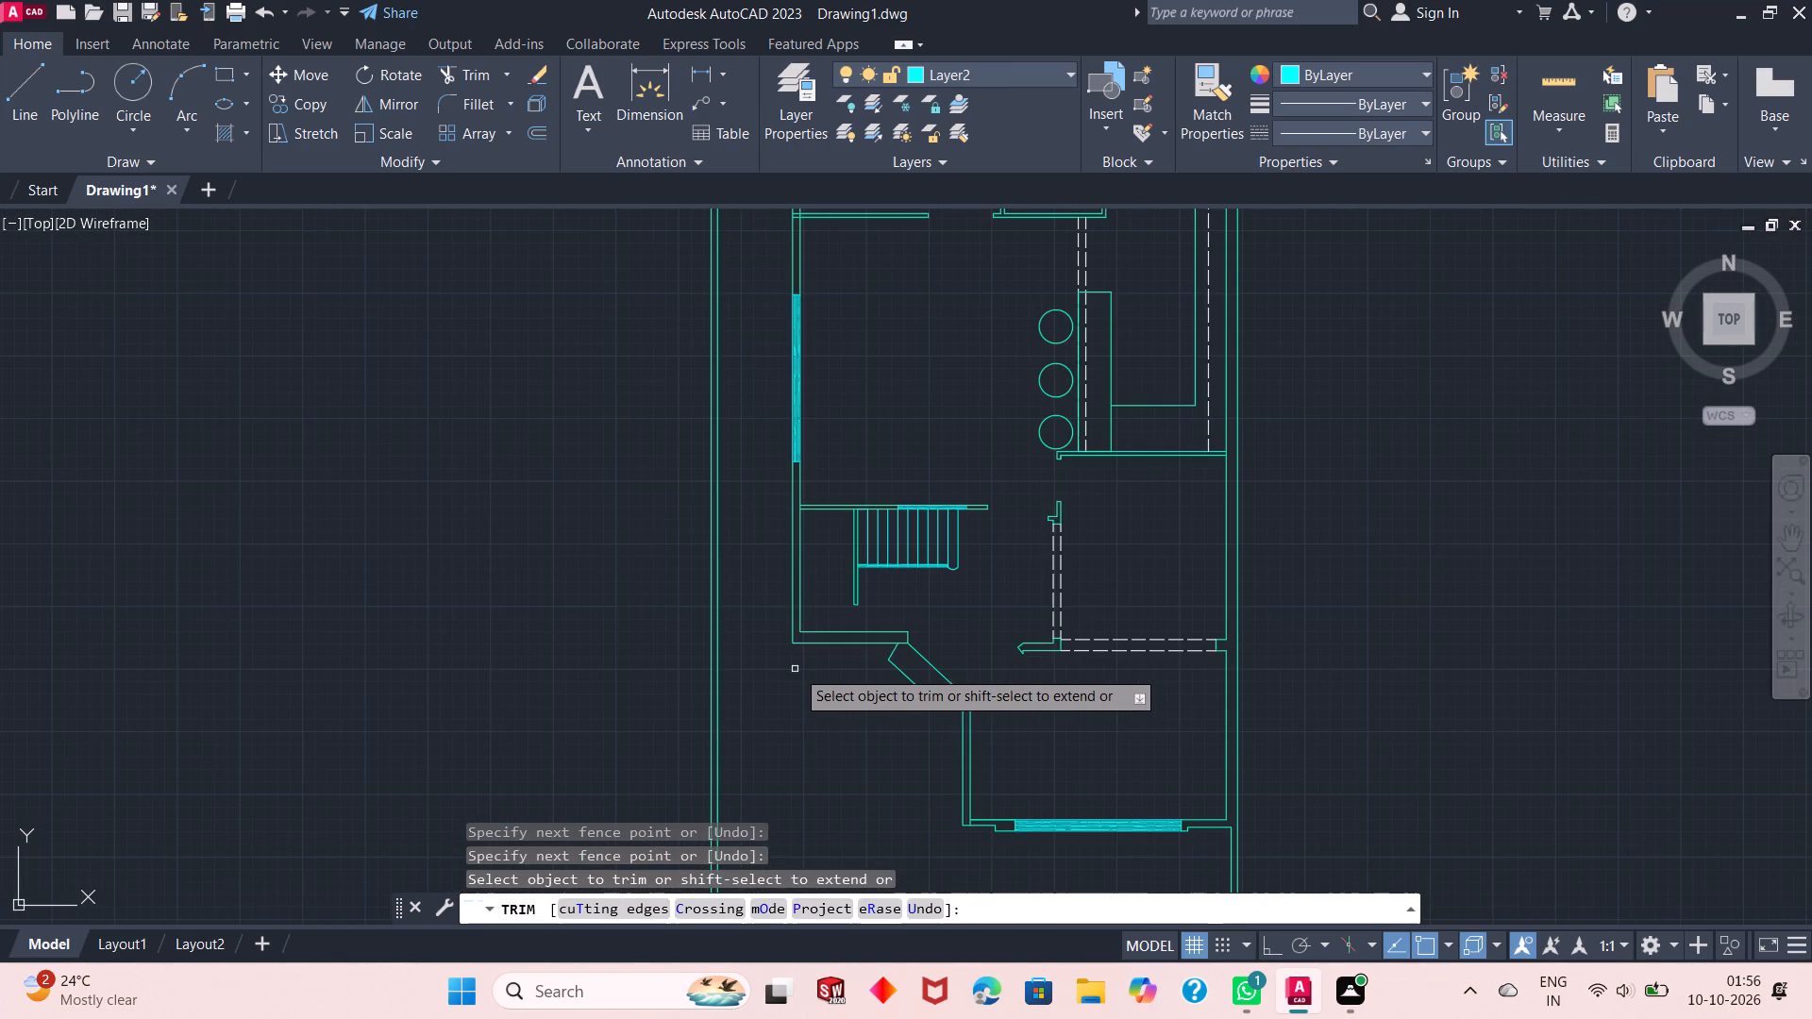
{"action": "right_click", "coordinate": [478, 590]}
{"action": "left_click", "coordinate": [519, 600]}
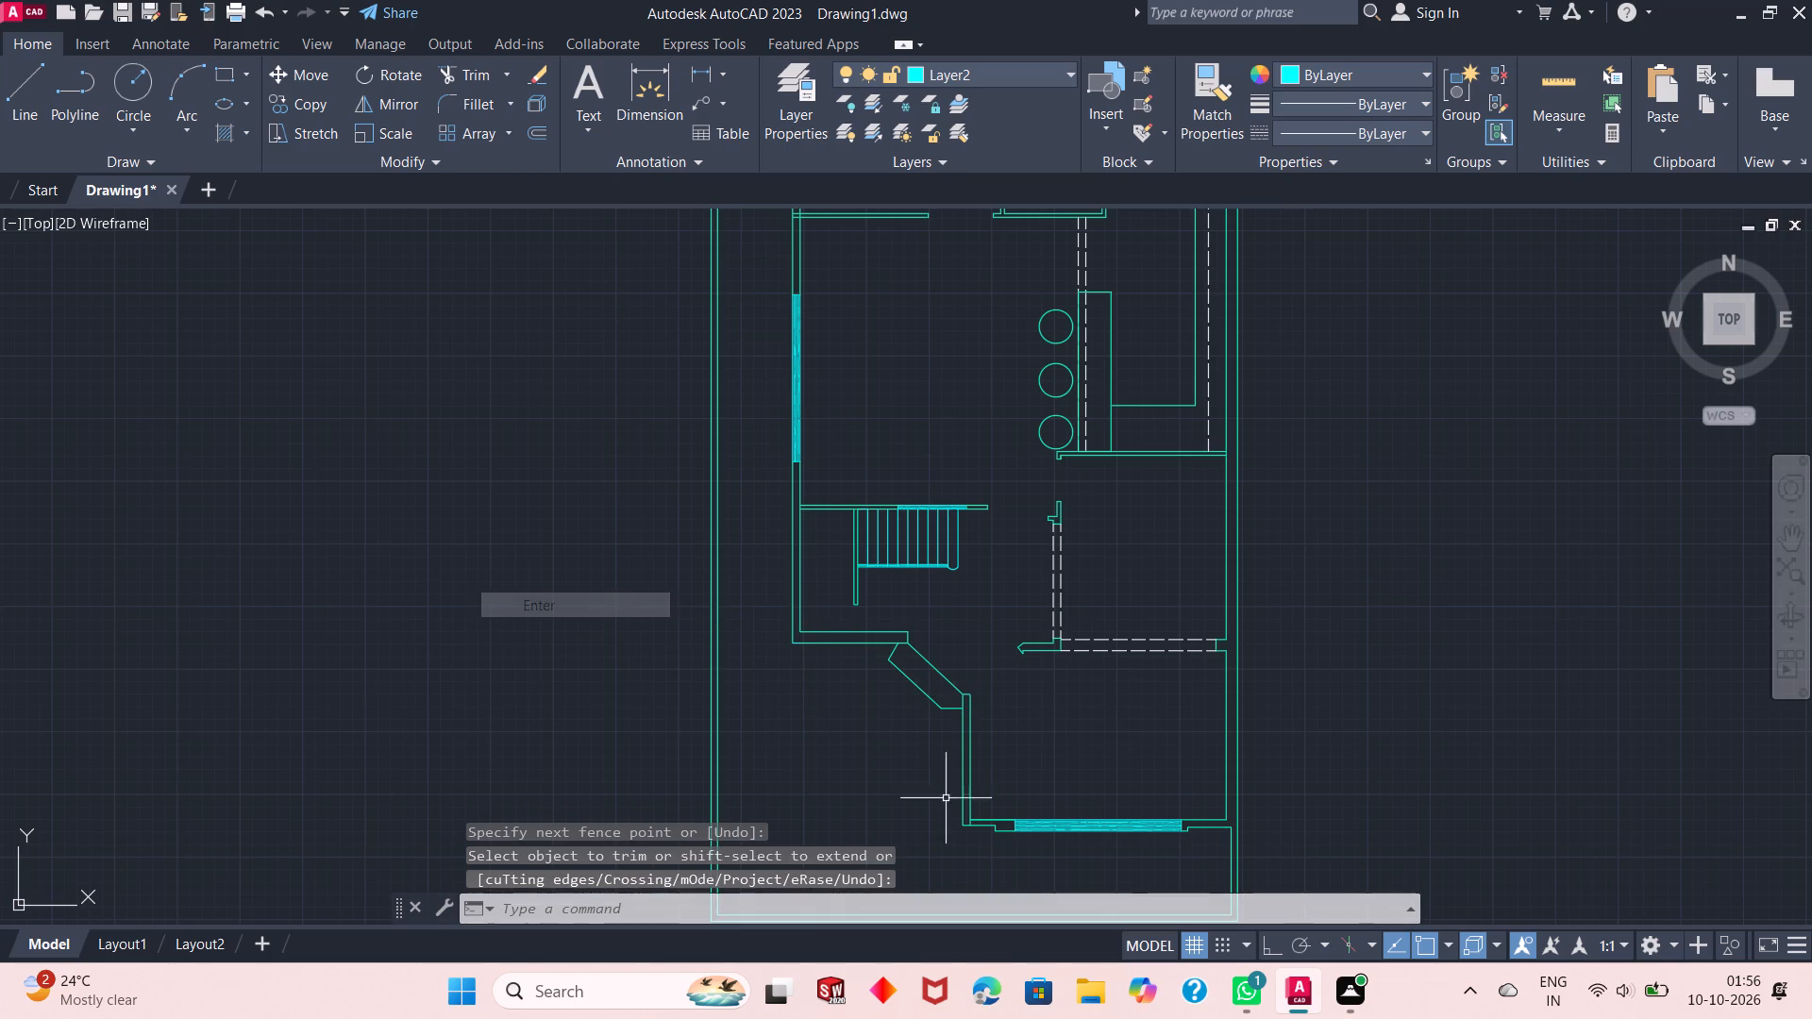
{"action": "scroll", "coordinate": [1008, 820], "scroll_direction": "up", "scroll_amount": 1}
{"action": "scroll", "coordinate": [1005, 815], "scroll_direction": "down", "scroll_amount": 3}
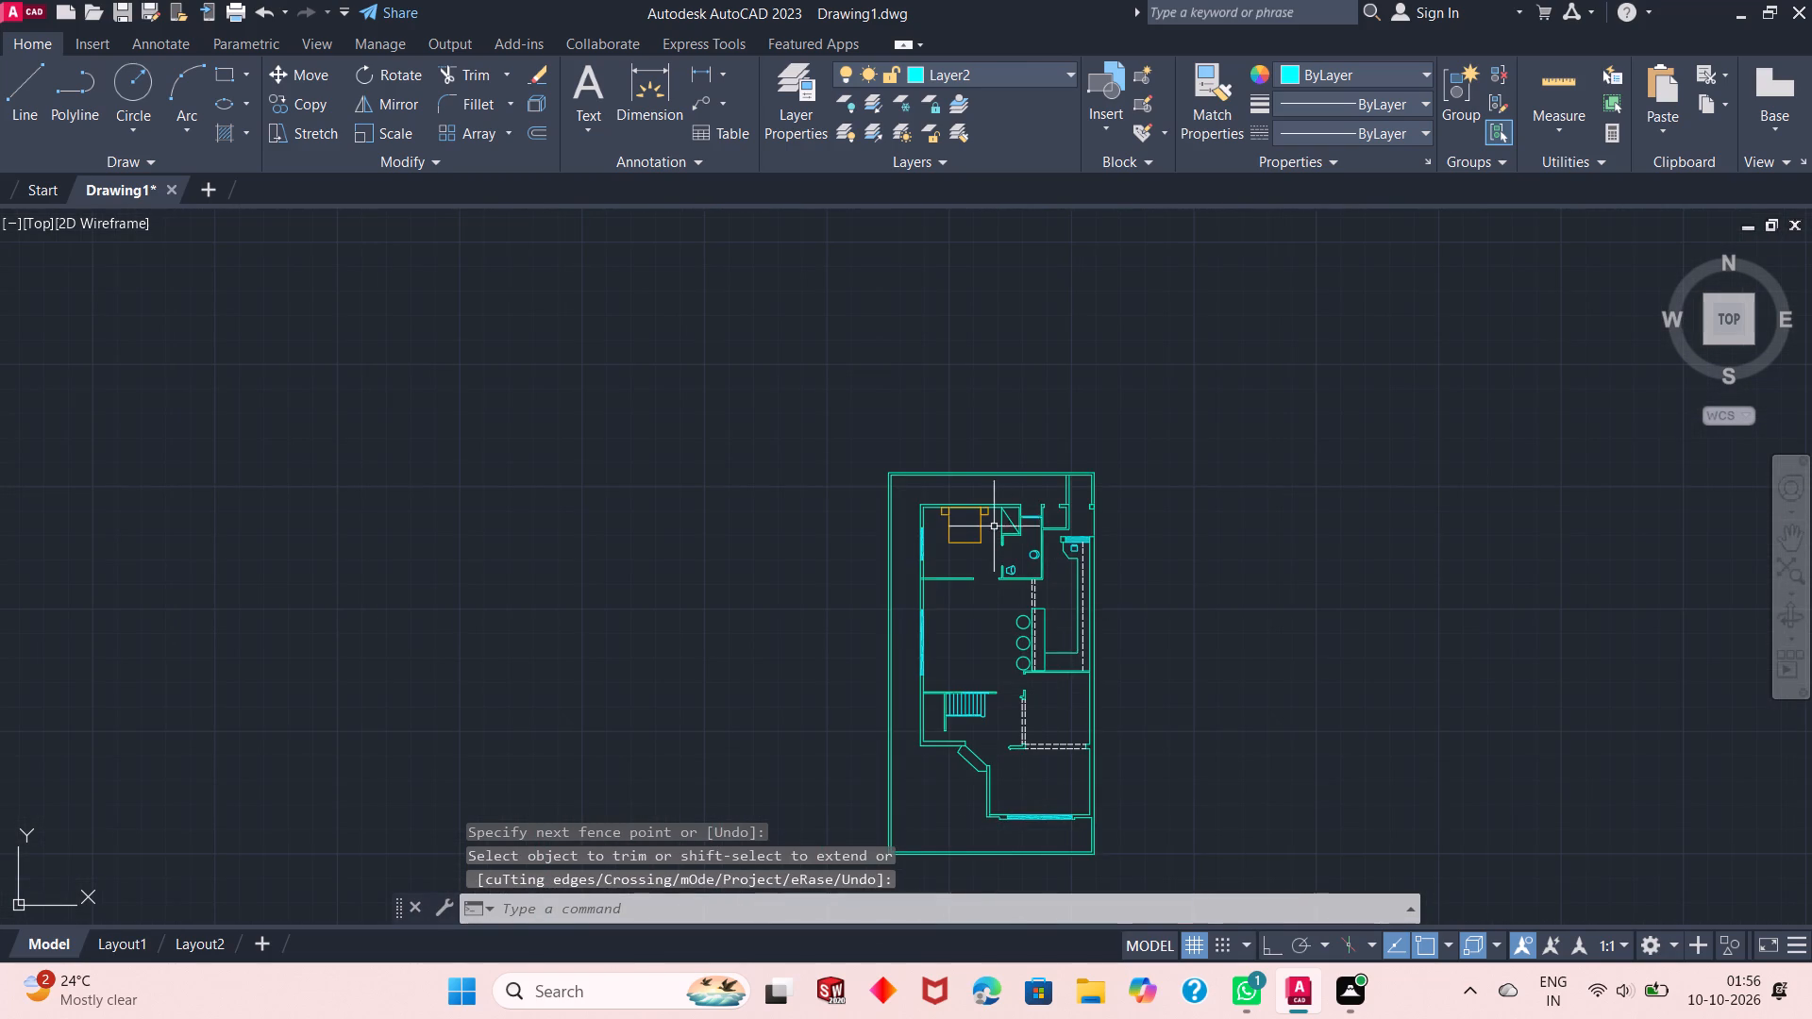
Make Layer1 the current layer.
{"action": "scroll", "coordinate": [989, 521], "scroll_direction": "up", "scroll_amount": 4}
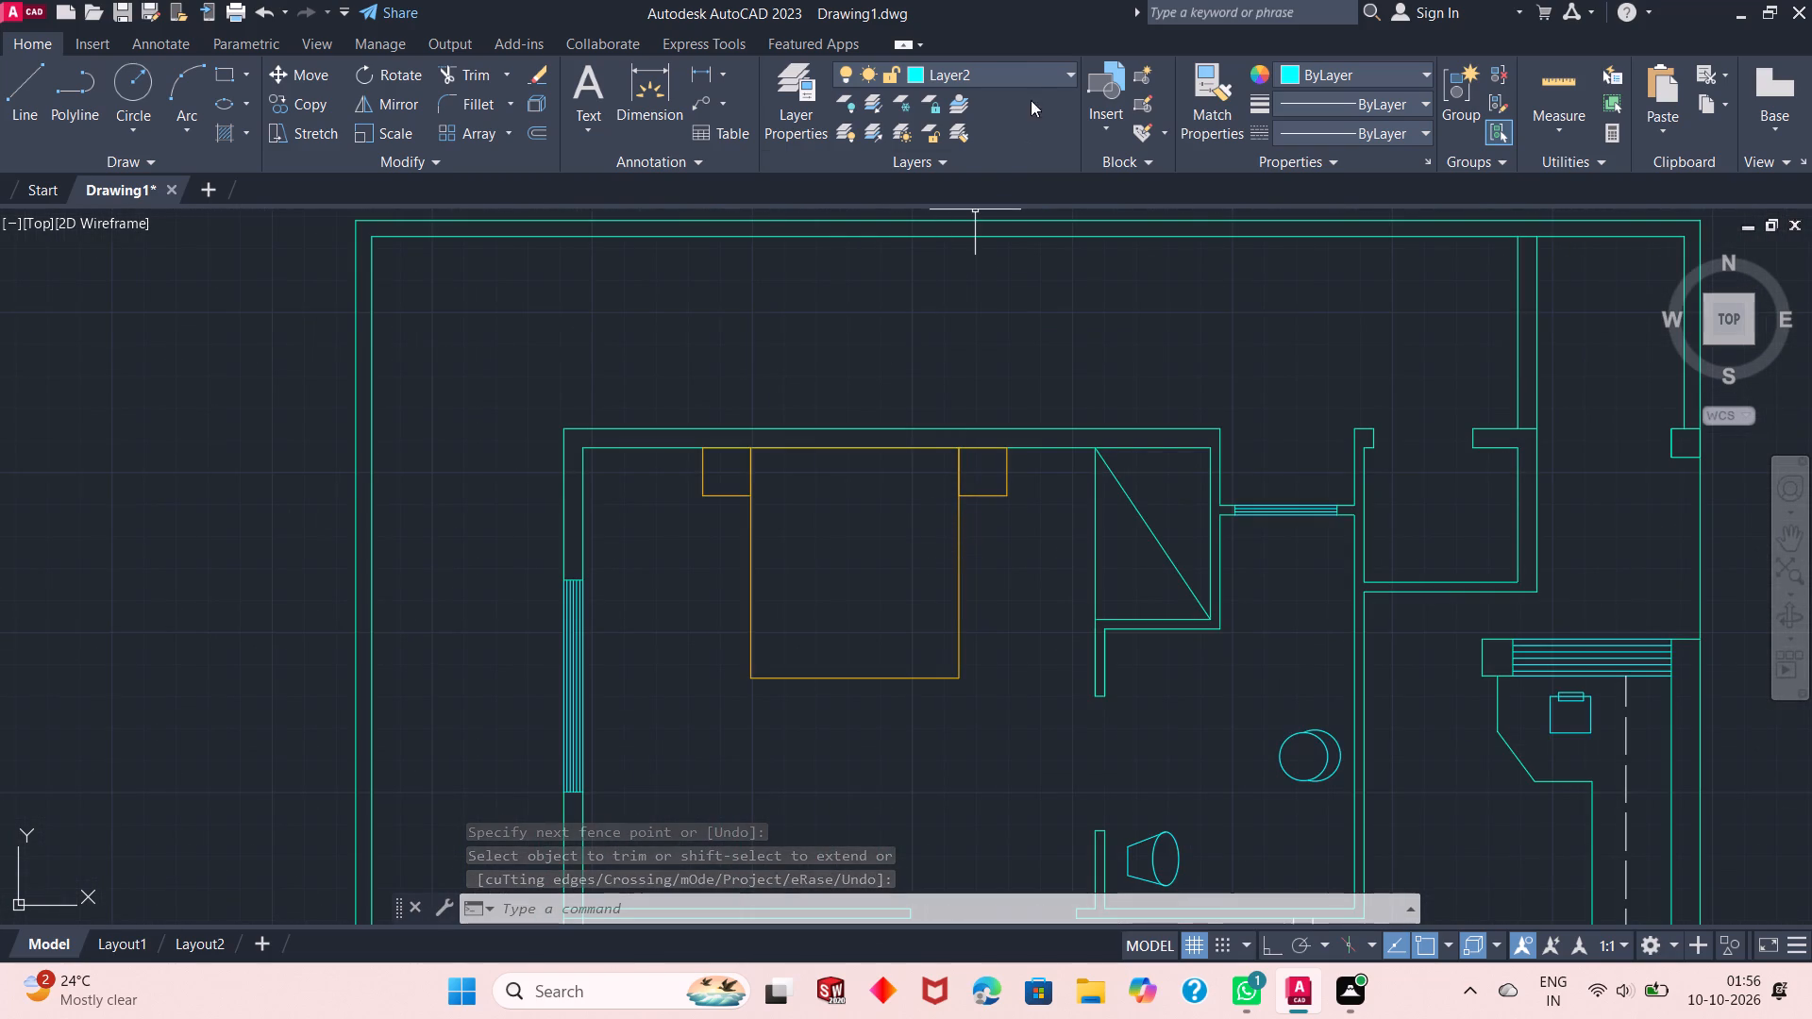
{"action": "left_click", "coordinate": [1031, 80]}
{"action": "left_click", "coordinate": [1018, 140]}
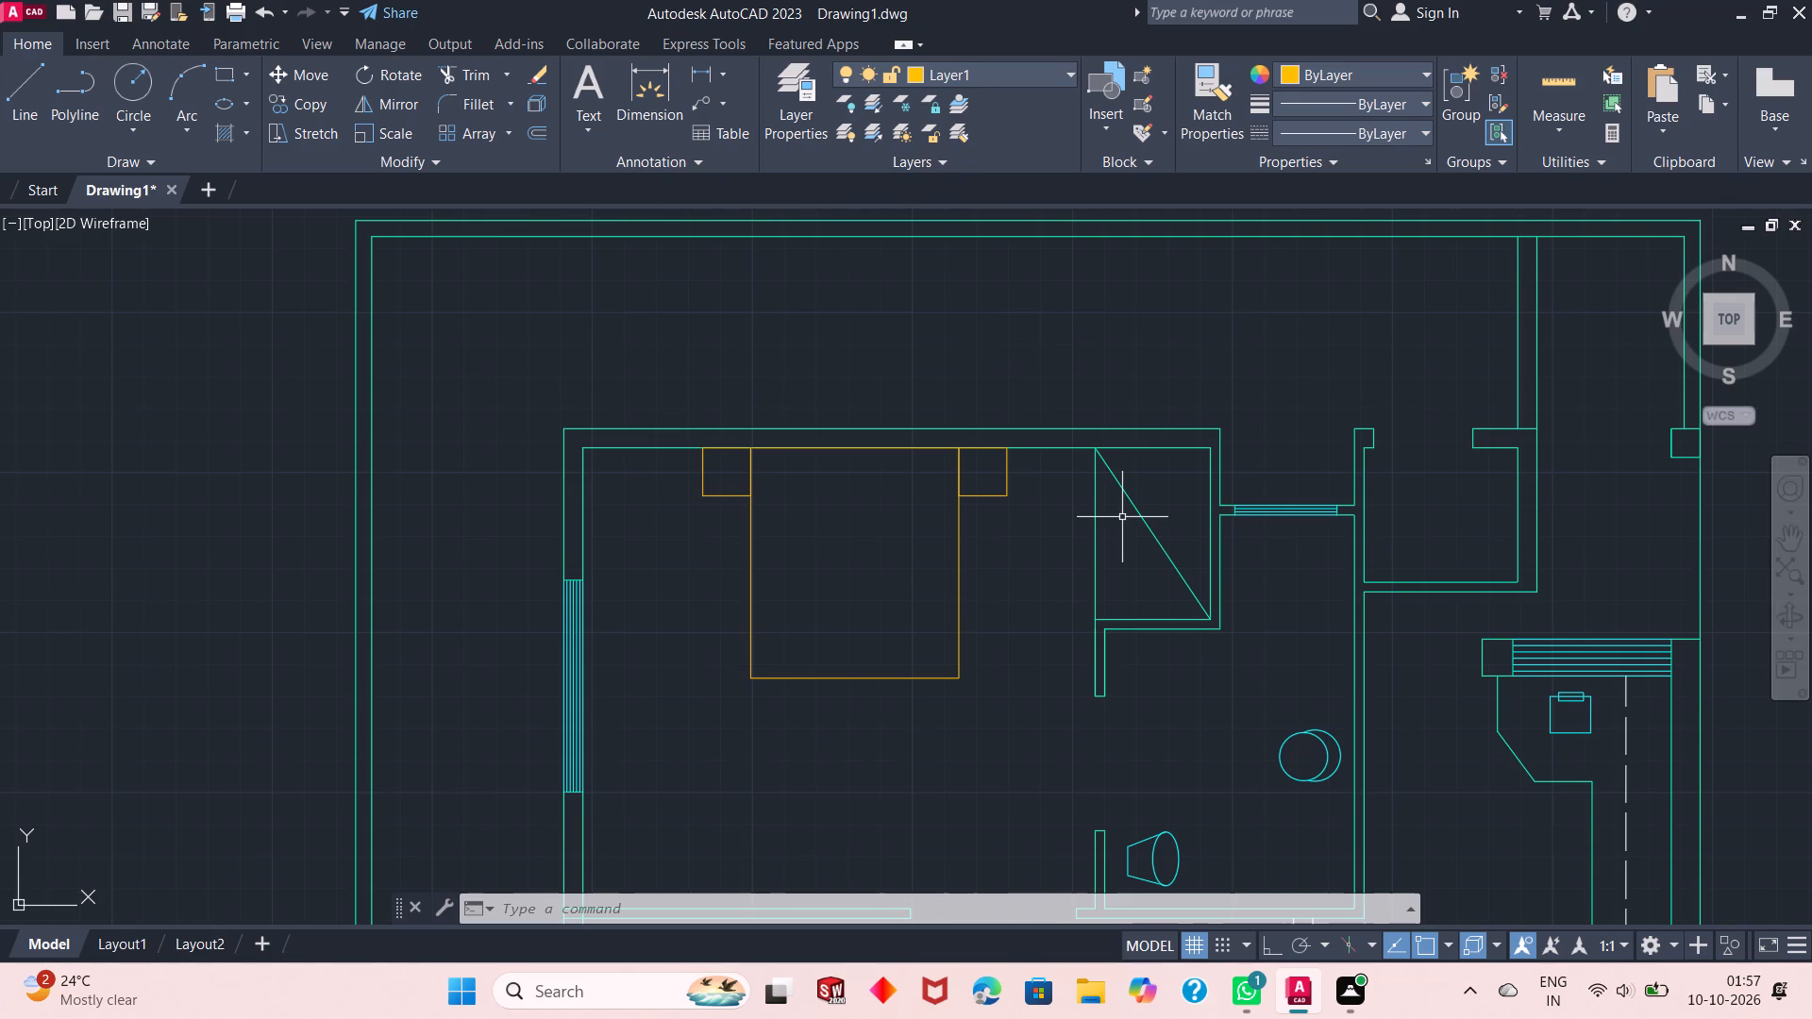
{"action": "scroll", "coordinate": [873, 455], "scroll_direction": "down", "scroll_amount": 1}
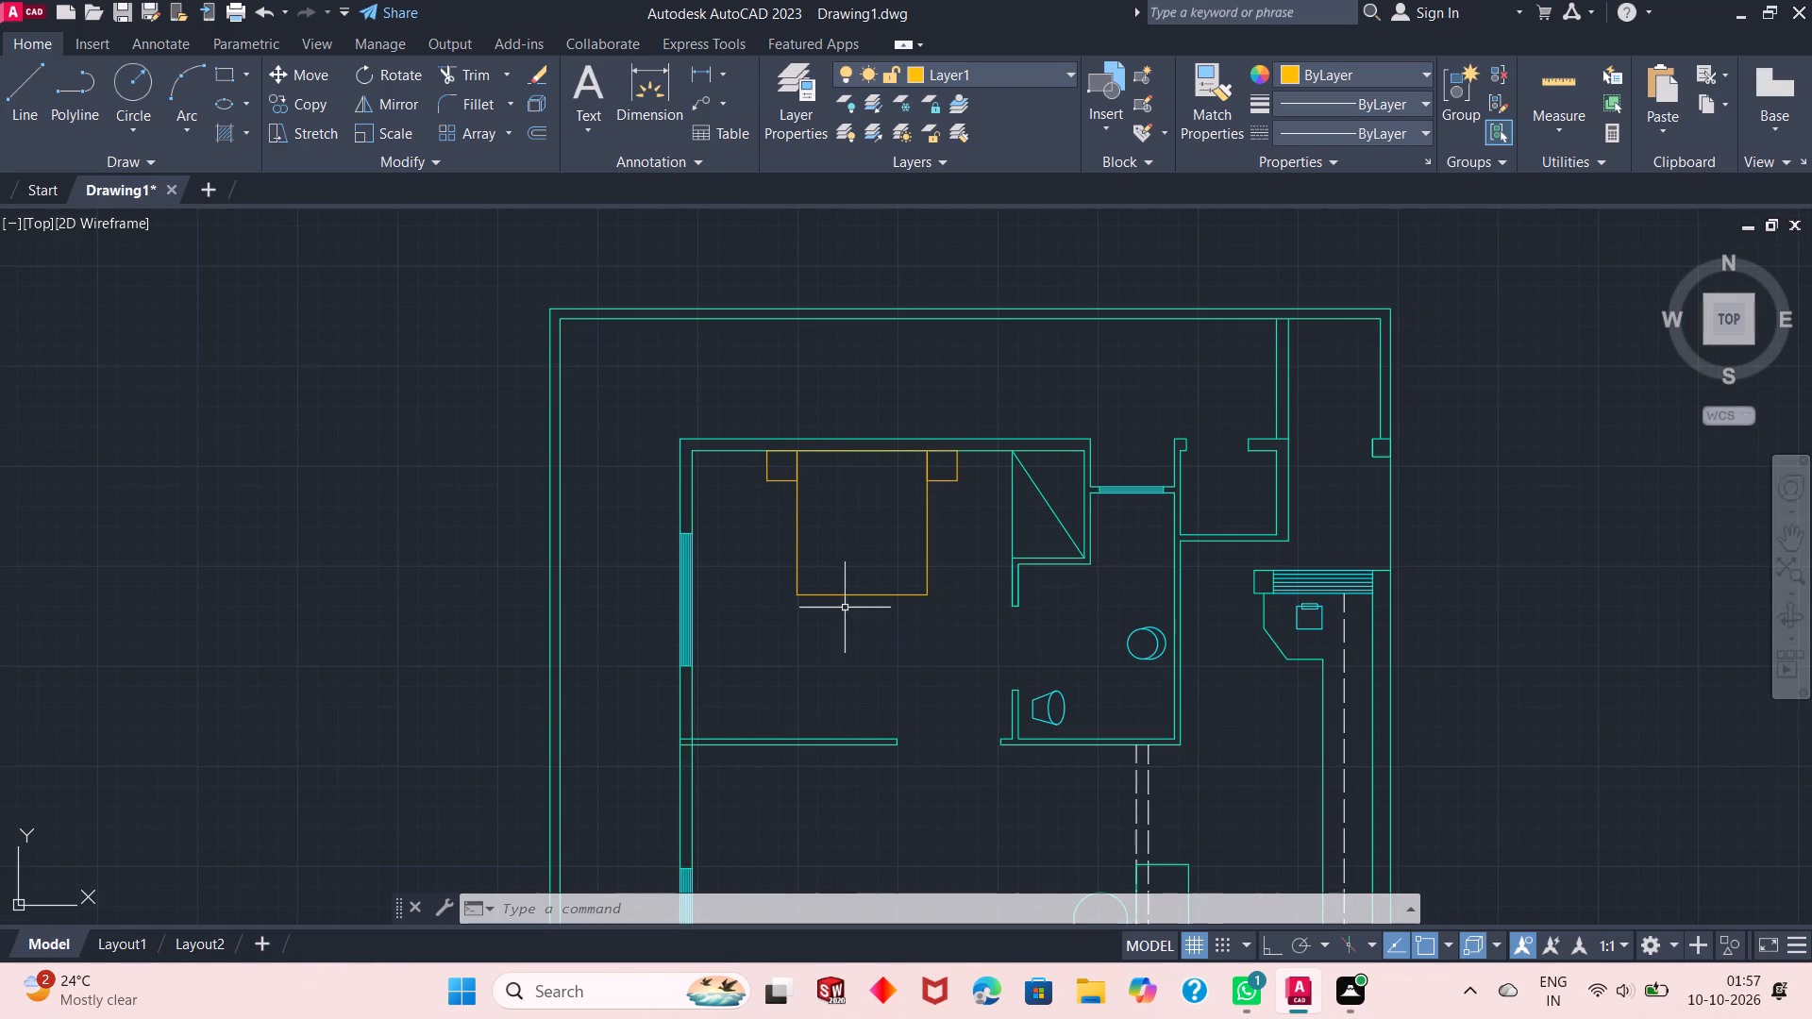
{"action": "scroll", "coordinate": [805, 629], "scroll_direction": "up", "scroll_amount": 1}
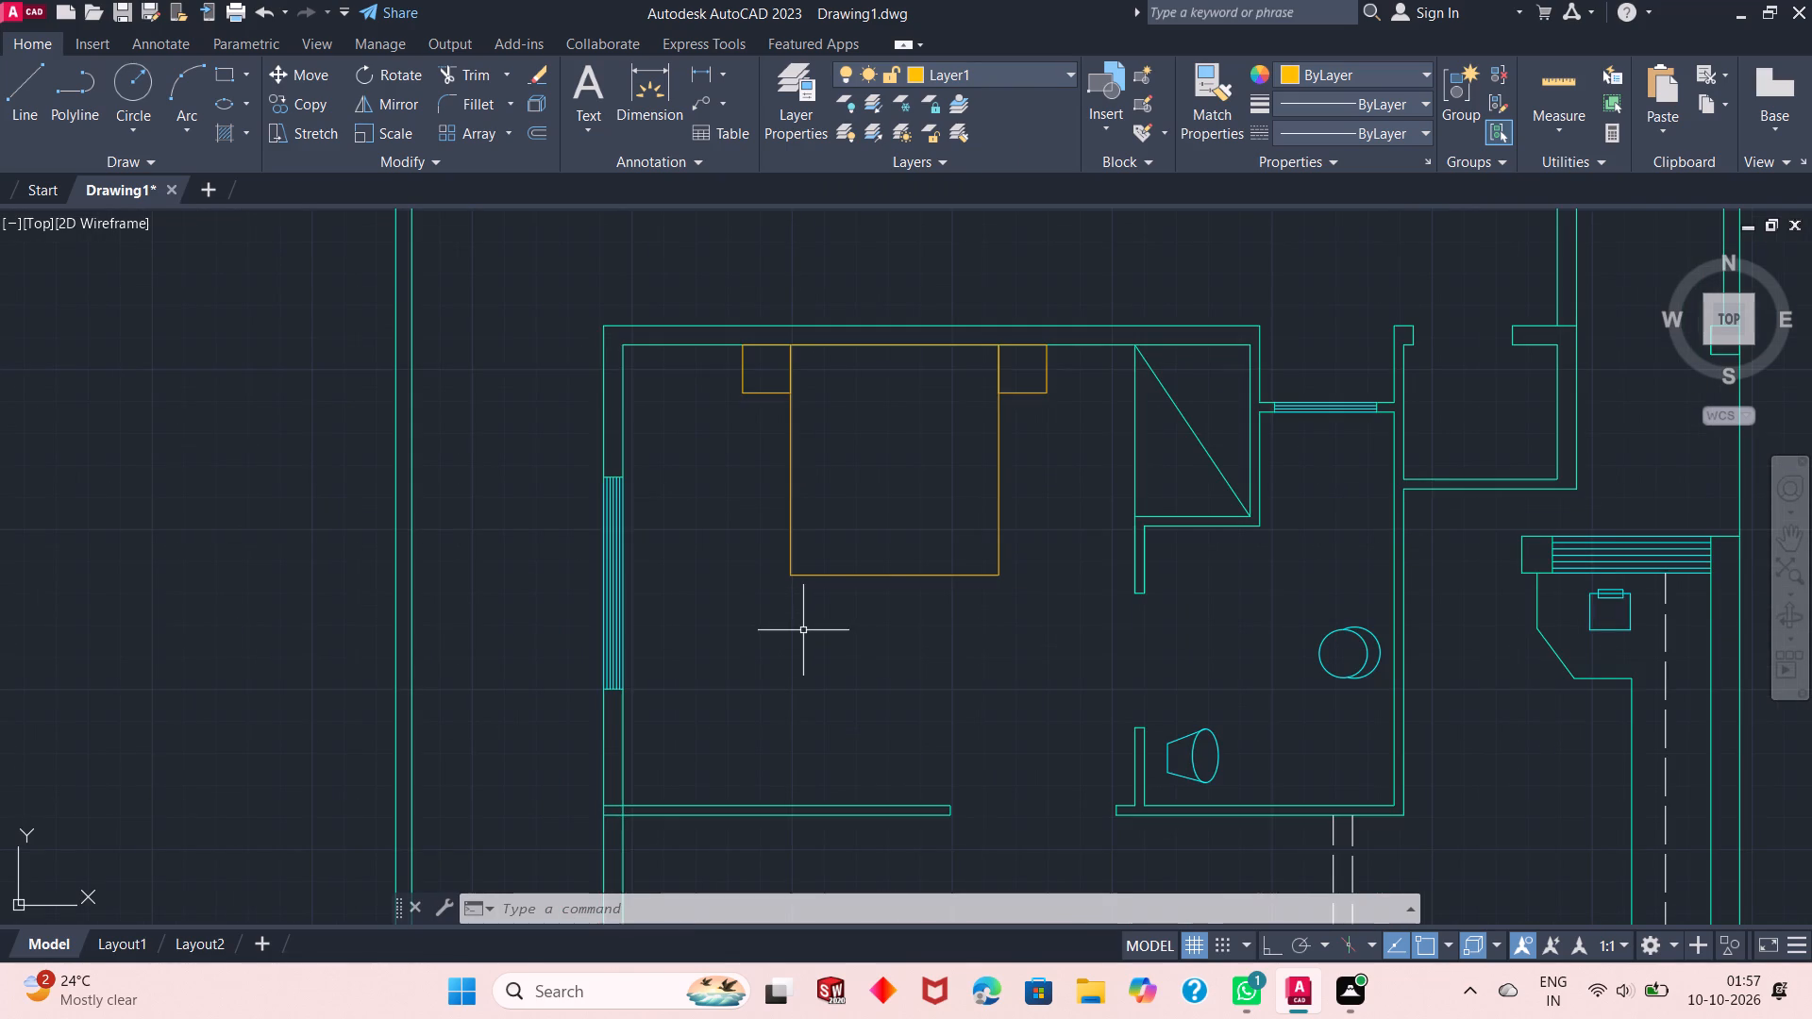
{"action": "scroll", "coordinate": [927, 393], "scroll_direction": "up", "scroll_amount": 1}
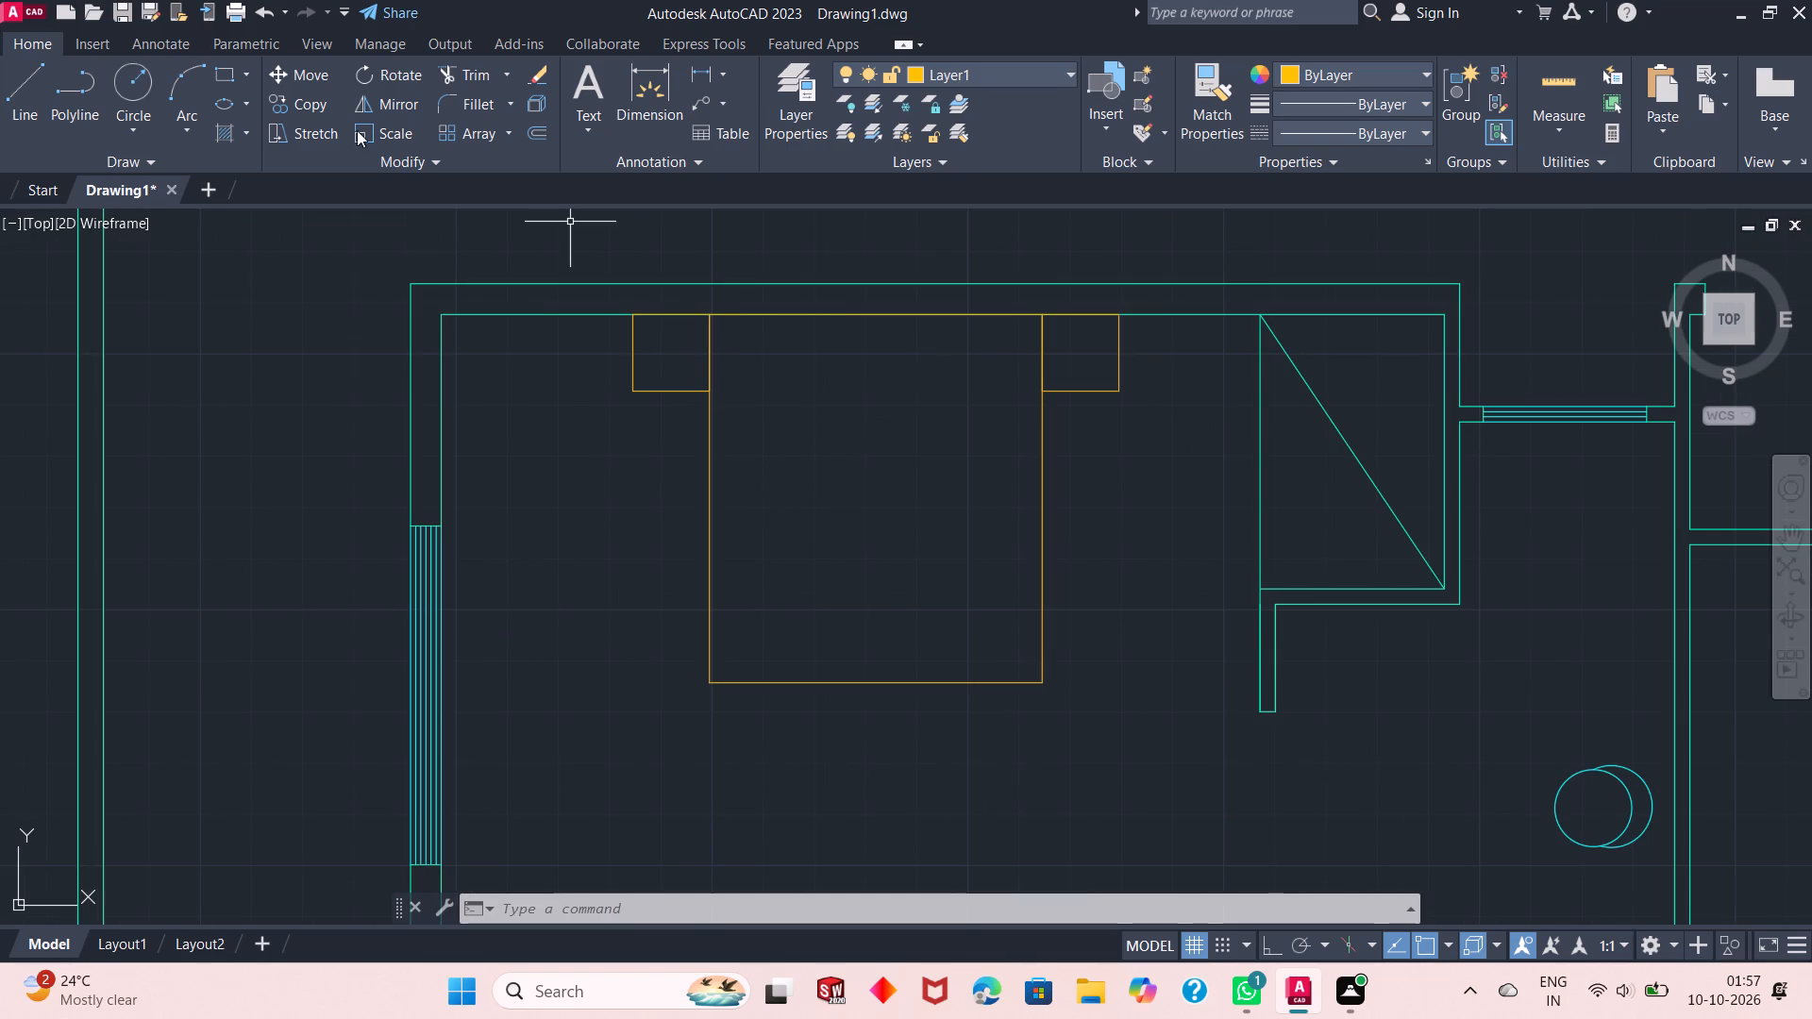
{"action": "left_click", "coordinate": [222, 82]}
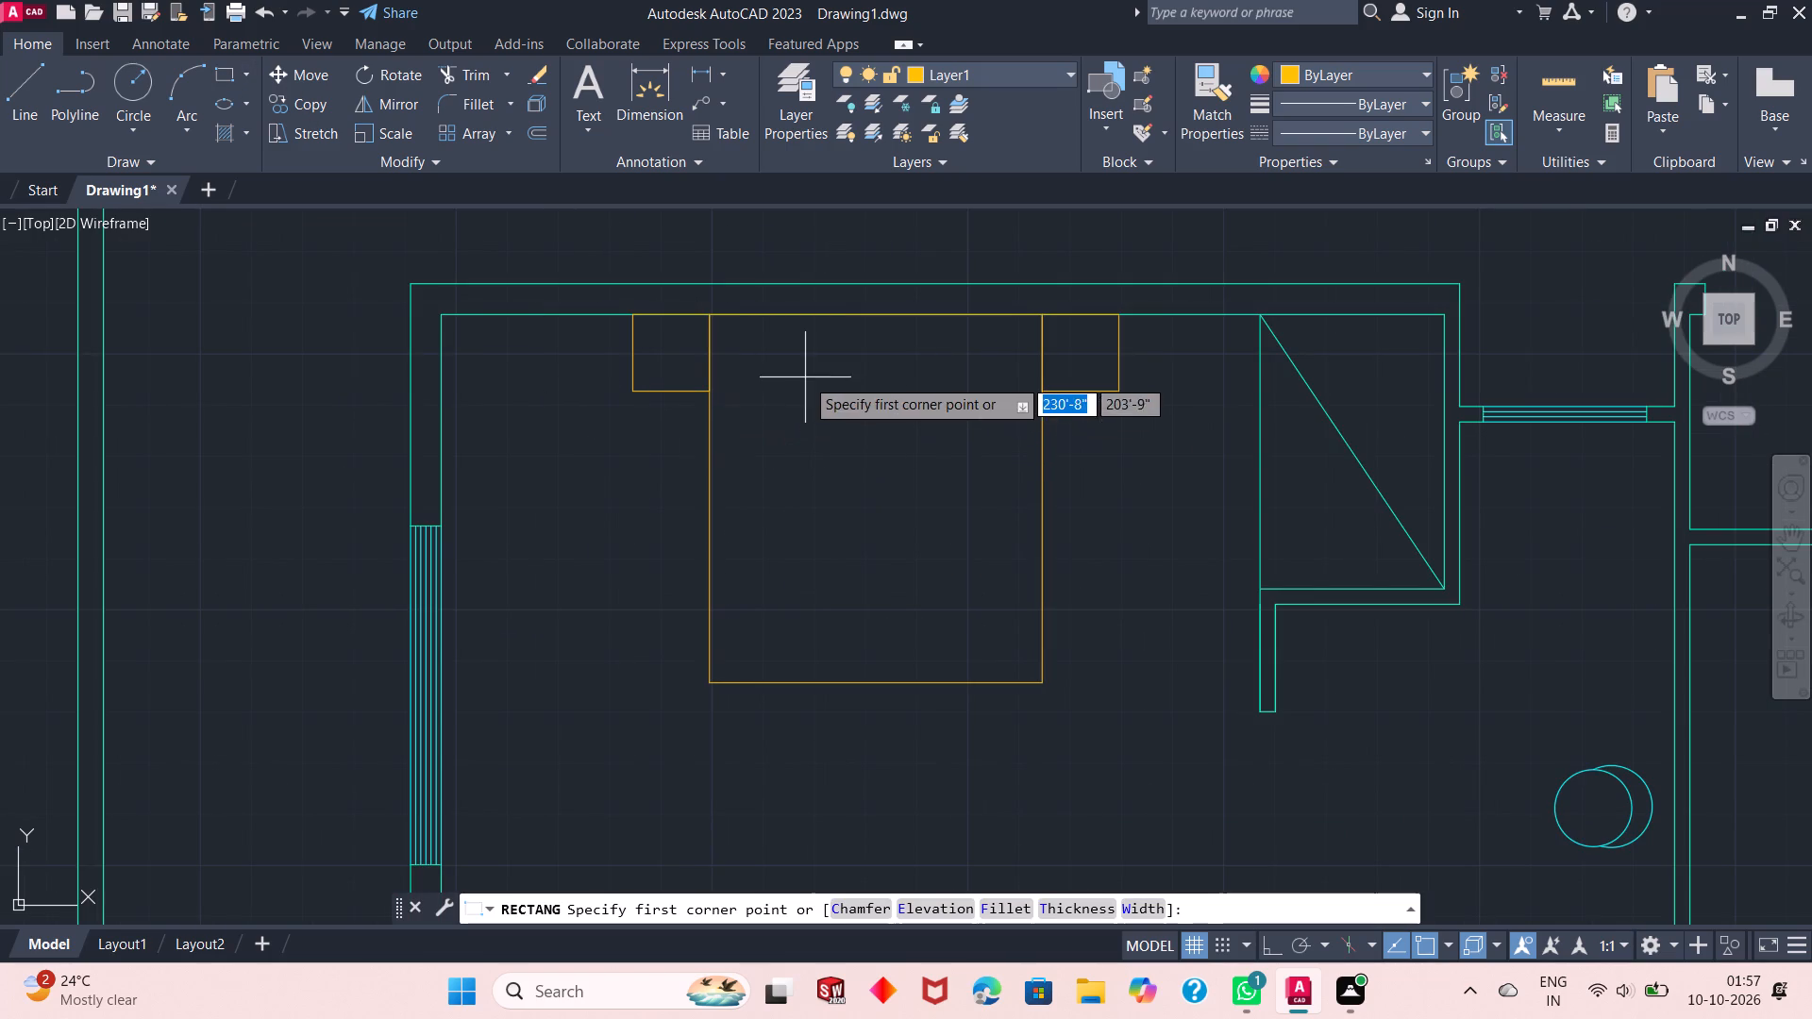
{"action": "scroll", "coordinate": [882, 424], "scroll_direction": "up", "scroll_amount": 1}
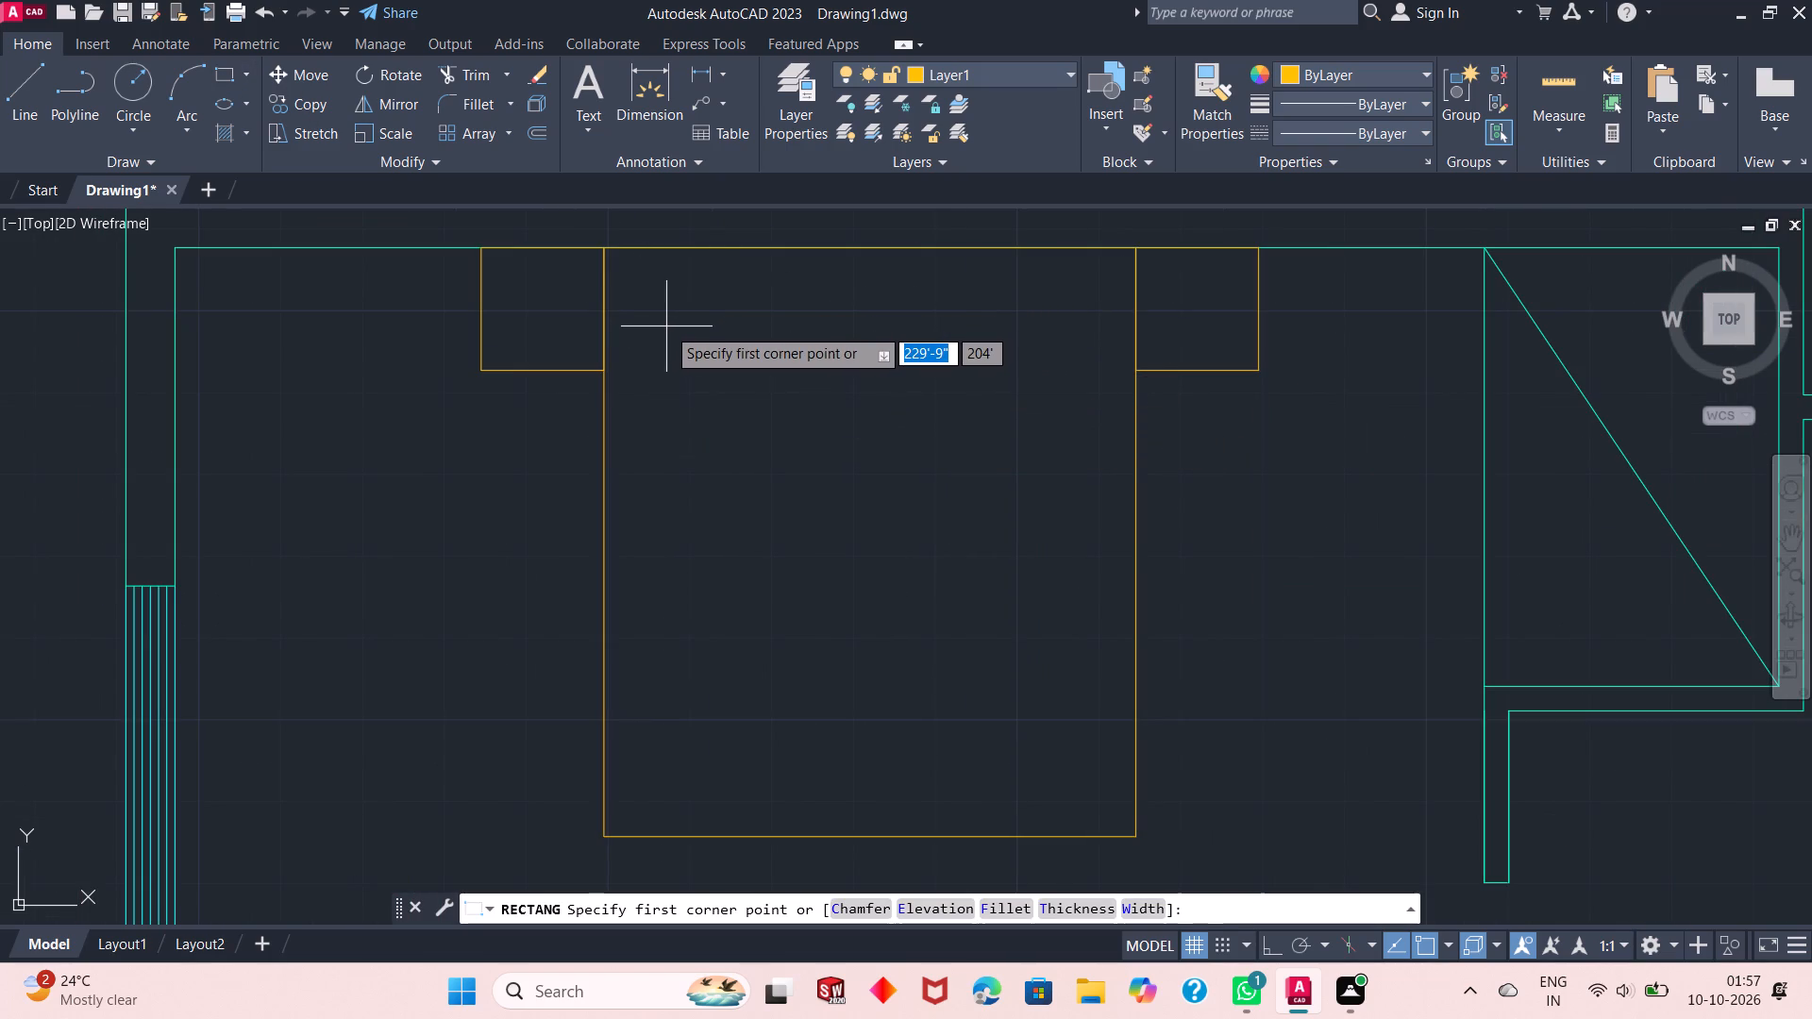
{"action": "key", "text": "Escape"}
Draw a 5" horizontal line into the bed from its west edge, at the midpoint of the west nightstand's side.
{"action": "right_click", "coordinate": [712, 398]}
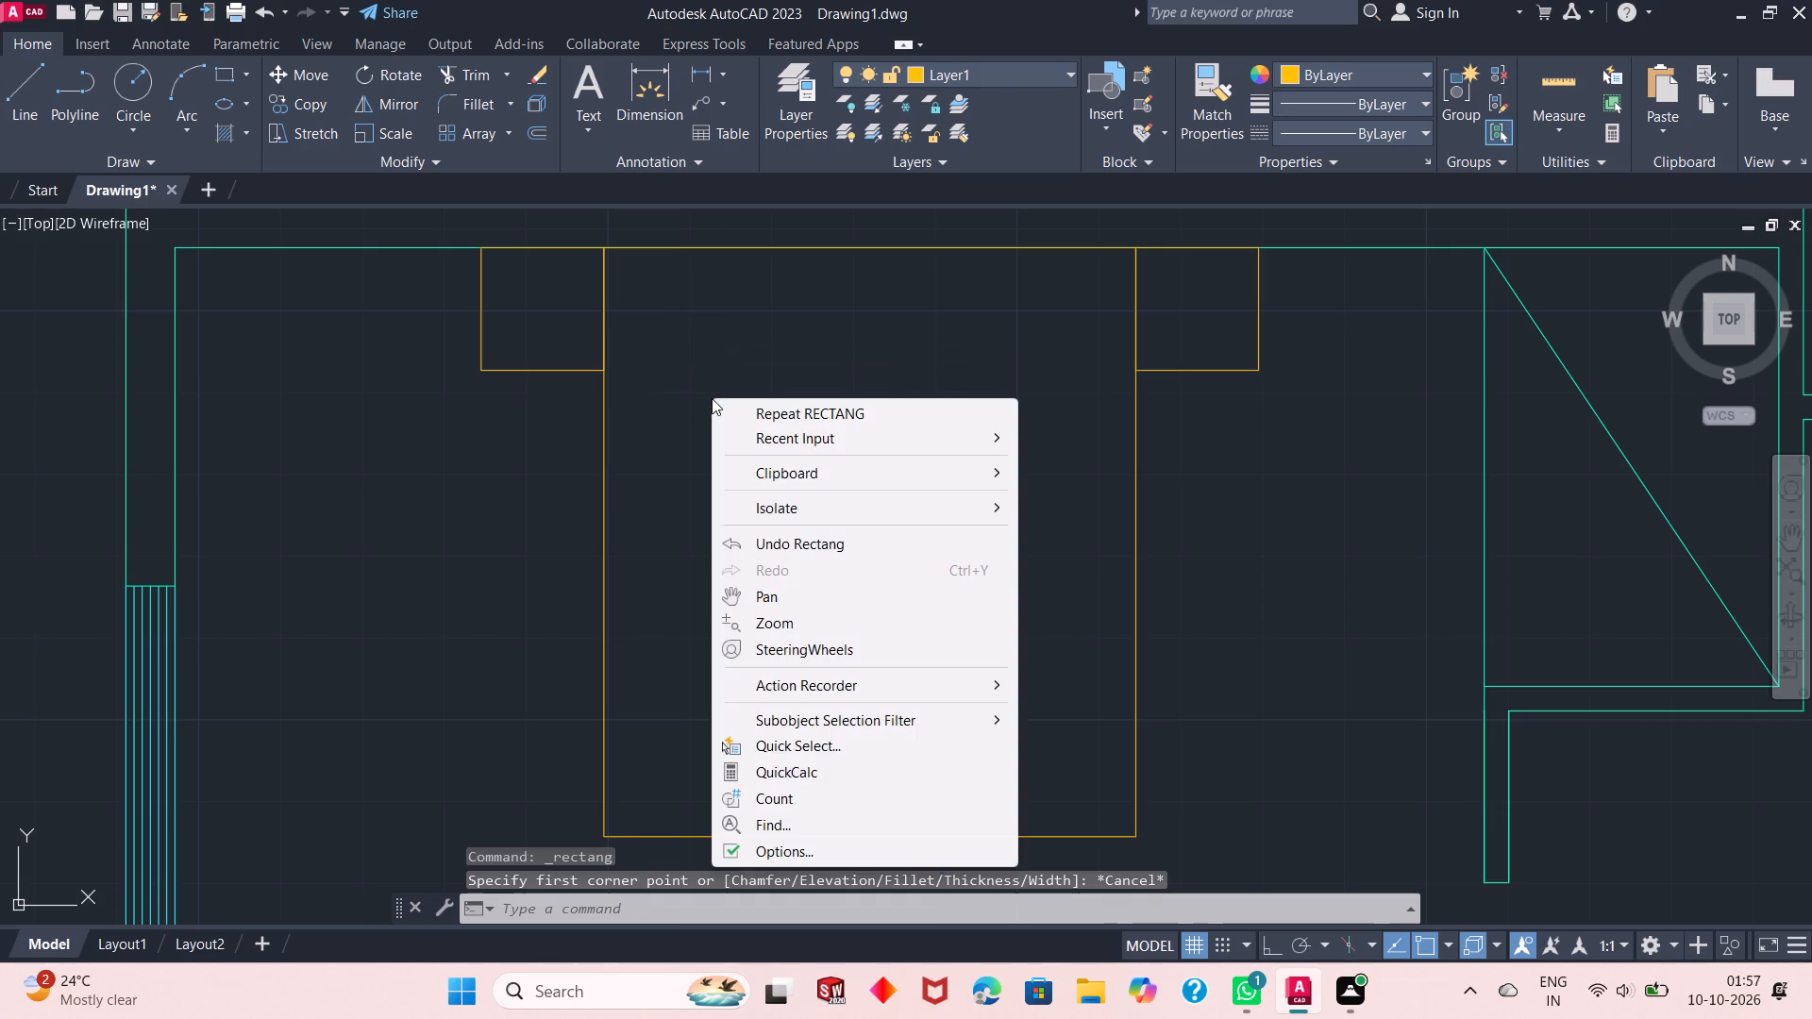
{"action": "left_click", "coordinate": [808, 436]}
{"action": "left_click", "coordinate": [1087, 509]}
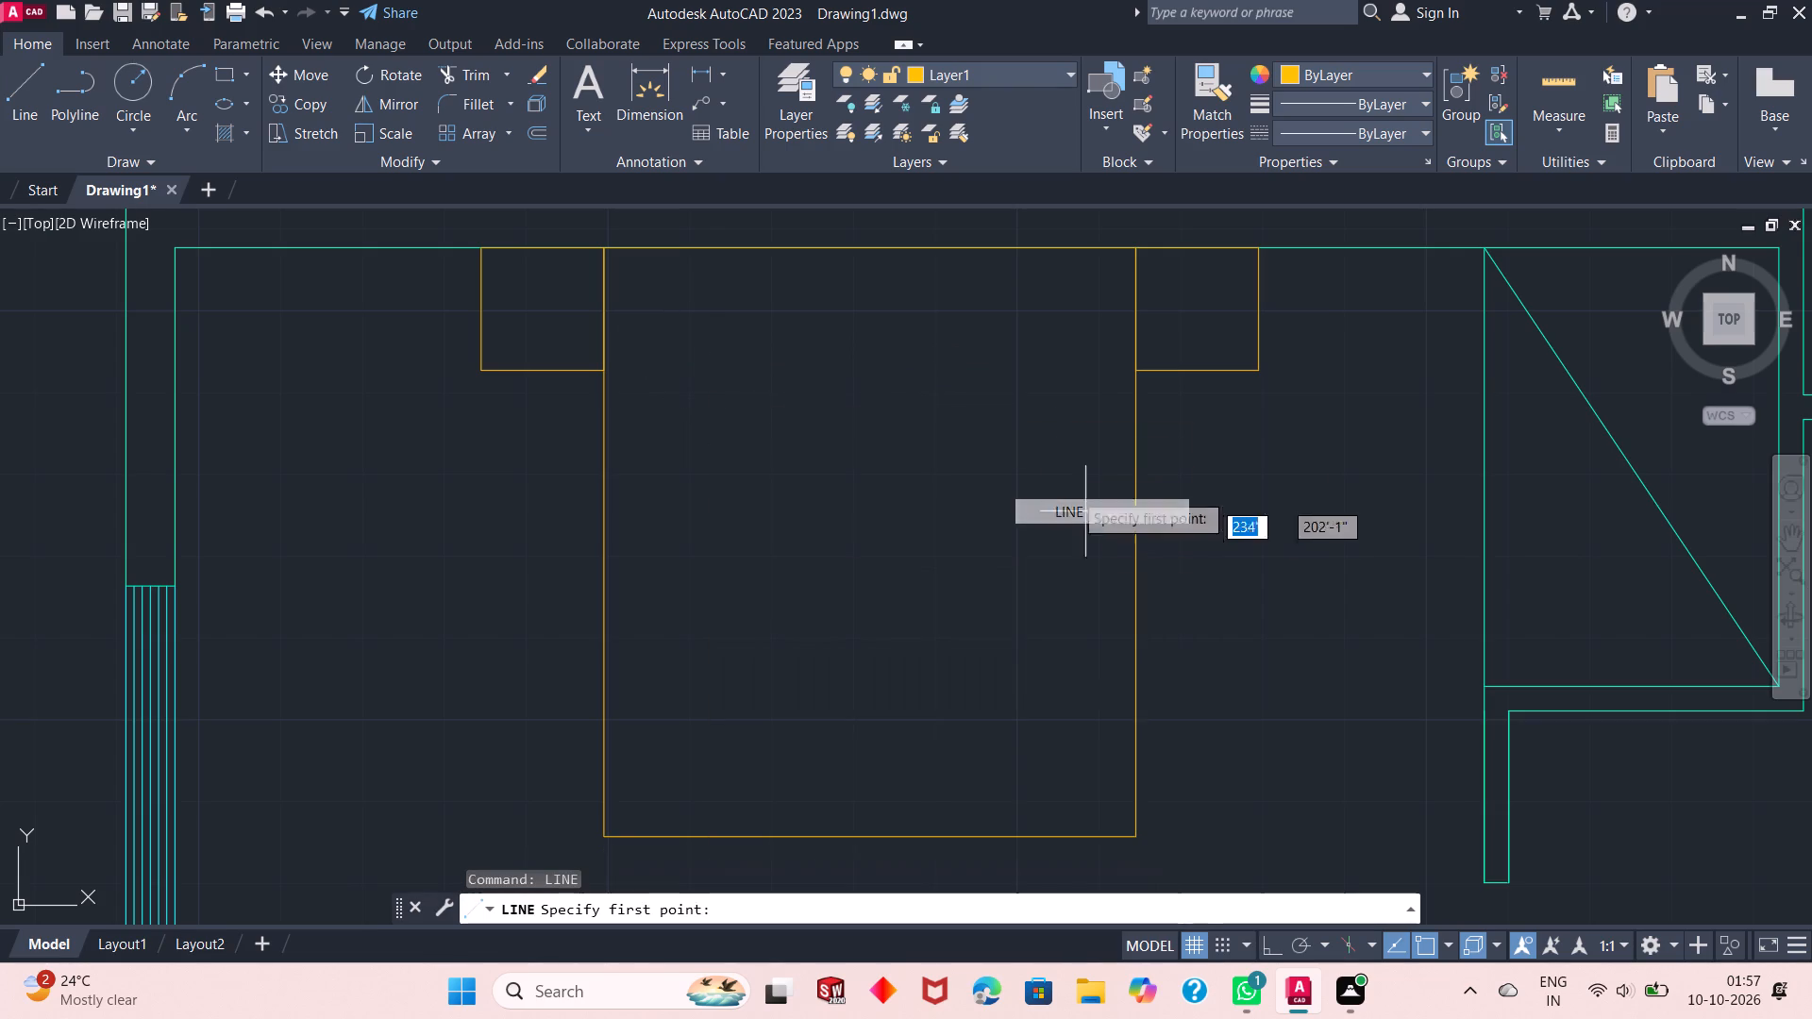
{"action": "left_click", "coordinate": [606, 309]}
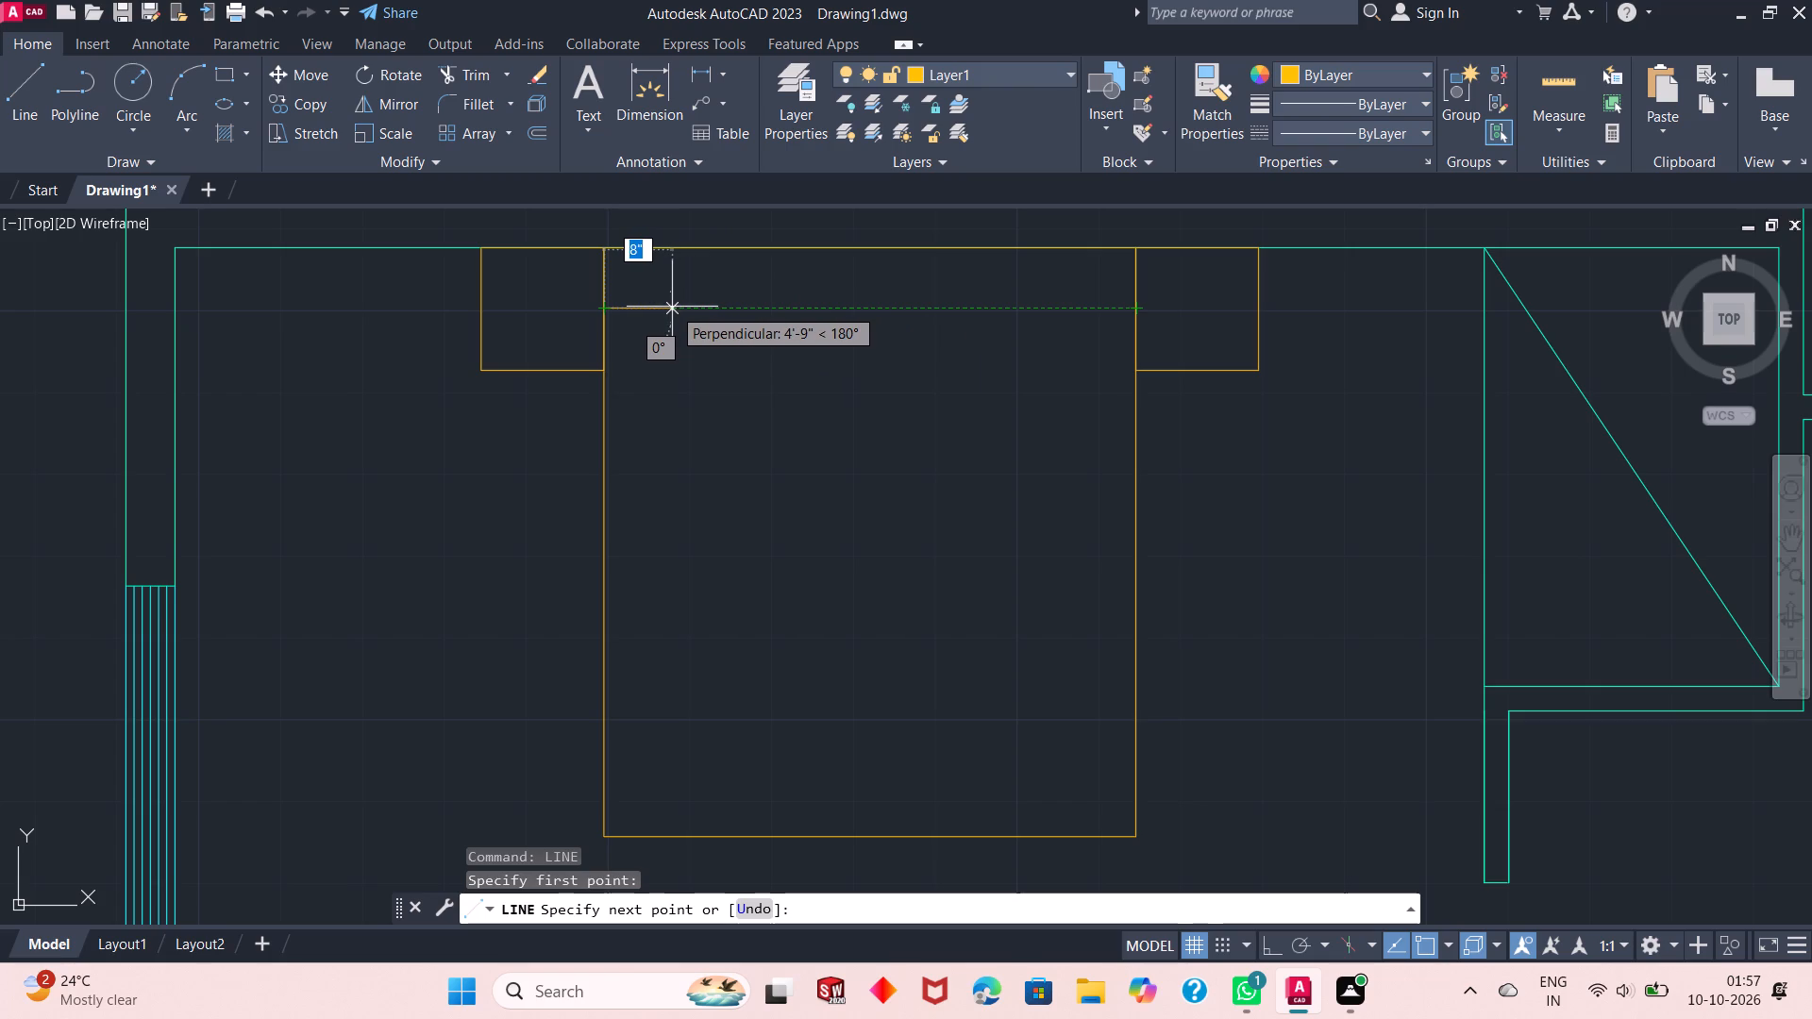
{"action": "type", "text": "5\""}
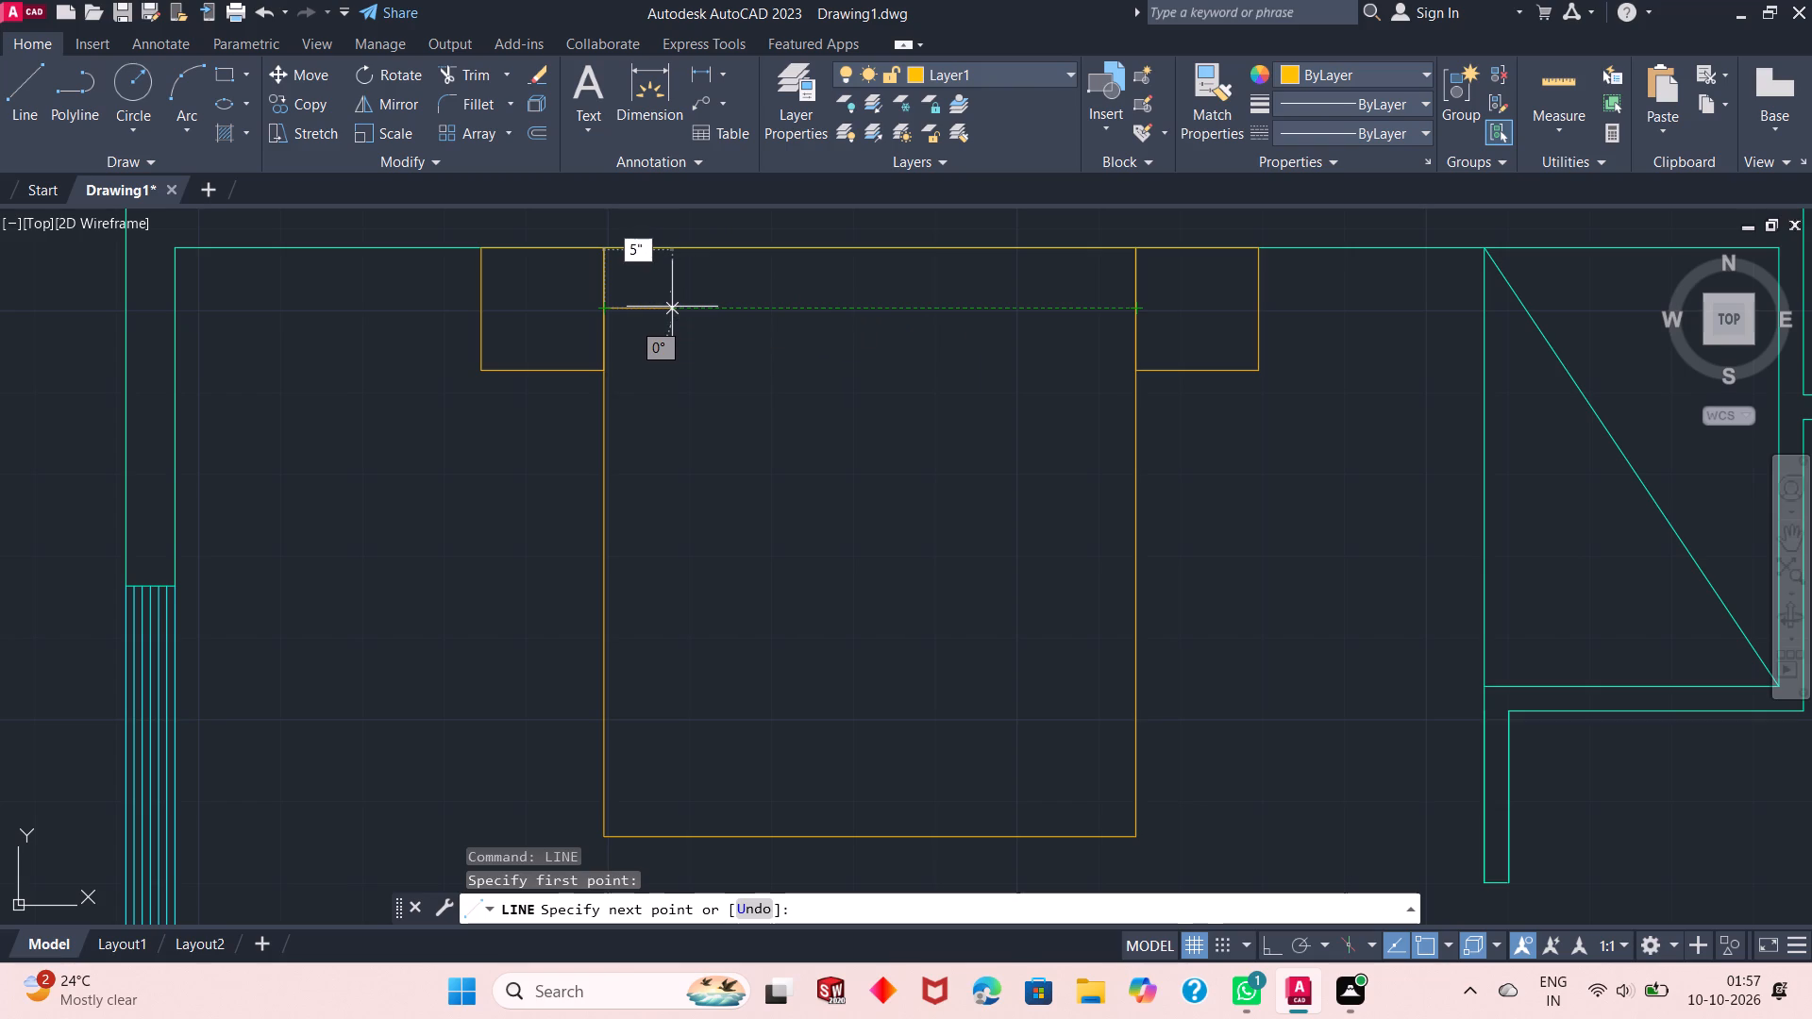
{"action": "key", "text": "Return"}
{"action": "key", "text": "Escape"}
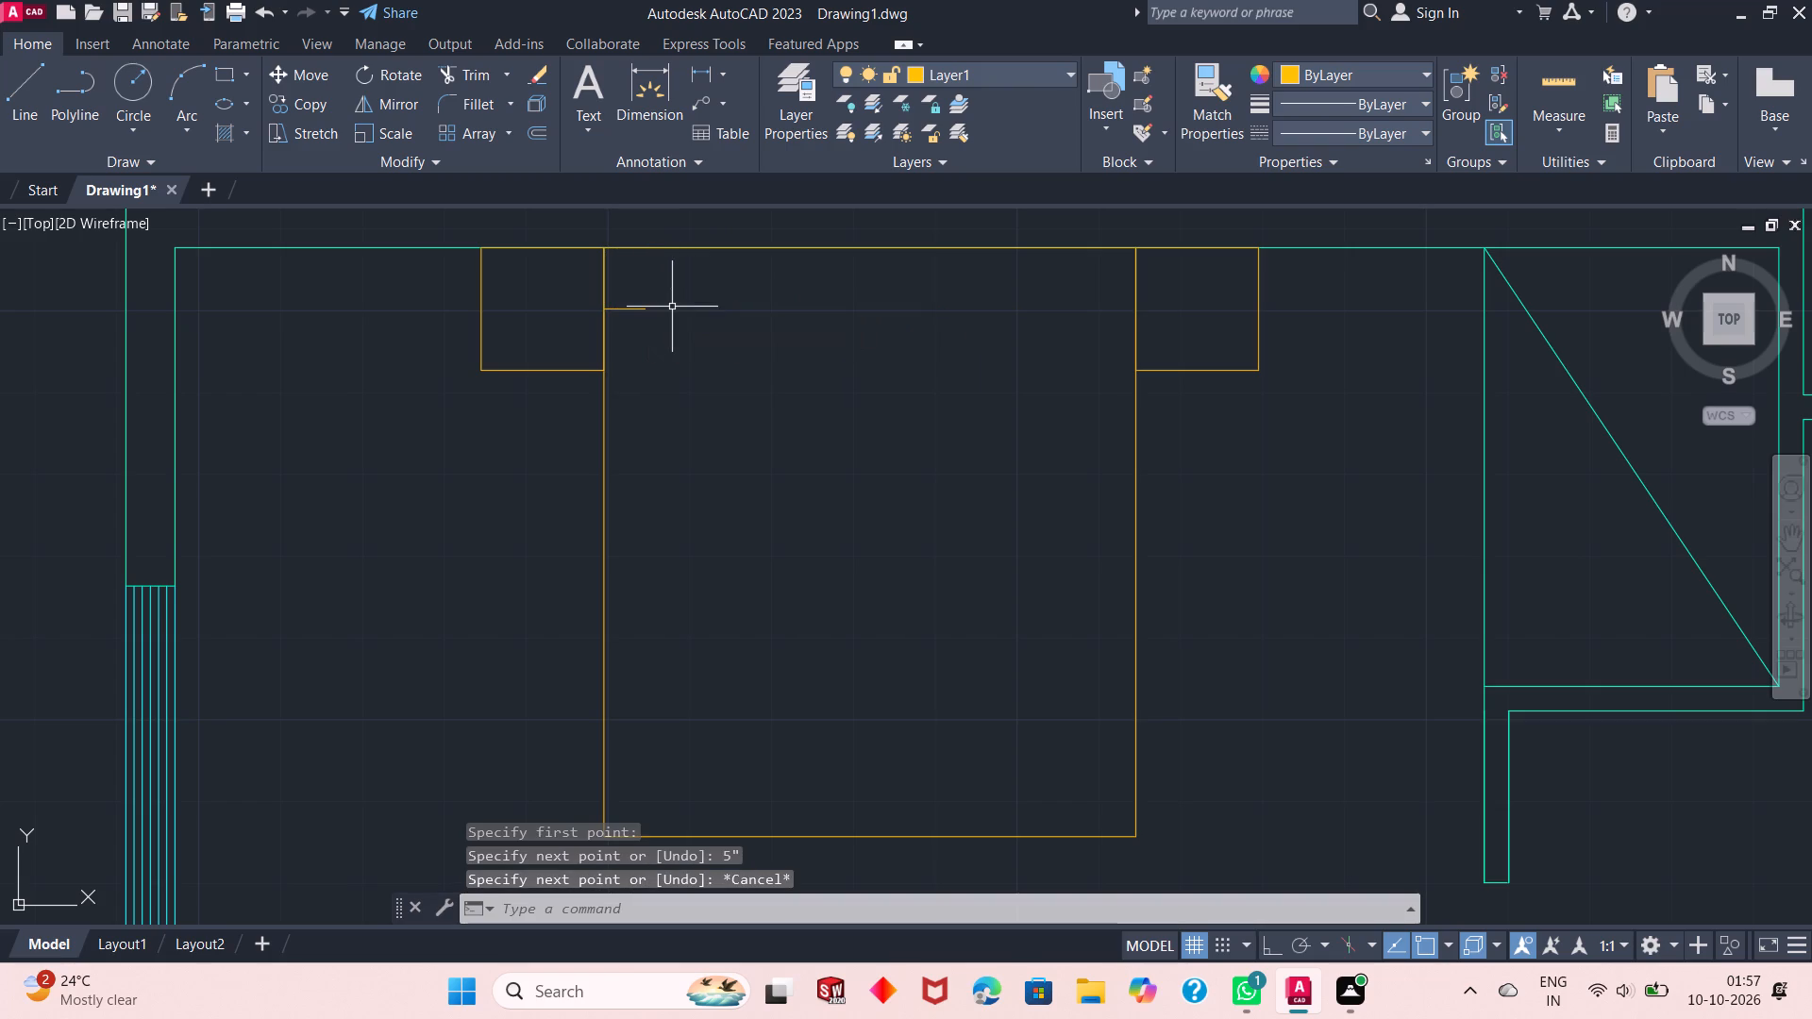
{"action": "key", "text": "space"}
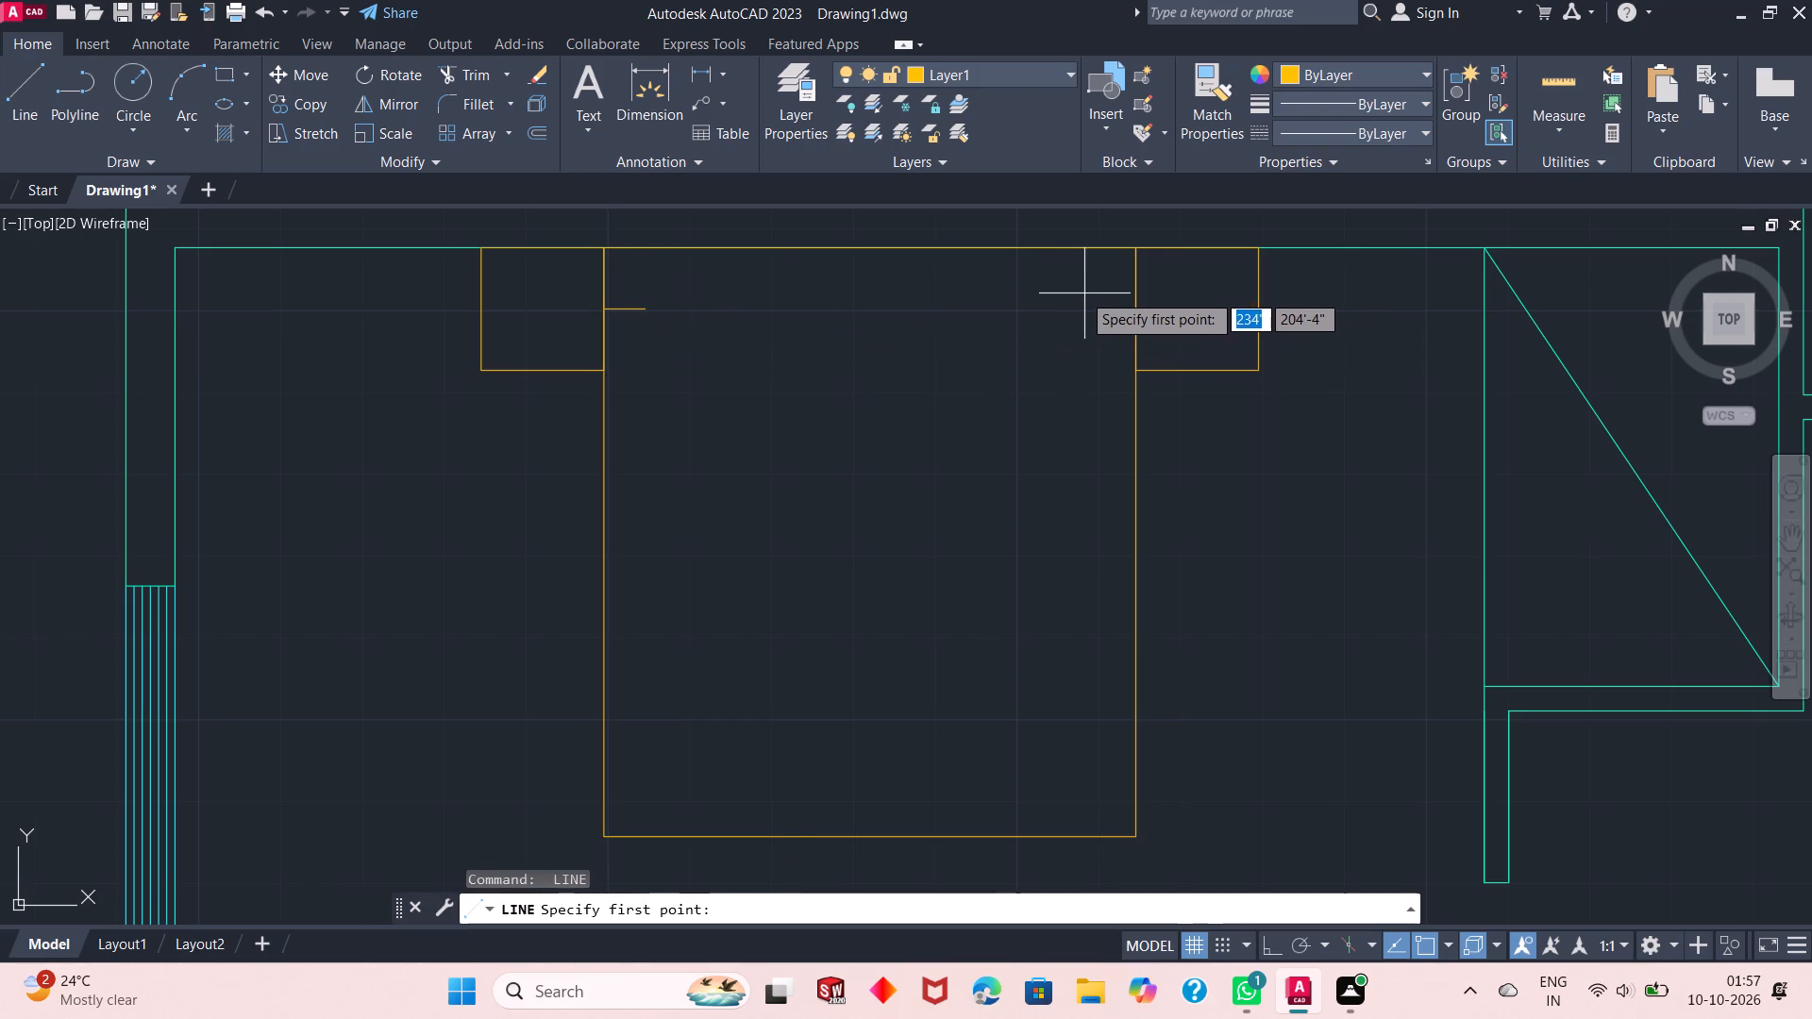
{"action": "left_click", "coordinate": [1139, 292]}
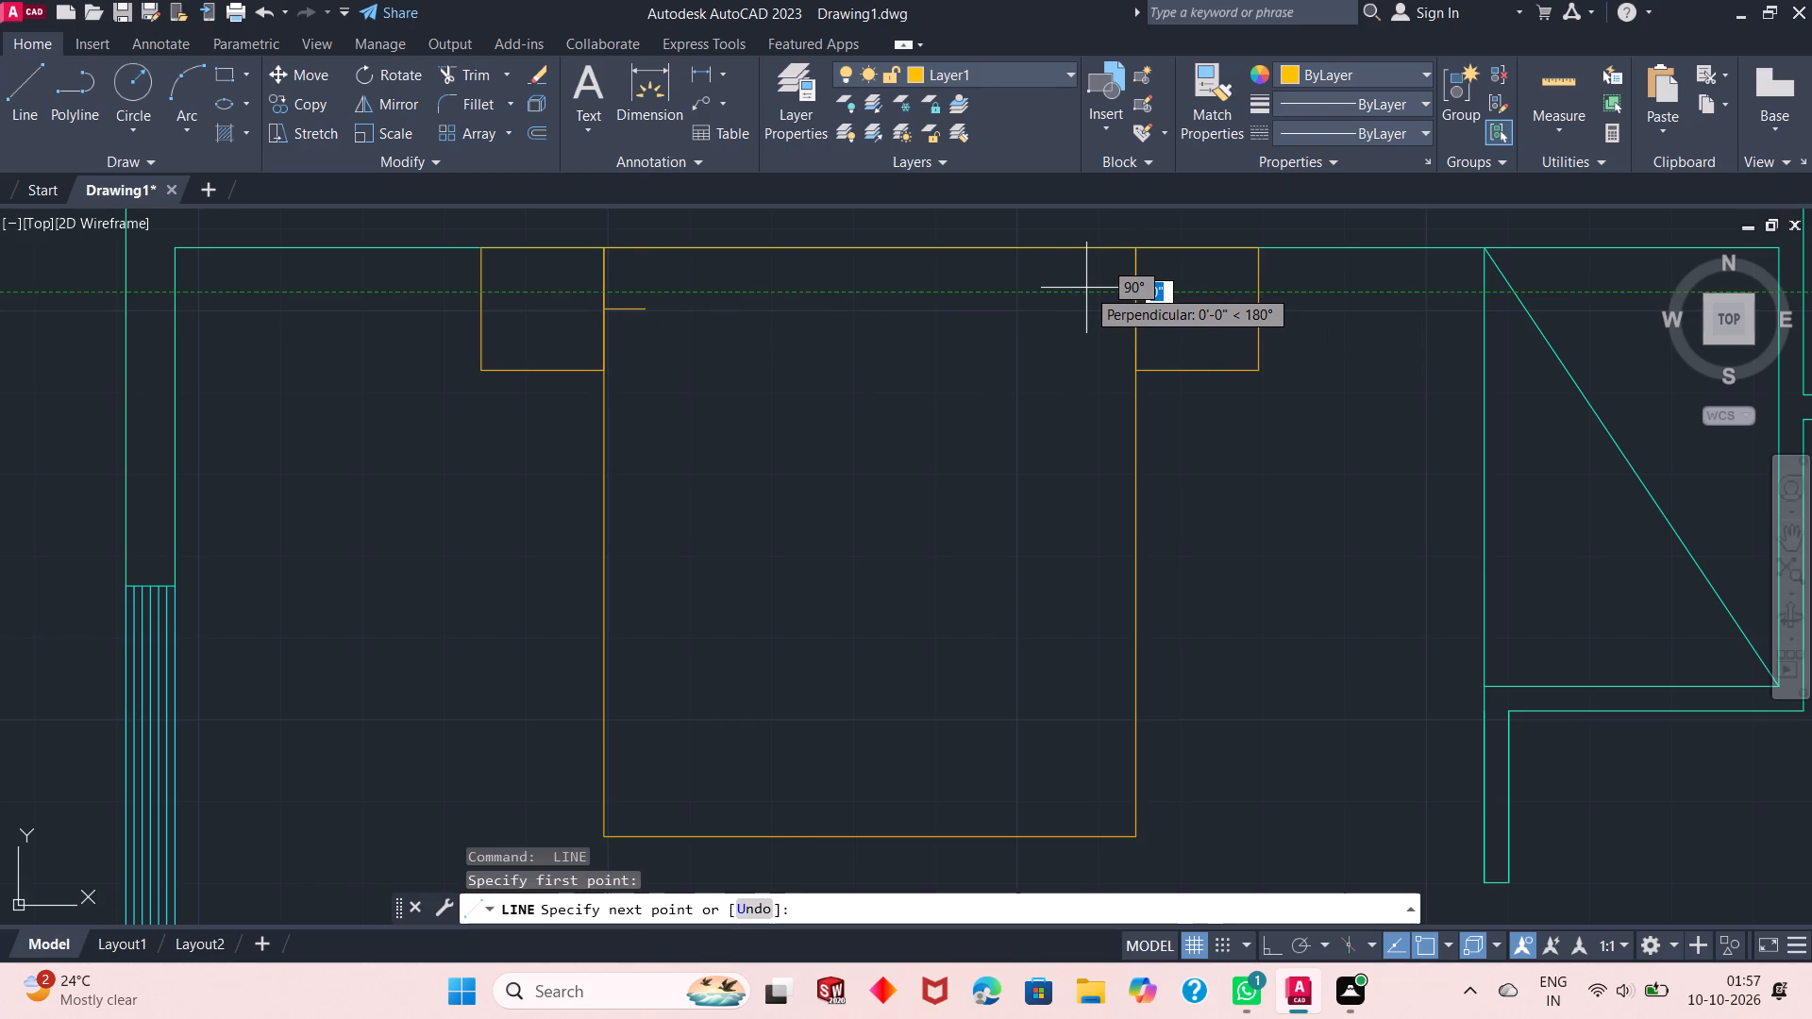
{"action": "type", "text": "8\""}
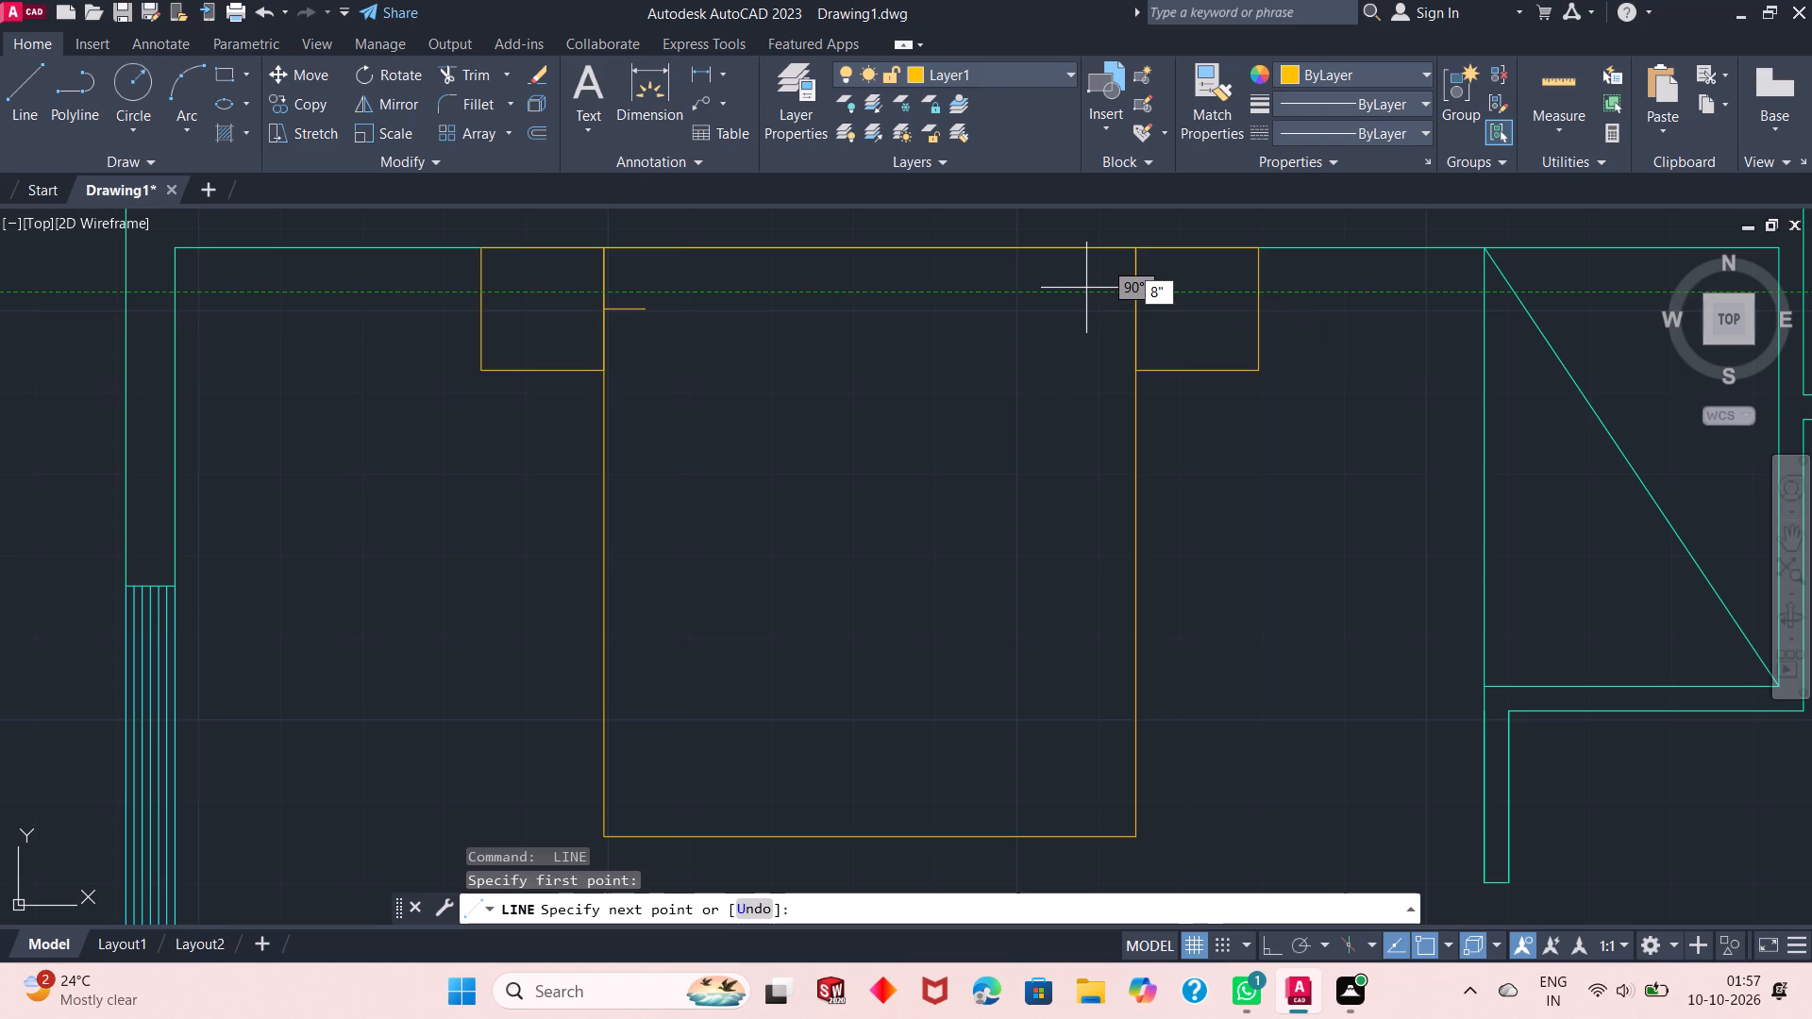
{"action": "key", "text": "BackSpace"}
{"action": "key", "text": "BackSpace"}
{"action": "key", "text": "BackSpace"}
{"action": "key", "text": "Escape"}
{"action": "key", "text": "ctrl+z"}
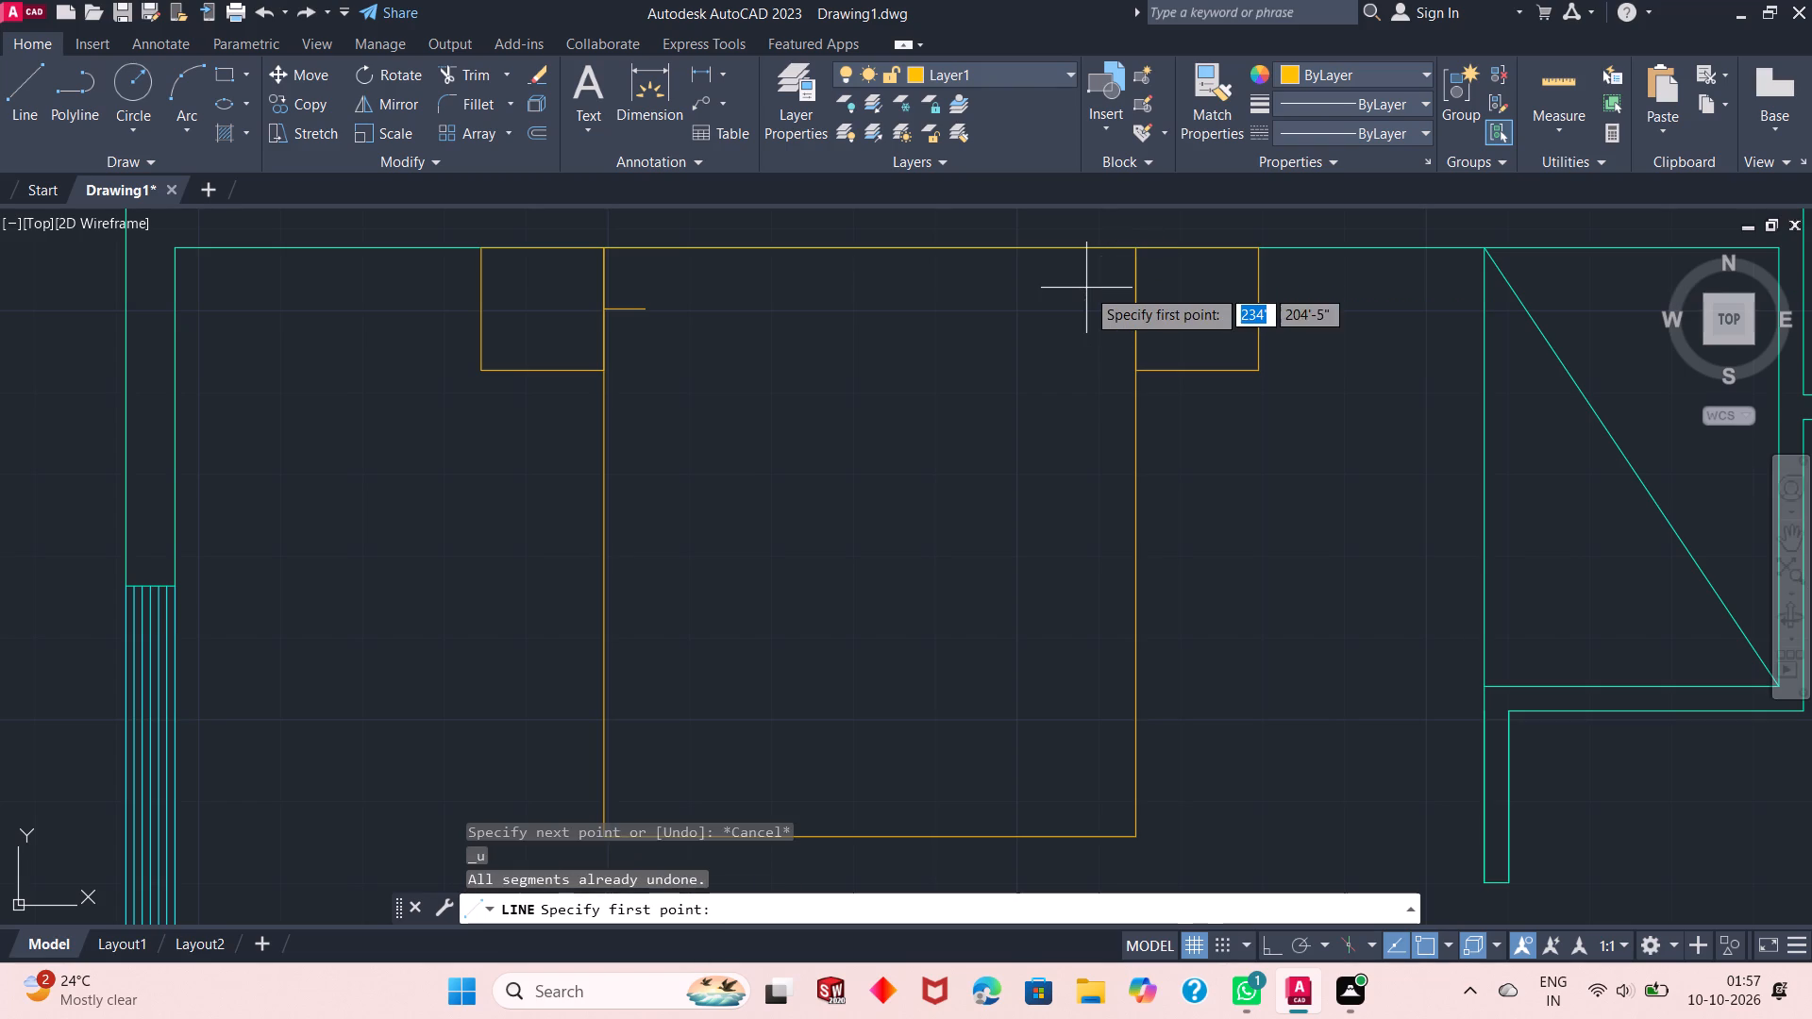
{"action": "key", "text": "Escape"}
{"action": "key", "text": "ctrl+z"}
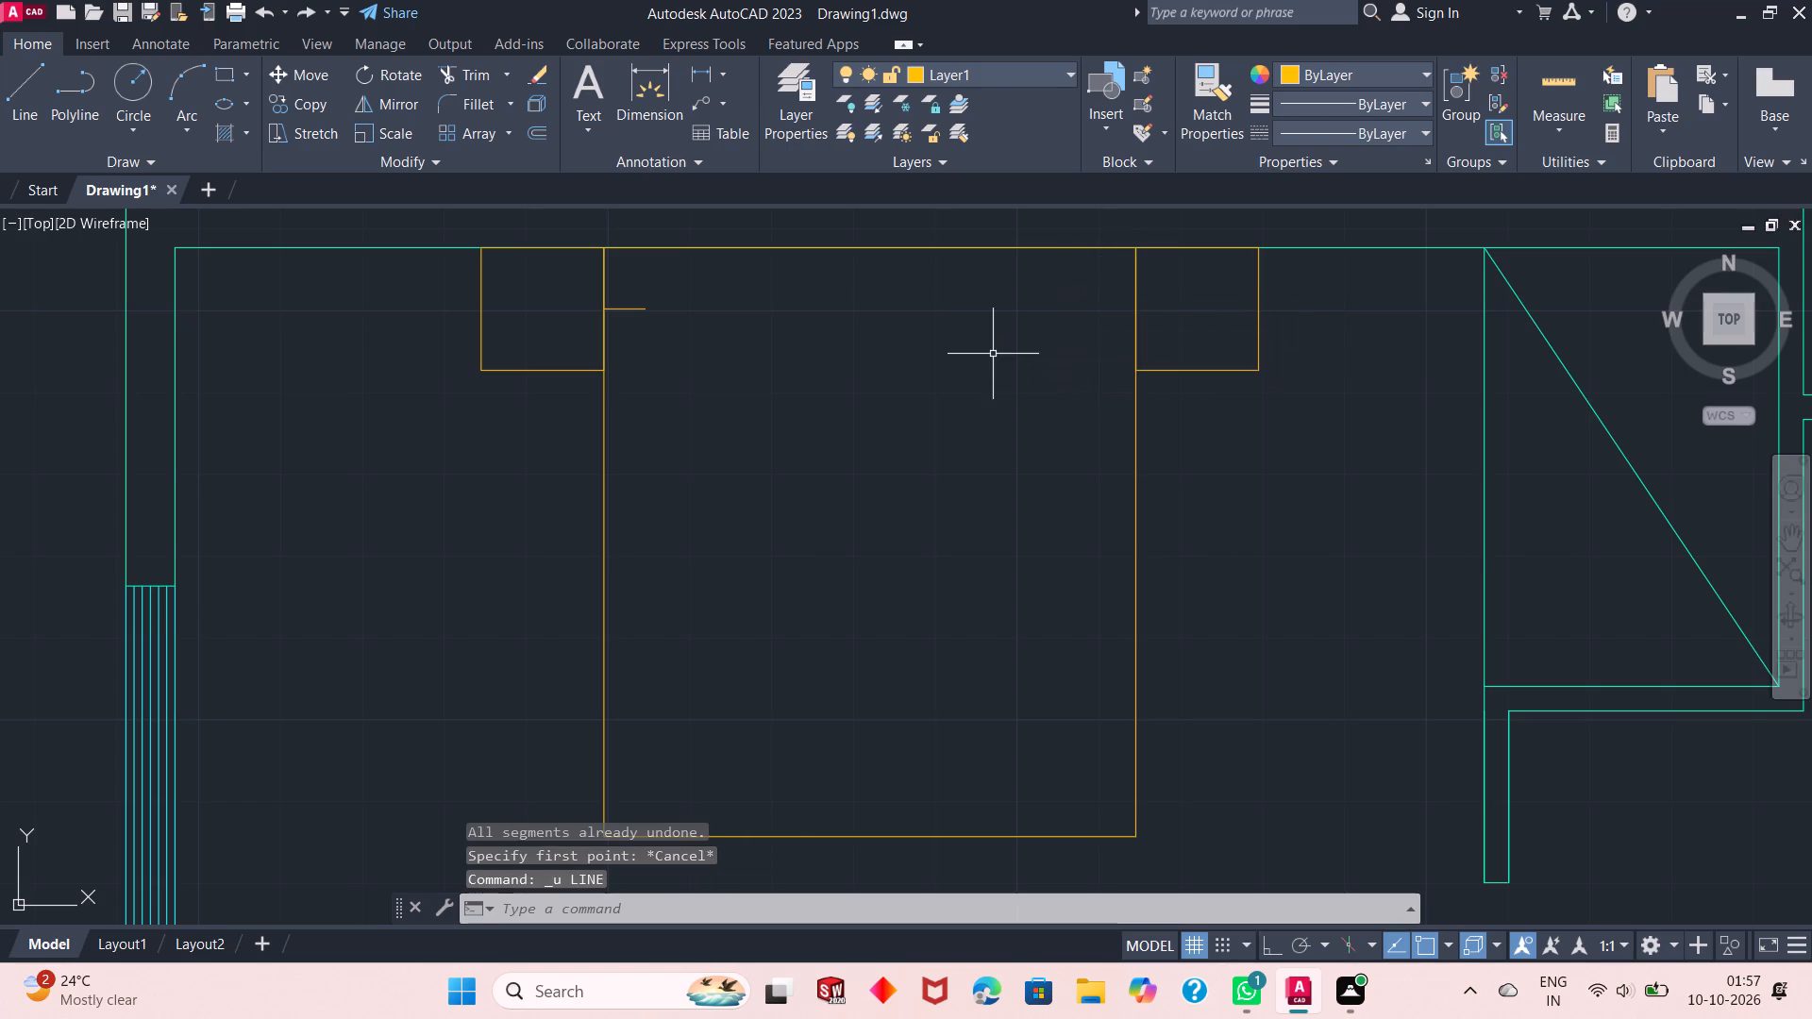
Turn Ortho mode on.
{"action": "key", "text": "F8"}
{"action": "right_click", "coordinate": [870, 364]}
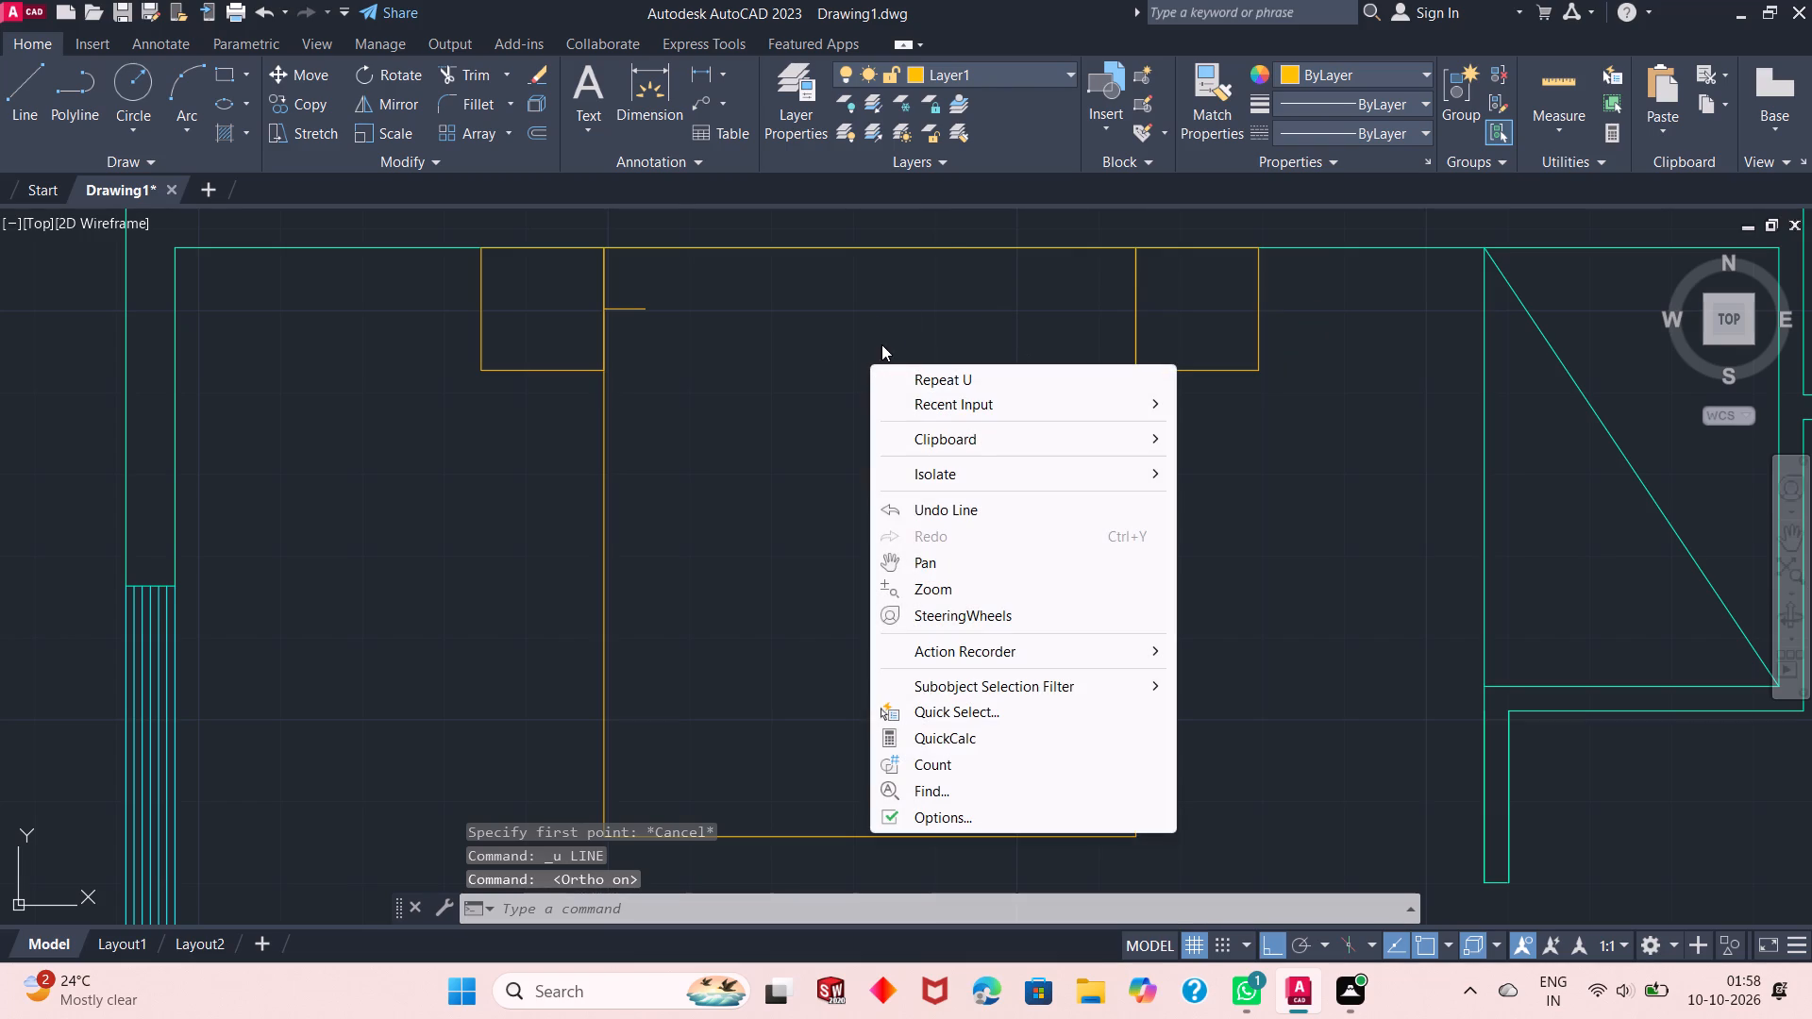
{"action": "key", "text": "Escape"}
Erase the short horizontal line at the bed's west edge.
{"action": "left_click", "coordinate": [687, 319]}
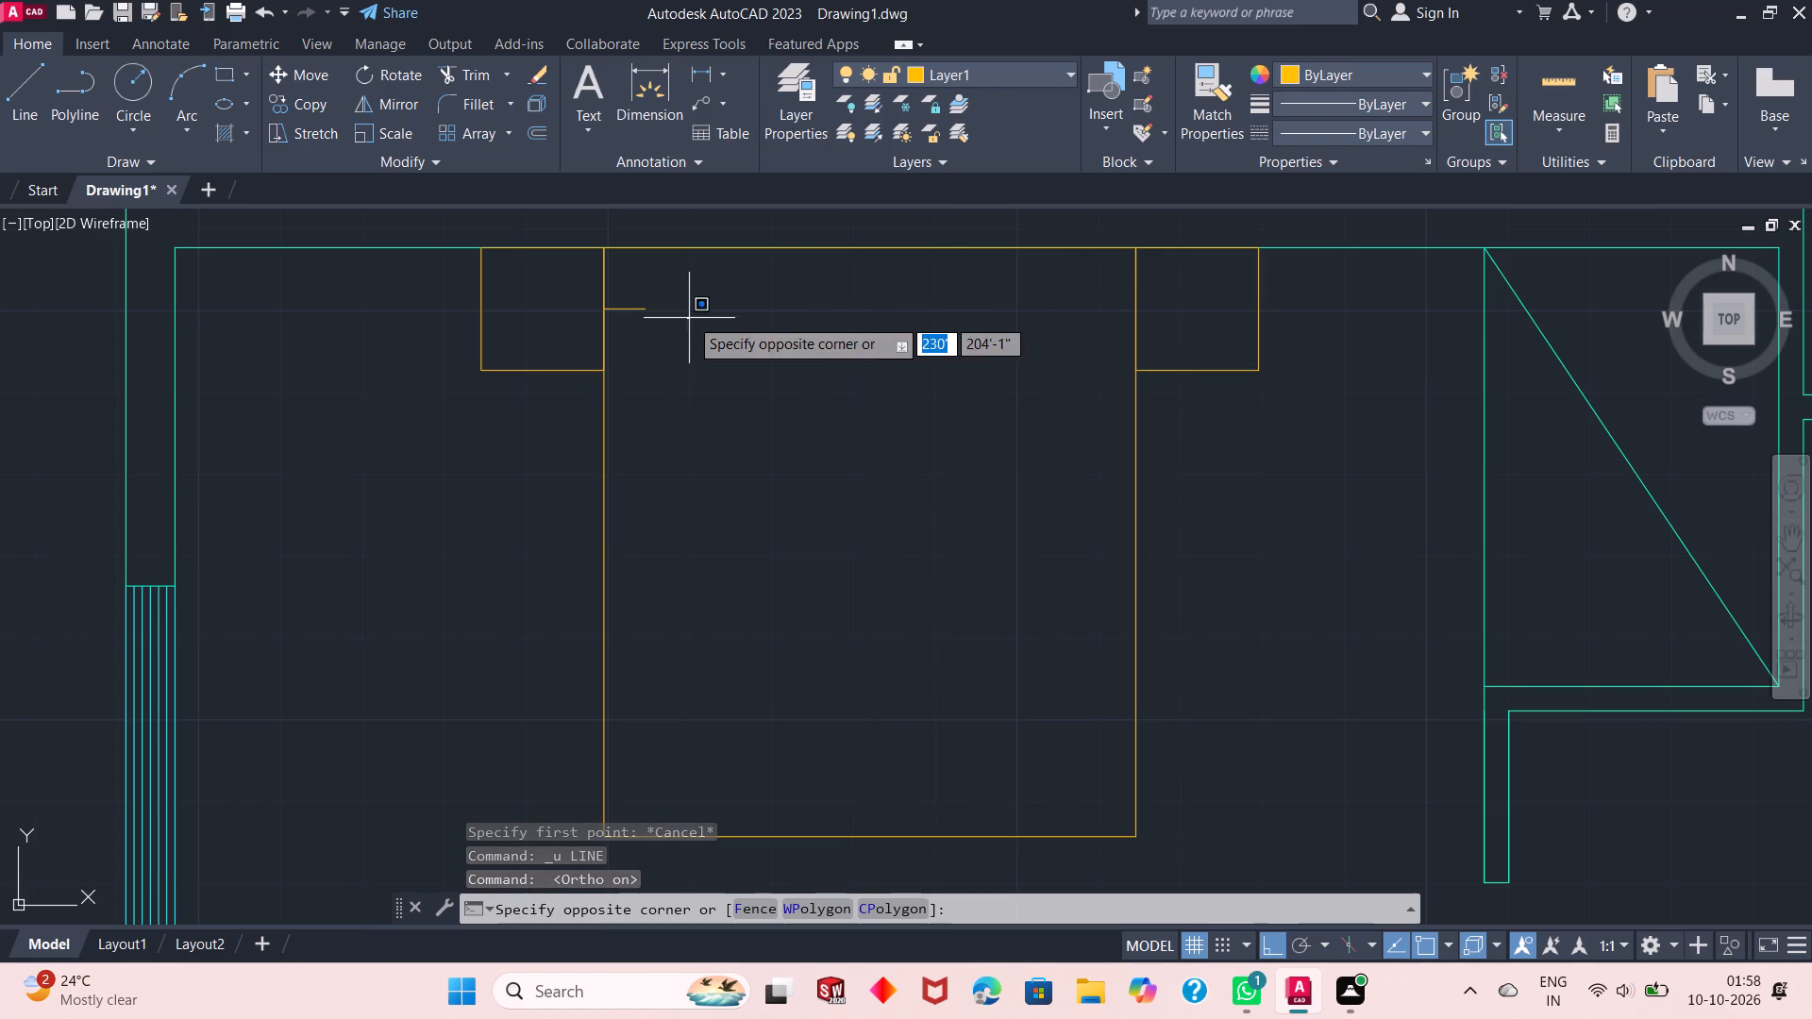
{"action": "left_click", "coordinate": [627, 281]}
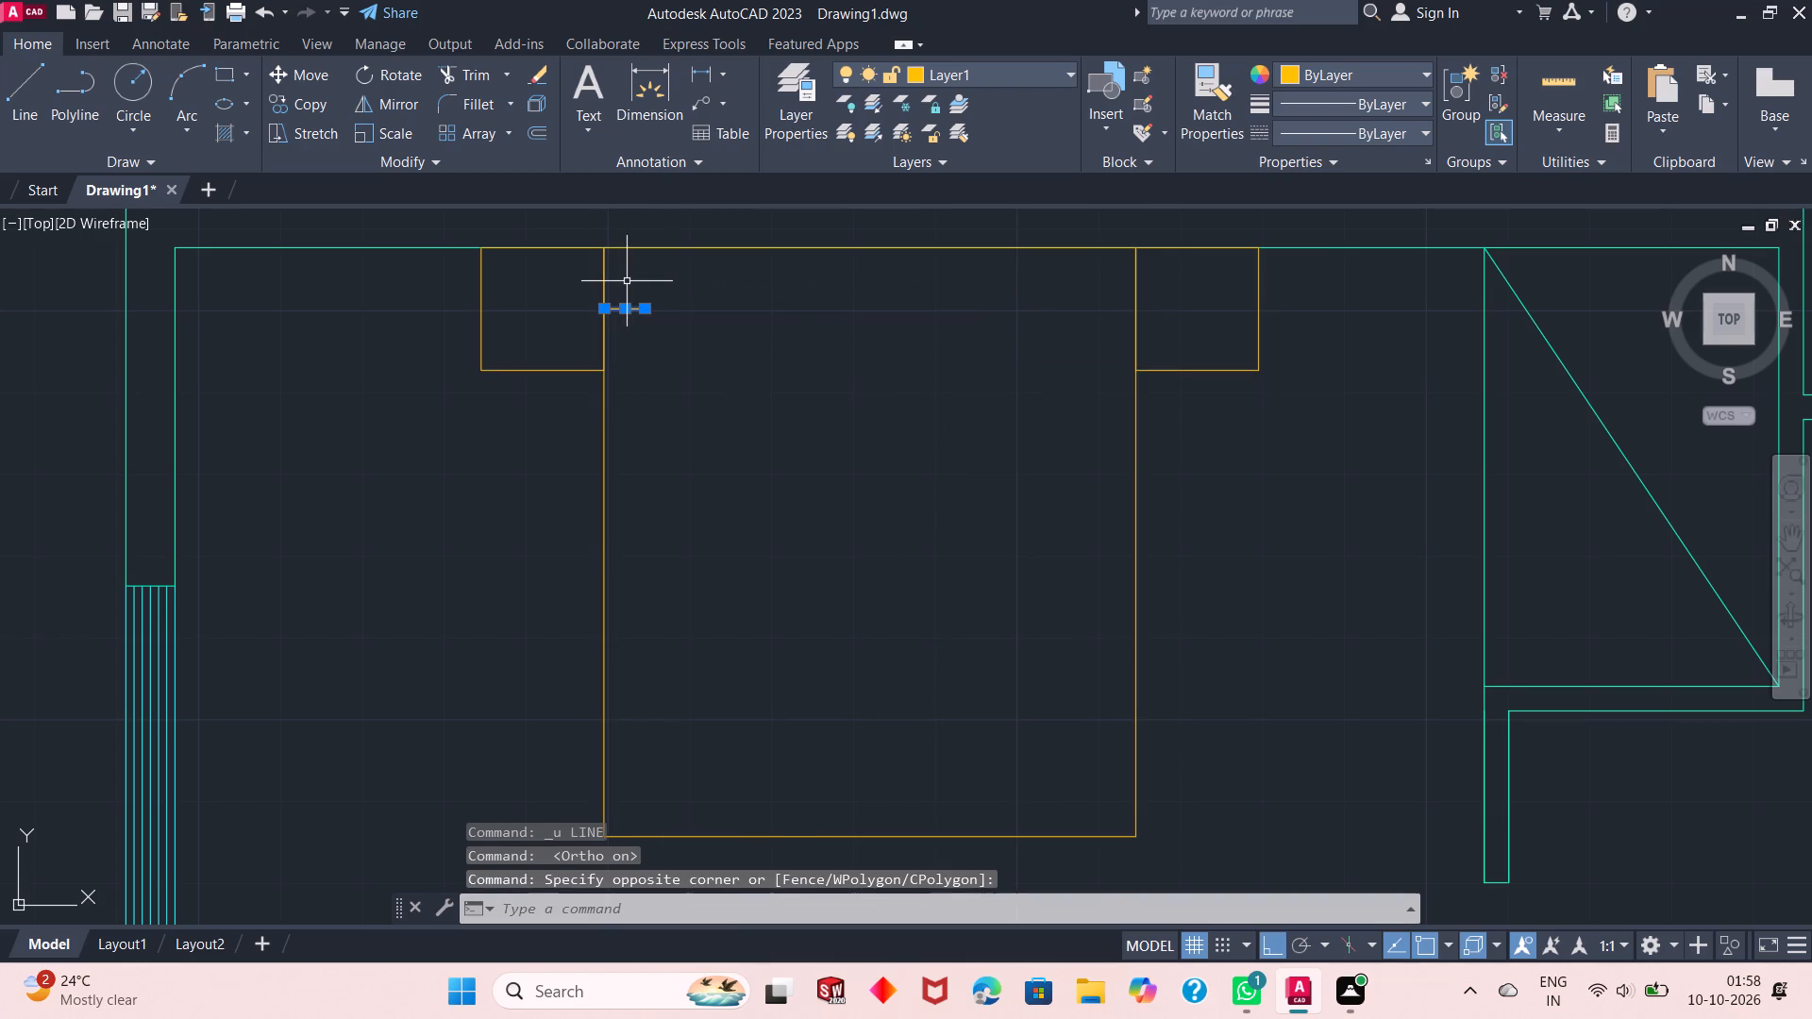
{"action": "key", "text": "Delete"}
Draw a 5" horizontal line into the bed from its east edge, at the midpoint of the east nightstand's side.
{"action": "right_click", "coordinate": [692, 327]}
{"action": "left_click", "coordinate": [774, 357]}
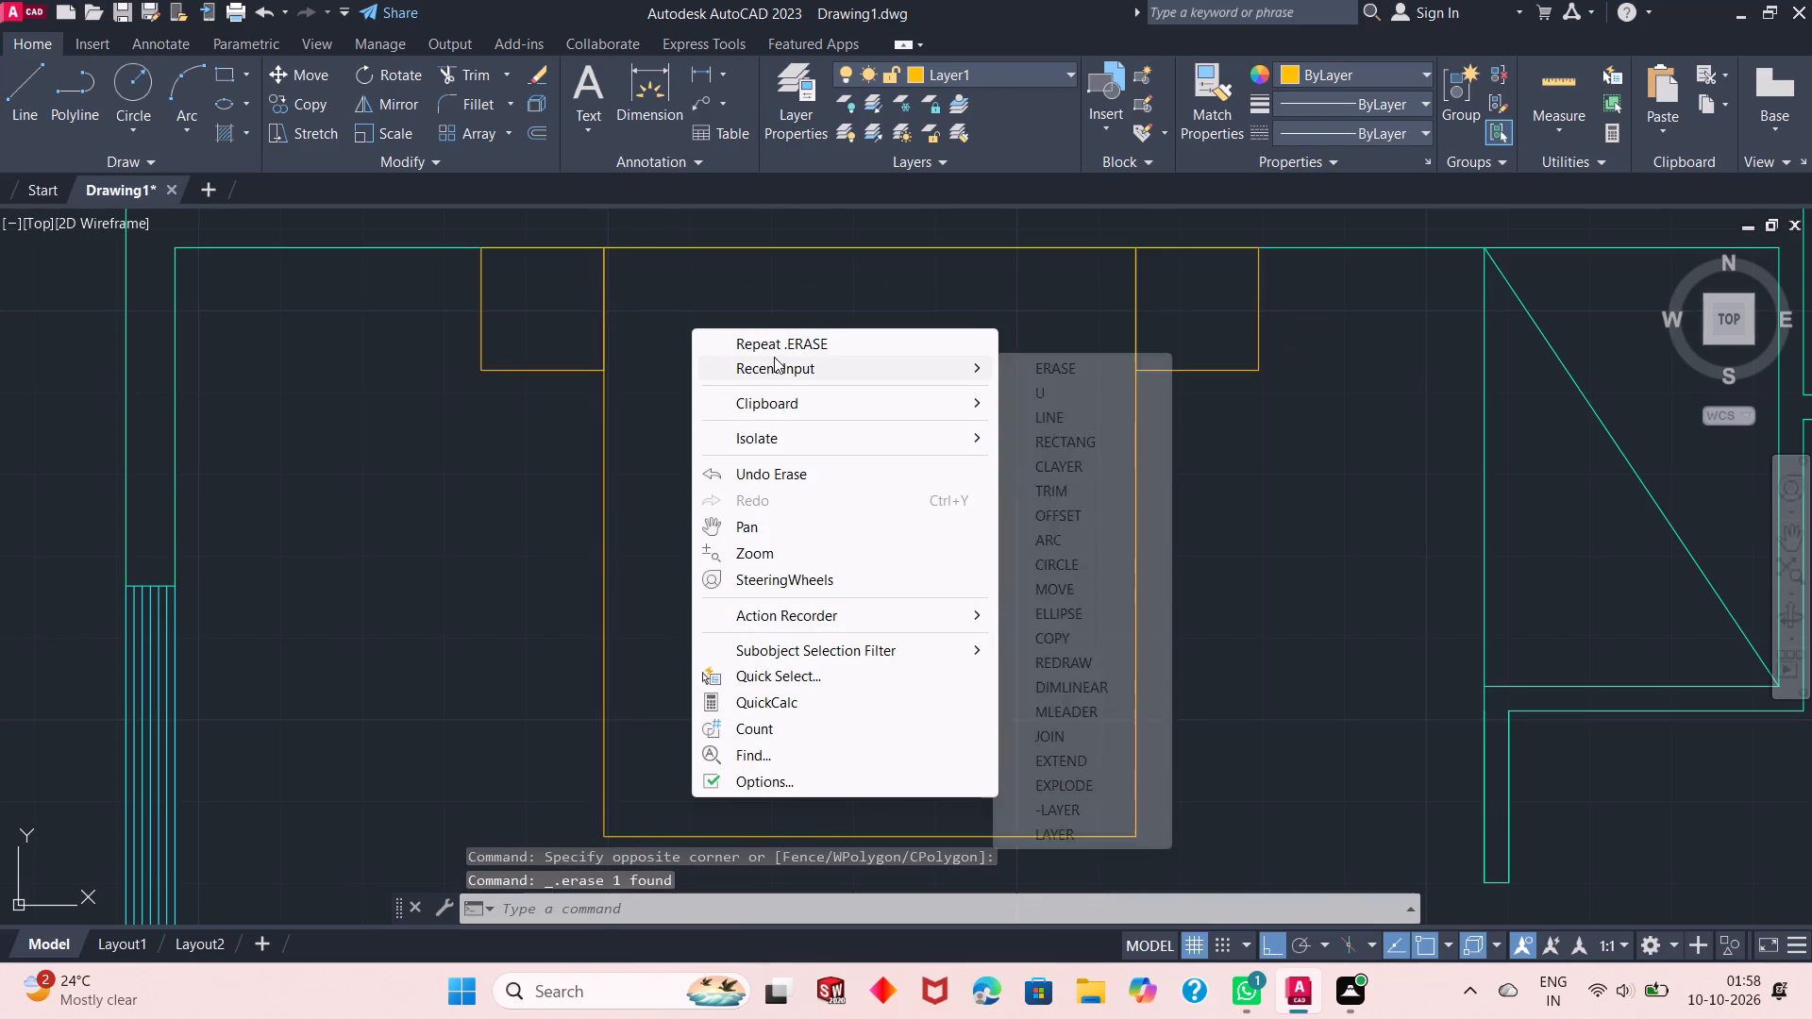
{"action": "left_click", "coordinate": [1071, 411]}
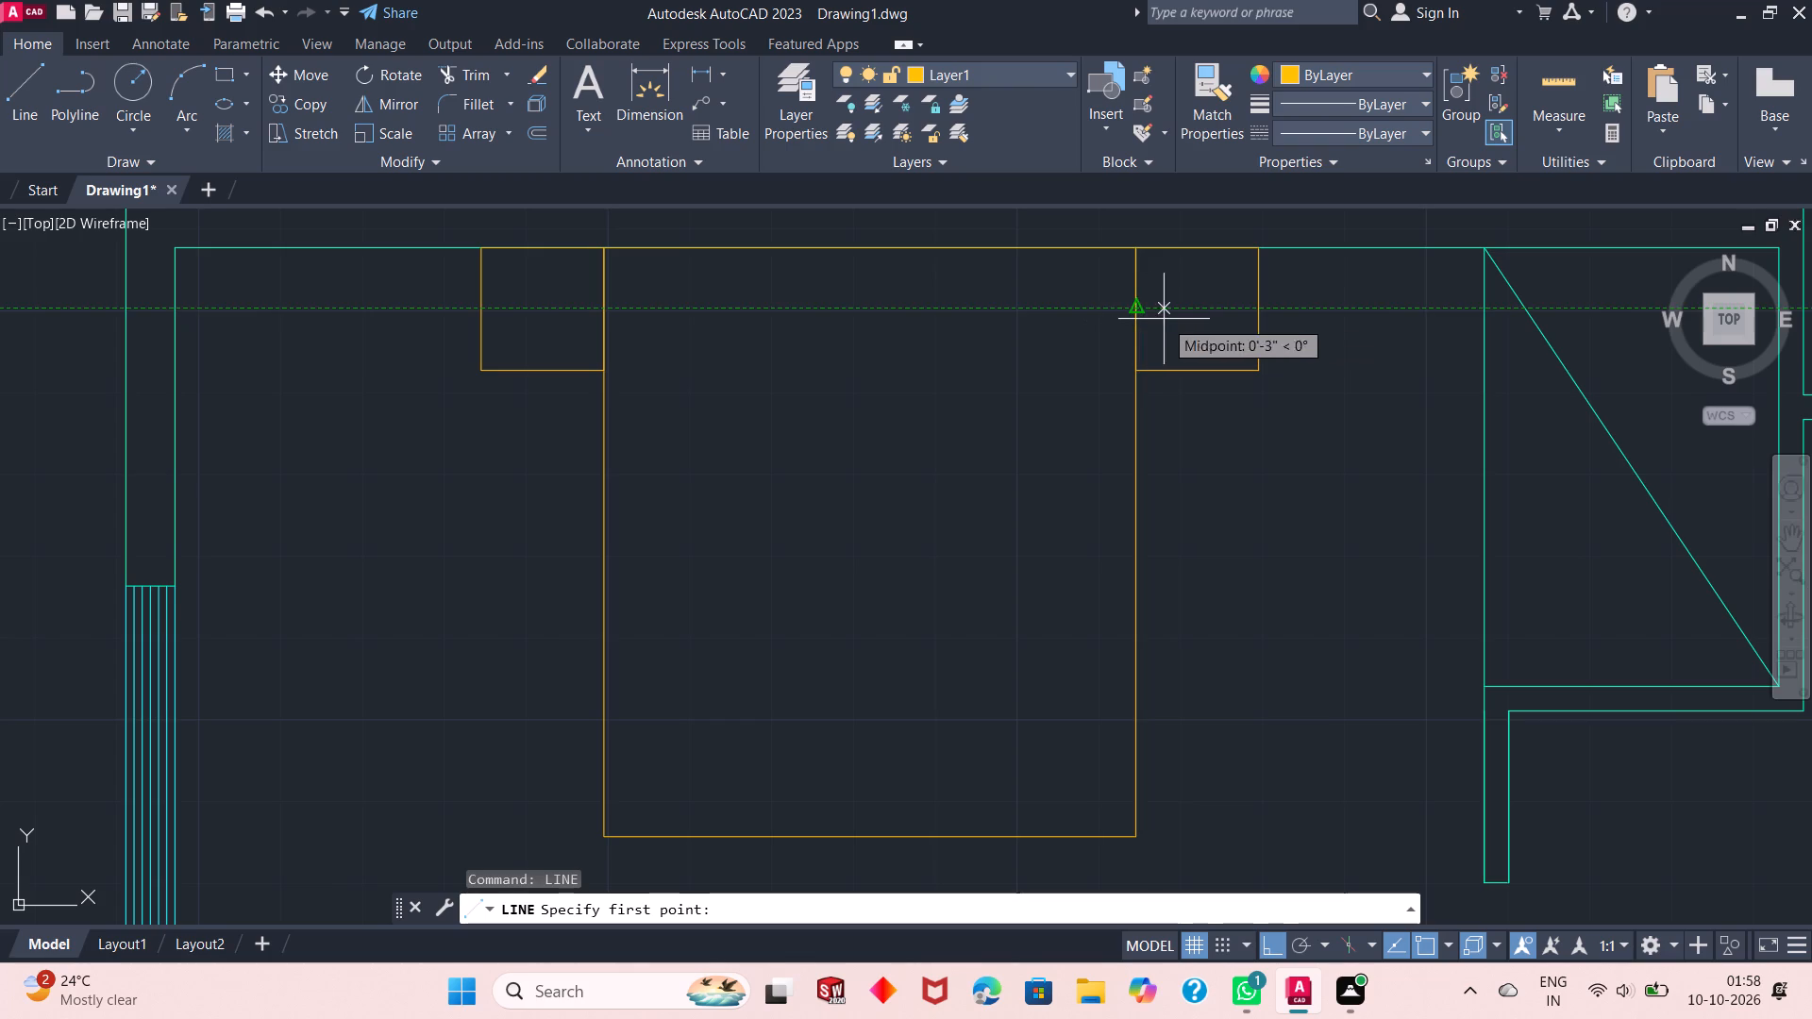
{"action": "left_click", "coordinate": [1142, 313]}
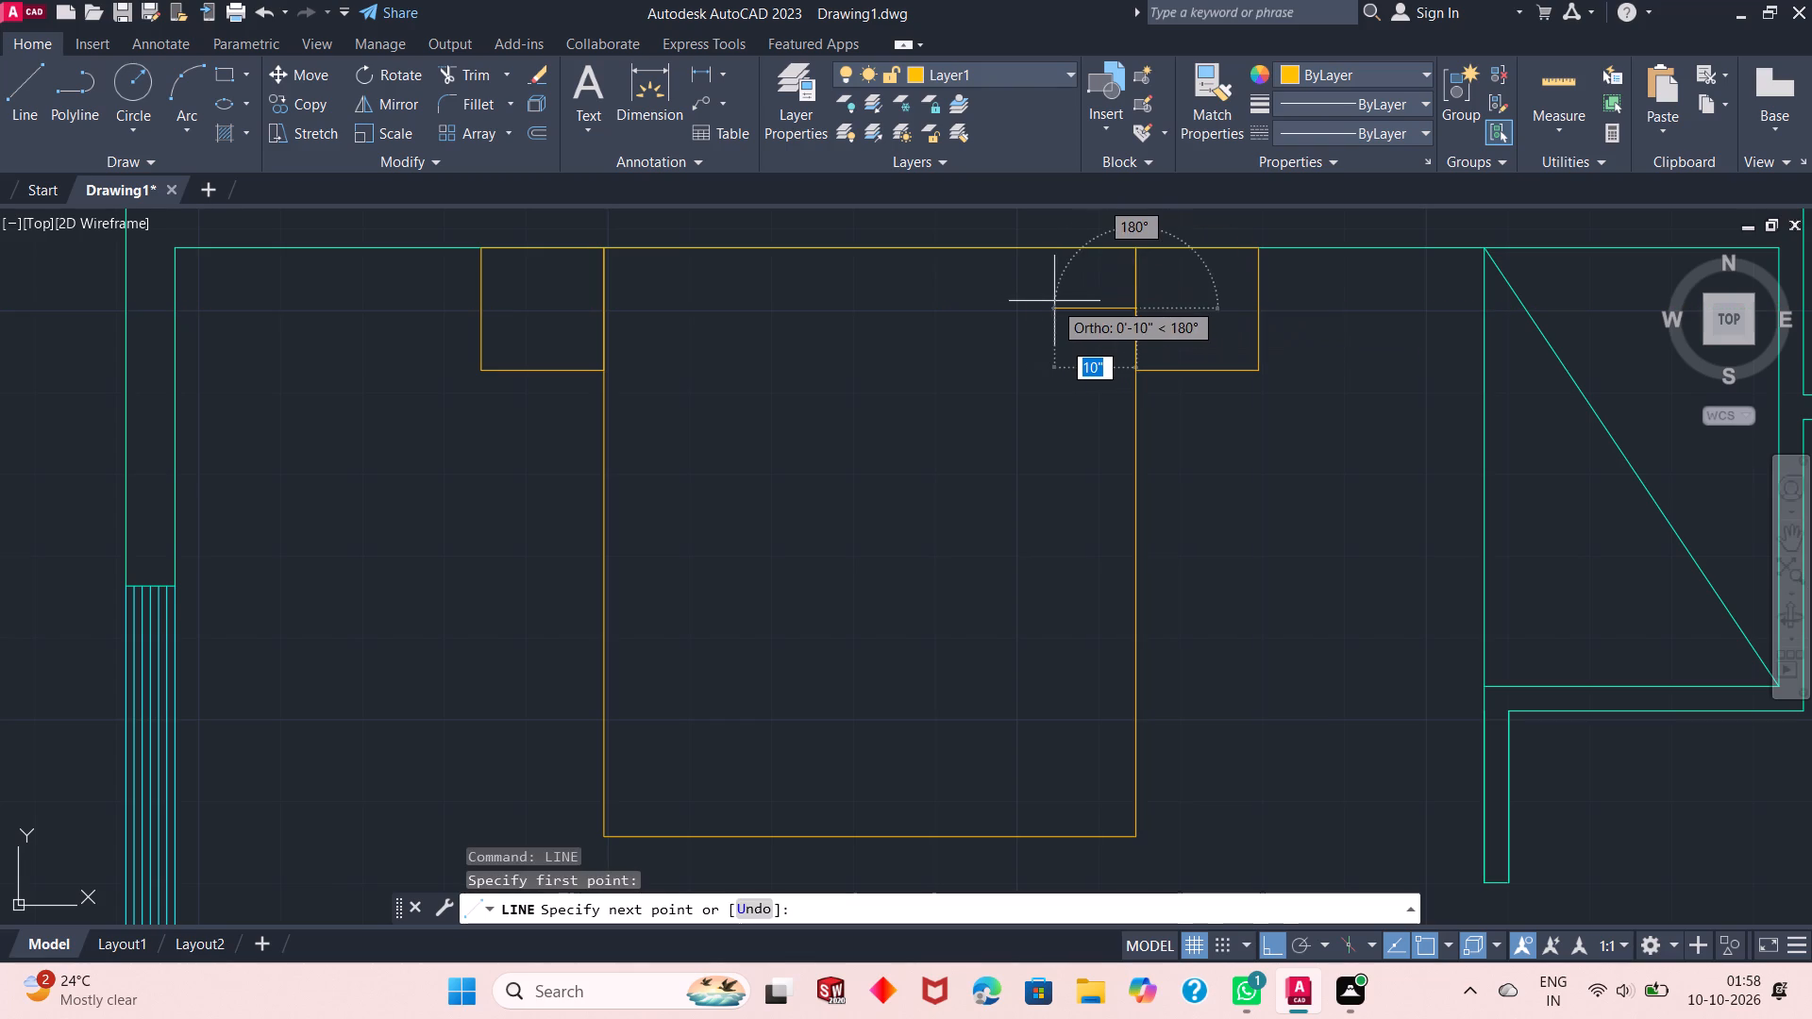
{"action": "key", "text": "6"}
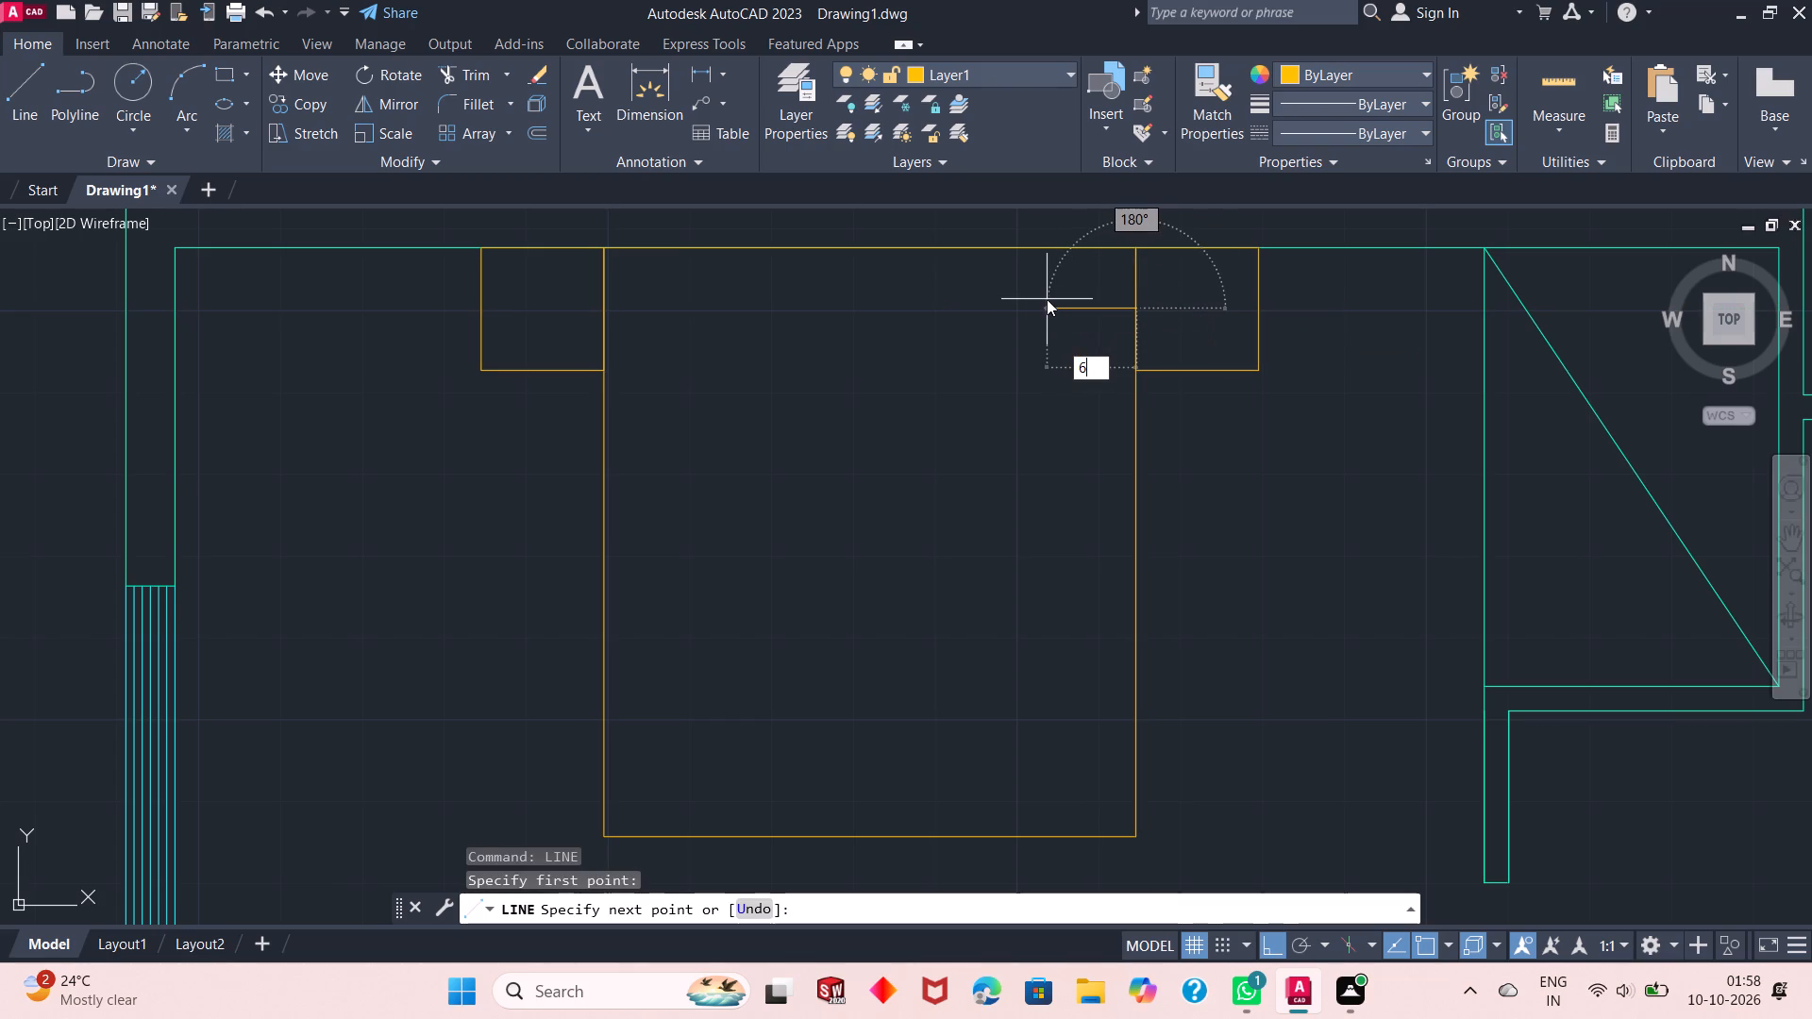
{"action": "key", "text": "shift+quotedbl"}
{"action": "key", "text": "BackSpace"}
{"action": "key", "text": "BackSpace"}
{"action": "key", "text": "BackSpace"}
{"action": "key", "text": "BackSpace"}
{"action": "type", "text": "5\""}
{"action": "key", "text": "Return"}
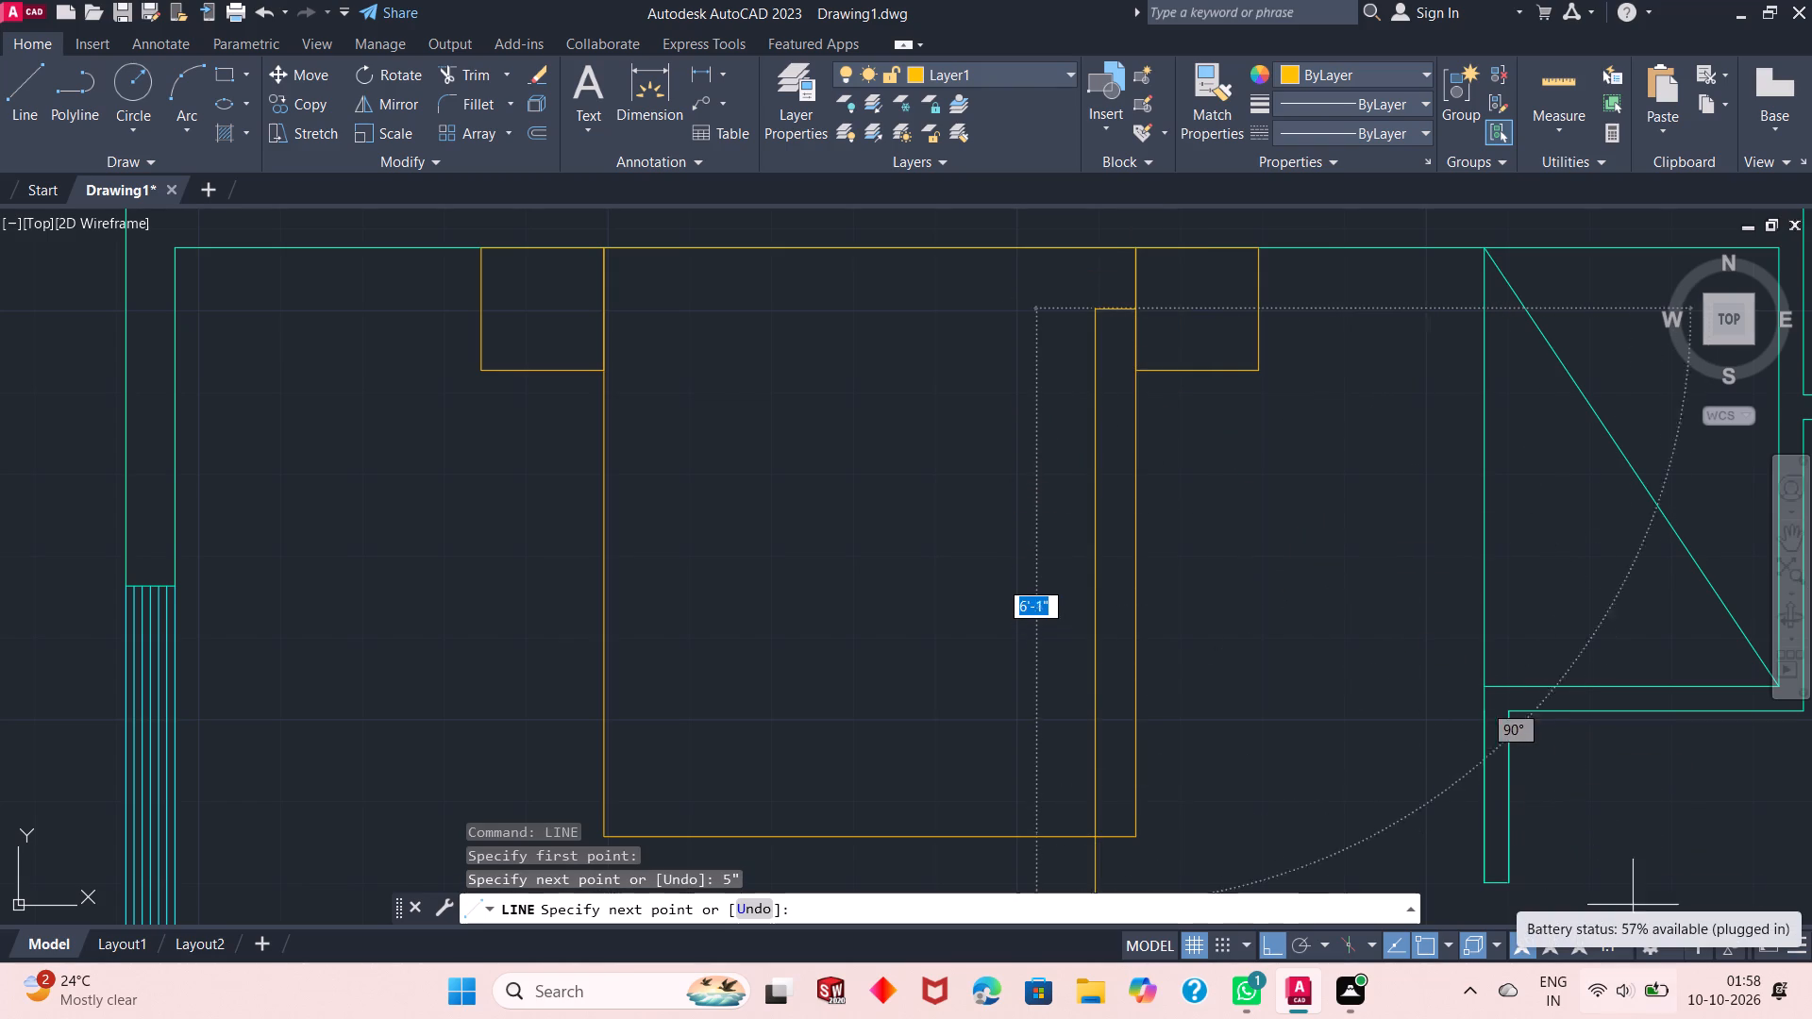
{"action": "key", "text": "Escape"}
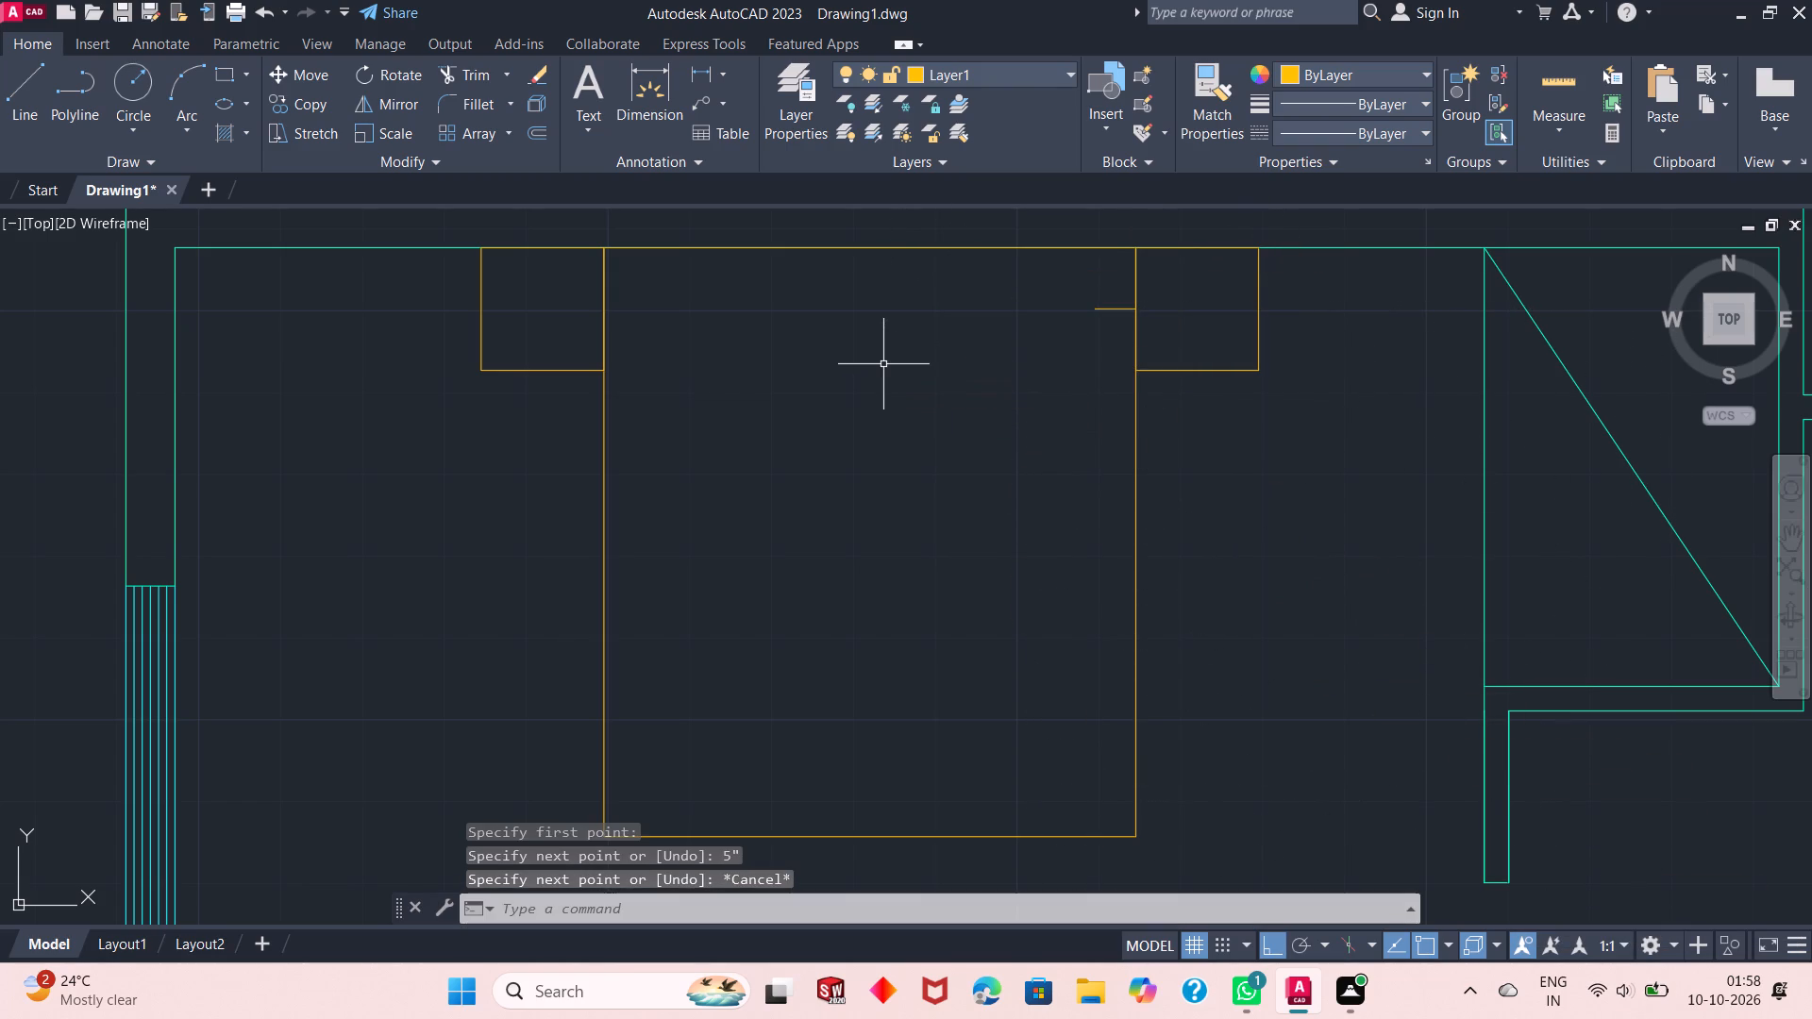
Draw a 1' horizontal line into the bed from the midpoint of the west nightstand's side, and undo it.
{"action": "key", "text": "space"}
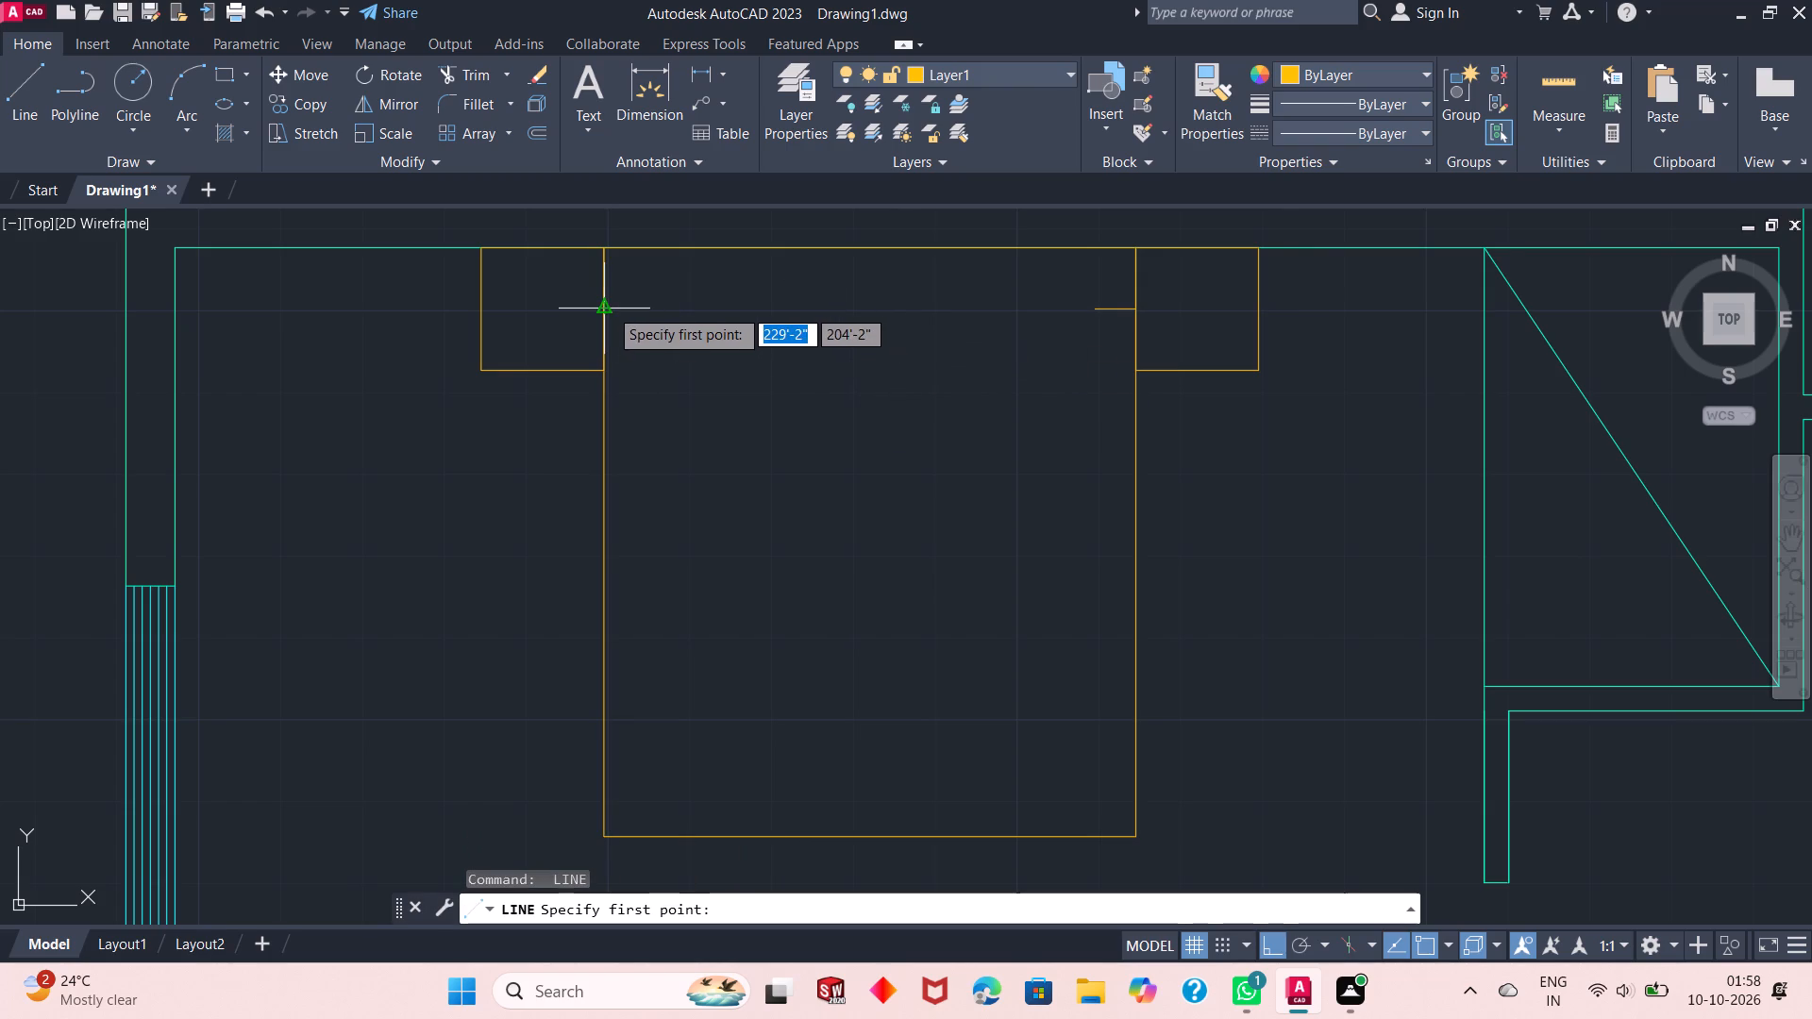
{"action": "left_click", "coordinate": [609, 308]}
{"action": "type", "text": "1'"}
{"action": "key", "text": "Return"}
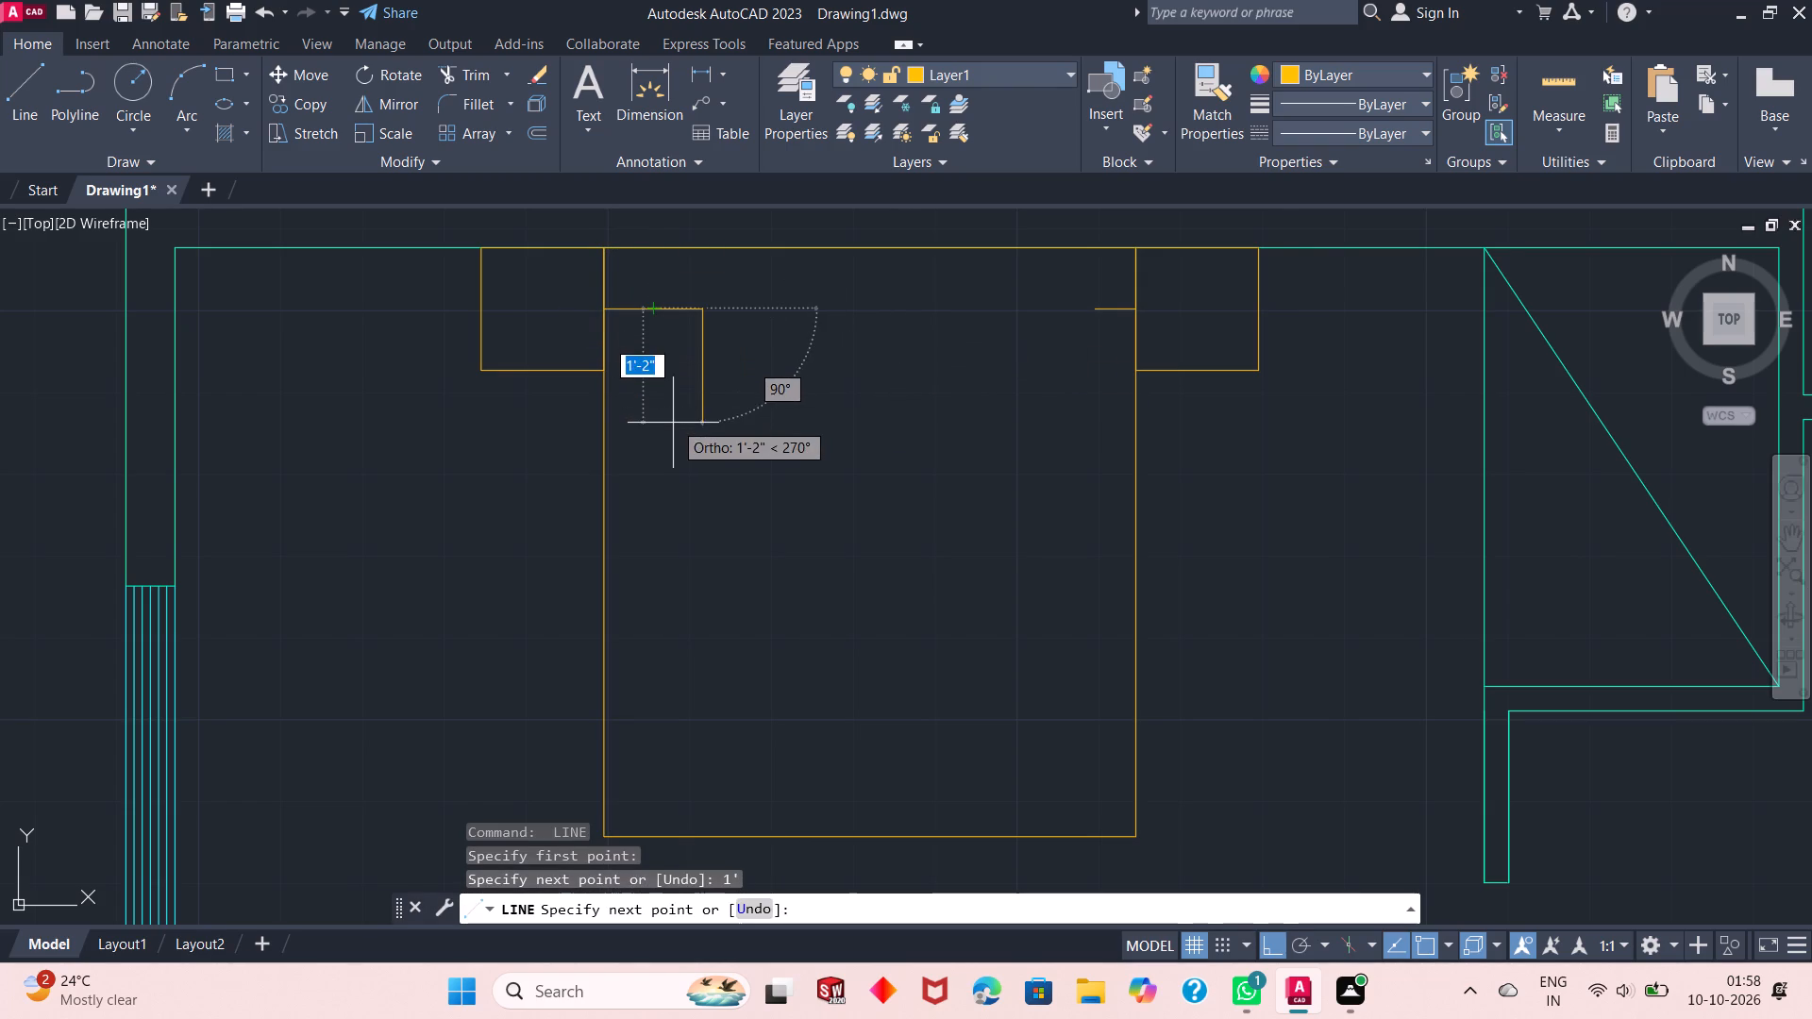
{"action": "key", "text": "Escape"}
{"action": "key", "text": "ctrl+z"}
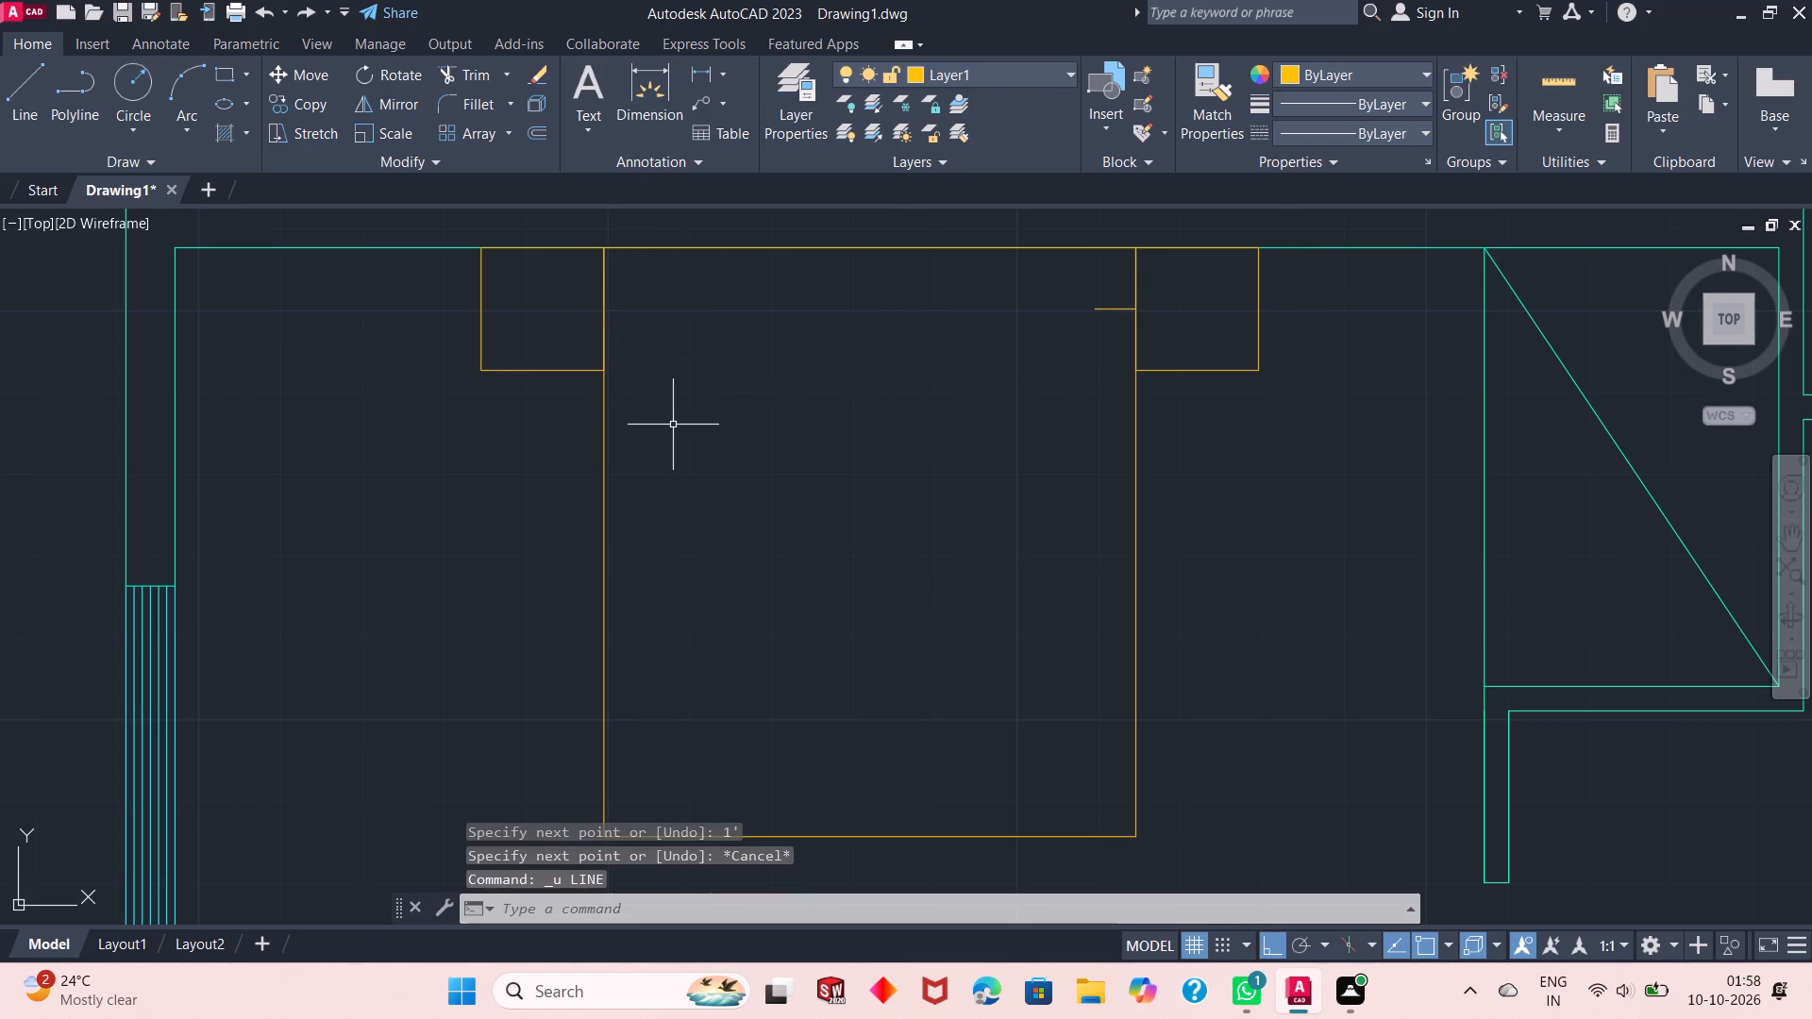
Draw a 5" horizontal line into the bed from the midpoint of the west nightstand's shared side.
{"action": "right_click", "coordinate": [673, 425]}
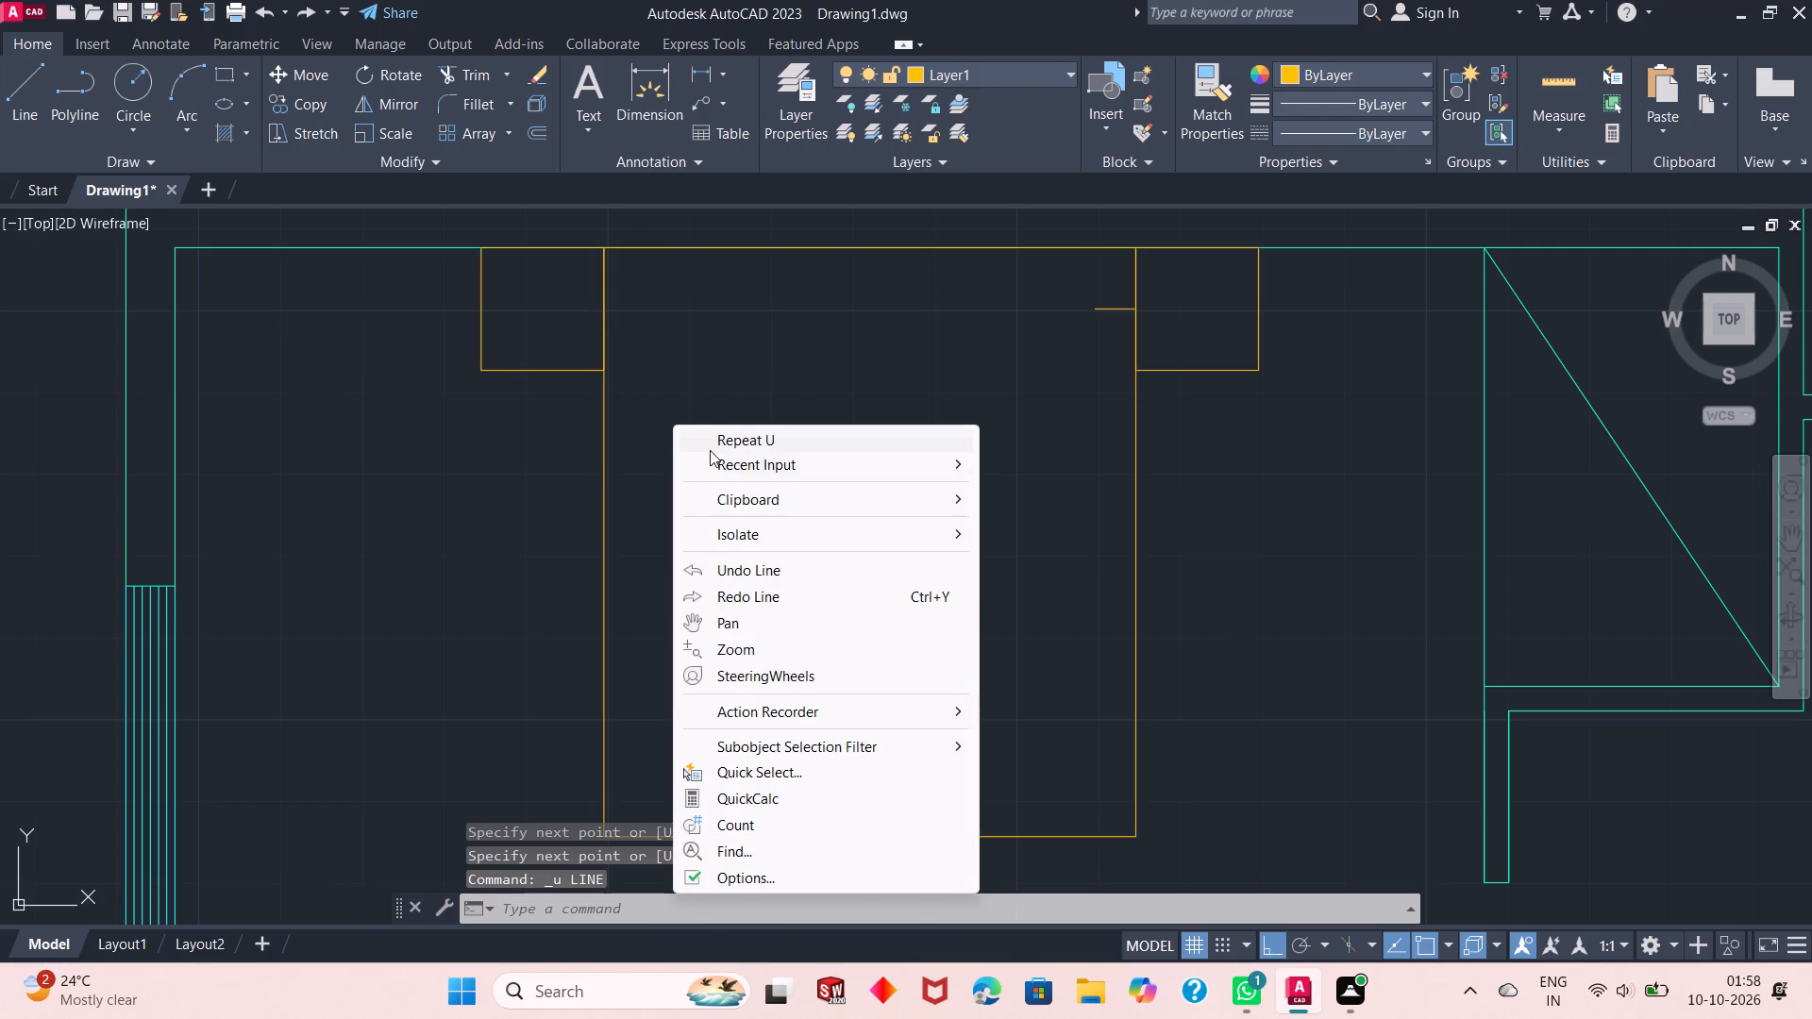
{"action": "left_click", "coordinate": [713, 460]}
{"action": "left_click", "coordinate": [938, 463]}
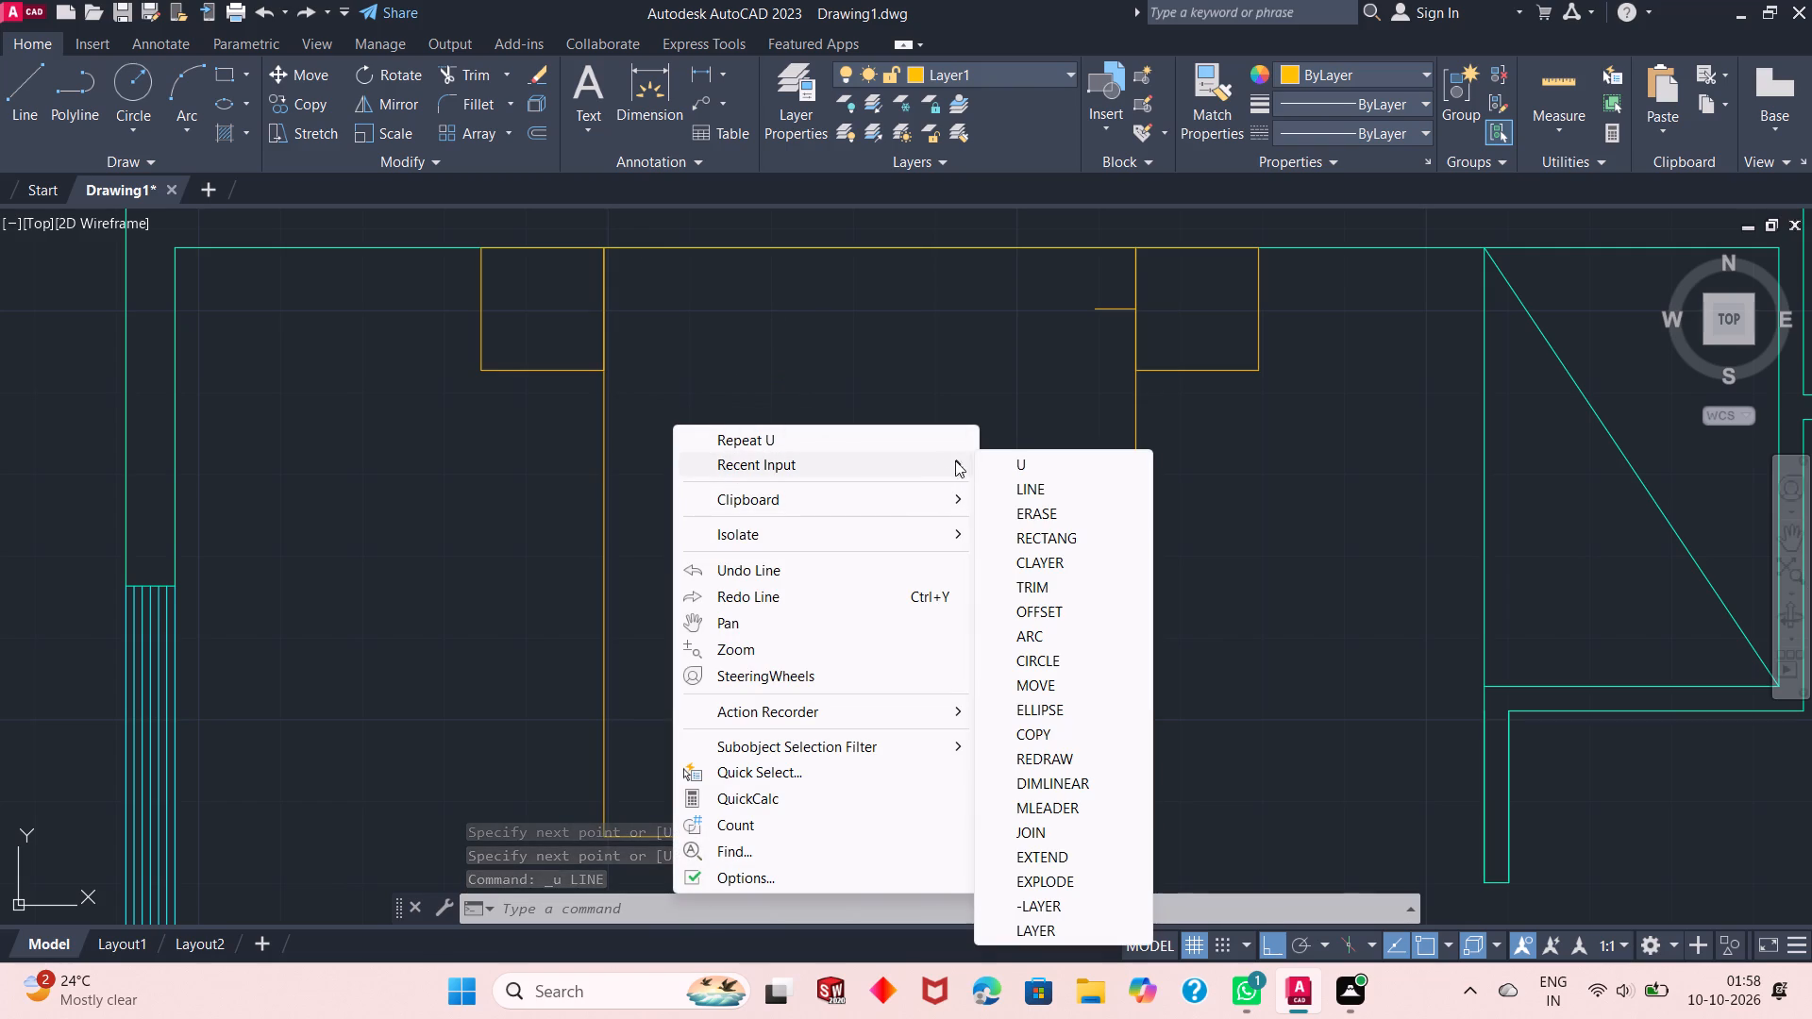
{"action": "left_click", "coordinate": [1032, 498]}
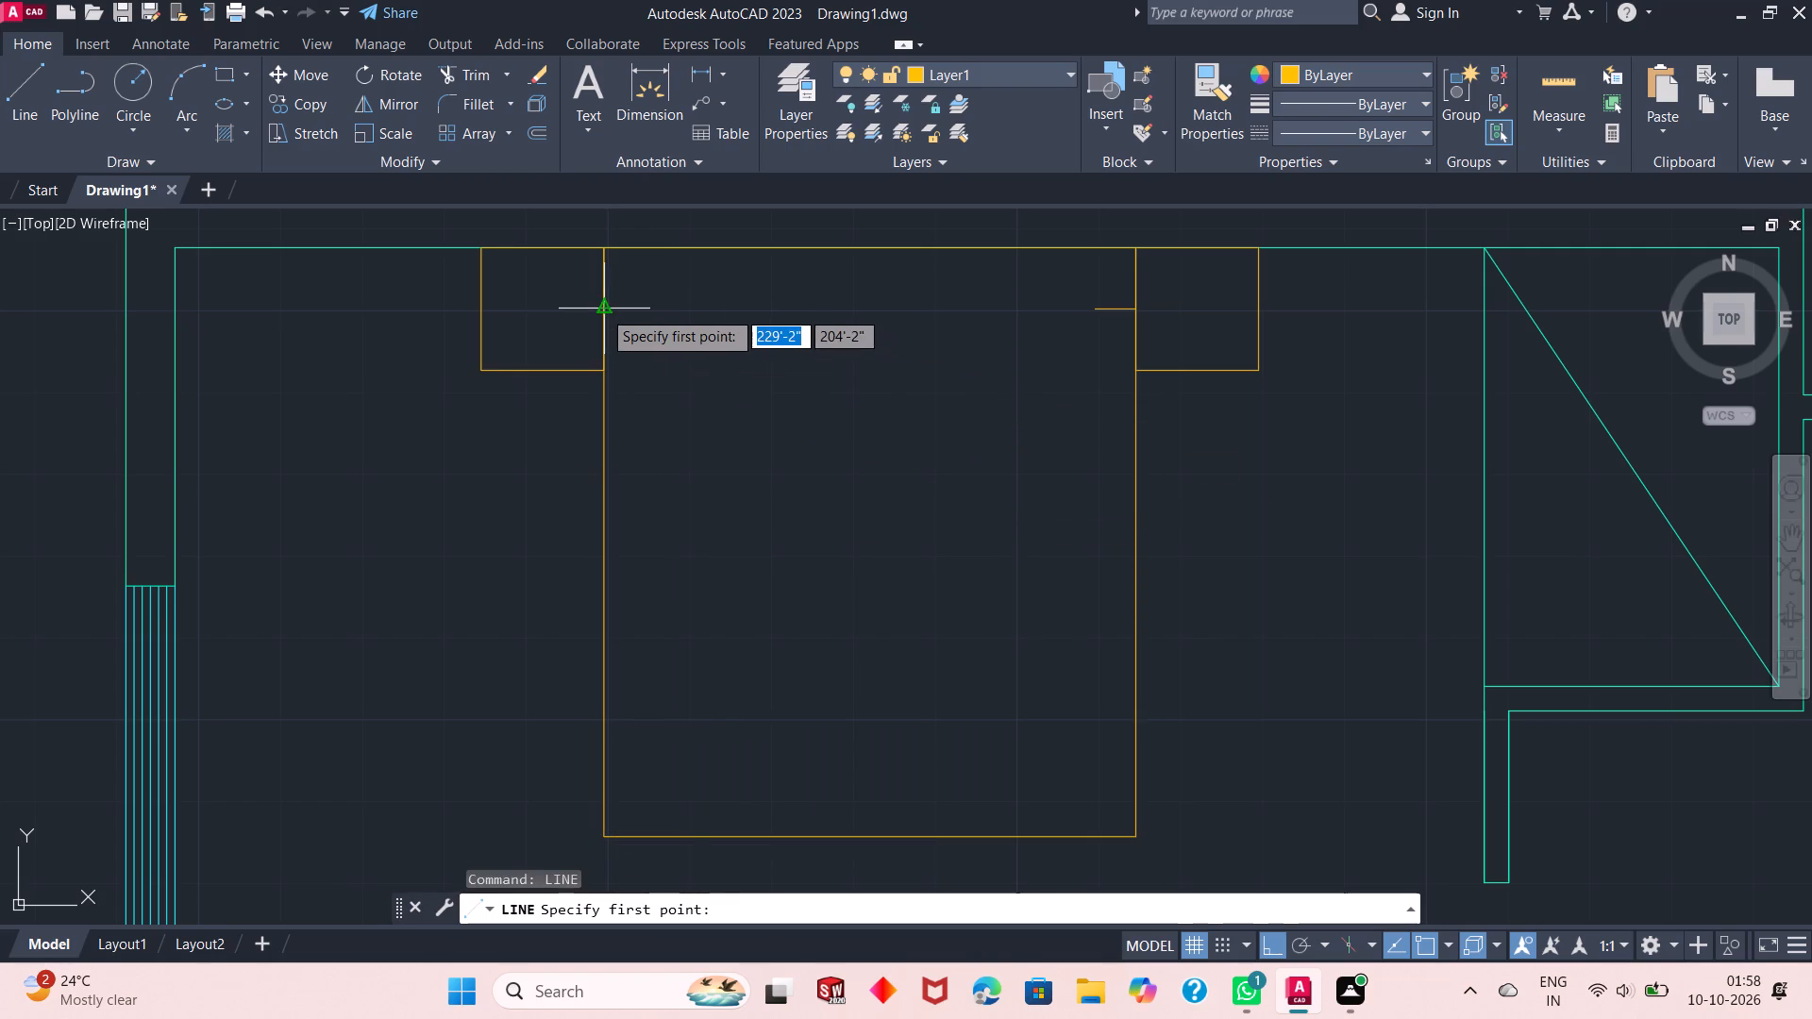
{"action": "left_click", "coordinate": [601, 310]}
{"action": "key", "text": "5"}
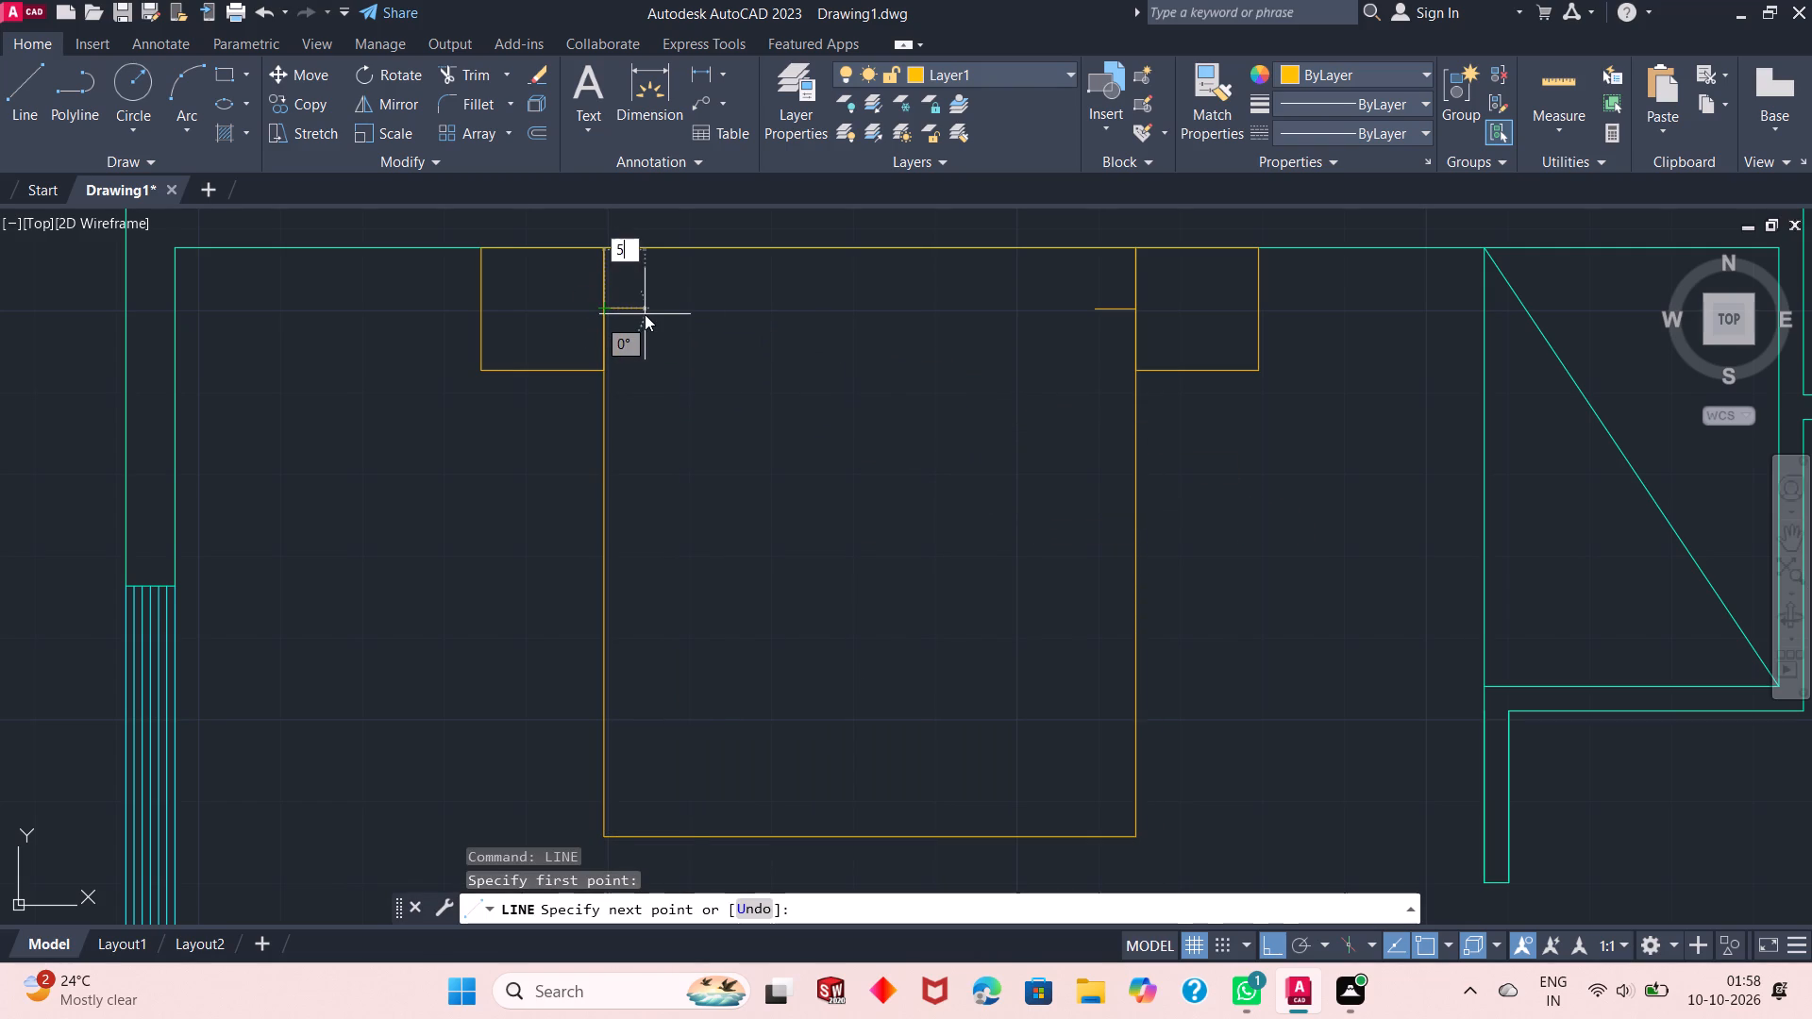
{"action": "key", "text": "shift+quotedbl"}
{"action": "key", "text": "Return"}
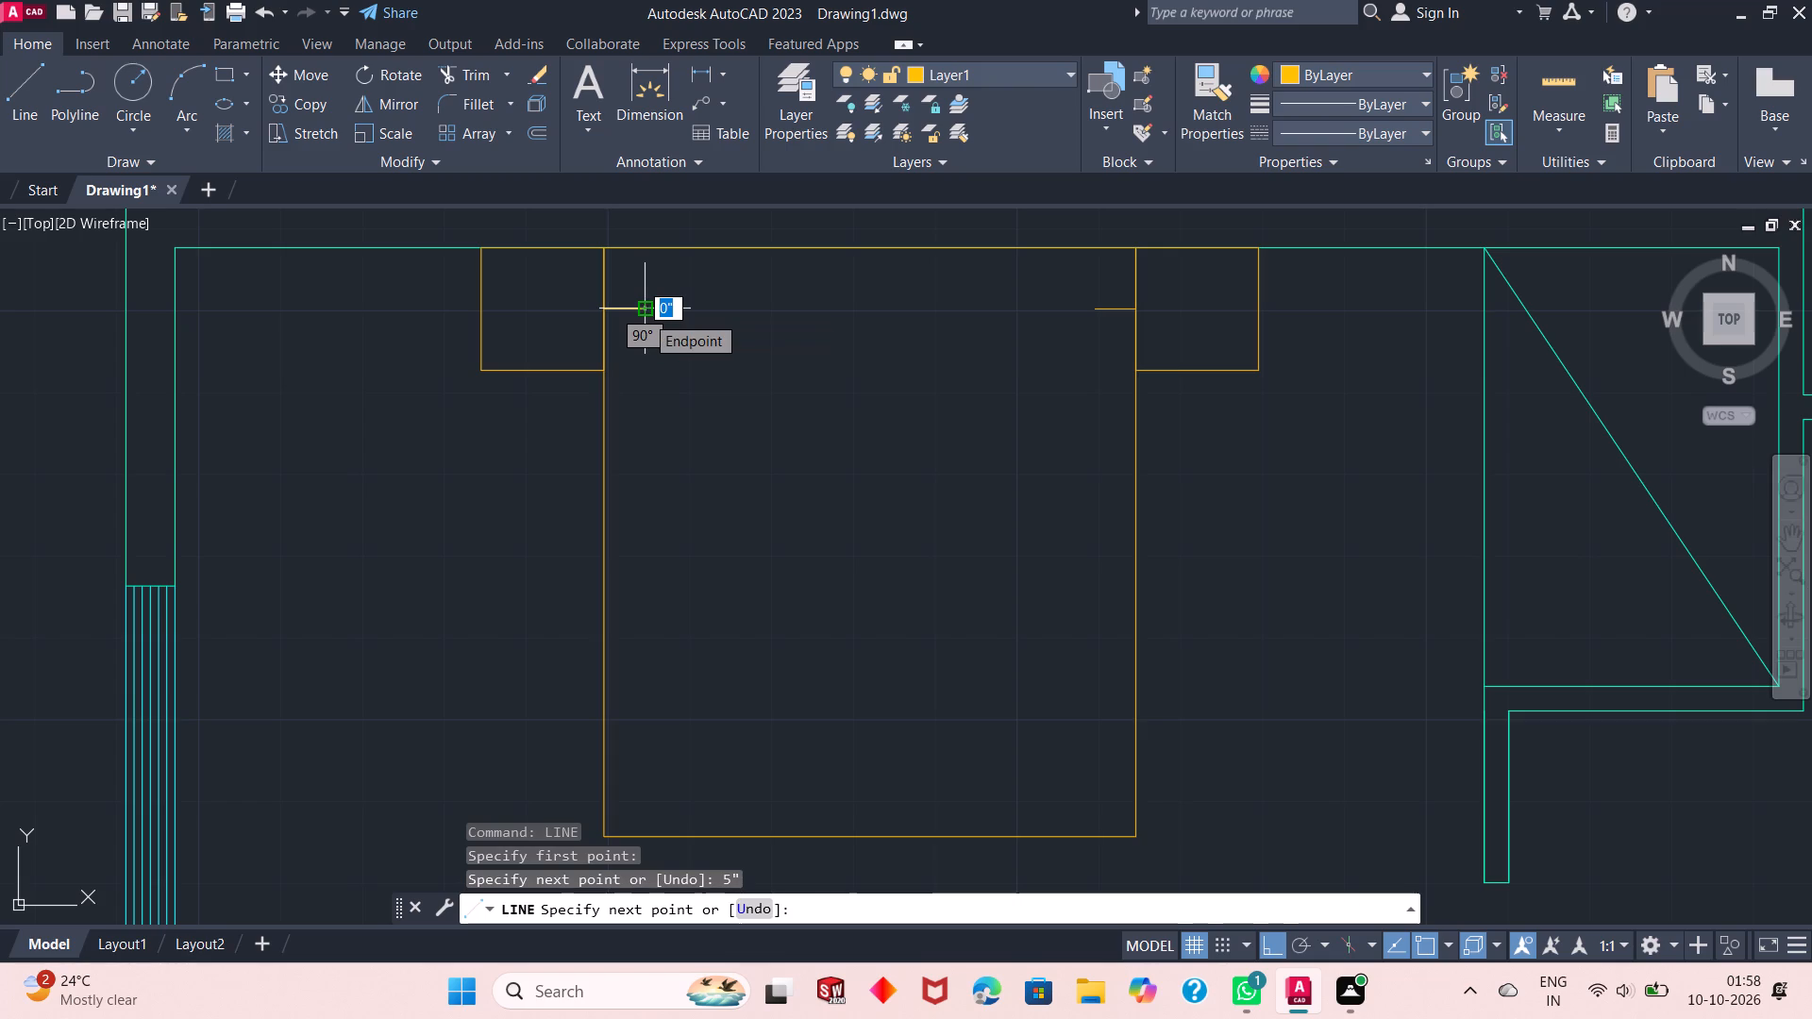
{"action": "key", "text": "grave"}
{"action": "key", "text": "Escape"}
{"action": "key", "text": "Escape"}
{"action": "key", "text": "Escape"}
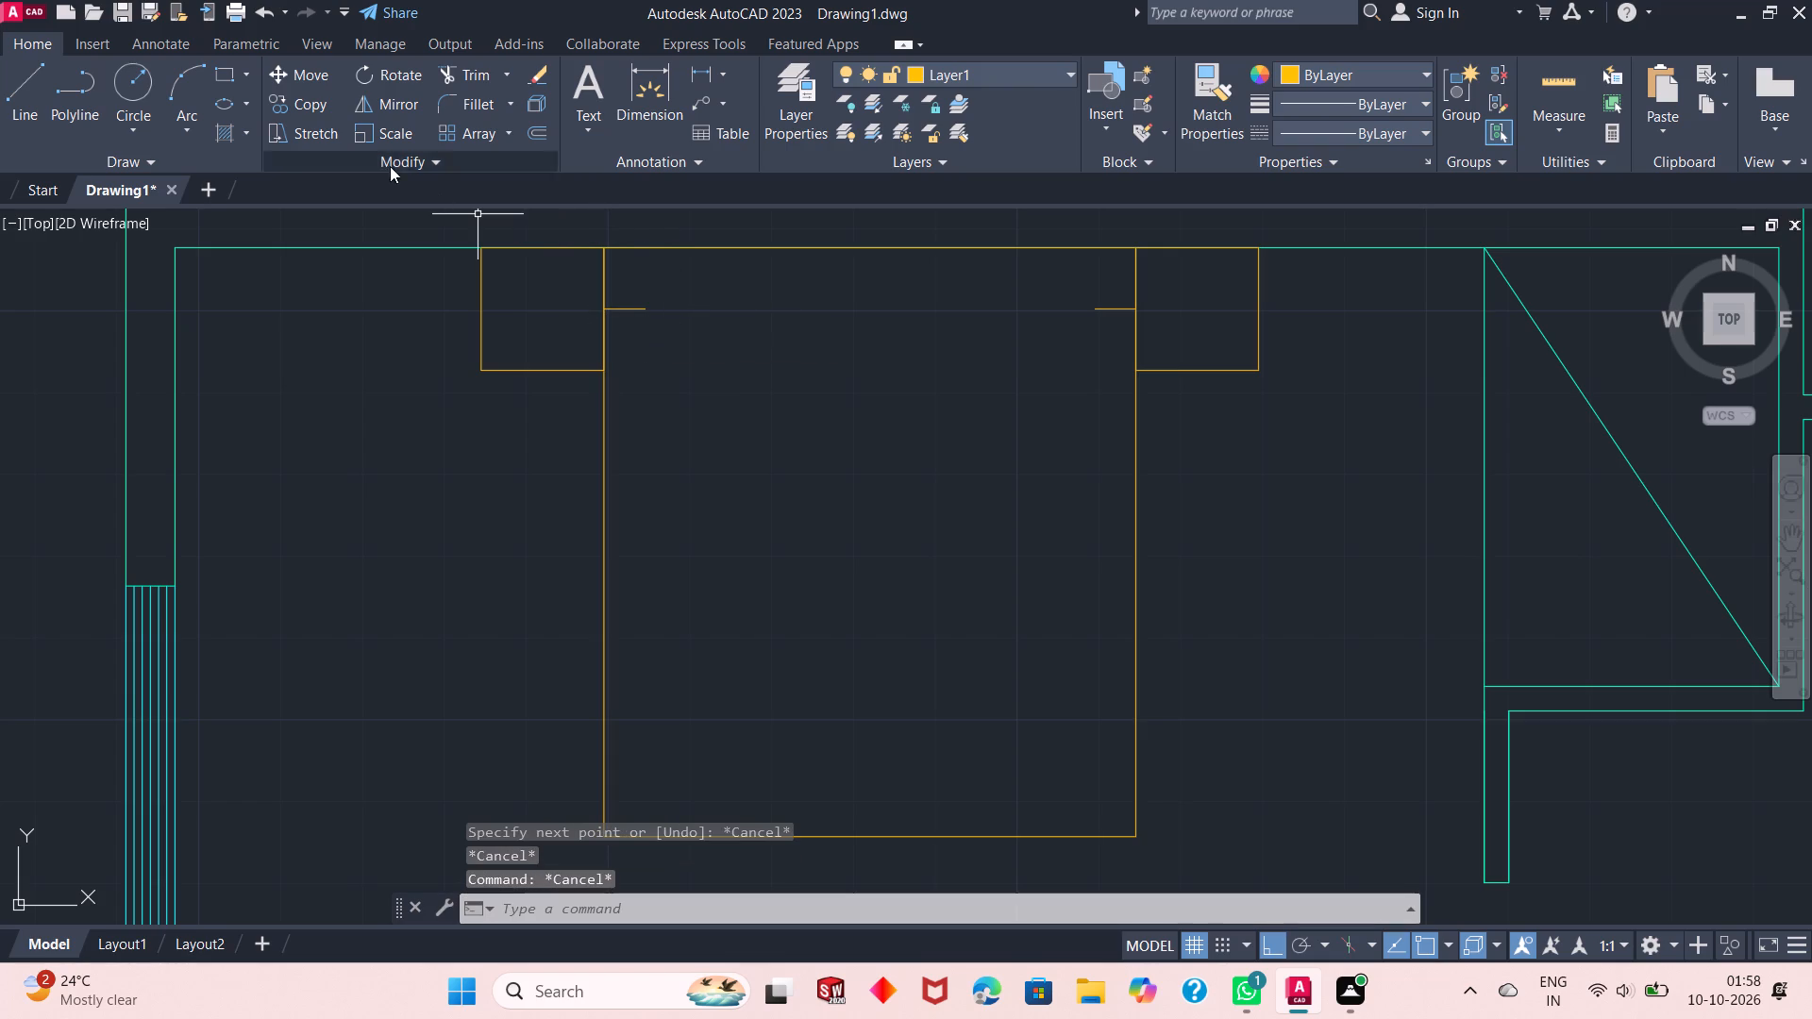
Draw a 2' by 1'6" pillow rectangle down from the bed's head edge, its west side aligned with the west 5" line's inner end.
{"action": "left_click", "coordinate": [238, 69]}
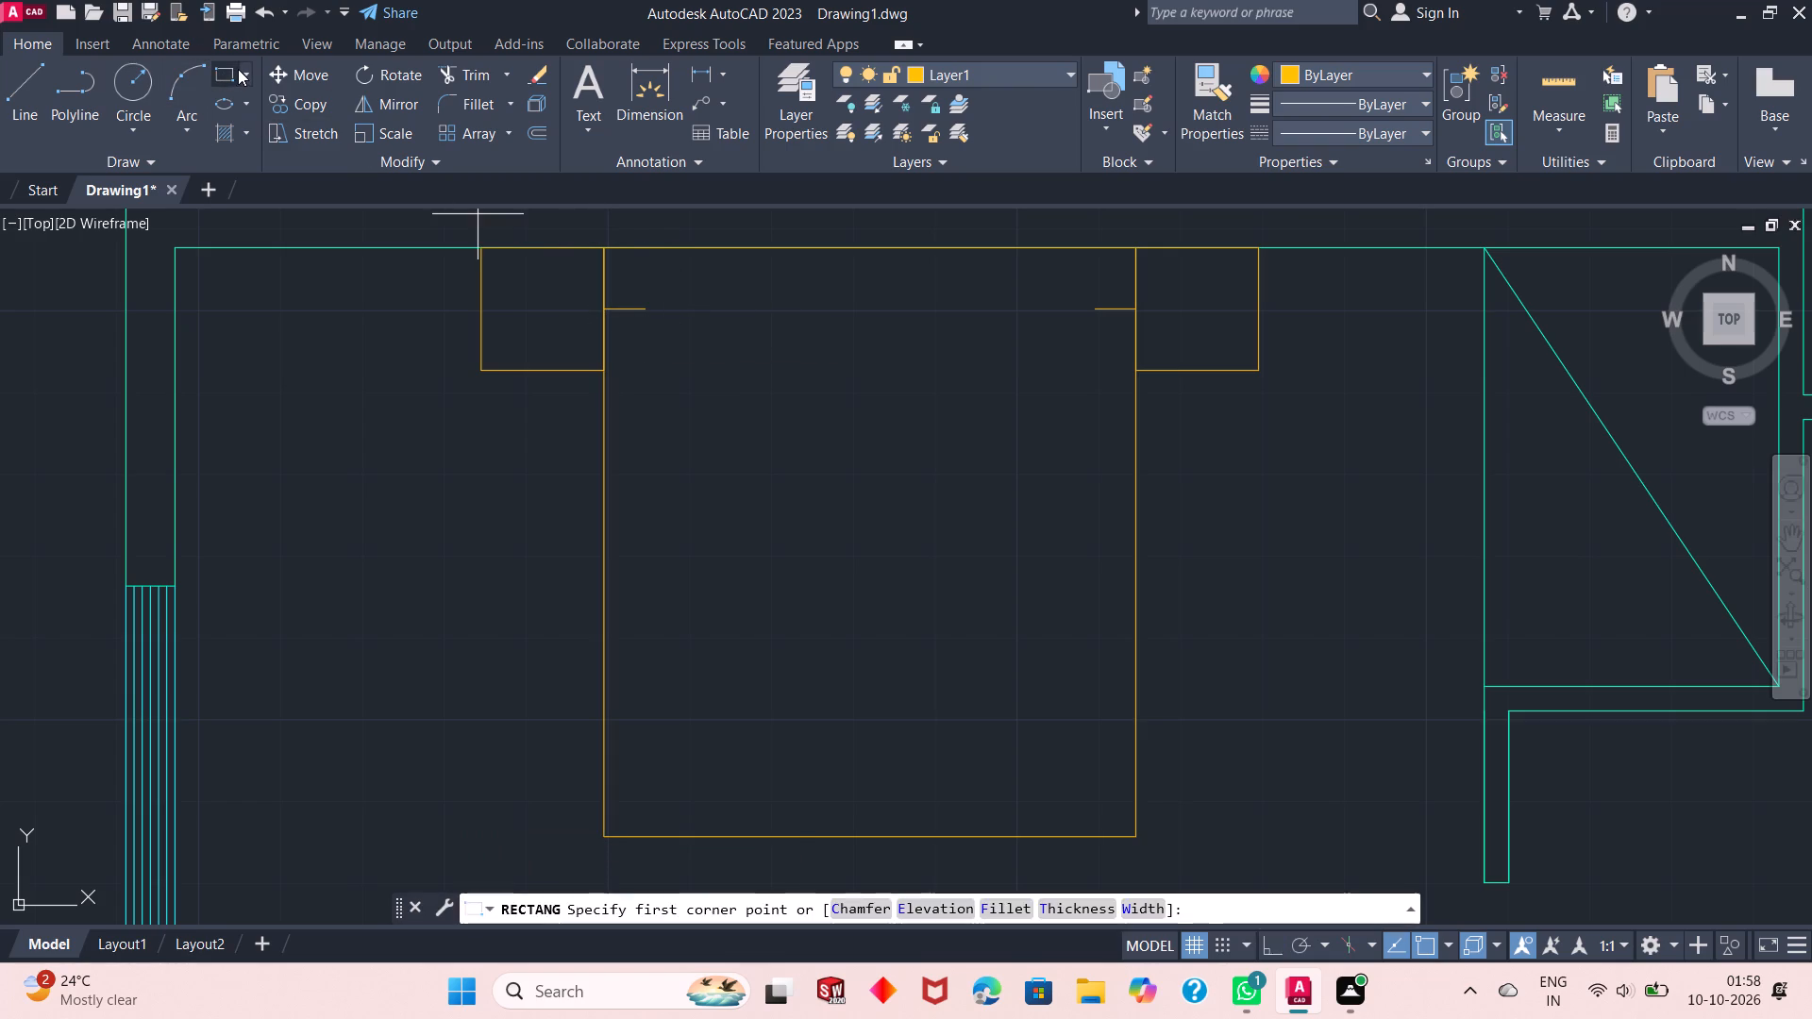
{"action": "key", "text": "Escape"}
{"action": "left_click", "coordinate": [227, 69]}
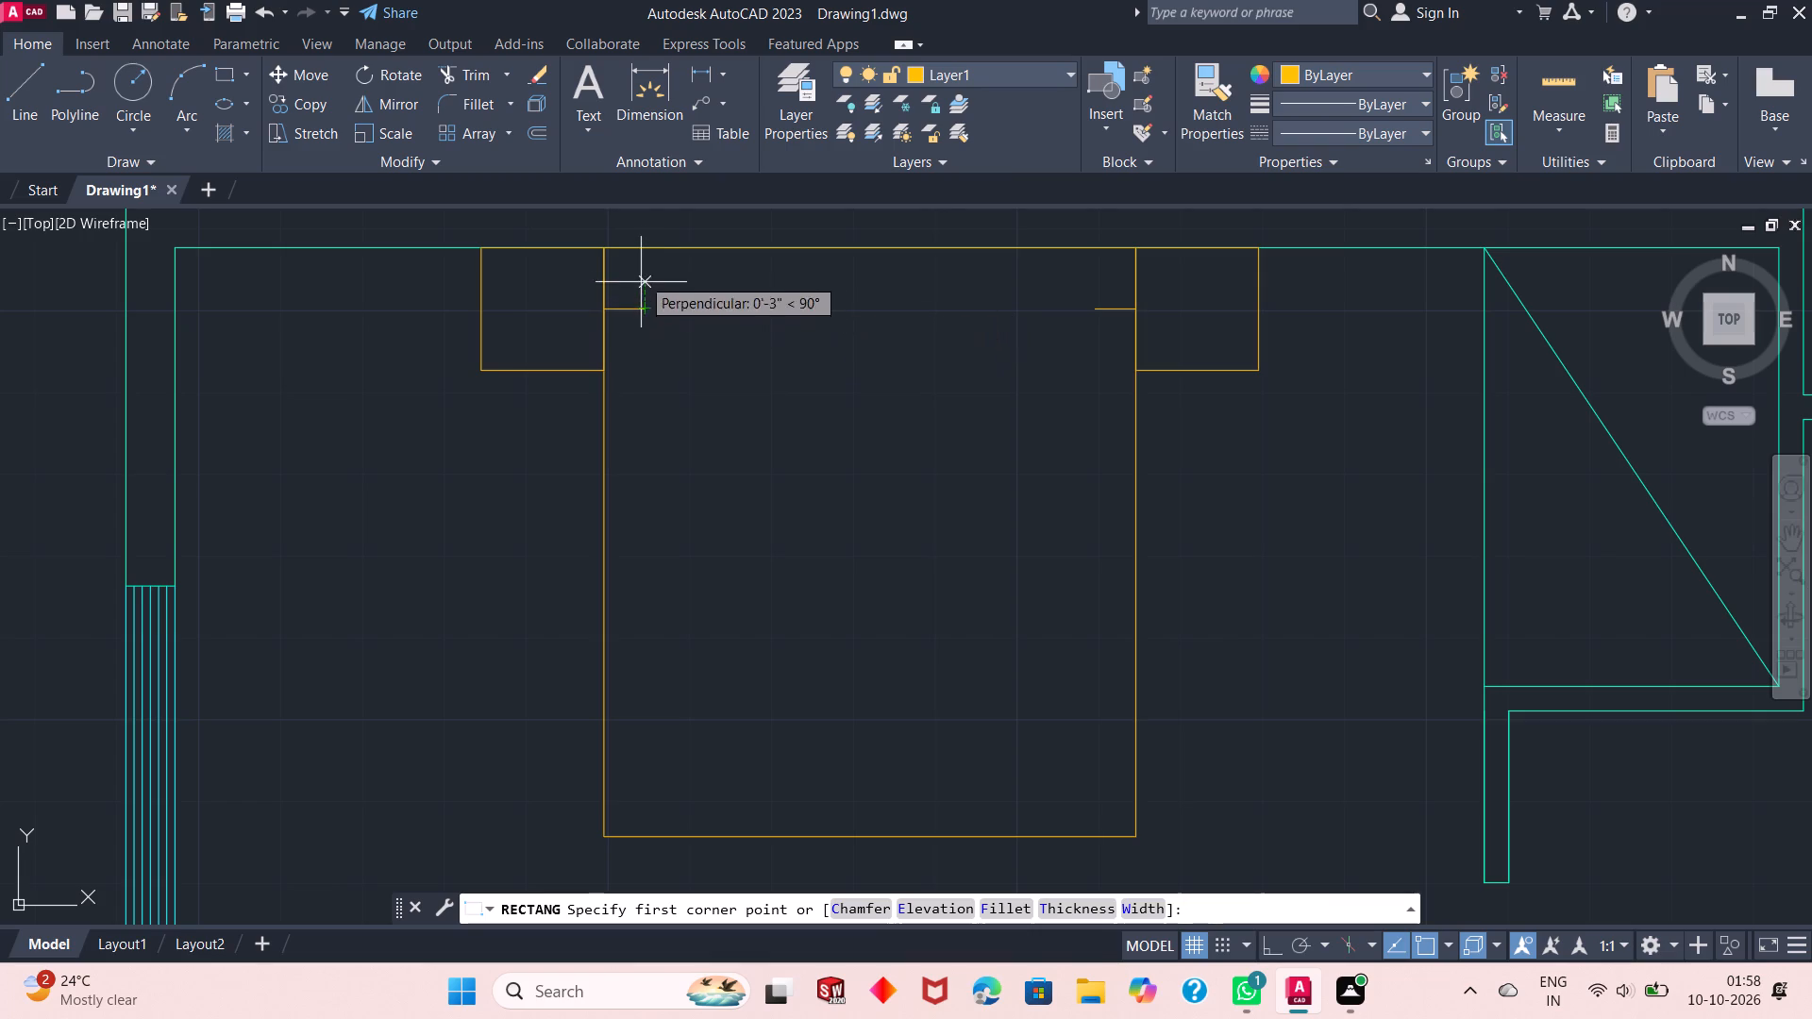
{"action": "left_click", "coordinate": [646, 245]}
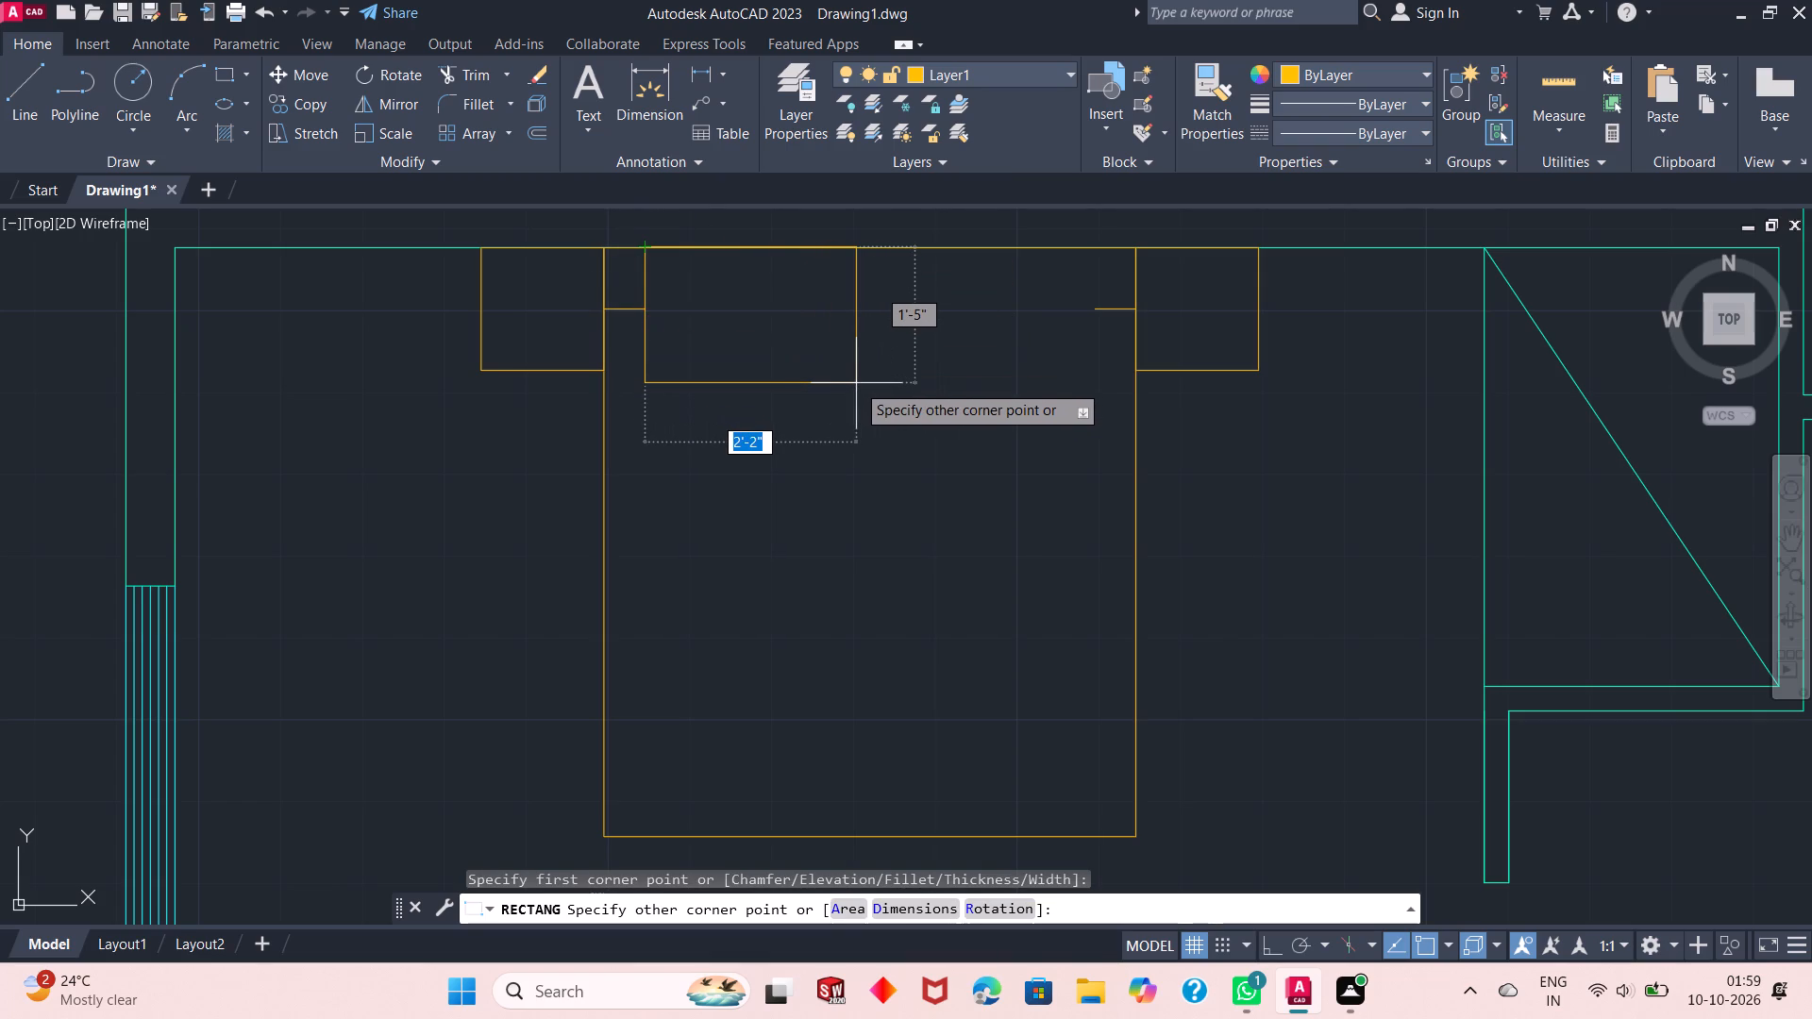
{"action": "key", "text": "2"}
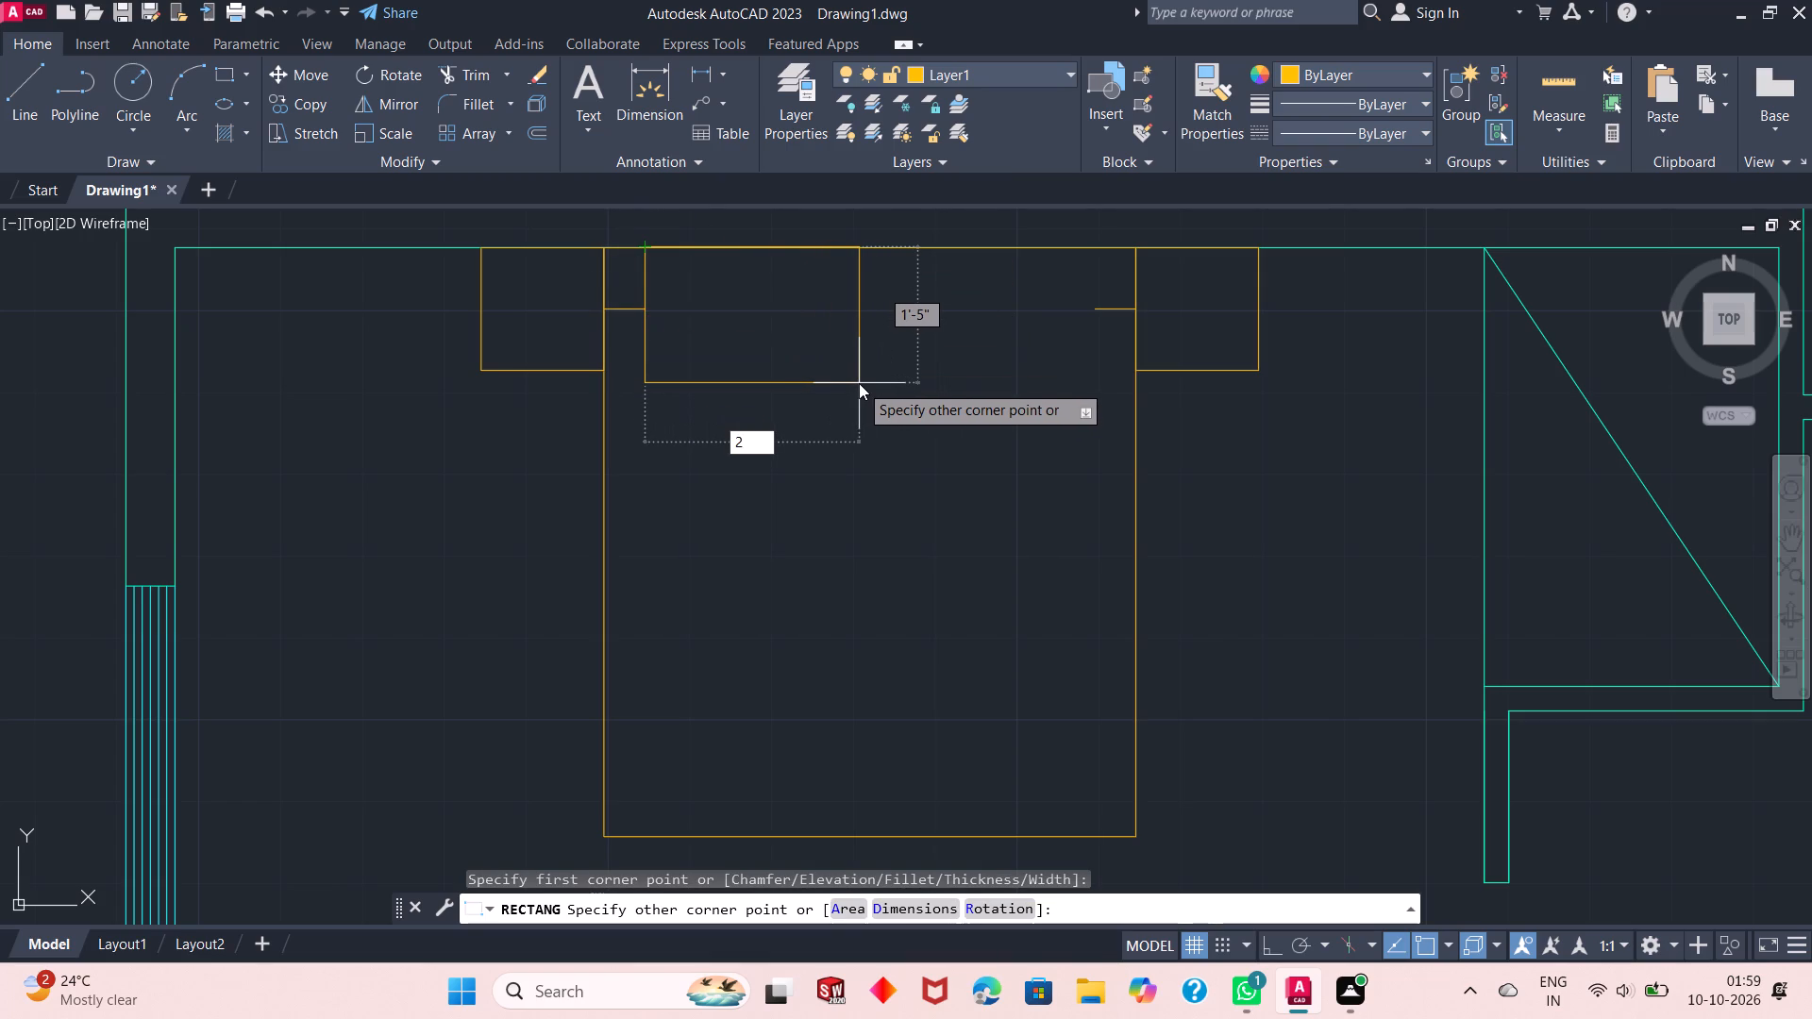
{"action": "key", "text": "apostrophe"}
{"action": "key", "text": "Tab"}
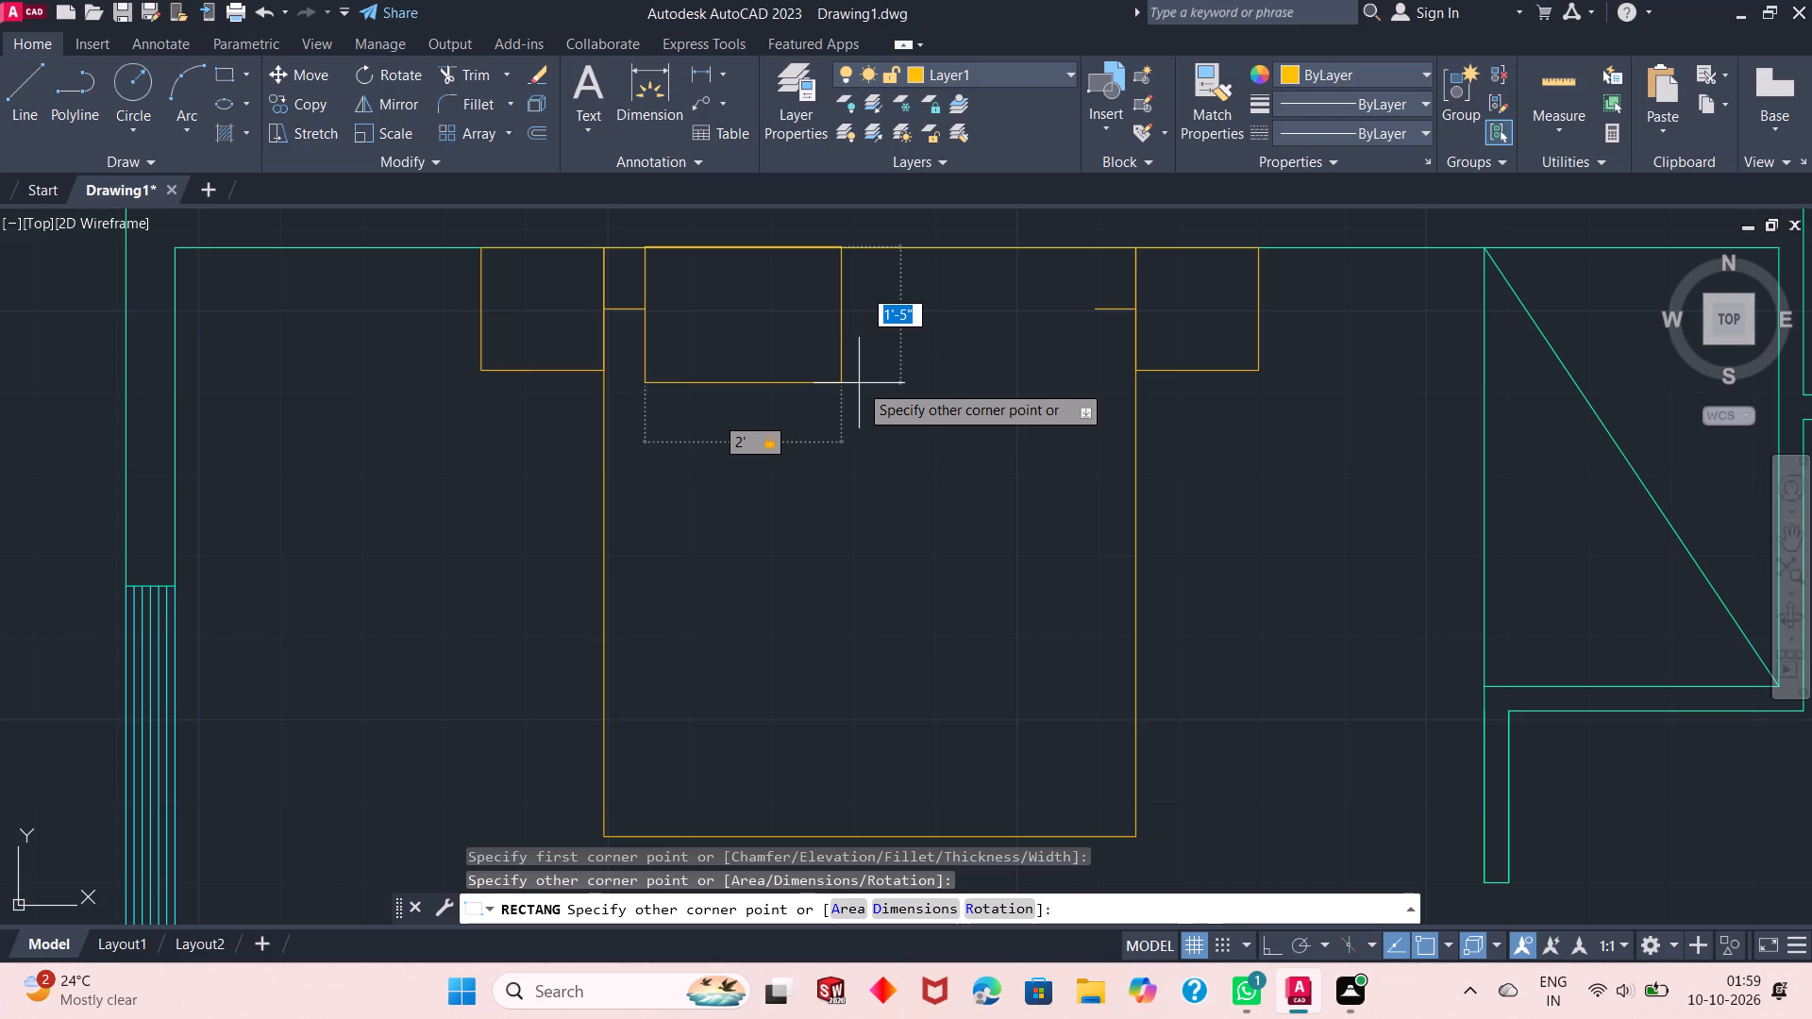
{"action": "key", "text": "1"}
{"action": "key", "text": "apostrophe"}
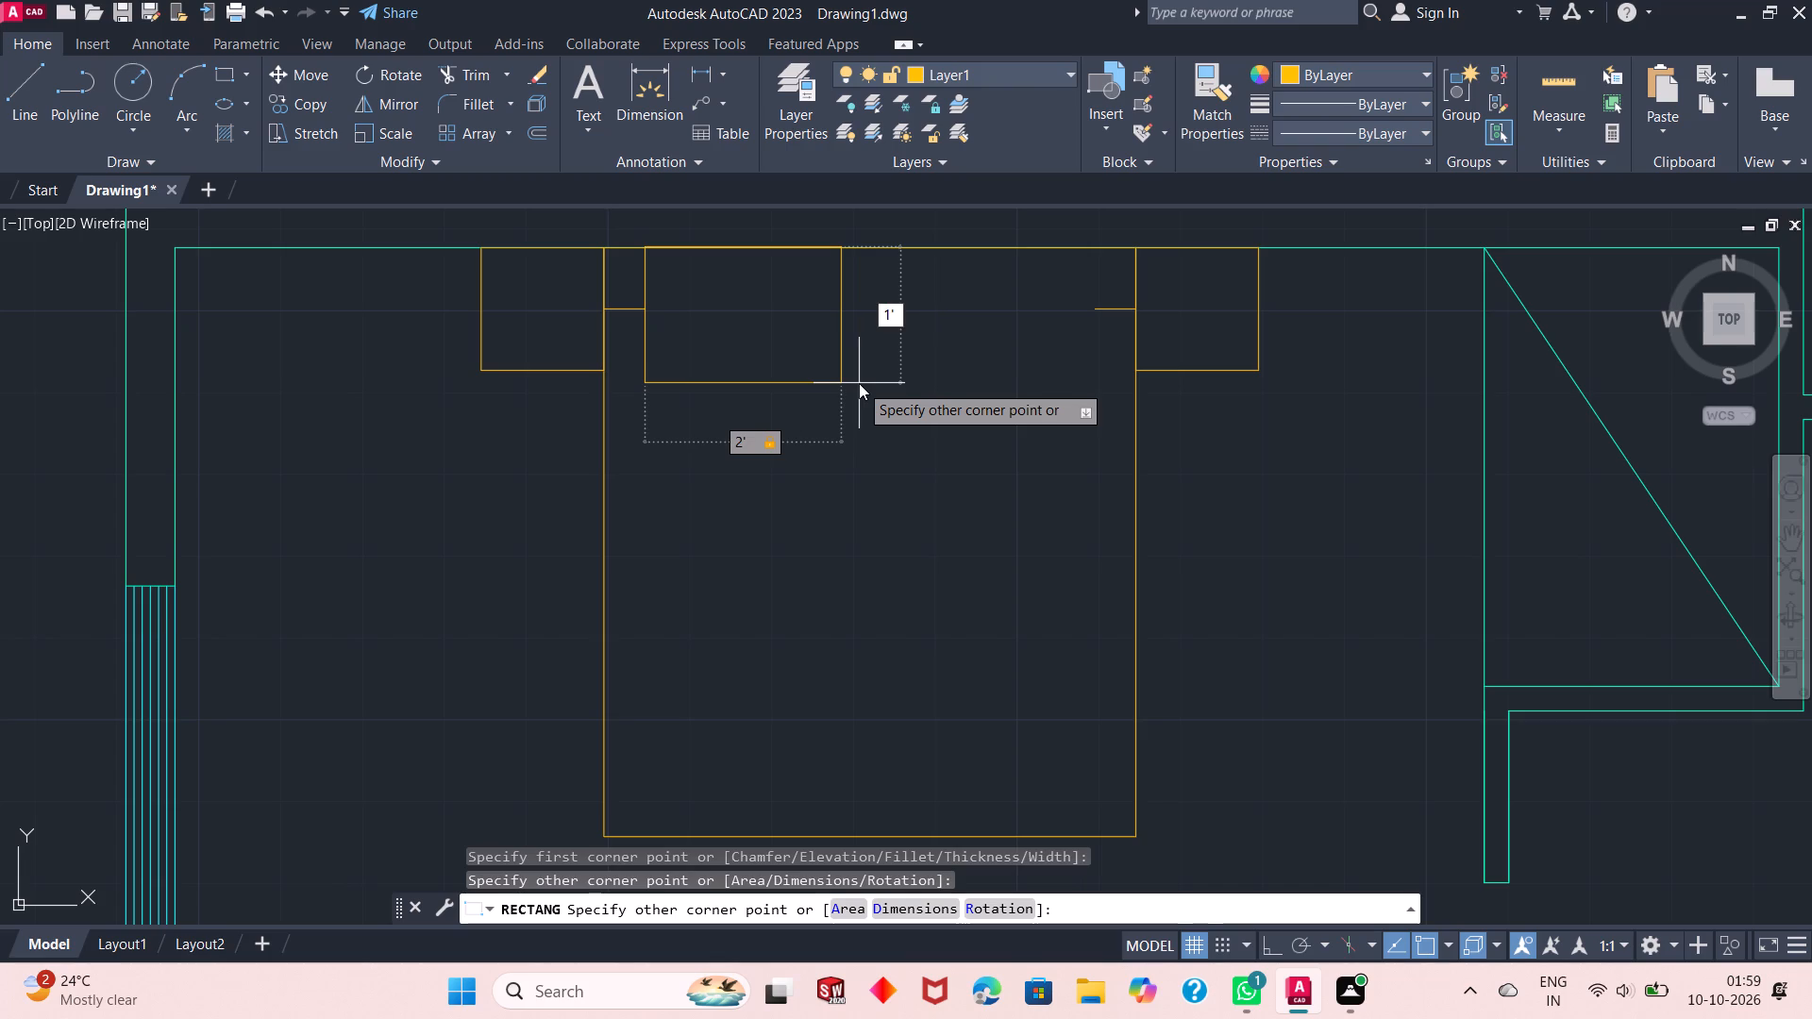
{"action": "key", "text": "shift+quotedbl"}
{"action": "key", "text": "BackSpace"}
{"action": "type", "text": "6\""}
{"action": "key", "text": "Return"}
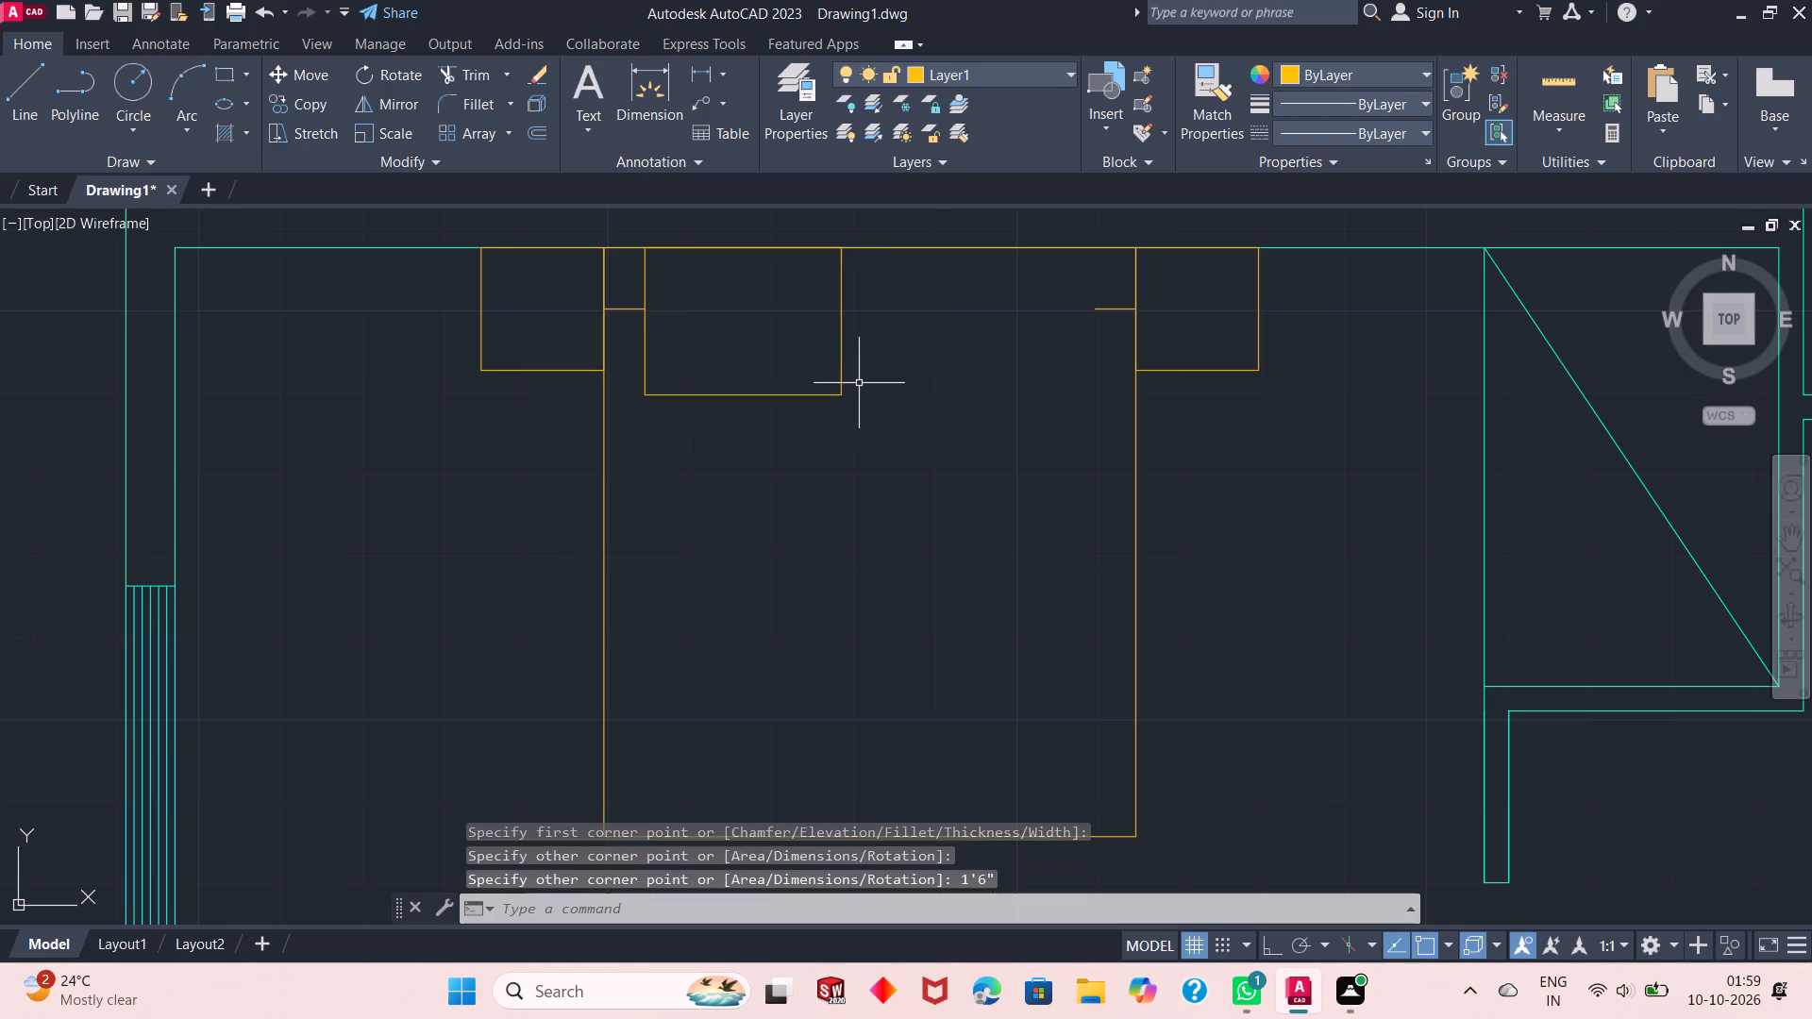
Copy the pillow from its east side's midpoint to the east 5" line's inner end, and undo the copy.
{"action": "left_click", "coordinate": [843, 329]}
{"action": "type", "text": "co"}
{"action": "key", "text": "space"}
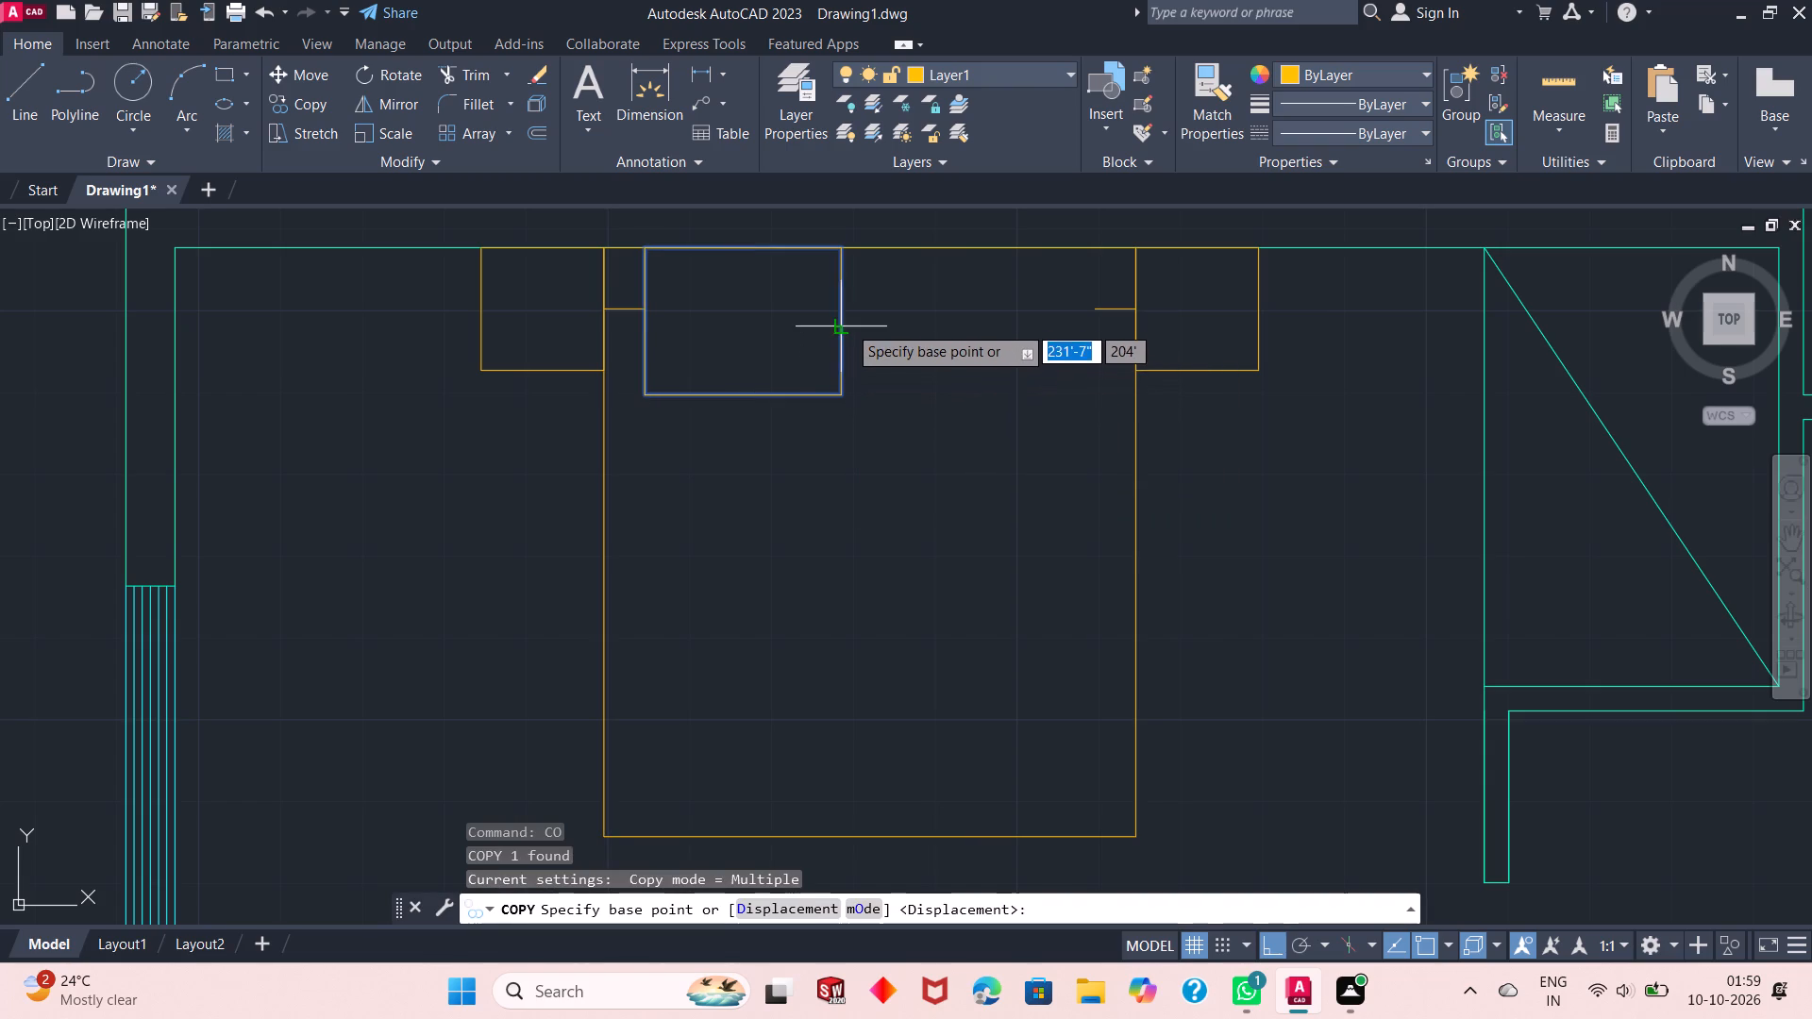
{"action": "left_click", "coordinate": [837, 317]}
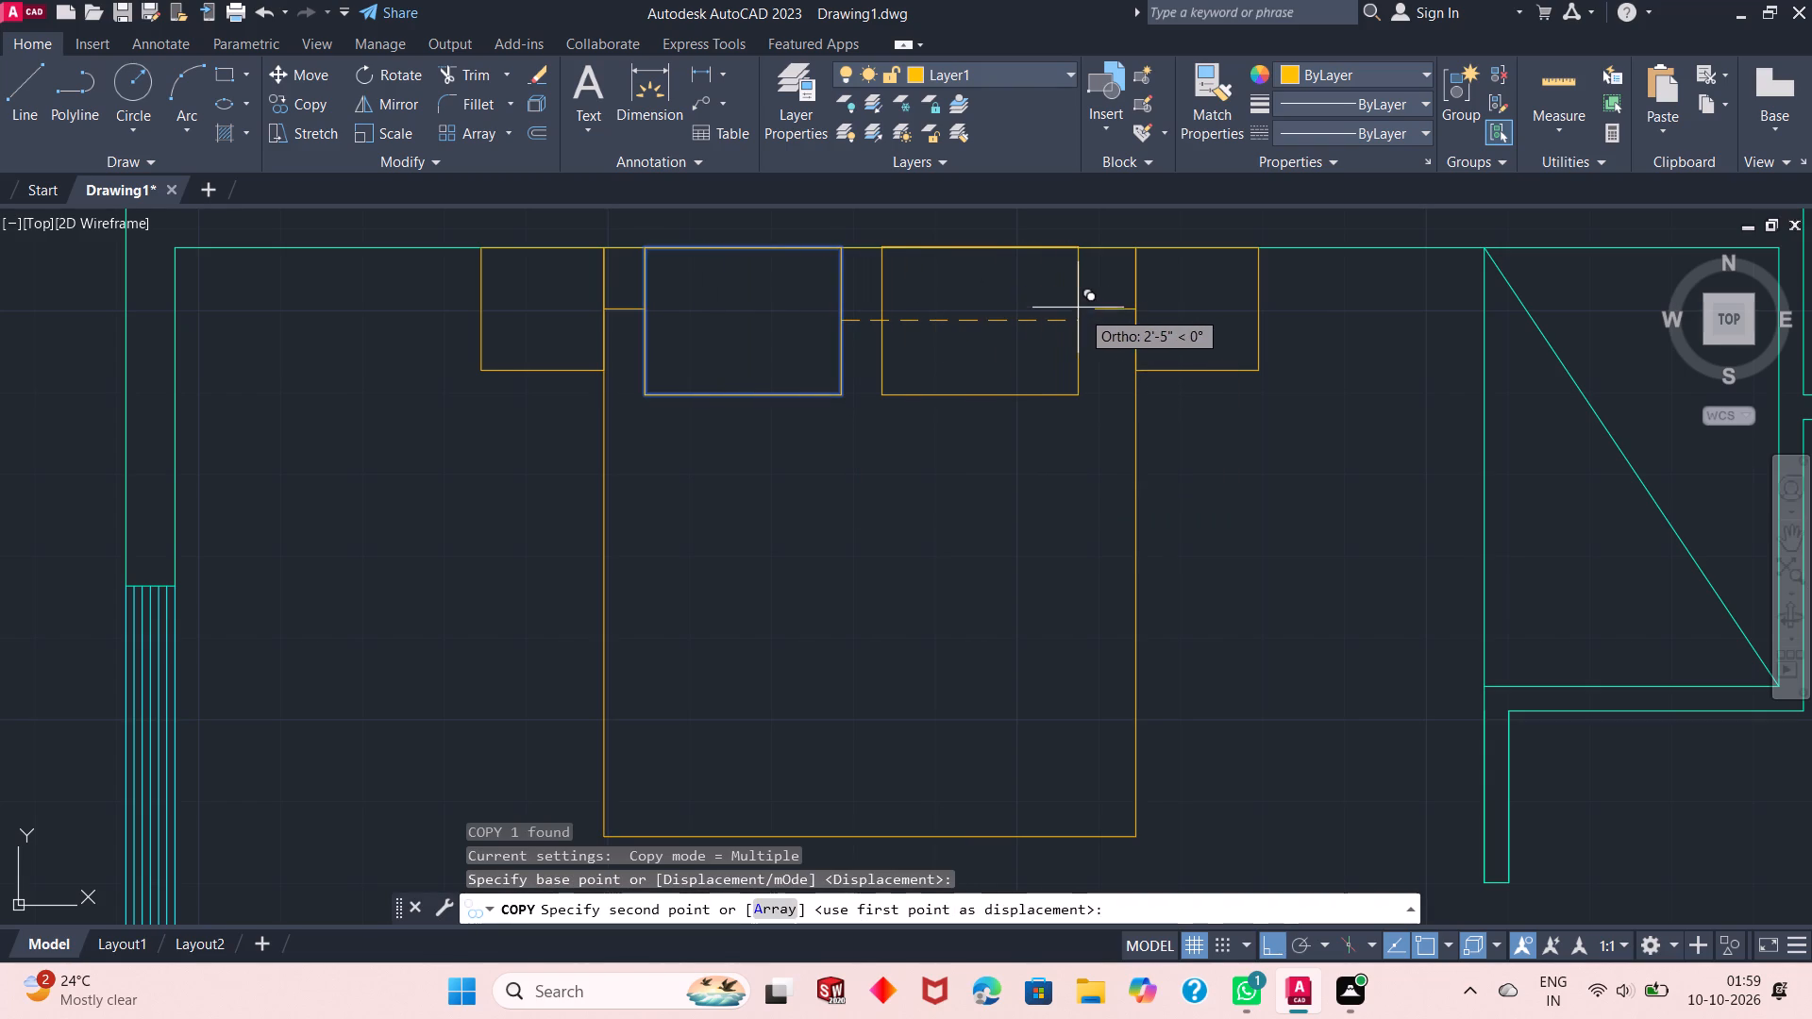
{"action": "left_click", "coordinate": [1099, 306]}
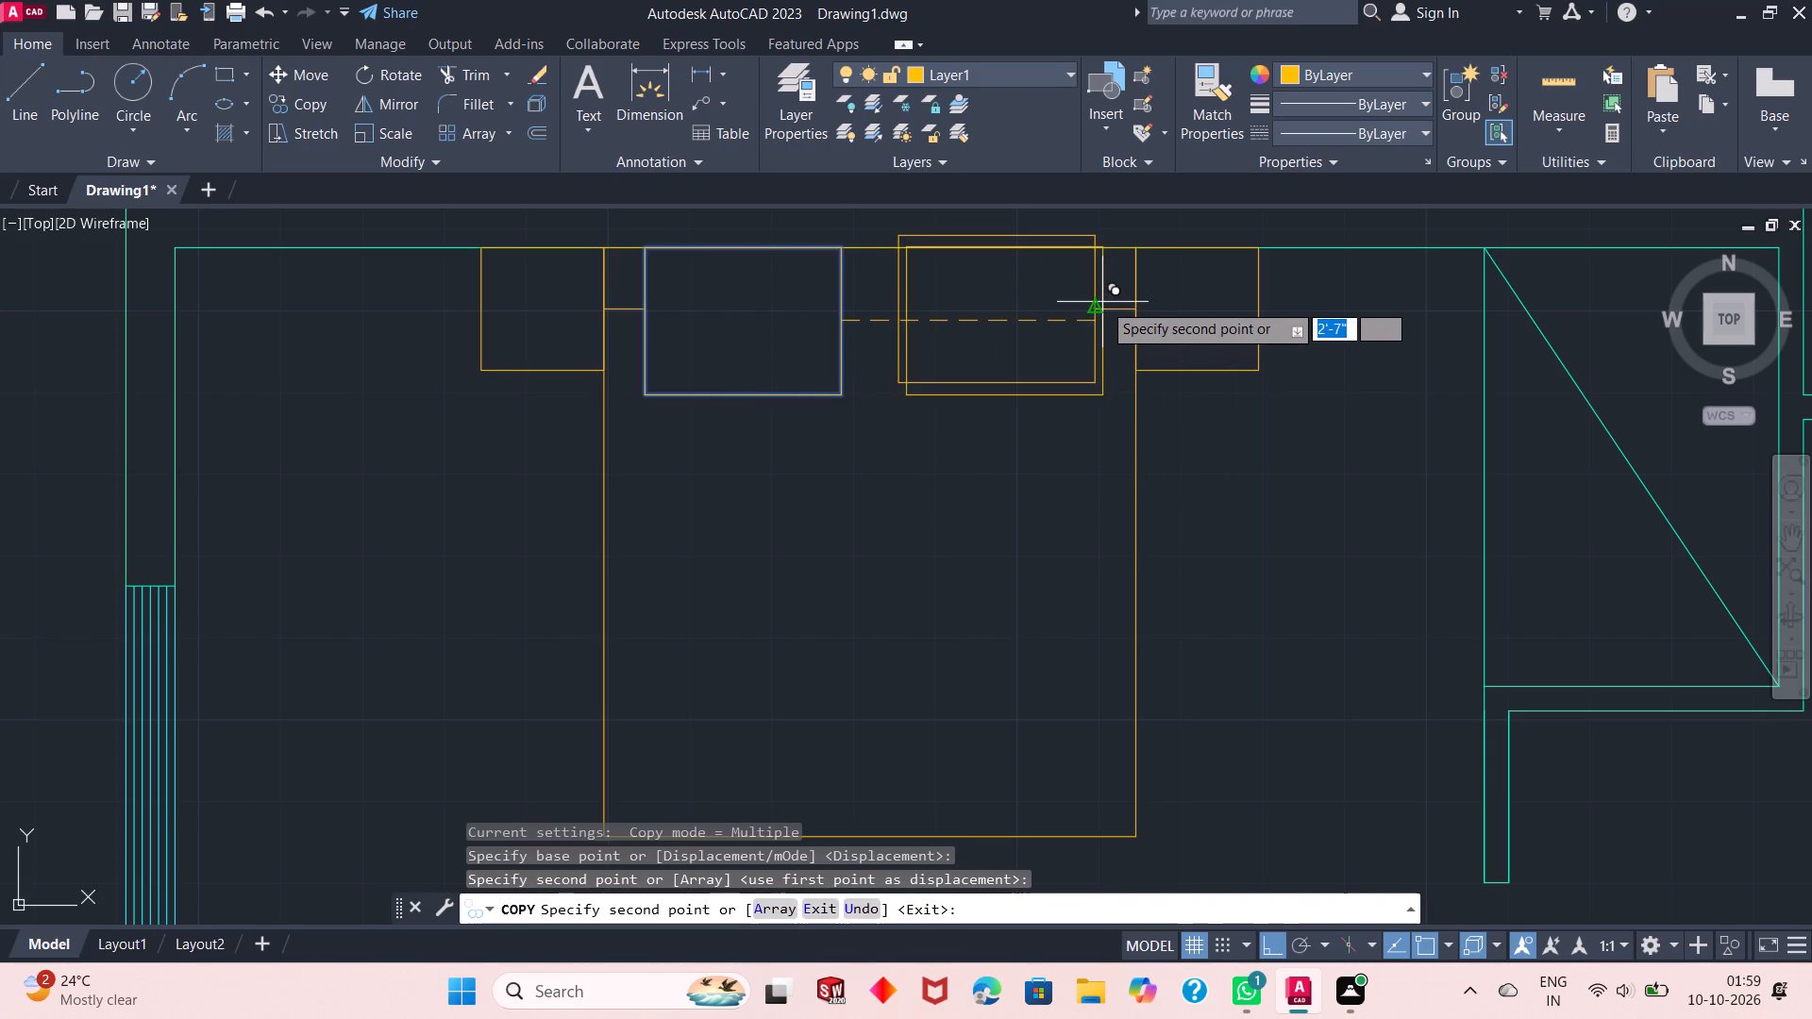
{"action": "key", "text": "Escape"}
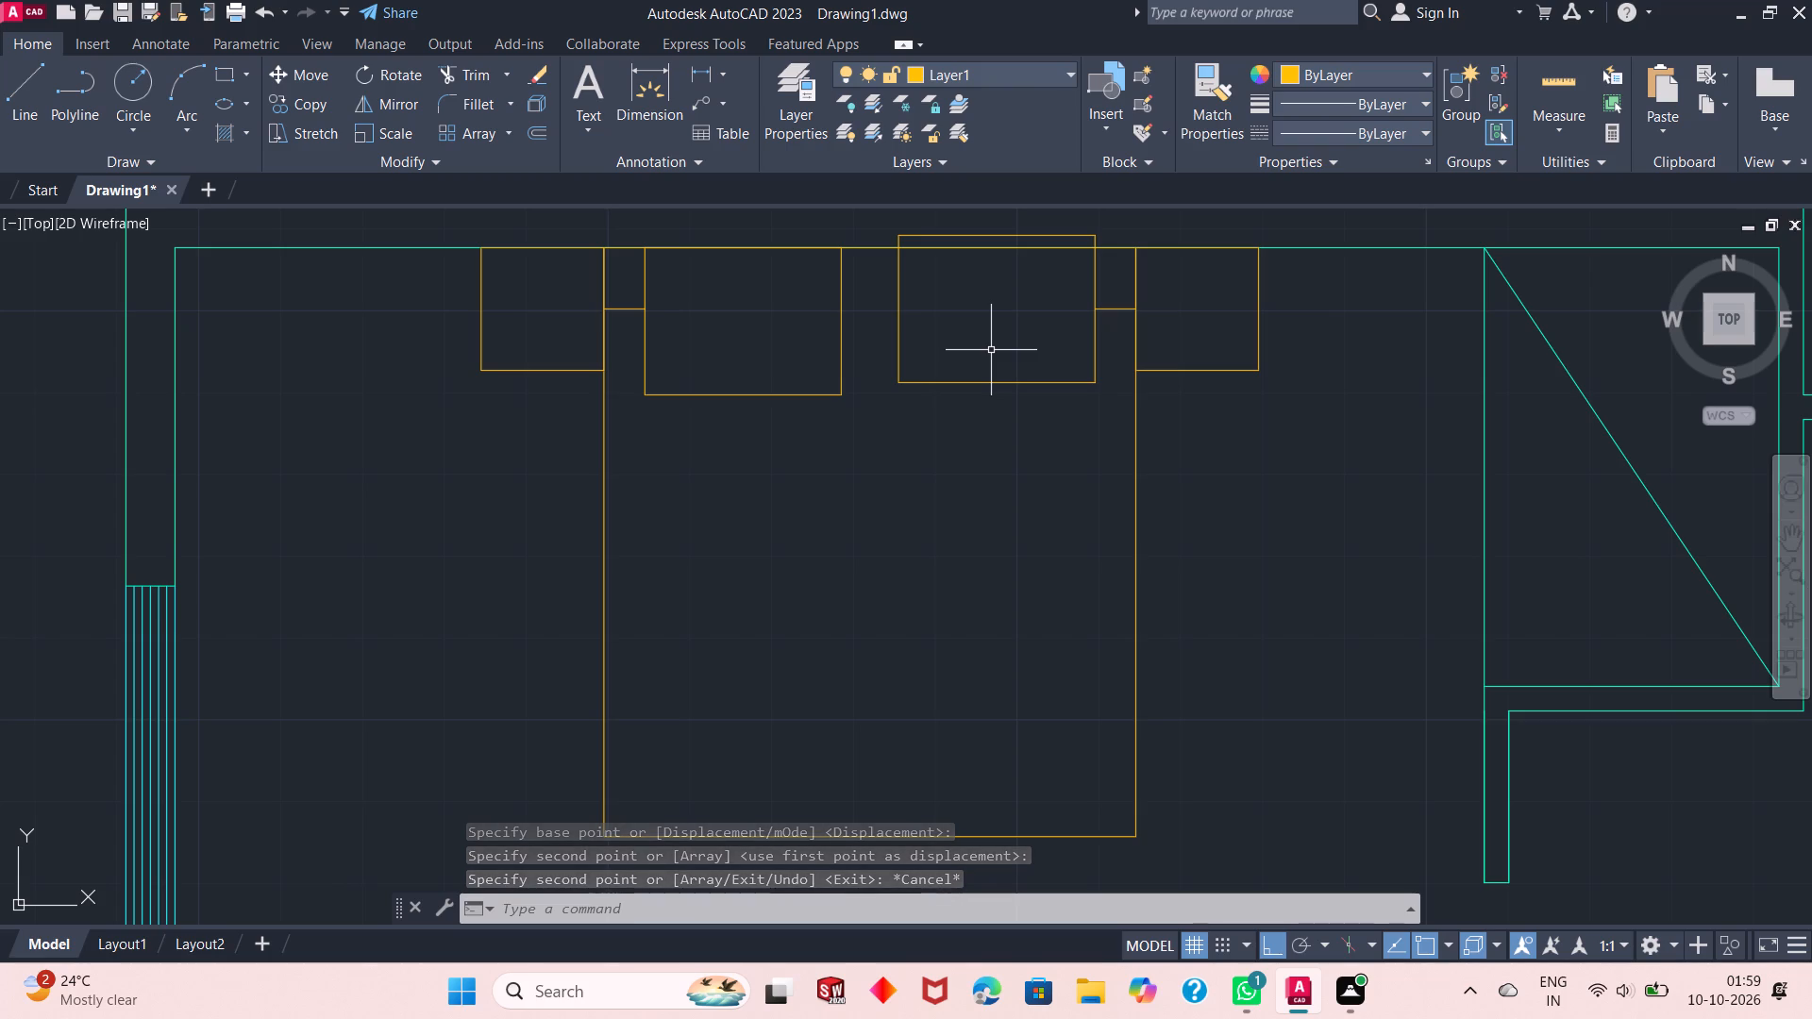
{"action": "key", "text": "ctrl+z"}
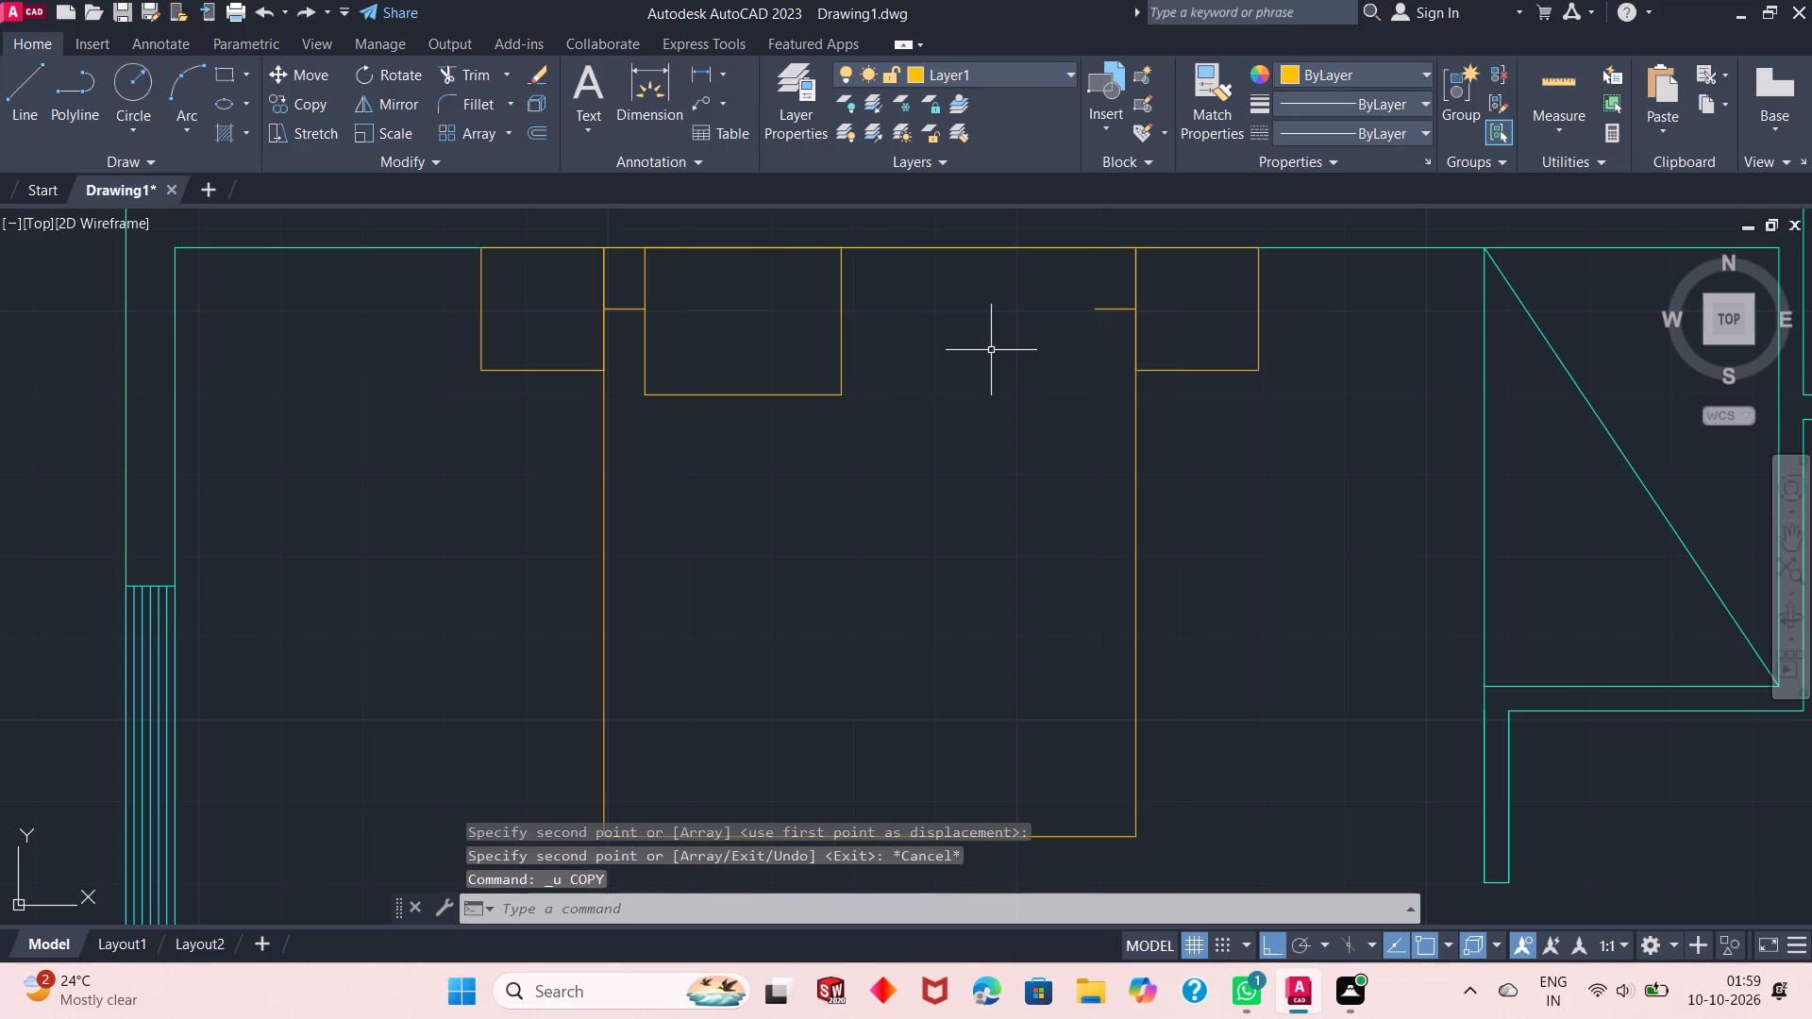
Copy the pillow horizontally, from its east side level with the short lines to the east 5" line's inner end.
{"action": "left_click", "coordinate": [902, 326]}
{"action": "left_click", "coordinate": [792, 389]}
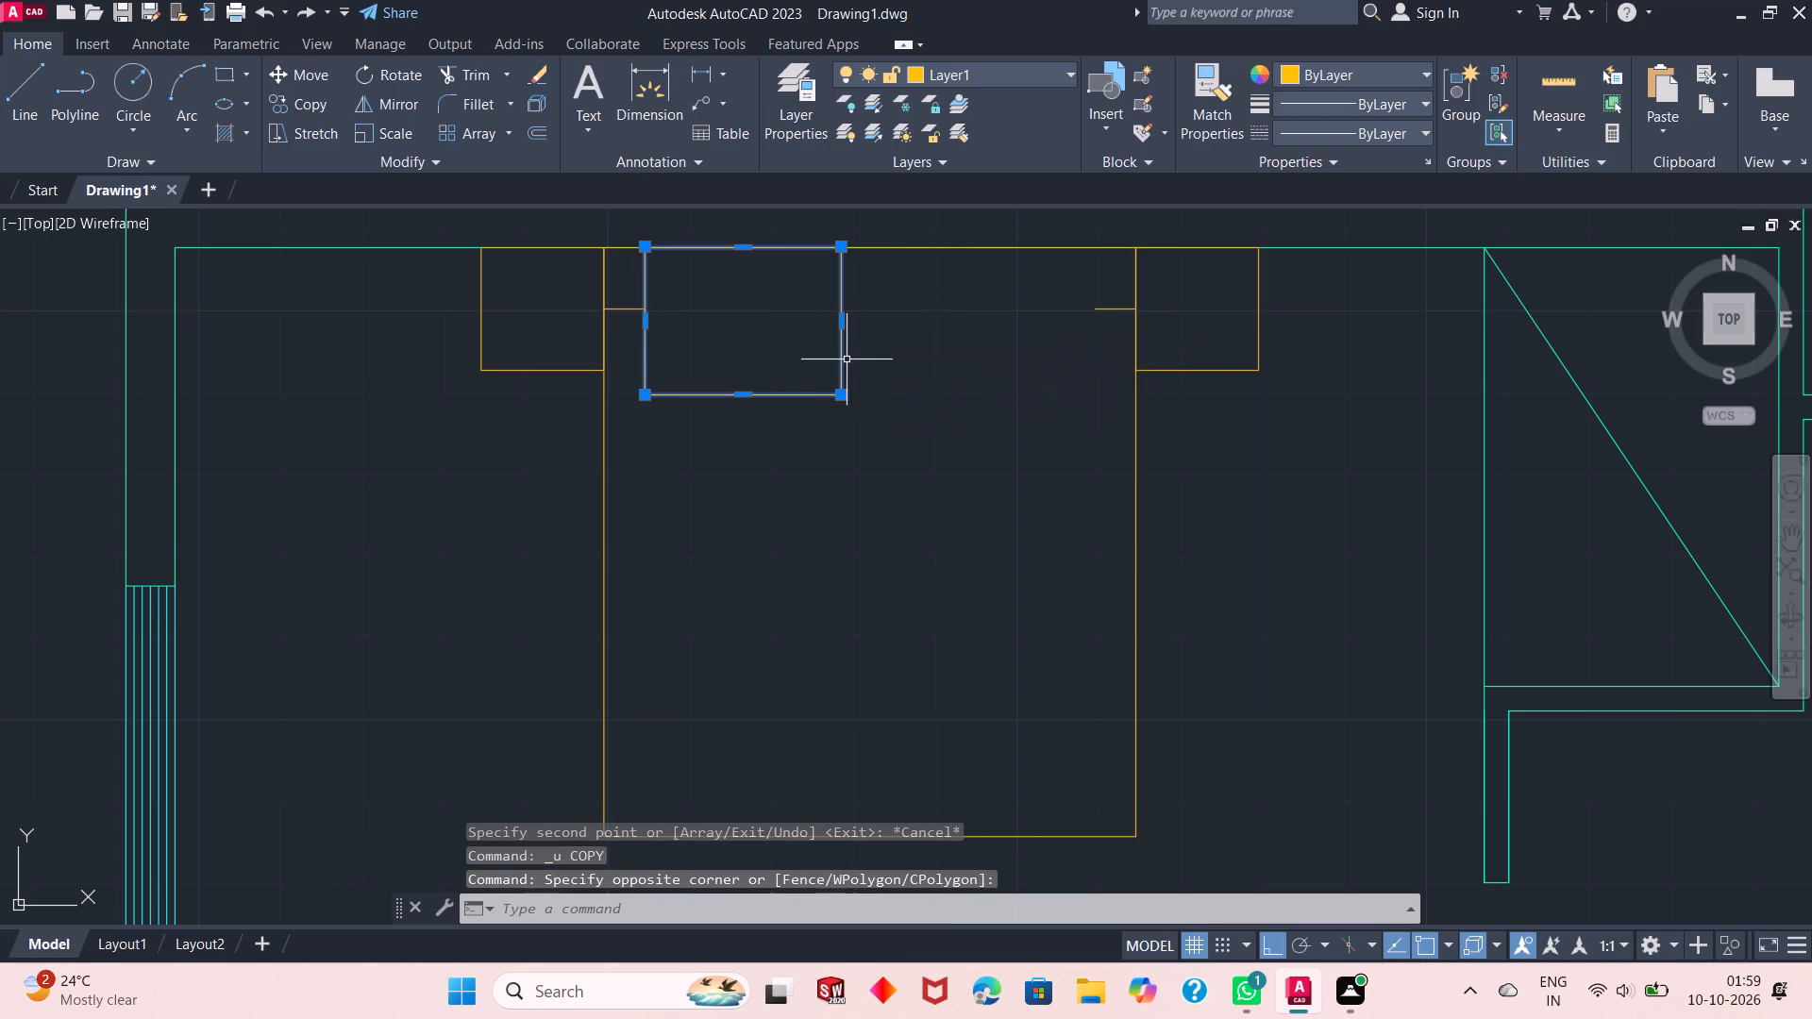
{"action": "key", "text": "c"}
{"action": "type", "text": "o"}
{"action": "key", "text": "space"}
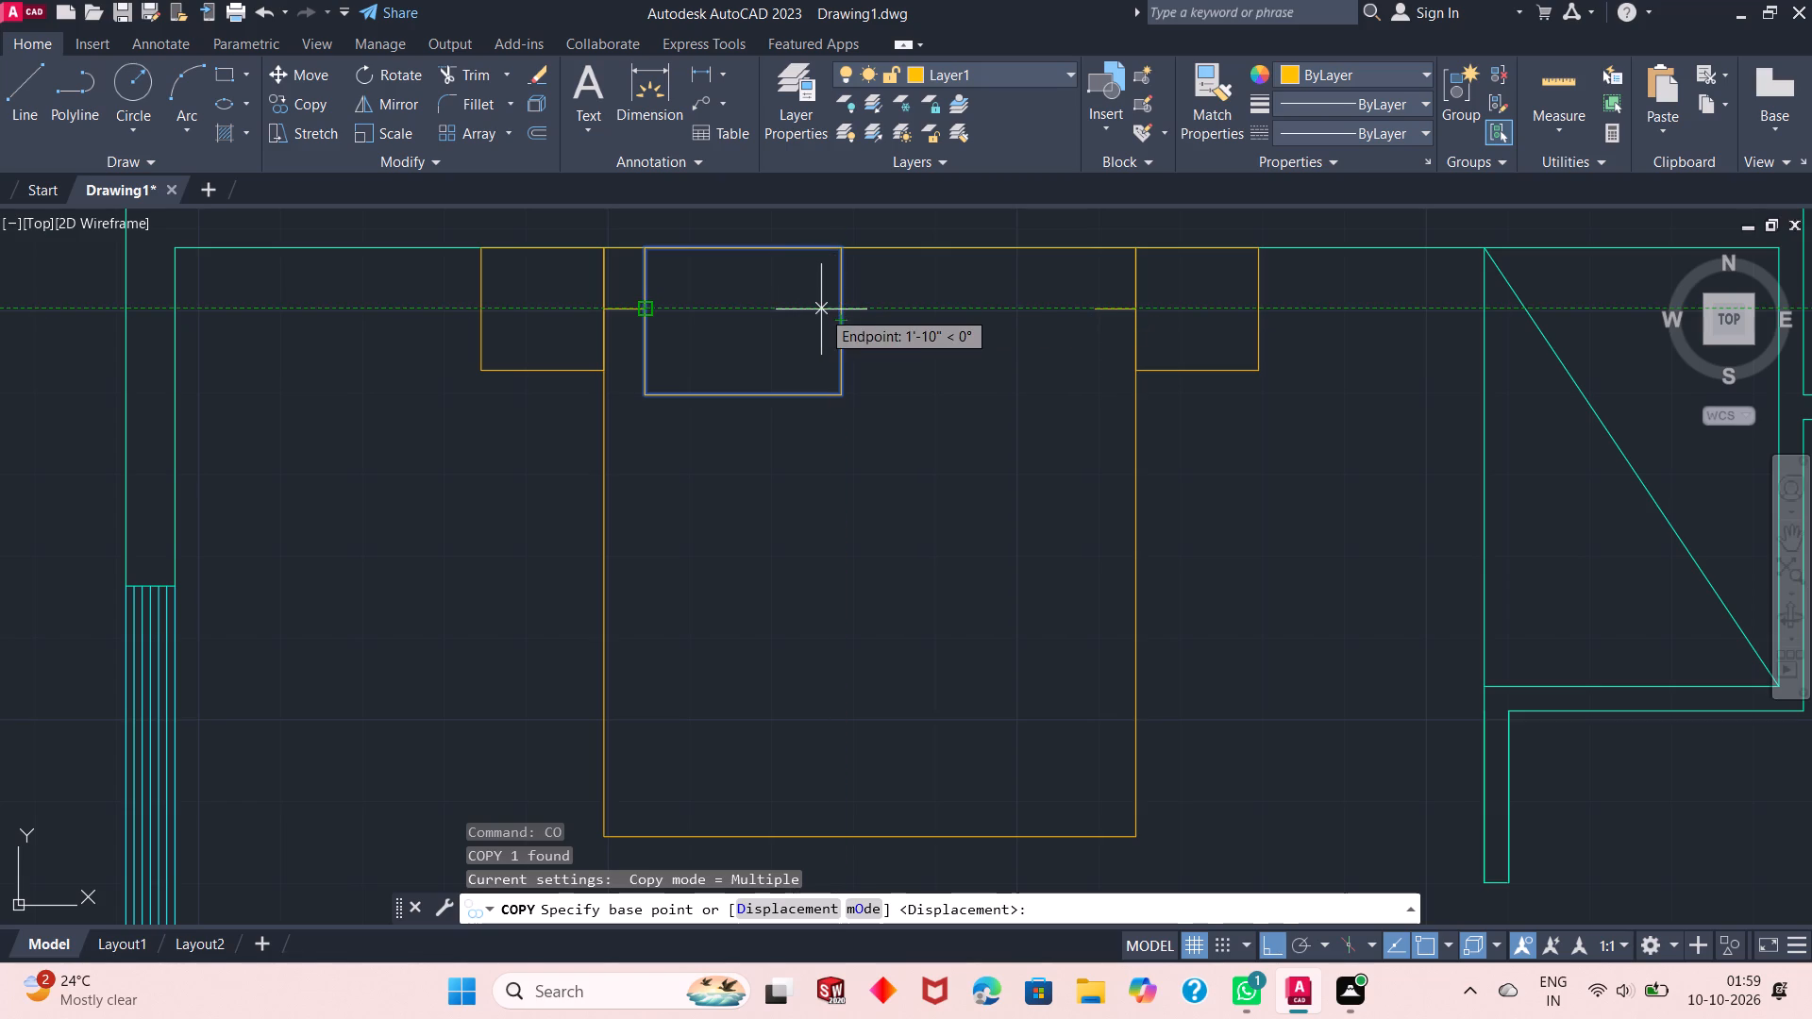
{"action": "left_click", "coordinate": [848, 309]}
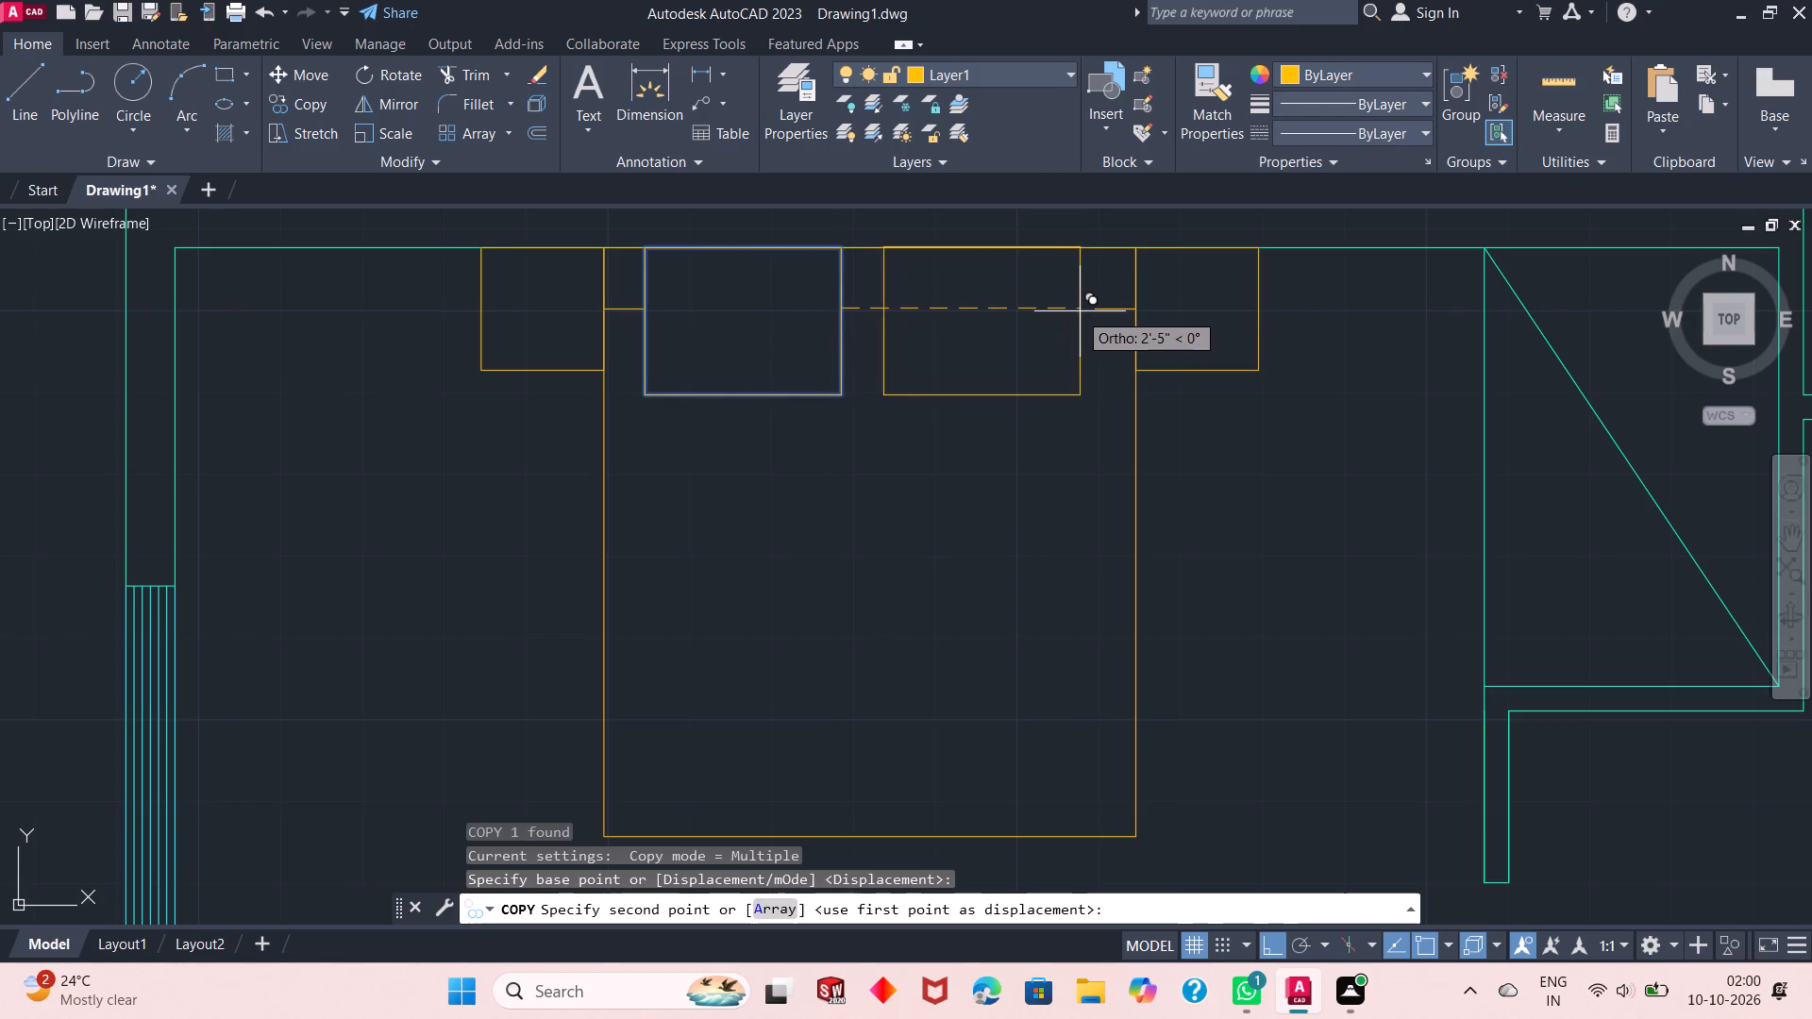
{"action": "left_click", "coordinate": [1100, 308]}
{"action": "right_click", "coordinate": [860, 388]}
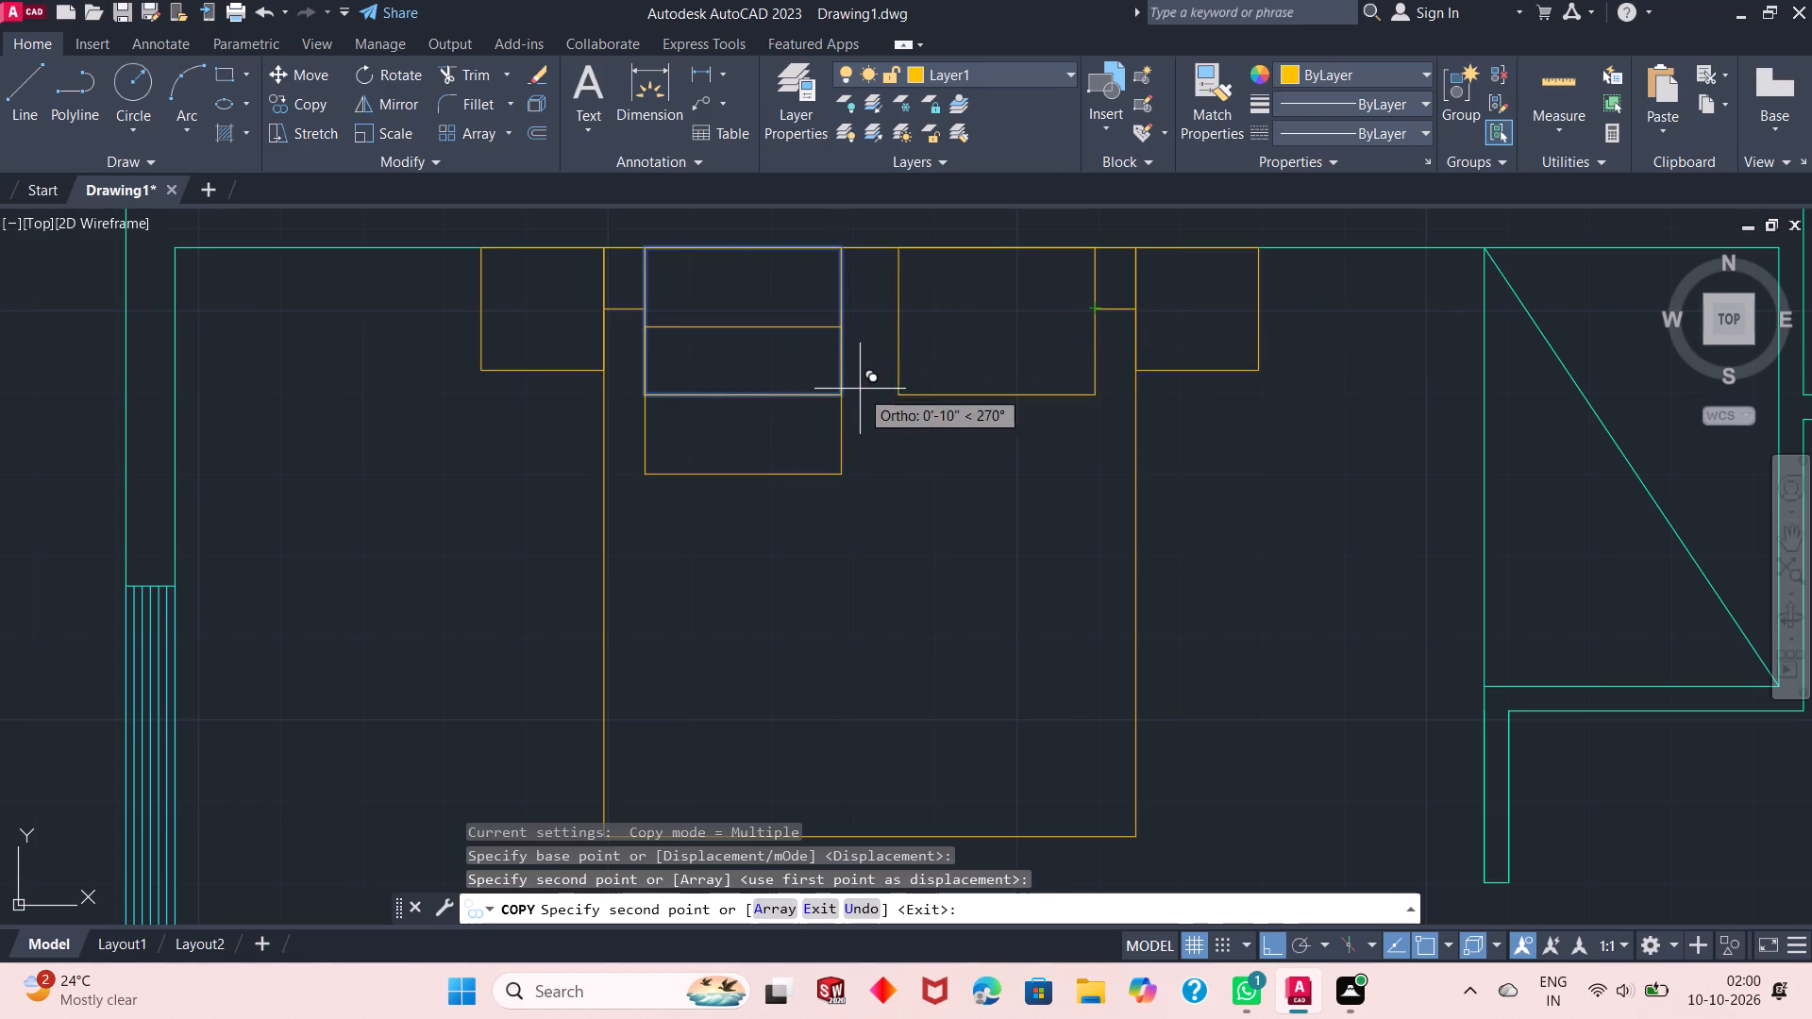
{"action": "left_click", "coordinate": [915, 402]}
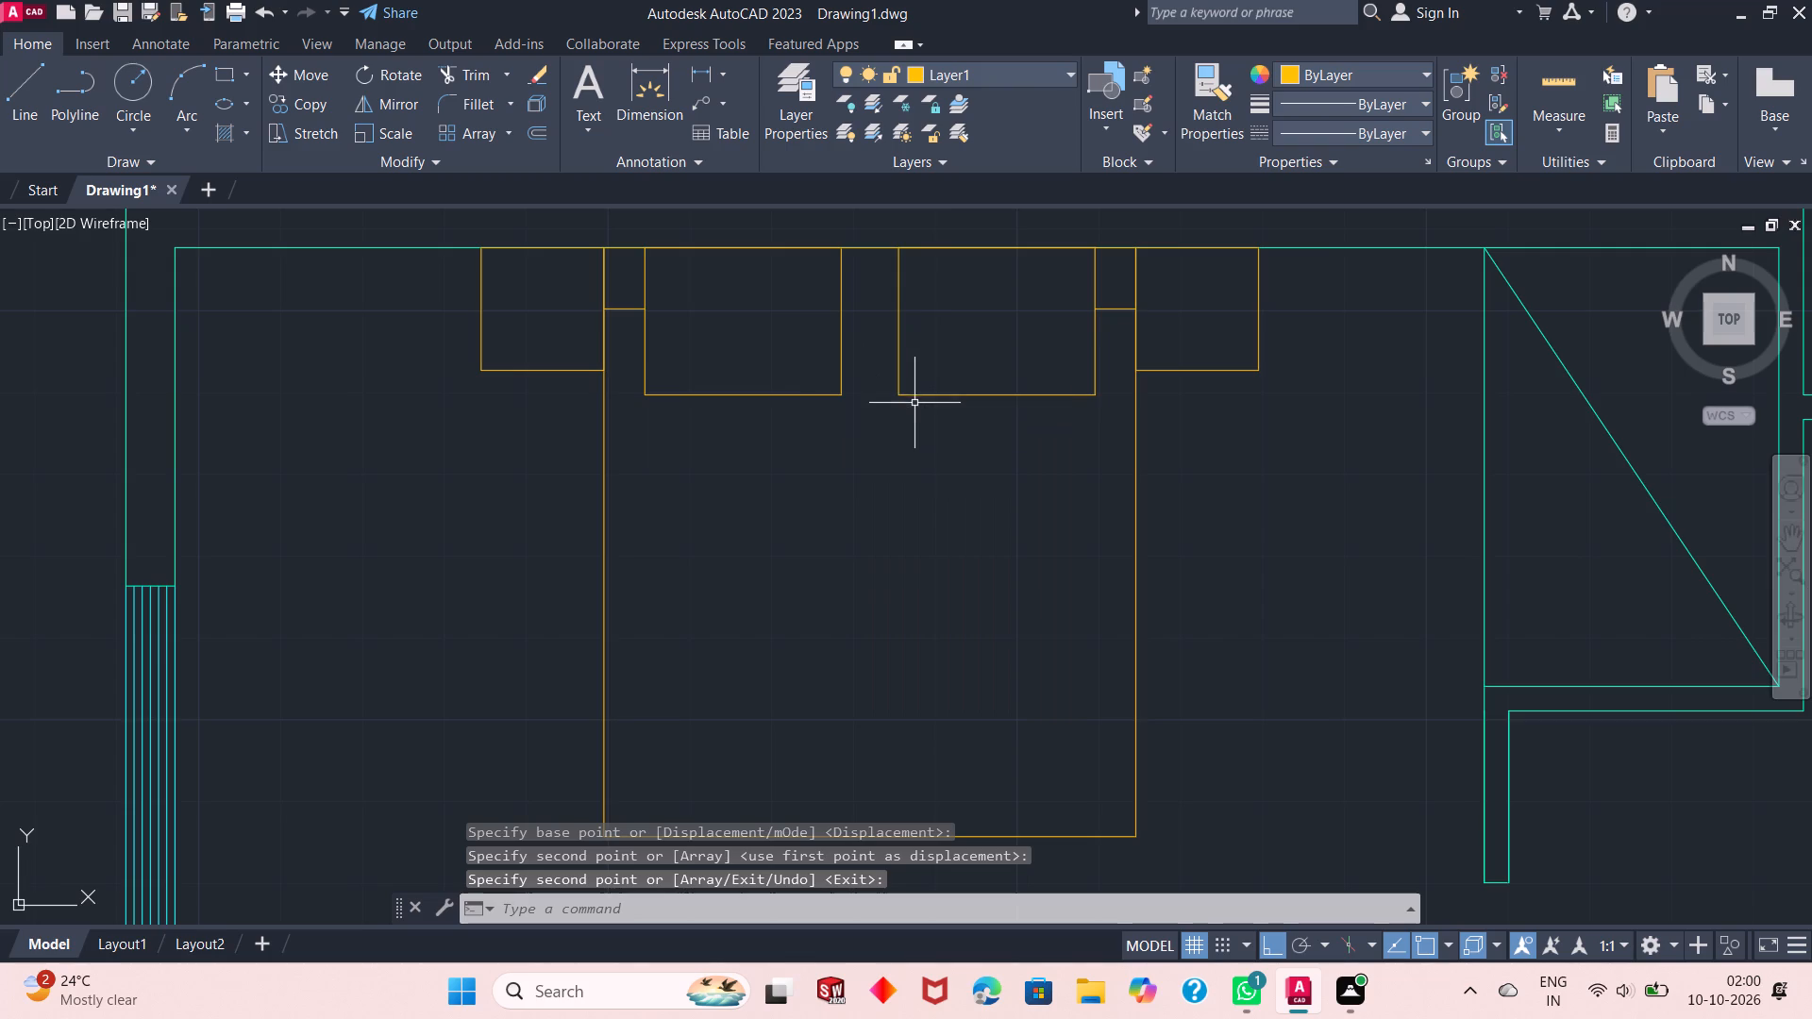
With Ortho off, draw a wavy blanket-fold spline across the bed below the pillows, from its west edge to its east edge.
{"action": "scroll", "coordinate": [896, 402], "scroll_direction": "down", "scroll_amount": 2}
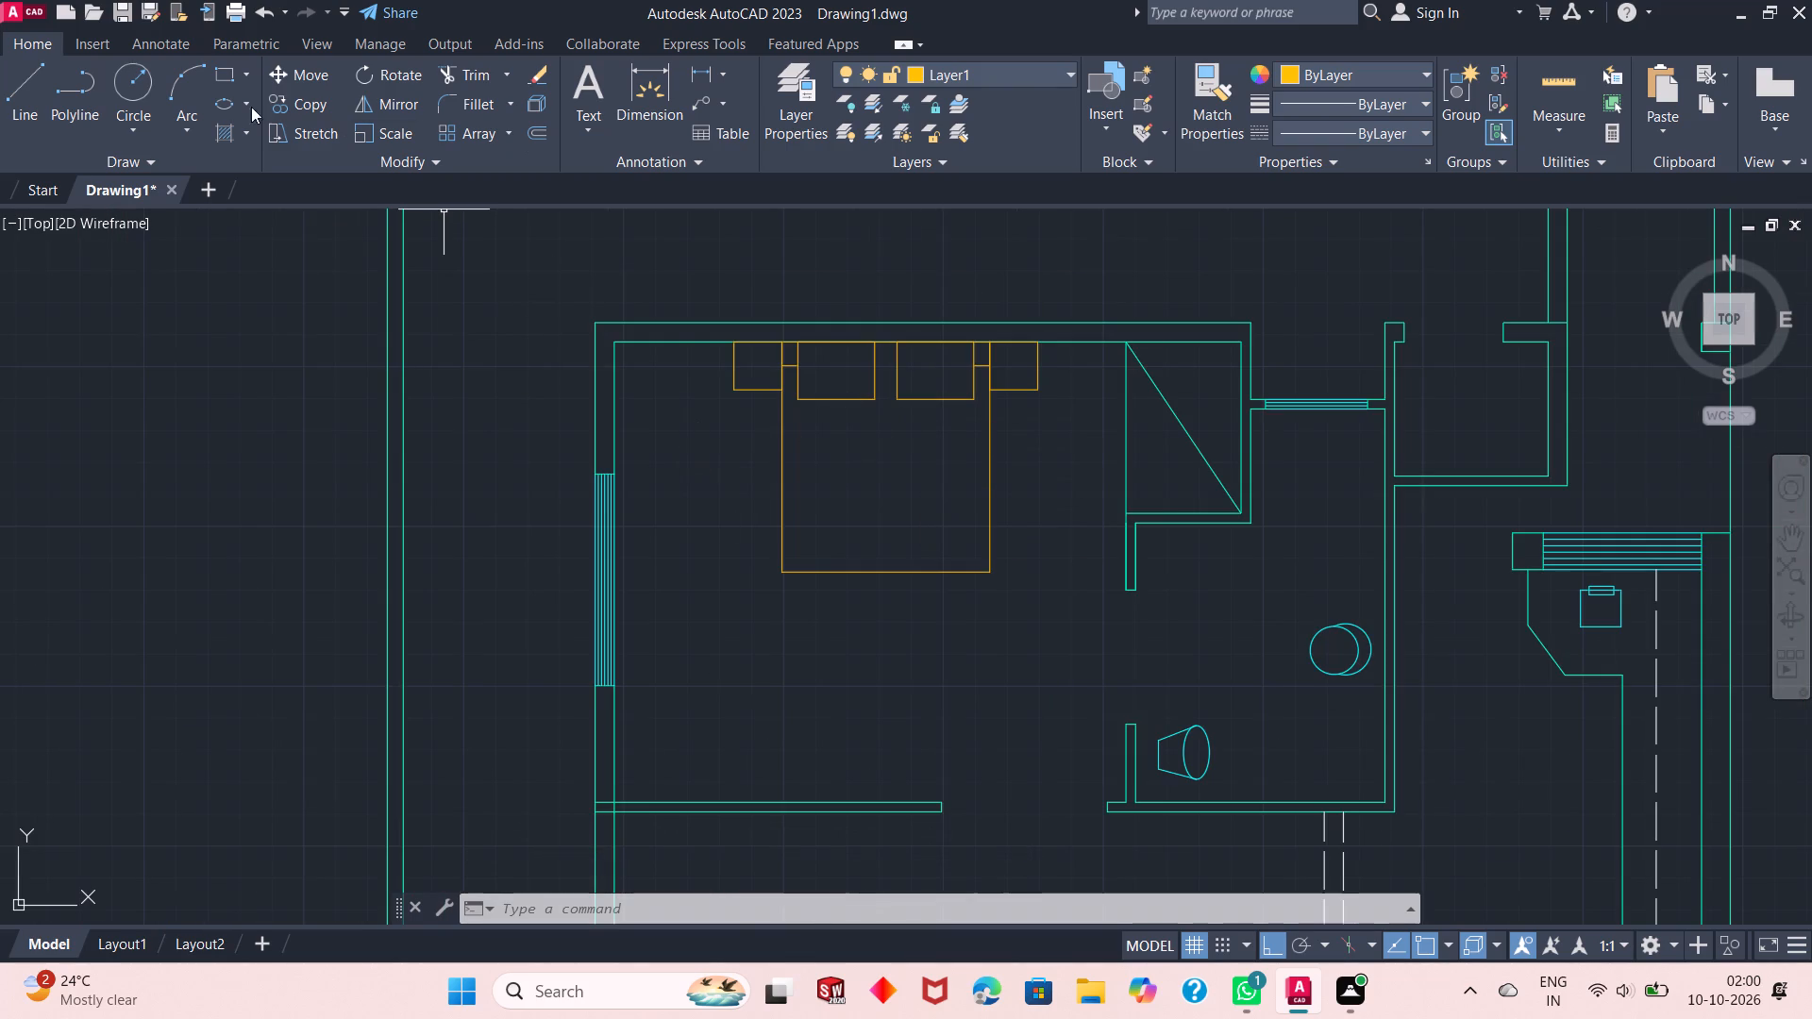
{"action": "left_click", "coordinate": [152, 161]}
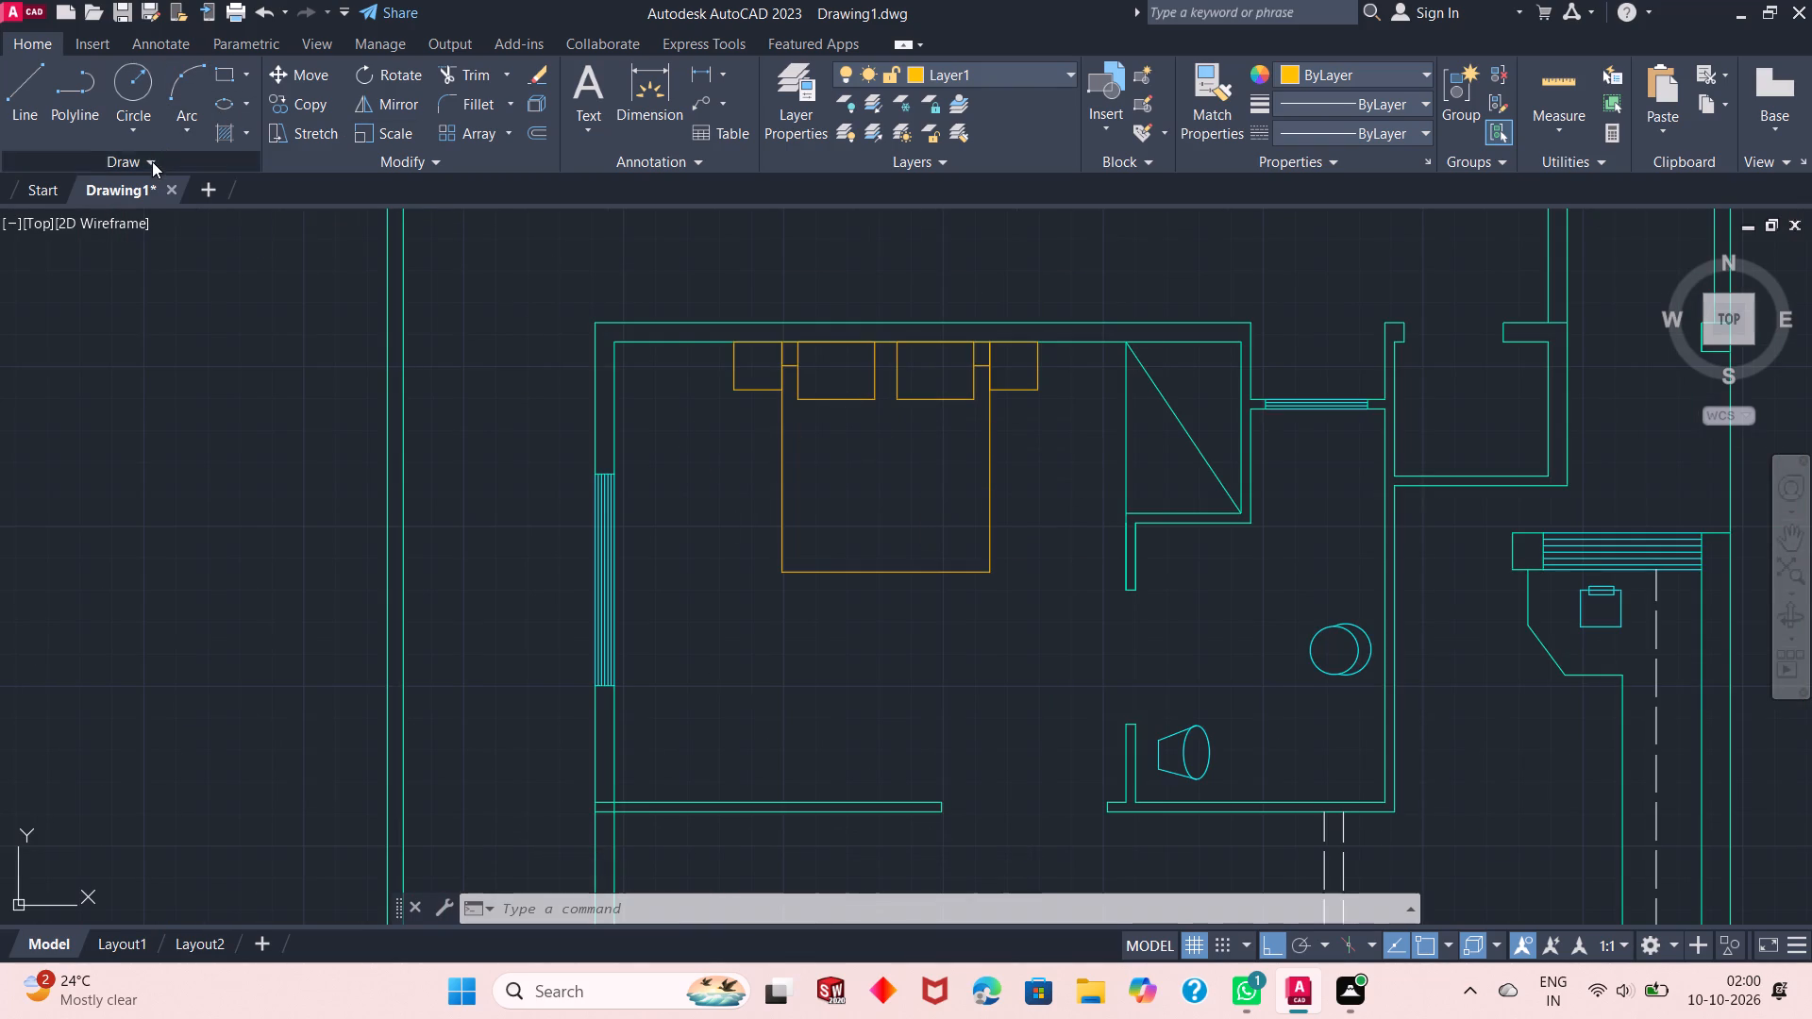
{"action": "left_click", "coordinate": [13, 197]}
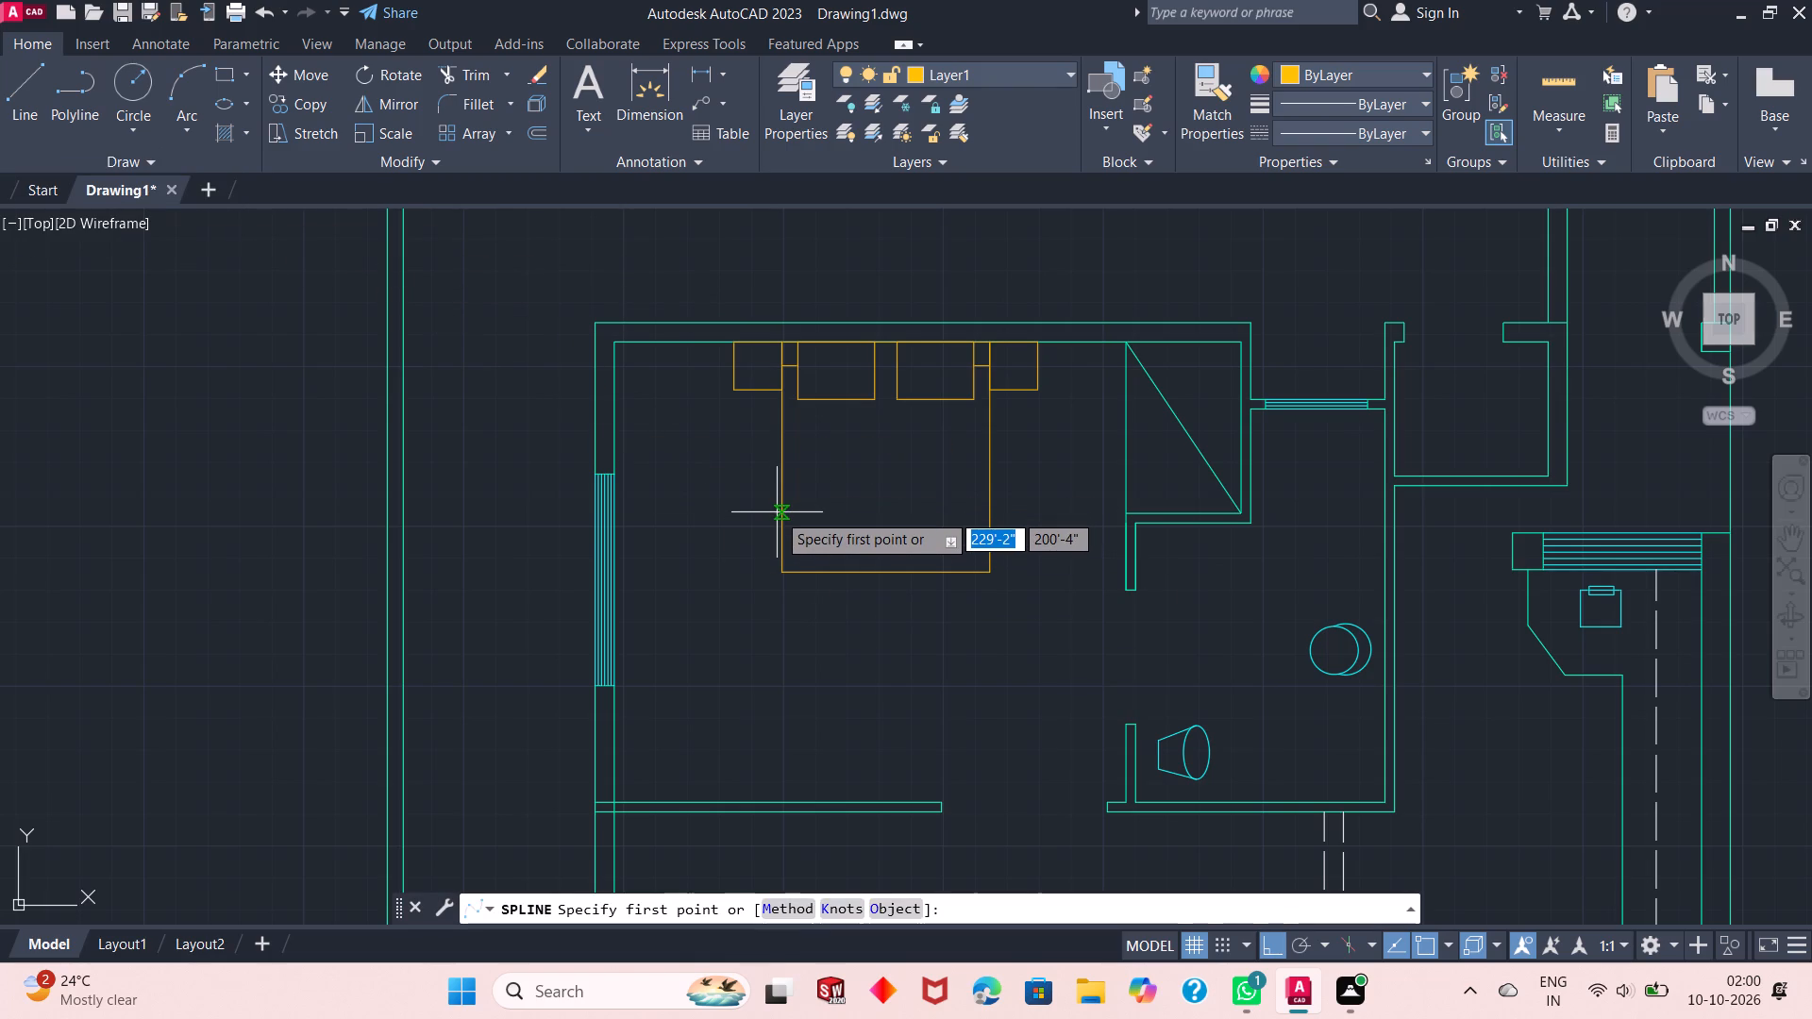
{"action": "left_click", "coordinate": [782, 500]}
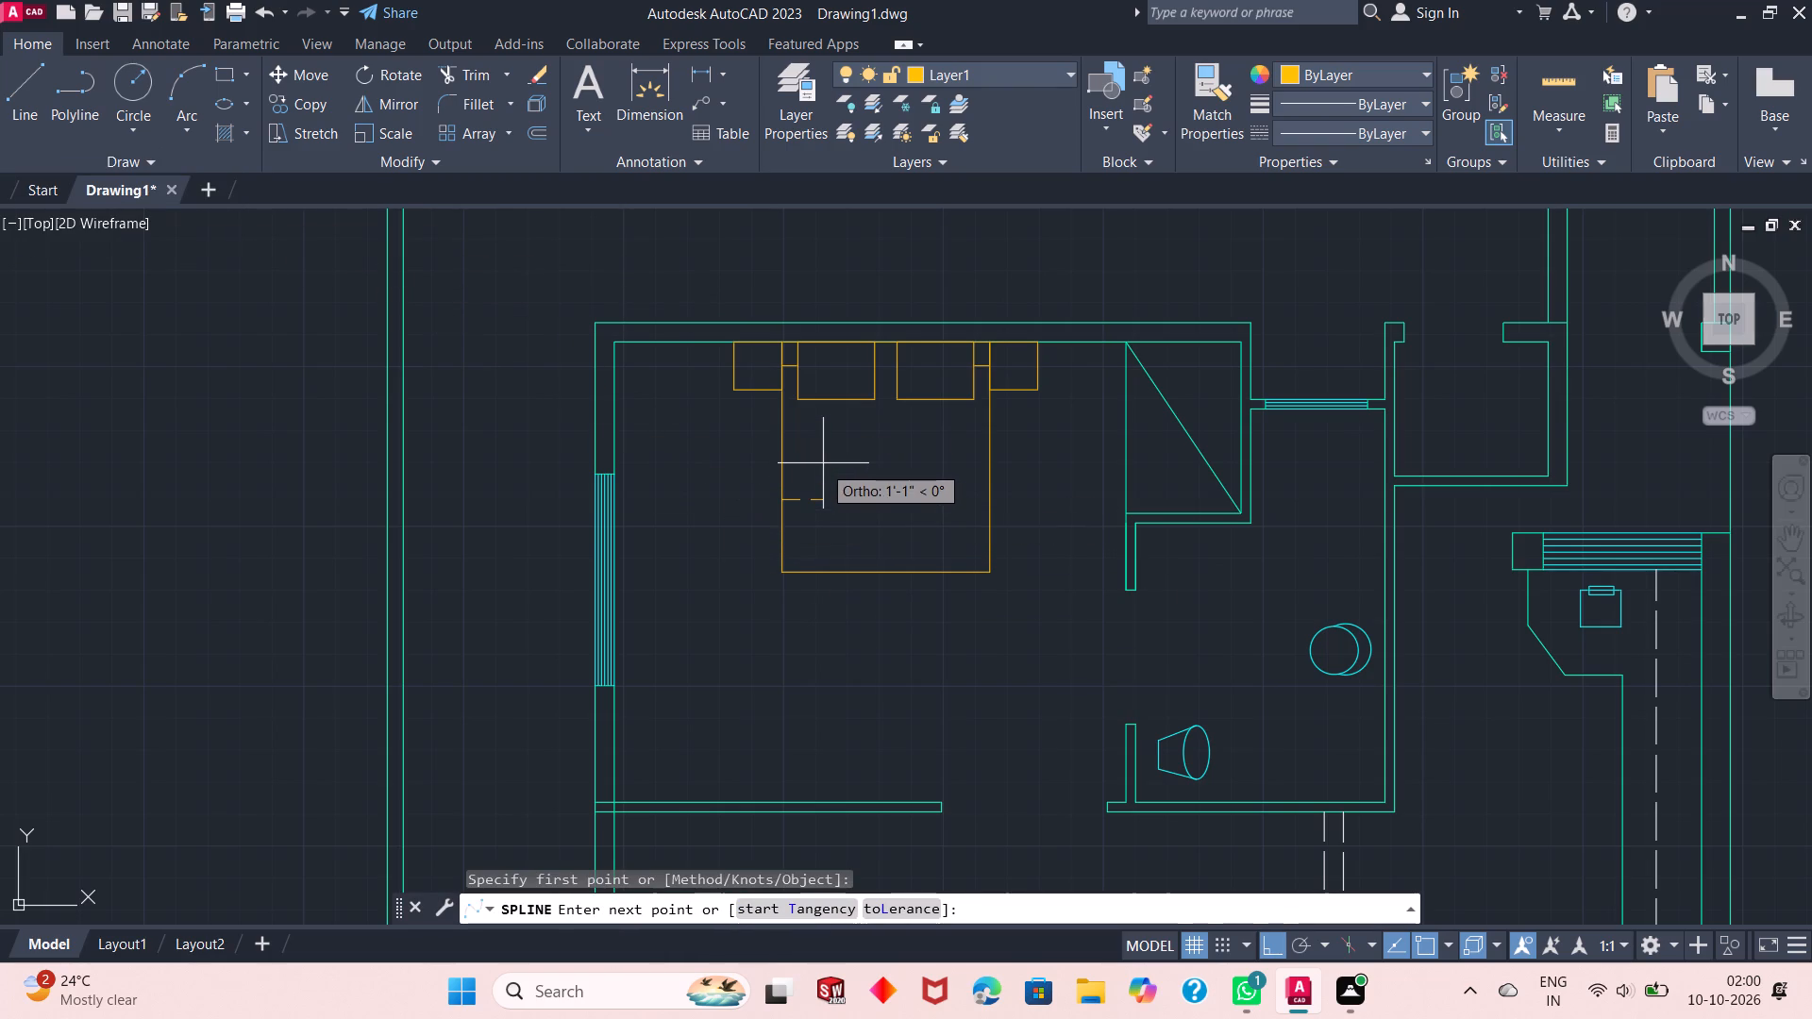
{"action": "key", "text": "F8"}
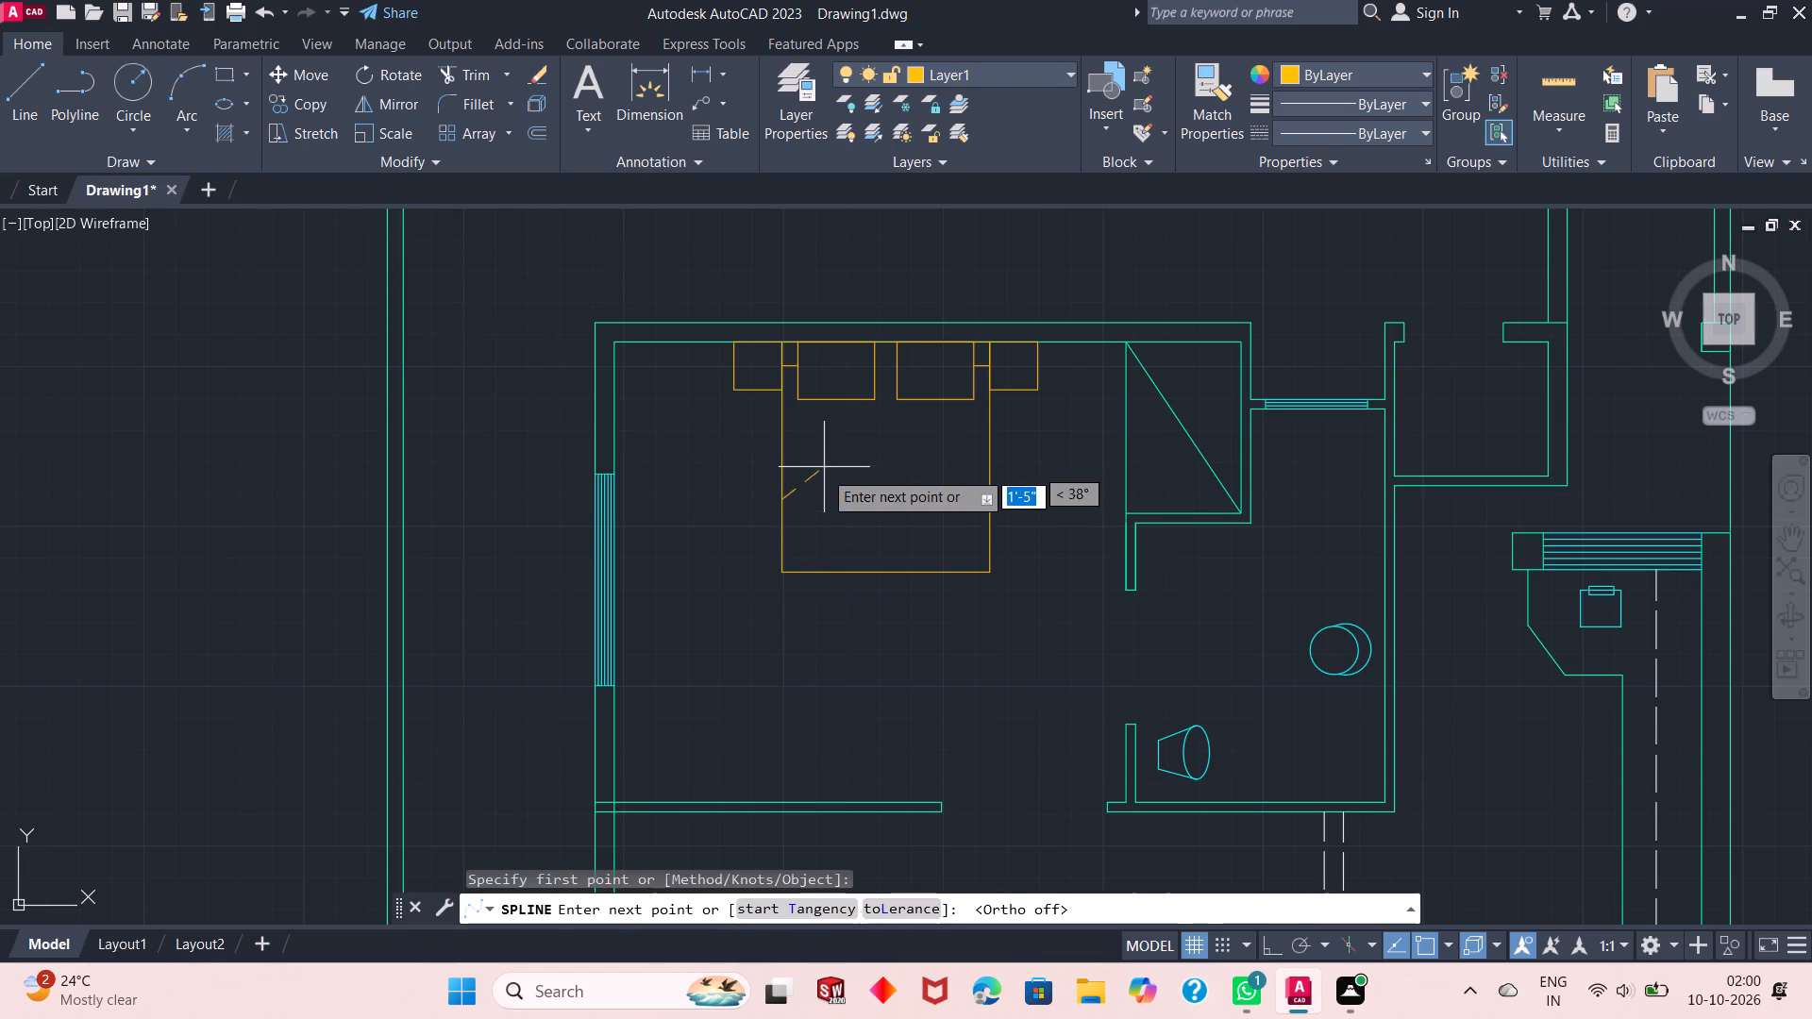
{"action": "left_click", "coordinate": [823, 481]}
{"action": "left_click", "coordinate": [910, 478]}
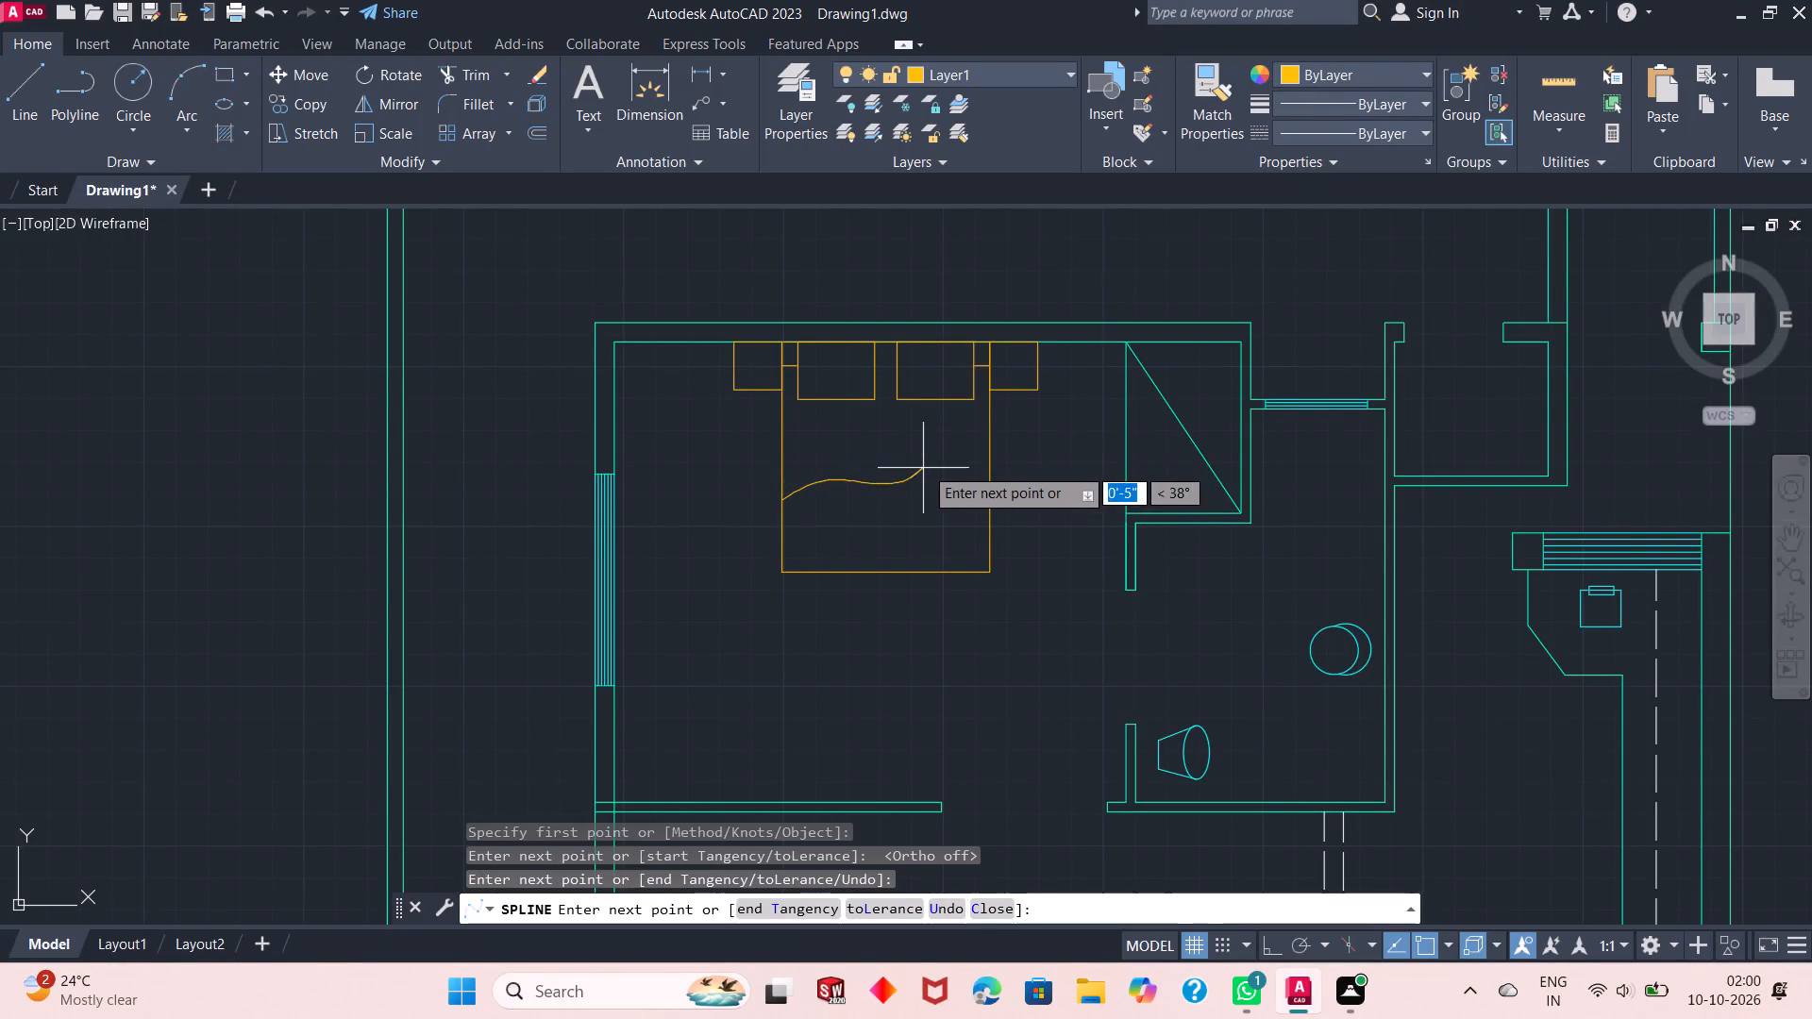
{"action": "left_click", "coordinate": [989, 445]}
{"action": "key", "text": "Return"}
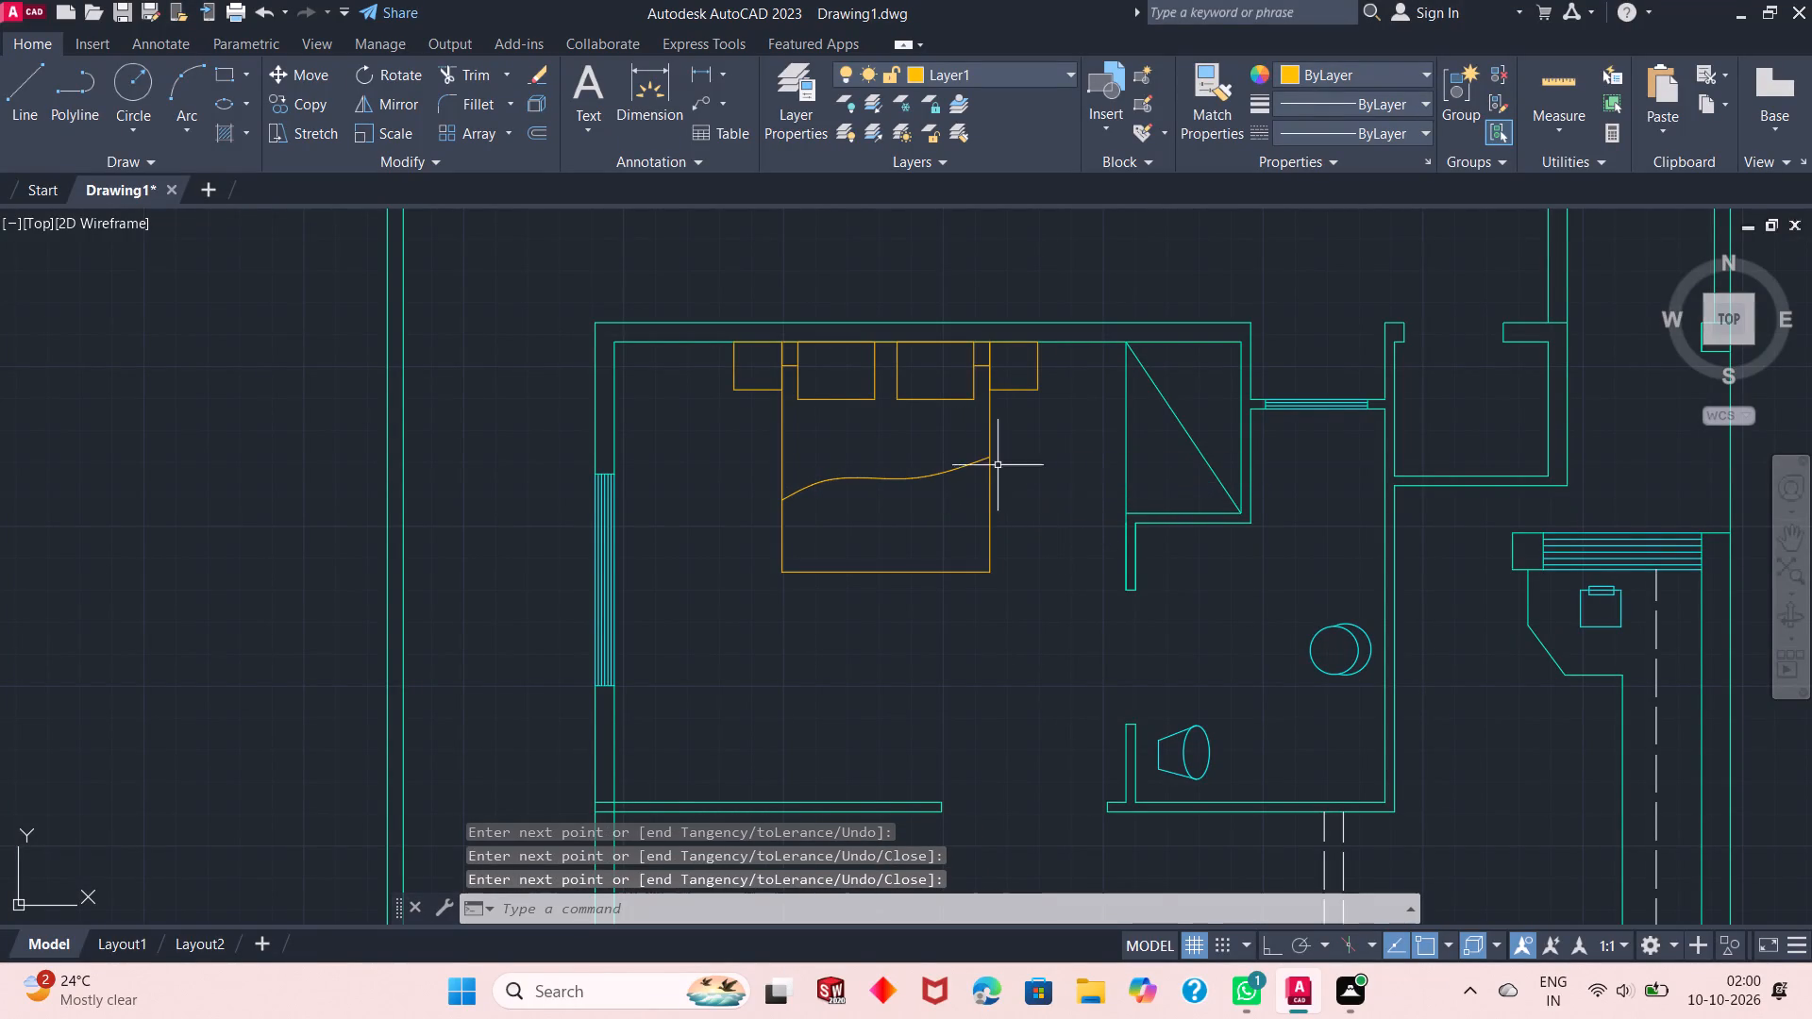
{"action": "scroll", "coordinate": [855, 393], "scroll_direction": "down", "scroll_amount": 1}
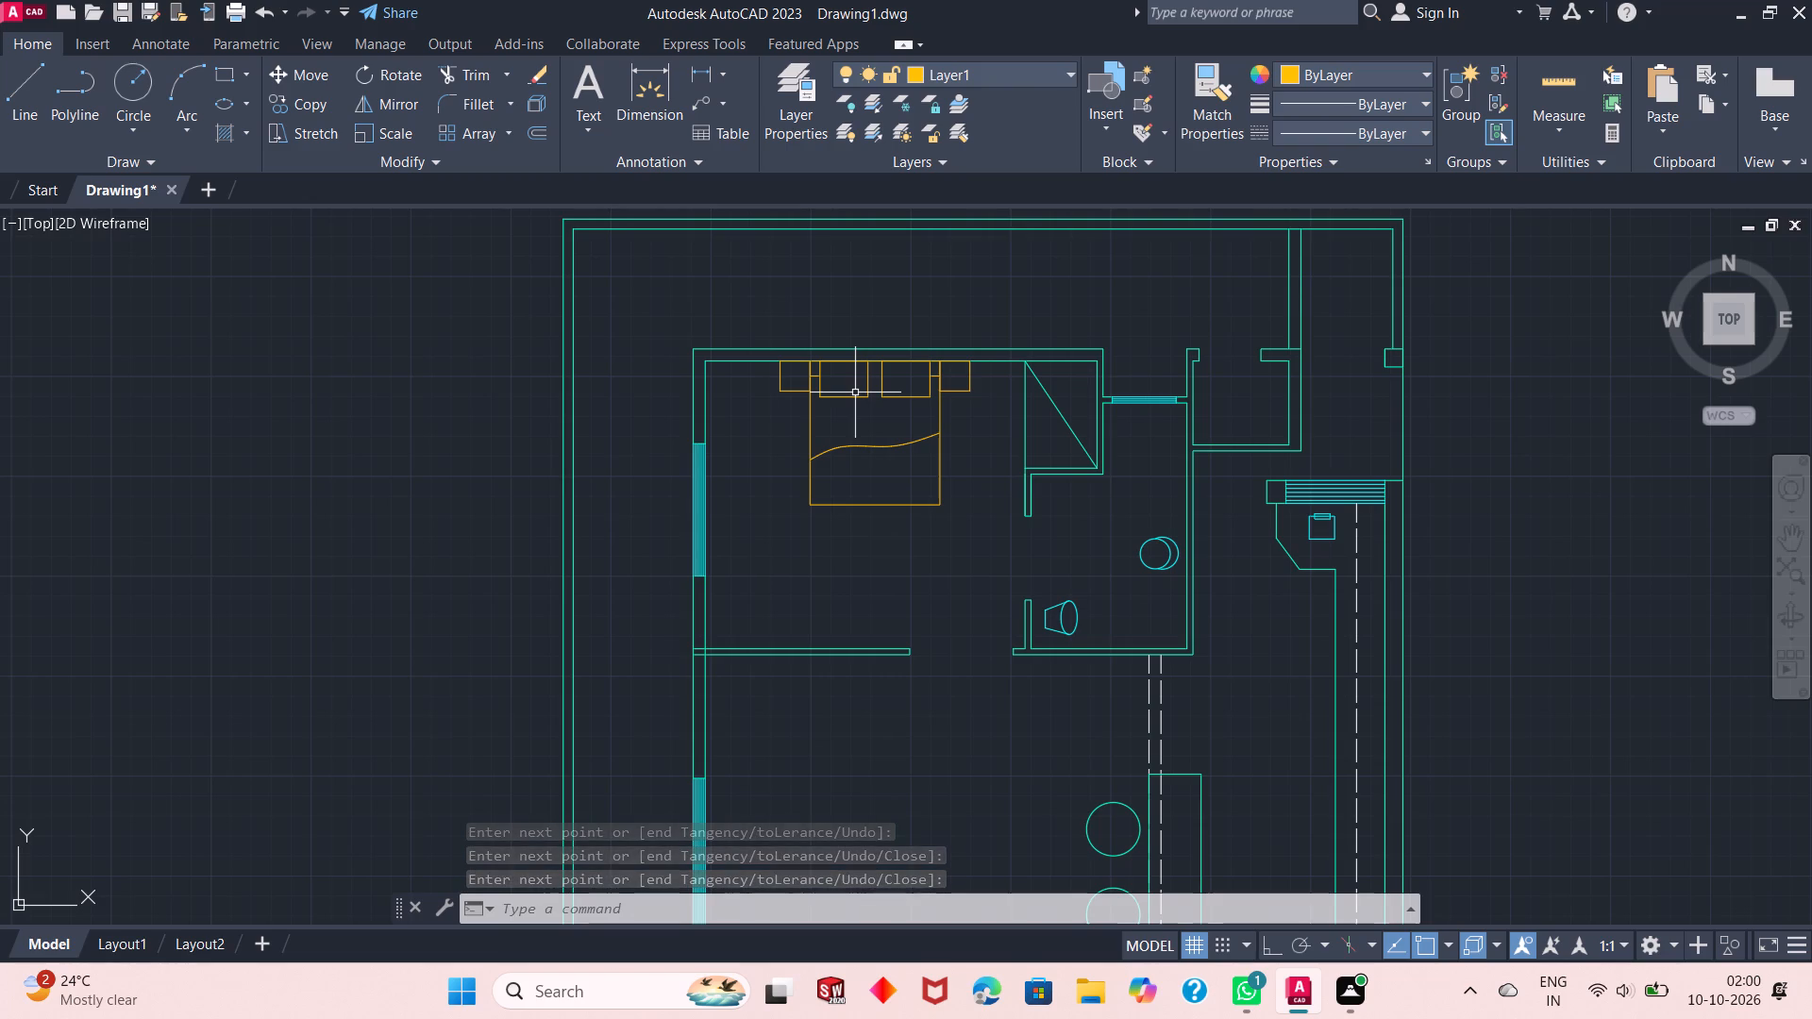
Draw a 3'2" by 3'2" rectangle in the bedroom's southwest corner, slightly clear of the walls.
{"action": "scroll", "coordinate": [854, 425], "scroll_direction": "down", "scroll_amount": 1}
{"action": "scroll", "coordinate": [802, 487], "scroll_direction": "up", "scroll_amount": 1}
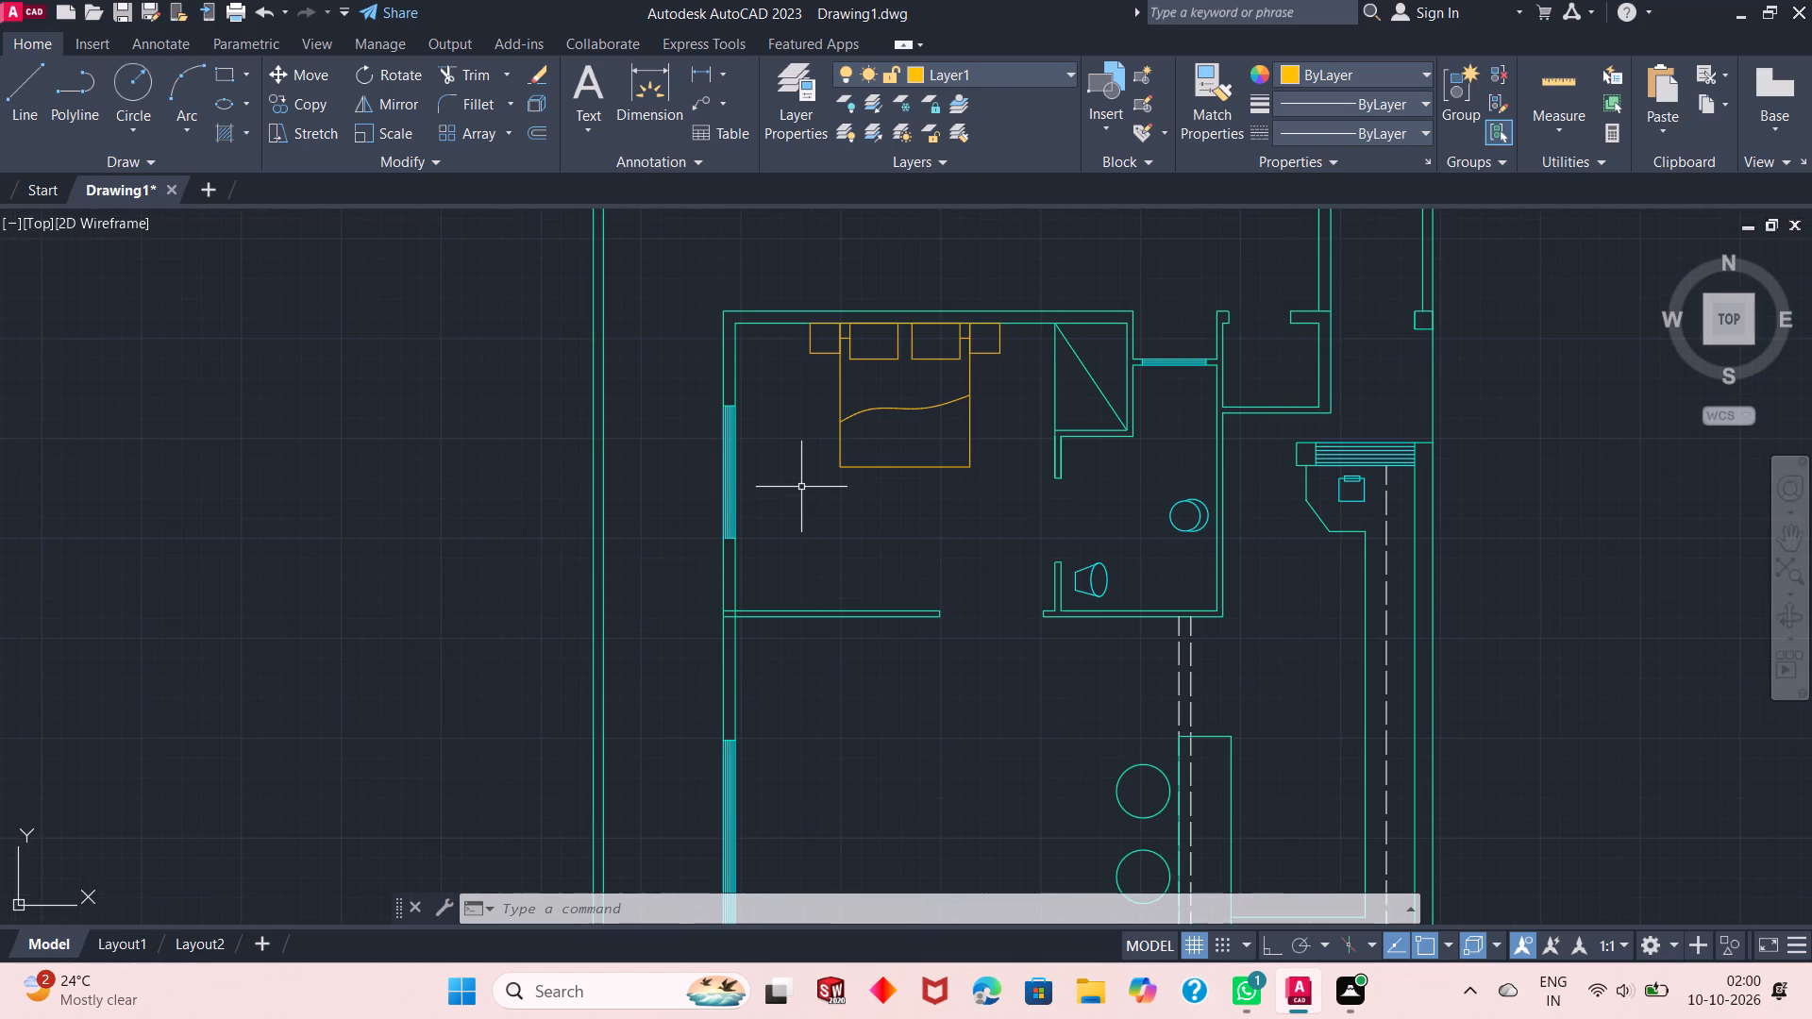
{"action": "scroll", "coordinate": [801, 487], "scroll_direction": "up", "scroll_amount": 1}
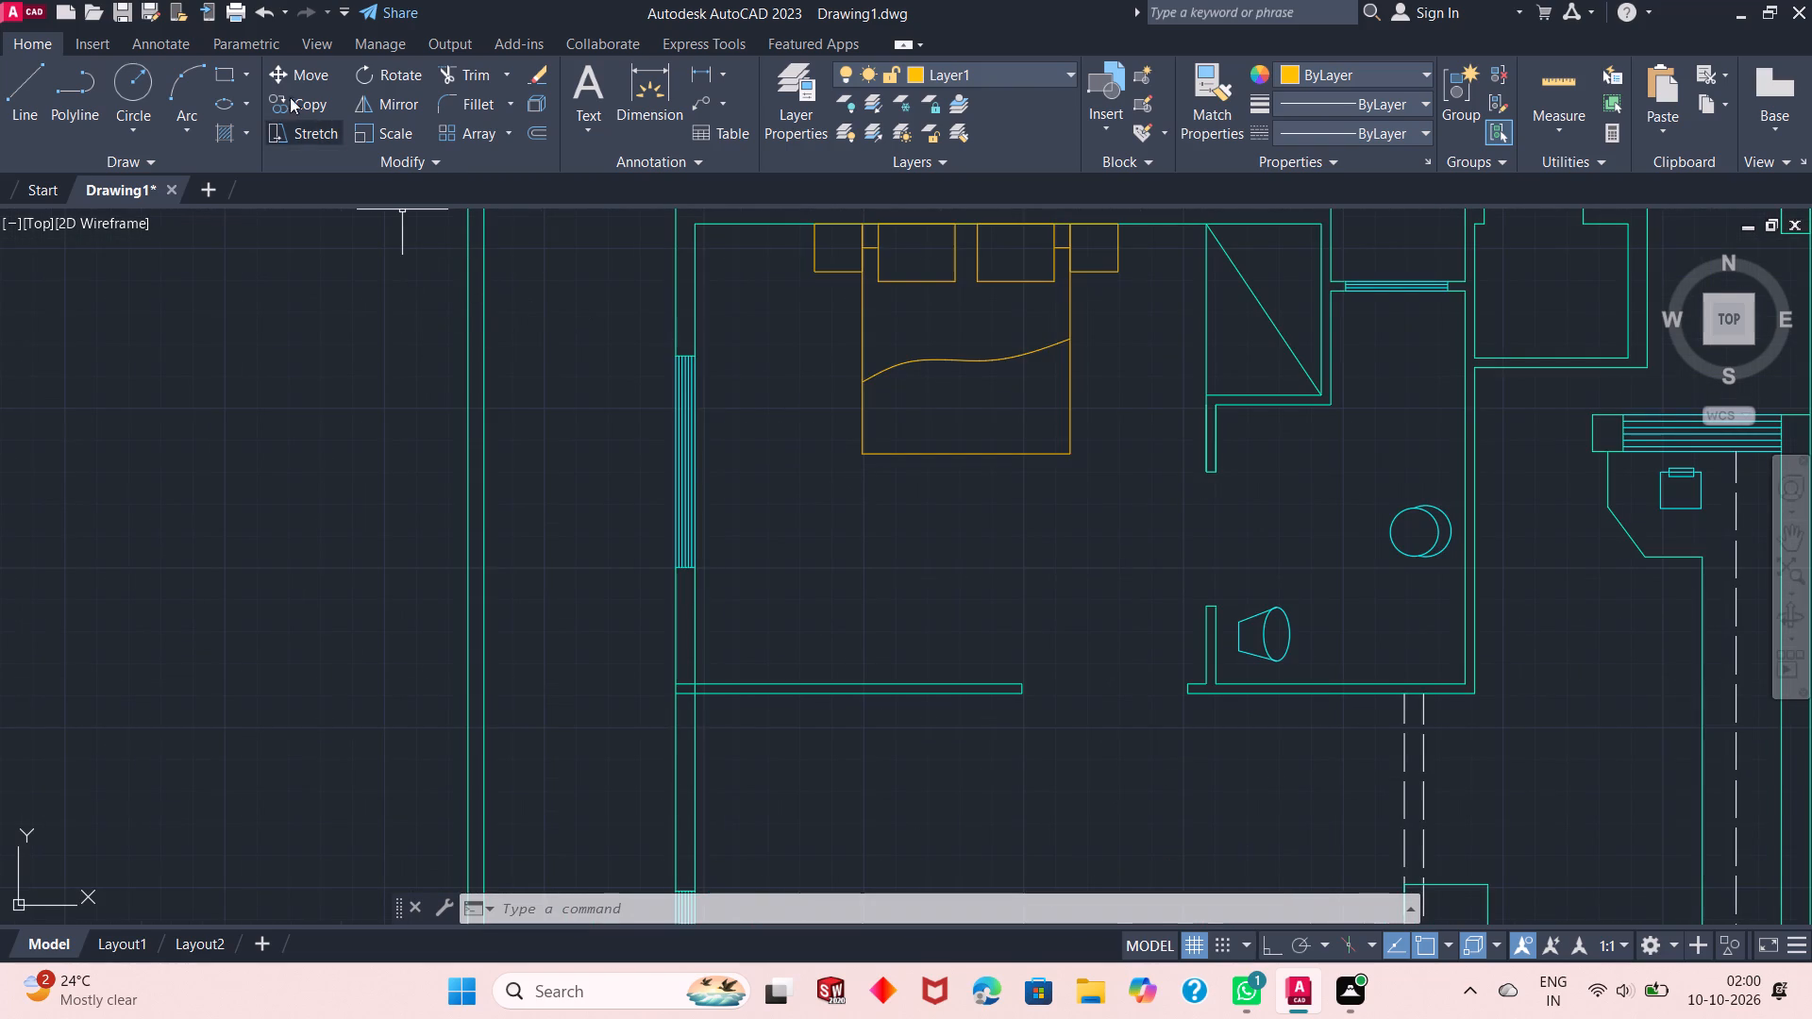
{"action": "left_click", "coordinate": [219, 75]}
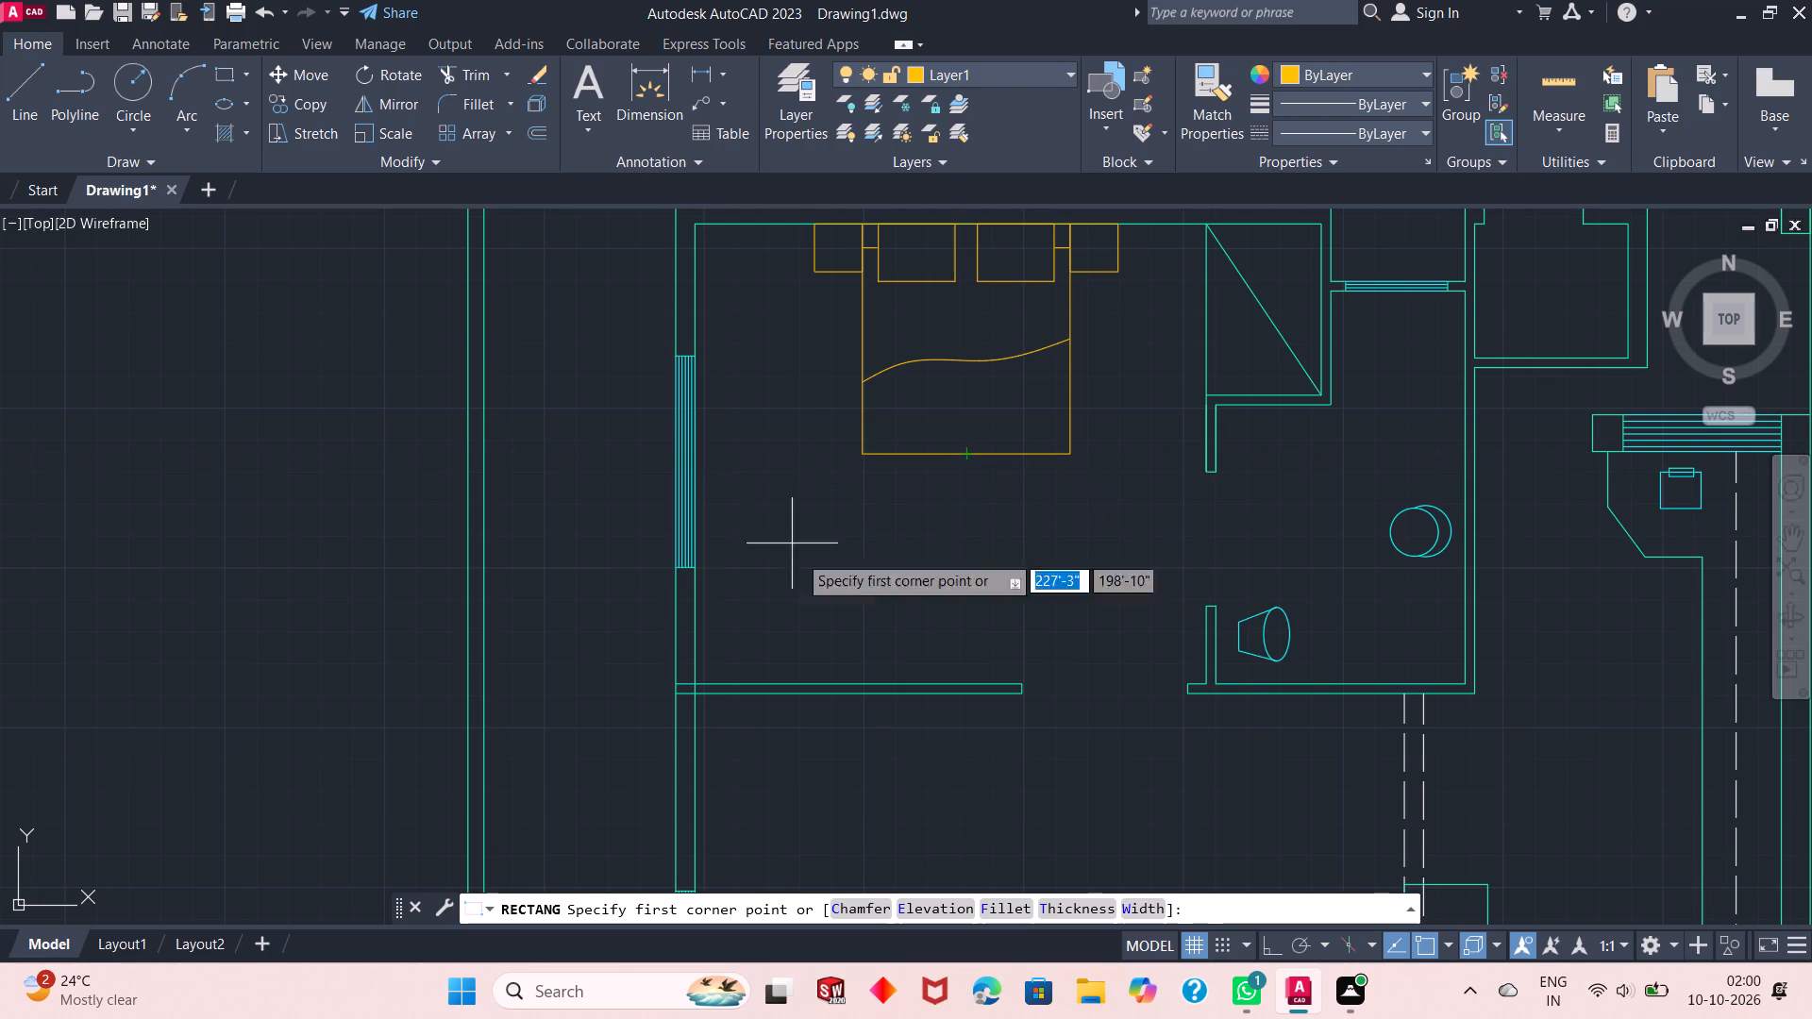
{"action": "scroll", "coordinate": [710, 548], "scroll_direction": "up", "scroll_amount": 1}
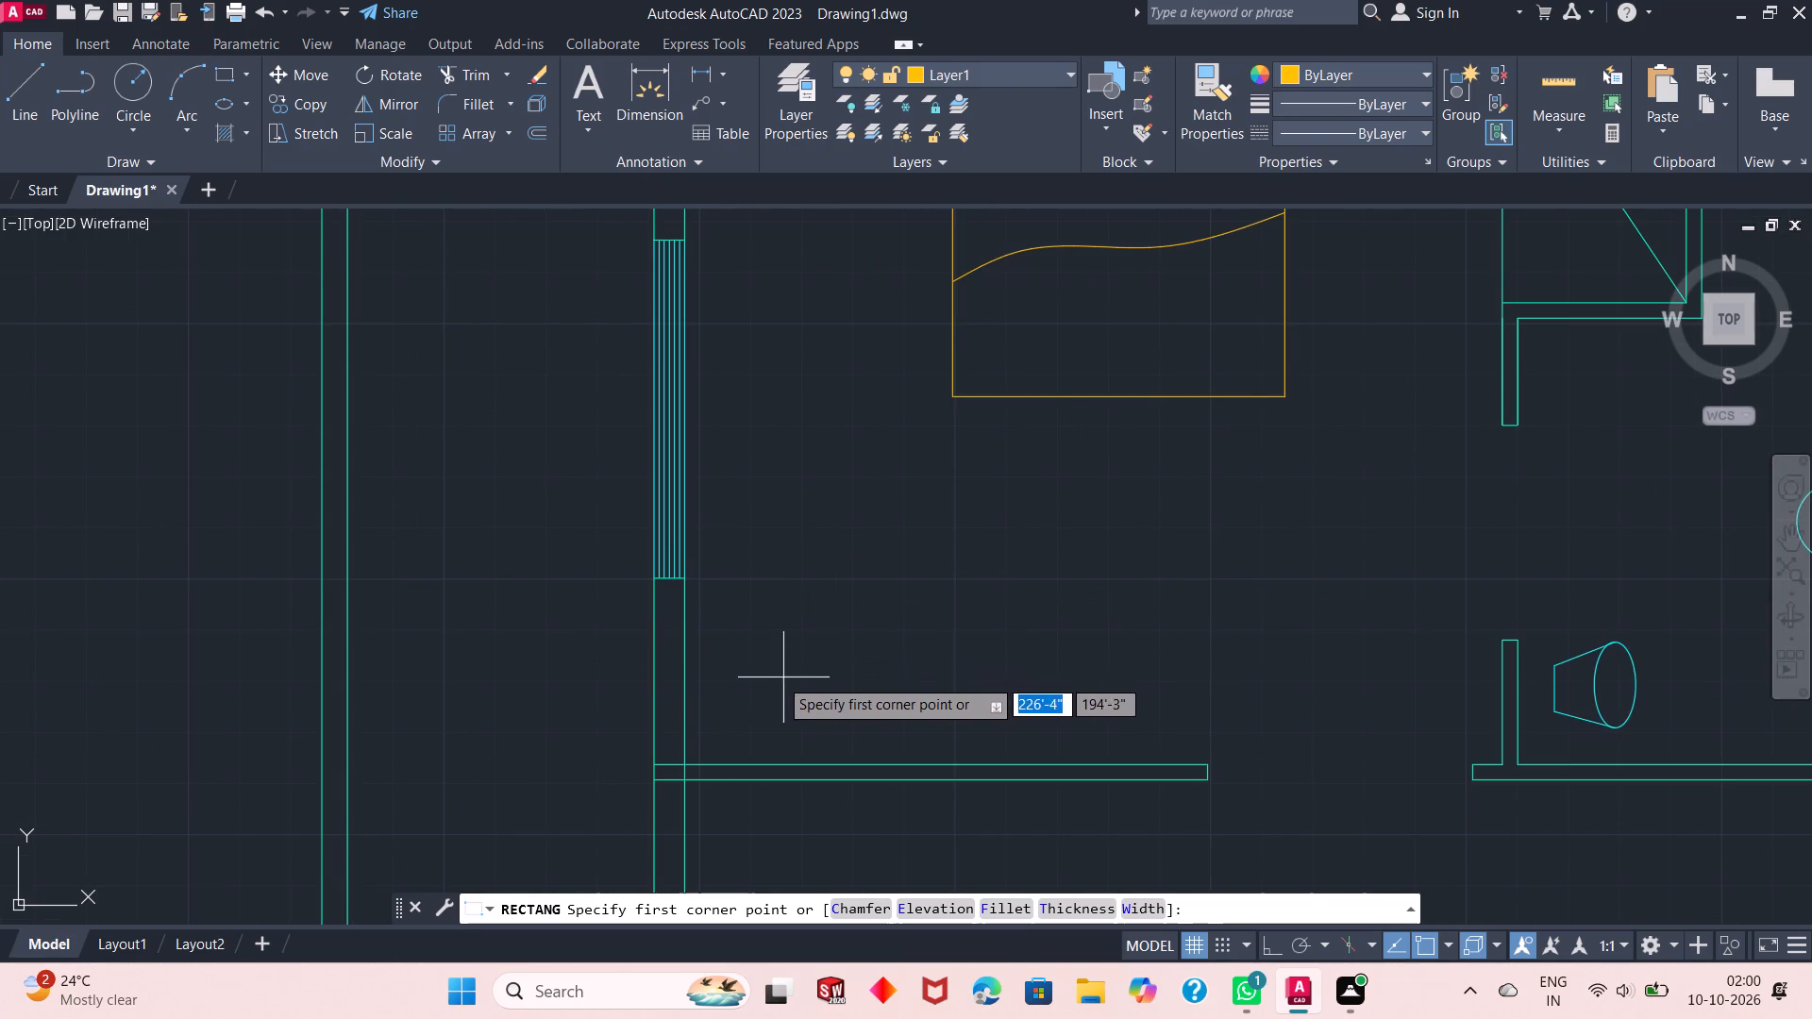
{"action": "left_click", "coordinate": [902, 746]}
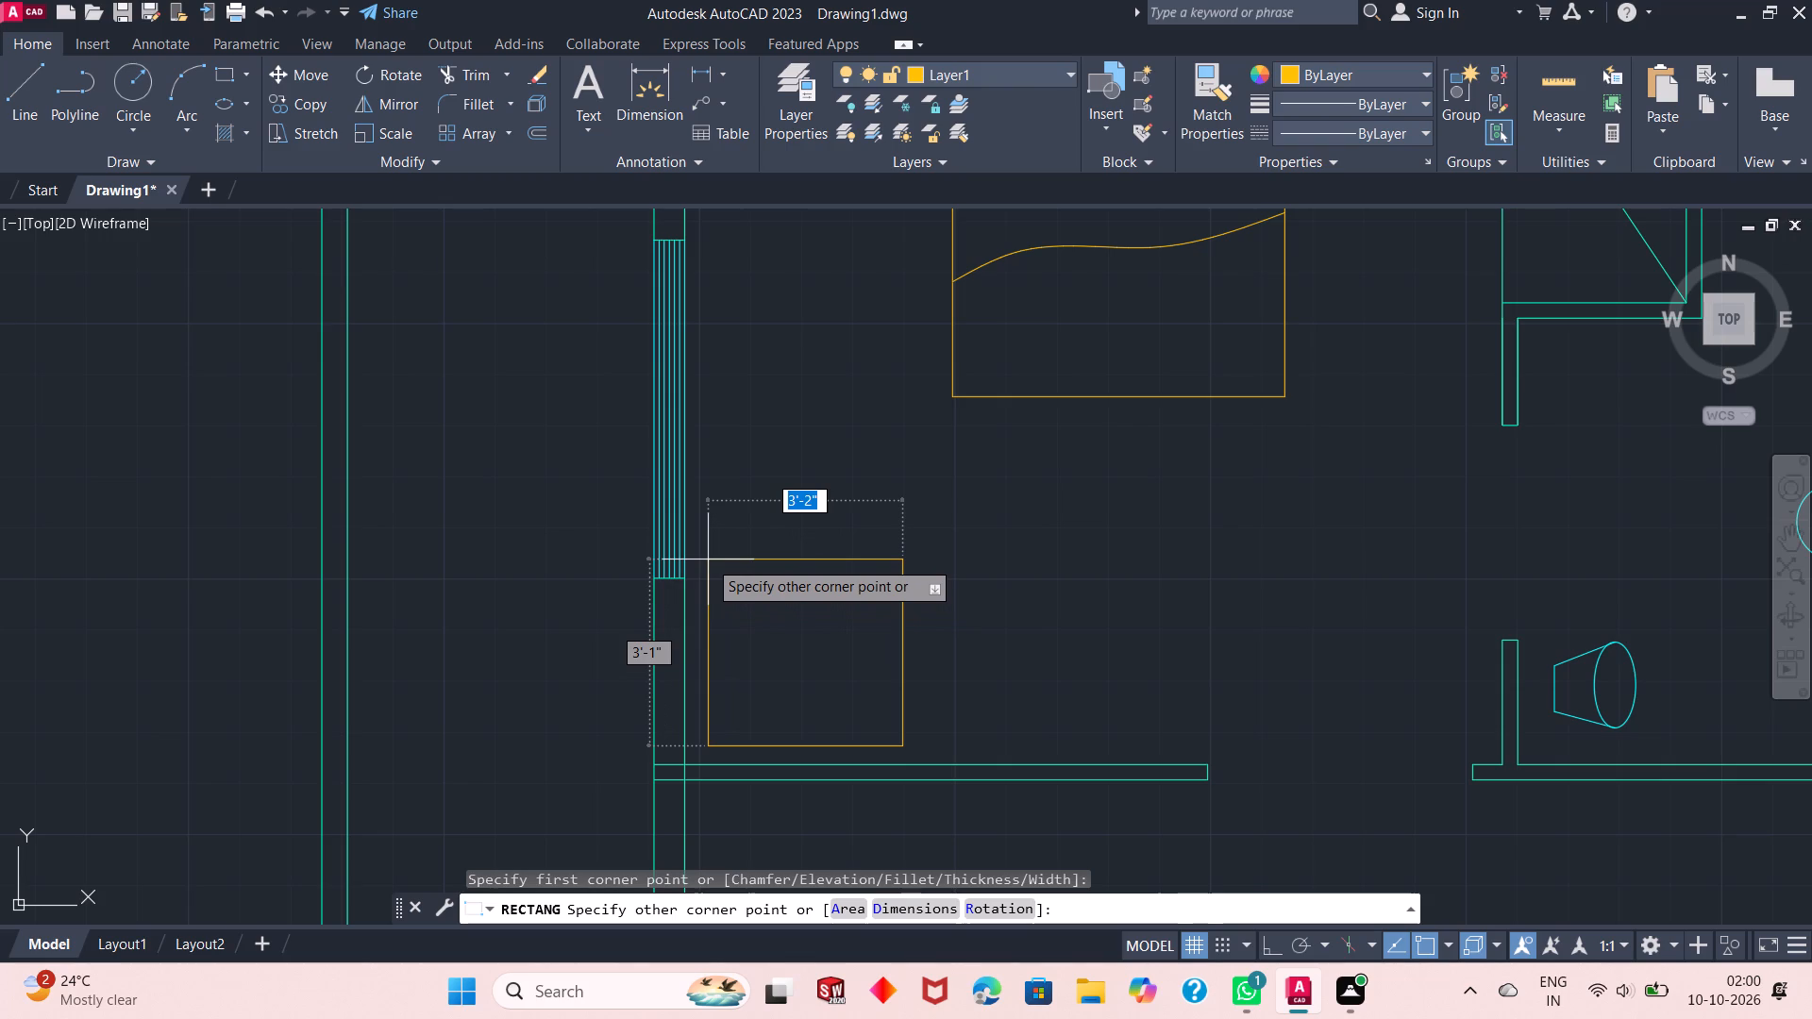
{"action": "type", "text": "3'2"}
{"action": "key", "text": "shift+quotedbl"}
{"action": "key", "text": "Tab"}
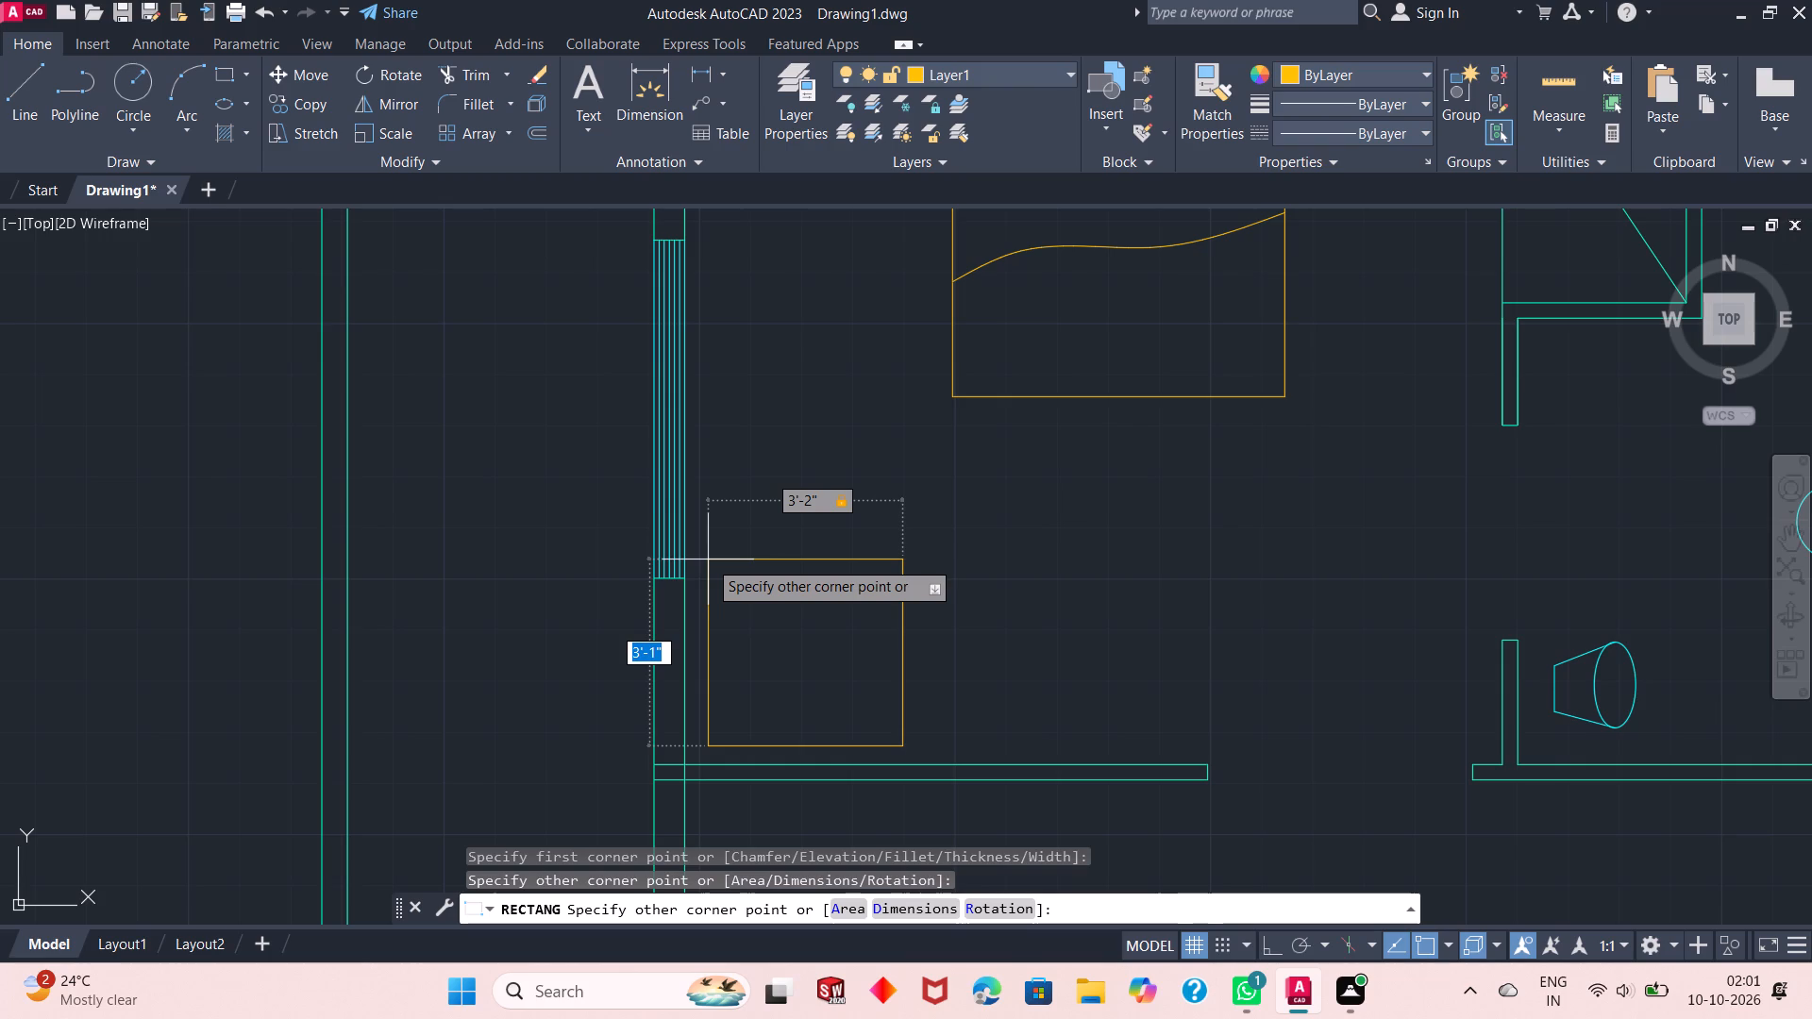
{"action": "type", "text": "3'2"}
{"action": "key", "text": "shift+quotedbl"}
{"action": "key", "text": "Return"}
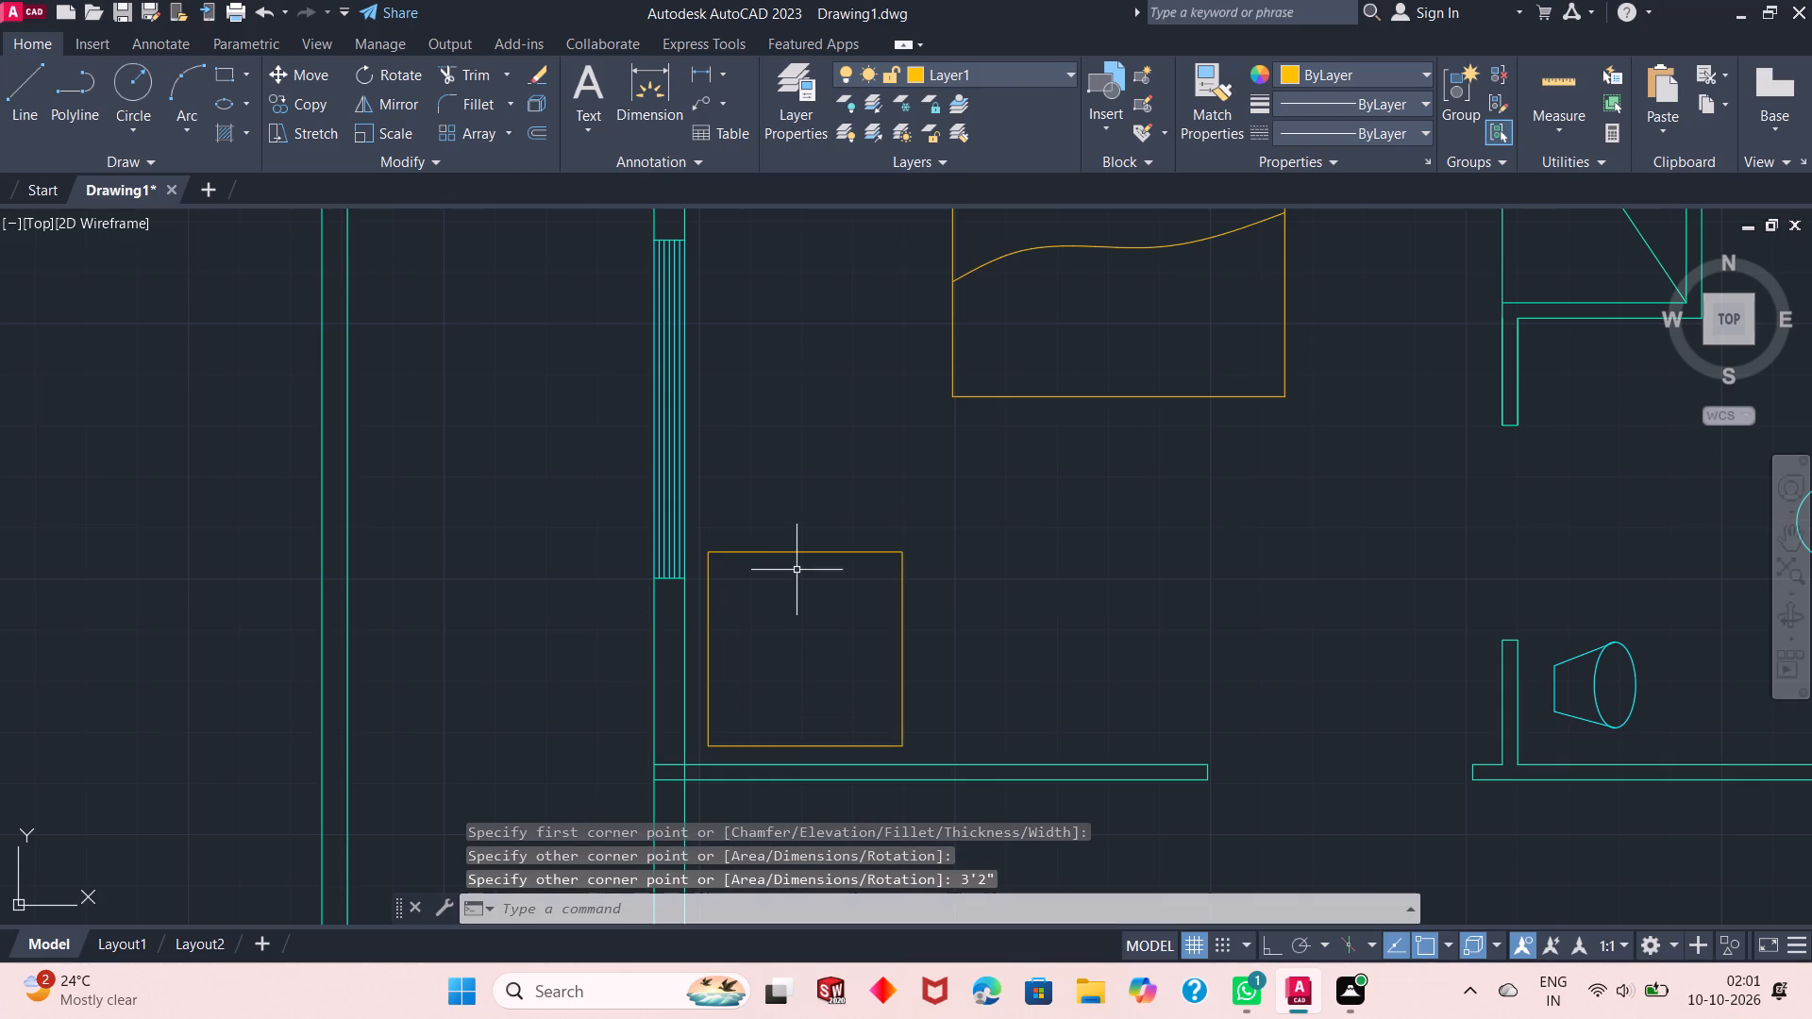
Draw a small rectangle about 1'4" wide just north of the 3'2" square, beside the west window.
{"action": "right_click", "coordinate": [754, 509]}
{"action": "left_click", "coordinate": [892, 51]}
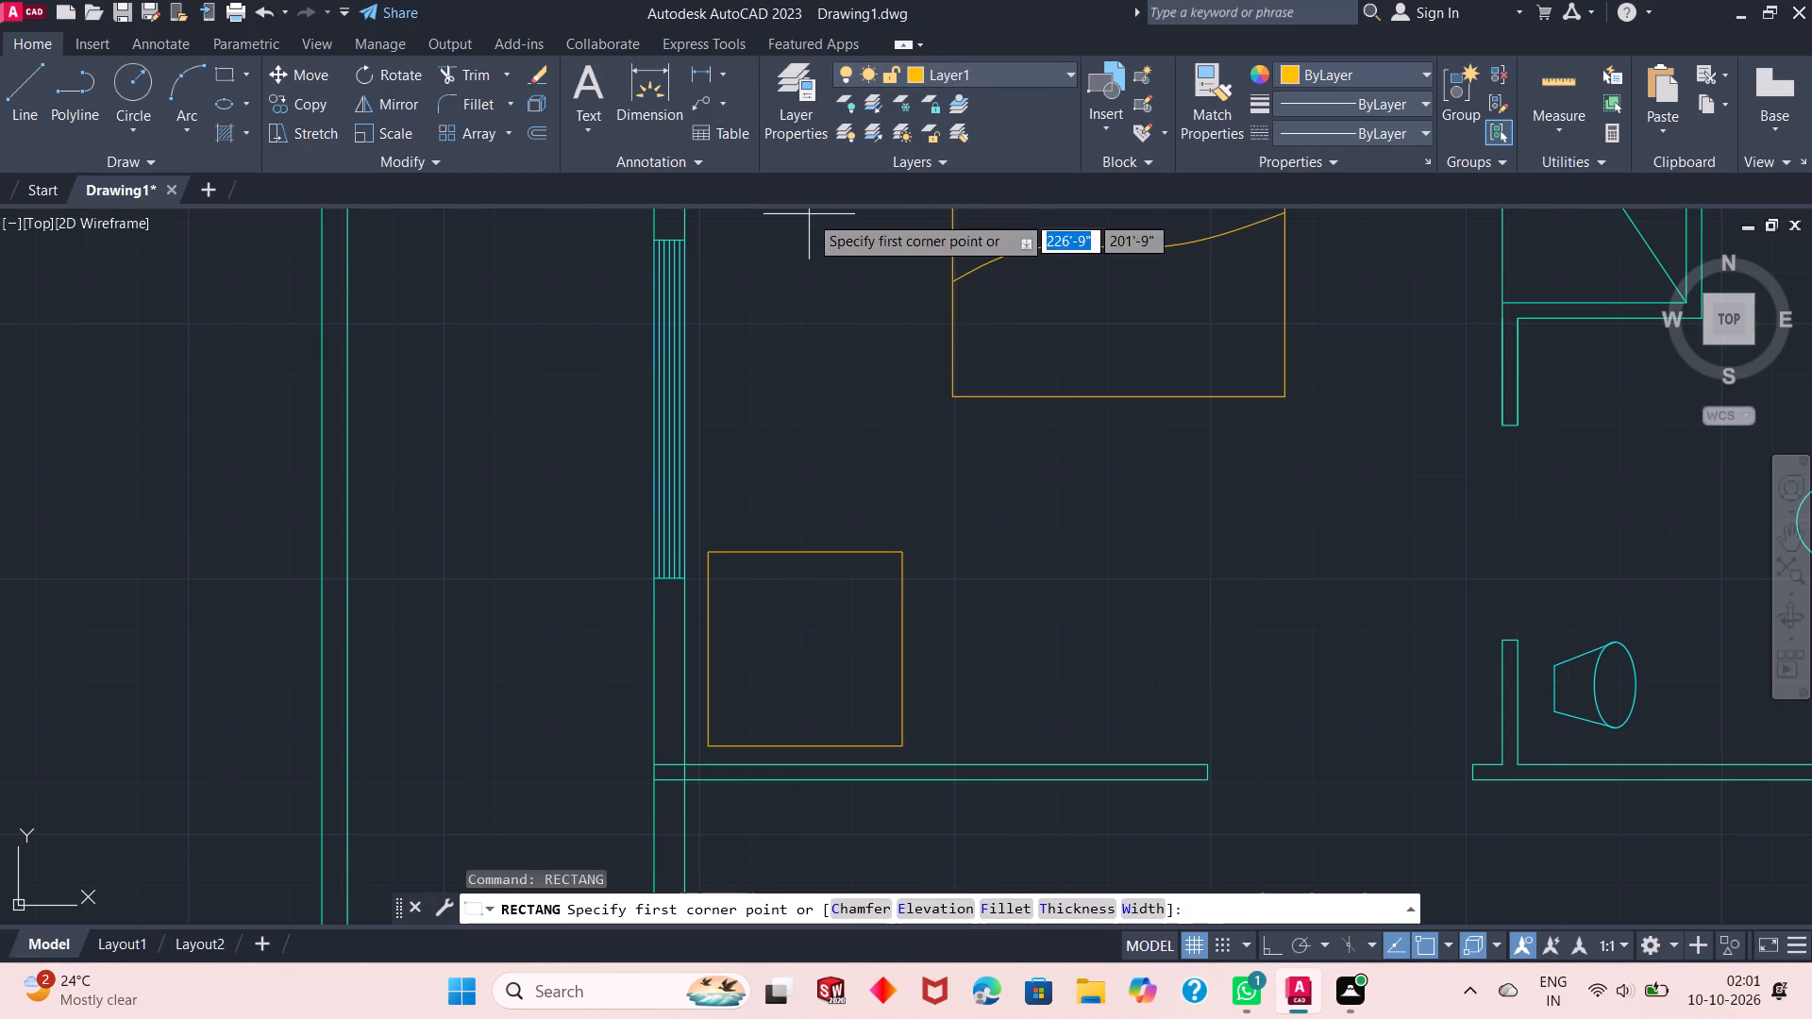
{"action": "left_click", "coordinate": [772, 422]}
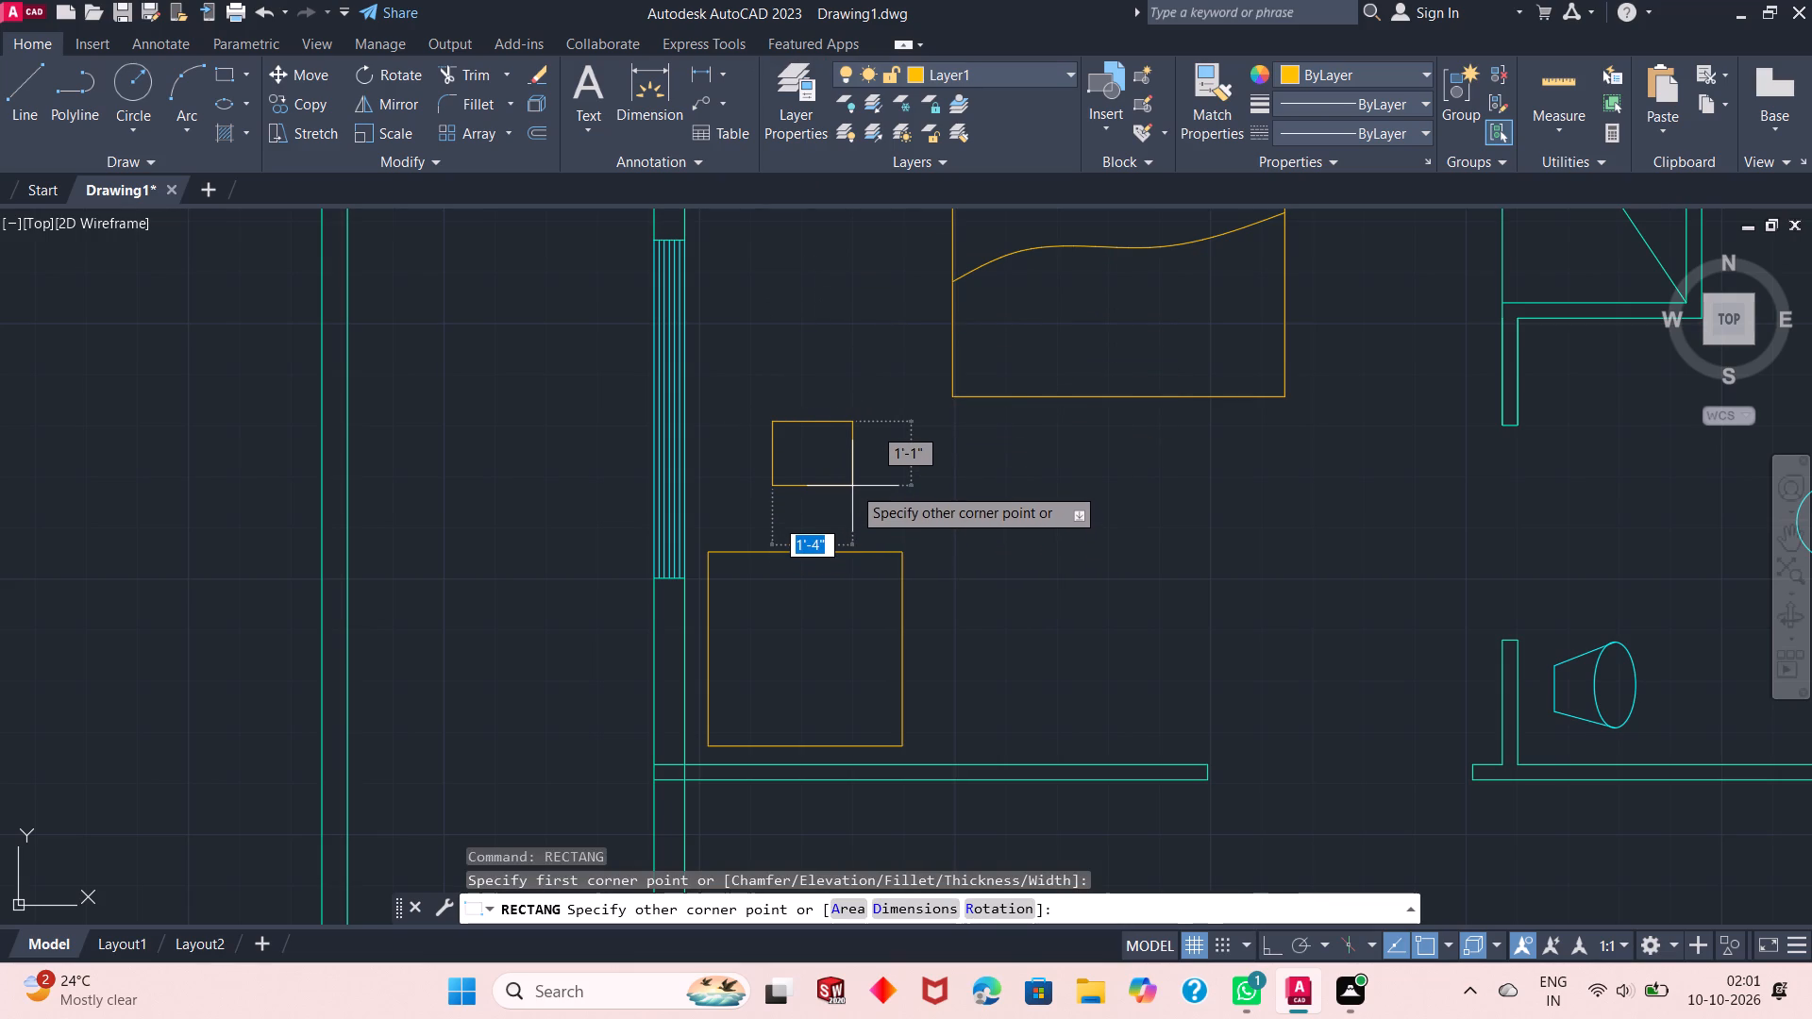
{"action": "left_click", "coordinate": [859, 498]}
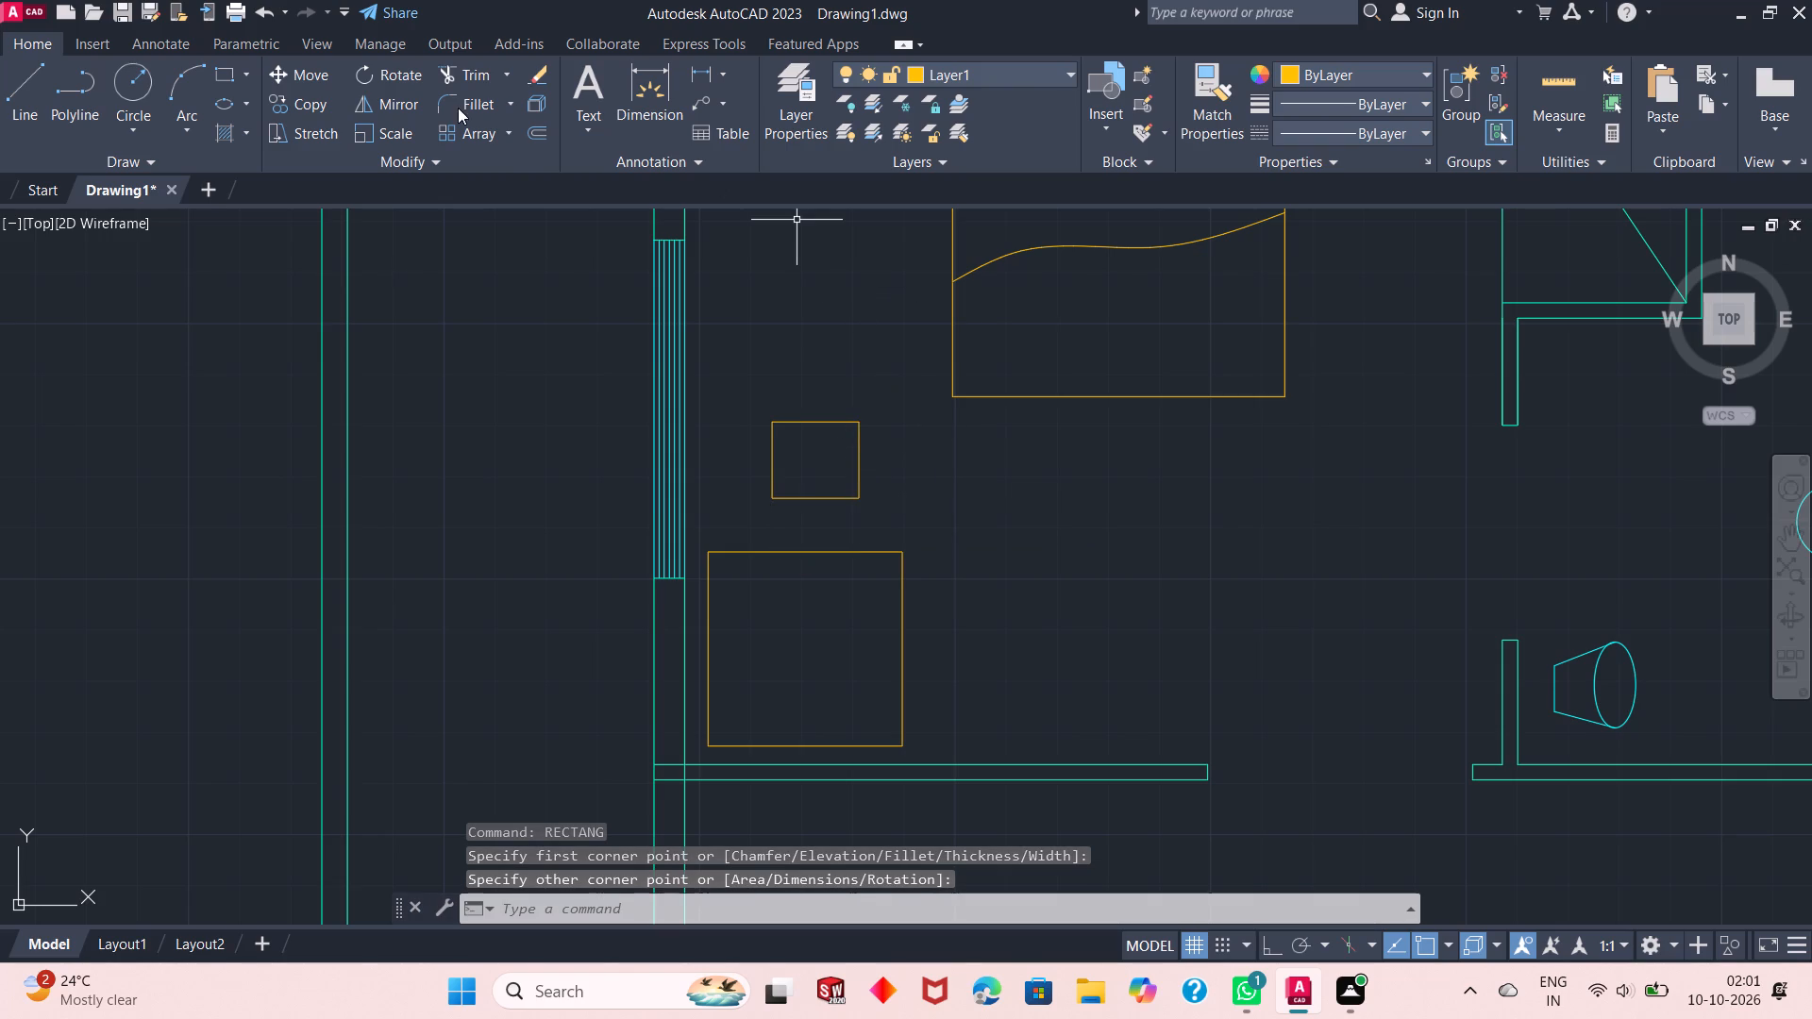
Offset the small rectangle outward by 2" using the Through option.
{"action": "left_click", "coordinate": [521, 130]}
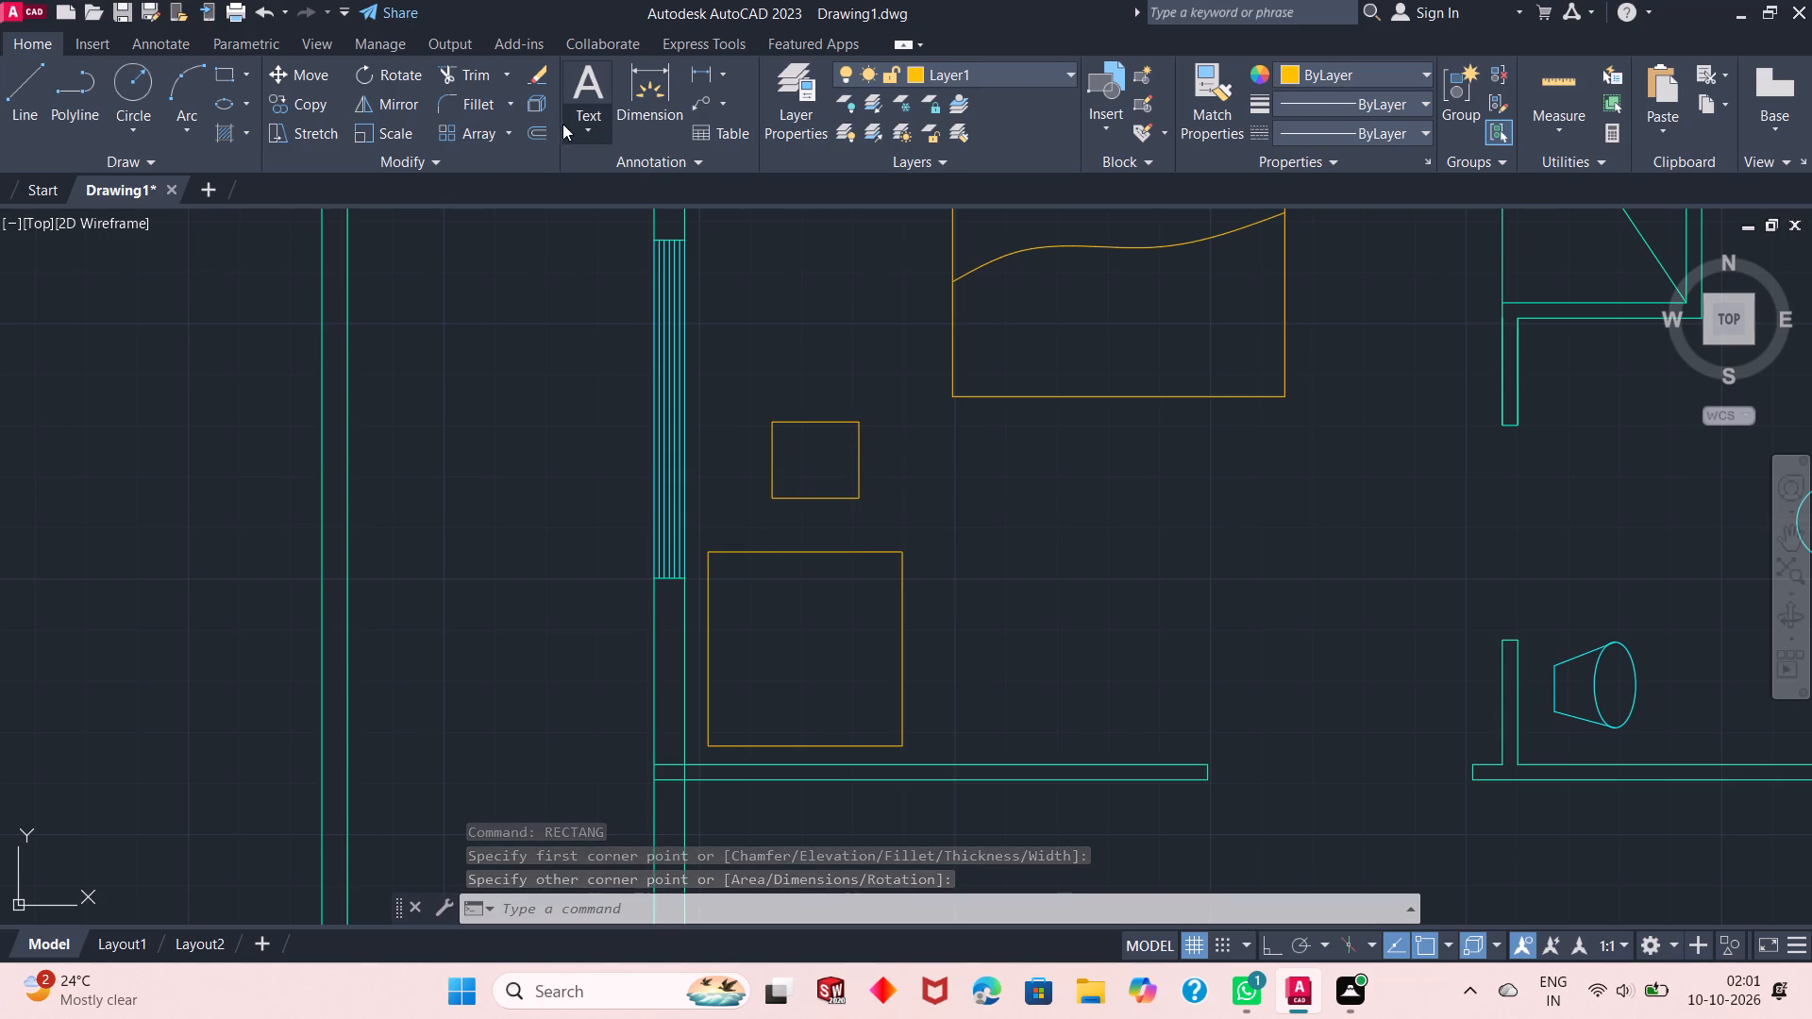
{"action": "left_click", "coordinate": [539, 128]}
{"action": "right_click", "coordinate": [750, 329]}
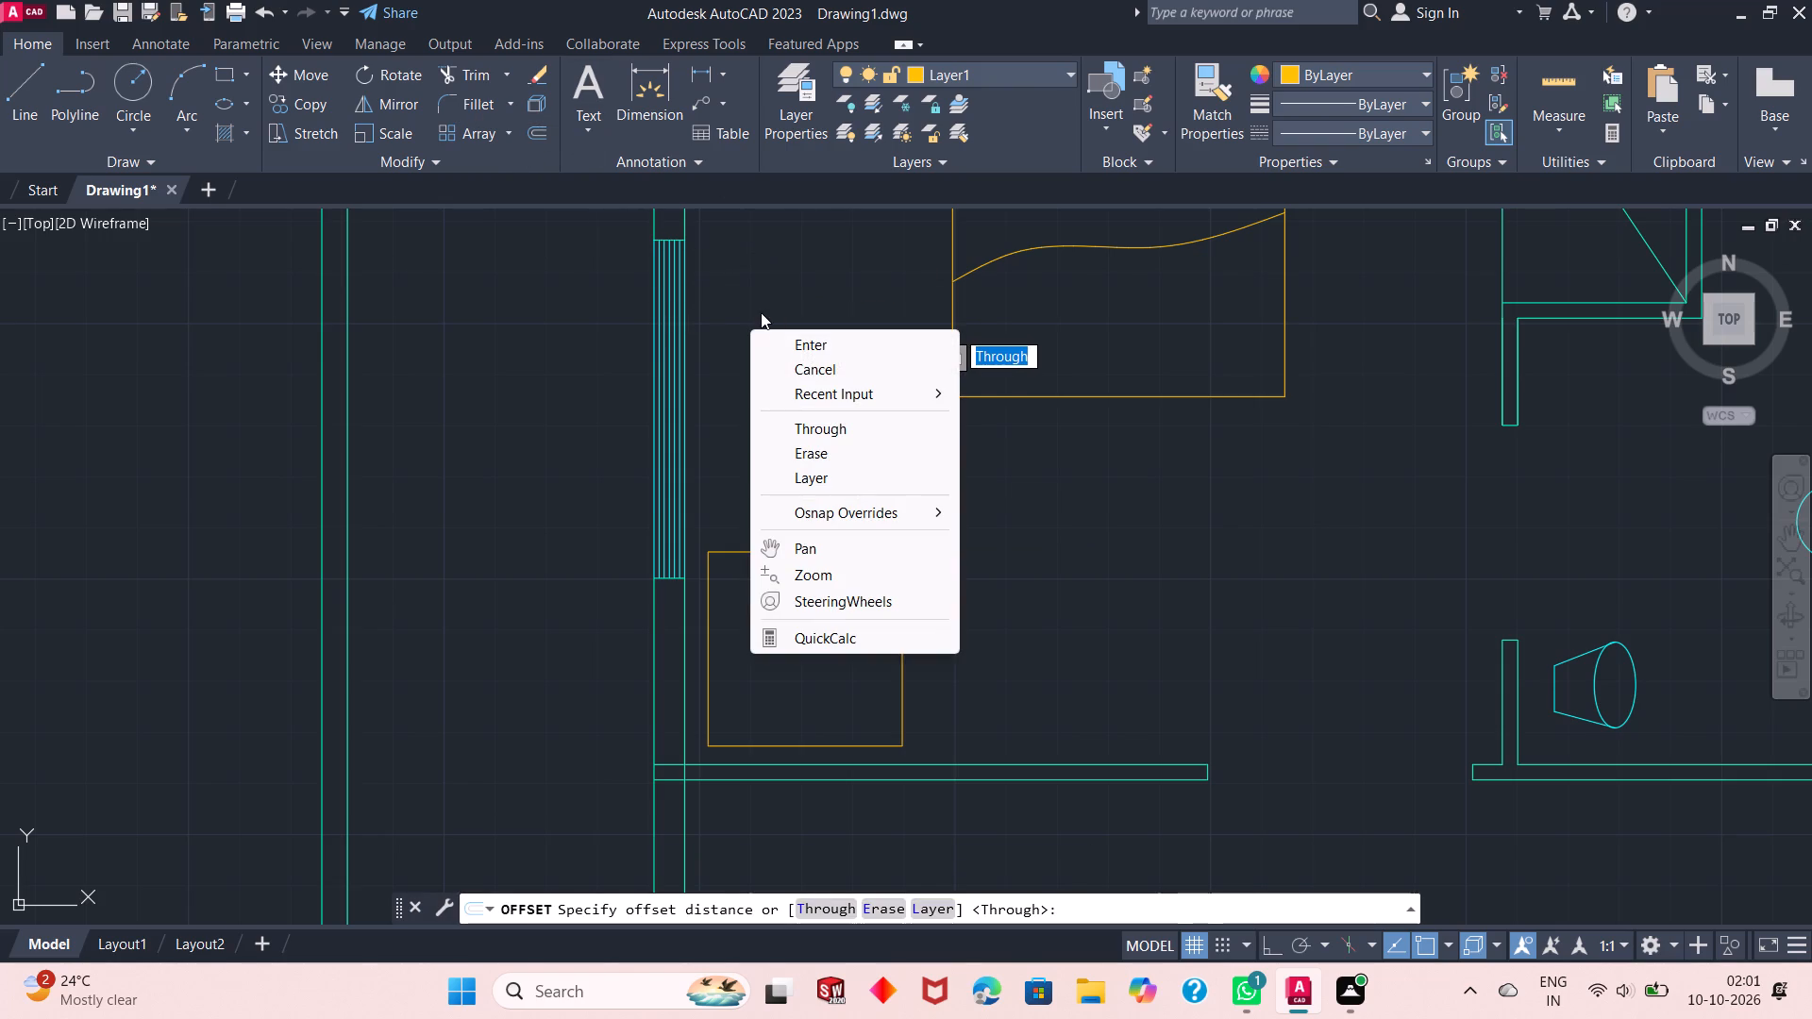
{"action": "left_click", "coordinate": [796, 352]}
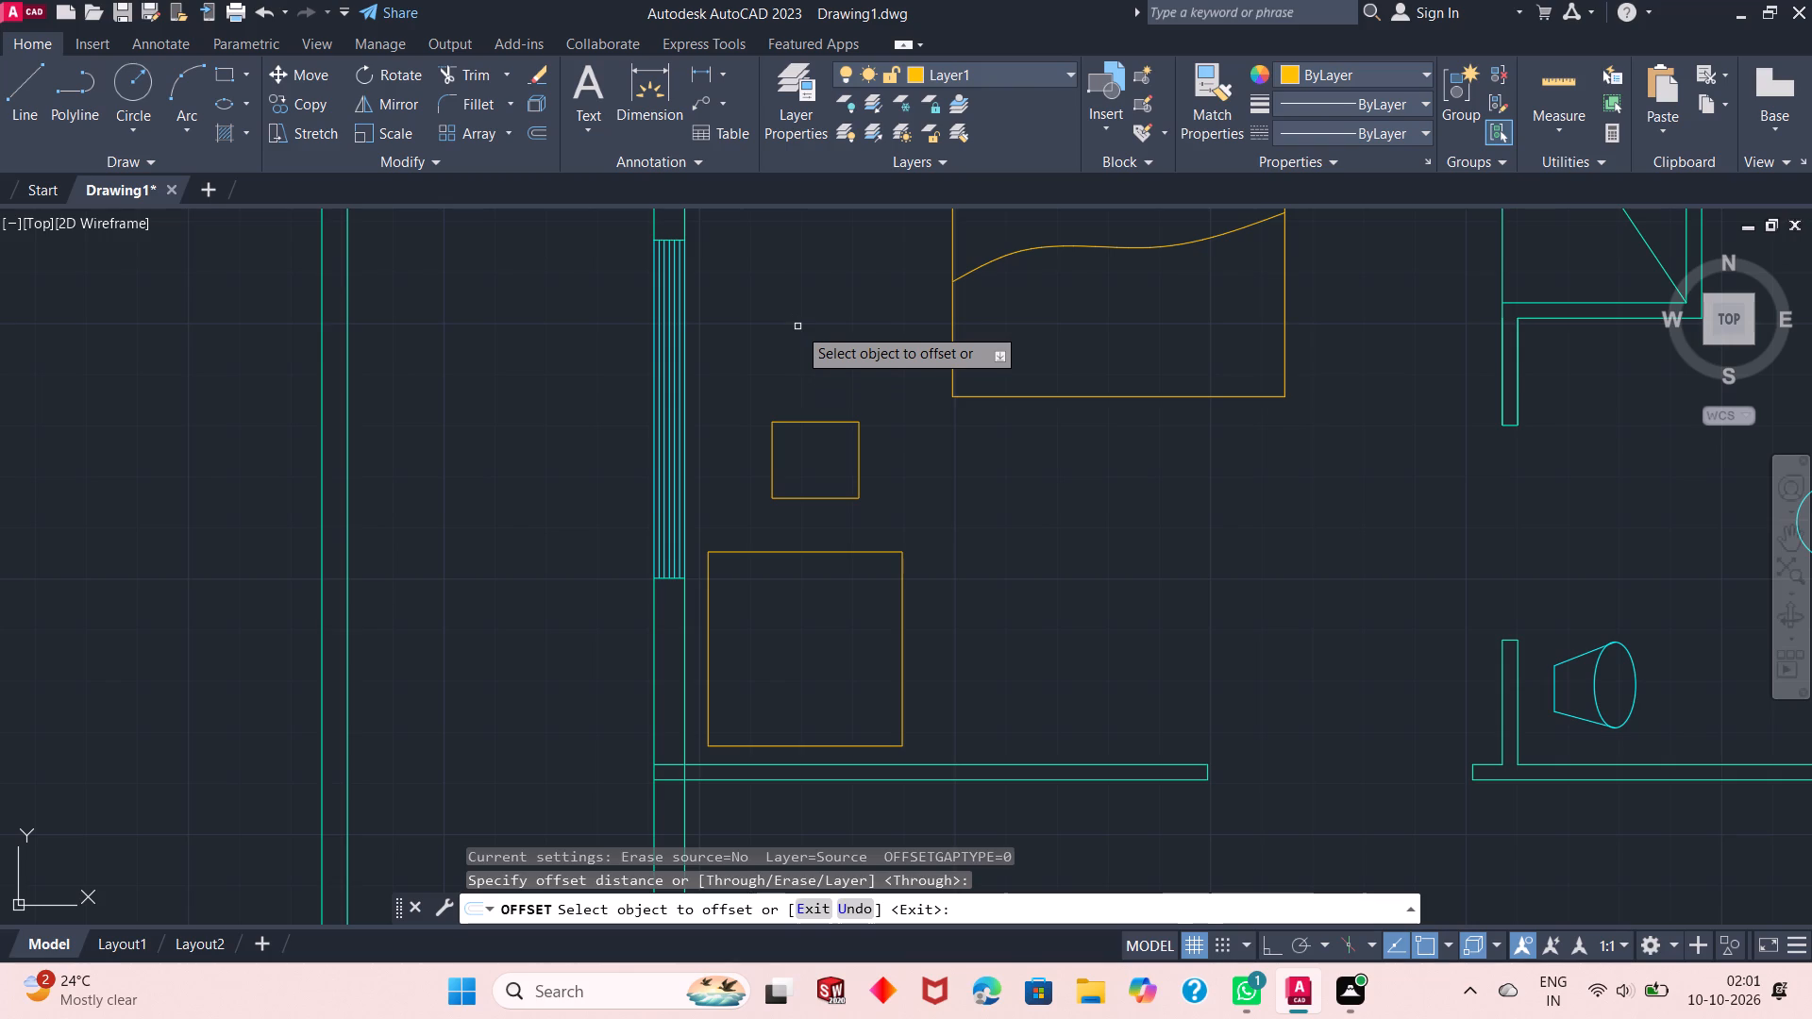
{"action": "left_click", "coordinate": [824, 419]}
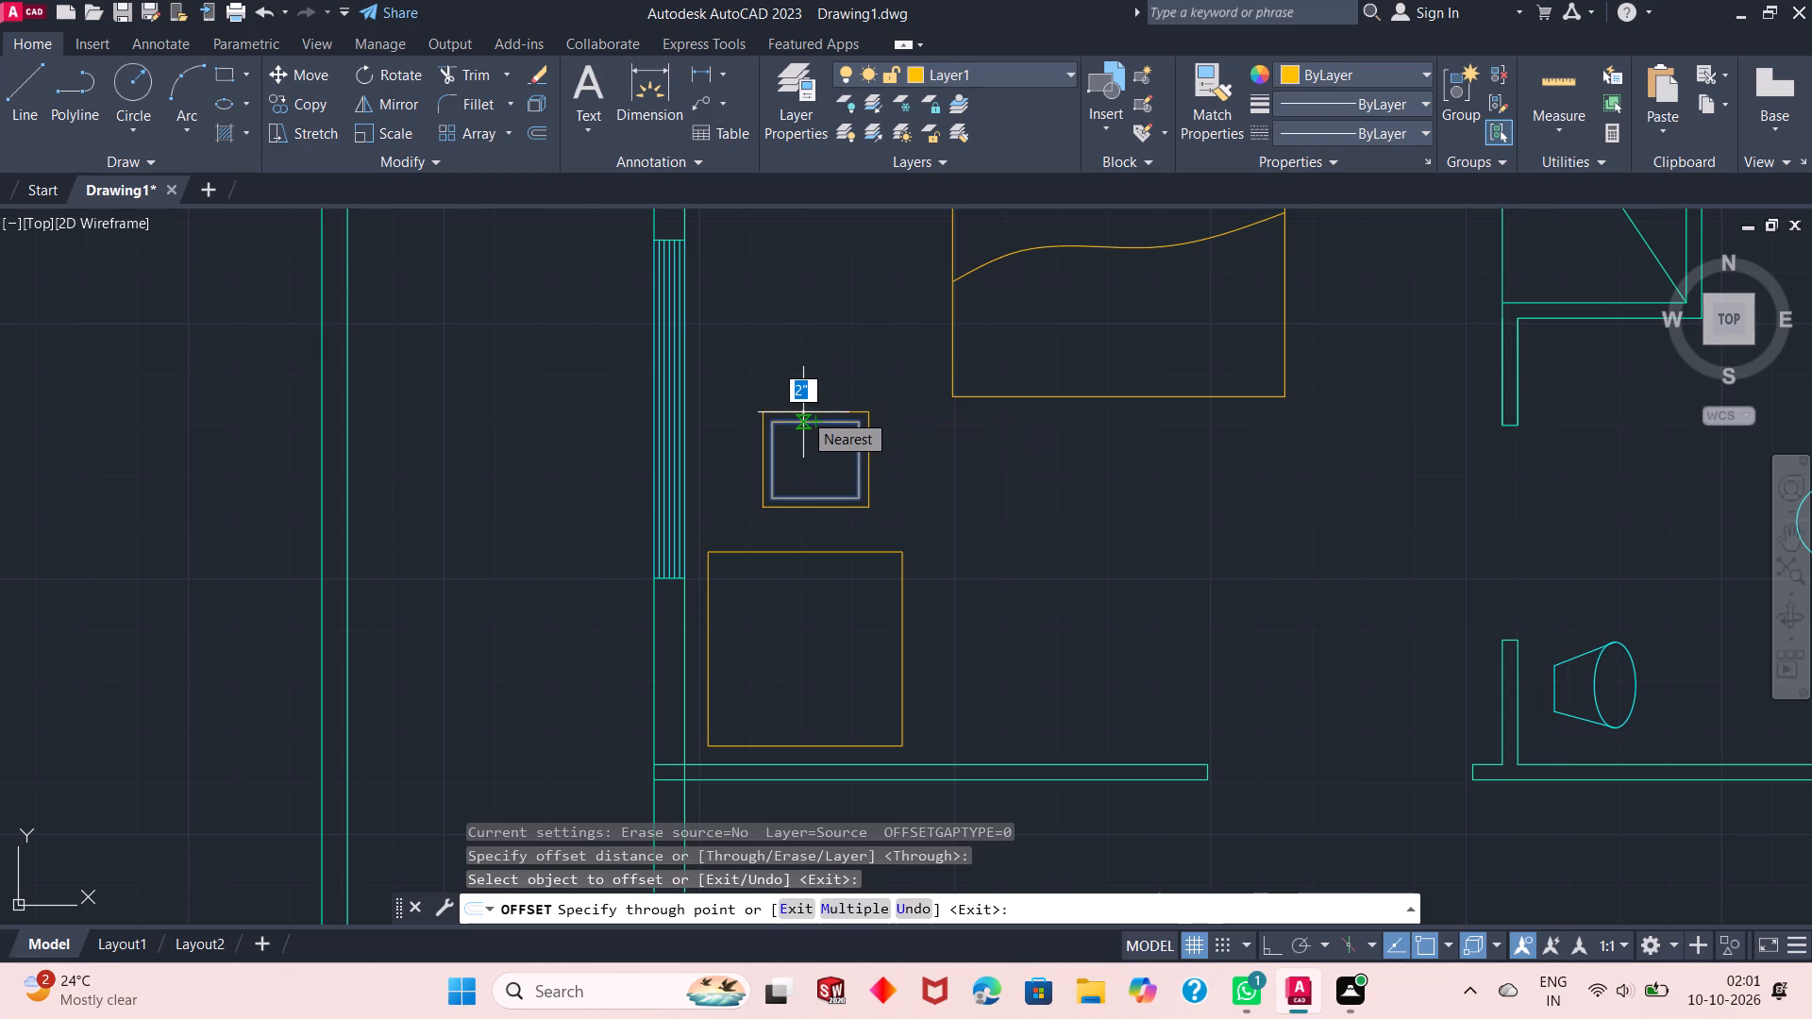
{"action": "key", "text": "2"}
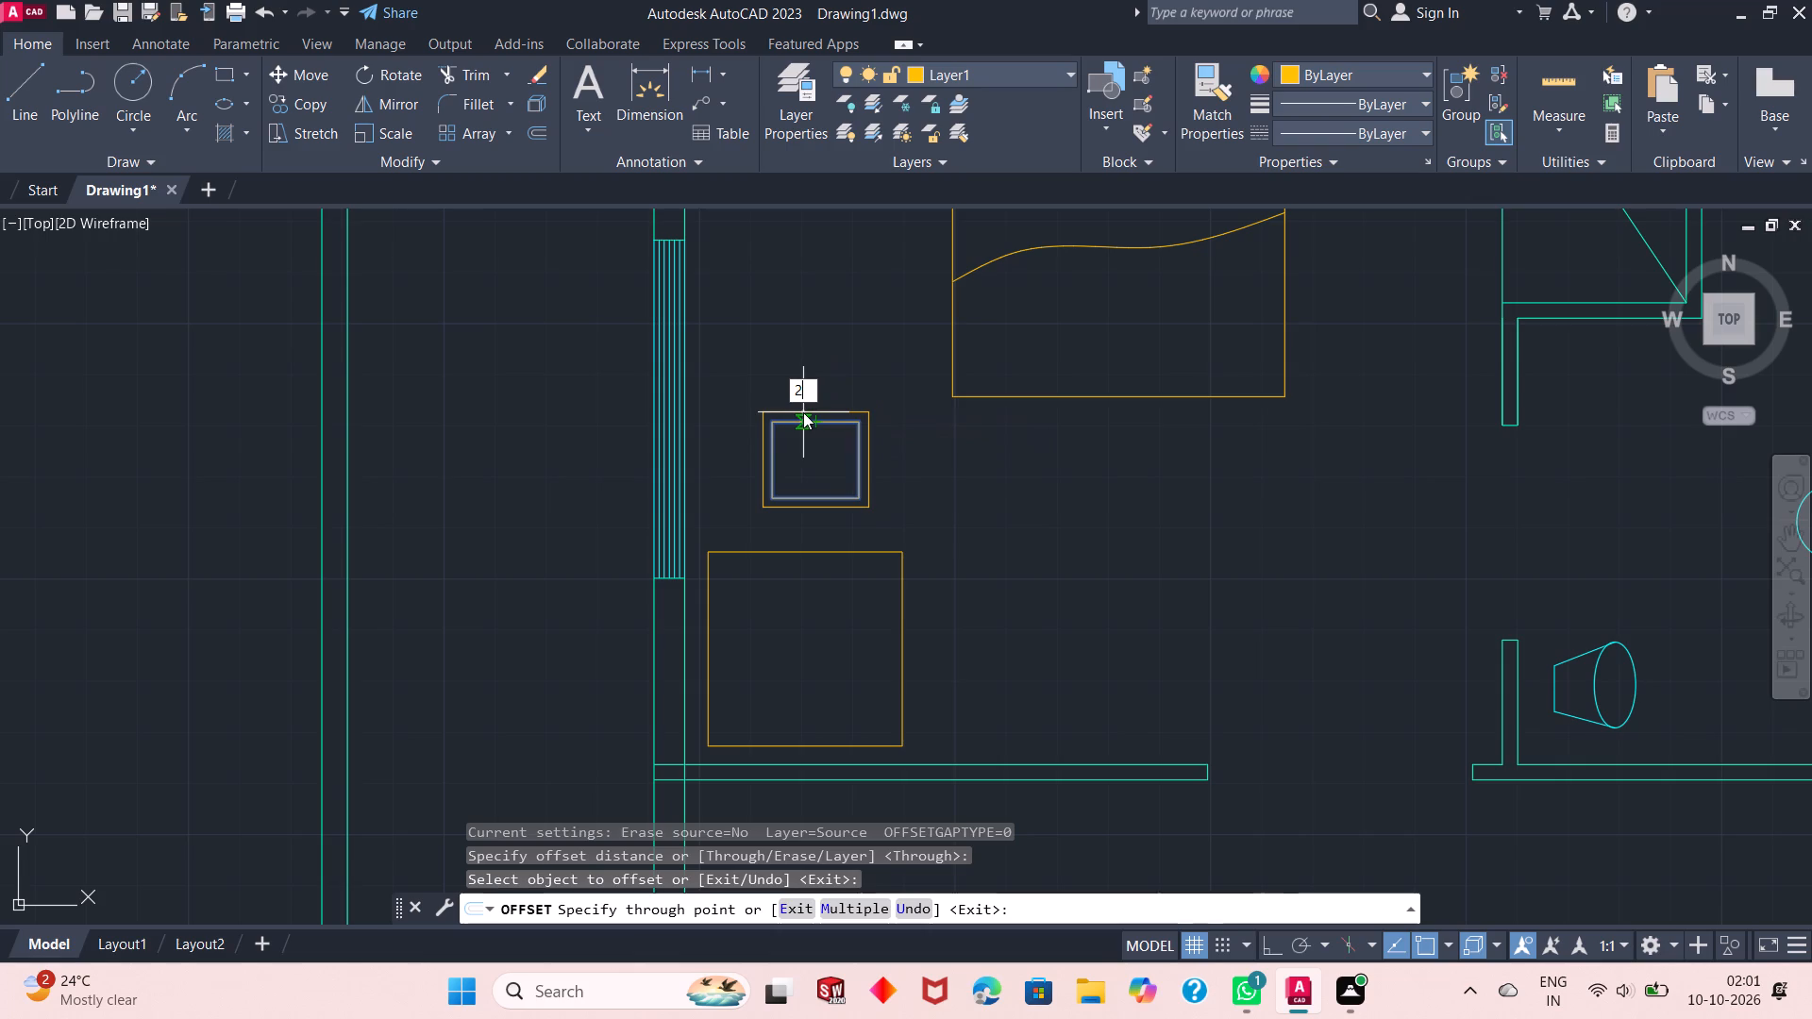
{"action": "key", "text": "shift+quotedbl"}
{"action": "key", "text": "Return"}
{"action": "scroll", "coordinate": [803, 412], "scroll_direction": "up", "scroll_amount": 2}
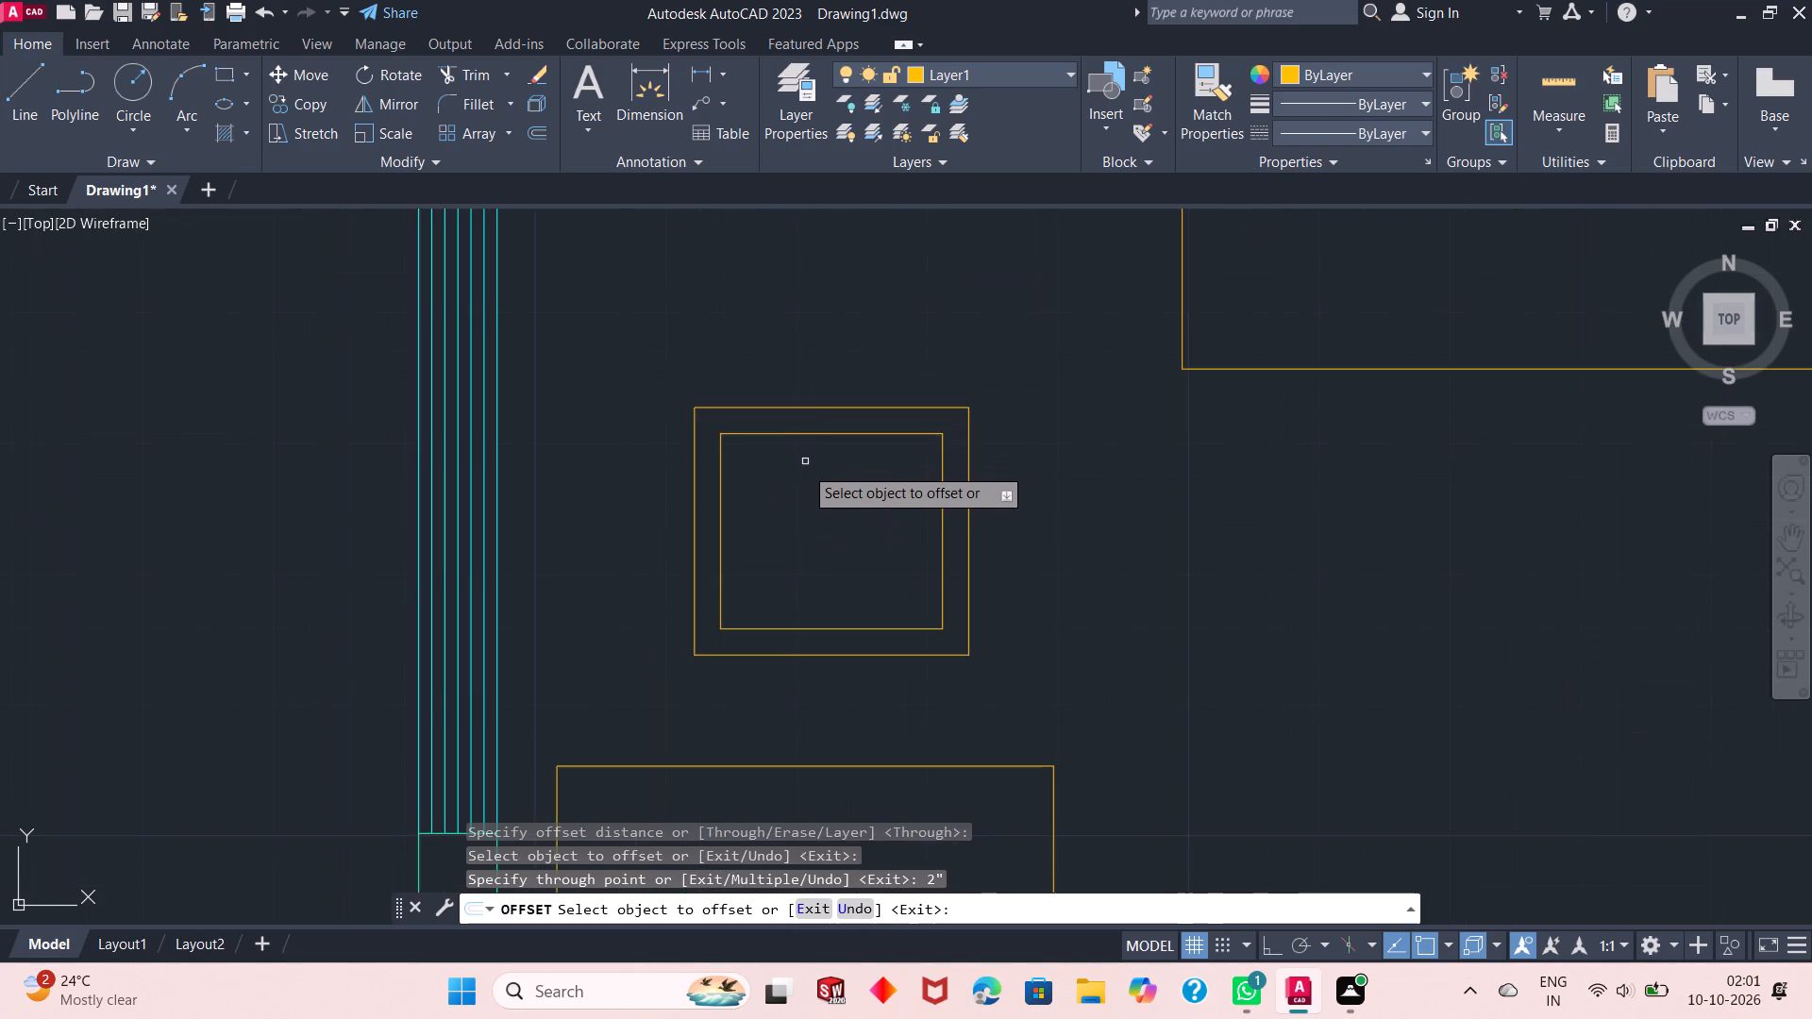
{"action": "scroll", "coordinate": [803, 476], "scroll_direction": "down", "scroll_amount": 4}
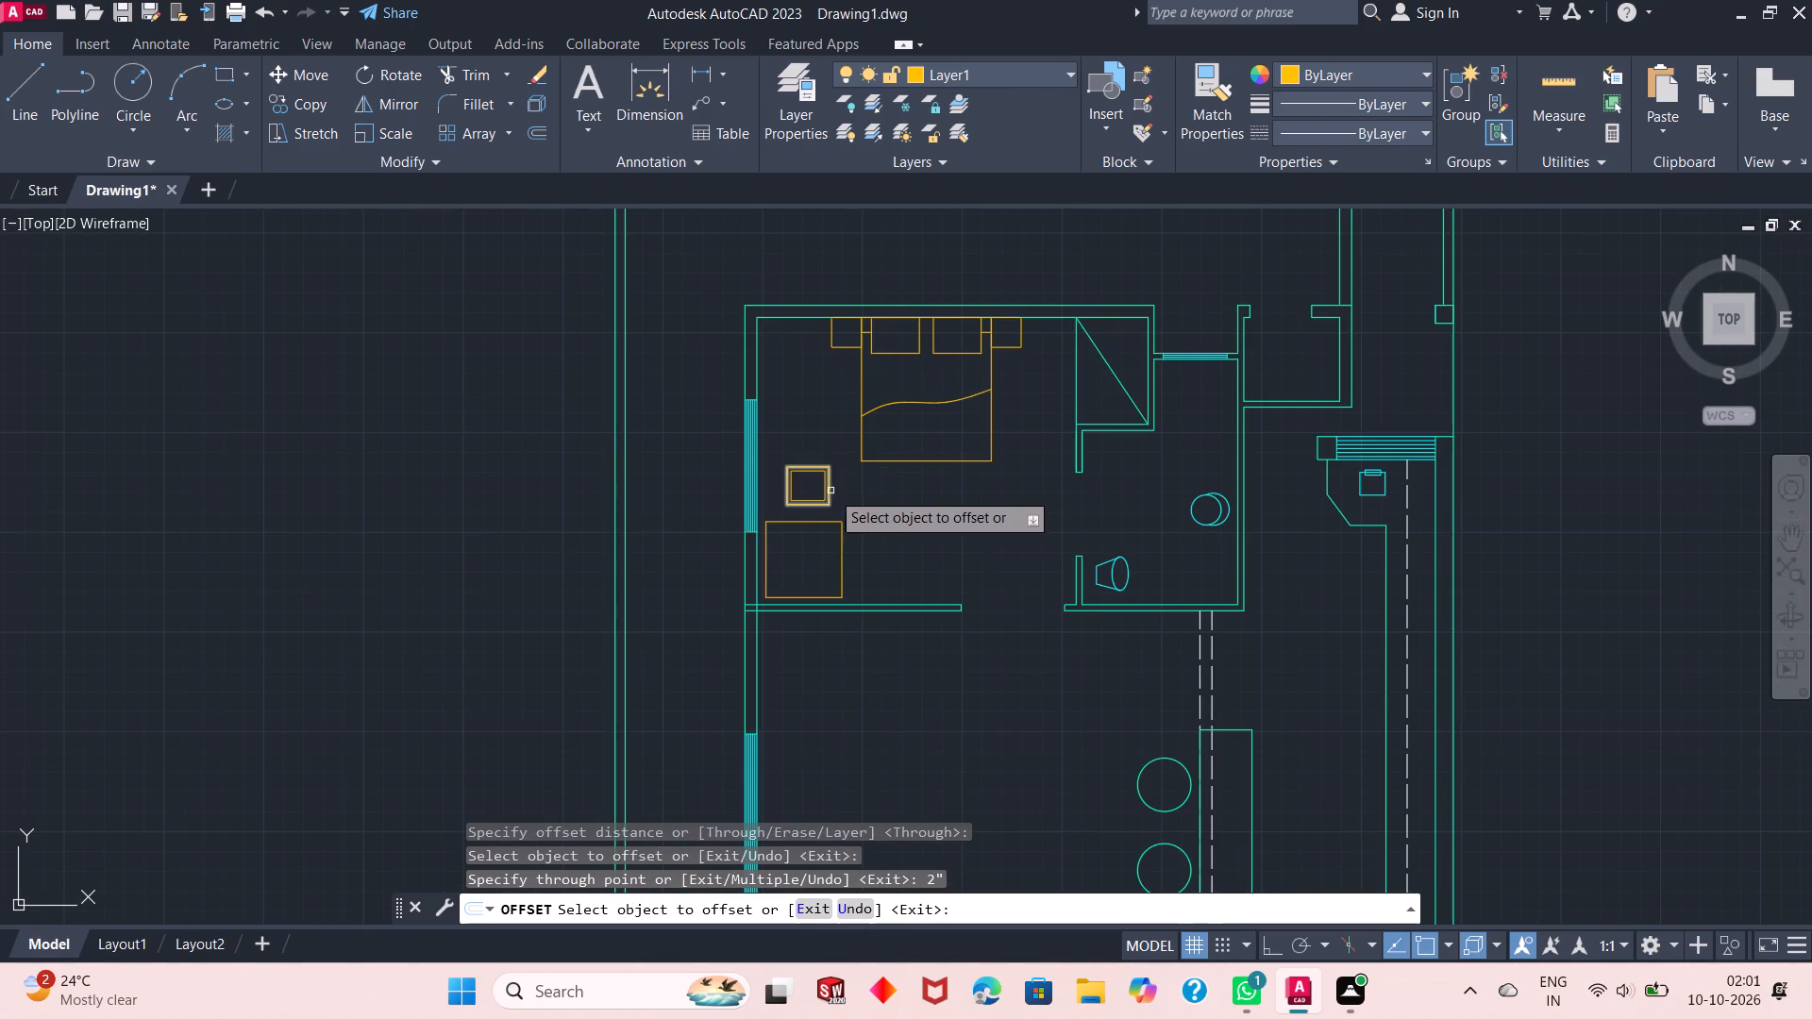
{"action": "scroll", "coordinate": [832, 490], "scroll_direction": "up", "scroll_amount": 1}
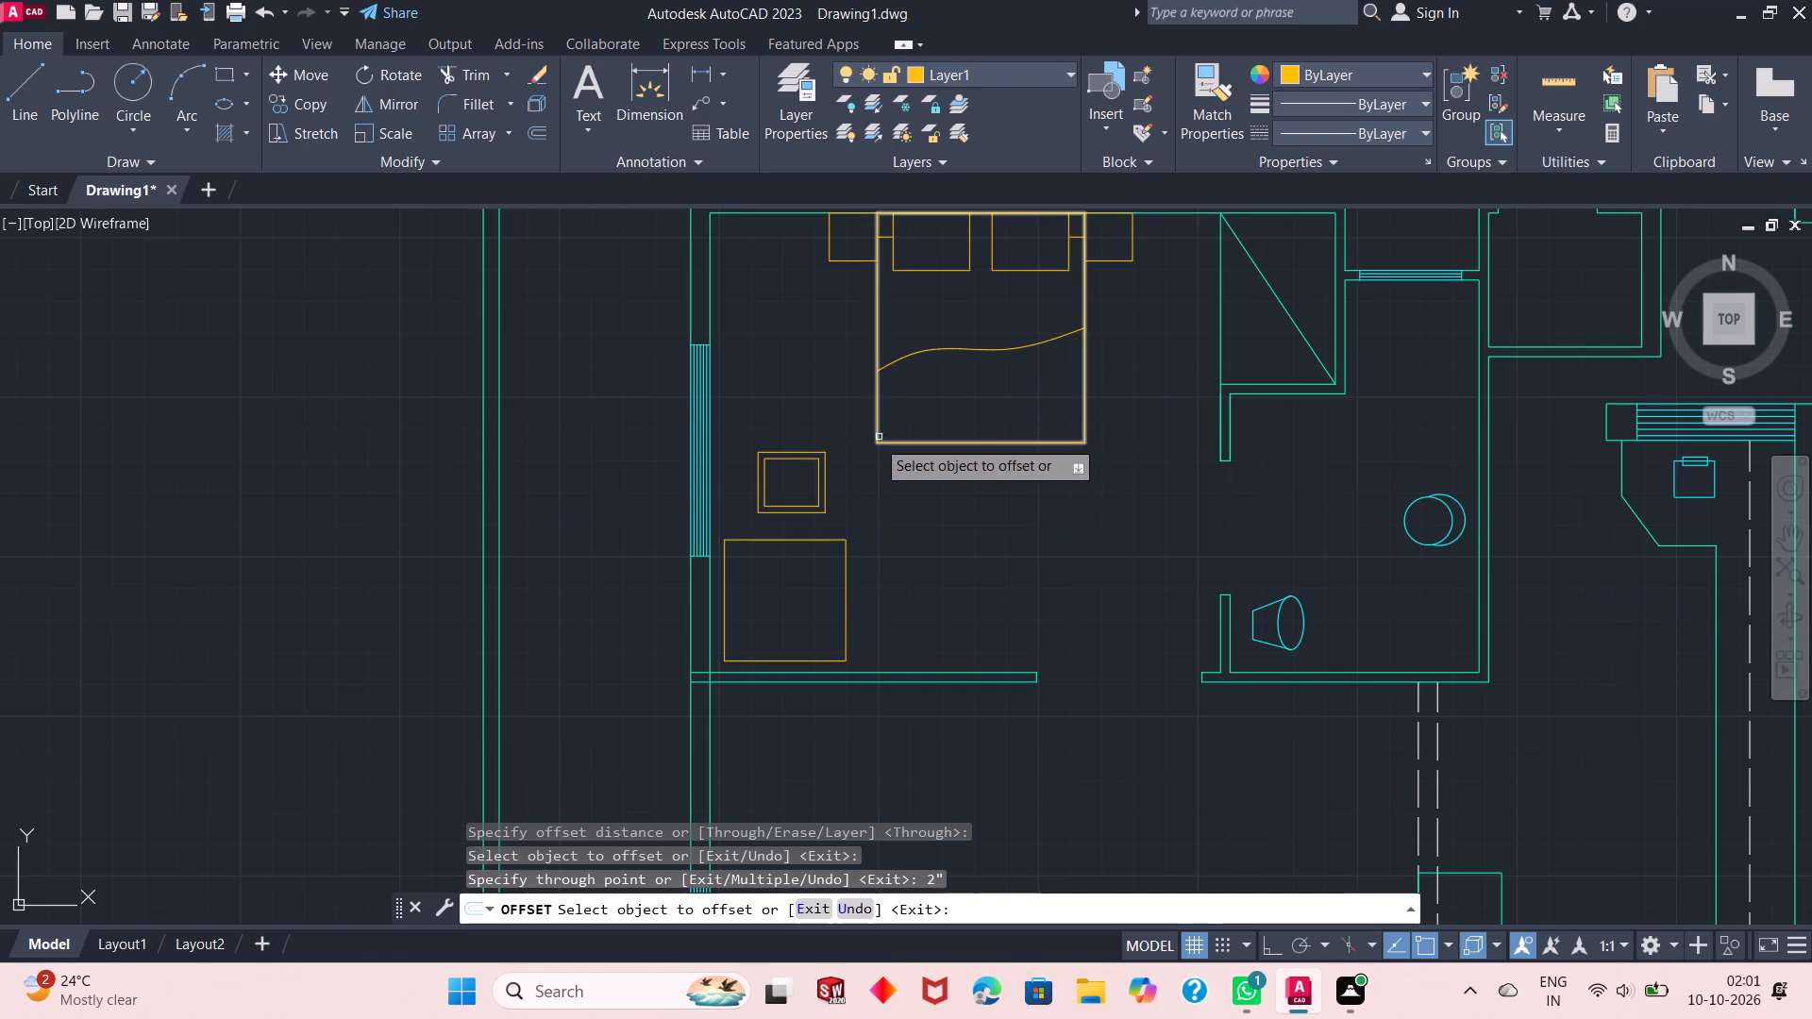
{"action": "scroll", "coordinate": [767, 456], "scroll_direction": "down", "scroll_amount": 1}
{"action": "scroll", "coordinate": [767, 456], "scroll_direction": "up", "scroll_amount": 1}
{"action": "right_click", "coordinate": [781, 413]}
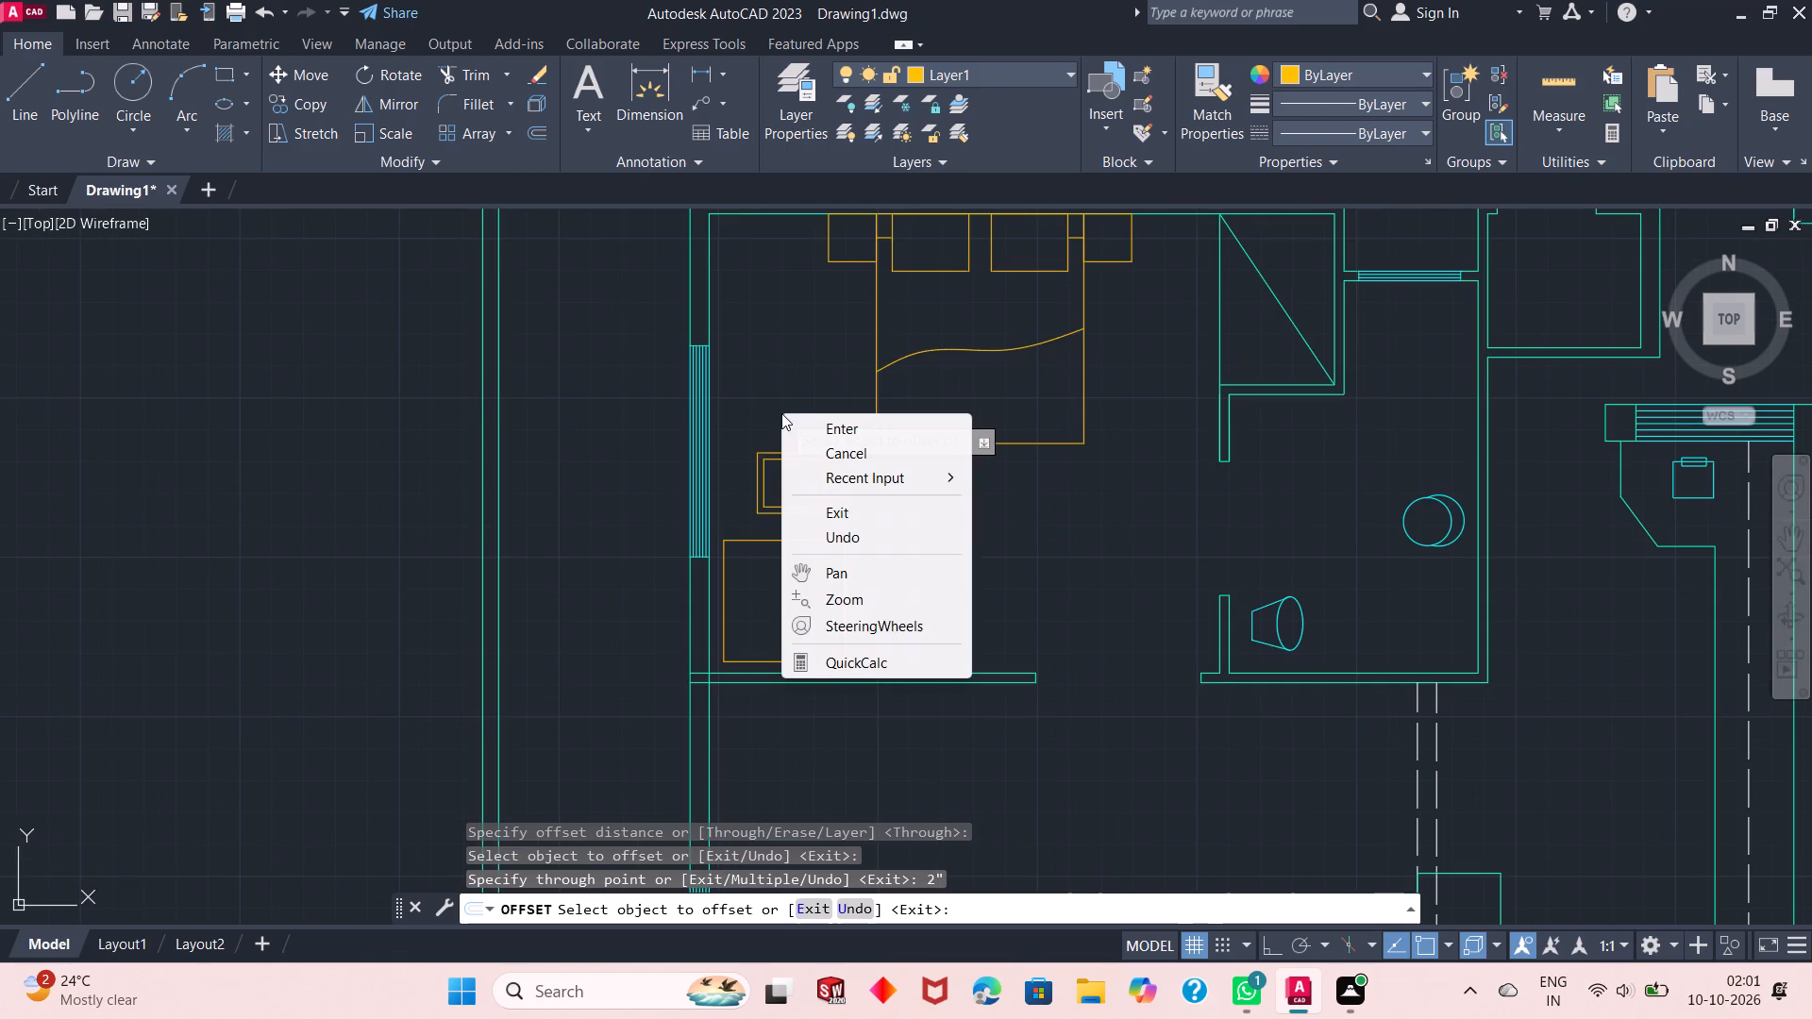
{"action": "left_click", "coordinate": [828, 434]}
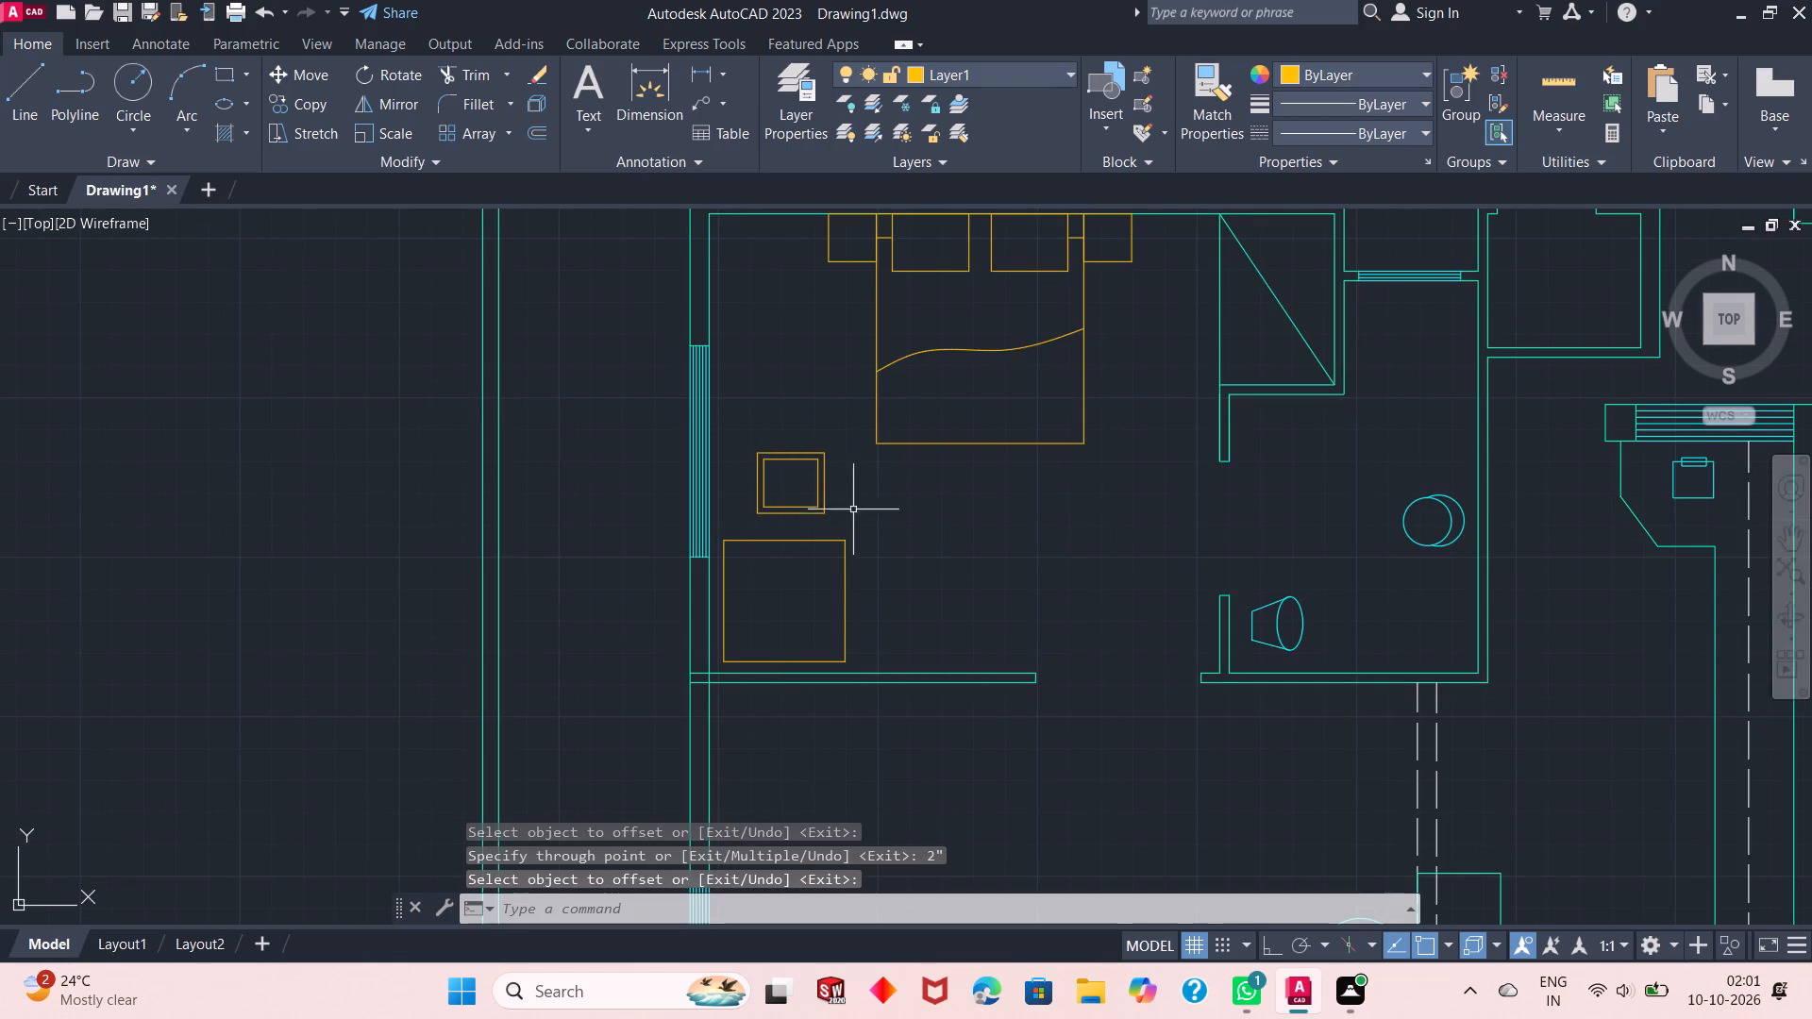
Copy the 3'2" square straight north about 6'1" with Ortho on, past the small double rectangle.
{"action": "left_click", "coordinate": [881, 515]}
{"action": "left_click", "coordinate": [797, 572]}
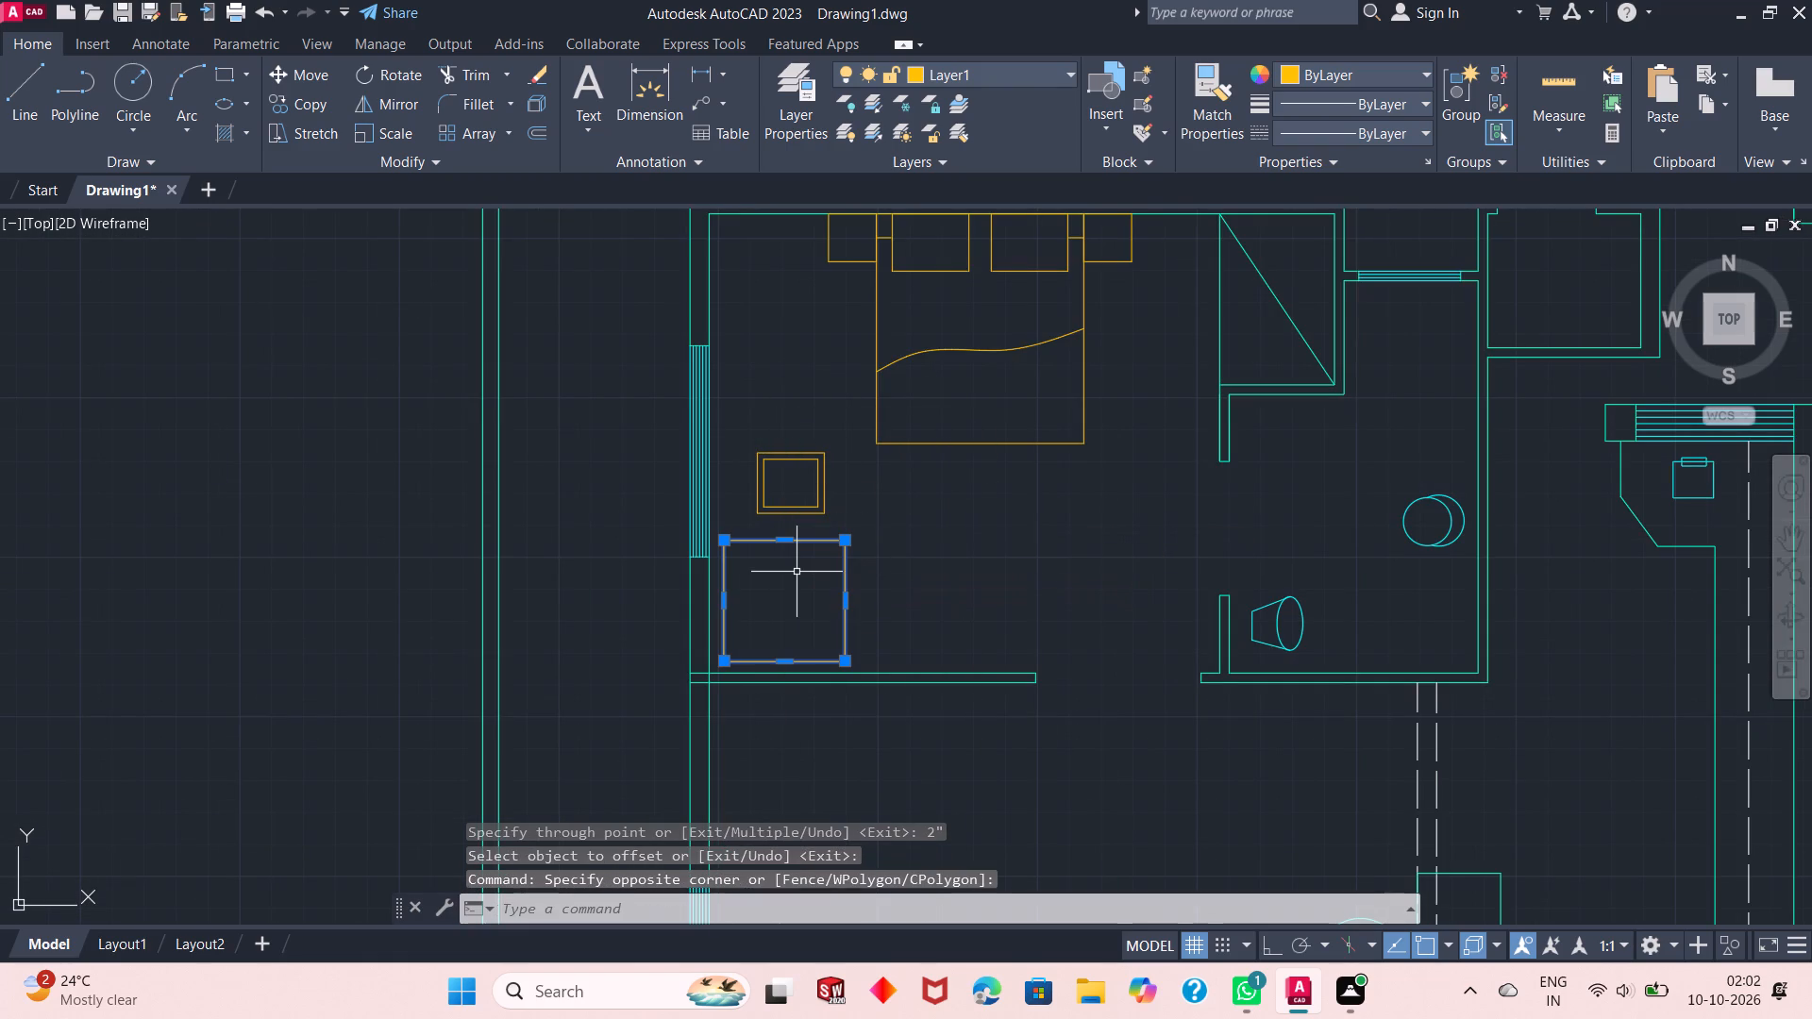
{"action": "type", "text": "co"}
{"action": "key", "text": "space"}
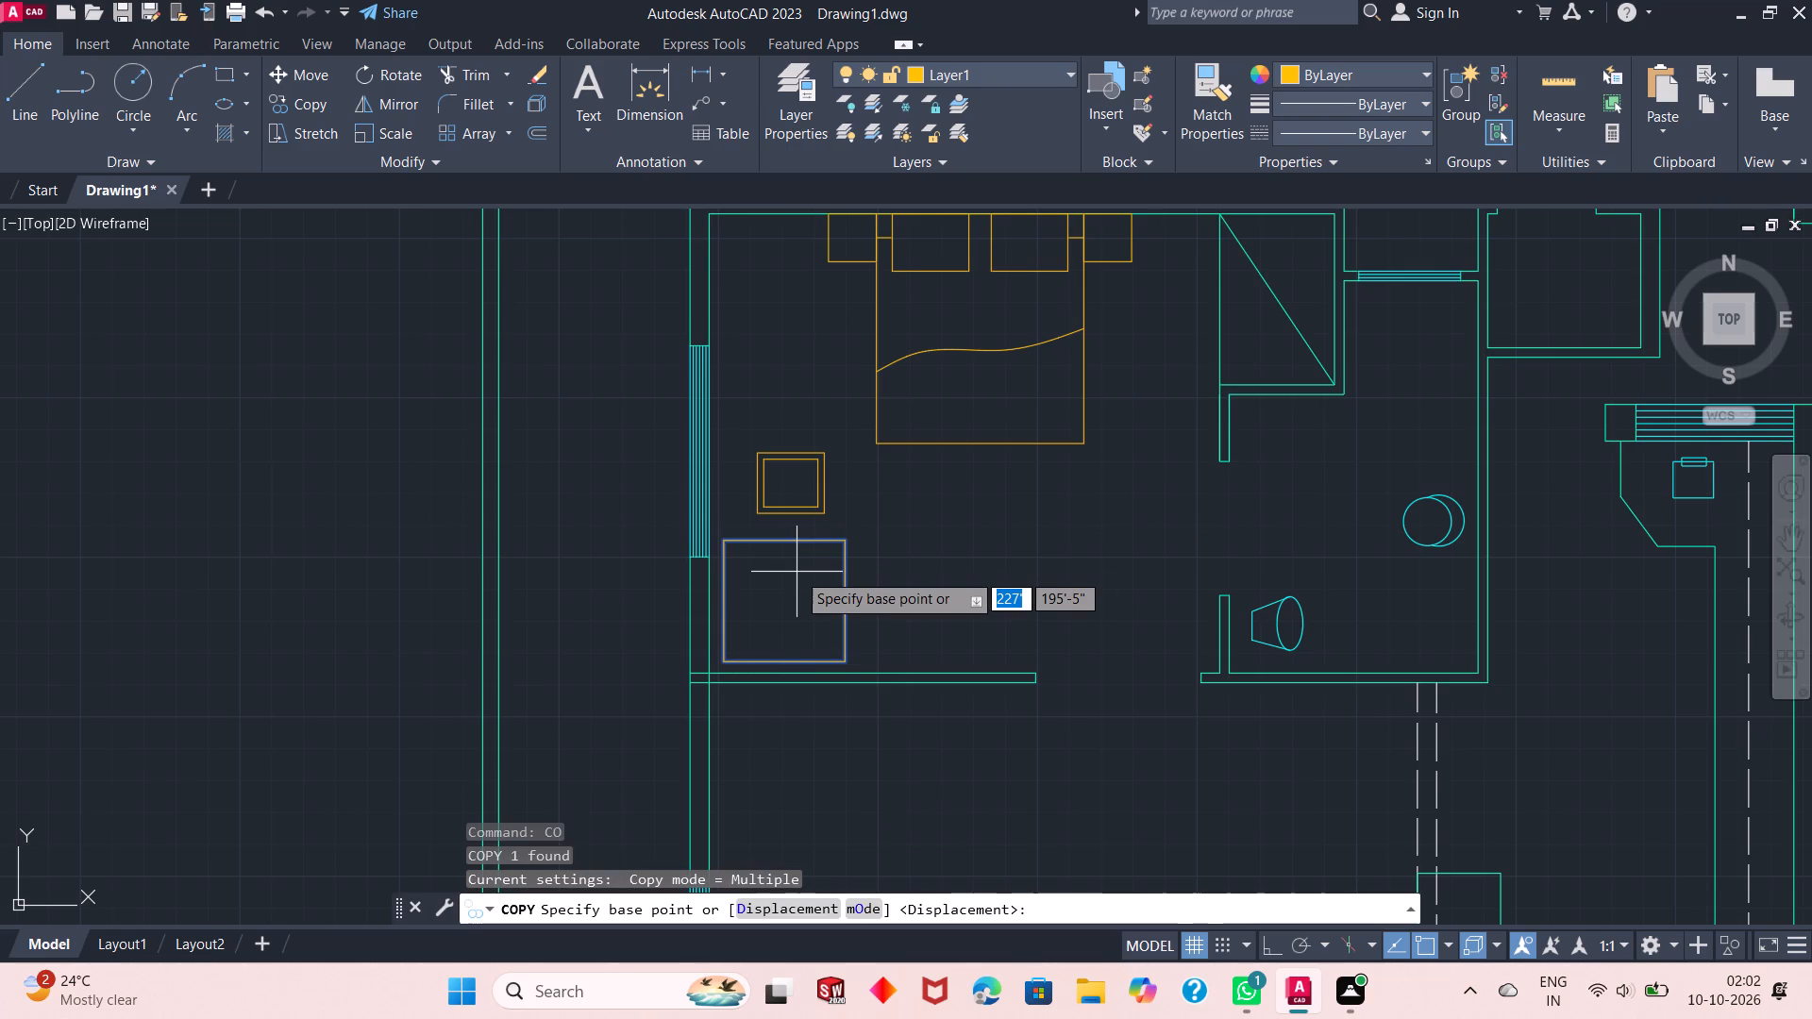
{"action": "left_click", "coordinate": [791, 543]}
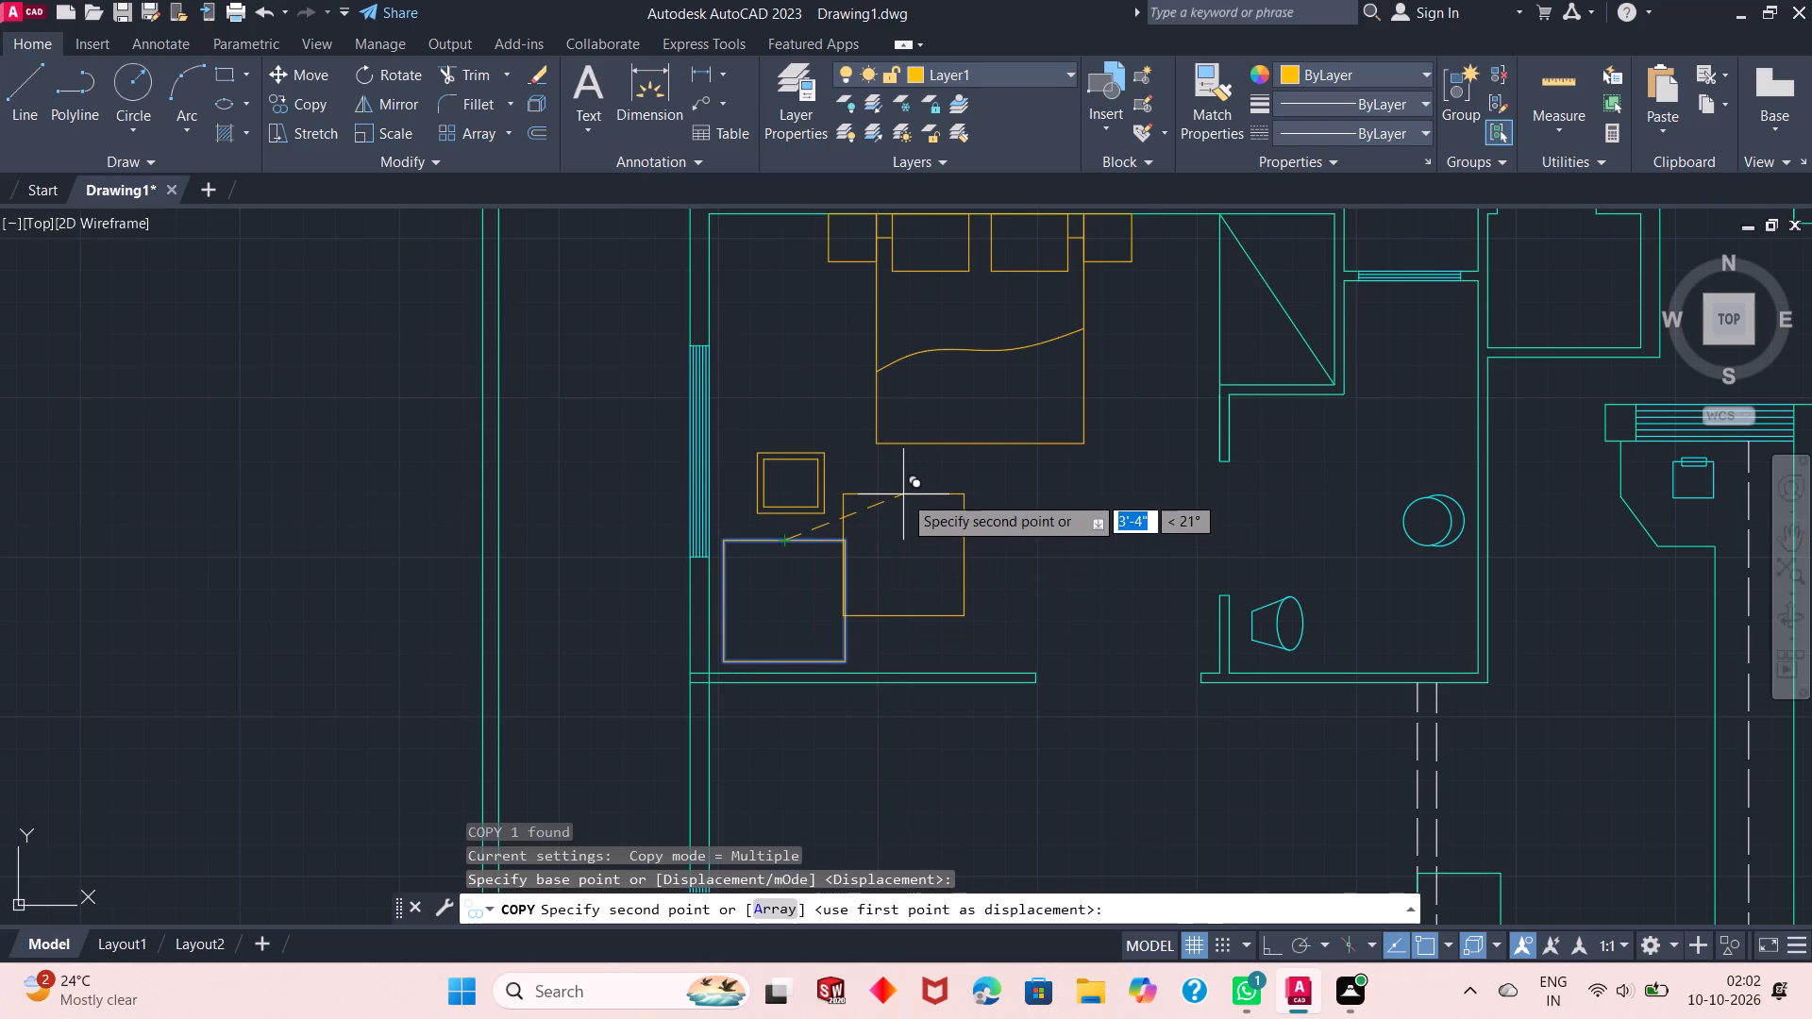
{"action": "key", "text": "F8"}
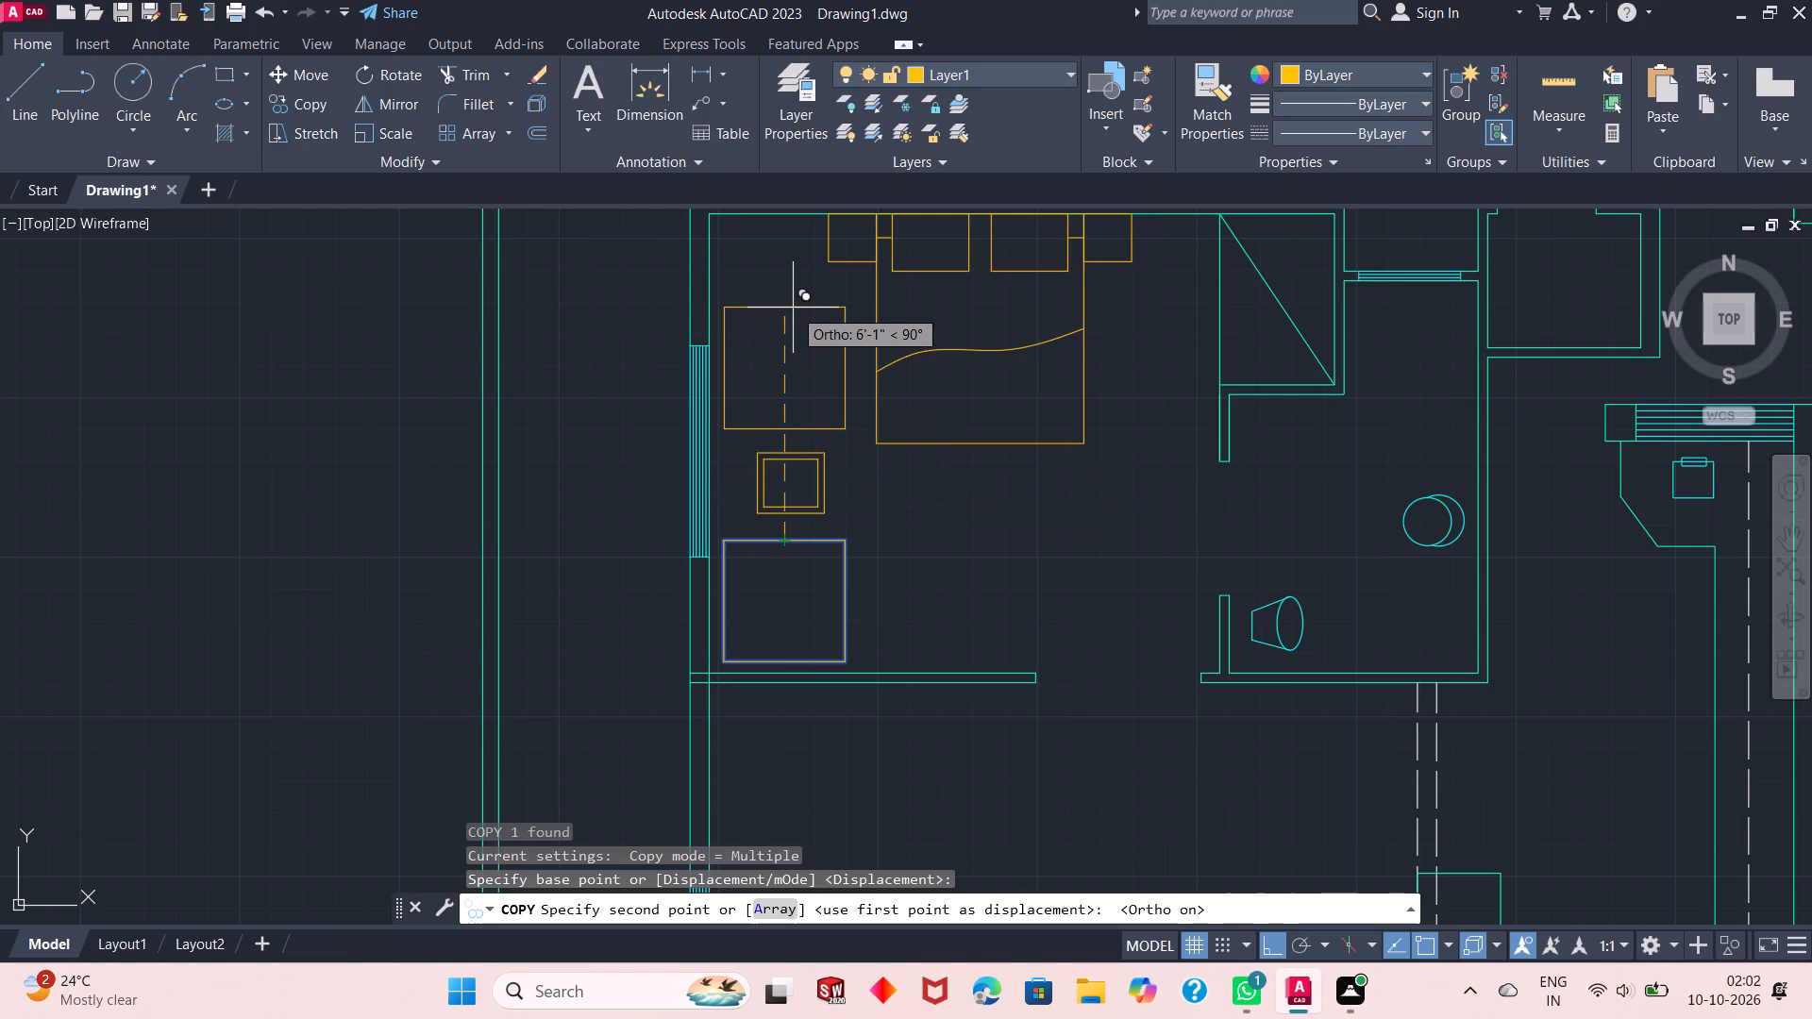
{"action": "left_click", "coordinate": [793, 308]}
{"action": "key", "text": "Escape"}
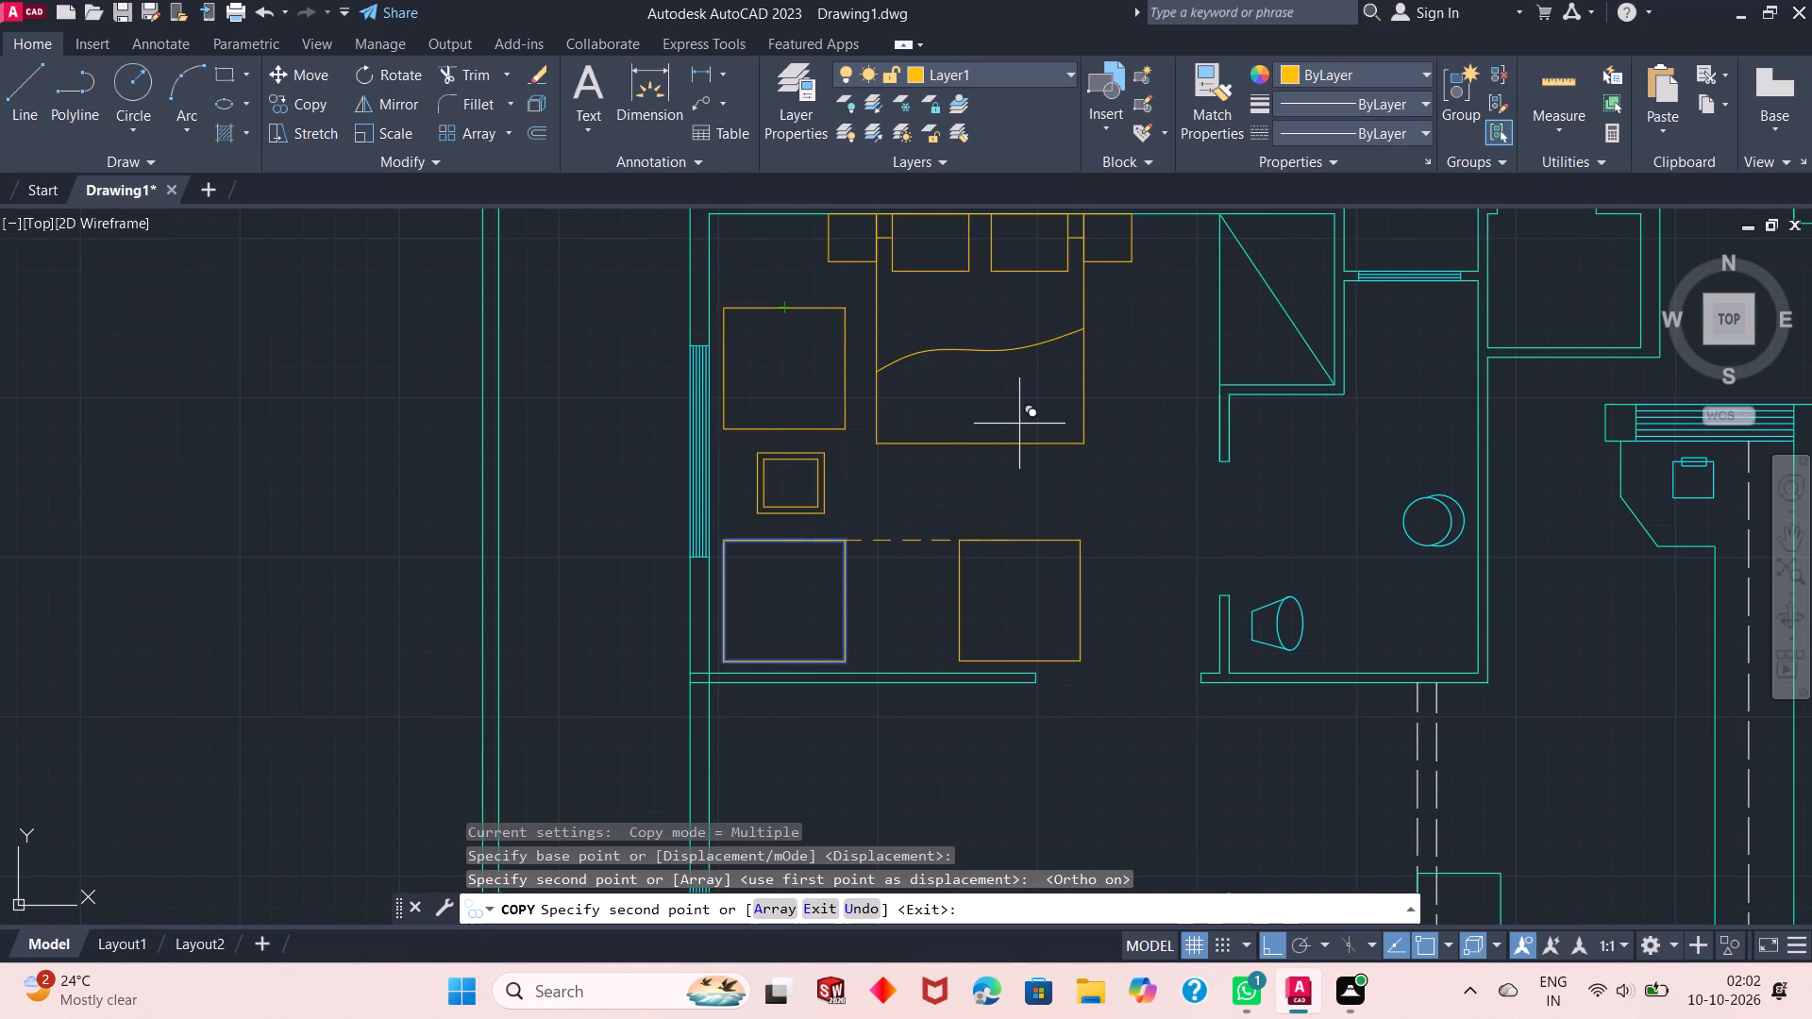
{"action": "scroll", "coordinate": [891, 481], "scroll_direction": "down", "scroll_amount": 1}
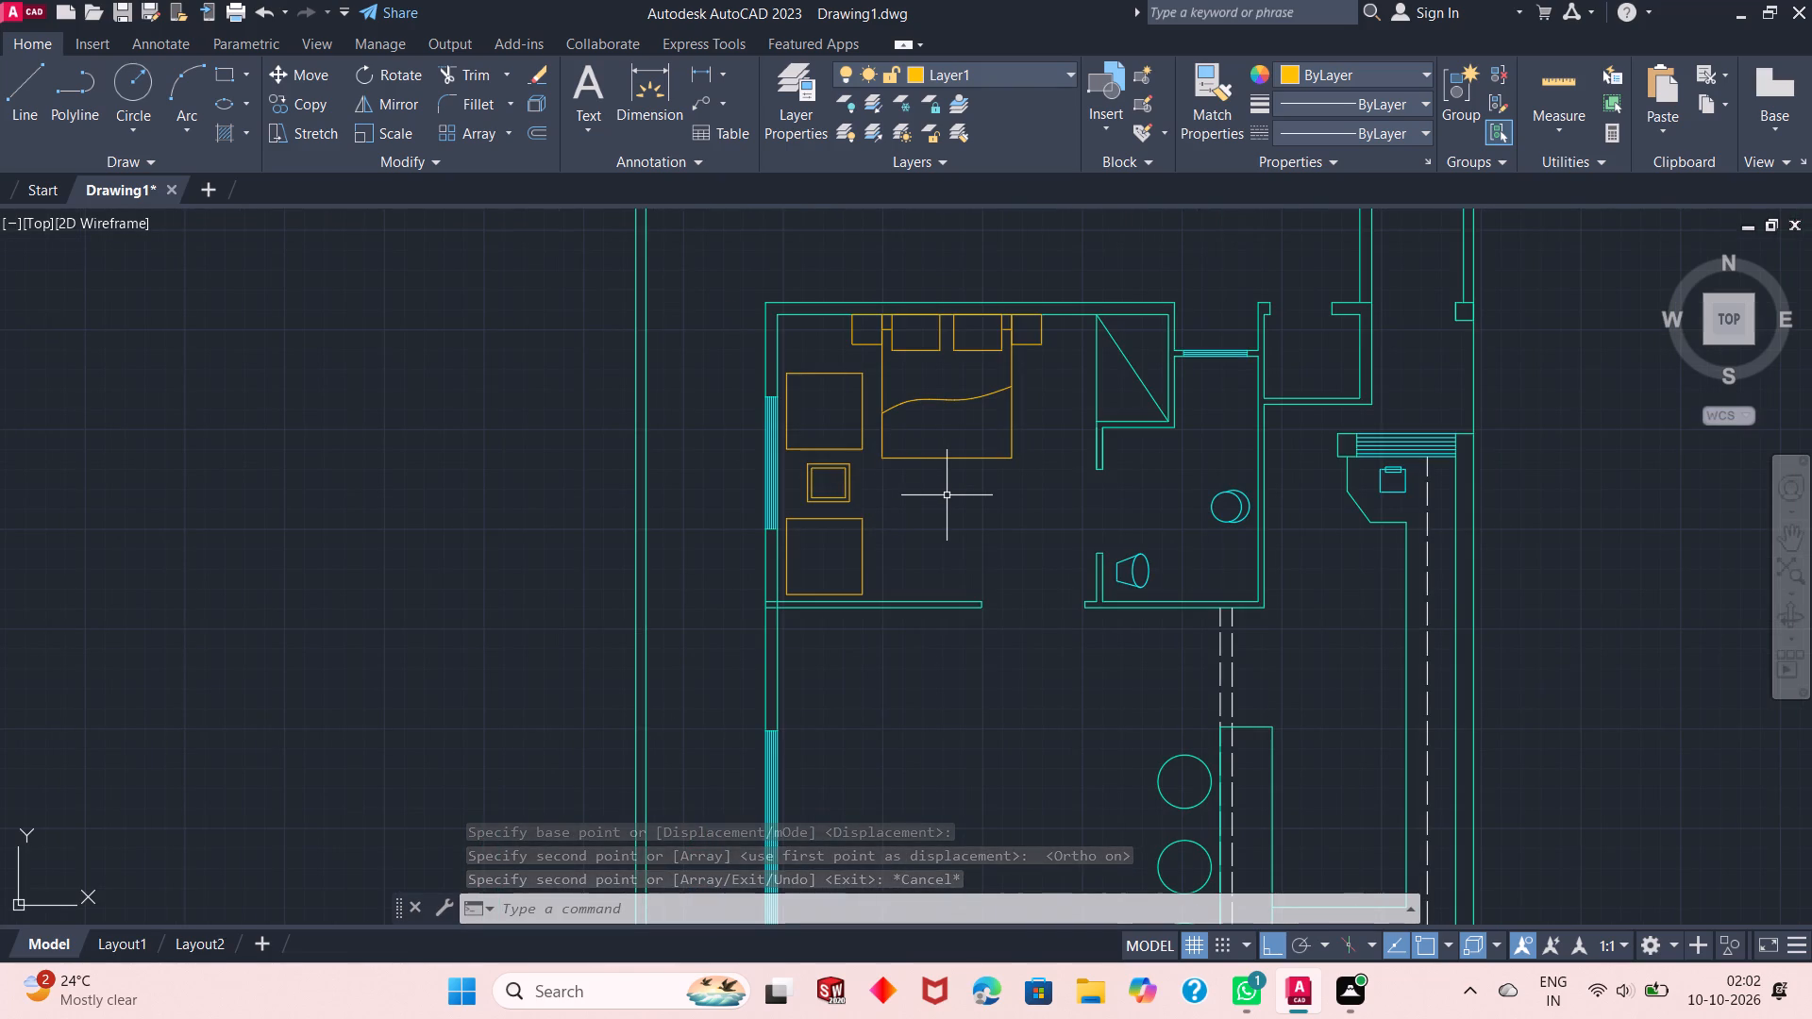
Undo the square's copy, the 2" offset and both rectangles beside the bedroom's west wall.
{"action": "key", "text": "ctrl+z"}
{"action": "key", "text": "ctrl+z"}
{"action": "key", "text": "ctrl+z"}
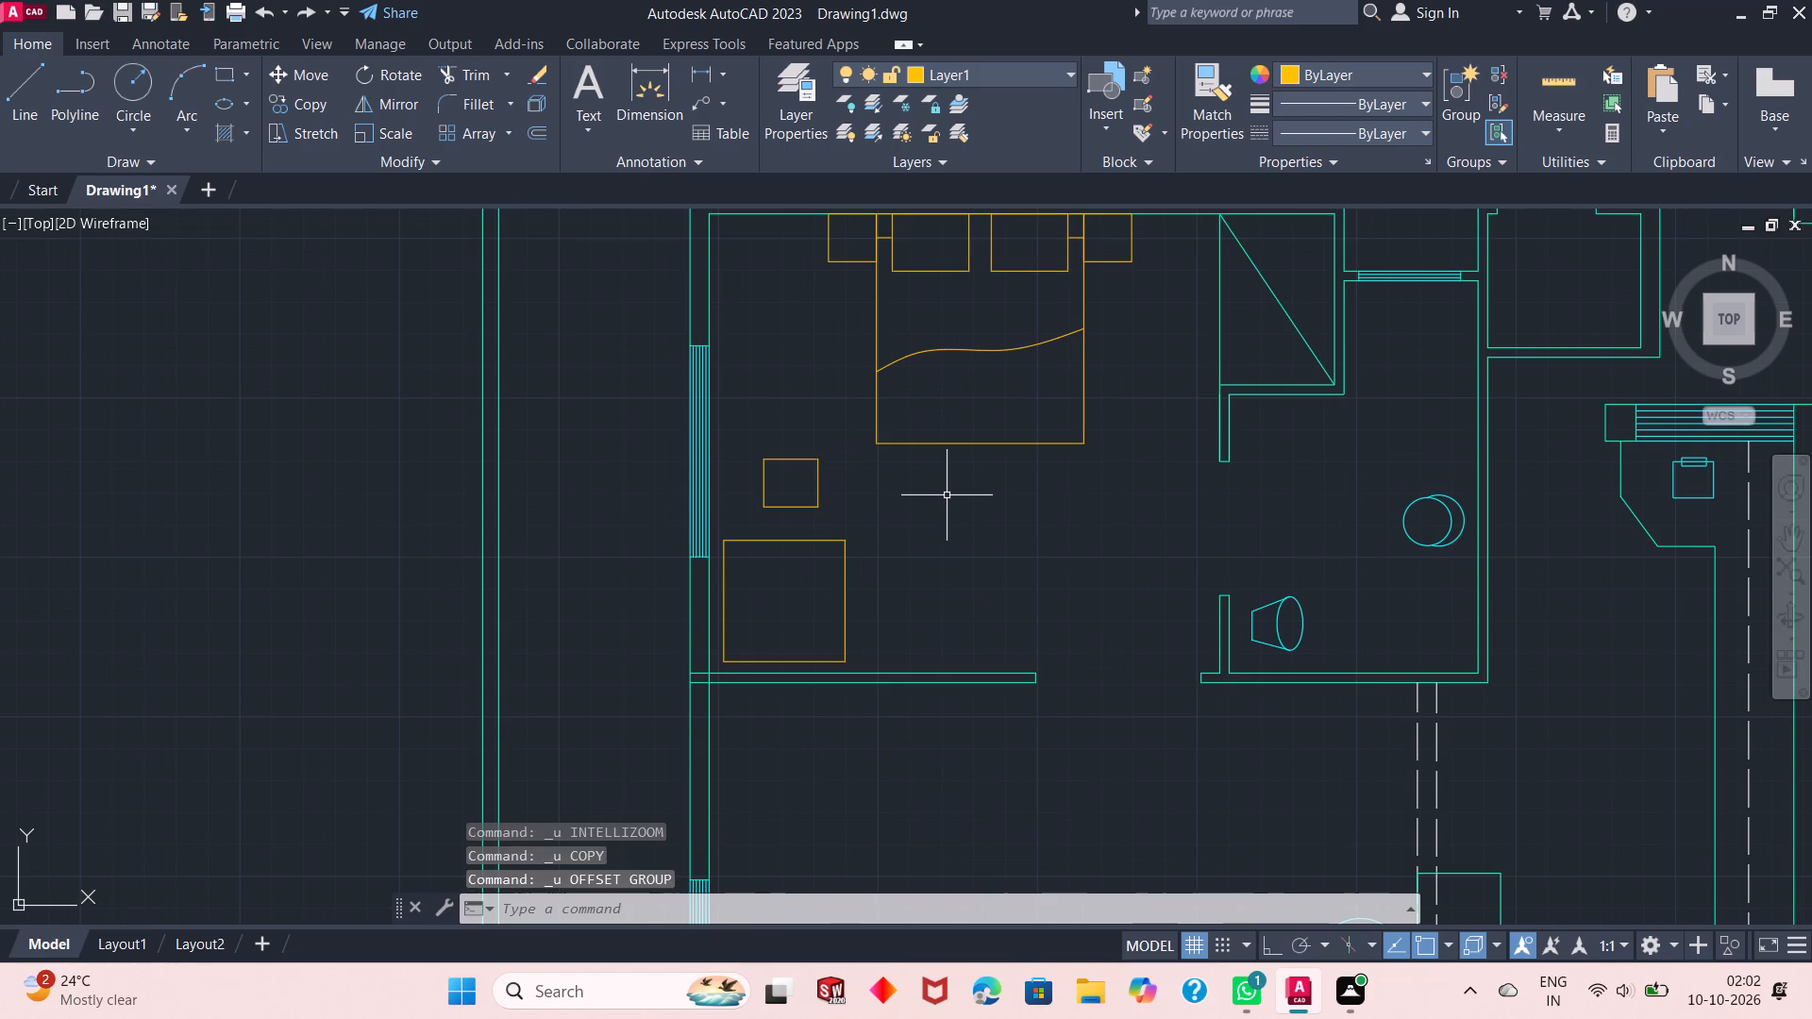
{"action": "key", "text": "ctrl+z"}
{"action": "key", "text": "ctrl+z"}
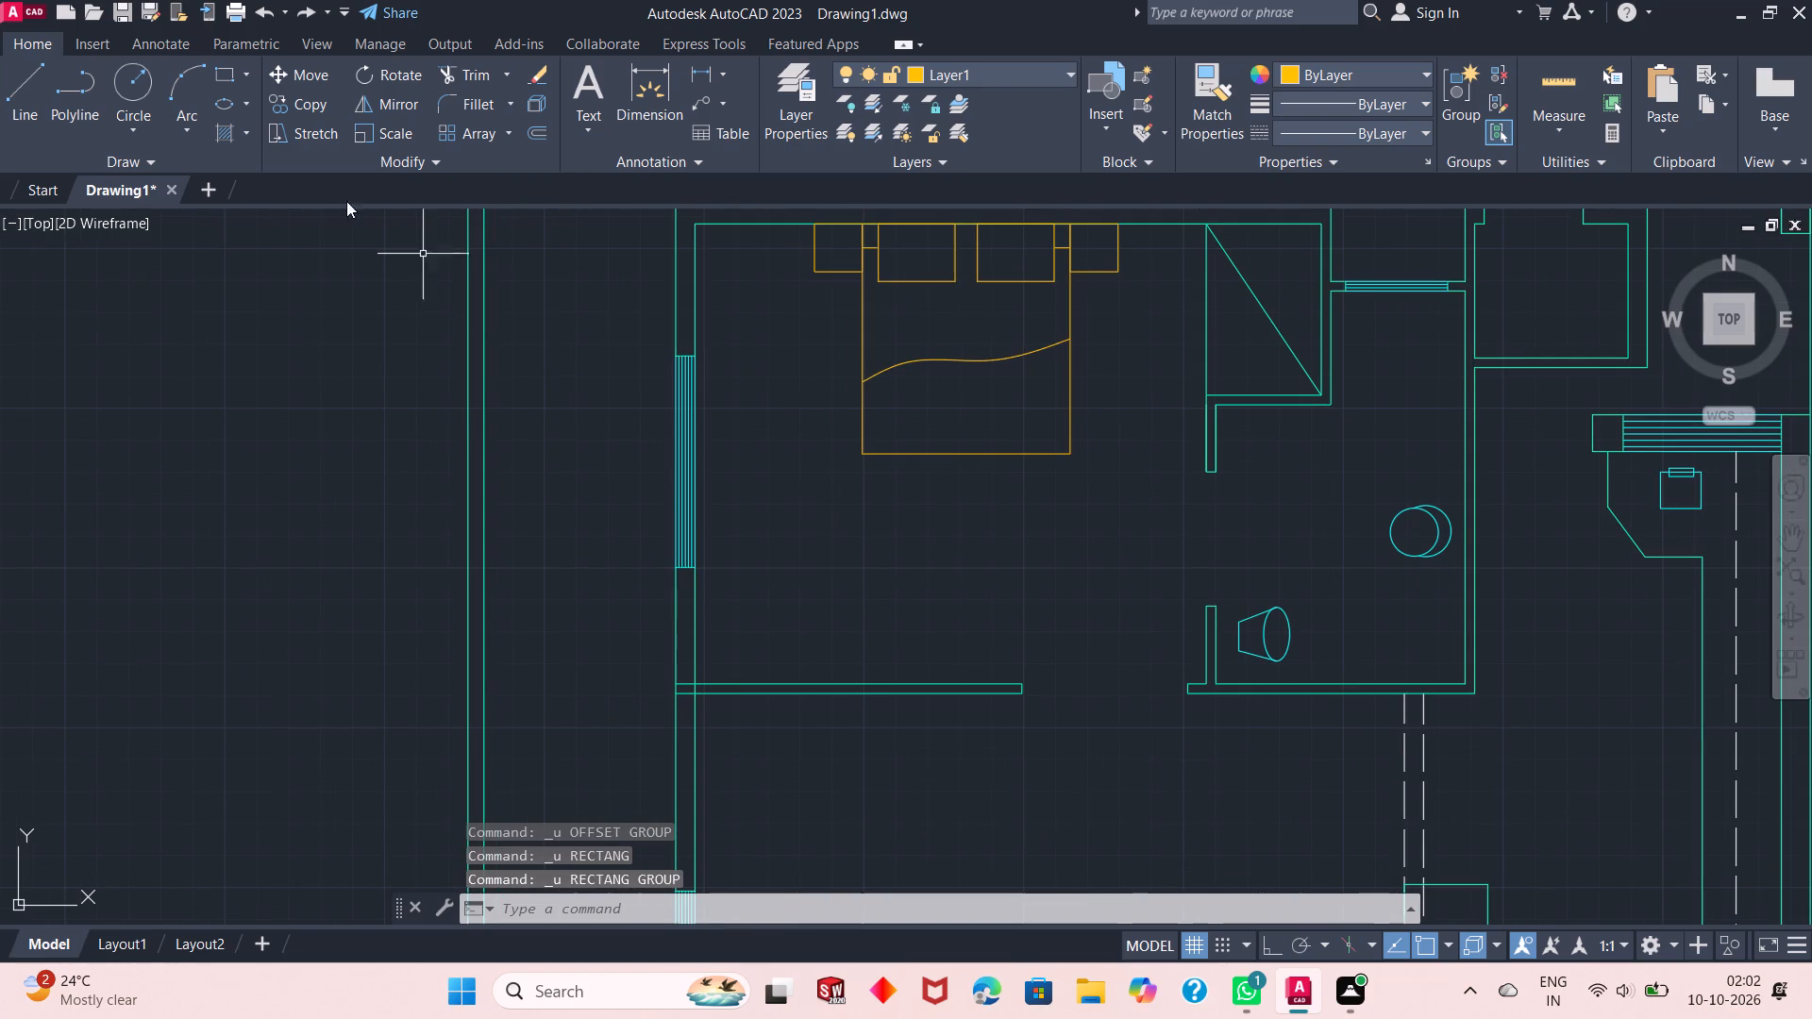
Draw a rectangle 2'8" wide by 2'2" high in the bedroom's southwest corner, slightly clear of the walls.
{"action": "left_click", "coordinate": [229, 76]}
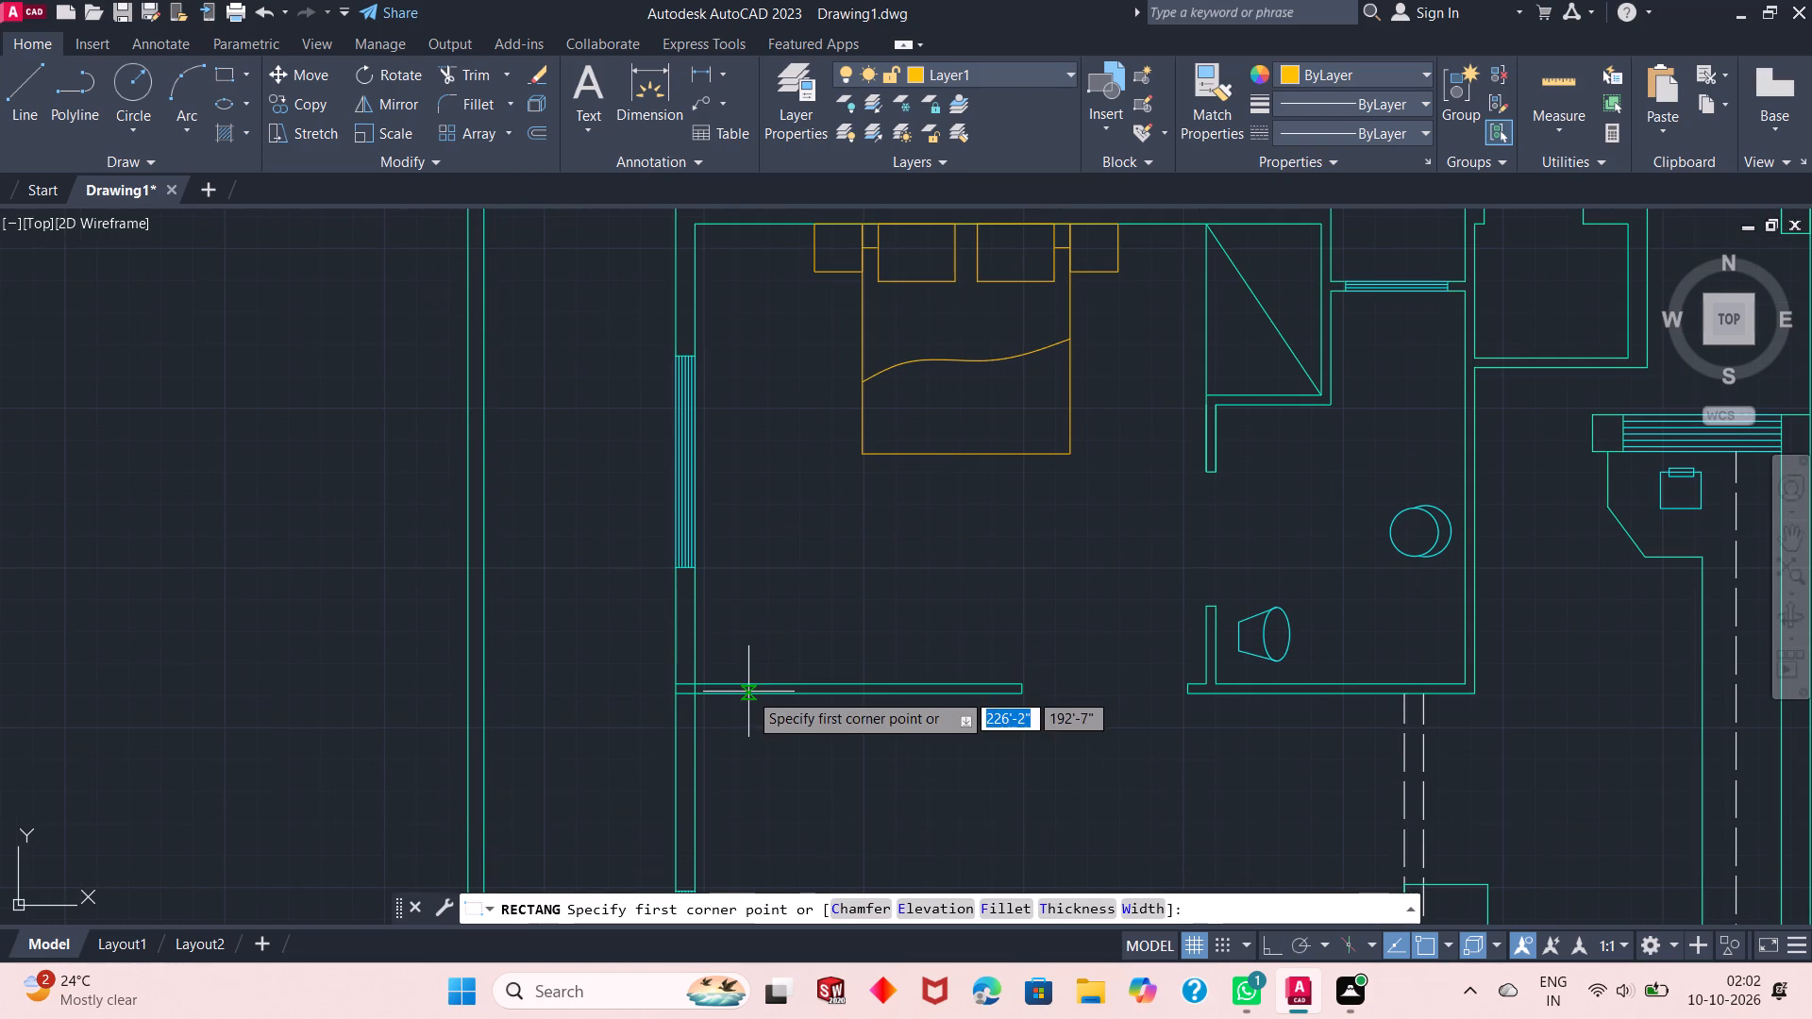
{"action": "left_click", "coordinate": [713, 668]}
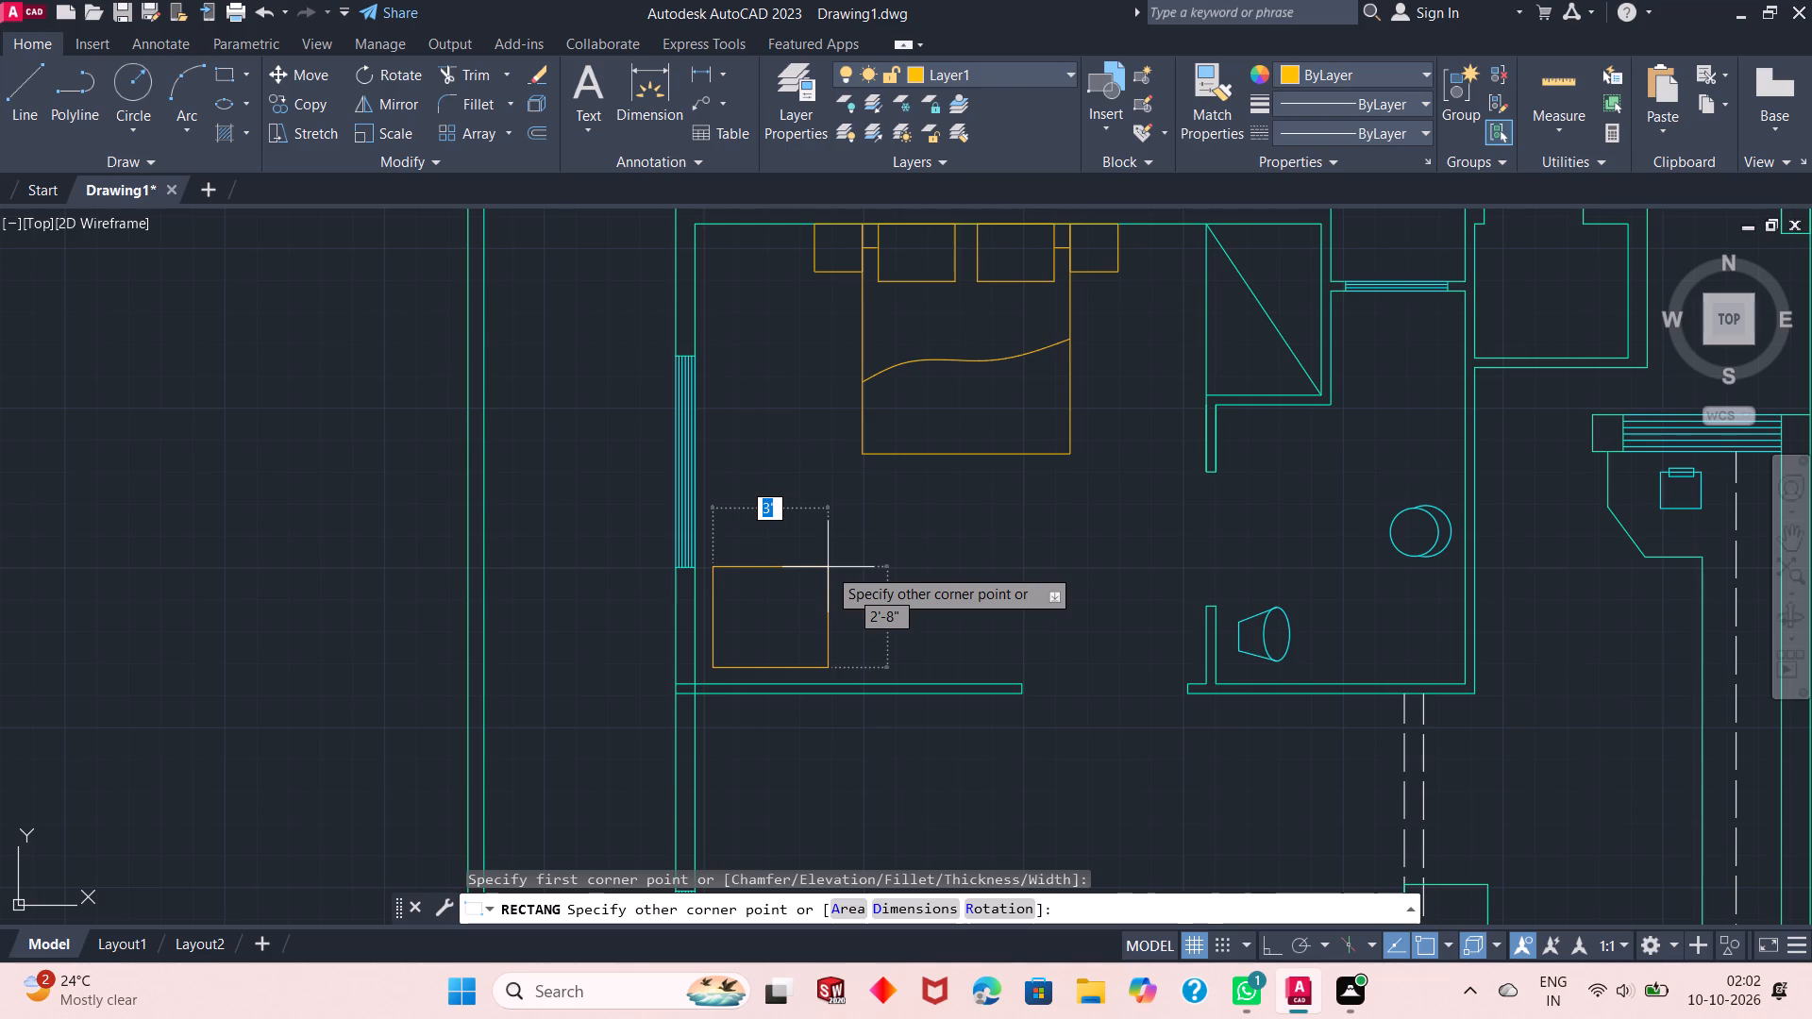
{"action": "type", "text": "2'8"}
{"action": "key", "text": "shift+quotedbl"}
{"action": "key", "text": "Tab"}
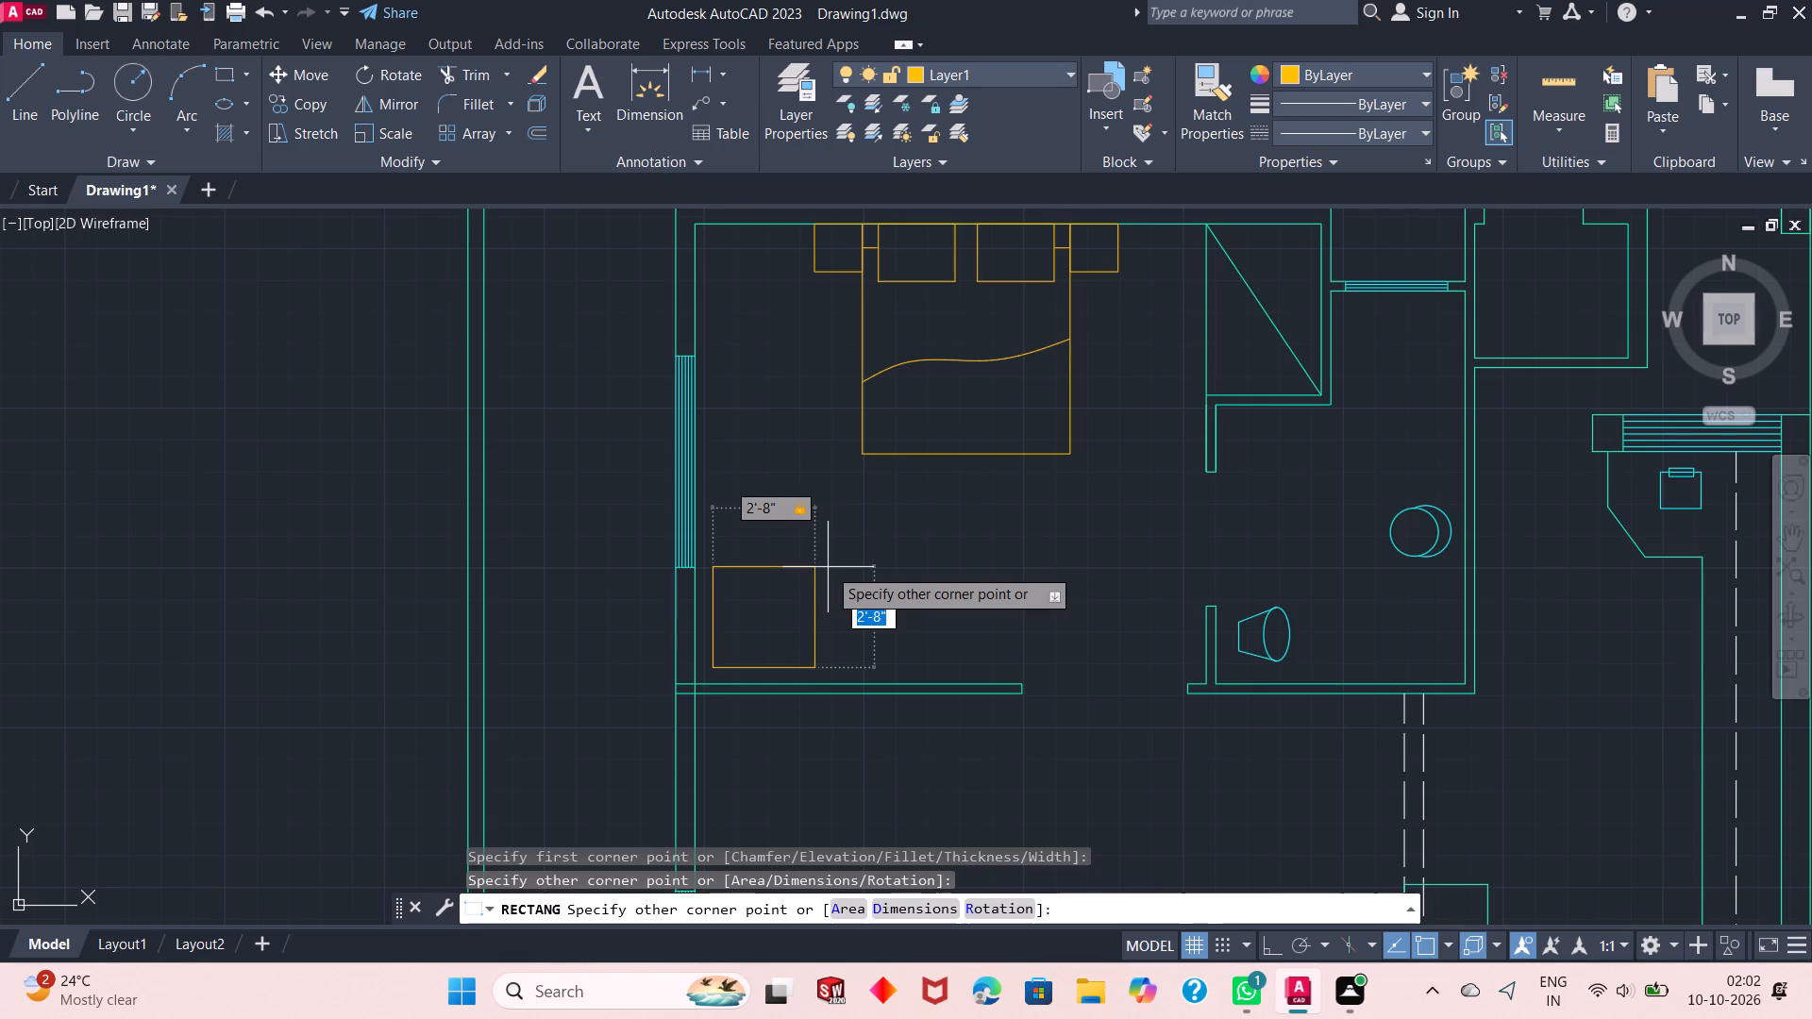
{"action": "type", "text": "2'"}
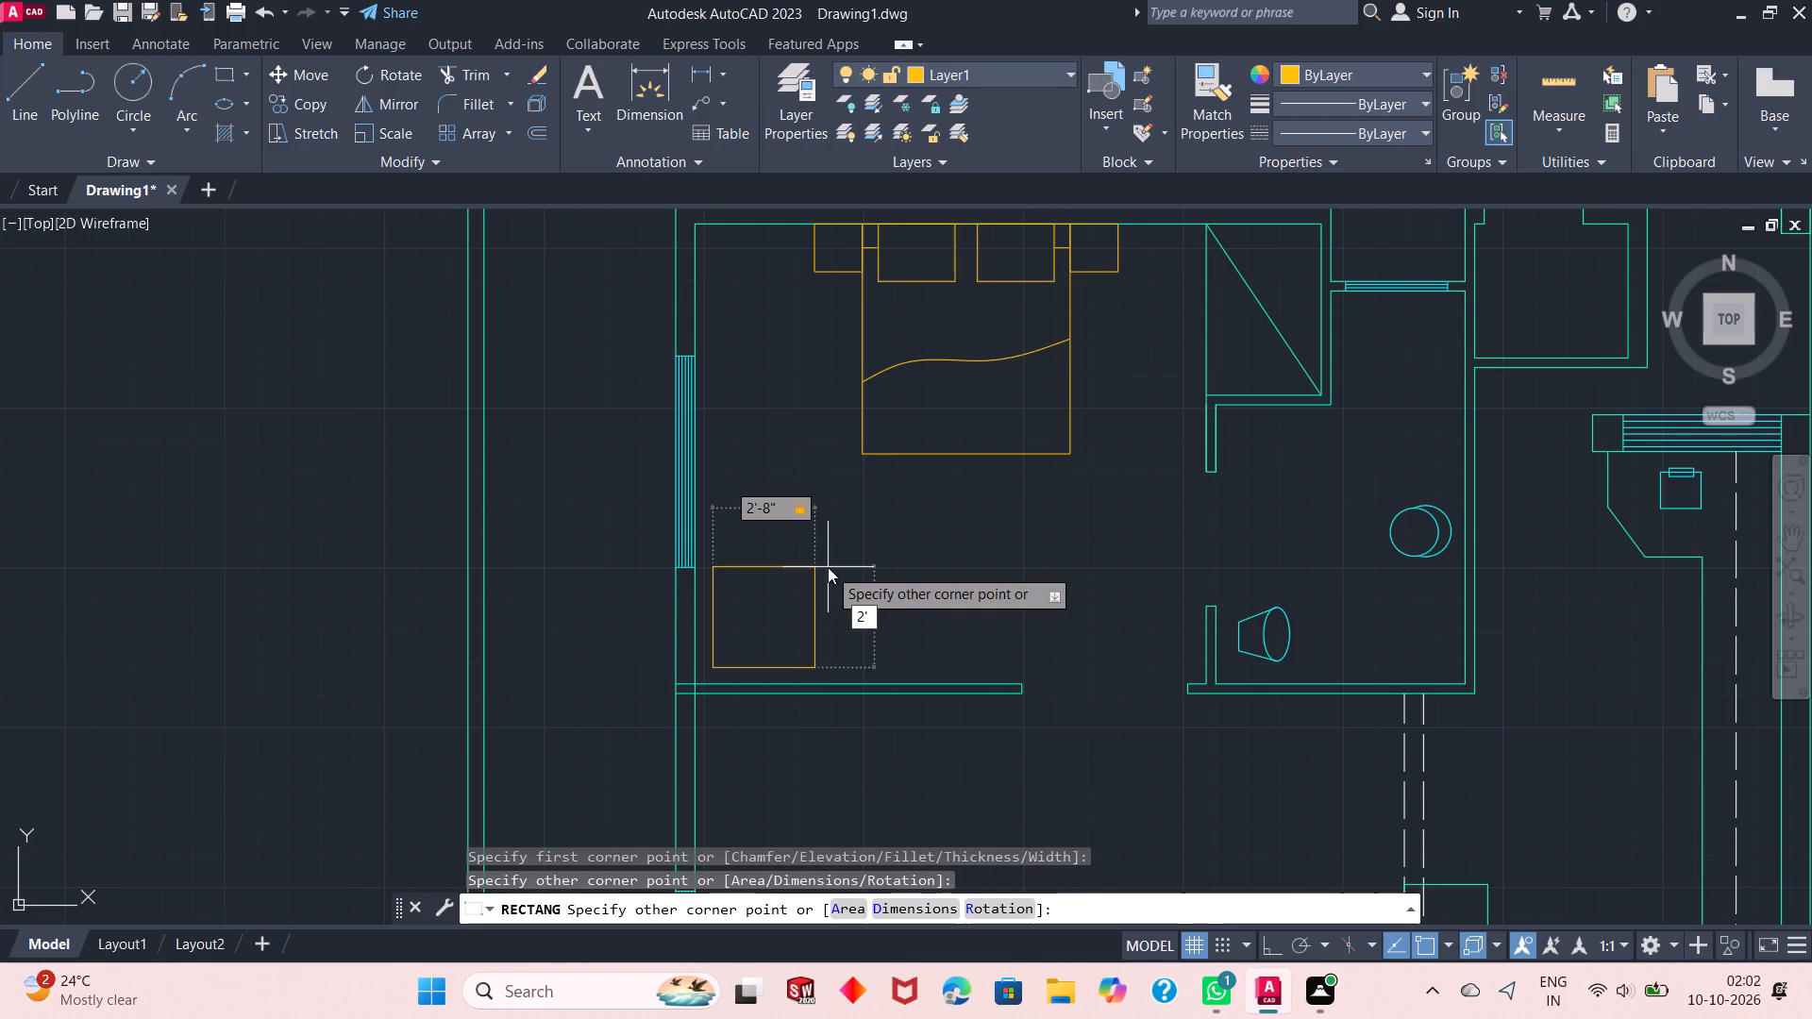
{"action": "type", "text": "2\""}
{"action": "key", "text": "Return"}
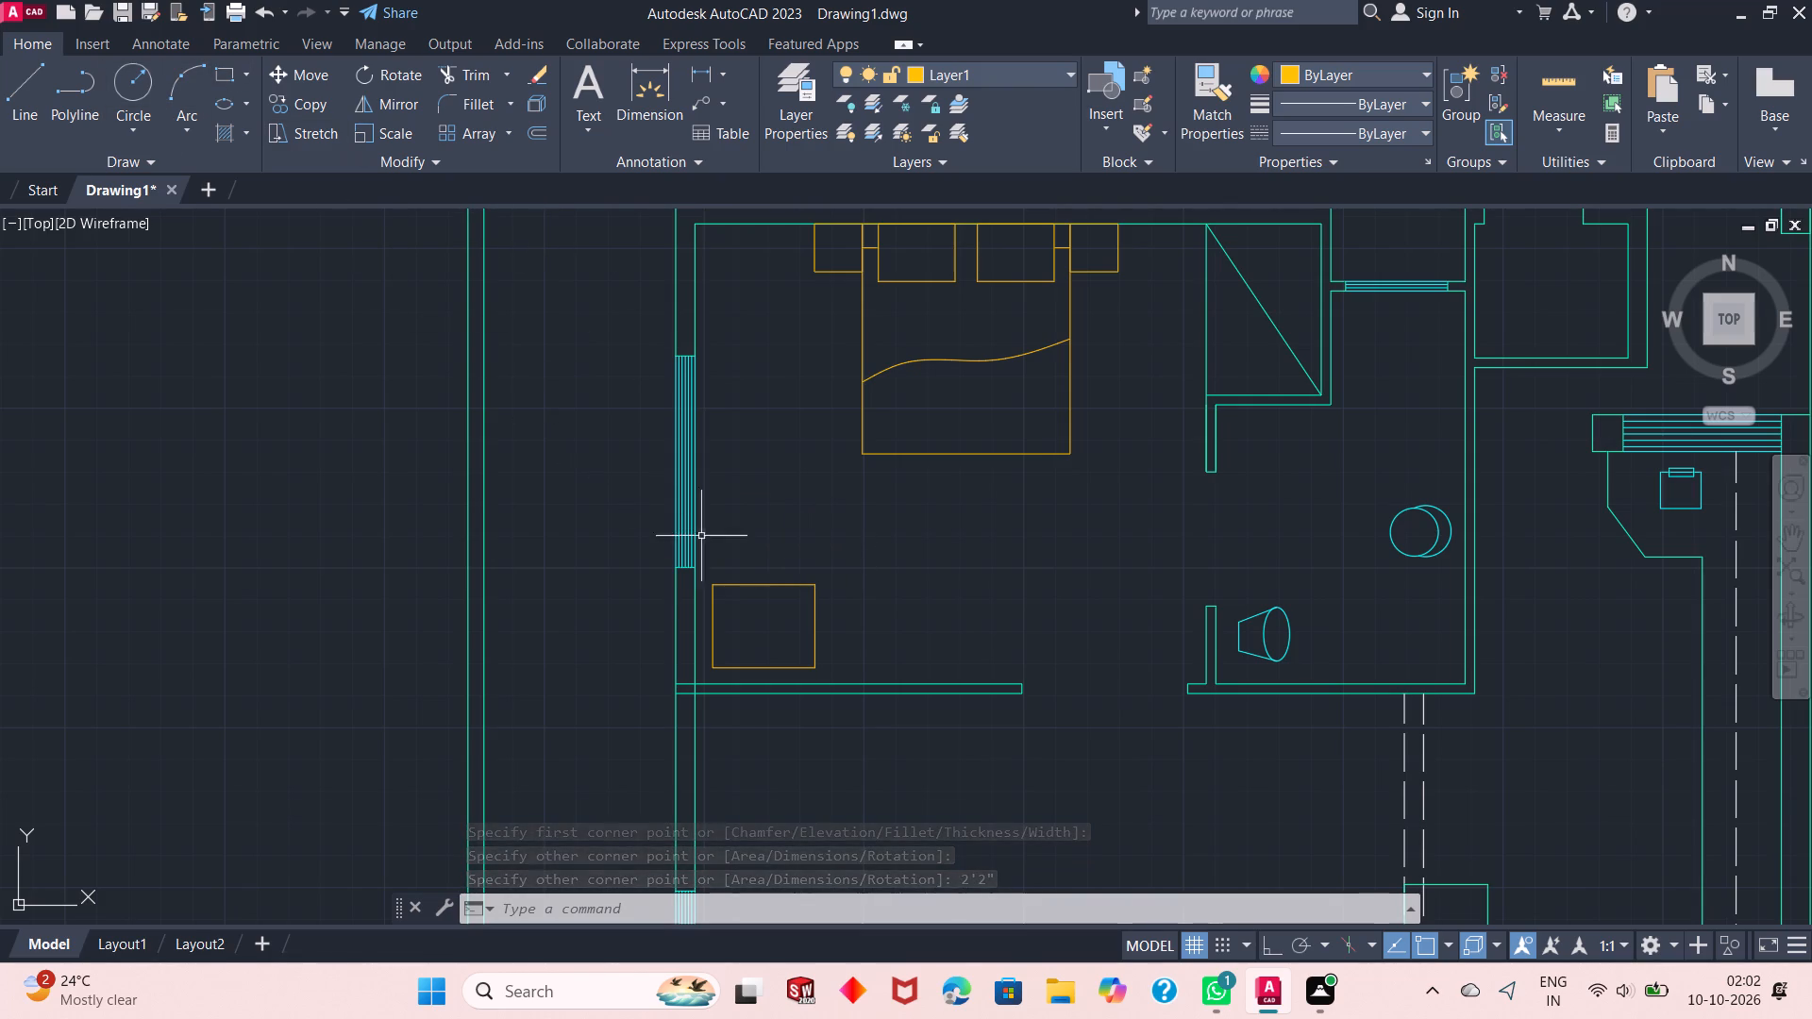
Copy the 2'8" by 2'2" rectangle straight north about 5'2" with Ortho on, along the bedroom's west wall.
{"action": "left_click", "coordinate": [833, 558]}
{"action": "left_click", "coordinate": [779, 594]}
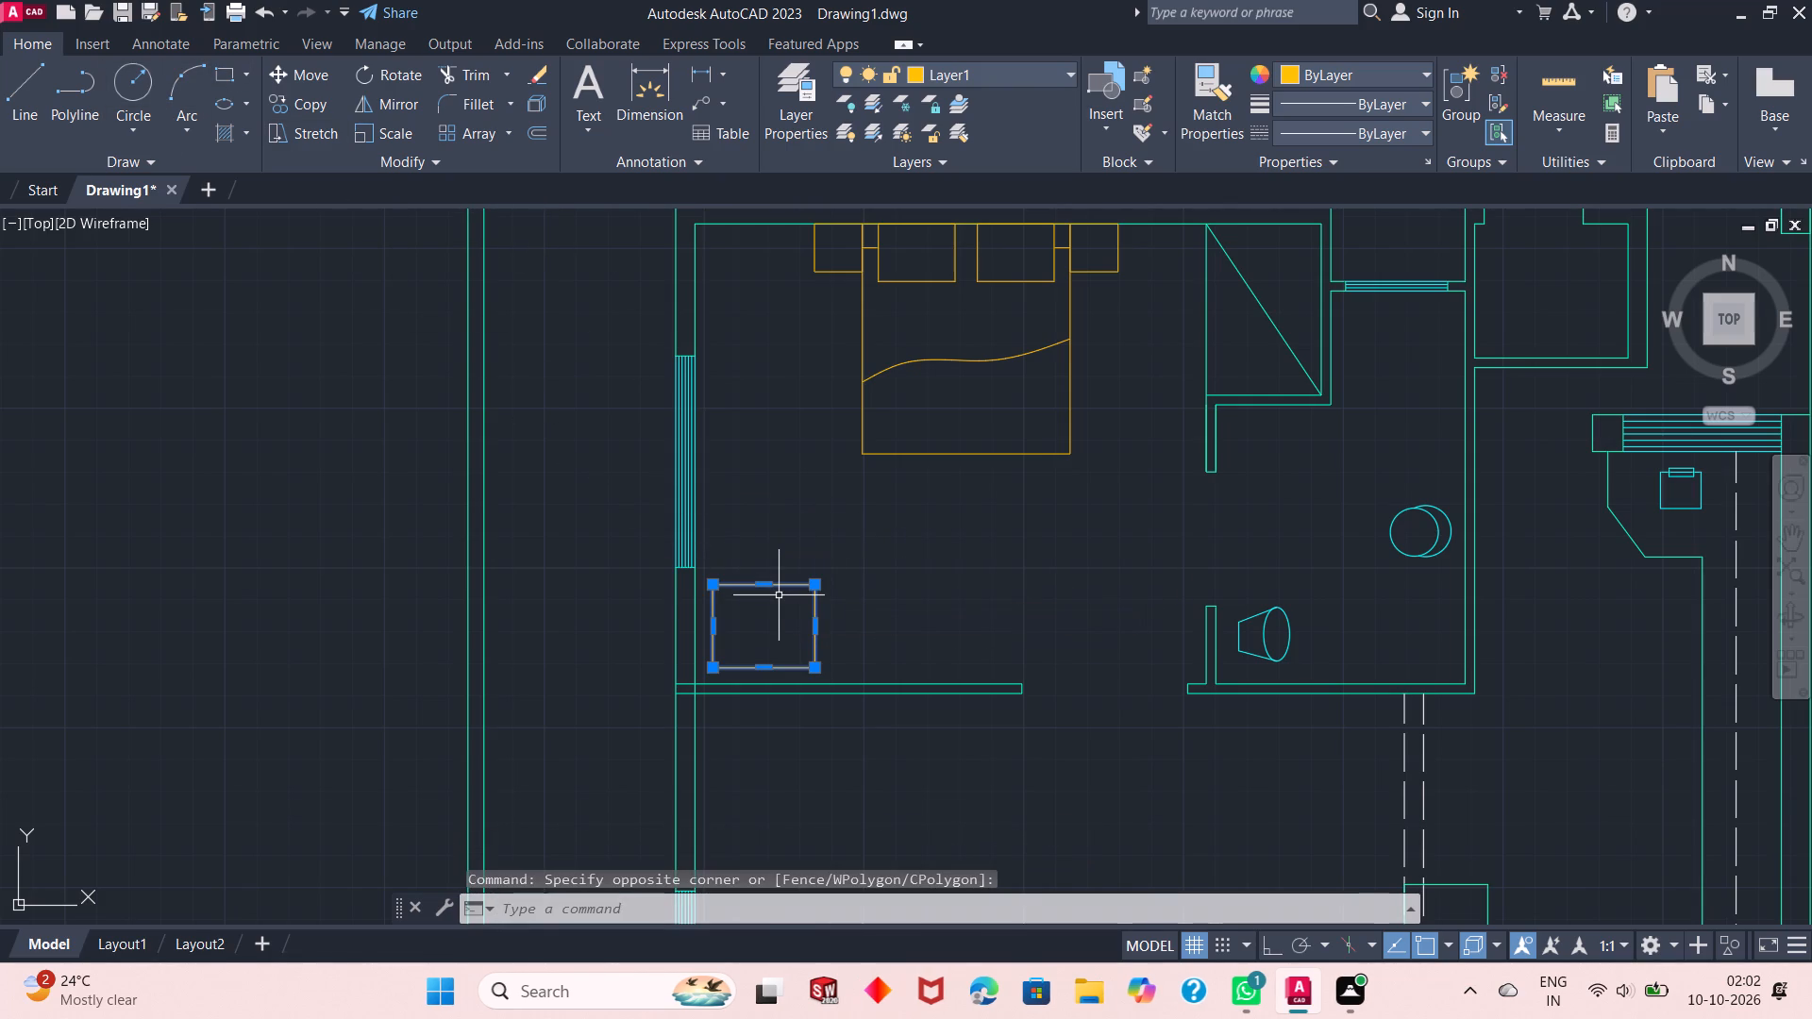
{"action": "key", "text": "c"}
{"action": "type", "text": "o"}
{"action": "key", "text": "space"}
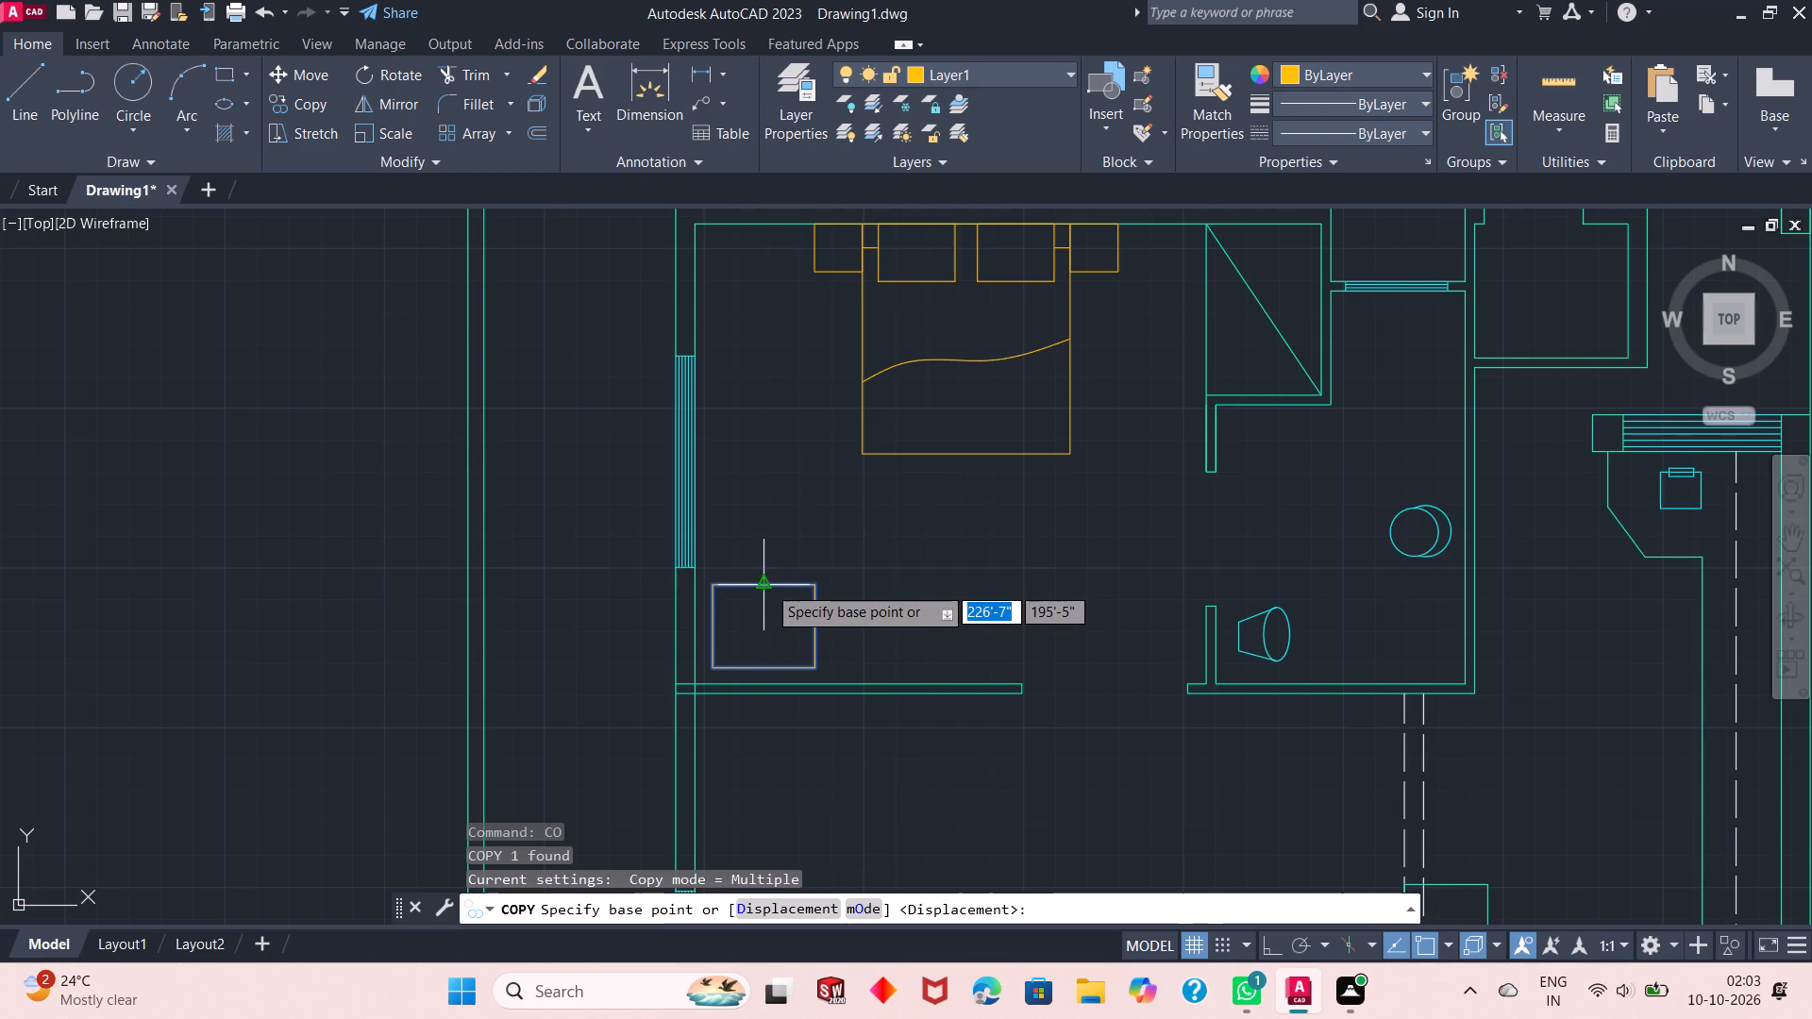
{"action": "left_click", "coordinate": [768, 585]}
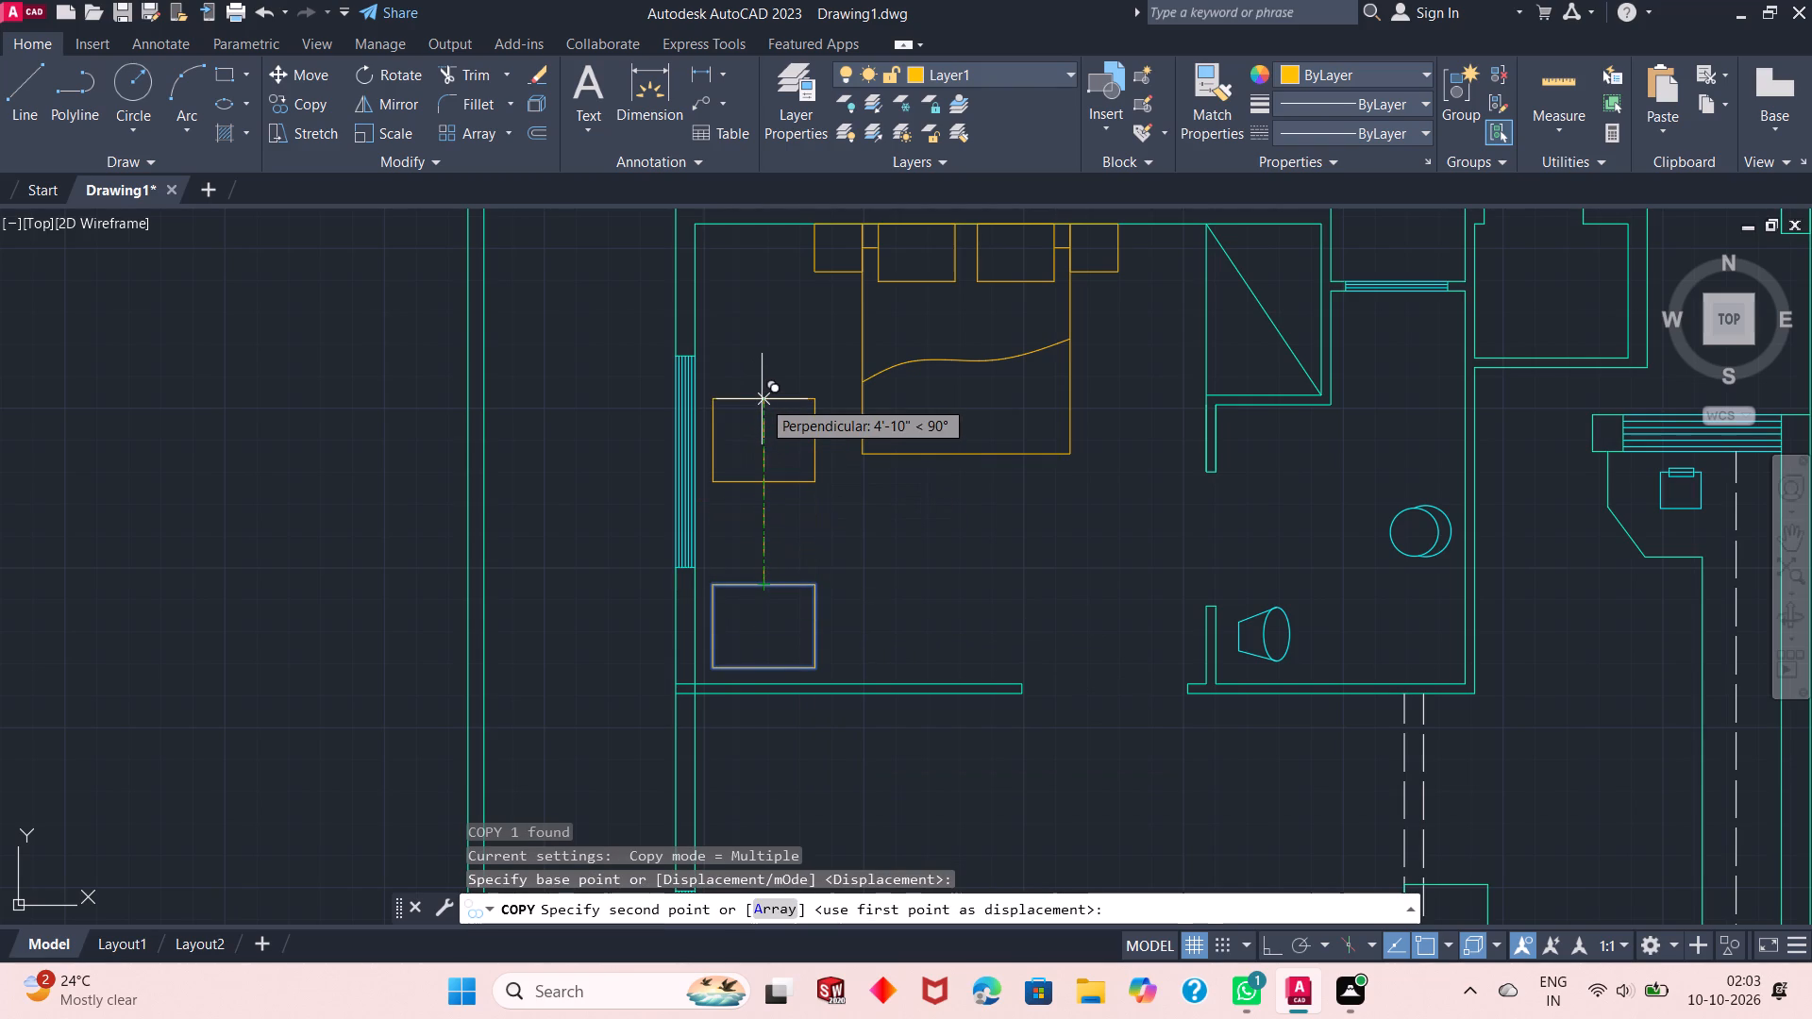
{"action": "key", "text": "F8"}
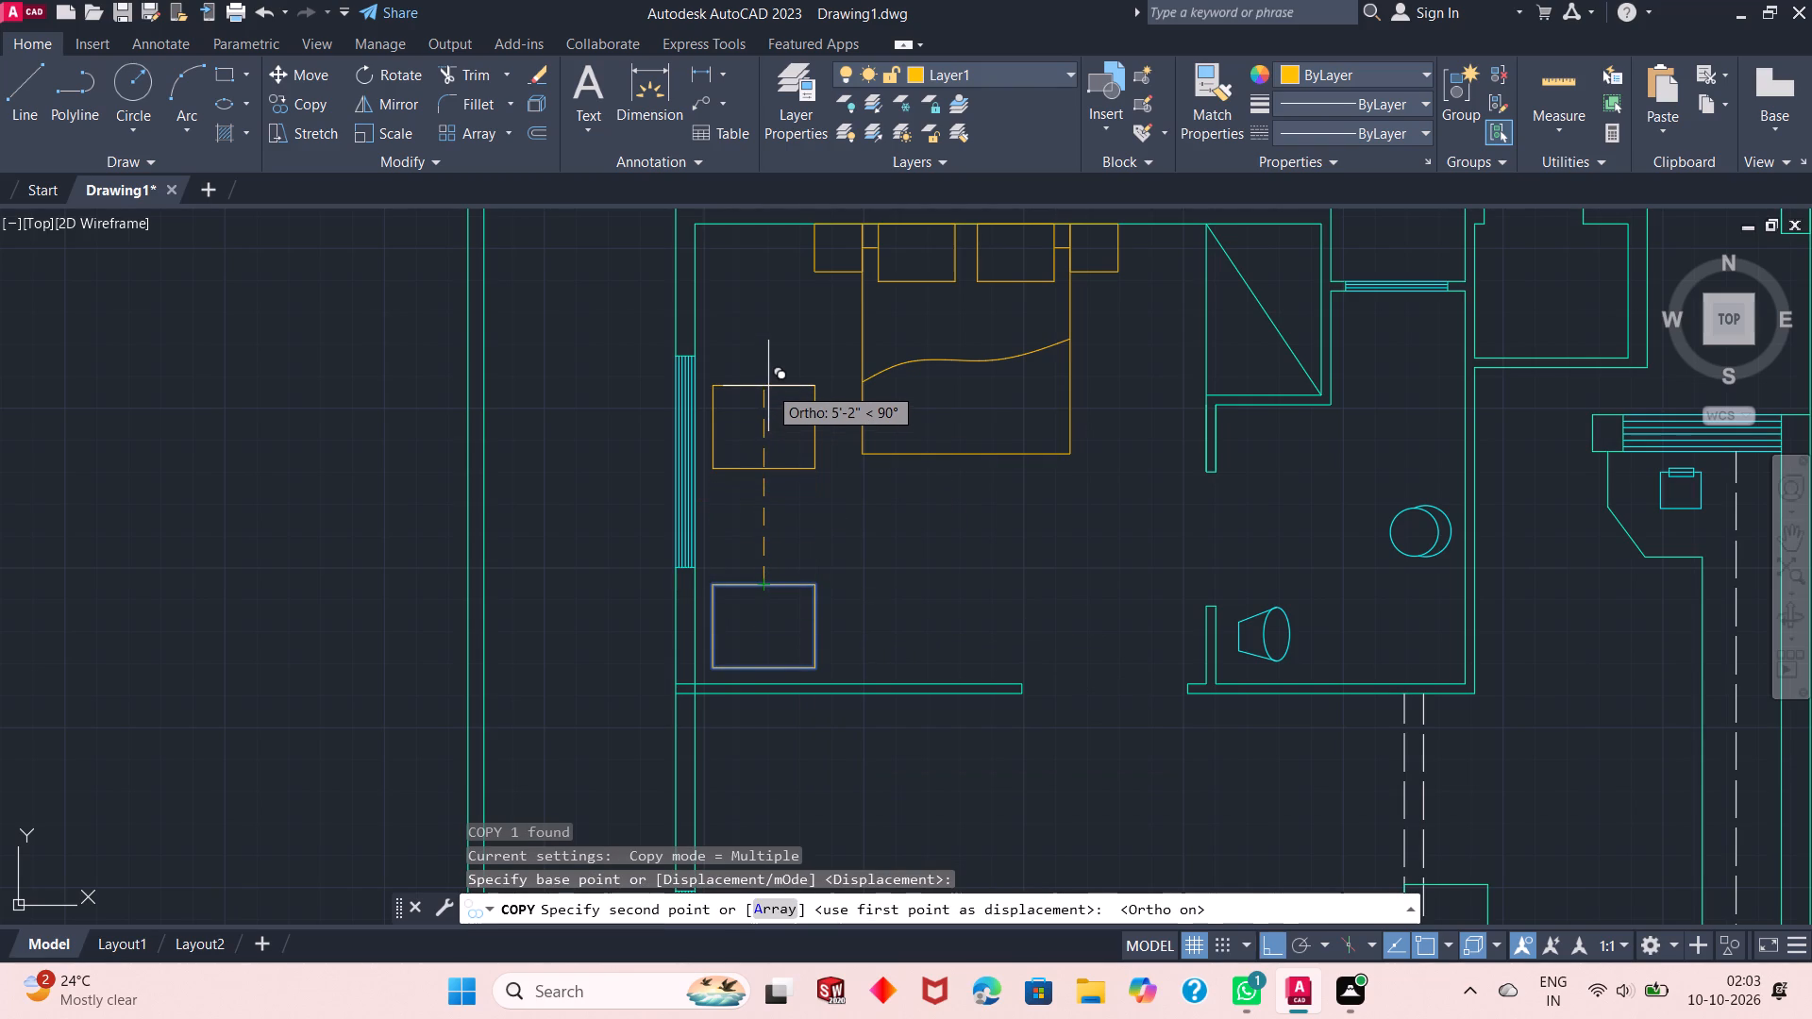
{"action": "left_click", "coordinate": [768, 386]}
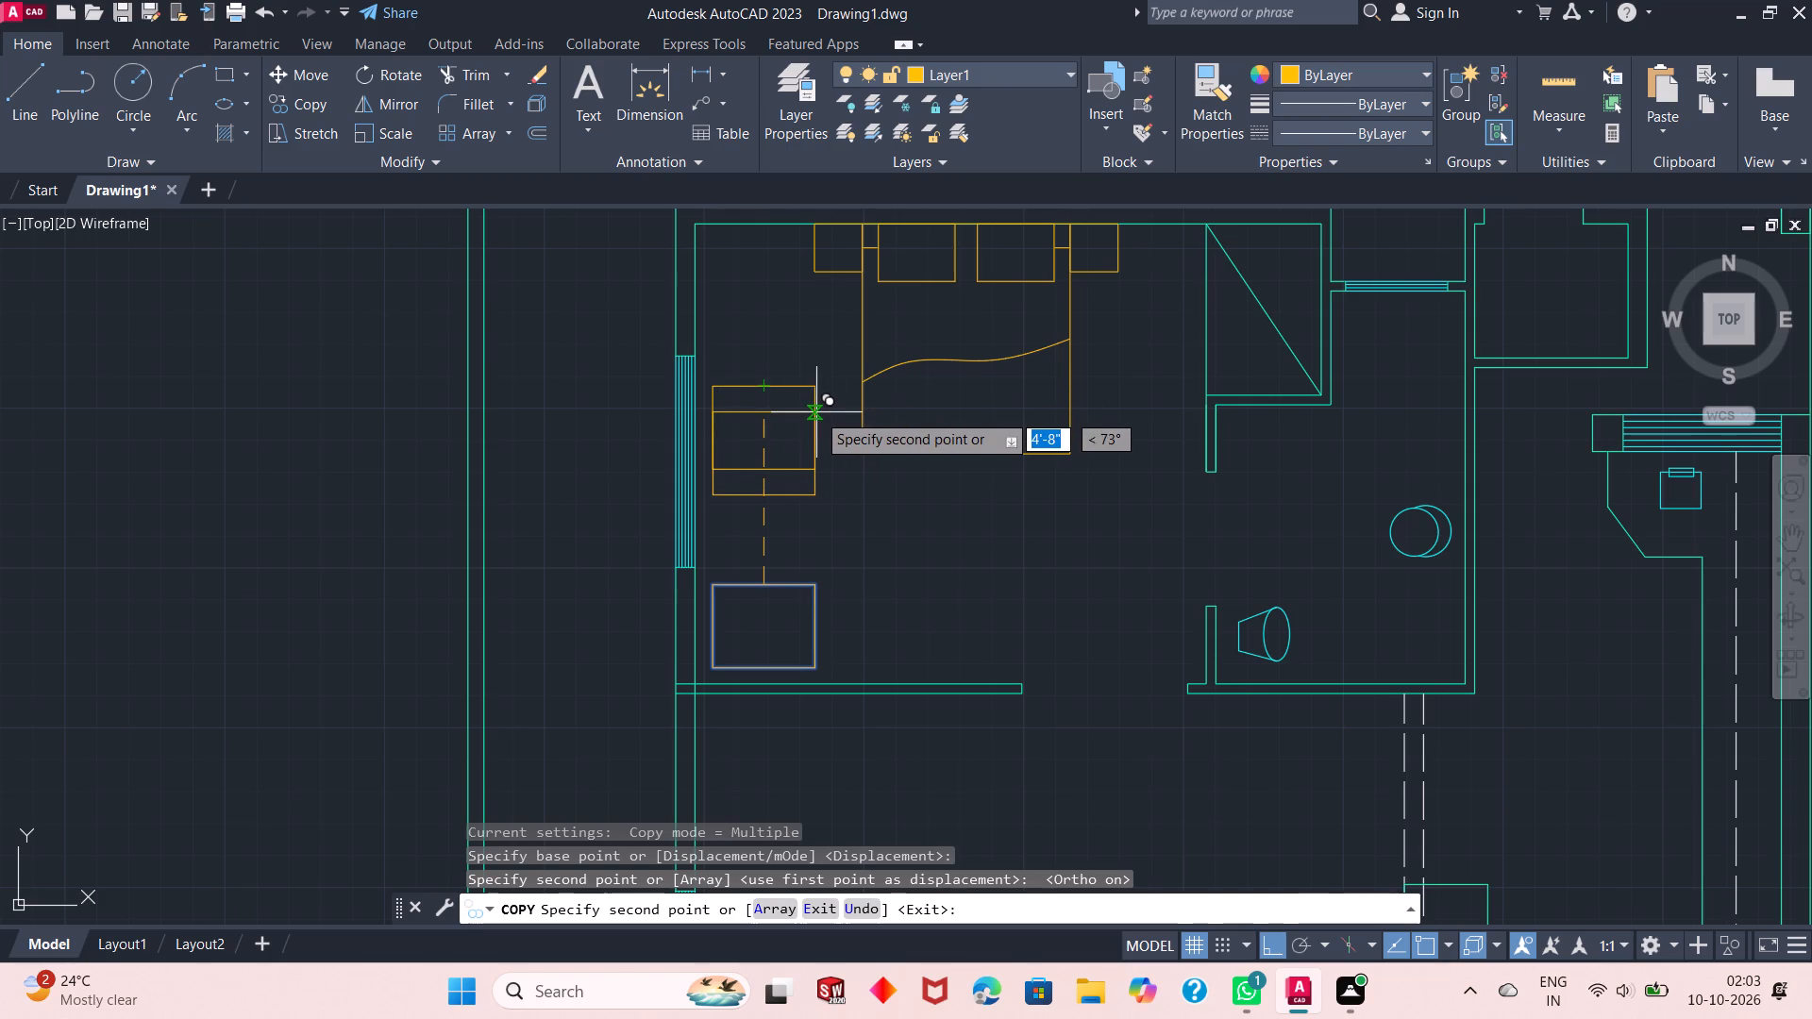
{"action": "key", "text": "Escape"}
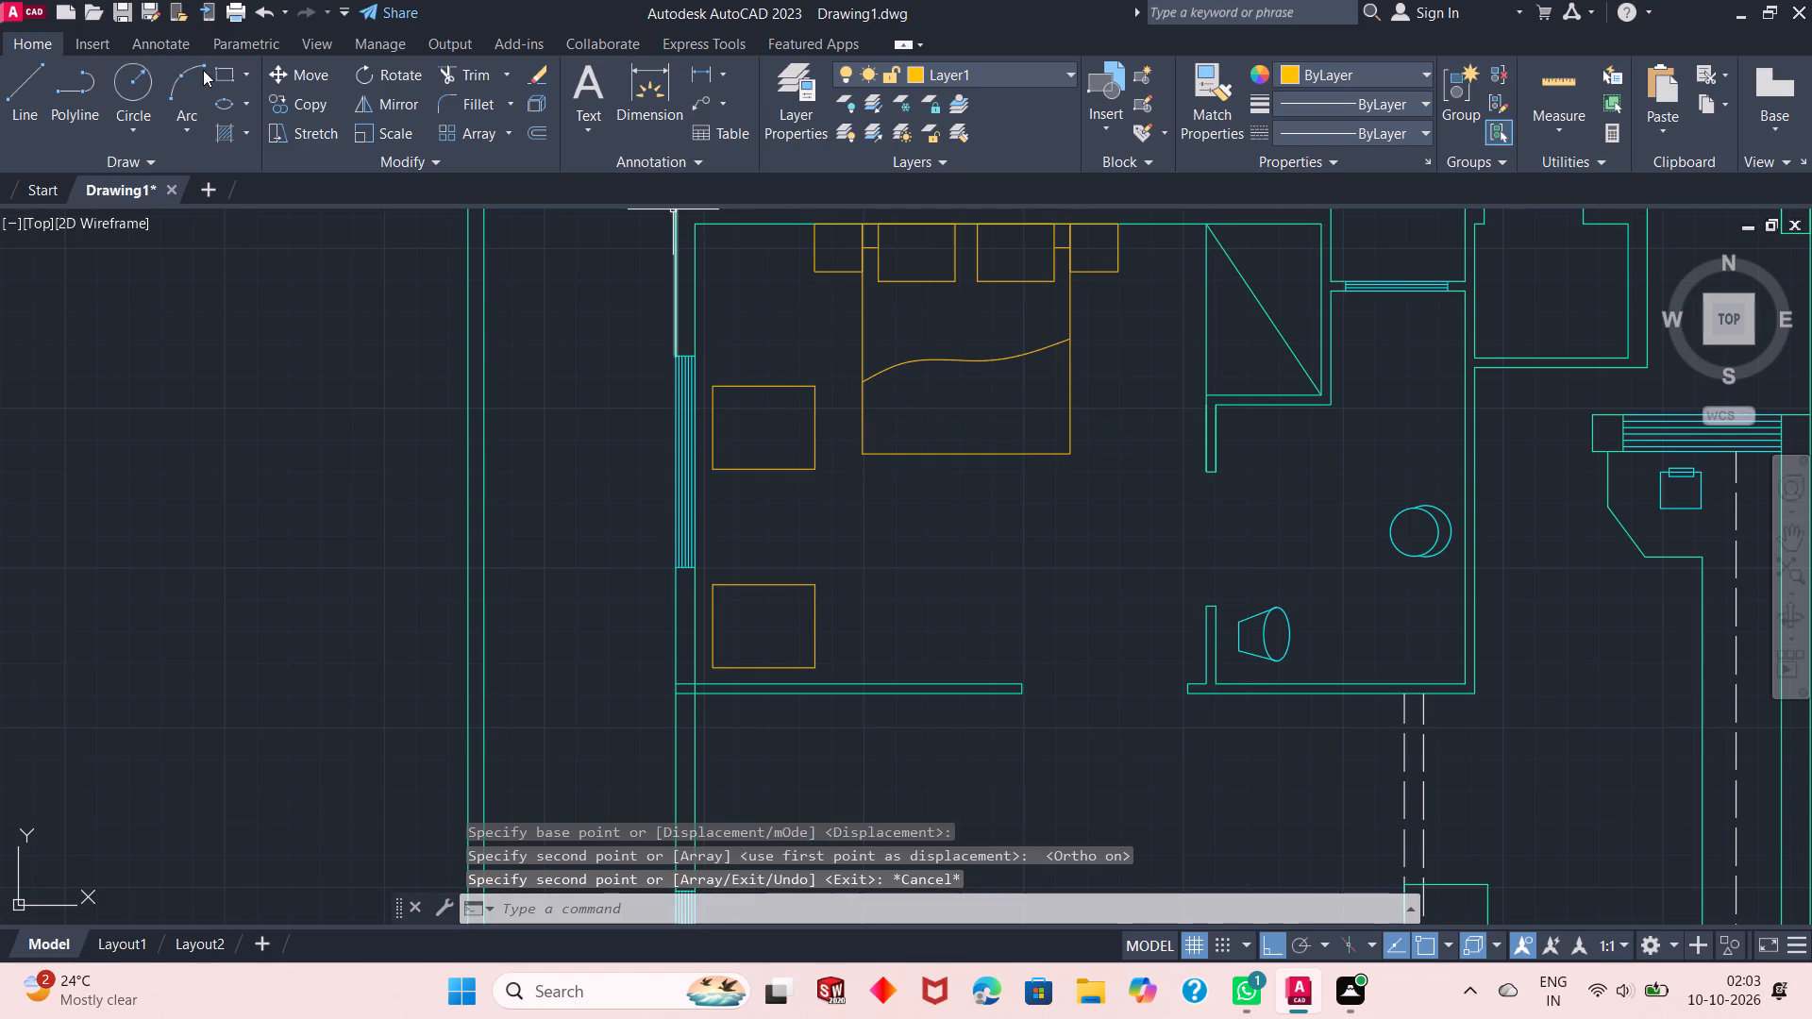
Draw a small square between the two matching rectangles beside the bedroom's west wall.
{"action": "left_click", "coordinate": [223, 72]}
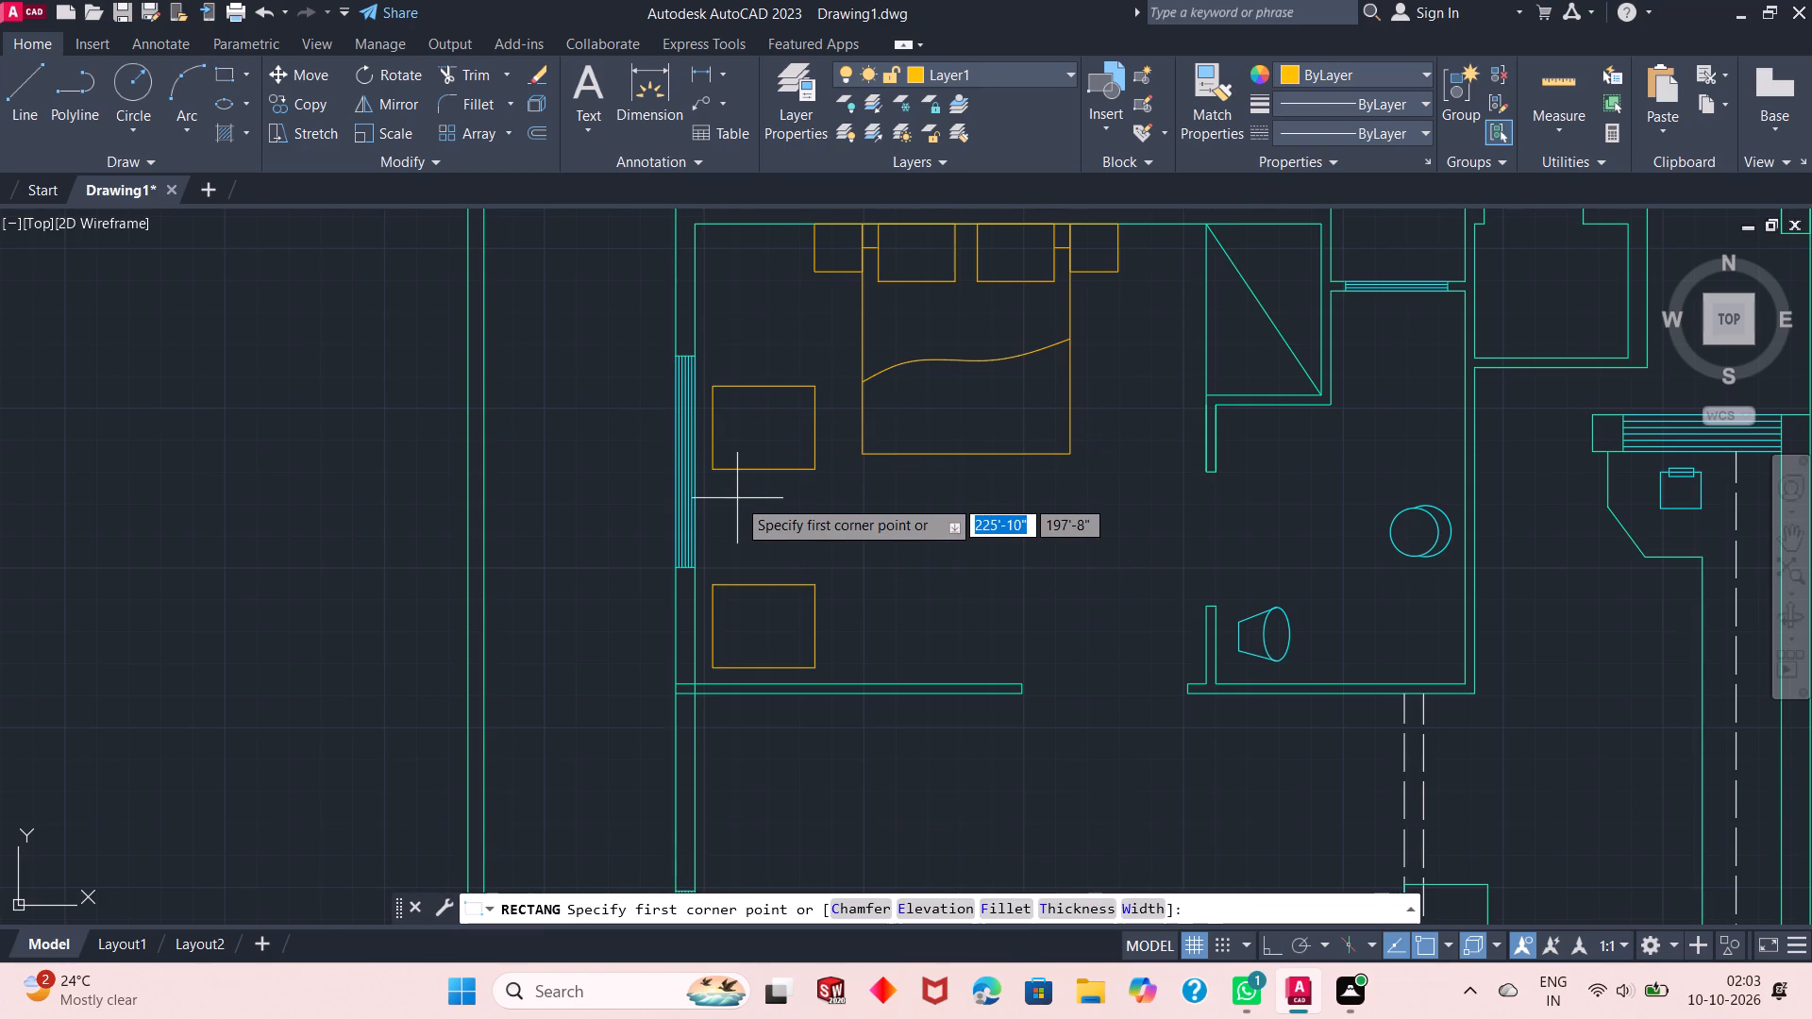
{"action": "scroll", "coordinate": [737, 498], "scroll_direction": "up", "scroll_amount": 1}
{"action": "left_click", "coordinate": [738, 494]}
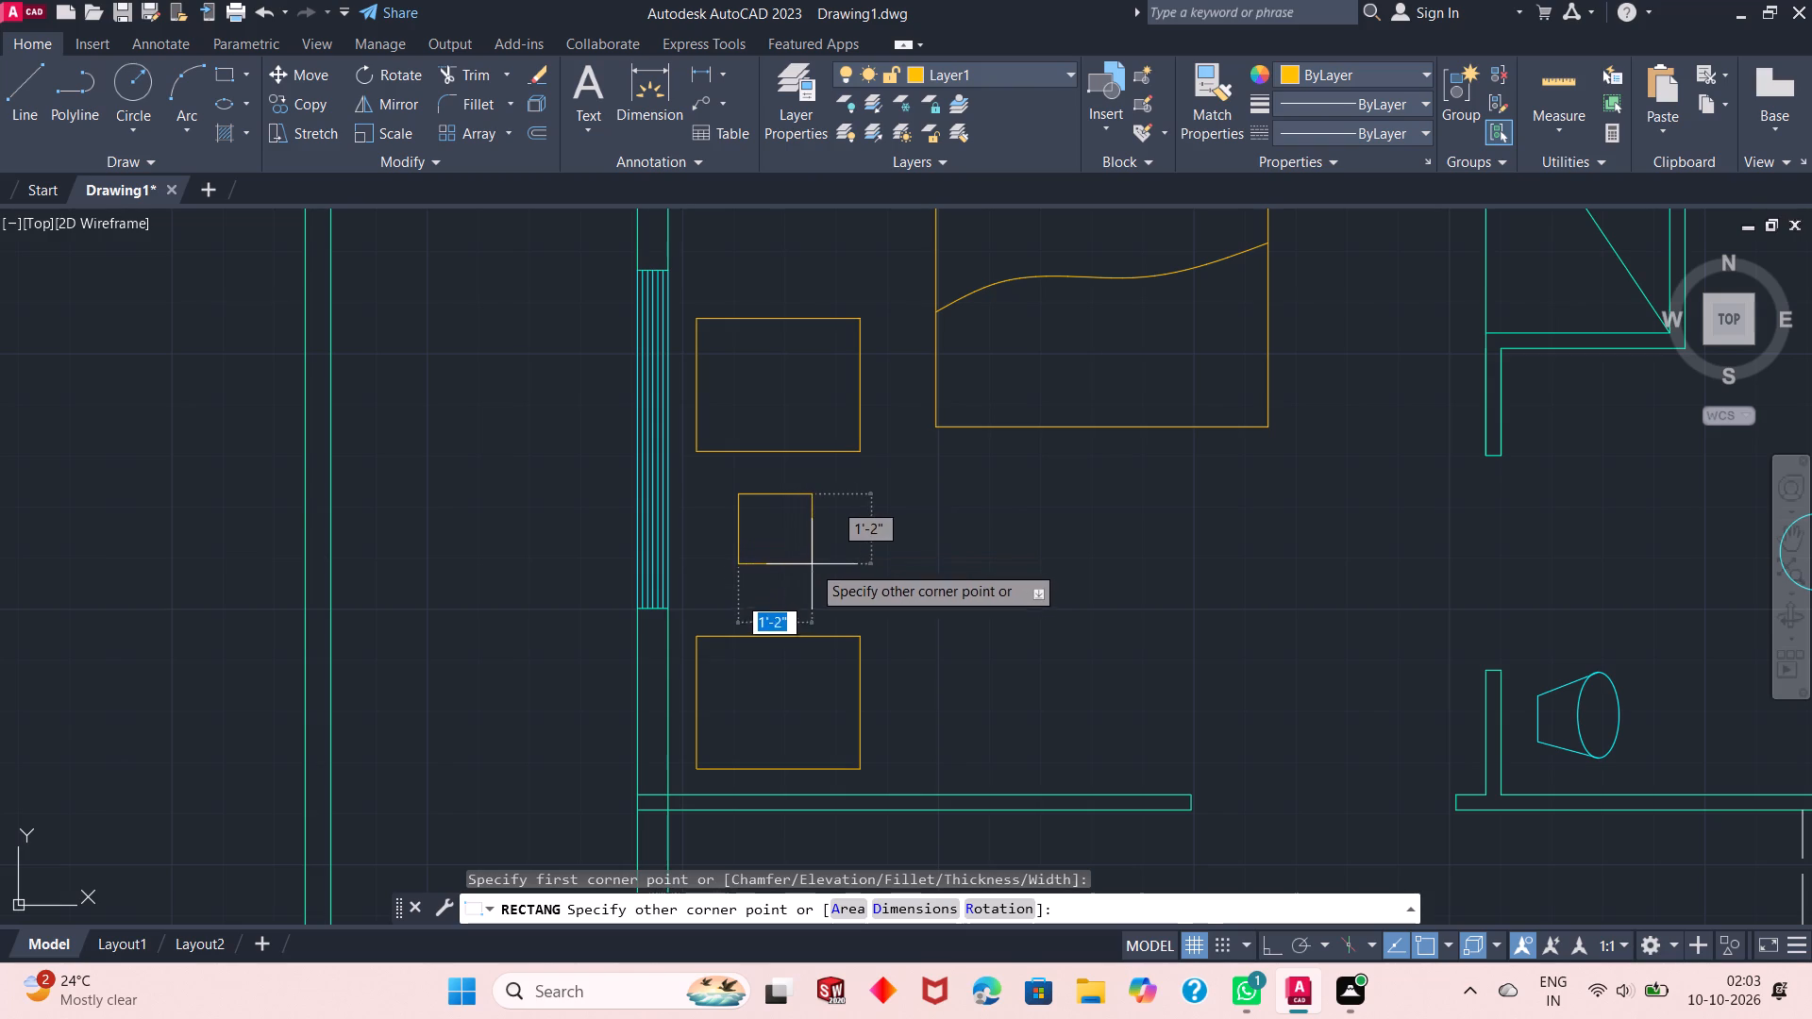
{"action": "left_click", "coordinate": [828, 582]}
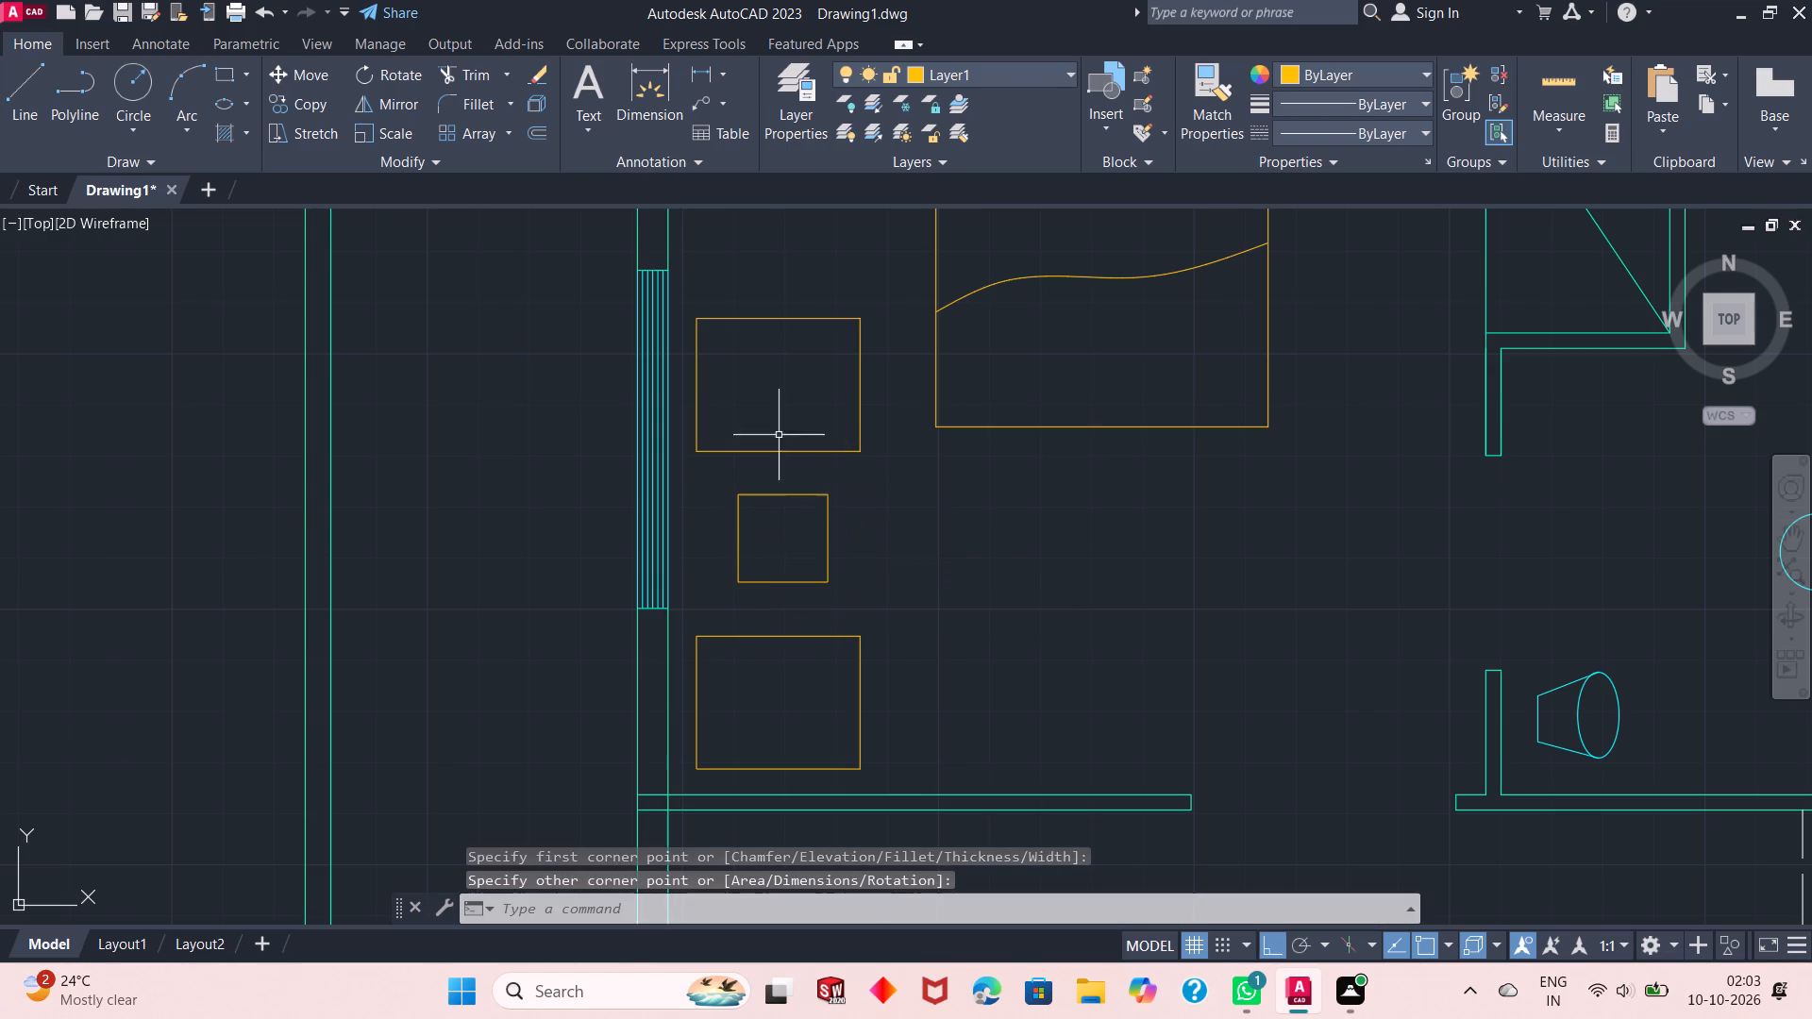
Offset the small square outward by 2" using the Through option.
{"action": "left_click", "coordinate": [532, 128]}
{"action": "key", "text": "space"}
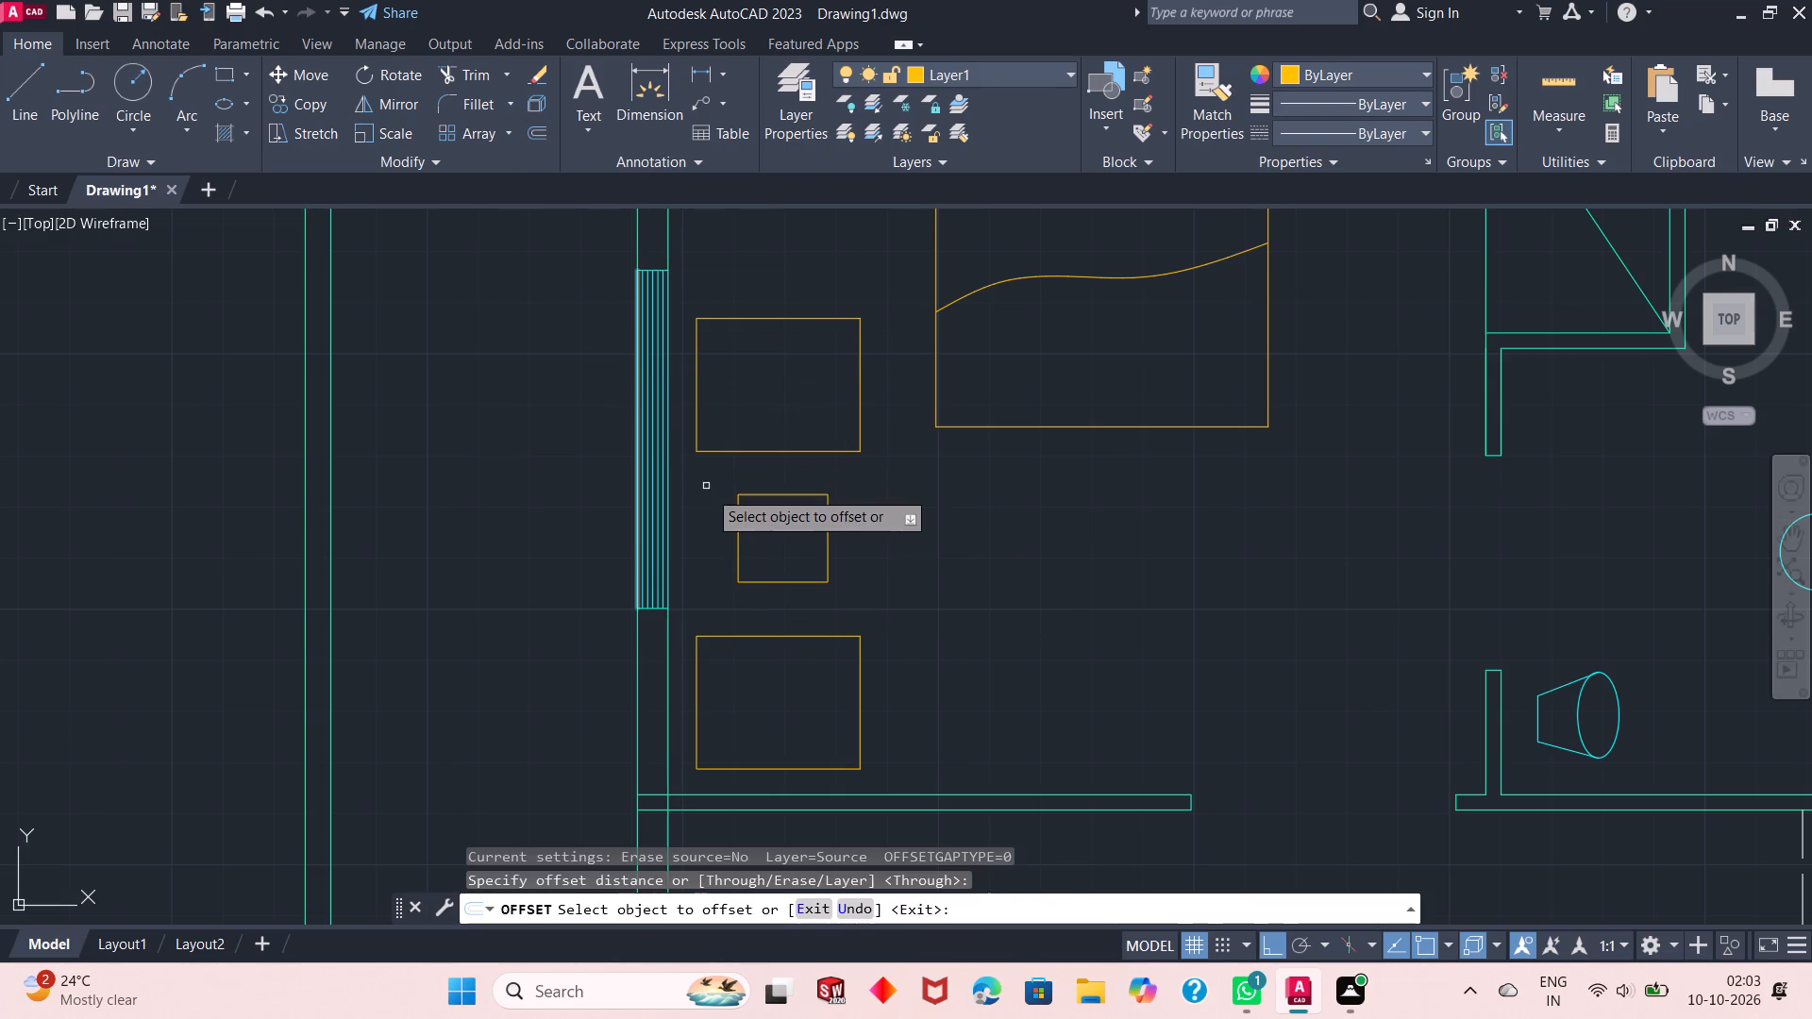
{"action": "left_click", "coordinate": [738, 538]}
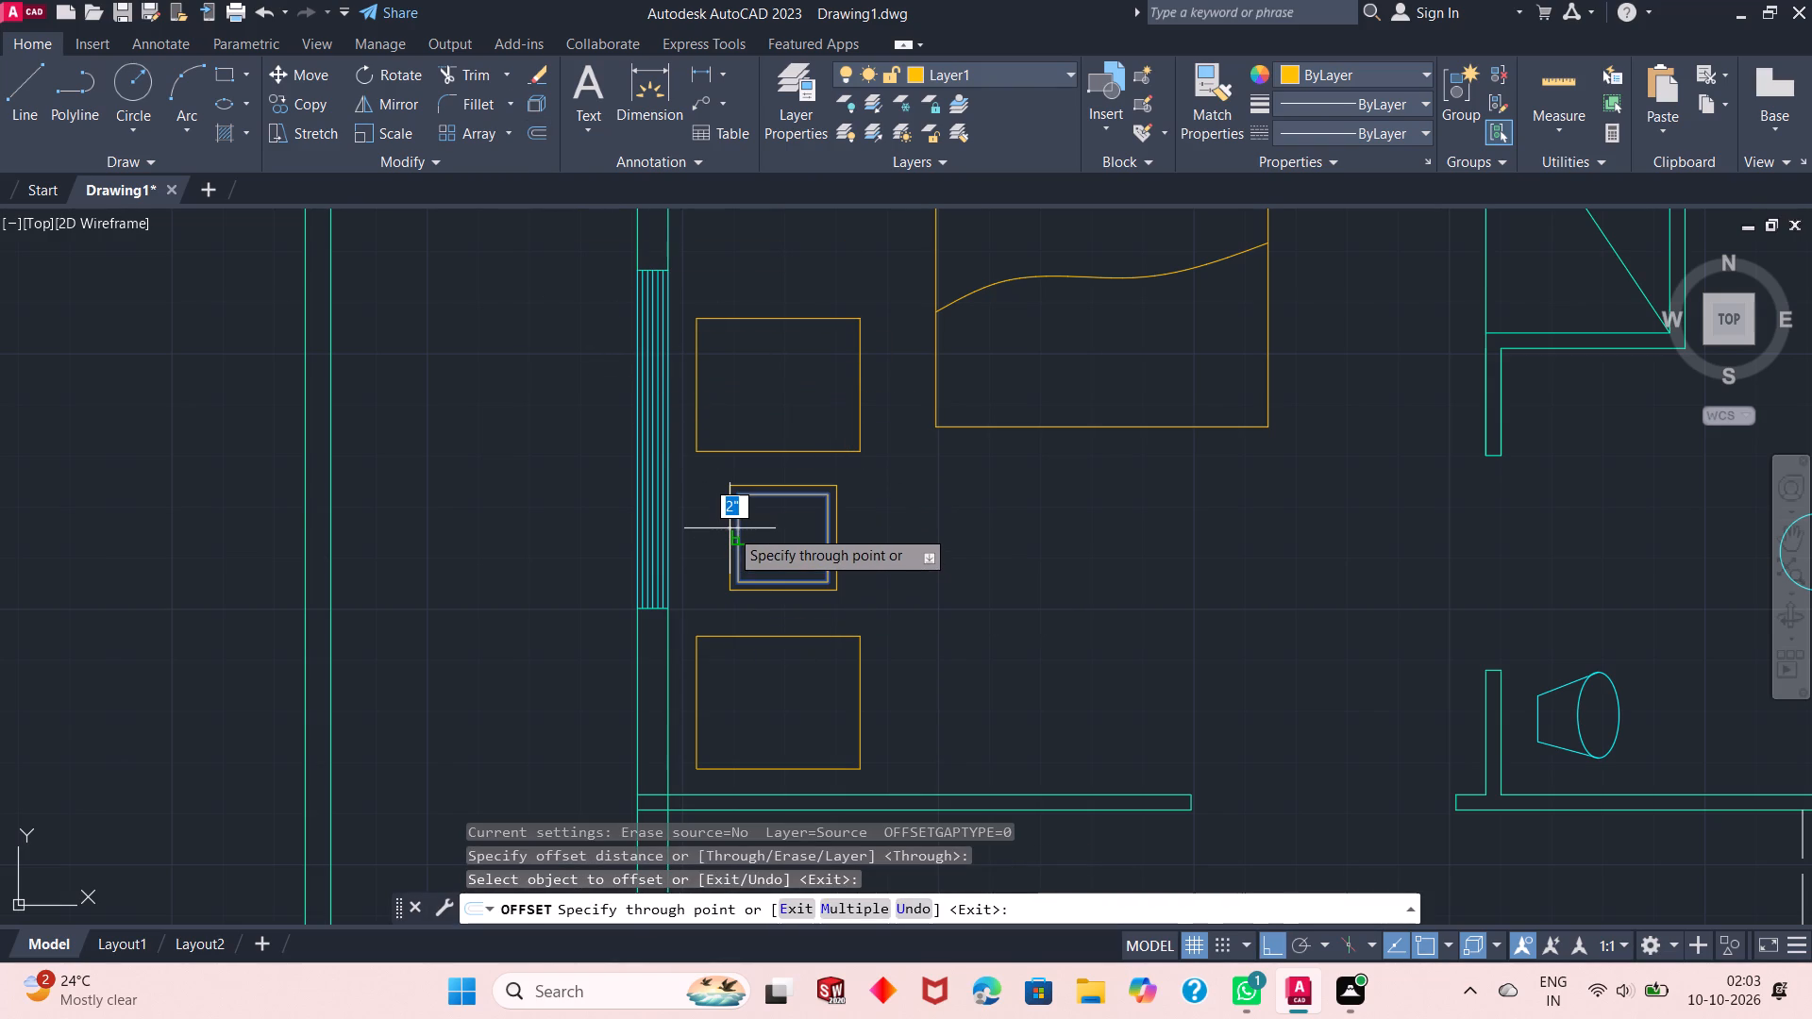
{"action": "type", "text": "2\""}
{"action": "key", "text": "Return"}
{"action": "key", "text": "Escape"}
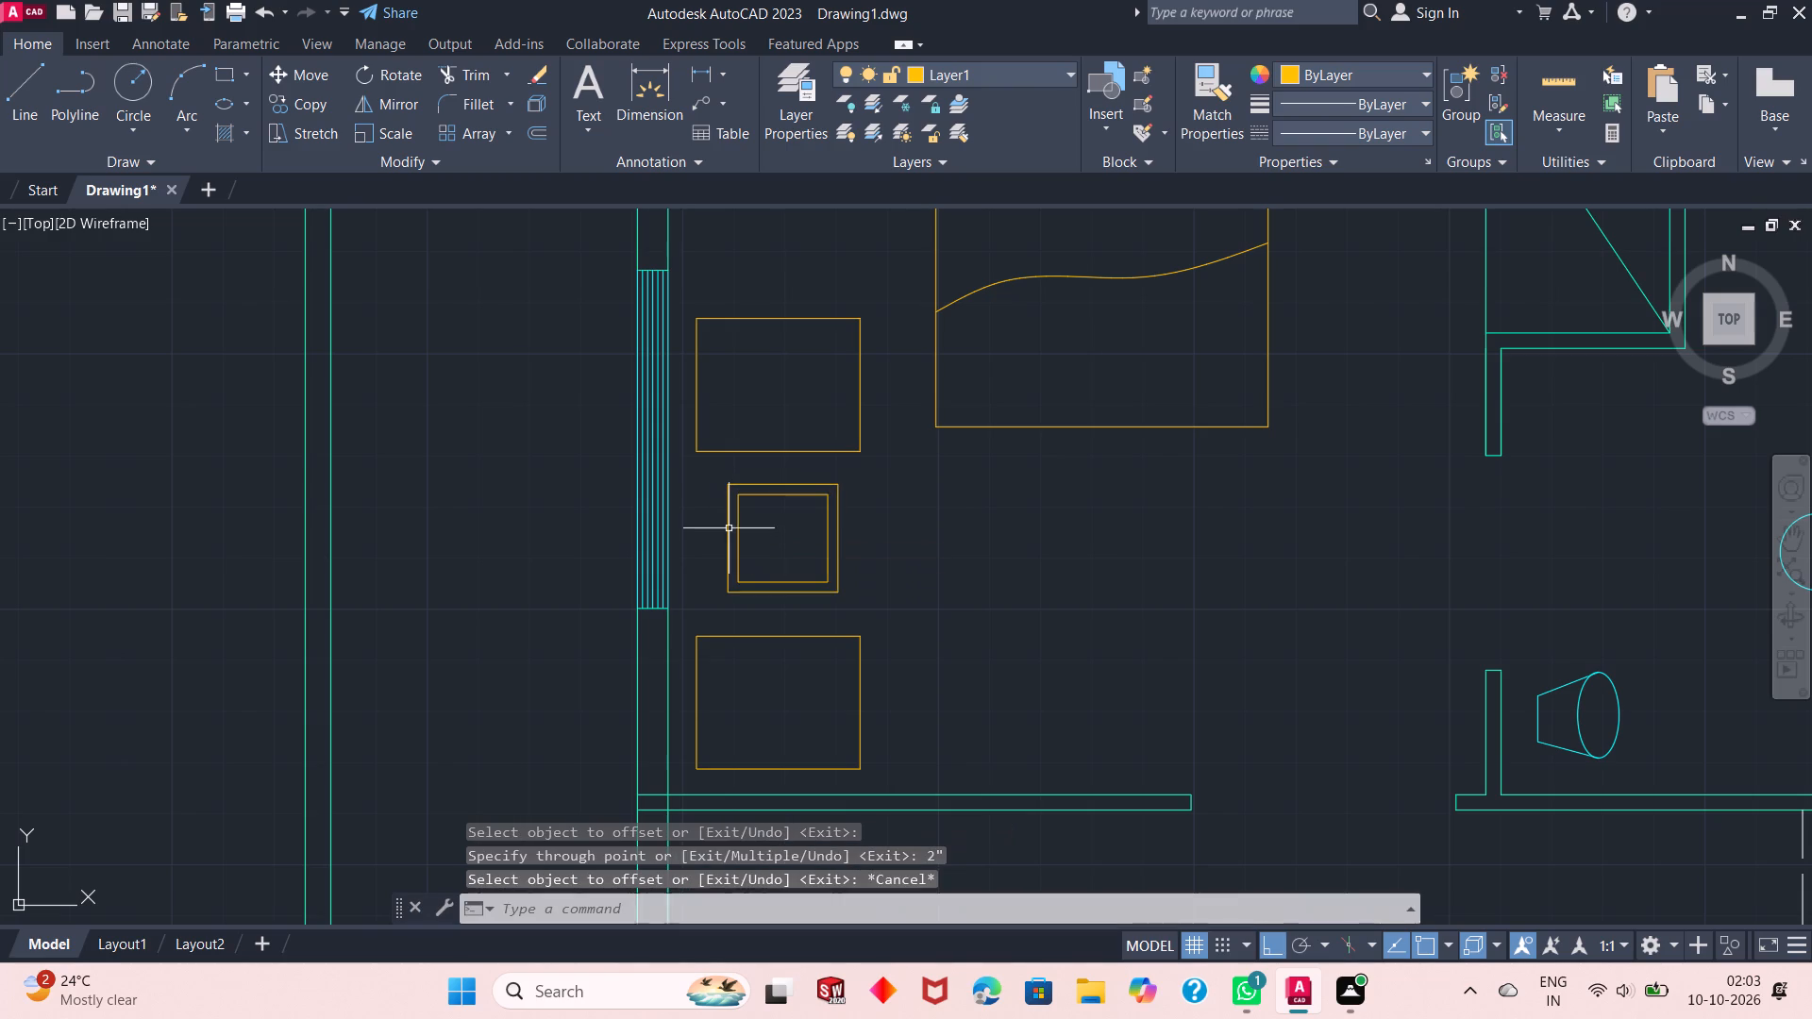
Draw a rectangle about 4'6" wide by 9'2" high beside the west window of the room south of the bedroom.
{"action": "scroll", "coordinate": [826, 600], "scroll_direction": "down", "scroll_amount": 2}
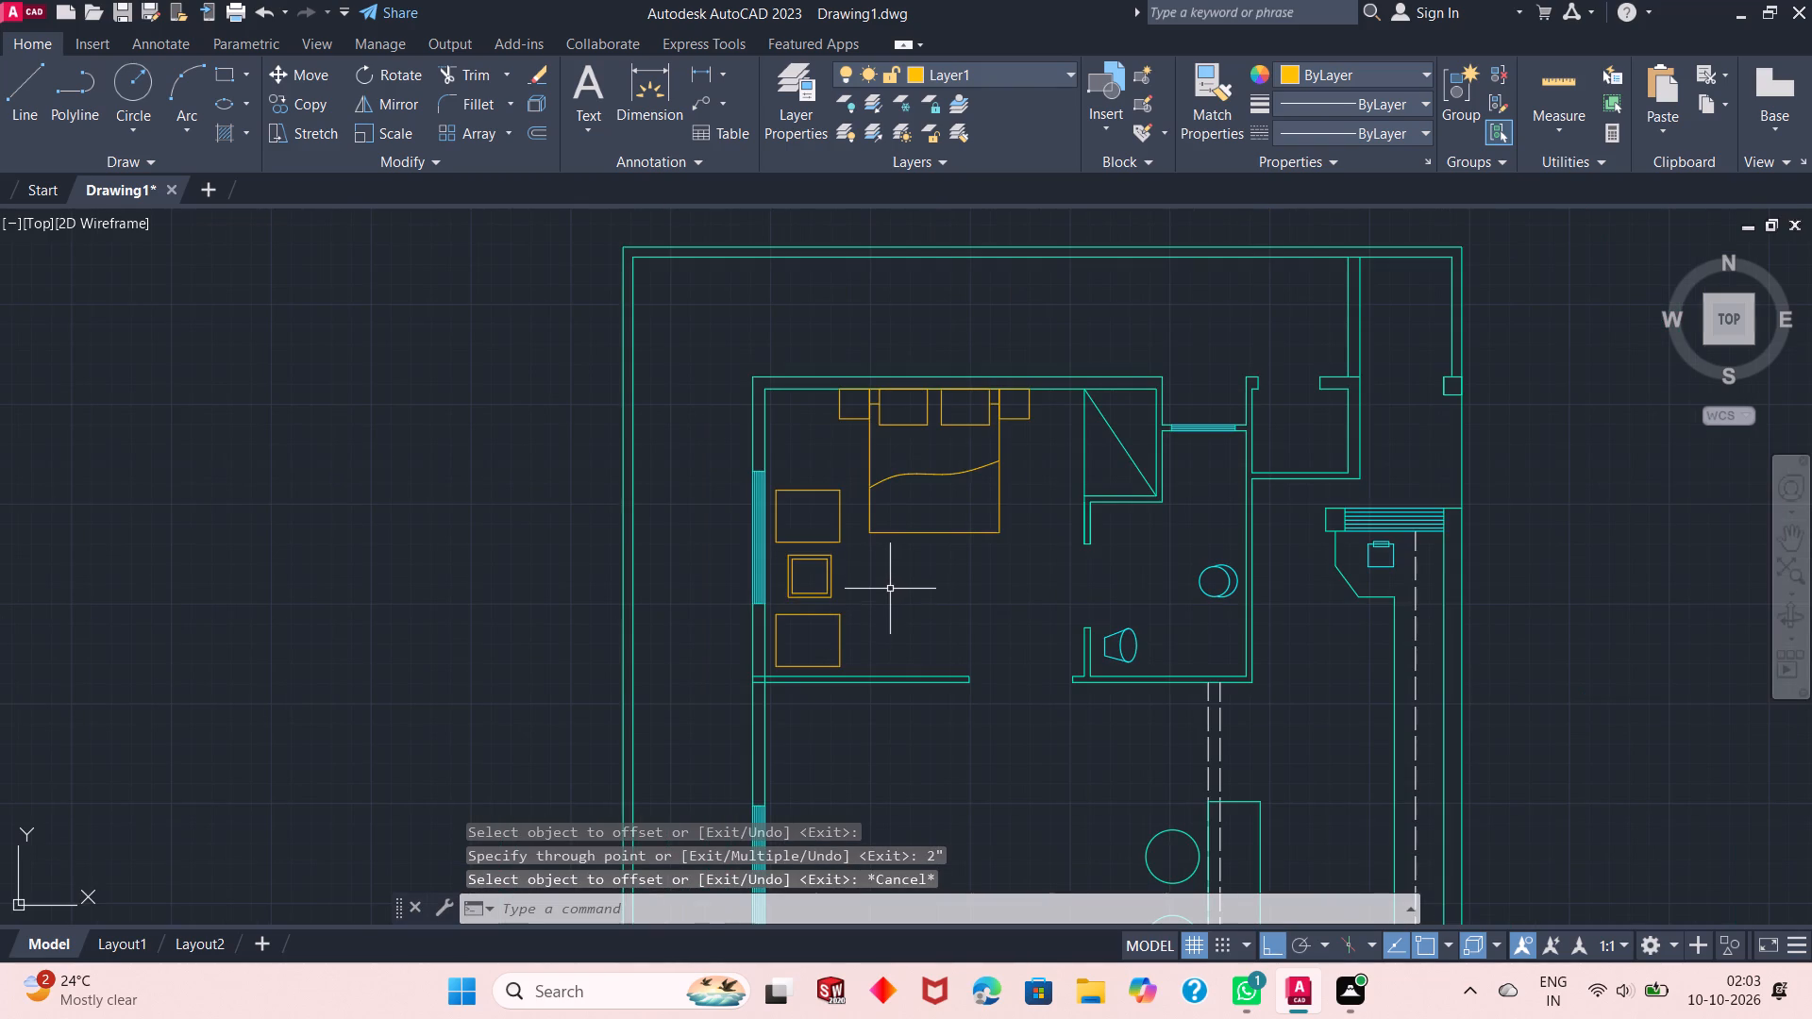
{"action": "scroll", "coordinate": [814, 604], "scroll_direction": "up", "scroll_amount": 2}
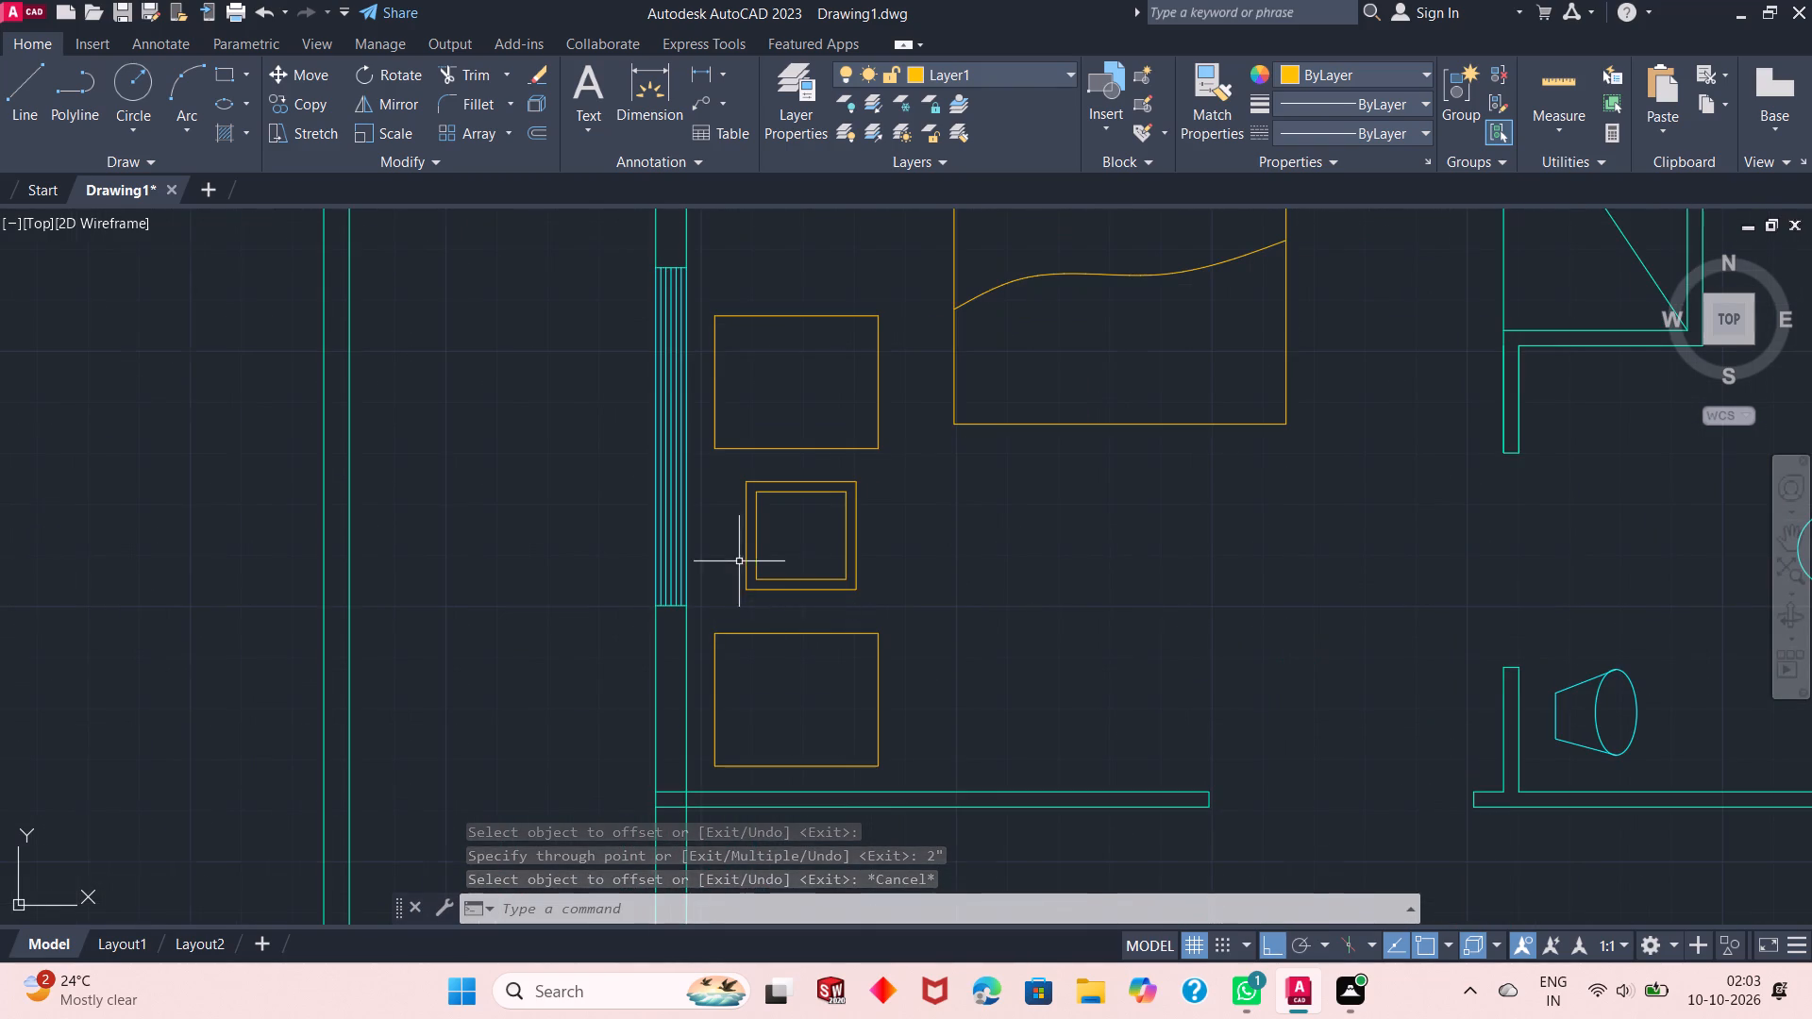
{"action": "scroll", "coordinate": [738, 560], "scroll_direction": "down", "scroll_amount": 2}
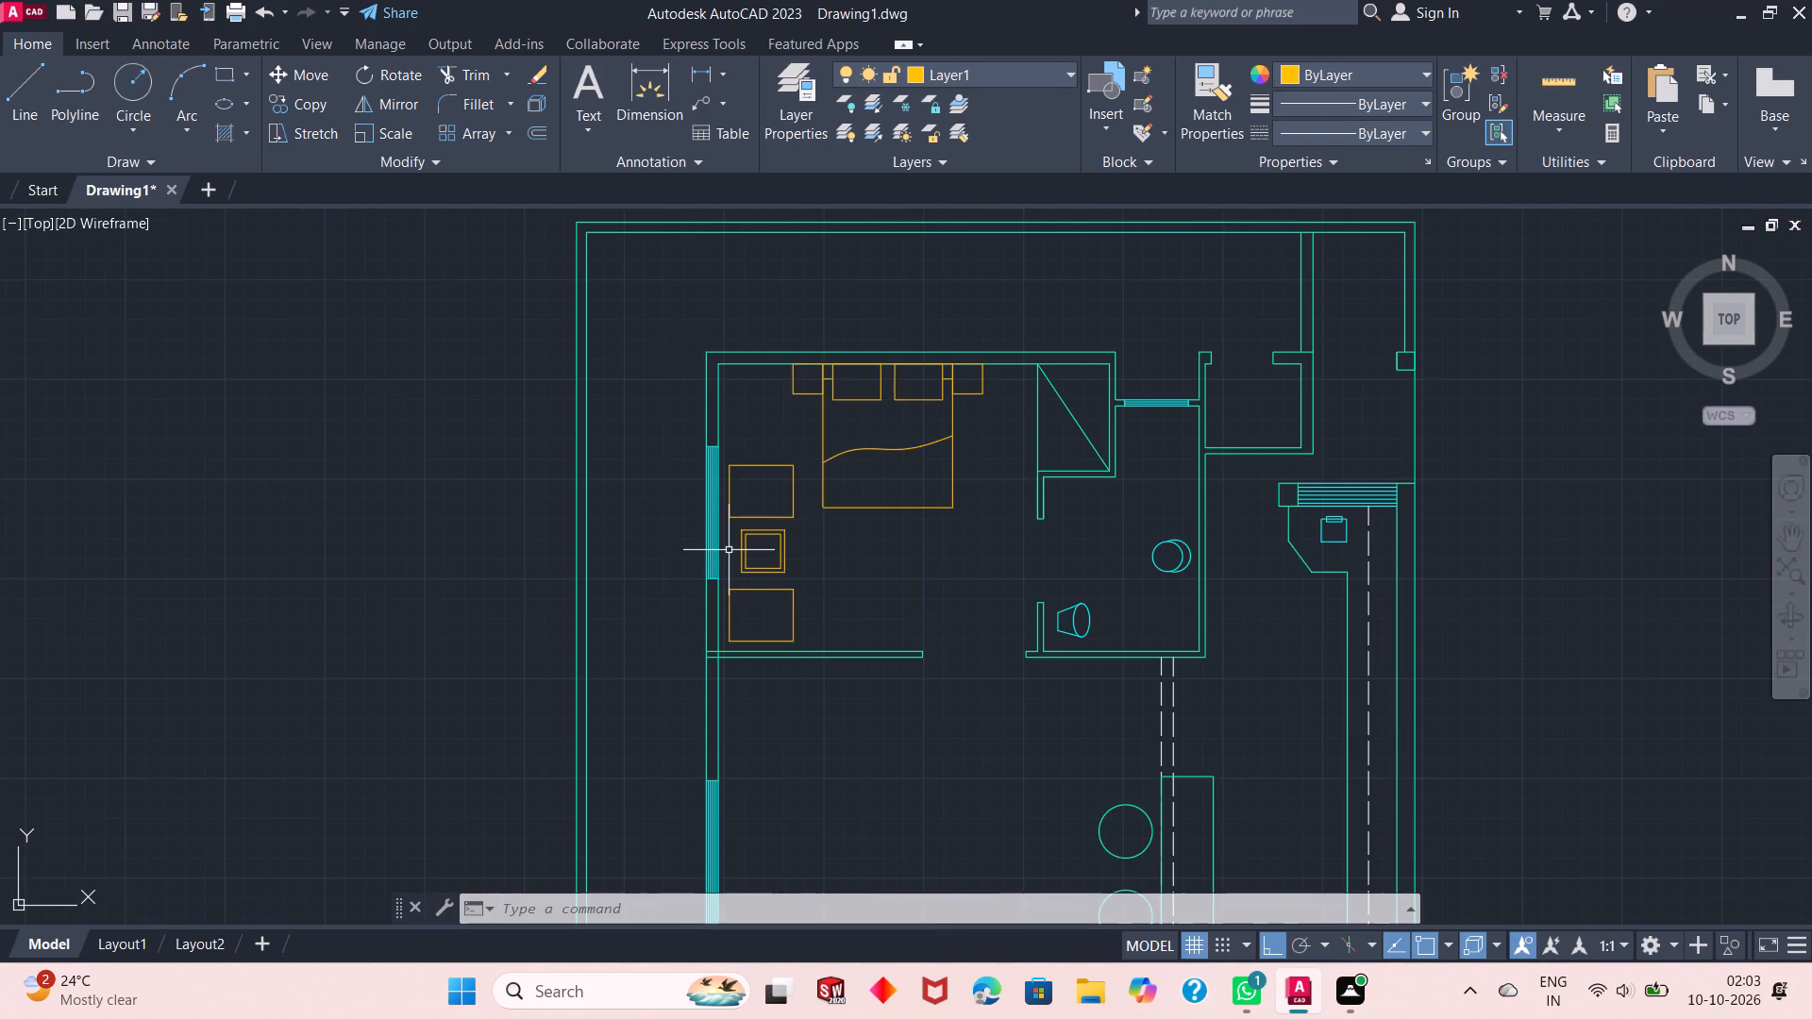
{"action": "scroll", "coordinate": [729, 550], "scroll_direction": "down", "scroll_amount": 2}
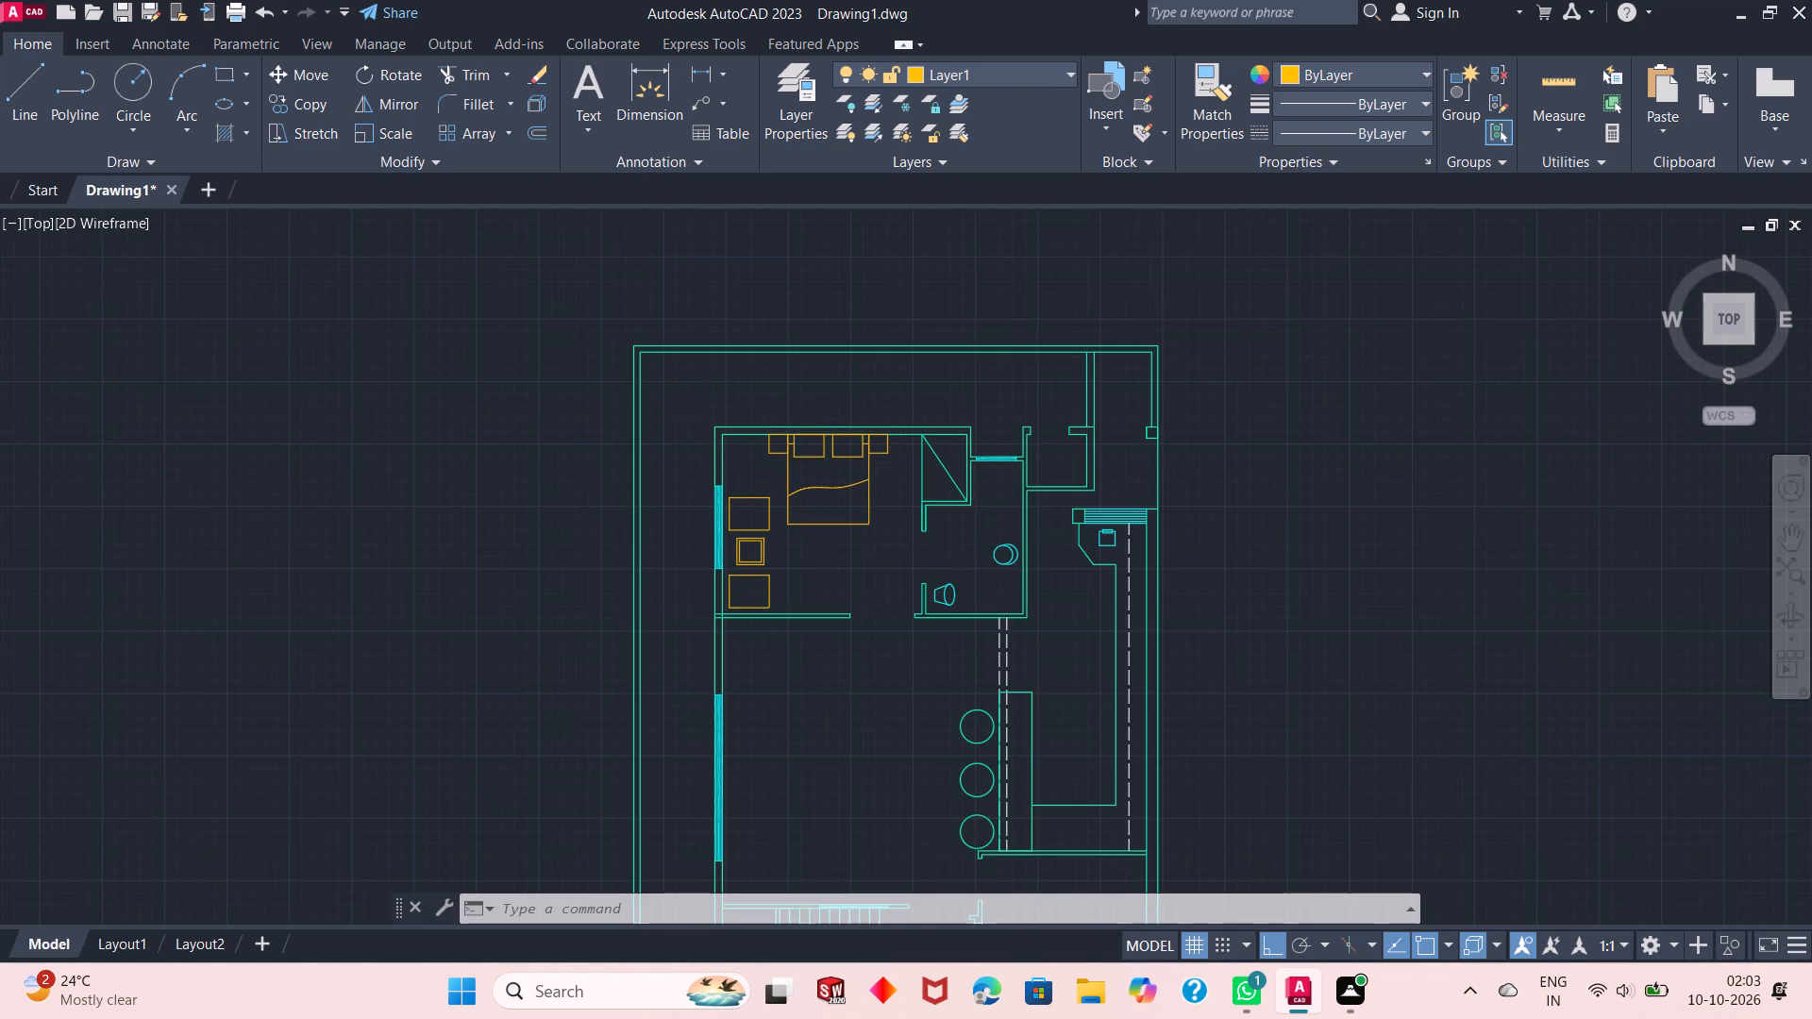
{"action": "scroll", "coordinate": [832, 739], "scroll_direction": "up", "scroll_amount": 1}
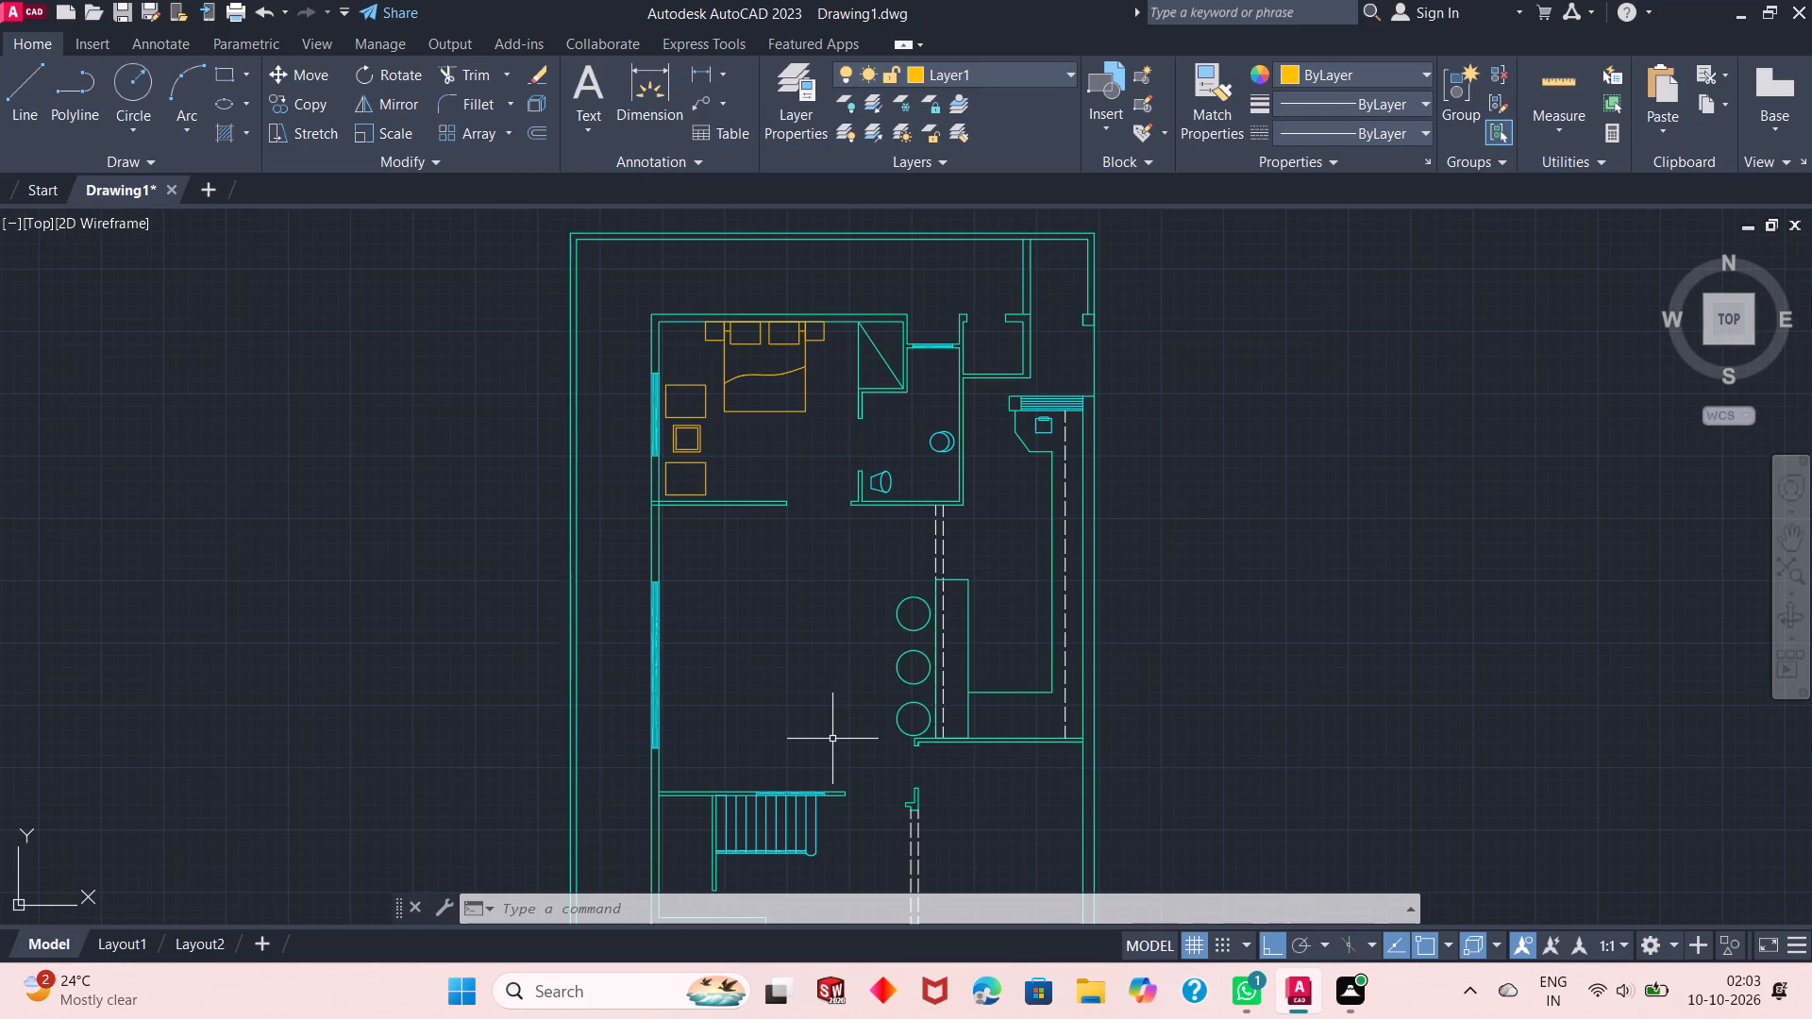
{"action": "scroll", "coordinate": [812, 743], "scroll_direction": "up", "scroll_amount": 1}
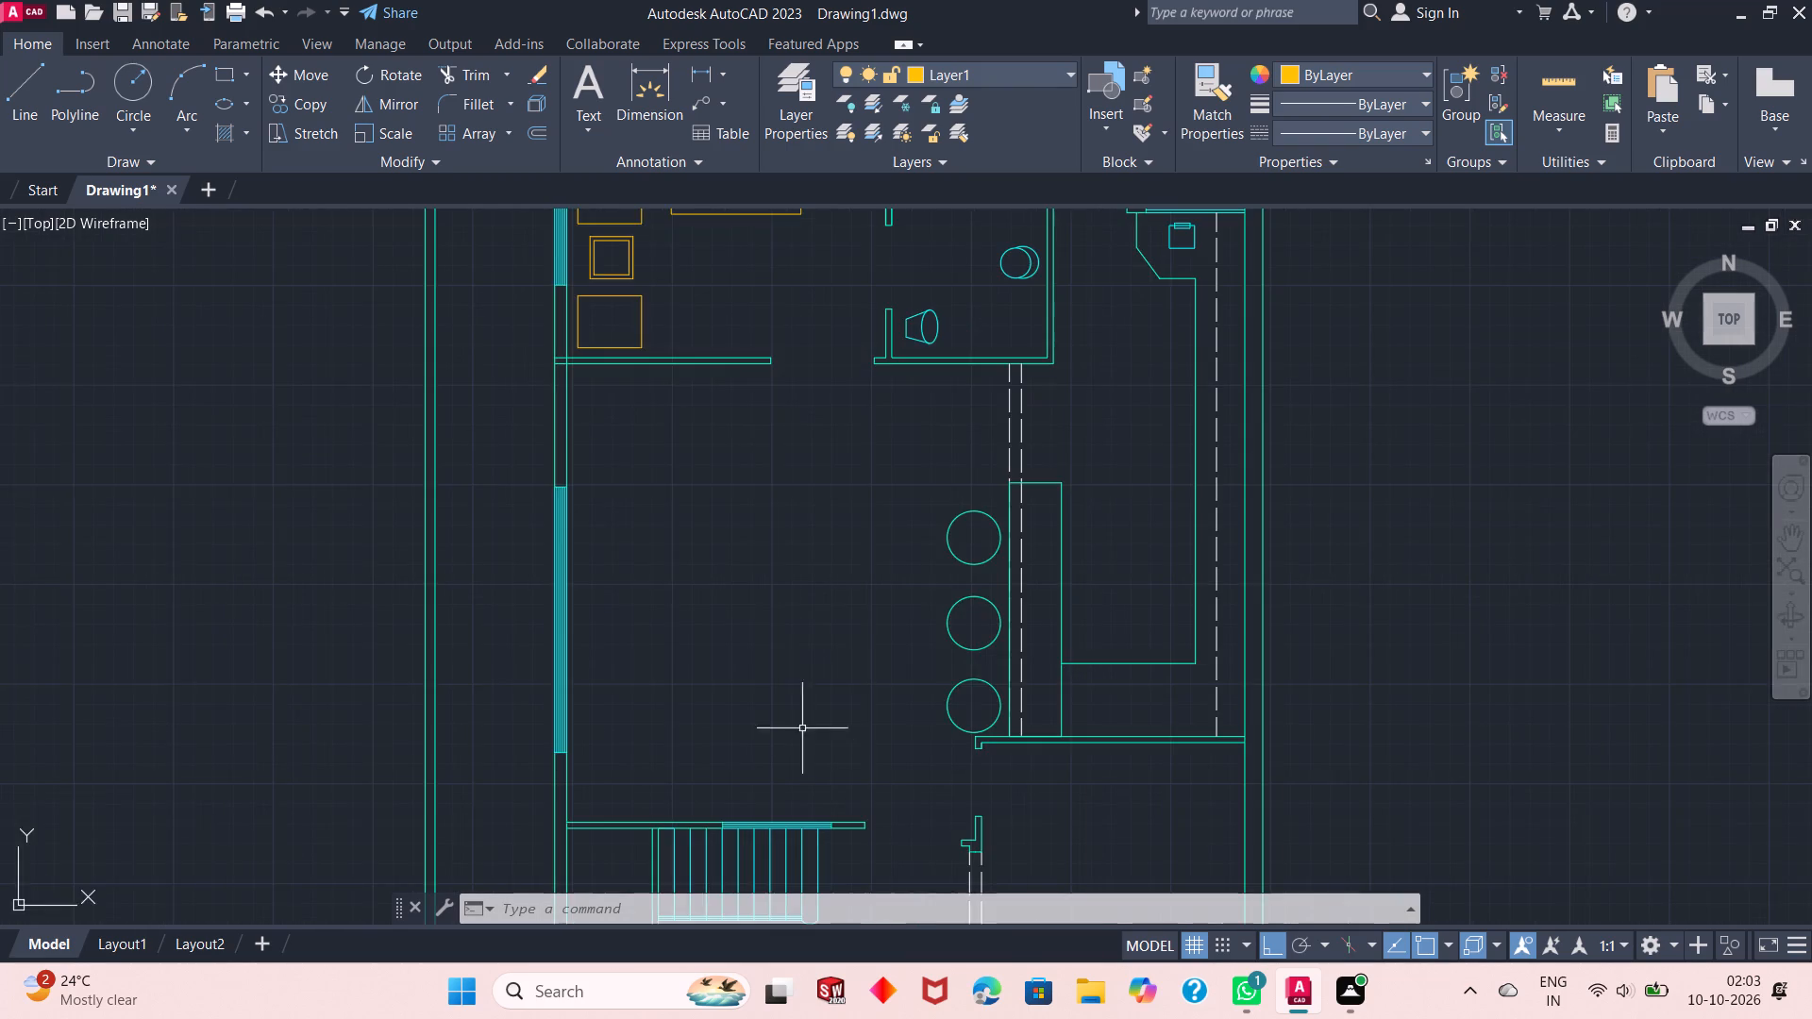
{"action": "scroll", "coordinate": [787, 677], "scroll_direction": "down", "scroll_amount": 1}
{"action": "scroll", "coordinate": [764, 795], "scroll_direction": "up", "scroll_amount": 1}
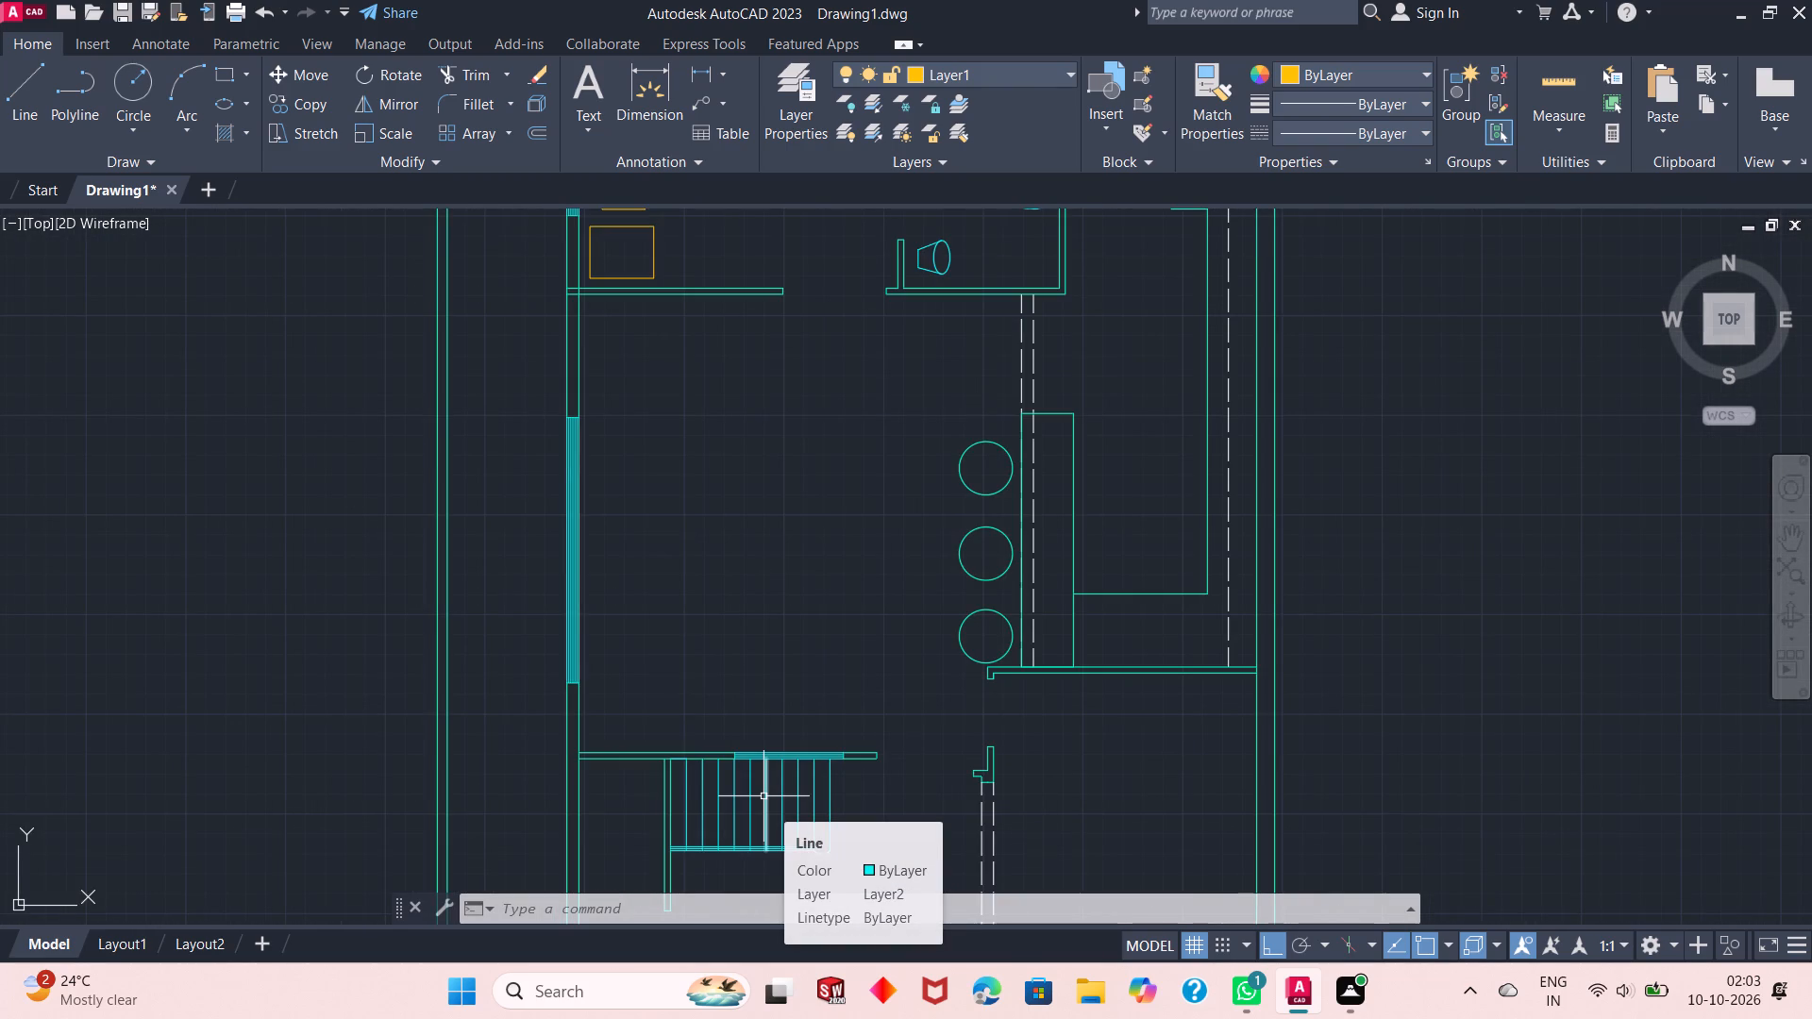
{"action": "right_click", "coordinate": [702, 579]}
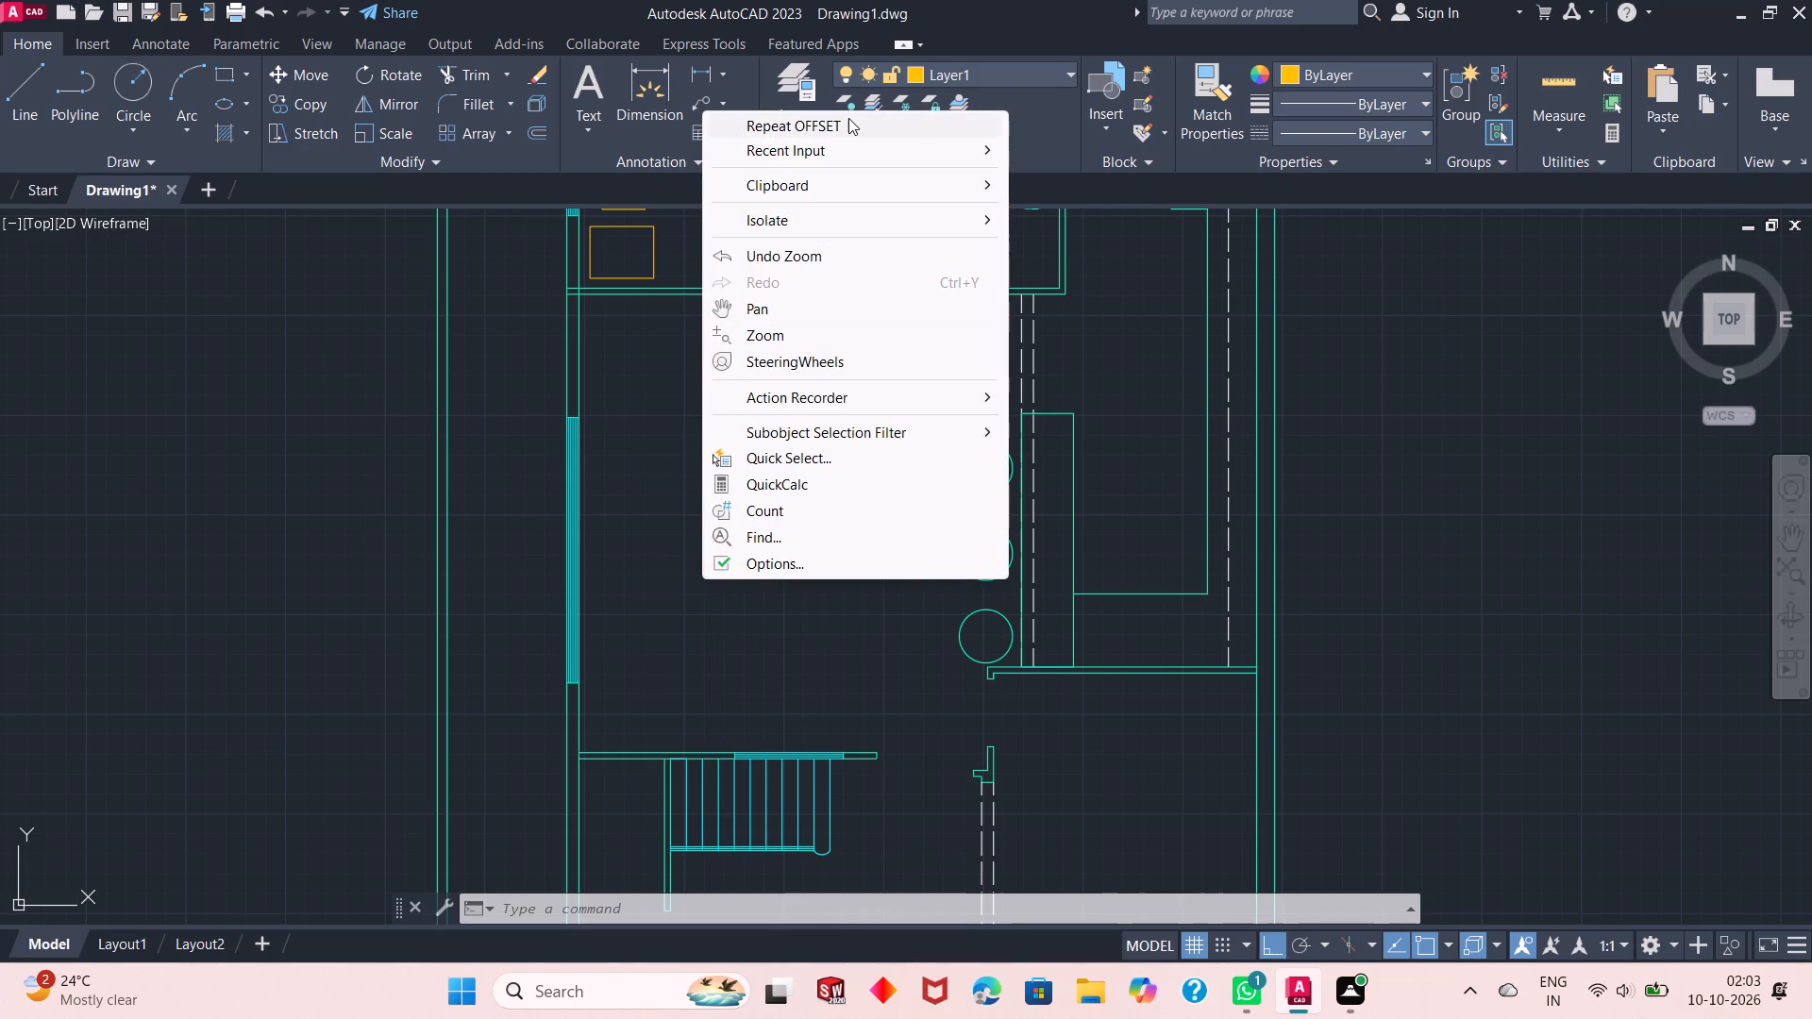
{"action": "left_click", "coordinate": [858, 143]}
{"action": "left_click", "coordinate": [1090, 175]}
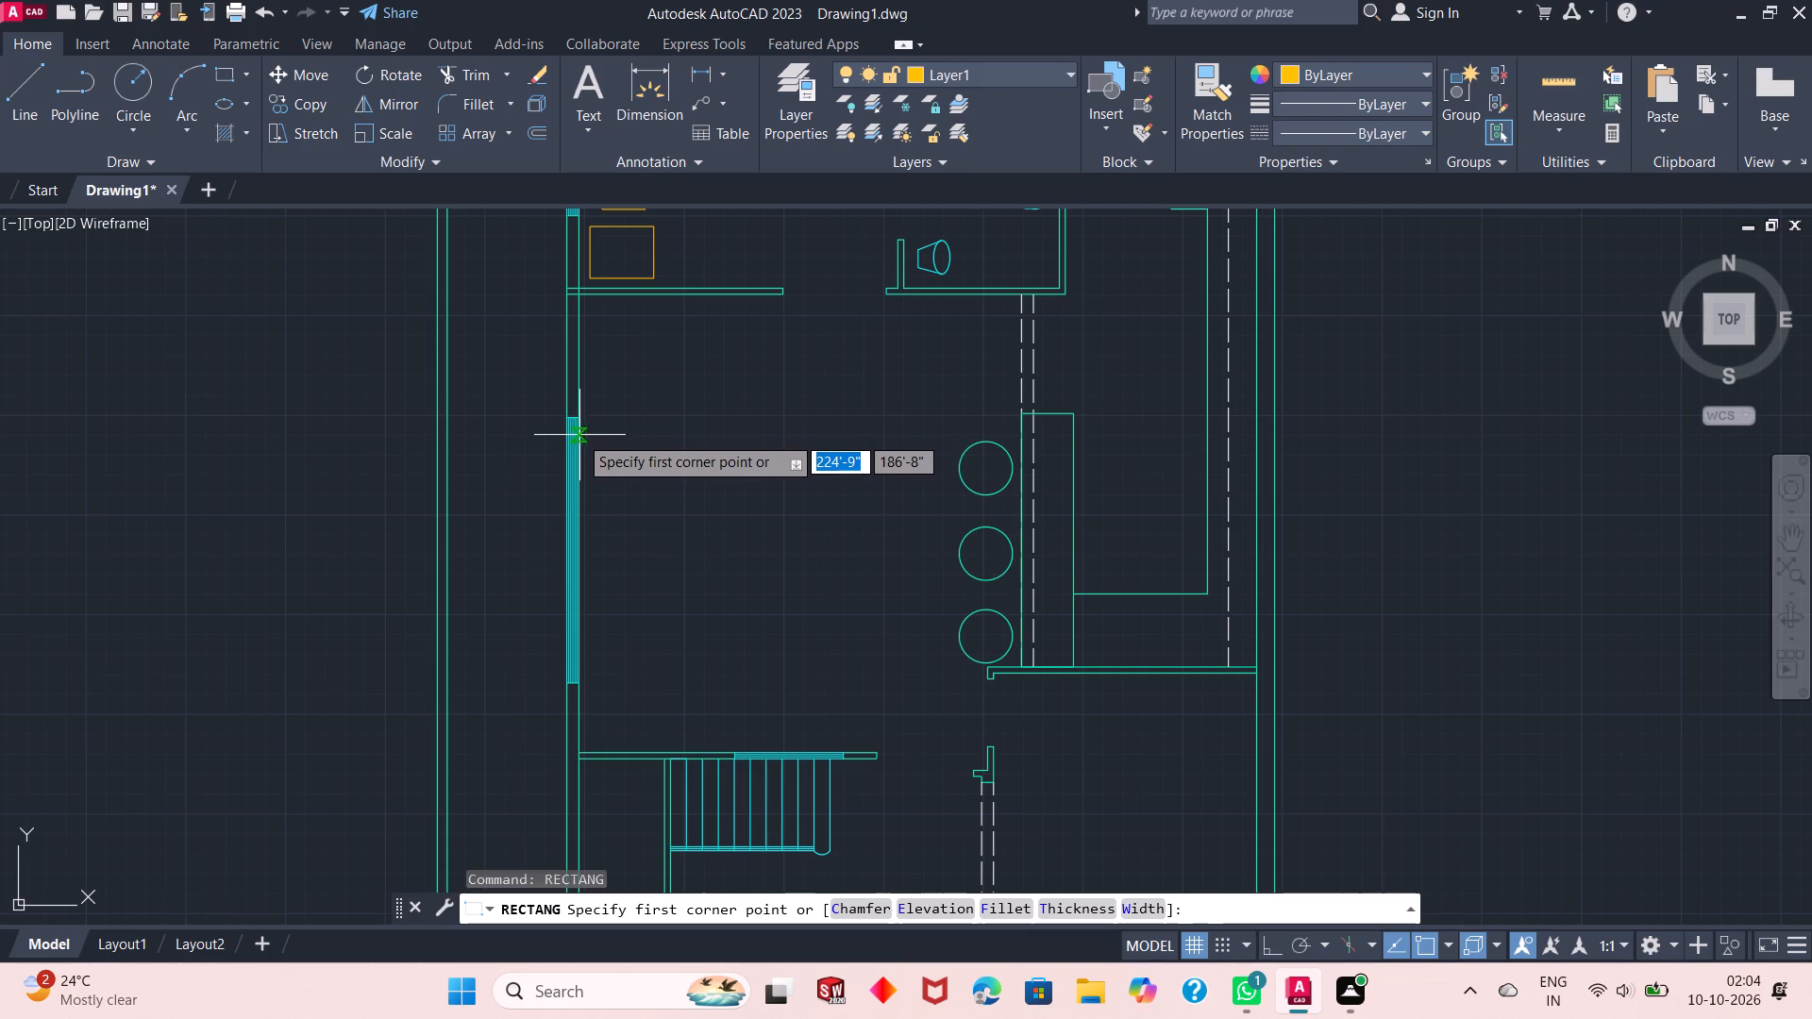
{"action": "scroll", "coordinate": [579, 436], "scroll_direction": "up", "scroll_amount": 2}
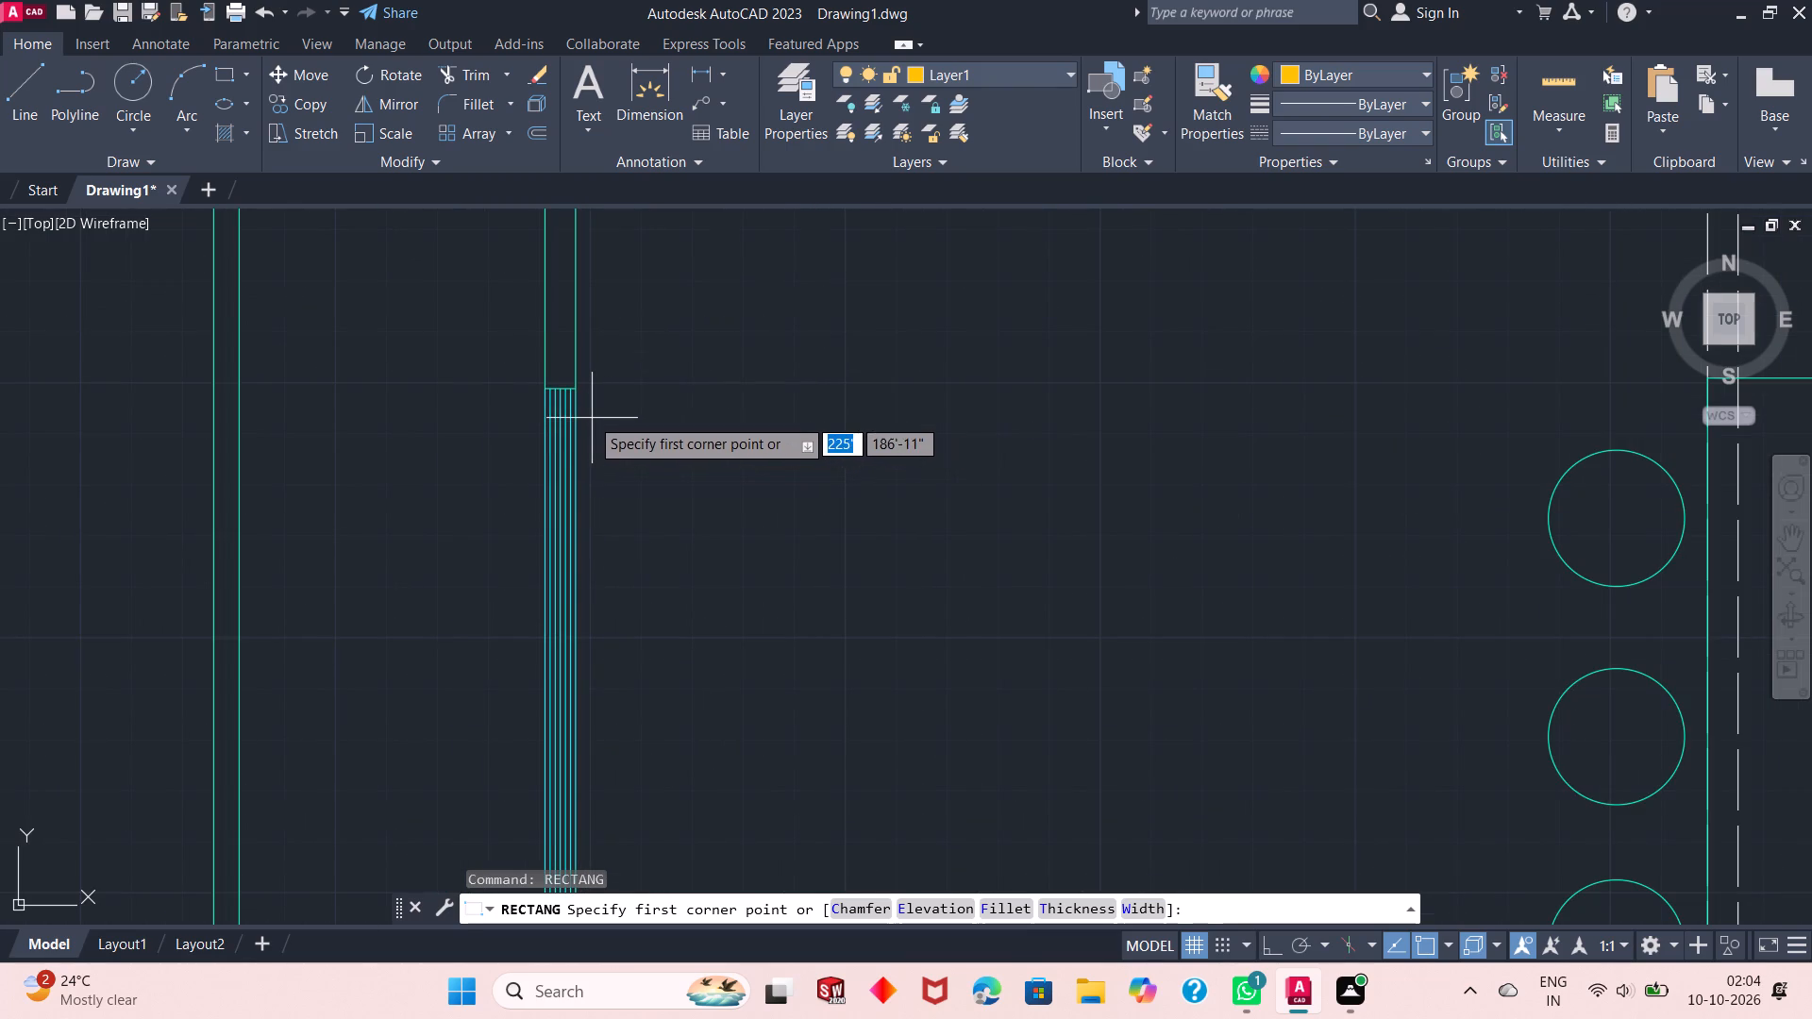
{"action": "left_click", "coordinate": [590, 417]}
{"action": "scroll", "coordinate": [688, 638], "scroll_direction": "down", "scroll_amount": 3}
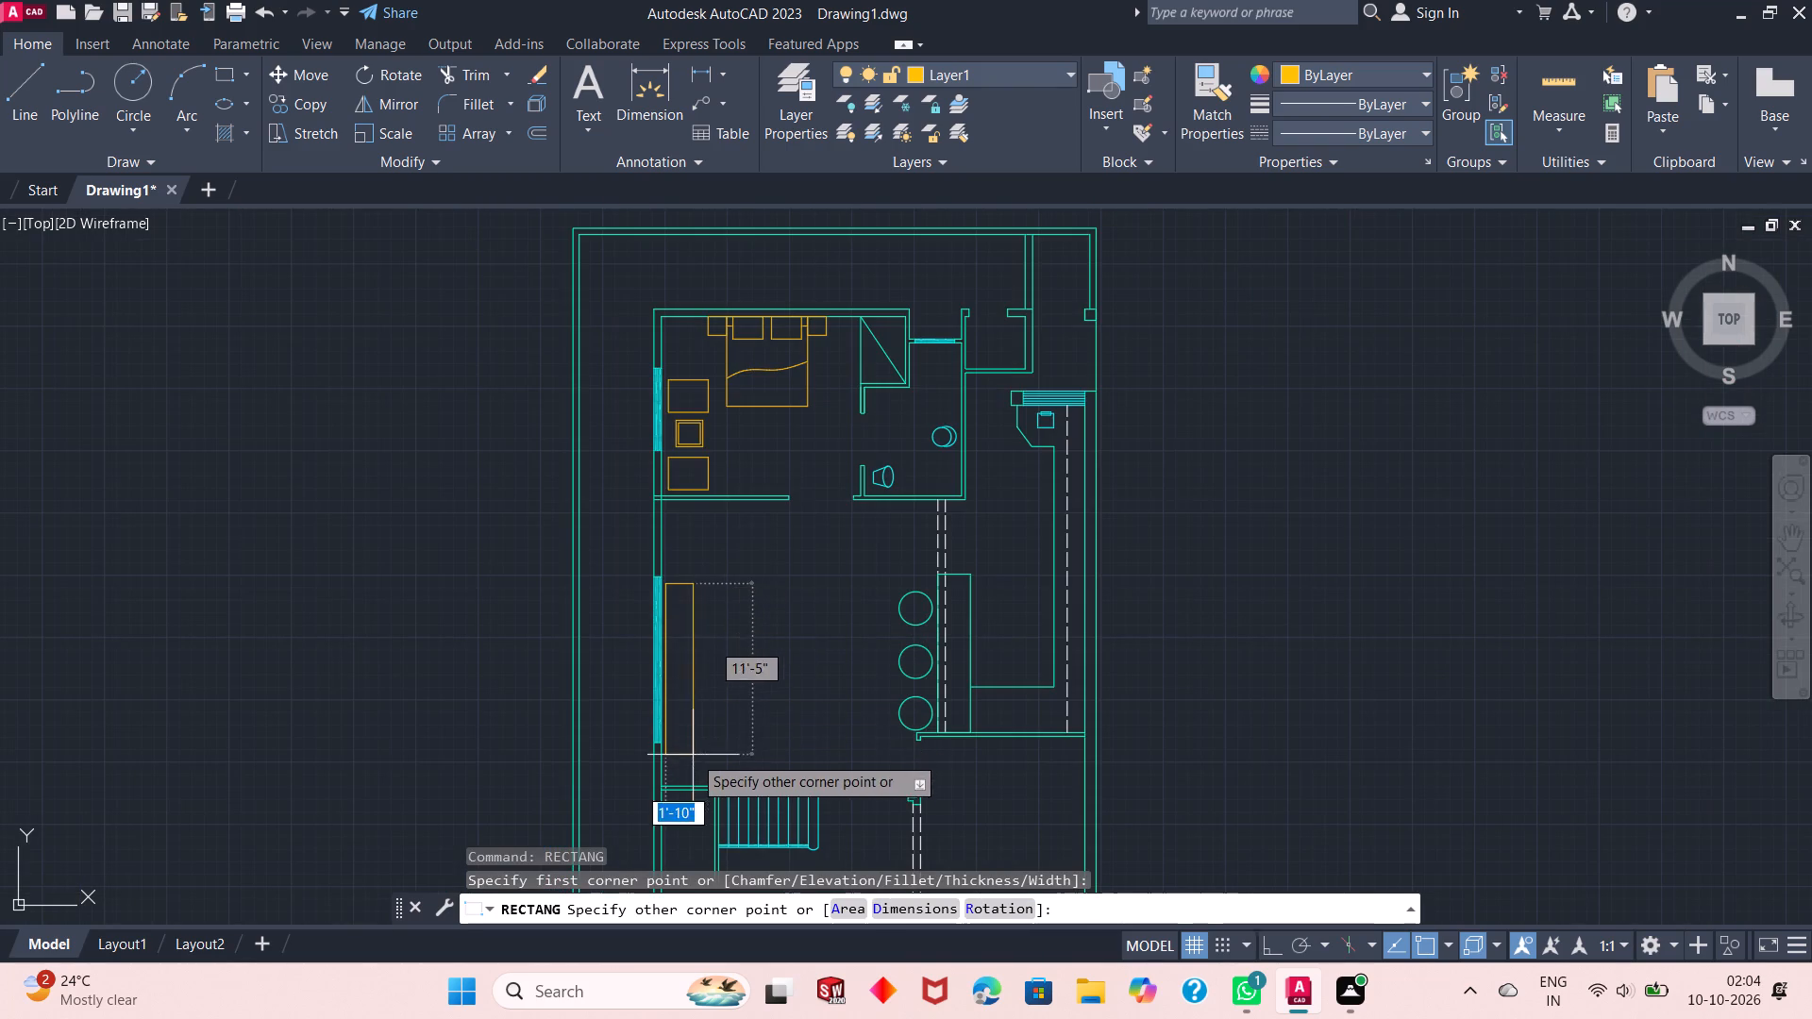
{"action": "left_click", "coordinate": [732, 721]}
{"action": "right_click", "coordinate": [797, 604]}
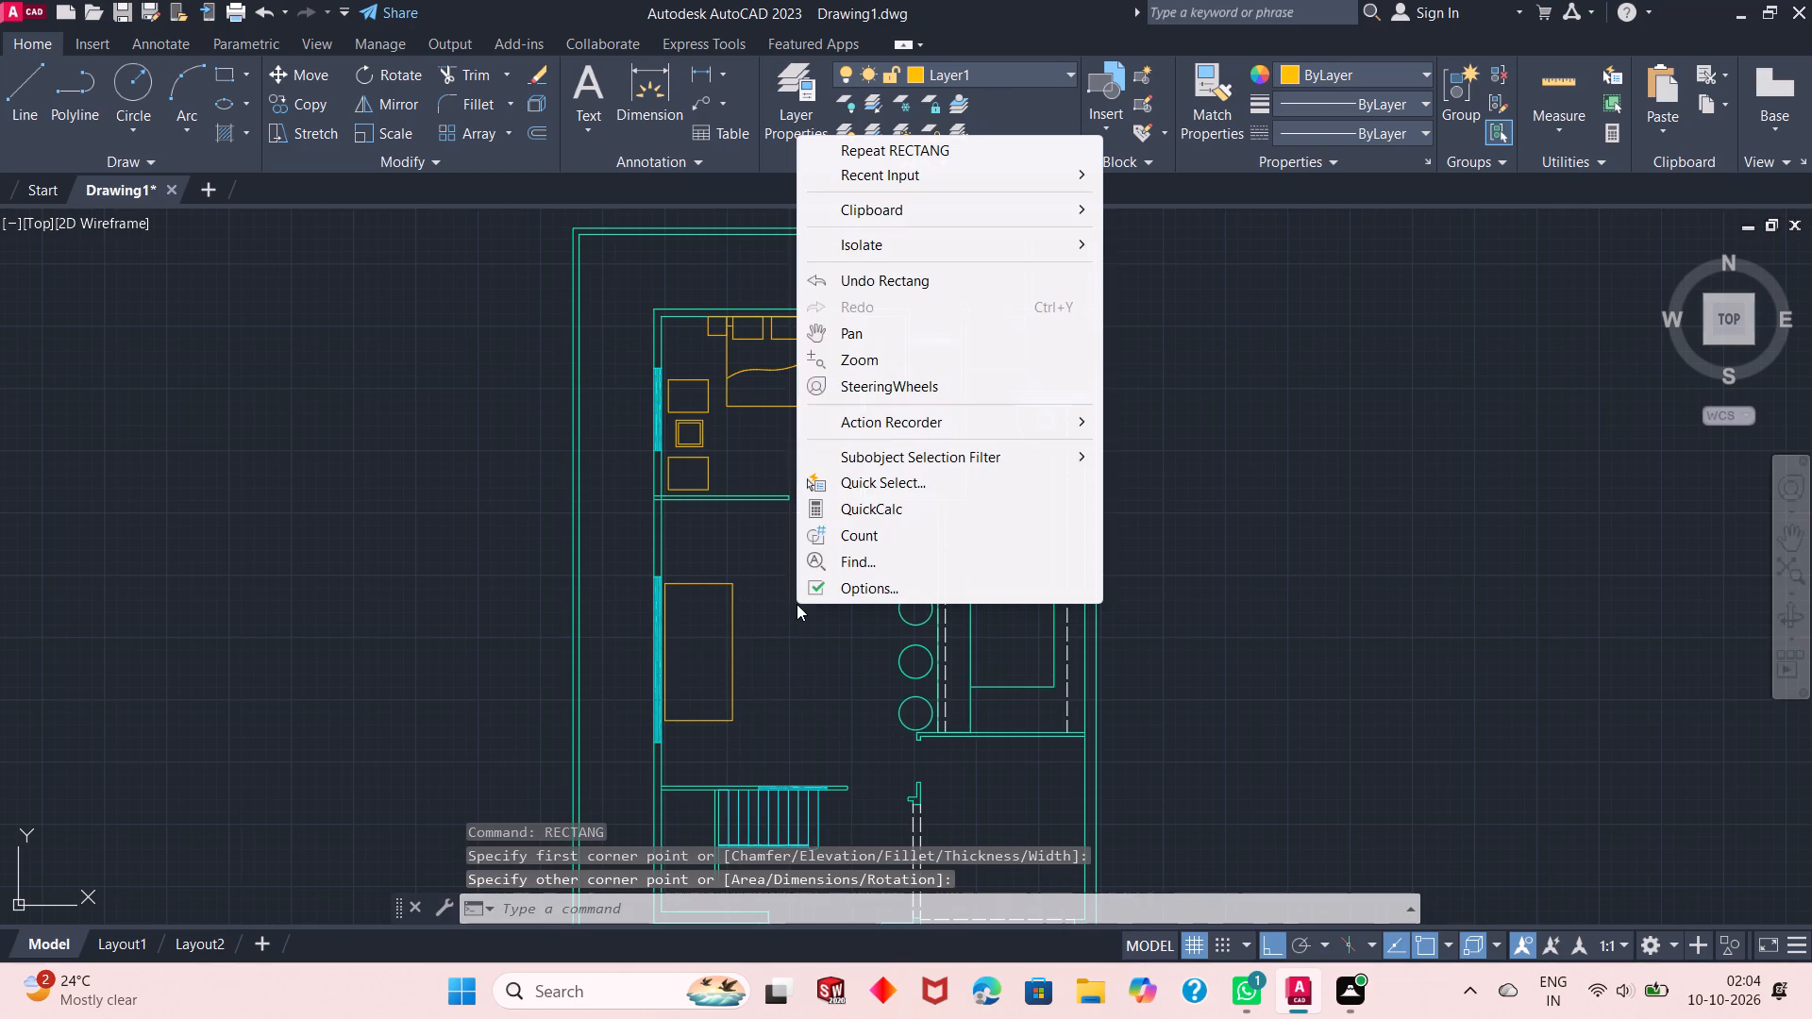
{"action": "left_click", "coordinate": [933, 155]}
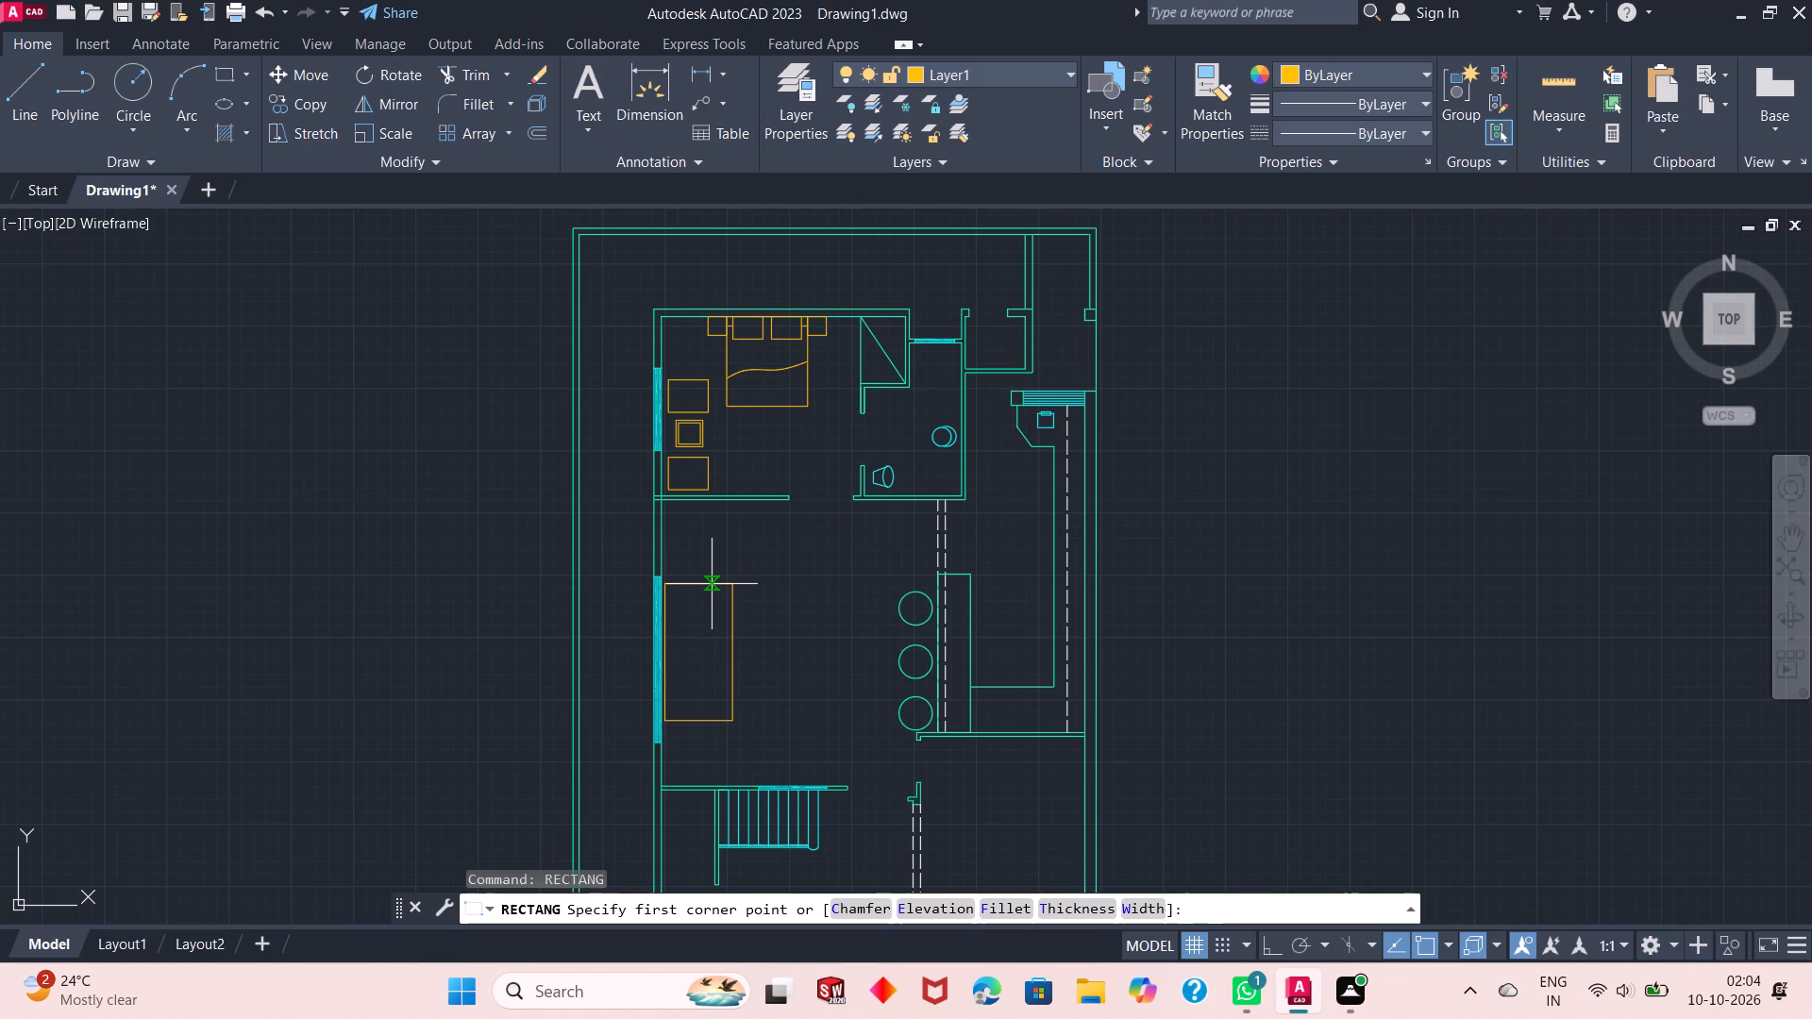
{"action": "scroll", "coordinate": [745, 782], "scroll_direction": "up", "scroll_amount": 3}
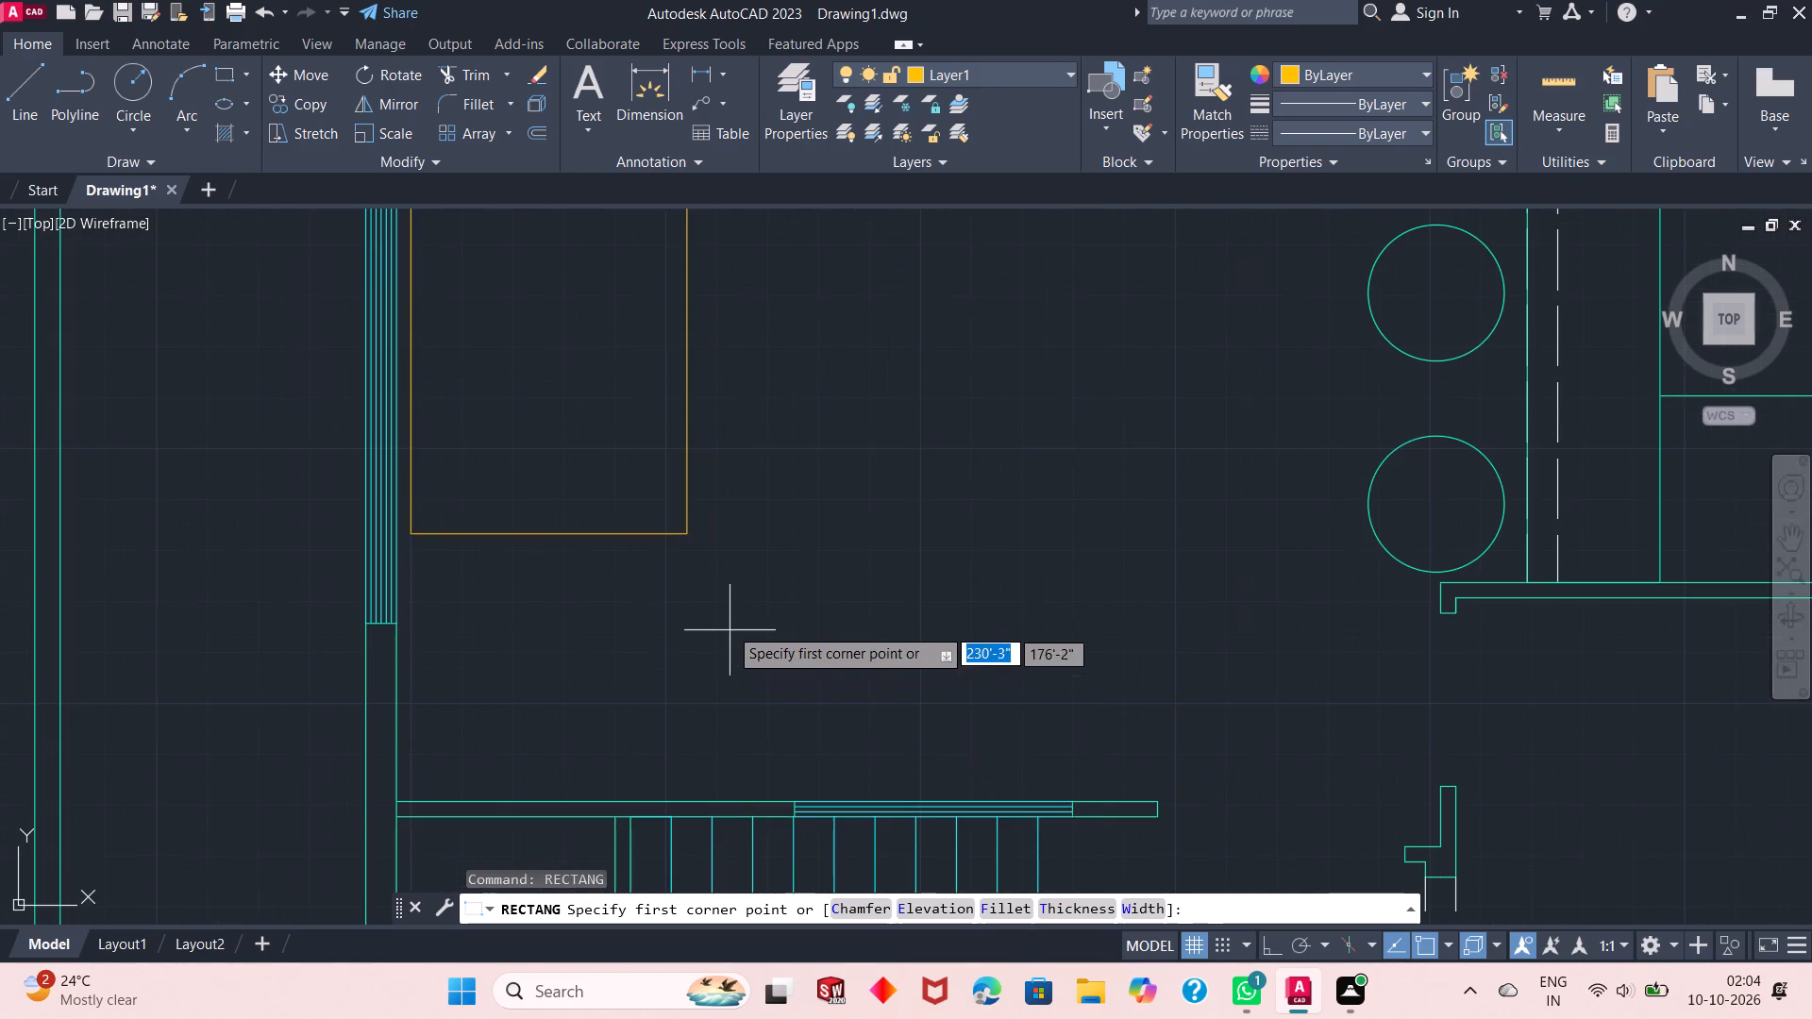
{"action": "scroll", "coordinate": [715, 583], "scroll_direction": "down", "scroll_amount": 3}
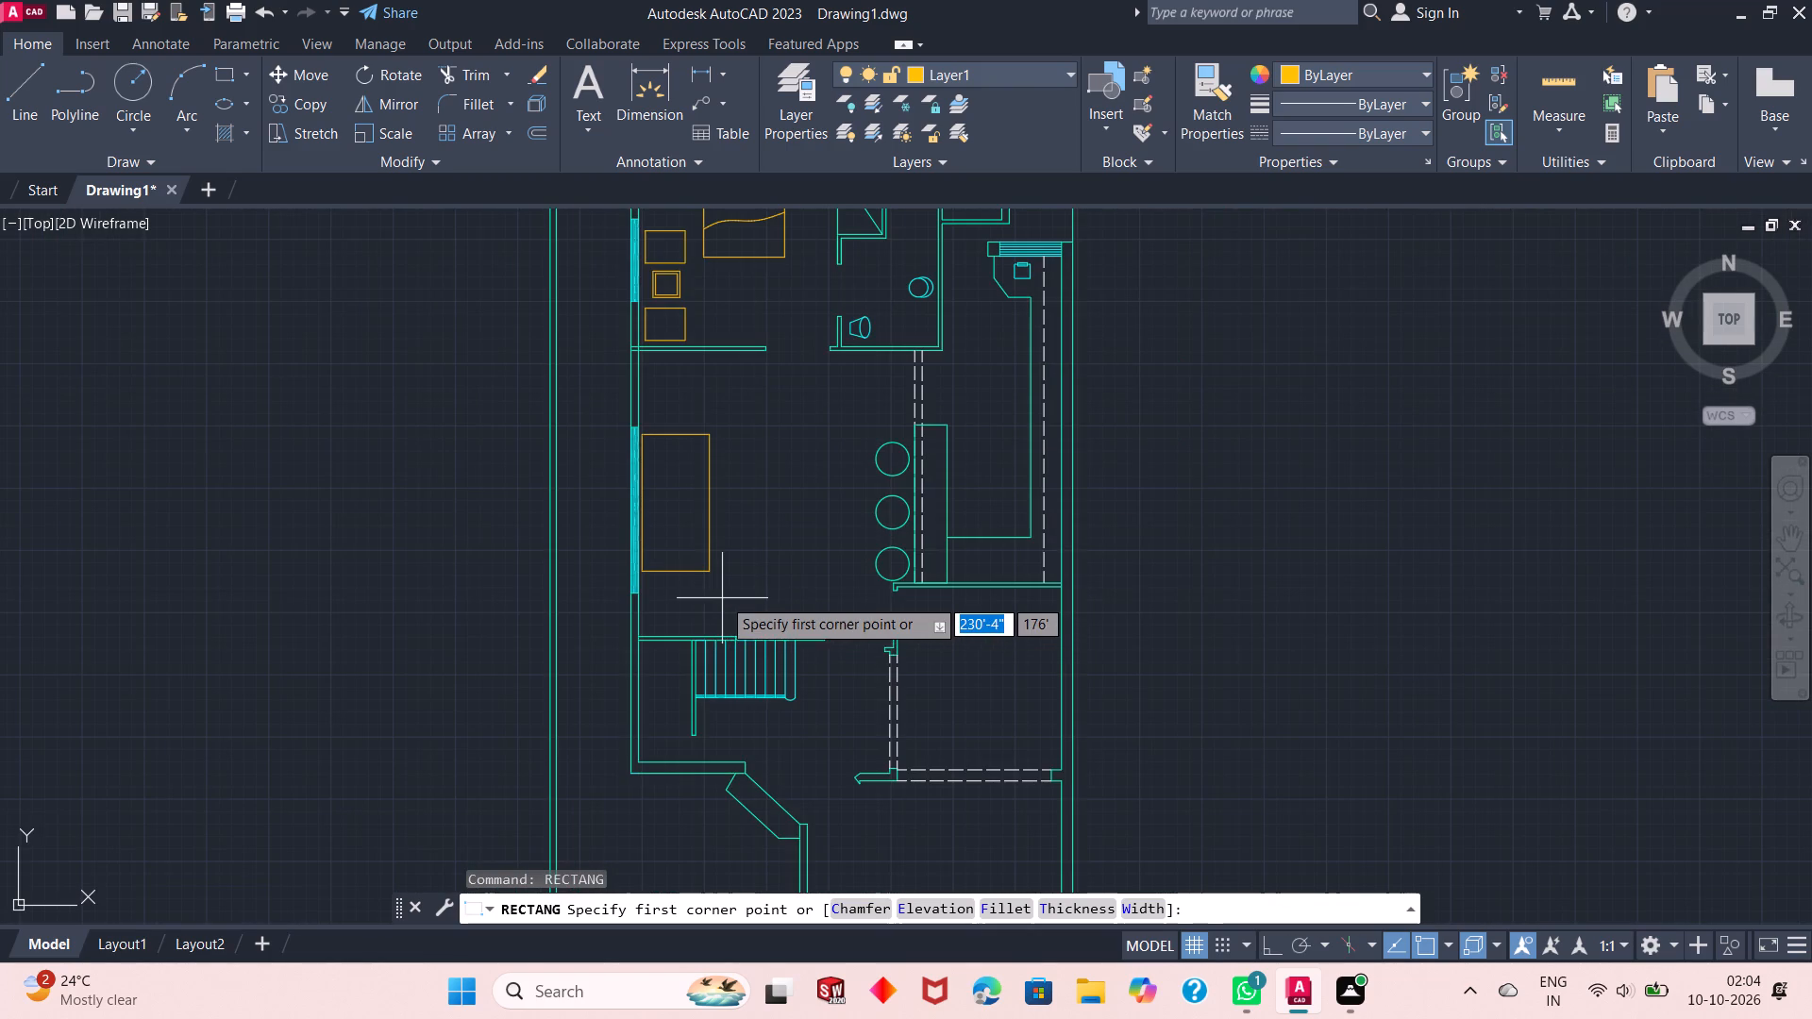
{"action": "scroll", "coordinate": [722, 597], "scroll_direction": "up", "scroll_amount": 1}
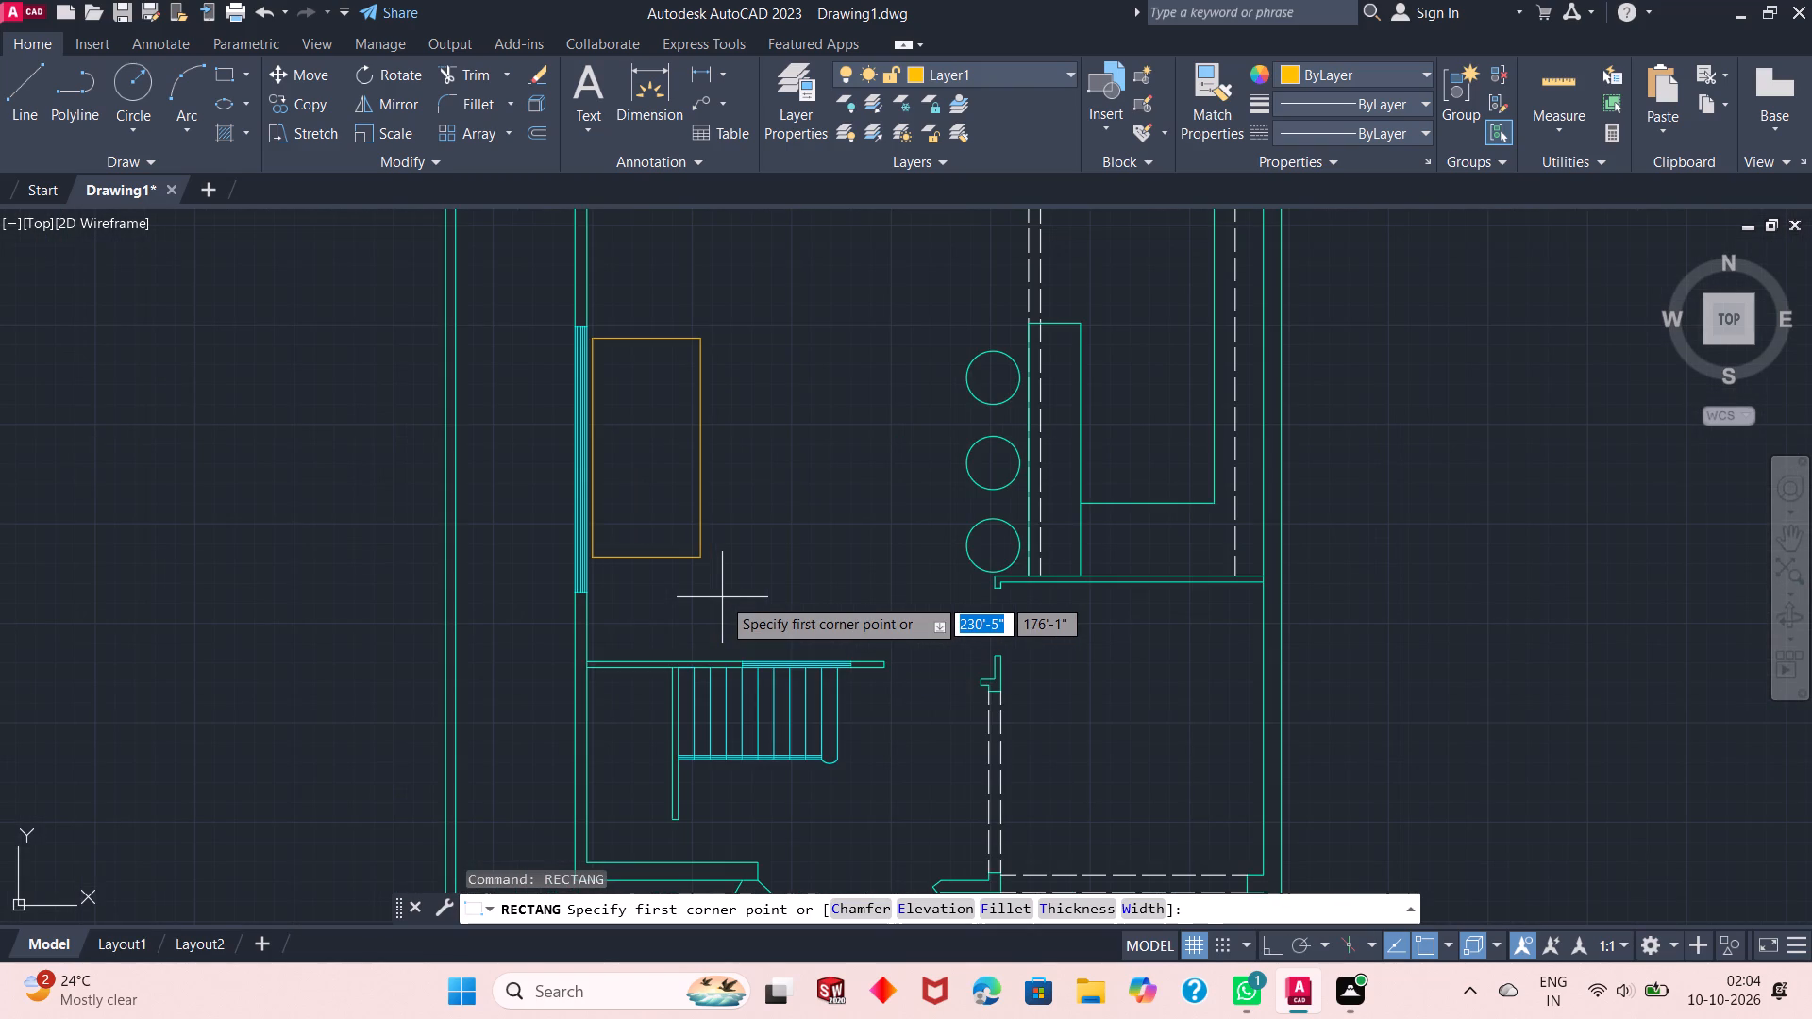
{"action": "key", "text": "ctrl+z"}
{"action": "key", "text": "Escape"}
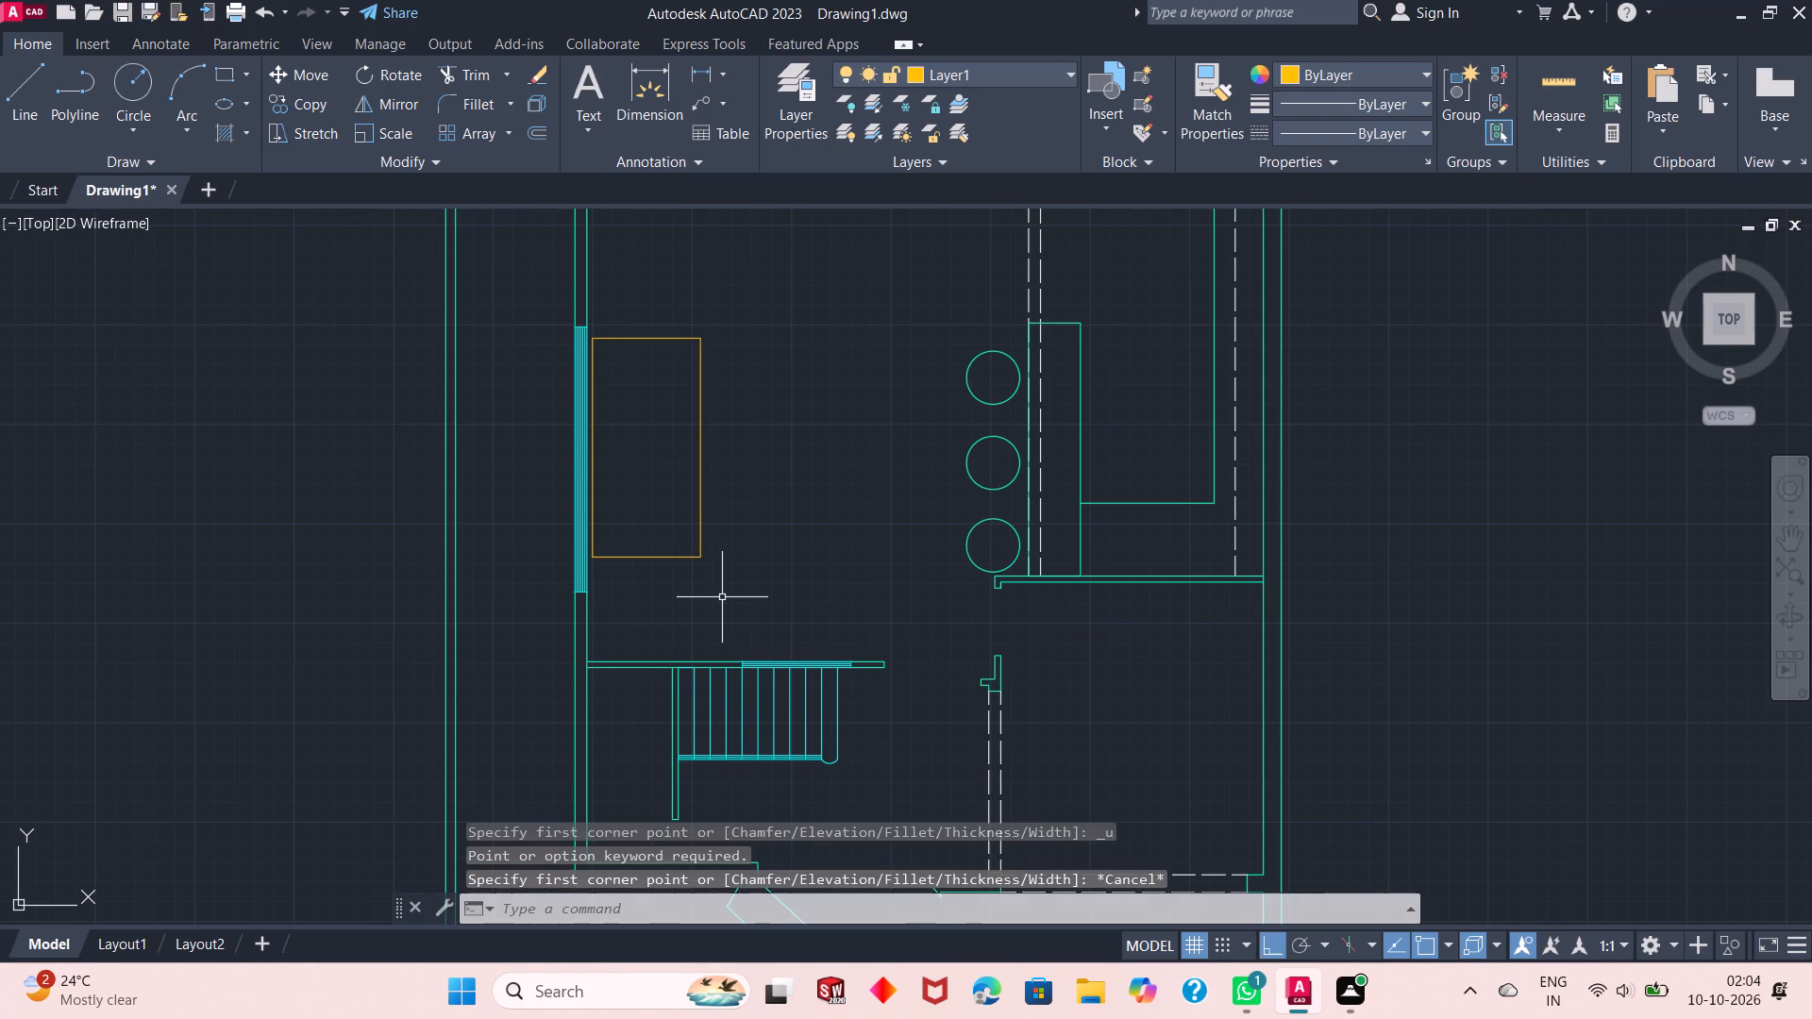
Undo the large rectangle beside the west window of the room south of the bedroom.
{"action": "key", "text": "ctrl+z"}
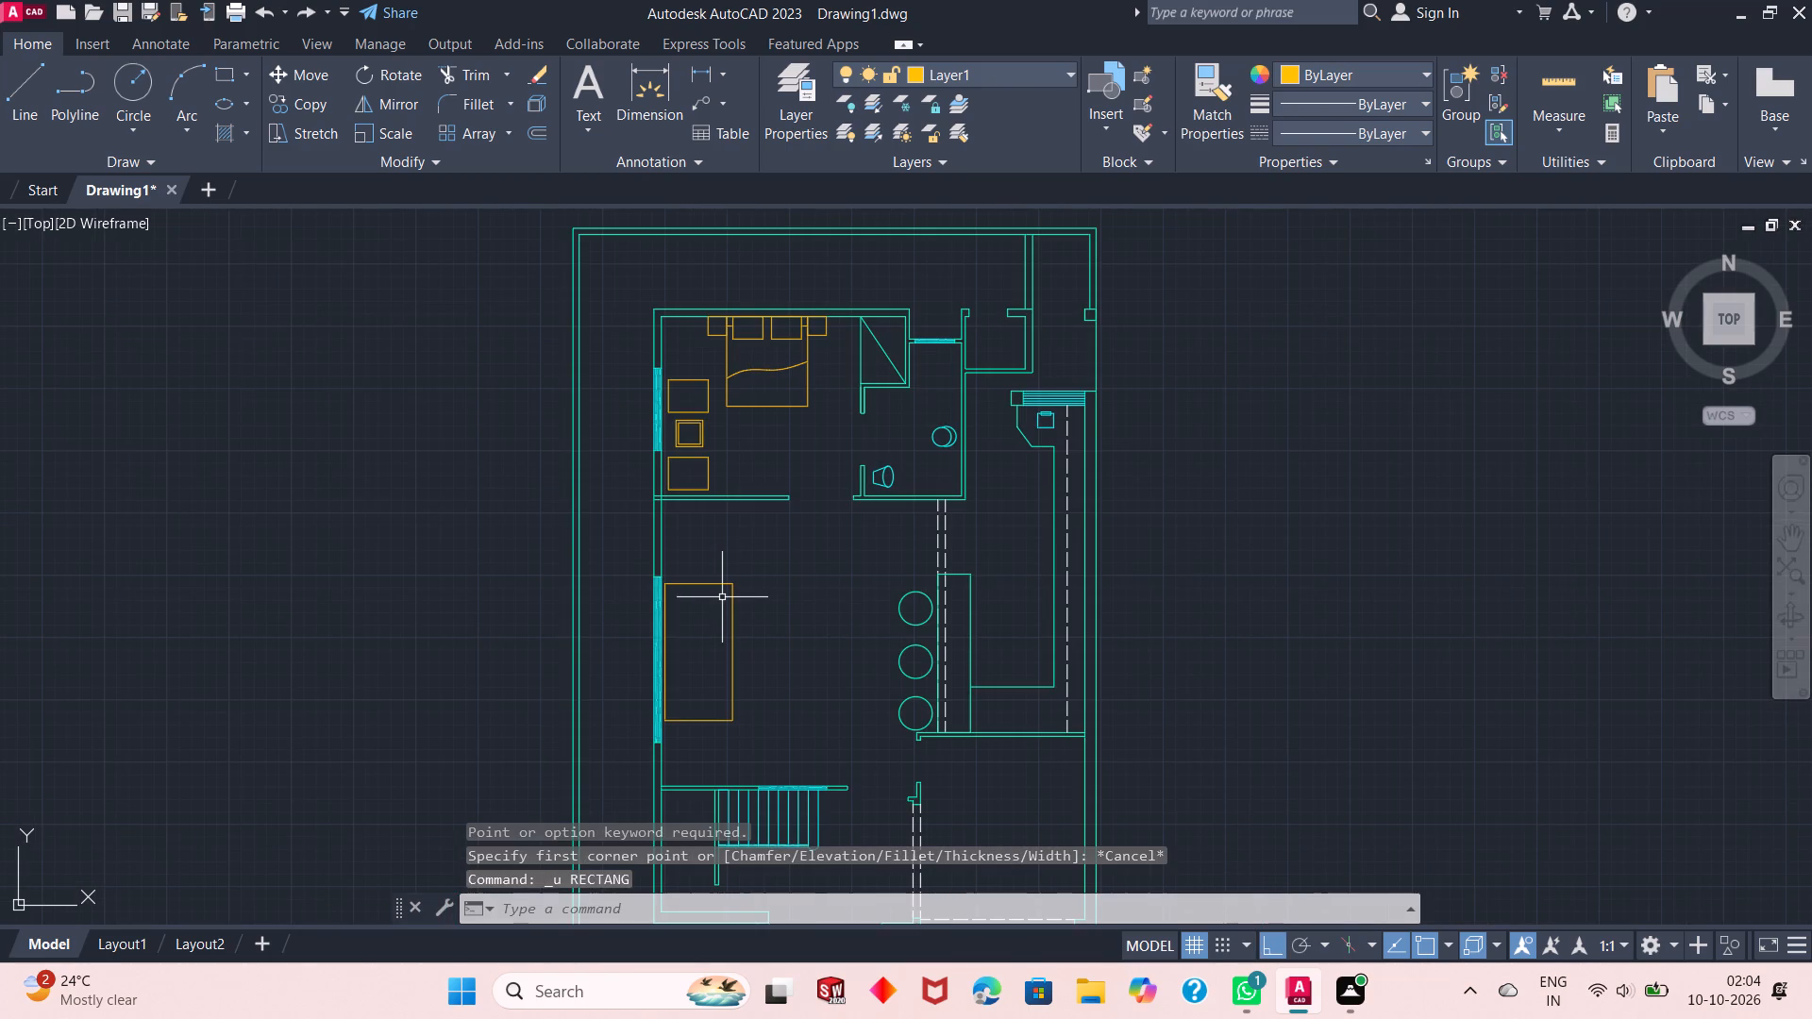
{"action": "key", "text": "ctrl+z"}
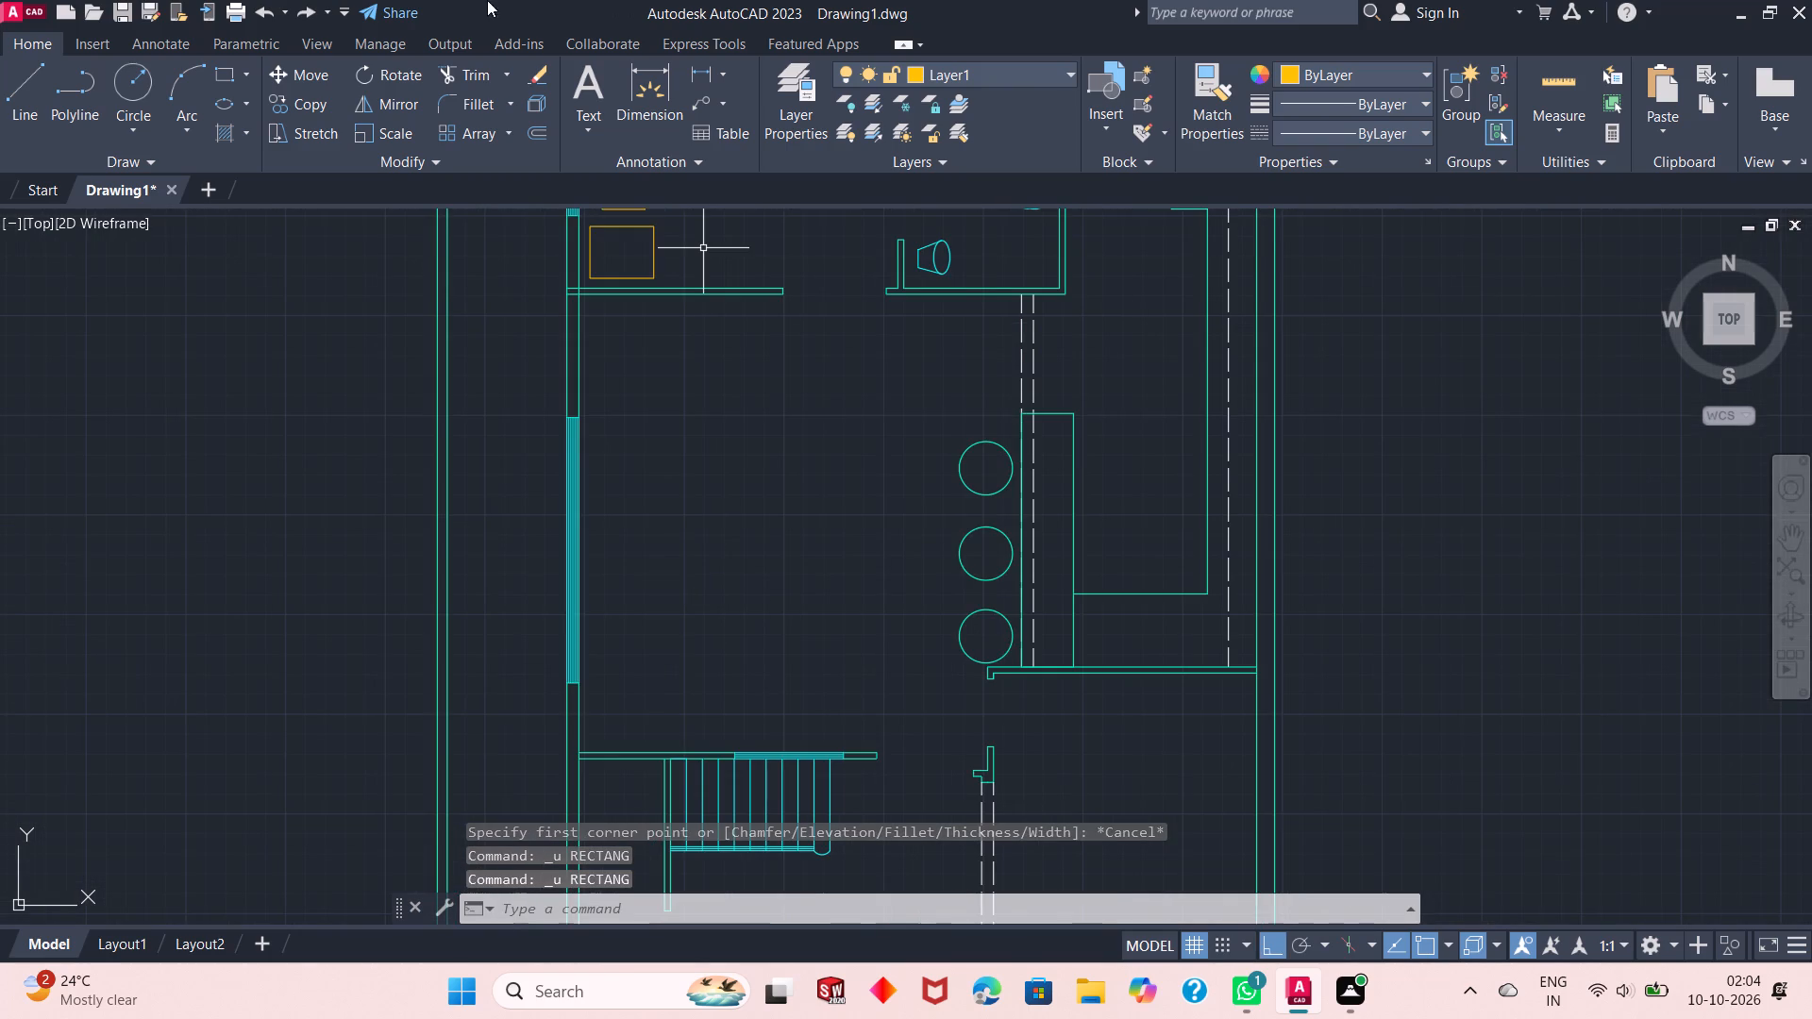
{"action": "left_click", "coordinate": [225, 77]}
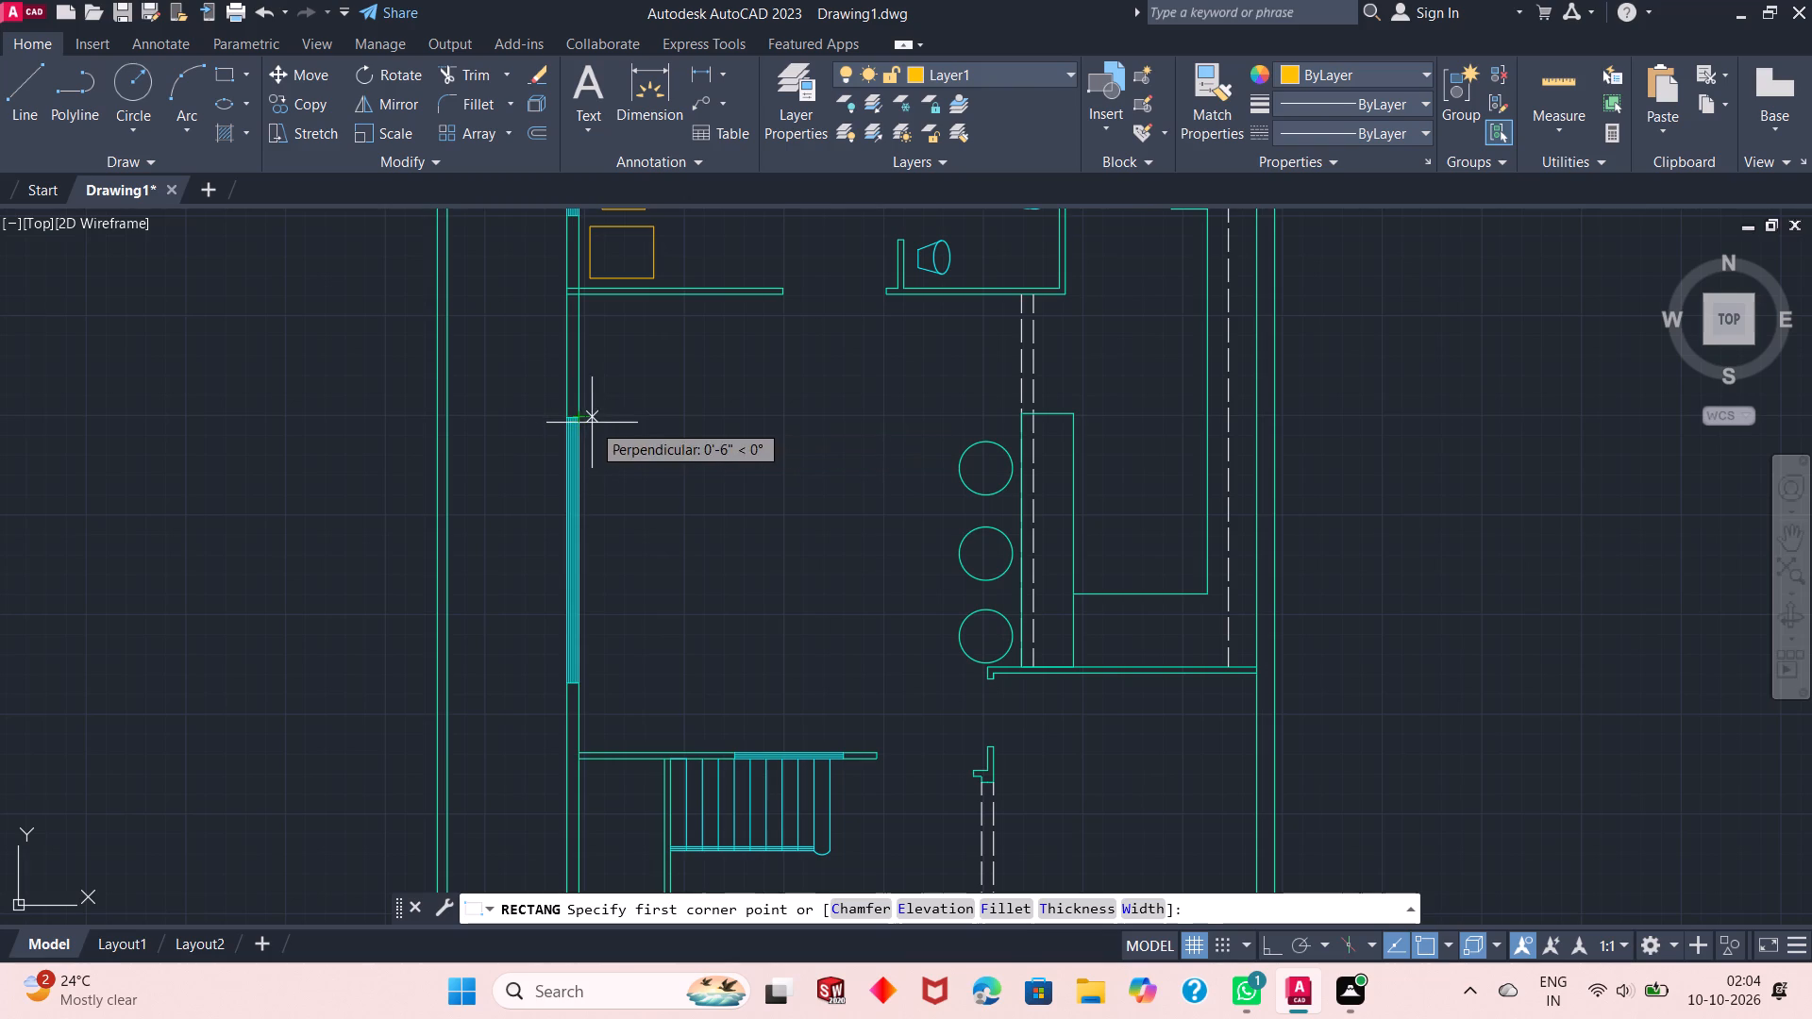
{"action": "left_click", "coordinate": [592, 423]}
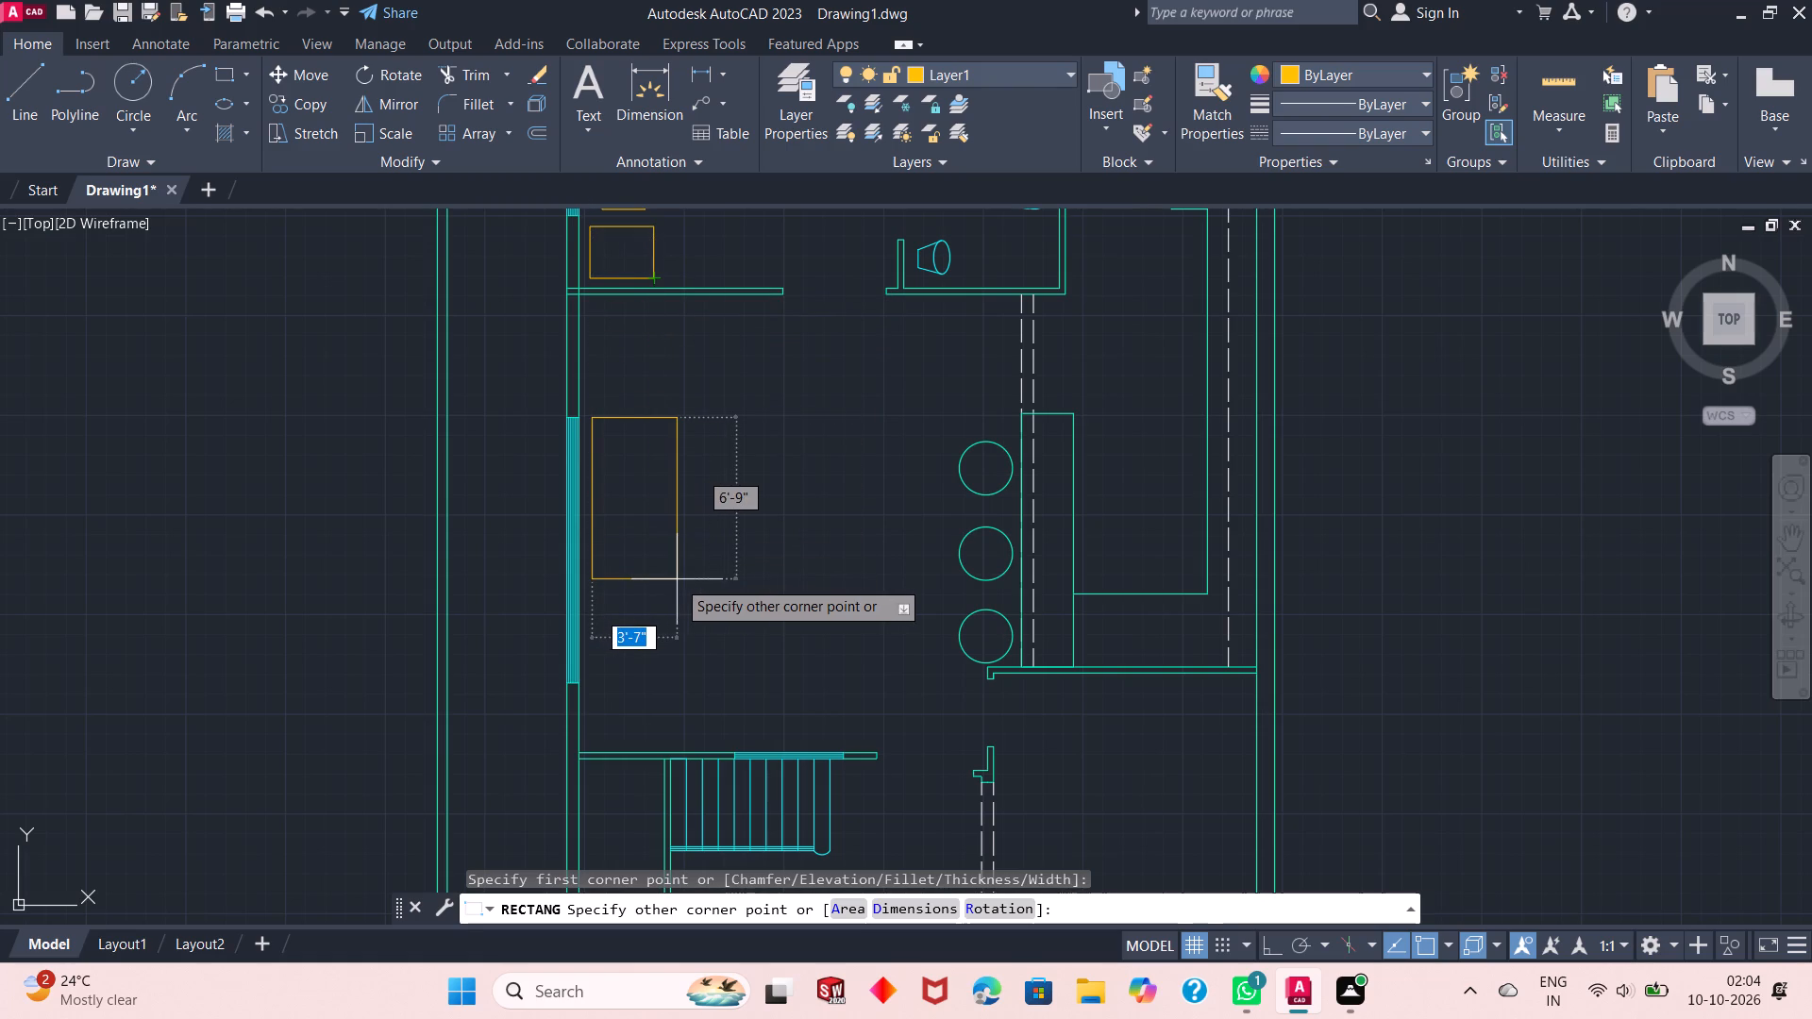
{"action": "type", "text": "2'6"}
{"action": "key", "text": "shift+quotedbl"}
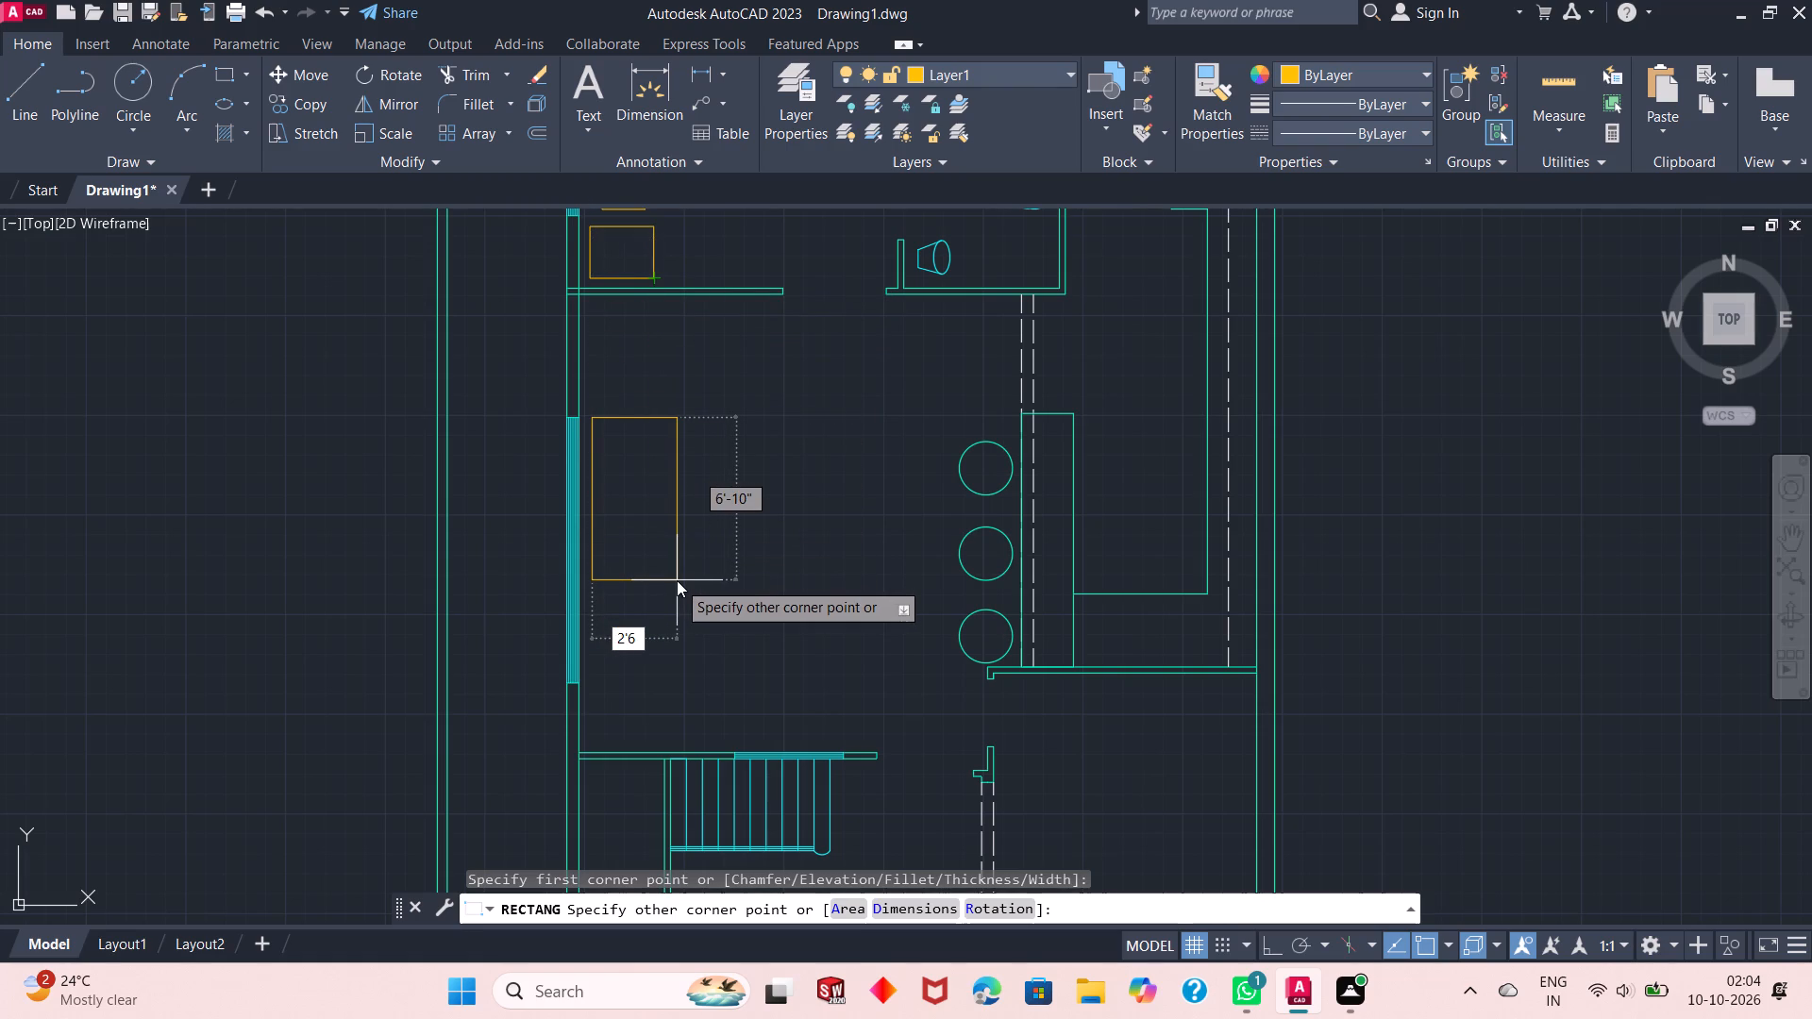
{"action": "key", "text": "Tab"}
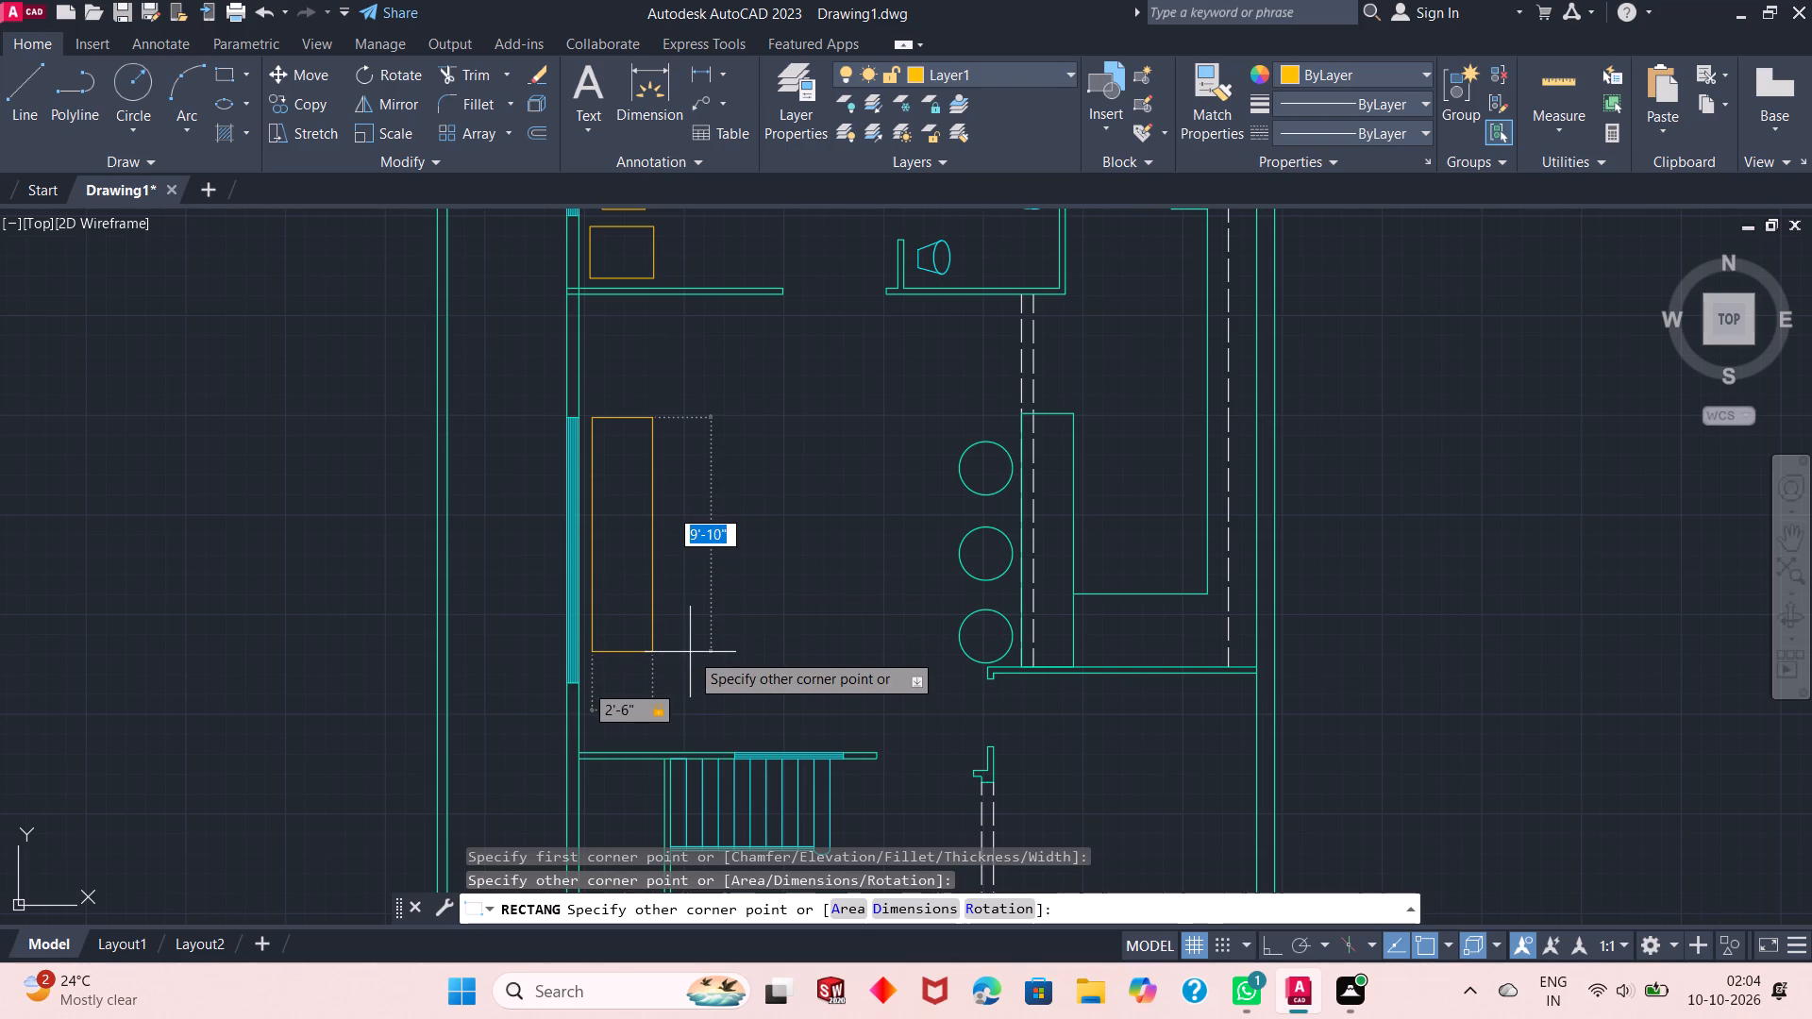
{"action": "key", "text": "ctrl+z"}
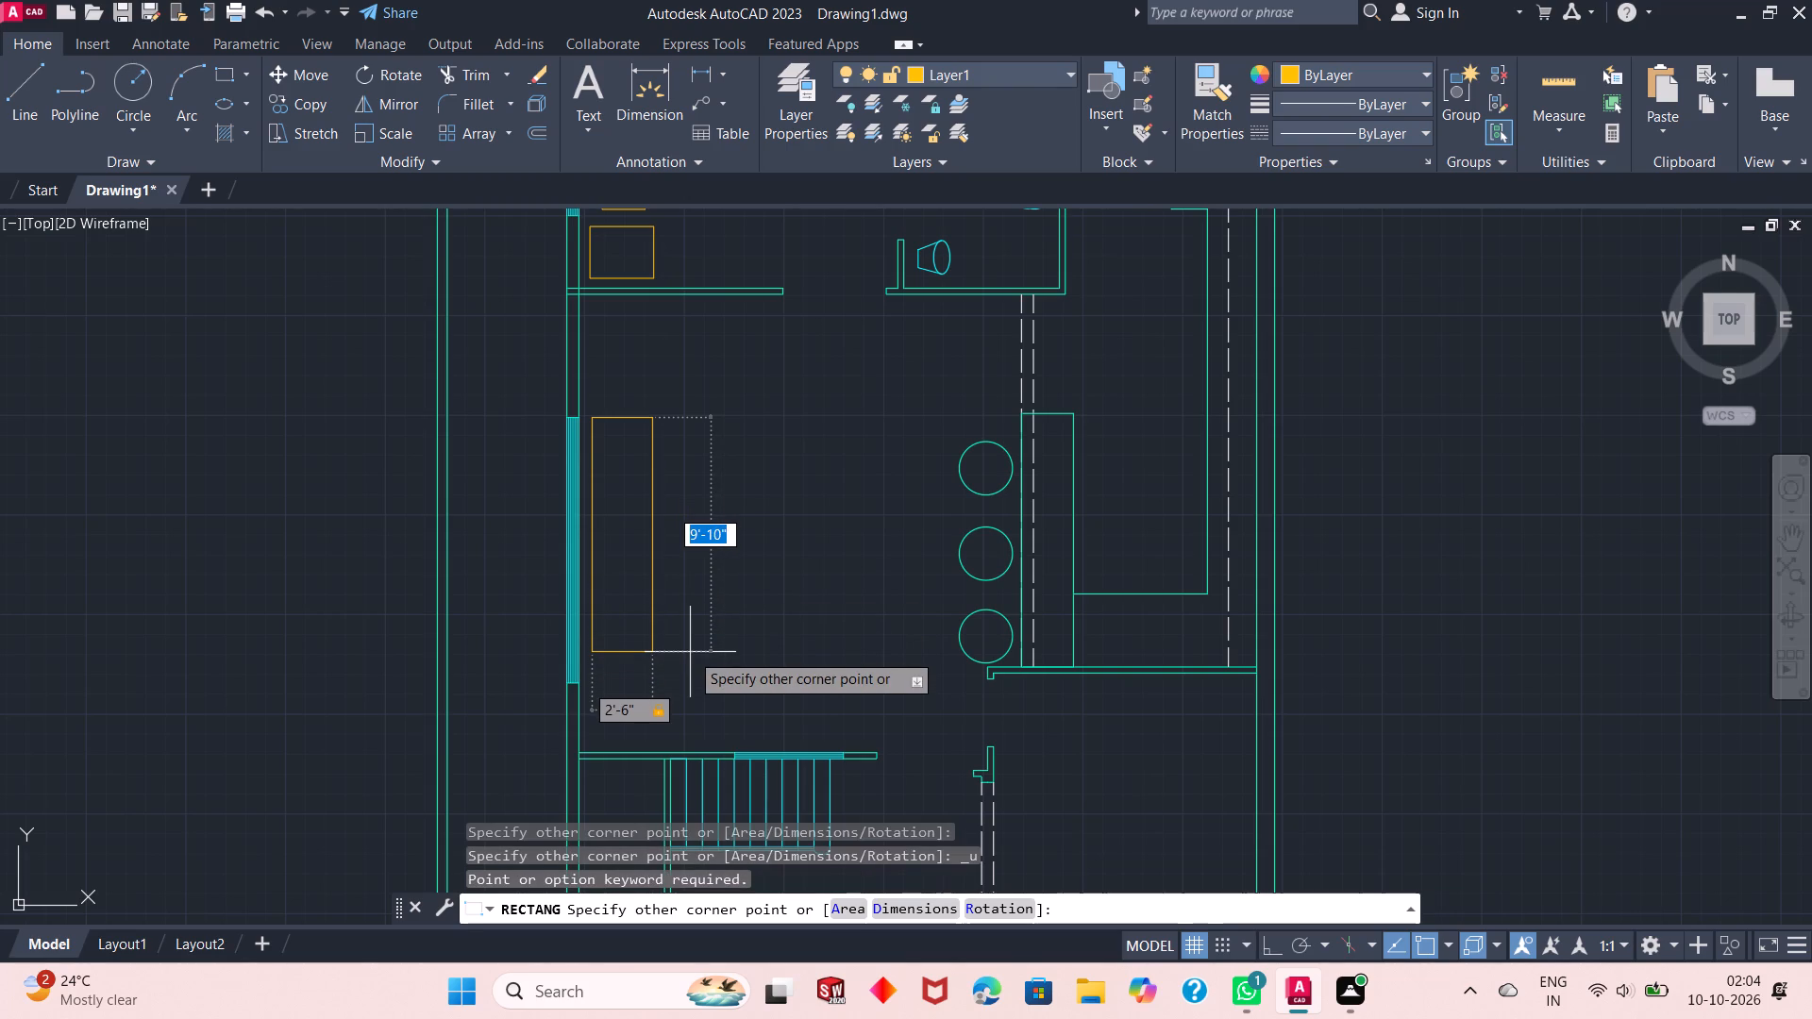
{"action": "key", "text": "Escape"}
Draw a rectangle 2'8" wide by 9' high beside the west window of the room south of the bedroom.
{"action": "key", "text": "space"}
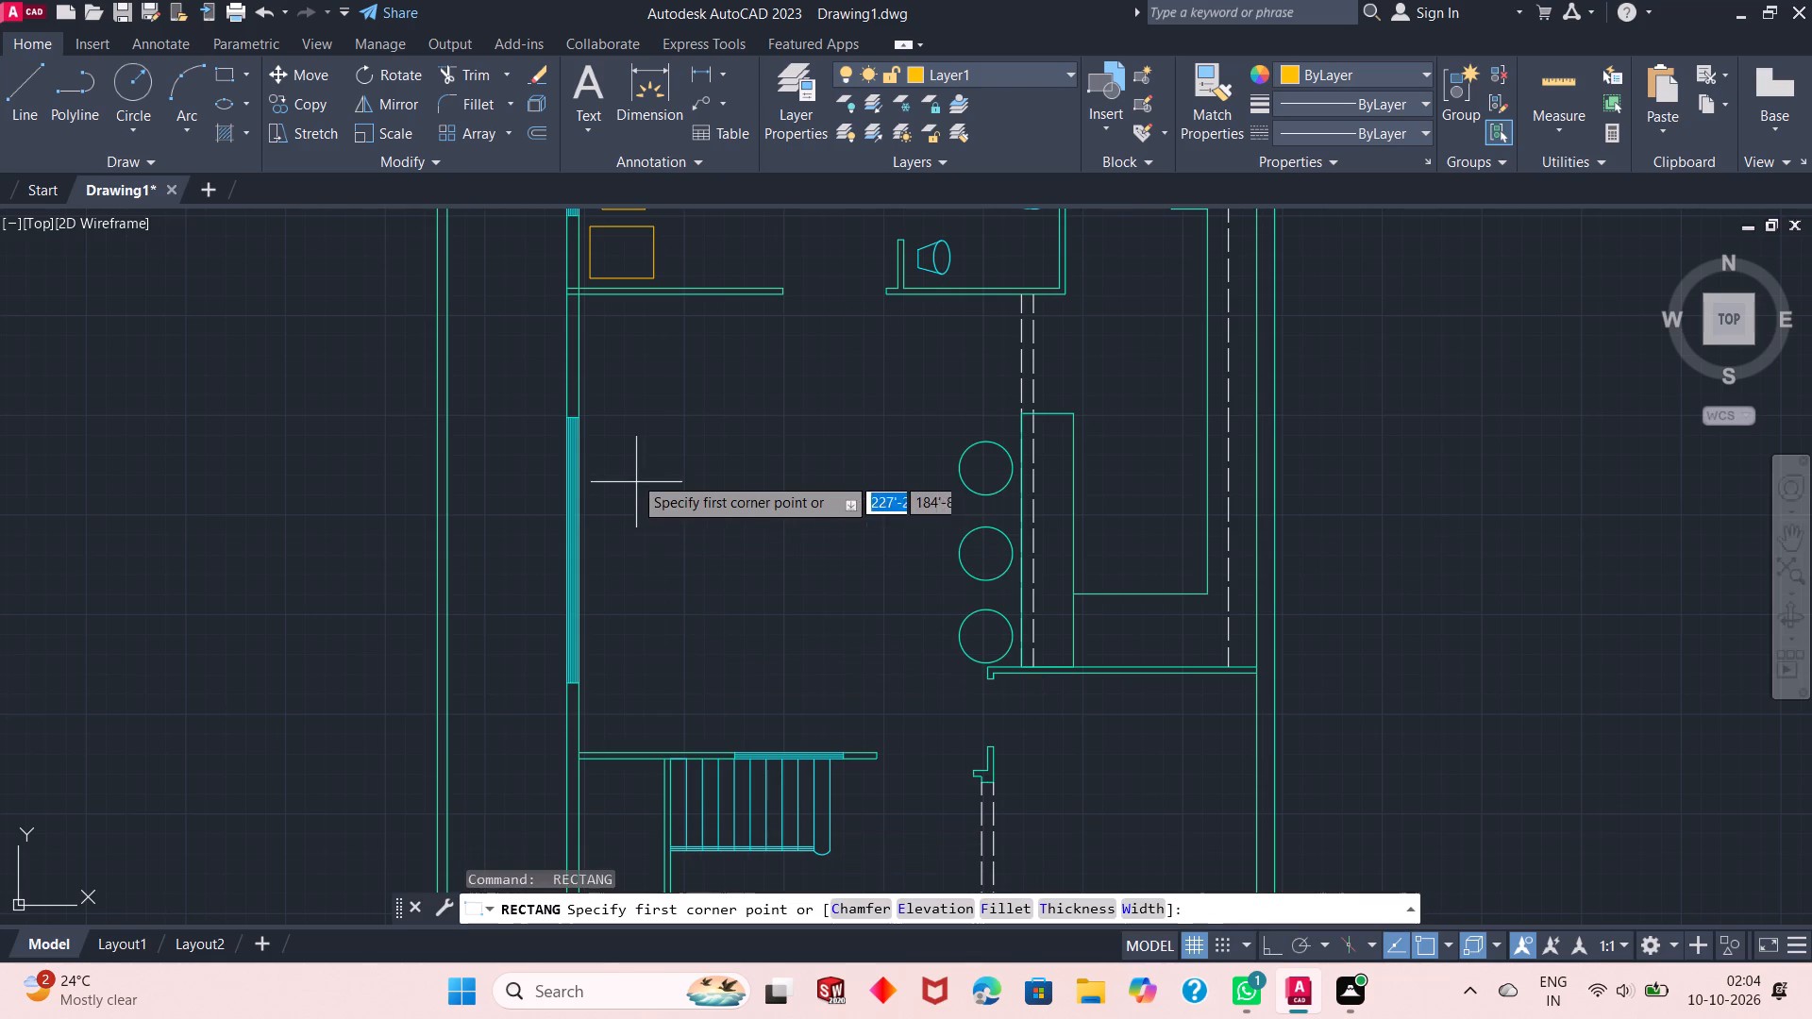
{"action": "left_click", "coordinate": [595, 419]}
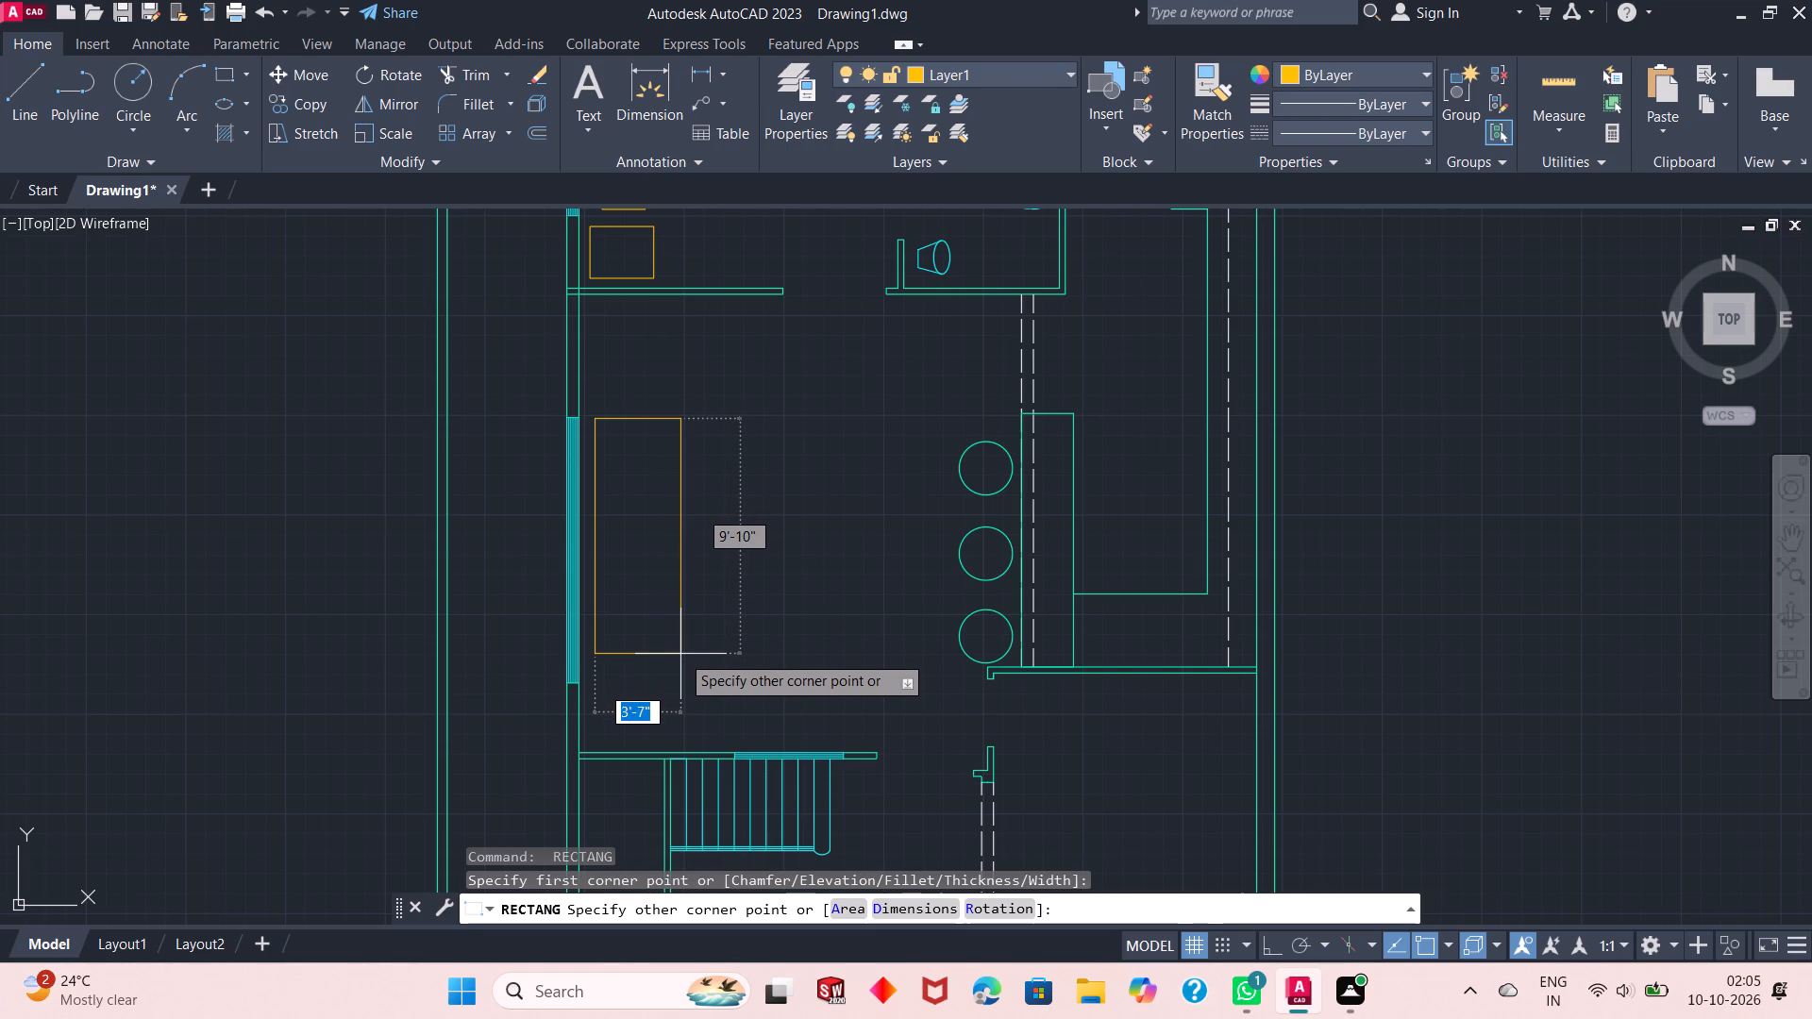
{"action": "type", "text": "2'8\""}
{"action": "key", "text": "Tab"}
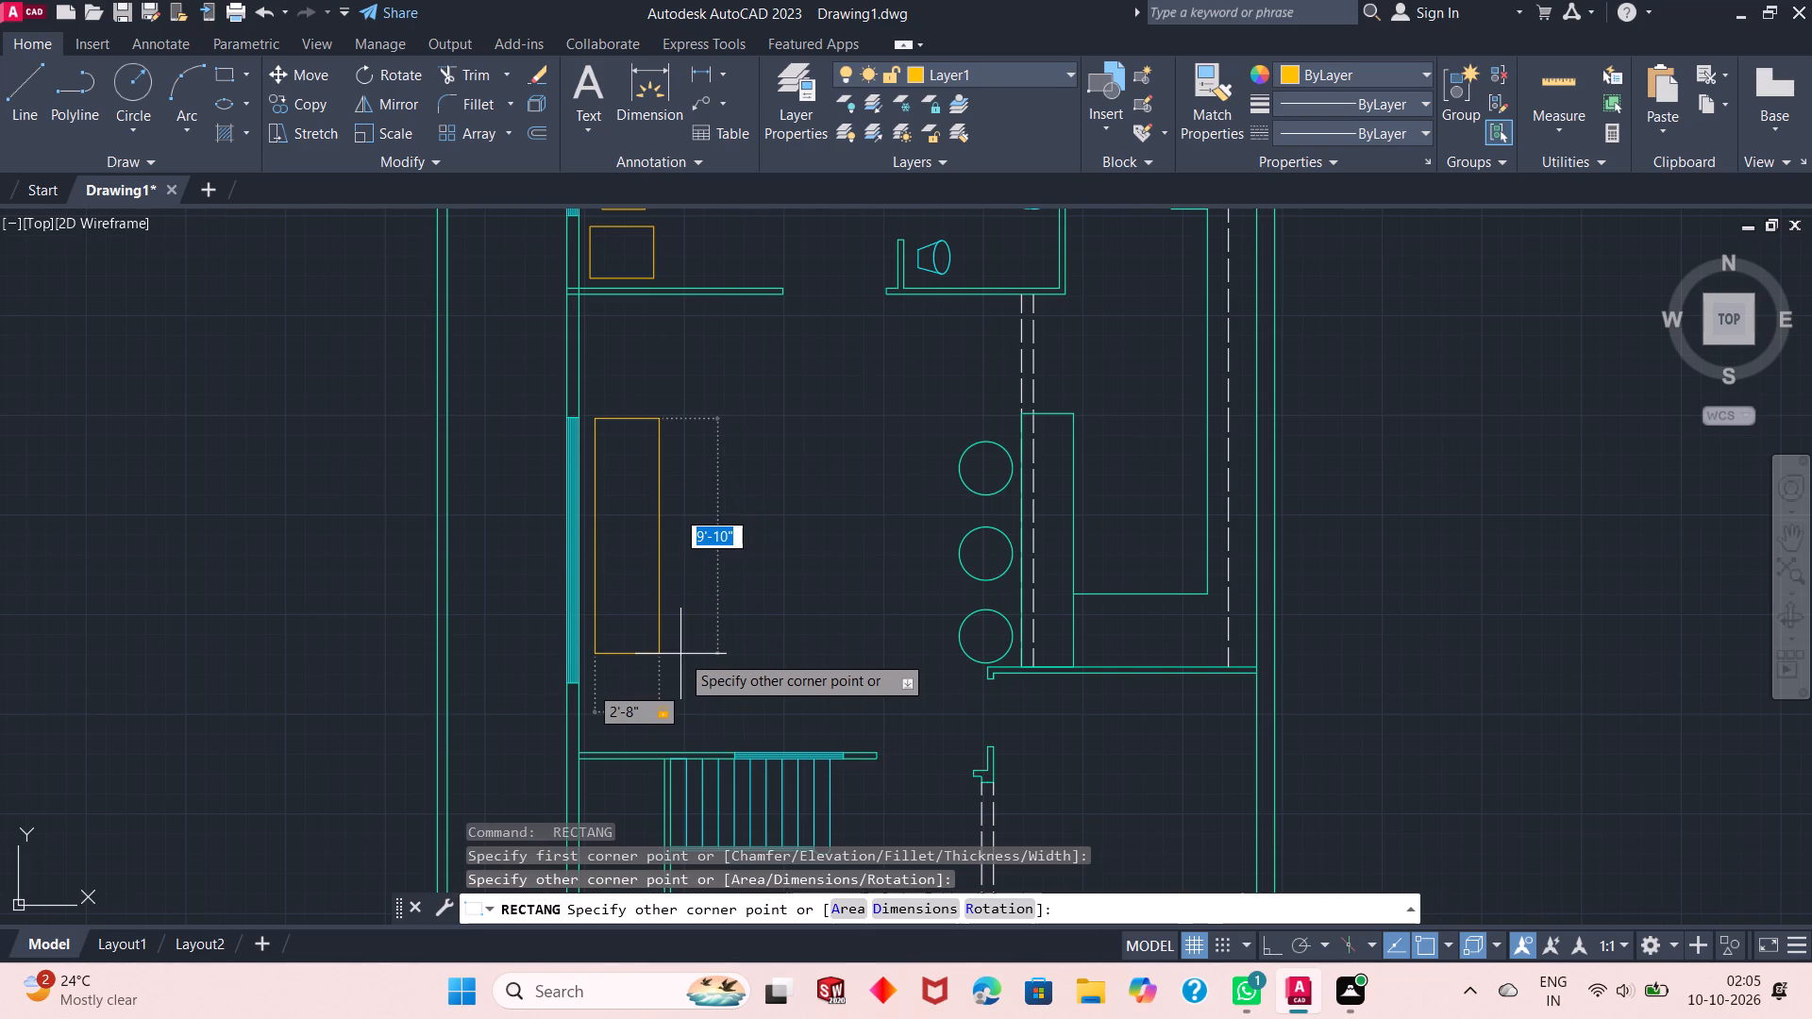
{"action": "type", "text": "9'"}
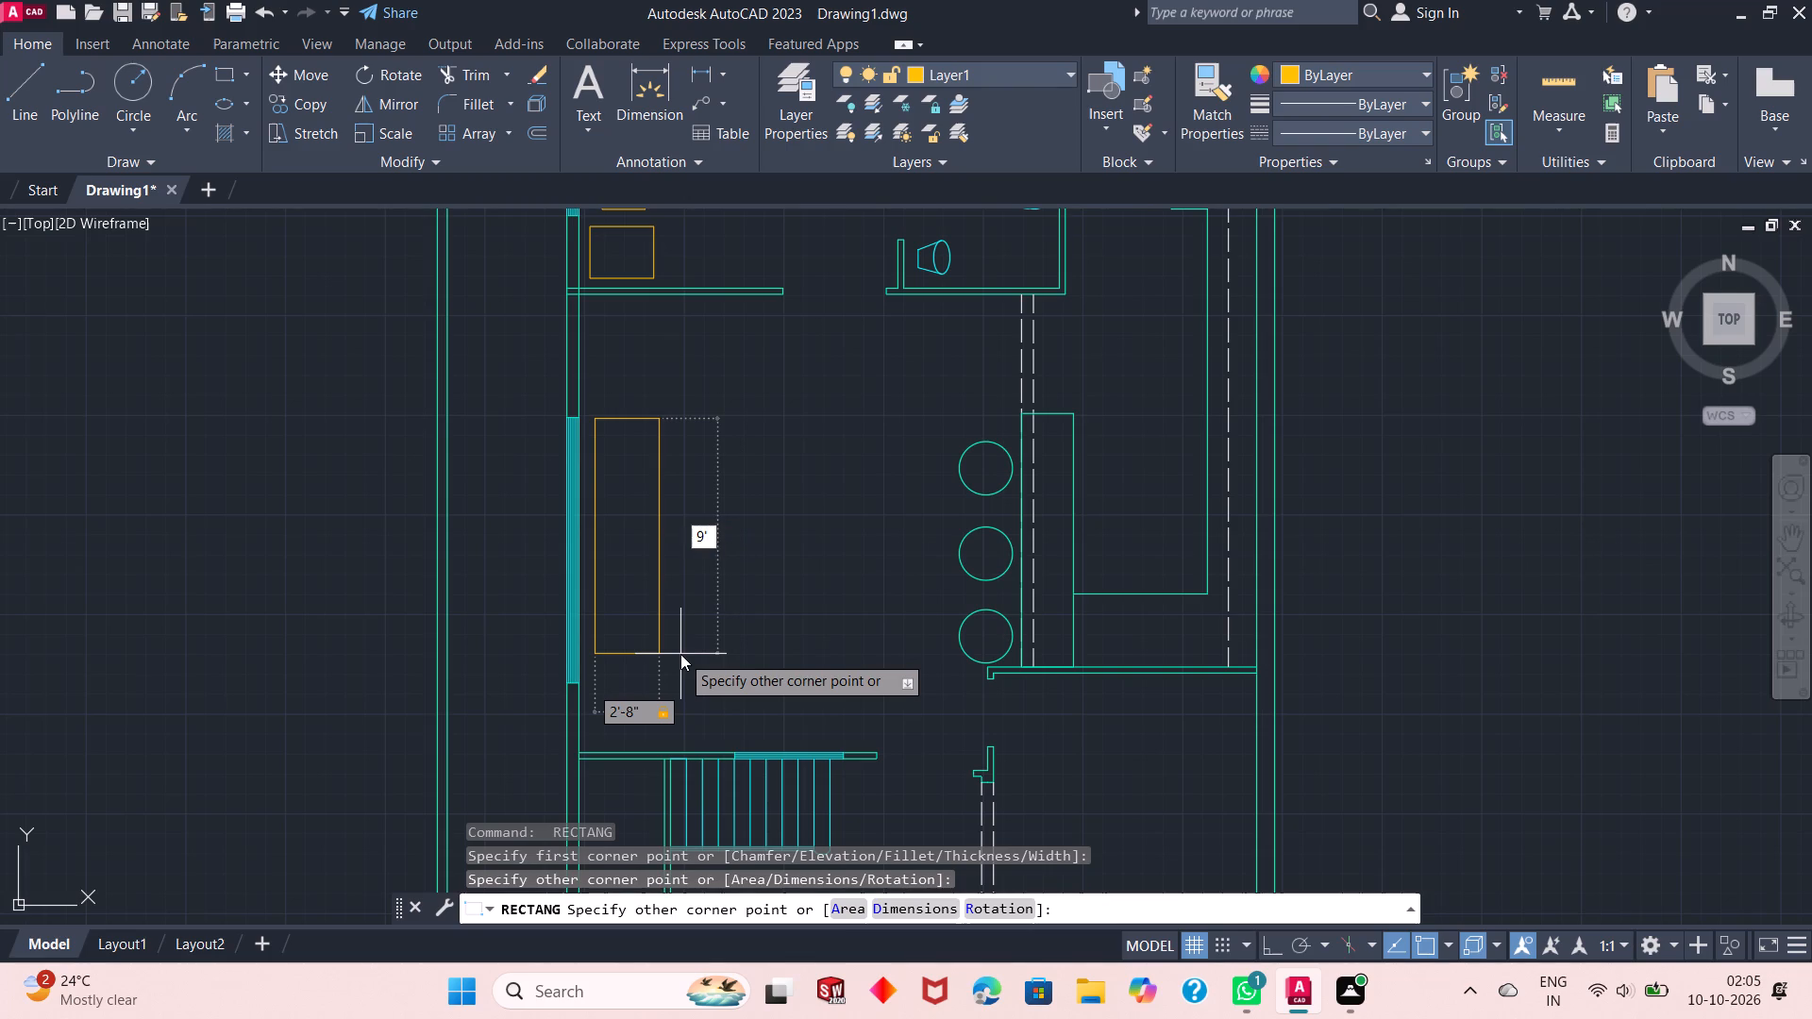
{"action": "key", "text": "Return"}
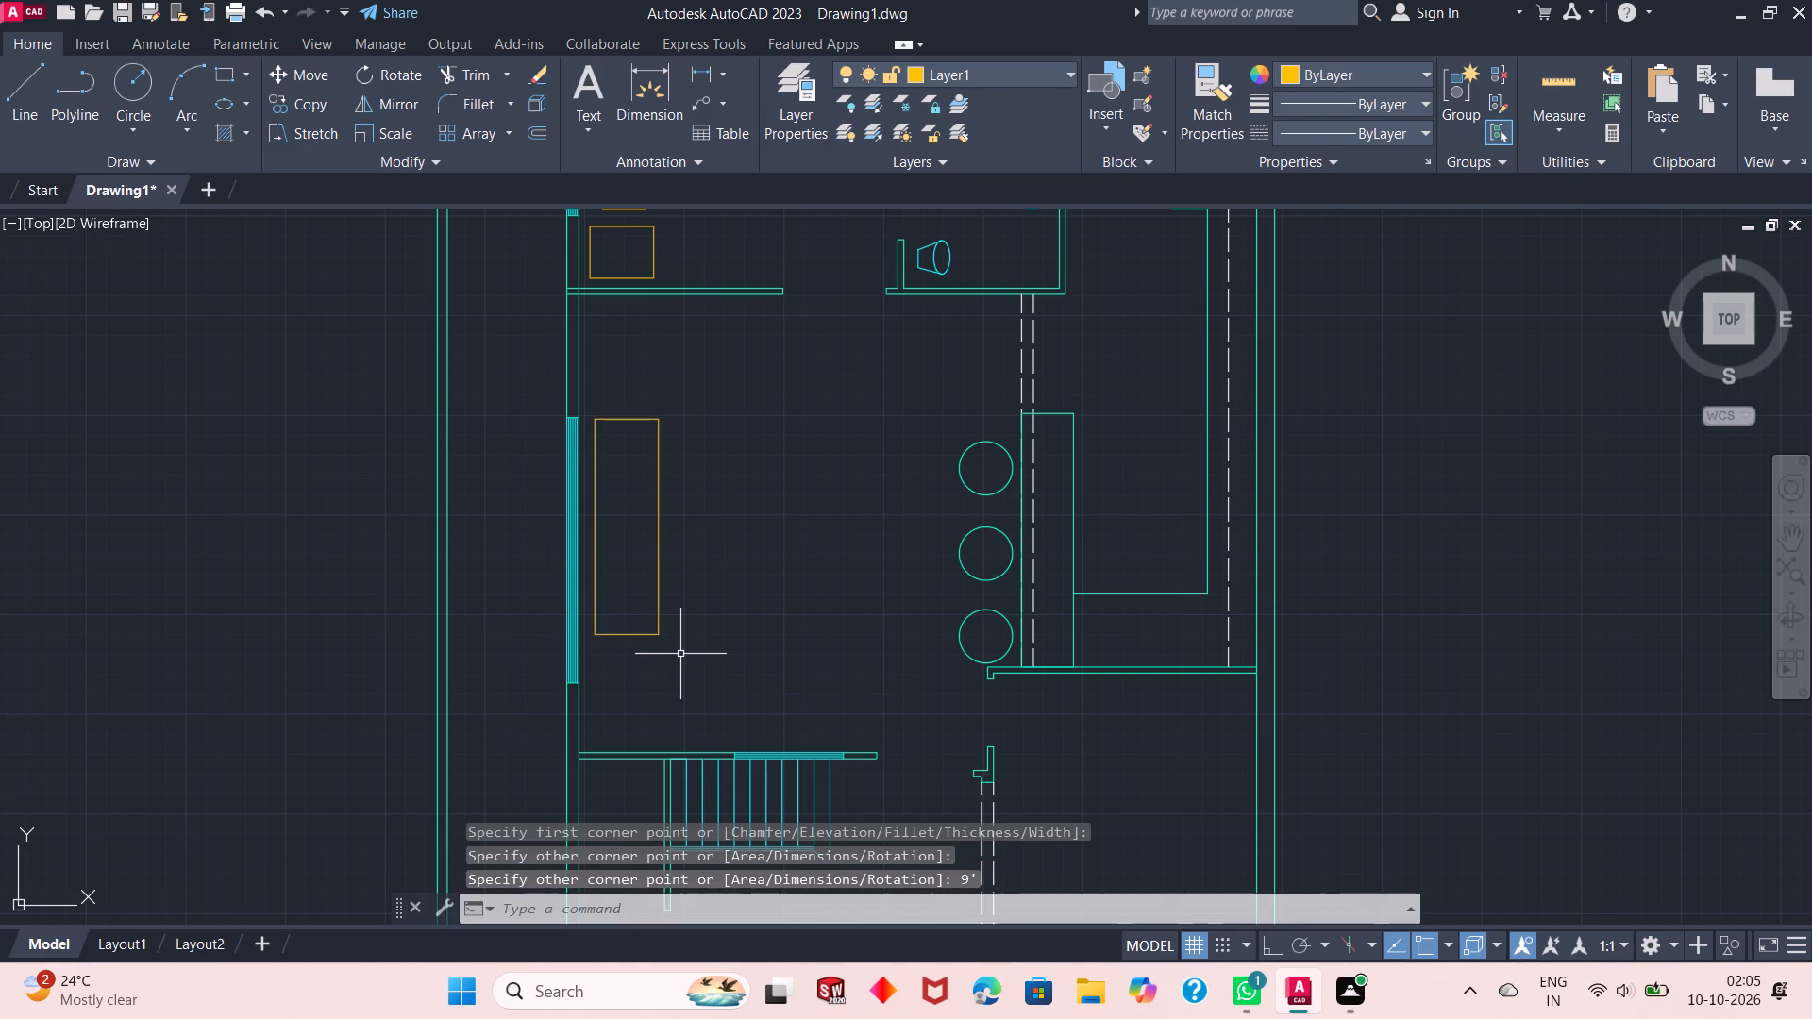
Draw a rectangle 7'2" wide by 2'8" high against the wall just north of the staircase.
{"action": "key", "text": "space"}
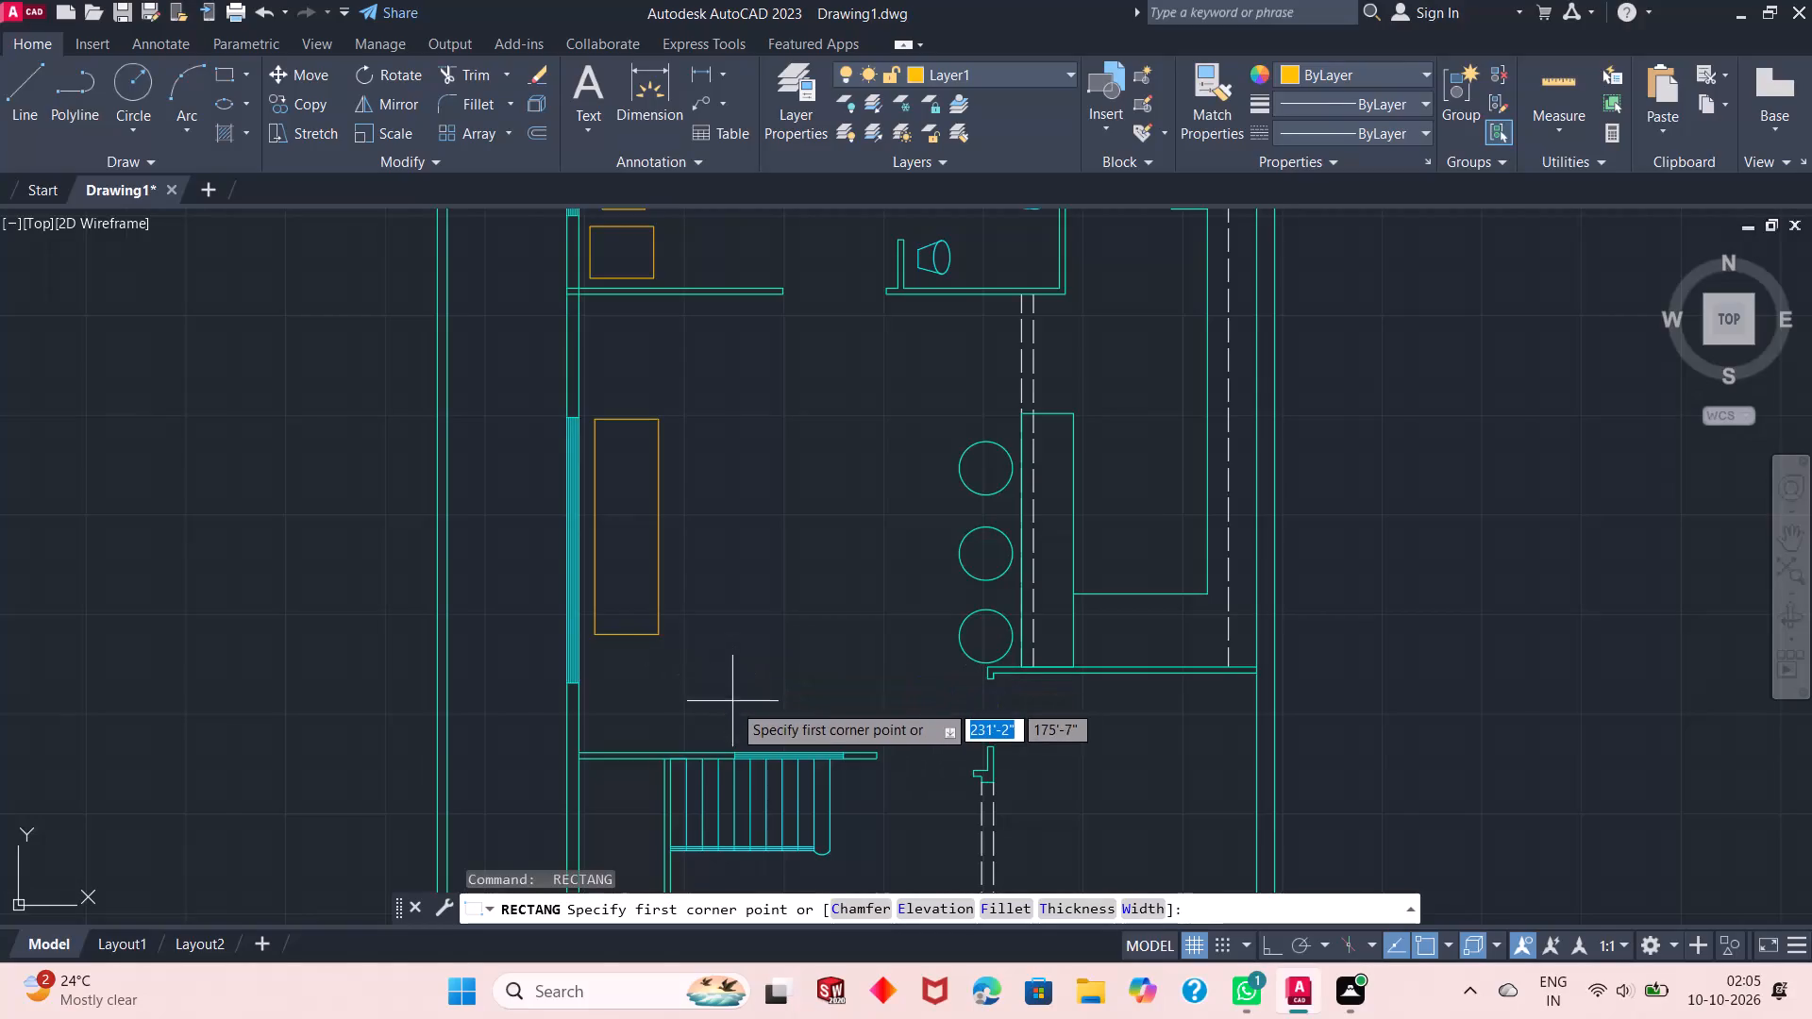
{"action": "scroll", "coordinate": [732, 704], "scroll_direction": "up", "scroll_amount": 1}
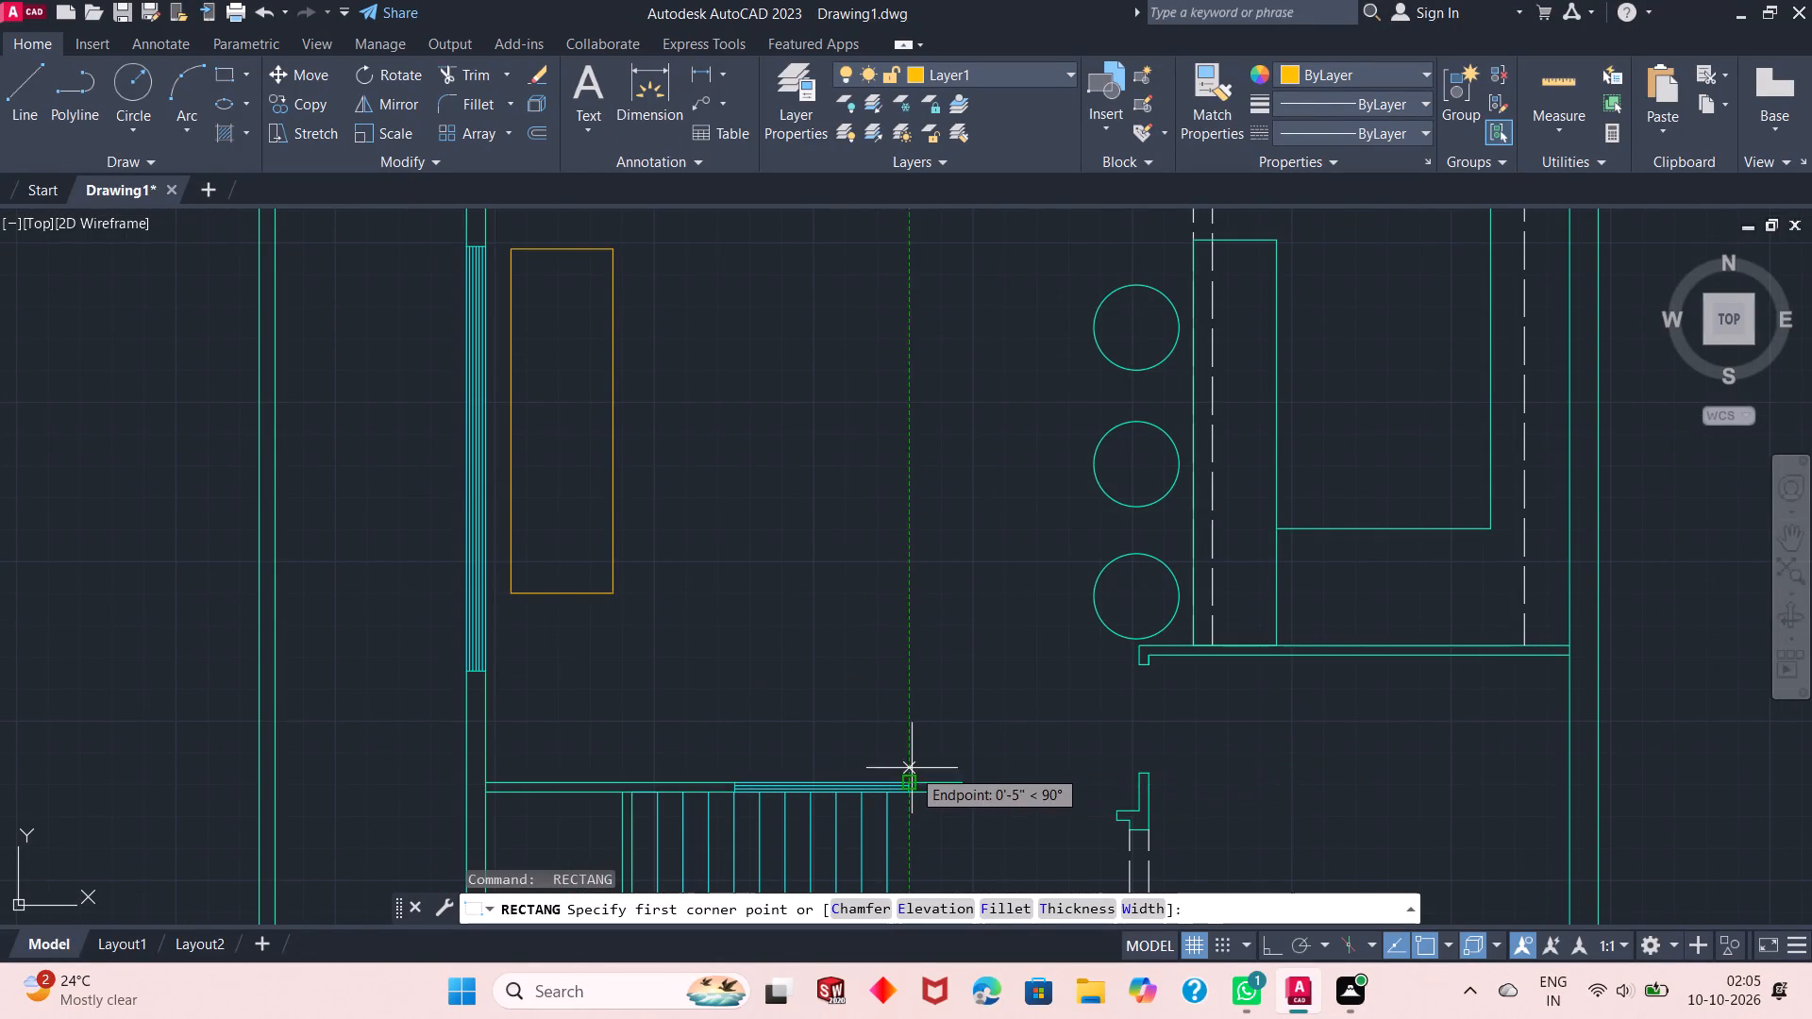
{"action": "scroll", "coordinate": [912, 768], "scroll_direction": "up", "scroll_amount": 2}
{"action": "left_click", "coordinate": [921, 792]}
{"action": "scroll", "coordinate": [917, 790], "scroll_direction": "down", "scroll_amount": 2}
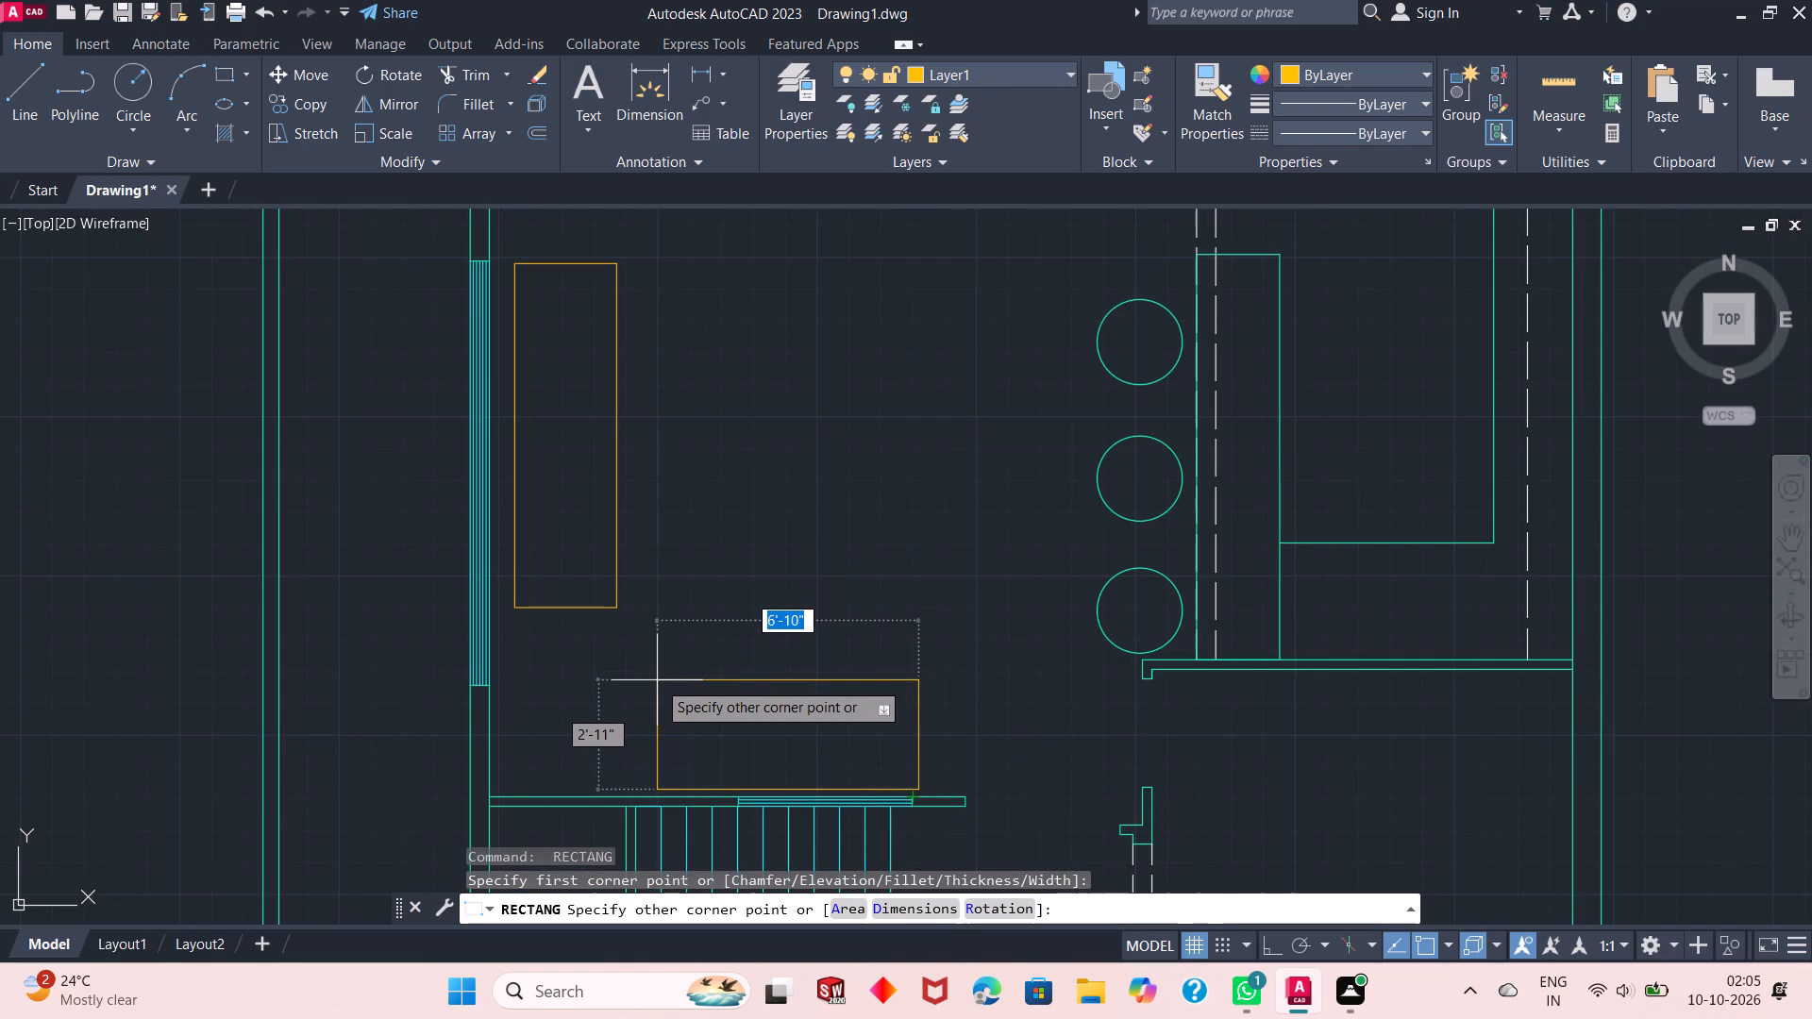
{"action": "key", "text": "2"}
{"action": "key", "text": "BackSpace"}
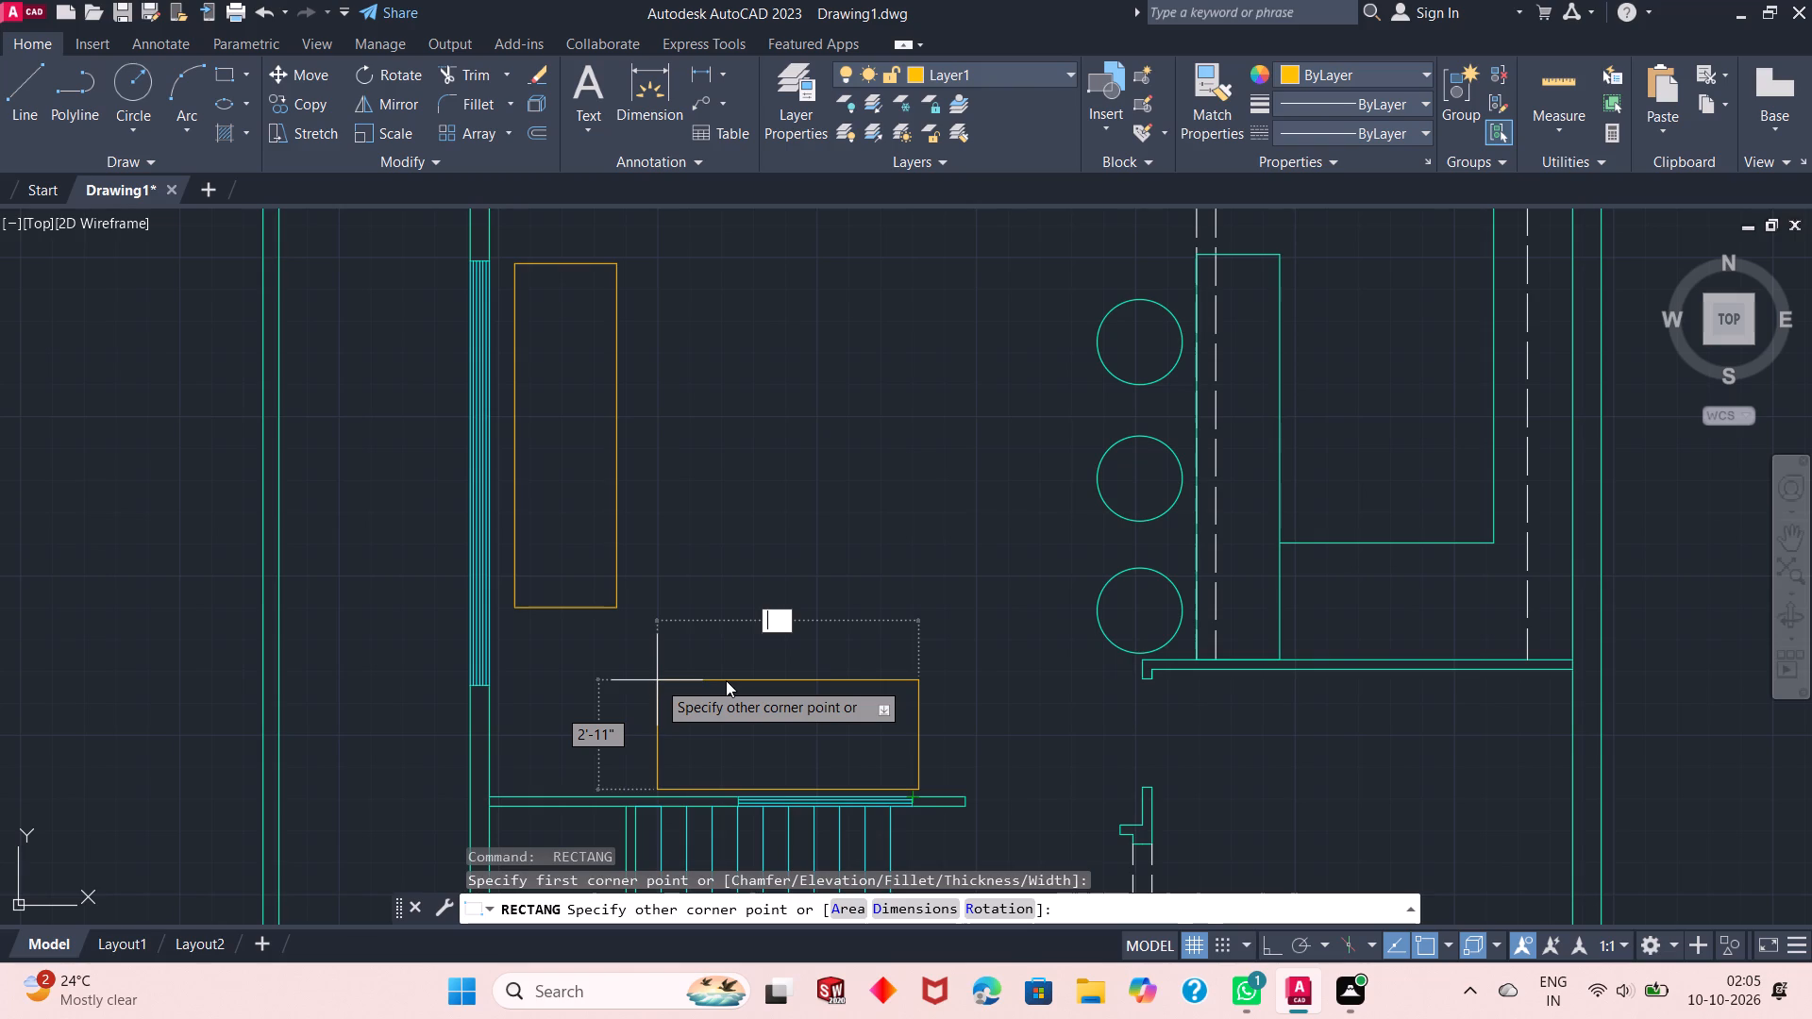
{"action": "key", "text": "Escape"}
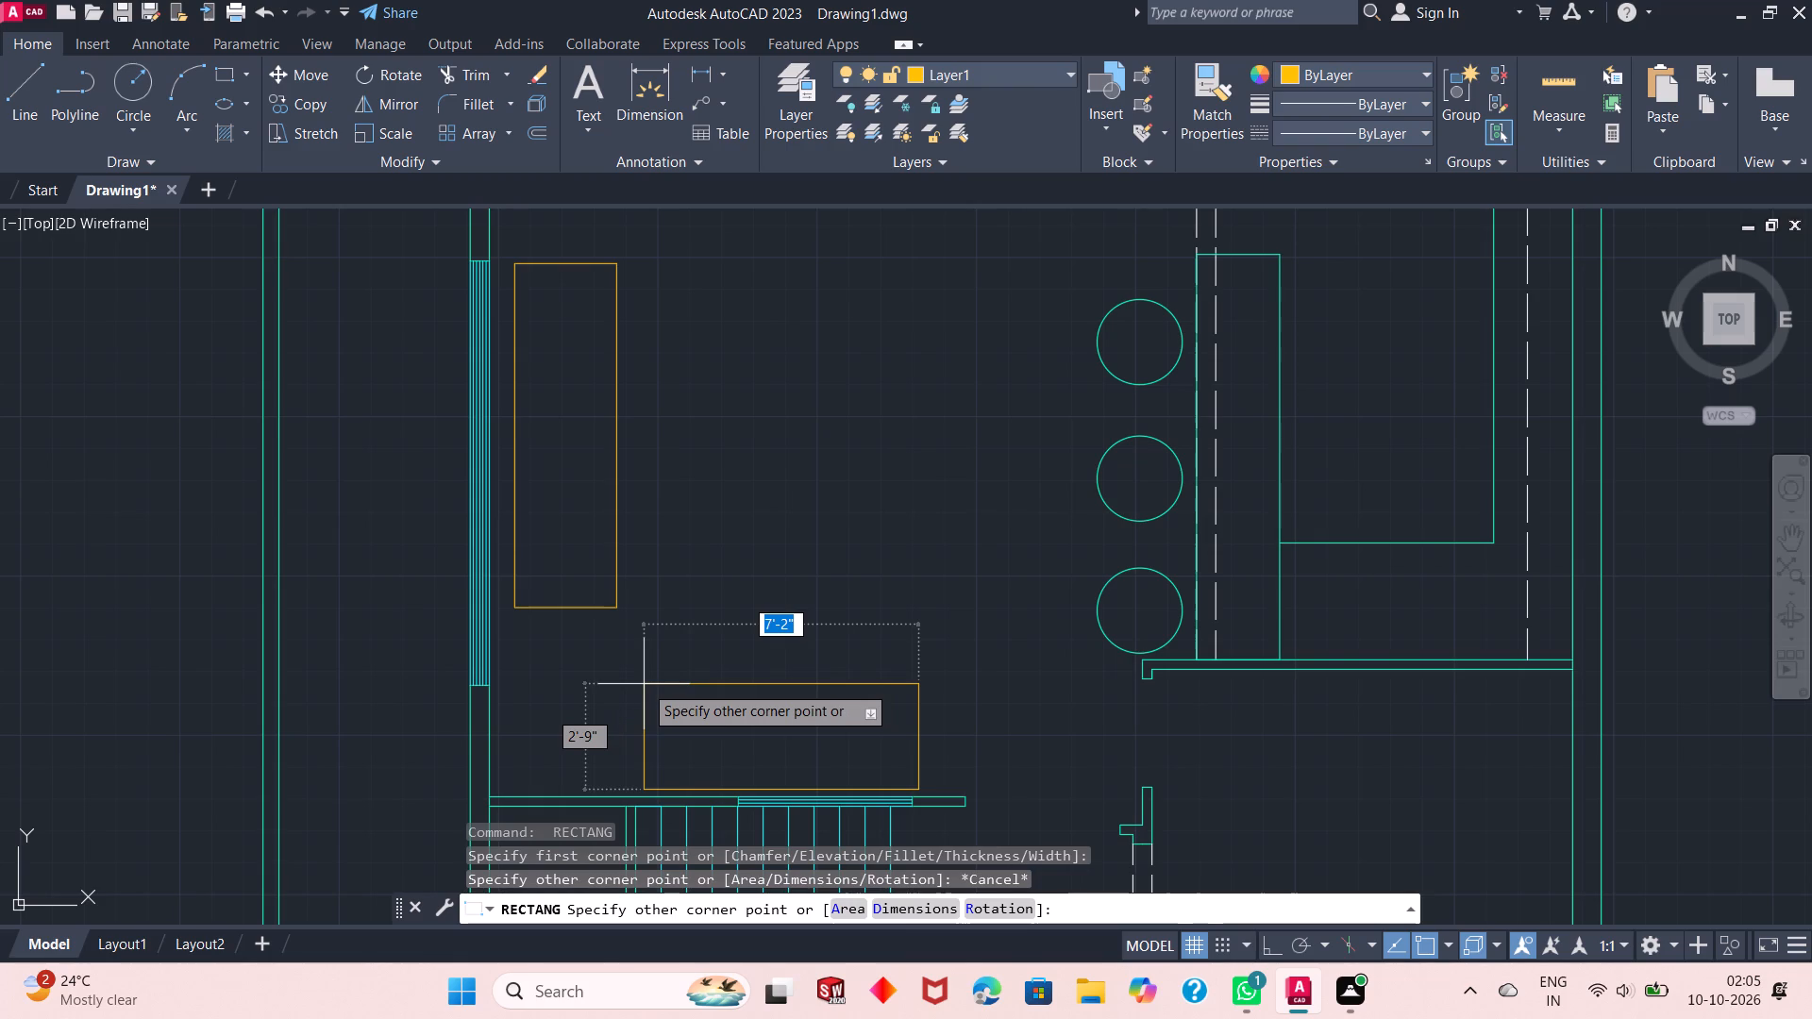
{"action": "type", "text": "7'2\""}
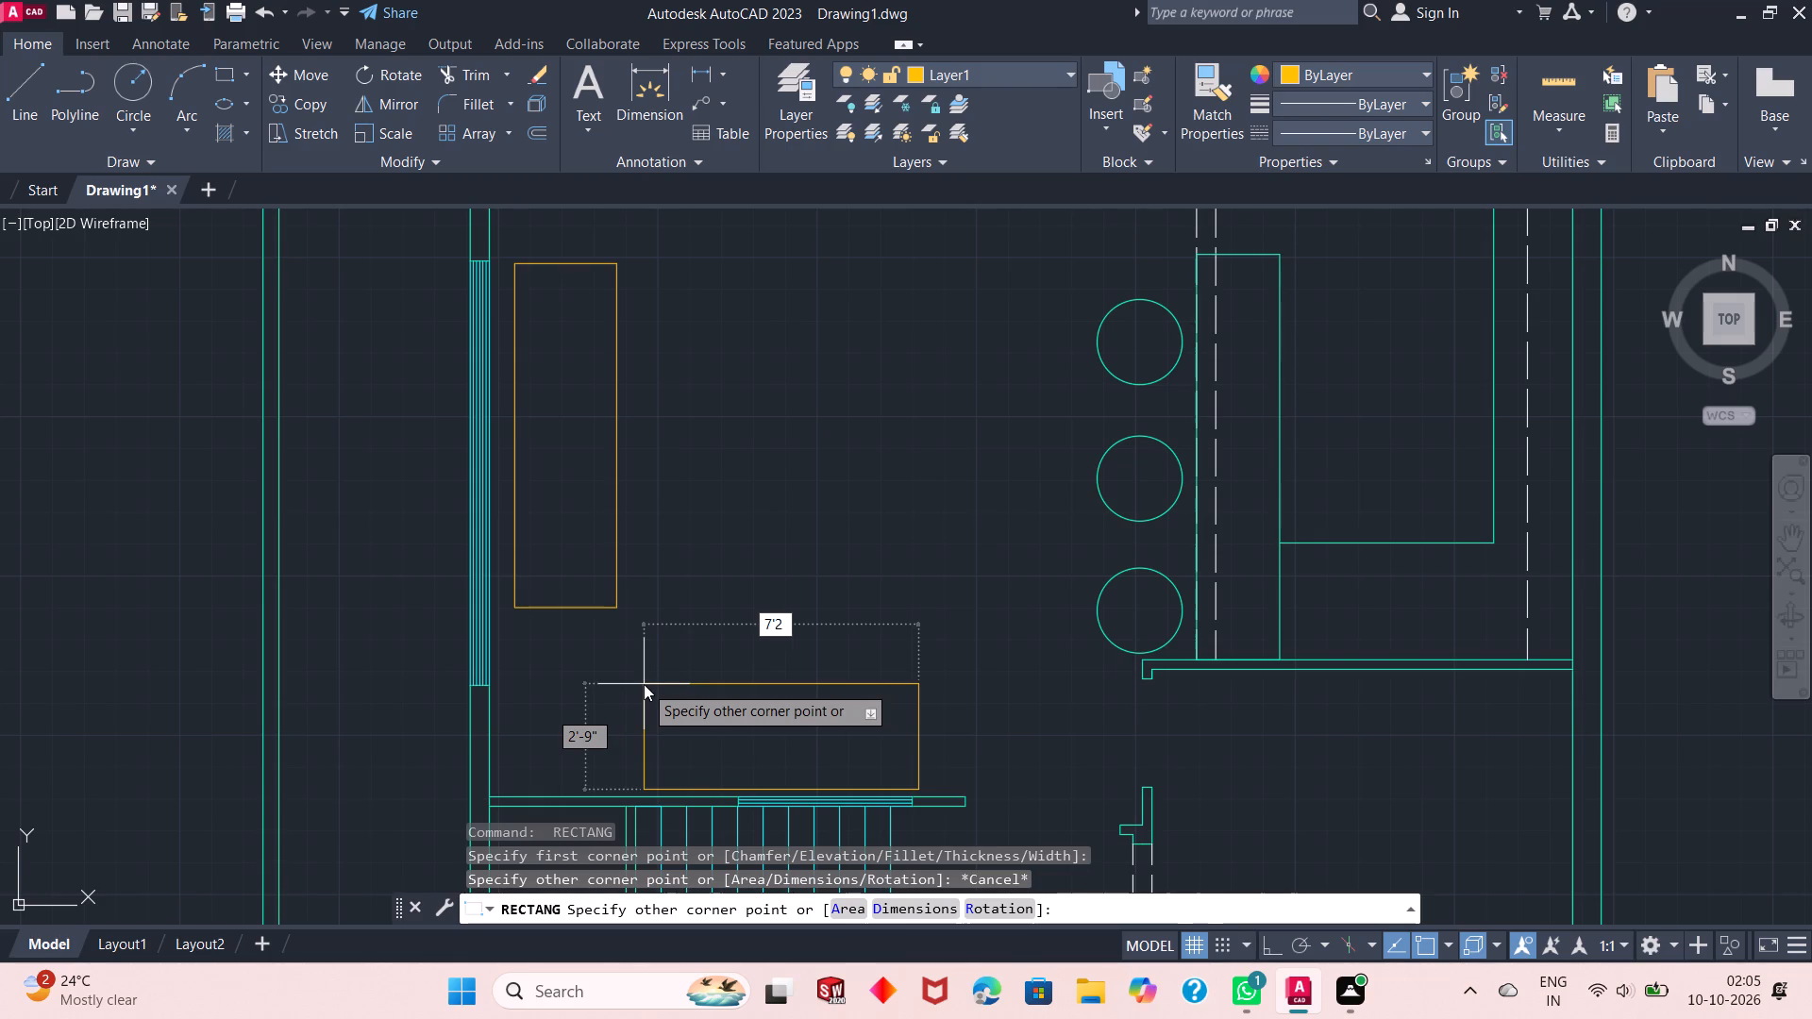
{"action": "key", "text": "Tab"}
{"action": "type", "text": "2'8\""}
{"action": "key", "text": "Return"}
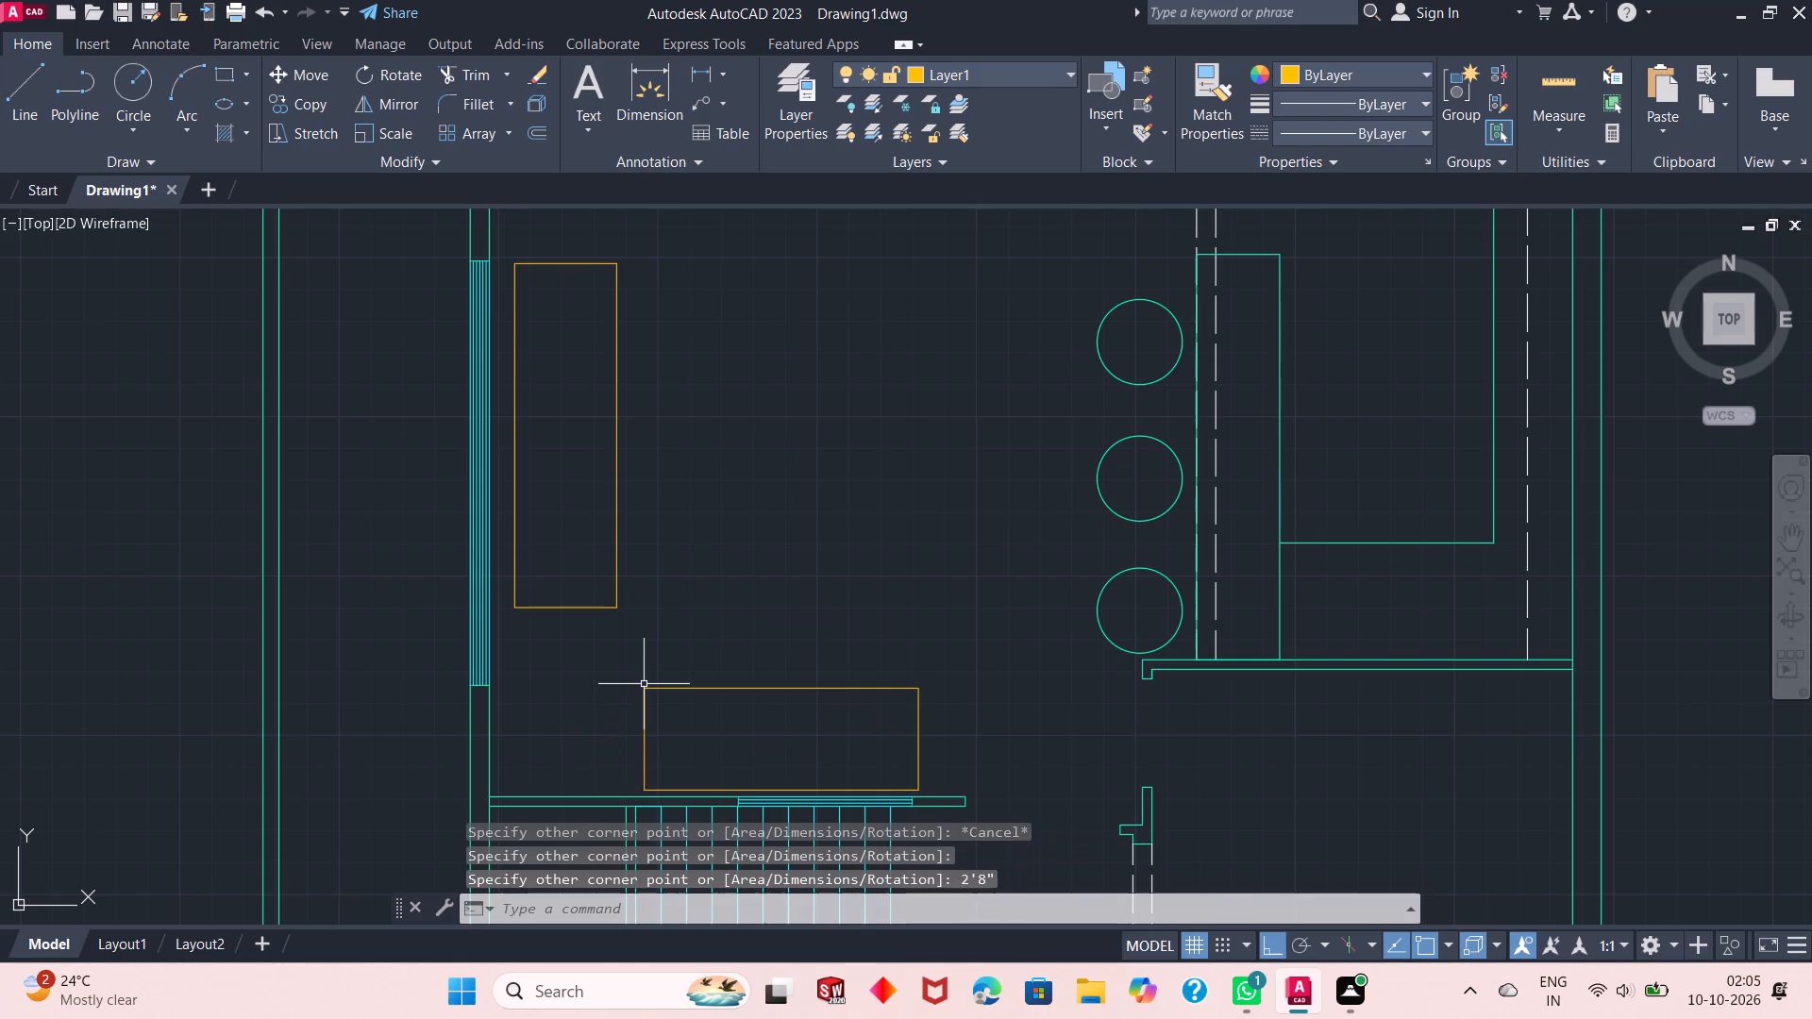
Draw a nearly square rectangle about 2'10" wide in the living area, between the west-window rectangle and the round stools.
{"action": "scroll", "coordinate": [643, 684], "scroll_direction": "down", "scroll_amount": 1}
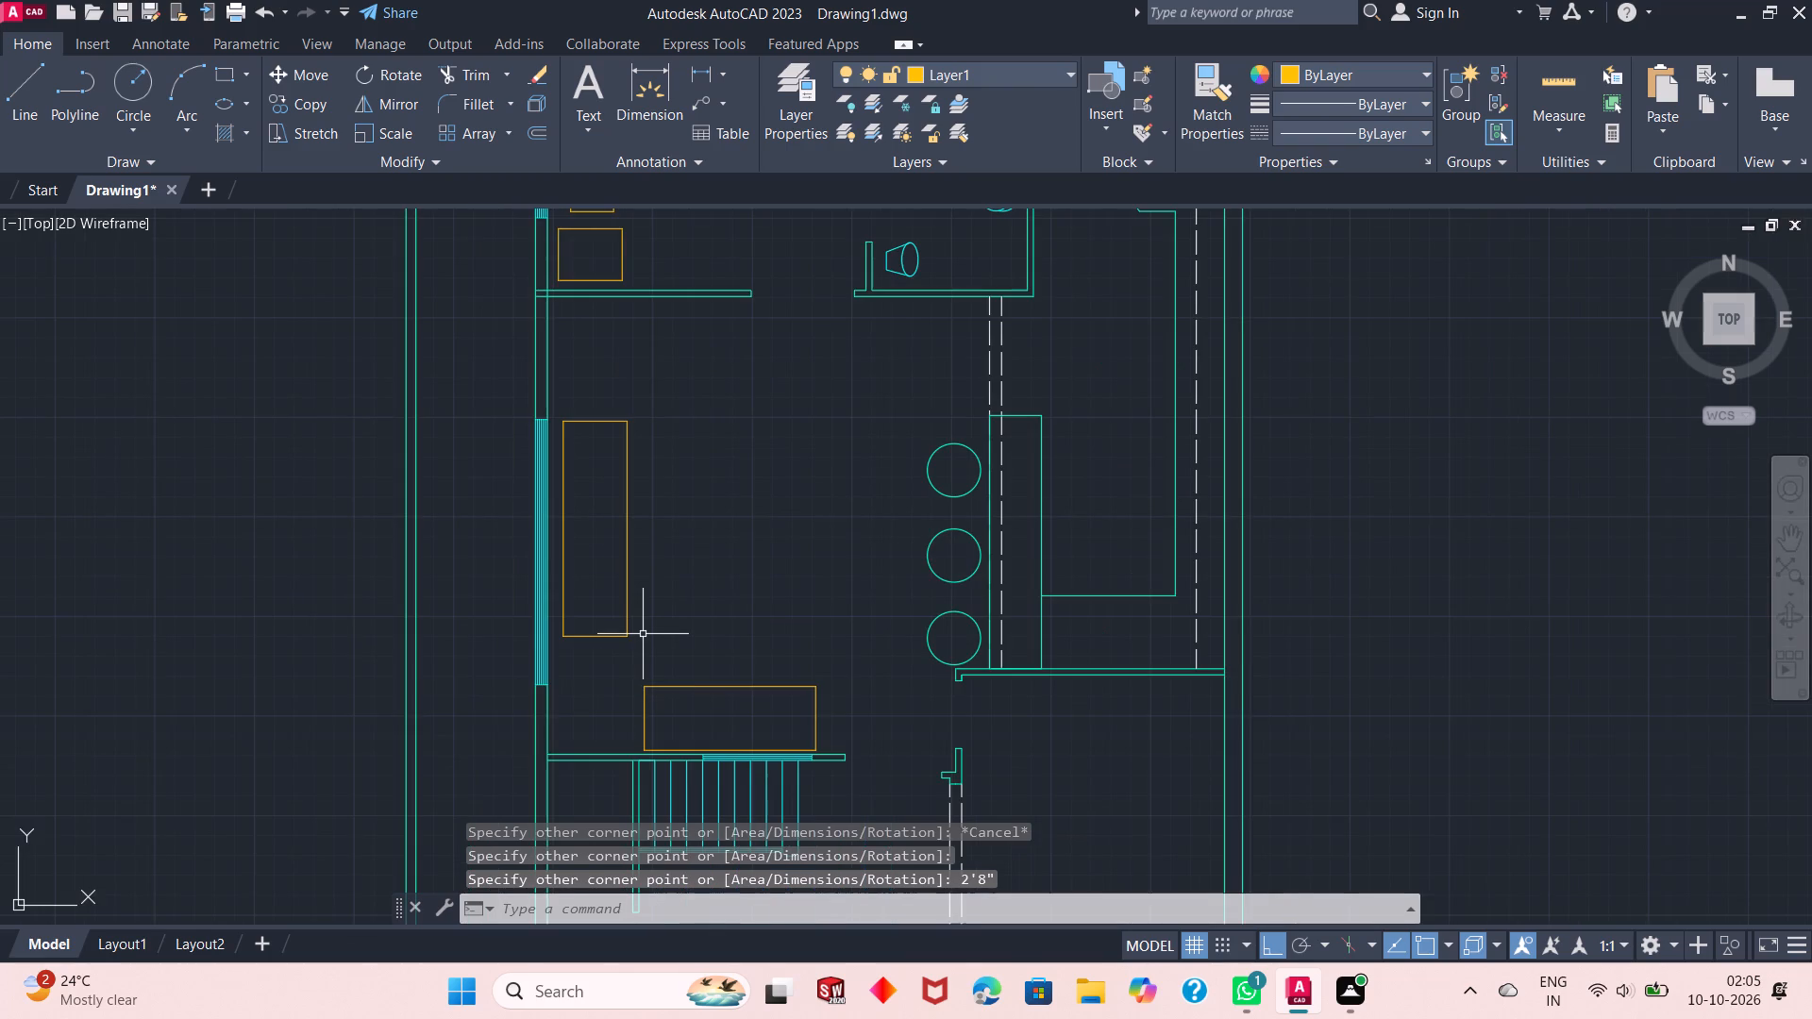
{"action": "right_click", "coordinate": [718, 574]}
{"action": "left_click", "coordinate": [874, 110]}
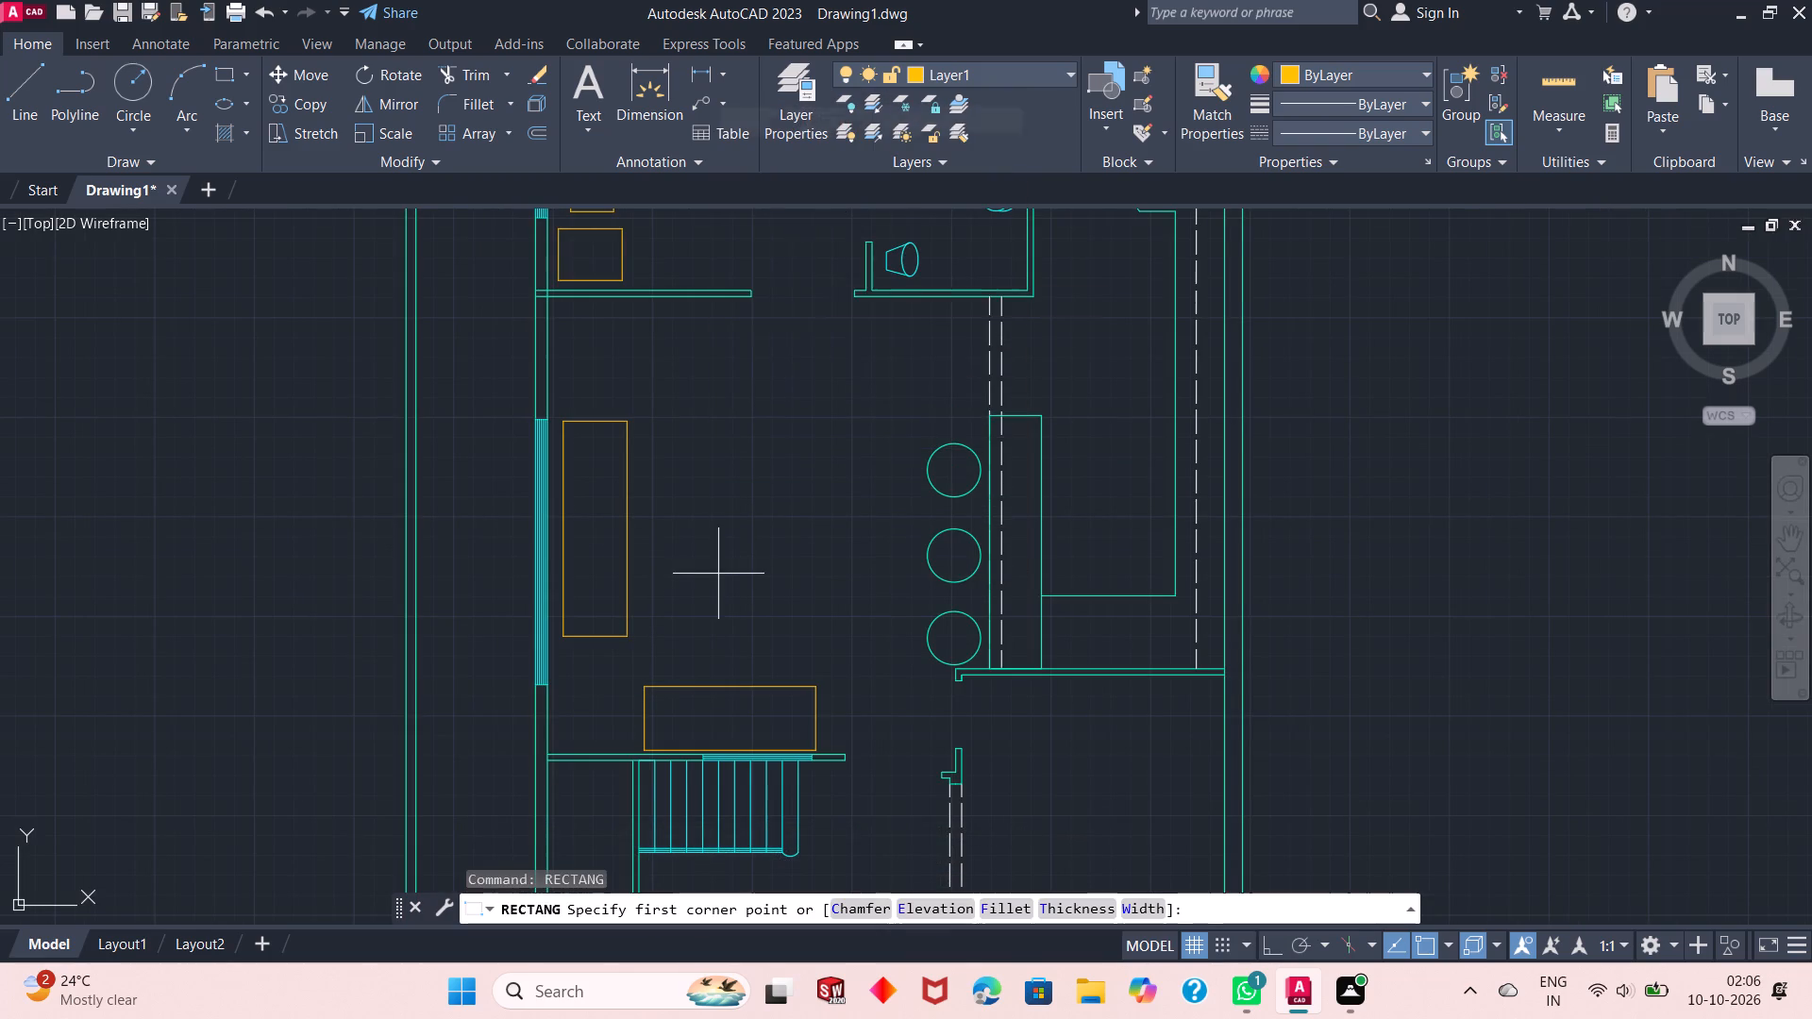
{"action": "scroll", "coordinate": [775, 563], "scroll_direction": "up", "scroll_amount": 2}
{"action": "scroll", "coordinate": [775, 563], "scroll_direction": "down", "scroll_amount": 1}
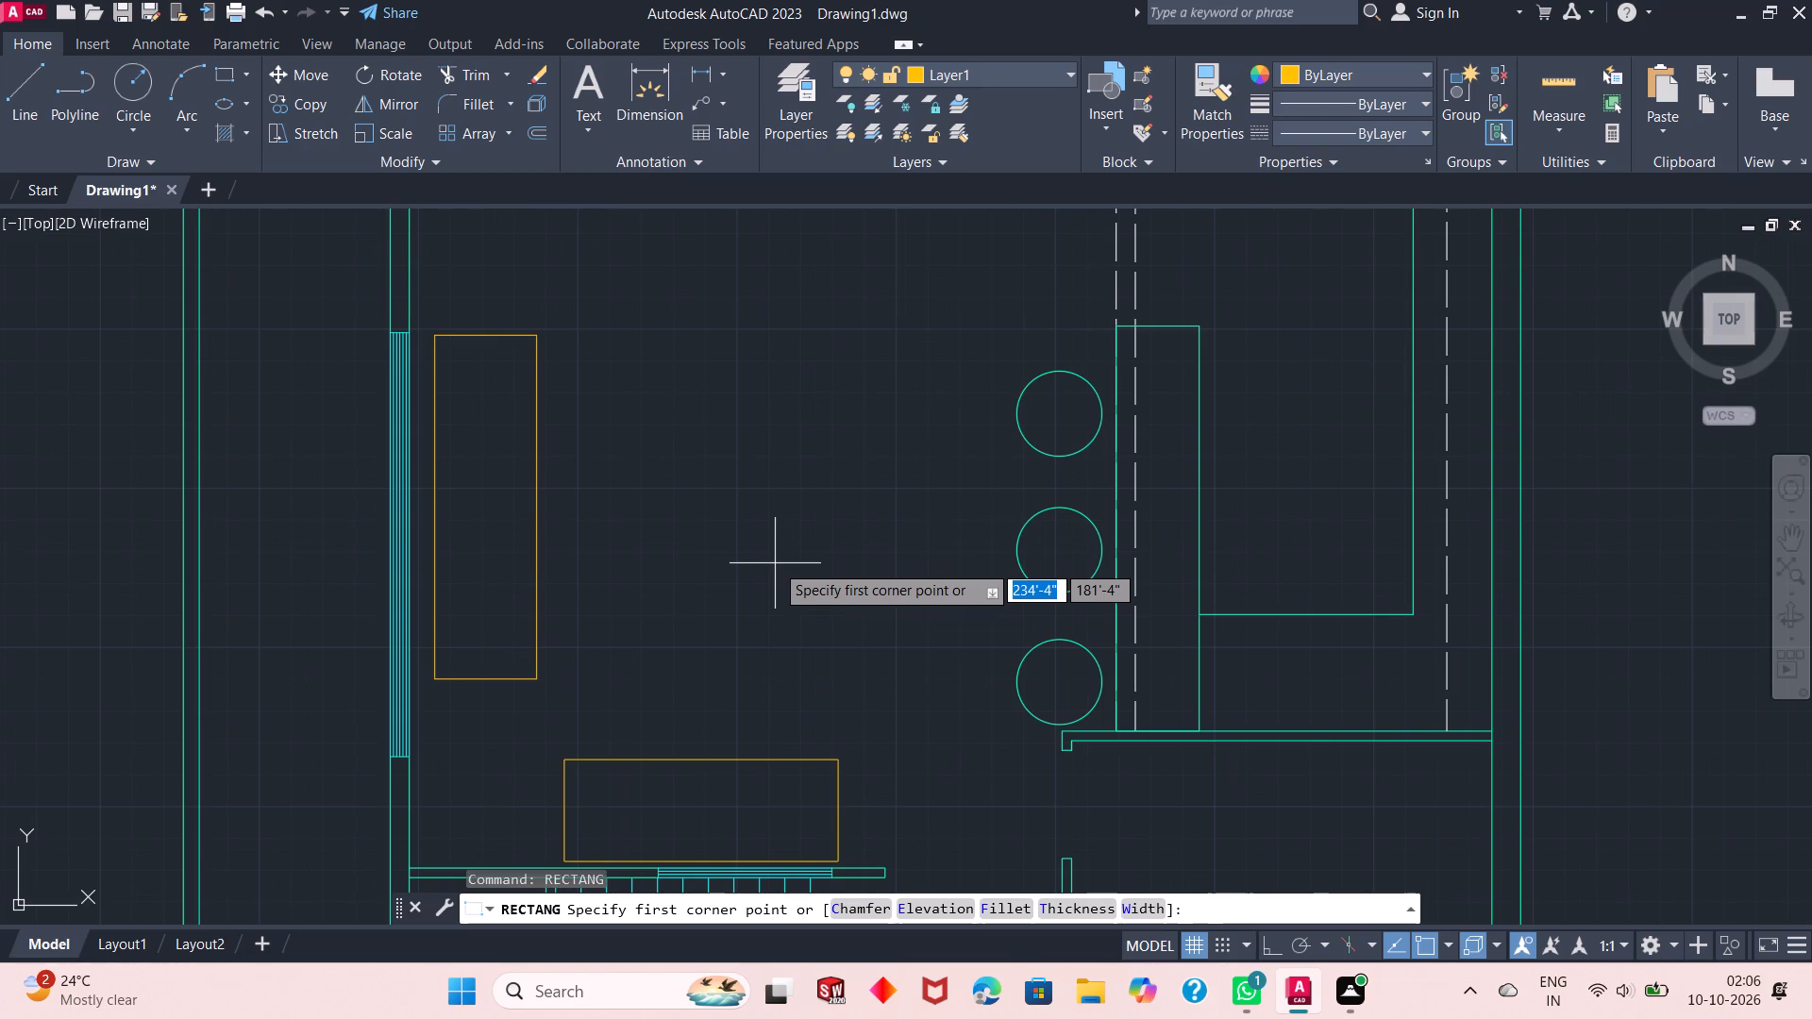
{"action": "left_click", "coordinate": [807, 667]}
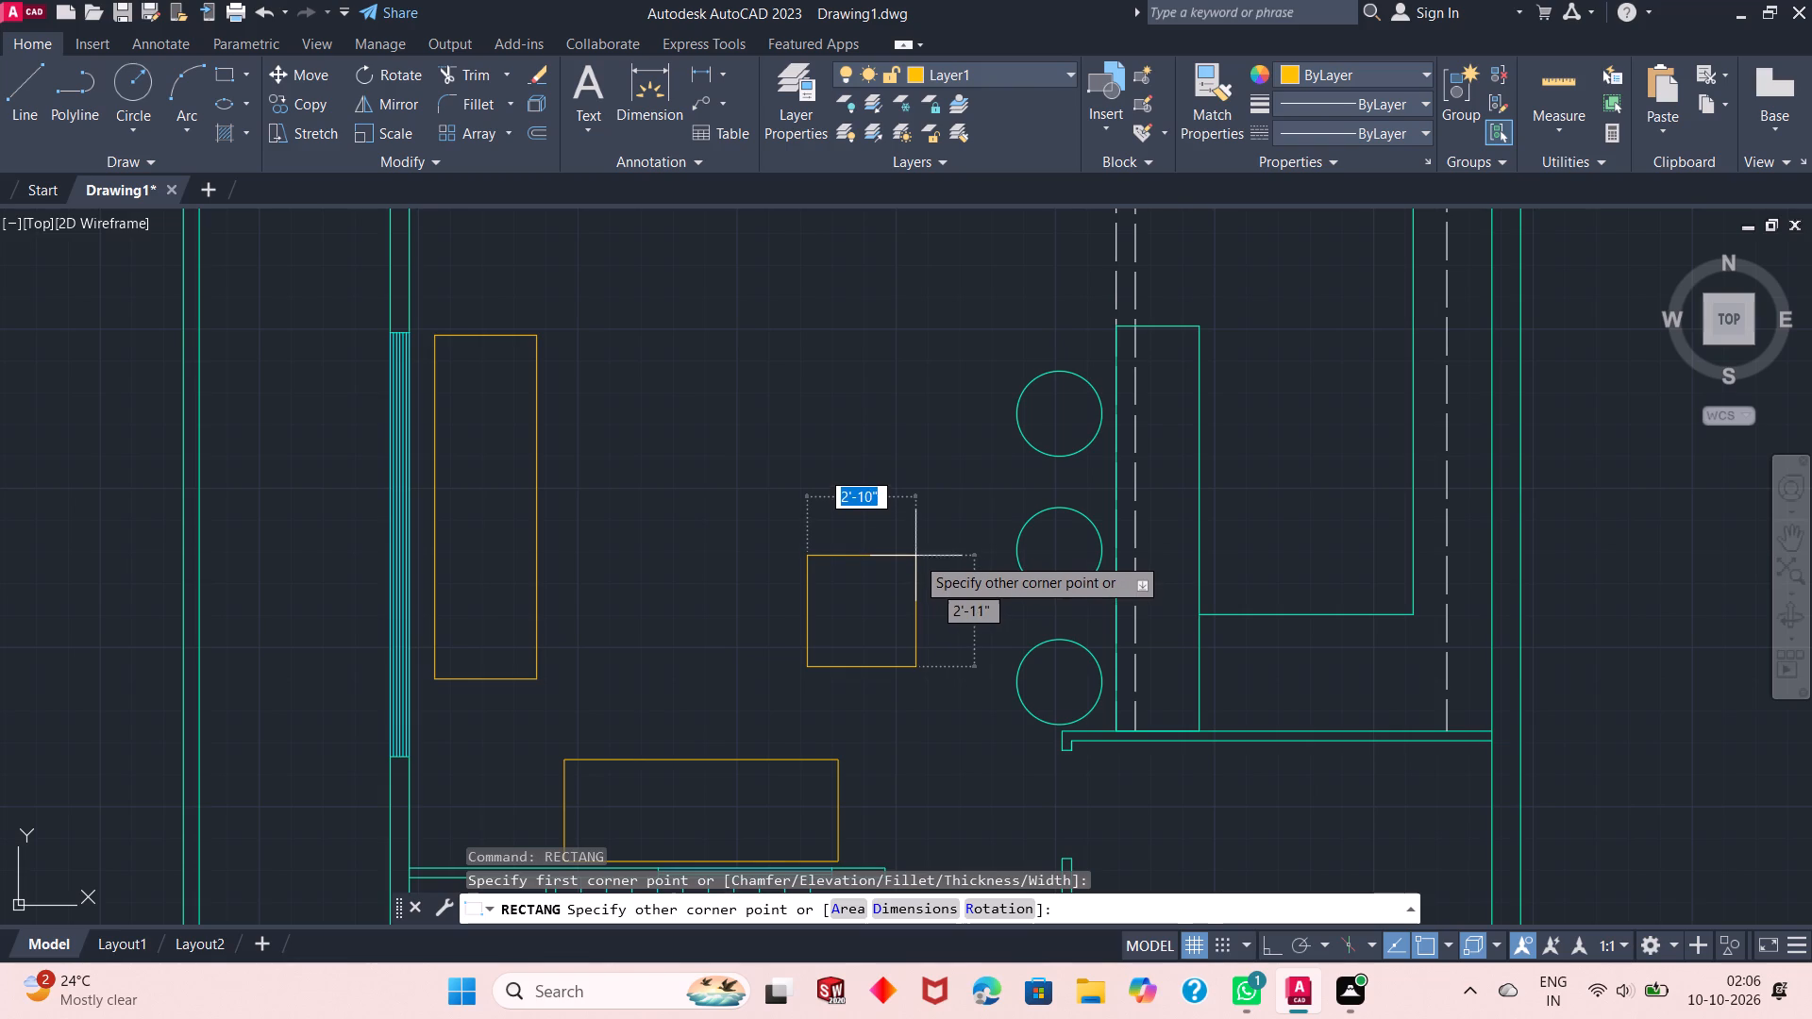
{"action": "left_click", "coordinate": [915, 543]}
Copy the nearly square rectangle about 4'6" straight north.
{"action": "left_click", "coordinate": [919, 510]}
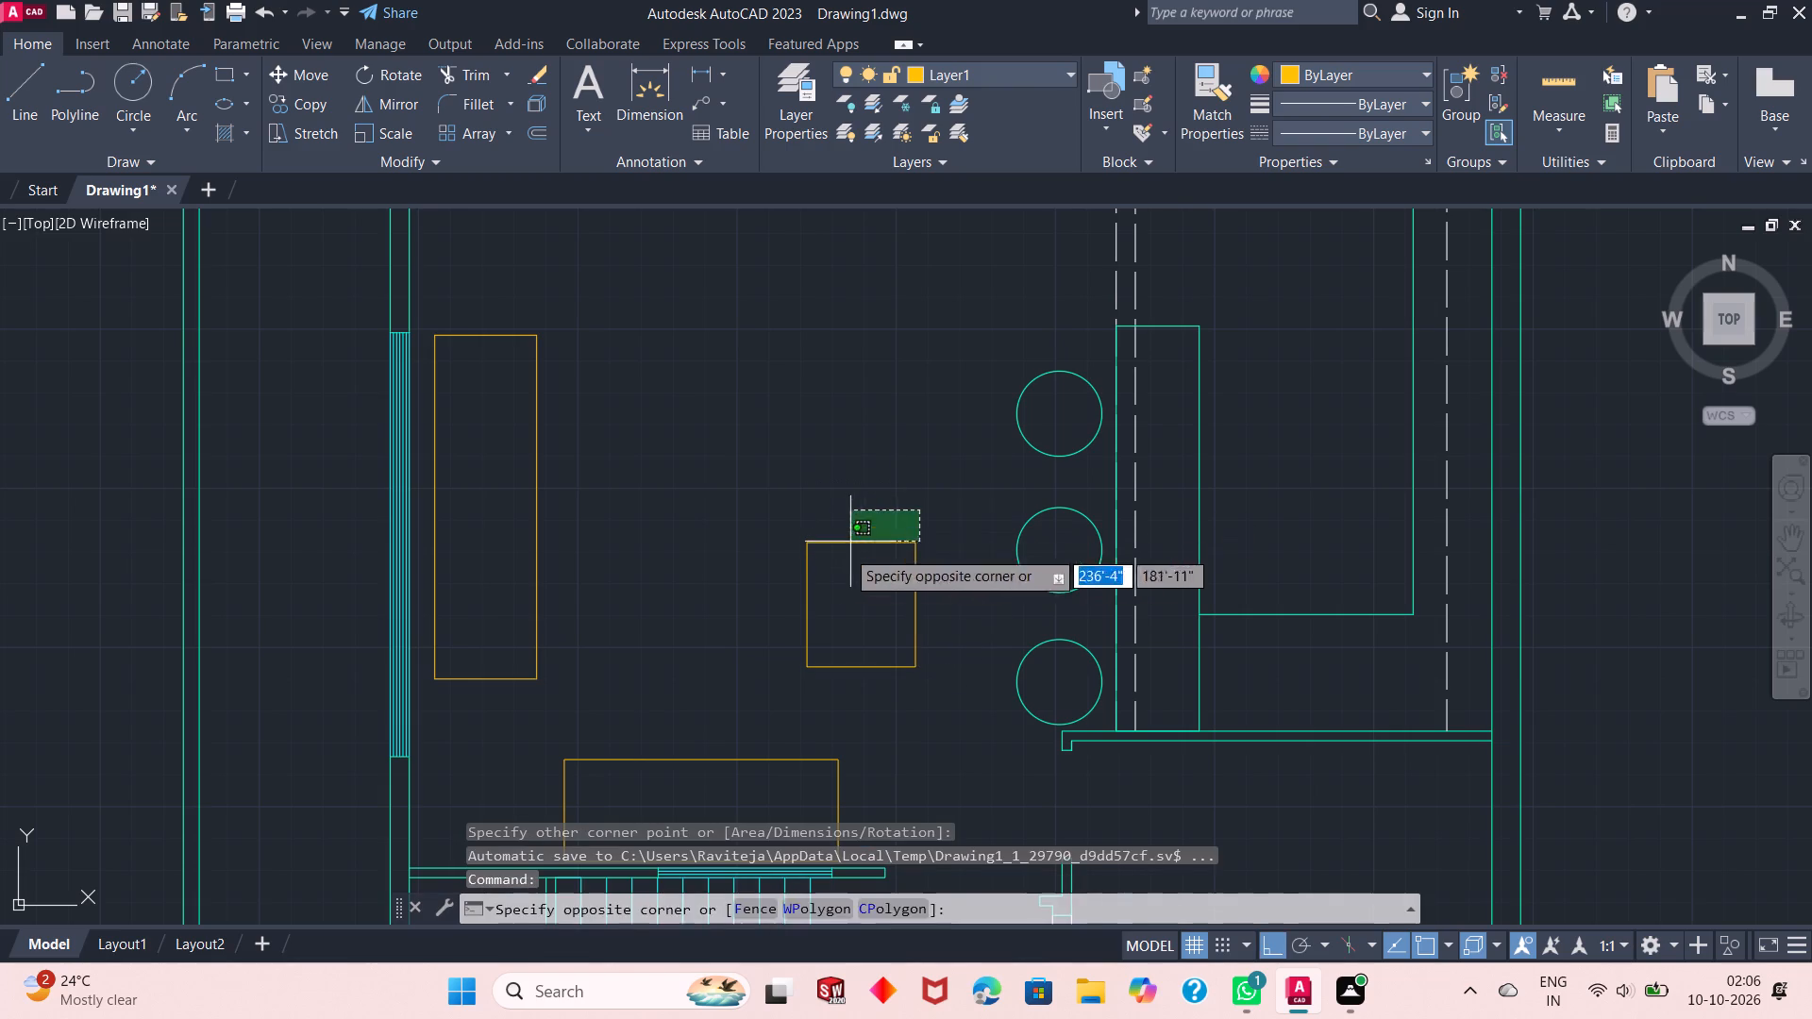
{"action": "left_click", "coordinate": [836, 564]}
{"action": "type", "text": "co"}
{"action": "key", "text": "space"}
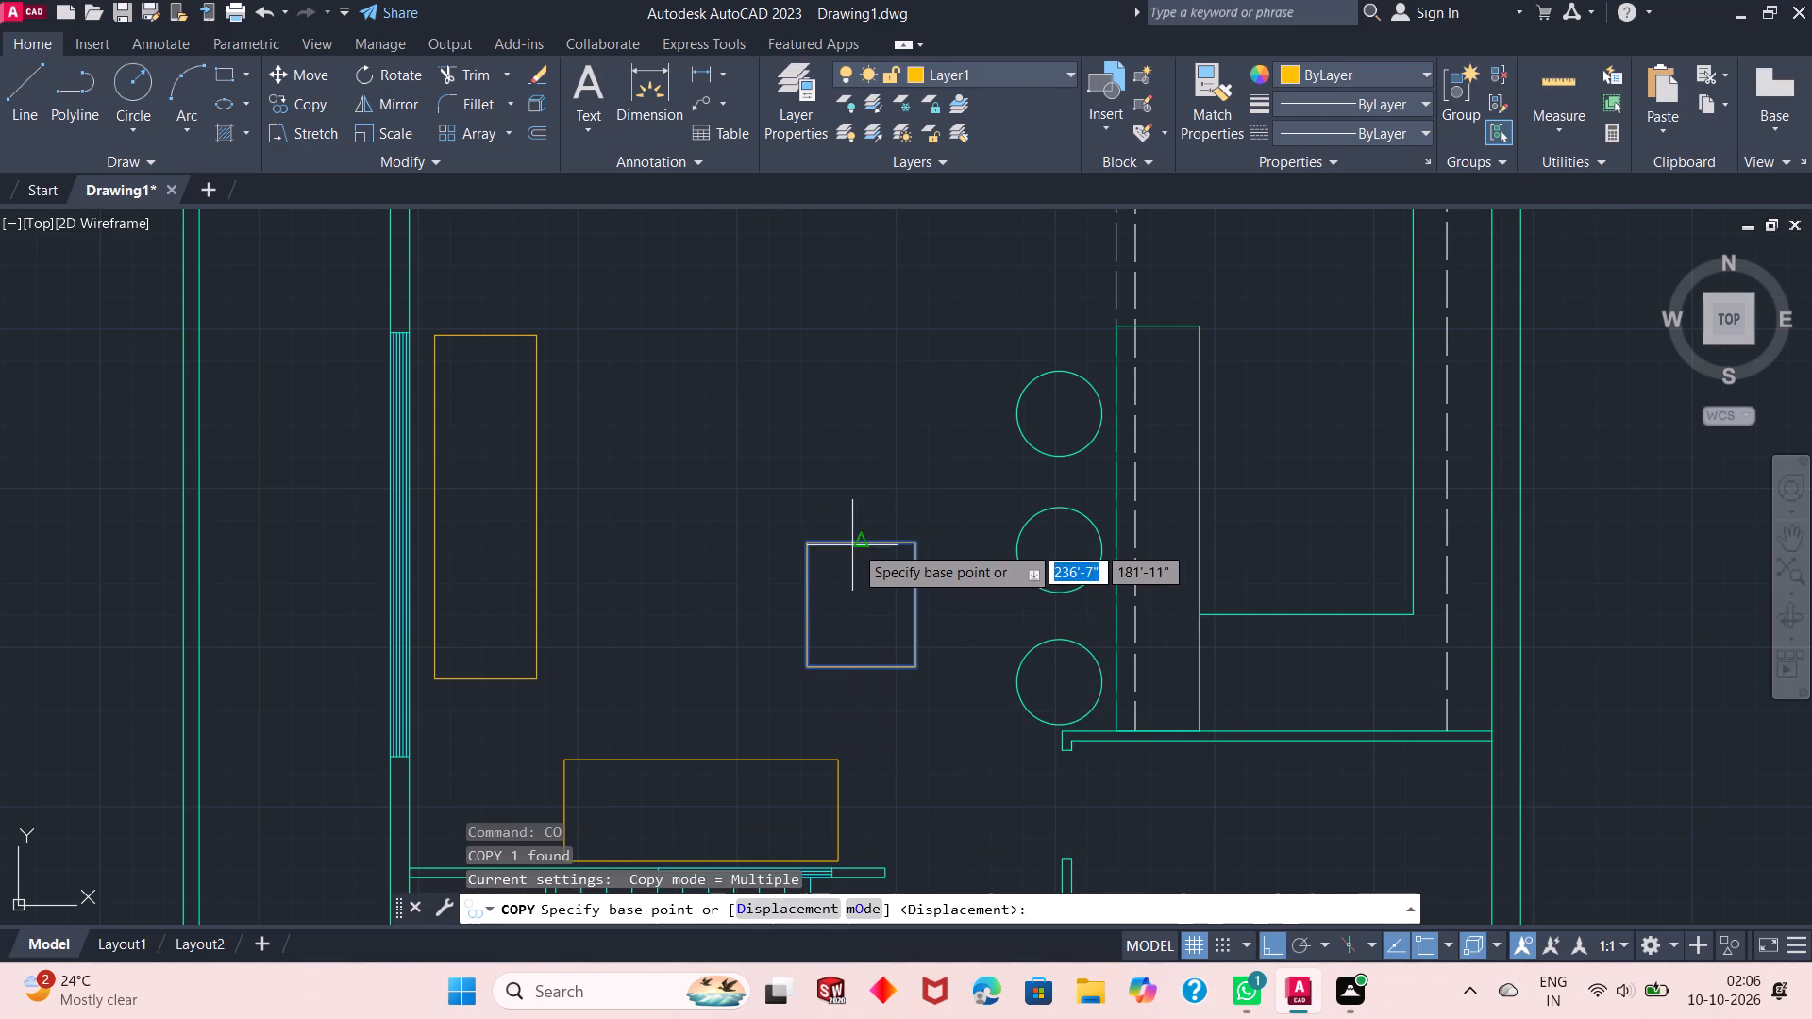
{"action": "left_click", "coordinate": [859, 544]}
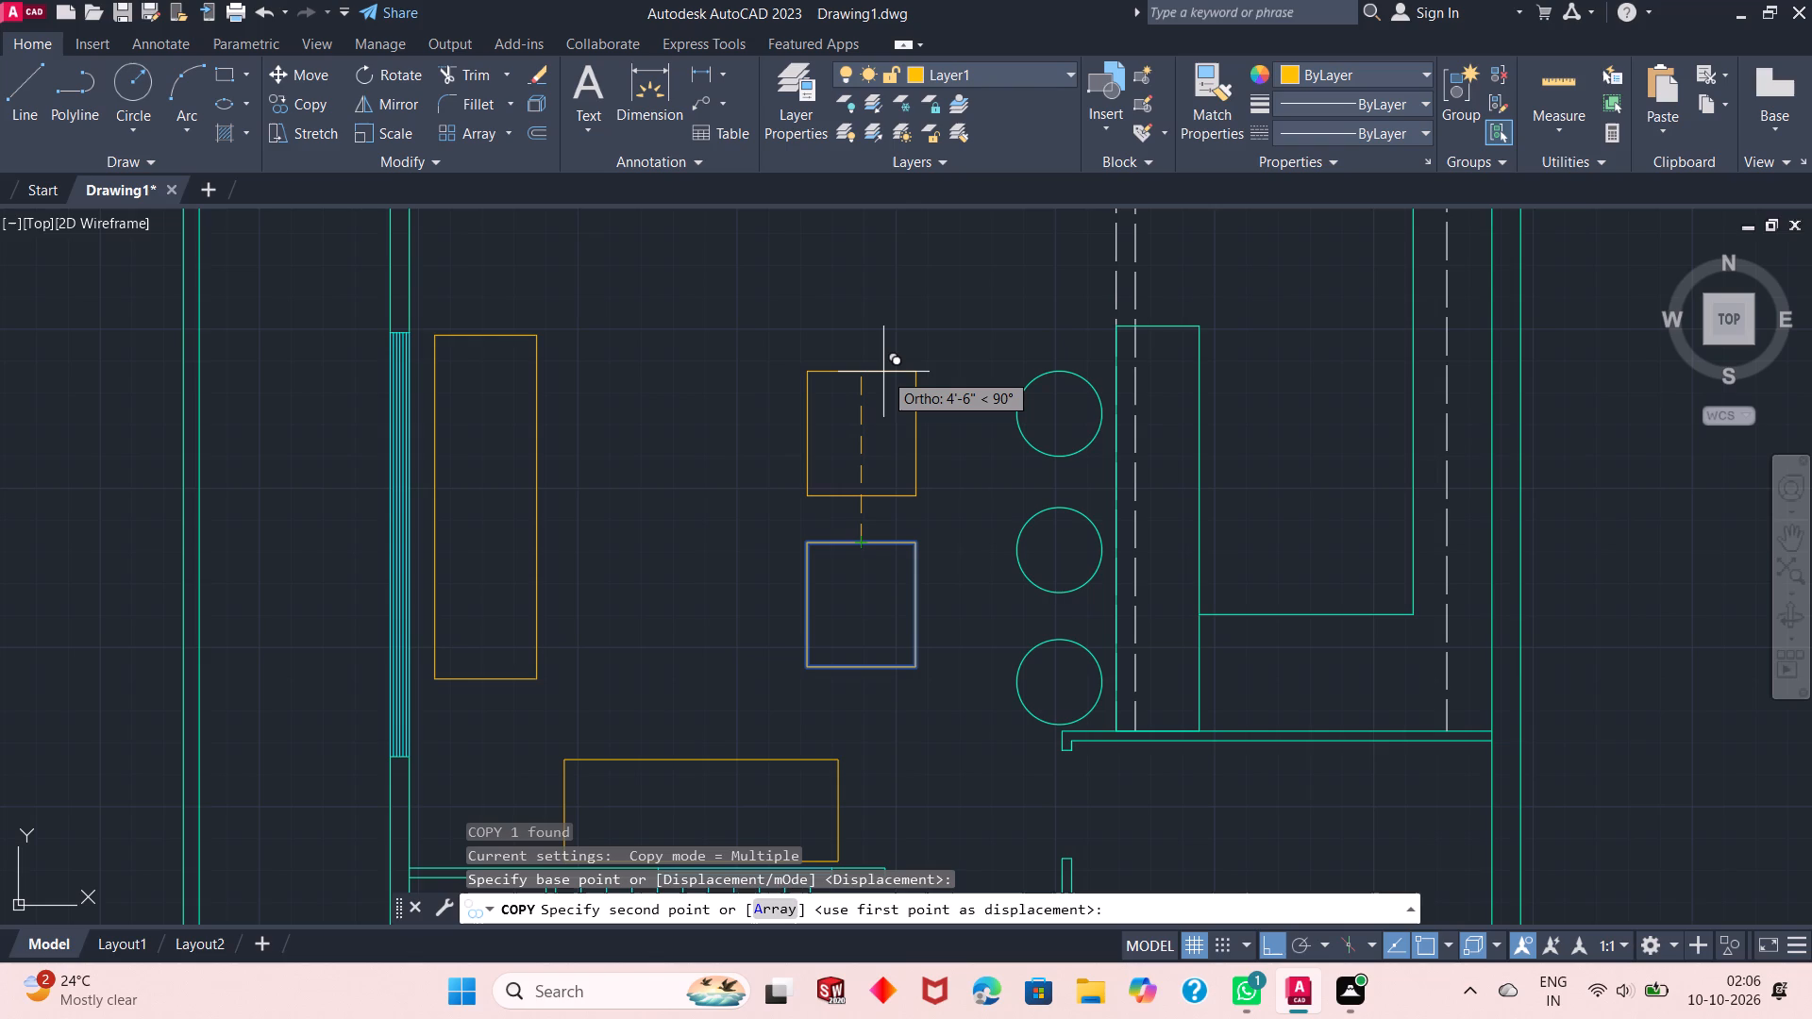
{"action": "left_click", "coordinate": [883, 372]}
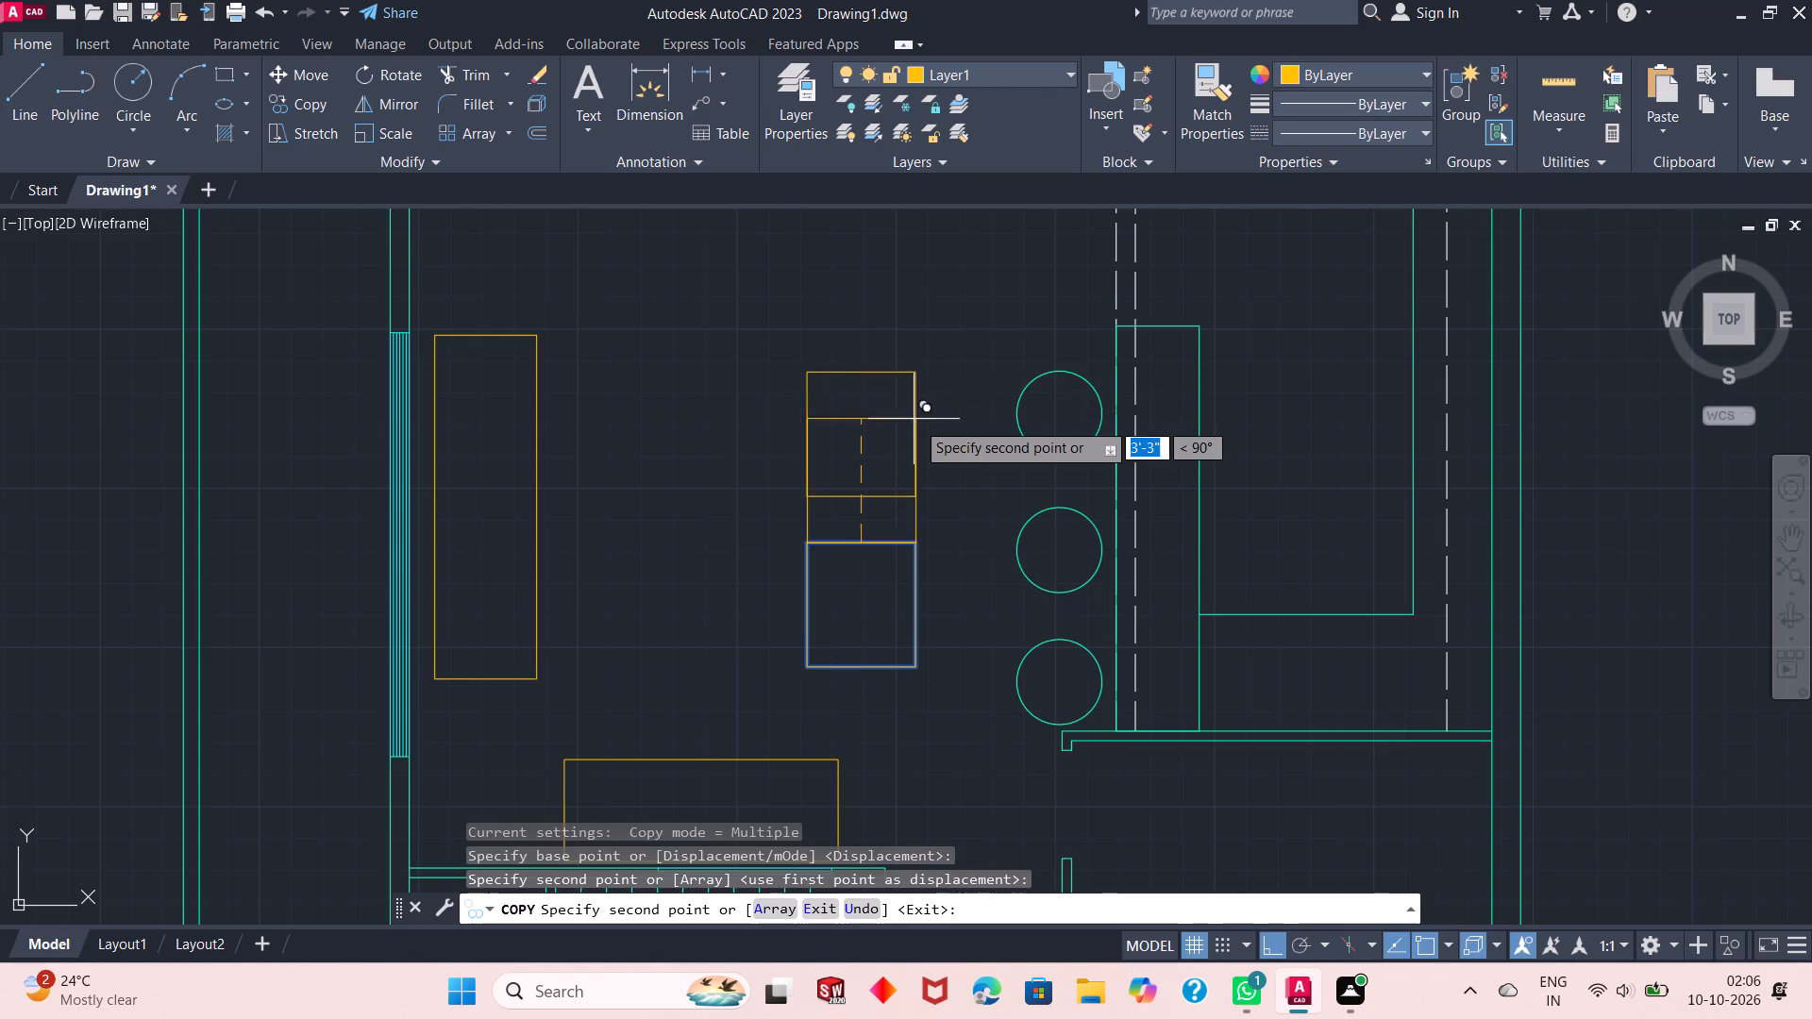
{"action": "scroll", "coordinate": [917, 427], "scroll_direction": "down", "scroll_amount": 2}
{"action": "right_click", "coordinate": [918, 428]}
{"action": "left_click", "coordinate": [963, 435]}
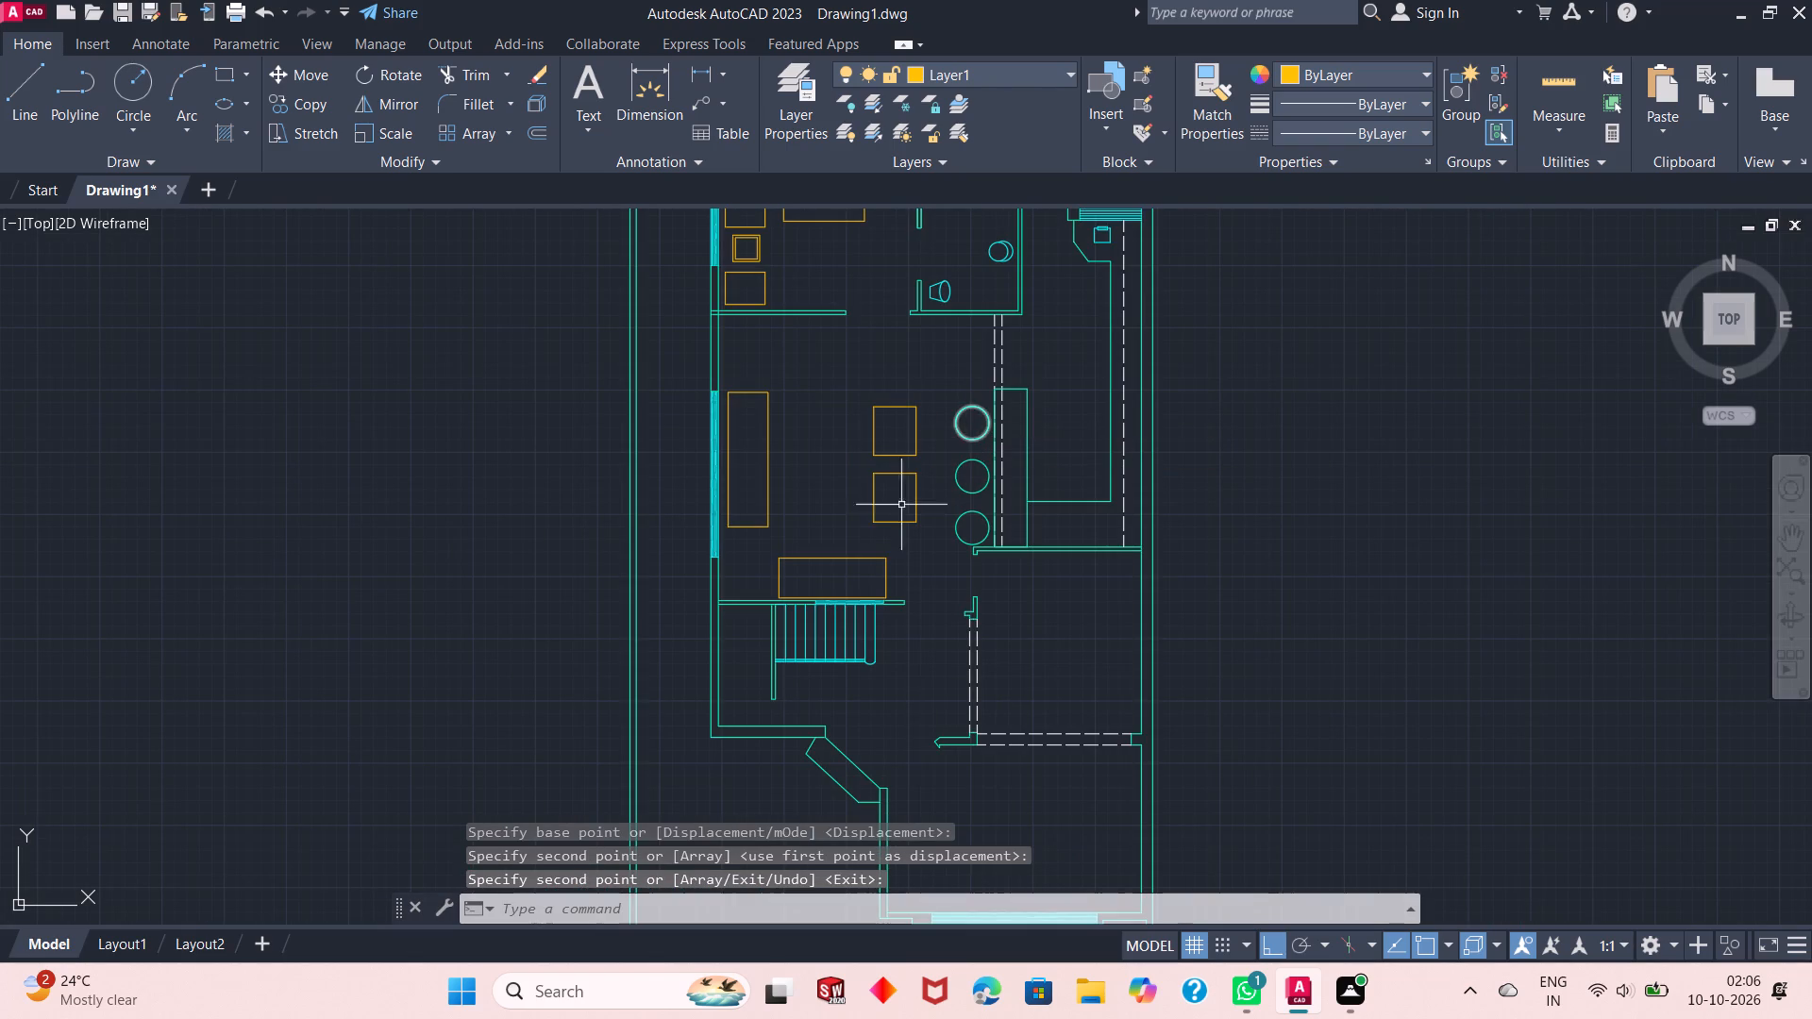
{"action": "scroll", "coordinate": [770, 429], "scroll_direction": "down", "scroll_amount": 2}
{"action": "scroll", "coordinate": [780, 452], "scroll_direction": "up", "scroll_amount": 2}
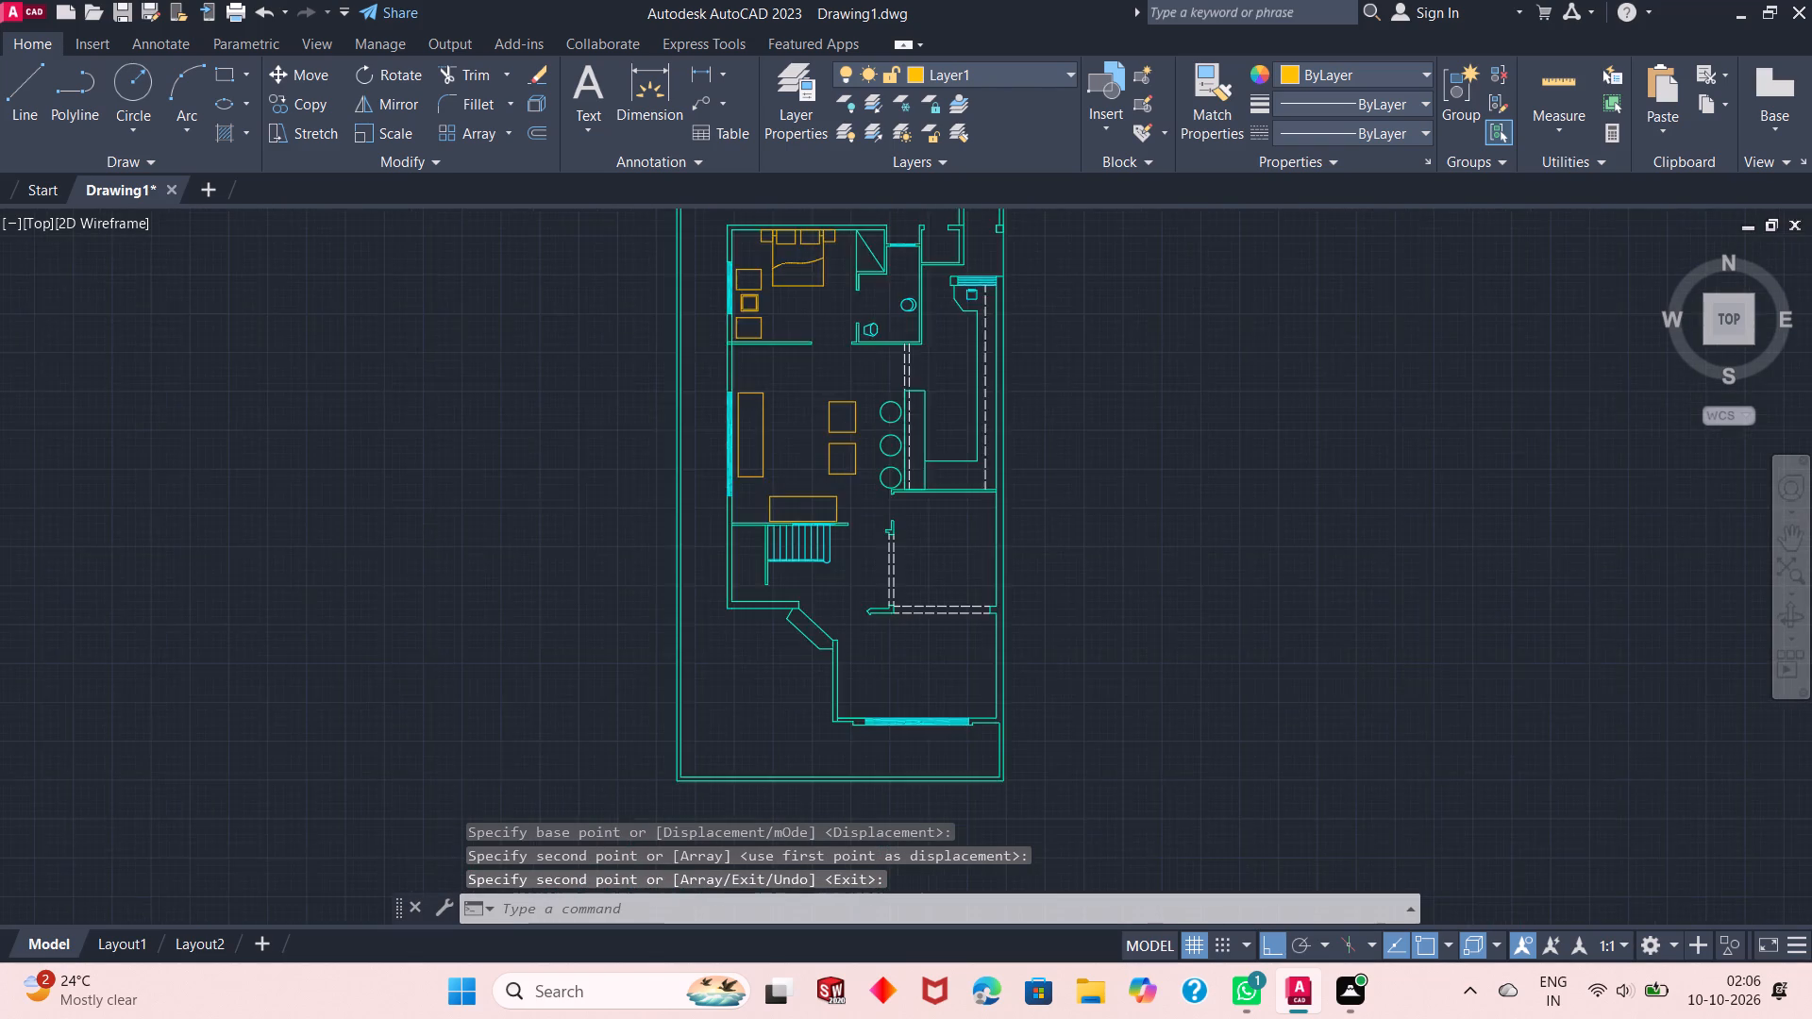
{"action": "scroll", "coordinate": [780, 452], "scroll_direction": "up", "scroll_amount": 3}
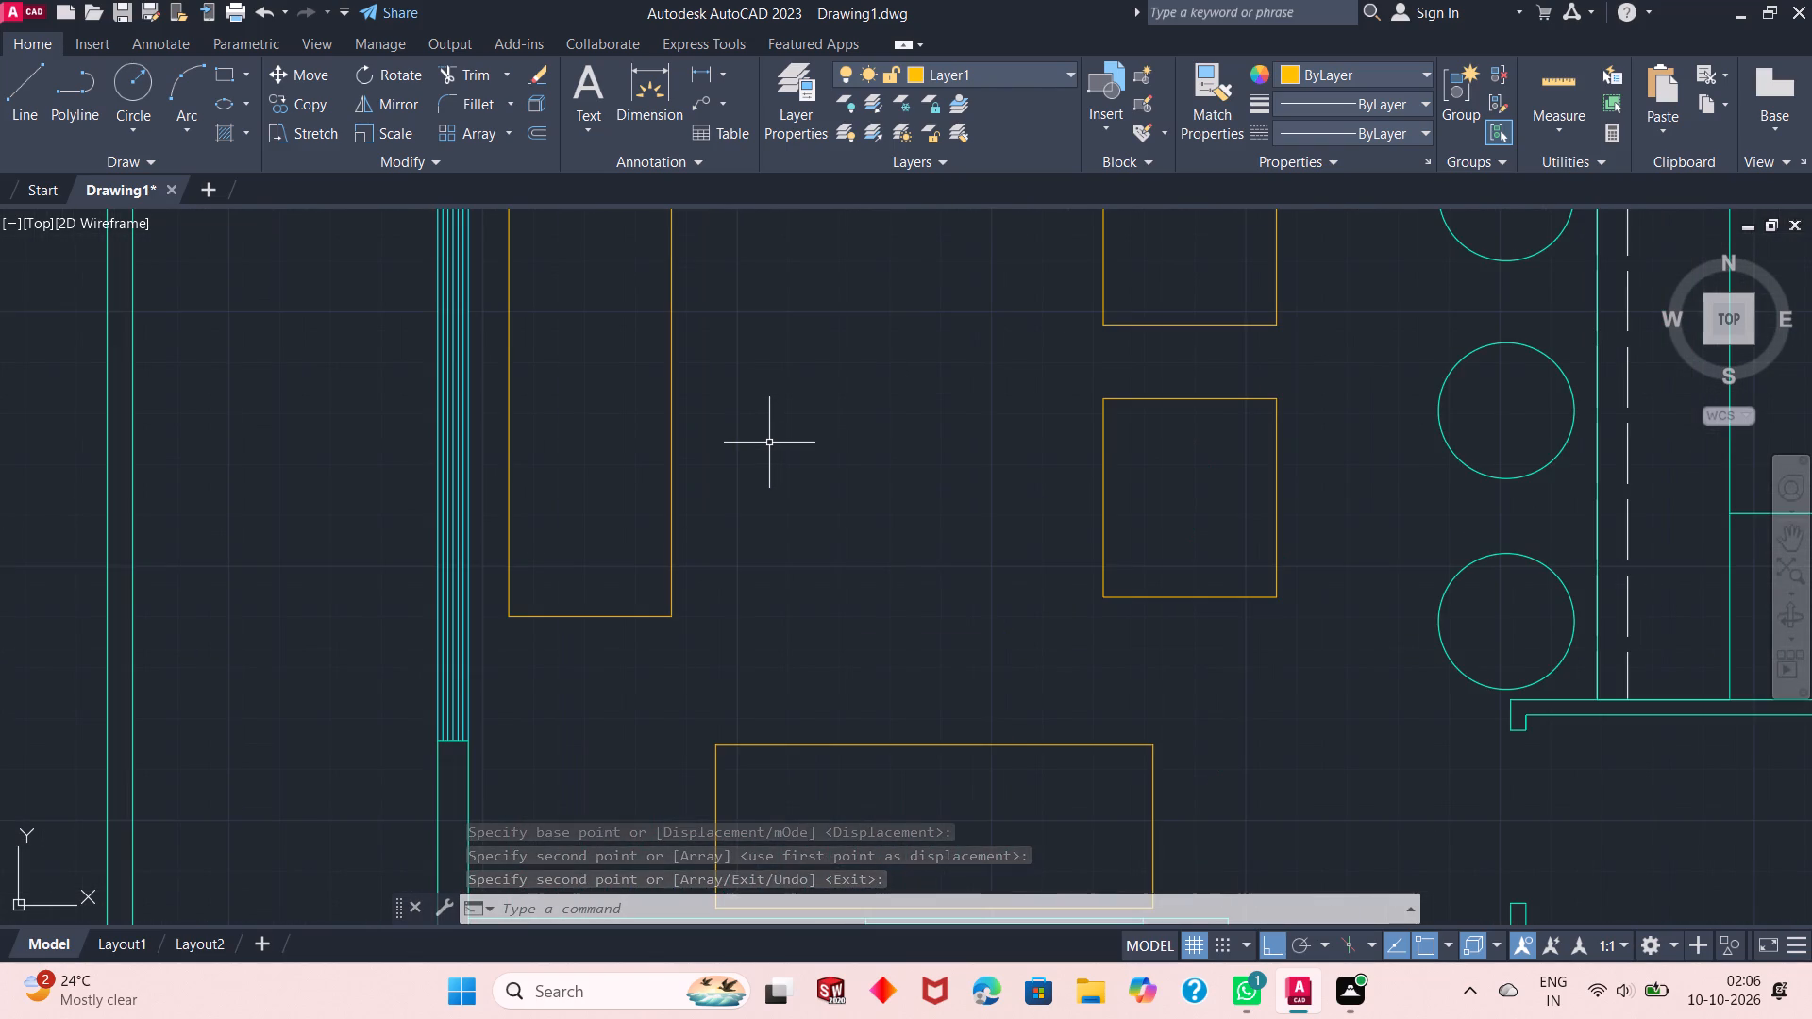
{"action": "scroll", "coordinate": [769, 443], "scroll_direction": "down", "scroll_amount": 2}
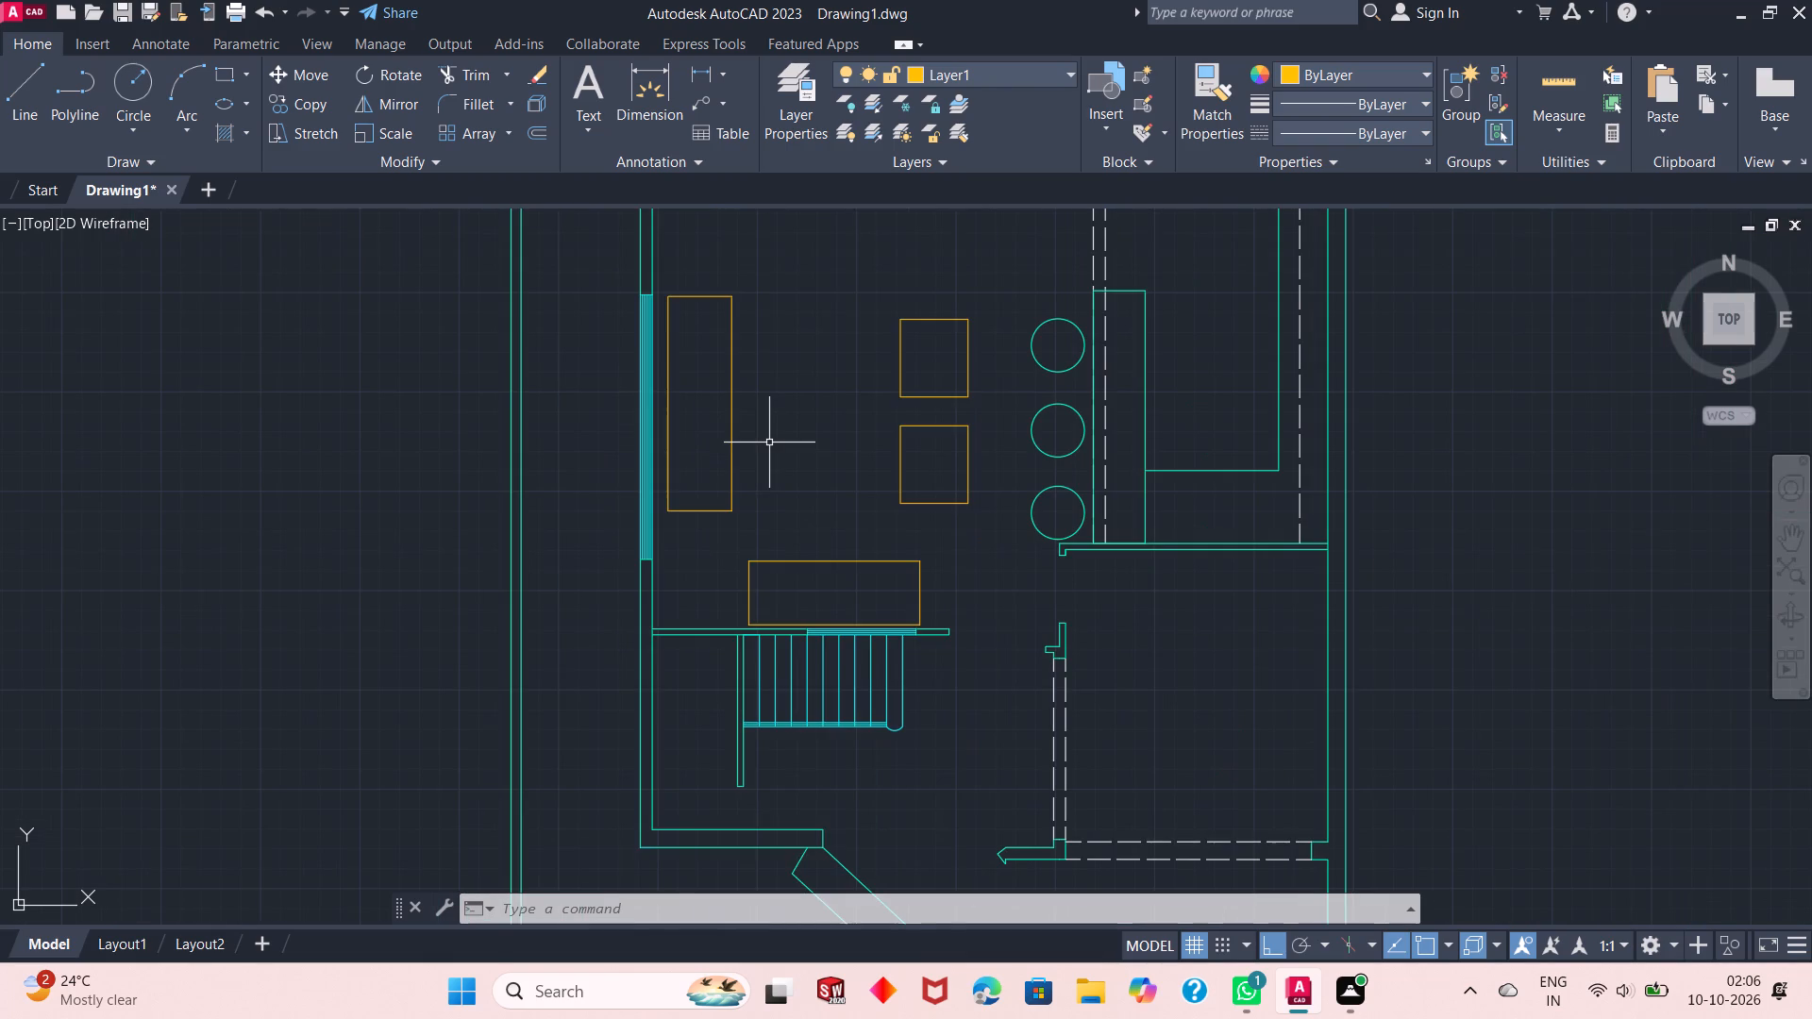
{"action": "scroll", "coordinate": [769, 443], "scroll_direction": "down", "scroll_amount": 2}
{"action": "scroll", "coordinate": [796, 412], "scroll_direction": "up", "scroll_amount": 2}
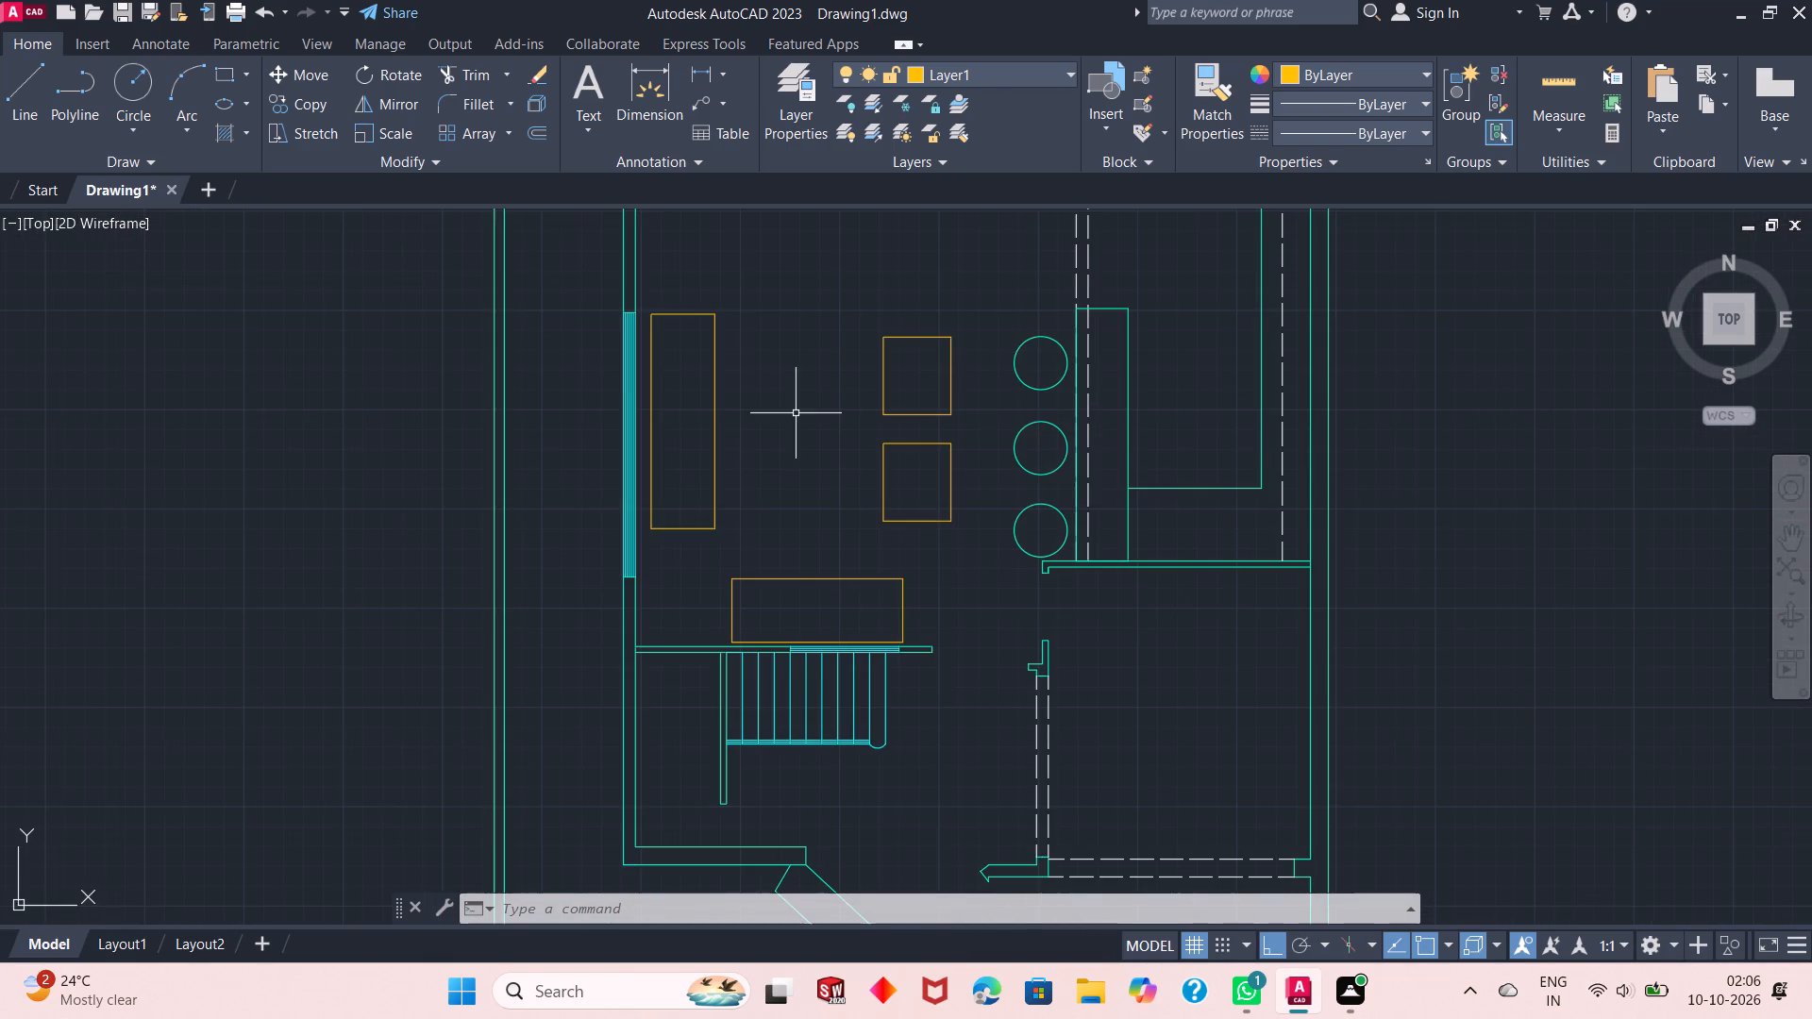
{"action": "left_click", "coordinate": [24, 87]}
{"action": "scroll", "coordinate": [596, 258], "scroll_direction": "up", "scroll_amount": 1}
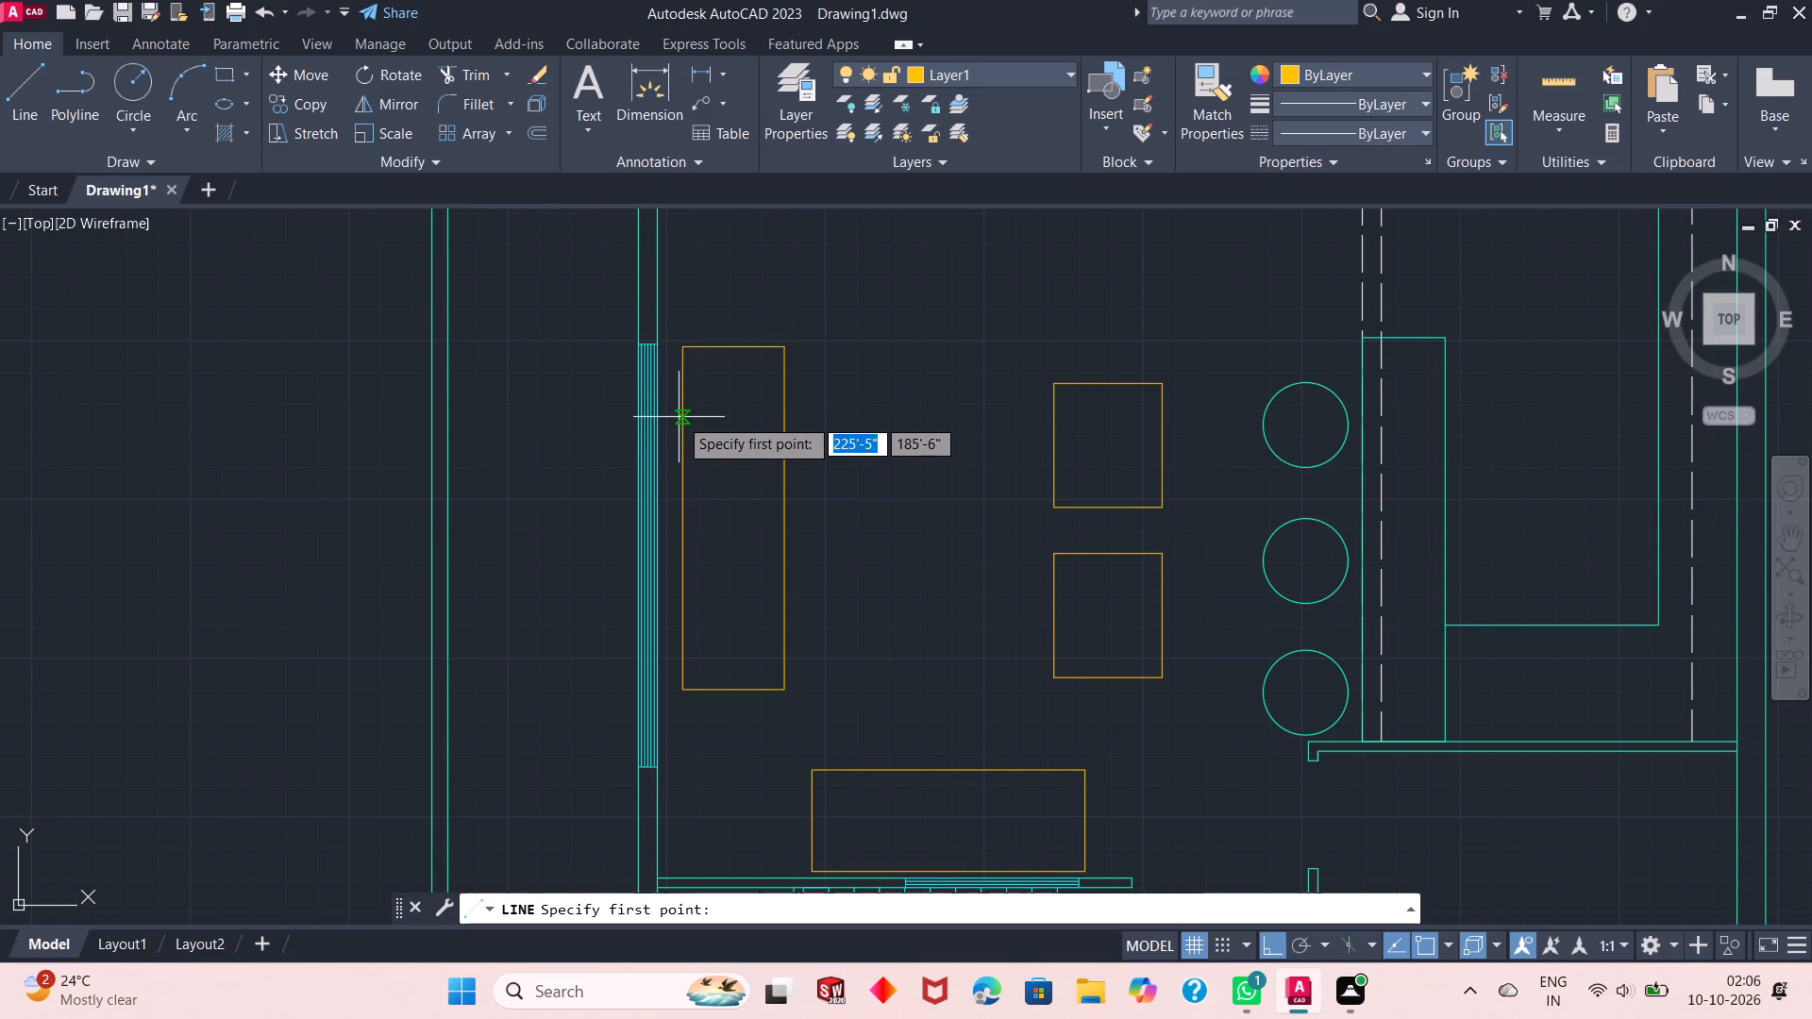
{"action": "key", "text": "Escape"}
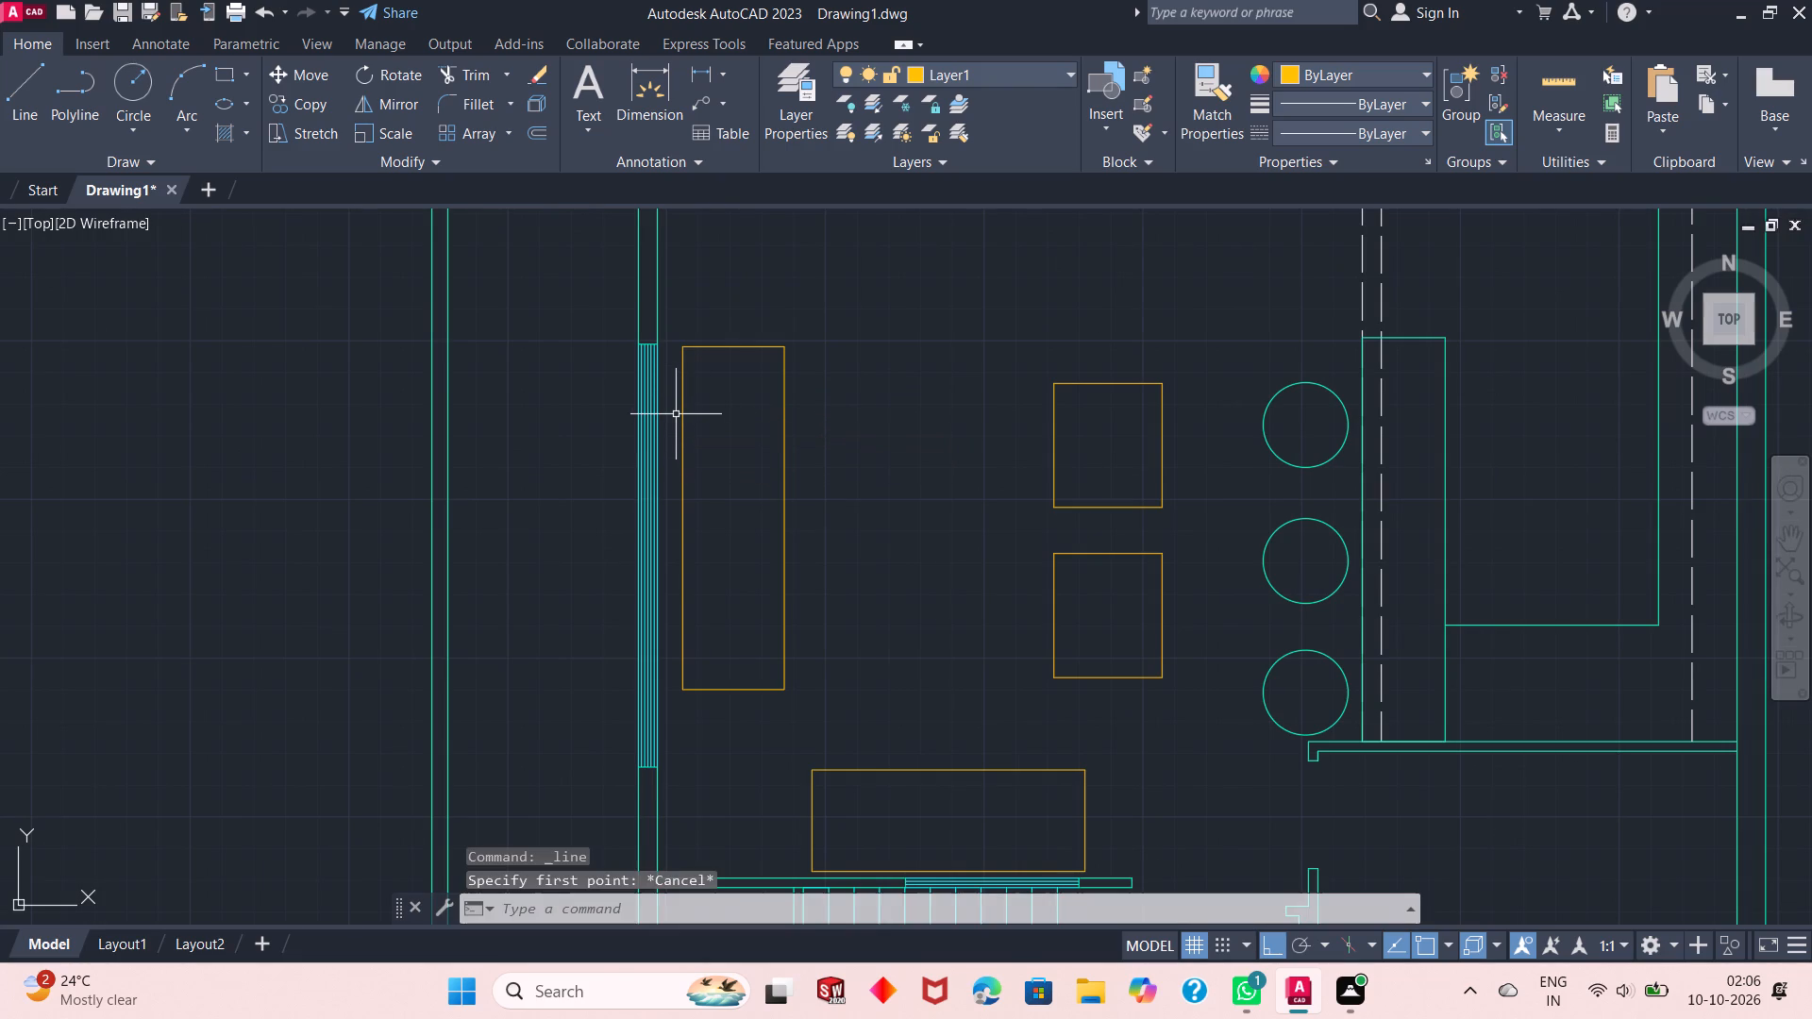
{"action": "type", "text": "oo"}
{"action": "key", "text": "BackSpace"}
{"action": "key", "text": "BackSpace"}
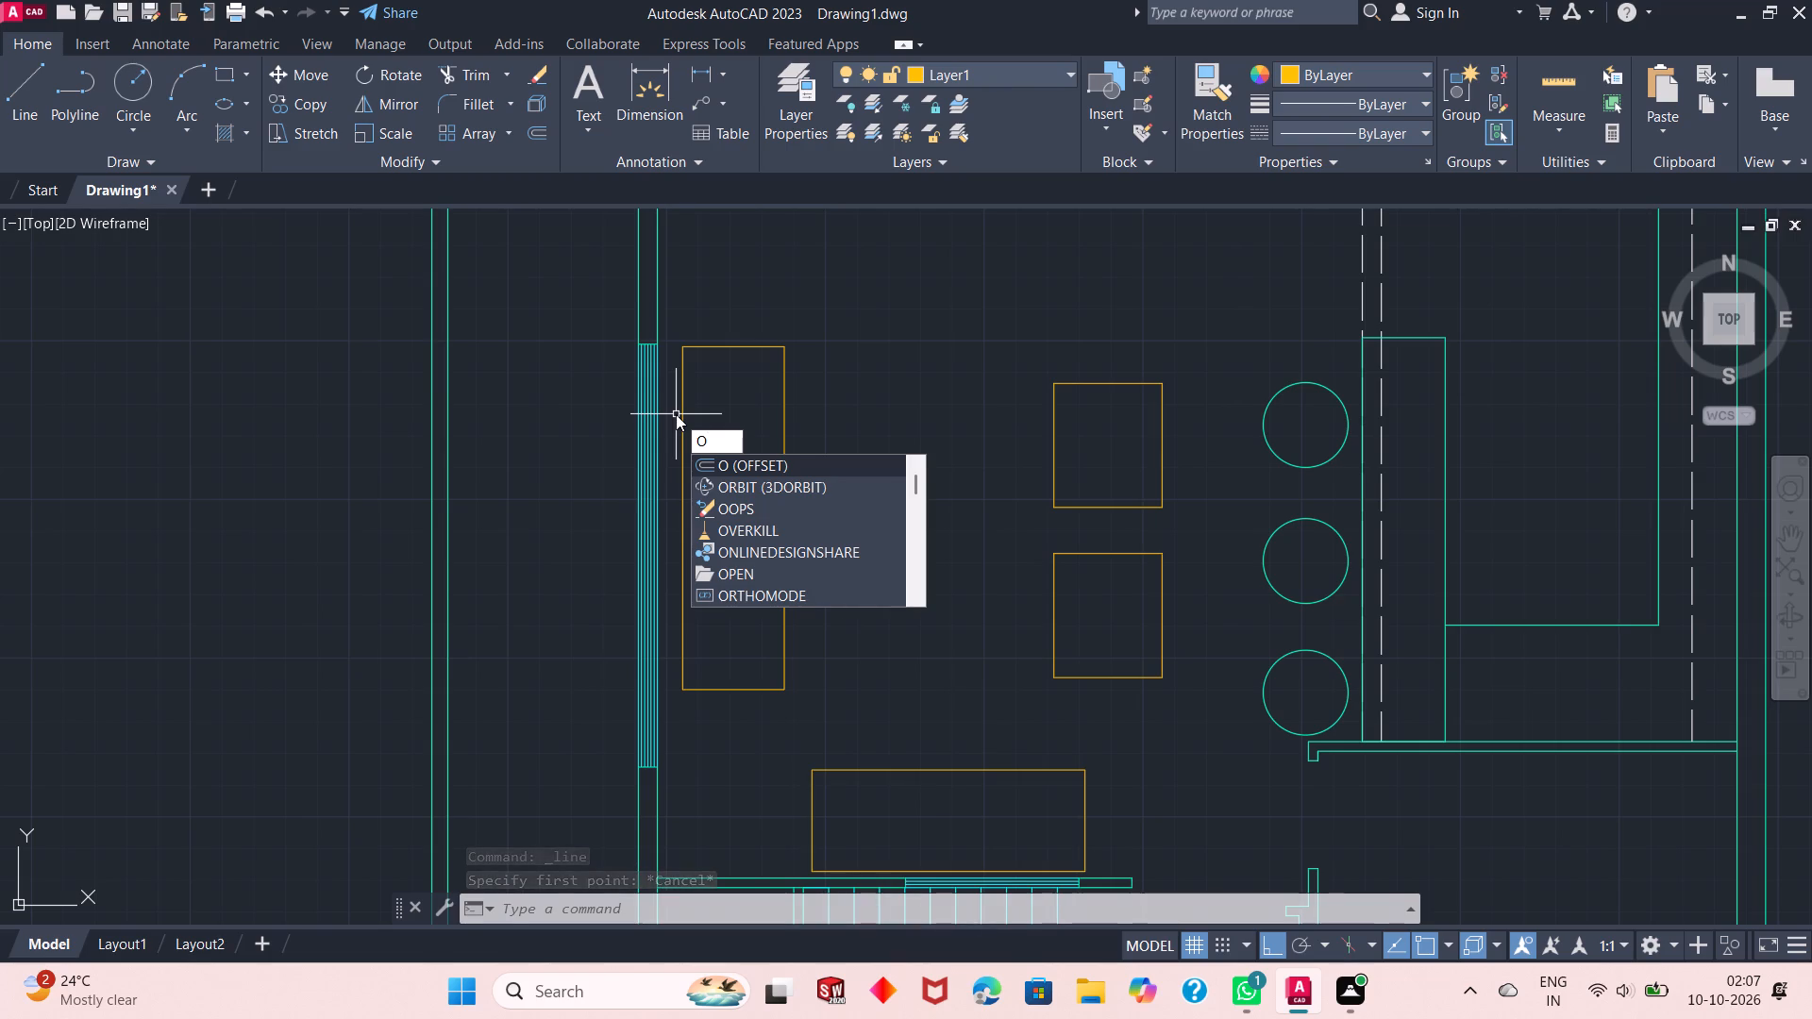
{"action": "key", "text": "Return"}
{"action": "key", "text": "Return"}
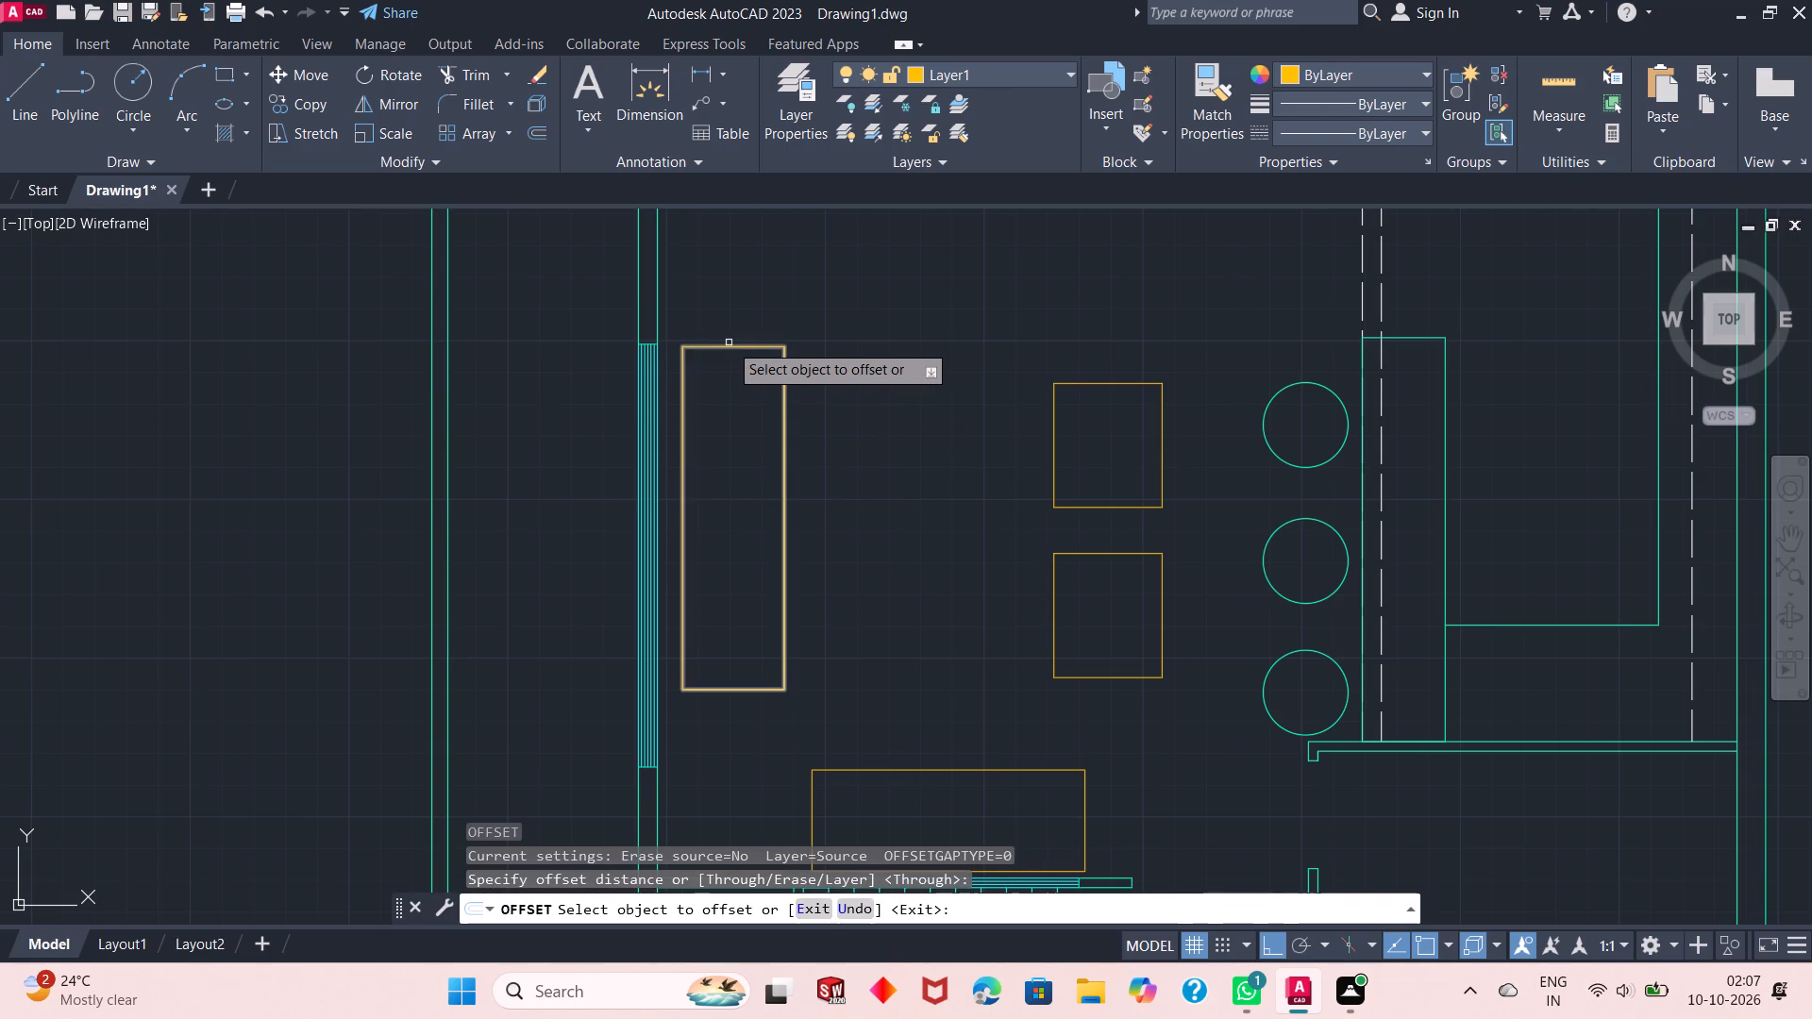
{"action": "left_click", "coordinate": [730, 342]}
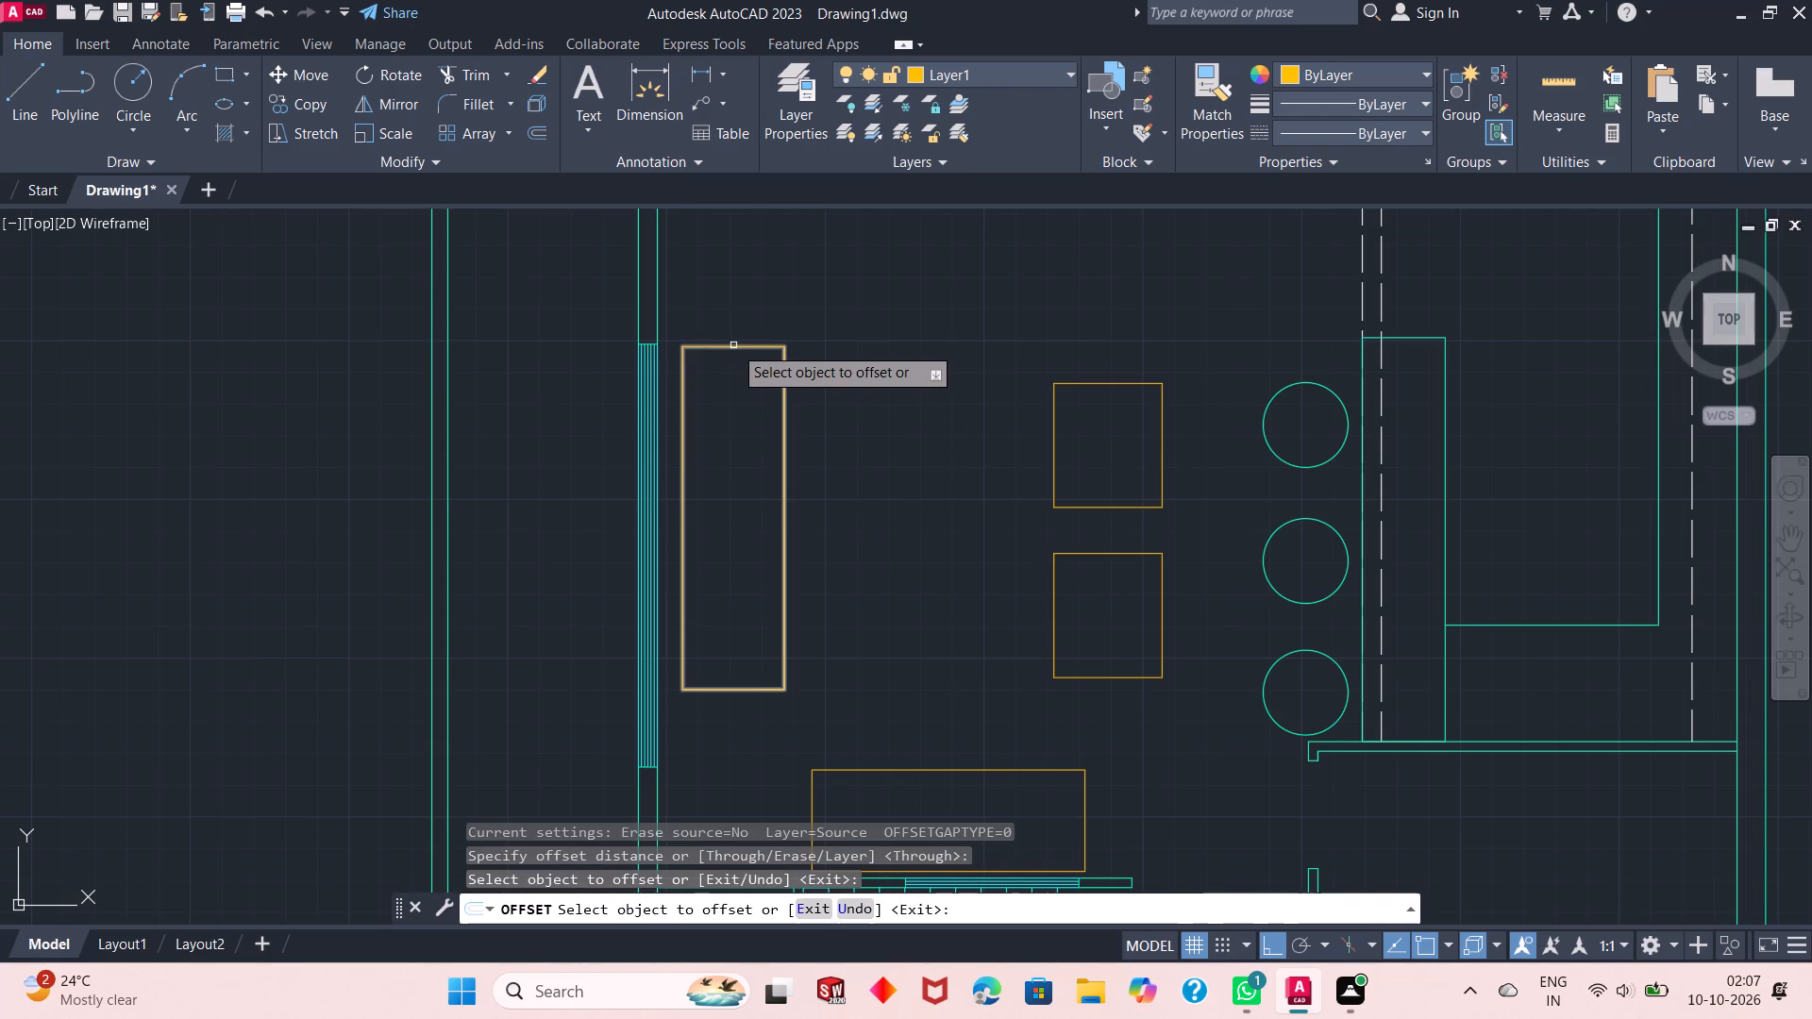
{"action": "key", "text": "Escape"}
Explode the tall rectangle beside the west window into separate lines.
{"action": "left_click", "coordinate": [733, 345]}
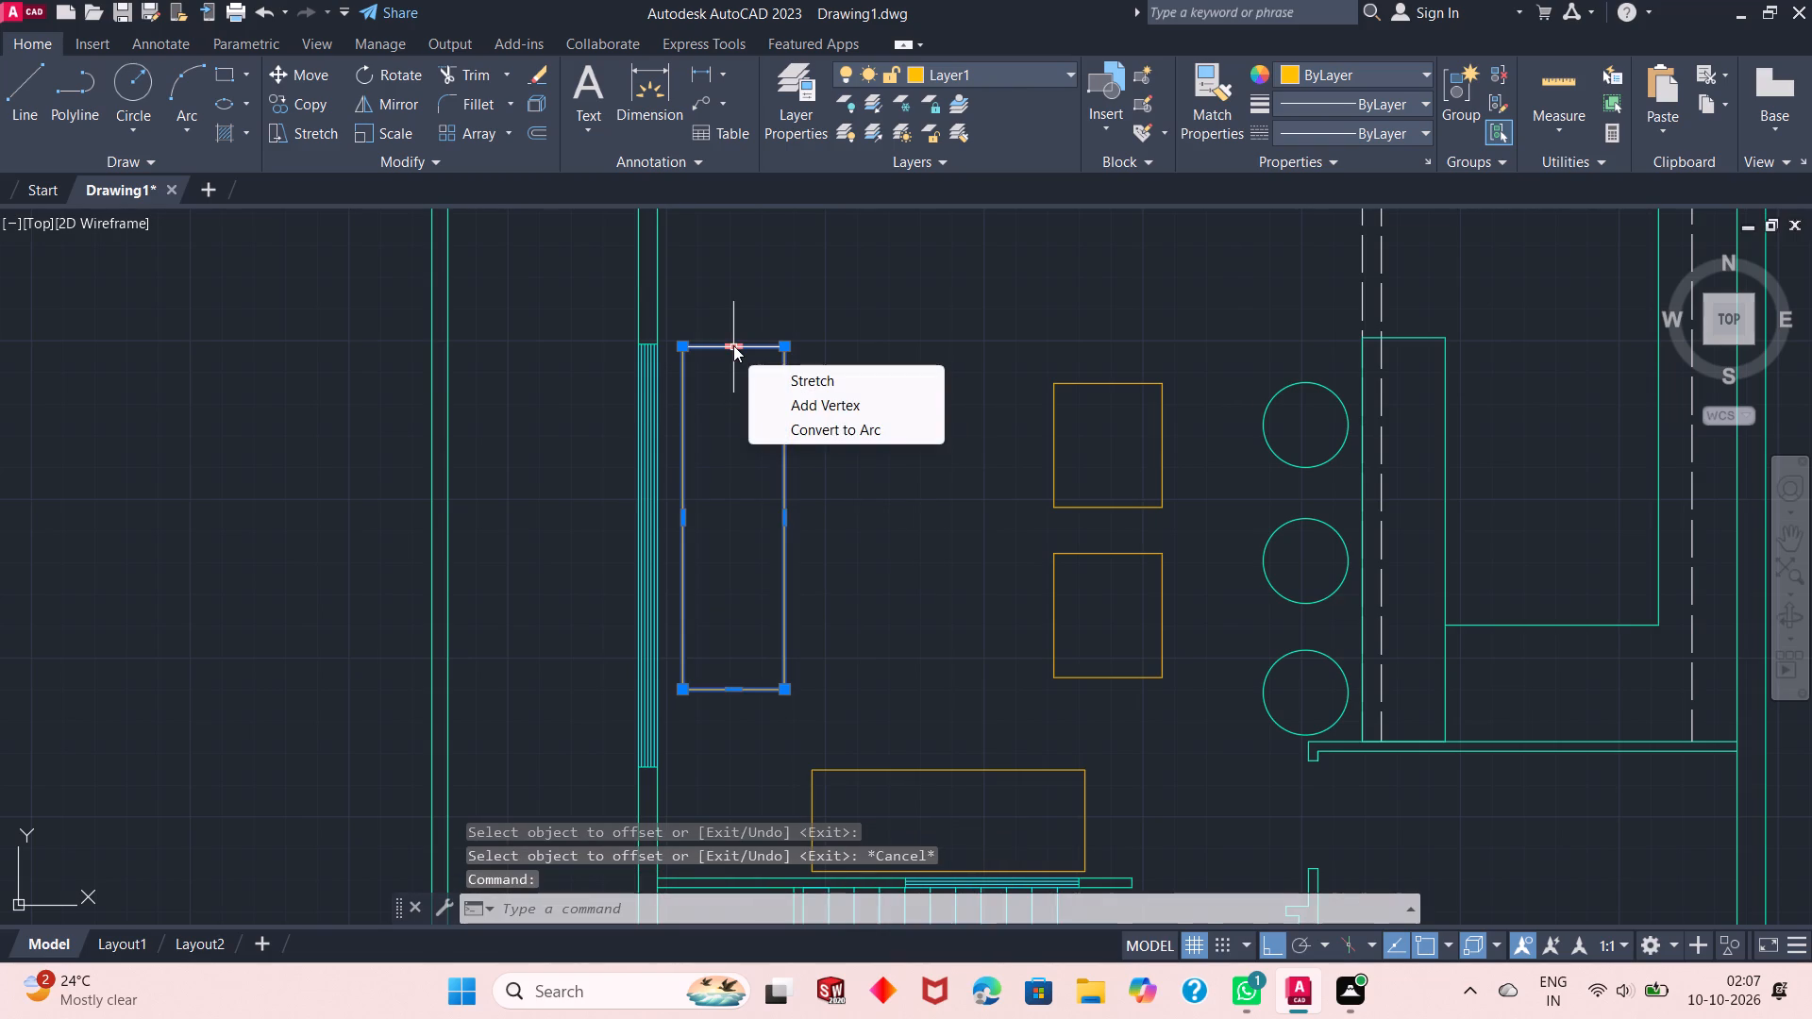
{"action": "type", "text": "x"}
{"action": "key", "text": "space"}
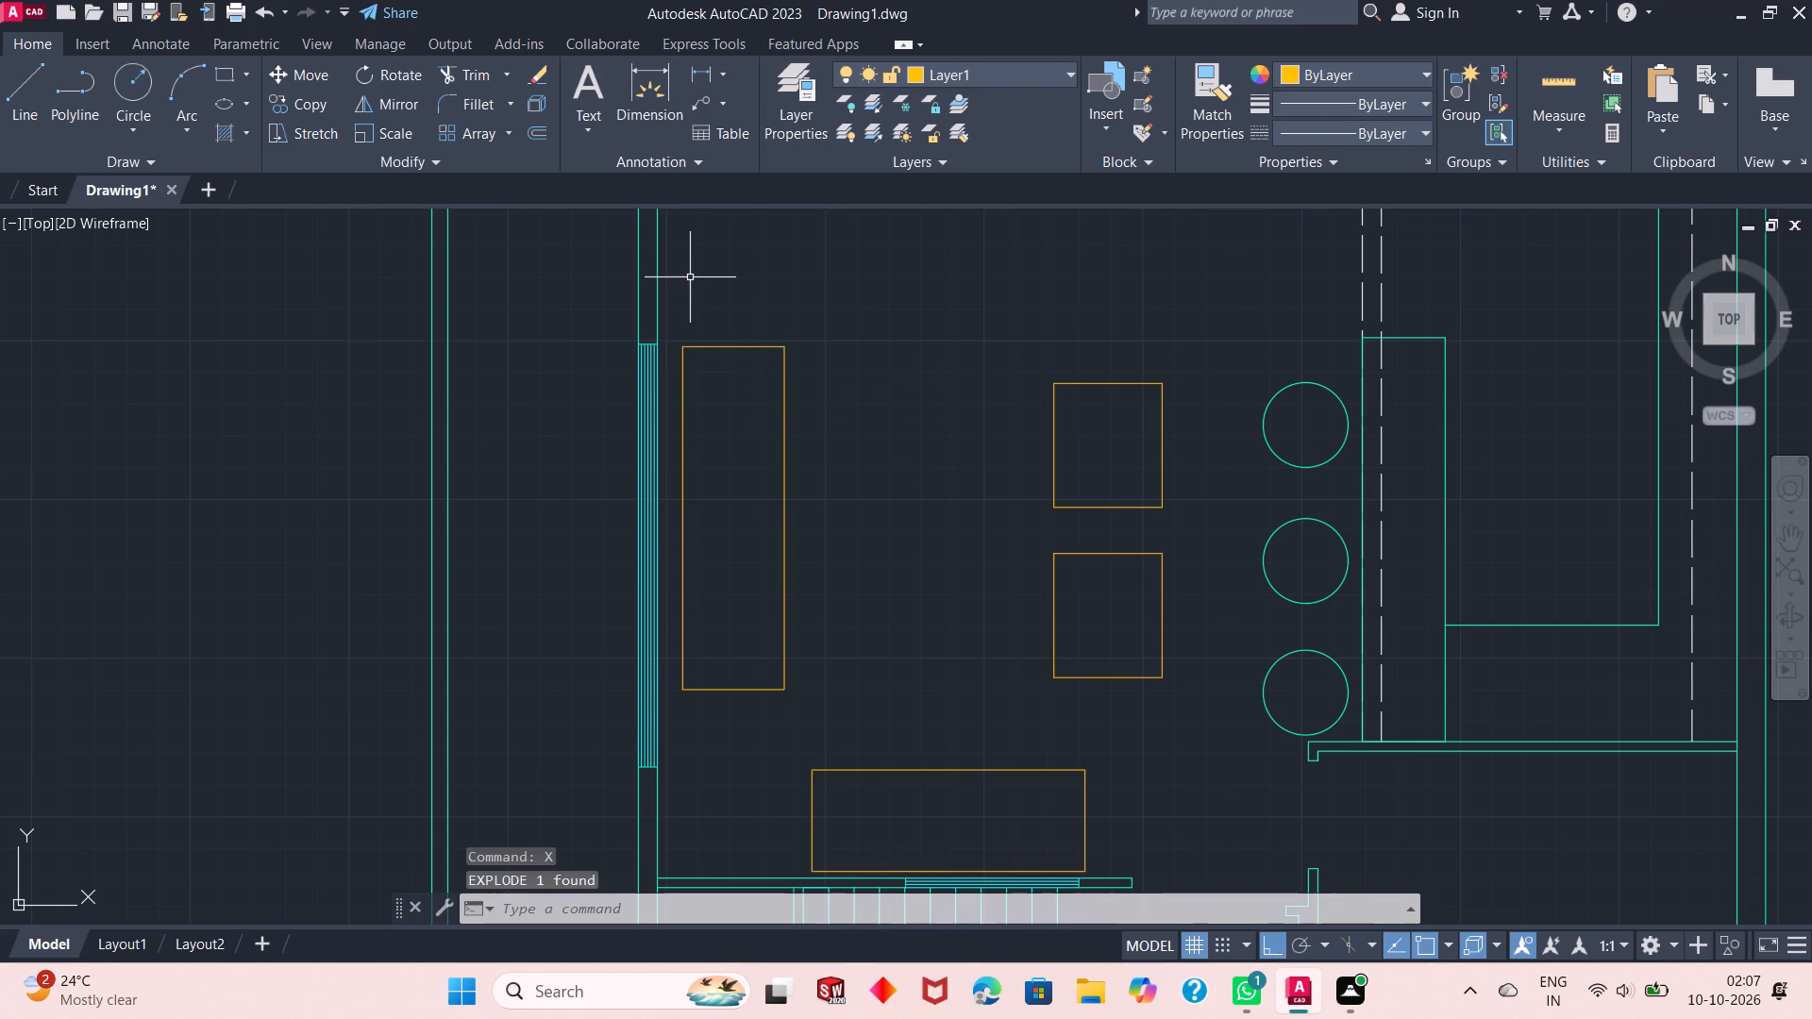
{"action": "key", "text": "space"}
{"action": "type", "text": "o"}
{"action": "key", "text": "space"}
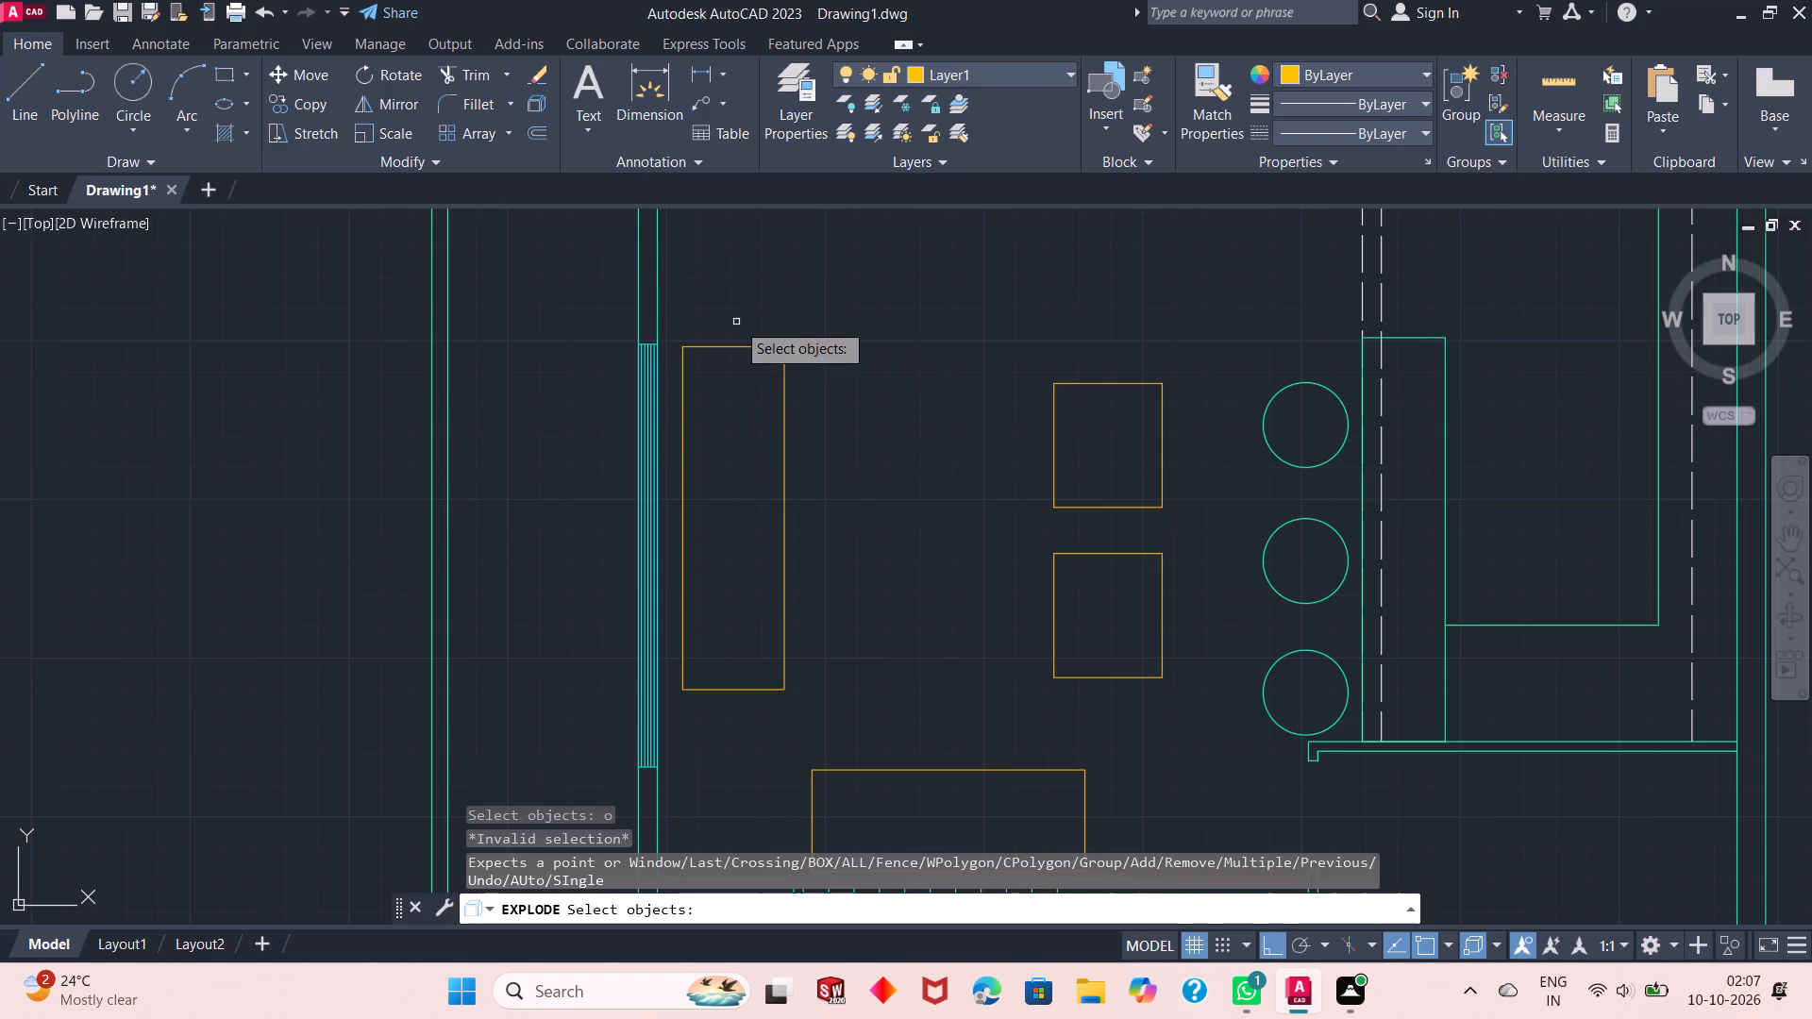
{"action": "left_click", "coordinate": [747, 348]}
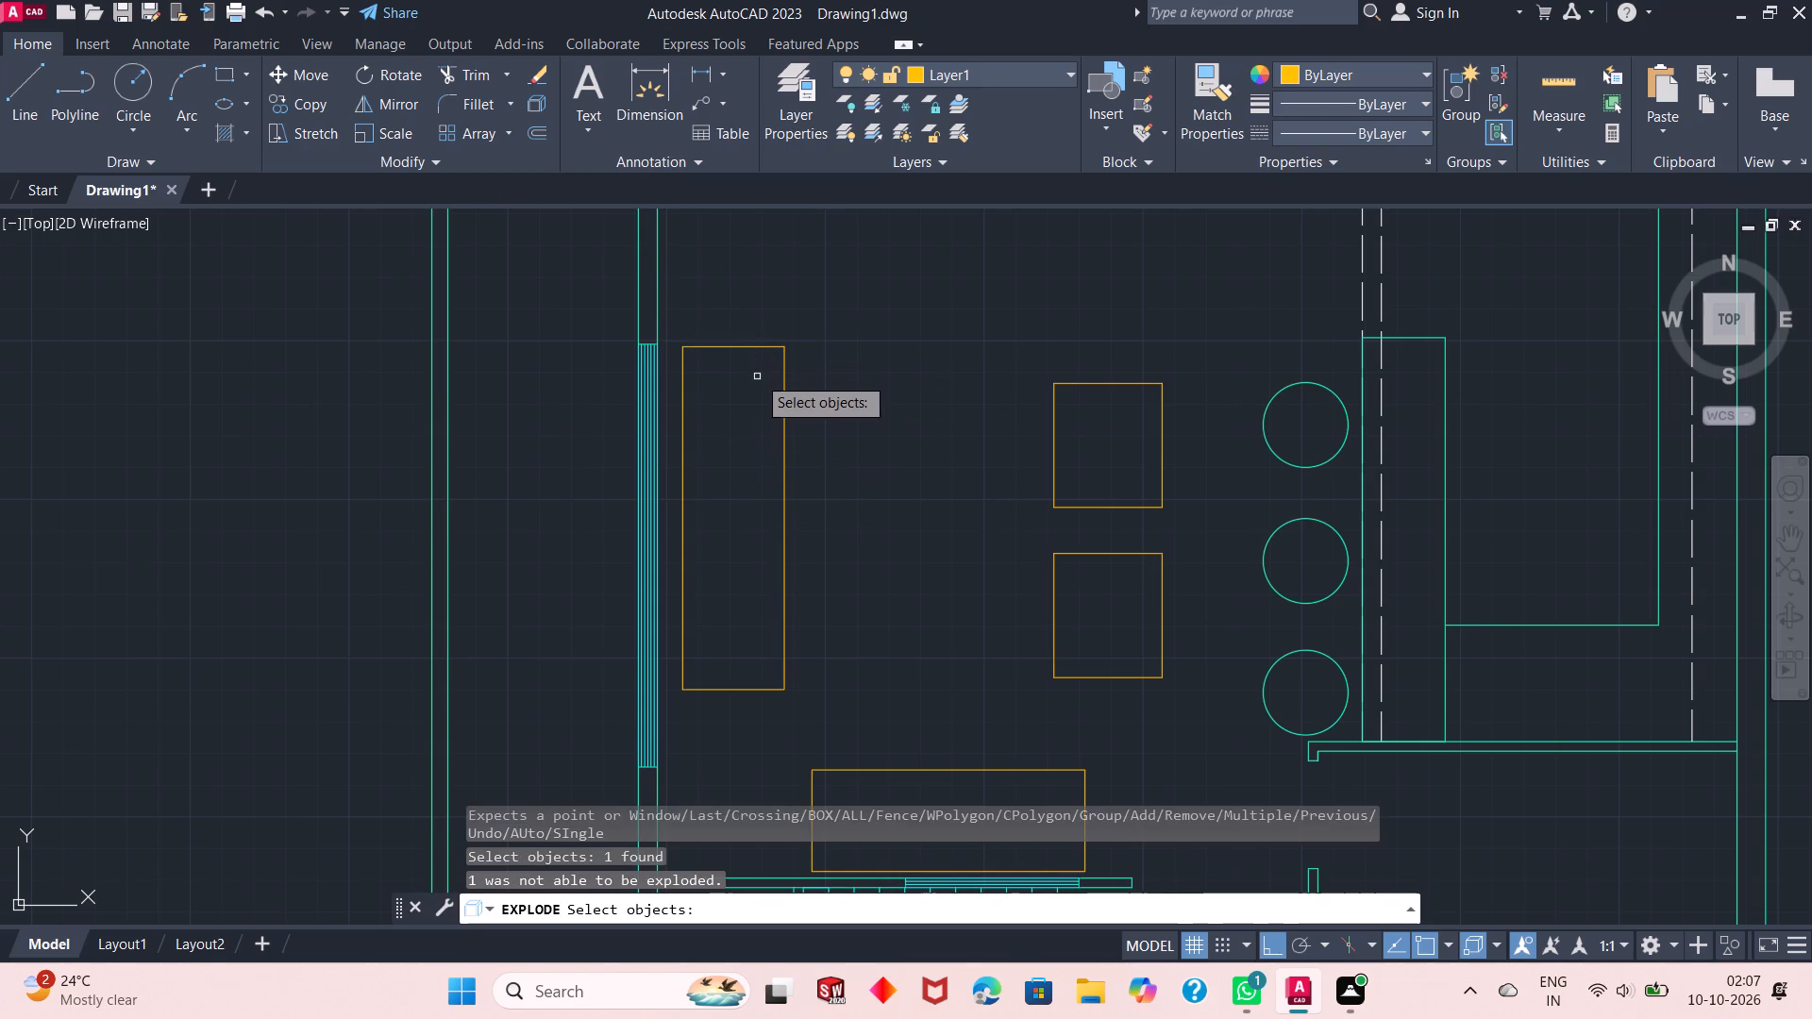
{"action": "left_click", "coordinate": [737, 347]}
{"action": "key", "text": "space"}
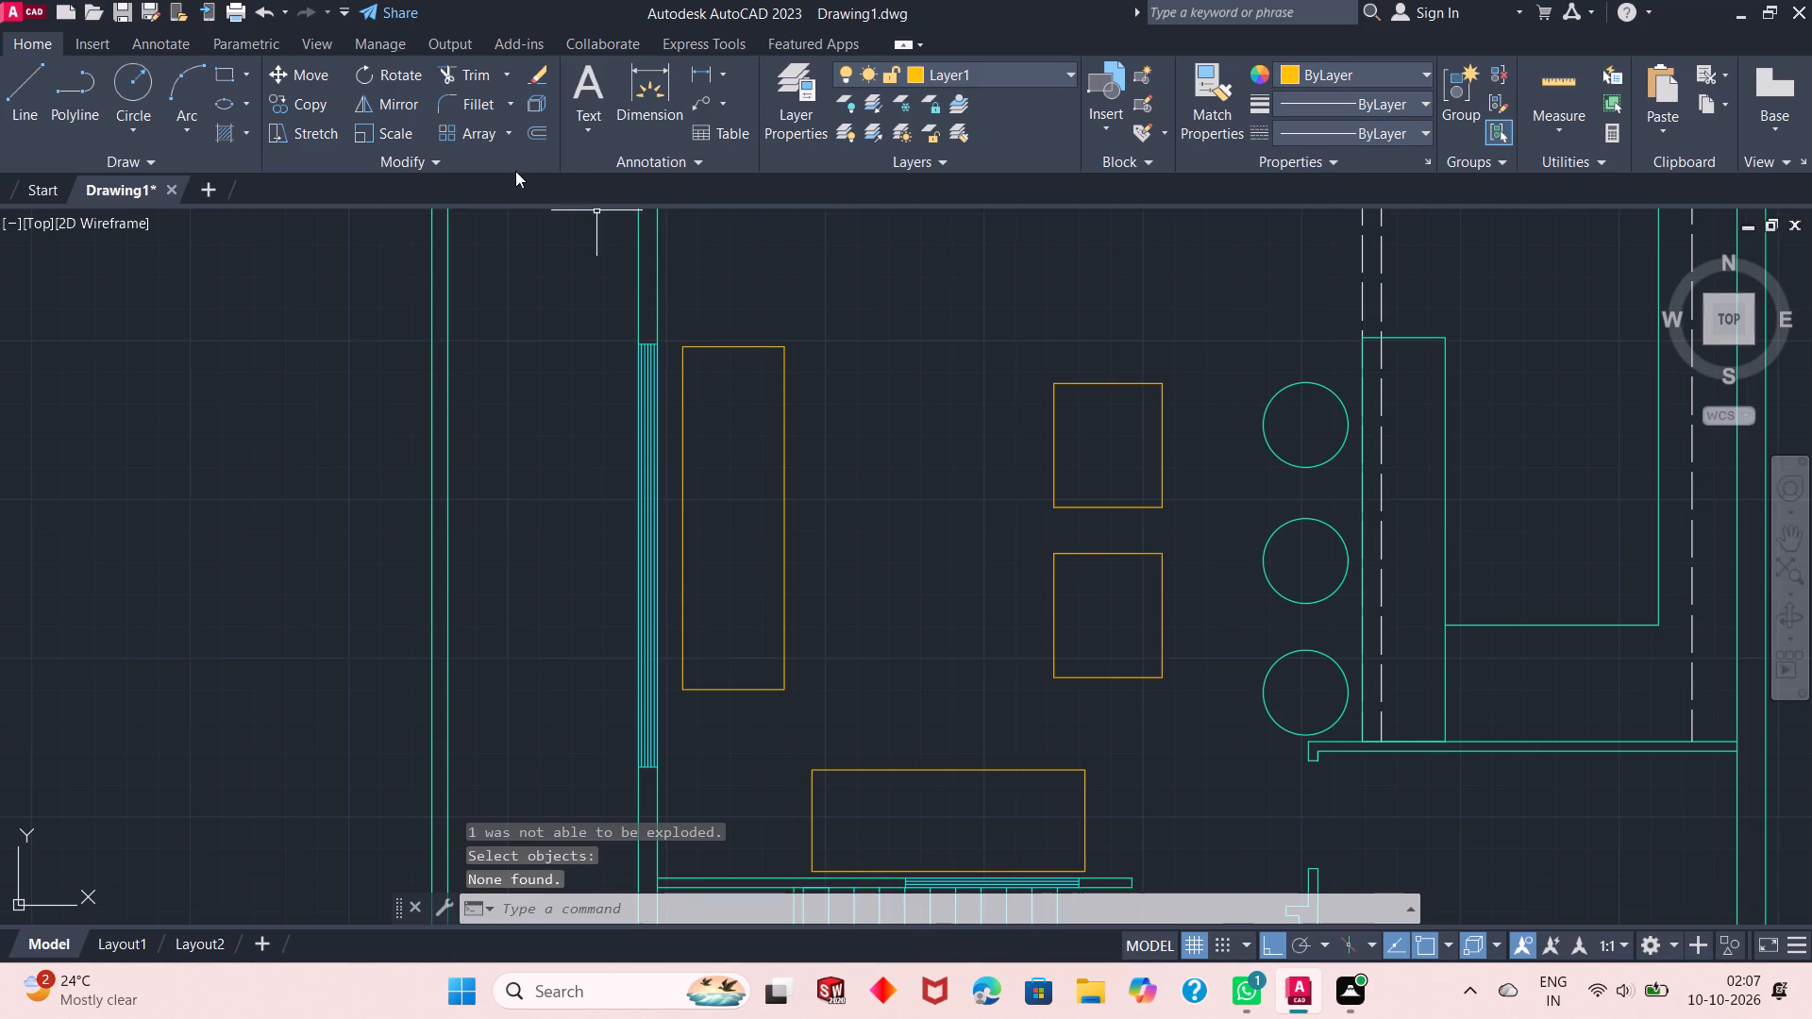
Offset the west-window rectangle's north edge southward twice at 3' spacing to divide it into three seats.
{"action": "left_click", "coordinate": [541, 132]}
{"action": "key", "text": "space"}
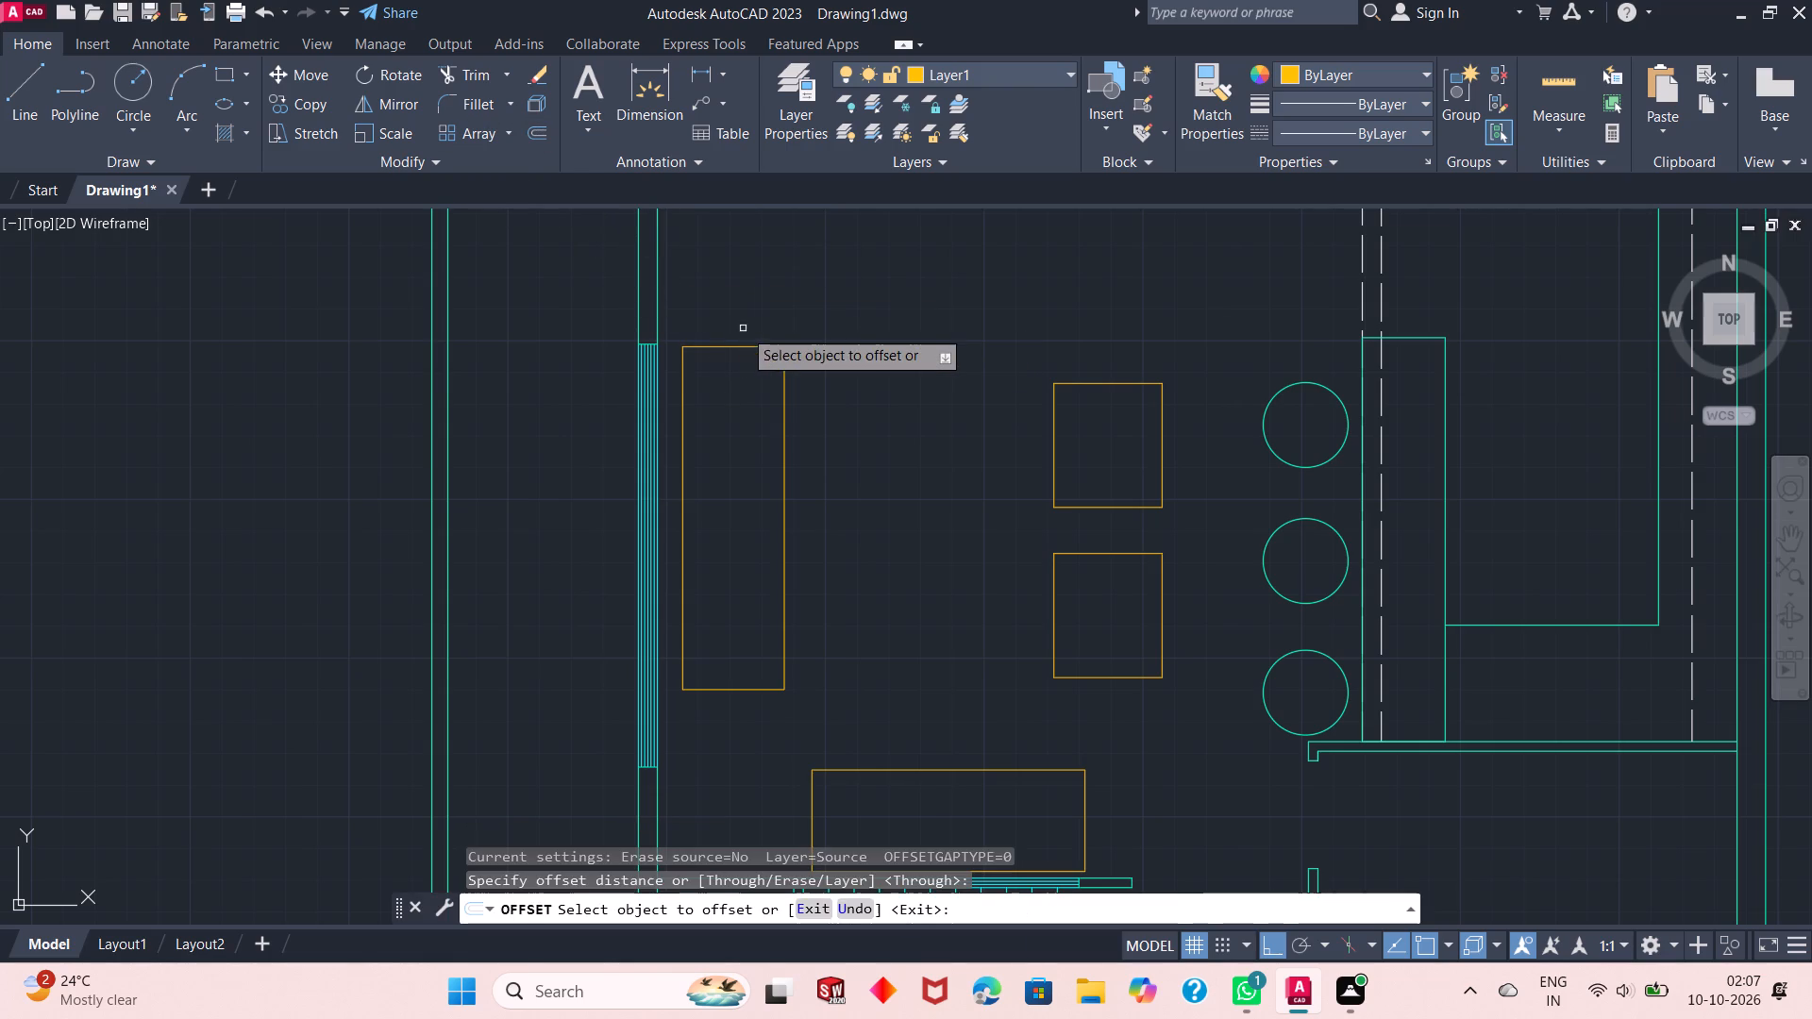
{"action": "left_click", "coordinate": [747, 351]}
{"action": "left_click", "coordinate": [755, 344]}
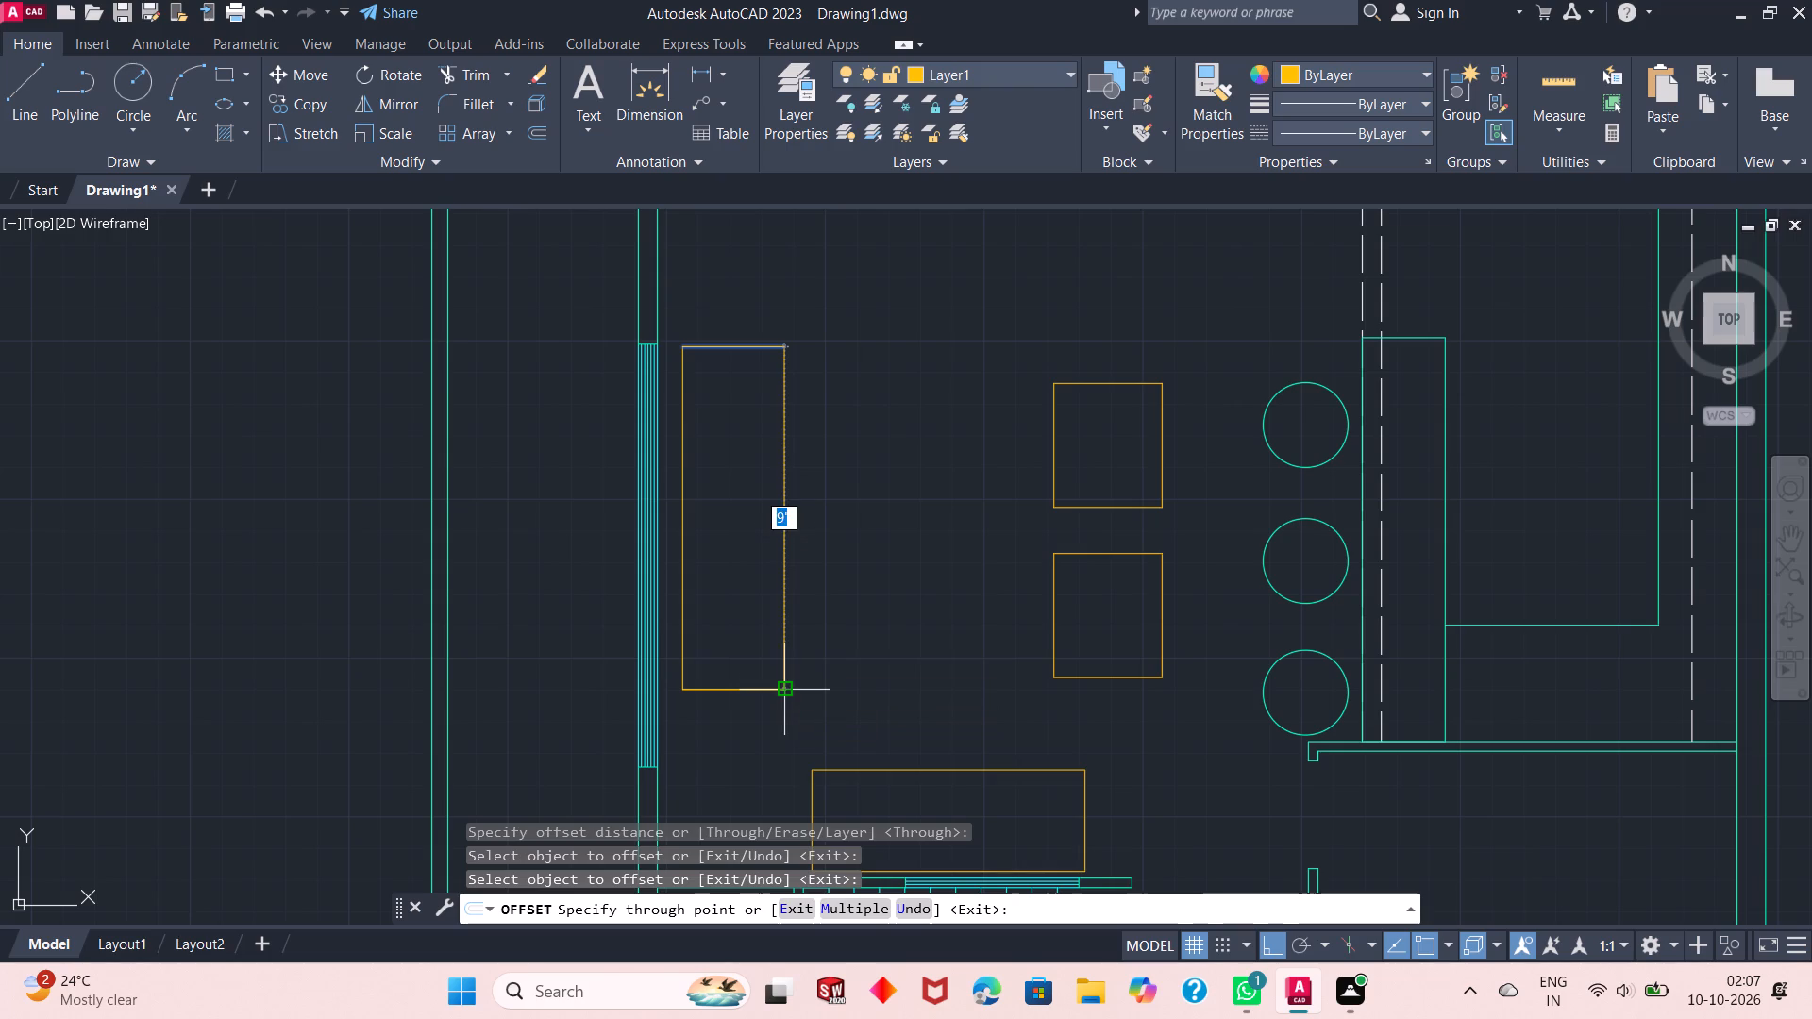
{"action": "type", "text": "3'"}
{"action": "key", "text": "Return"}
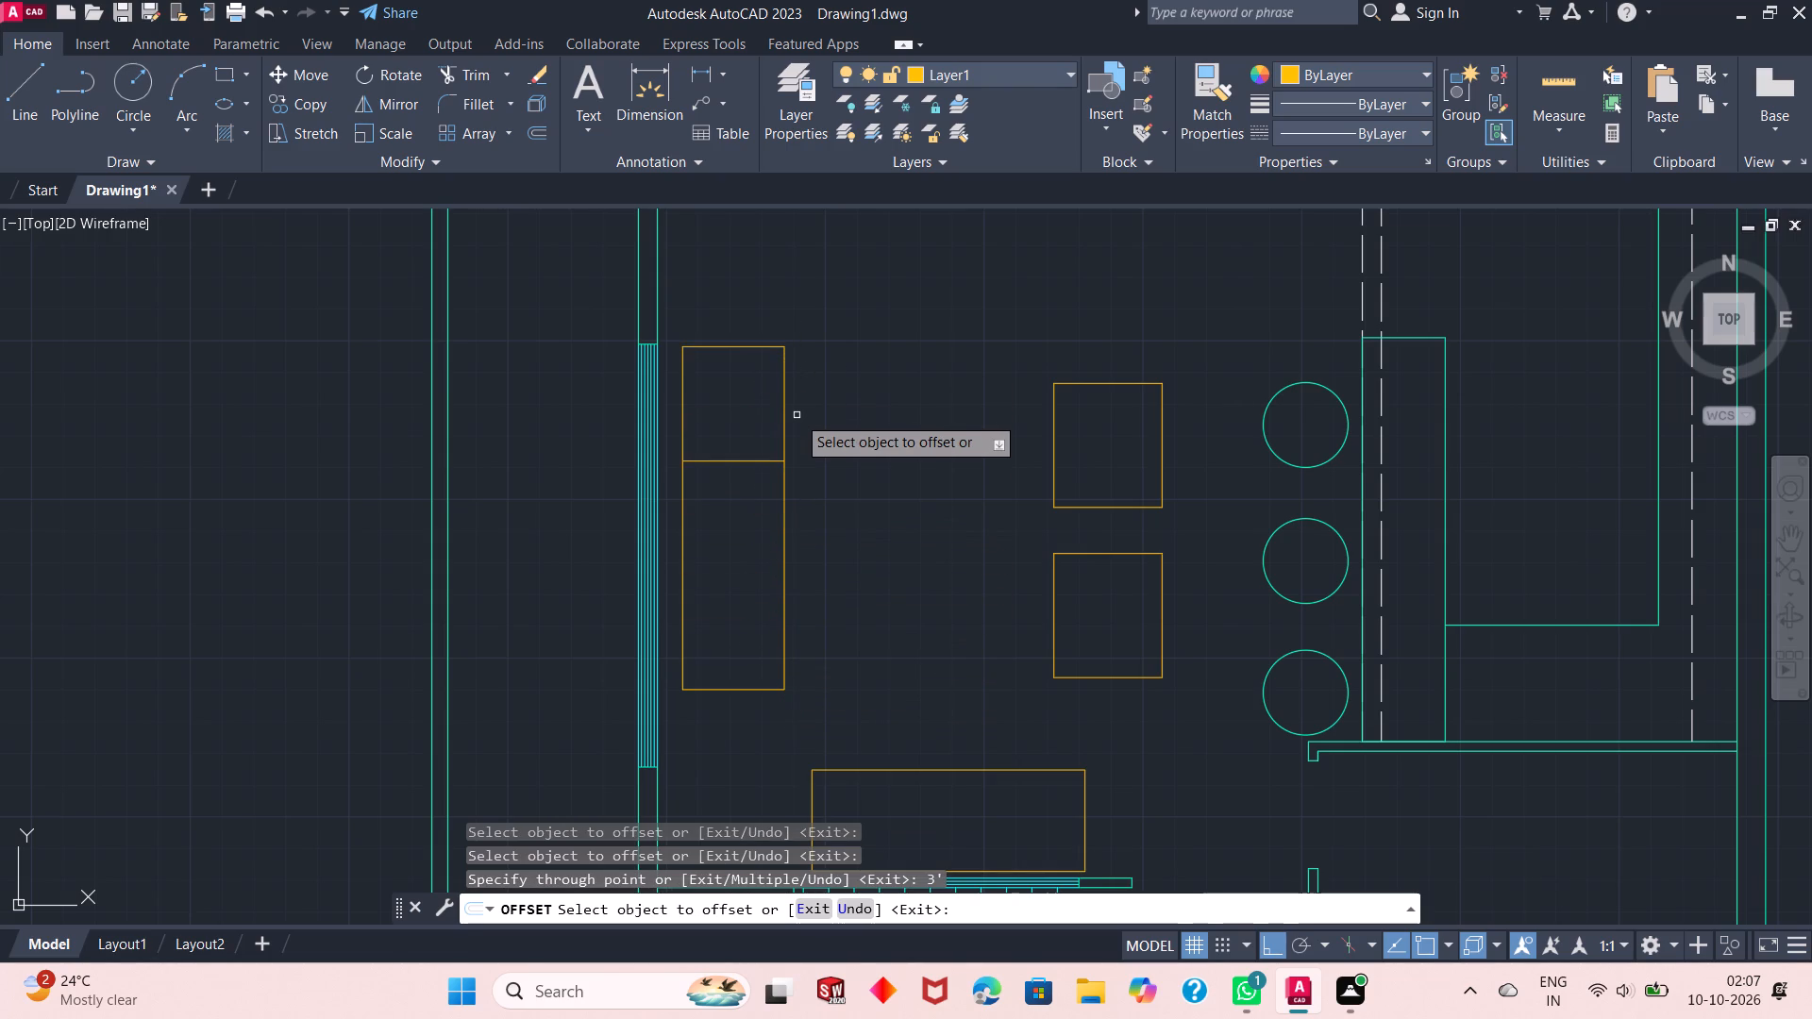
{"action": "left_click", "coordinate": [745, 462]}
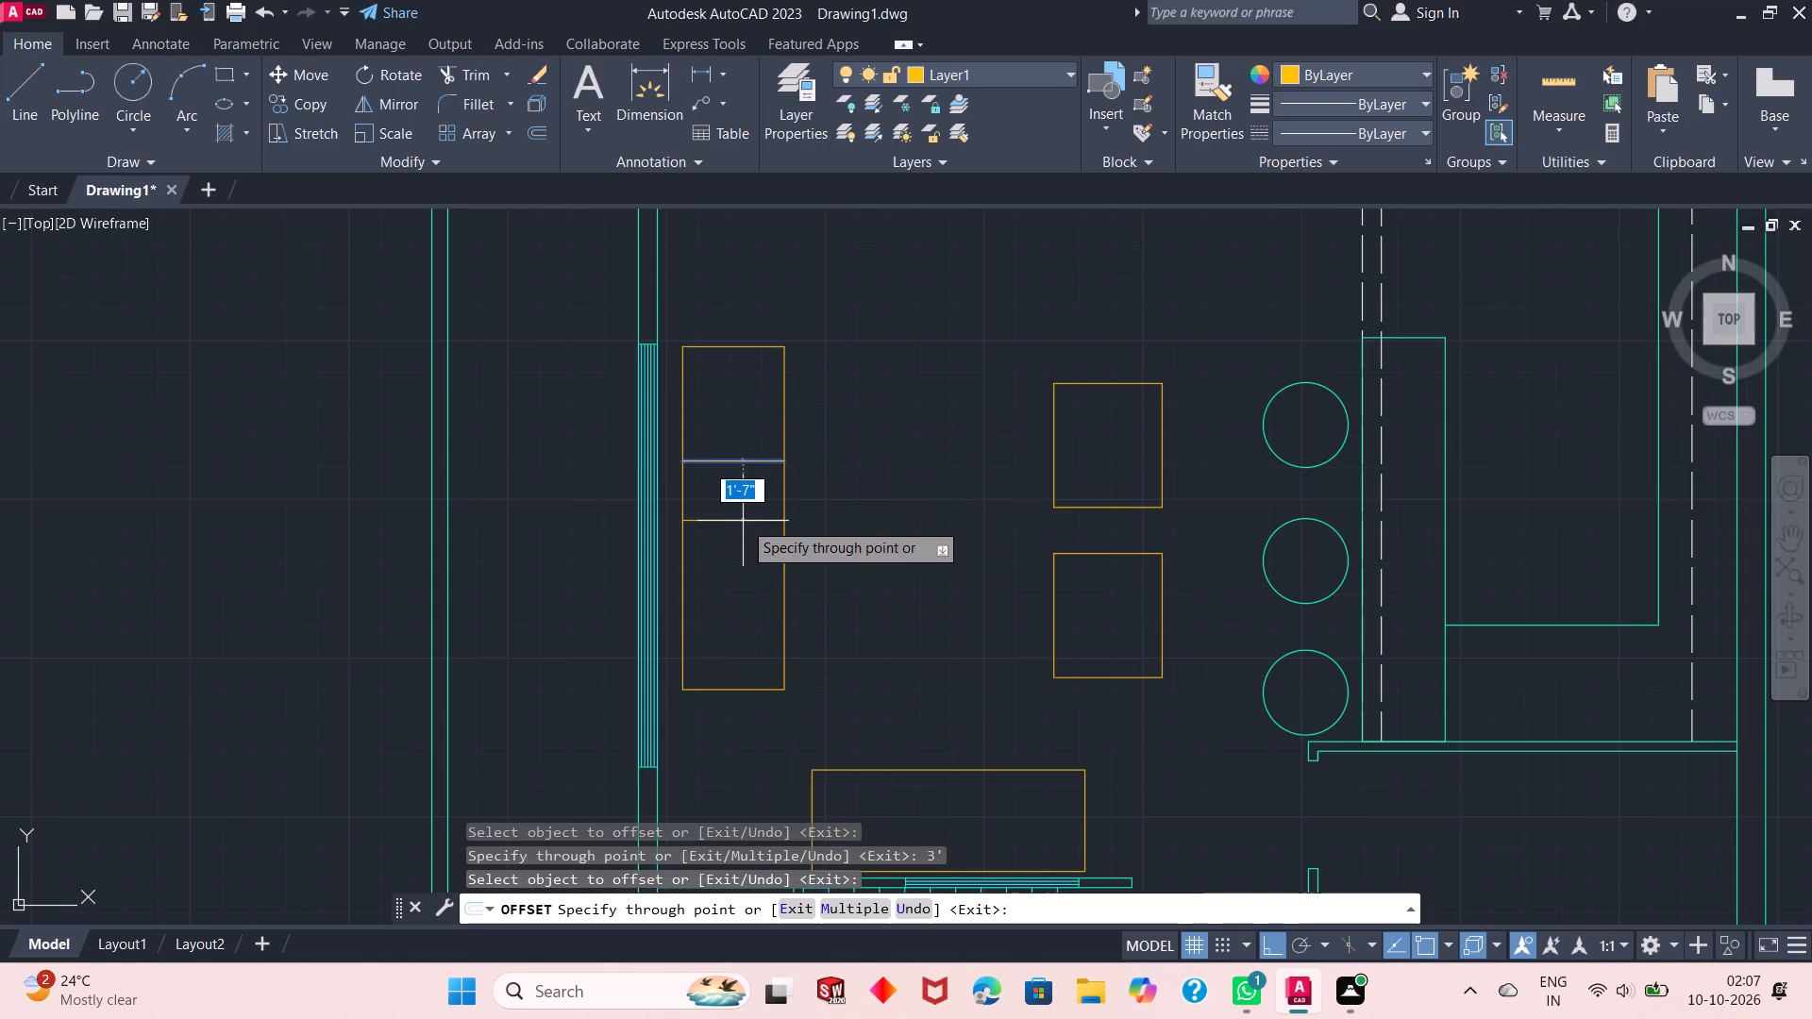
{"action": "type", "text": "3'"}
{"action": "key", "text": "Return"}
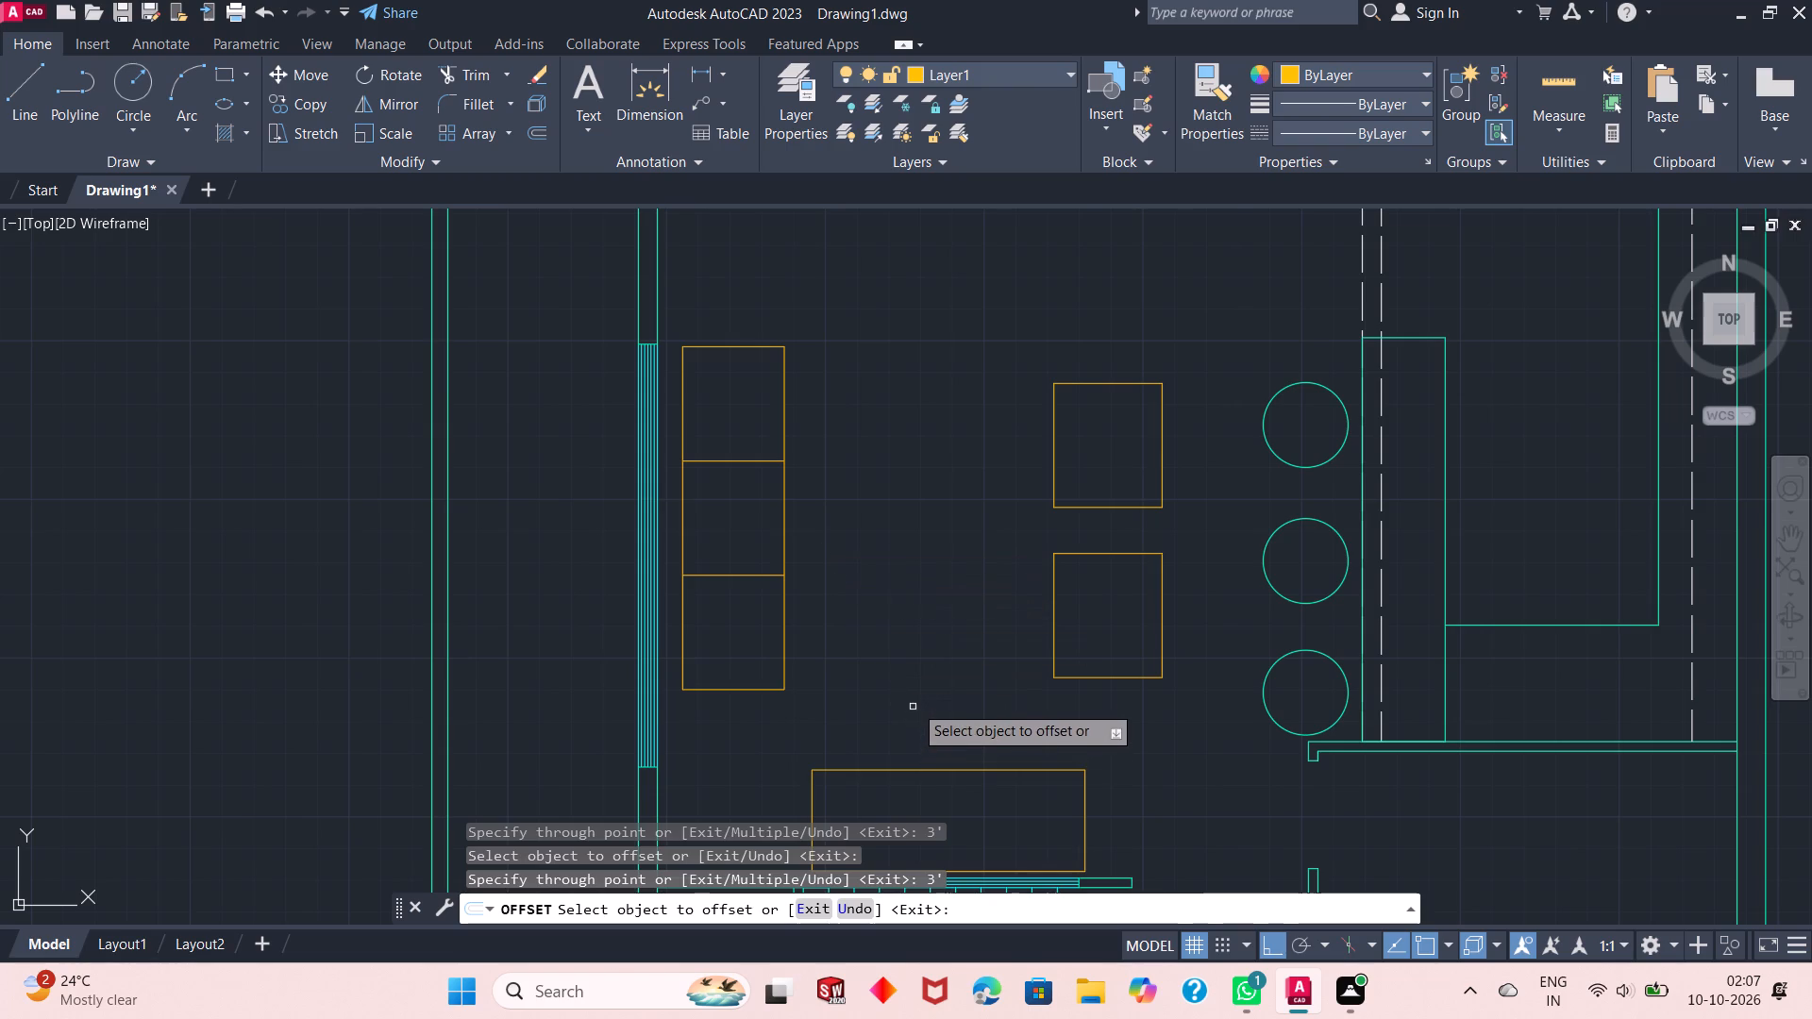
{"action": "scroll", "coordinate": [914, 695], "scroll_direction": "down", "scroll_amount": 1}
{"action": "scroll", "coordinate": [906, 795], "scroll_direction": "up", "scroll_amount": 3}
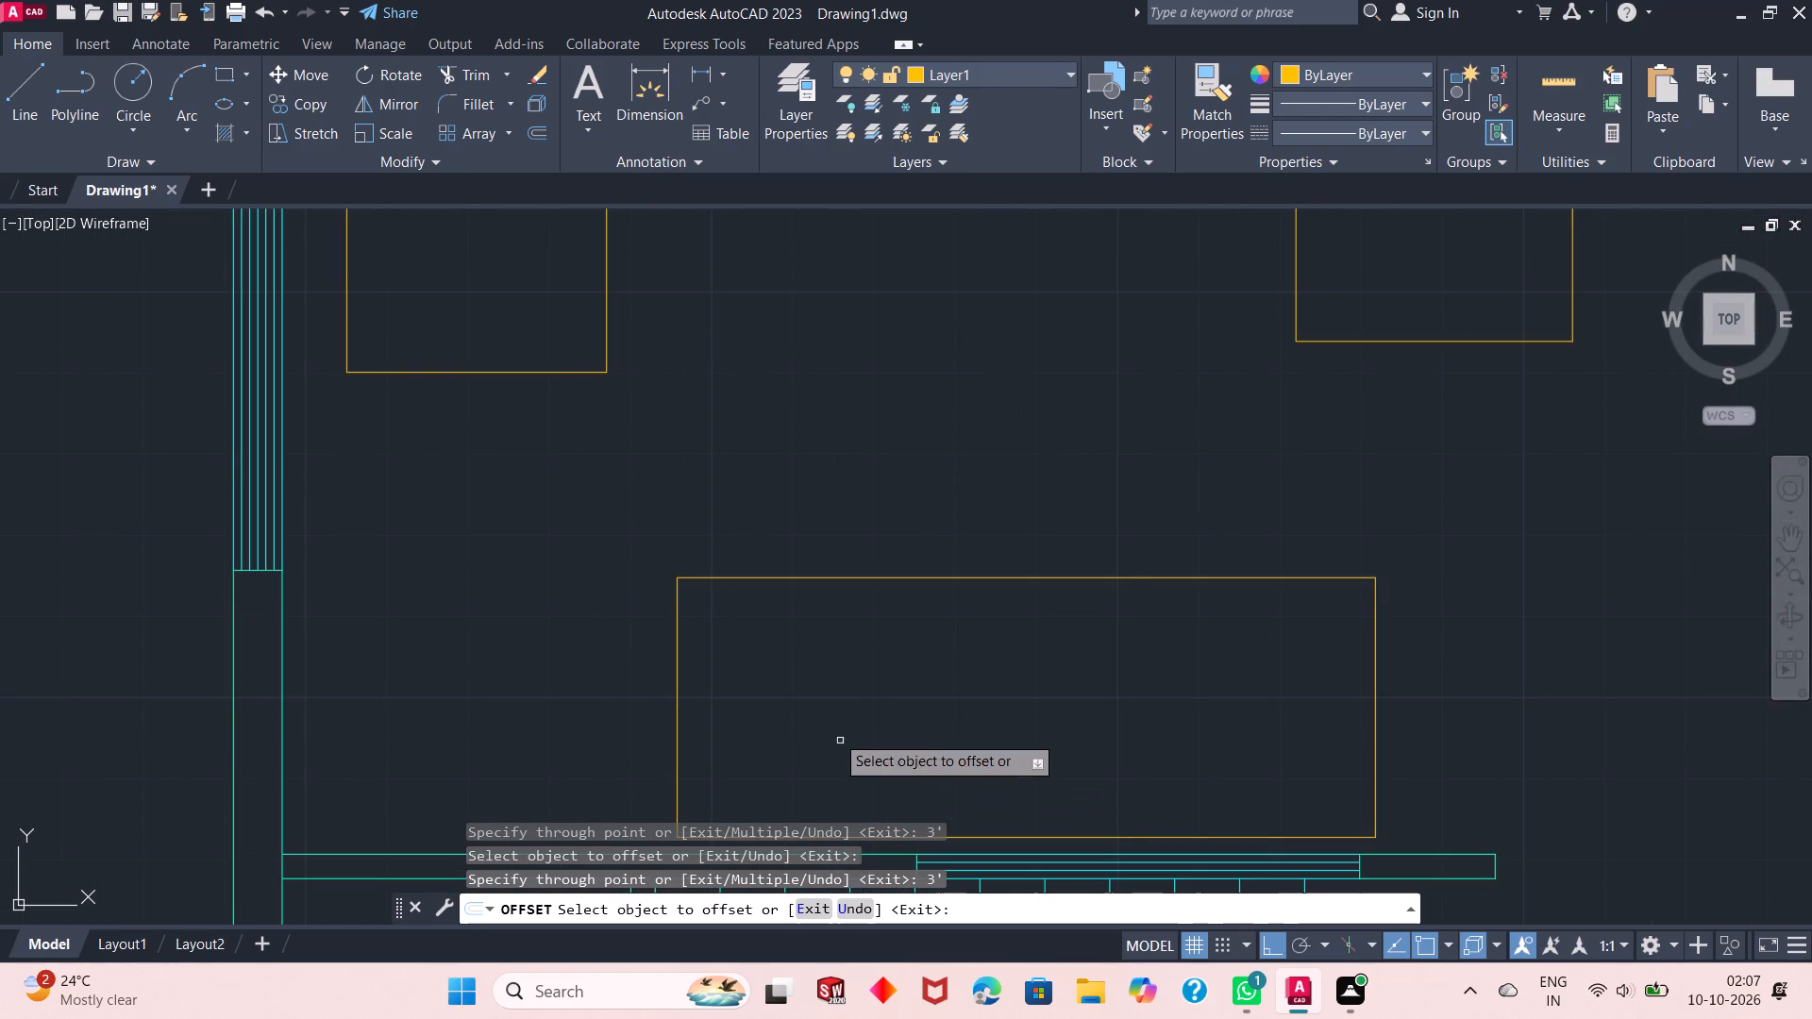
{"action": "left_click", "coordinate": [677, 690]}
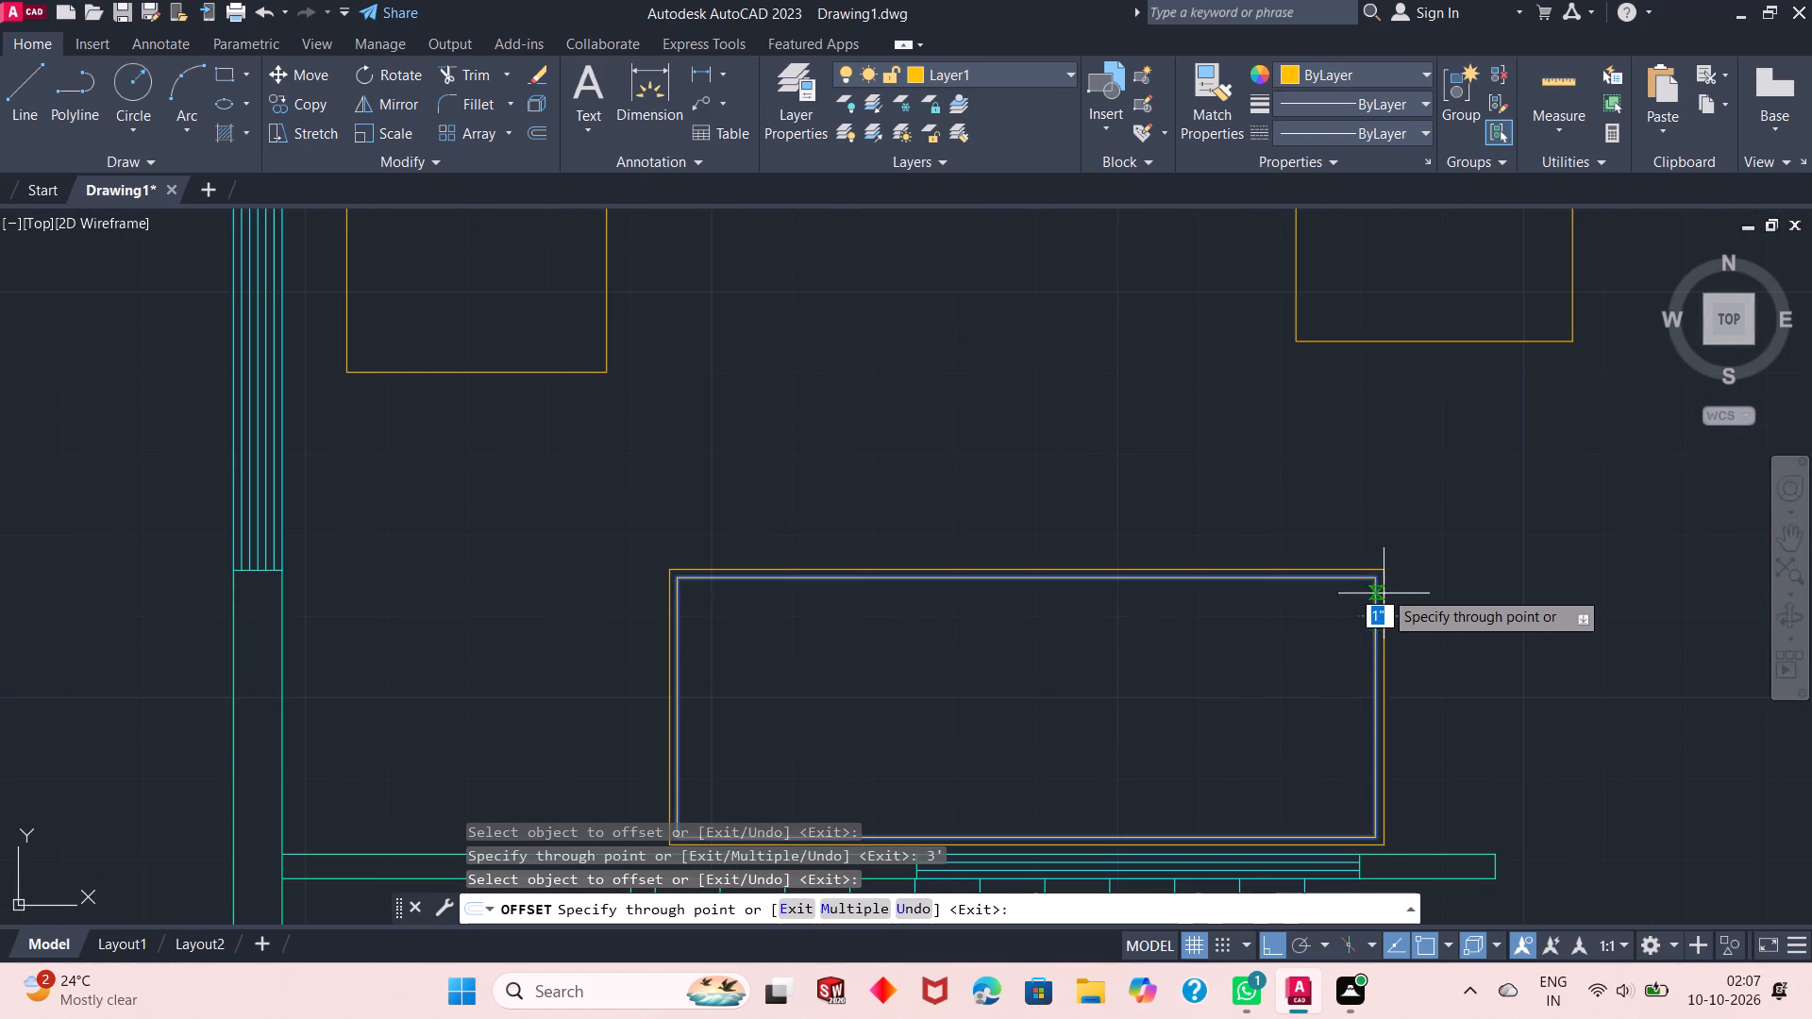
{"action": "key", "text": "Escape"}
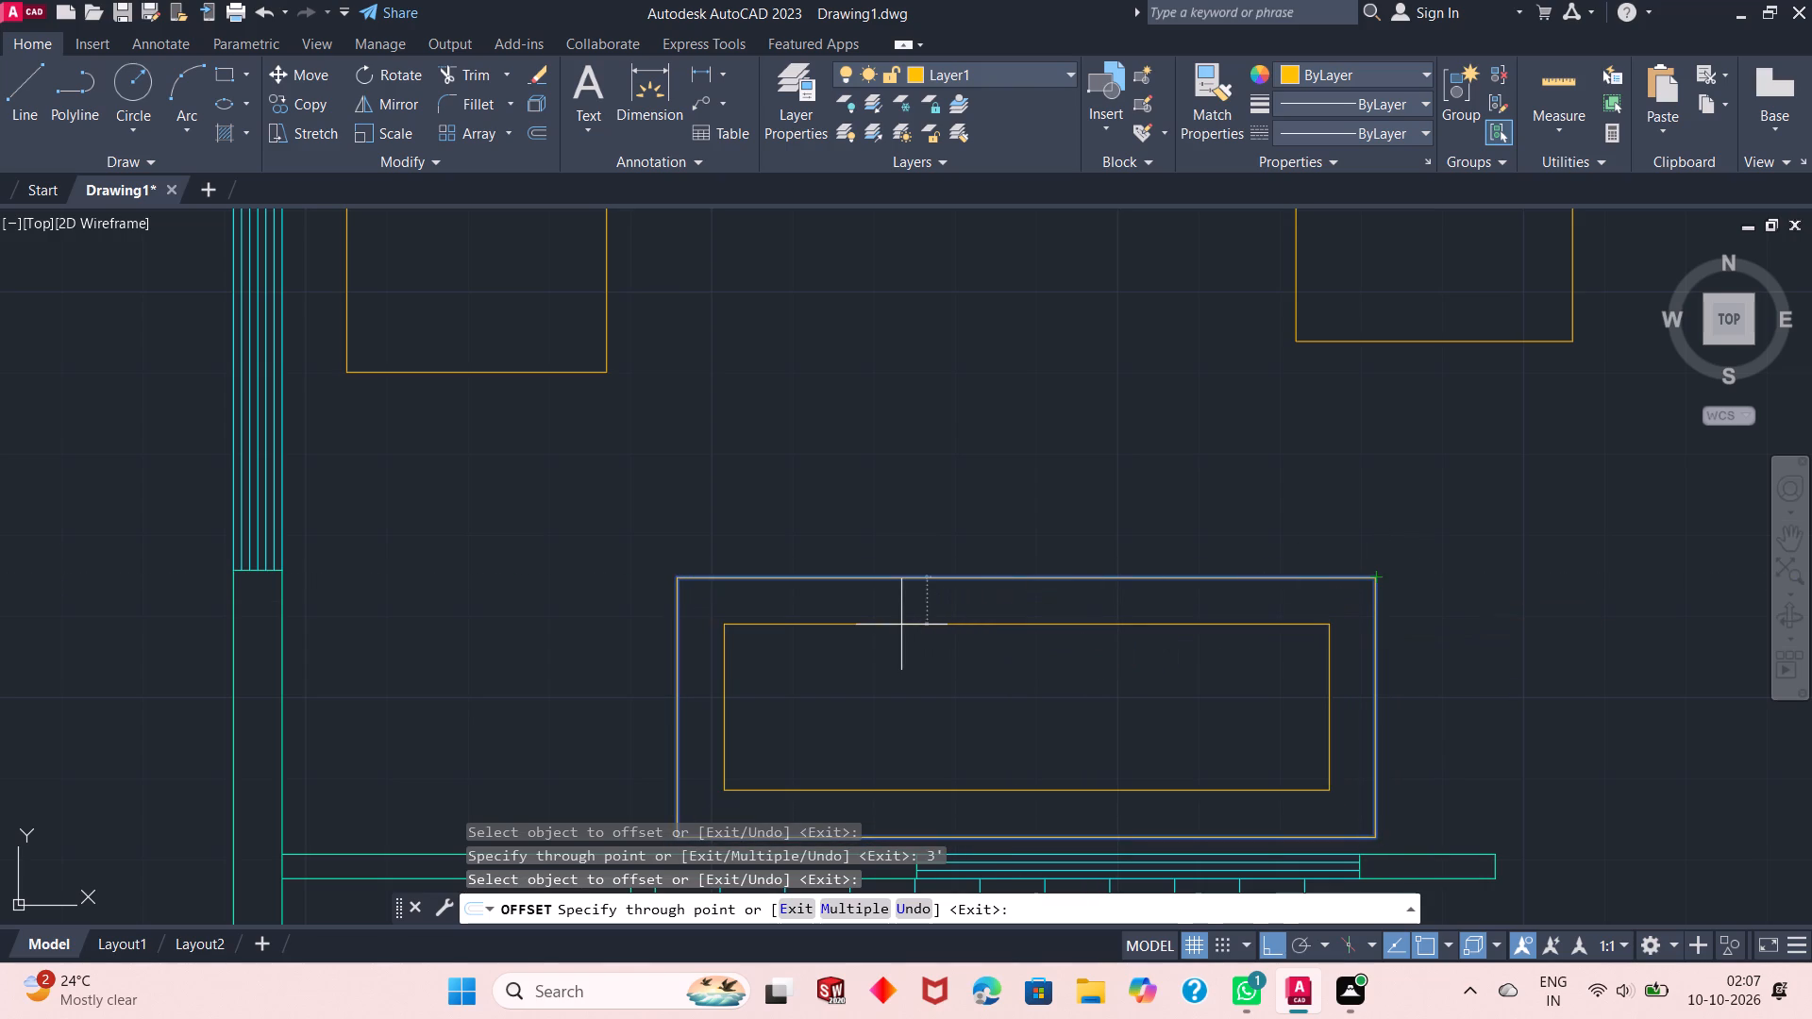
Explode the wide rectangle against the wall north of the staircase into separate lines.
{"action": "left_click_drag", "start_coordinate": [962, 542], "coordinate": [943, 577]}
{"action": "left_click", "coordinate": [891, 602]}
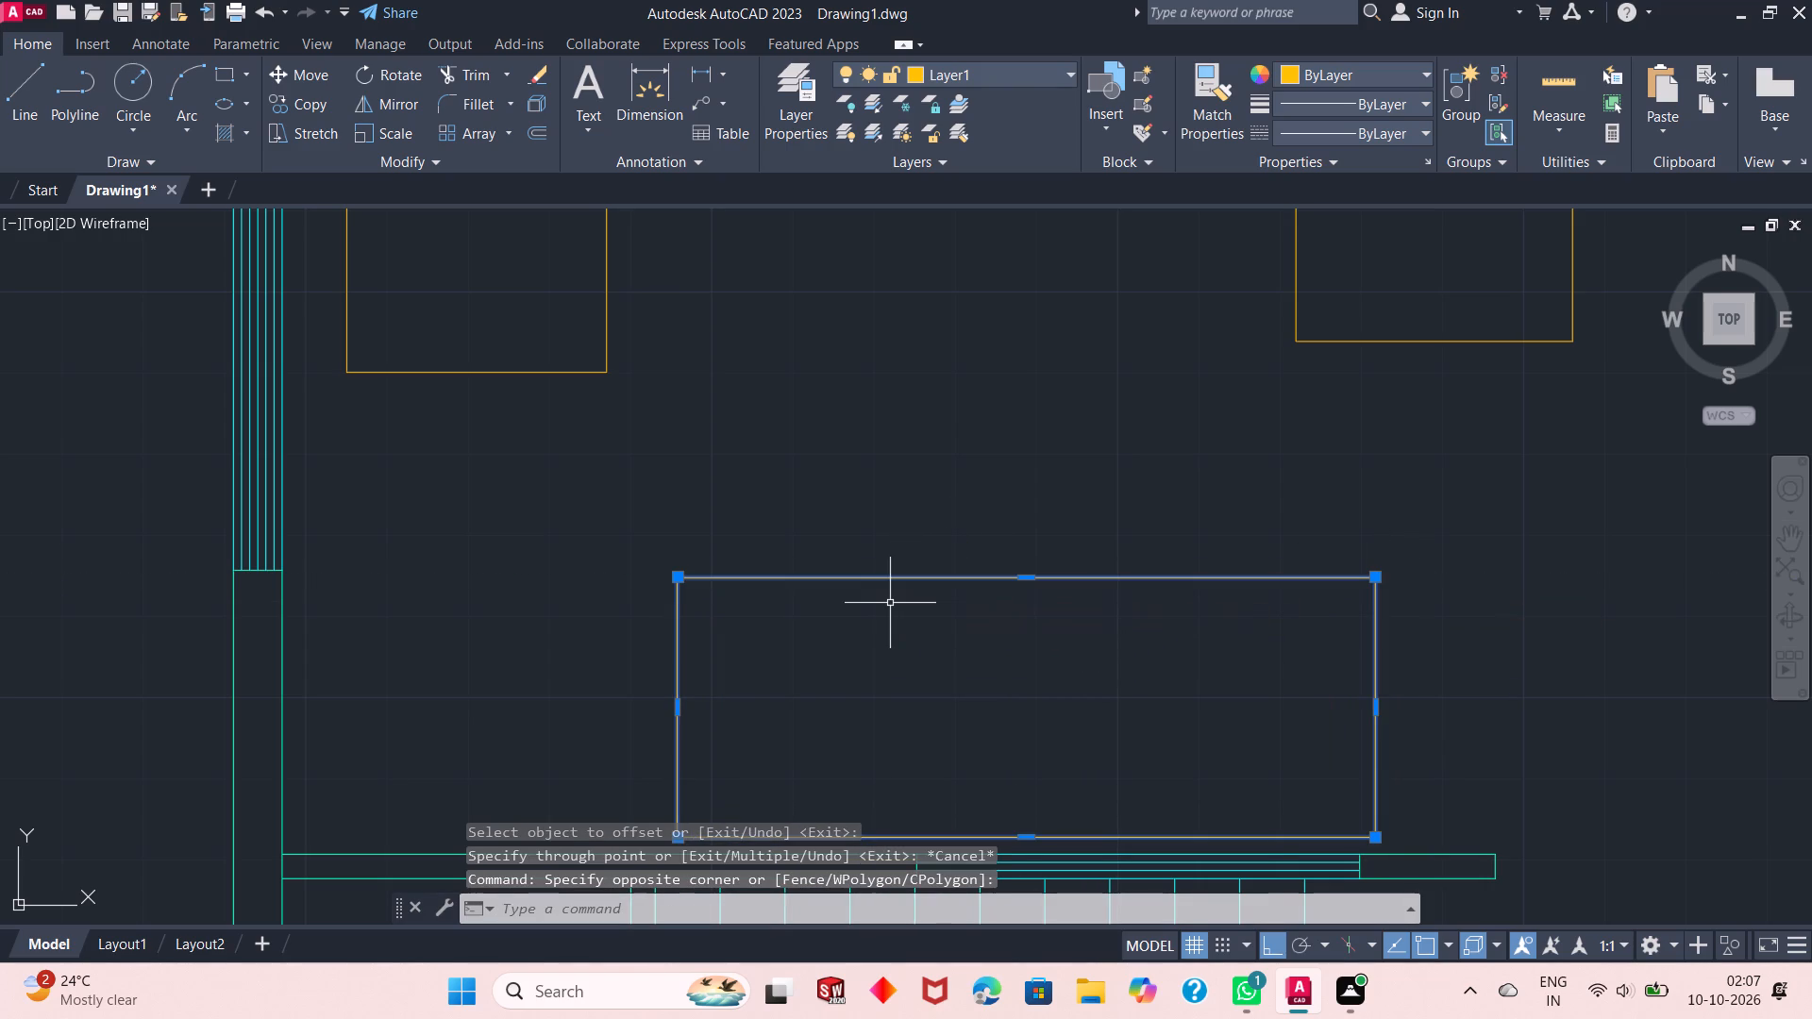
{"action": "type", "text": "x"}
{"action": "key", "text": "space"}
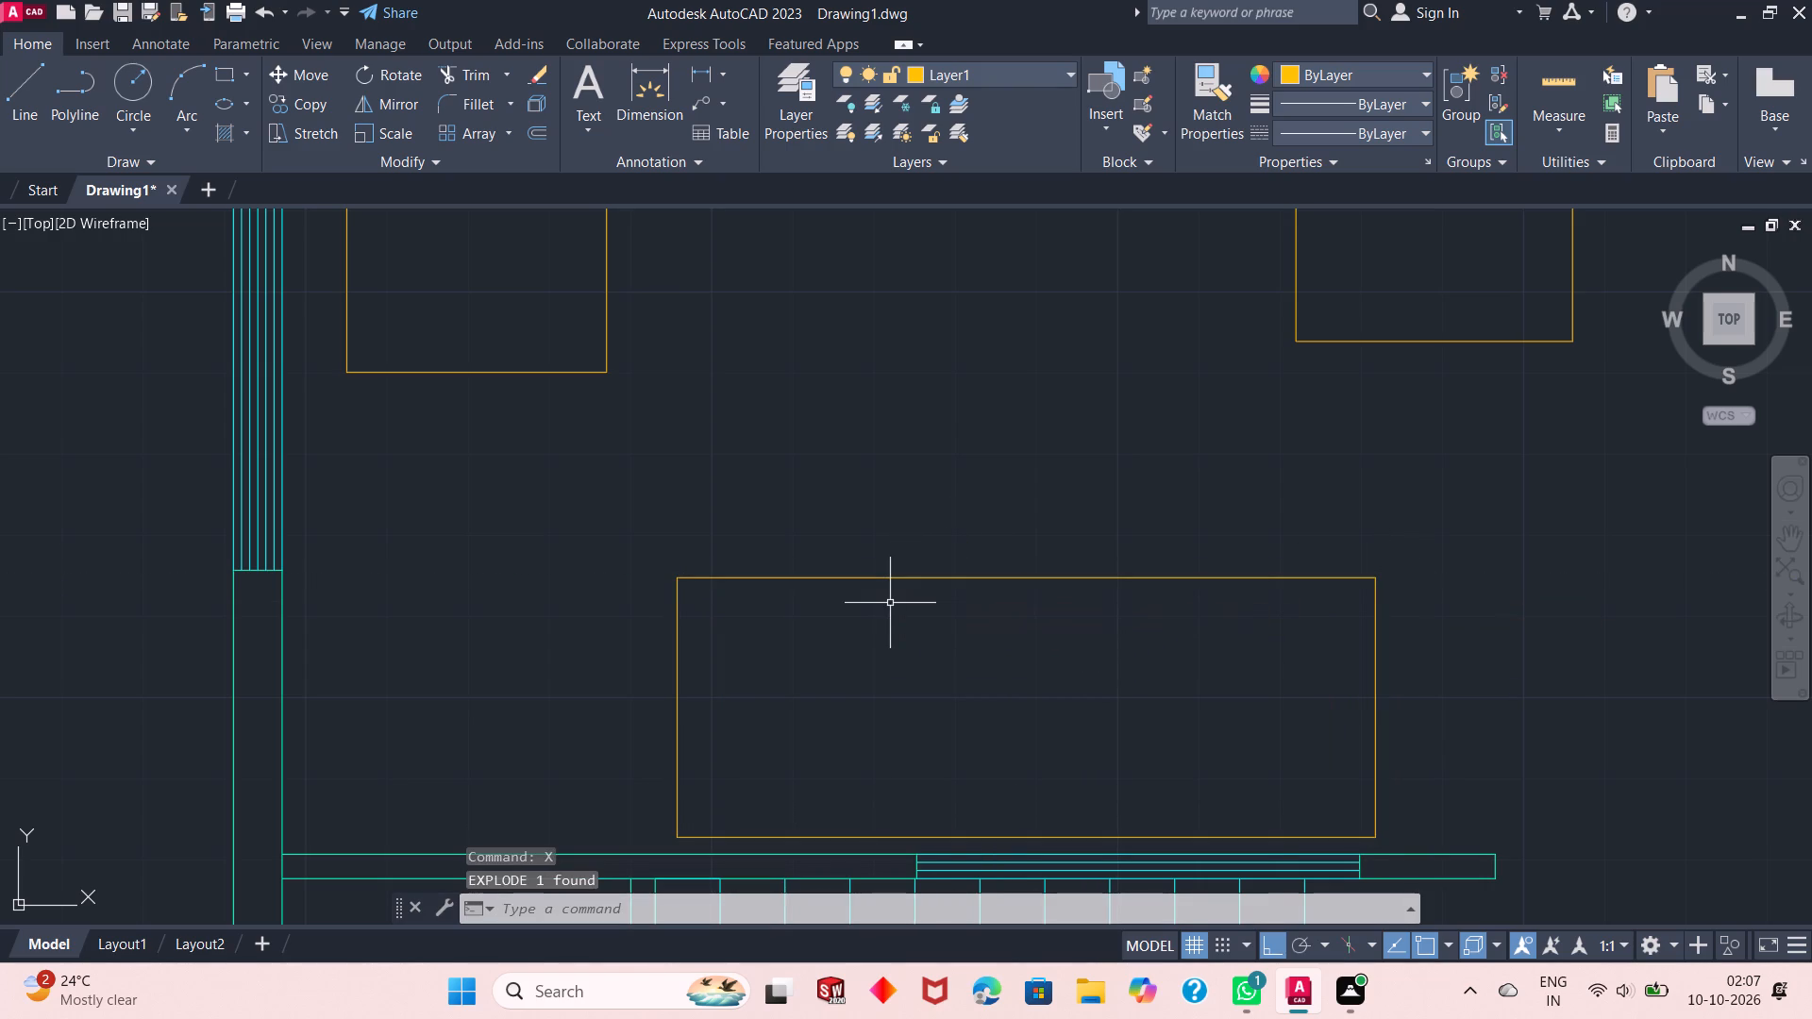
{"action": "left_click", "coordinate": [890, 576]}
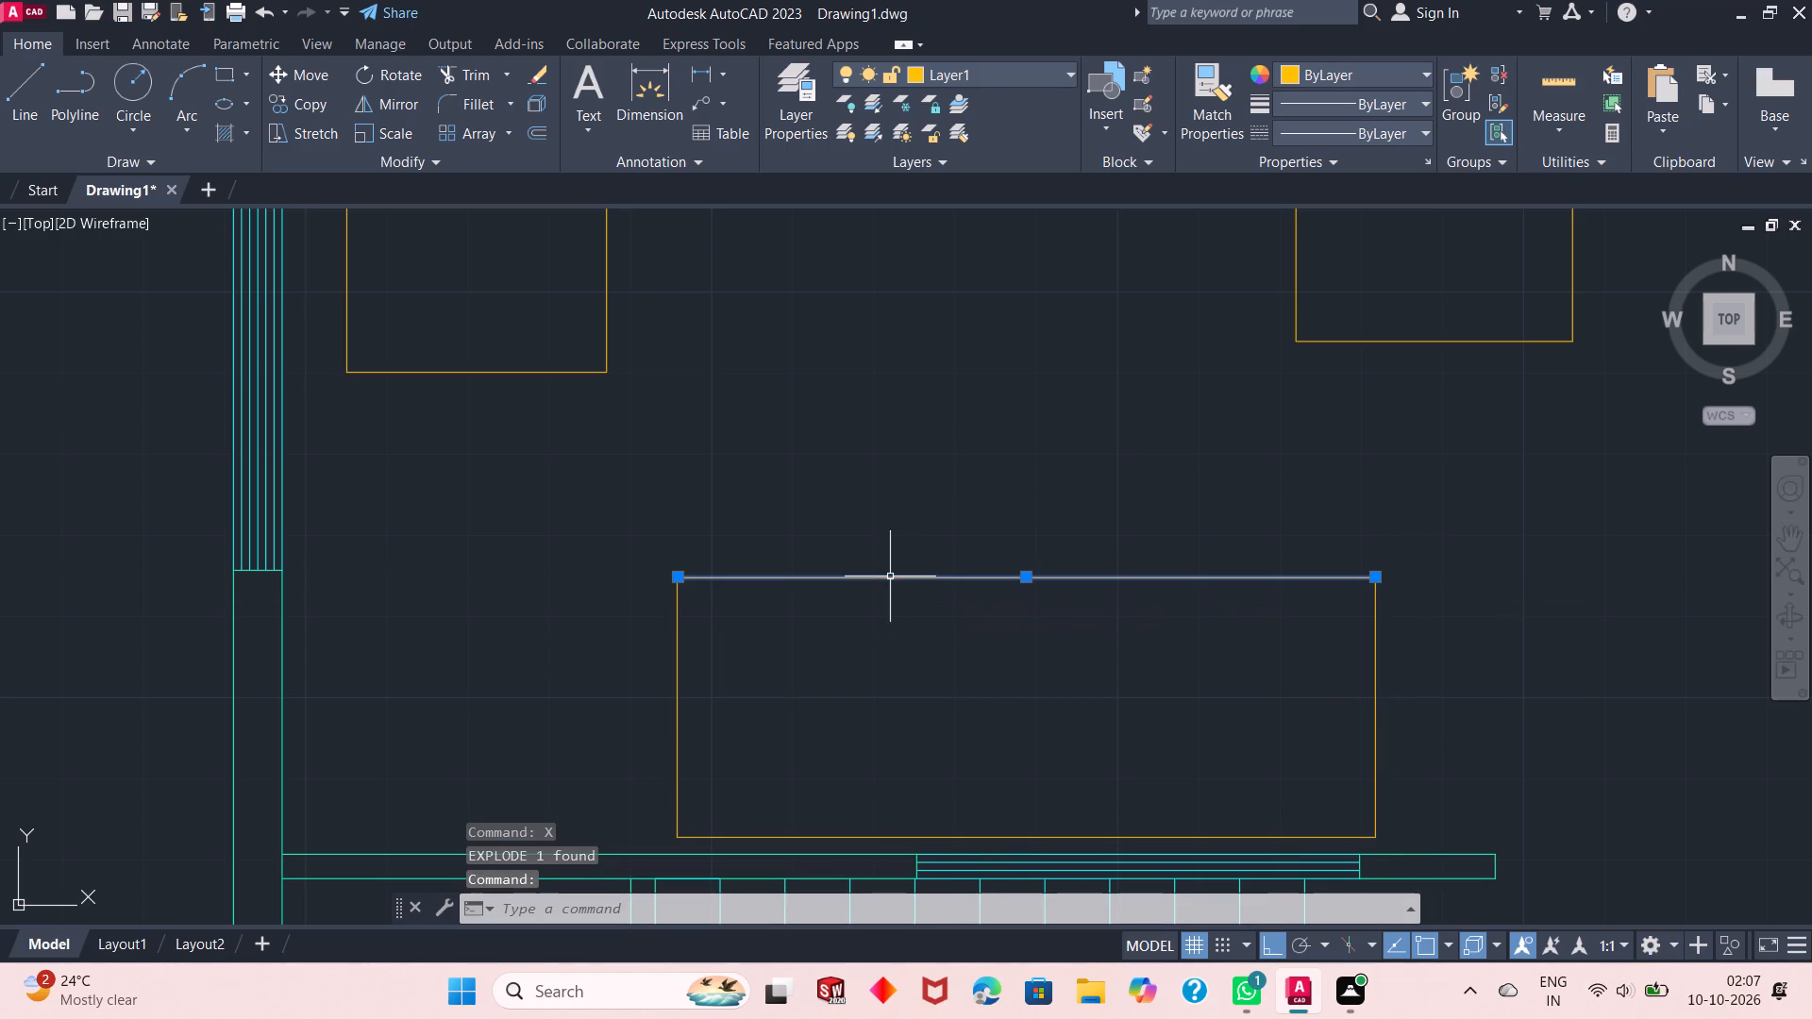
{"action": "key", "text": "Escape"}
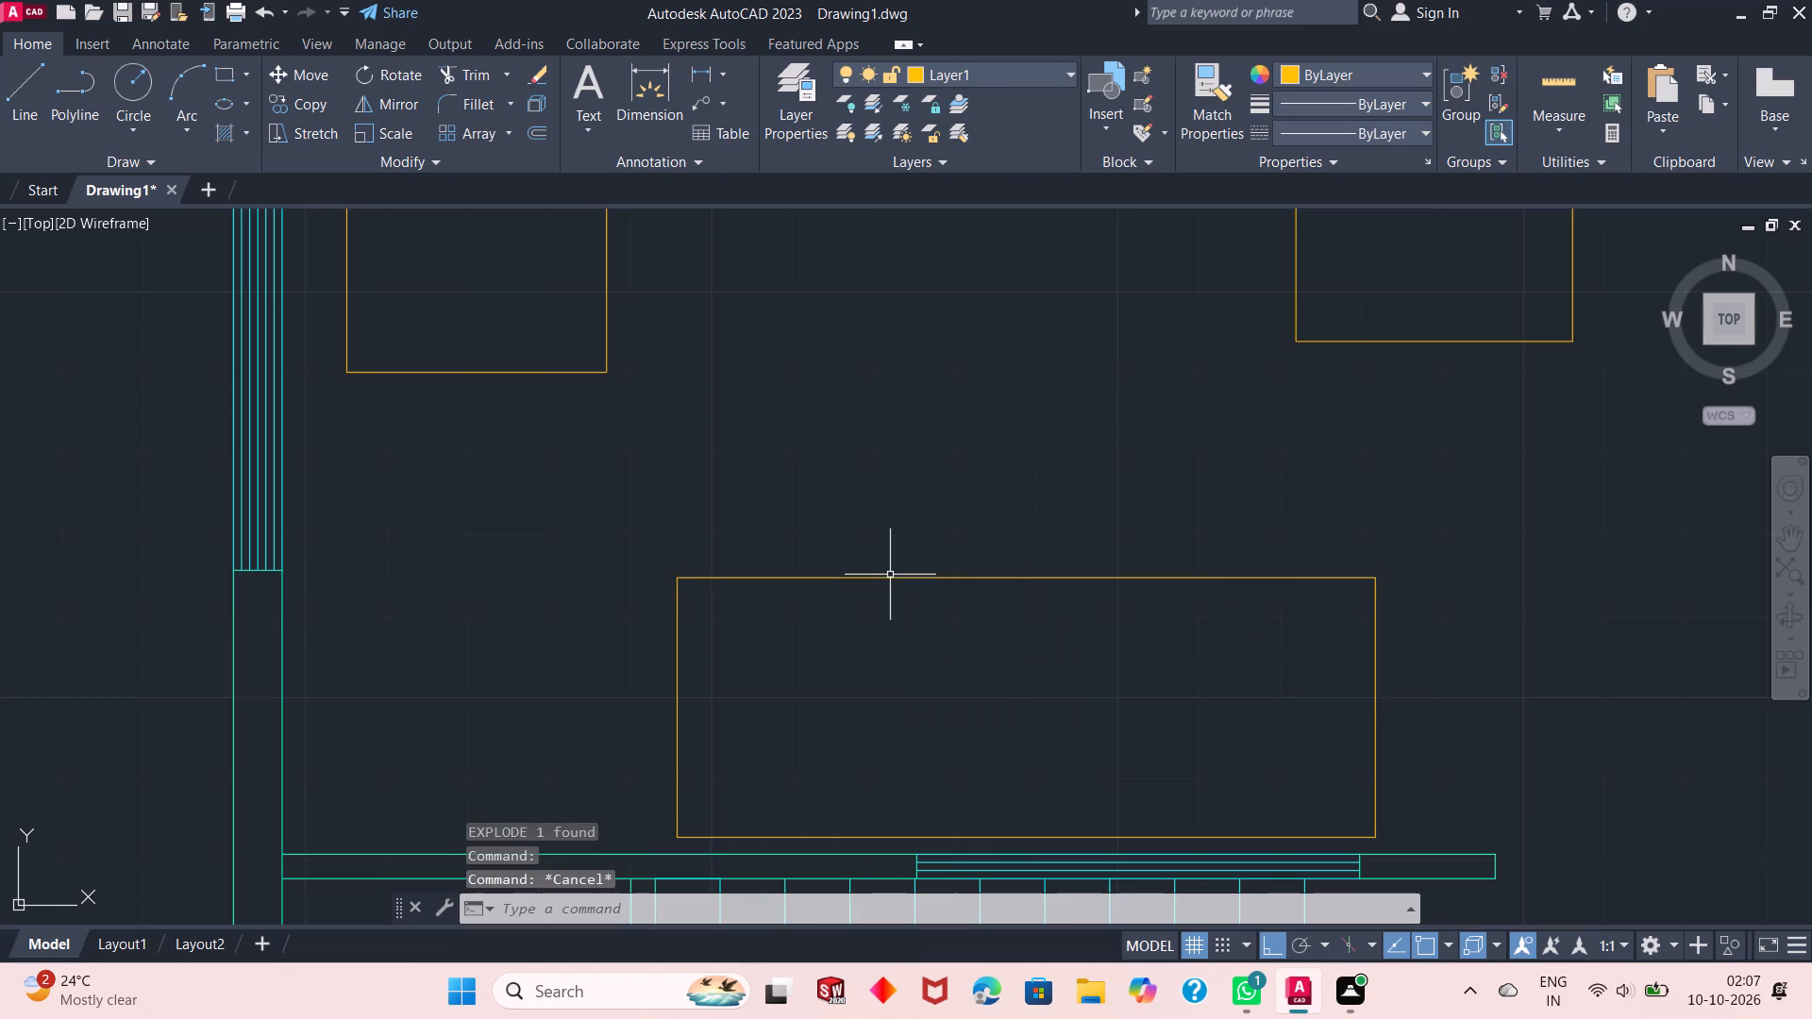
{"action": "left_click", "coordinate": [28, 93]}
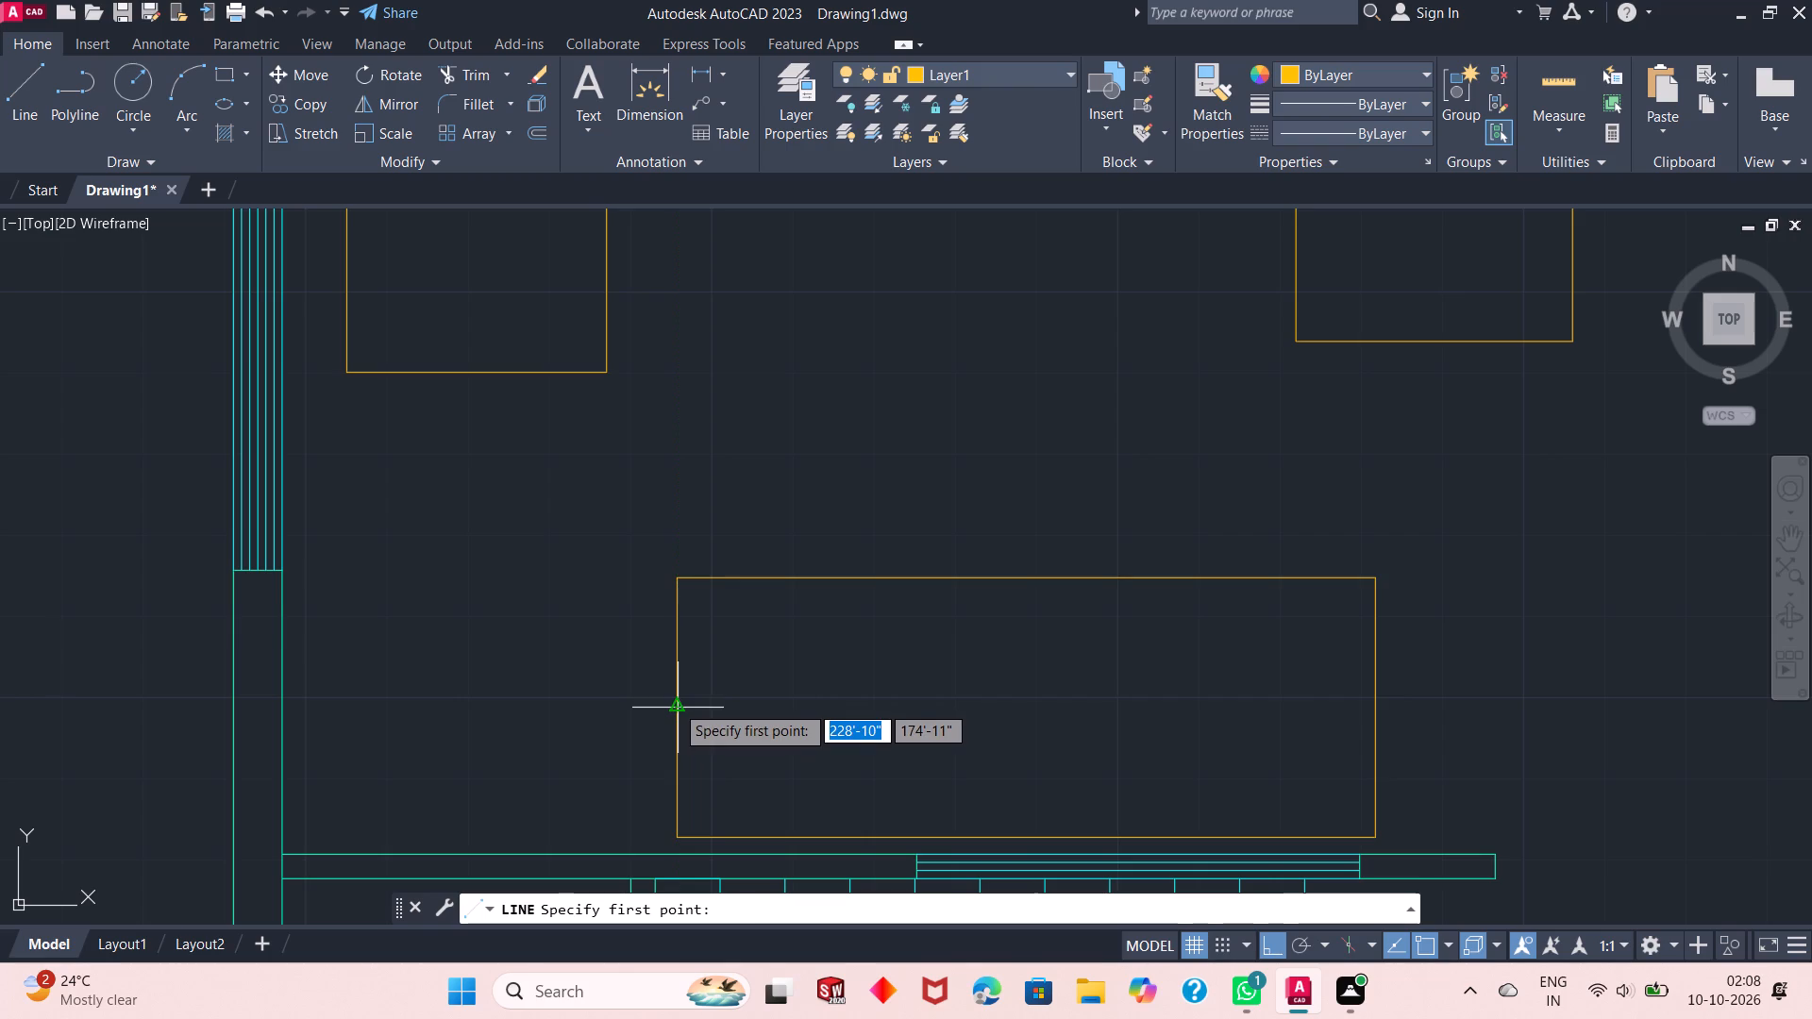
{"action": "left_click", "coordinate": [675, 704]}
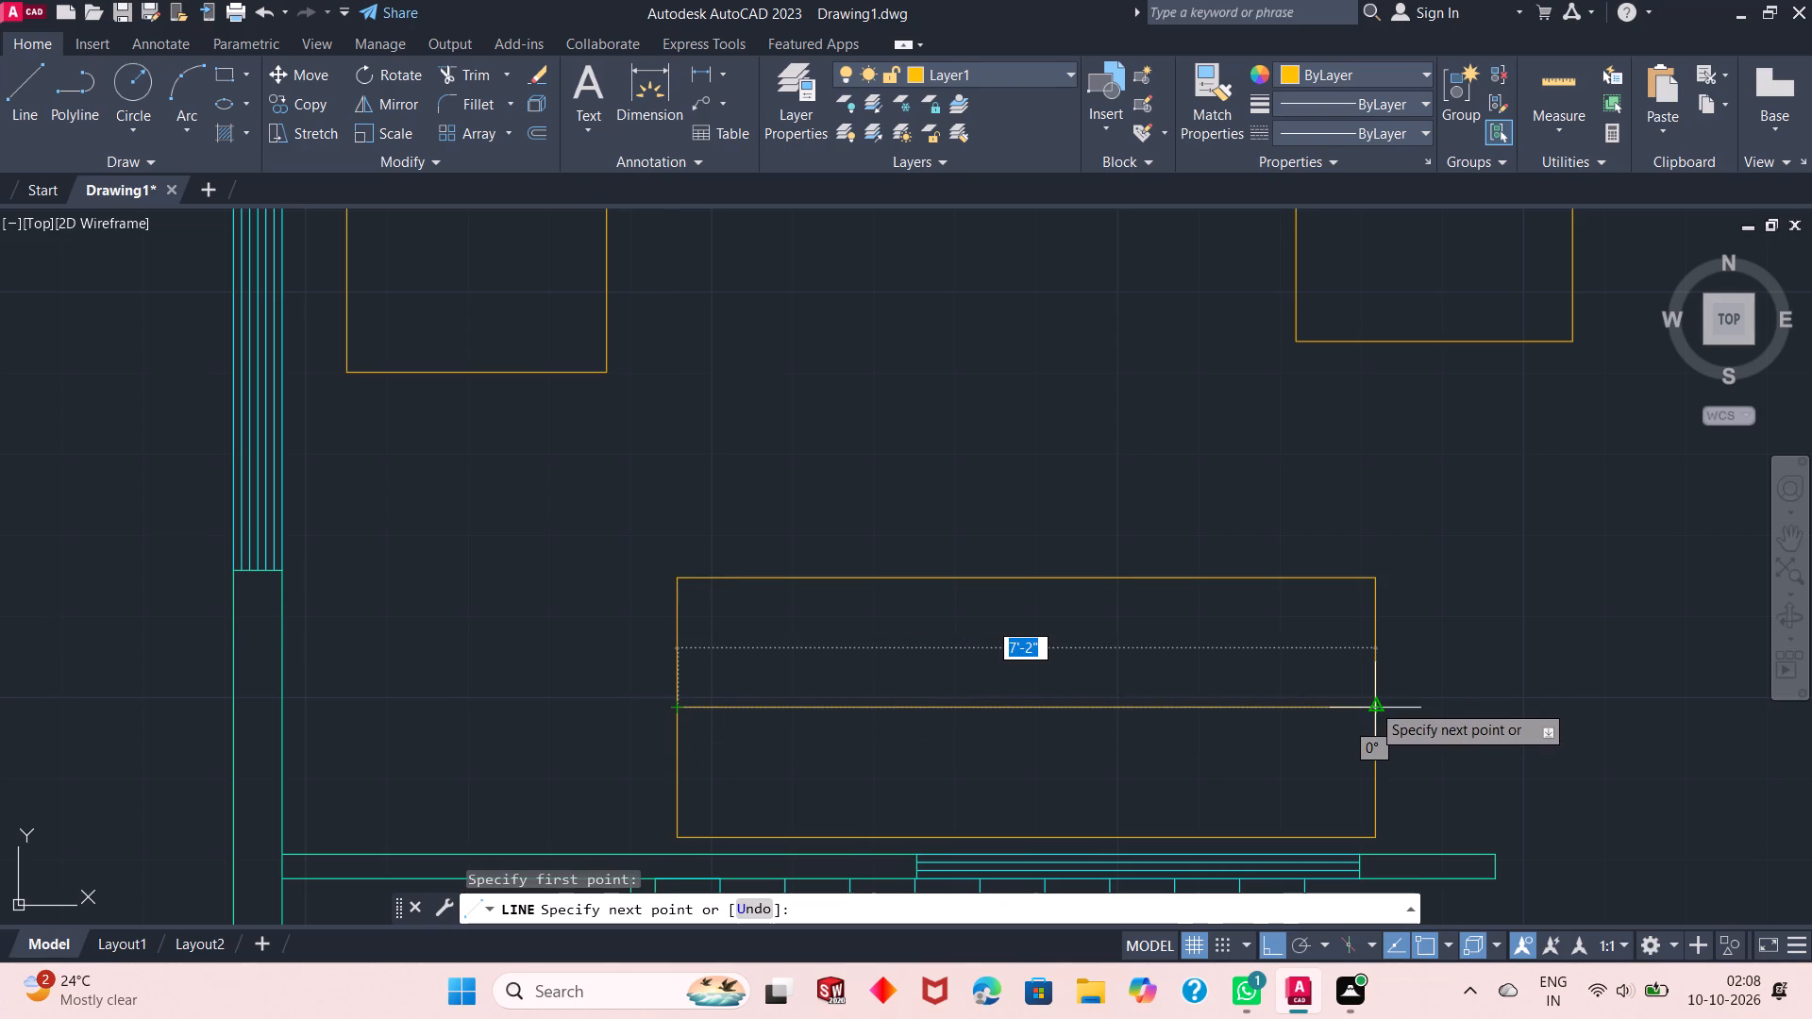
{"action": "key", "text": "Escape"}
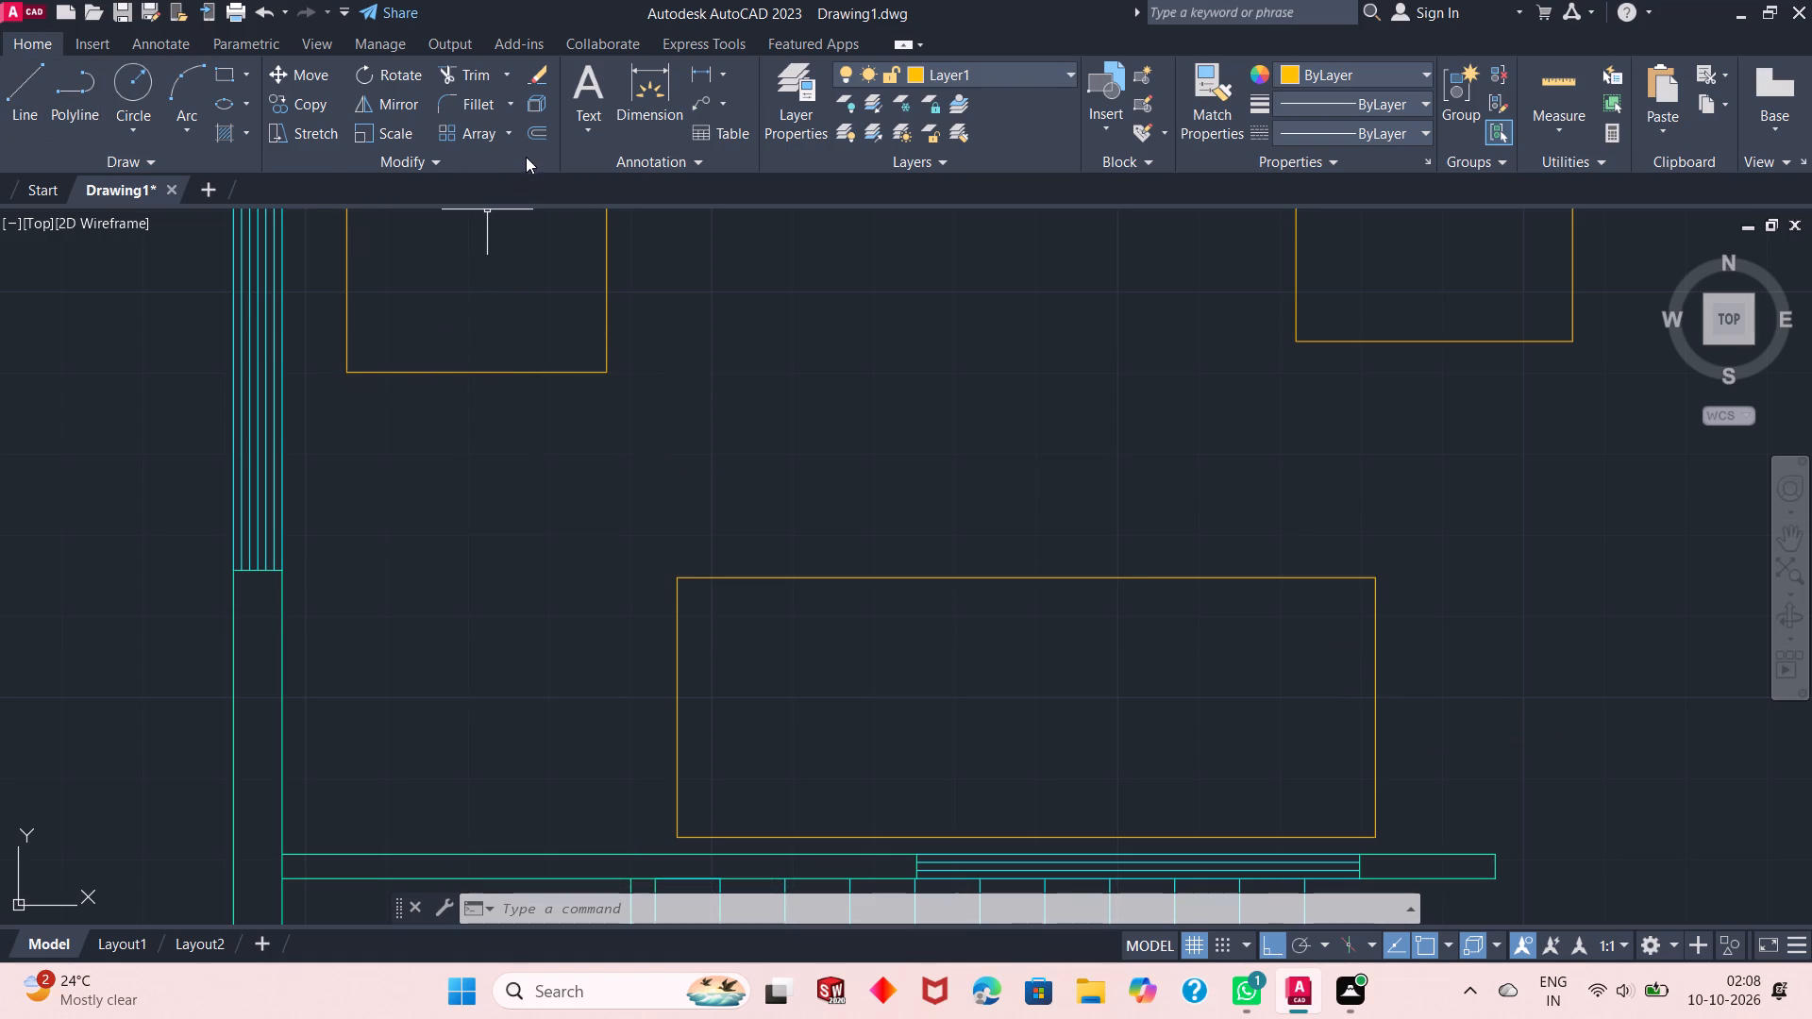
Offset the west edge of the rectangle north of the staircase eastward twice at 2'5" spacing to divide it into three seats.
{"action": "left_click", "coordinate": [540, 133]}
{"action": "right_click", "coordinate": [603, 452]}
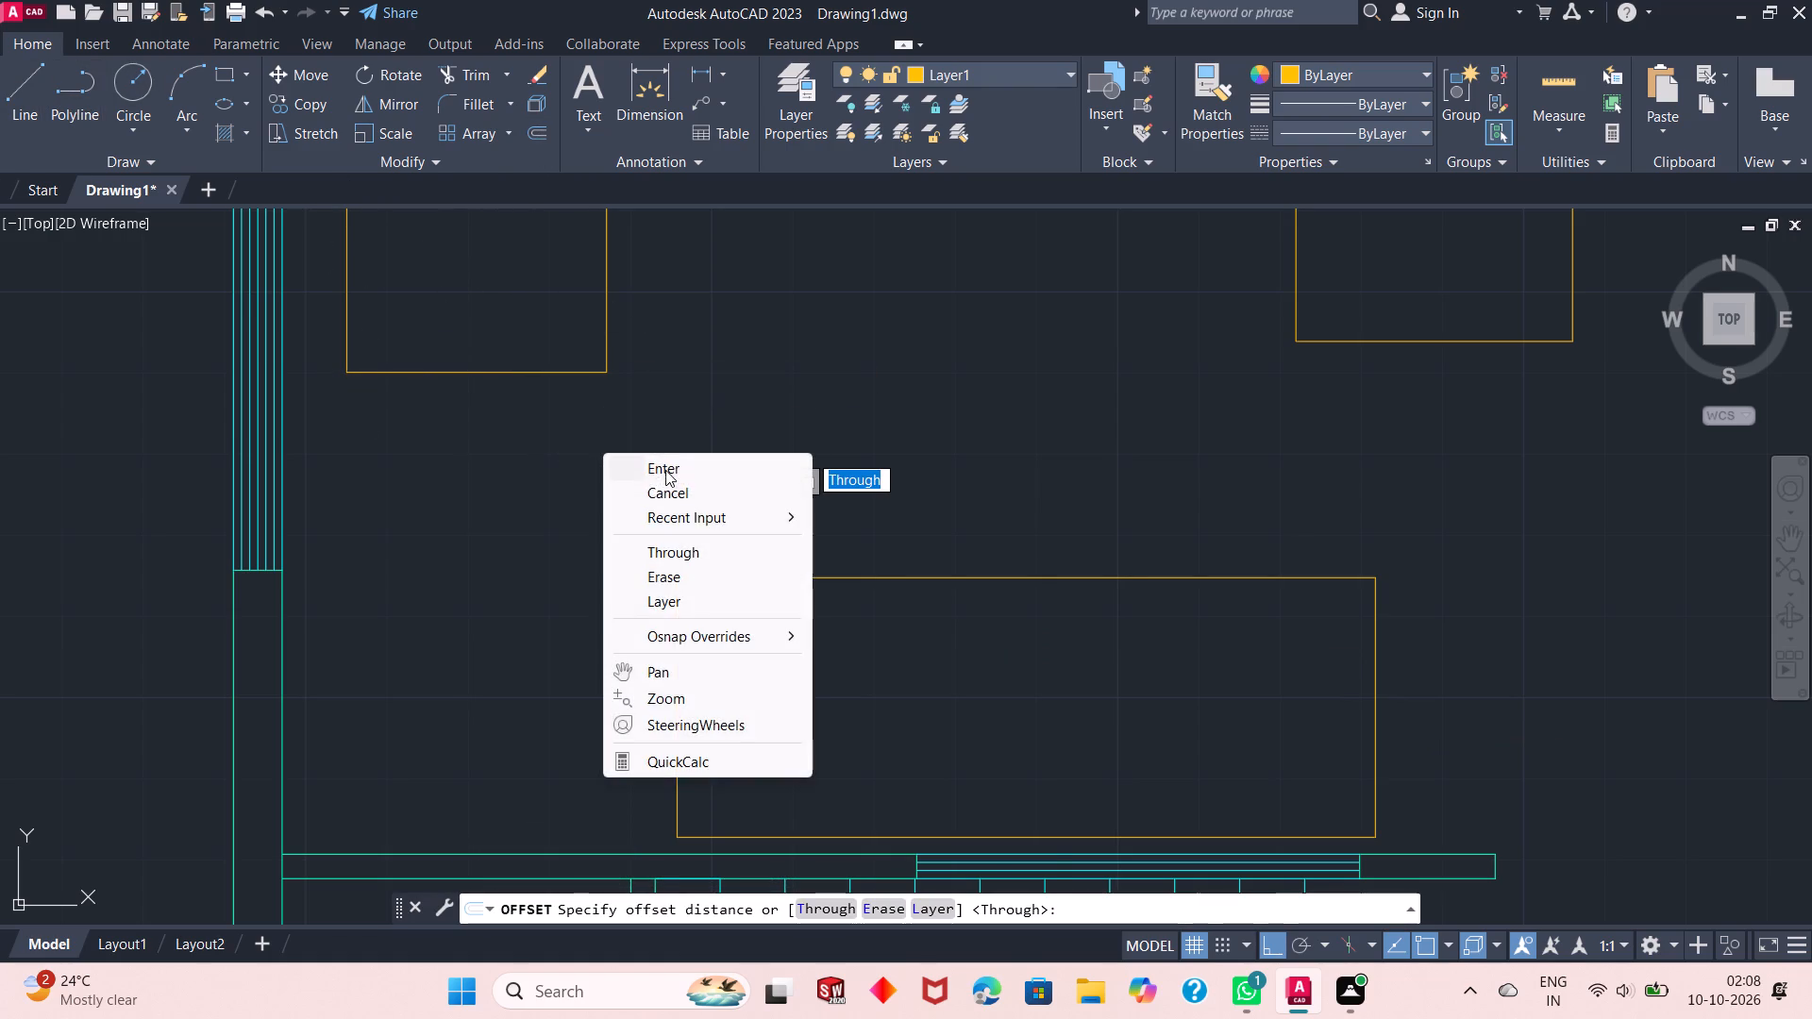
{"action": "left_click", "coordinate": [665, 470]}
{"action": "left_click", "coordinate": [680, 636]}
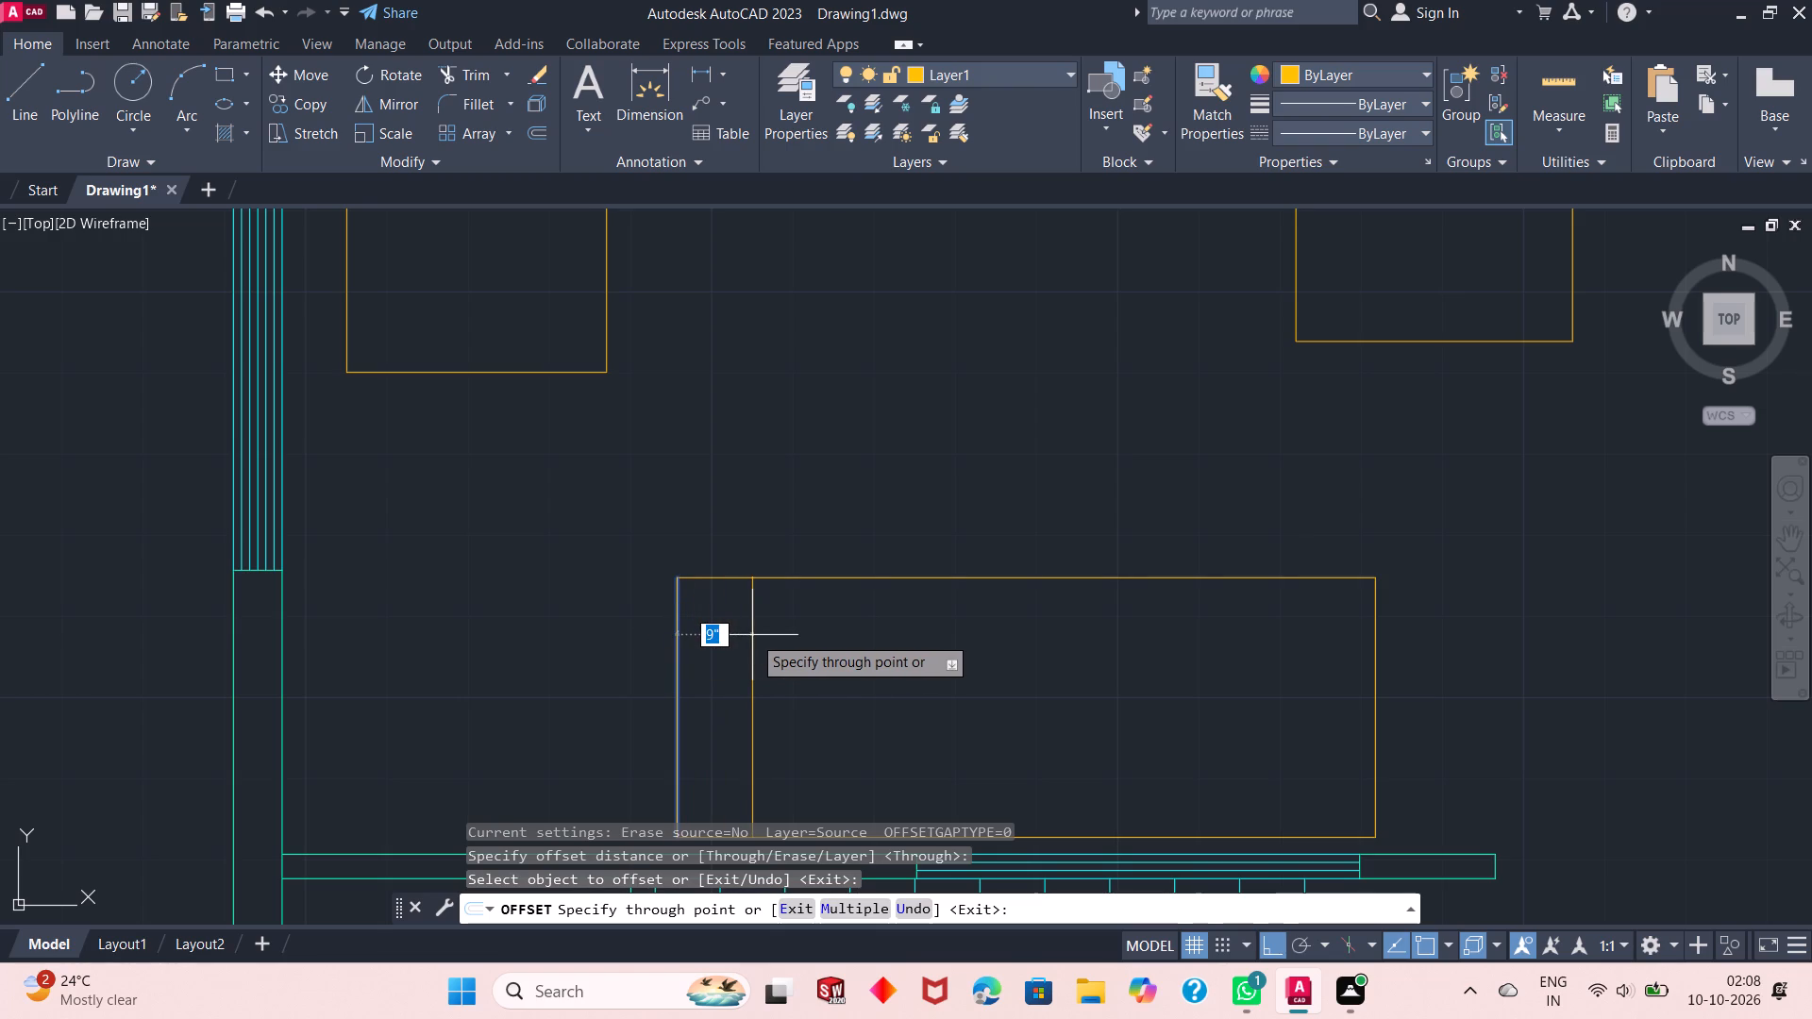
{"action": "type", "text": "2'"}
{"action": "key", "text": "5"}
{"action": "key", "text": "shift+quotedbl"}
{"action": "key", "text": "Return"}
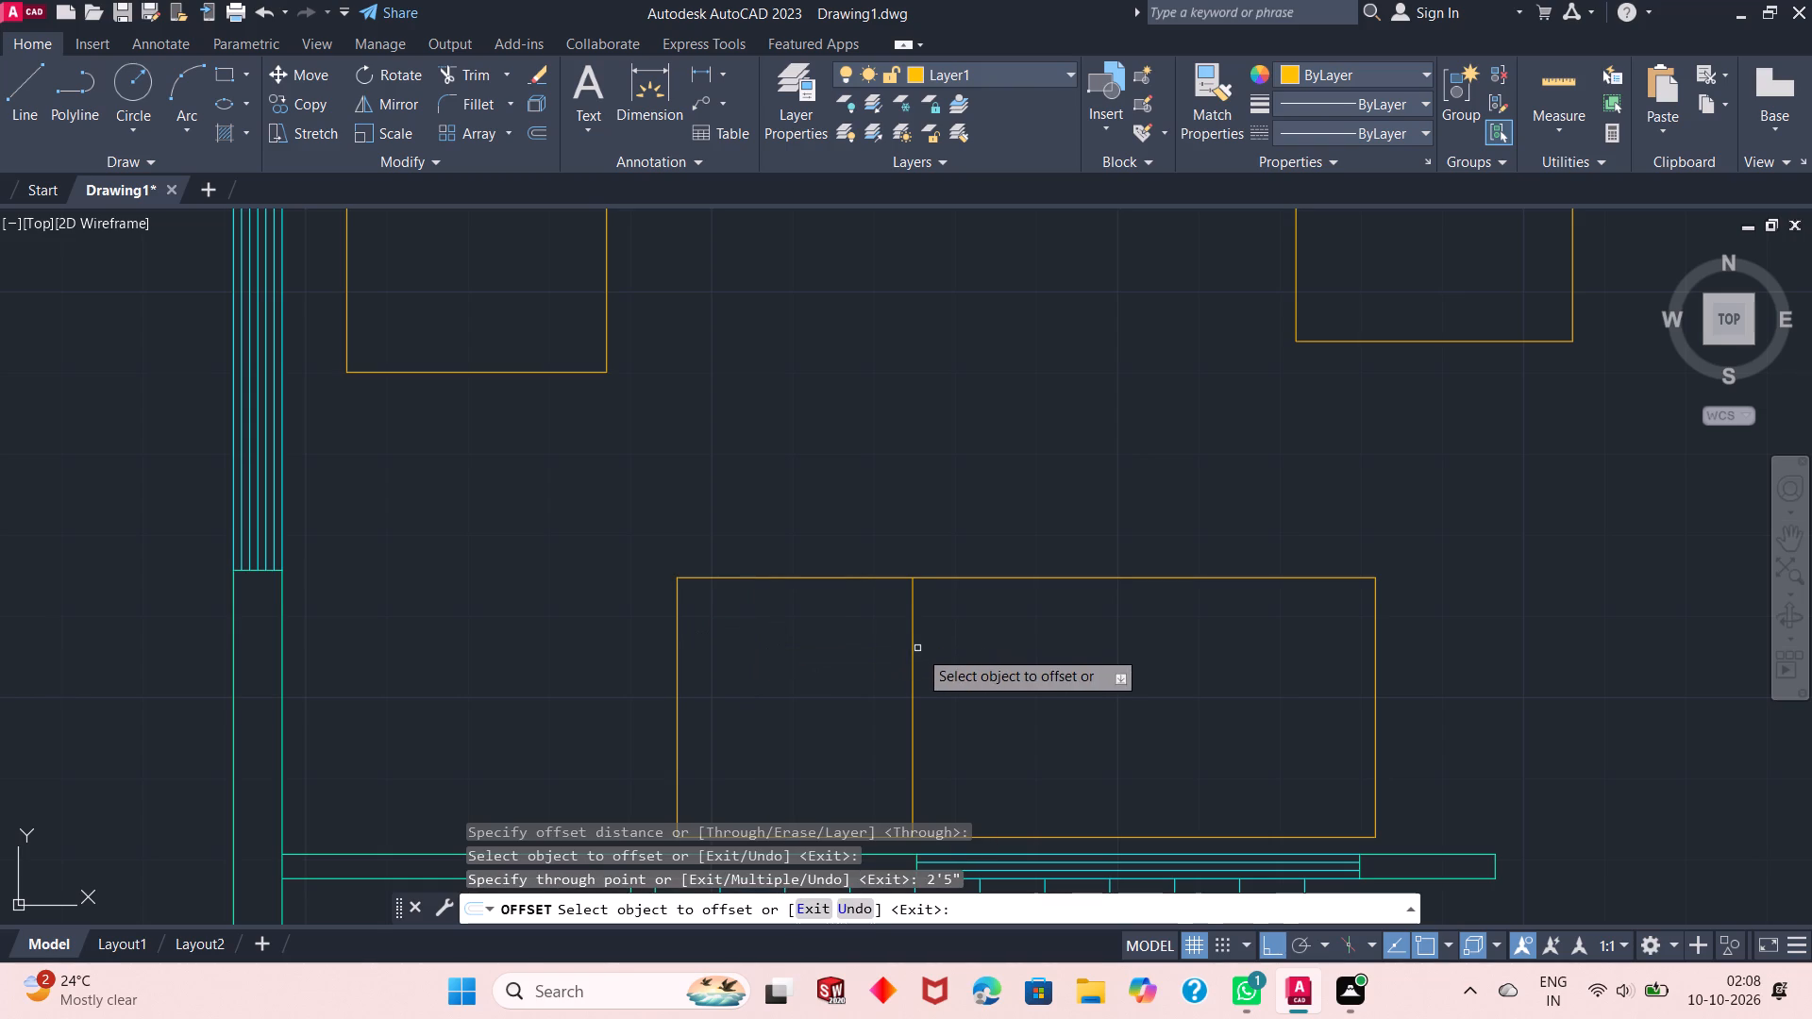
{"action": "left_click", "coordinate": [913, 648]}
{"action": "type", "text": "2'5\""}
{"action": "key", "text": "Return"}
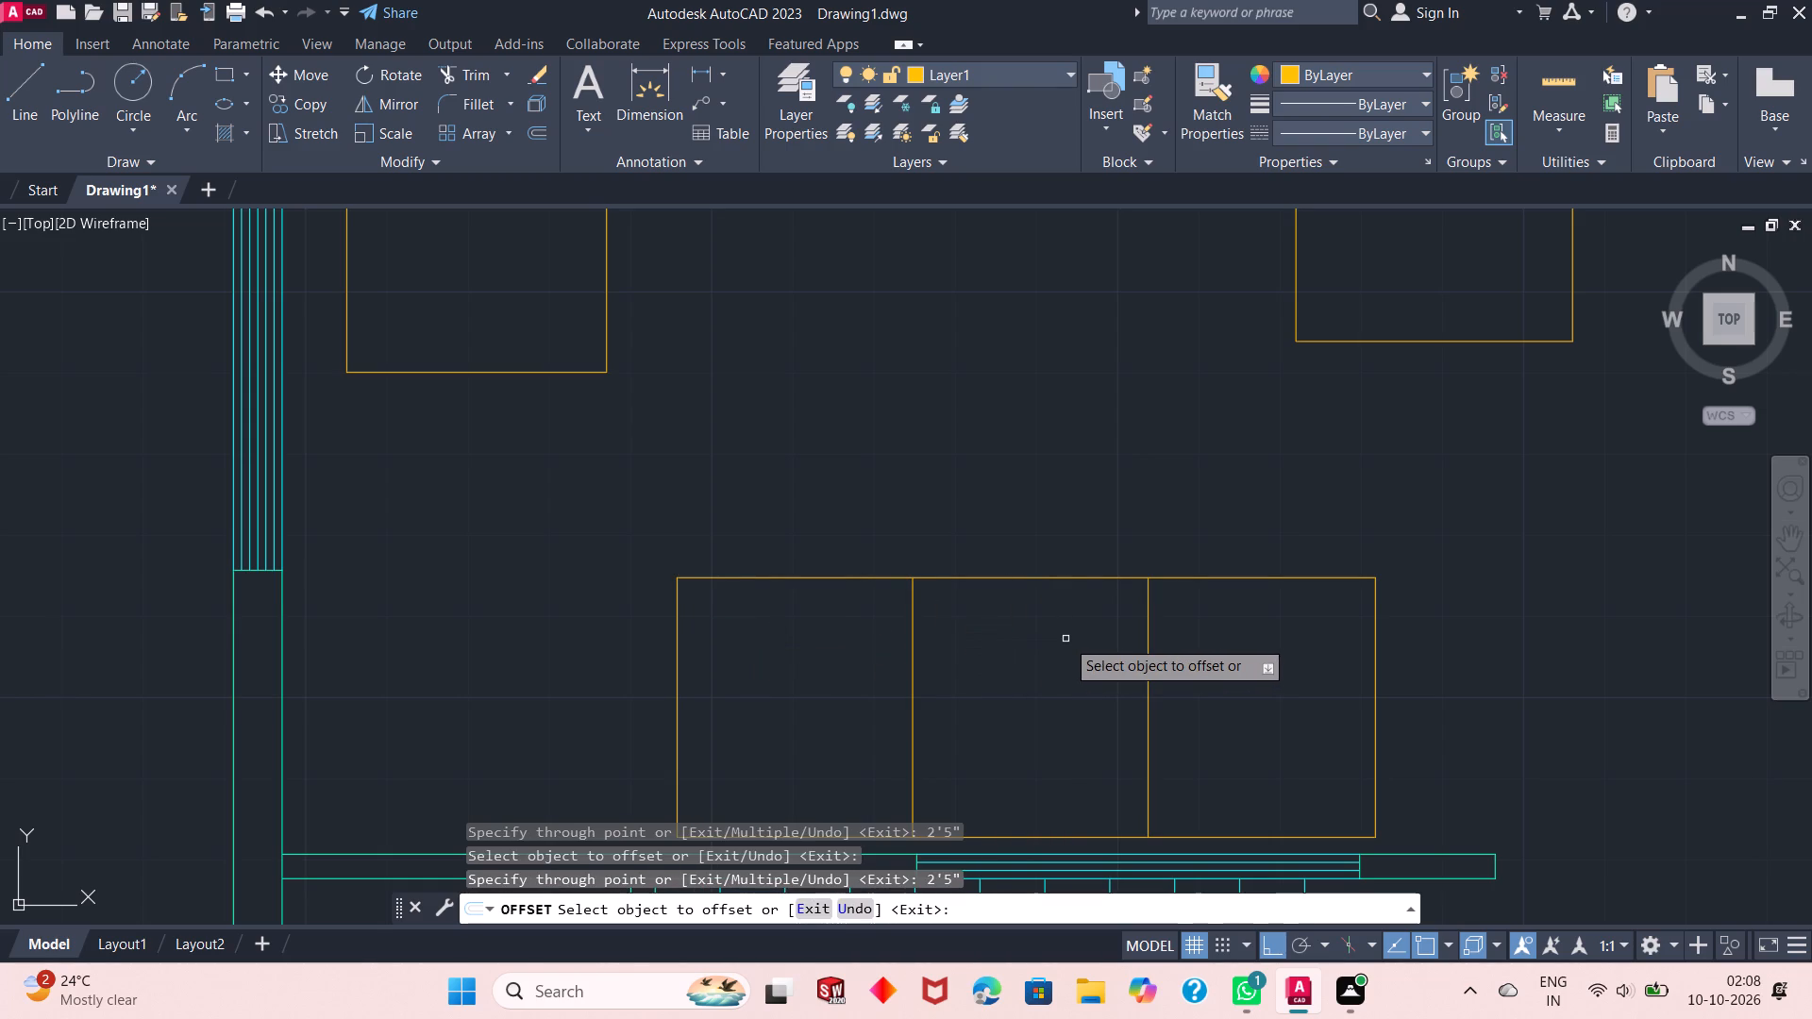
{"action": "scroll", "coordinate": [1065, 639], "scroll_direction": "down", "scroll_amount": 2}
{"action": "right_click", "coordinate": [1215, 638]}
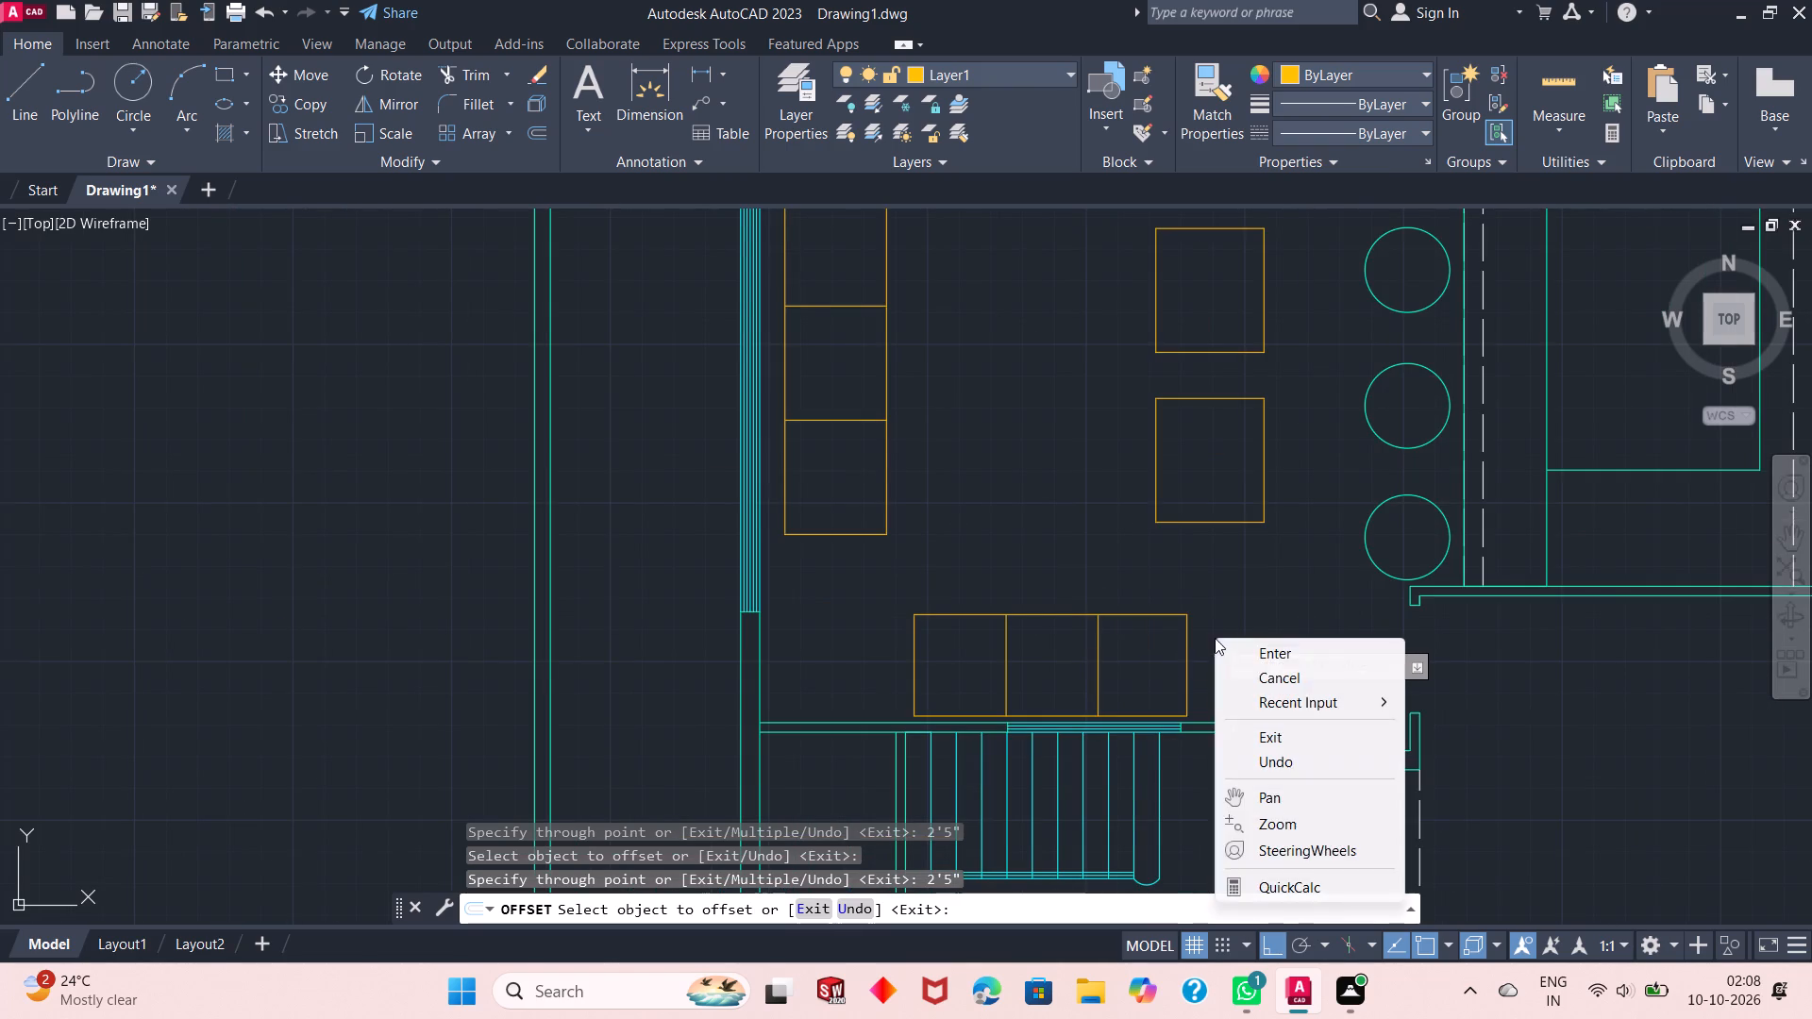
{"action": "left_click", "coordinate": [1257, 661]}
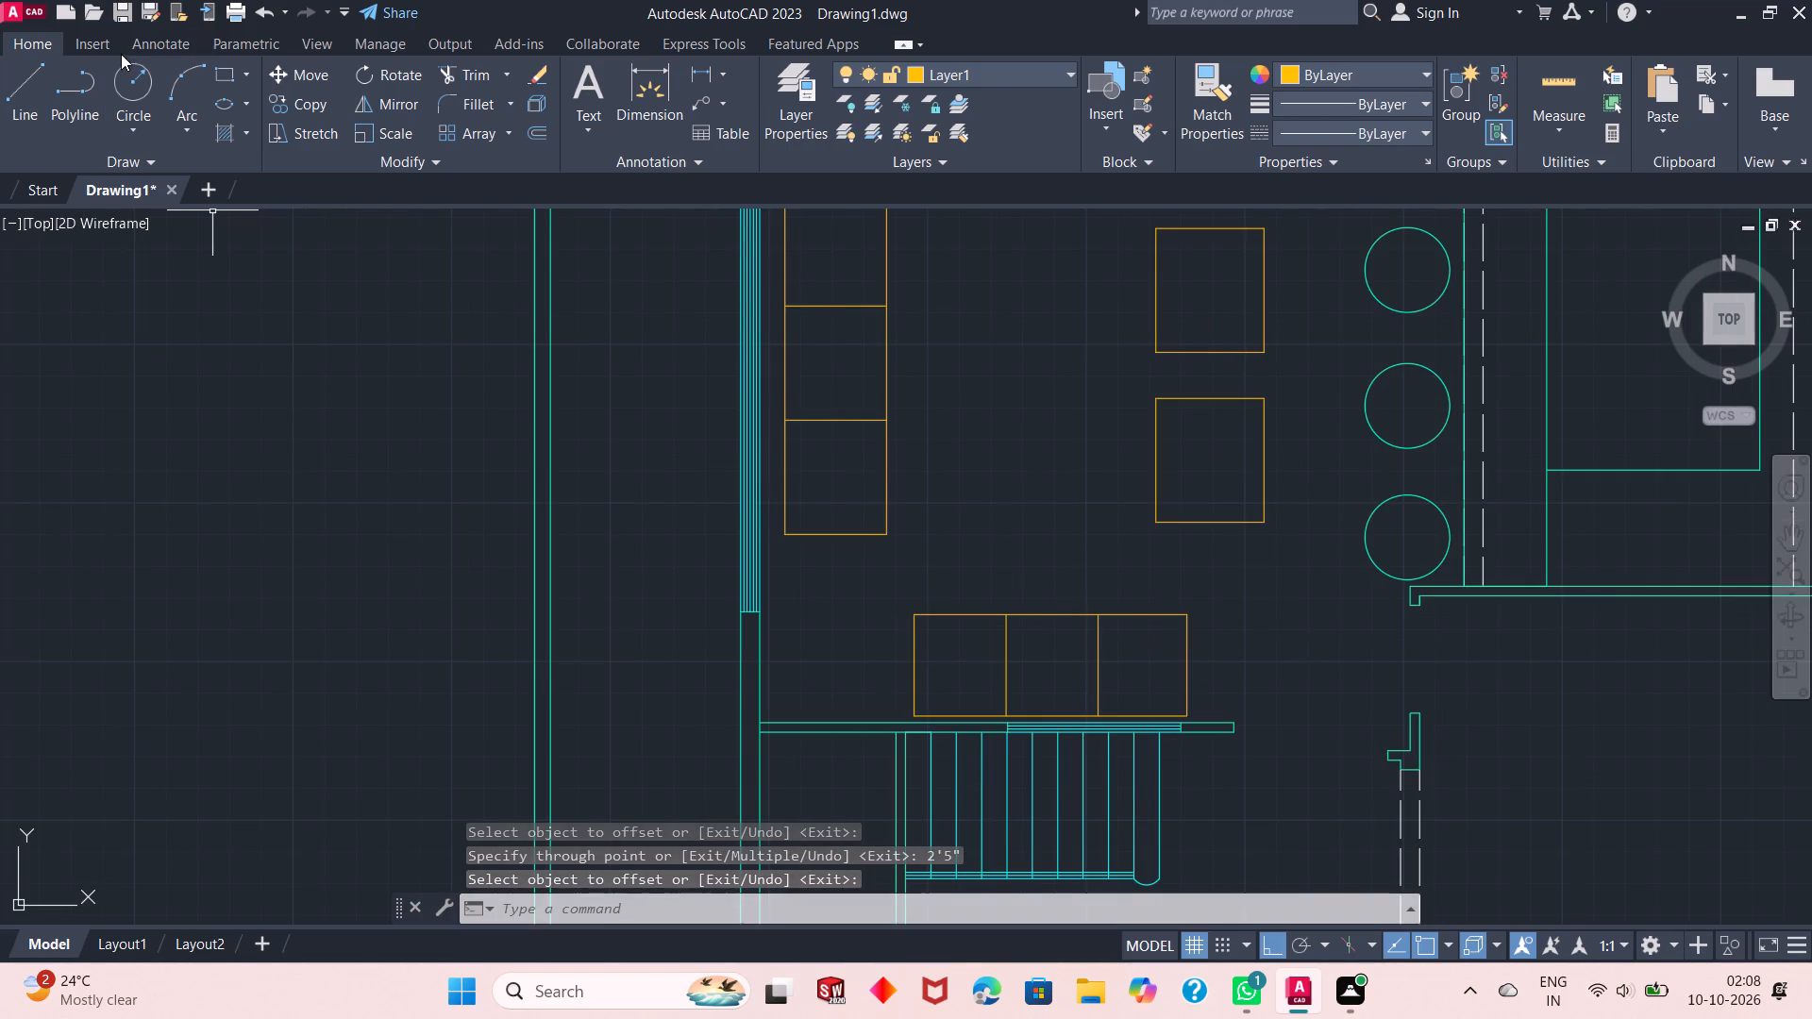
Draw a round side table between the two sofas as concentric circles, the outer about 9" in radius with a small inner circle.
{"action": "left_click", "coordinate": [147, 91]}
{"action": "scroll", "coordinate": [860, 755], "scroll_direction": "up", "scroll_amount": 1}
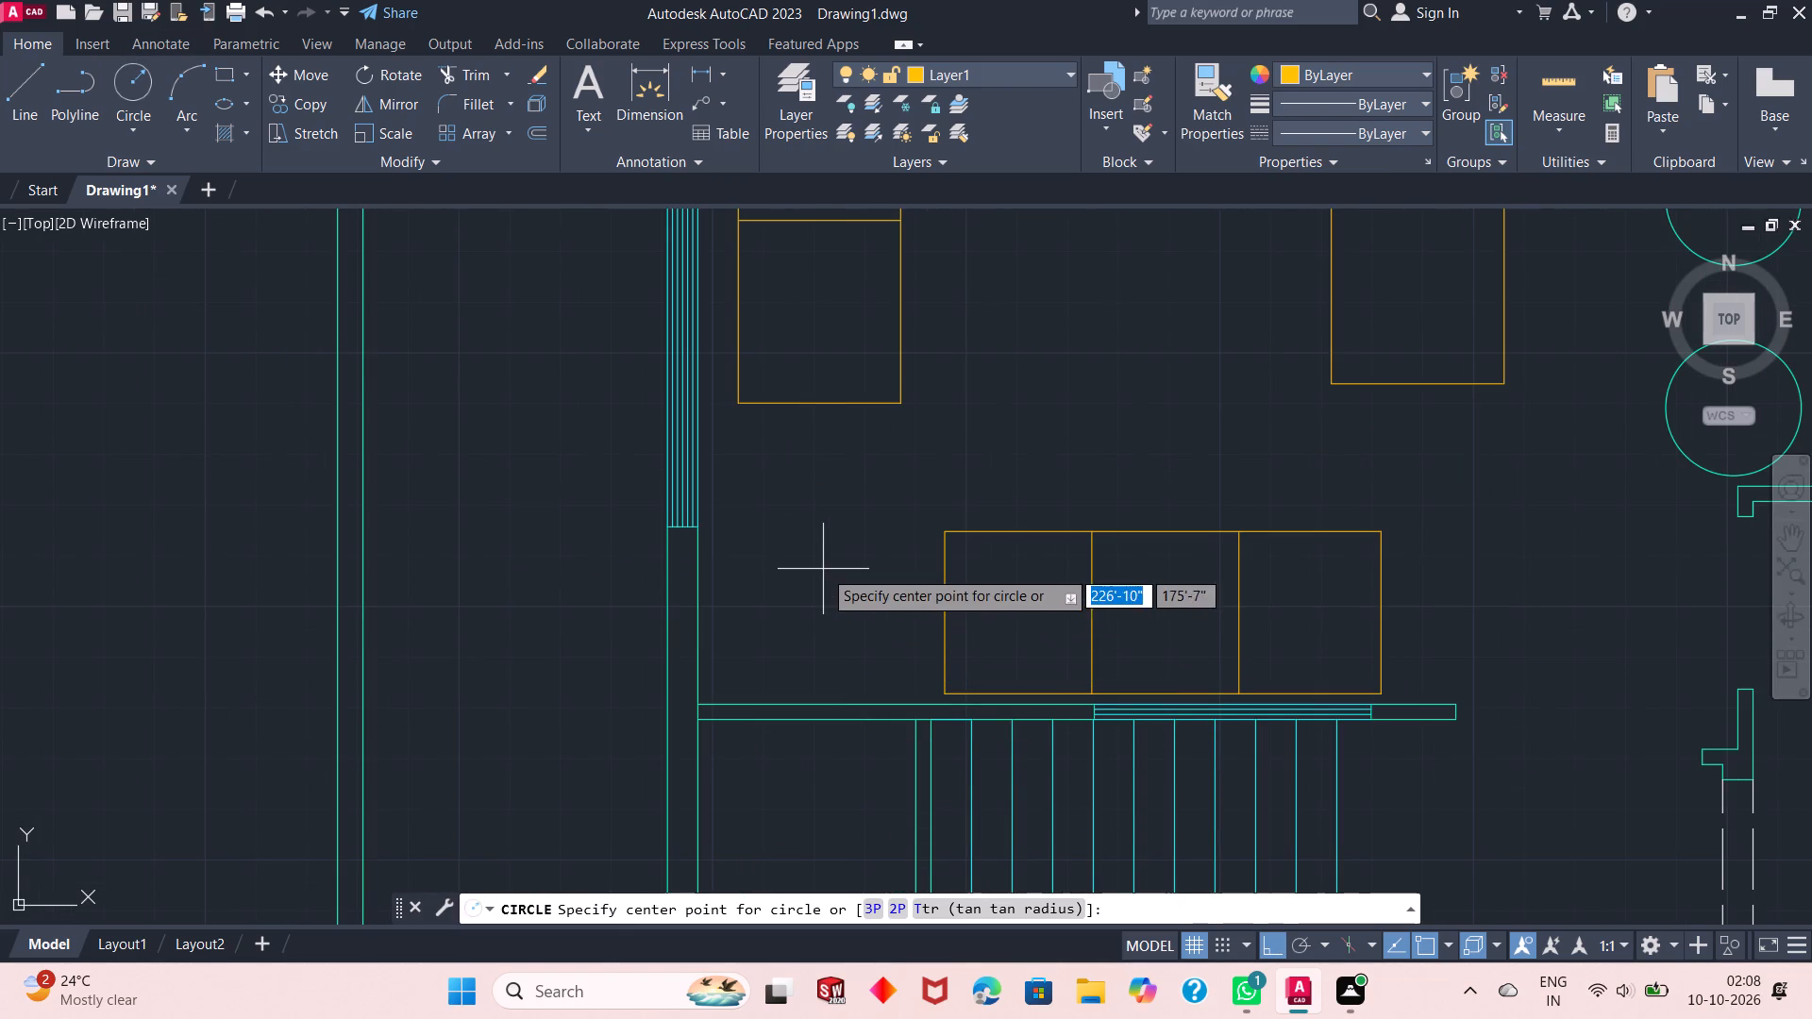
{"action": "left_click", "coordinate": [822, 568]}
{"action": "left_click", "coordinate": [837, 614]}
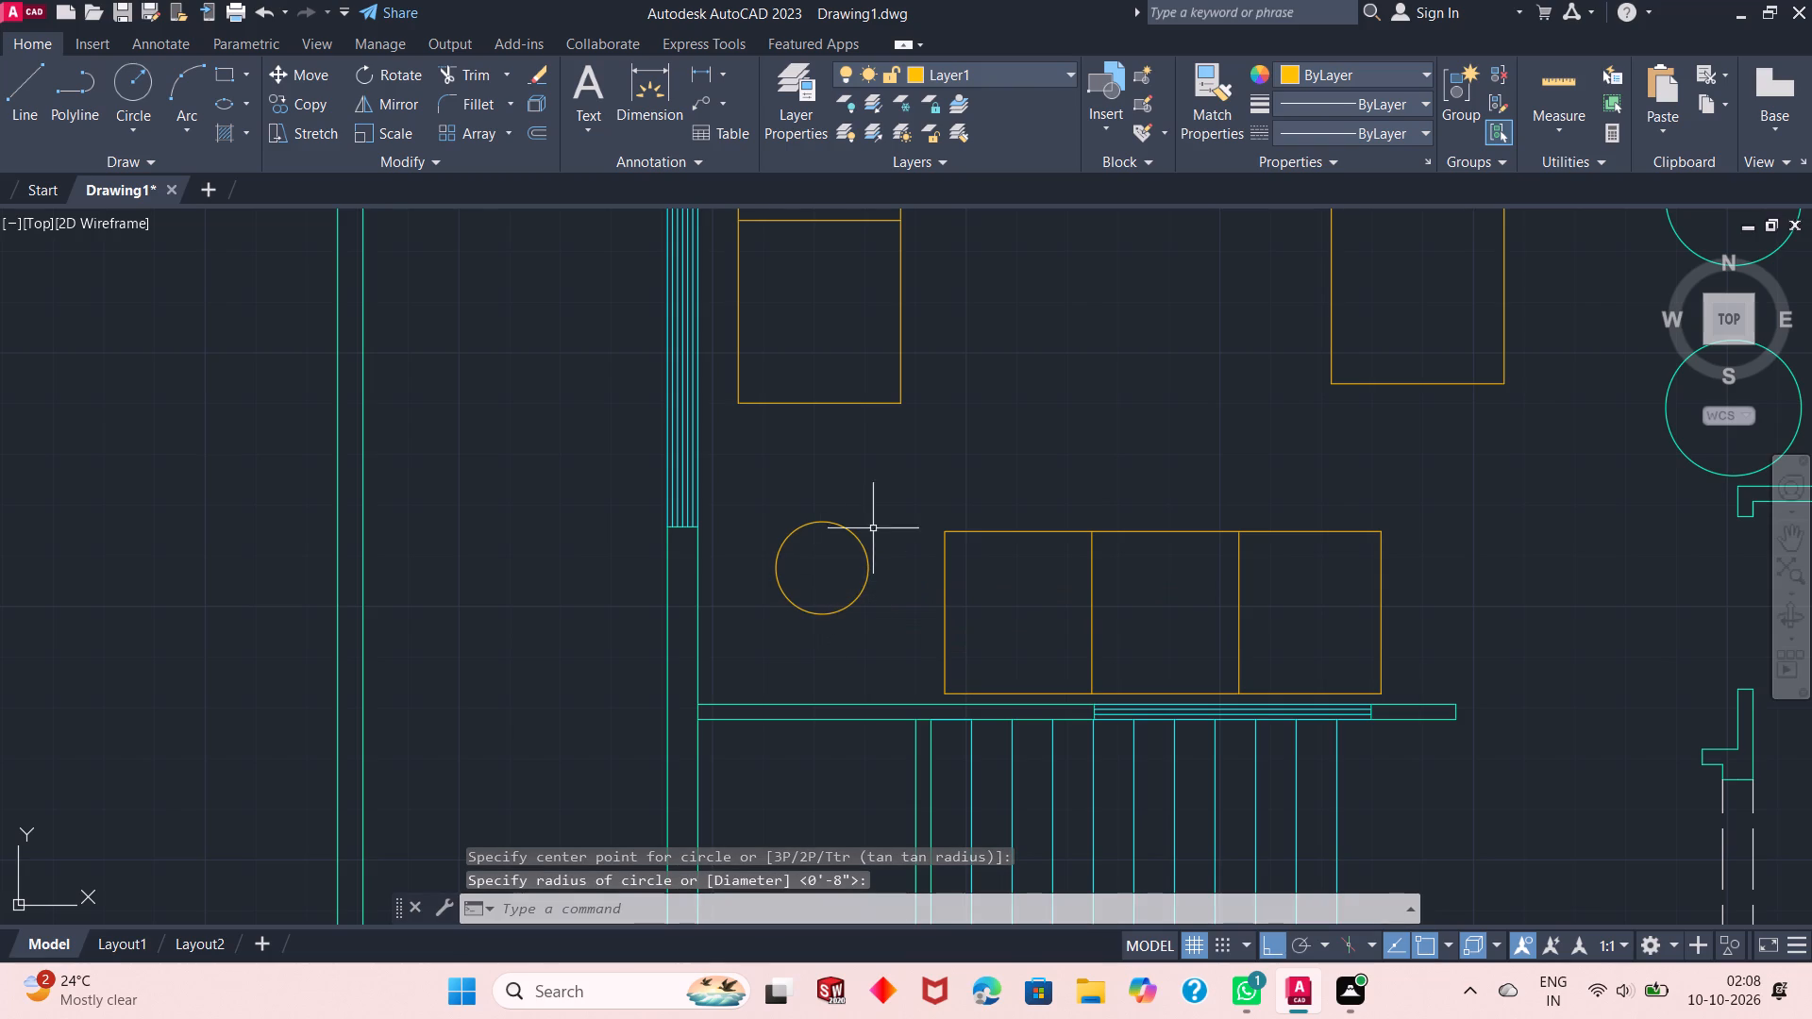
{"action": "right_click", "coordinate": [1065, 442]}
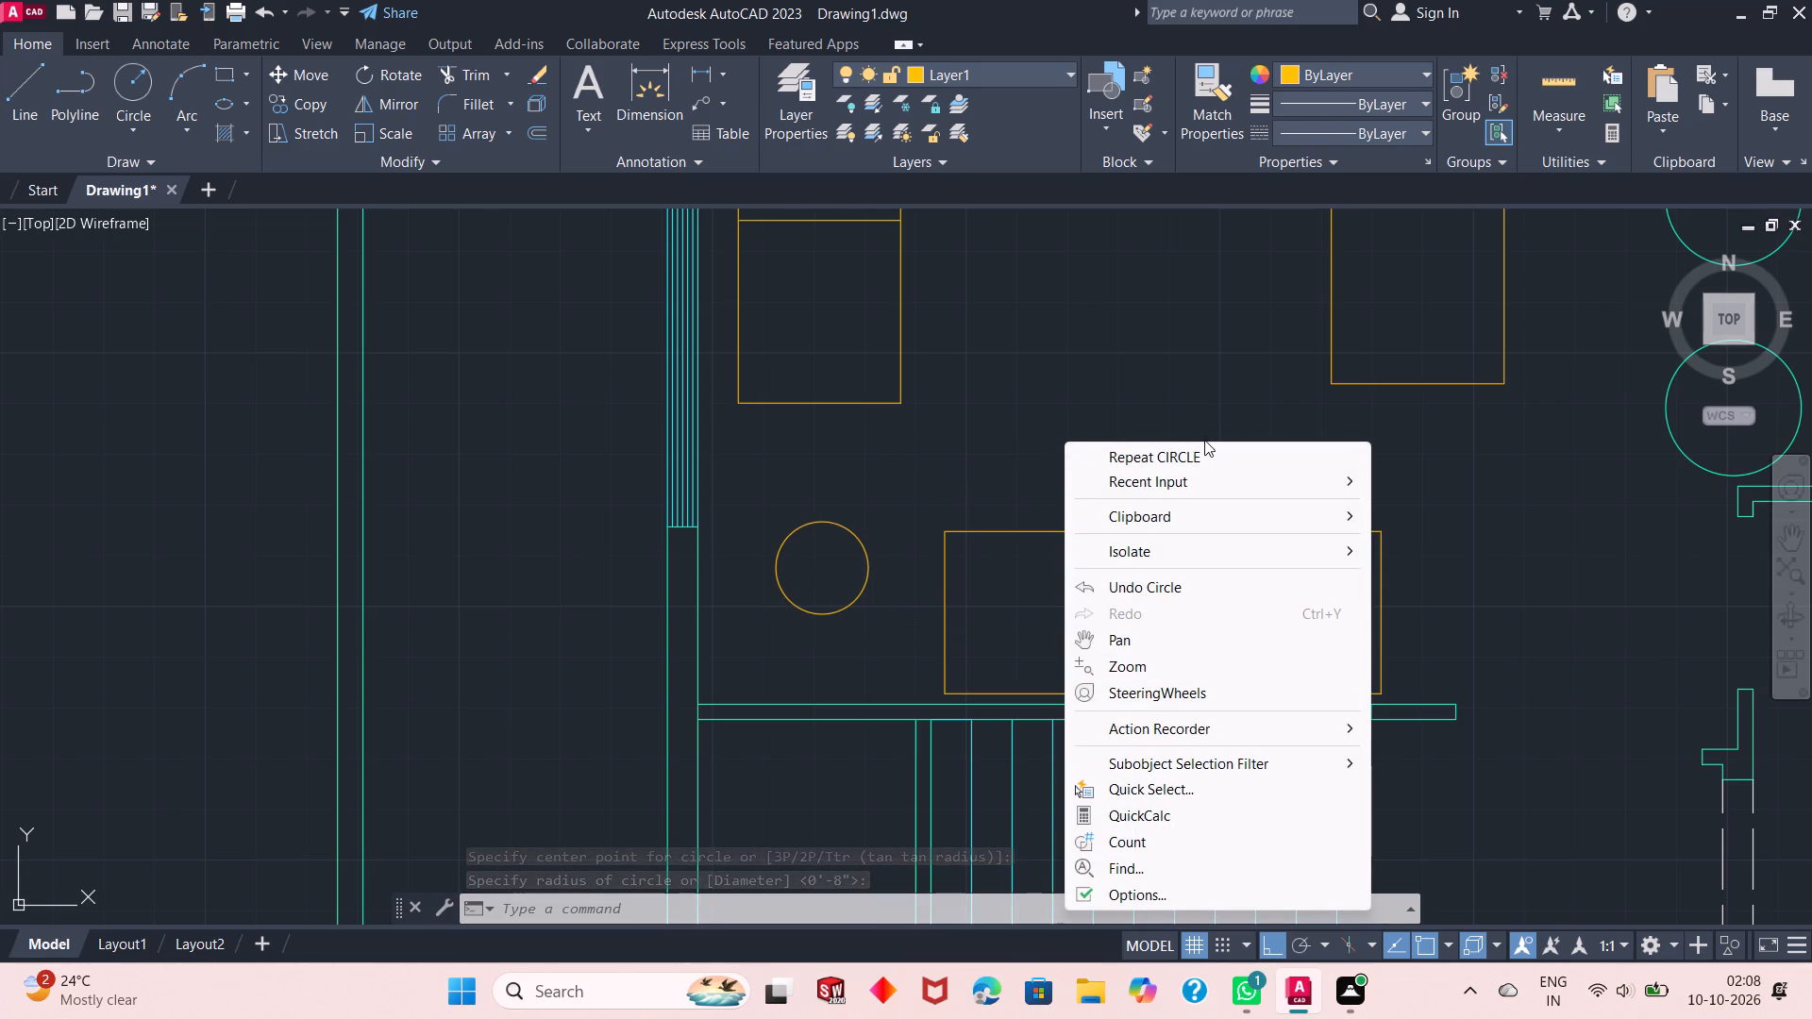
{"action": "left_click", "coordinate": [1200, 477]}
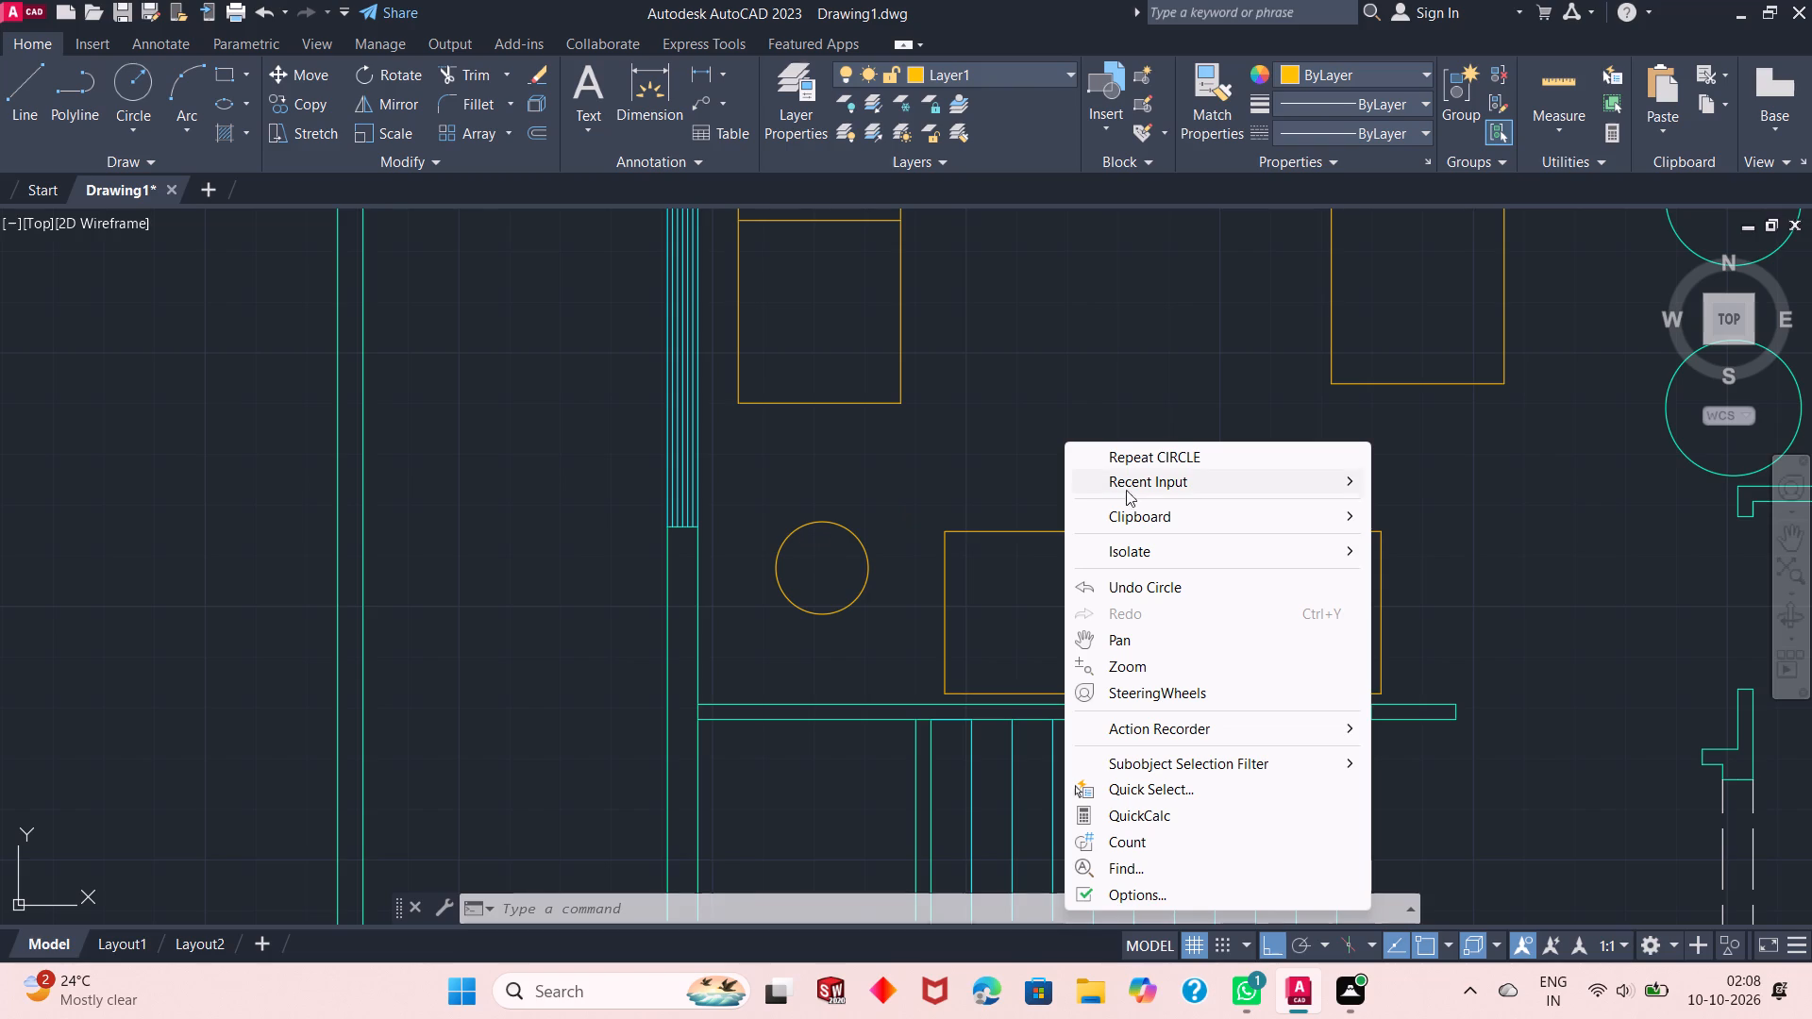
{"action": "left_click", "coordinate": [1324, 481]}
{"action": "left_click", "coordinate": [1435, 486]}
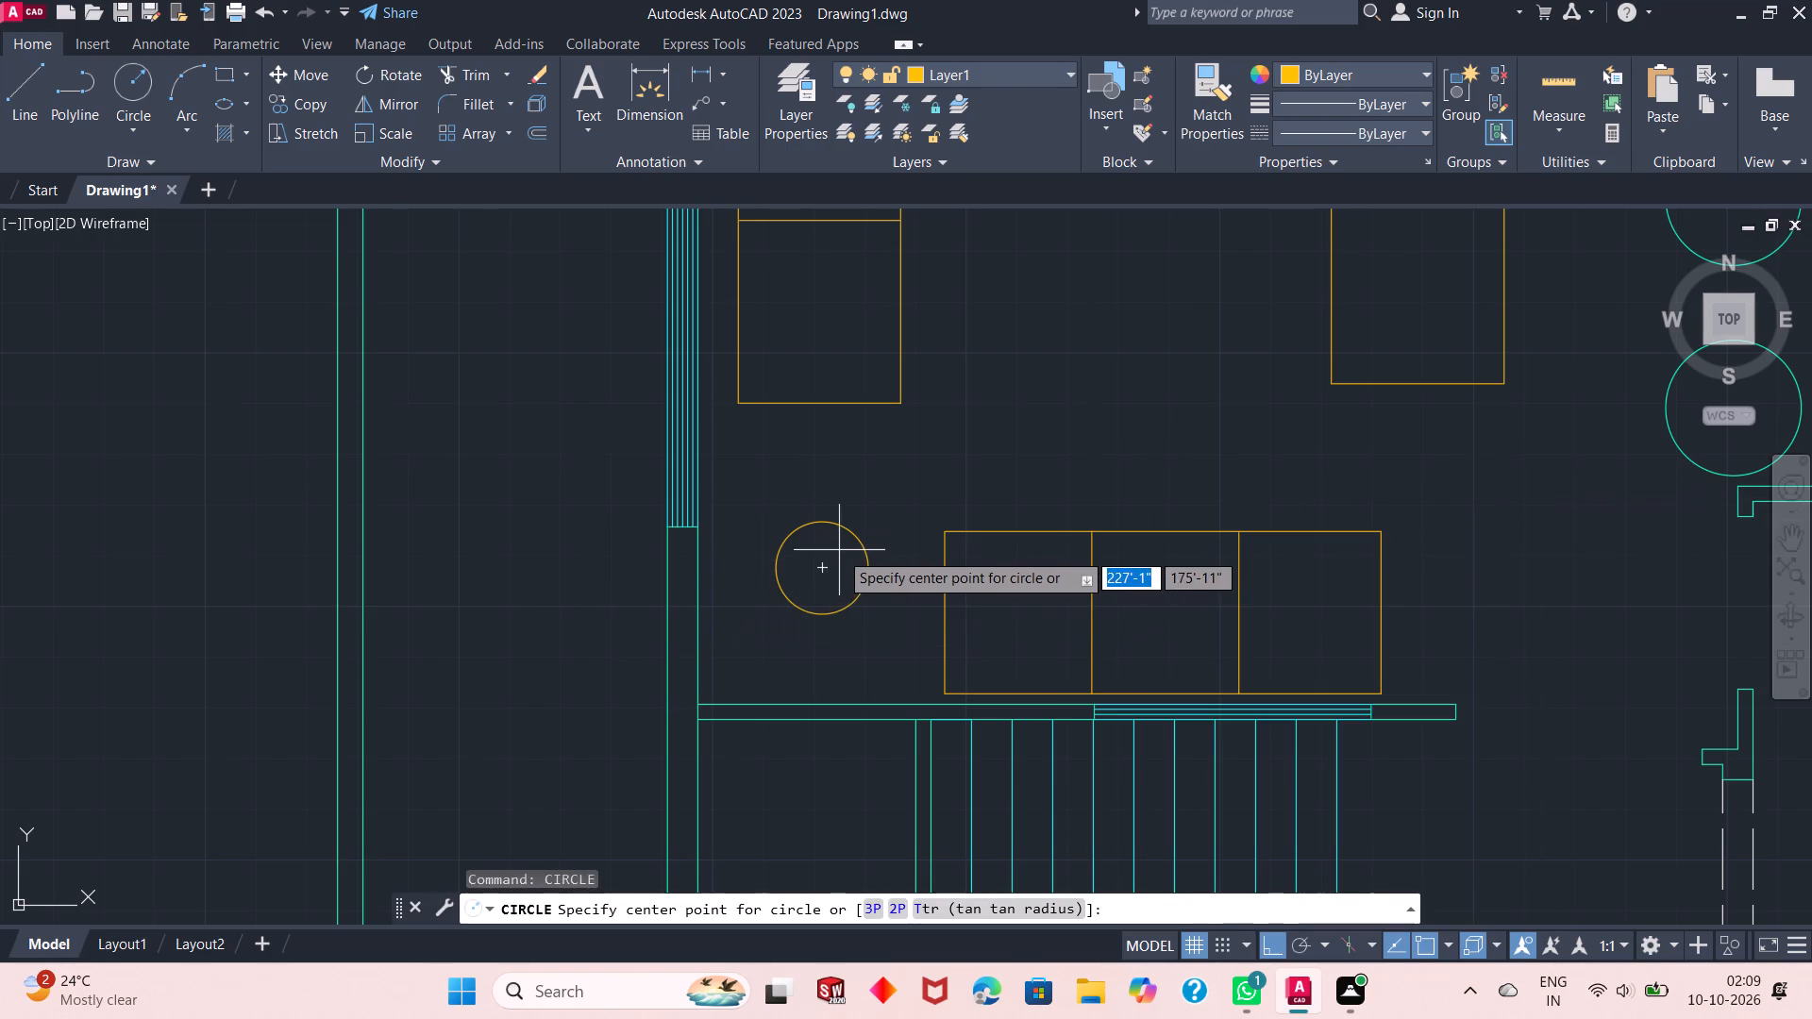
{"action": "left_click", "coordinate": [824, 570]}
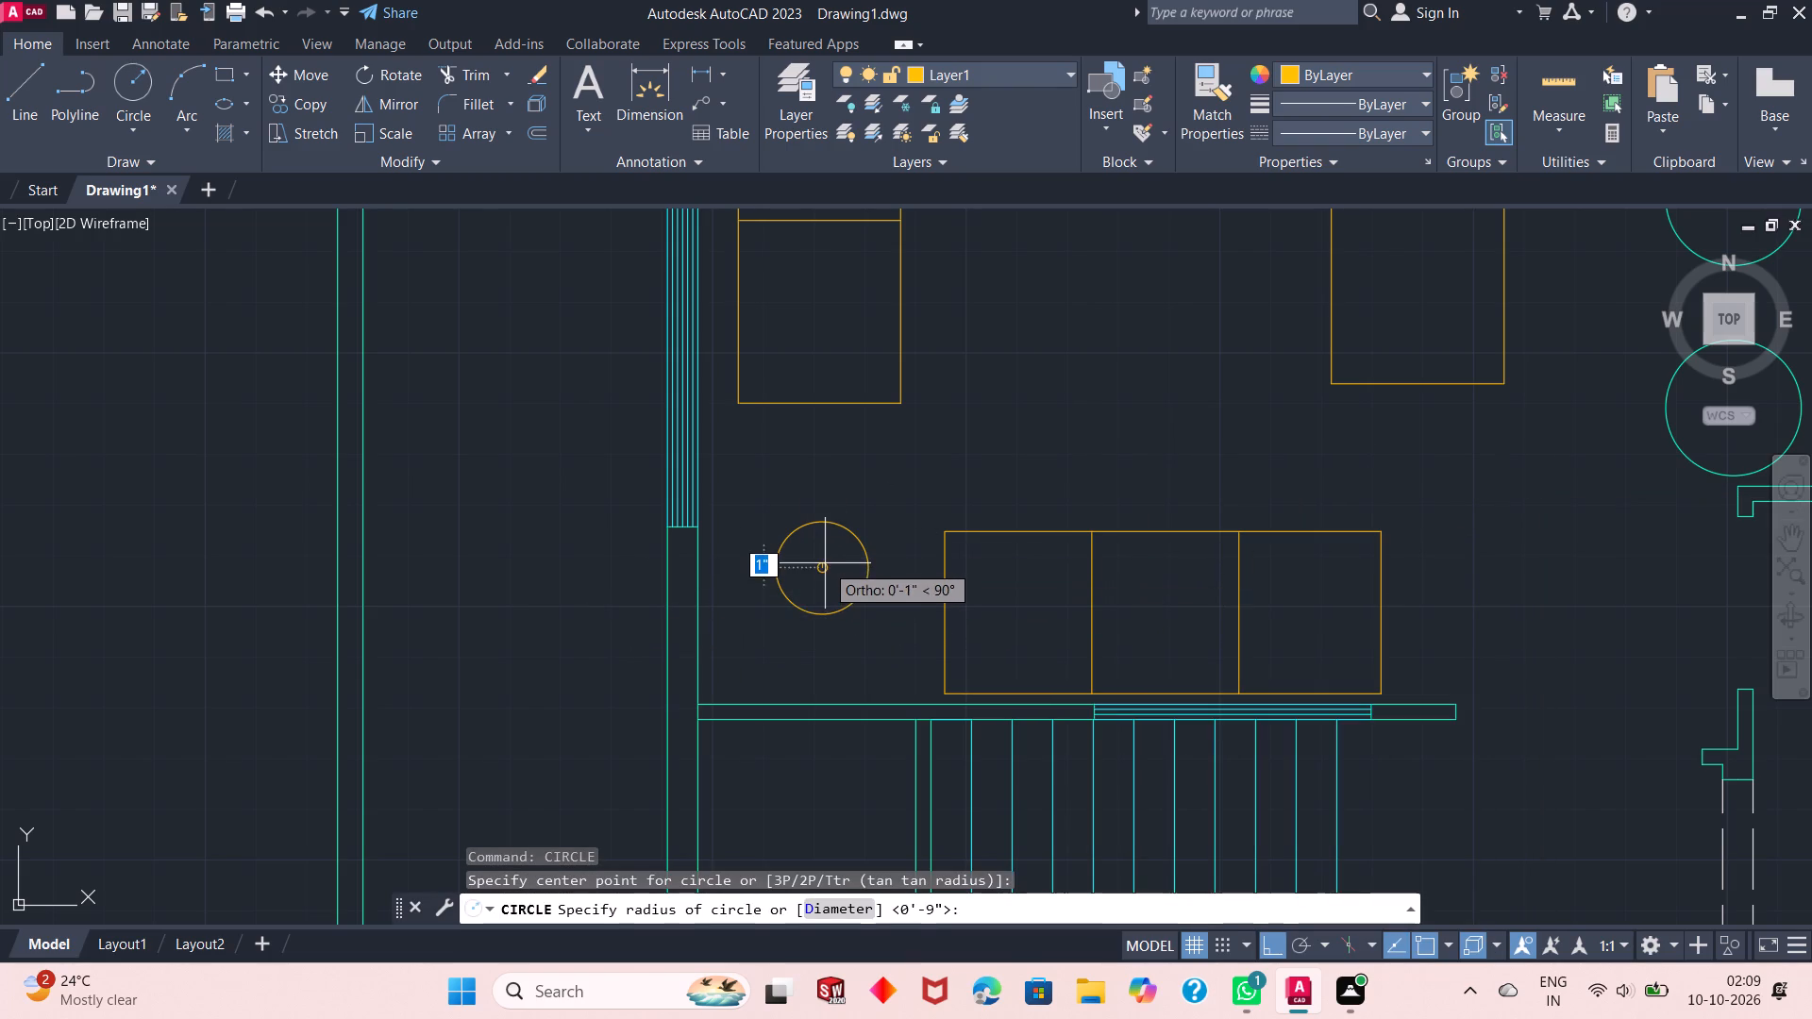
{"action": "left_click", "coordinate": [828, 555]}
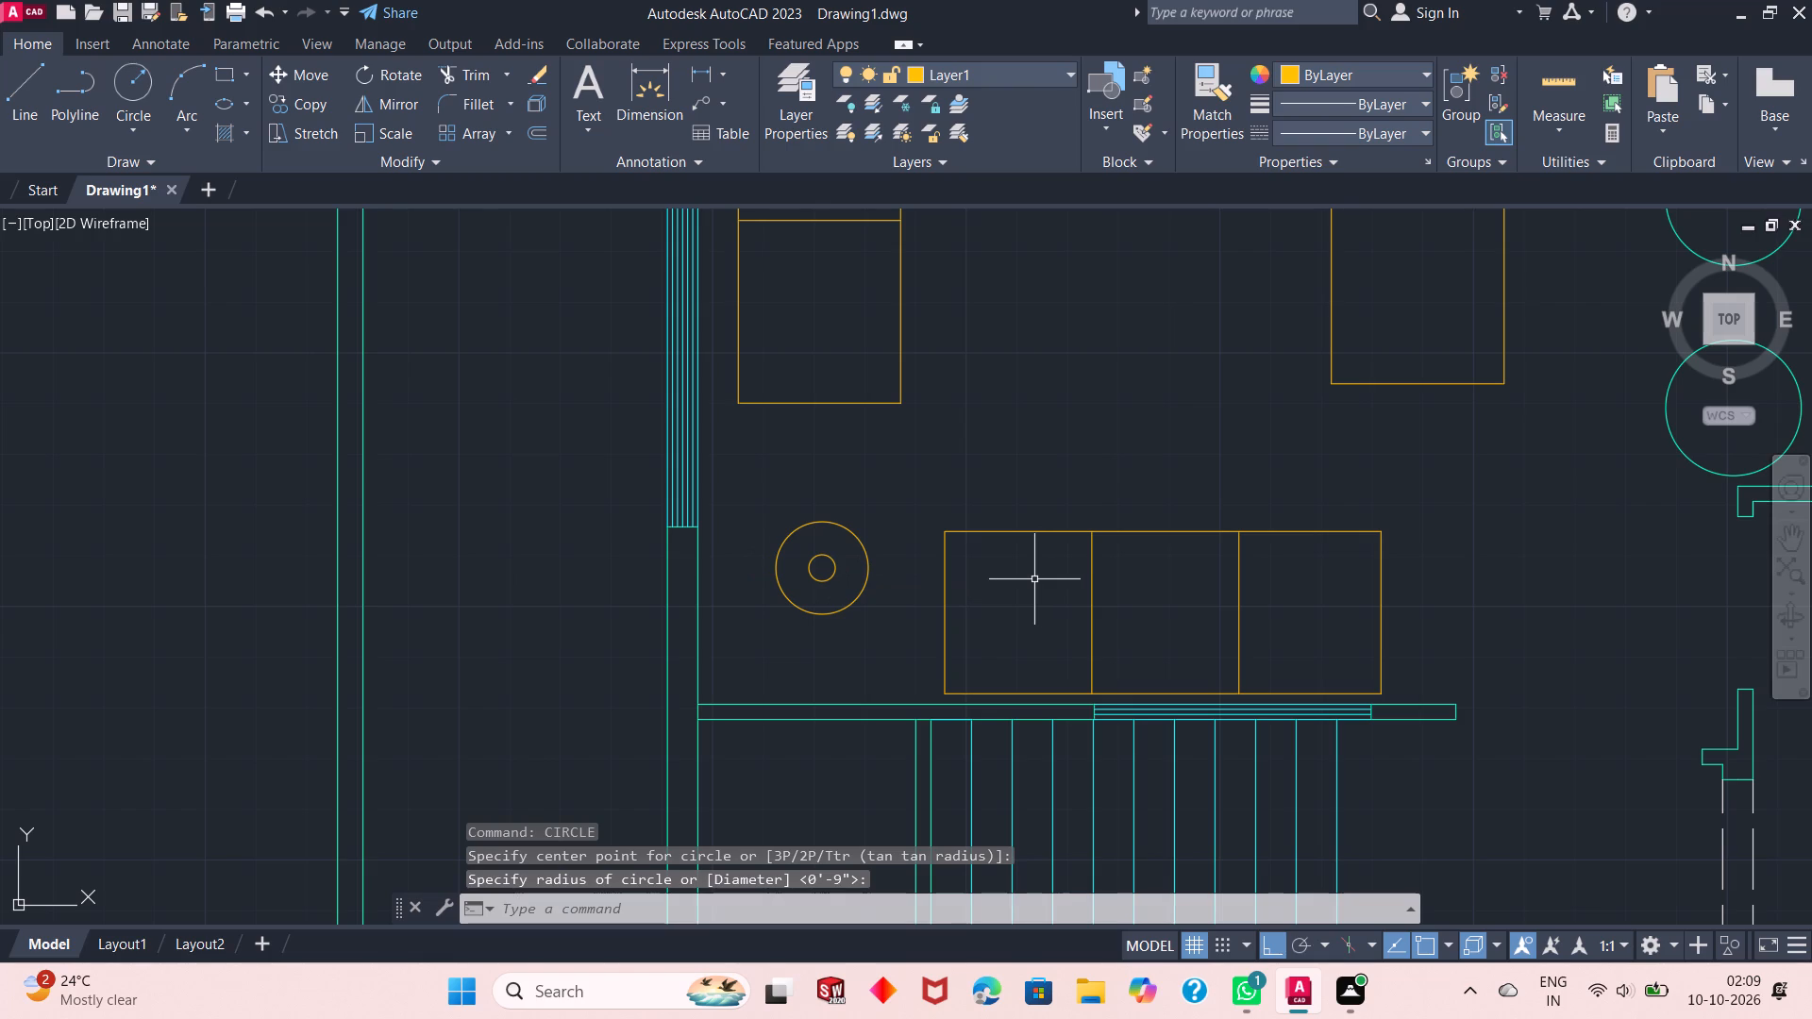
Draw a north-south backrest line across the northern bedroom chair beside the west window, 5" in from its west edge.
{"action": "scroll", "coordinate": [964, 584], "scroll_direction": "down", "scroll_amount": 2}
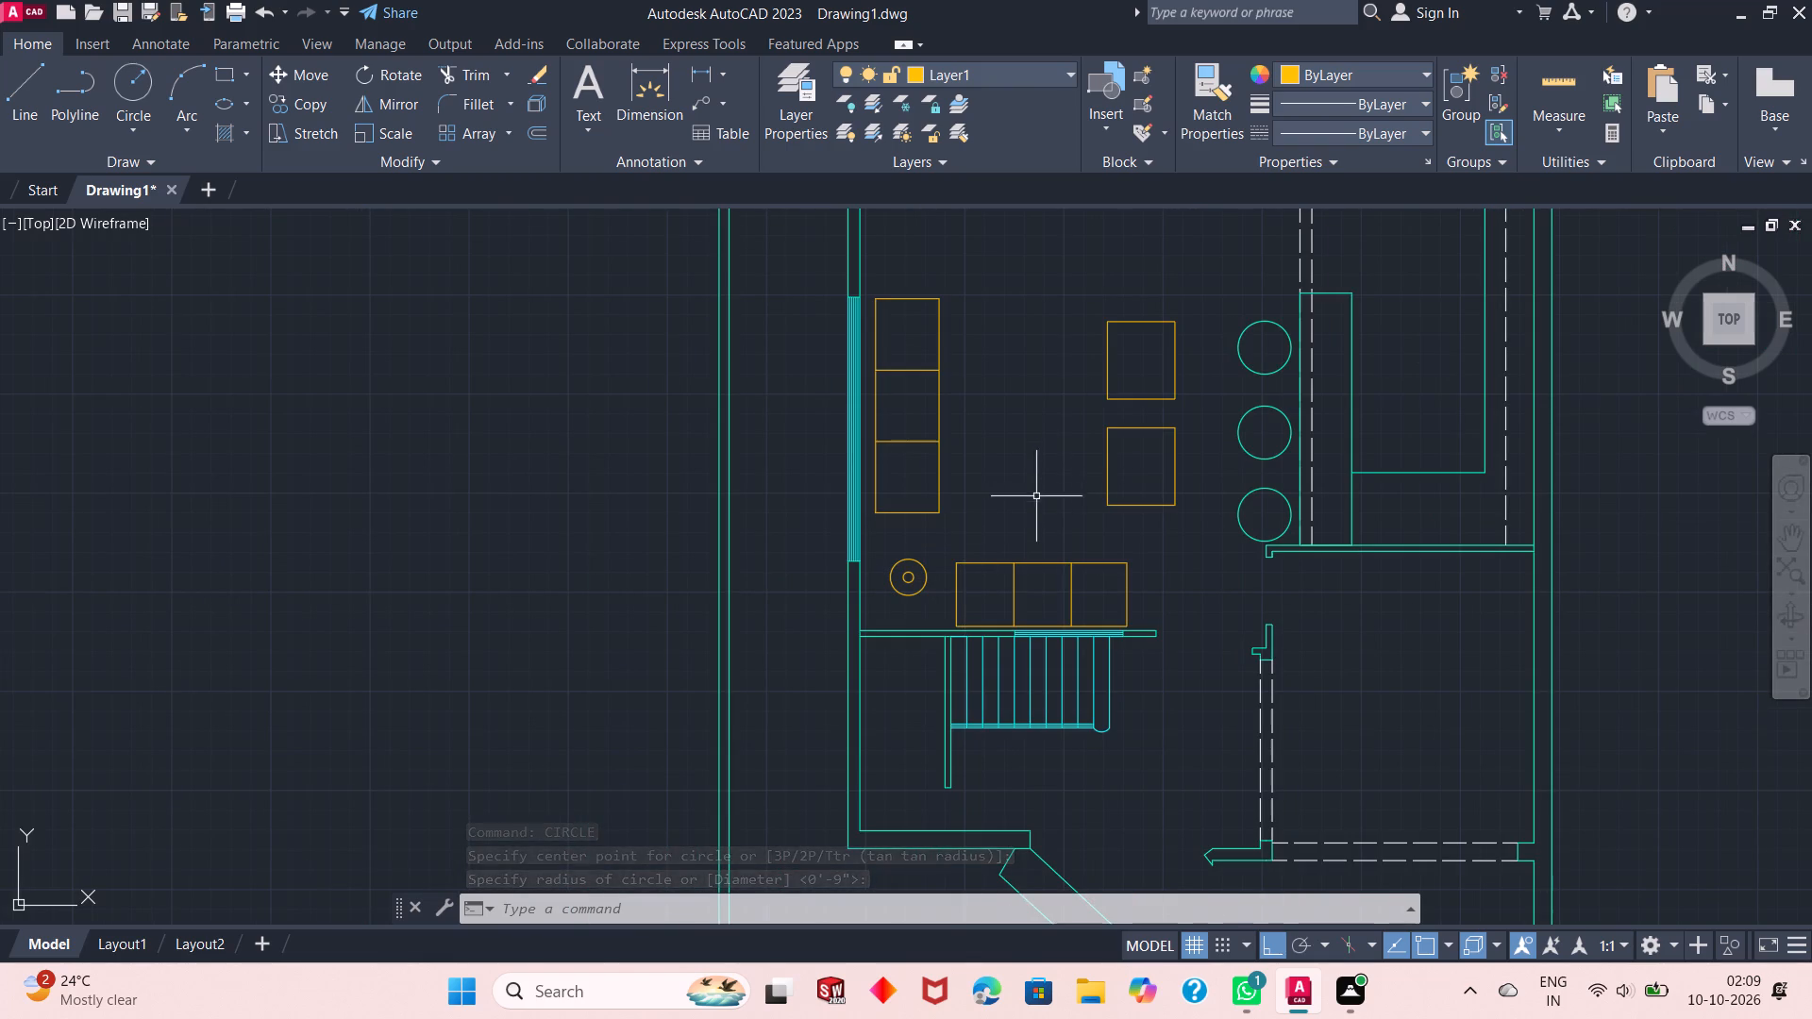
{"action": "scroll", "coordinate": [1025, 527], "scroll_direction": "down", "scroll_amount": 2}
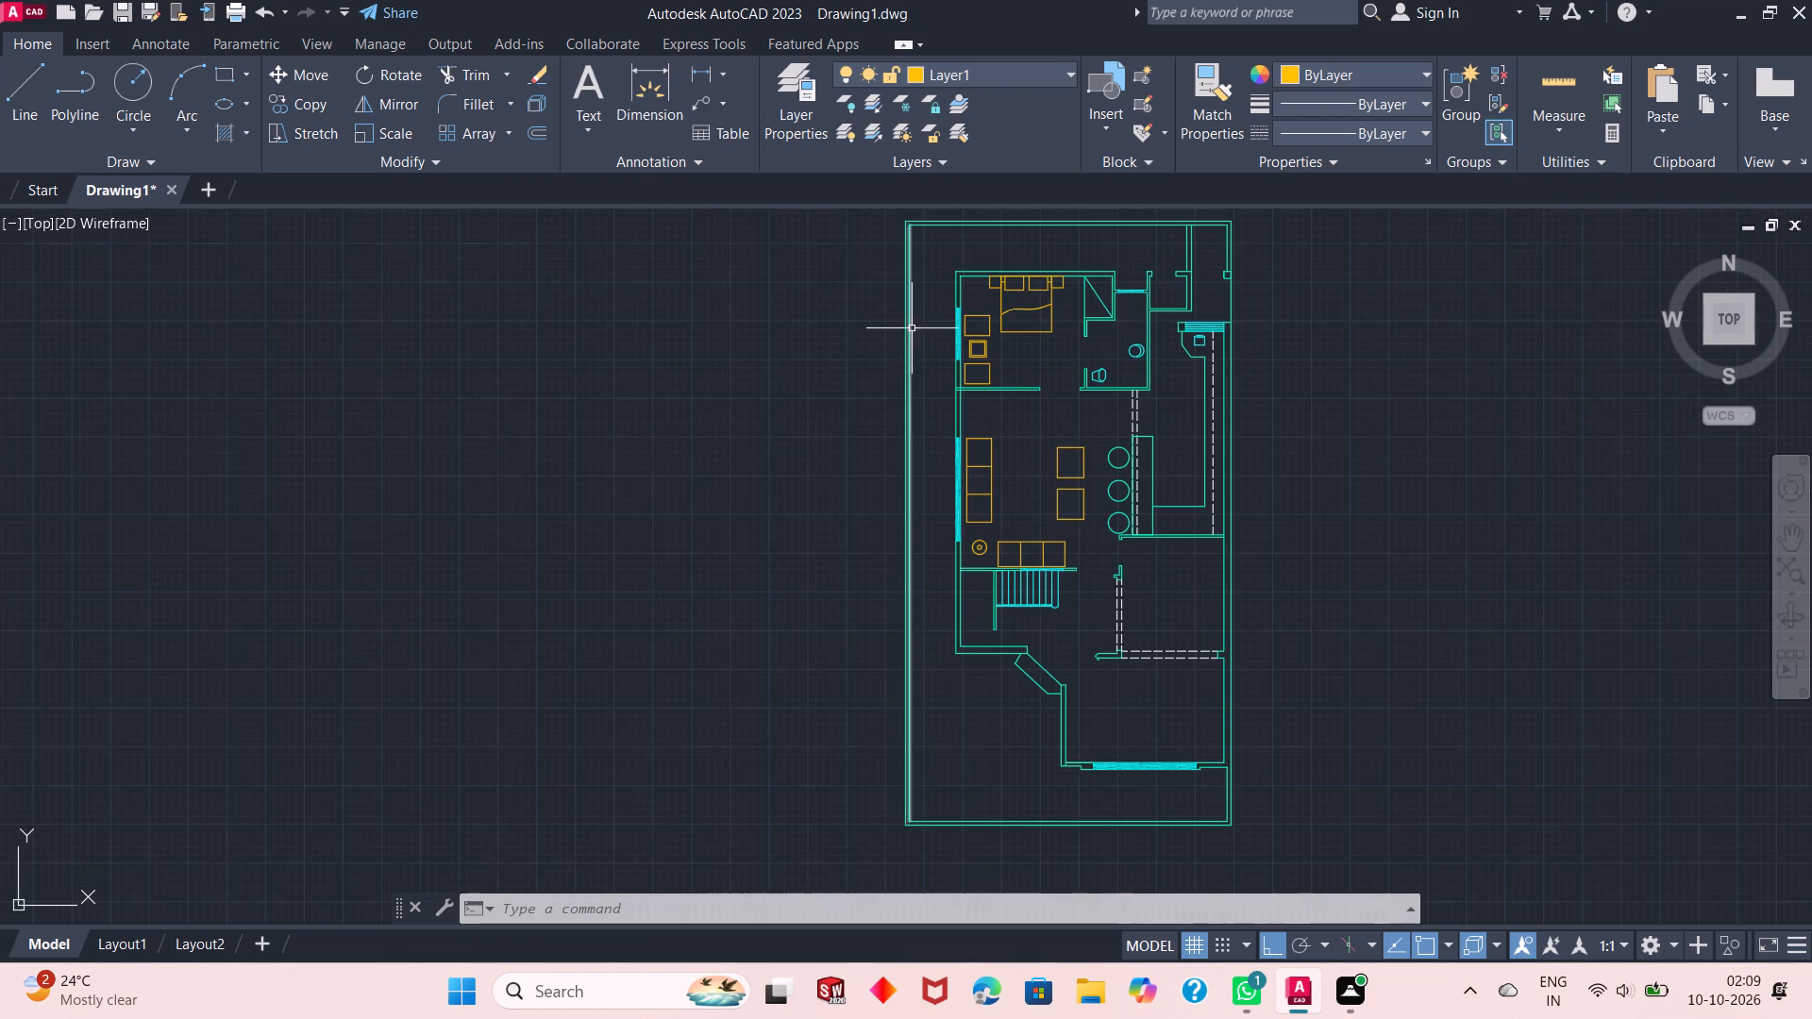
{"action": "scroll", "coordinate": [950, 314], "scroll_direction": "up", "scroll_amount": 4}
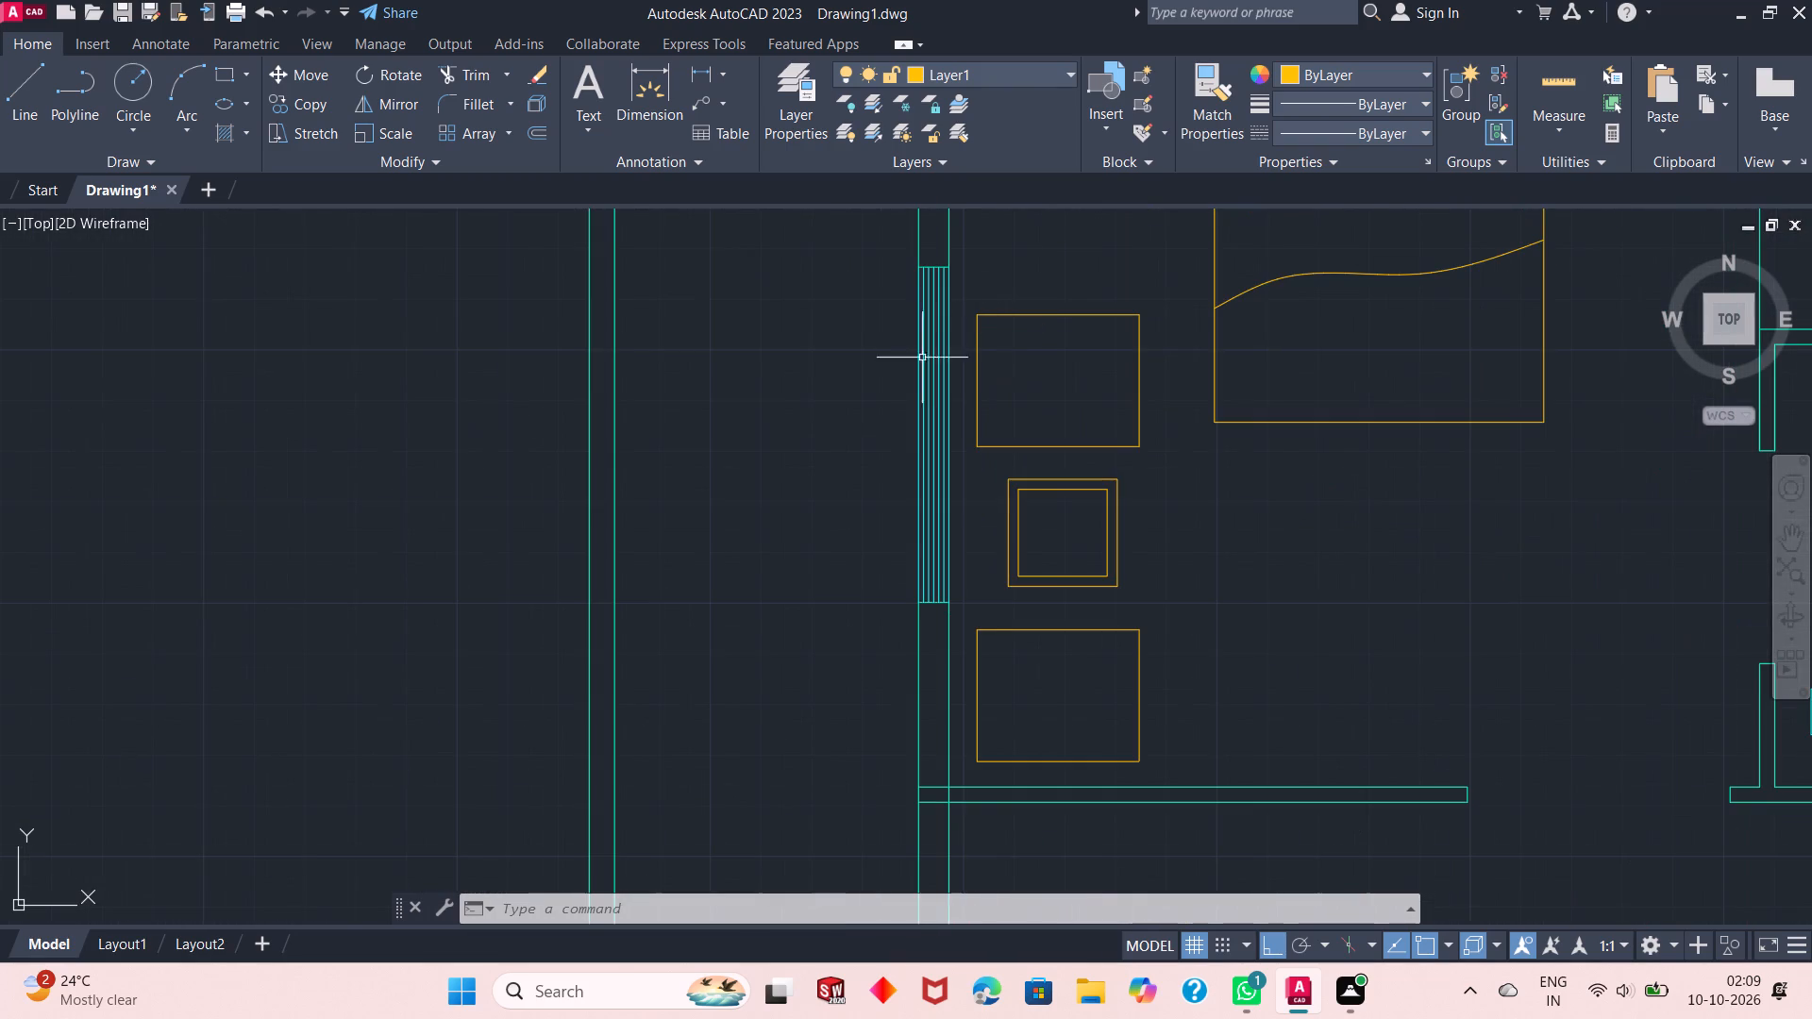
{"action": "right_click", "coordinate": [799, 395]}
{"action": "left_click", "coordinate": [847, 431]}
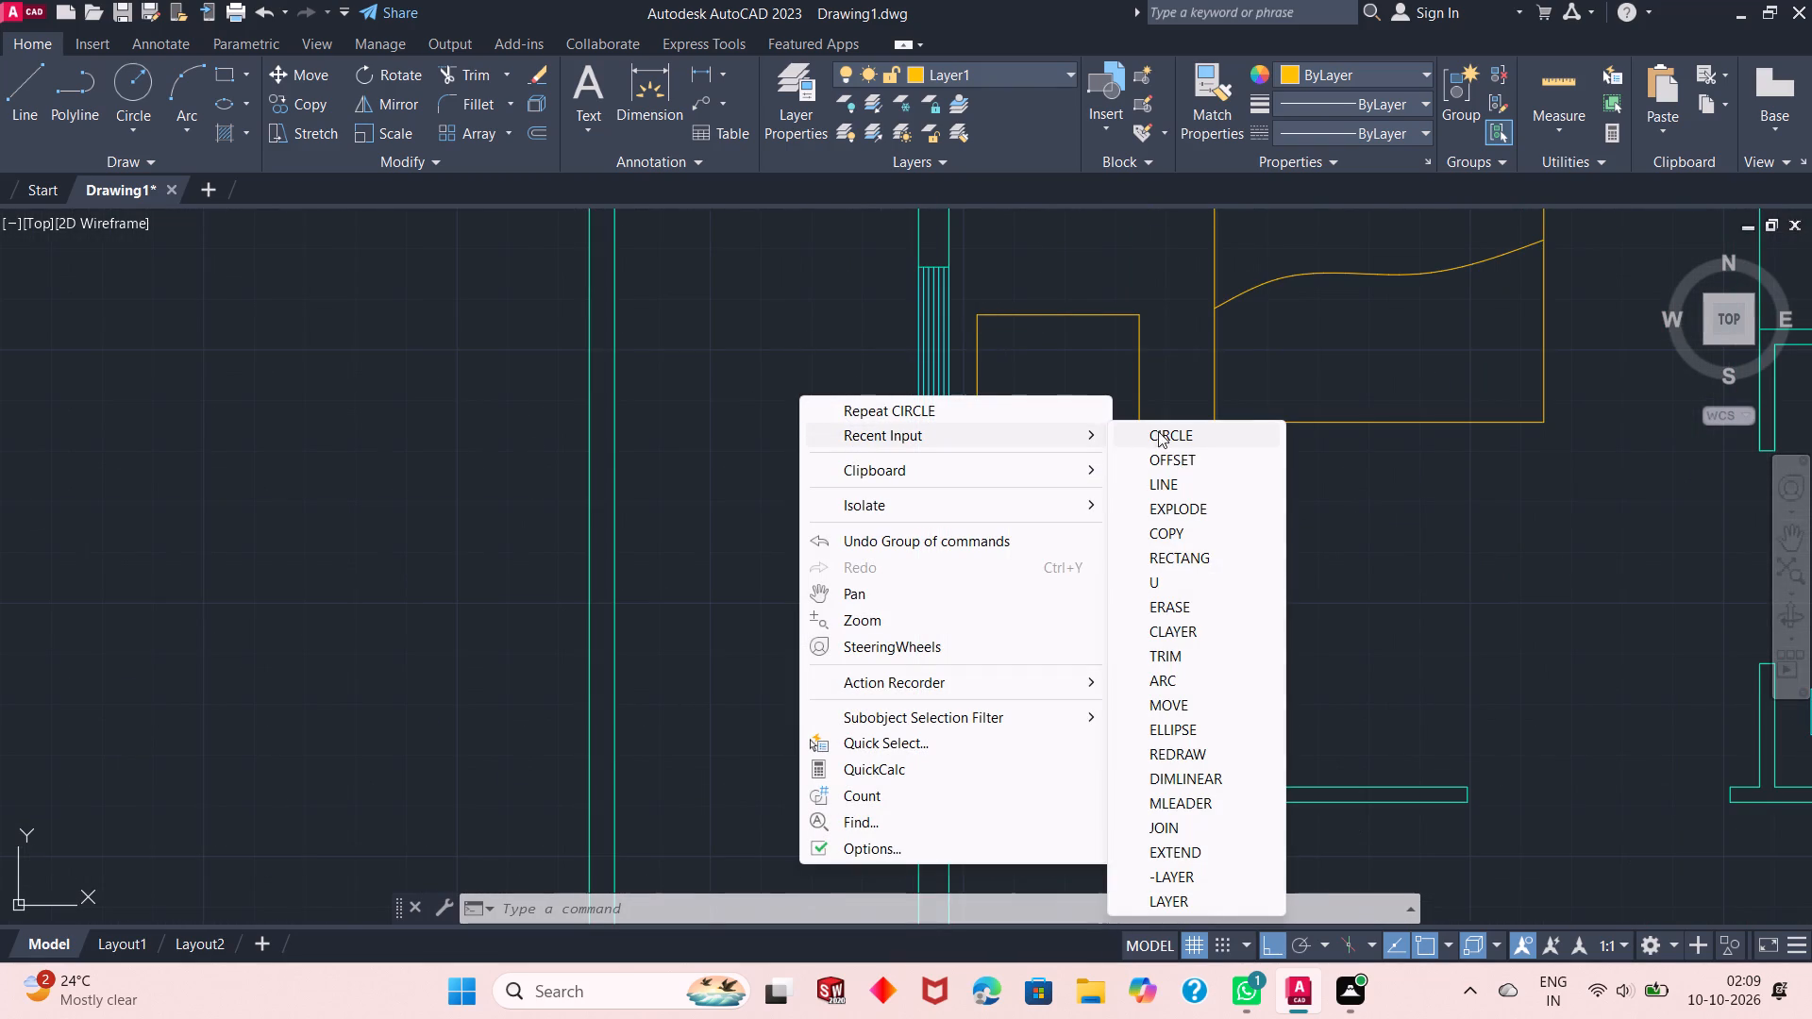
{"action": "left_click", "coordinate": [1172, 482]}
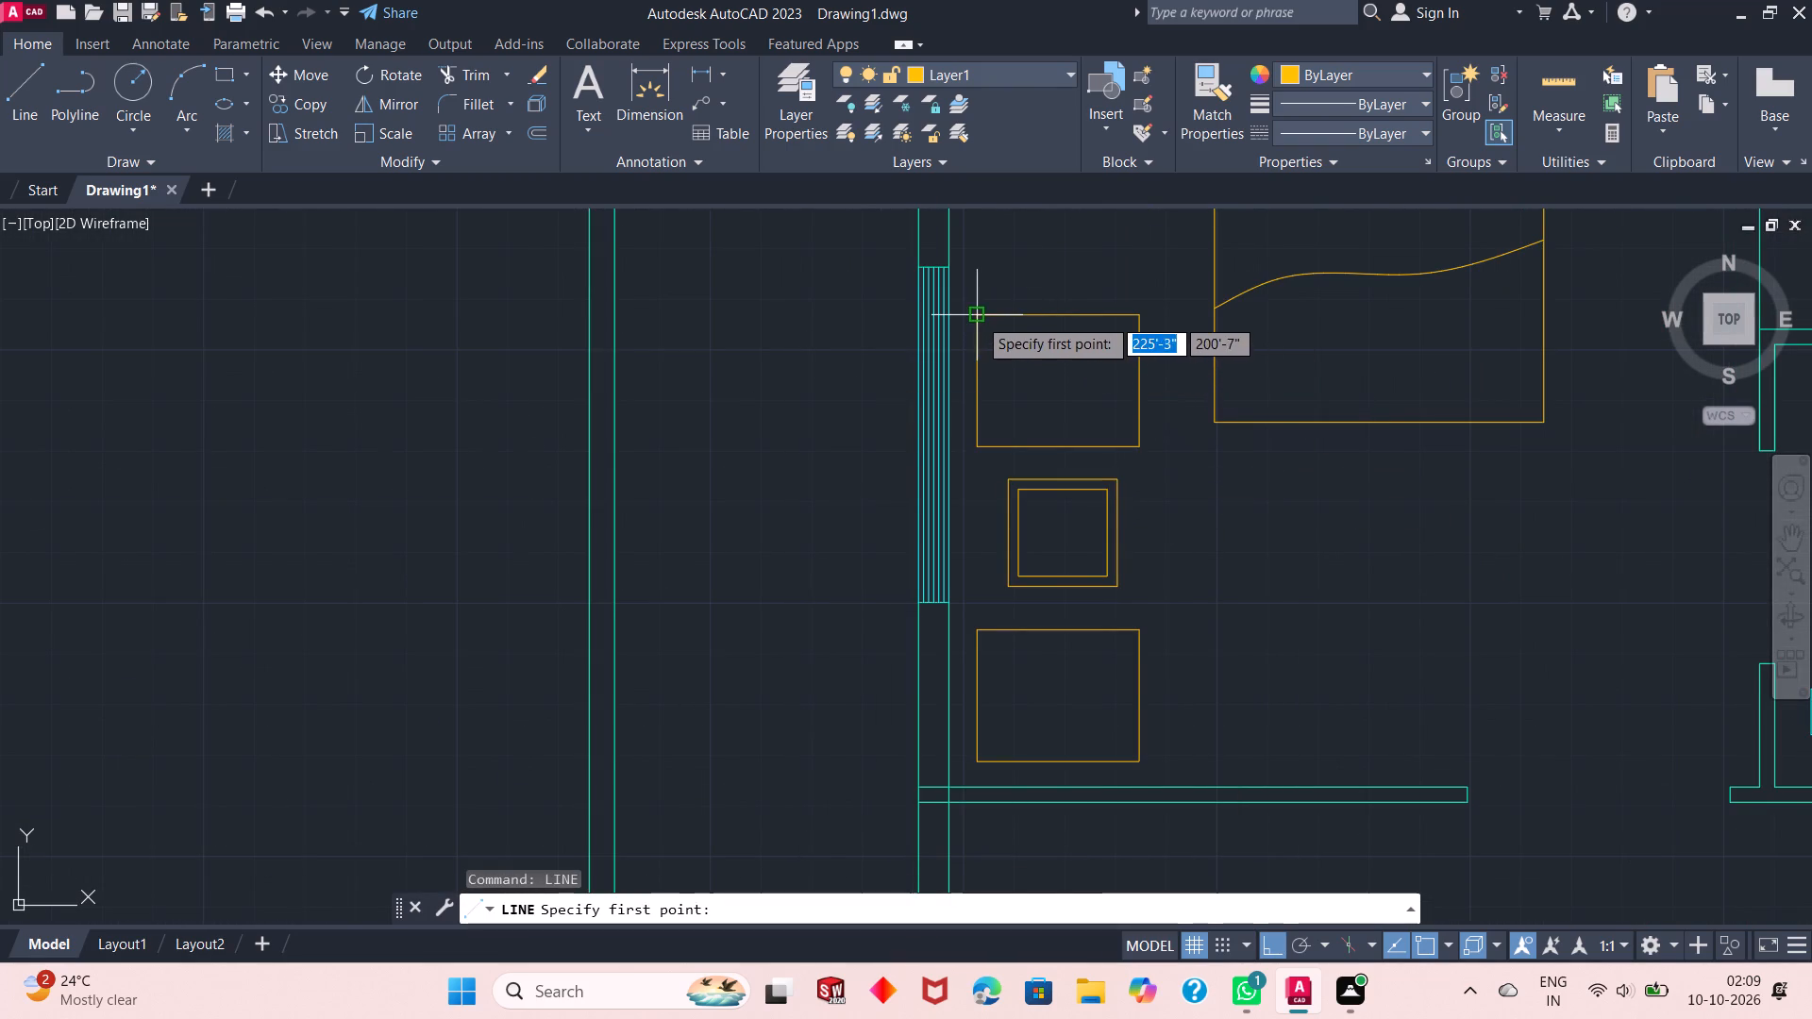
{"action": "left_click", "coordinate": [978, 318]}
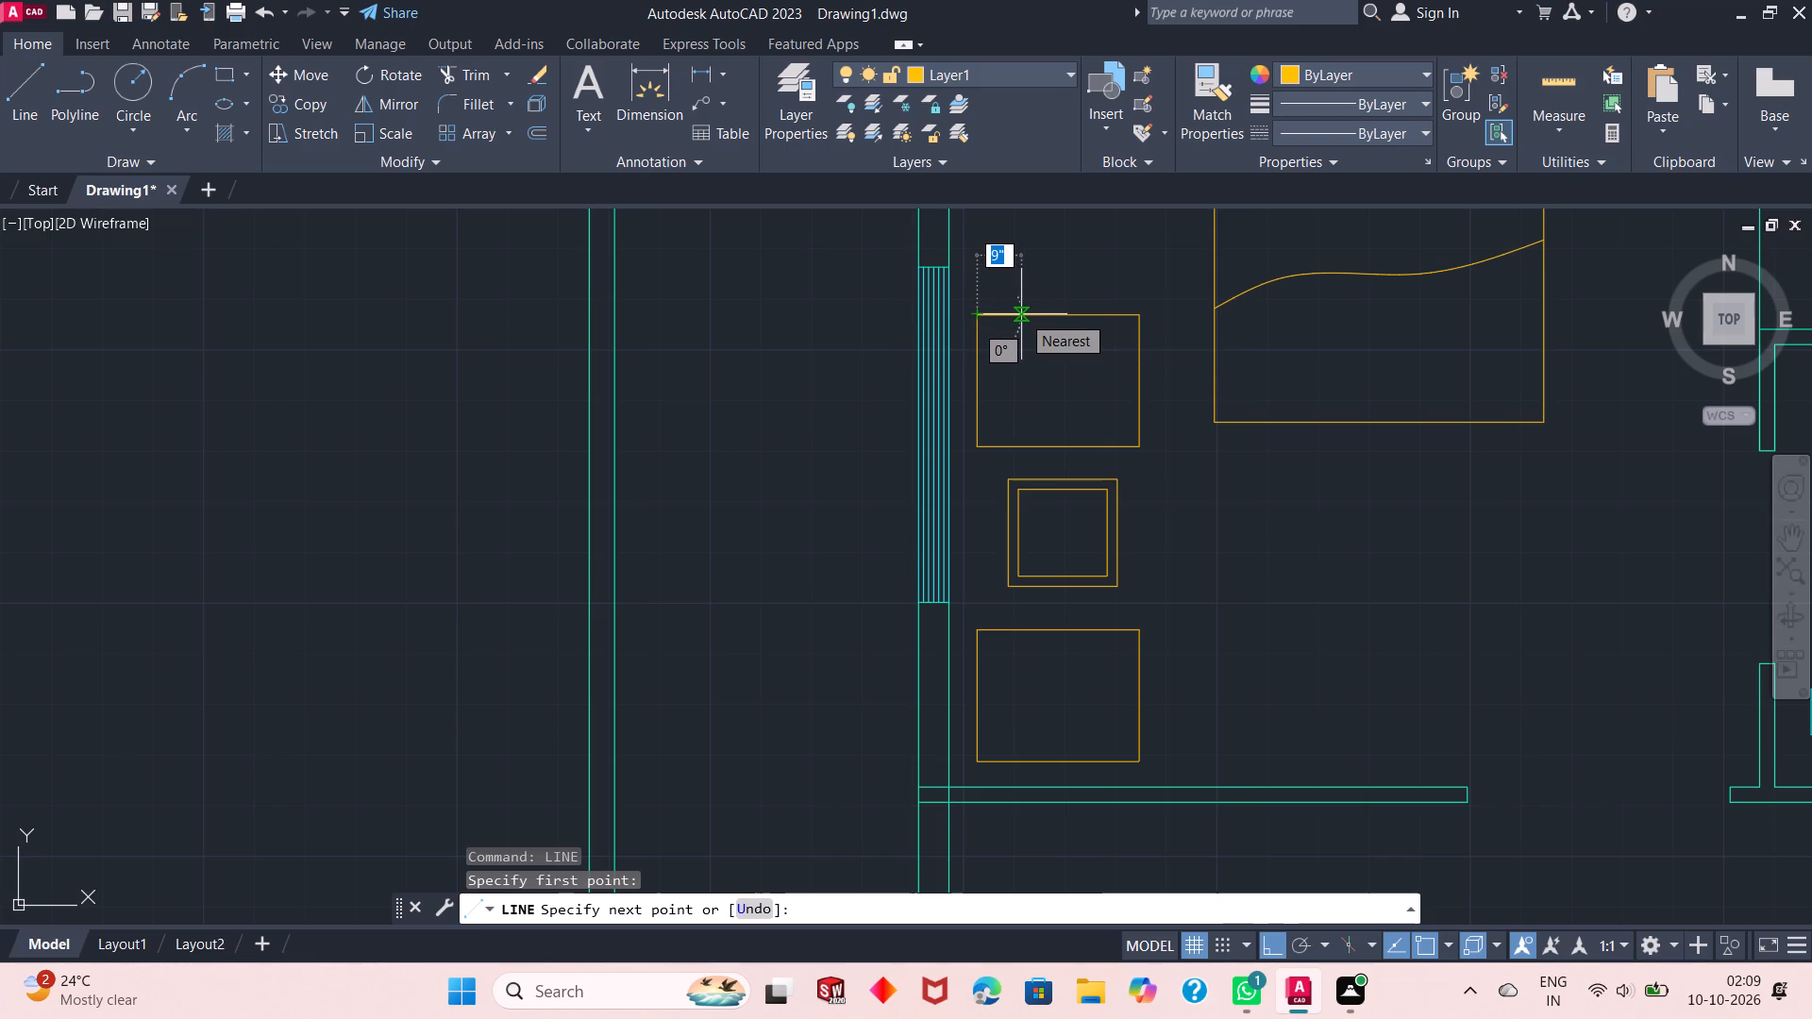
{"action": "type", "text": "5\""}
{"action": "key", "text": "Return"}
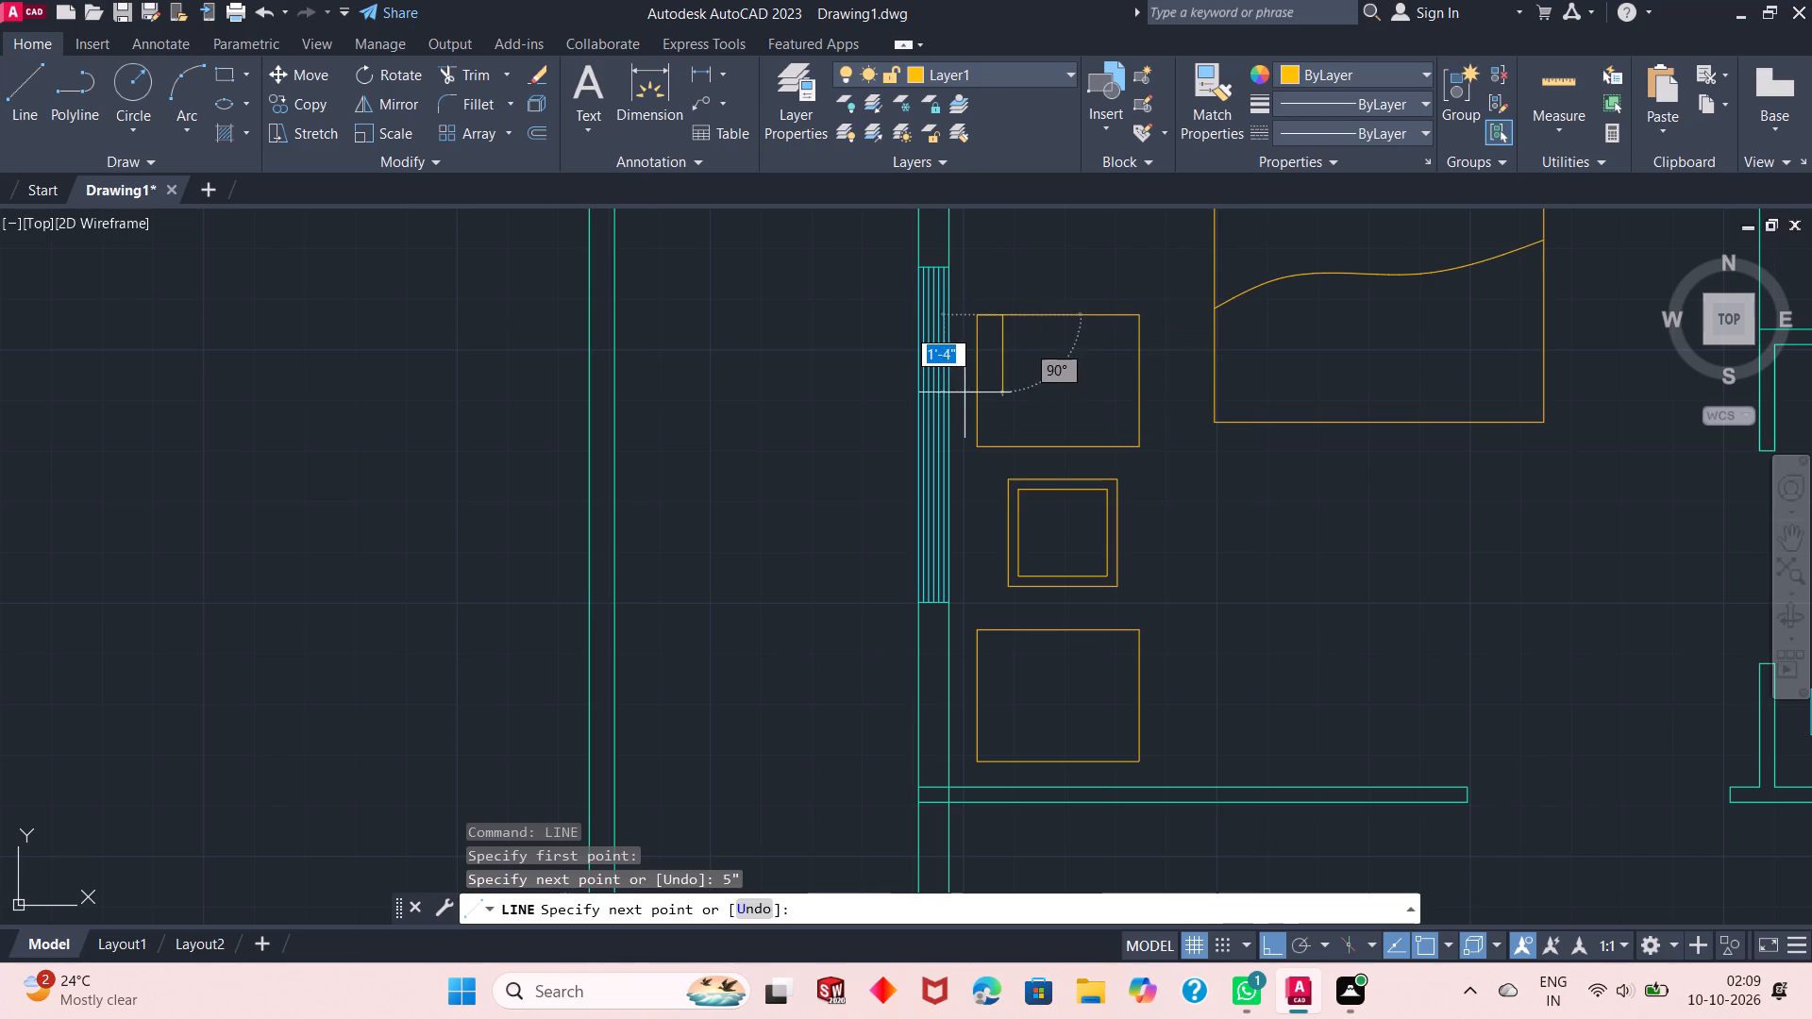
{"action": "left_click", "coordinate": [1004, 444]}
{"action": "key", "text": "Escape"}
Draw a north-south backrest line across the southern bedroom chair, 5" in from its west edge.
{"action": "key", "text": "space"}
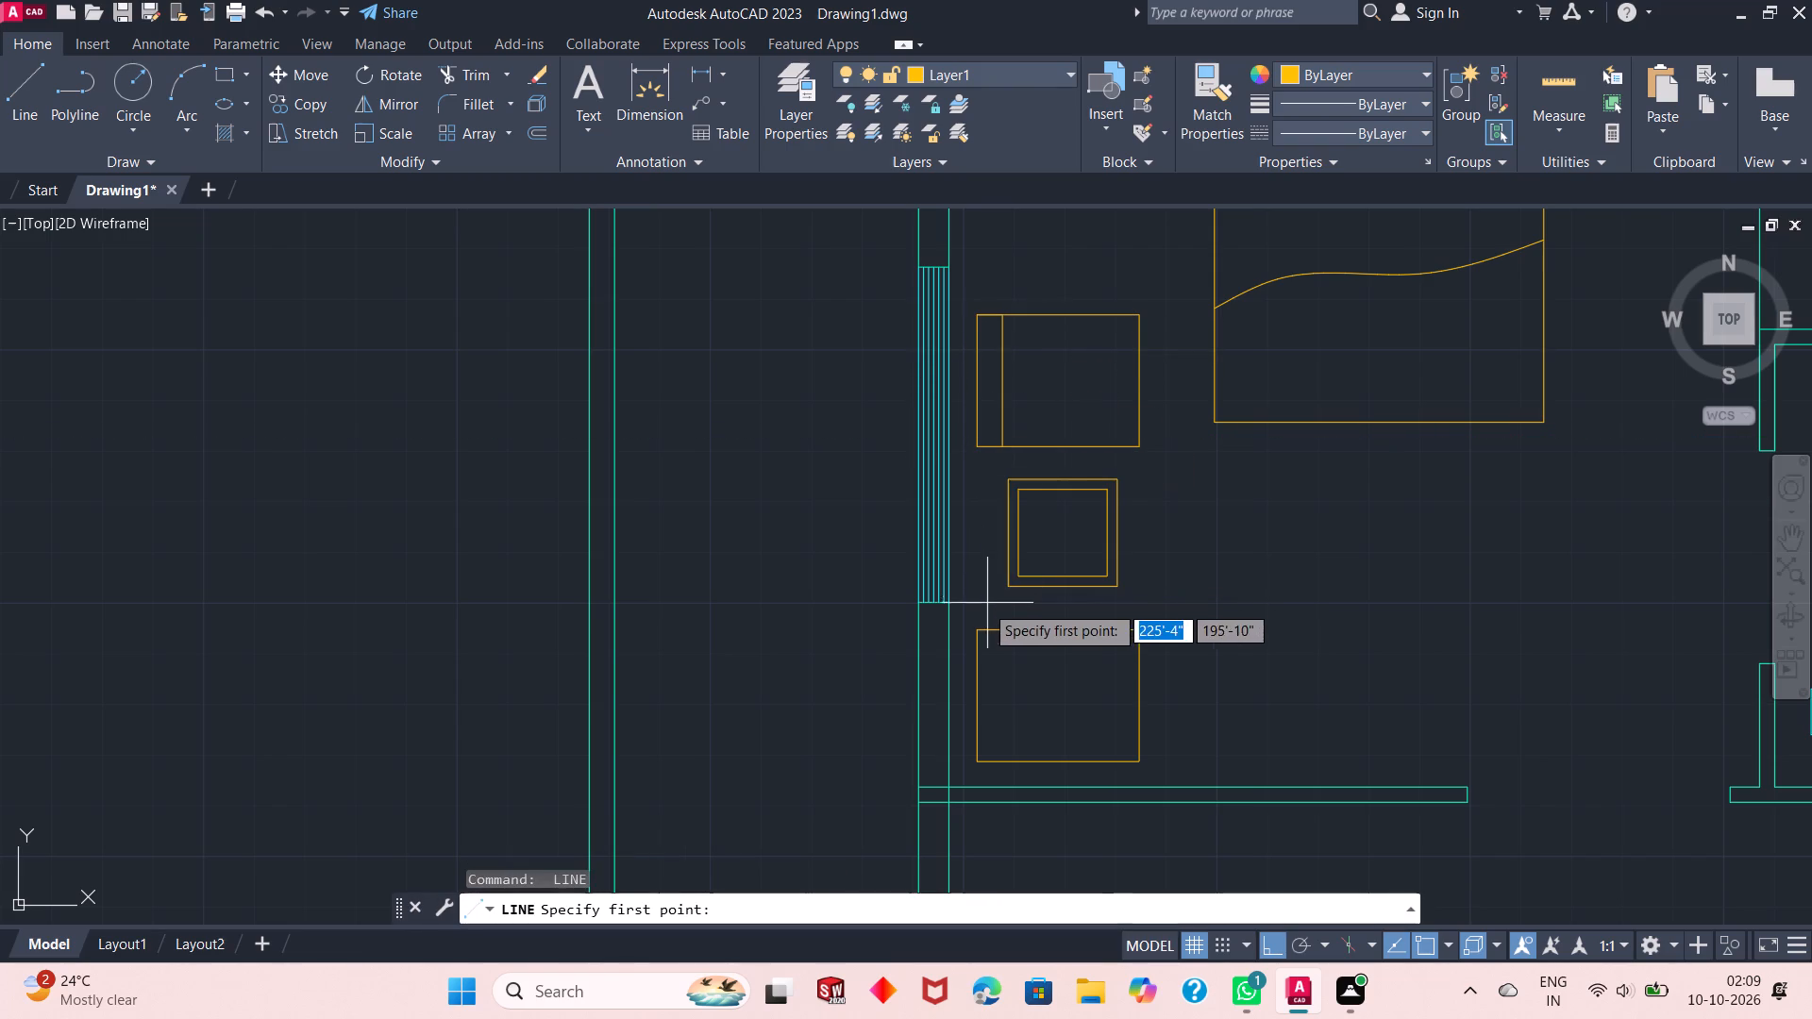
{"action": "left_click", "coordinate": [975, 625]}
{"action": "type", "text": "5'"}
{"action": "key", "text": "BackSpace"}
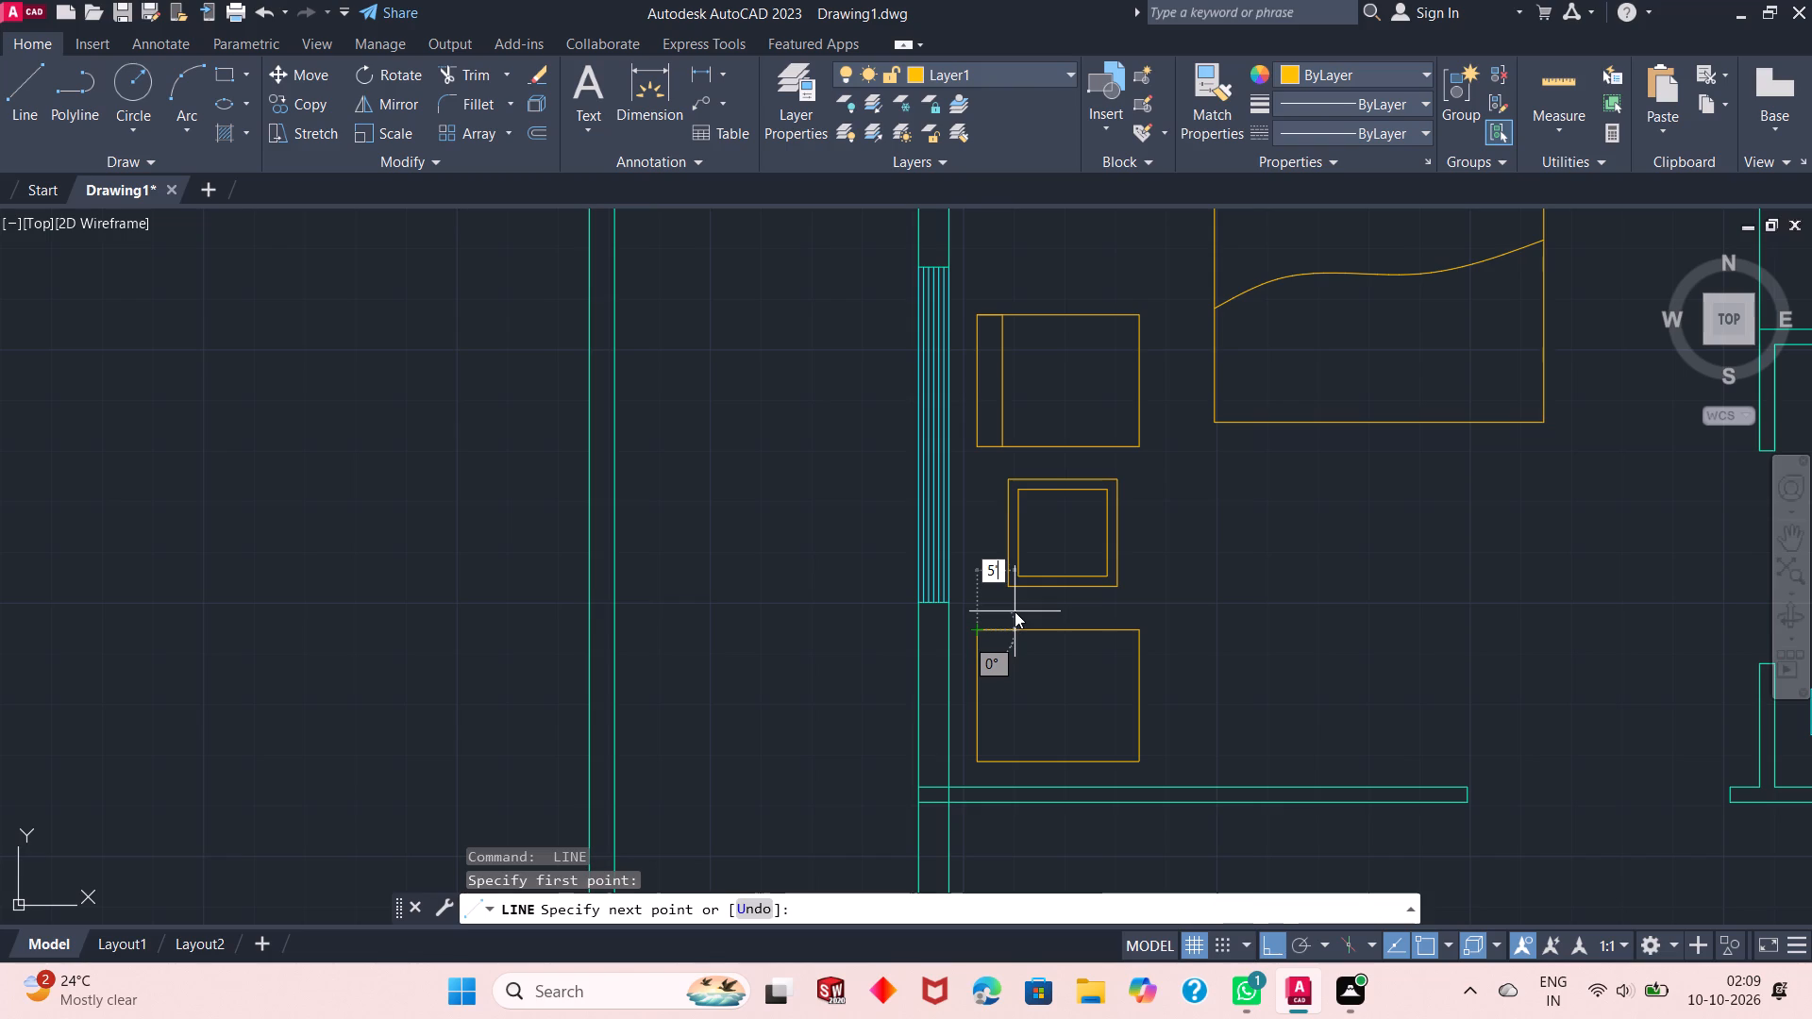
{"action": "key", "text": "shift+quotedbl"}
{"action": "key", "text": "space"}
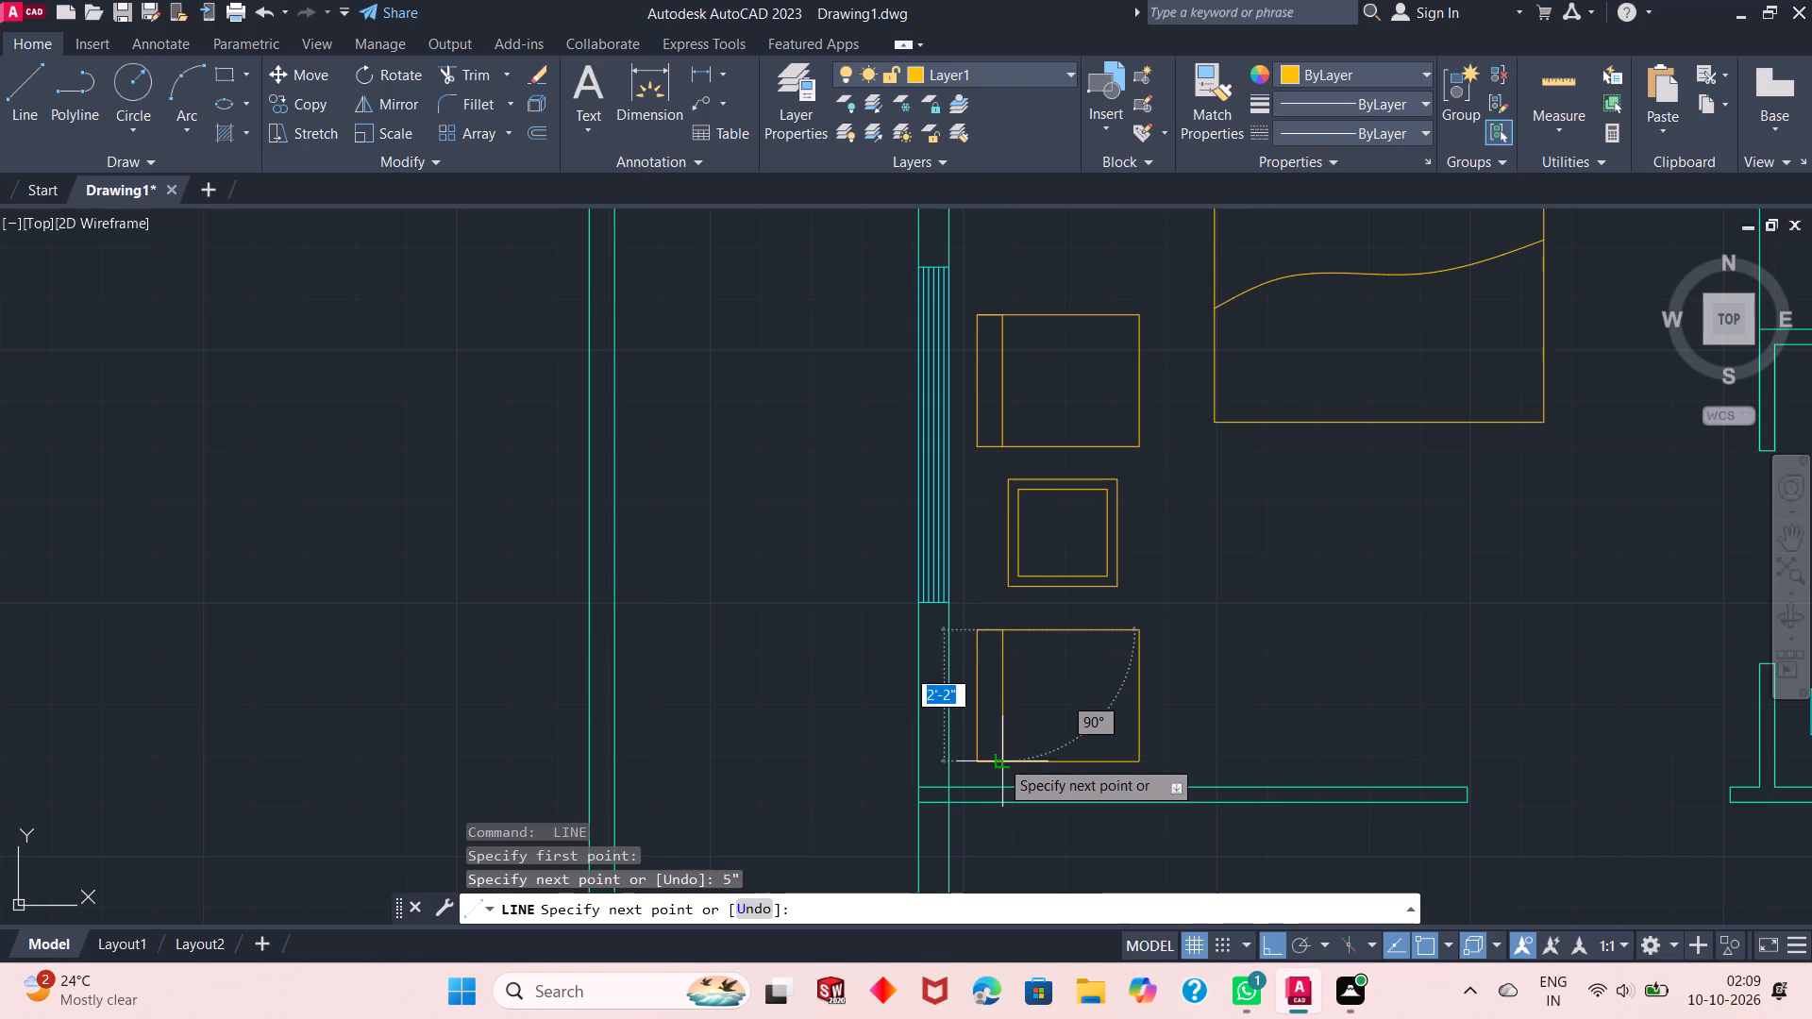
{"action": "left_click", "coordinate": [999, 759]}
{"action": "key", "text": "Escape"}
Draw a backrest line along the full length of the west-window sofa, 5" in from its west edge.
{"action": "scroll", "coordinate": [1096, 718], "scroll_direction": "up", "scroll_amount": 1}
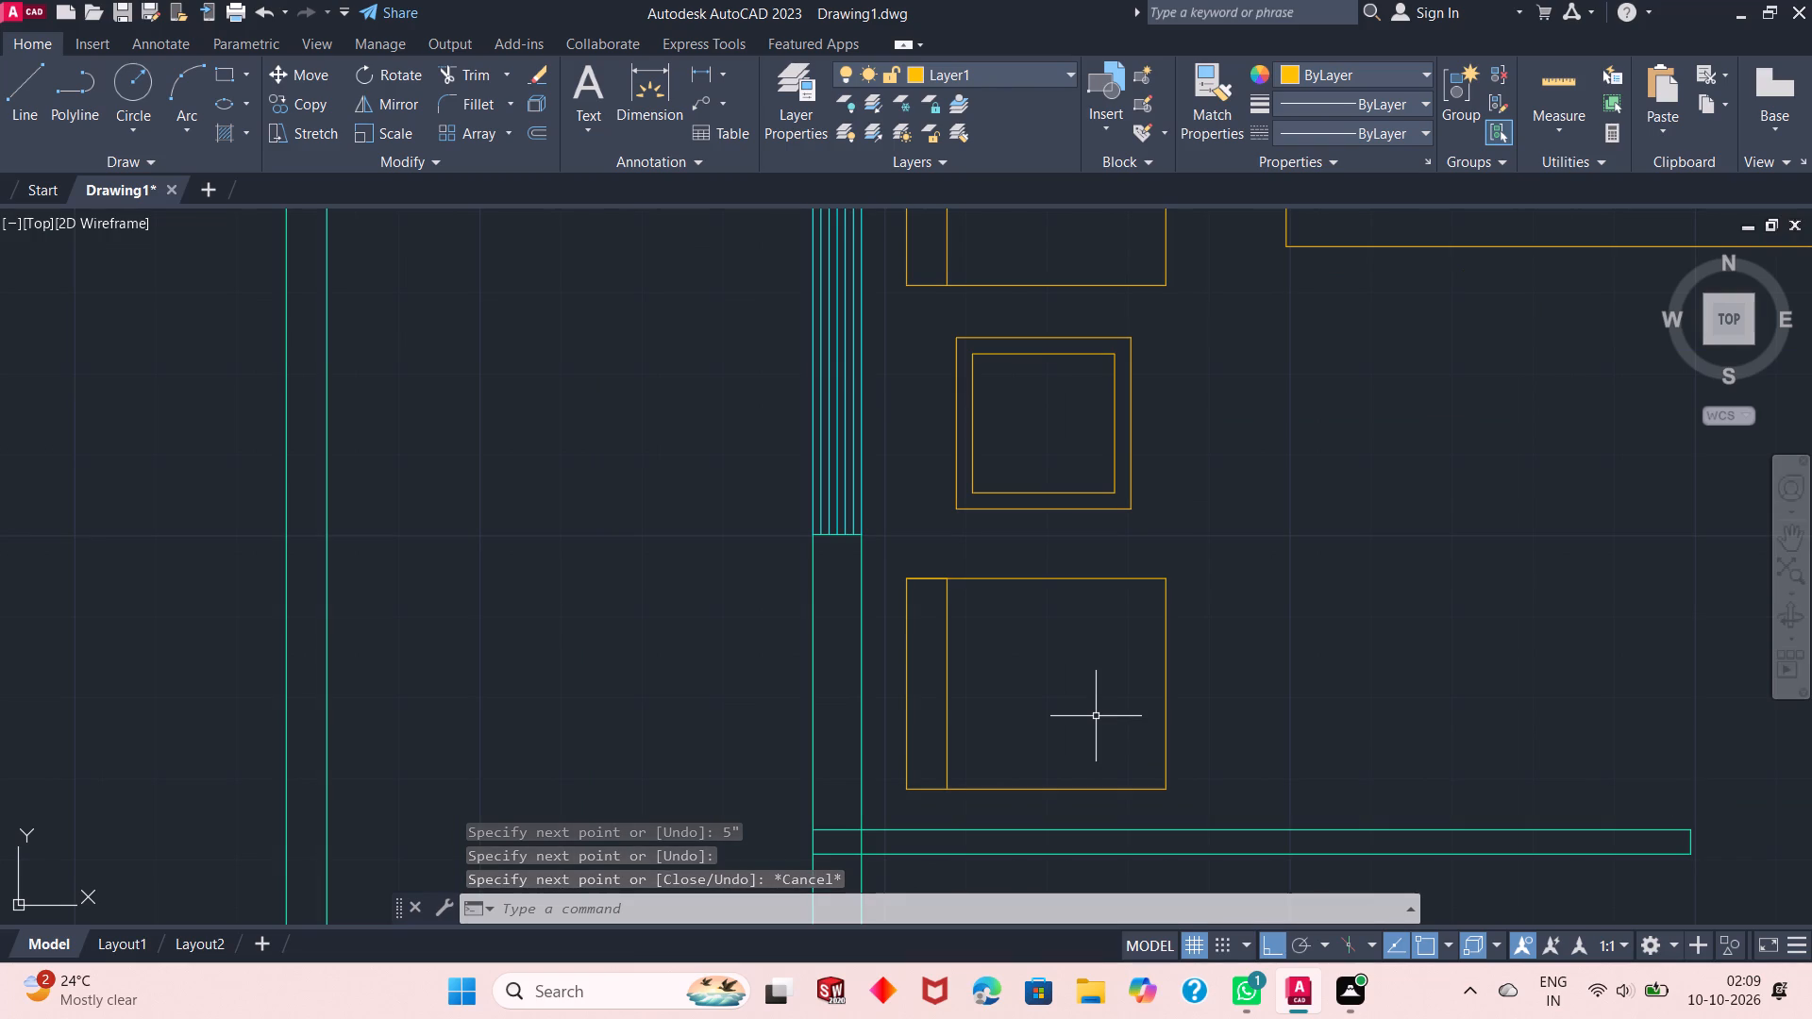
{"action": "scroll", "coordinate": [1096, 716], "scroll_direction": "up", "scroll_amount": 2}
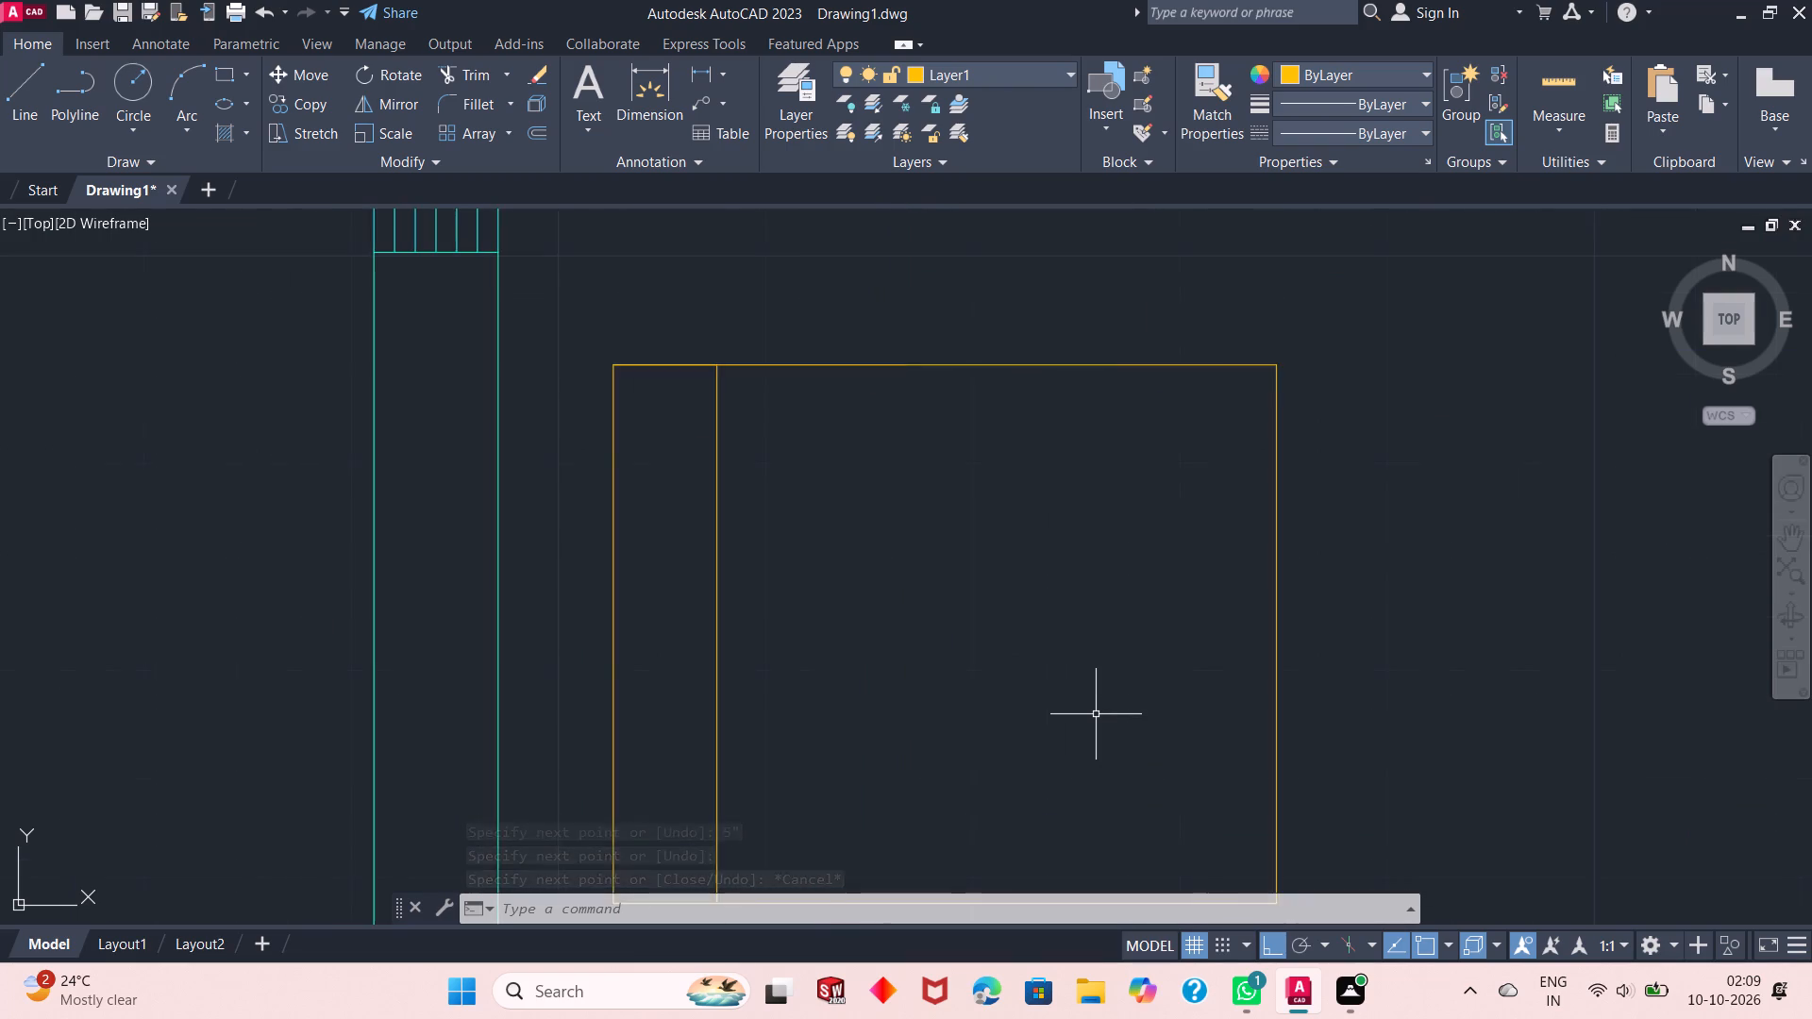
{"action": "scroll", "coordinate": [1096, 714], "scroll_direction": "down", "scroll_amount": 6}
{"action": "scroll", "coordinate": [1180, 667], "scroll_direction": "down", "scroll_amount": 2}
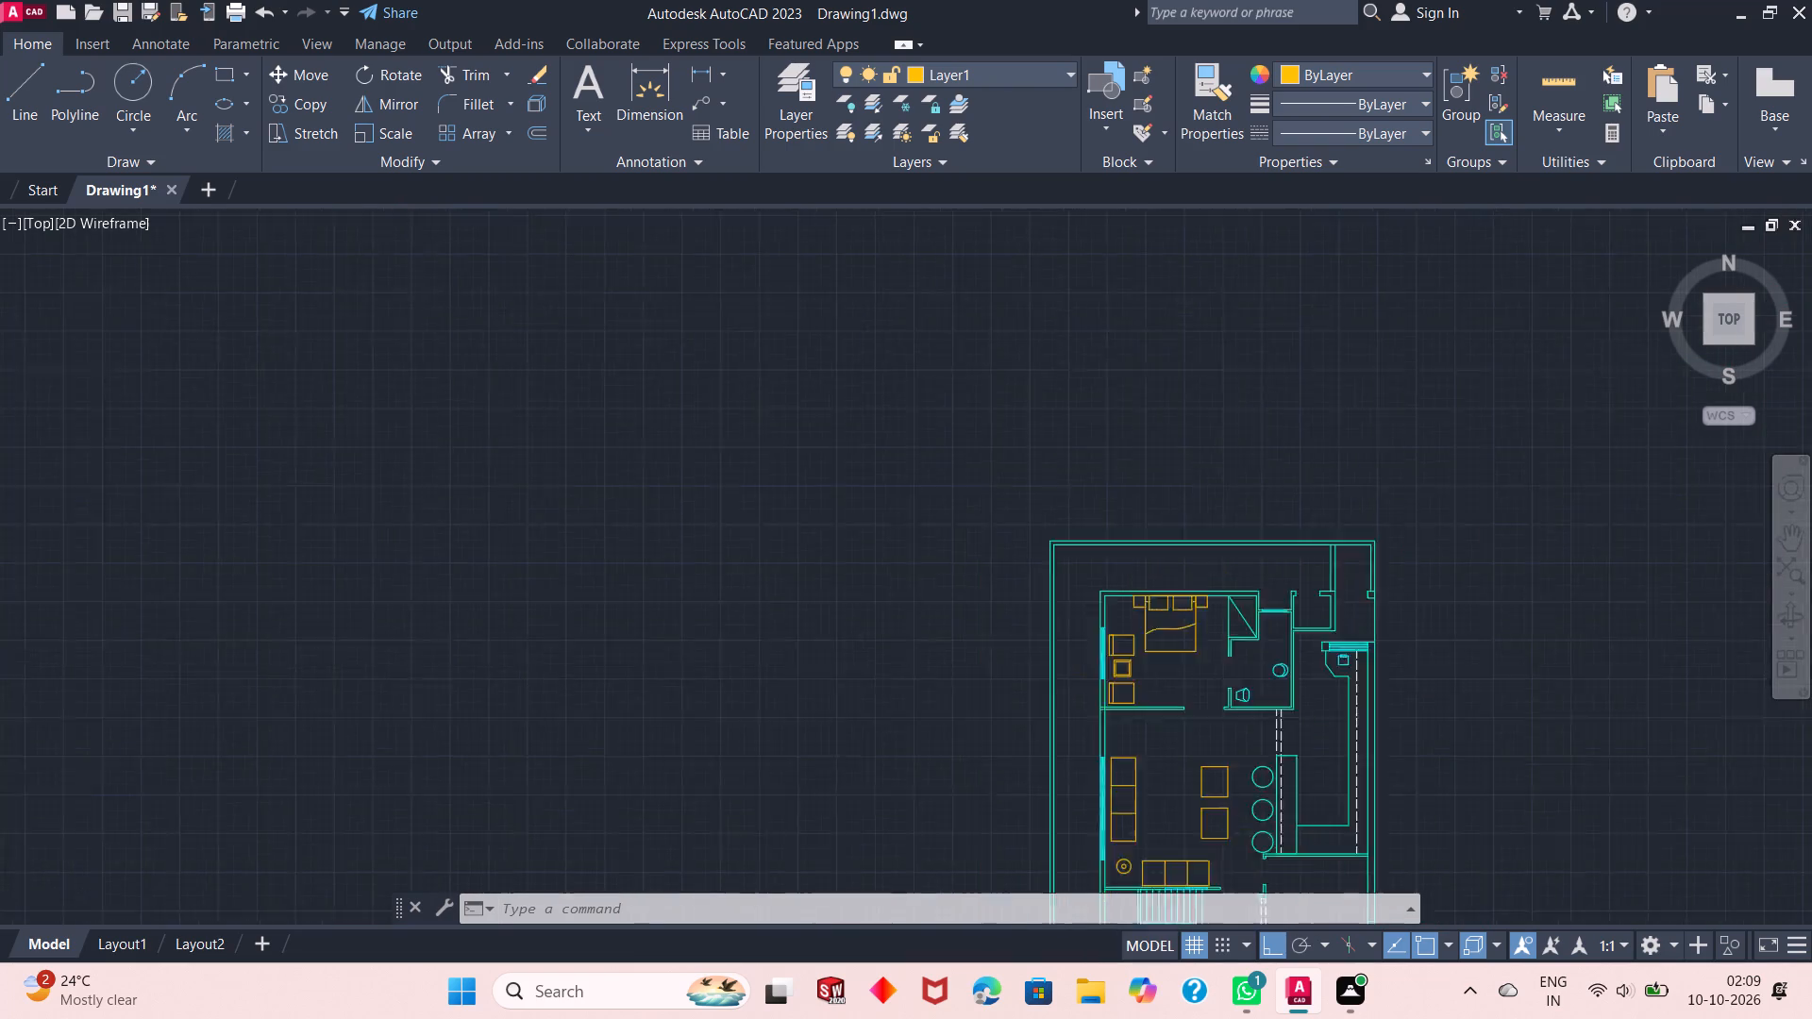
{"action": "scroll", "coordinate": [1210, 768], "scroll_direction": "up", "scroll_amount": 2}
{"action": "scroll", "coordinate": [1137, 731], "scroll_direction": "down", "scroll_amount": 1}
{"action": "scroll", "coordinate": [1183, 799], "scroll_direction": "up", "scroll_amount": 3}
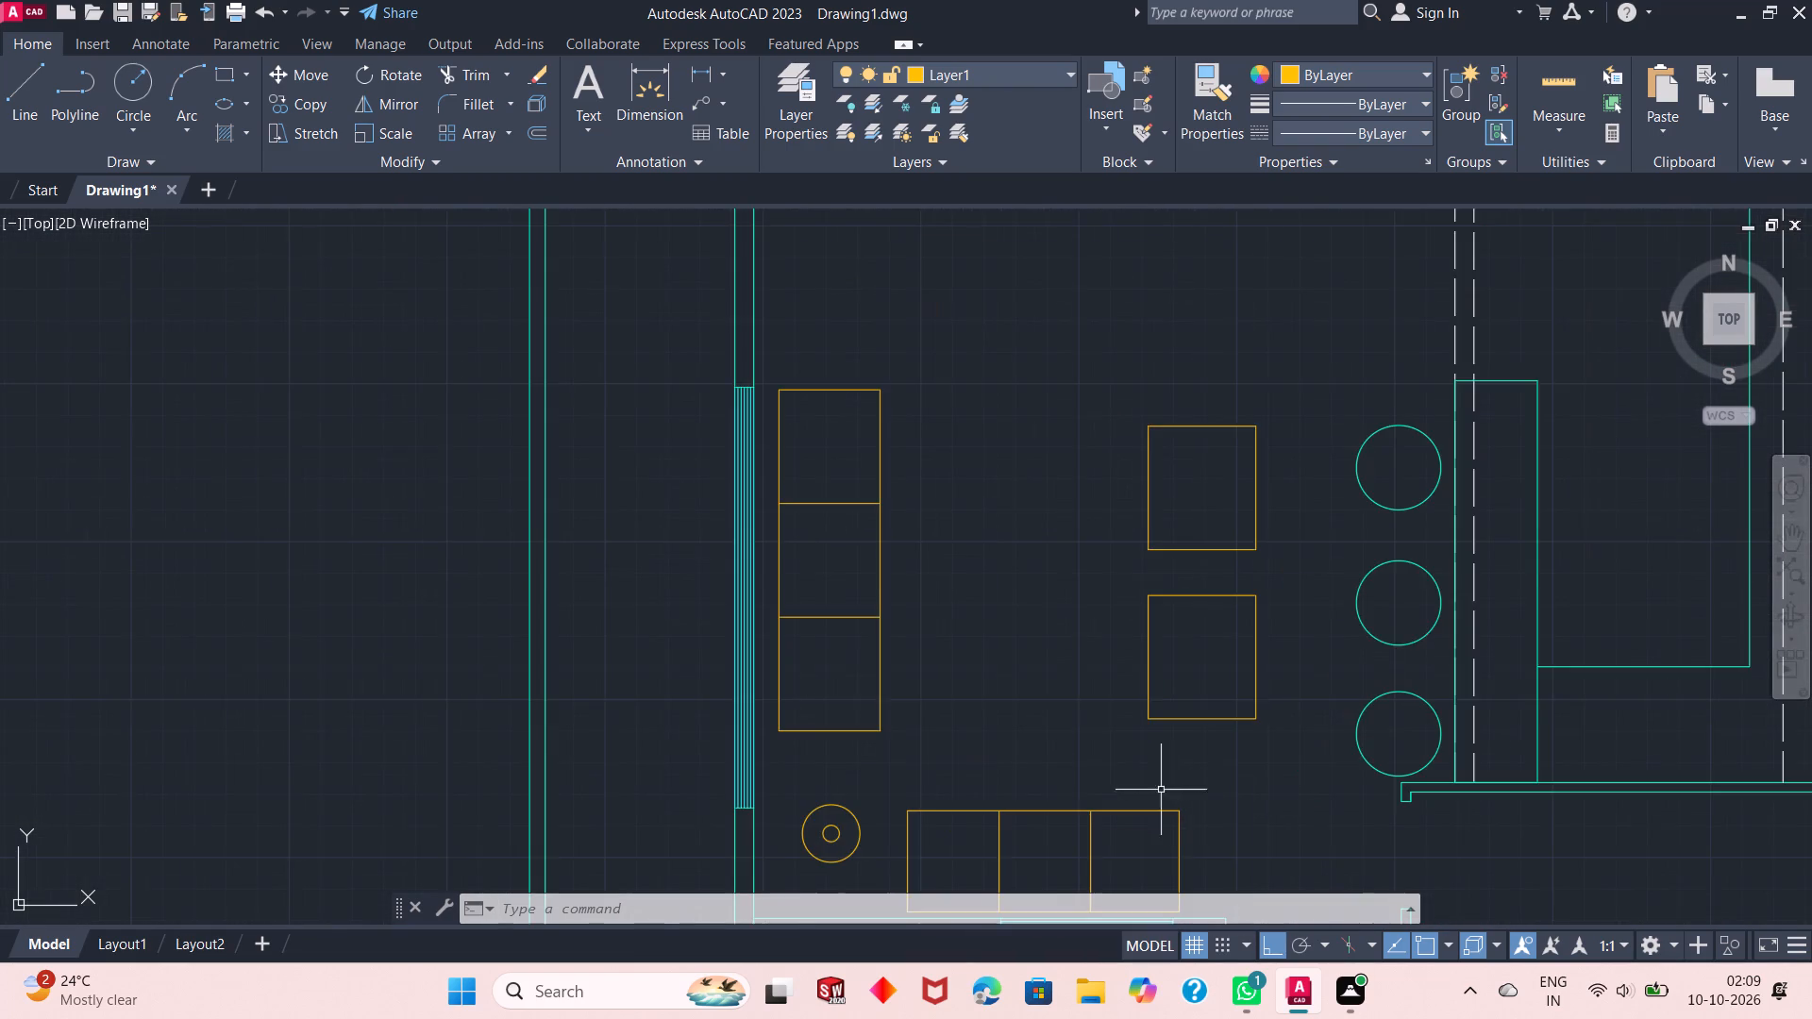
{"action": "scroll", "coordinate": [1019, 665], "scroll_direction": "down", "scroll_amount": 1}
{"action": "scroll", "coordinate": [972, 734], "scroll_direction": "up", "scroll_amount": 1}
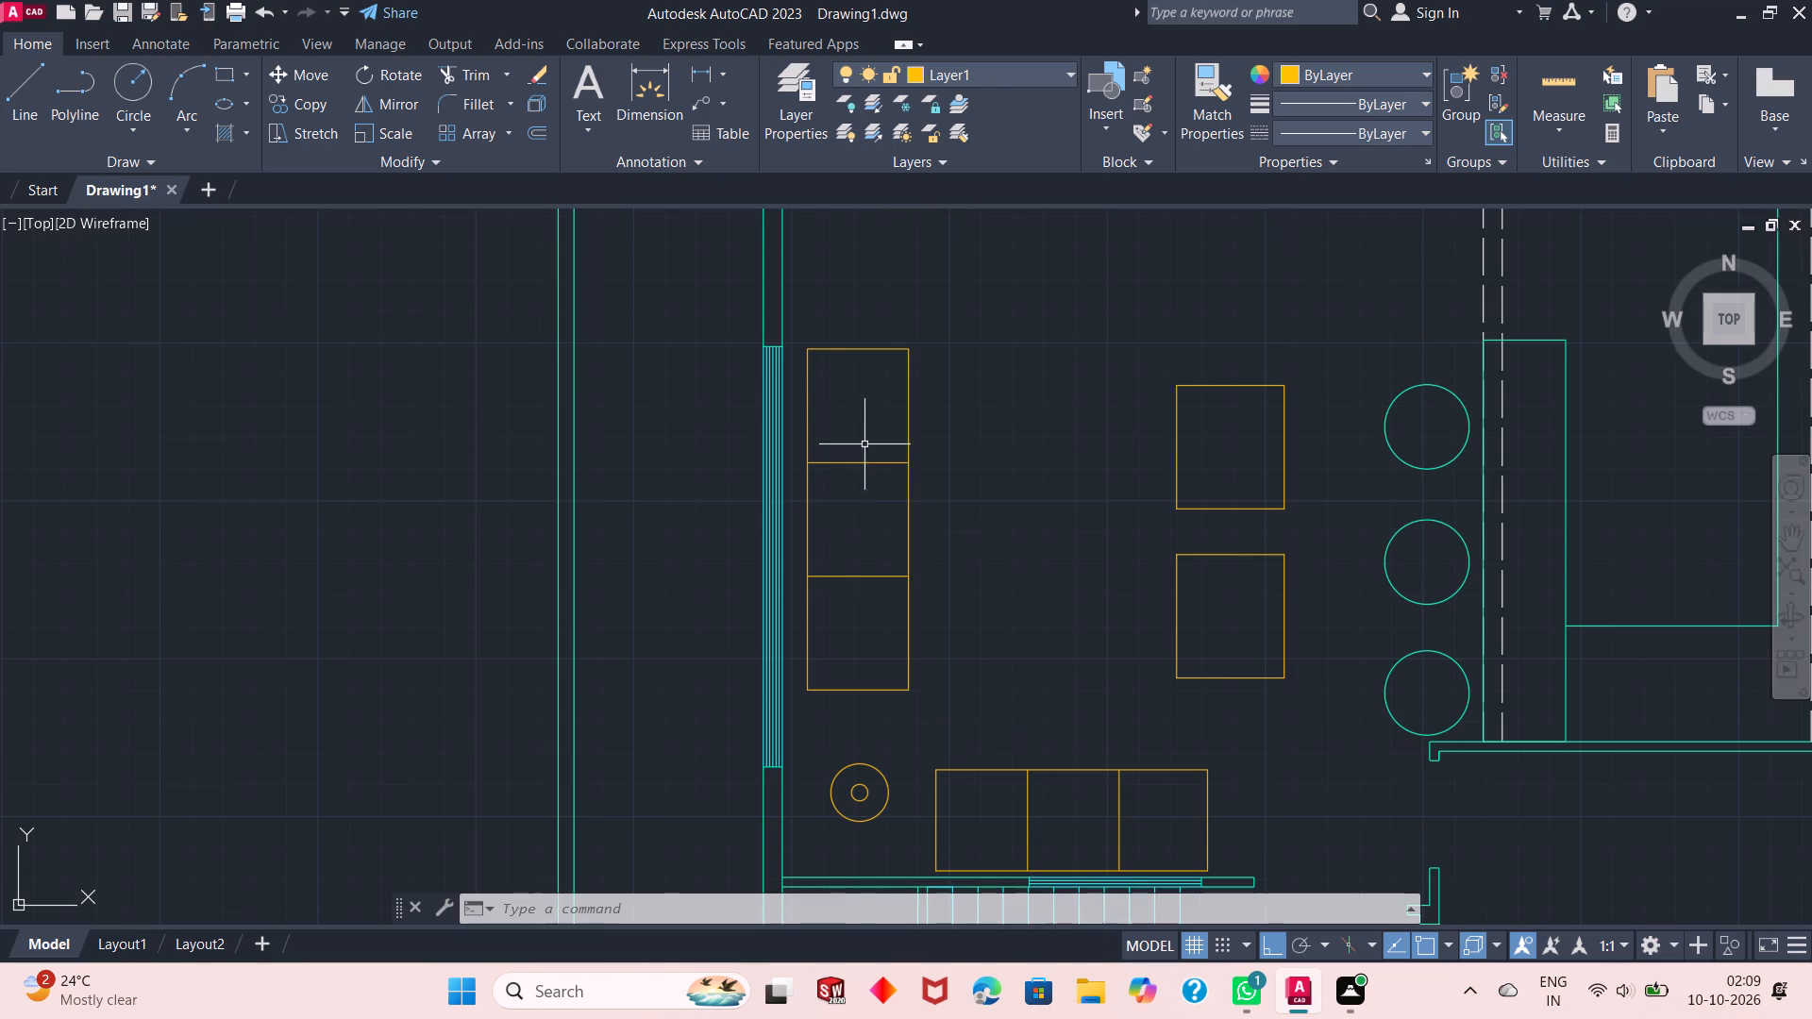
{"action": "key", "text": "space"}
{"action": "left_click", "coordinate": [801, 350]}
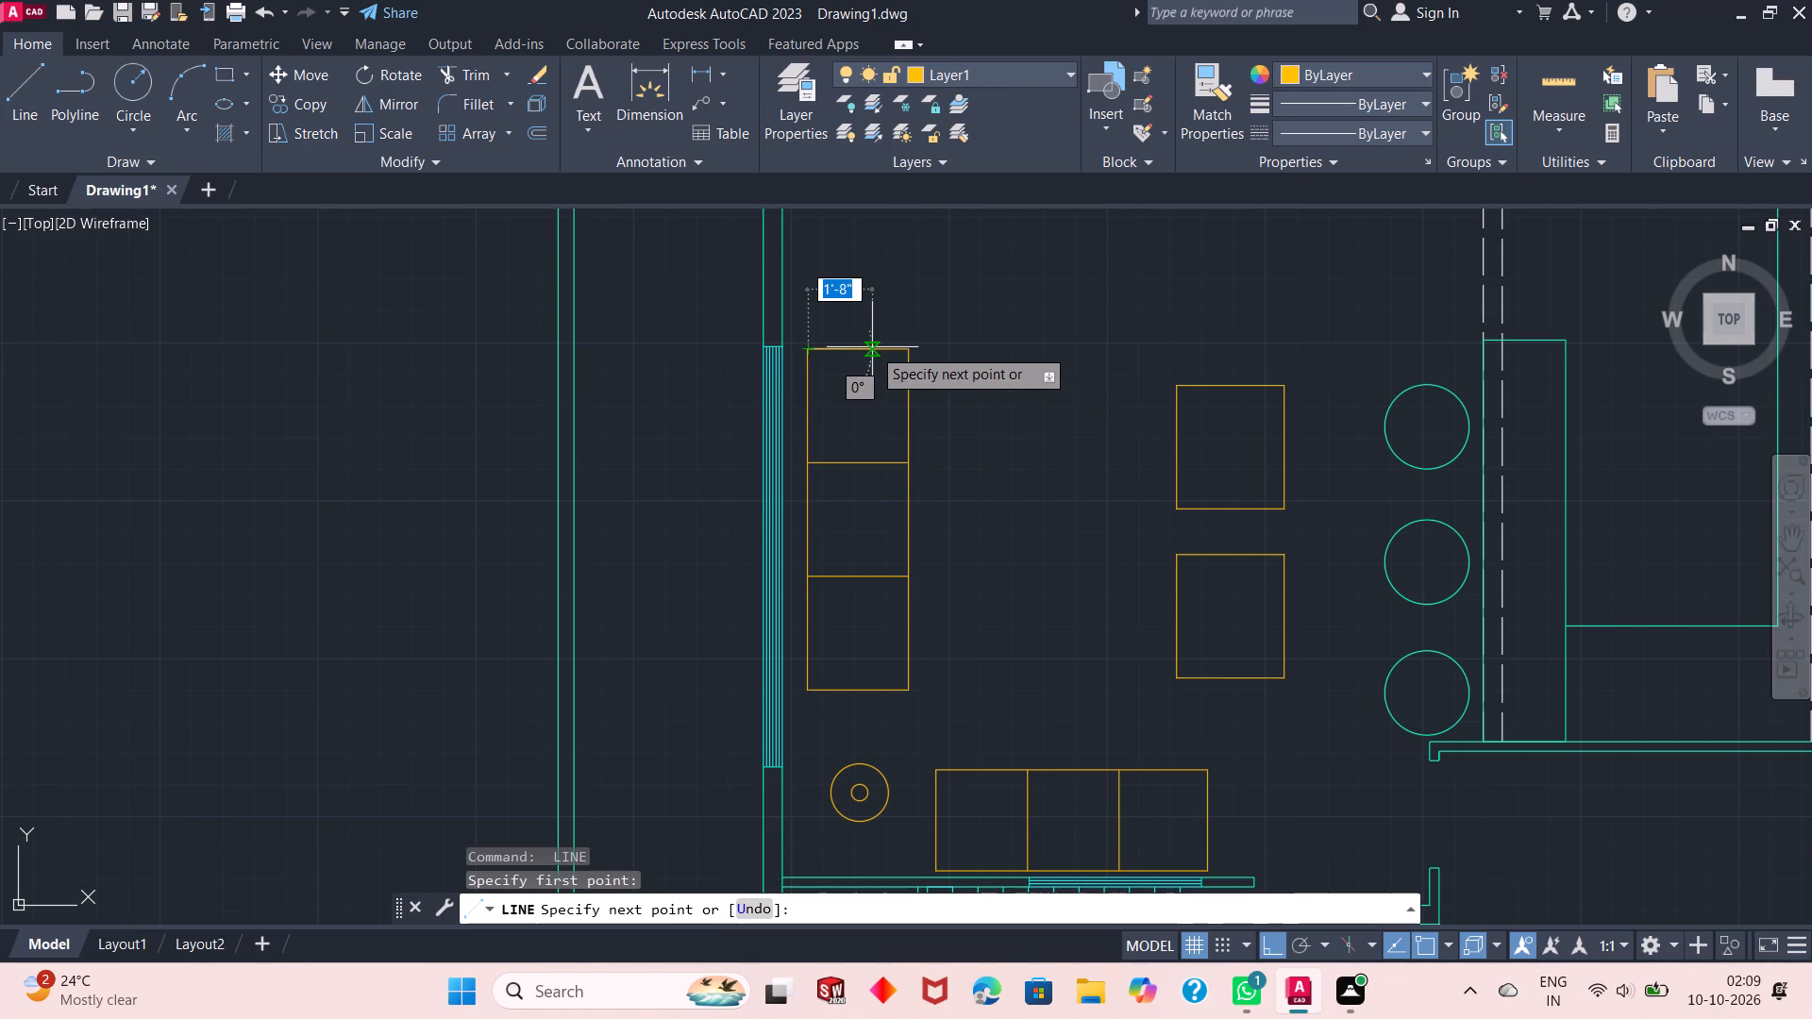
{"action": "key", "text": "1"}
{"action": "key", "text": "BackSpace"}
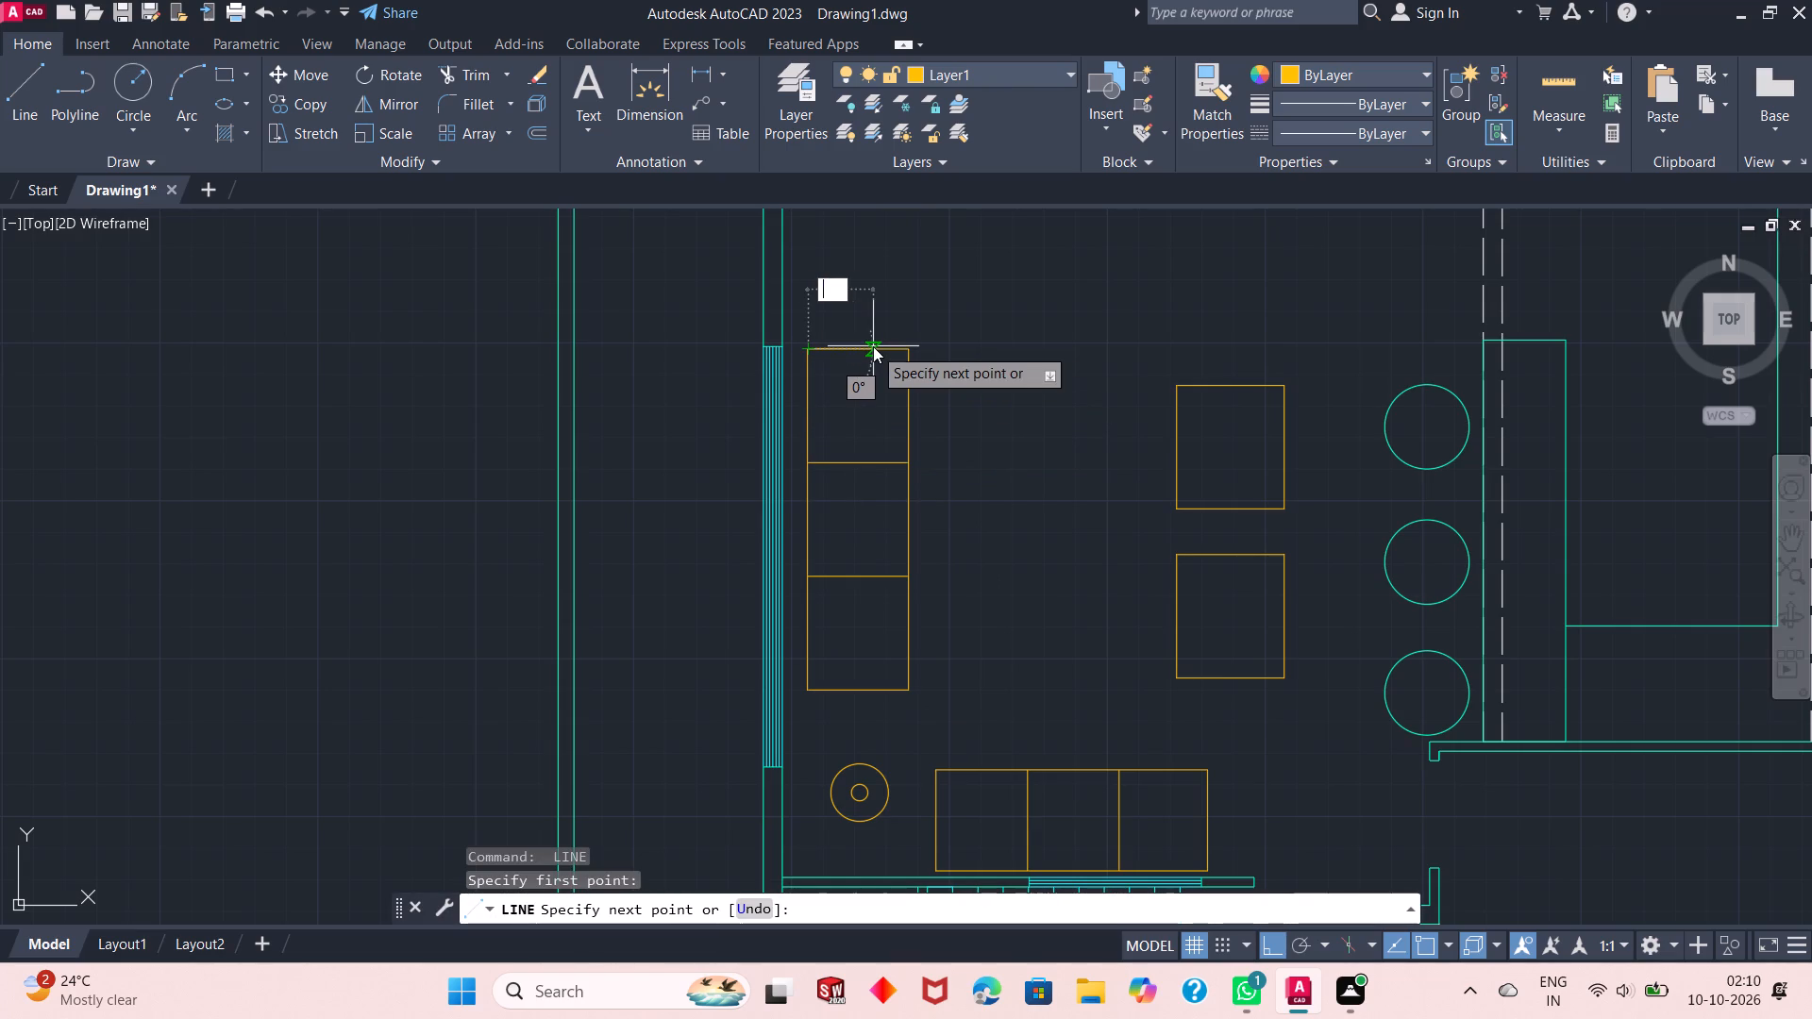
{"action": "type", "text": "5\""}
{"action": "key", "text": "Return"}
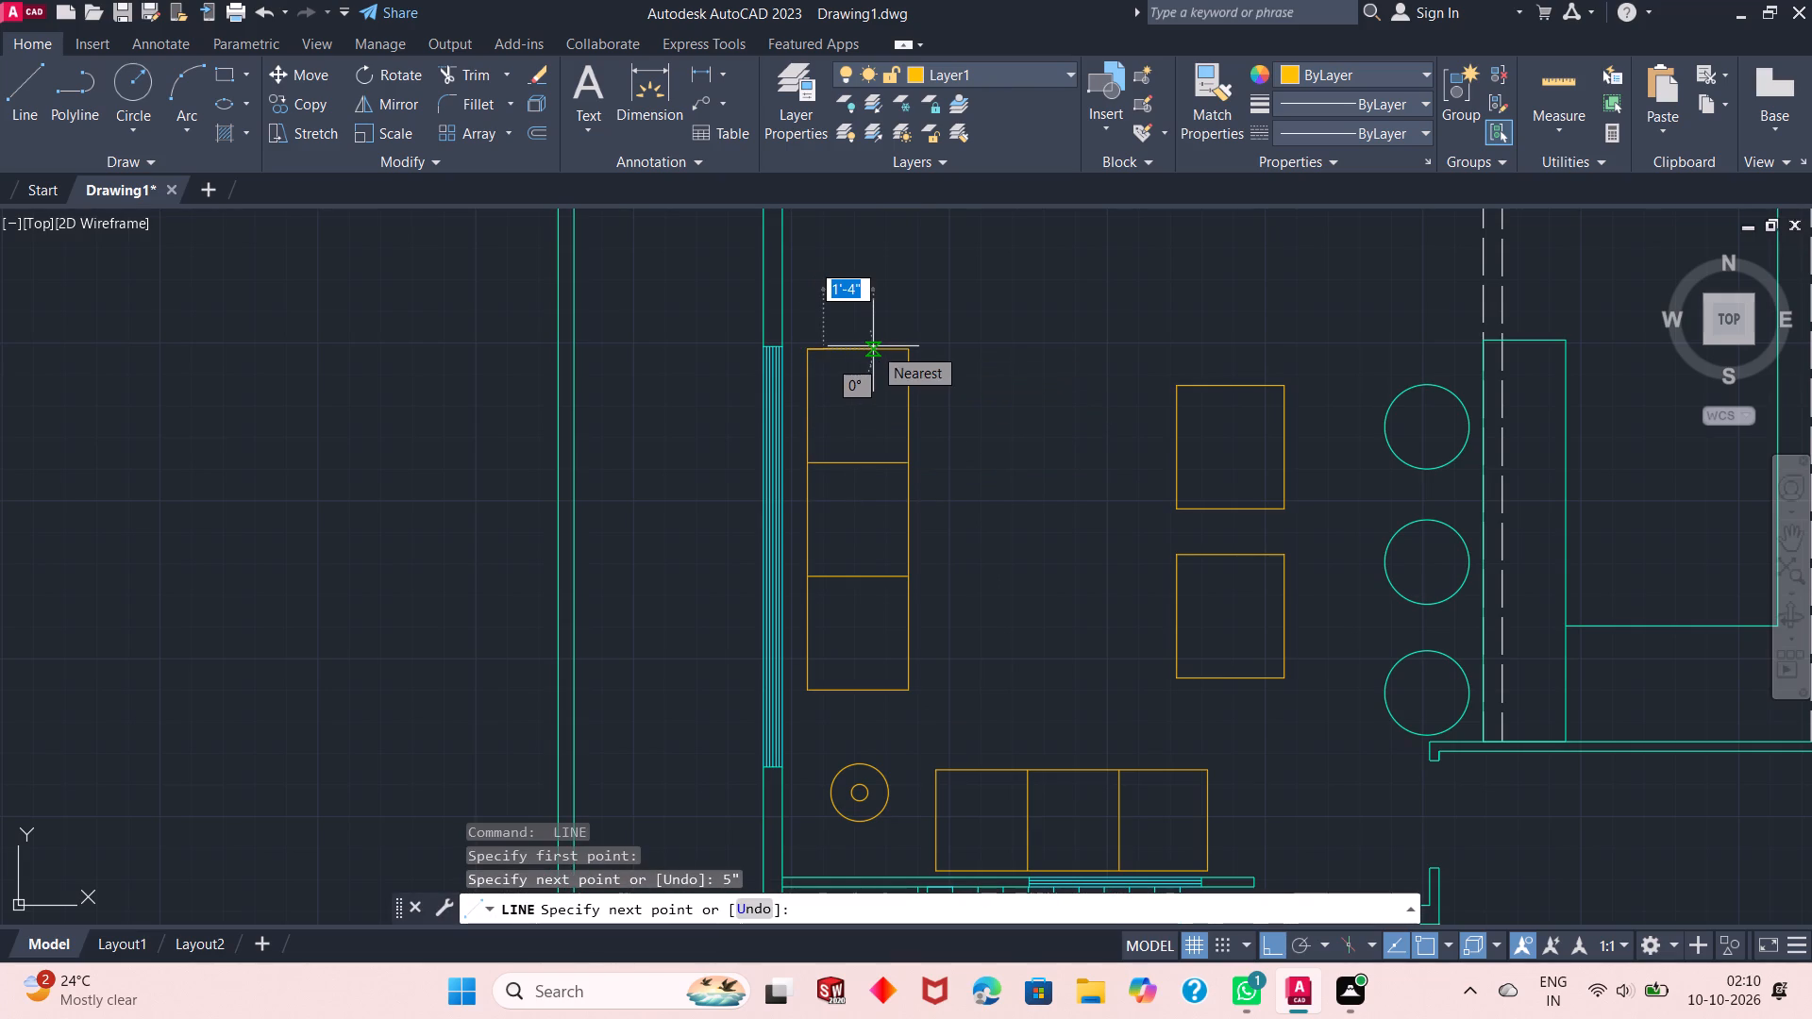
{"action": "left_click", "coordinate": [827, 698]}
{"action": "key", "text": "grave"}
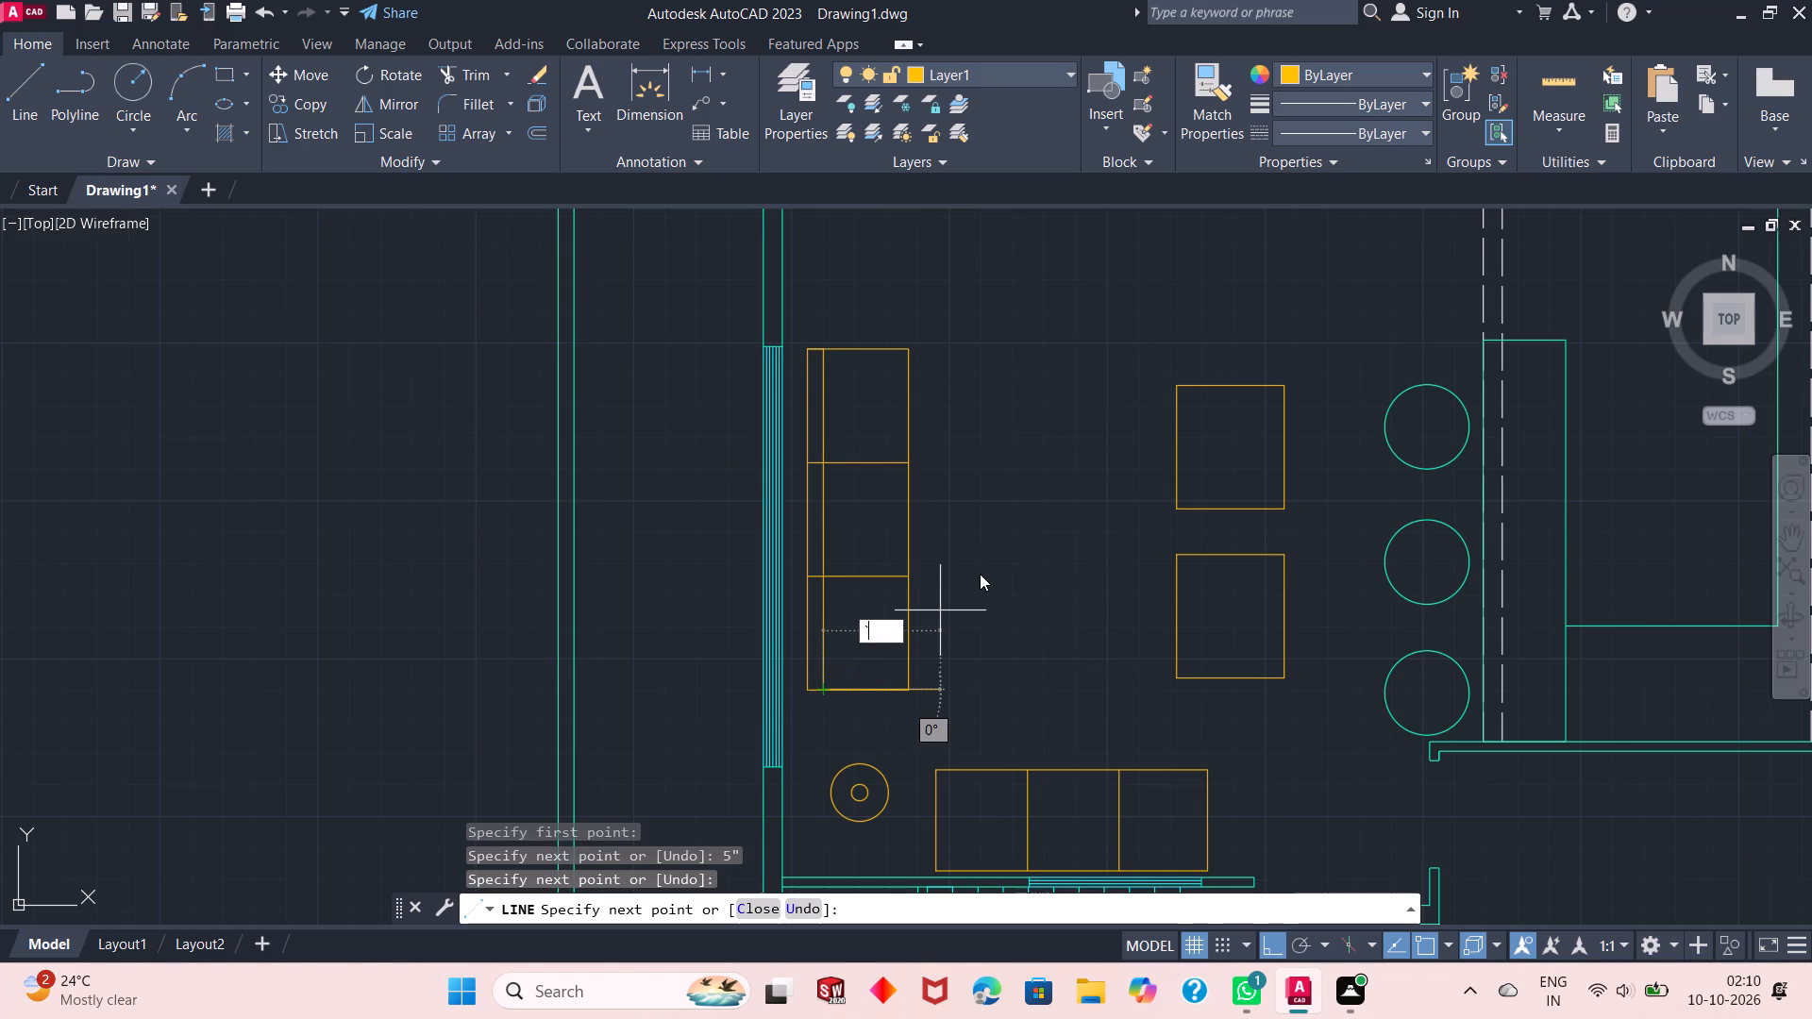
{"action": "key", "text": "Escape"}
{"action": "key", "text": "Escape"}
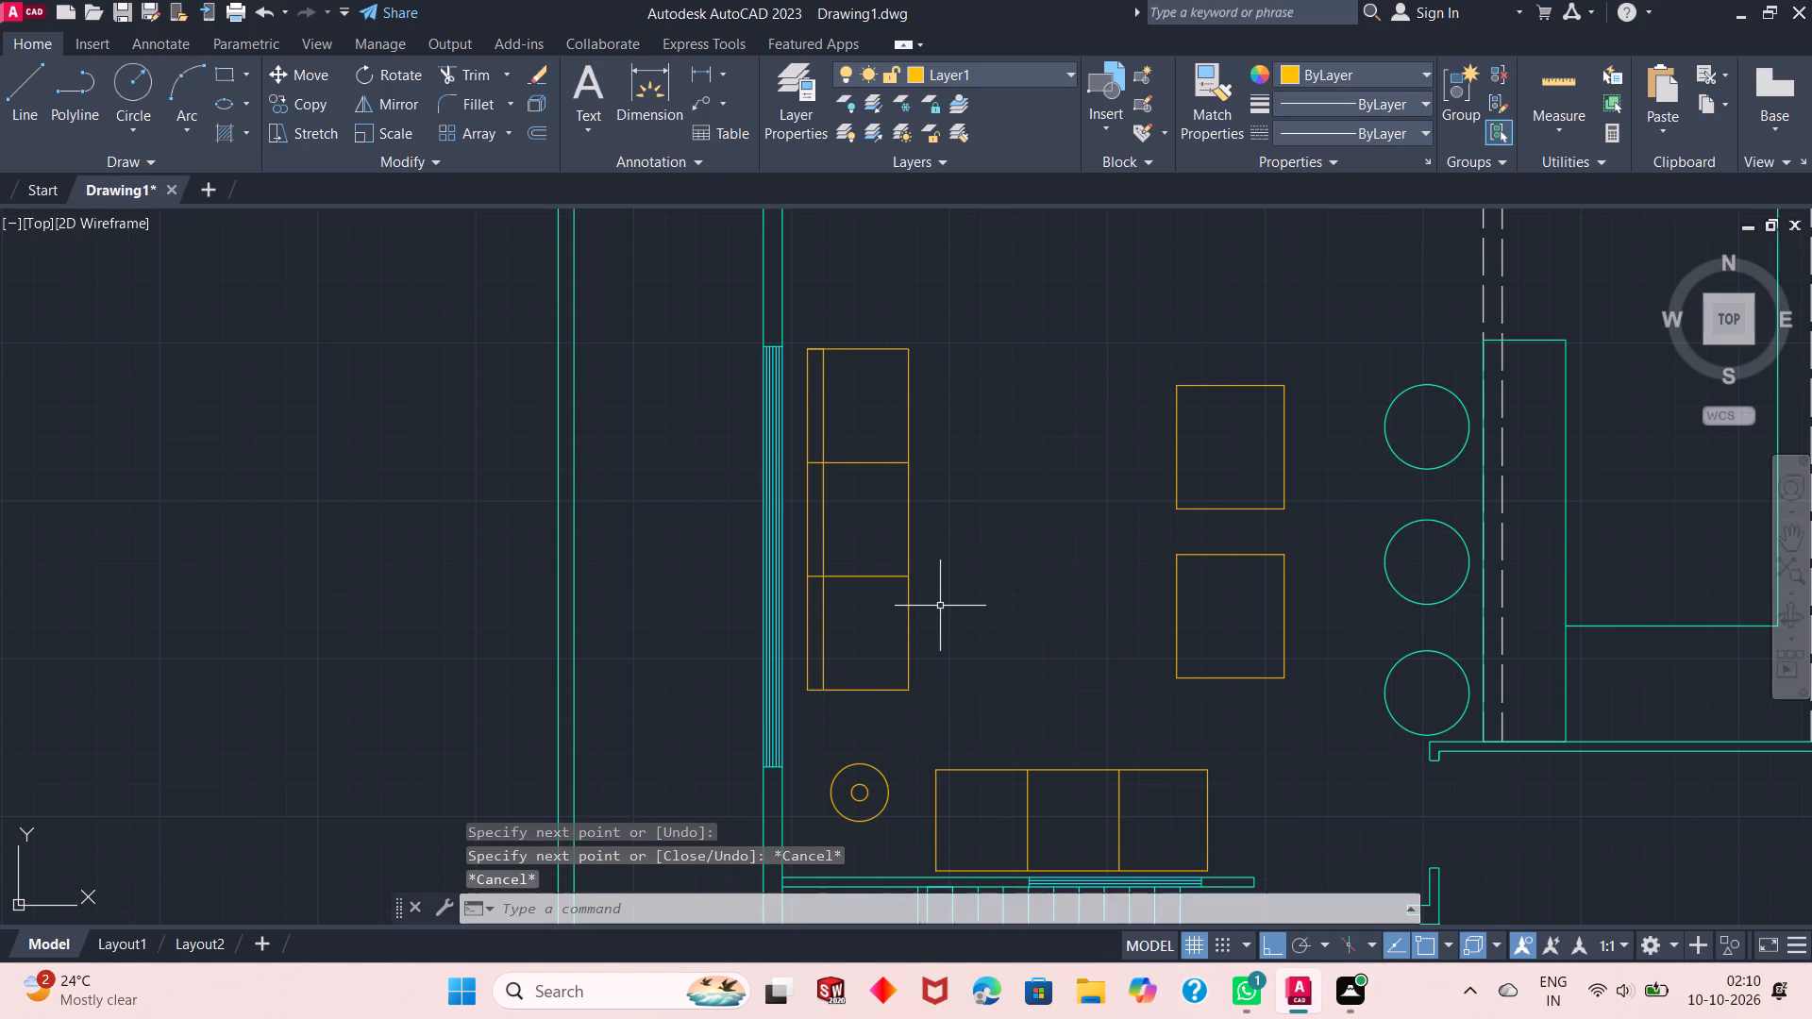
Draw a line 5" north from the staircase-side sofa's southwest corner, continuing with Ortho off to the round table's outer circle.
{"action": "right_click", "coordinate": [935, 553]}
{"action": "left_click", "coordinate": [1078, 92]}
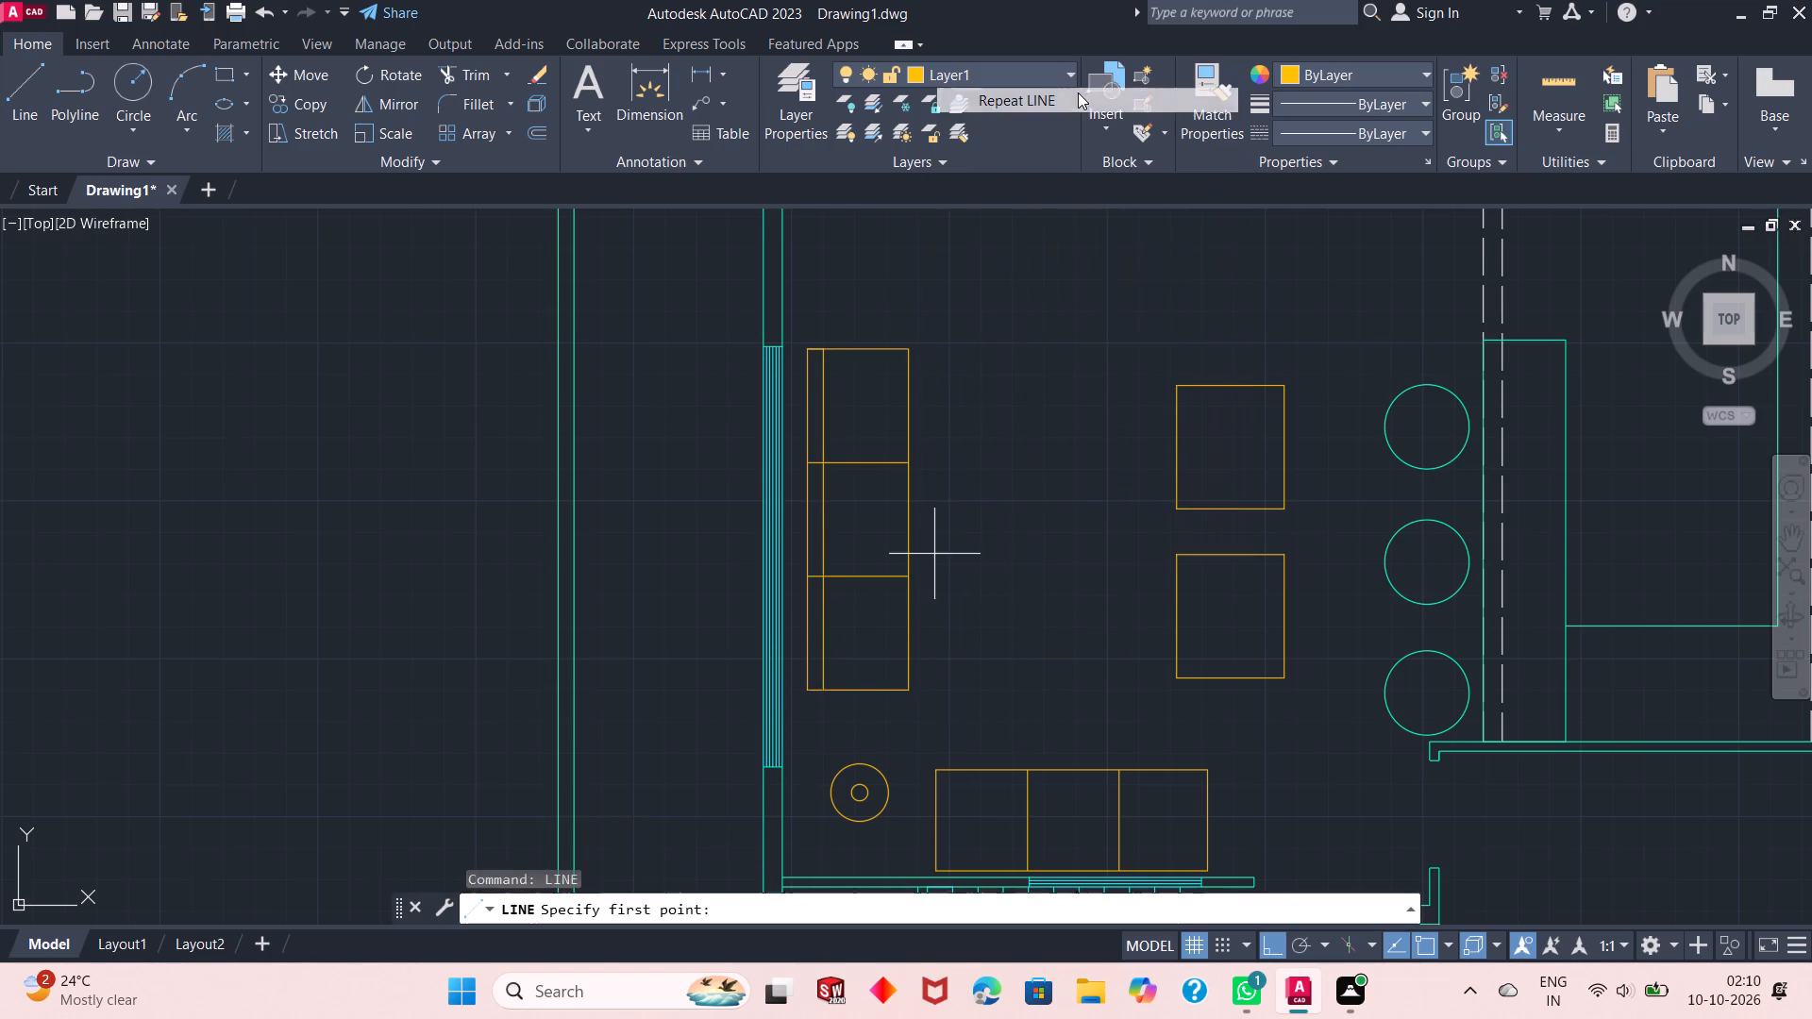
{"action": "scroll", "coordinate": [1096, 563], "scroll_direction": "down", "scroll_amount": 1}
{"action": "scroll", "coordinate": [1057, 774], "scroll_direction": "up", "scroll_amount": 1}
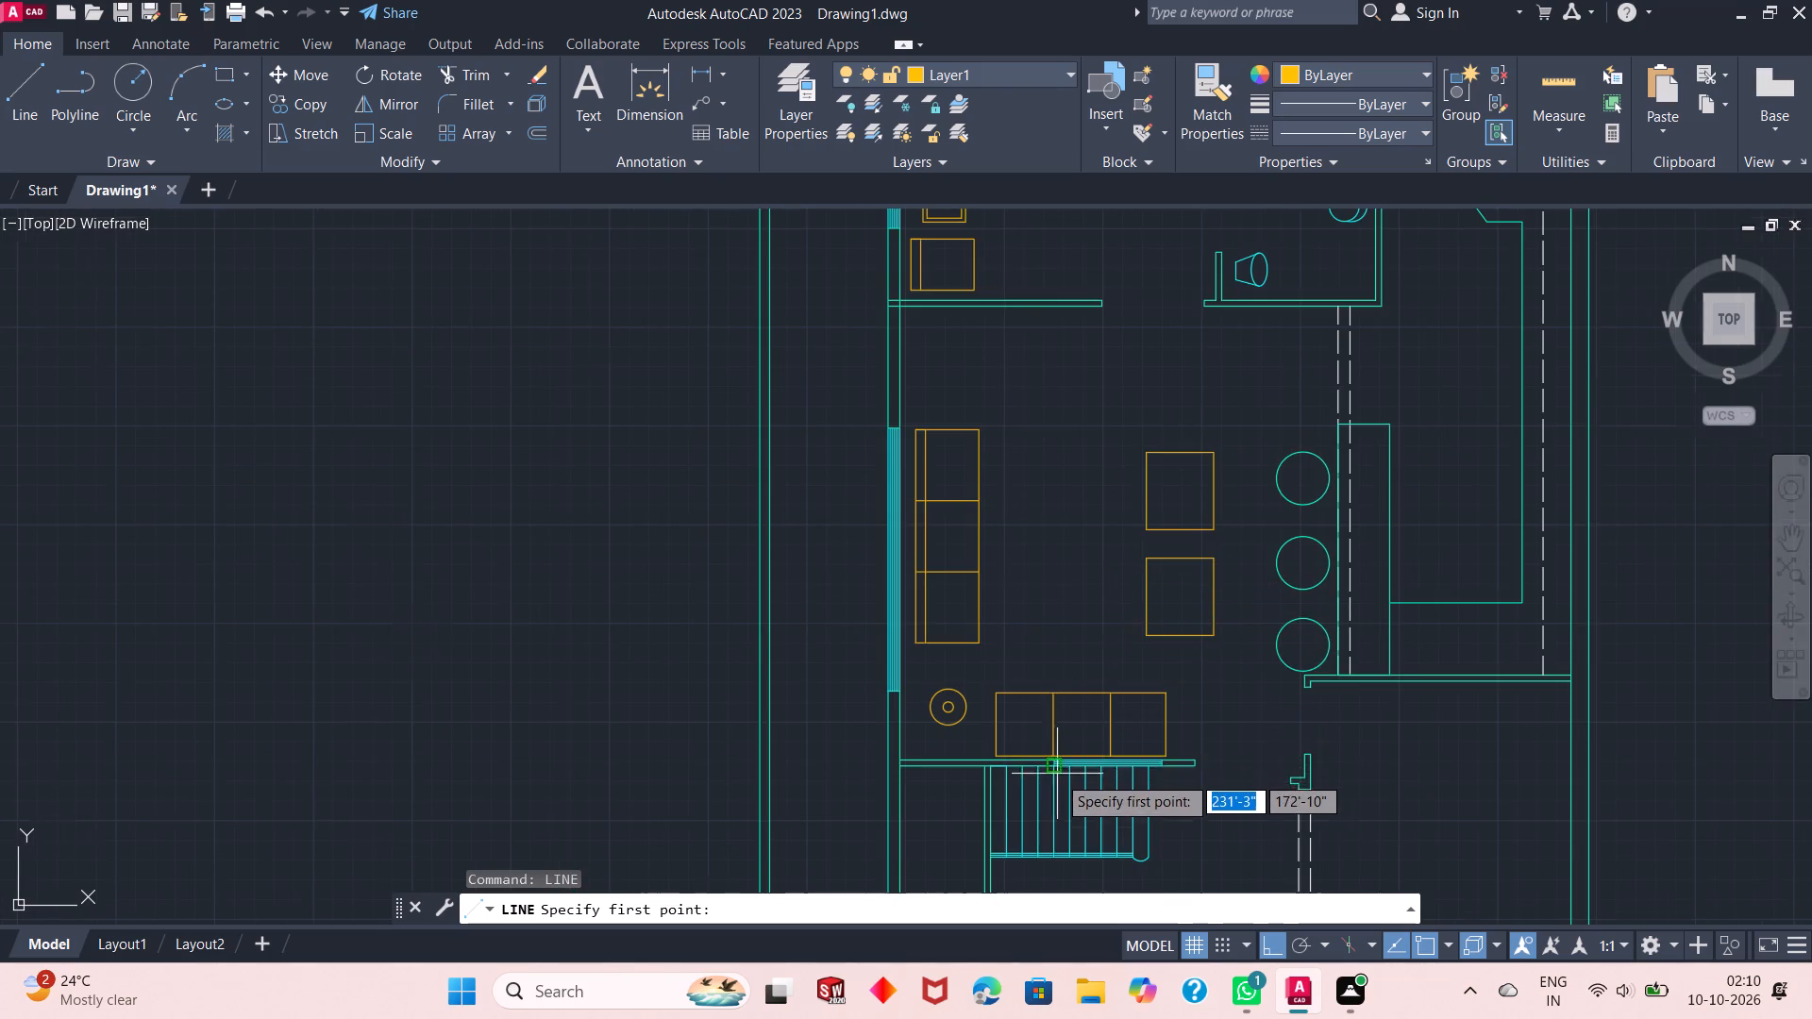
{"action": "scroll", "coordinate": [1057, 775], "scroll_direction": "up", "scroll_amount": 2}
{"action": "left_click", "coordinate": [809, 697]}
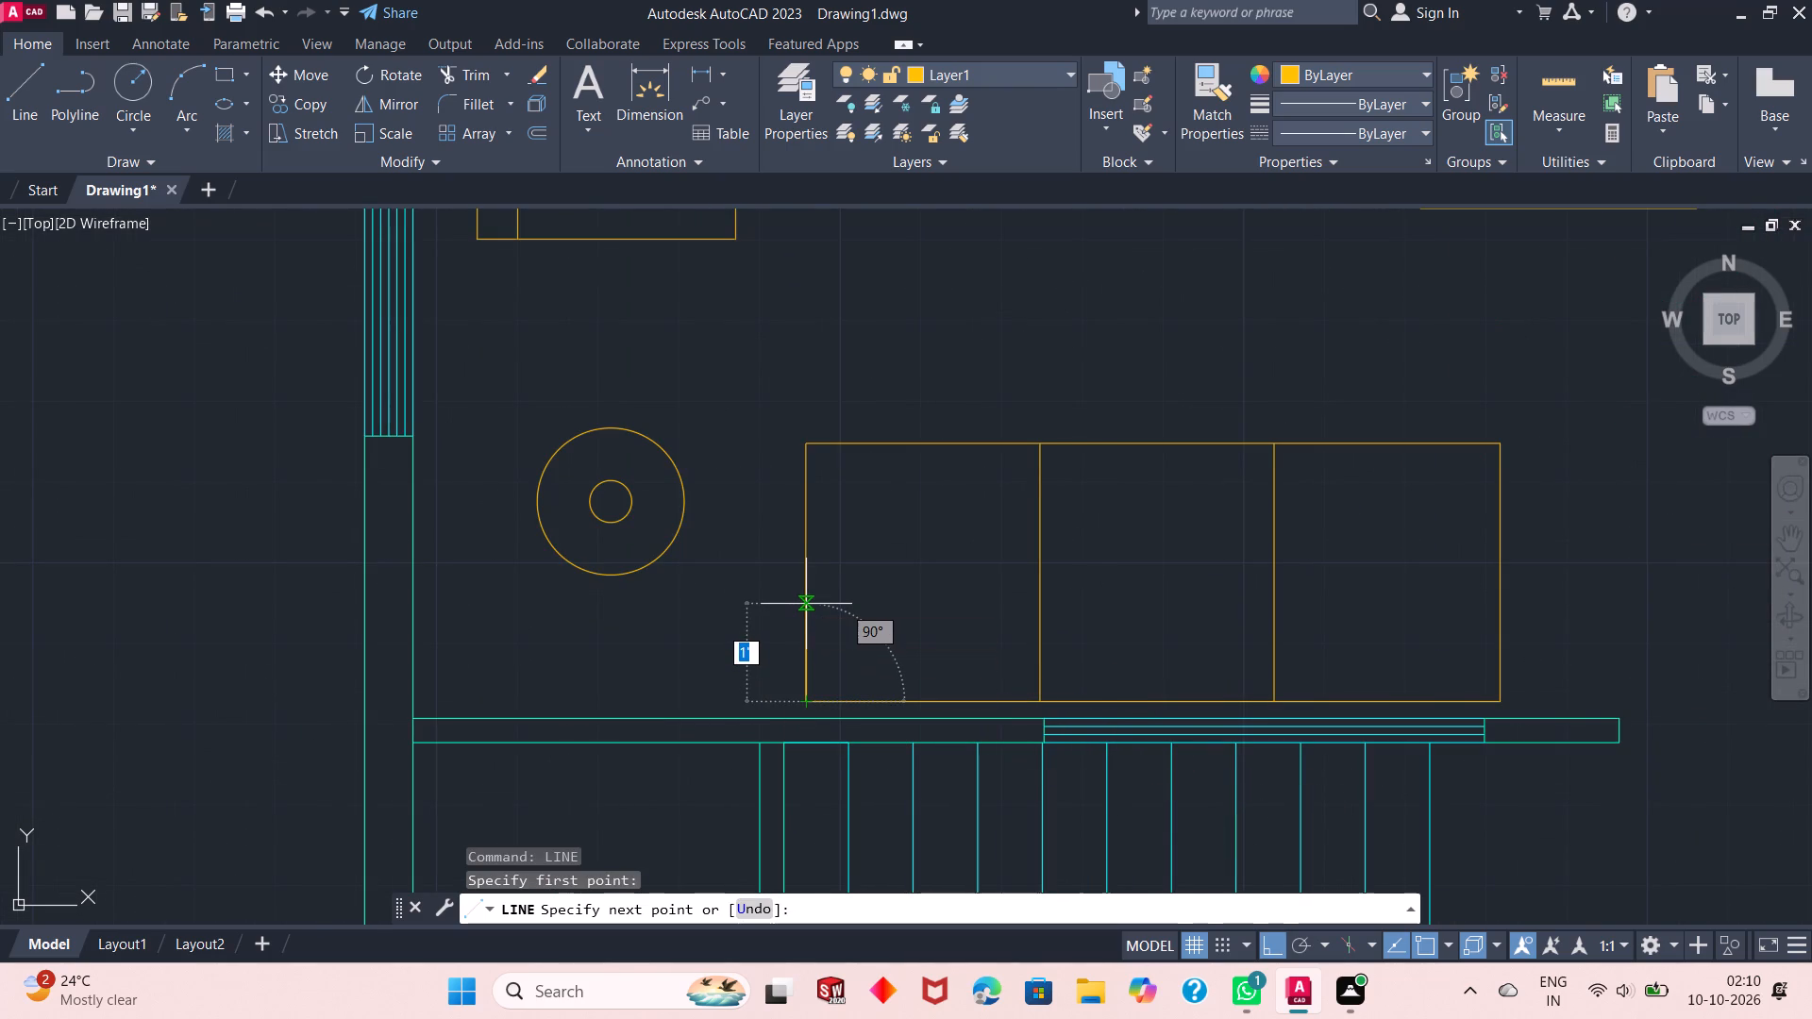
{"action": "key", "text": "3"}
{"action": "key", "text": "BackSpace"}
{"action": "key", "text": "BackSpace"}
{"action": "type", "text": "5\""}
{"action": "key", "text": "Return"}
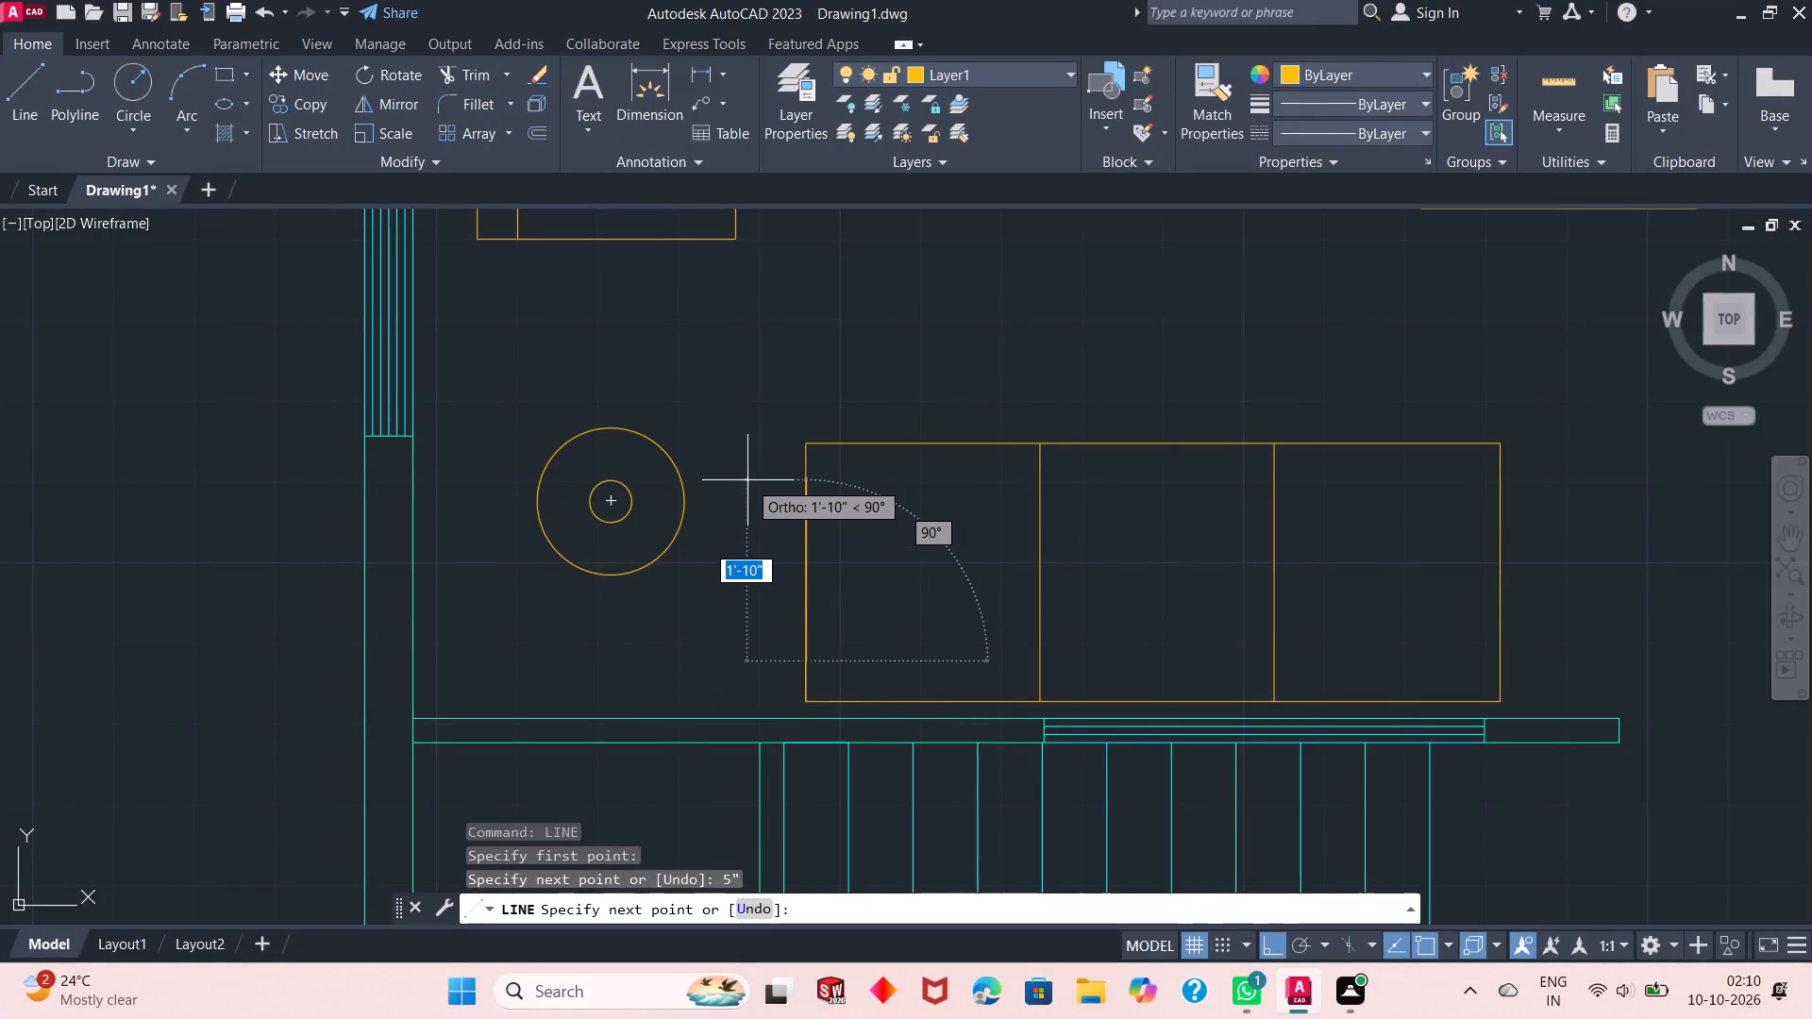
{"action": "key", "text": "F8"}
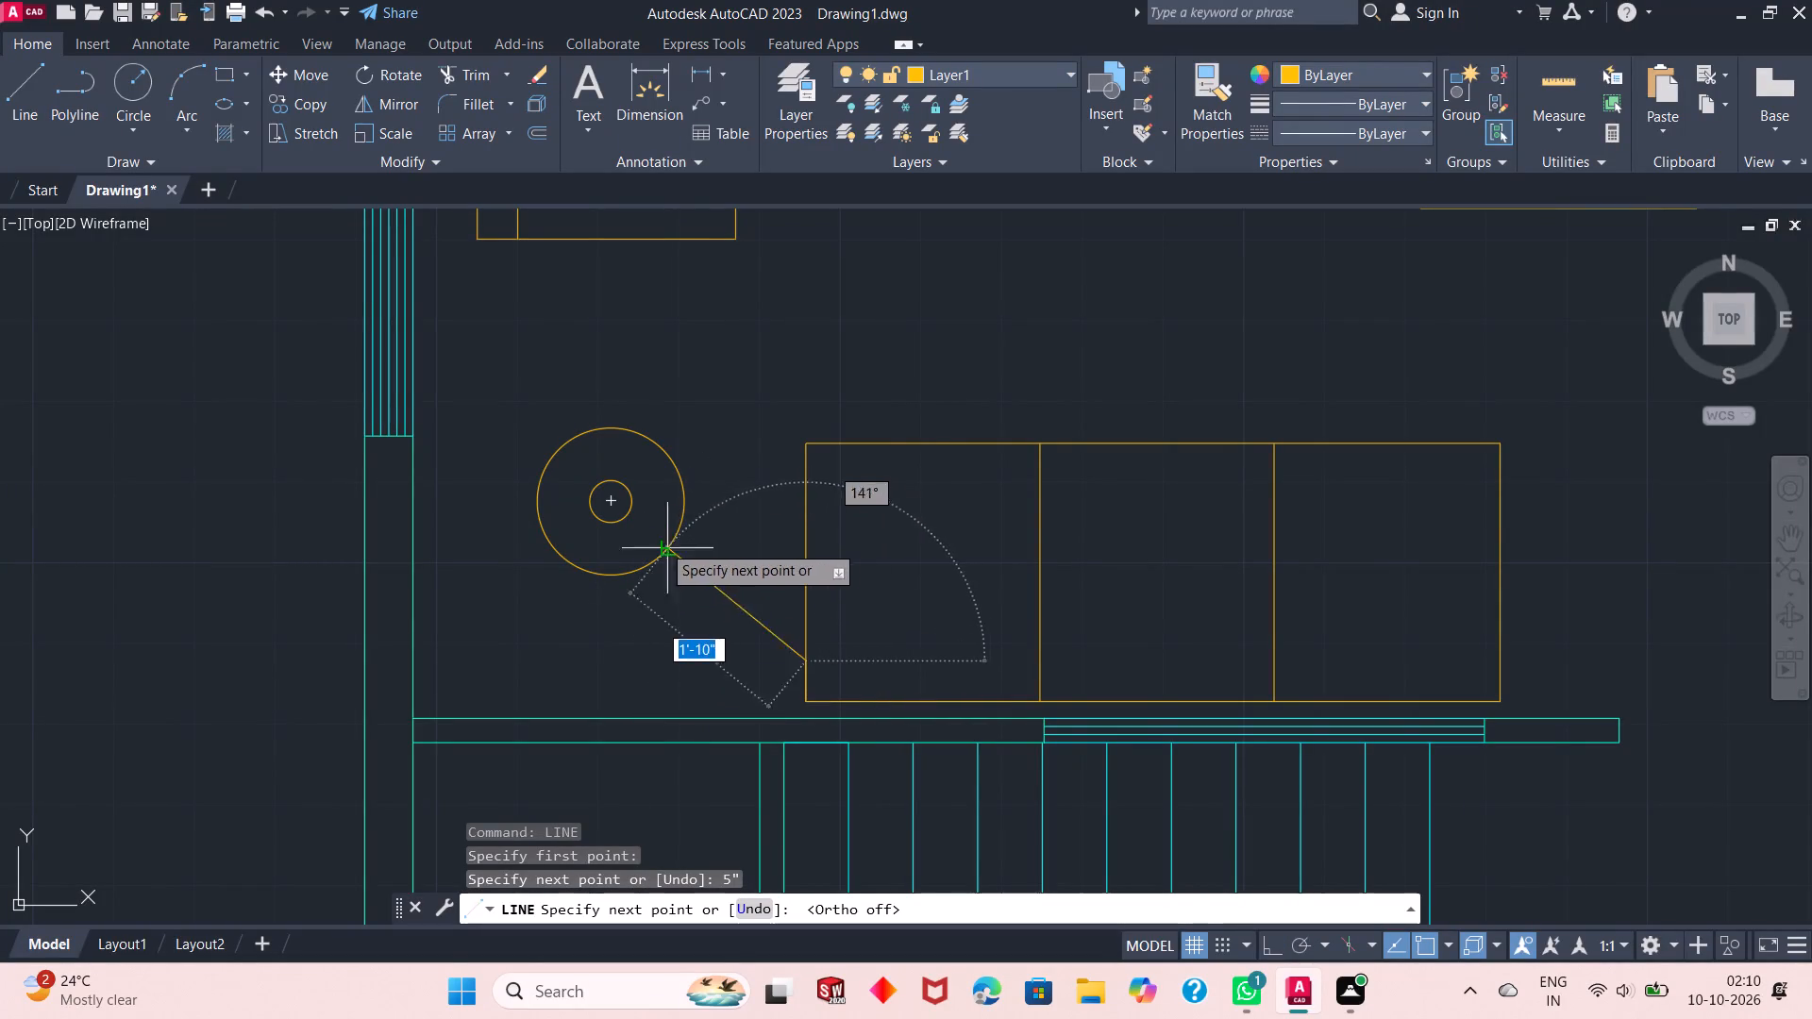
{"action": "left_click", "coordinate": [579, 576]}
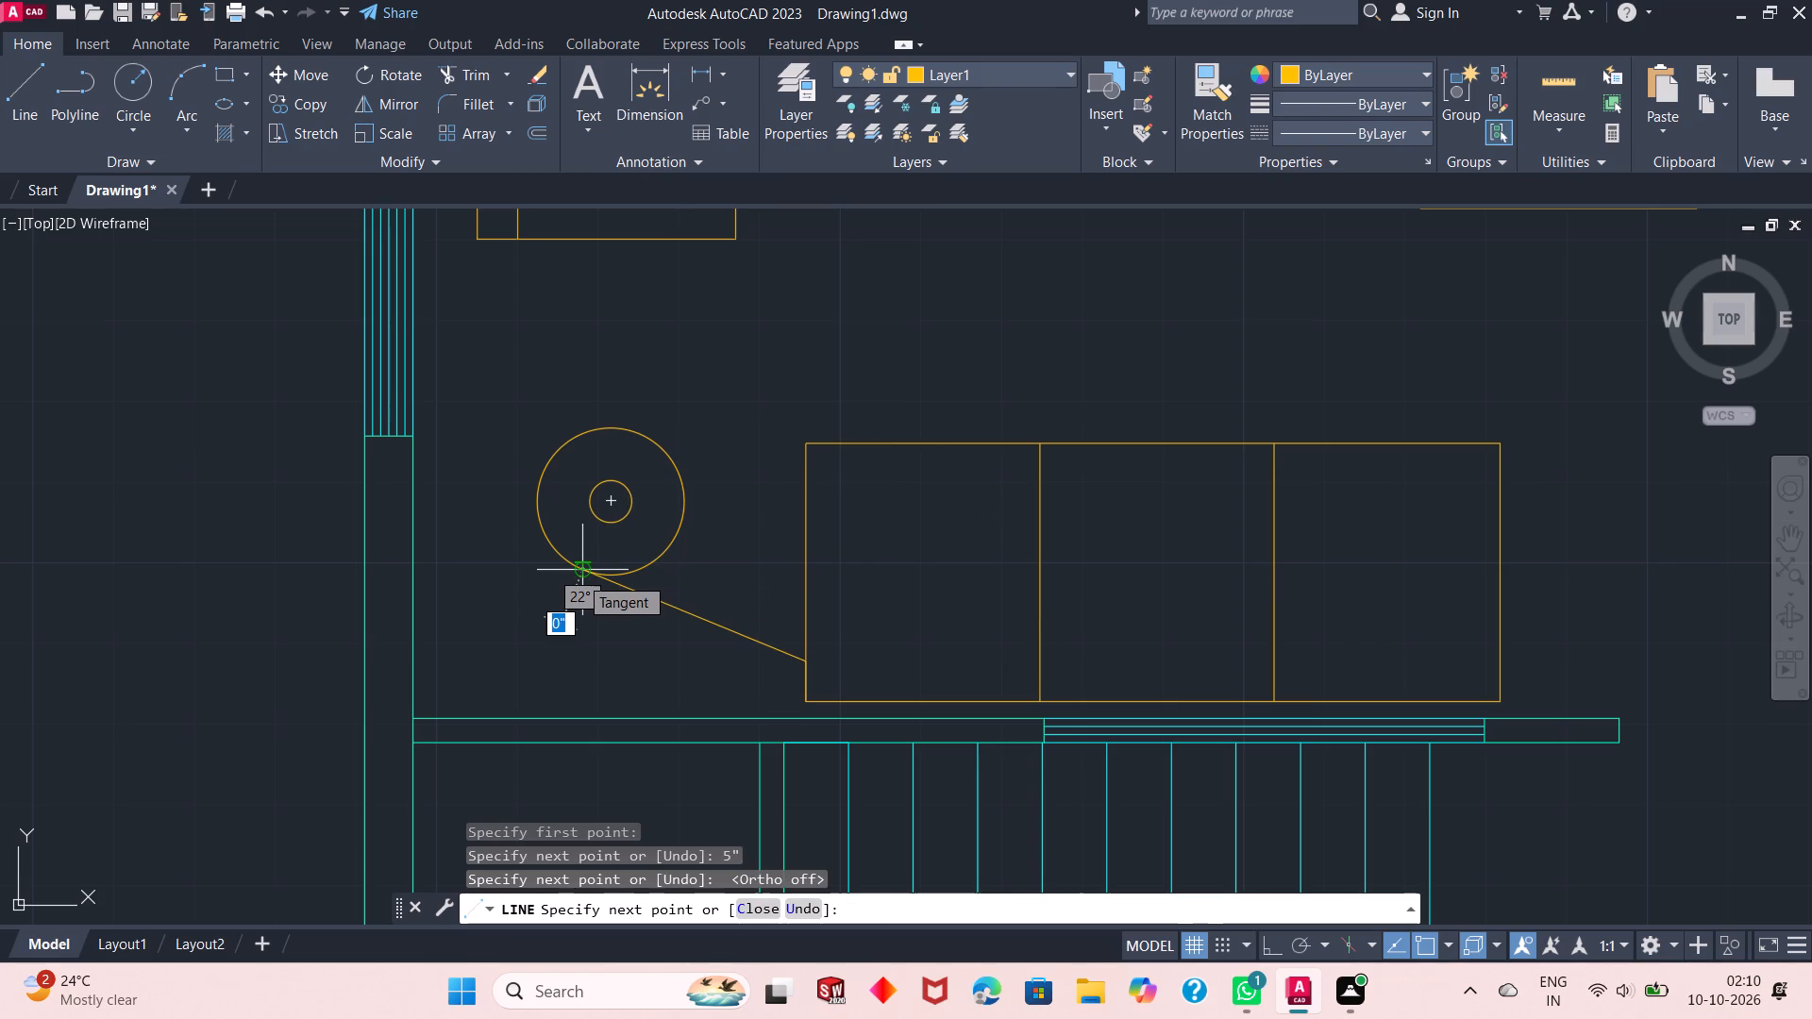
{"action": "key", "text": "Escape"}
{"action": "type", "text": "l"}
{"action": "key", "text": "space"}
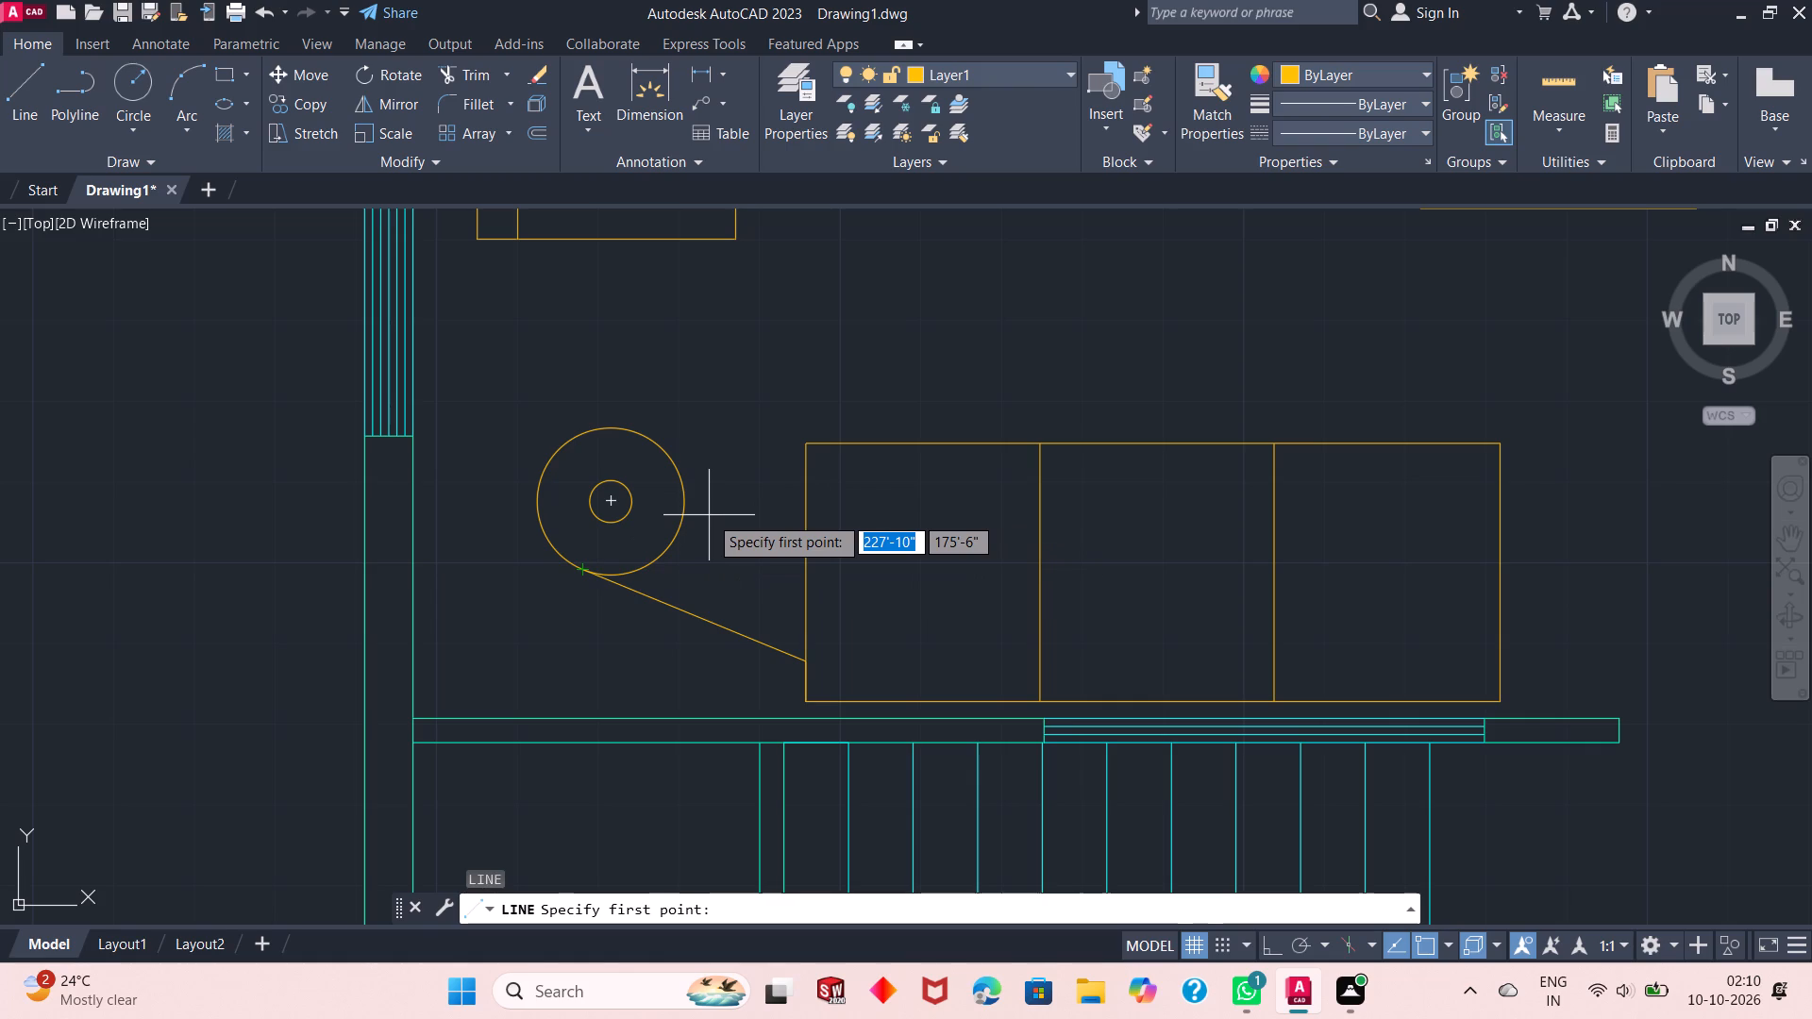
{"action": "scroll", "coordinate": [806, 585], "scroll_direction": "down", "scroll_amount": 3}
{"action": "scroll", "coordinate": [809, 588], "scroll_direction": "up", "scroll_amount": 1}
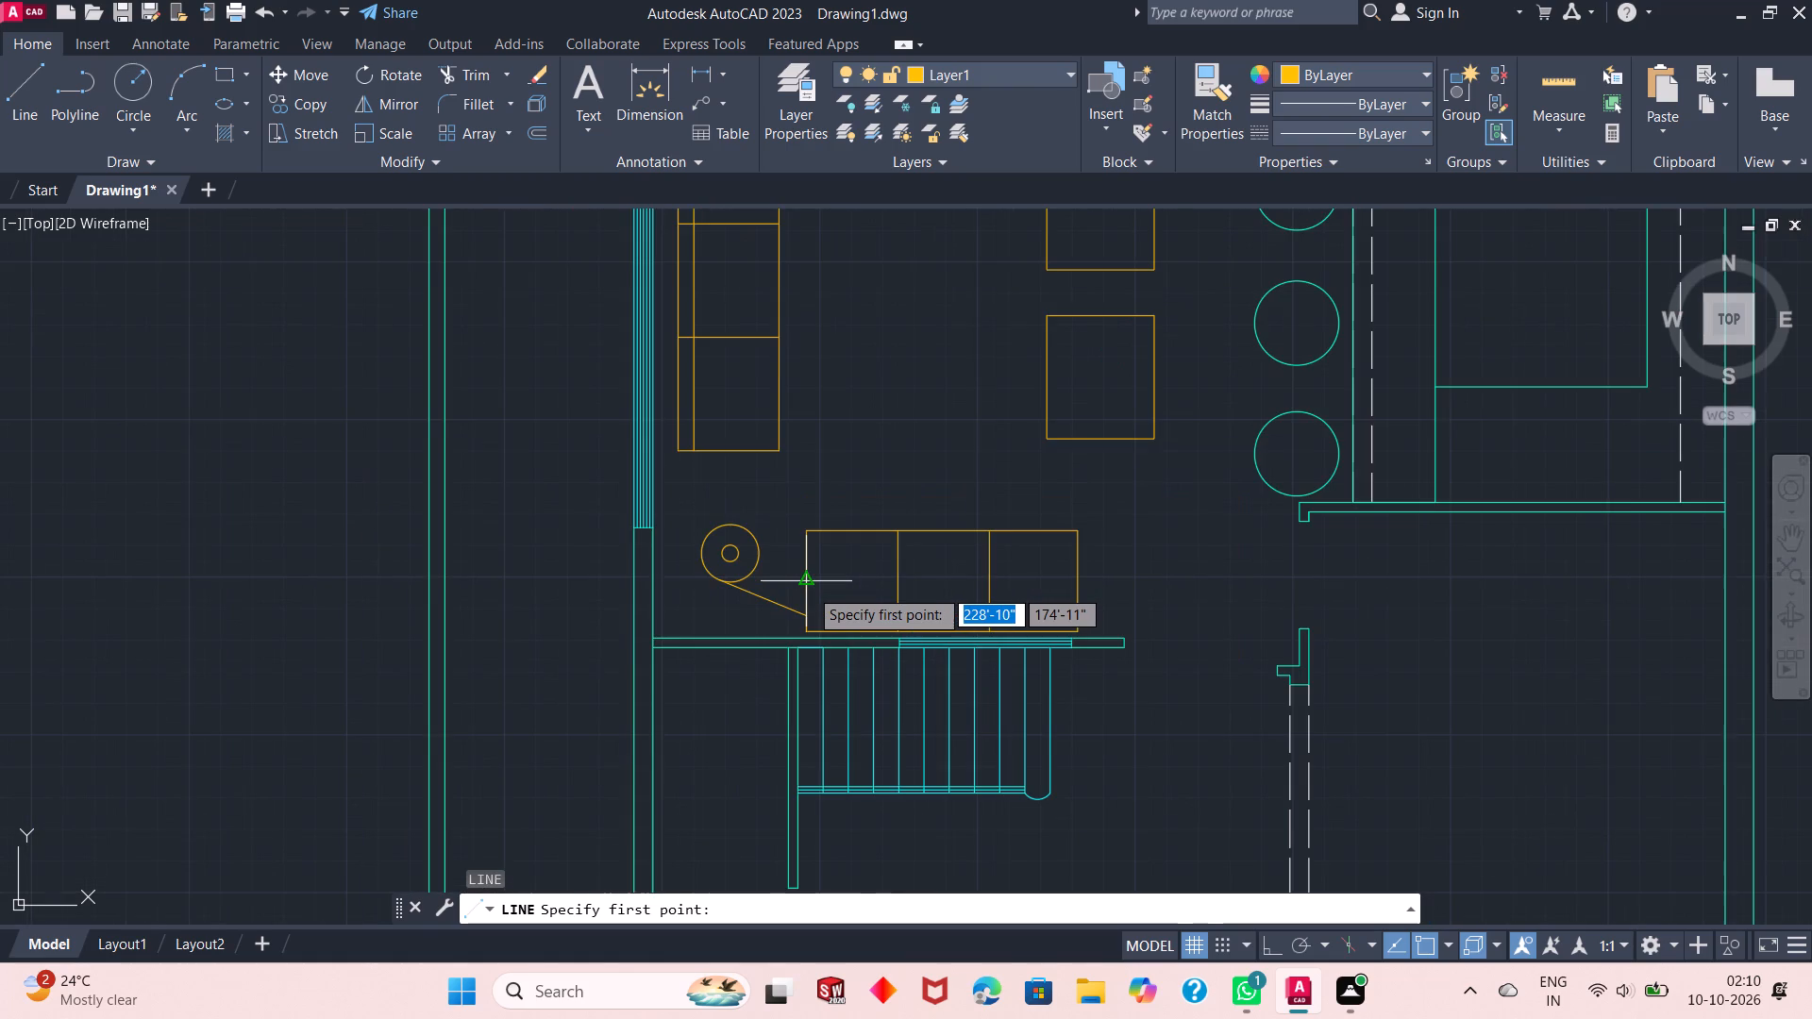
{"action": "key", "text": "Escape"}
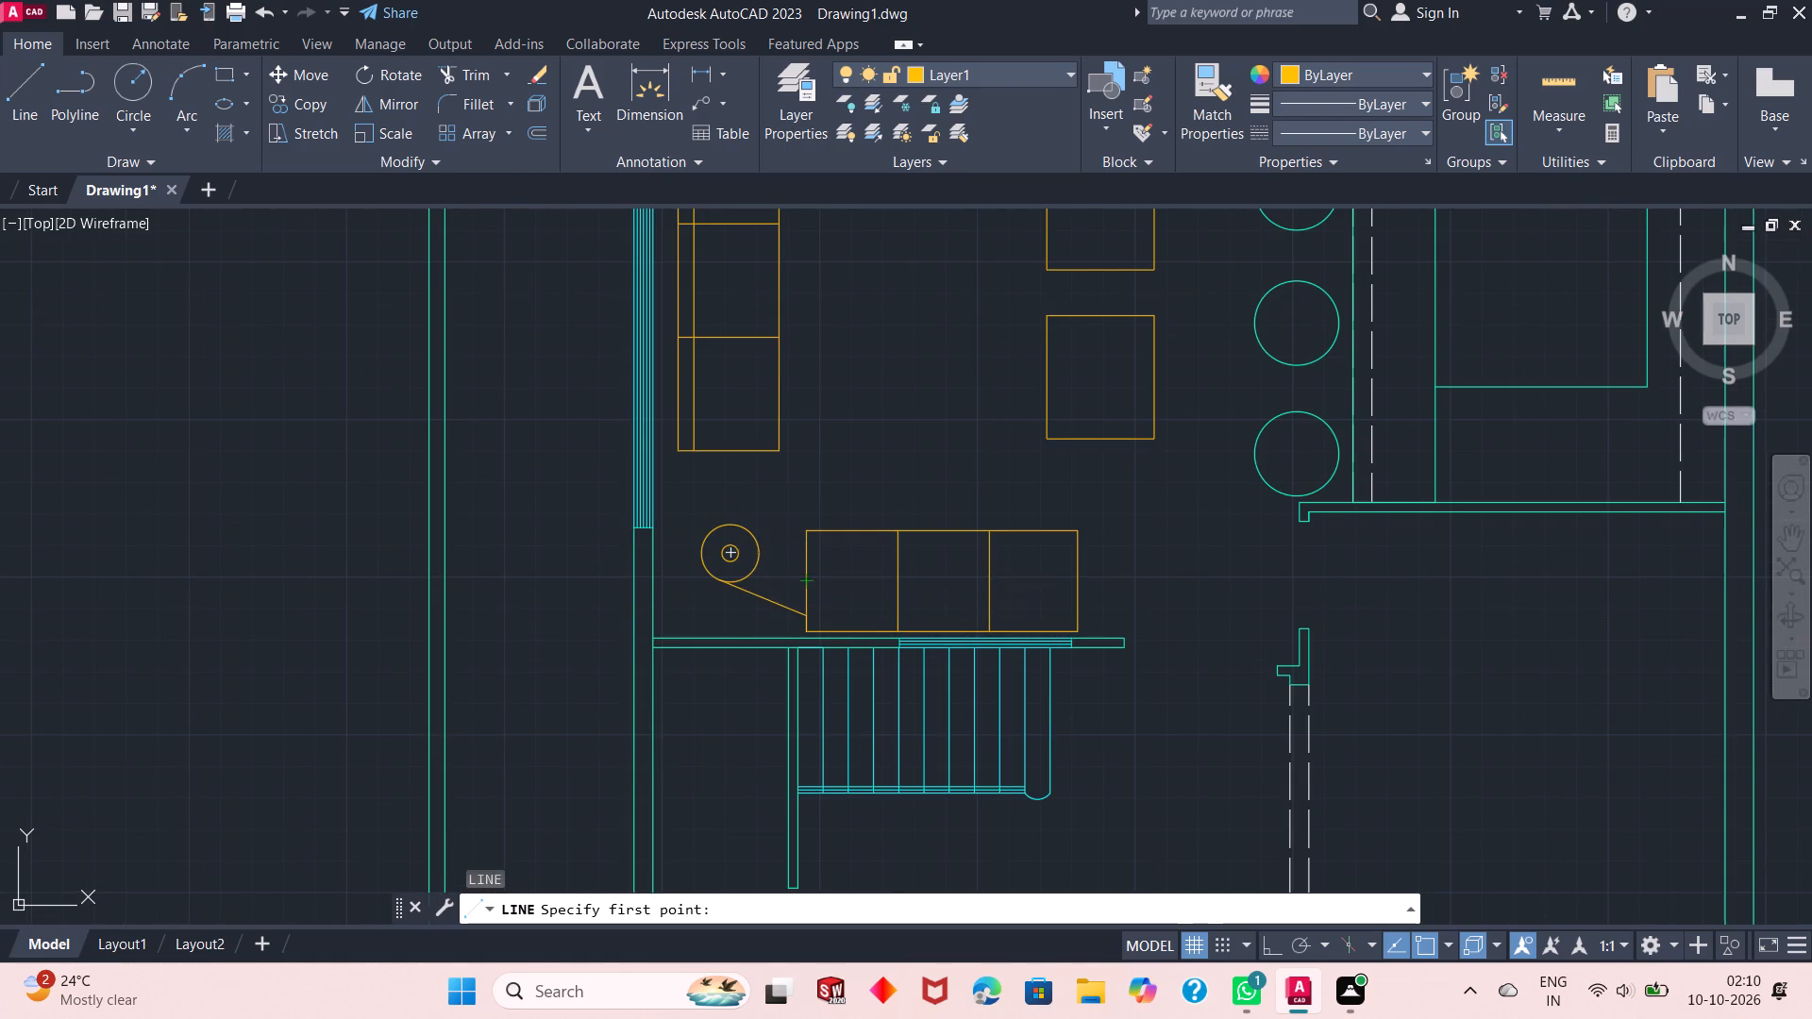
Erase the slanted line running from the staircase-side sofa's west edge to the round side table.
{"action": "left_click", "coordinate": [773, 593]}
{"action": "left_click", "coordinate": [737, 615]}
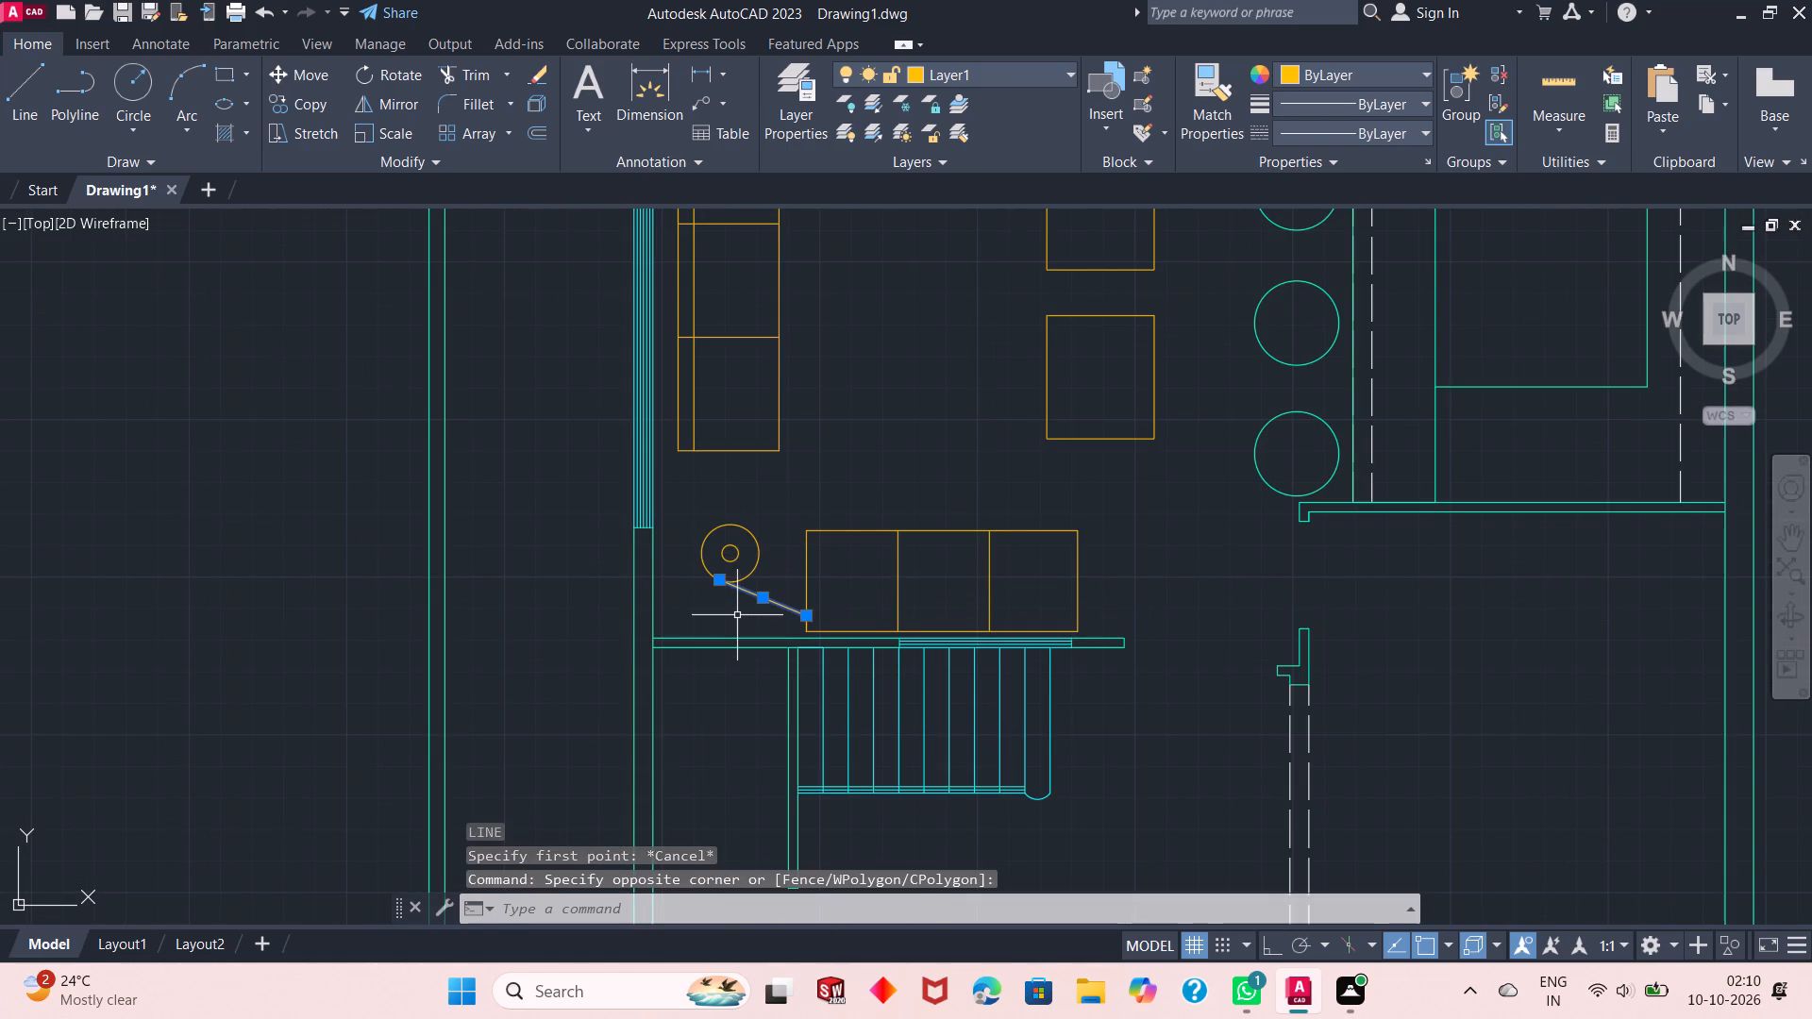
{"action": "key", "text": "Delete"}
Move both circles of the round side table about 8" toward the south.
{"action": "left_click", "coordinate": [780, 509]}
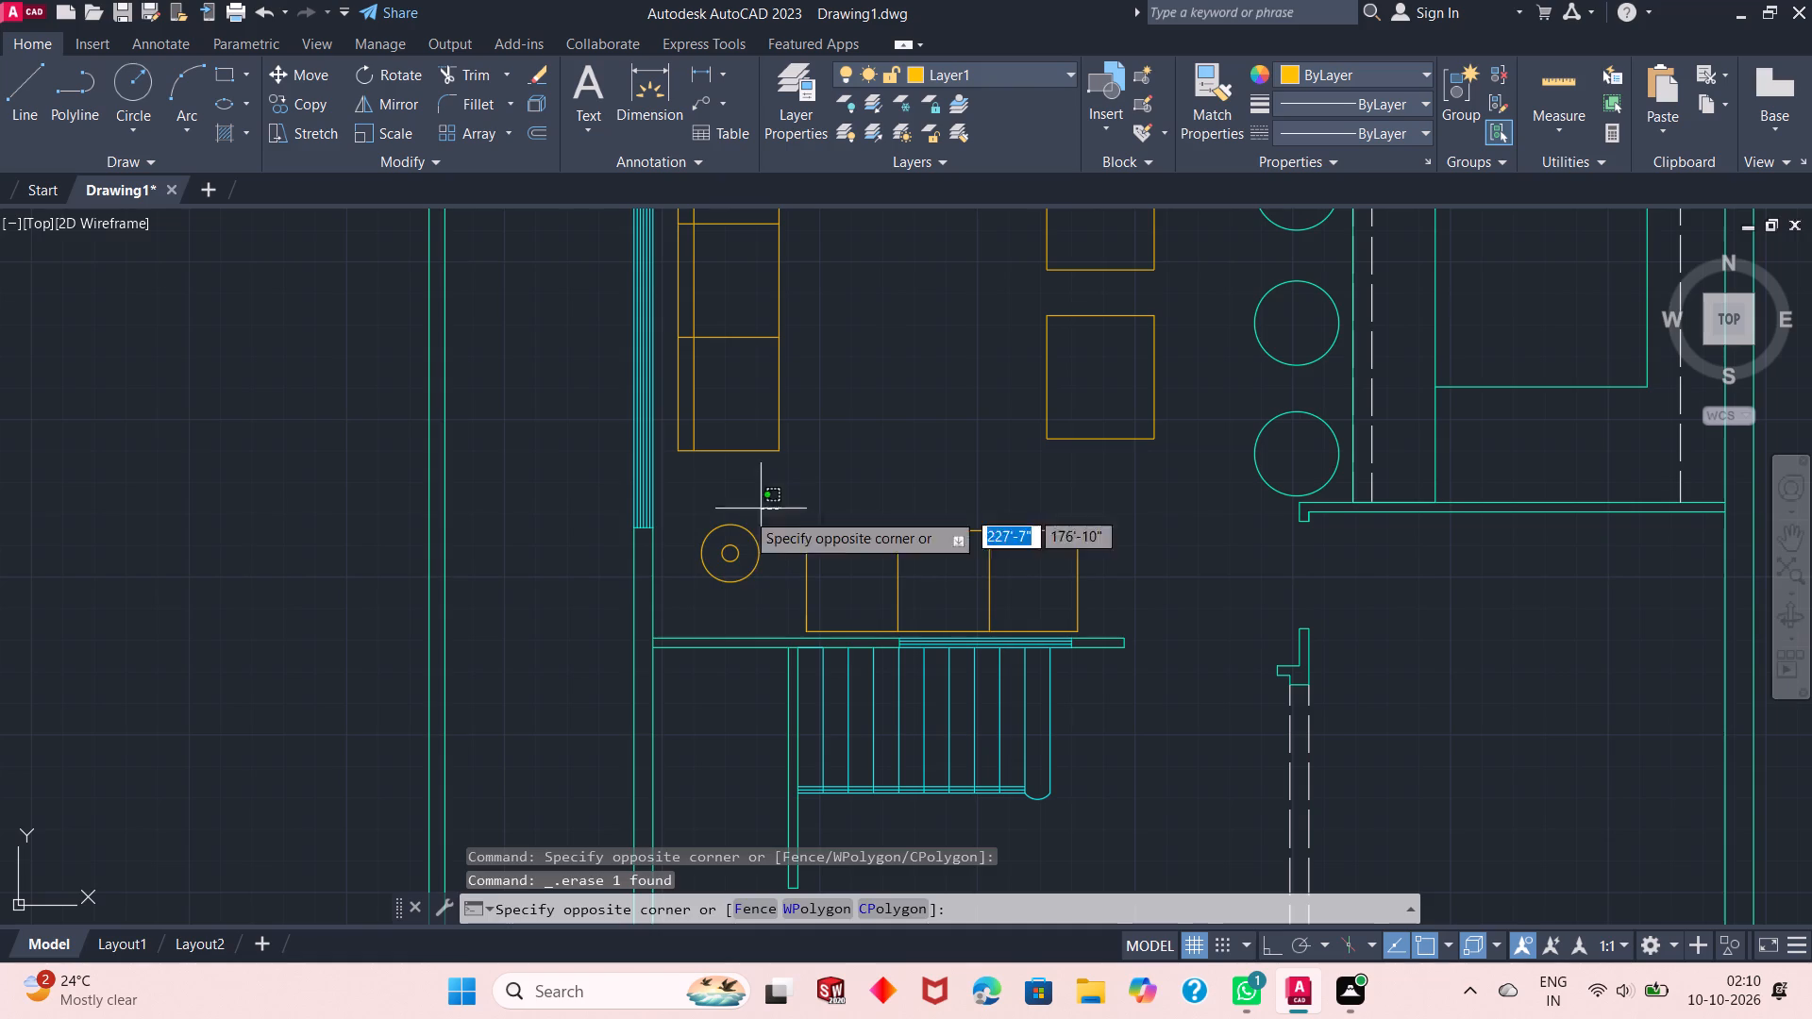
{"action": "left_click", "coordinate": [691, 593]}
{"action": "type", "text": "m"}
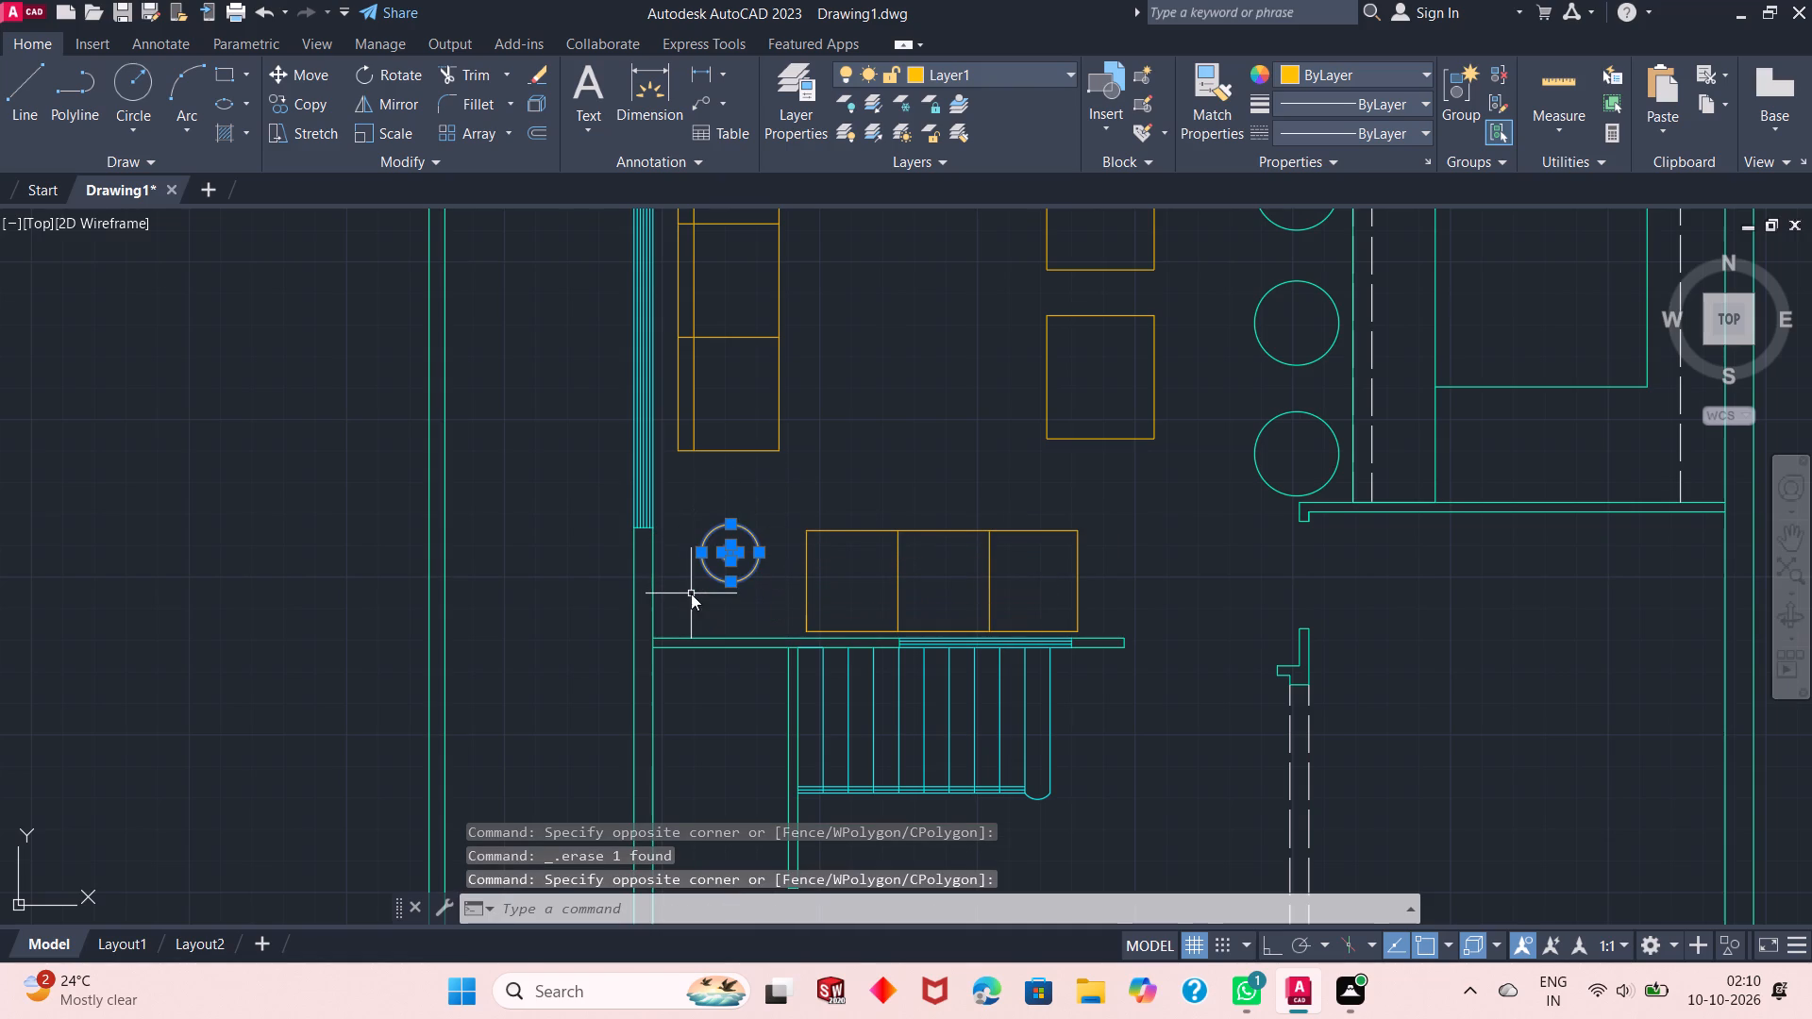
{"action": "key", "text": "space"}
{"action": "left_click", "coordinate": [721, 557]}
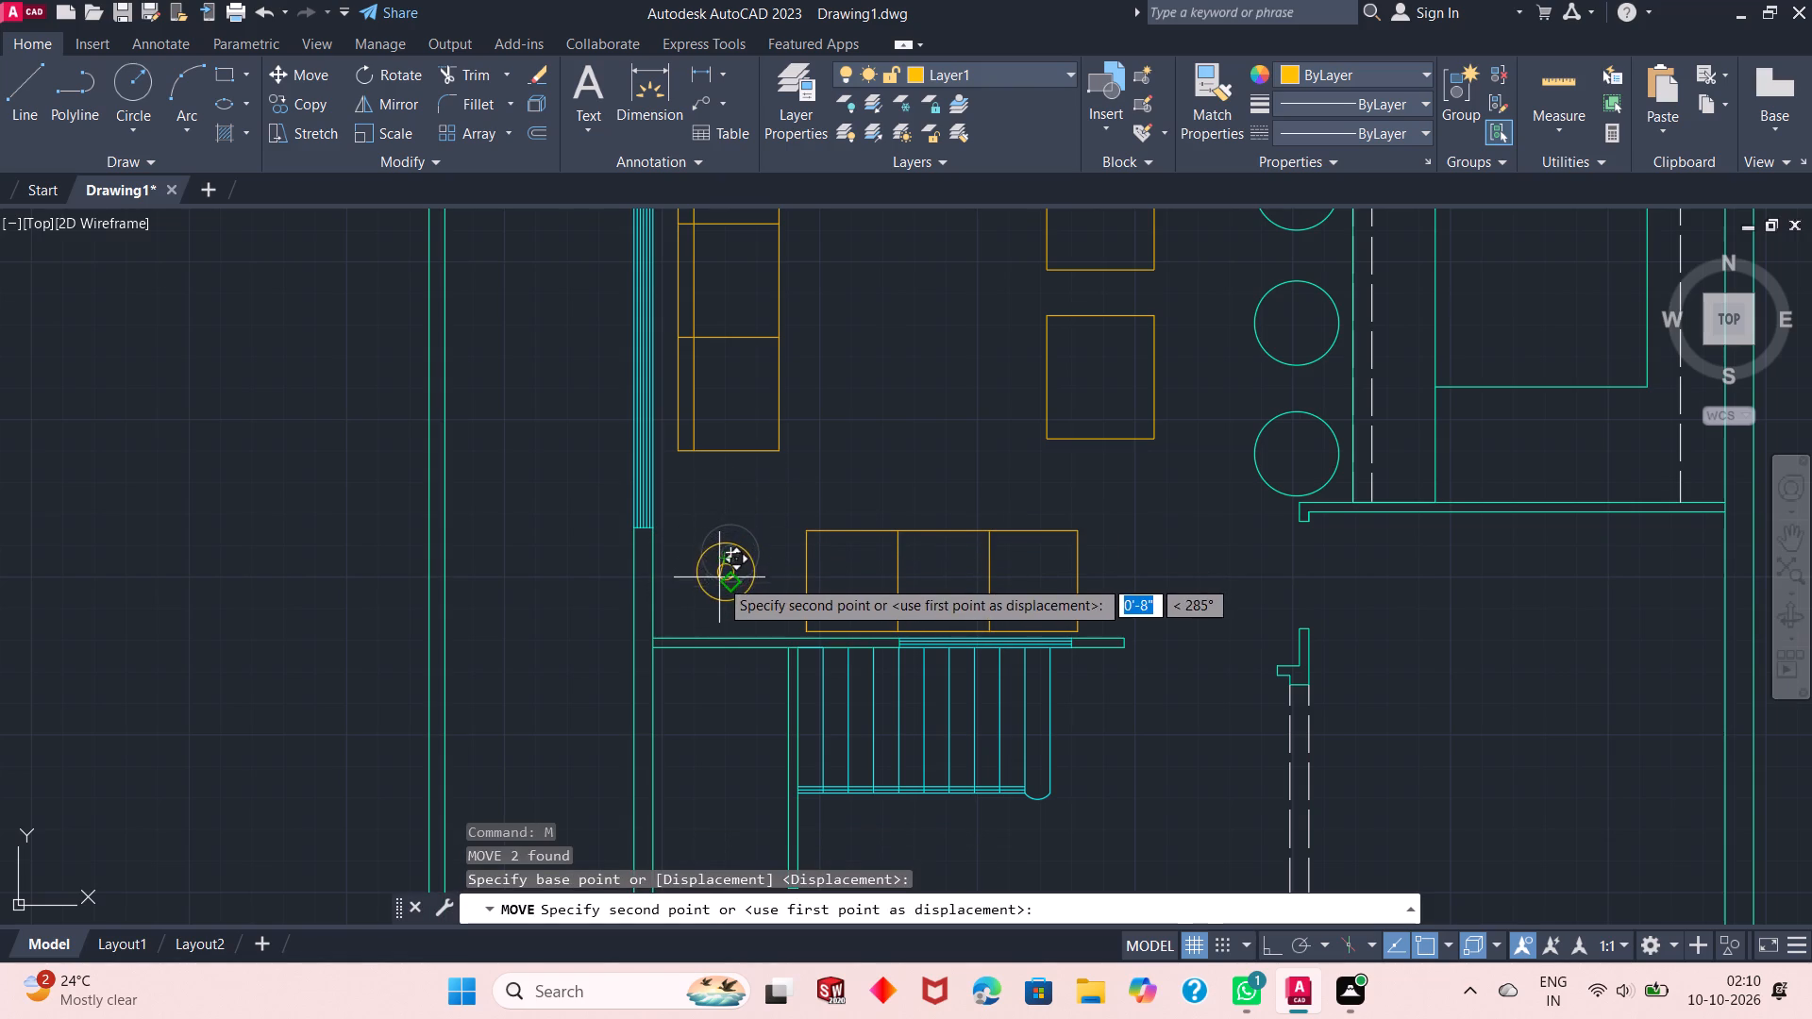
{"action": "left_click", "coordinate": [719, 578]}
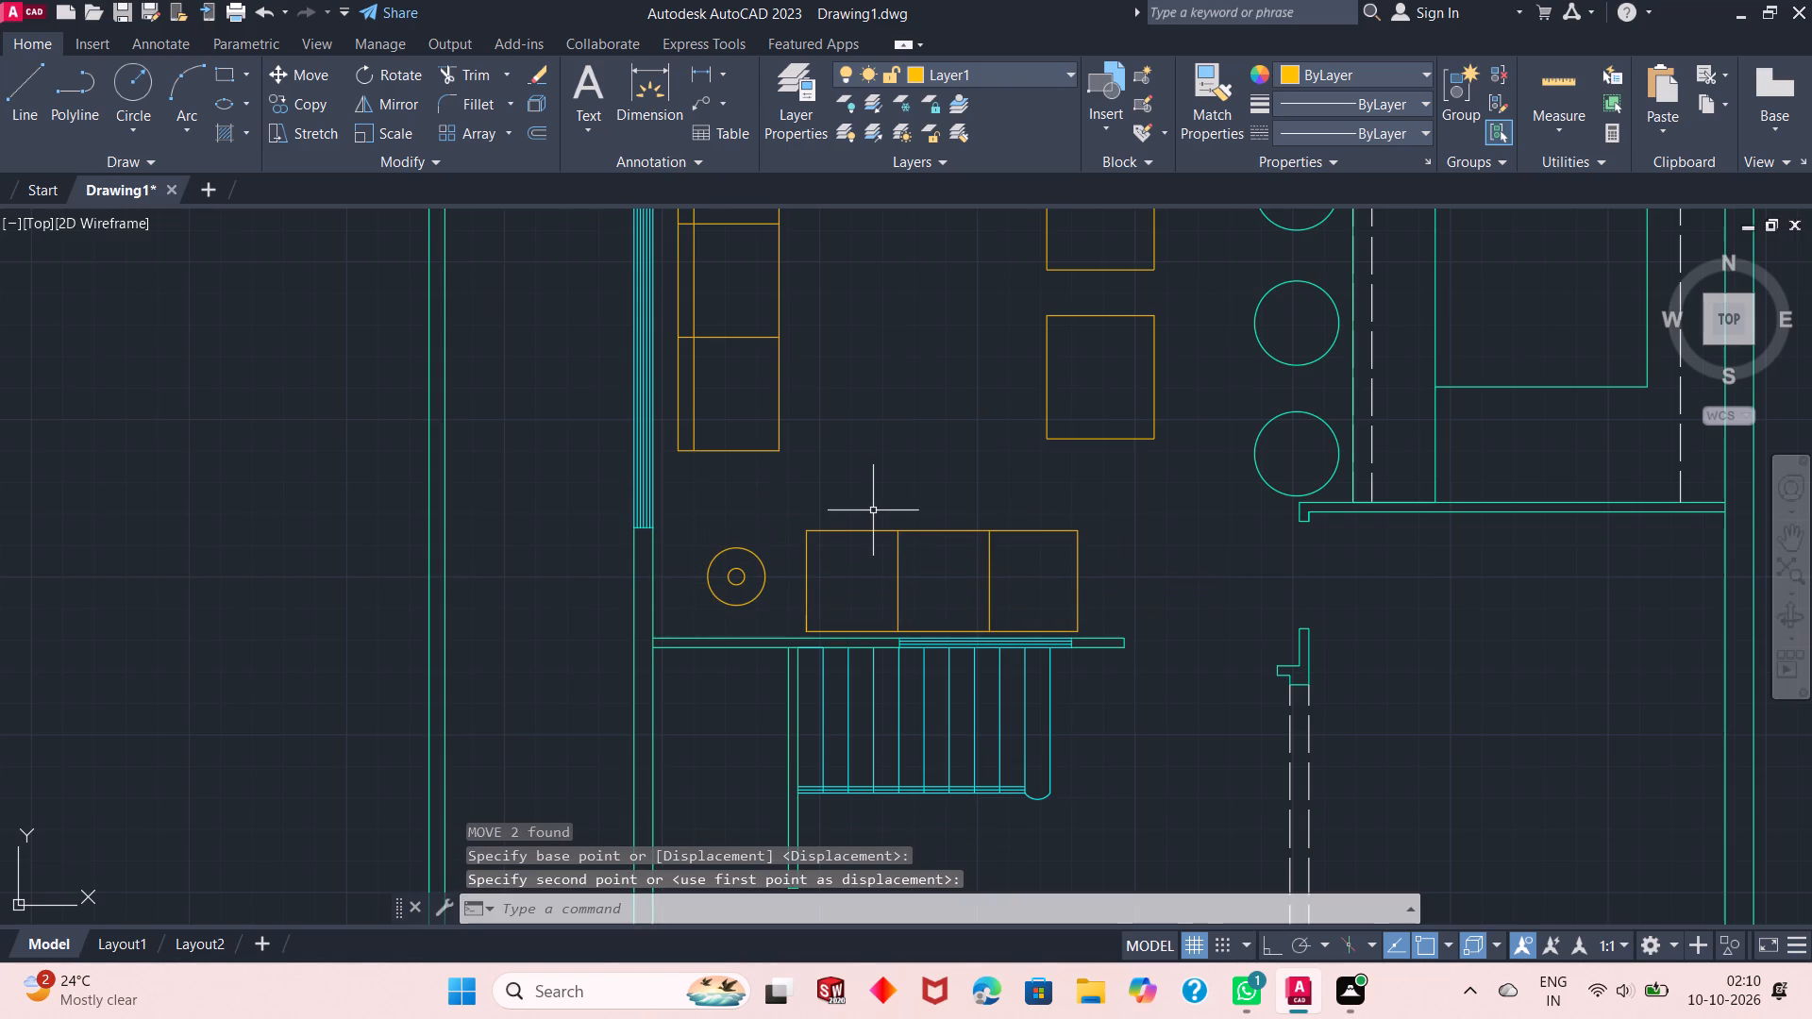
Draw a backrest line along the full length of the staircase-side sofa, 5" north of its south edge.
{"action": "type", "text": "l"}
{"action": "key", "text": "space"}
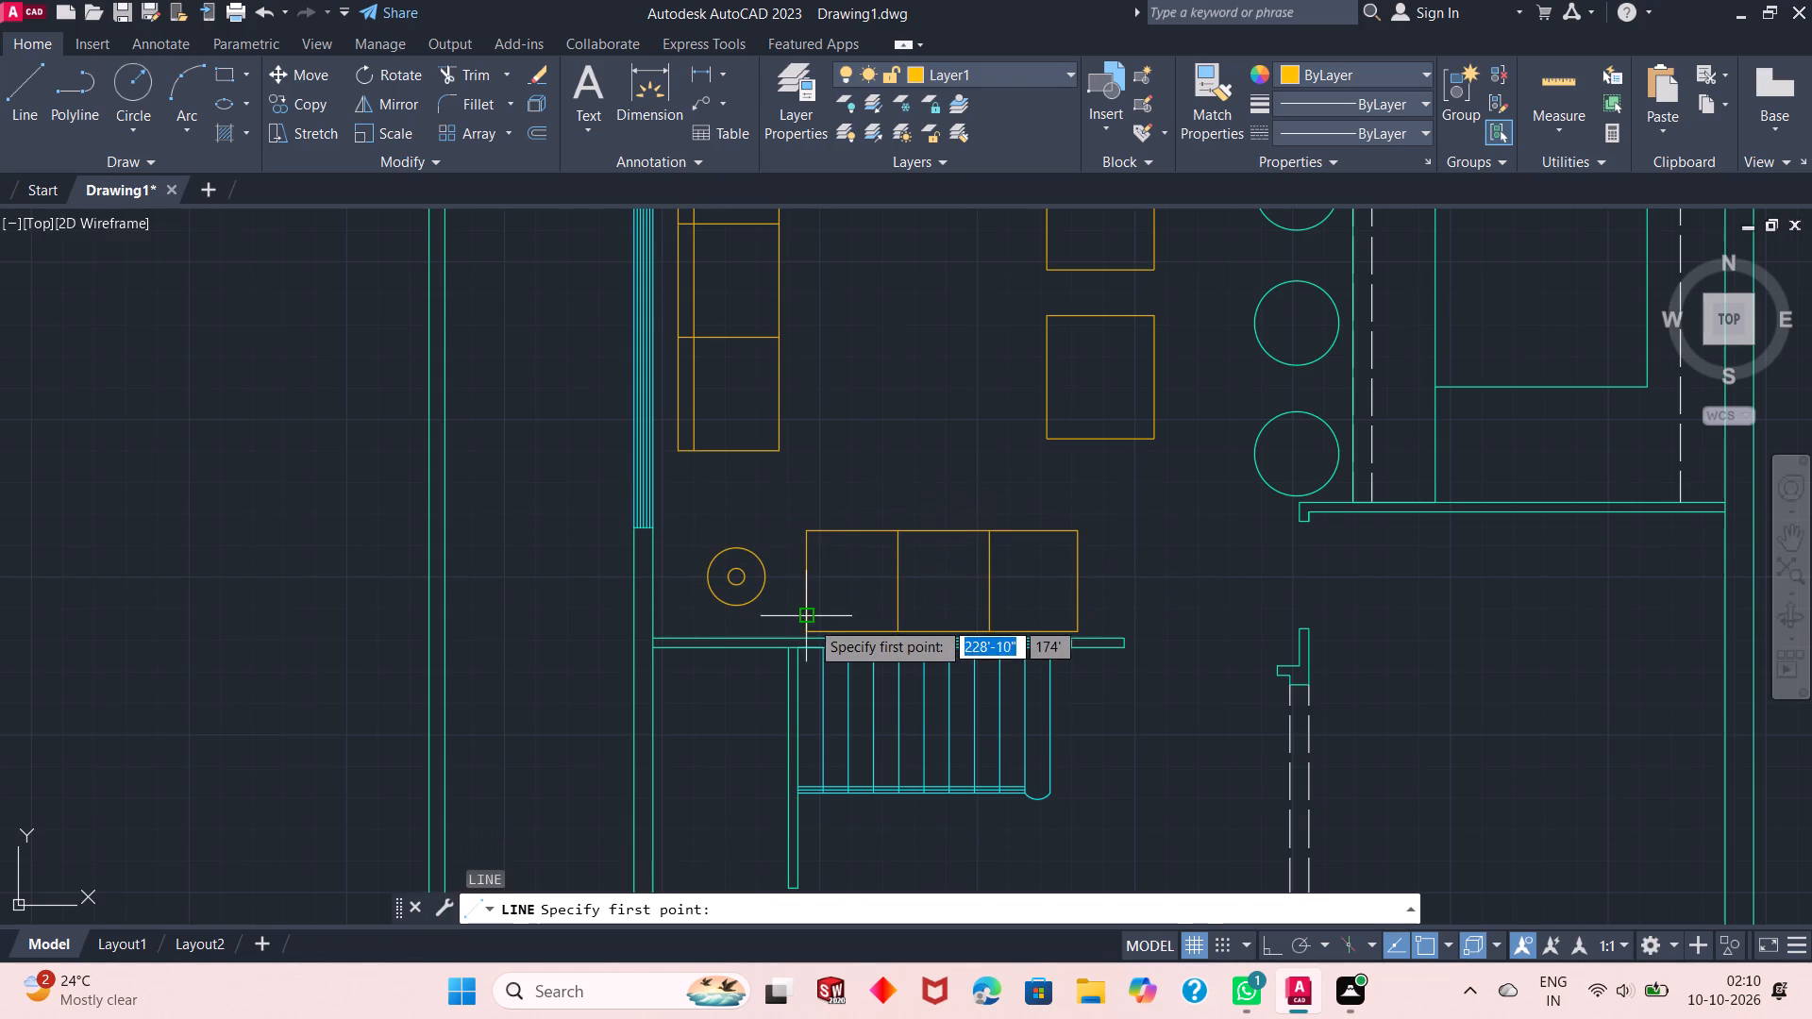
{"action": "scroll", "coordinate": [810, 625], "scroll_direction": "up", "scroll_amount": 2}
{"action": "left_click", "coordinate": [797, 644]}
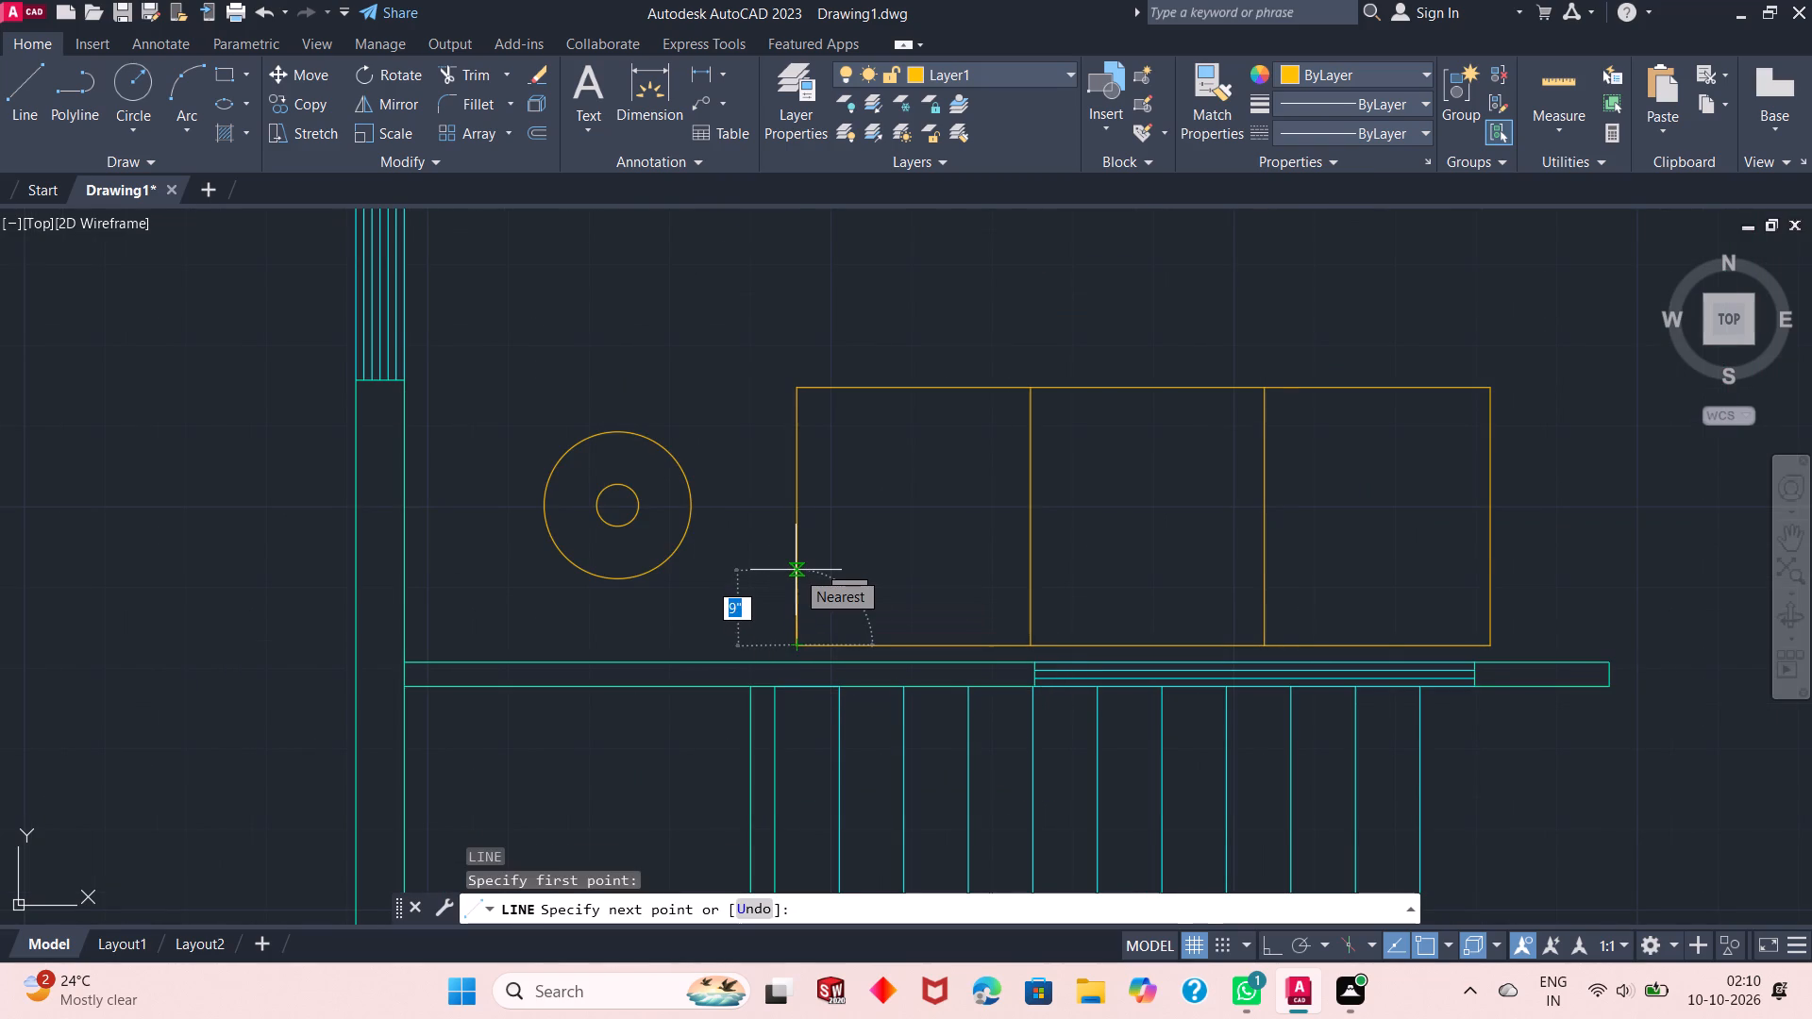
{"action": "key", "text": "5"}
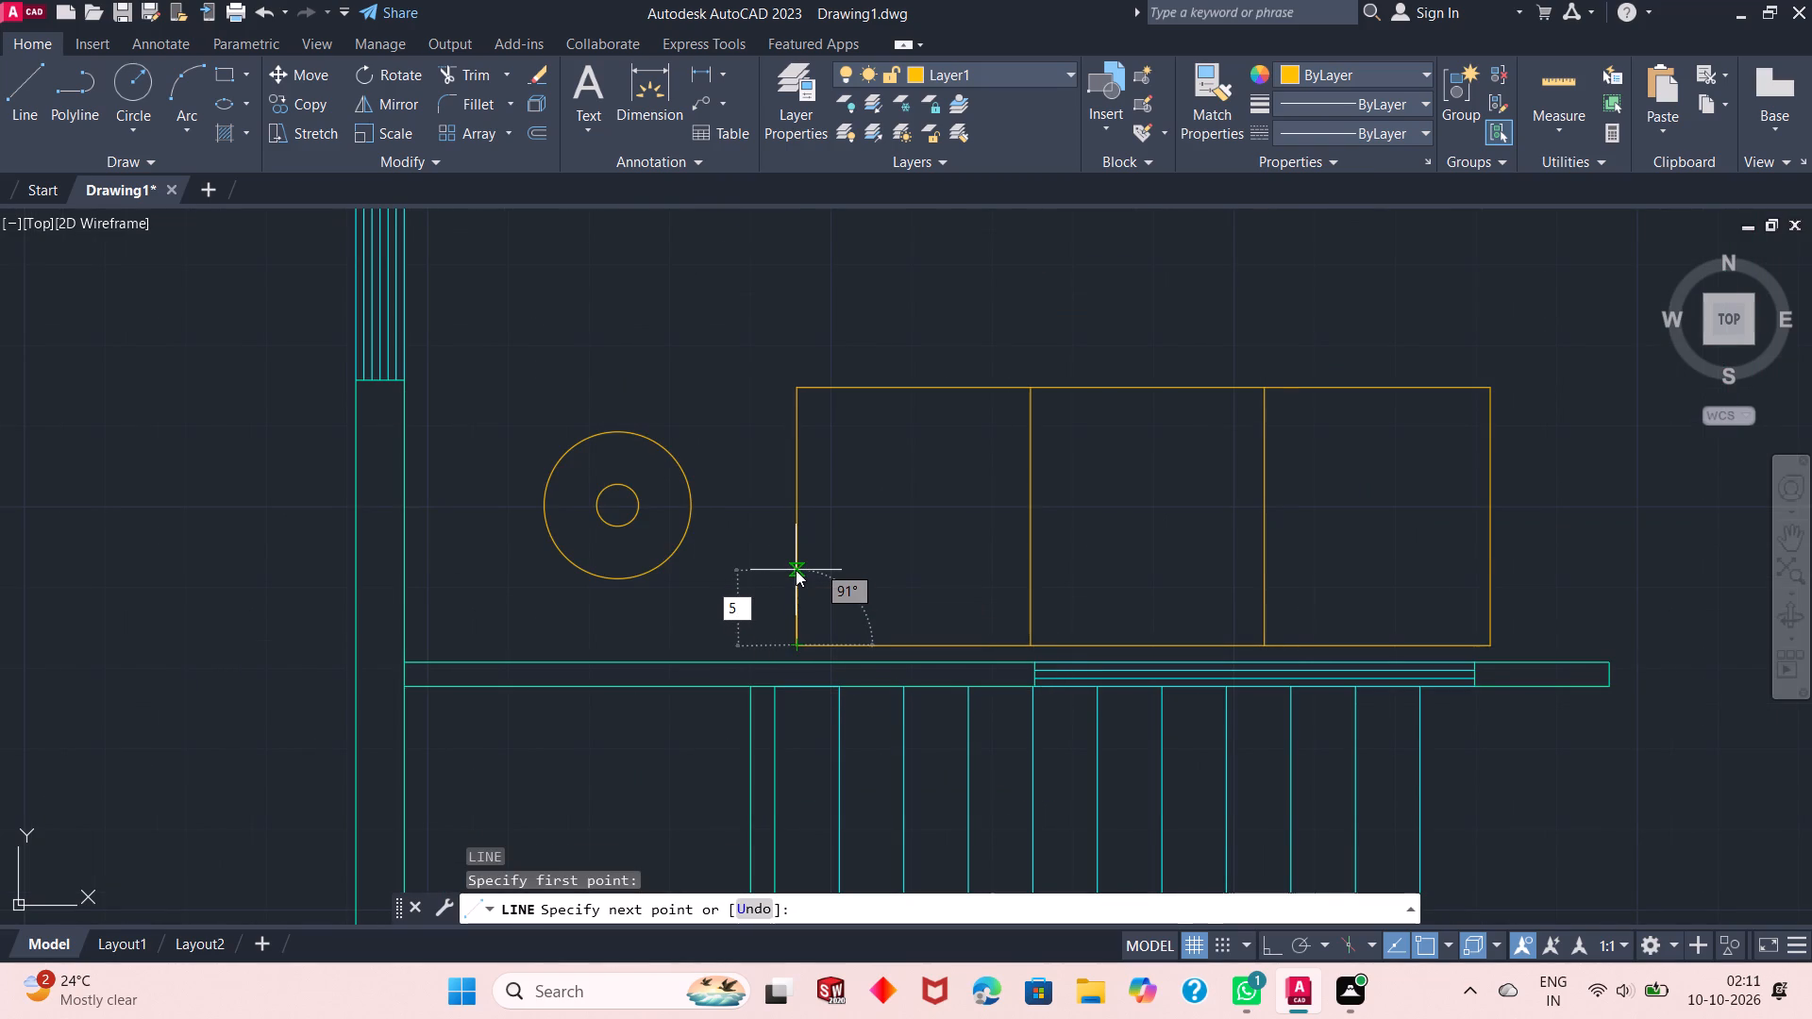
{"action": "key", "text": "shift+quotedbl"}
{"action": "key", "text": "Return"}
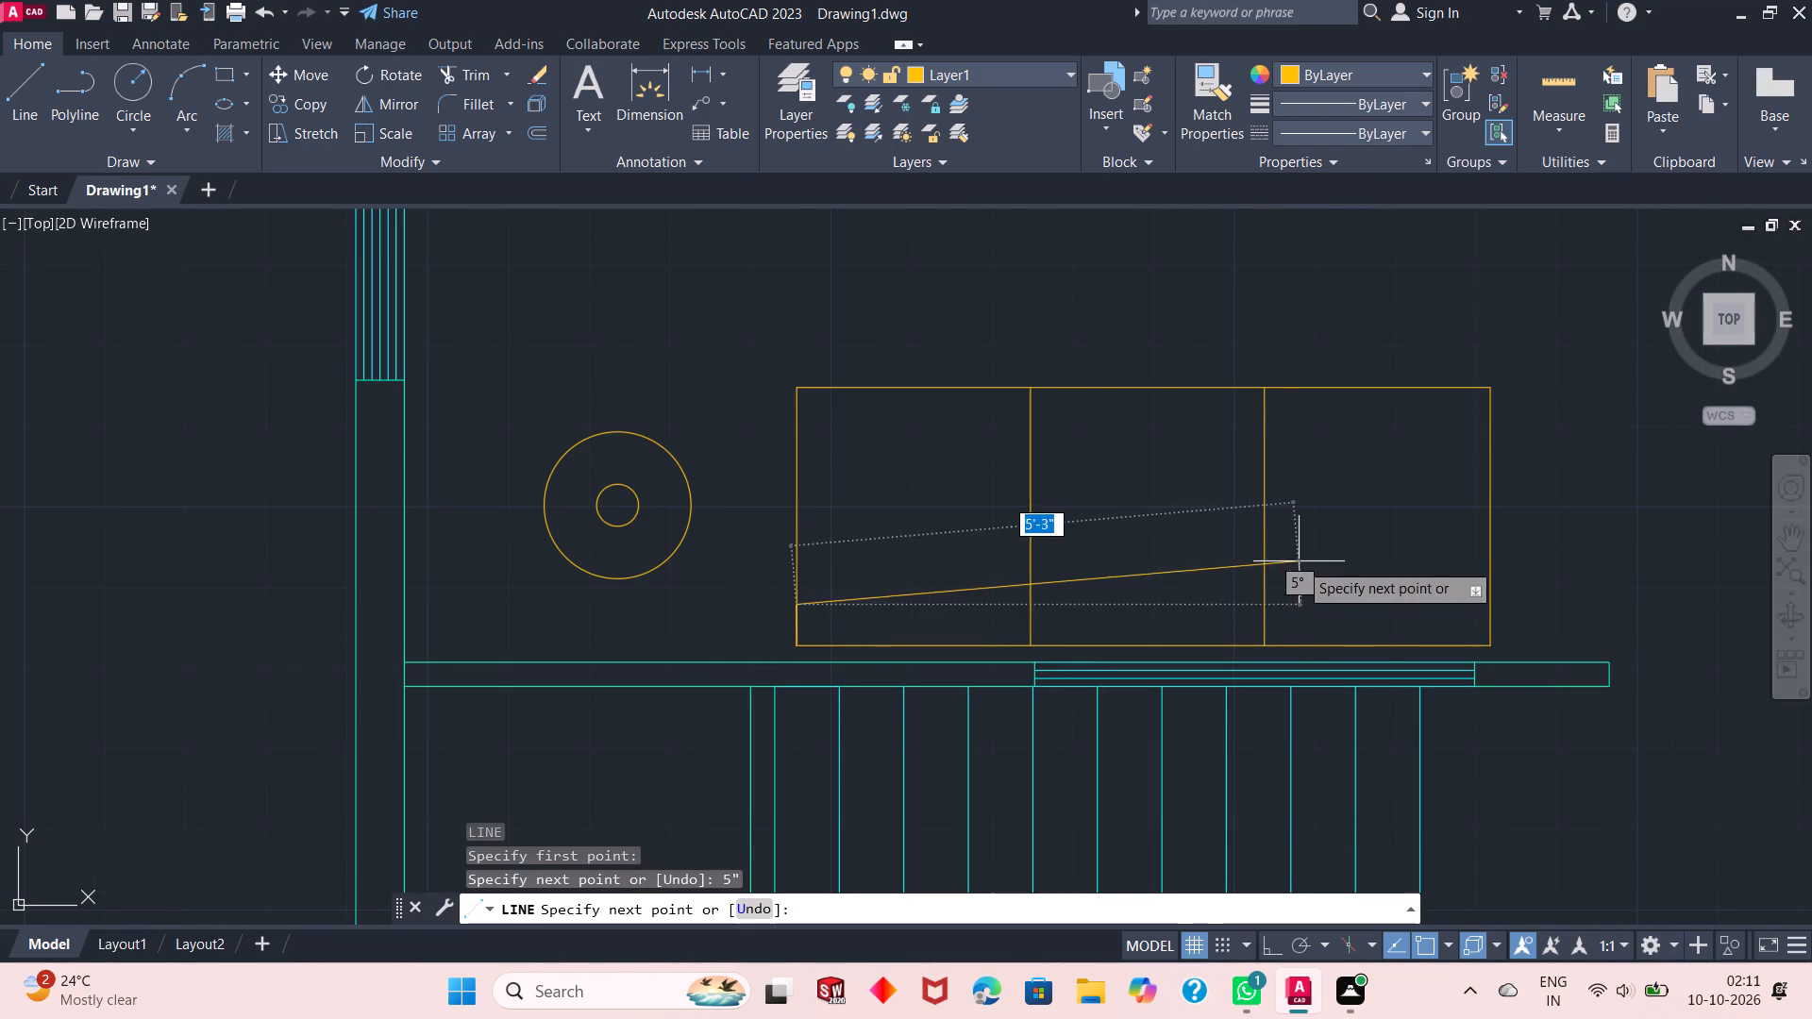
{"action": "left_click", "coordinate": [1489, 600]}
{"action": "right_click", "coordinate": [1521, 585]}
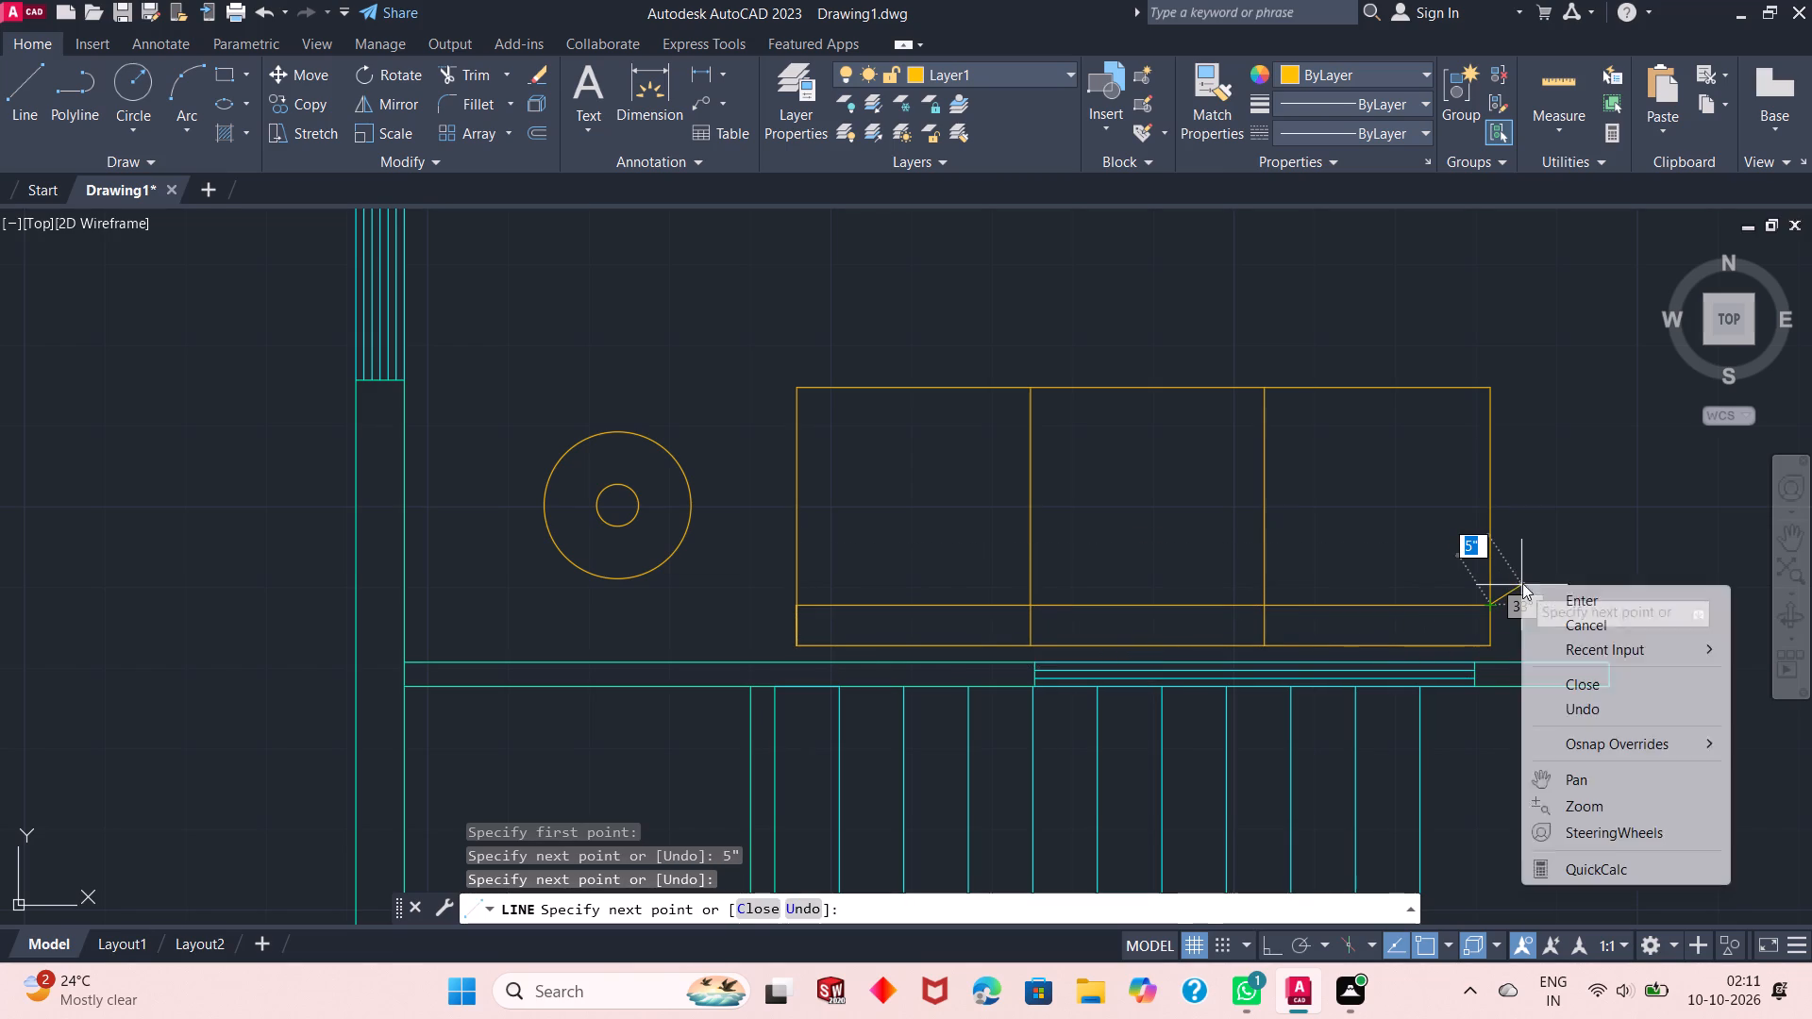
{"action": "left_click", "coordinate": [1602, 598]}
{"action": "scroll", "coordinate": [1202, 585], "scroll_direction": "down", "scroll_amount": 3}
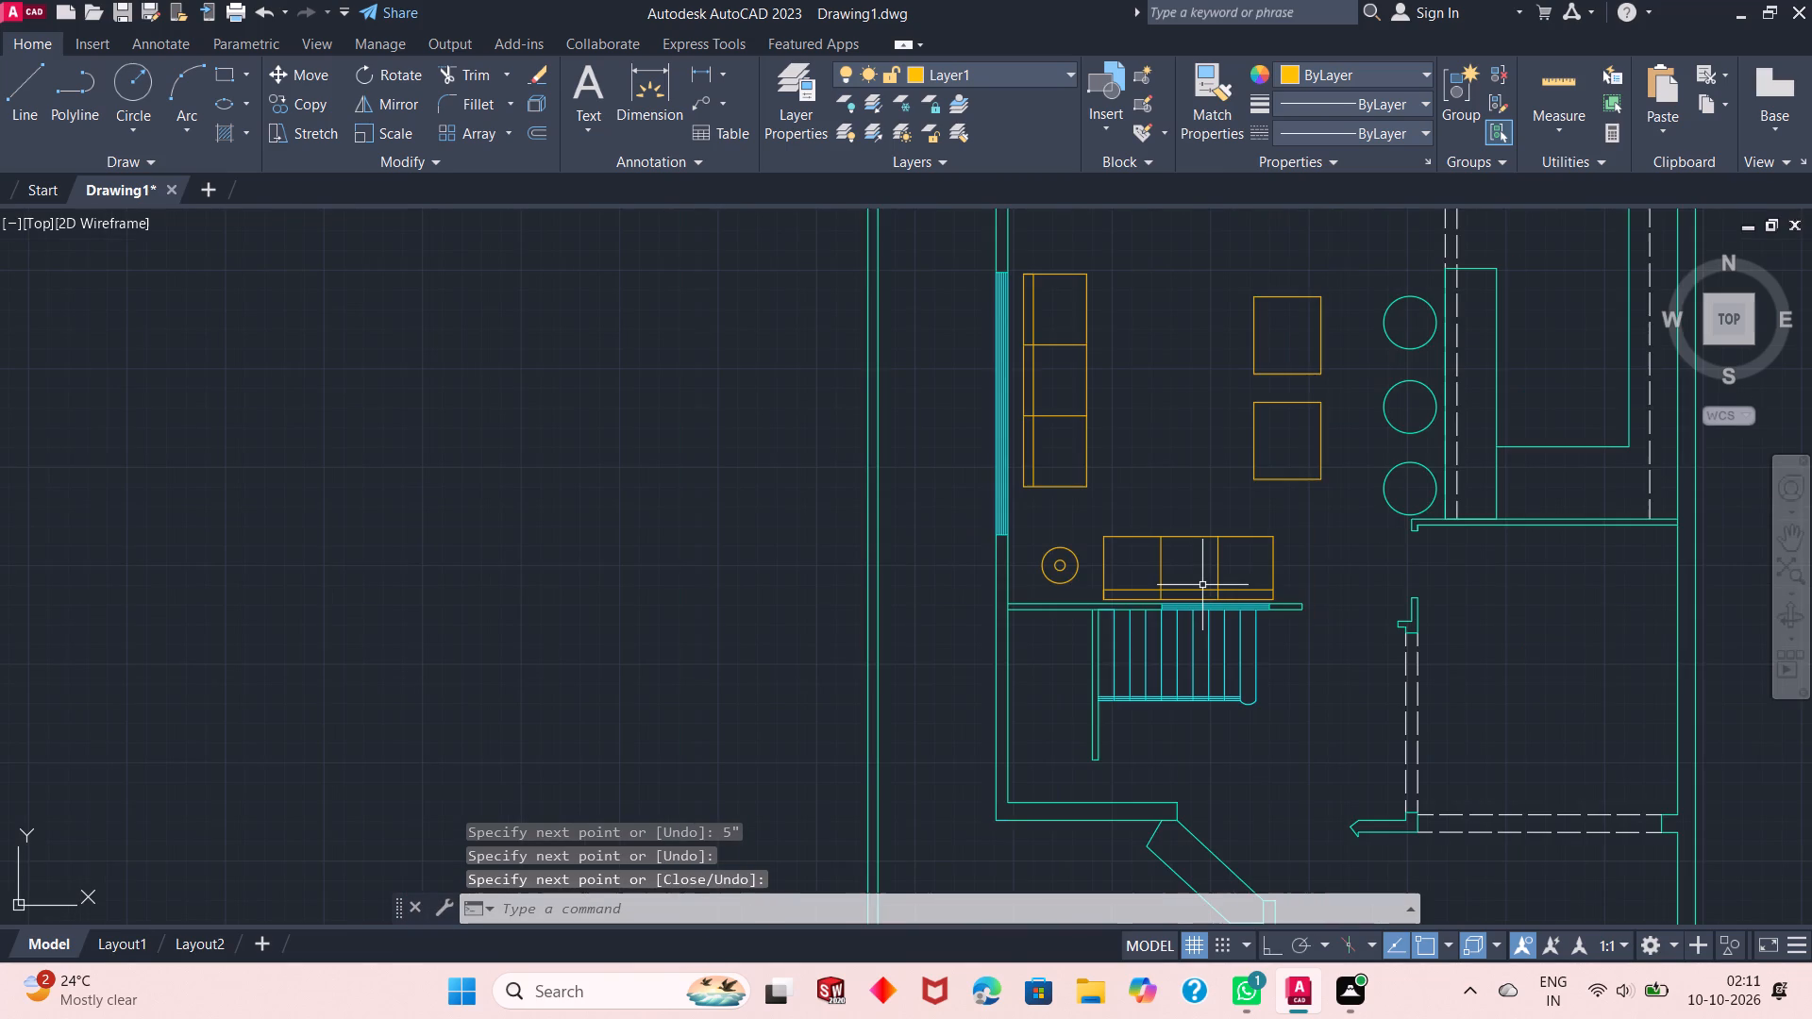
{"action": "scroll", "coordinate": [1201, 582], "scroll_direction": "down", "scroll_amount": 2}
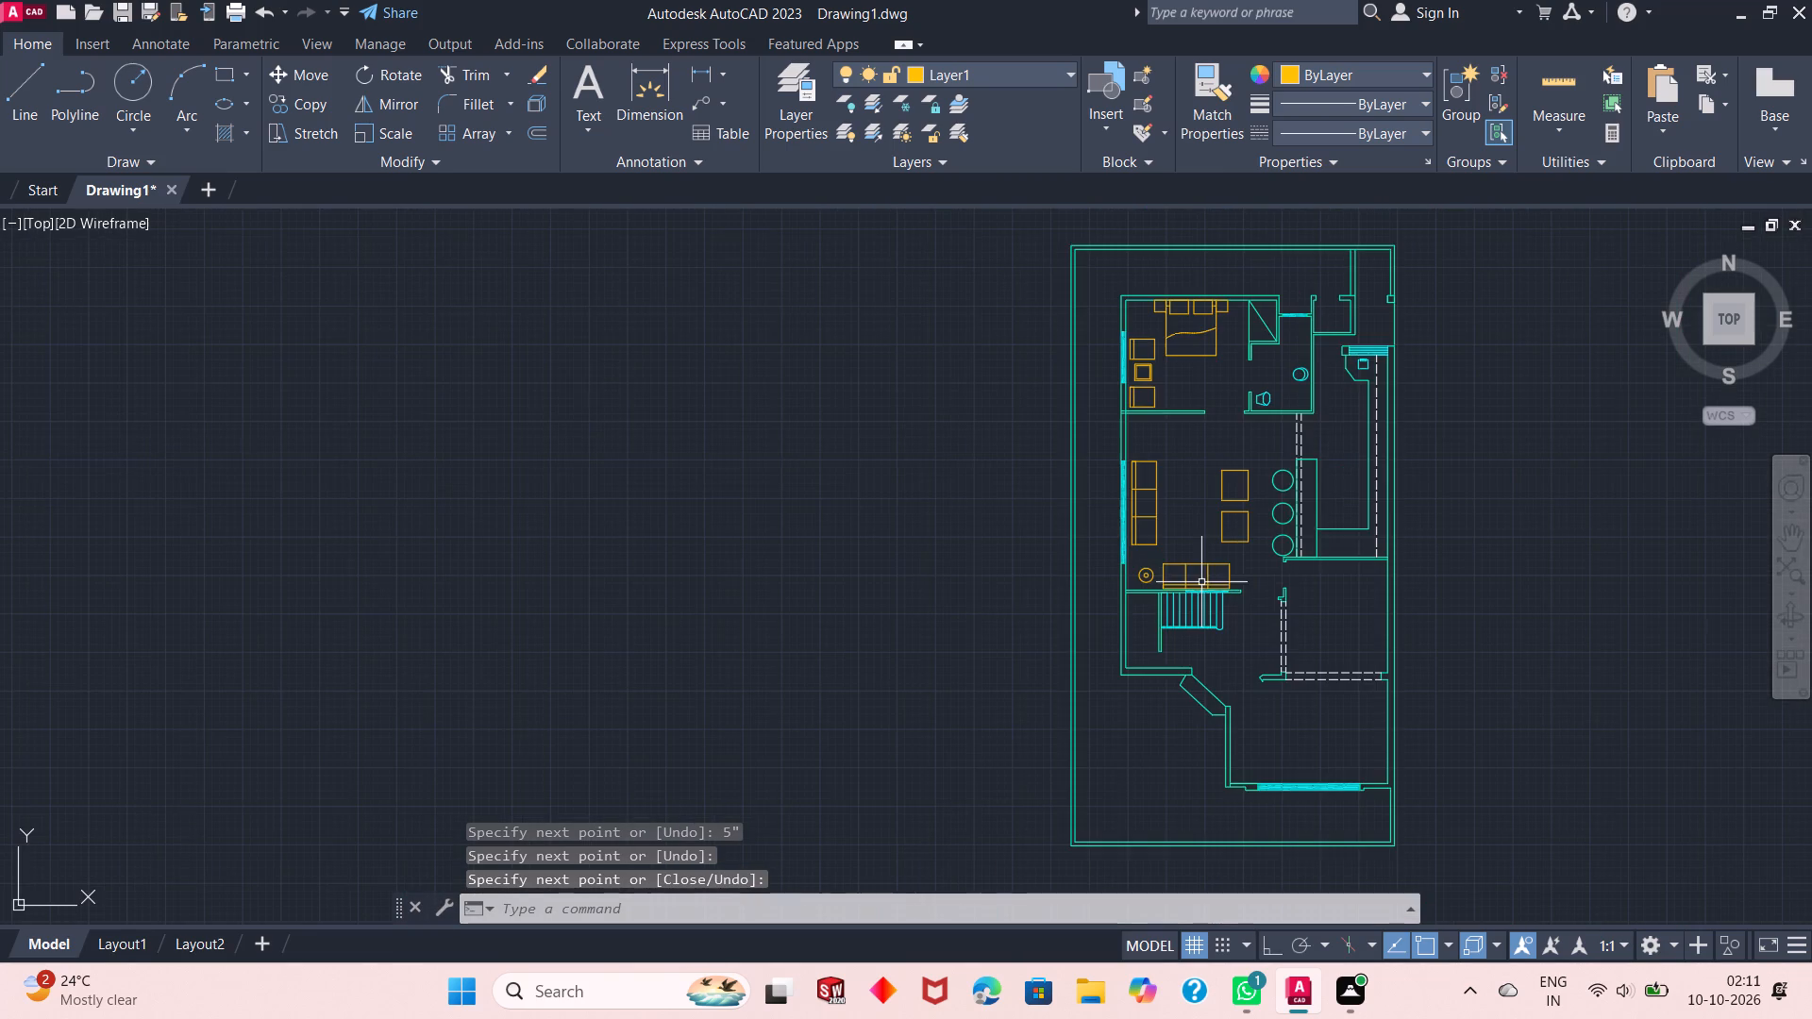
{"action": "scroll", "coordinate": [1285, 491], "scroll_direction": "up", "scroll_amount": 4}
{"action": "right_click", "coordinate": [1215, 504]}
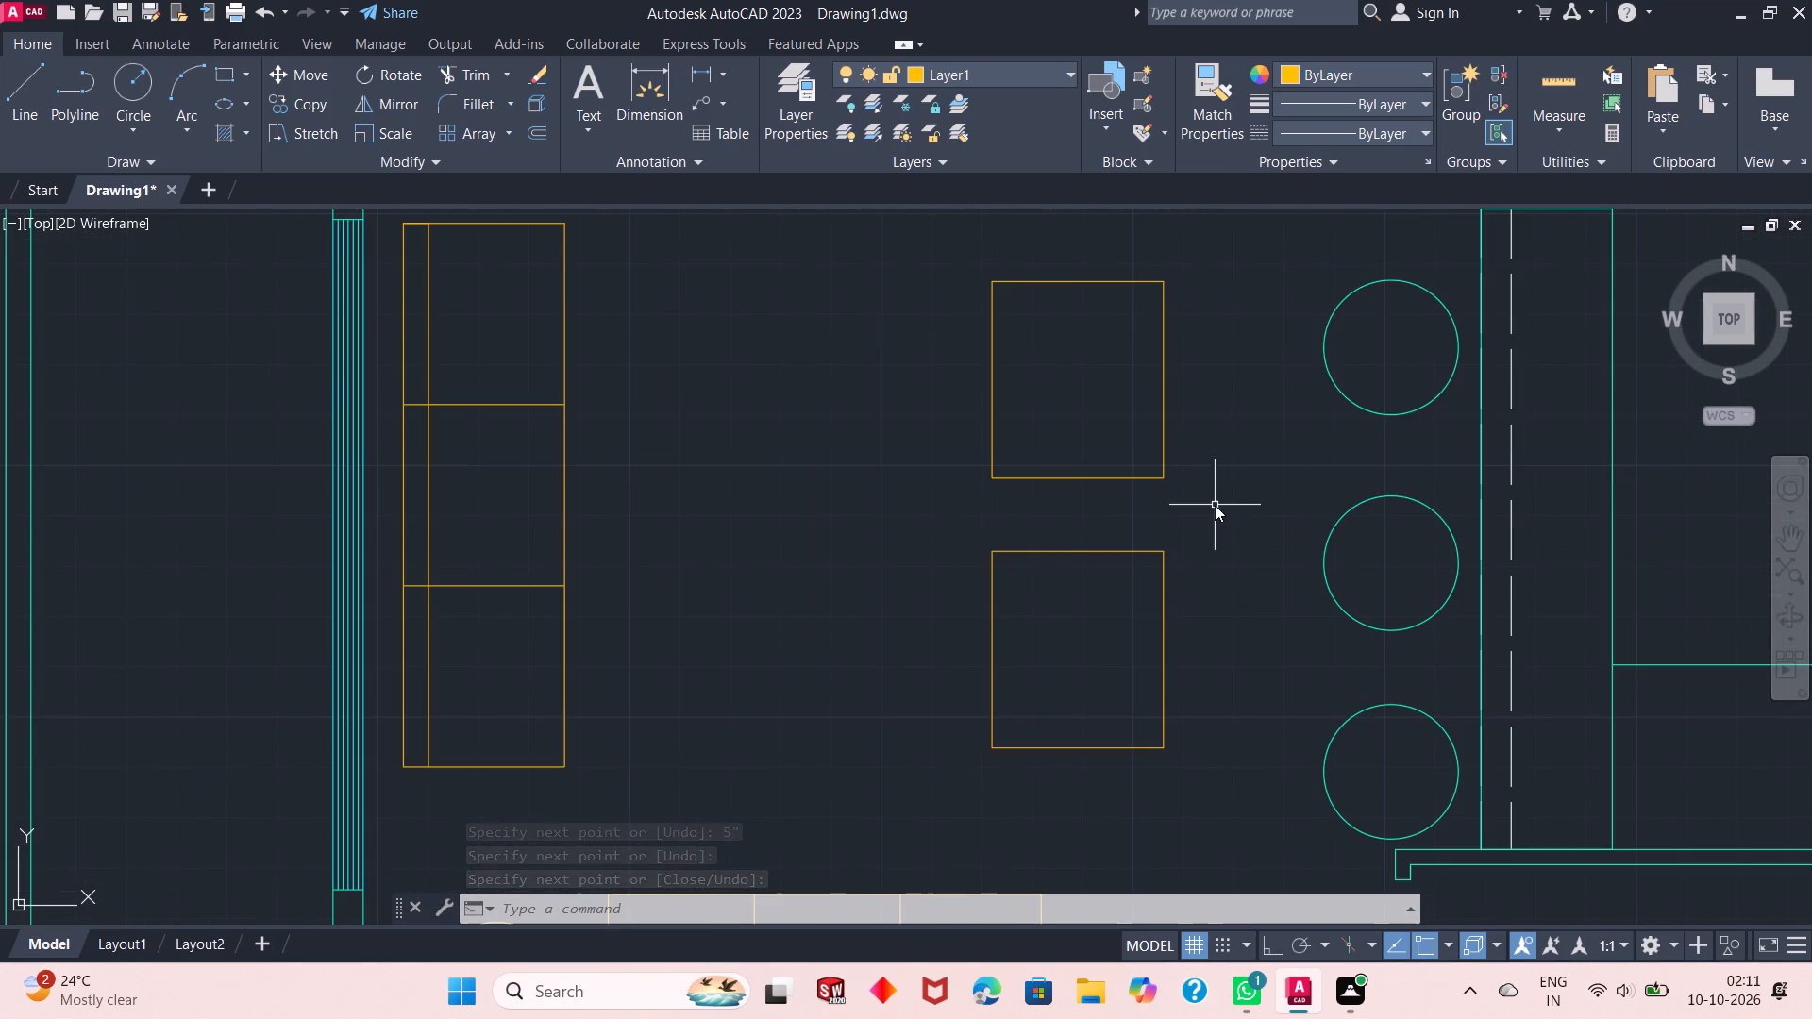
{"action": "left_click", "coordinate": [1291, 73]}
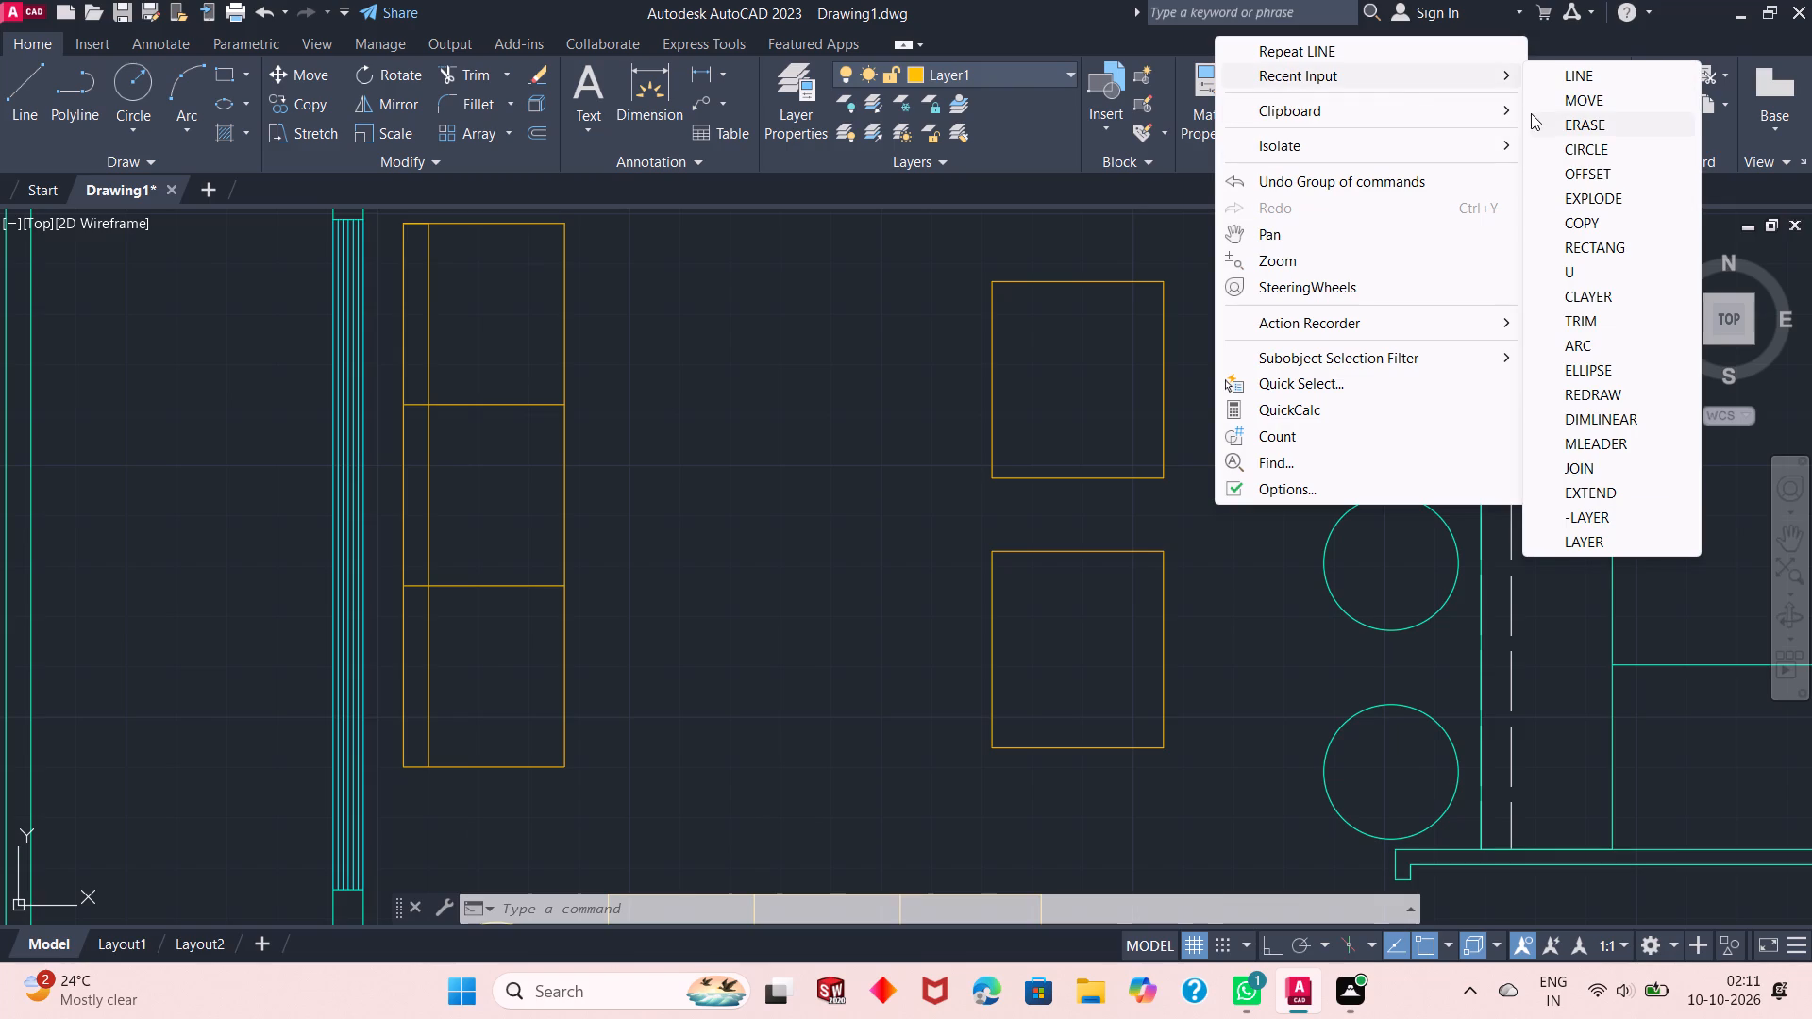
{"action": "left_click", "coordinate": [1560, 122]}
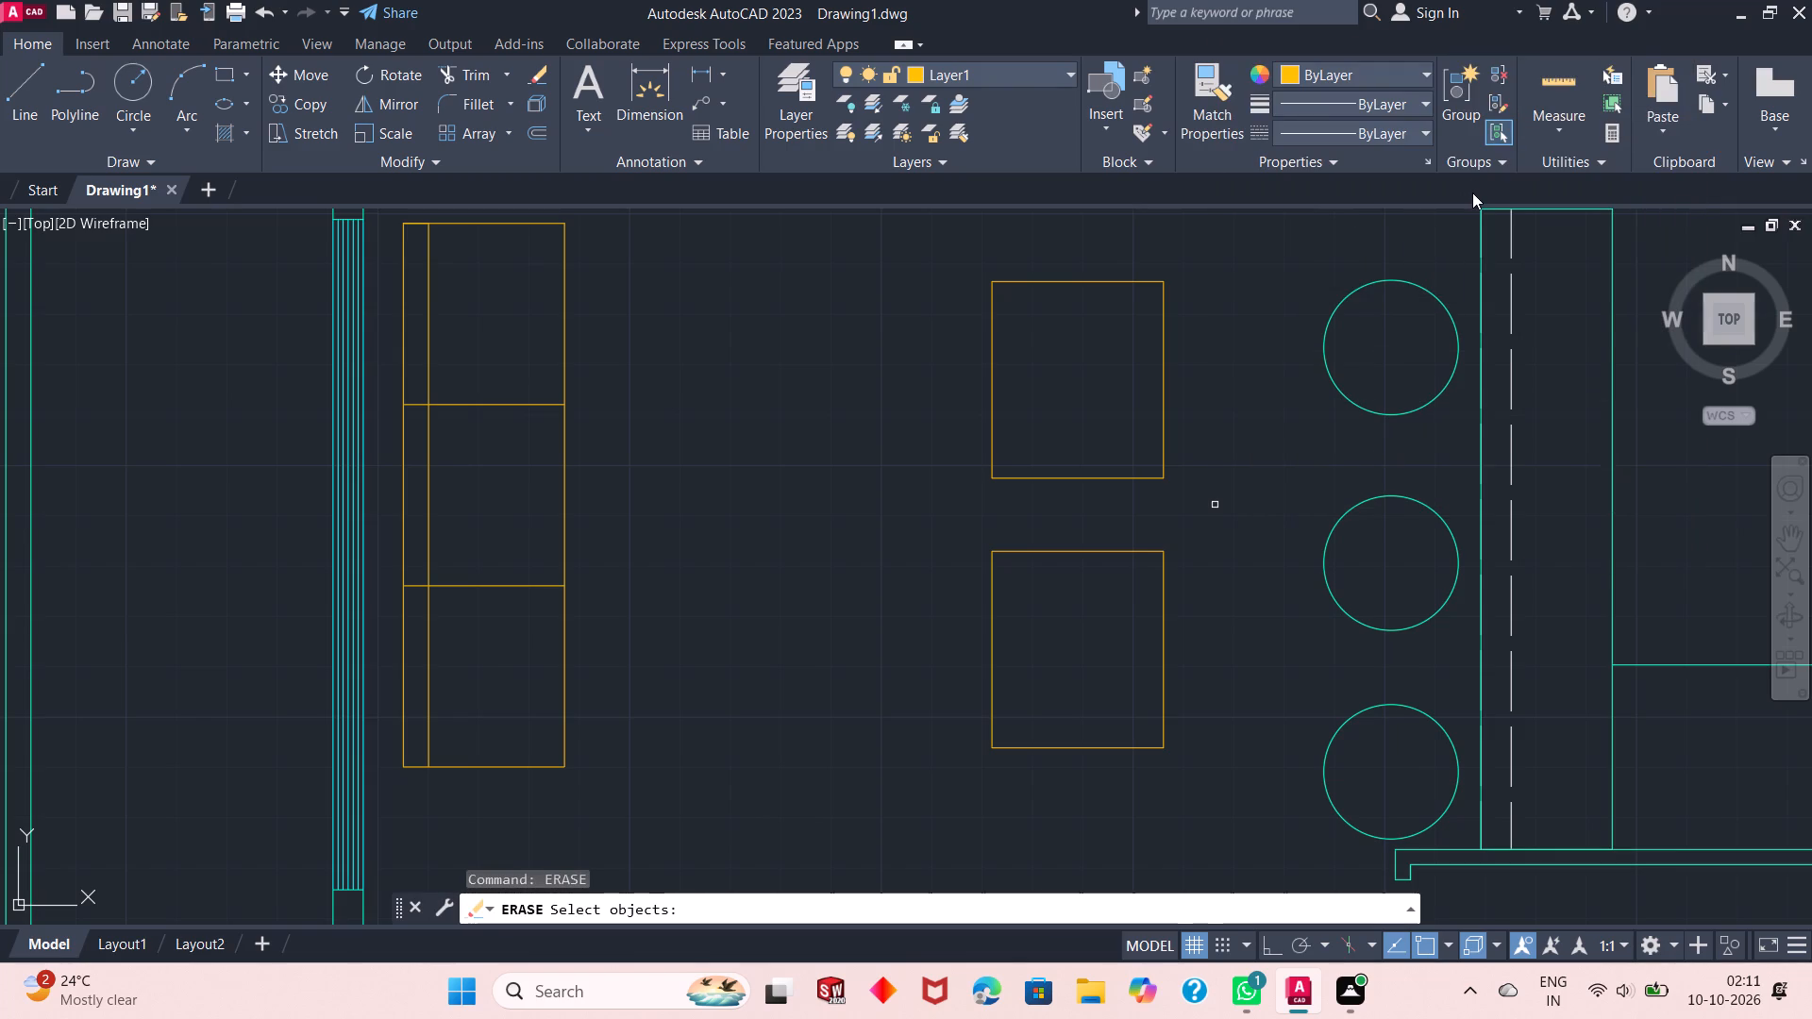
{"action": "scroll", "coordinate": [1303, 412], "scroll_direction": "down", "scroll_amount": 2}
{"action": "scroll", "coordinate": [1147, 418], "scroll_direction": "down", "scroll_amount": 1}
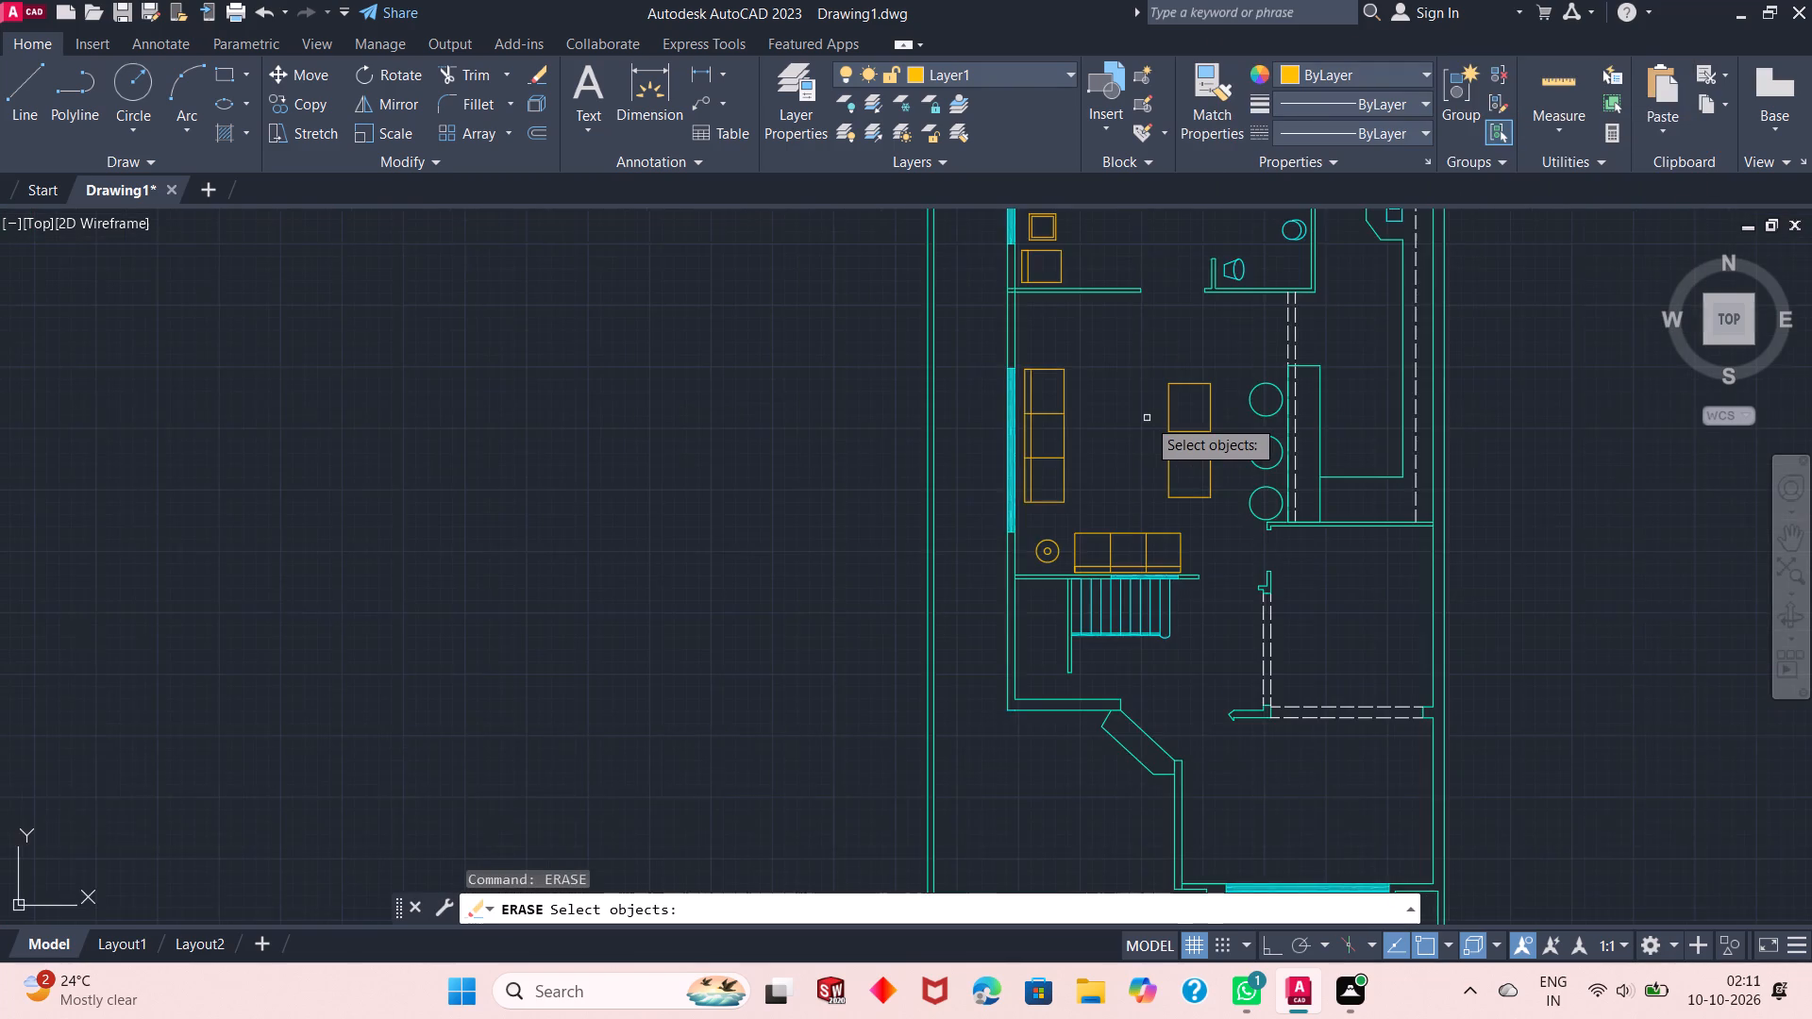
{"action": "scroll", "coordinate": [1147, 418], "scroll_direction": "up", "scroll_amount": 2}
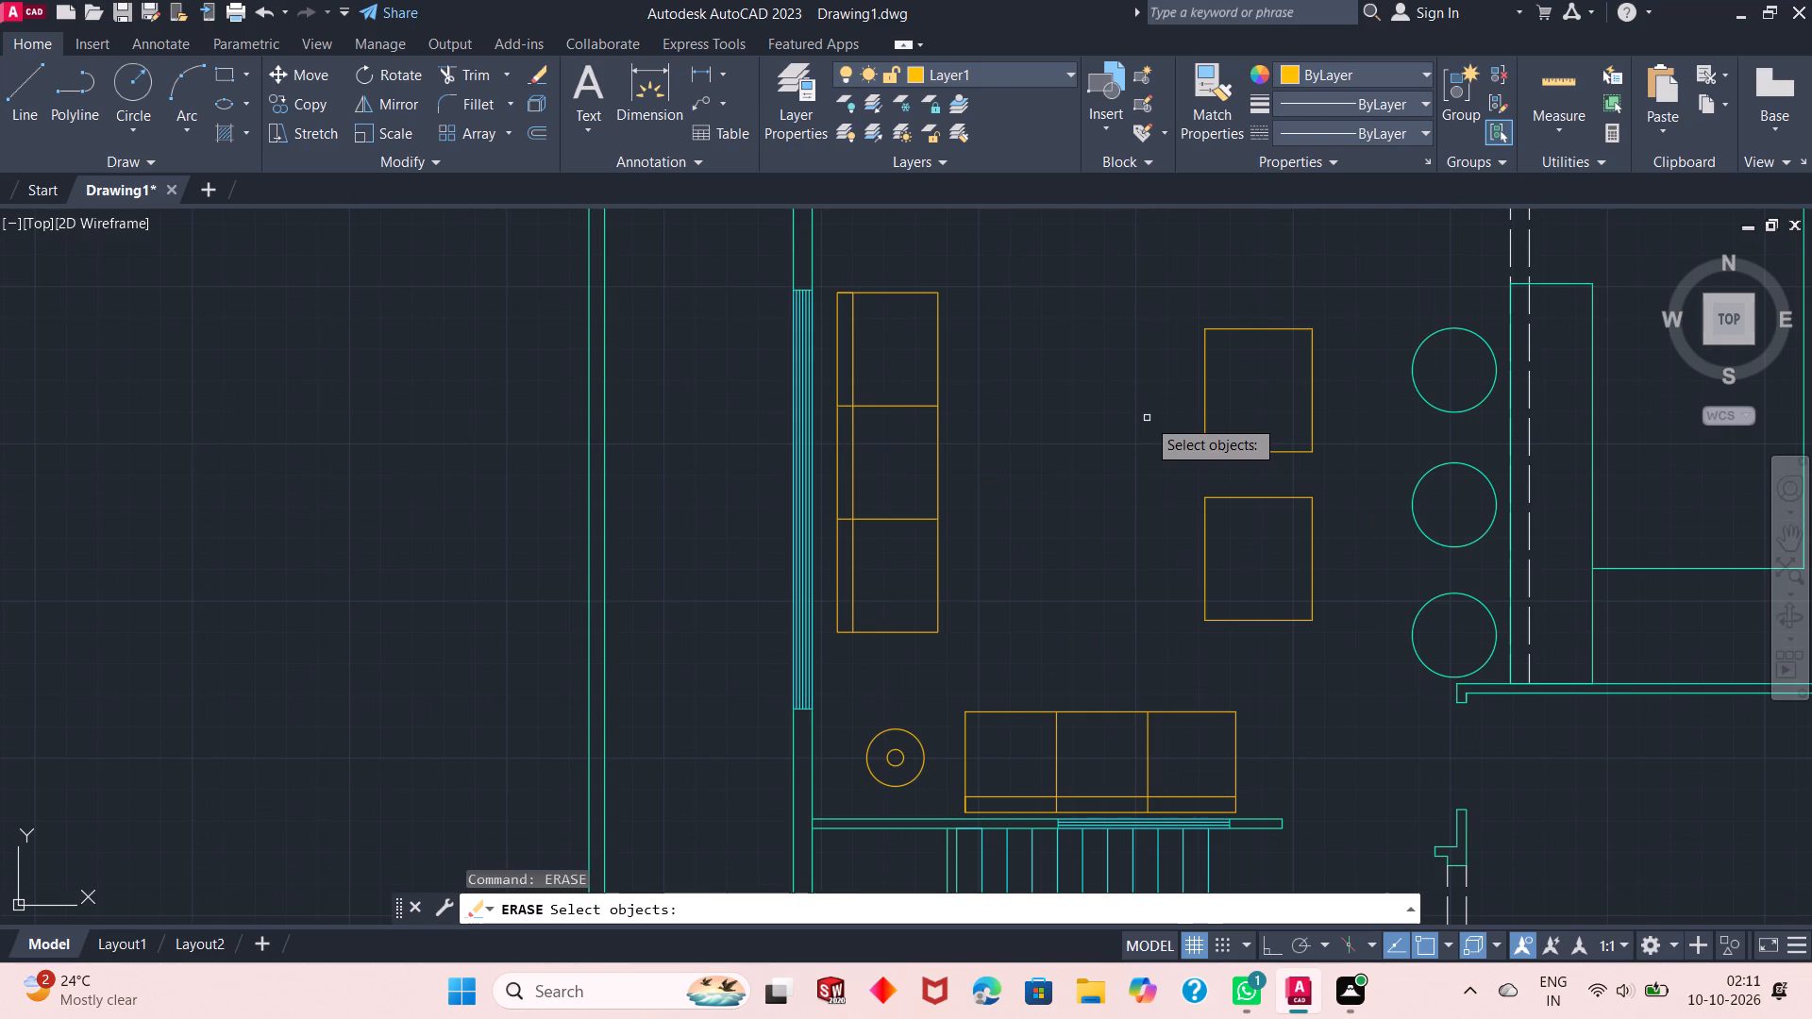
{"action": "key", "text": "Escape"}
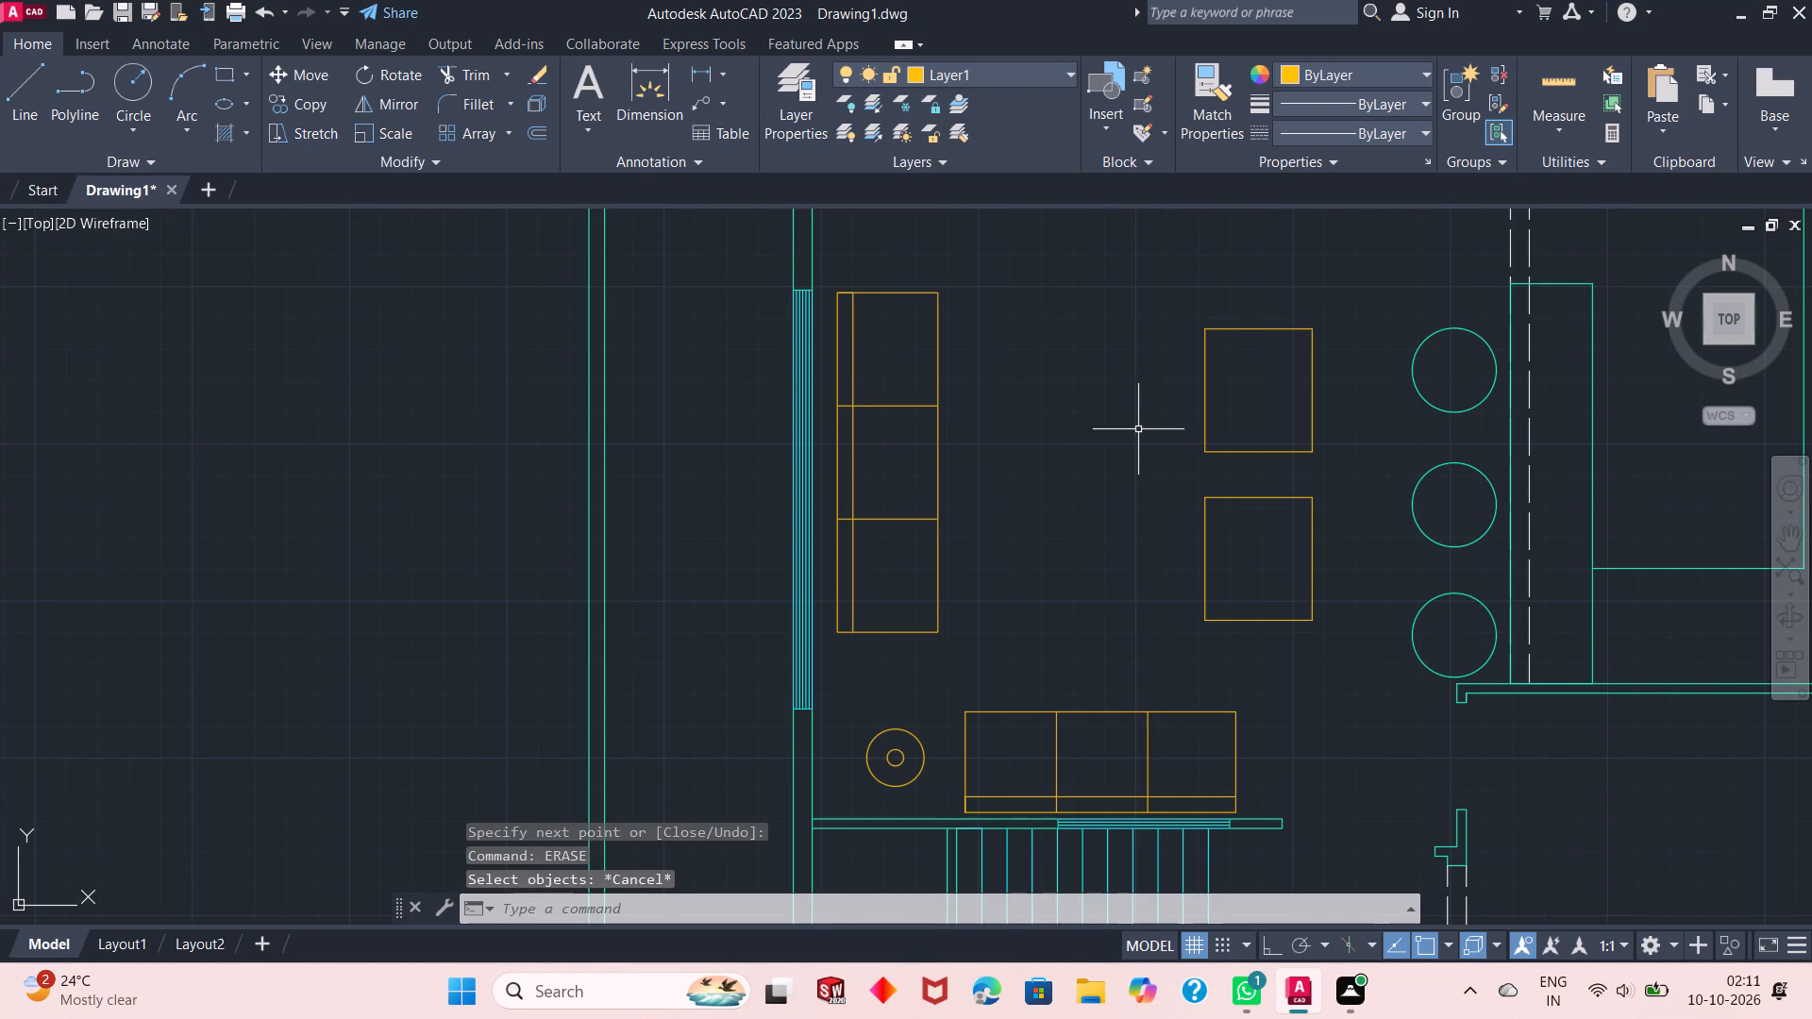
Draw a line 5" west from the northern living-room armchair's northeast corner, continuing south to the southern armchair's south edge.
{"action": "right_click", "coordinate": [1138, 429]}
{"action": "left_click", "coordinate": [1241, 470]}
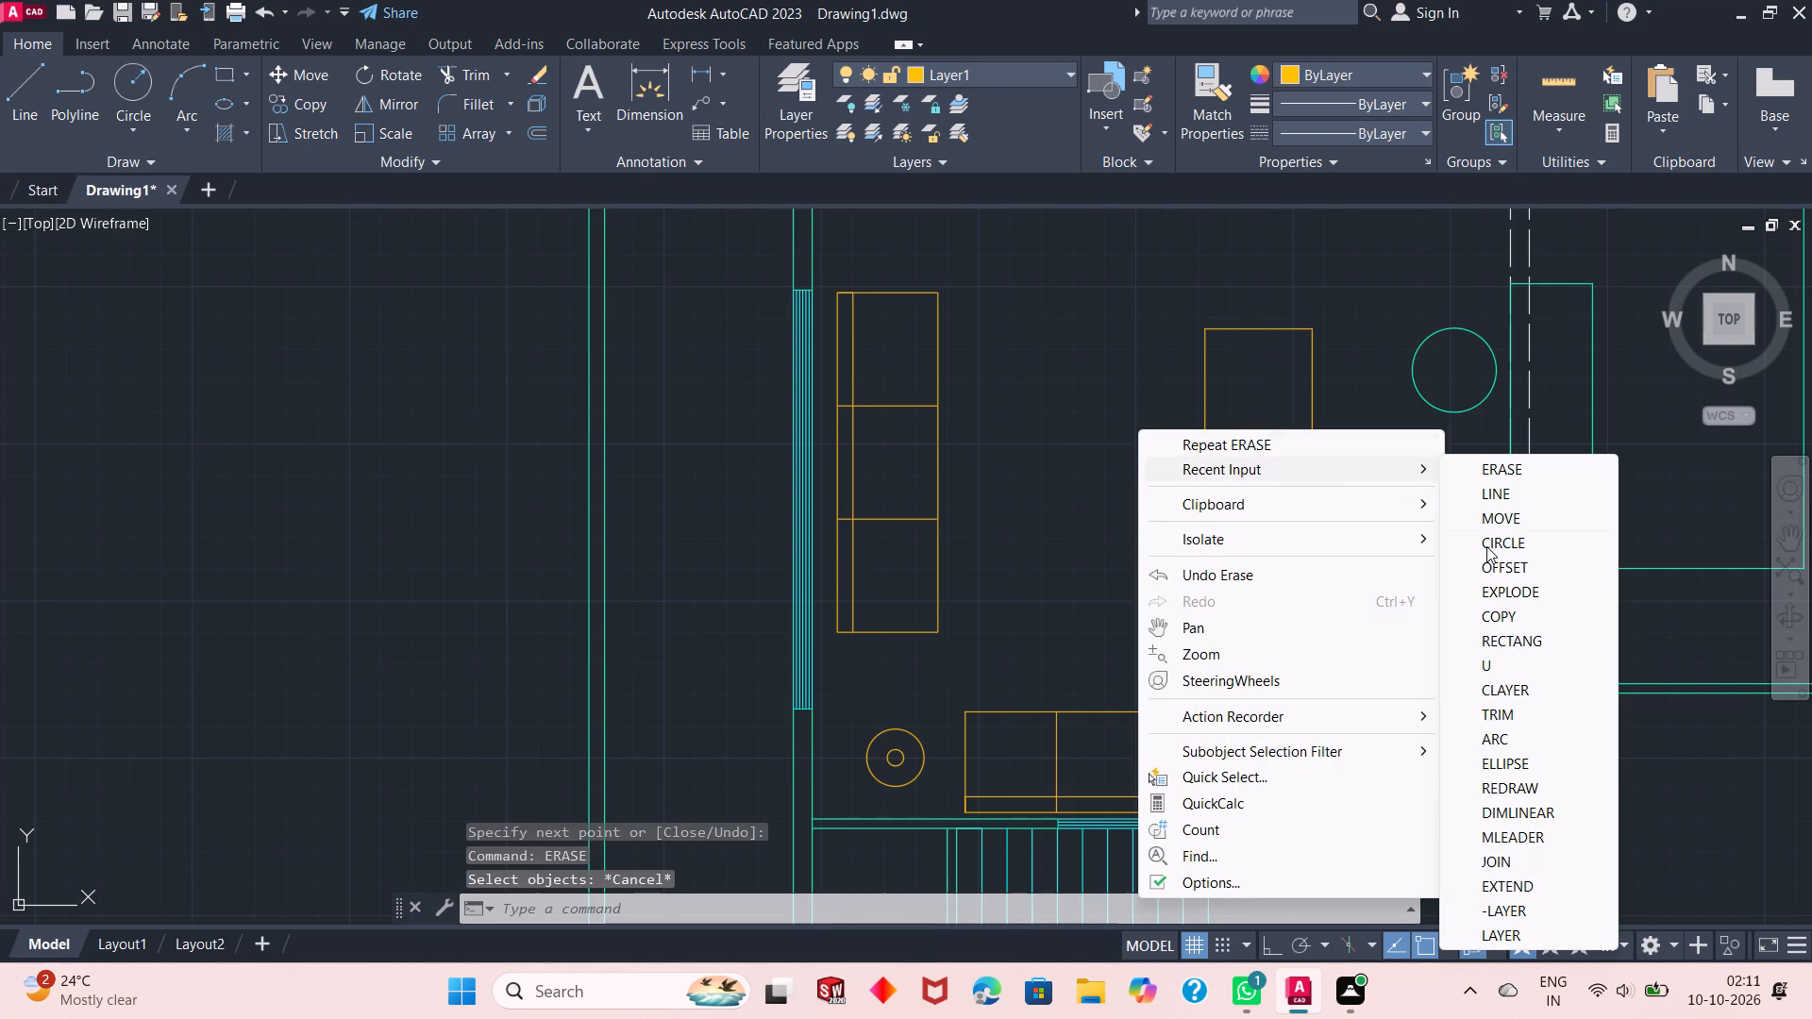
{"action": "left_click", "coordinate": [1527, 498]}
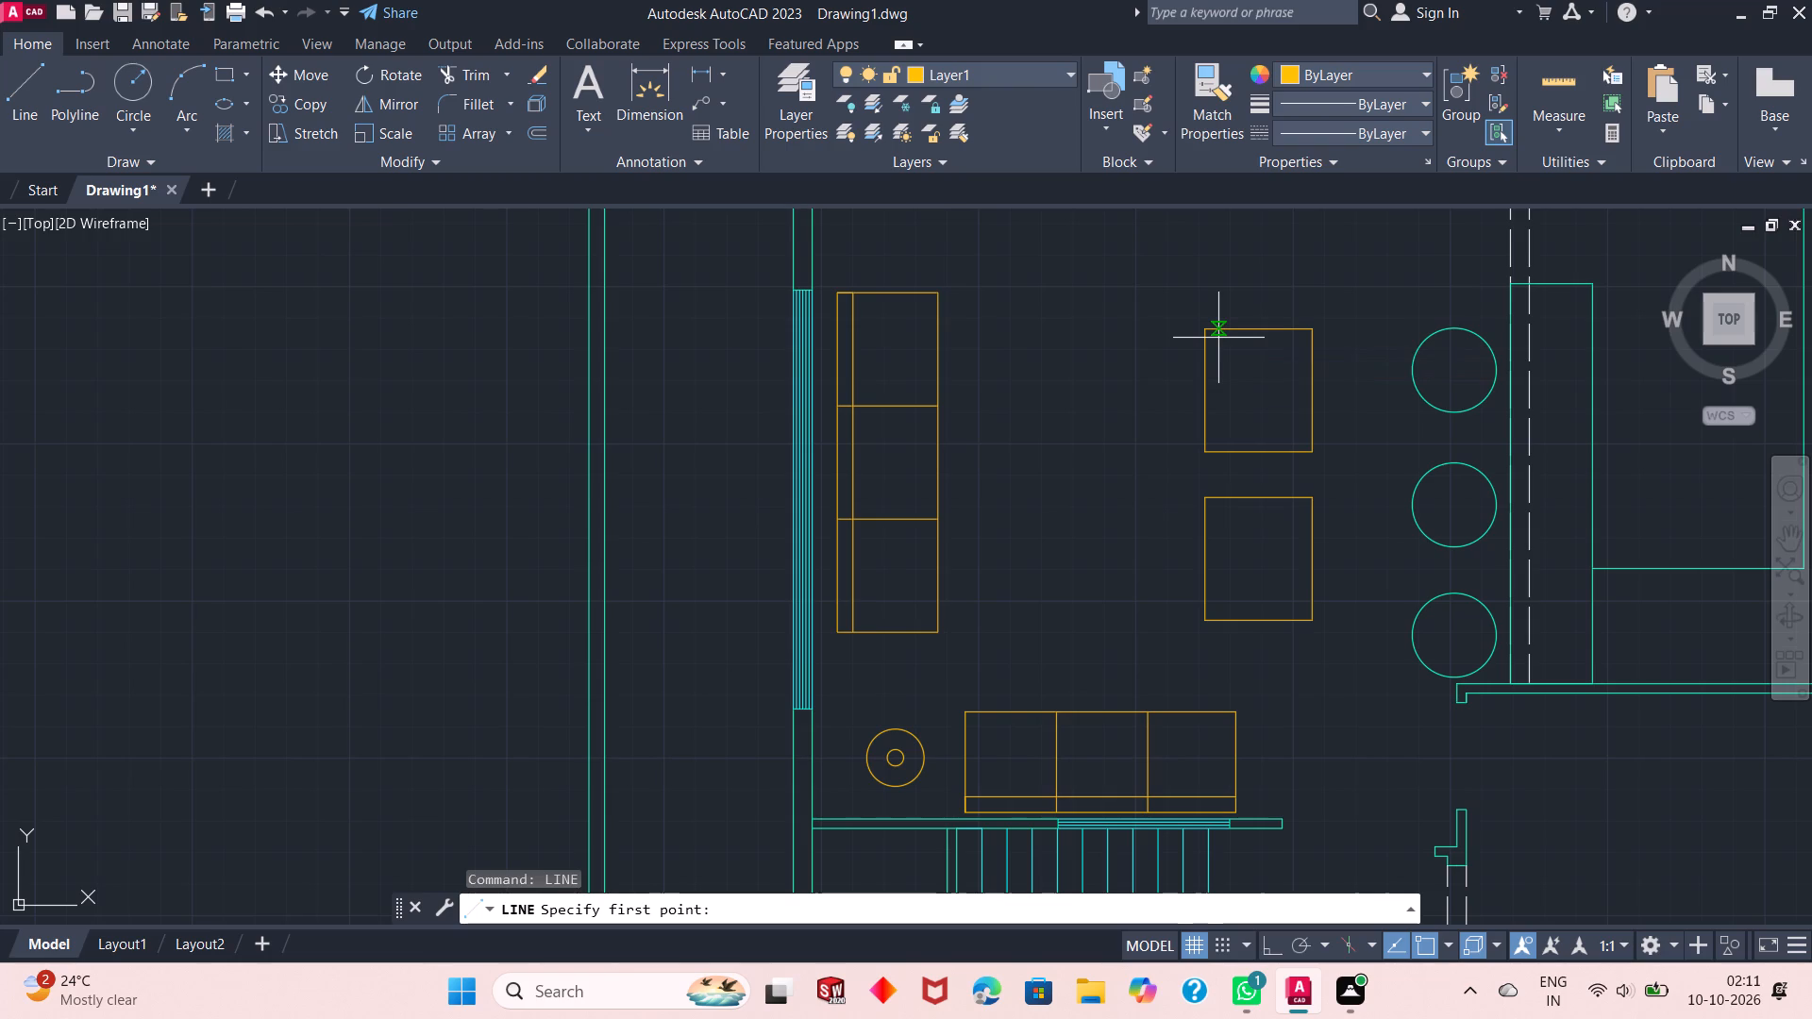
{"action": "left_click", "coordinate": [1316, 329]}
{"action": "type", "text": "5\""}
{"action": "key", "text": "Return"}
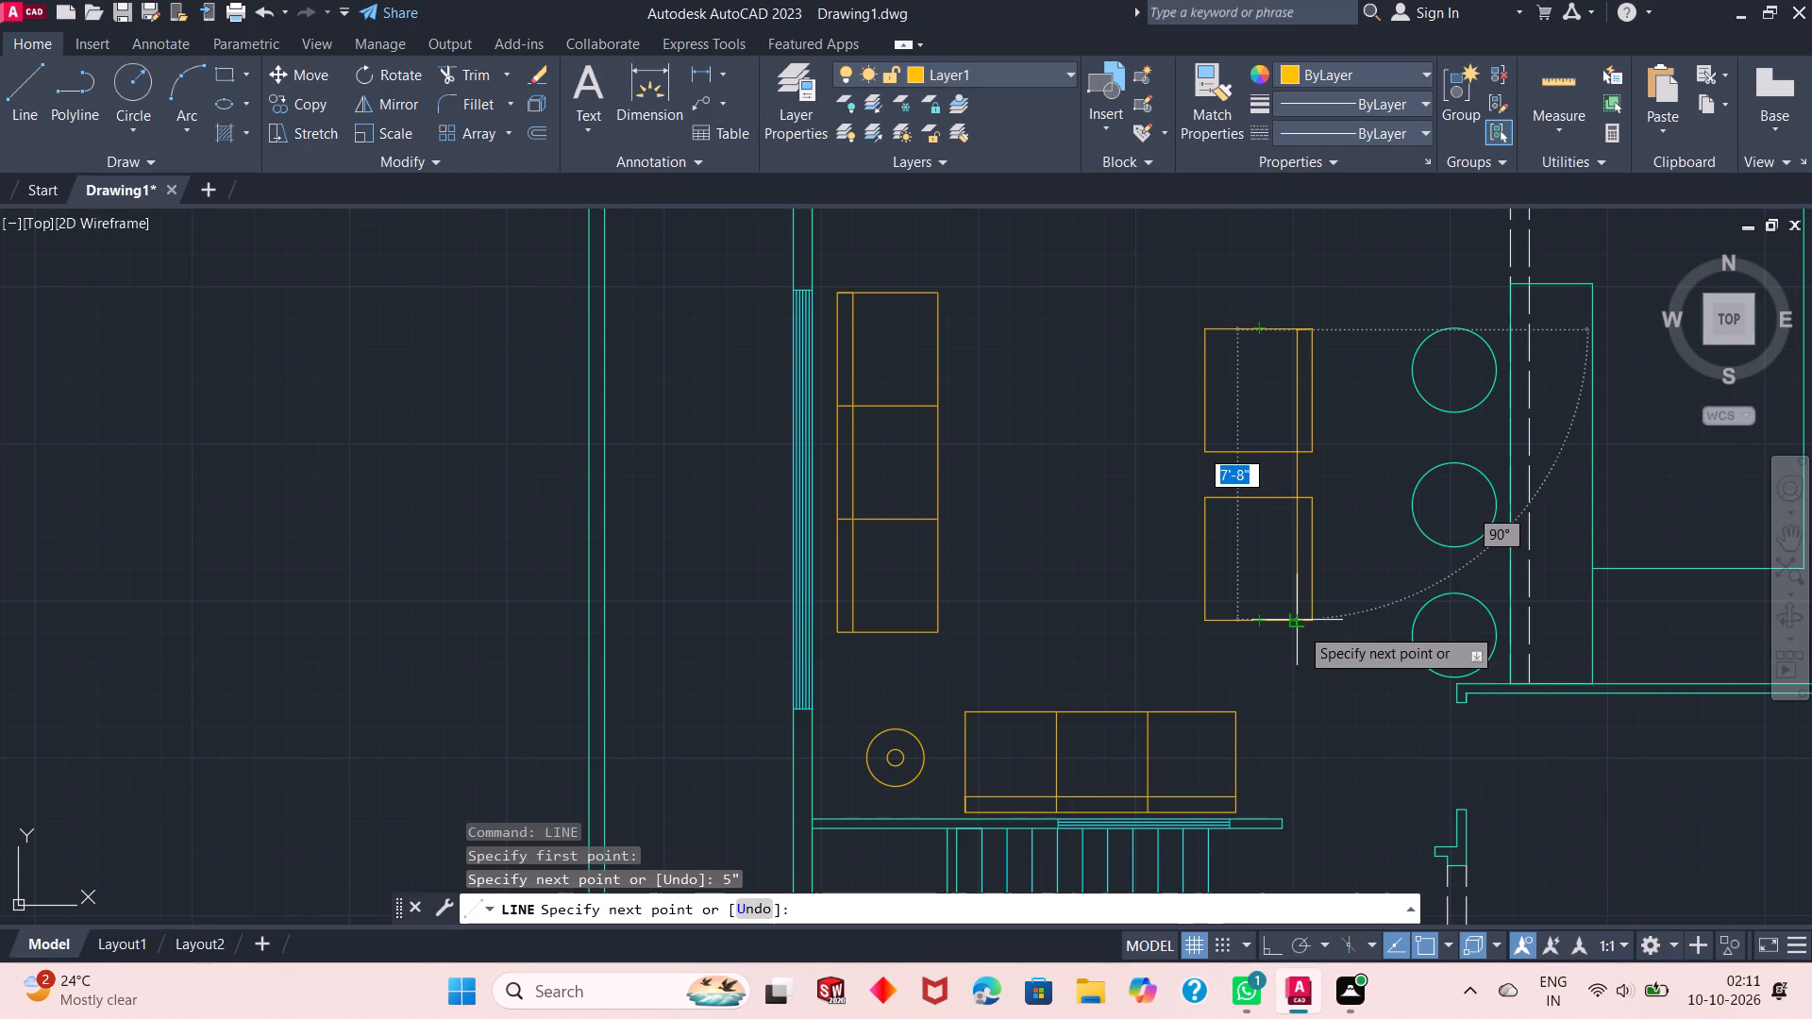
{"action": "left_click", "coordinate": [1300, 626]}
{"action": "key", "text": "Escape"}
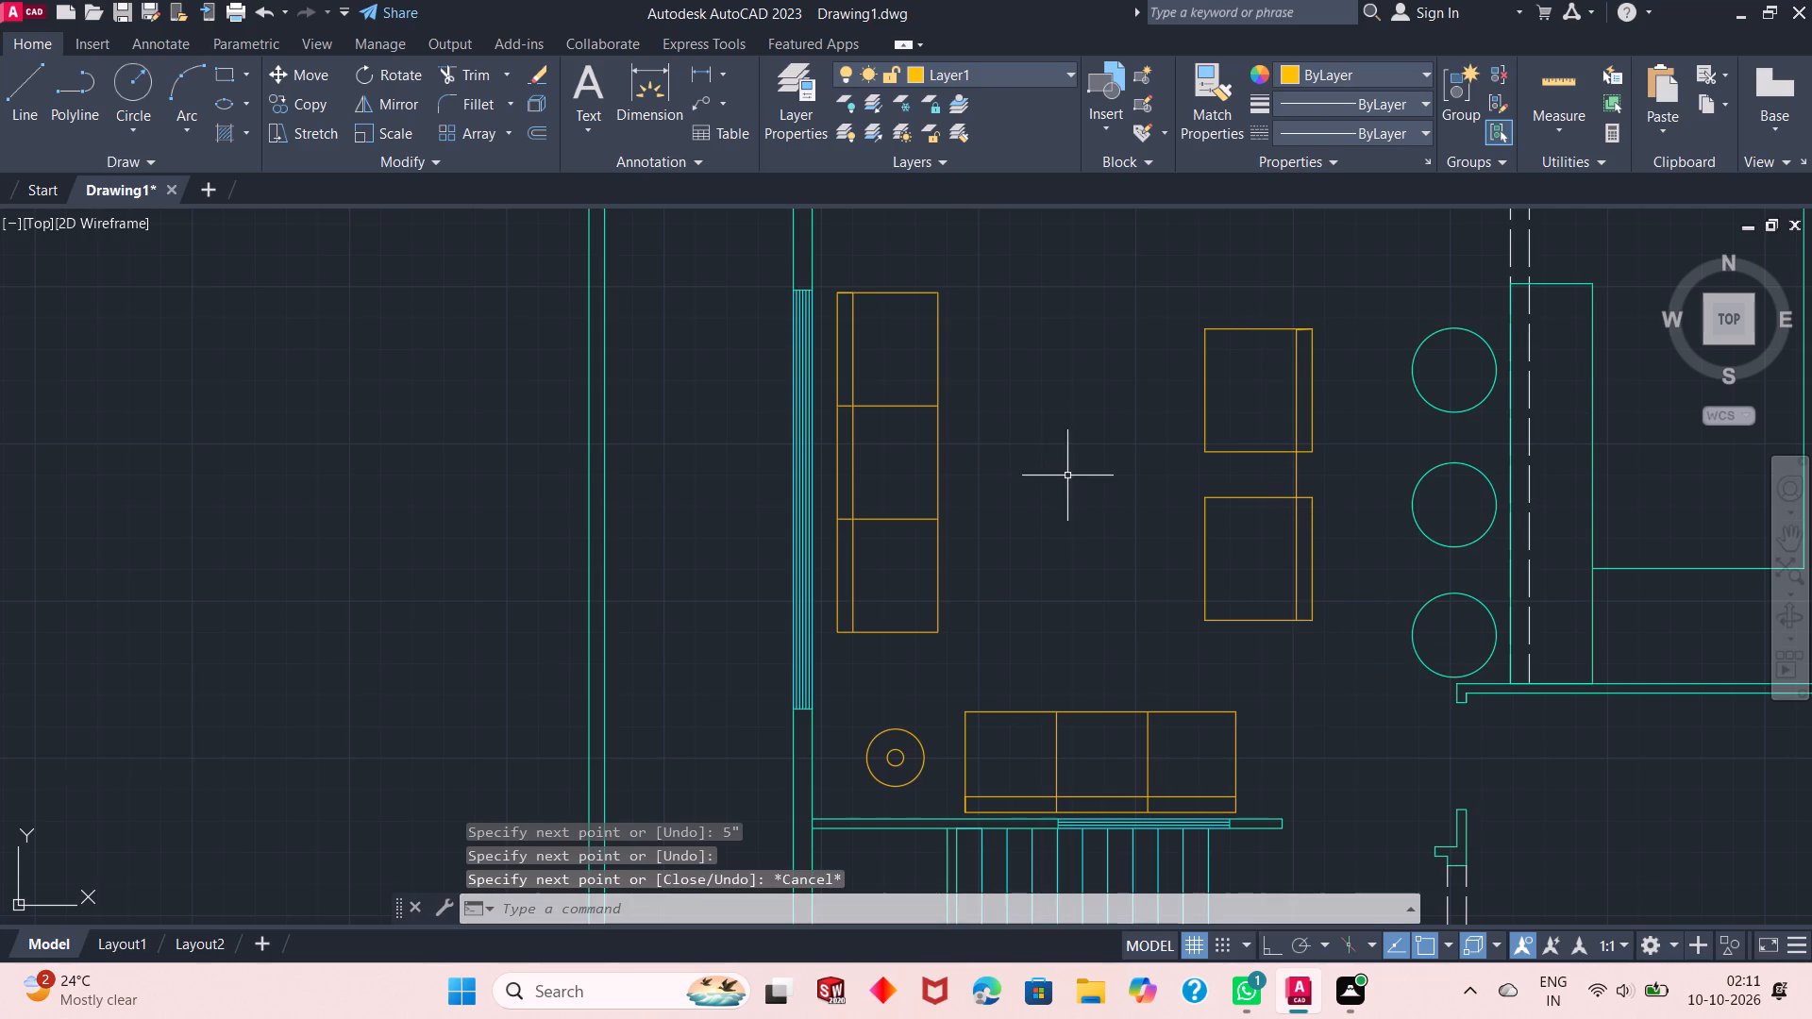
Trim the part of the backrest line that crosses the gap between the two living-room armchairs.
{"action": "left_click", "coordinate": [446, 73]}
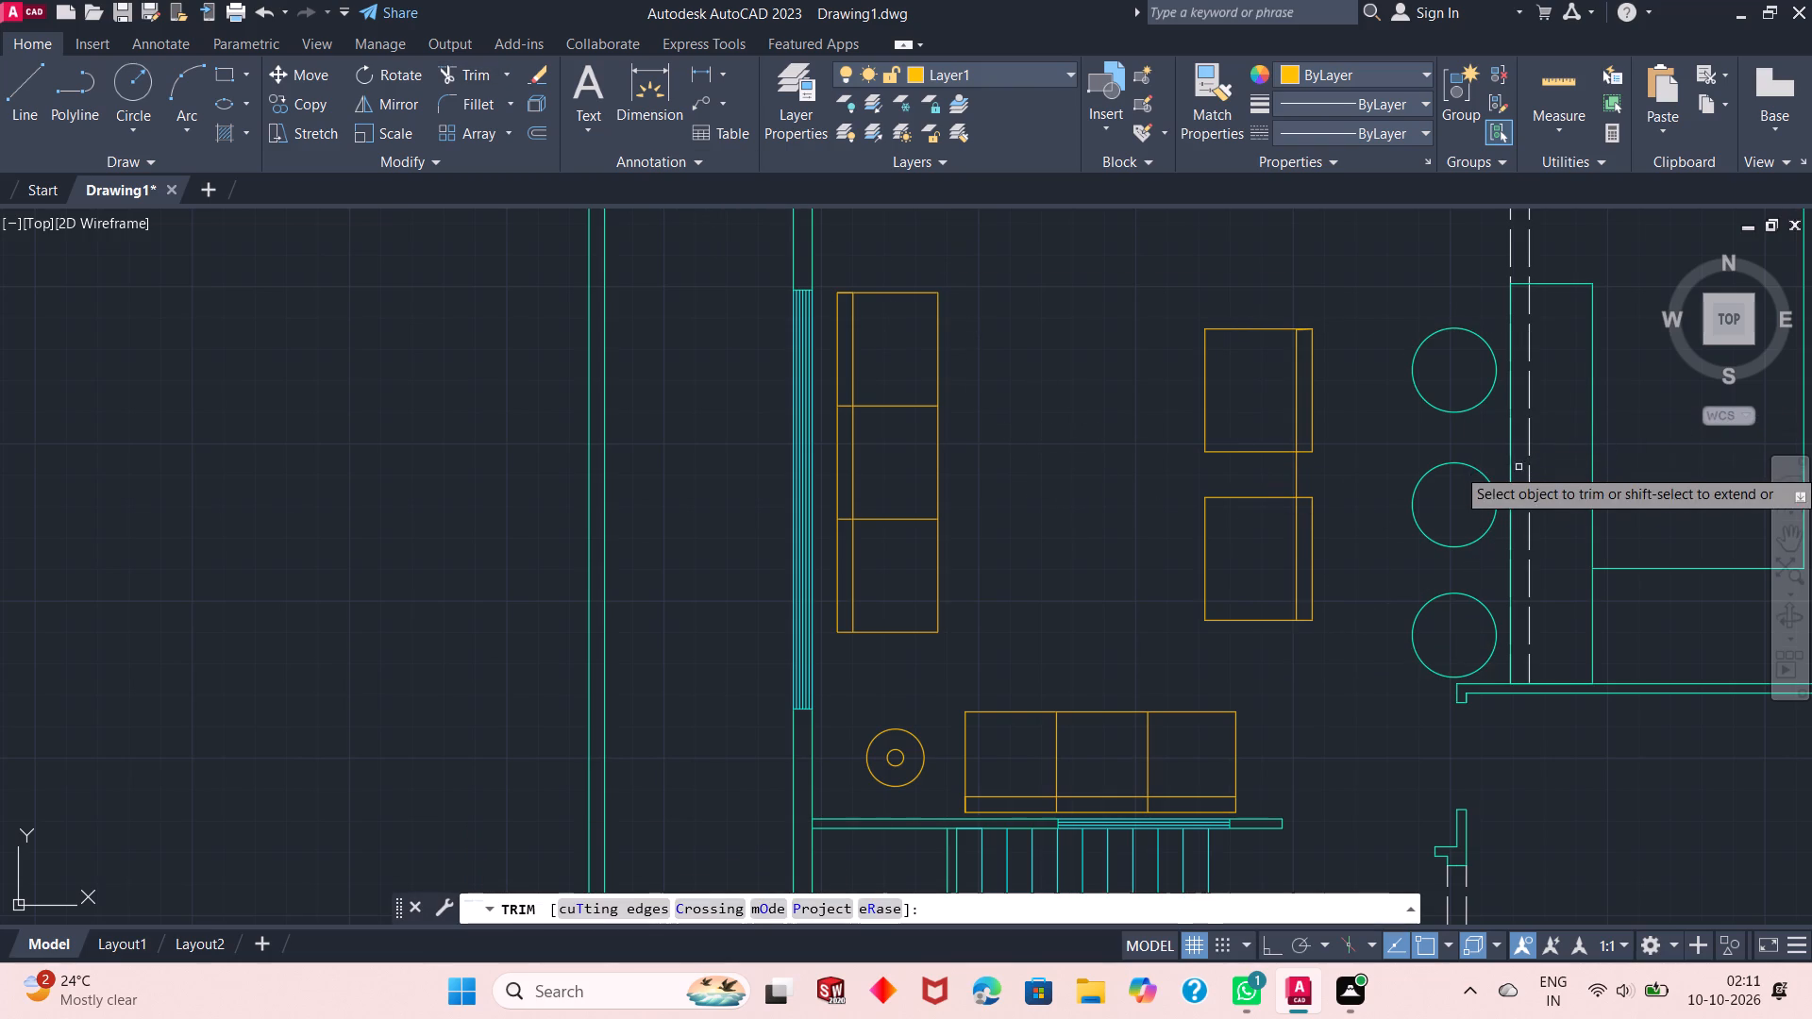
{"action": "left_click", "coordinate": [1357, 461]}
{"action": "left_click", "coordinate": [1223, 464]}
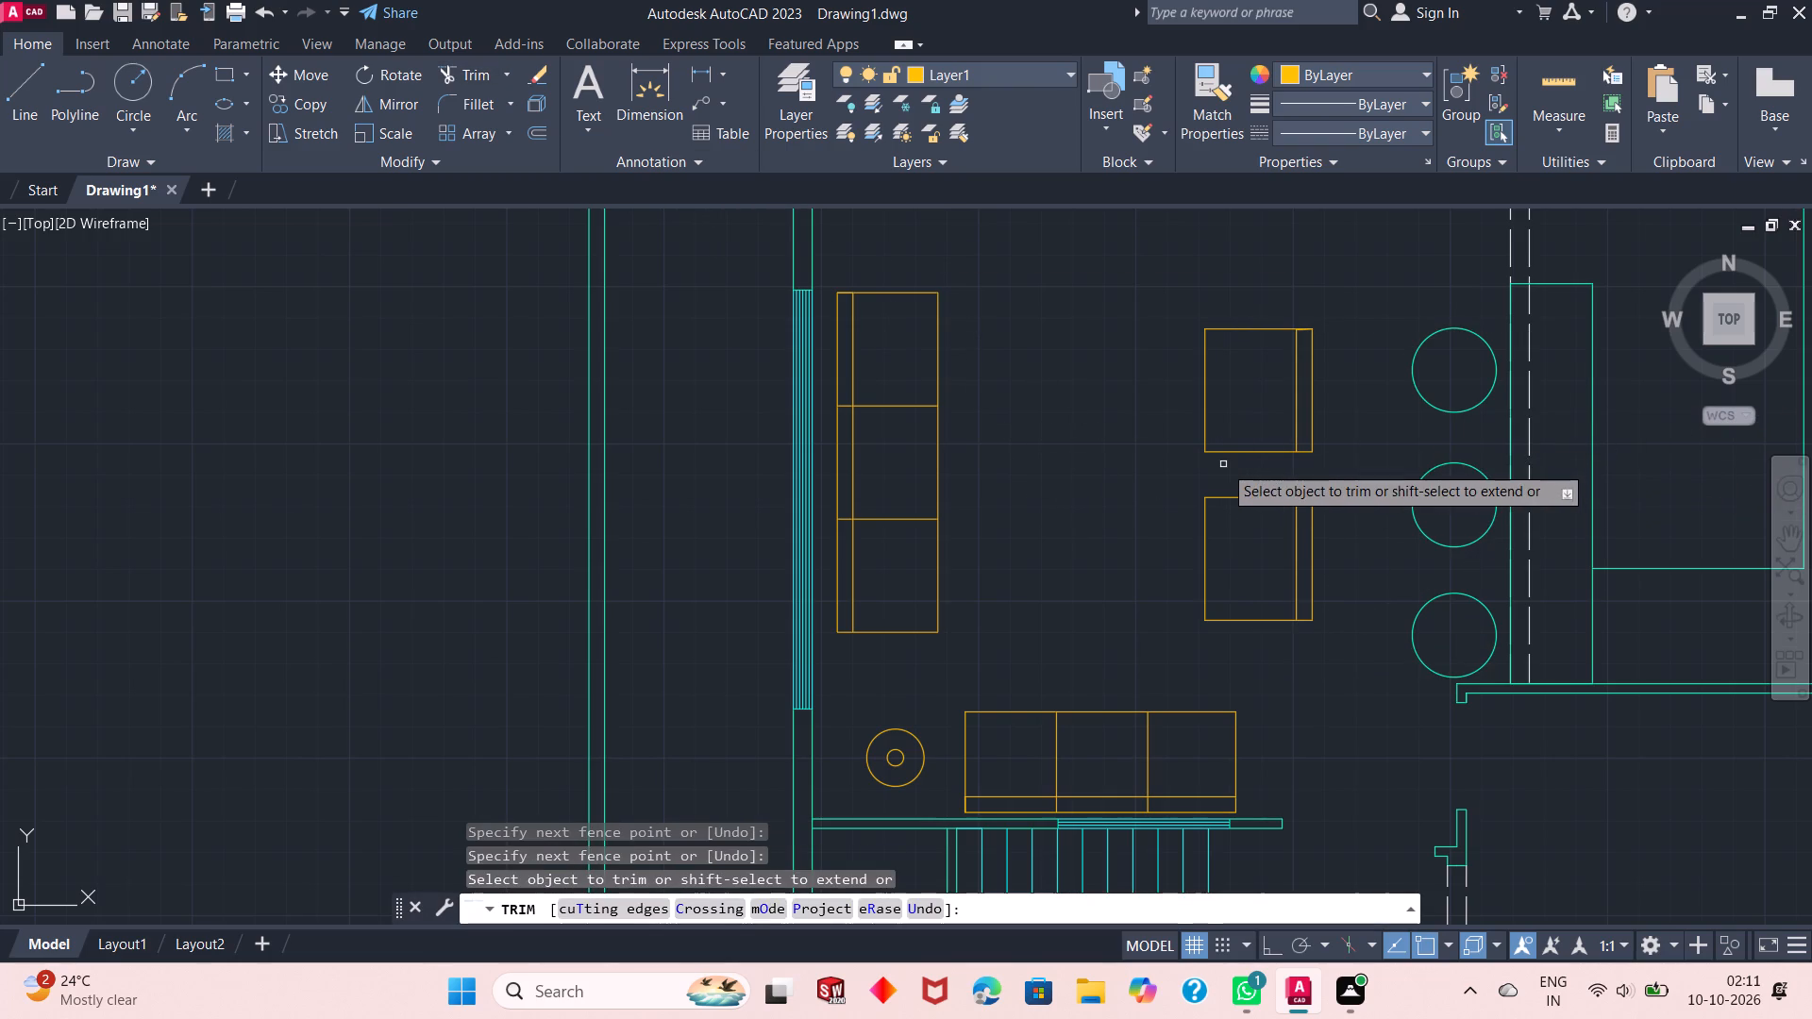
{"action": "key", "text": "Escape"}
{"action": "key", "text": "Escape"}
{"action": "key", "text": "Escape"}
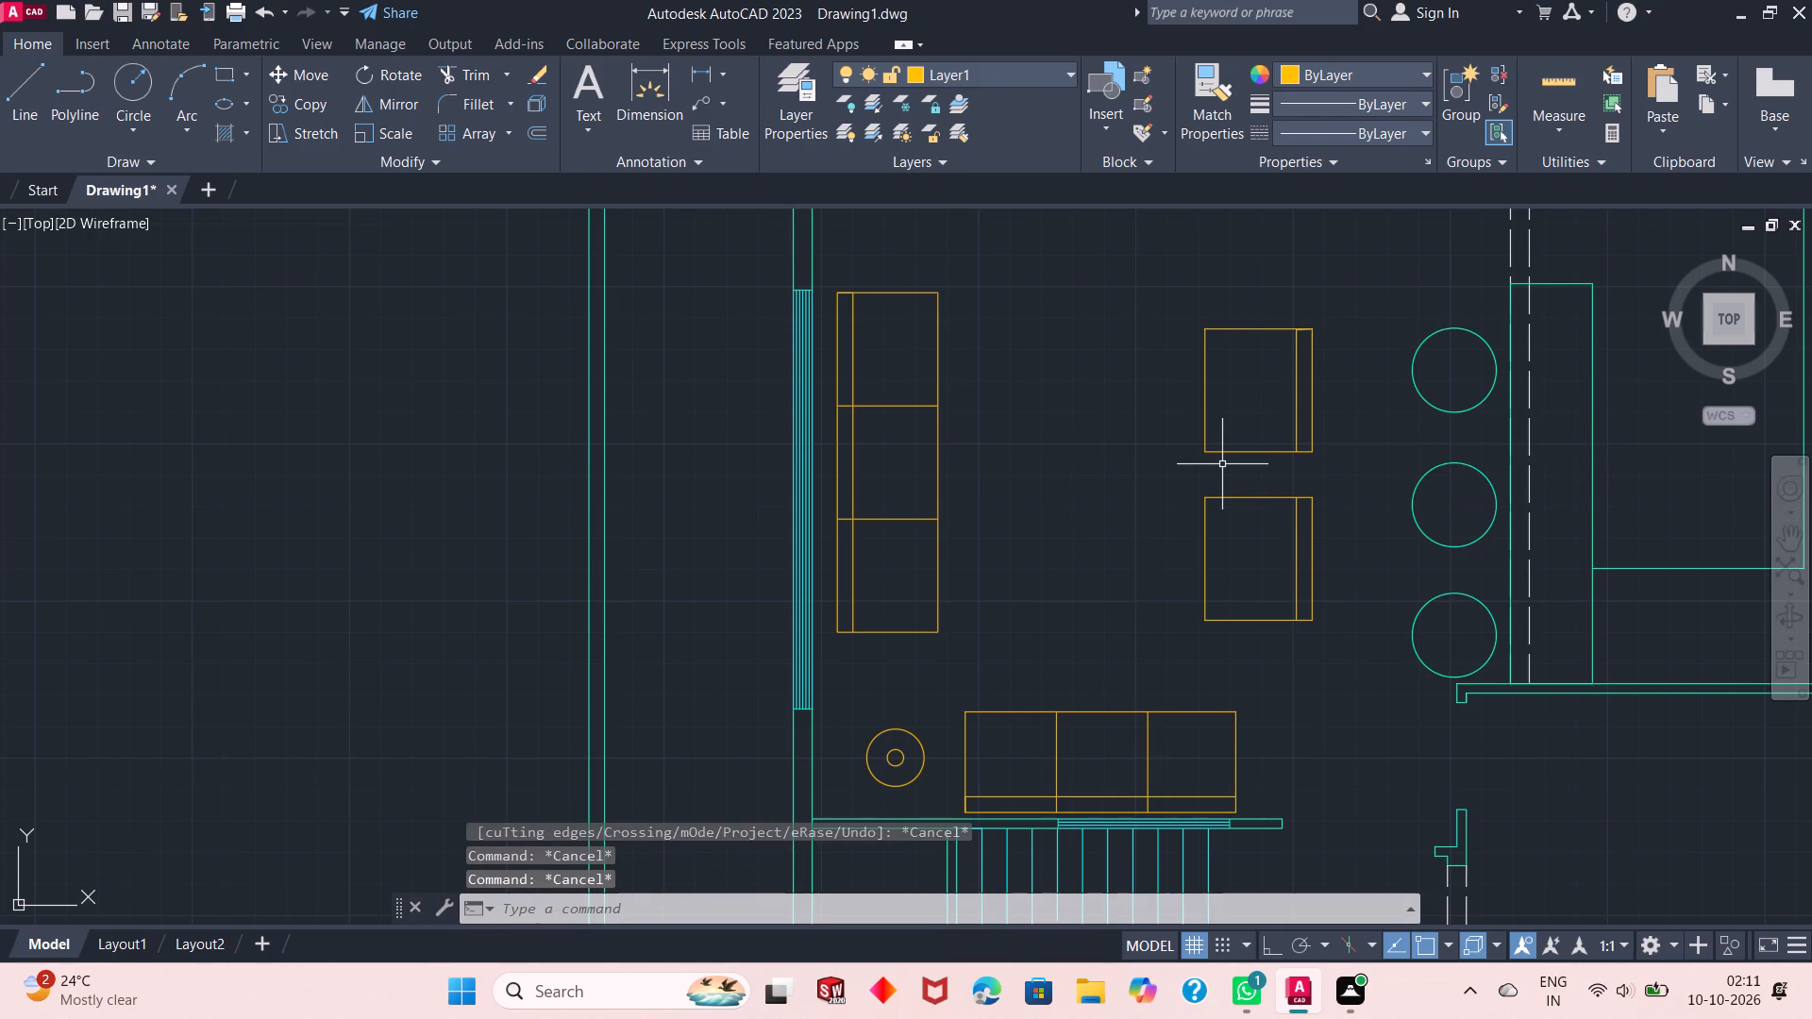
Draw a rectangle about 3'-6" wide by 5'-1" long in the middle of the room south of the kitchen.
{"action": "scroll", "coordinate": [1171, 526], "scroll_direction": "up", "scroll_amount": 2}
{"action": "scroll", "coordinate": [1166, 526], "scroll_direction": "down", "scroll_amount": 4}
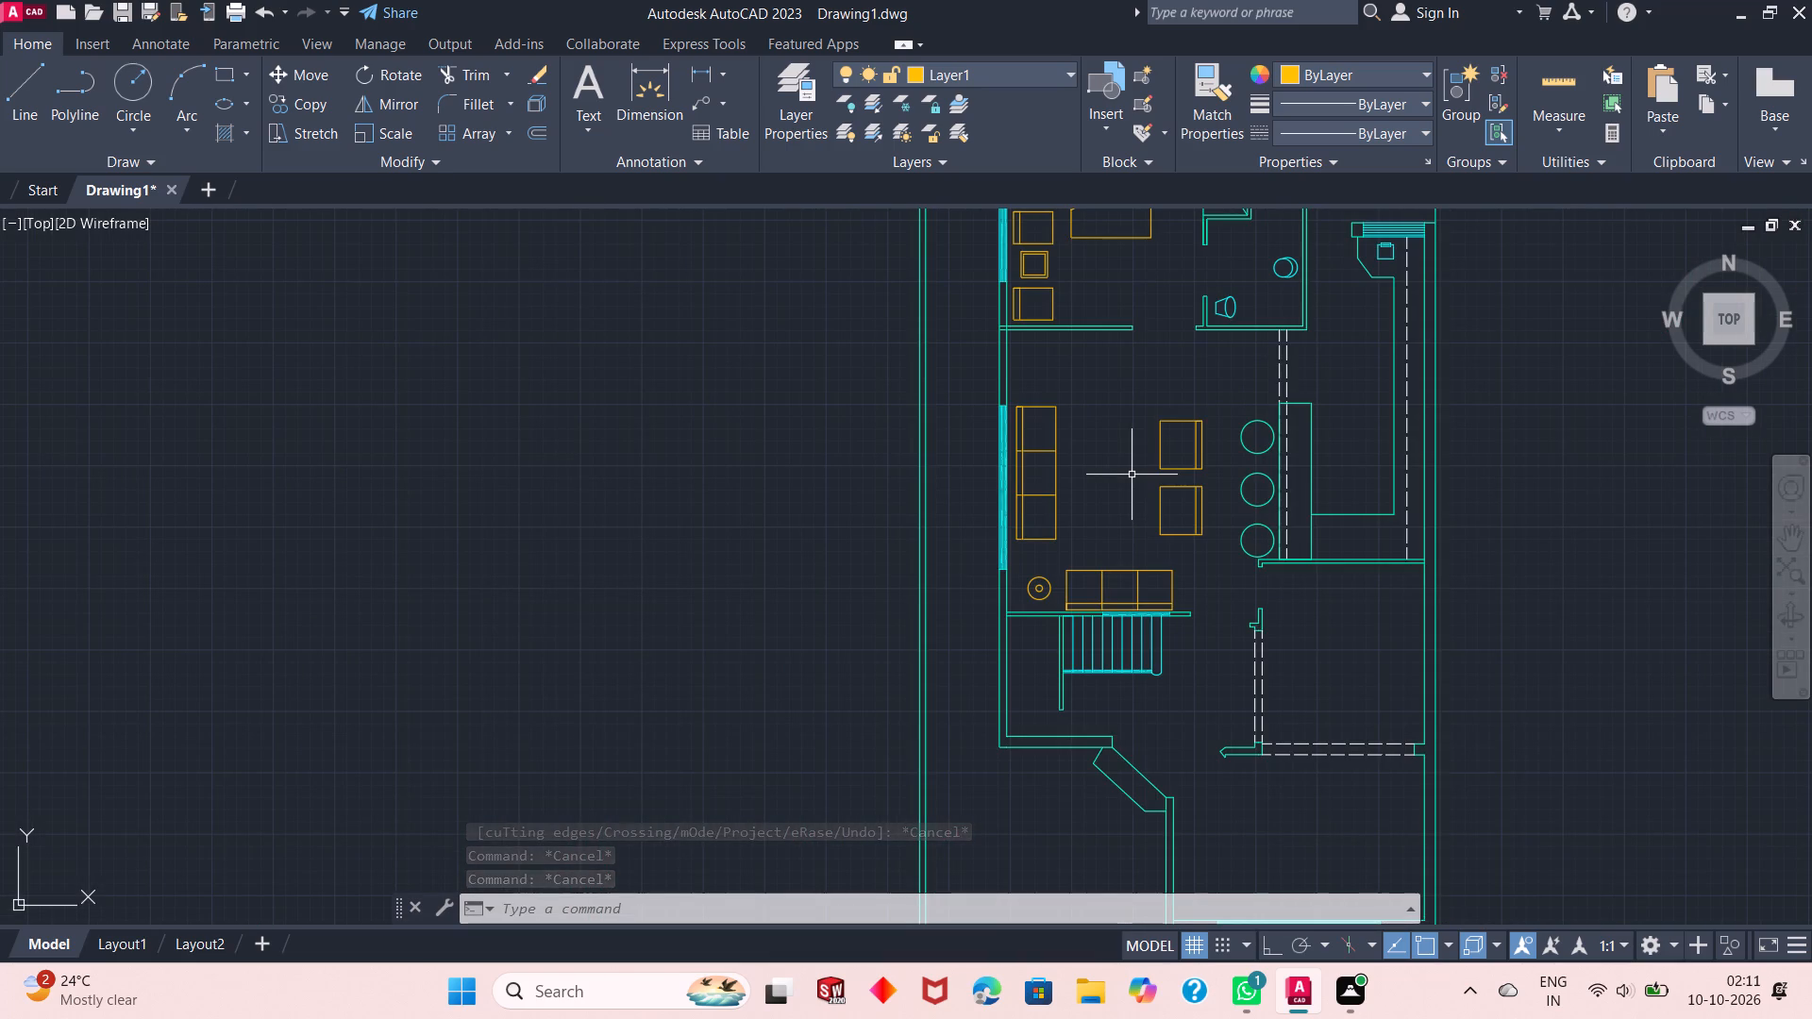
{"action": "scroll", "coordinate": [1143, 471], "scroll_direction": "down", "scroll_amount": 2}
{"action": "scroll", "coordinate": [1194, 533], "scroll_direction": "up", "scroll_amount": 1}
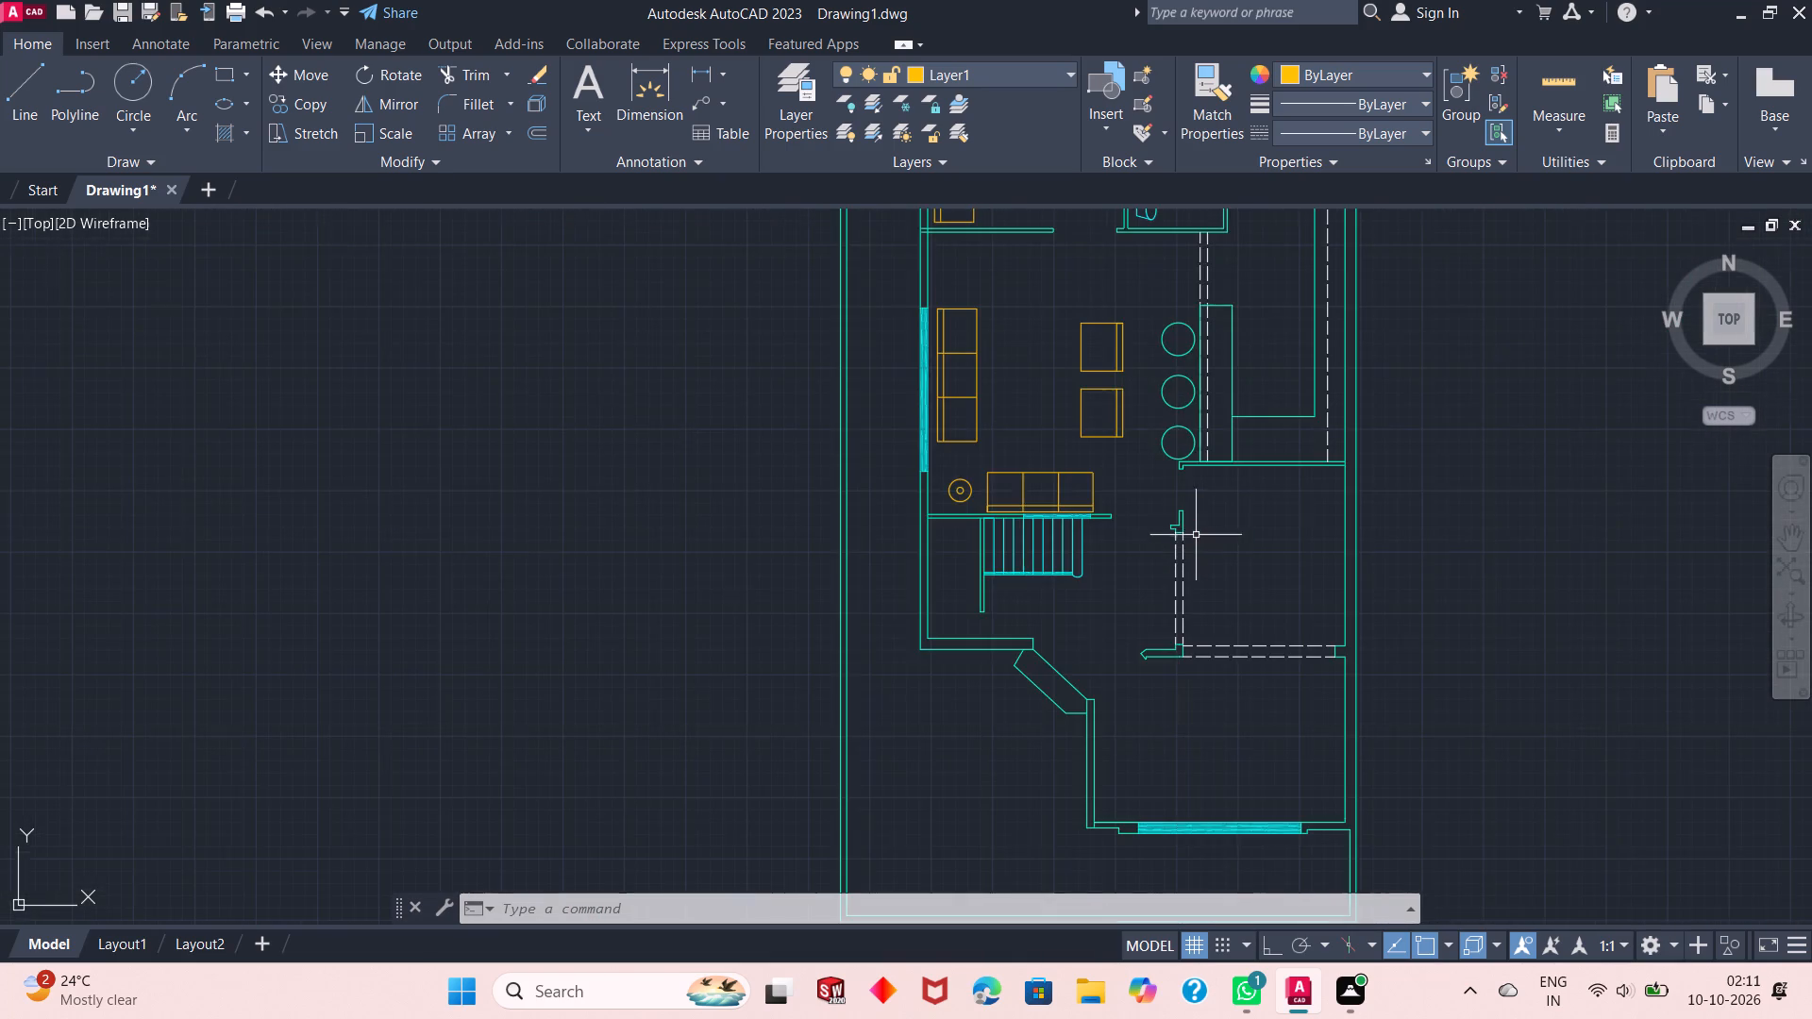
{"action": "scroll", "coordinate": [1197, 535], "scroll_direction": "up", "scroll_amount": 3}
{"action": "scroll", "coordinate": [1204, 541], "scroll_direction": "down", "scroll_amount": 1}
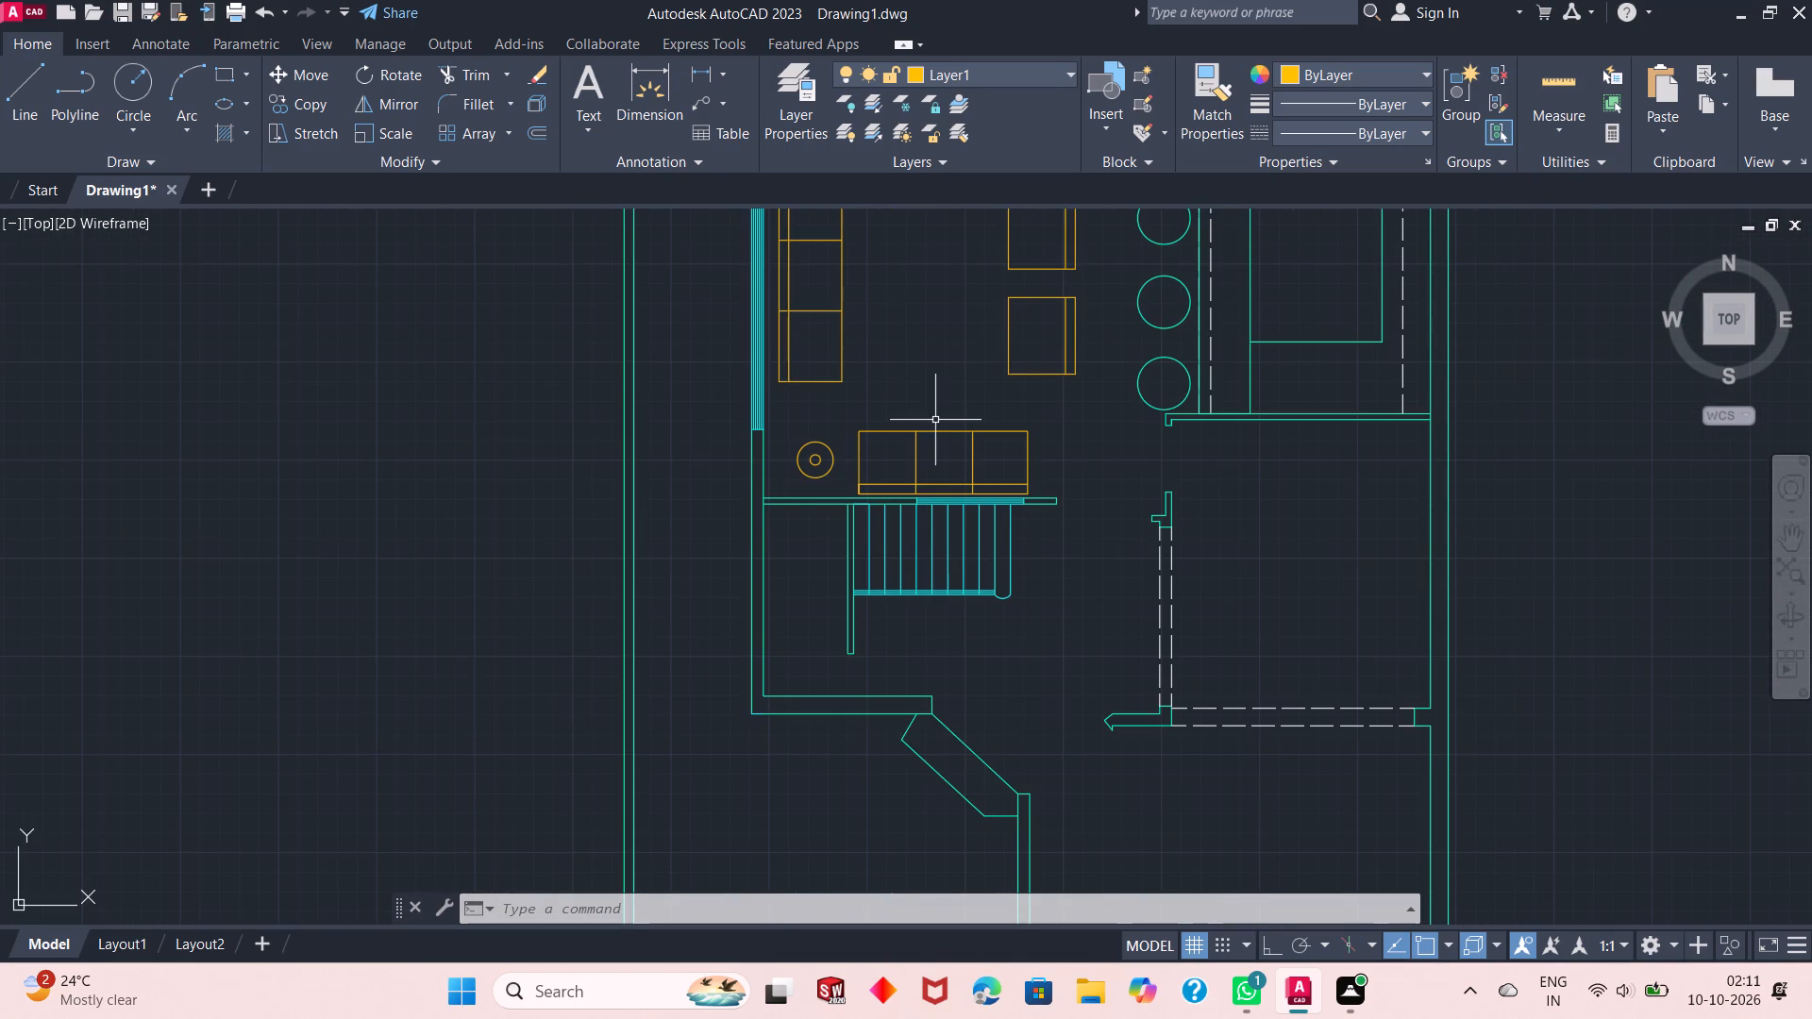
{"action": "left_click", "coordinate": [226, 75]}
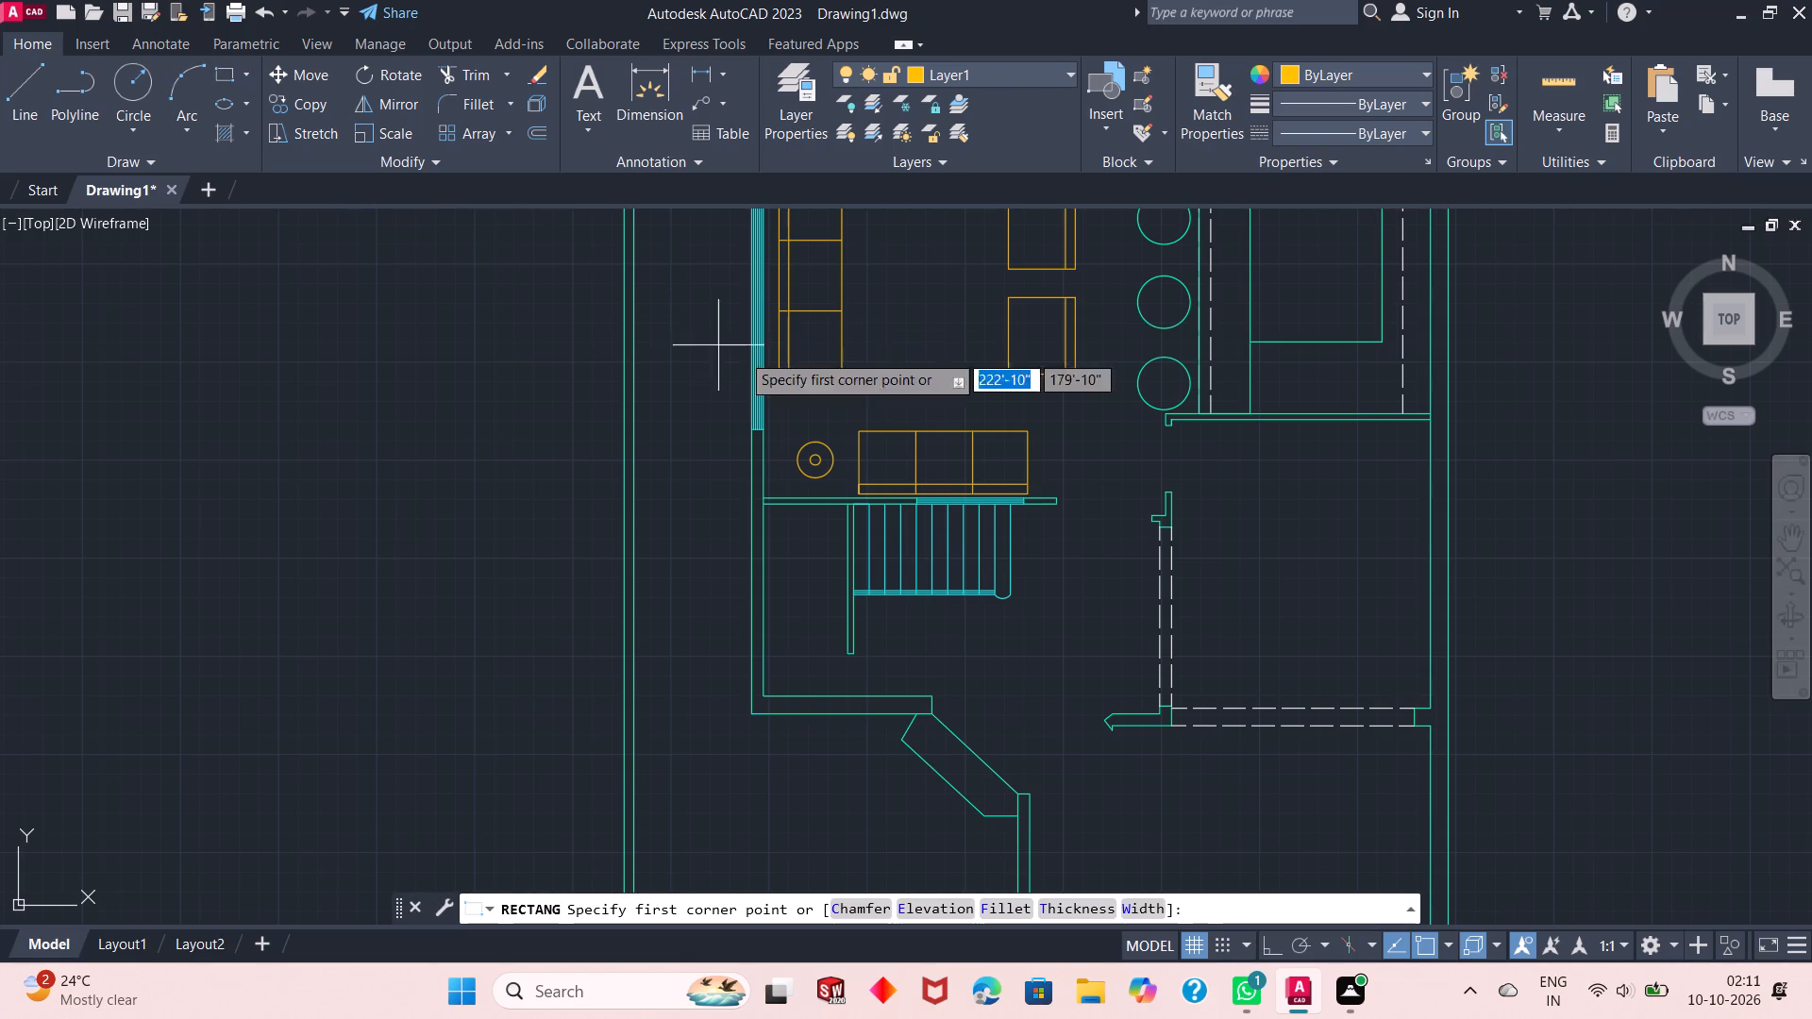
{"action": "left_click", "coordinate": [1267, 530]}
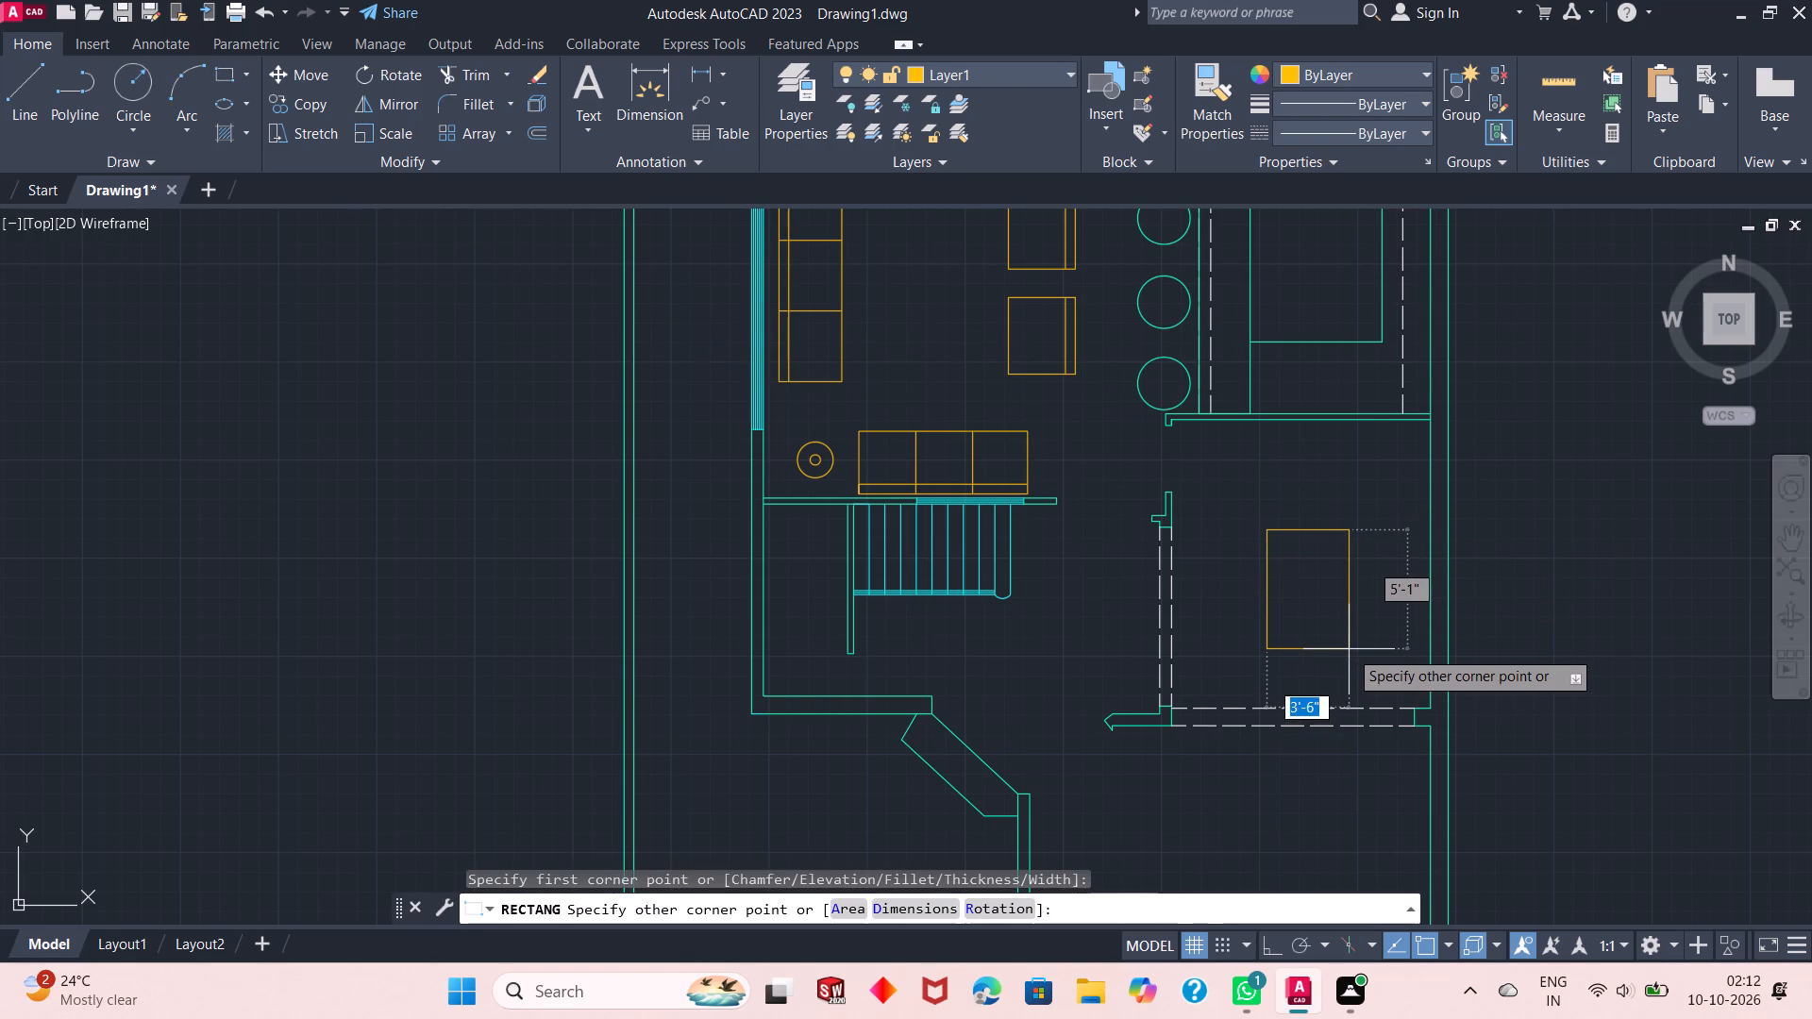
{"action": "left_click", "coordinate": [1349, 649]}
{"action": "scroll", "coordinate": [1380, 588], "scroll_direction": "down", "scroll_amount": 2}
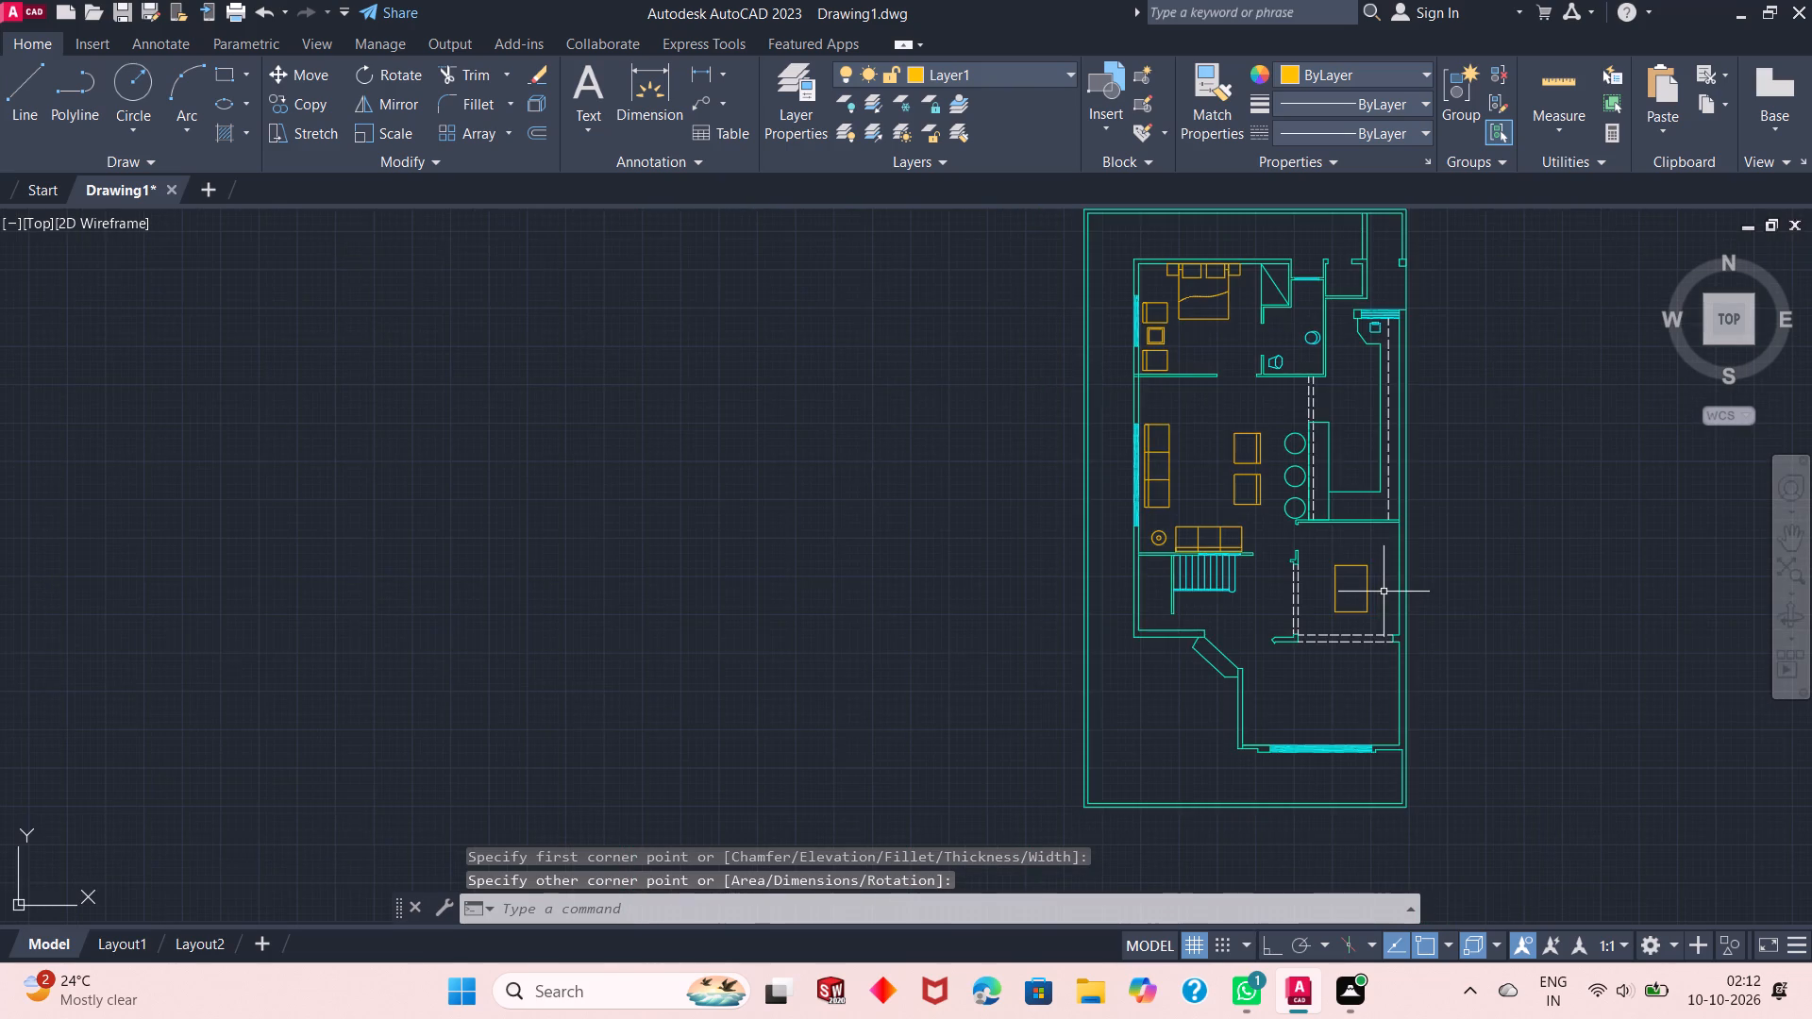
{"action": "scroll", "coordinate": [1384, 593], "scroll_direction": "up", "scroll_amount": 3}
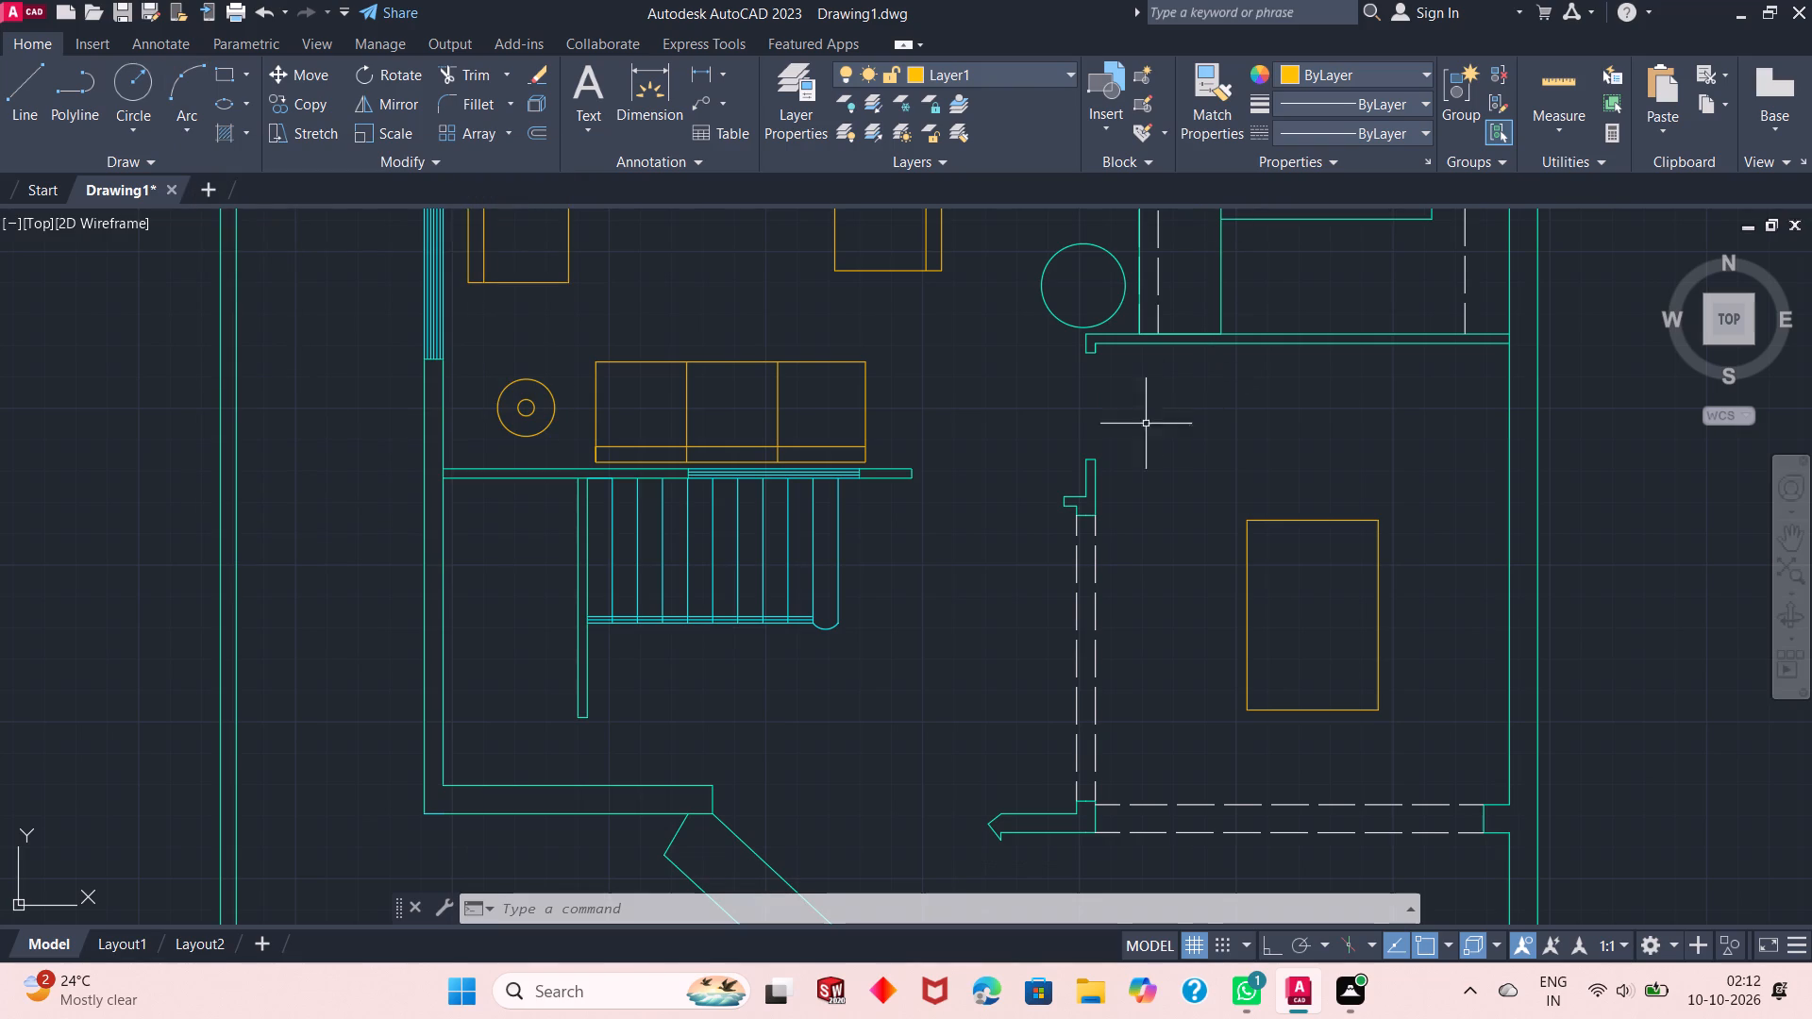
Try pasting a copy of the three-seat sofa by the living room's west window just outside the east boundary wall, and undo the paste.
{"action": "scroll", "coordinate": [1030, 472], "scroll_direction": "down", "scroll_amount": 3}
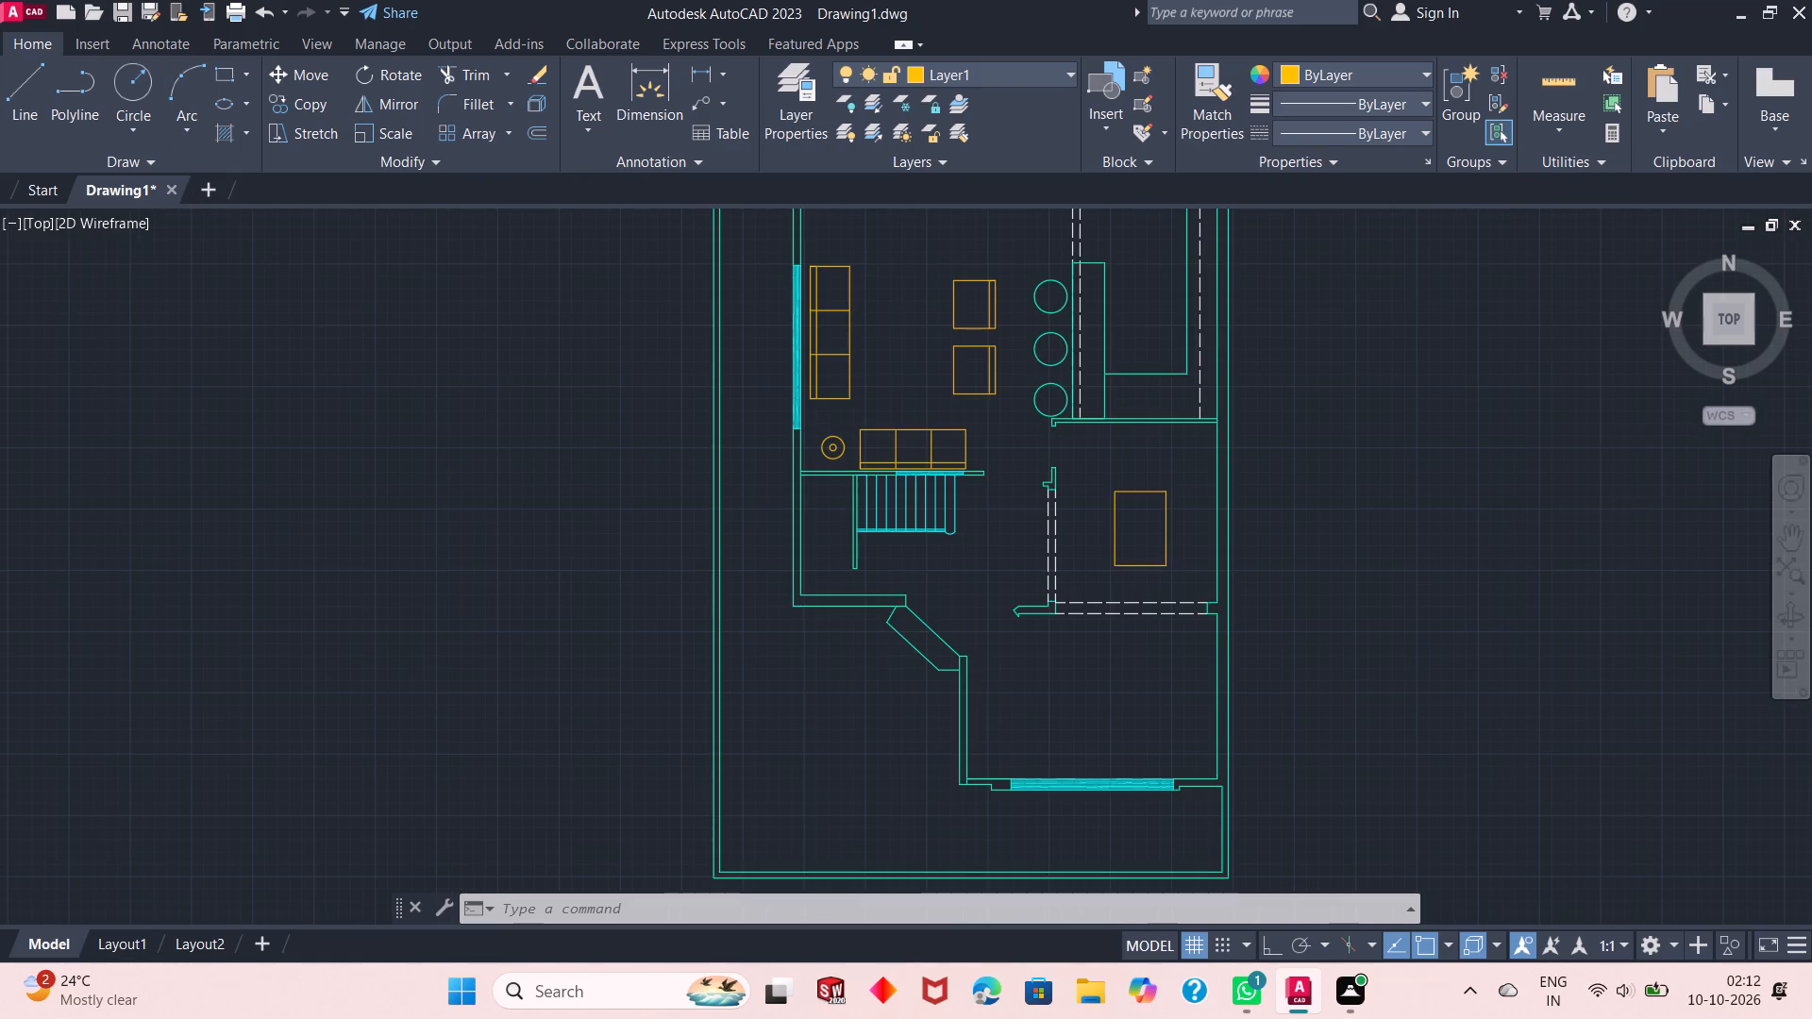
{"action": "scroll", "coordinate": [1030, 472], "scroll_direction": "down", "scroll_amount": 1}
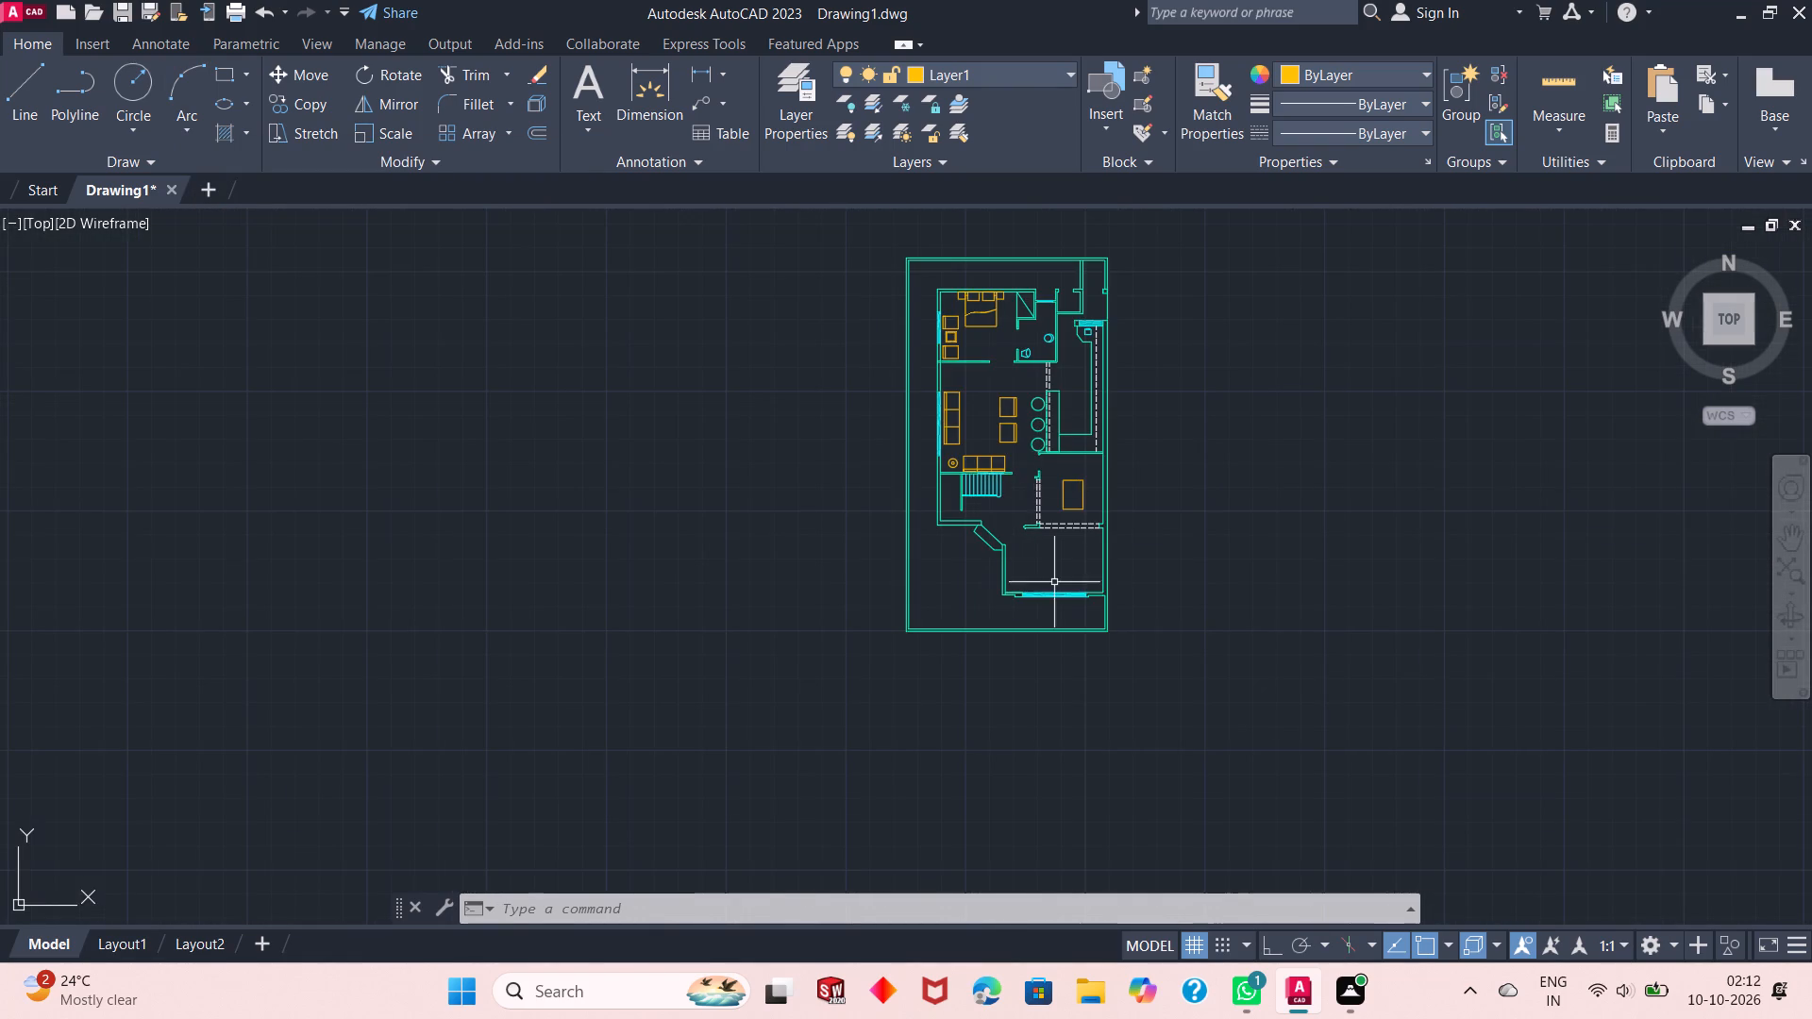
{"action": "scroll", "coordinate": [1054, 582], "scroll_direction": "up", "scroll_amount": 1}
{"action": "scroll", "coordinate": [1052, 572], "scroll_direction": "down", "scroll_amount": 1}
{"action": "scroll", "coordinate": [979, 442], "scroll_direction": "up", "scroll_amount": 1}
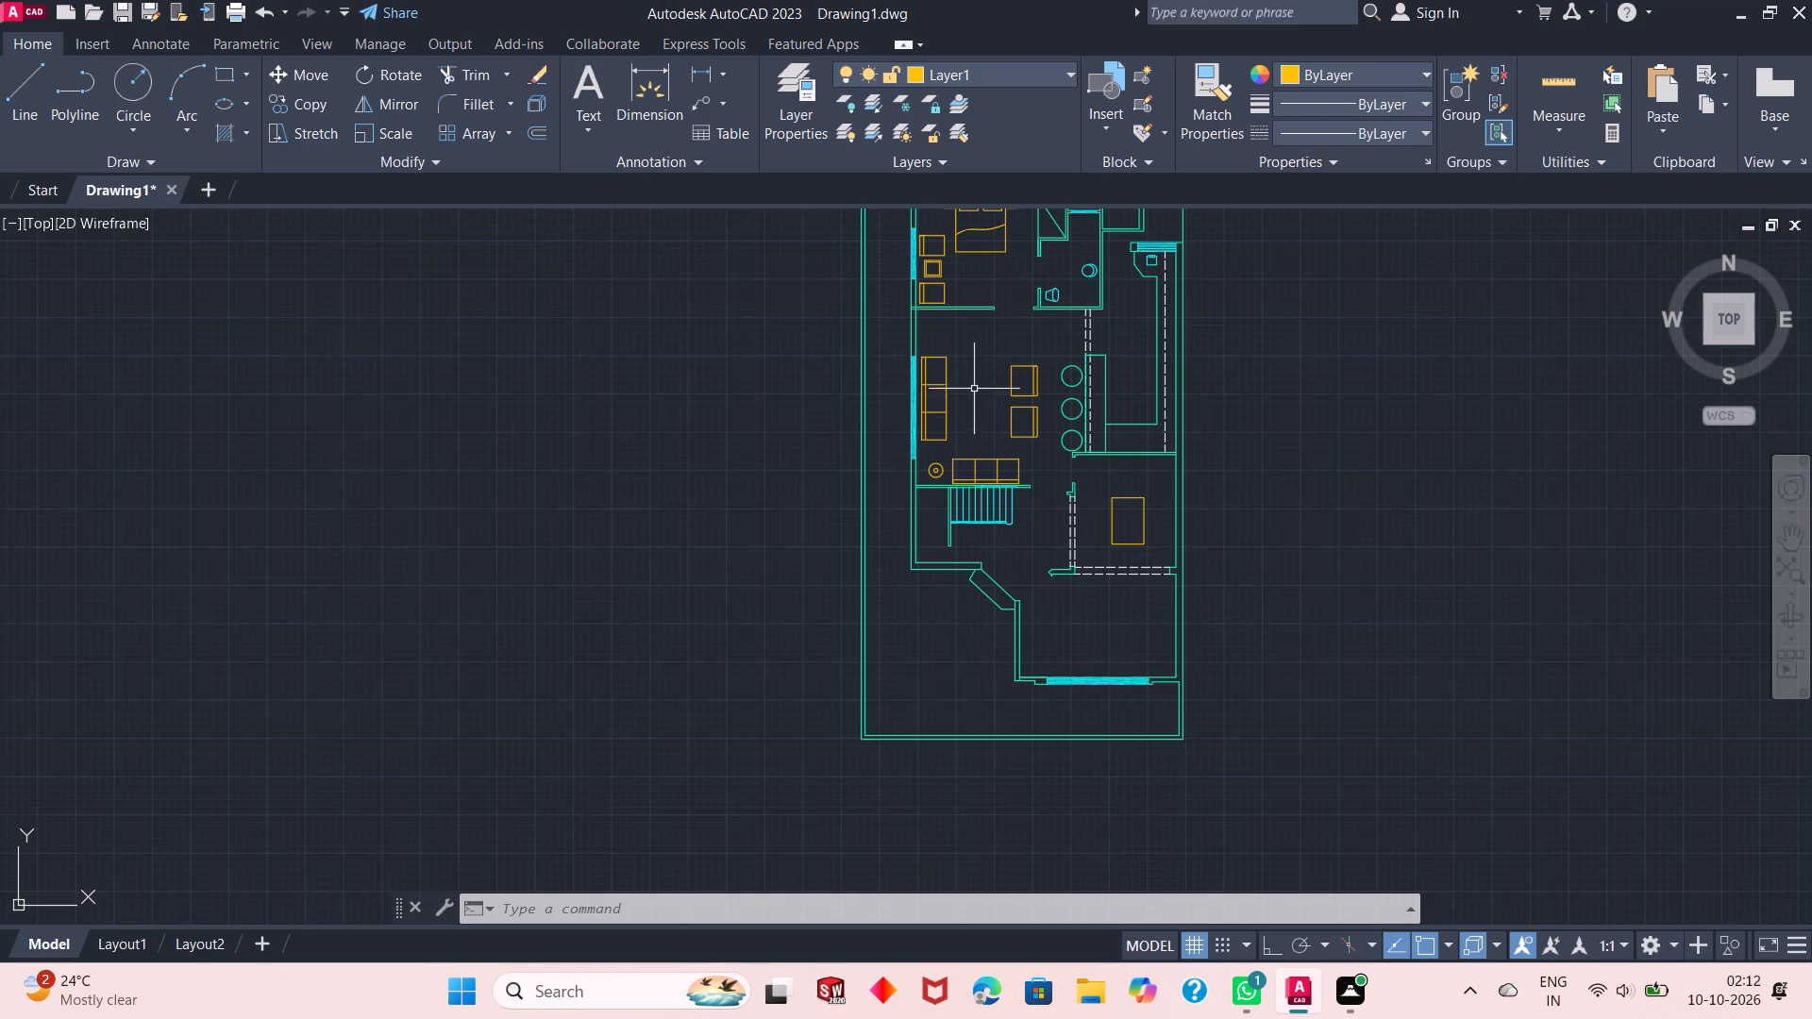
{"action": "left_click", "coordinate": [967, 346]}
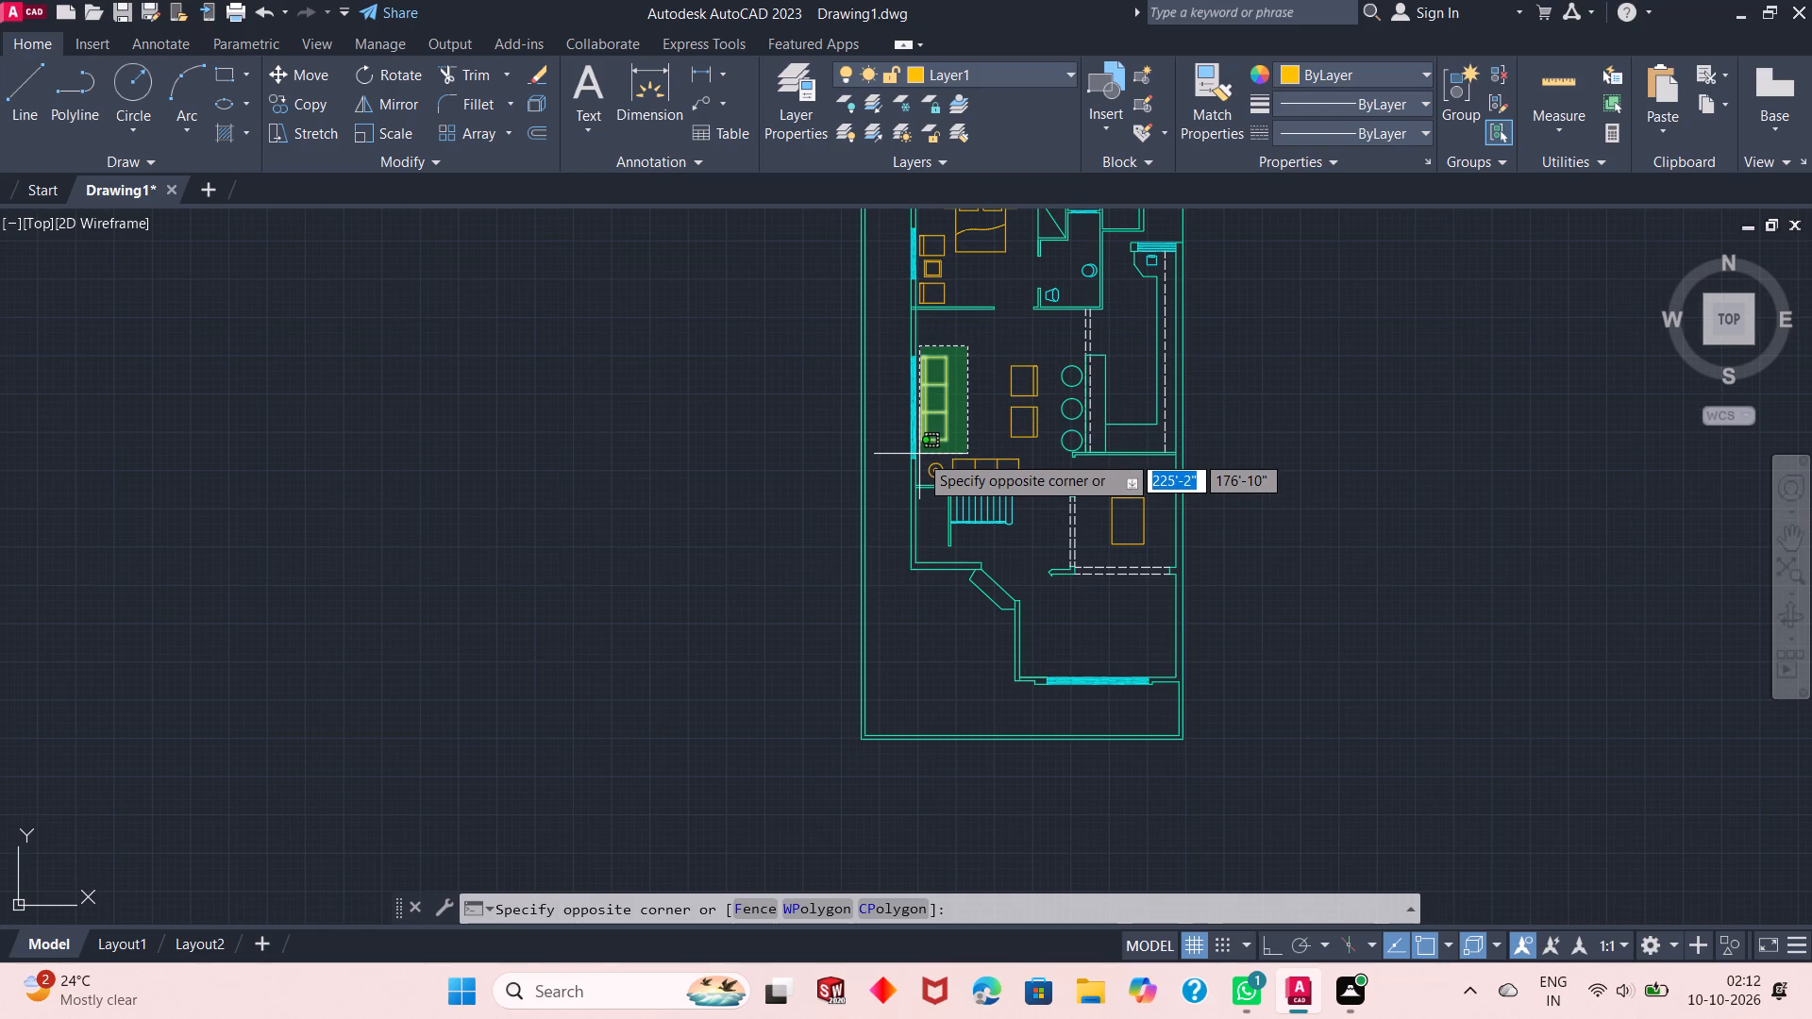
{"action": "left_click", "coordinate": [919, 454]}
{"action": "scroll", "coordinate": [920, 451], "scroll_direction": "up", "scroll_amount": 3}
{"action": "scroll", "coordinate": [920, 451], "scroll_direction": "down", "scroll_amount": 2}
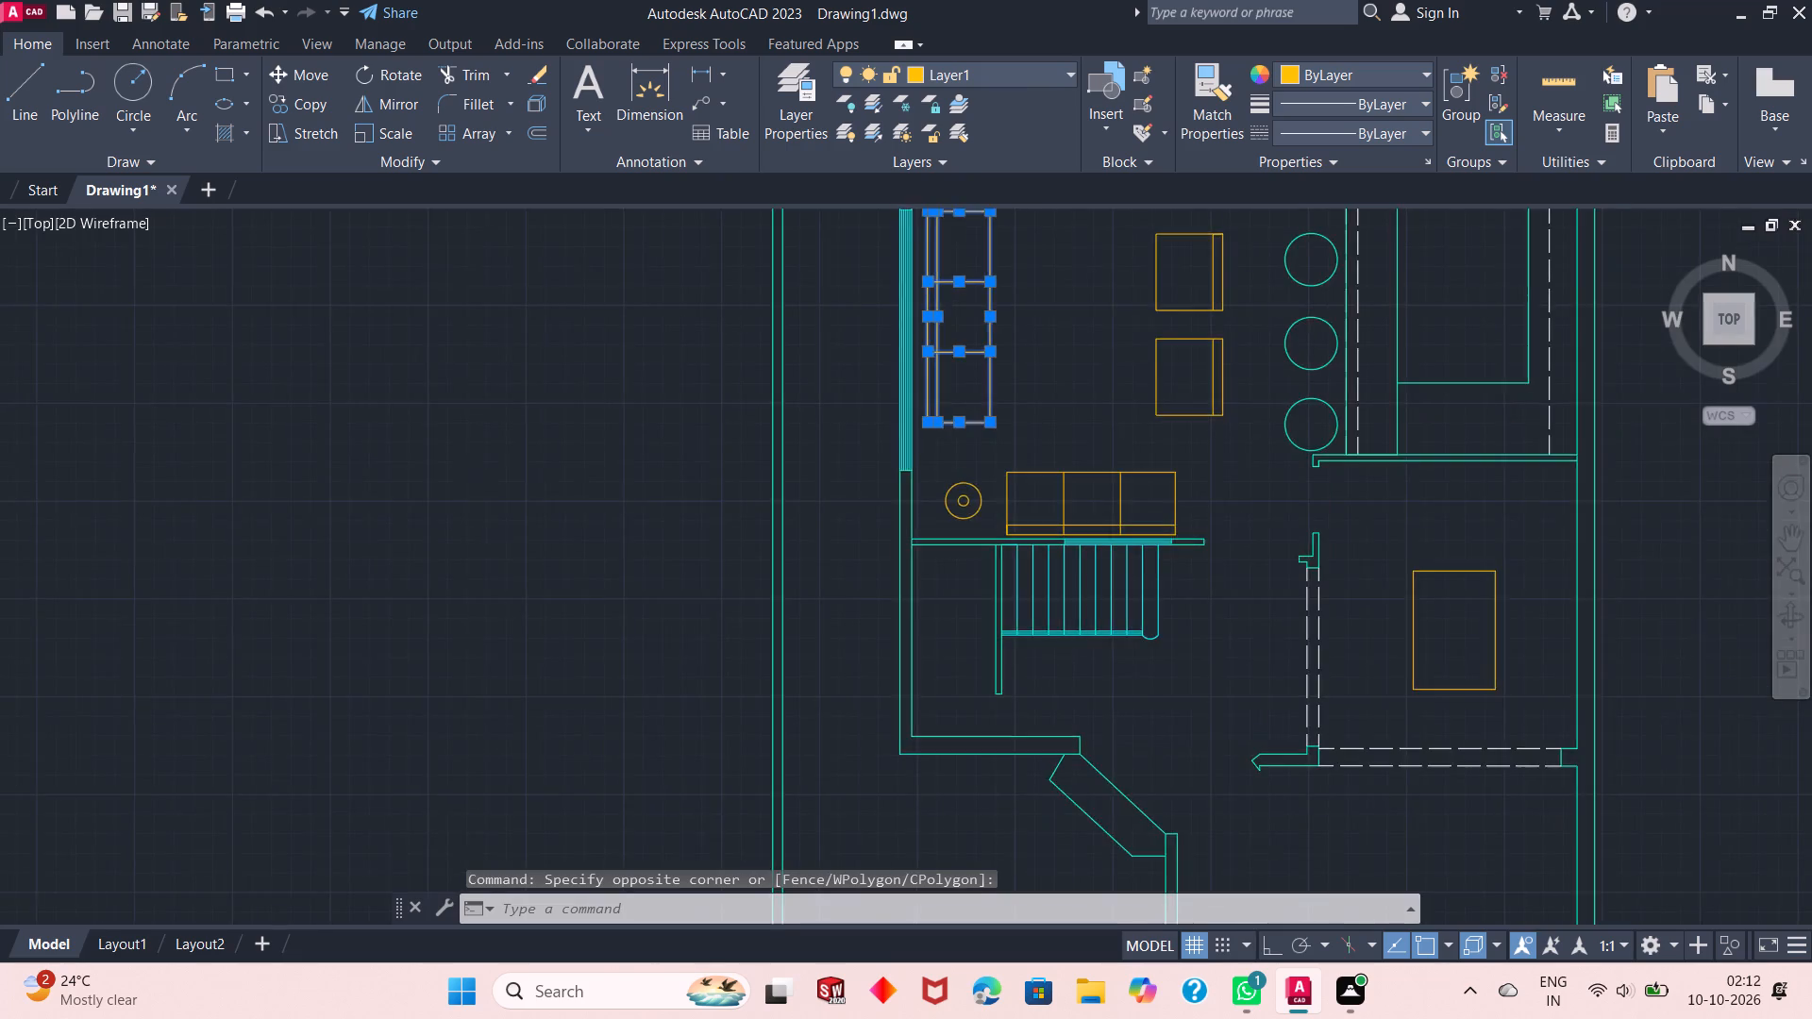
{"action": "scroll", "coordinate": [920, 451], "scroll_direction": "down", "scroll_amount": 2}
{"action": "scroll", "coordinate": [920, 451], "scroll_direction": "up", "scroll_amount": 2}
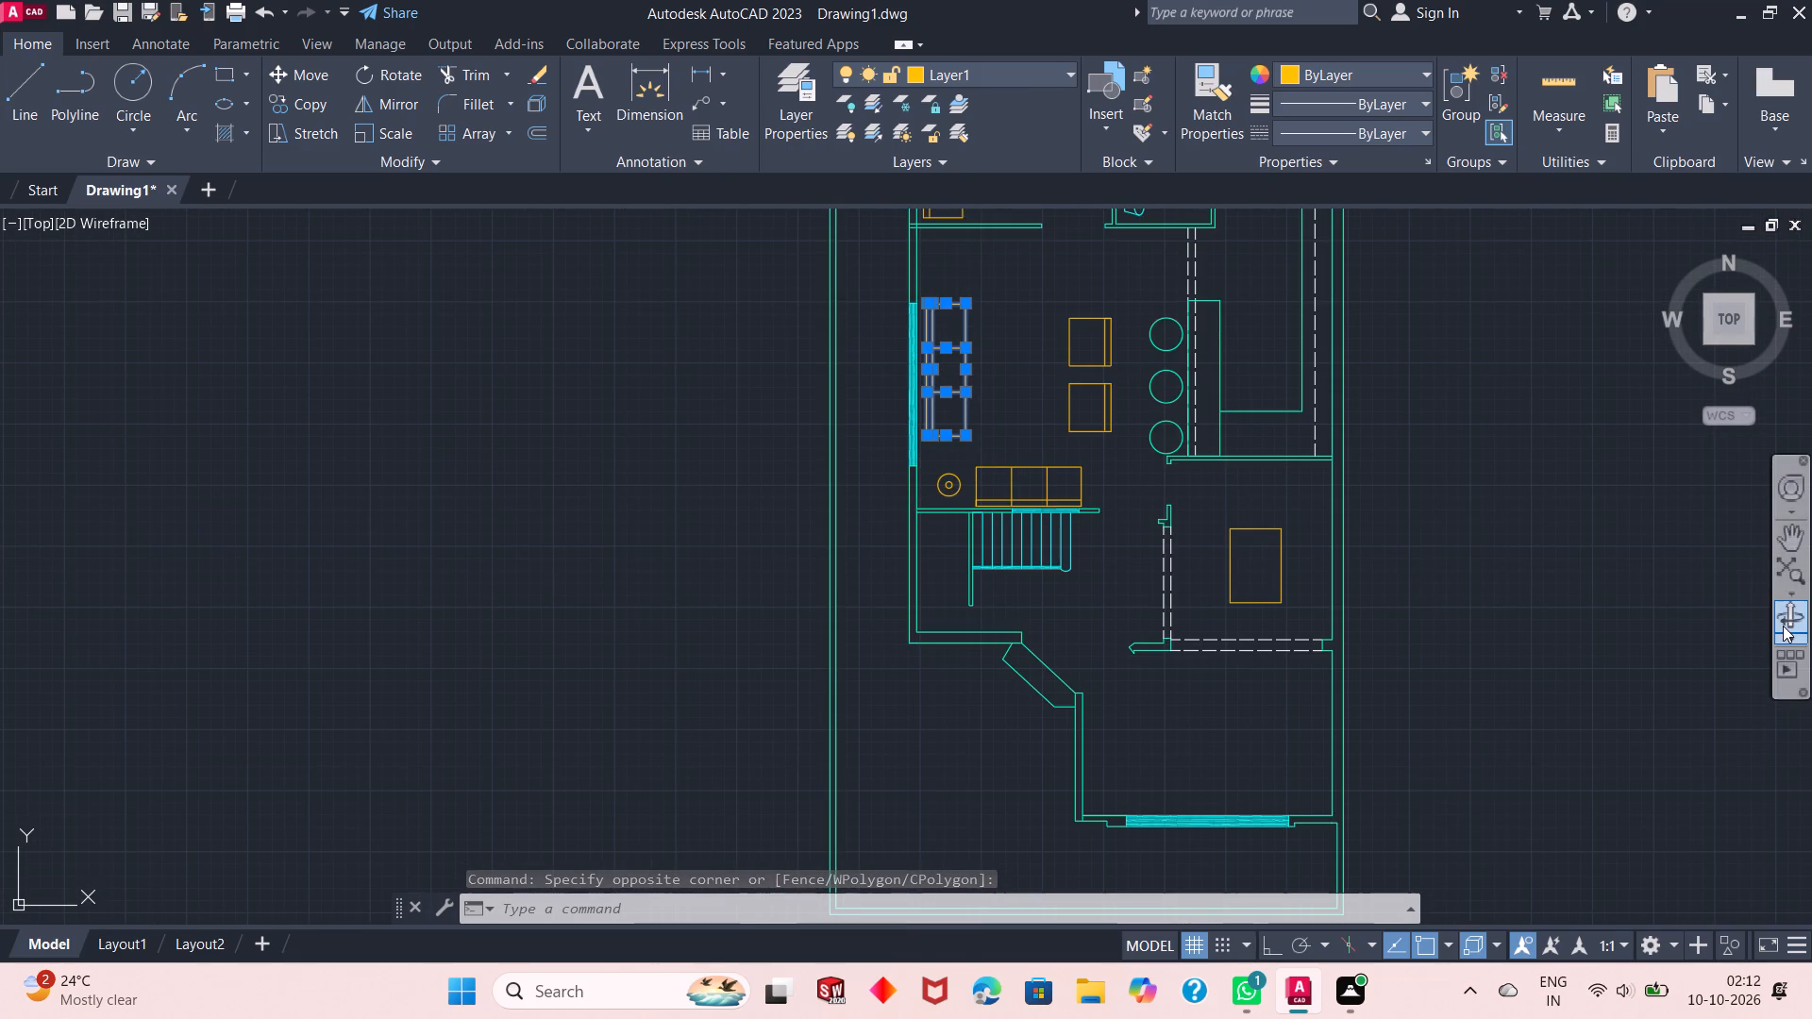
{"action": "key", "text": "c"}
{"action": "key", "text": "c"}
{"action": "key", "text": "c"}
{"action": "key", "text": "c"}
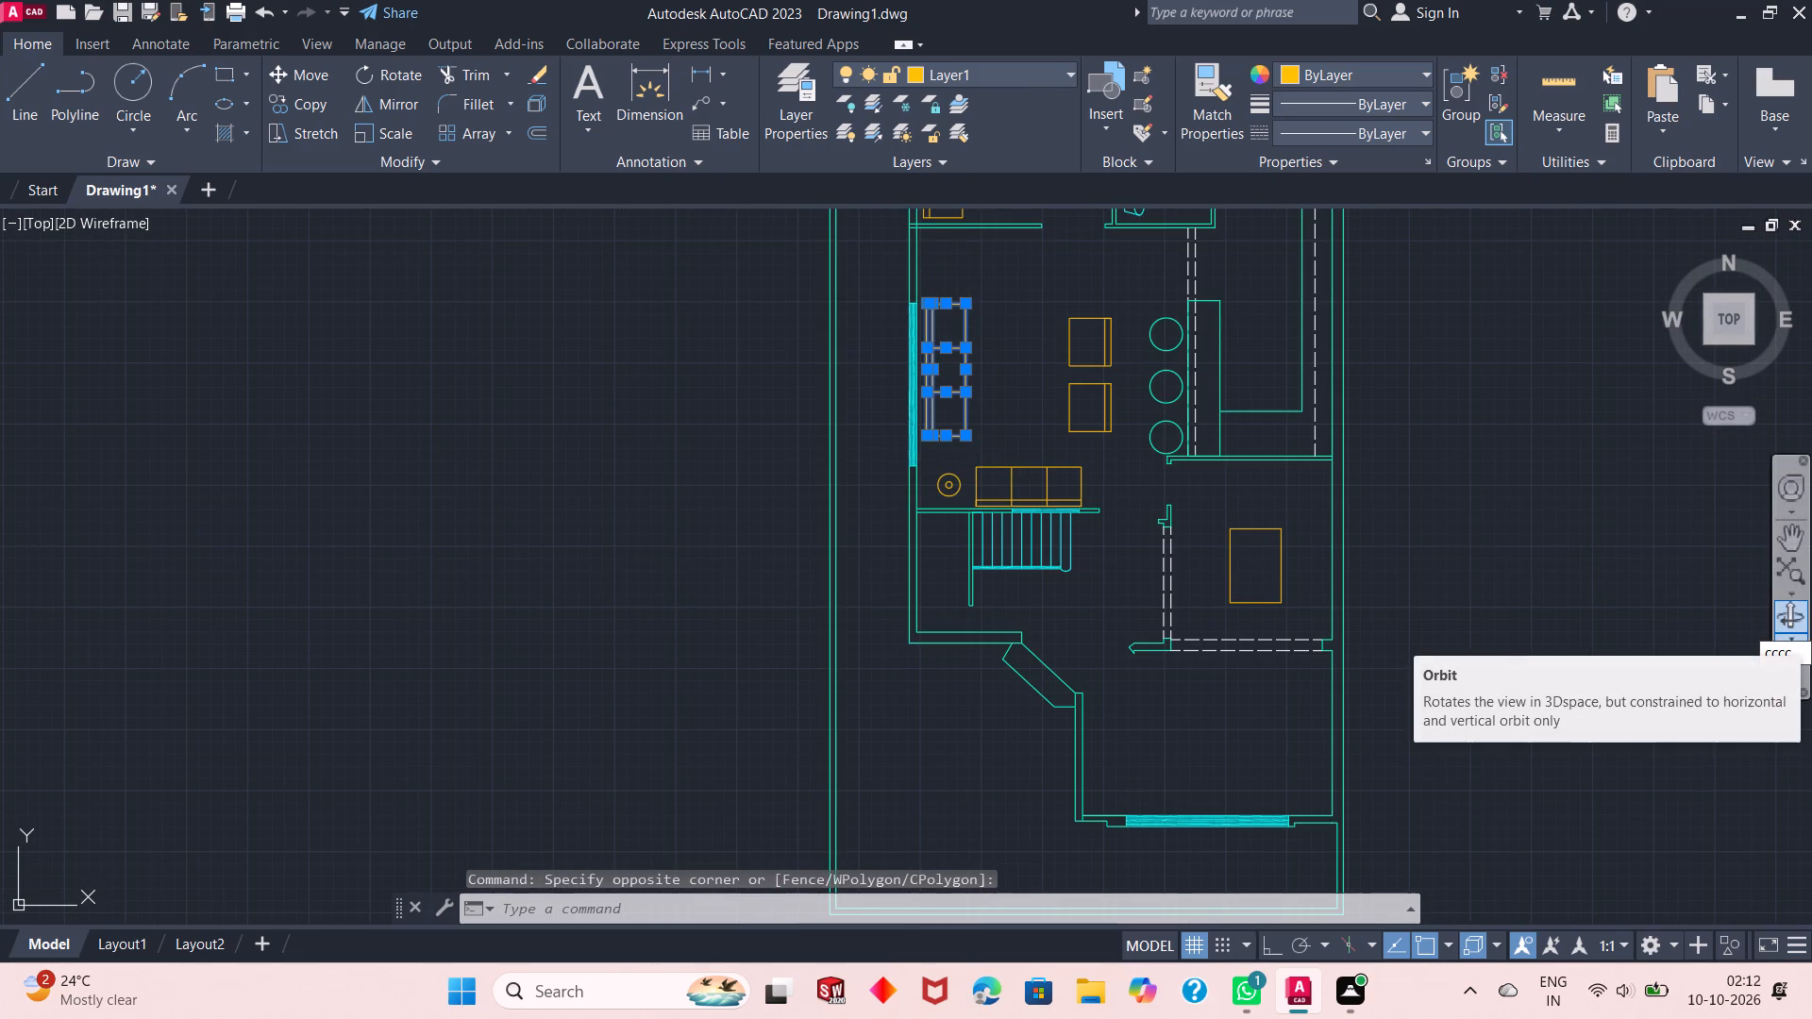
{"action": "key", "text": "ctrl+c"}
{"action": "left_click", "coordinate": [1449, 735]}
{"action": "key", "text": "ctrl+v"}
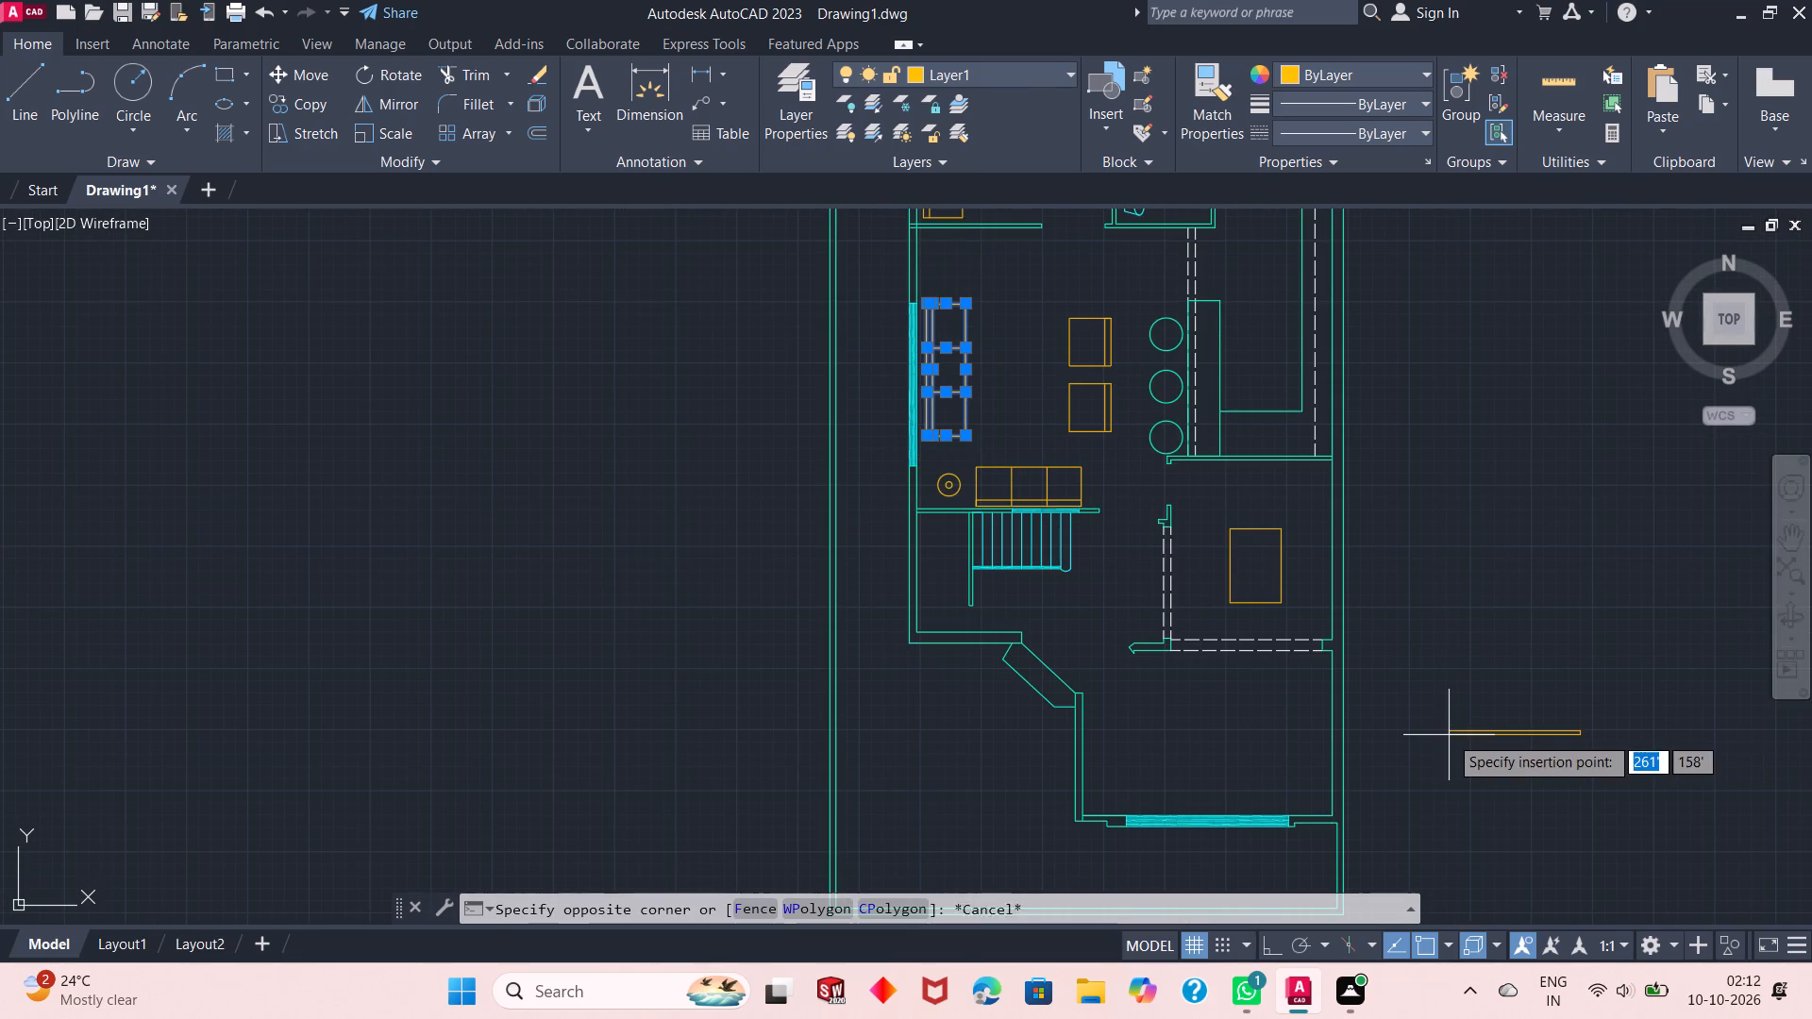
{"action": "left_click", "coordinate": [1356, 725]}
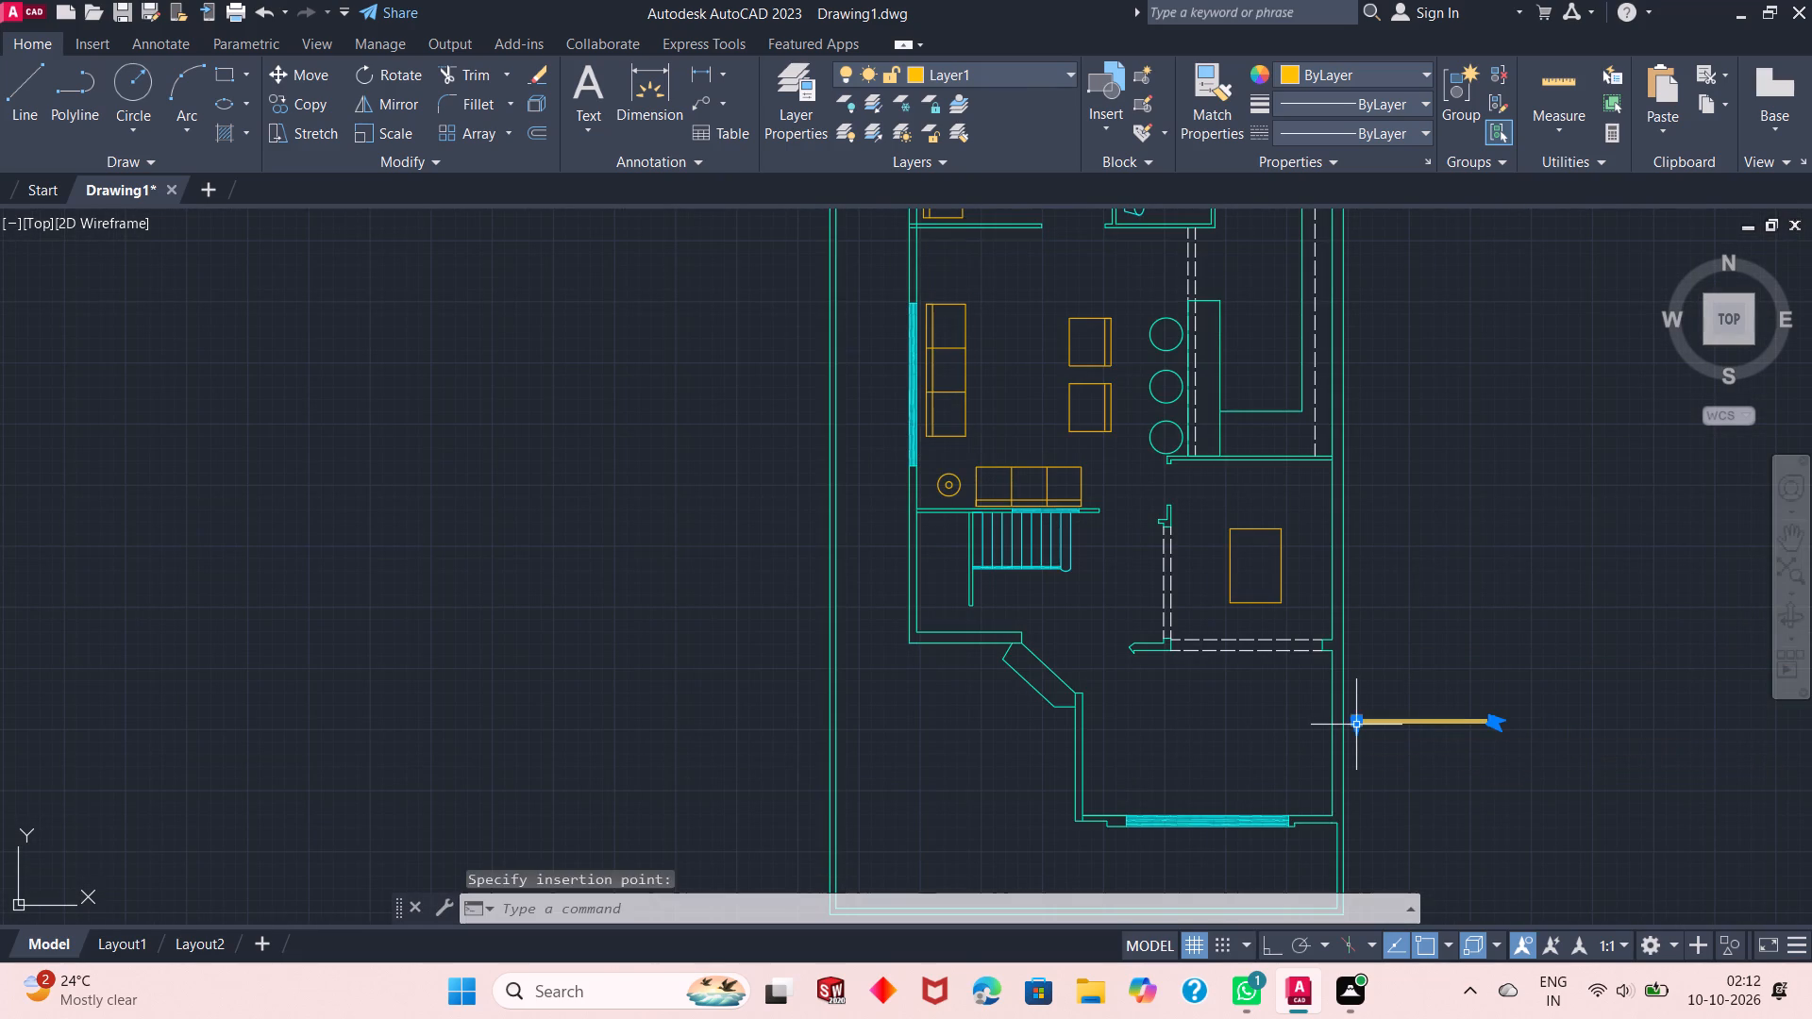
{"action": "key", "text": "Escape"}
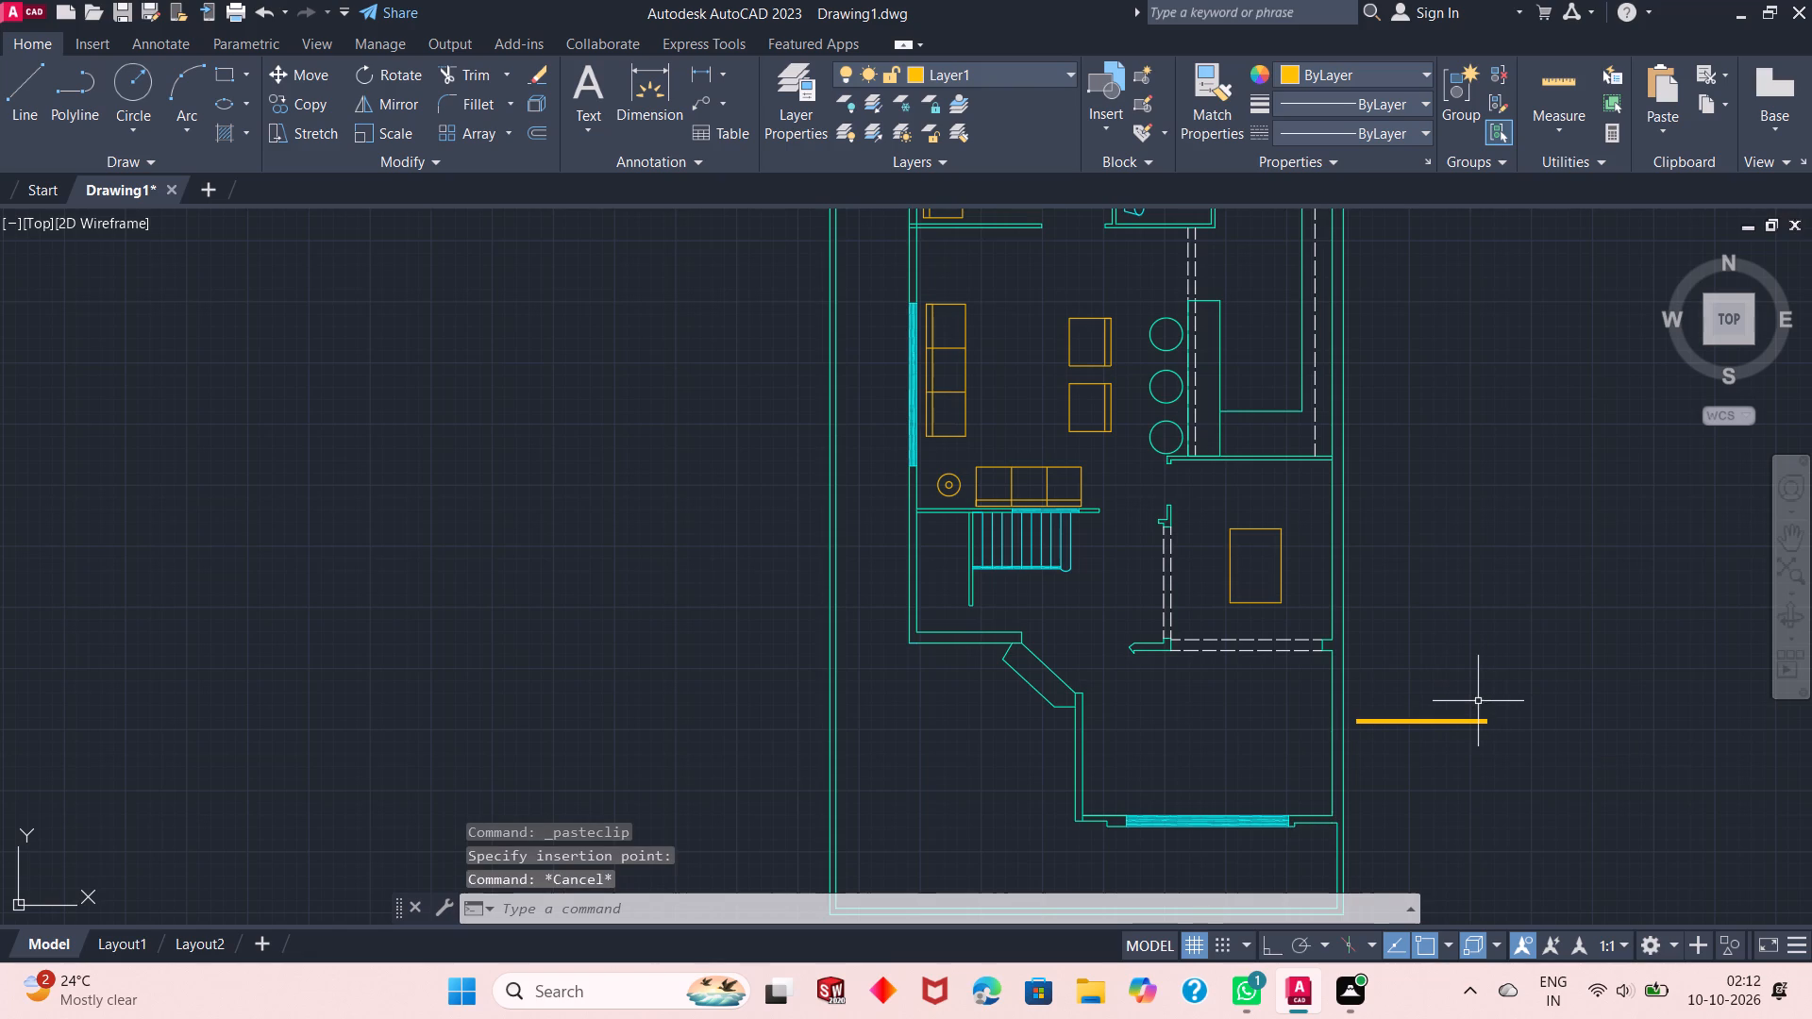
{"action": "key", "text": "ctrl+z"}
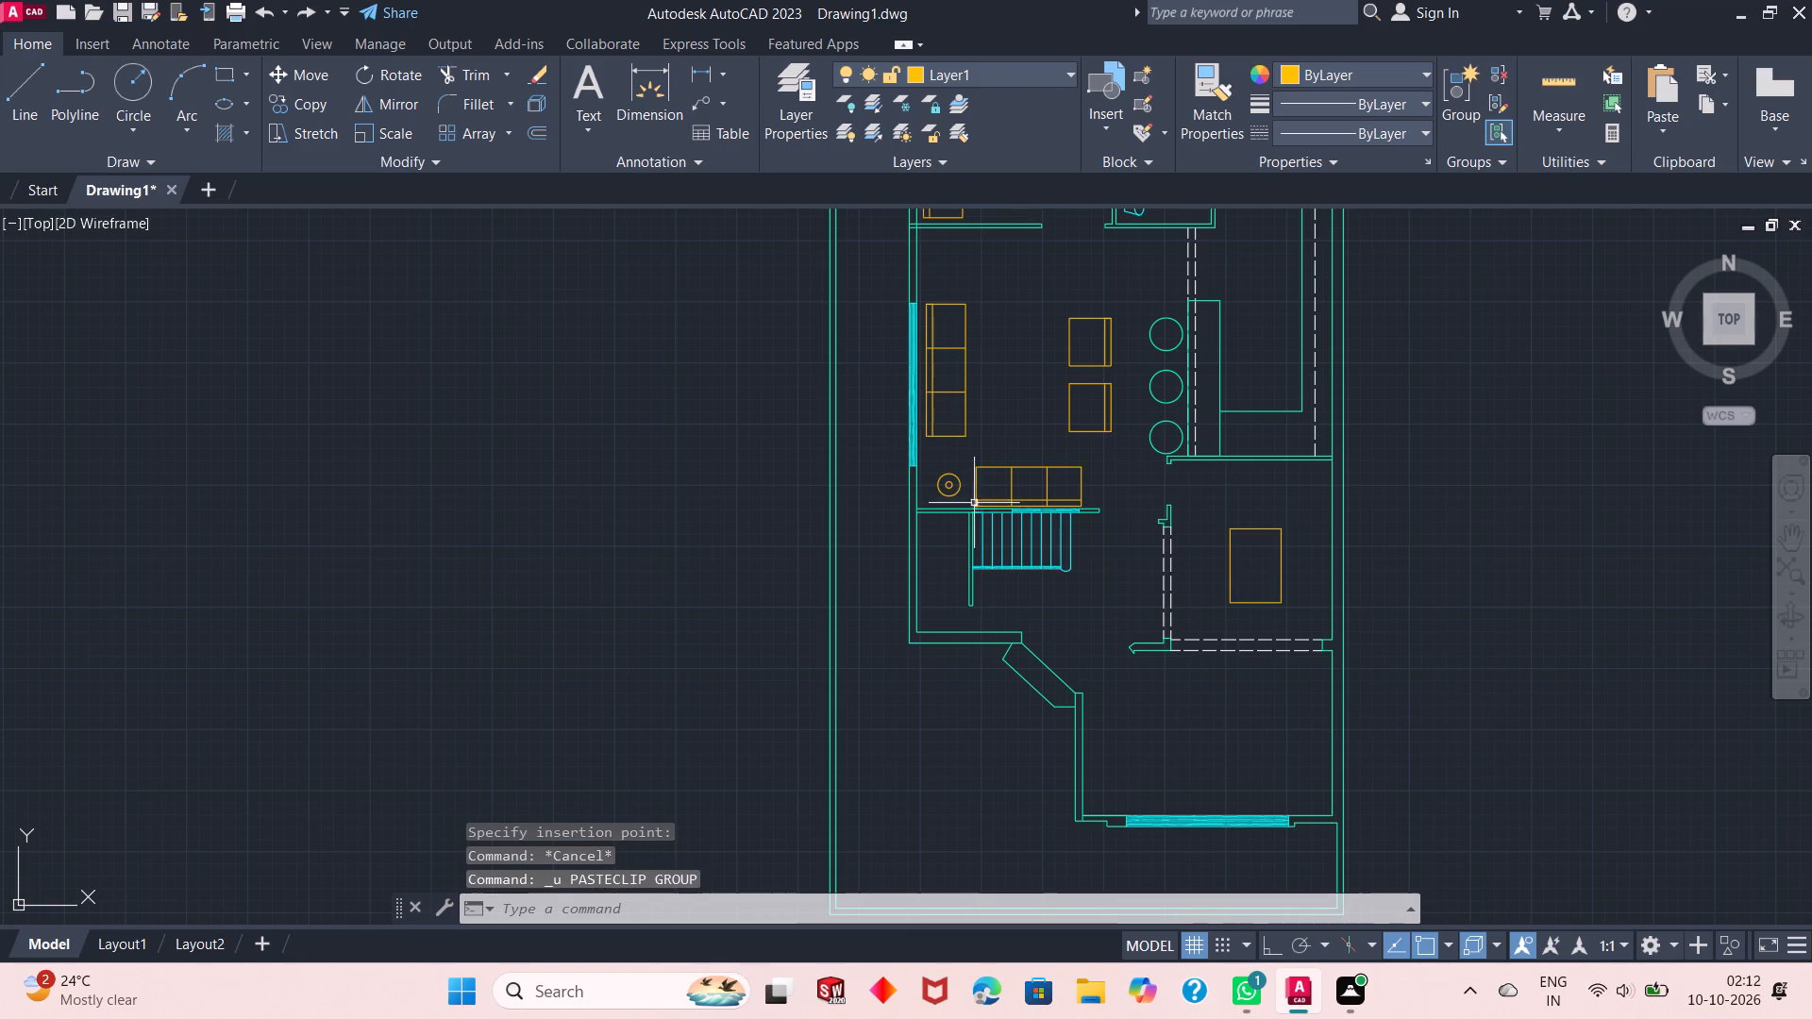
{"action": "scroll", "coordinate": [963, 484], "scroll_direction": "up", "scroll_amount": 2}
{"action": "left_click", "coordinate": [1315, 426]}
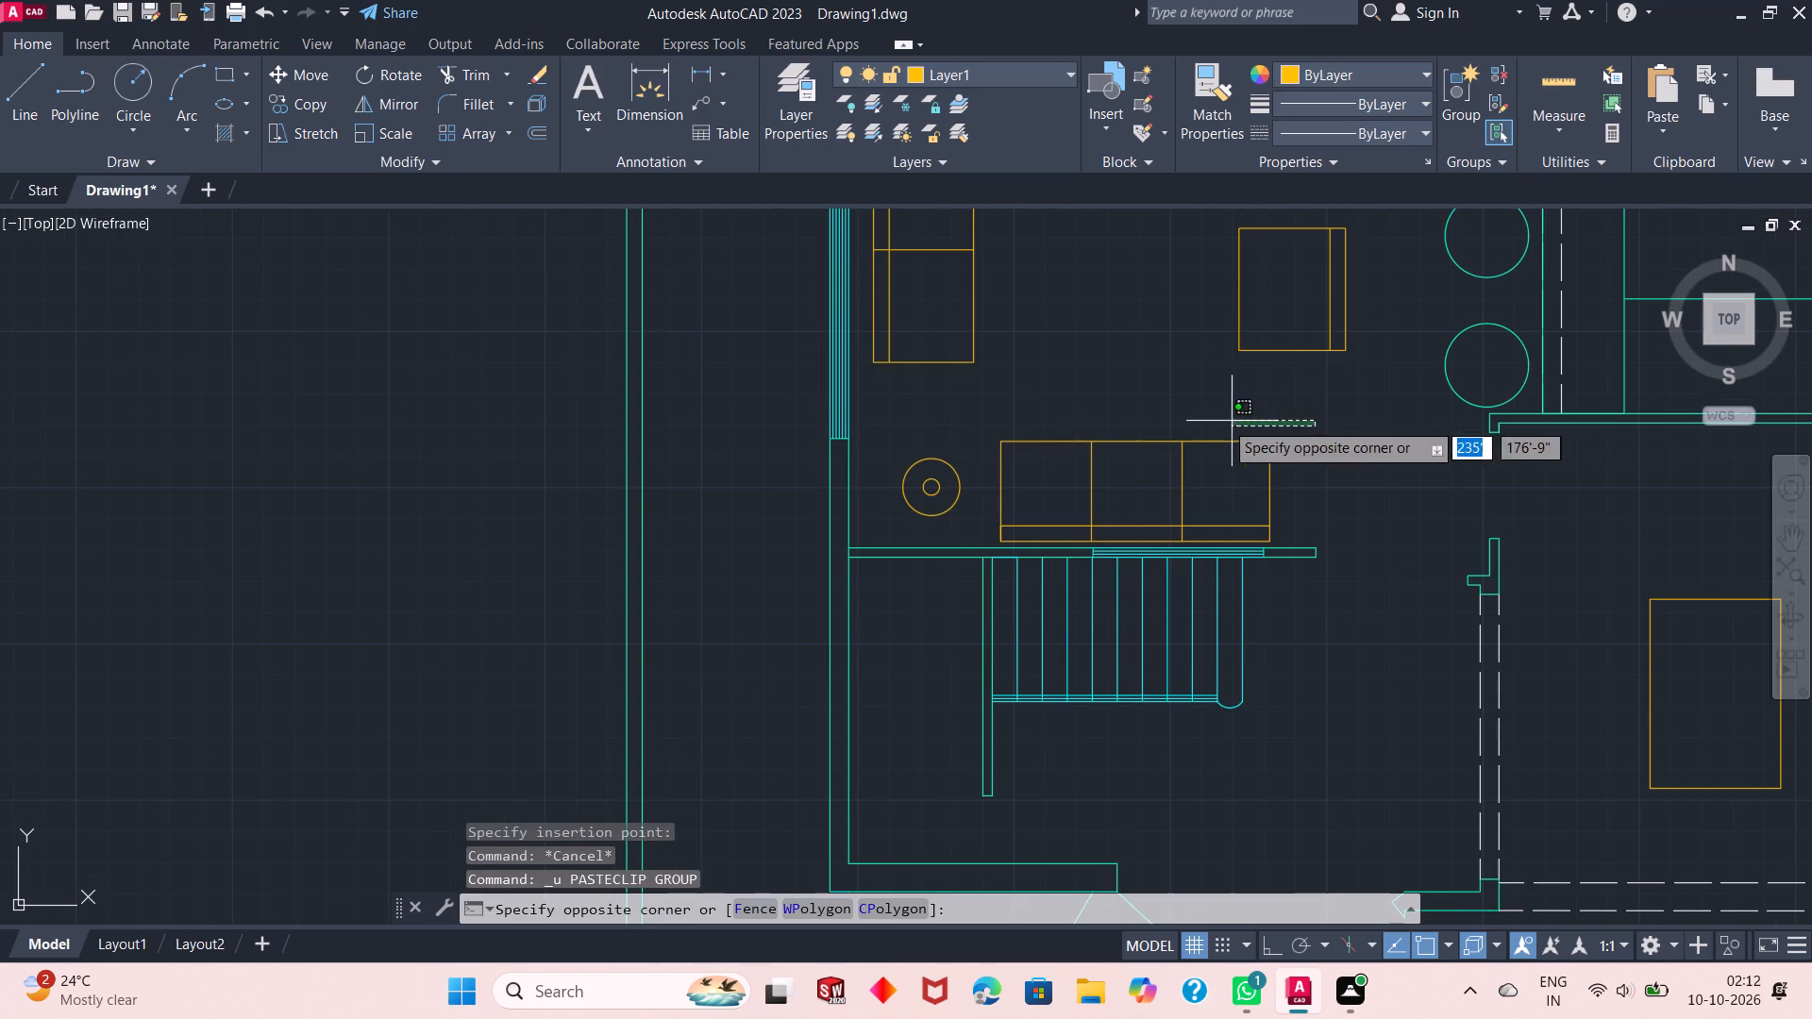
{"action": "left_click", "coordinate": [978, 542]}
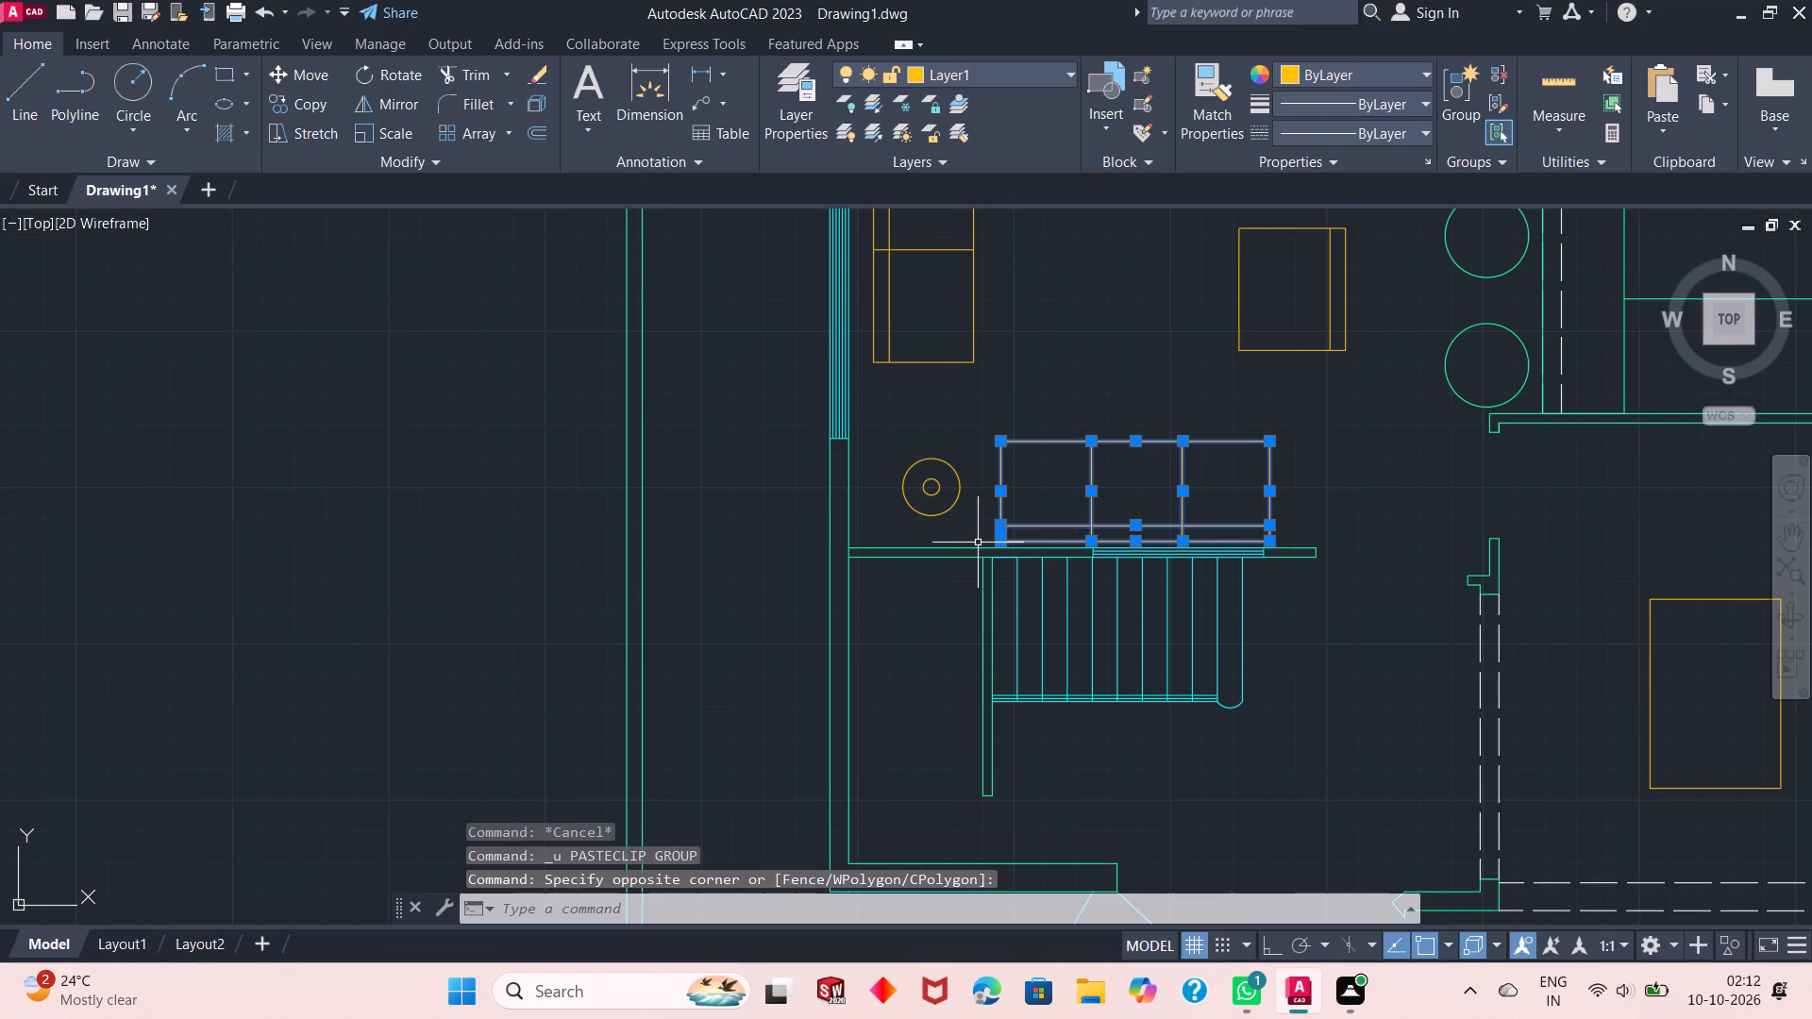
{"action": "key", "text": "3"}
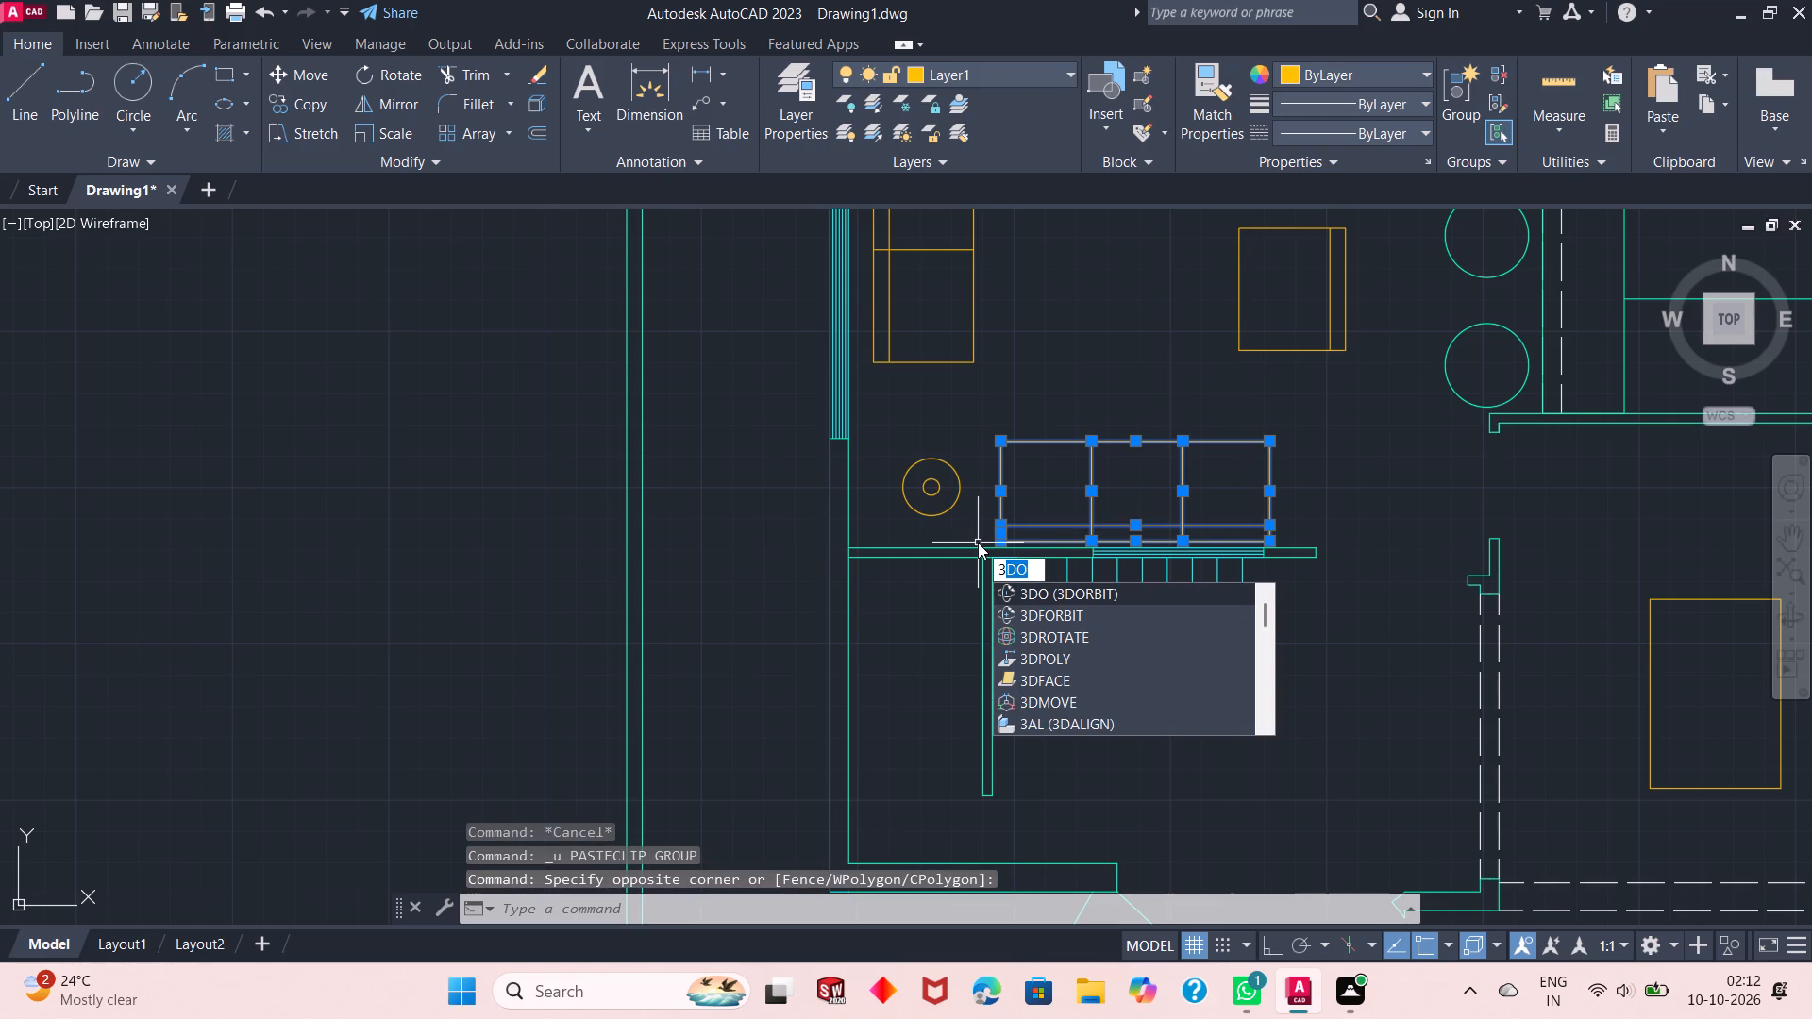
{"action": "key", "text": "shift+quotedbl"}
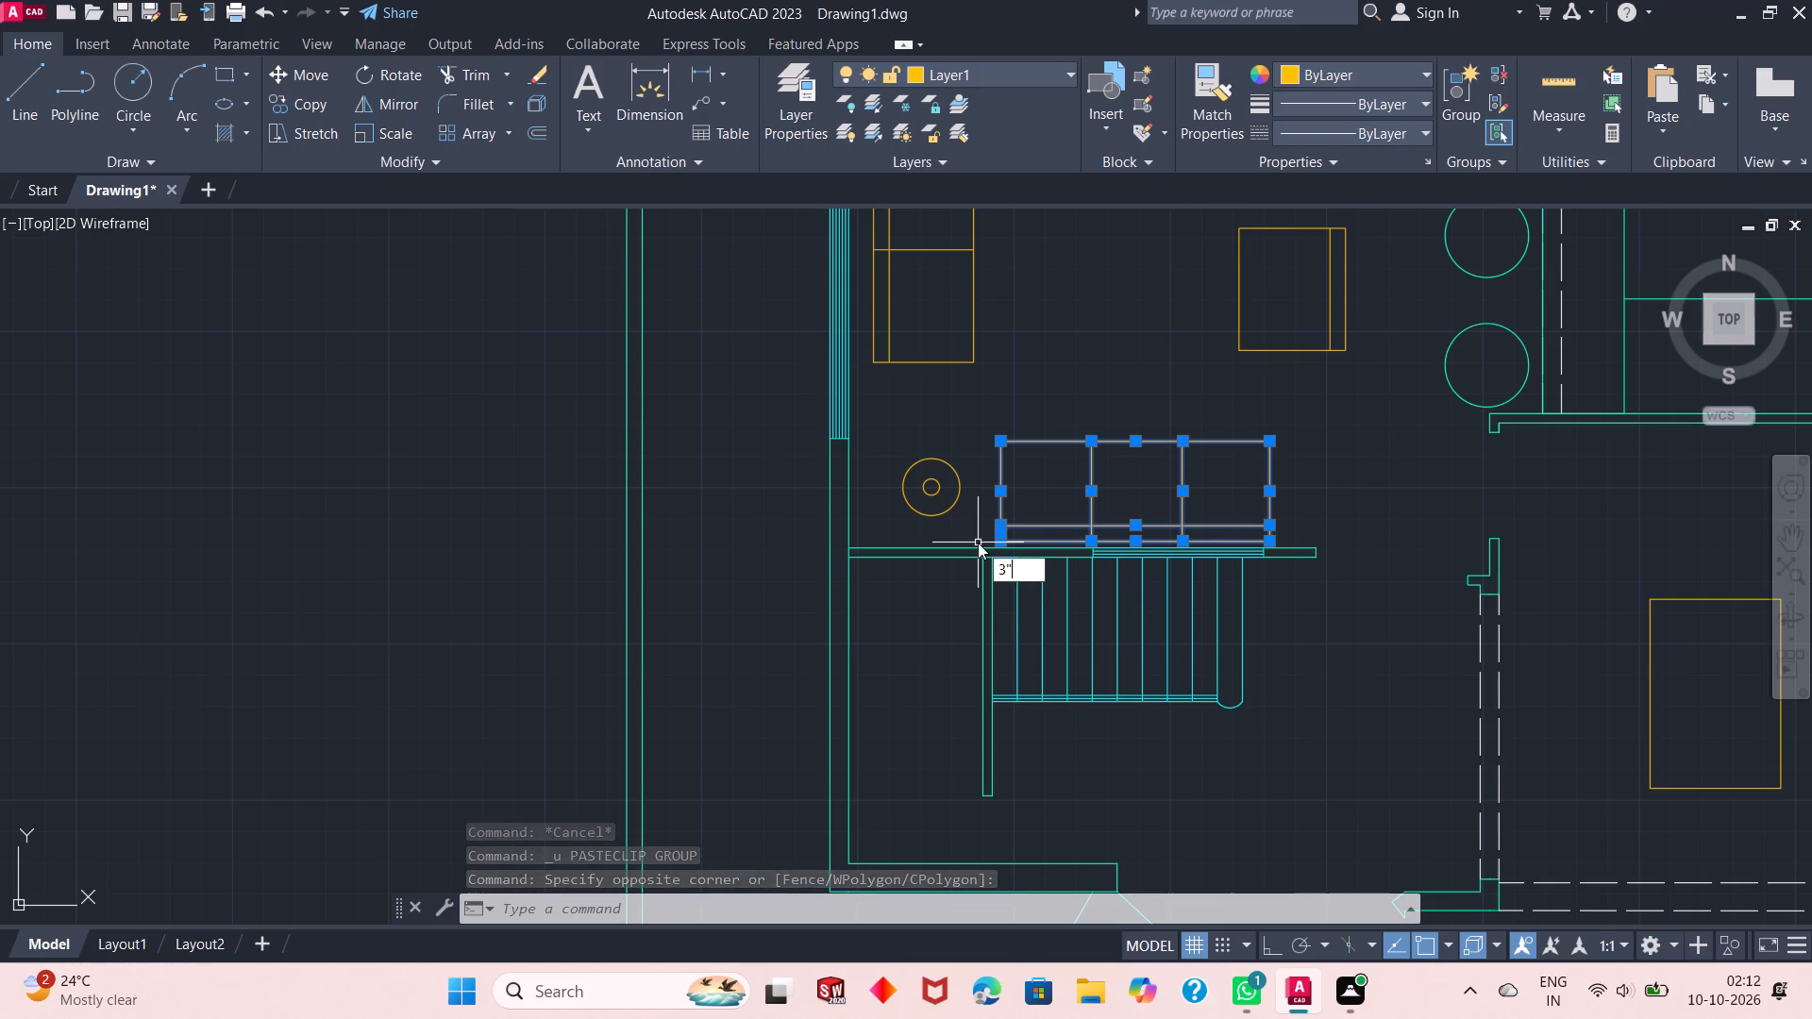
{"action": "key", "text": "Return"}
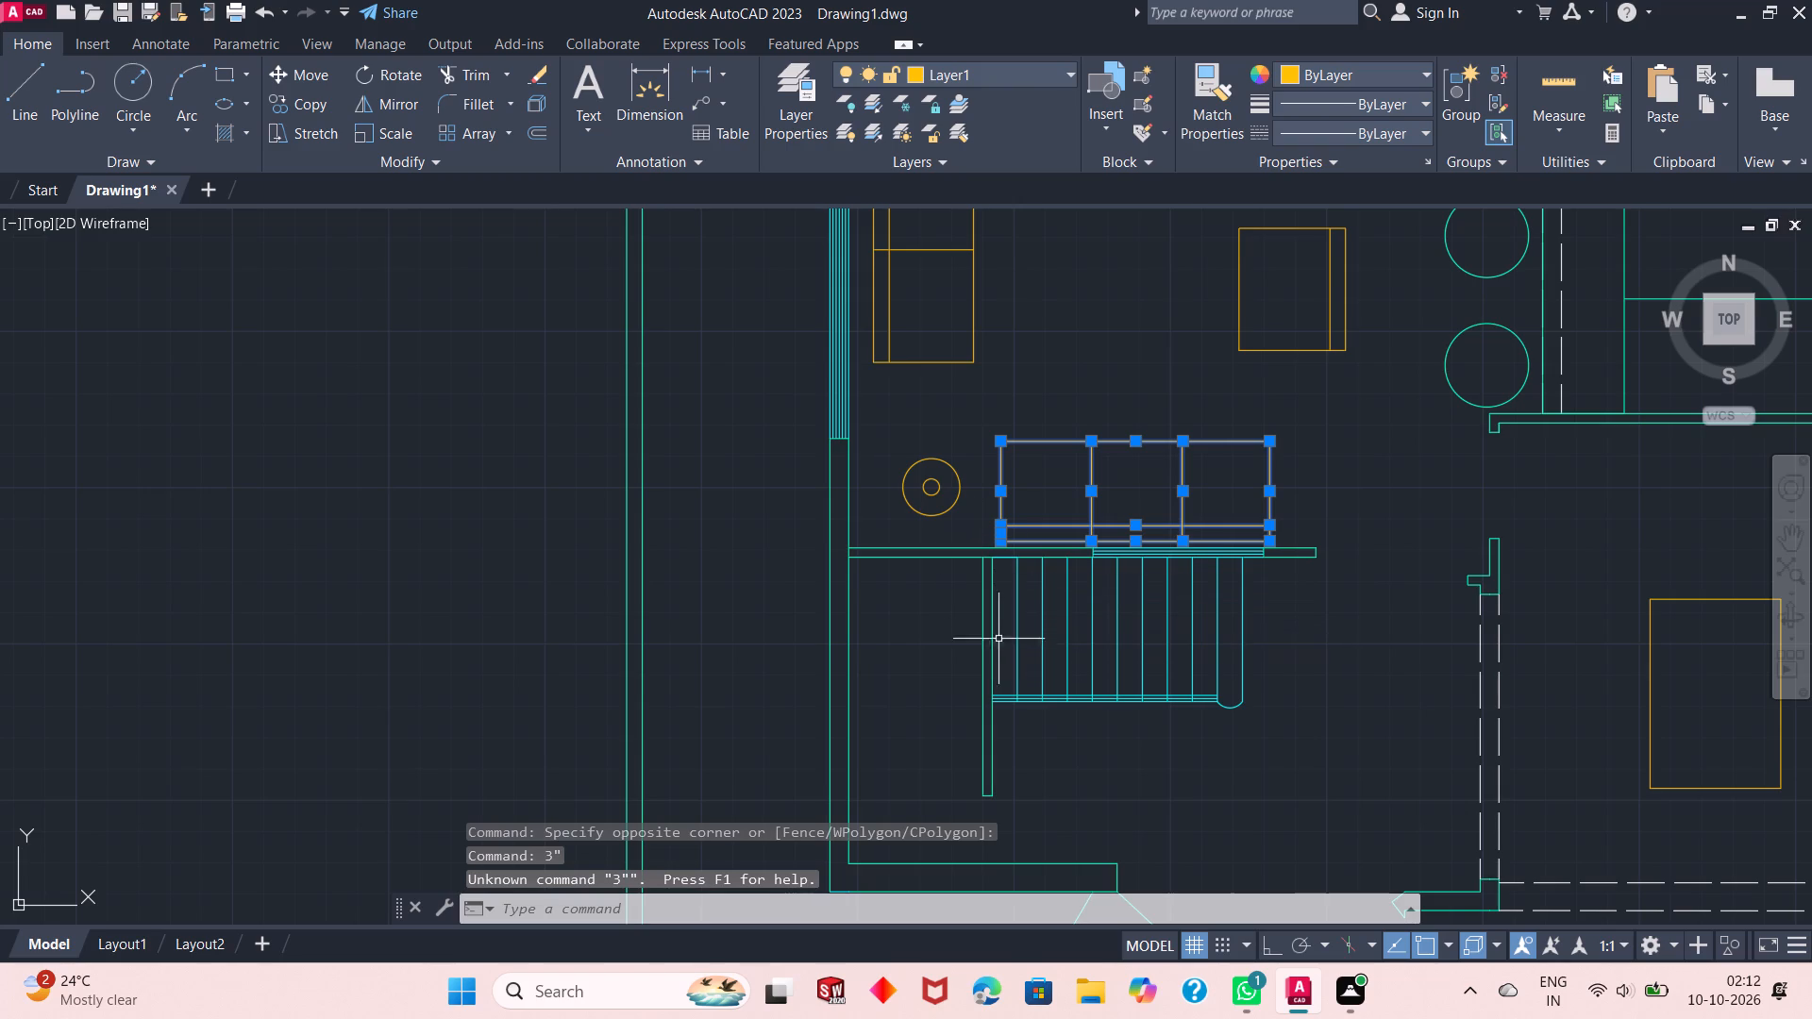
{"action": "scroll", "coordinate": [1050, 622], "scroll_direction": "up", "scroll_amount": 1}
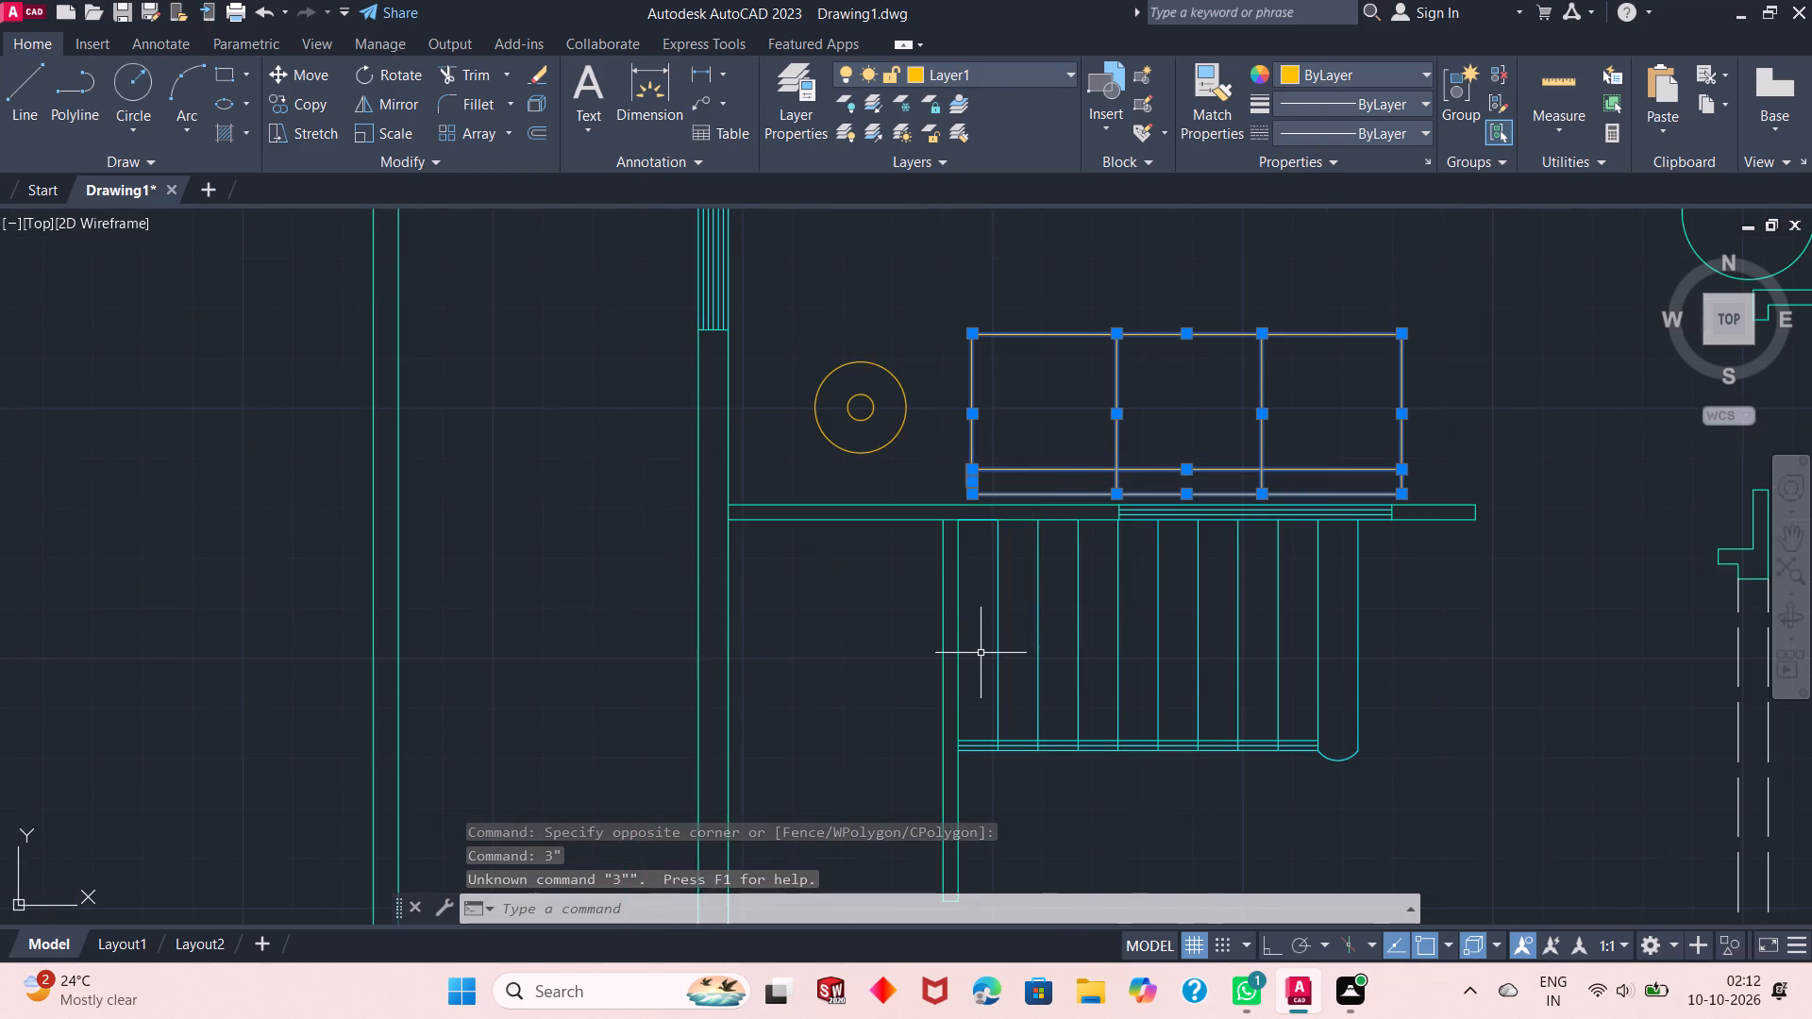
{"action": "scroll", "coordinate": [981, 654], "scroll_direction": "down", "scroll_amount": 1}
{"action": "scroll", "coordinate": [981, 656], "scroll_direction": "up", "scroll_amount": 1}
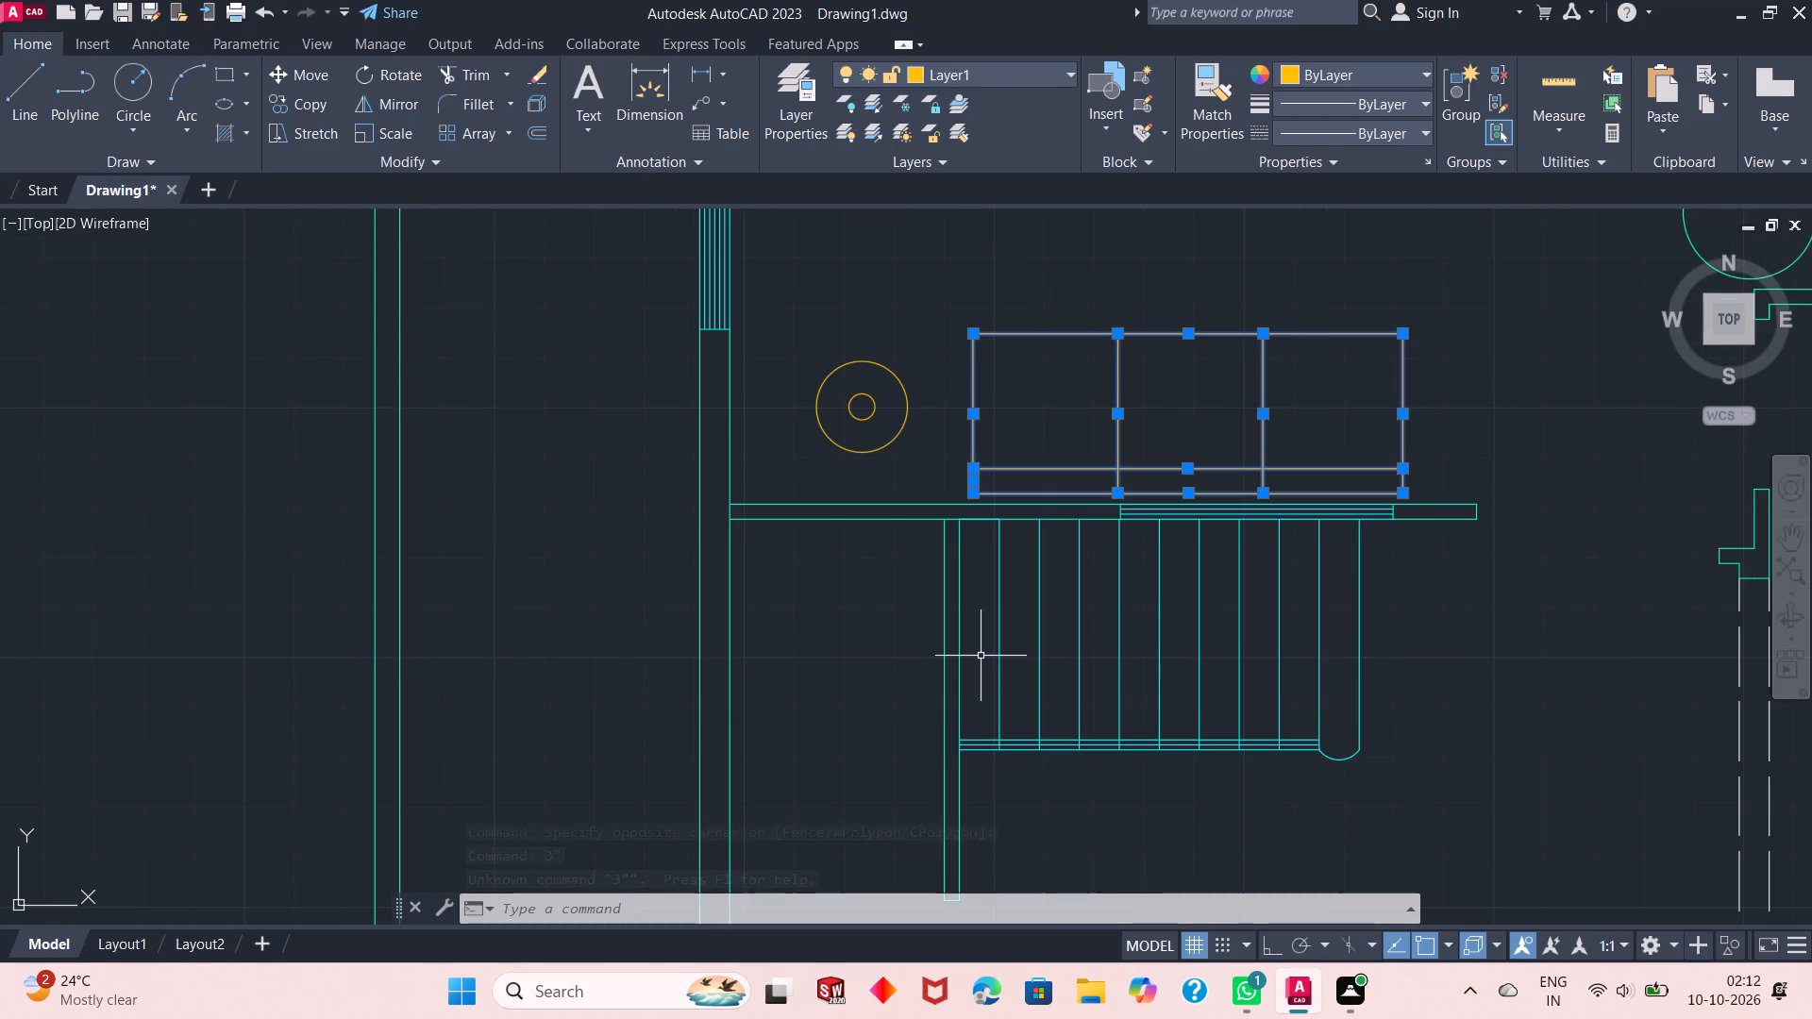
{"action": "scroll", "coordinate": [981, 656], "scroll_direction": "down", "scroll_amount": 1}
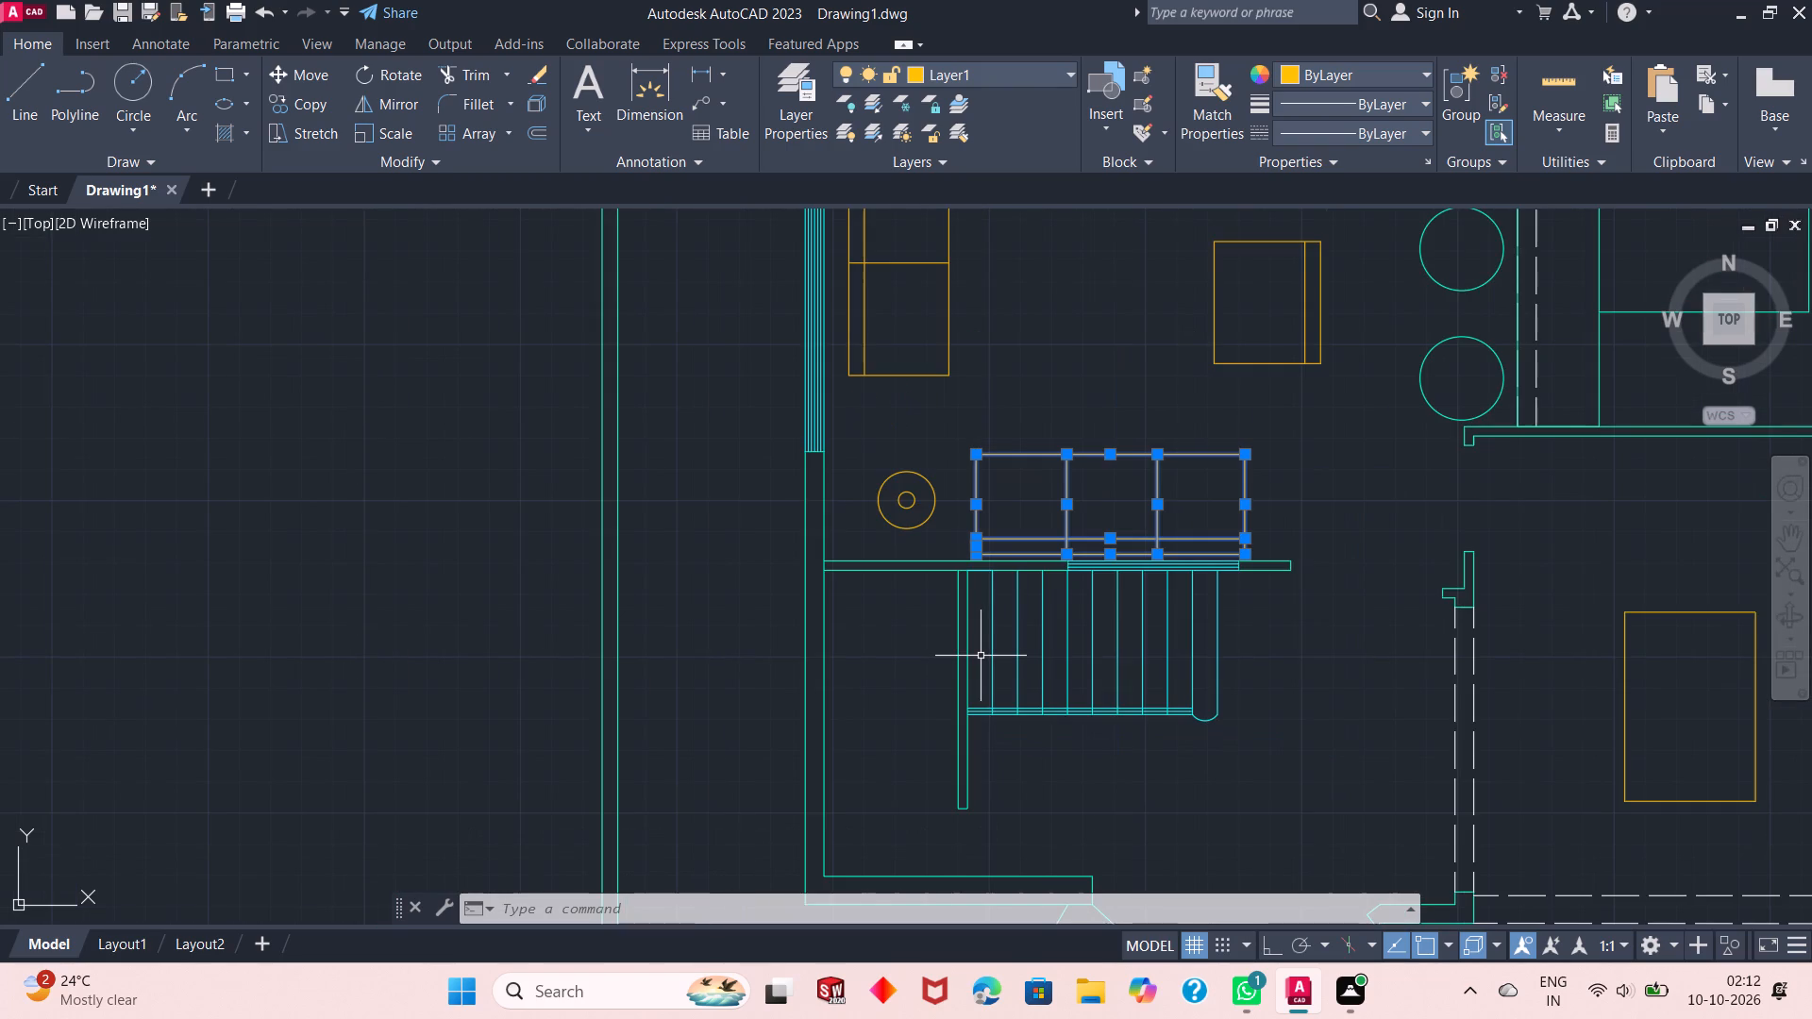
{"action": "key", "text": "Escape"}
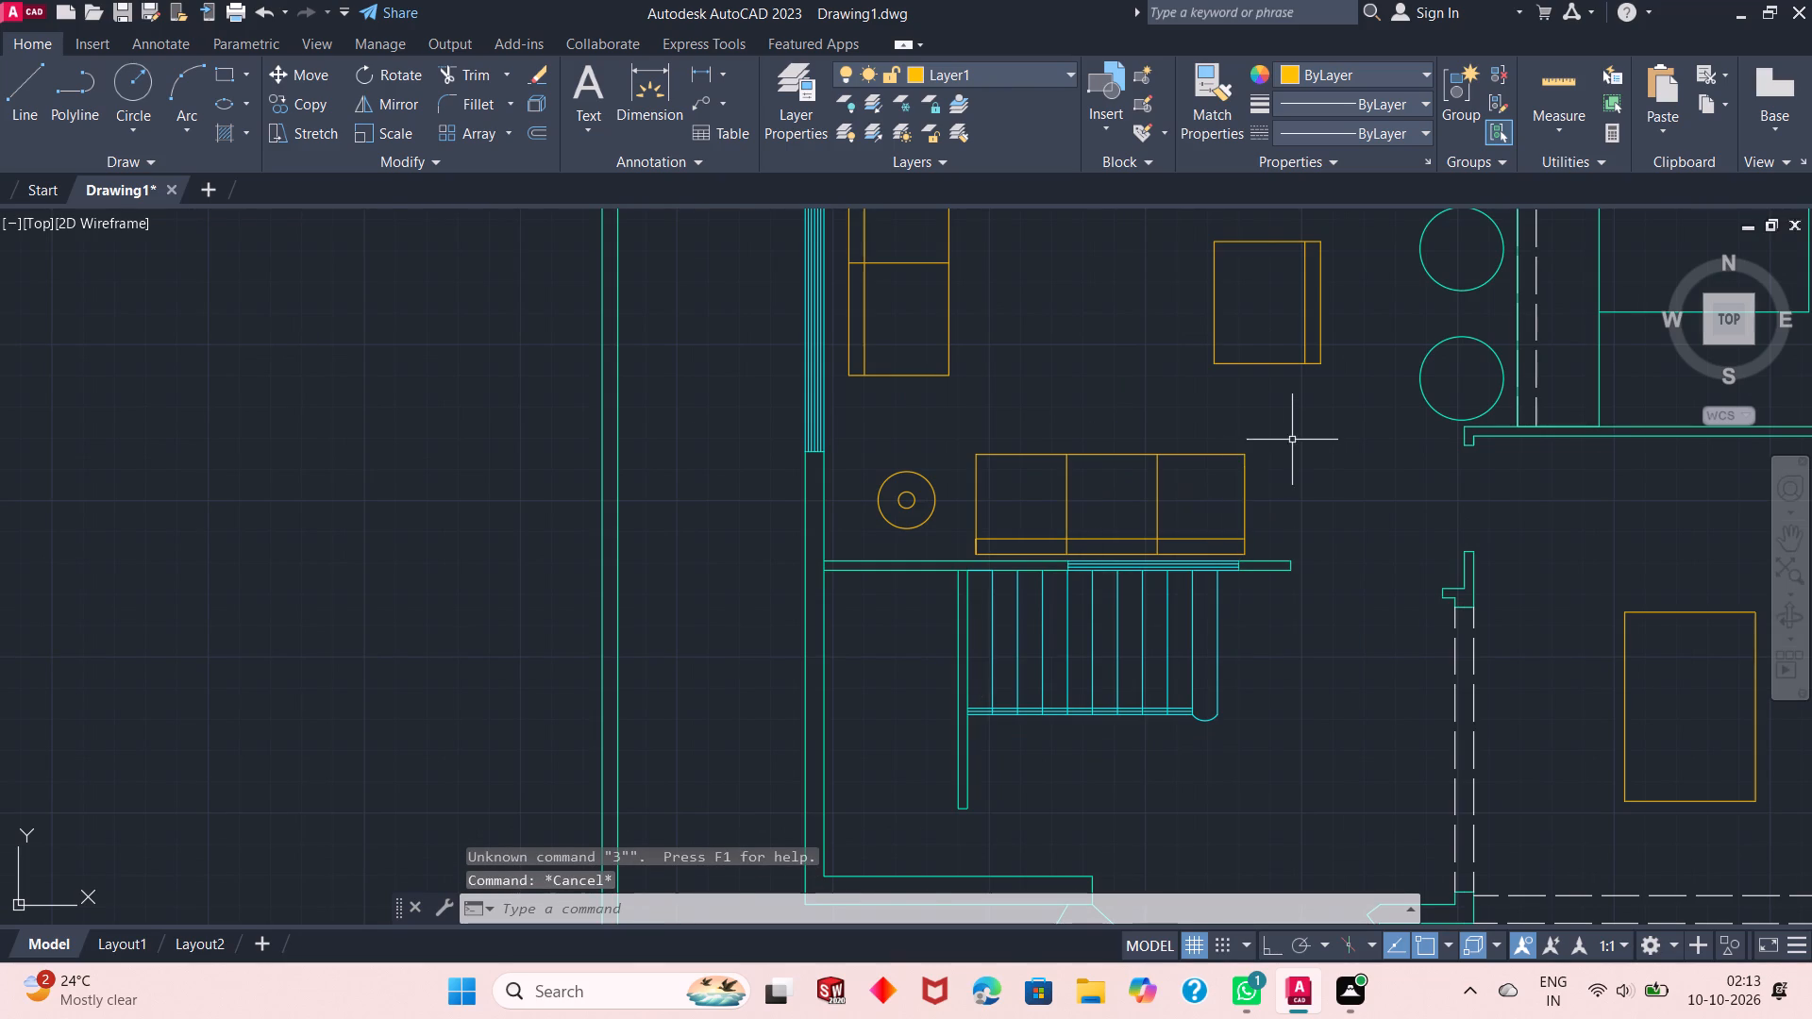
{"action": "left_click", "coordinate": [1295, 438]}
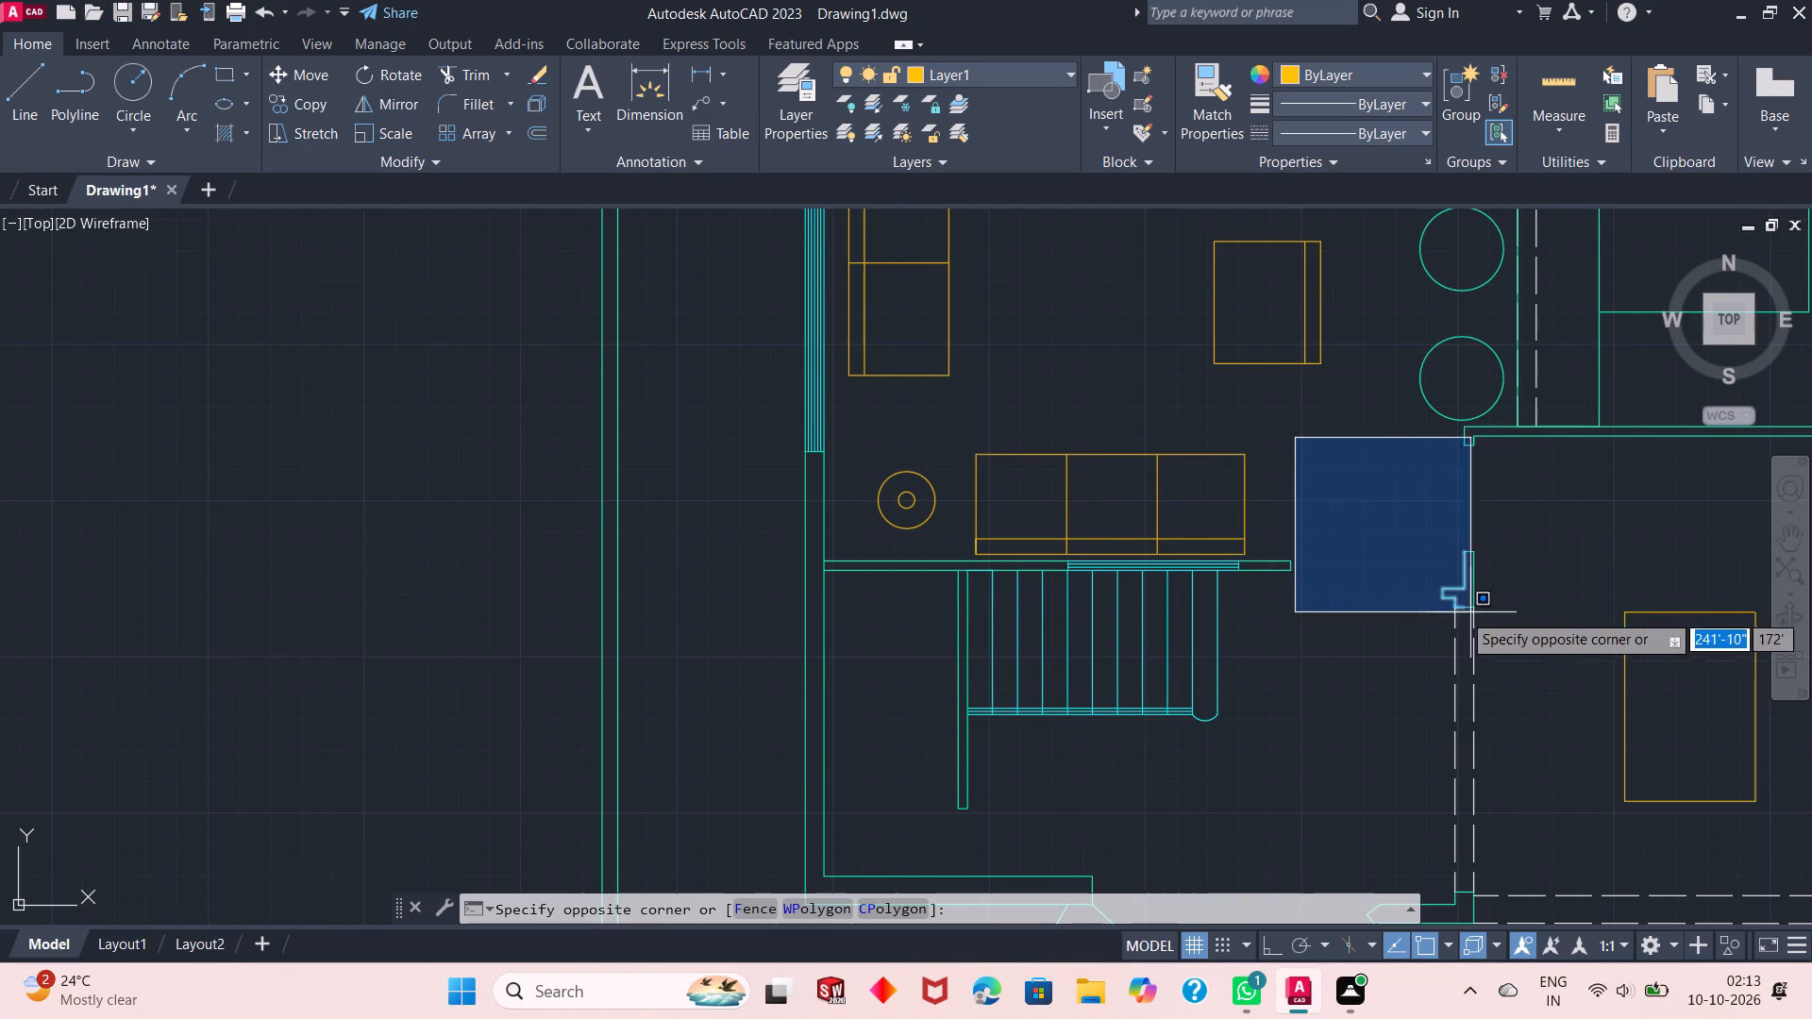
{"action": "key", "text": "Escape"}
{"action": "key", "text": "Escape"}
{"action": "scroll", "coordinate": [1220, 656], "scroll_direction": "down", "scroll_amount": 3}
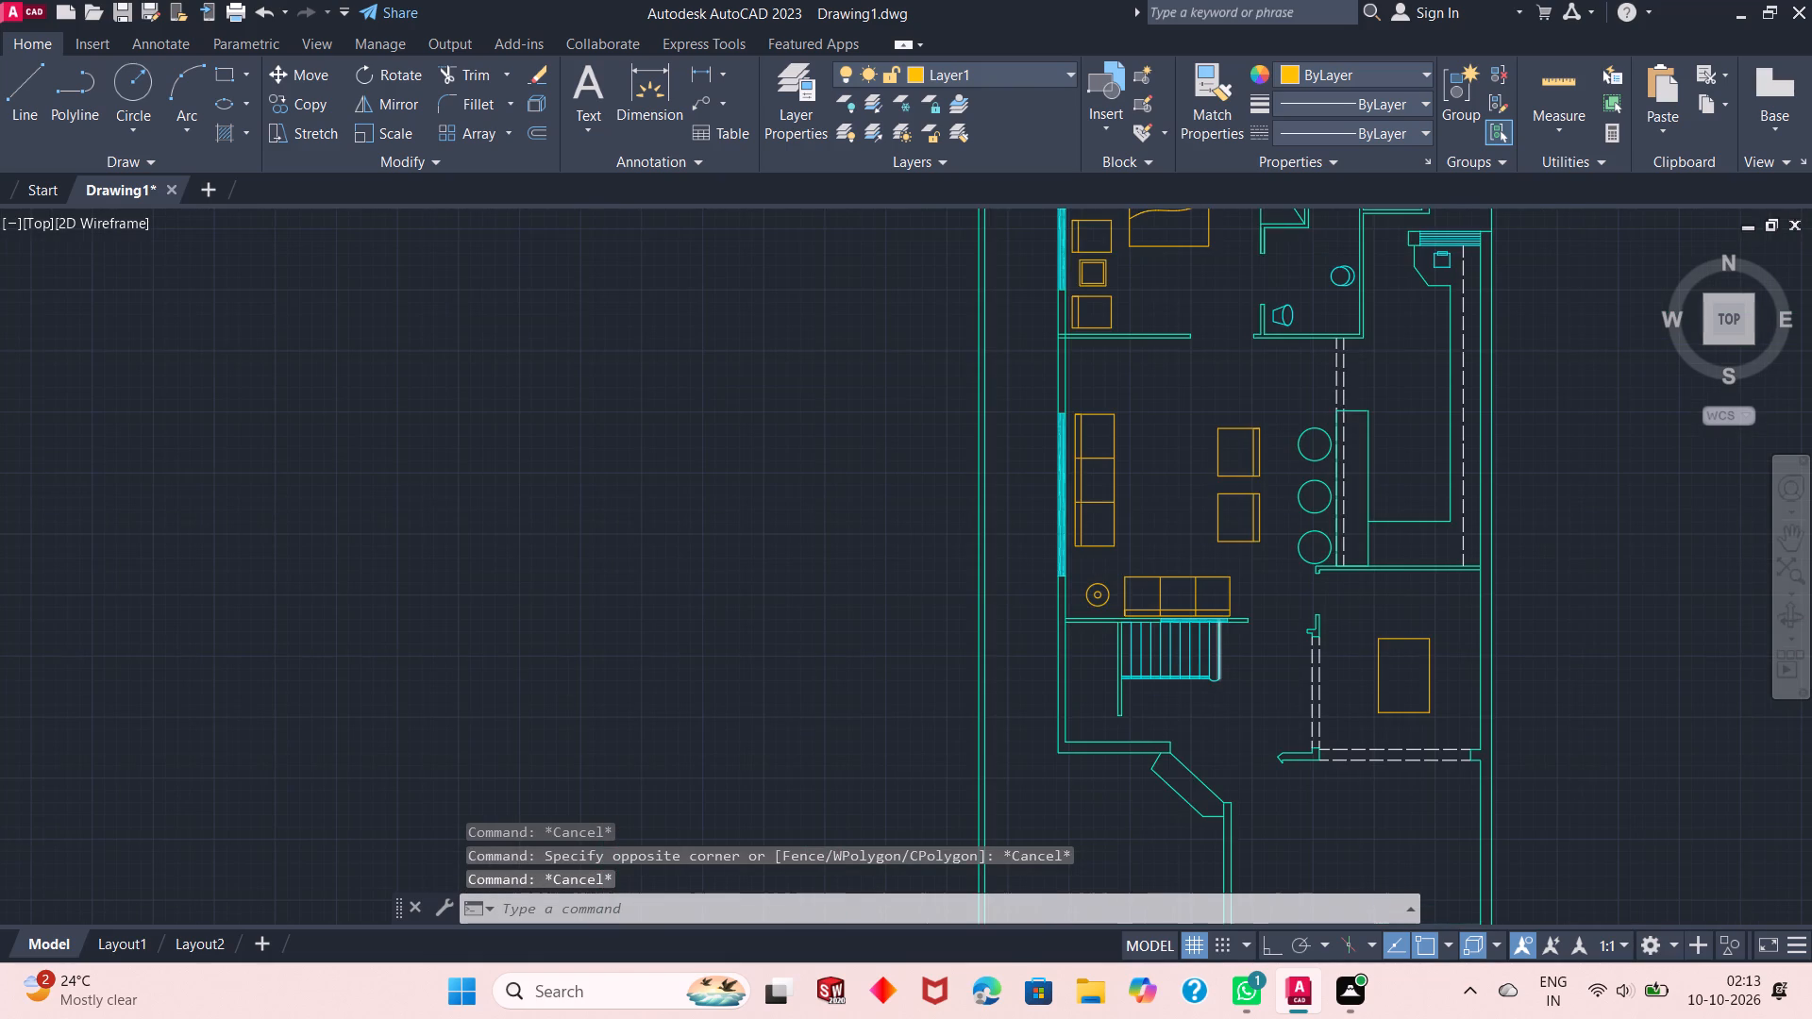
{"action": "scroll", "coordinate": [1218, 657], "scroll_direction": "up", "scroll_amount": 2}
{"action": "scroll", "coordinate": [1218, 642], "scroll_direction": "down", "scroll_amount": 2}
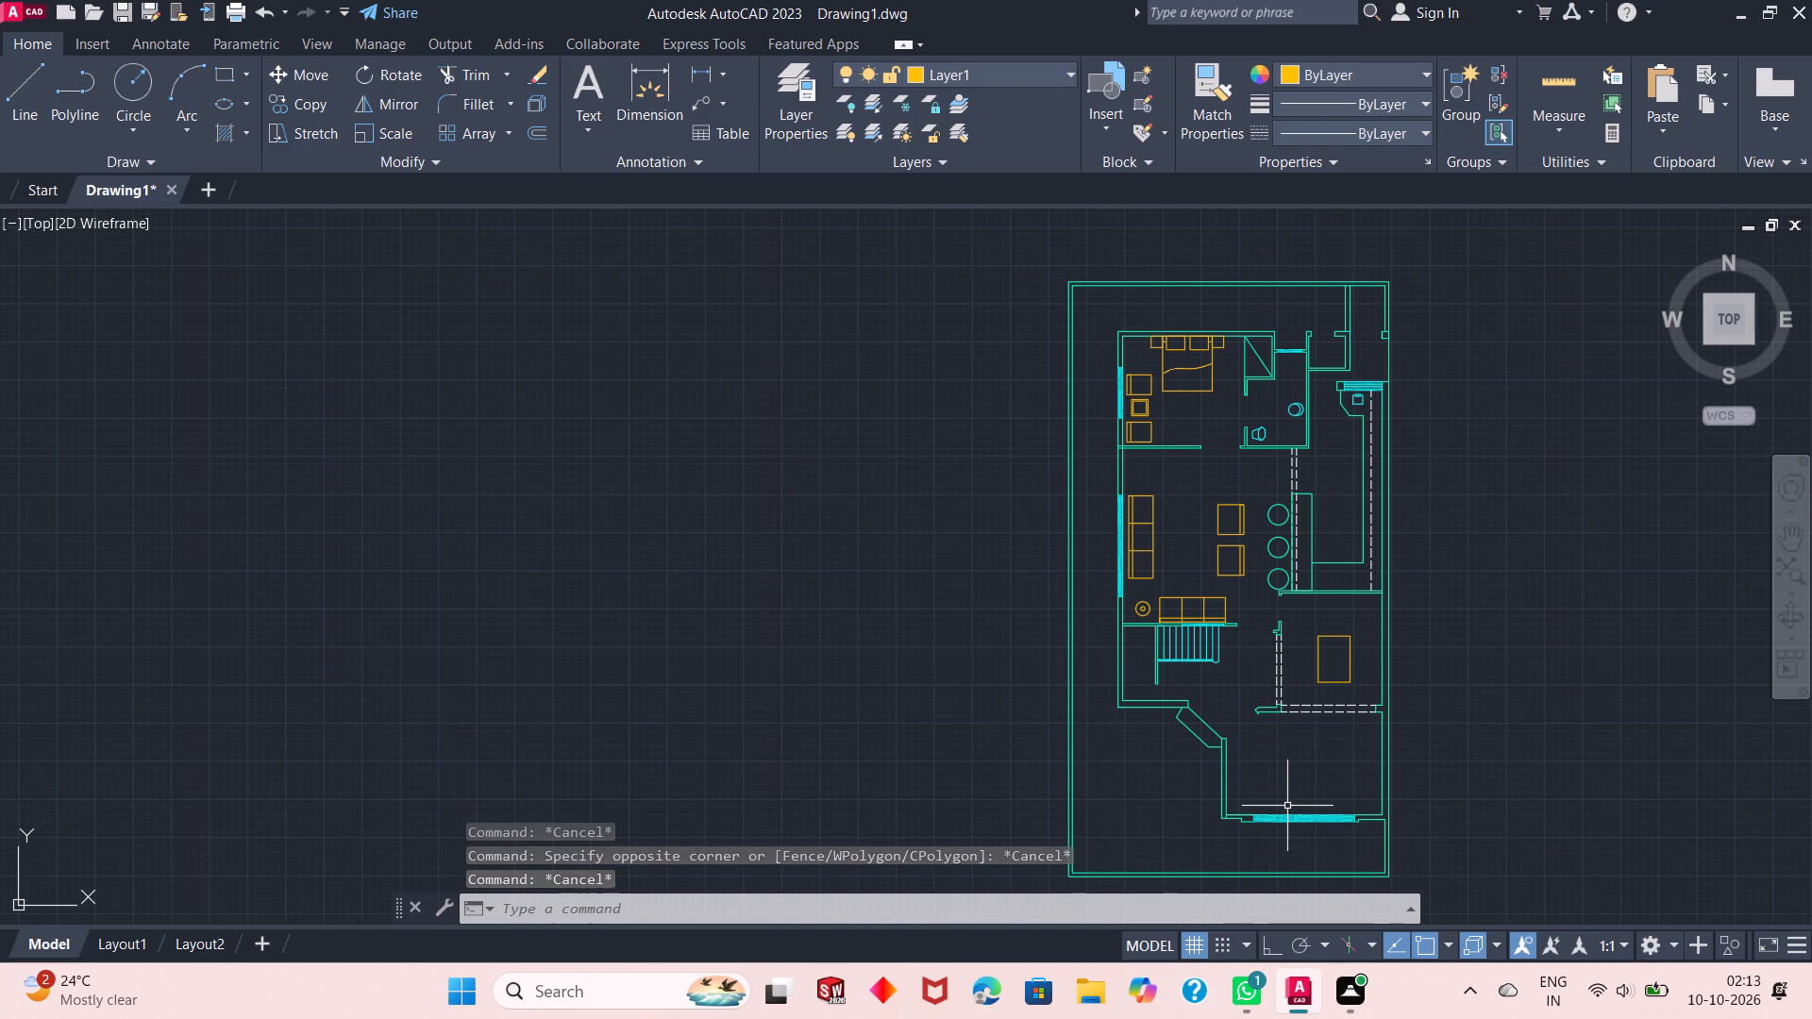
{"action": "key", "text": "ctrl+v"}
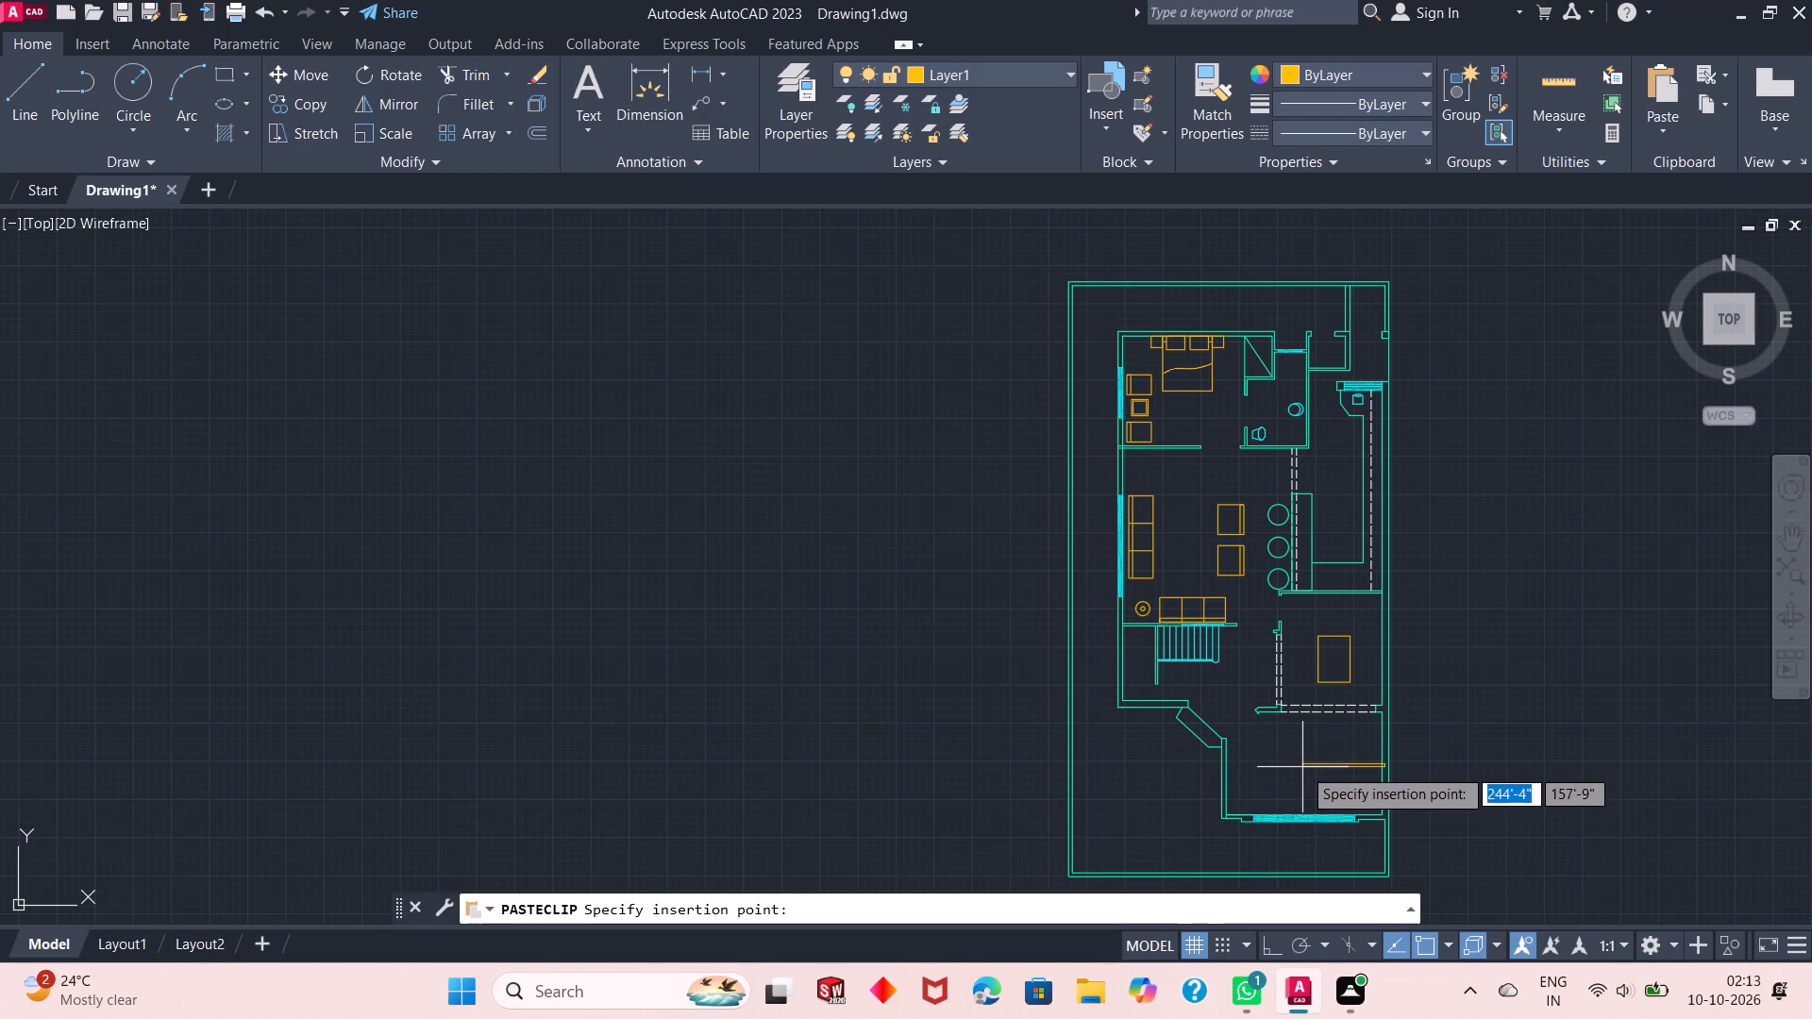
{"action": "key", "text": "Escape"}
Move the staircase-side sofa, except its west edge lines, about 25'-2" southeast to just inside the southeast room's south window.
{"action": "scroll", "coordinate": [1200, 630], "scroll_direction": "up", "scroll_amount": 5}
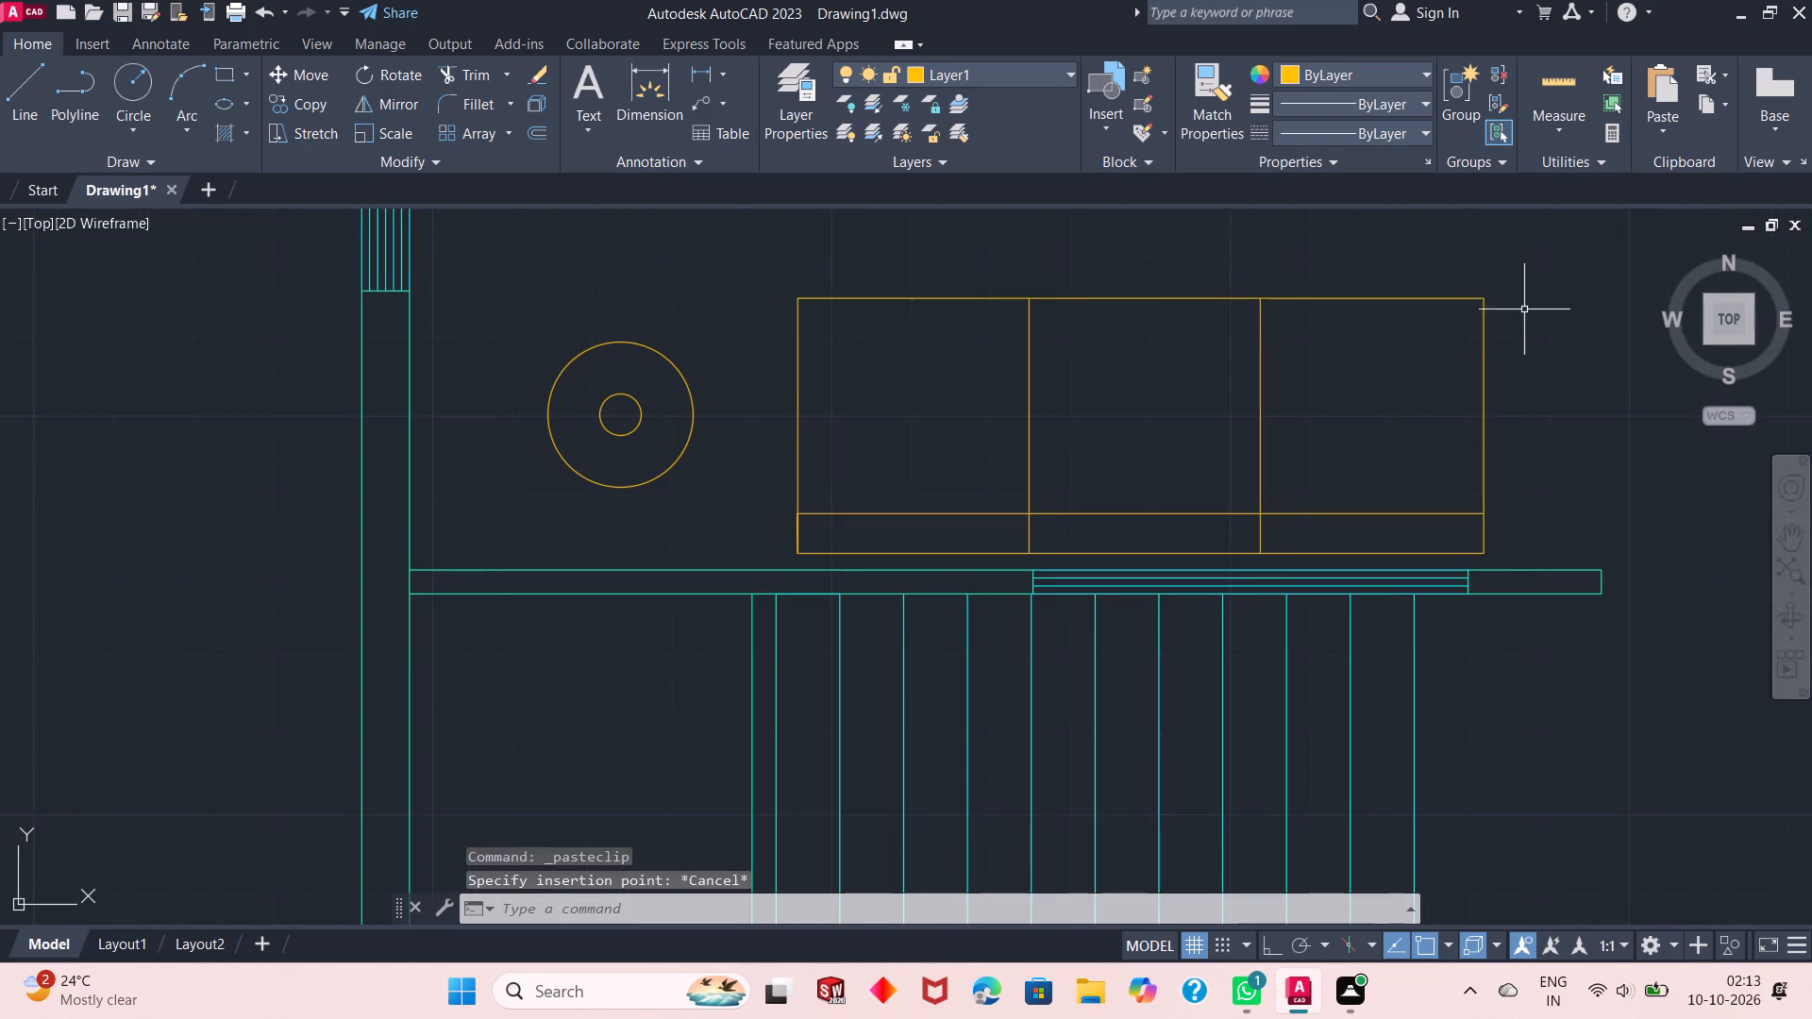
{"action": "left_click", "coordinate": [1551, 267]}
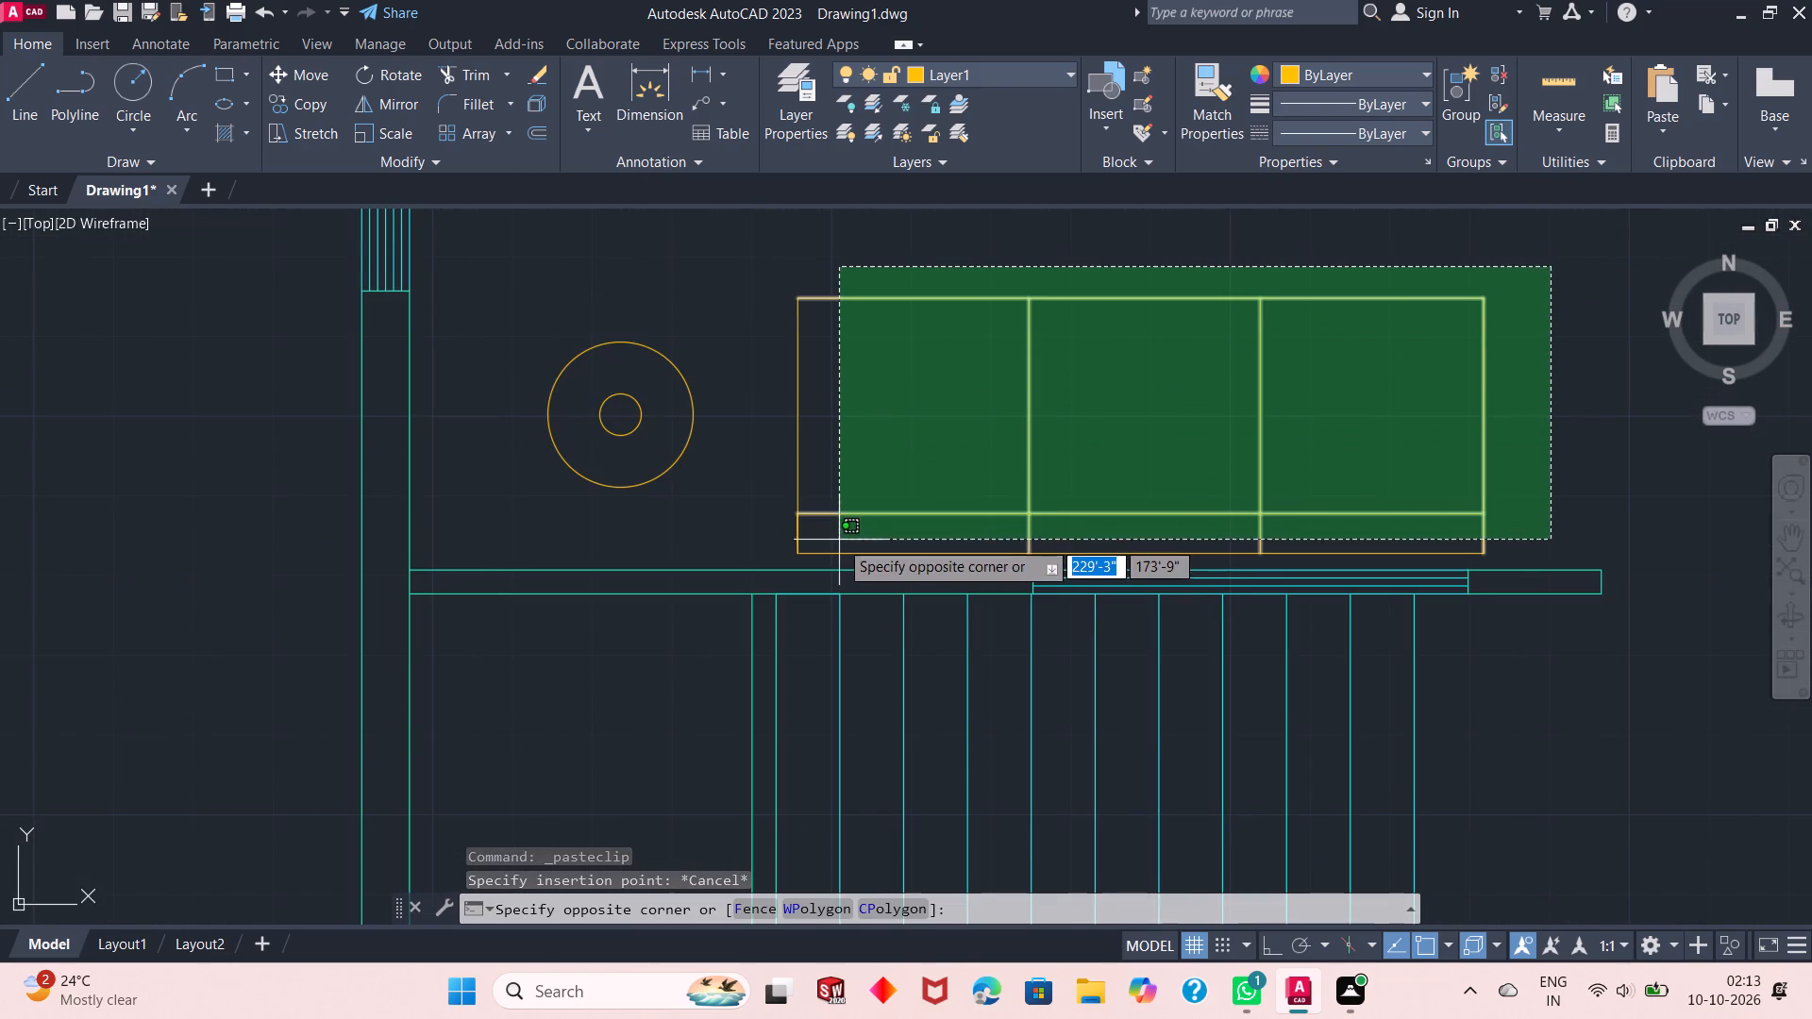
{"action": "left_click", "coordinate": [830, 555]}
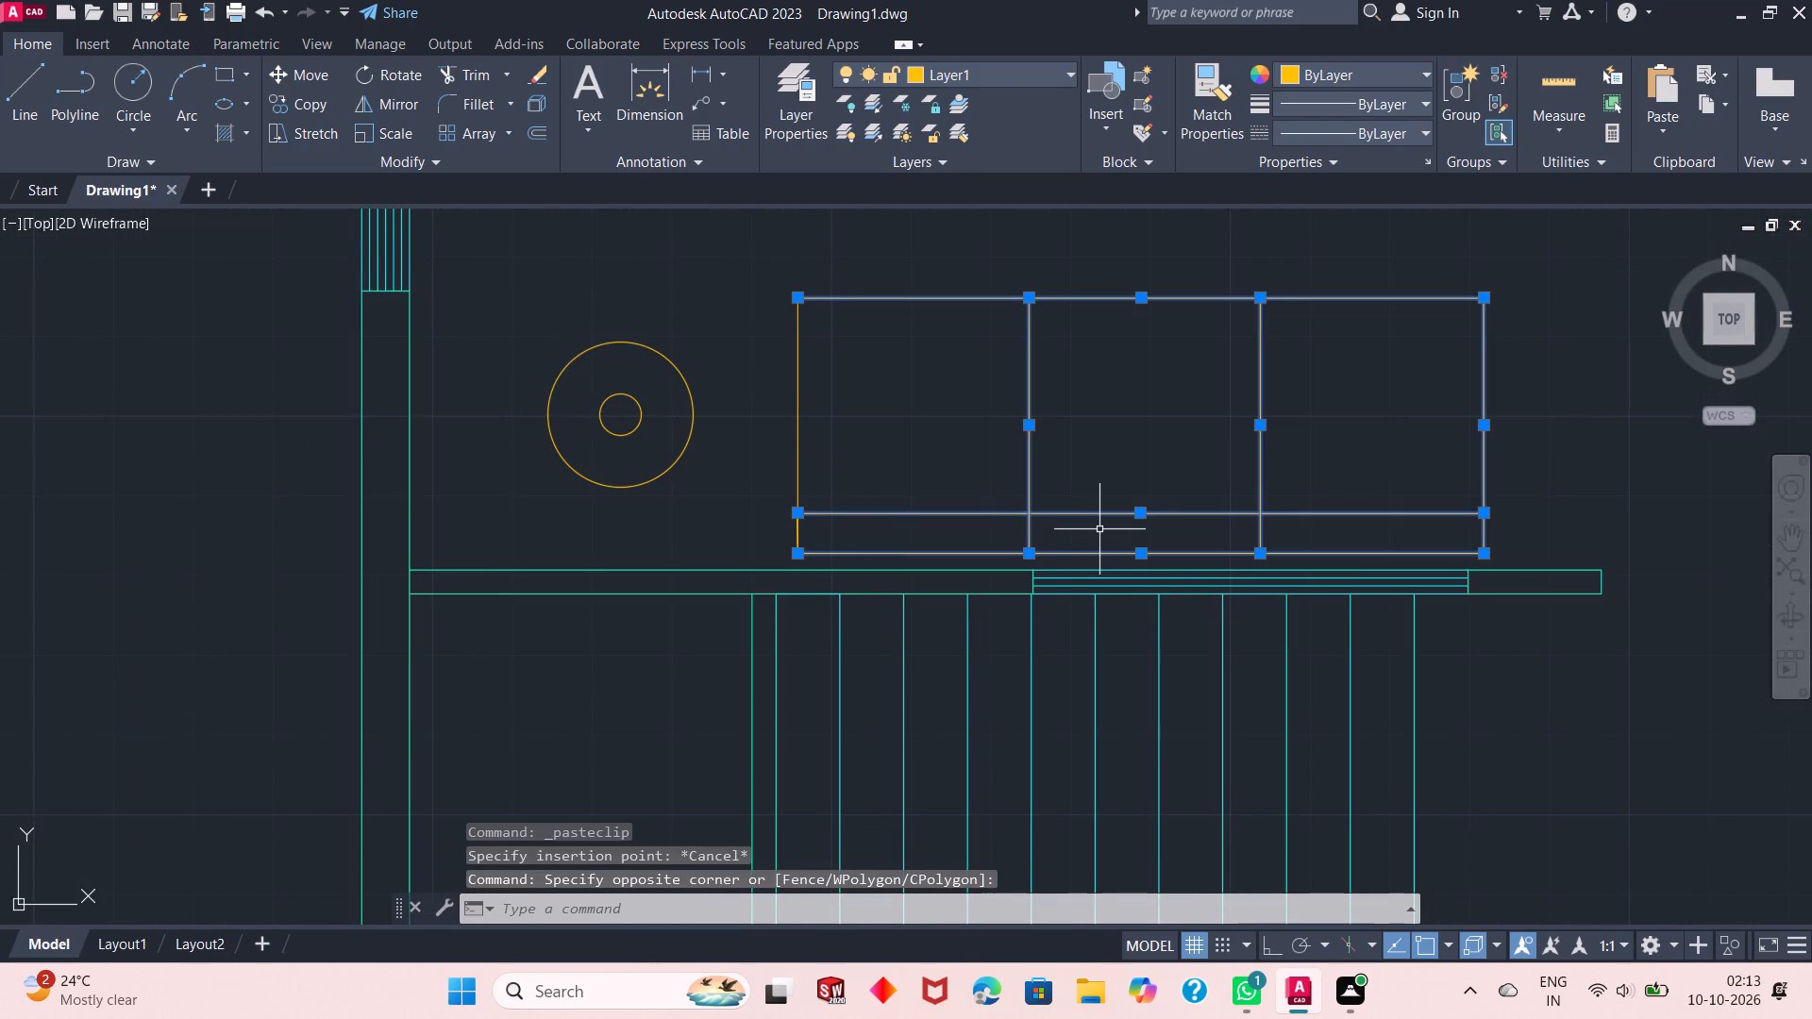
{"action": "type", "text": "m"}
{"action": "key", "text": "space"}
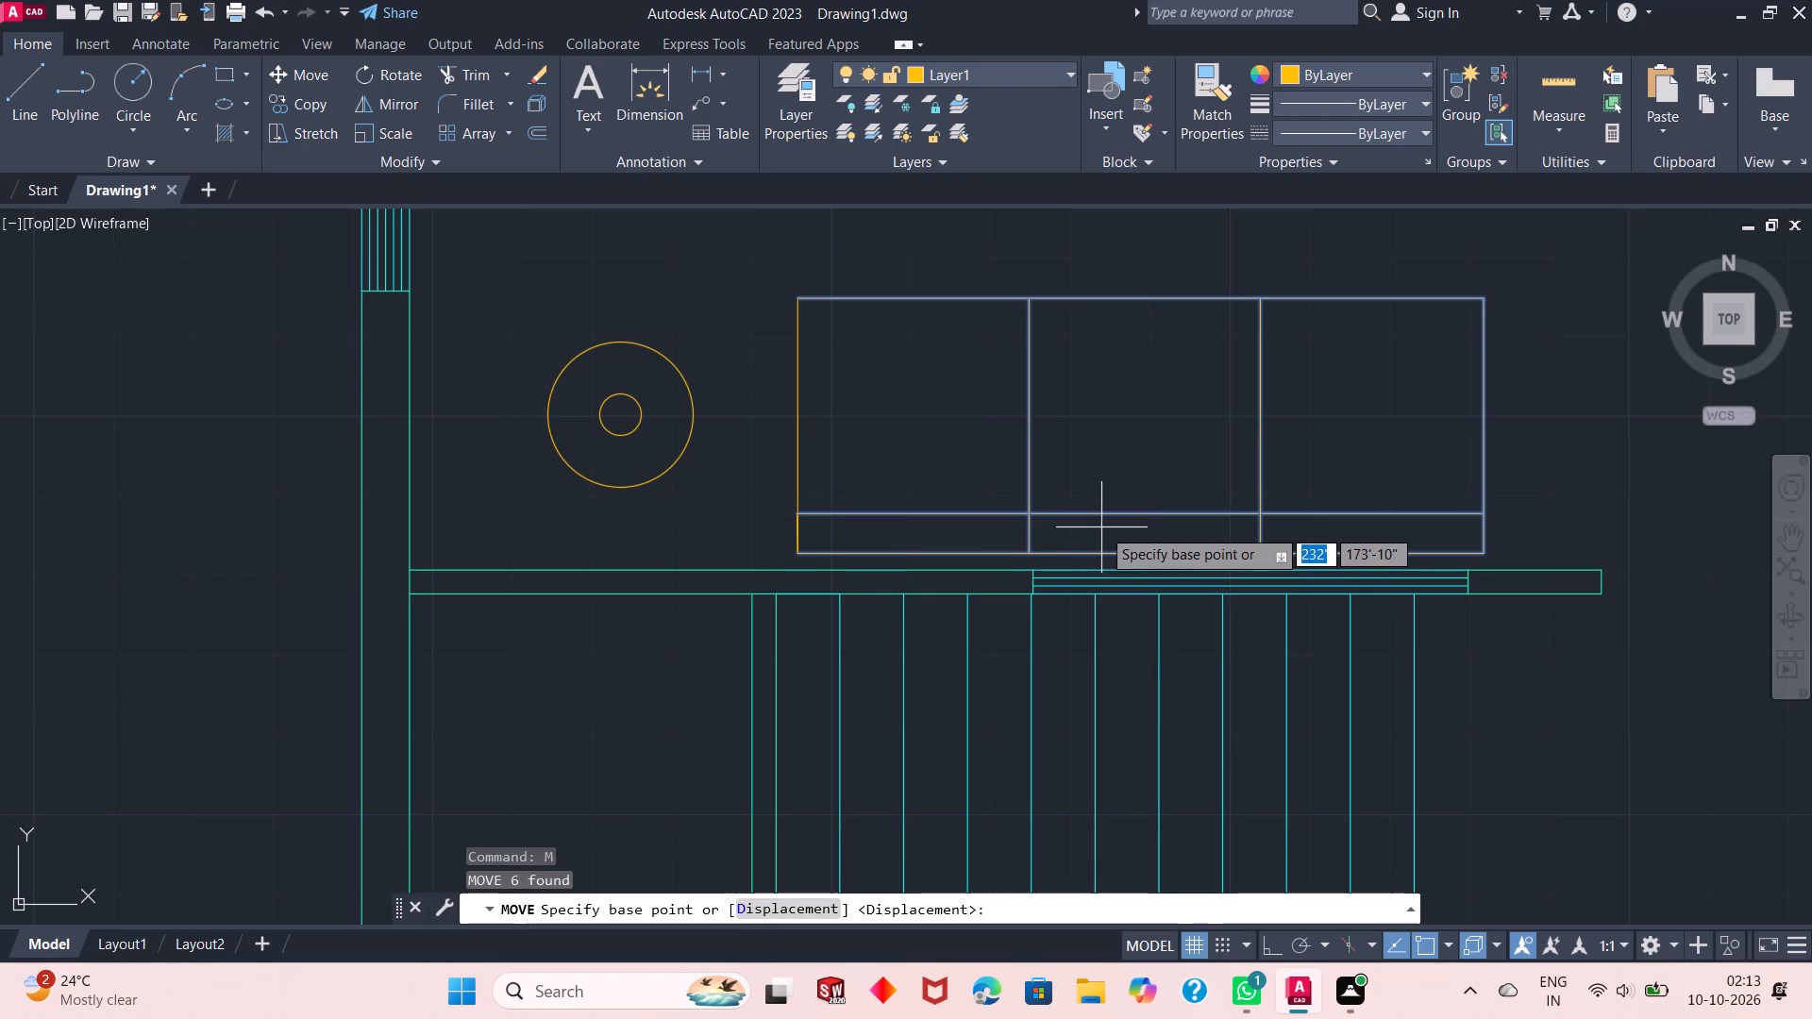
{"action": "left_click", "coordinate": [1027, 514]}
{"action": "scroll", "coordinate": [1024, 509], "scroll_direction": "up", "scroll_amount": 3}
{"action": "scroll", "coordinate": [1024, 508], "scroll_direction": "down", "scroll_amount": 3}
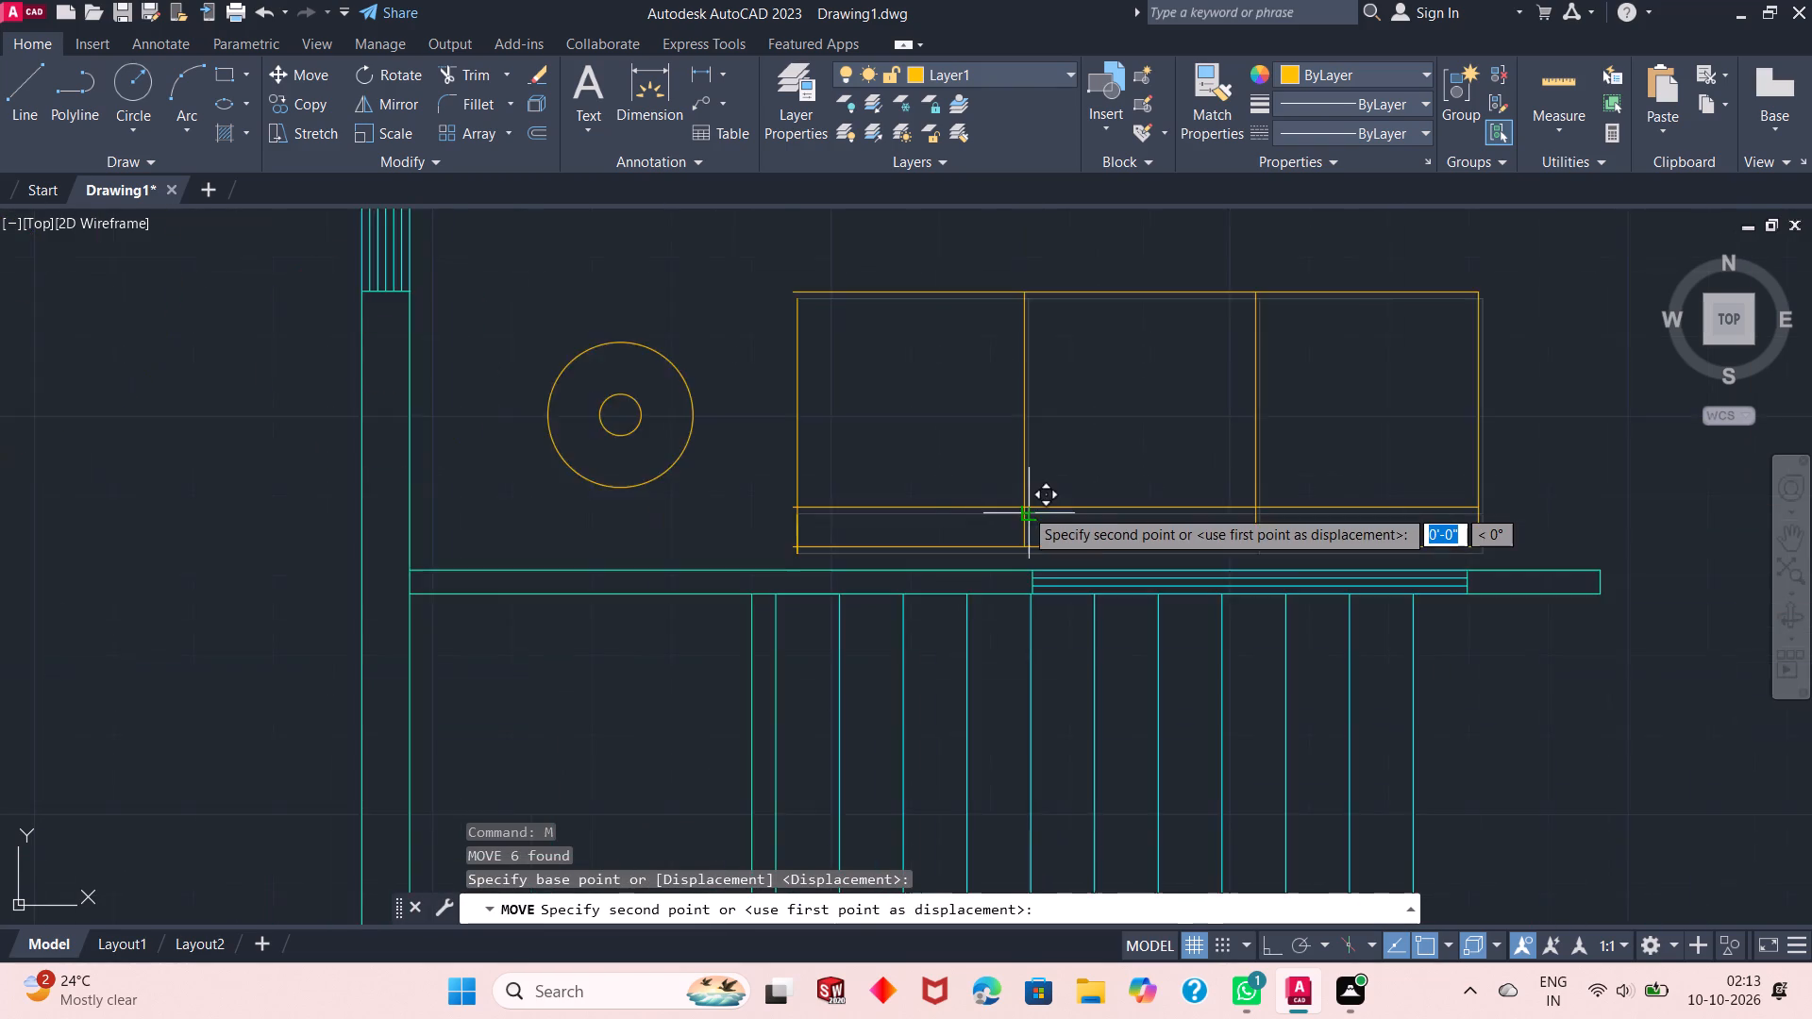
{"action": "scroll", "coordinate": [1024, 508], "scroll_direction": "down", "scroll_amount": 6}
{"action": "scroll", "coordinate": [1081, 594], "scroll_direction": "up", "scroll_amount": 4}
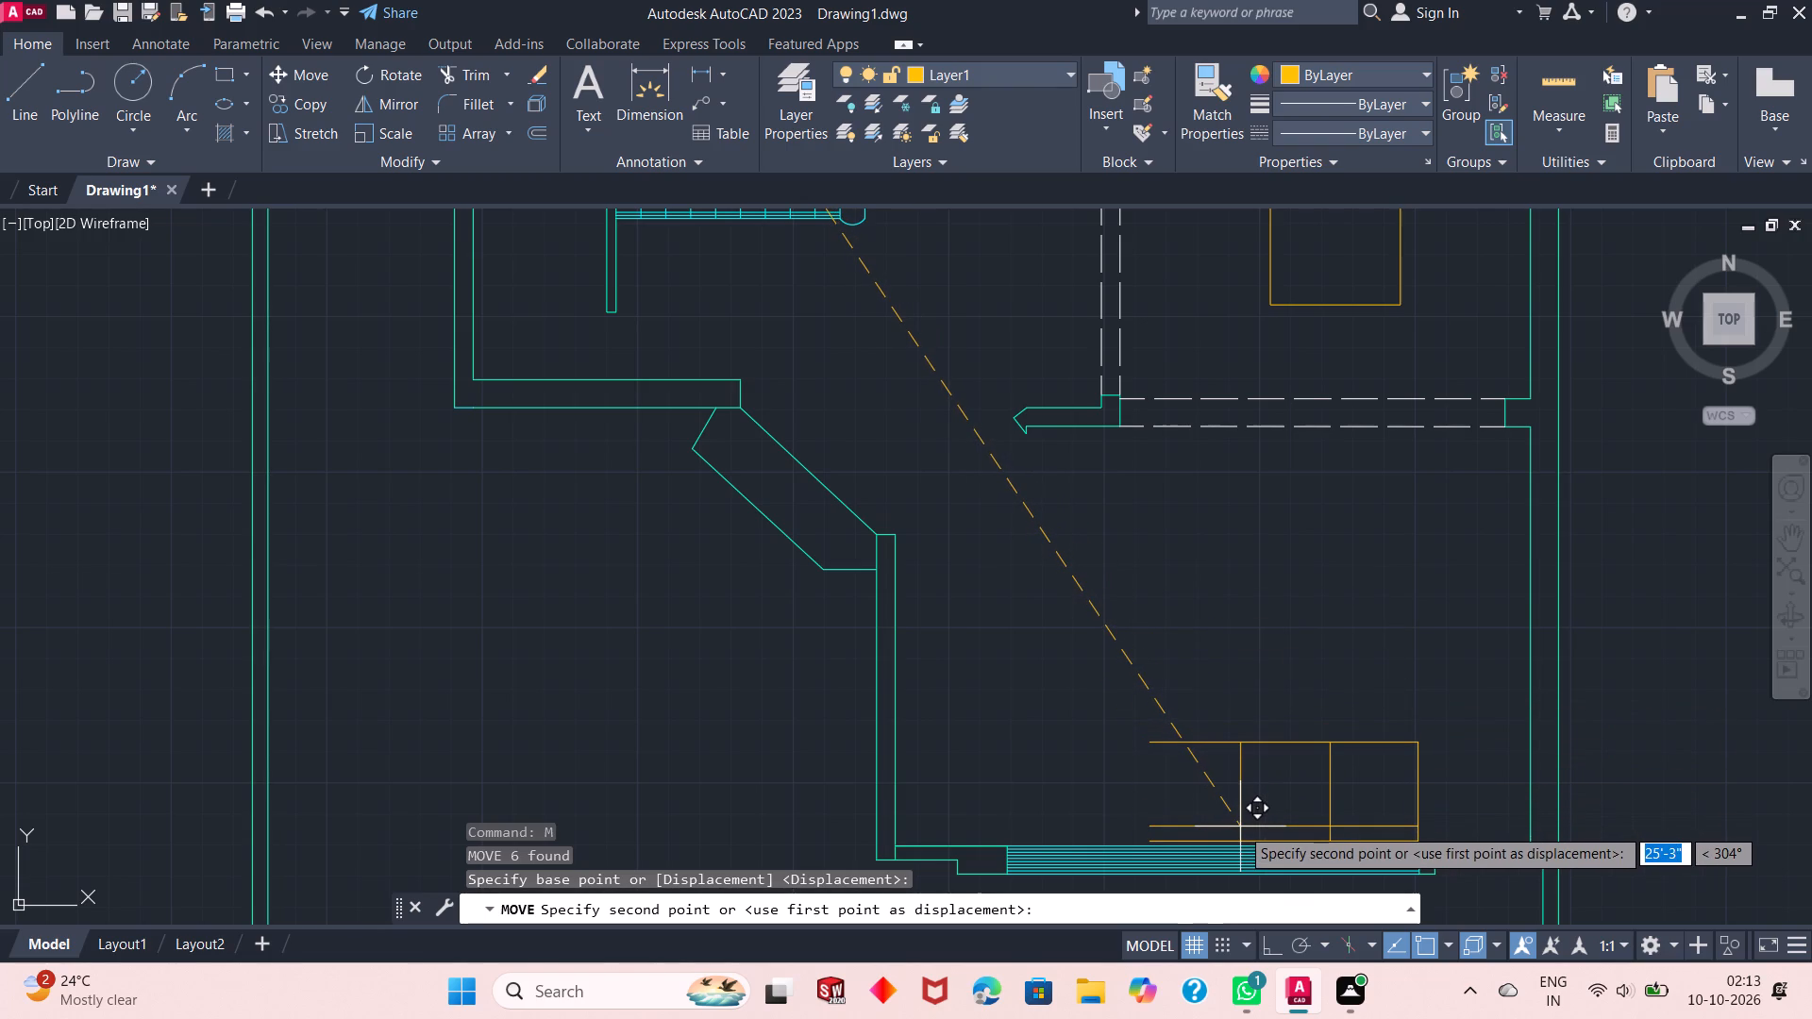
{"action": "scroll", "coordinate": [1276, 760], "scroll_direction": "up", "scroll_amount": 1}
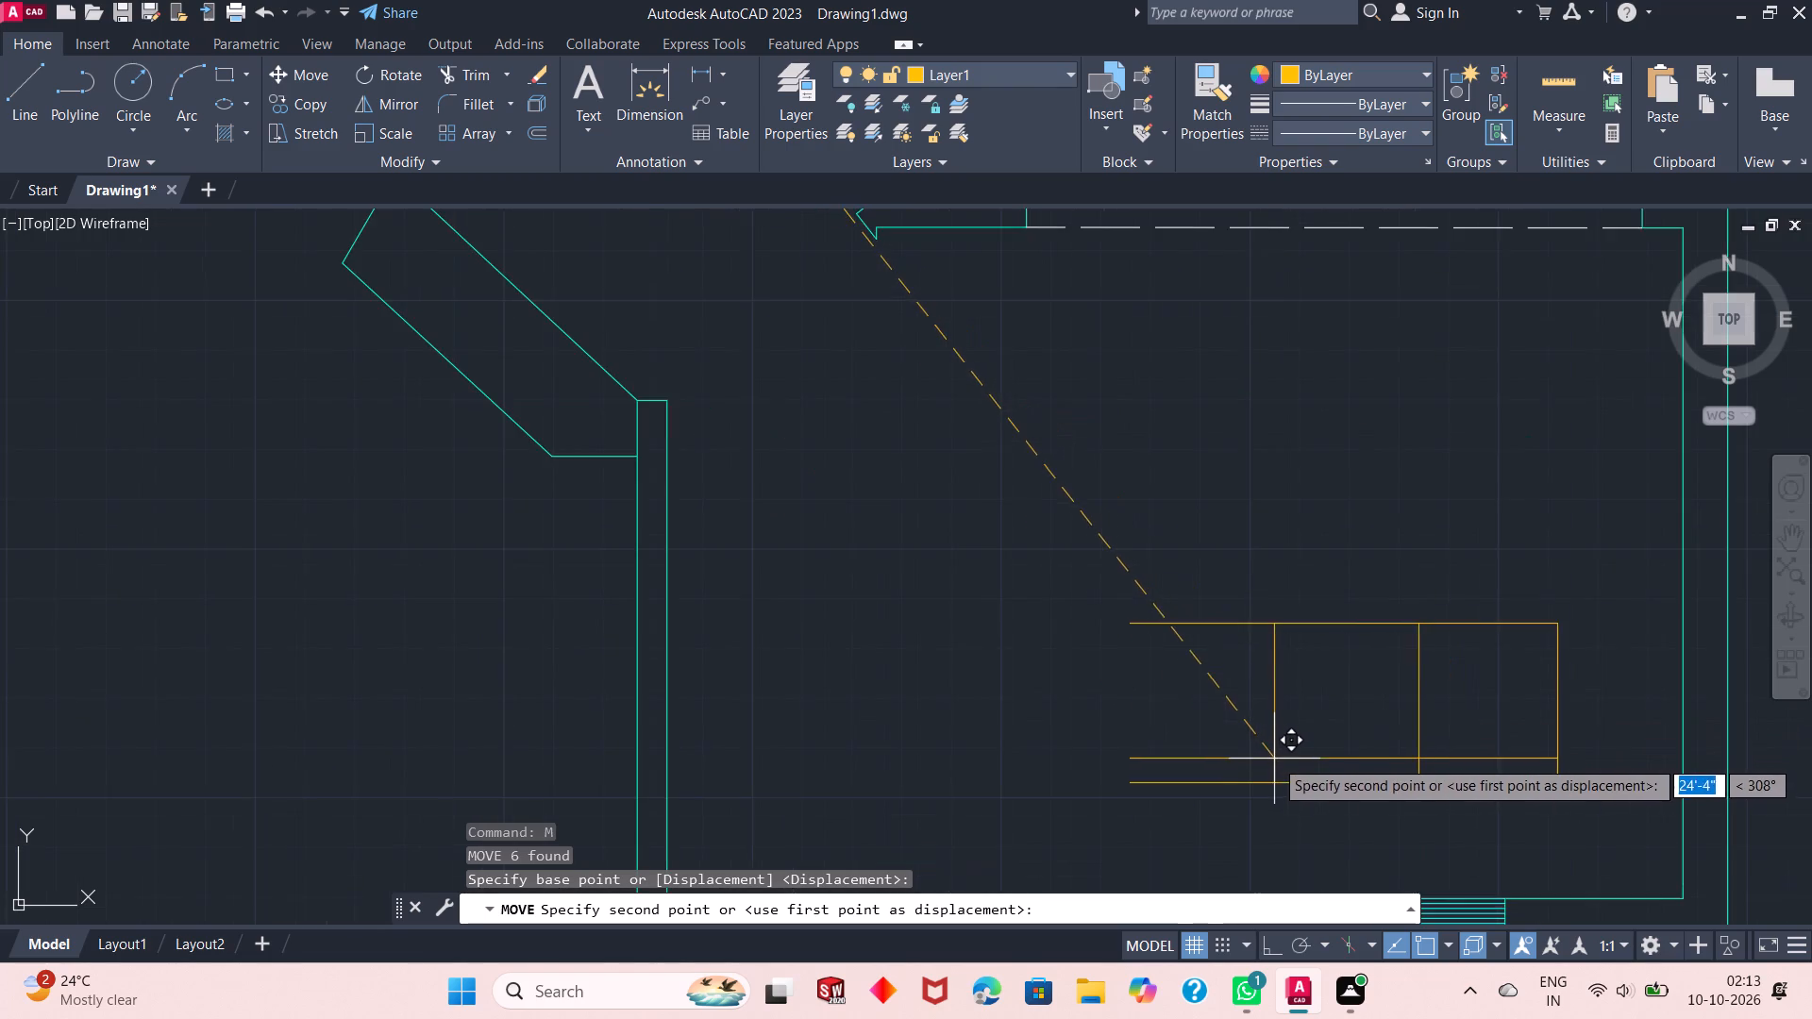
{"action": "scroll", "coordinate": [1257, 700], "scroll_direction": "down", "scroll_amount": 2}
{"action": "scroll", "coordinate": [1237, 721], "scroll_direction": "up", "scroll_amount": 1}
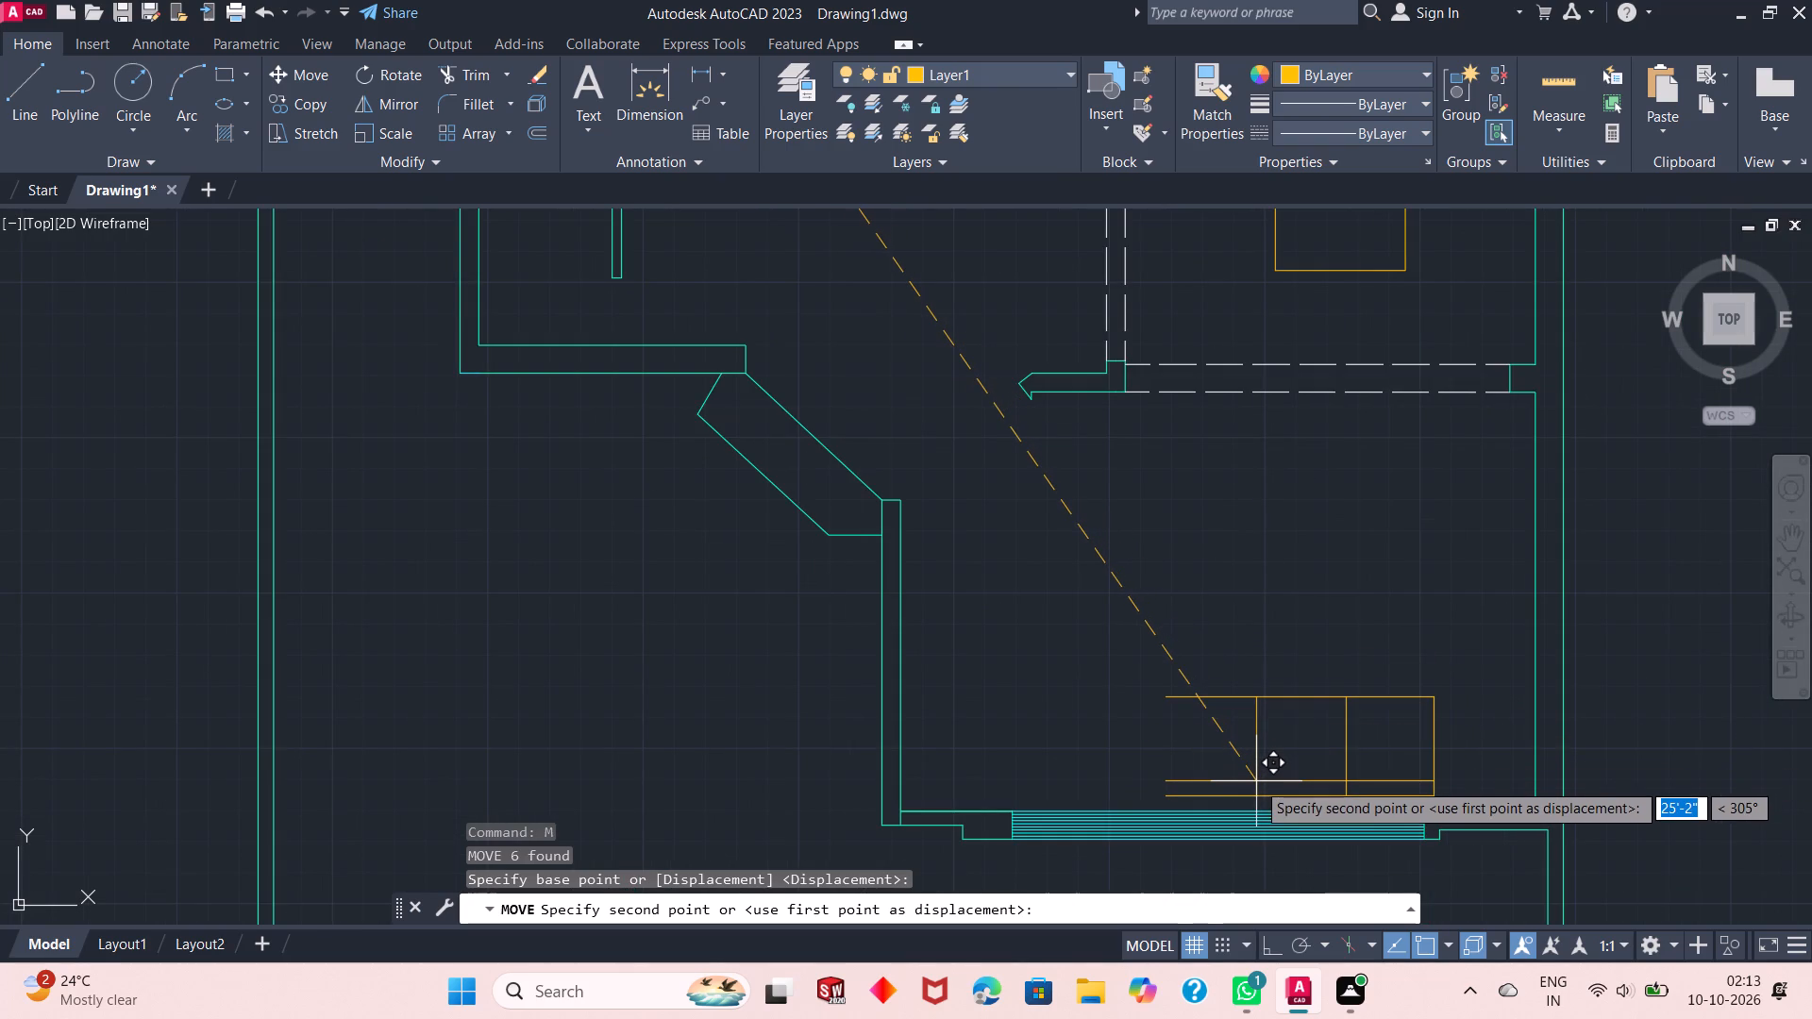
{"action": "left_click", "coordinate": [1260, 781]}
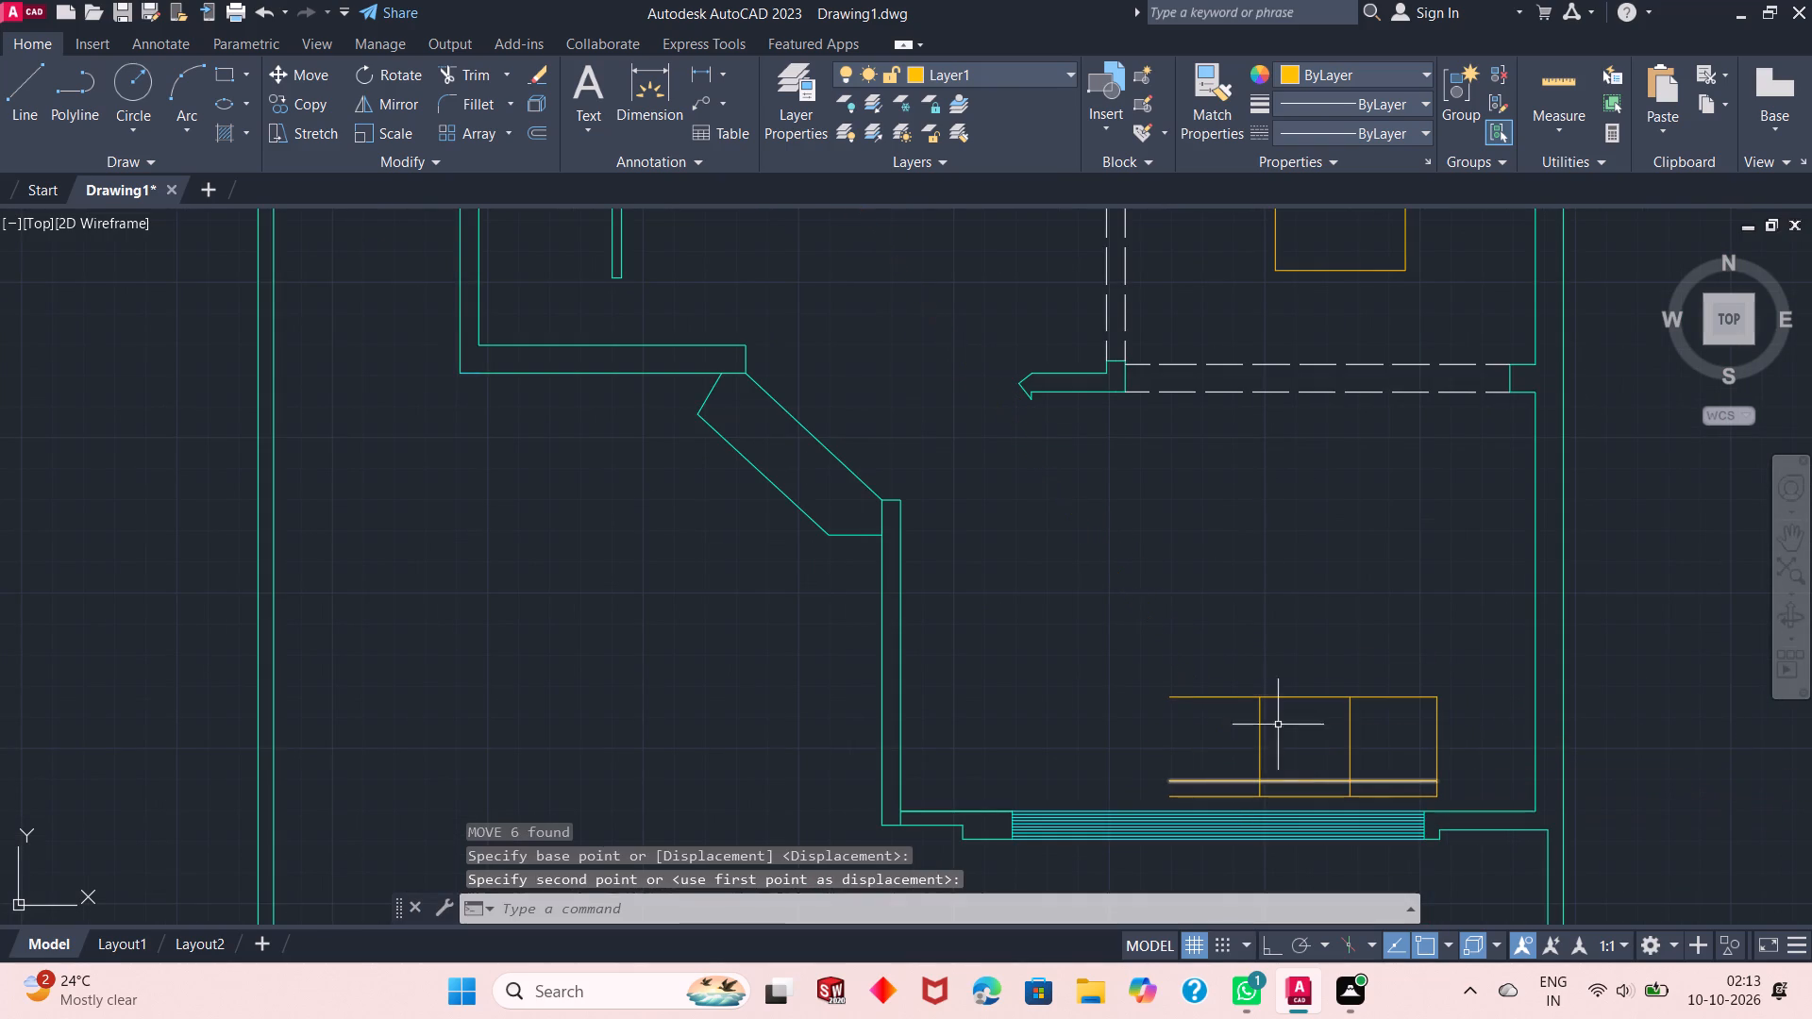
Draw a line about 2'-8" long closing the open west edge of the sofa at the southeast room's south window.
{"action": "right_click", "coordinate": [1220, 632]}
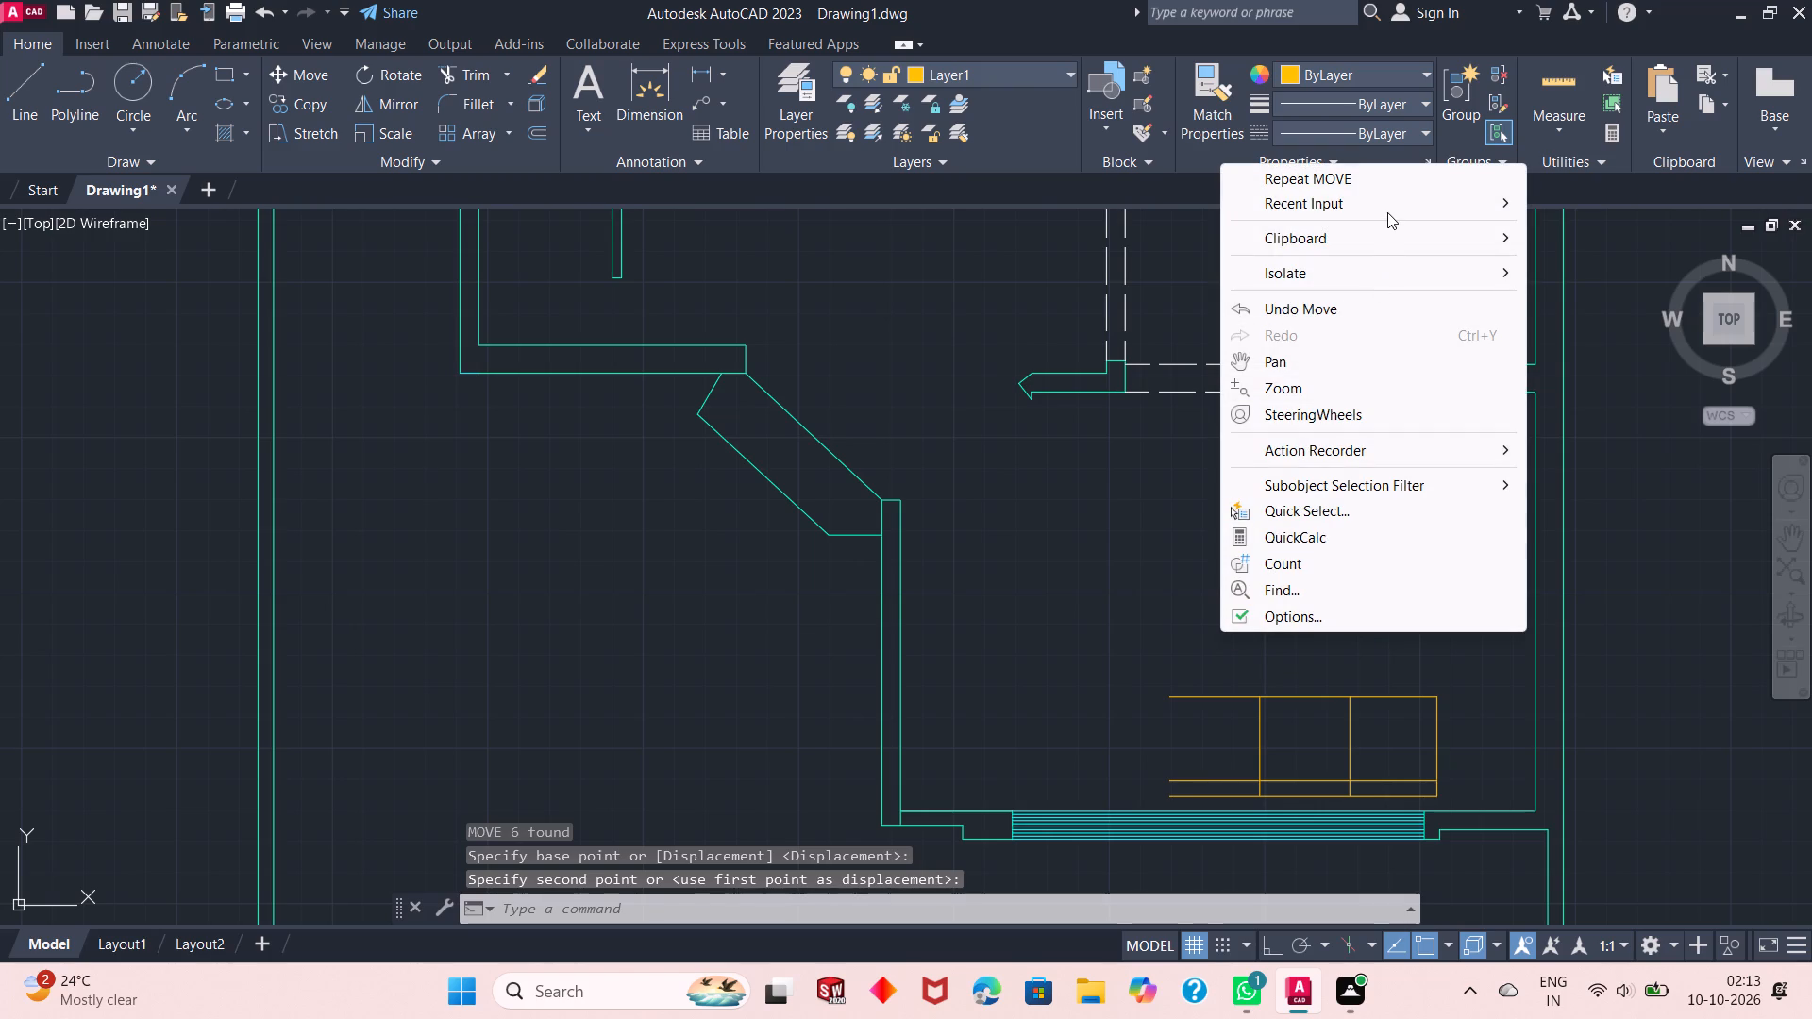
{"action": "left_click", "coordinate": [1387, 212]}
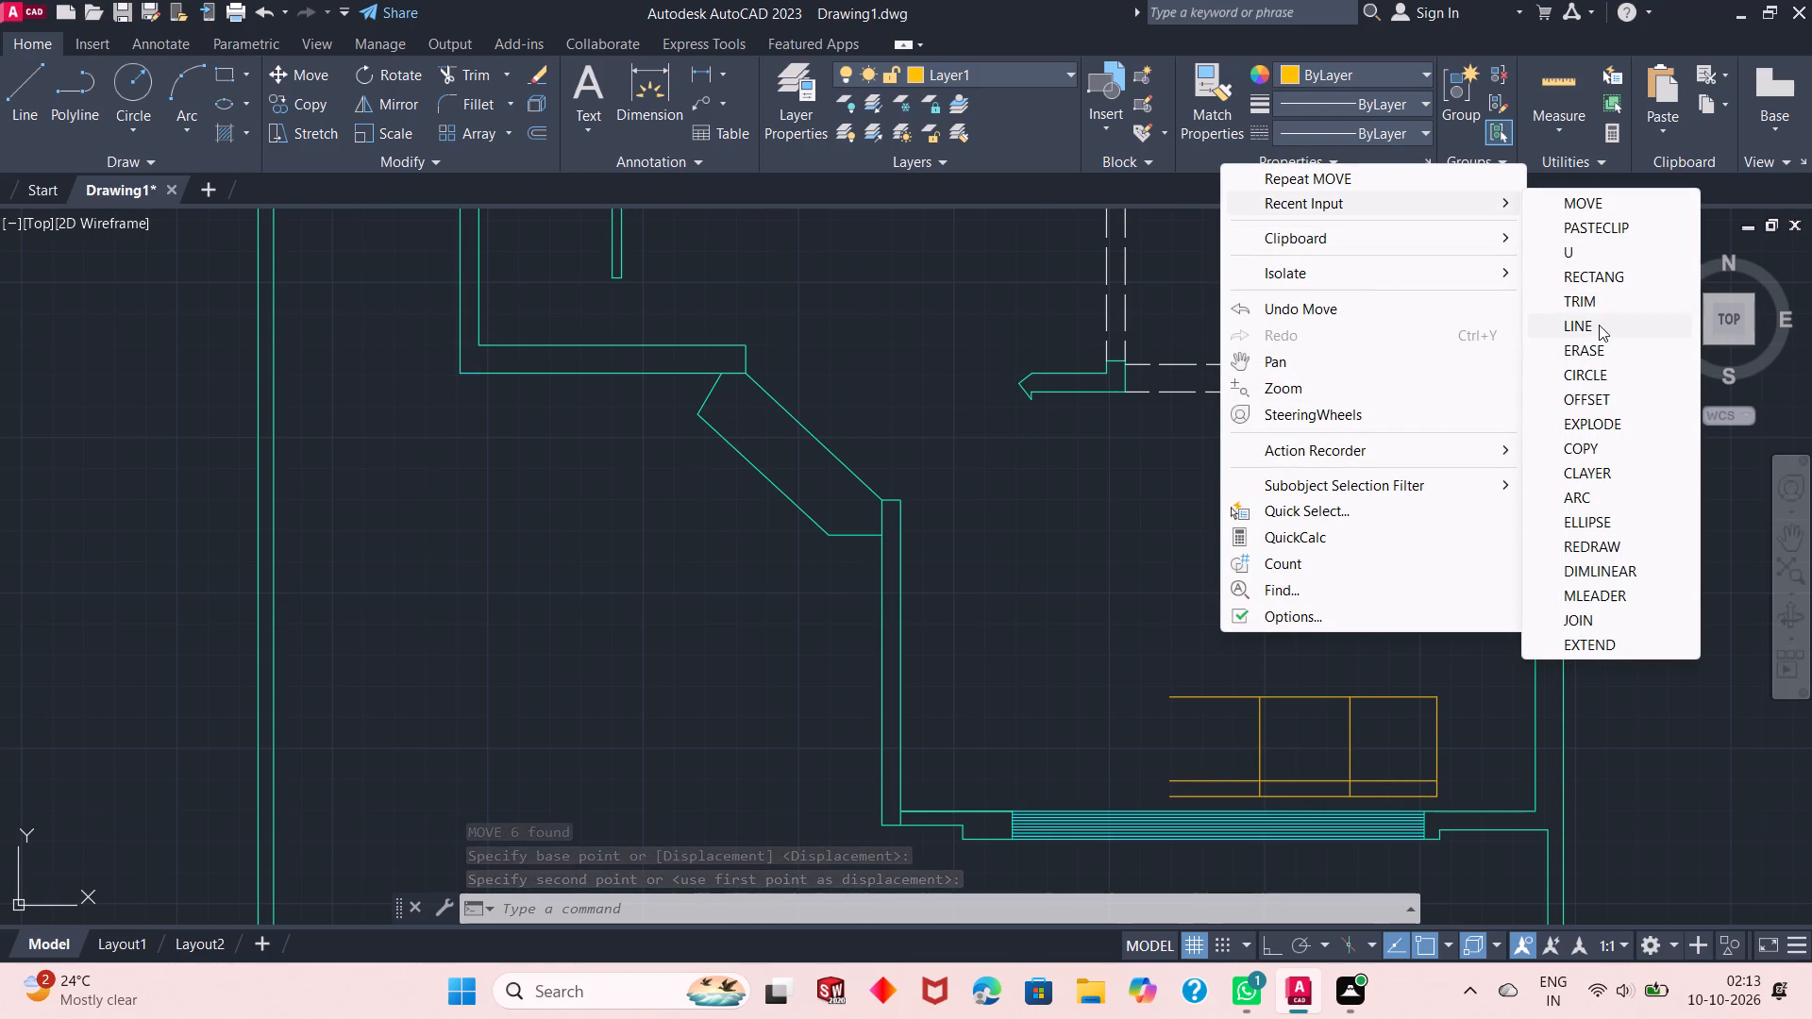
{"action": "left_click", "coordinate": [1603, 335]}
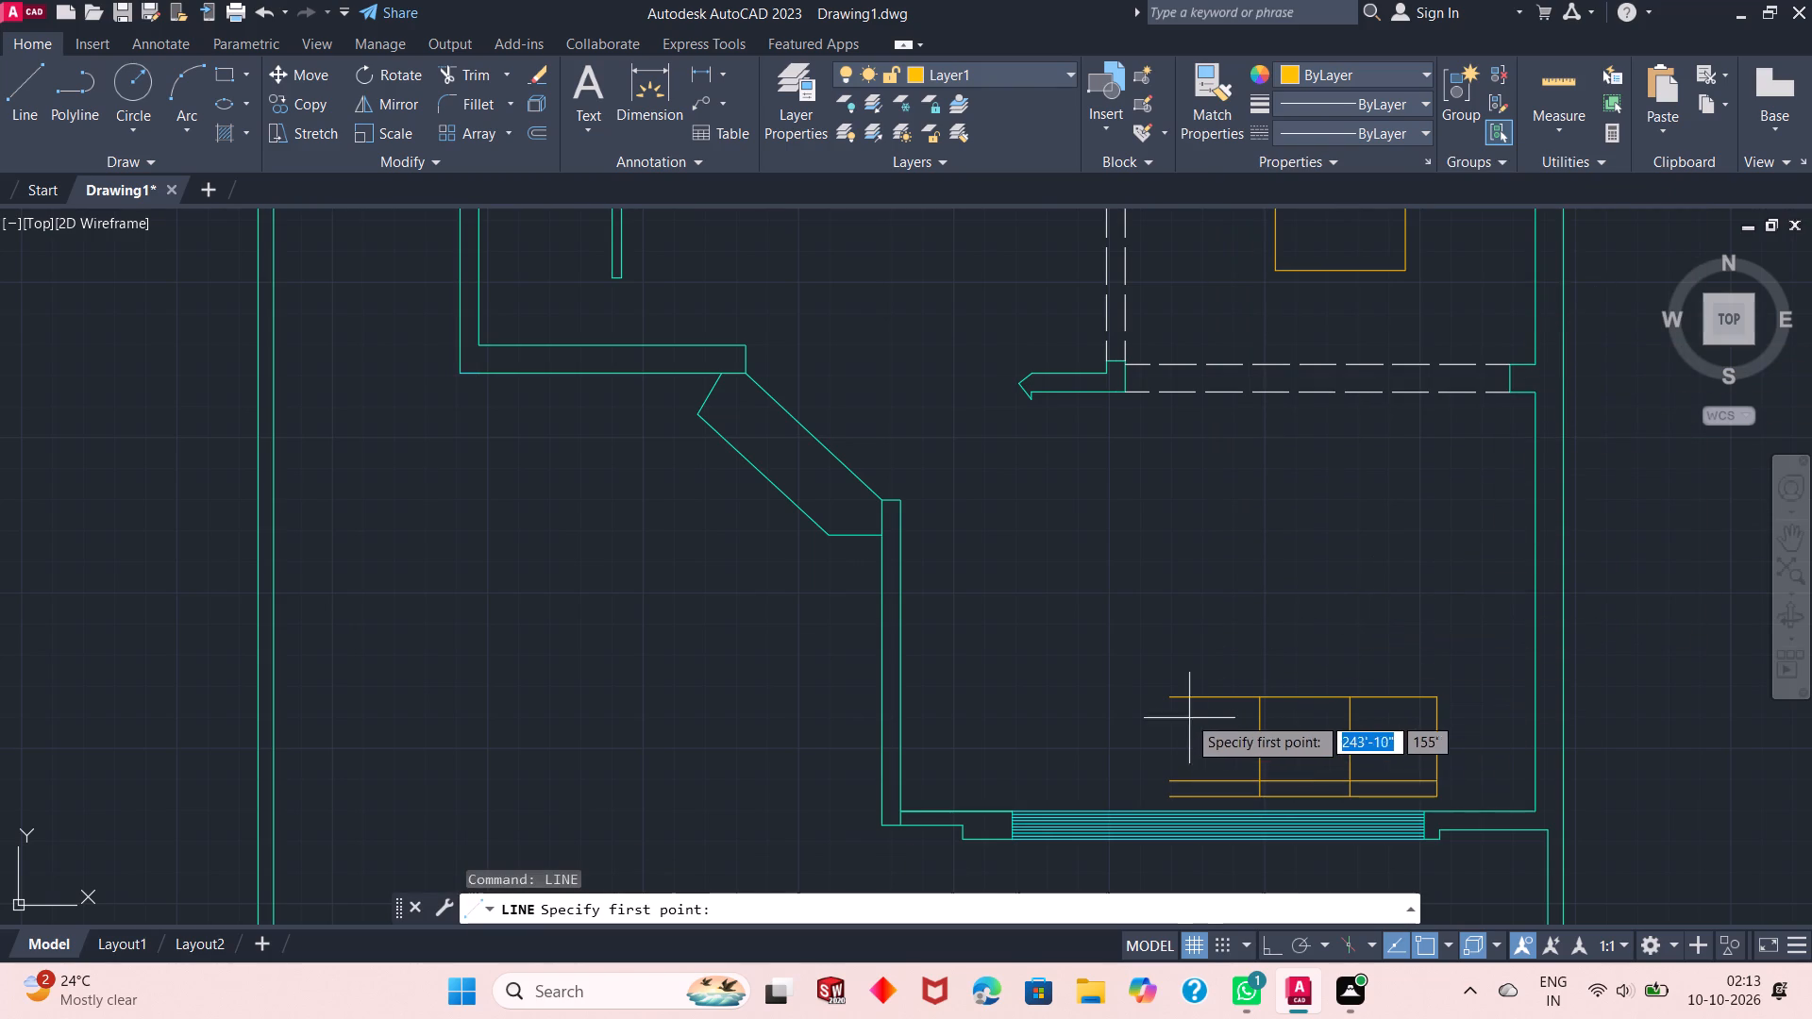
{"action": "left_click", "coordinate": [1166, 694]}
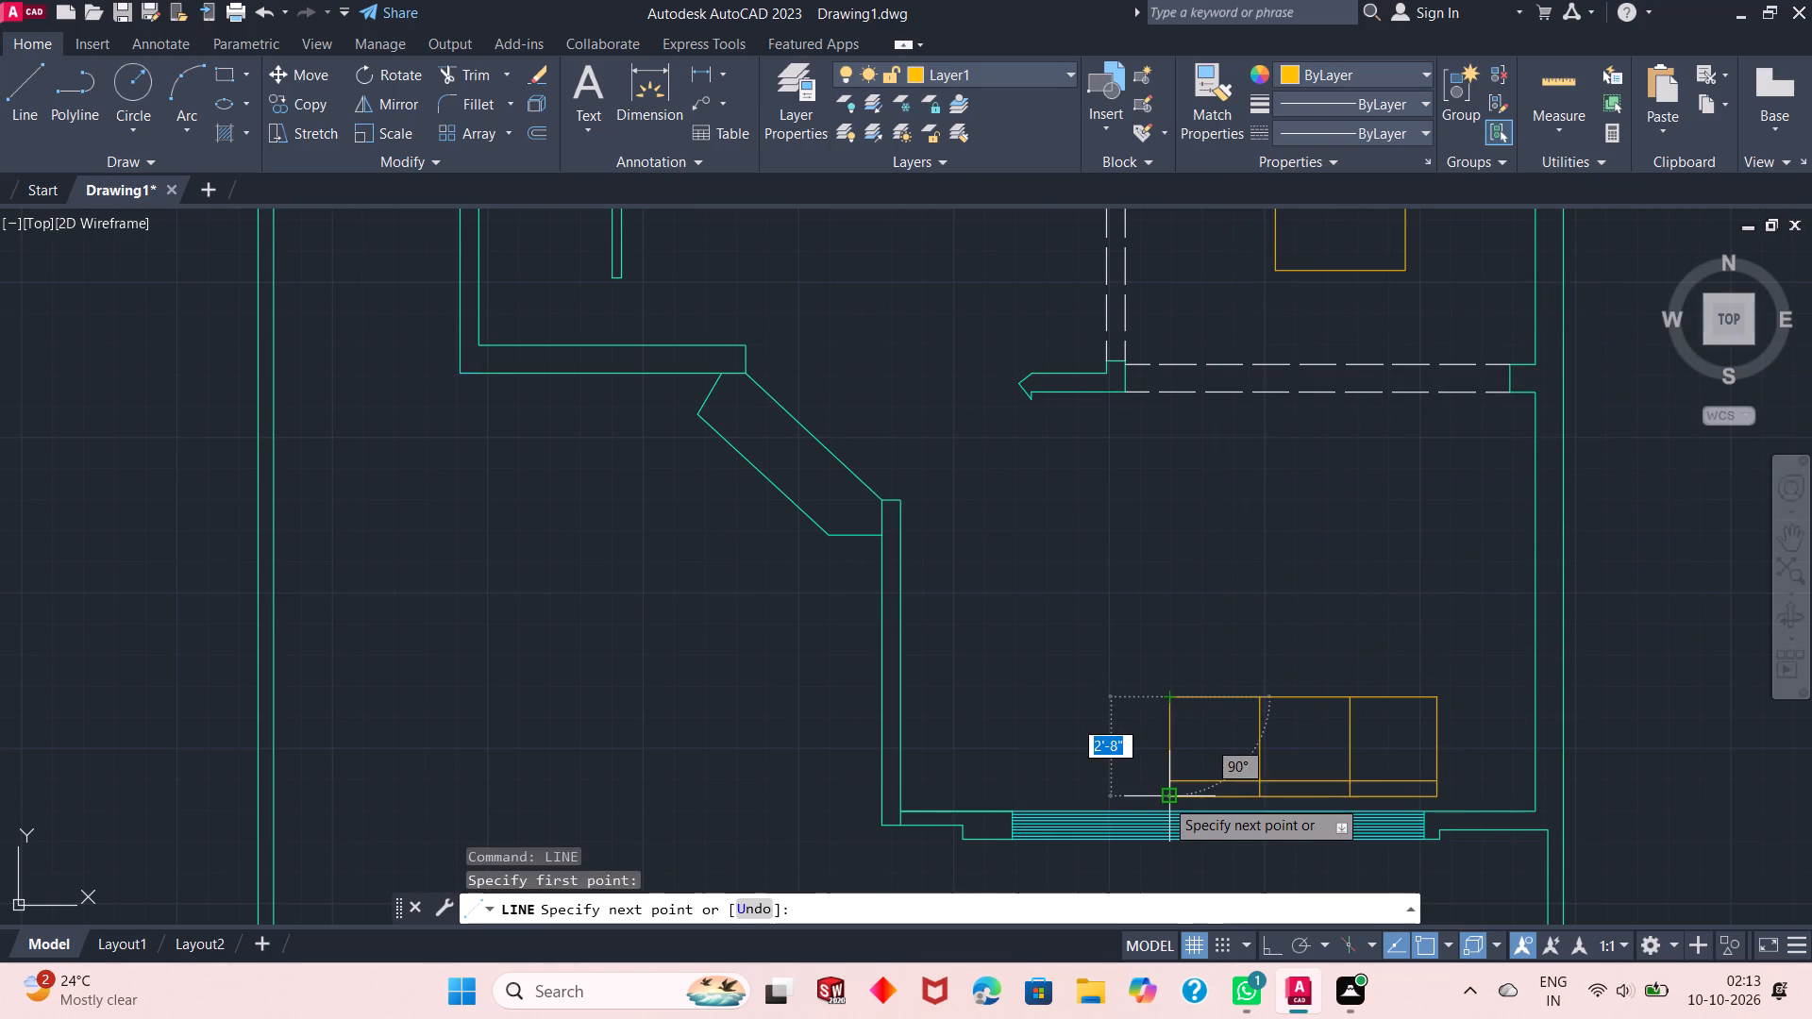
{"action": "left_click", "coordinate": [1166, 798]}
{"action": "right_click", "coordinate": [1275, 697]}
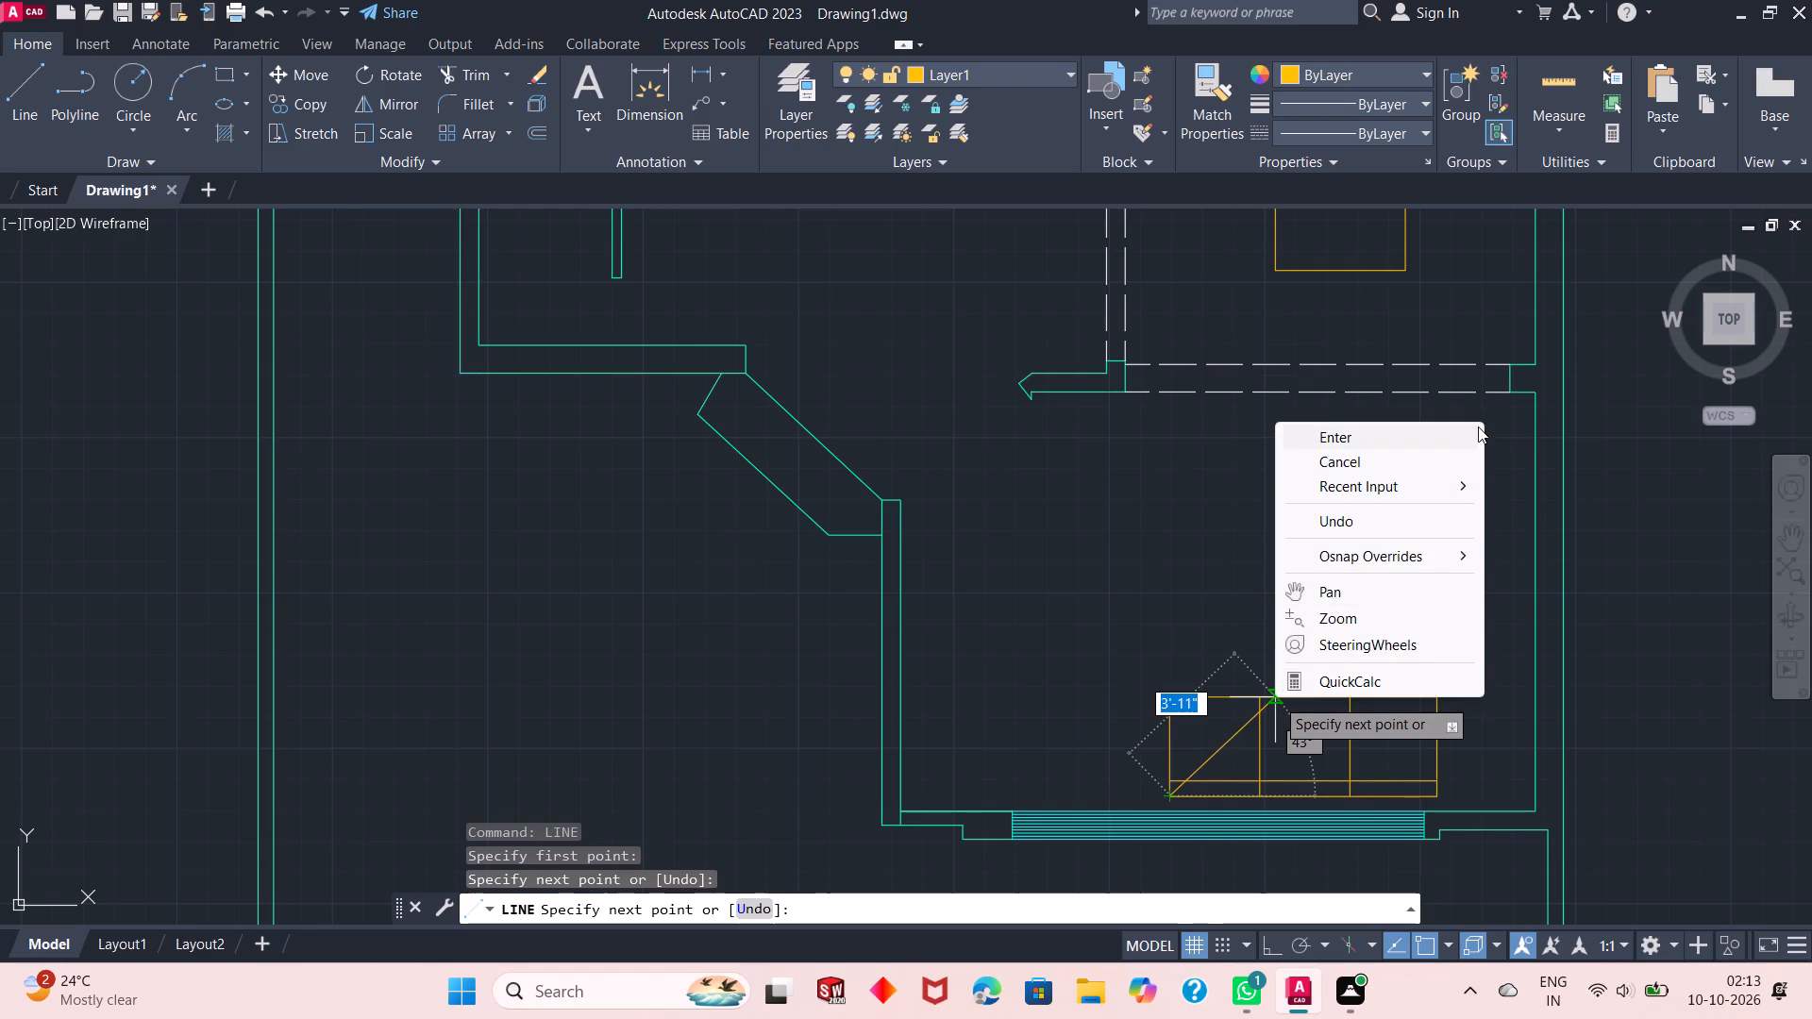
{"action": "left_click", "coordinate": [1470, 425]}
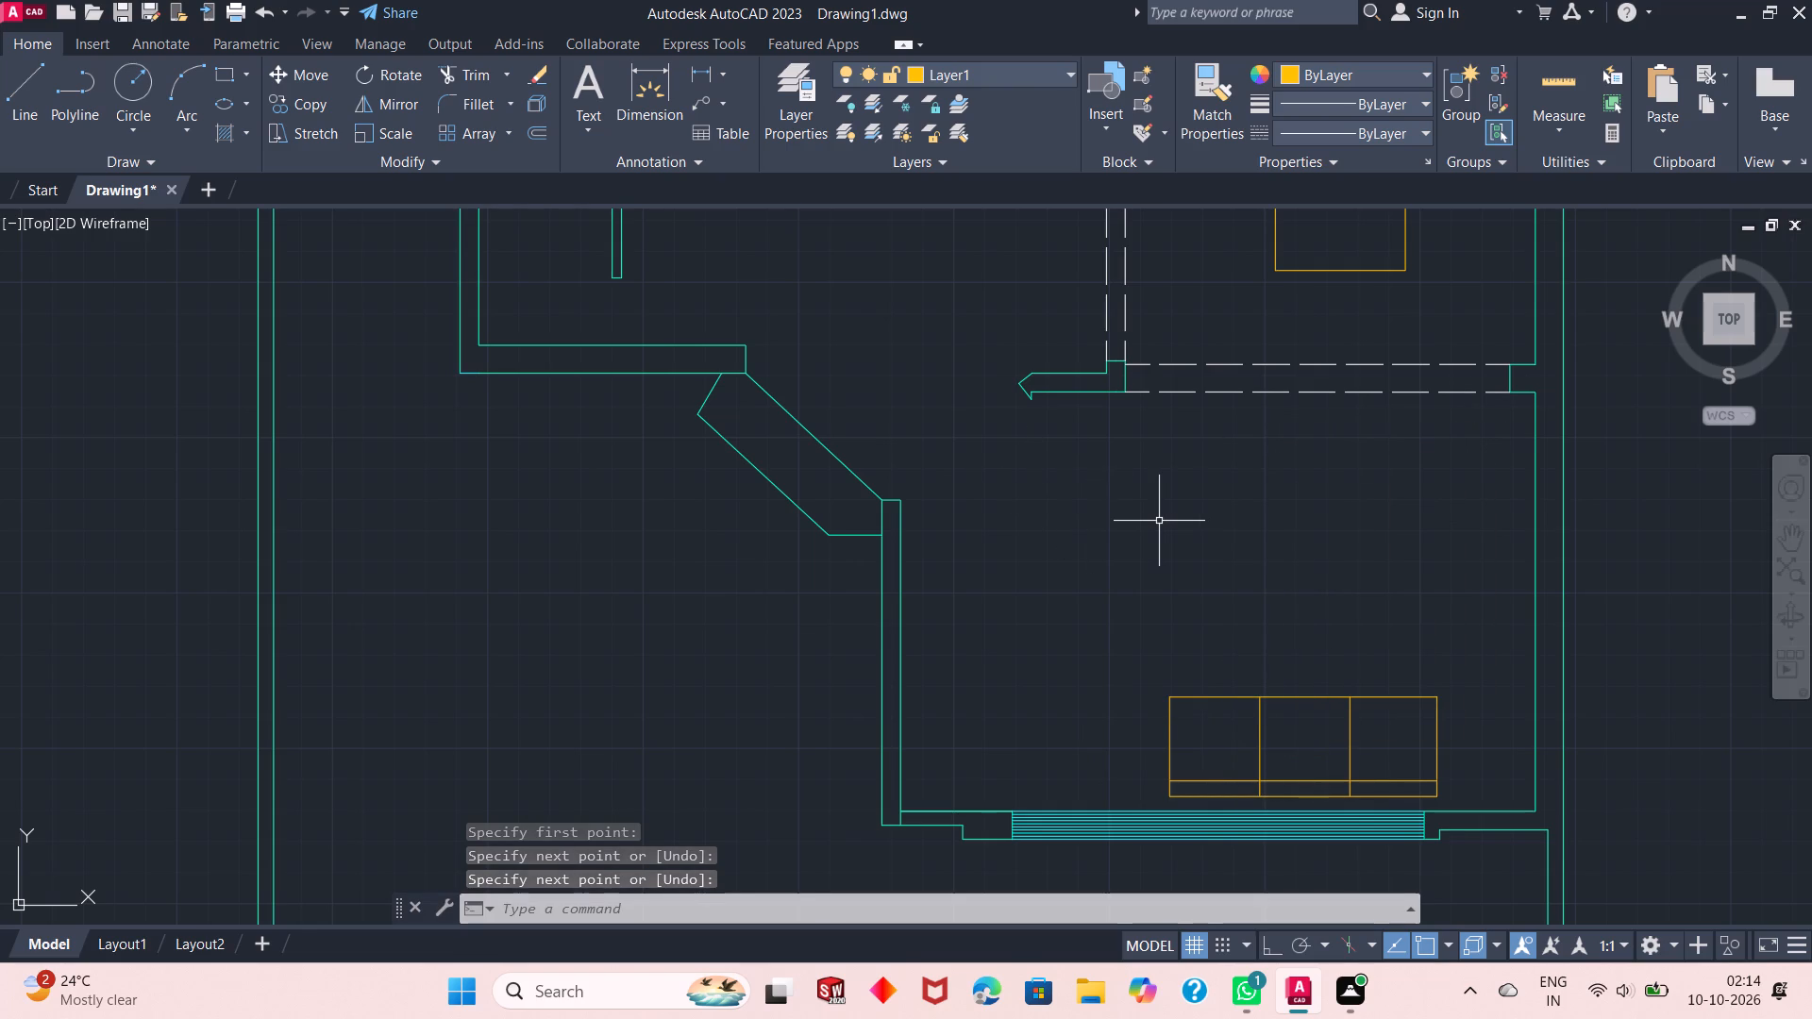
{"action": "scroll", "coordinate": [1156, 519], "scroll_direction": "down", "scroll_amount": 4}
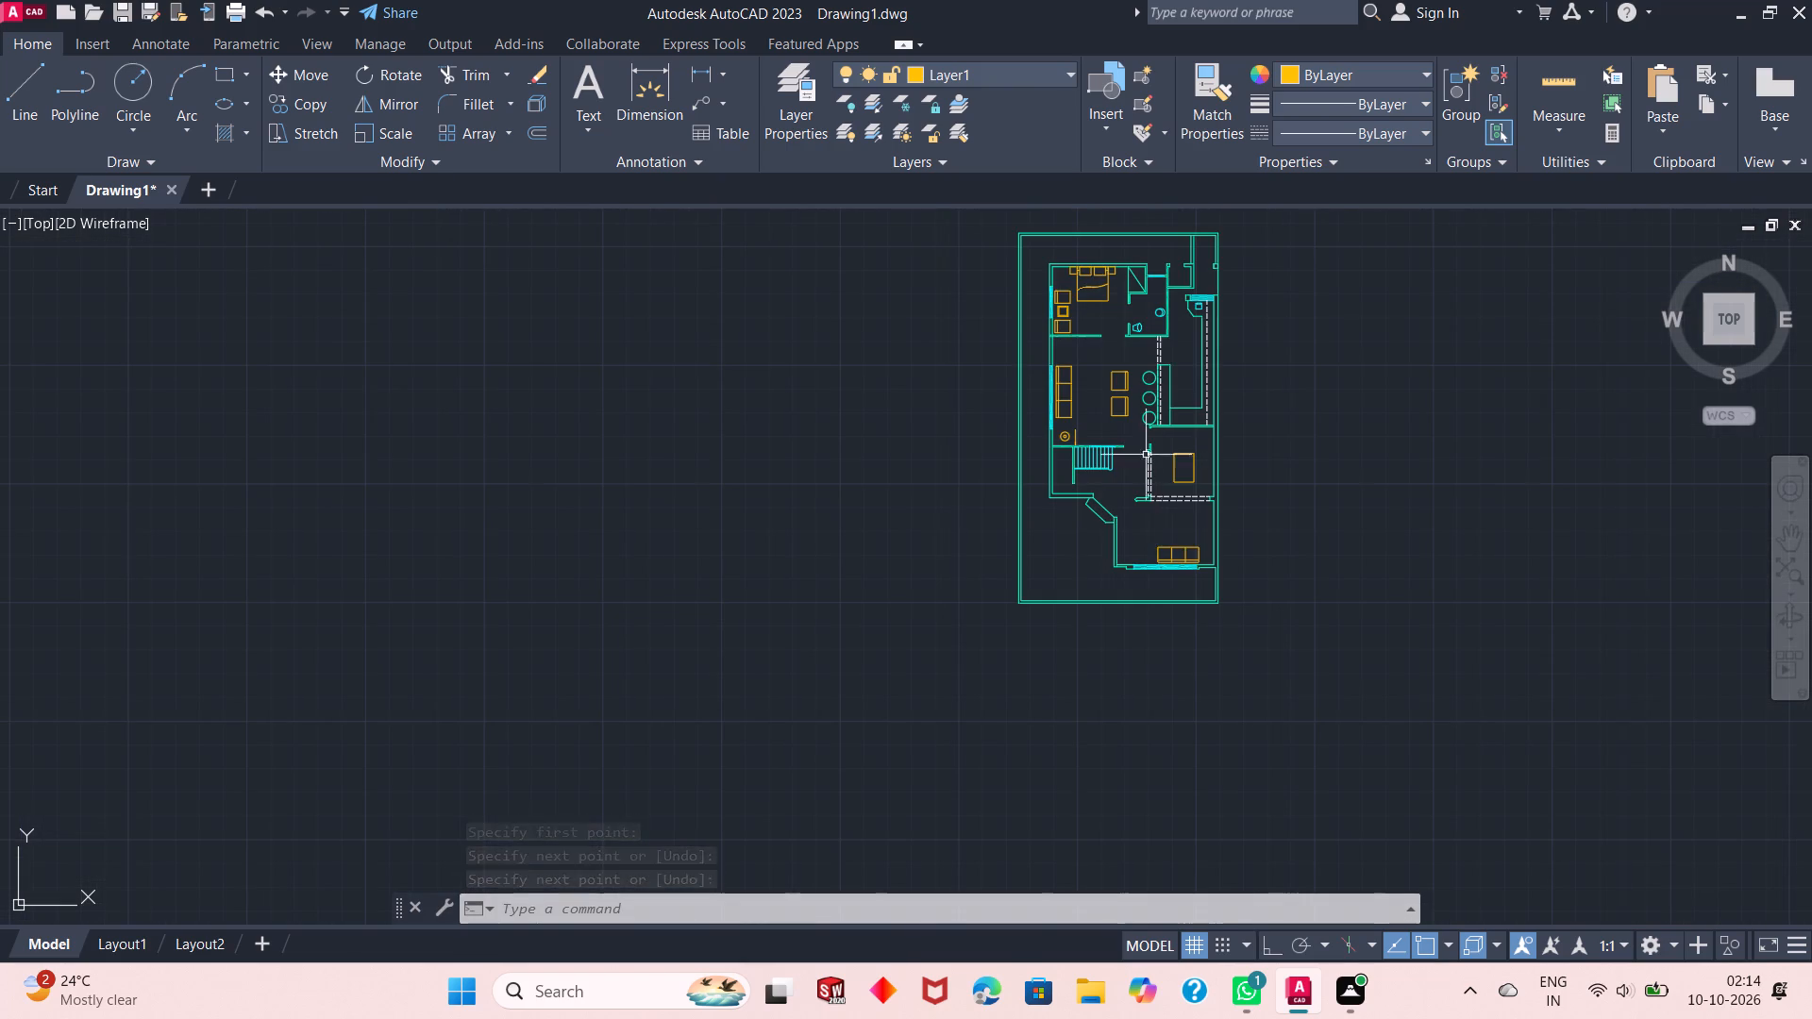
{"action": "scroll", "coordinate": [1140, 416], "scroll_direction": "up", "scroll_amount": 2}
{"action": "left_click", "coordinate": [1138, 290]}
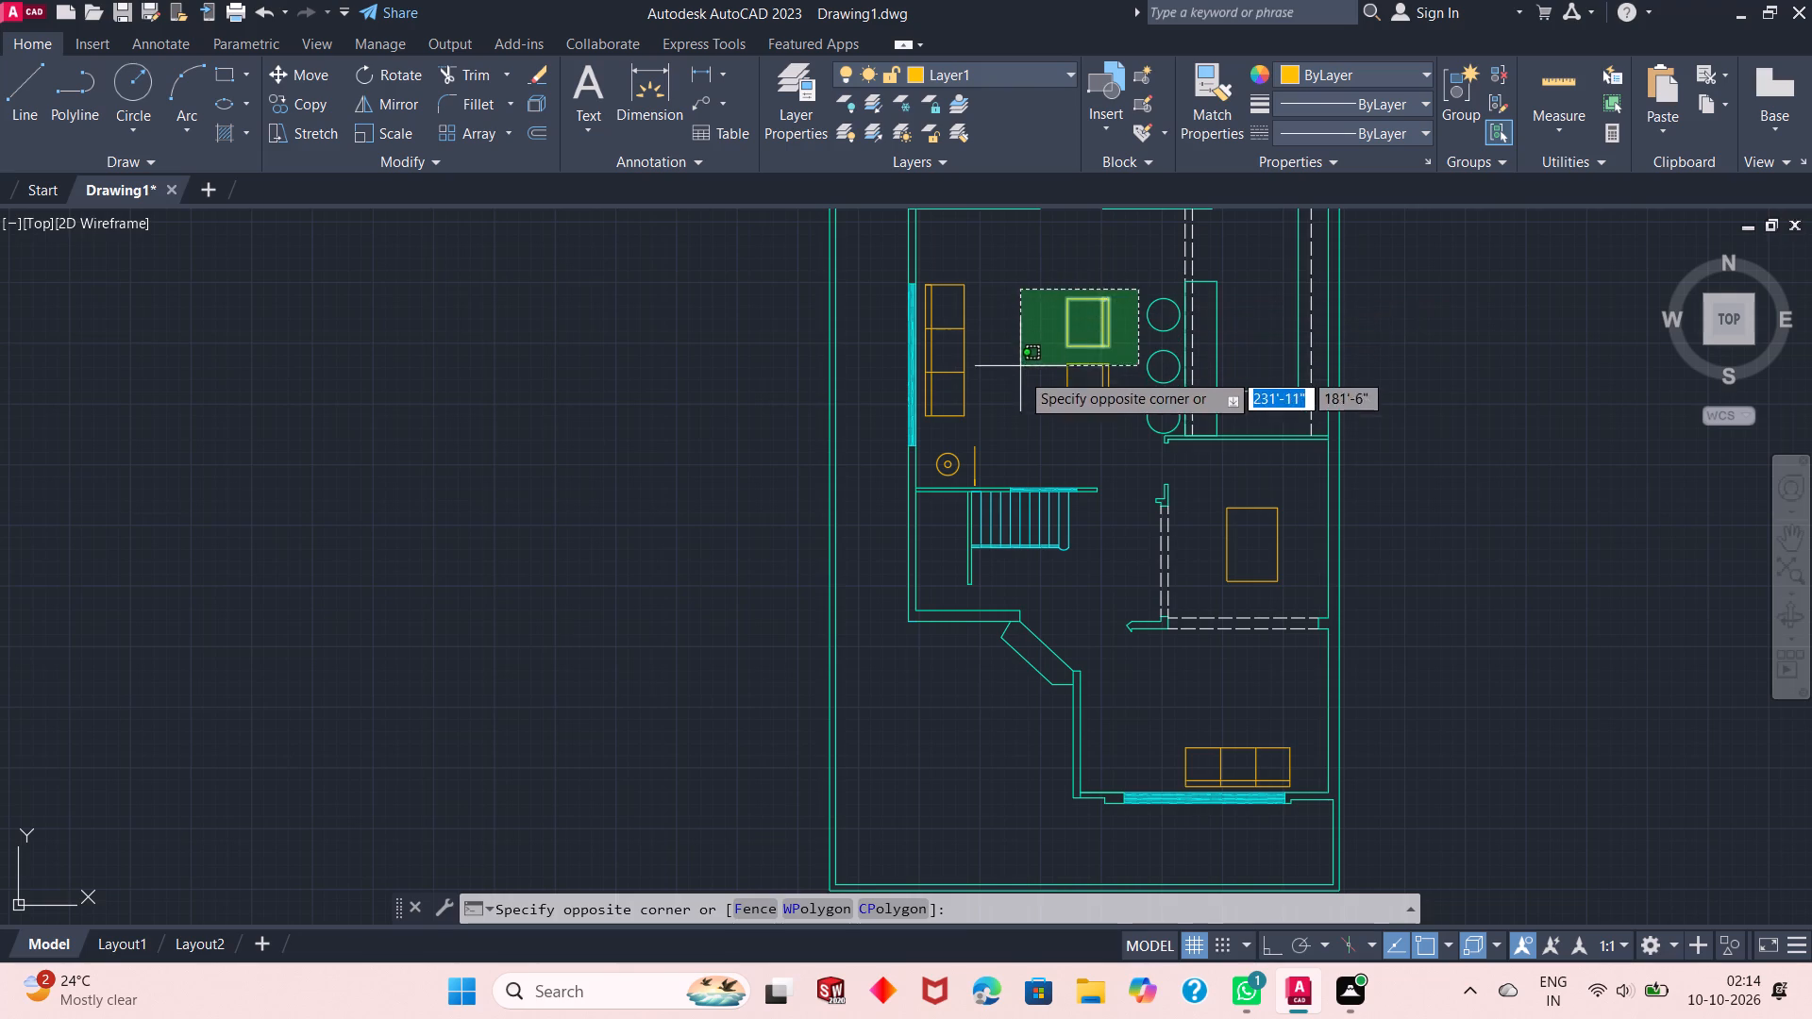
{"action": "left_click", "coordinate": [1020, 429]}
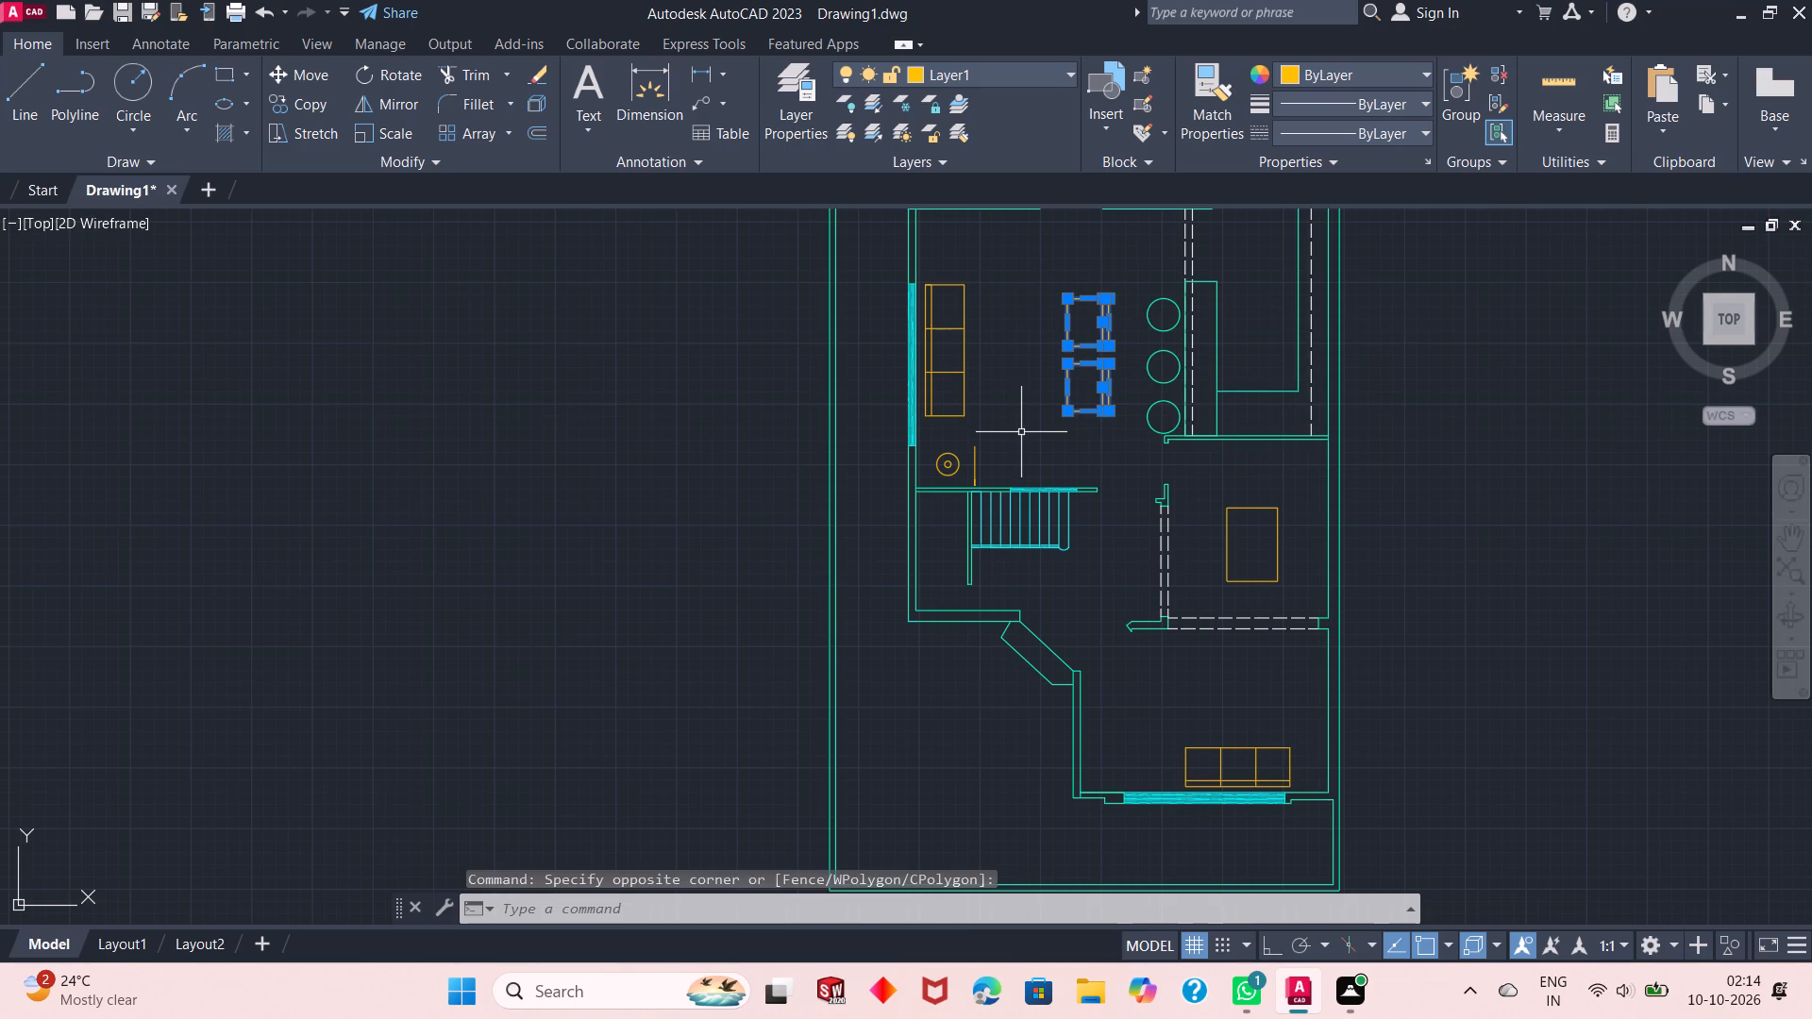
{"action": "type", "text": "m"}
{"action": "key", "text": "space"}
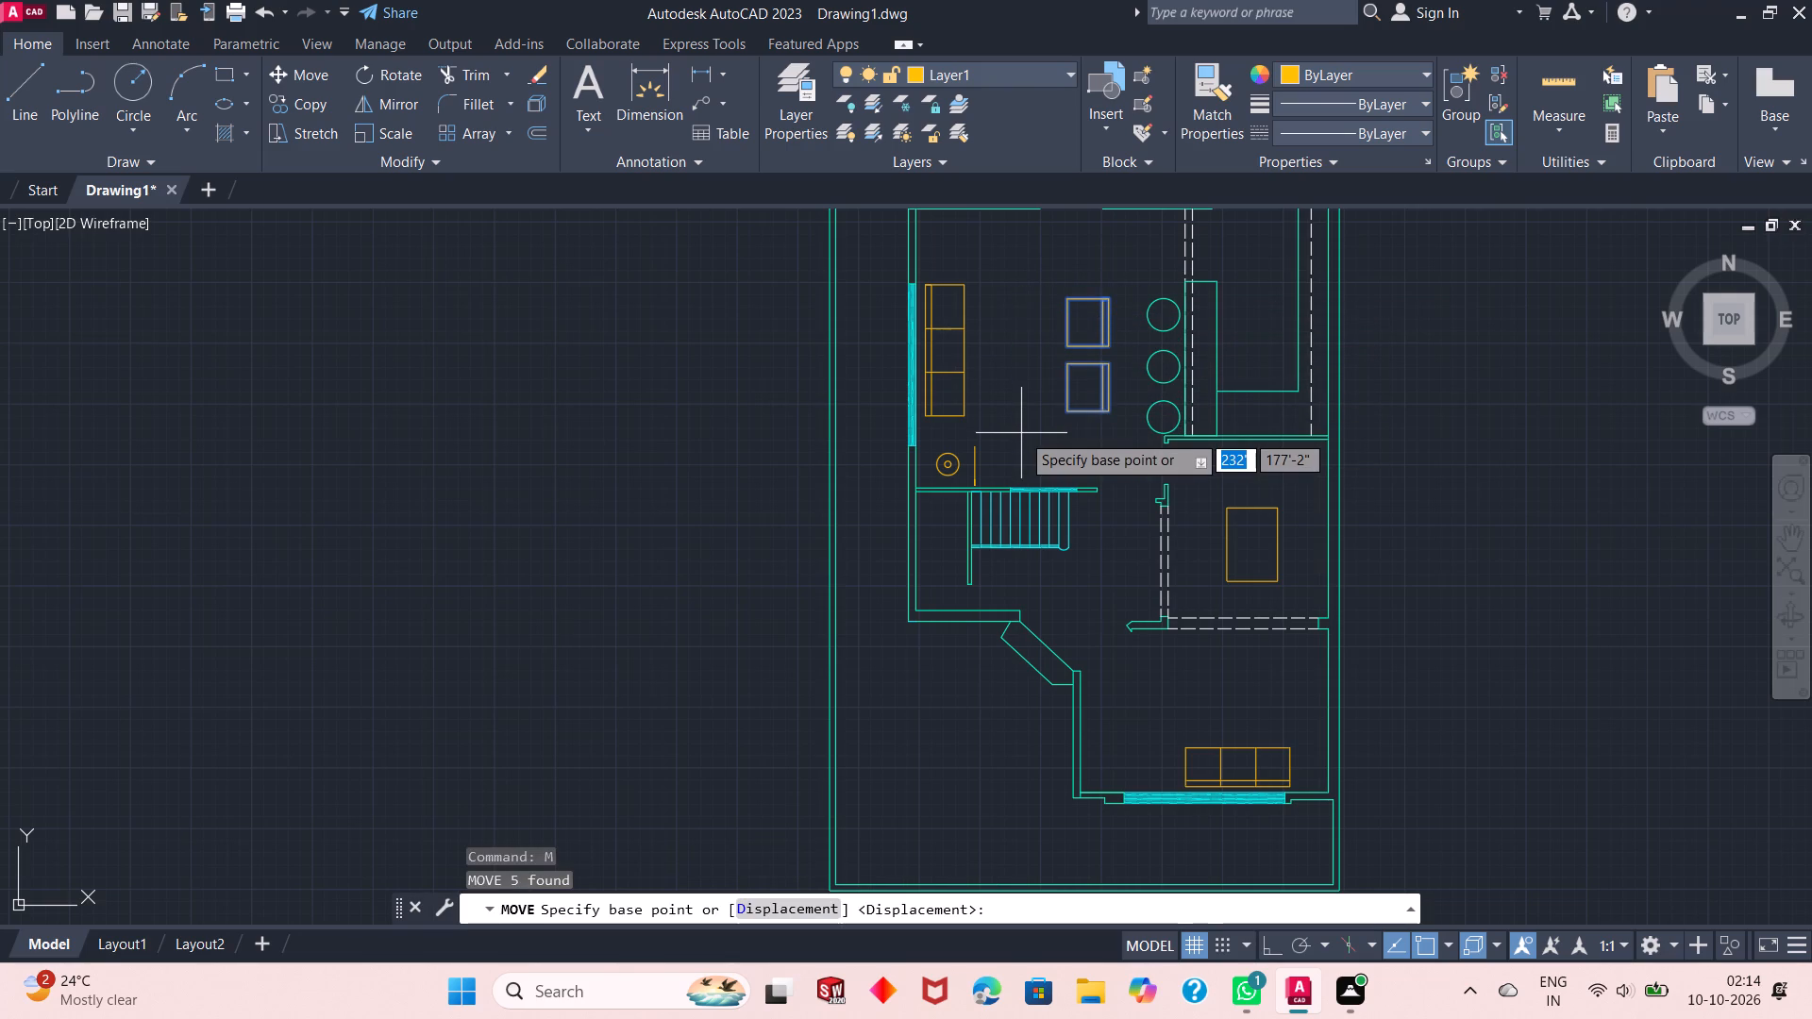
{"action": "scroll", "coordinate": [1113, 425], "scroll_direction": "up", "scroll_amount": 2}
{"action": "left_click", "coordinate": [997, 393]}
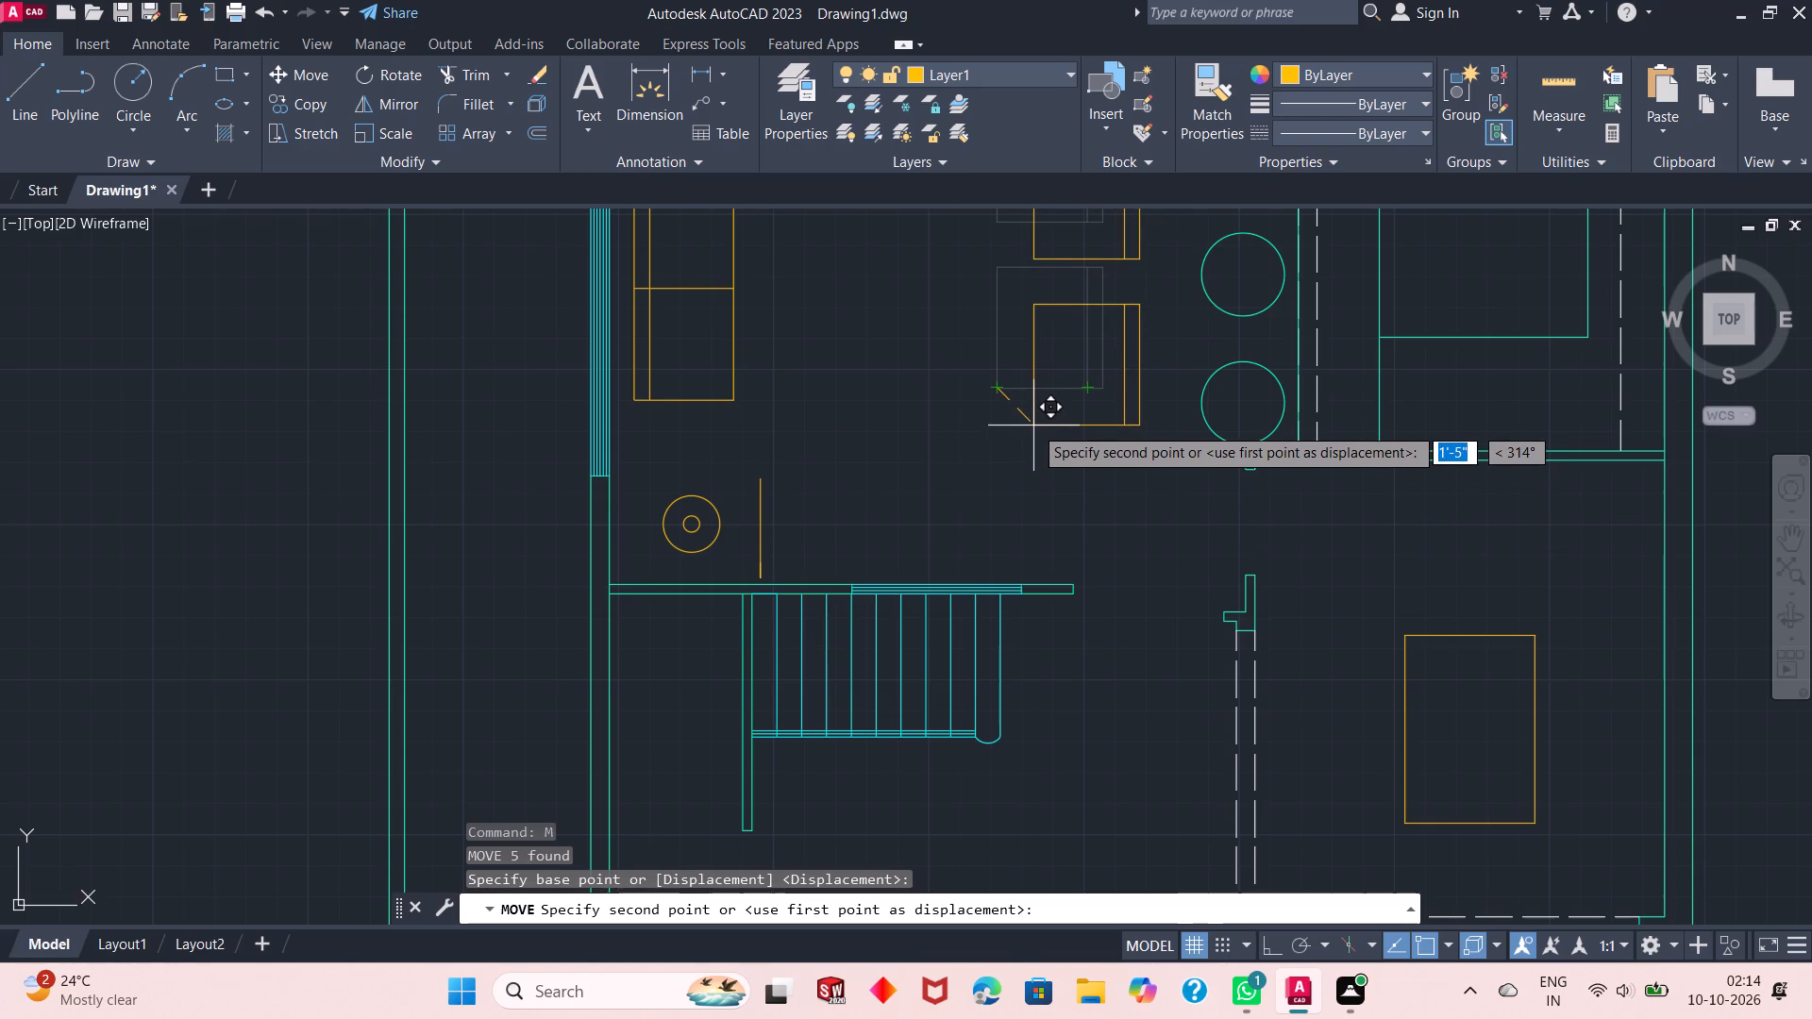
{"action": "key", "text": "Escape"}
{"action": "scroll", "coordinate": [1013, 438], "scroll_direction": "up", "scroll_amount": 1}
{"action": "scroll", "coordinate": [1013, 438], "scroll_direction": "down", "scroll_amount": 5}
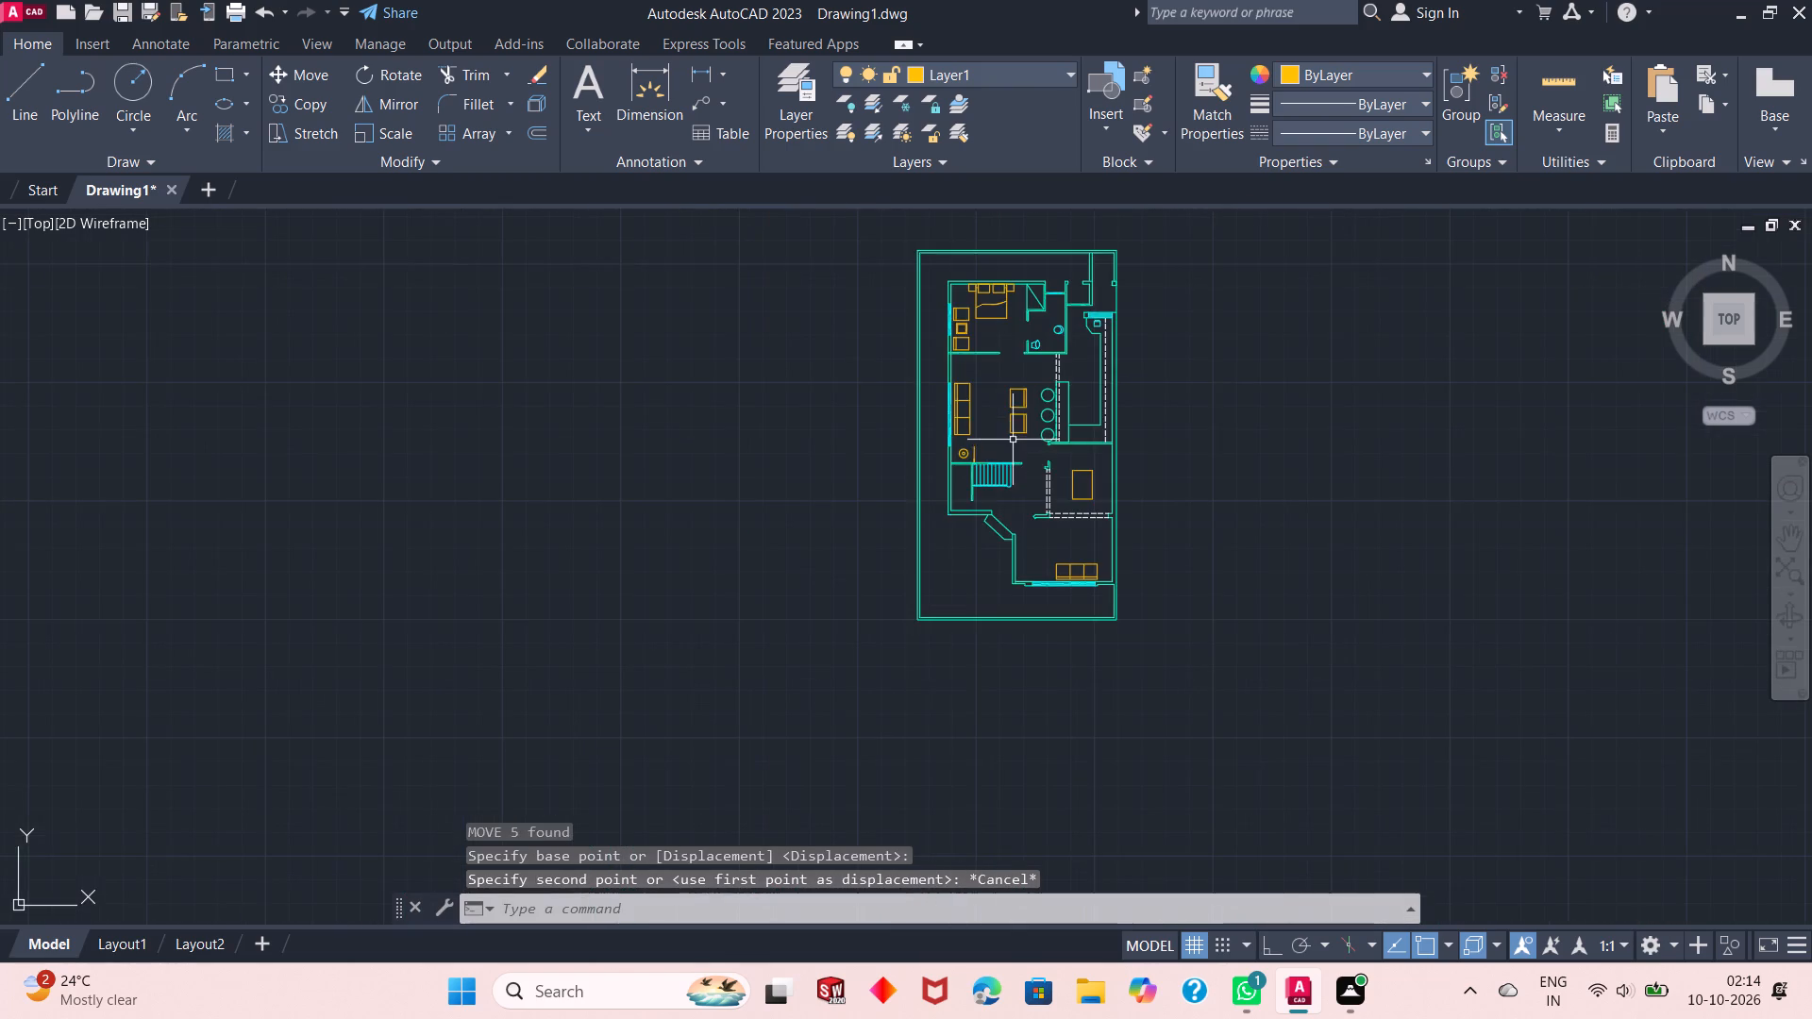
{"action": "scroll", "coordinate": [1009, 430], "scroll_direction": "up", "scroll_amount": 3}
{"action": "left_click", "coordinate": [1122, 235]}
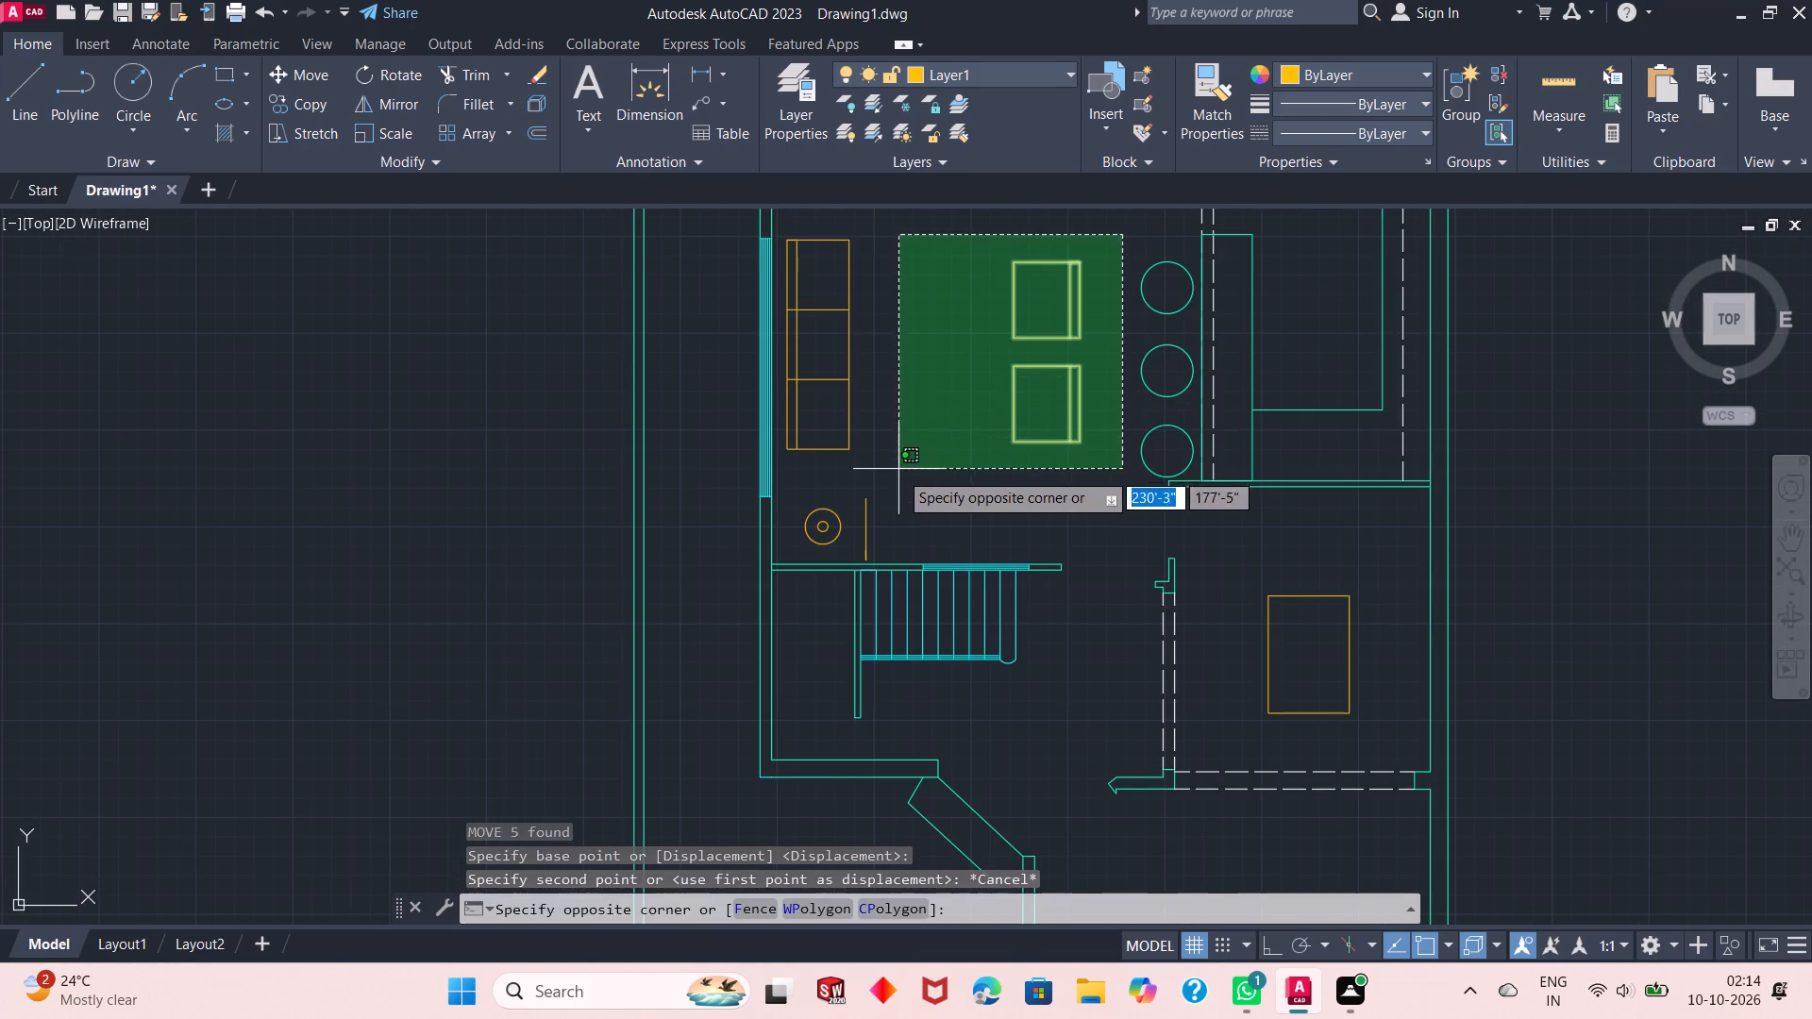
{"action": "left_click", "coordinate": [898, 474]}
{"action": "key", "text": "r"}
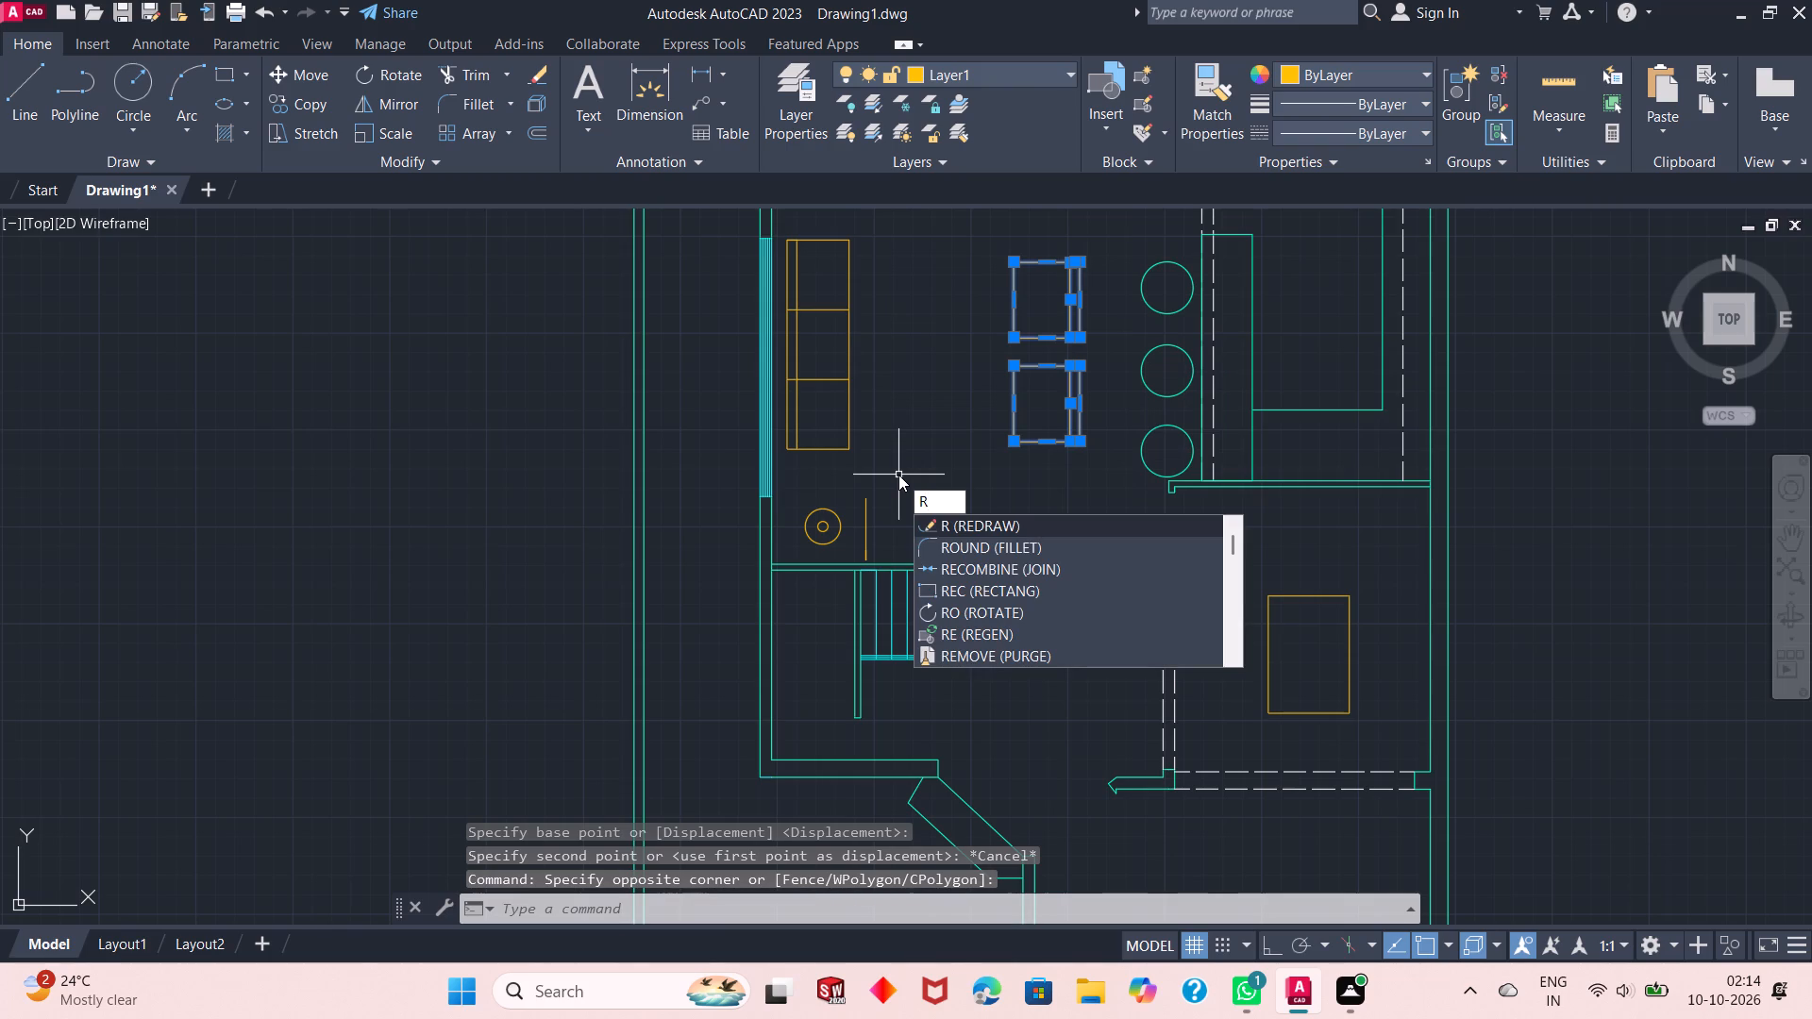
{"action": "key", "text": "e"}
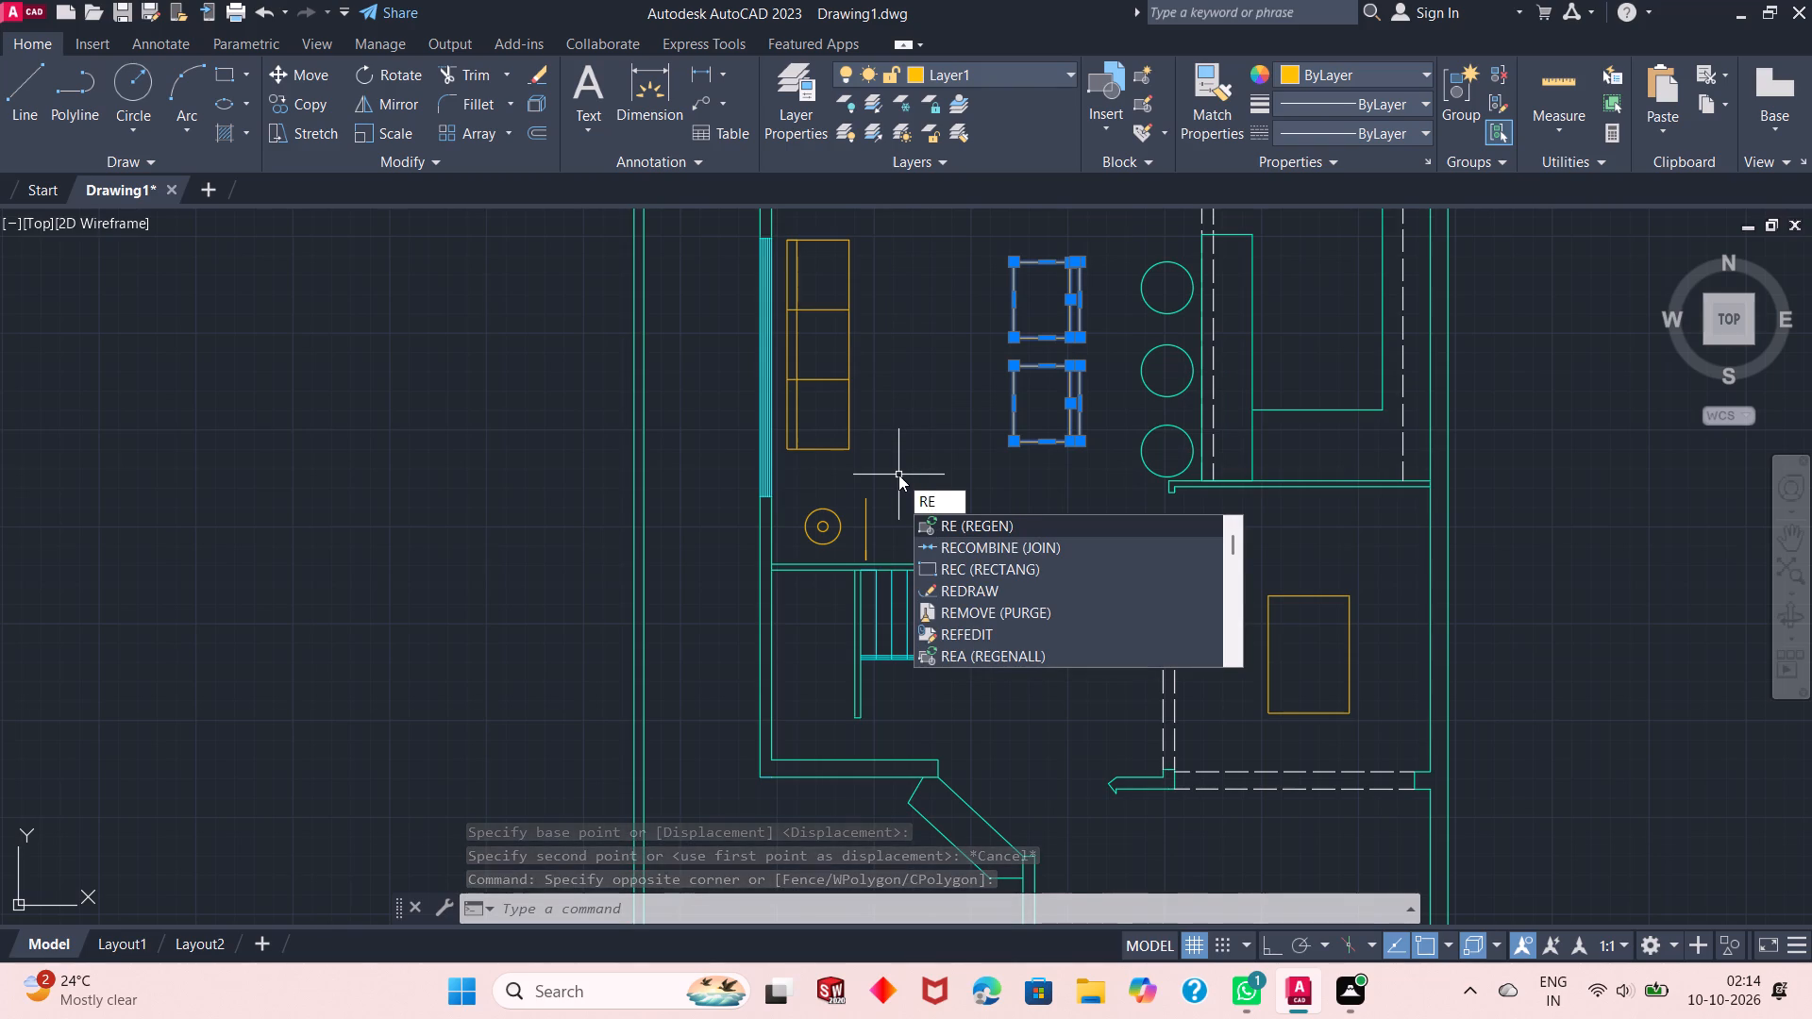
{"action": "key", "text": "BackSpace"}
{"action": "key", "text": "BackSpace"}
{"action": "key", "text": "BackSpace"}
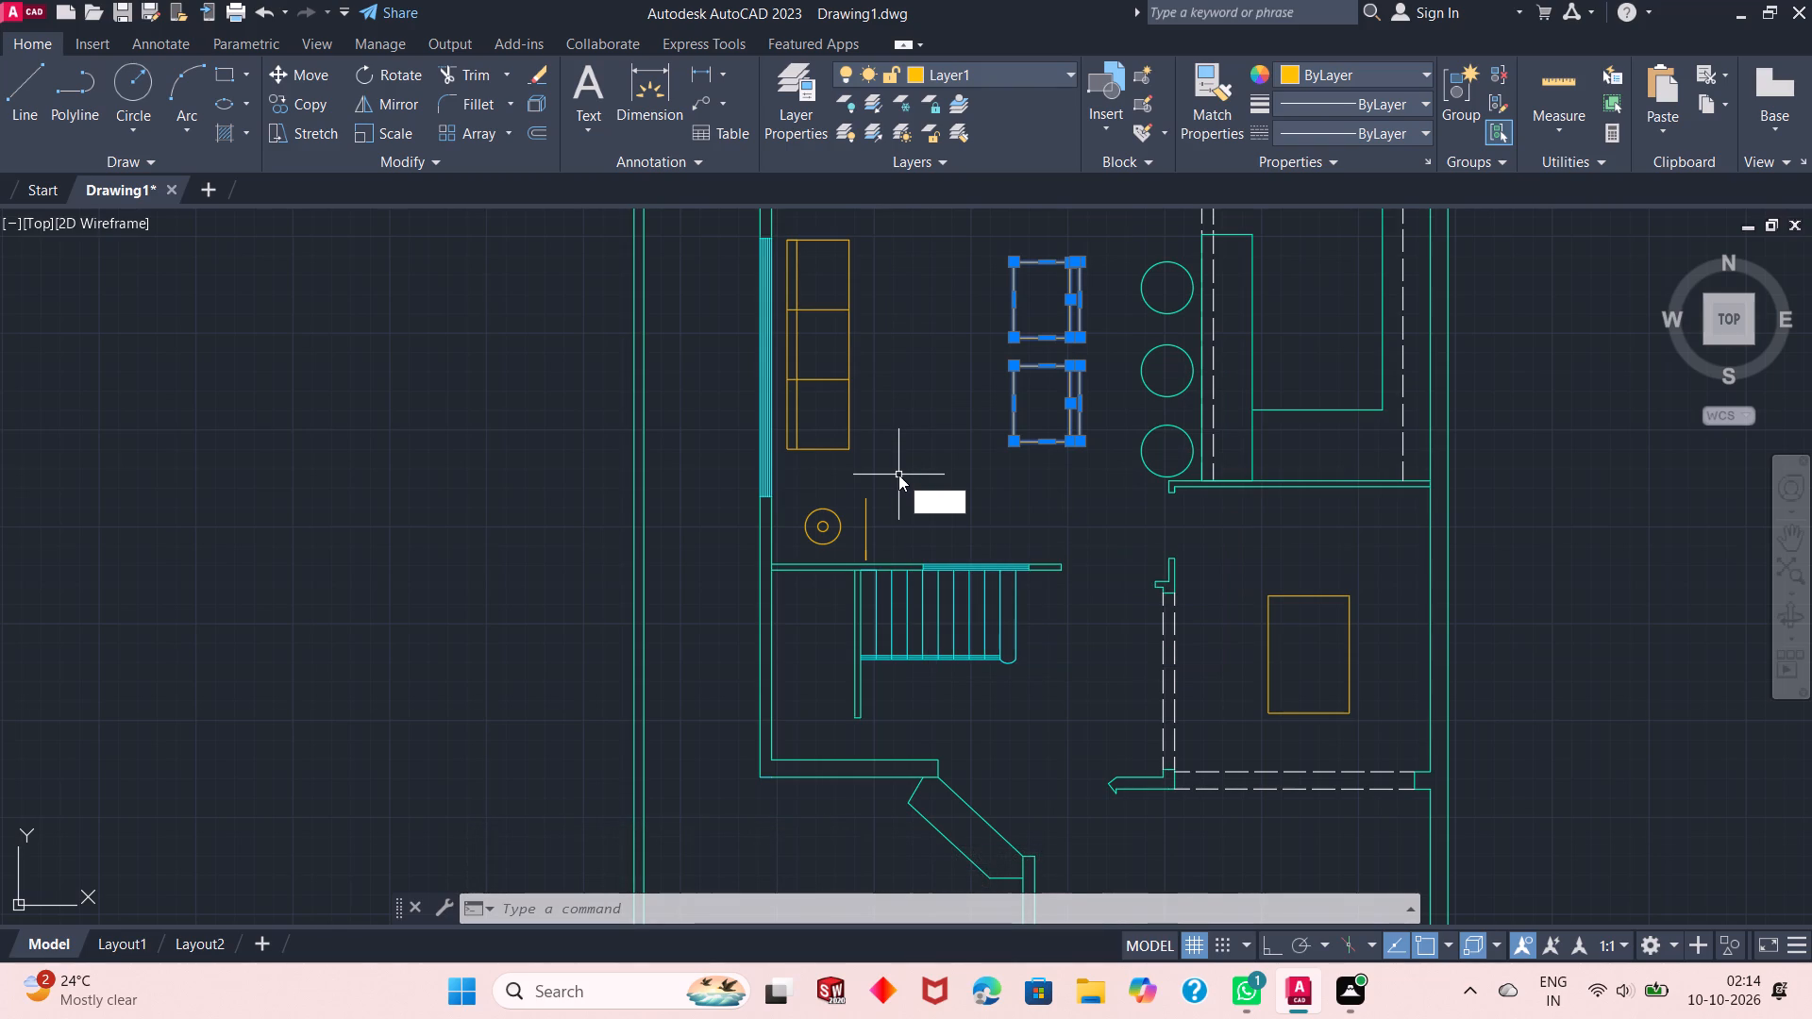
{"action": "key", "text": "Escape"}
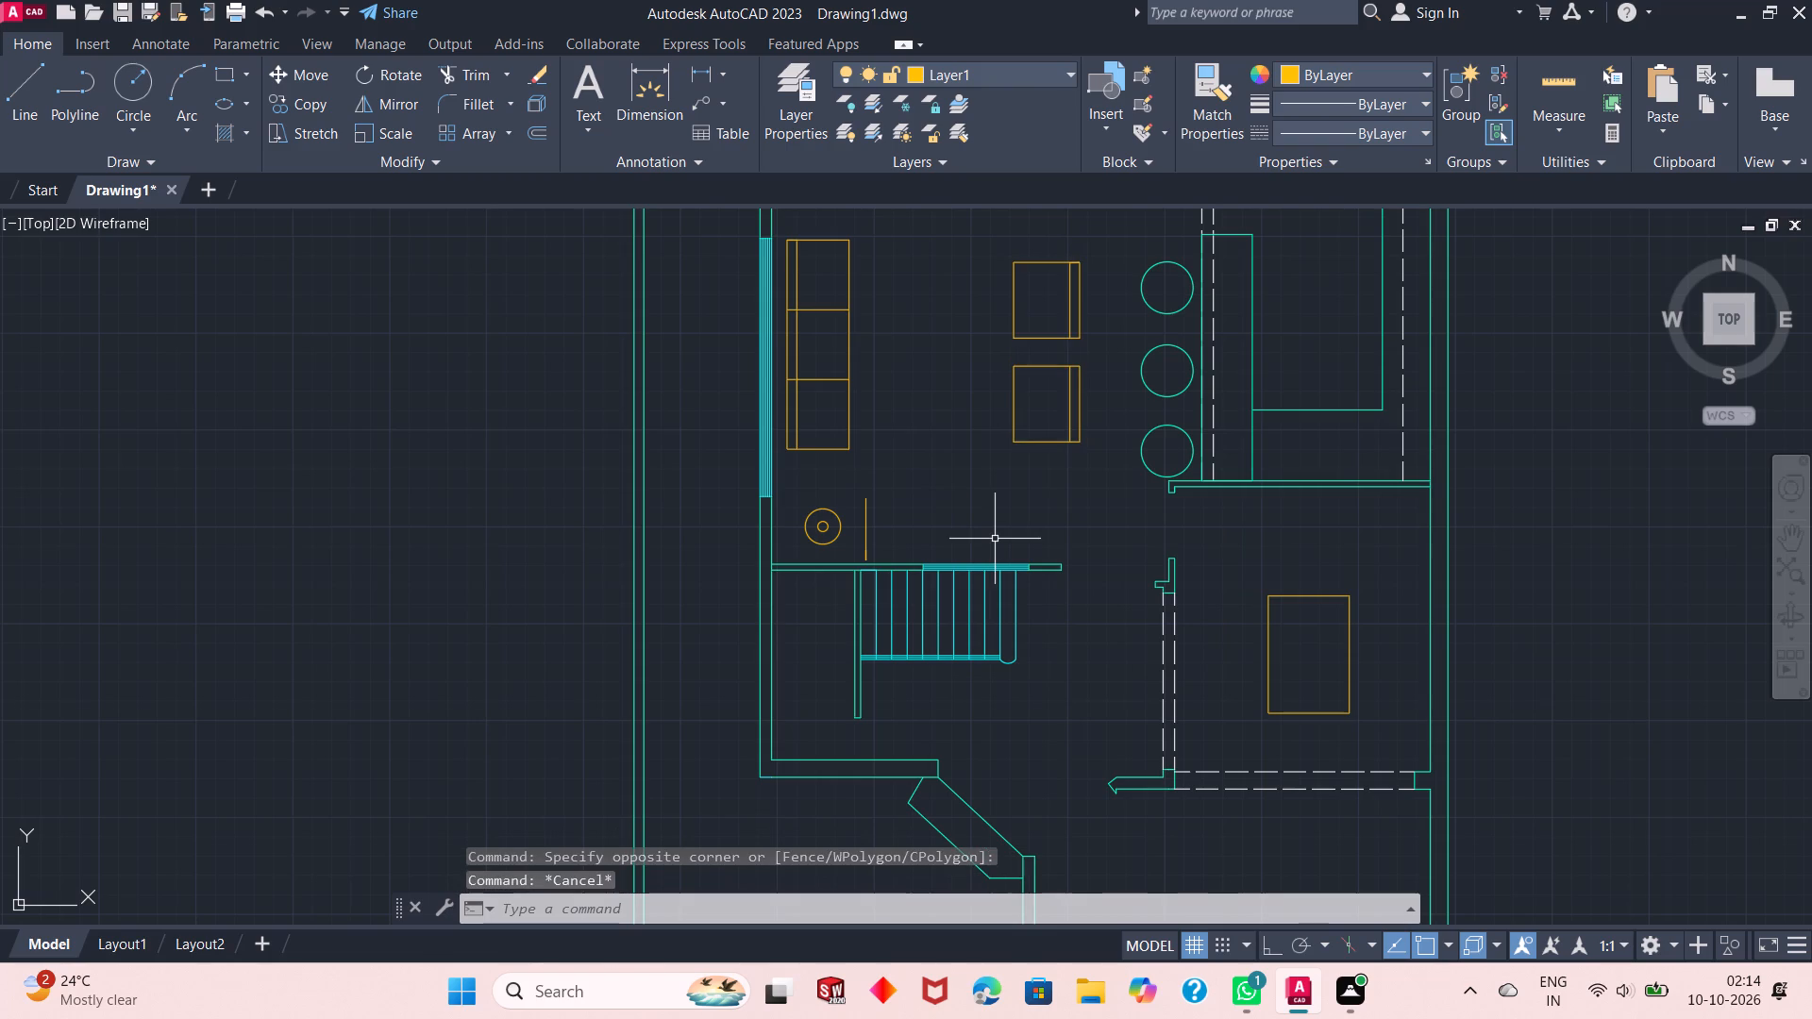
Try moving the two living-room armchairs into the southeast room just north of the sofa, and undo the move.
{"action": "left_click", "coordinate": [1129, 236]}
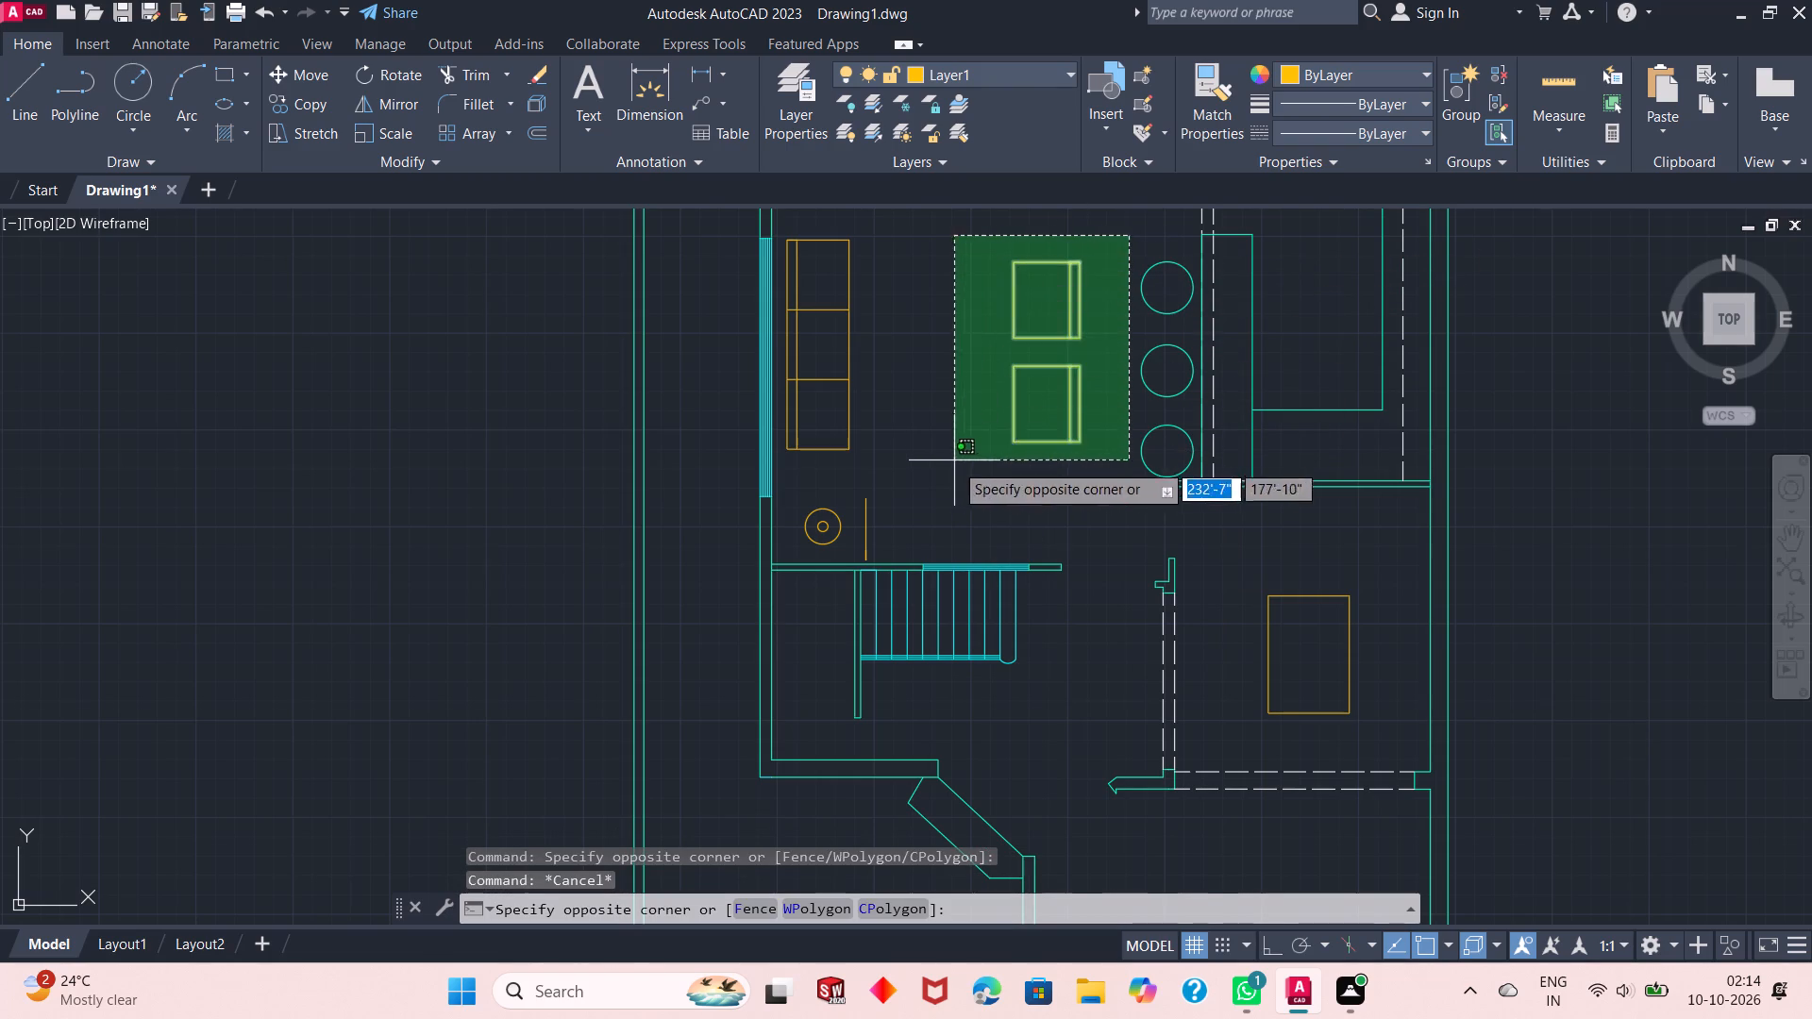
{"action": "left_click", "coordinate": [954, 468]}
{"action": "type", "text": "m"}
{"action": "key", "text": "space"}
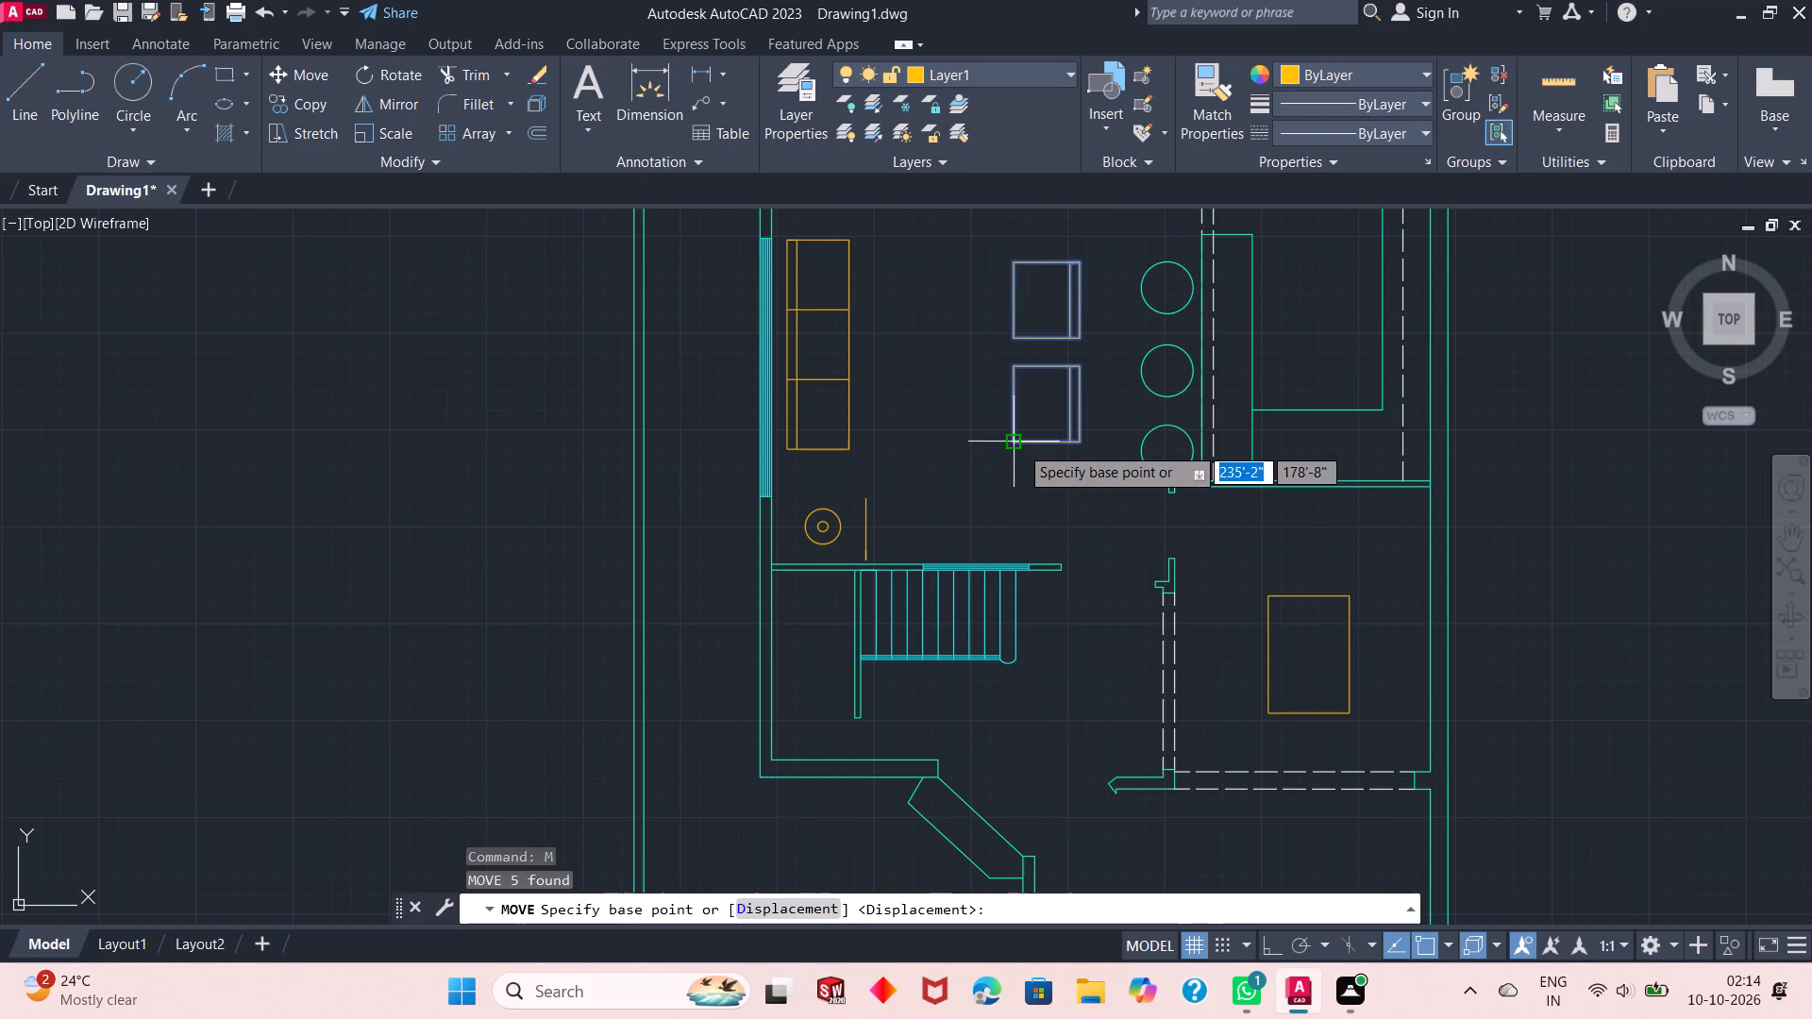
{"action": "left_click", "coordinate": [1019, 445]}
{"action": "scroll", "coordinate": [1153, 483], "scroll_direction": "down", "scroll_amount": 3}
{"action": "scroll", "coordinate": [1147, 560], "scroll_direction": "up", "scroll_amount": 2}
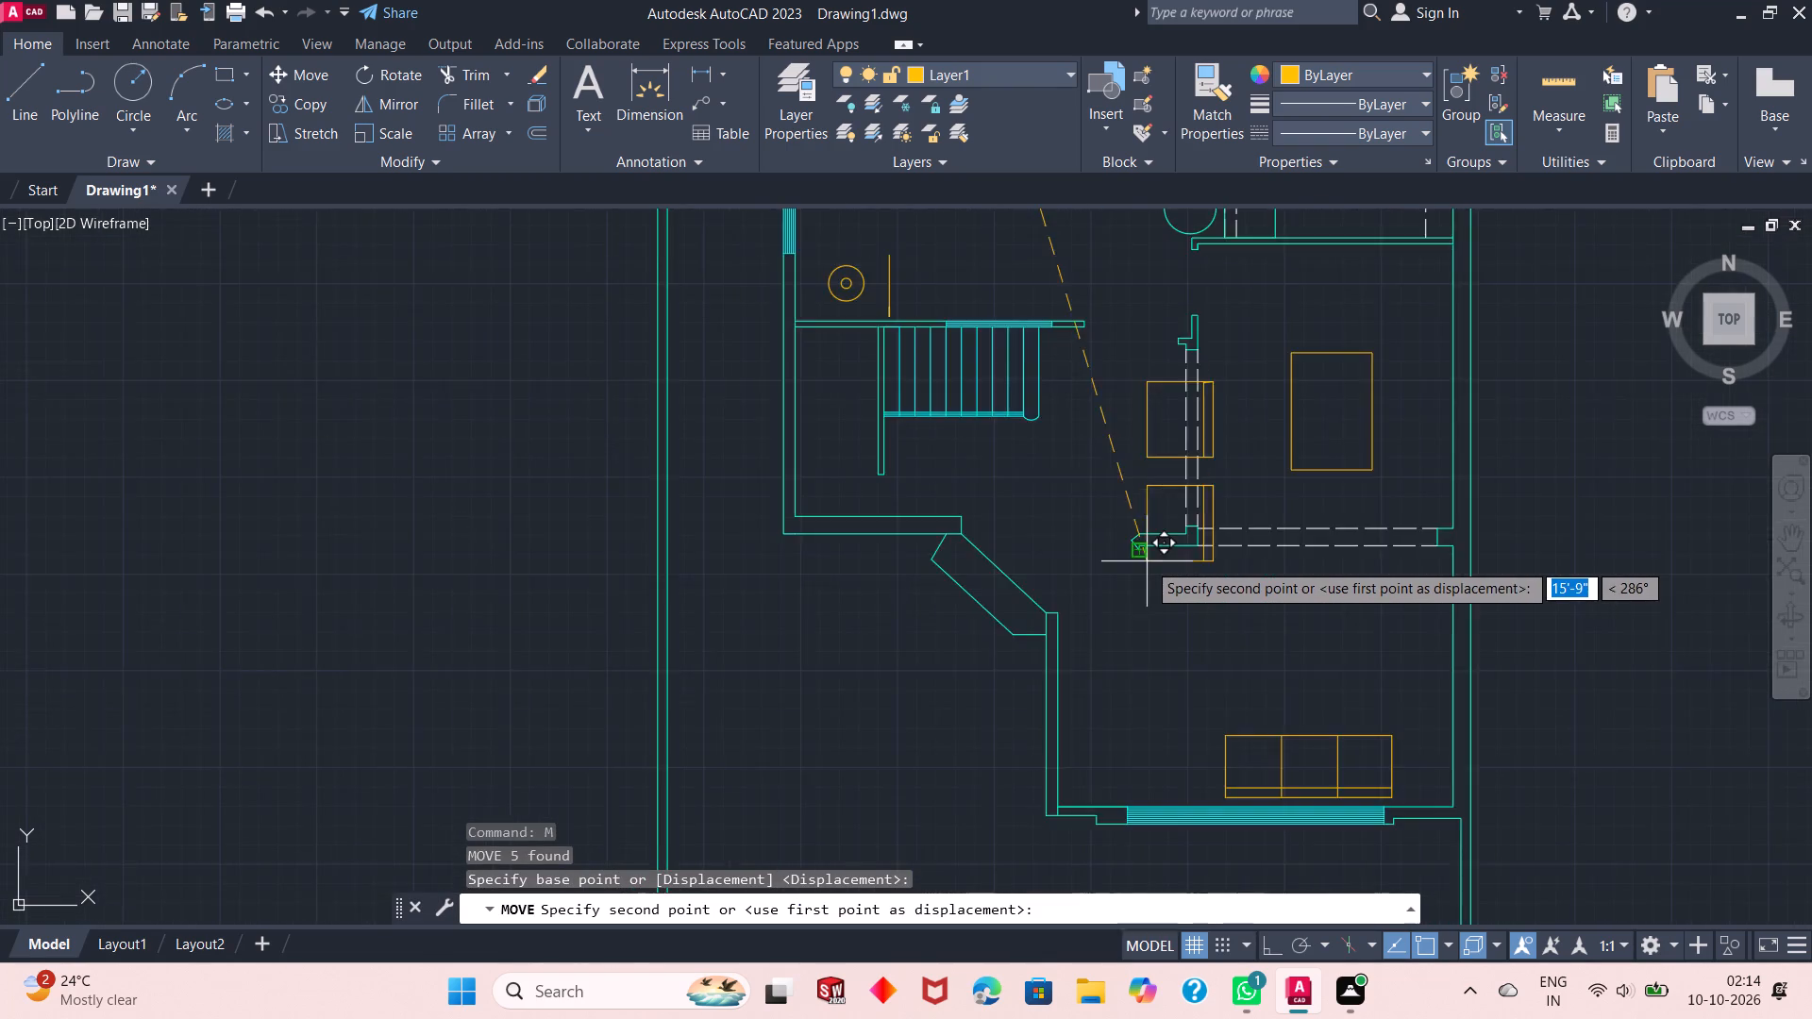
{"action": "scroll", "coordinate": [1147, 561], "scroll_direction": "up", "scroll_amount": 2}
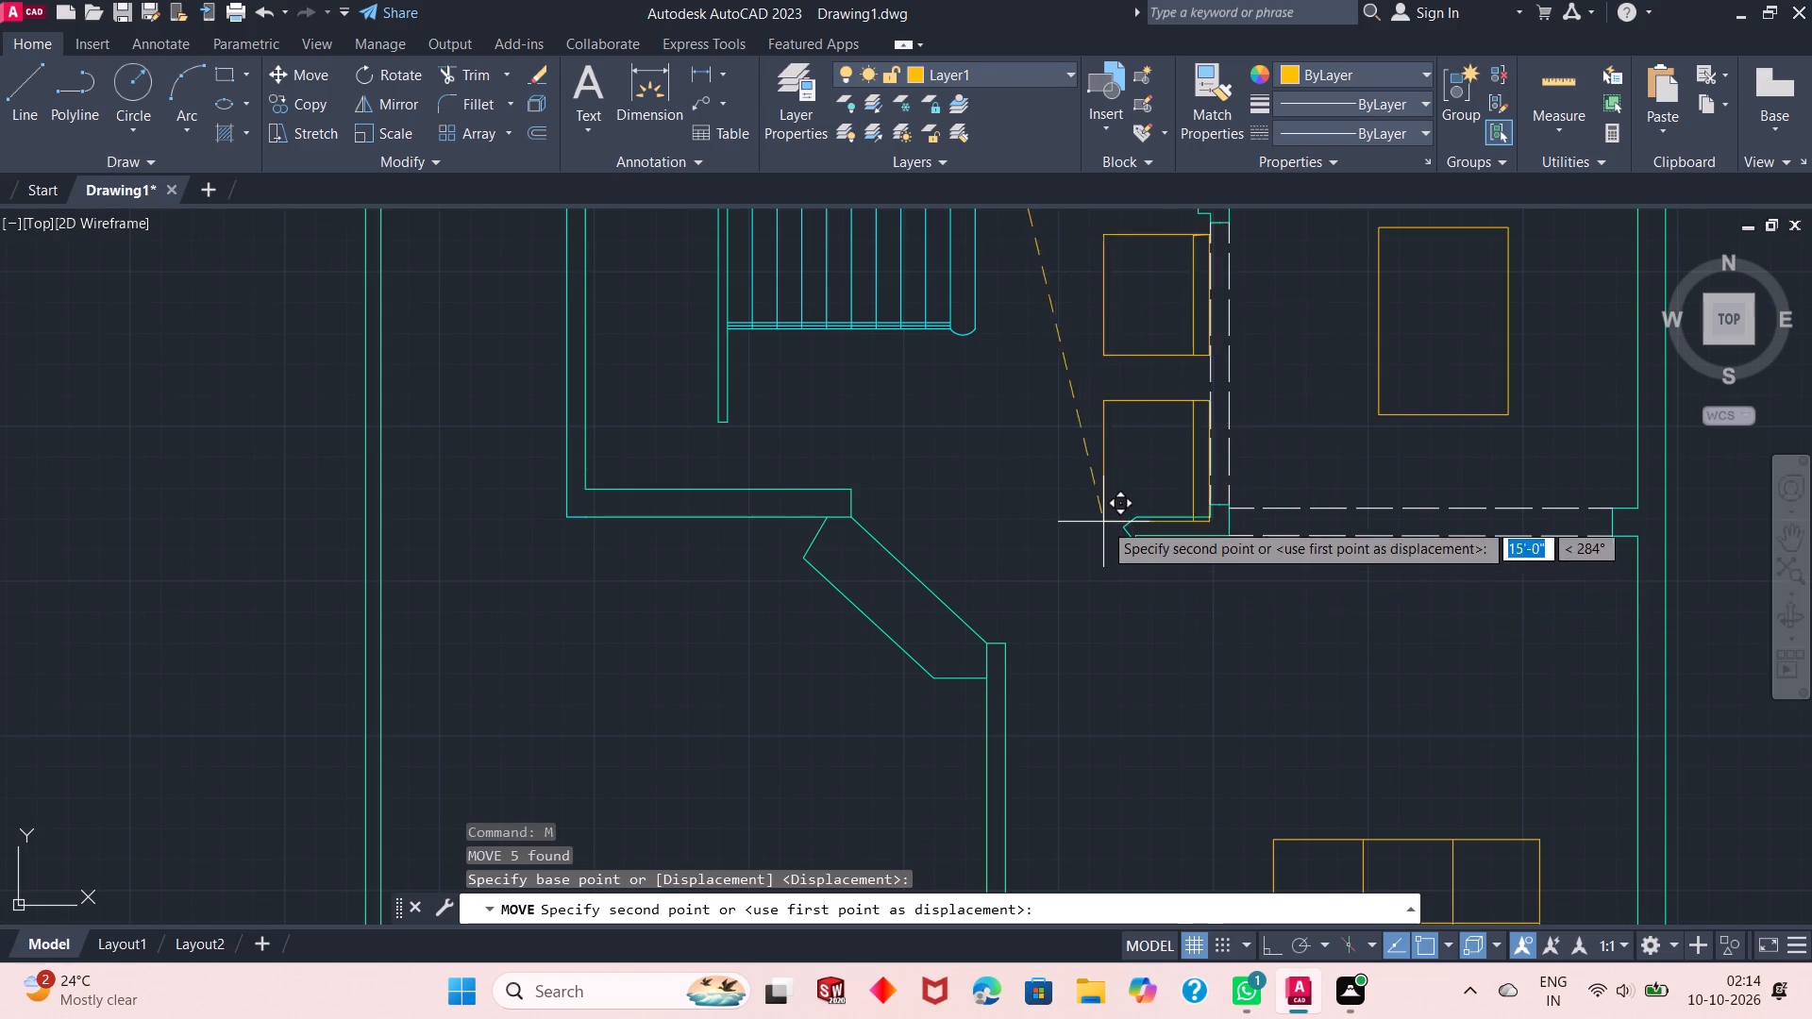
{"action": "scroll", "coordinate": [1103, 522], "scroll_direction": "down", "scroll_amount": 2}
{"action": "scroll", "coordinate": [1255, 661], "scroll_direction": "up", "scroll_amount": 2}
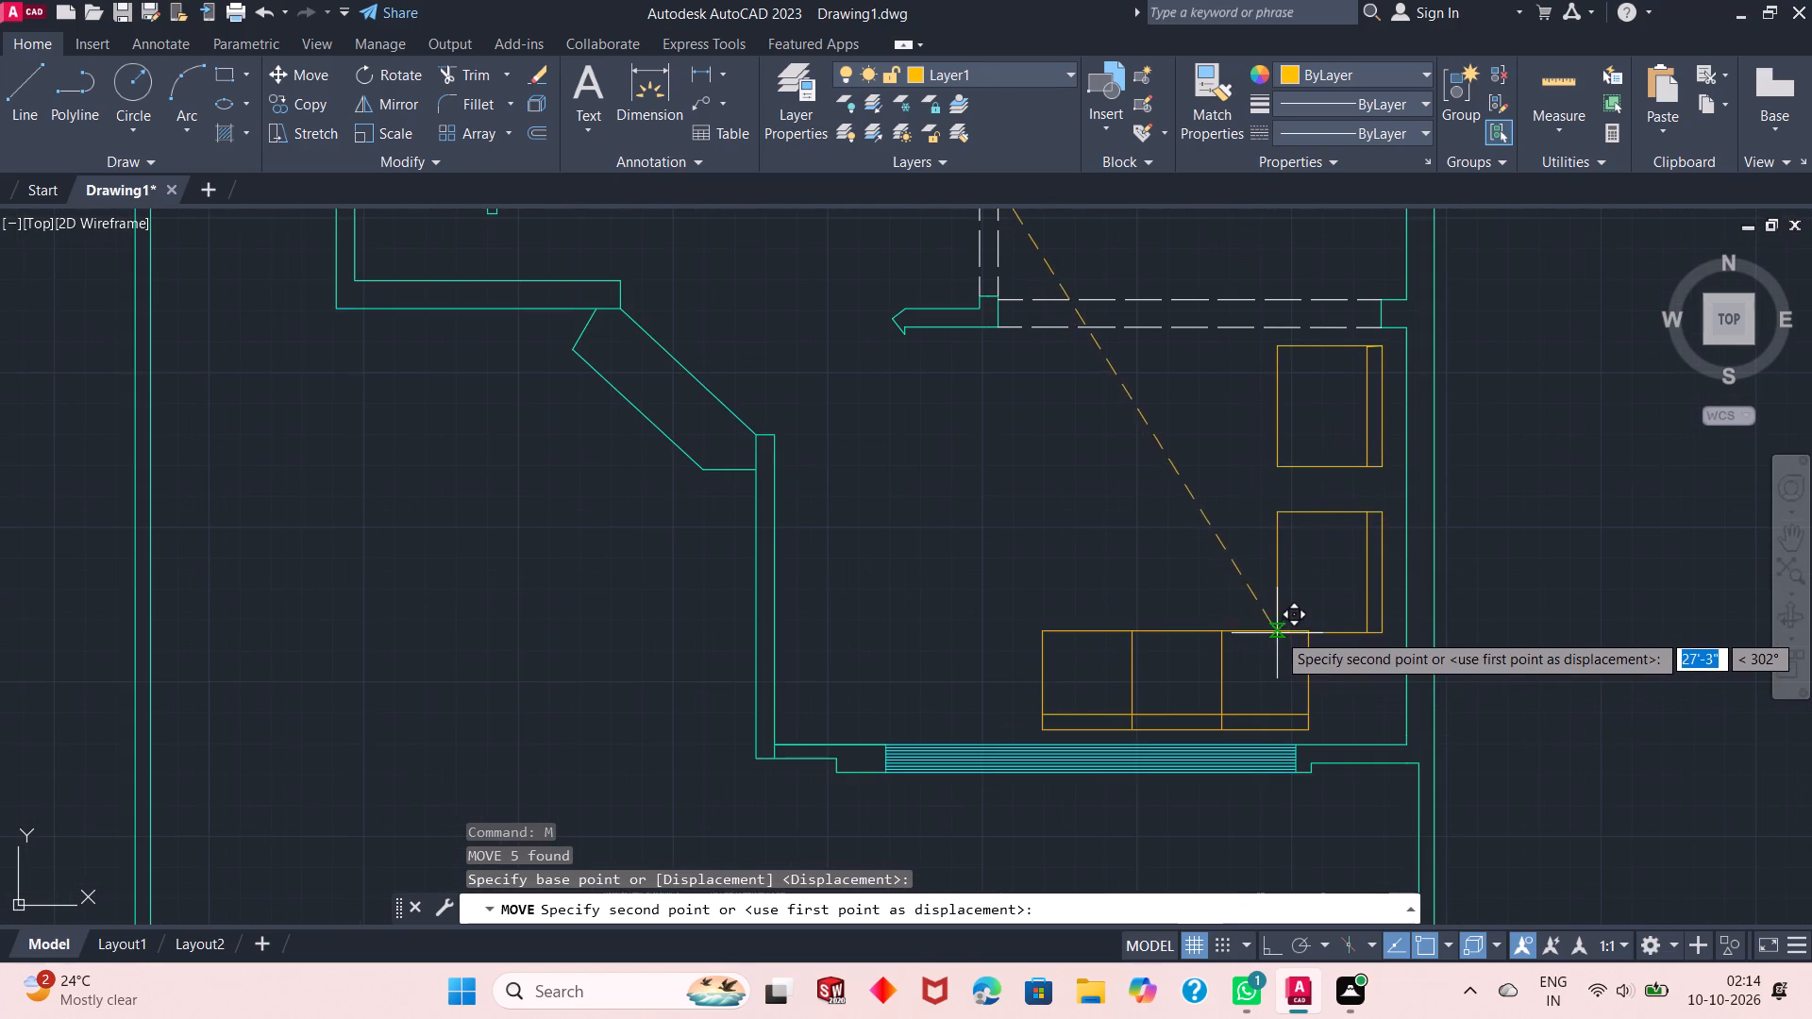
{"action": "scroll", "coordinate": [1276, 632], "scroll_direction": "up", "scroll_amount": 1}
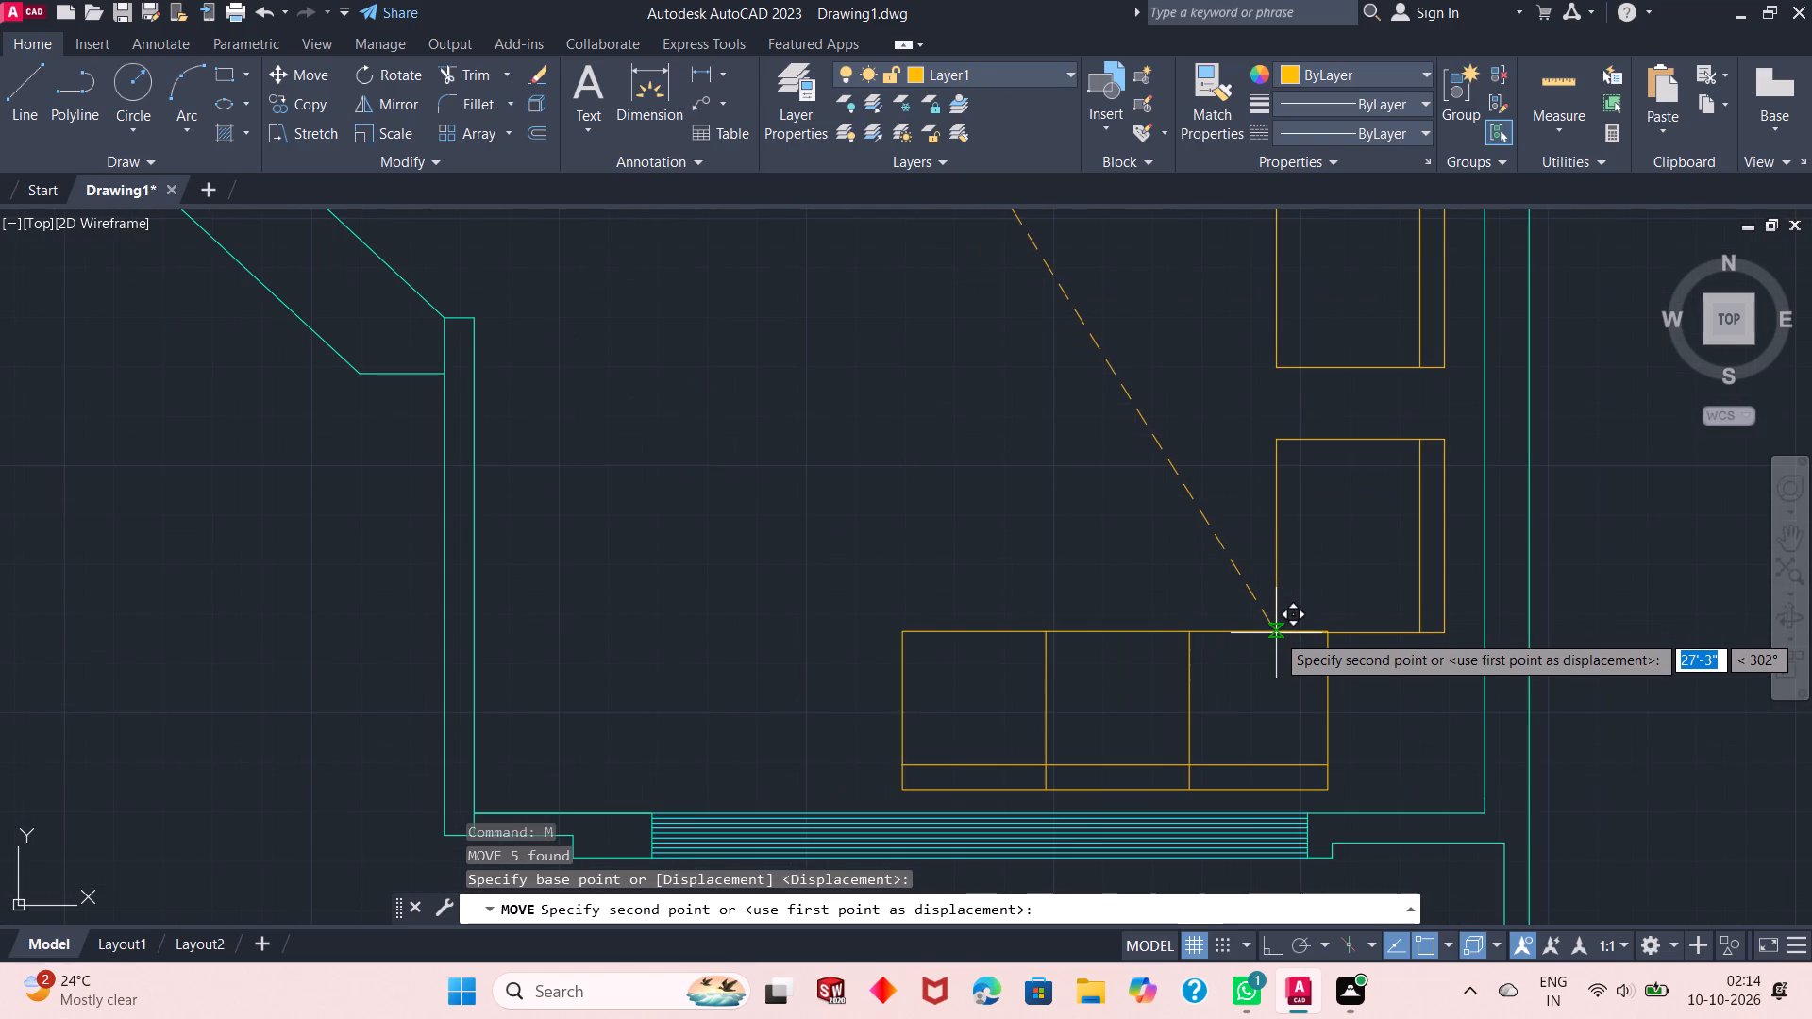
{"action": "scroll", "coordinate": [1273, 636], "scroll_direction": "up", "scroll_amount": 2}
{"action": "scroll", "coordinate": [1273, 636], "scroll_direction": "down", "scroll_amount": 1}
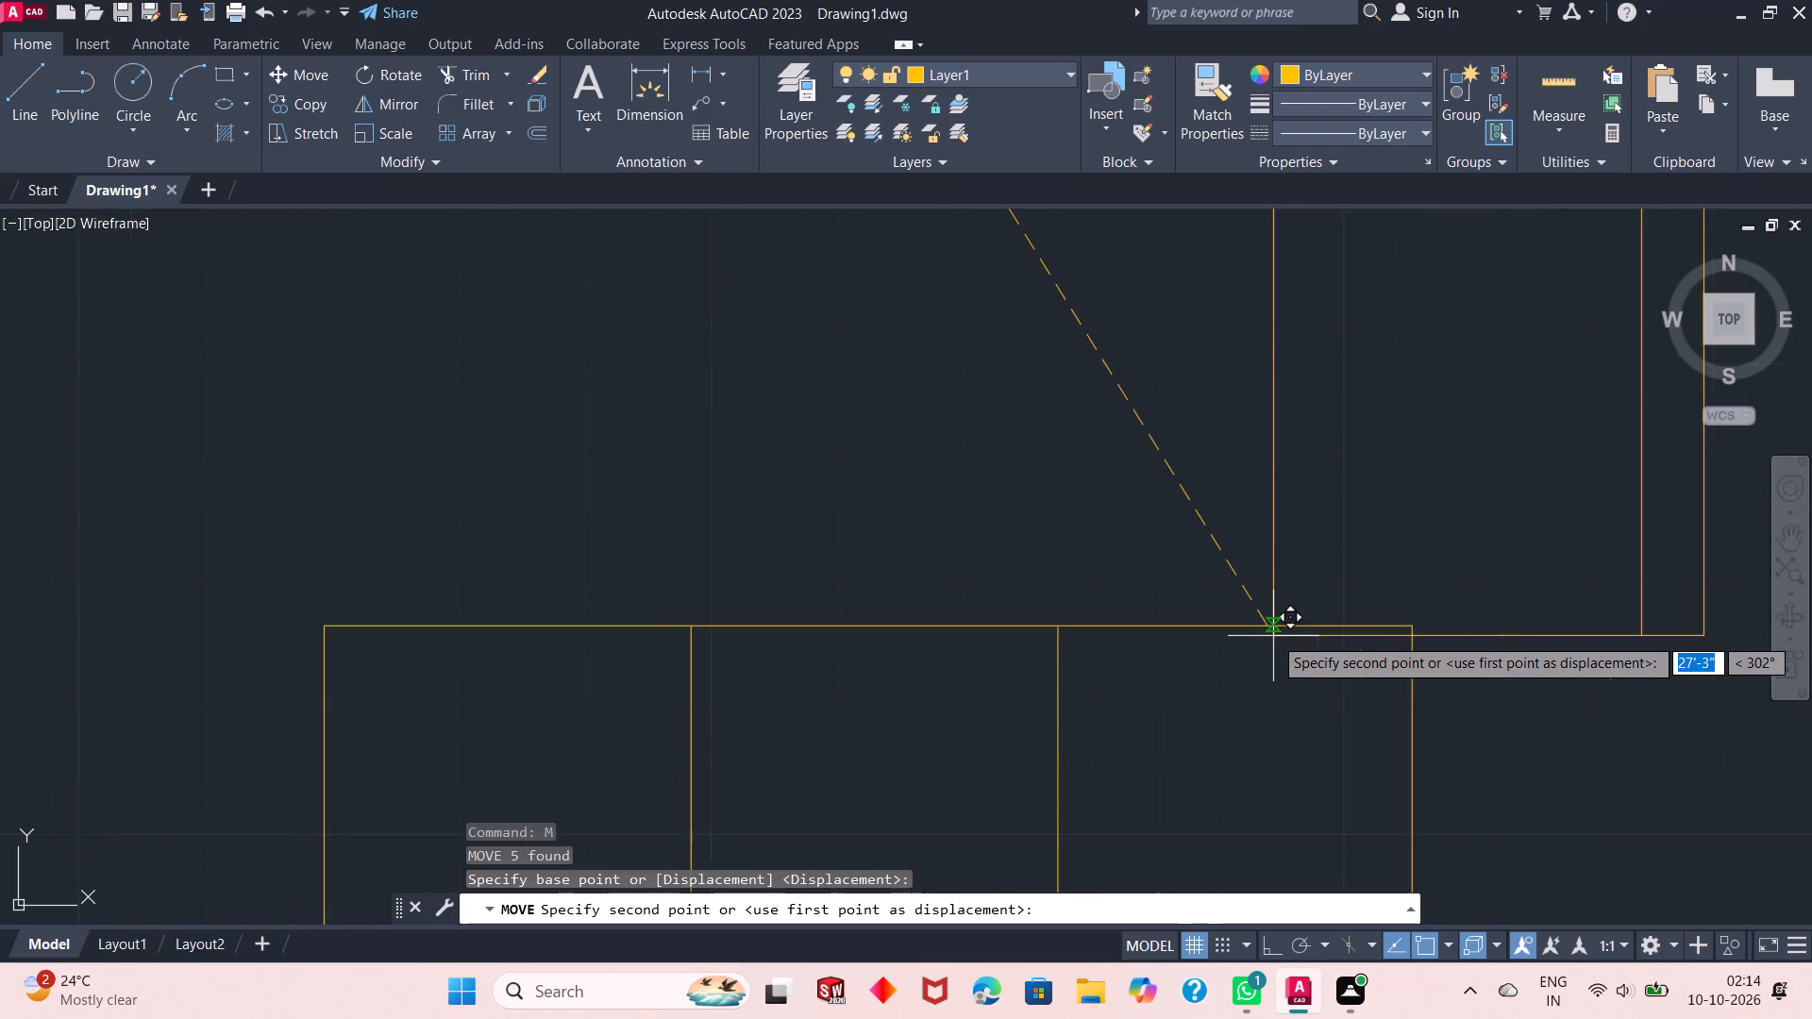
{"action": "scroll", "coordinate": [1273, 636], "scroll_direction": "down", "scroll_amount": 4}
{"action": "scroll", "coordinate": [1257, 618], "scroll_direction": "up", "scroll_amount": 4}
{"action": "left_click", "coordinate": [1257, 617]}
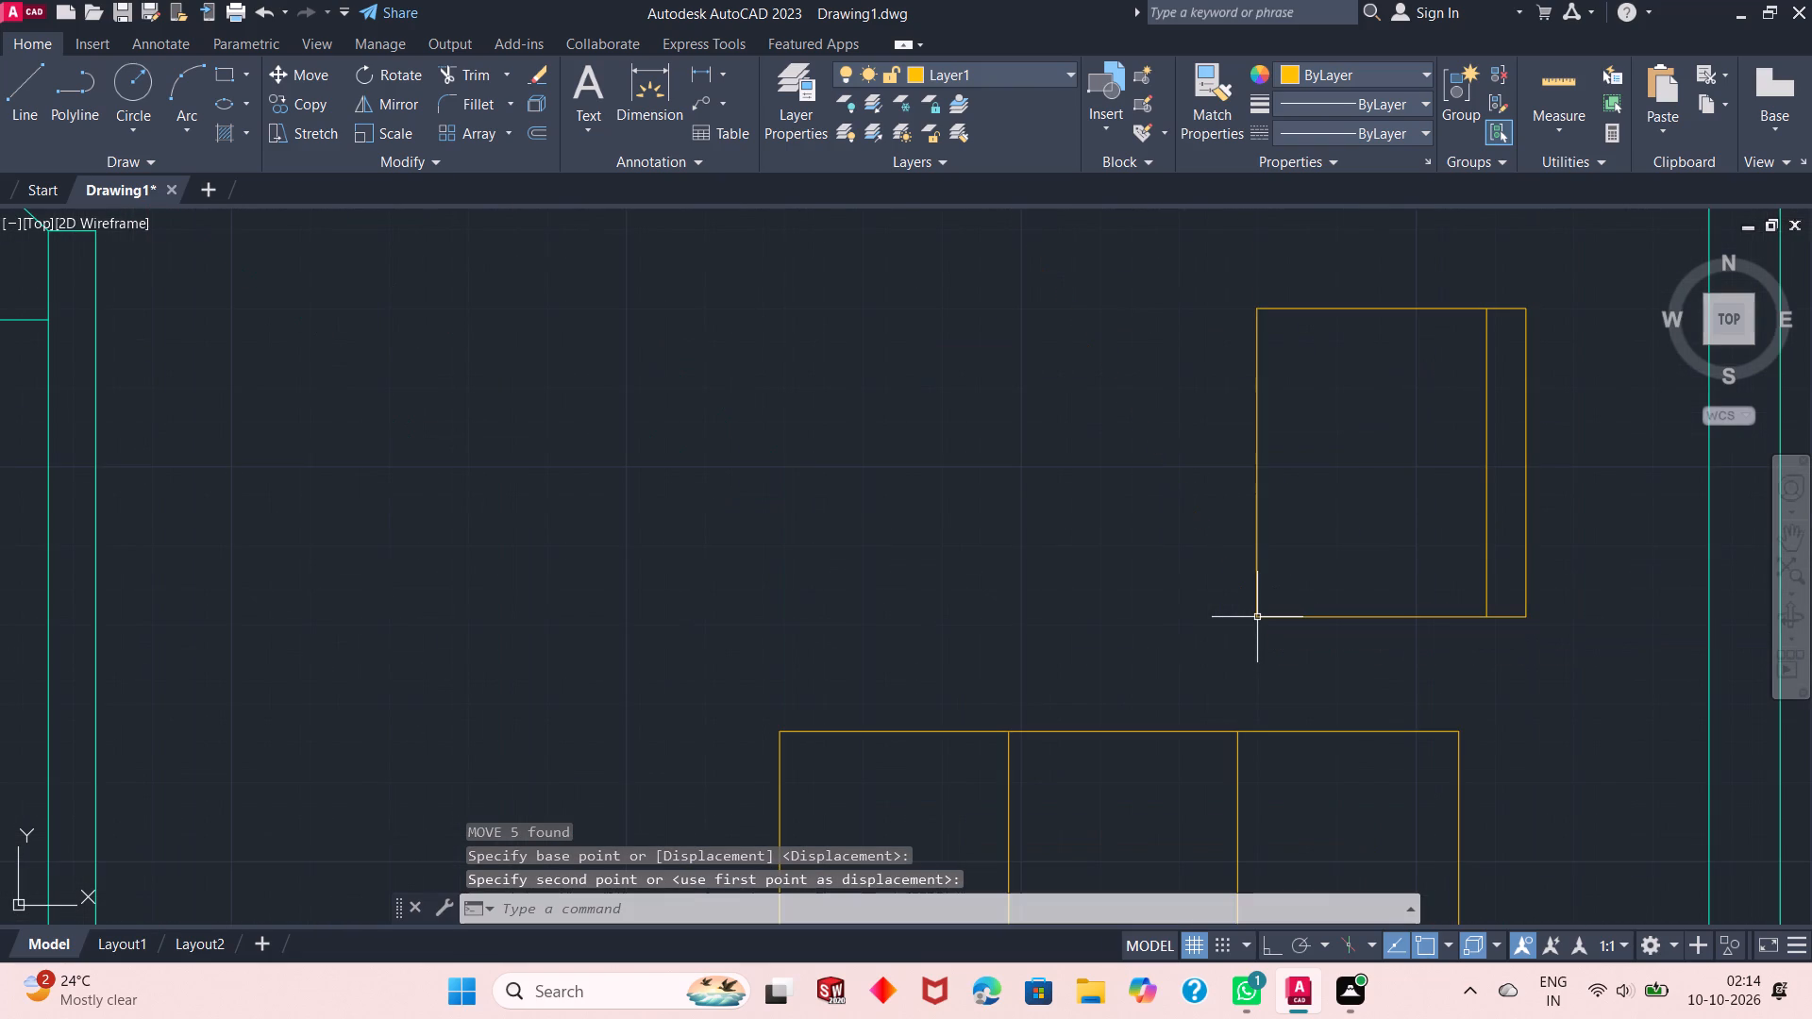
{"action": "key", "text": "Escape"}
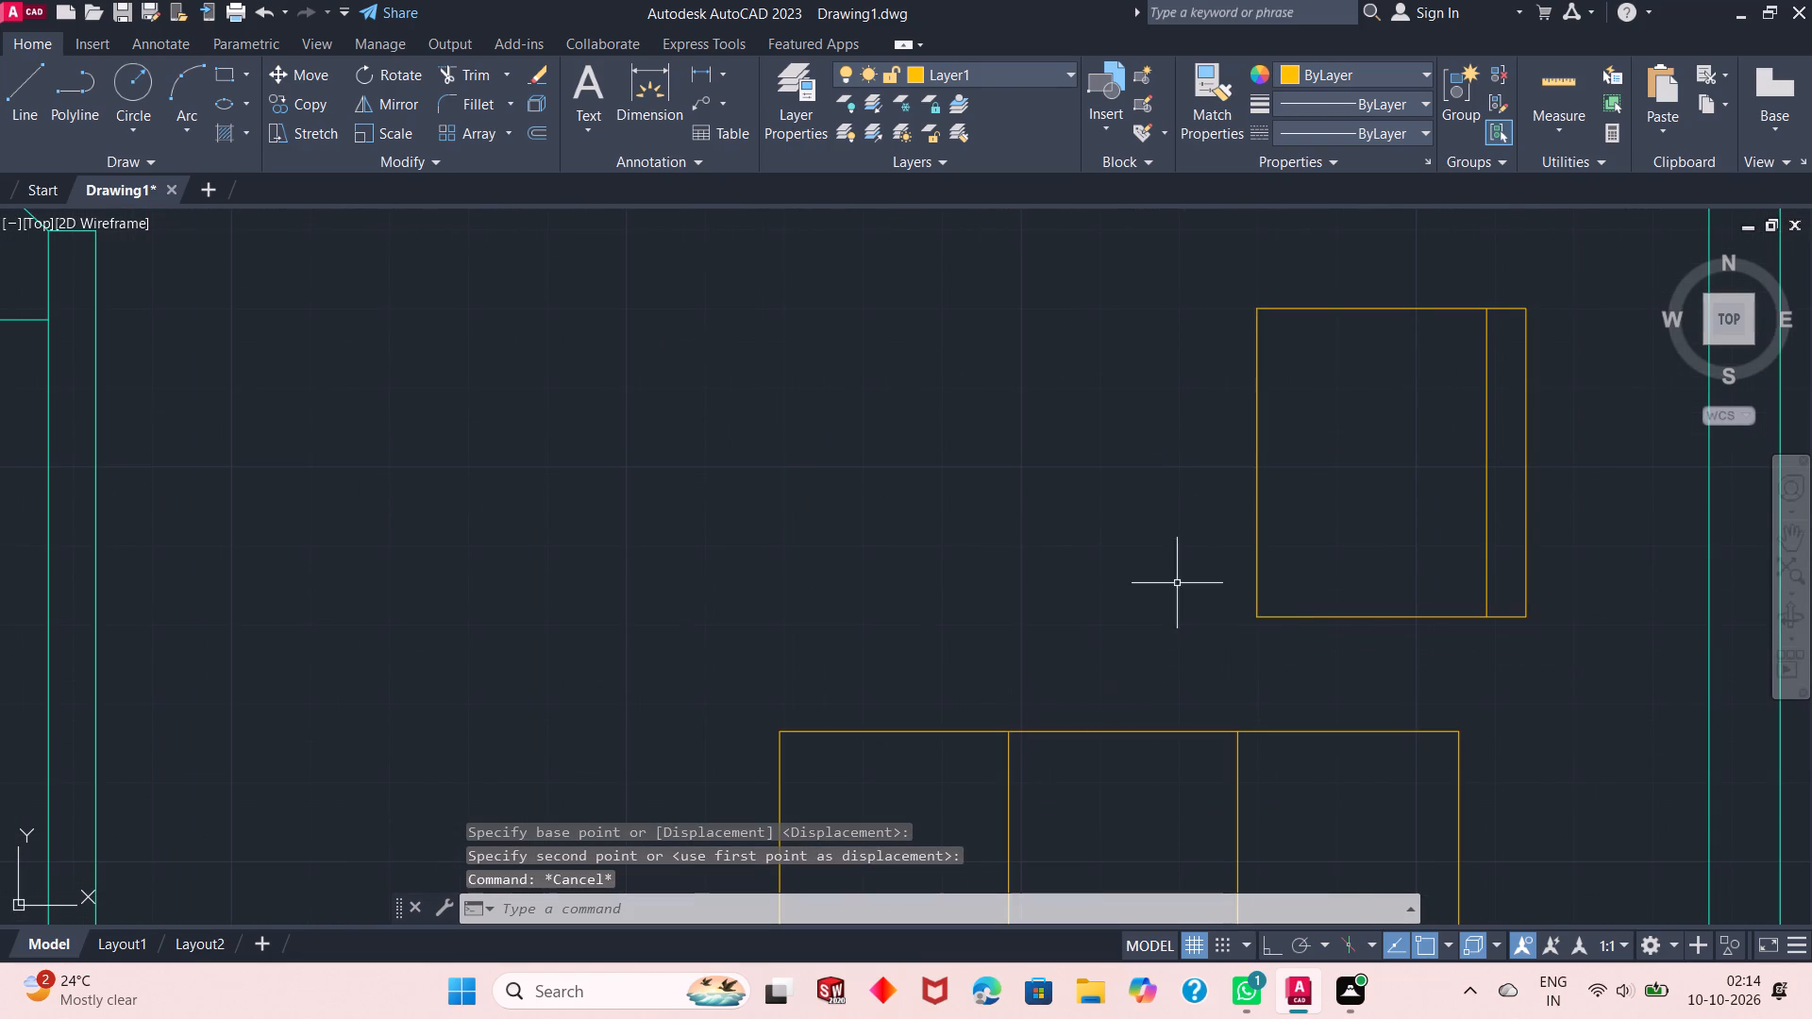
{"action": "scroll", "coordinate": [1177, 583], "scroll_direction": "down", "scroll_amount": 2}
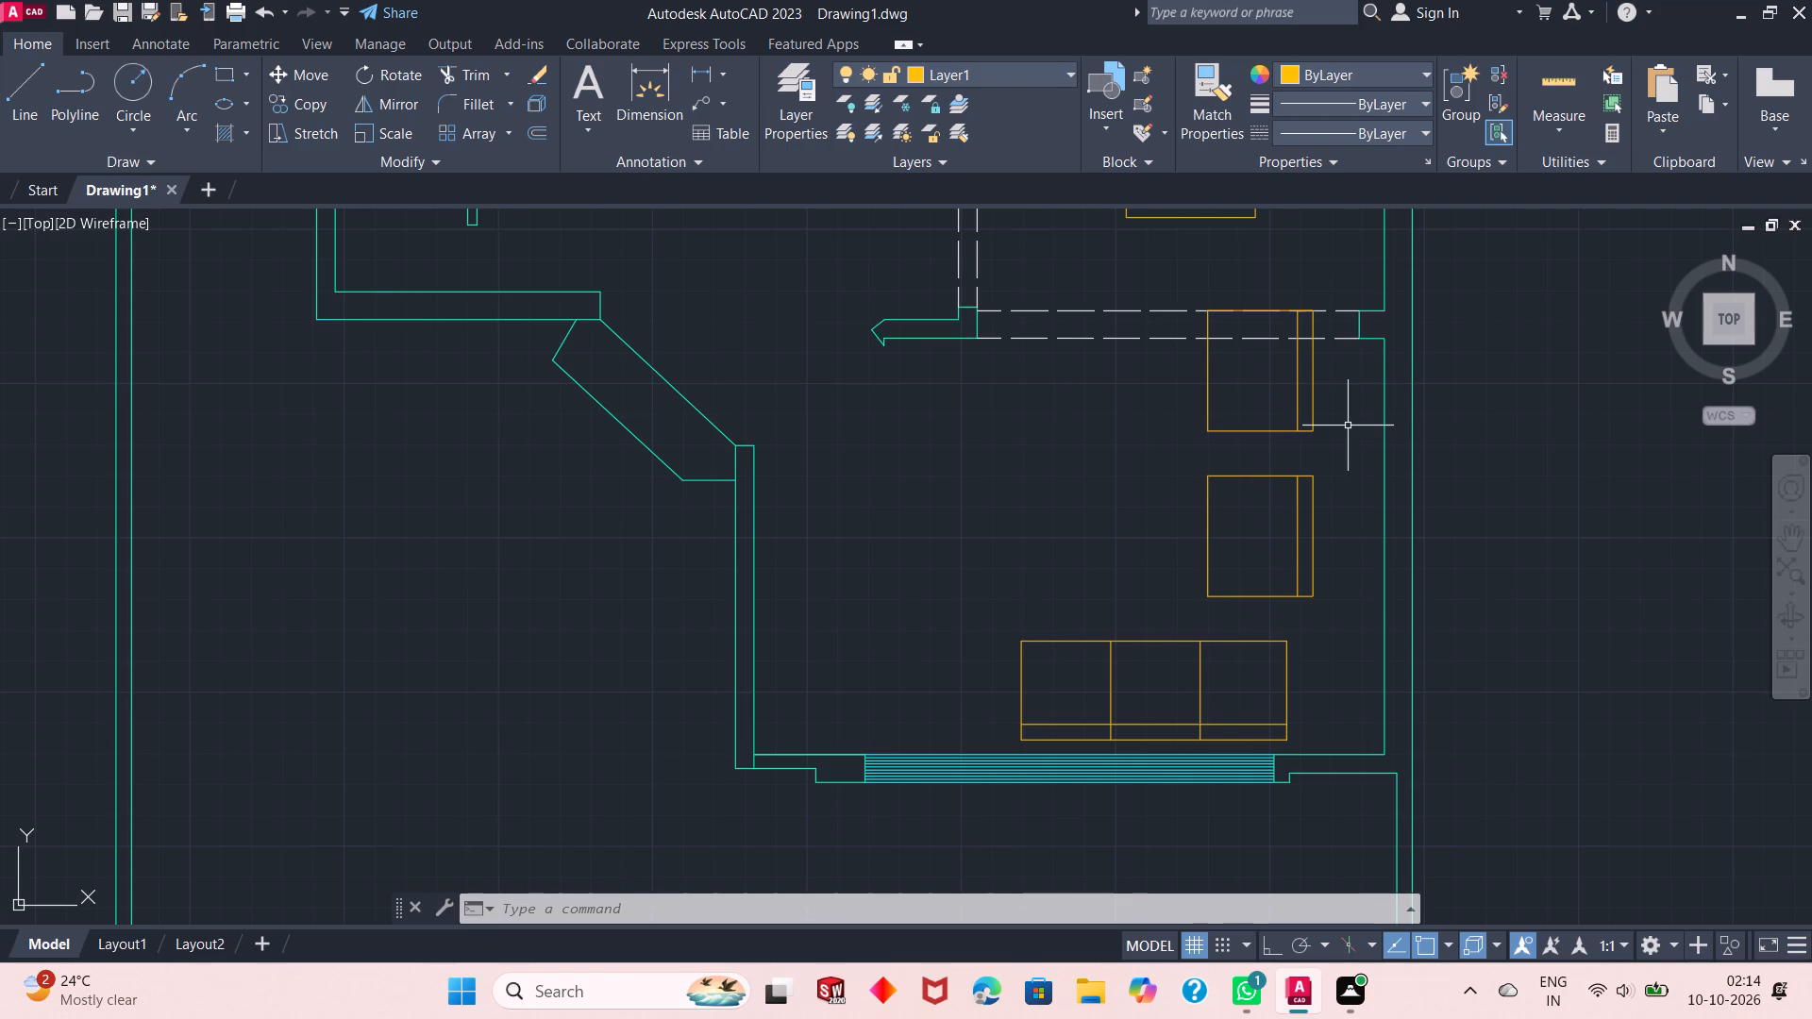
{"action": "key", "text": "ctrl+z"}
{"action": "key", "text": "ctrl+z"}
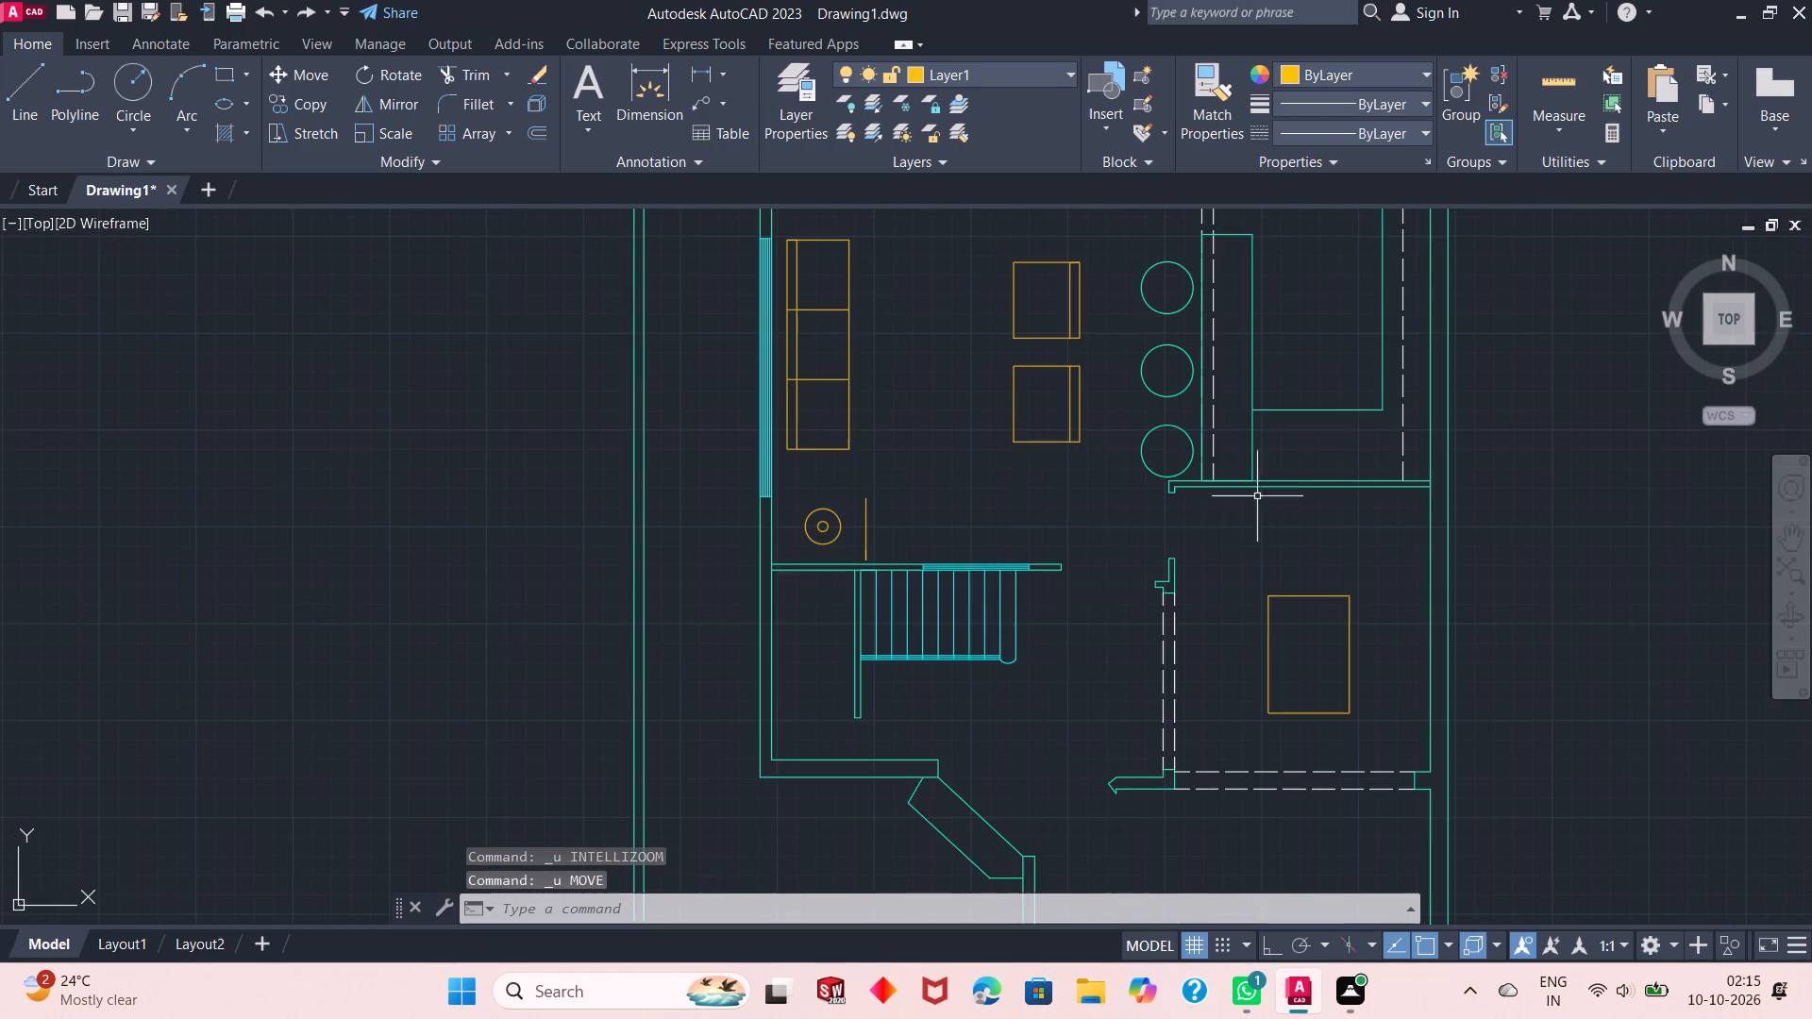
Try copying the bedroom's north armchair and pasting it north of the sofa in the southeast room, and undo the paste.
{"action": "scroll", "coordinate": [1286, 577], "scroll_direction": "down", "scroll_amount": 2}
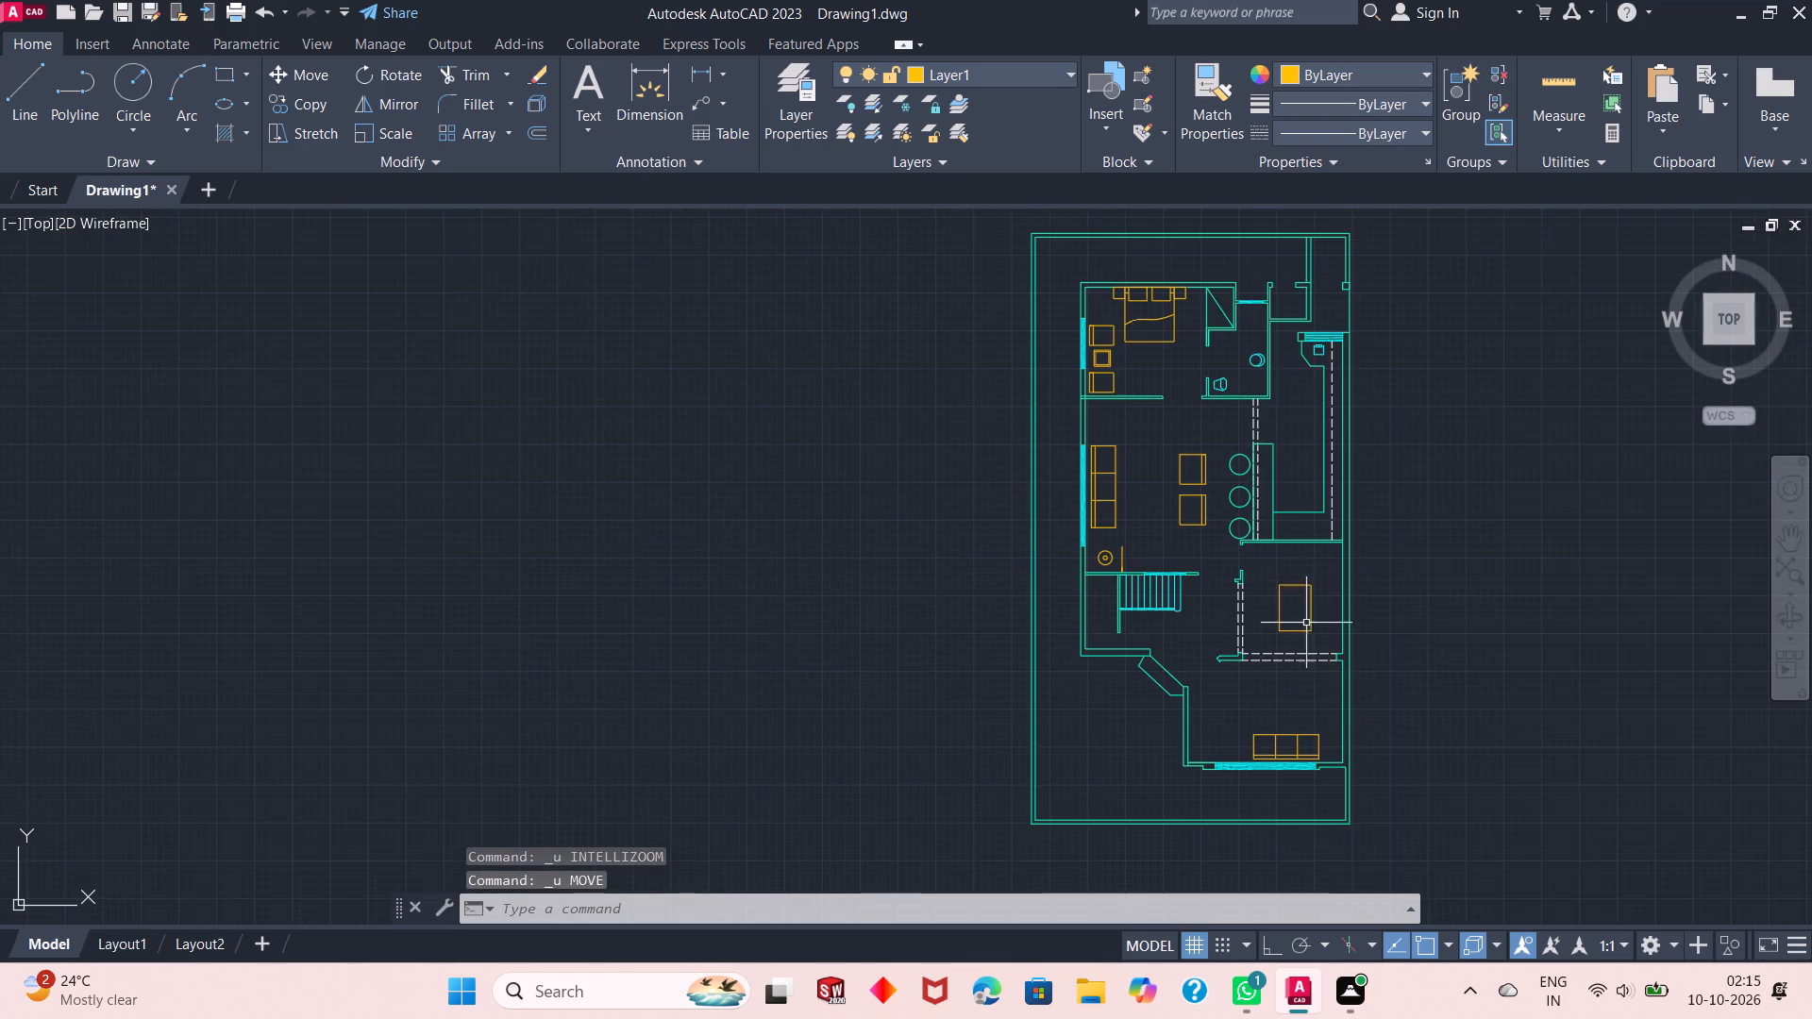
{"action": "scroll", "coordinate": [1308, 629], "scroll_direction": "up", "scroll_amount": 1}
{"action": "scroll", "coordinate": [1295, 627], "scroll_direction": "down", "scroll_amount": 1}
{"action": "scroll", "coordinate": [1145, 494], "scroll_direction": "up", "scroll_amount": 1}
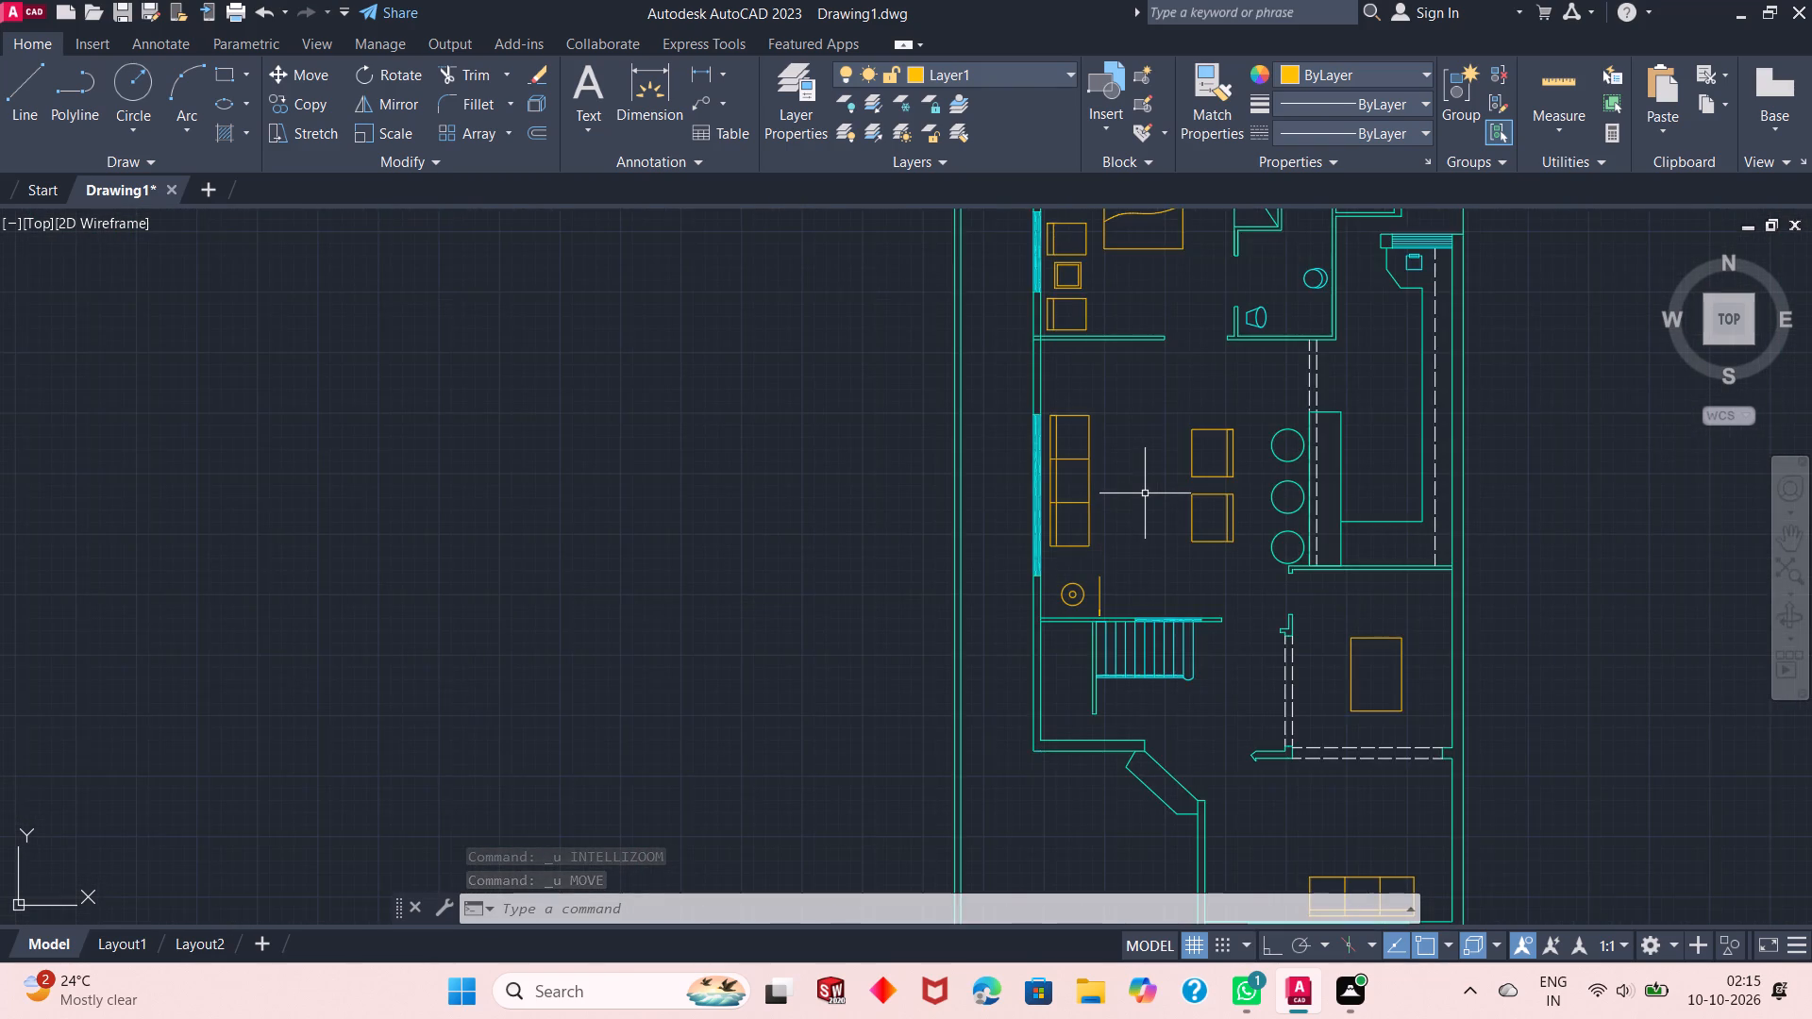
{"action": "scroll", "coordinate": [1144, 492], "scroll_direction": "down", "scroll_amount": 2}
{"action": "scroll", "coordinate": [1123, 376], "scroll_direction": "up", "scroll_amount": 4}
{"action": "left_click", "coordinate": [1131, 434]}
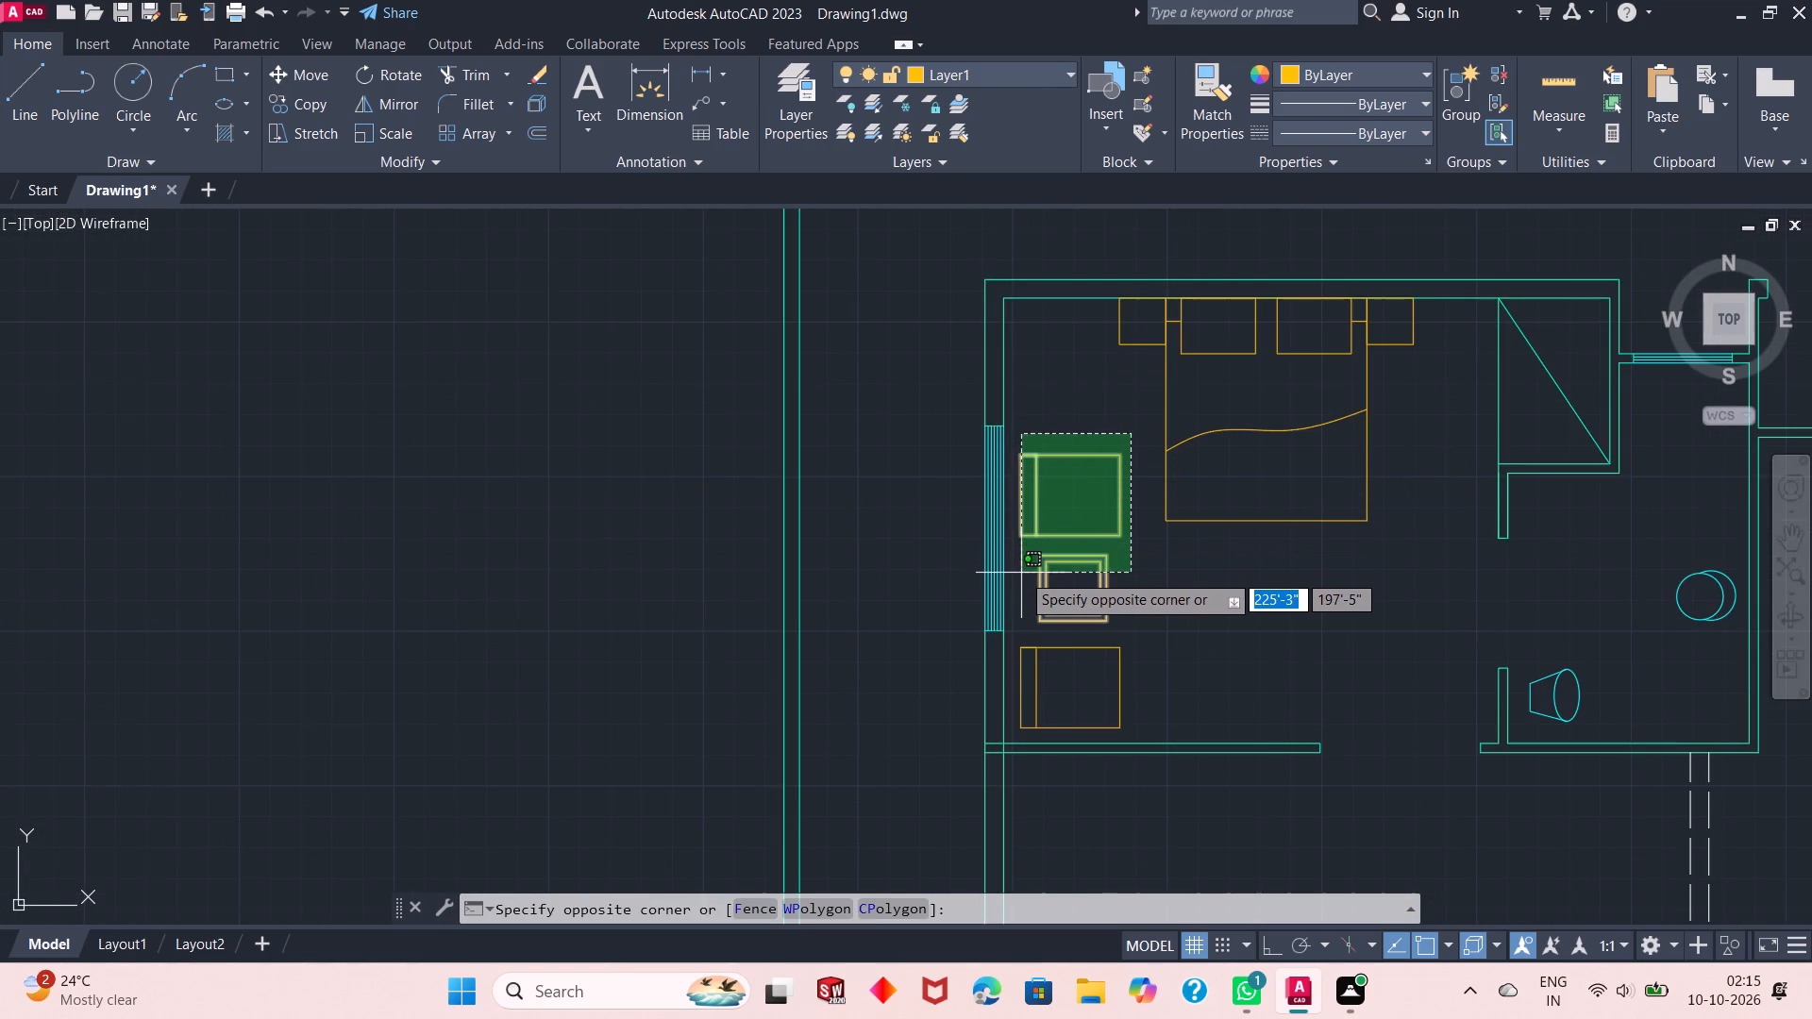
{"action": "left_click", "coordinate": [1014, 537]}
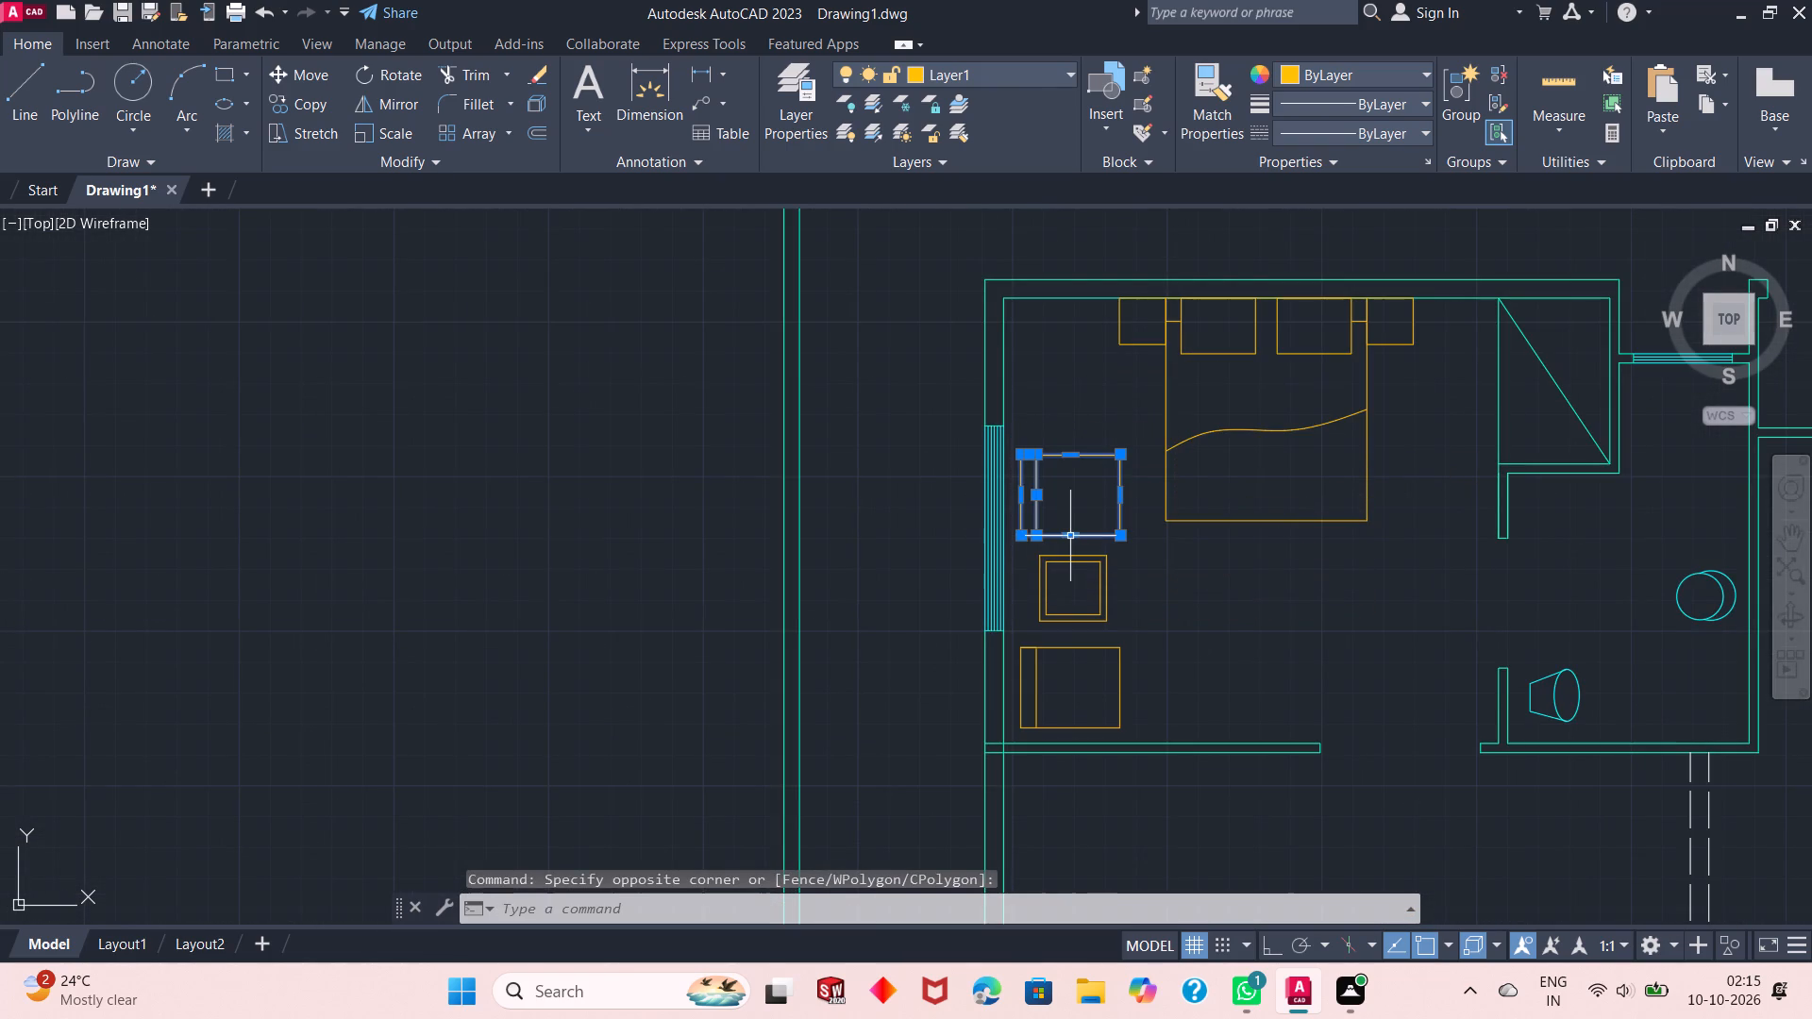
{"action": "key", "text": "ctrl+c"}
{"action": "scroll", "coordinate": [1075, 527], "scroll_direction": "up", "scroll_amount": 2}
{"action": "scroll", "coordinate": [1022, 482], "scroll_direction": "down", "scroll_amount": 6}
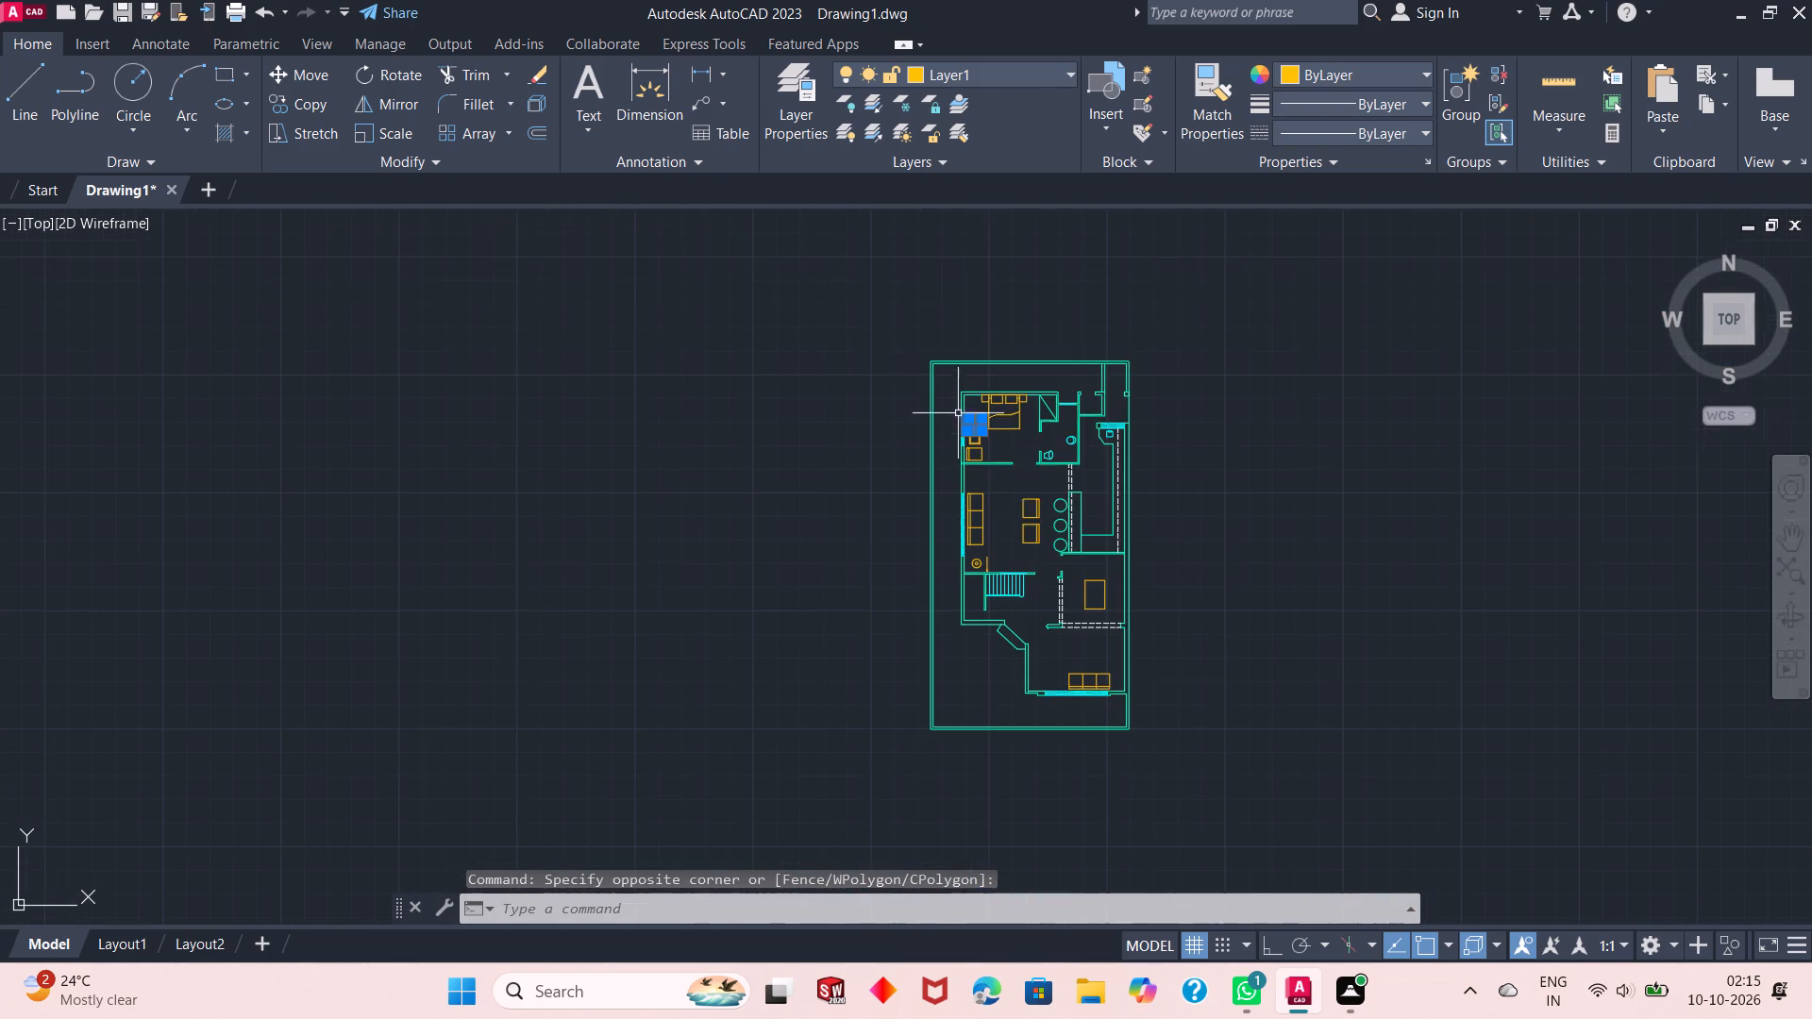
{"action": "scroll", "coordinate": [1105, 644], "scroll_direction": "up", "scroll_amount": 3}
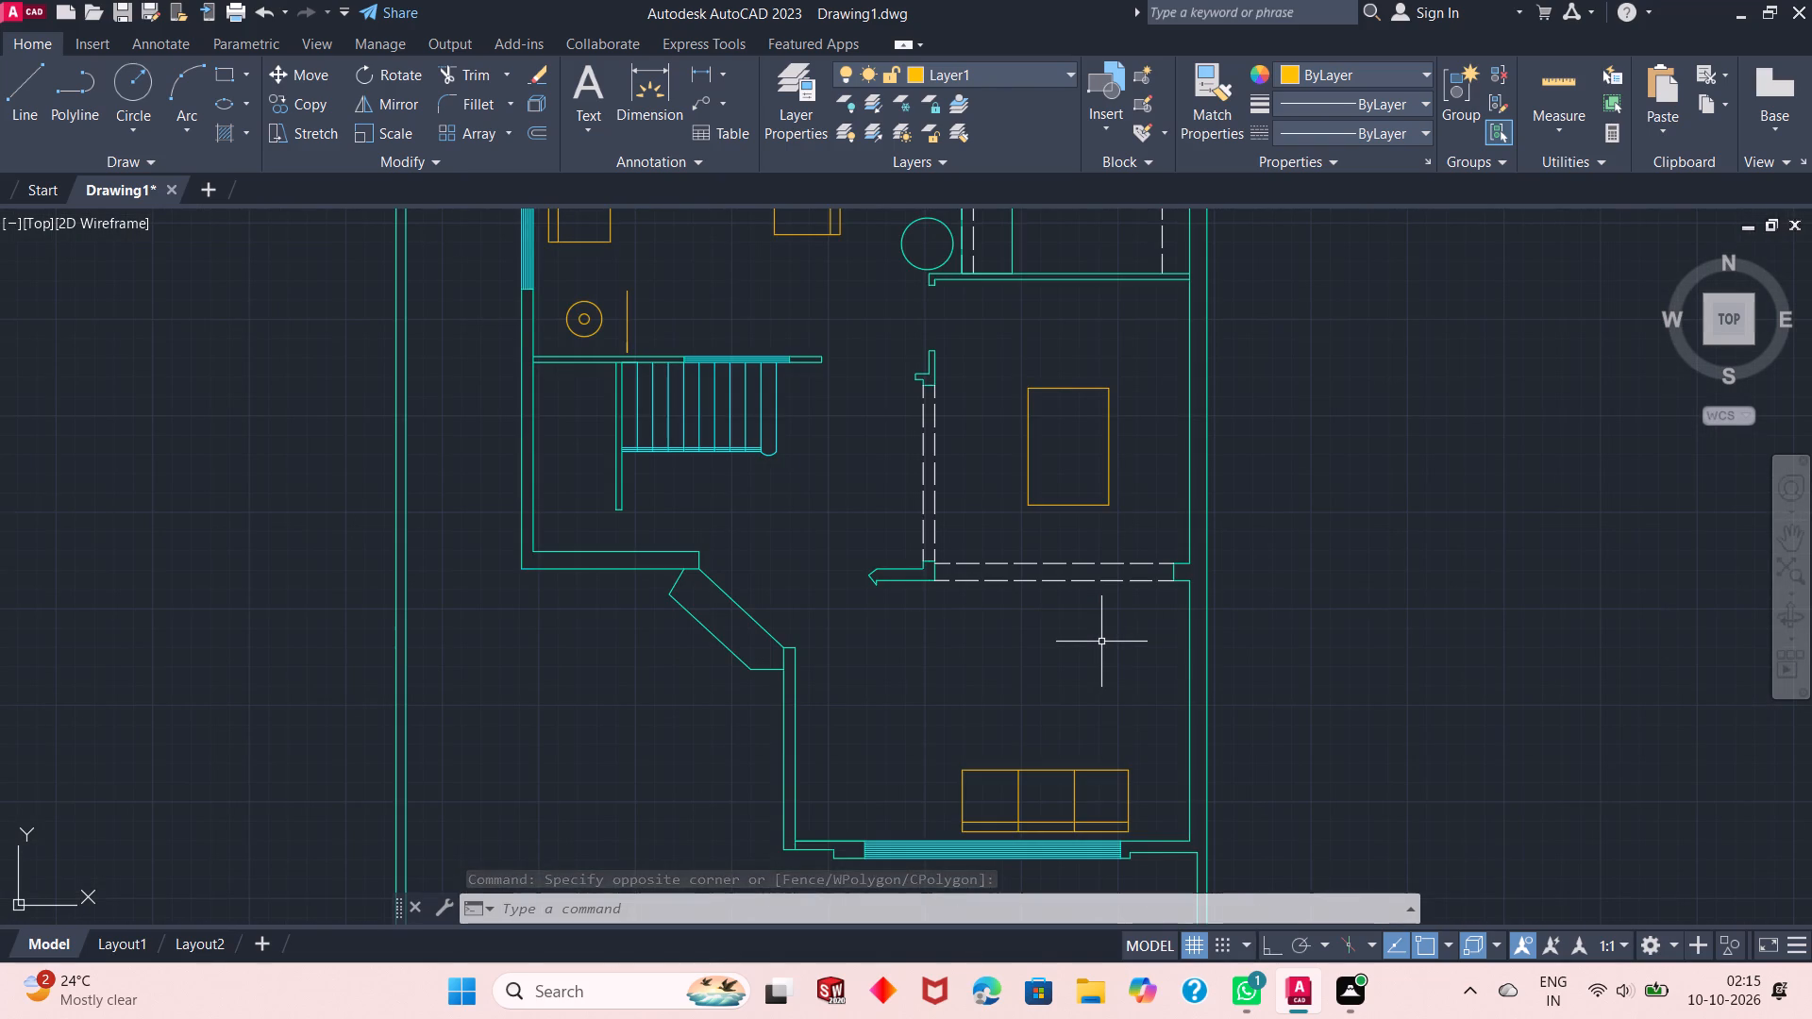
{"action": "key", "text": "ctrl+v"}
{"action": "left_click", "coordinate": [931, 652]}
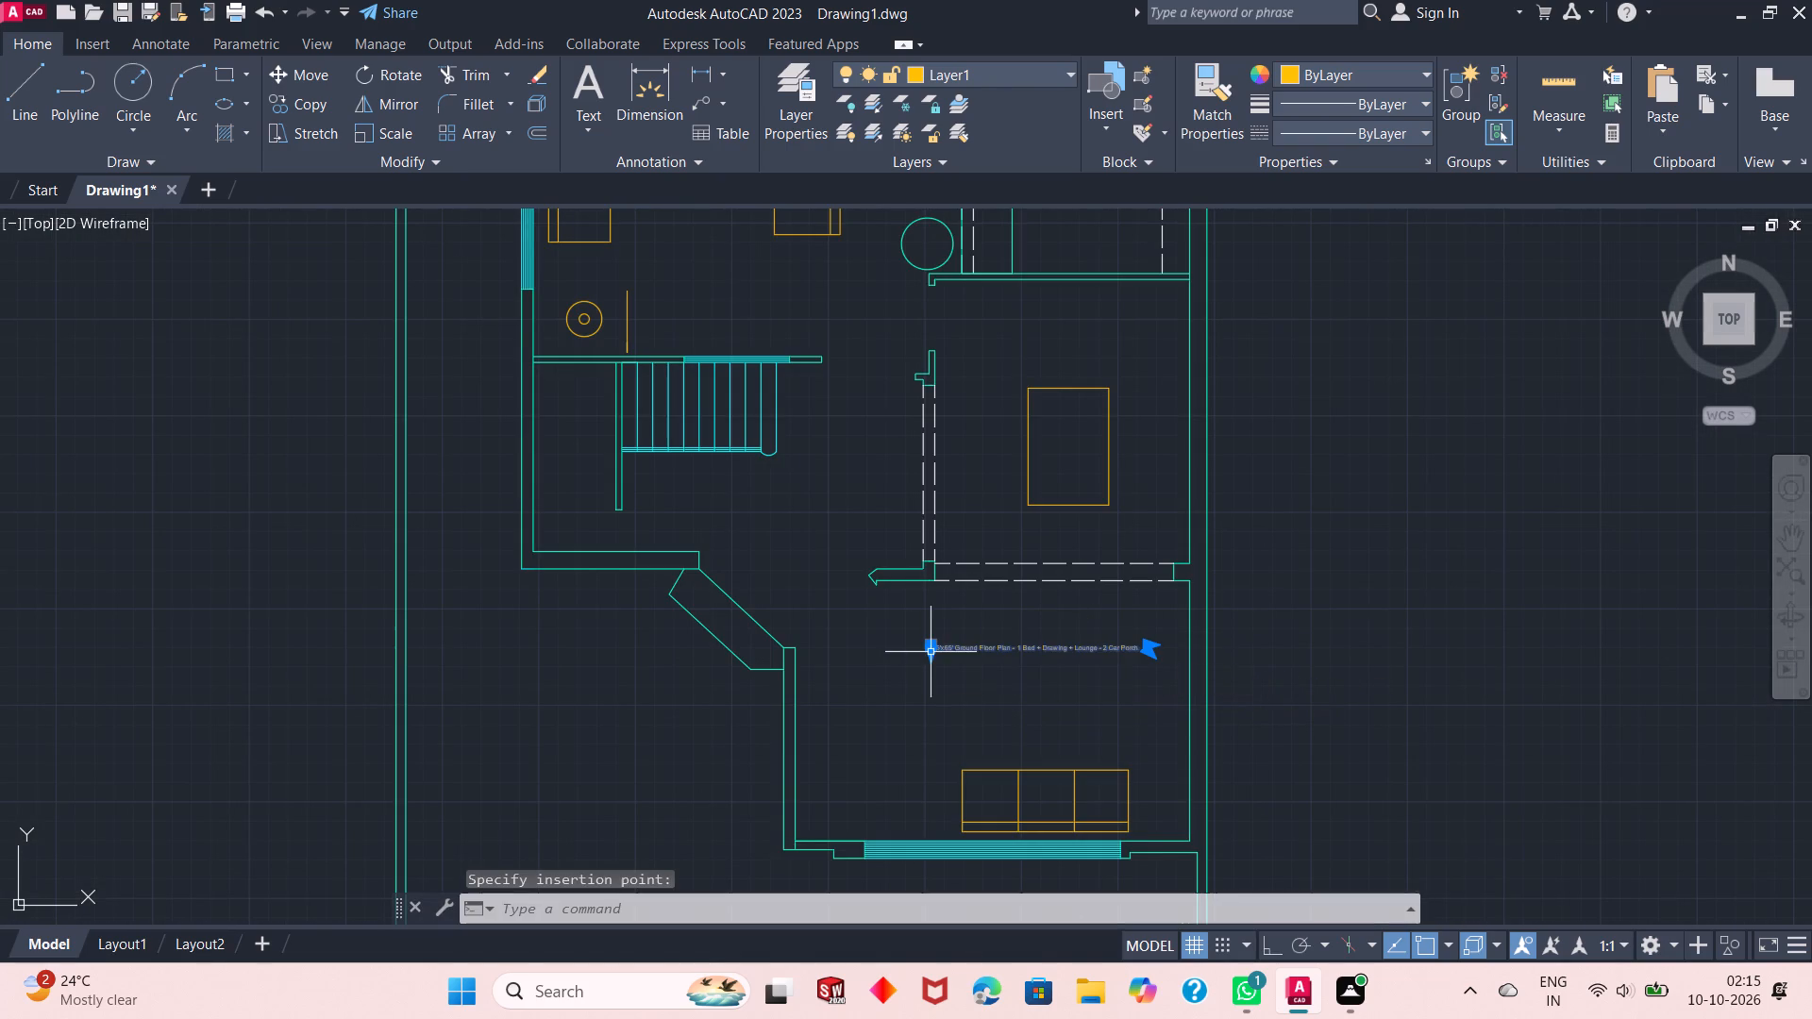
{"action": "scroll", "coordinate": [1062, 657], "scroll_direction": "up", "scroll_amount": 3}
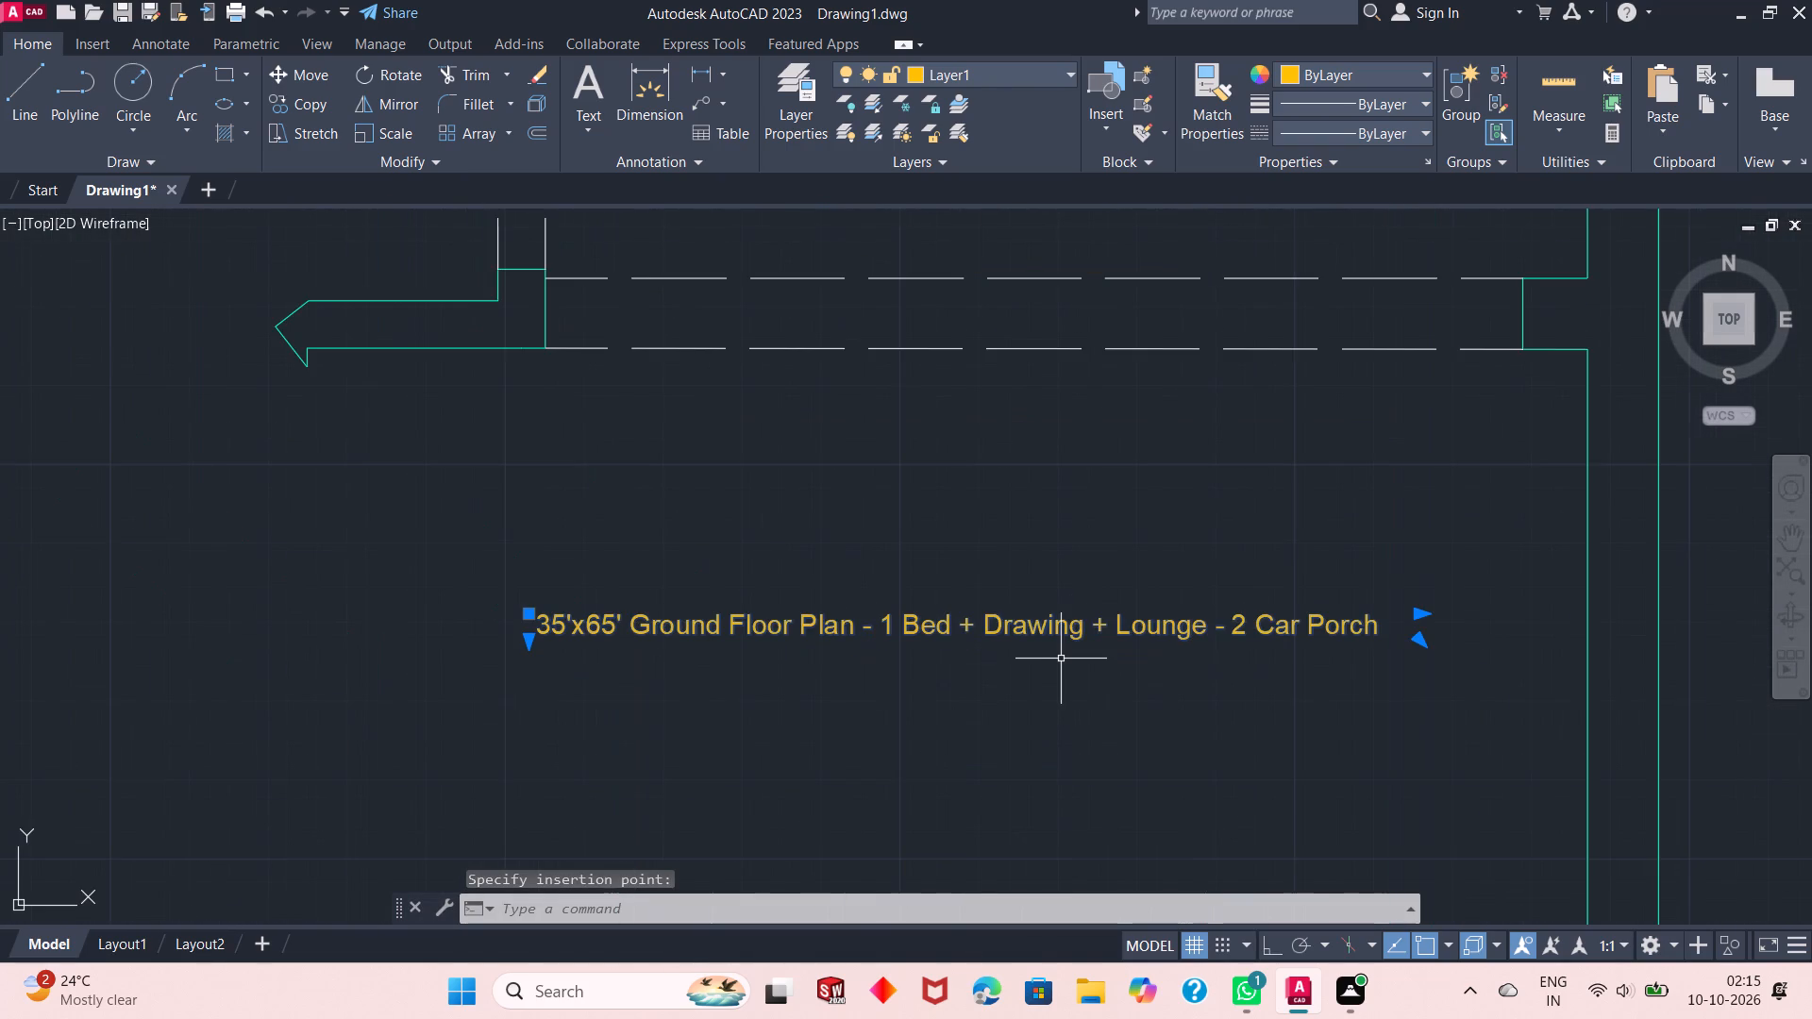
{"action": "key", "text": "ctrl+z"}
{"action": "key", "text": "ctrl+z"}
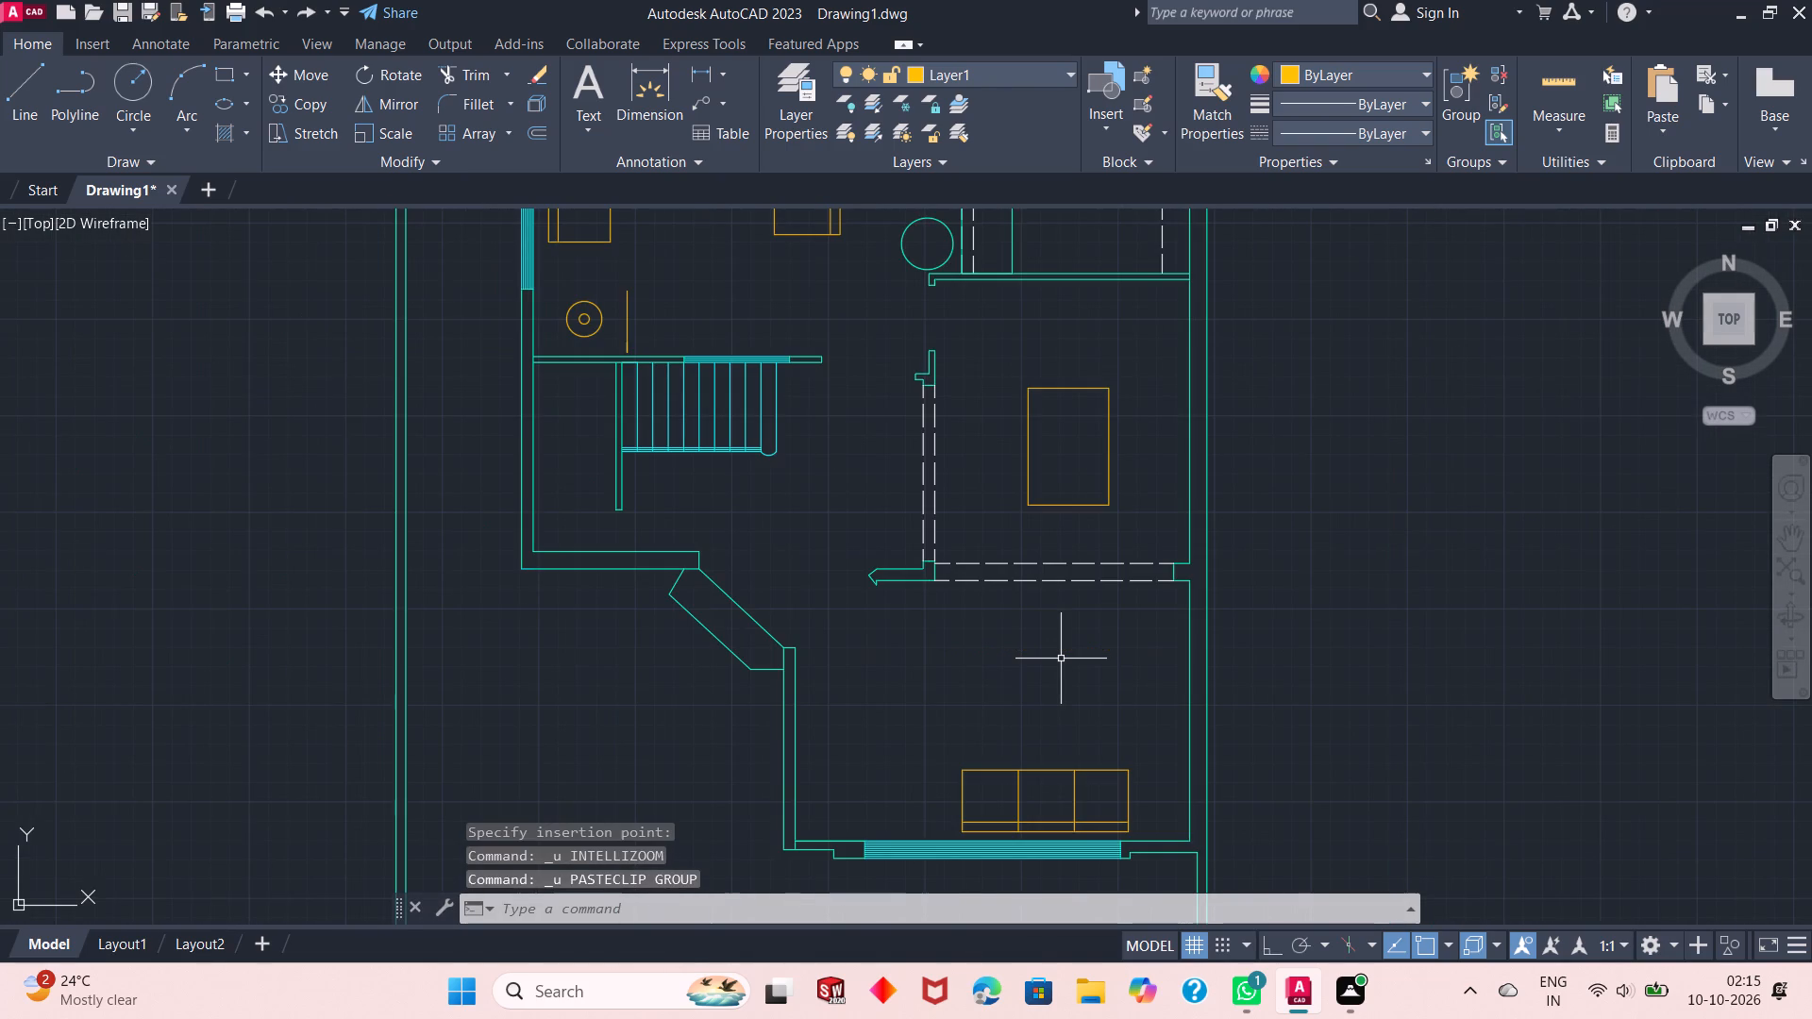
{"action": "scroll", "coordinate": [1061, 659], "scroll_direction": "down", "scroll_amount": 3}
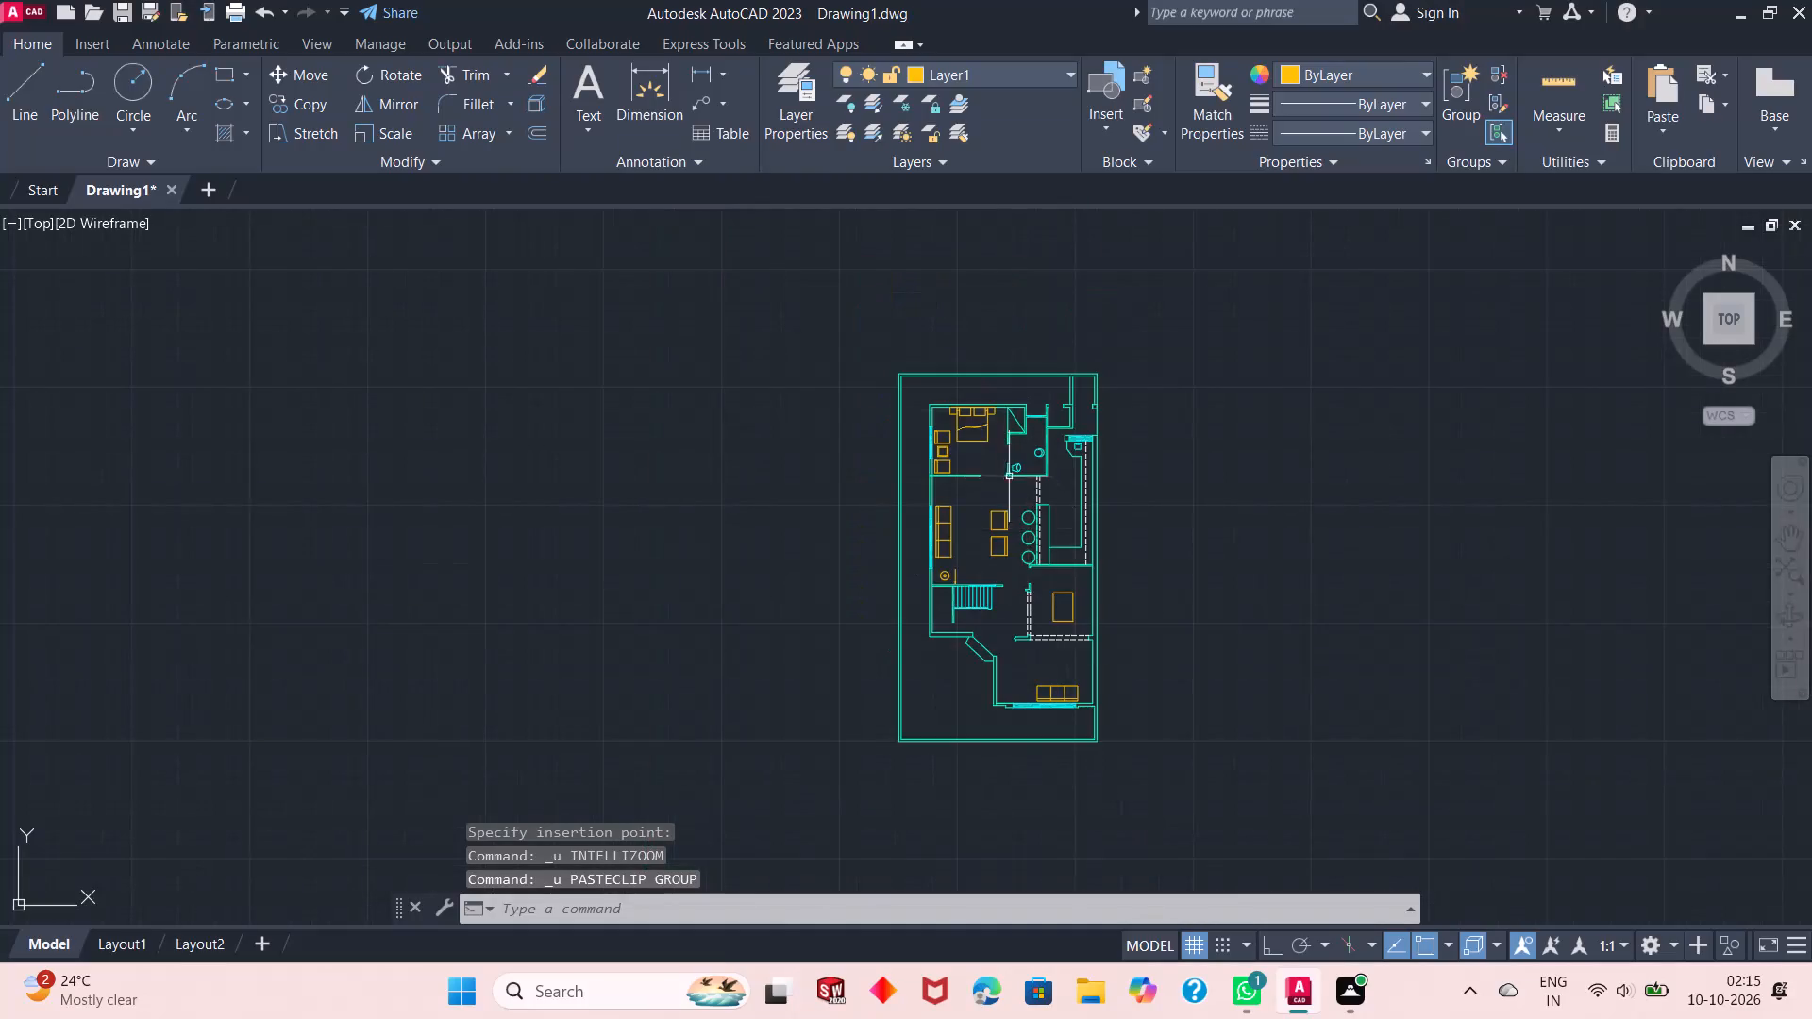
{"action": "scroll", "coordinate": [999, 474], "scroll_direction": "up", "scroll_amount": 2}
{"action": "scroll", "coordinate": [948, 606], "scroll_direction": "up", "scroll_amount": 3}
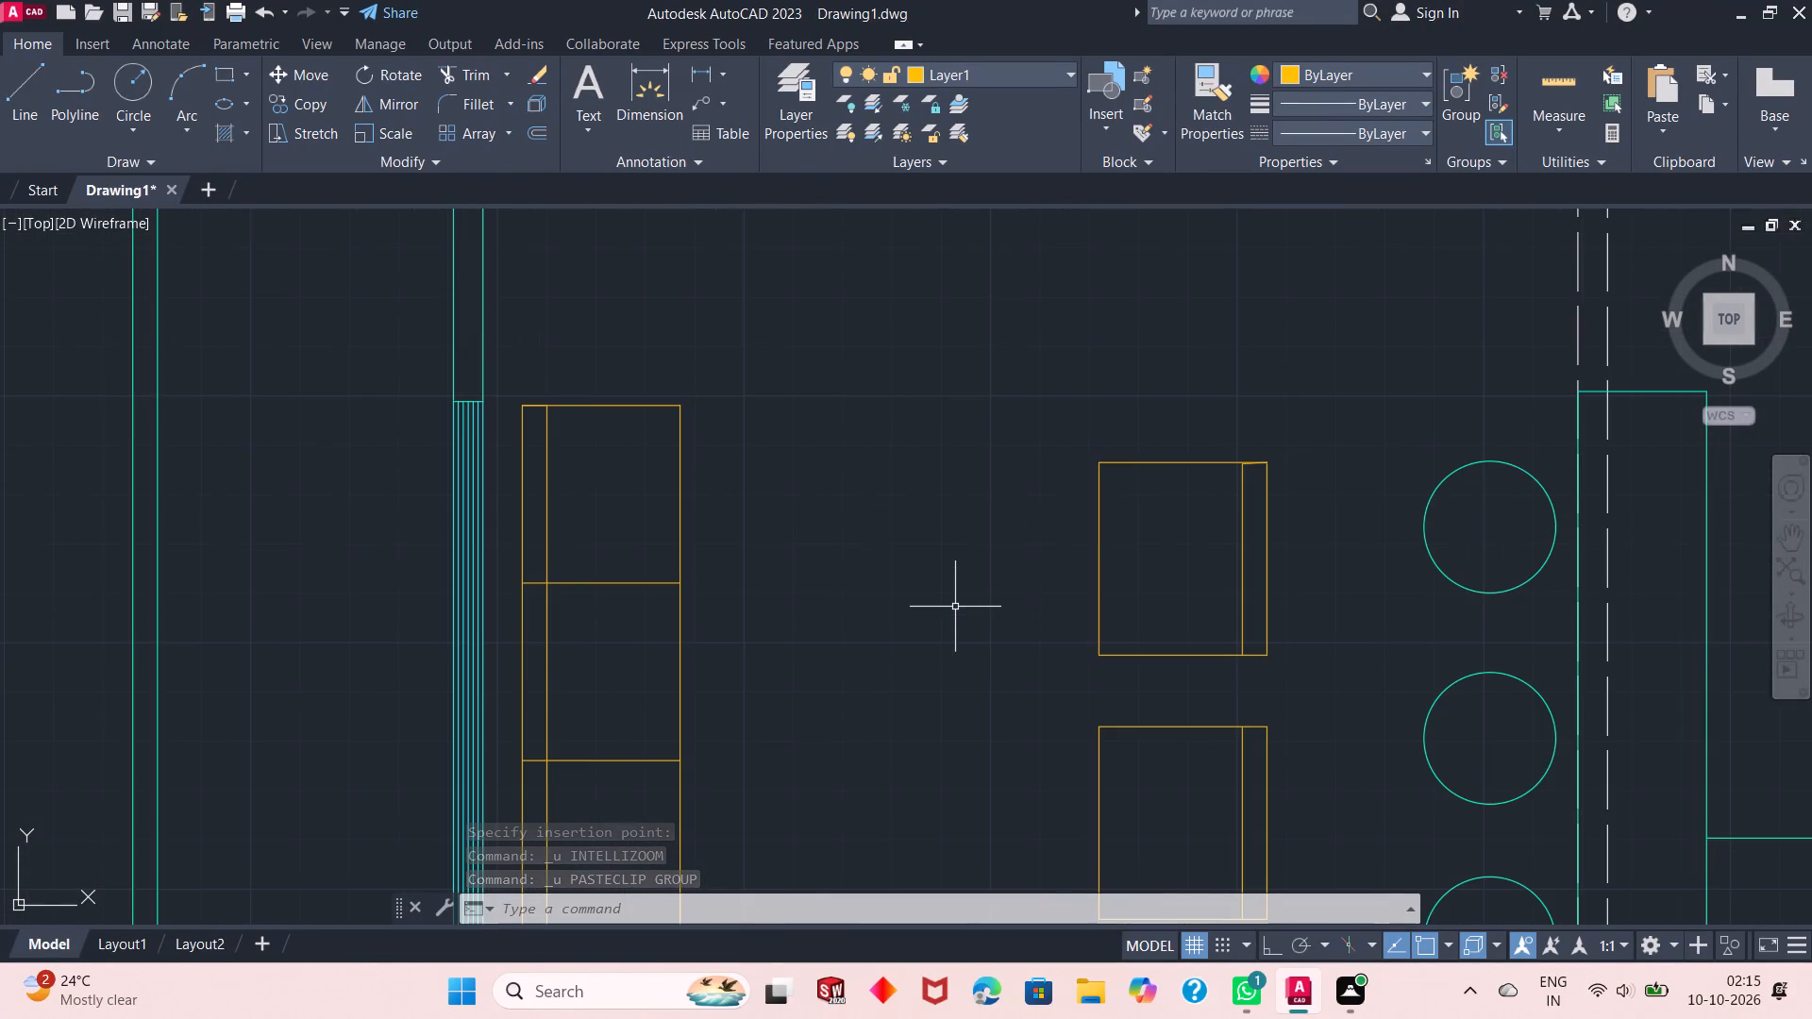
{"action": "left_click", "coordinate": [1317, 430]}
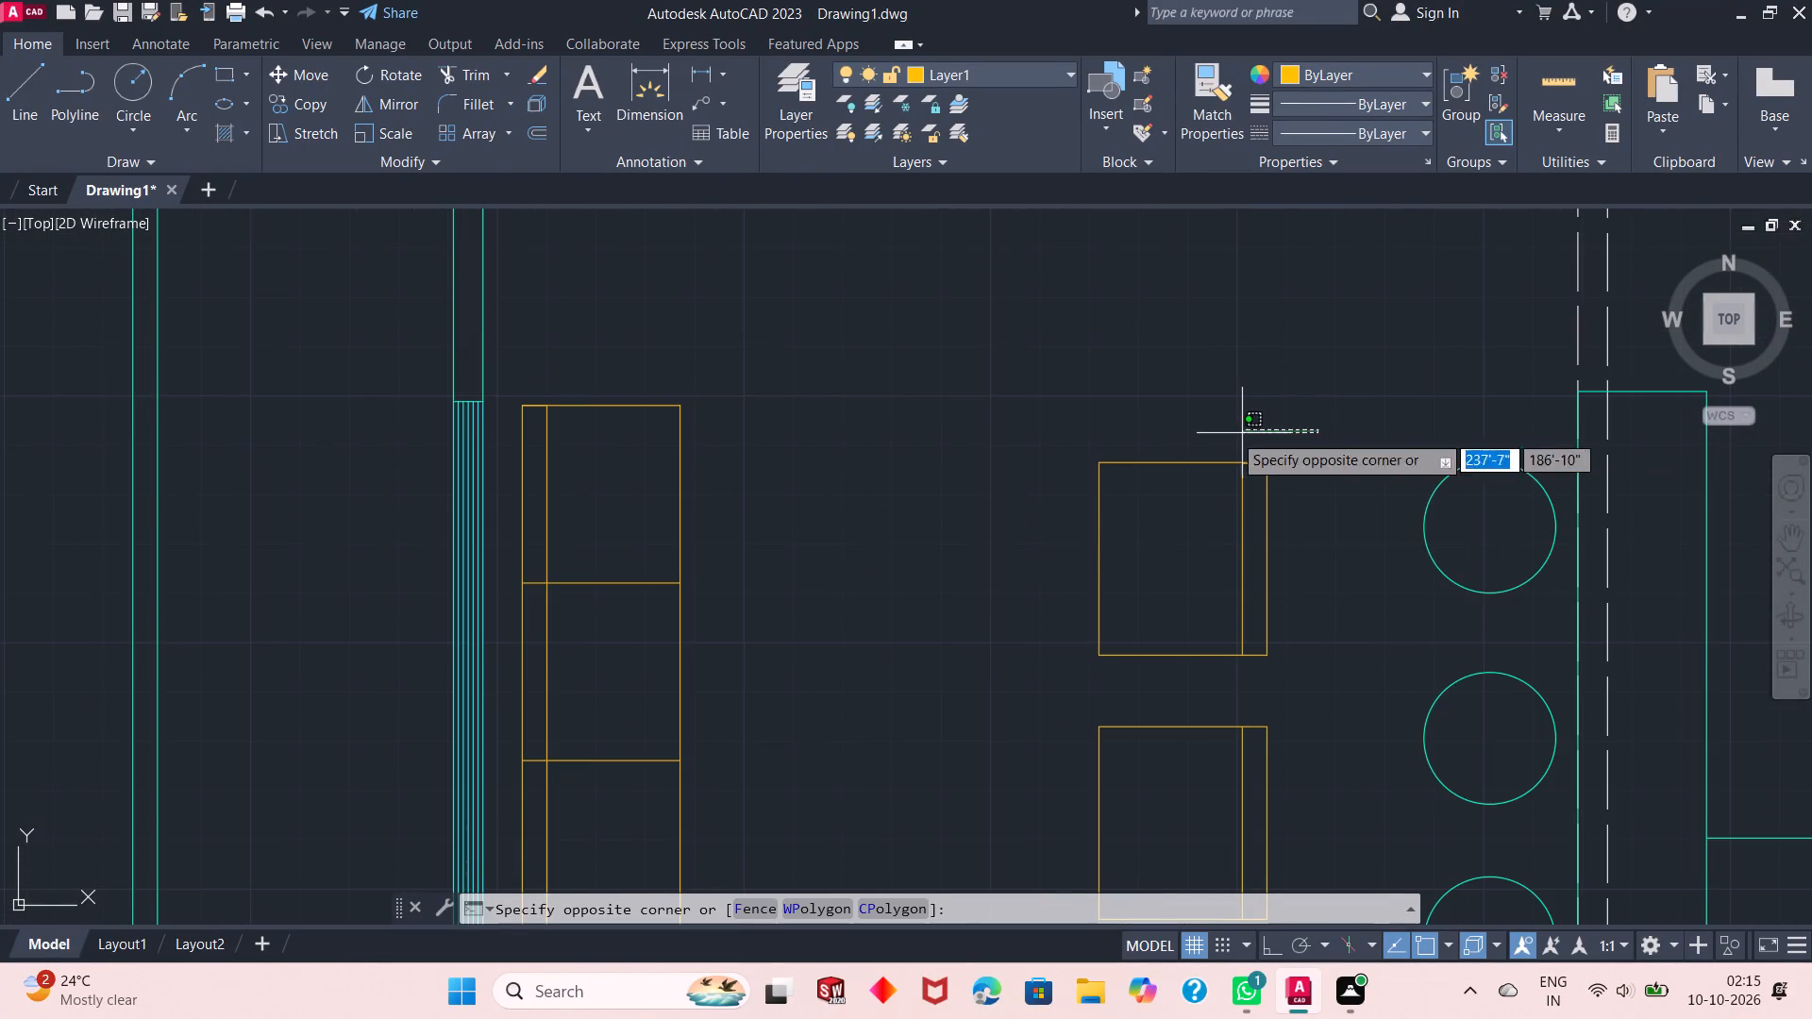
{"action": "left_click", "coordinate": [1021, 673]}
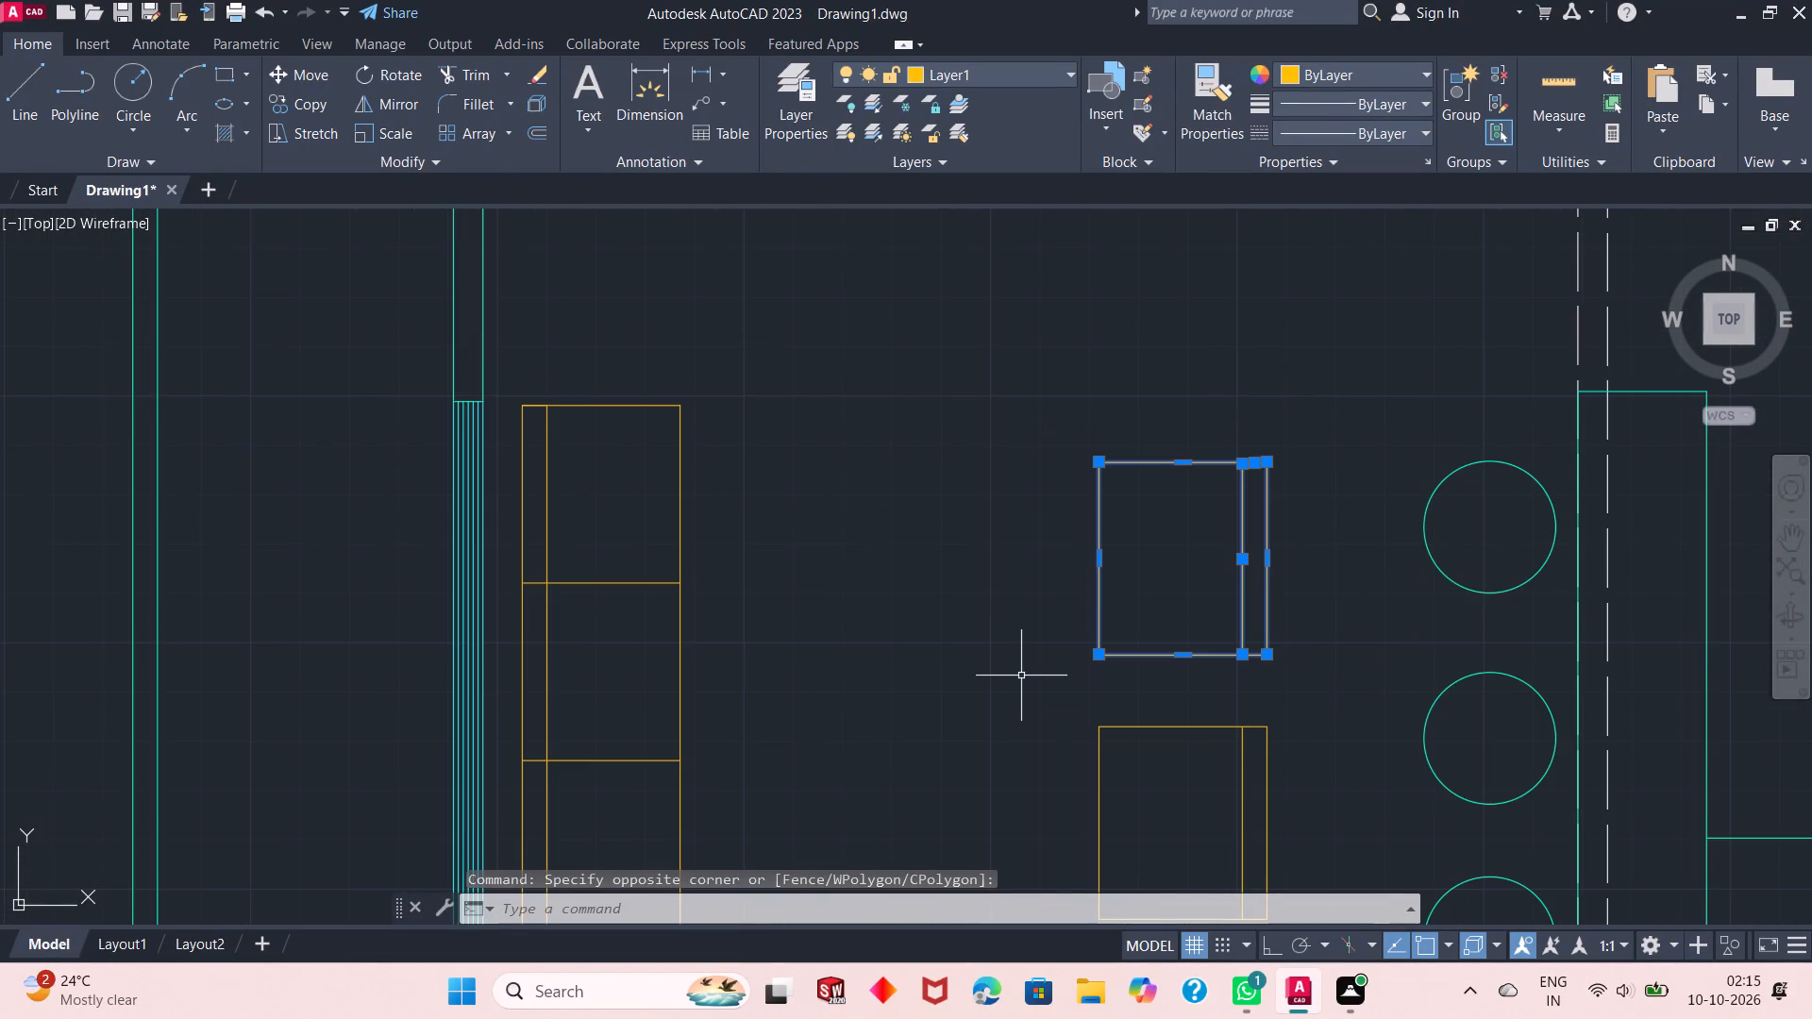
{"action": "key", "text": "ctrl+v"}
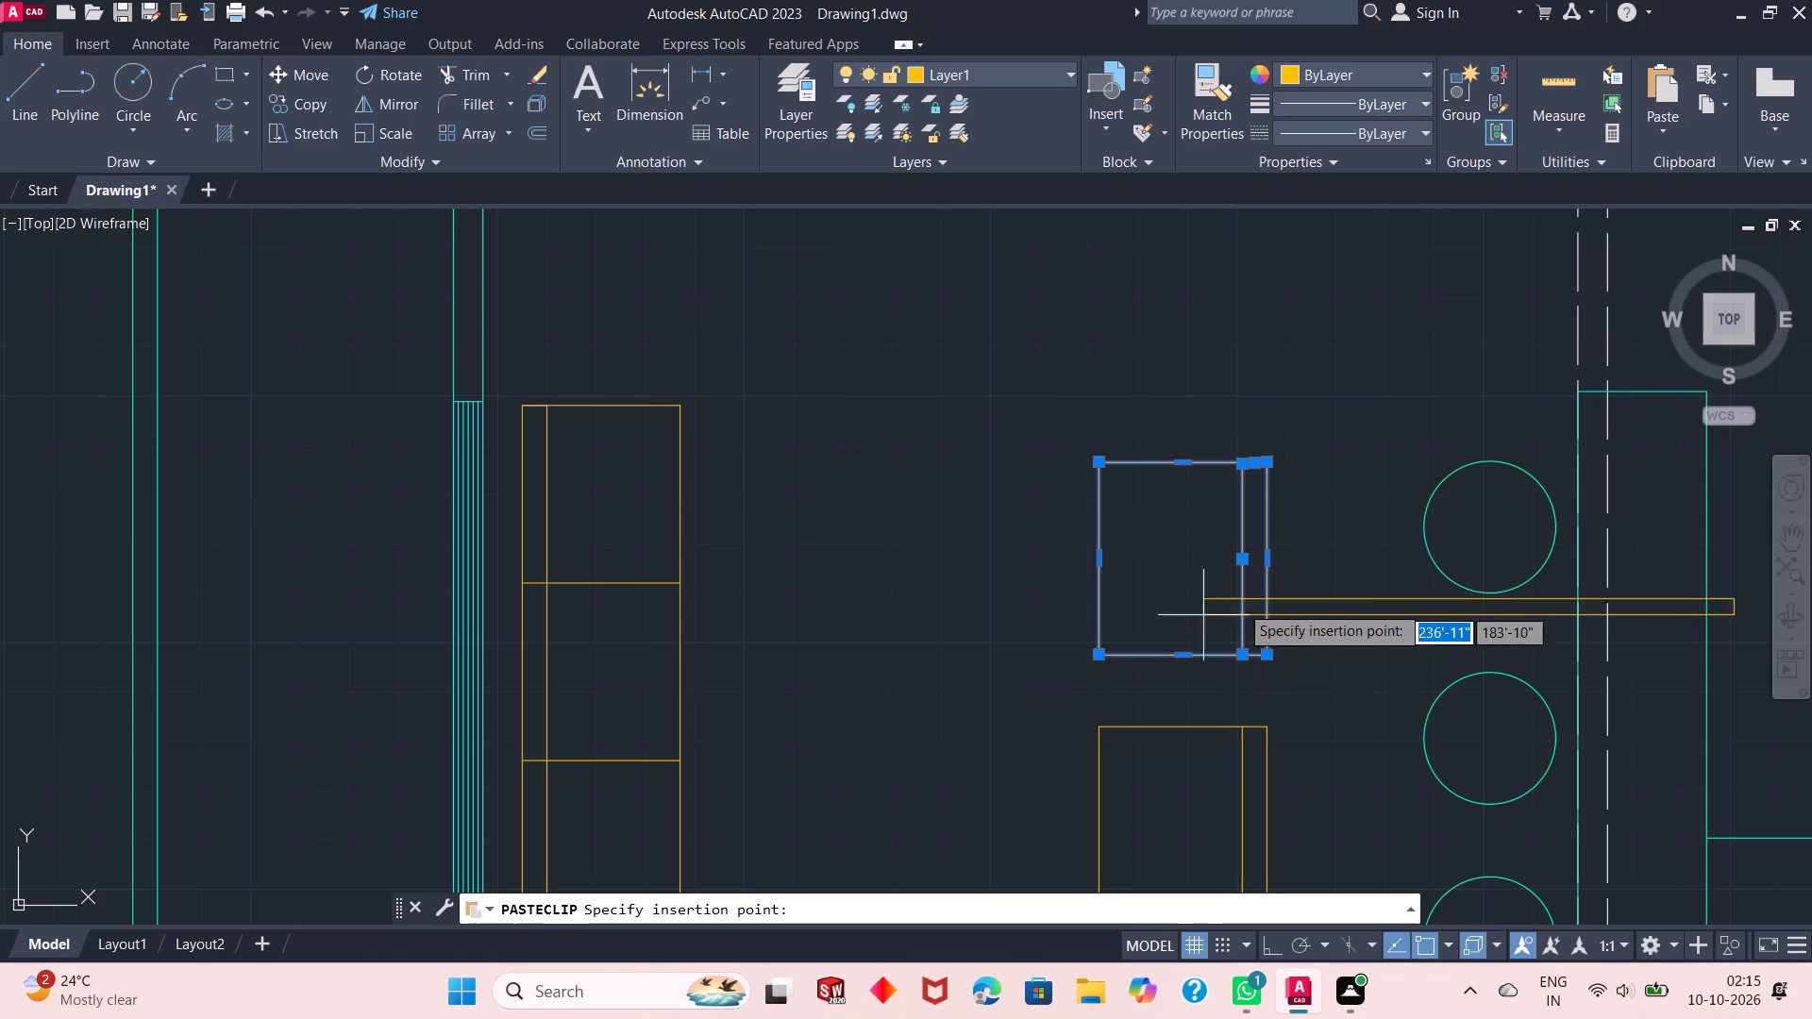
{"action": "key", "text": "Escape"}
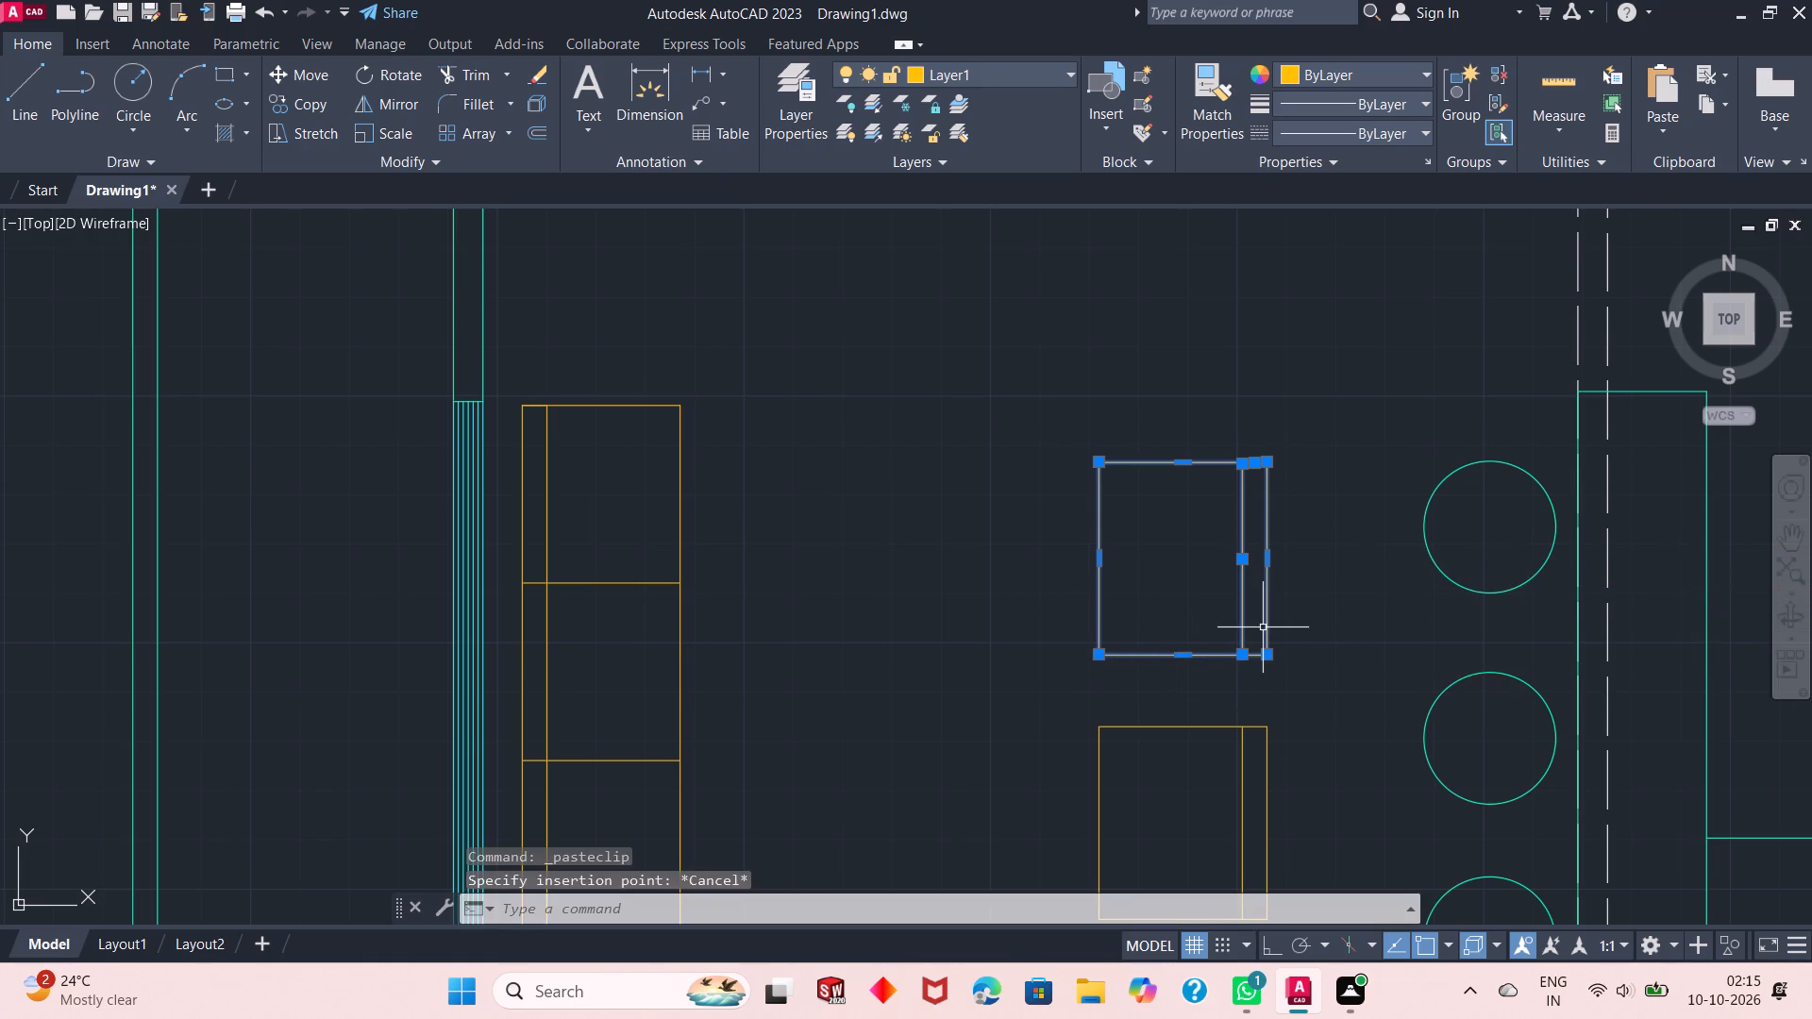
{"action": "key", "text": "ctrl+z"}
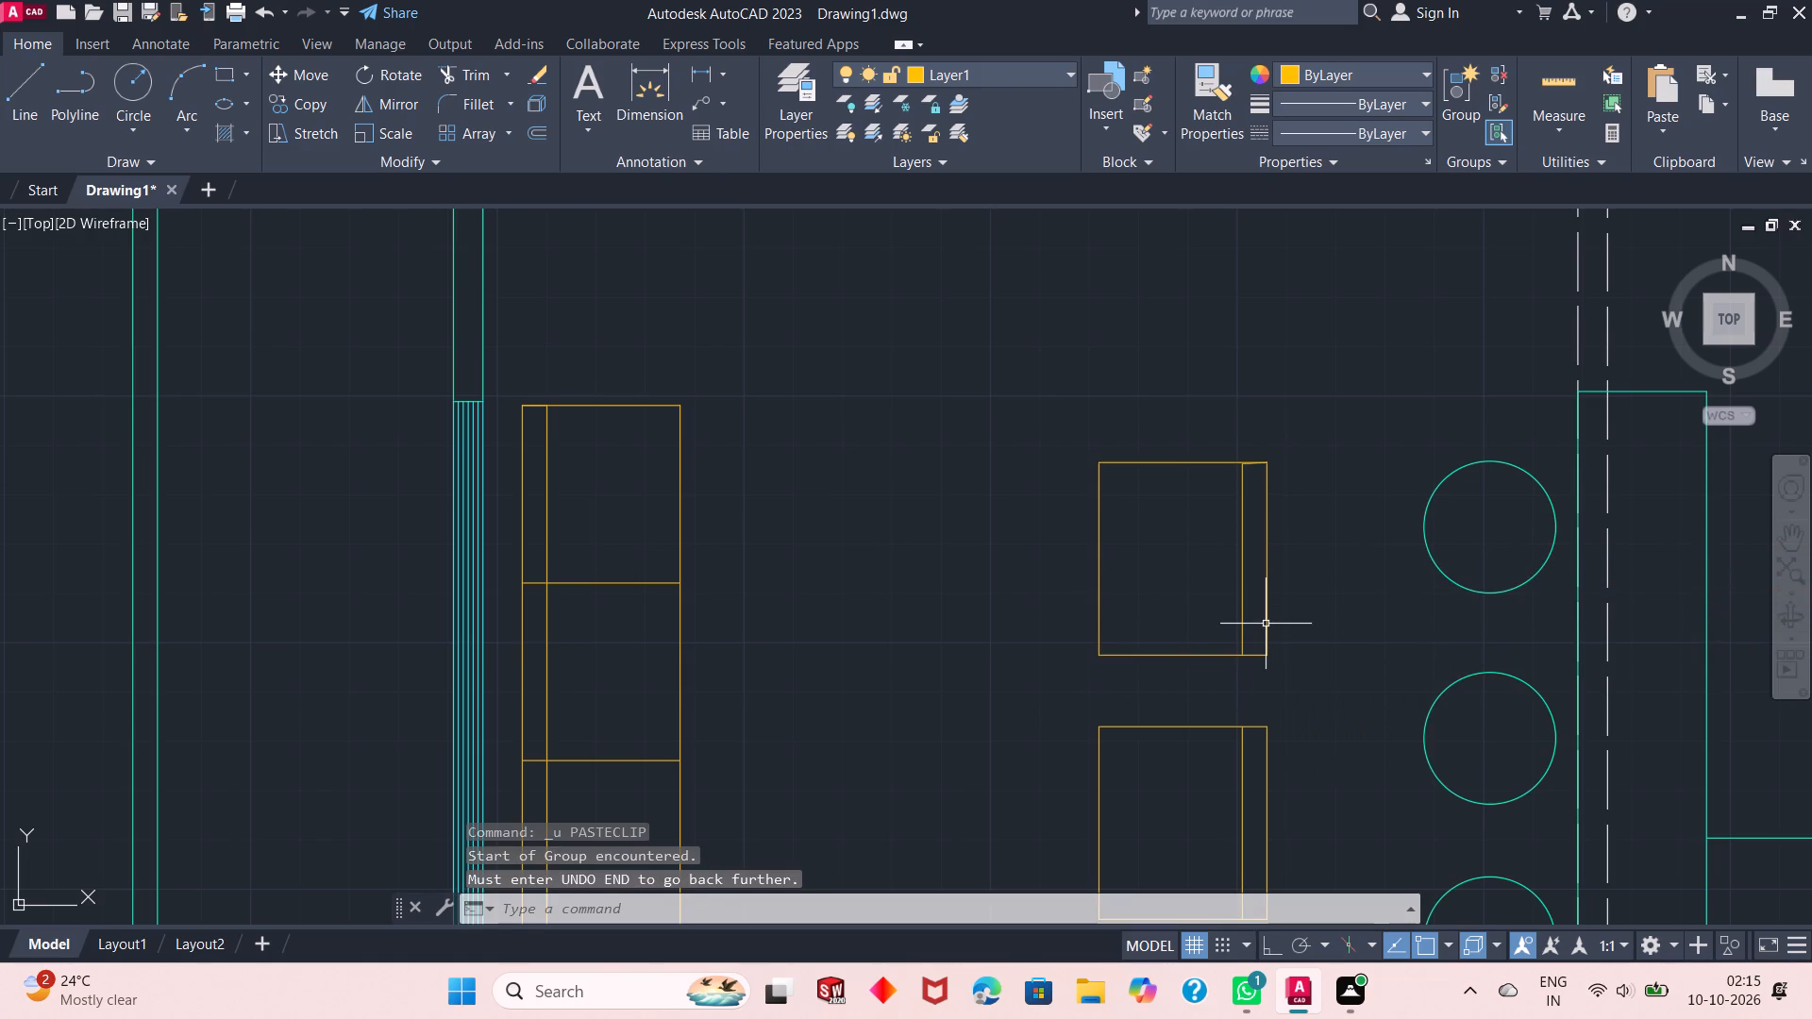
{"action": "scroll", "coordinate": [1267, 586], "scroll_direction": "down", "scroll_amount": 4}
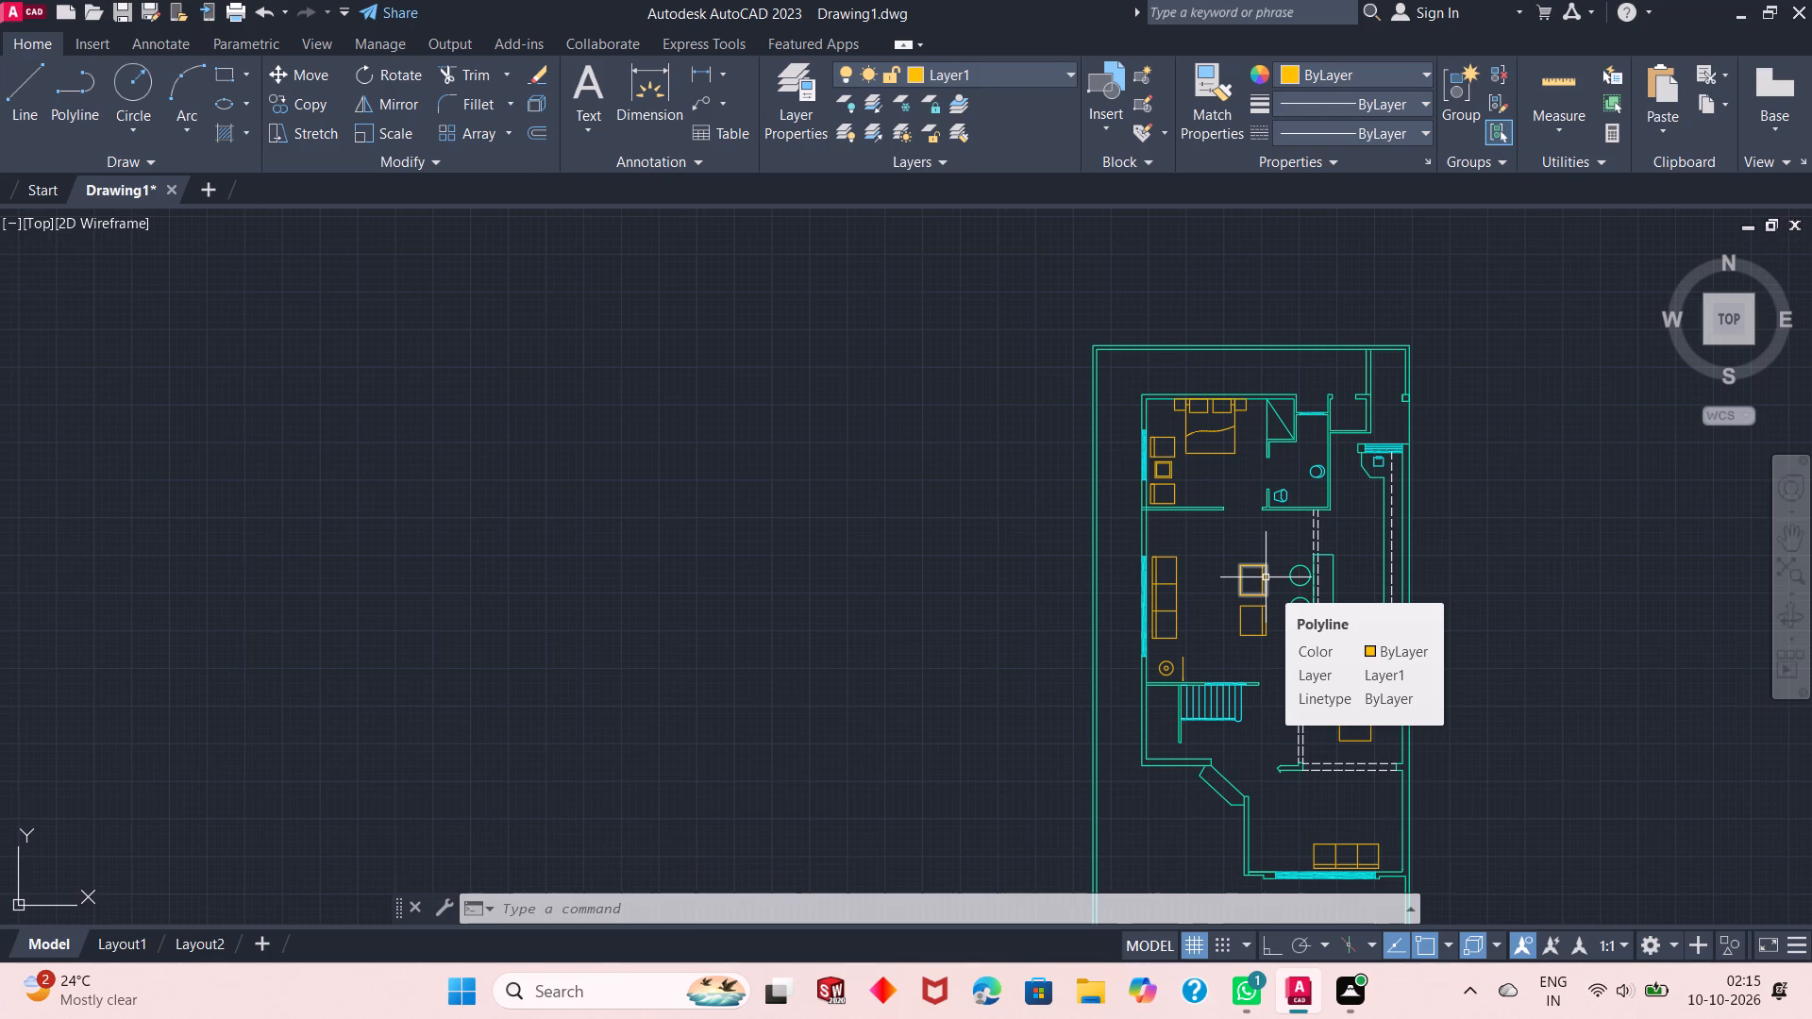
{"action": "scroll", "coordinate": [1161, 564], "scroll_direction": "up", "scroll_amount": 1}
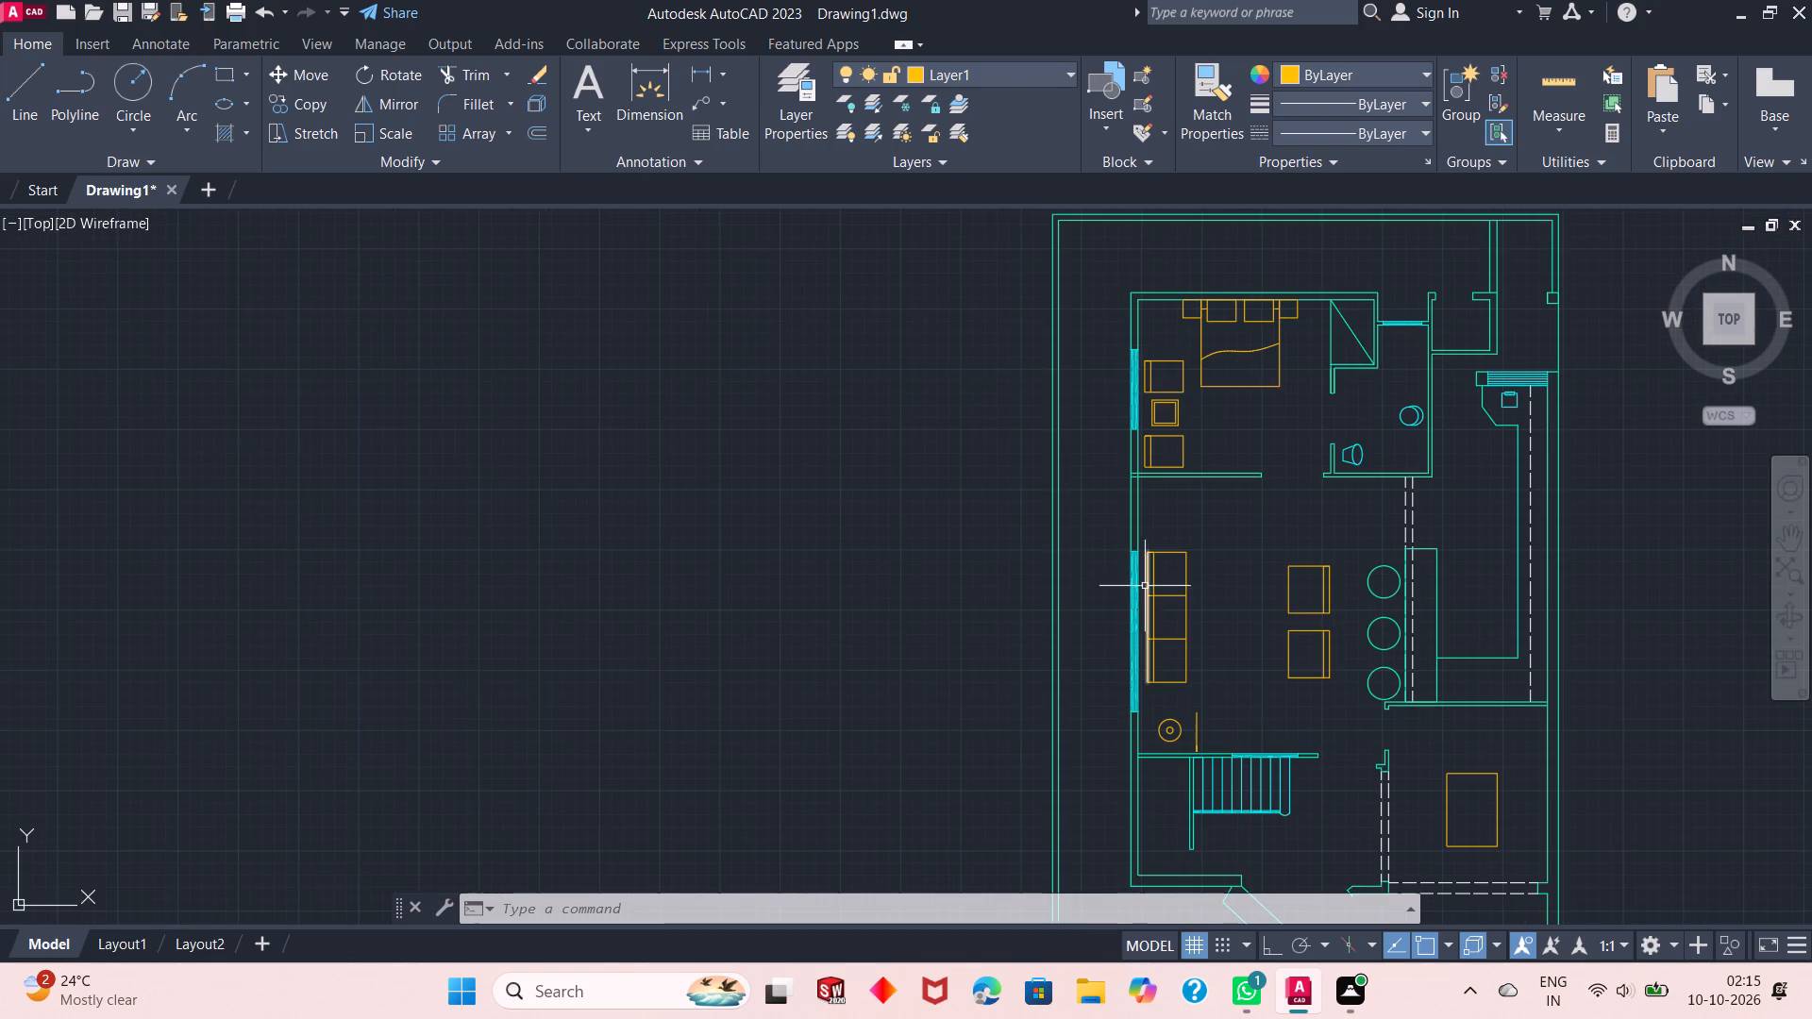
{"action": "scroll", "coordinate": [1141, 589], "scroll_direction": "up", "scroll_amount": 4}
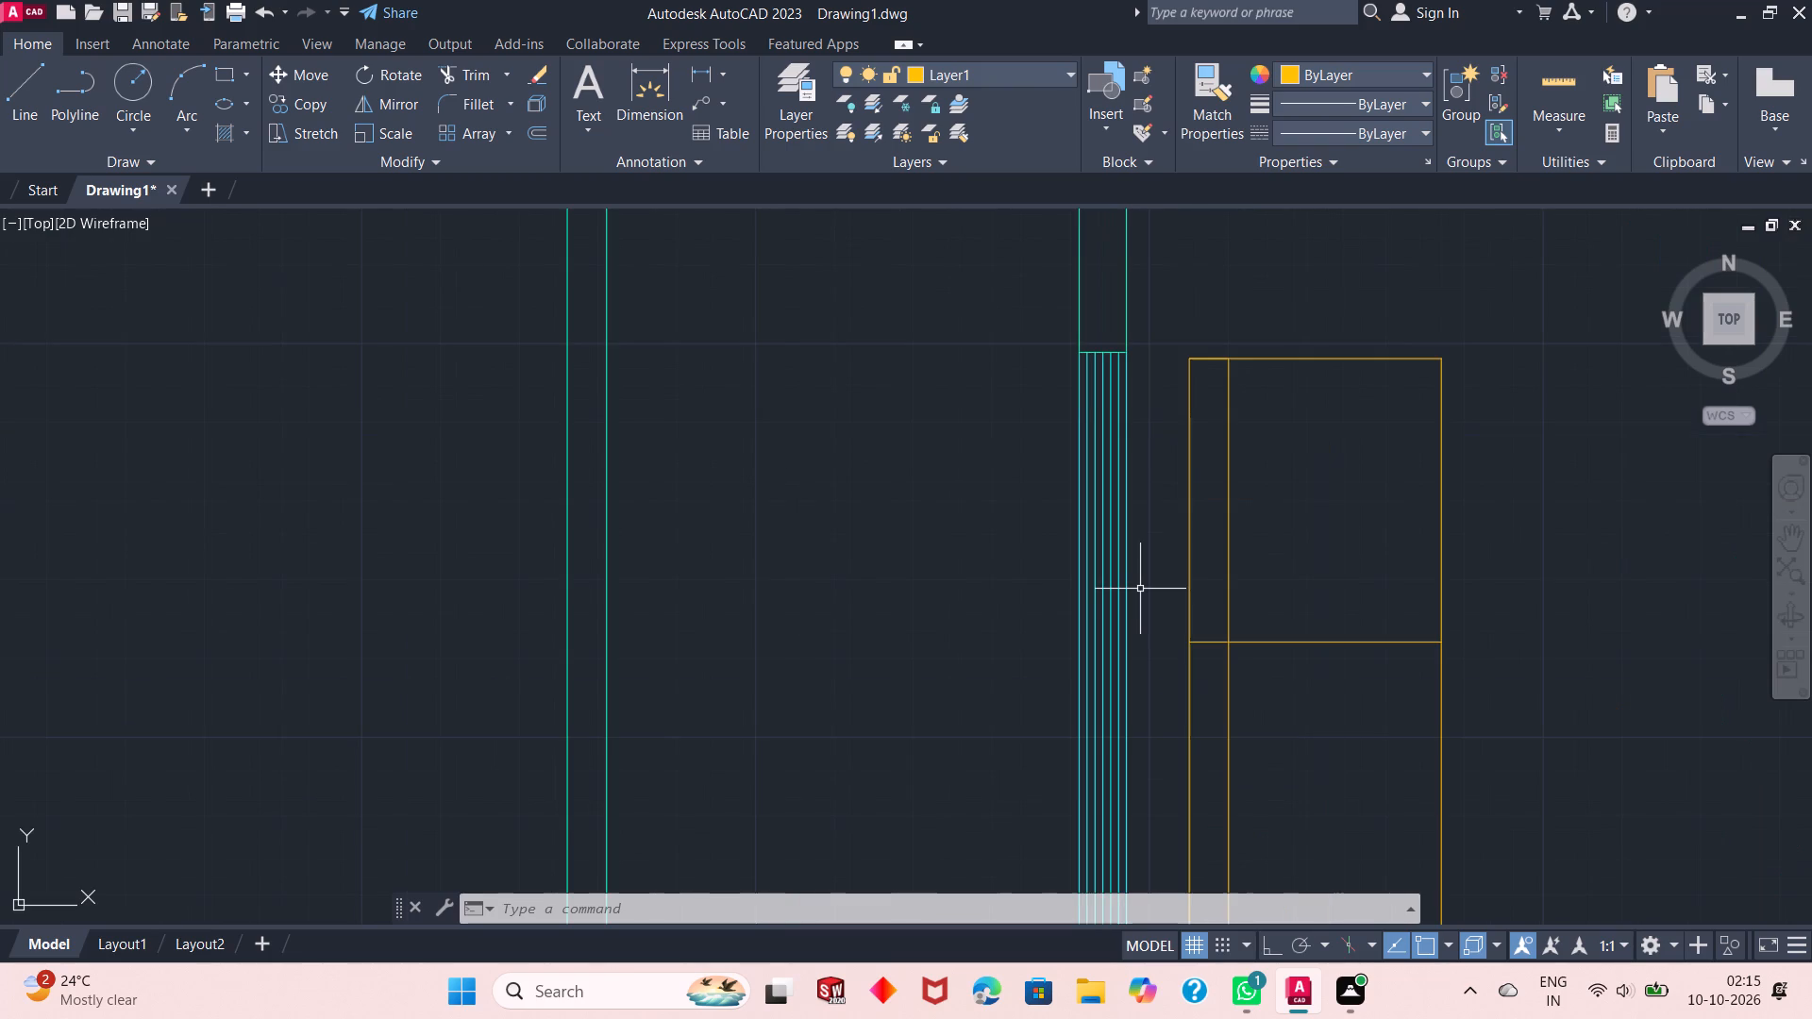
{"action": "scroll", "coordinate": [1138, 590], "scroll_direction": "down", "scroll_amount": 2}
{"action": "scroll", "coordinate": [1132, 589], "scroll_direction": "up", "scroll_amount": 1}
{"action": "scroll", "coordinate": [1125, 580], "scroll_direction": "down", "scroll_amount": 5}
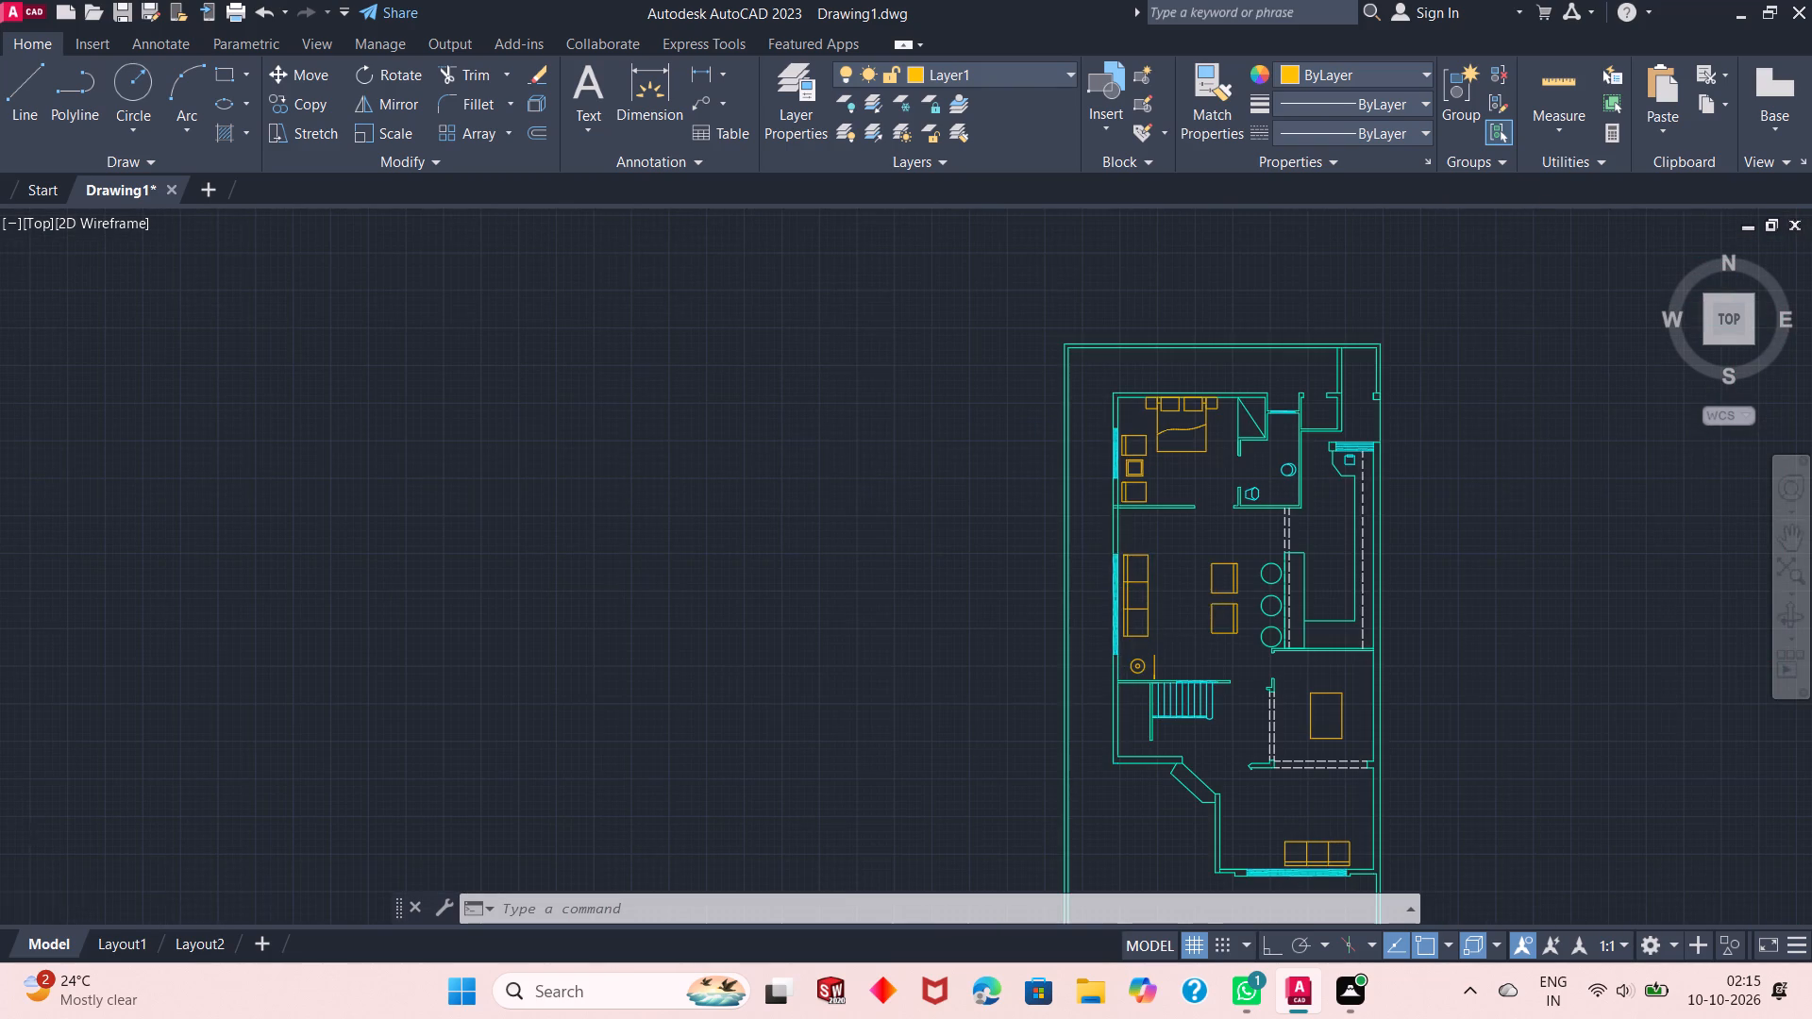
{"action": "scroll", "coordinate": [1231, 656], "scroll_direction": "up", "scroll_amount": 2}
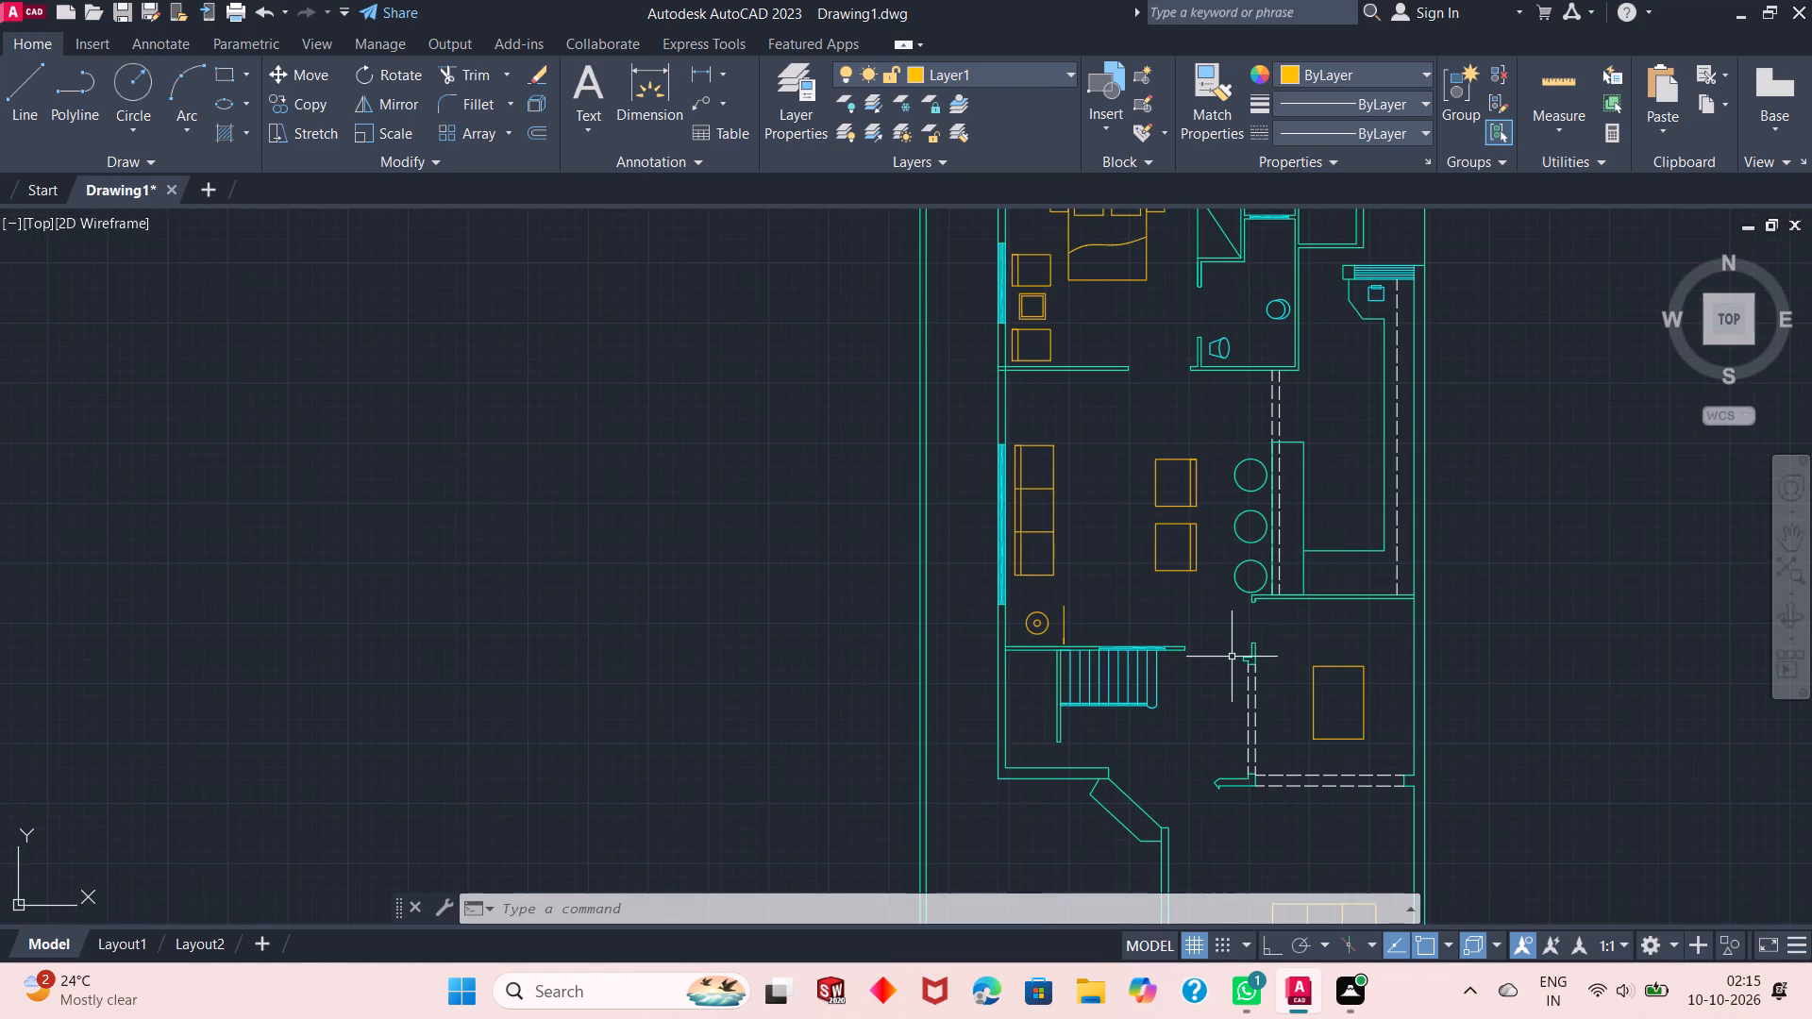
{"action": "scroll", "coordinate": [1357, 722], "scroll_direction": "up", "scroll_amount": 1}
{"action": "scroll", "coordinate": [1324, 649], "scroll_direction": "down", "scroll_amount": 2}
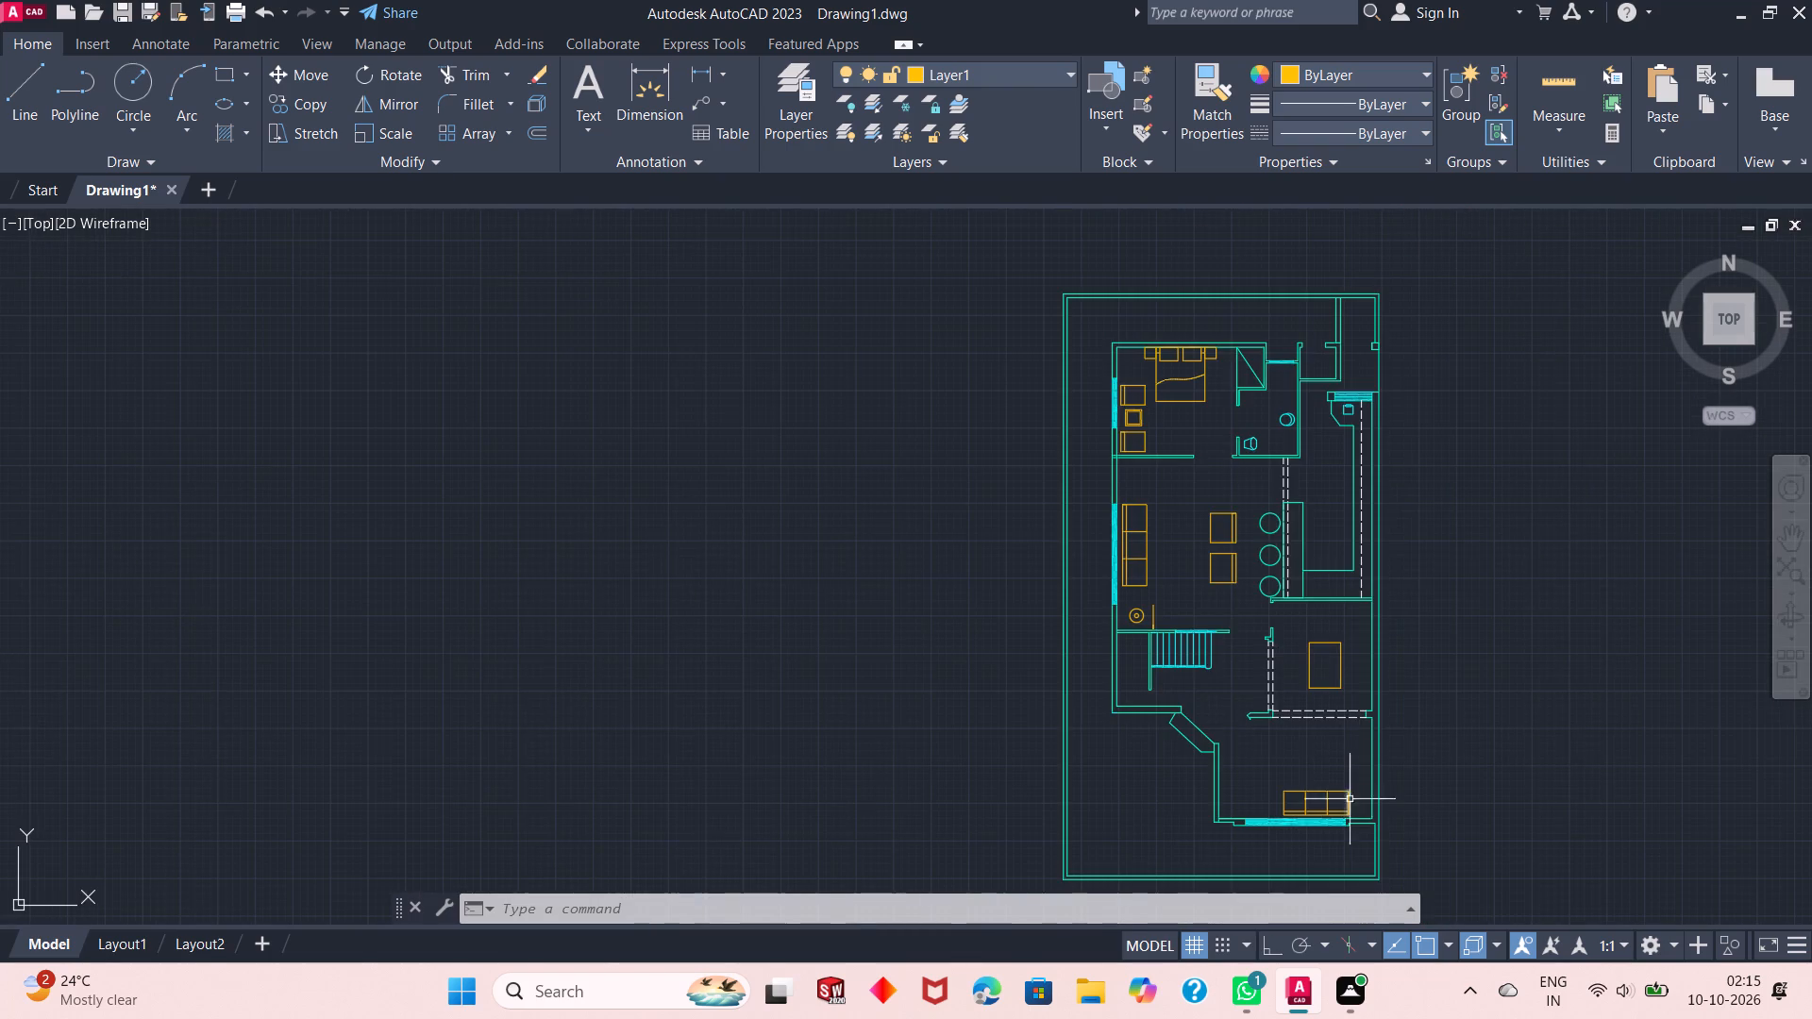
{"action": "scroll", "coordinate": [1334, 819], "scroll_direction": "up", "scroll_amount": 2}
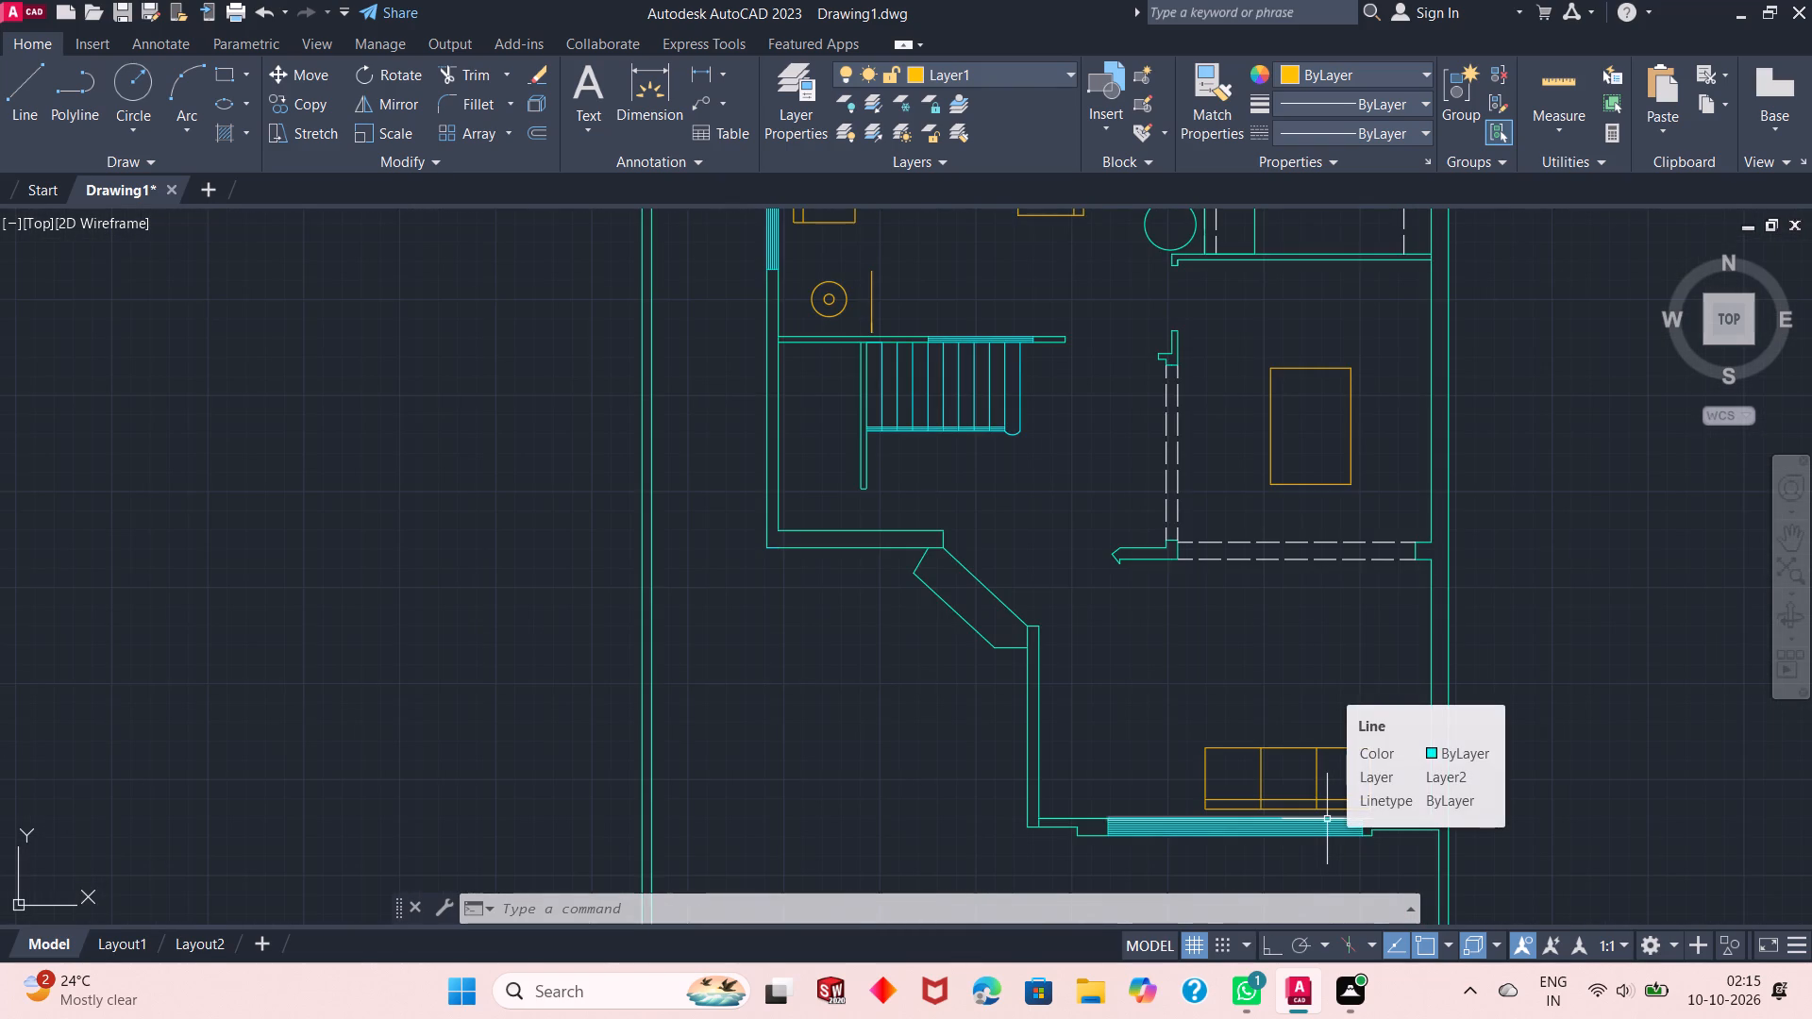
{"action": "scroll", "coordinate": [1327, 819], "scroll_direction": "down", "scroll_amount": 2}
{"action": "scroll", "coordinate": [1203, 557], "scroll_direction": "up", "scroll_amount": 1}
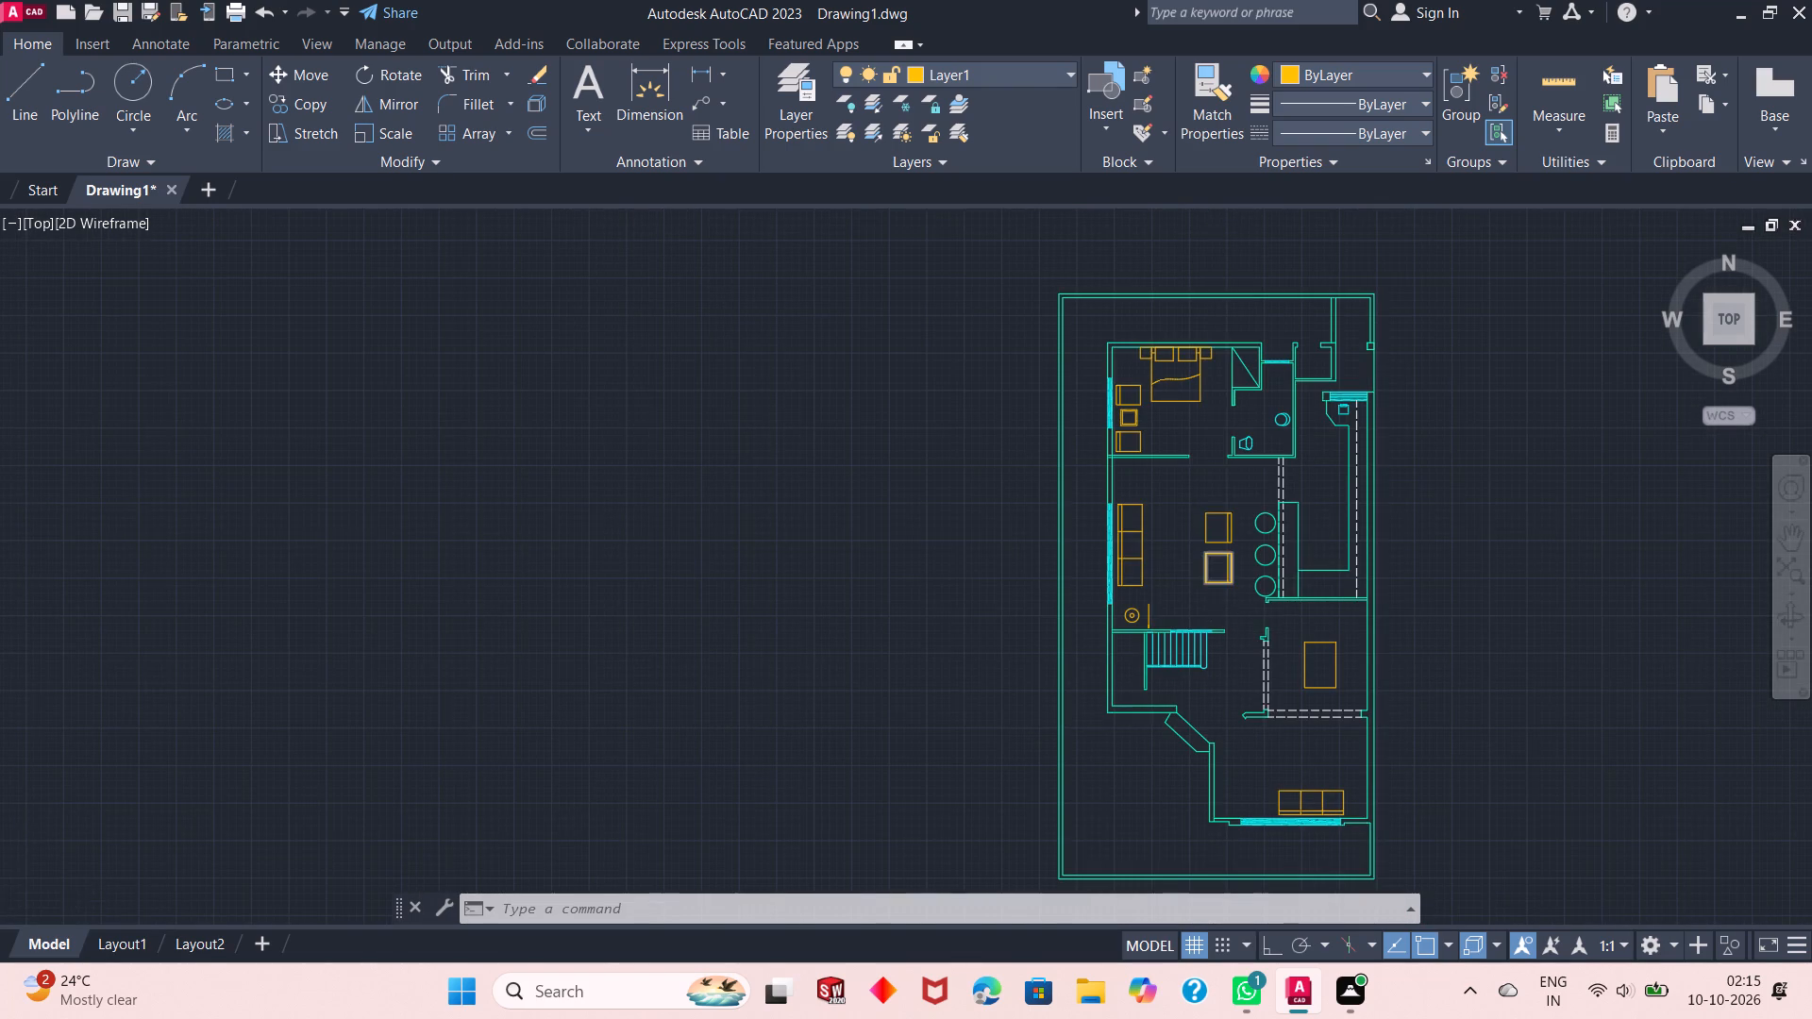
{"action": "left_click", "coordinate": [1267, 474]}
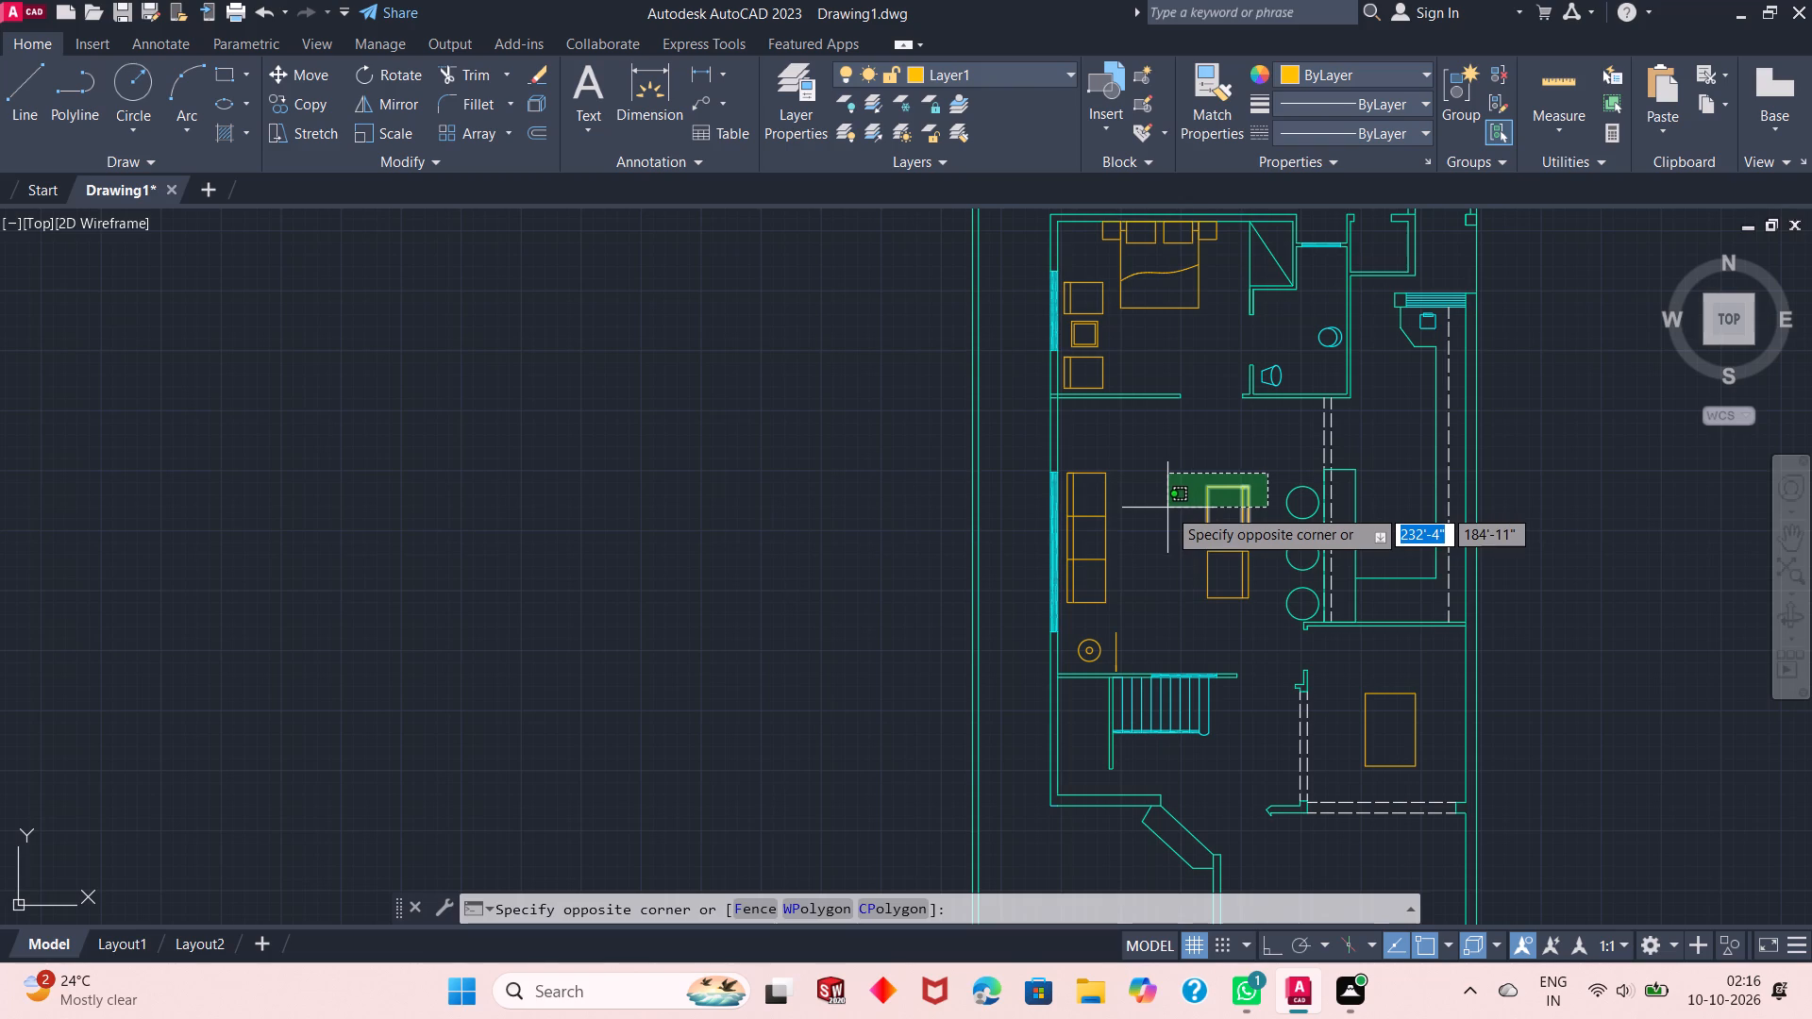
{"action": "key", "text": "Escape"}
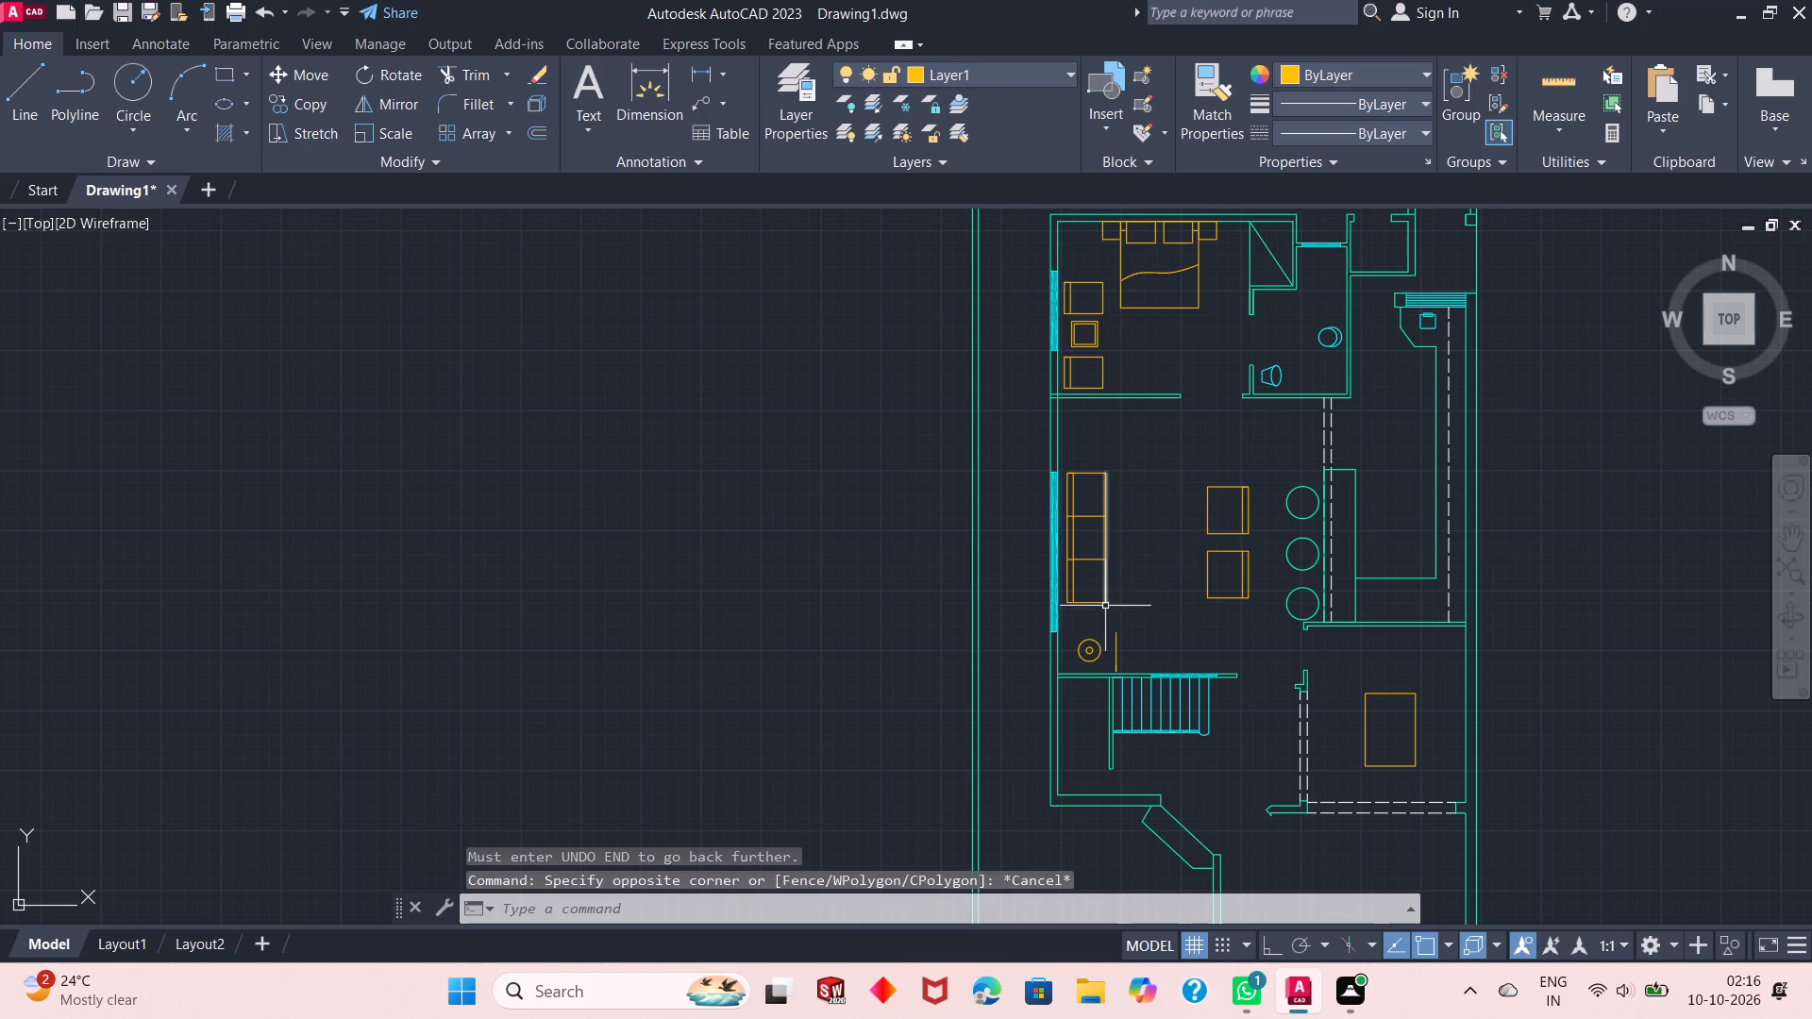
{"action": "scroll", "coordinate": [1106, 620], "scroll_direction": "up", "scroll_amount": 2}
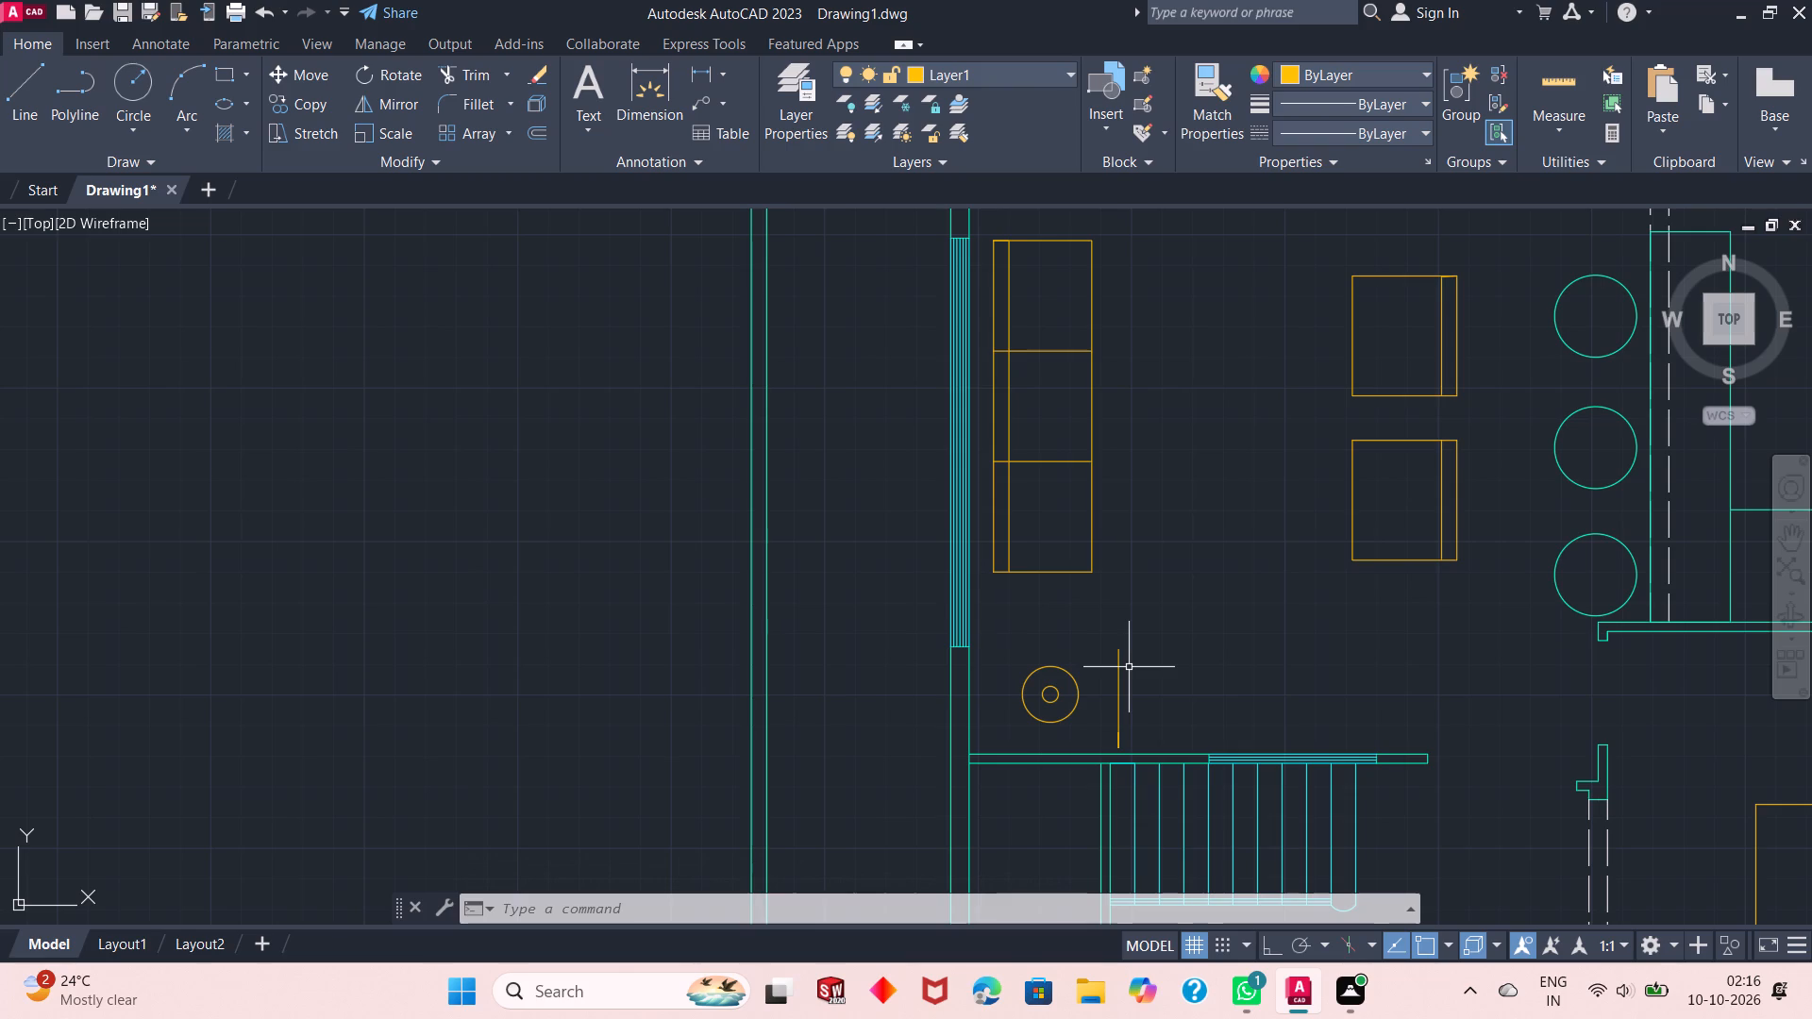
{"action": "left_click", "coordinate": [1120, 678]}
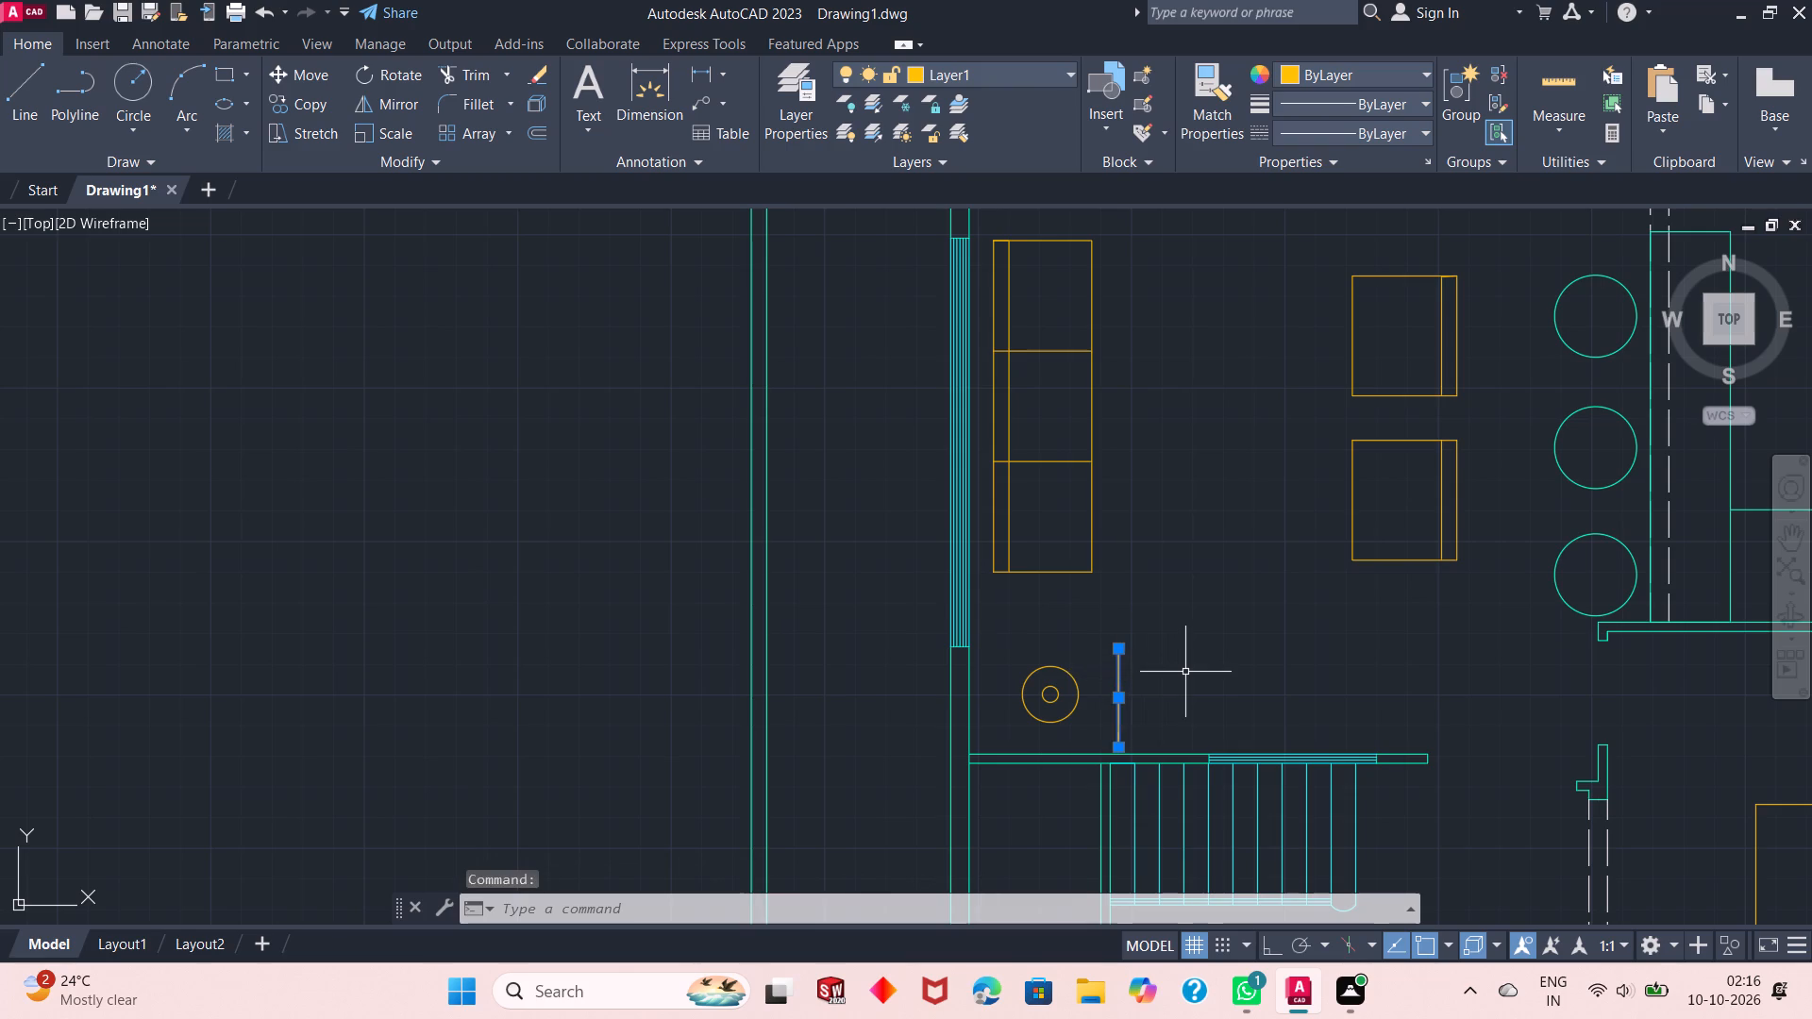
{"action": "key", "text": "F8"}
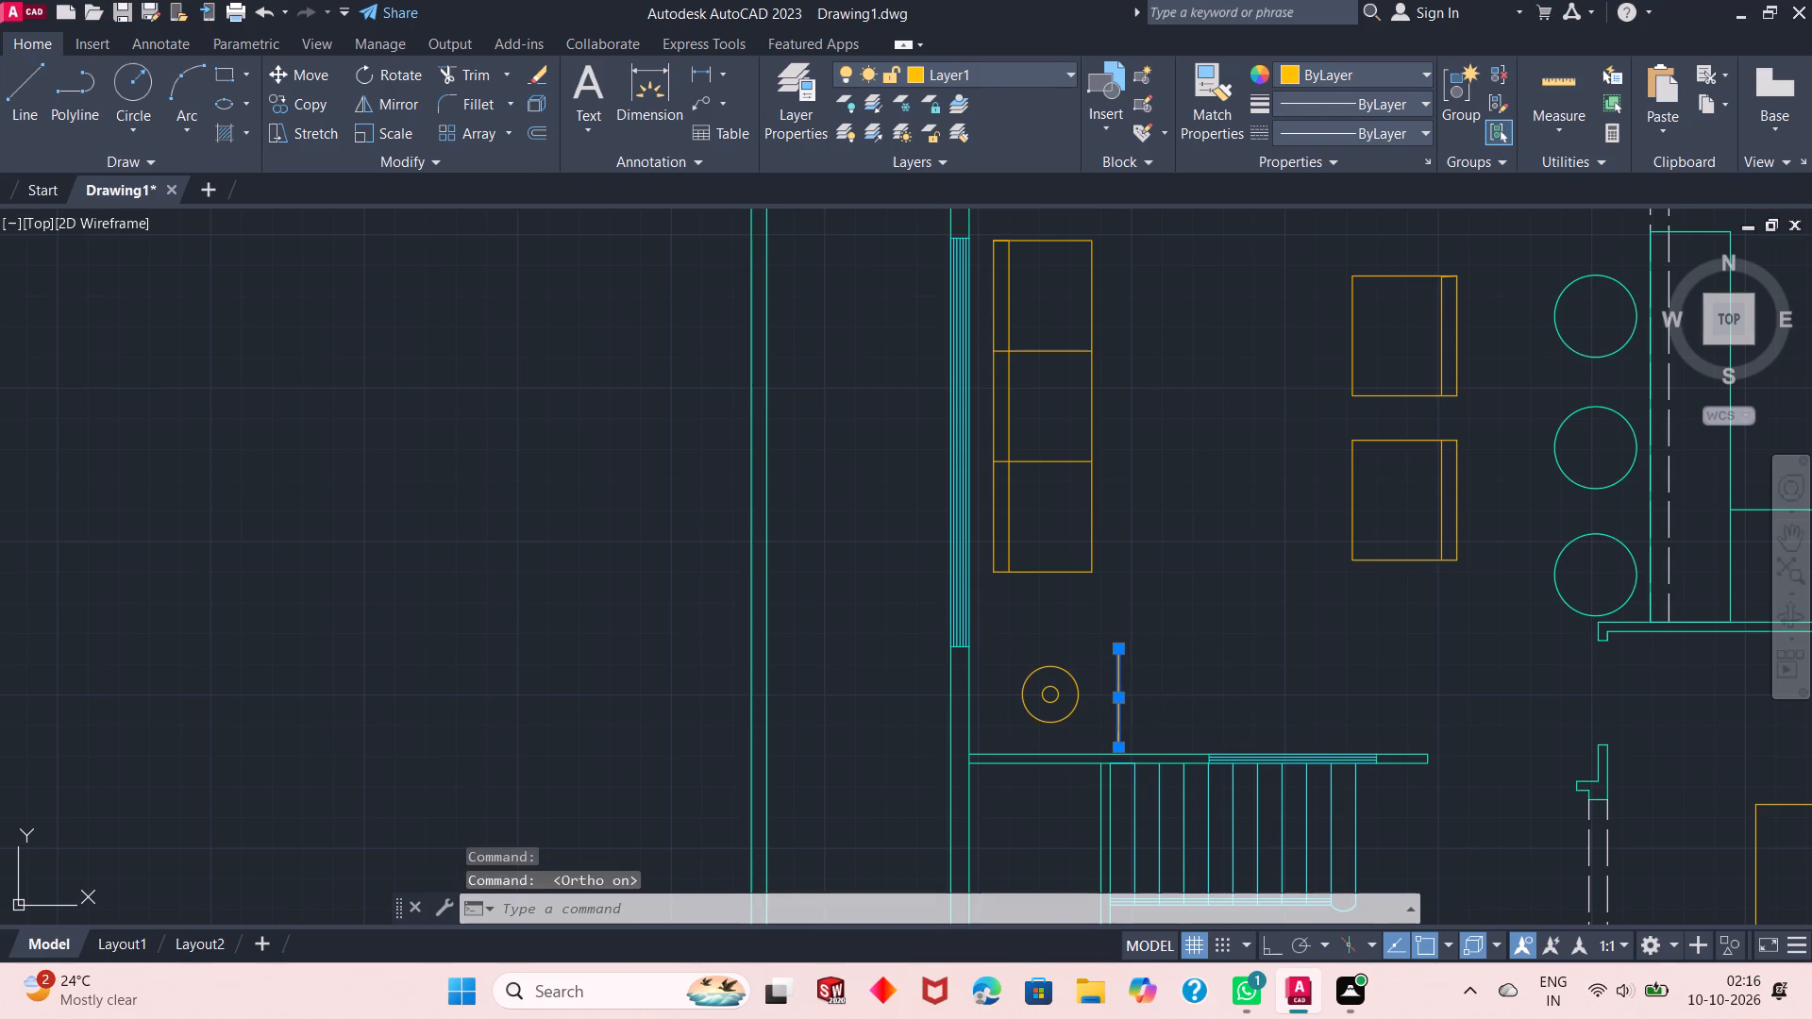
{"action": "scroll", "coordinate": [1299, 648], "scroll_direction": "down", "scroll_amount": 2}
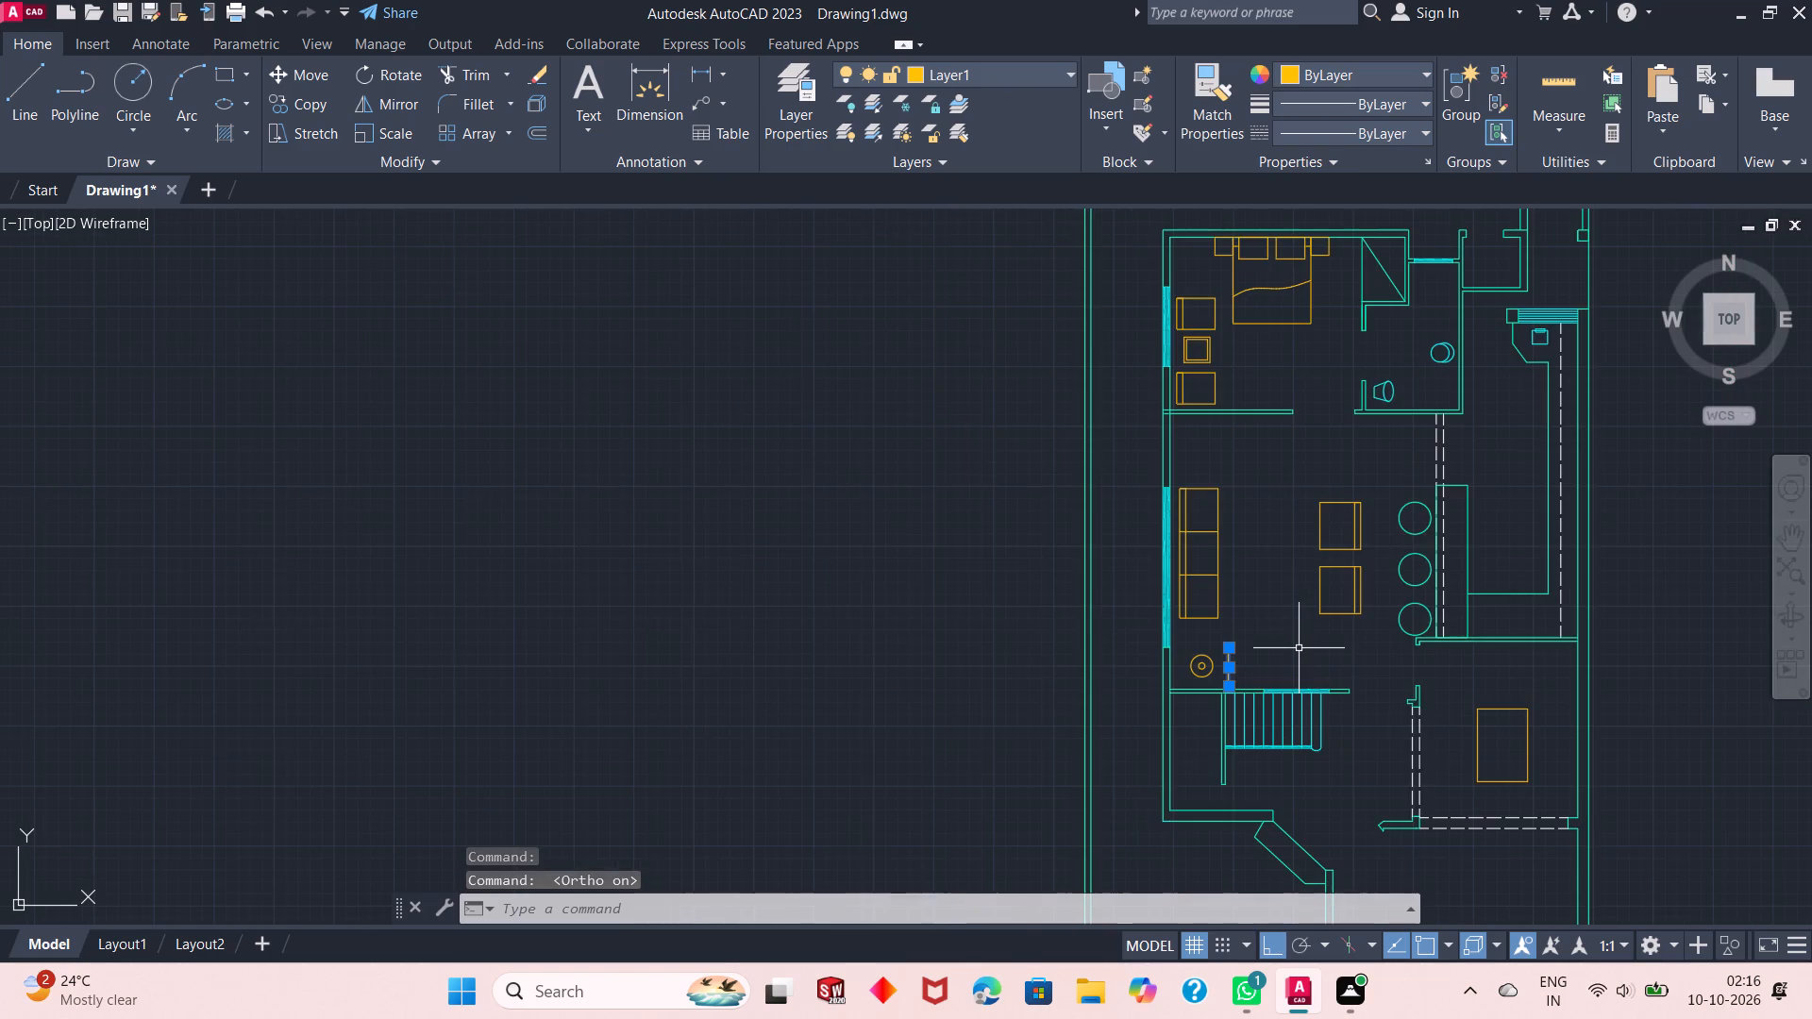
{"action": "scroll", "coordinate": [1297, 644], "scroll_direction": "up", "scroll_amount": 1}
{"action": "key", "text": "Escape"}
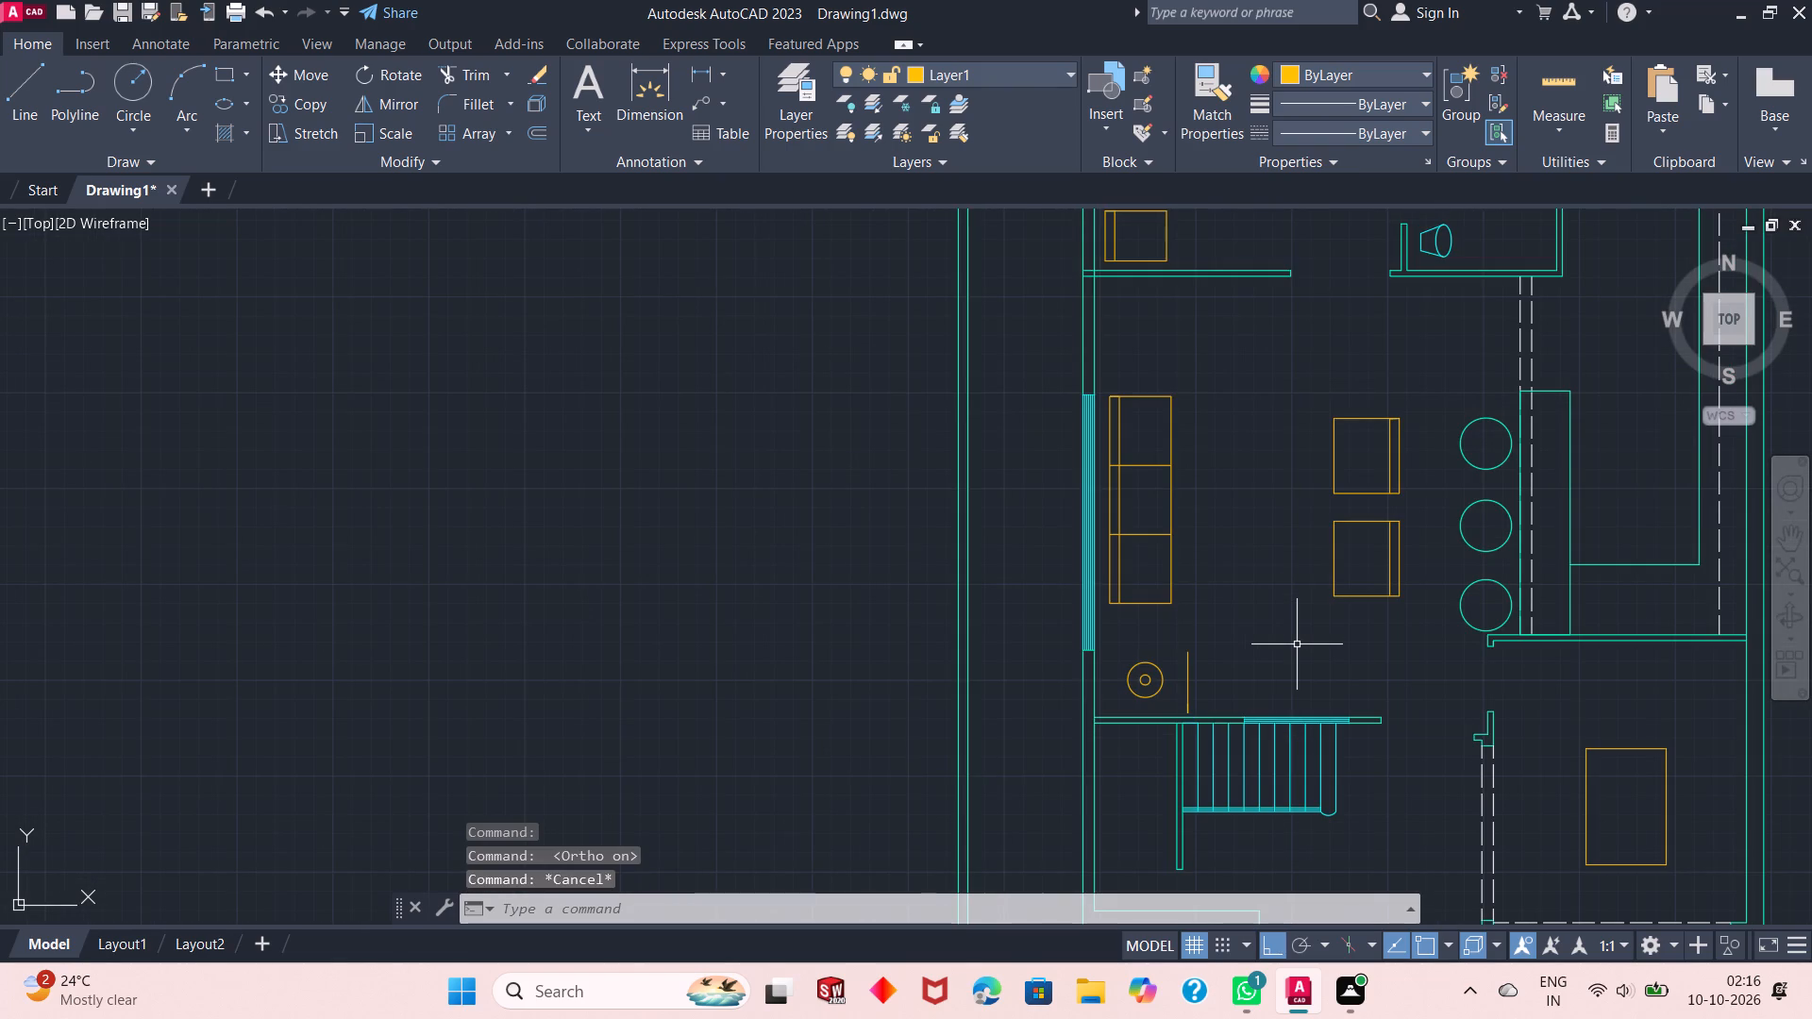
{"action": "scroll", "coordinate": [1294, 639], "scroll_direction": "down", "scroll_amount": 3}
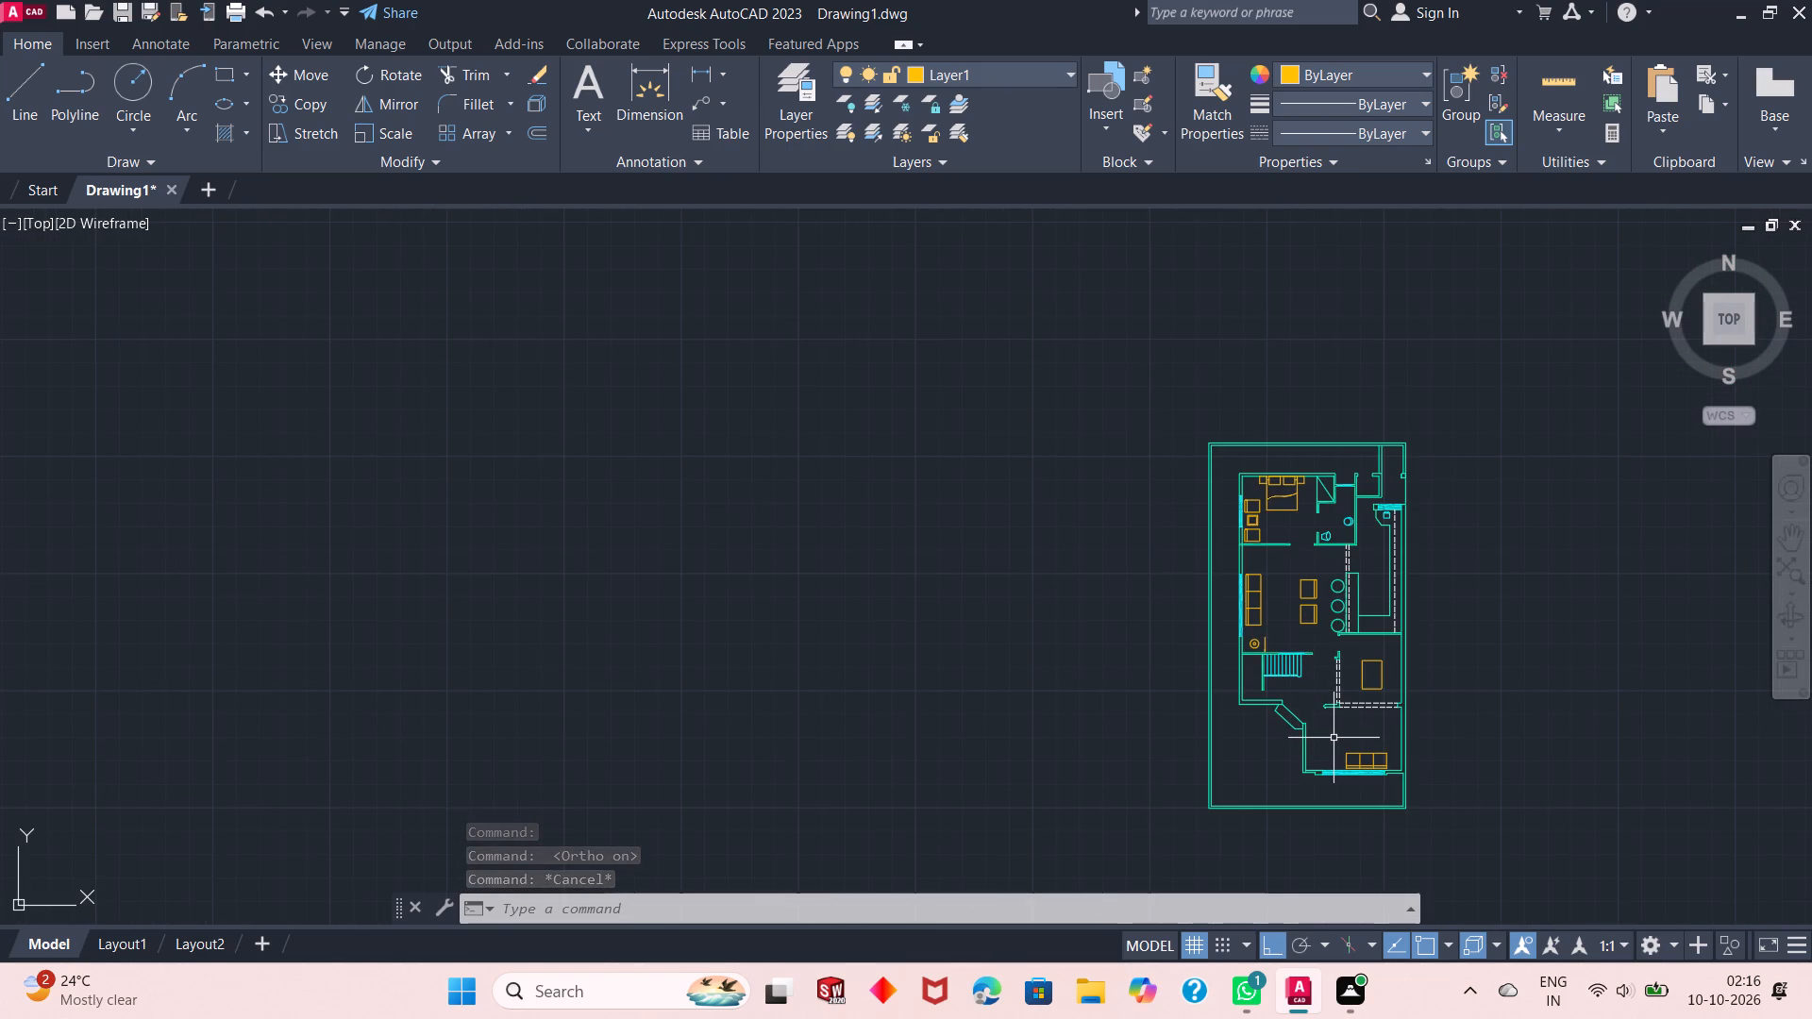
Undo the recent edits back through drawing the line that closes the west edge of the southeast-room sofa.
{"action": "key", "text": "ctrl+z"}
{"action": "key", "text": "ctrl+z"}
{"action": "key", "text": "ctrl+z"}
{"action": "key", "text": "ctrl+z"}
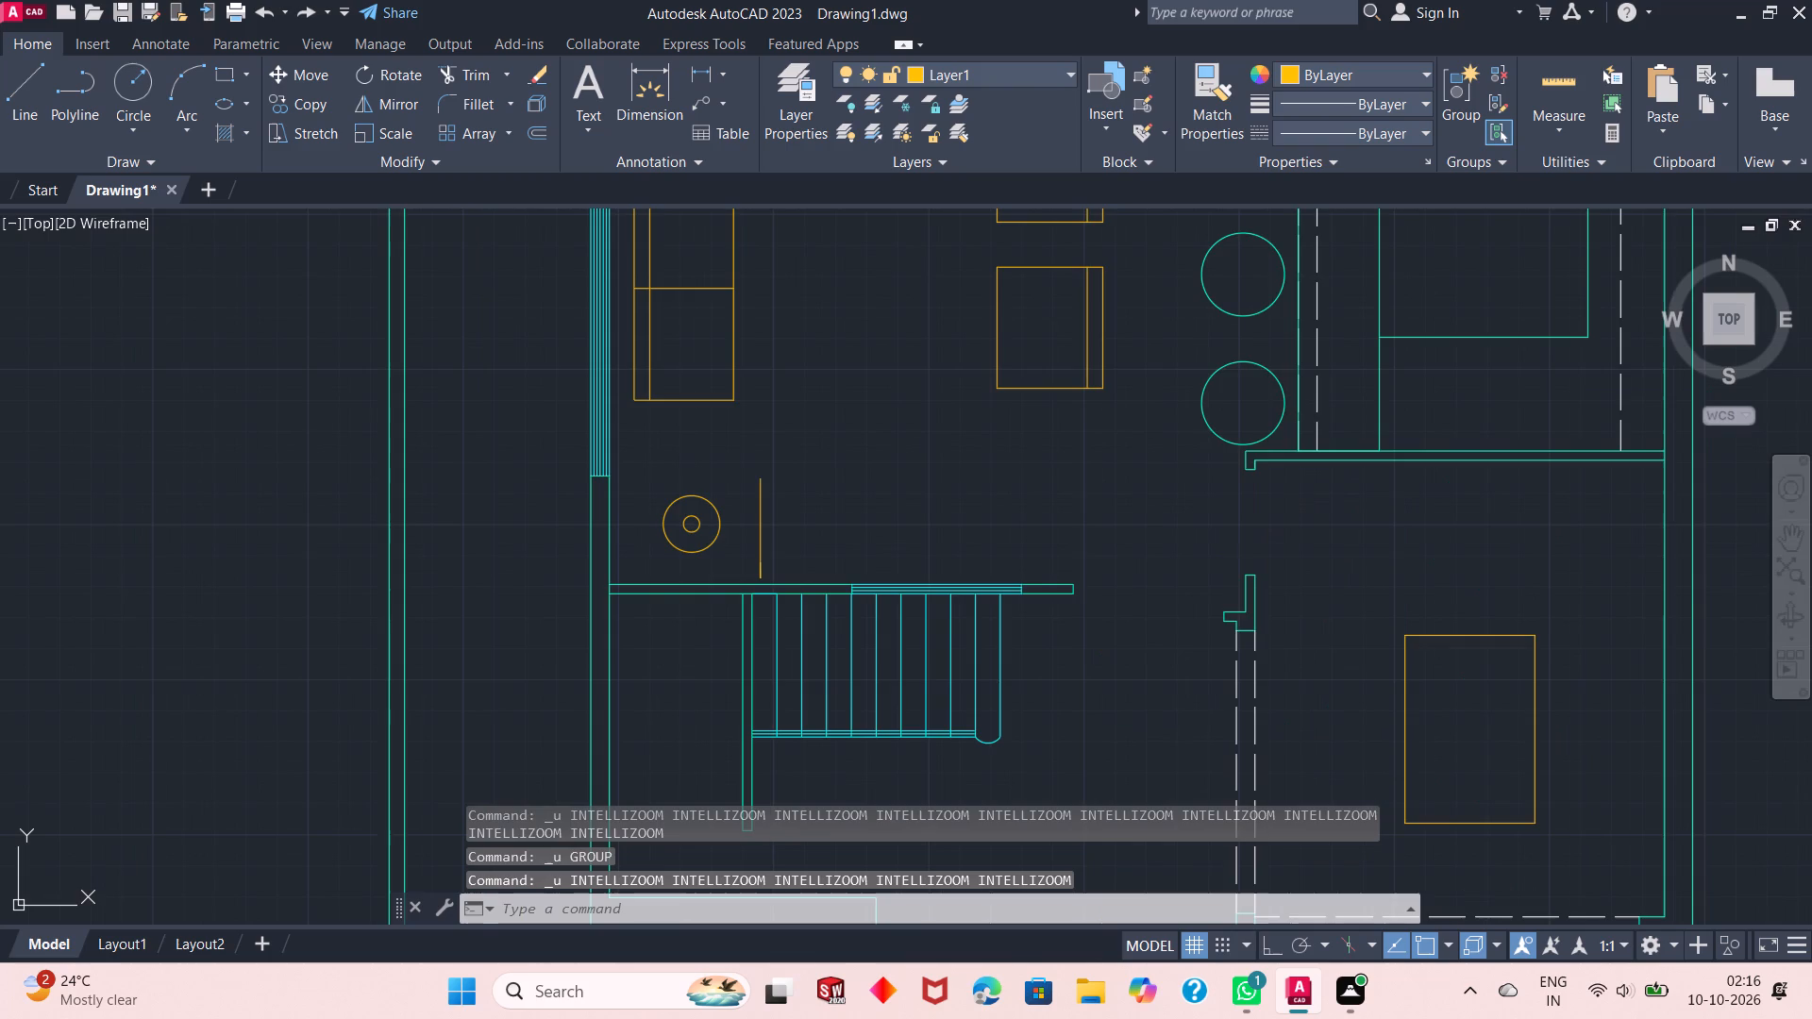
{"action": "key", "text": "ctrl+z"}
{"action": "key", "text": "ctrl+z"}
{"action": "key", "text": "ctrl+z"}
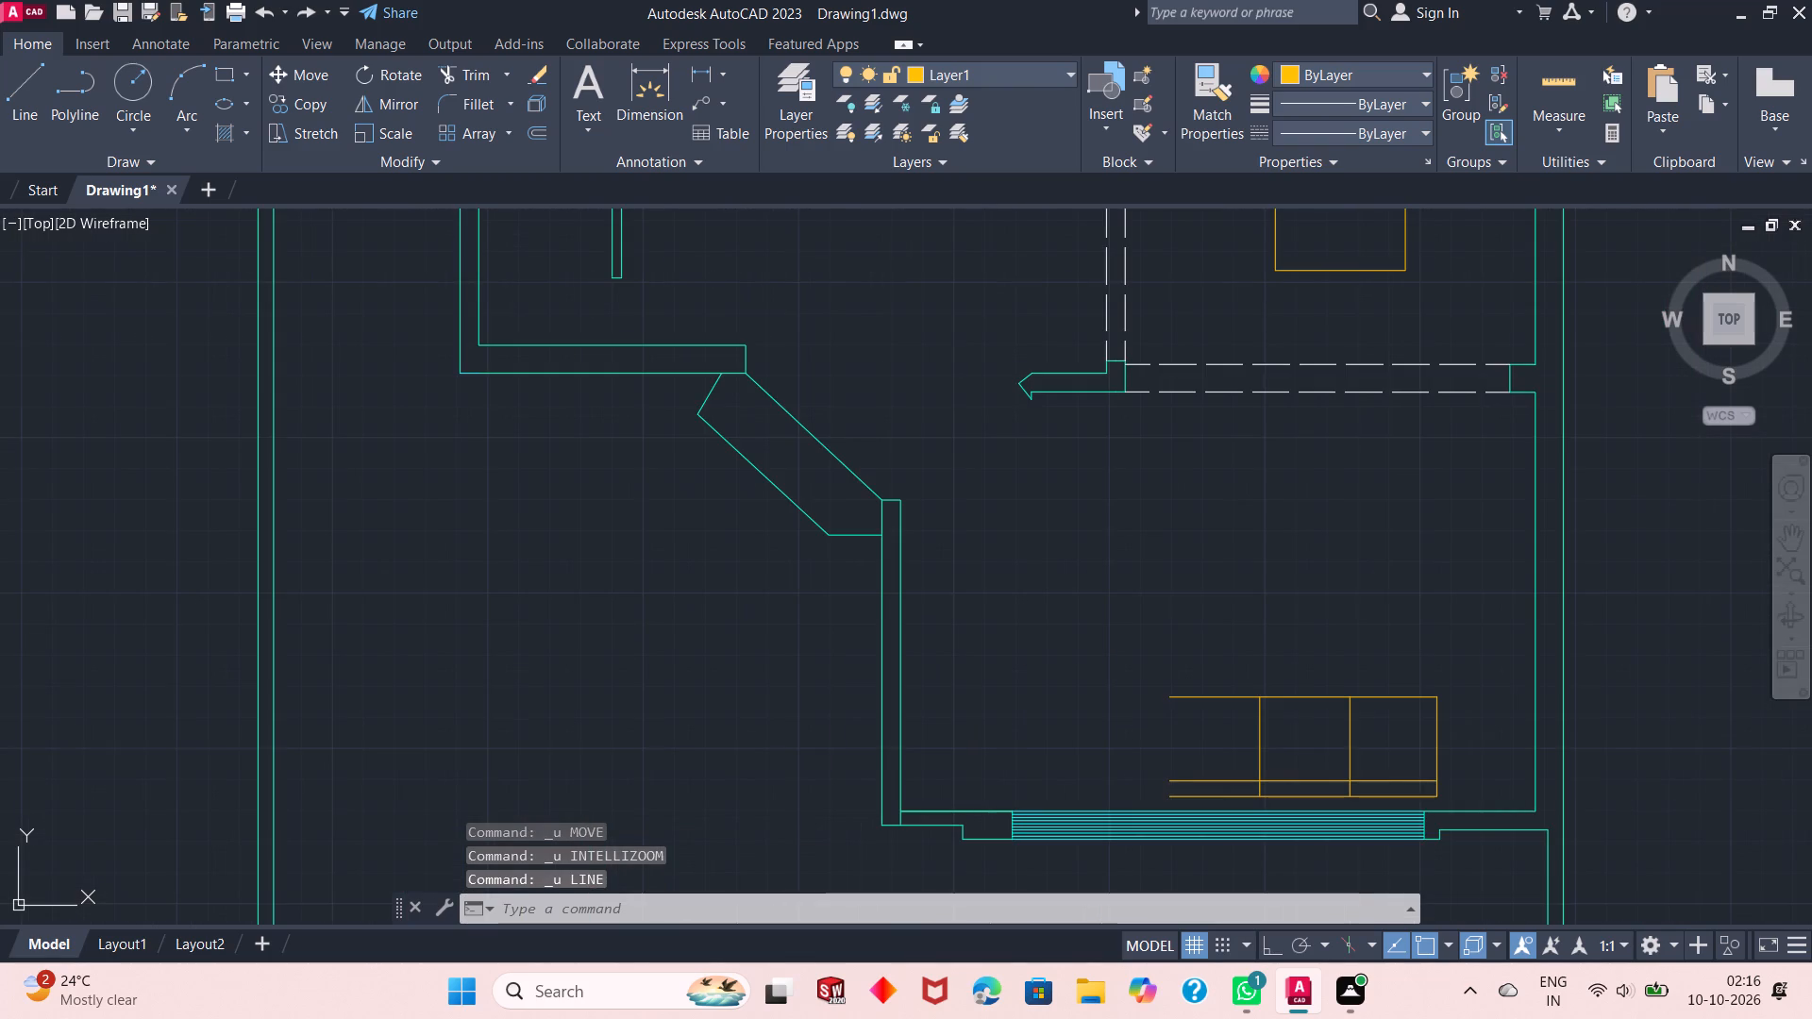
Copy the living room's south three-seat sofa with its round side table and paste them into the southeast room.
{"action": "scroll", "coordinate": [1334, 738], "scroll_direction": "down", "scroll_amount": 5}
{"action": "scroll", "coordinate": [1350, 752], "scroll_direction": "up", "scroll_amount": 3}
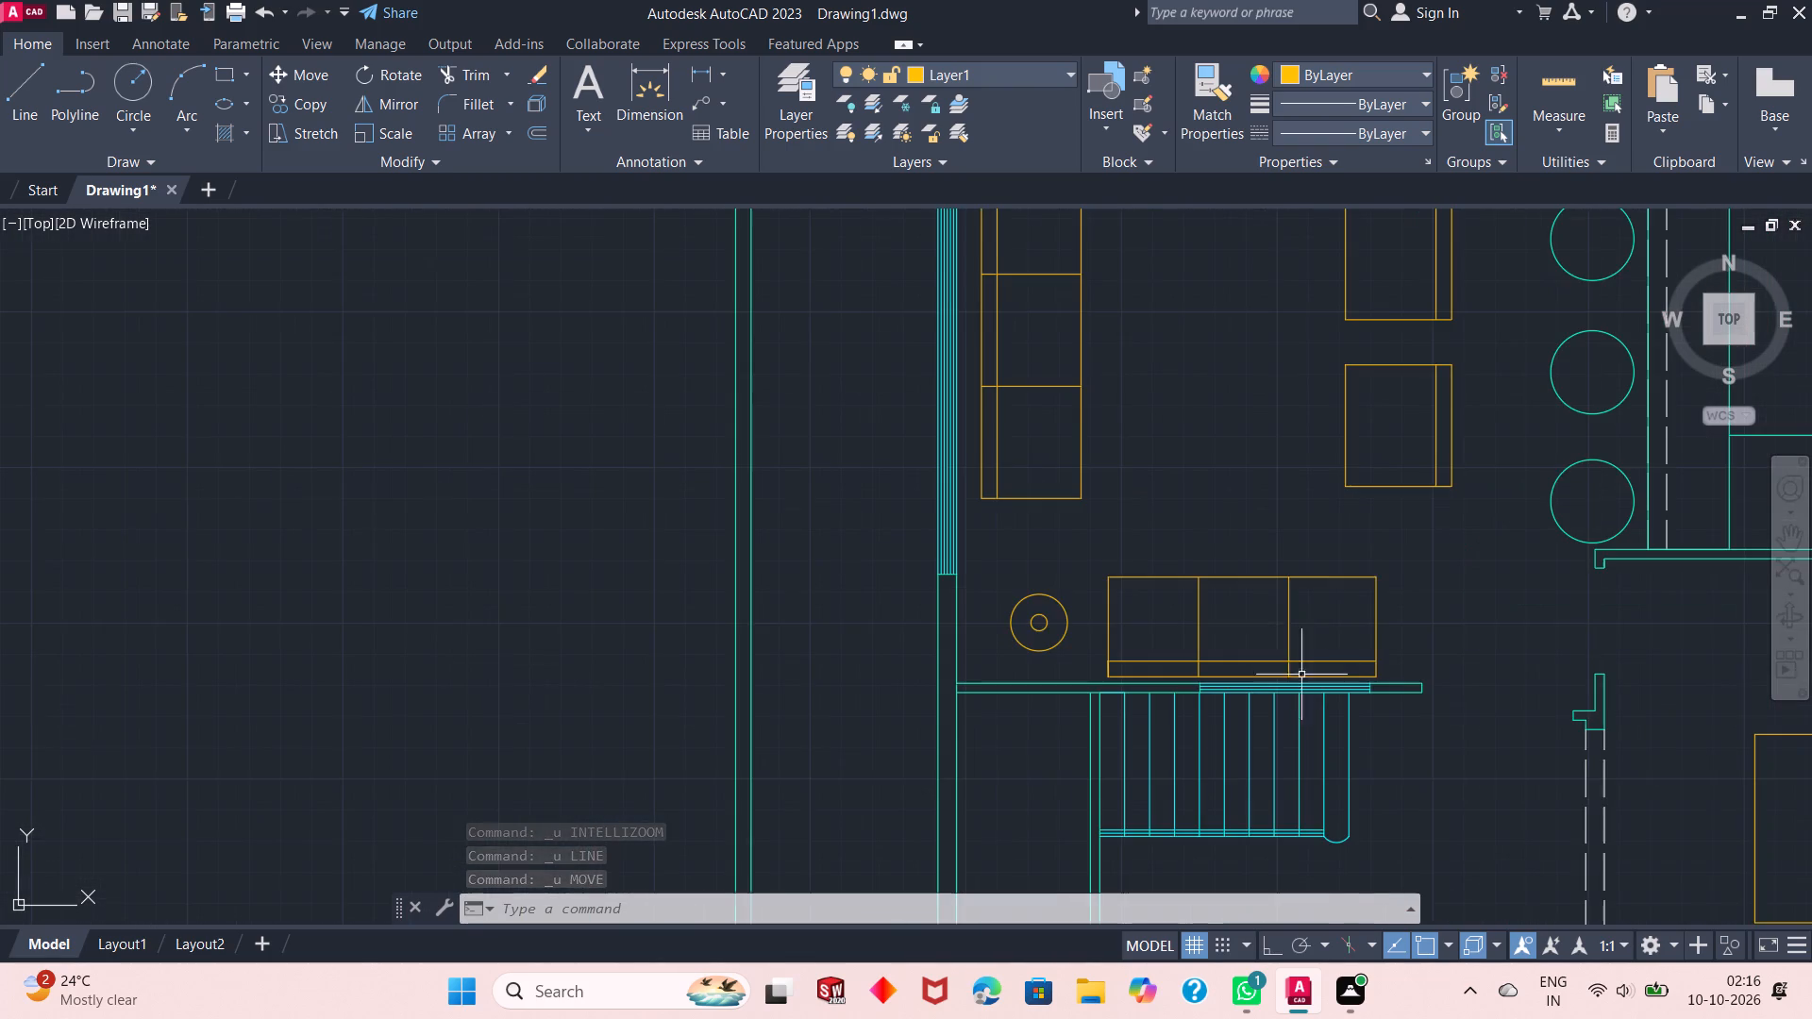
{"action": "scroll", "coordinate": [1258, 667], "scroll_direction": "up", "scroll_amount": 2}
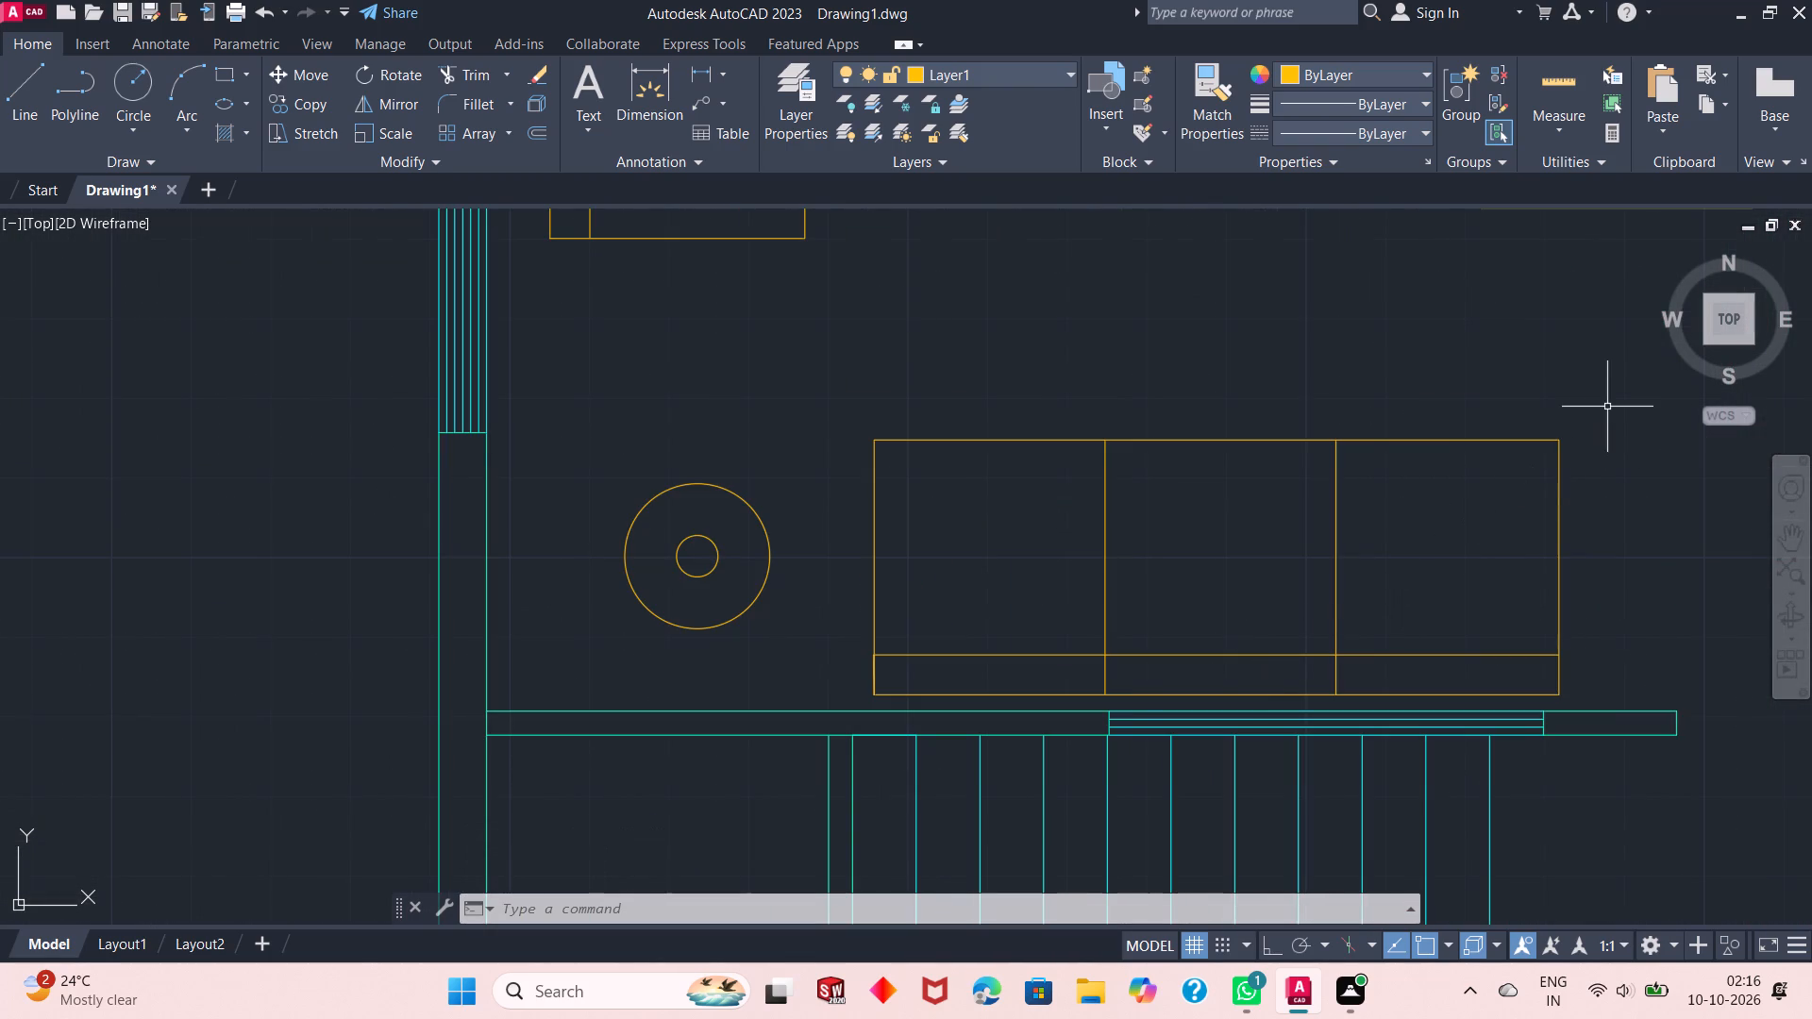
{"action": "left_click", "coordinate": [1607, 406]}
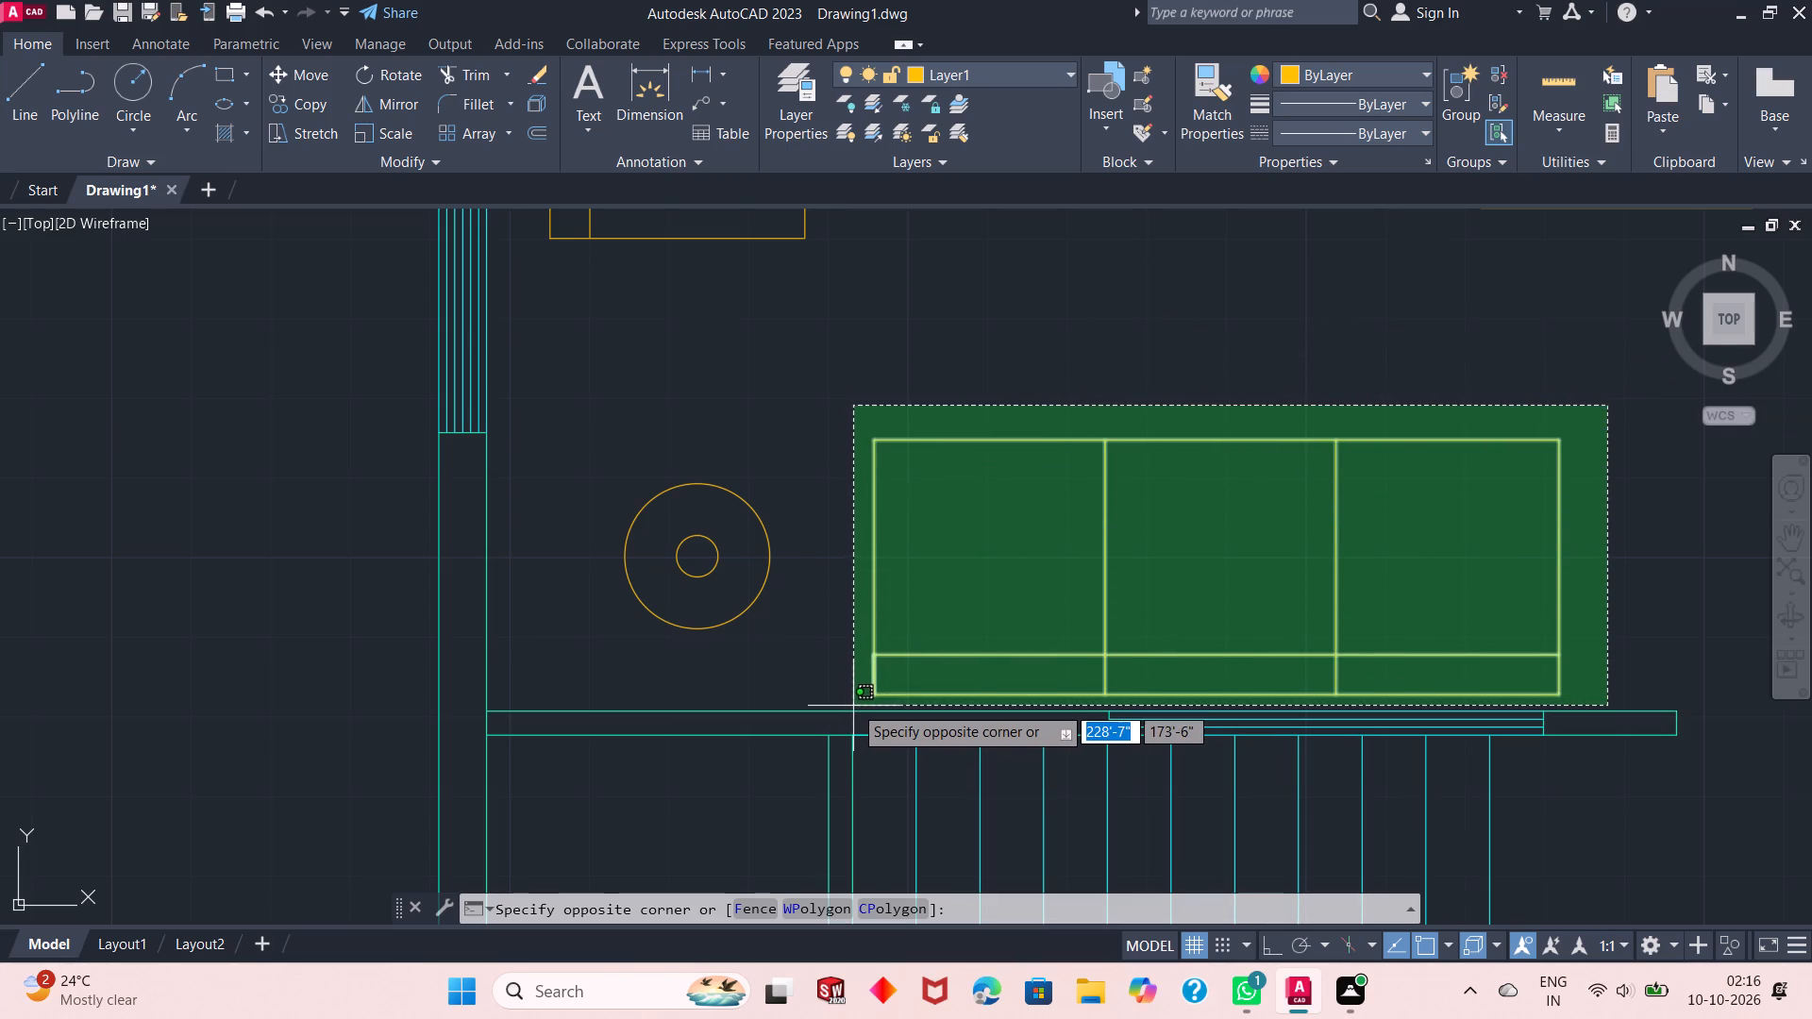
{"action": "left_click", "coordinate": [632, 706]}
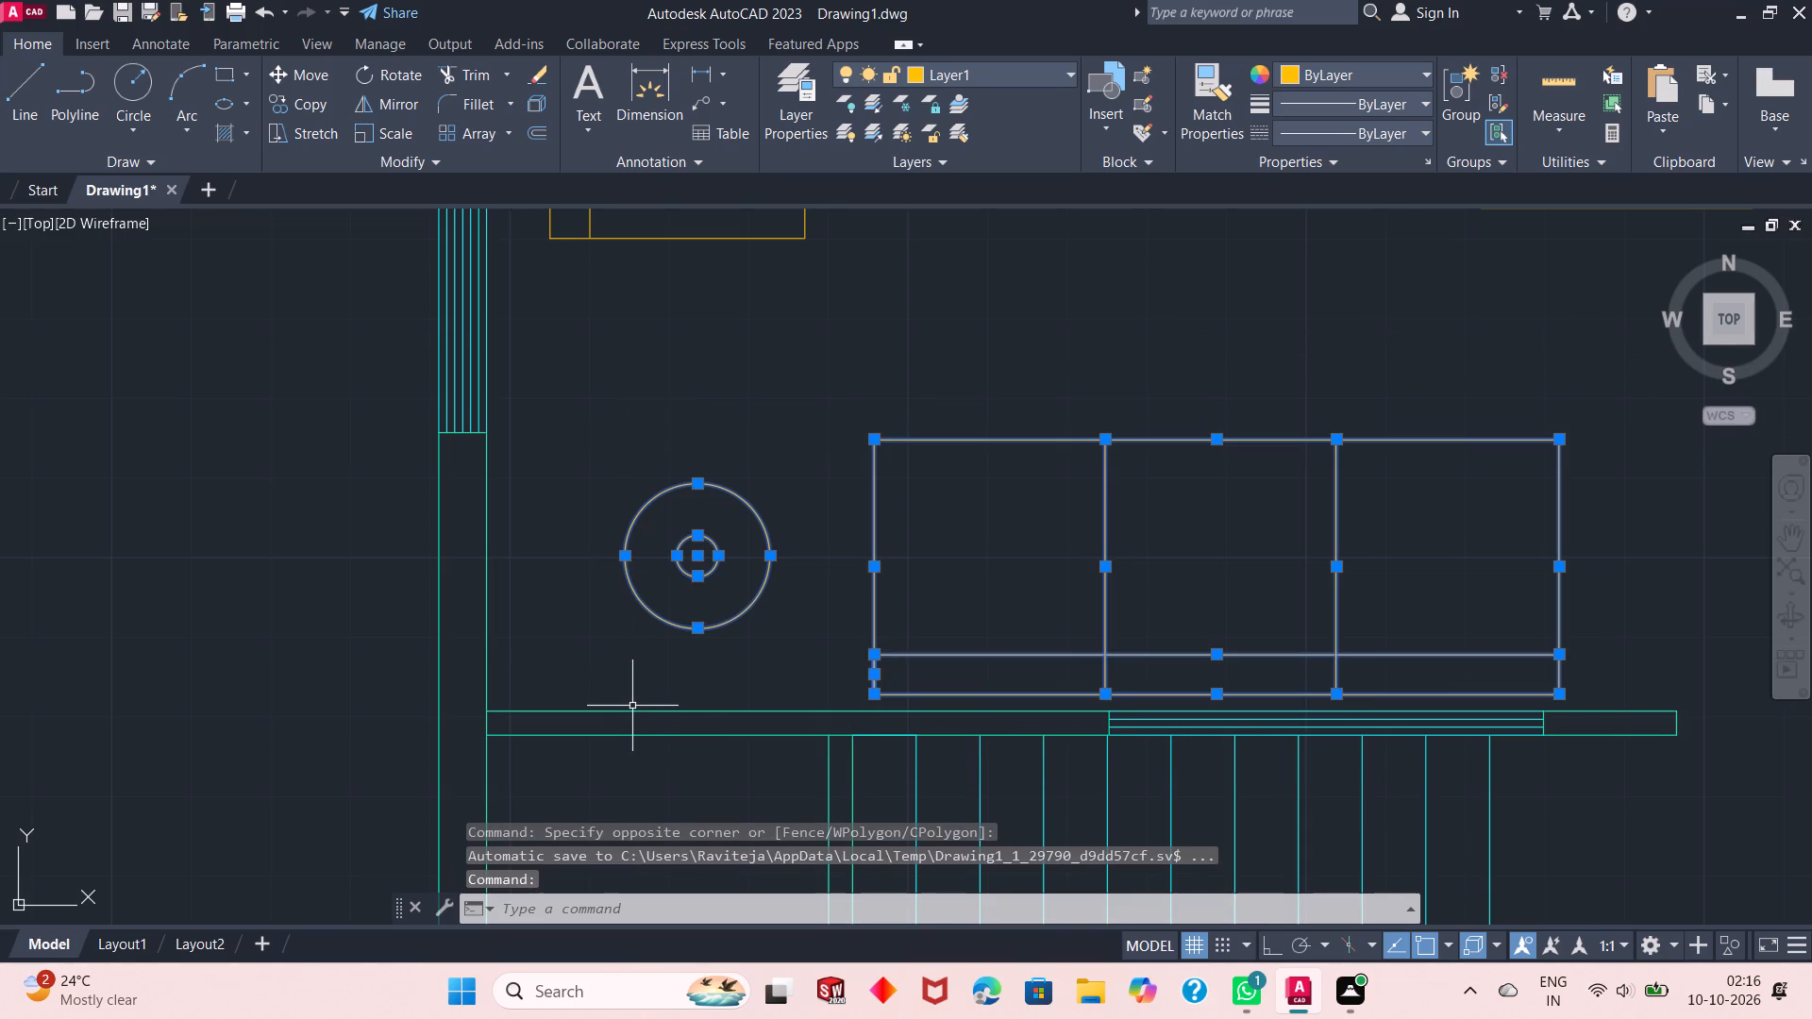
{"action": "key", "text": "ctrl+c"}
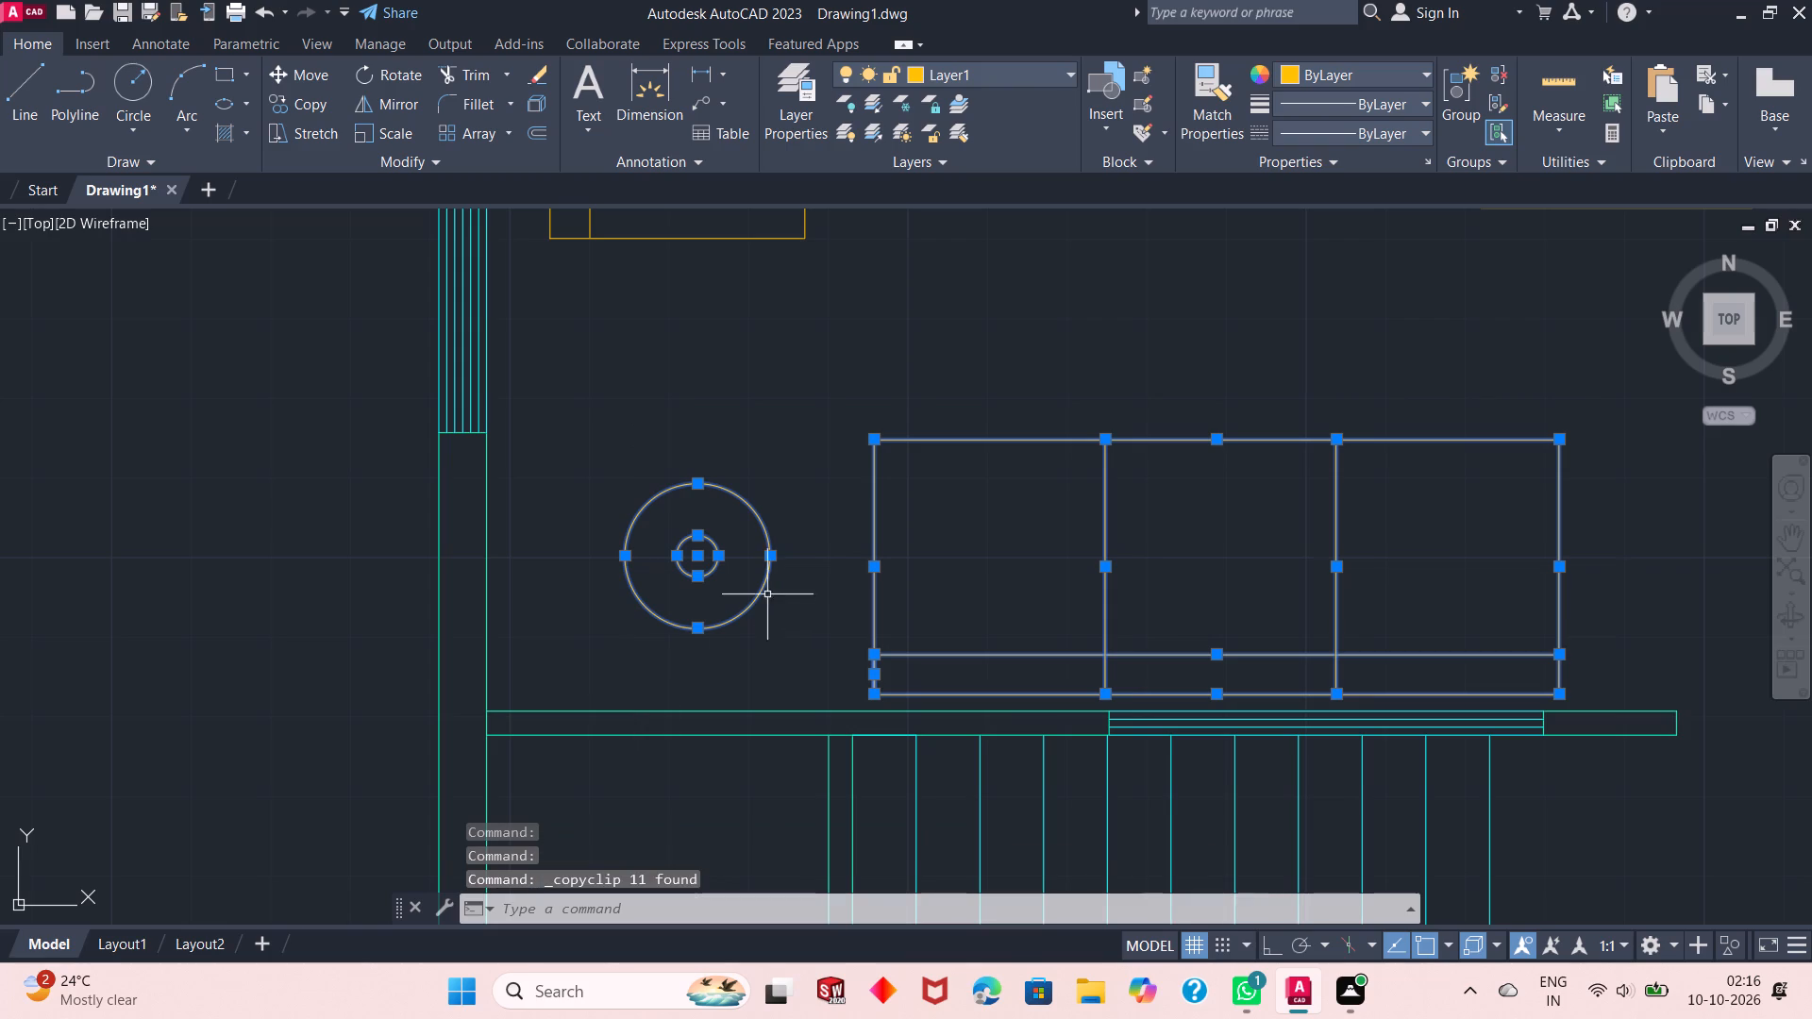
{"action": "scroll", "coordinate": [764, 590], "scroll_direction": "up", "scroll_amount": 2}
{"action": "scroll", "coordinate": [756, 559], "scroll_direction": "down", "scroll_amount": 8}
{"action": "scroll", "coordinate": [806, 615], "scroll_direction": "up", "scroll_amount": 3}
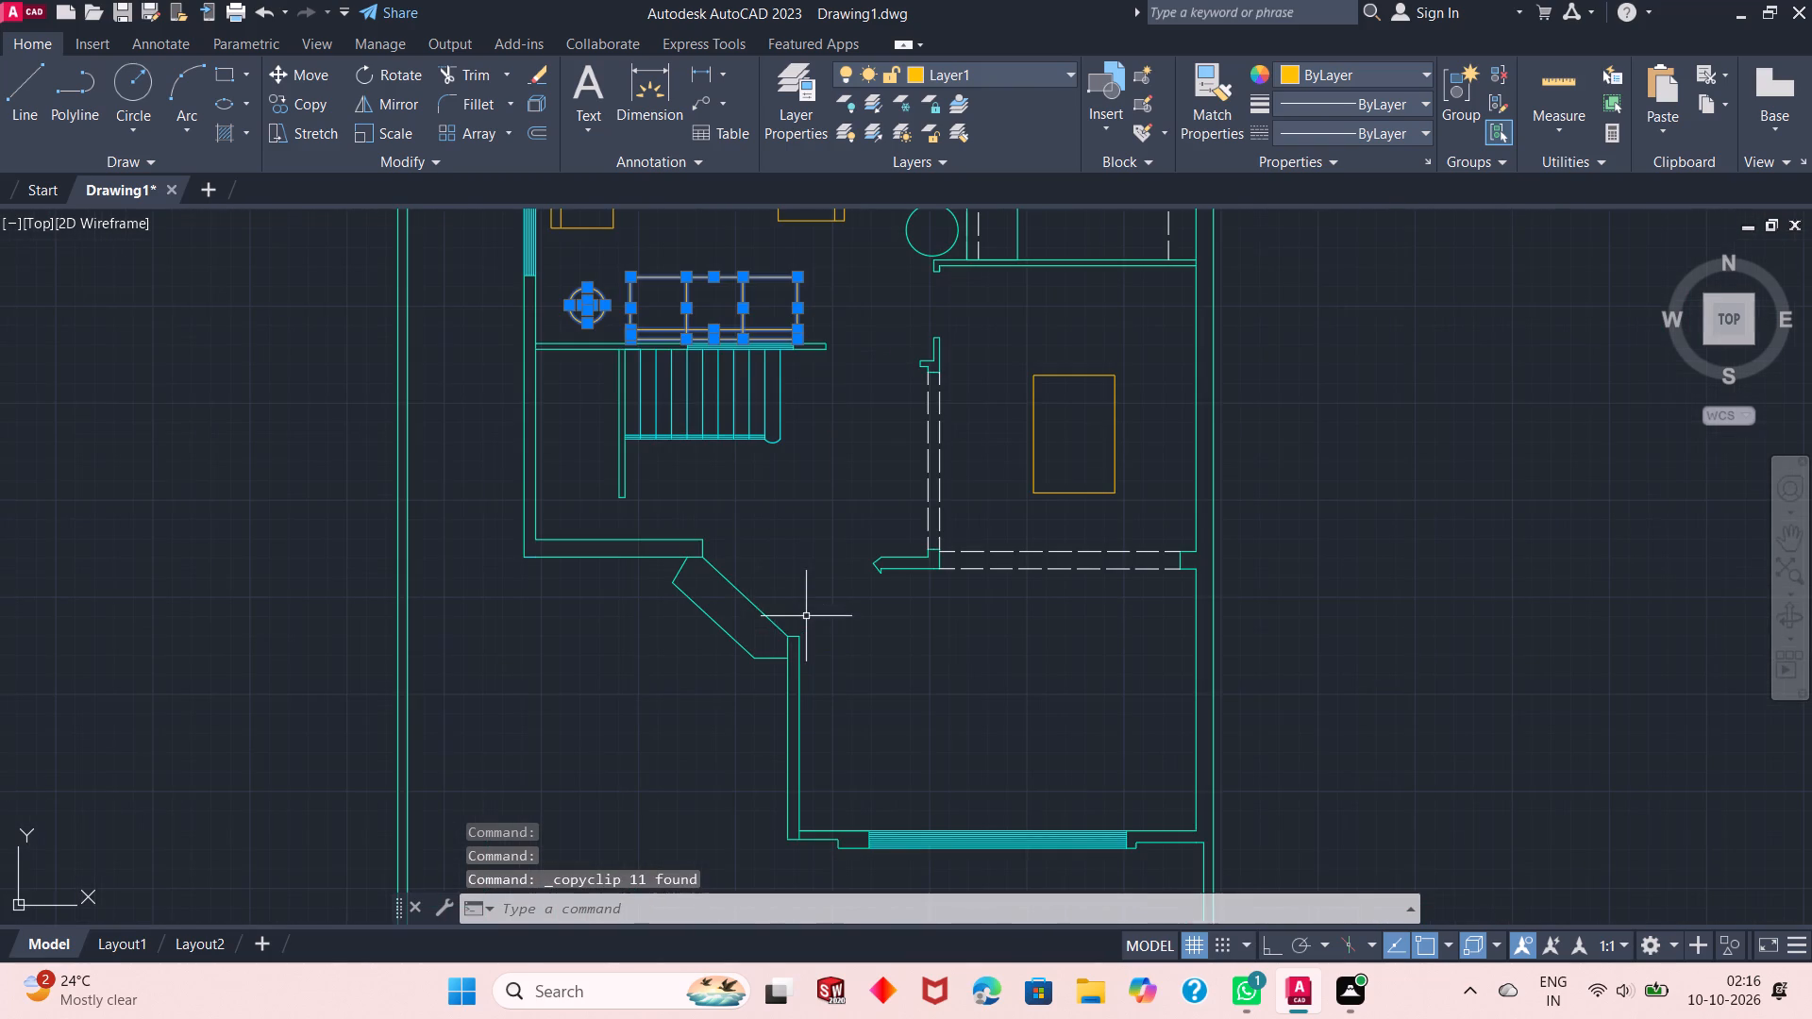
{"action": "scroll", "coordinate": [818, 669], "scroll_direction": "down", "scroll_amount": 2}
{"action": "scroll", "coordinate": [852, 694], "scroll_direction": "up", "scroll_amount": 1}
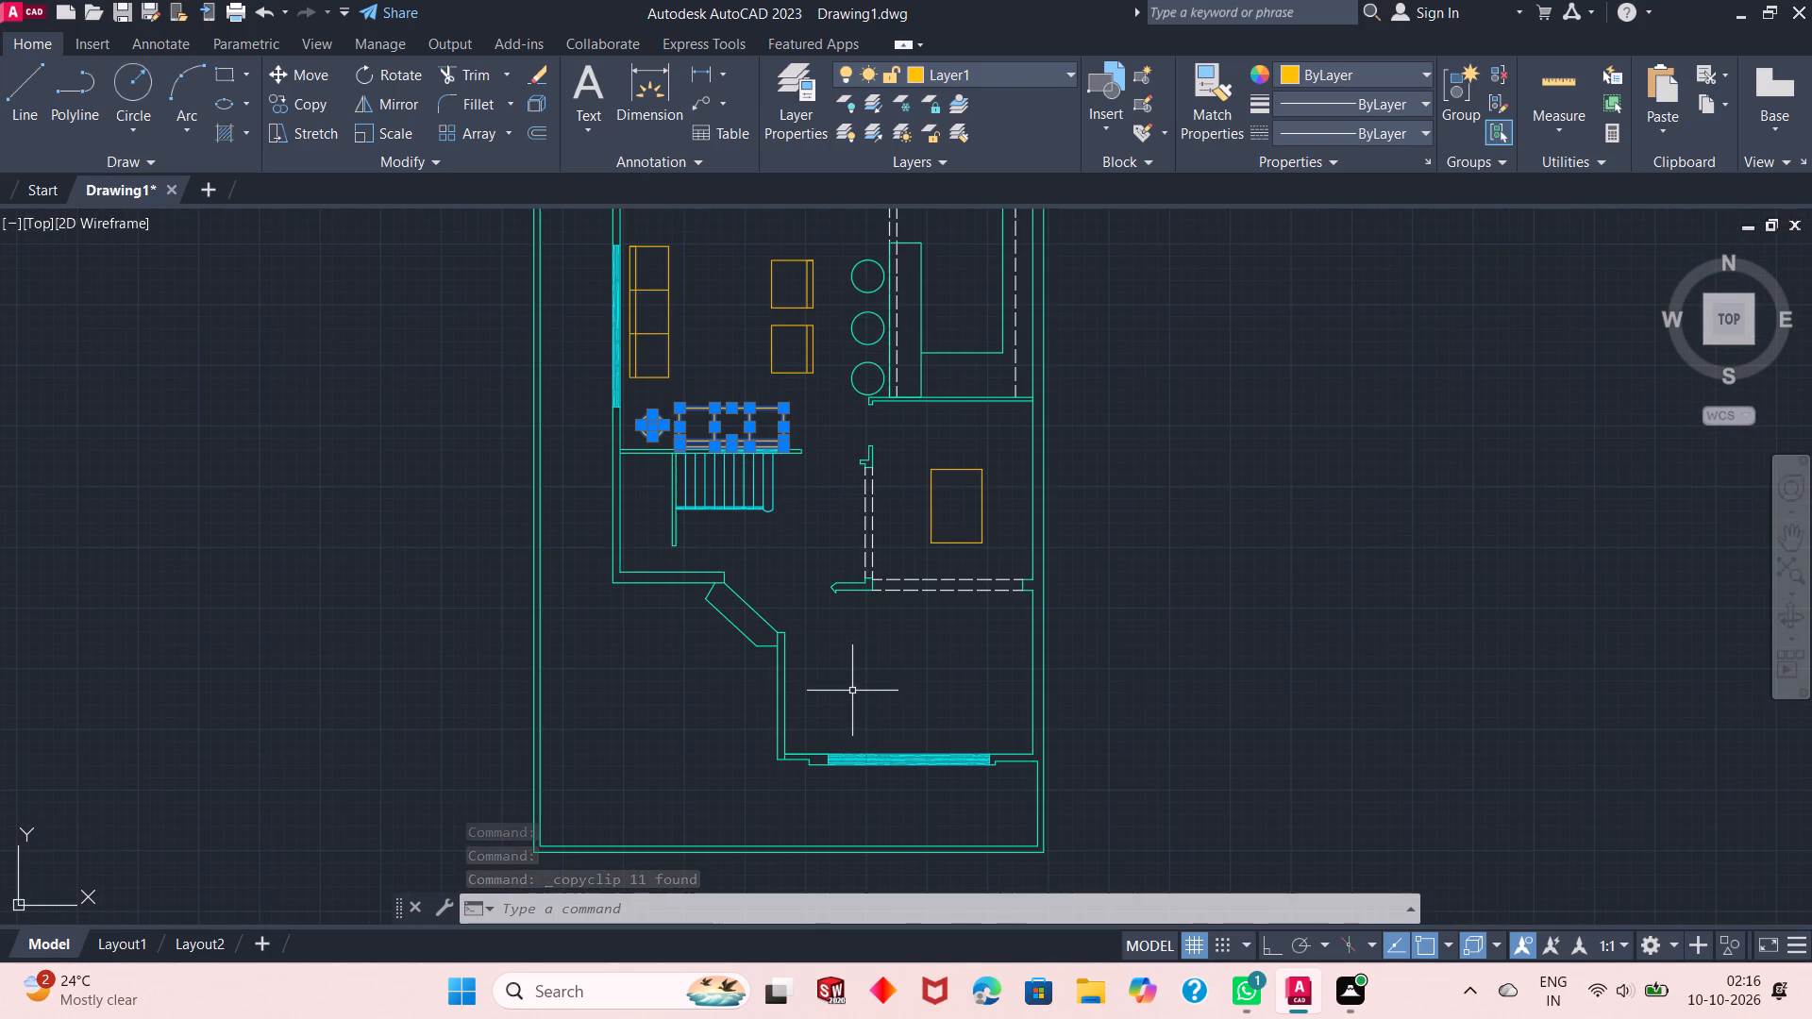
{"action": "scroll", "coordinate": [875, 687], "scroll_direction": "up", "scroll_amount": 2}
{"action": "left_click", "coordinate": [899, 687]}
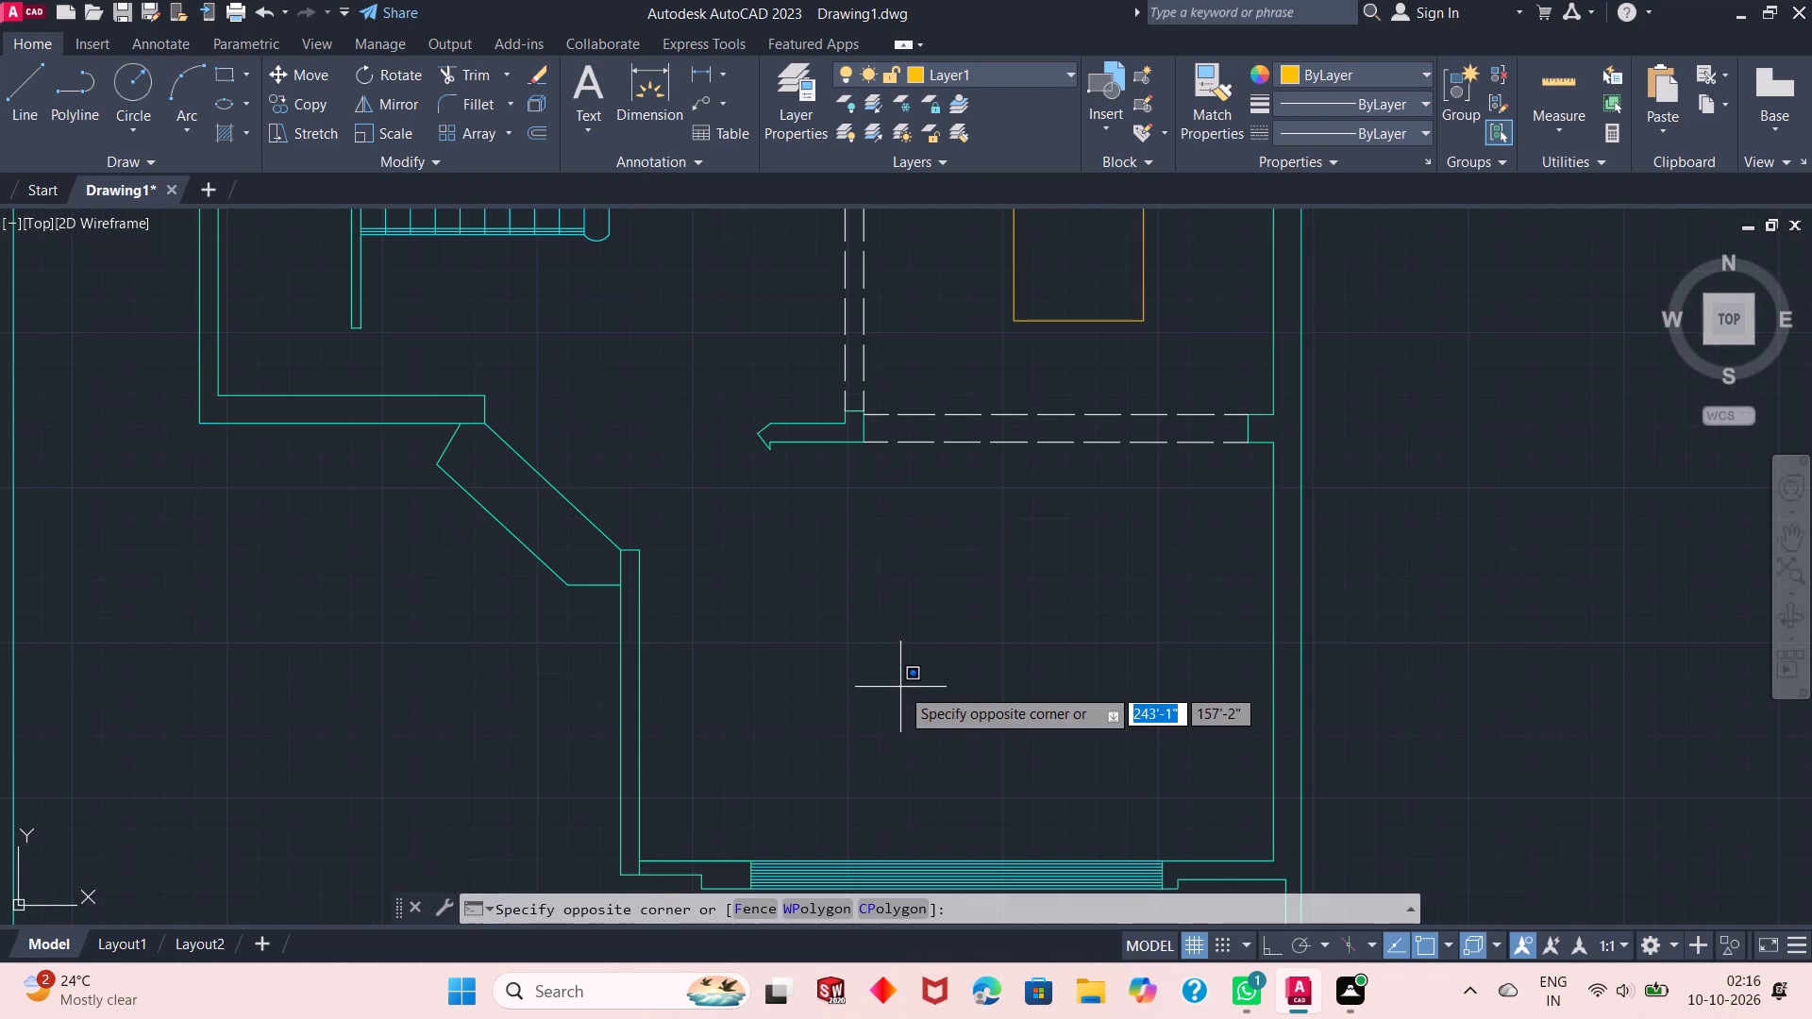
{"action": "key", "text": "ctrl+v"}
{"action": "left_click", "coordinate": [879, 741]}
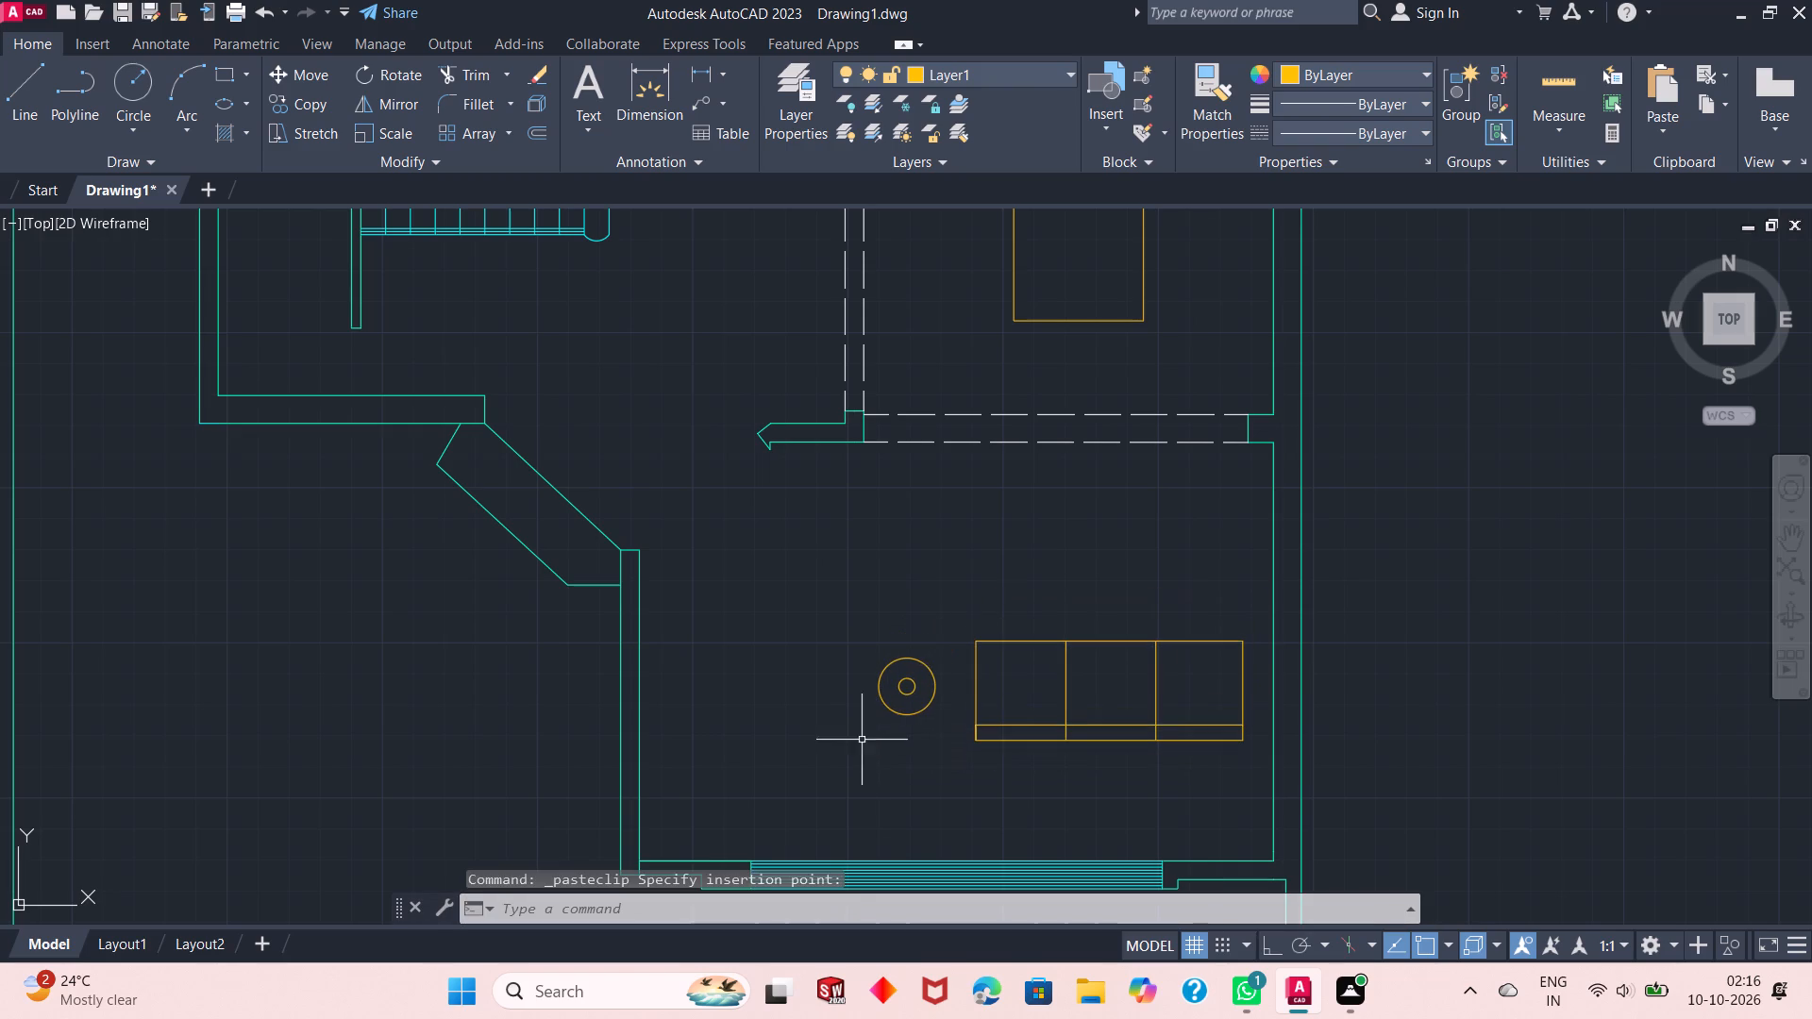
Move the pasted sofa and round side table about 6'-11" southwest, against the southeast room's south window and southwest corner.
{"action": "scroll", "coordinate": [850, 711], "scroll_direction": "down", "scroll_amount": 2}
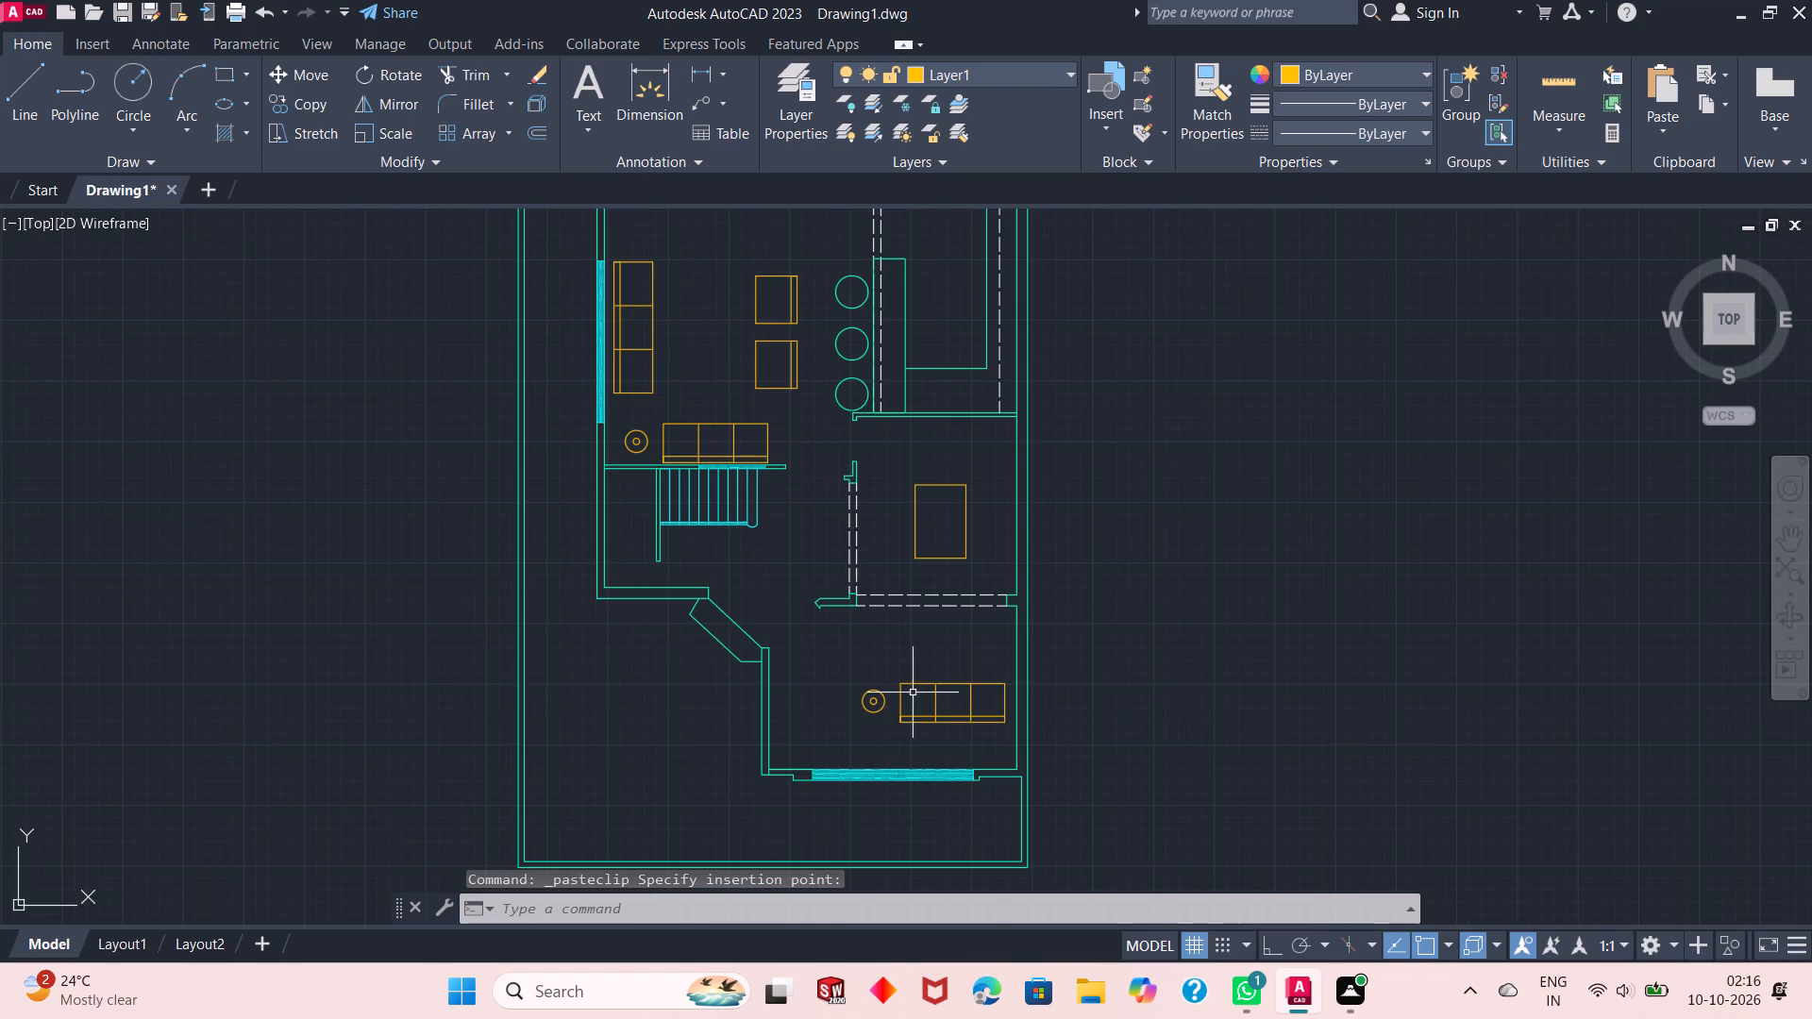
{"action": "left_click", "coordinate": [985, 659]}
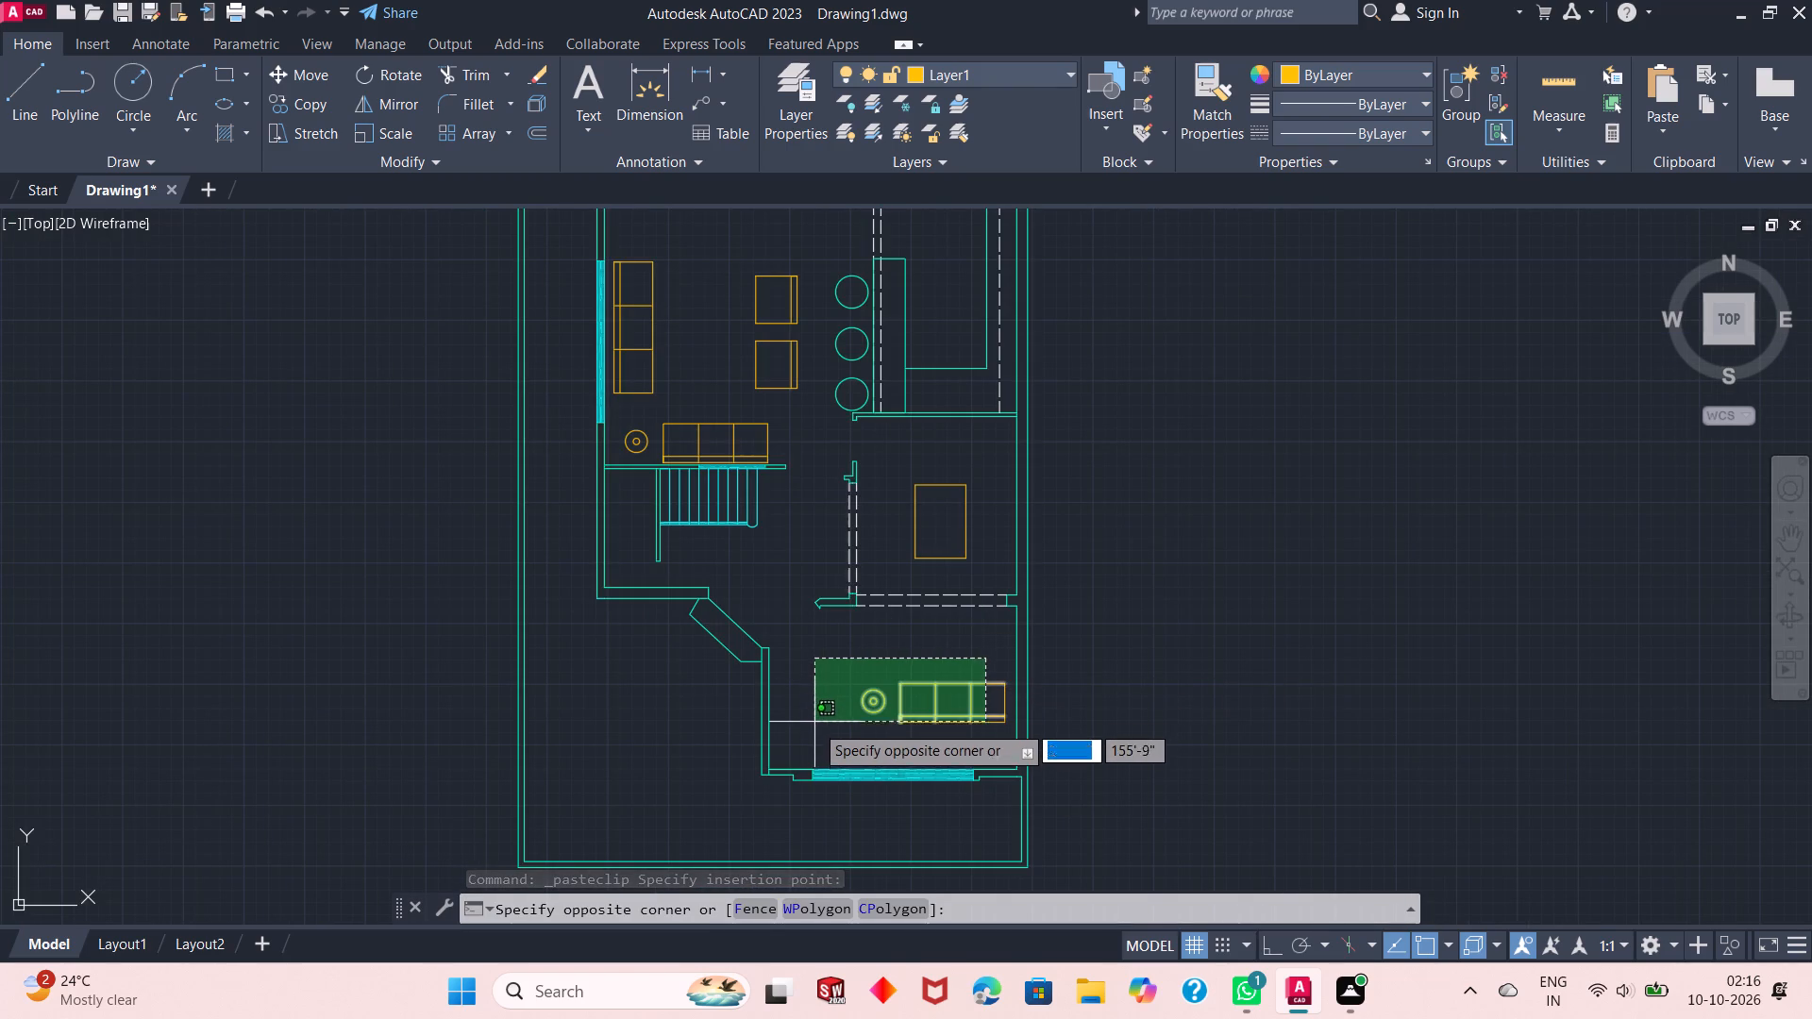
{"action": "left_click", "coordinate": [814, 735]}
{"action": "scroll", "coordinate": [868, 725], "scroll_direction": "up", "scroll_amount": 2}
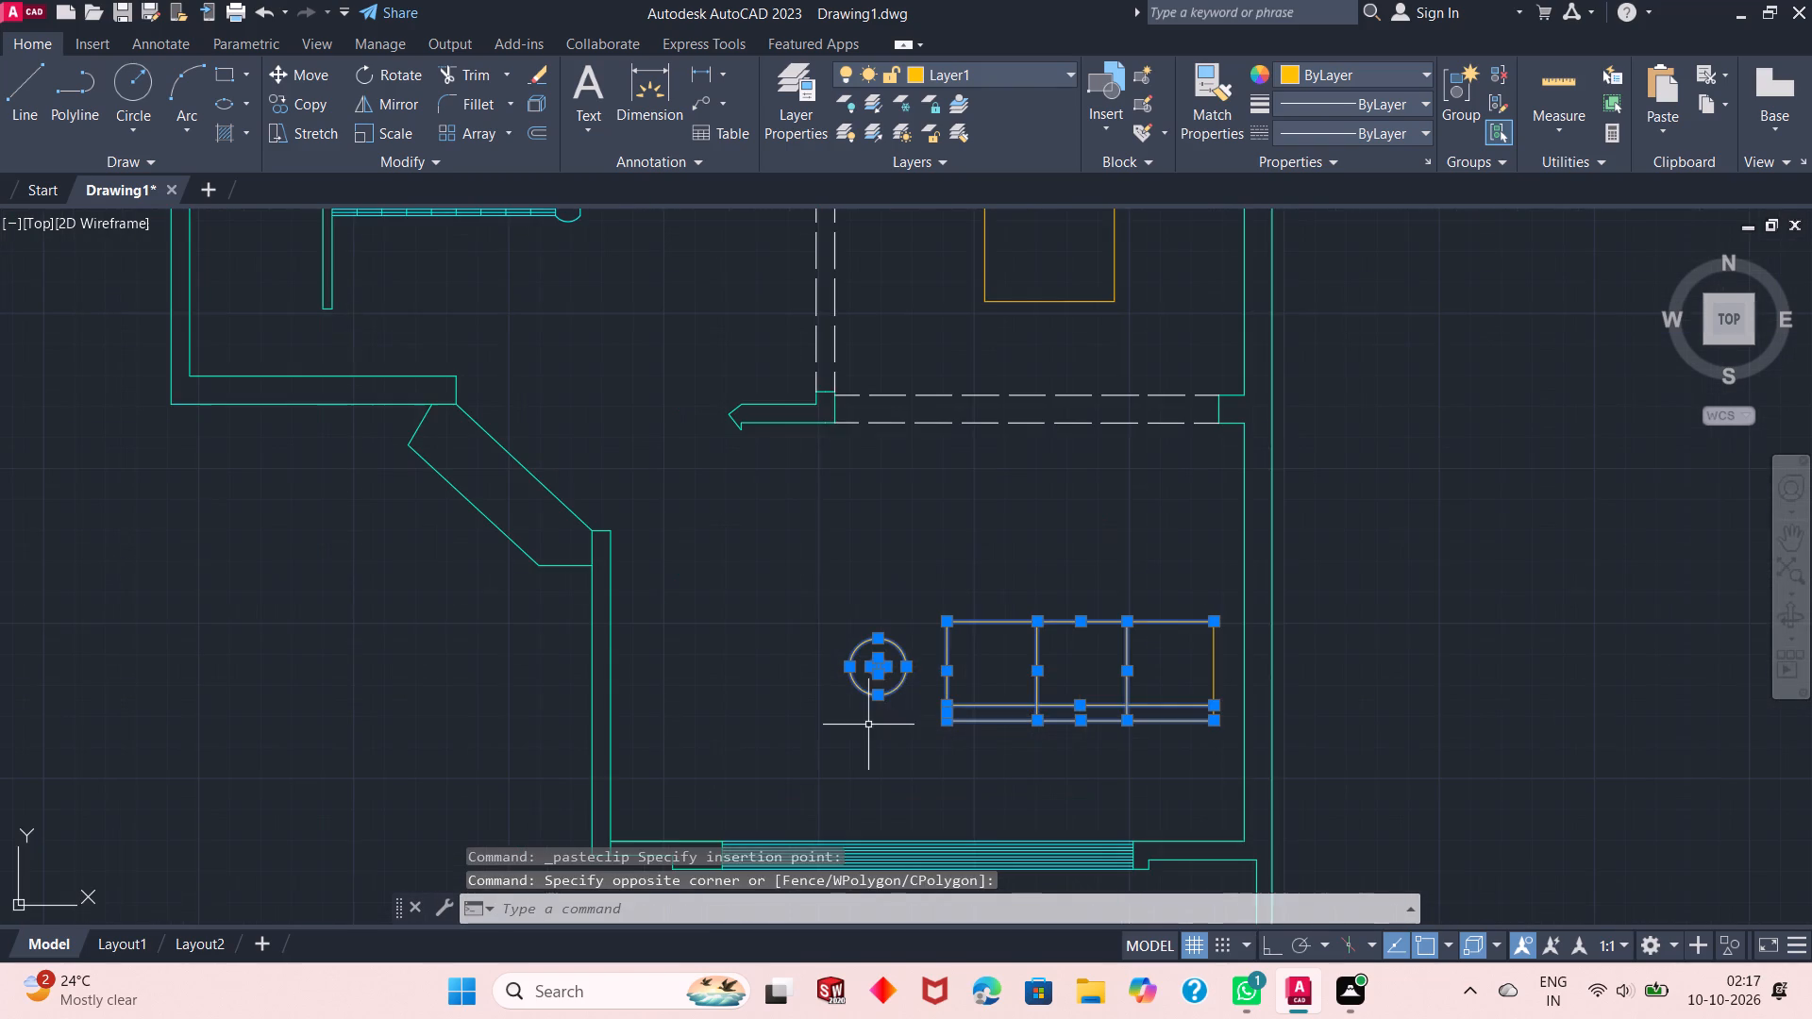
{"action": "left_click", "coordinate": [1231, 582]}
{"action": "left_click", "coordinate": [1059, 770]}
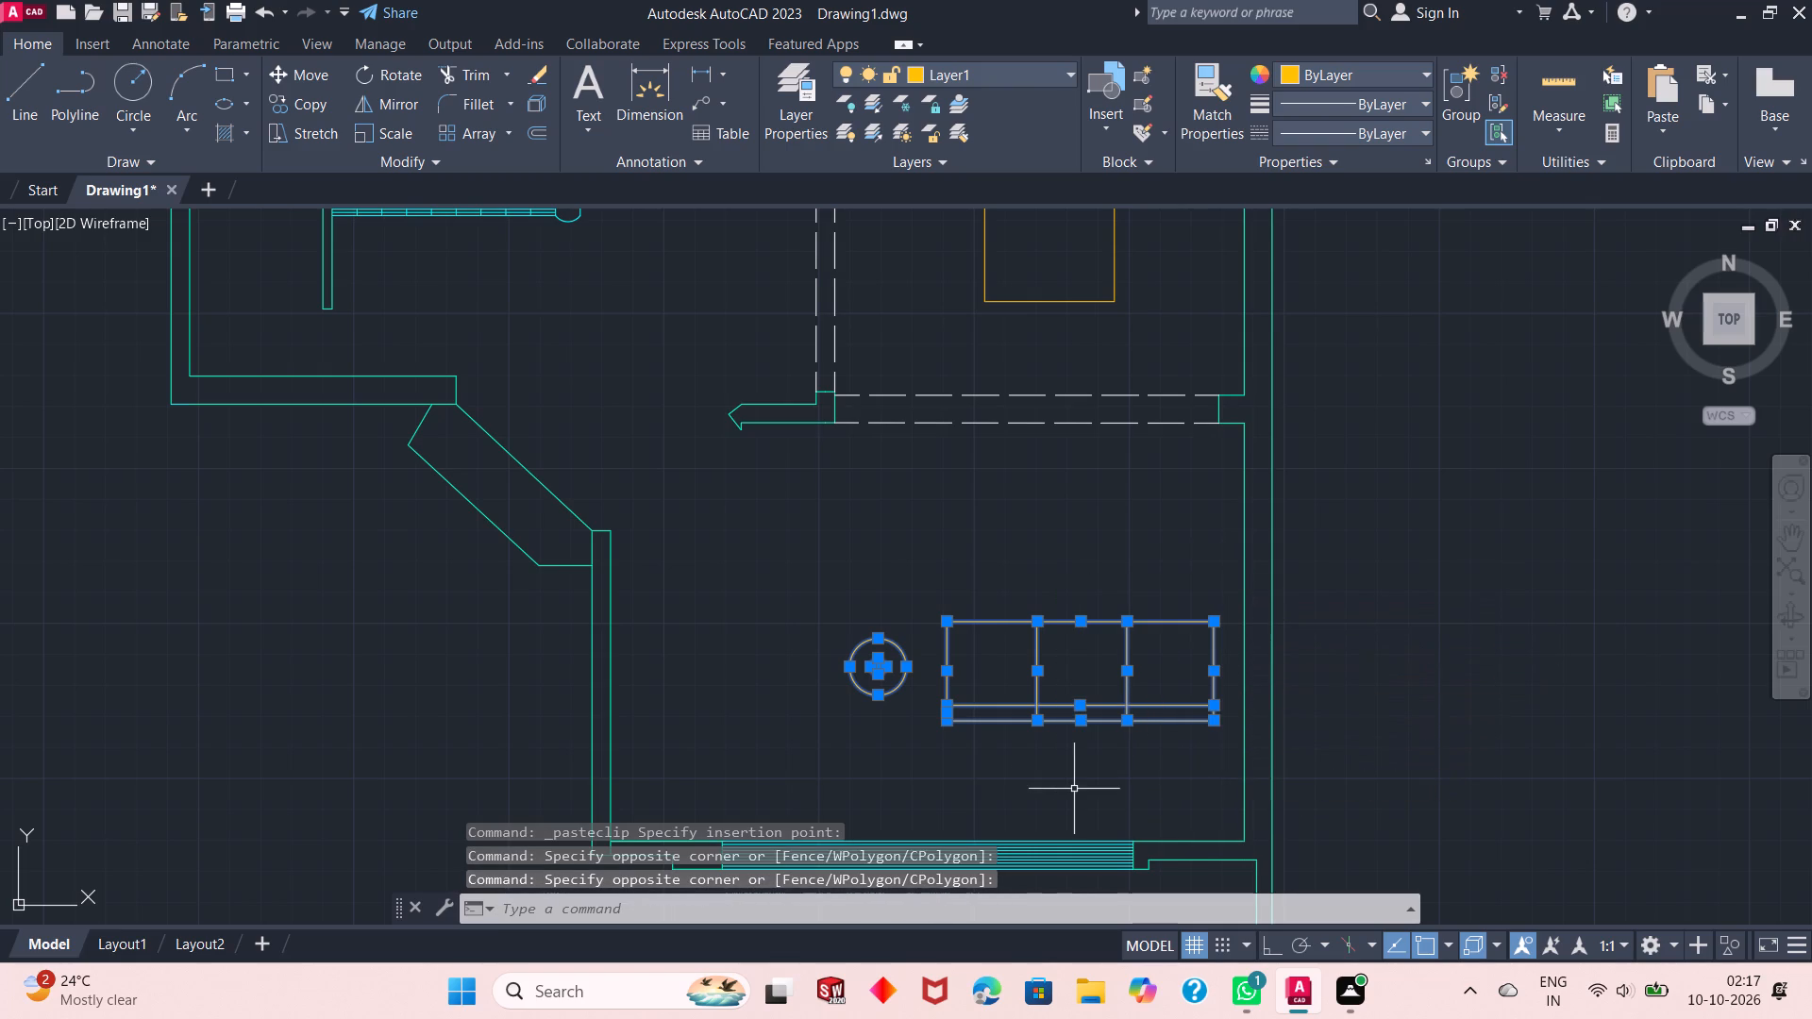
{"action": "type", "text": "m"}
{"action": "key", "text": "space"}
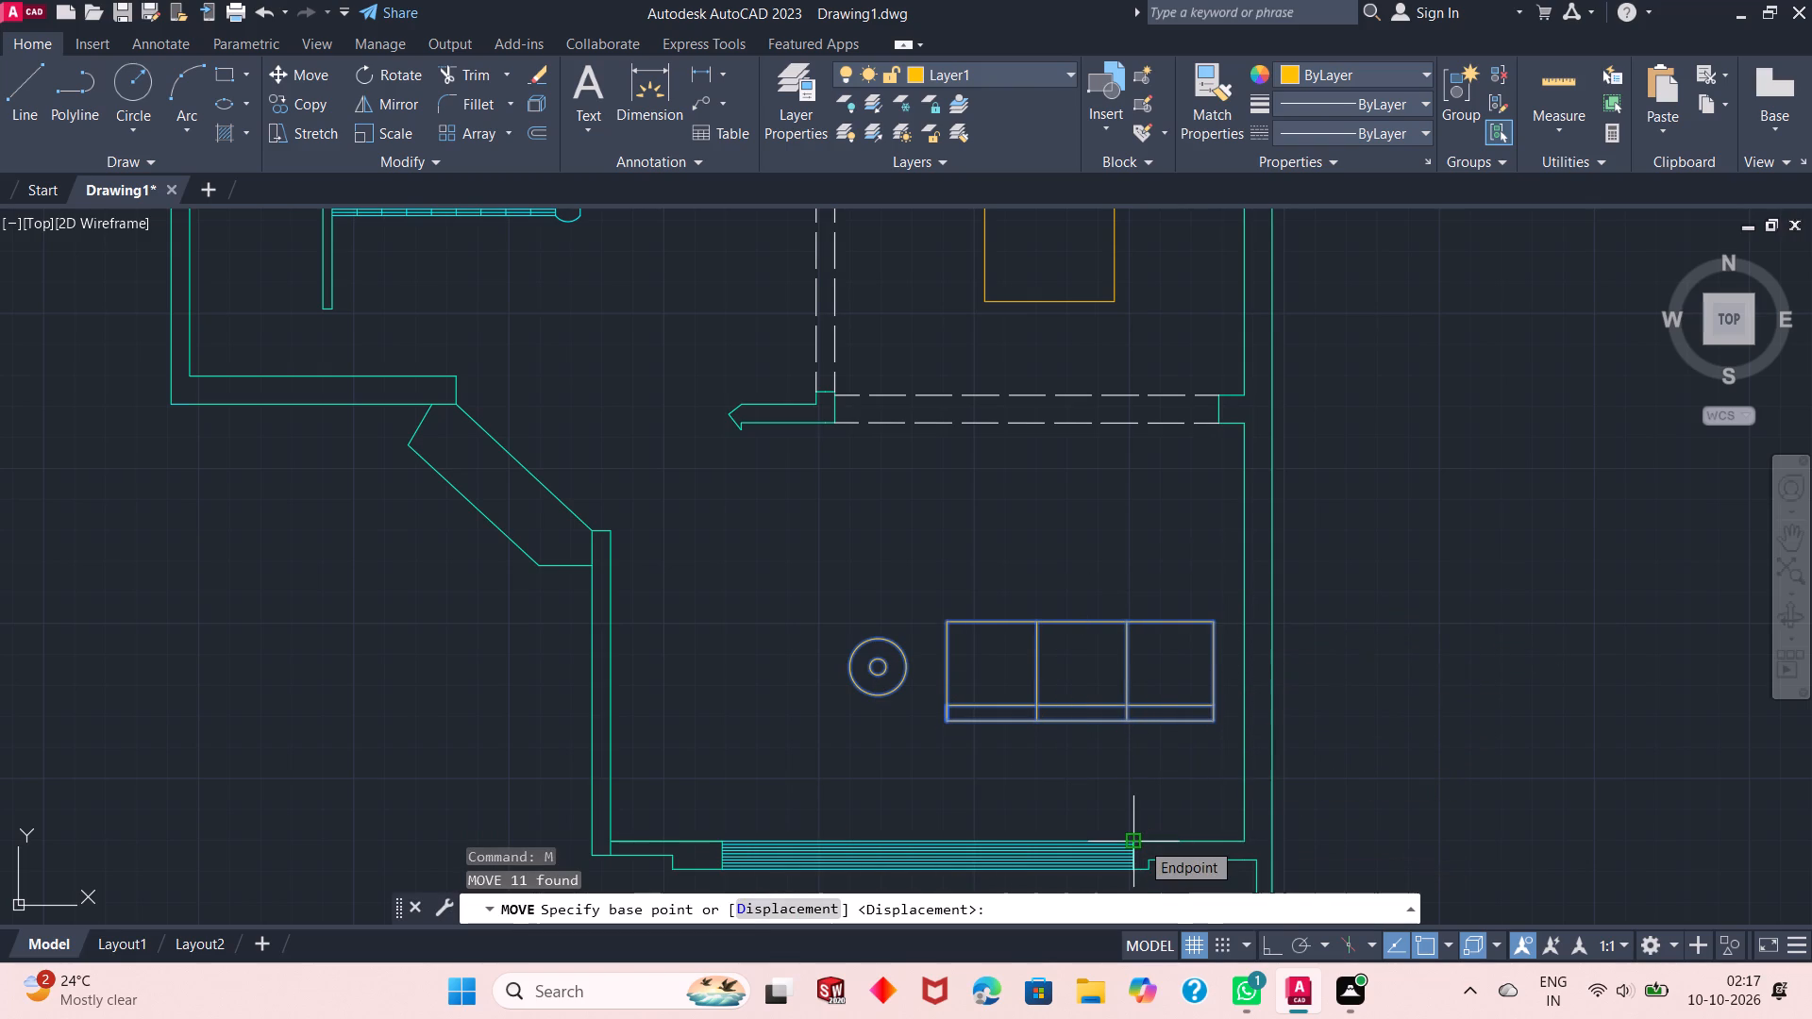
{"action": "key", "text": "F8"}
{"action": "left_click", "coordinate": [877, 670]}
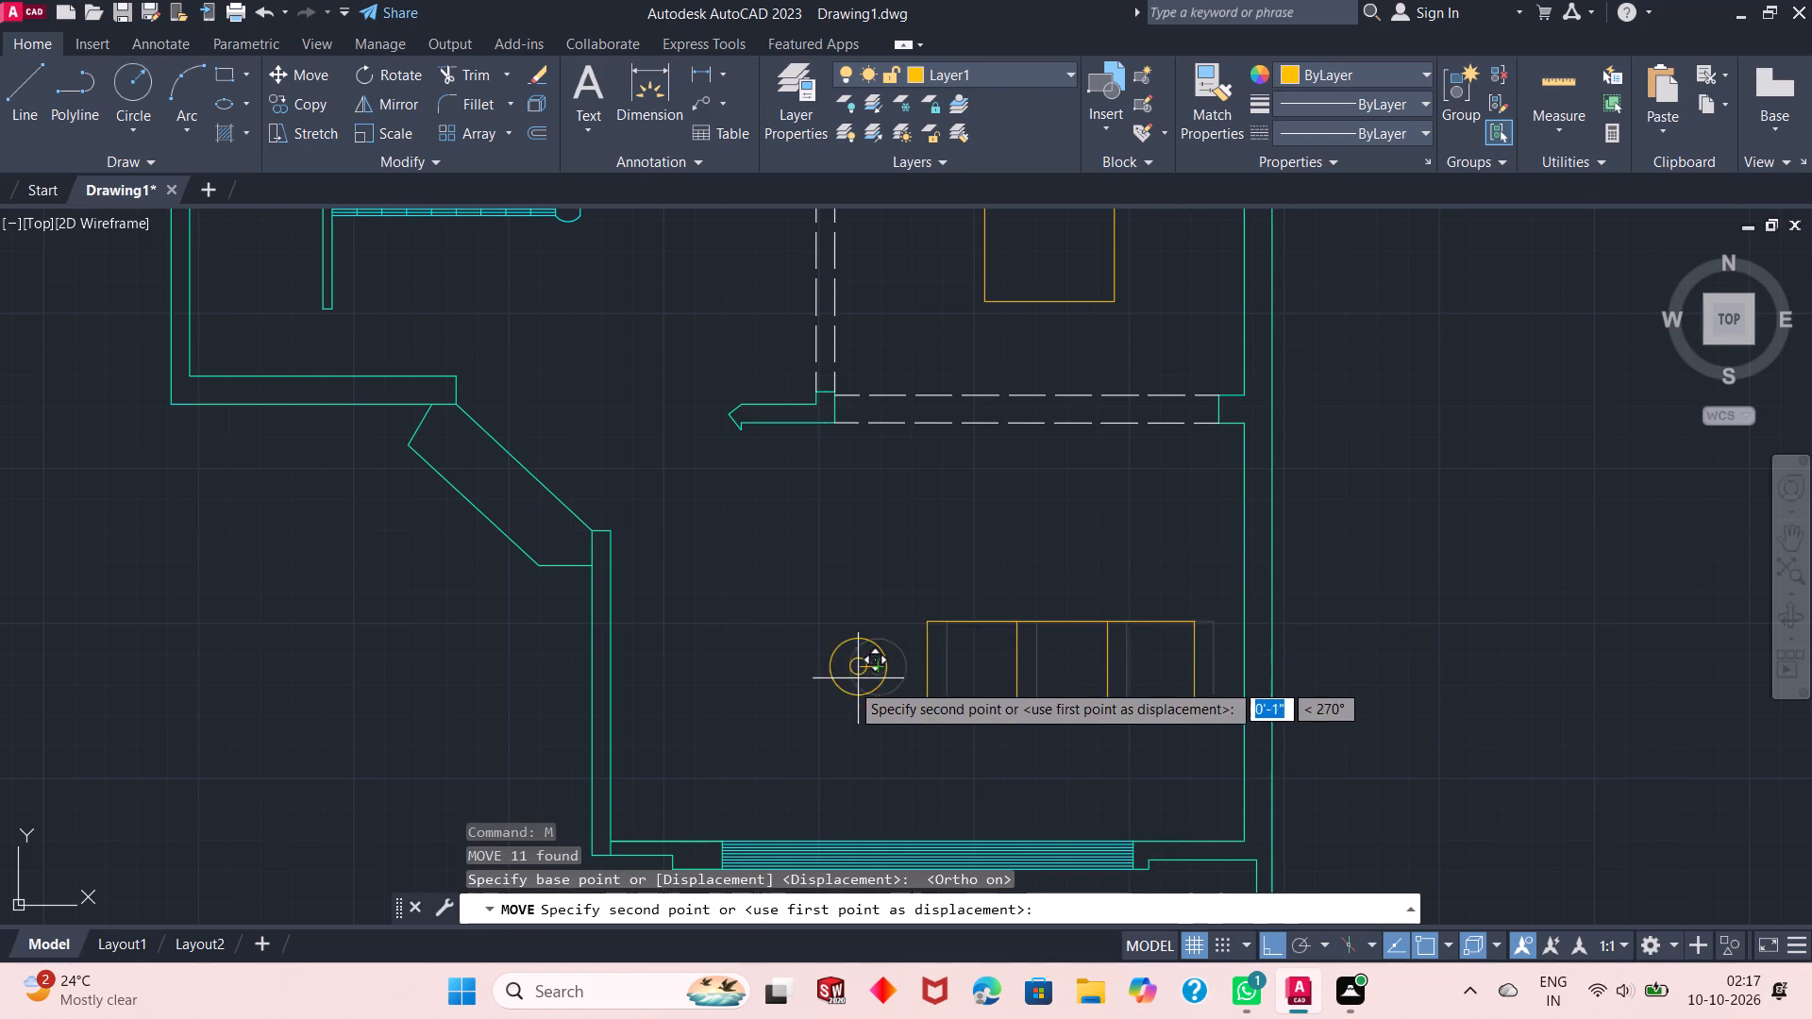
{"action": "key", "text": "F8"}
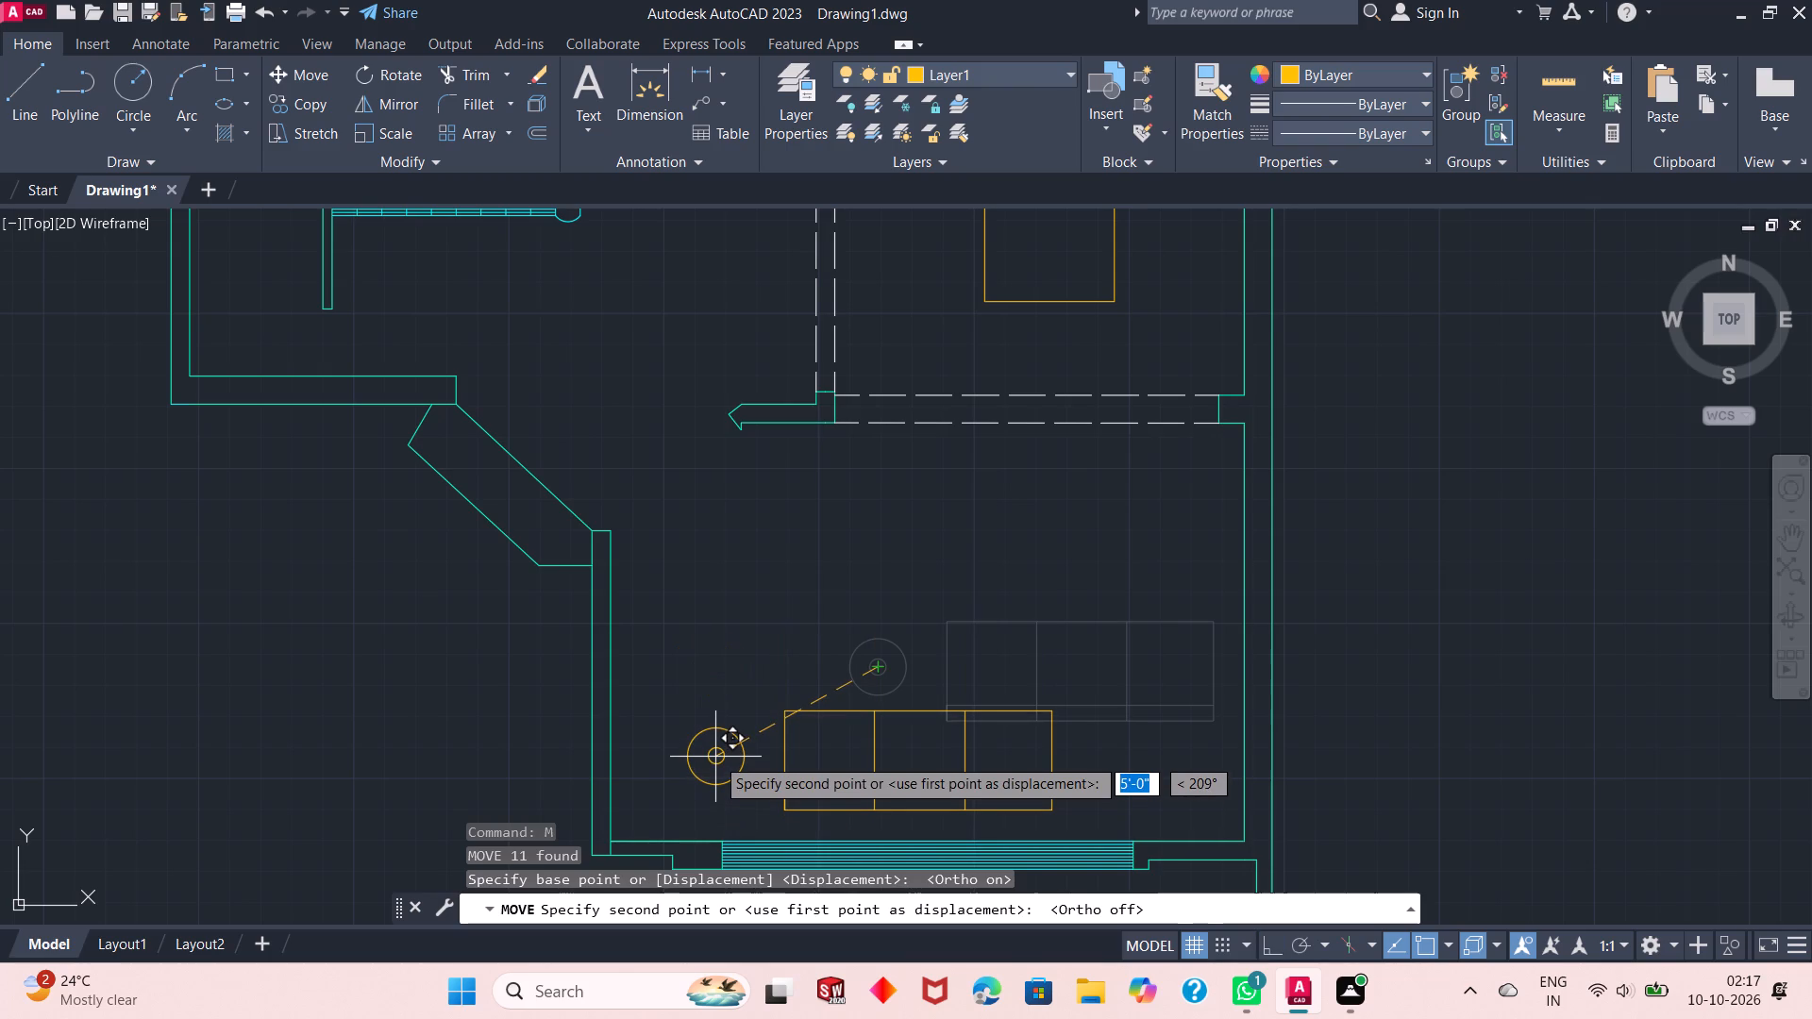
{"action": "left_click", "coordinate": [652, 781]}
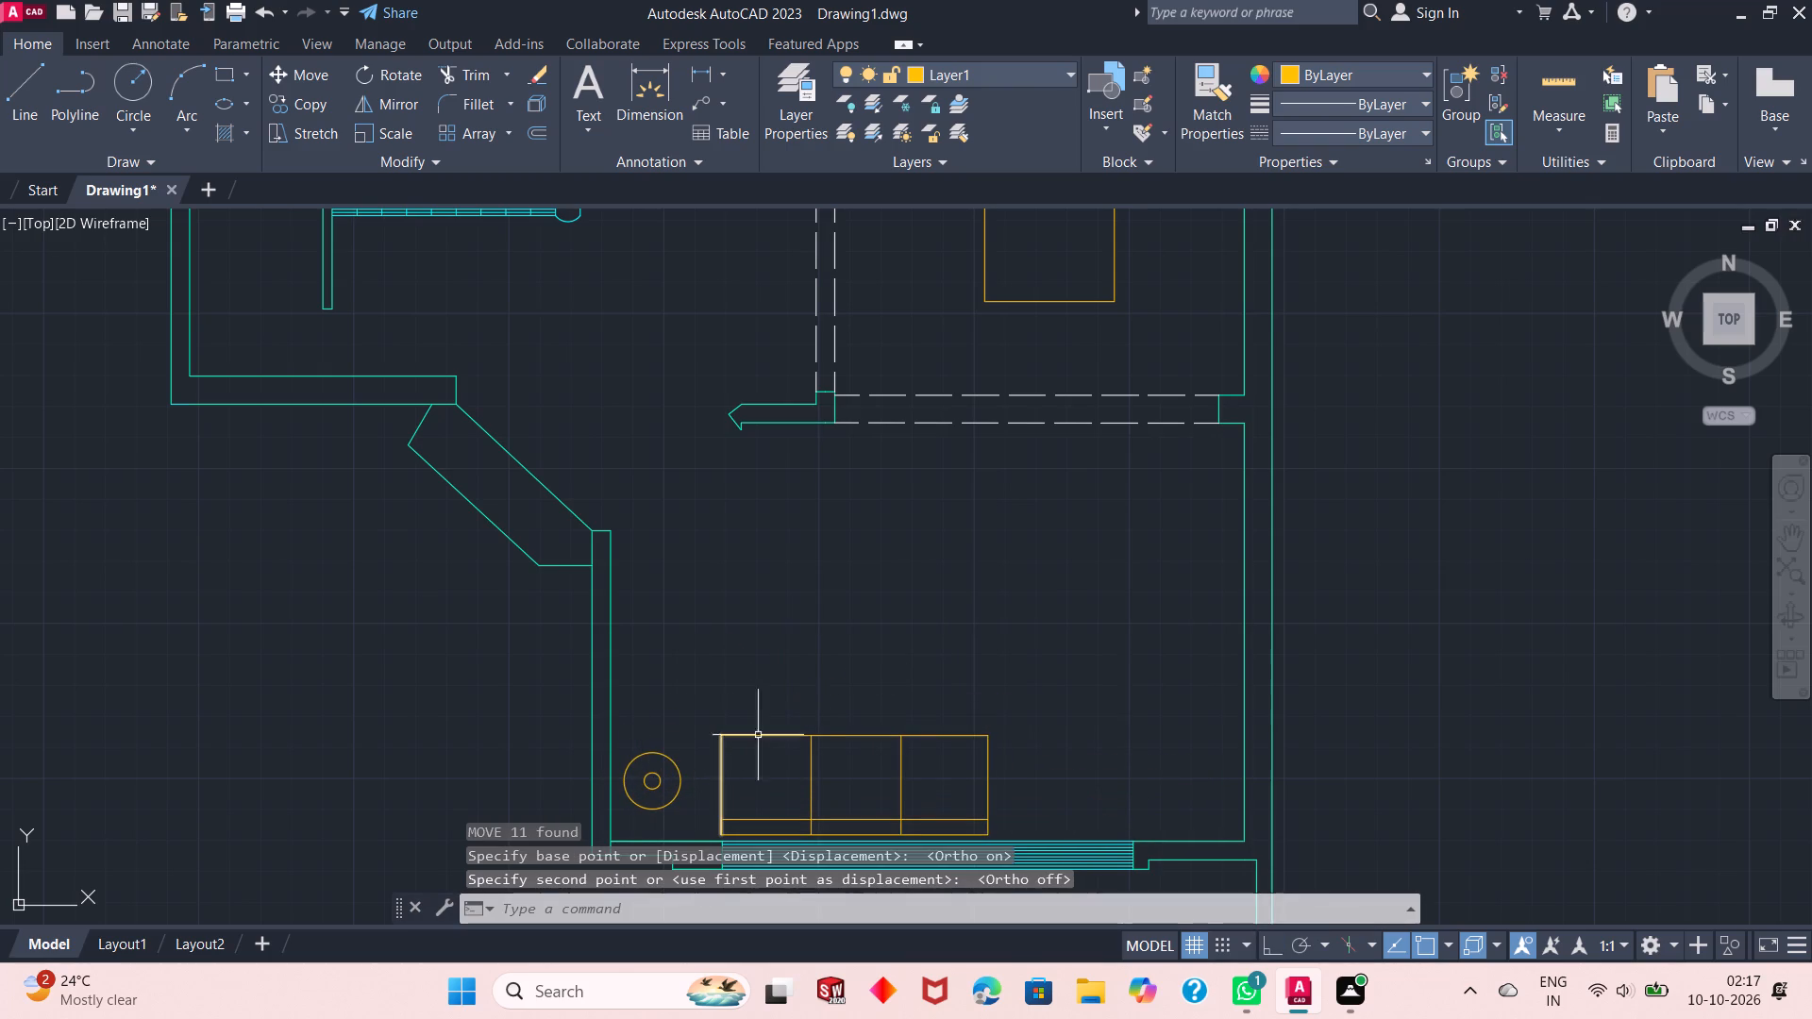
Copy the southeast-room sofa's lines without its west edge and paste them northeast of that sofa.
{"action": "scroll", "coordinate": [799, 724], "scroll_direction": "up", "scroll_amount": 1}
{"action": "scroll", "coordinate": [800, 724], "scroll_direction": "down", "scroll_amount": 3}
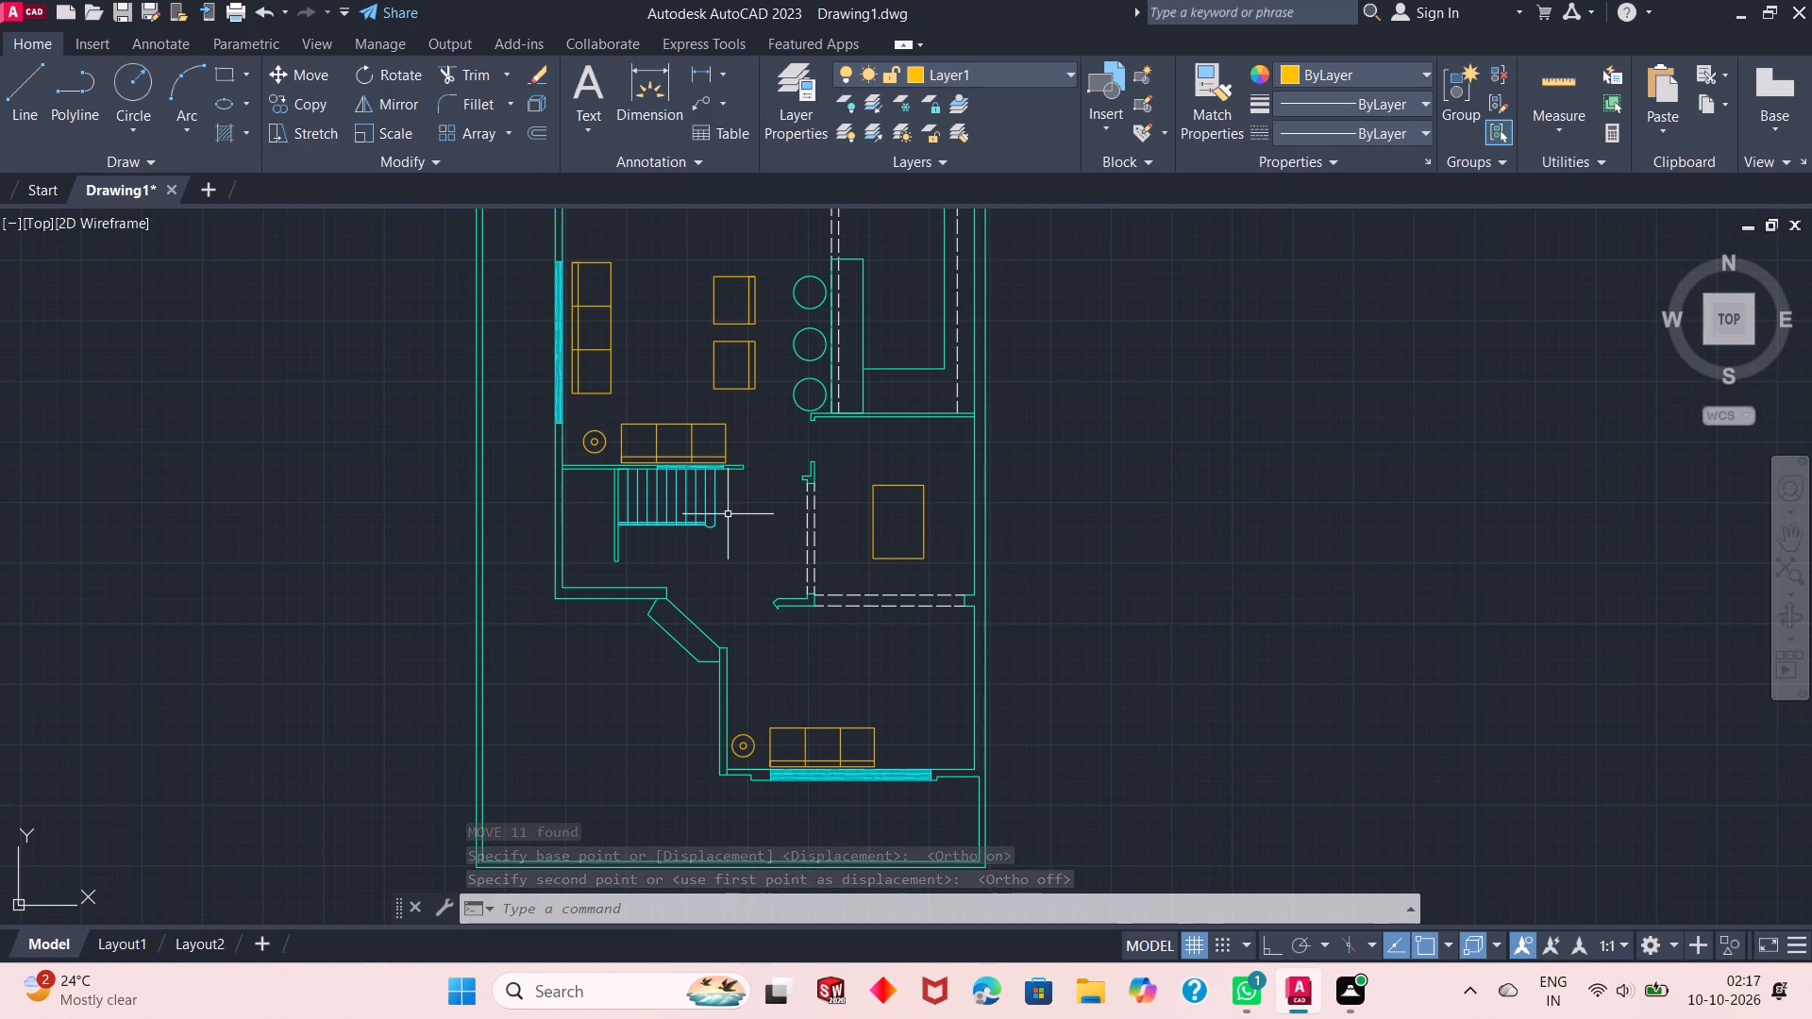
{"action": "scroll", "coordinate": [840, 744], "scroll_direction": "up", "scroll_amount": 3}
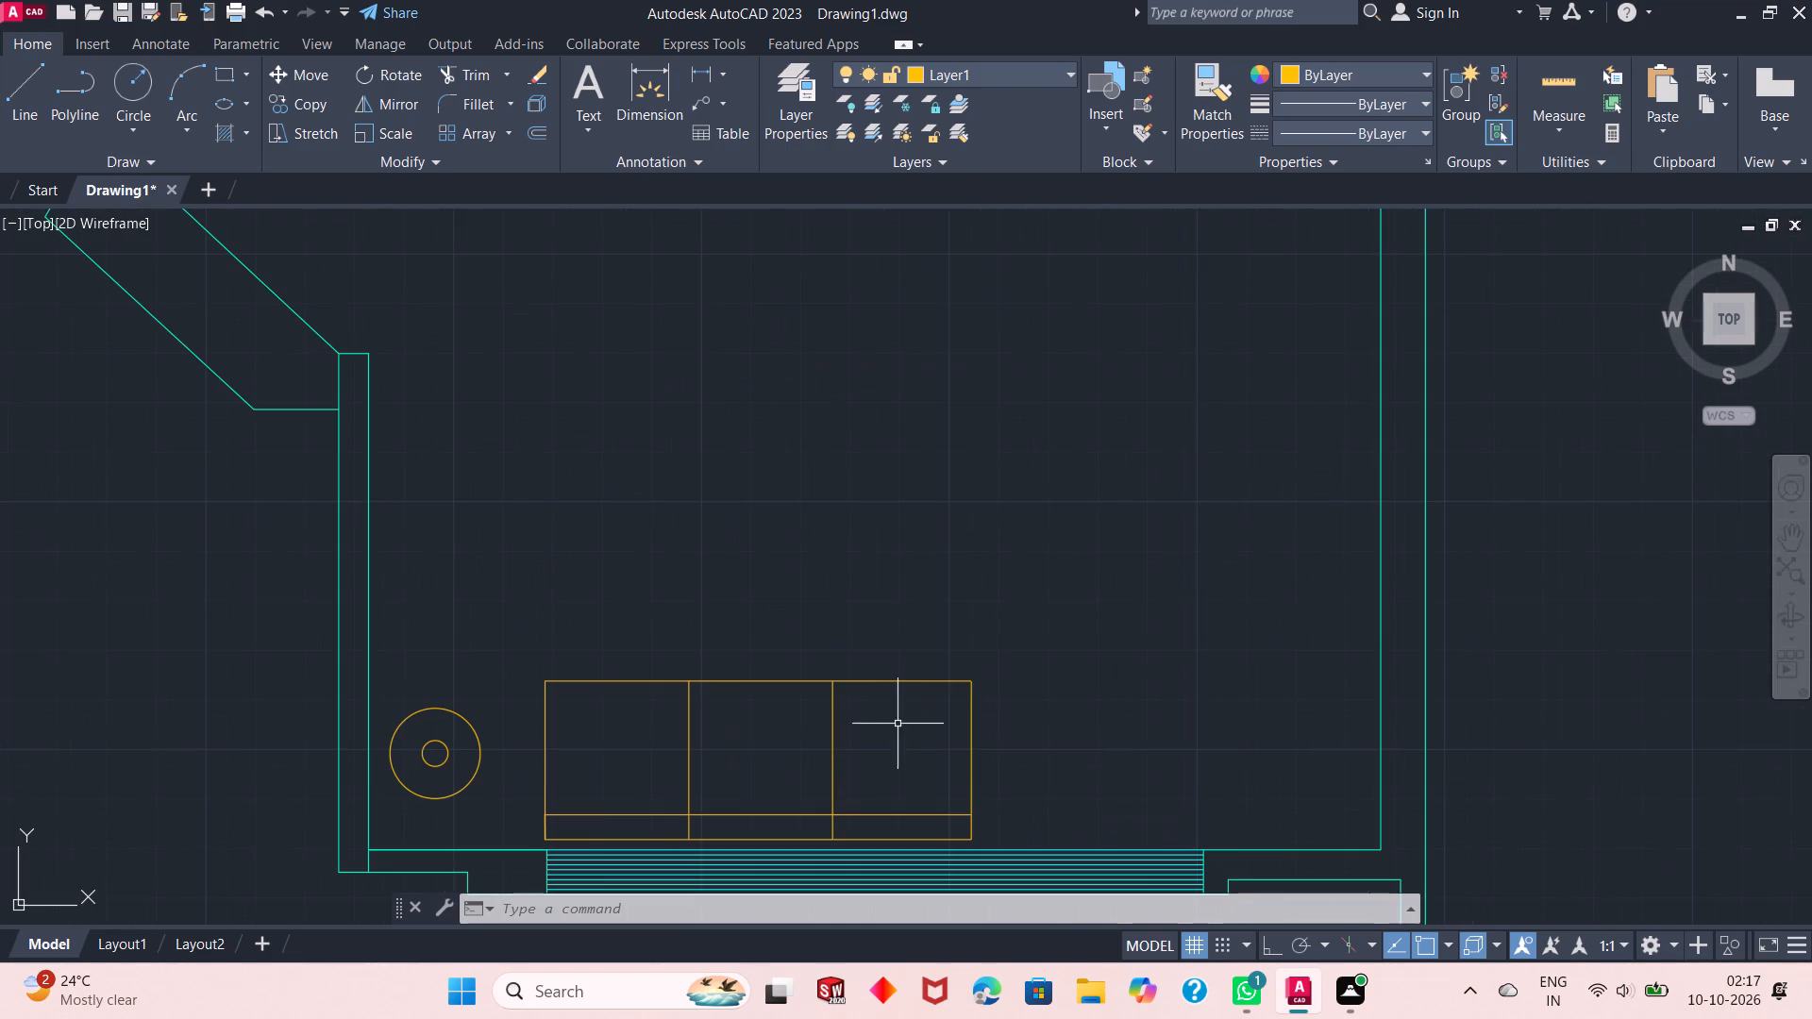
{"action": "scroll", "coordinate": [913, 693], "scroll_direction": "down", "scroll_amount": 1}
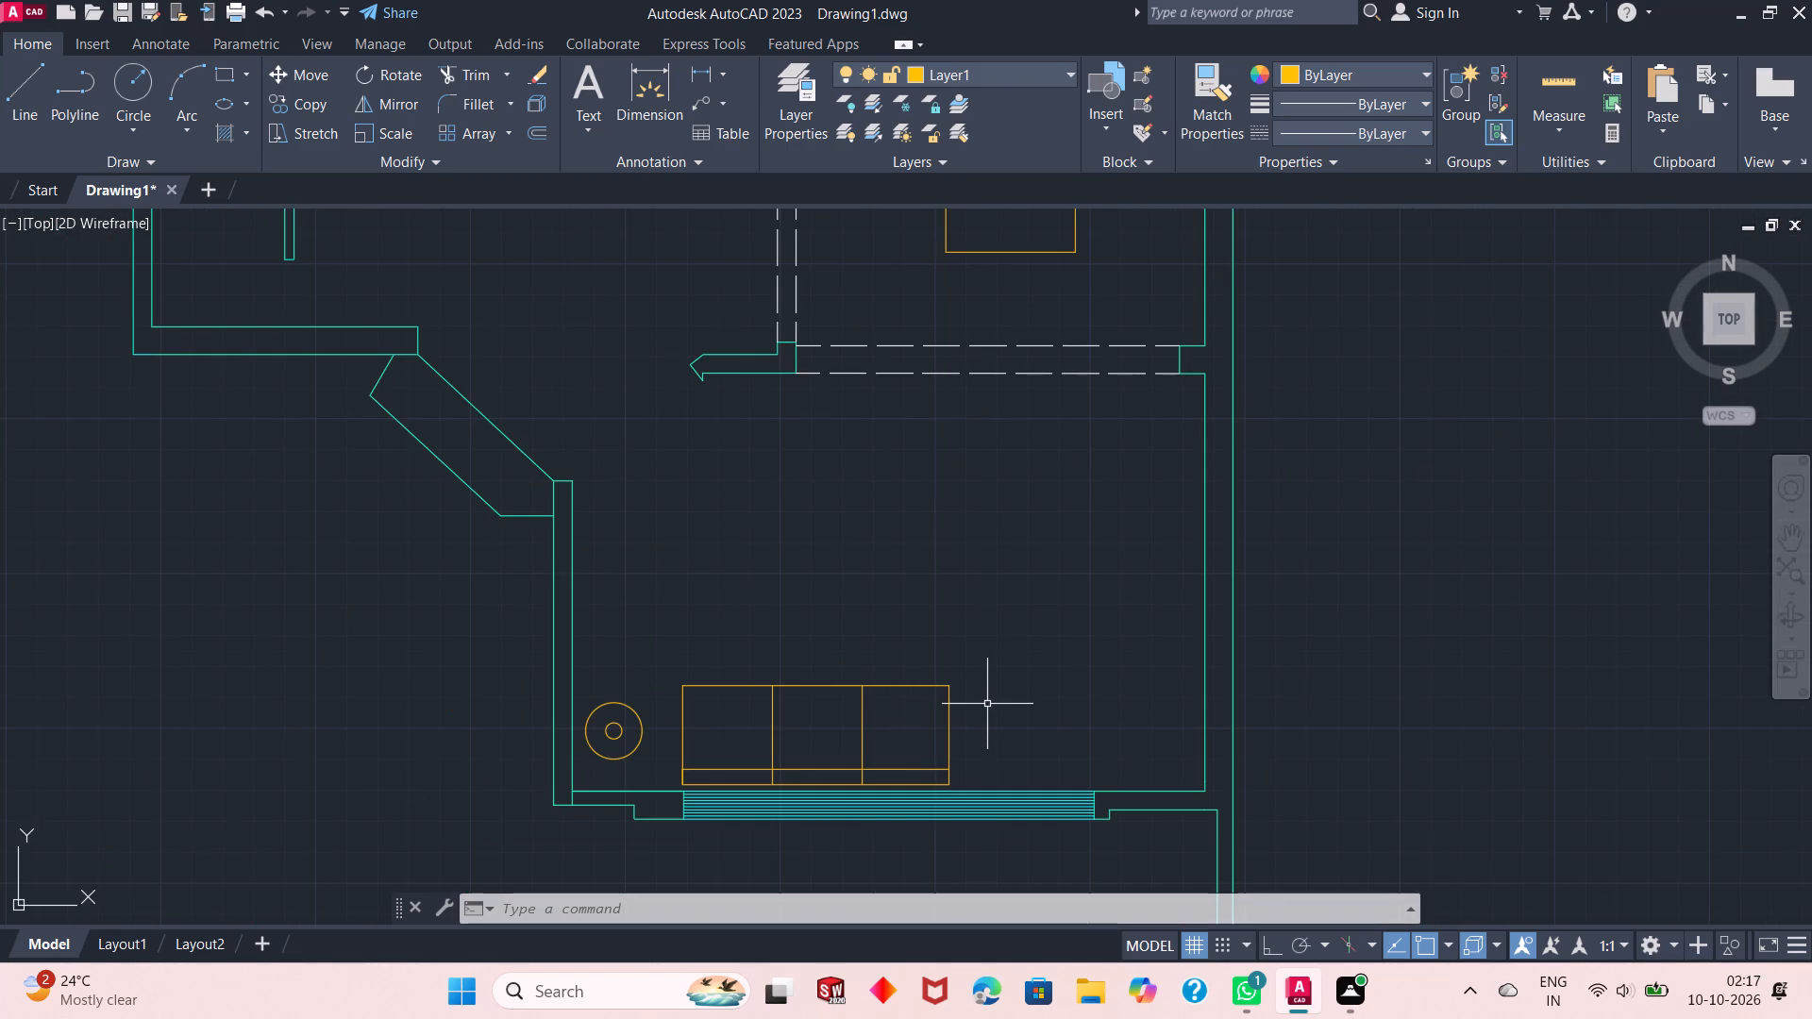
{"action": "left_click", "coordinate": [1001, 670]}
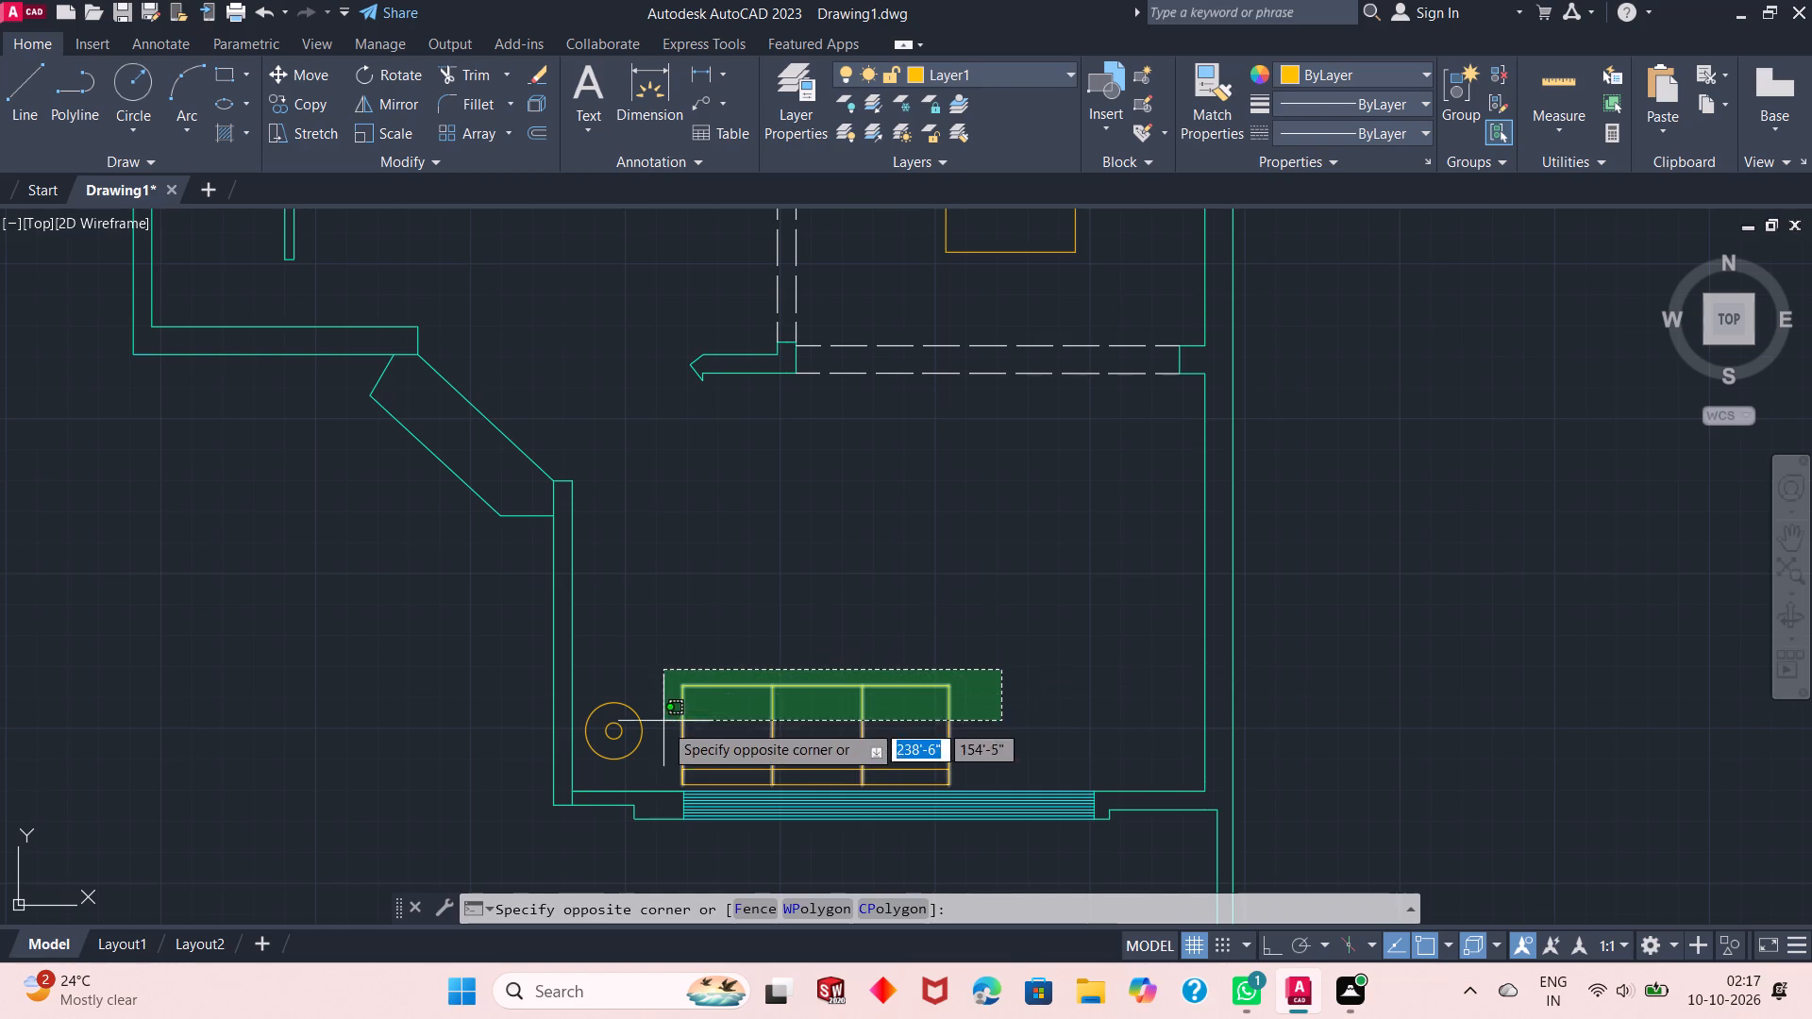
{"action": "scroll", "coordinate": [756, 795], "scroll_direction": "up", "scroll_amount": 2}
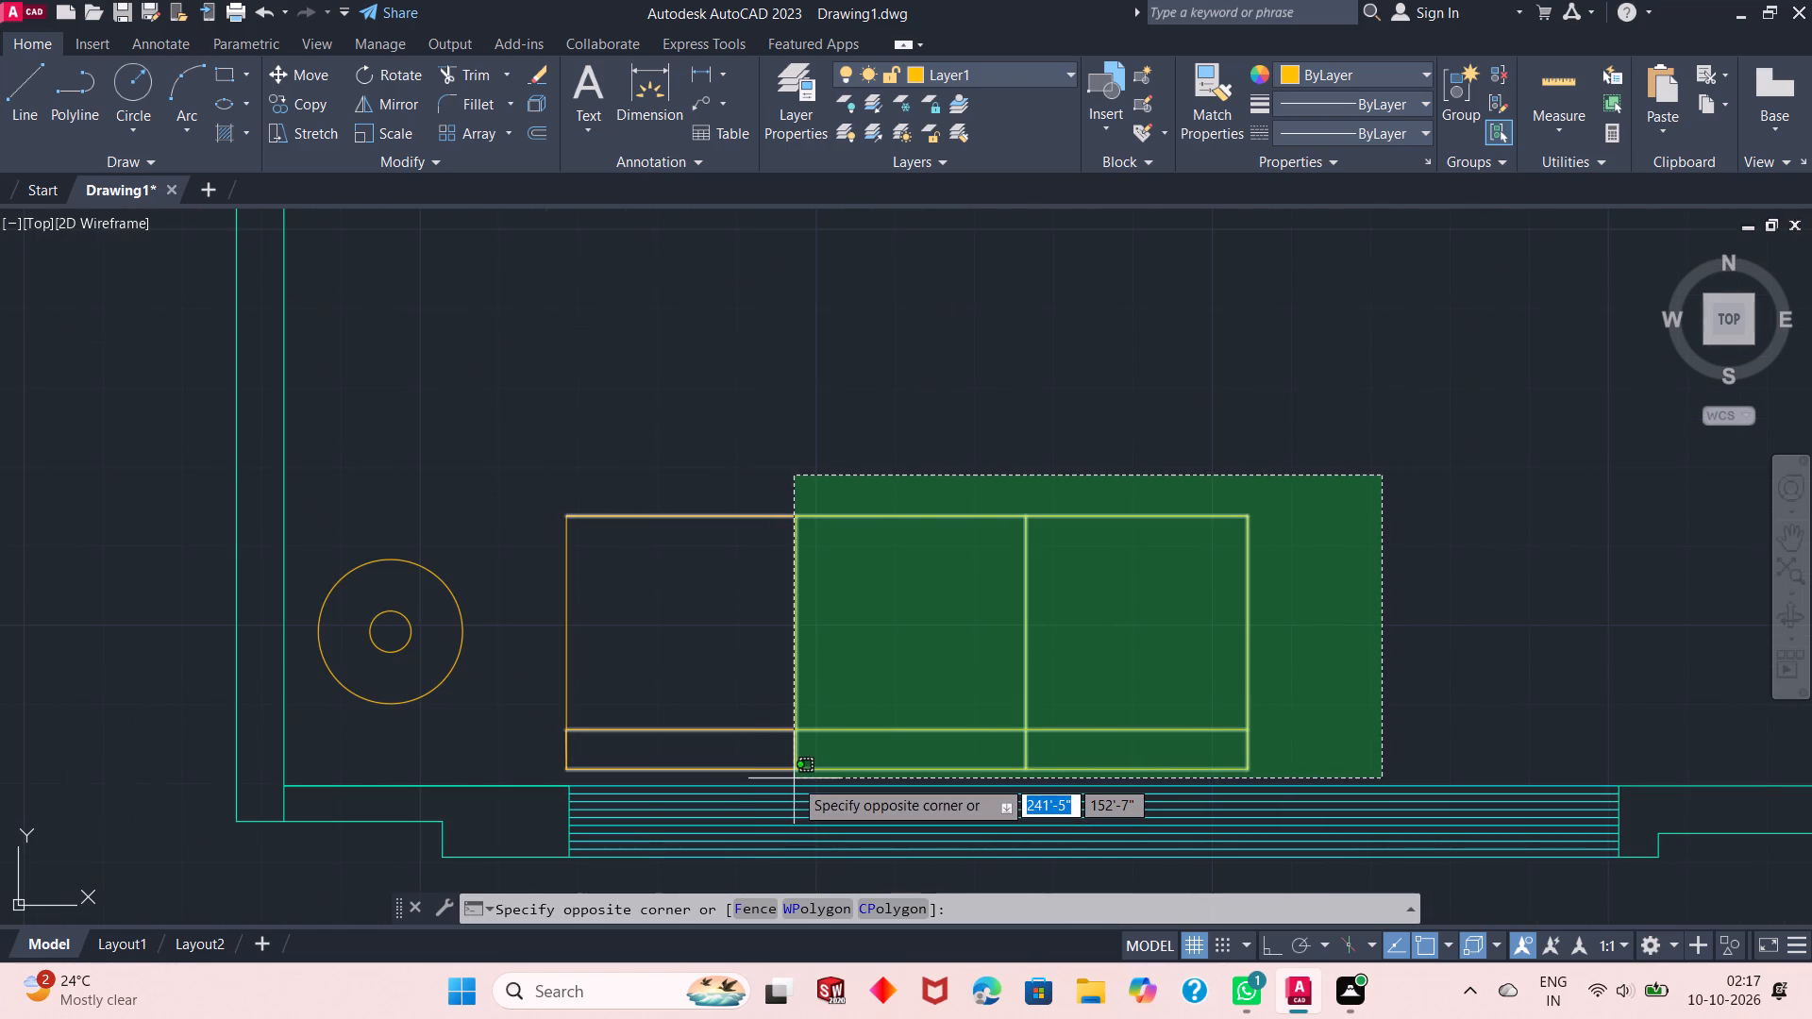
{"action": "left_click", "coordinate": [794, 778]}
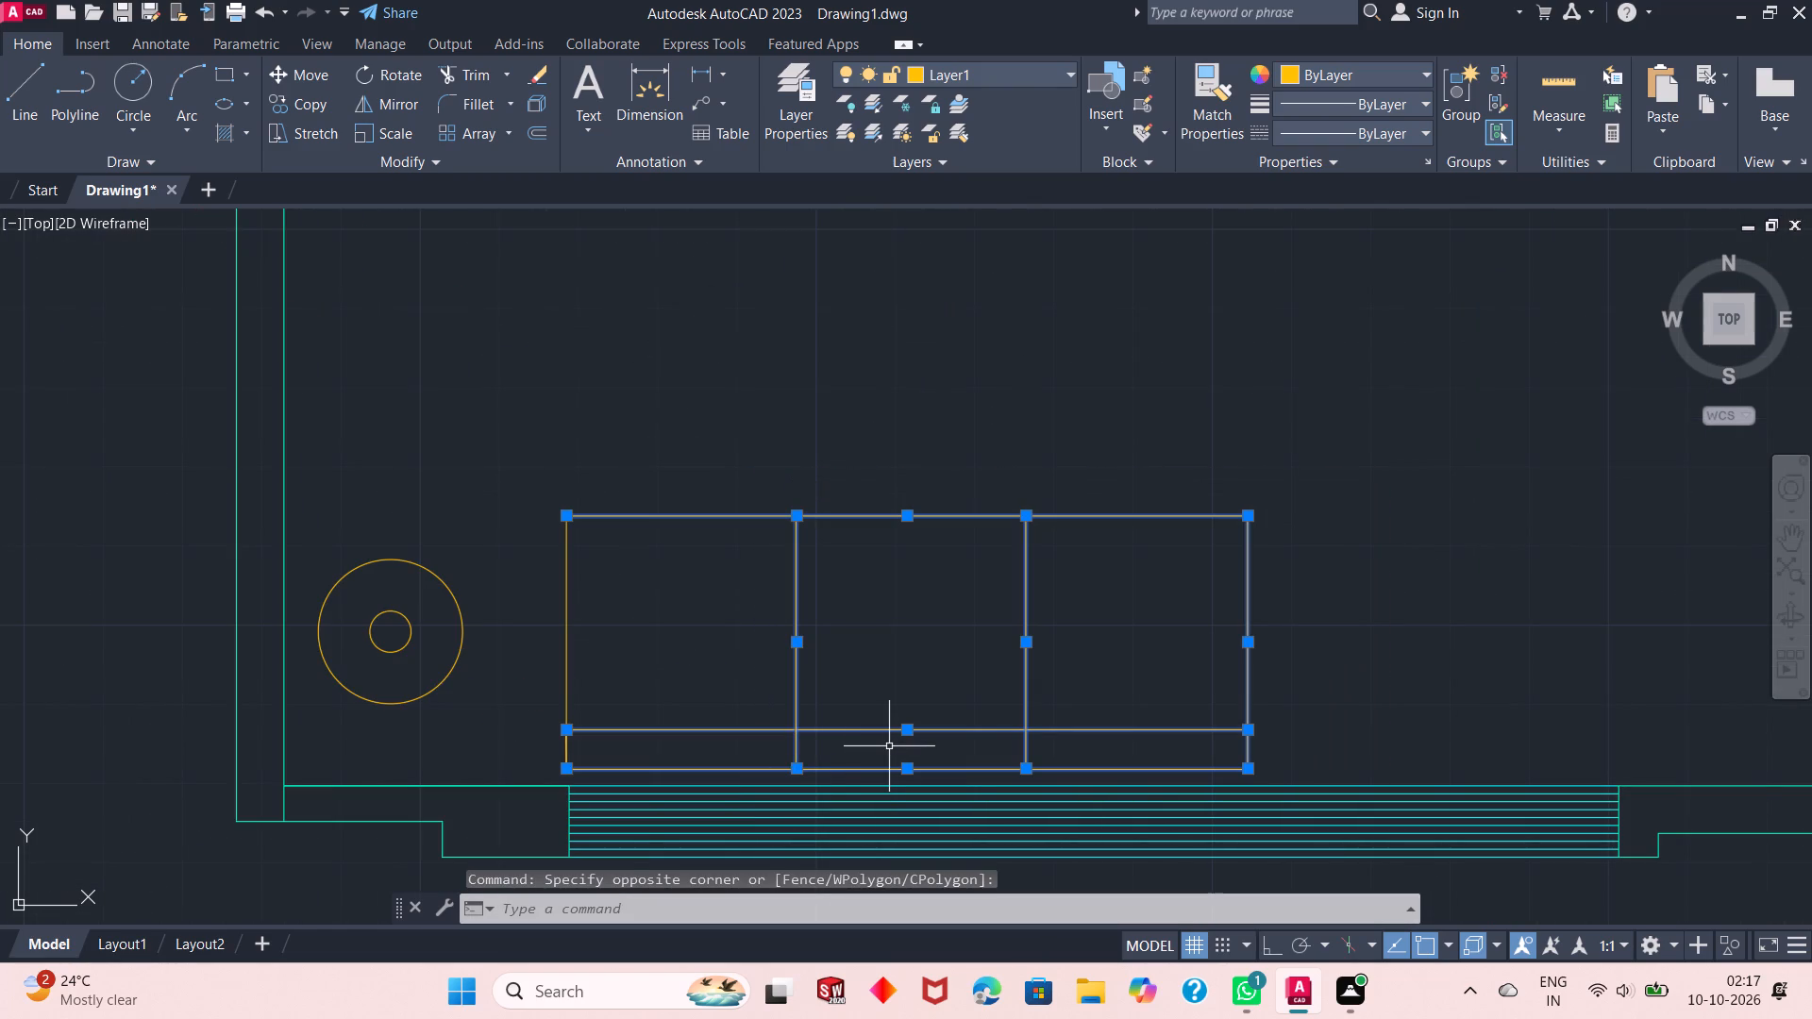
{"action": "key", "text": "ctrl+c"}
{"action": "key", "text": "ctrl+v"}
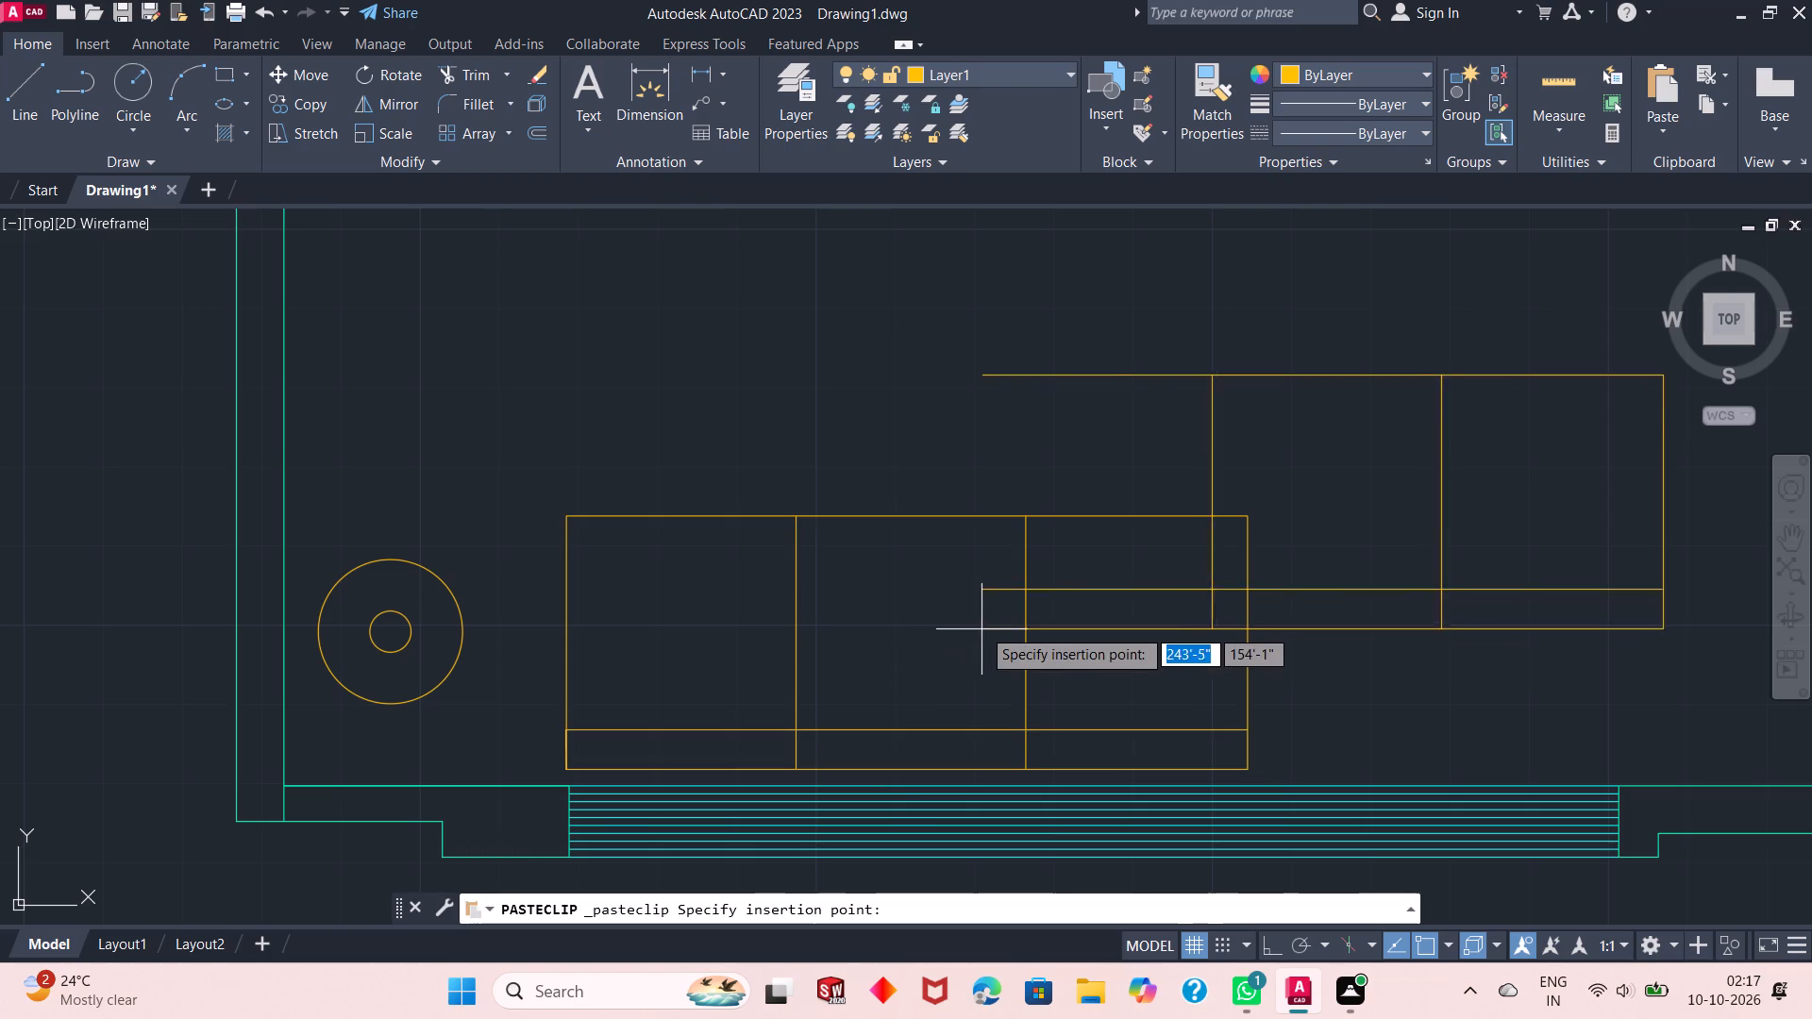
{"action": "scroll", "coordinate": [689, 633], "scroll_direction": "up", "scroll_amount": 1}
{"action": "scroll", "coordinate": [676, 630], "scroll_direction": "down", "scroll_amount": 2}
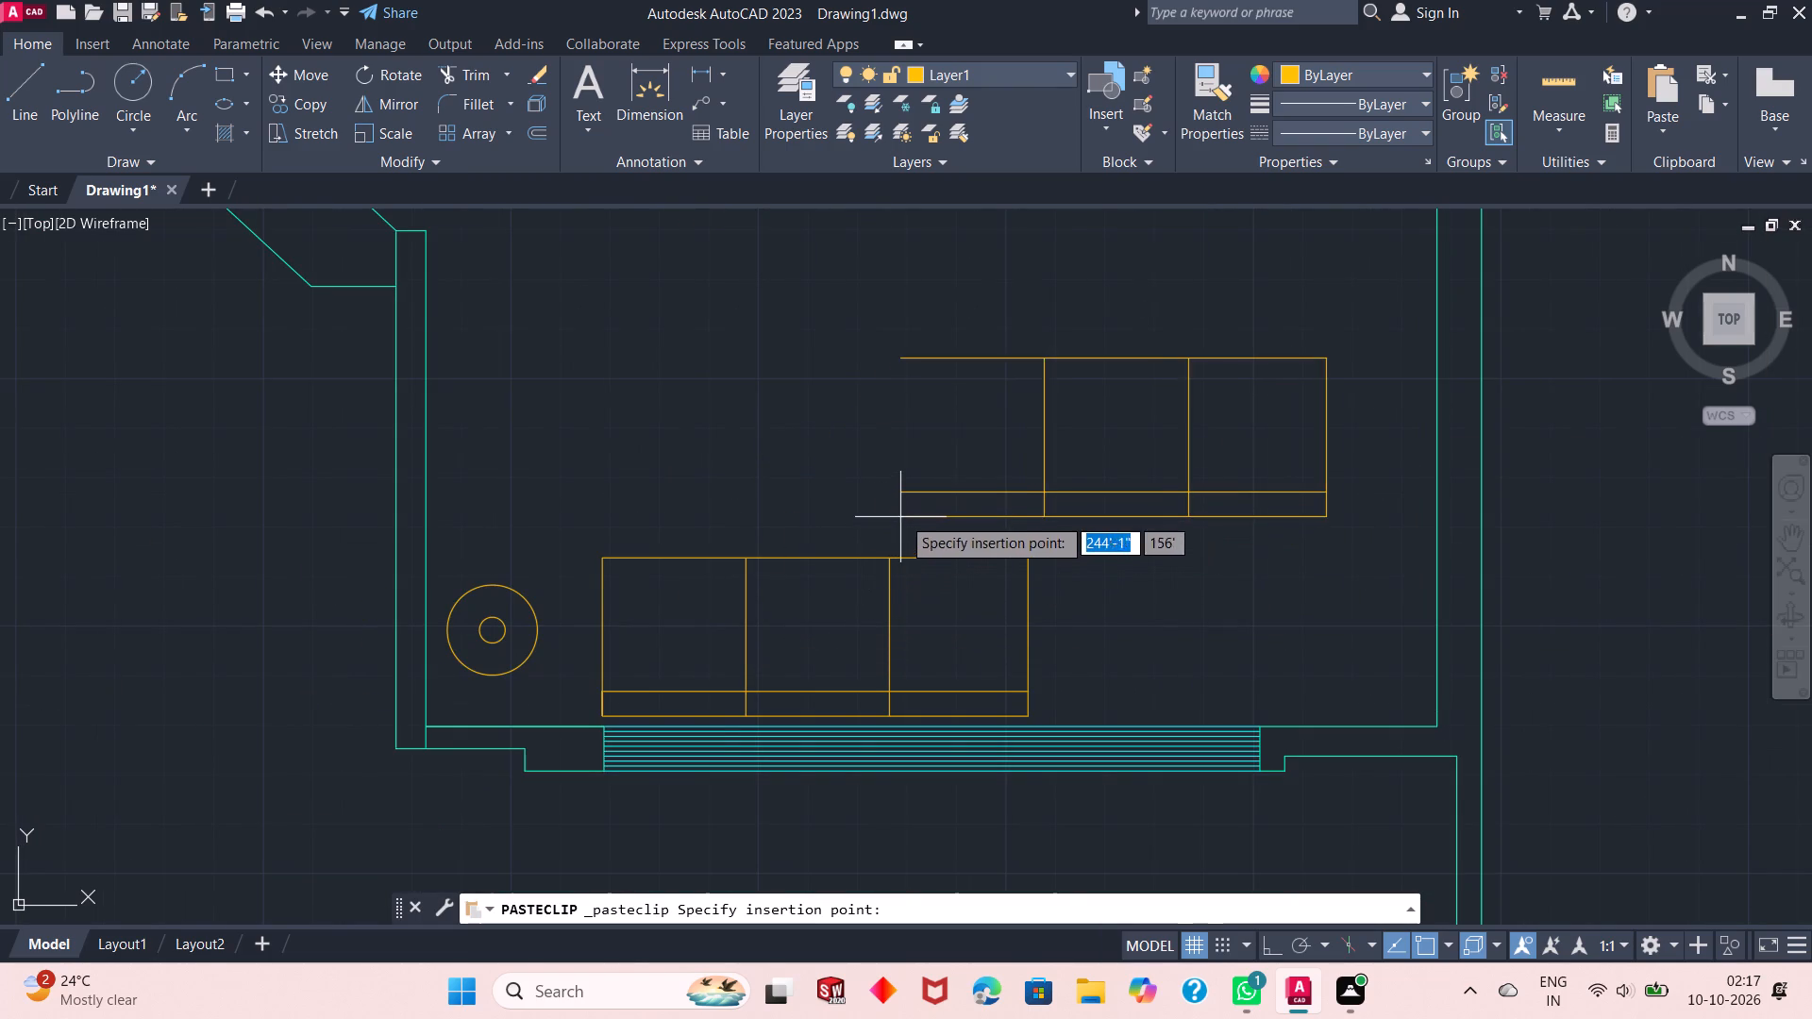
{"action": "left_click", "coordinate": [902, 516]}
Trim the open west seat off the pasted sofa copy, leaving a two-seat sofa and the original three-seat sofa intact.
{"action": "left_click", "coordinate": [1009, 326]}
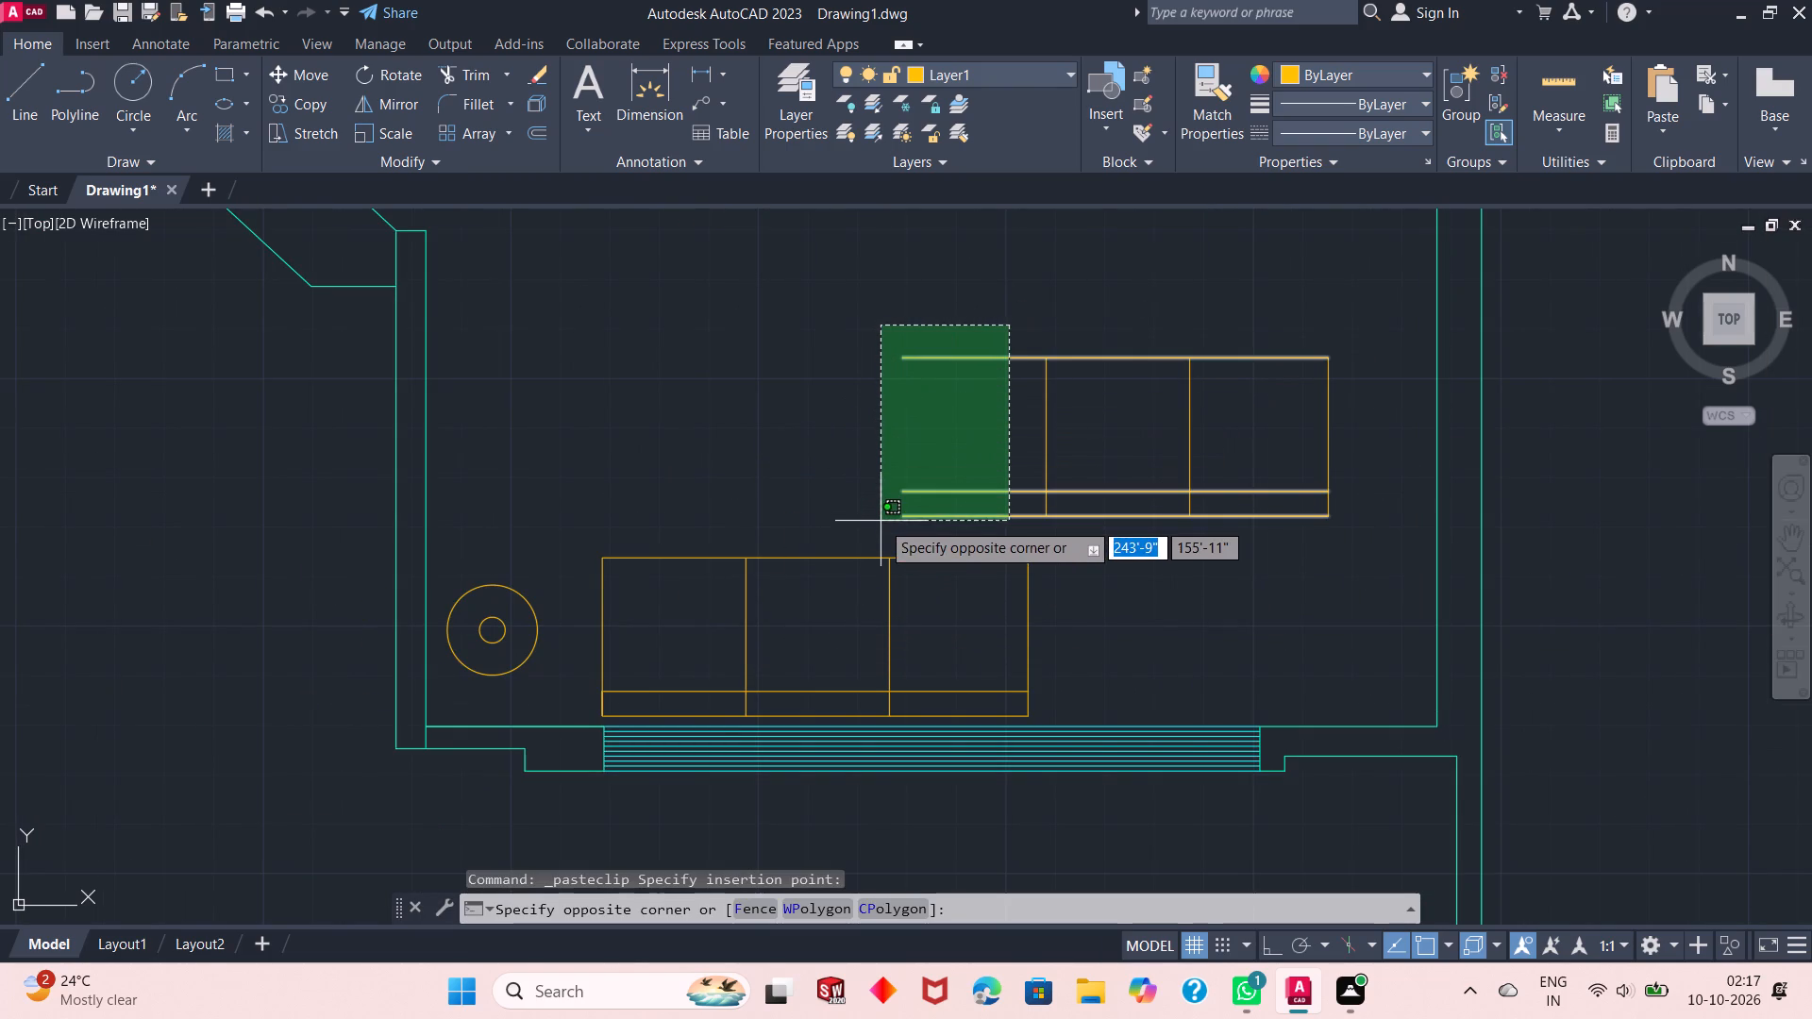
{"action": "key", "text": "Escape"}
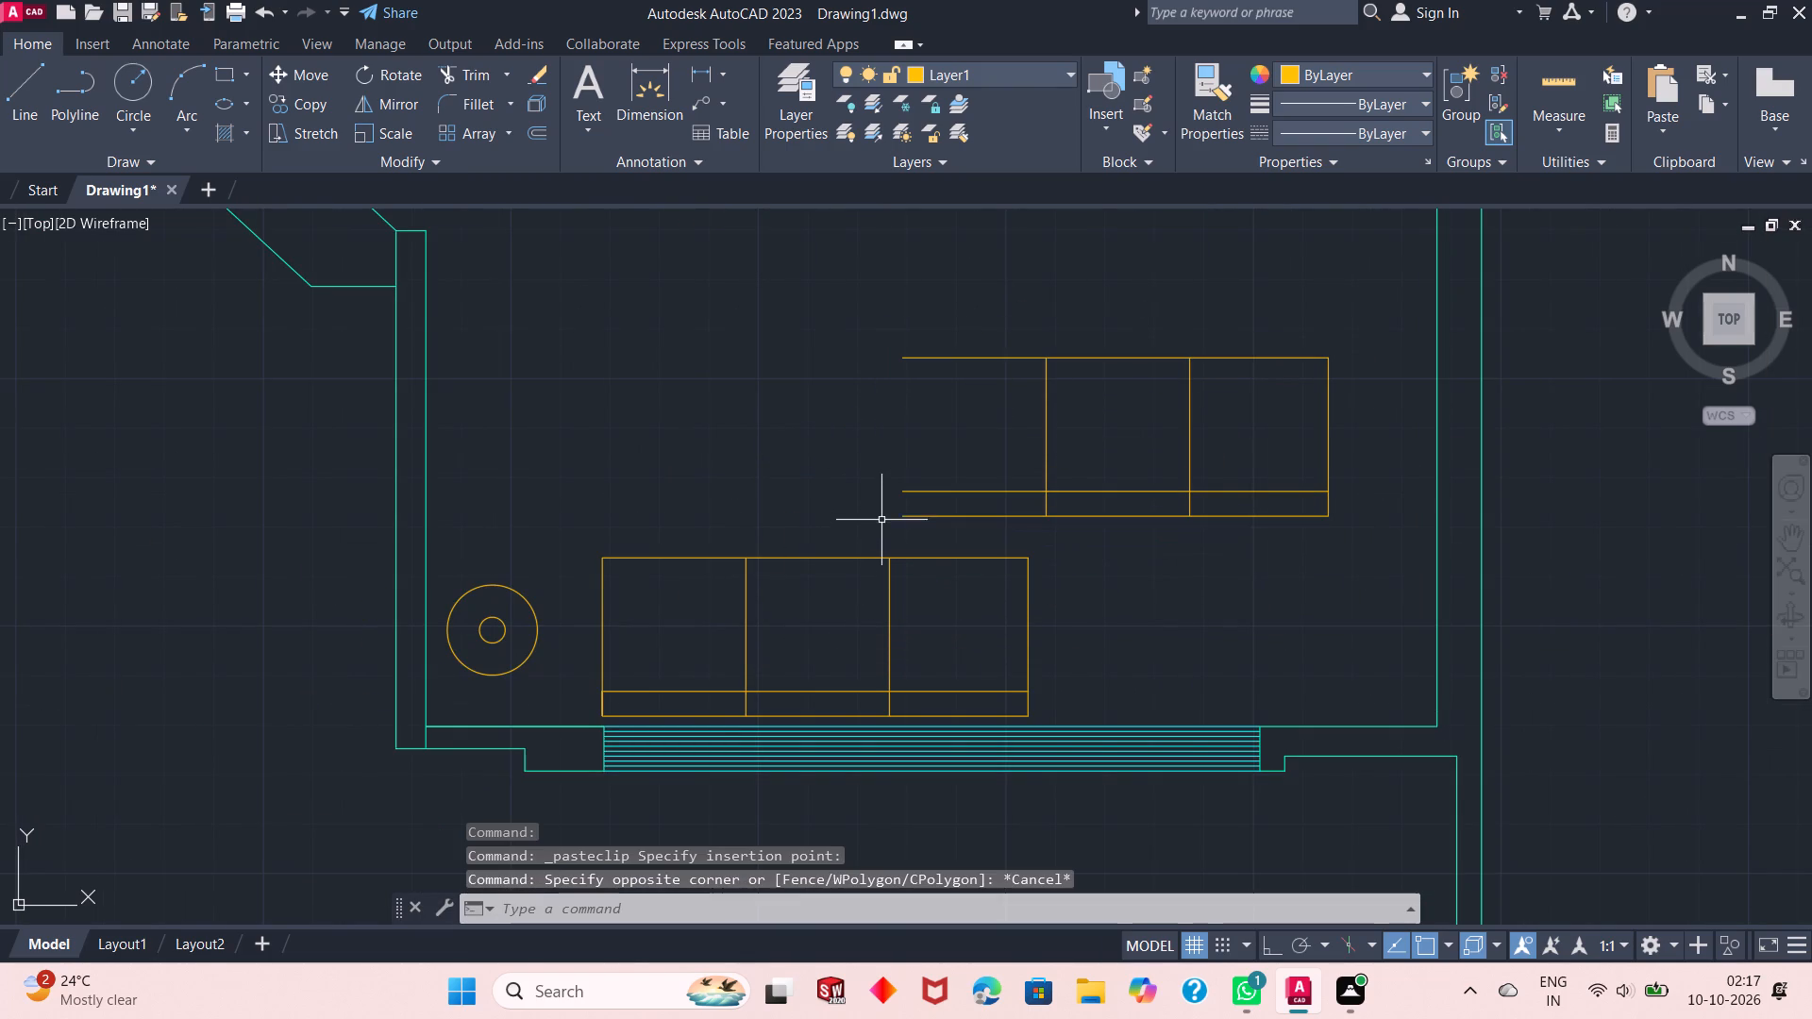
{"action": "left_click", "coordinate": [468, 75]}
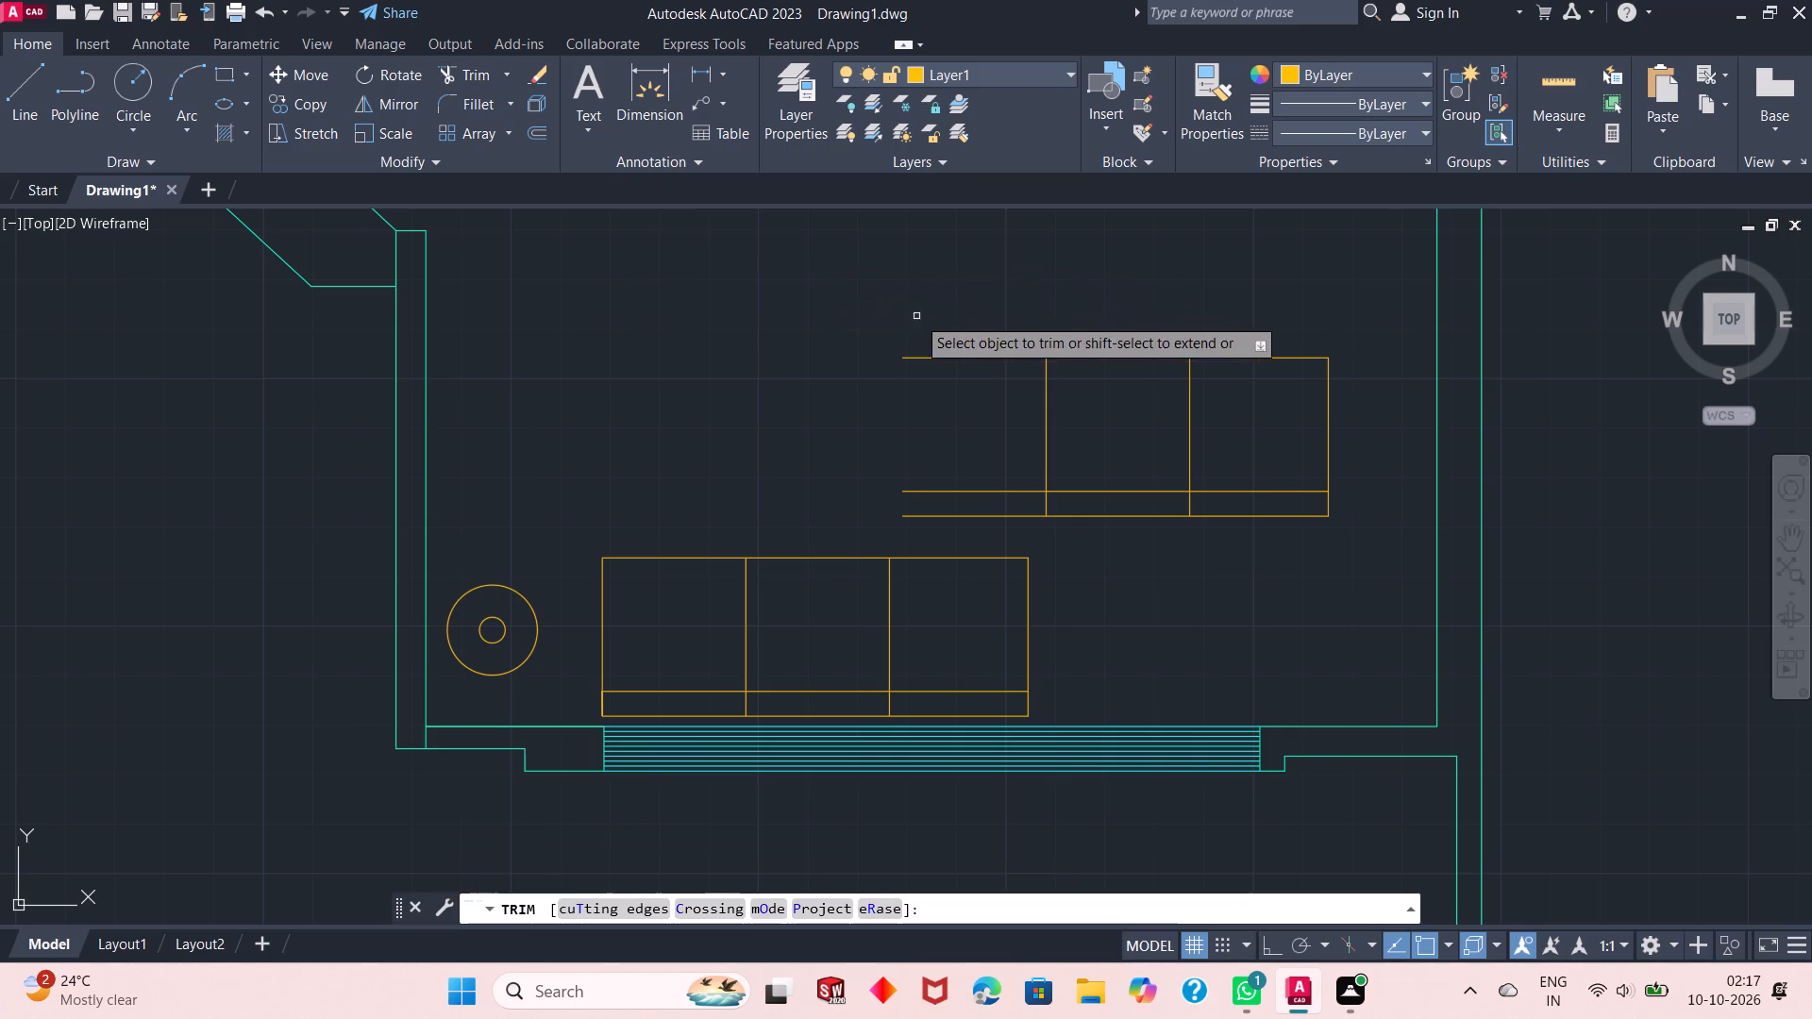
{"action": "left_click_drag", "start_coordinate": [918, 321], "coordinate": [998, 528]}
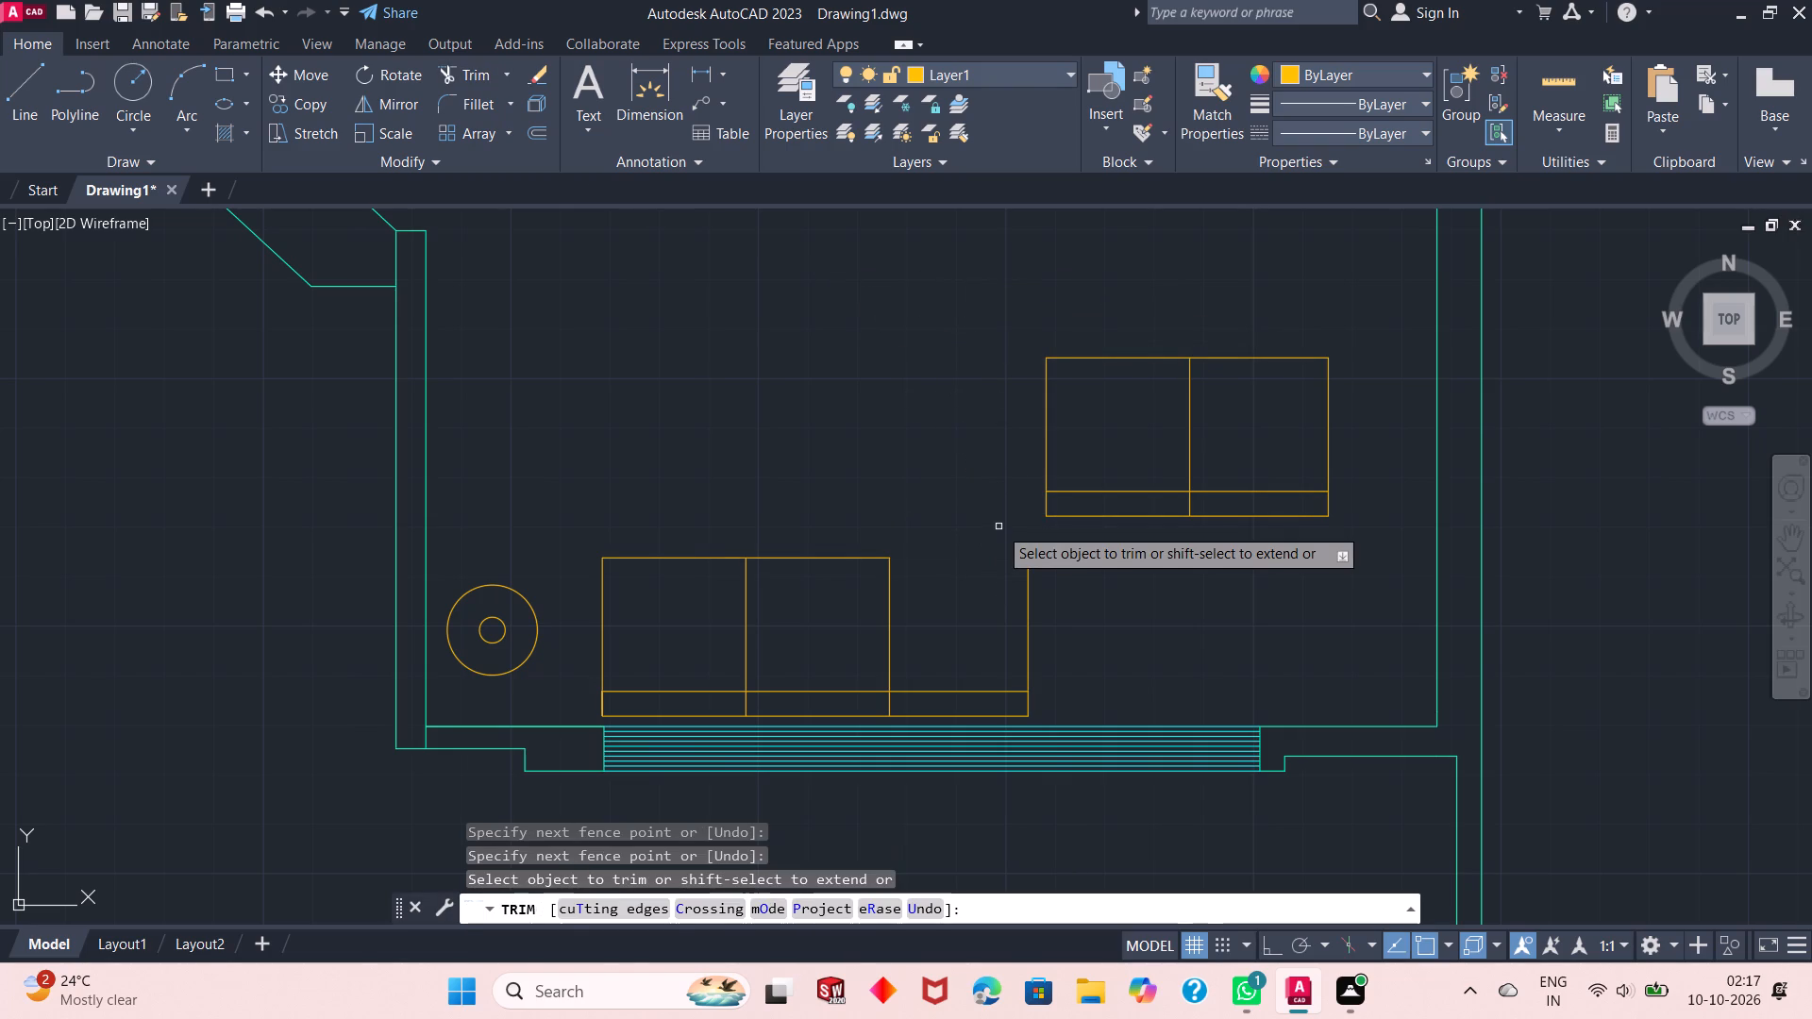
{"action": "key", "text": "ctrl+z"}
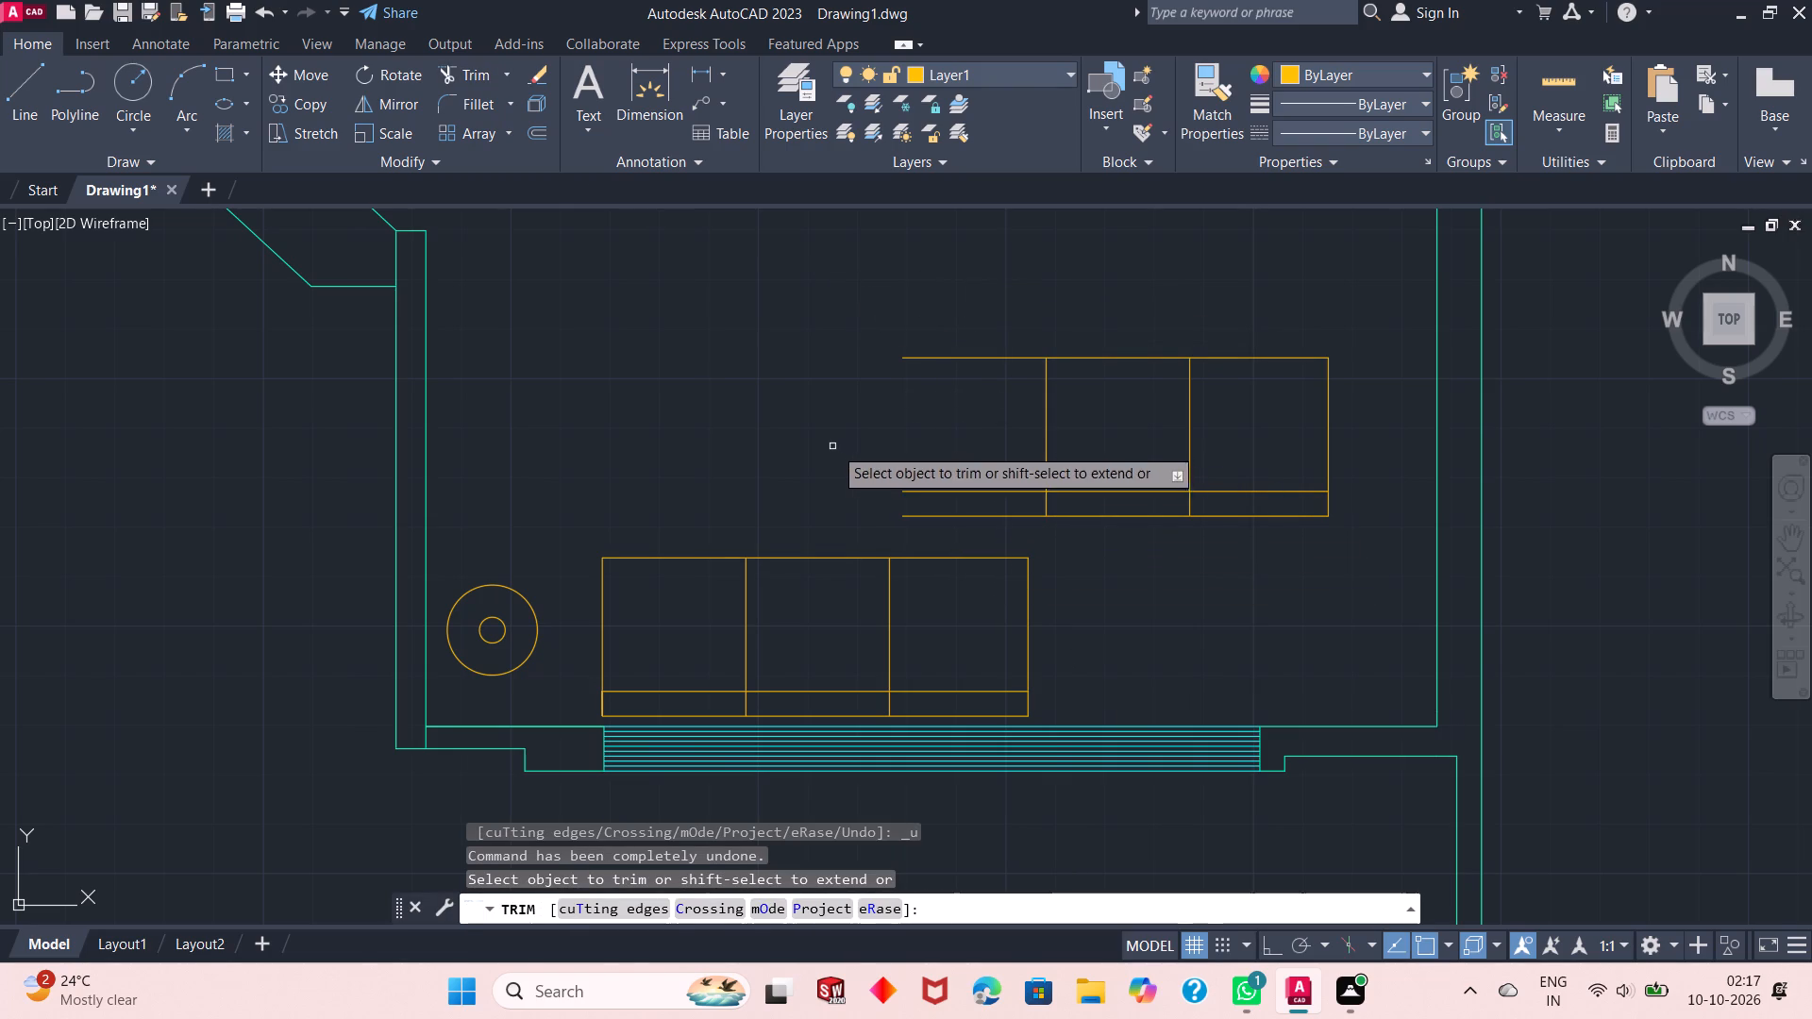
{"action": "left_click_drag", "start_coordinate": [937, 324], "coordinate": [1015, 535]}
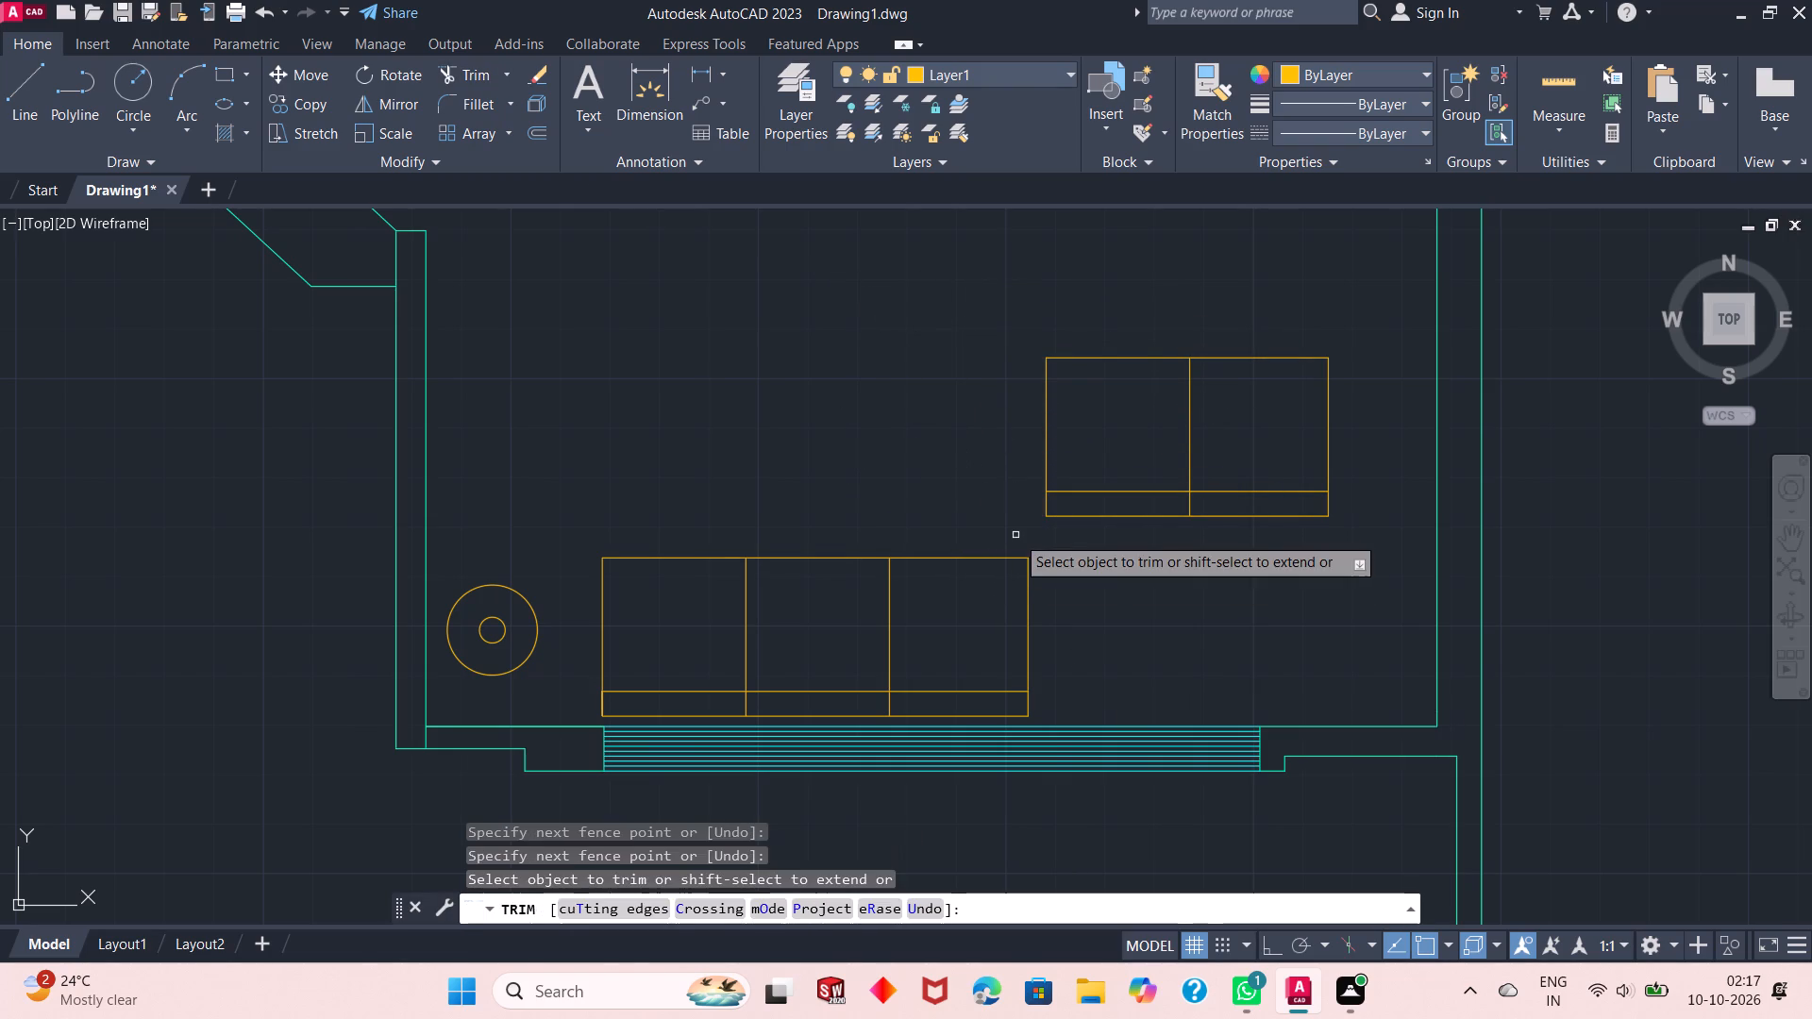
{"action": "key", "text": "Escape"}
Move the two-seat sofa about 3'-5" south to stand just east of the three-seat sofa along the south wall.
{"action": "left_click", "coordinate": [1377, 321]}
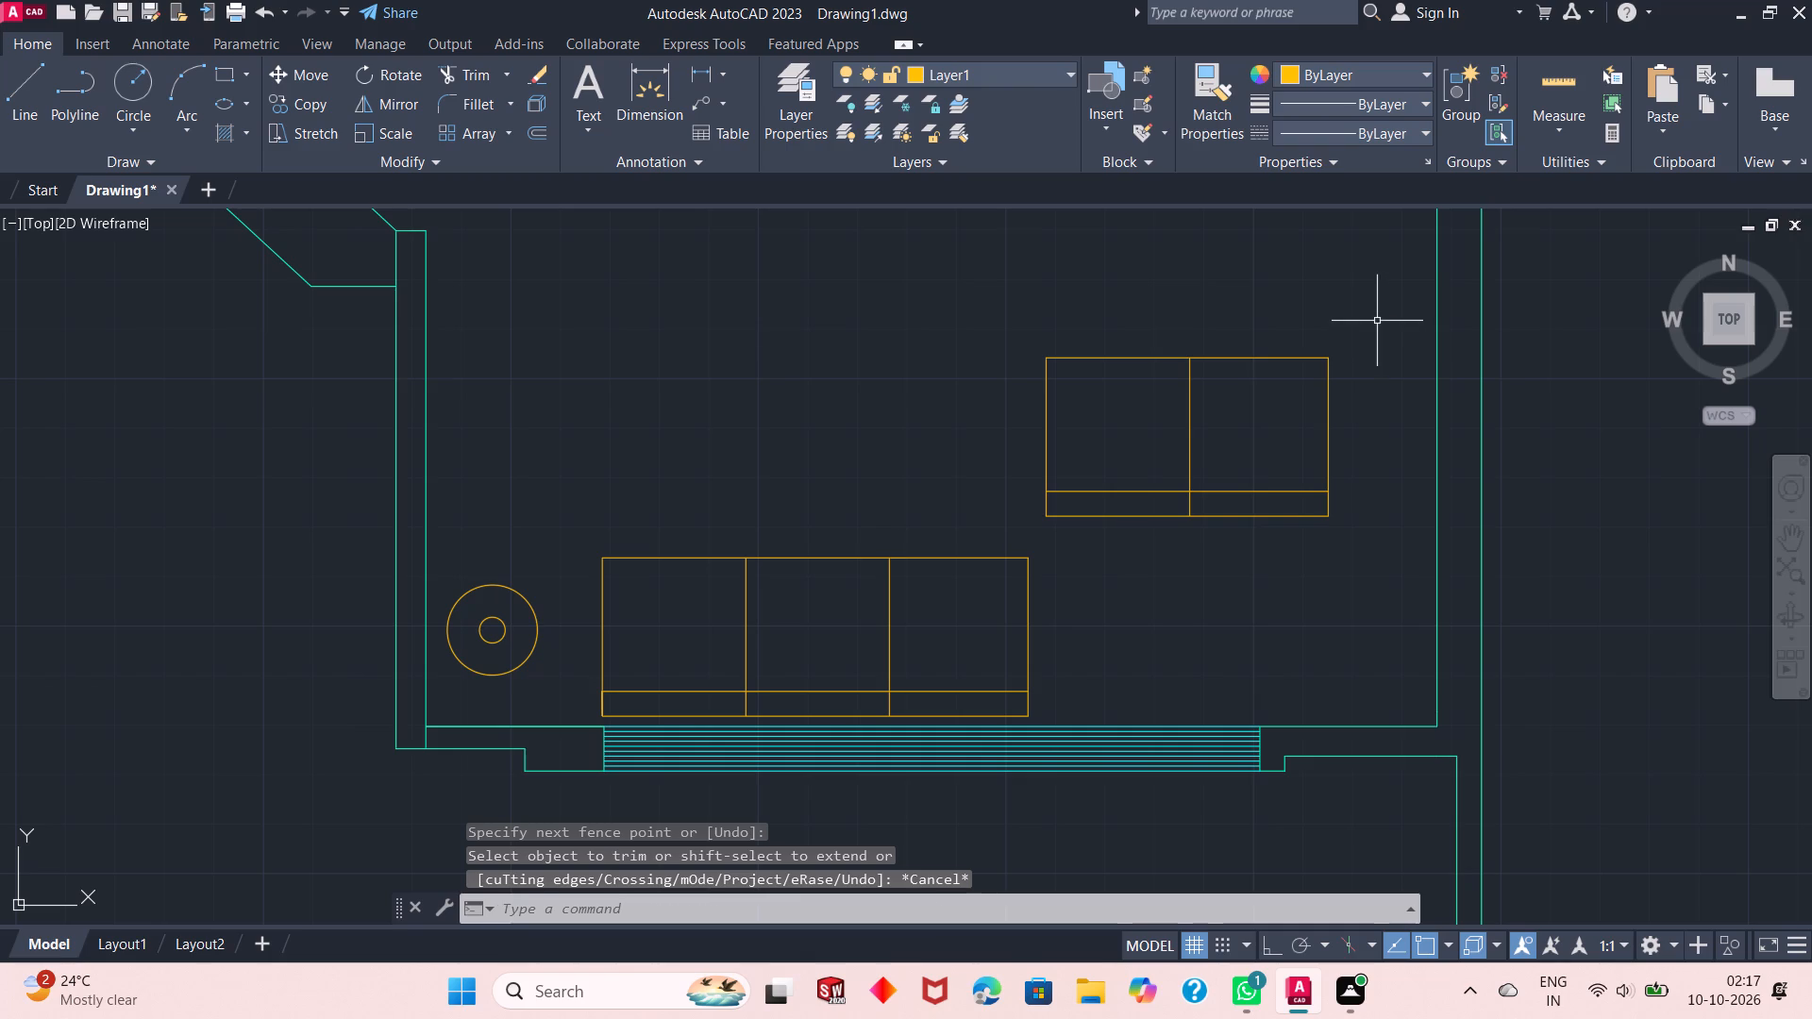
{"action": "left_click", "coordinate": [1022, 538]}
{"action": "key", "text": "m"}
{"action": "key", "text": "space"}
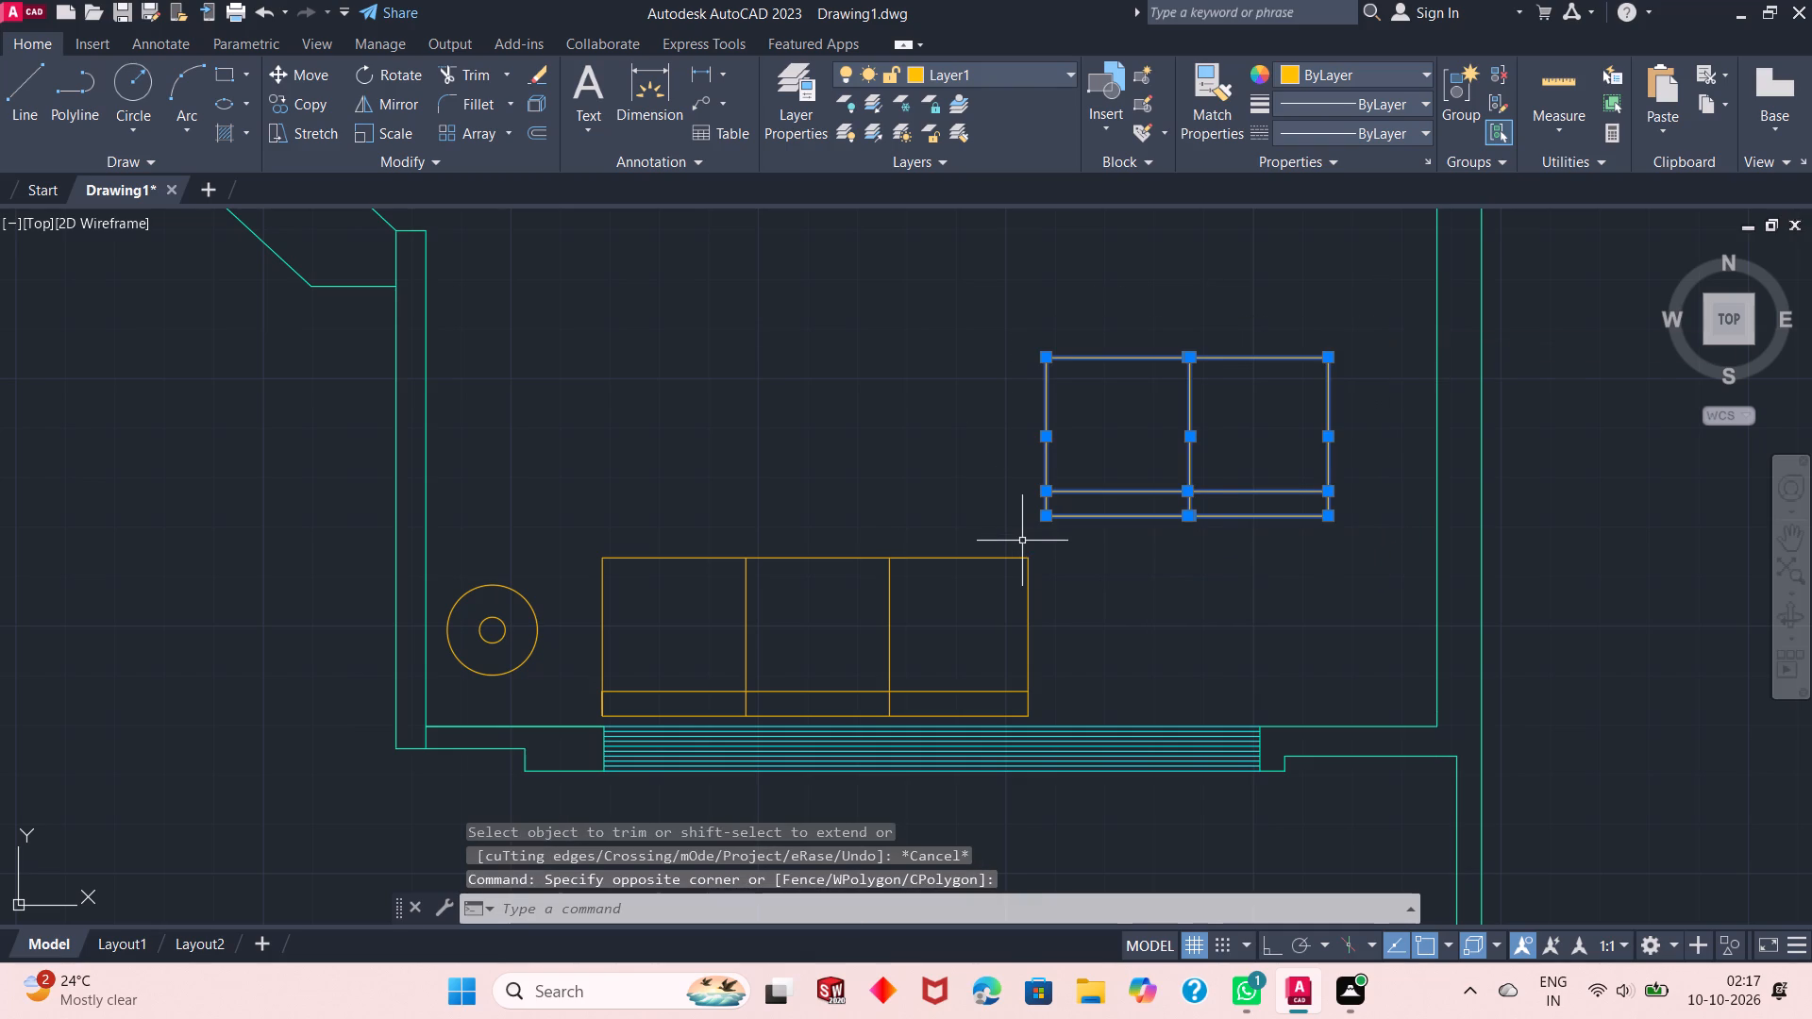
{"action": "left_click", "coordinate": [1047, 515]}
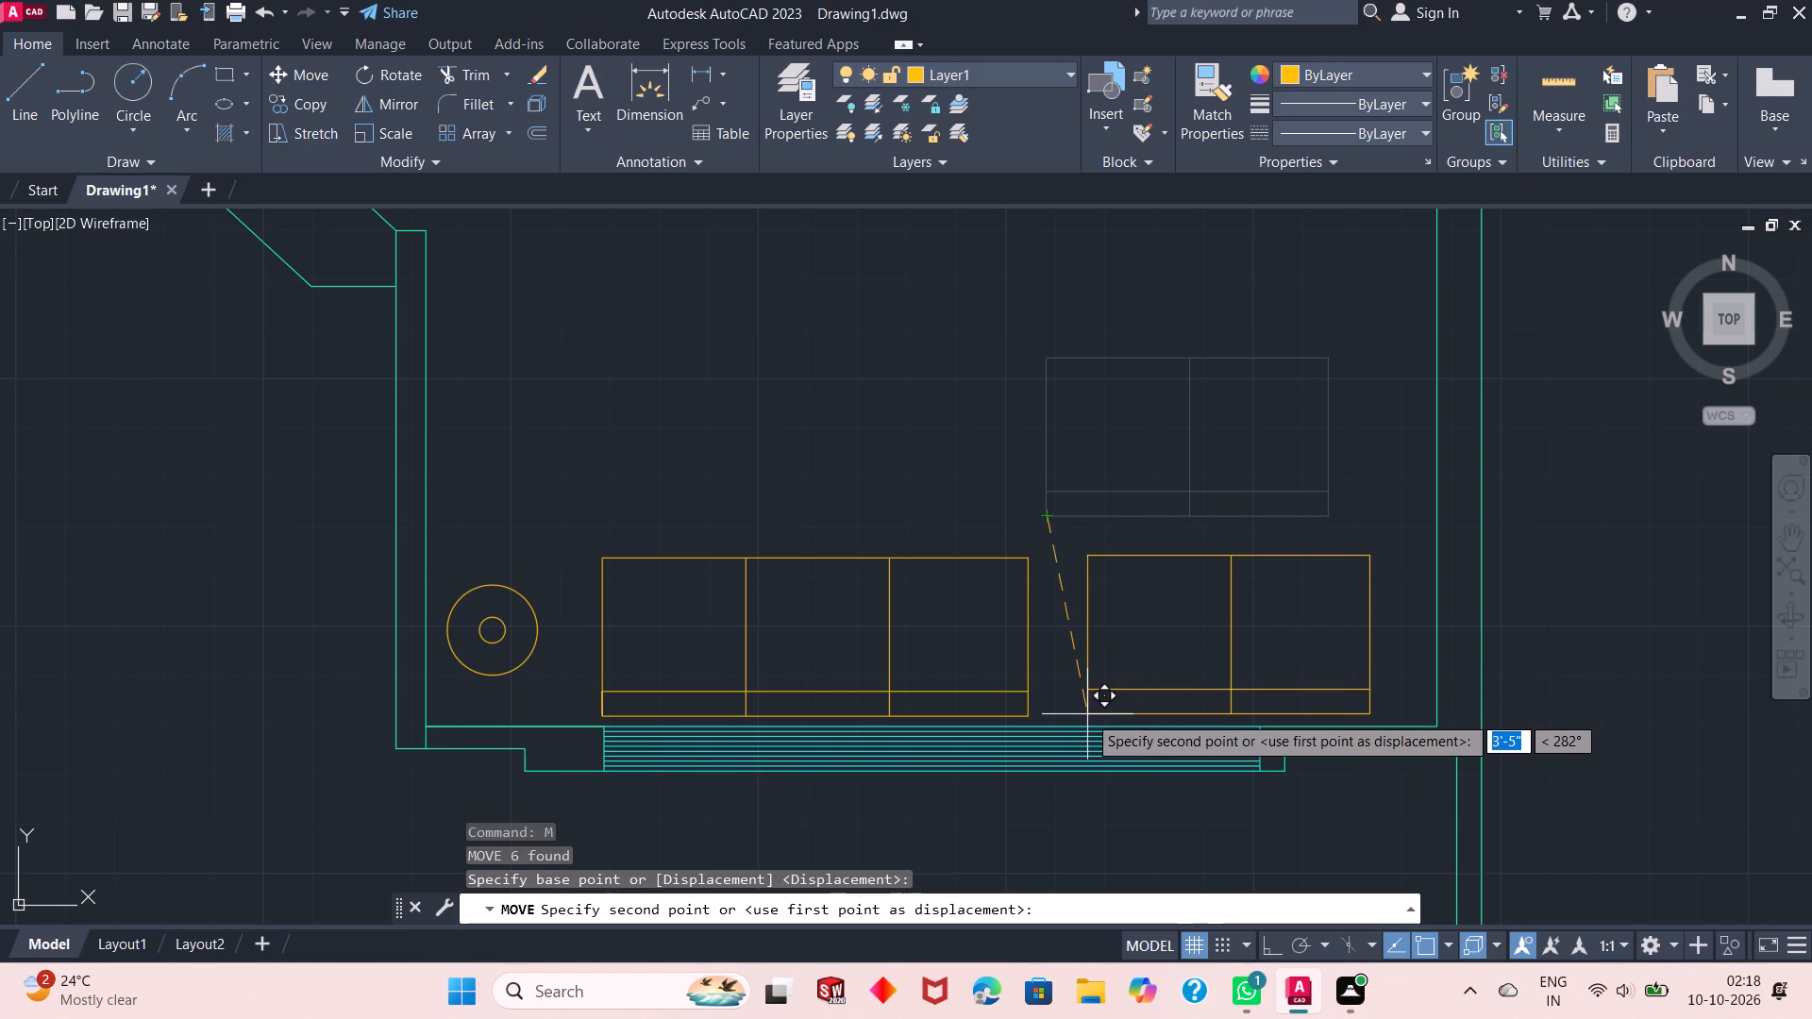
{"action": "left_click", "coordinate": [1087, 717]}
{"action": "scroll", "coordinate": [1137, 662], "scroll_direction": "down", "scroll_amount": 2}
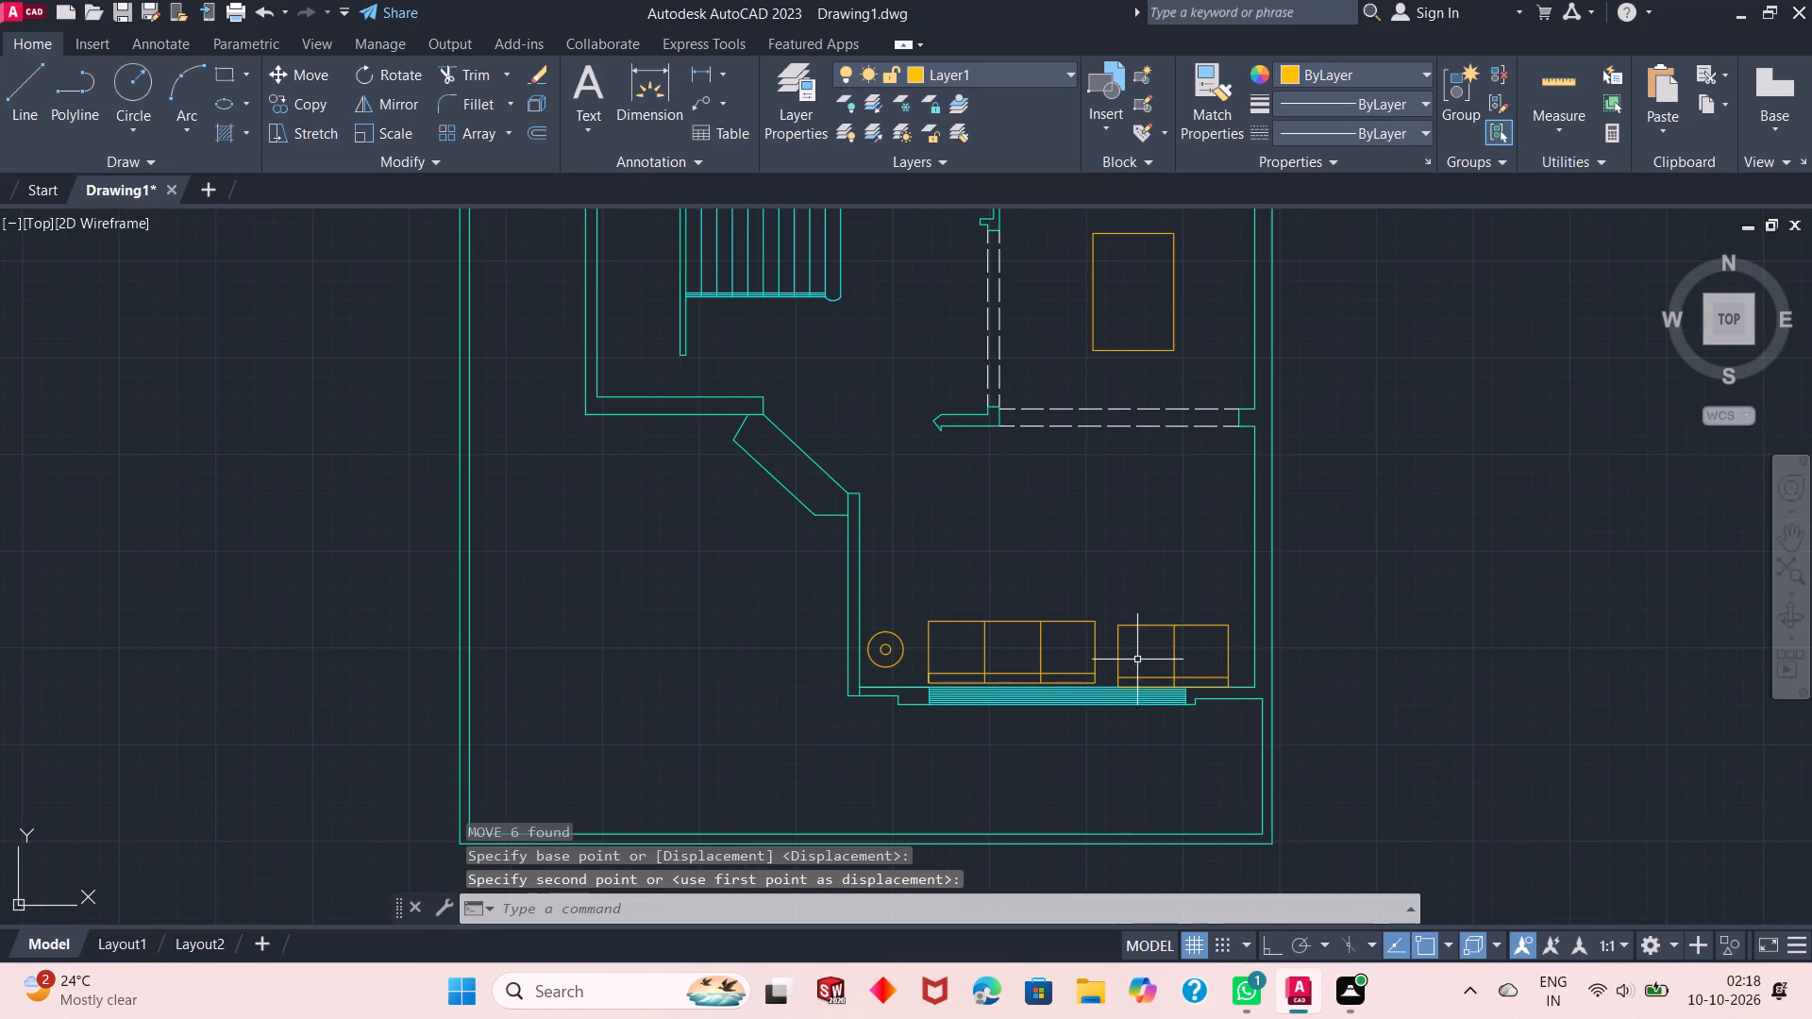
Undo the last move of the two-seat sofa in the southeast room.
{"action": "scroll", "coordinate": [1105, 674], "scroll_direction": "up", "scroll_amount": 5}
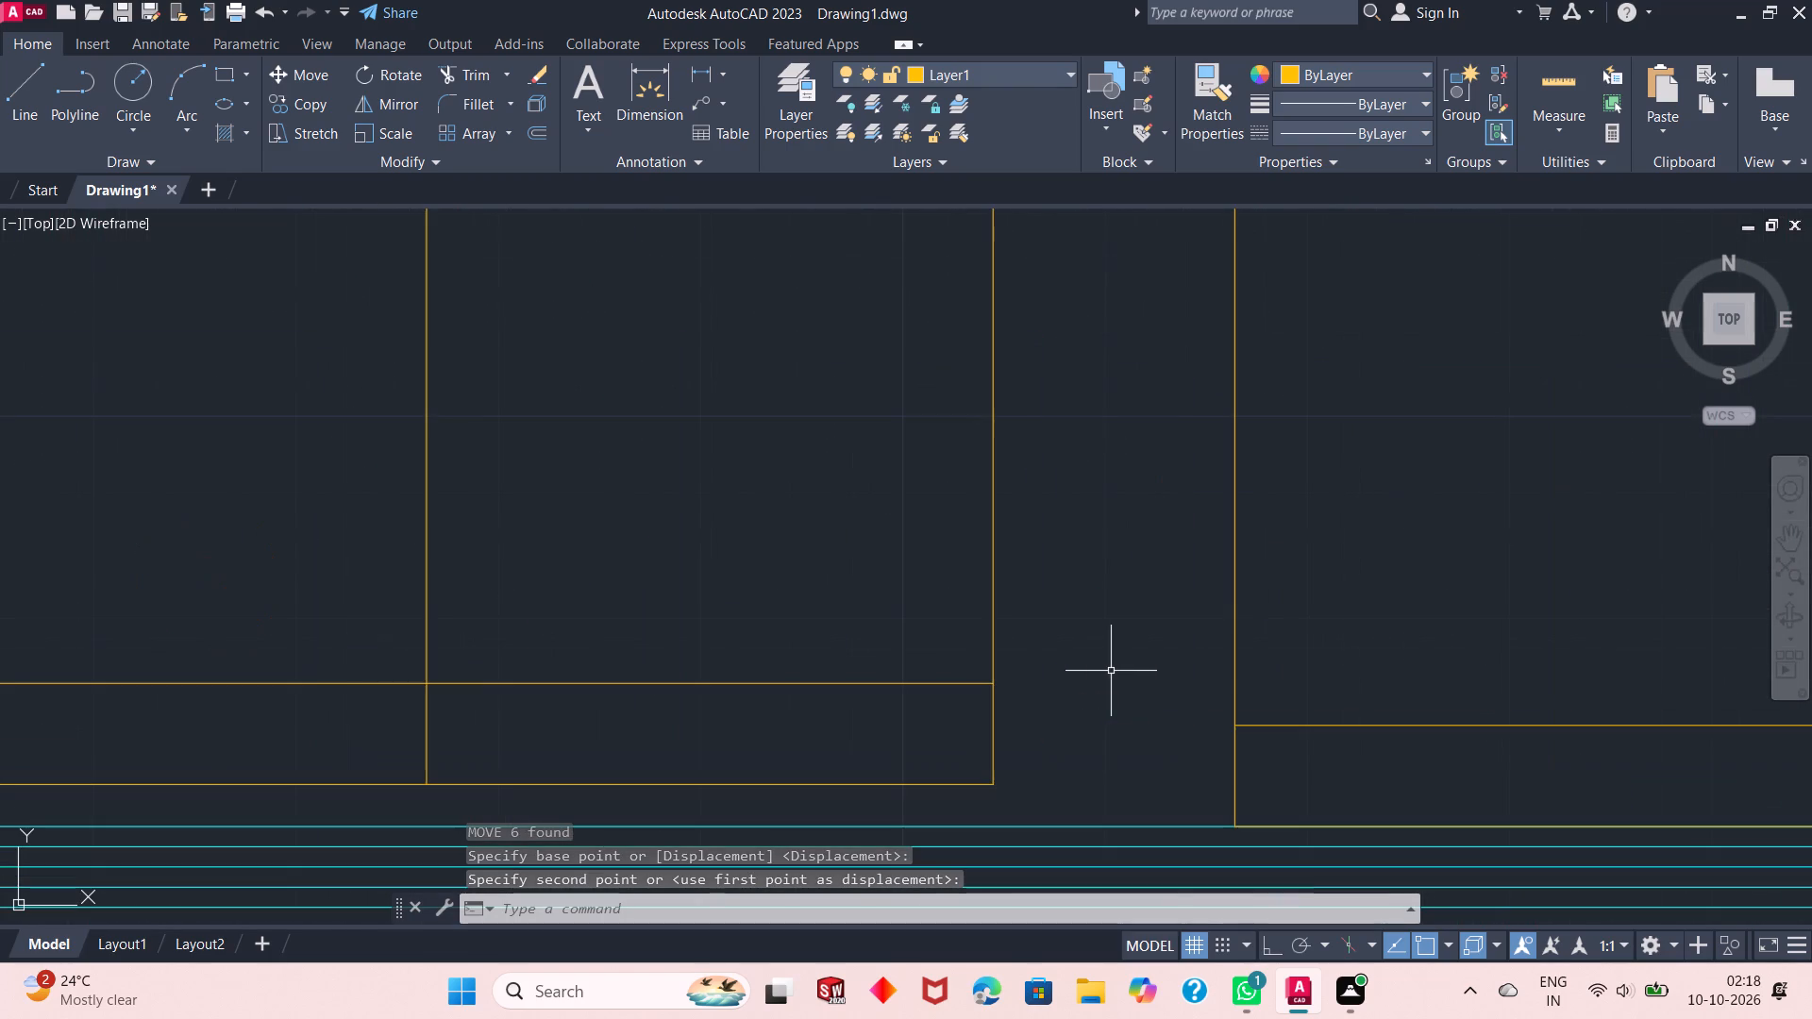
{"action": "scroll", "coordinate": [1111, 670], "scroll_direction": "down", "scroll_amount": 2}
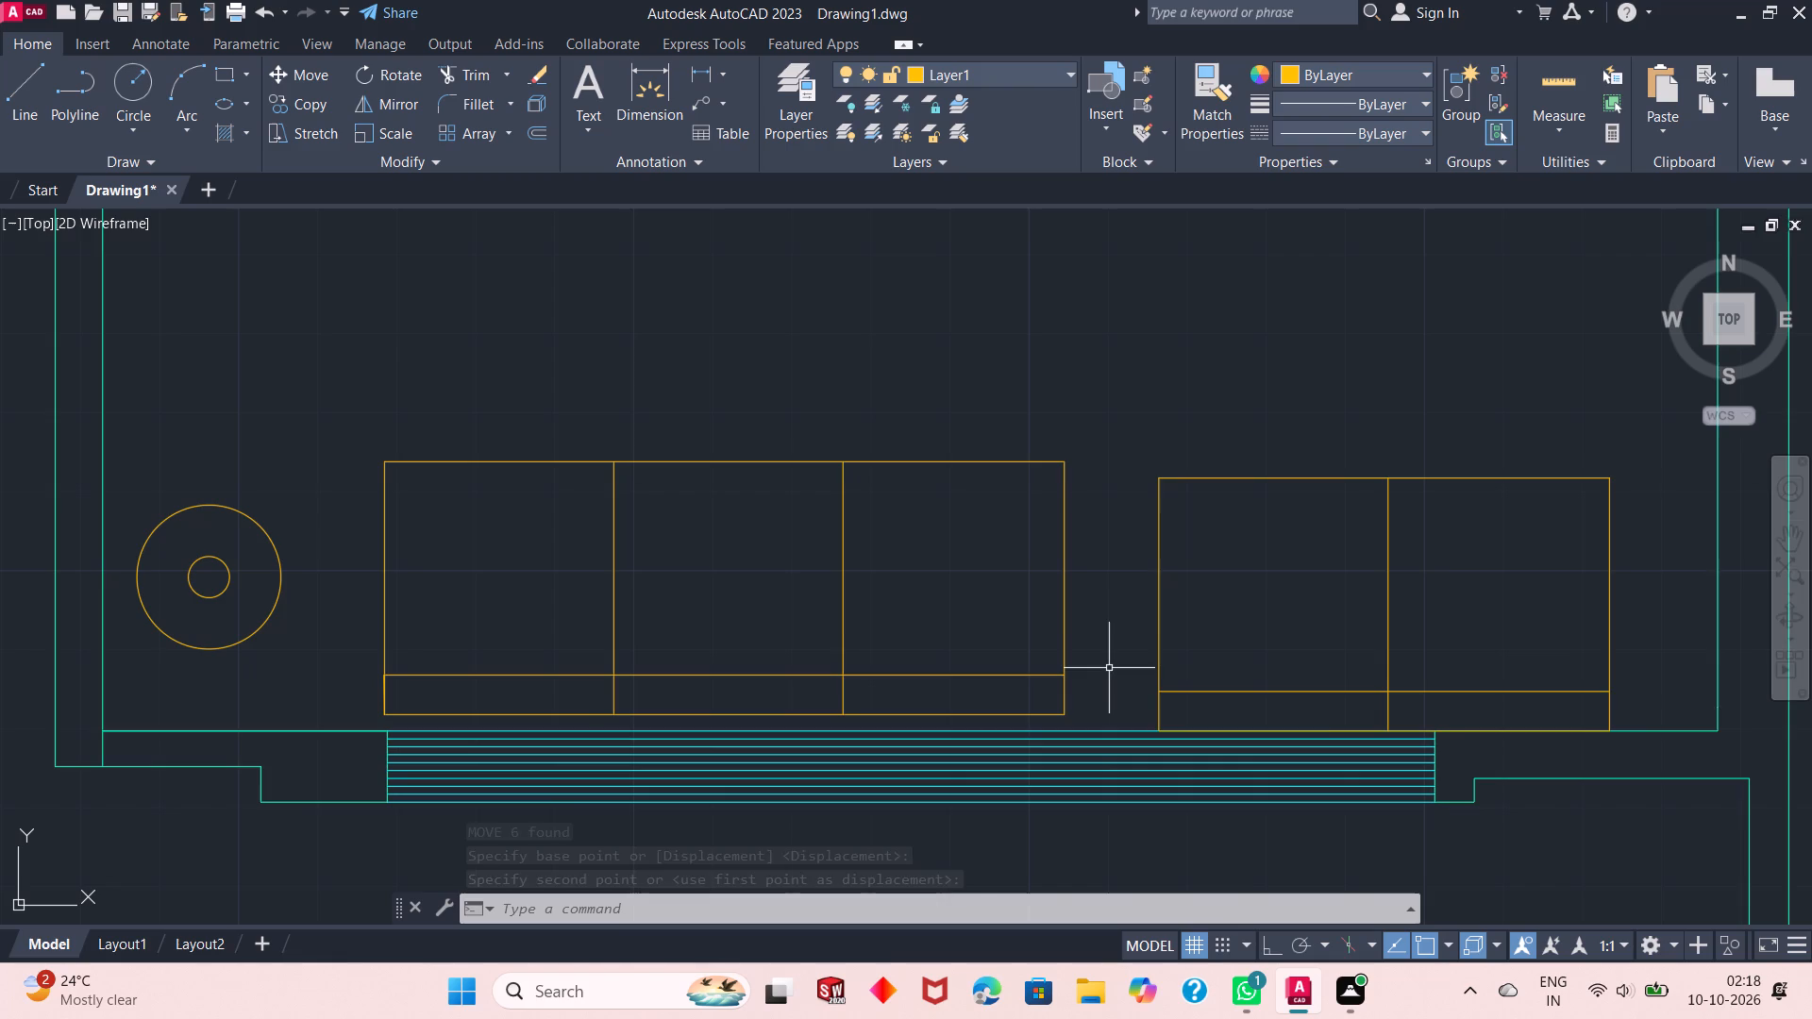
{"action": "scroll", "coordinate": [1132, 632], "scroll_direction": "down", "scroll_amount": 1}
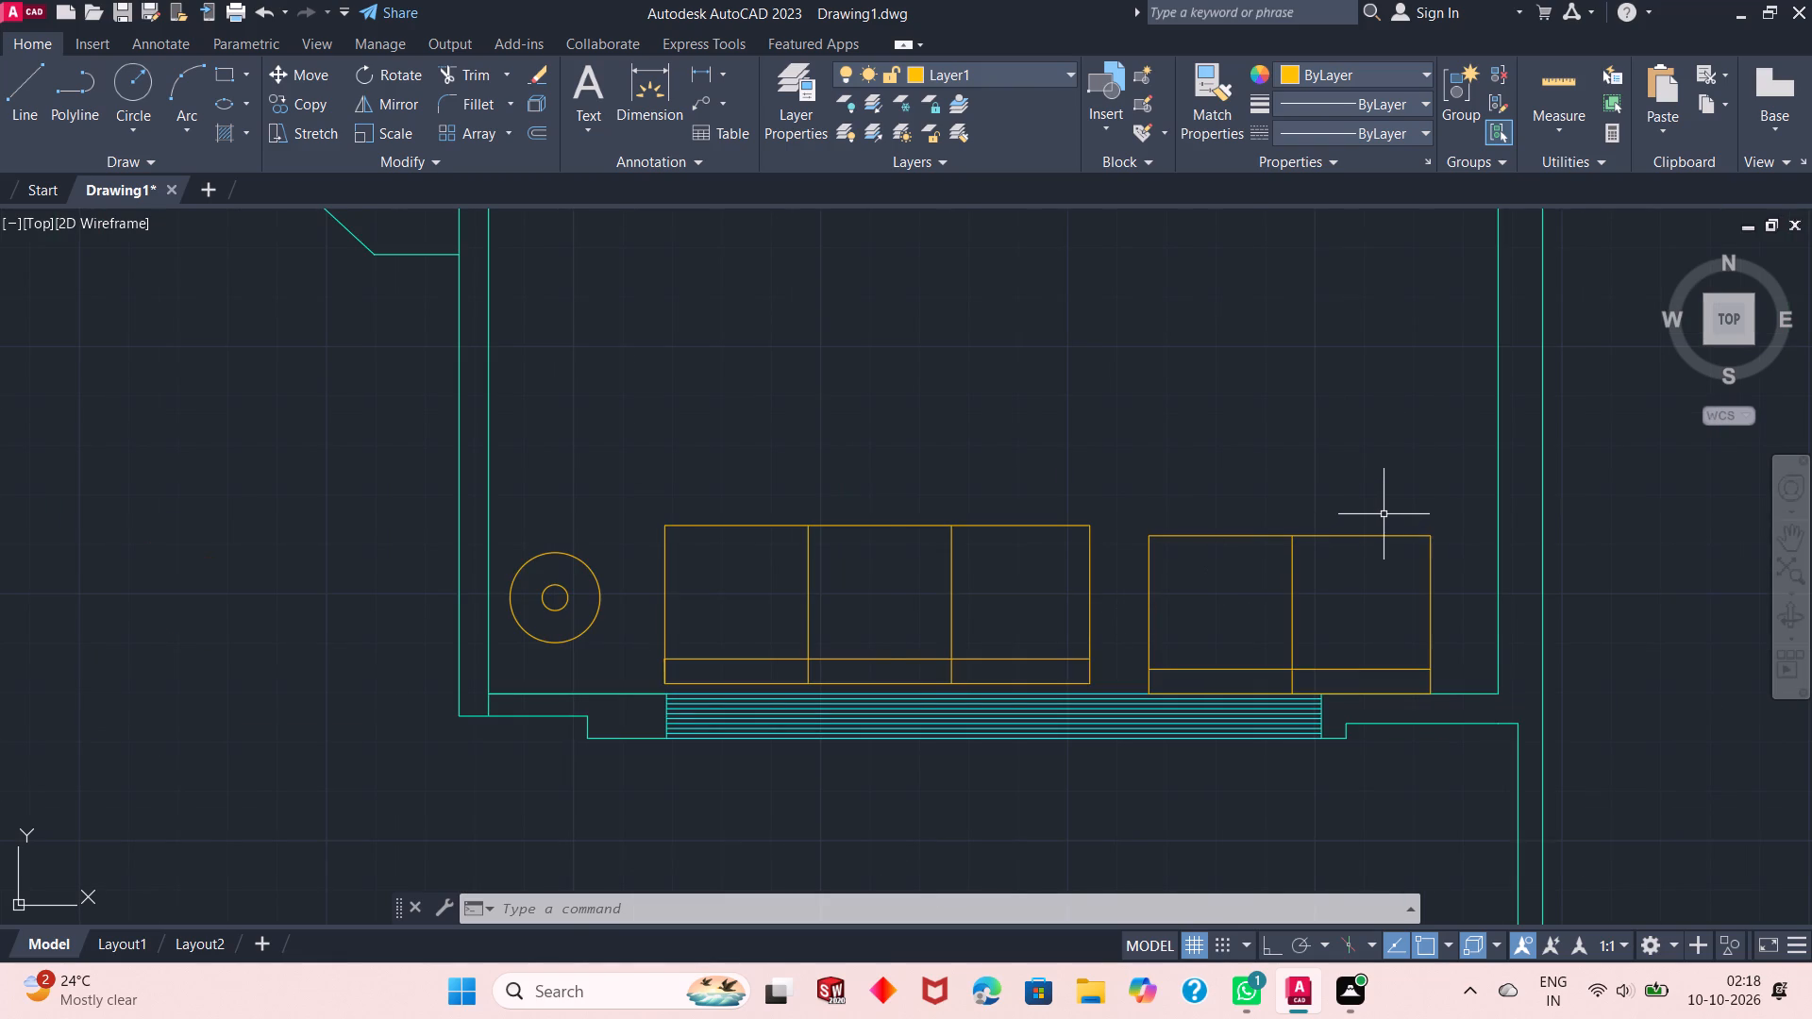
{"action": "key", "text": "ctrl+z"}
{"action": "key", "text": "ctrl+z"}
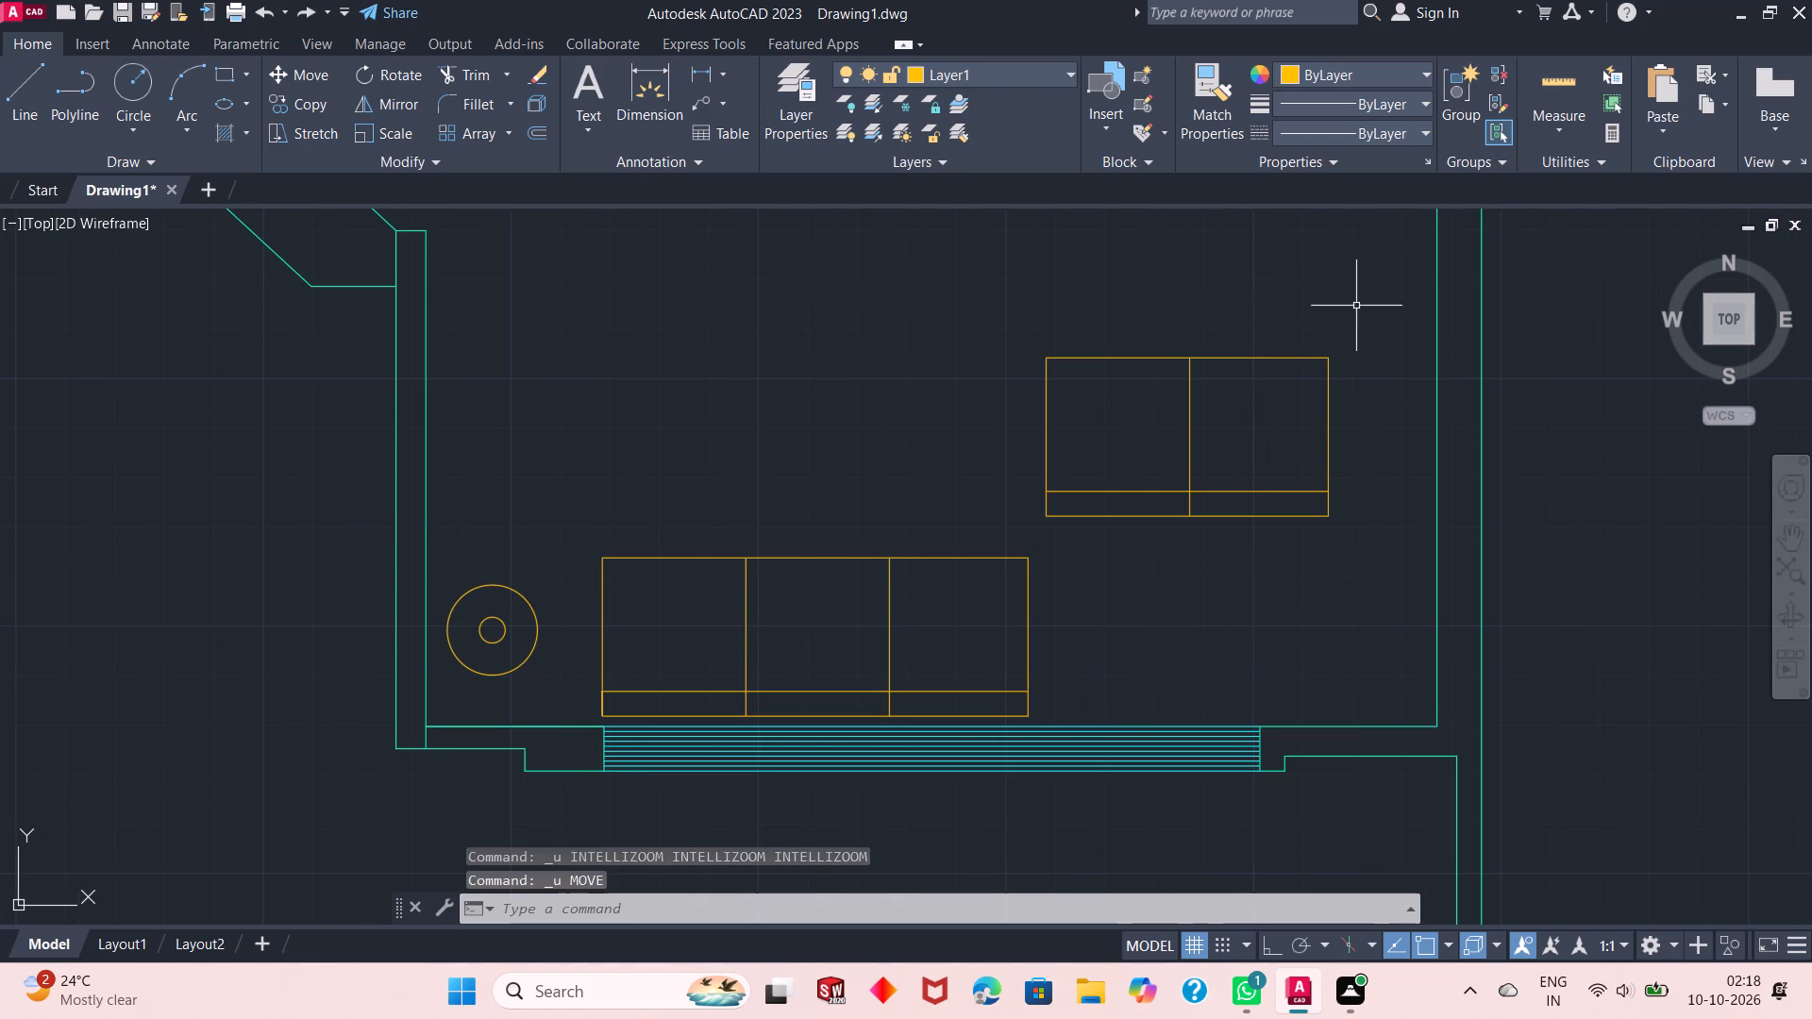
Move the two-seat sofa about 3'-5" south-southeast, east of the three-seat sofa and slightly clear of the south wall.
{"action": "left_click", "coordinate": [1288, 309]}
{"action": "left_click_drag", "start_coordinate": [1169, 296], "coordinate": [1178, 296]}
{"action": "left_click", "coordinate": [1380, 323]}
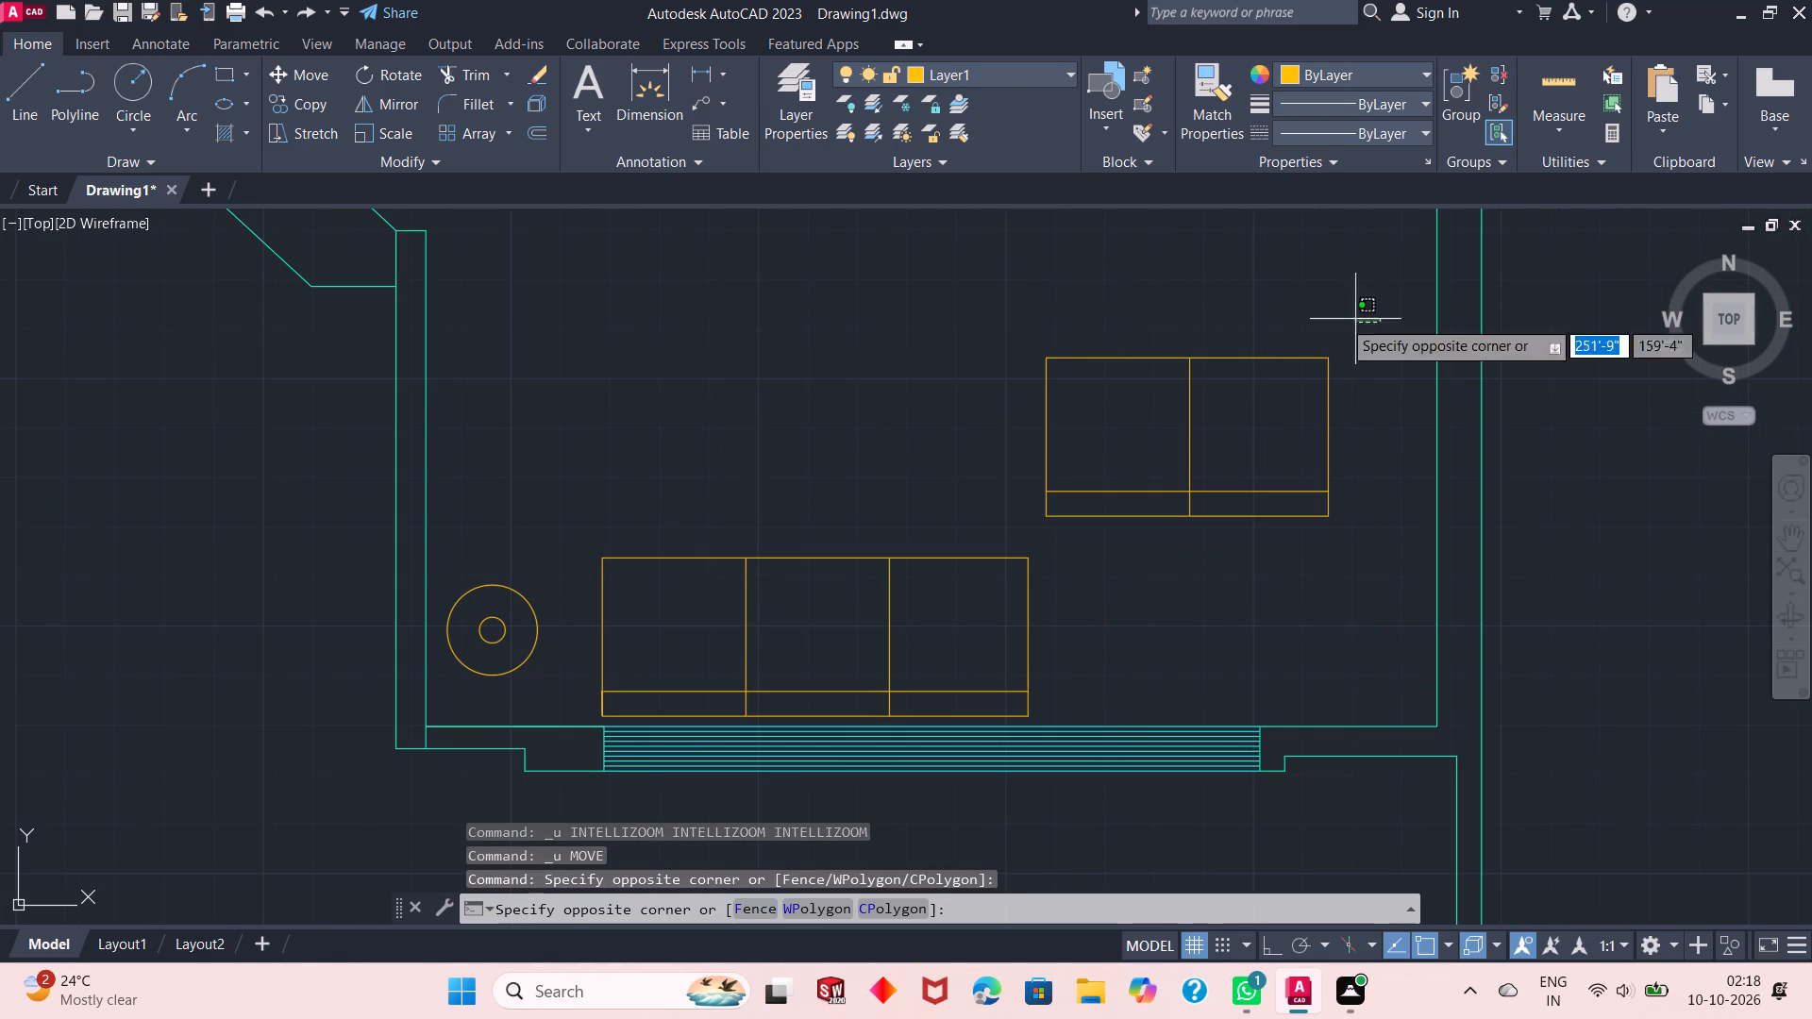
{"action": "left_click", "coordinate": [1019, 546]}
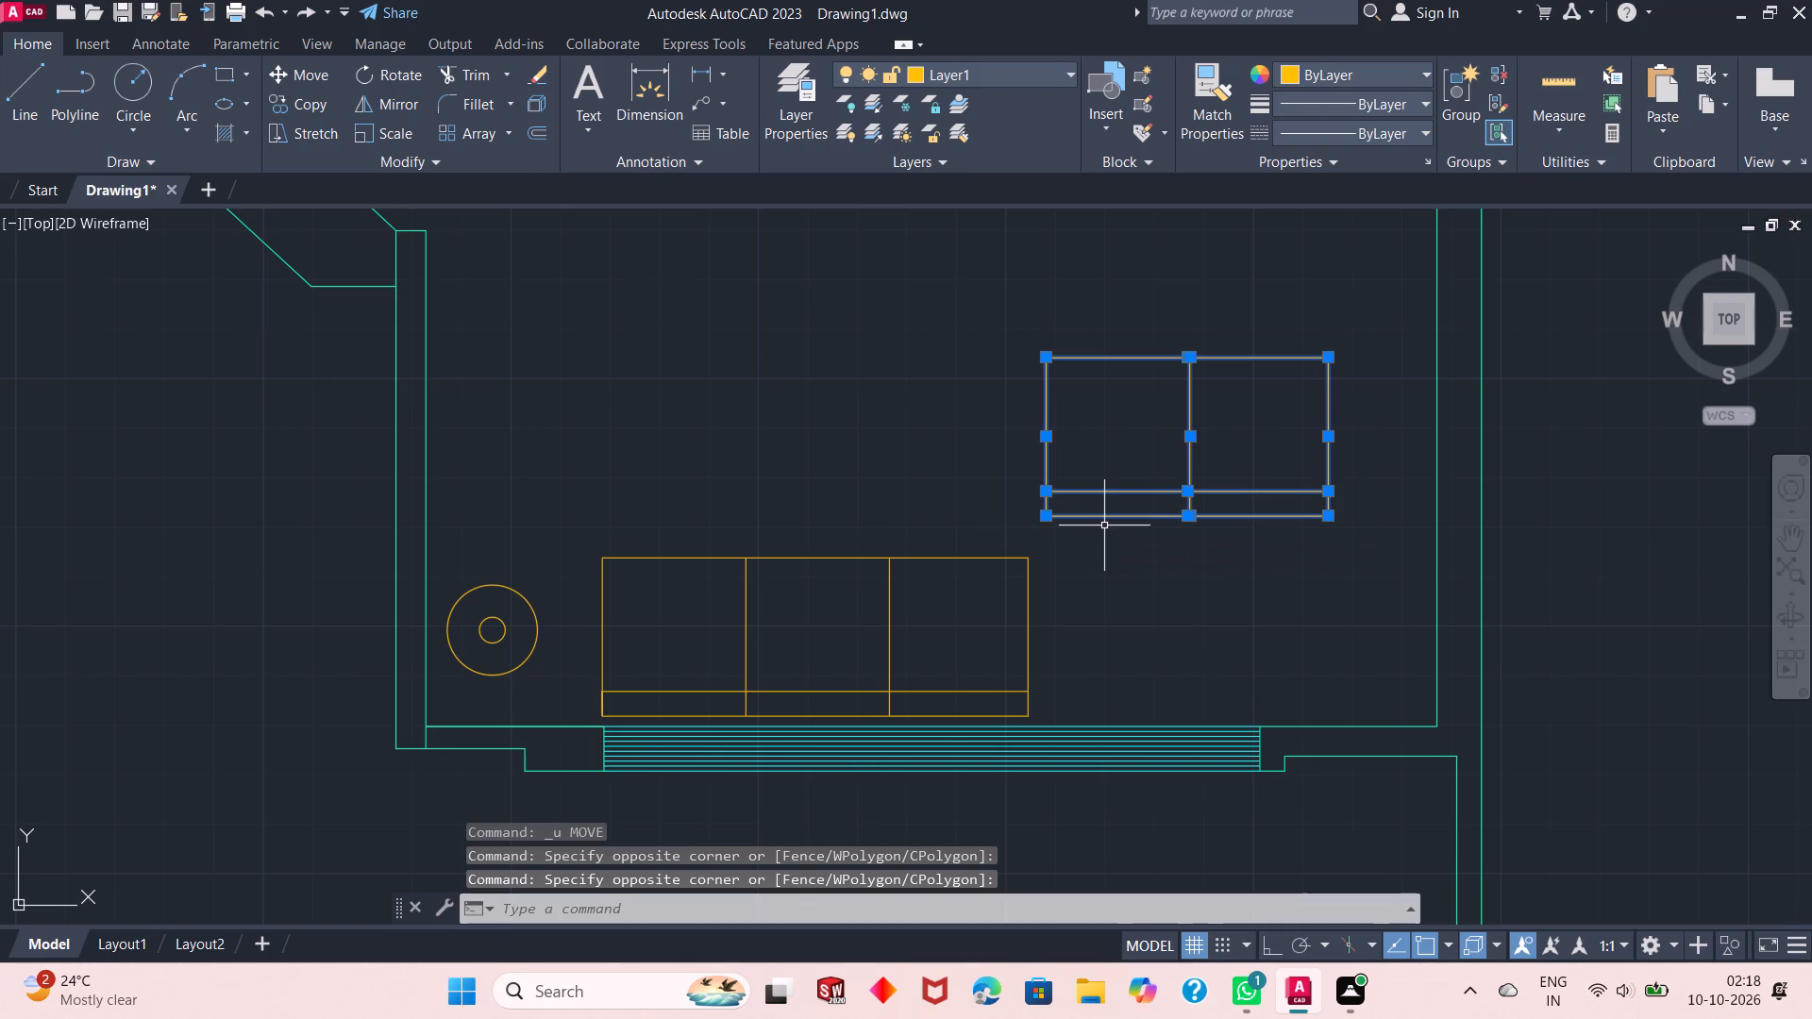
{"action": "type", "text": "m"}
{"action": "key", "text": "space"}
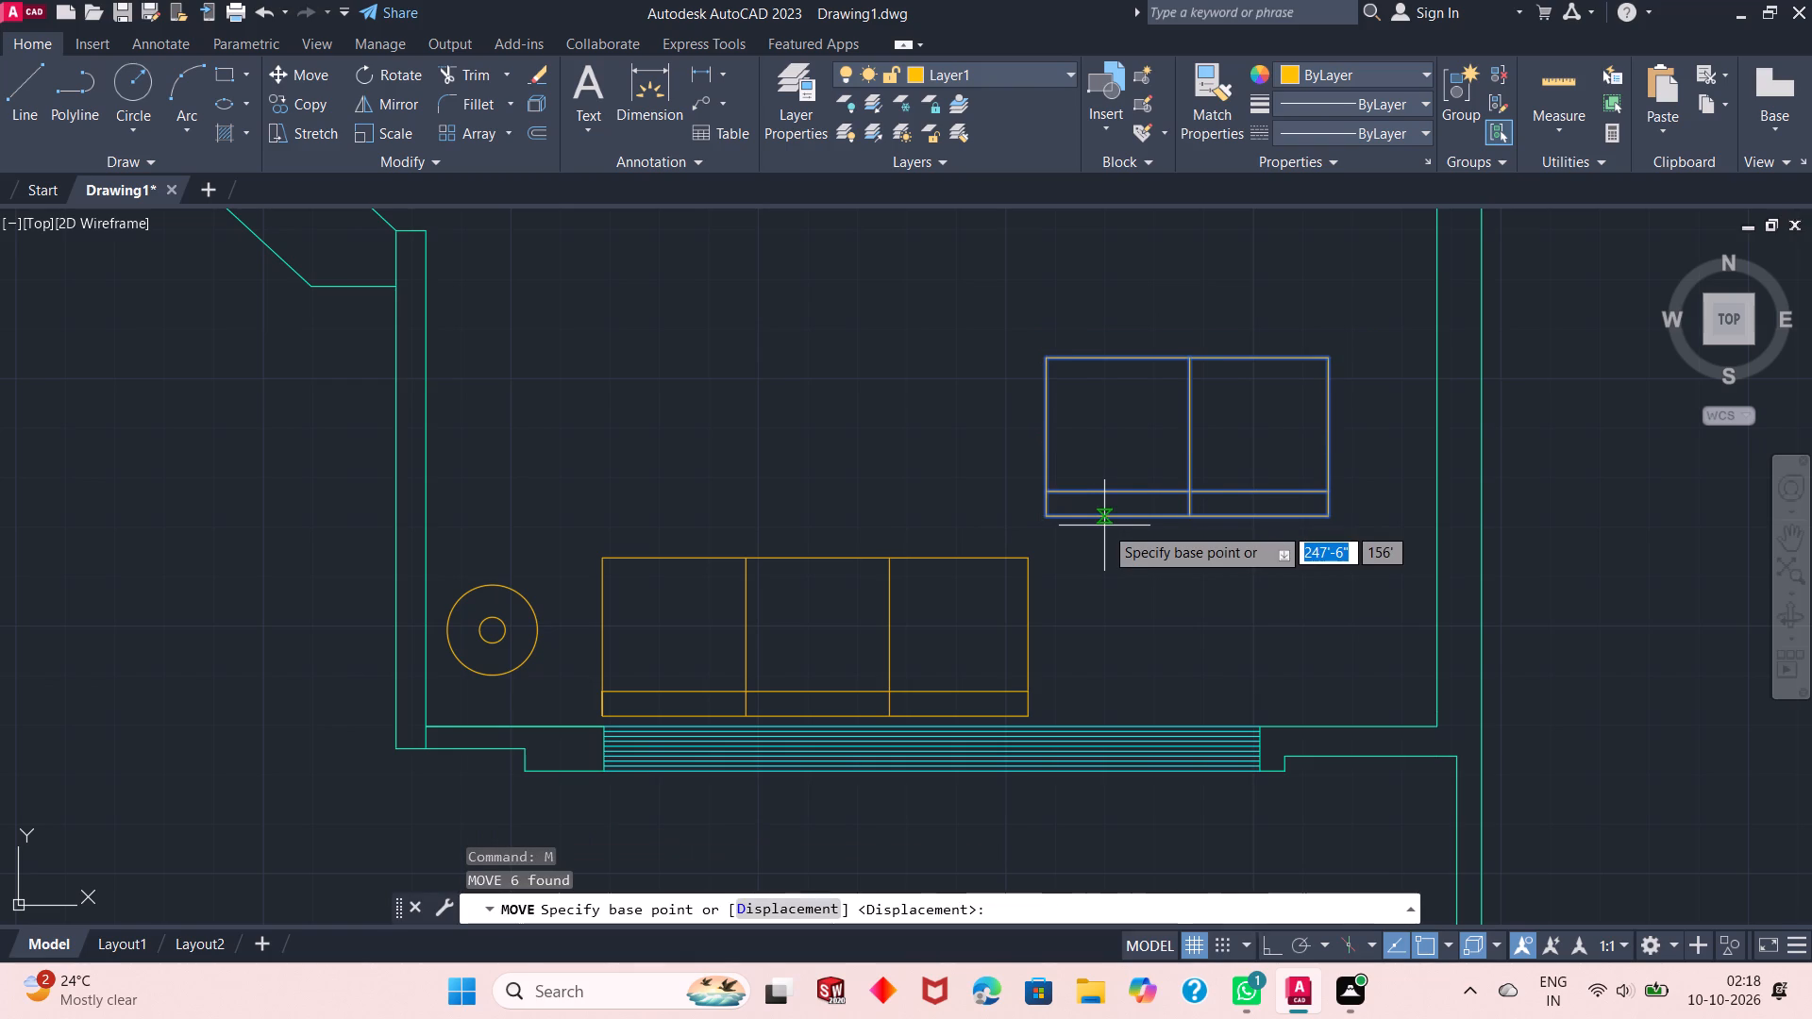
{"action": "left_click", "coordinate": [1051, 521]}
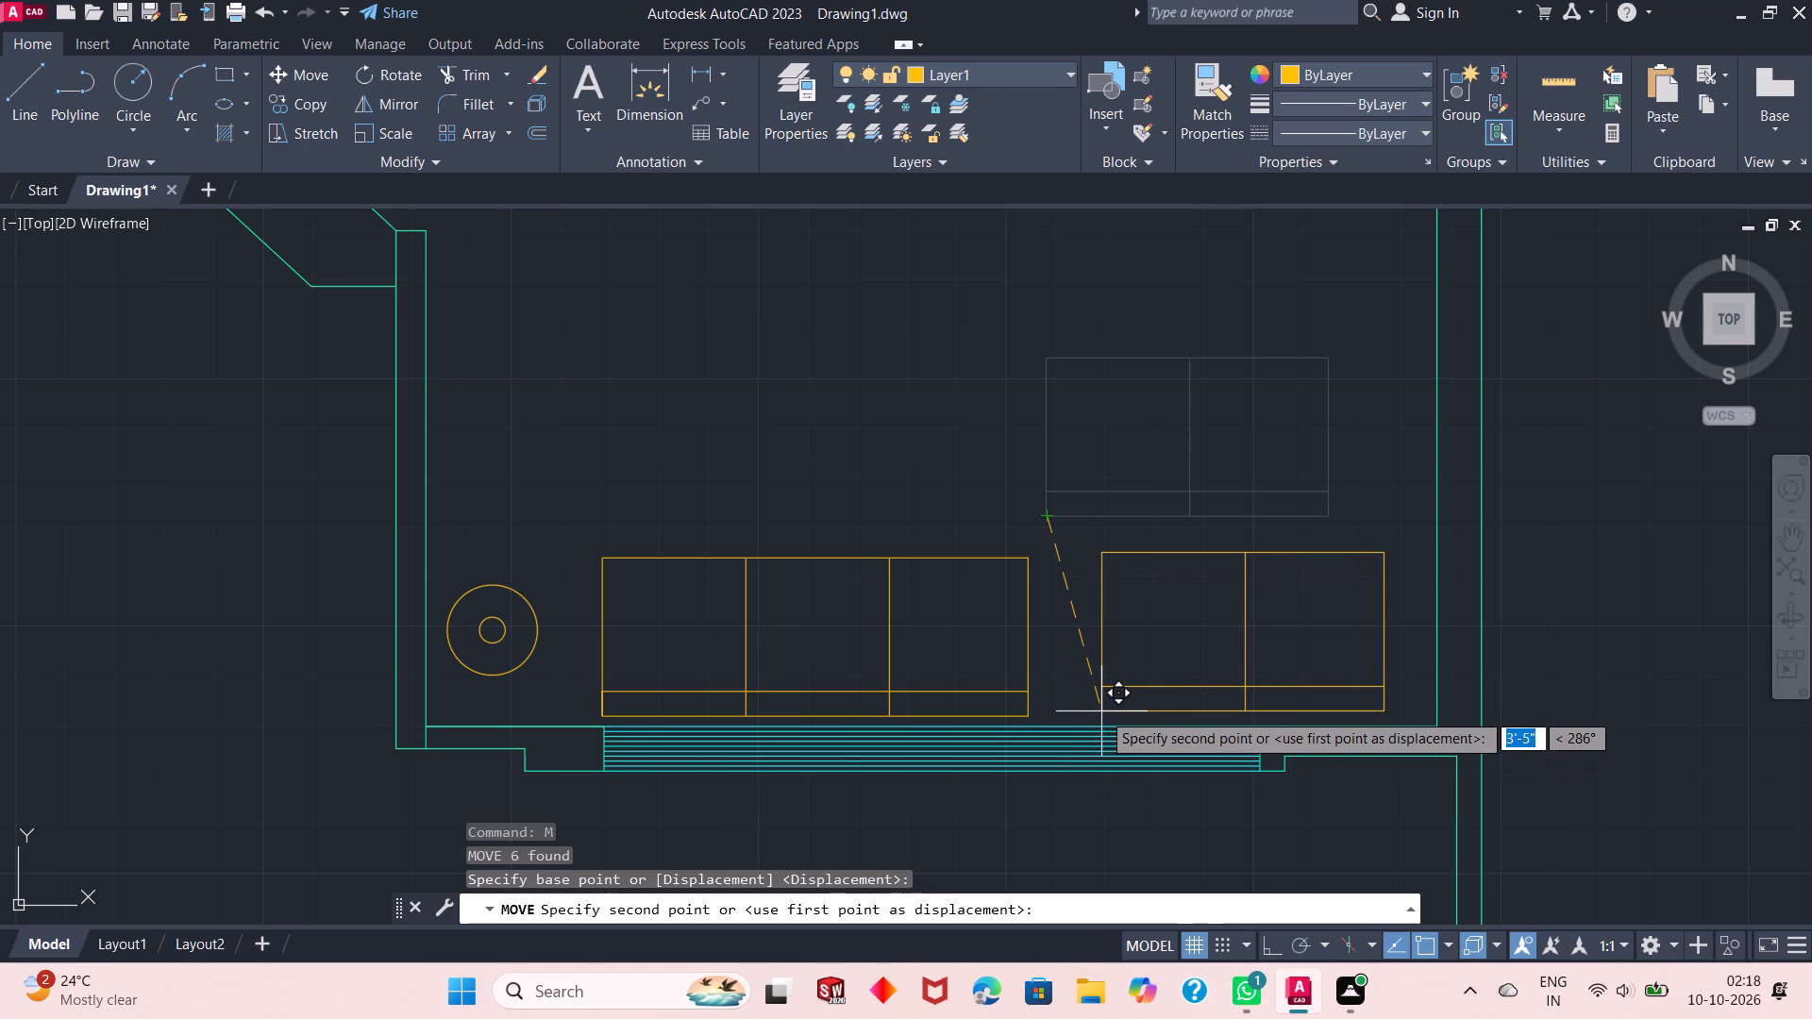
{"action": "left_click", "coordinate": [1101, 709]}
Paste another copy of the sofa lines without the west edge into the southeast room, north of the two south-wall sofas.
{"action": "scroll", "coordinate": [1107, 635], "scroll_direction": "down", "scroll_amount": 2}
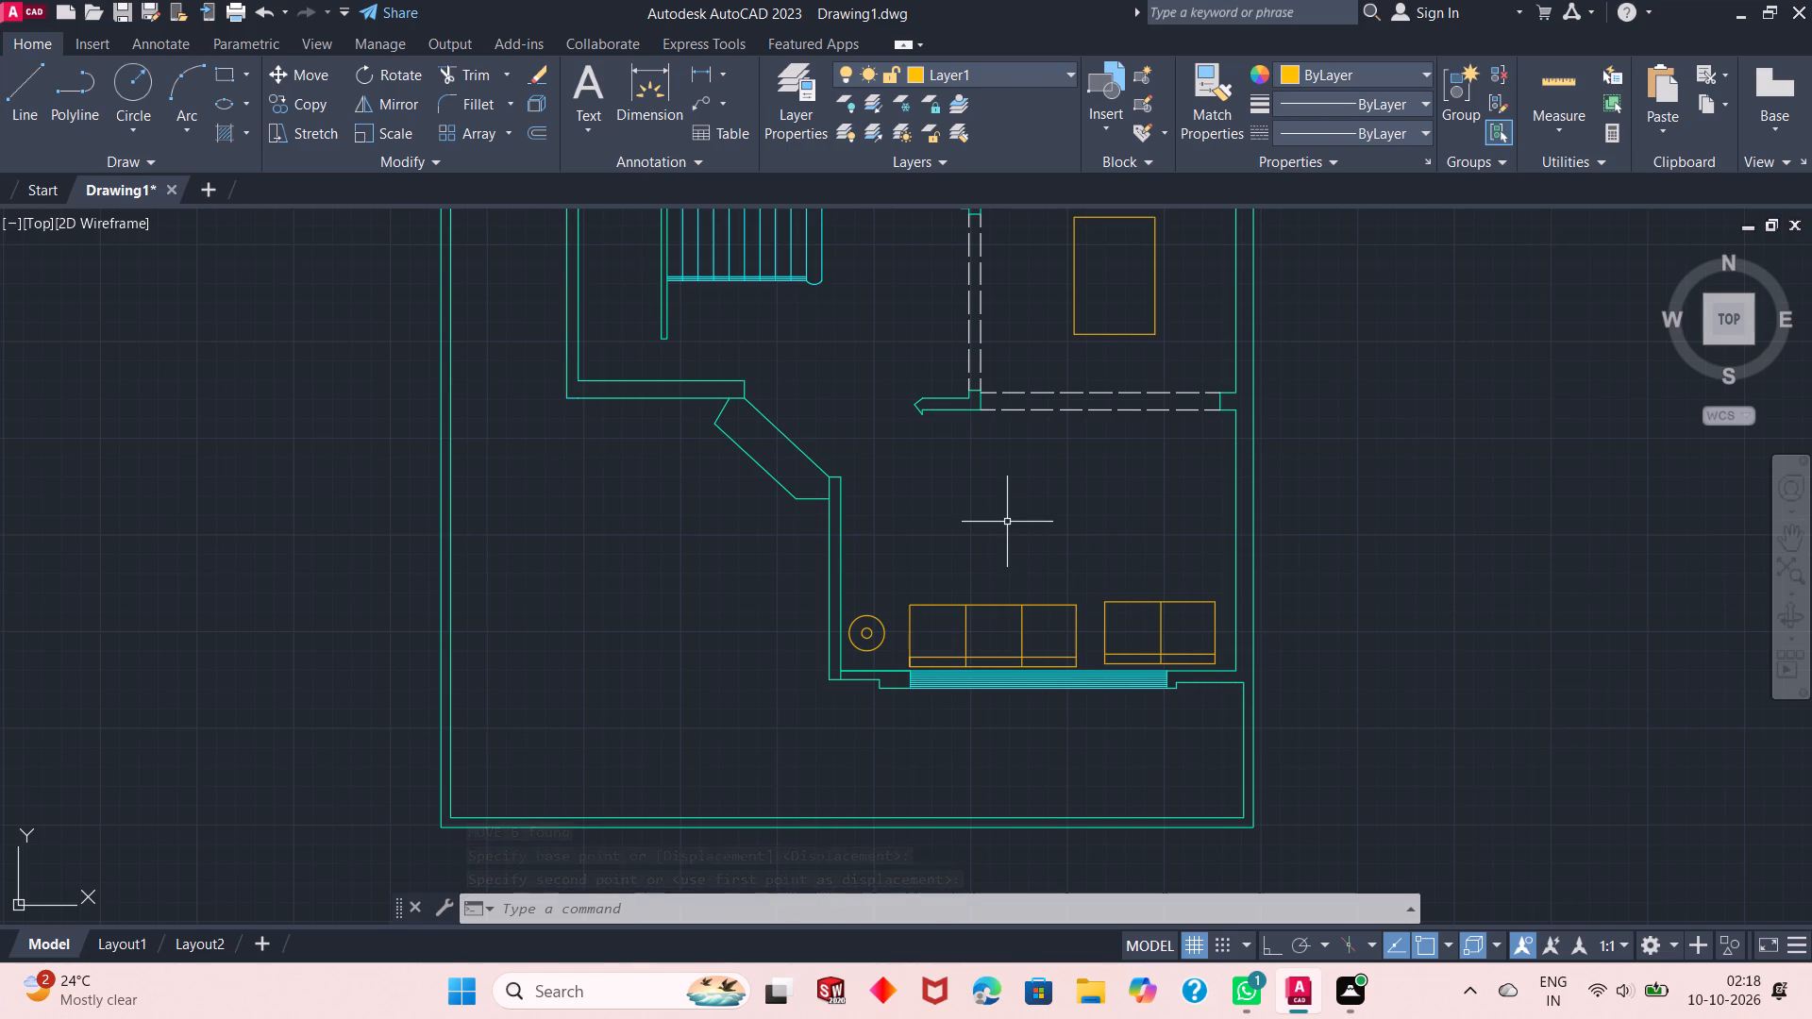
{"action": "key", "text": "ctrl+c"}
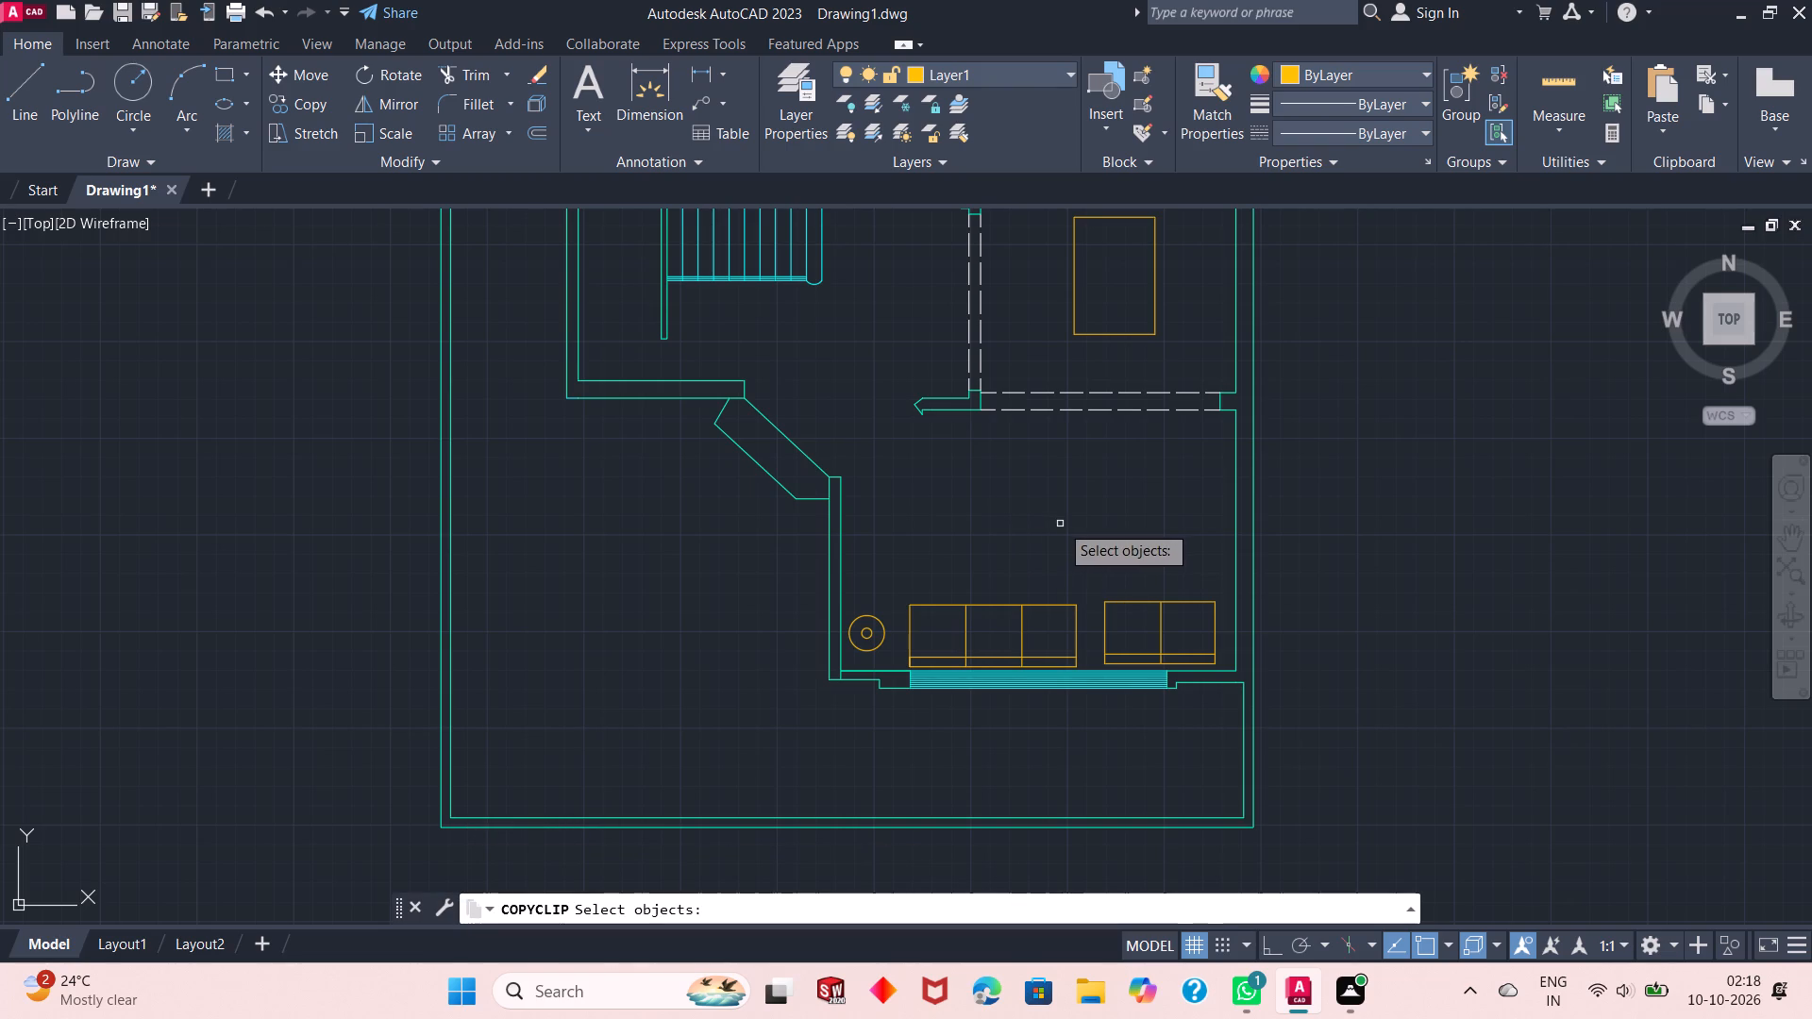
{"action": "key", "text": "Escape"}
{"action": "key", "text": "ctrl+c"}
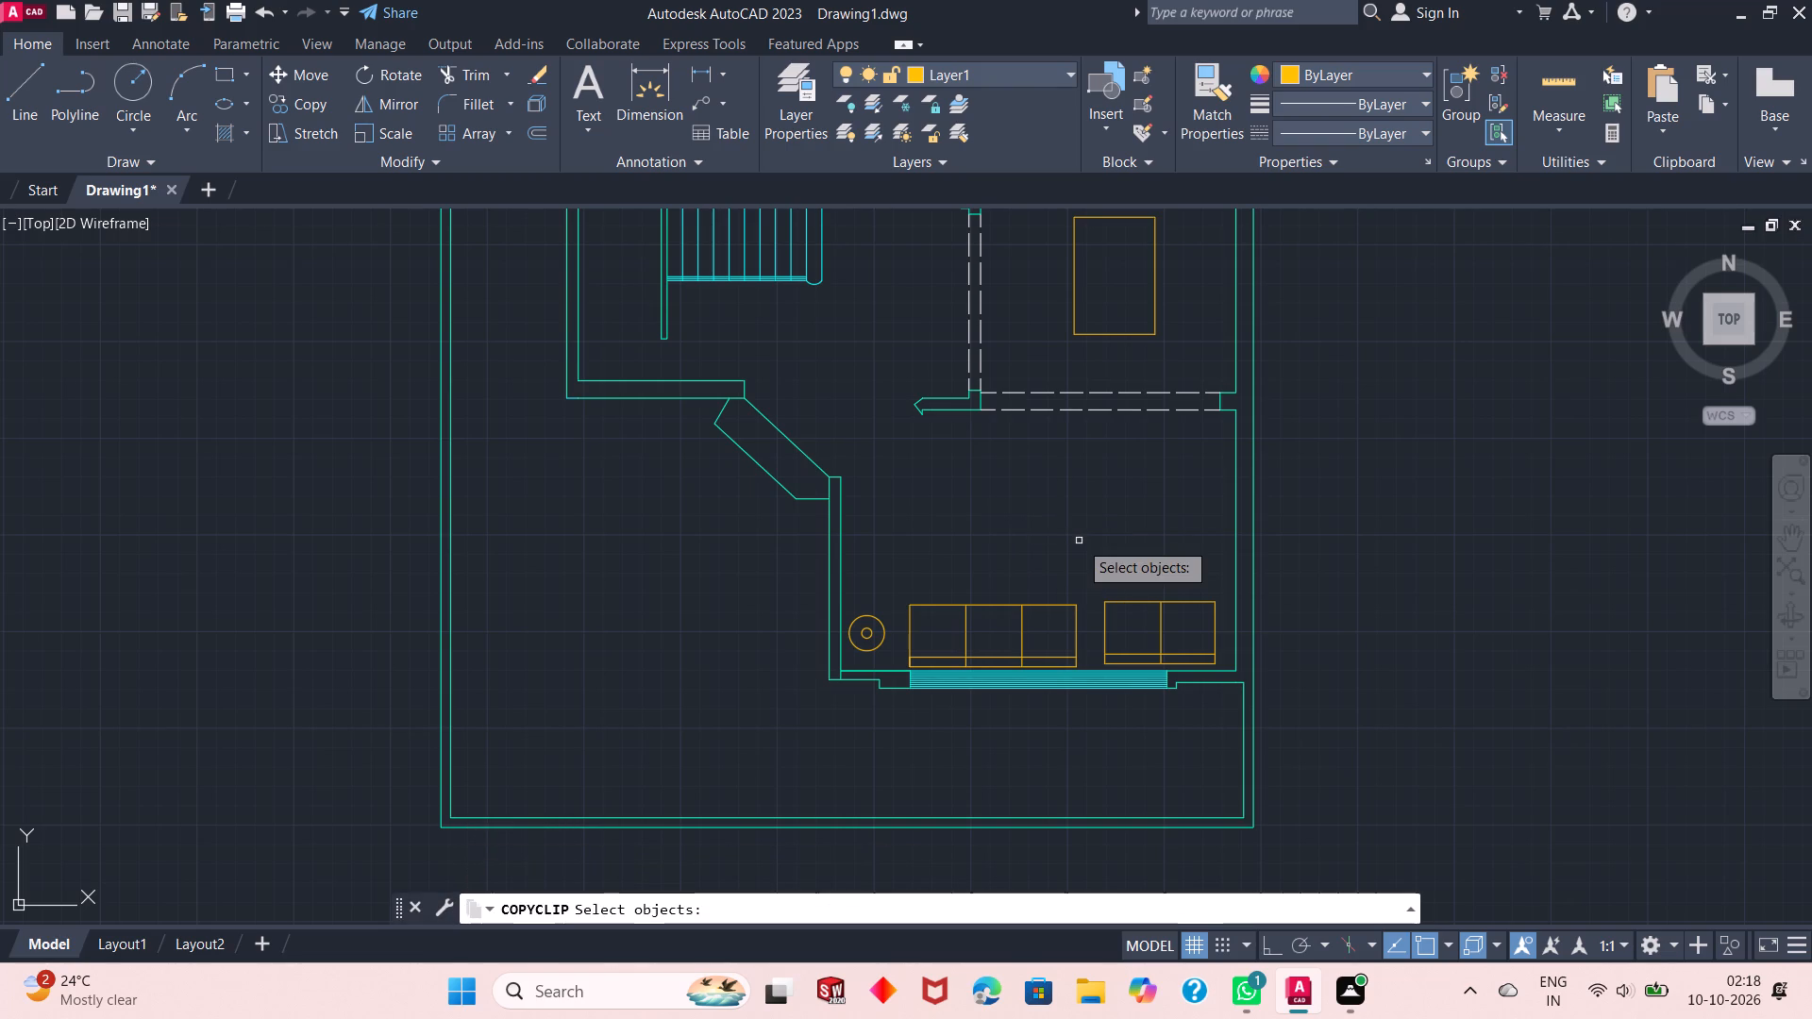
{"action": "key", "text": "Escape"}
{"action": "key", "text": "Escape"}
{"action": "key", "text": "ctrl+v"}
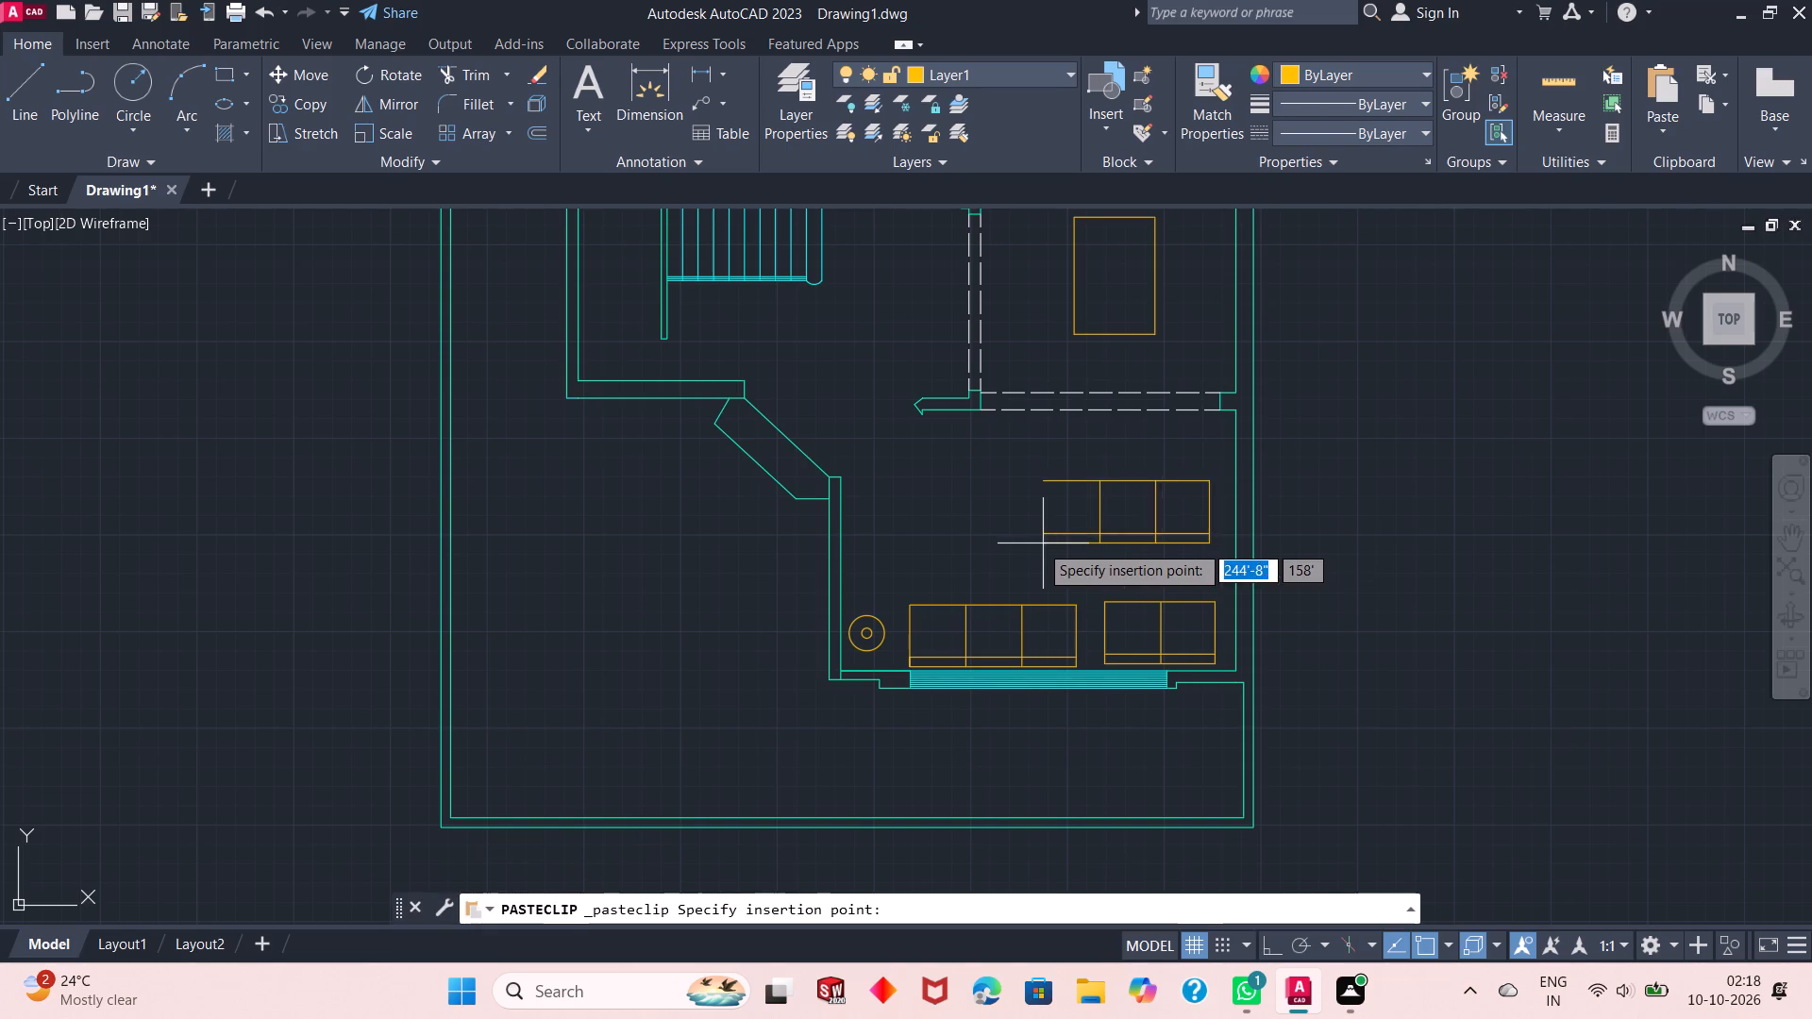
{"action": "left_click", "coordinate": [1027, 548]}
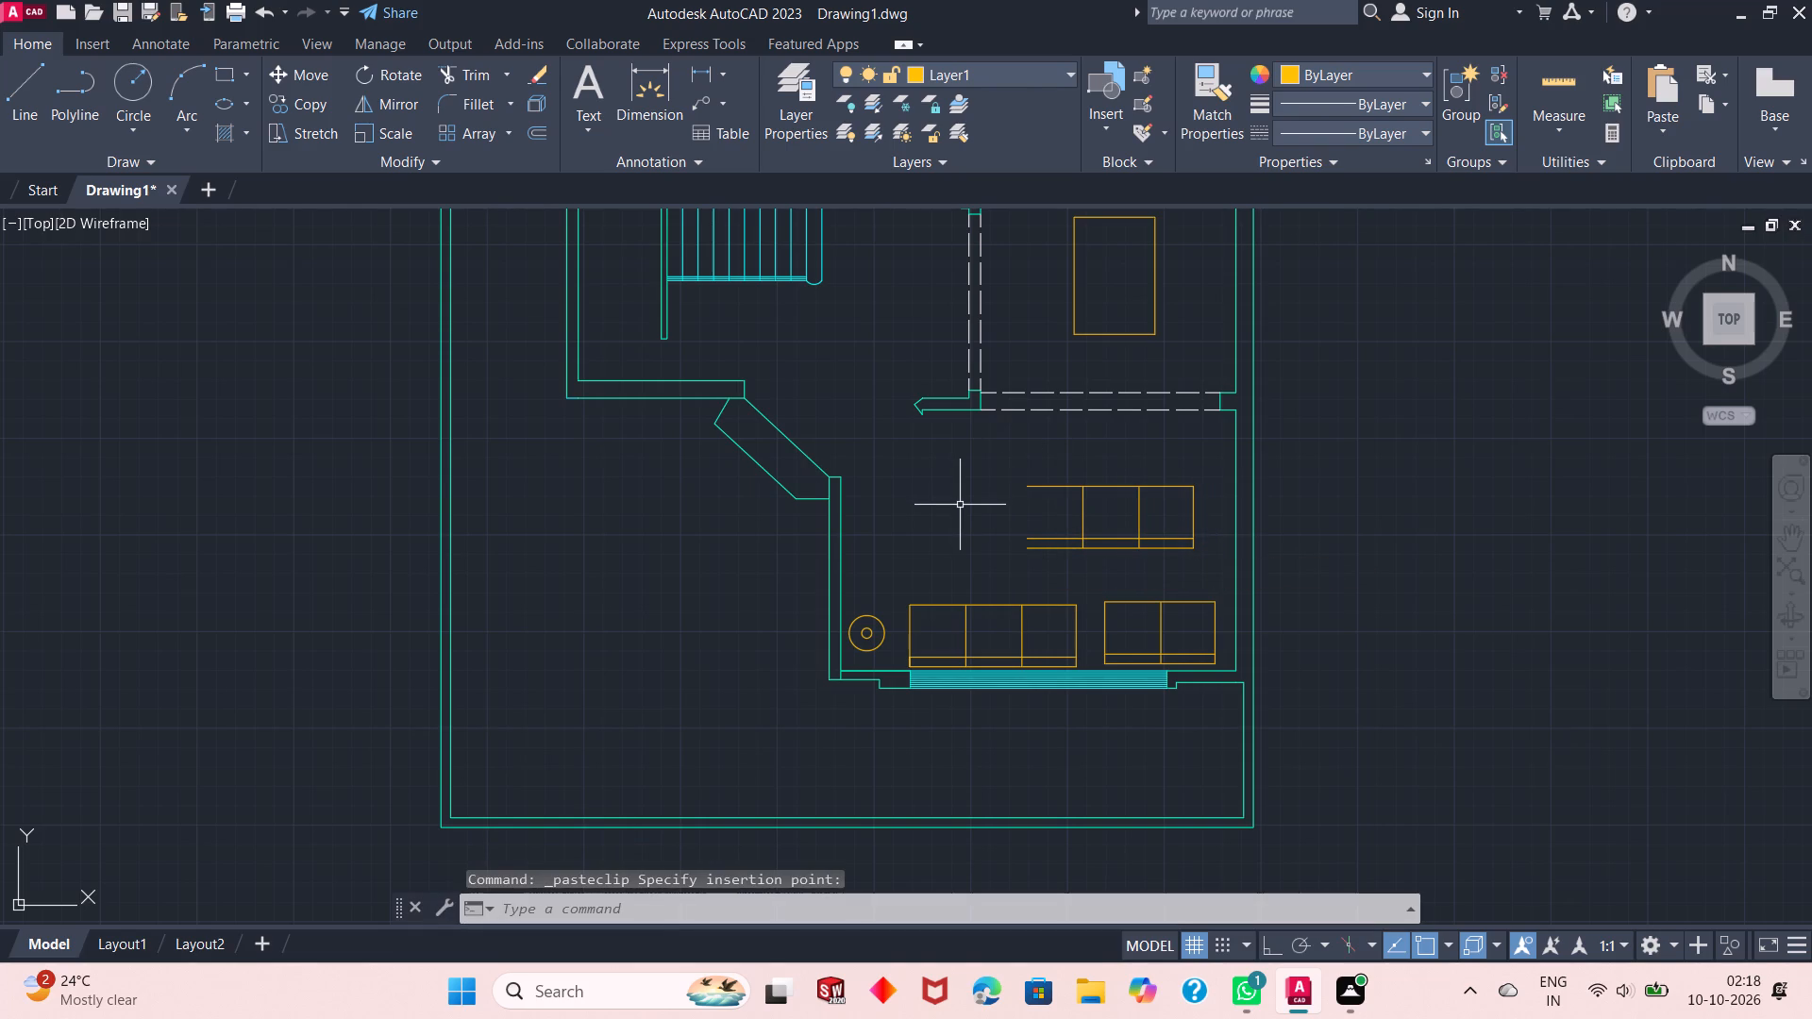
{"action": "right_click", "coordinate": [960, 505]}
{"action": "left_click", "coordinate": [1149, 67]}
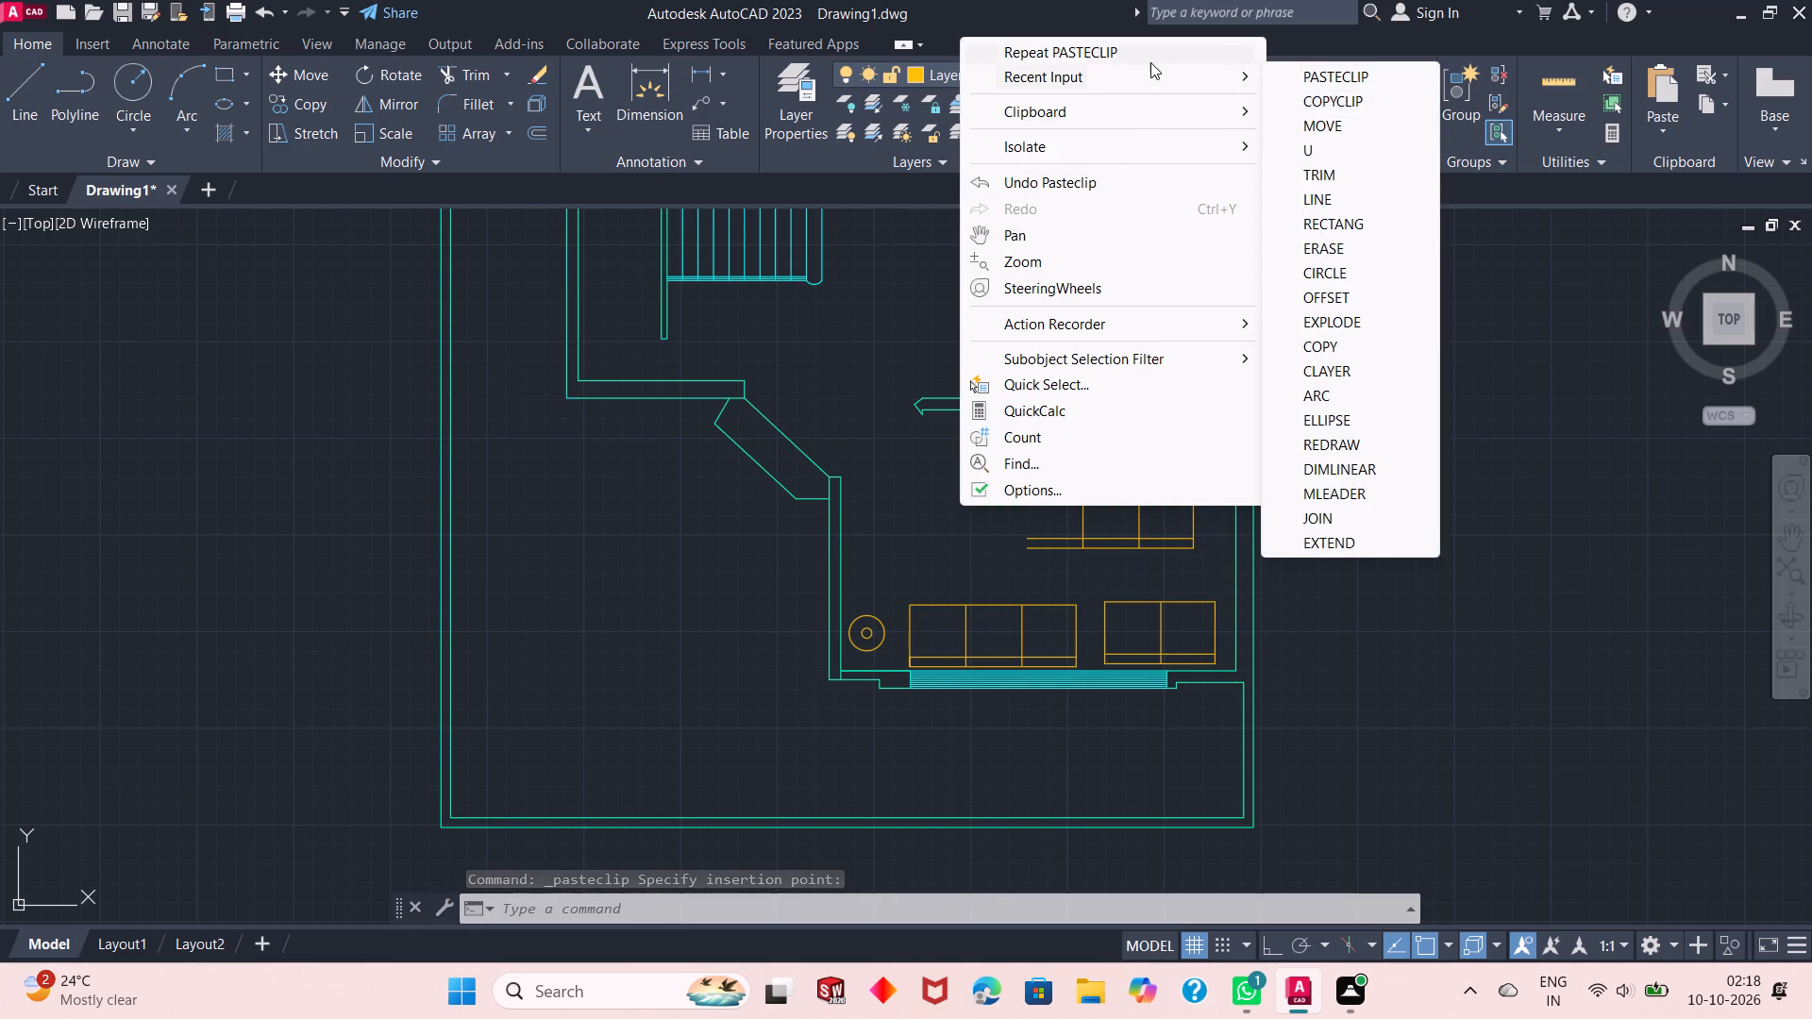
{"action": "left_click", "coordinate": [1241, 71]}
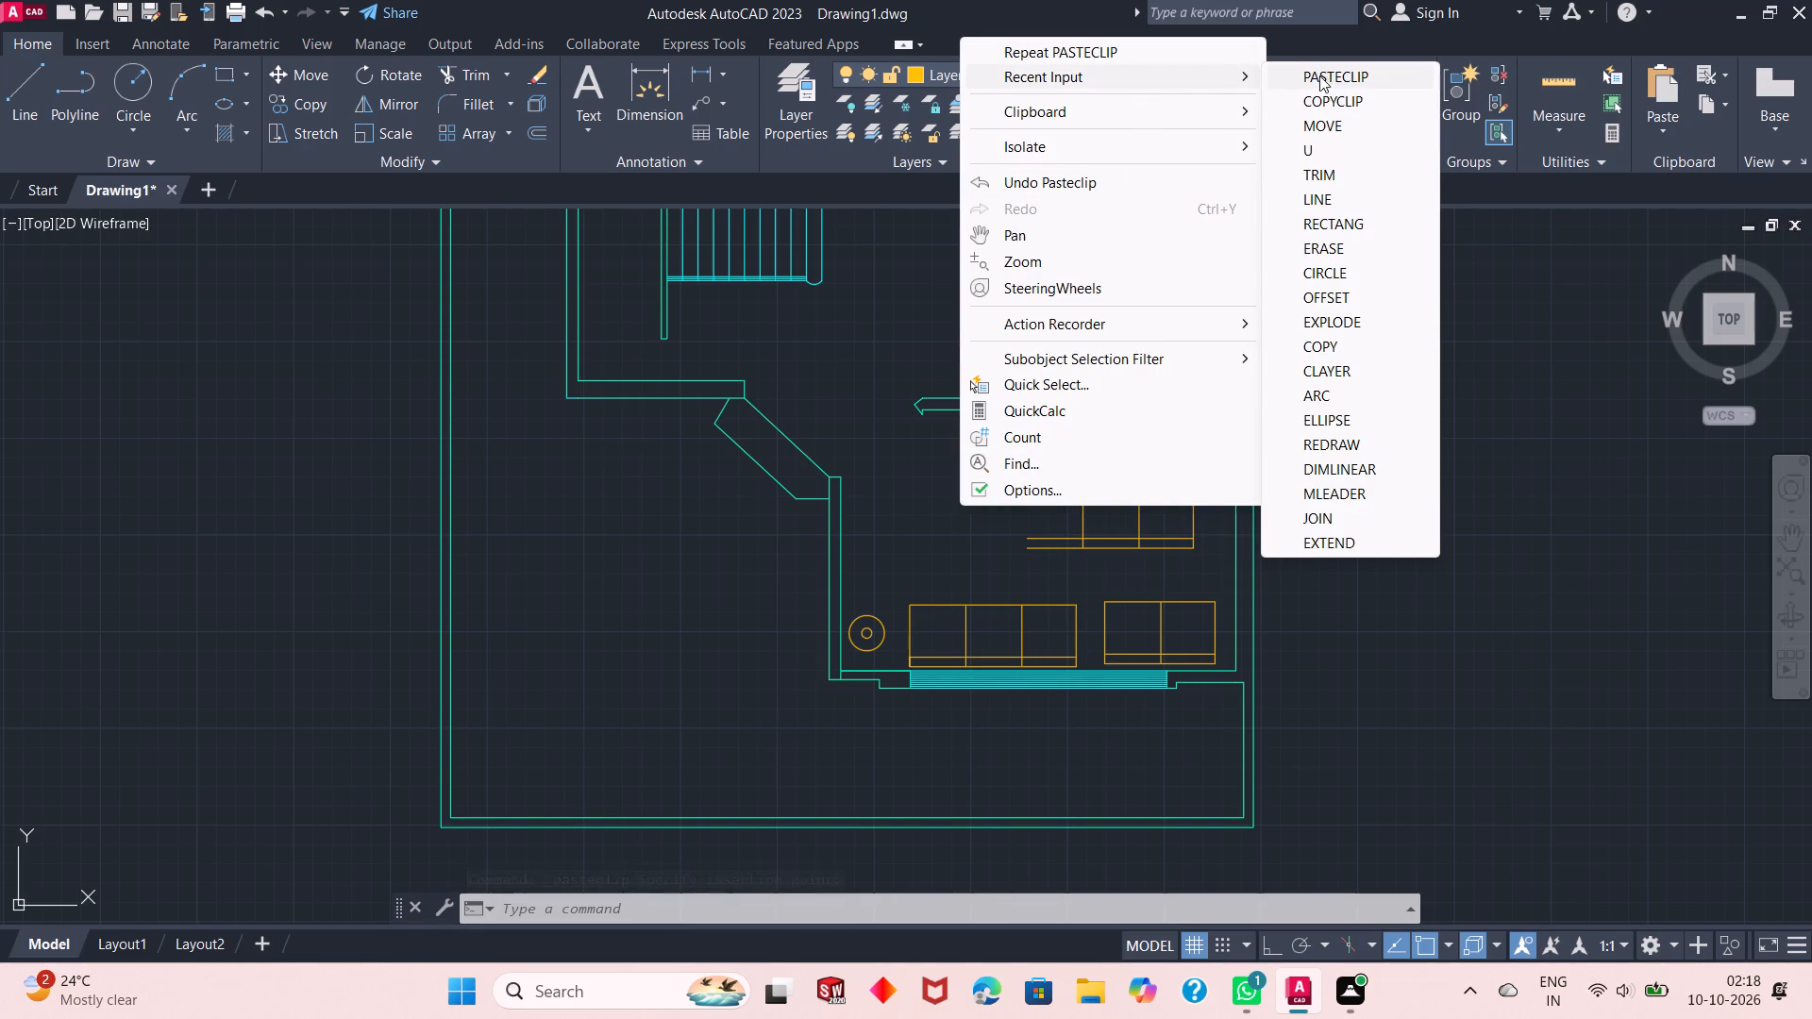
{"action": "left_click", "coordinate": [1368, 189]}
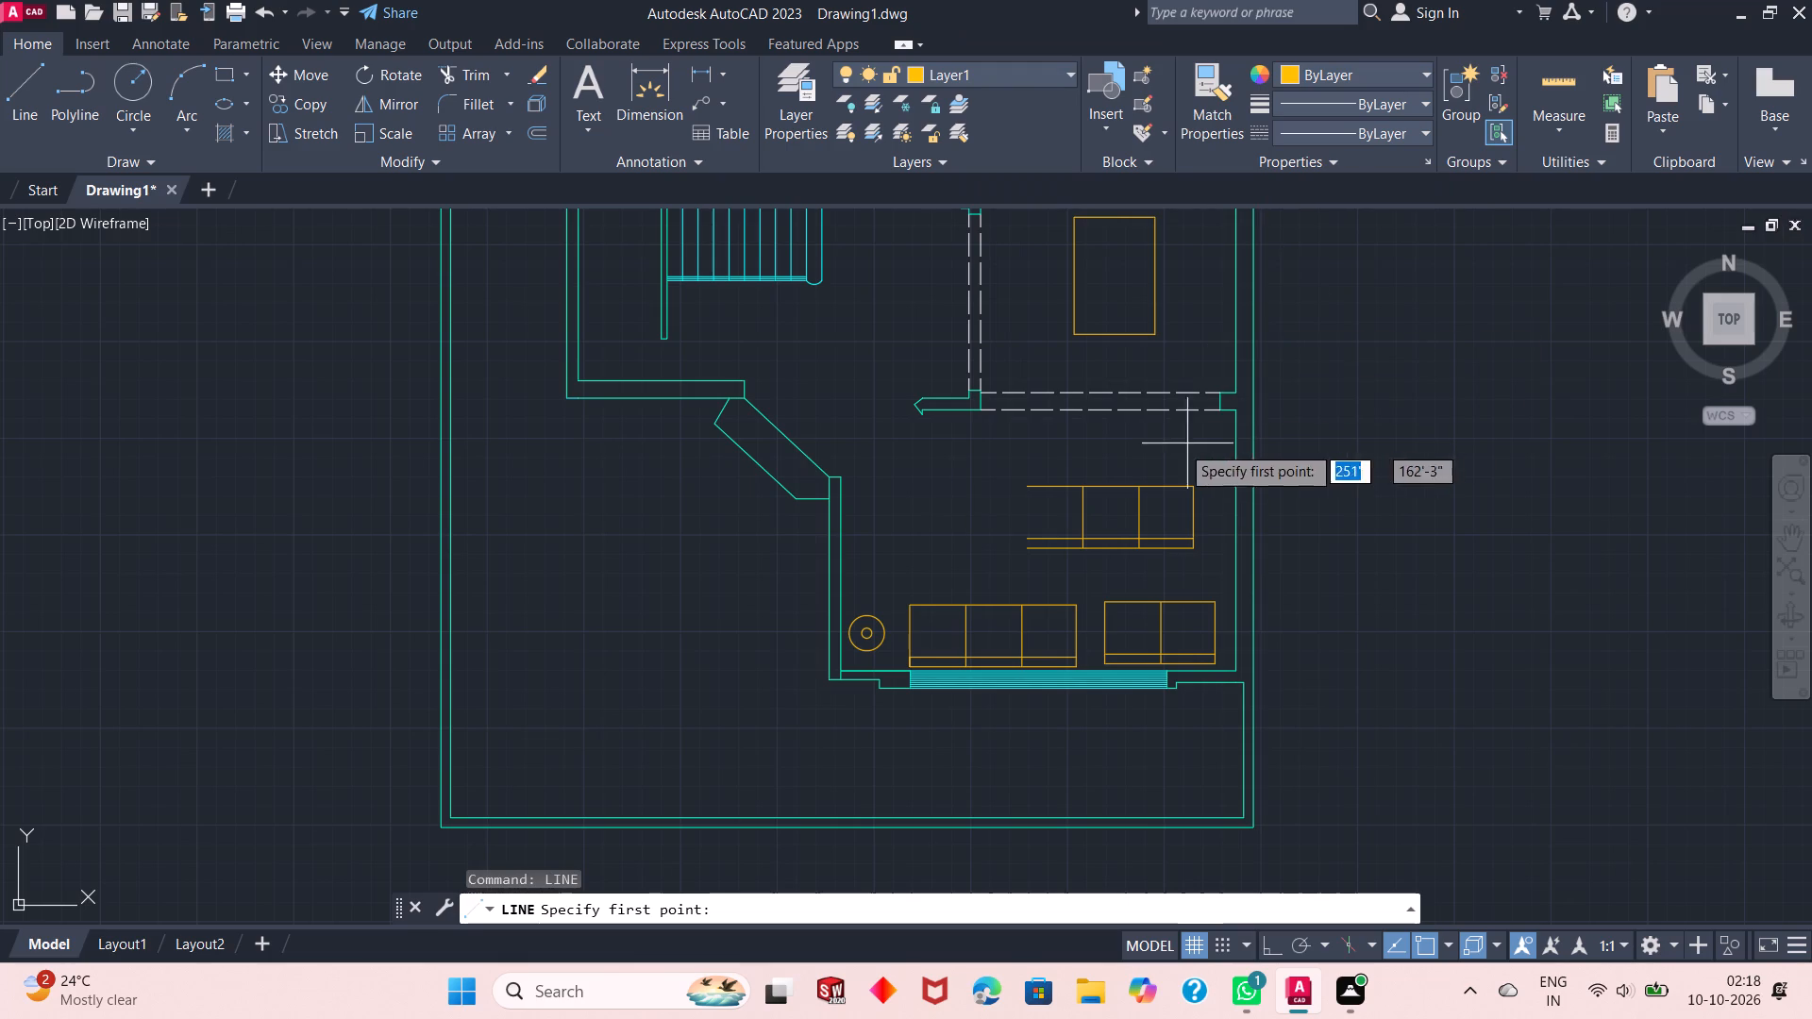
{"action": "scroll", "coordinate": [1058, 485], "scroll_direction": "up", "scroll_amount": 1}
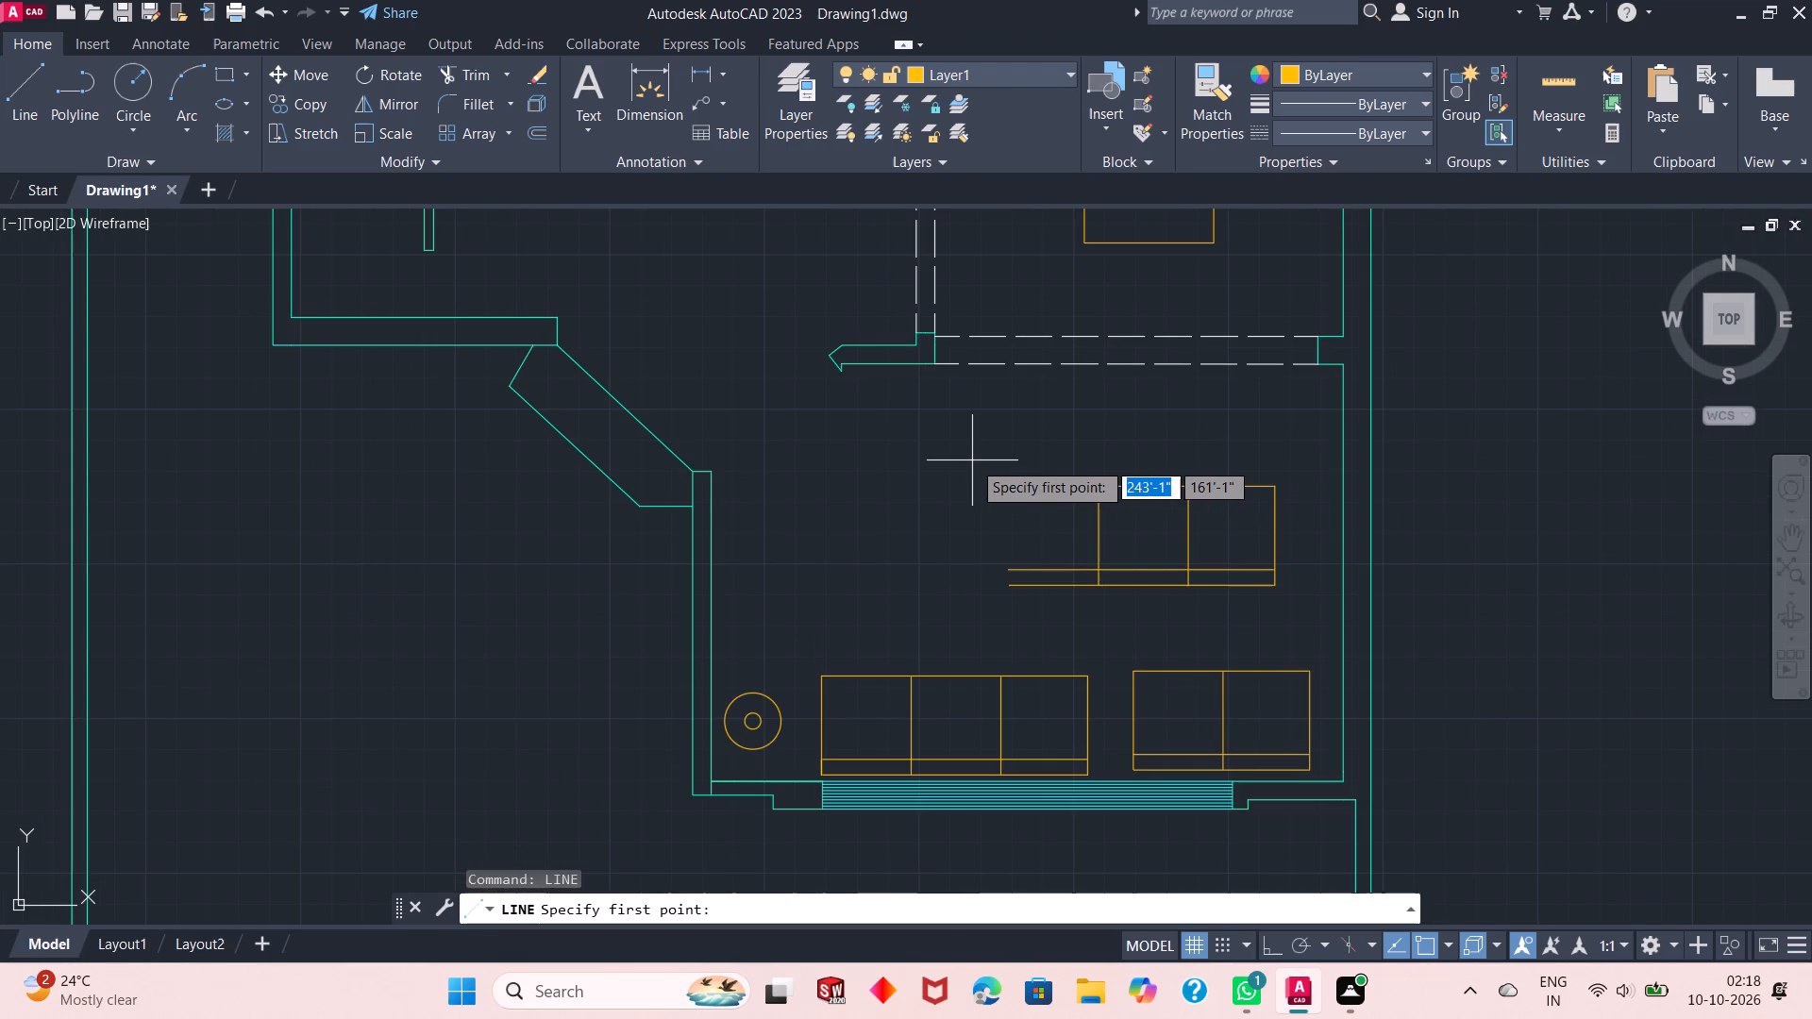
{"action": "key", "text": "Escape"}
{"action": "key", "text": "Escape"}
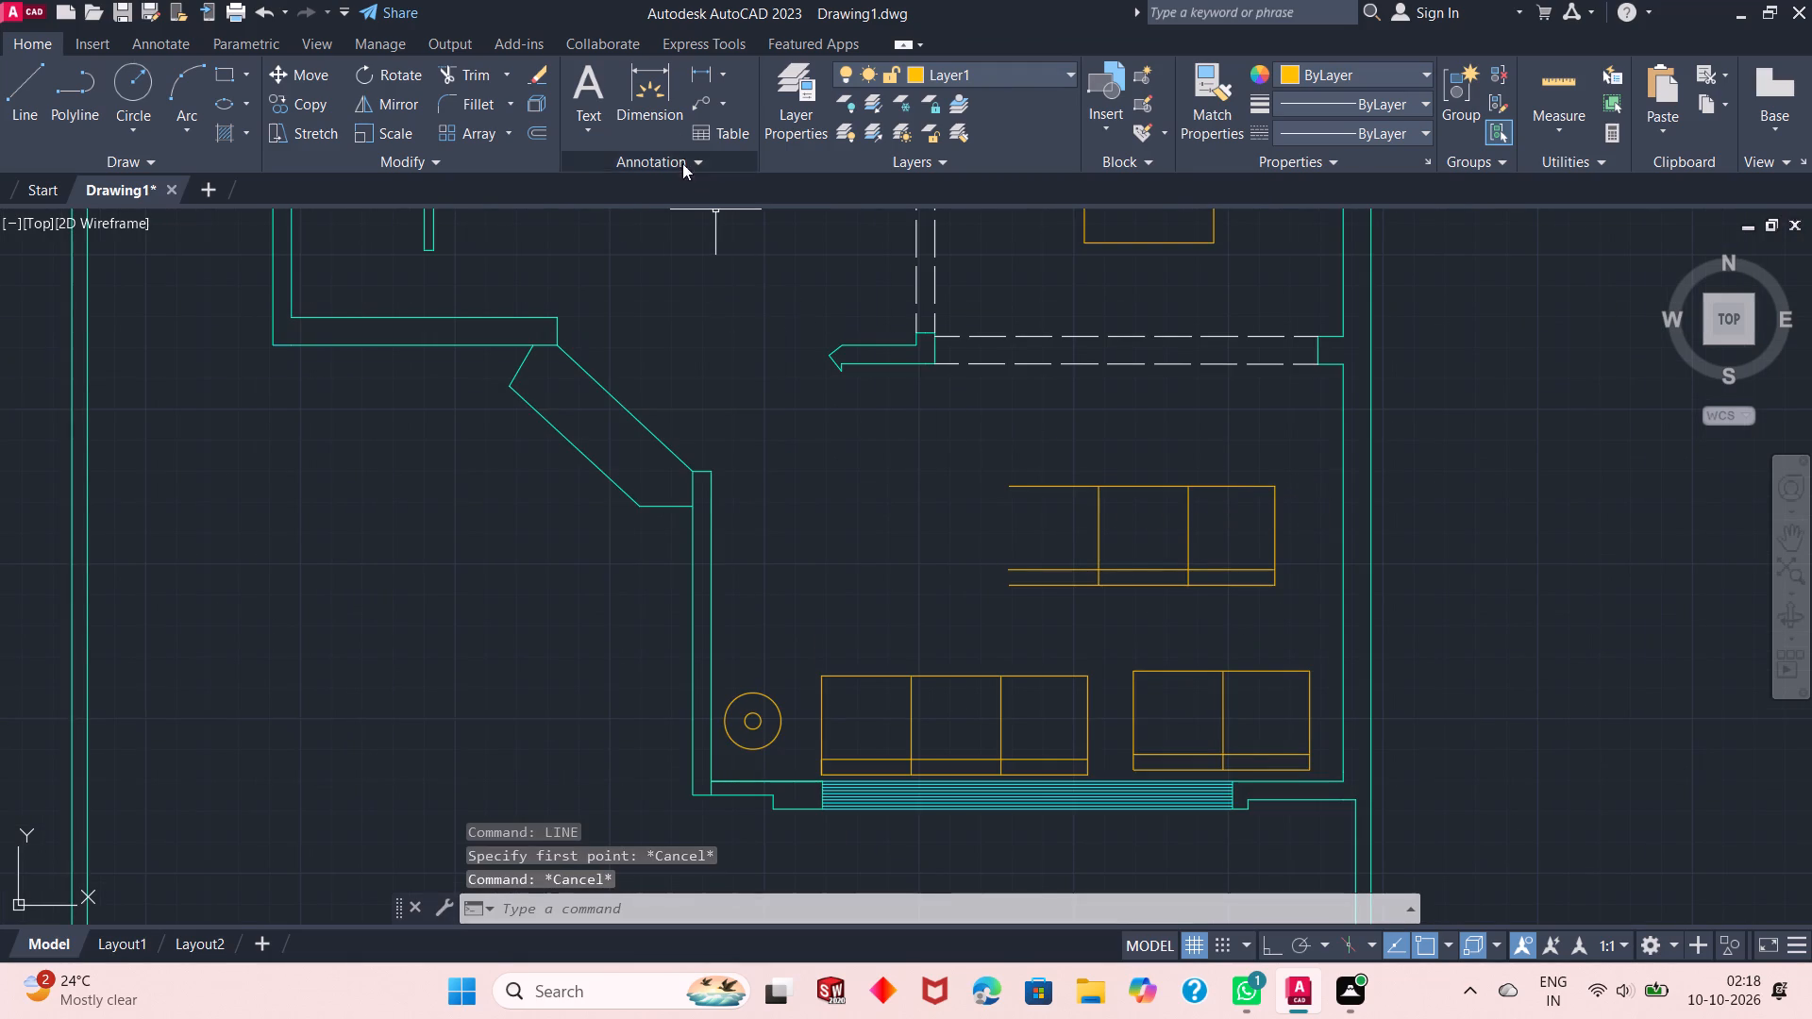
Trim the open west seat off the newly pasted sofa copy, leaving a second two-seat sofa.
{"action": "left_click", "coordinate": [482, 78]}
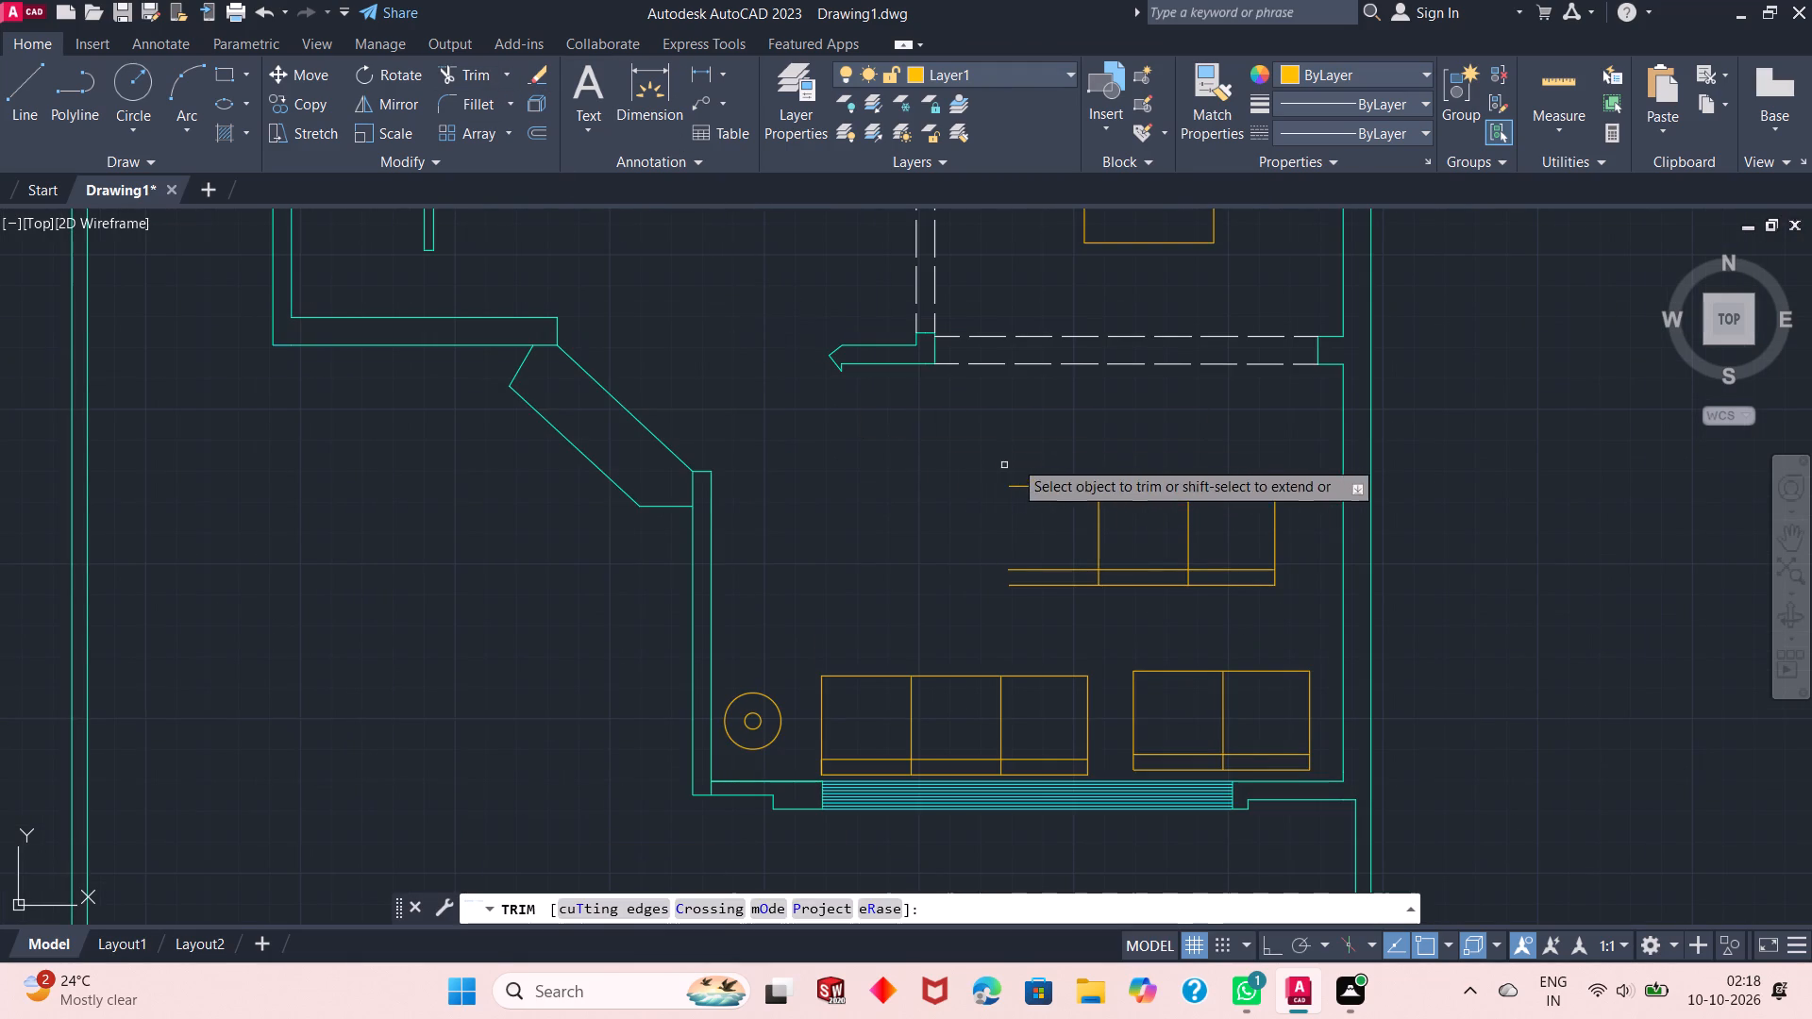
{"action": "left_click_drag", "start_coordinate": [1037, 449], "coordinate": [1061, 654]}
{"action": "key", "text": "Escape"}
{"action": "key", "text": "Escape"}
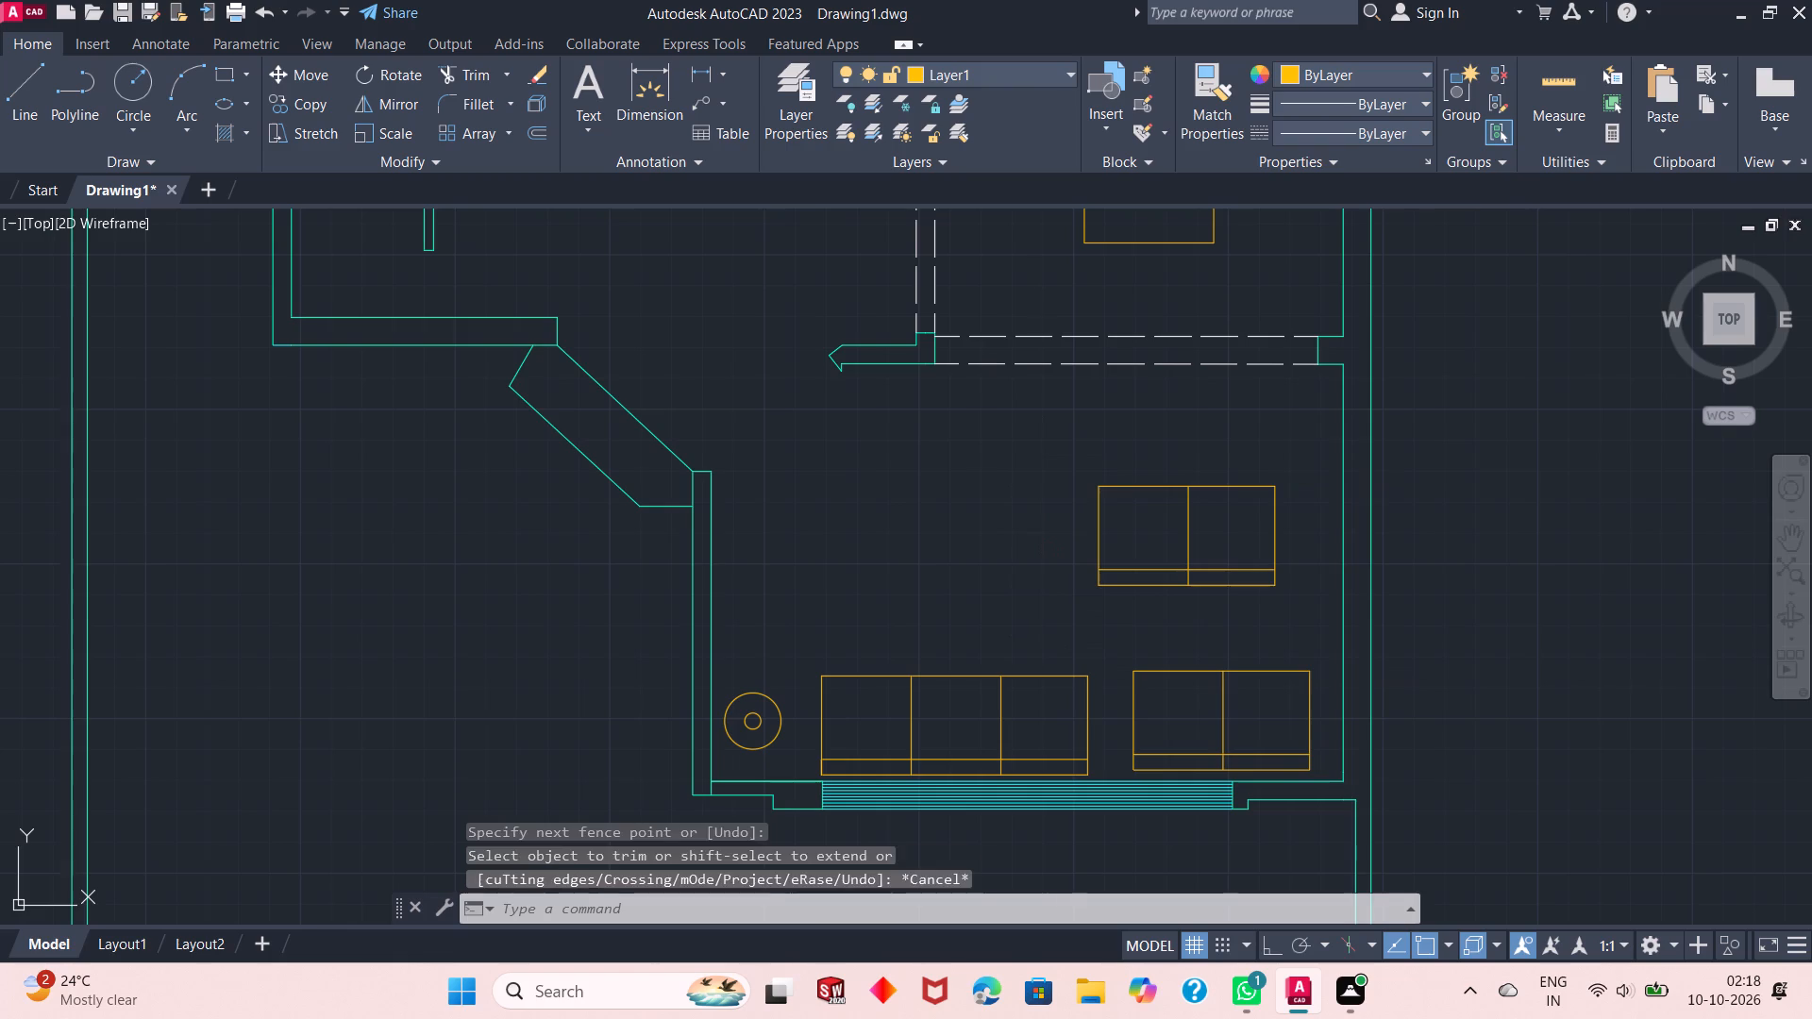
{"action": "key", "text": "Escape"}
{"action": "key", "text": "Escape"}
{"action": "key", "text": "Escape"}
Move the new two-seat sofa northwest to sit just south of the dashed lines along the southeast room's north side.
{"action": "scroll", "coordinate": [1055, 596], "scroll_direction": "up", "scroll_amount": 1}
{"action": "scroll", "coordinate": [1276, 592], "scroll_direction": "down", "scroll_amount": 2}
{"action": "scroll", "coordinate": [969, 605], "scroll_direction": "up", "scroll_amount": 1}
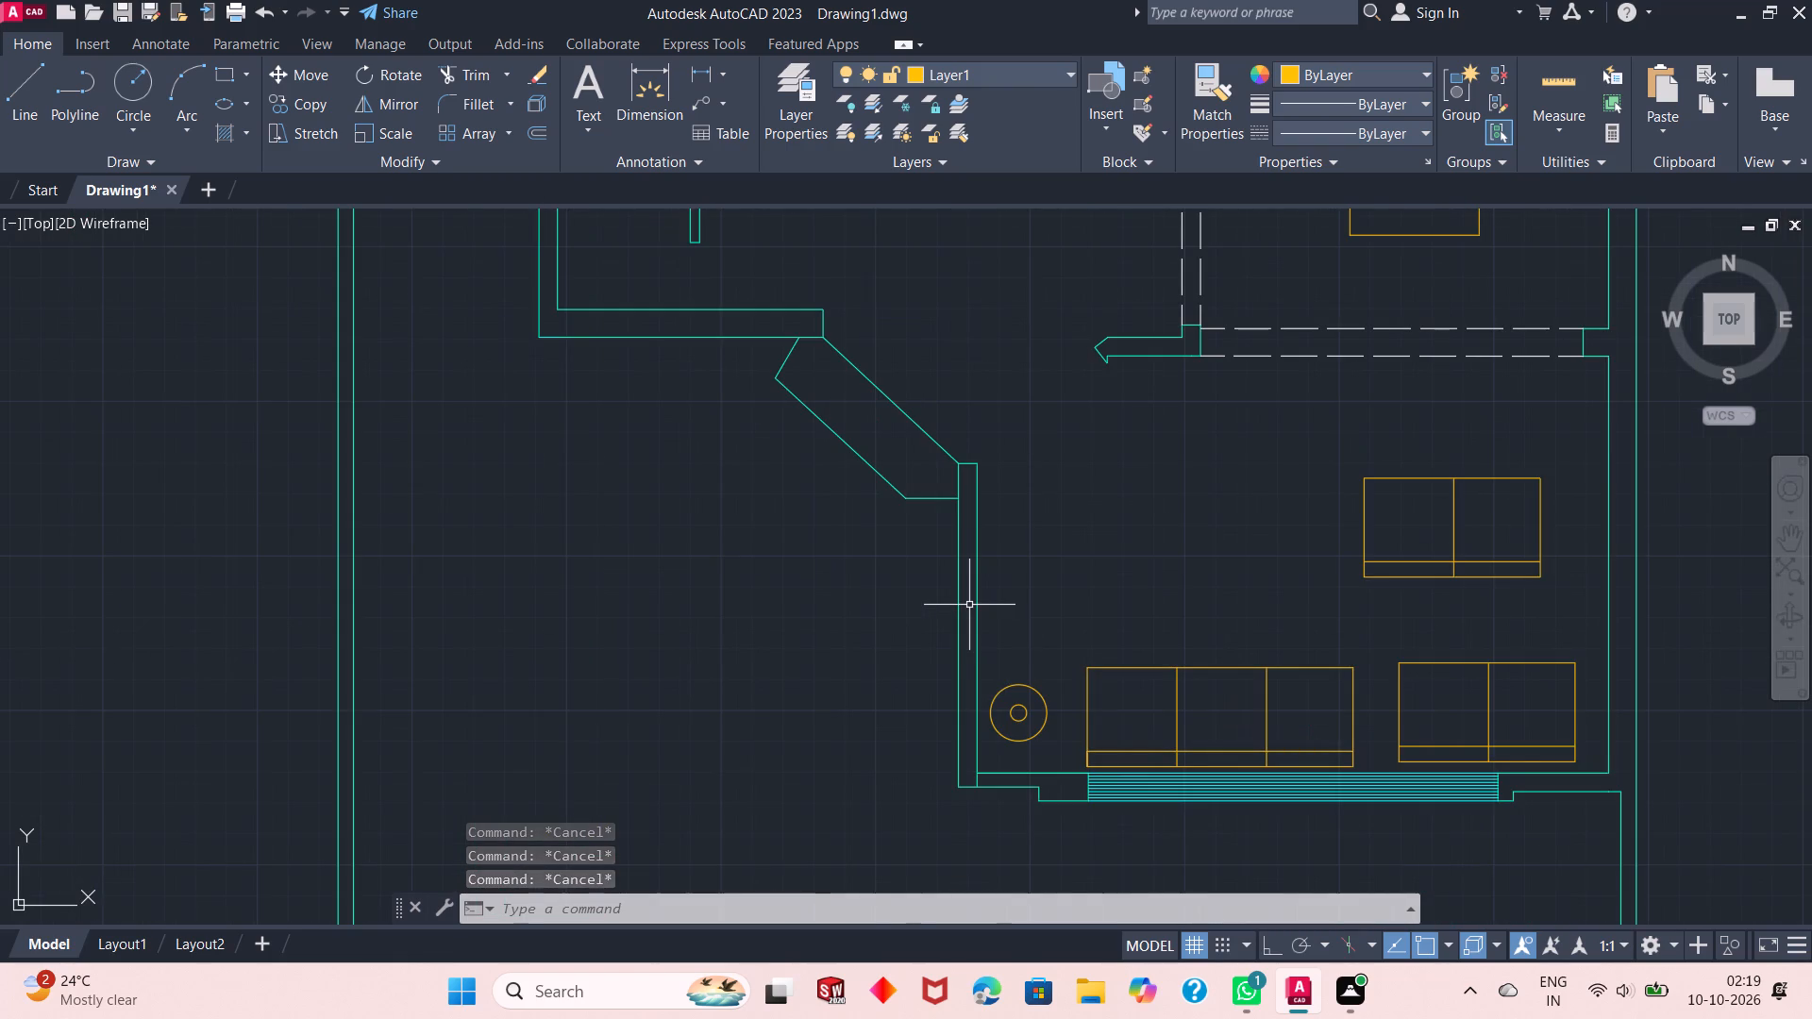
{"action": "scroll", "coordinate": [996, 640], "scroll_direction": "up", "scroll_amount": 1}
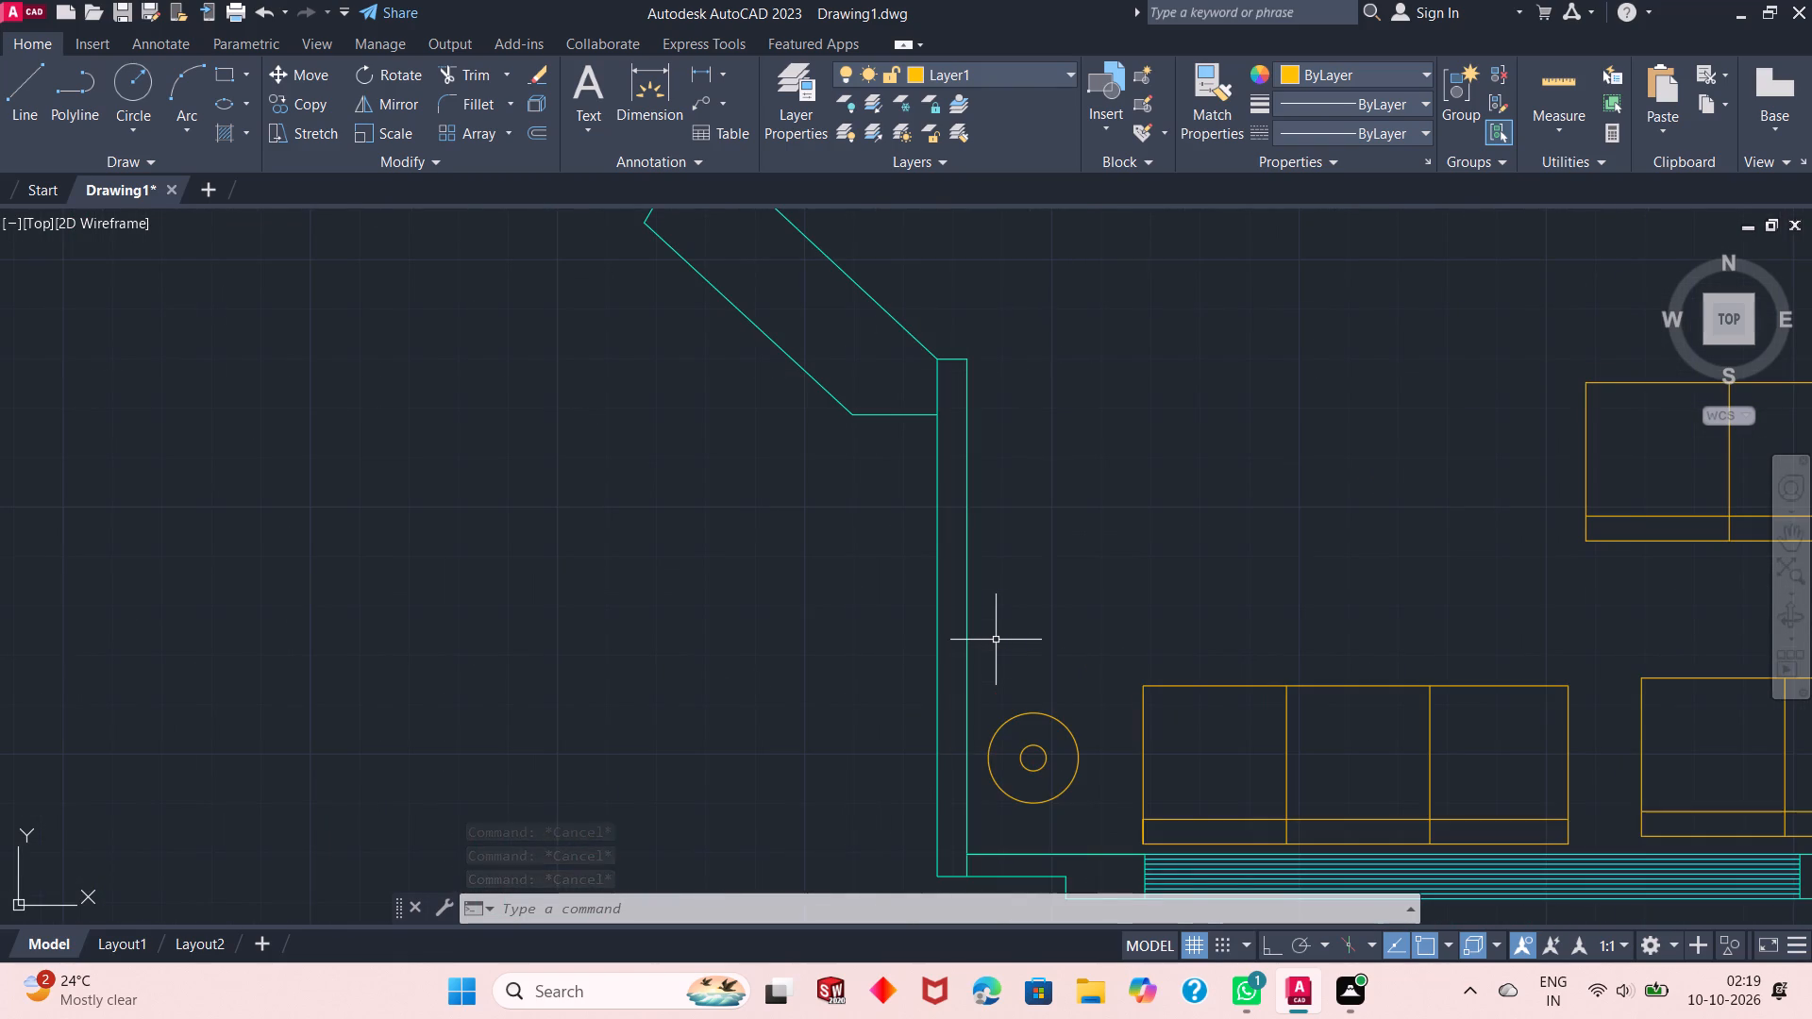
{"action": "scroll", "coordinate": [995, 640], "scroll_direction": "down", "scroll_amount": 3}
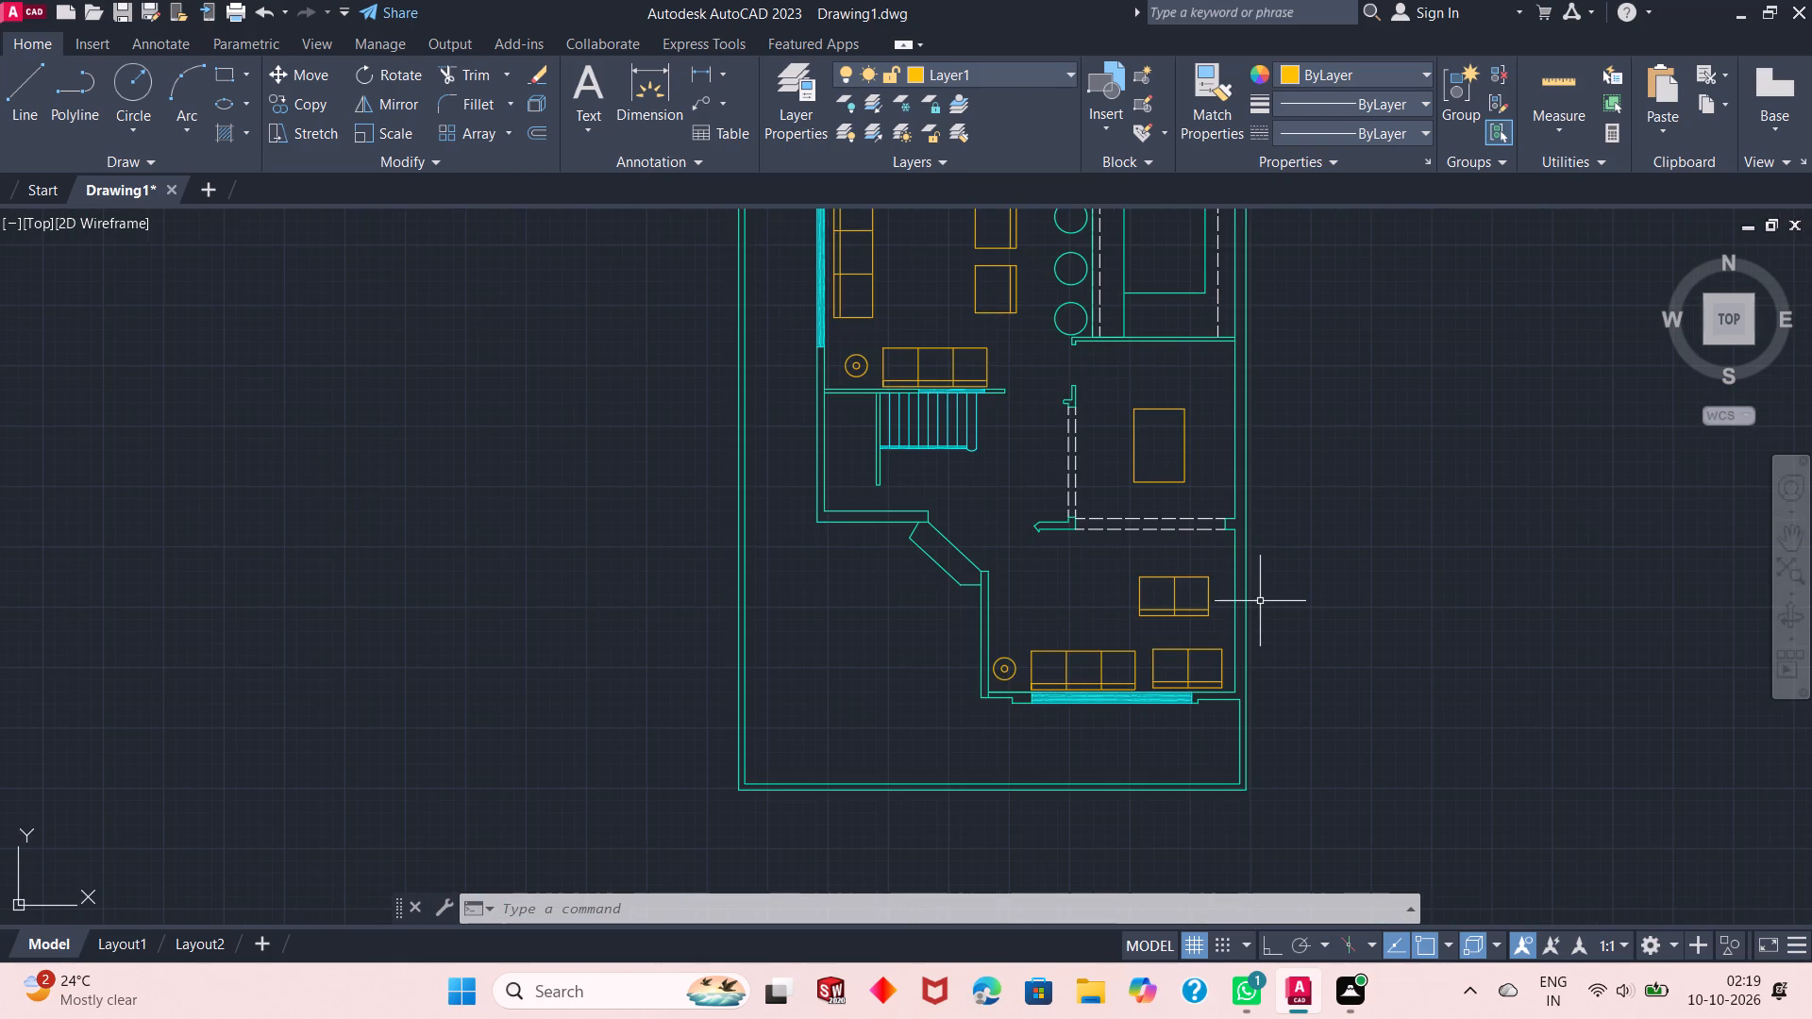
{"action": "scroll", "coordinate": [1260, 601], "scroll_direction": "up", "scroll_amount": 1}
{"action": "left_click", "coordinate": [1190, 560]}
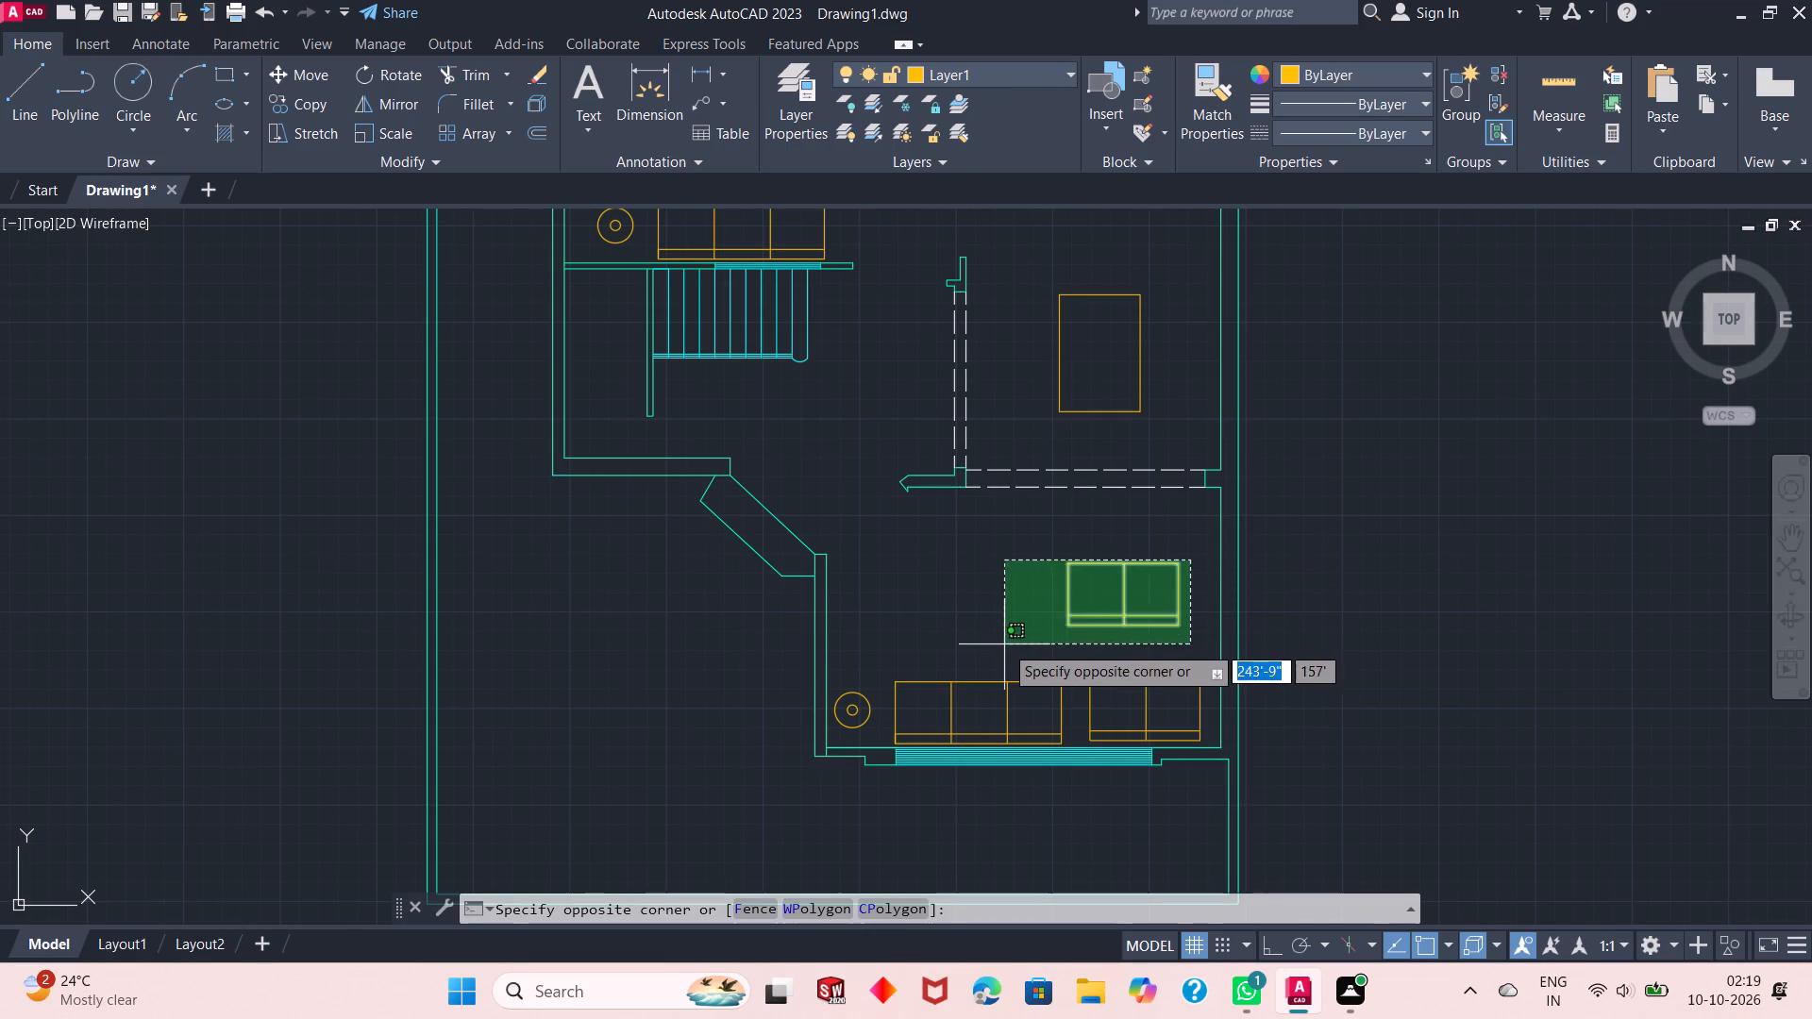
{"action": "left_click", "coordinate": [1004, 645]}
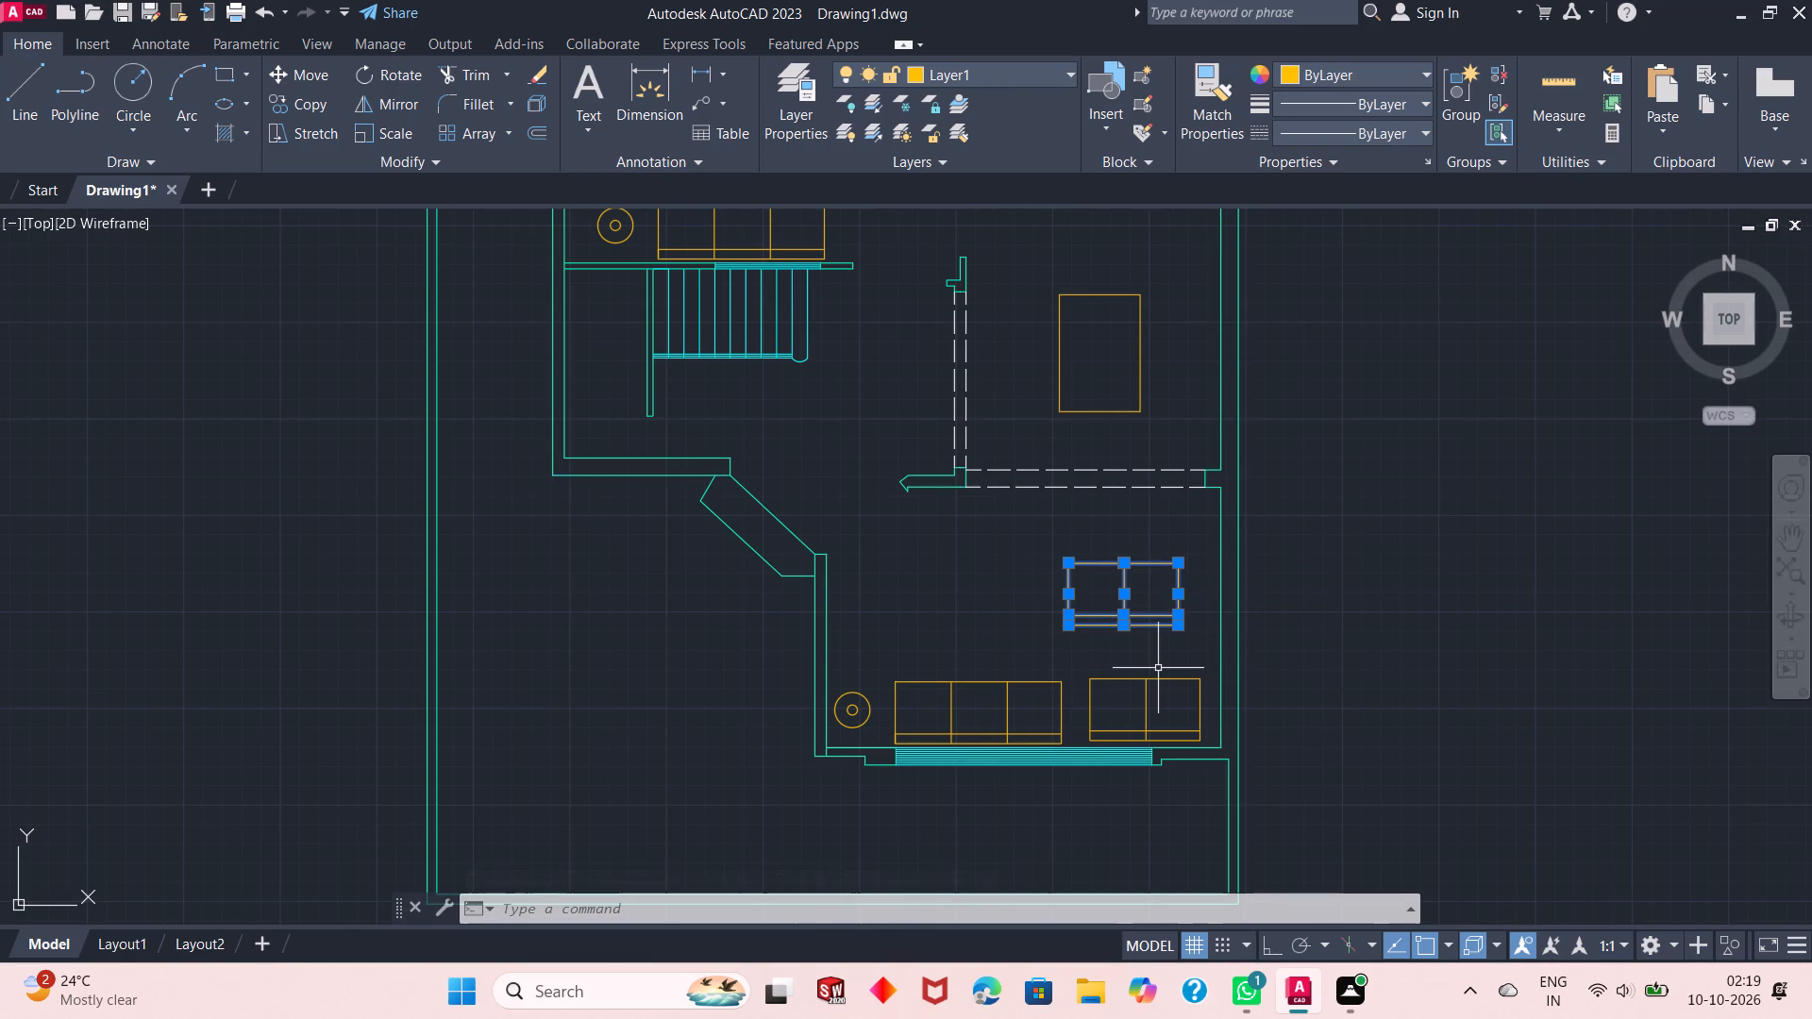
{"action": "type", "text": "m"}
{"action": "key", "text": "space"}
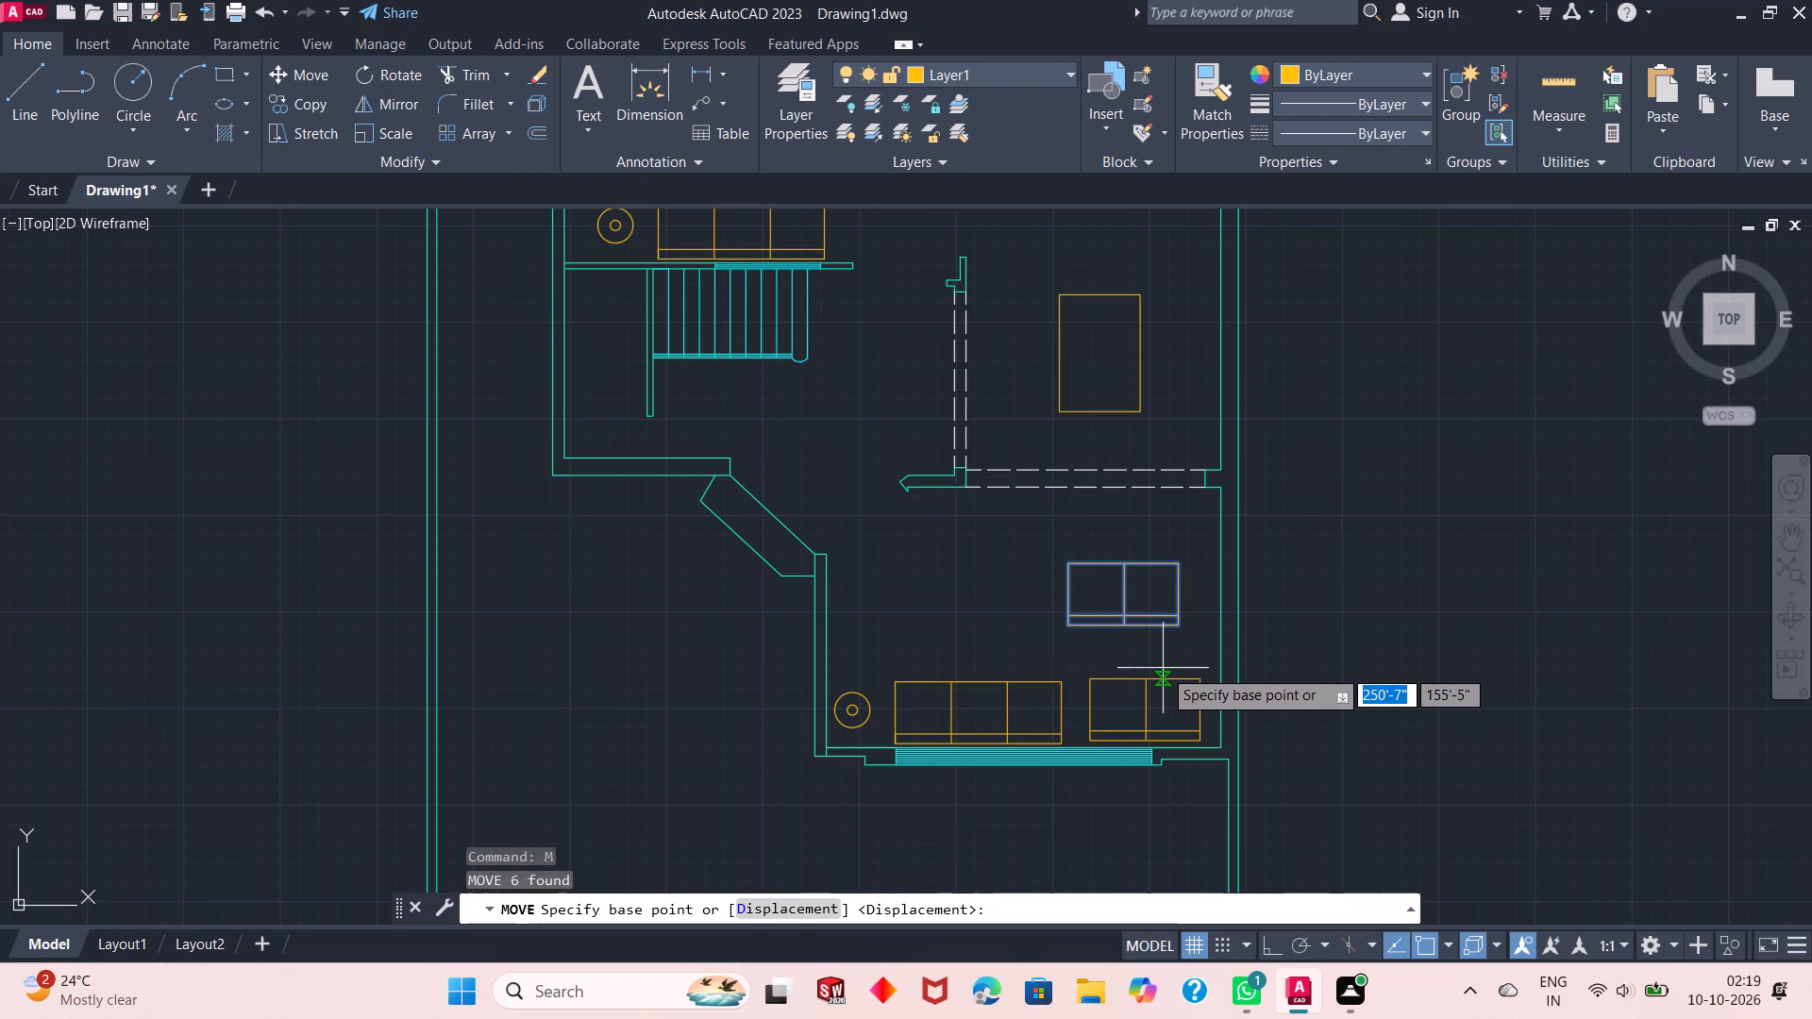
{"action": "left_click", "coordinate": [1121, 573]}
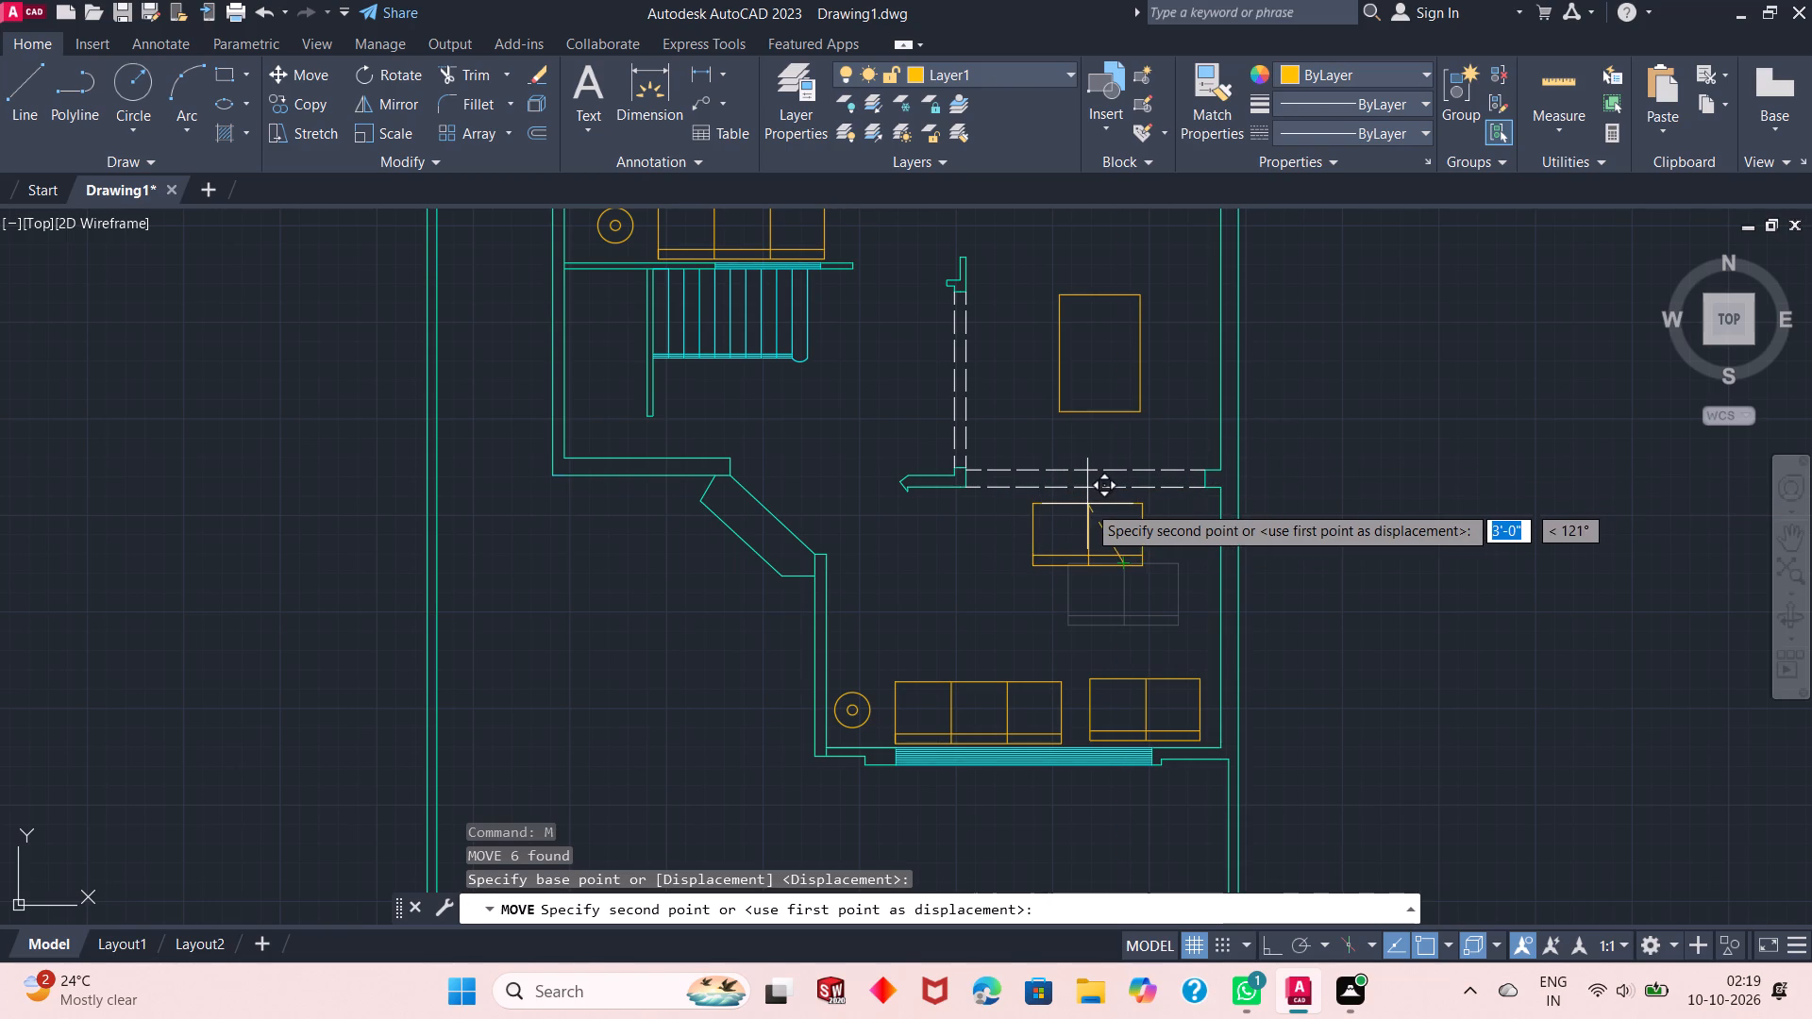
{"action": "left_click", "coordinate": [1060, 502]}
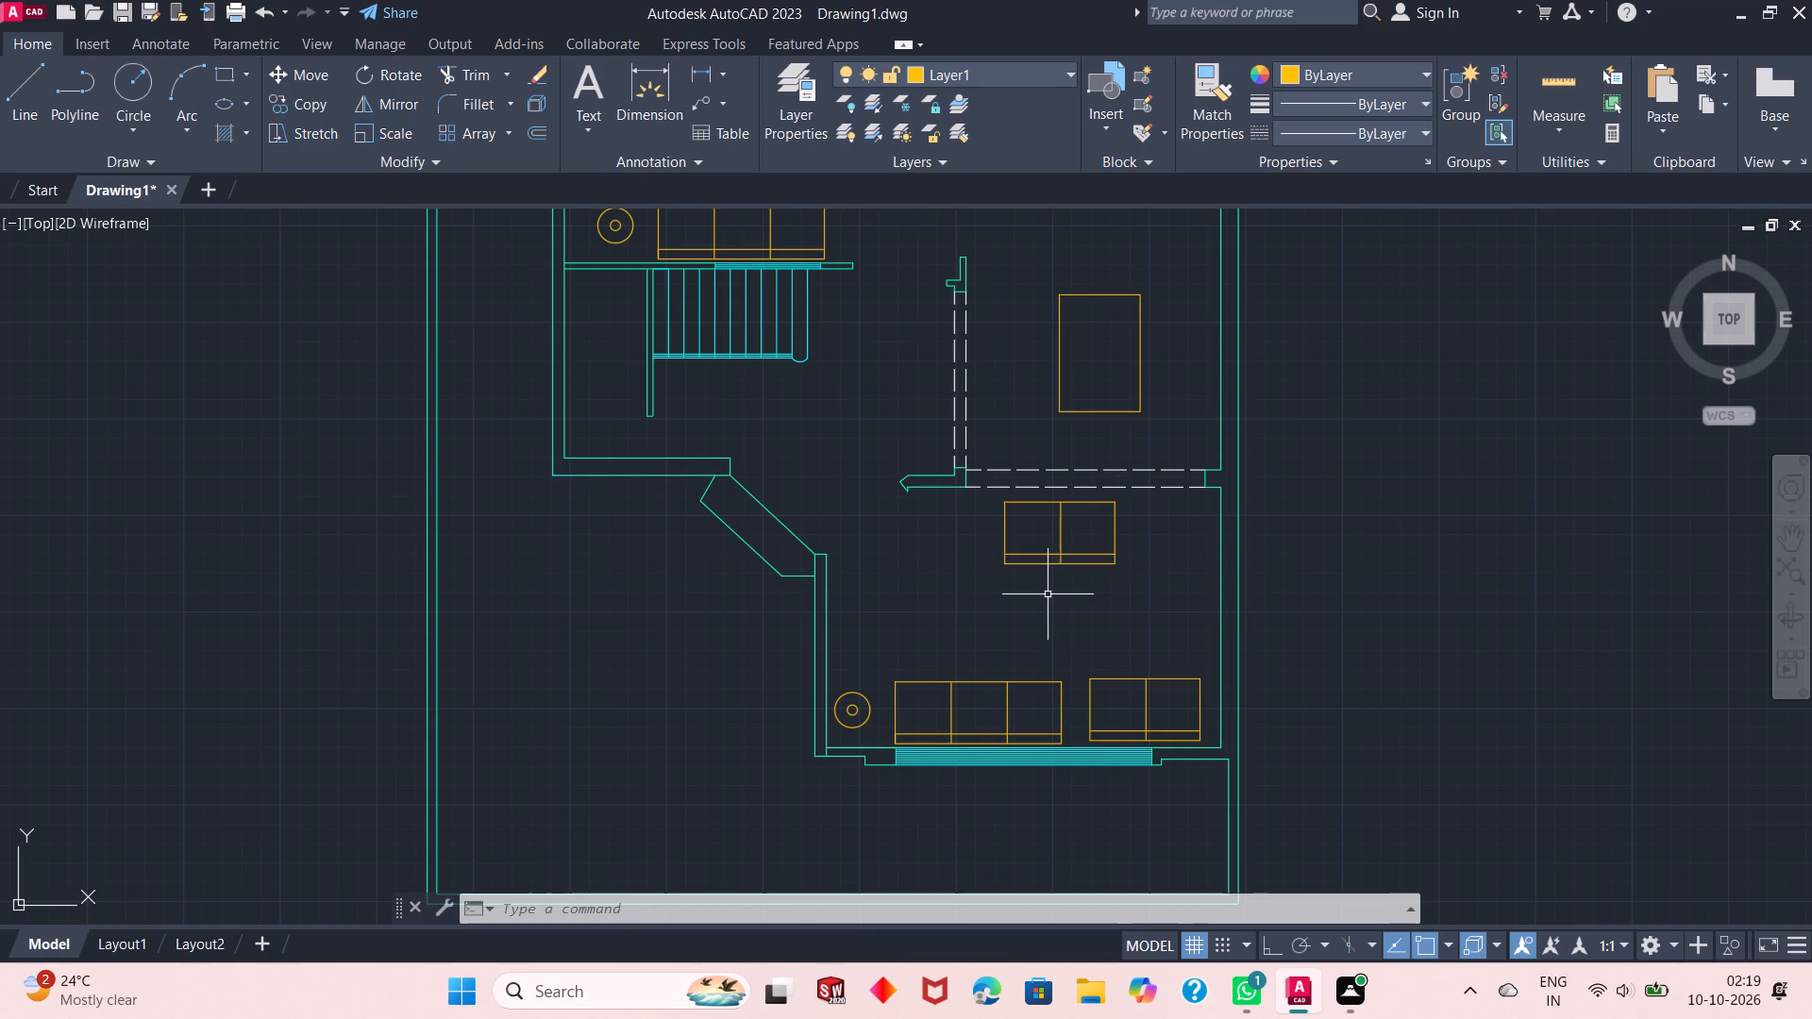
Examine the furniture layout across the whole floor plan, from the southeast room up to the north bedroom.
{"action": "scroll", "coordinate": [1048, 596], "scroll_direction": "down", "scroll_amount": 3}
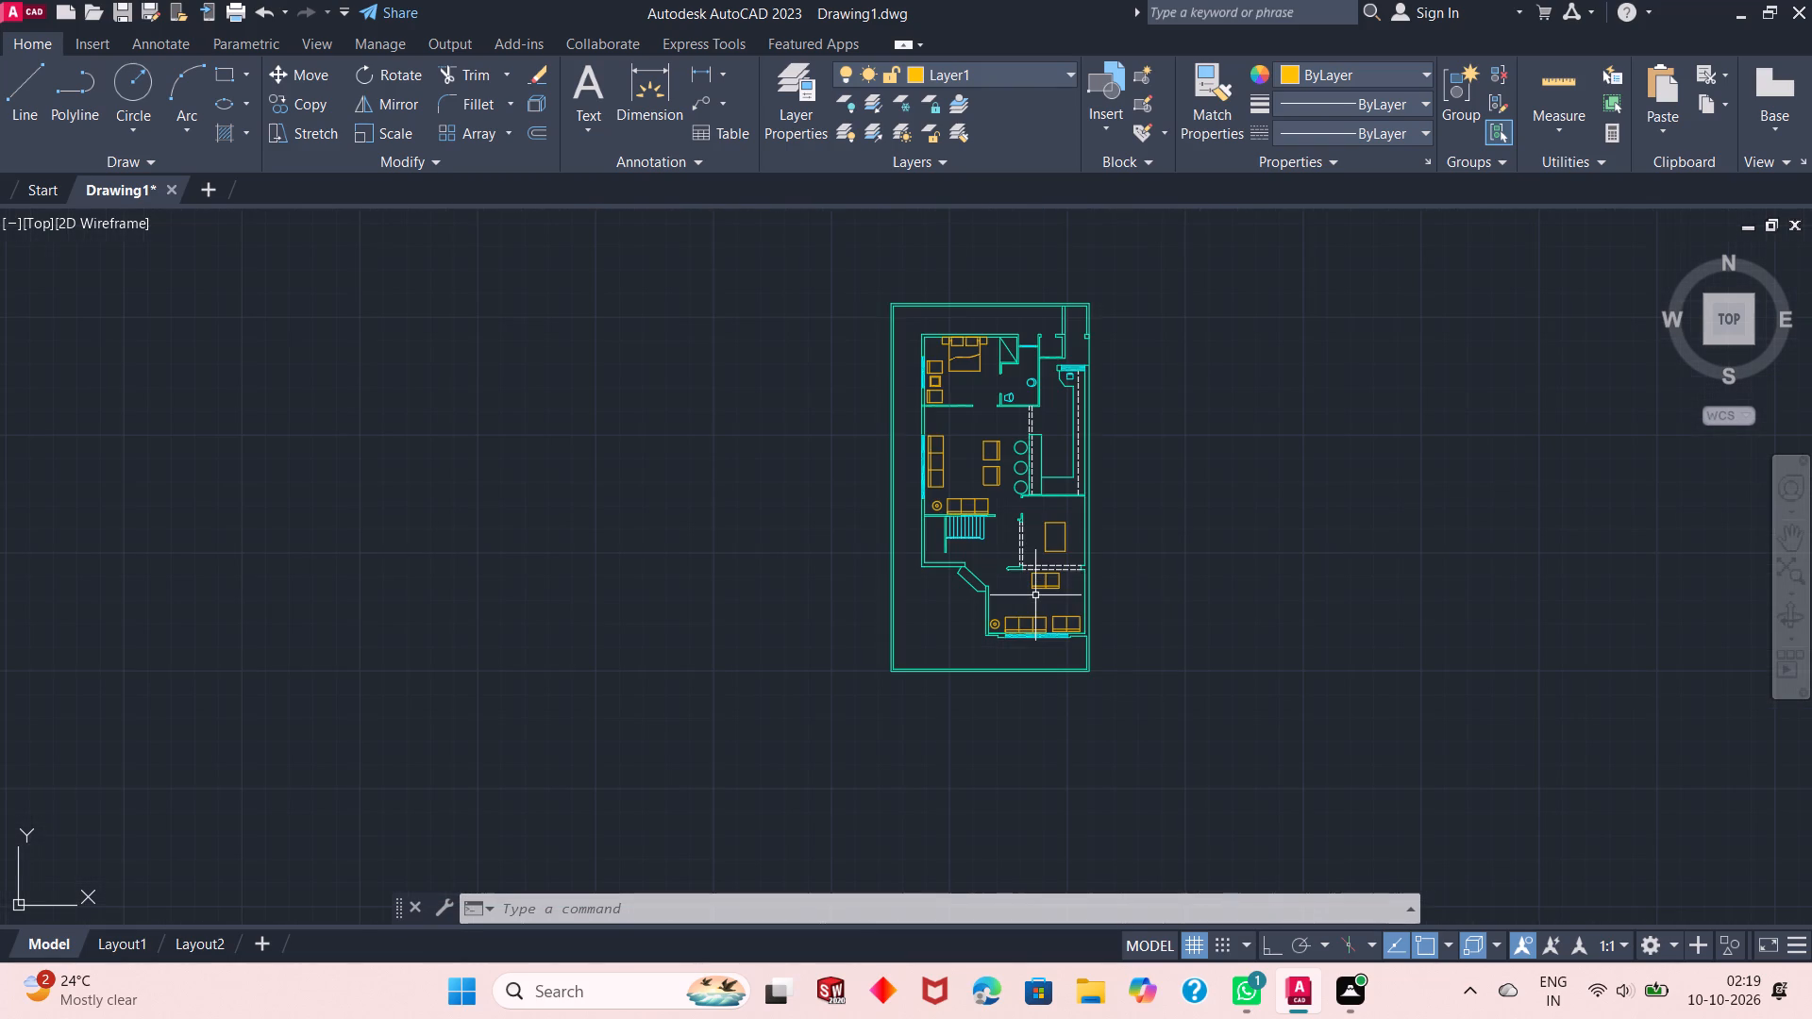
{"action": "scroll", "coordinate": [1035, 595], "scroll_direction": "down", "scroll_amount": 1}
{"action": "scroll", "coordinate": [1004, 548], "scroll_direction": "up", "scroll_amount": 5}
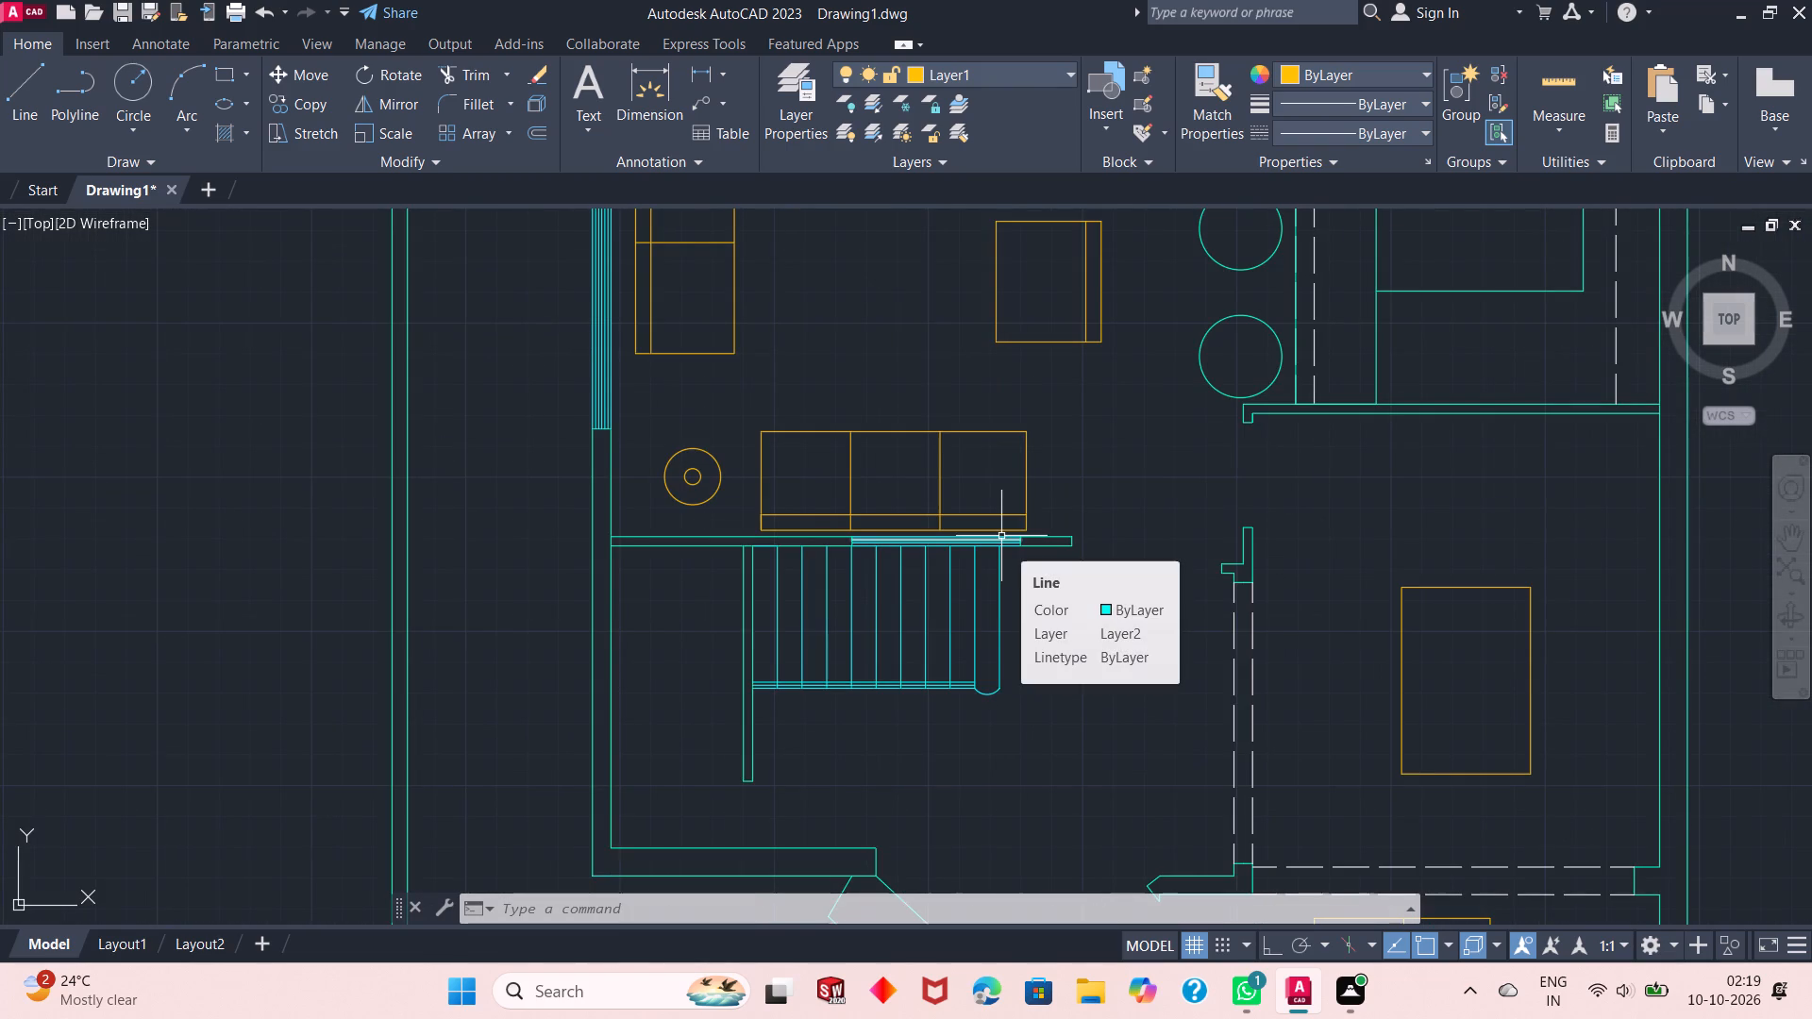
{"action": "scroll", "coordinate": [1001, 536], "scroll_direction": "up", "scroll_amount": 1}
{"action": "scroll", "coordinate": [970, 534], "scroll_direction": "down", "scroll_amount": 5}
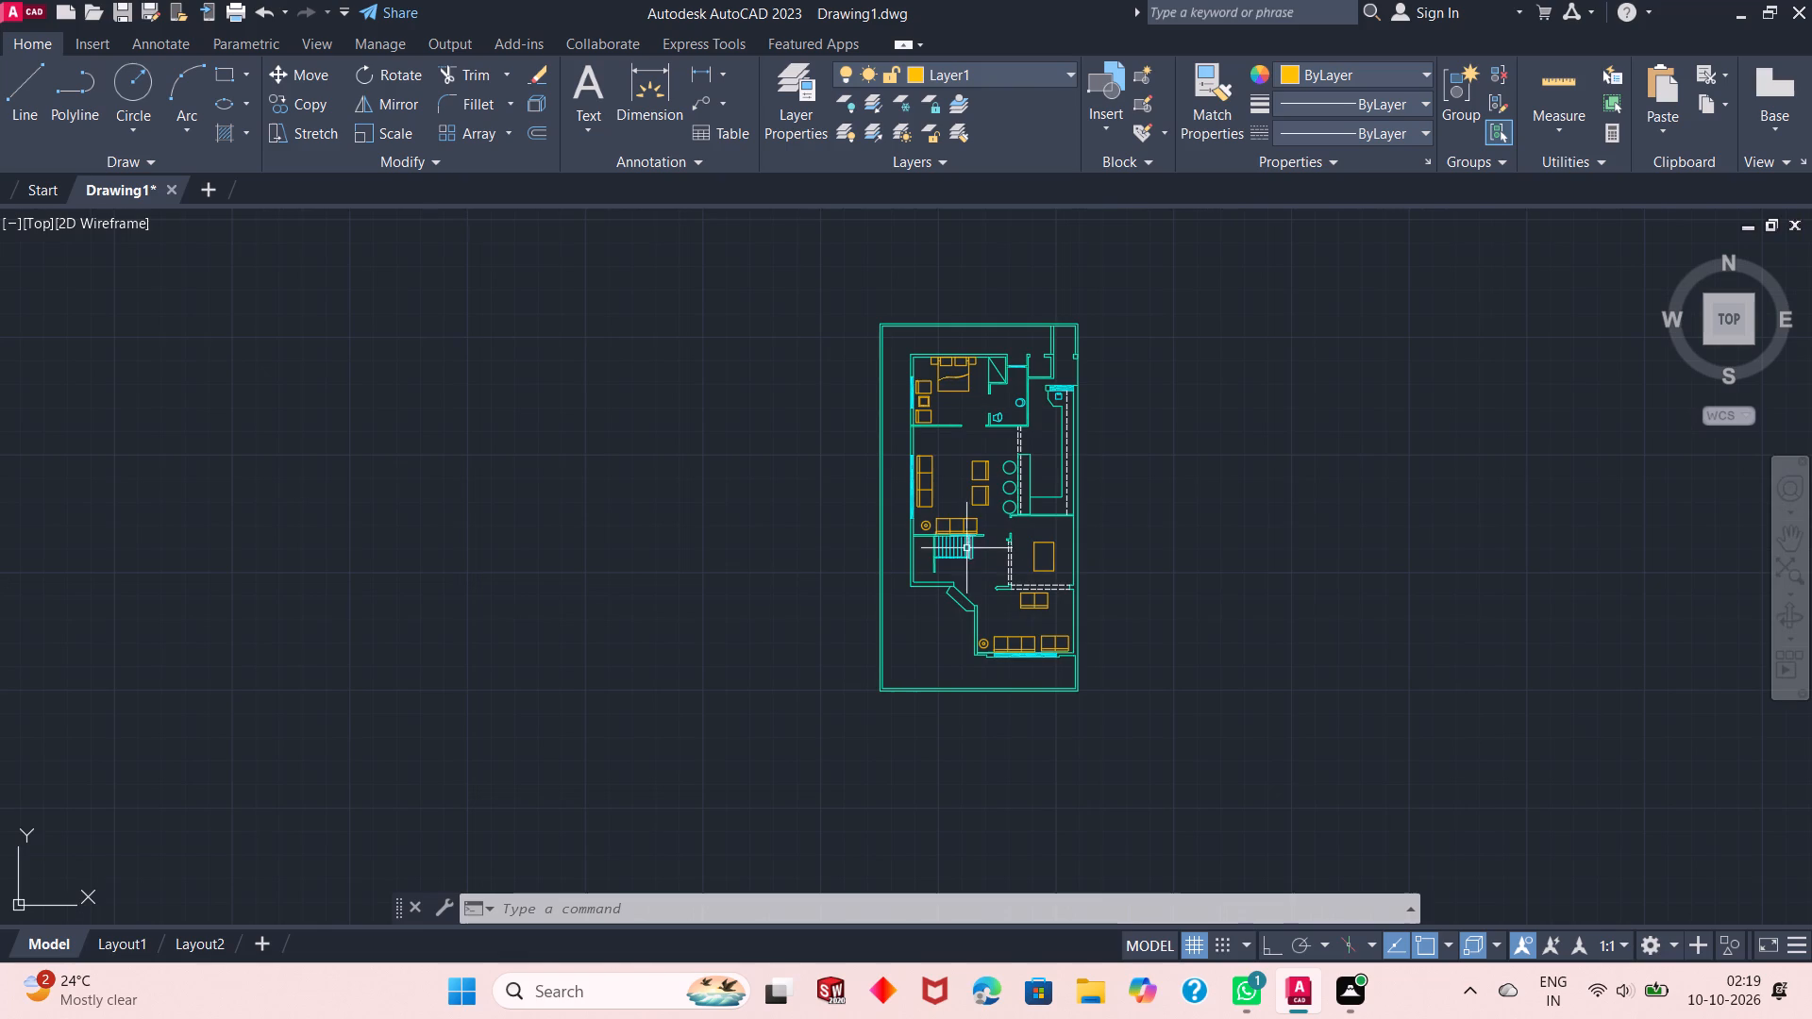
{"action": "scroll", "coordinate": [1015, 694], "scroll_direction": "up", "scroll_amount": 2}
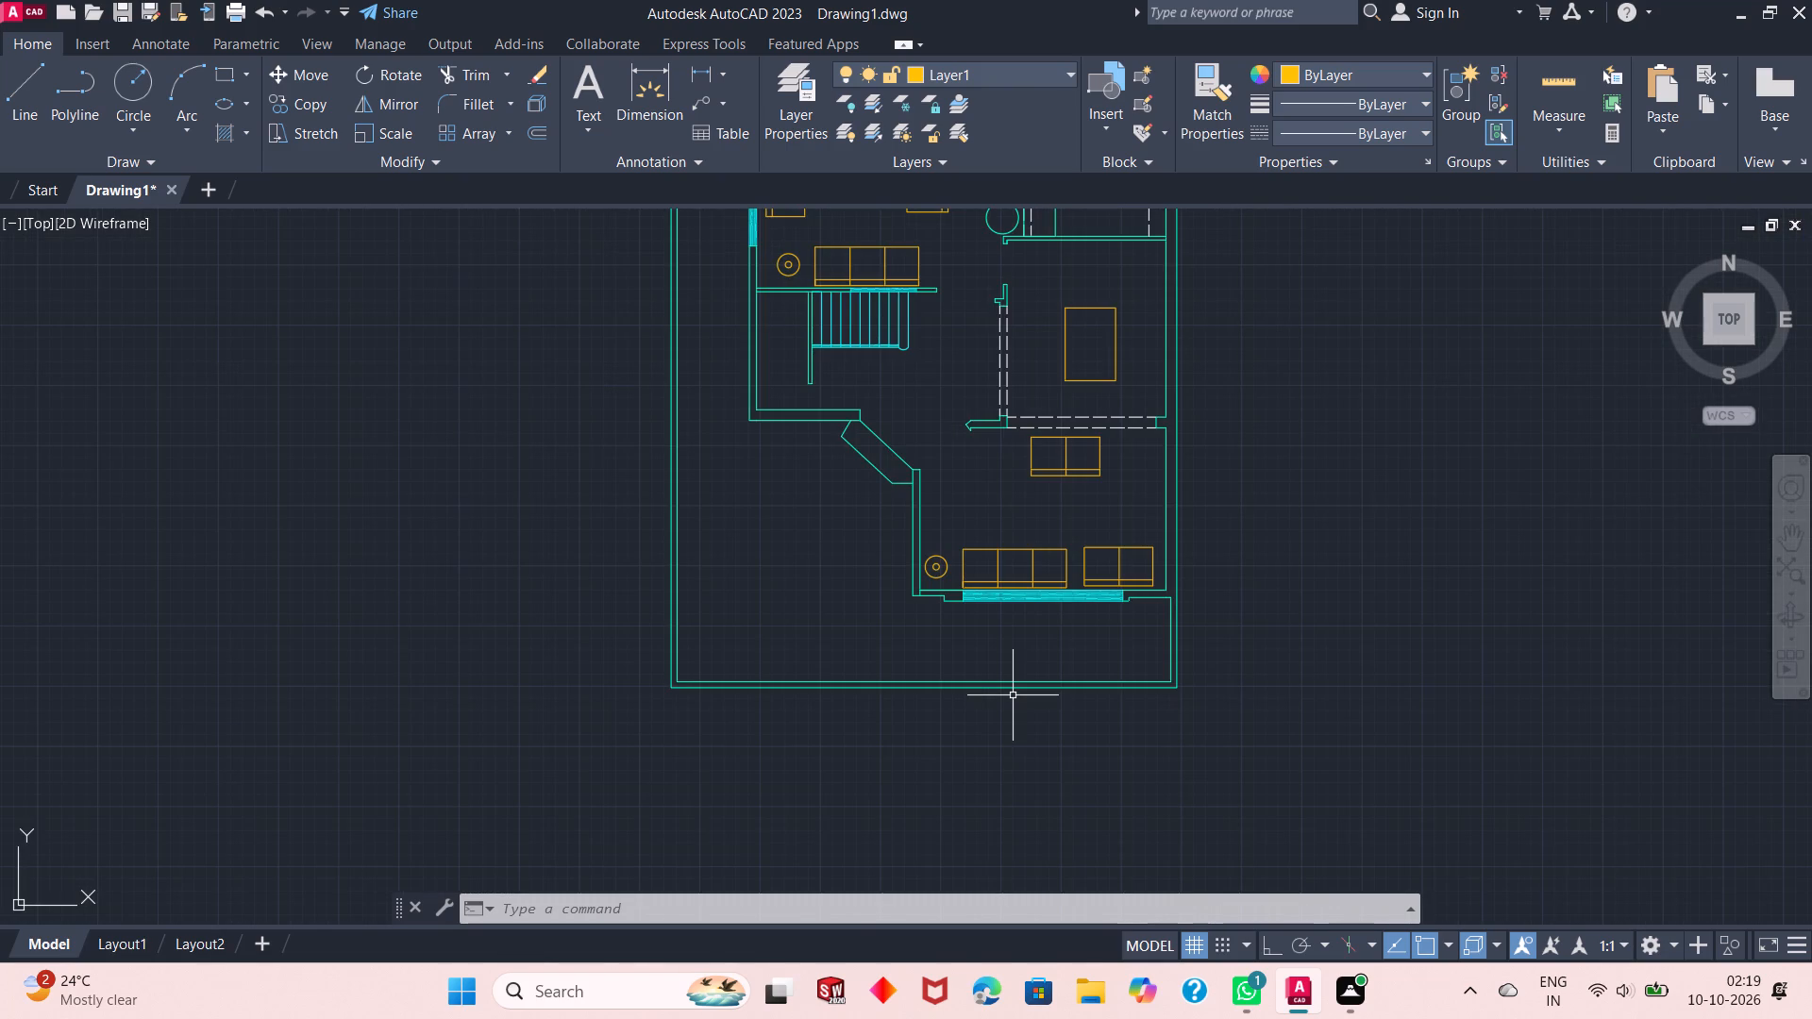
{"action": "scroll", "coordinate": [992, 696], "scroll_direction": "down", "scroll_amount": 2}
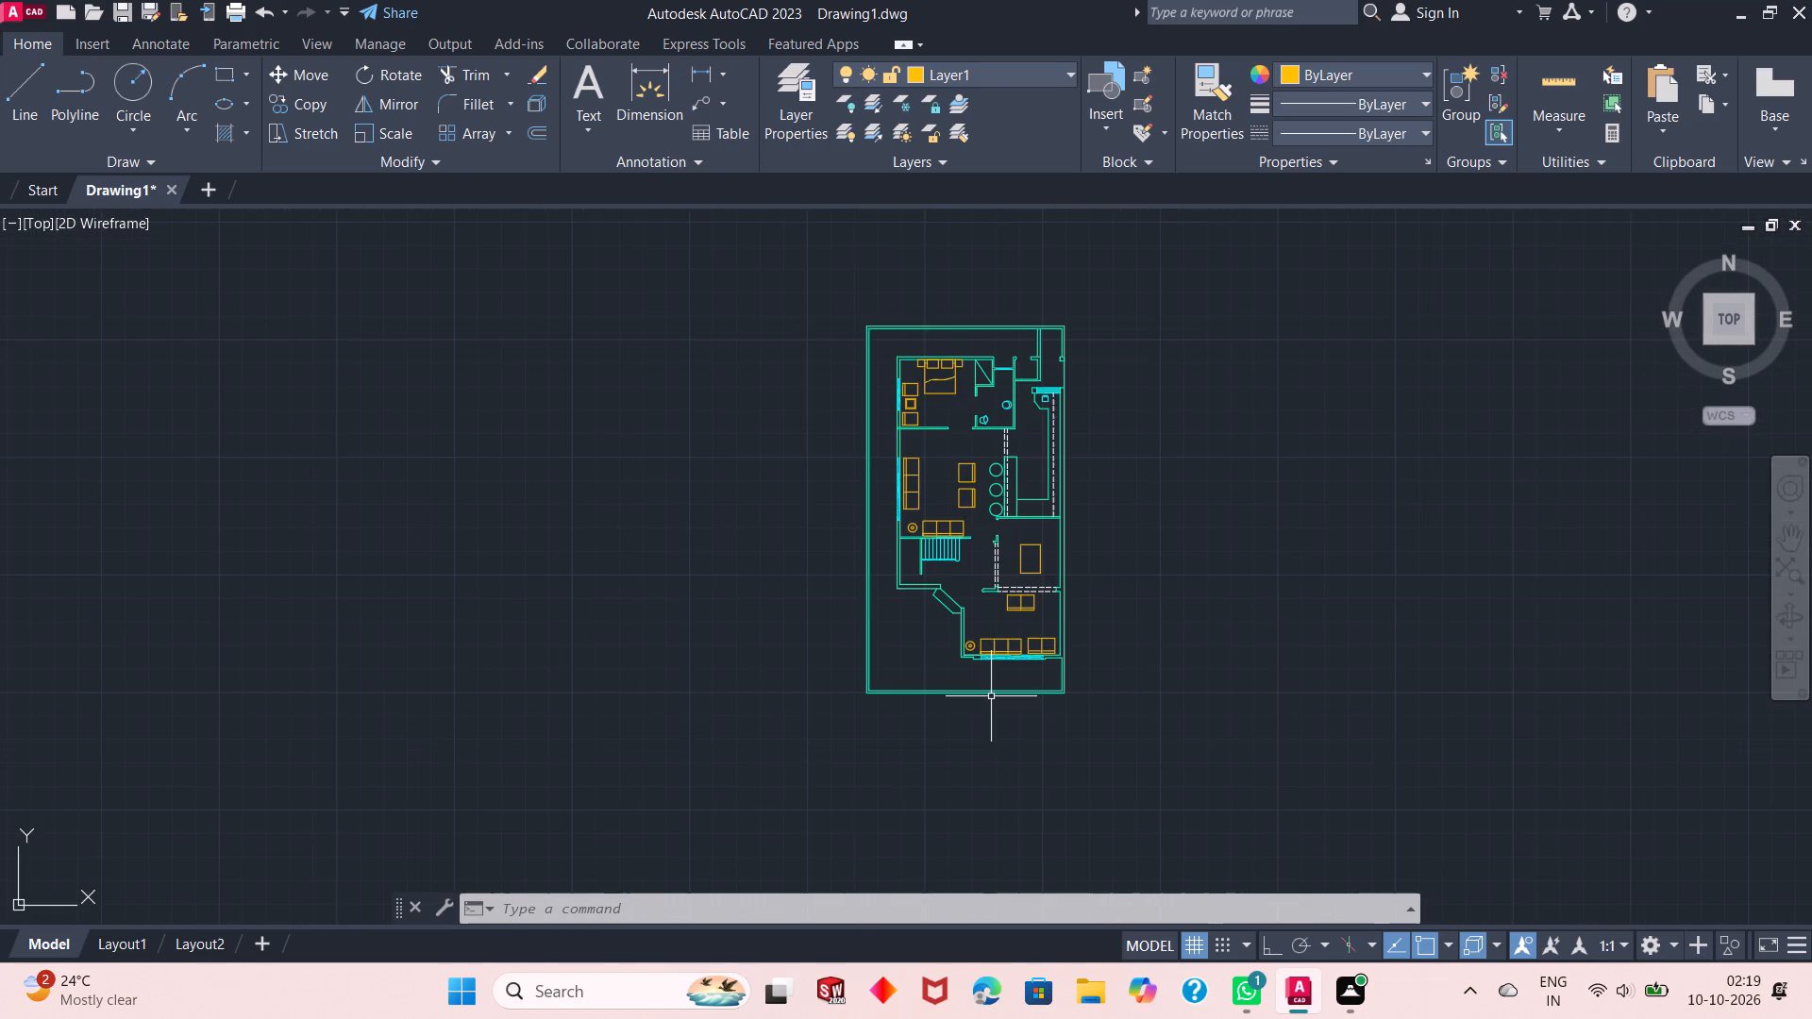
{"action": "scroll", "coordinate": [1002, 331], "scroll_direction": "up", "scroll_amount": 1}
{"action": "scroll", "coordinate": [925, 390], "scroll_direction": "up", "scroll_amount": 1}
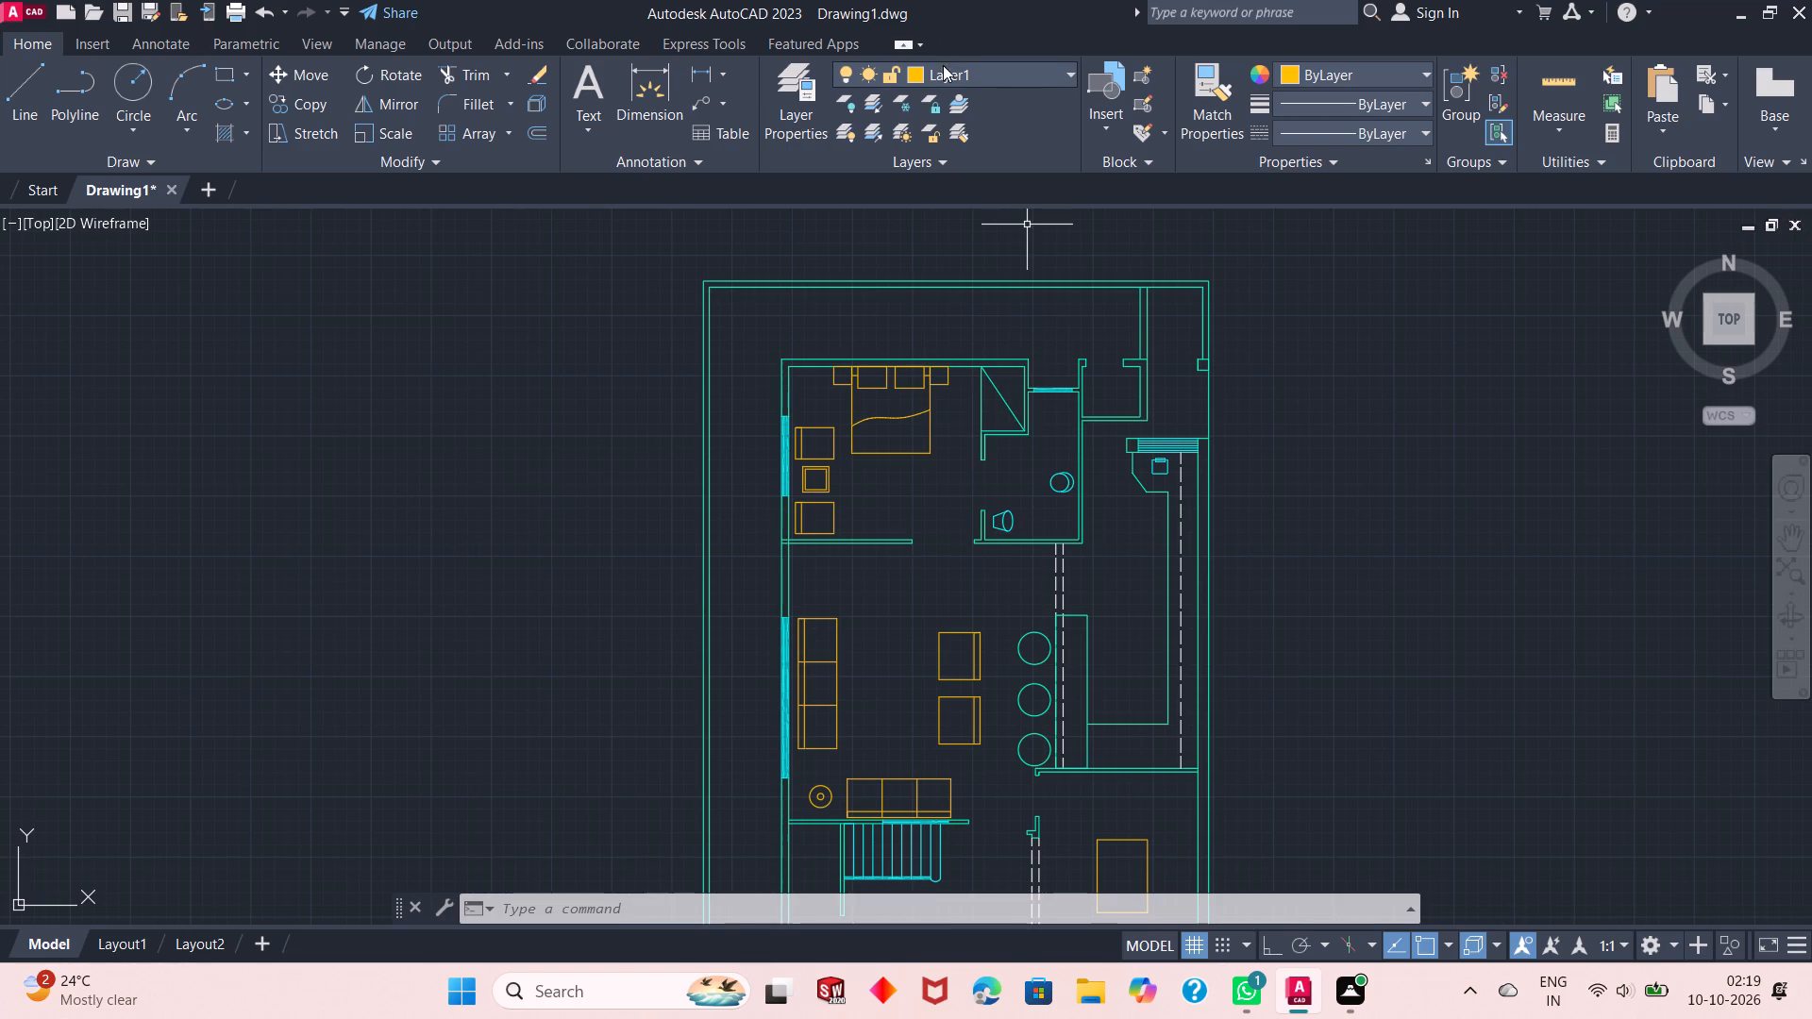
Make Layer3 the current layer.
{"action": "left_click", "coordinate": [979, 78]}
{"action": "left_click", "coordinate": [1006, 179]}
Define an attribute with tag "passage" and 6" text height, and place it in the open strip north of the north bedroom.
{"action": "left_click", "coordinate": [1128, 160]}
{"action": "left_click", "coordinate": [1096, 190]}
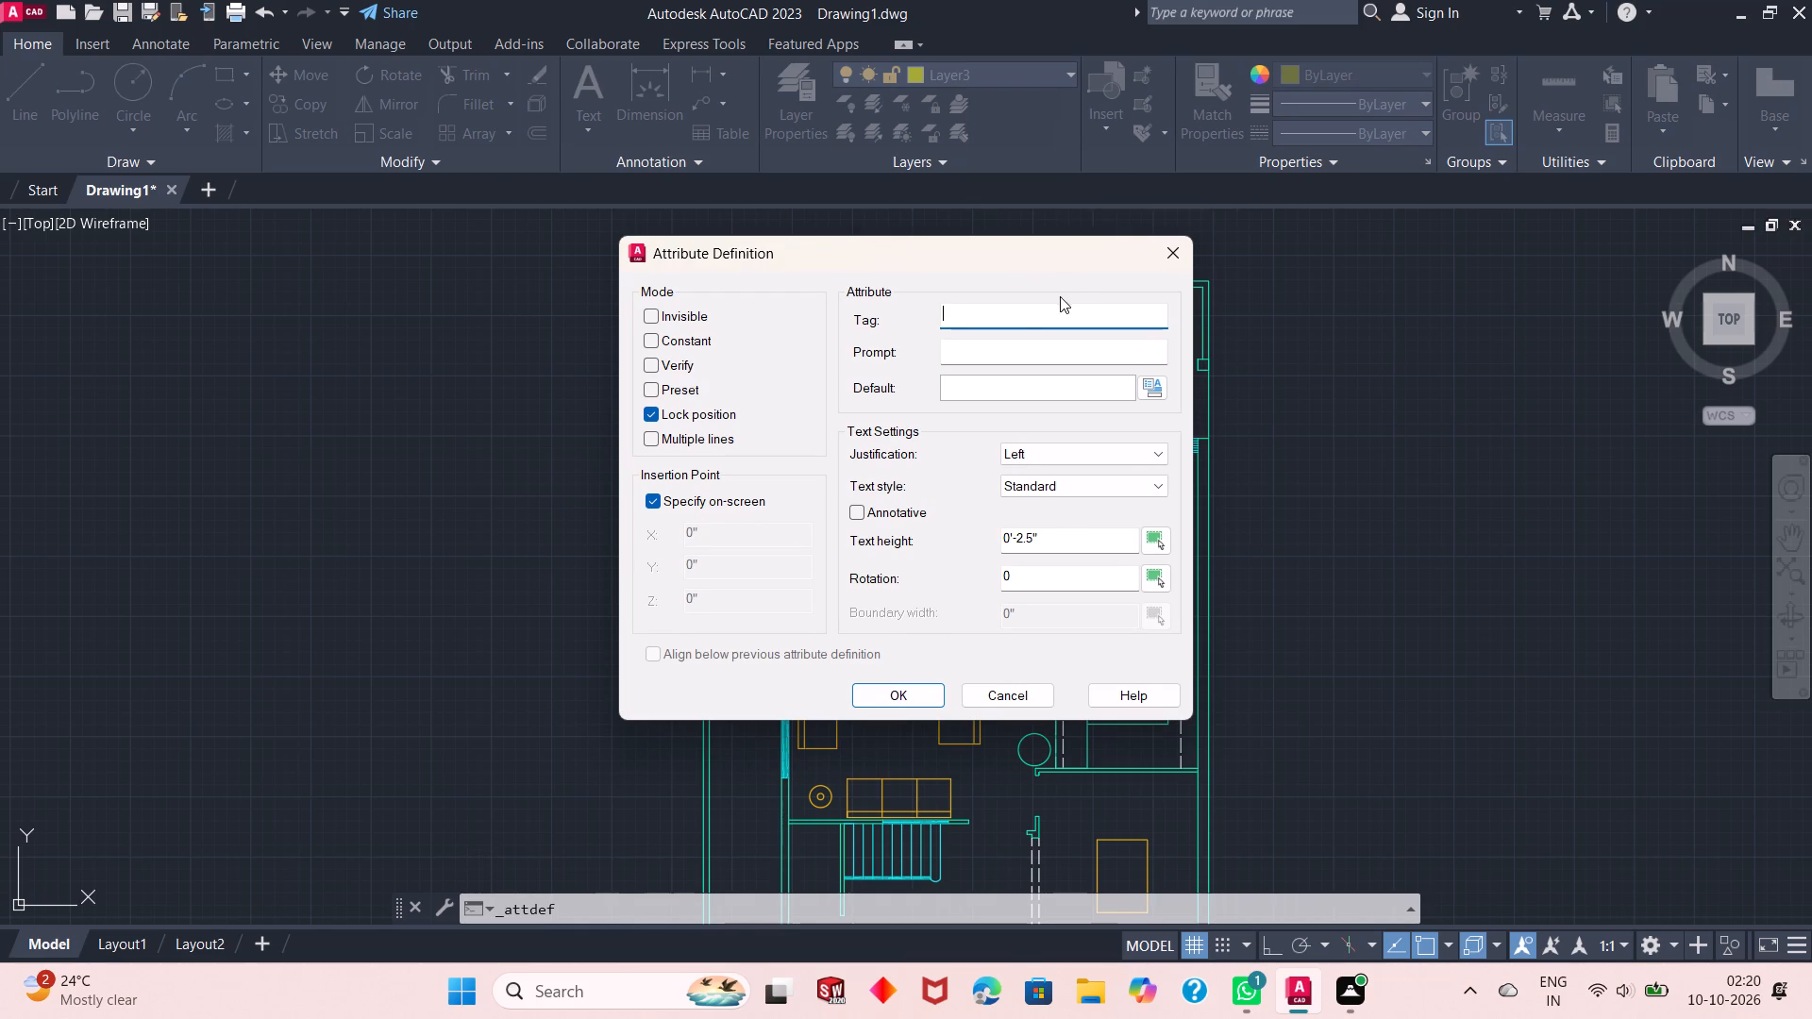
{"action": "double_click", "coordinate": [1045, 545]}
{"action": "key", "text": "BackSpace"}
{"action": "key", "text": "BackSpace"}
{"action": "key", "text": "BackSpace"}
{"action": "key", "text": "BackSpace"}
{"action": "key", "text": "BackSpace"}
{"action": "key", "text": "BackSpace"}
{"action": "key", "text": "BackSpace"}
{"action": "key", "text": "BackSpace"}
{"action": "key", "text": "BackSpace"}
{"action": "key", "text": "BackSpace"}
{"action": "key", "text": "BackSpace"}
{"action": "key", "text": "BackSpace"}
{"action": "key", "text": "BackSpace"}
{"action": "key", "text": "BackSpace"}
{"action": "key", "text": "BackSpace"}
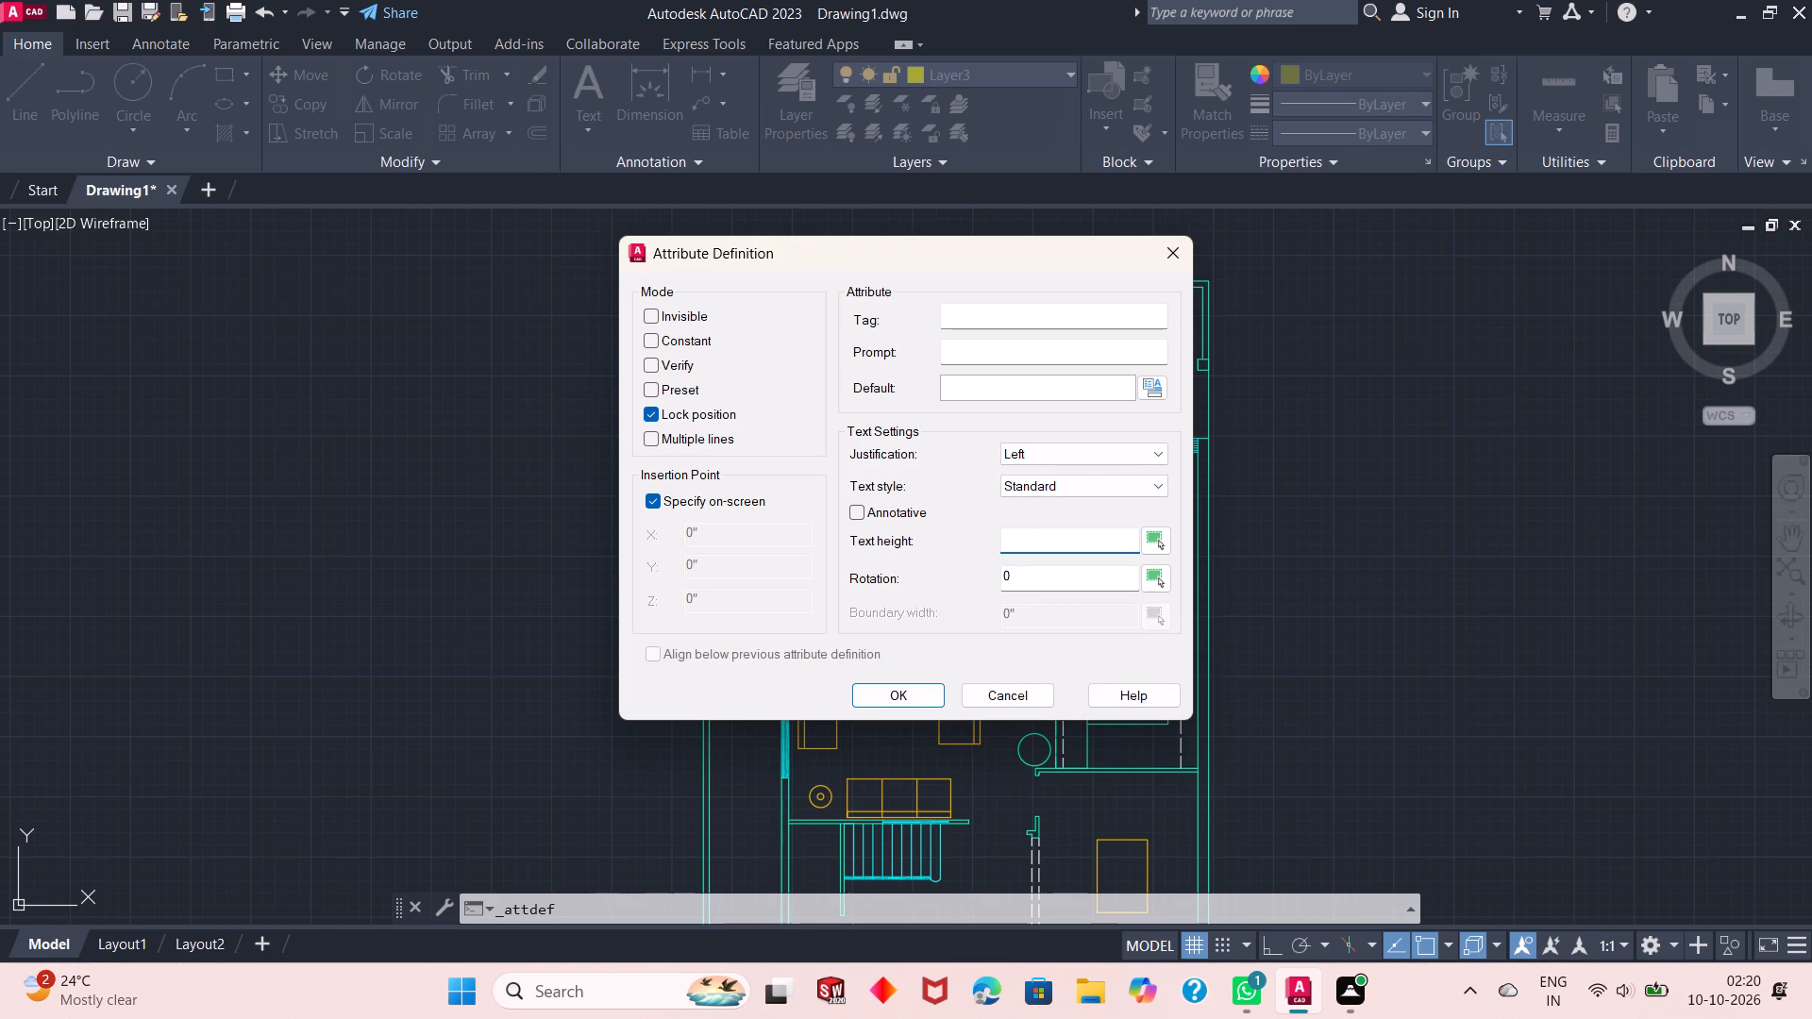
{"action": "key", "text": "6"}
{"action": "key", "text": "shift+quotedbl"}
{"action": "left_click", "coordinate": [1106, 308]}
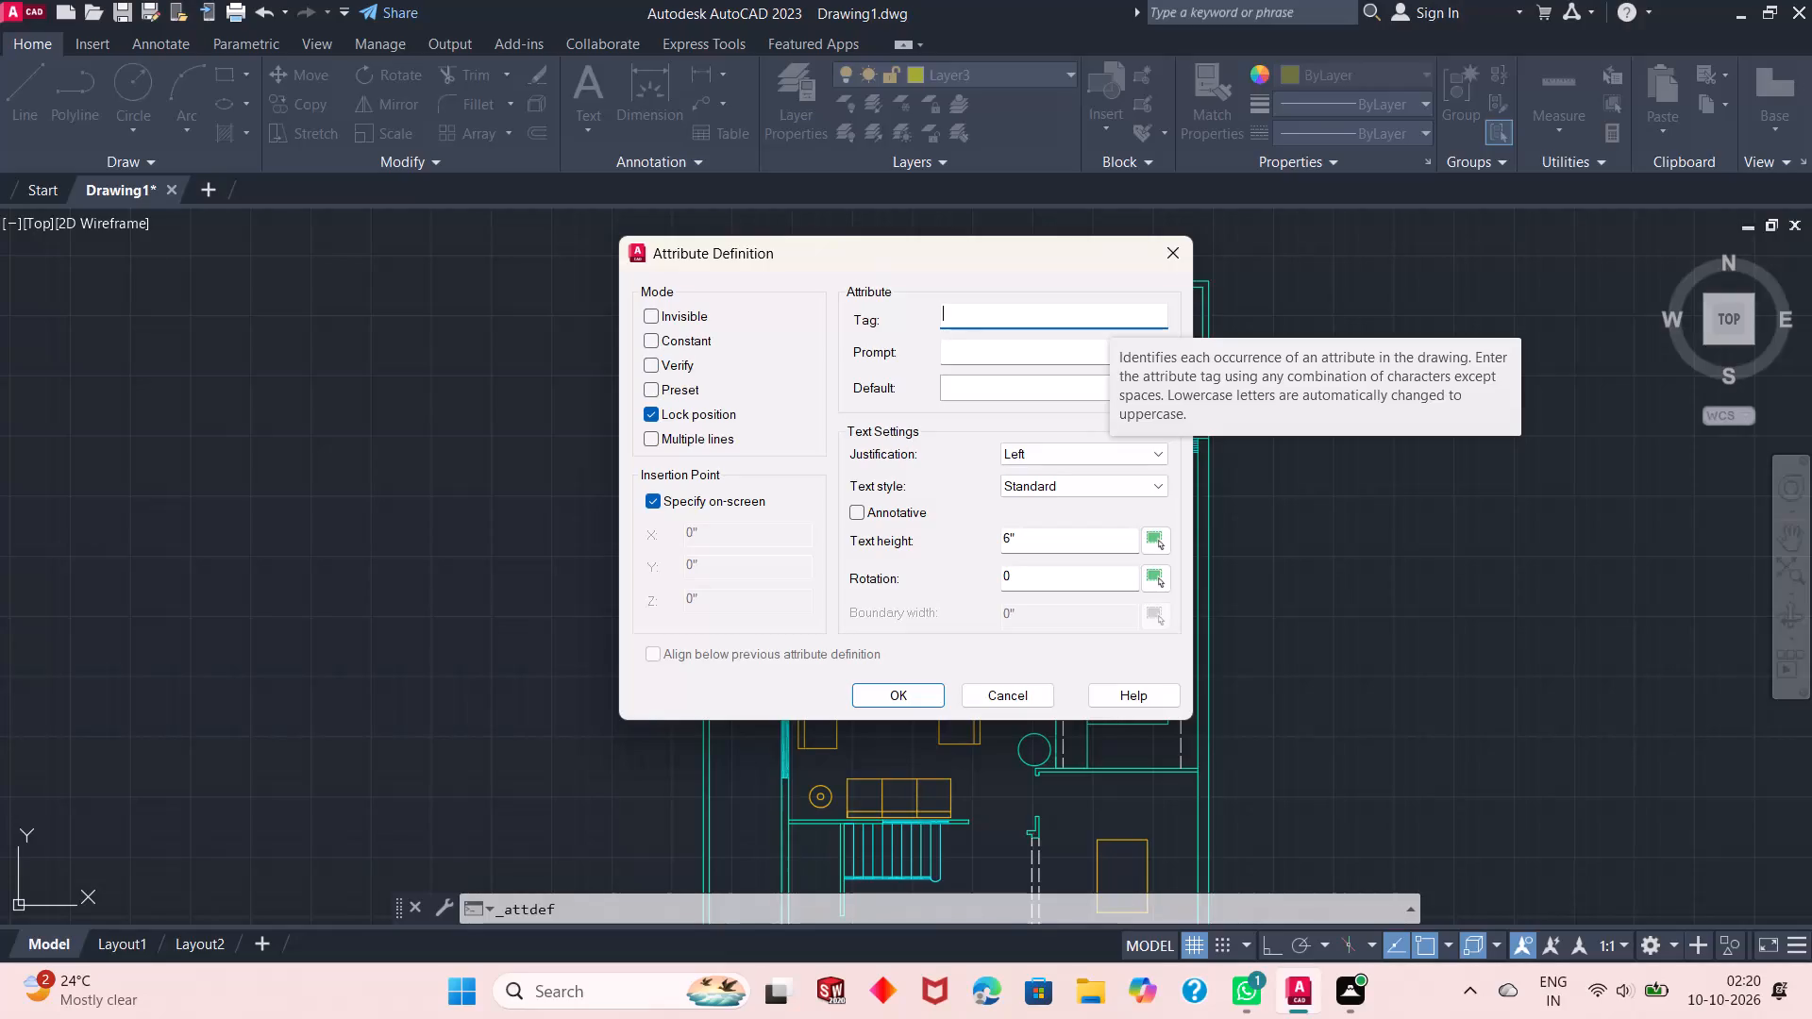
{"action": "type", "text": "passa"}
{"action": "type", "text": "gw"}
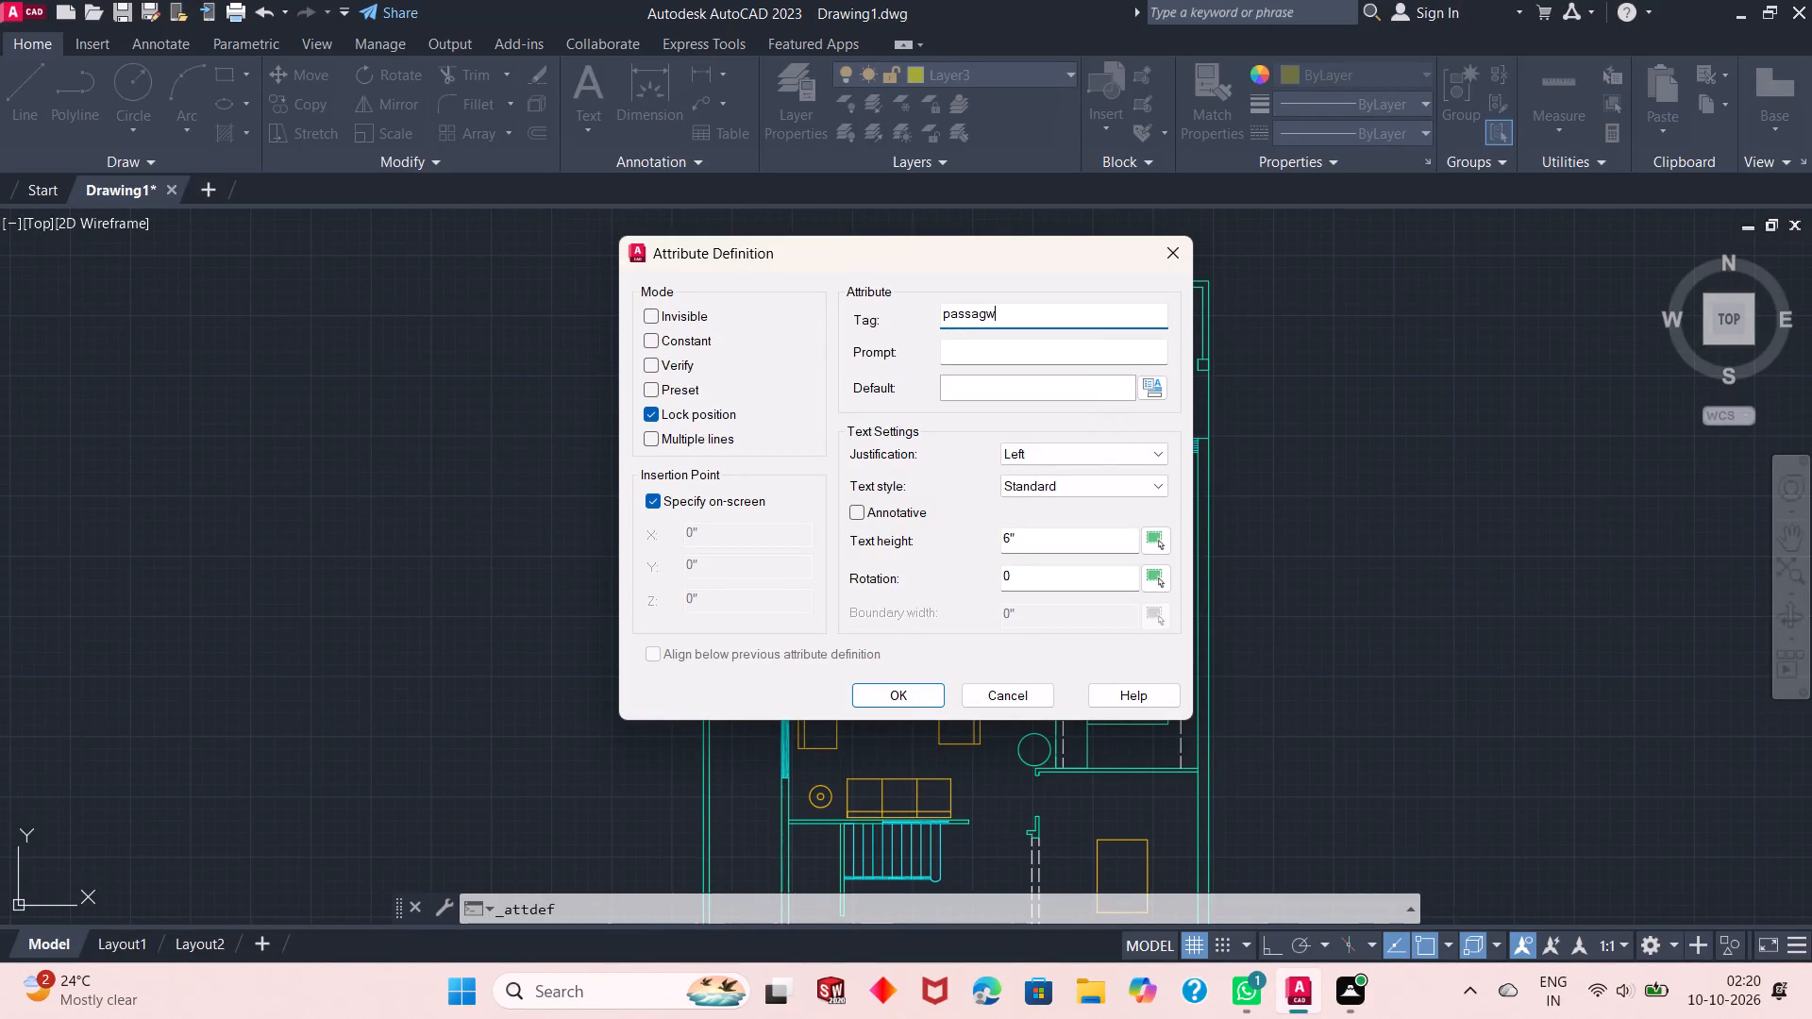
{"action": "key", "text": "BackSpace"}
{"action": "key", "text": "e"}
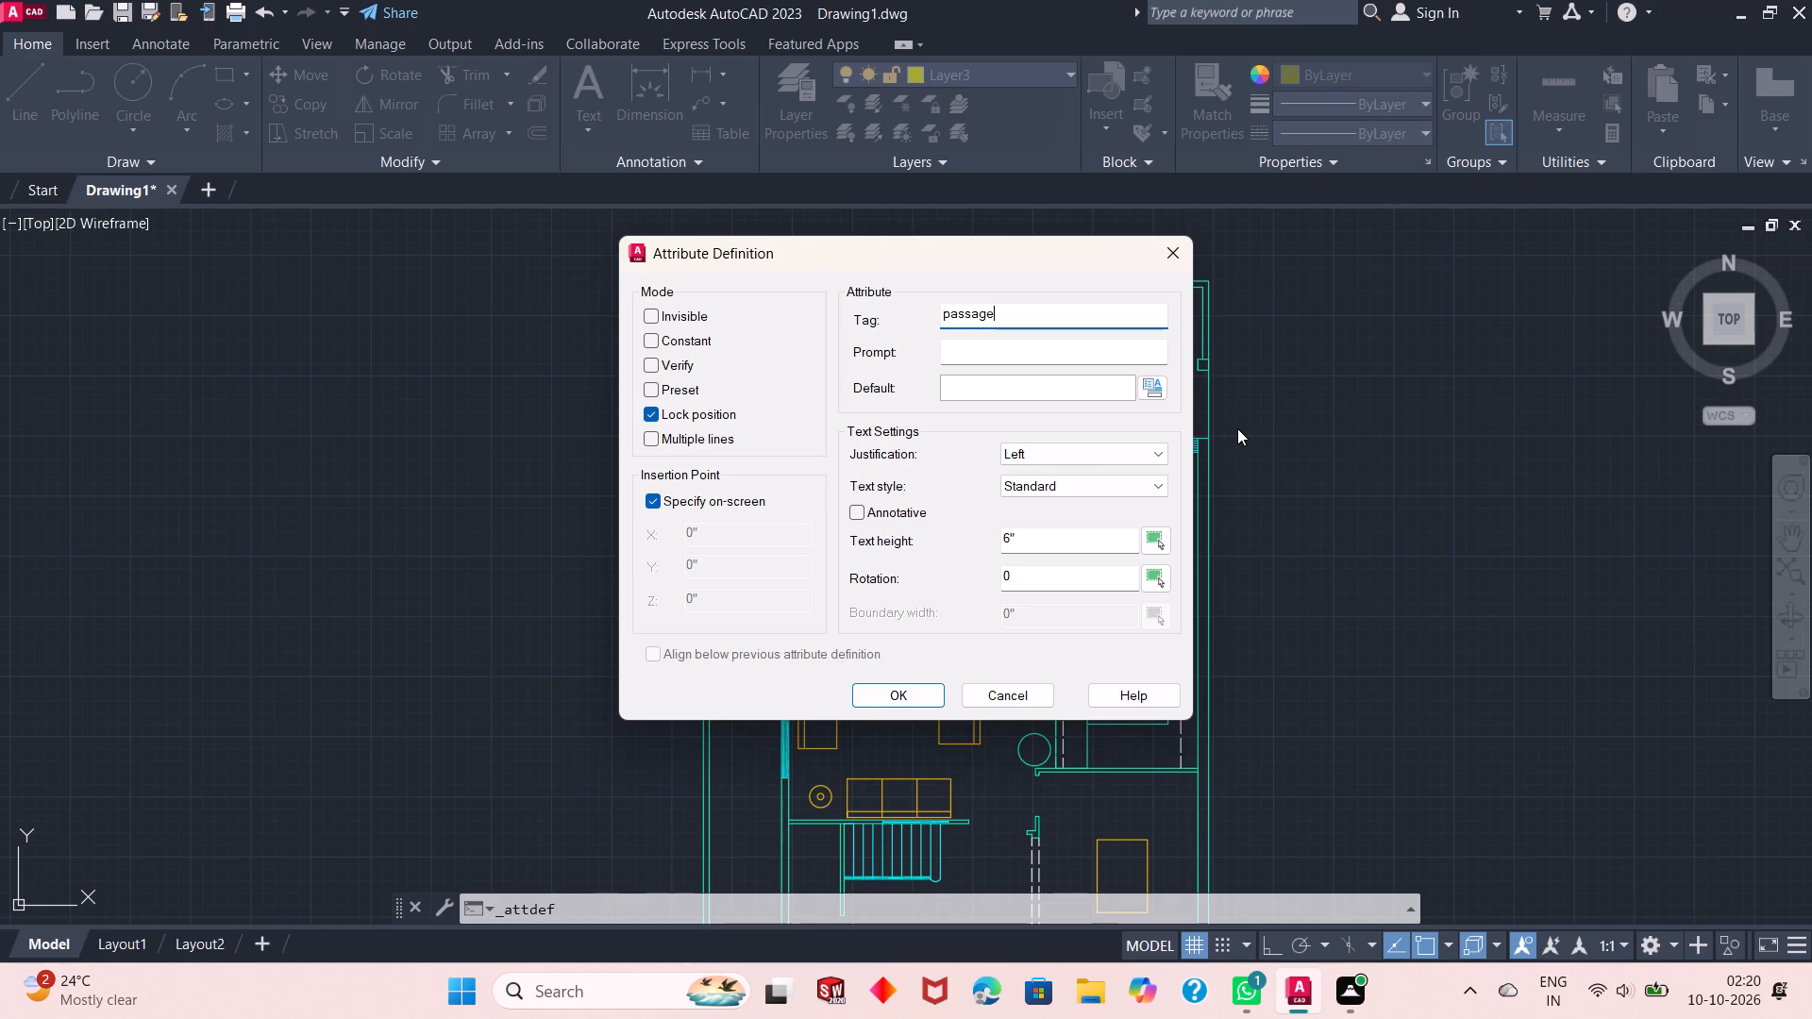
{"action": "key", "text": "Return"}
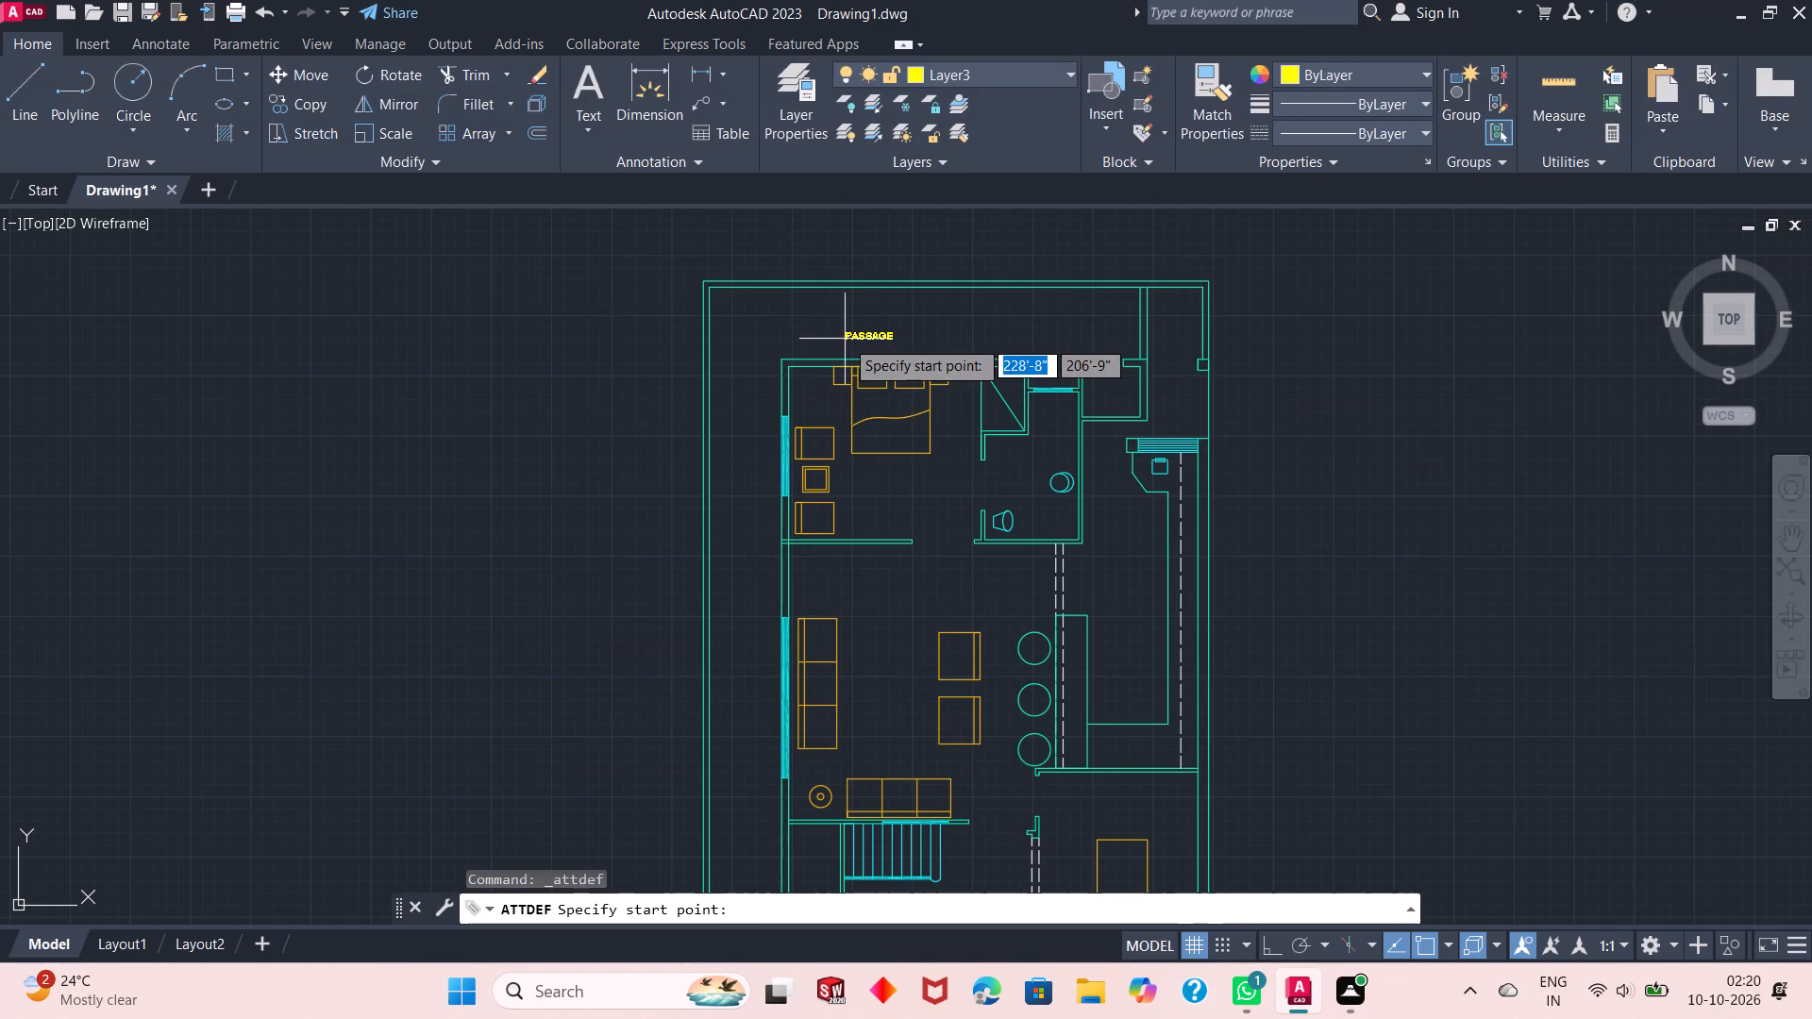
{"action": "scroll", "coordinate": [845, 339], "scroll_direction": "up", "scroll_amount": 1}
{"action": "left_click", "coordinate": [851, 295]}
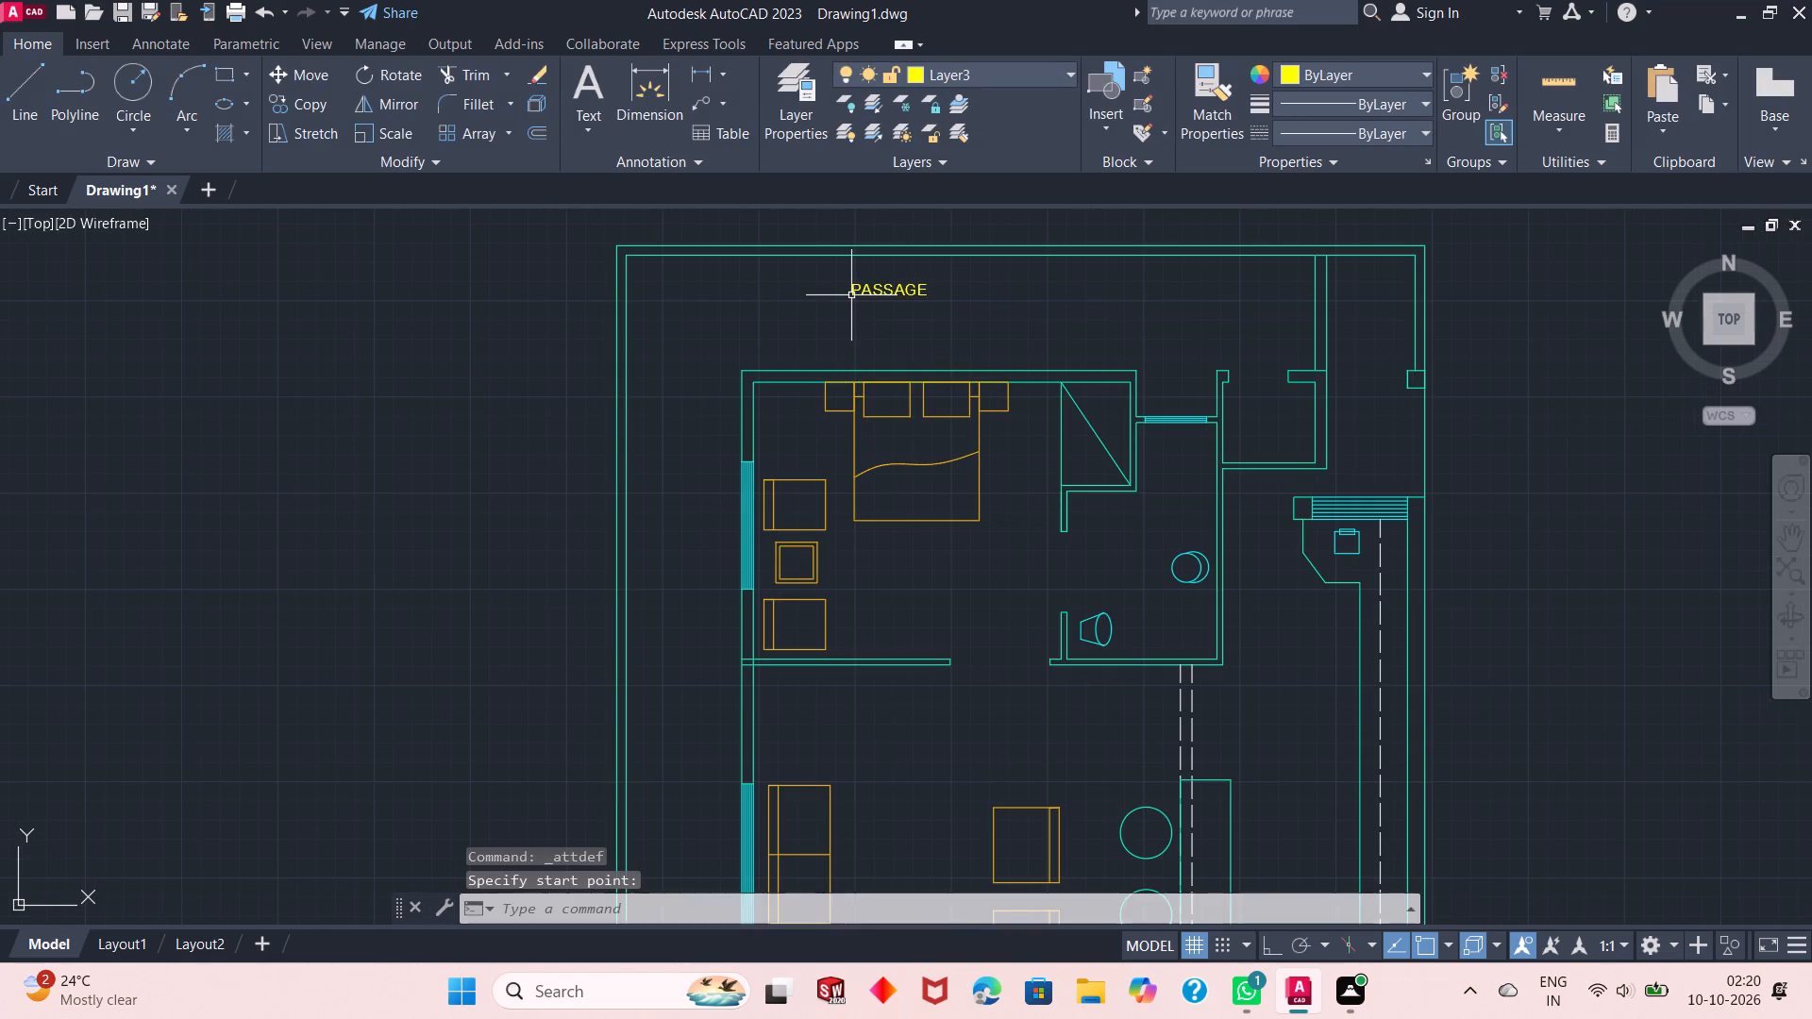
Define an attribute with tag 5'-4"wide and place it just east of the PASSAGE label in the north strip.
{"action": "key", "text": "Return"}
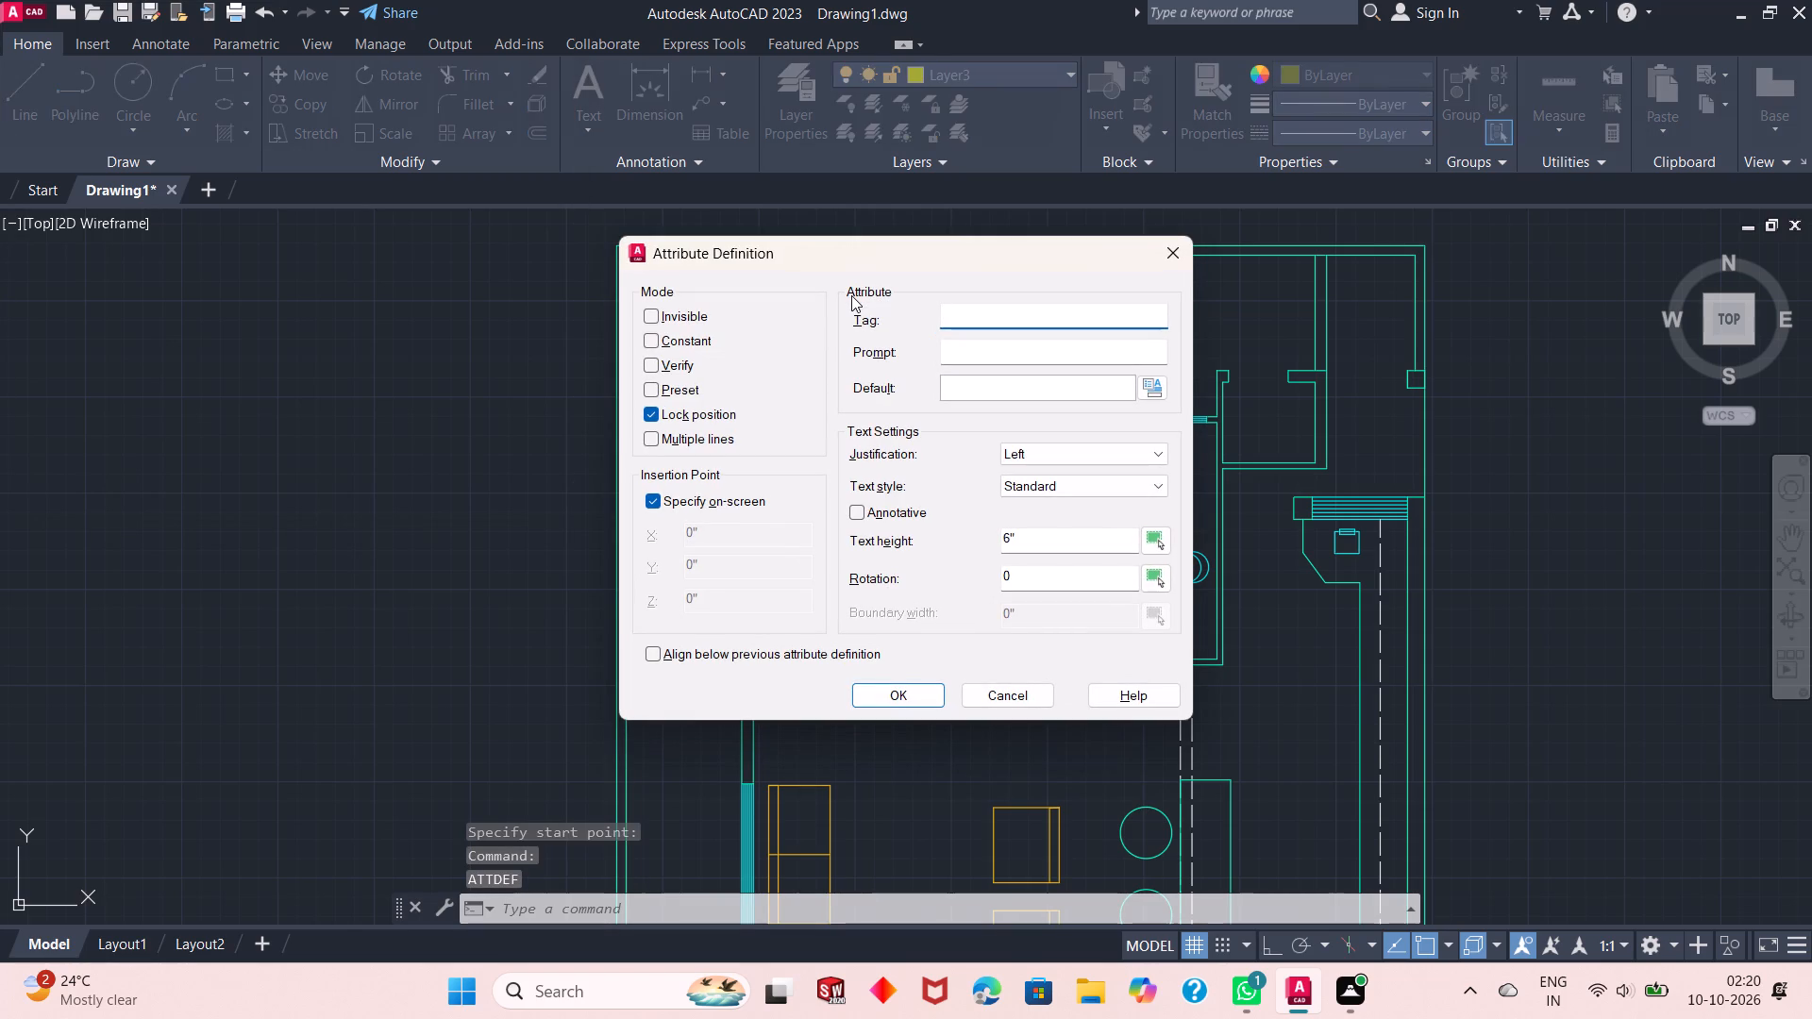
{"action": "key", "text": "5"}
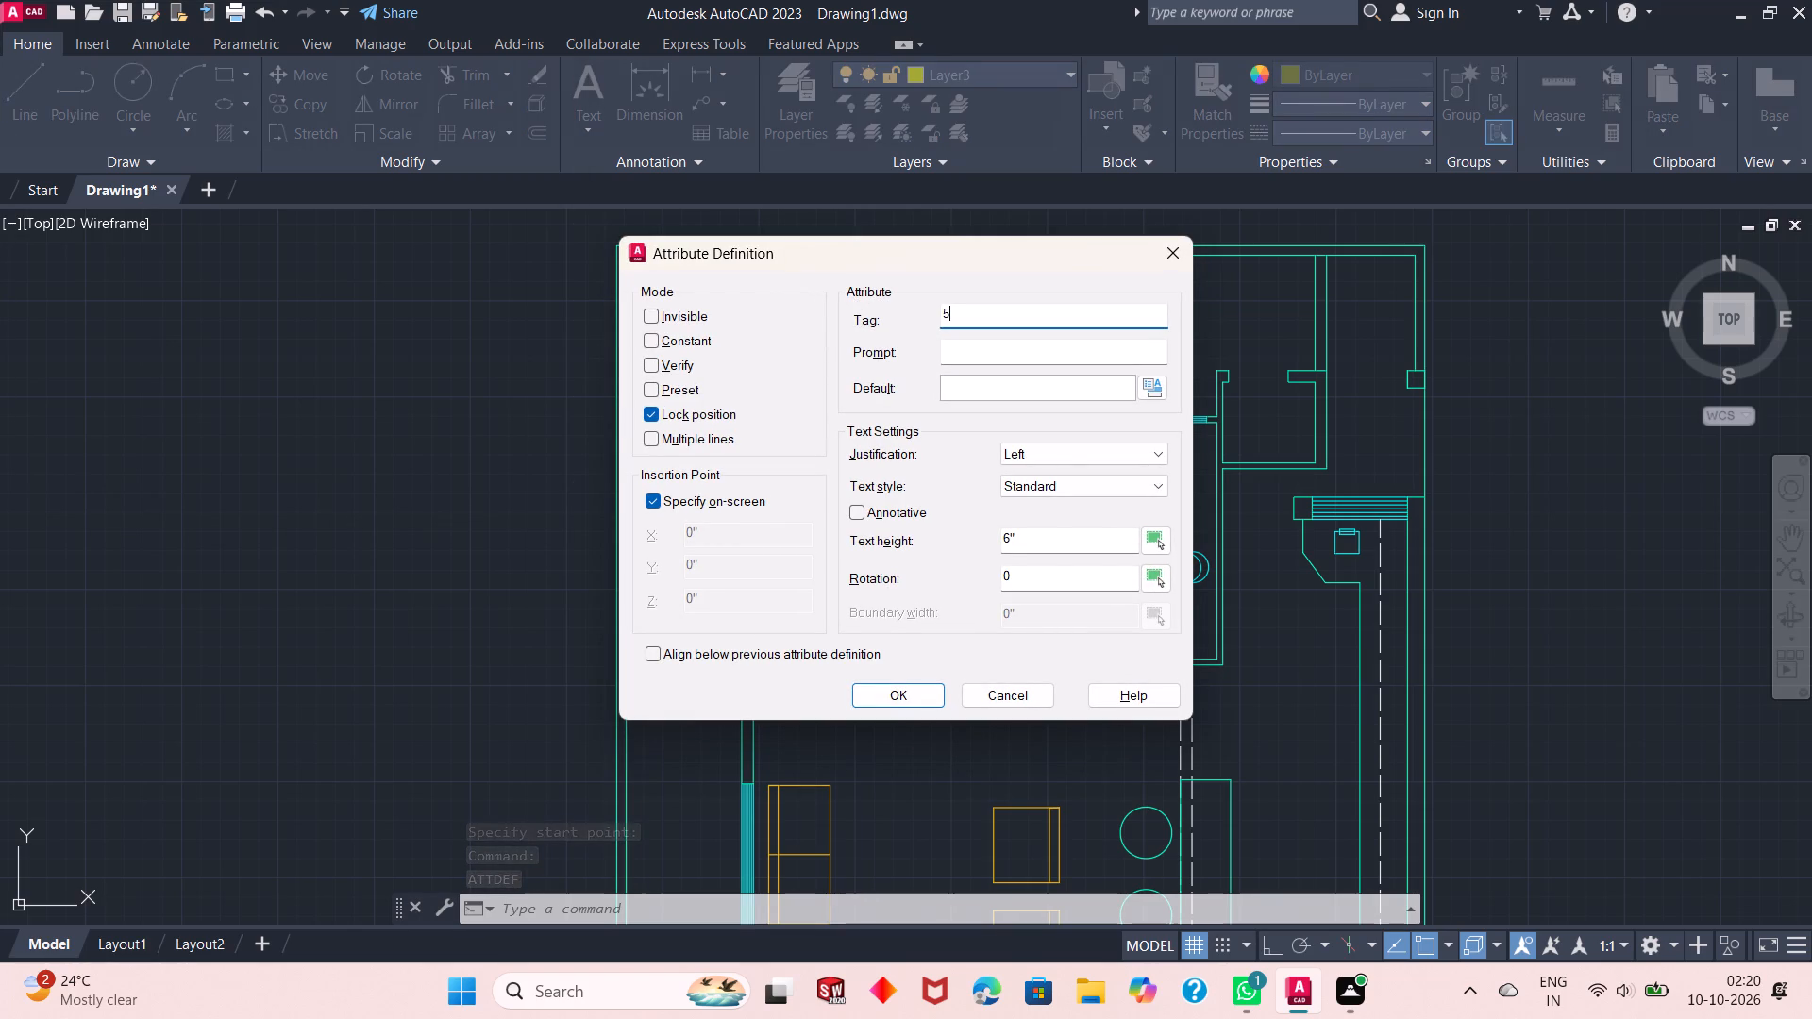
{"action": "key", "text": "apostrophe"}
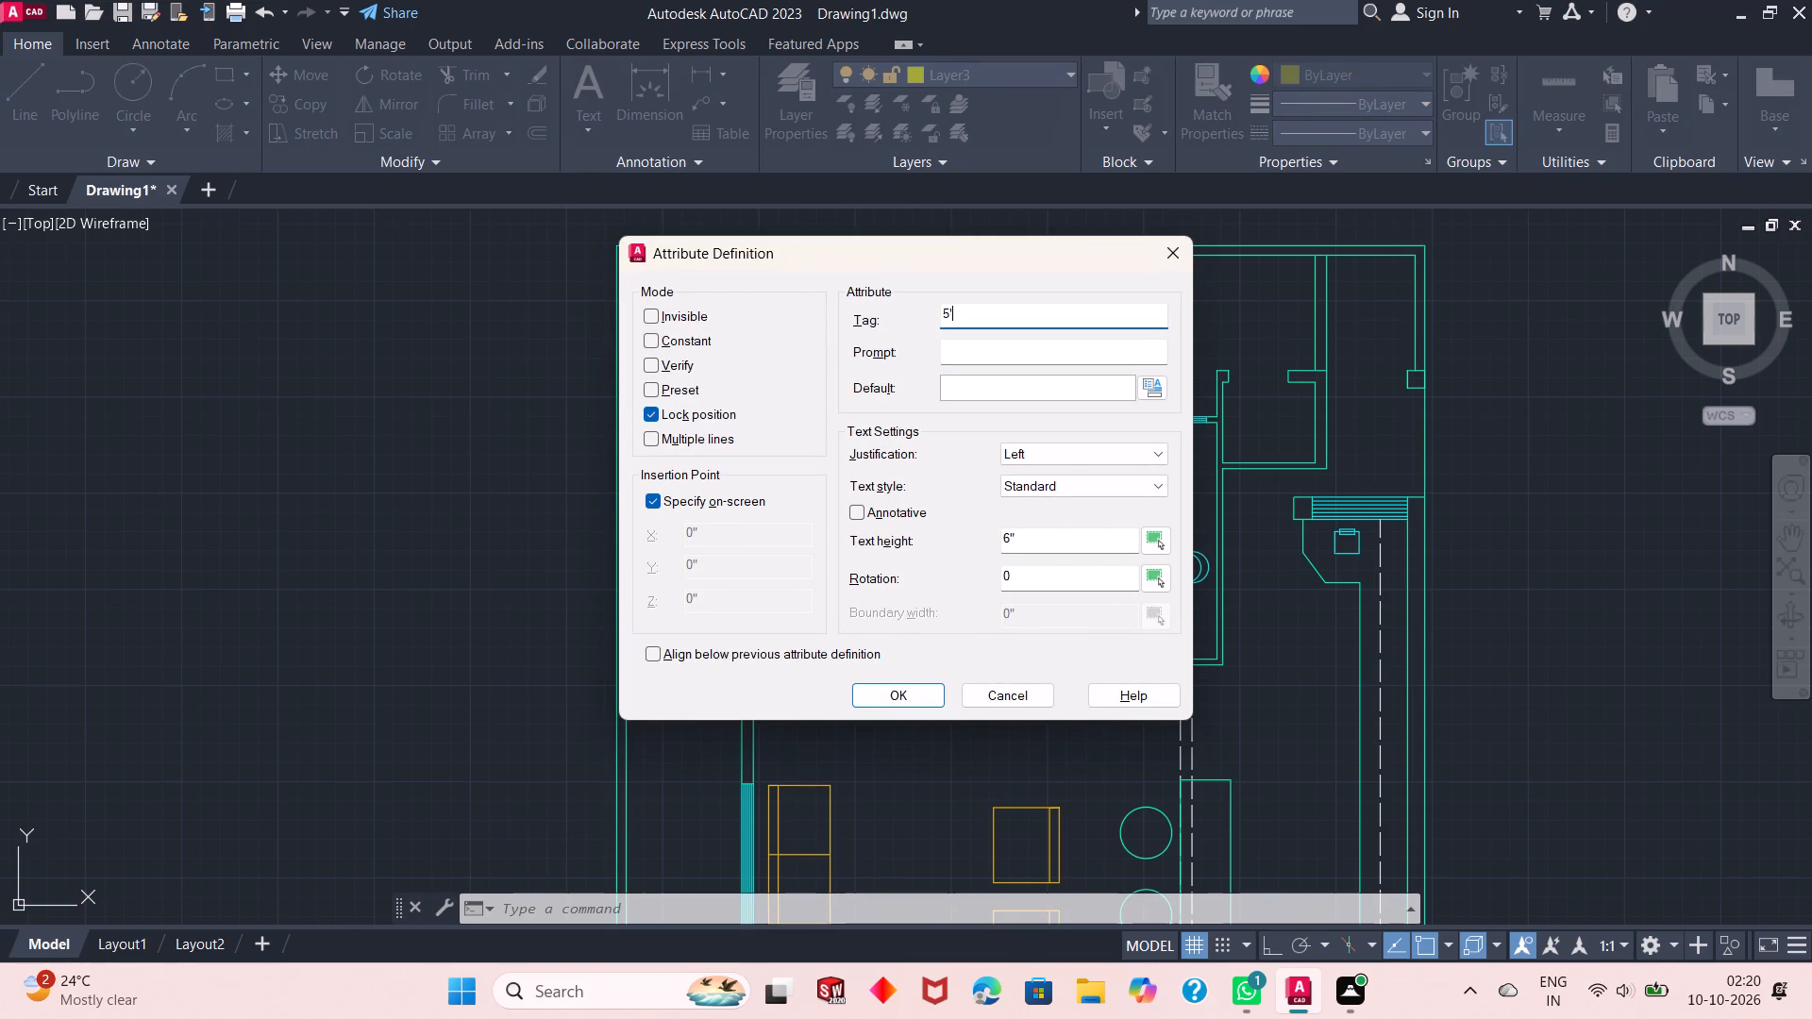
{"action": "key", "text": "minus"}
{"action": "type", "text": "4\""}
{"action": "key", "text": "w"}
{"action": "type", "text": "ide"}
{"action": "key", "text": "Return"}
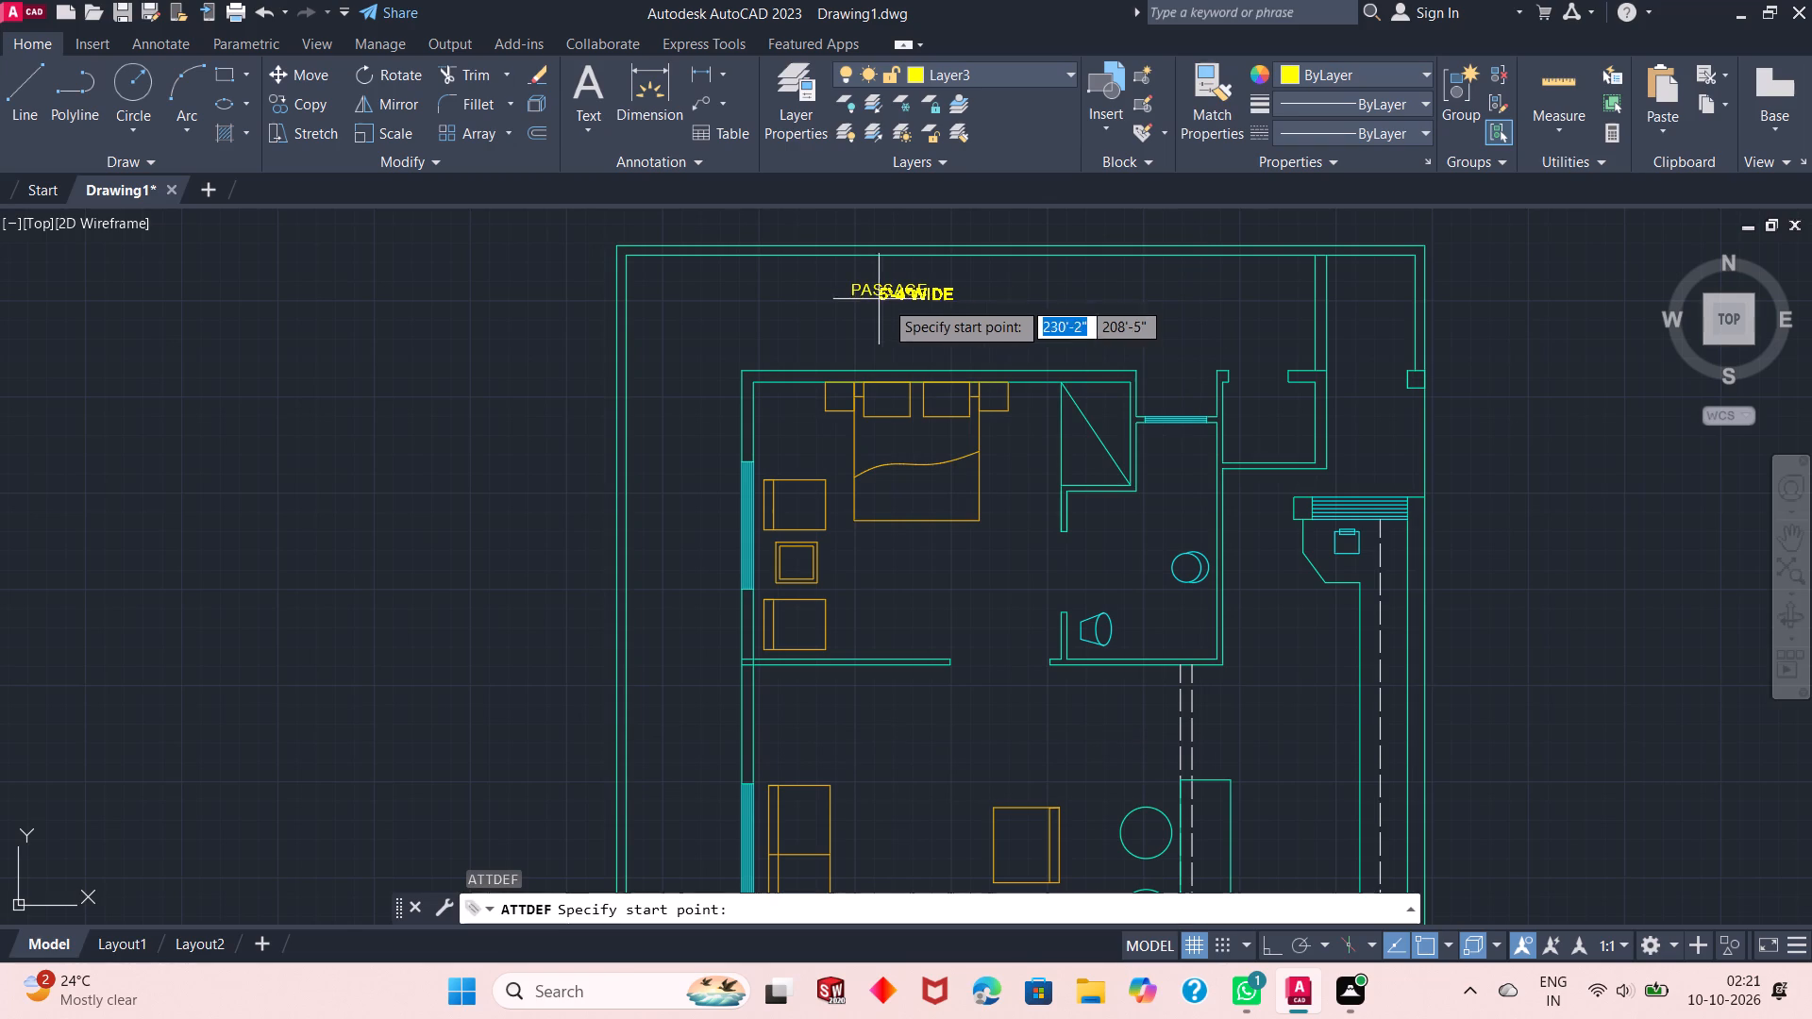
{"action": "scroll", "coordinate": [927, 289], "scroll_direction": "up", "scroll_amount": 2}
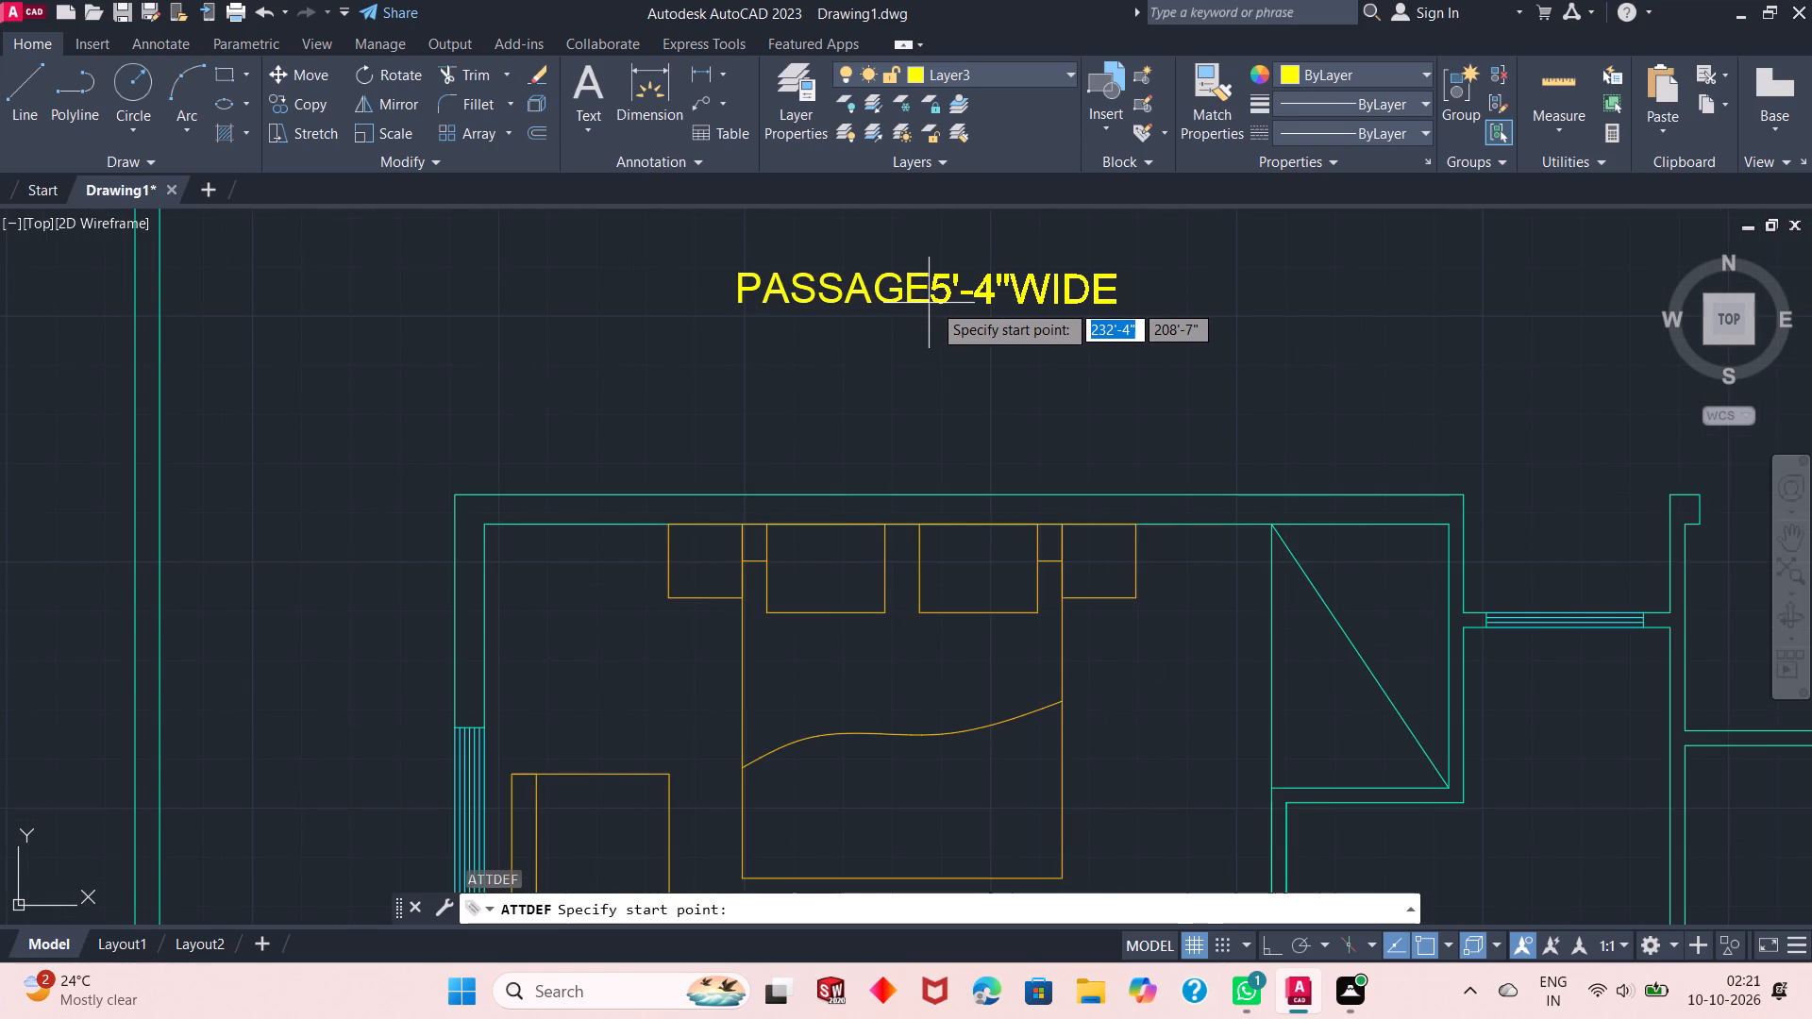
{"action": "left_click", "coordinate": [955, 301]}
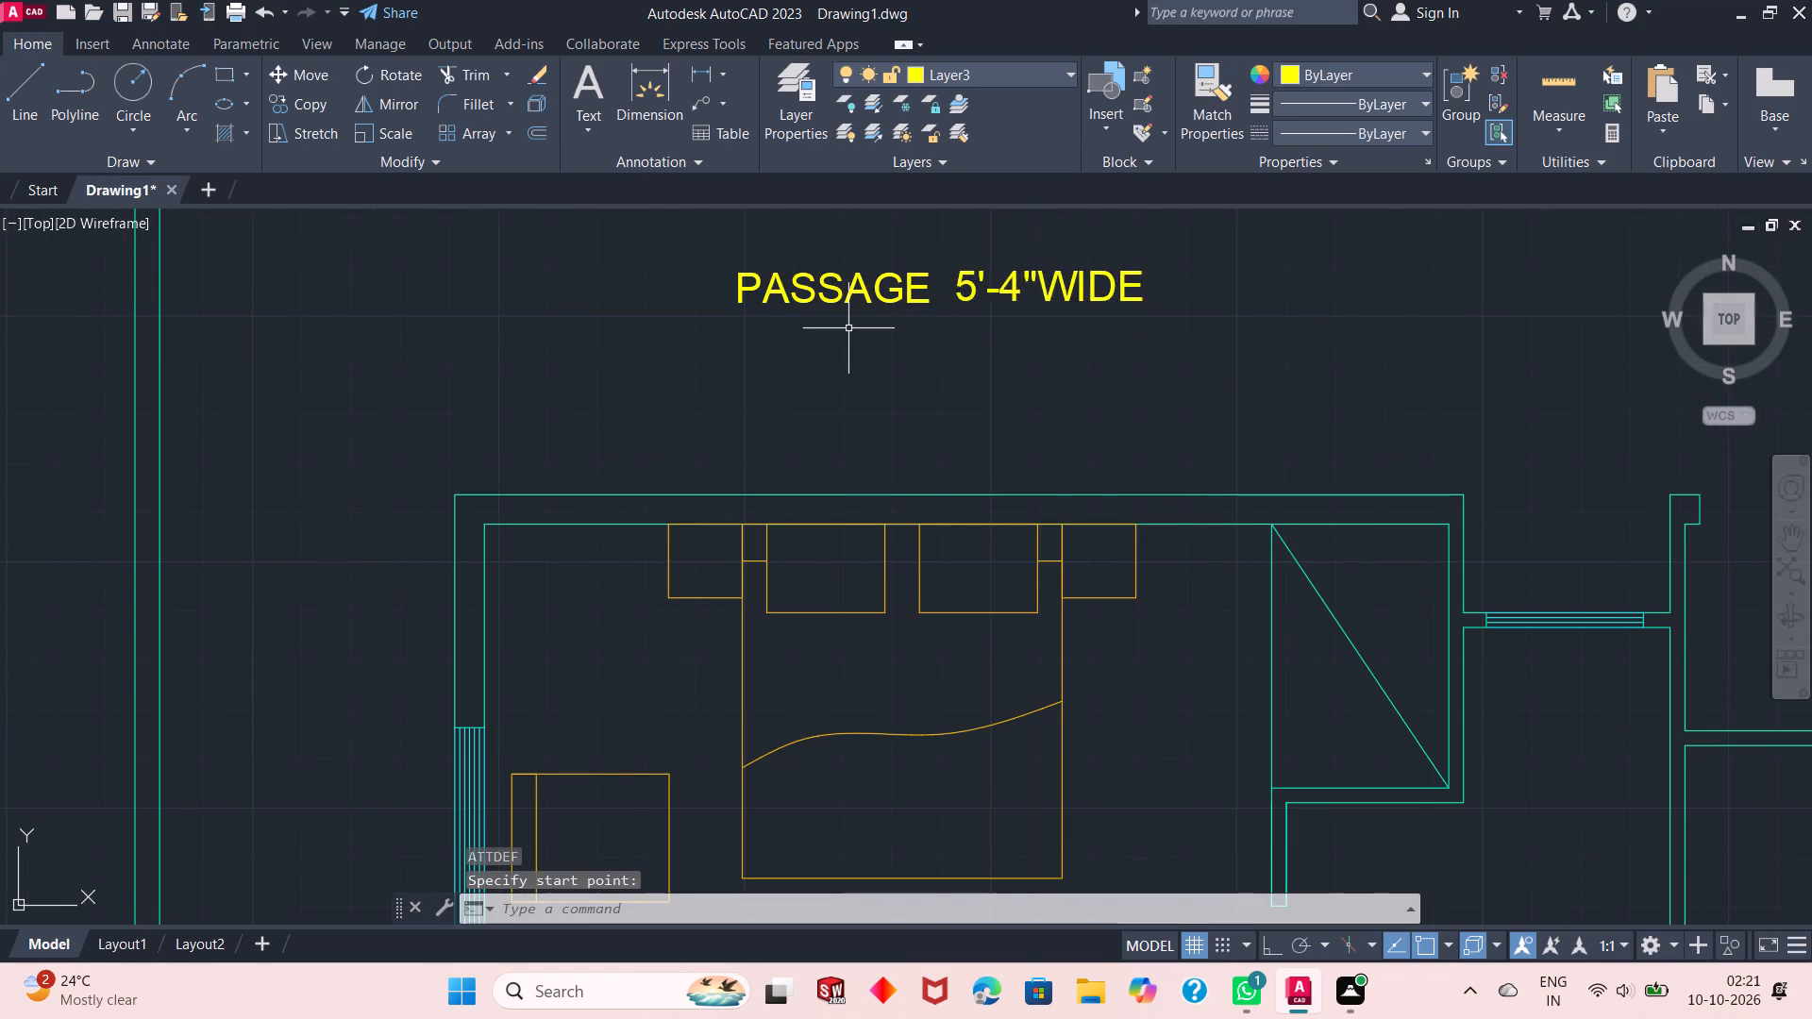
Define another attribute with tag "passage" and place it in the empty area west of the building's outer wall.
{"action": "scroll", "coordinate": [848, 328], "scroll_direction": "down", "scroll_amount": 2}
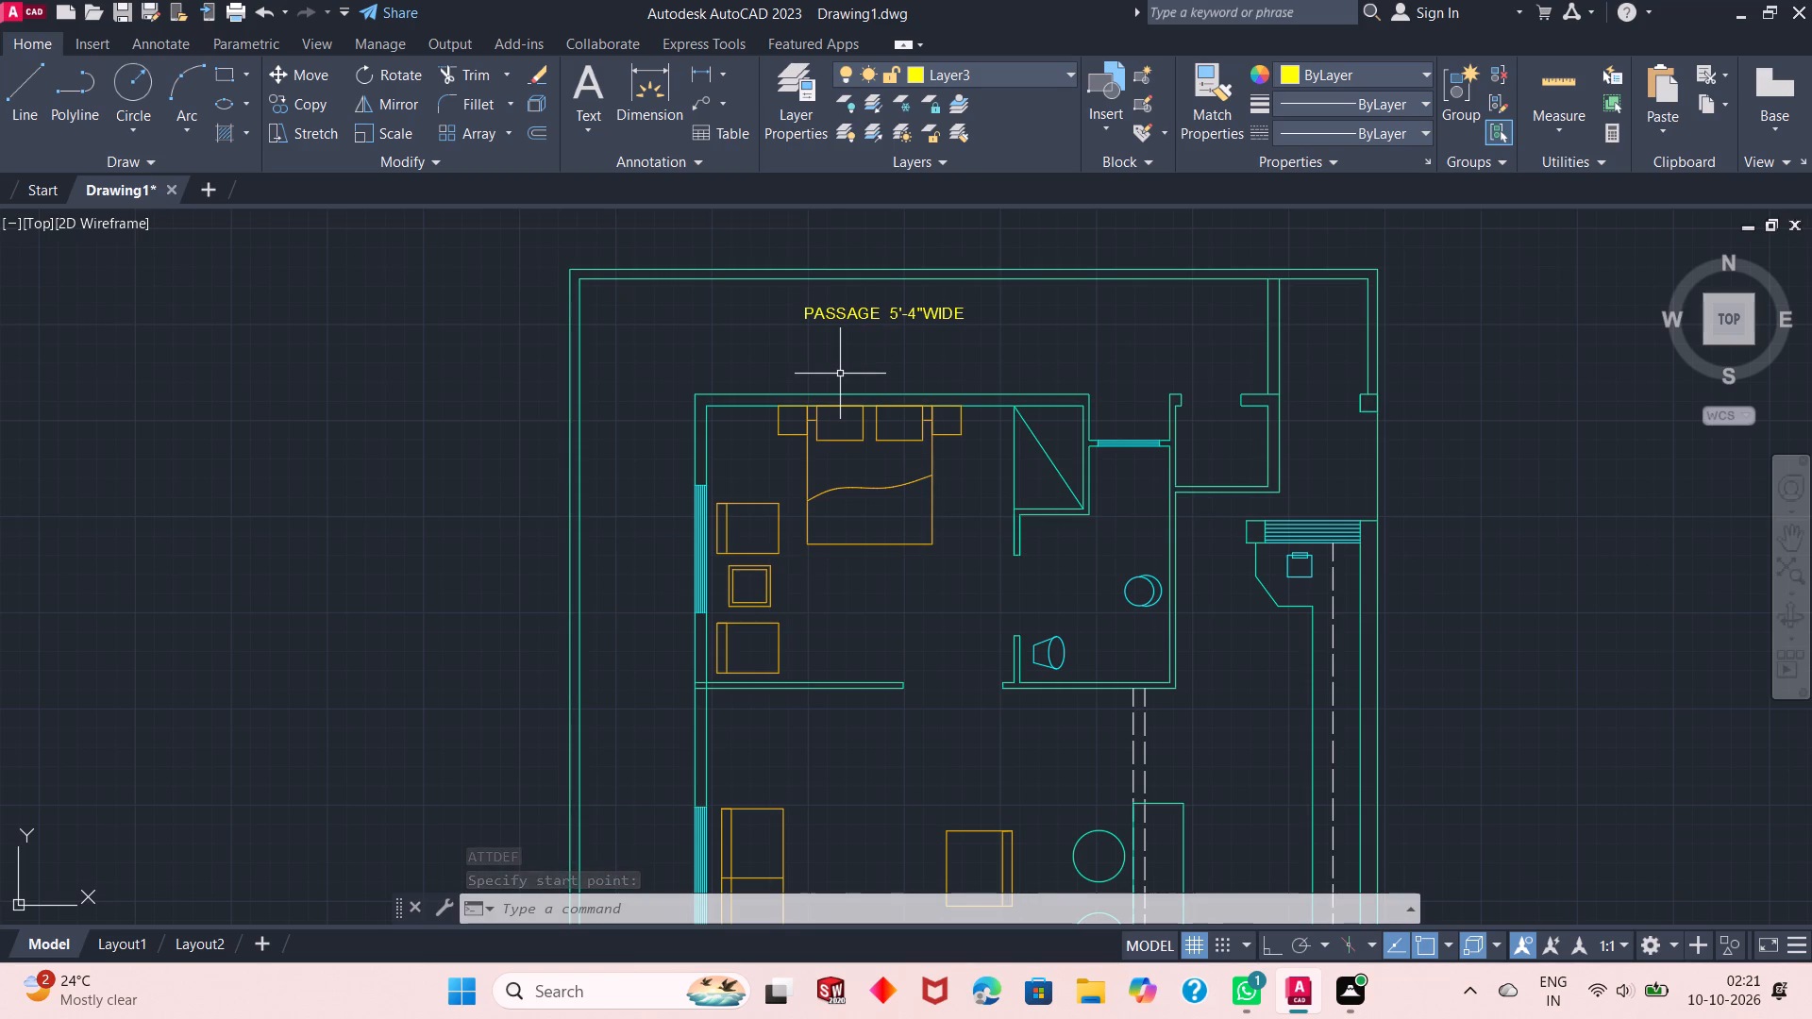
{"action": "key", "text": "Return"}
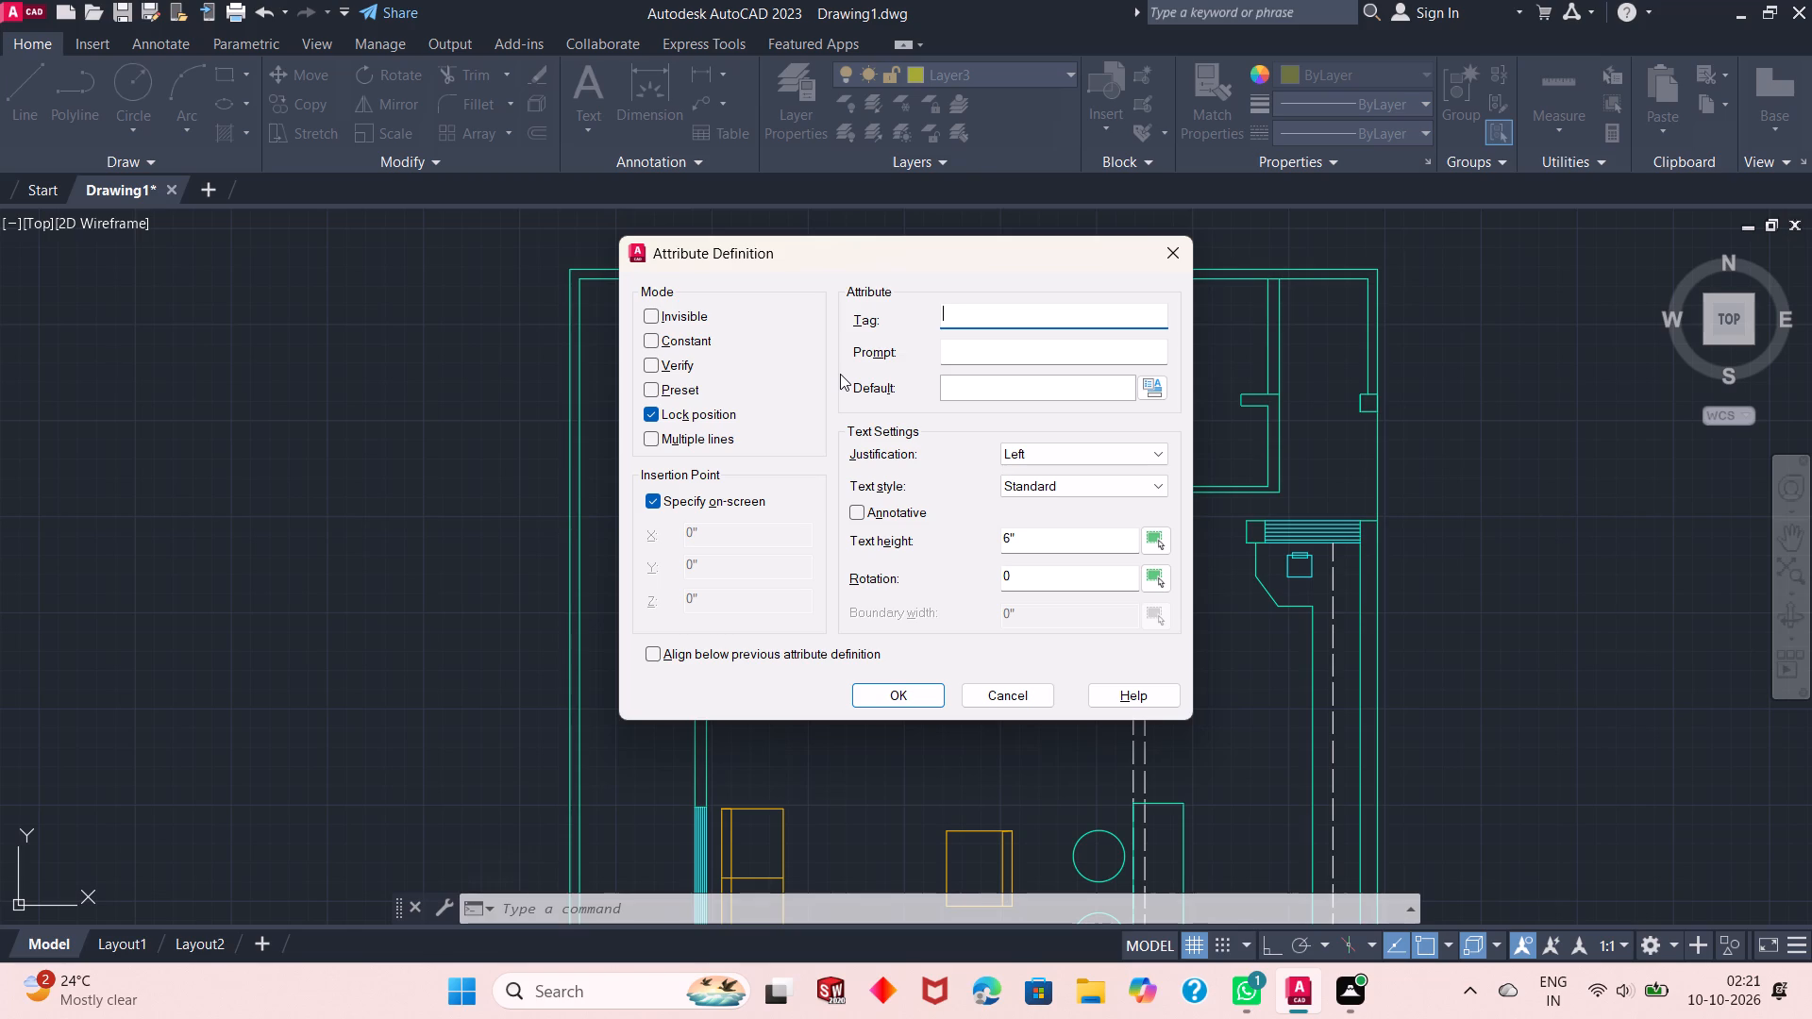
{"action": "type", "text": "pa"}
{"action": "type", "text": "ssage"}
{"action": "key", "text": "Return"}
{"action": "scroll", "coordinate": [827, 516], "scroll_direction": "up", "scroll_amount": 2}
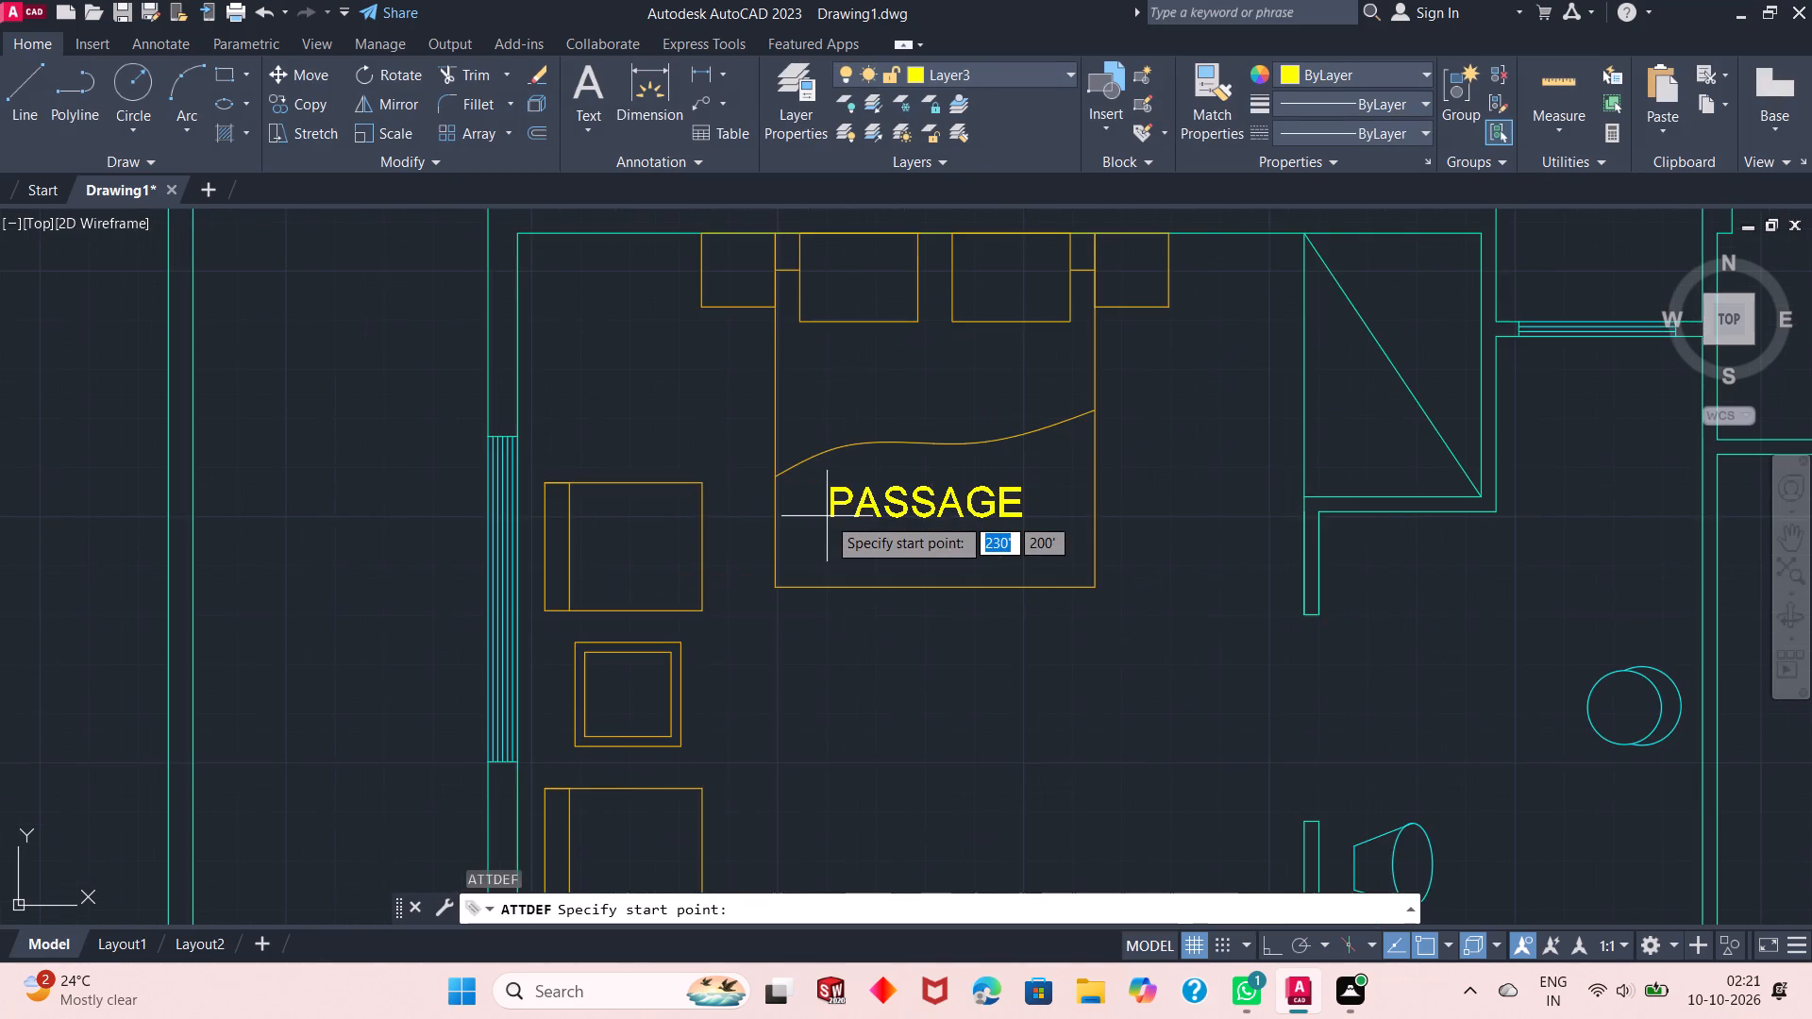
{"action": "scroll", "coordinate": [827, 516], "scroll_direction": "down", "scroll_amount": 1}
{"action": "scroll", "coordinate": [913, 458], "scroll_direction": "down", "scroll_amount": 2}
{"action": "scroll", "coordinate": [841, 536], "scroll_direction": "down", "scroll_amount": 2}
{"action": "scroll", "coordinate": [809, 646], "scroll_direction": "up", "scroll_amount": 2}
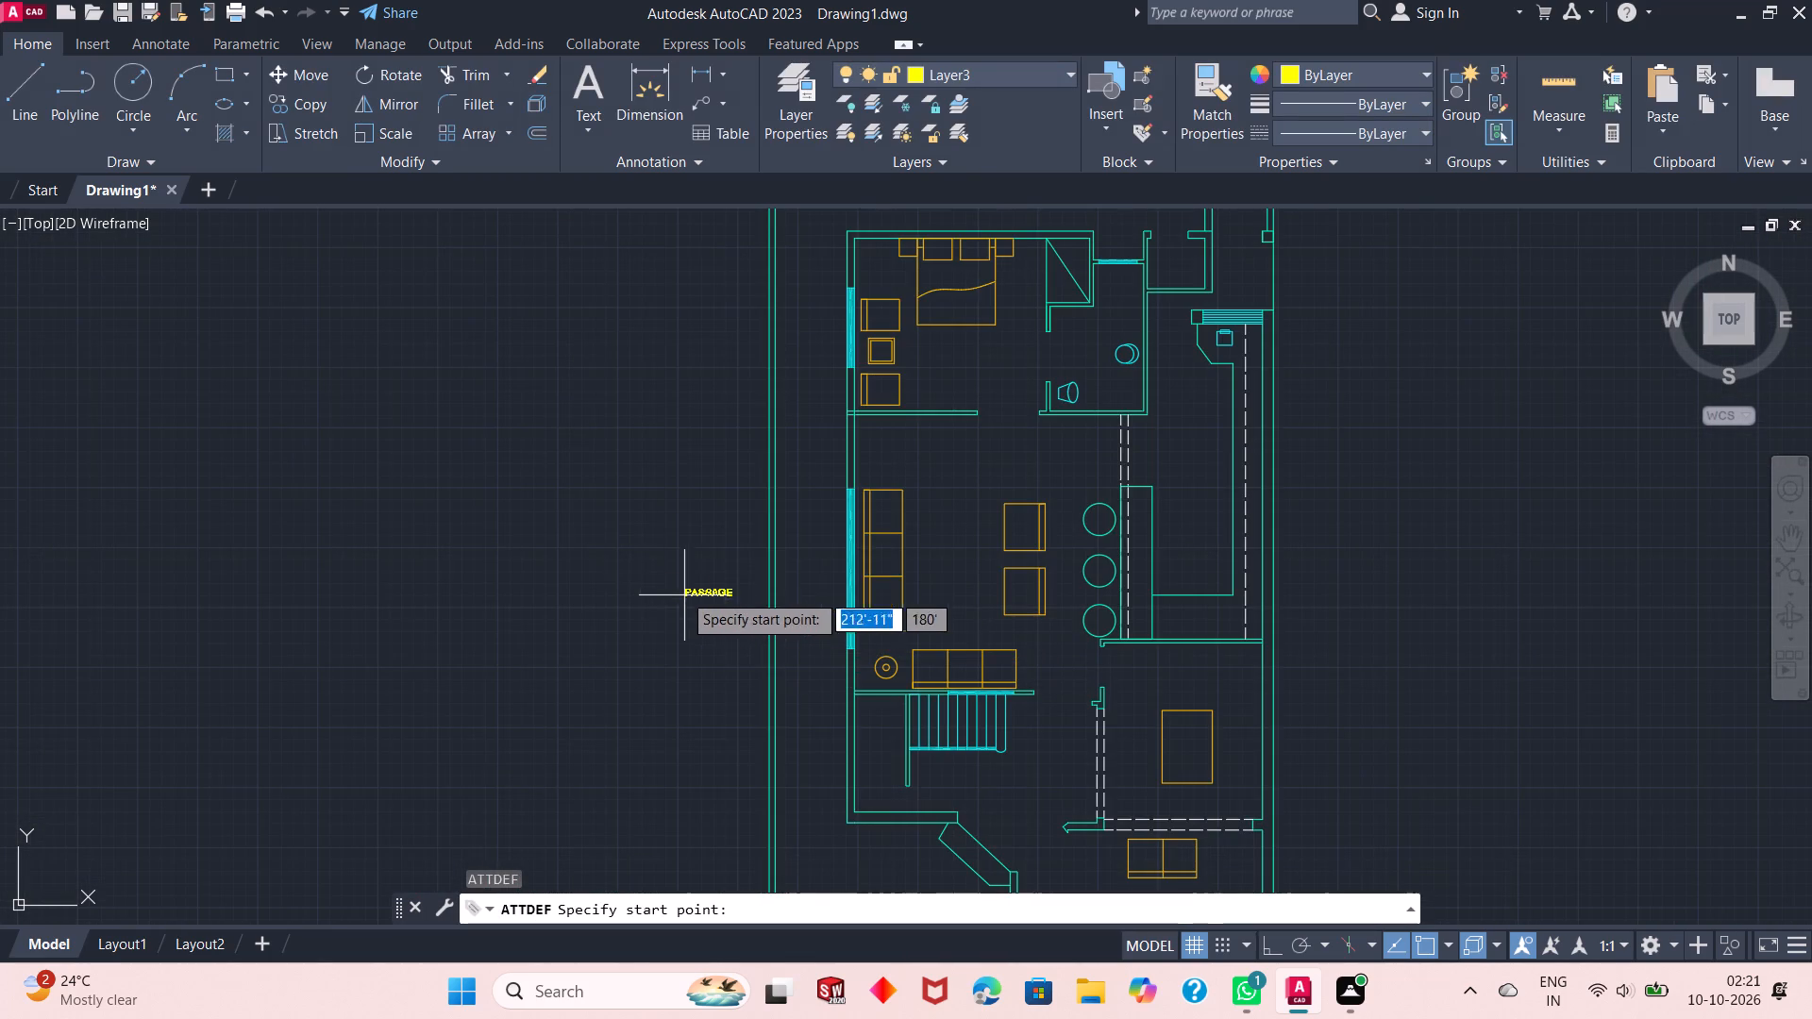
{"action": "left_click", "coordinate": [555, 472]}
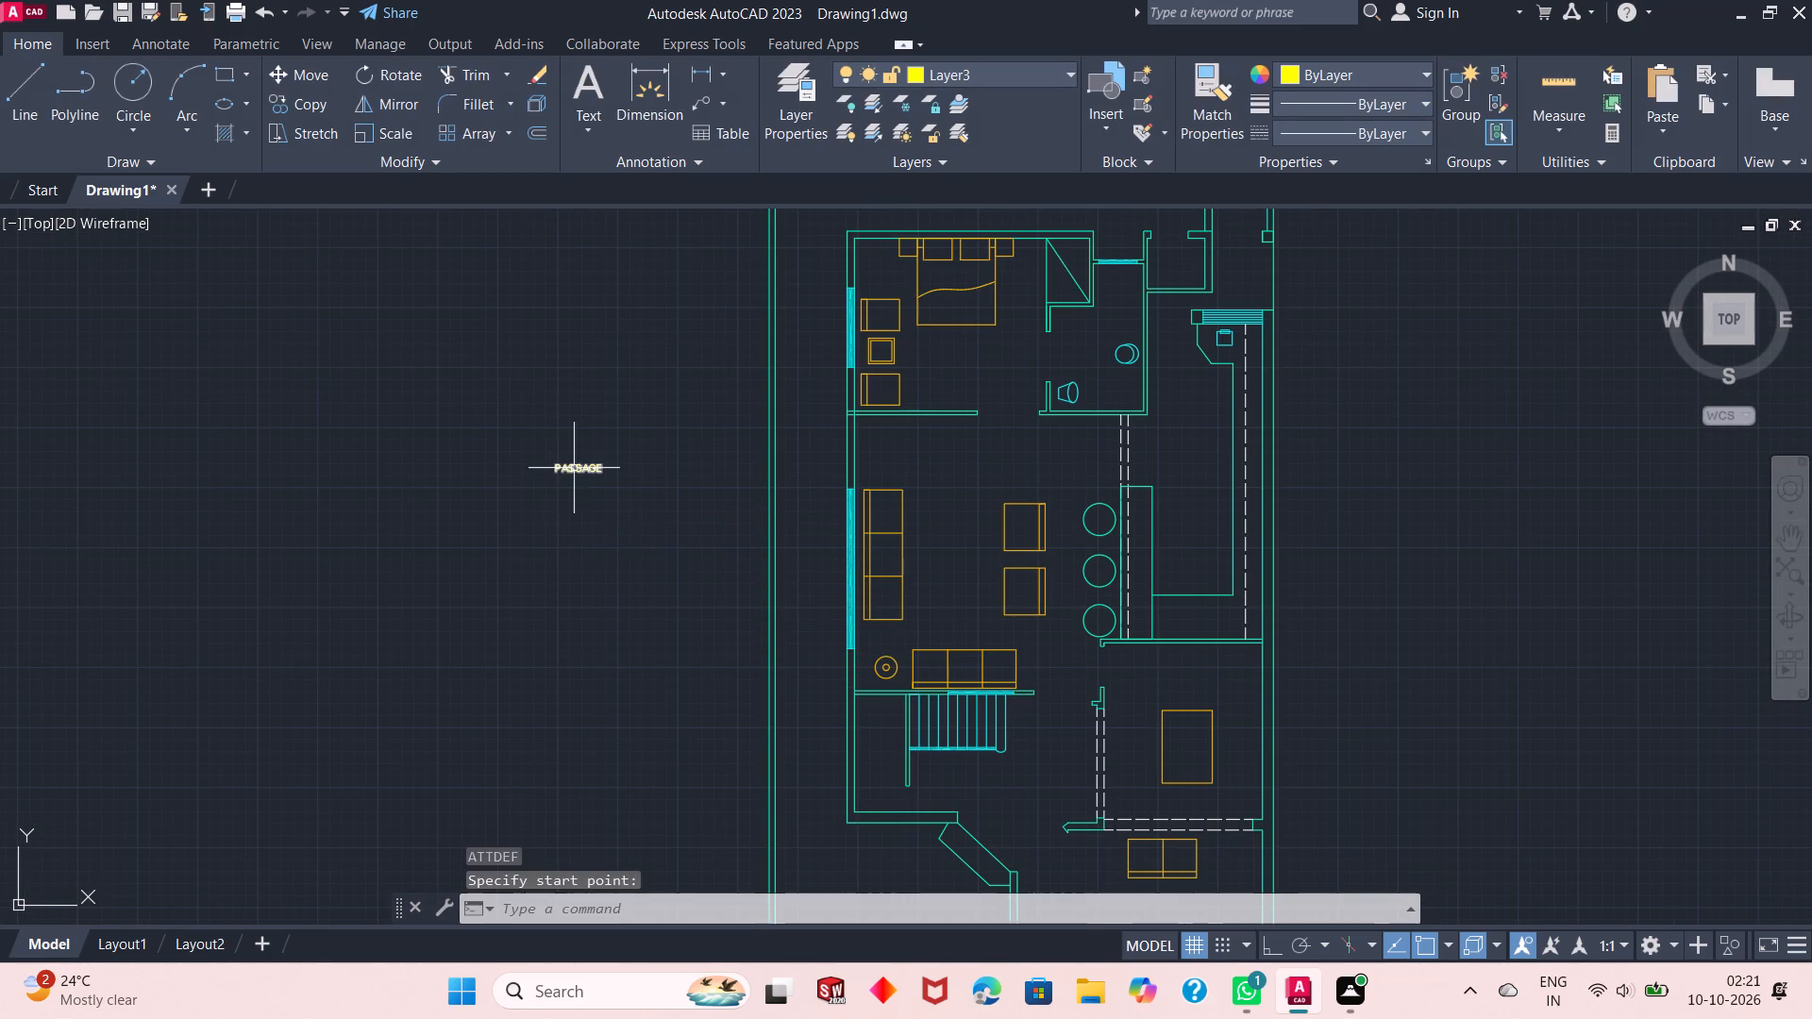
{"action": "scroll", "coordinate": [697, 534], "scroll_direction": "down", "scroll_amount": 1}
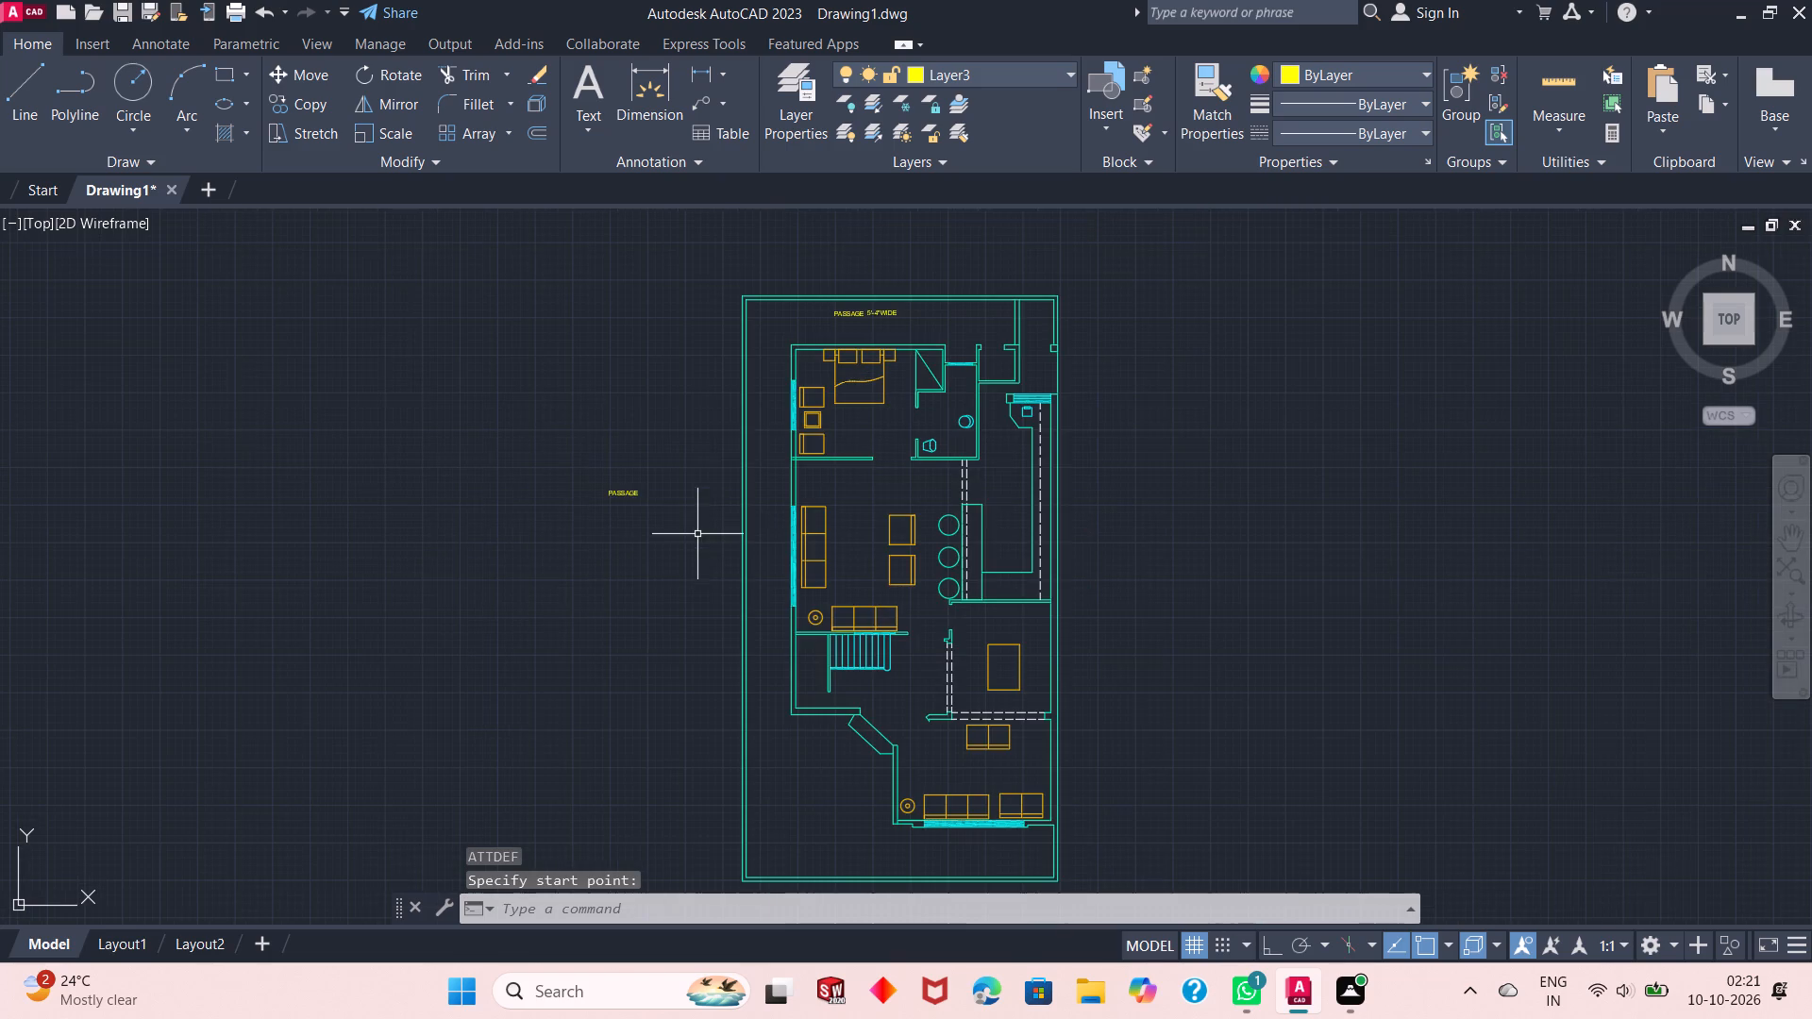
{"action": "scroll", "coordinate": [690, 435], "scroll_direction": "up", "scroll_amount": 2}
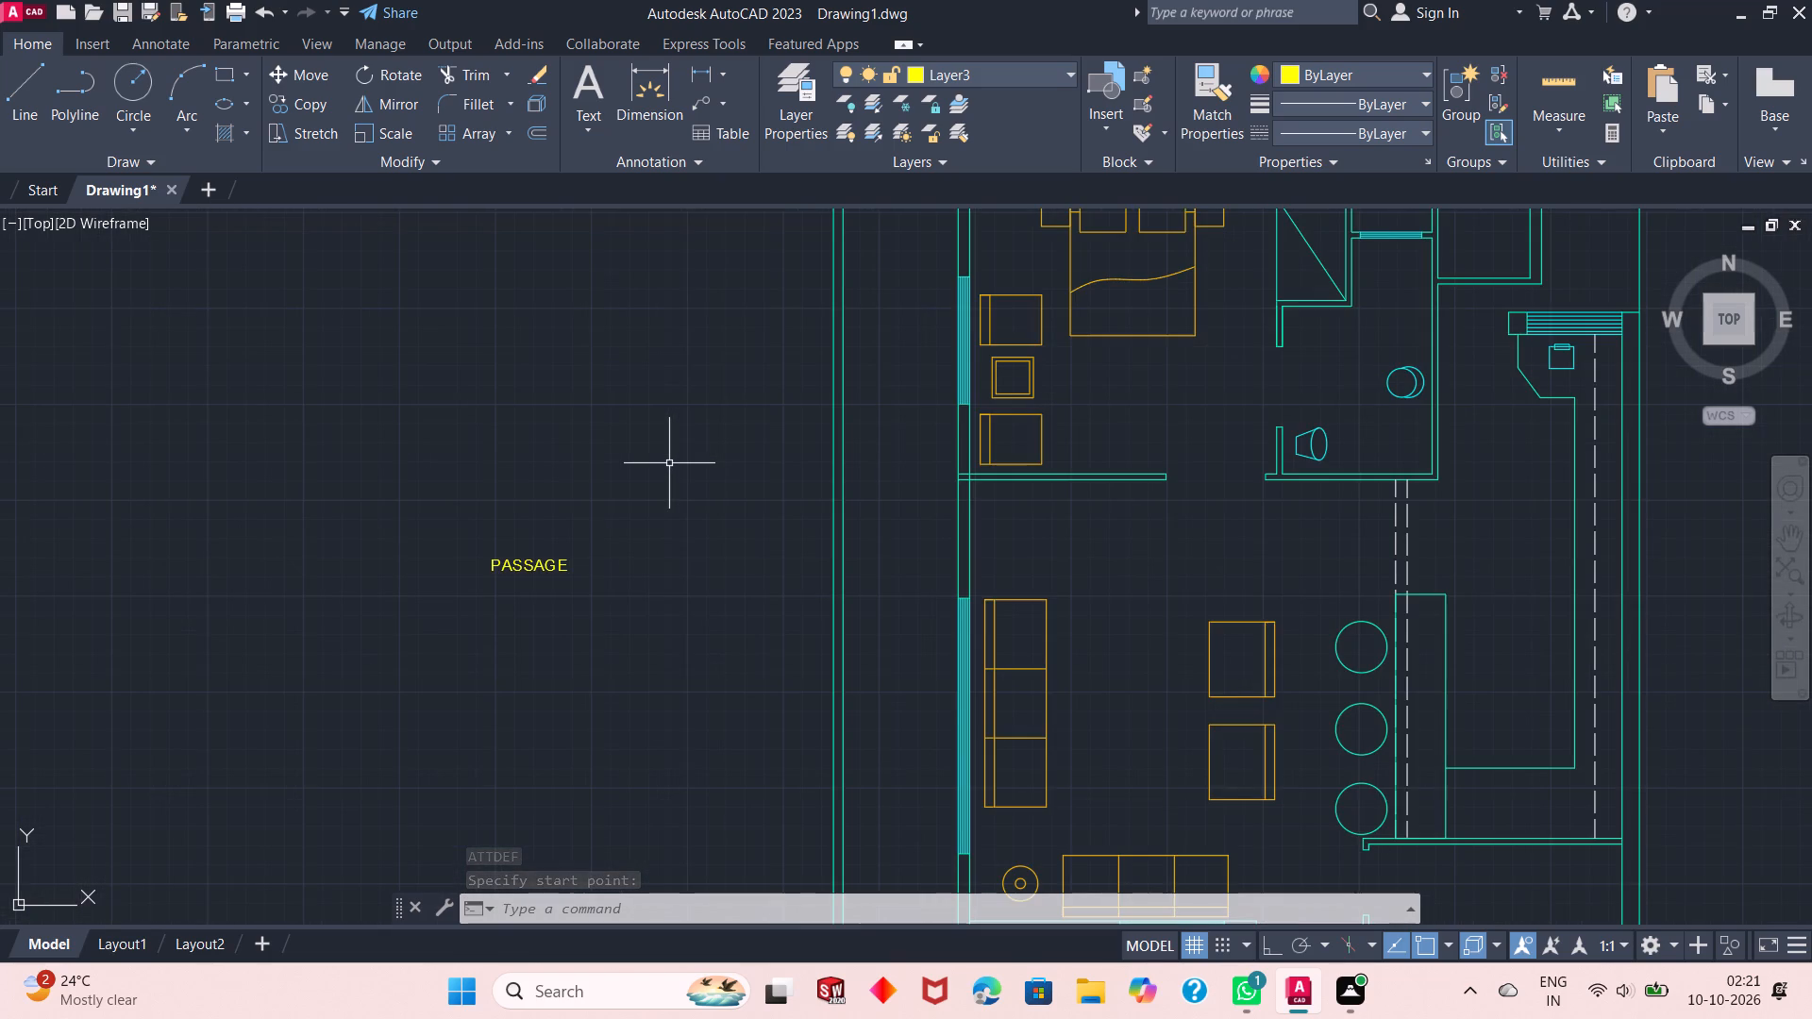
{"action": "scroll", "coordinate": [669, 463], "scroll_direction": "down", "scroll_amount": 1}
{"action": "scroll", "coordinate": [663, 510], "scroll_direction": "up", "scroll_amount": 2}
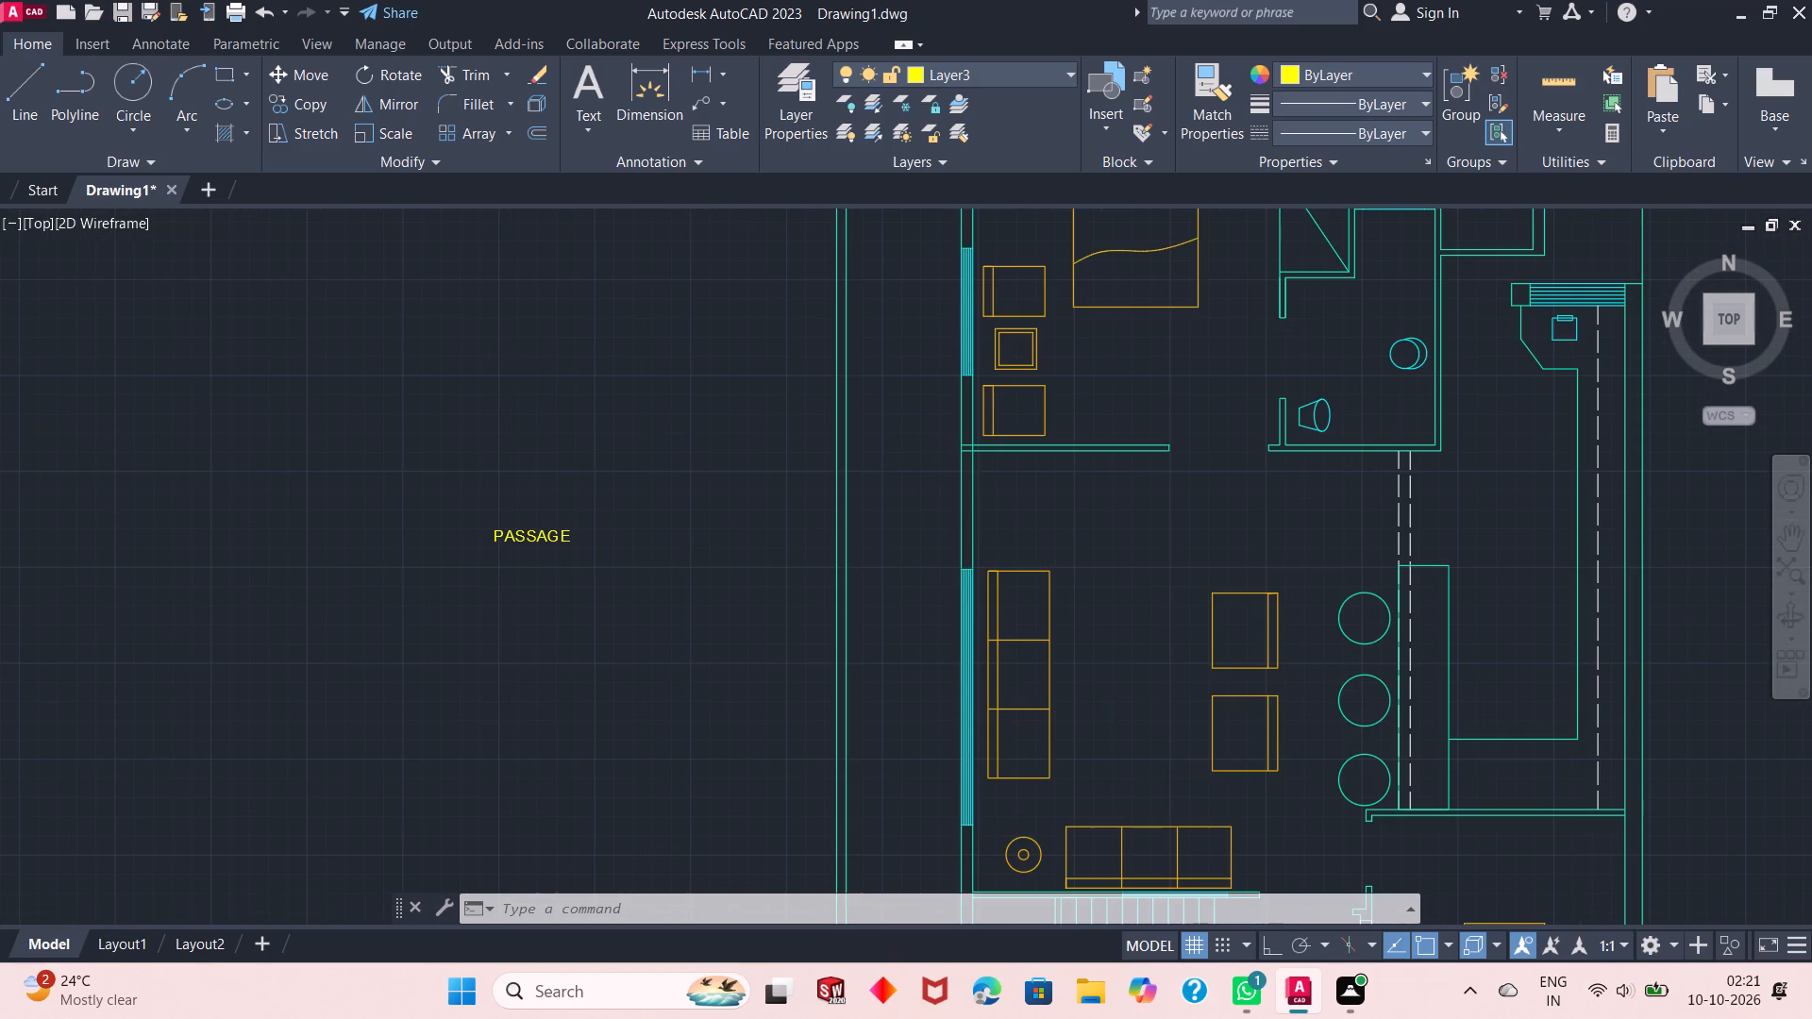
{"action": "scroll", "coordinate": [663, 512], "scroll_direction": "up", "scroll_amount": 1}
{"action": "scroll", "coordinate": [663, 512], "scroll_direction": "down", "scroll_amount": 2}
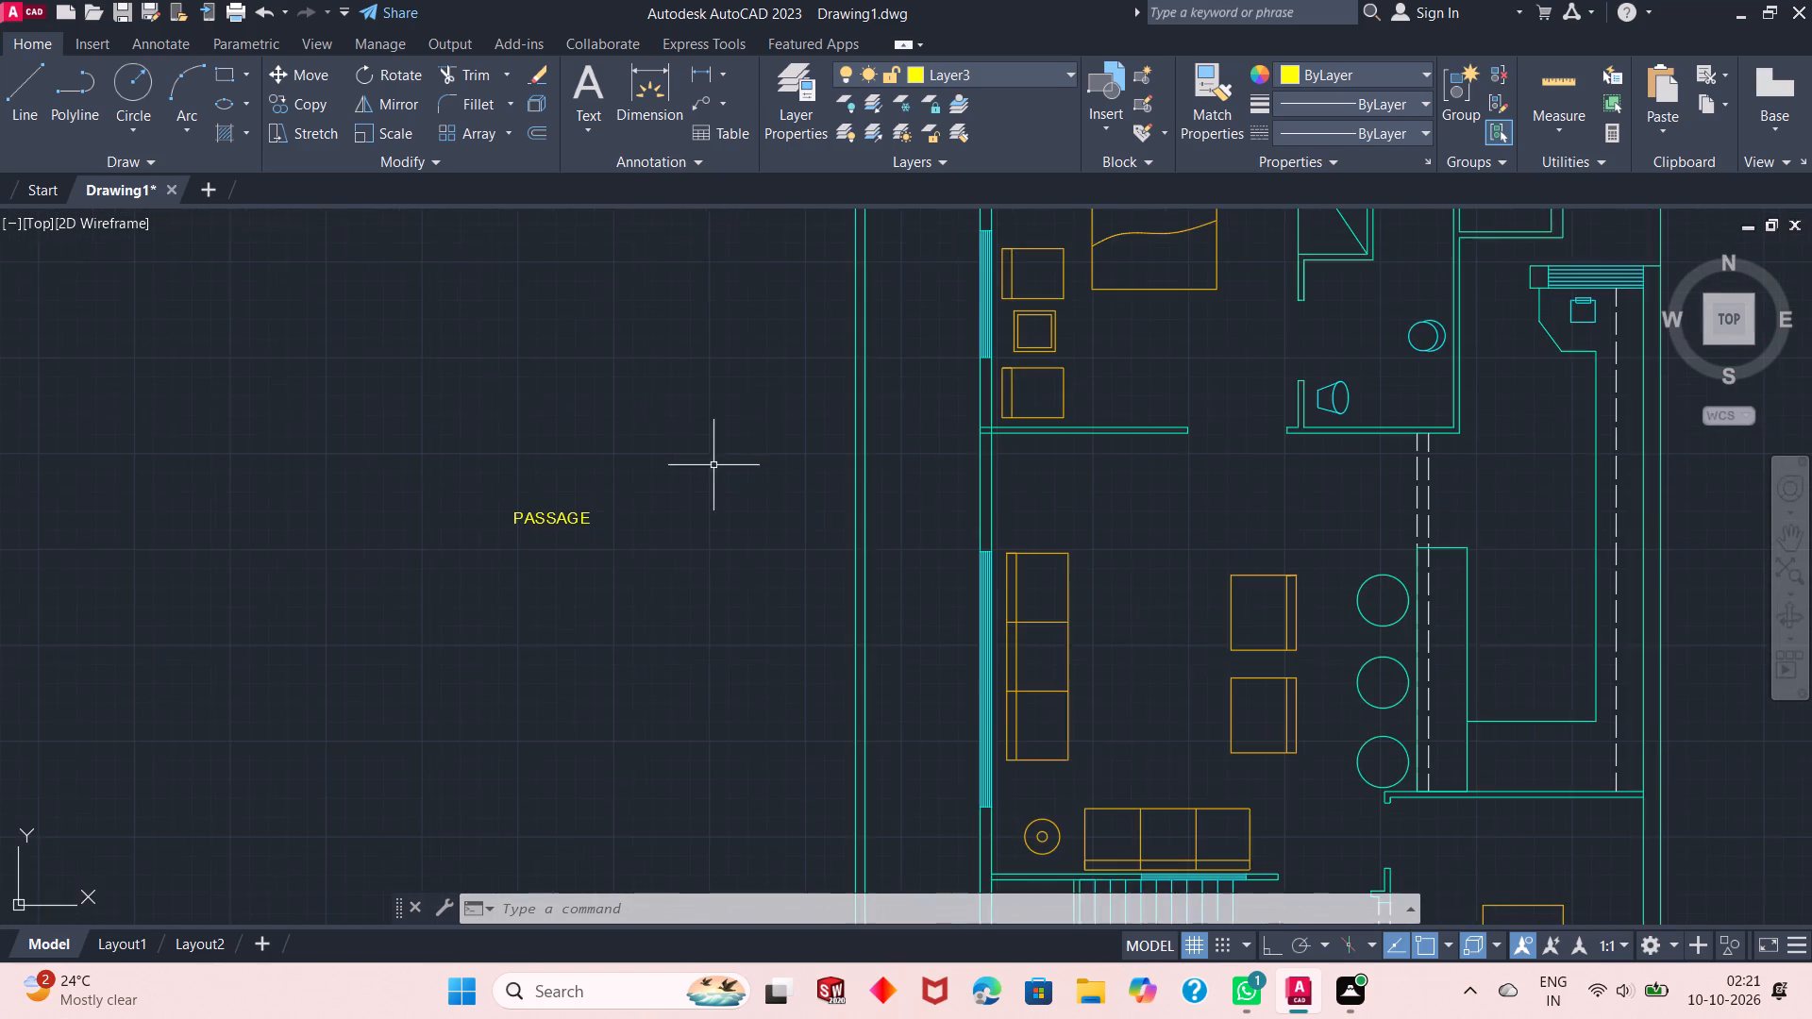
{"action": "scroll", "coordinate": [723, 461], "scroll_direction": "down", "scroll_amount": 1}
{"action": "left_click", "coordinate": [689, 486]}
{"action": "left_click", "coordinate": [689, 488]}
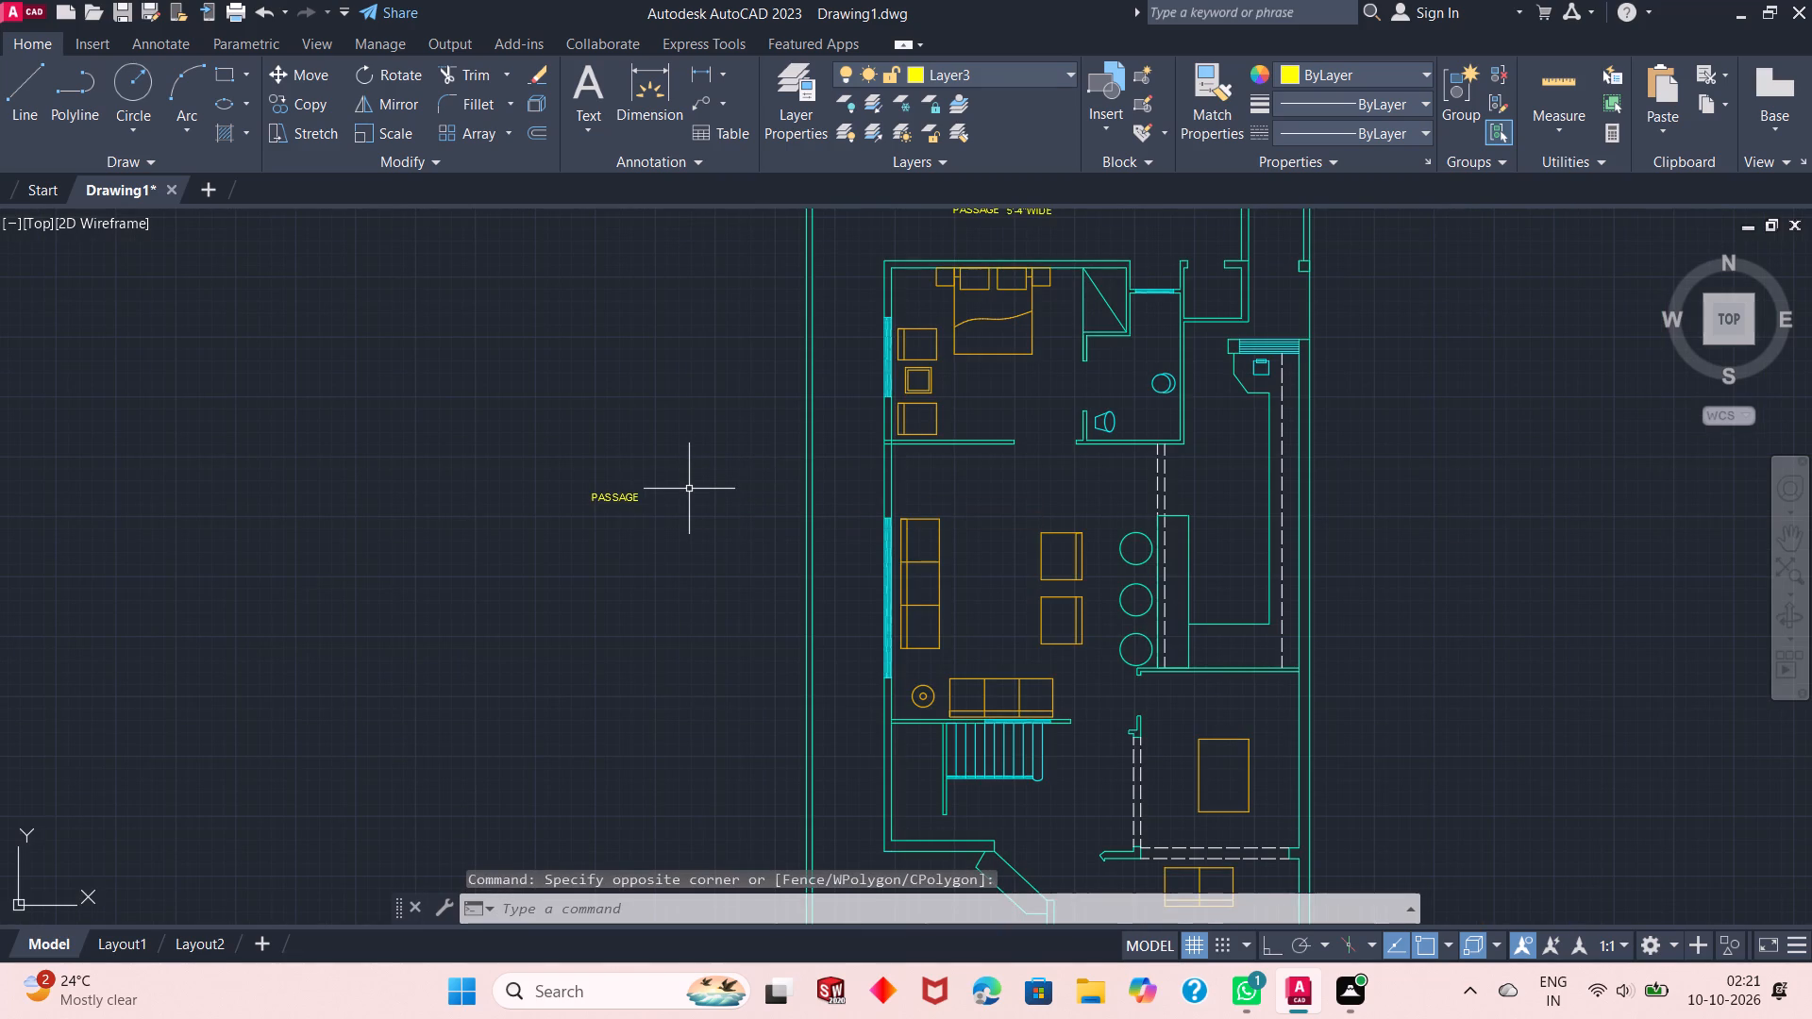
Define an attribute with tag 5'-4"wide and place it just east of the PASSAGE label outside the west wall.
{"action": "key", "text": "Return"}
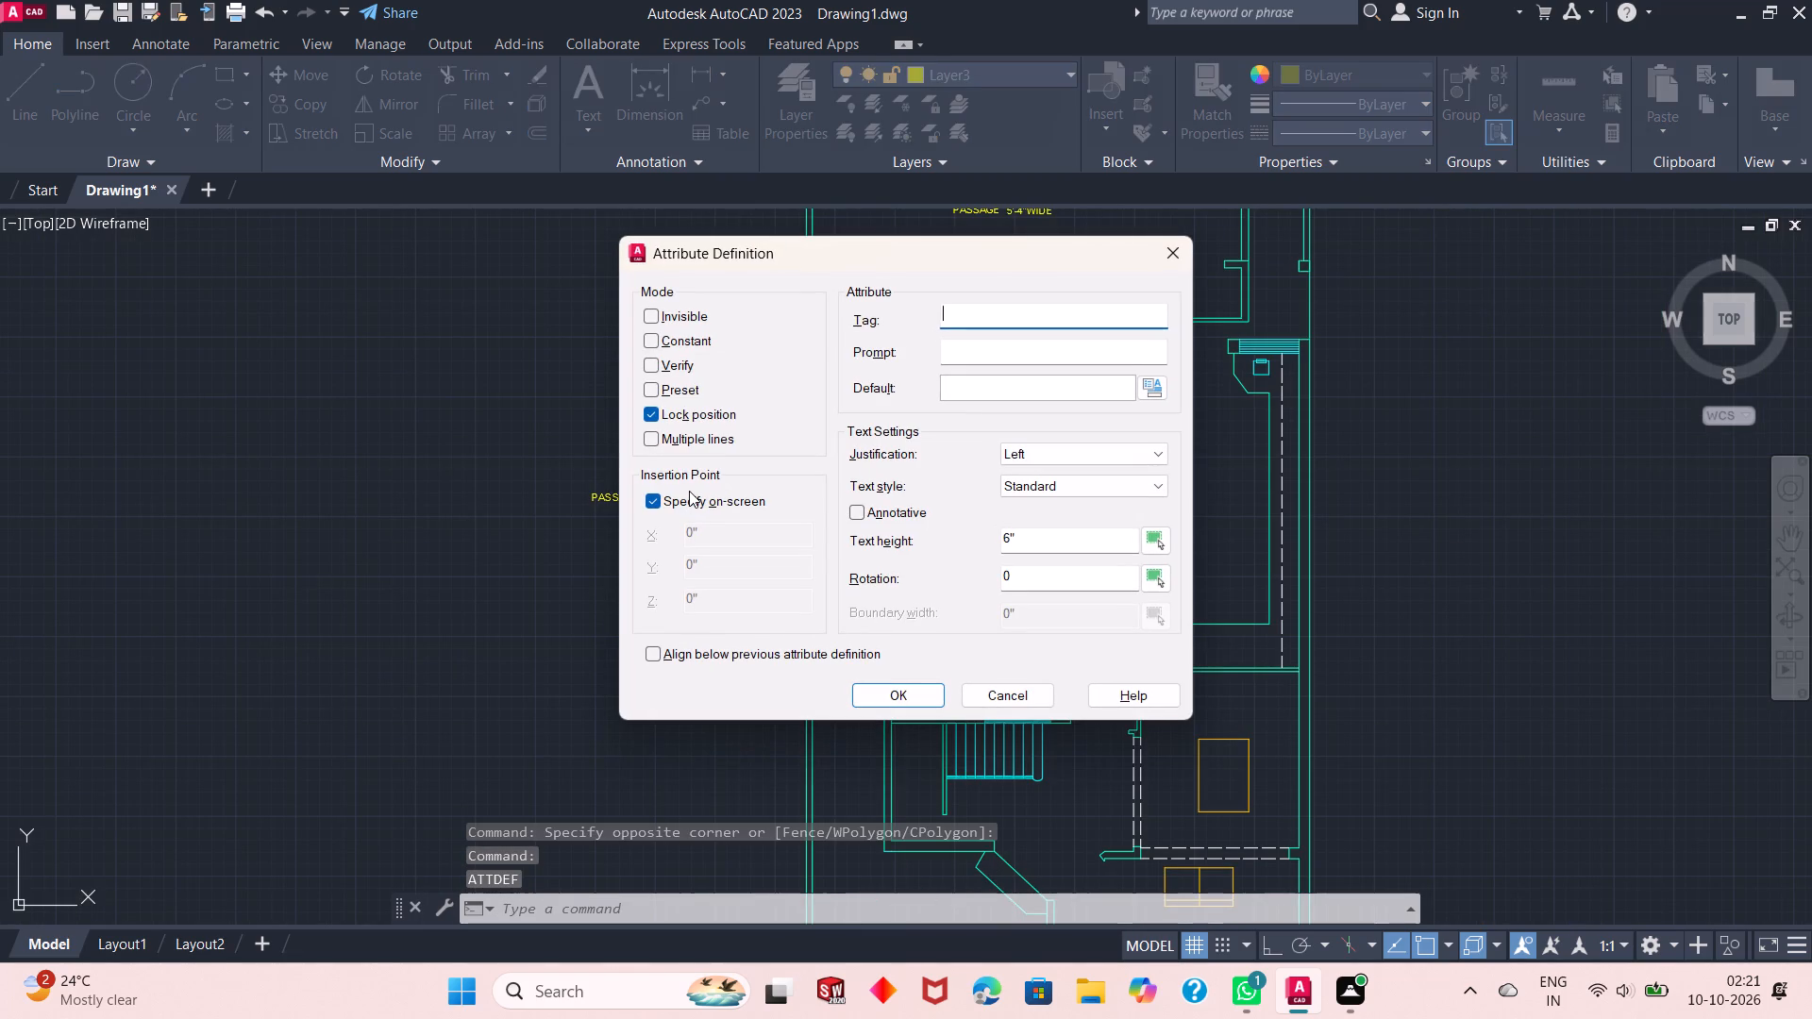
{"action": "key", "text": "5"}
{"action": "key", "text": "apostrophe"}
{"action": "type", "text": "-4"}
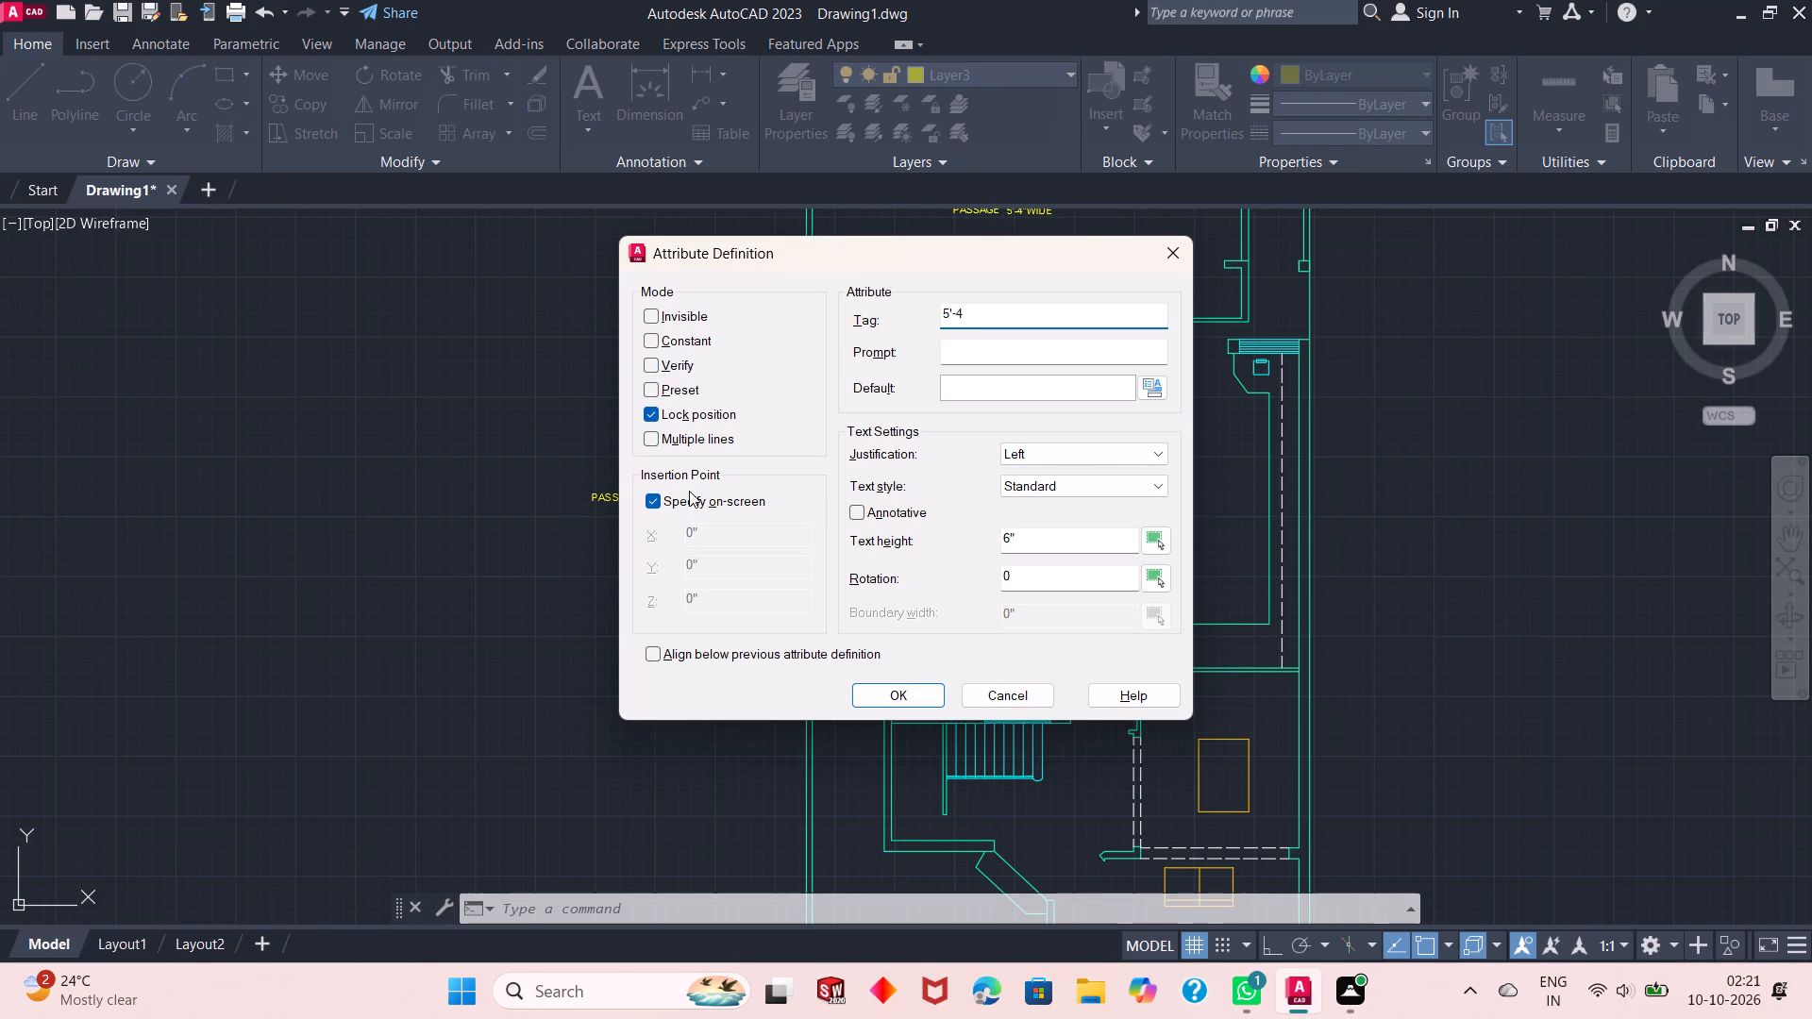
{"action": "key", "text": "shift+quotedbl"}
{"action": "key", "text": "w"}
{"action": "type", "text": "ide"}
{"action": "key", "text": "Return"}
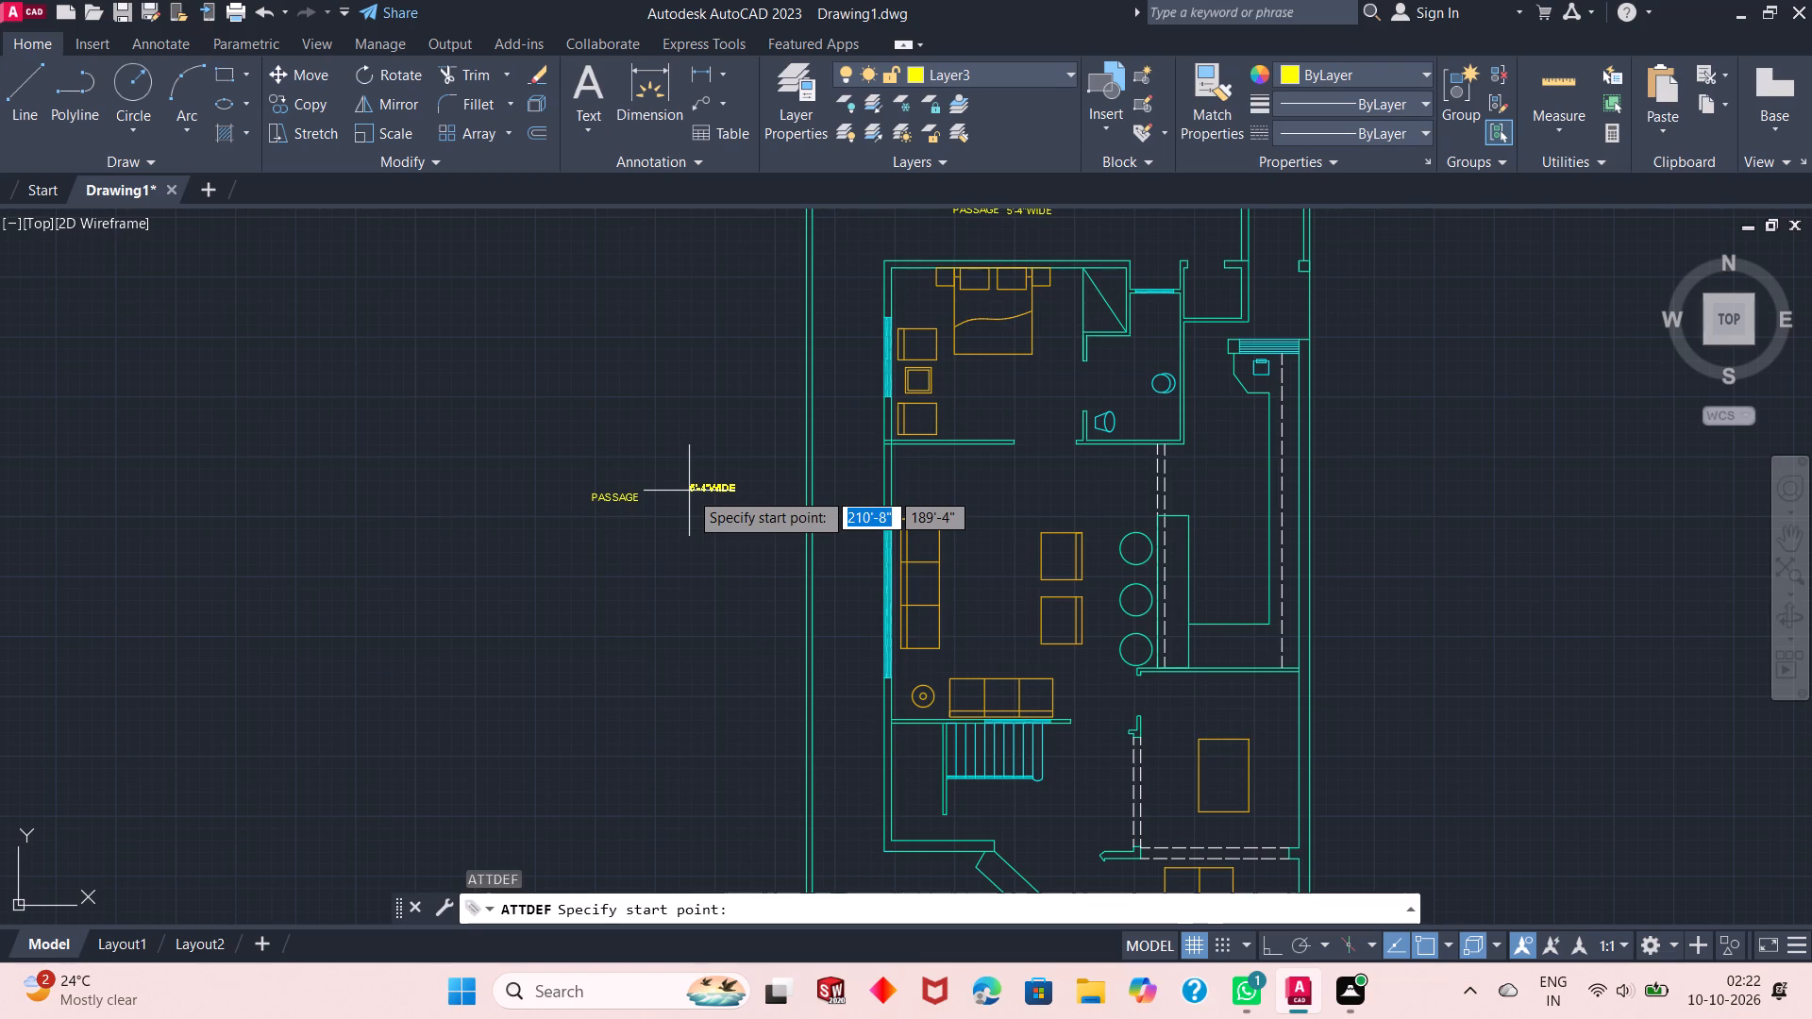
{"action": "scroll", "coordinate": [652, 493], "scroll_direction": "up", "scroll_amount": 2}
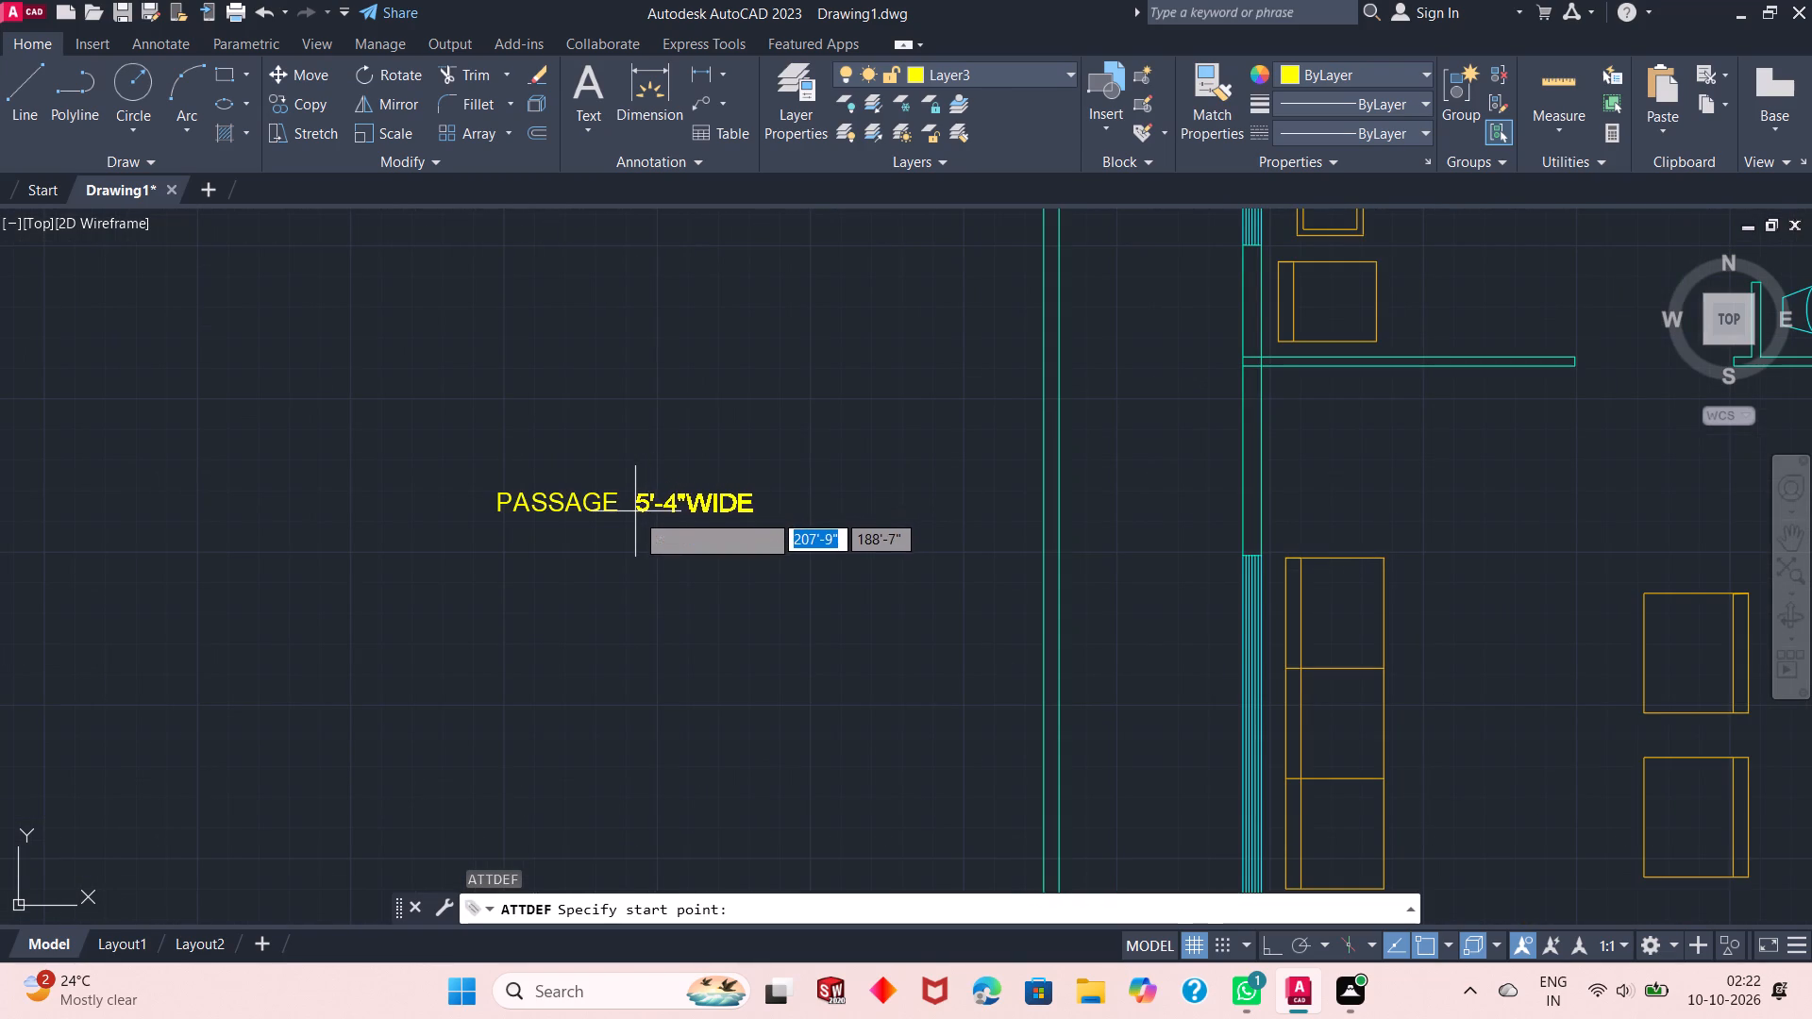
{"action": "left_click", "coordinate": [634, 513]}
Rotate the PASSAGE and 5'-4"WIDE labels west of the building together by 90° with Ortho on, so they read vertically.
{"action": "left_click", "coordinate": [794, 458]}
{"action": "left_click", "coordinate": [418, 620]}
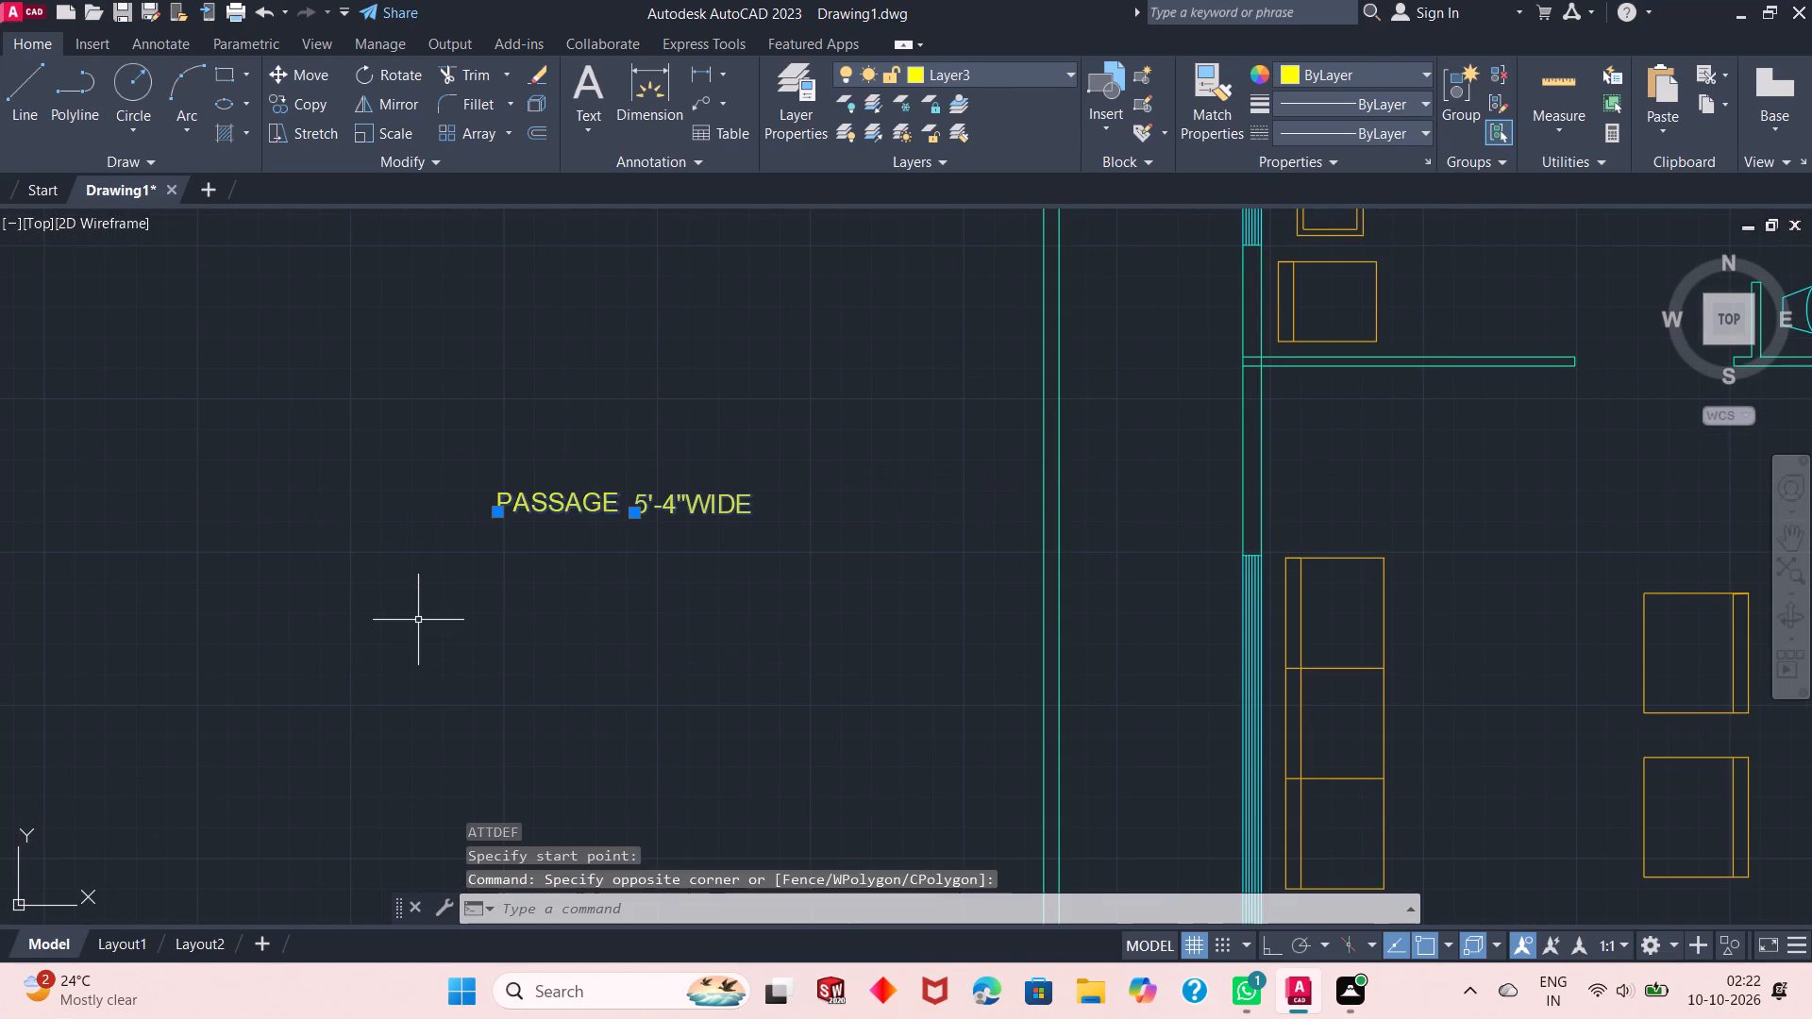
{"action": "key", "text": "r"}
{"action": "key", "text": "o"}
{"action": "key", "text": "Return"}
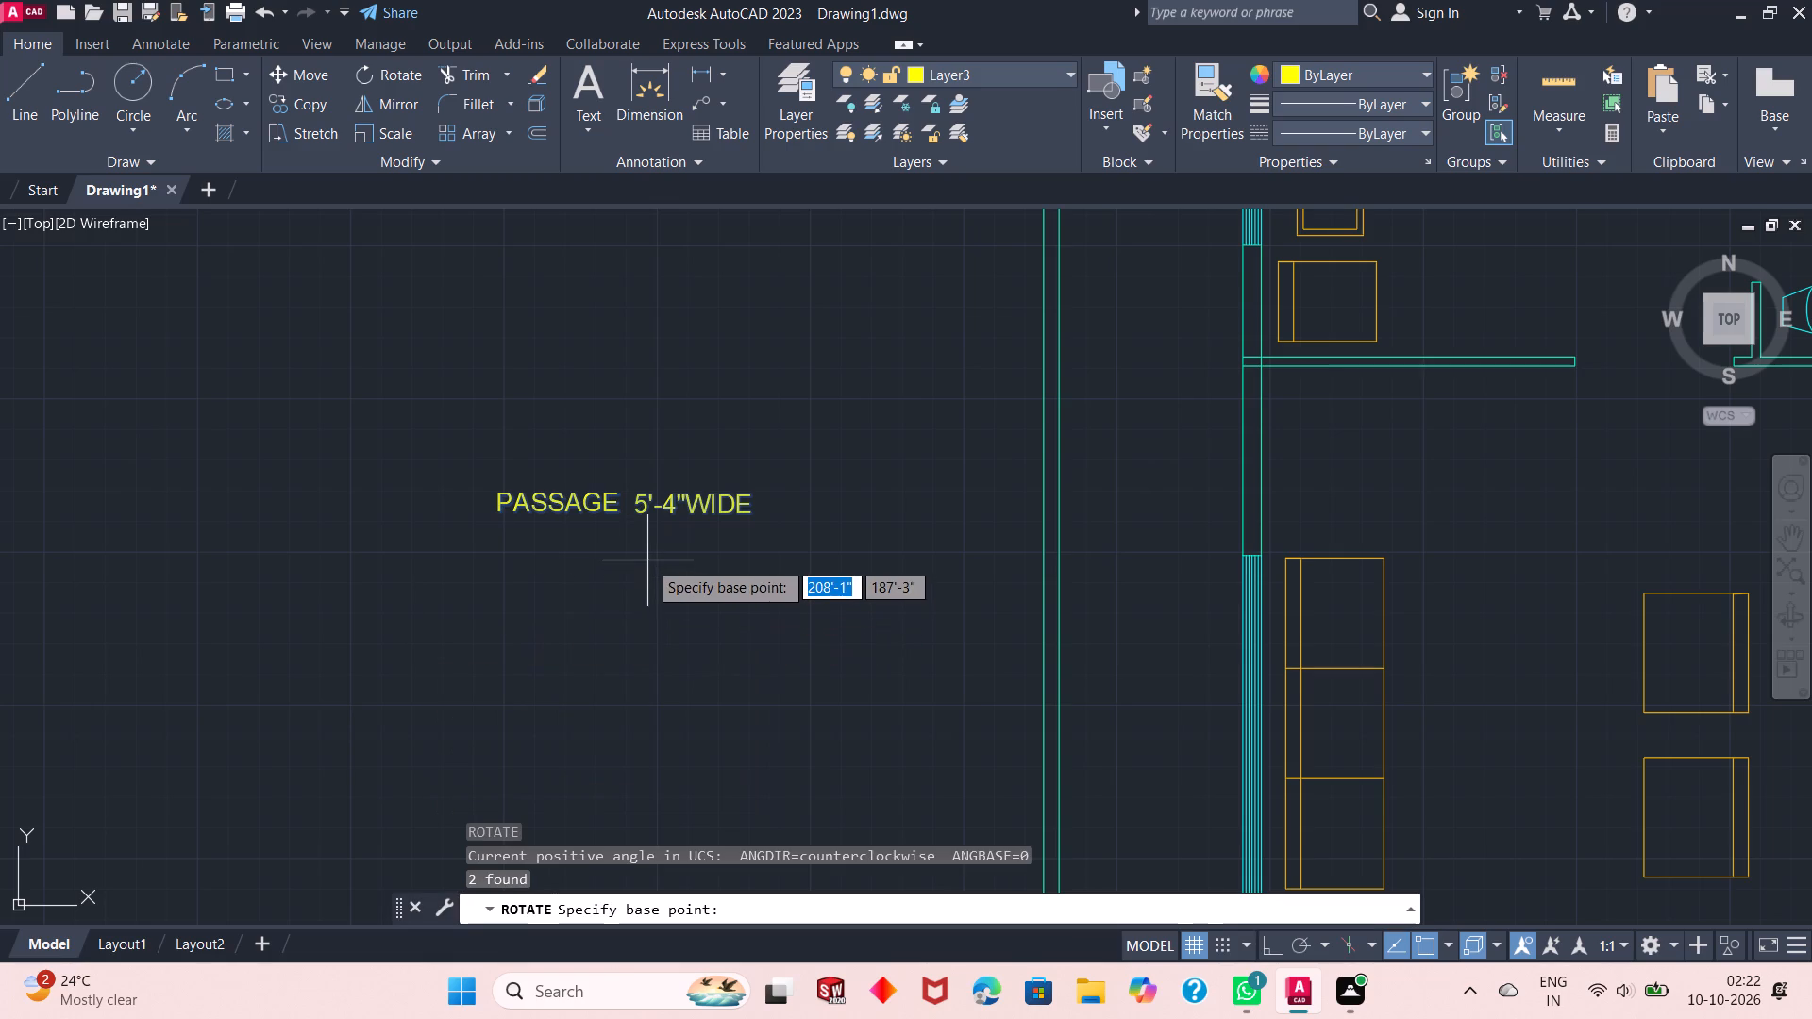
{"action": "scroll", "coordinate": [646, 560], "scroll_direction": "down", "scroll_amount": 2}
{"action": "scroll", "coordinate": [646, 555], "scroll_direction": "up", "scroll_amount": 1}
{"action": "left_click", "coordinate": [739, 503]}
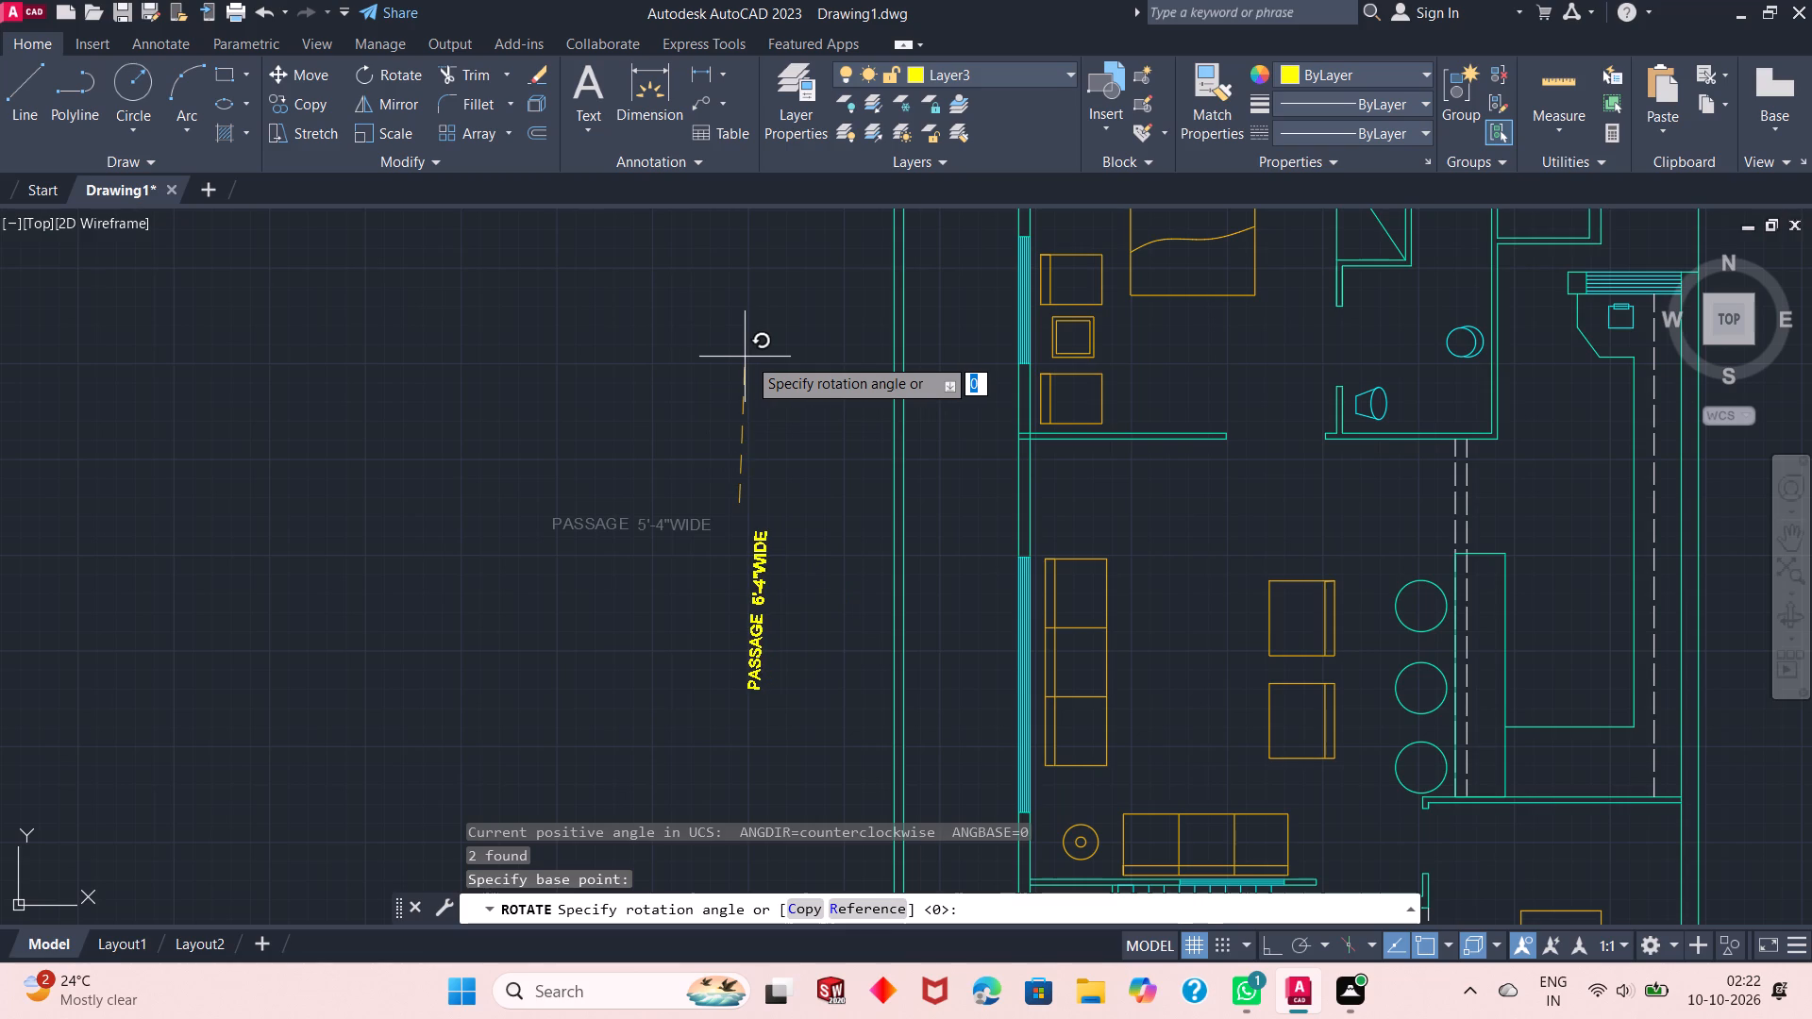
{"action": "key", "text": "F8"}
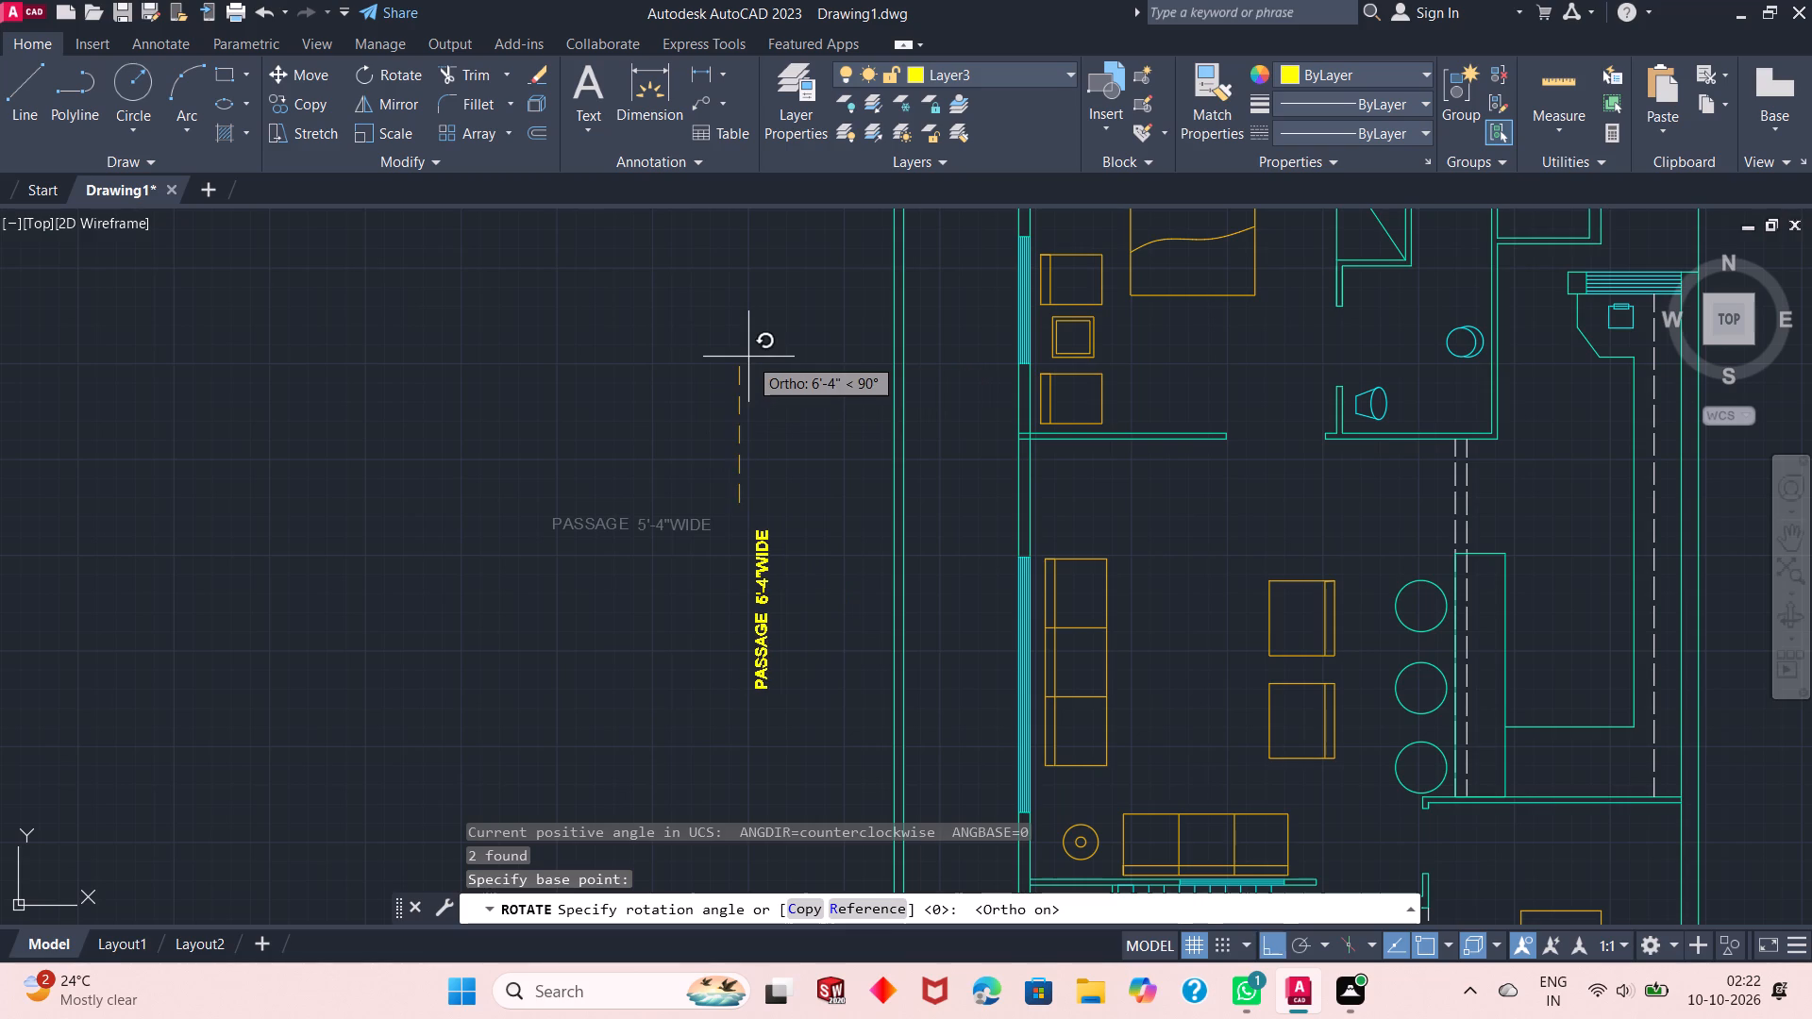
{"action": "left_click", "coordinate": [748, 357]}
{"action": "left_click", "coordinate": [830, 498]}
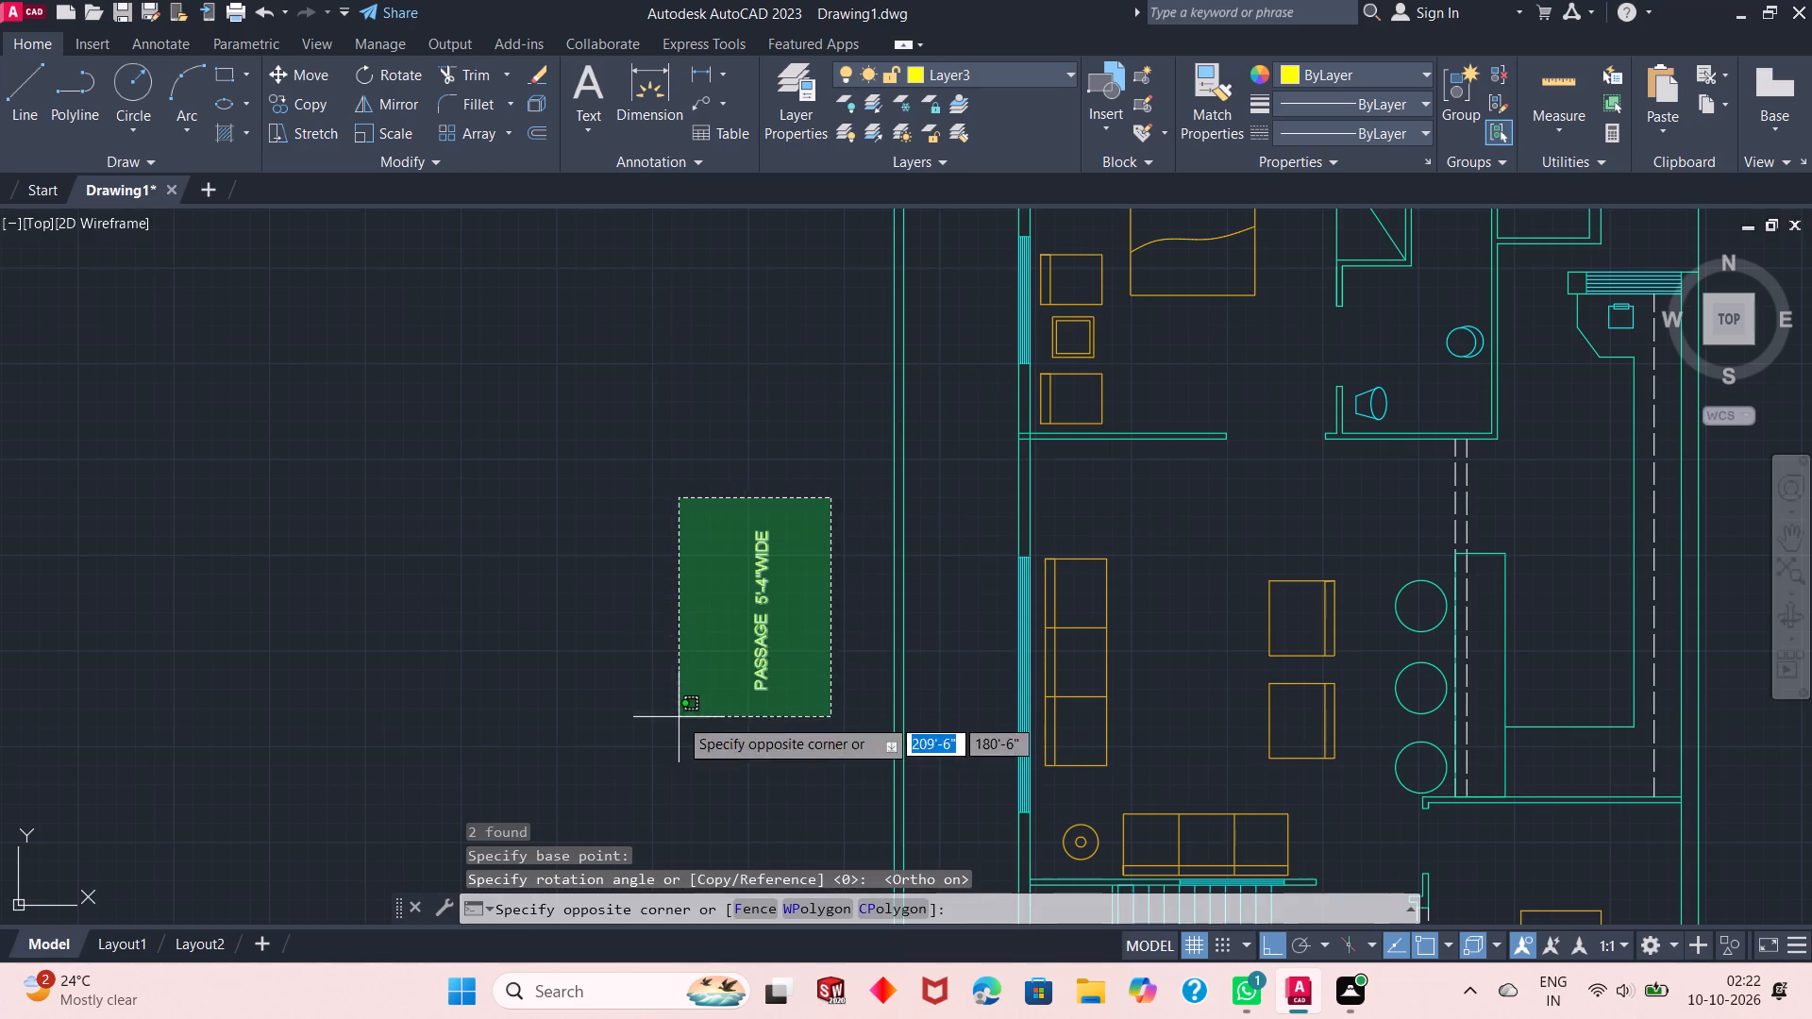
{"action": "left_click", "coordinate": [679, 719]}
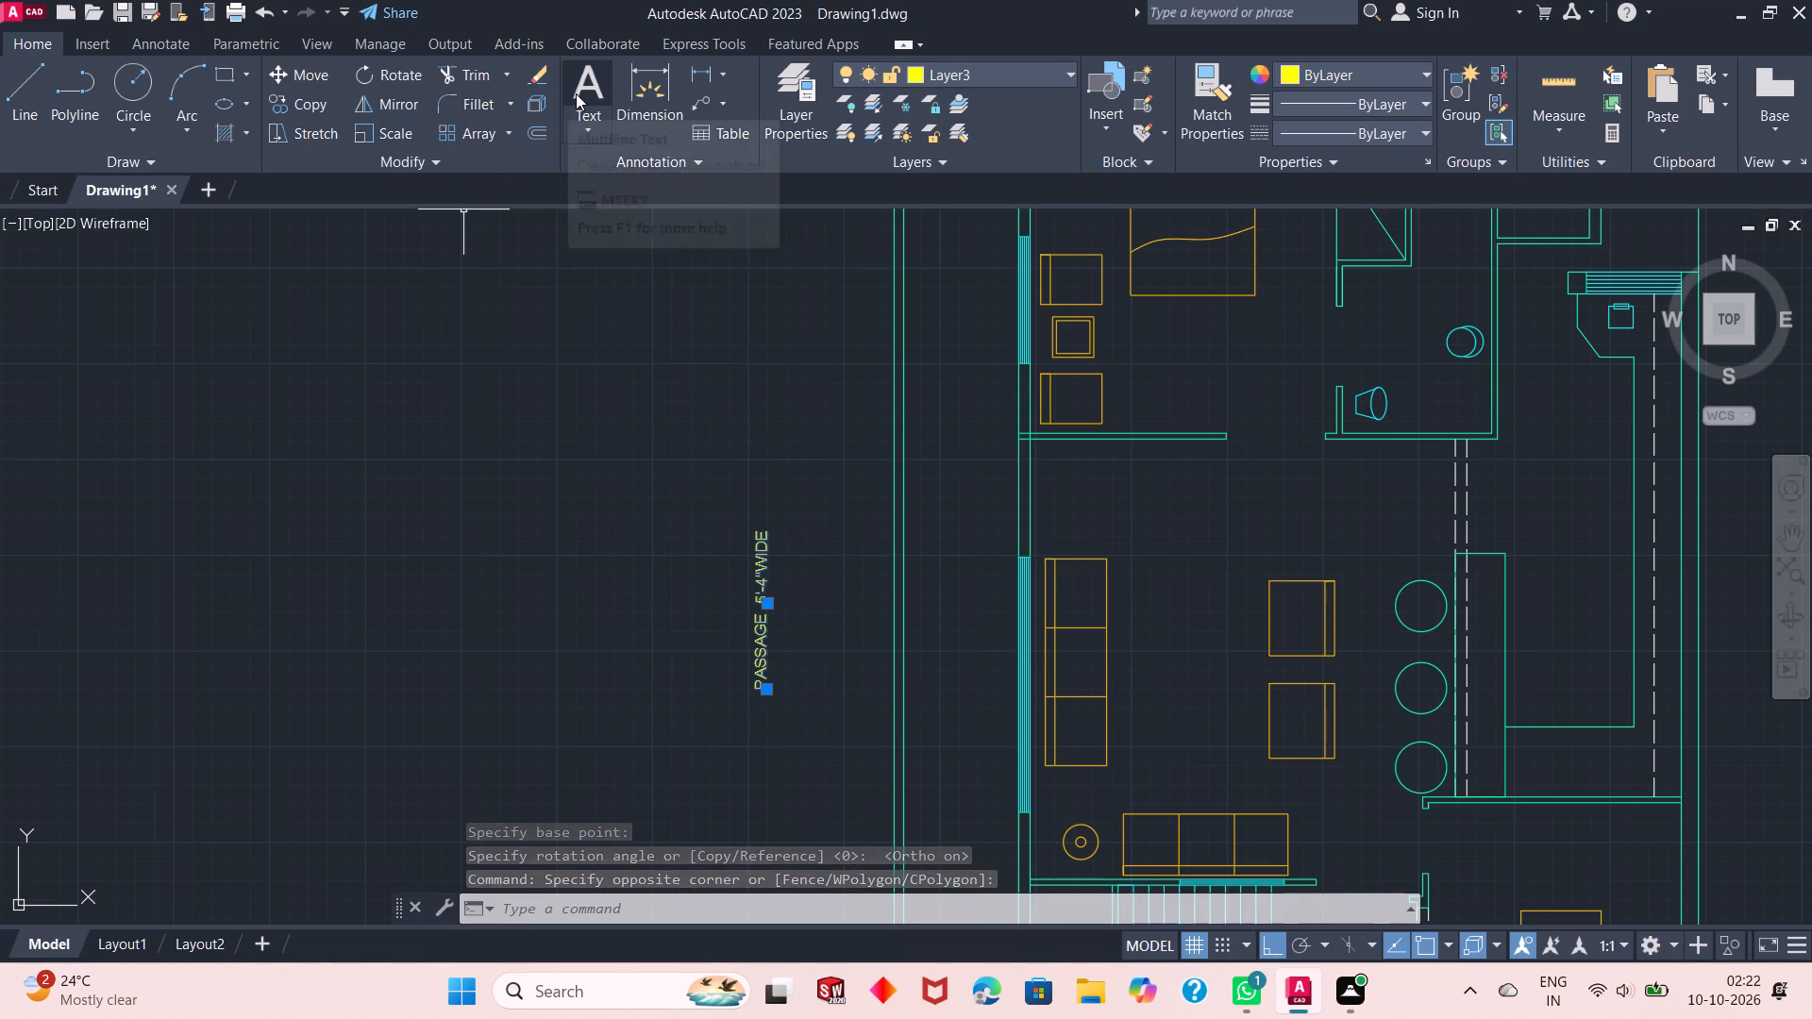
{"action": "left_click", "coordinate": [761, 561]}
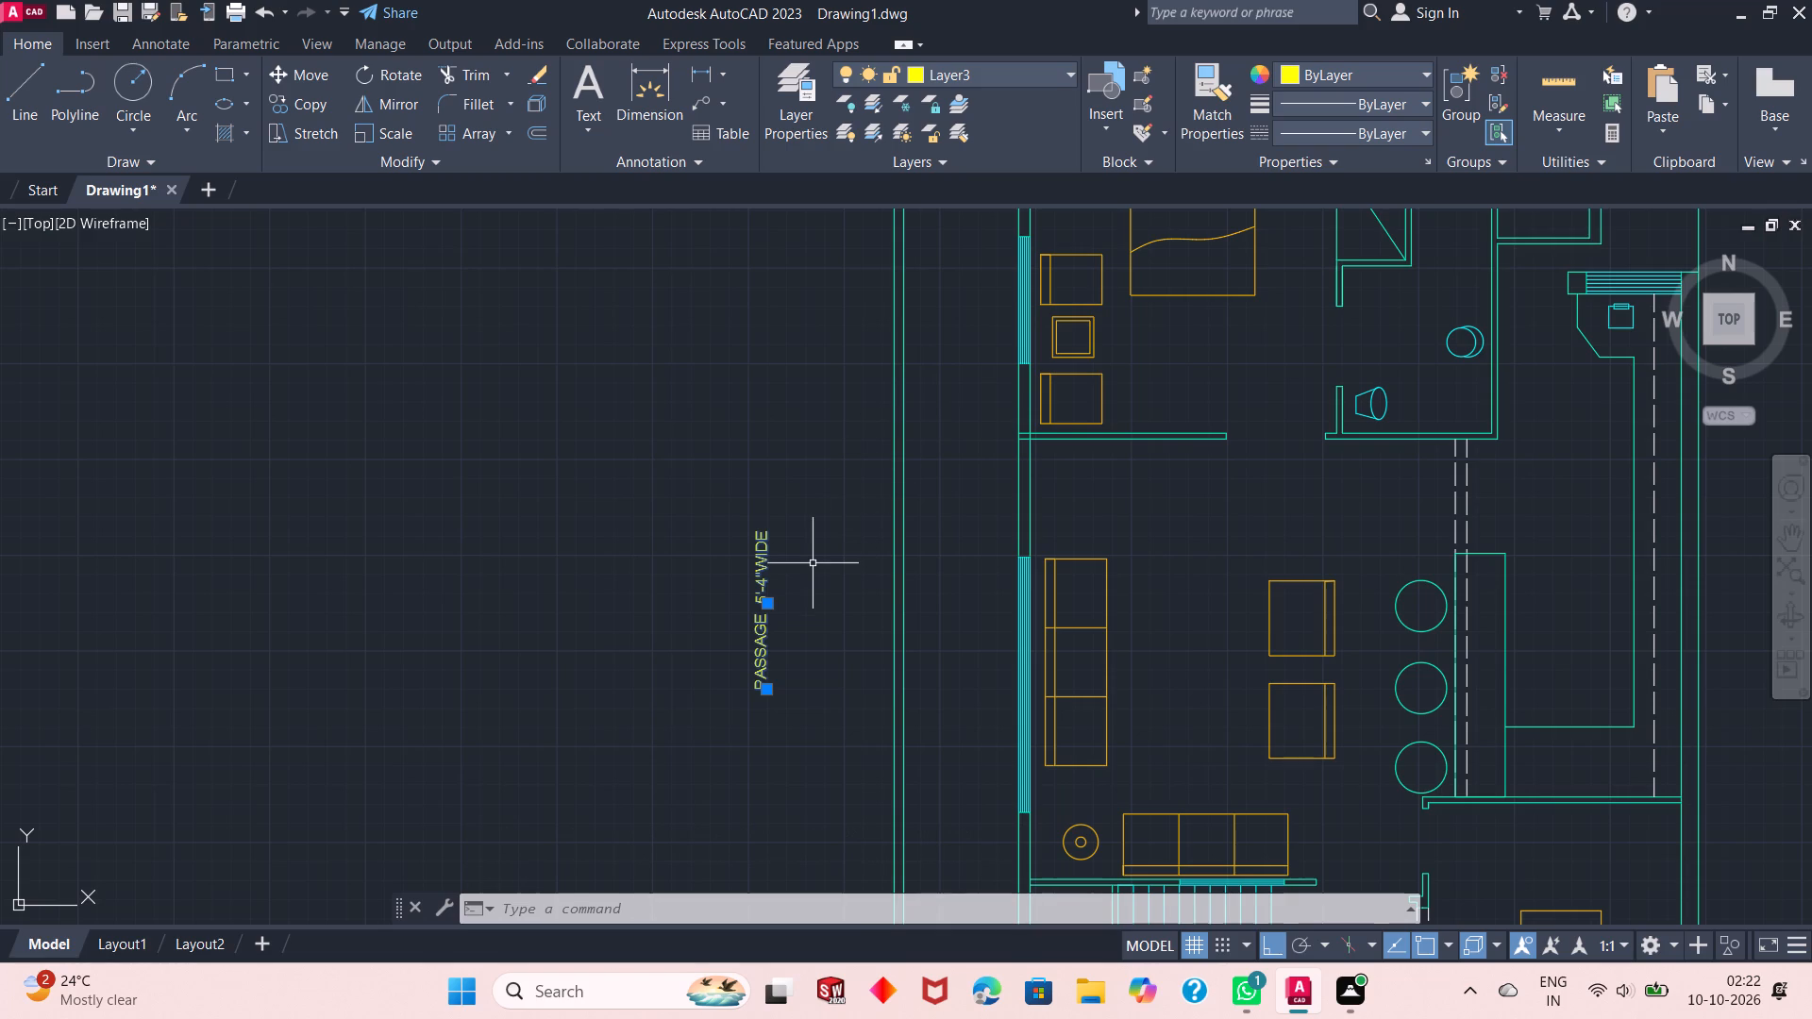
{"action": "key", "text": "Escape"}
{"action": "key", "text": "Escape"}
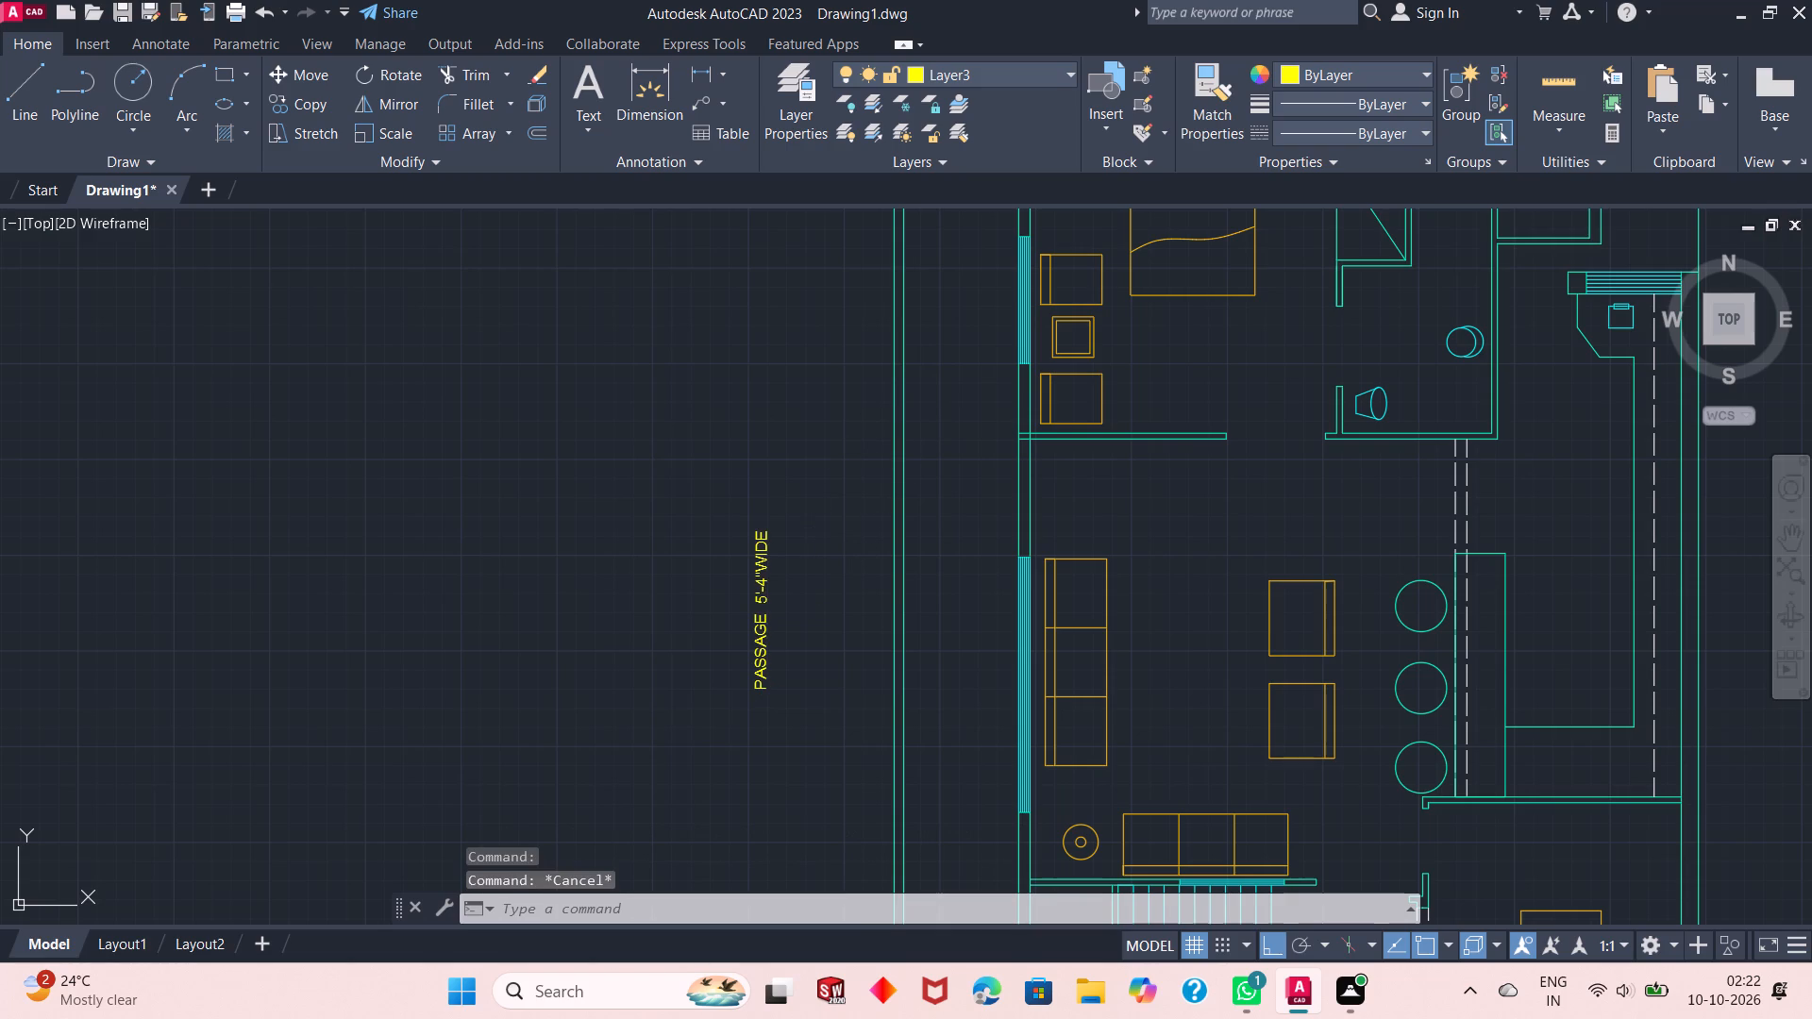
Move the vertical PASSAGE 5'-4"WIDE label horizontally into the west passage strip, beside the living room window.
{"action": "left_click", "coordinate": [805, 502]}
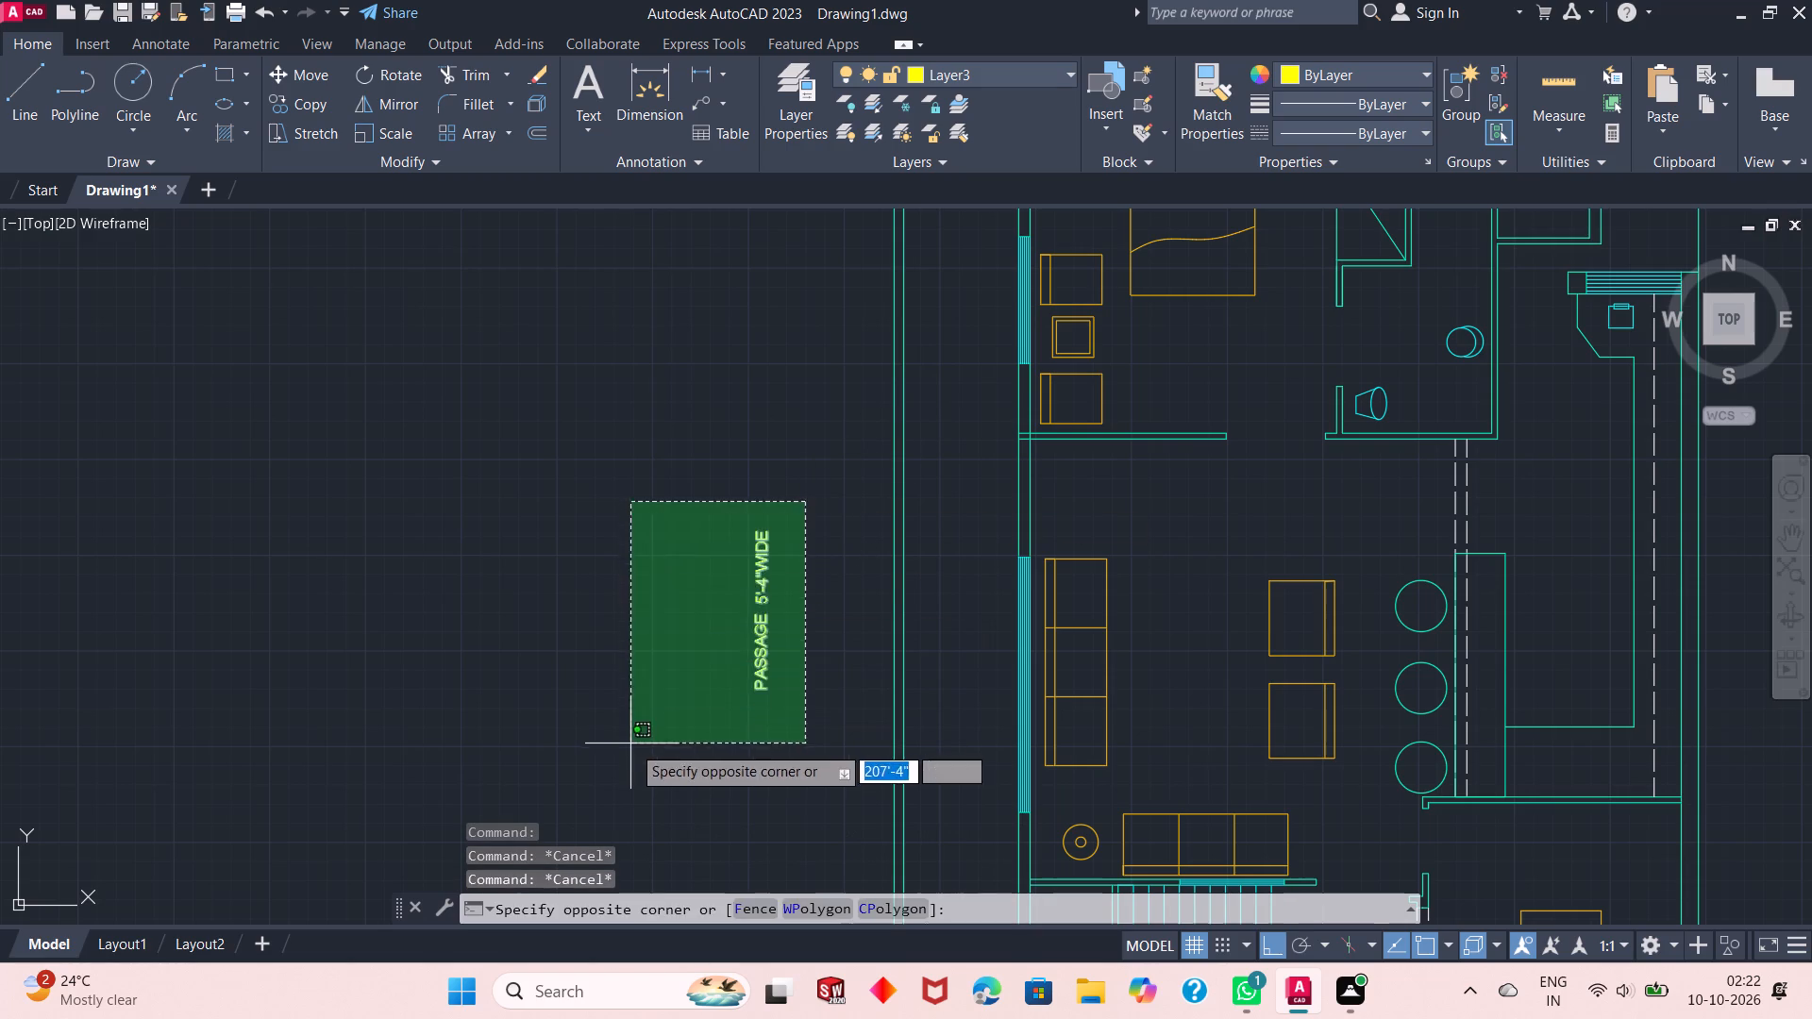
{"action": "left_click", "coordinate": [631, 746]}
{"action": "type", "text": "m"}
{"action": "key", "text": "space"}
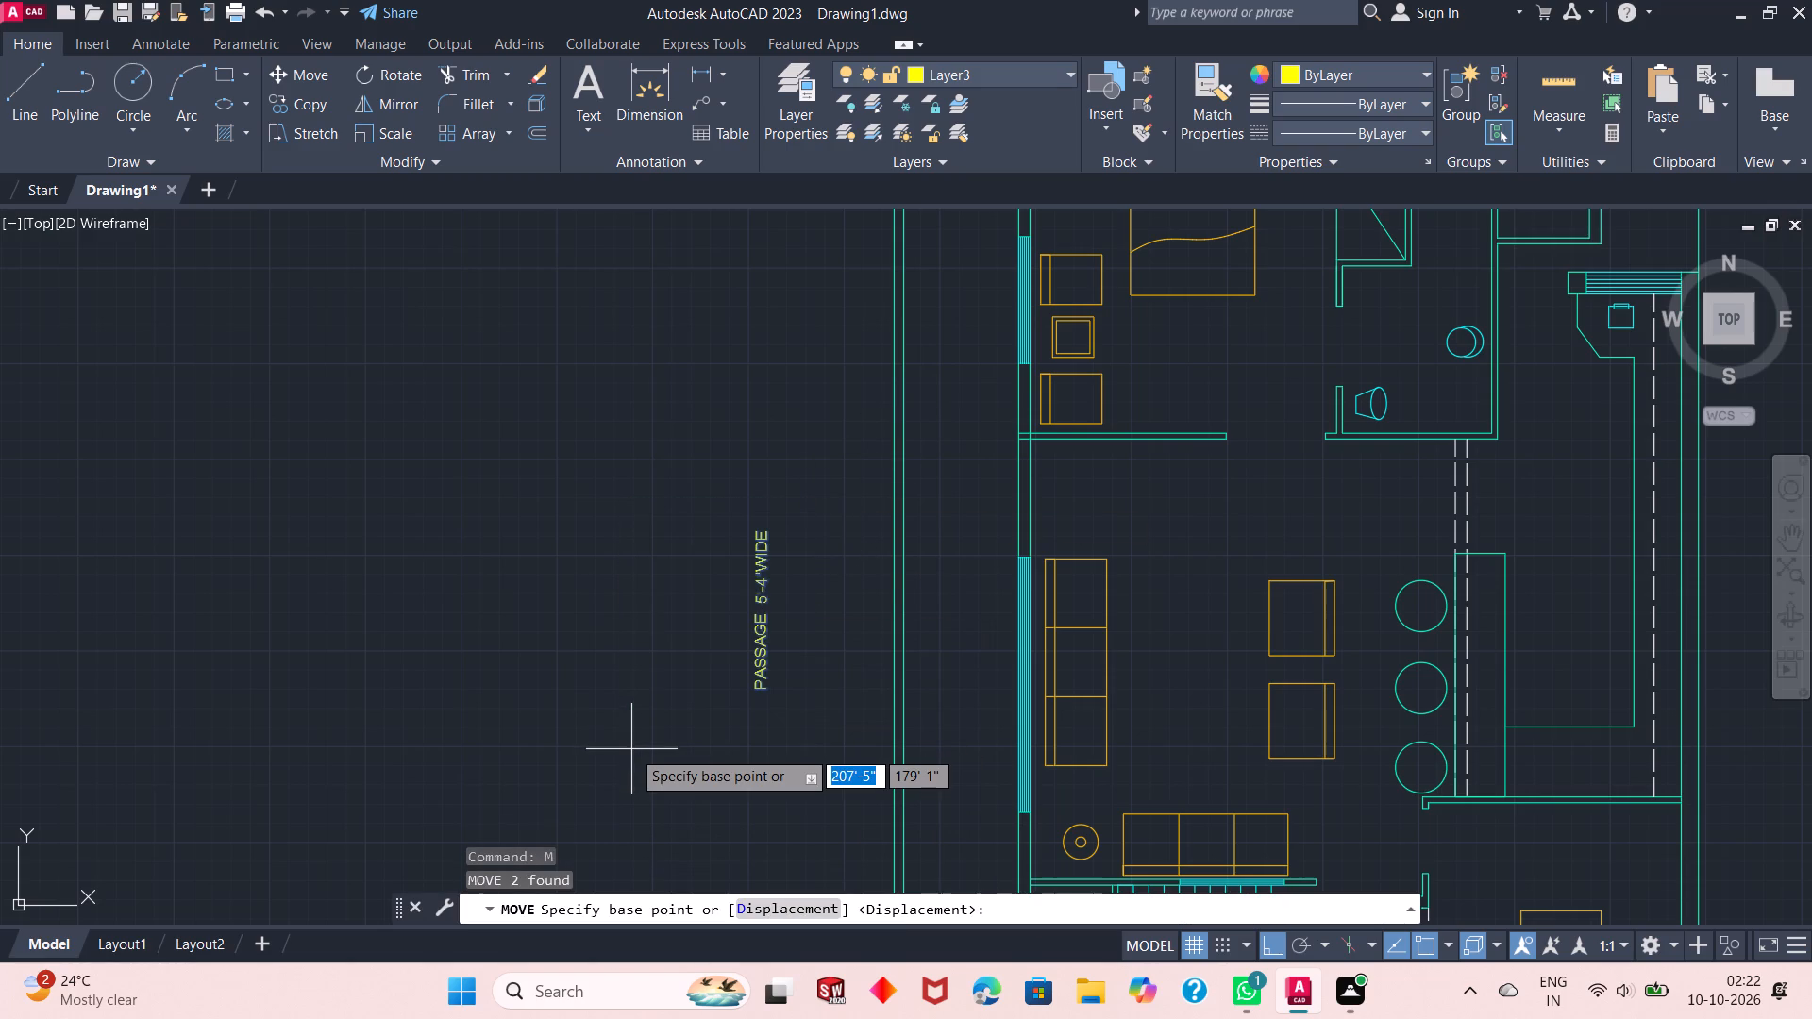
{"action": "left_click", "coordinate": [755, 680]}
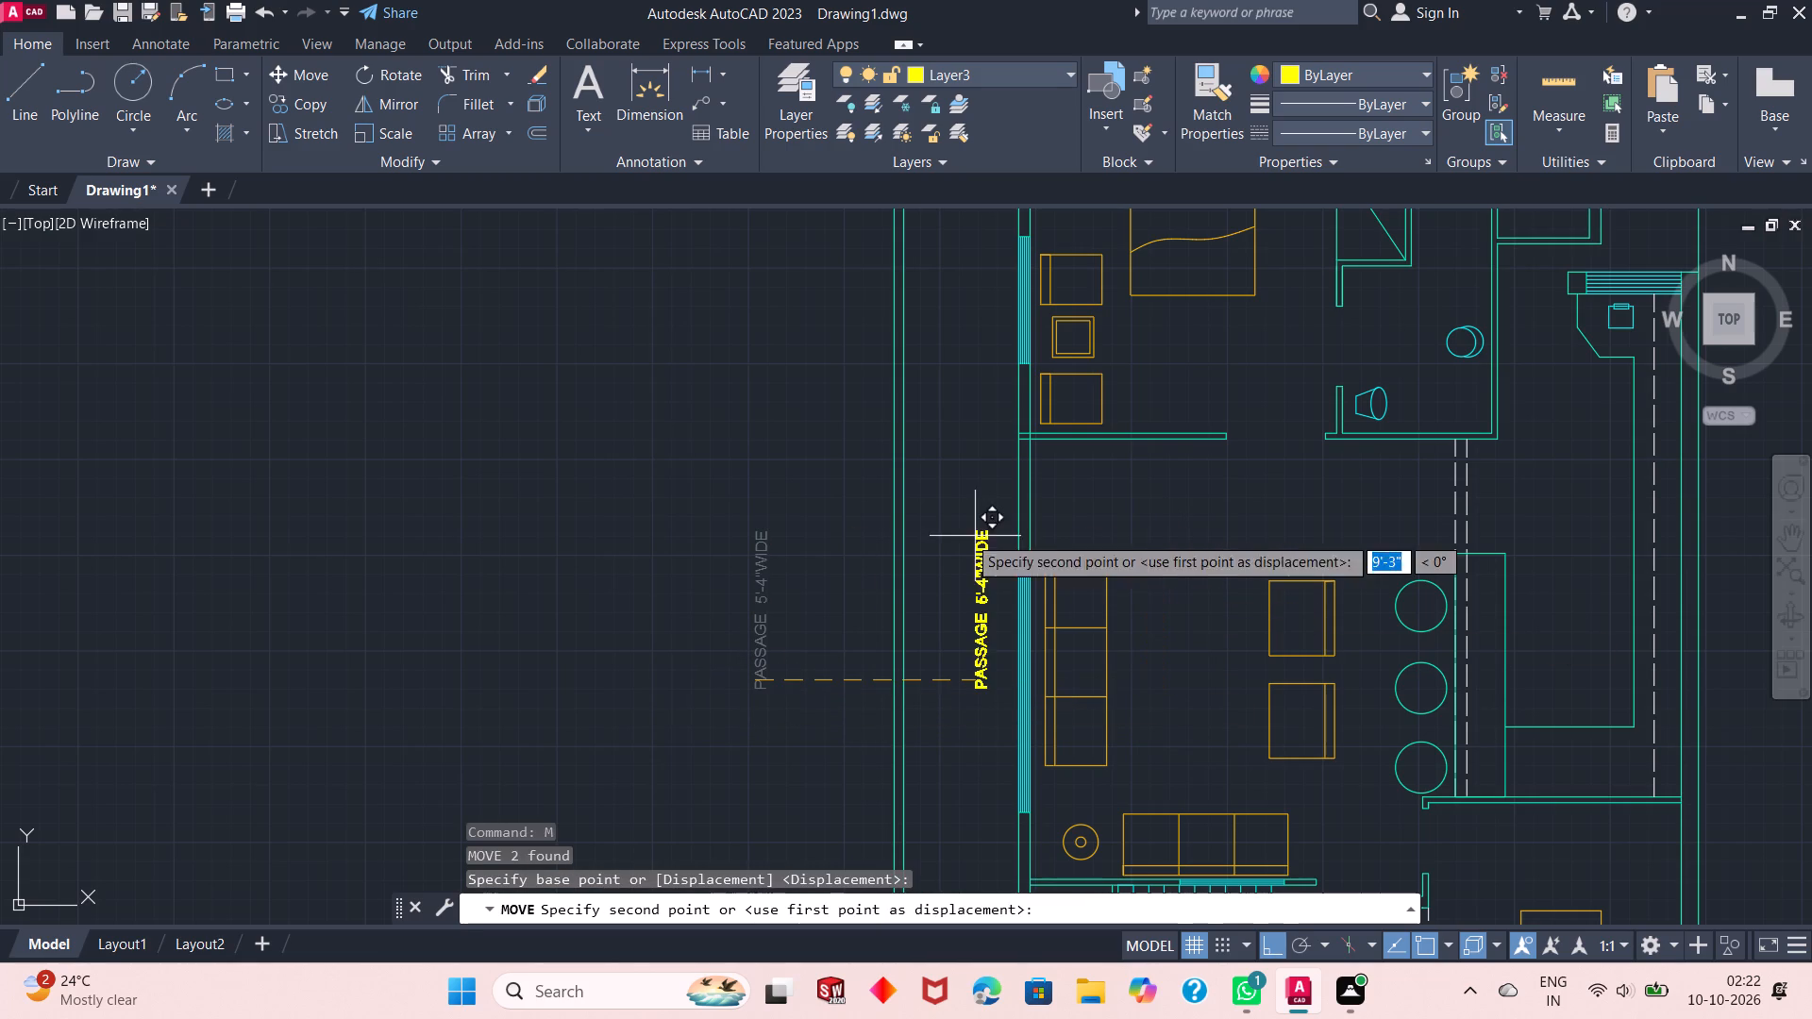
{"action": "left_click", "coordinate": [952, 506]}
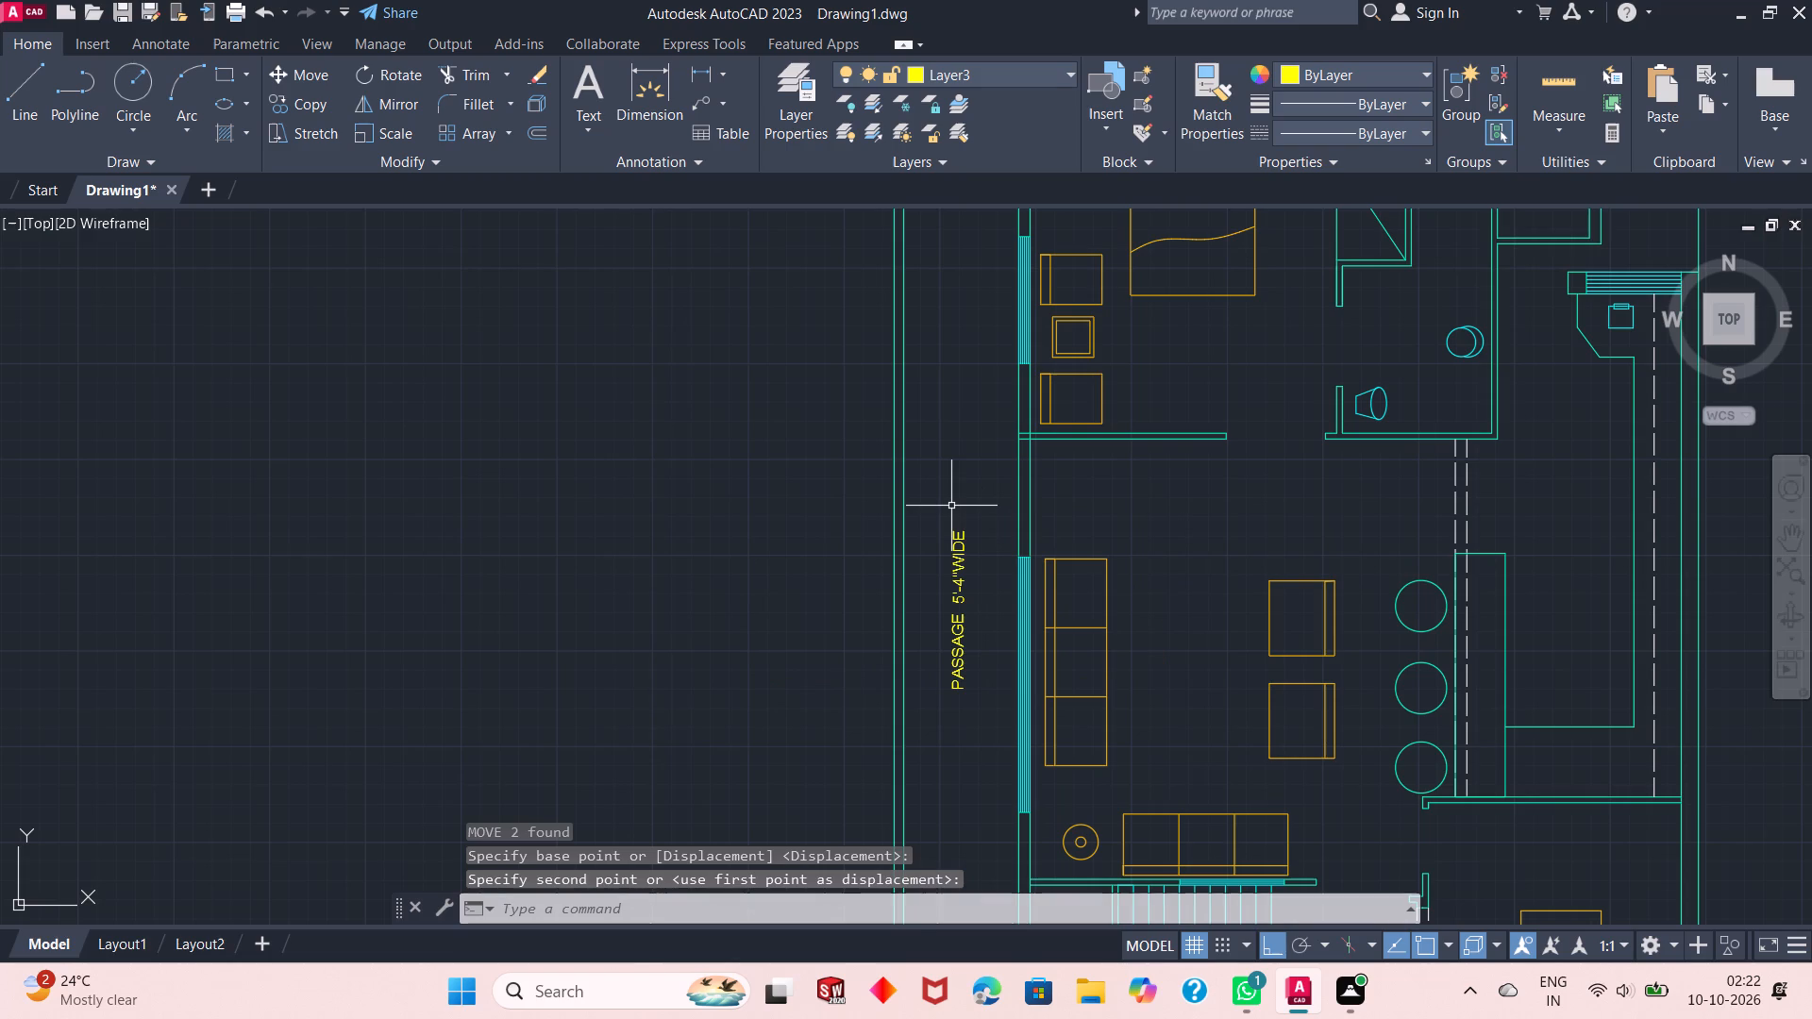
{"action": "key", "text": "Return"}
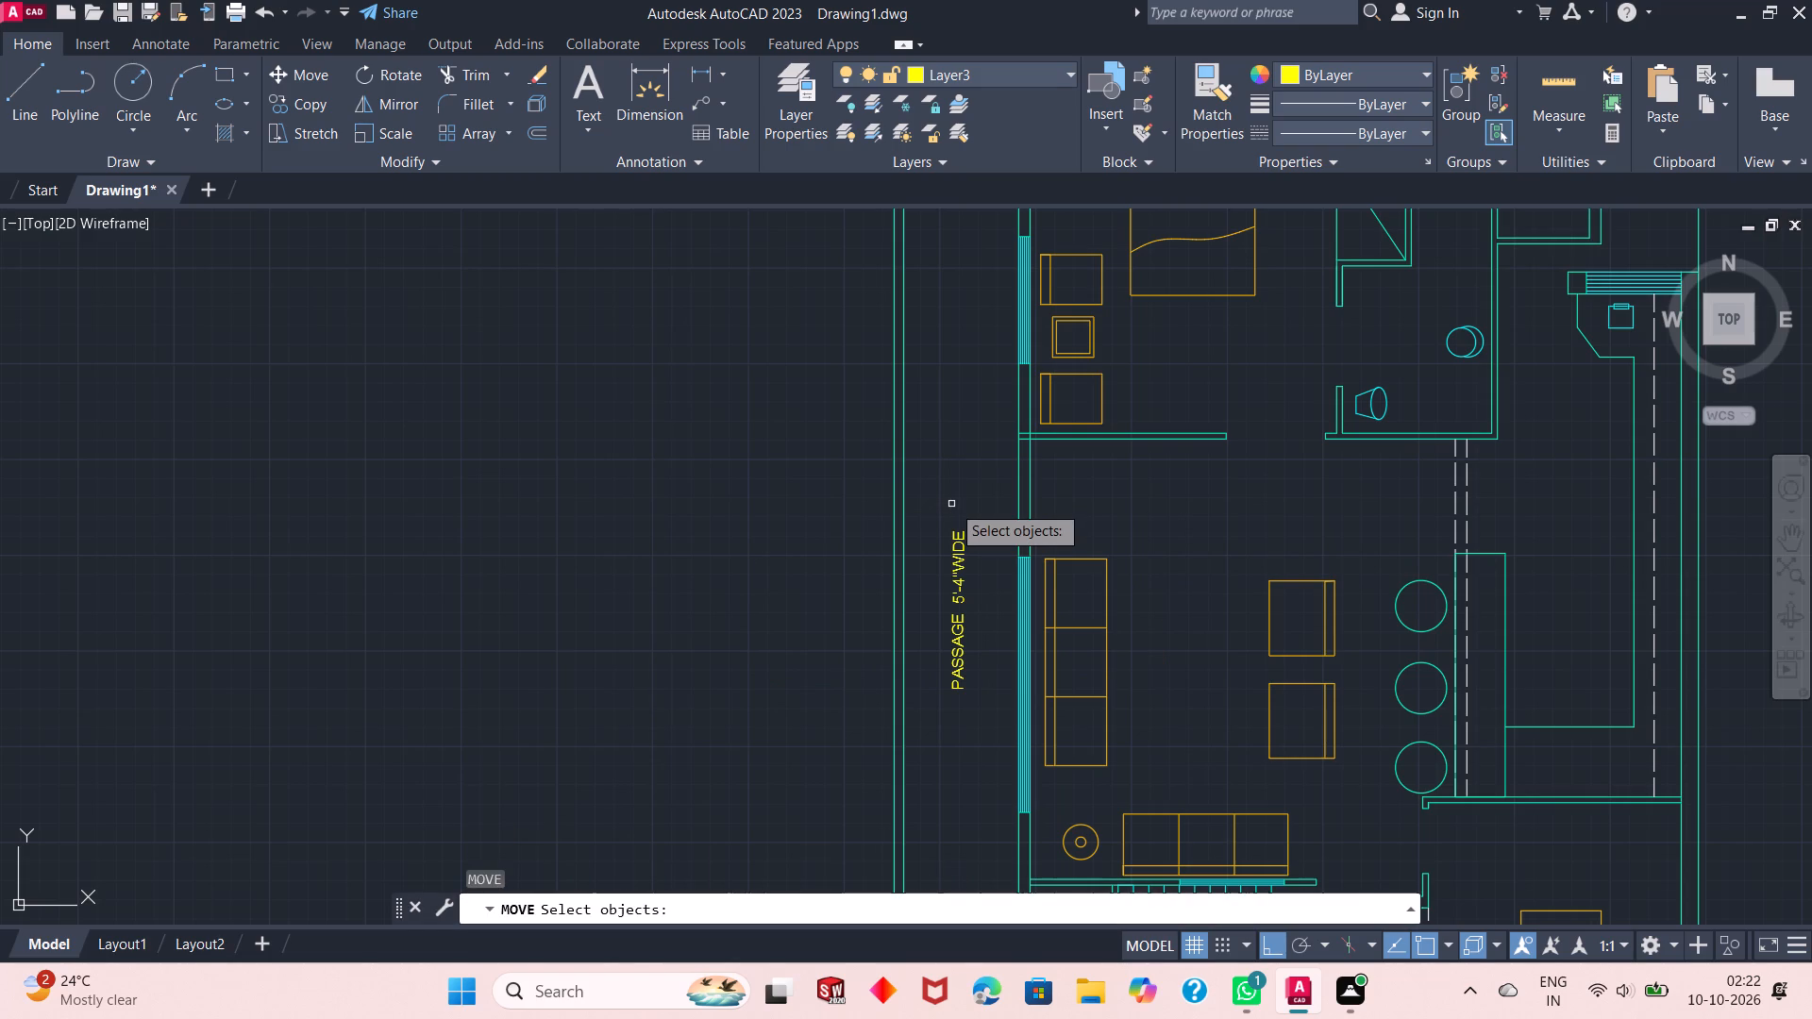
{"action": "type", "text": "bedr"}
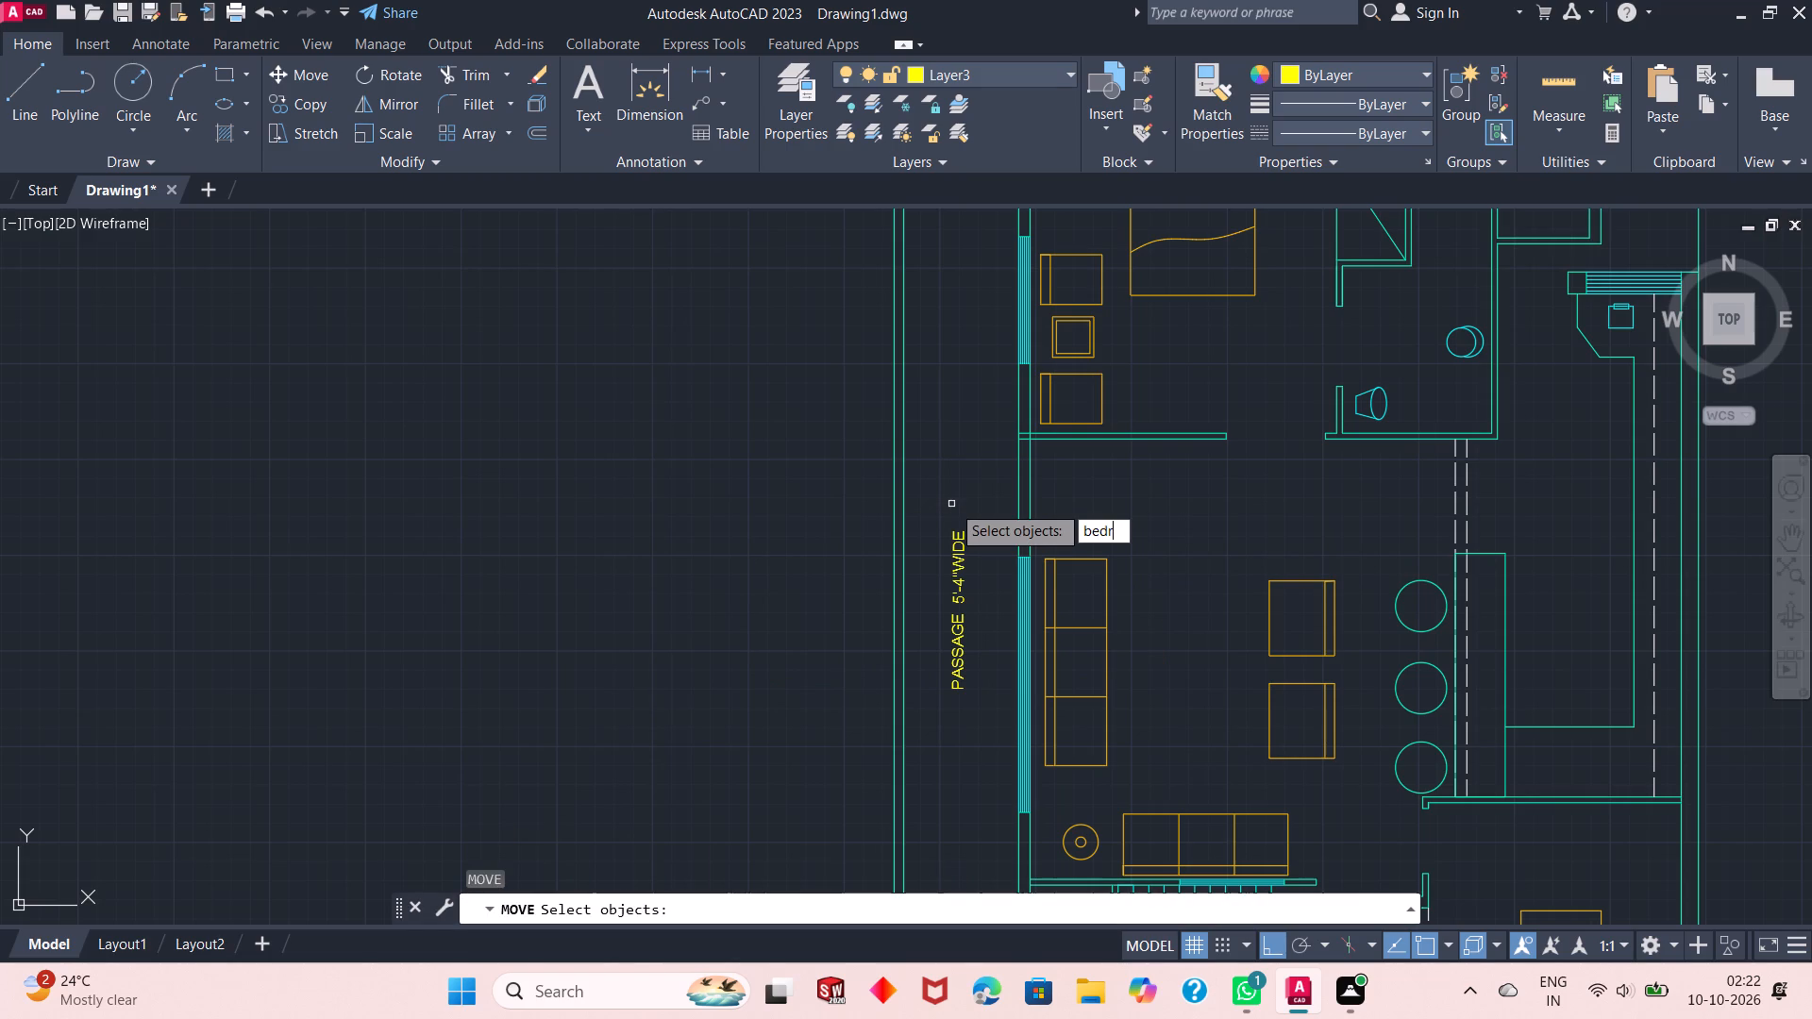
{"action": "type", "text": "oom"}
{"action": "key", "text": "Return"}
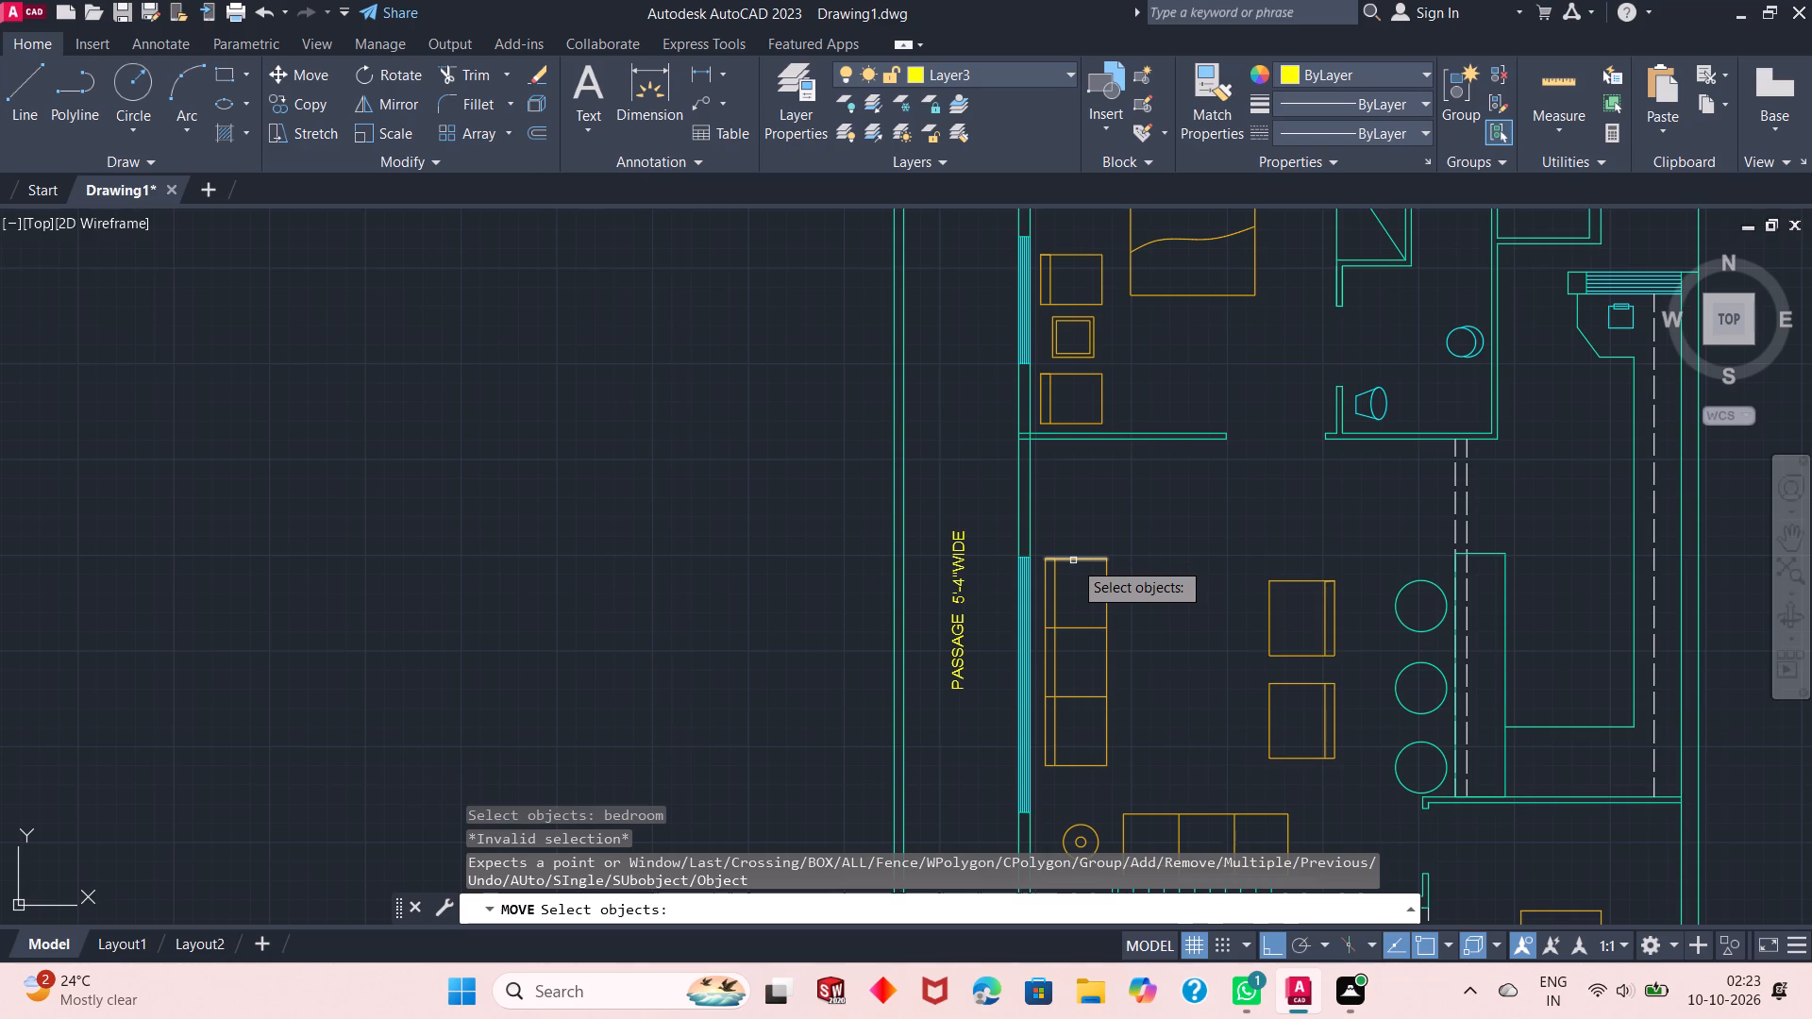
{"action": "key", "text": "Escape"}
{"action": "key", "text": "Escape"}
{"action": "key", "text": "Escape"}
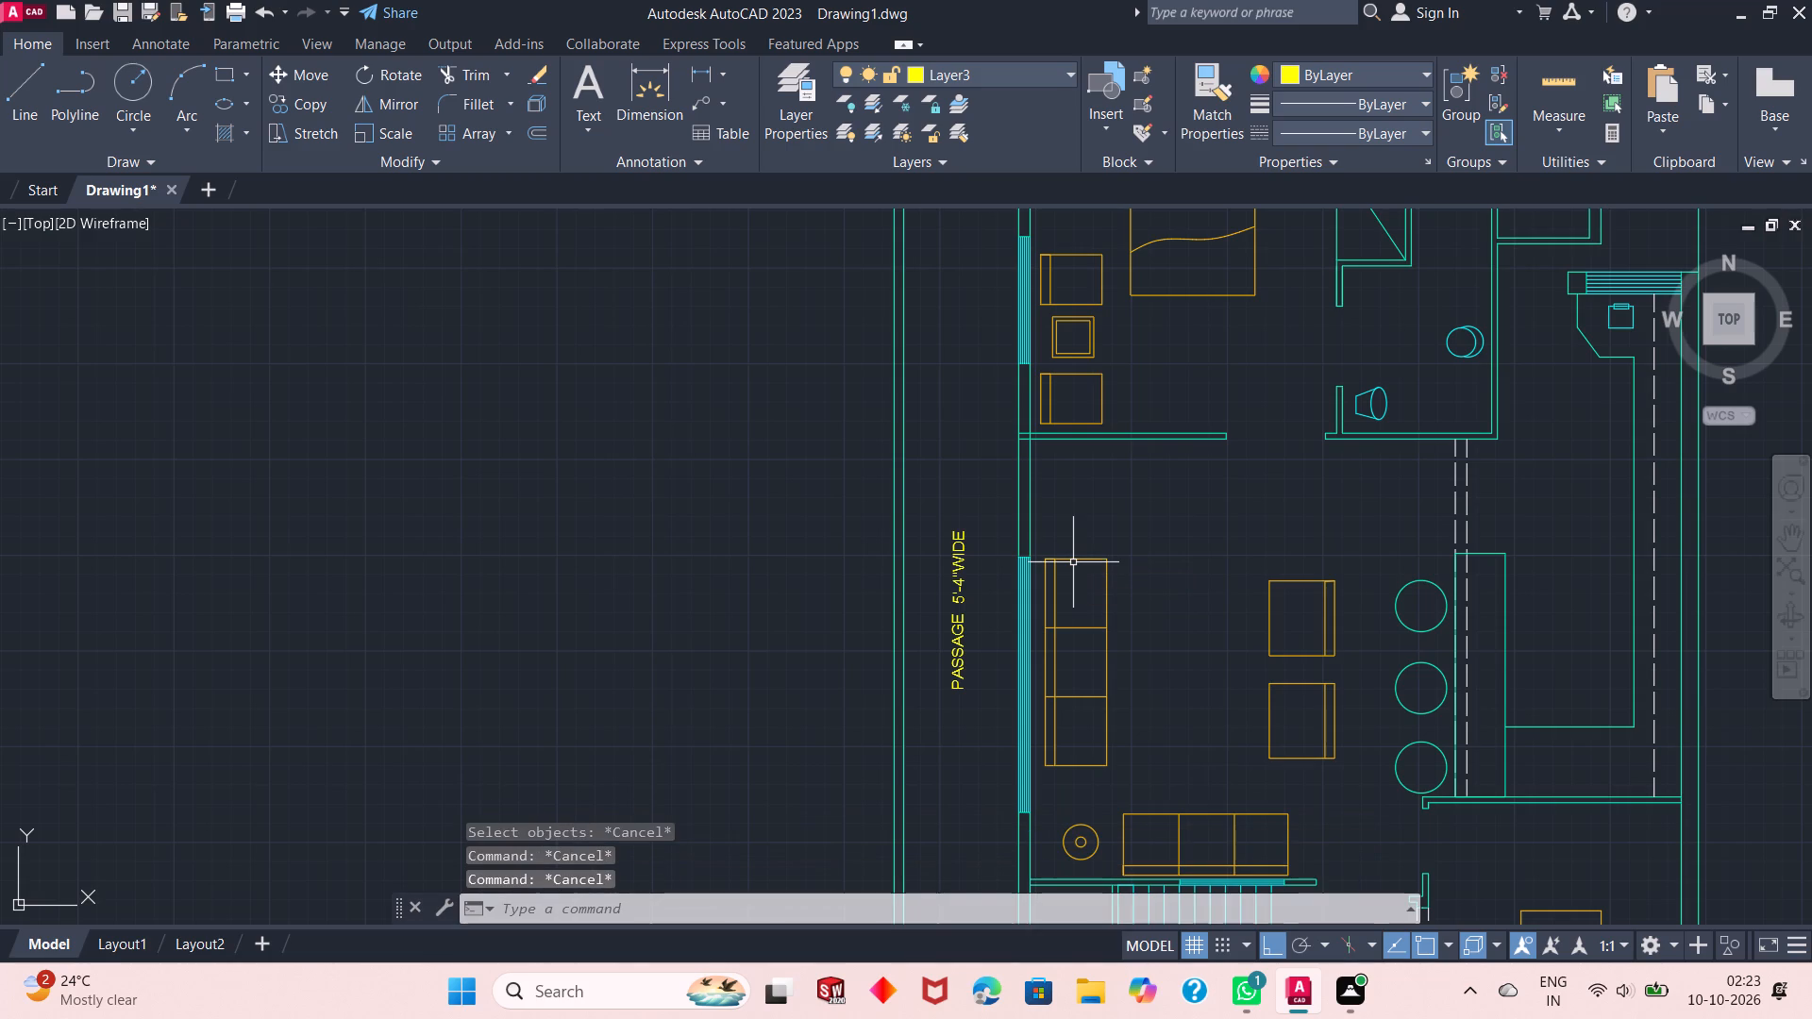
Define an attribute with tag "bedroom" and place it just below the bed in the north bedroom.
{"action": "left_click", "coordinate": [1115, 159]}
{"action": "left_click", "coordinate": [1097, 185]}
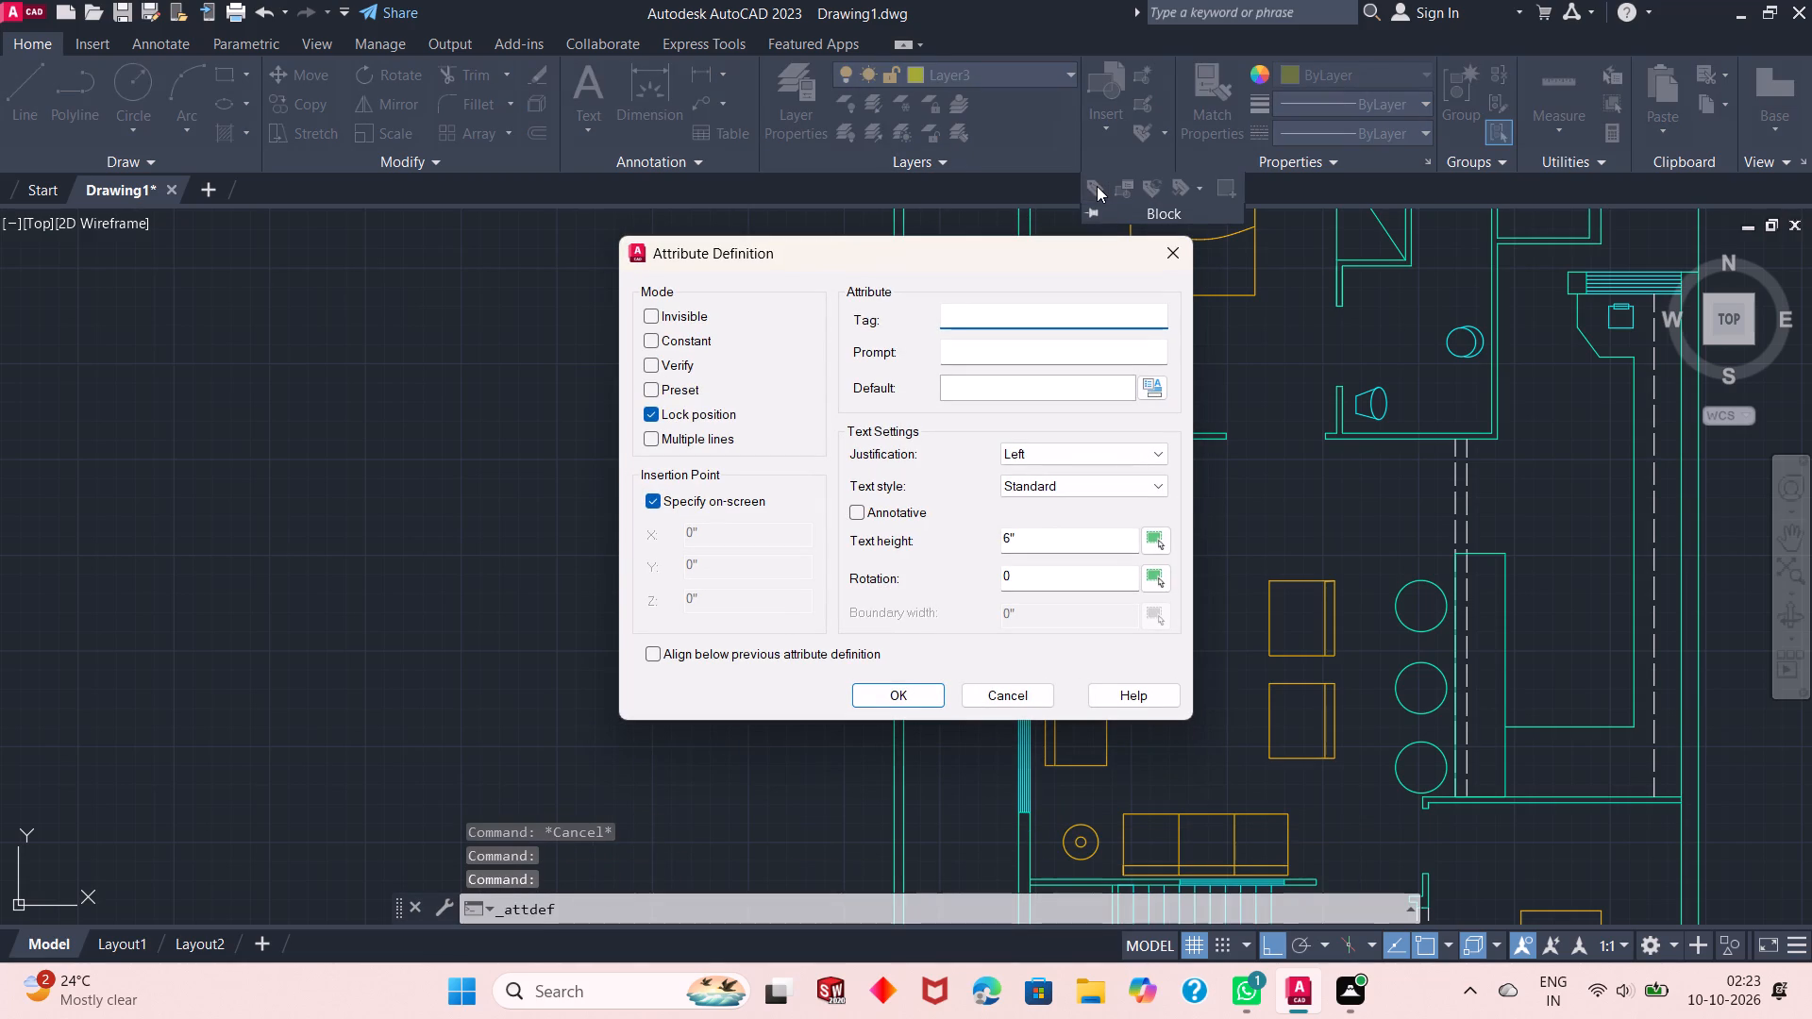
{"action": "type", "text": "bedr"}
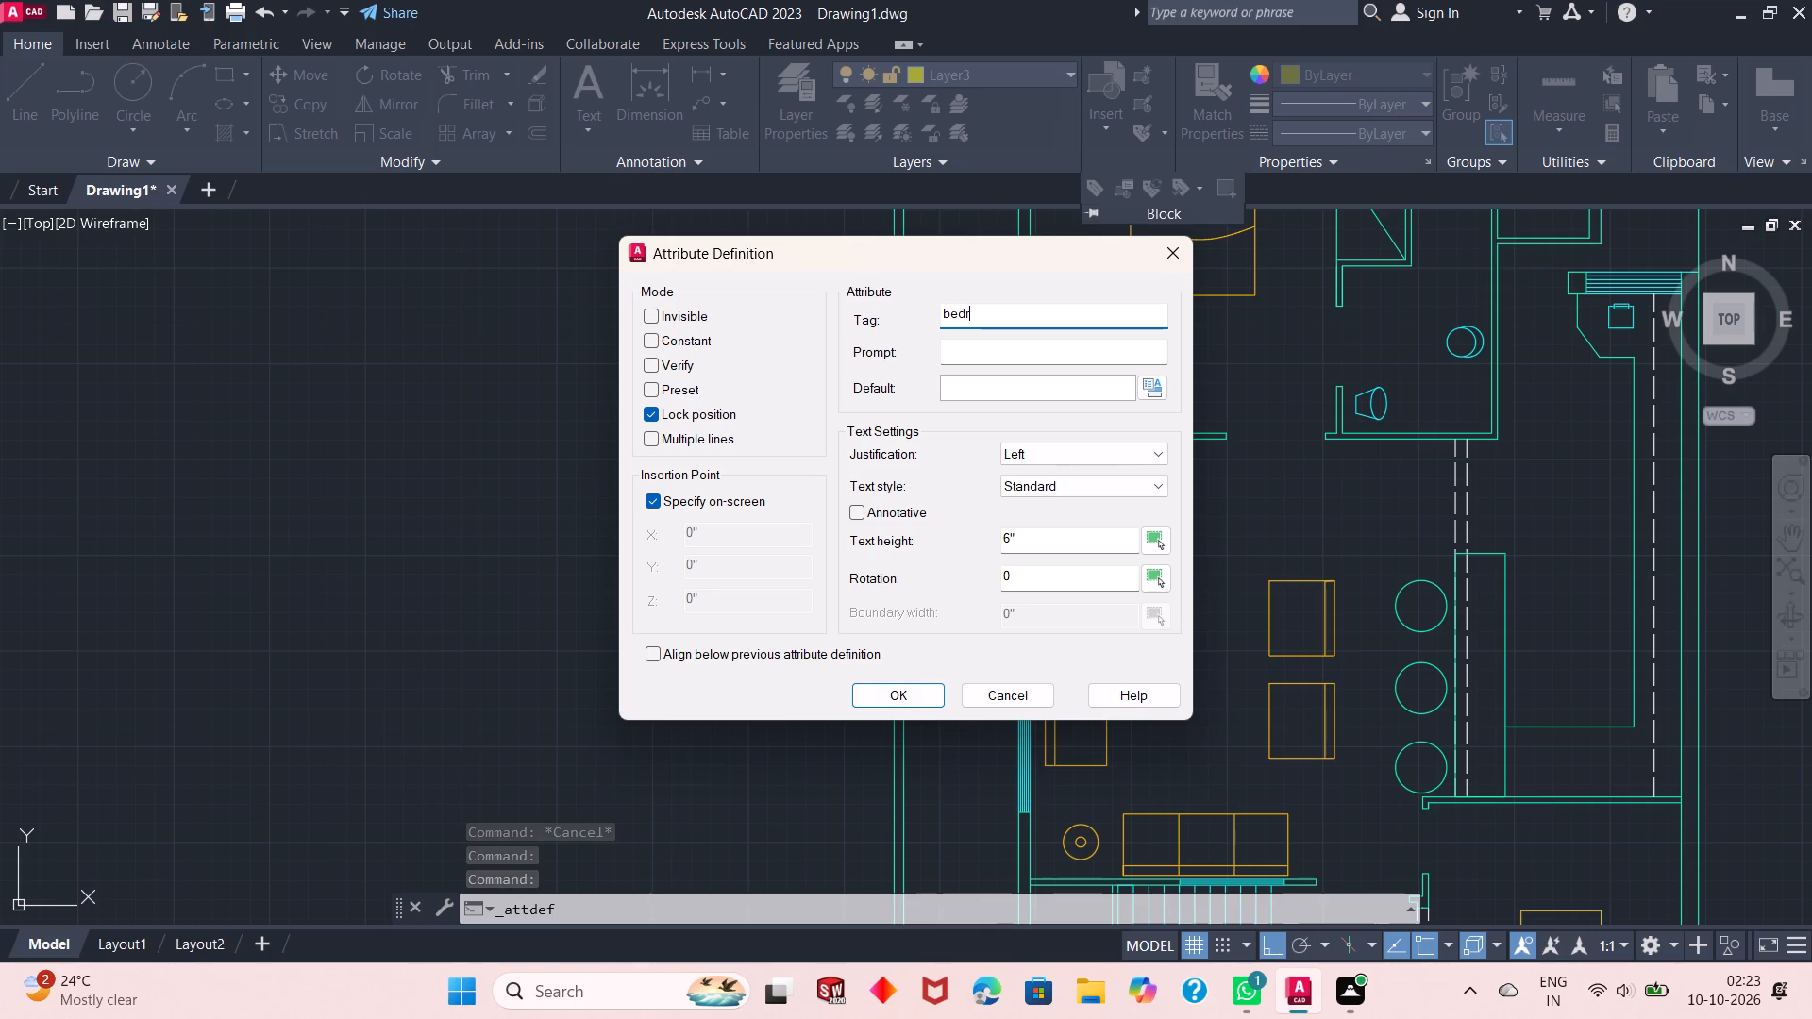
{"action": "type", "text": "oom"}
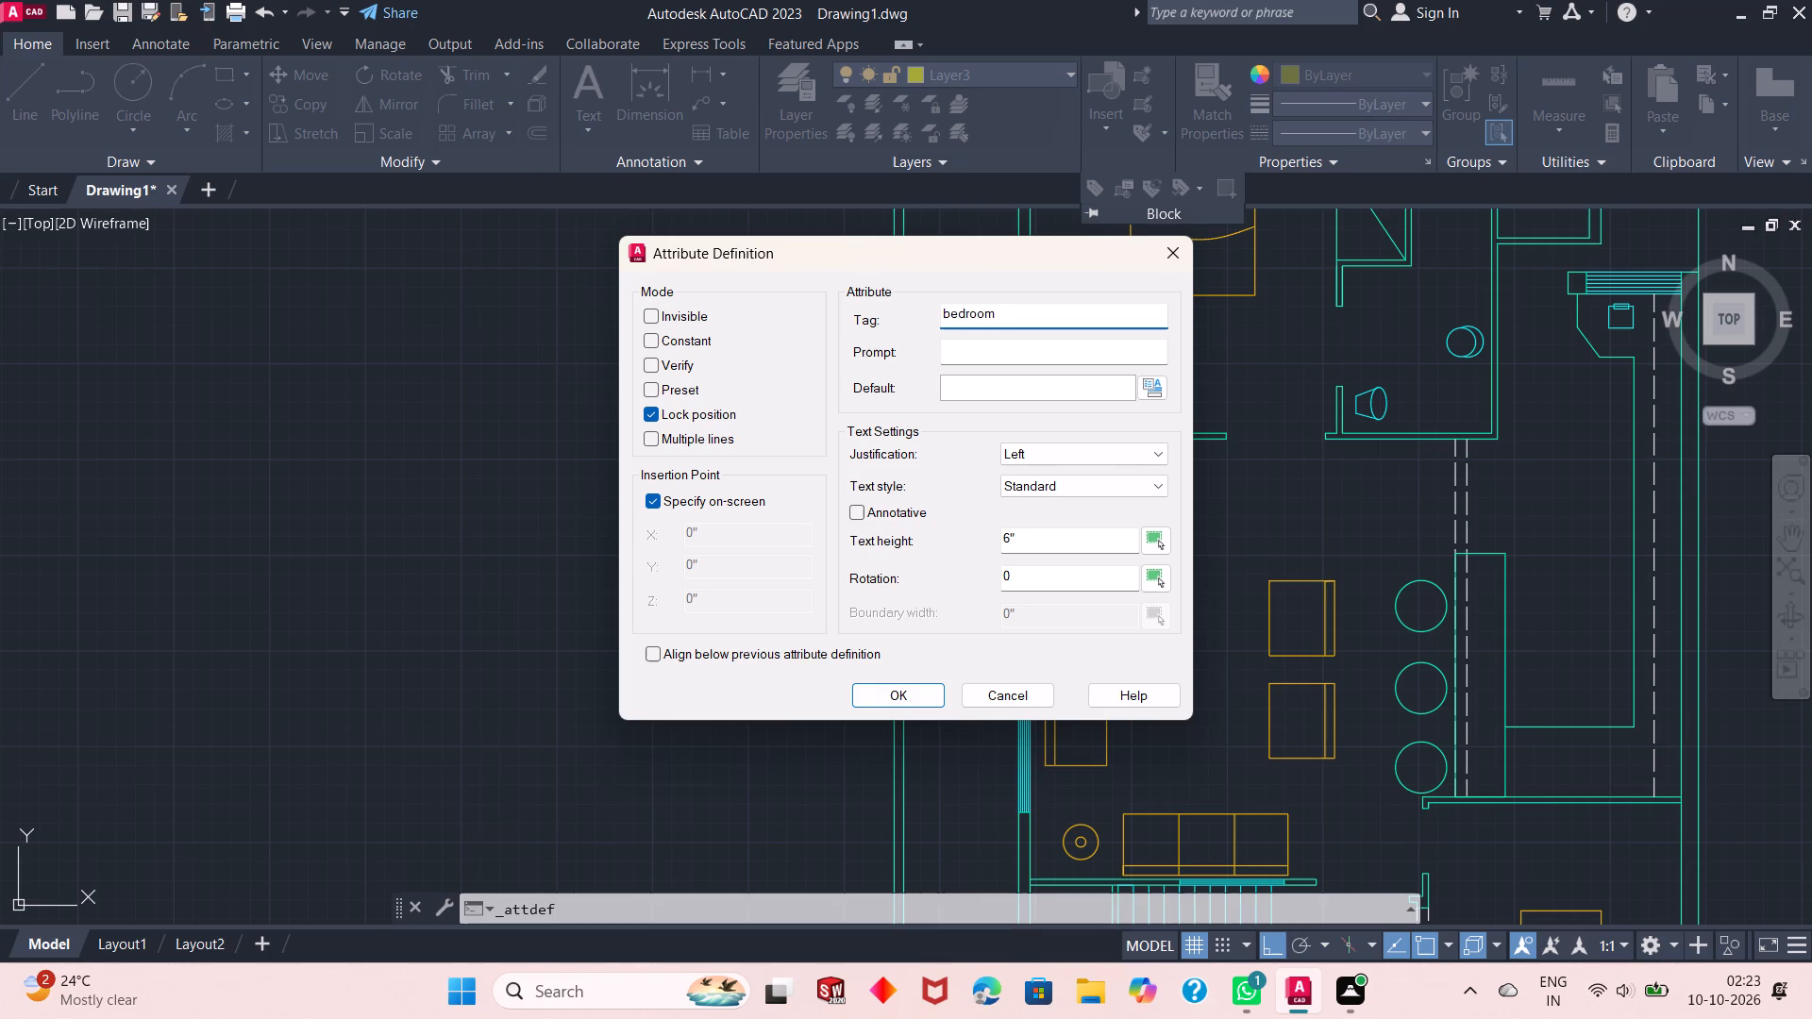
{"action": "key", "text": "Return"}
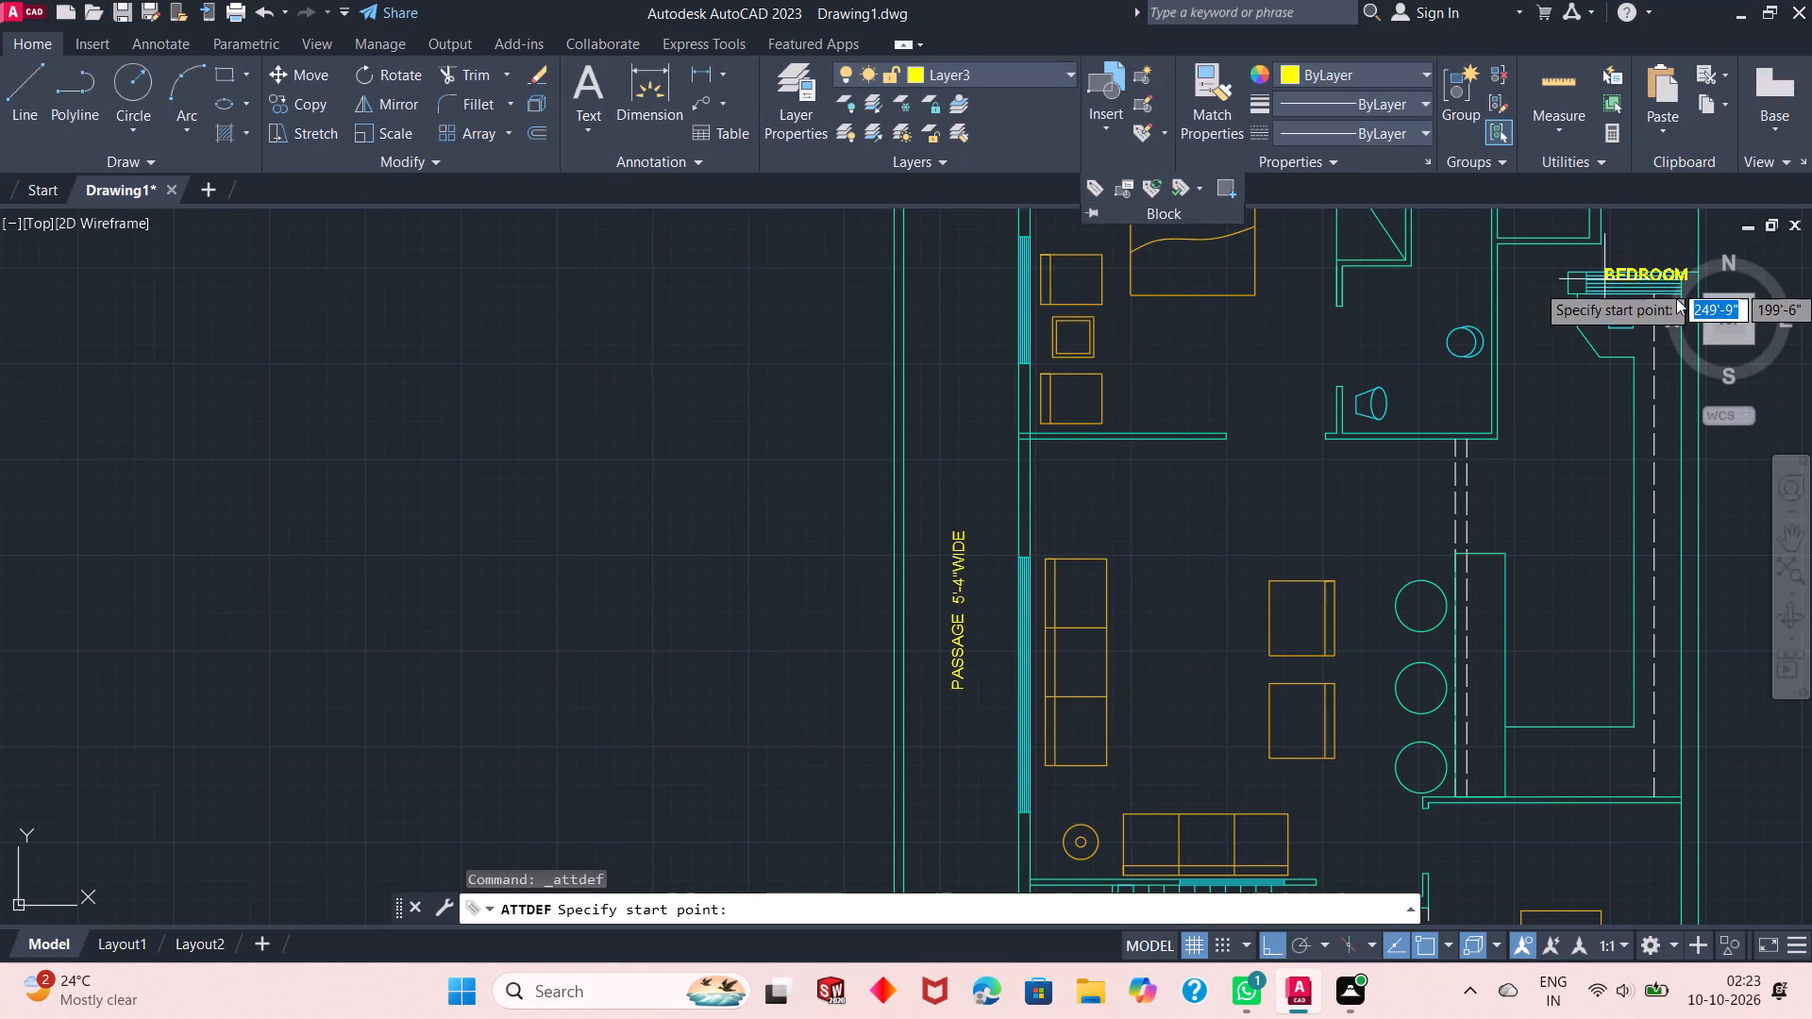
{"action": "left_click", "coordinate": [1179, 340]}
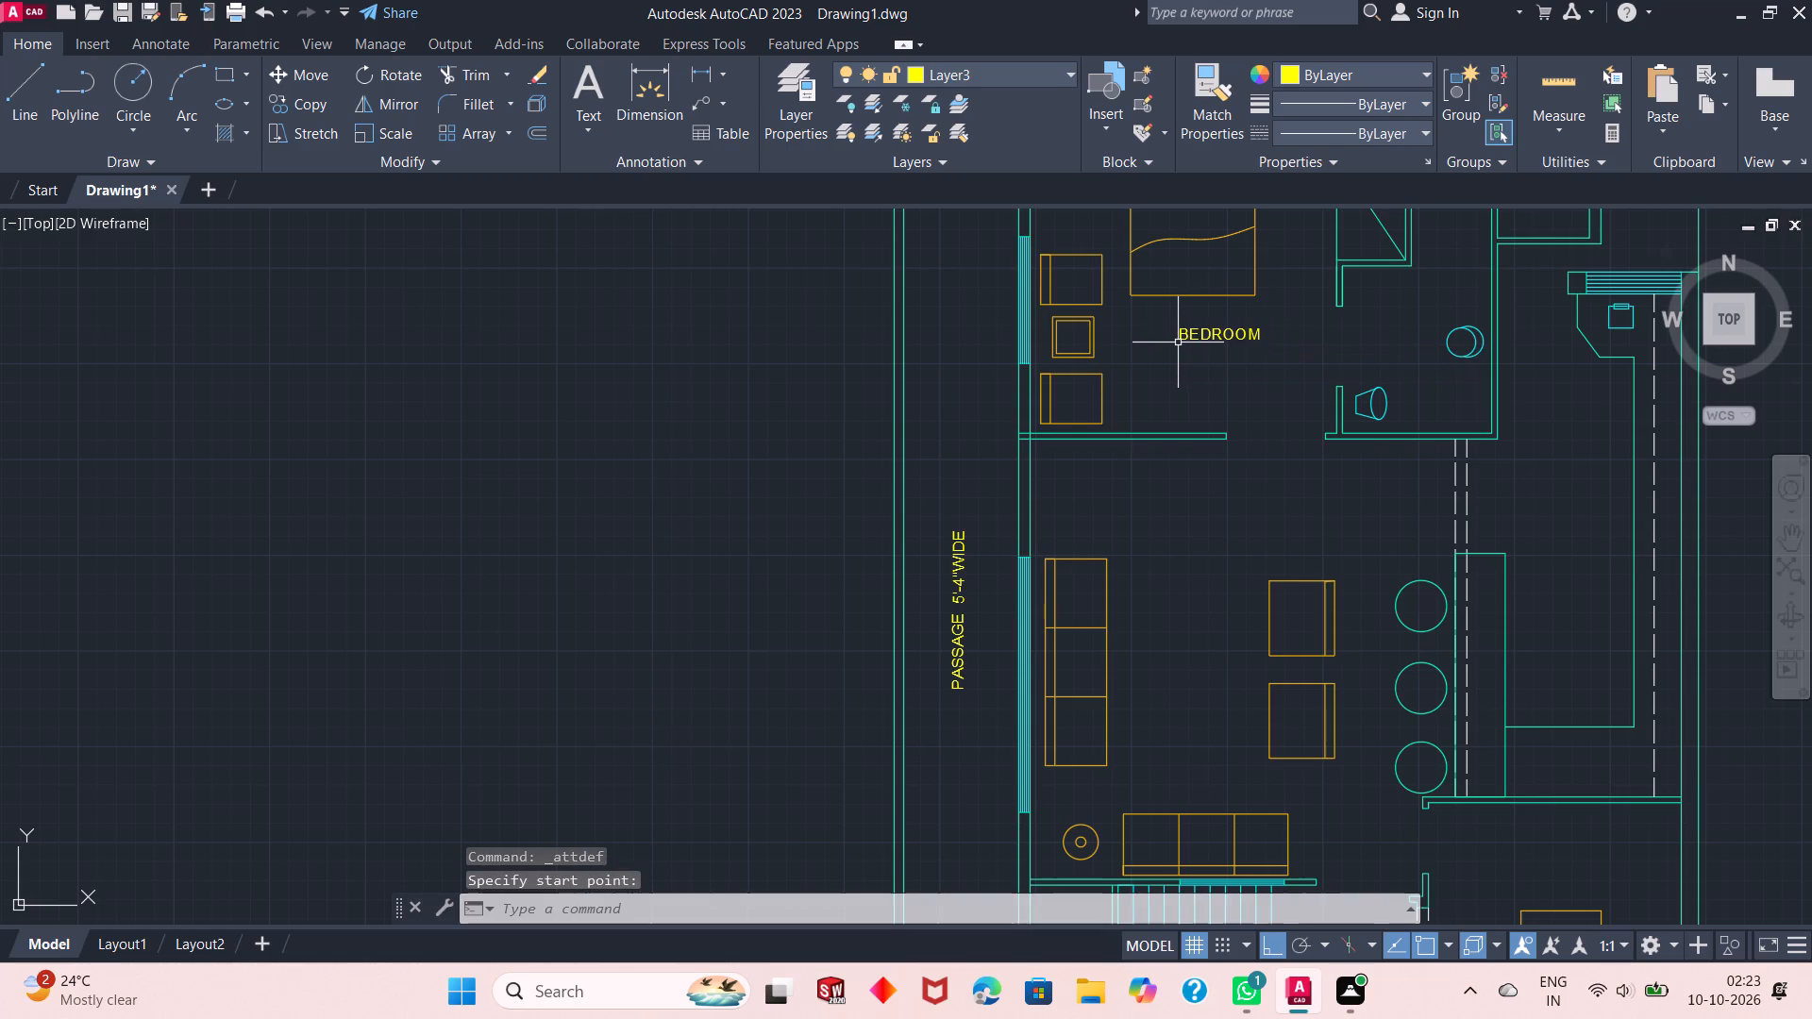
Define an attribute with tag 14'0"x12'0" and place it just below the BEDROOM label in the north bedroom.
{"action": "key", "text": "Return"}
{"action": "type", "text": "14"}
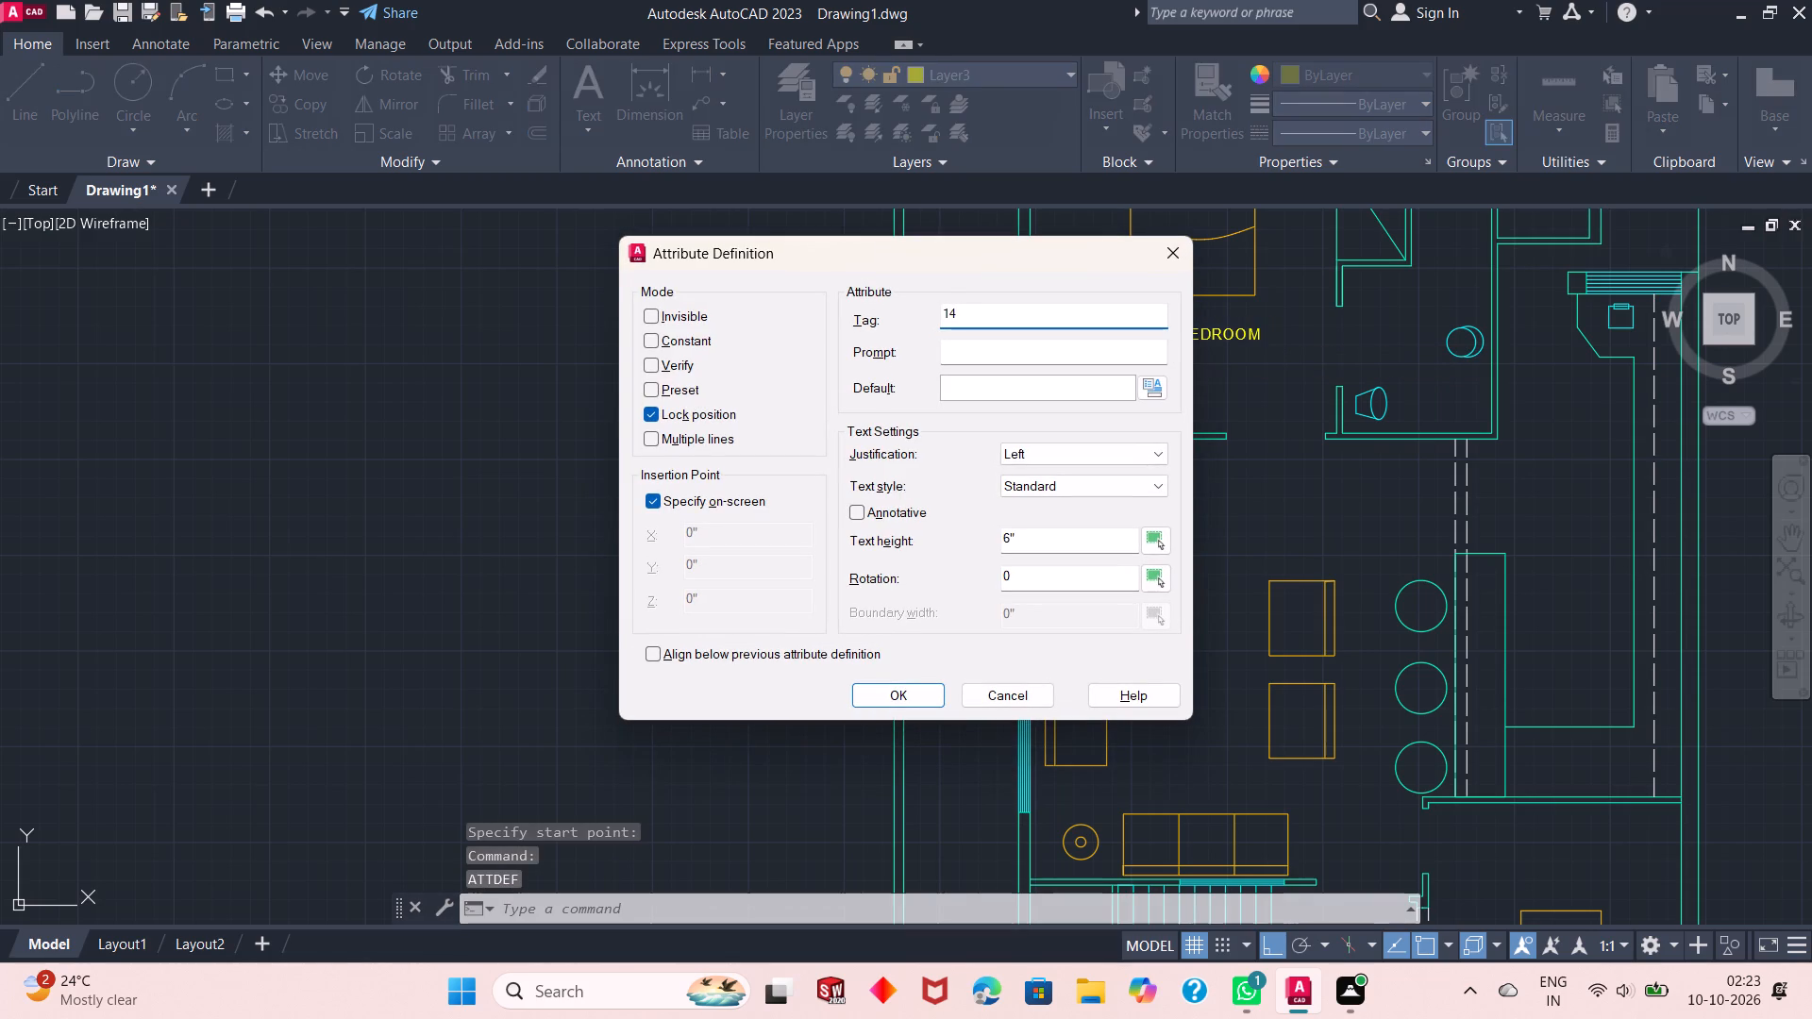
{"action": "type", "text": "'0\""}
{"action": "key", "text": "x"}
{"action": "type", "text": "12"}
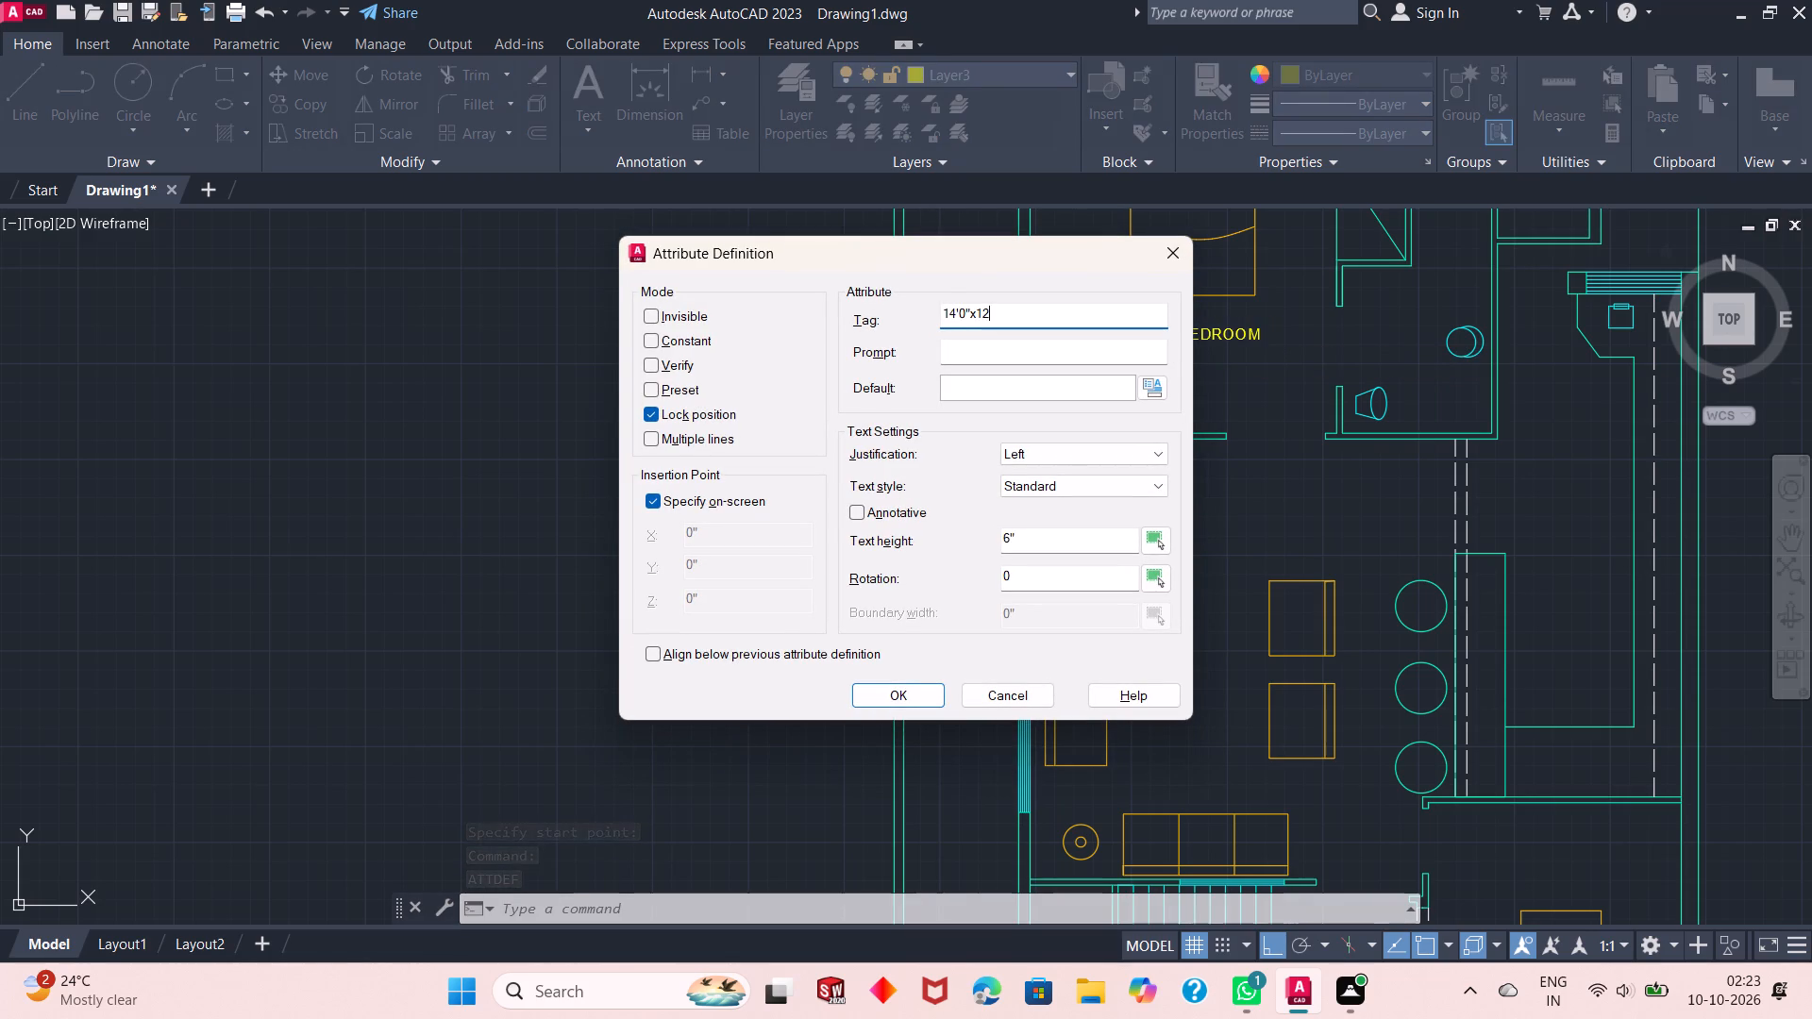
{"action": "type", "text": "'0"}
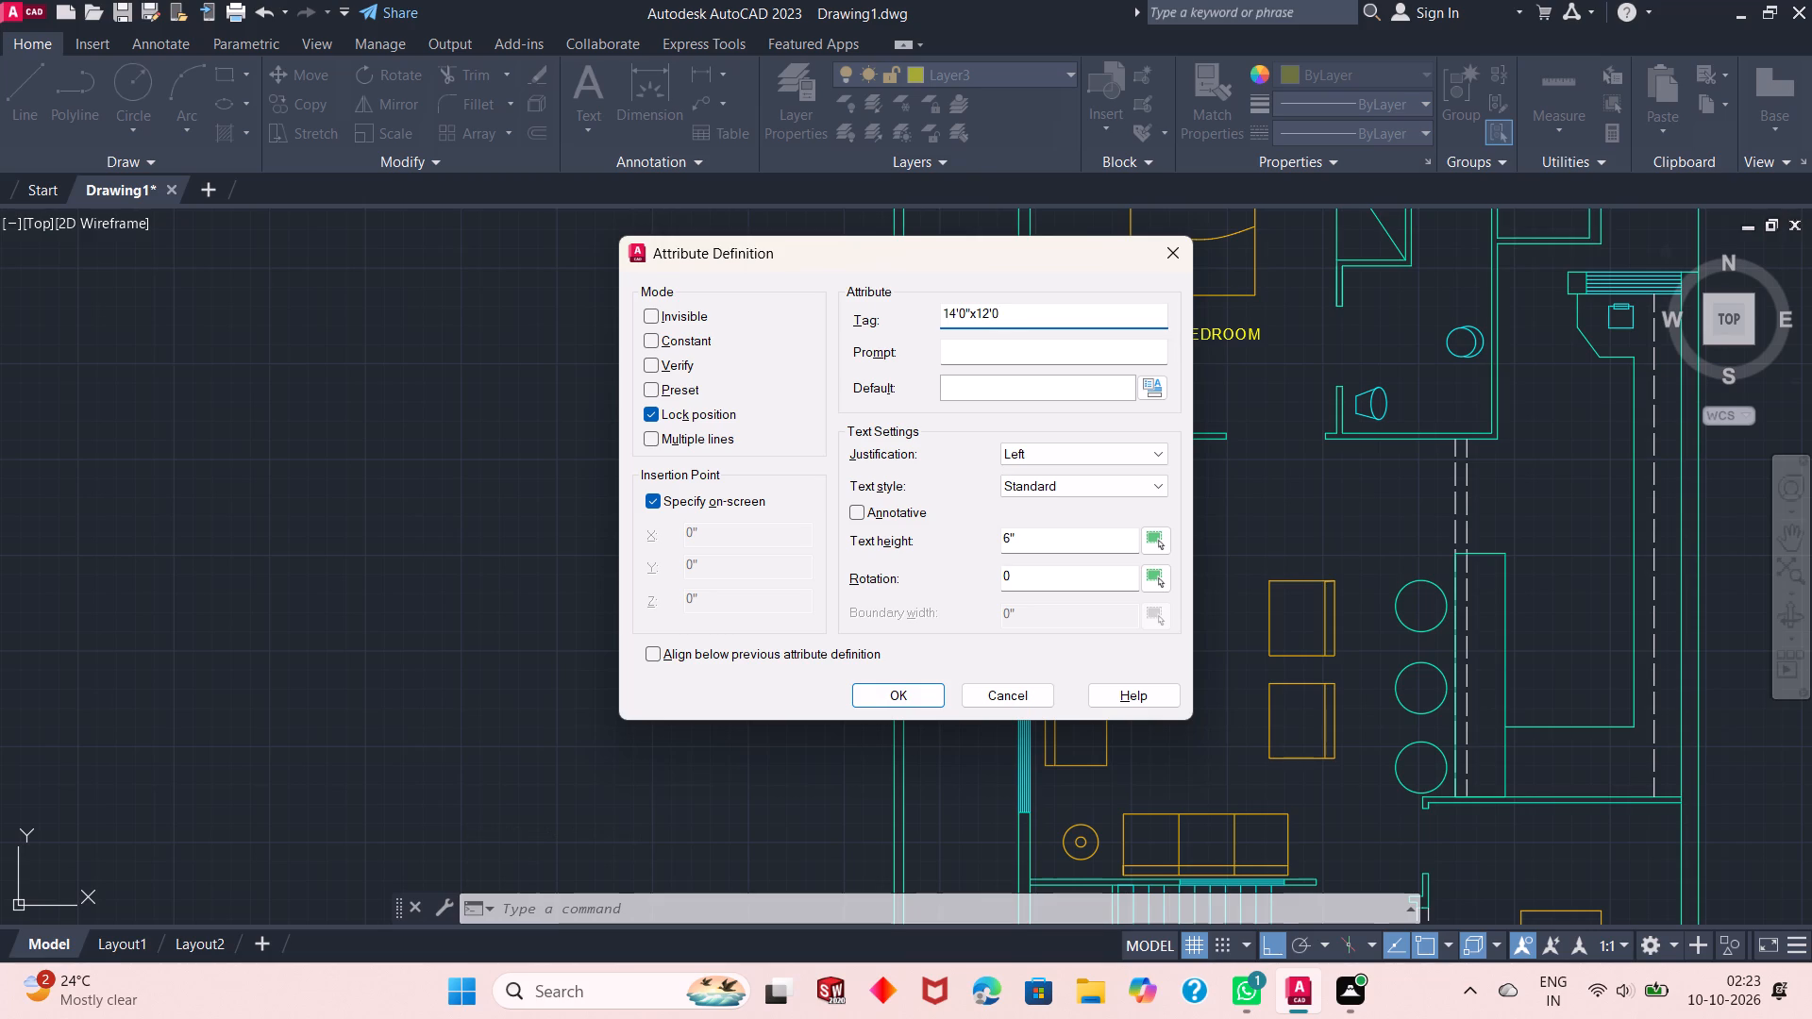
{"action": "key", "text": "shift+quotedbl"}
{"action": "key", "text": "Return"}
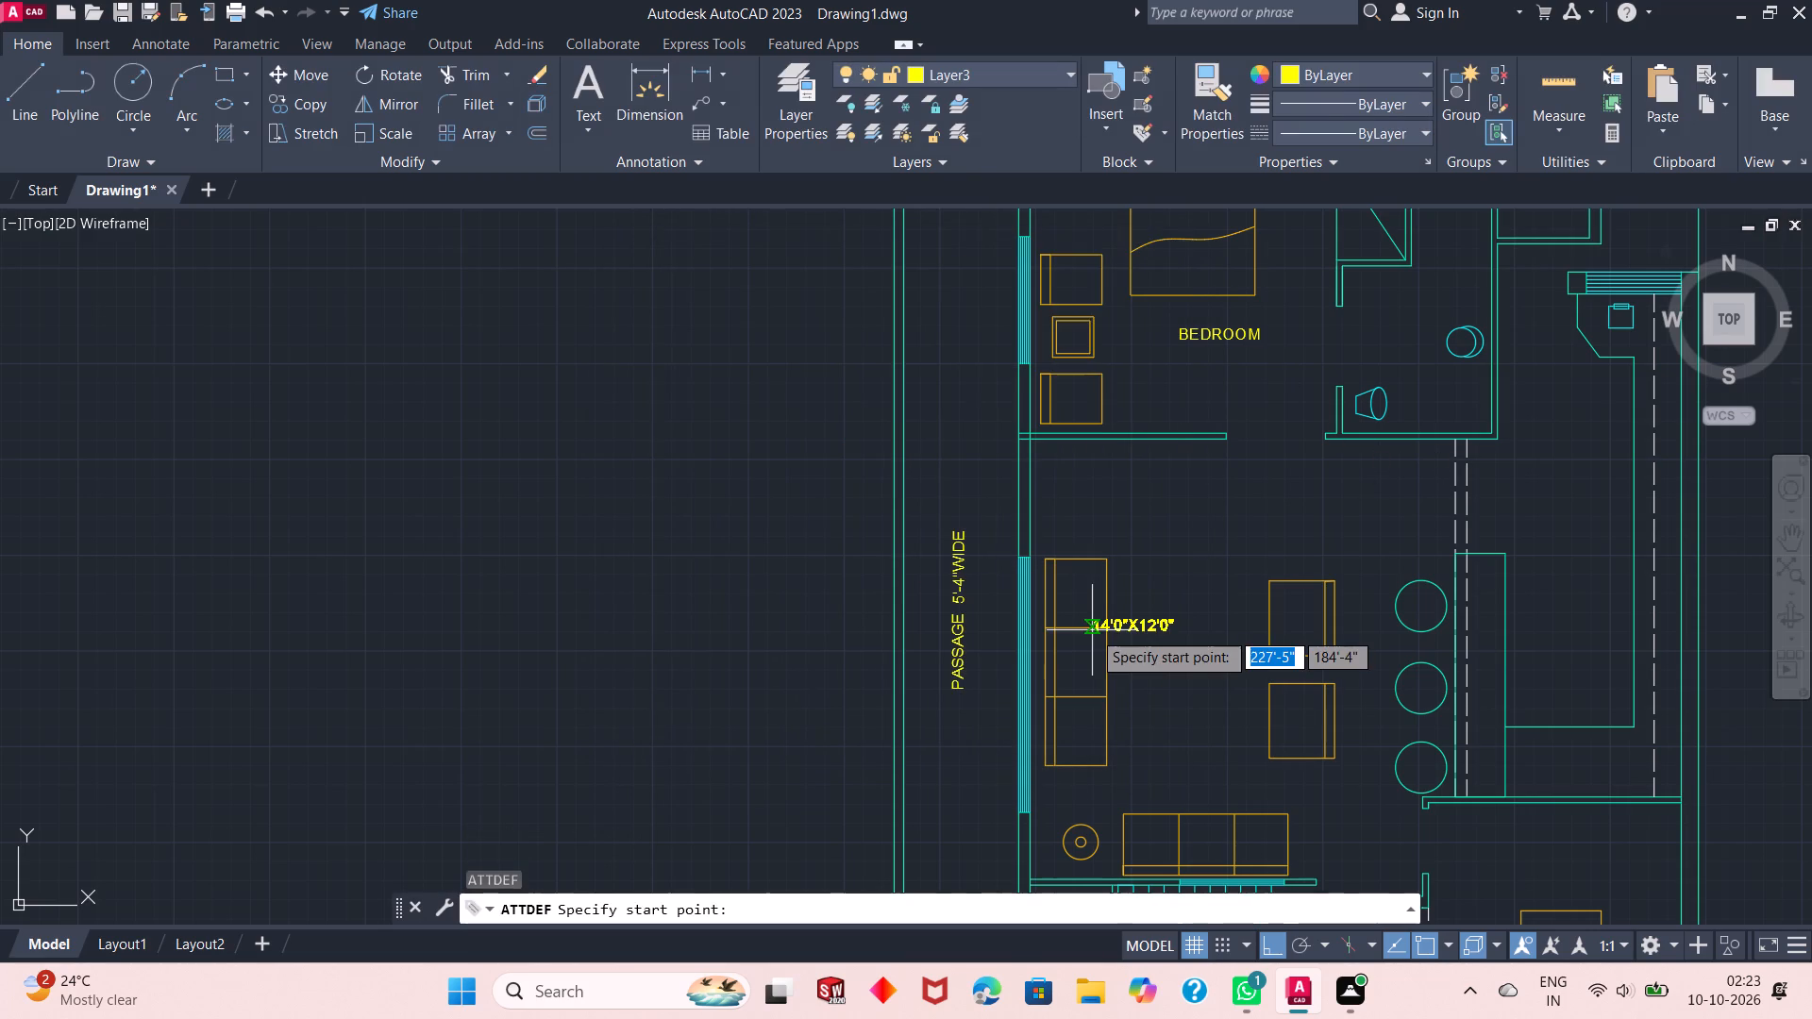
{"action": "left_click", "coordinate": [1181, 366]}
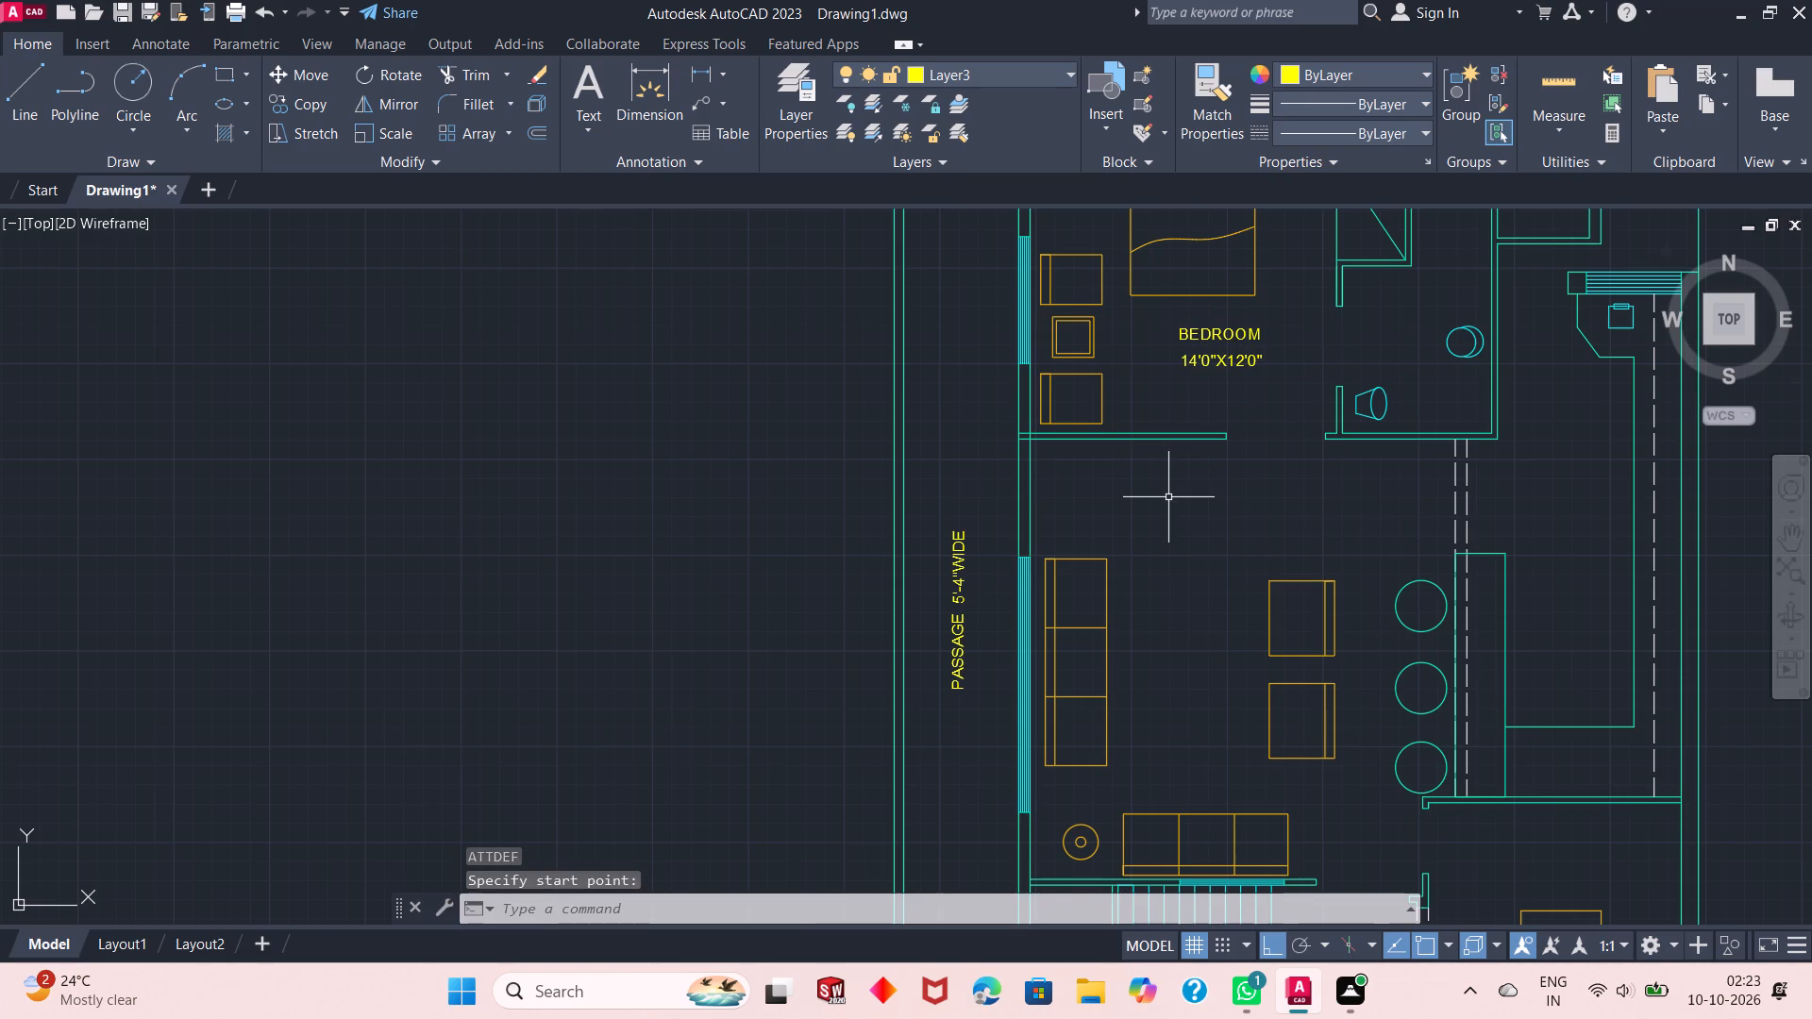
Define an attribute with tag lounge and place it in the living room, above the space between the sofa and armchairs.
{"action": "key", "text": "Return"}
{"action": "type", "text": "lo"}
{"action": "type", "text": "unge"}
{"action": "key", "text": "Return"}
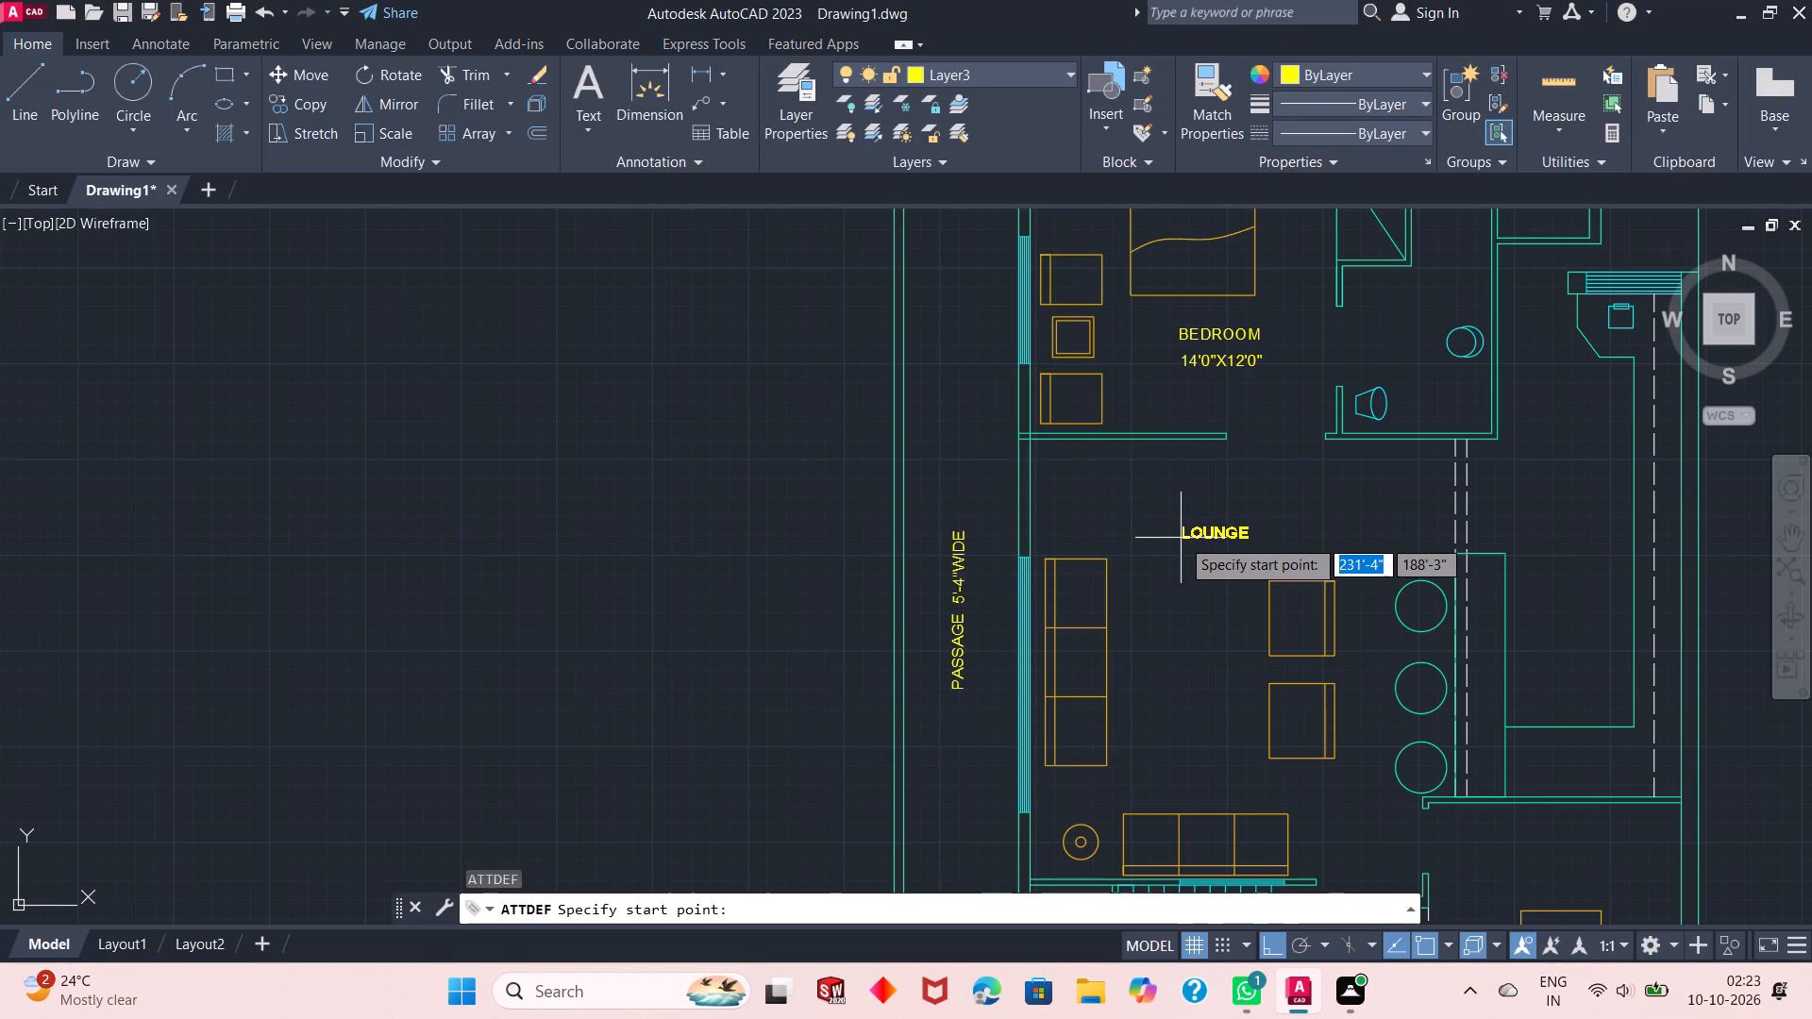
{"action": "left_click", "coordinate": [1172, 524]}
Define an attribute with tag 18'0"X14'6" and place it directly below the LOUNGE label.
{"action": "key", "text": "Return"}
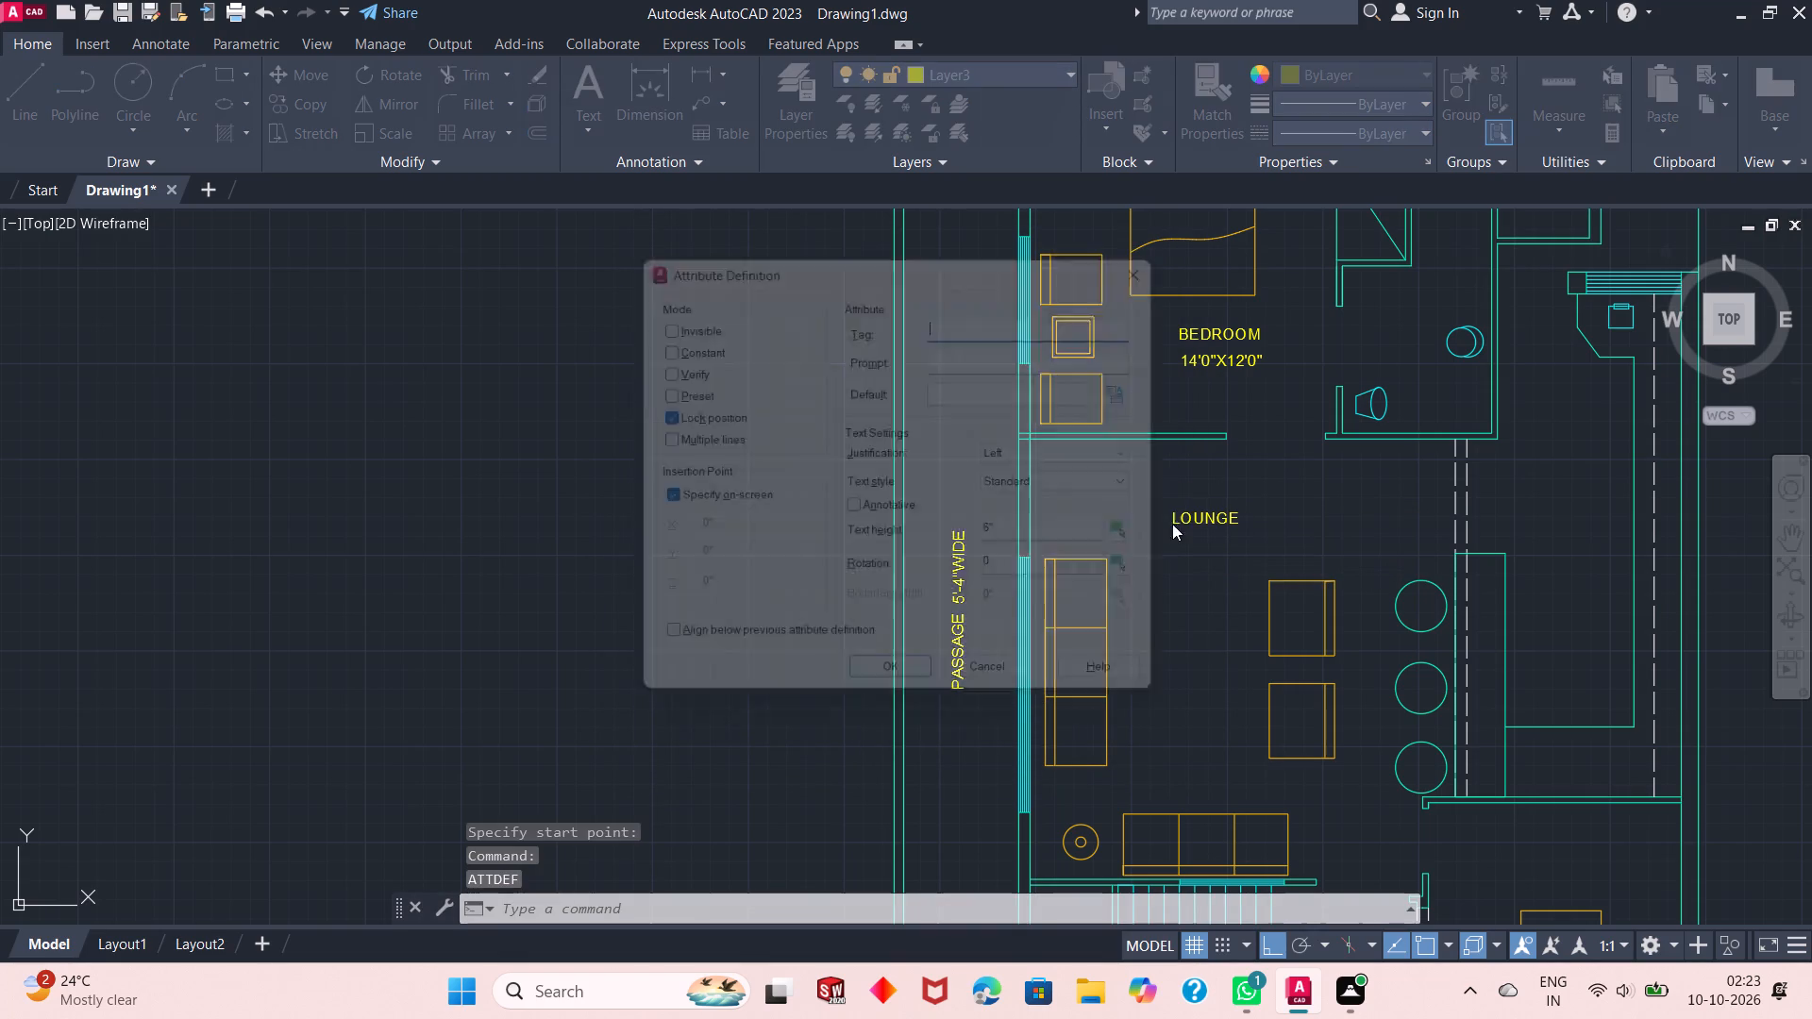
{"action": "type", "text": "18'0\""}
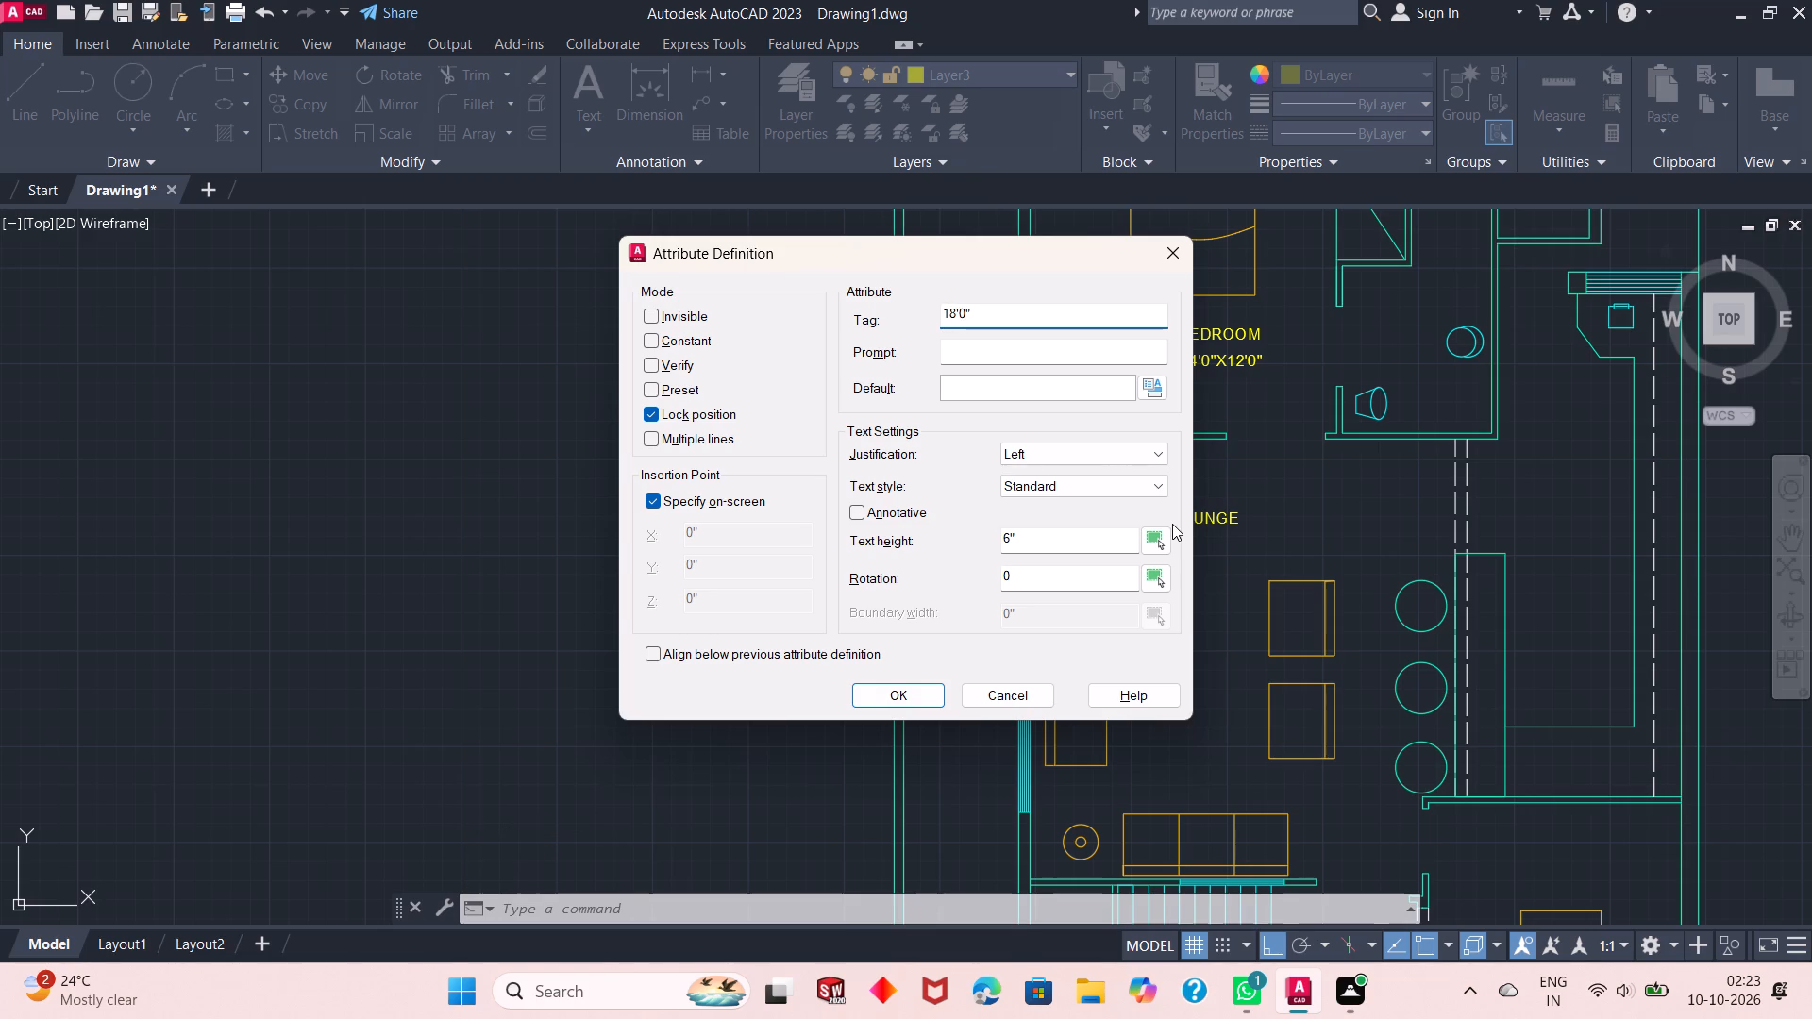
{"action": "key", "text": "x"}
{"action": "type", "text": "14'6\""}
{"action": "key", "text": "Return"}
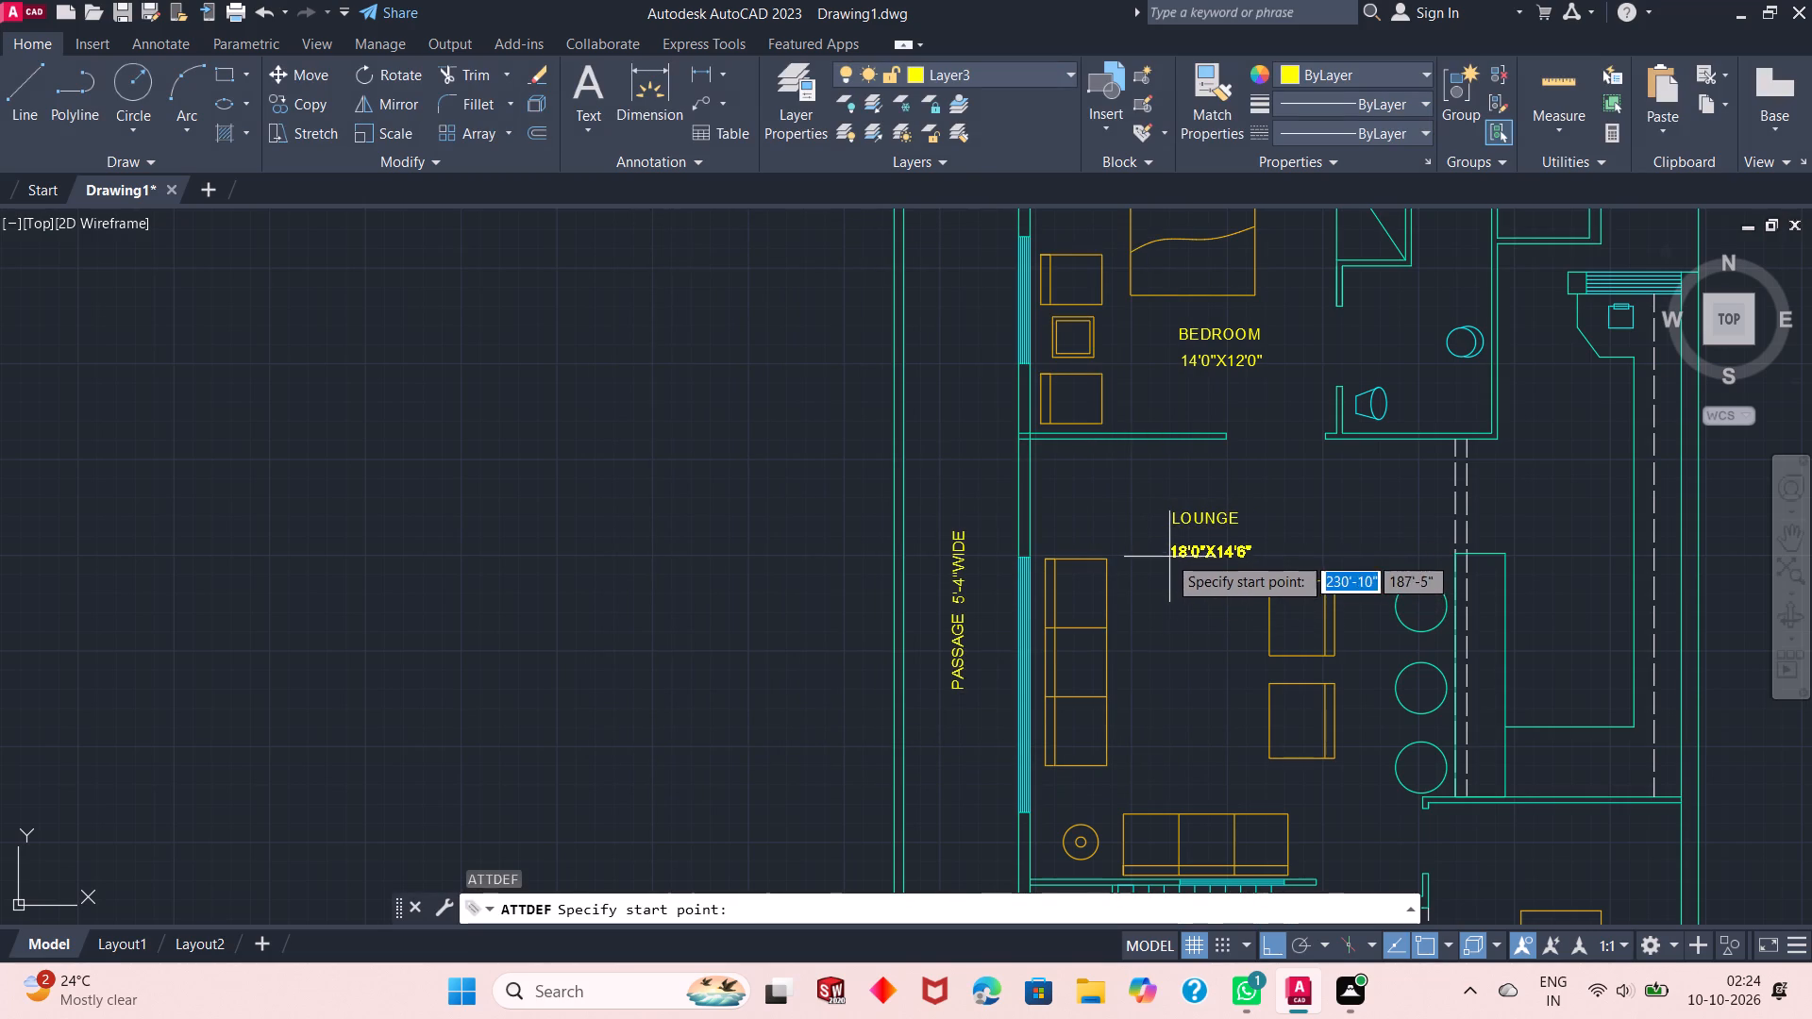
{"action": "left_click", "coordinate": [1168, 543]}
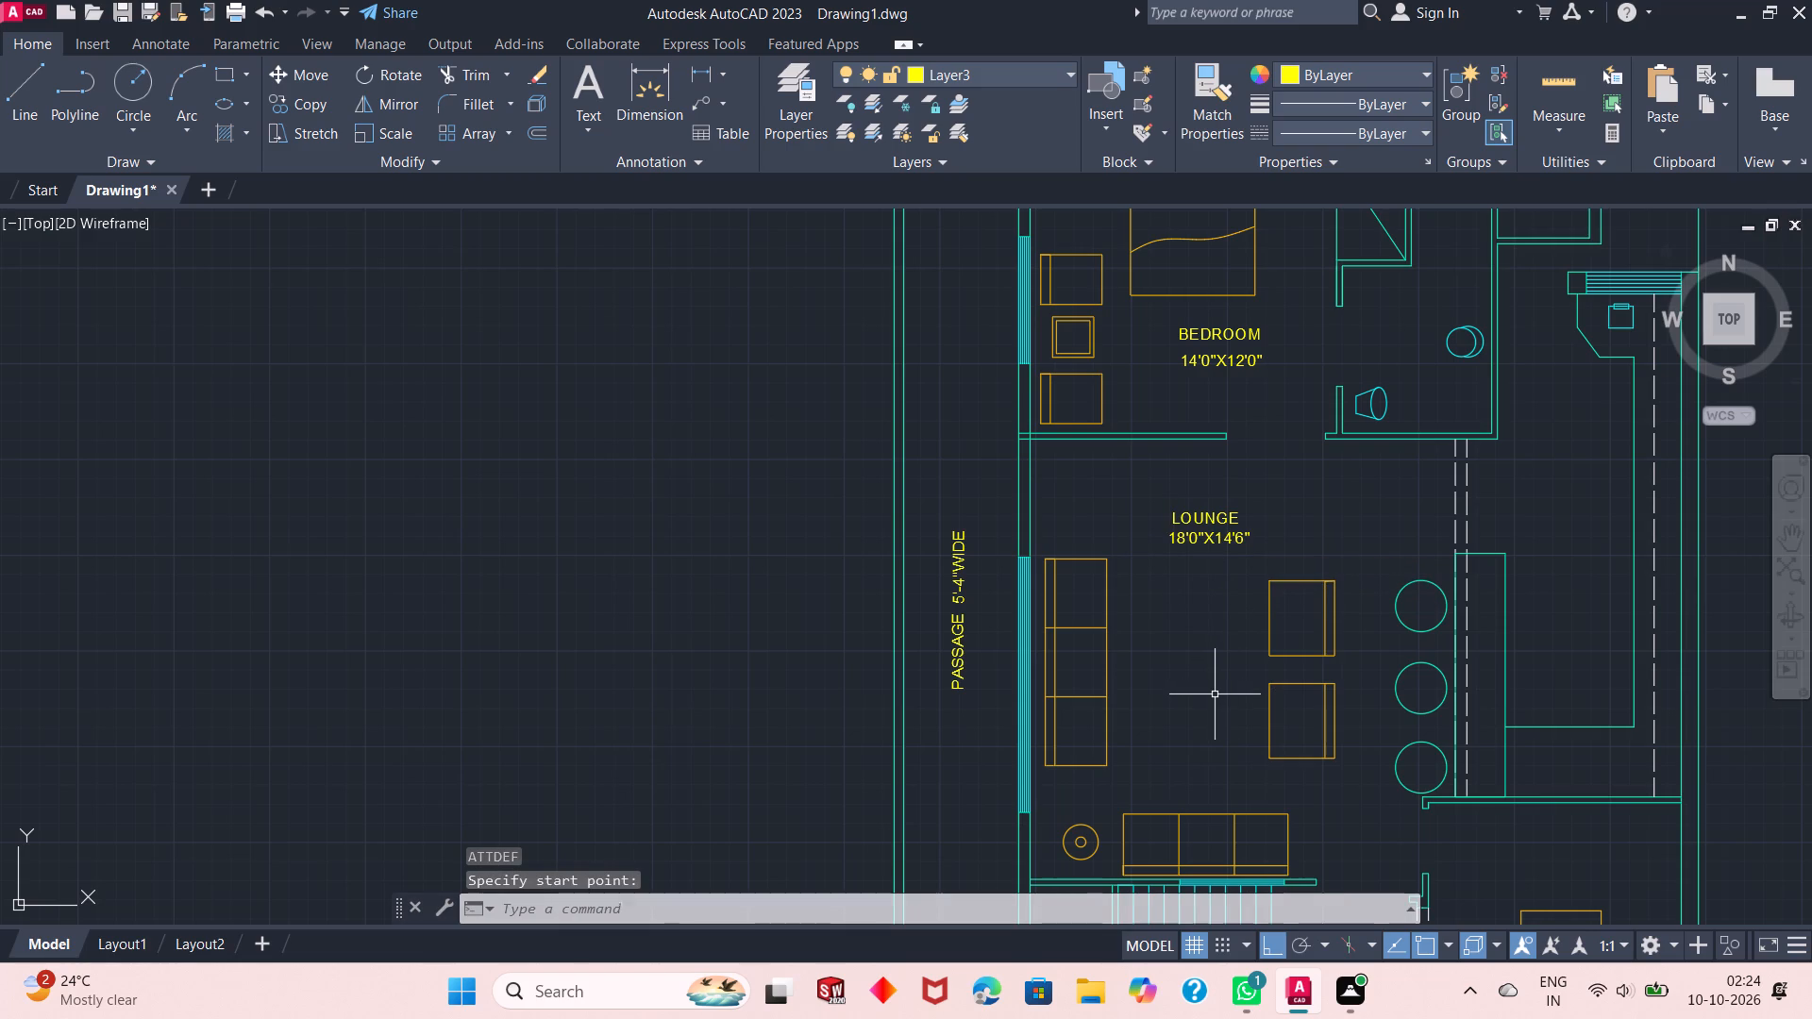
Define an attribute with tag BATH and place it in the bathroom east of the bedroom, just below the shower.
{"action": "key", "text": "Return"}
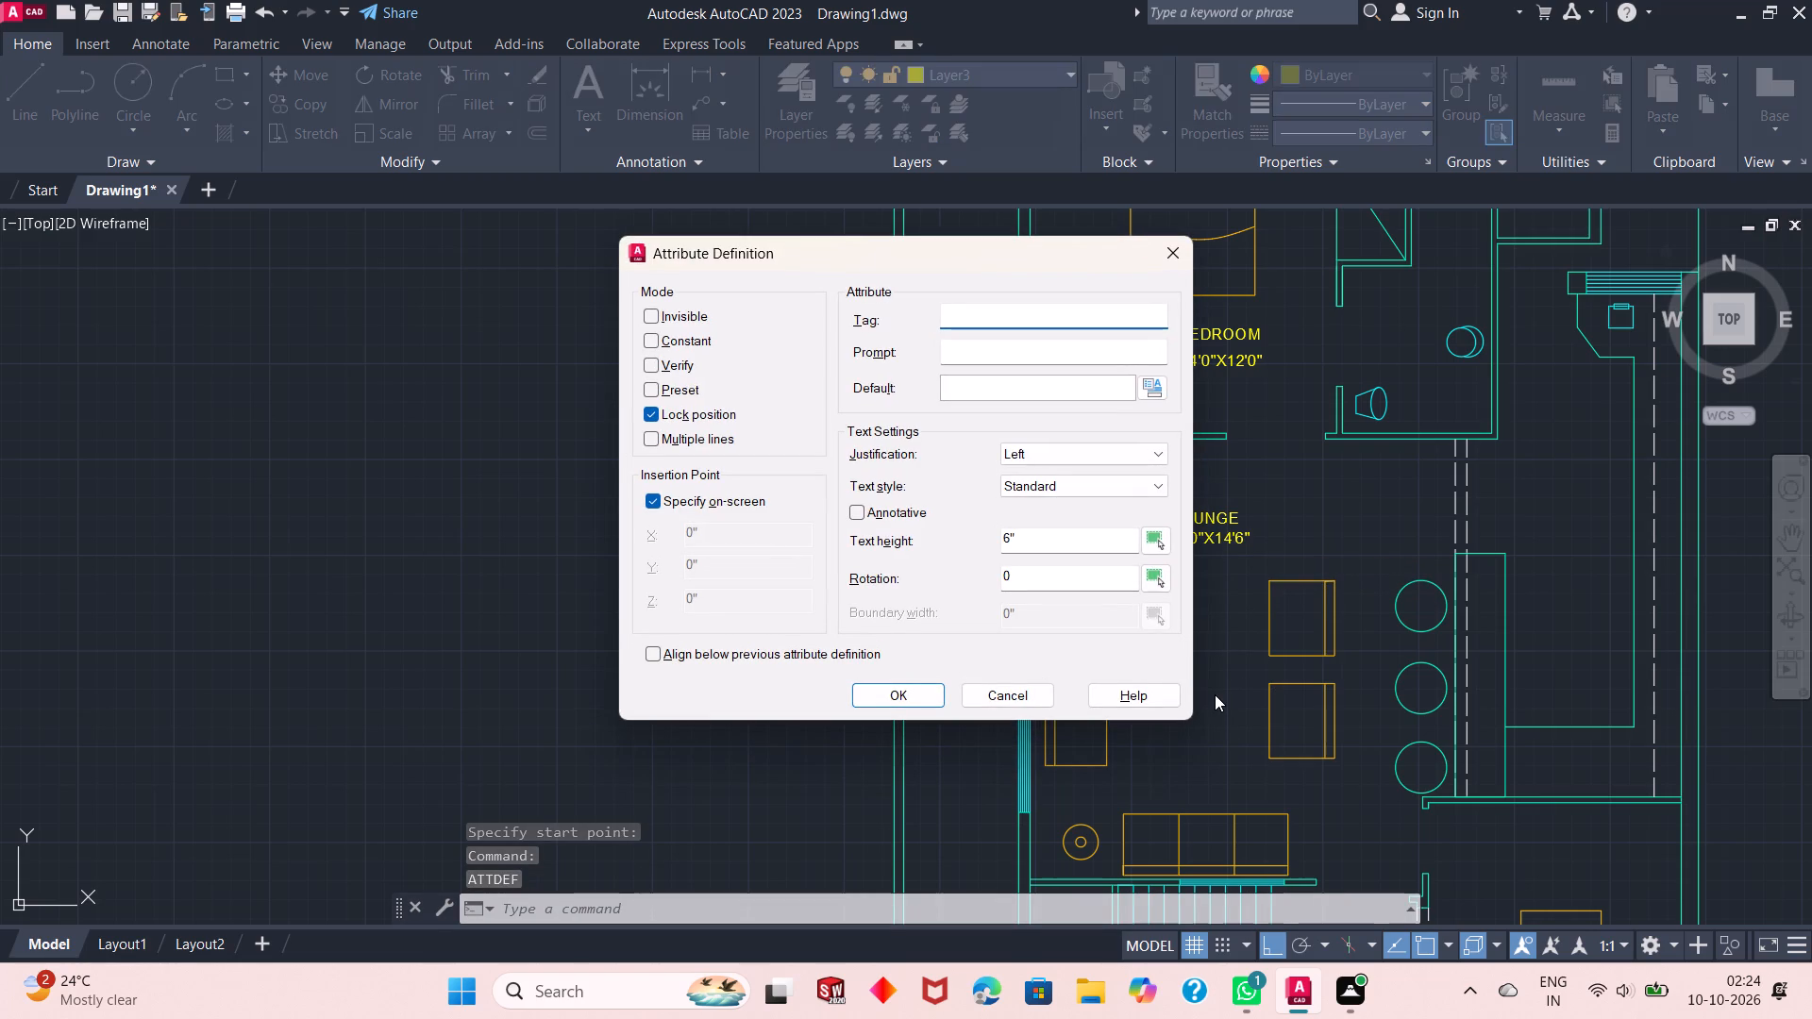
{"action": "type", "text": "BS"}
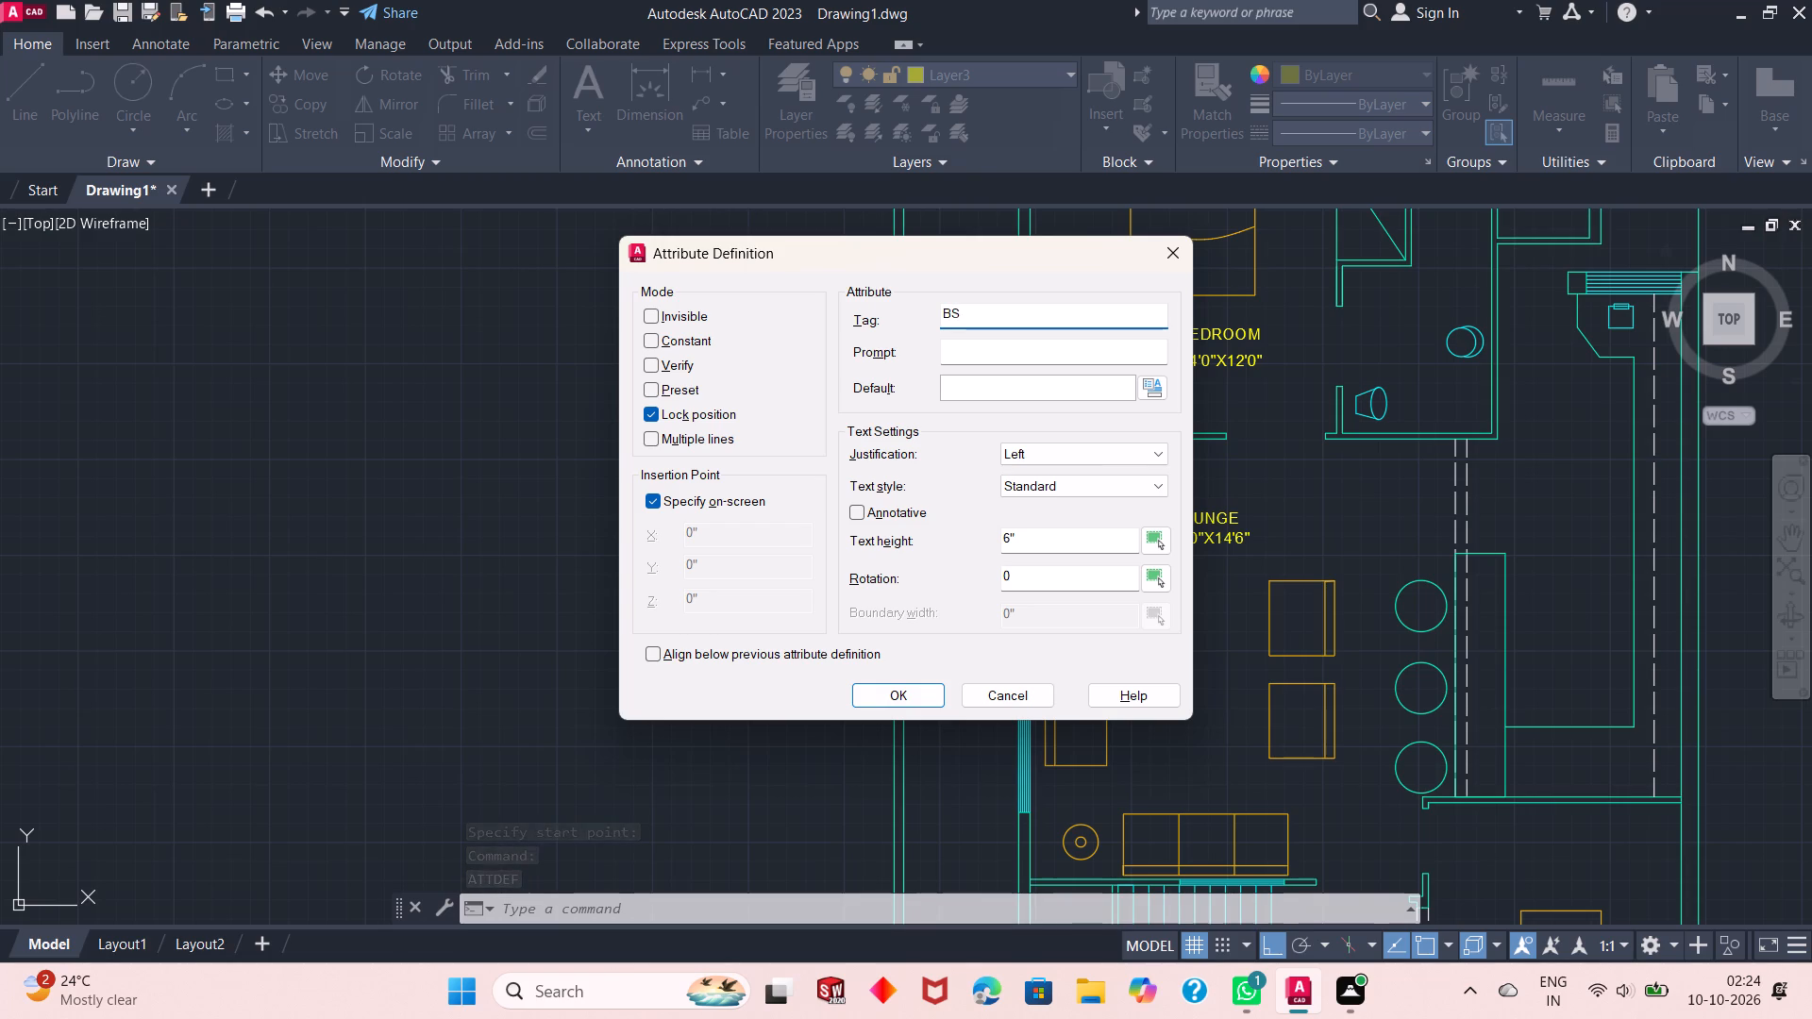
{"action": "key", "text": "BackSpace"}
{"action": "key", "text": "q"}
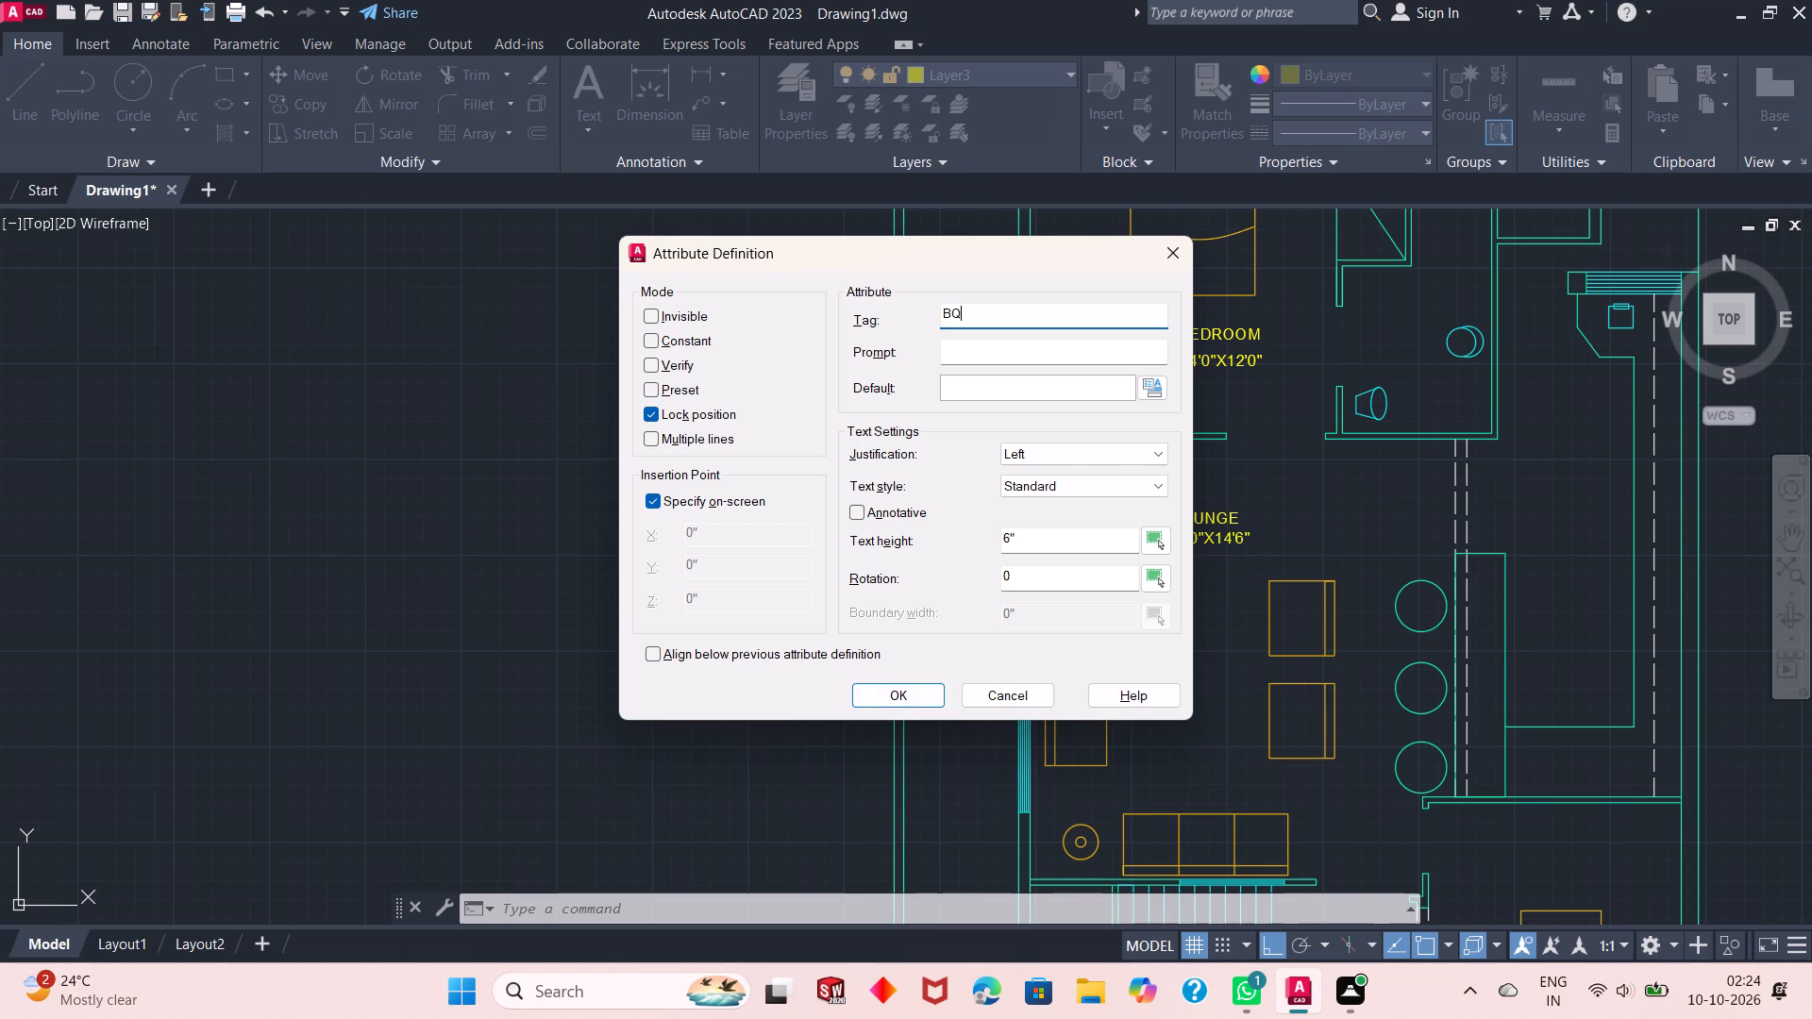
{"action": "key", "text": "BackSpace"}
{"action": "key", "text": "a"}
{"action": "type", "text": "TH"}
{"action": "key", "text": "Return"}
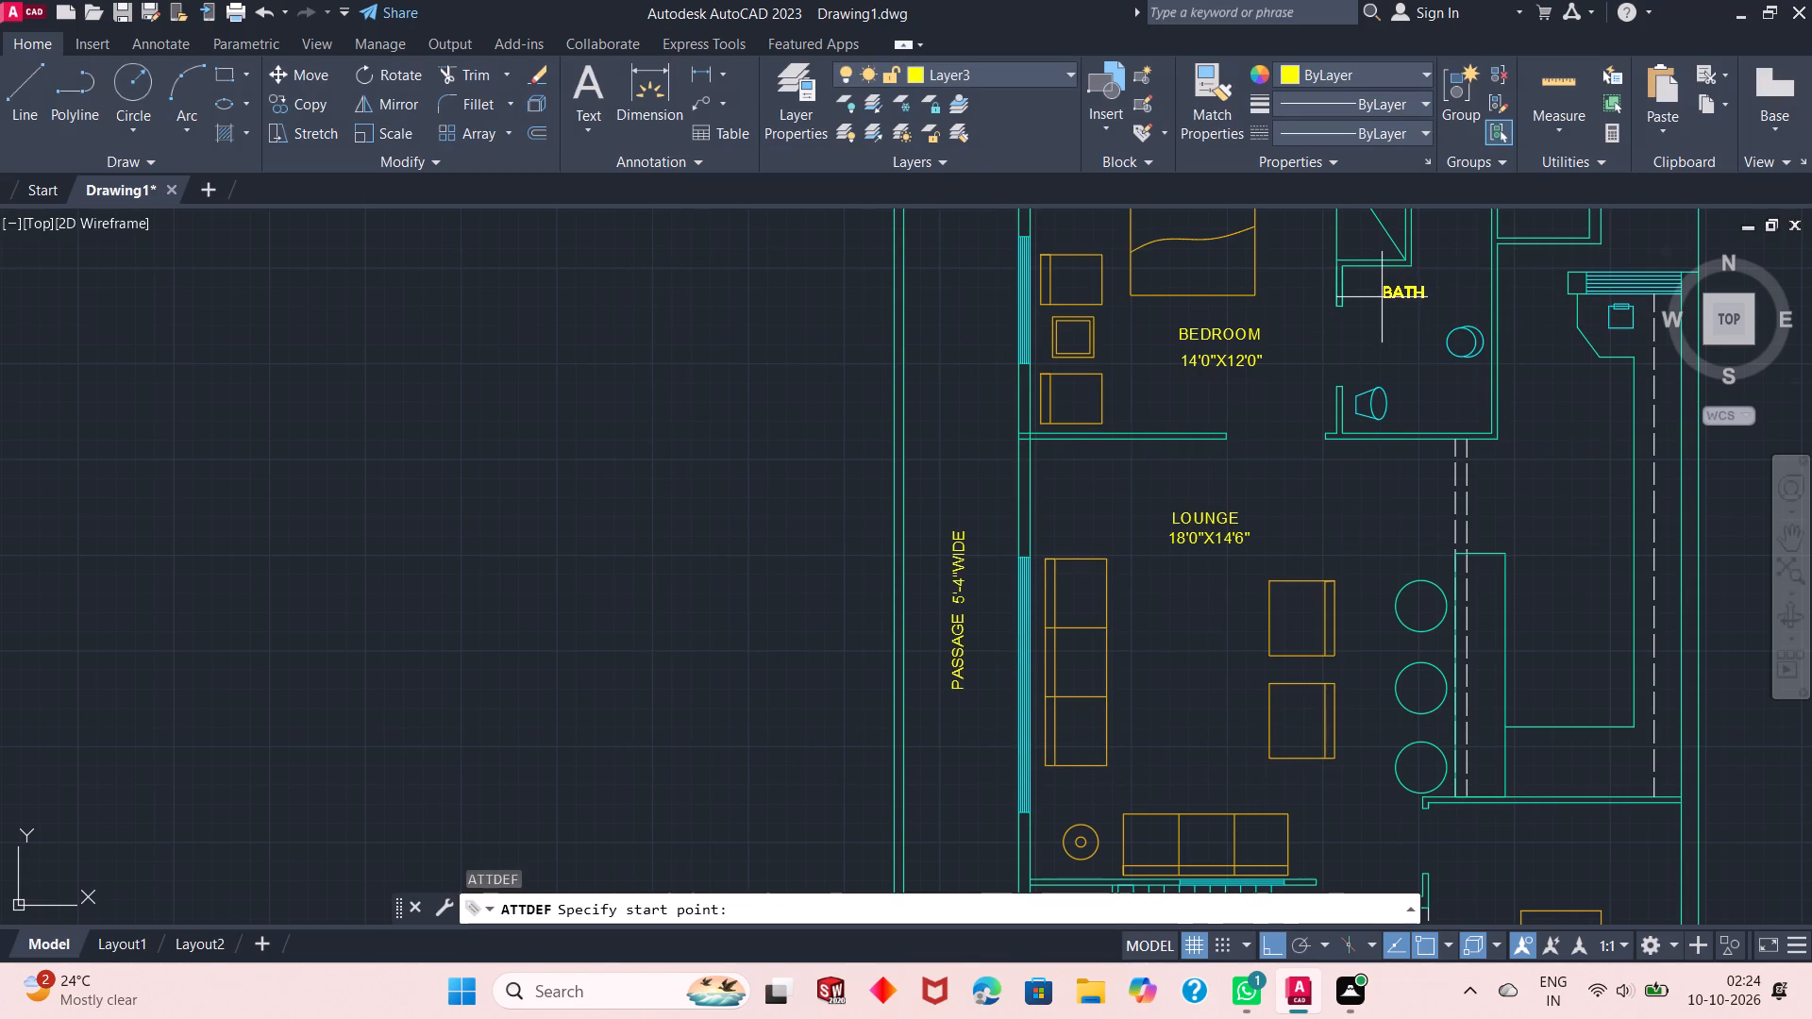
{"action": "left_click", "coordinate": [1382, 297]}
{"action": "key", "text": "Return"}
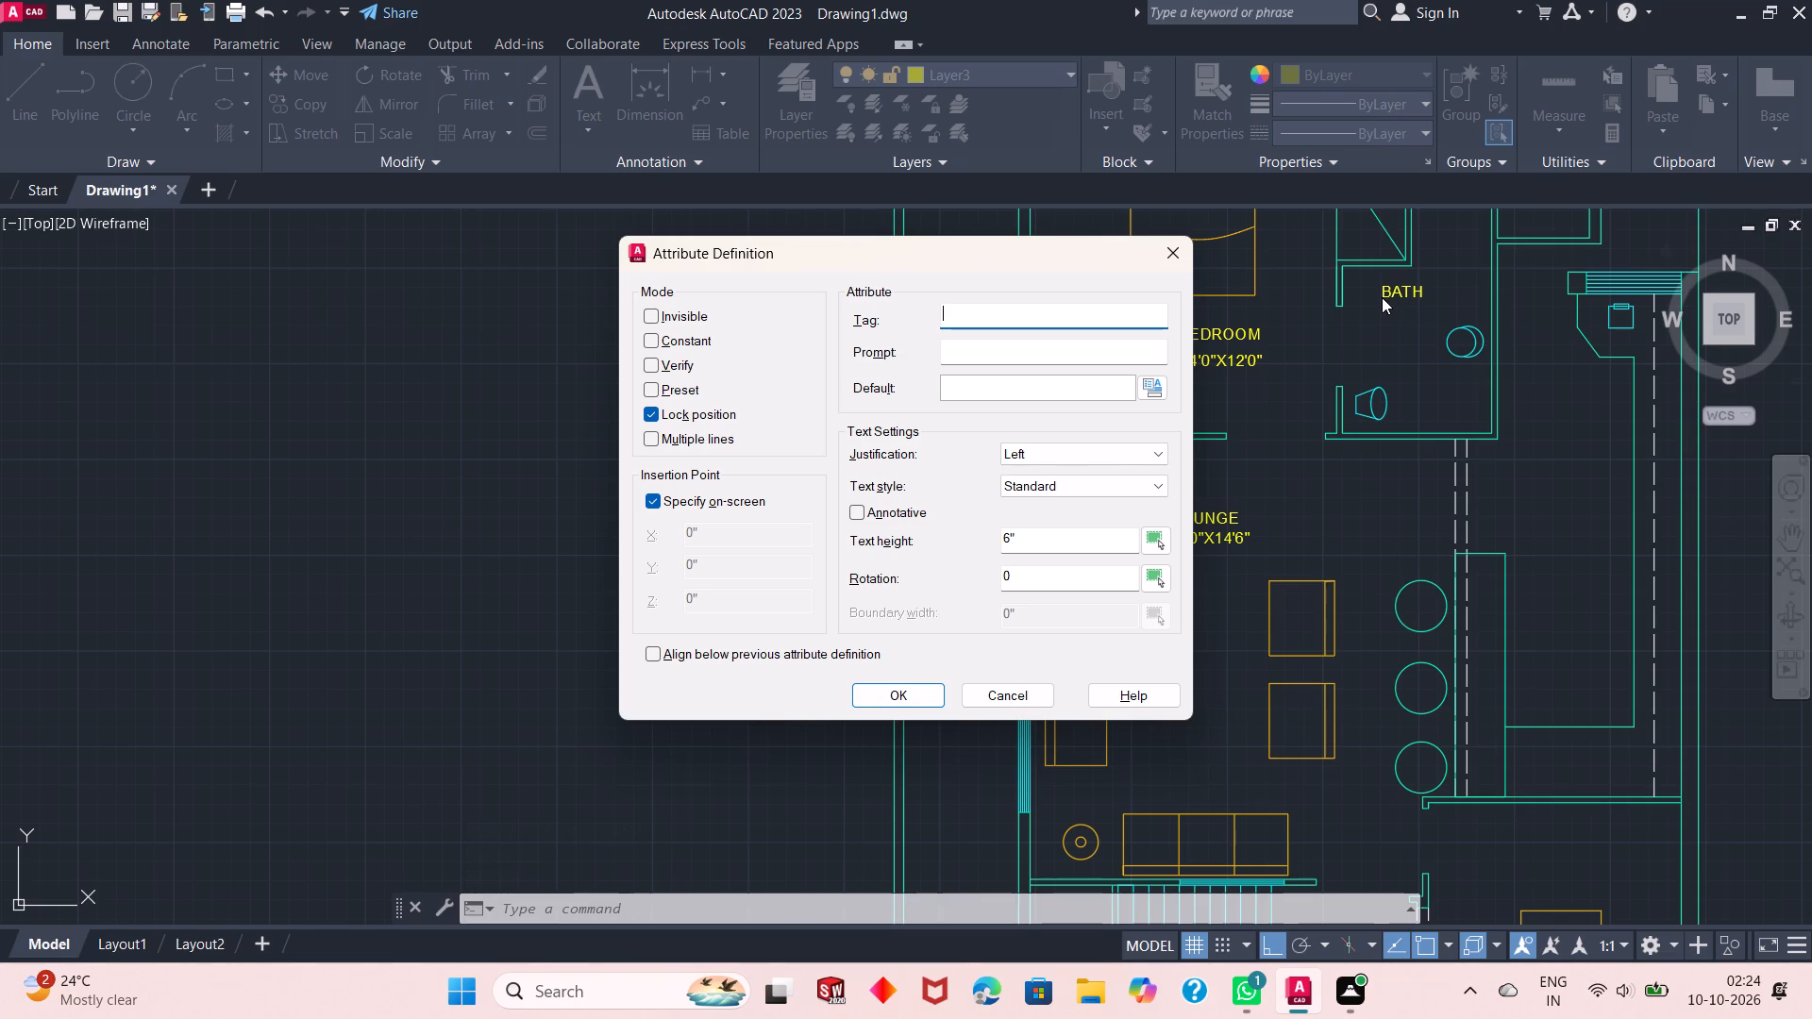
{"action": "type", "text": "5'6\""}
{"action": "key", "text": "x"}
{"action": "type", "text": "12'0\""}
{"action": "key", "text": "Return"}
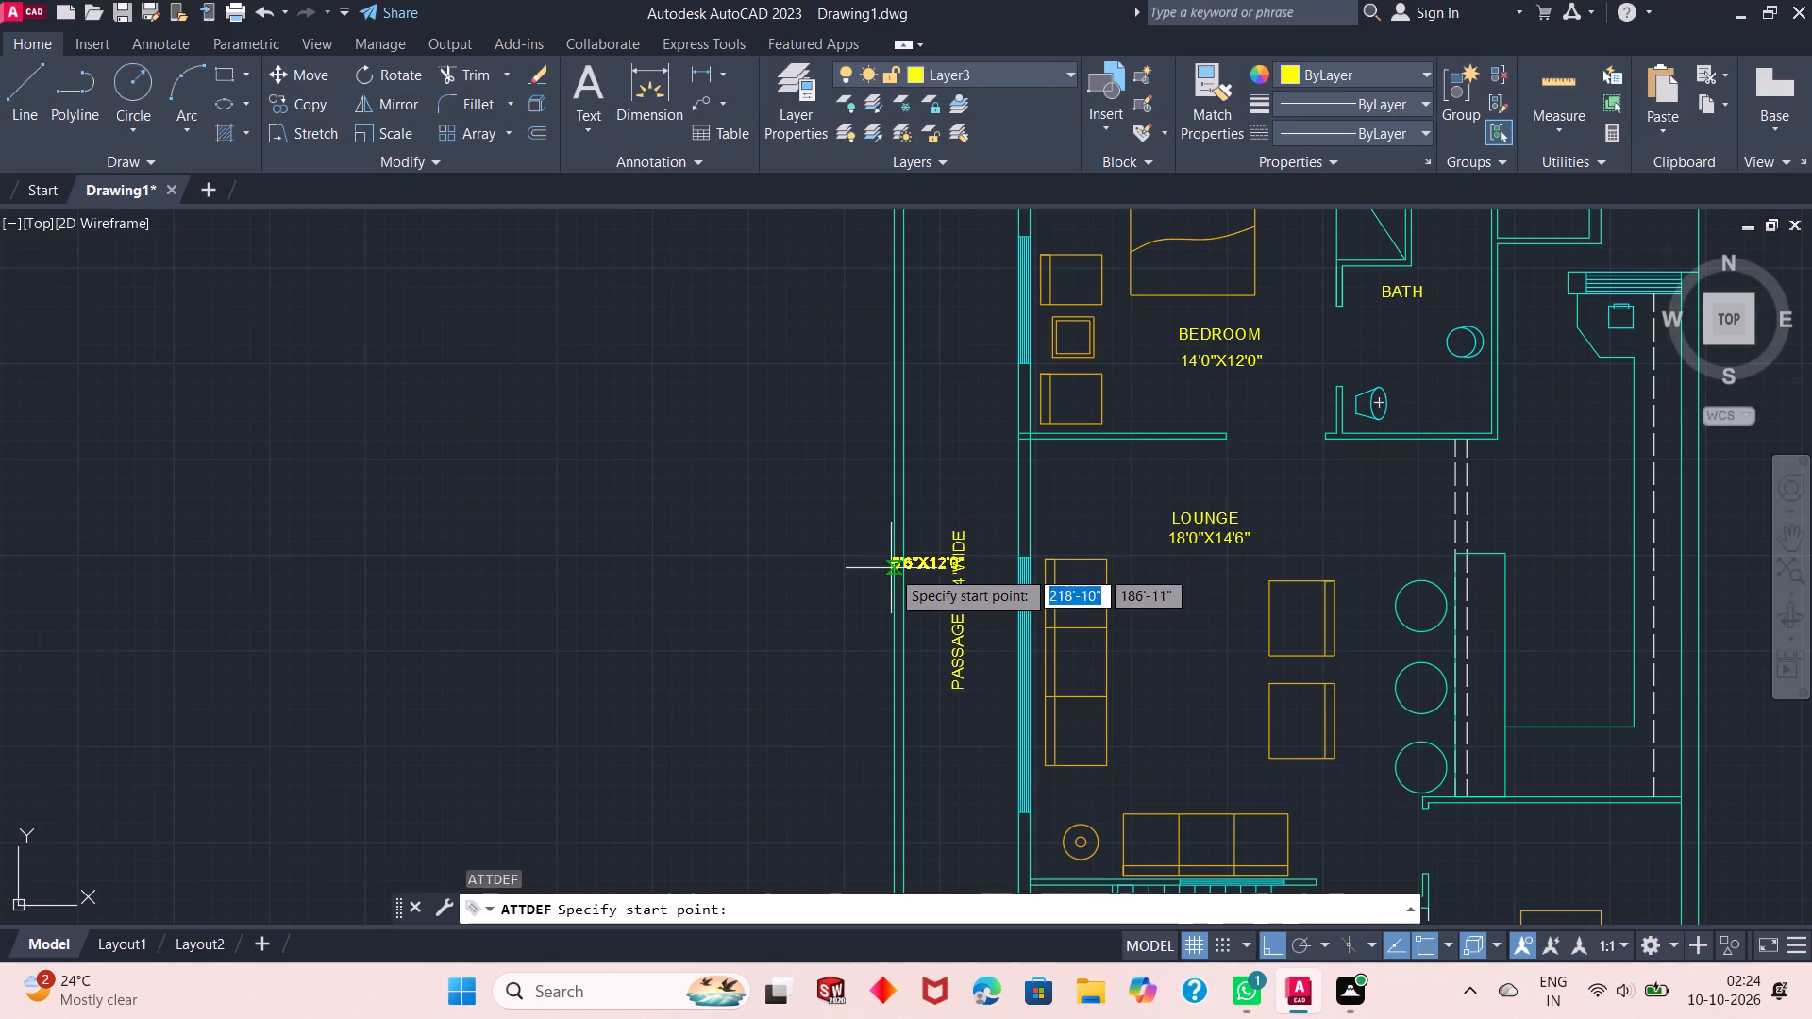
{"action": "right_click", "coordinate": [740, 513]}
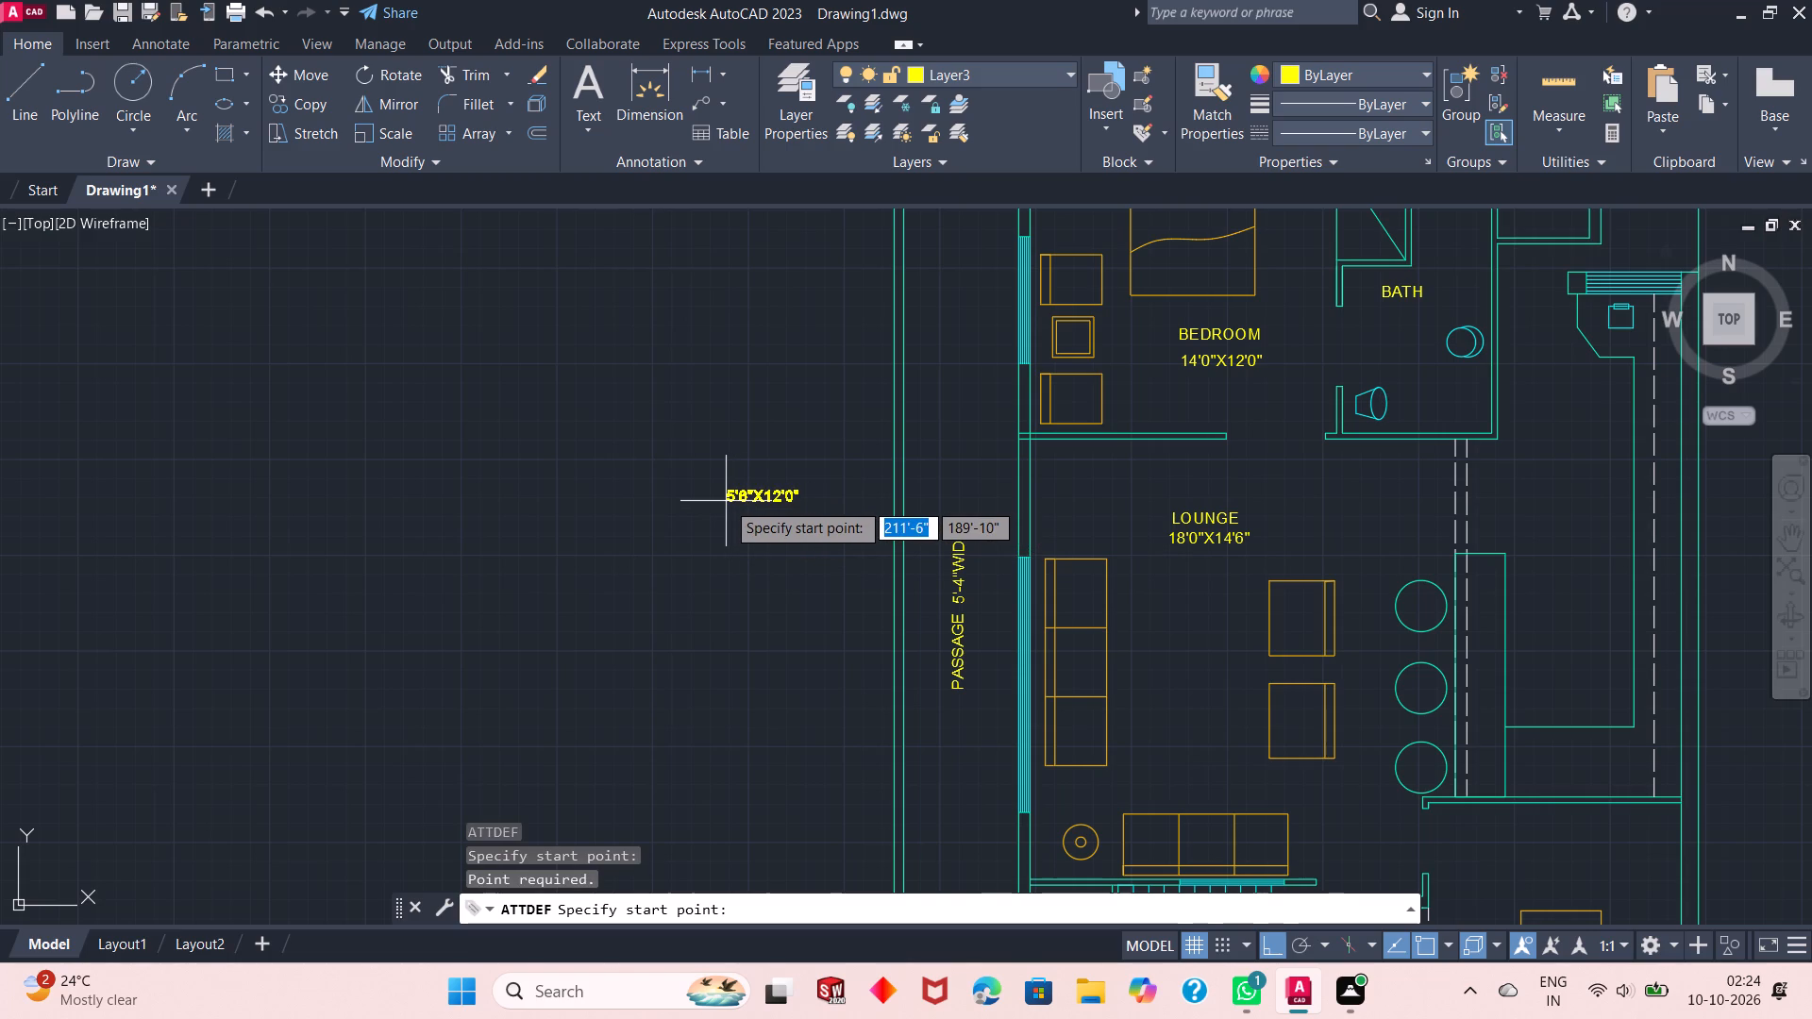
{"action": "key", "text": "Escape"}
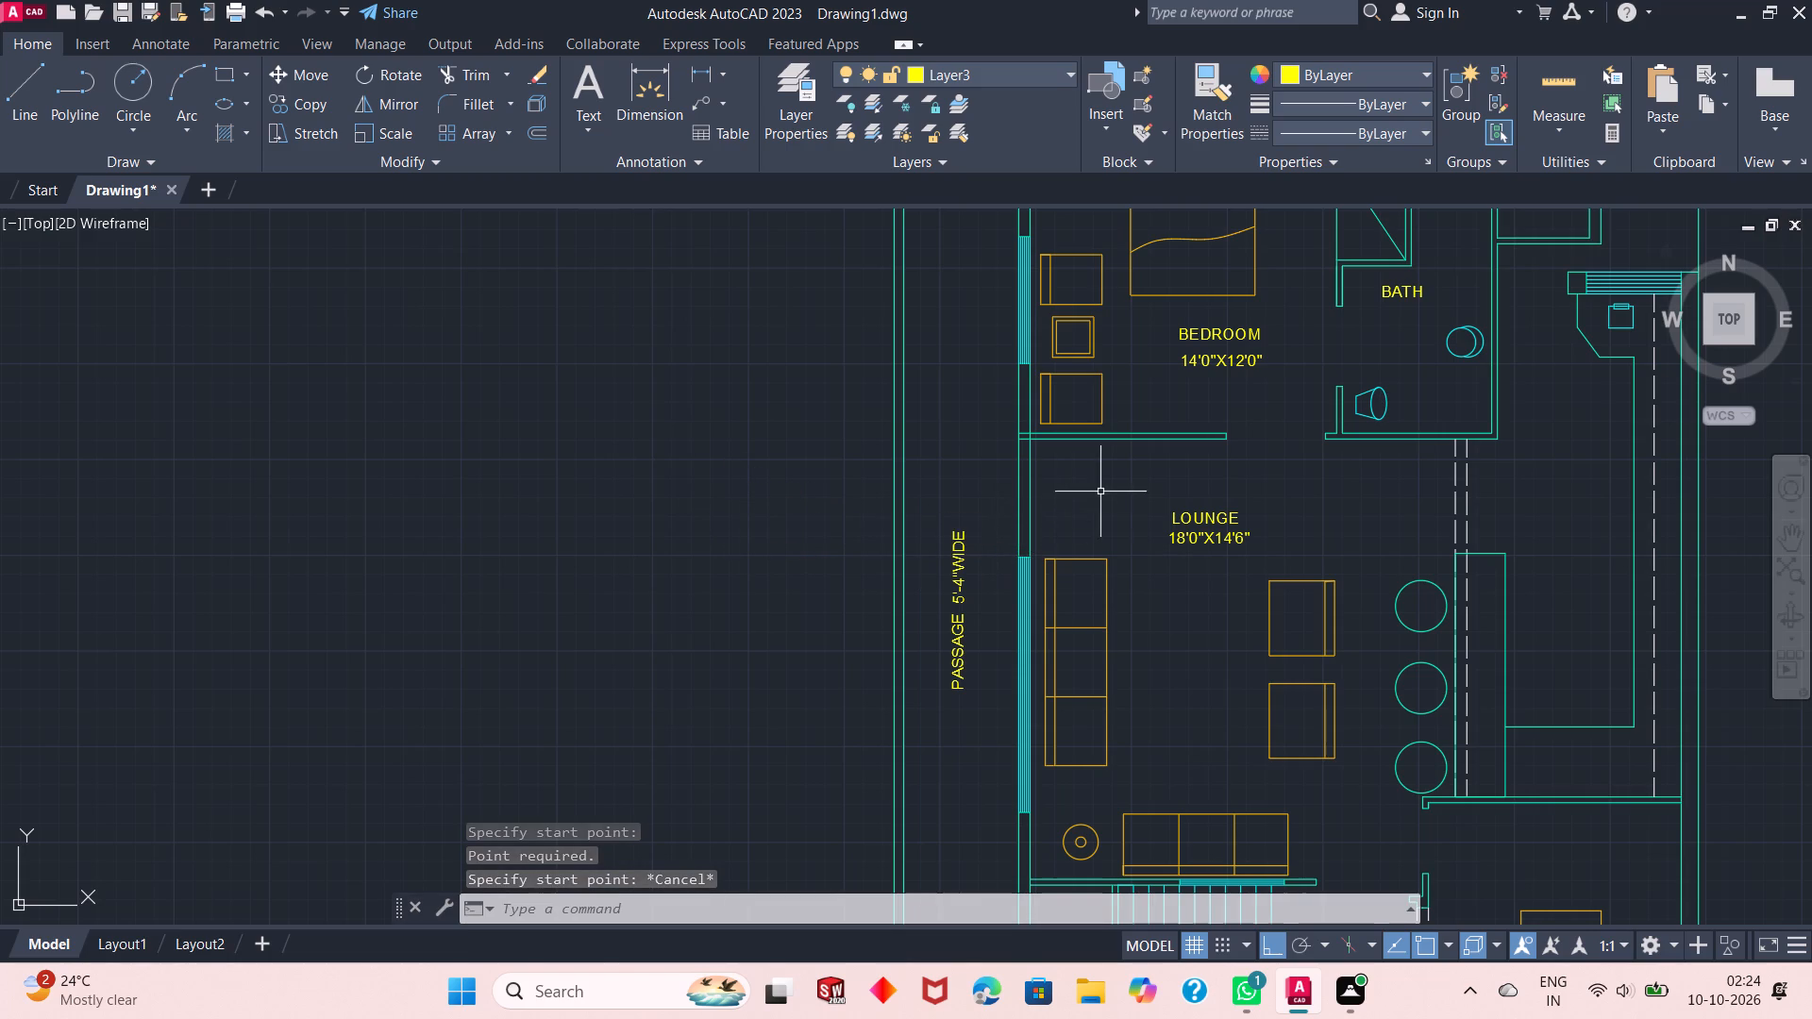
Define an attribute with tag 5'6"X12'0" and place it directly below the BATH label.
{"action": "key", "text": "Return"}
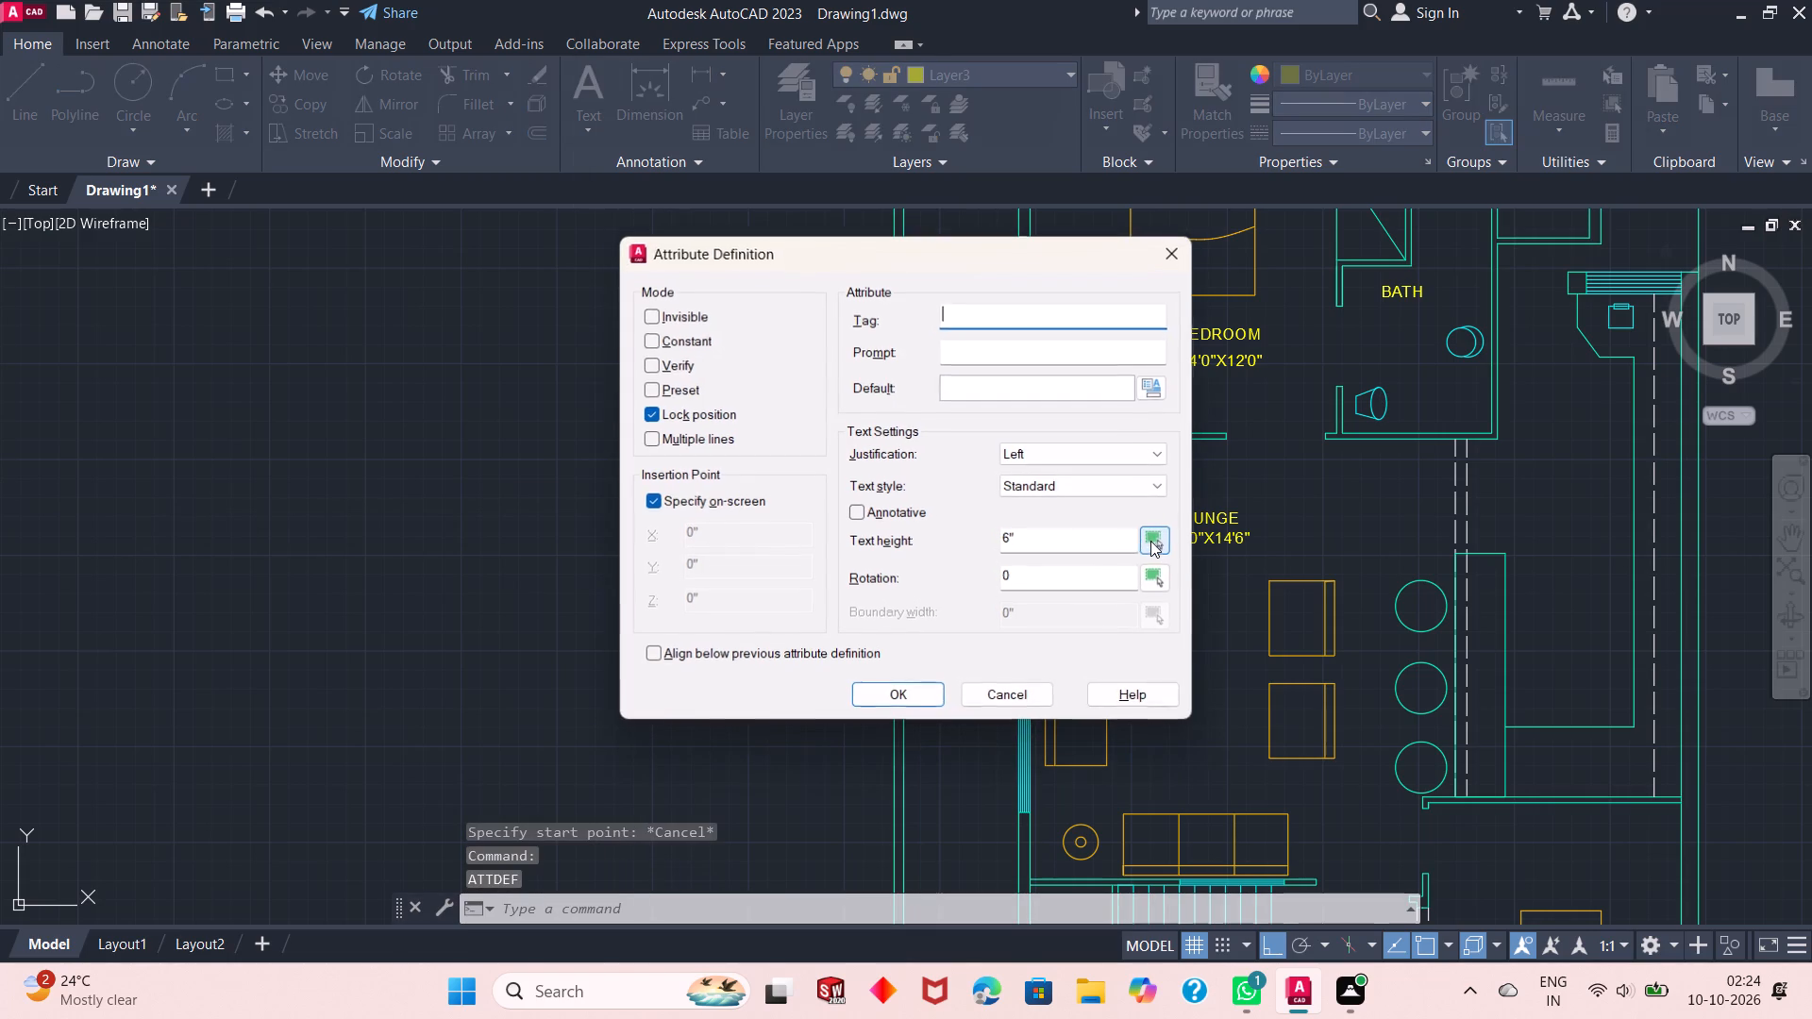
{"action": "type", "text": "5'6\""}
{"action": "key", "text": "x"}
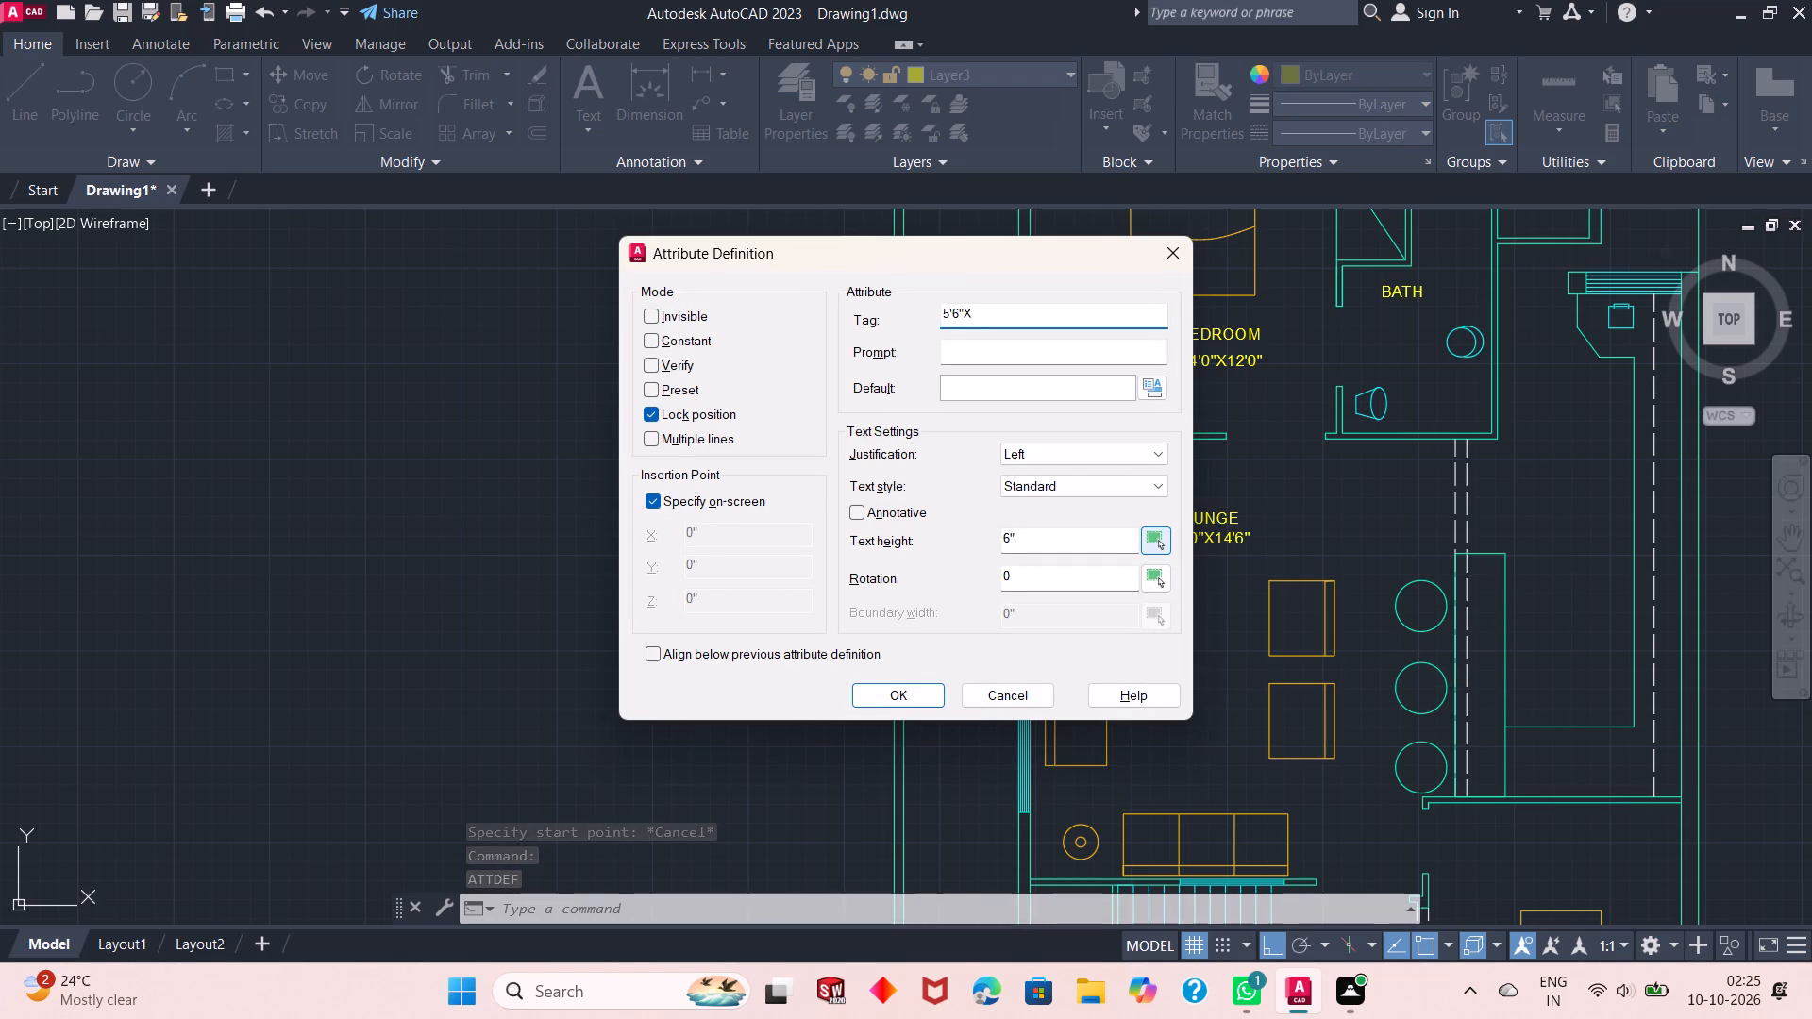
{"action": "type", "text": "10"}
{"action": "key", "text": "BackSpace"}
{"action": "type", "text": "2'0\""}
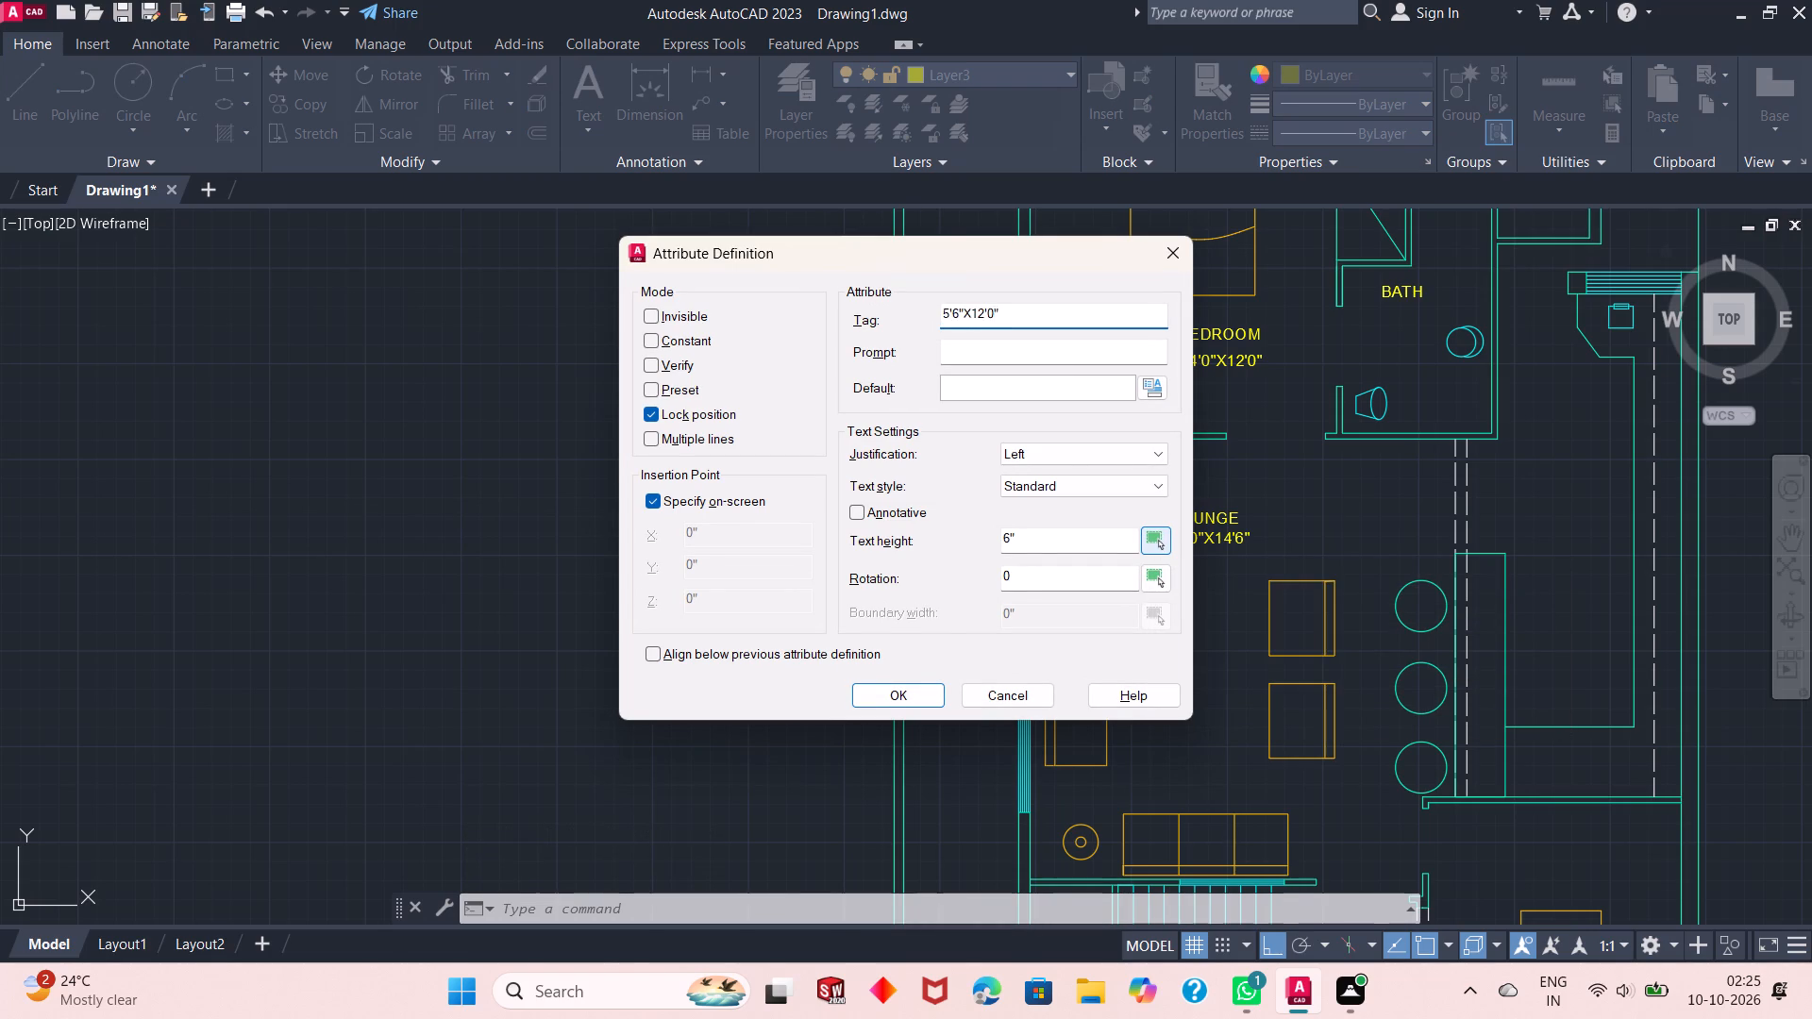
{"action": "key", "text": "Return"}
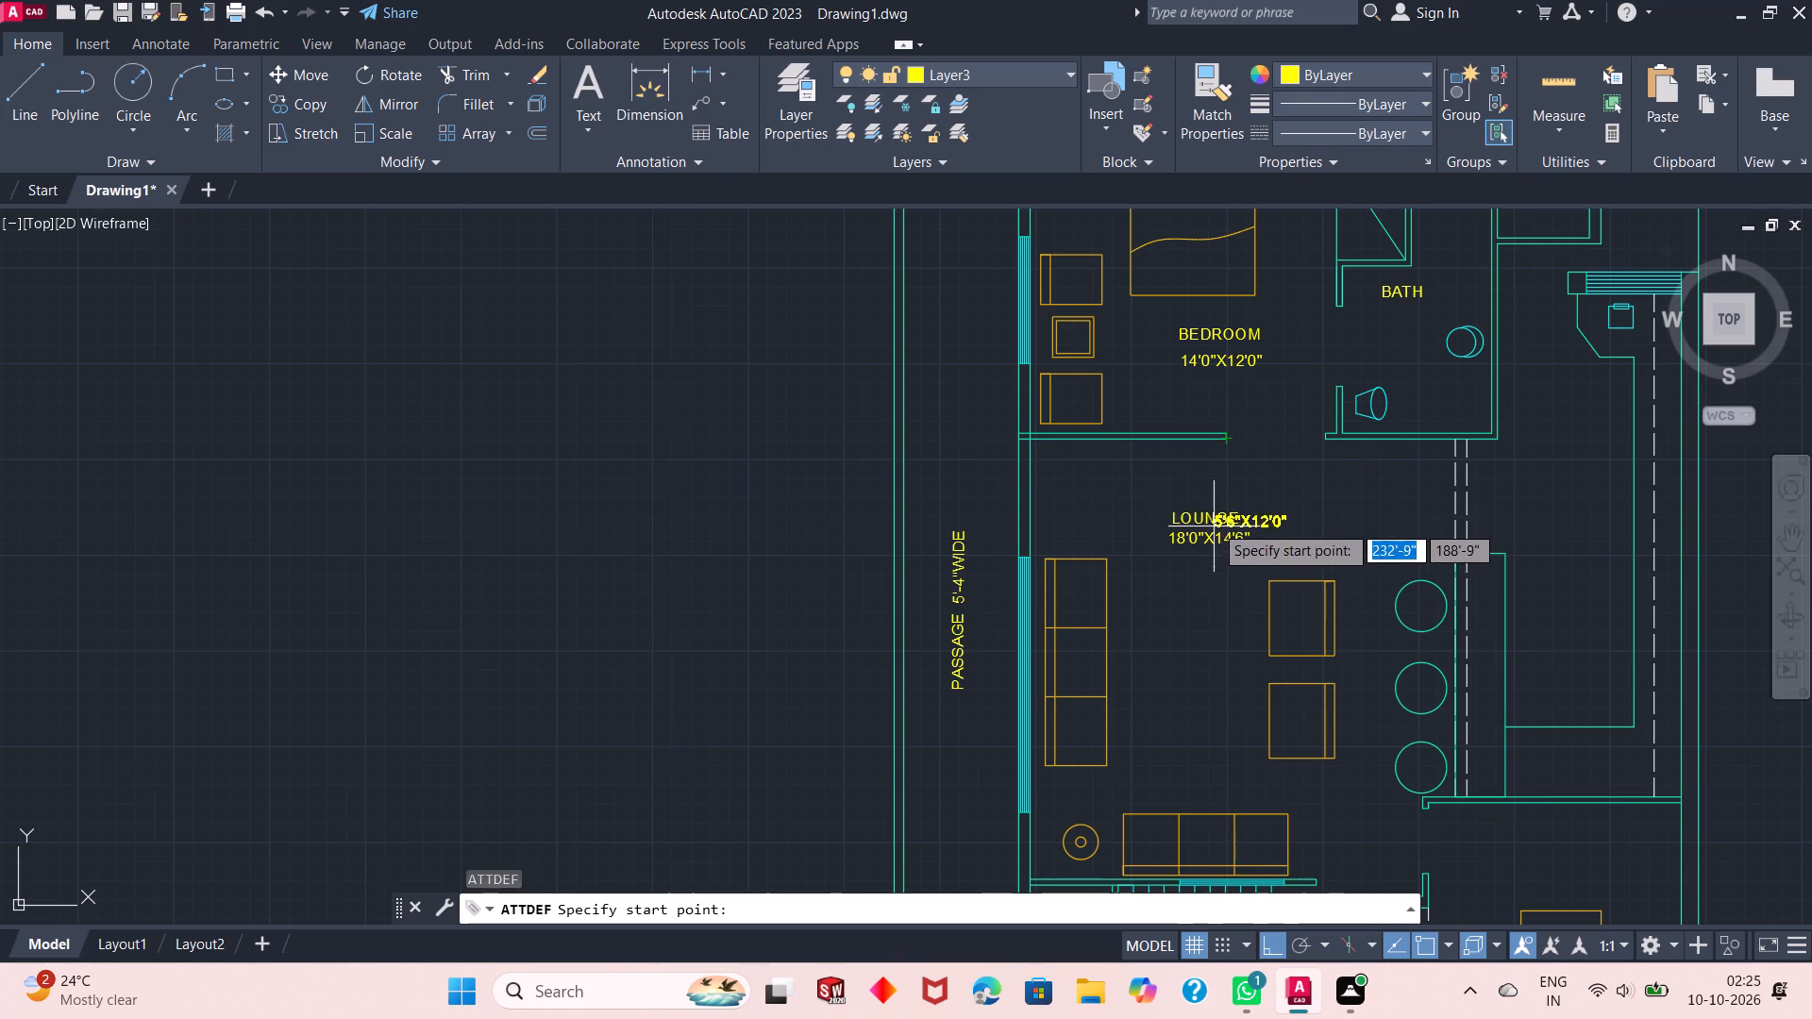
{"action": "left_click", "coordinate": [1366, 319]}
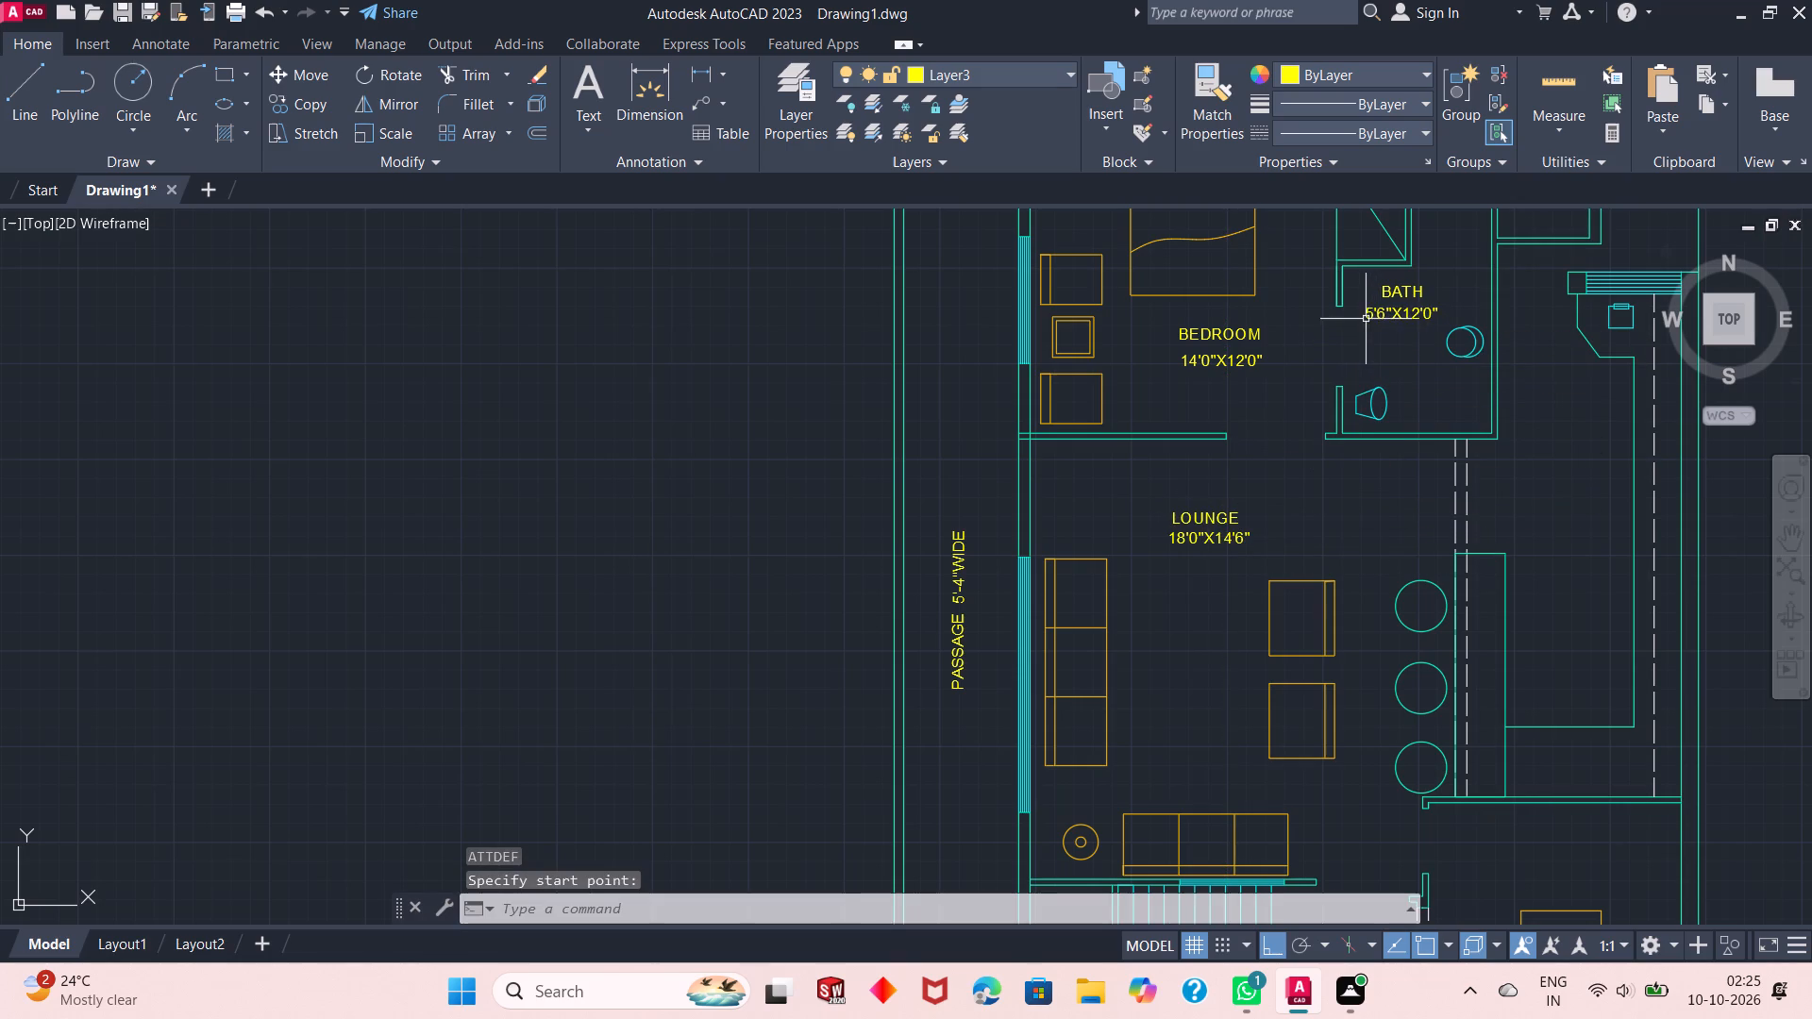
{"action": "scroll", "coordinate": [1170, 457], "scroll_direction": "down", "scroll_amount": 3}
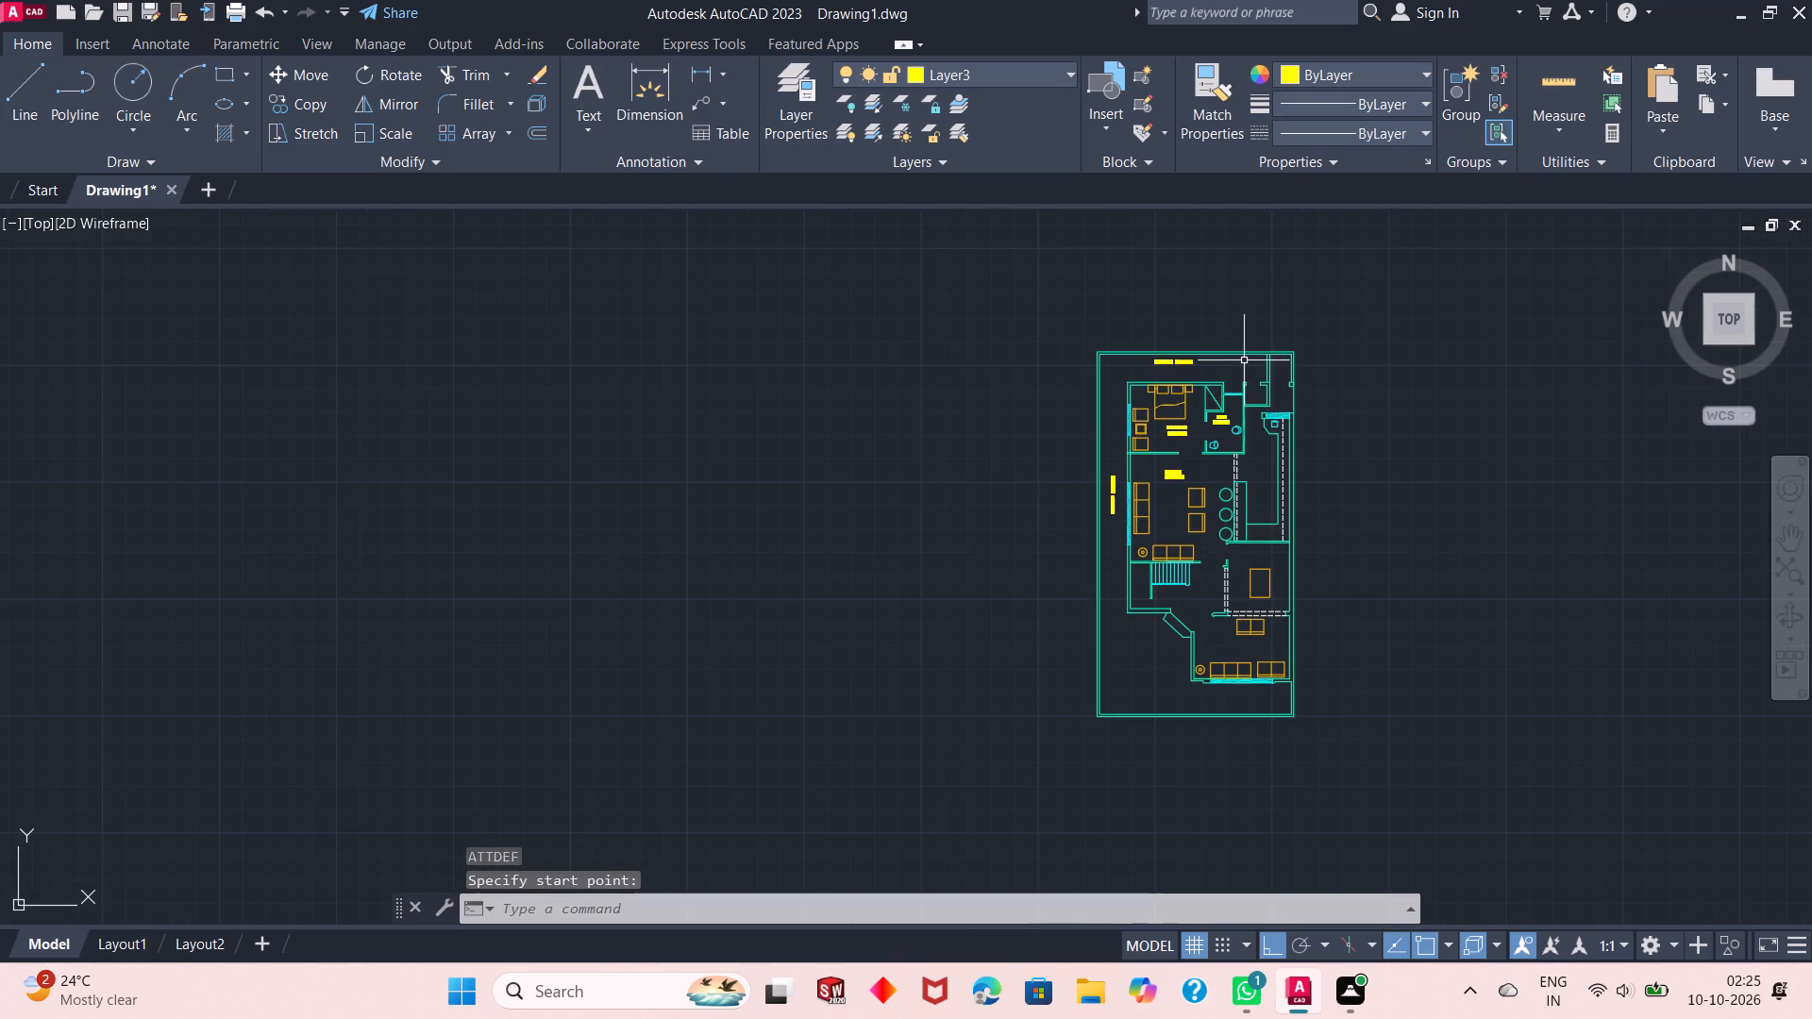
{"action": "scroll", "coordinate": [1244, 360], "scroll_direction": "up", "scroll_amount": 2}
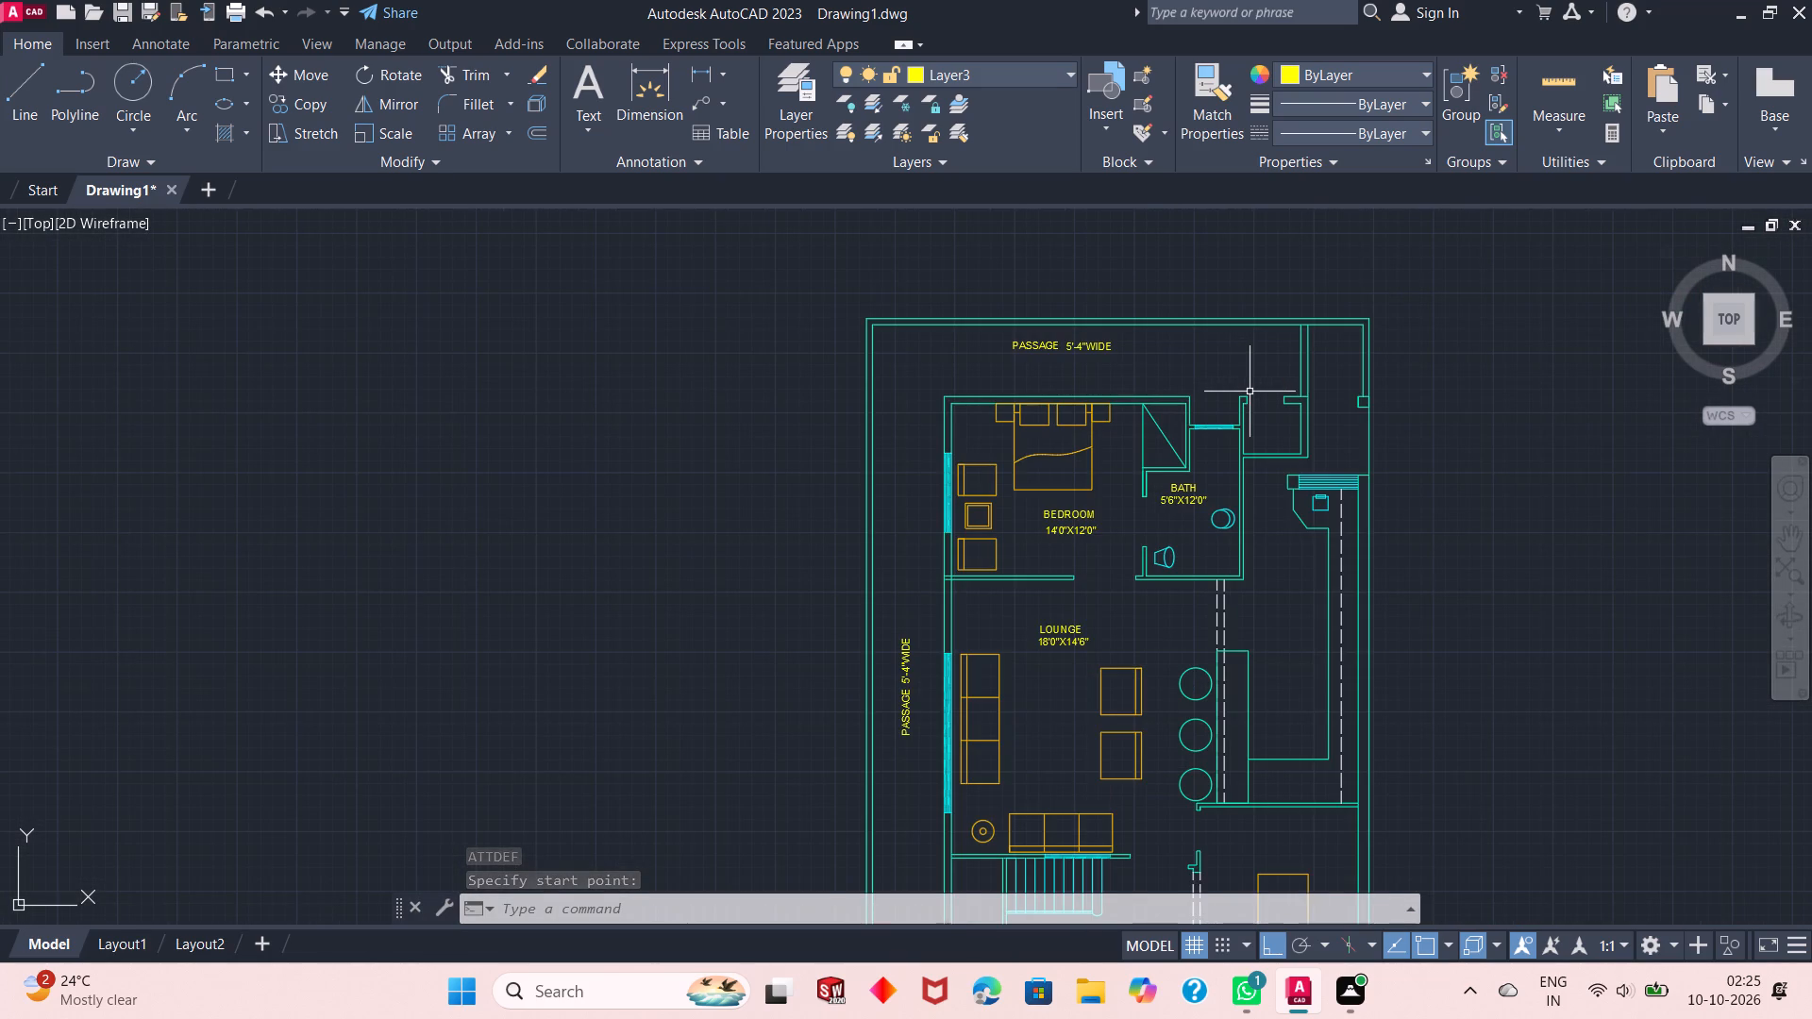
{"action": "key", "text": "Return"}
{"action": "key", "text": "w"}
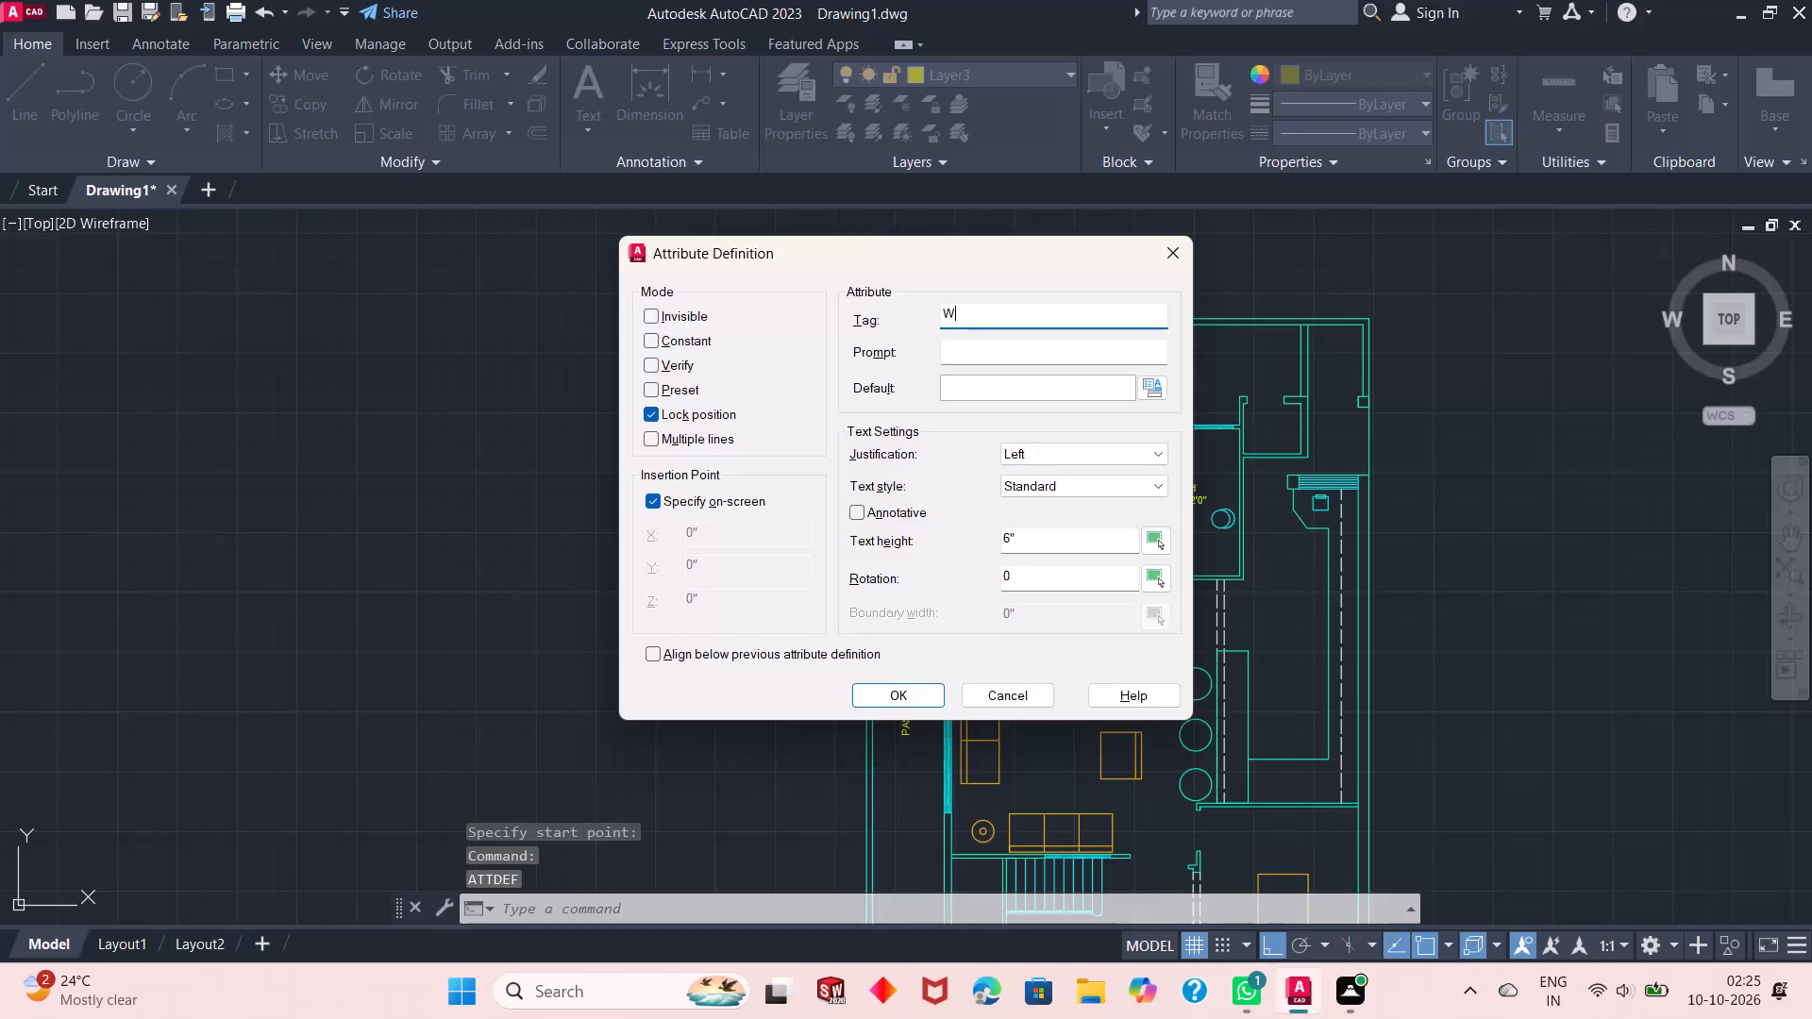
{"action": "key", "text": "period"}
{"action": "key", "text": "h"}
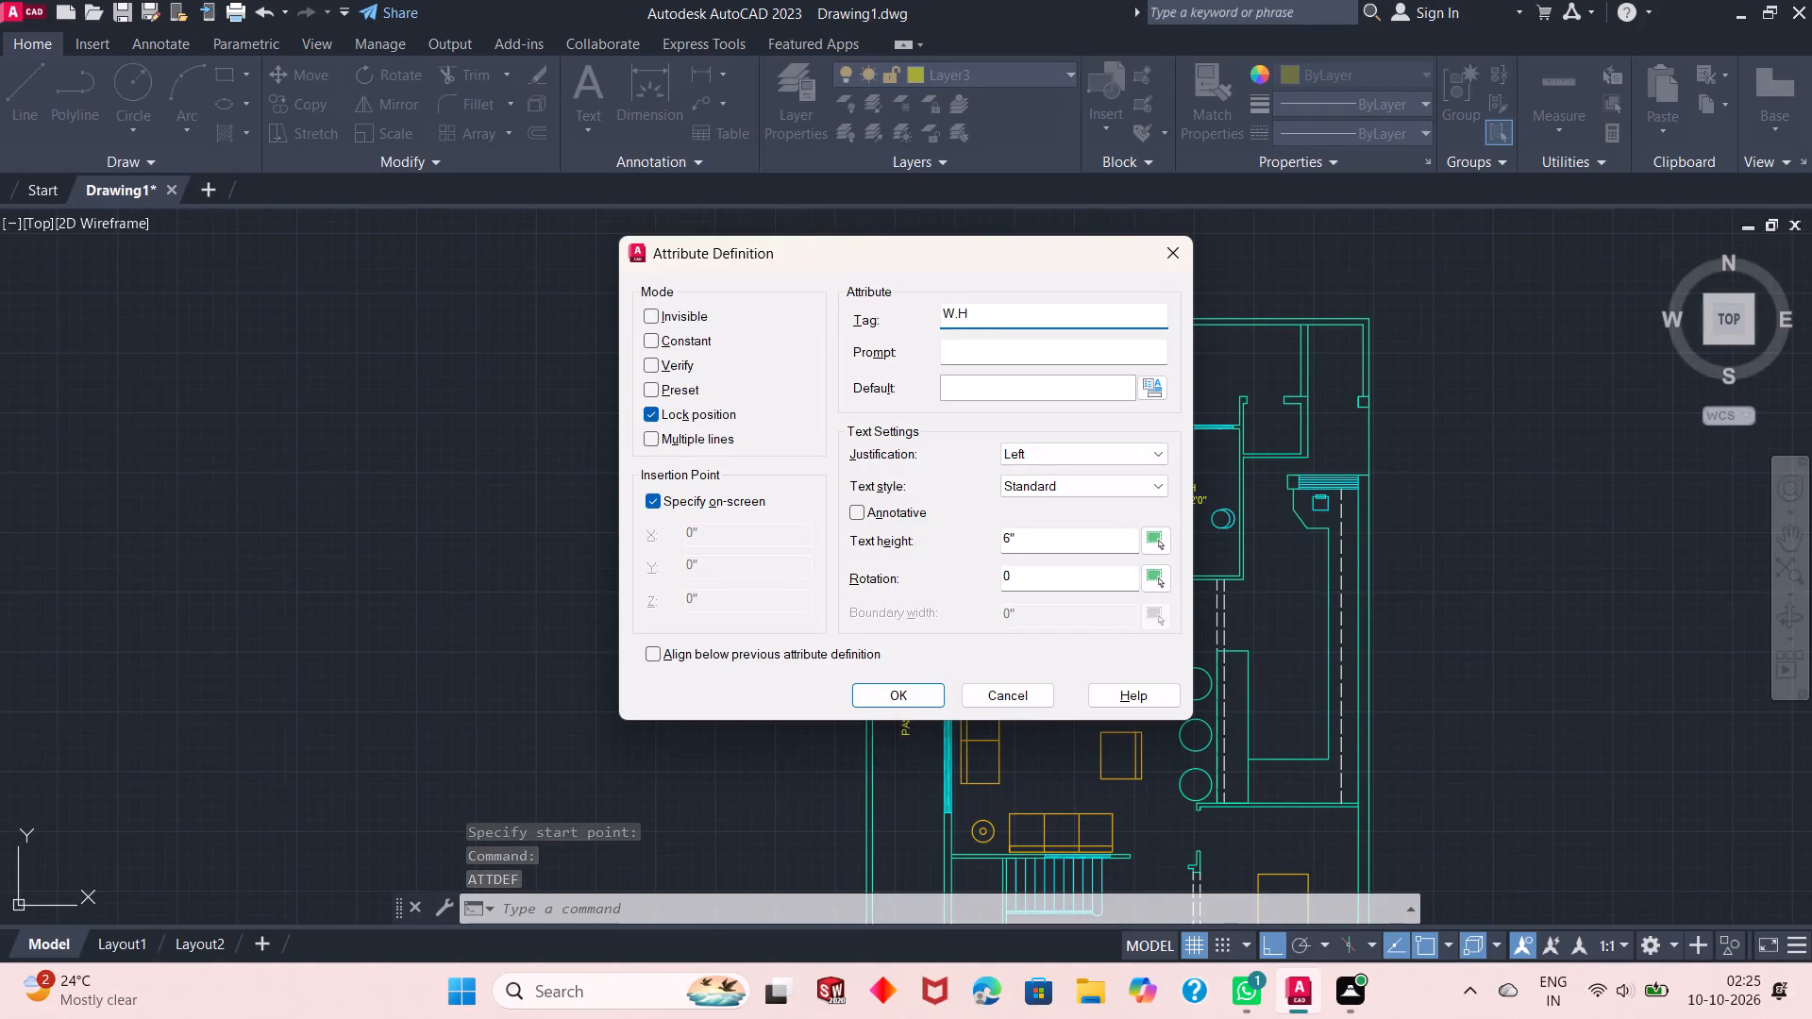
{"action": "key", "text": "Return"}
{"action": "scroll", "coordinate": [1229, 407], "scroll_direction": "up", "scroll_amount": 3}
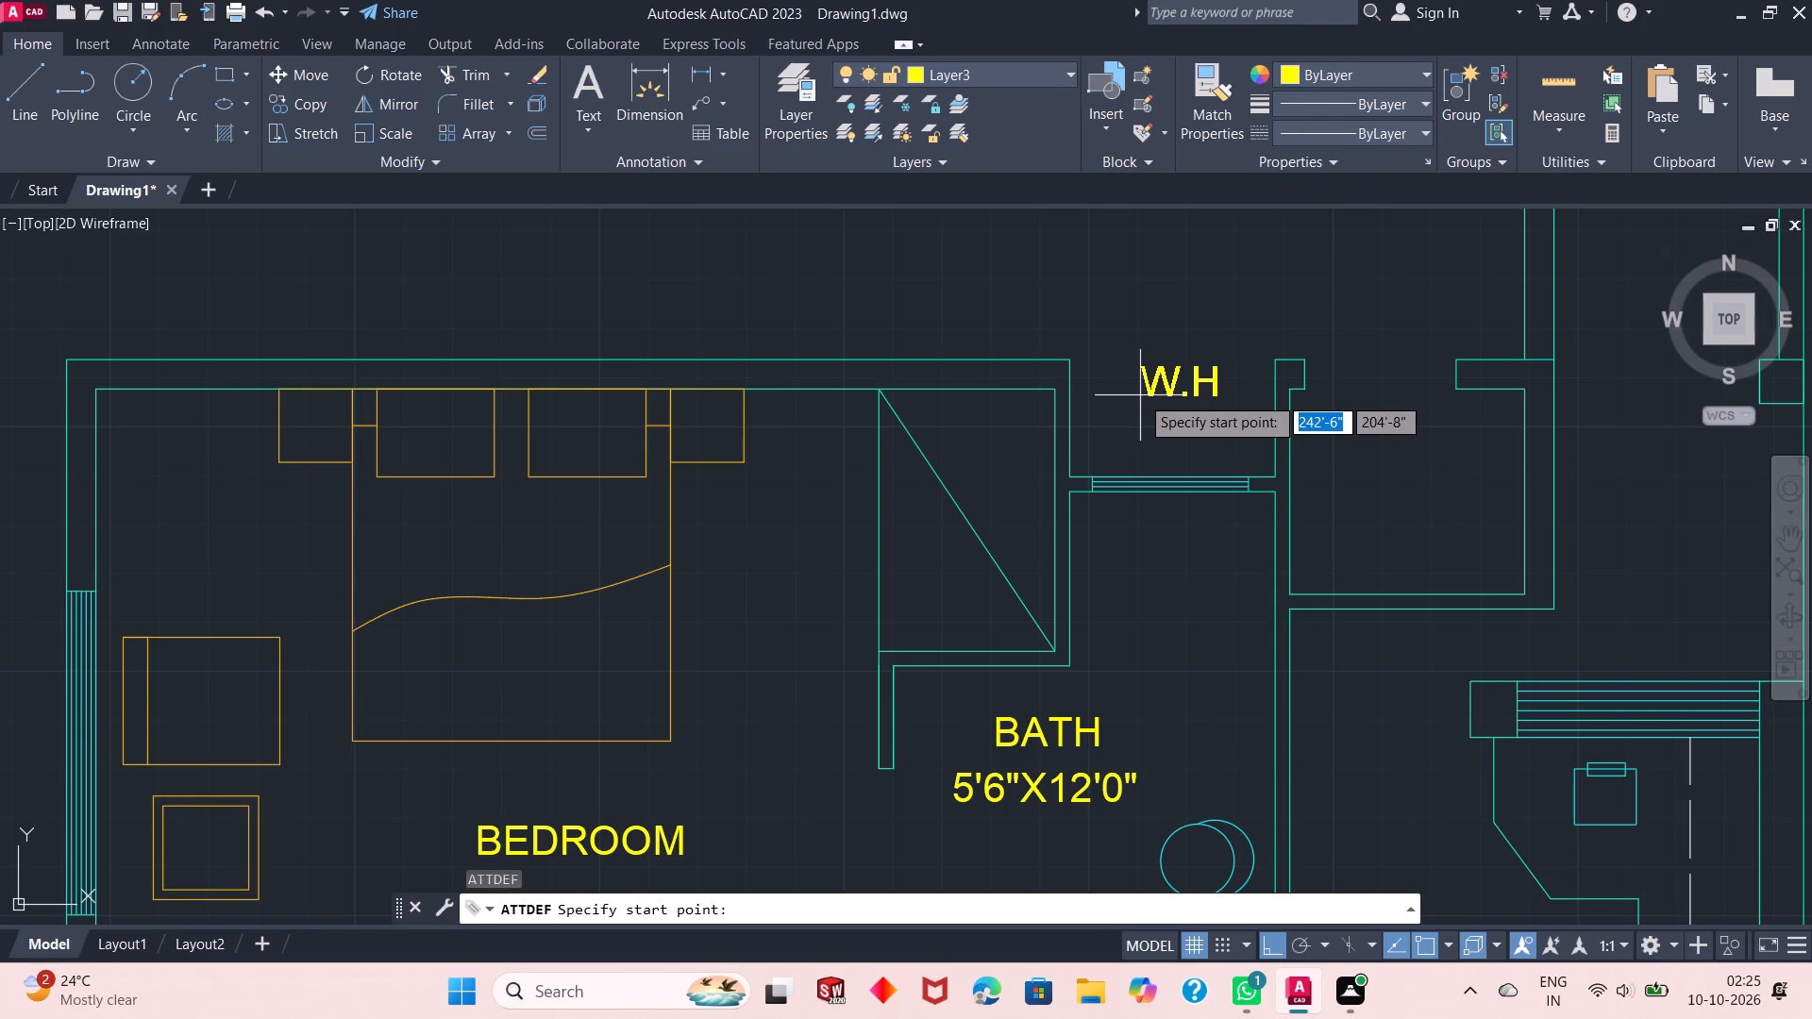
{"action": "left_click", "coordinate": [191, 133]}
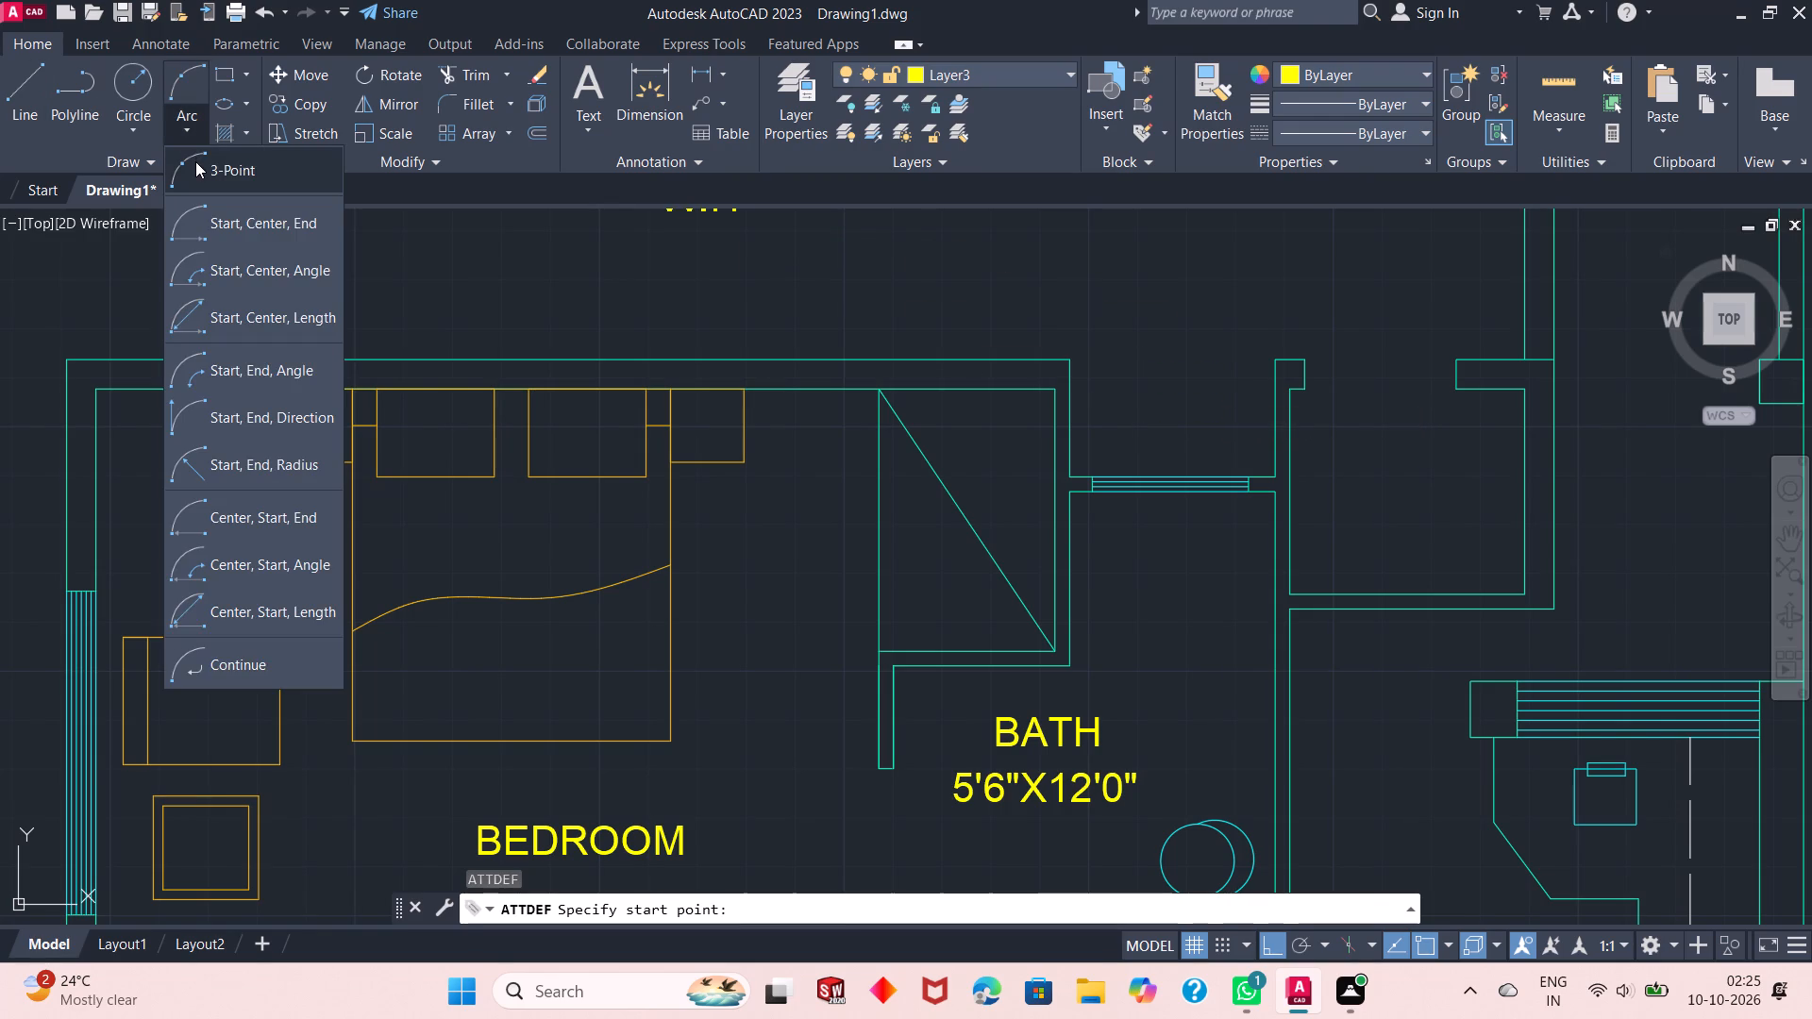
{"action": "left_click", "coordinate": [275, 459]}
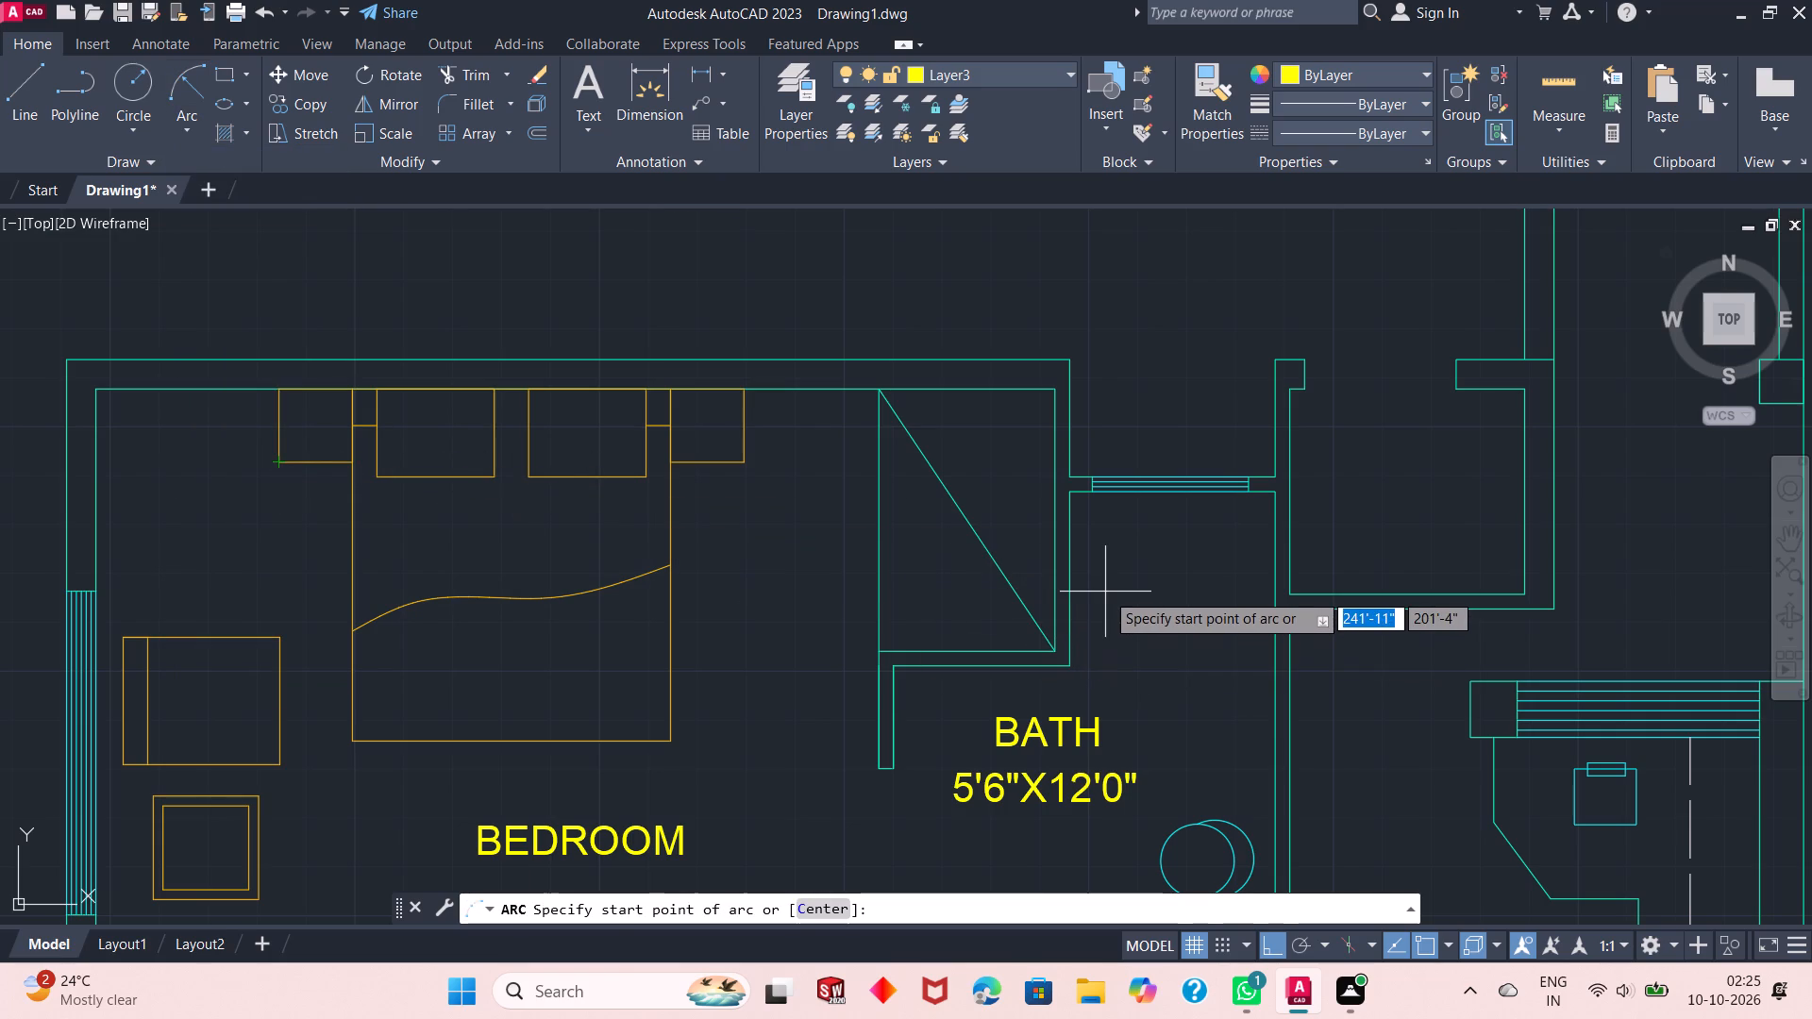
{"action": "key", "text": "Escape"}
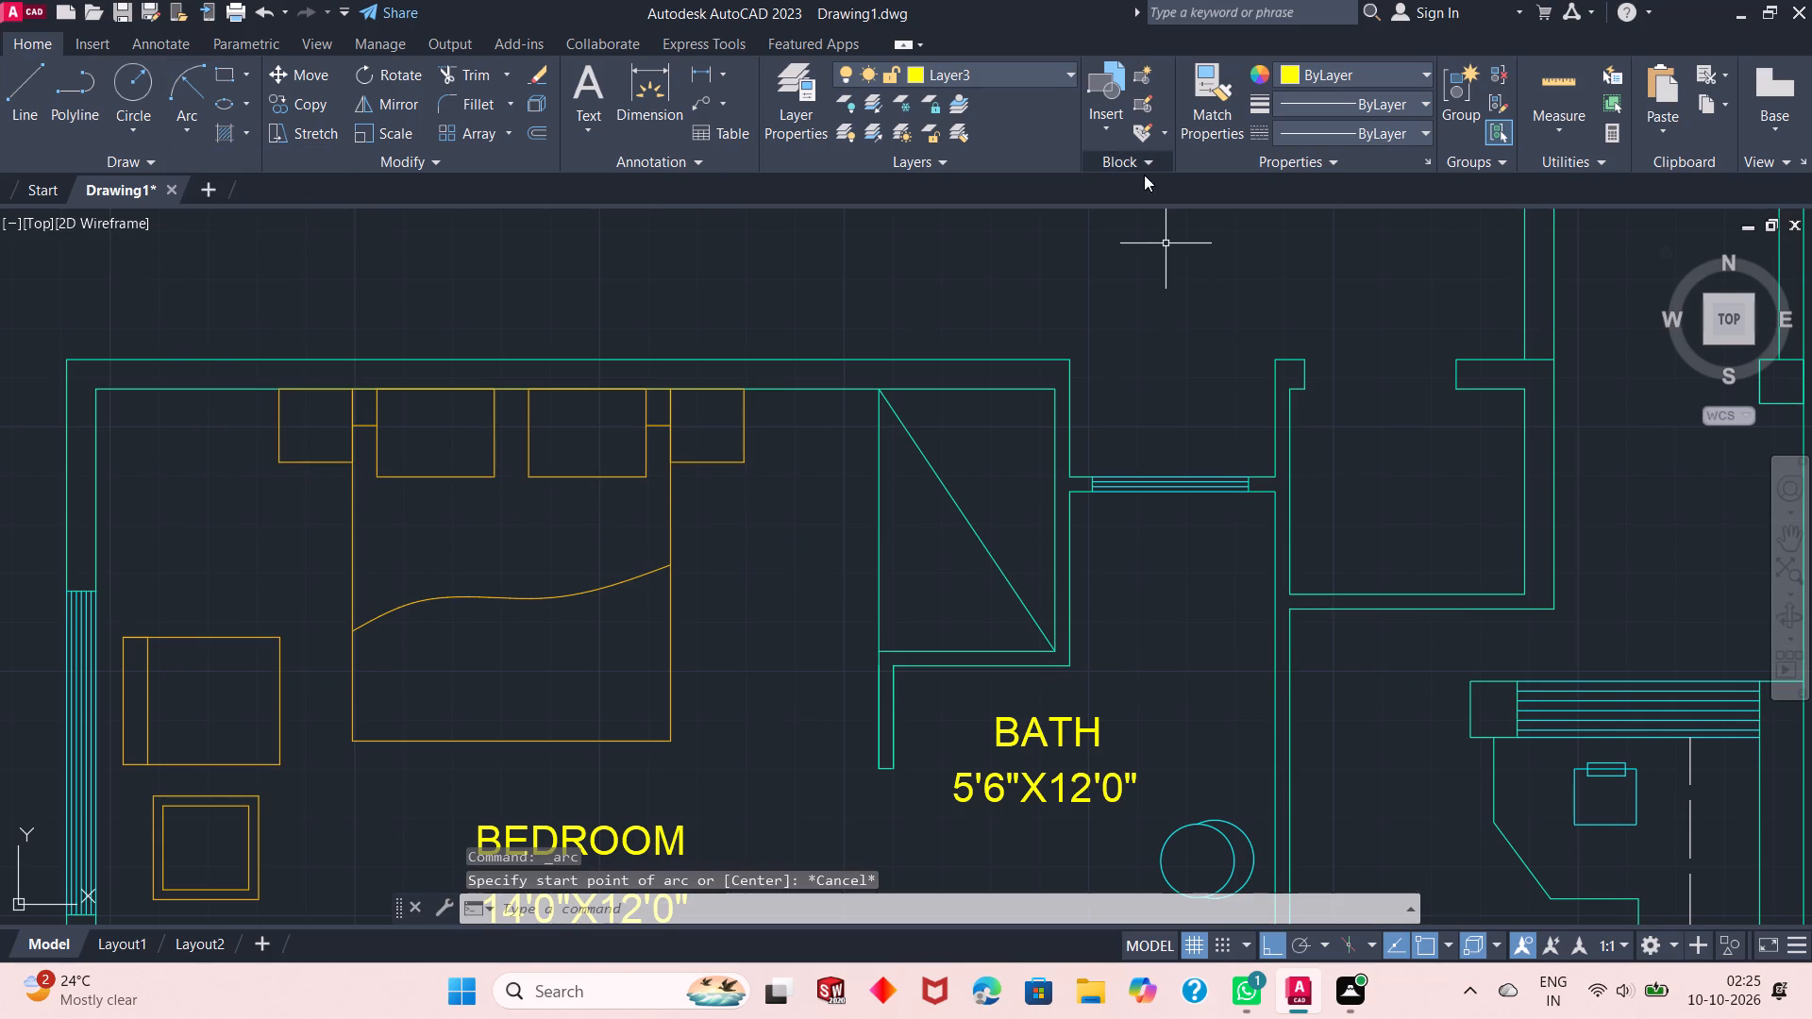
Define an attribute with tag W,K and place it in the recess just north of the bathroom window.
{"action": "left_click", "coordinate": [1142, 160]}
{"action": "left_click", "coordinate": [1093, 187]}
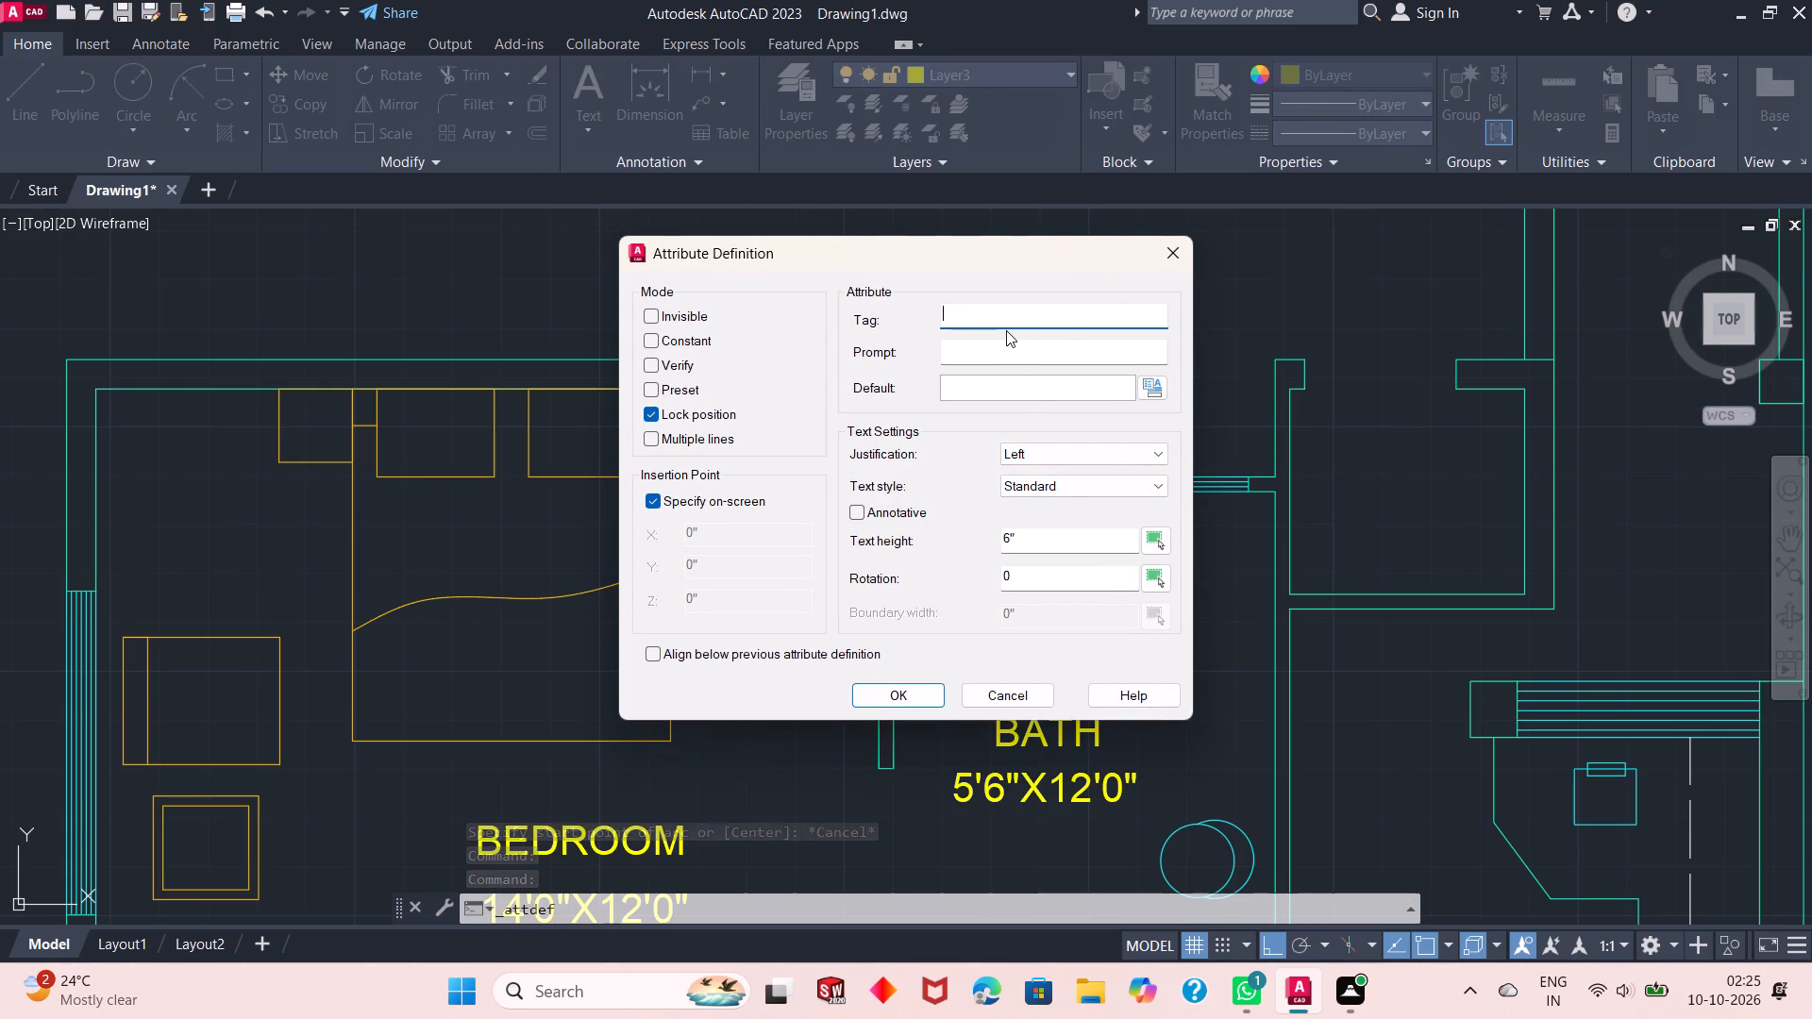
{"action": "key", "text": "w"}
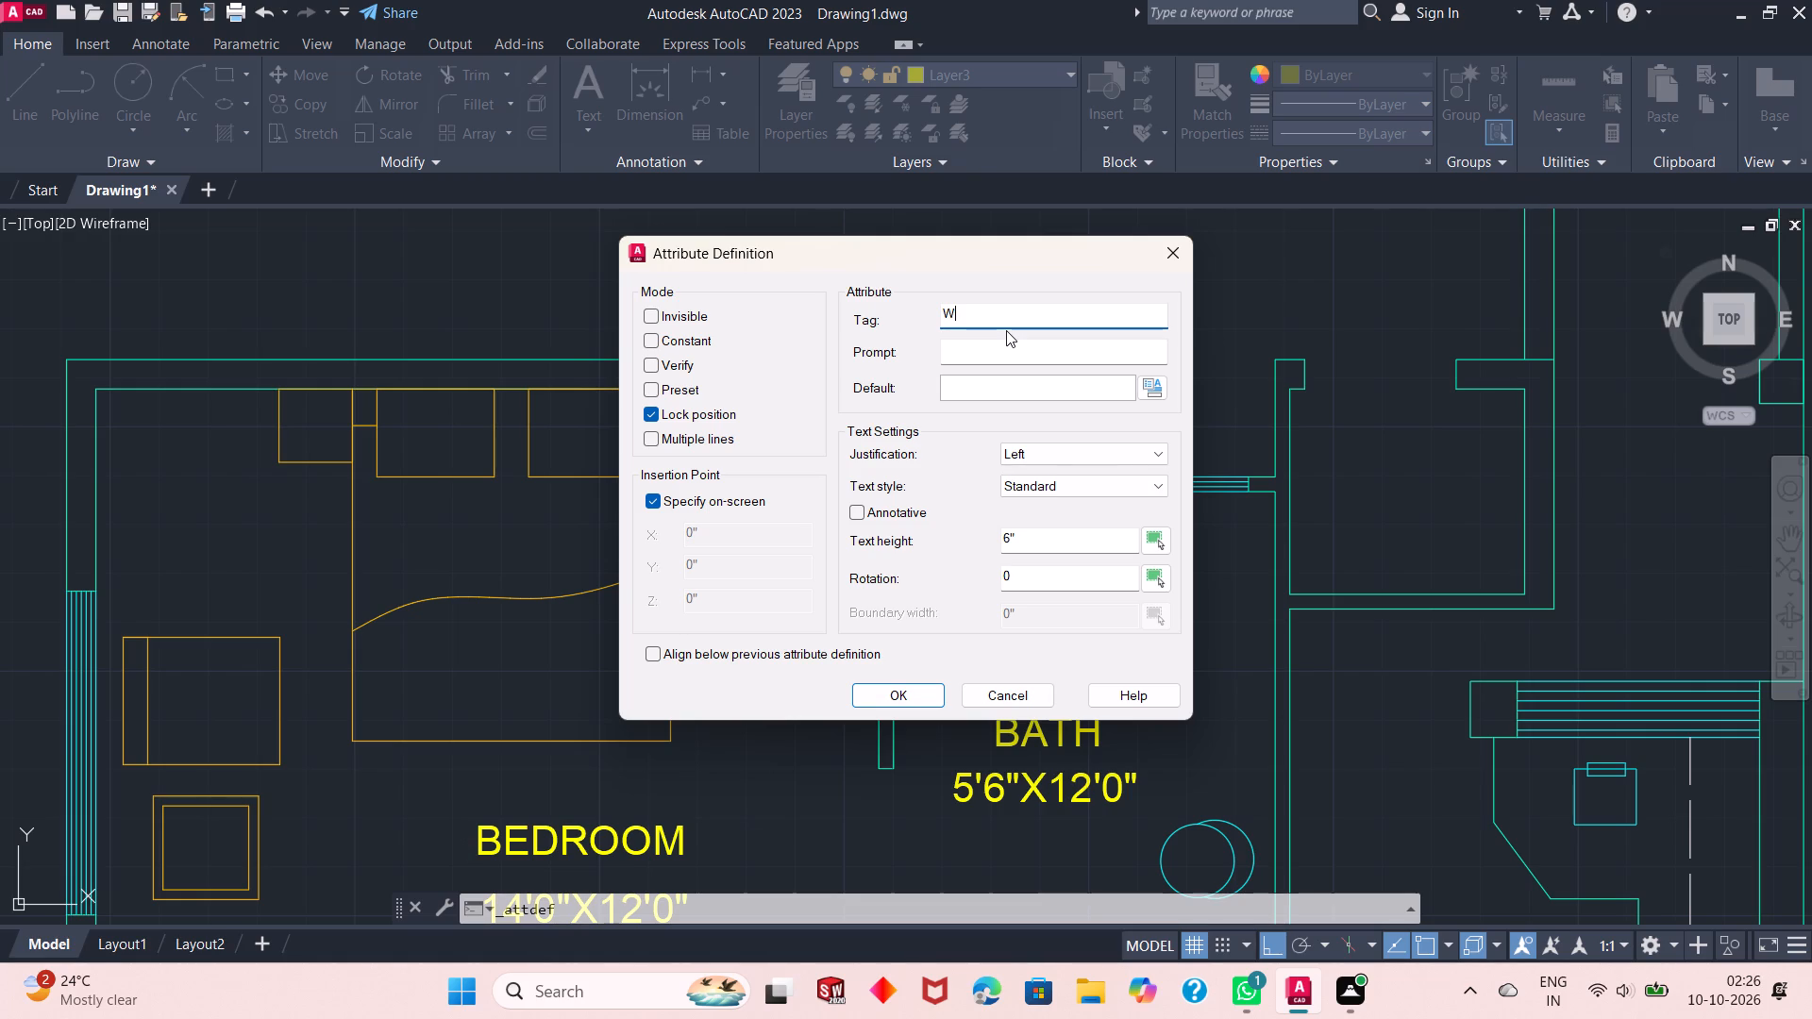
{"action": "type", "text": "3A"}
{"action": "key", "text": "BackSpace"}
{"action": "key", "text": "2"}
{"action": "key", "text": "BackSpace"}
{"action": "key", "text": "BackSpace"}
{"action": "key", "text": "comma"}
{"action": "key", "text": "j"}
{"action": "key", "text": "BackSpace"}
{"action": "key", "text": "k"}
{"action": "key", "text": "Return"}
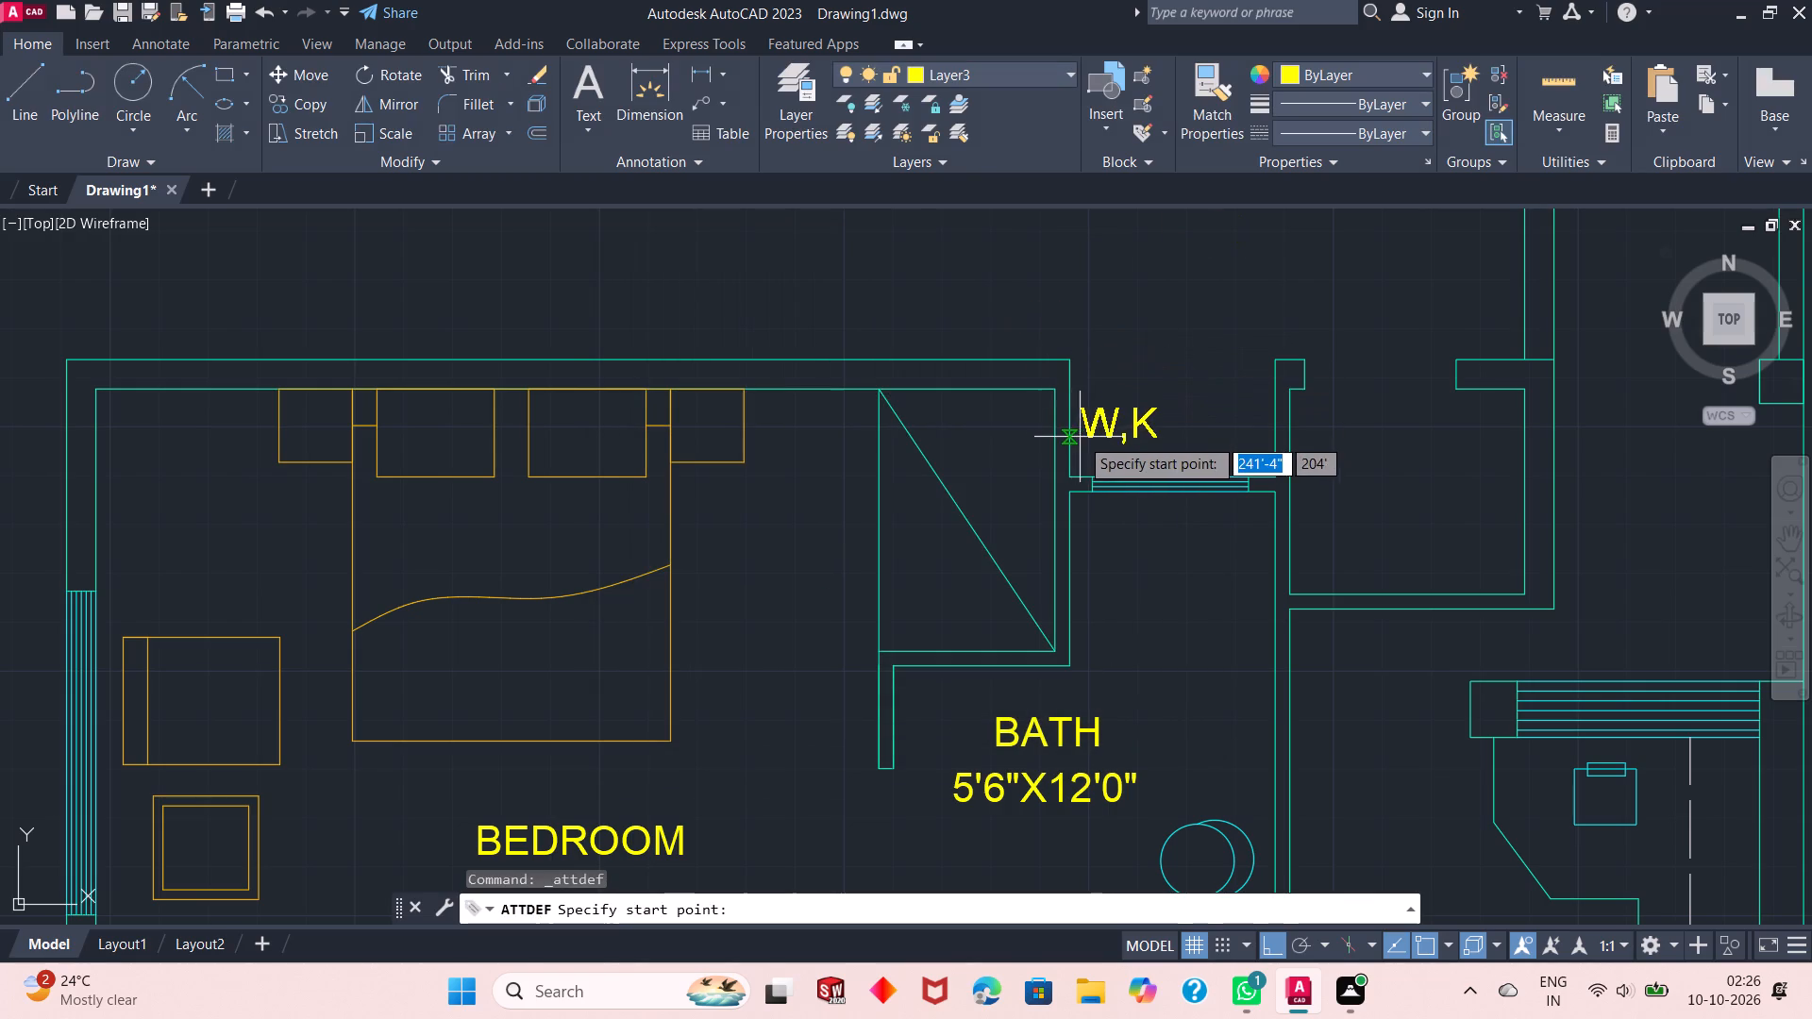
{"action": "left_click", "coordinate": [1129, 389]}
Define an attribute with tag 3'6"X2'6" and place it directly below the W,K label.
{"action": "key", "text": "Return"}
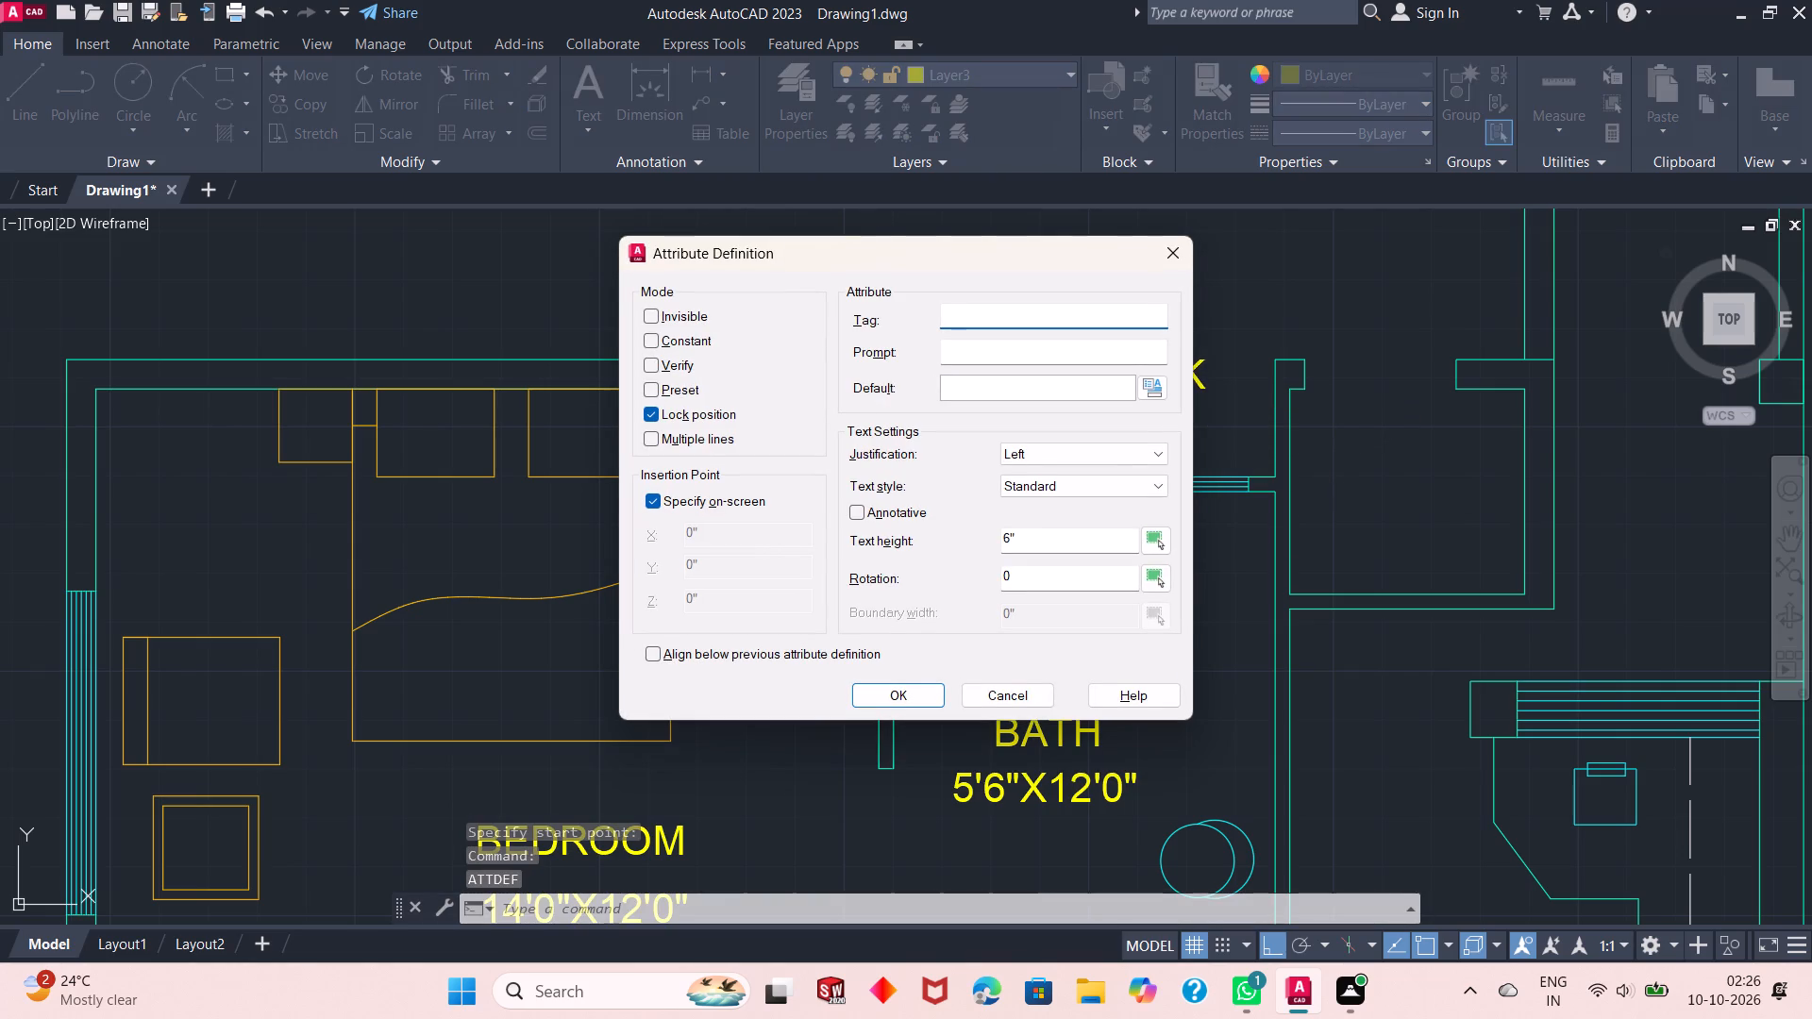
{"action": "type", "text": "3'6\"x"}
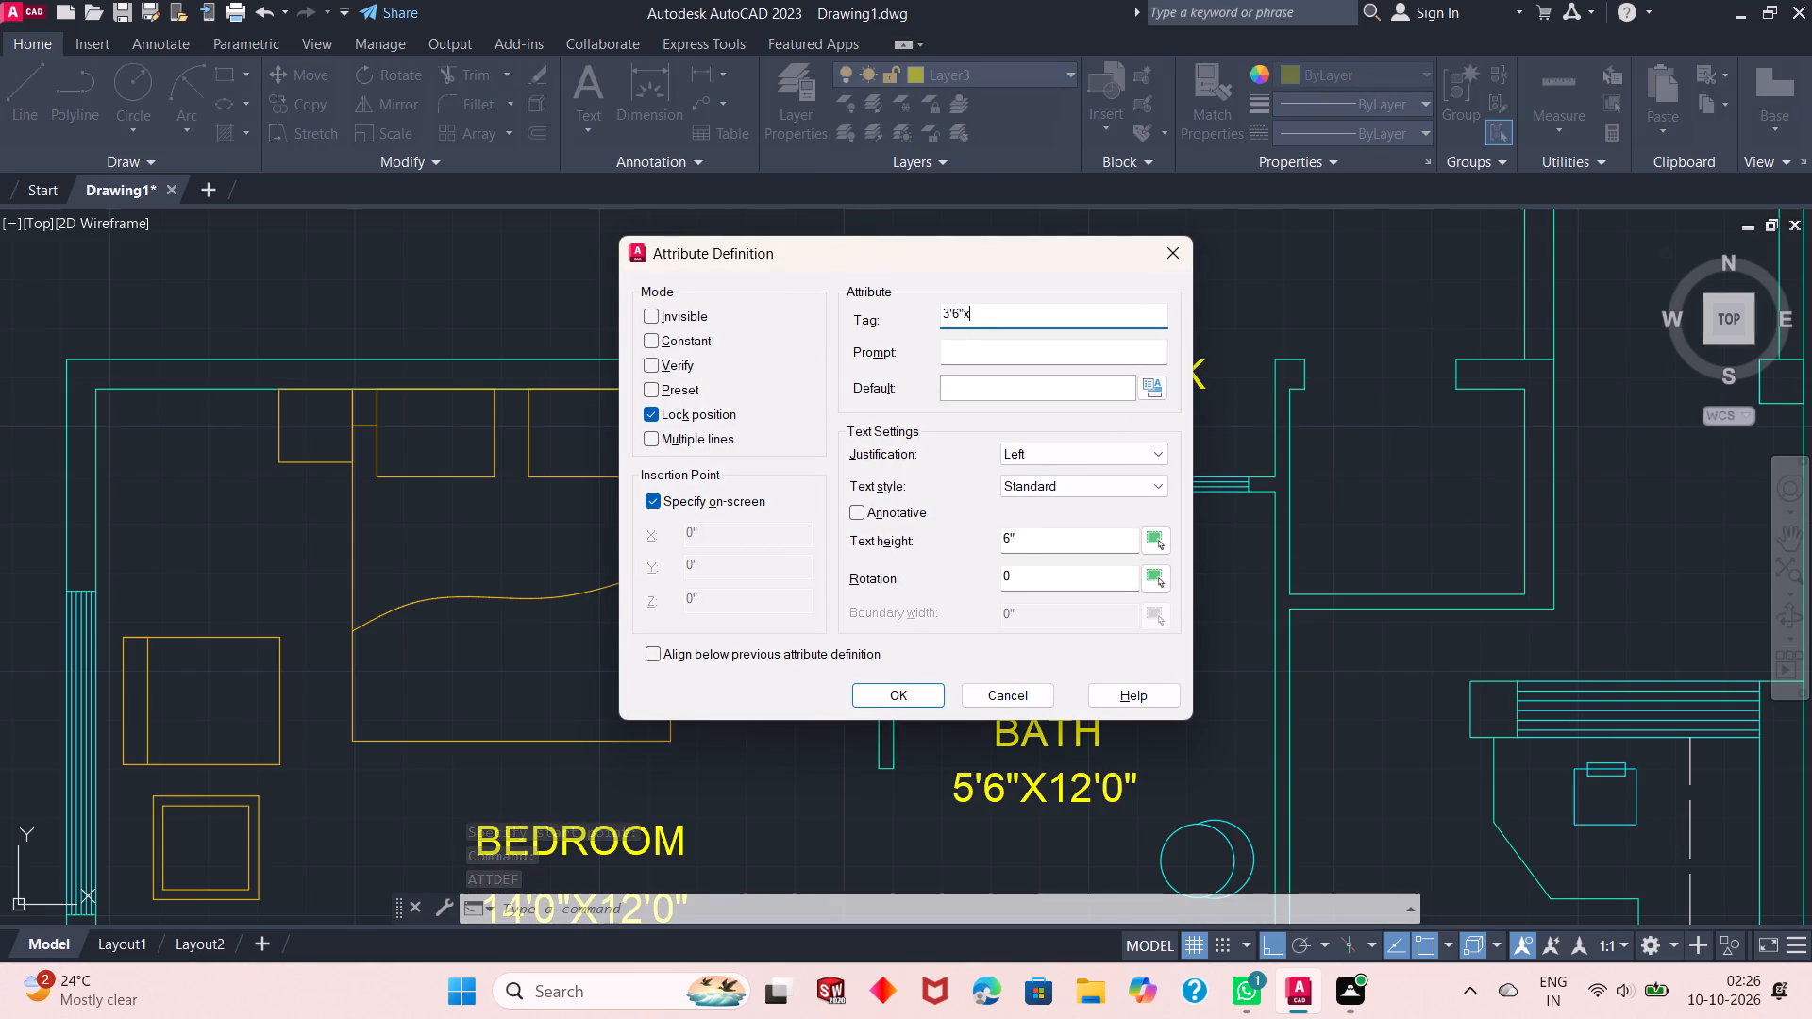
{"action": "type", "text": "2'6\""}
{"action": "key", "text": "Return"}
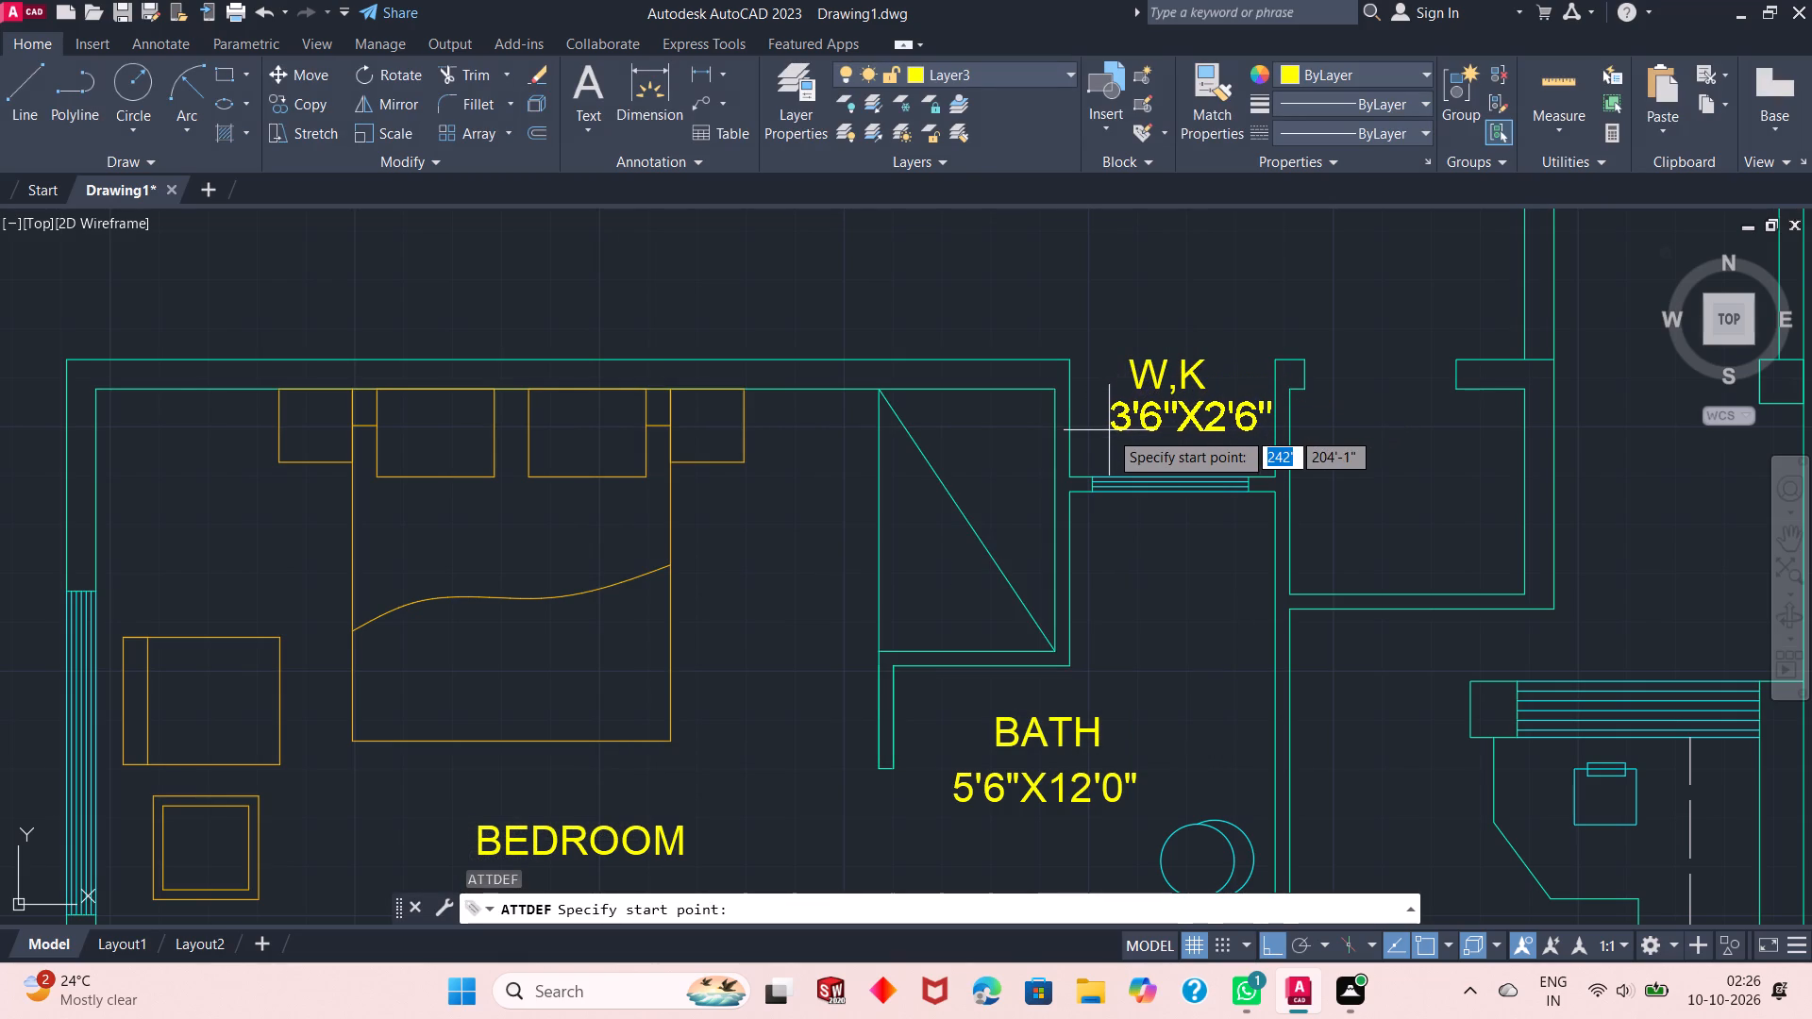
{"action": "left_click", "coordinate": [1095, 445]}
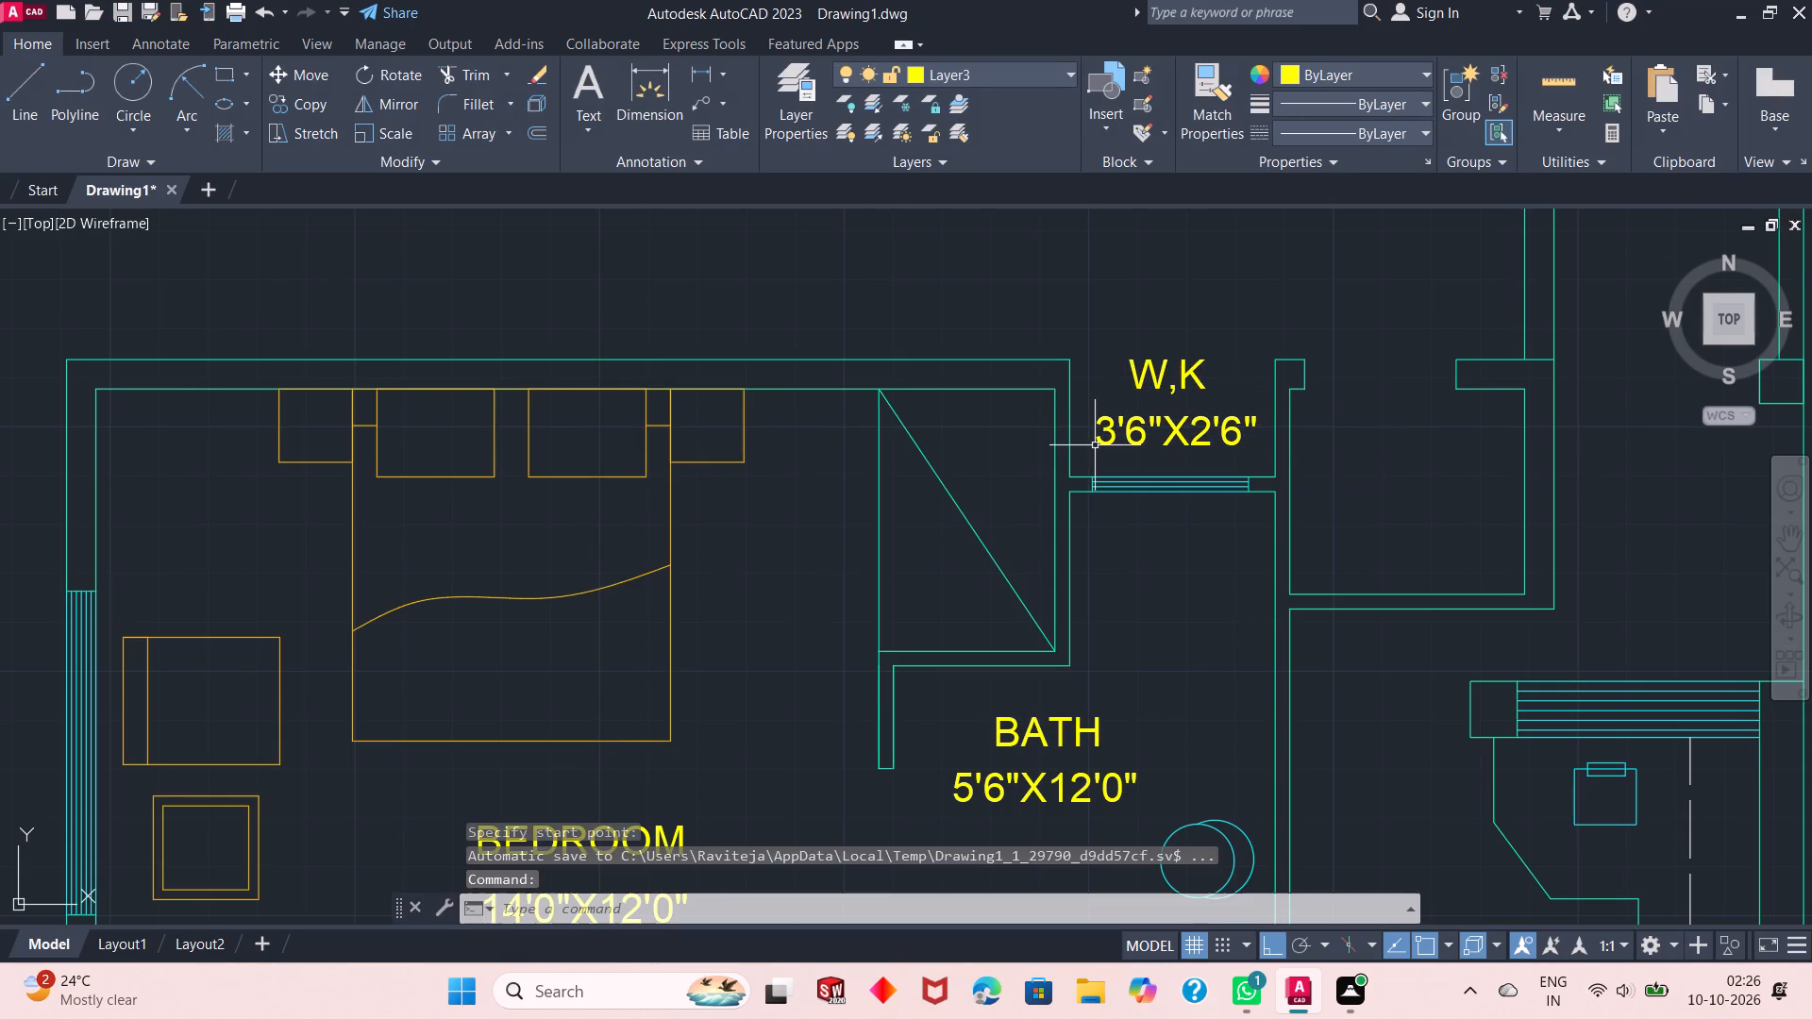
Define an attribute with tag W,C and place it in the small room east of the W,K recess.
{"action": "scroll", "coordinate": [936, 453], "scroll_direction": "down", "scroll_amount": 2}
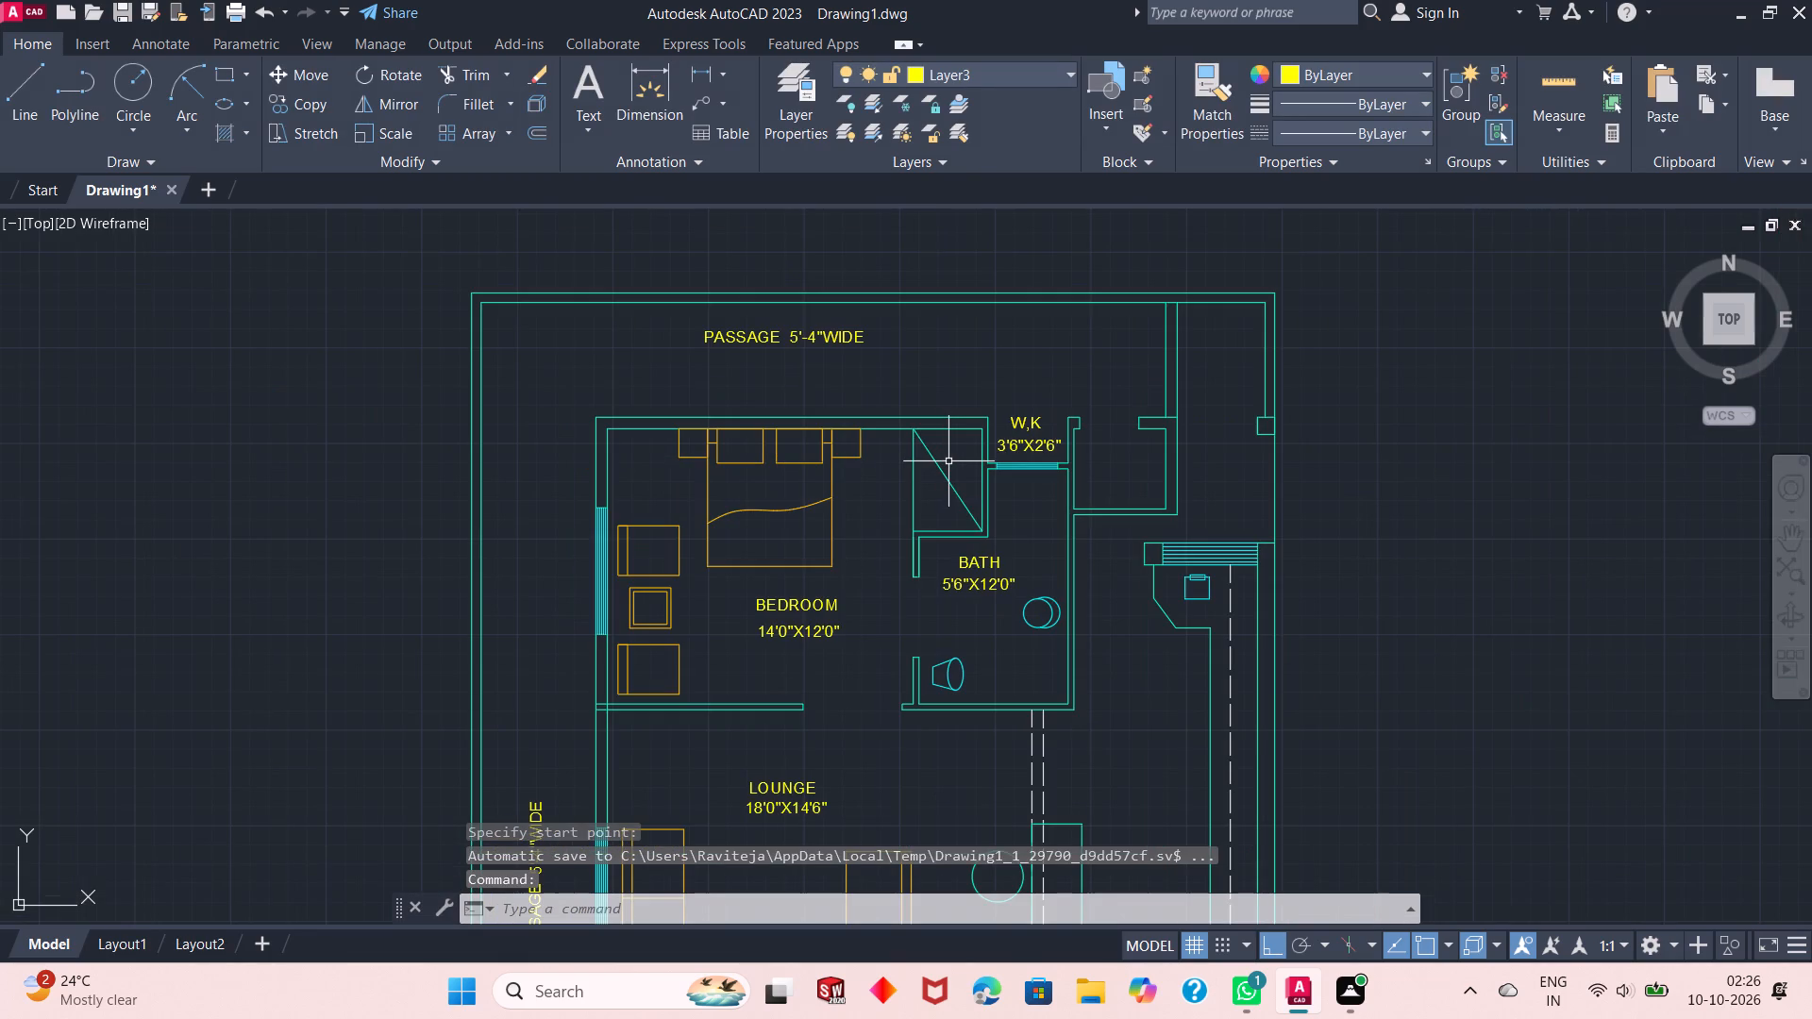
{"action": "key", "text": "Return"}
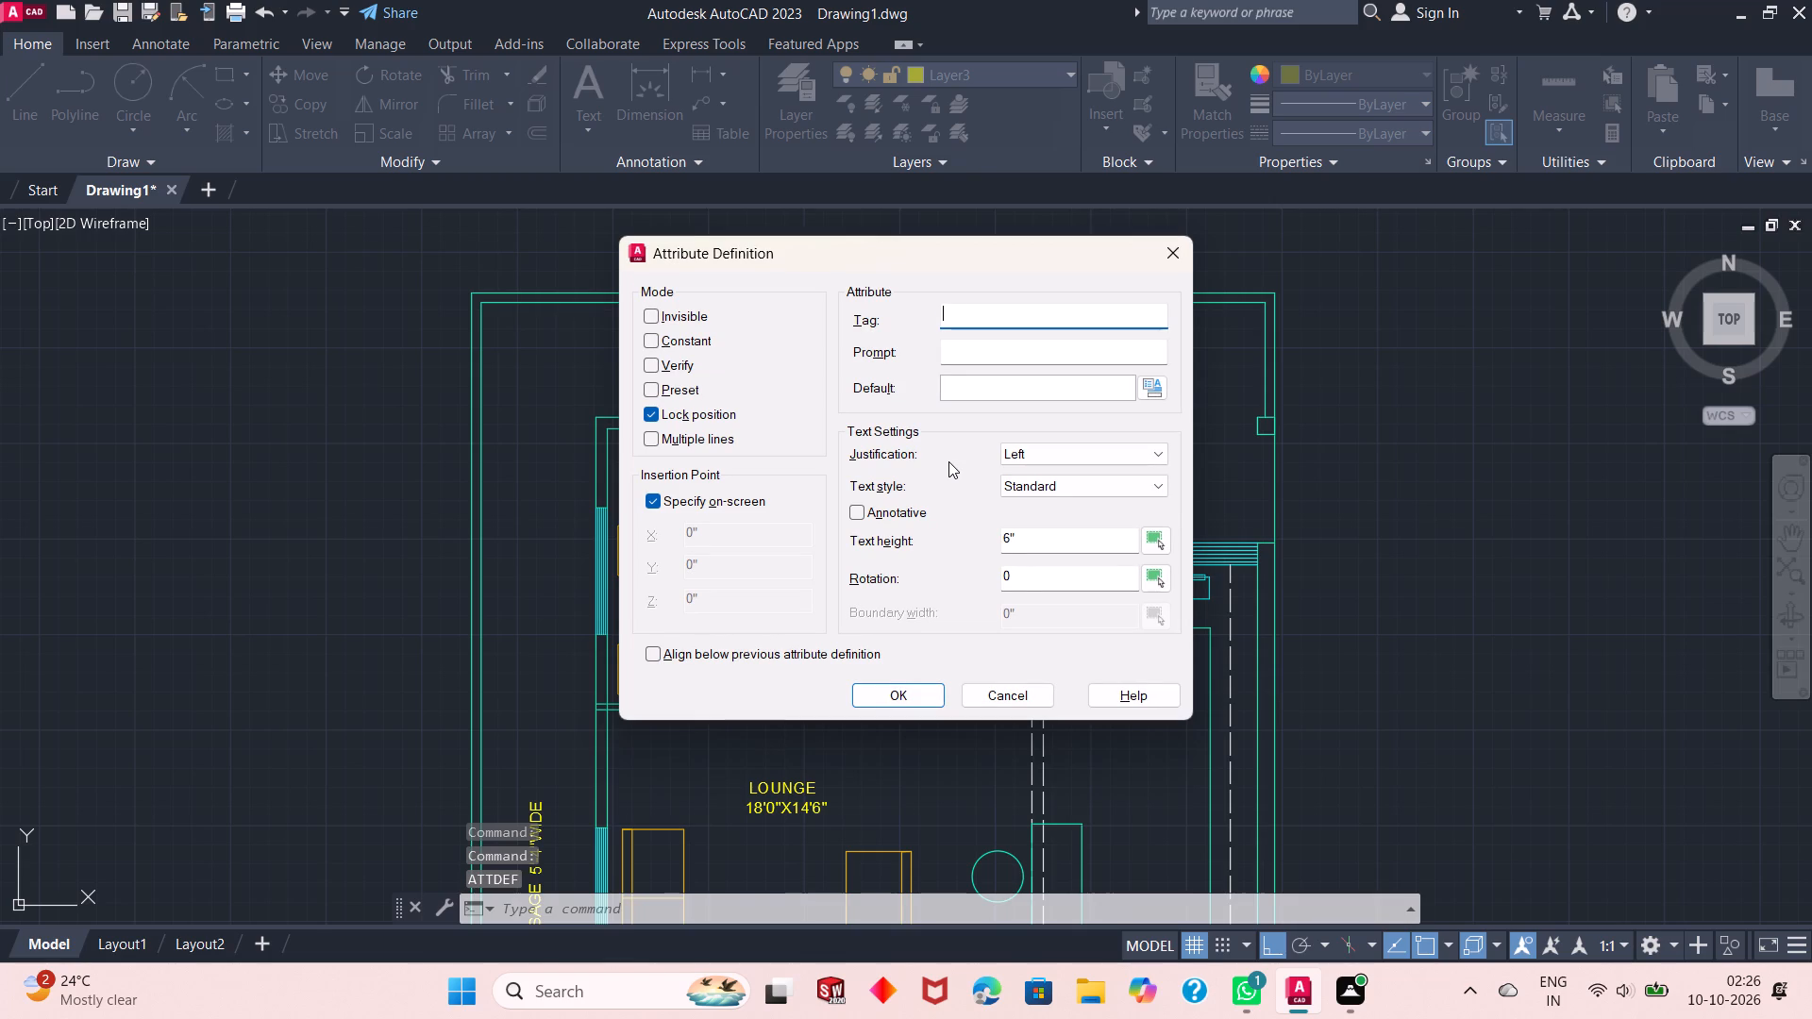
{"action": "key", "text": "w"}
{"action": "type", "text": ",c"}
{"action": "key", "text": "Return"}
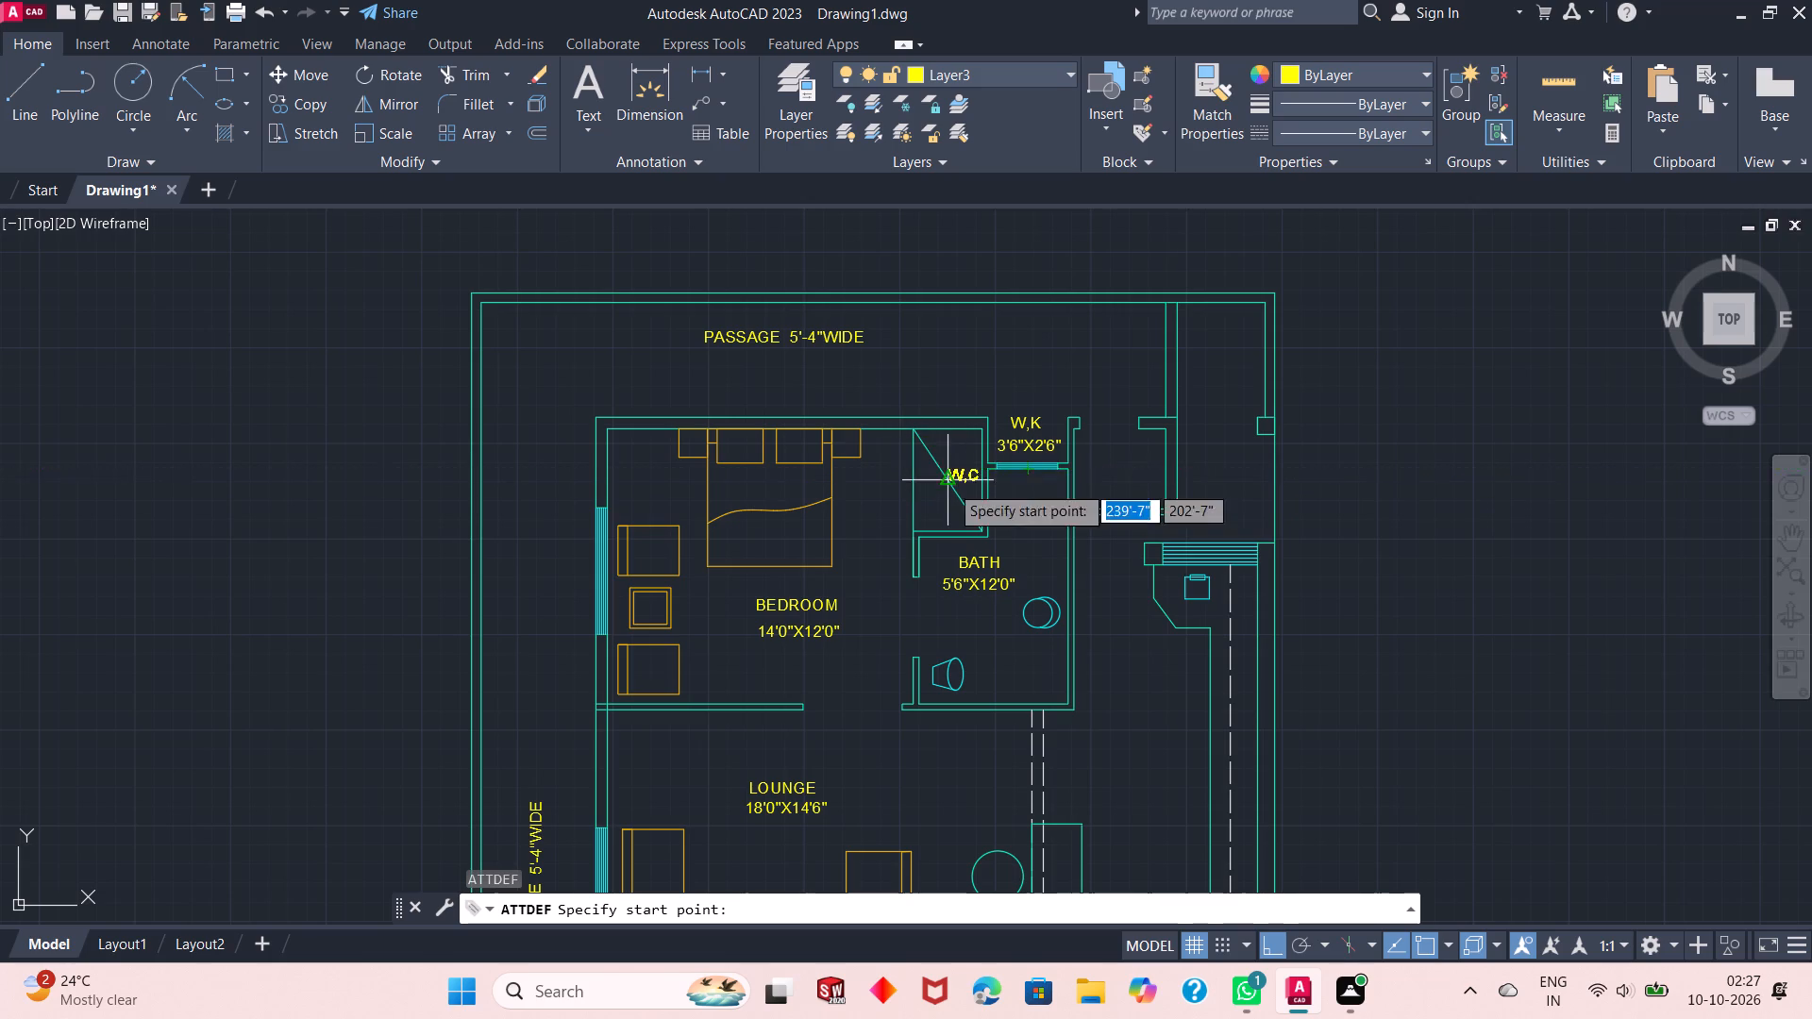
{"action": "scroll", "coordinate": [1082, 454], "scroll_direction": "up", "scroll_amount": 1}
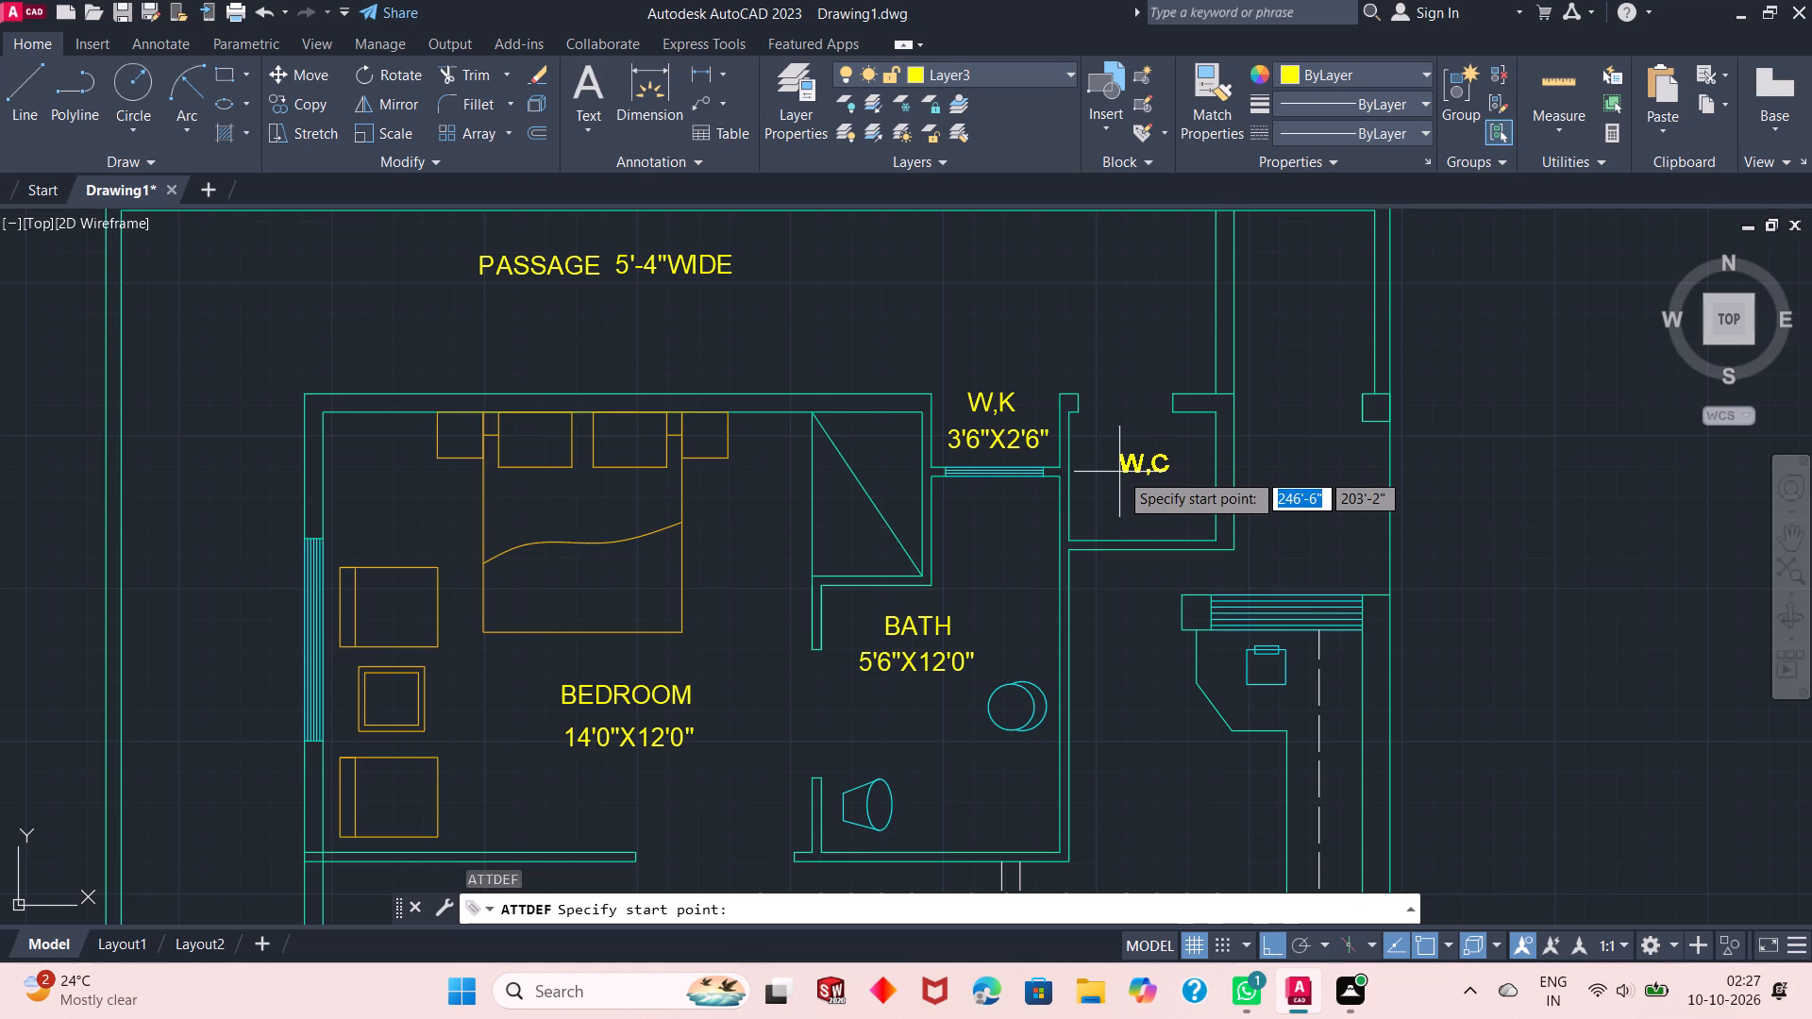
{"action": "left_click", "coordinate": [1112, 460]}
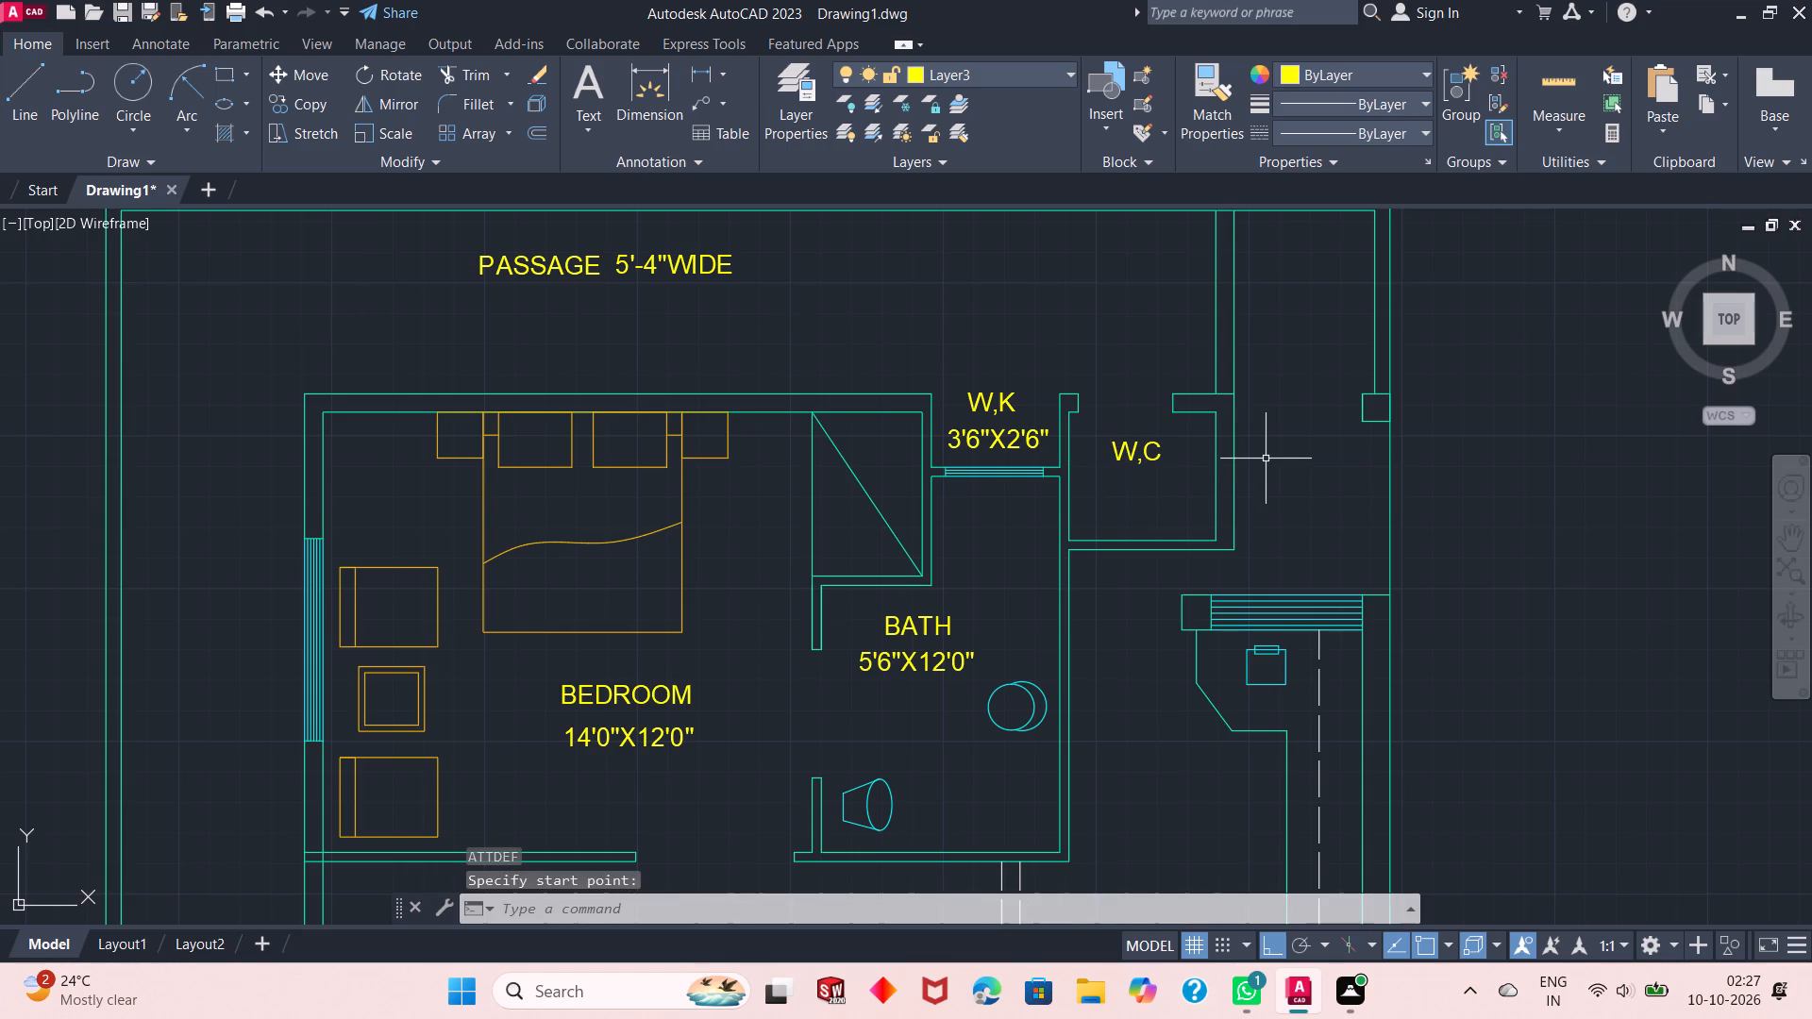
Define an attribute with tag 4'0"X4'0" and place it directly below the W,C label.
{"action": "key", "text": "Return"}
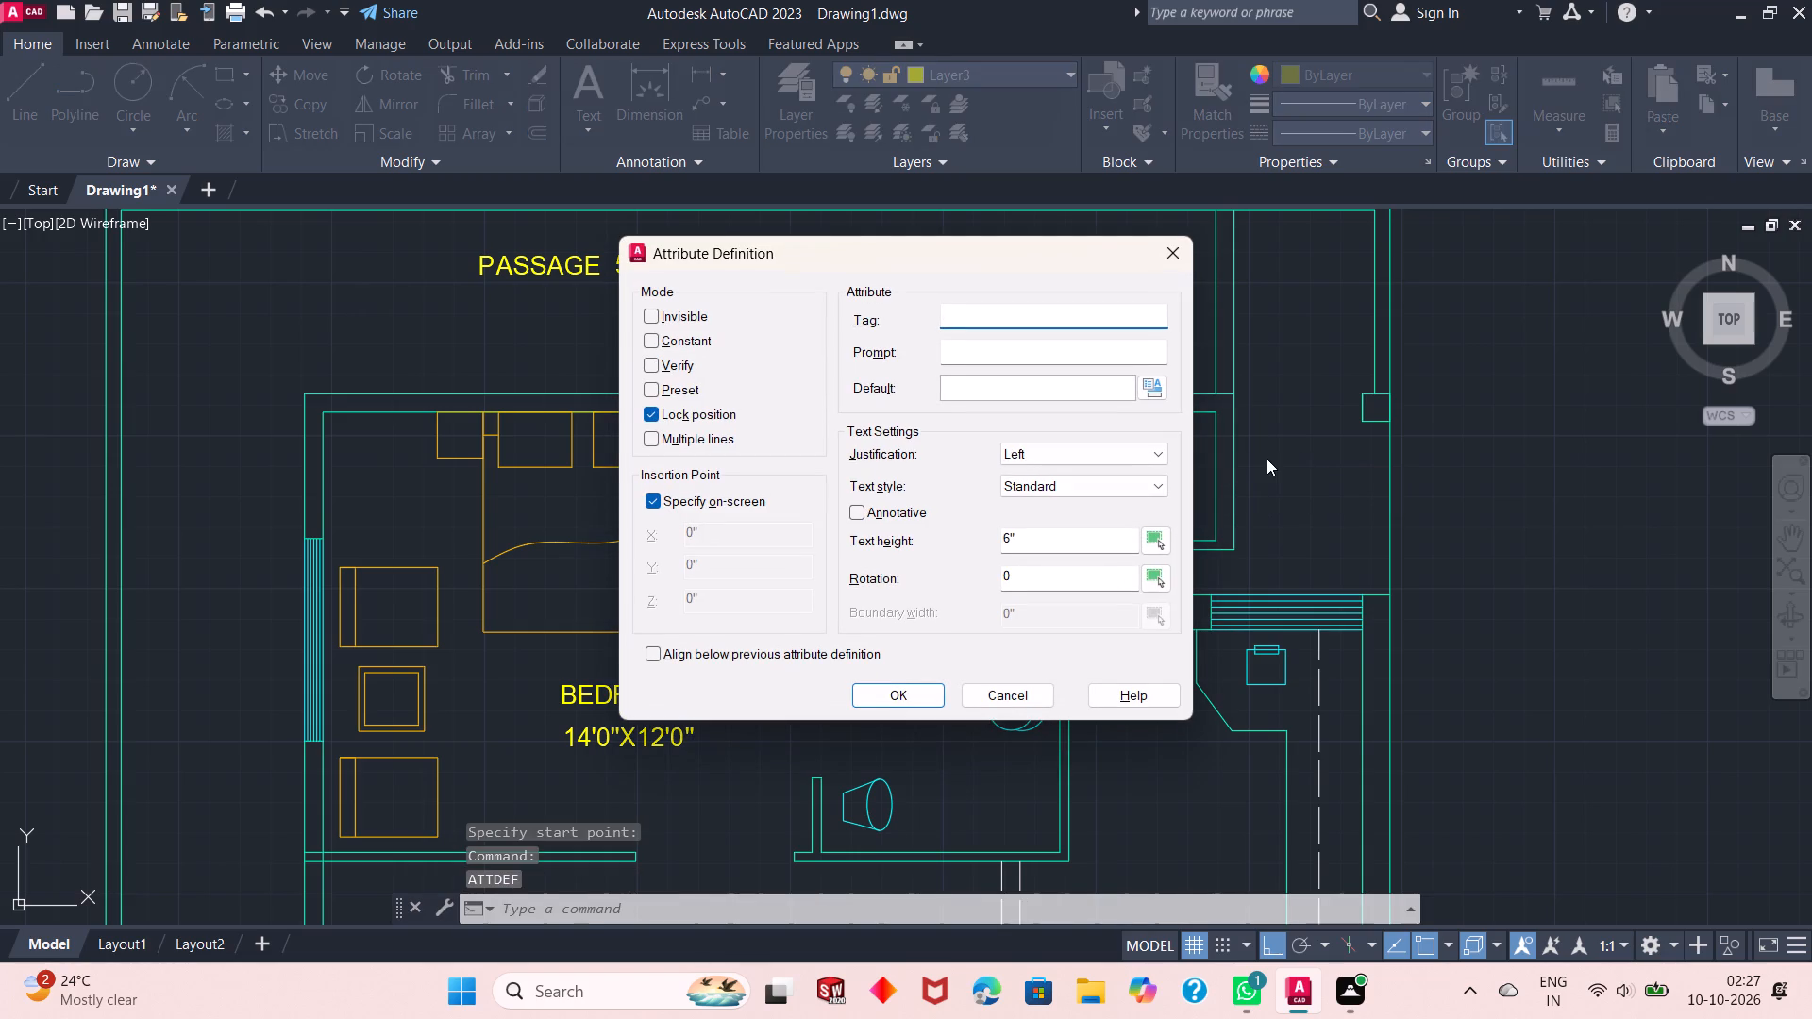
{"action": "type", "text": "4'0\"x"}
{"action": "type", "text": "4'0\""}
{"action": "key", "text": "Return"}
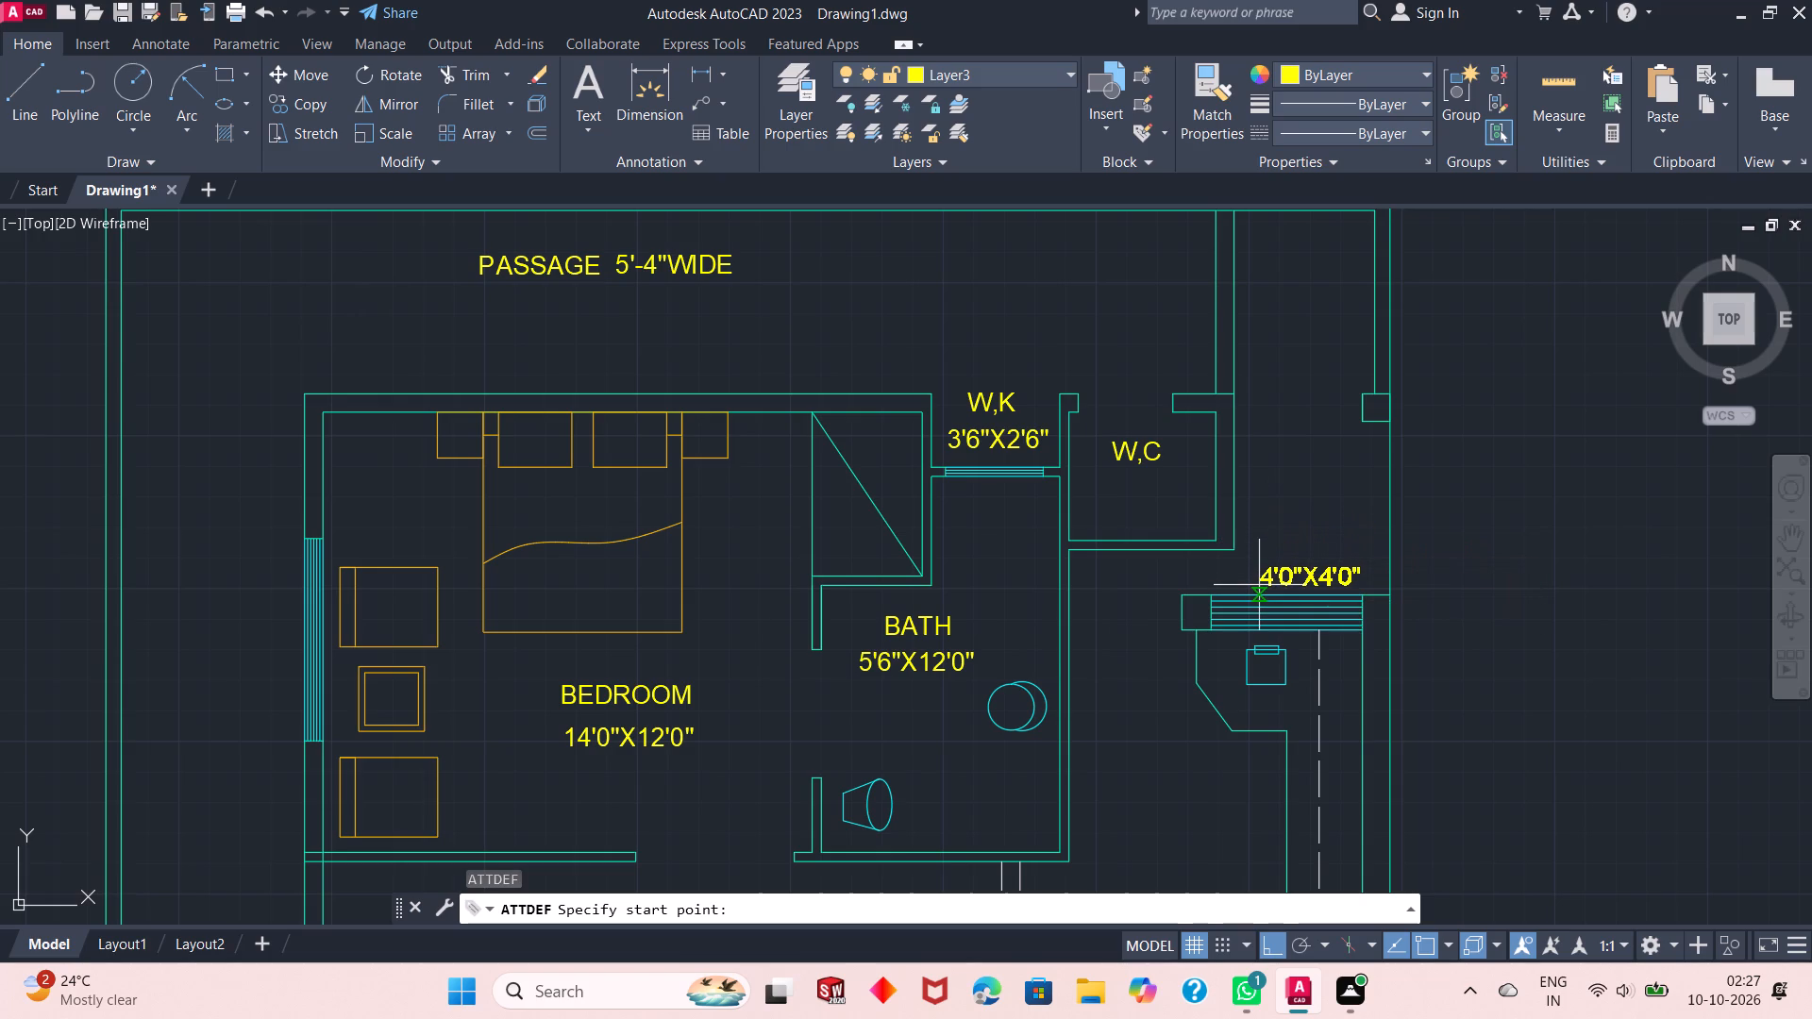
{"action": "left_click", "coordinate": [1086, 495]}
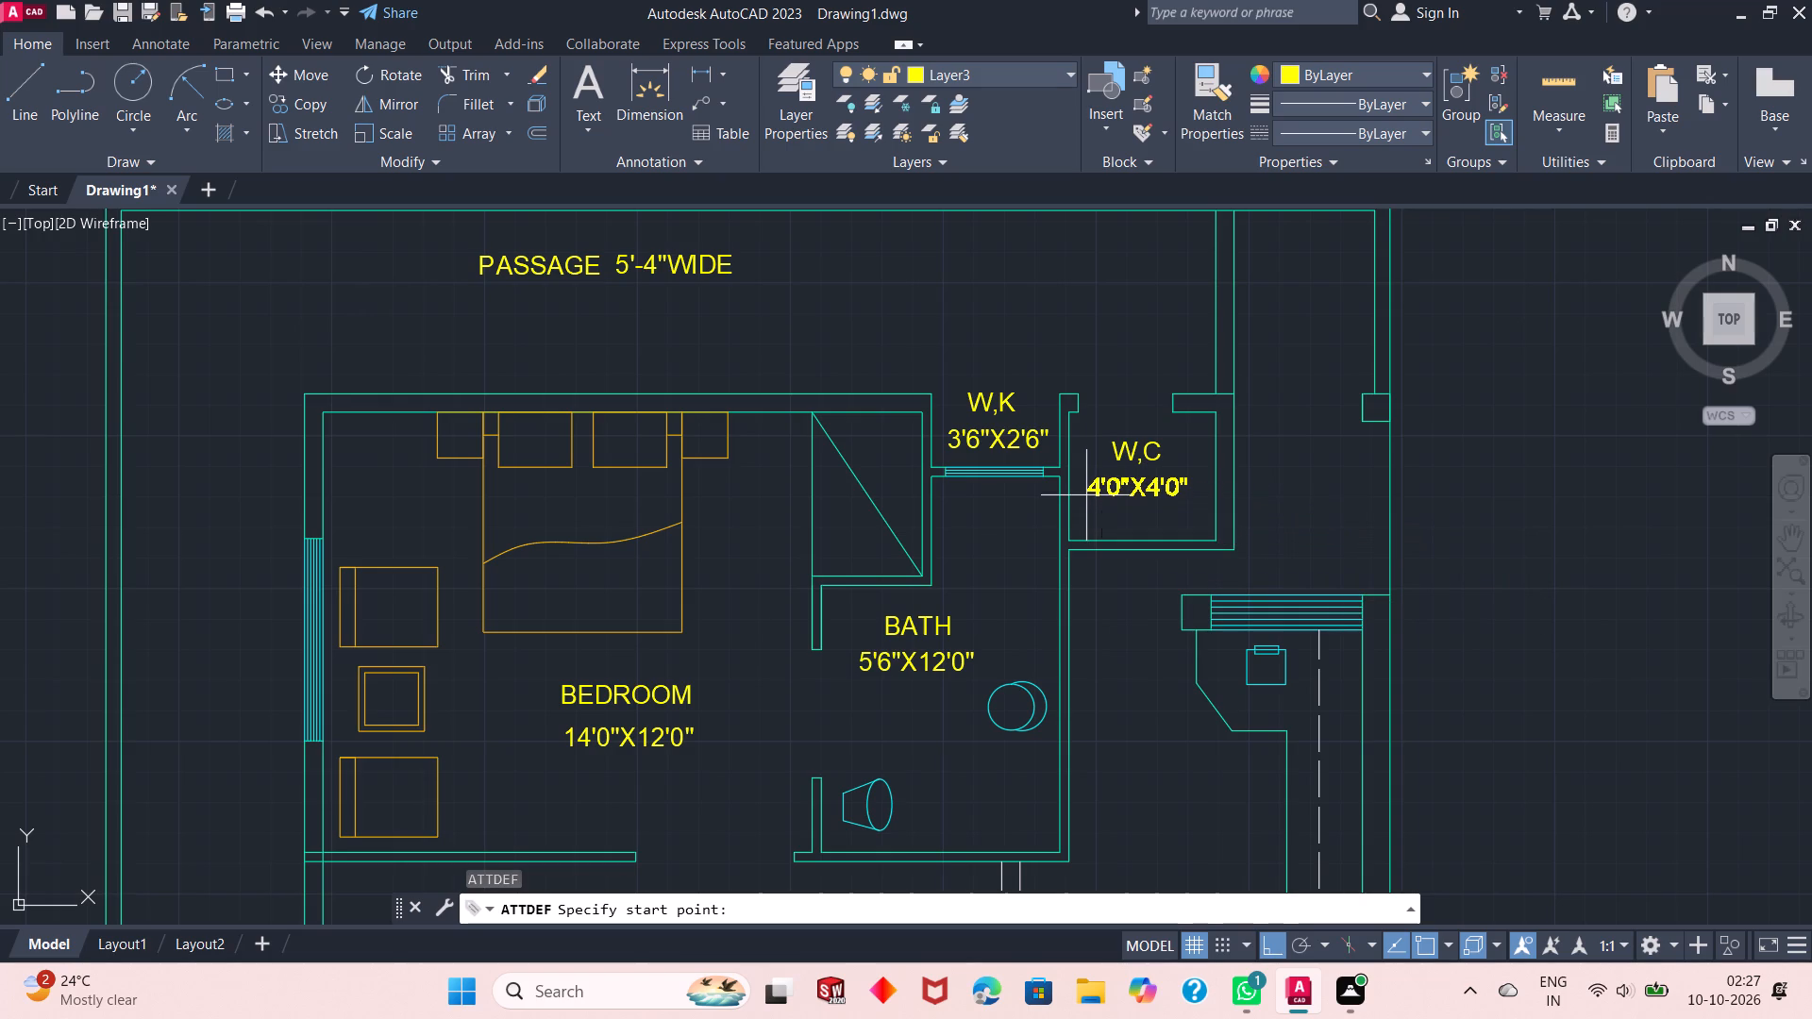
Define an attribute with tag VER and place it in the space east of the W,C room, north of the kitchen window.
{"action": "scroll", "coordinate": [1090, 493], "scroll_direction": "down", "scroll_amount": 1}
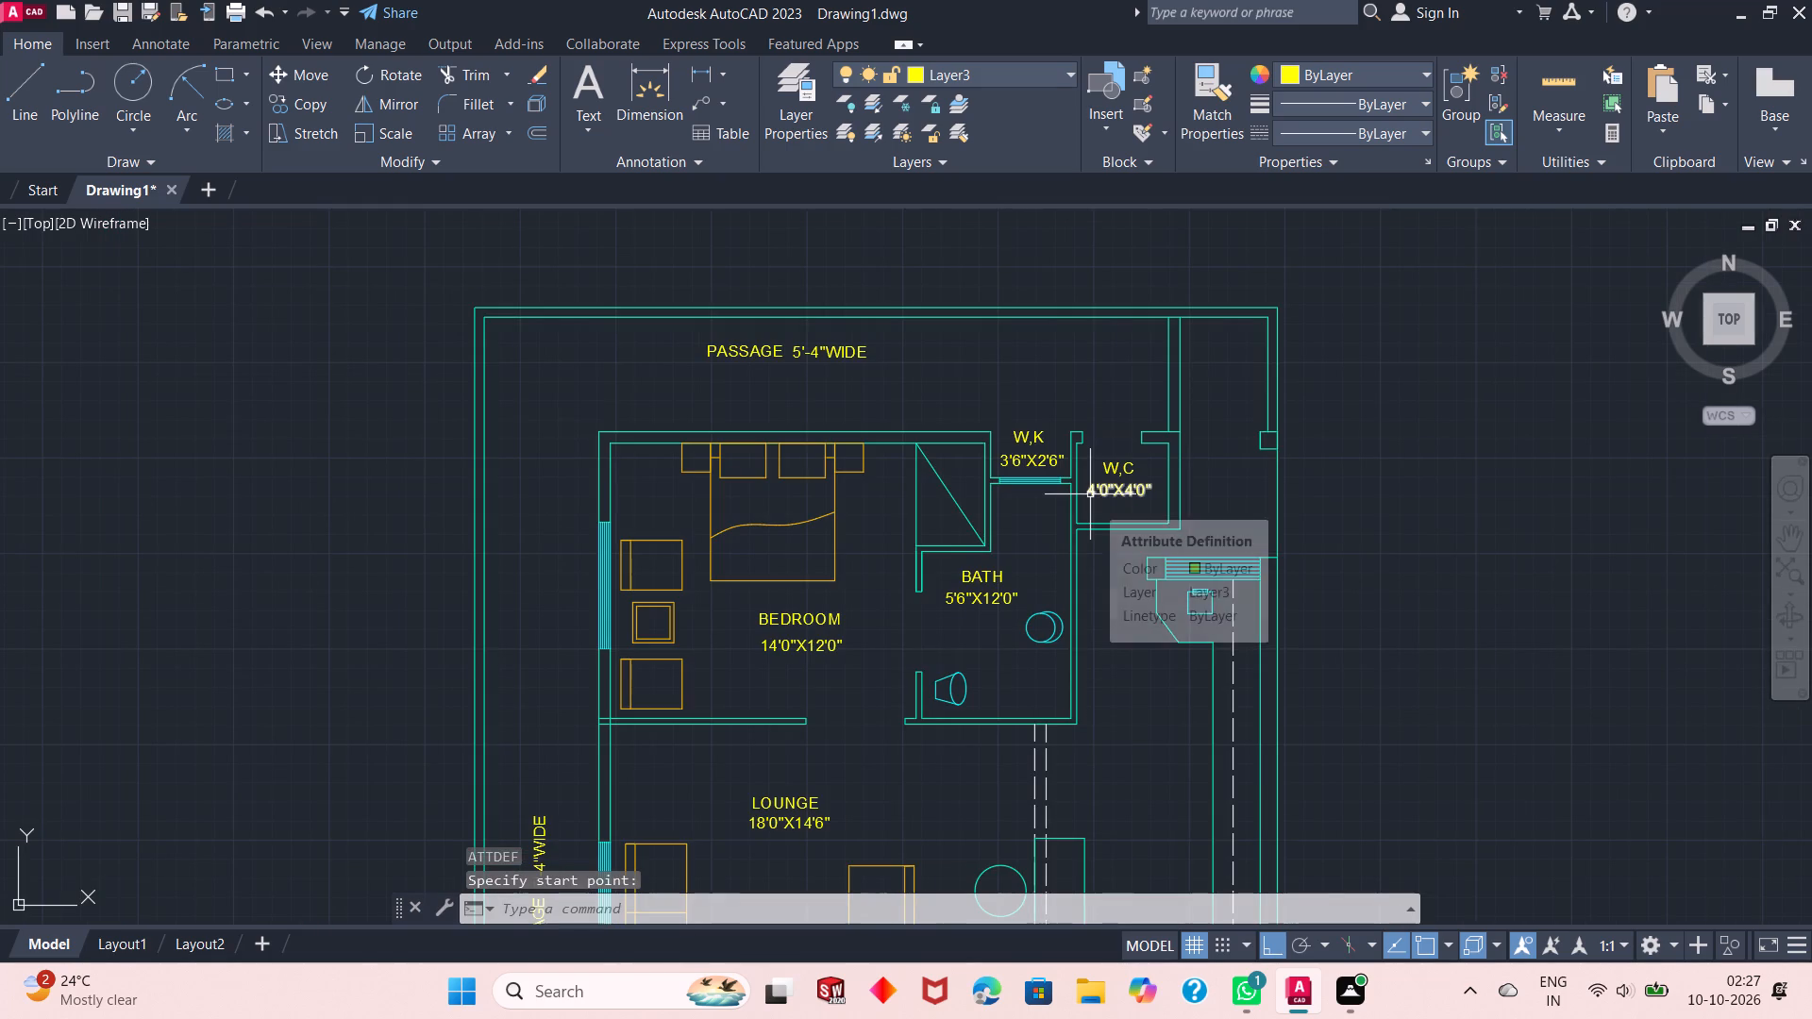
{"action": "key", "text": "Return"}
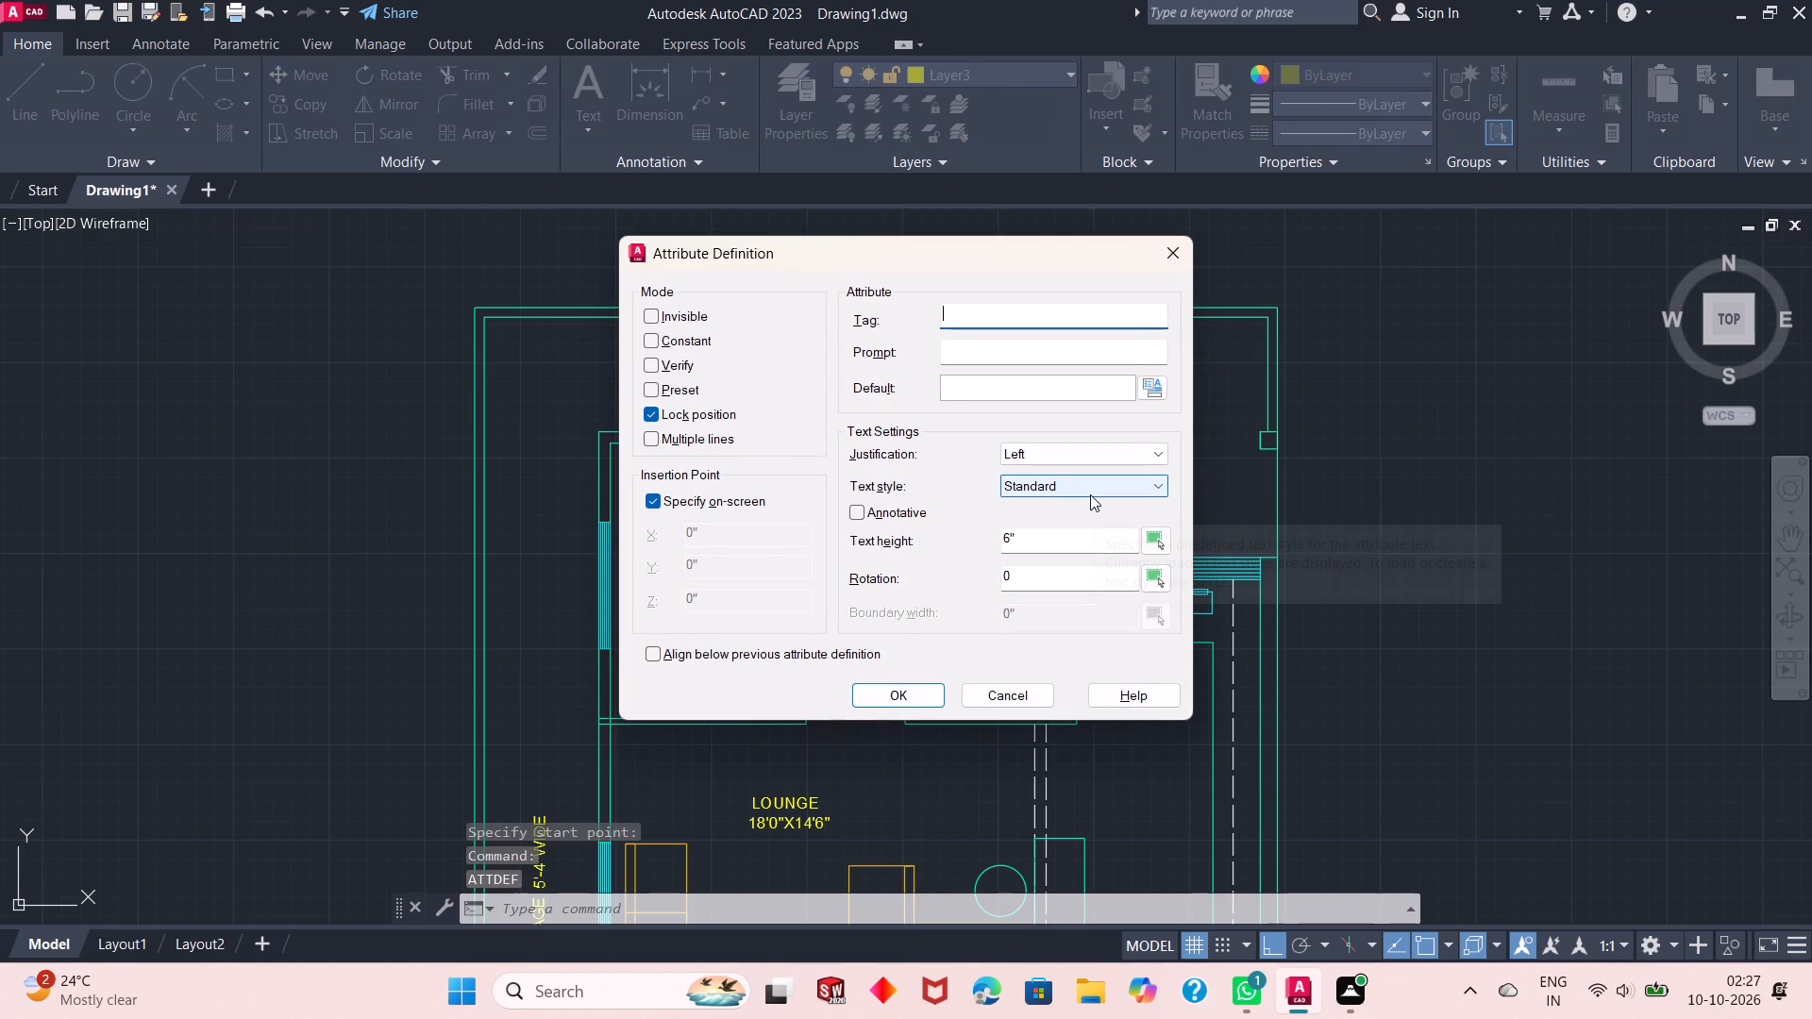
{"action": "type", "text": "ver"}
{"action": "key", "text": "Return"}
{"action": "scroll", "coordinate": [1241, 510], "scroll_direction": "up", "scroll_amount": 1}
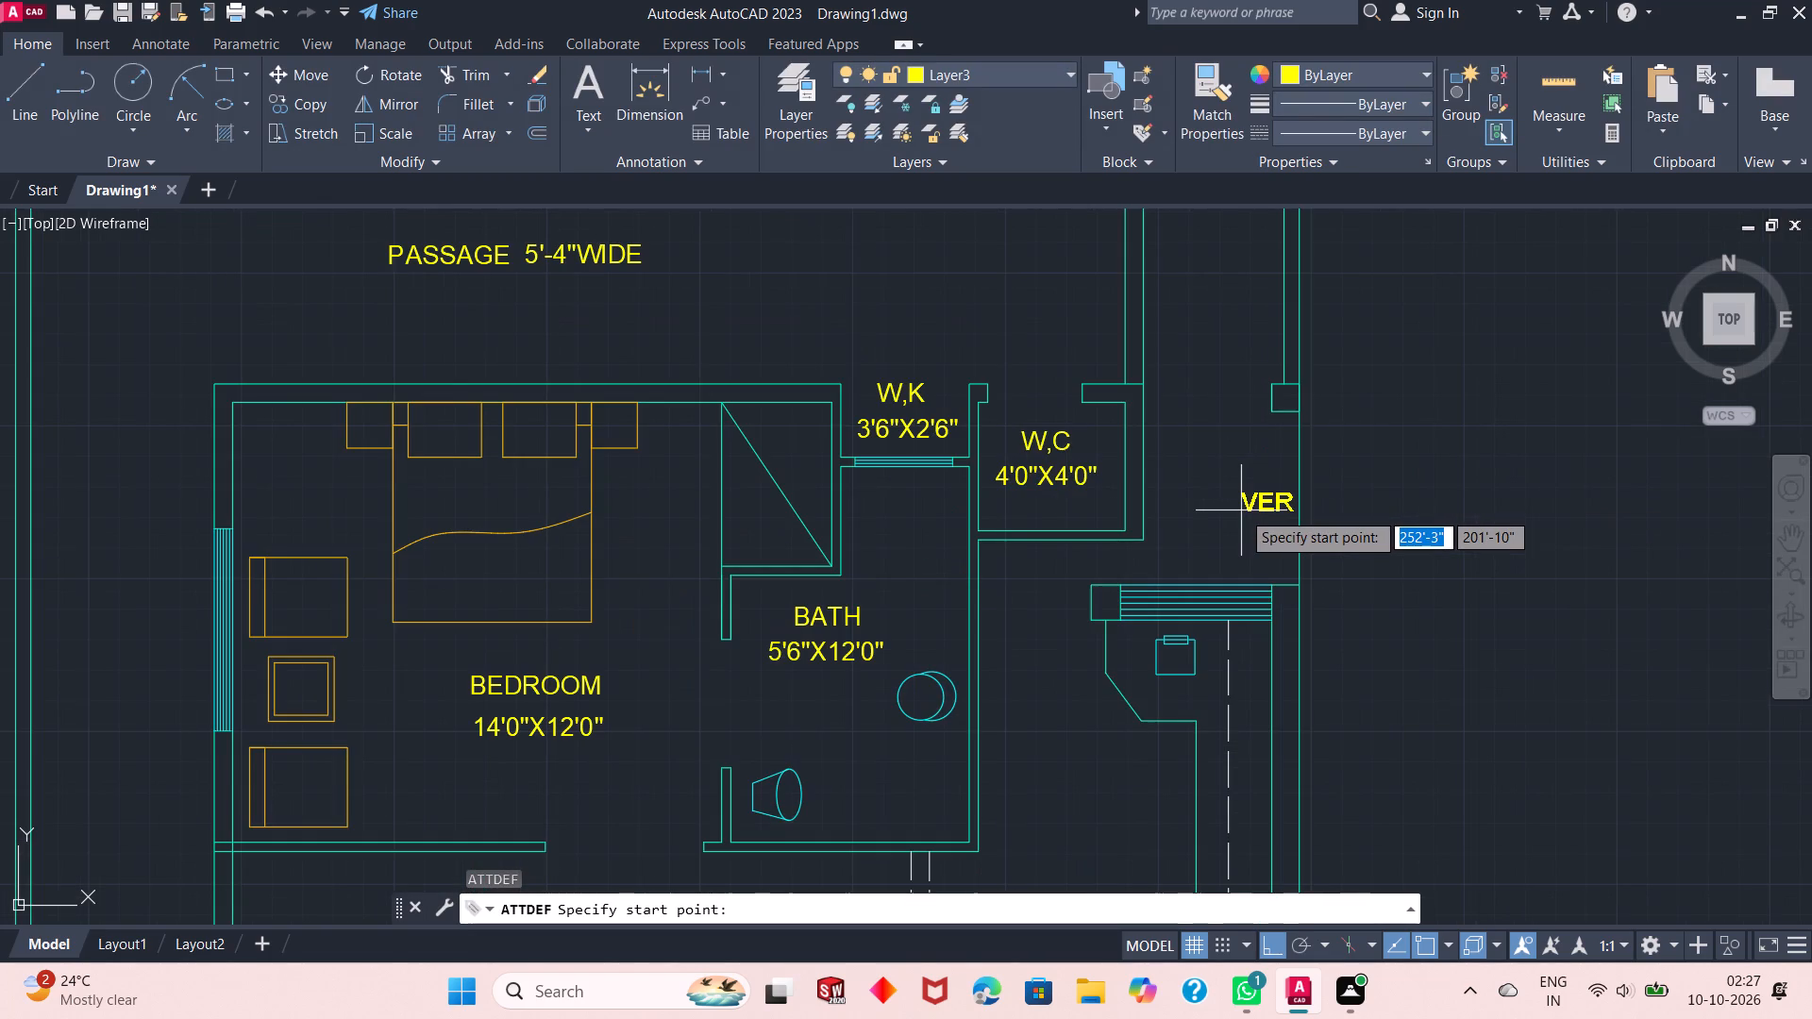
{"action": "left_click", "coordinate": [1193, 489]}
Start a new attribute definition and enter 3'10" as the first part of its tag.
{"action": "key", "text": "Return"}
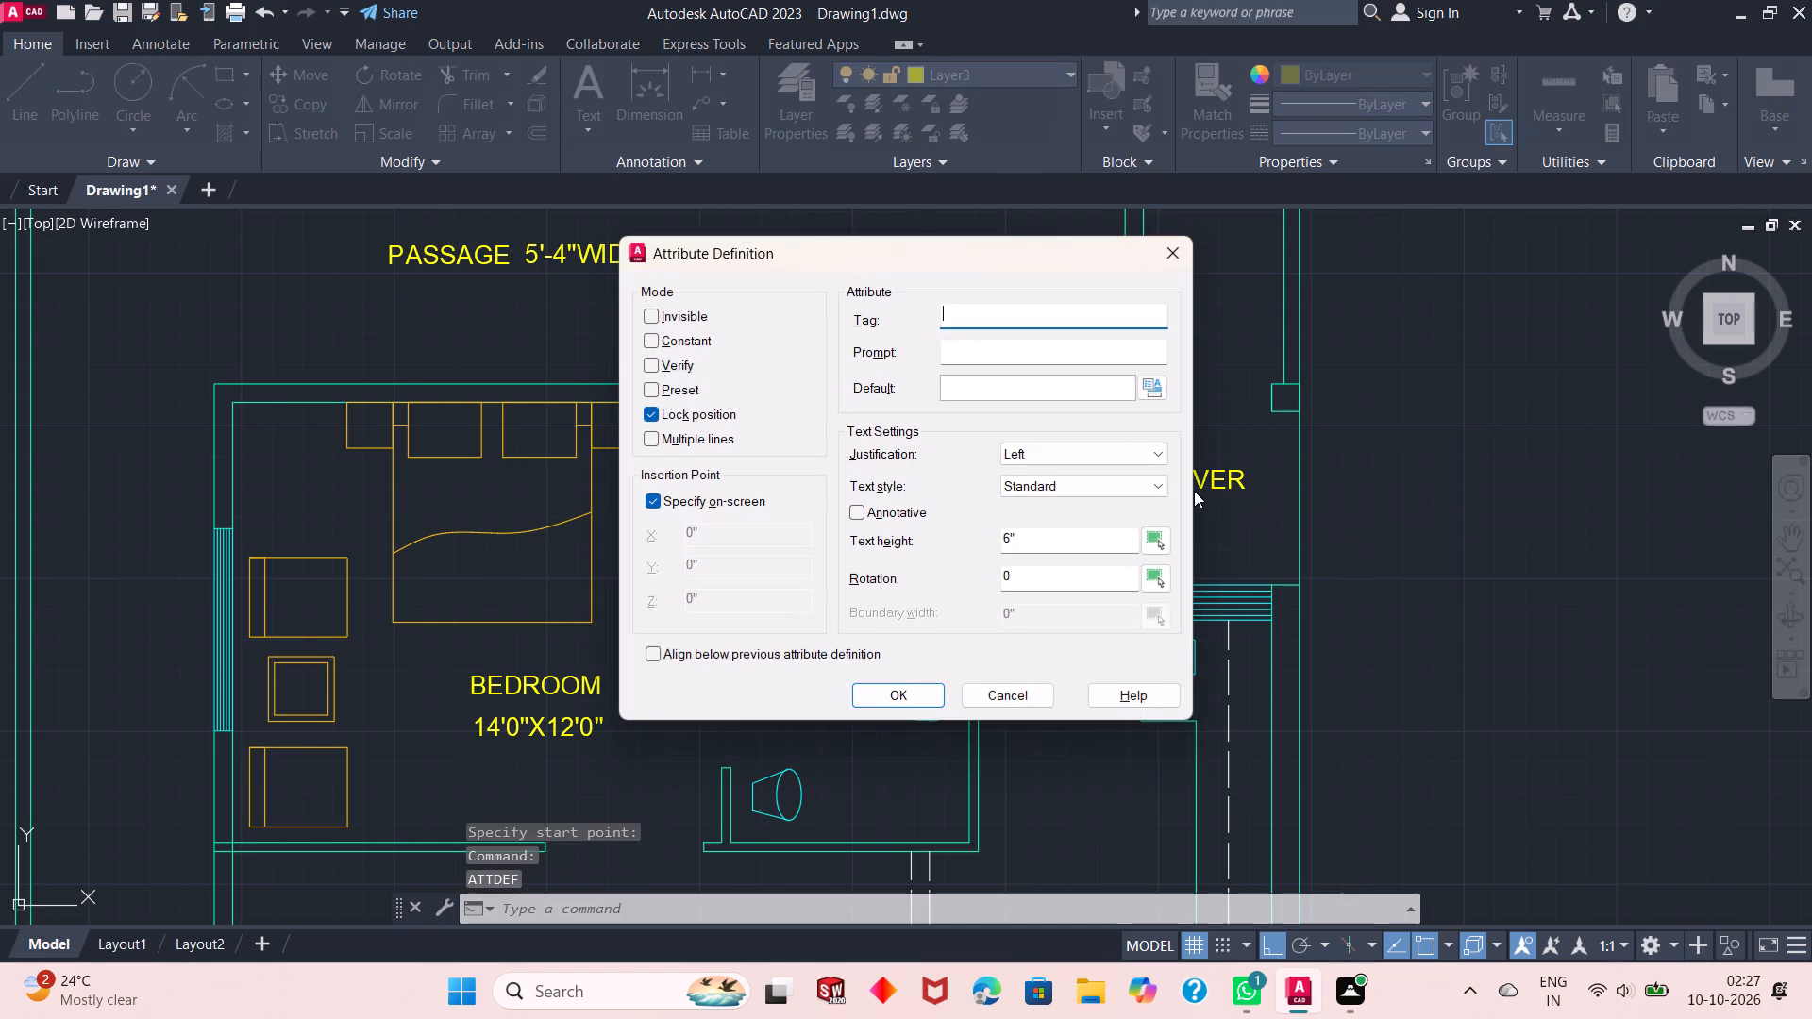
{"action": "type", "text": "3'10\""}
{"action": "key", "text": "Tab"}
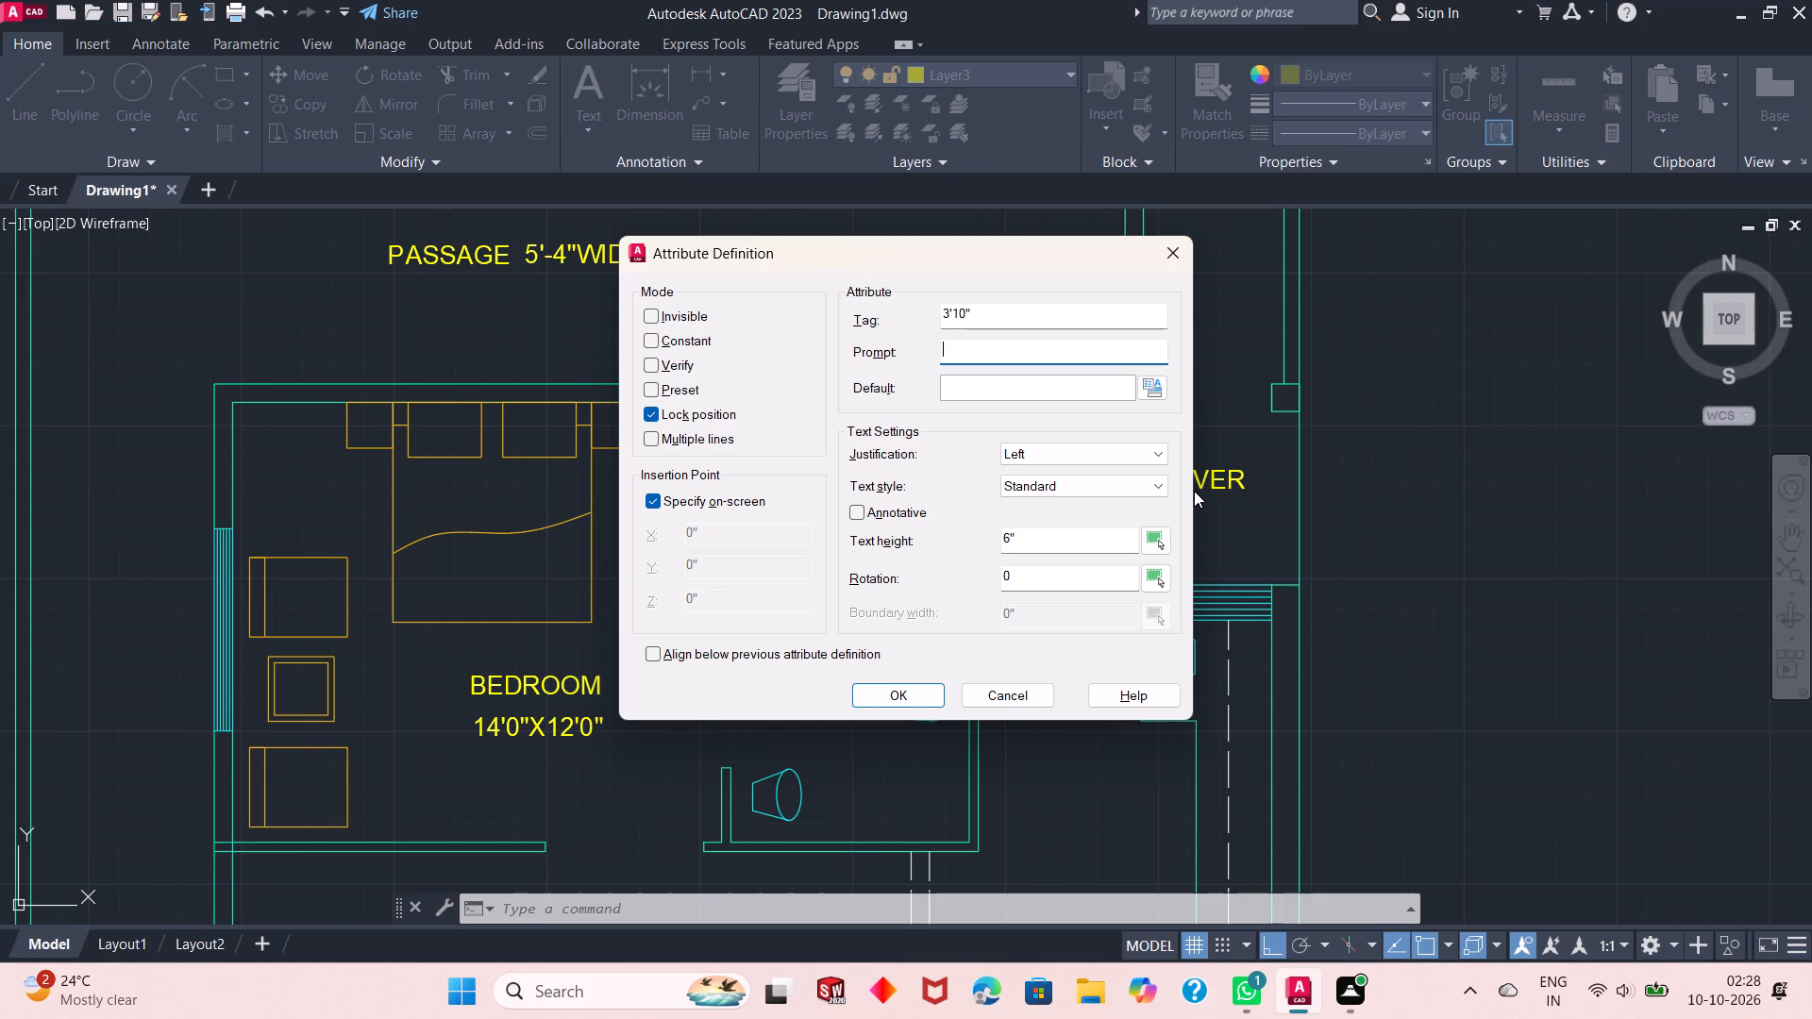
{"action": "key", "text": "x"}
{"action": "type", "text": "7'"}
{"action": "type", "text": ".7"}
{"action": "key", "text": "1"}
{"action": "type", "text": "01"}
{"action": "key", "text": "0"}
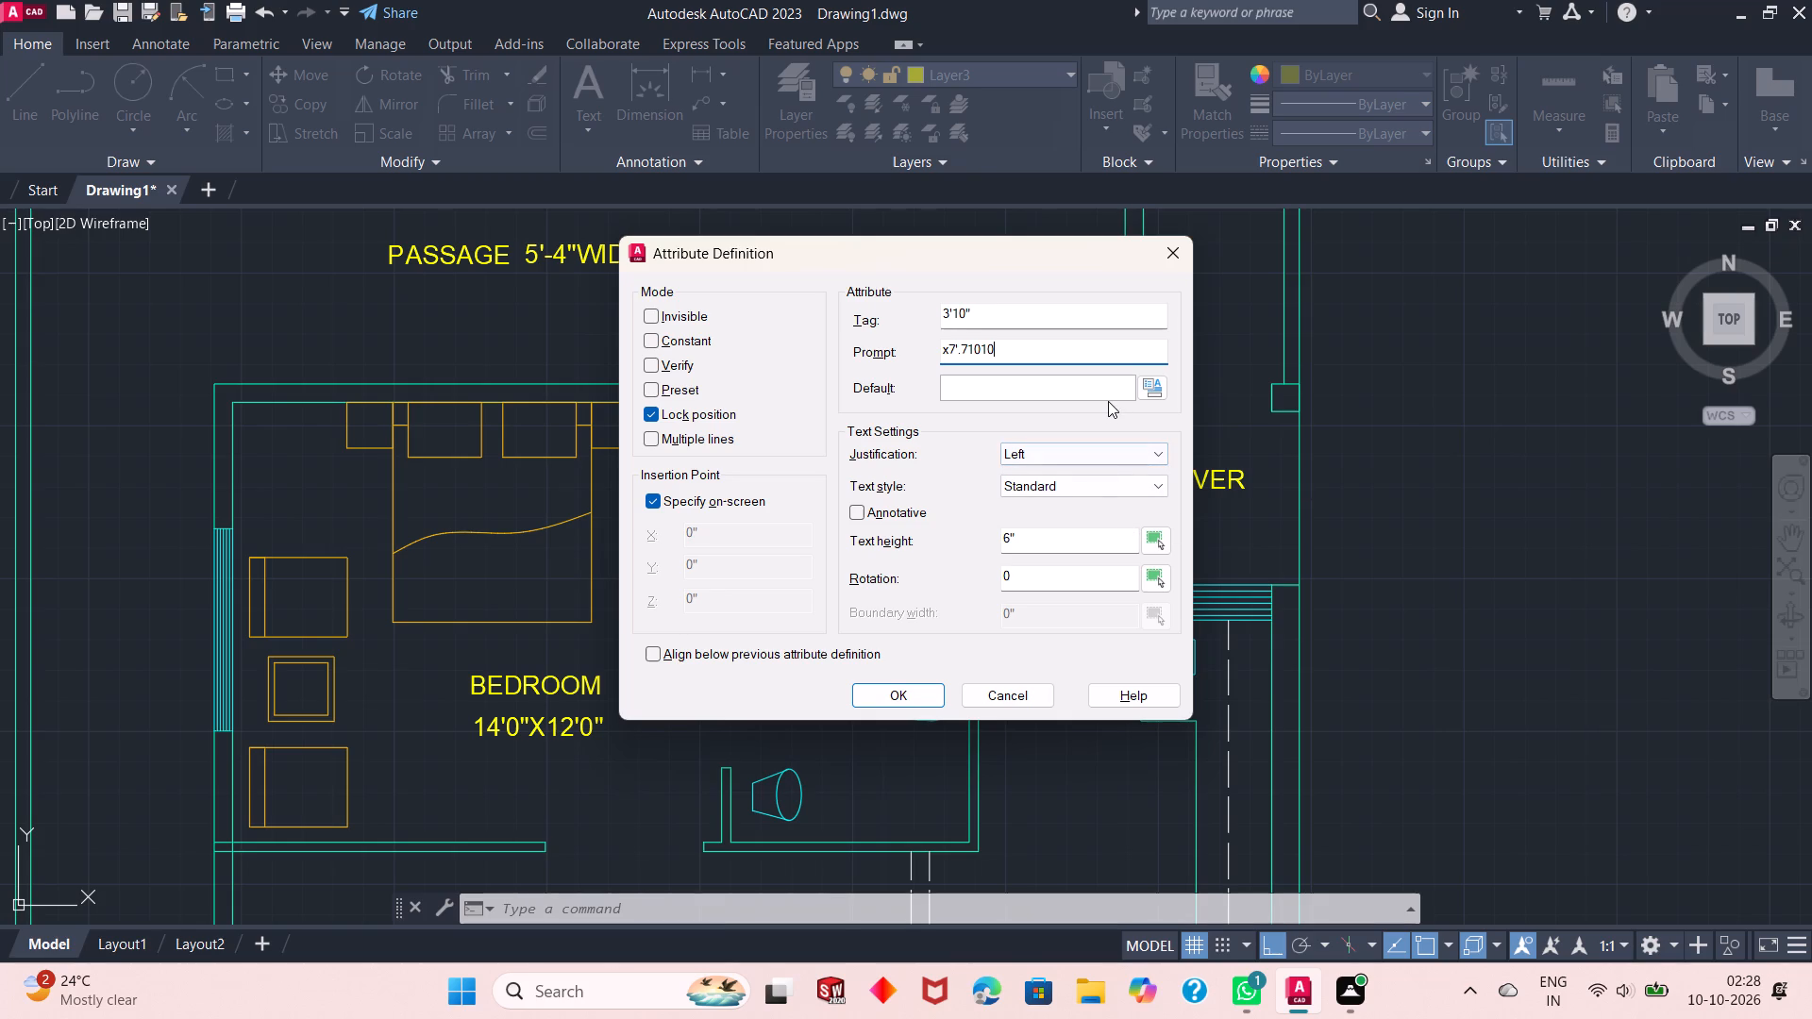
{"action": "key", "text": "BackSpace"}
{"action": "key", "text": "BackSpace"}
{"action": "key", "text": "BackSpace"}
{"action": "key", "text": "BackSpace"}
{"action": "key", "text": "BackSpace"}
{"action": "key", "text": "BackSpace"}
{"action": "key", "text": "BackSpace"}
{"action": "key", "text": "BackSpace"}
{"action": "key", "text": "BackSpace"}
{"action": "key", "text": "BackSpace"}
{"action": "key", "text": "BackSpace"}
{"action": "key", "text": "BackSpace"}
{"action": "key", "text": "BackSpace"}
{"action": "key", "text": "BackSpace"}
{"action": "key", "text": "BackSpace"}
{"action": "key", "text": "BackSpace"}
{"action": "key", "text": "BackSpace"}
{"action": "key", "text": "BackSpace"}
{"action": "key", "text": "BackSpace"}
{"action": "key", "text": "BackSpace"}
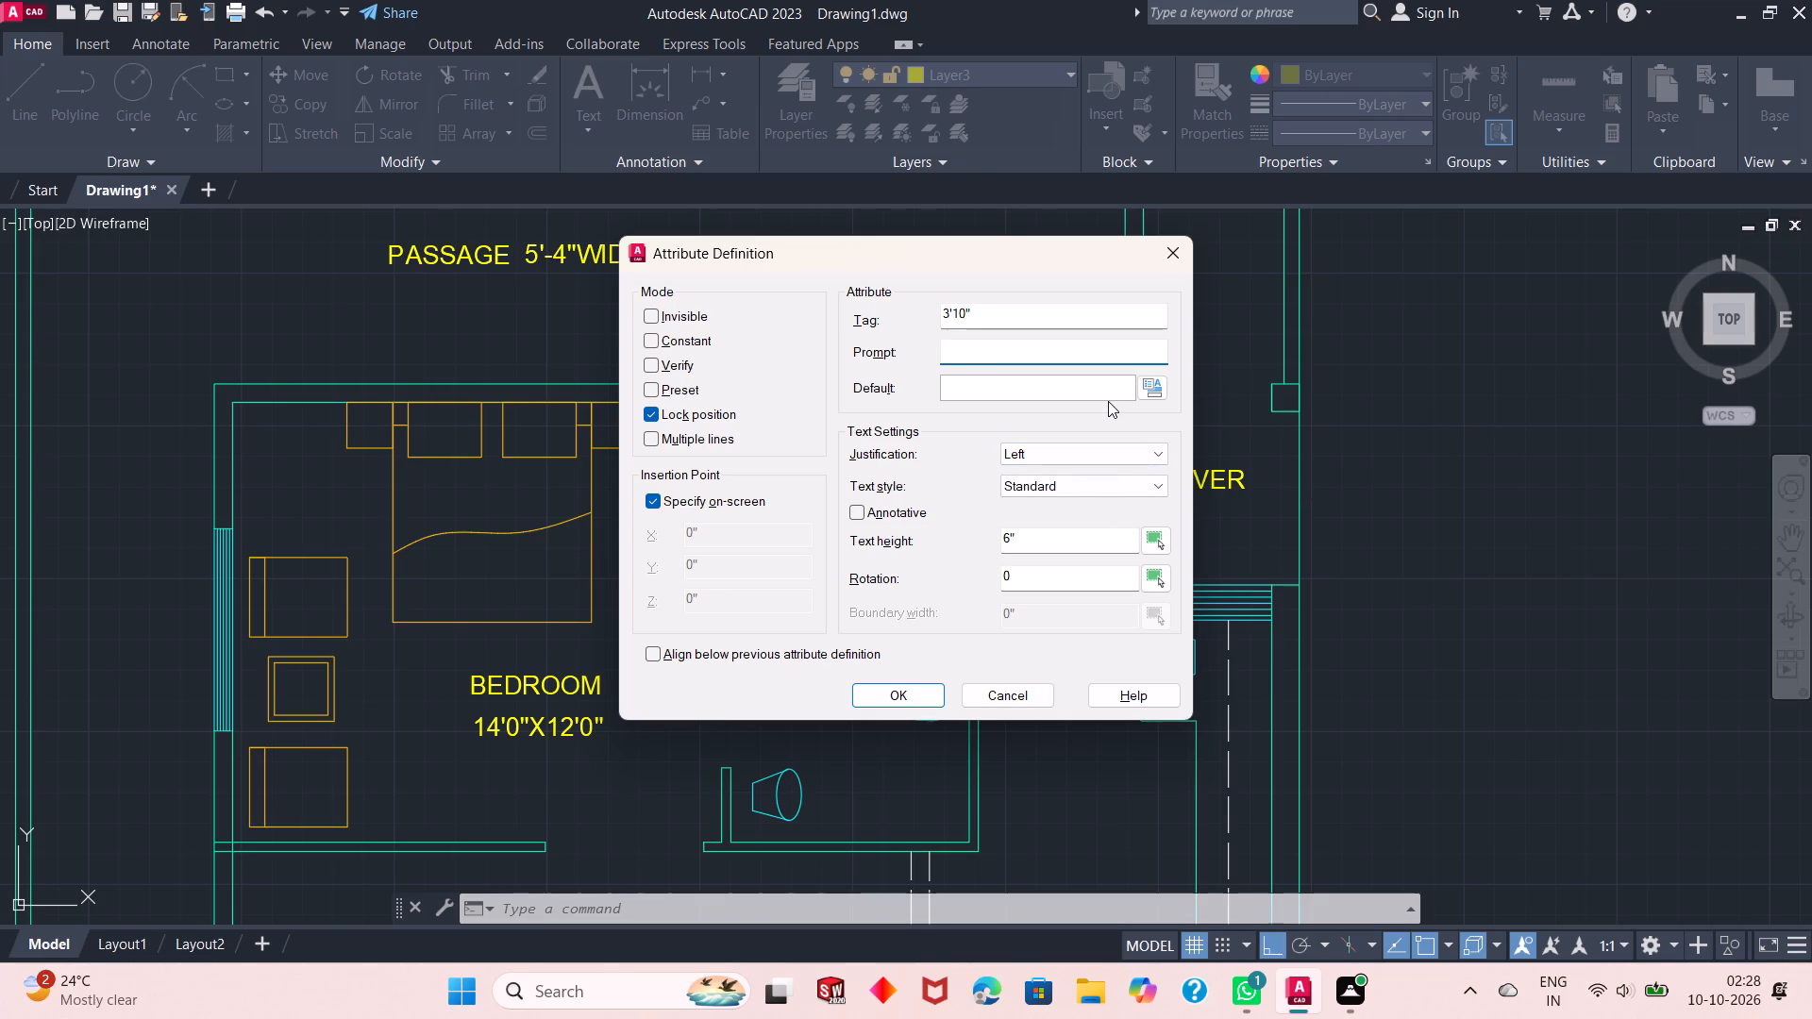
Complete the attribute tag as 3'10"X7'7" and place it directly below the VER label.
{"action": "left_click", "coordinate": [1037, 312]}
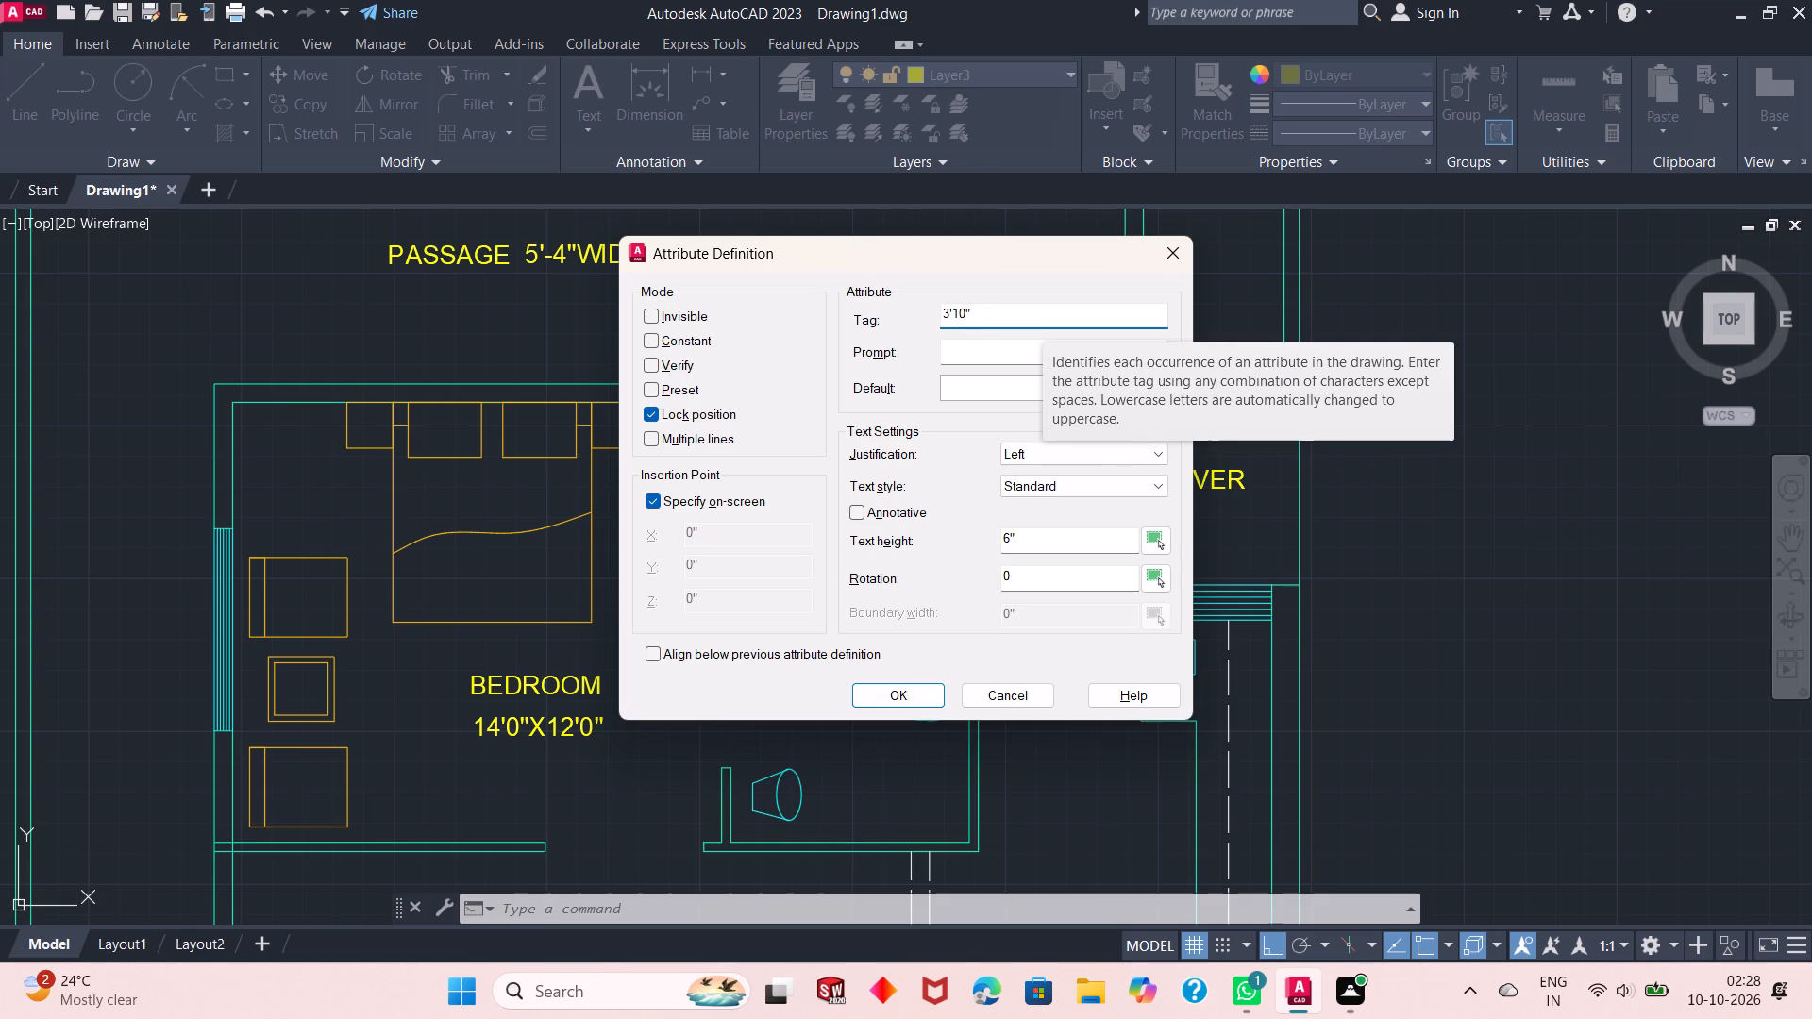
{"action": "key", "text": "x"}
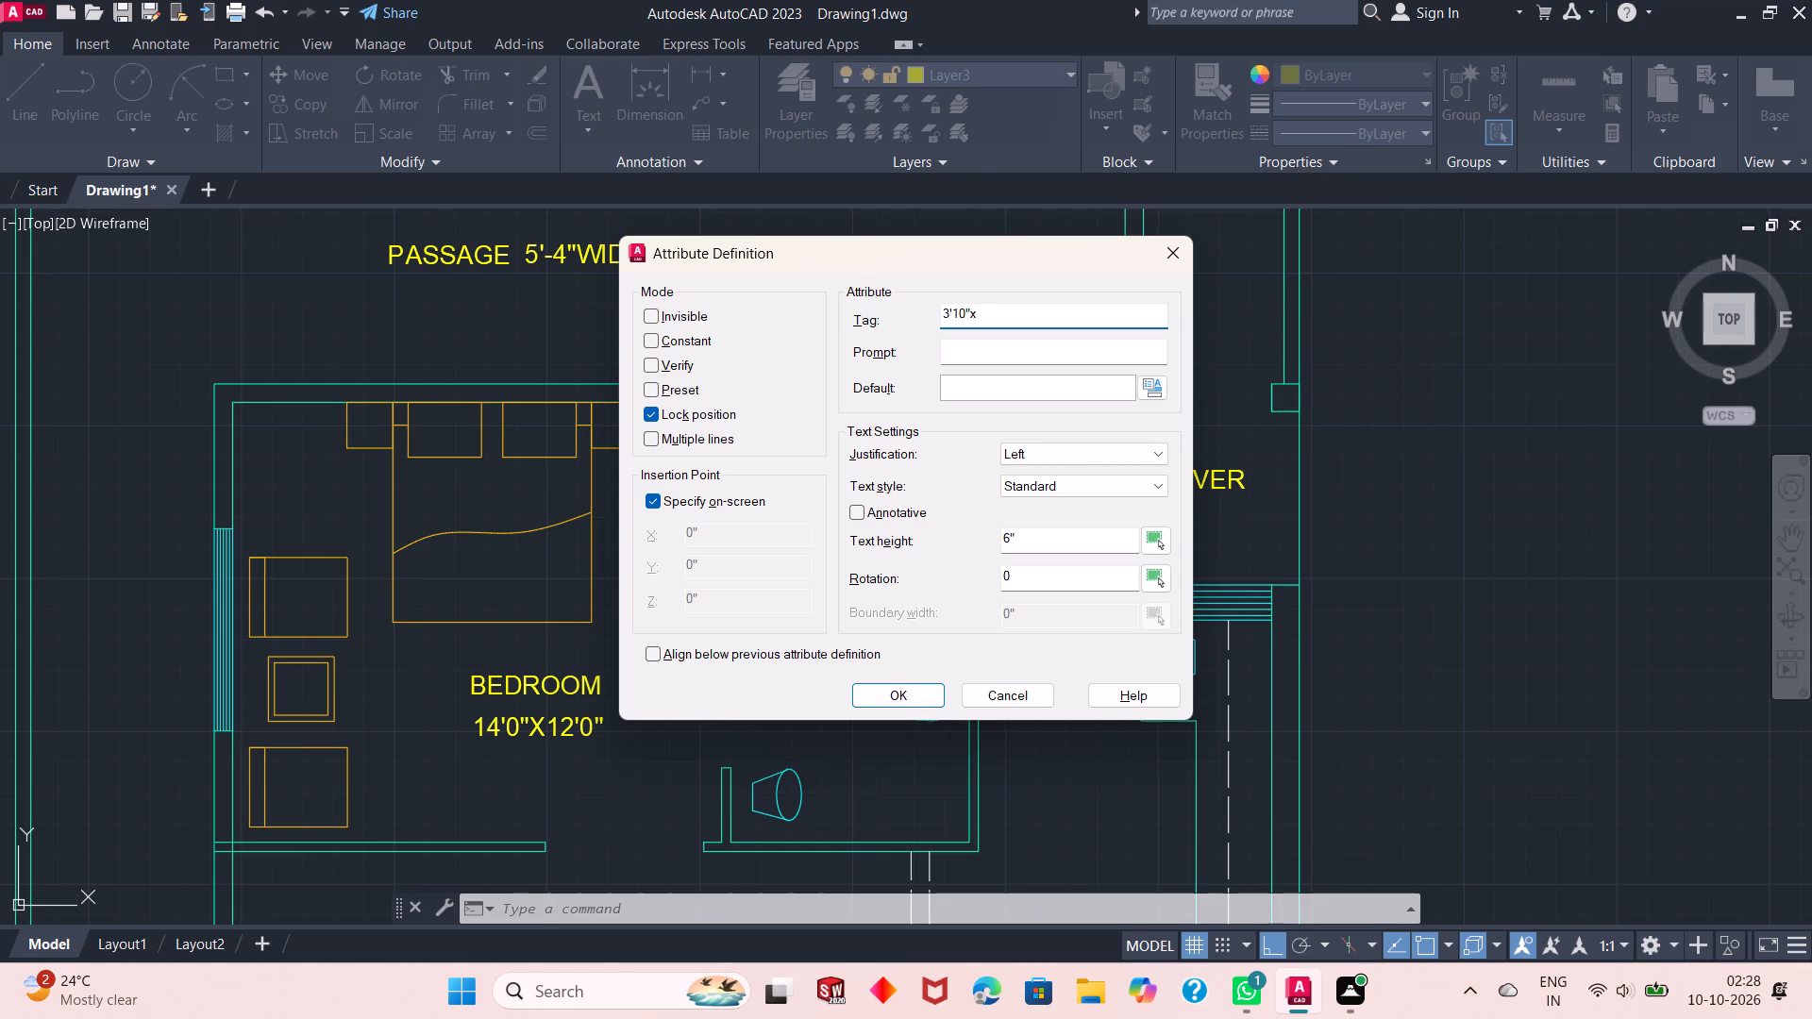
{"action": "key", "text": "7"}
{"action": "key", "text": "apostrophe"}
{"action": "key", "text": "7"}
{"action": "key", "text": "shift+quotedbl"}
{"action": "key", "text": "Return"}
{"action": "scroll", "coordinate": [998, 238], "scroll_direction": "up", "scroll_amount": 2}
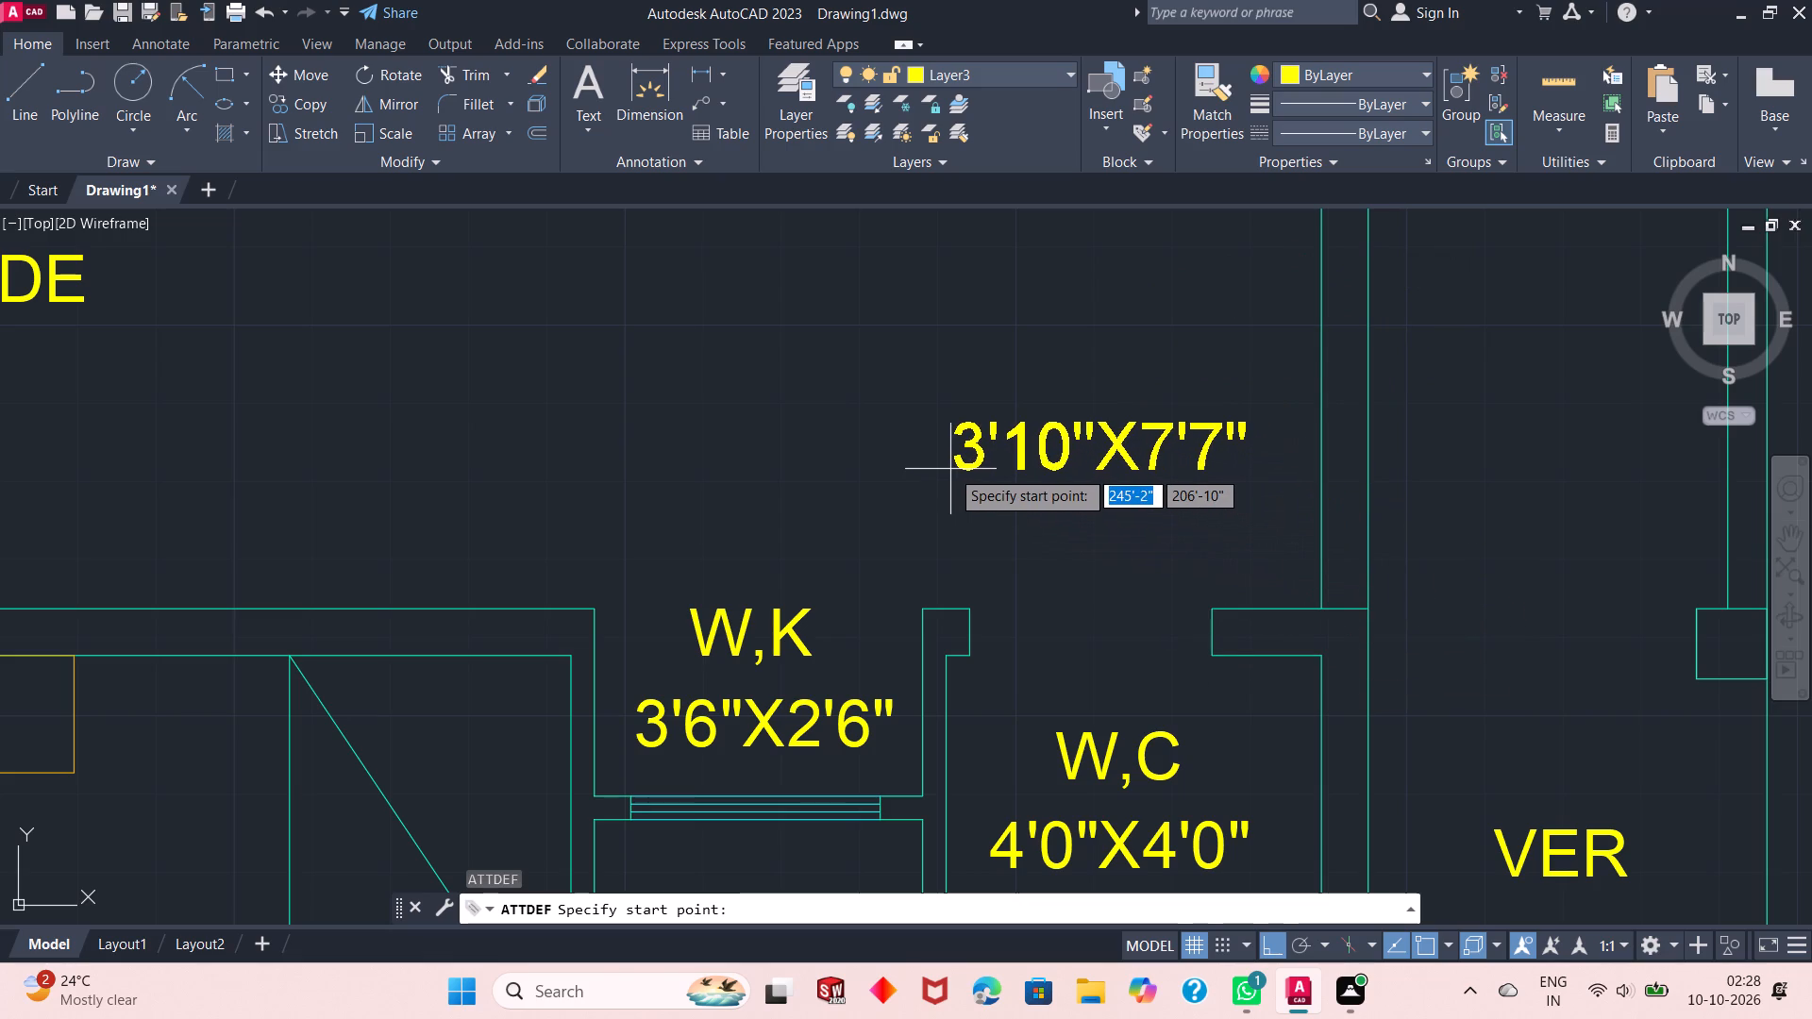
{"action": "scroll", "coordinate": [950, 469], "scroll_direction": "down", "scroll_amount": 3}
{"action": "scroll", "coordinate": [984, 619], "scroll_direction": "up", "scroll_amount": 2}
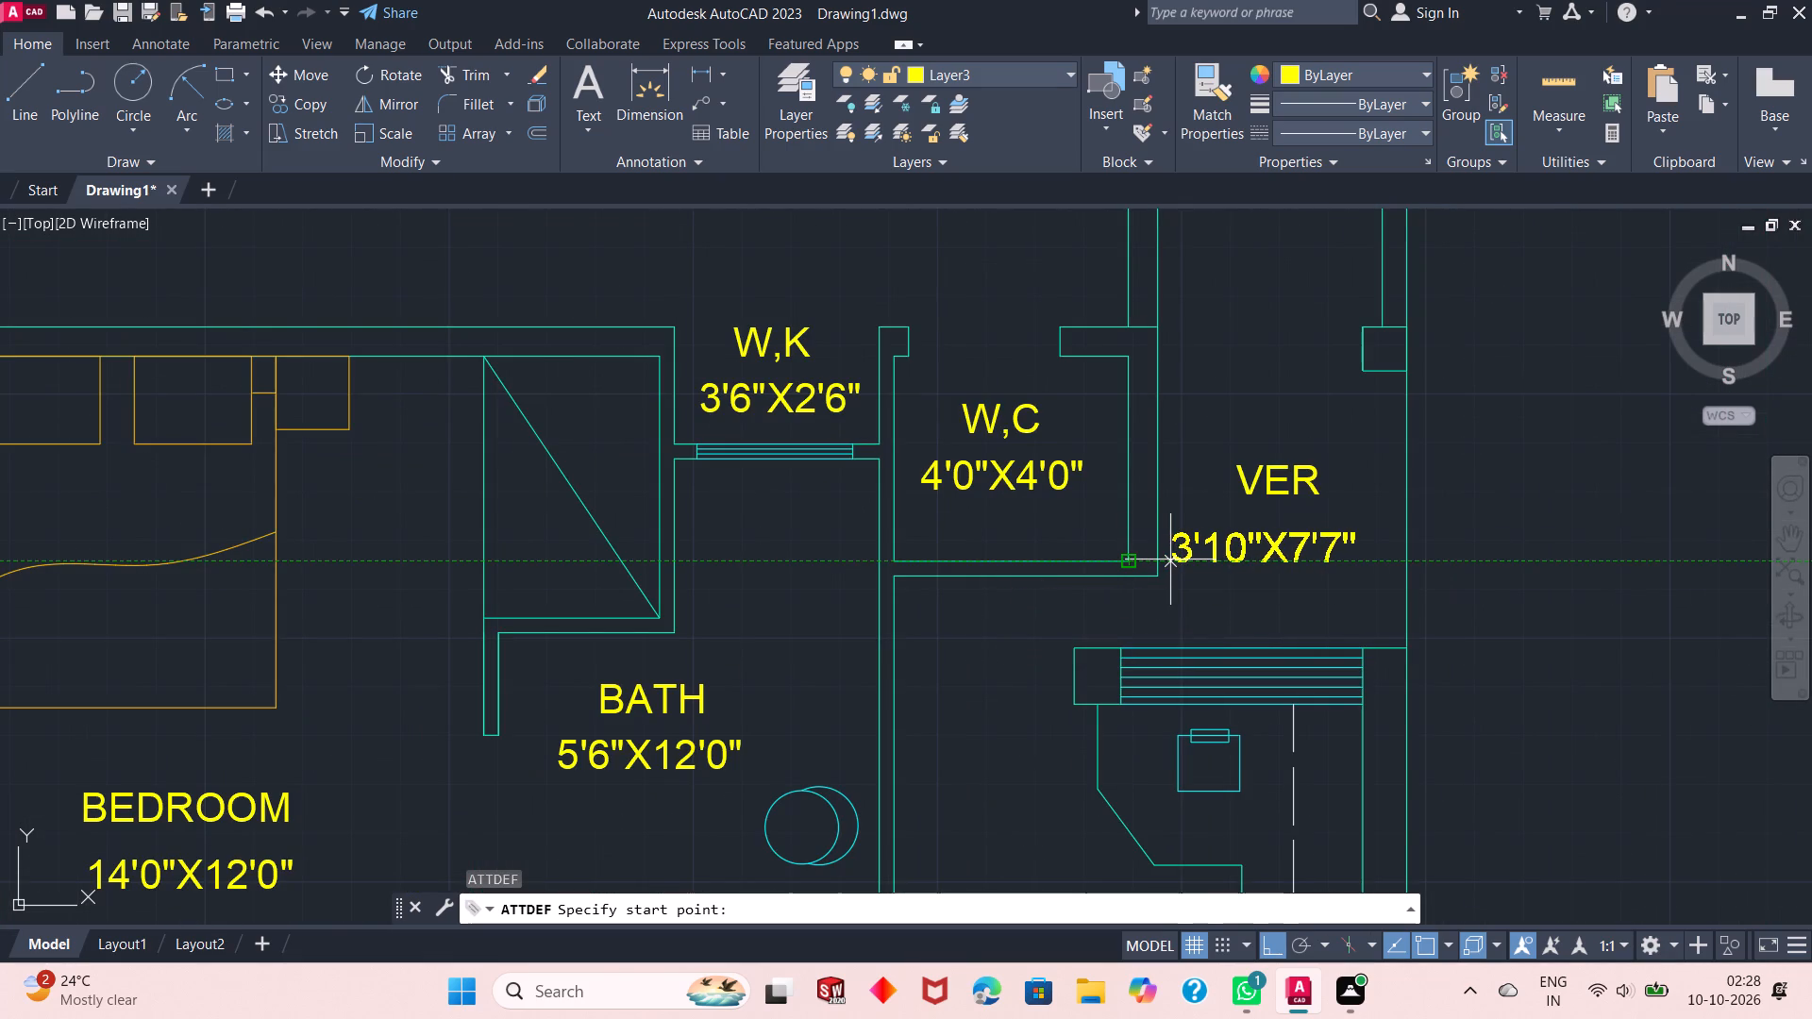
{"action": "left_click", "coordinate": [1193, 554]}
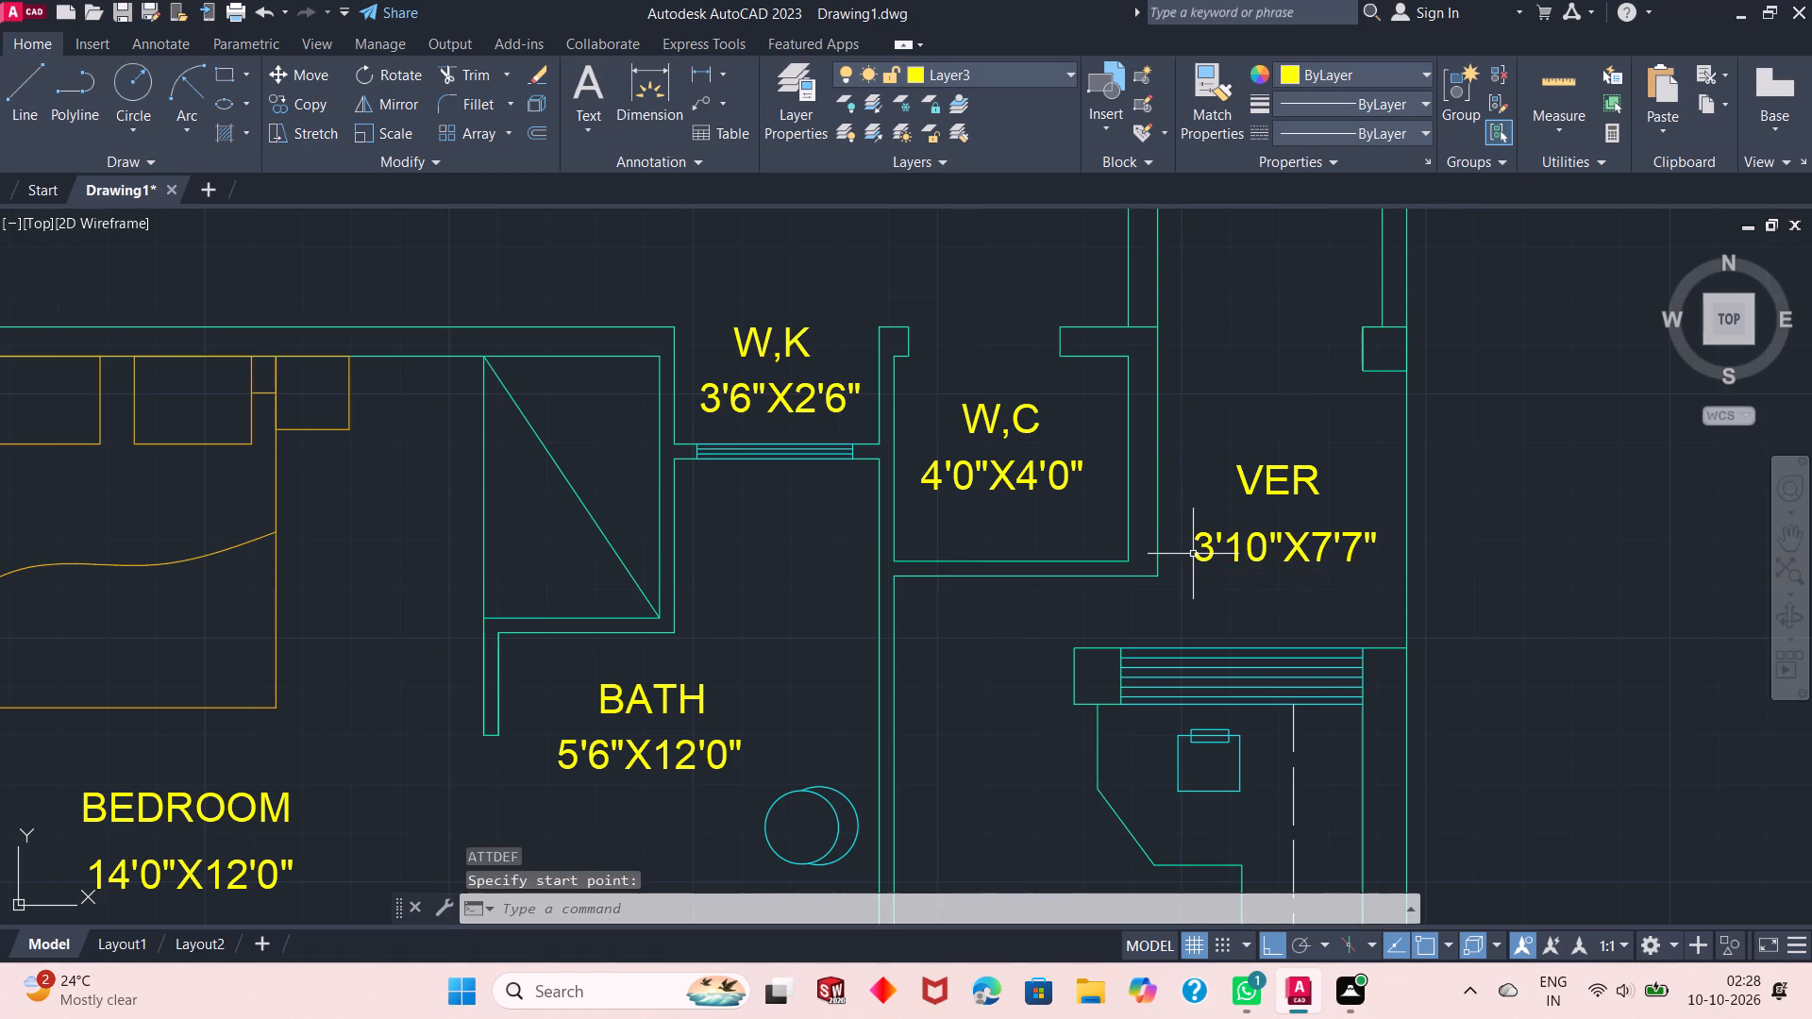
Define an attribute with tag KITCHEN and place it in the kitchen area, southeast of the bath and north of the counter.
{"action": "scroll", "coordinate": [1233, 520], "scroll_direction": "down", "scroll_amount": 3}
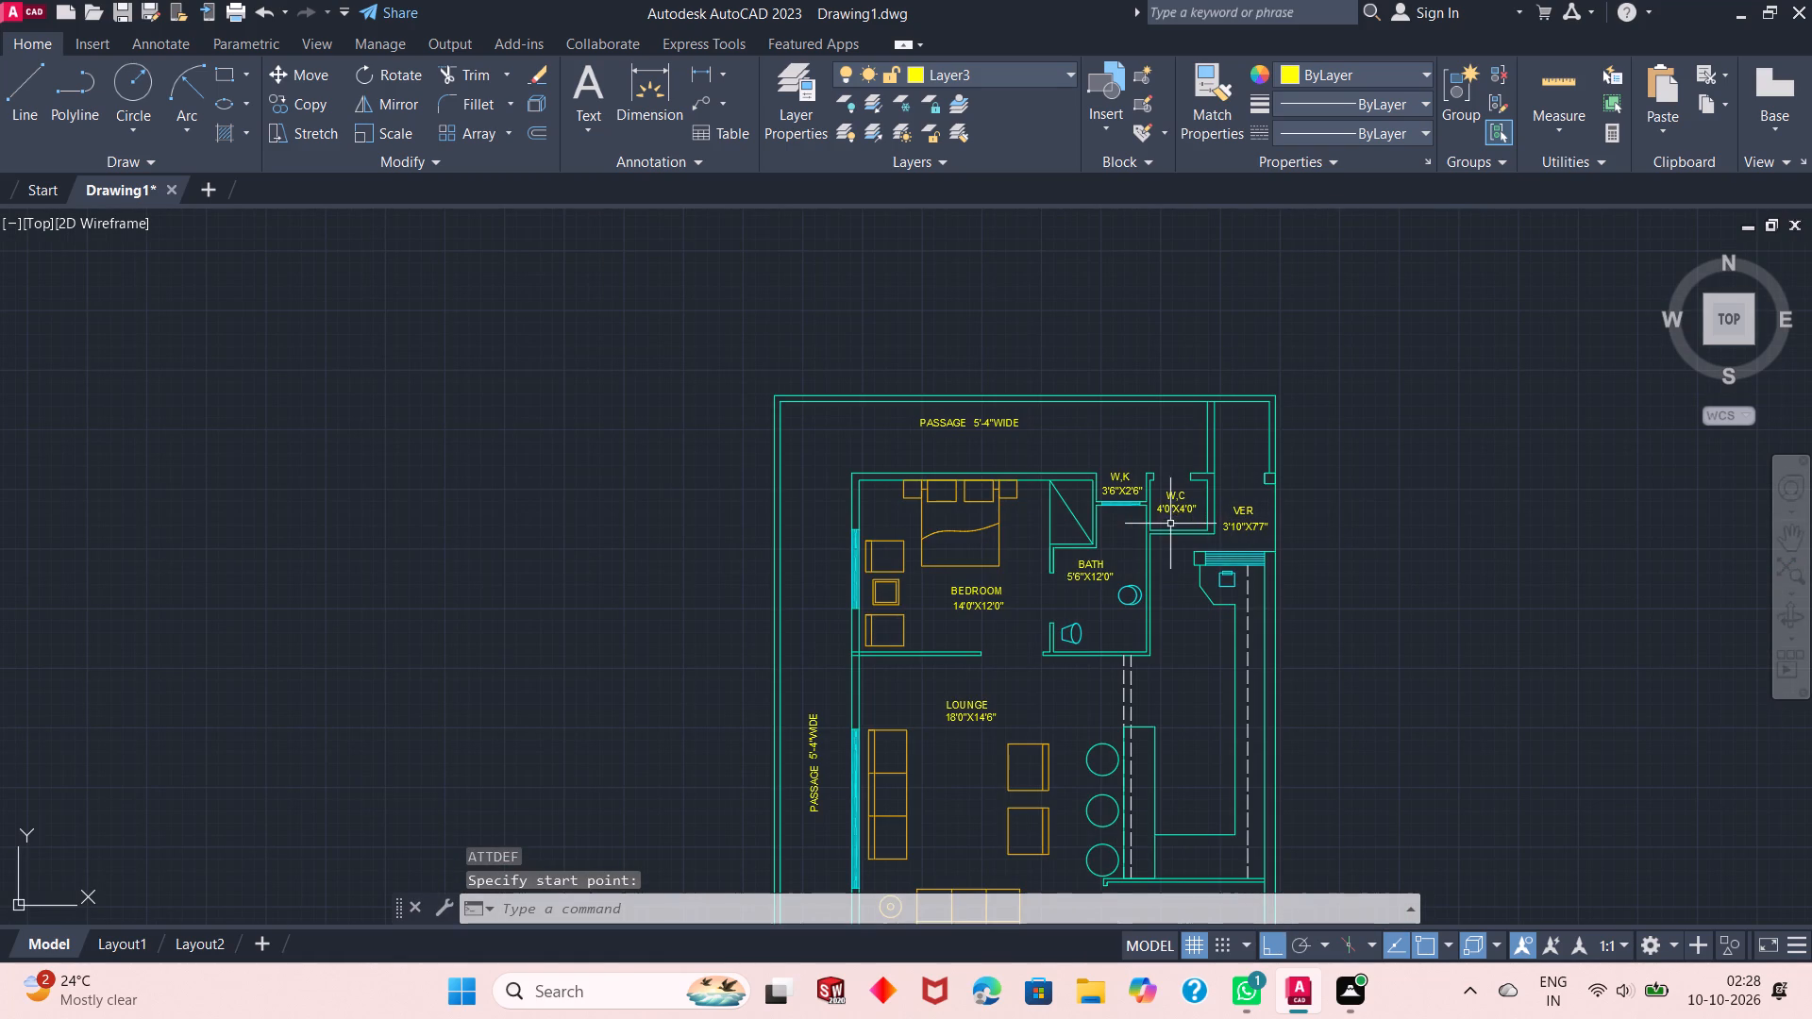
{"action": "scroll", "coordinate": [1170, 525], "scroll_direction": "up", "scroll_amount": 1}
{"action": "key", "text": "Return"}
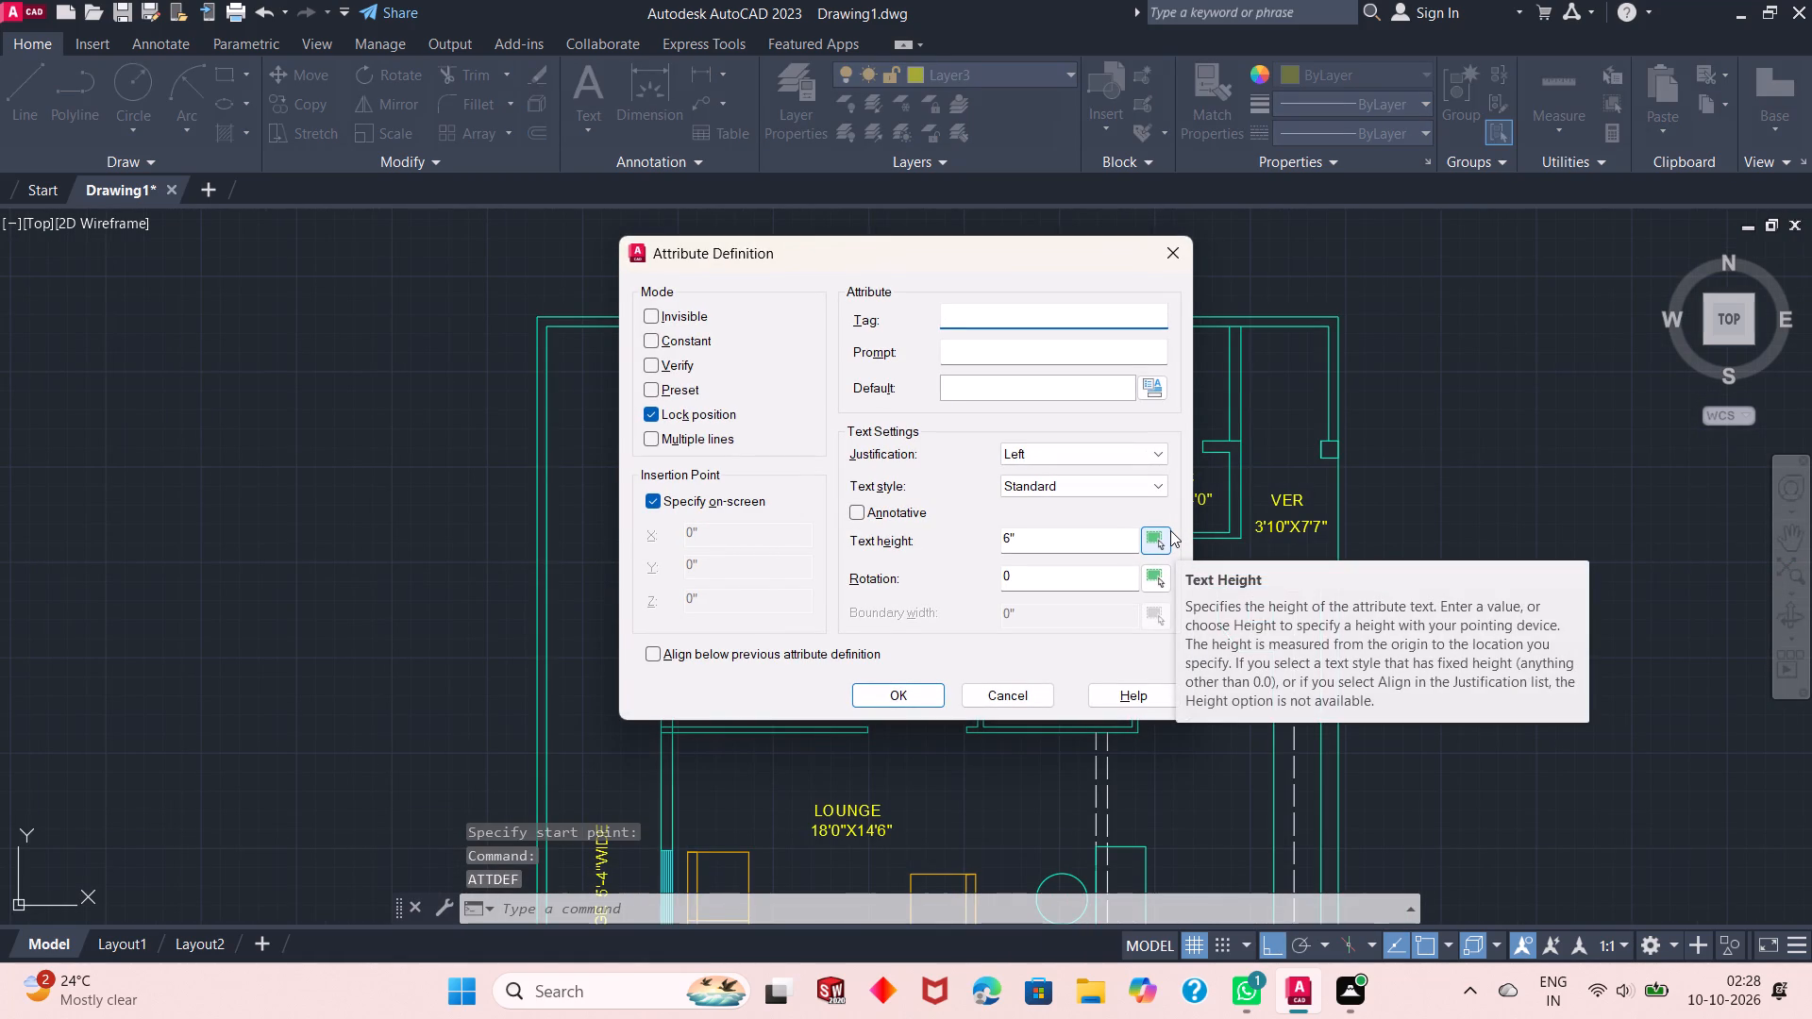
{"action": "type", "text": "kit"}
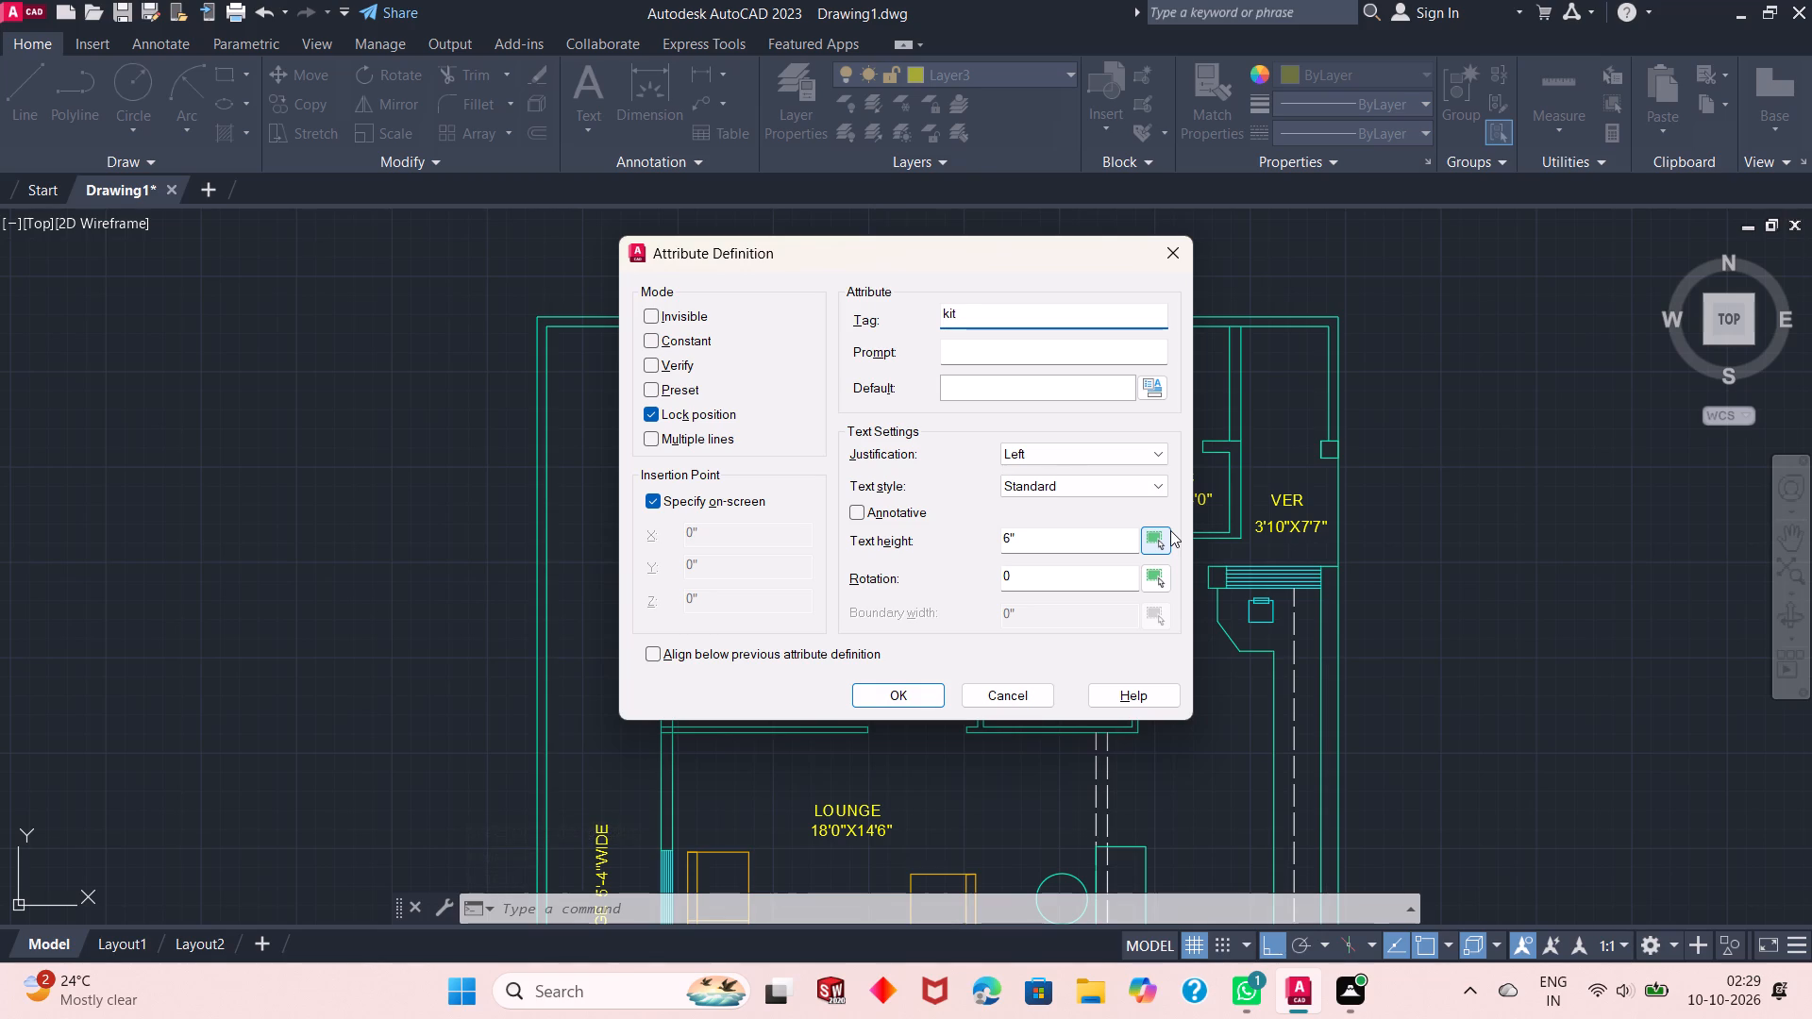
{"action": "type", "text": "chen"}
{"action": "key", "text": "Return"}
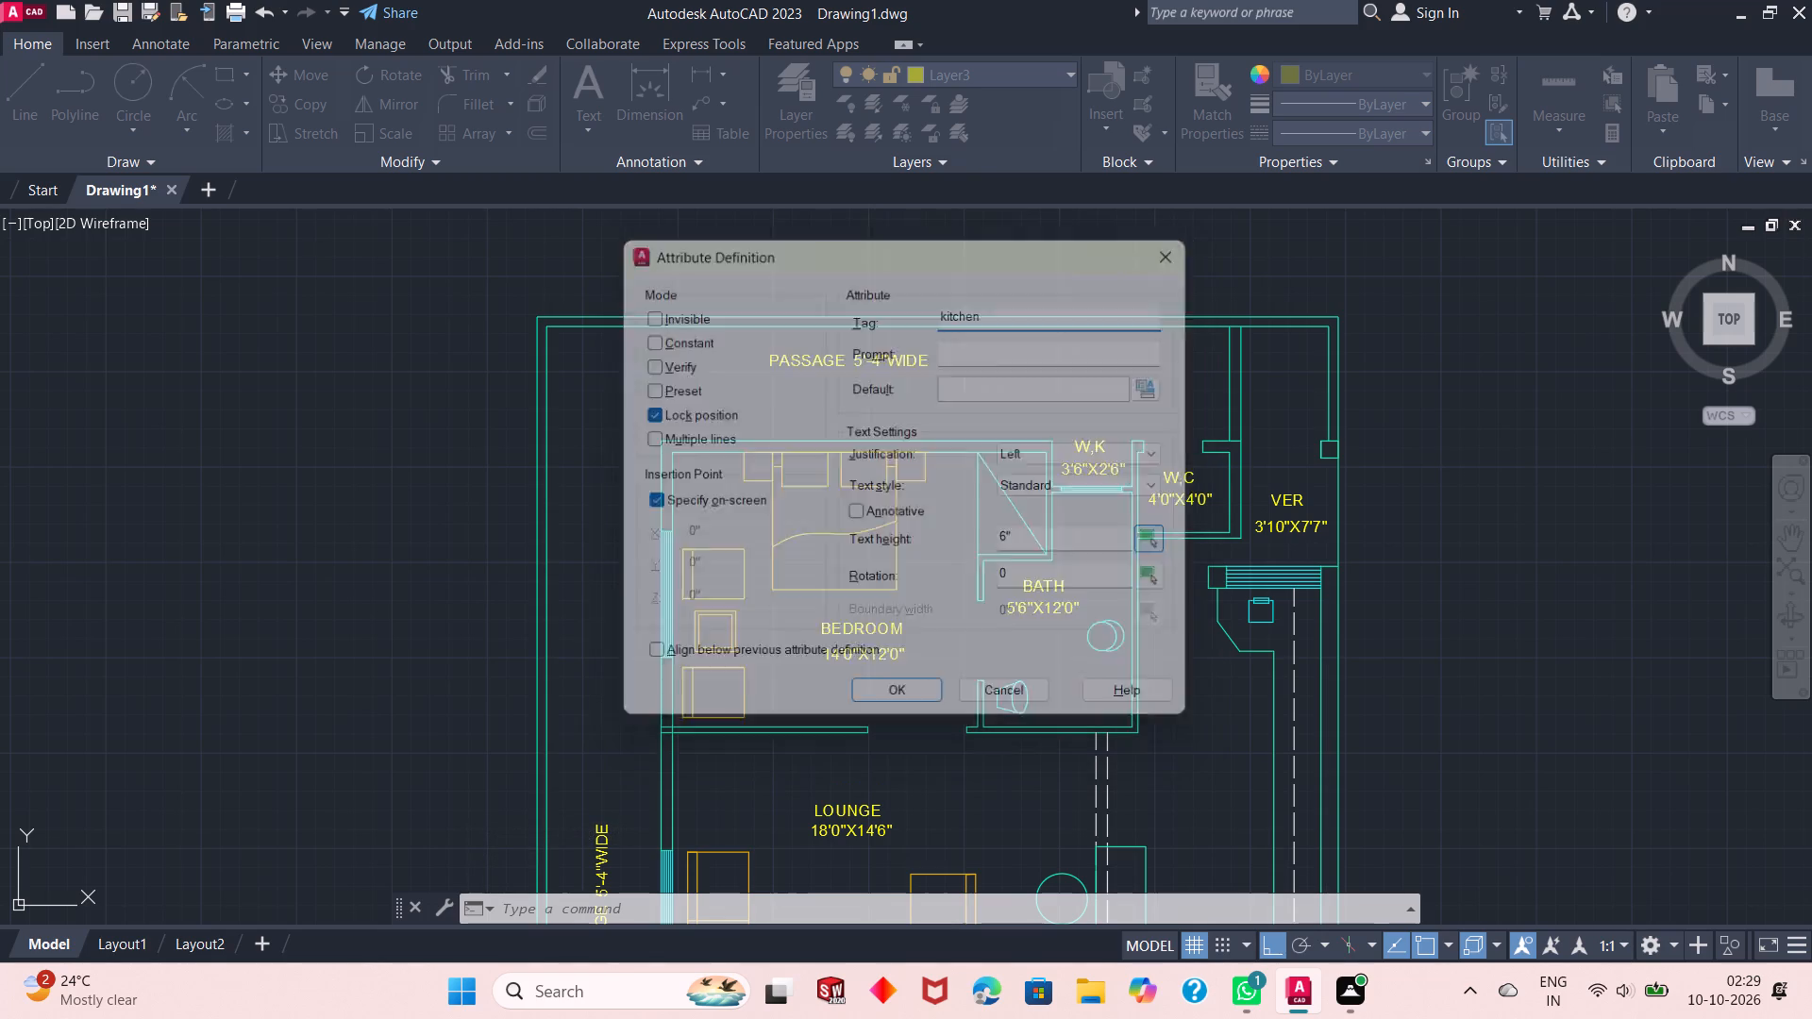
{"action": "scroll", "coordinate": [1118, 652], "scroll_direction": "up", "scroll_amount": 2}
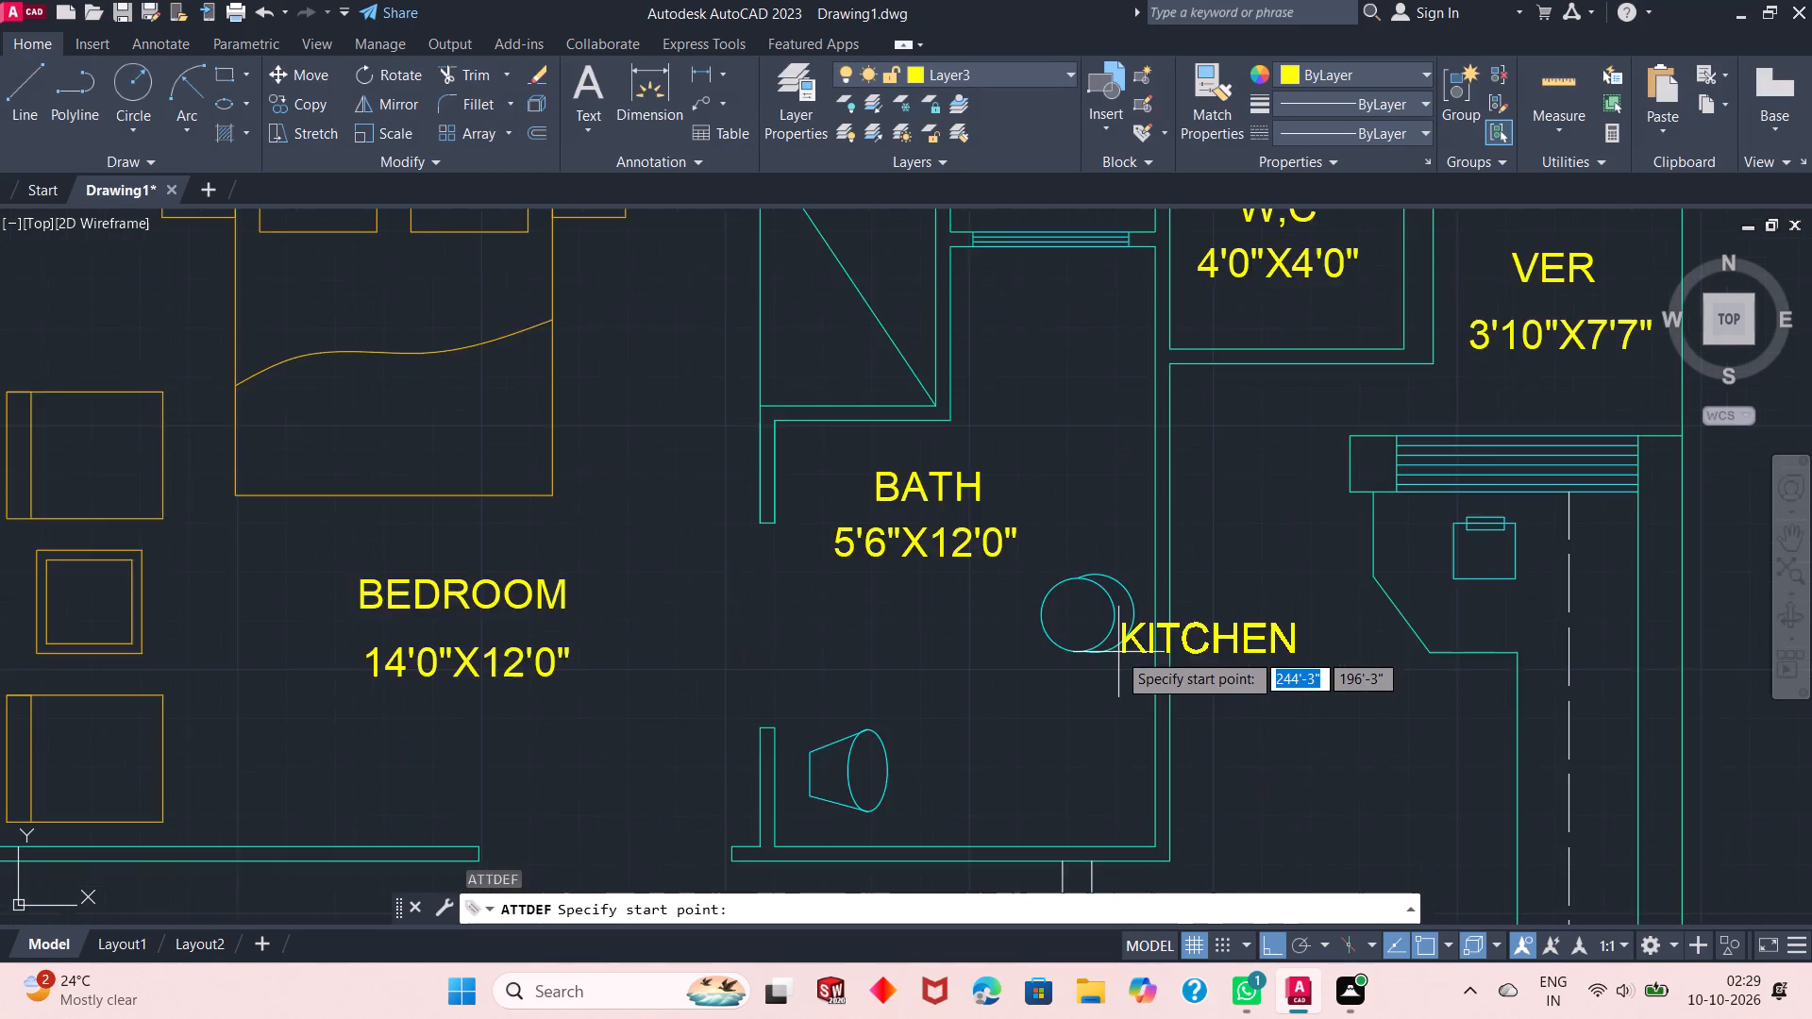
{"action": "scroll", "coordinate": [1116, 650], "scroll_direction": "down", "scroll_amount": 5}
{"action": "scroll", "coordinate": [1058, 650], "scroll_direction": "up", "scroll_amount": 3}
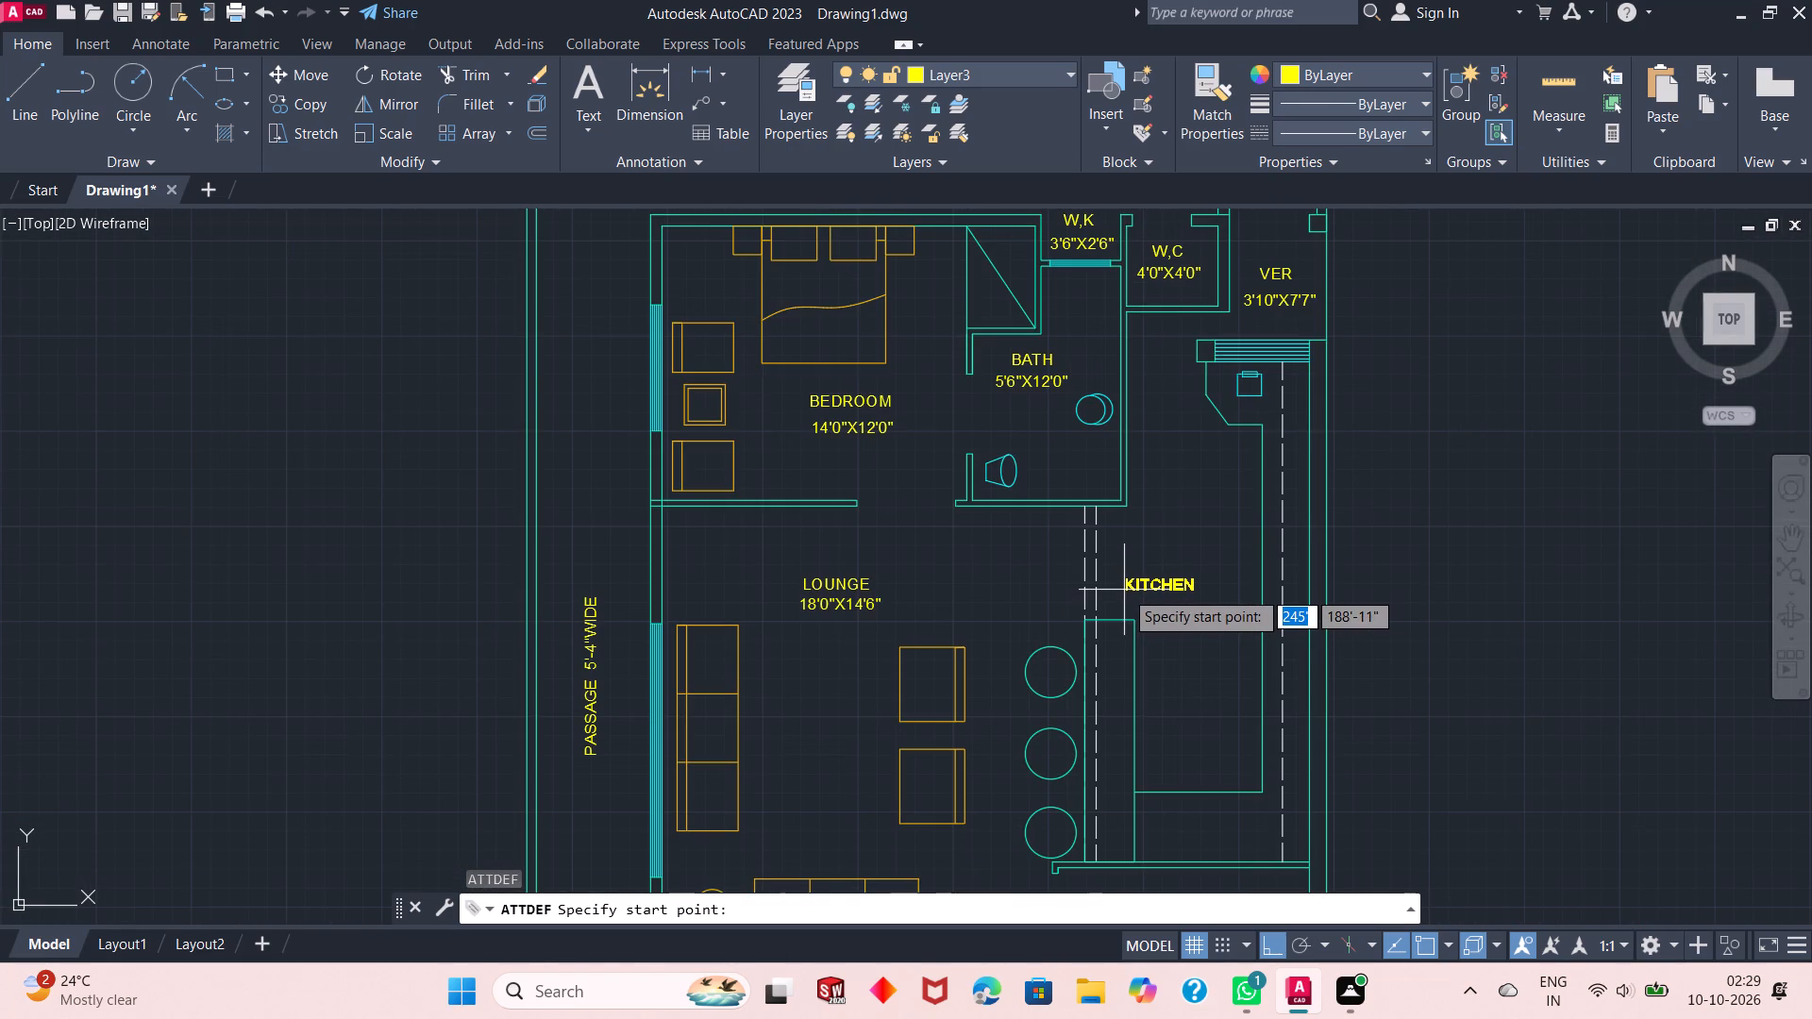
{"action": "scroll", "coordinate": [1126, 591], "scroll_direction": "up", "scroll_amount": 1}
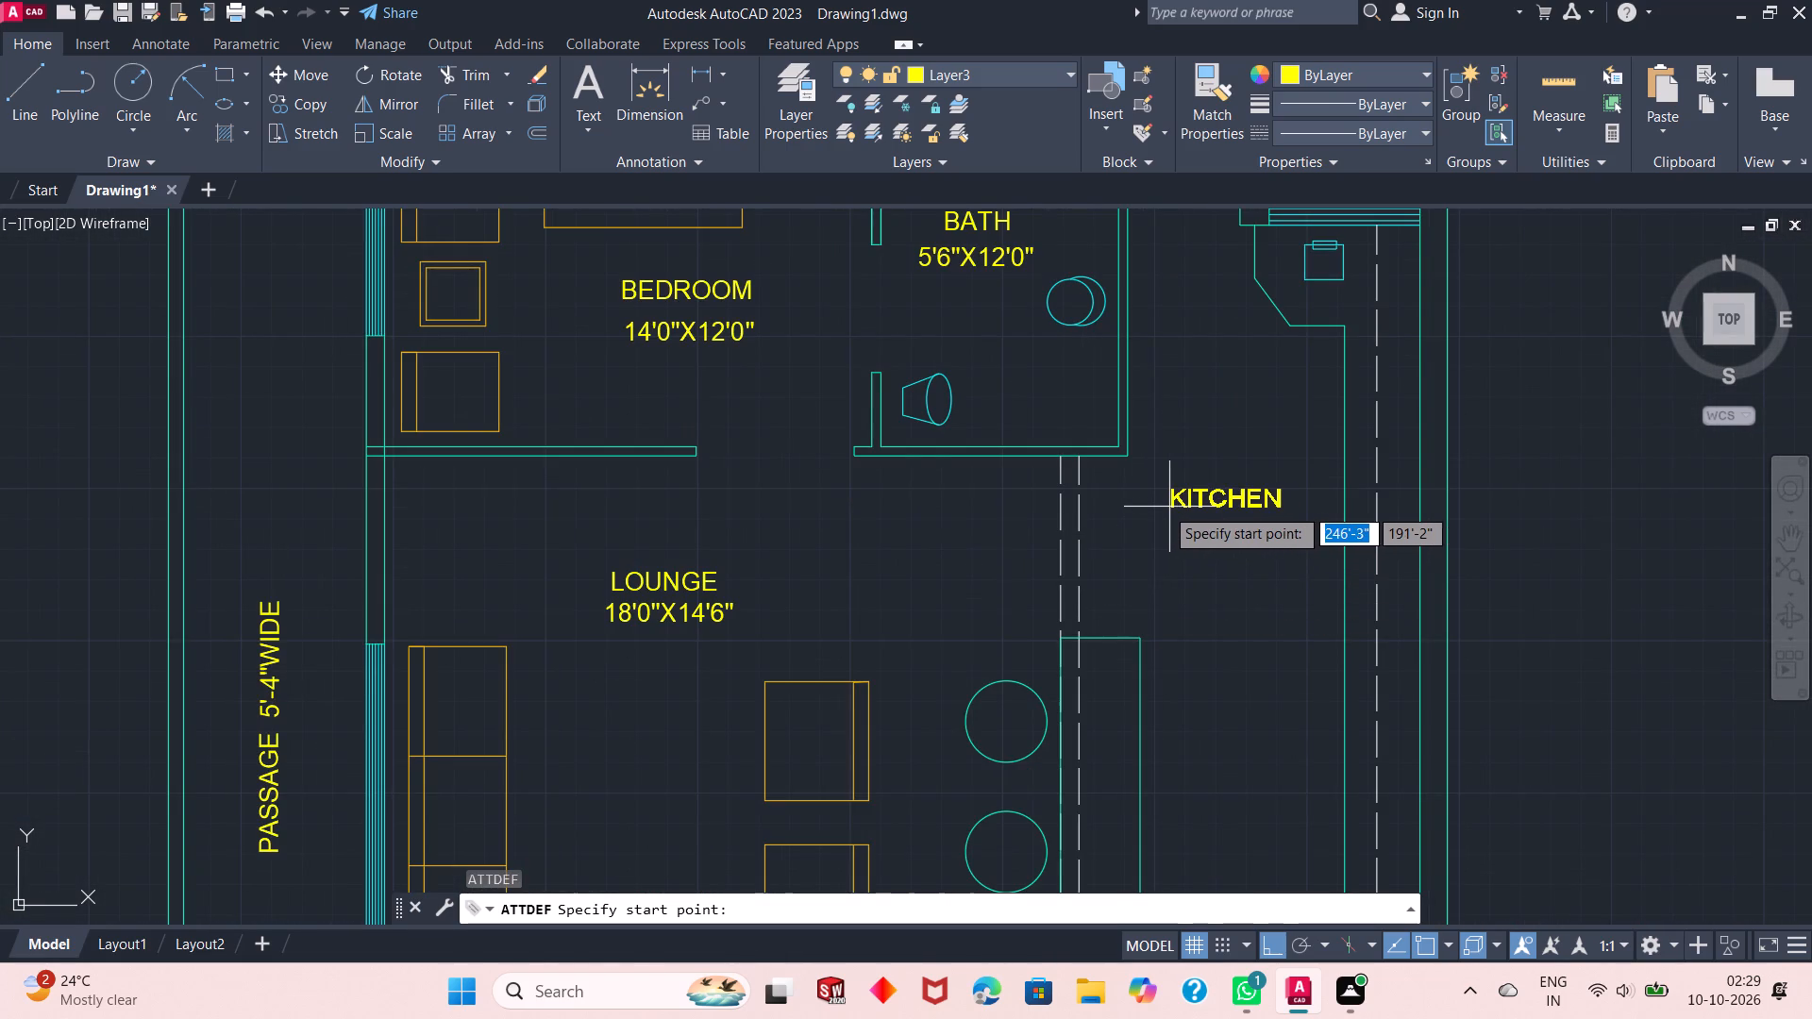
{"action": "left_click", "coordinate": [1161, 507]}
Define an attribute with tag 9'4'X15'7" and place it directly below the KITCHEN label.
{"action": "key", "text": "space"}
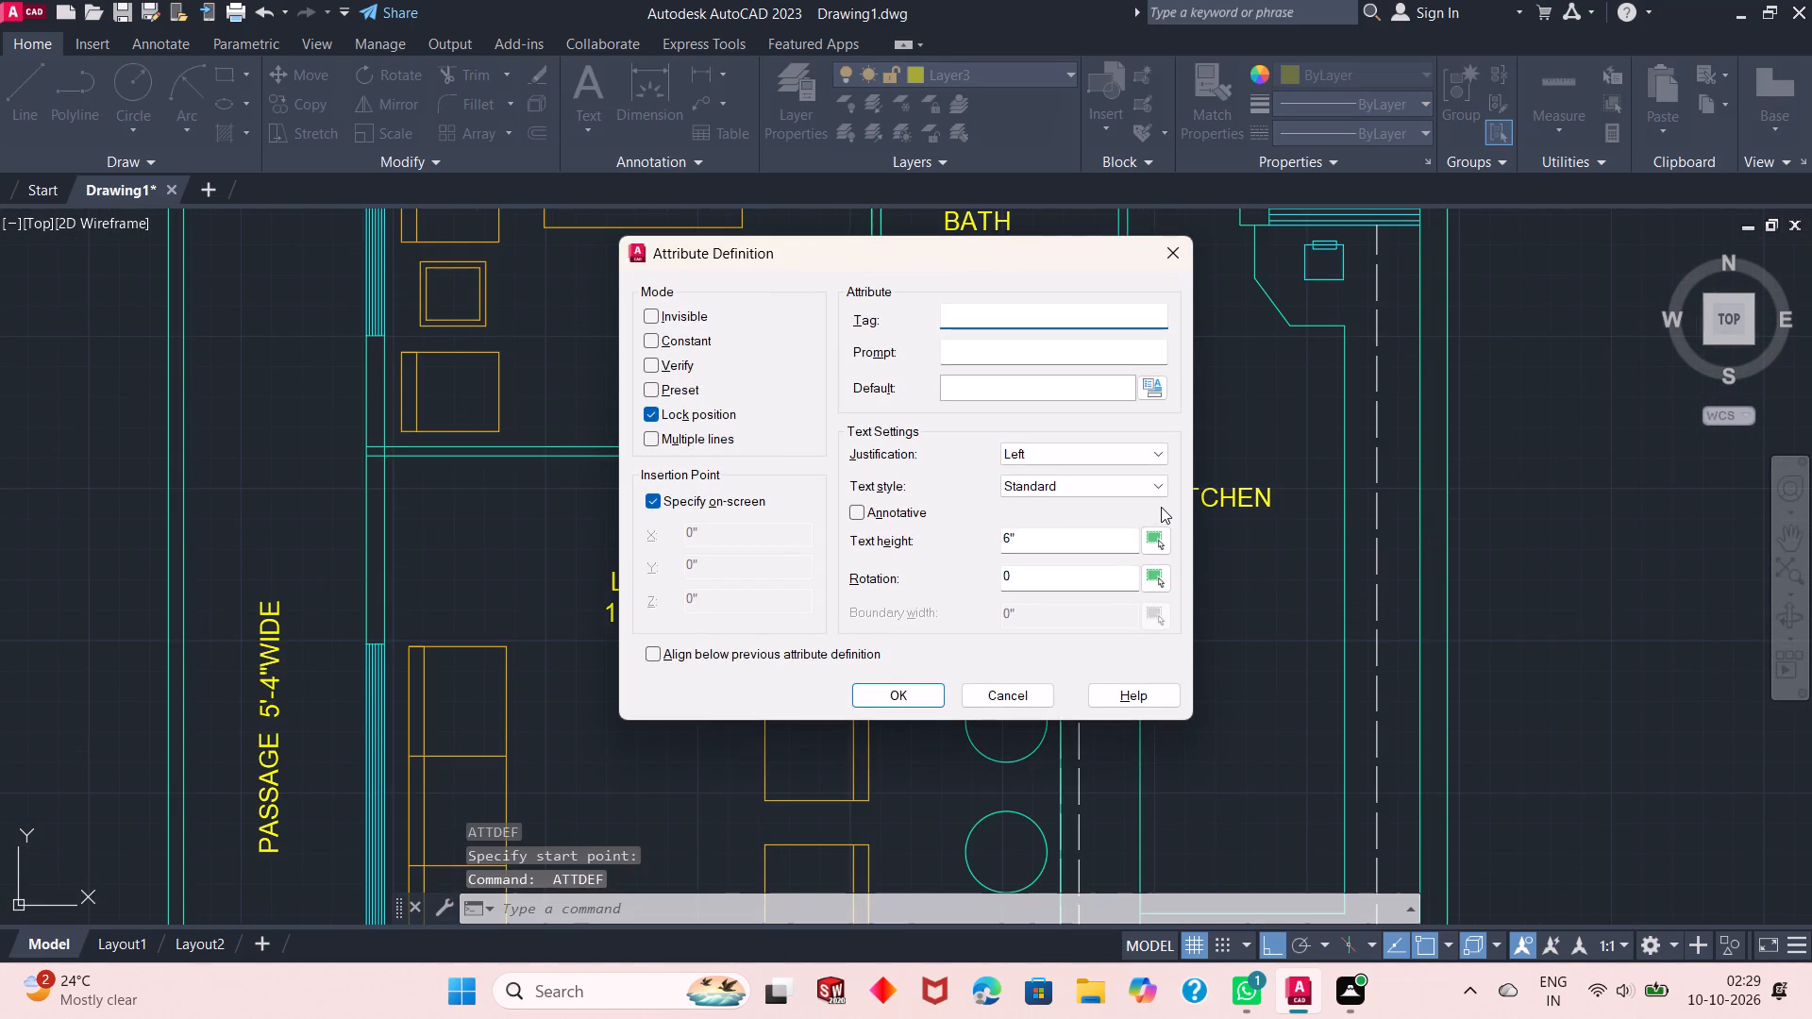
{"action": "key", "text": "9"}
{"action": "type", "text": "'4'"}
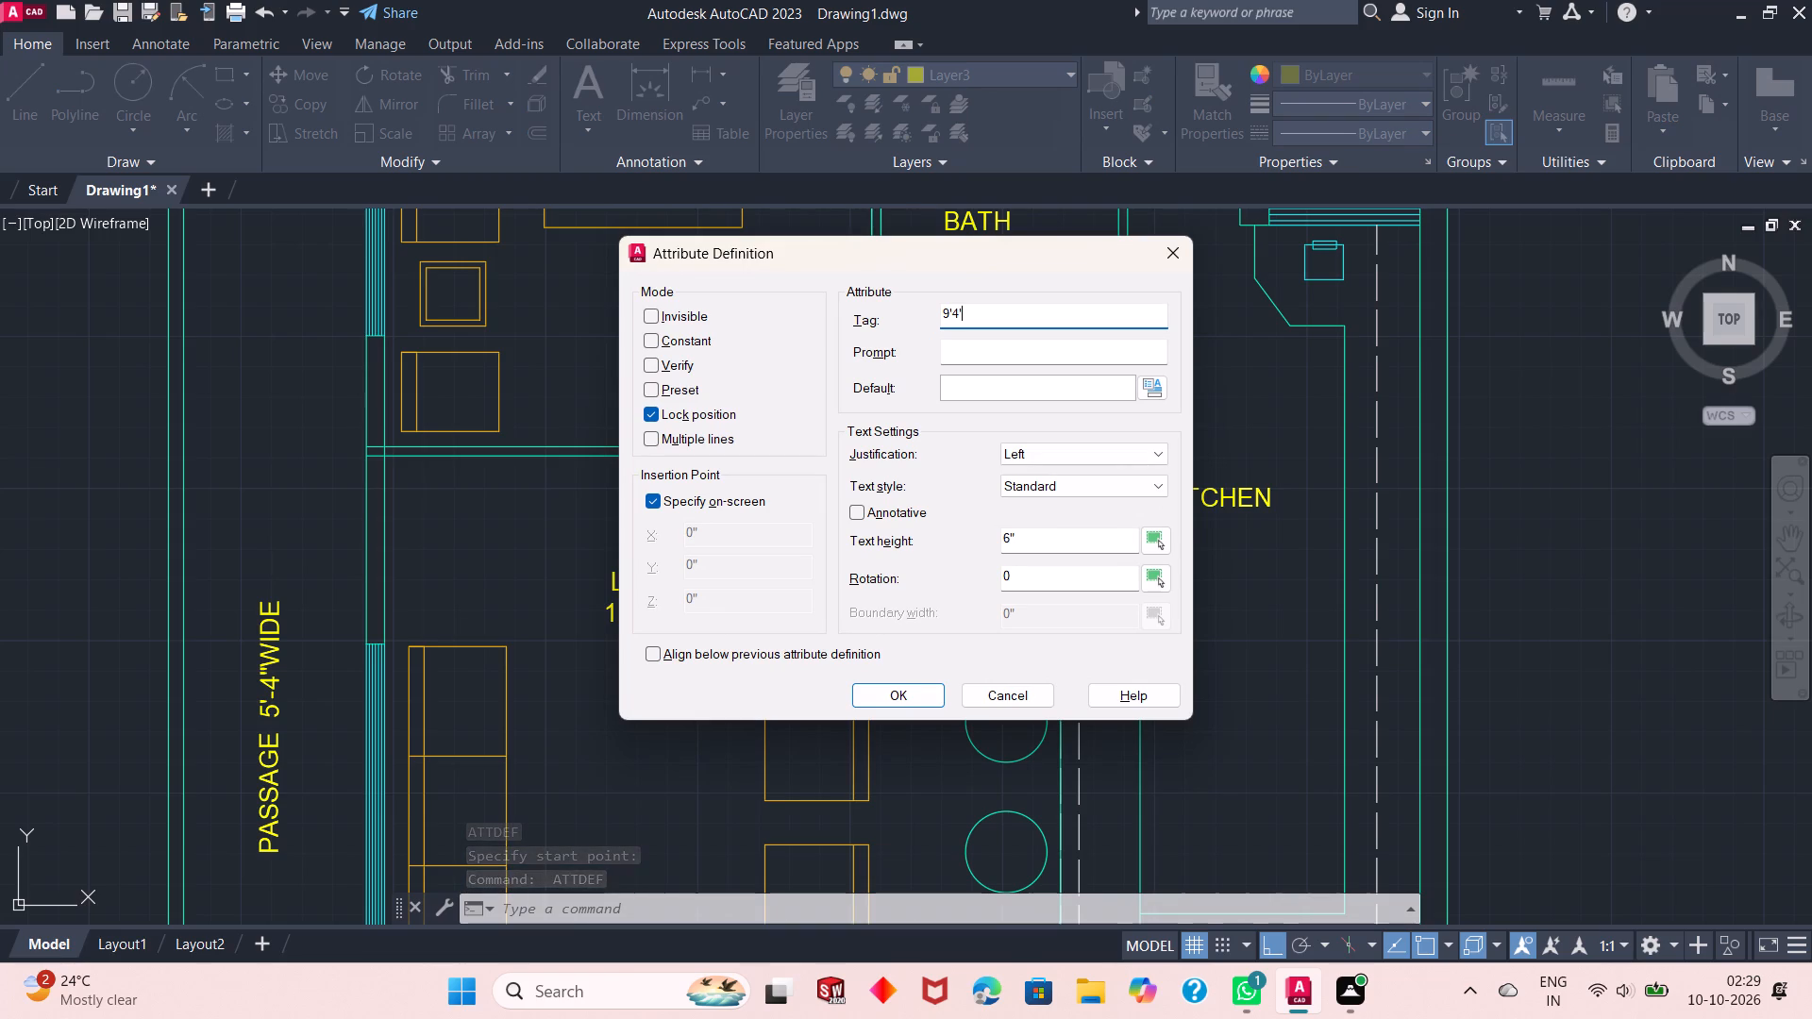
{"action": "key", "text": "x"}
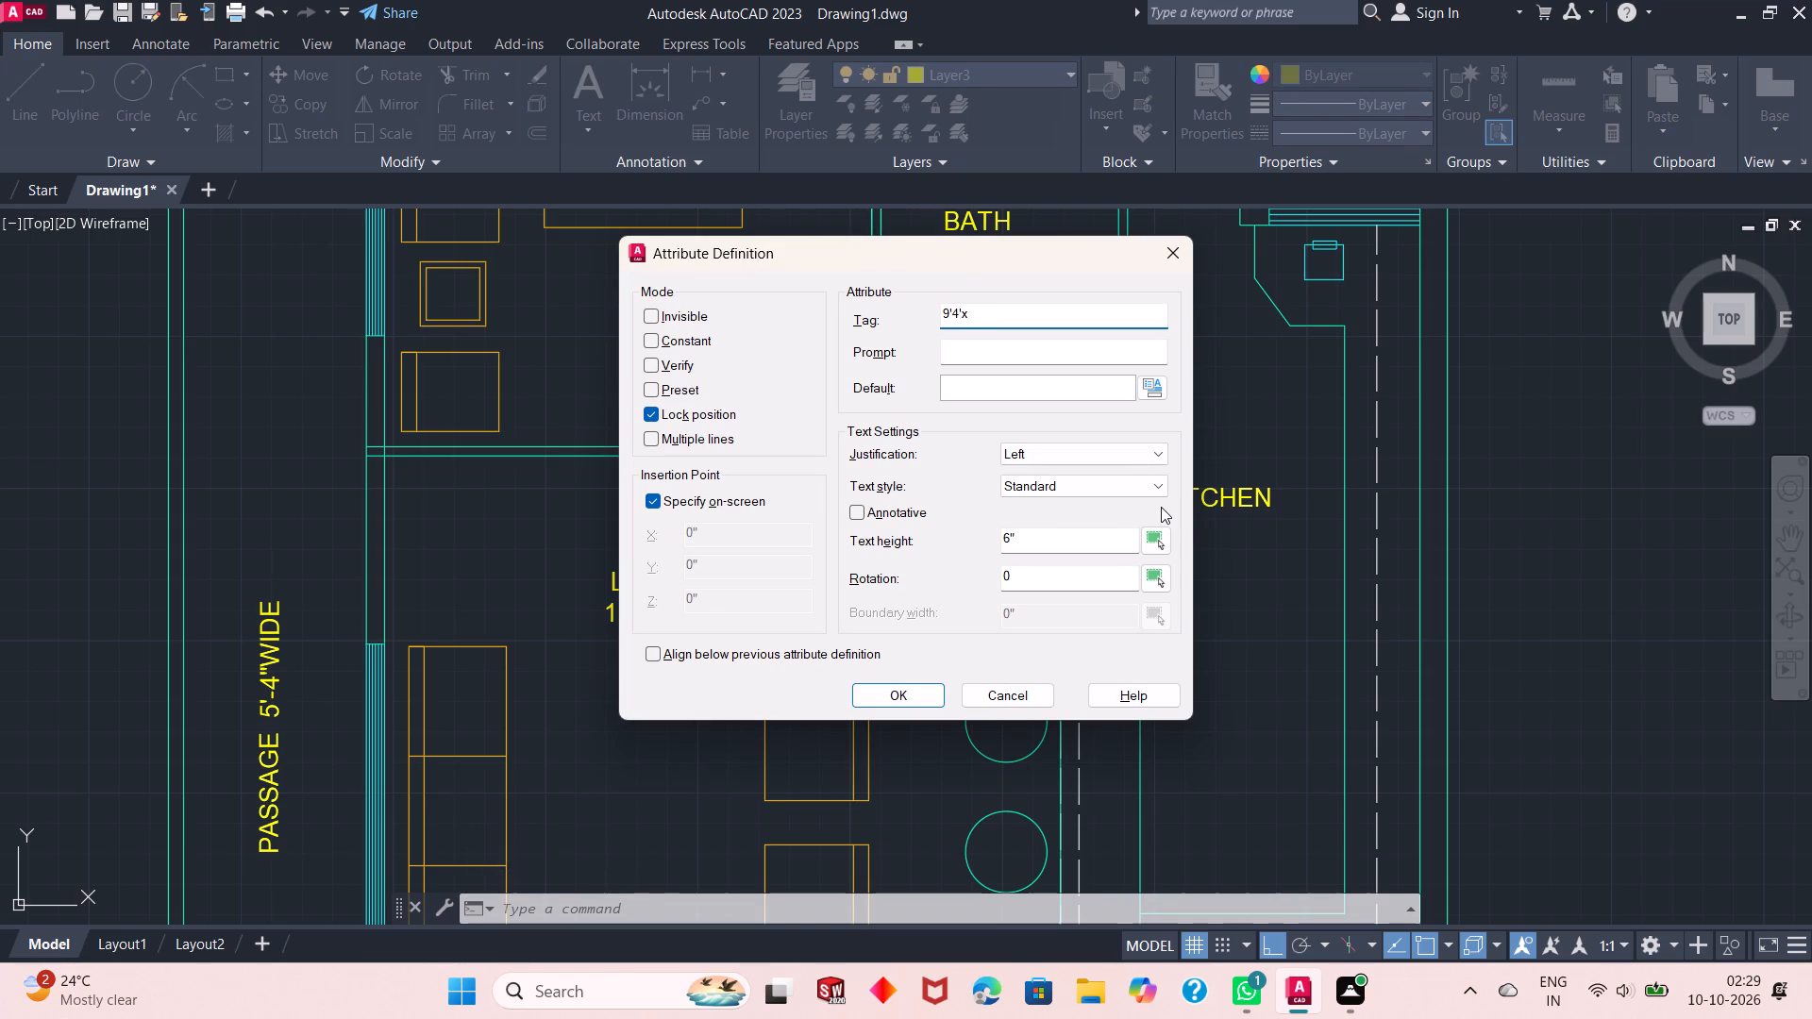
{"action": "type", "text": "15'"}
{"action": "type", "text": "7\""}
{"action": "key", "text": "Return"}
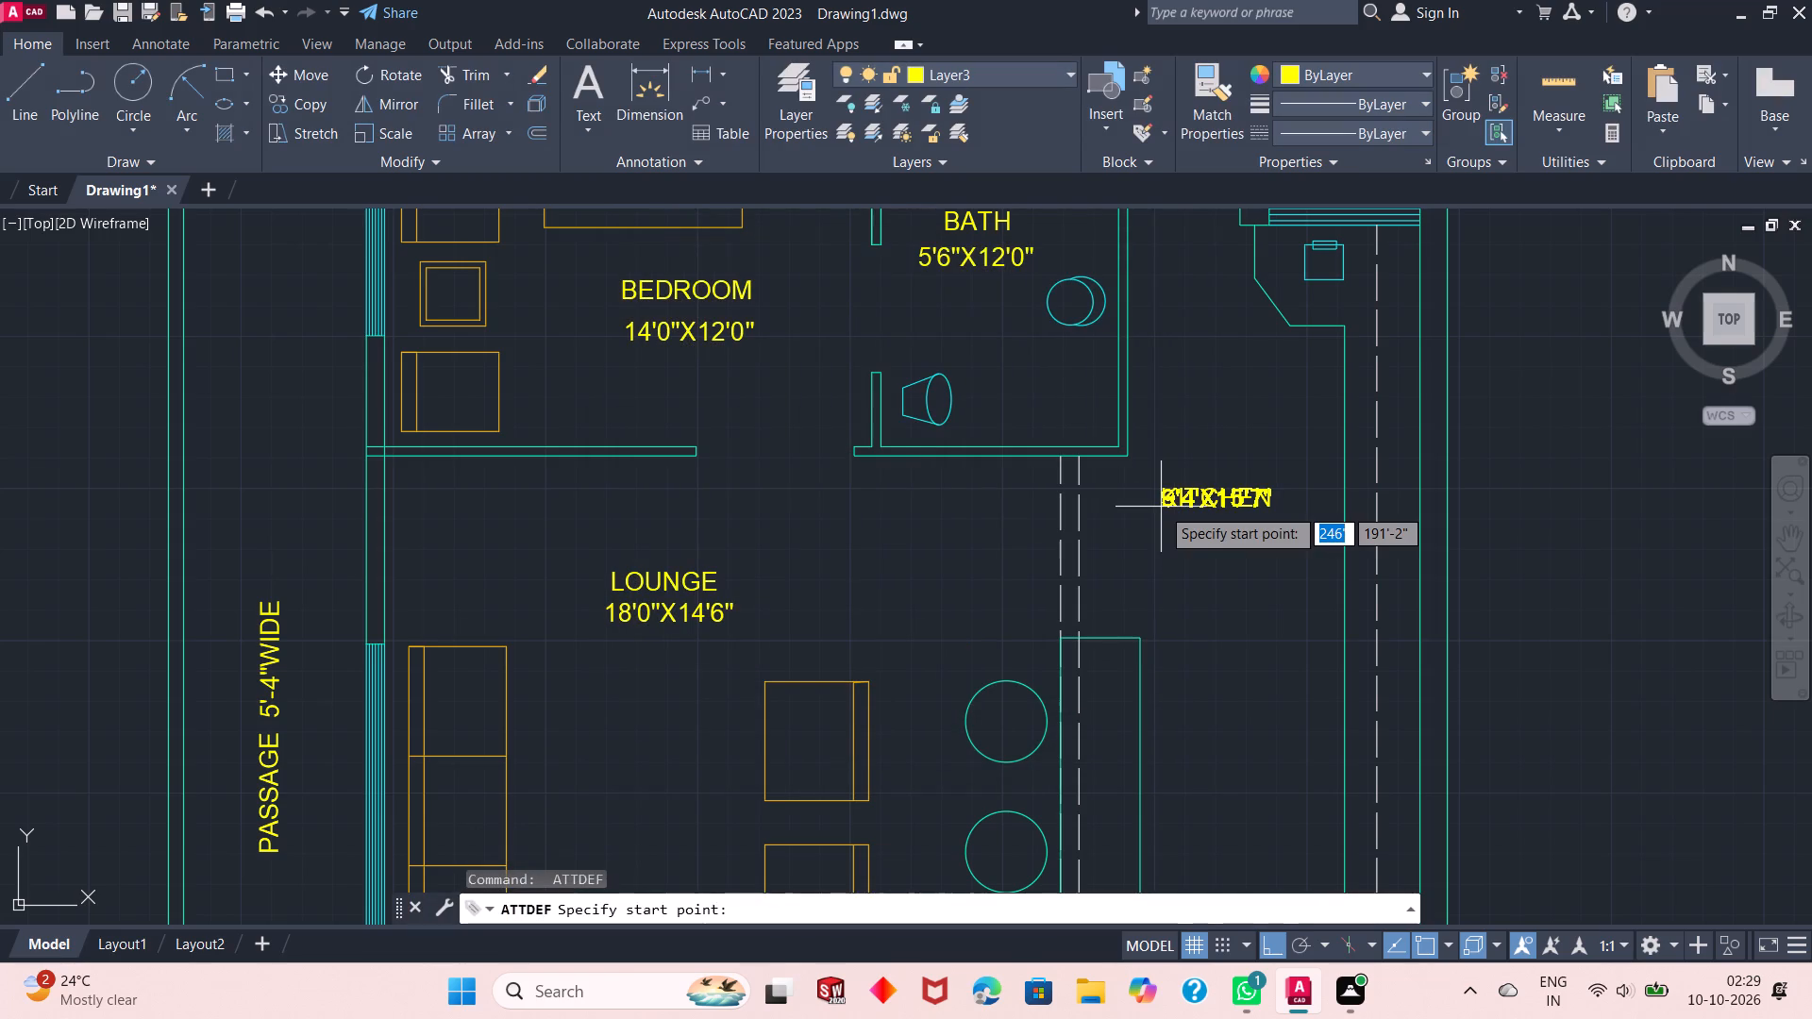
{"action": "left_click", "coordinate": [1161, 554]}
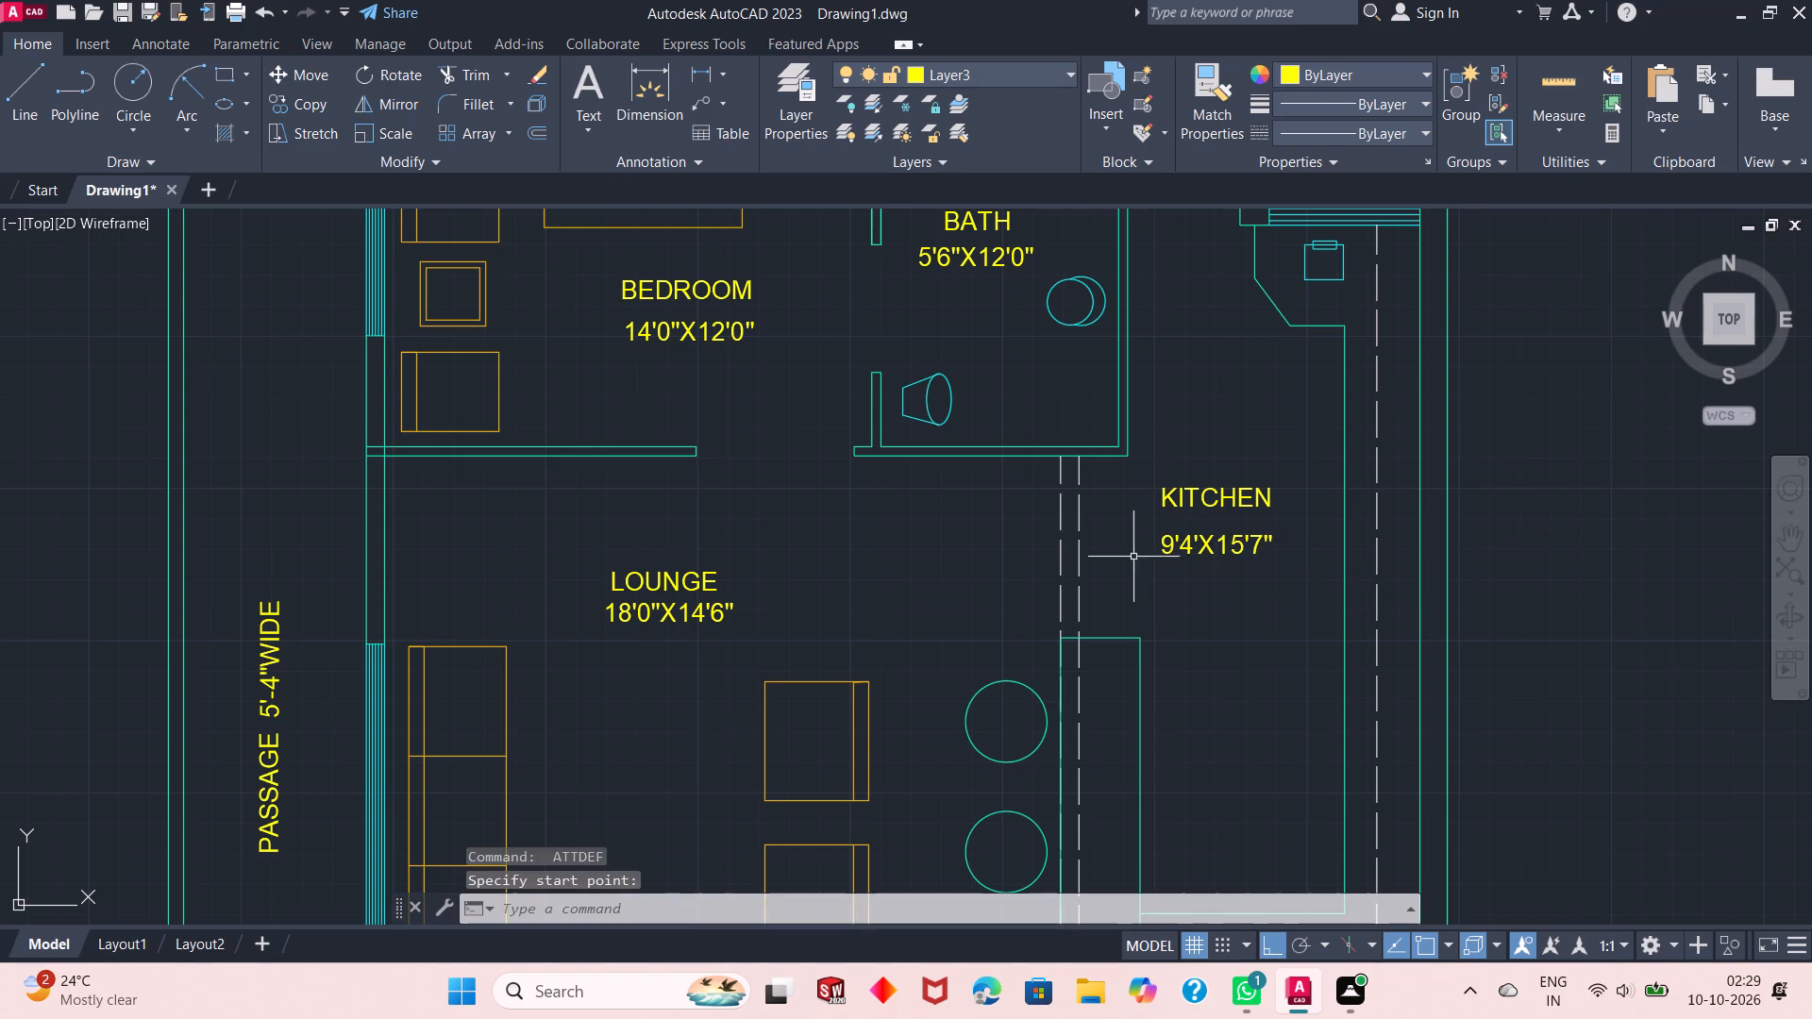
Define an attribute with tag DINING and place it just south of the kitchen wall, north of the dining table.
{"action": "scroll", "coordinate": [1101, 556], "scroll_direction": "up", "scroll_amount": 2}
{"action": "scroll", "coordinate": [1082, 519], "scroll_direction": "down", "scroll_amount": 4}
{"action": "scroll", "coordinate": [1072, 545], "scroll_direction": "up", "scroll_amount": 2}
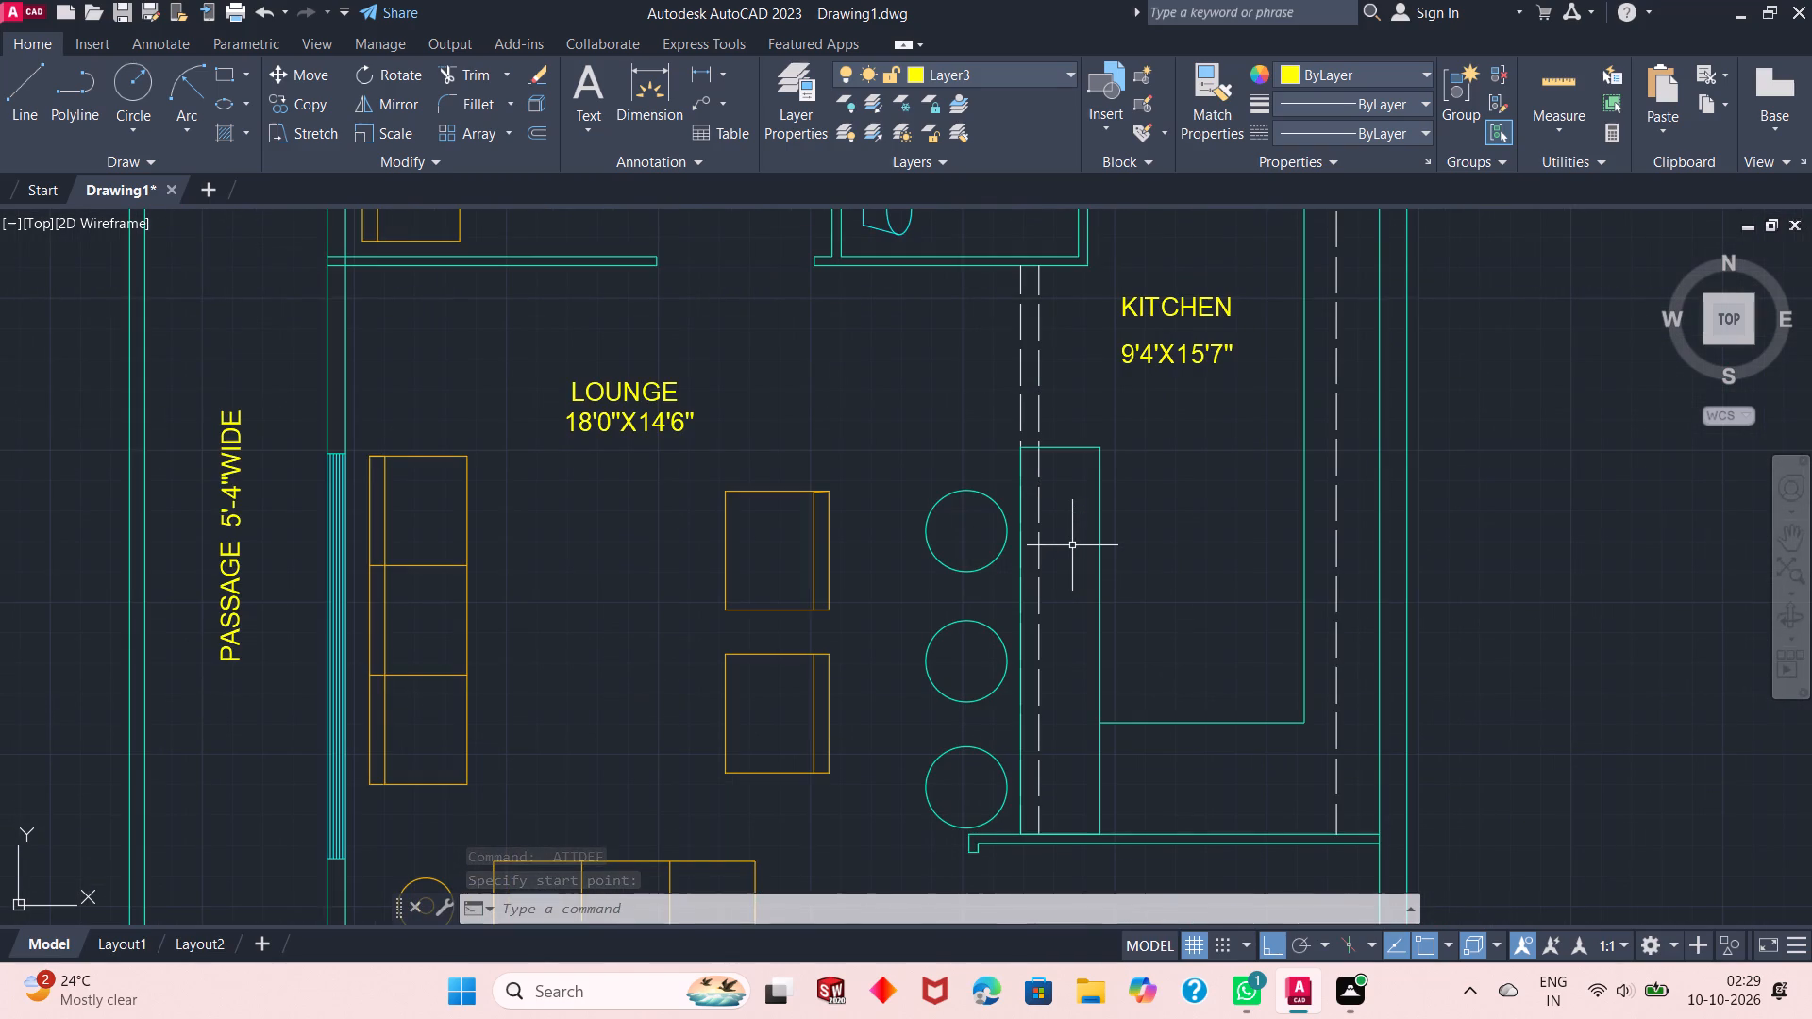
{"action": "scroll", "coordinate": [1072, 545], "scroll_direction": "down", "scroll_amount": 1}
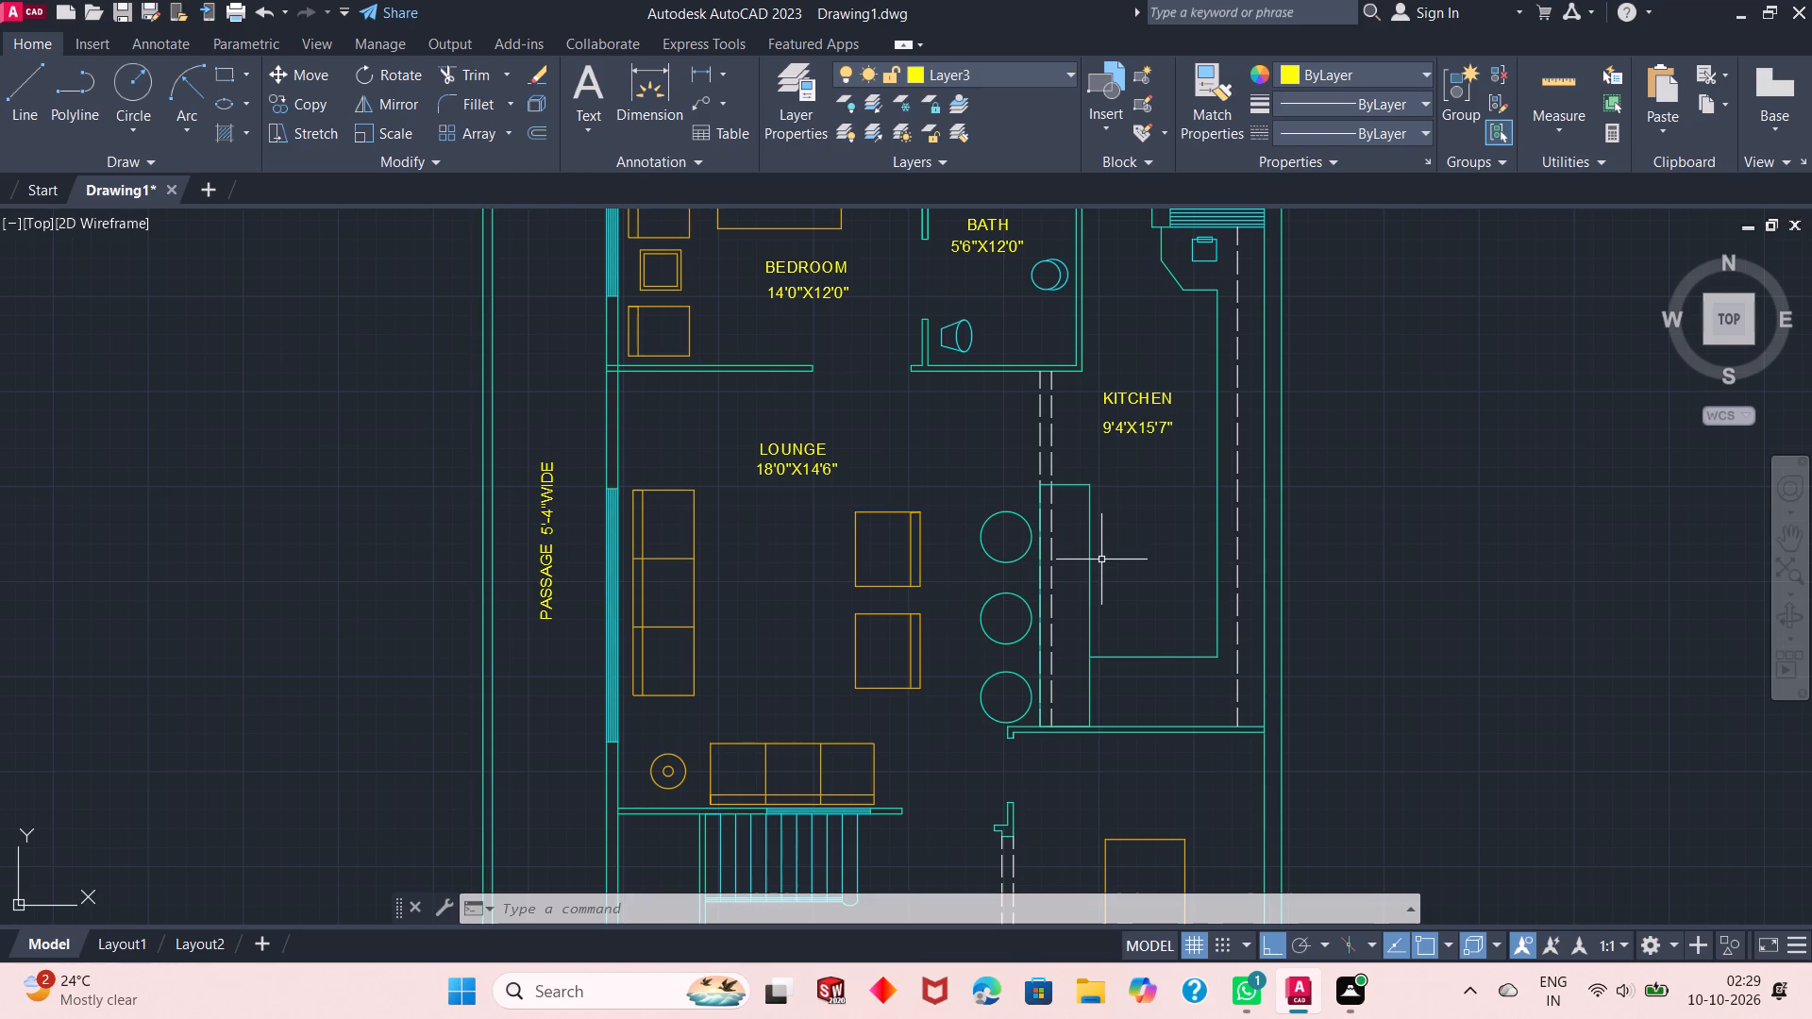
{"action": "scroll", "coordinate": [1101, 561], "scroll_direction": "up", "scroll_amount": 1}
{"action": "scroll", "coordinate": [1101, 561], "scroll_direction": "down", "scroll_amount": 2}
{"action": "key", "text": "Return"}
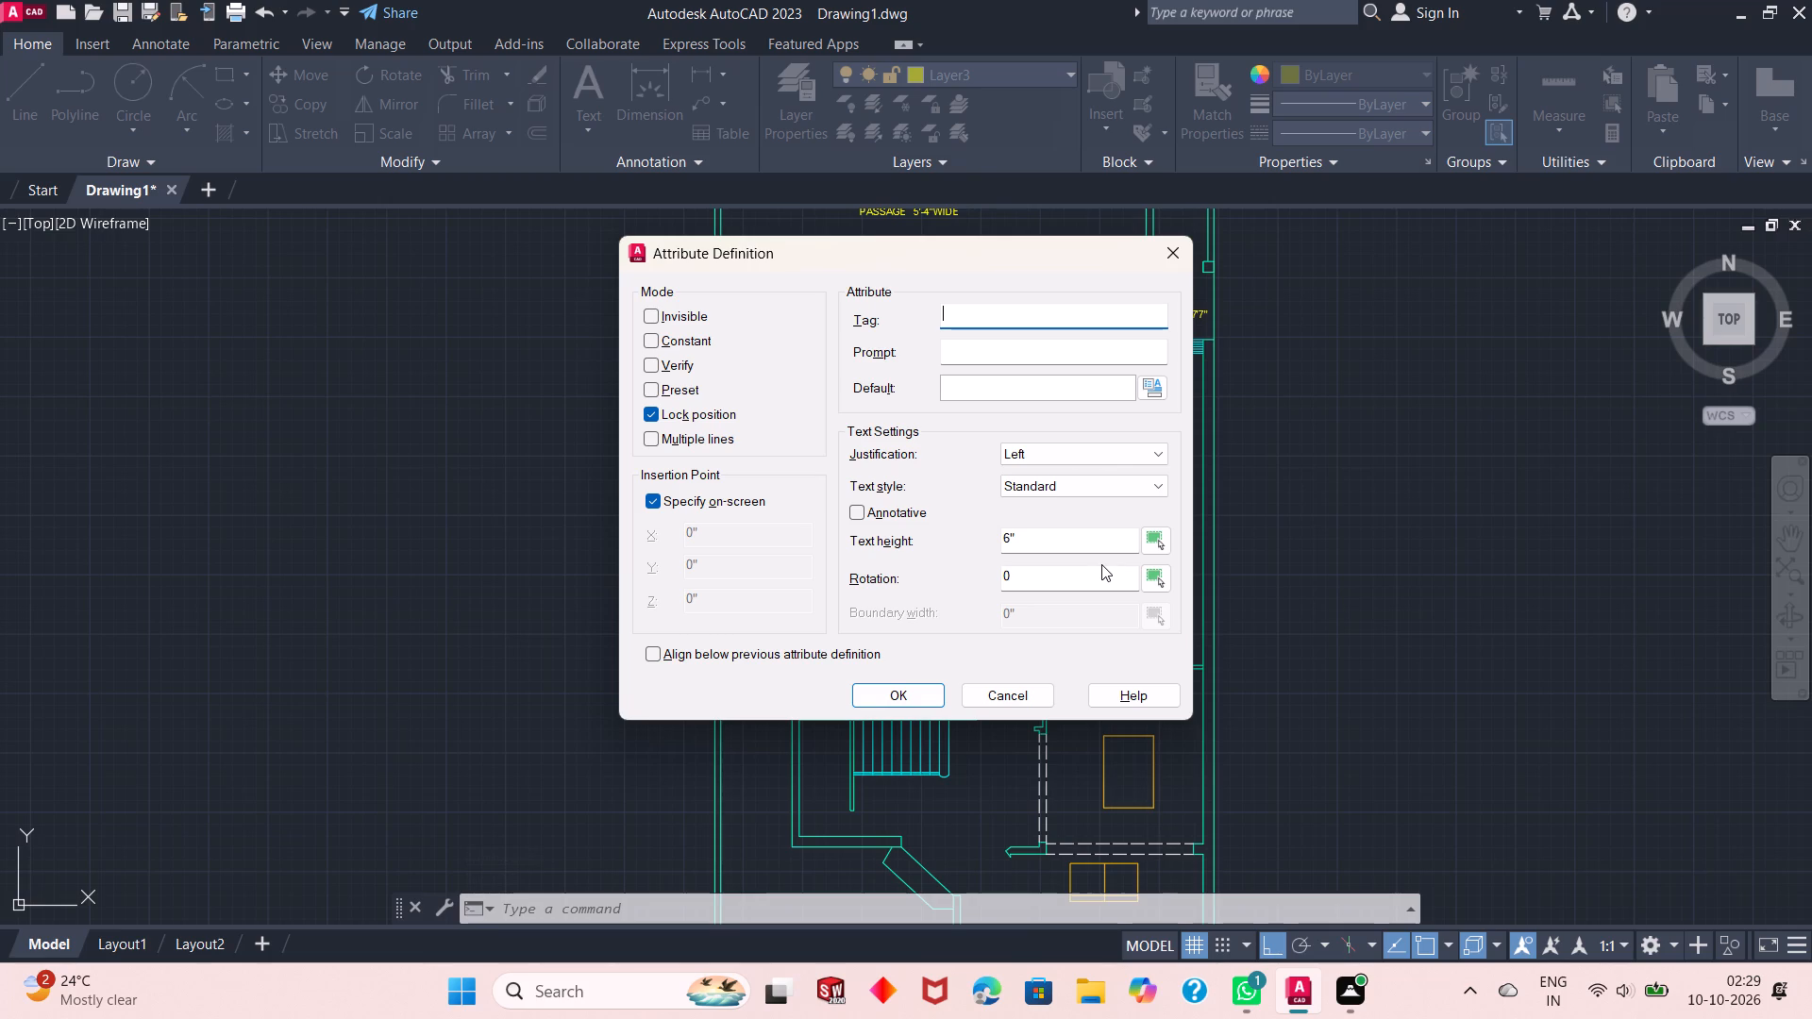
{"action": "type", "text": "didi"}
{"action": "key", "text": "BackSpace"}
{"action": "key", "text": "BackSpace"}
{"action": "type", "text": "ning"}
{"action": "key", "text": "Return"}
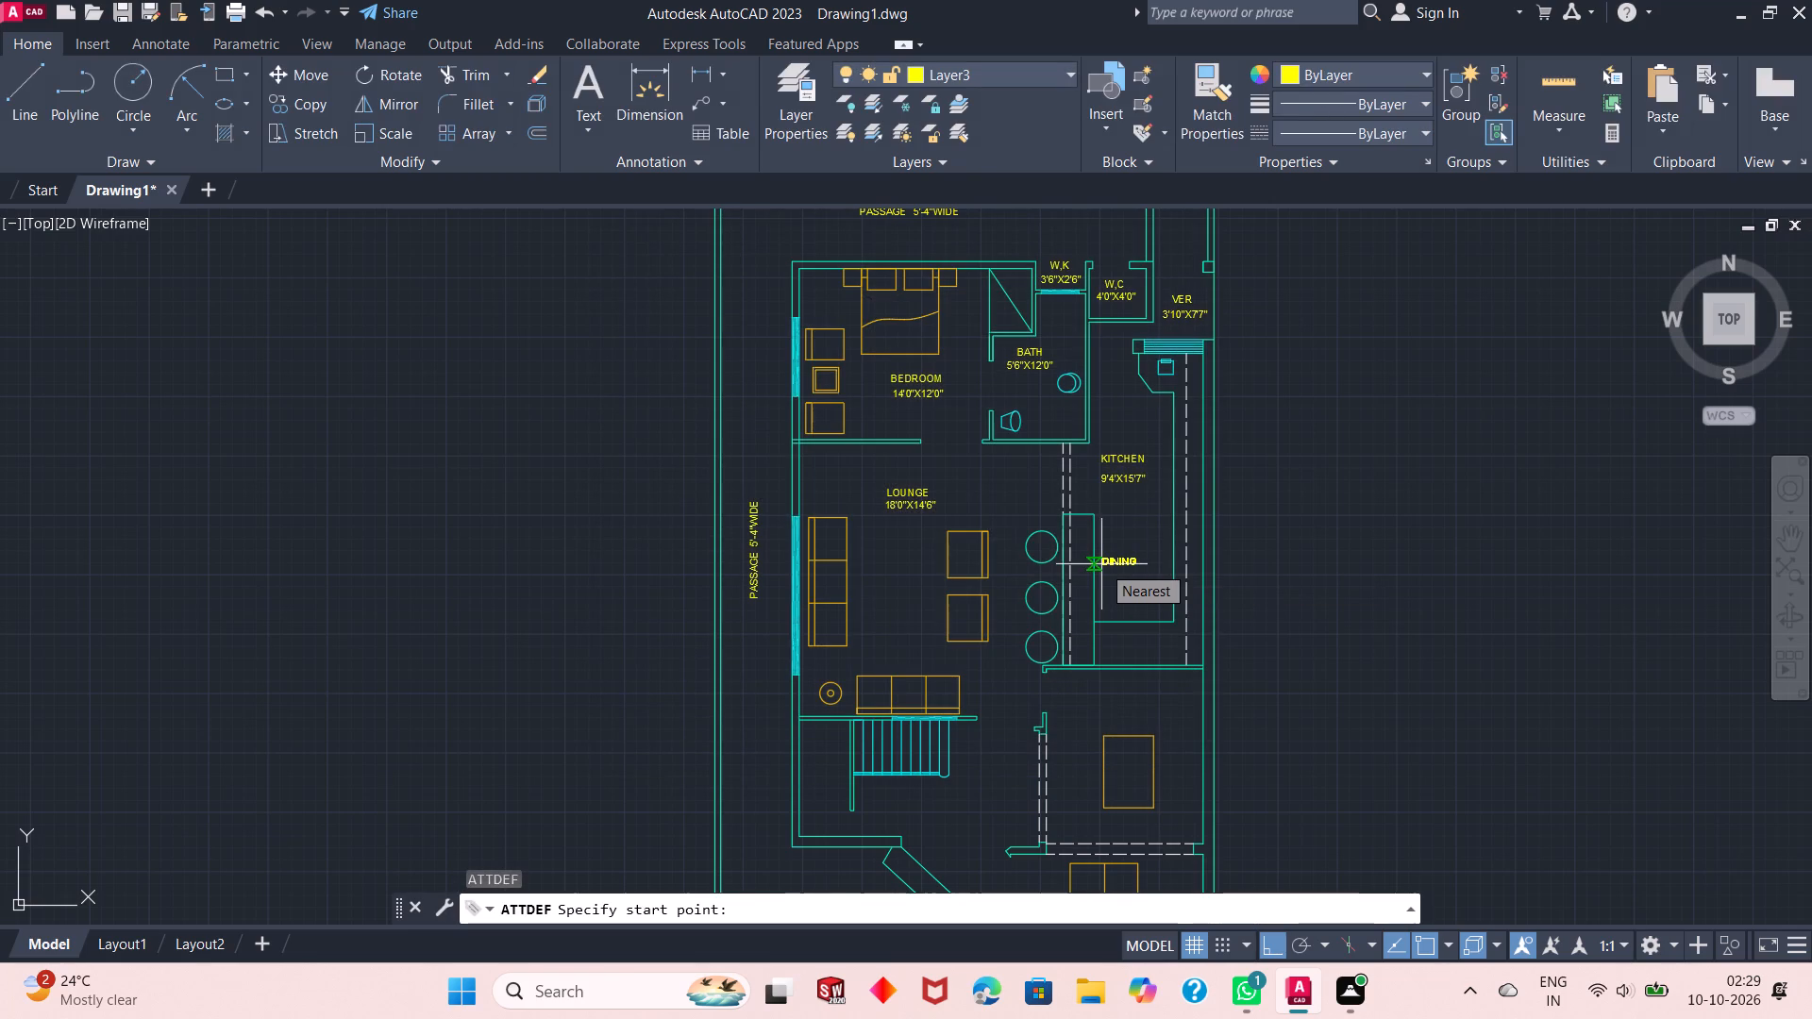
{"action": "left_click", "coordinate": [1150, 689]}
Define an attribute with tag 11'0"X12'9" and place it directly below the DINING label.
{"action": "key", "text": "Return"}
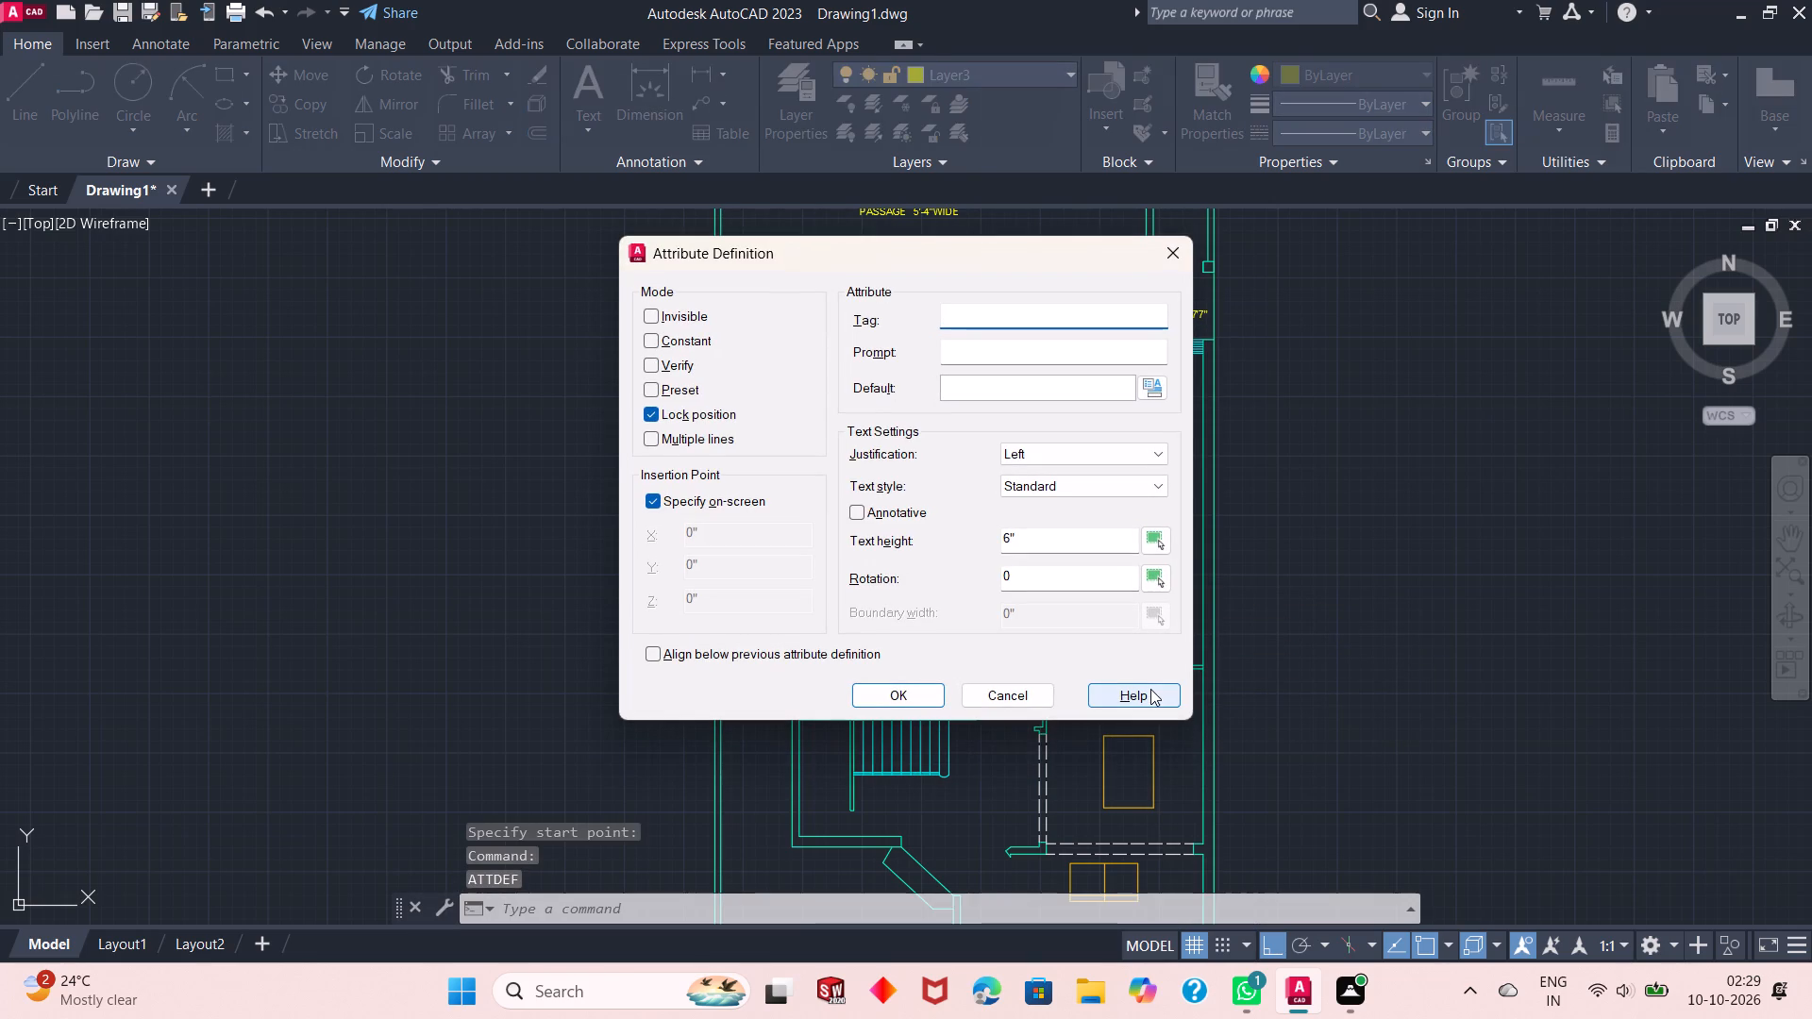
{"action": "type", "text": "11'0\"x"}
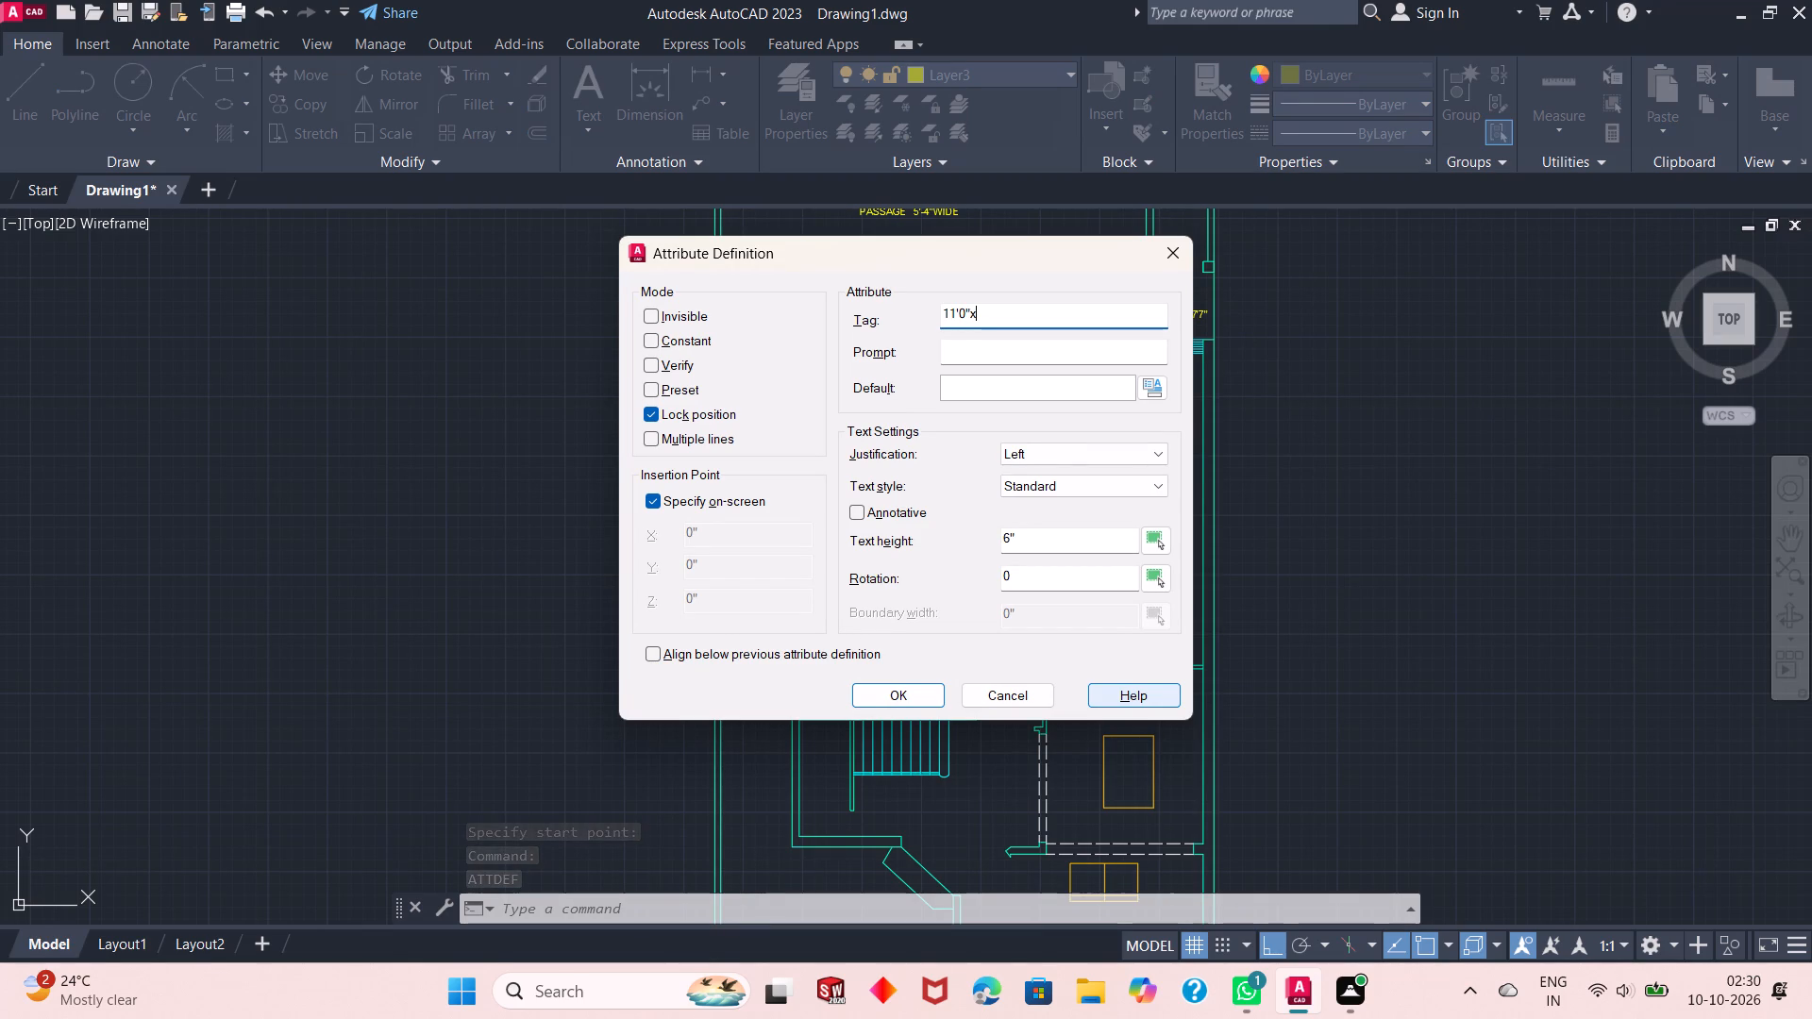
{"action": "type", "text": "12'9\""}
{"action": "key", "text": "Return"}
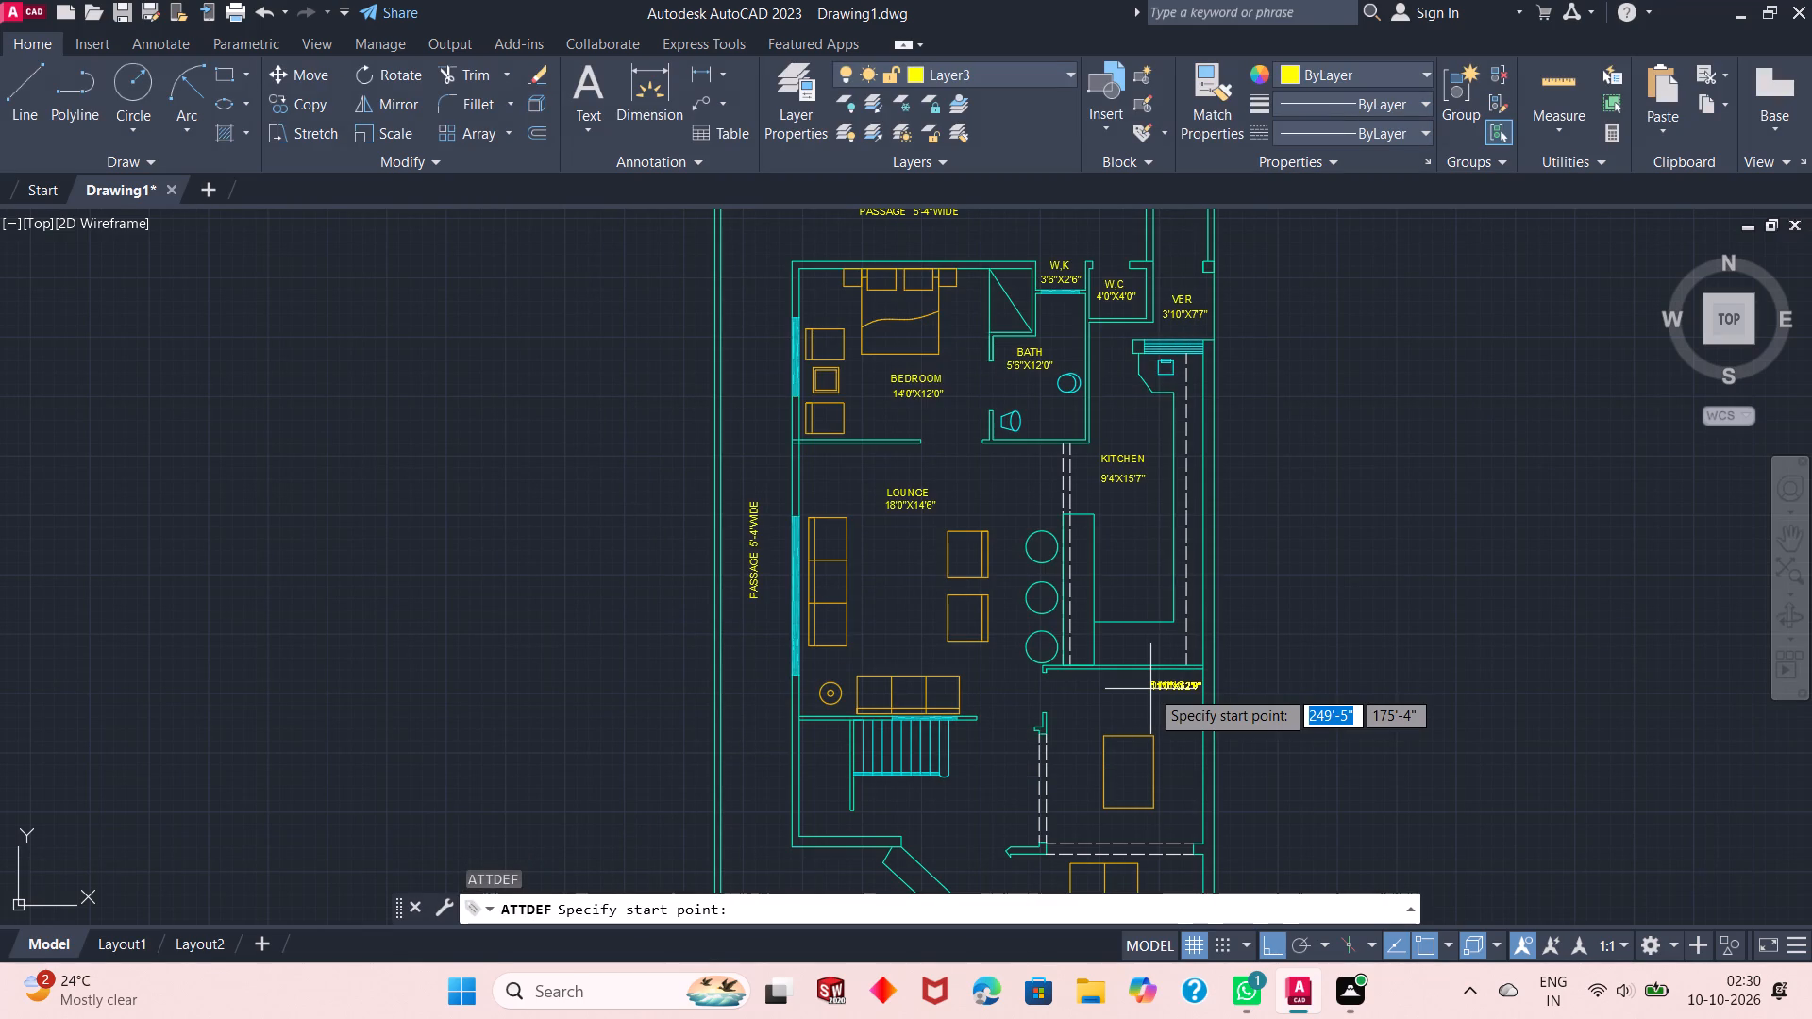
{"action": "scroll", "coordinate": [1142, 701], "scroll_direction": "up", "scroll_amount": 3}
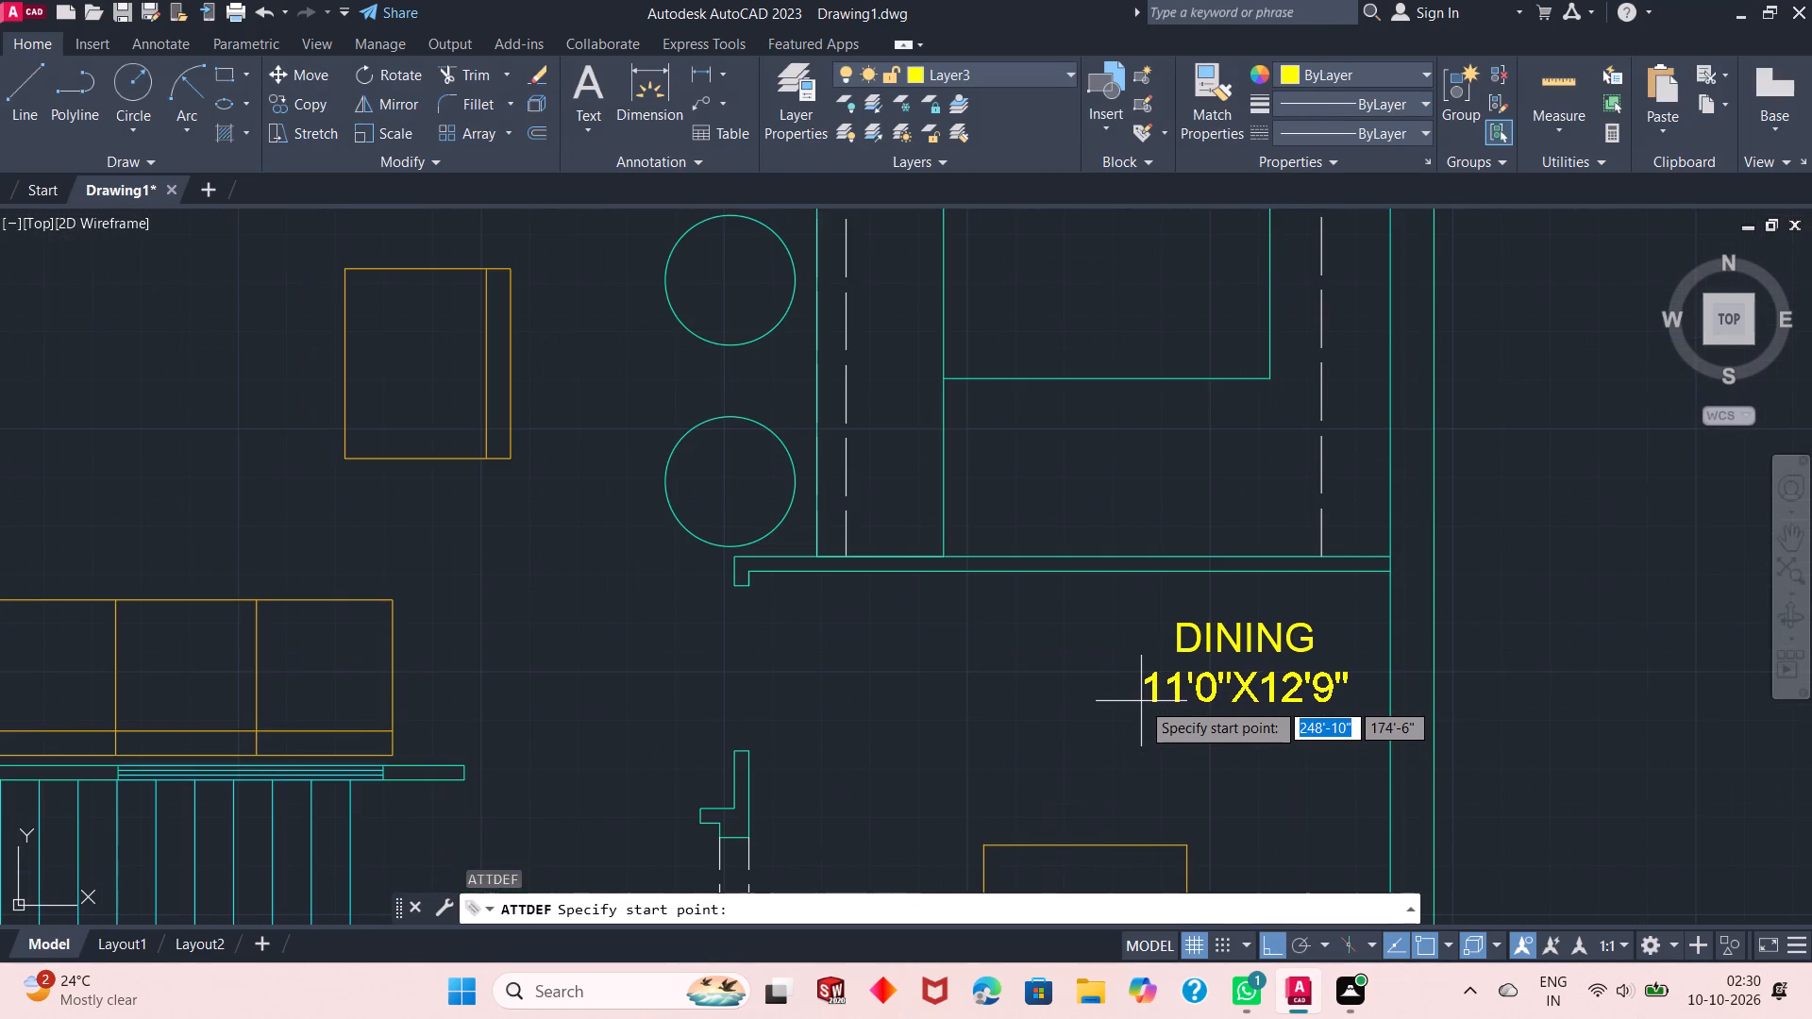
{"action": "left_click", "coordinate": [1141, 713]}
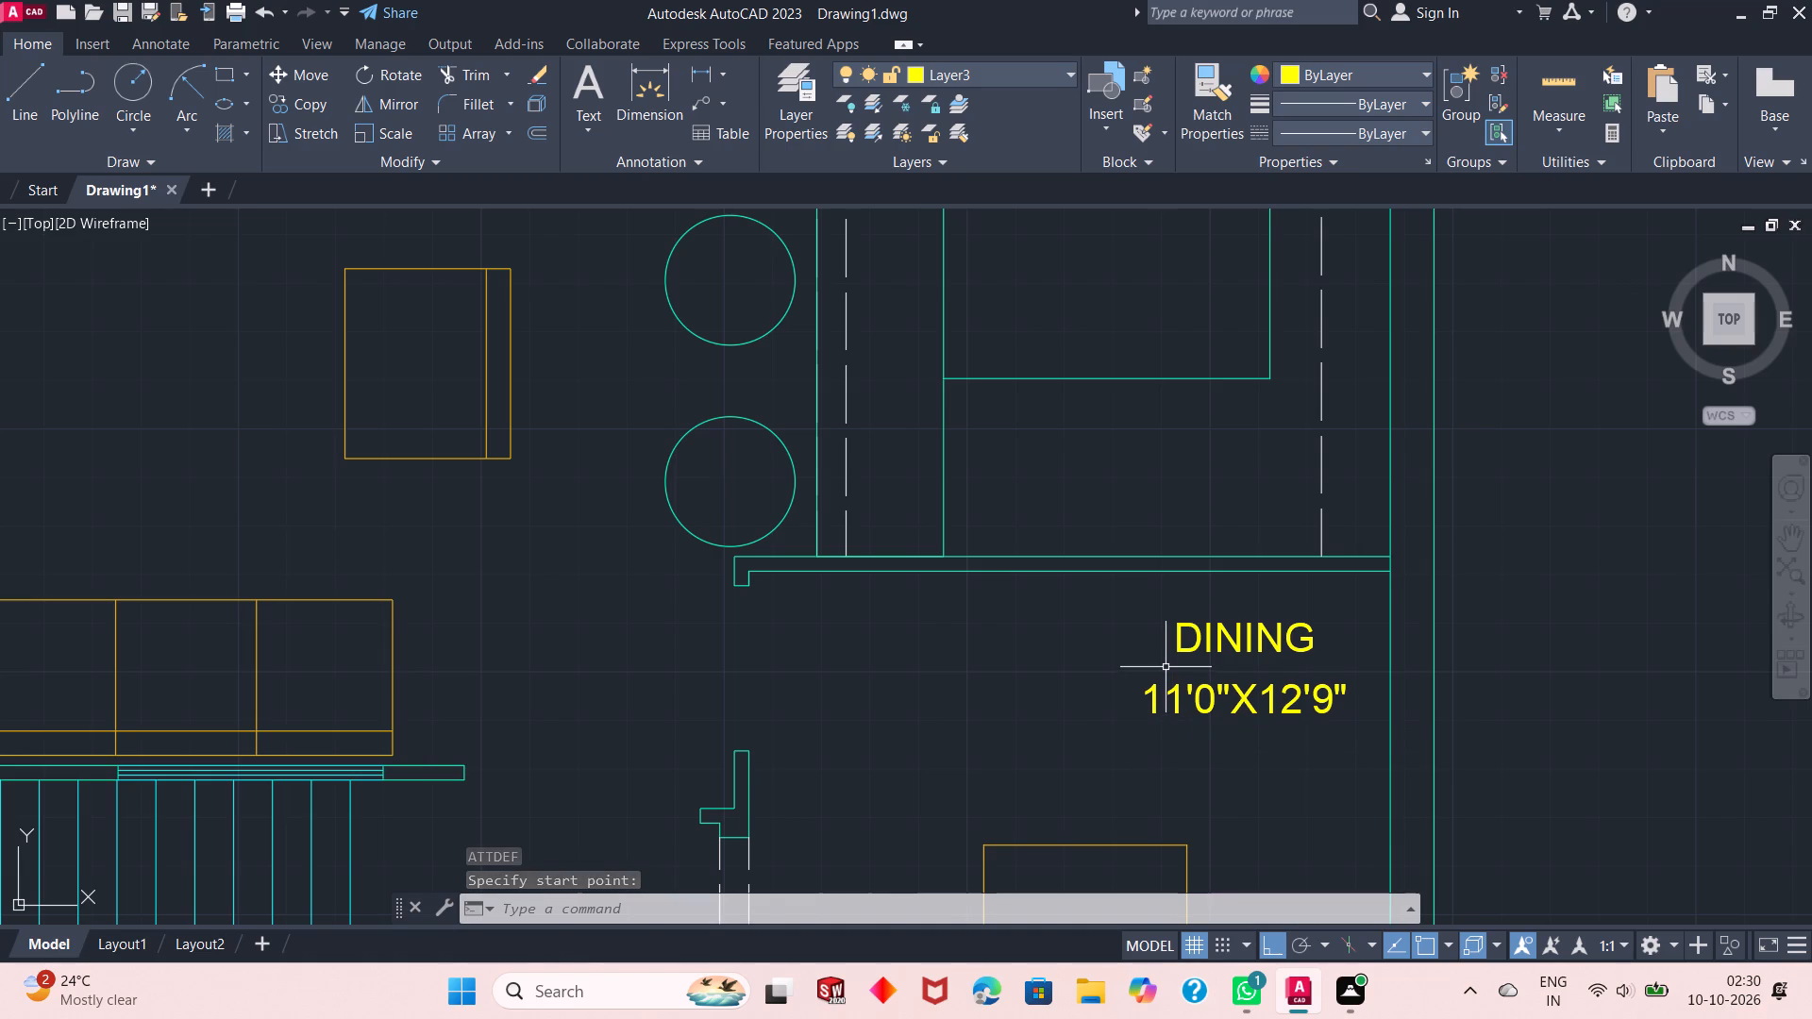
Define an attribute with tag ENT.LOBBY and place it southeast of the staircase, west of the dashed dining-area lines.
{"action": "scroll", "coordinate": [1123, 610], "scroll_direction": "down", "scroll_amount": 4}
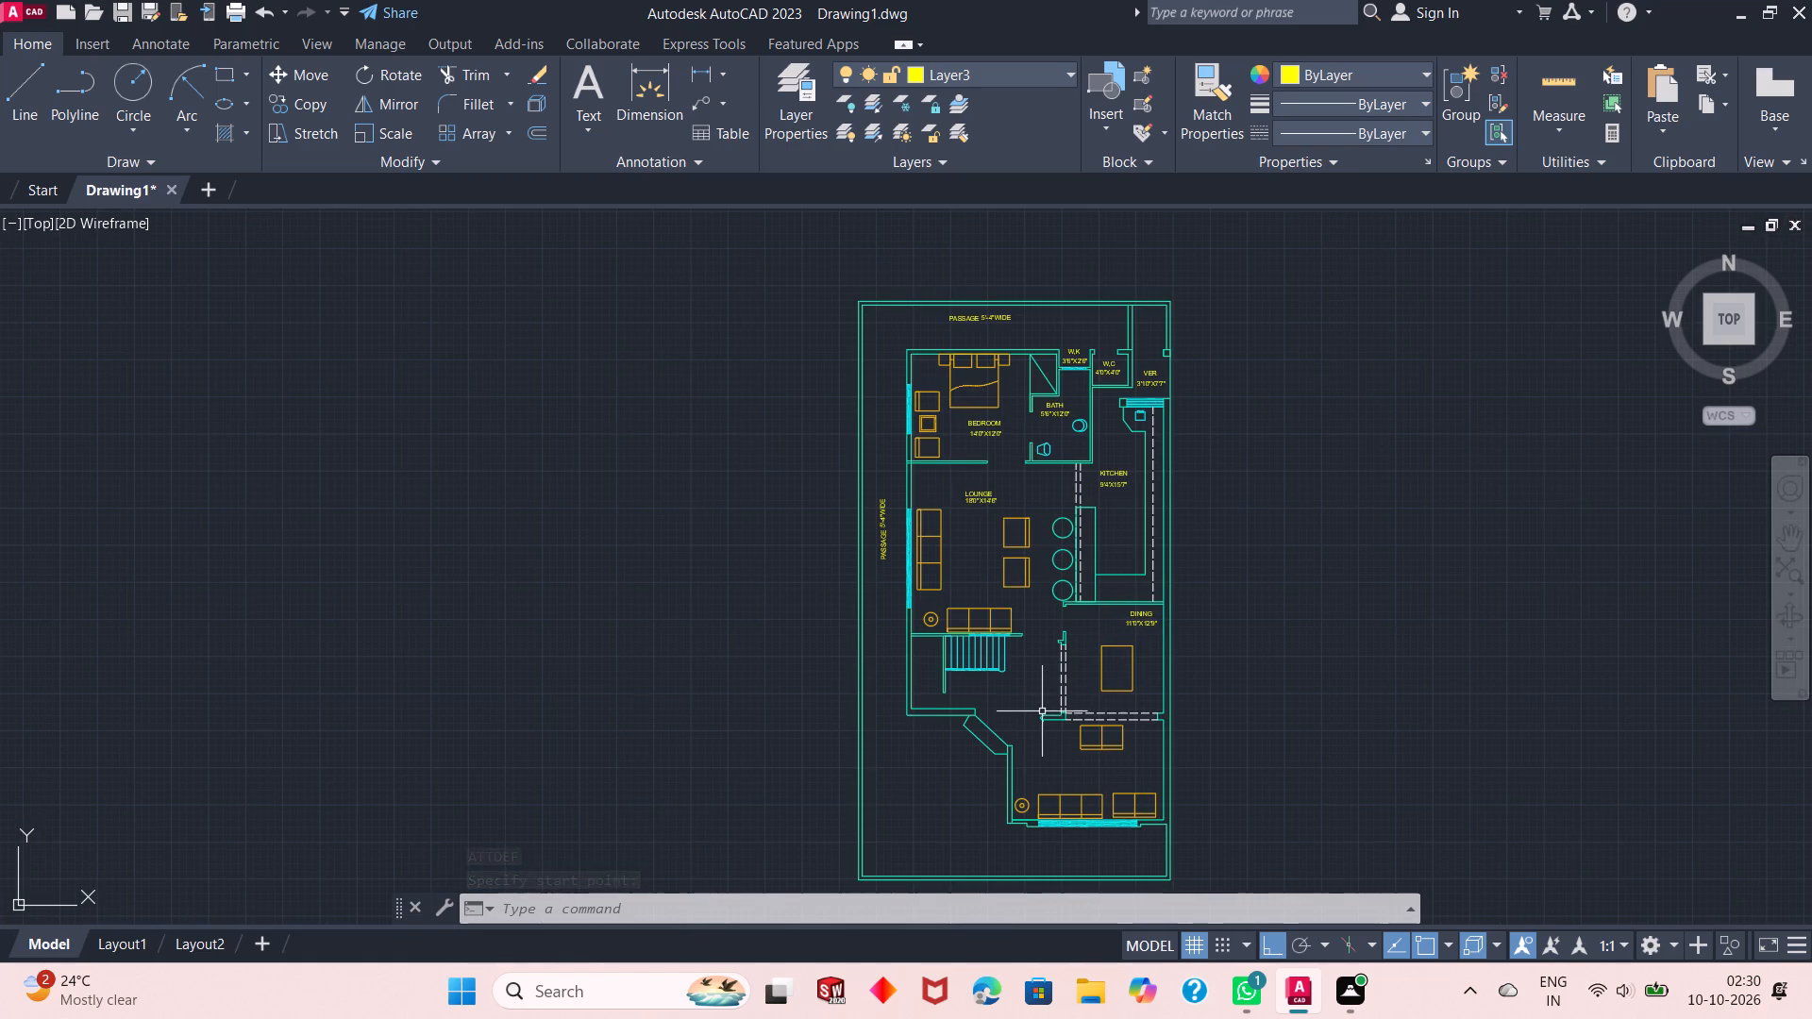
{"action": "scroll", "coordinate": [1032, 717], "scroll_direction": "up", "scroll_amount": 2}
{"action": "key", "text": "Return"}
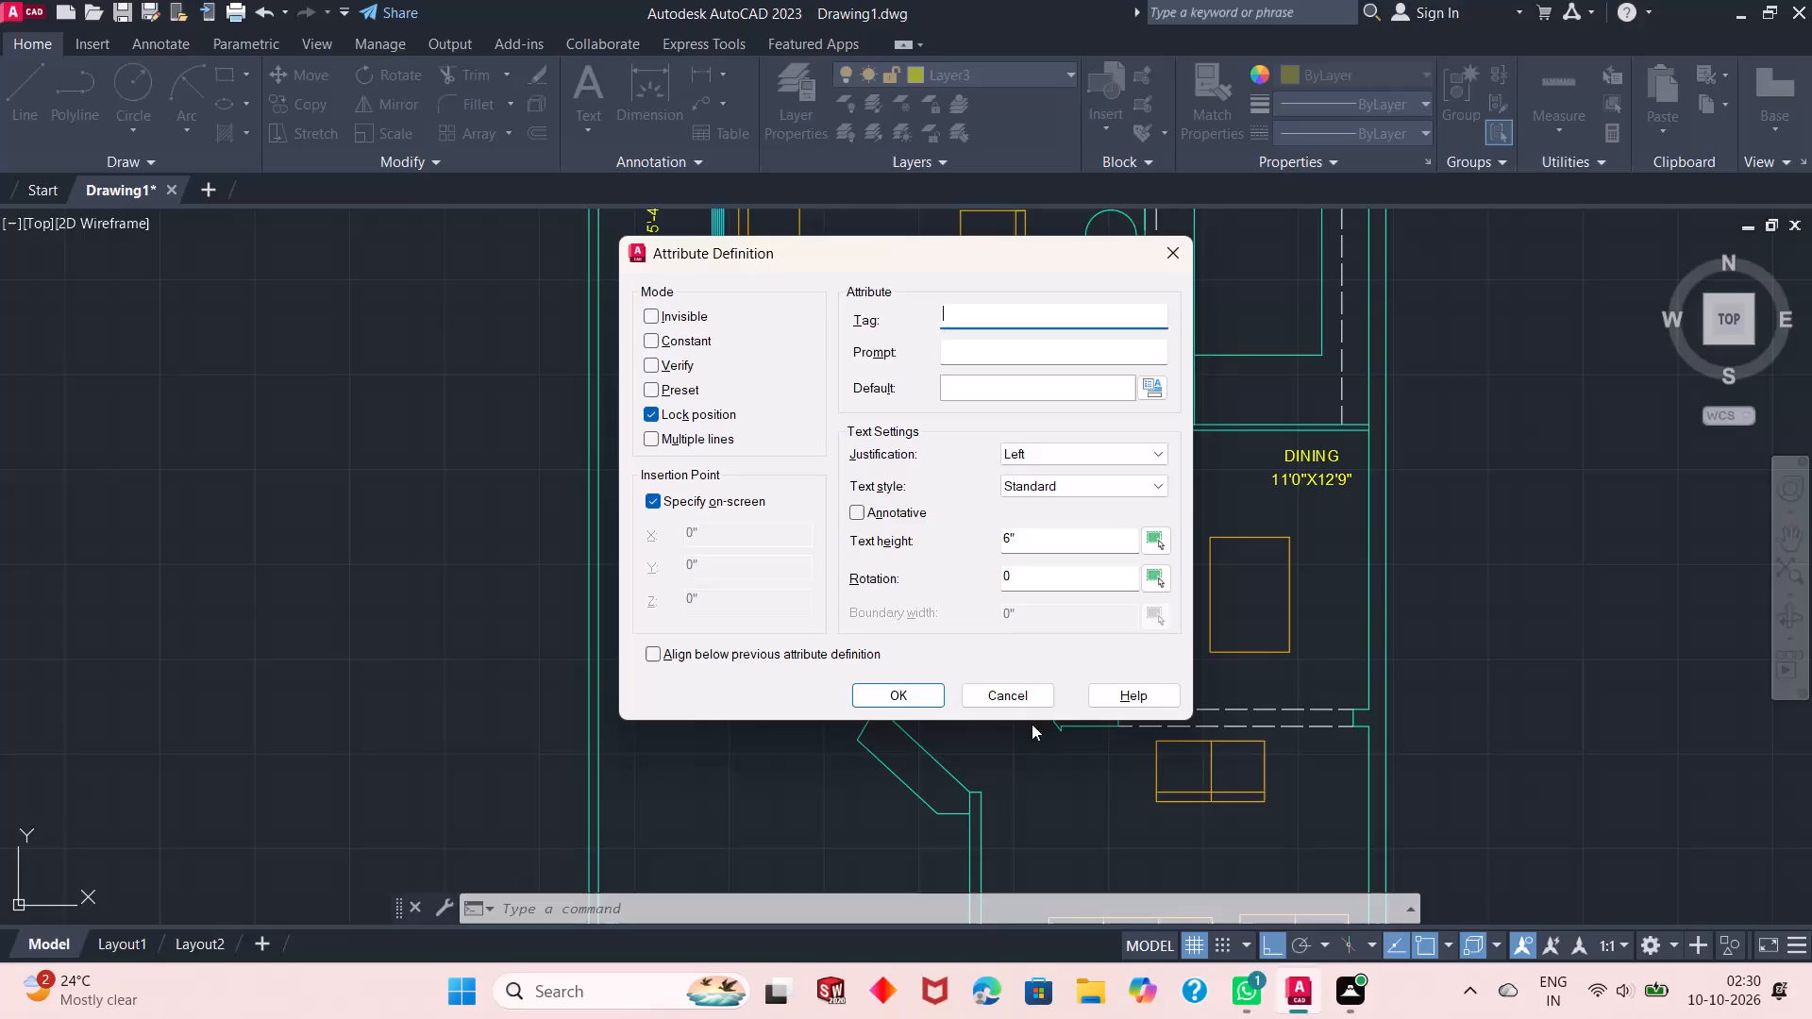
{"action": "type", "text": "ent"}
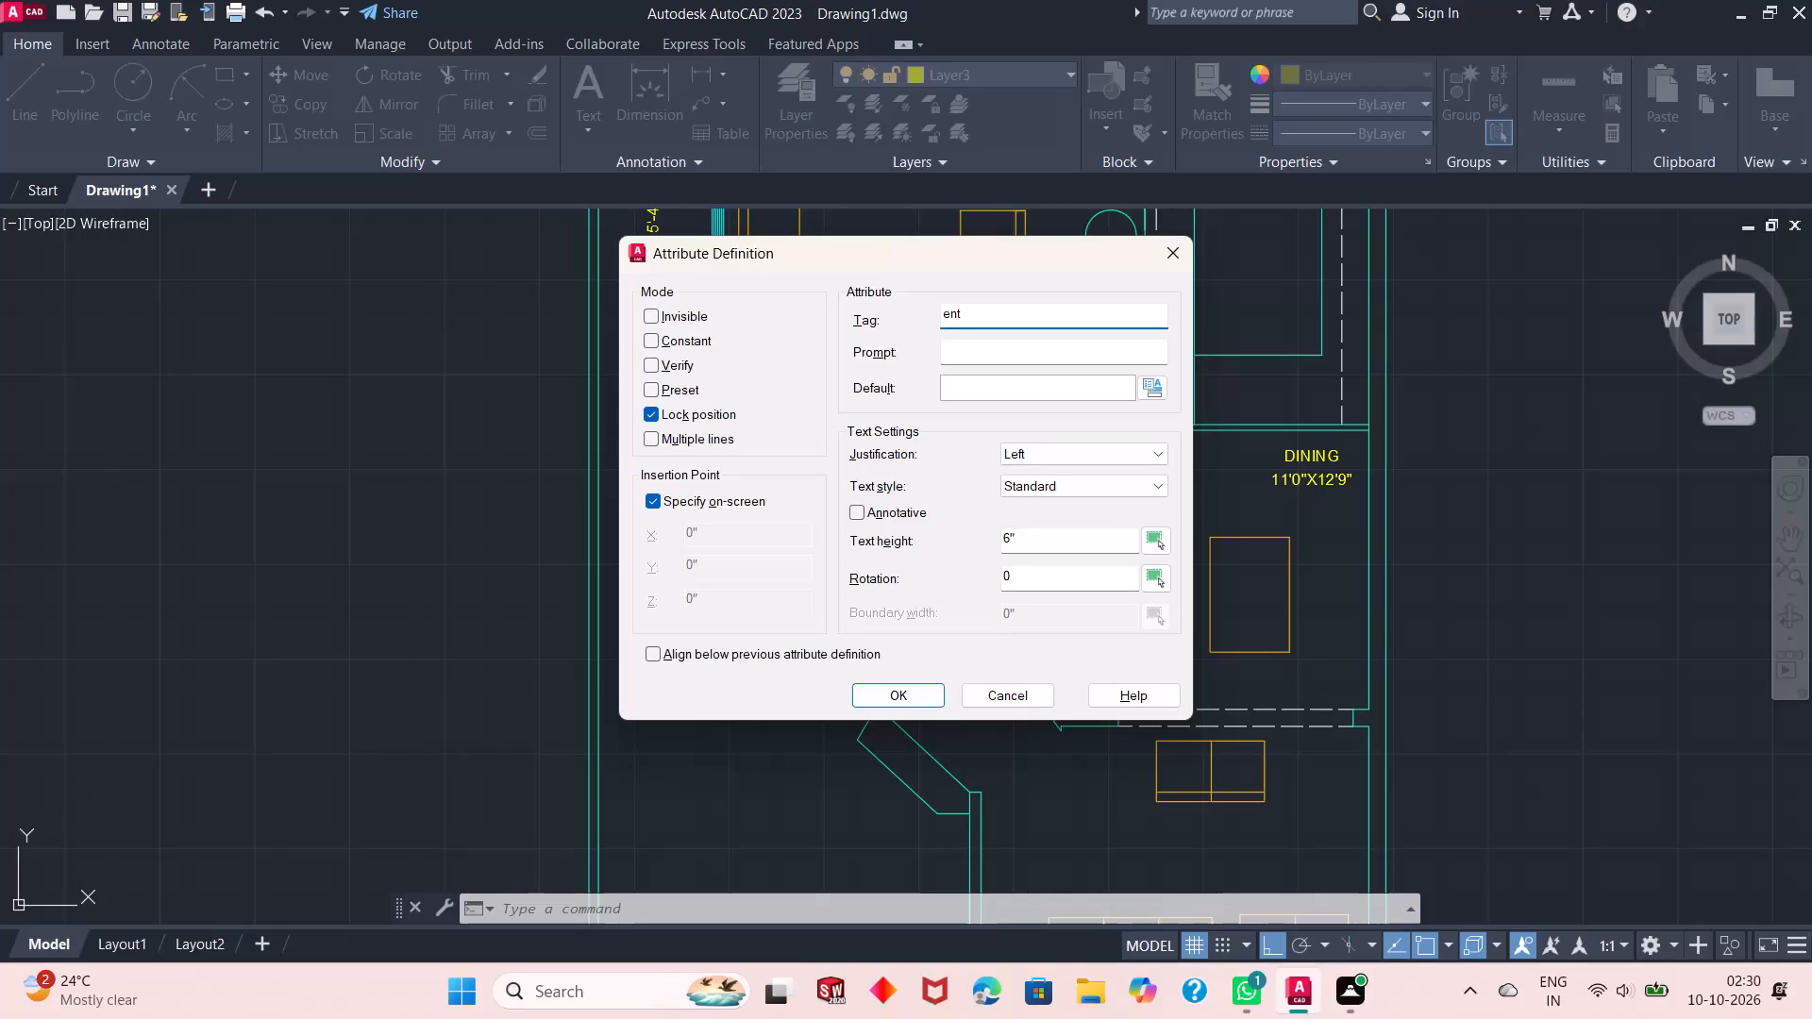
{"action": "type", "text": ".lobby"}
{"action": "key", "text": "Return"}
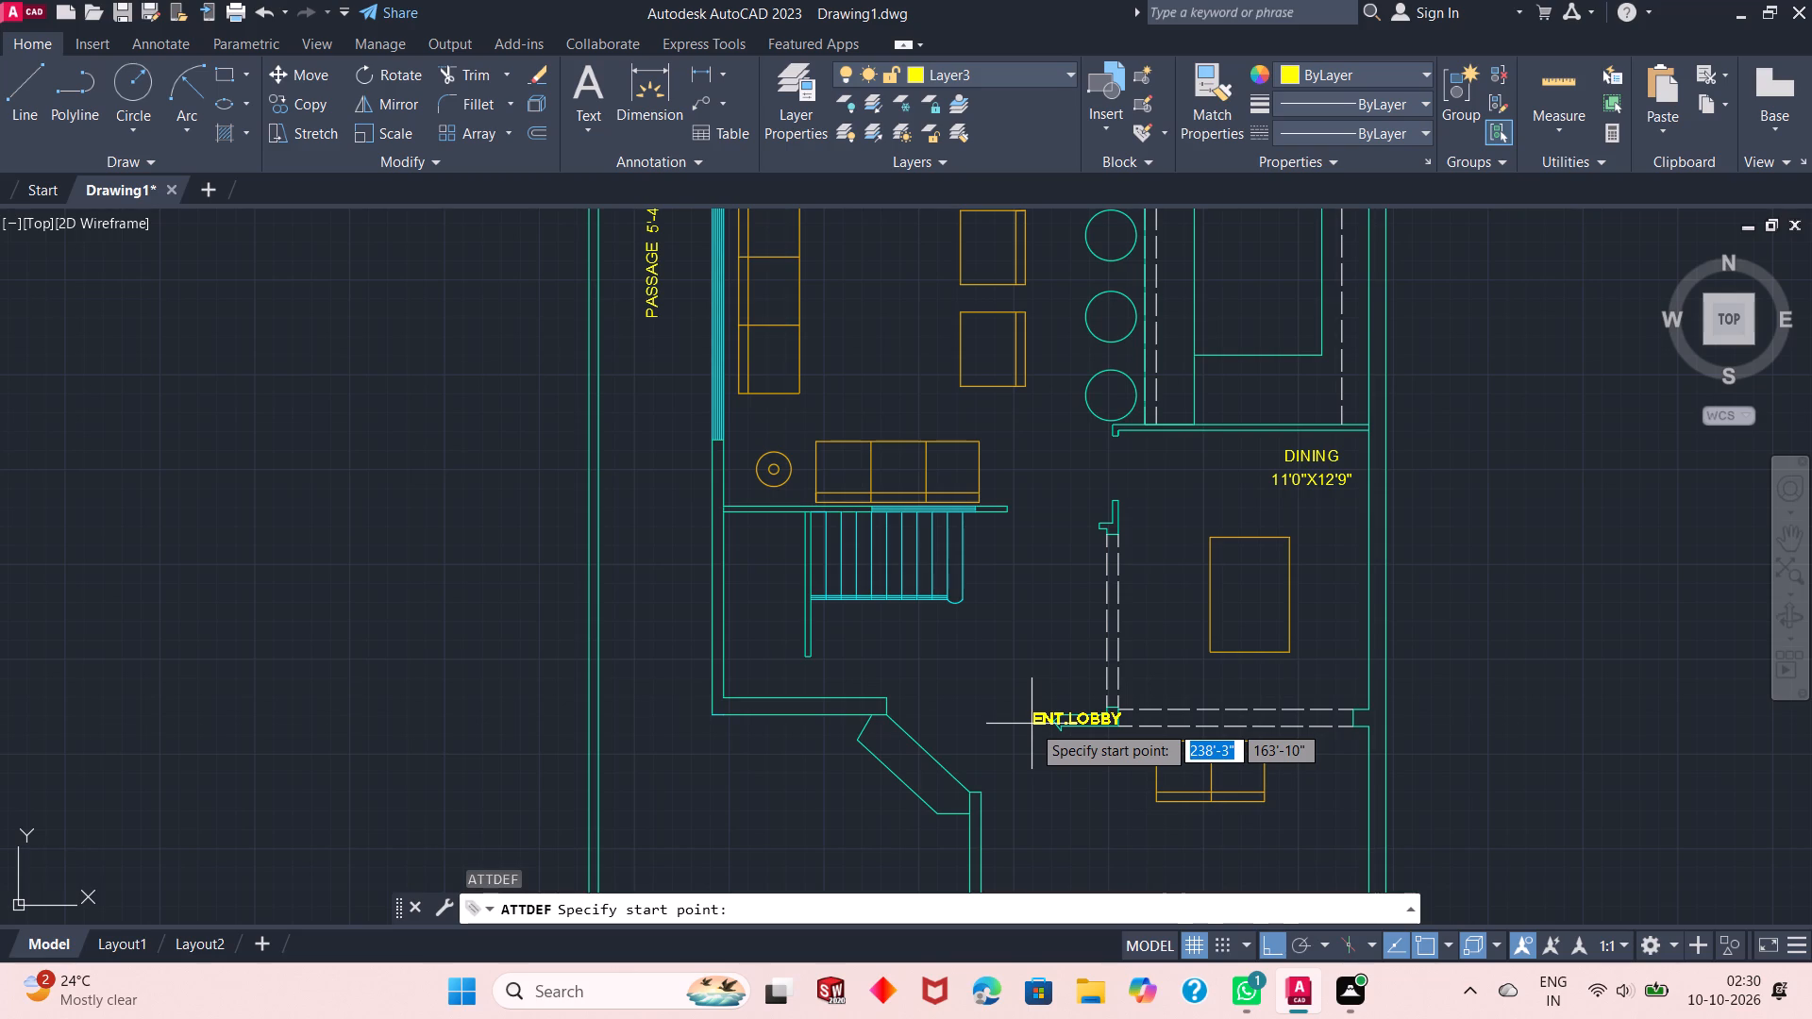
{"action": "left_click", "coordinate": [983, 637]}
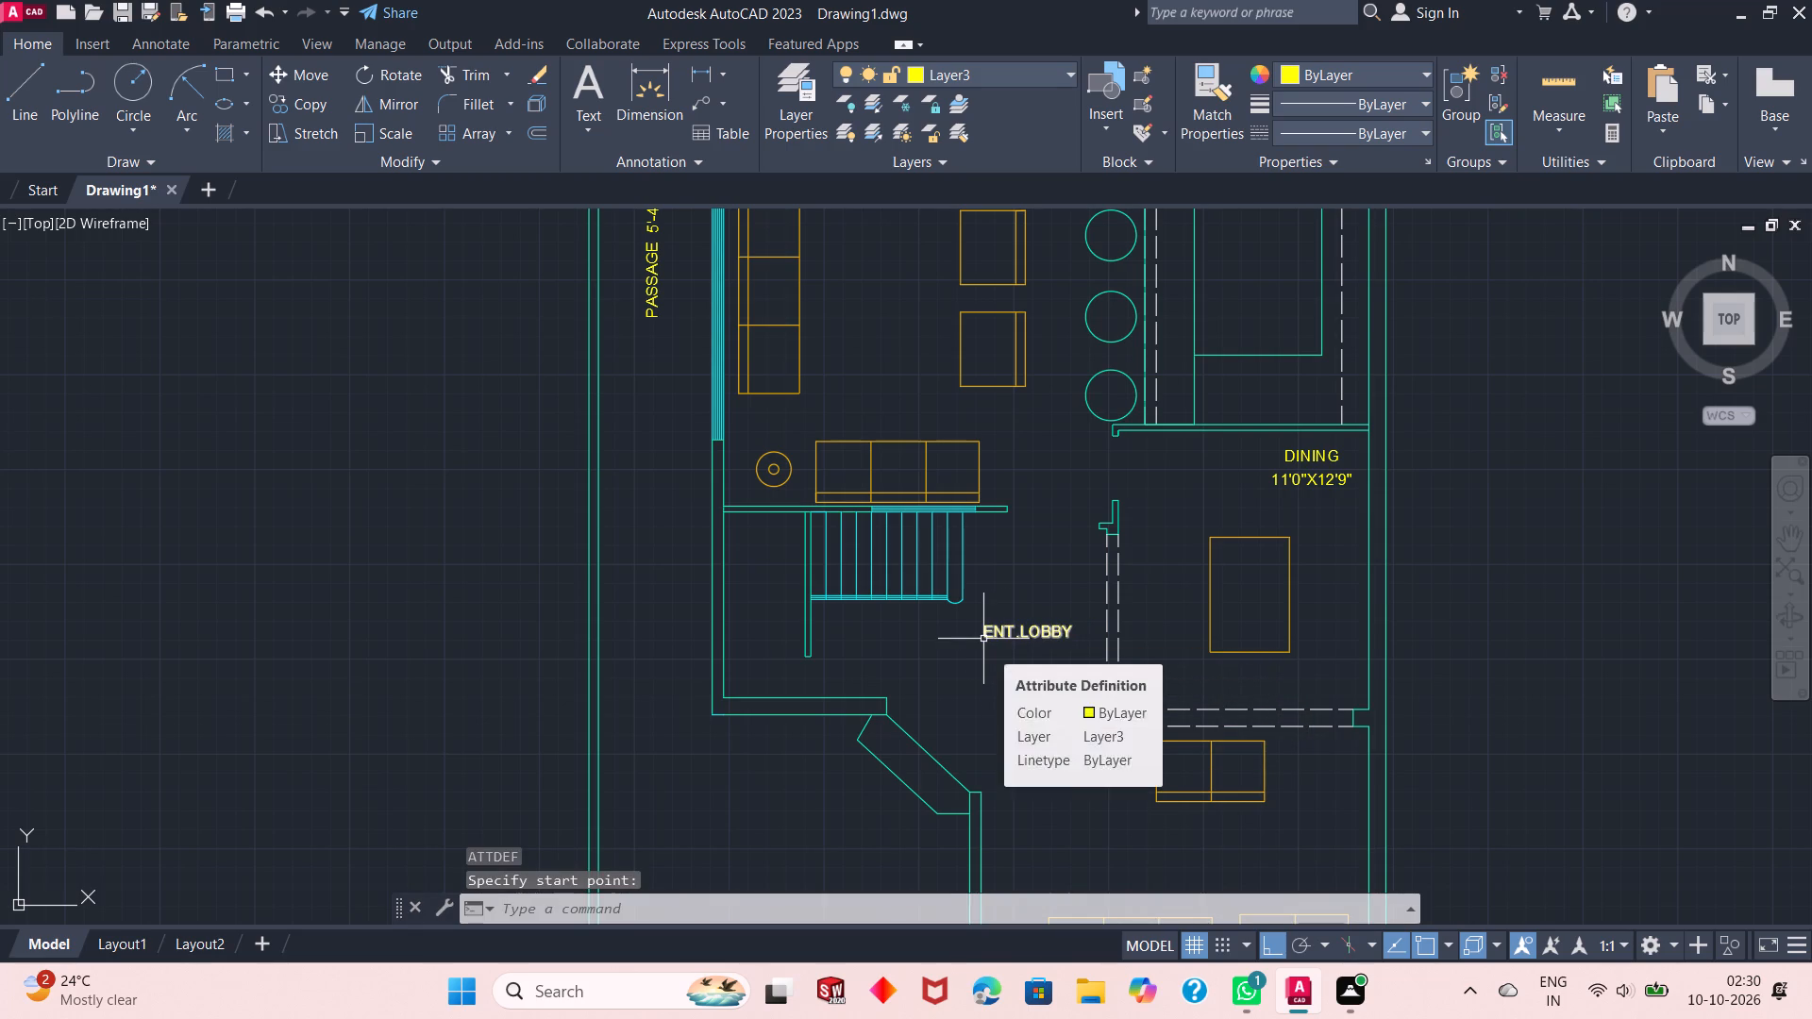
Define an attribute with tag 12'10"X8'1" and place it directly below the ENT.LOBBY label.
{"action": "key", "text": "Return"}
{"action": "type", "text": "12'10\"x"}
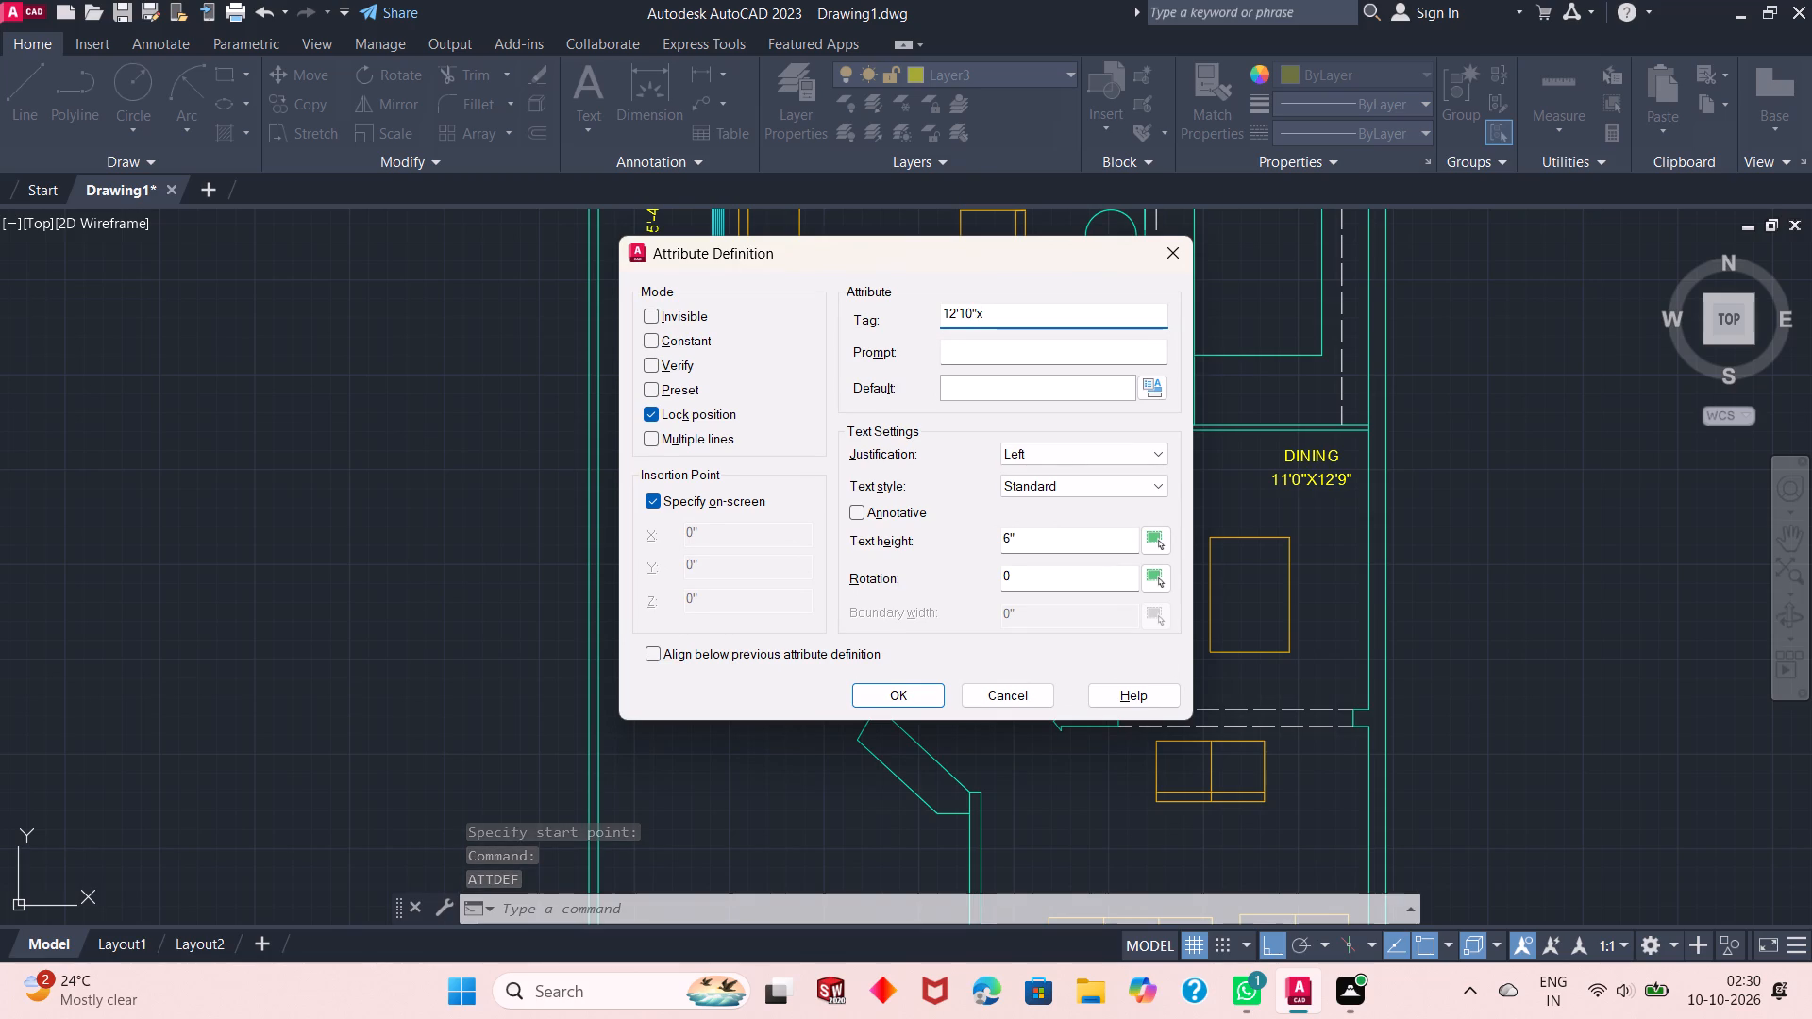
{"action": "type", "text": "8'"}
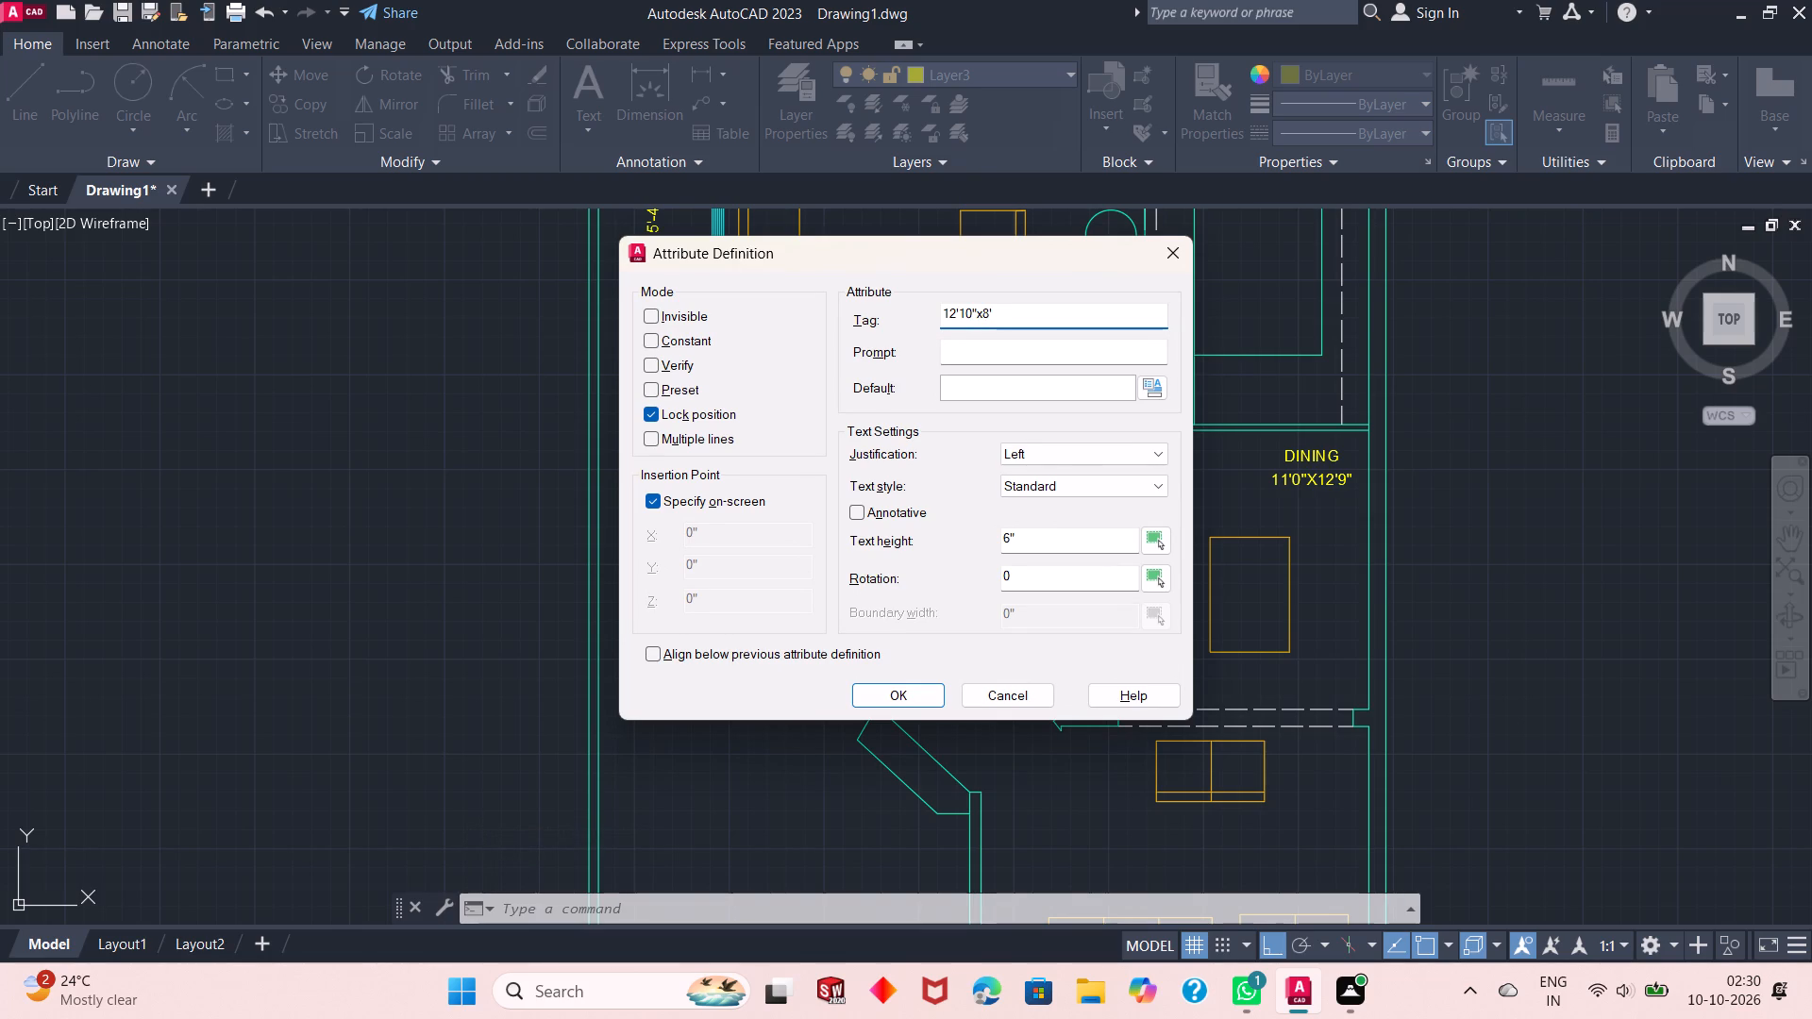
{"action": "type", "text": "1\""}
{"action": "key", "text": "Return"}
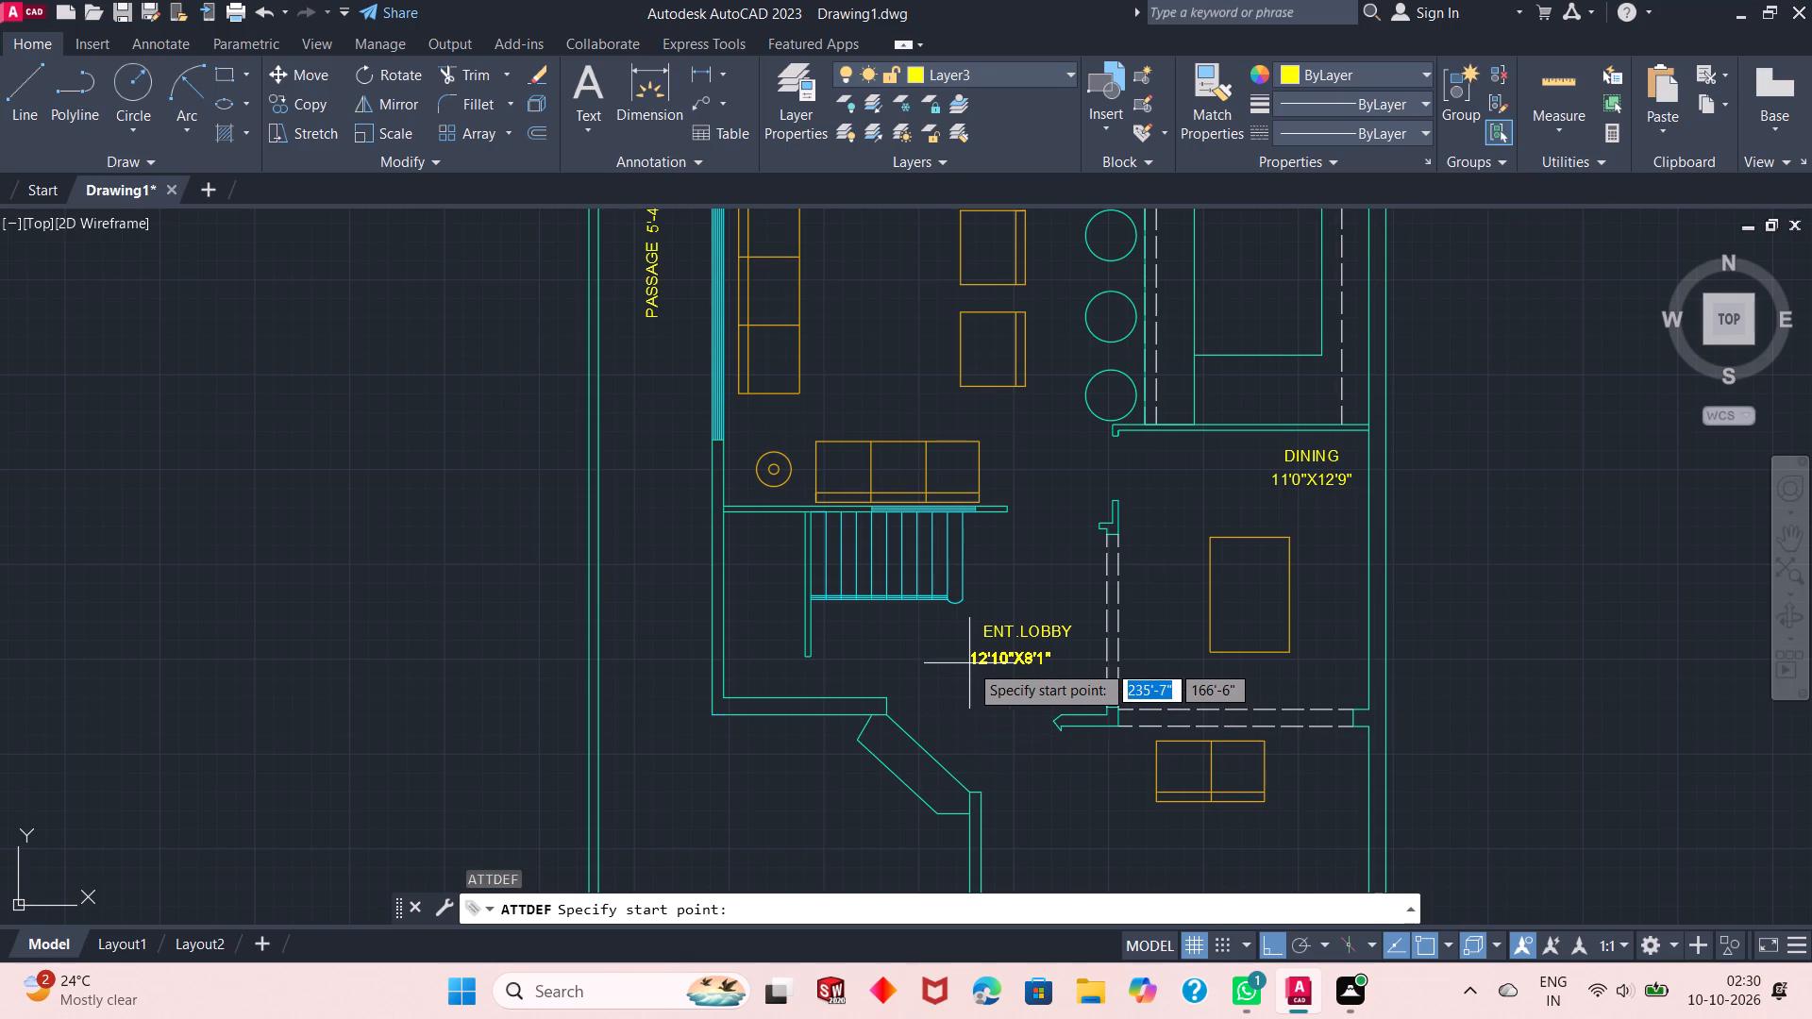
{"action": "scroll", "coordinate": [969, 663], "scroll_direction": "up", "scroll_amount": 1}
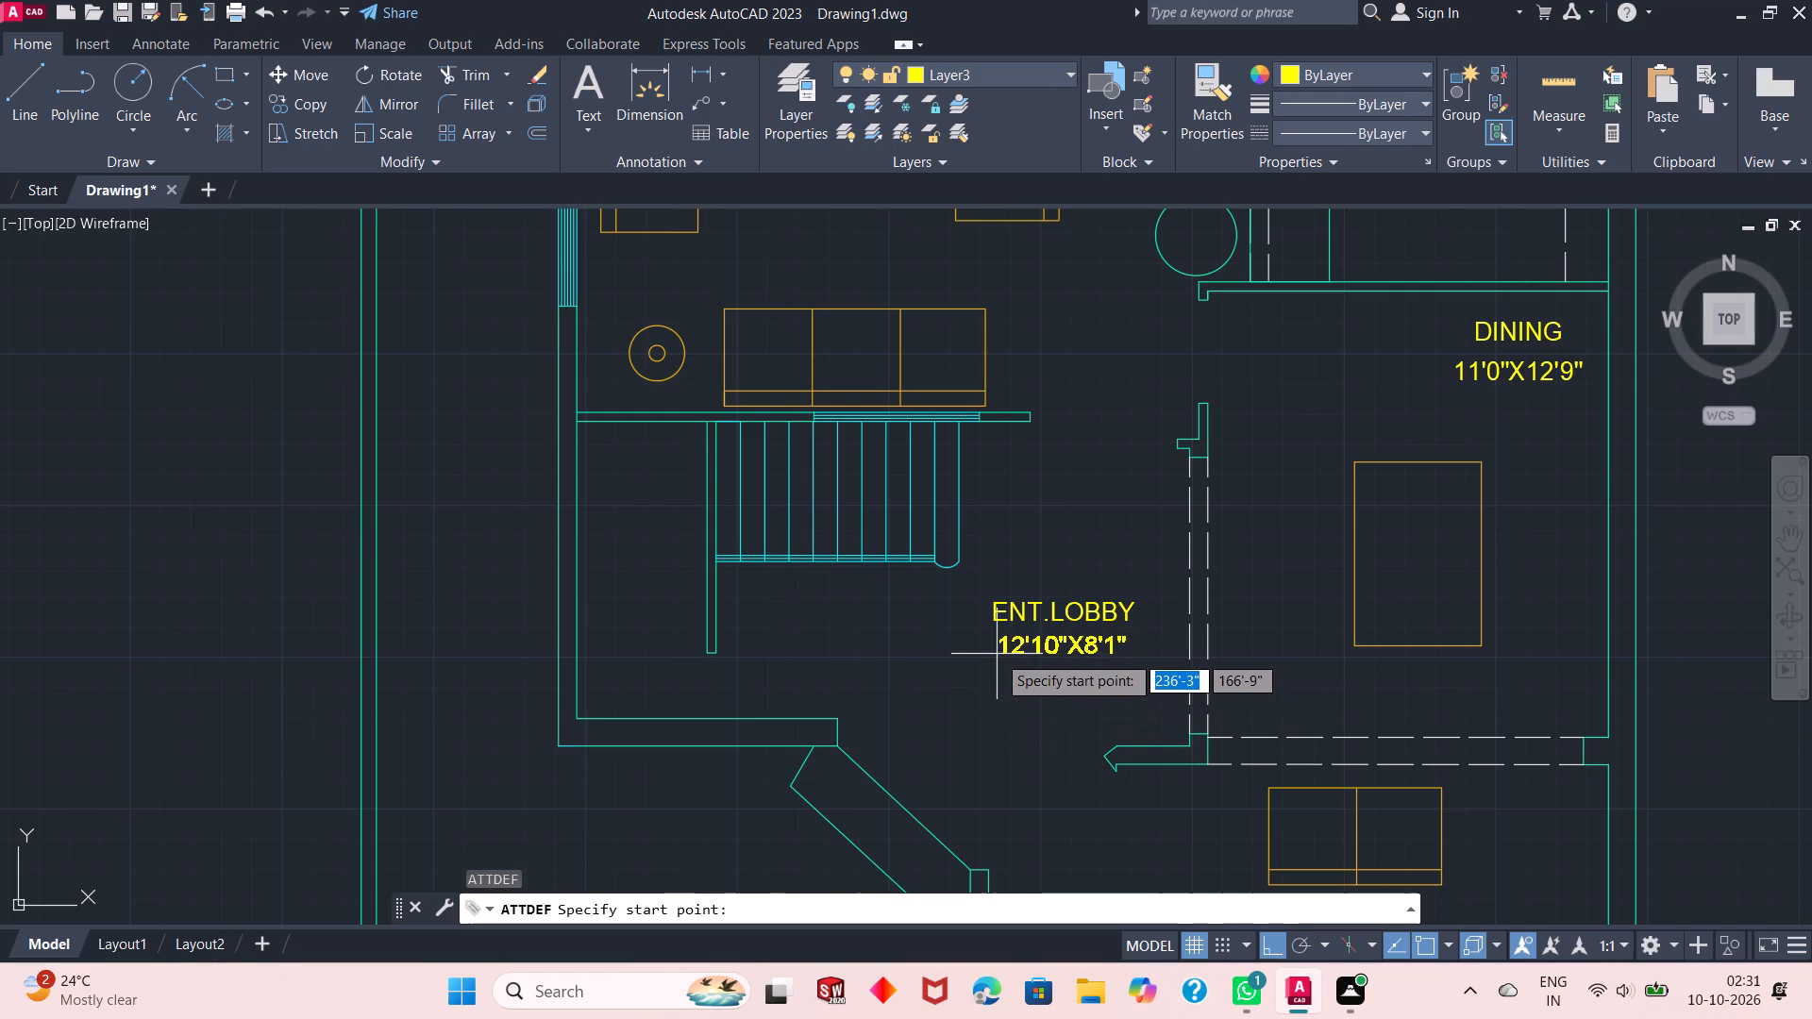
{"action": "left_click", "coordinate": [997, 654]}
Define an attribute with tag DRAWING and place it in the southern room, north of the three-seat sofa.
{"action": "scroll", "coordinate": [955, 573], "scroll_direction": "down", "scroll_amount": 2}
{"action": "scroll", "coordinate": [955, 573], "scroll_direction": "up", "scroll_amount": 1}
{"action": "scroll", "coordinate": [955, 573], "scroll_direction": "down", "scroll_amount": 1}
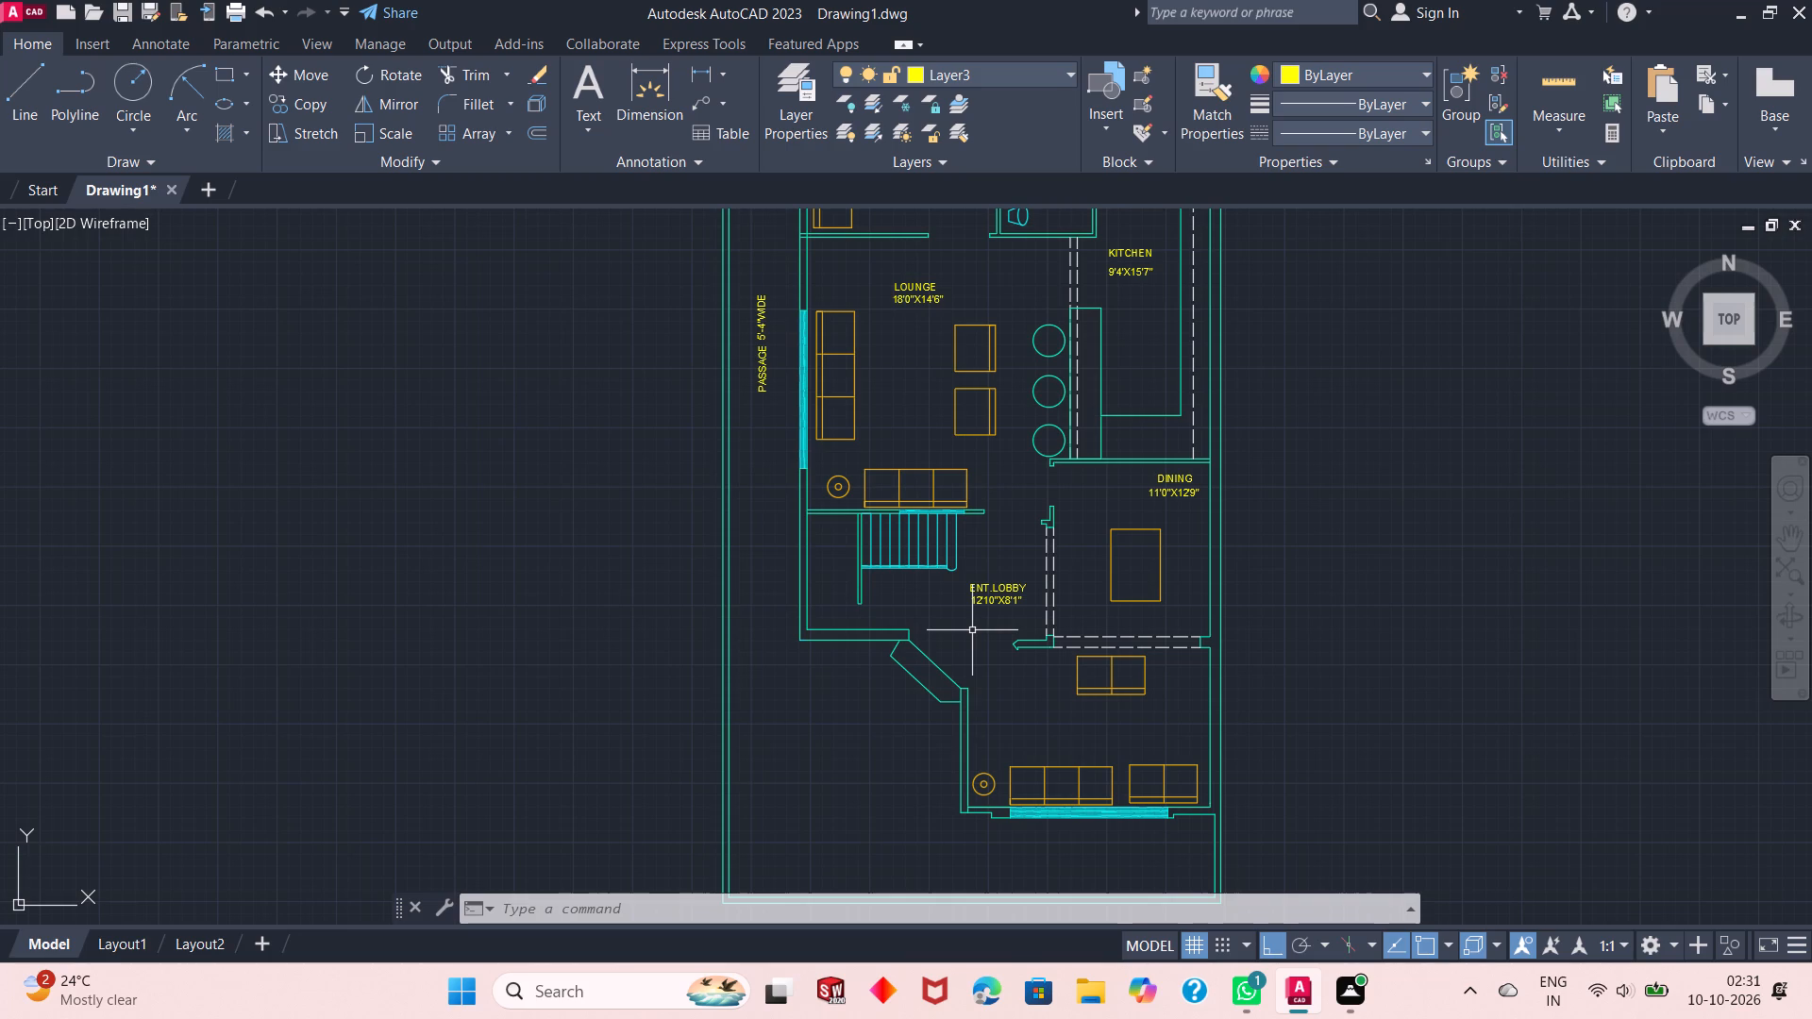
{"action": "key", "text": "Return"}
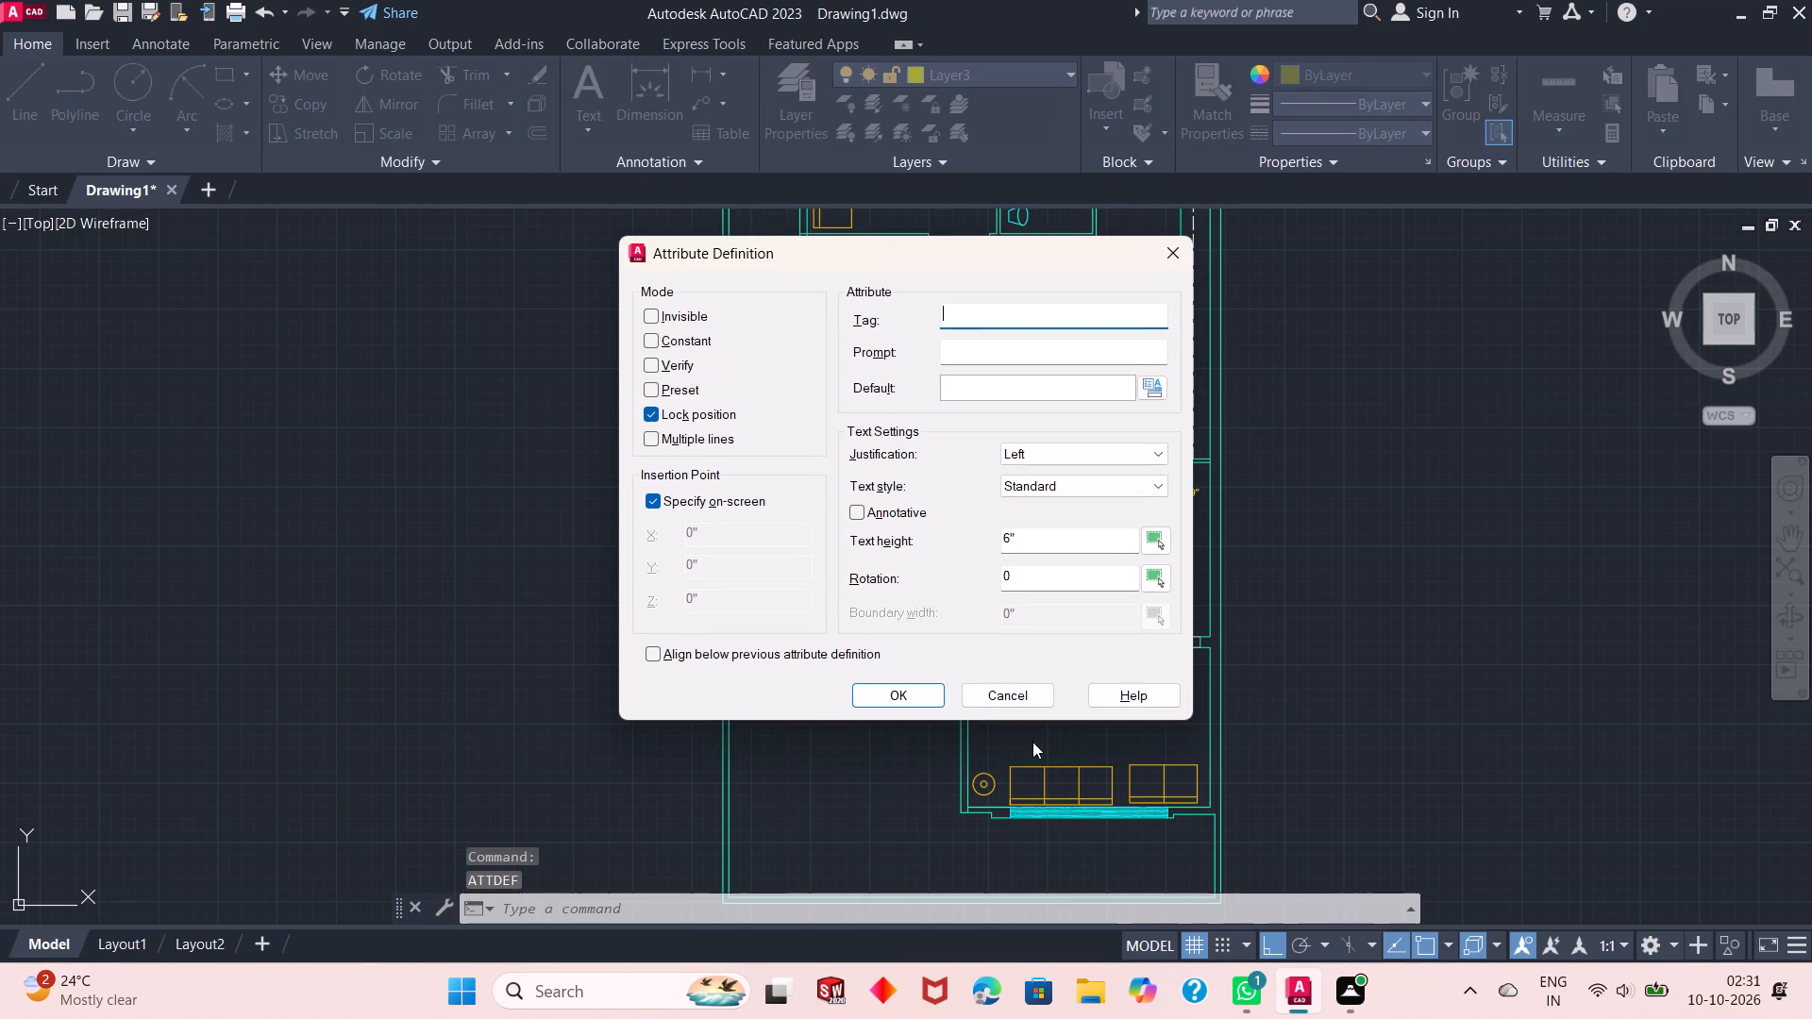
{"action": "type", "text": "draw"}
{"action": "type", "text": "ing"}
{"action": "key", "text": "Return"}
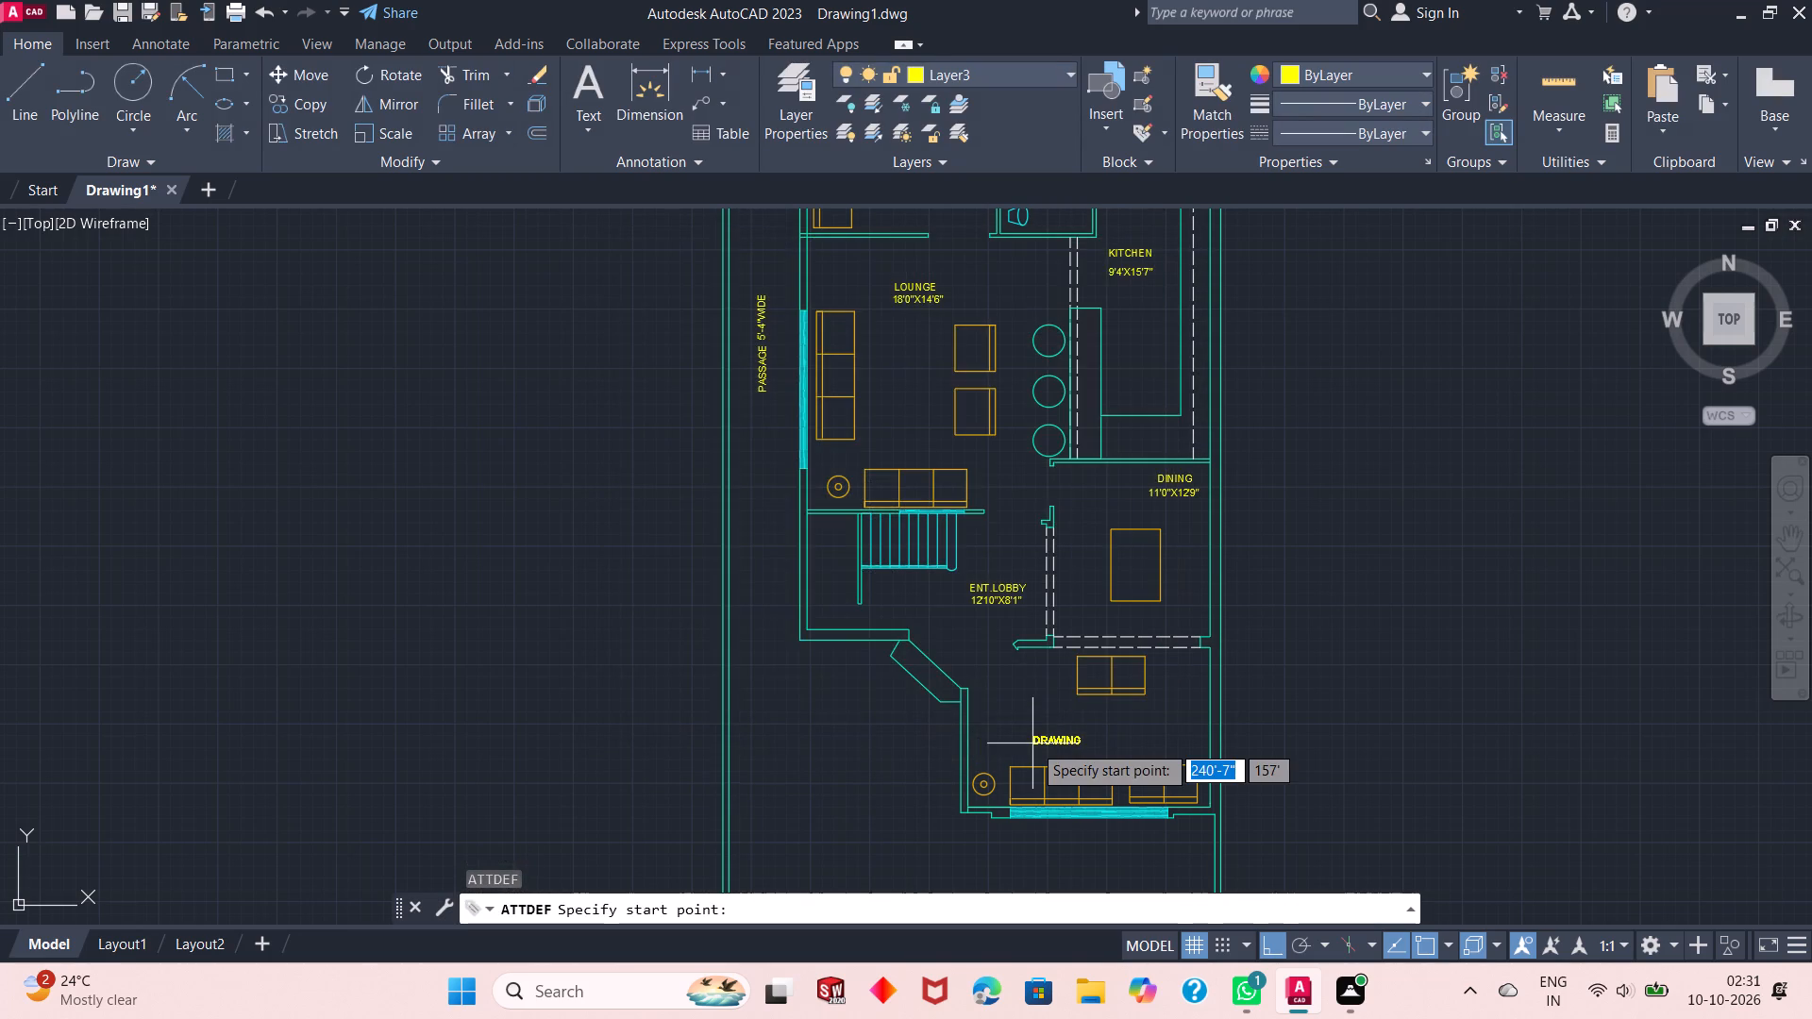
{"action": "scroll", "coordinate": [1032, 743], "scroll_direction": "down", "scroll_amount": 1}
{"action": "scroll", "coordinate": [1032, 743], "scroll_direction": "up", "scroll_amount": 3}
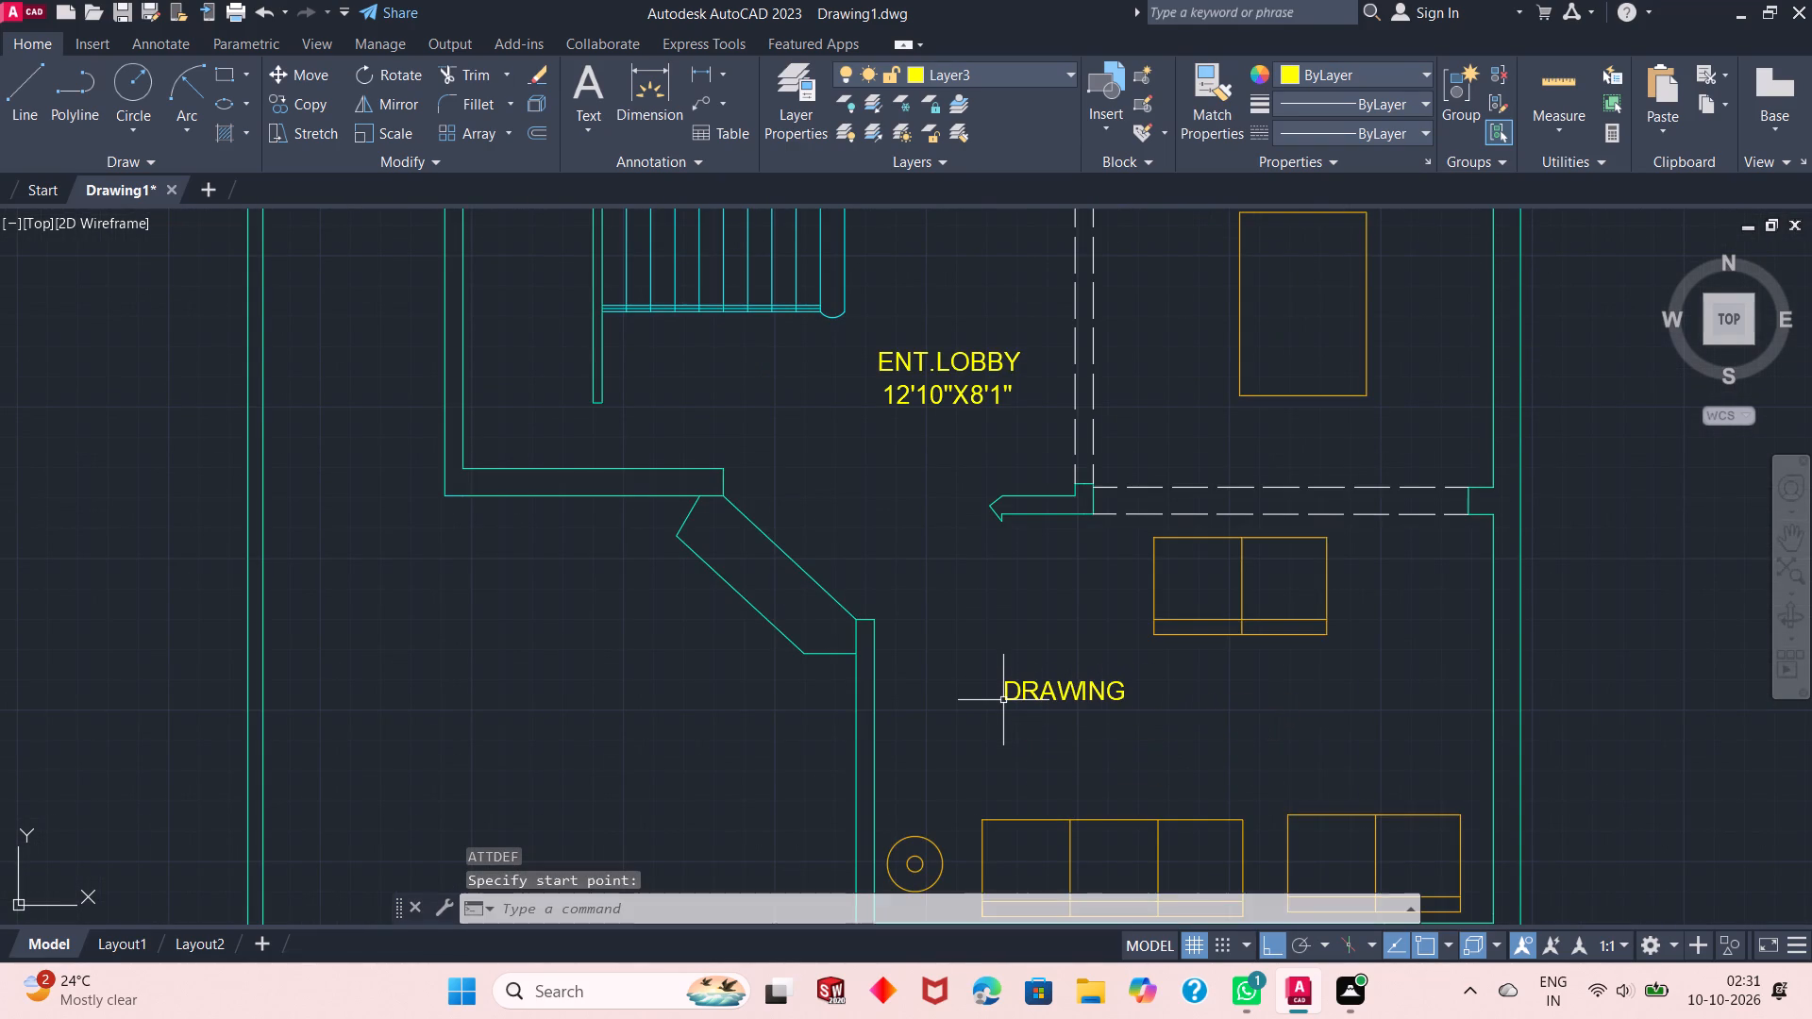
{"action": "left_click", "coordinate": [1003, 700]}
Define an attribute with tag 17'0"X11'3" and place it directly below the DRAWING label.
{"action": "key", "text": "Return"}
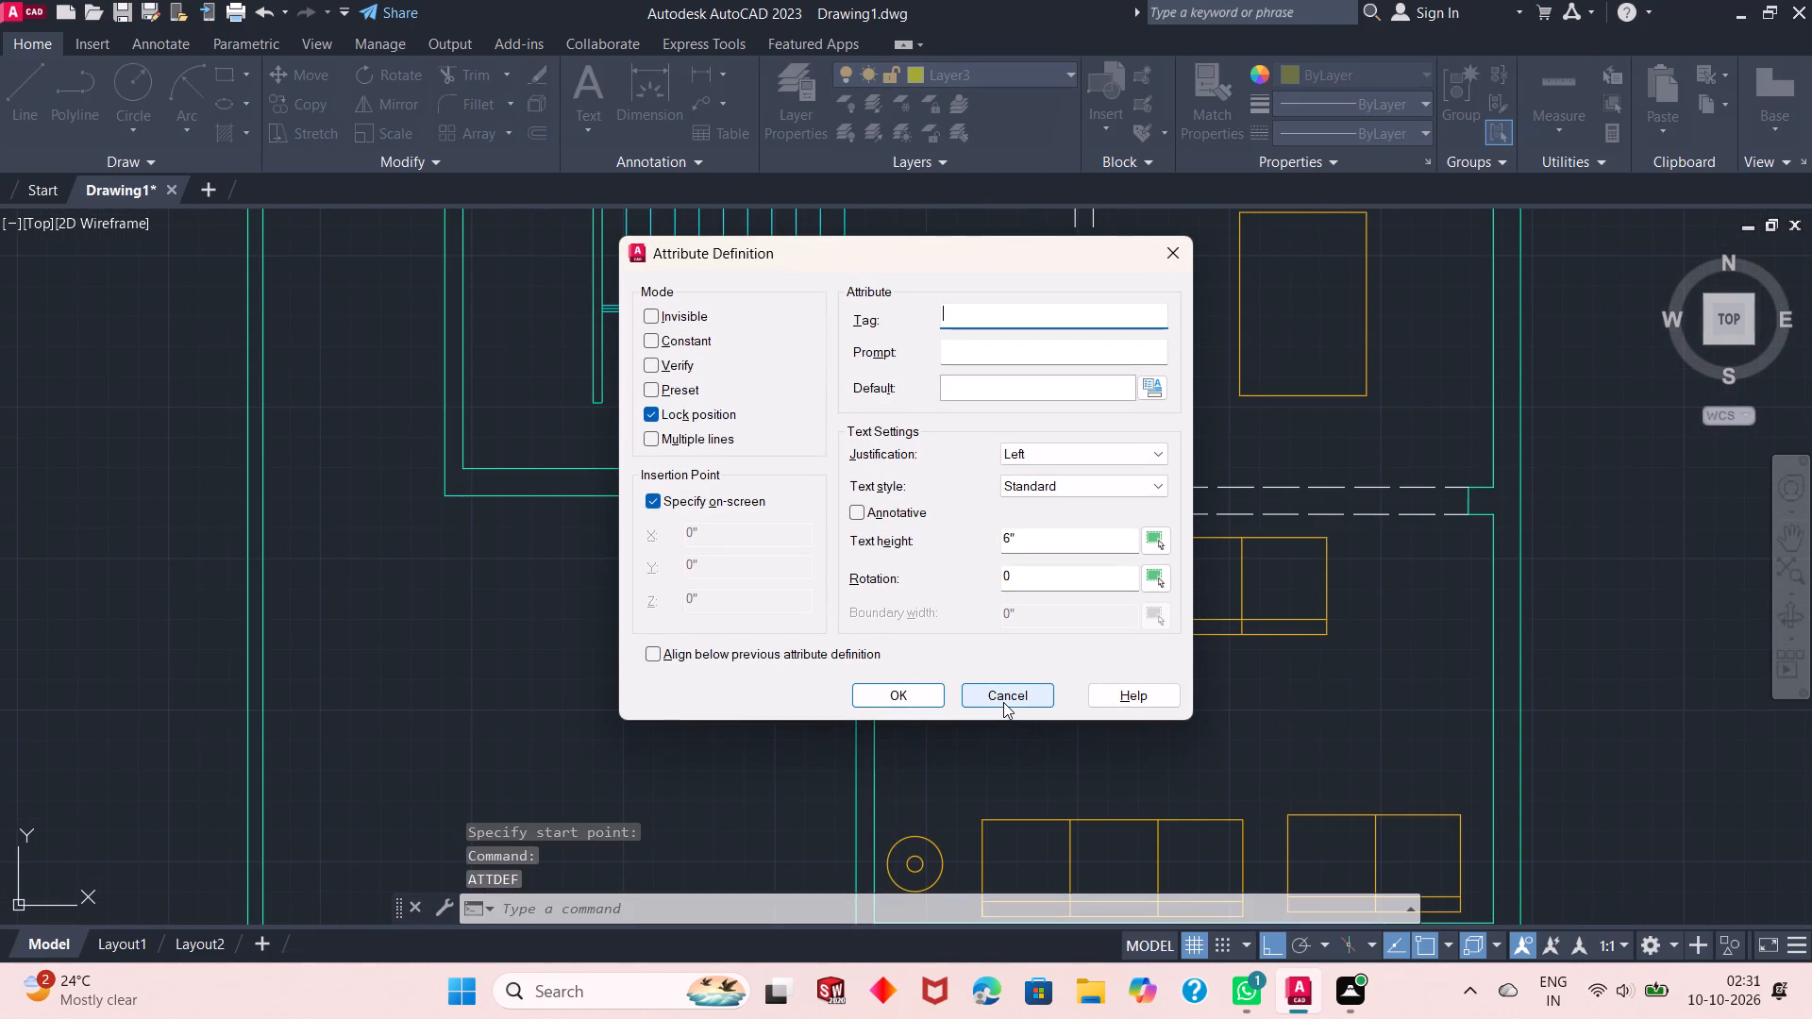
{"action": "type", "text": "17'0\""}
{"action": "key", "text": "x"}
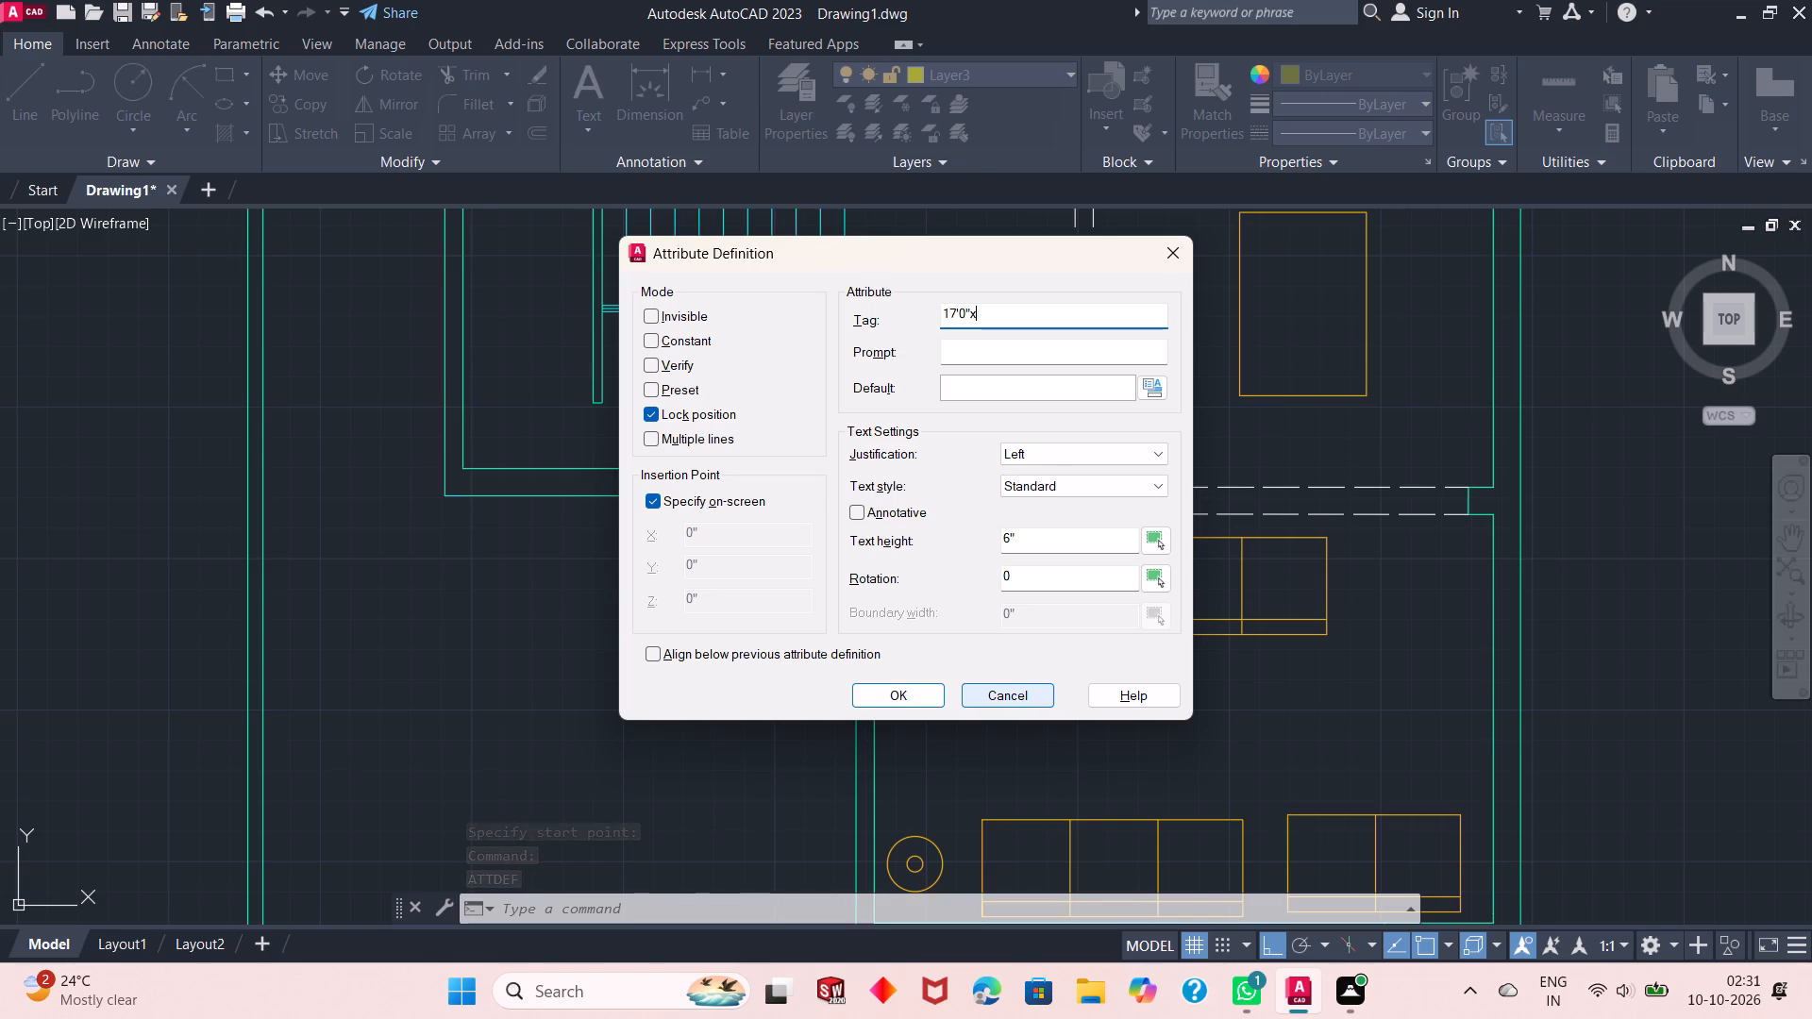
{"action": "type", "text": "11'3\""}
{"action": "key", "text": "Return"}
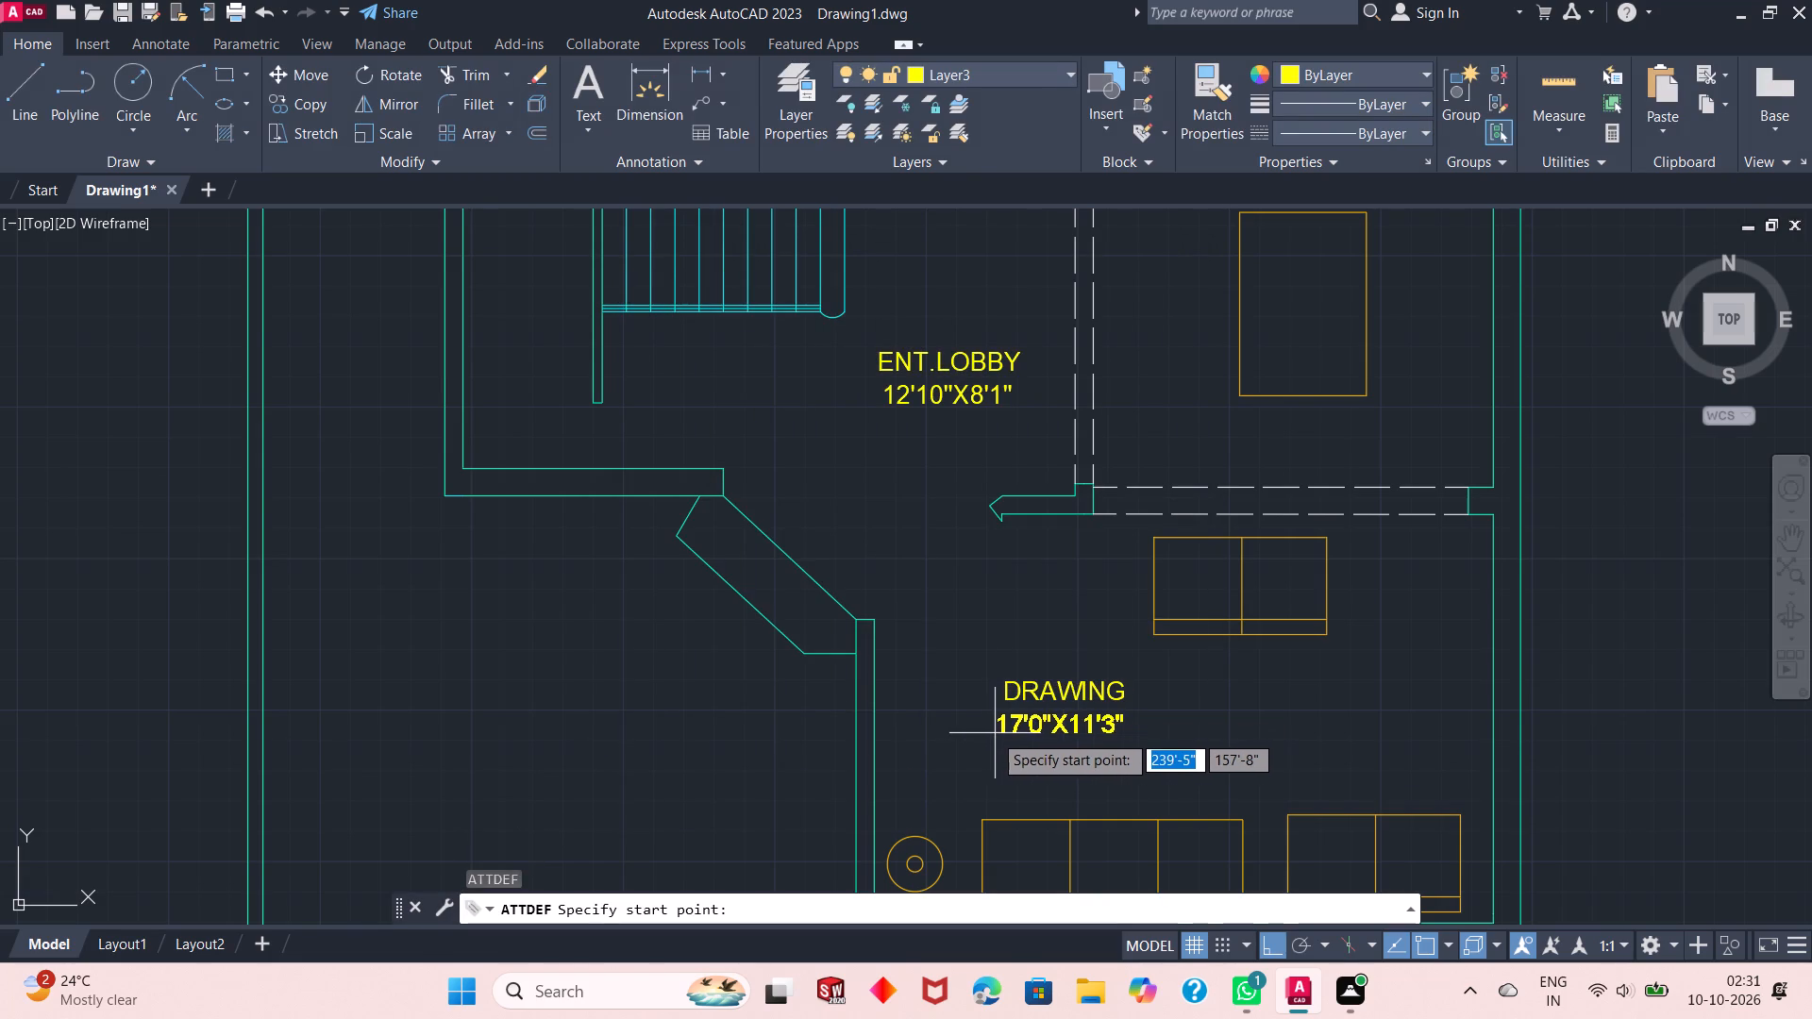
{"action": "left_click", "coordinate": [996, 736]}
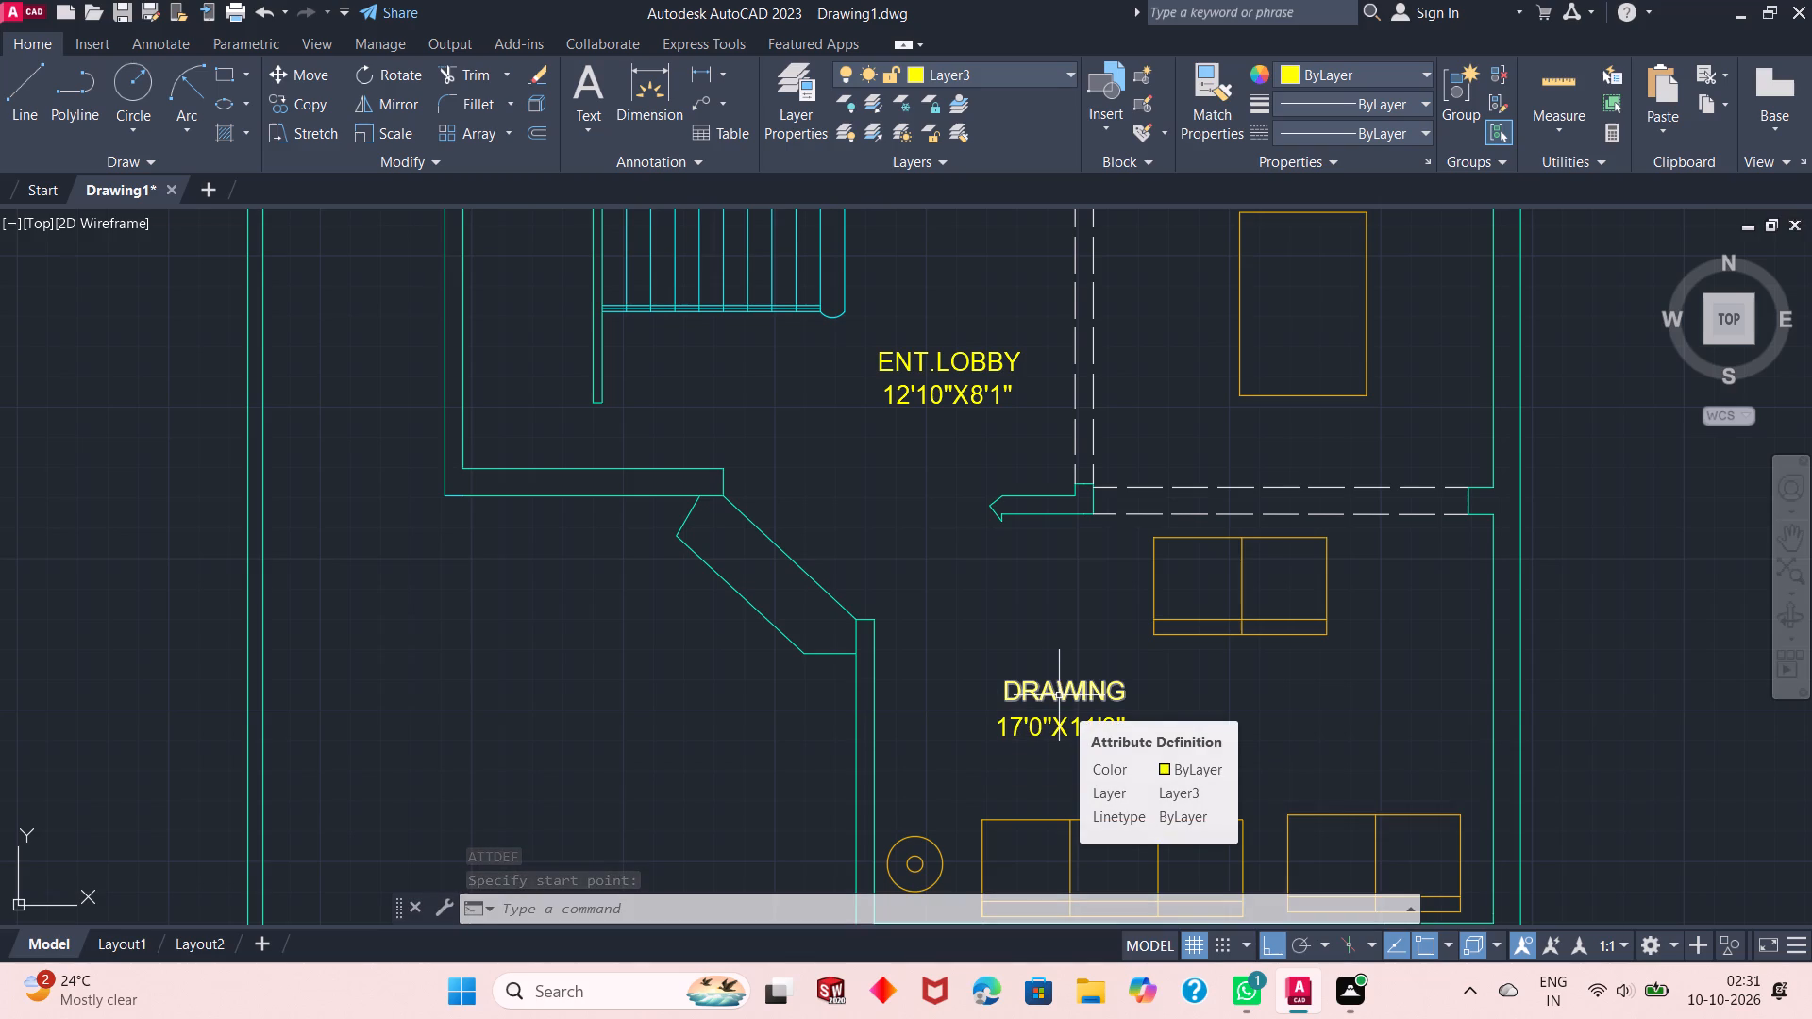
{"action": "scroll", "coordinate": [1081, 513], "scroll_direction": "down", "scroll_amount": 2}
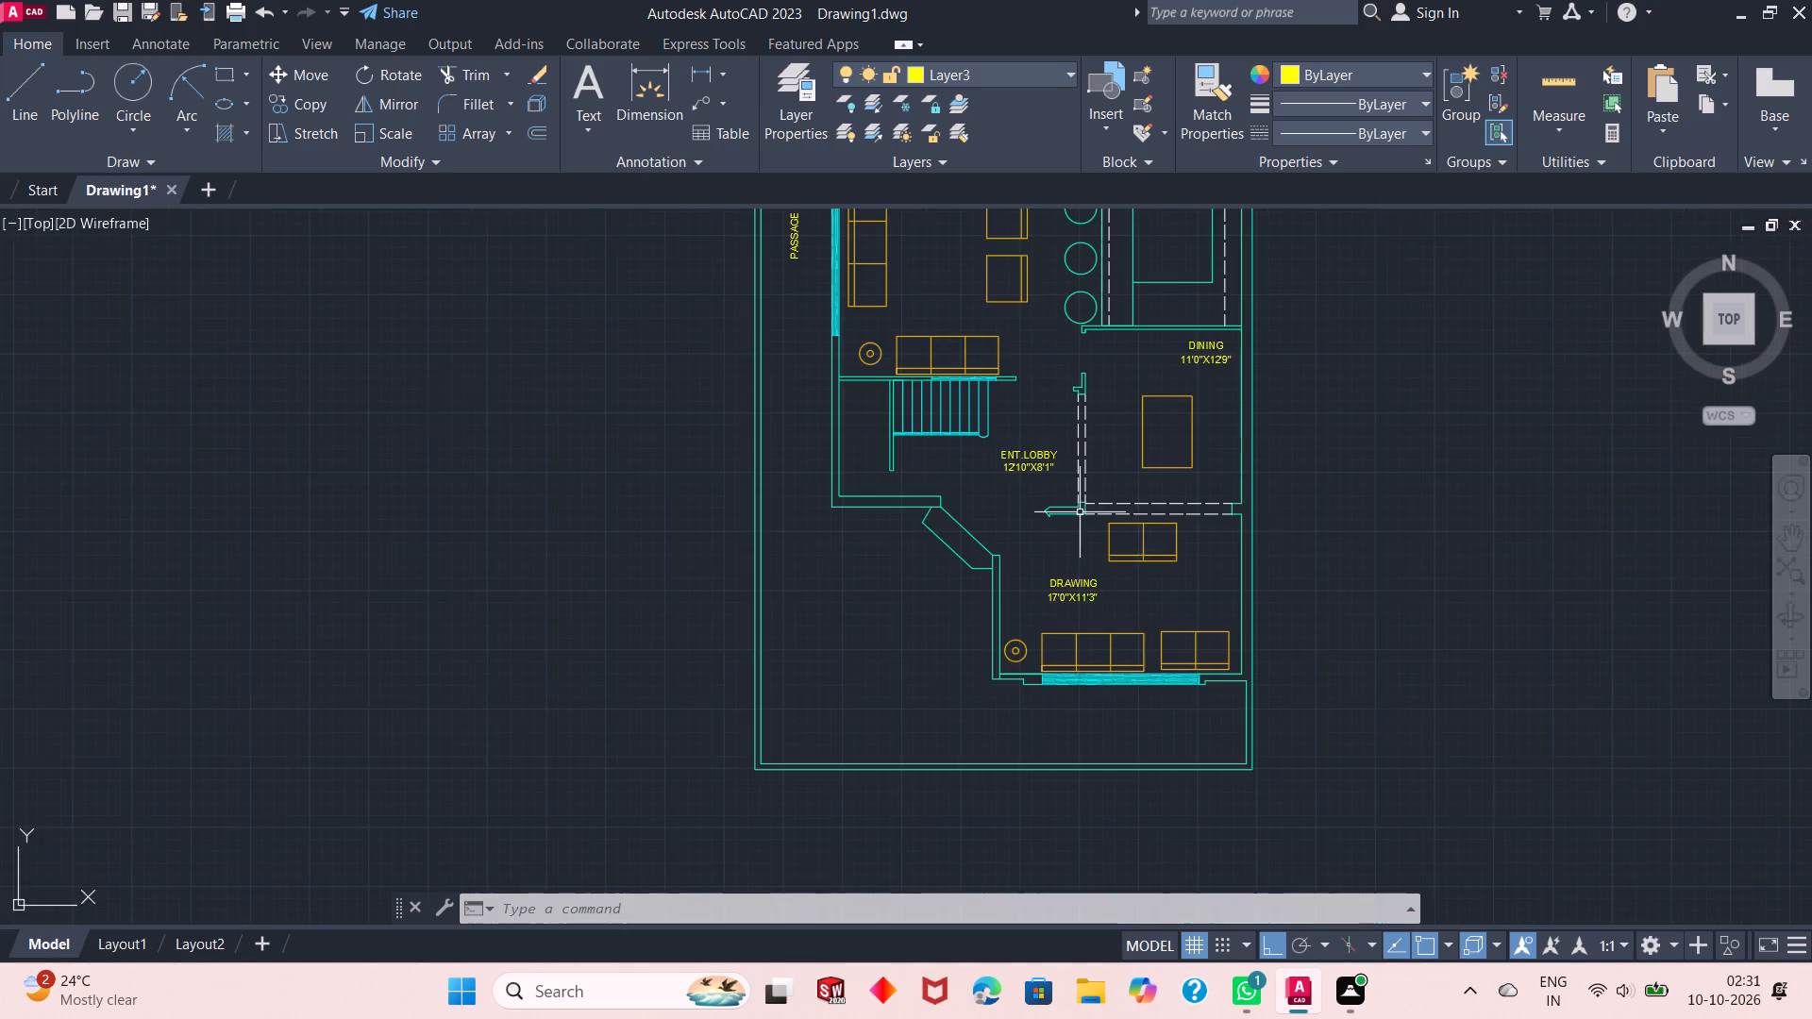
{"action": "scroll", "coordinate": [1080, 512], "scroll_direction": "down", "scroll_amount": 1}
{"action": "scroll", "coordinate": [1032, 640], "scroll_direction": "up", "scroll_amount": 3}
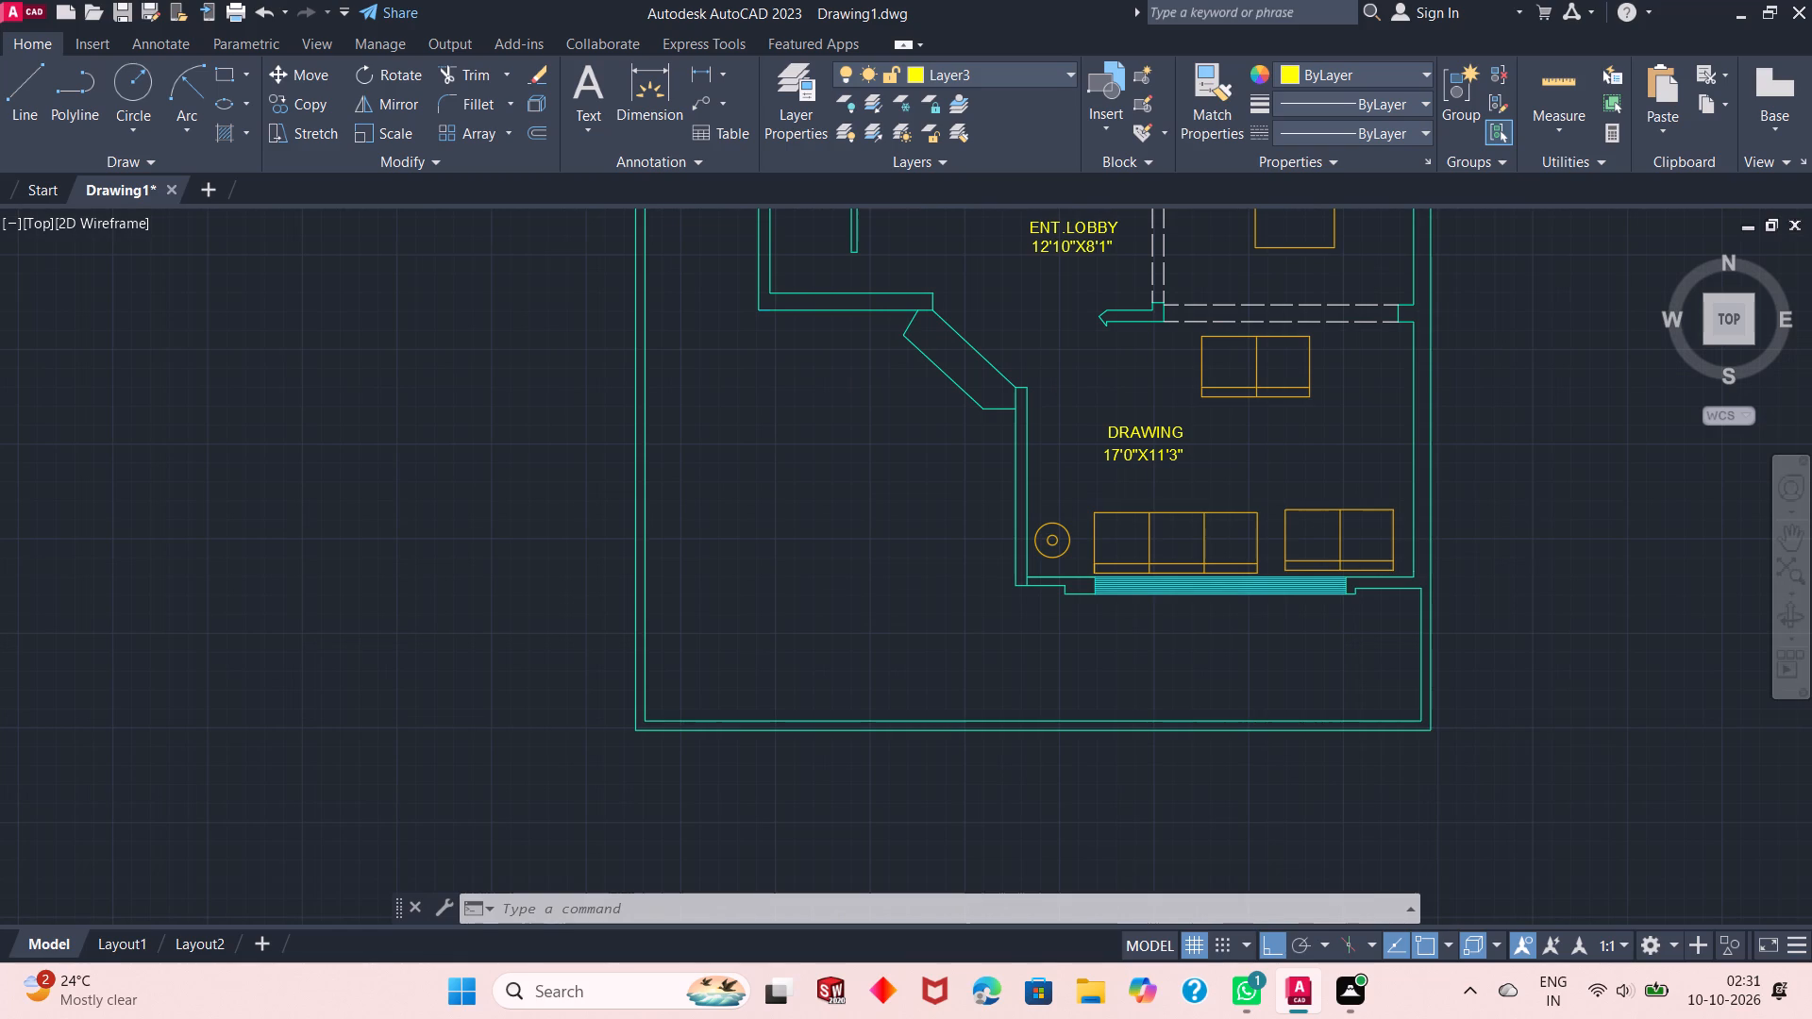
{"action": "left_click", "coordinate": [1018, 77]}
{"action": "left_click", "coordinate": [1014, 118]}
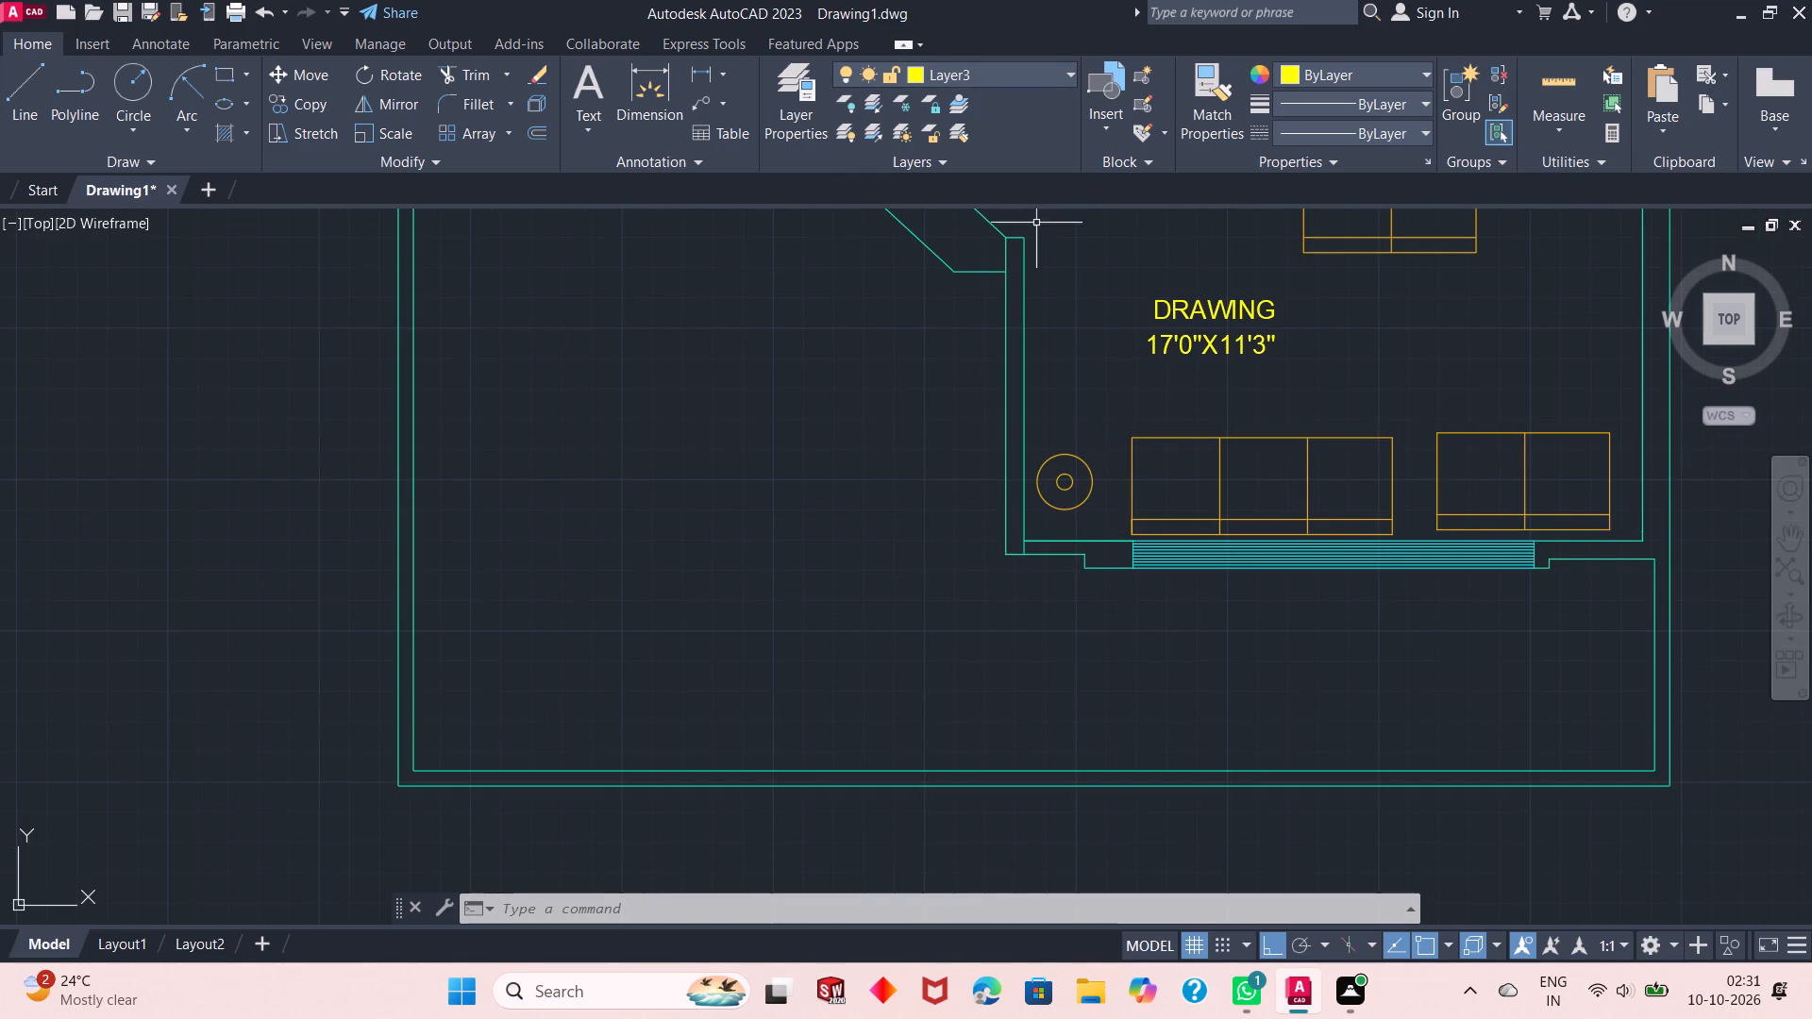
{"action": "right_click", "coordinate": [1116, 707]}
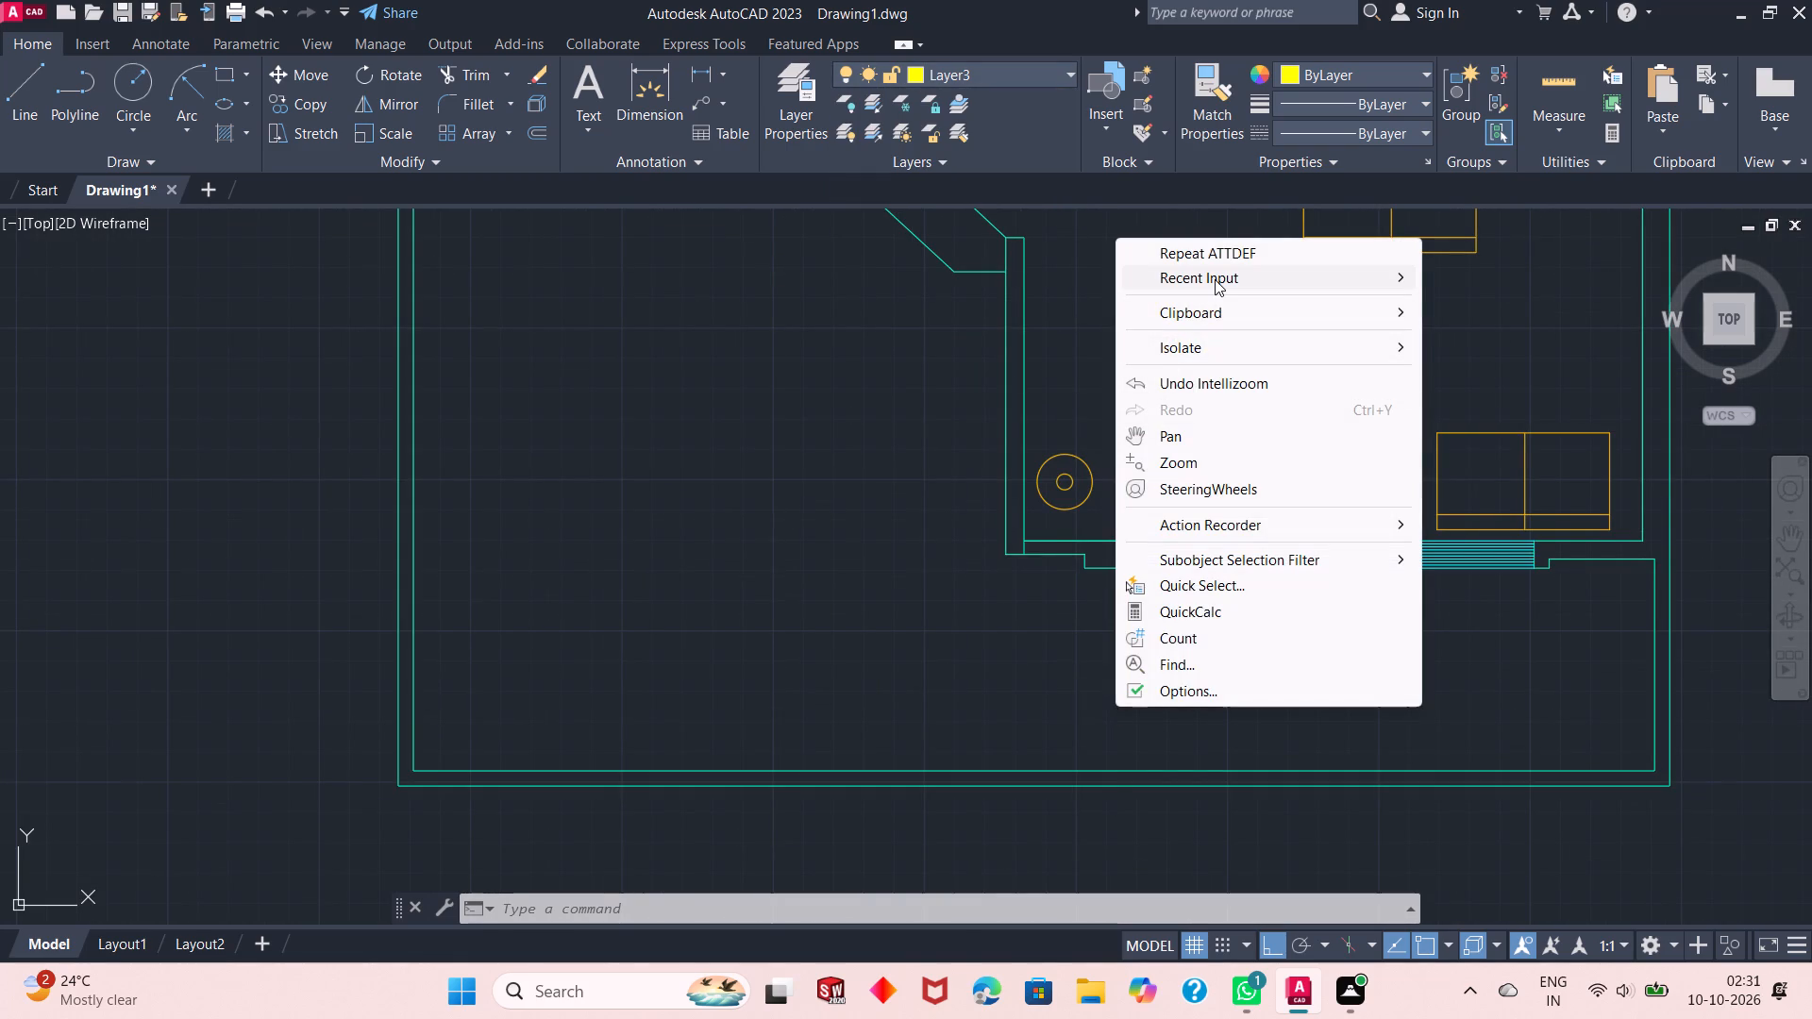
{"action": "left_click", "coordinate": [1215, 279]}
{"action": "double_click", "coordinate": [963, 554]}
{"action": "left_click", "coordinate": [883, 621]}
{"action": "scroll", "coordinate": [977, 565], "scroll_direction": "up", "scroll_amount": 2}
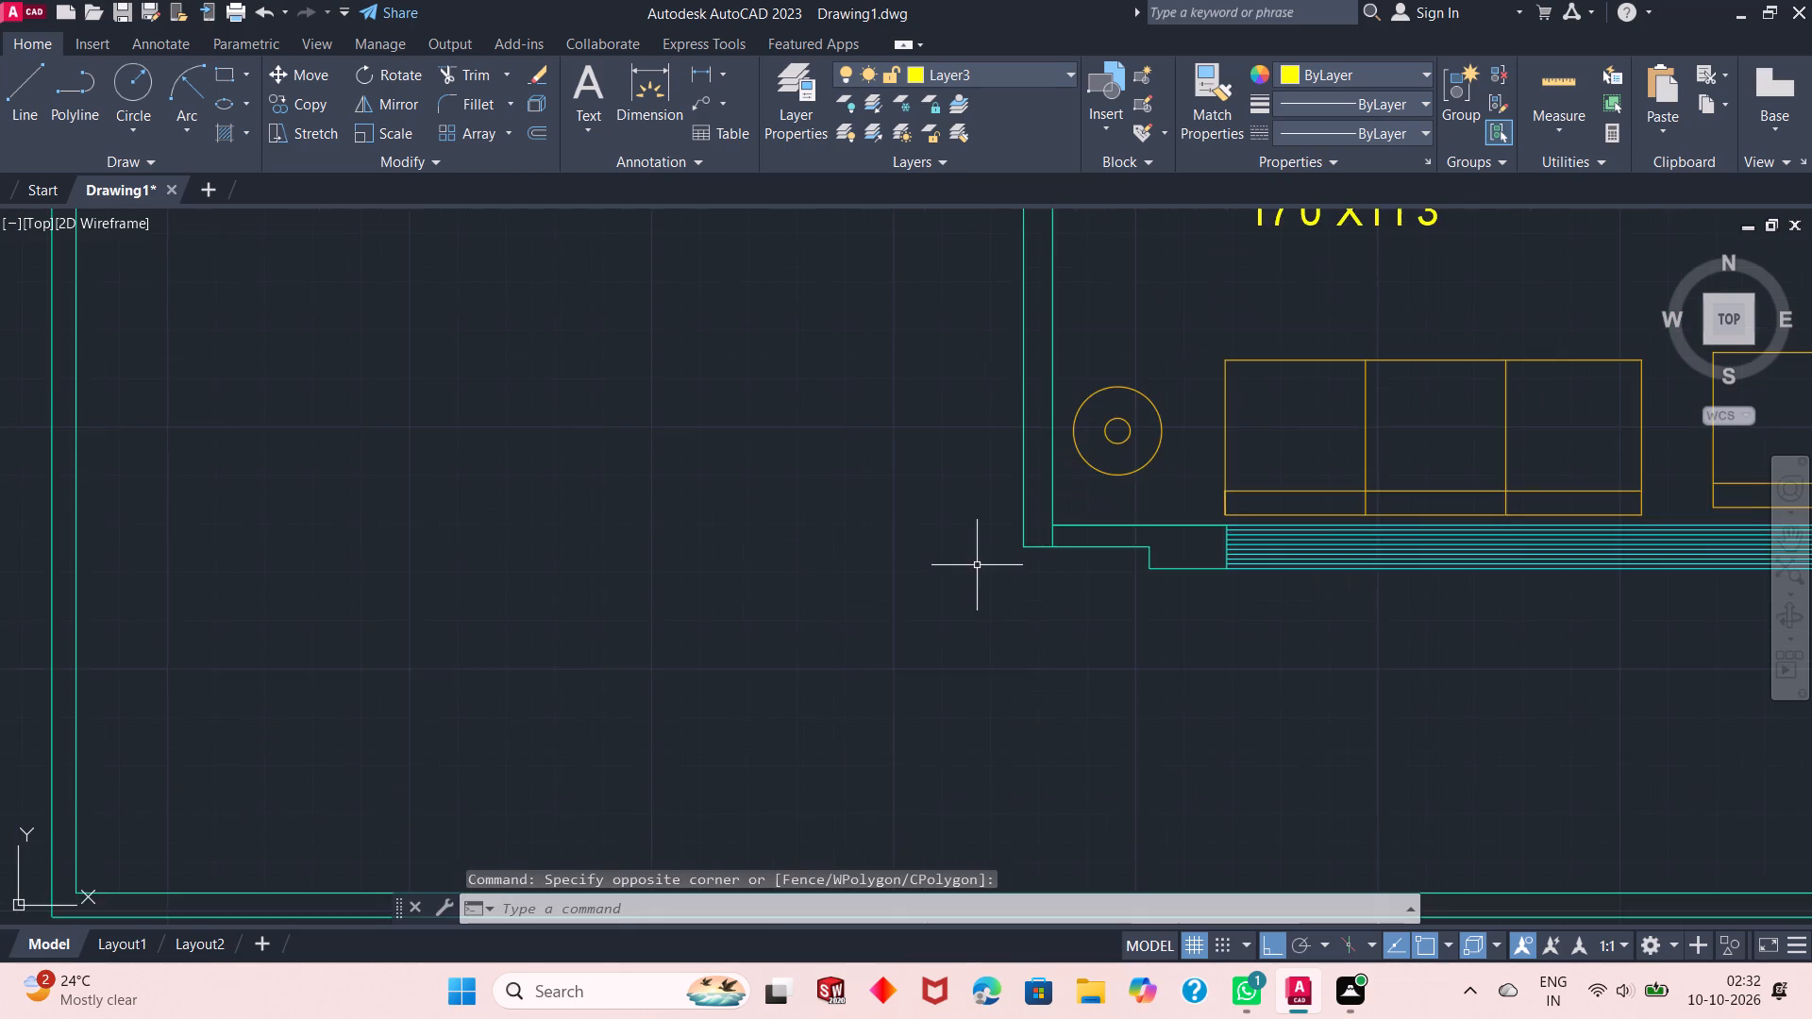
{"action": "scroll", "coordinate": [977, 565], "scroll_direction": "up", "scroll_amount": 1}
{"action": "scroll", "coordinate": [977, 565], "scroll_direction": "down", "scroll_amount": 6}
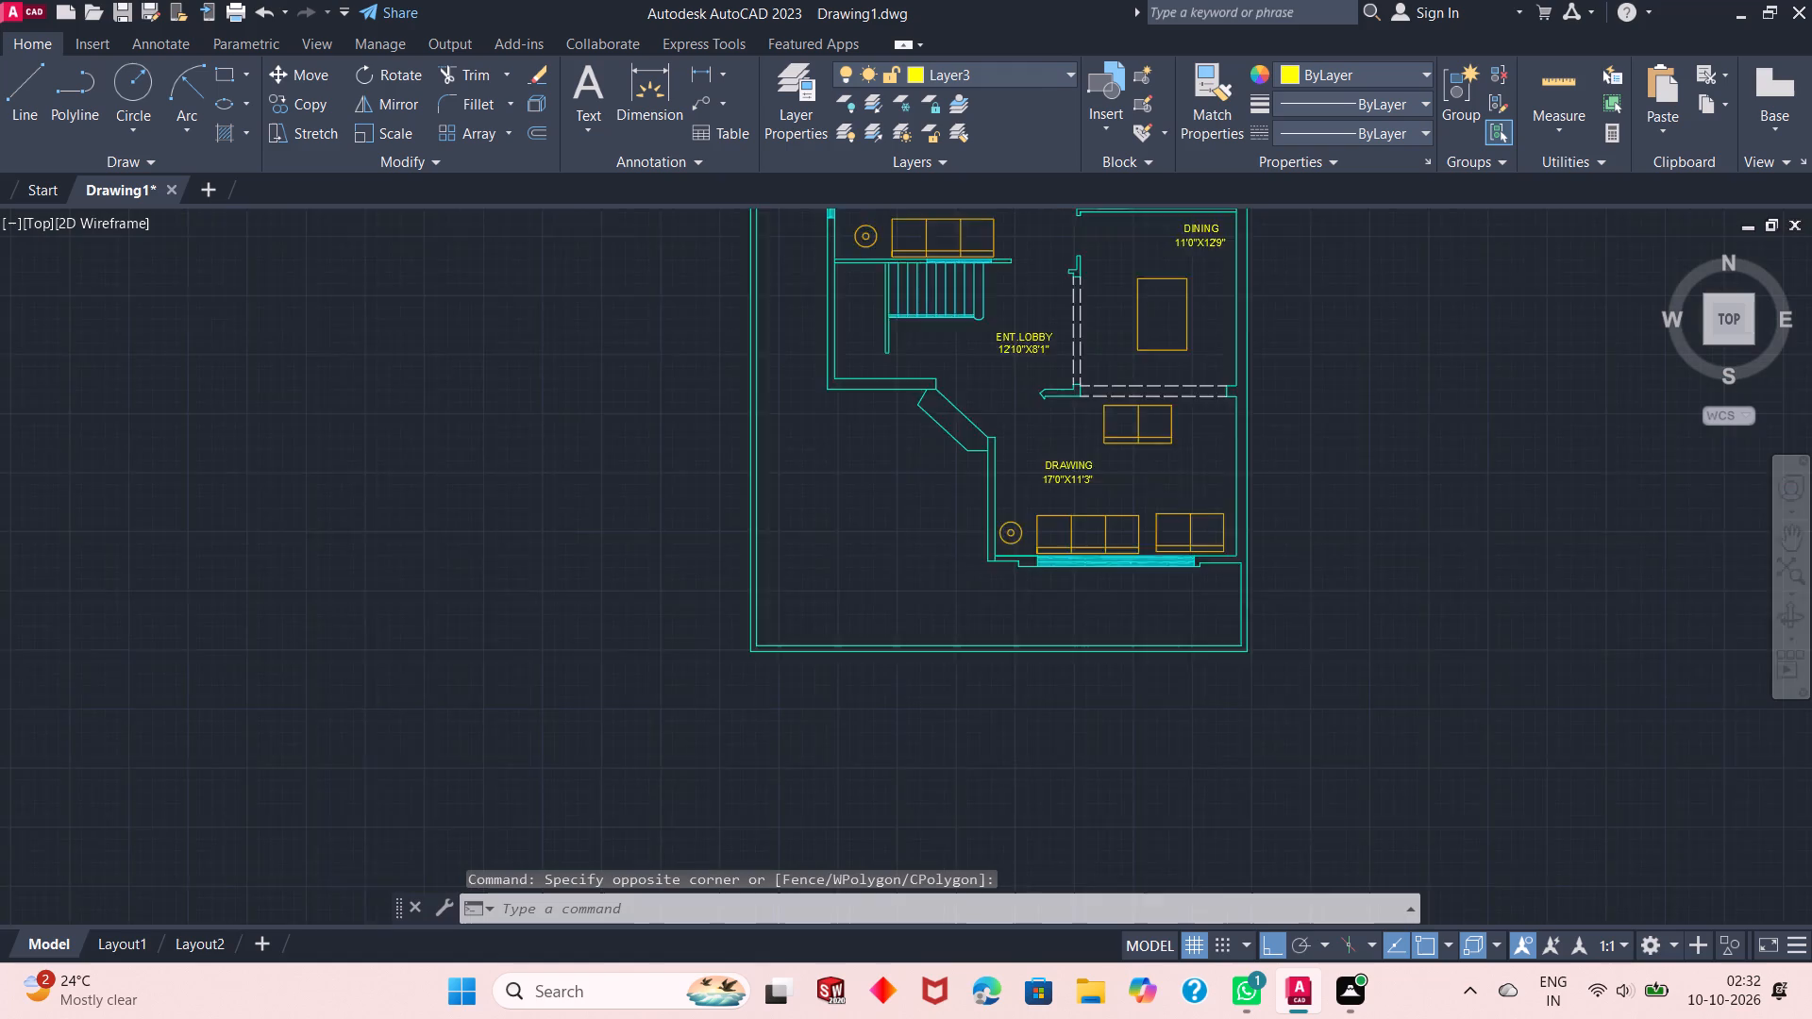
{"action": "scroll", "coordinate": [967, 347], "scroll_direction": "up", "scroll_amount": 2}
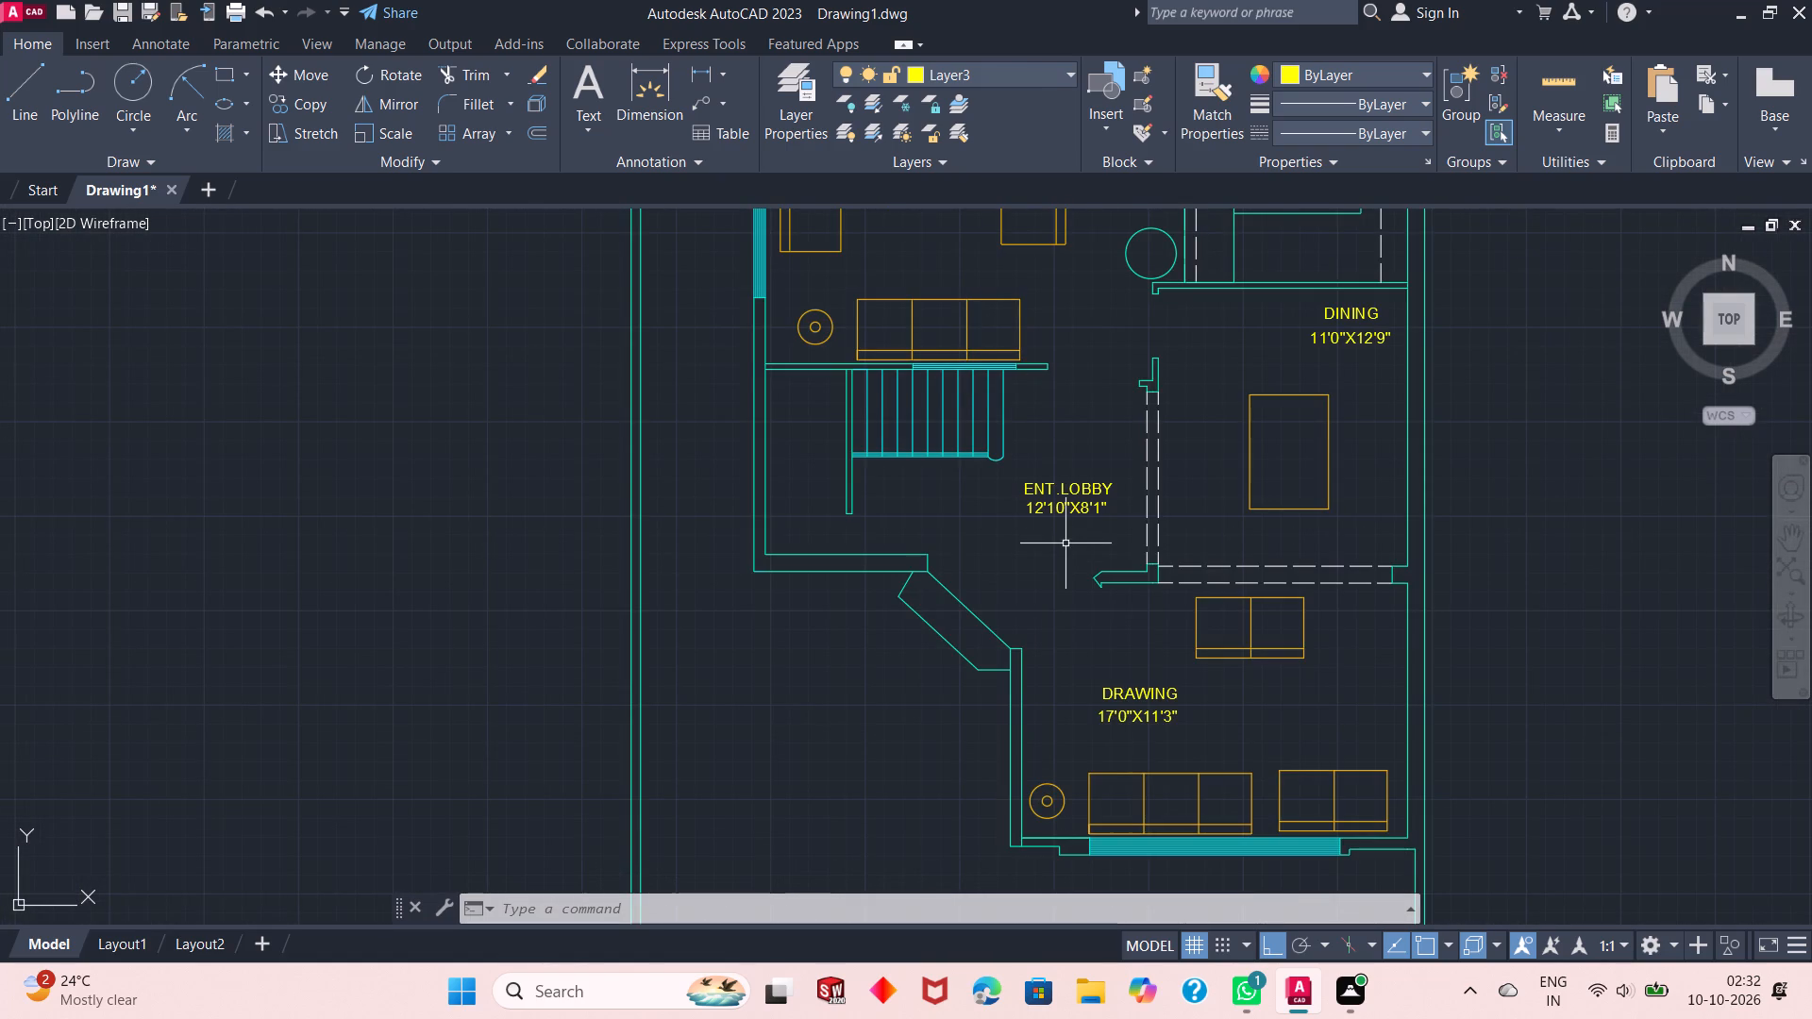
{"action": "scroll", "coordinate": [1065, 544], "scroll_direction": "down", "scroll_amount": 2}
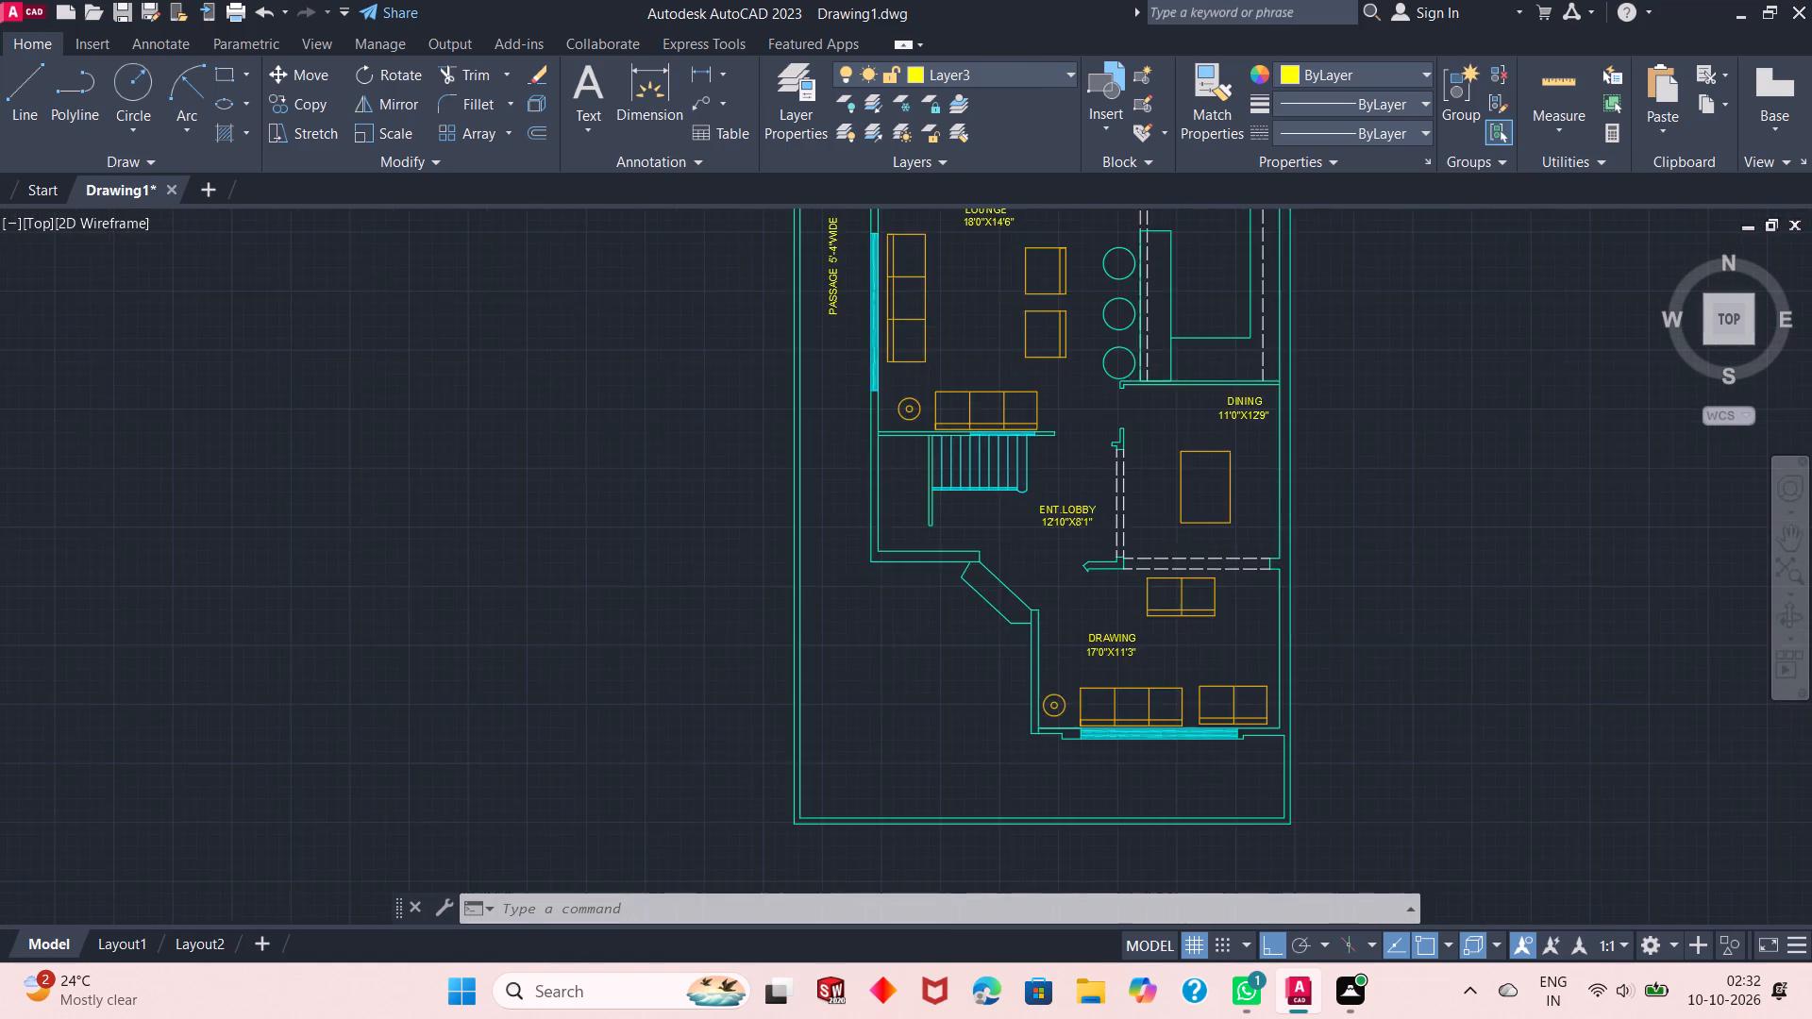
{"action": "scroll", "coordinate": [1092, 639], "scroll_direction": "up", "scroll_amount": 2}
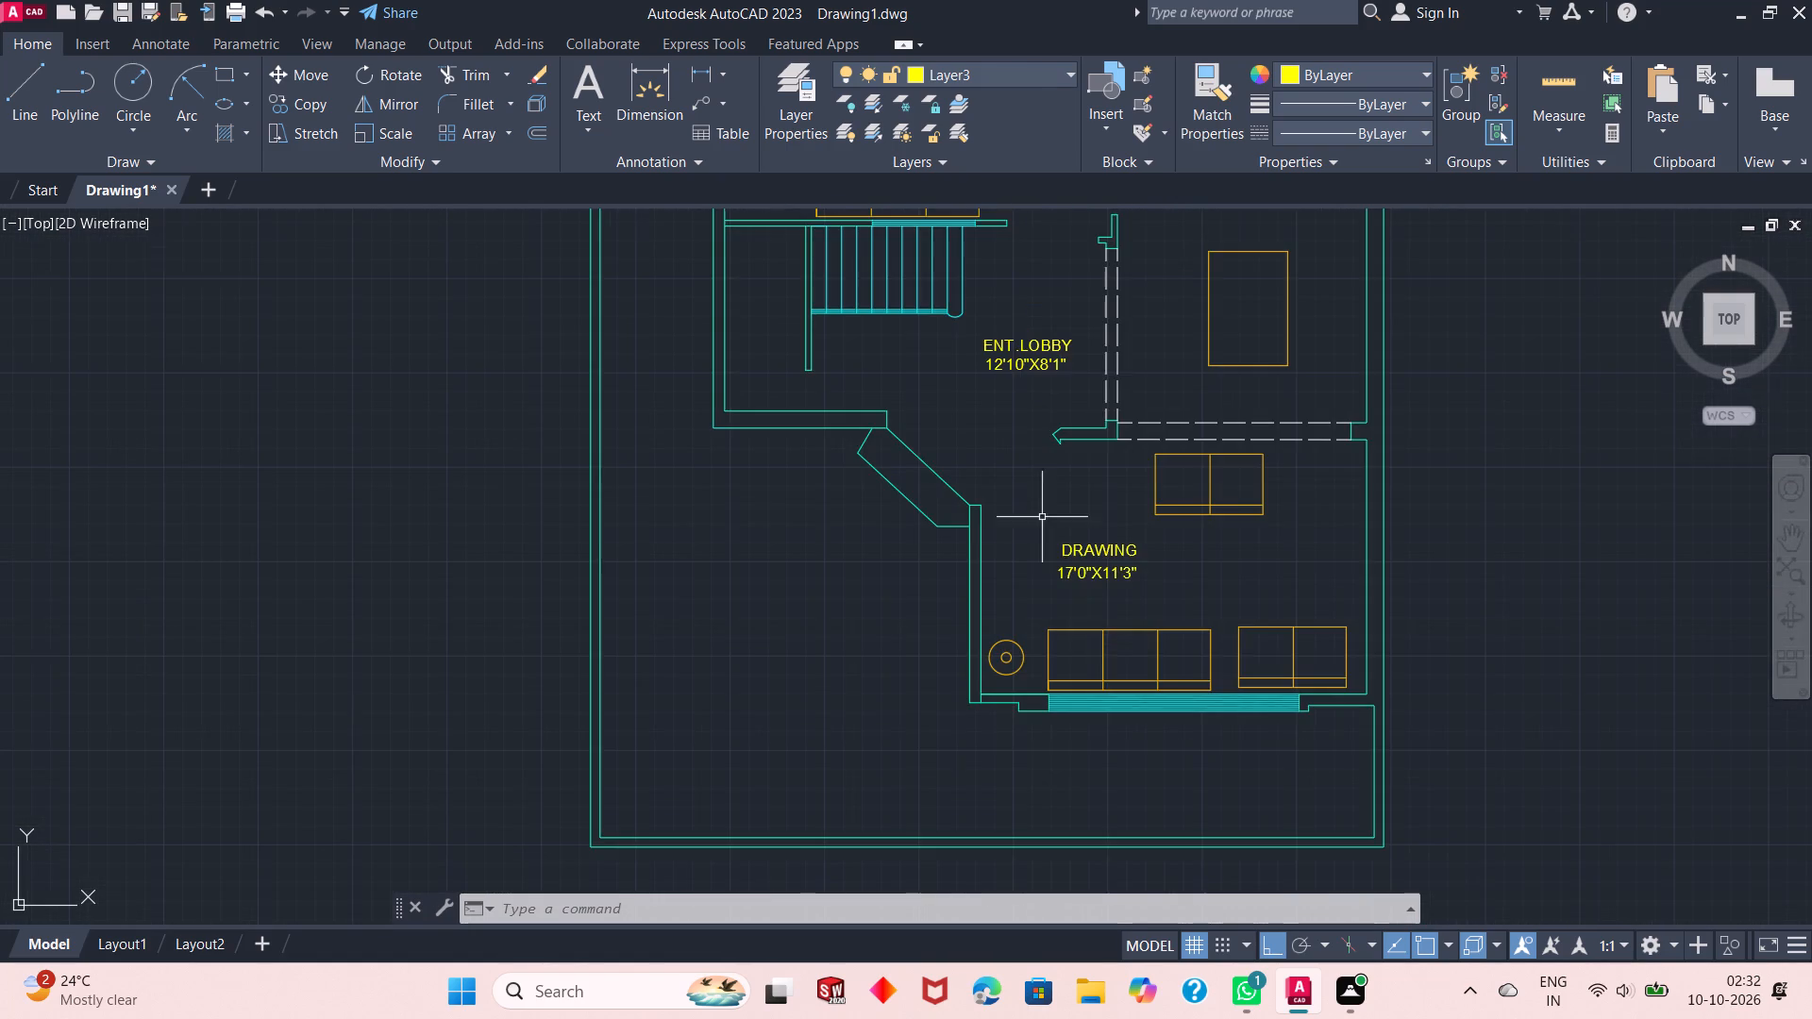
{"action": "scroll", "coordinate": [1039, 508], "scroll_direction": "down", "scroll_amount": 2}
On layer 0, draw a vertical line about 5'-8" long from the wall corner west of the drawing-room window south to the boundary wall's inner line.
{"action": "left_click", "coordinate": [1036, 75]}
{"action": "left_click", "coordinate": [1023, 106]}
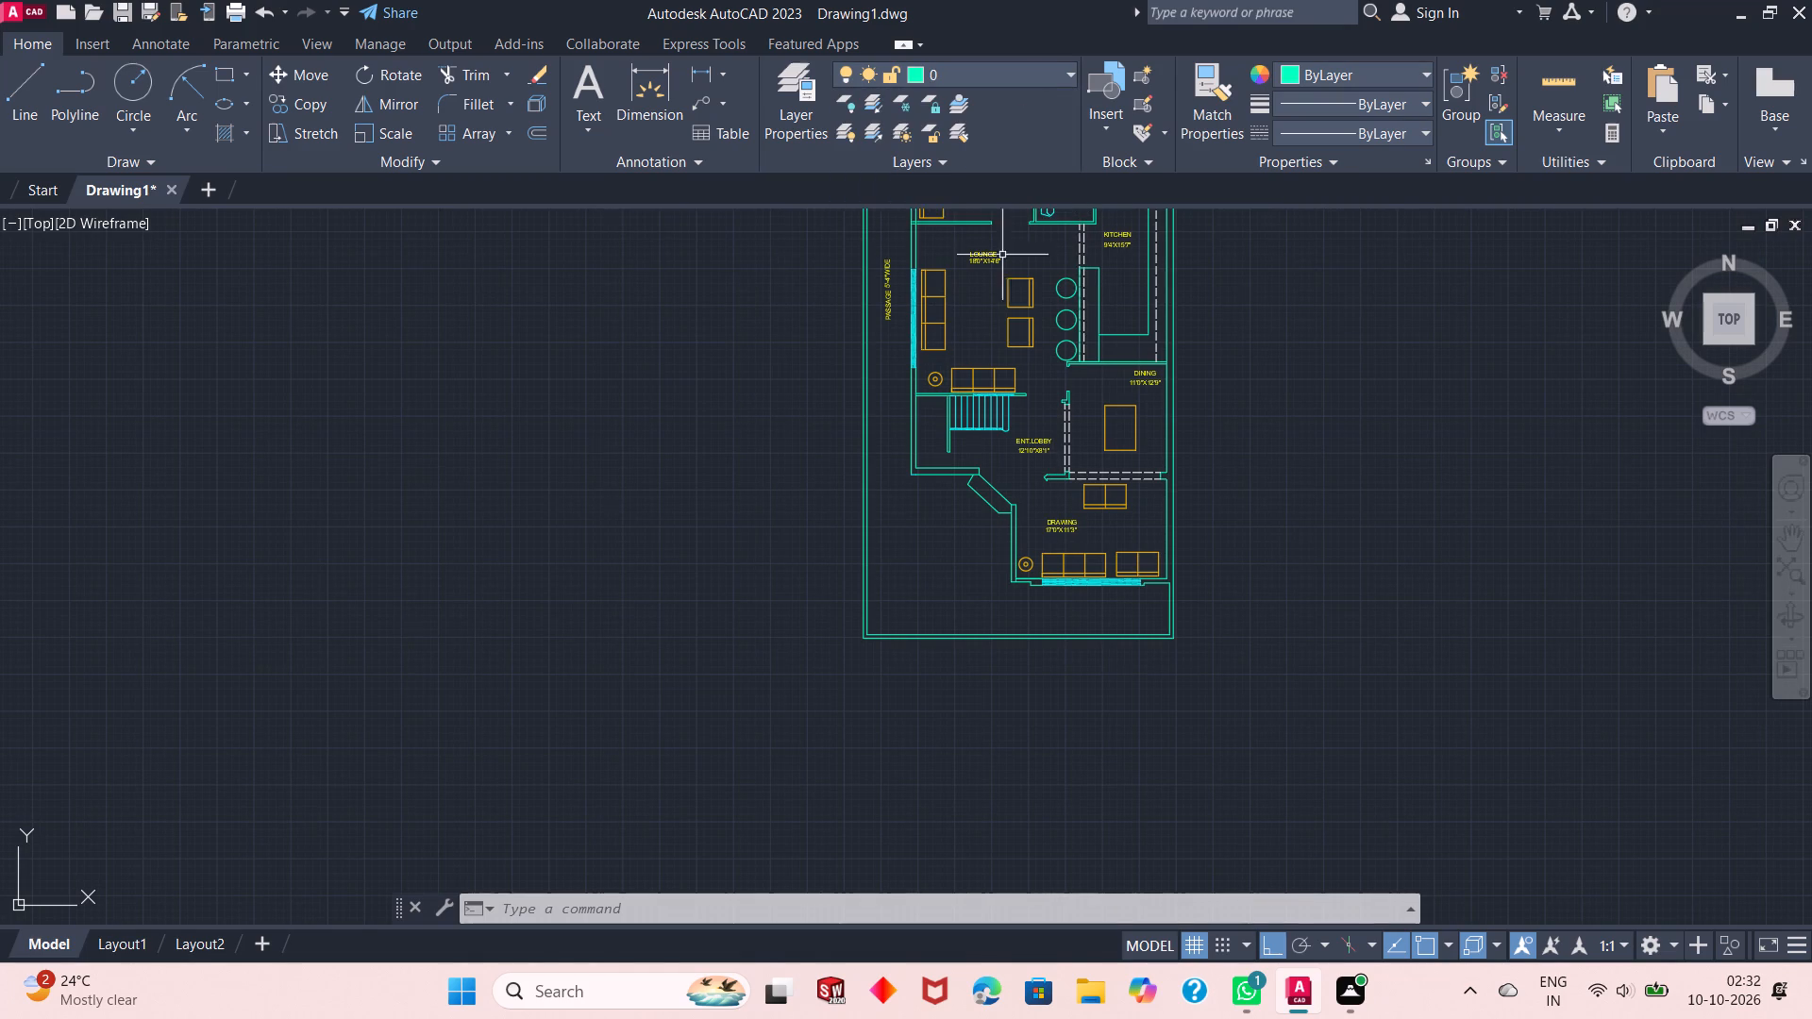
{"action": "scroll", "coordinate": [1031, 614], "scroll_direction": "up", "scroll_amount": 2}
{"action": "right_click", "coordinate": [1186, 564]}
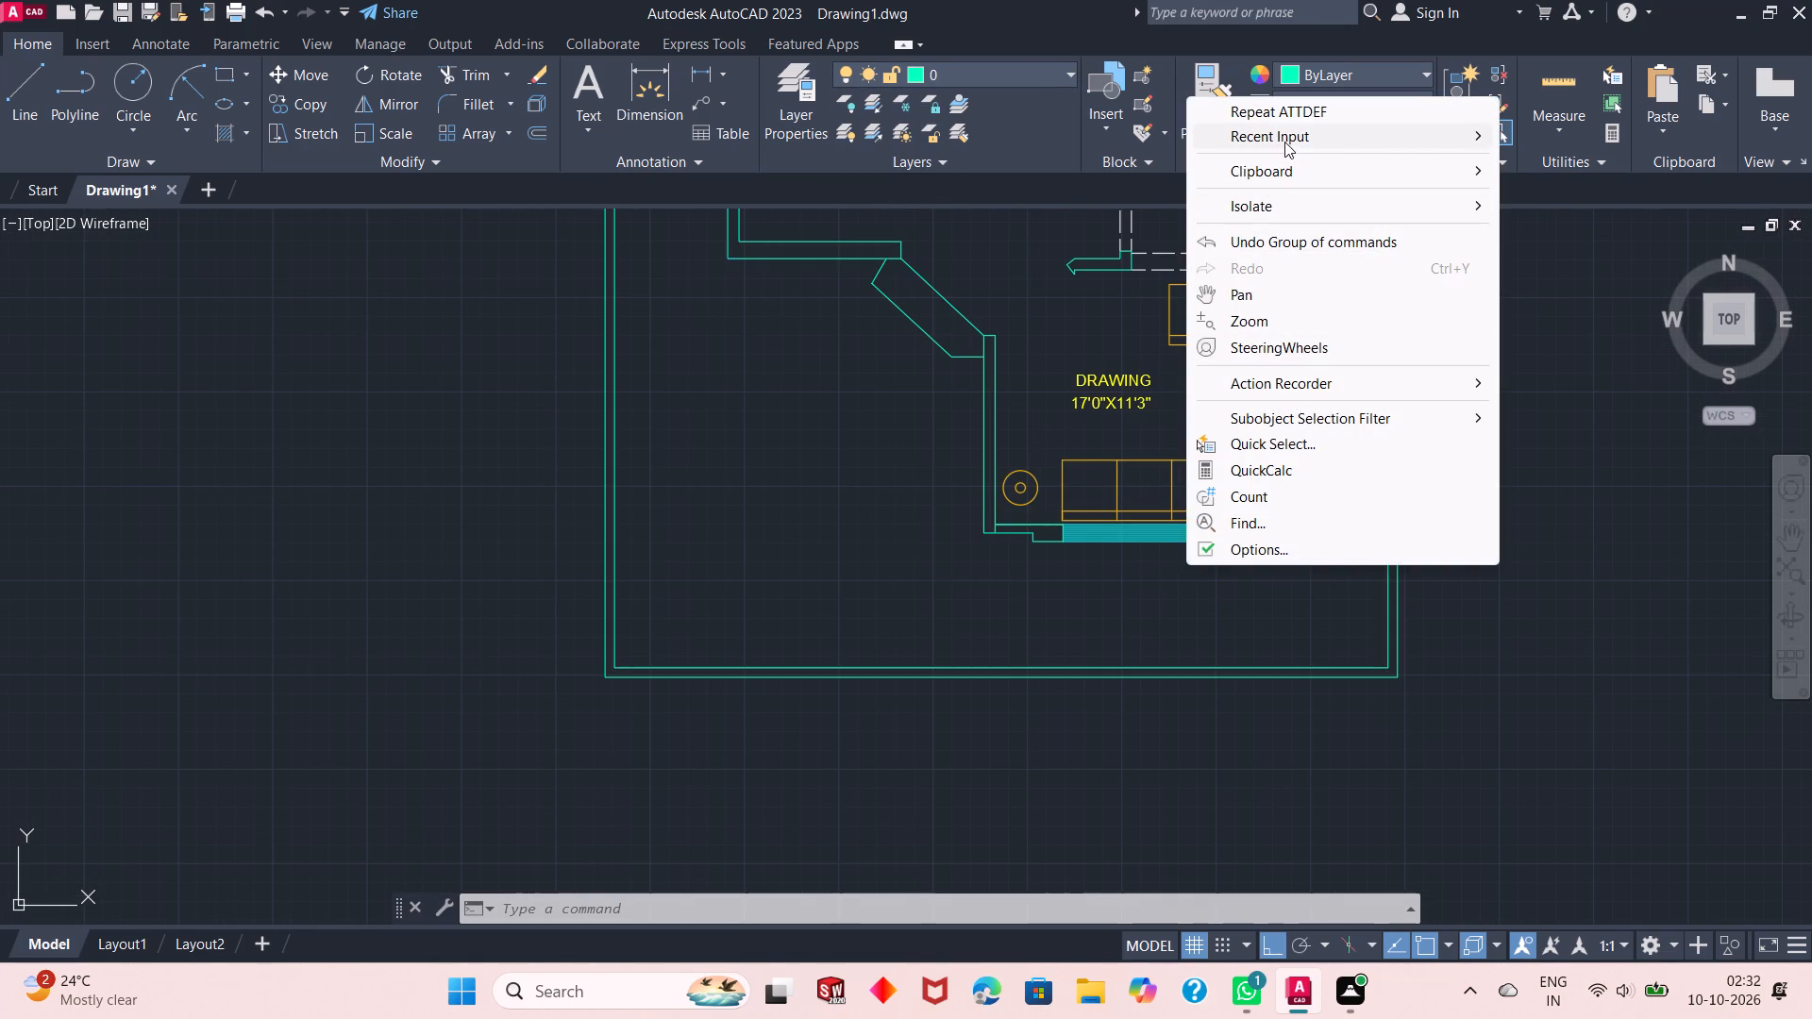
{"action": "left_click", "coordinate": [1284, 142]}
{"action": "left_click", "coordinate": [1565, 259]}
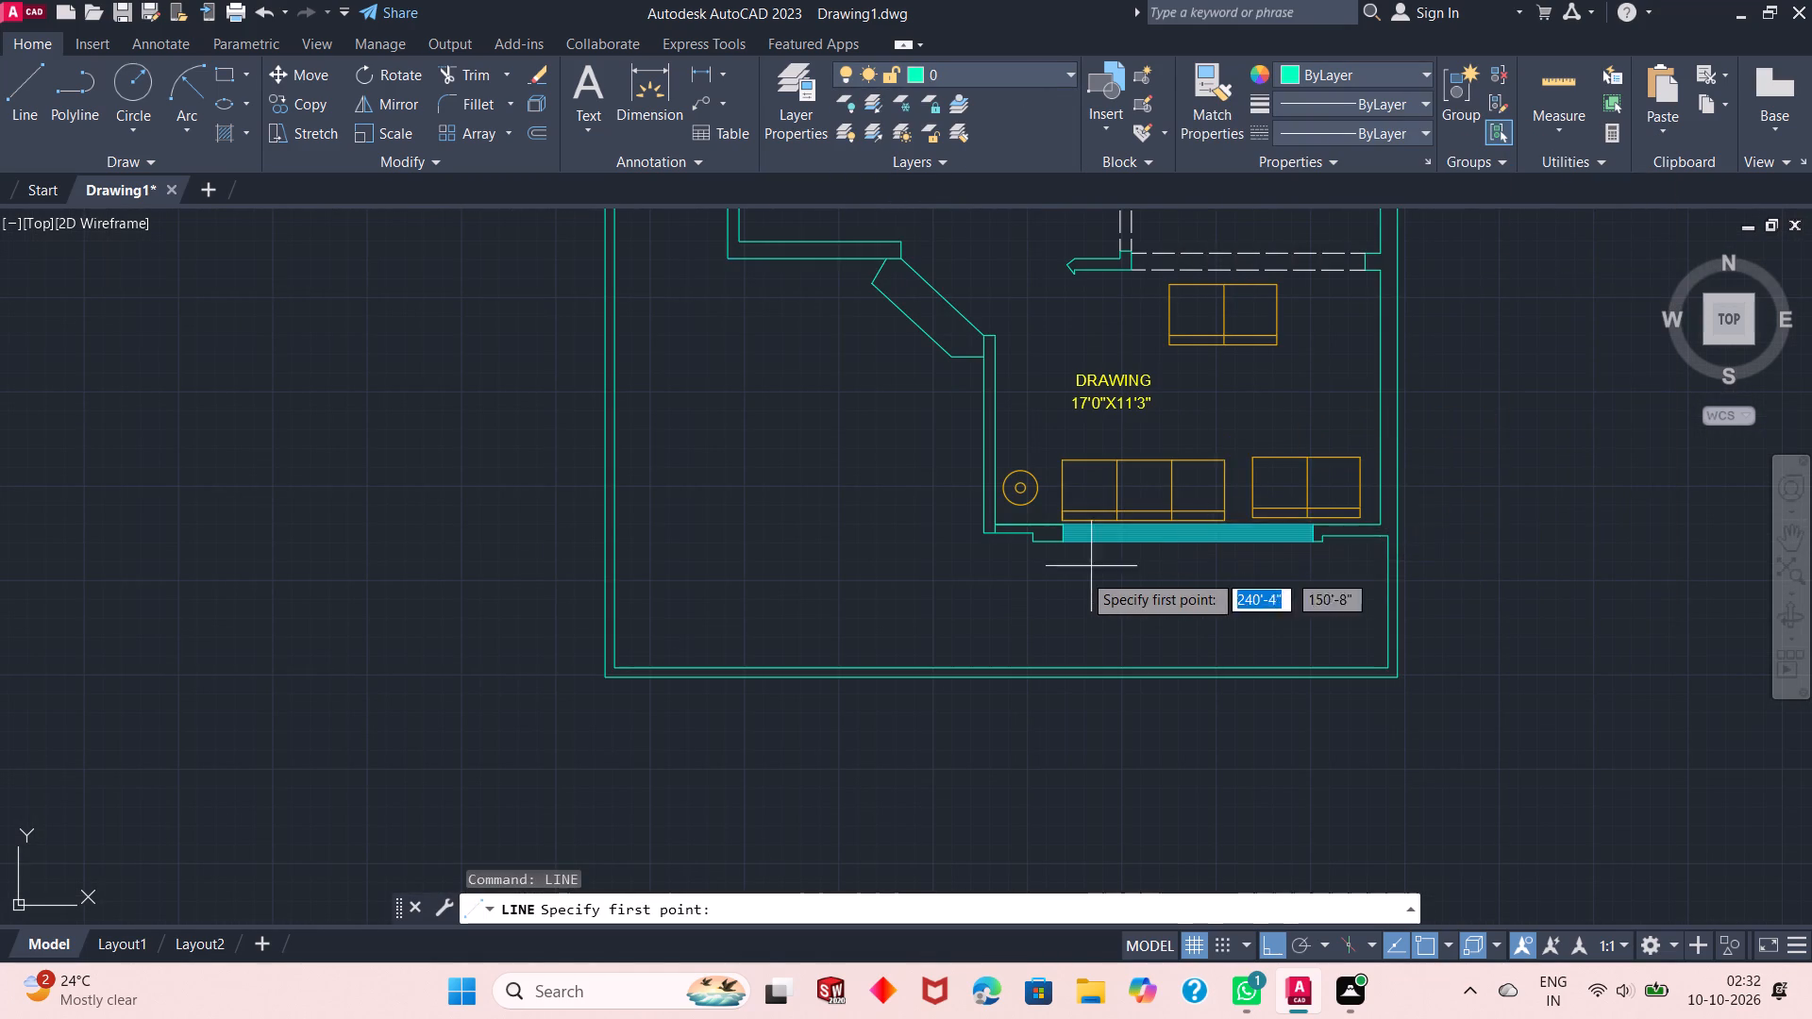
{"action": "scroll", "coordinate": [1055, 595], "scroll_direction": "up", "scroll_amount": 1}
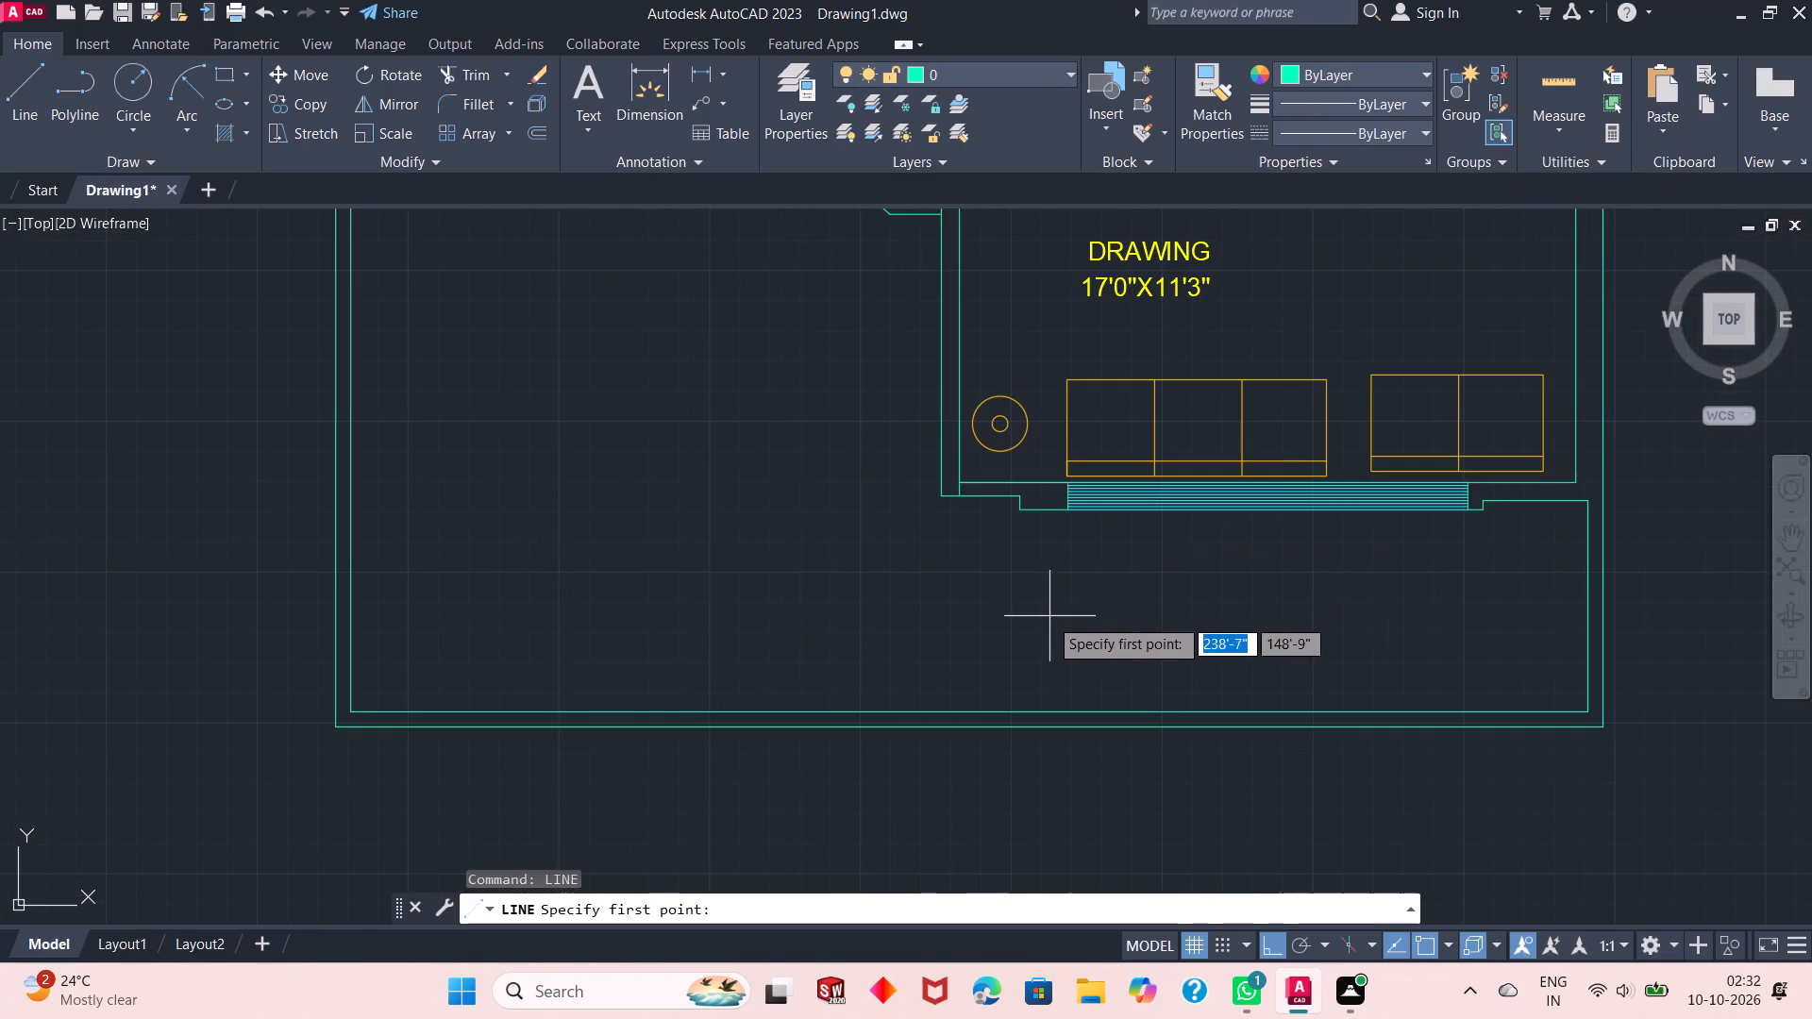
{"action": "left_click", "coordinate": [1019, 509]}
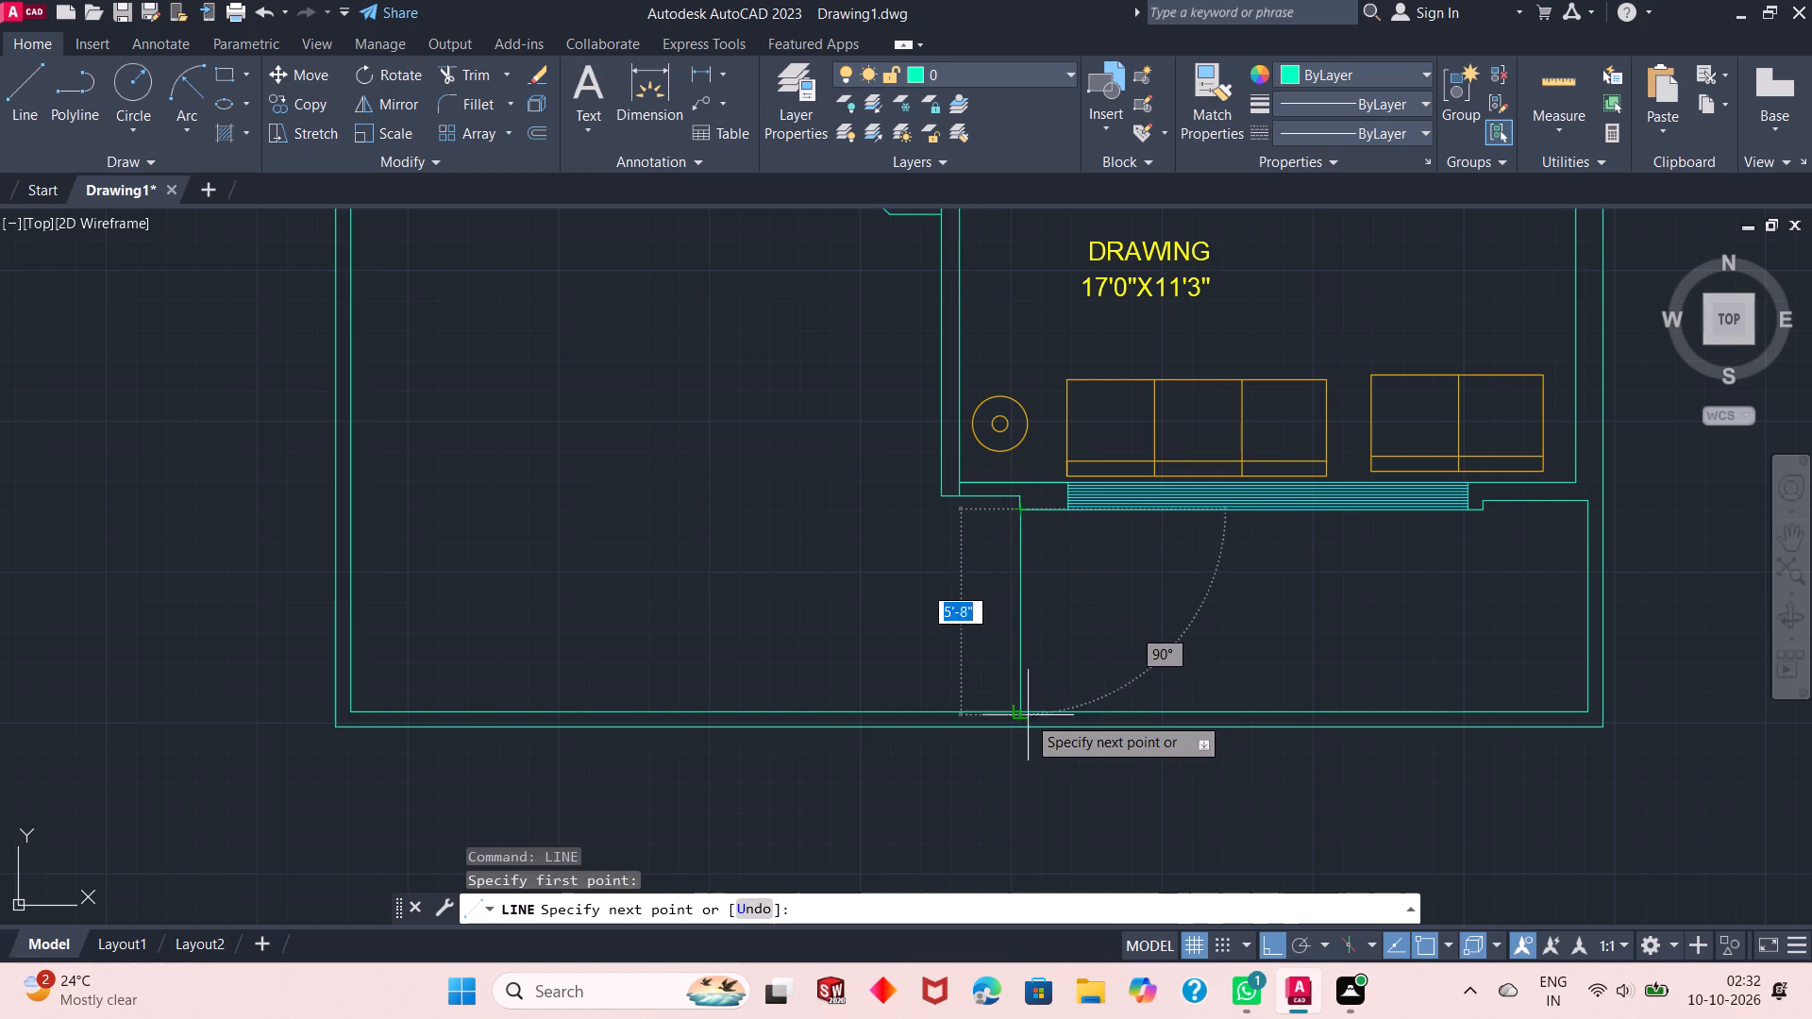
{"action": "left_click", "coordinate": [1015, 717]}
{"action": "right_click", "coordinate": [1015, 719]}
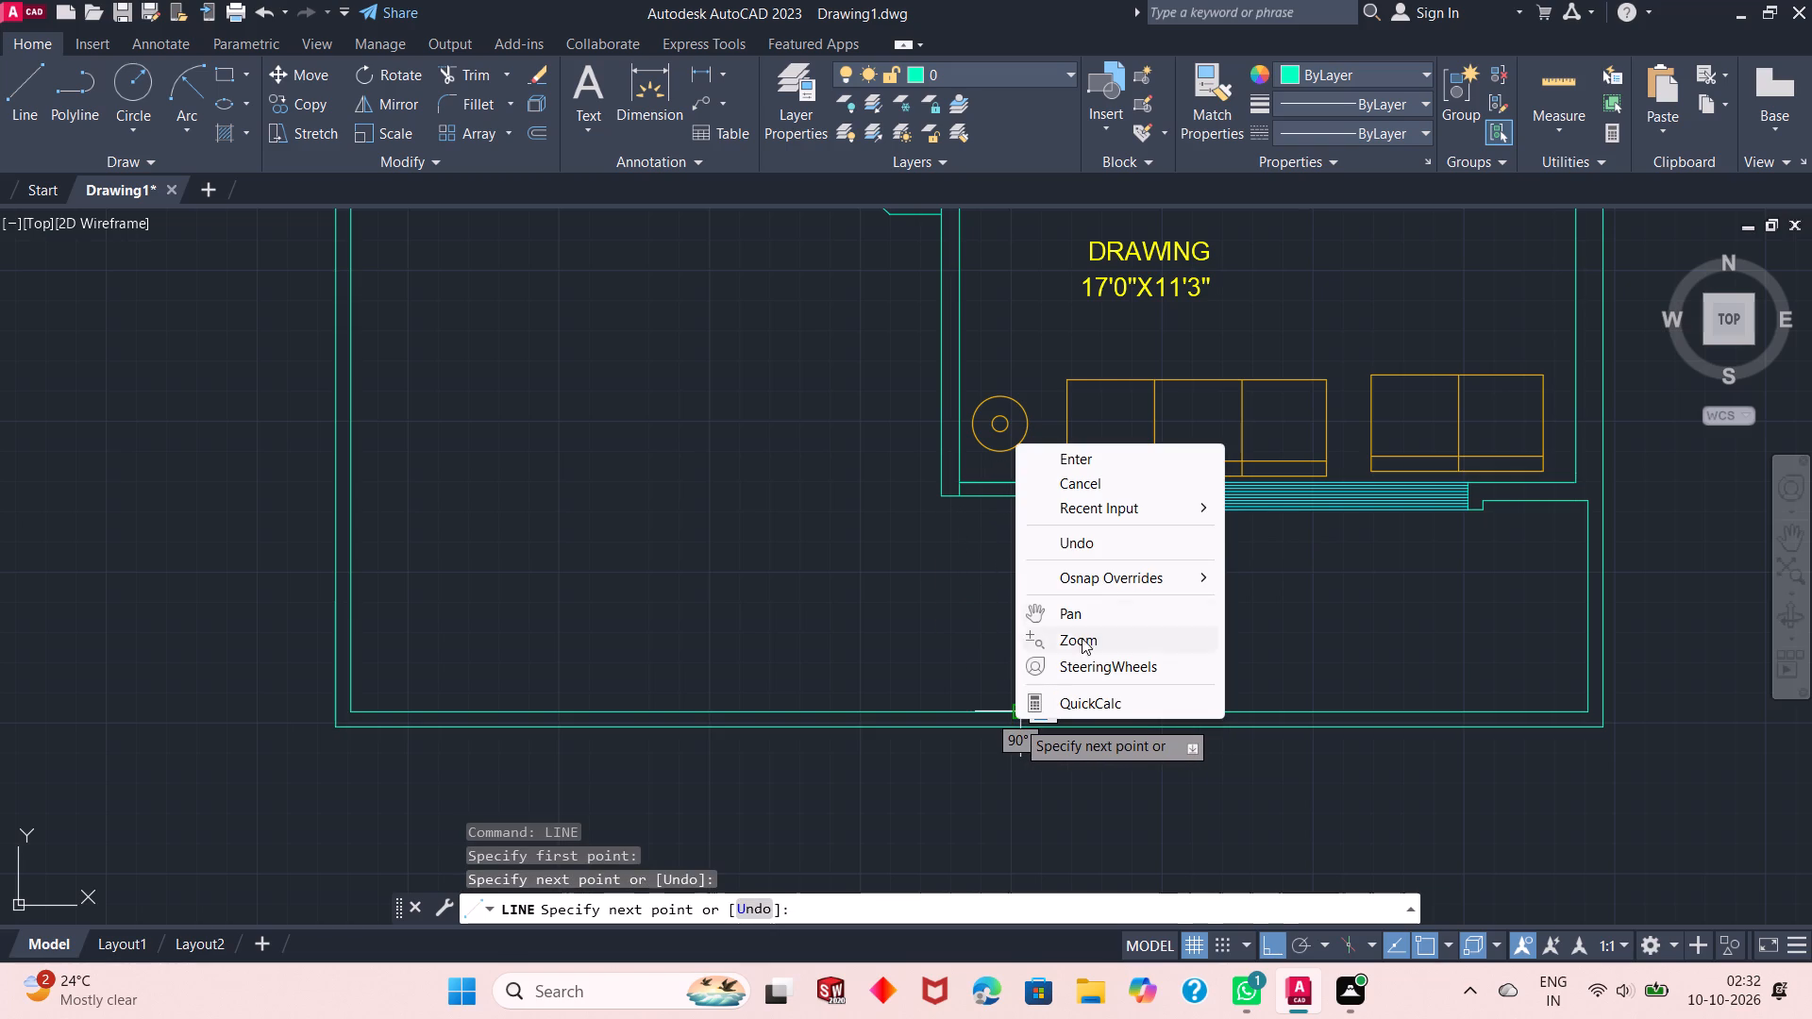
{"action": "left_click", "coordinate": [1106, 448]}
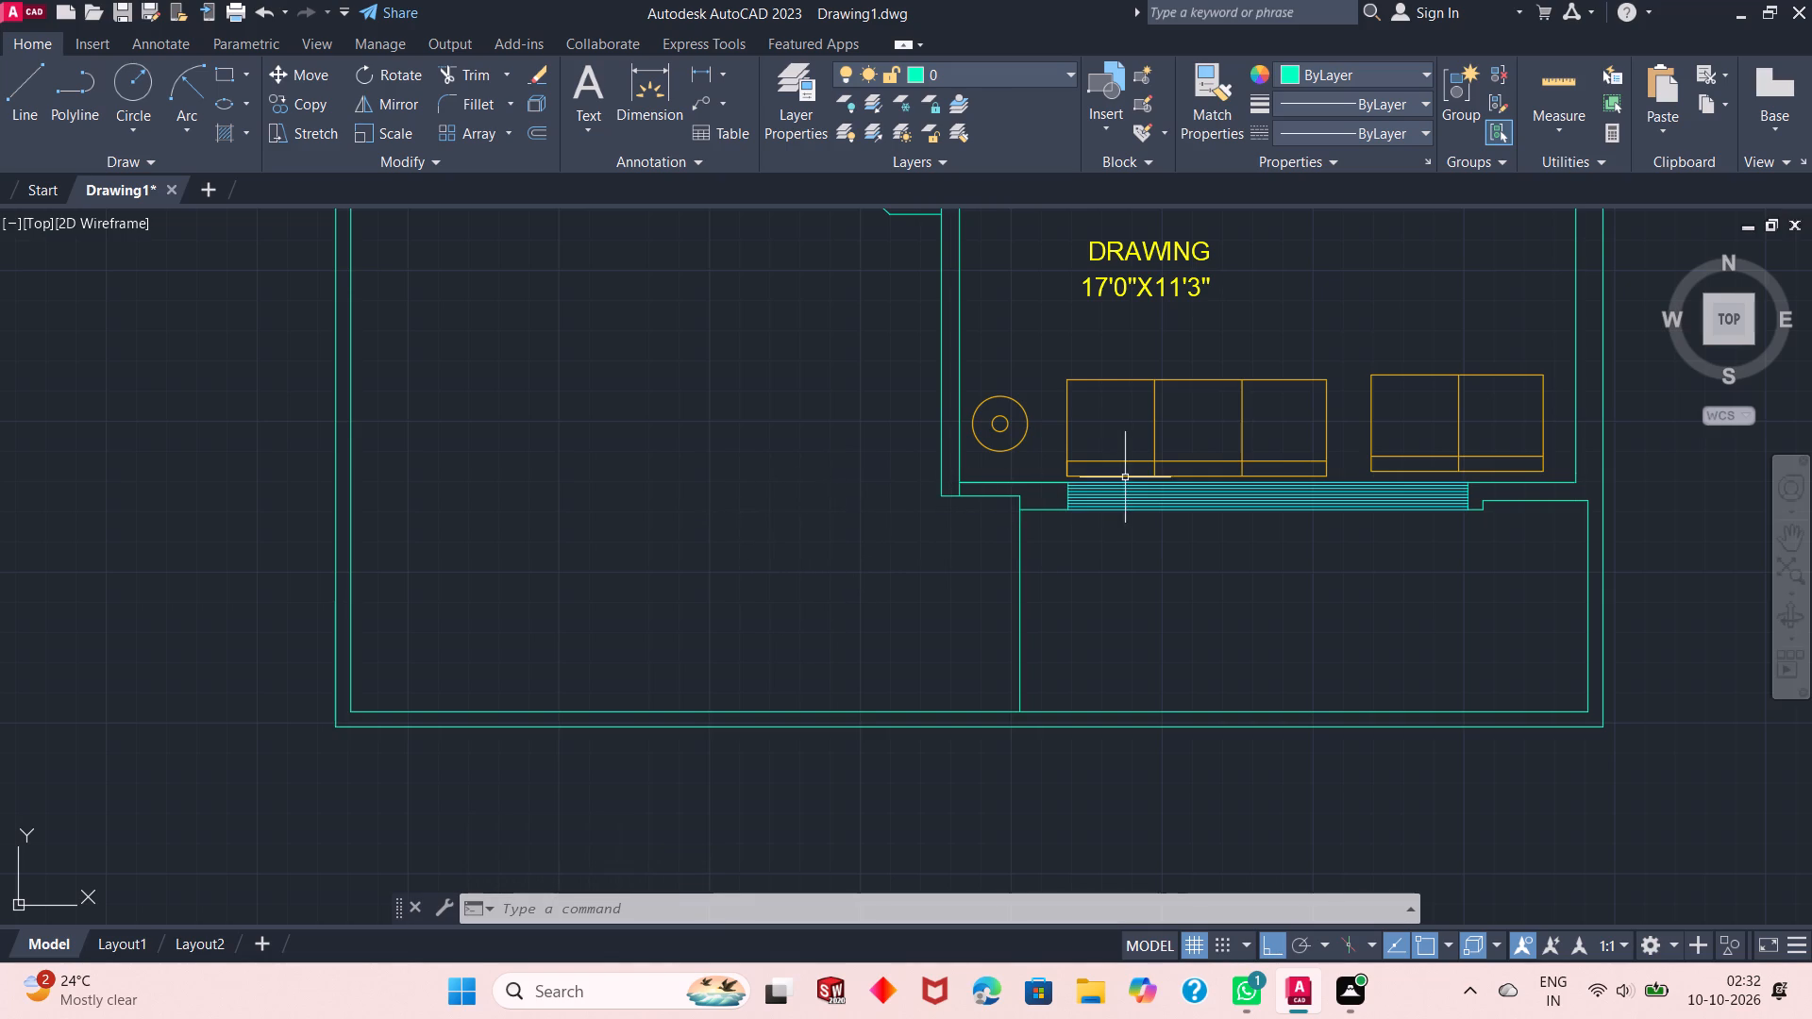
Make Layer3 the current layer.
{"action": "scroll", "coordinate": [732, 612], "scroll_direction": "down", "scroll_amount": 2}
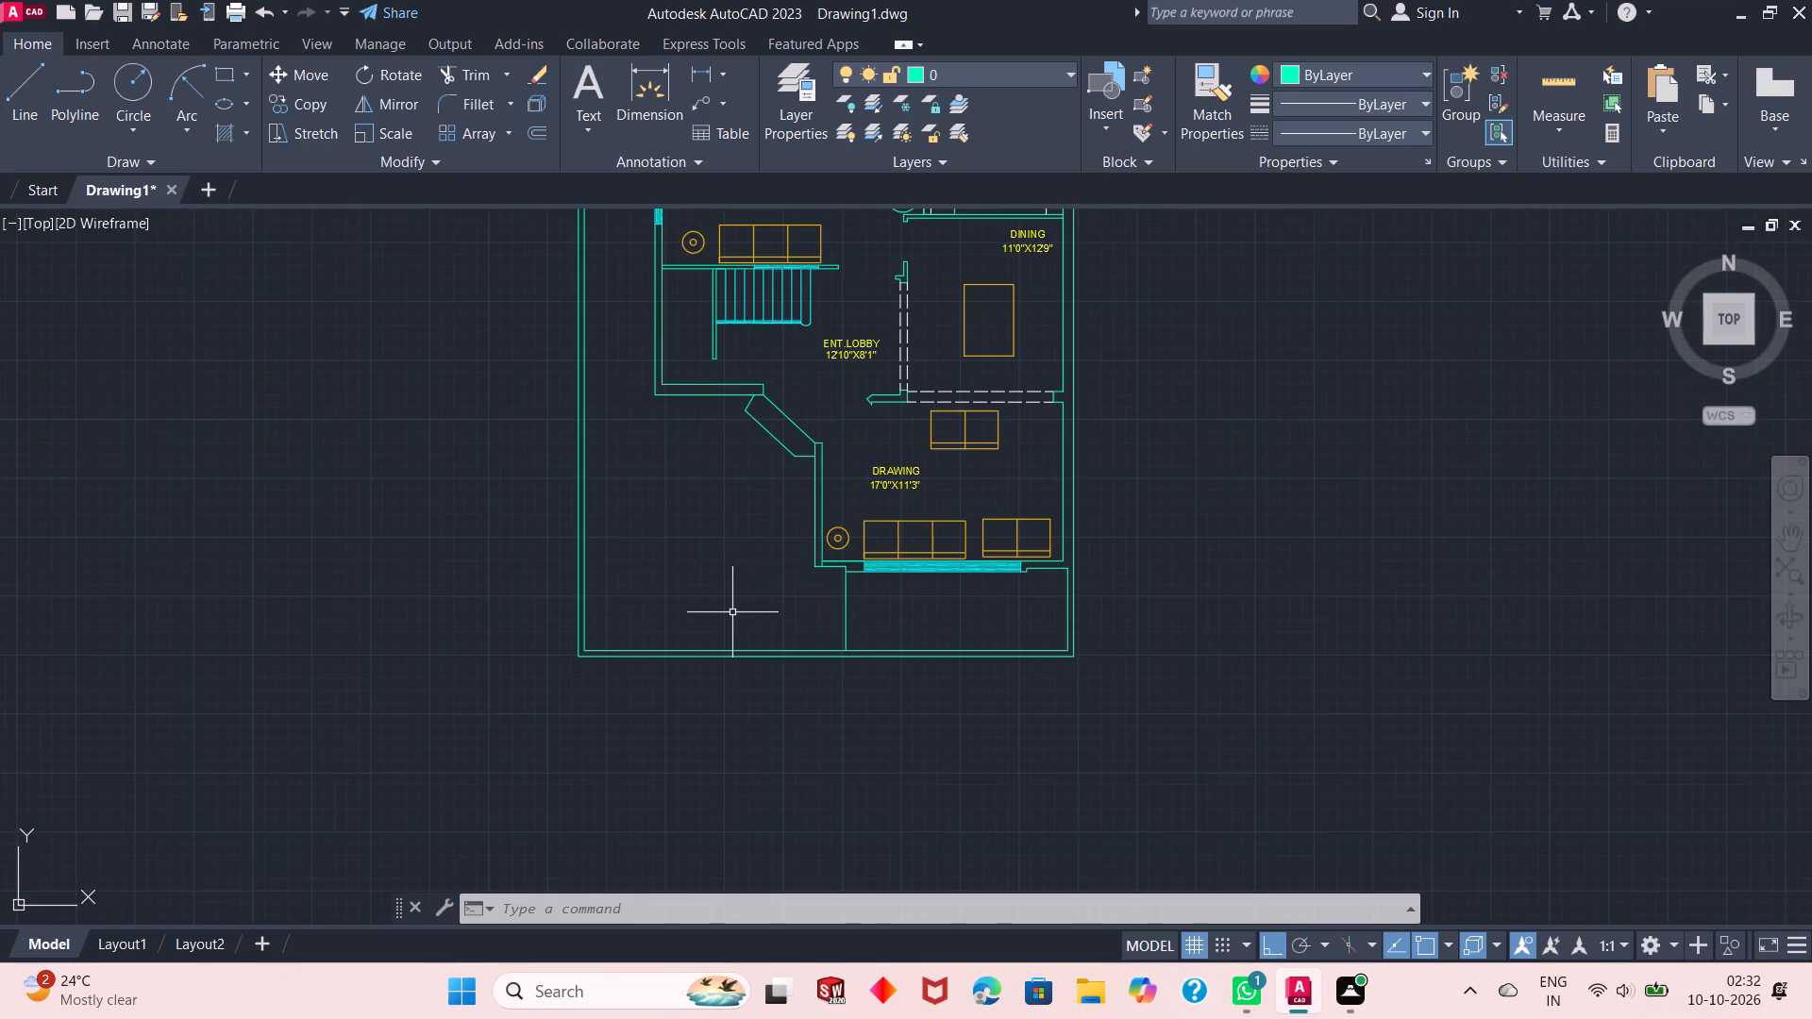
{"action": "scroll", "coordinate": [734, 609], "scroll_direction": "up", "scroll_amount": 3}
{"action": "scroll", "coordinate": [755, 609], "scroll_direction": "down", "scroll_amount": 1}
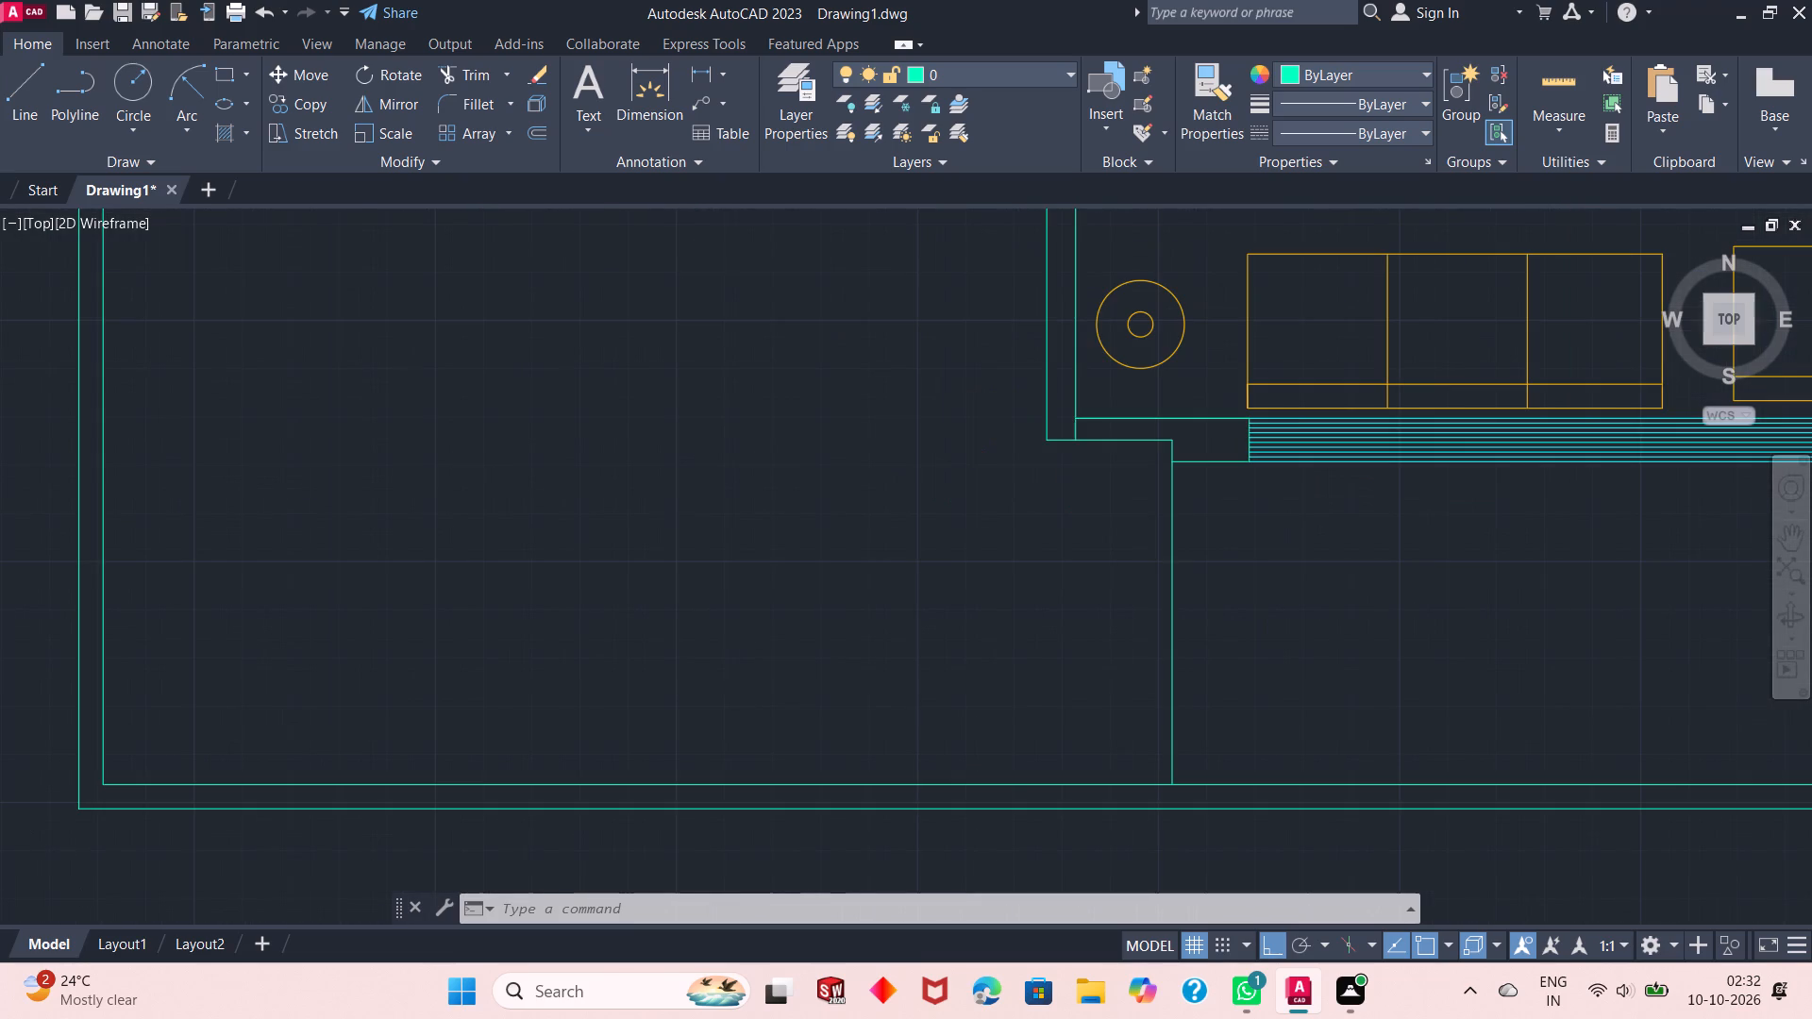
{"action": "left_click", "coordinate": [1029, 75]}
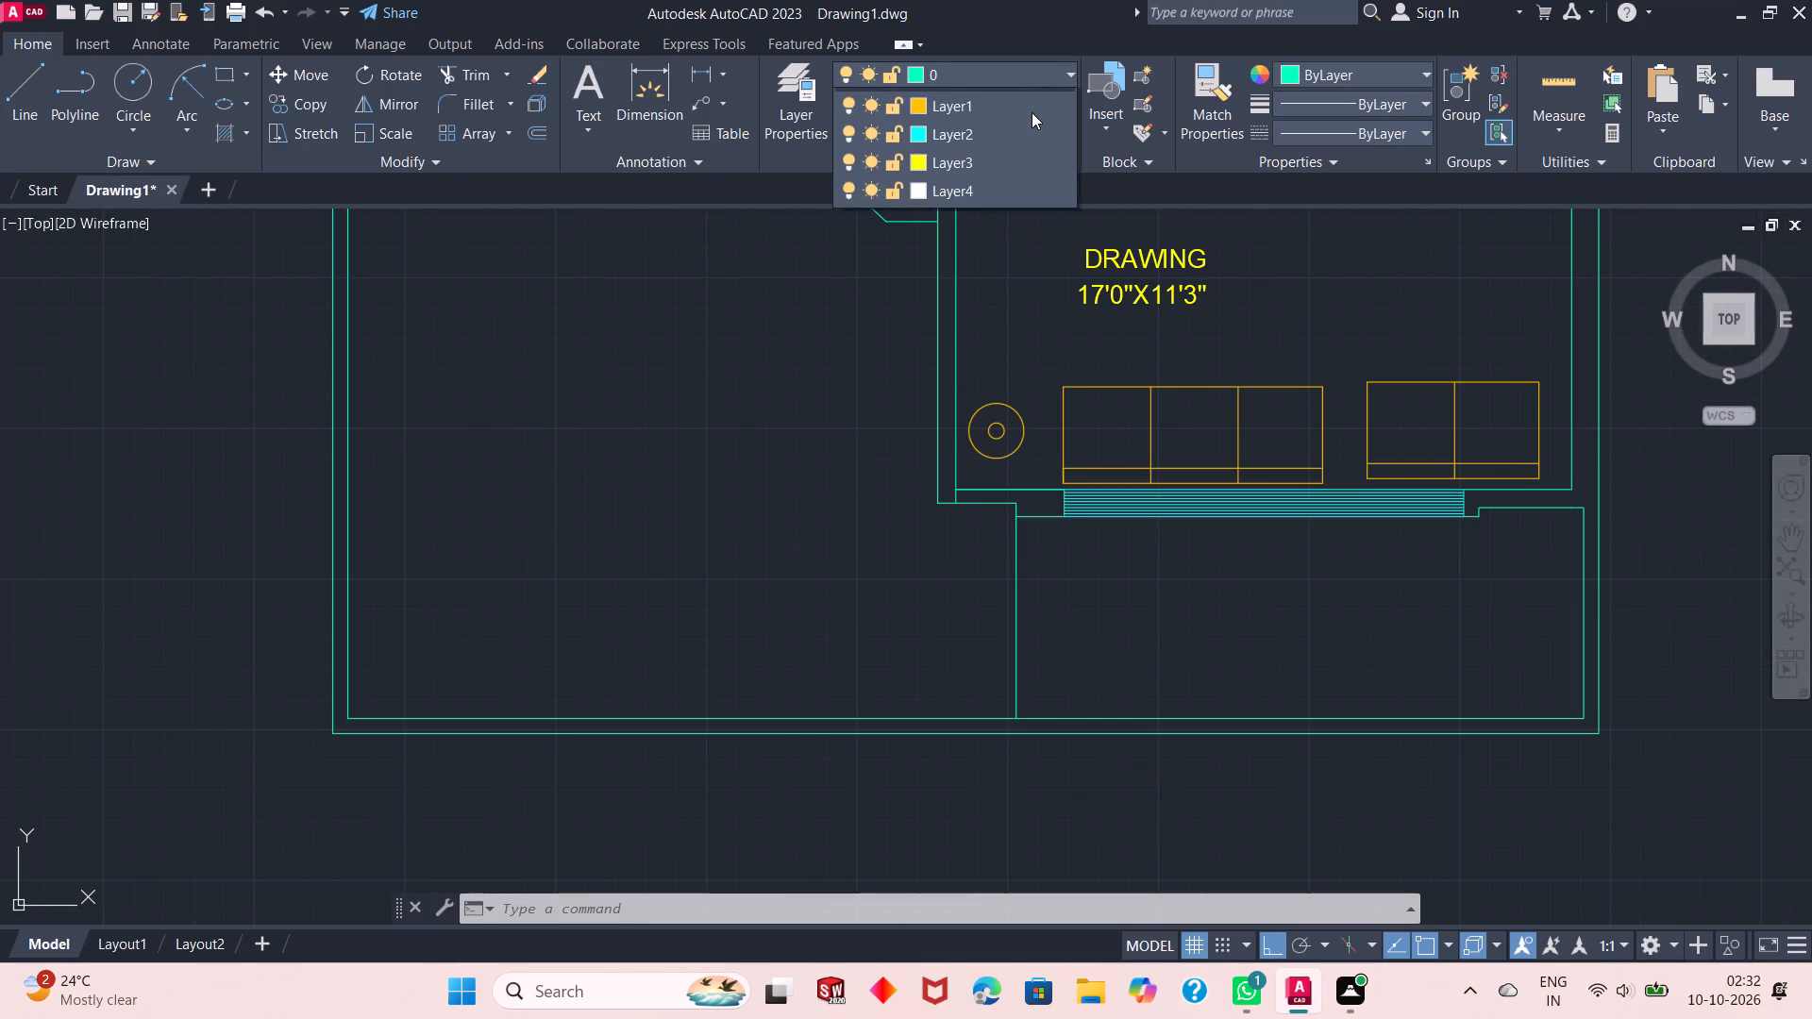
{"action": "left_click", "coordinate": [1002, 195]}
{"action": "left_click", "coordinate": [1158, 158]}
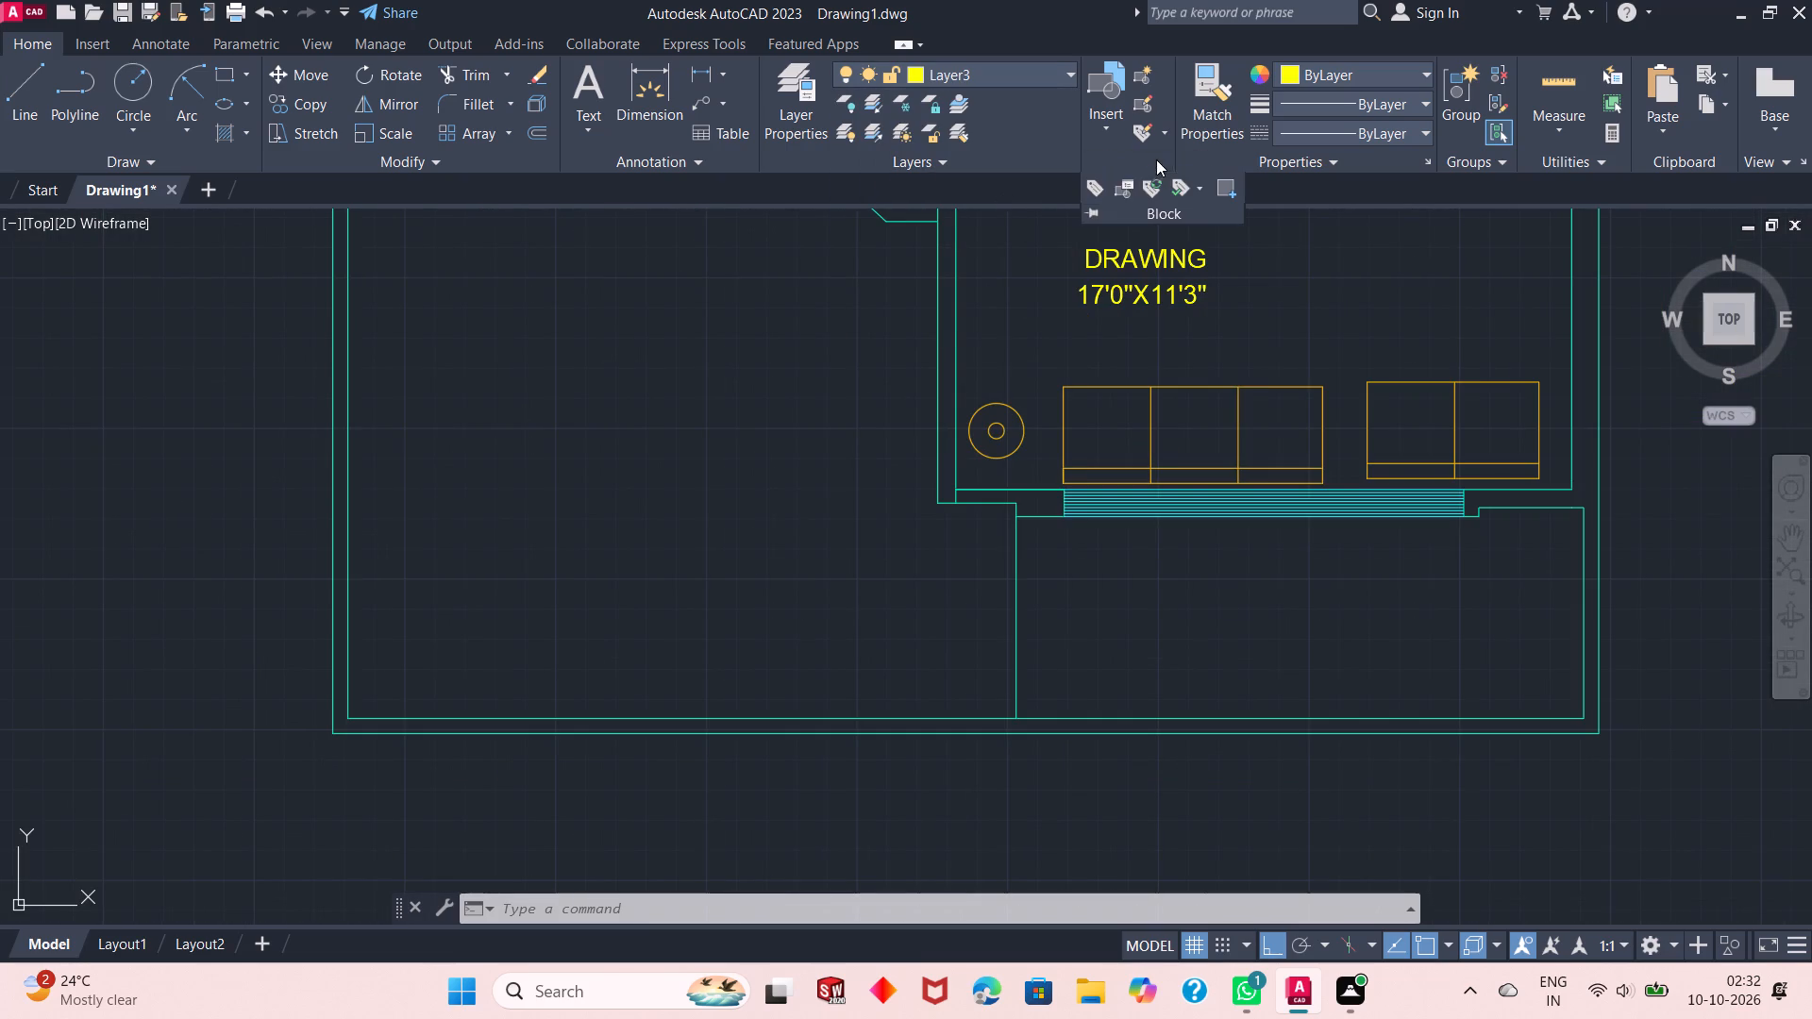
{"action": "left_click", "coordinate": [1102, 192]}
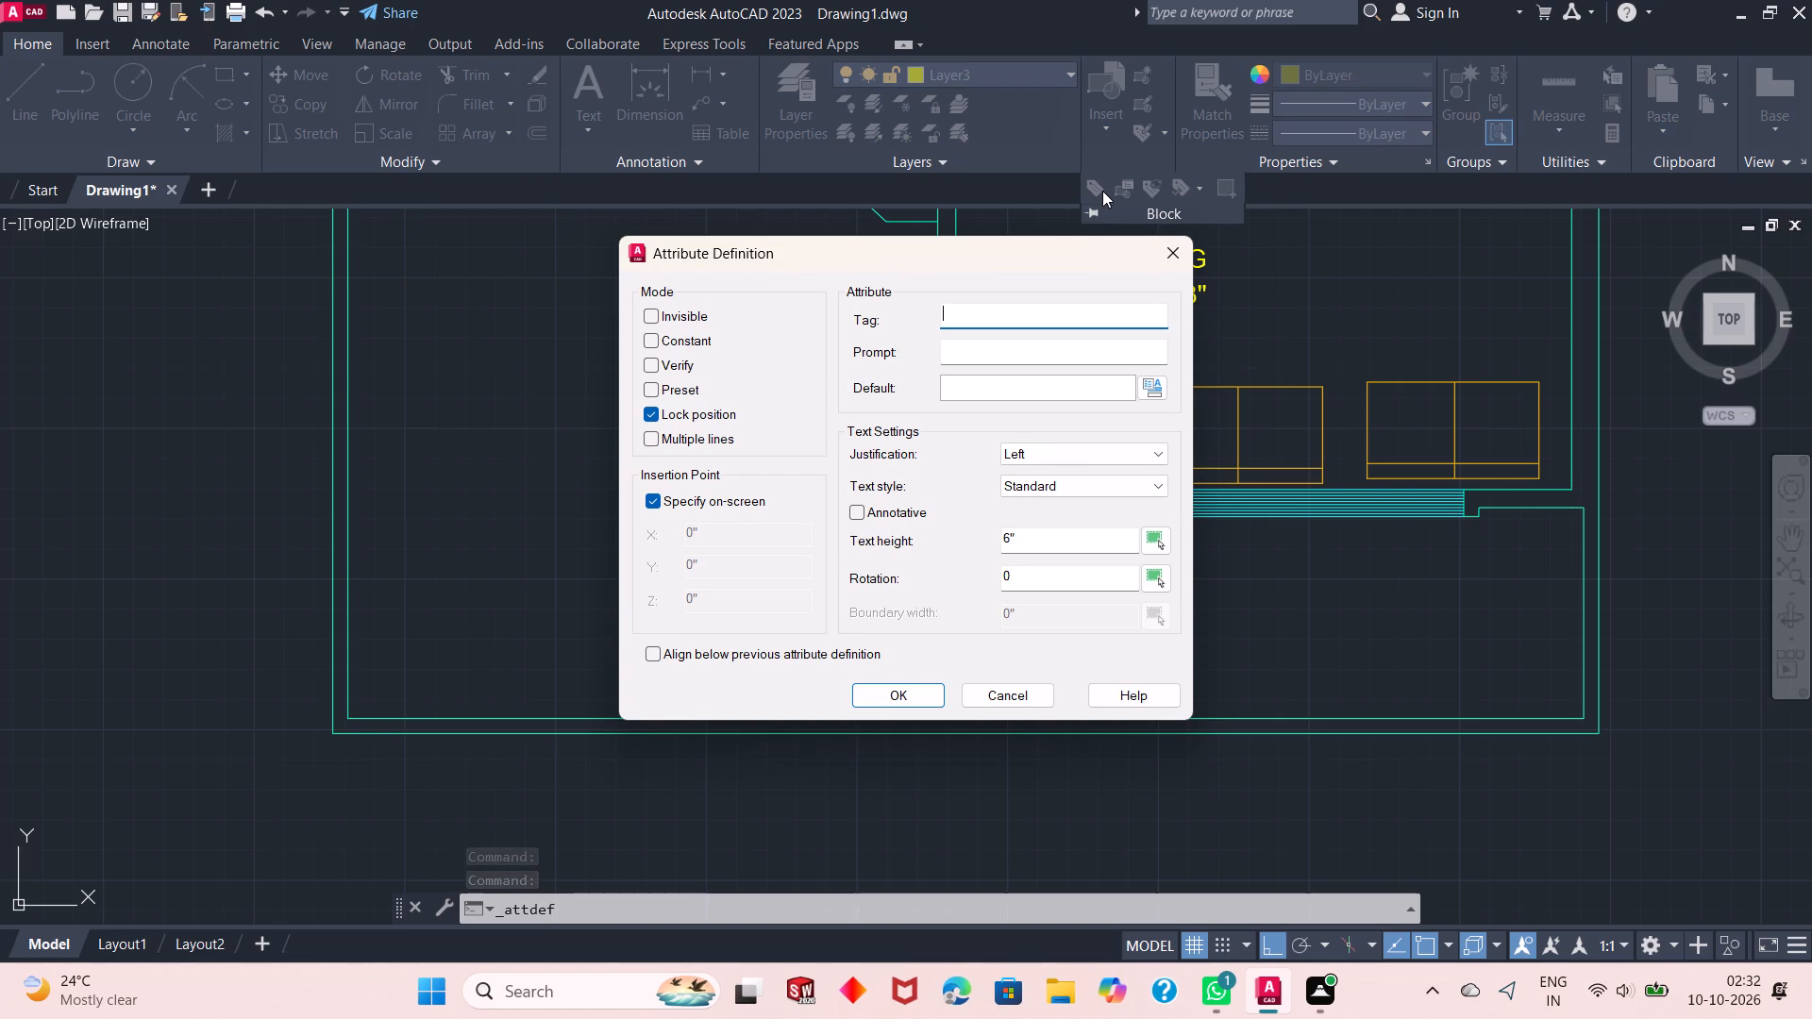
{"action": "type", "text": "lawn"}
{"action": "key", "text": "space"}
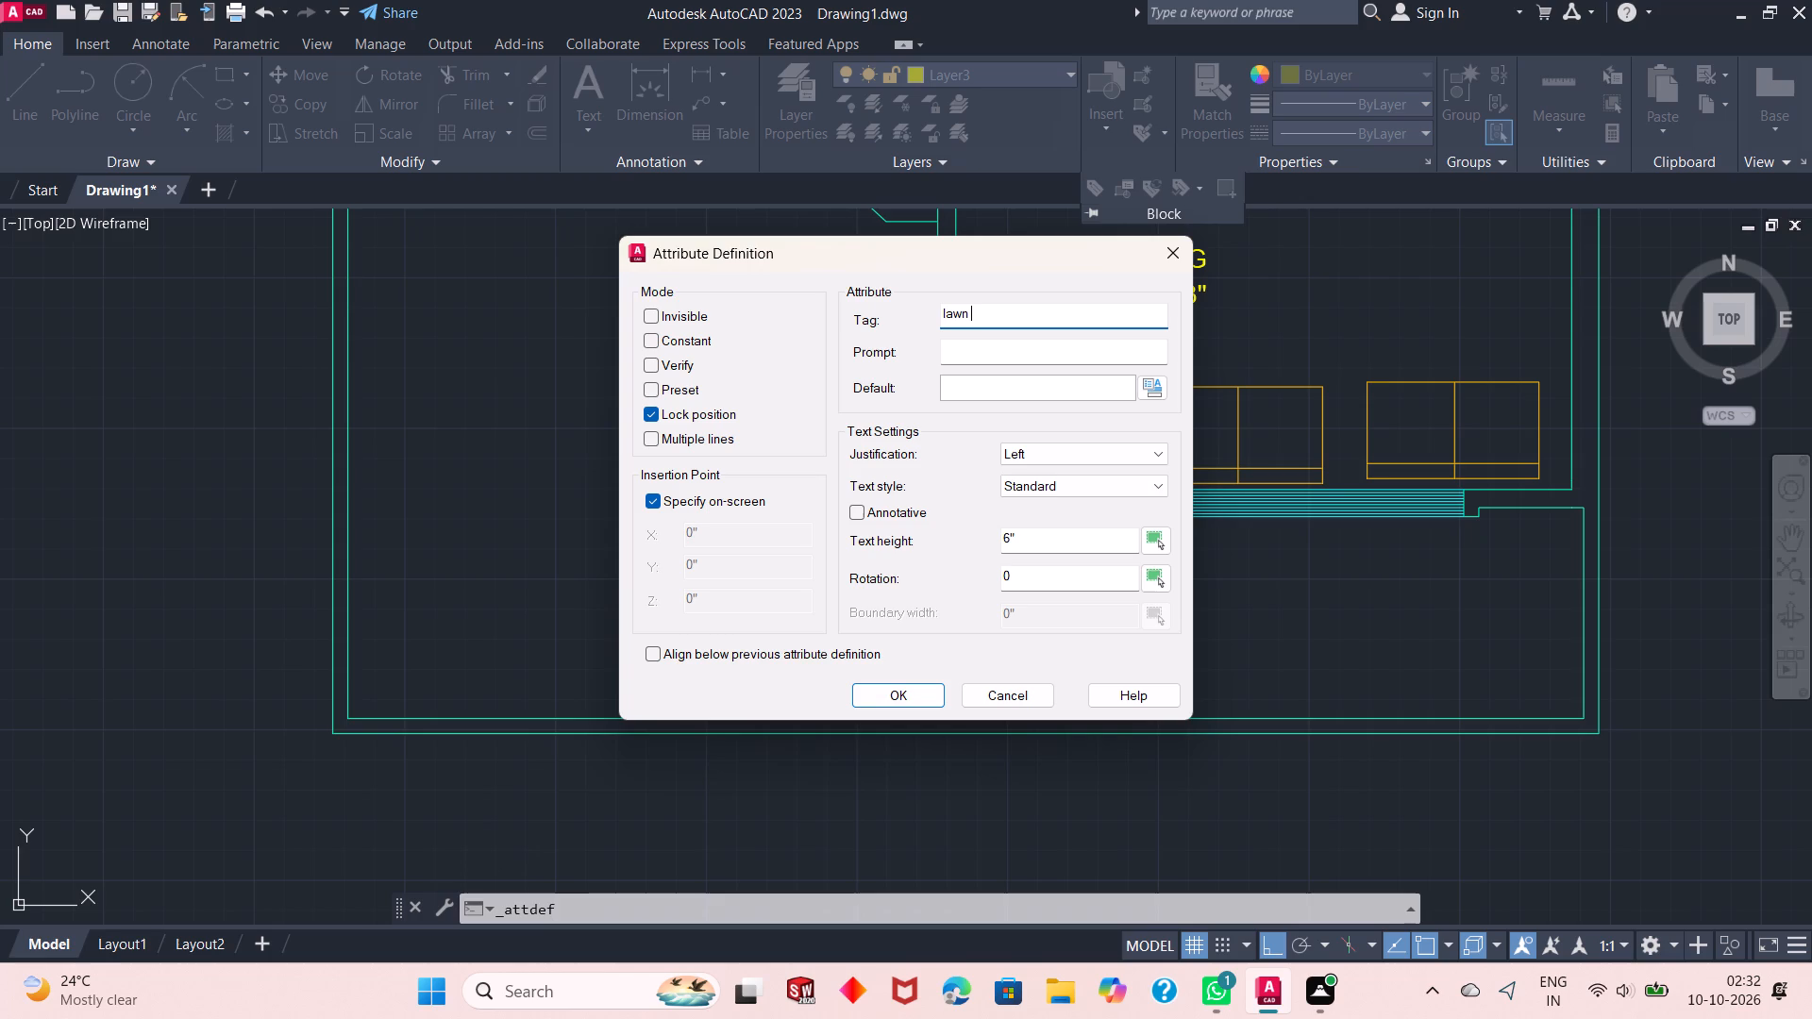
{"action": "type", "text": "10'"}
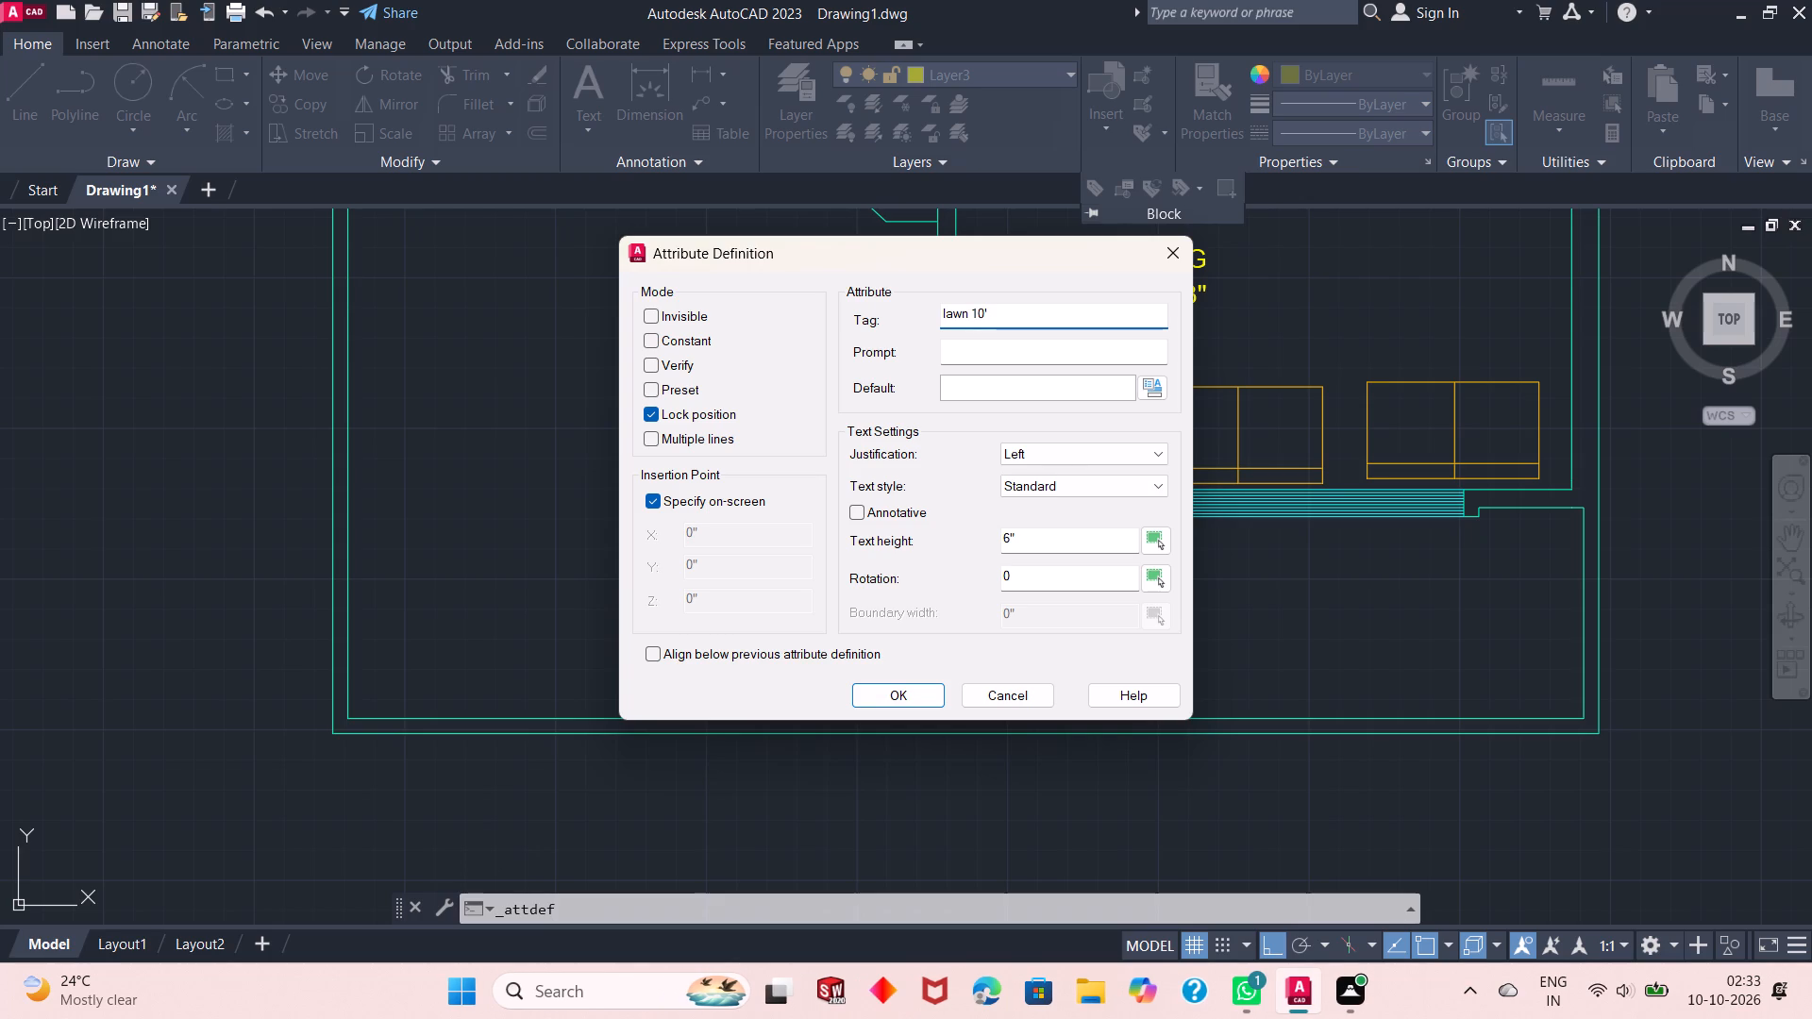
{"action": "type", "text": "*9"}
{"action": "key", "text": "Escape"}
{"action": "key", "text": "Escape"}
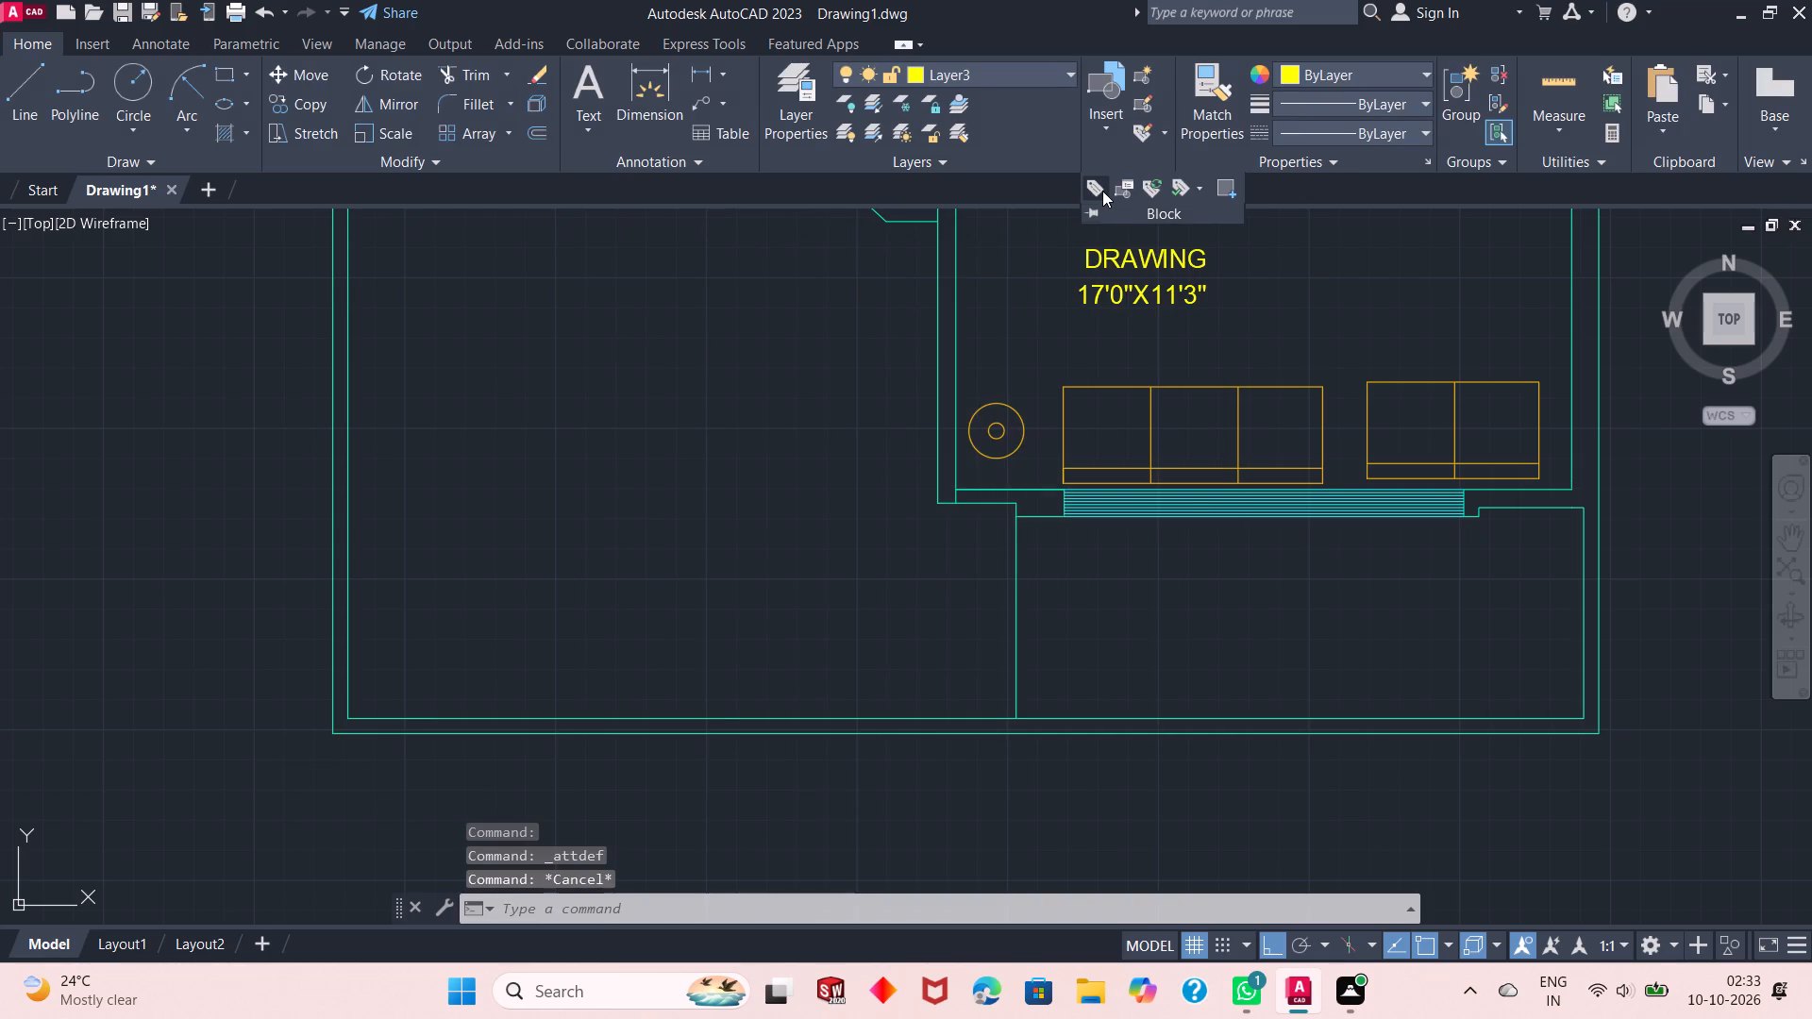
Define an attribute with tag LAWN10'9"WIDE and place it in the enclosed strip south of the drawing-room window.
{"action": "key", "text": "space"}
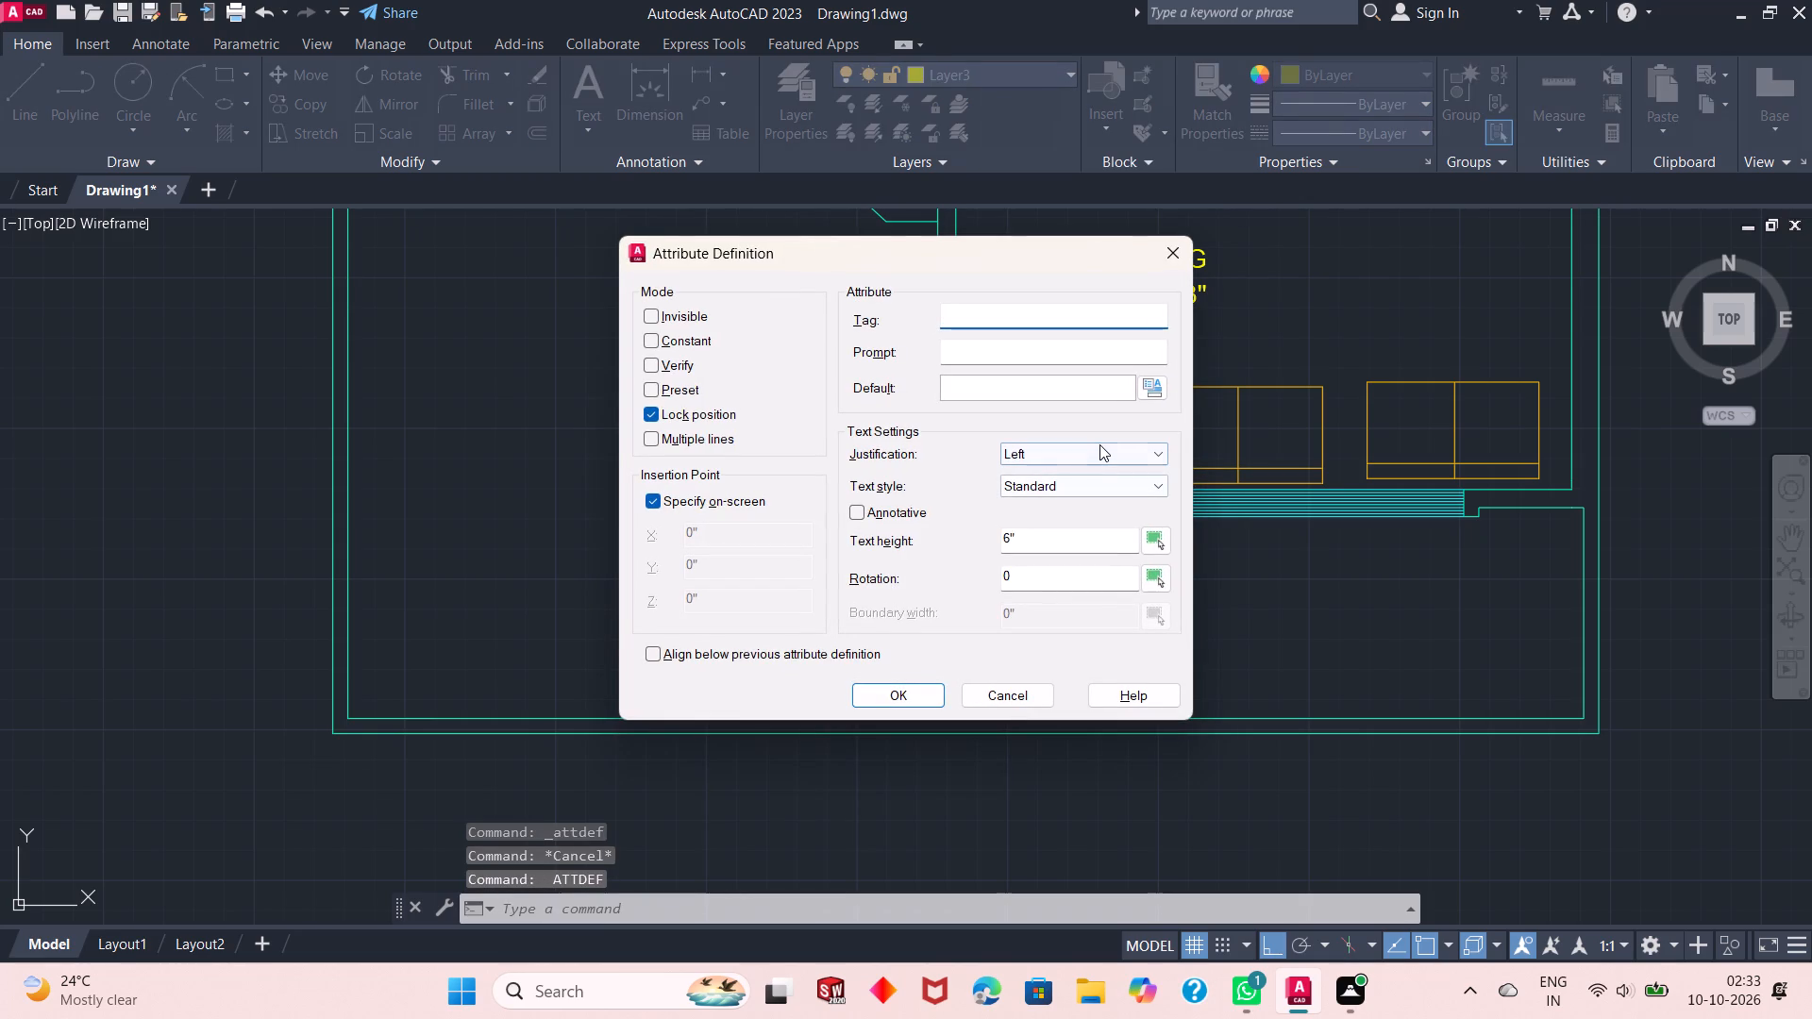
{"action": "type", "text": "lawn"}
{"action": "key", "text": "space"}
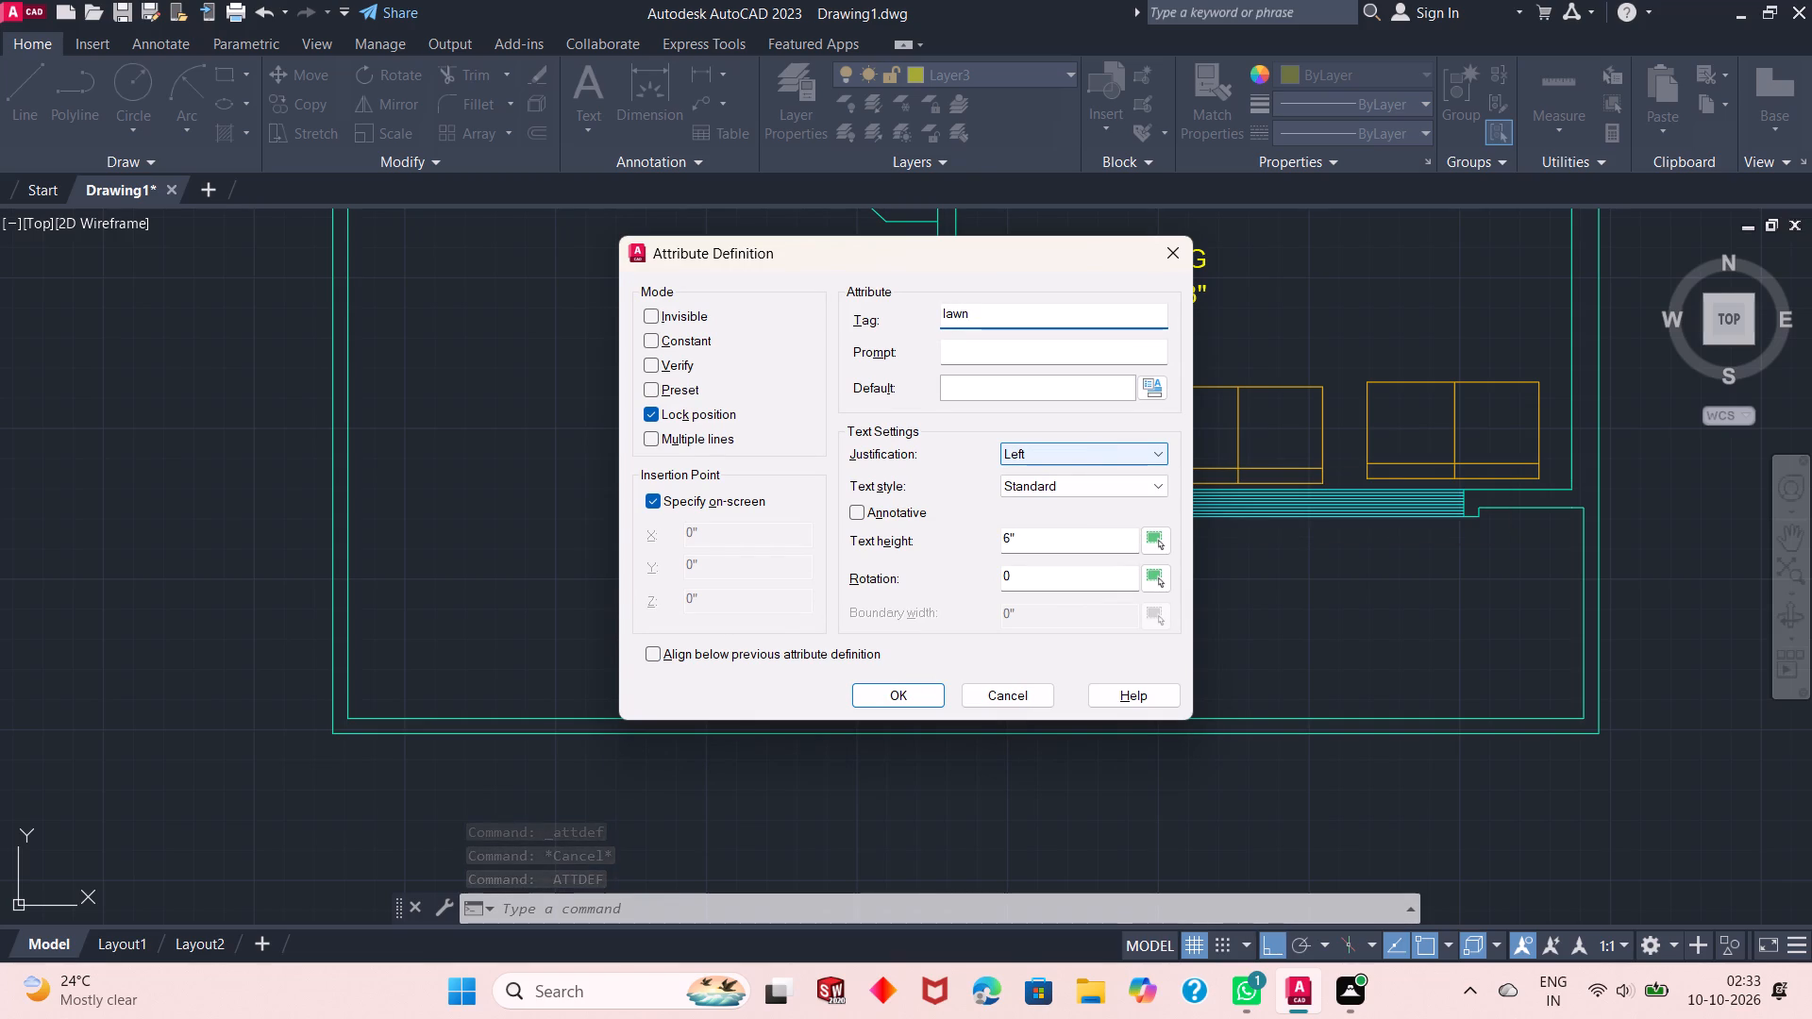
{"action": "key", "text": "BackSpace"}
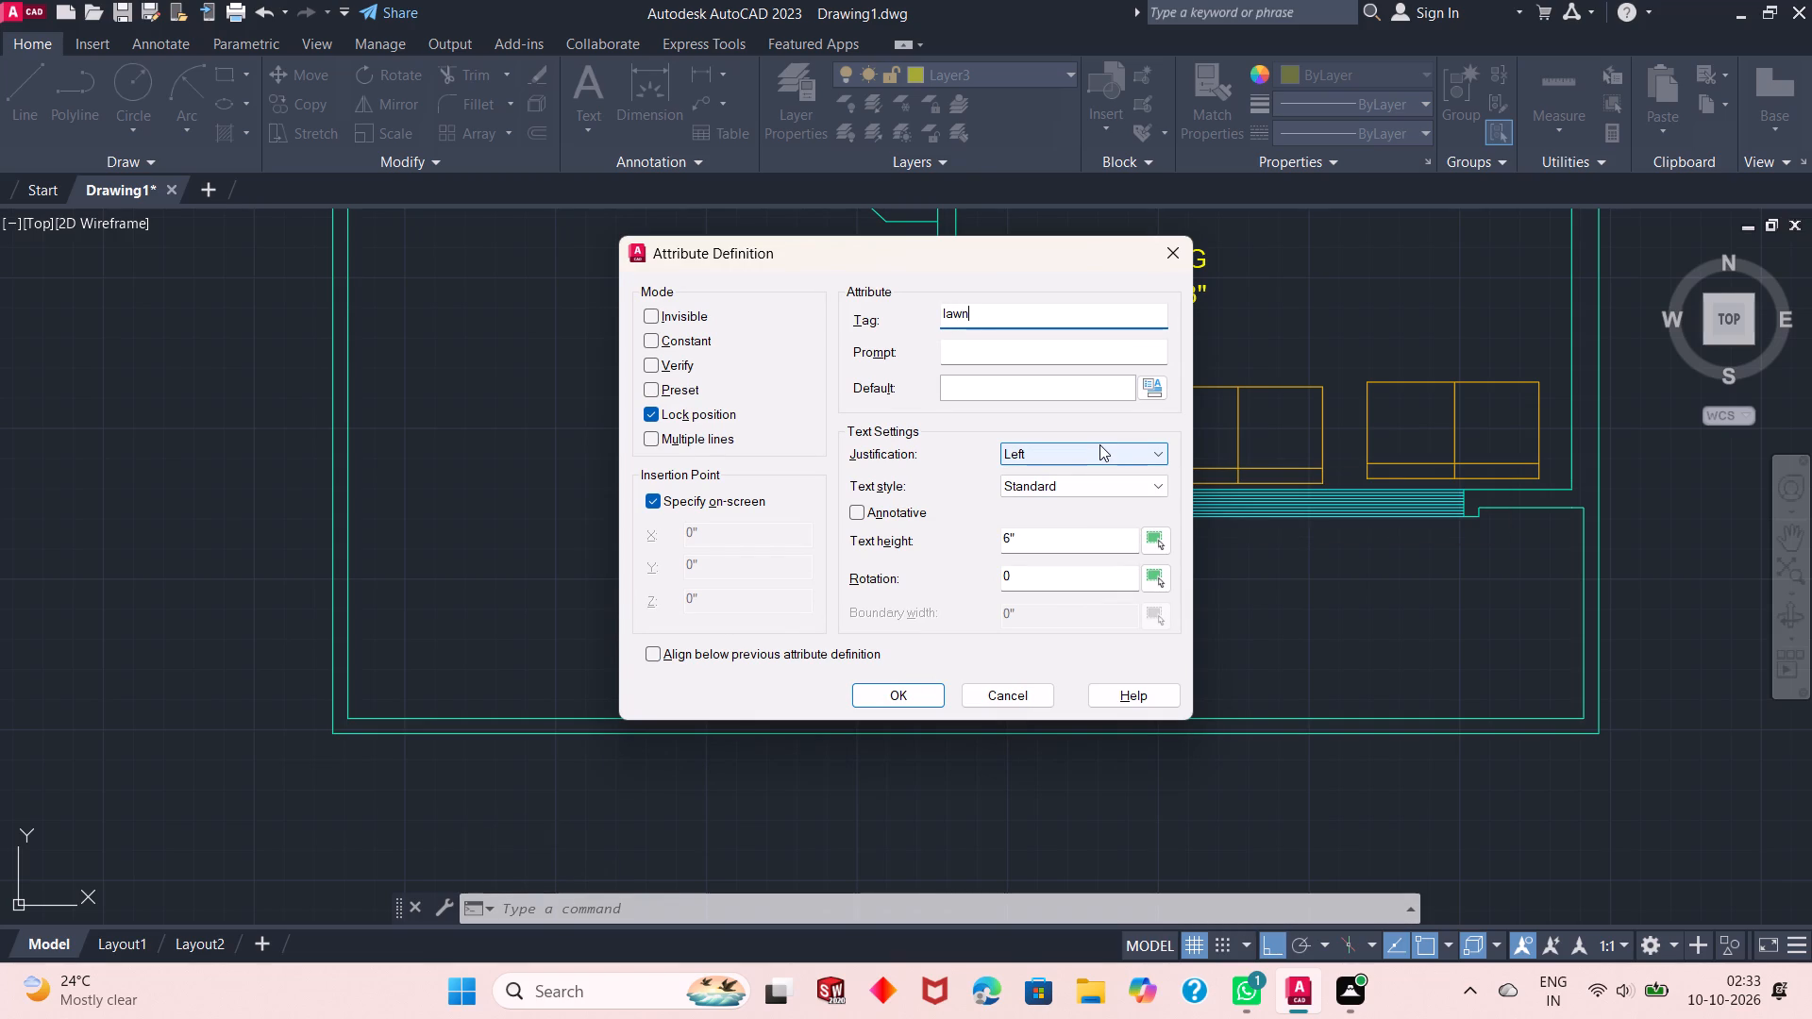
{"action": "type", "text": "10'9\""}
{"action": "type", "text": "wide"}
{"action": "key", "text": "Return"}
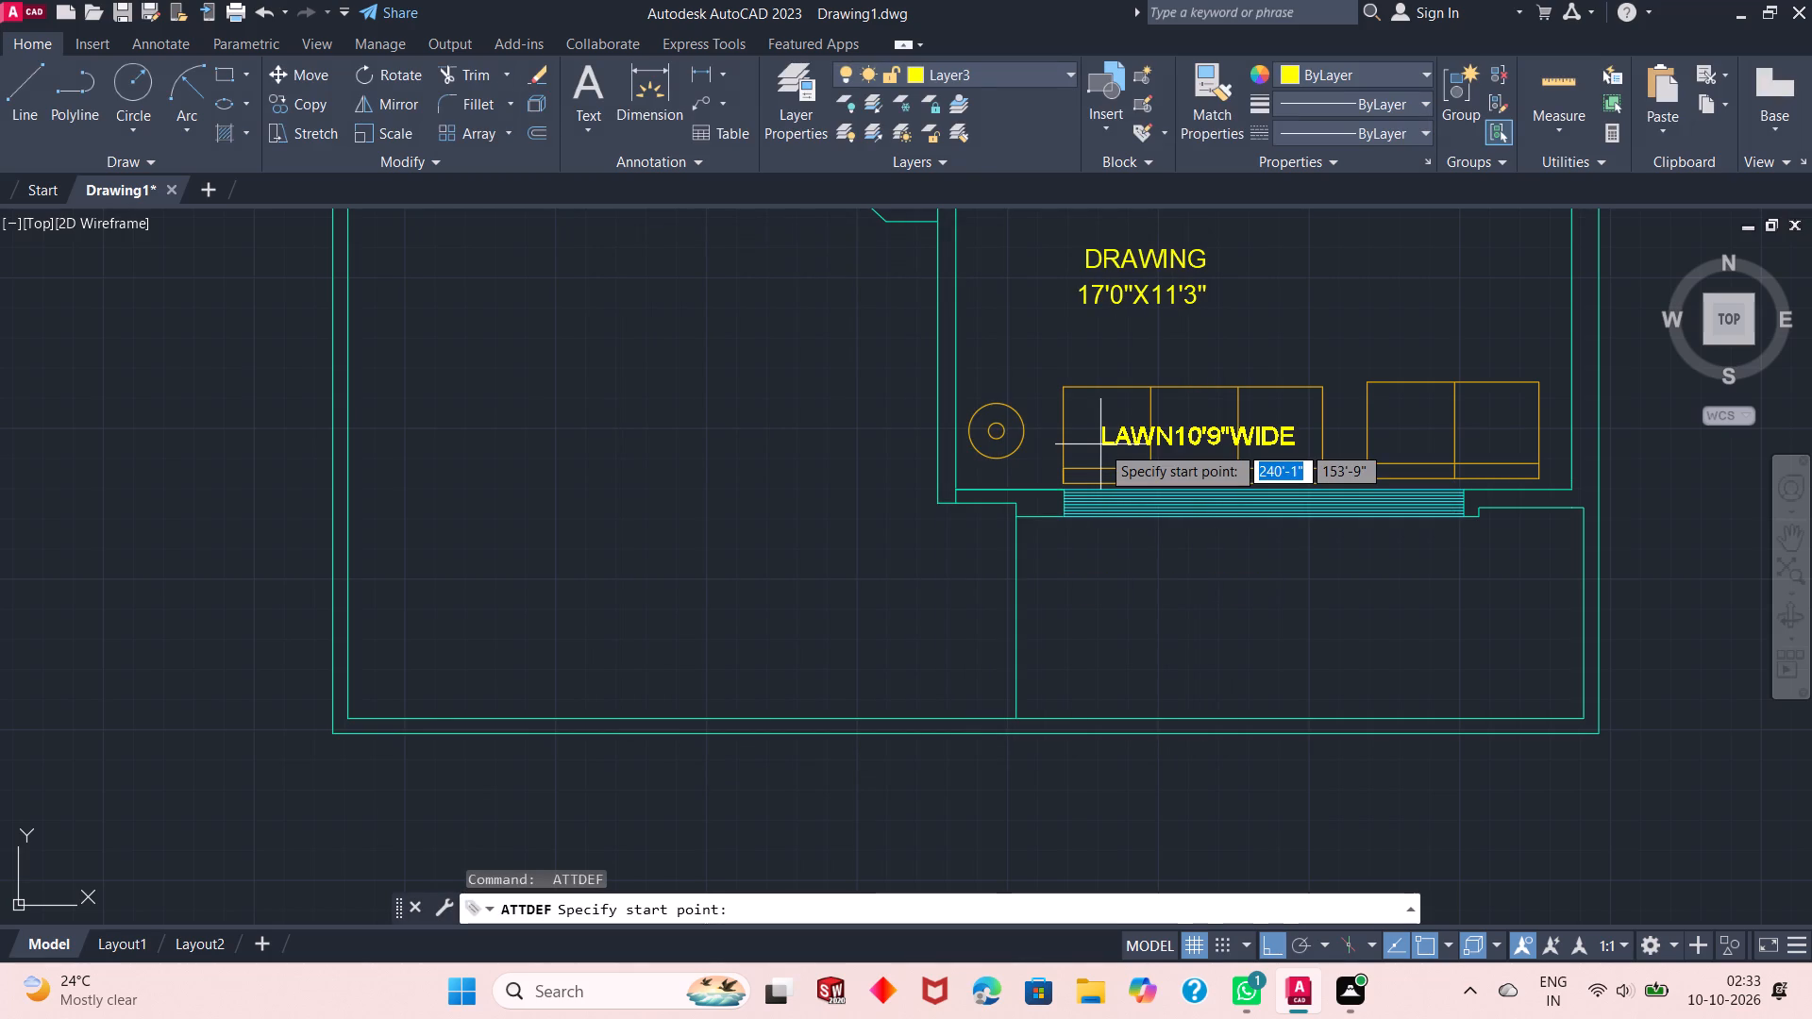
{"action": "left_click", "coordinate": [1204, 610]}
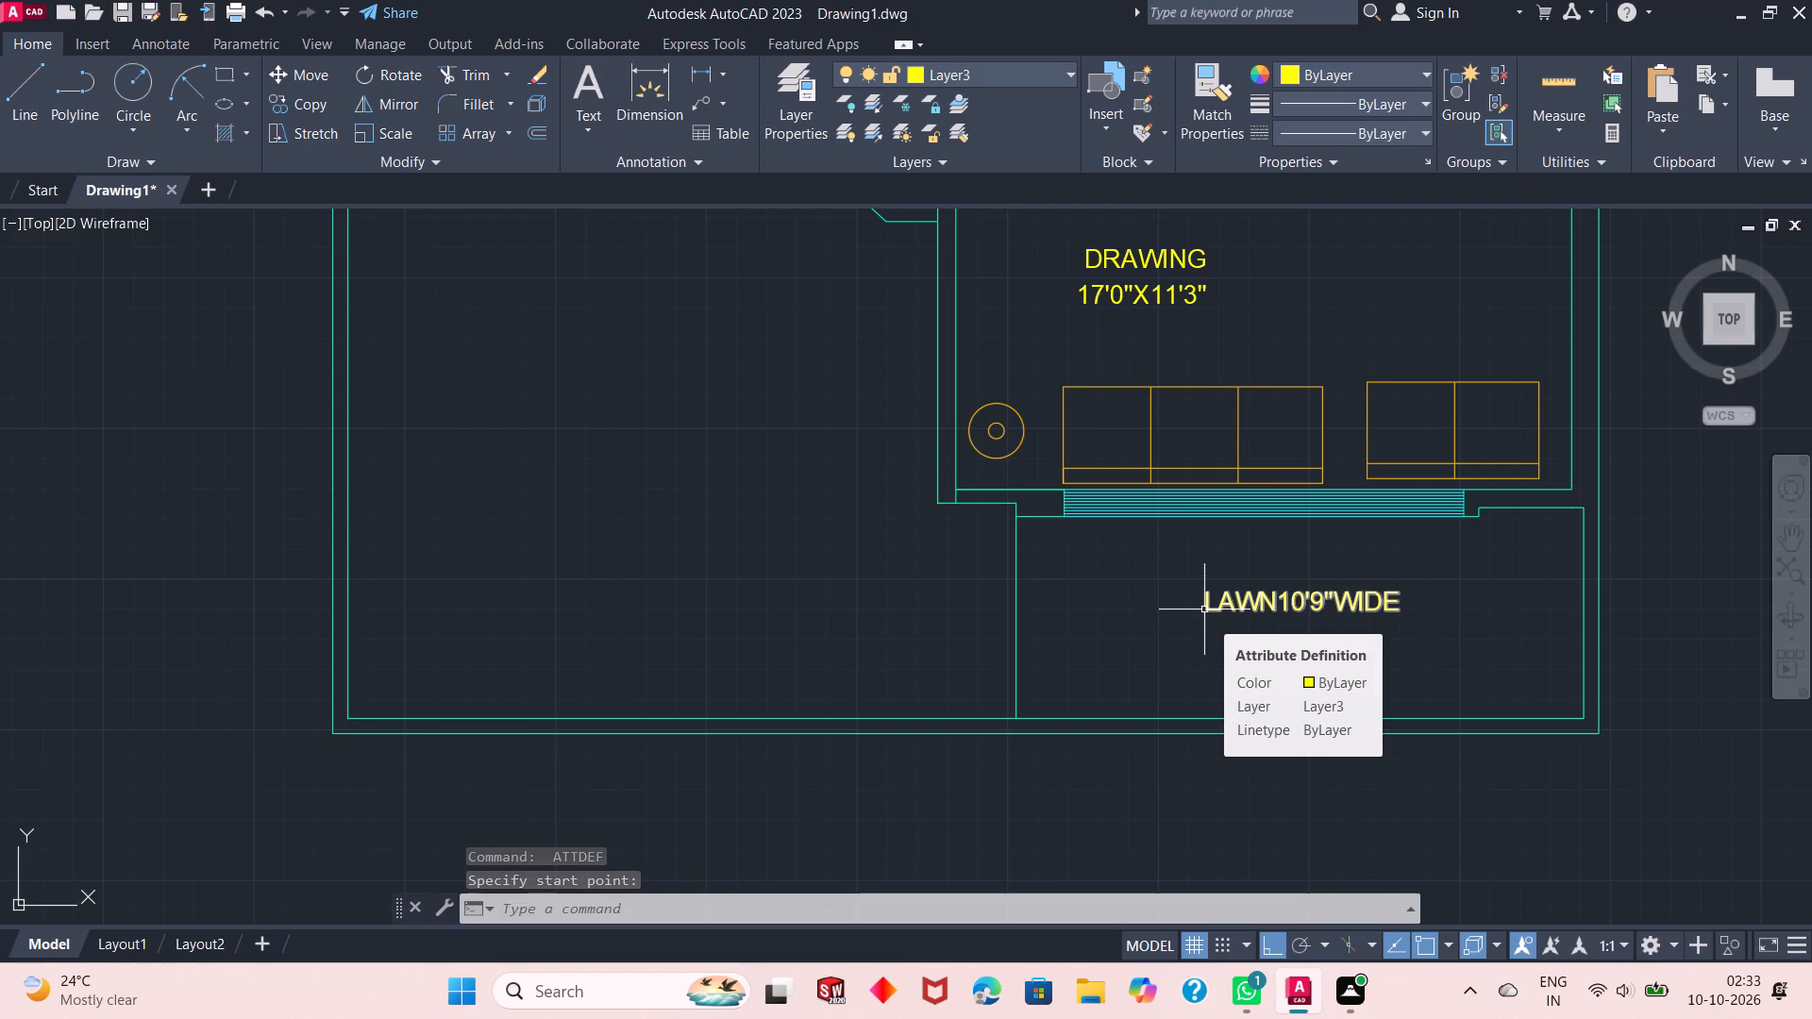
Define an attribute with tag PORCH and place it in the open area west of the drawing room.
{"action": "key", "text": "Return"}
{"action": "type", "text": "porch"}
{"action": "key", "text": "Return"}
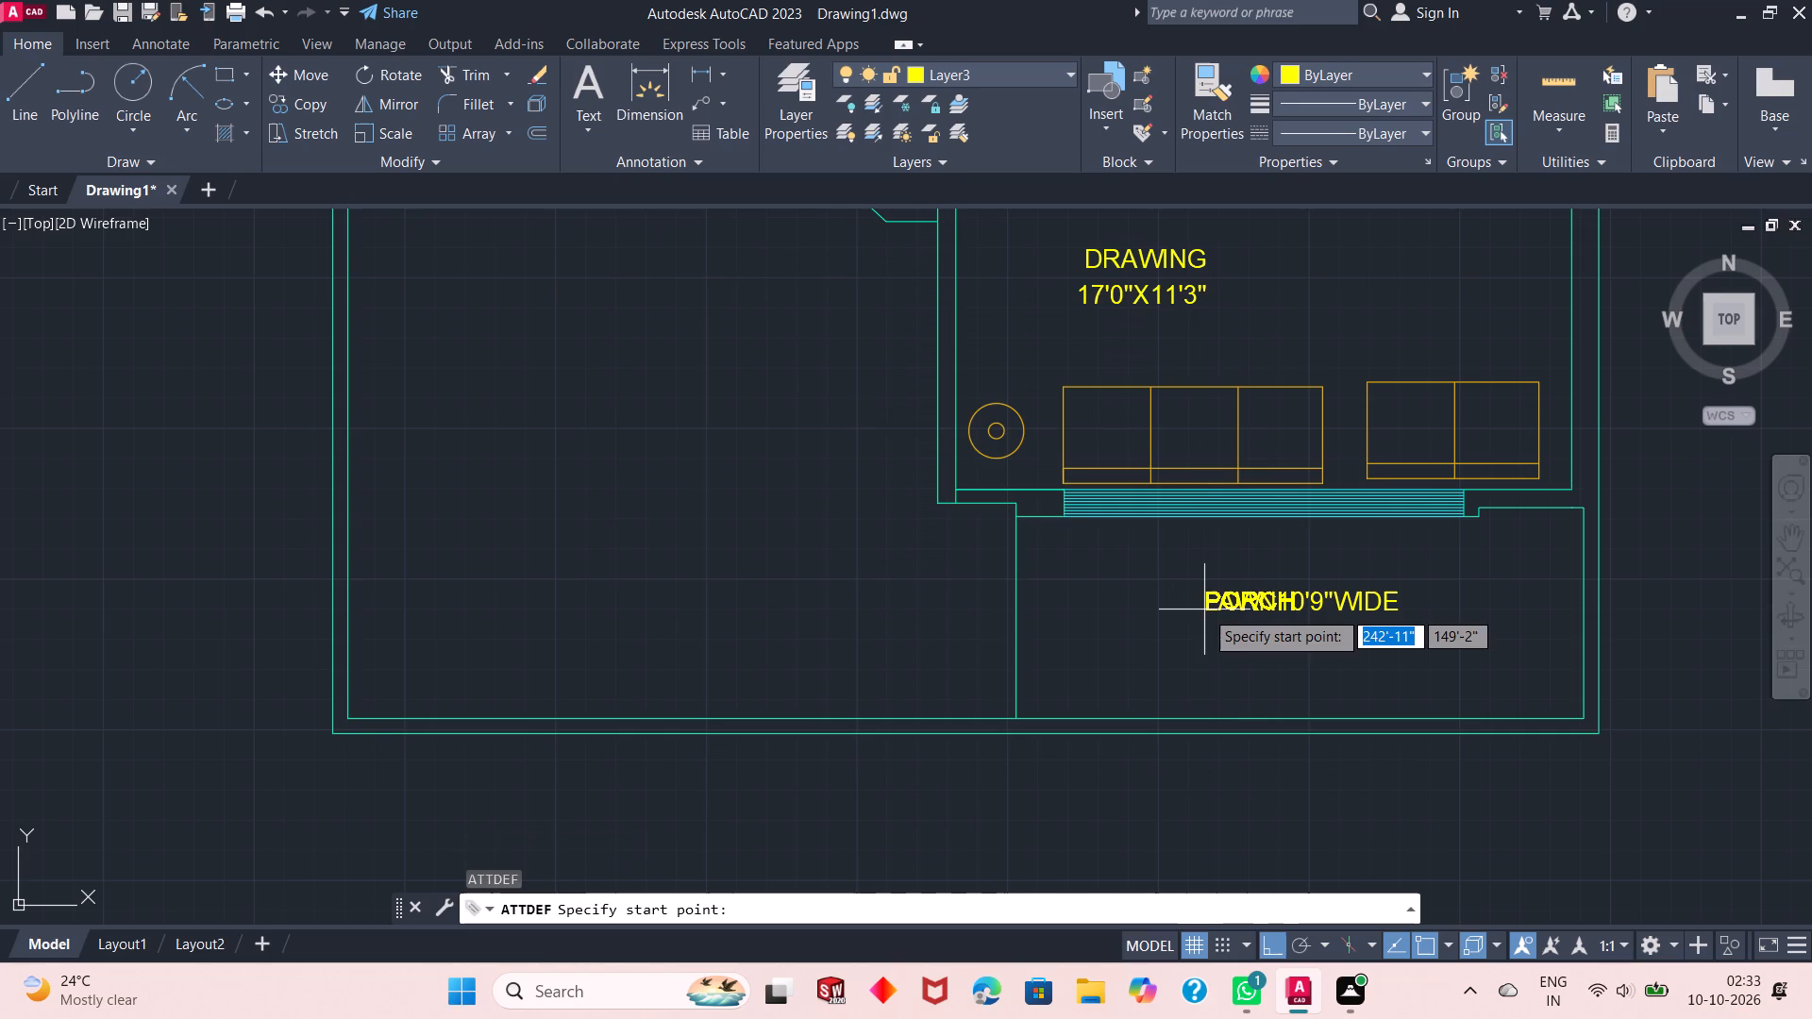
{"action": "left_click", "coordinate": [621, 328]}
Define an attribute with tag 15'9"X12'"0 and place it directly below the PORCH label.
{"action": "key", "text": "Return"}
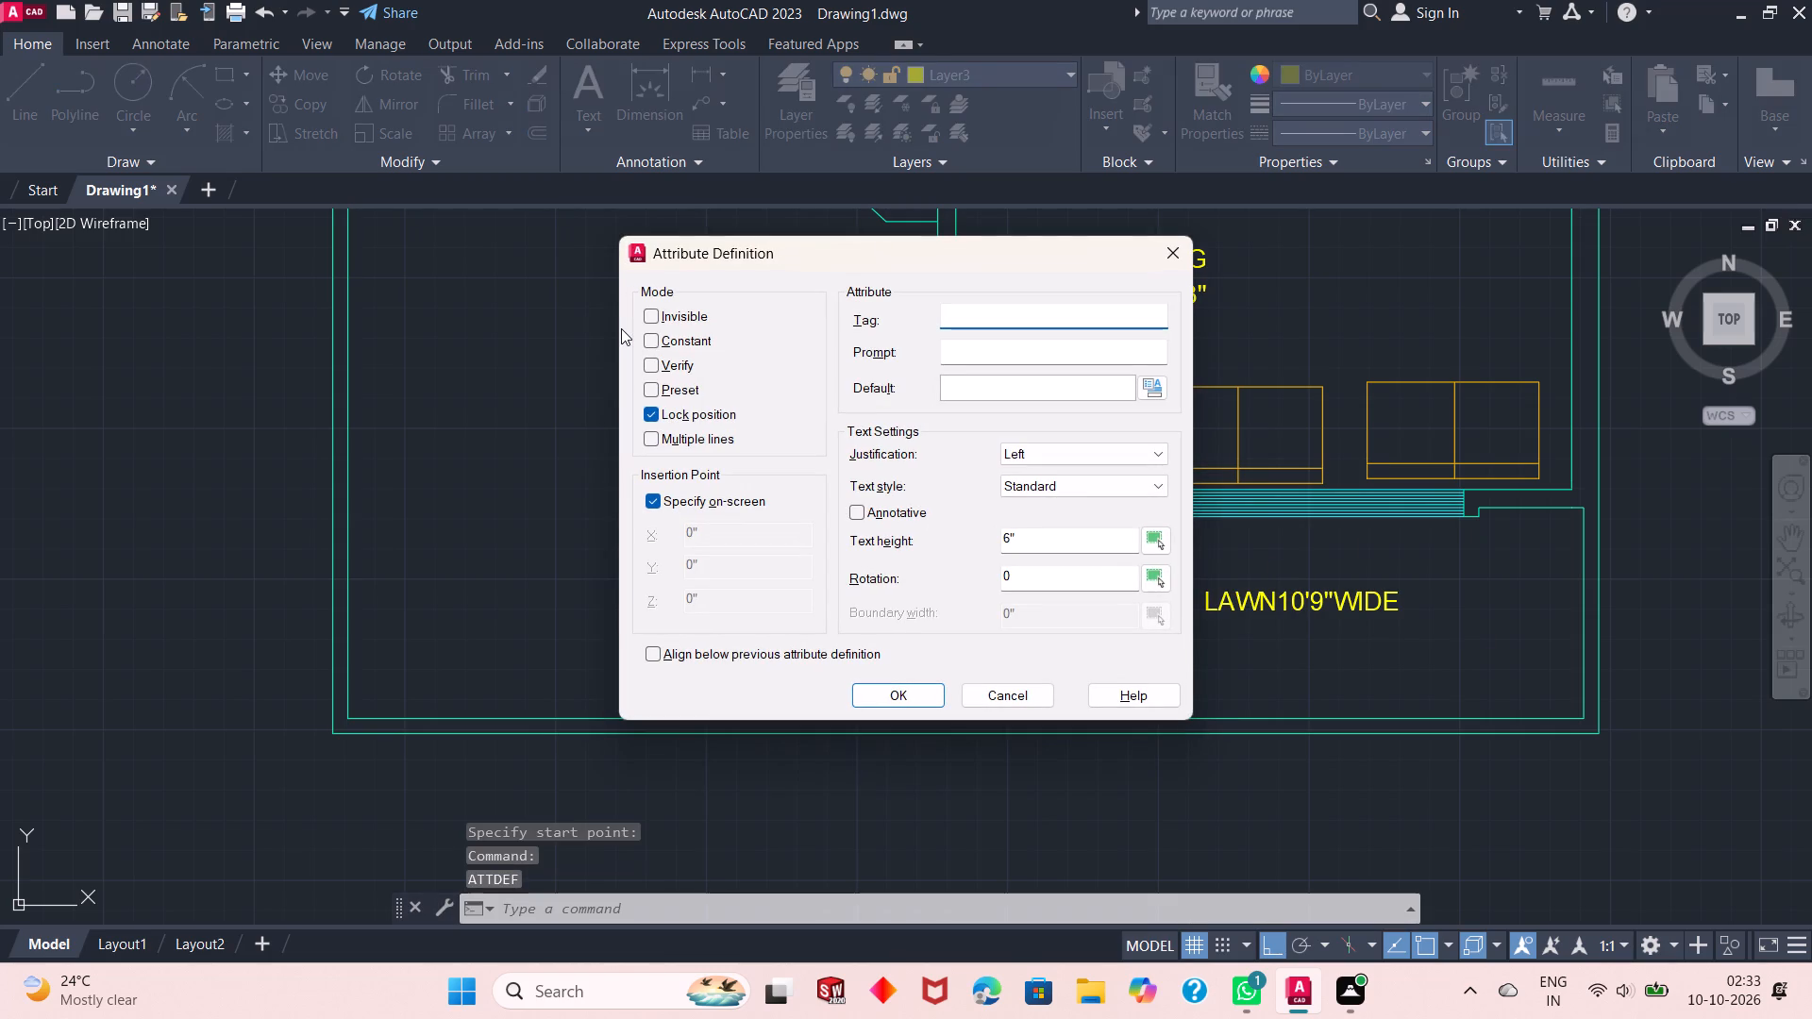
{"action": "type", "text": "15'9\"x"}
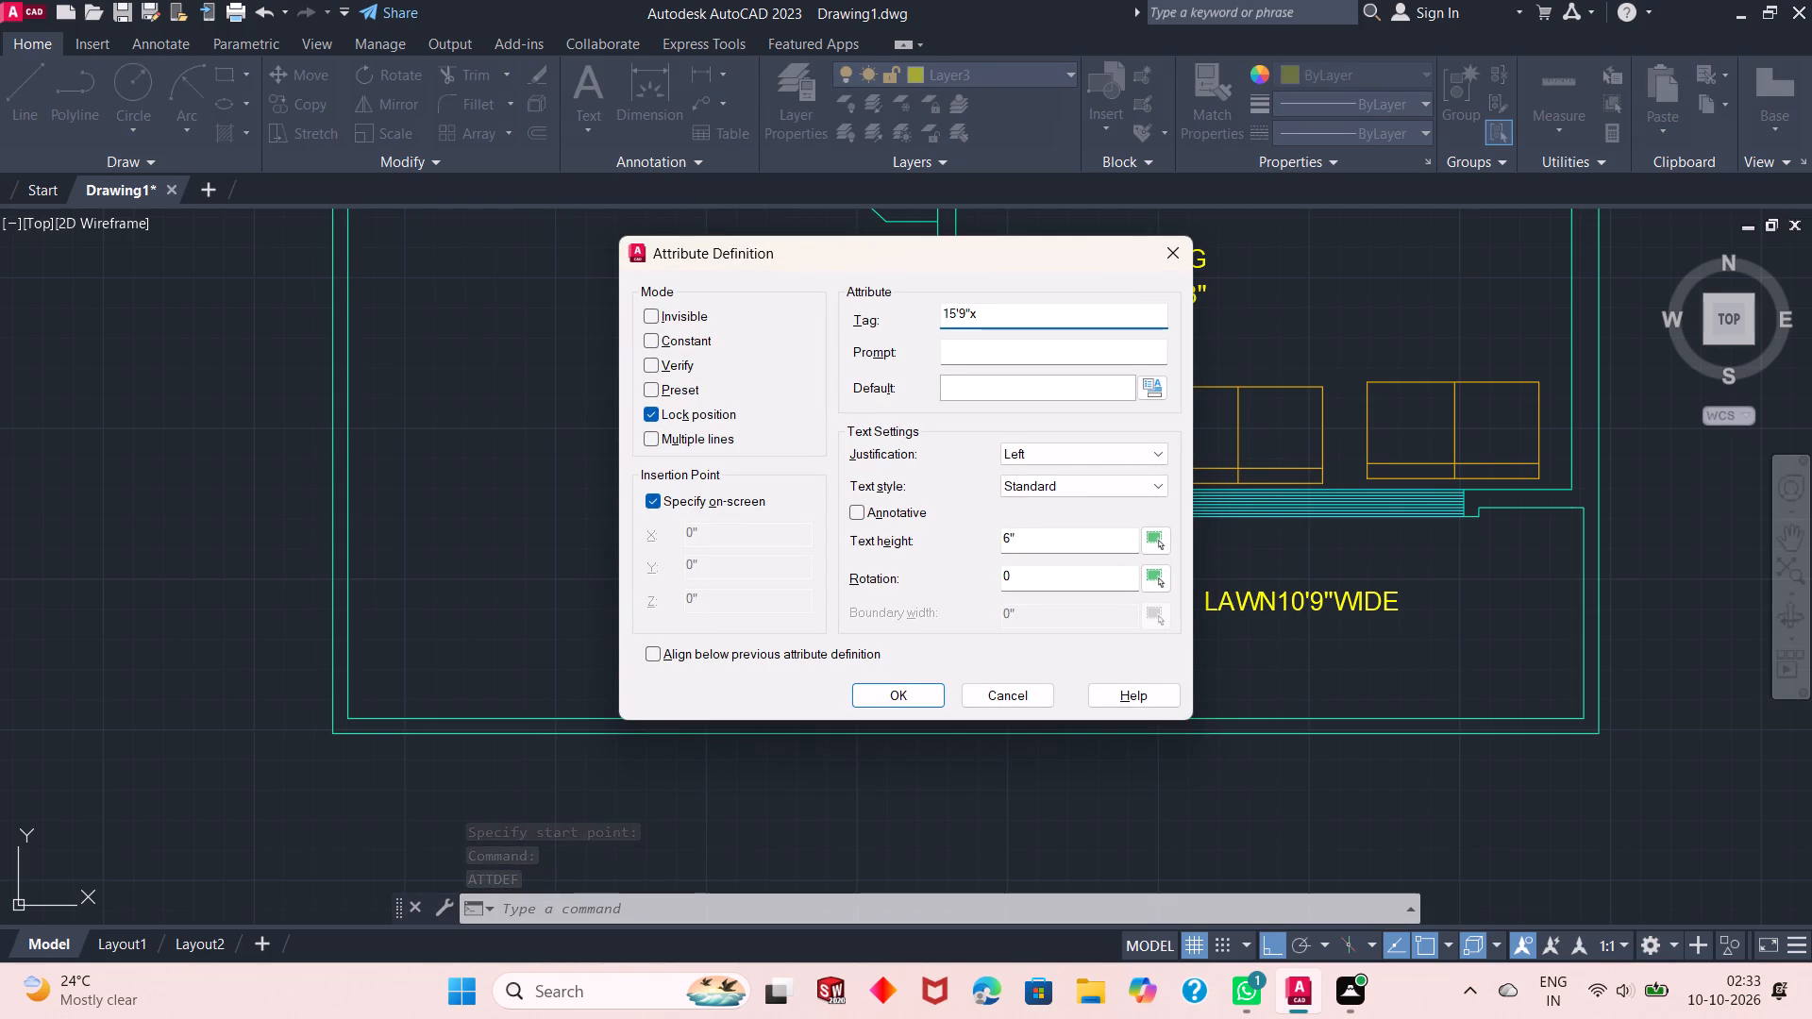
{"action": "type", "text": "12'0"}
{"action": "key", "text": "Up"}
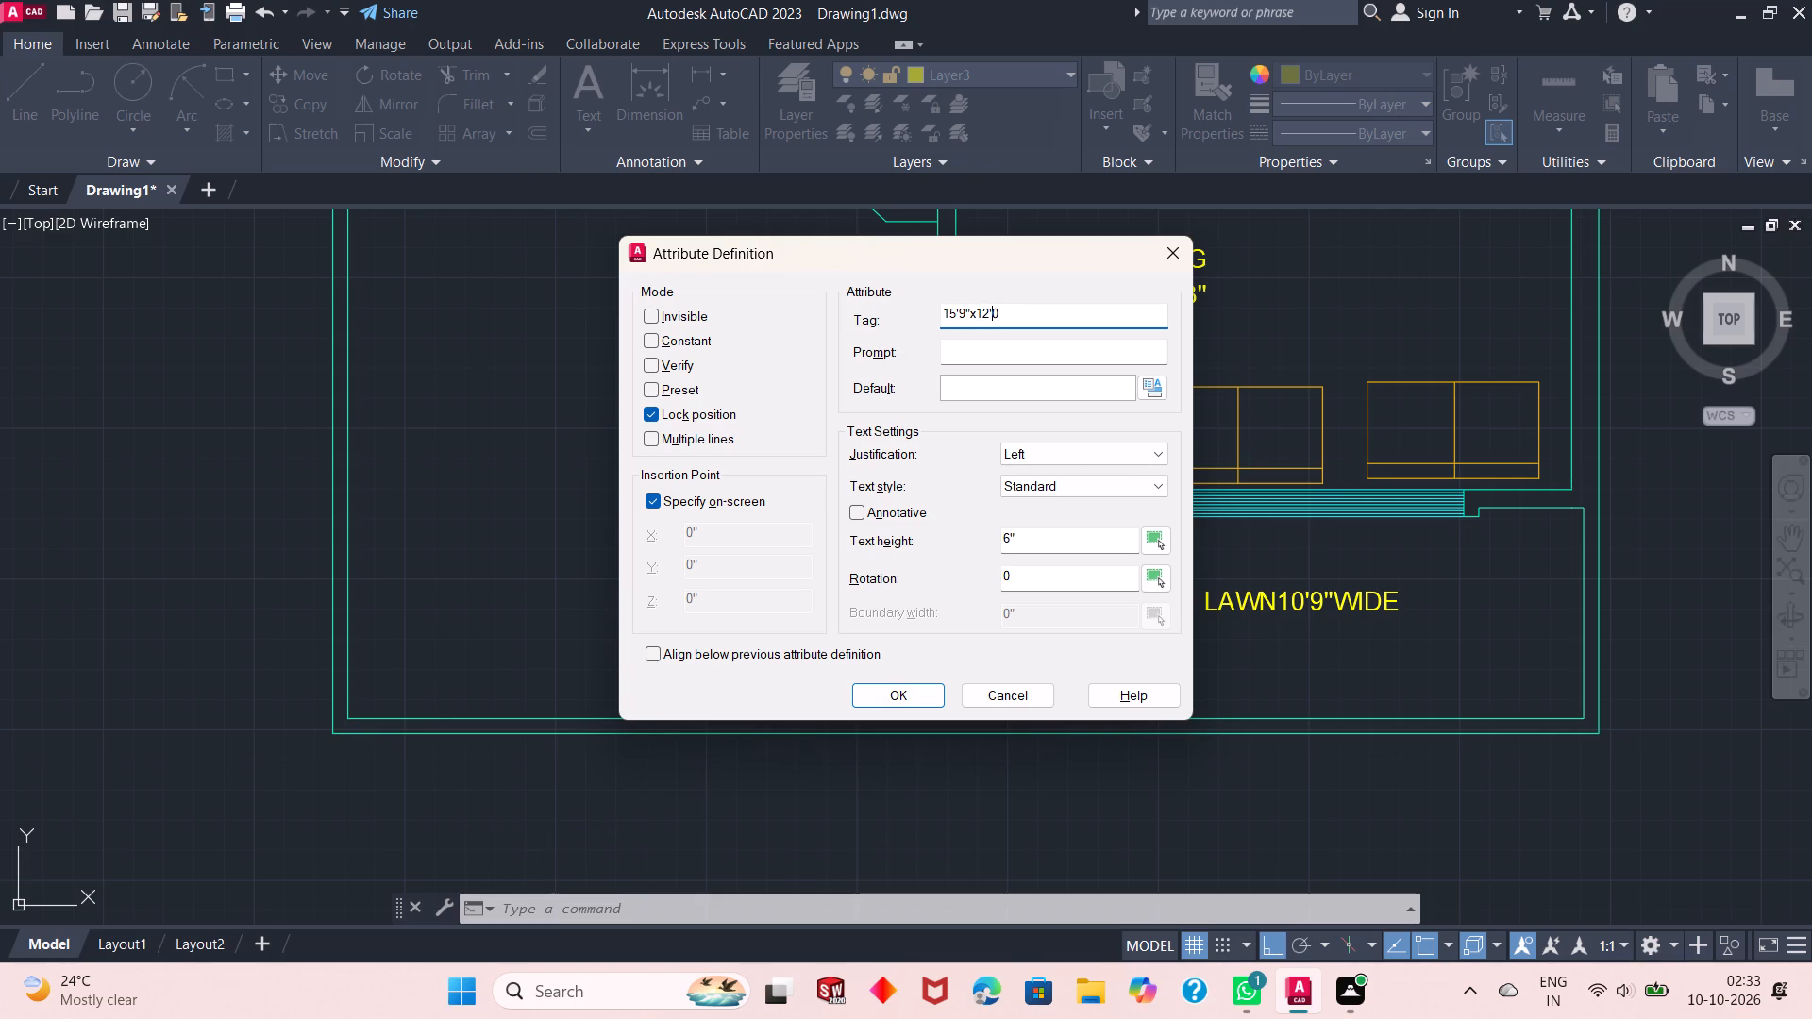
{"action": "key", "text": "shift+quotedbl"}
{"action": "key", "text": "Return"}
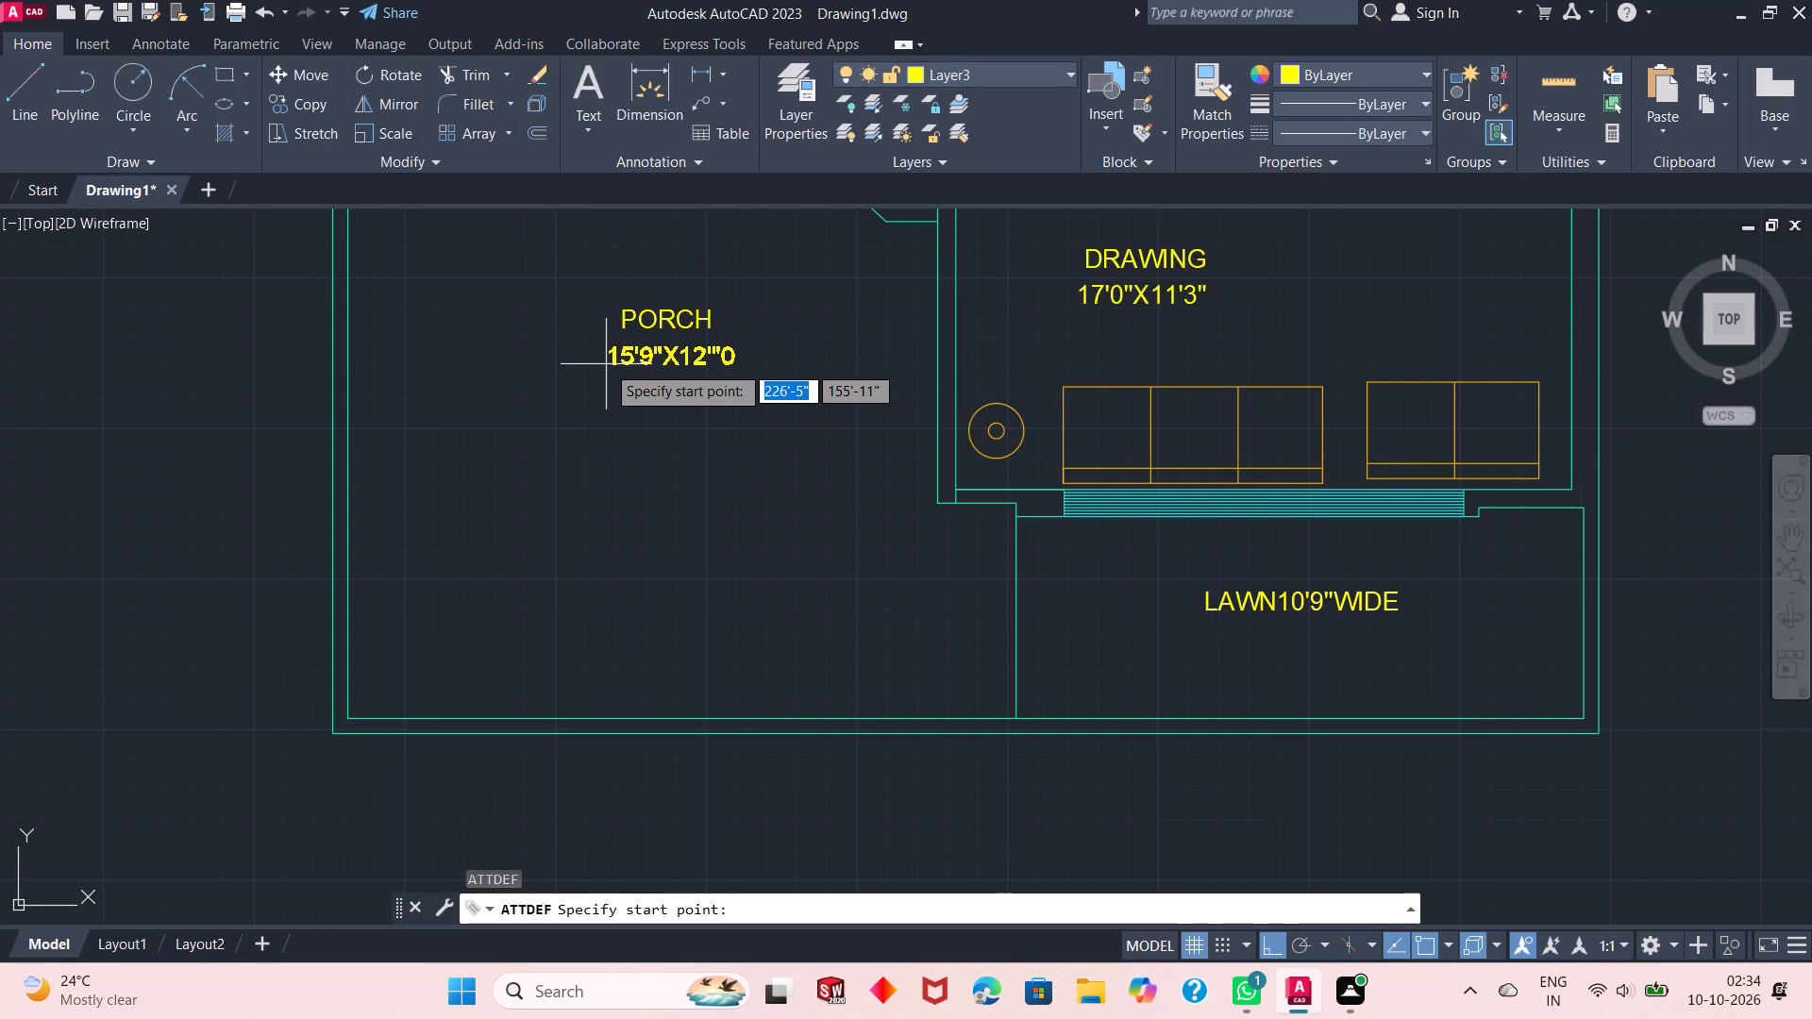
{"action": "left_click", "coordinate": [606, 364]}
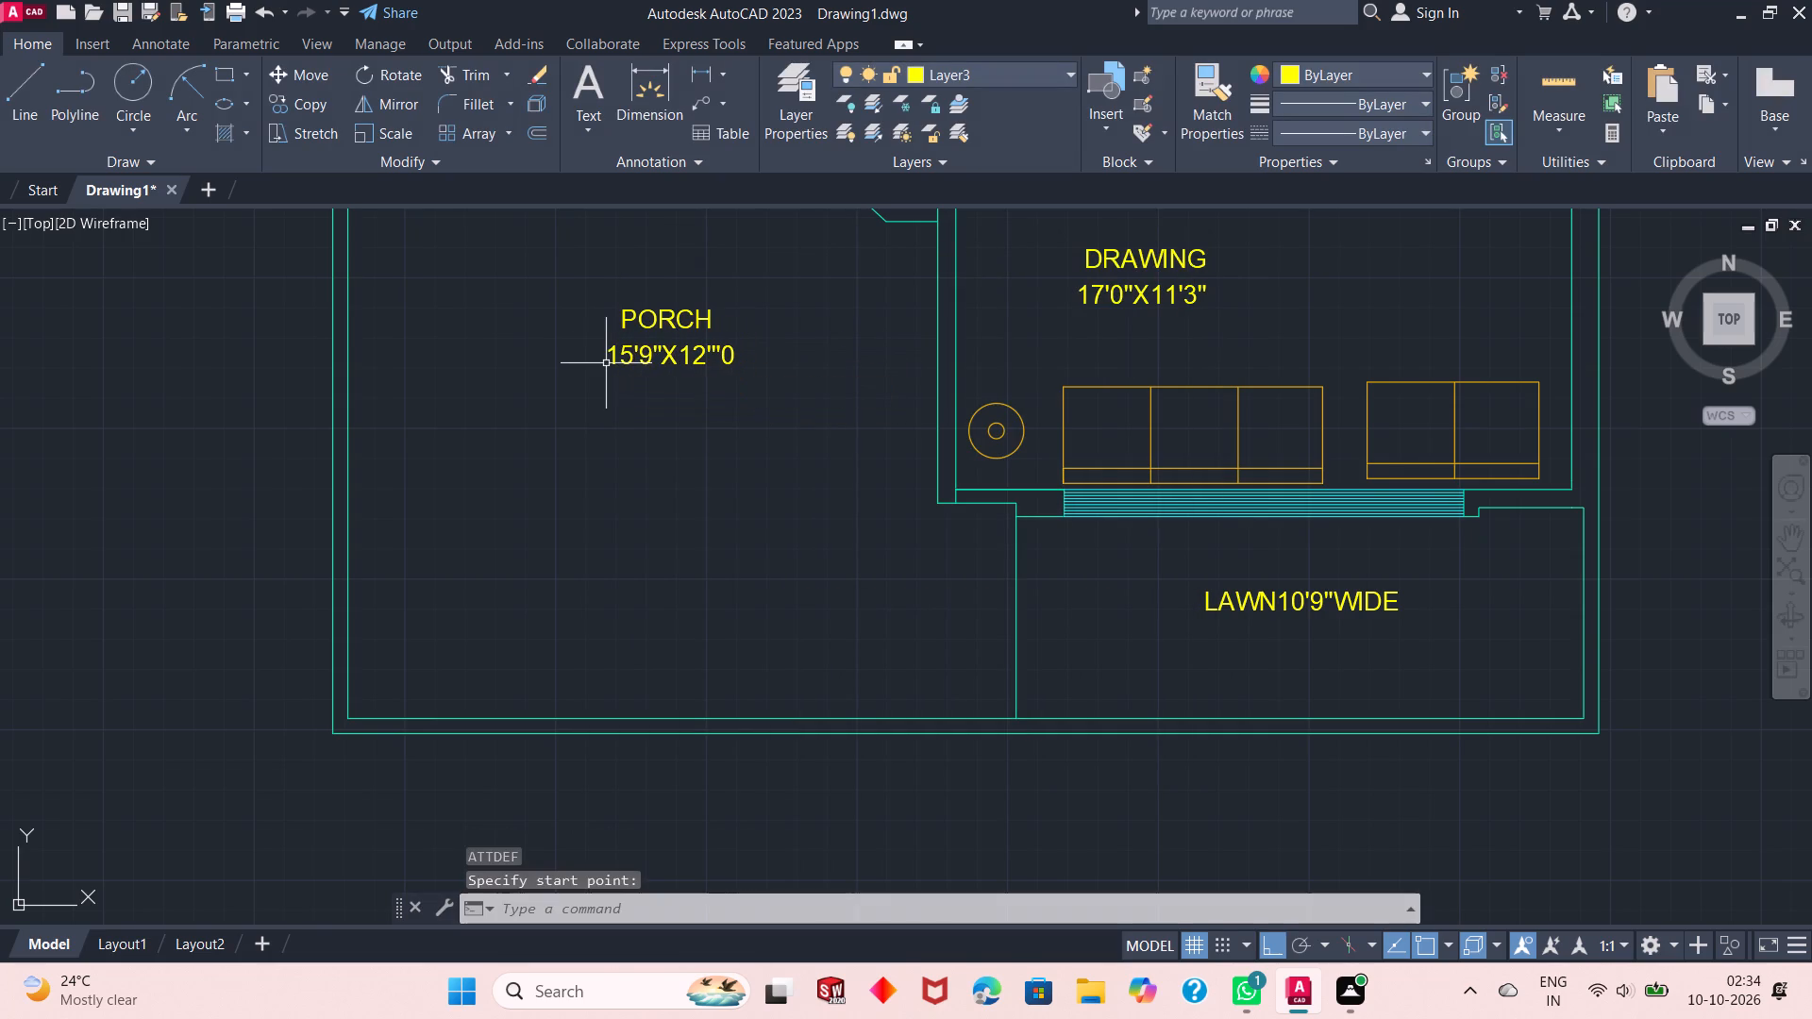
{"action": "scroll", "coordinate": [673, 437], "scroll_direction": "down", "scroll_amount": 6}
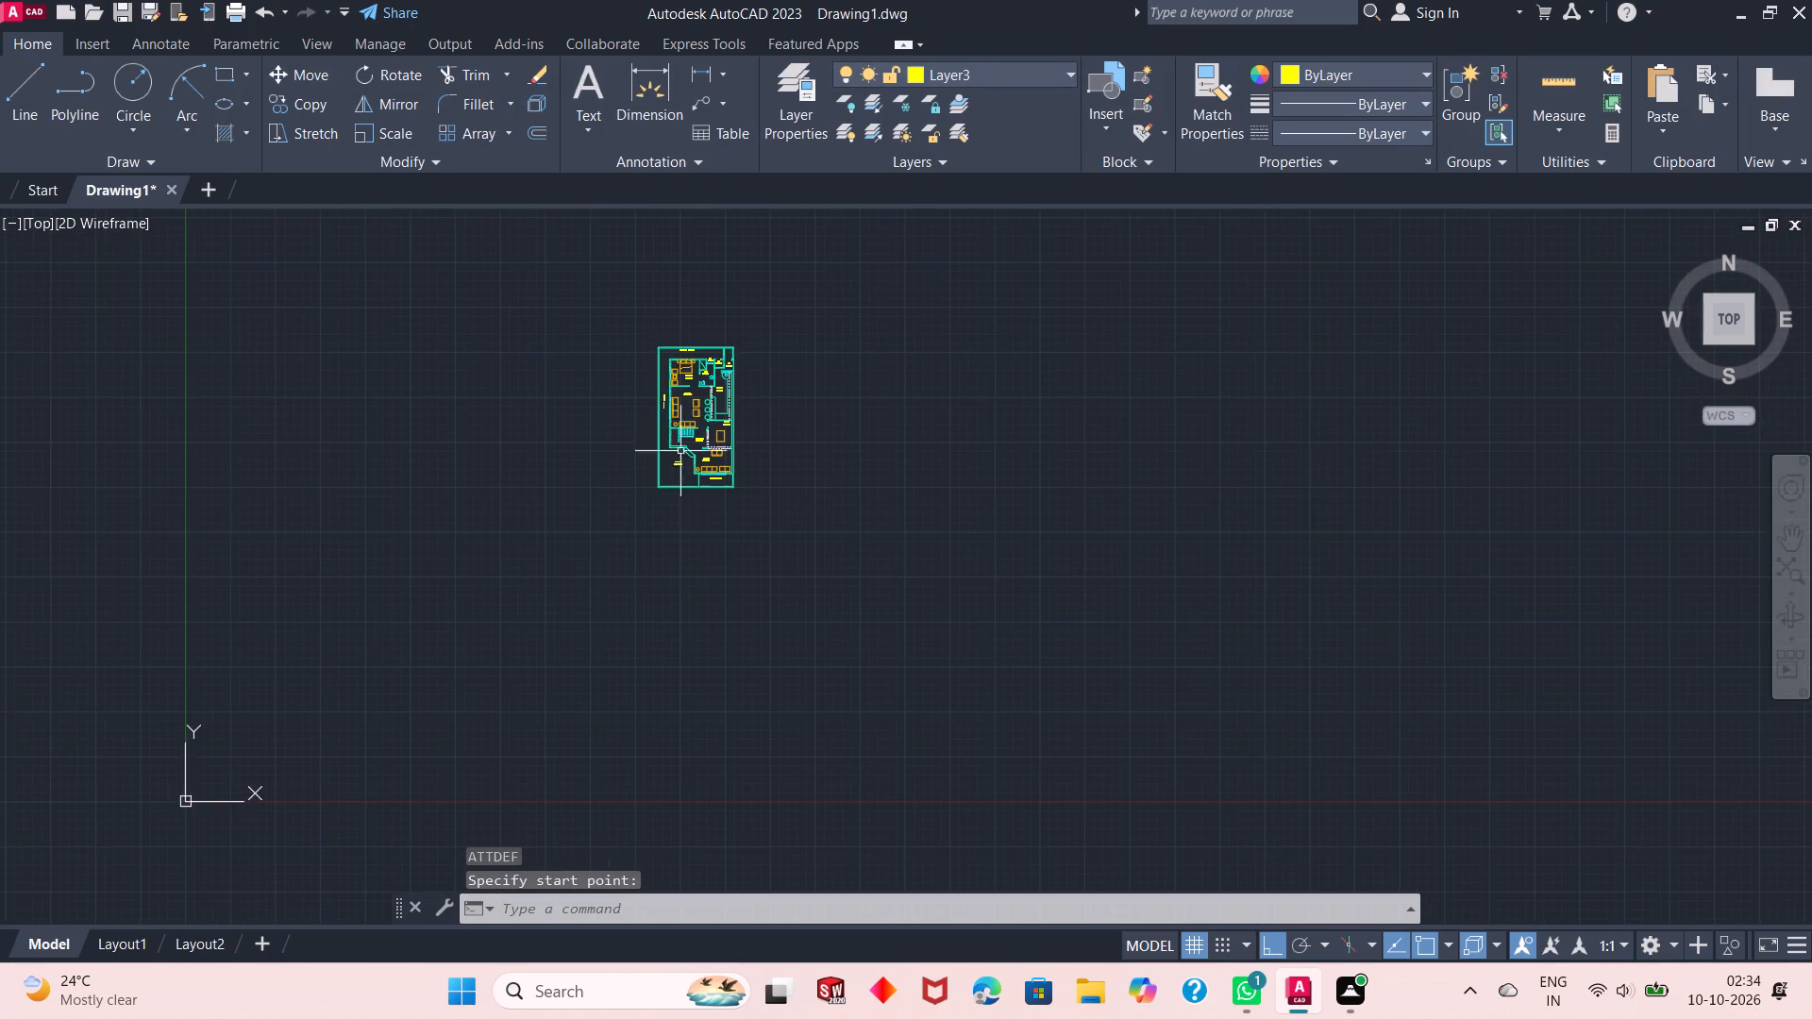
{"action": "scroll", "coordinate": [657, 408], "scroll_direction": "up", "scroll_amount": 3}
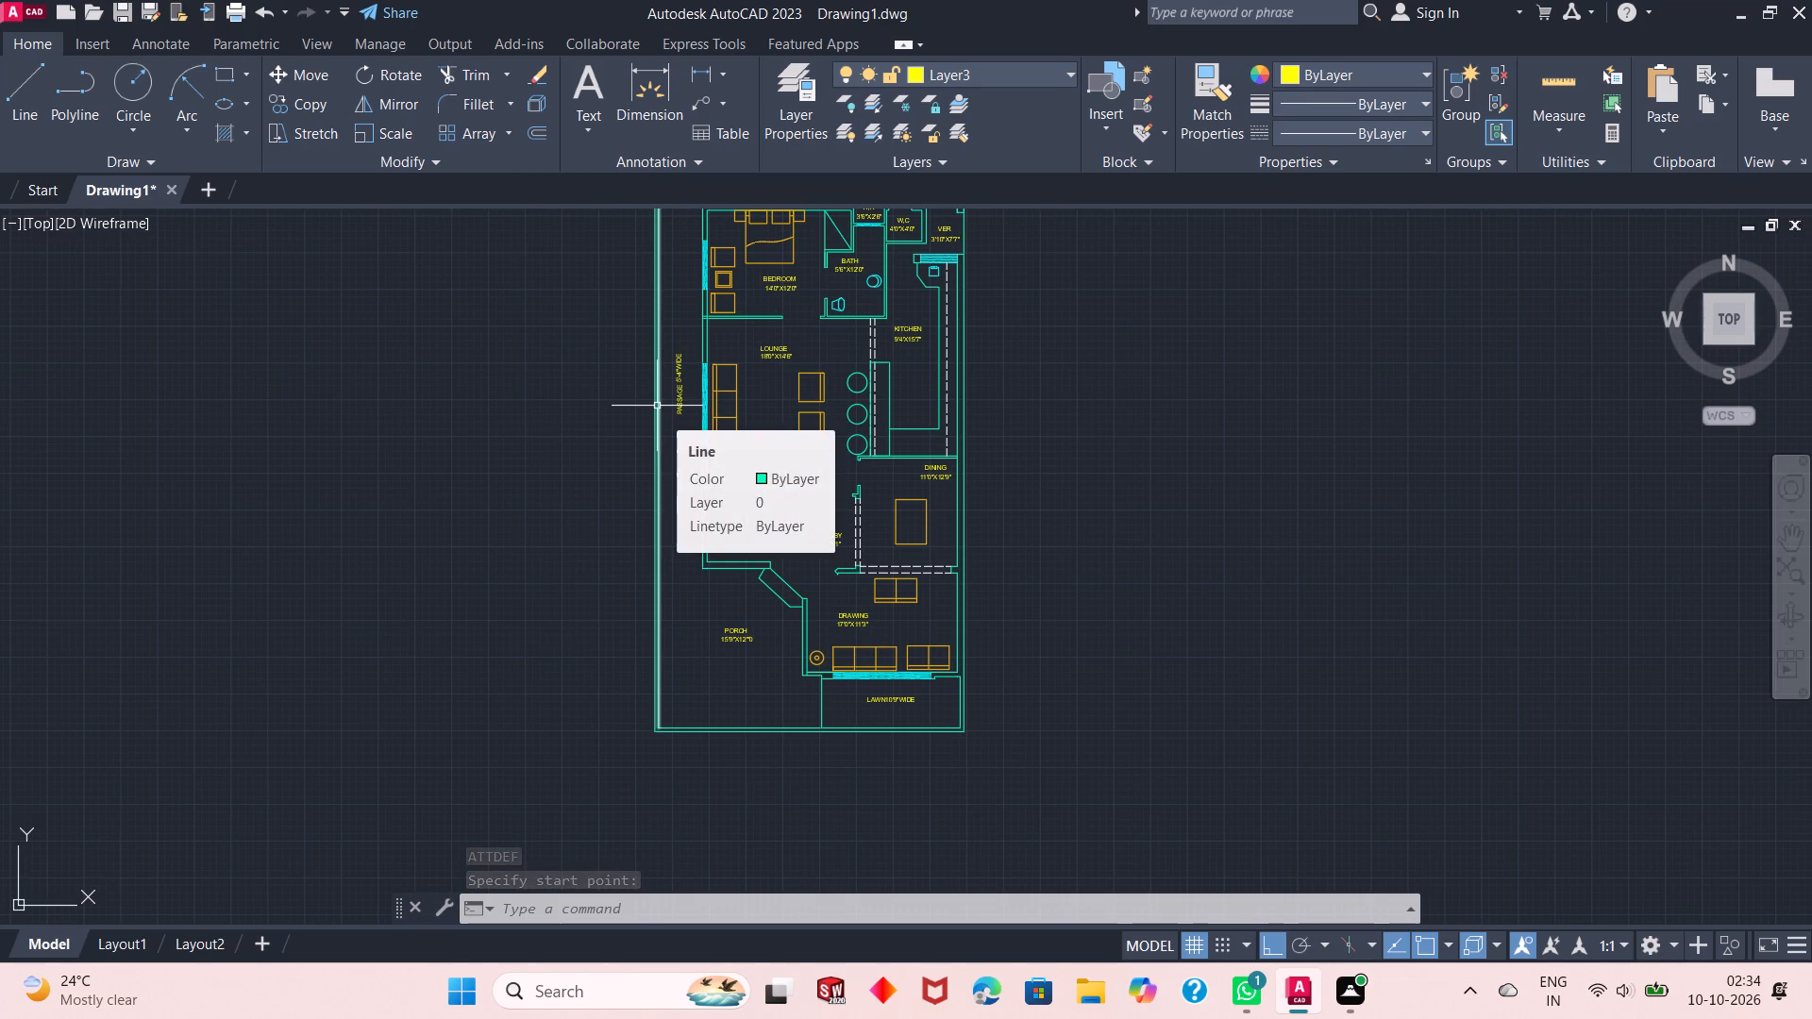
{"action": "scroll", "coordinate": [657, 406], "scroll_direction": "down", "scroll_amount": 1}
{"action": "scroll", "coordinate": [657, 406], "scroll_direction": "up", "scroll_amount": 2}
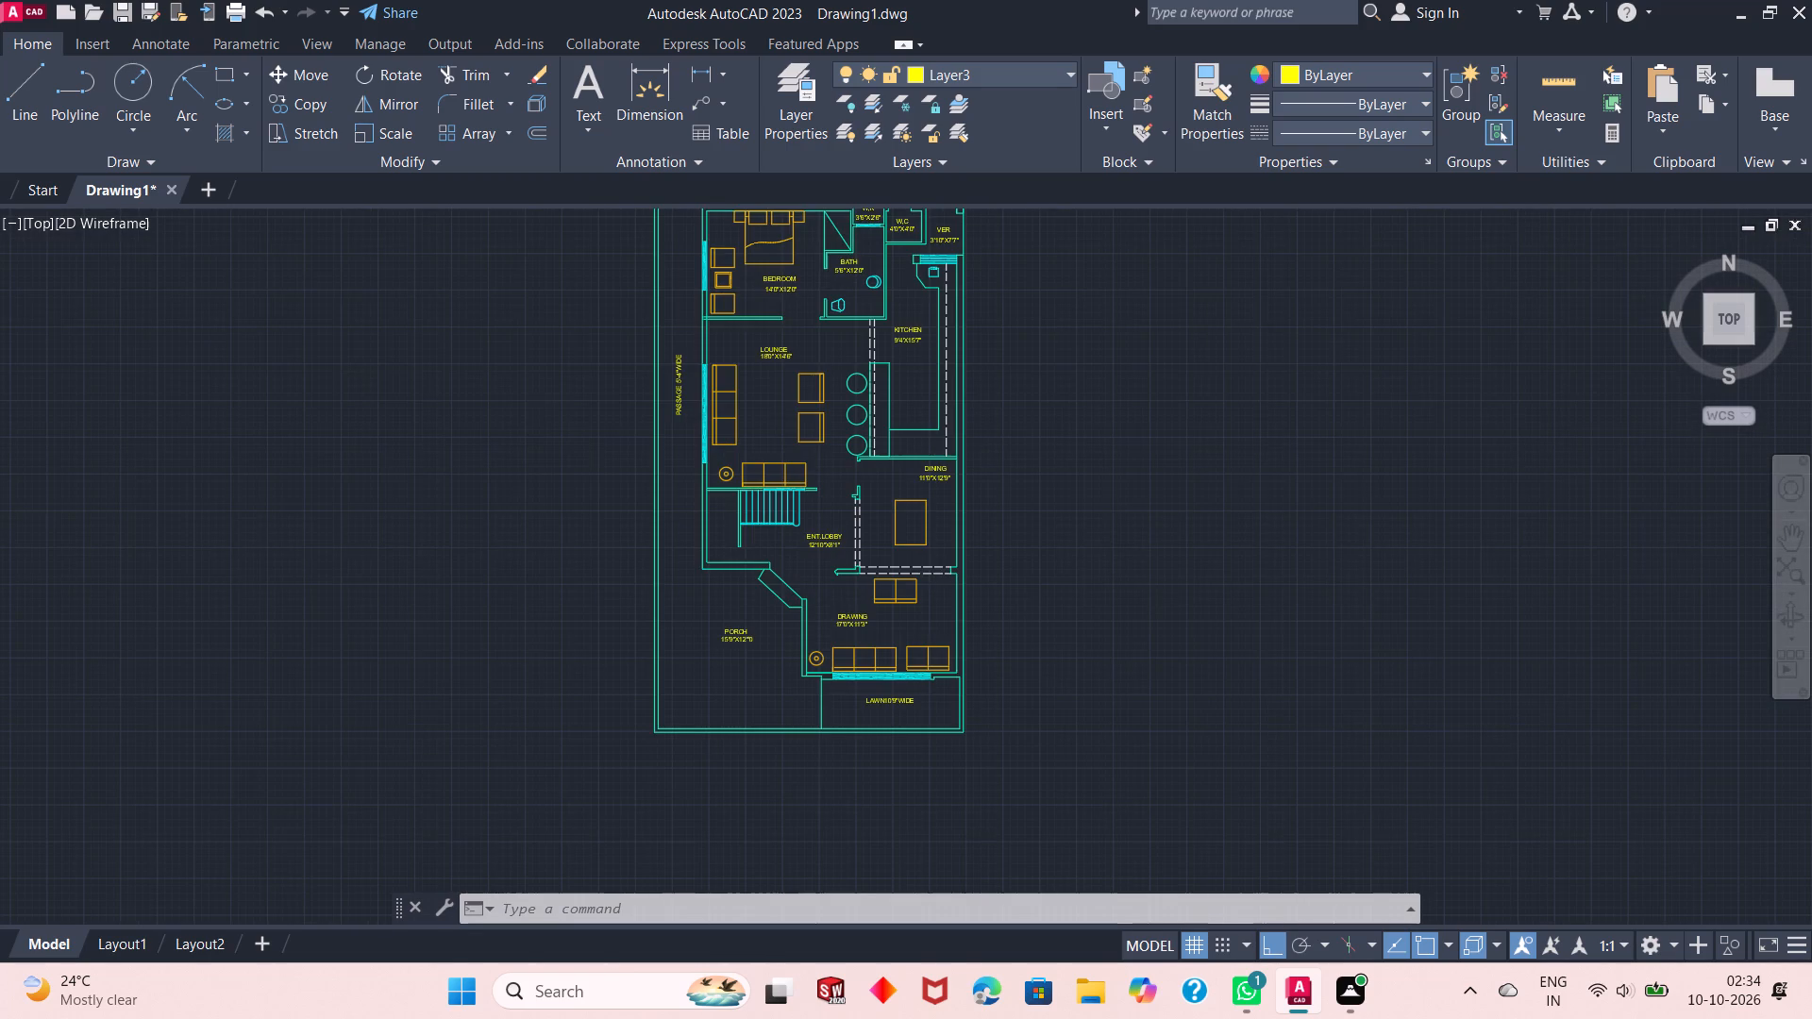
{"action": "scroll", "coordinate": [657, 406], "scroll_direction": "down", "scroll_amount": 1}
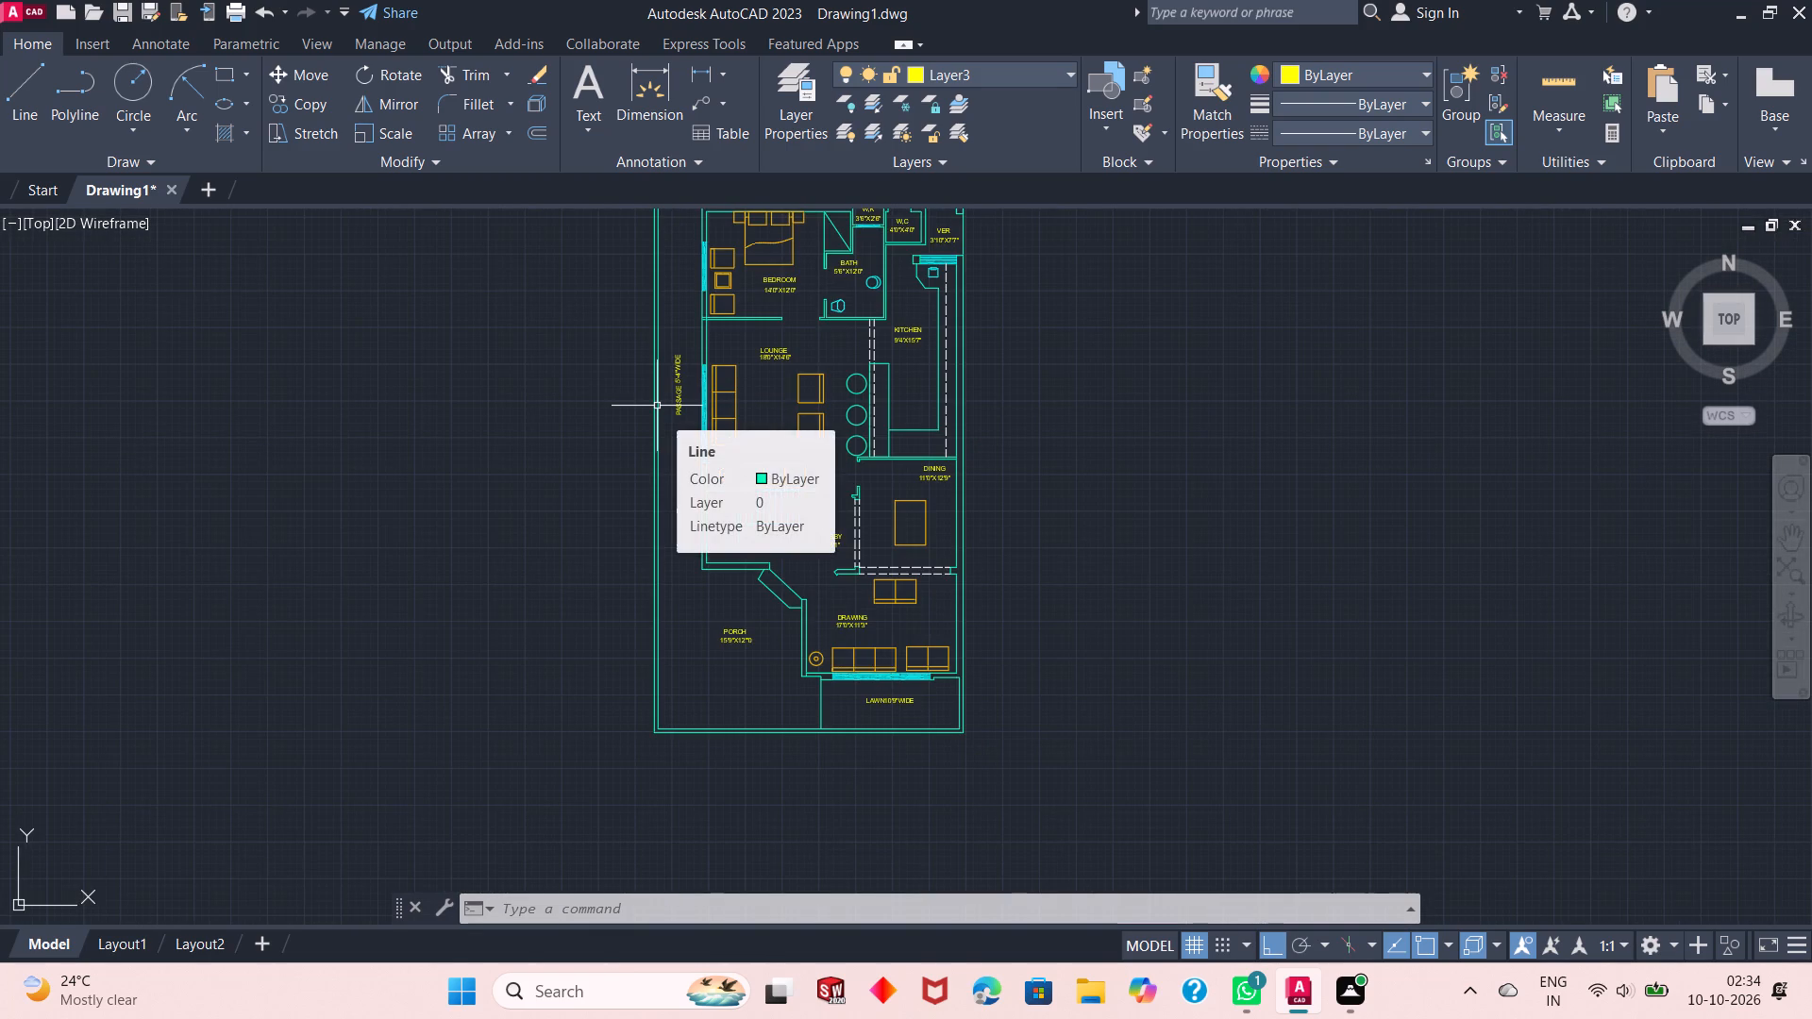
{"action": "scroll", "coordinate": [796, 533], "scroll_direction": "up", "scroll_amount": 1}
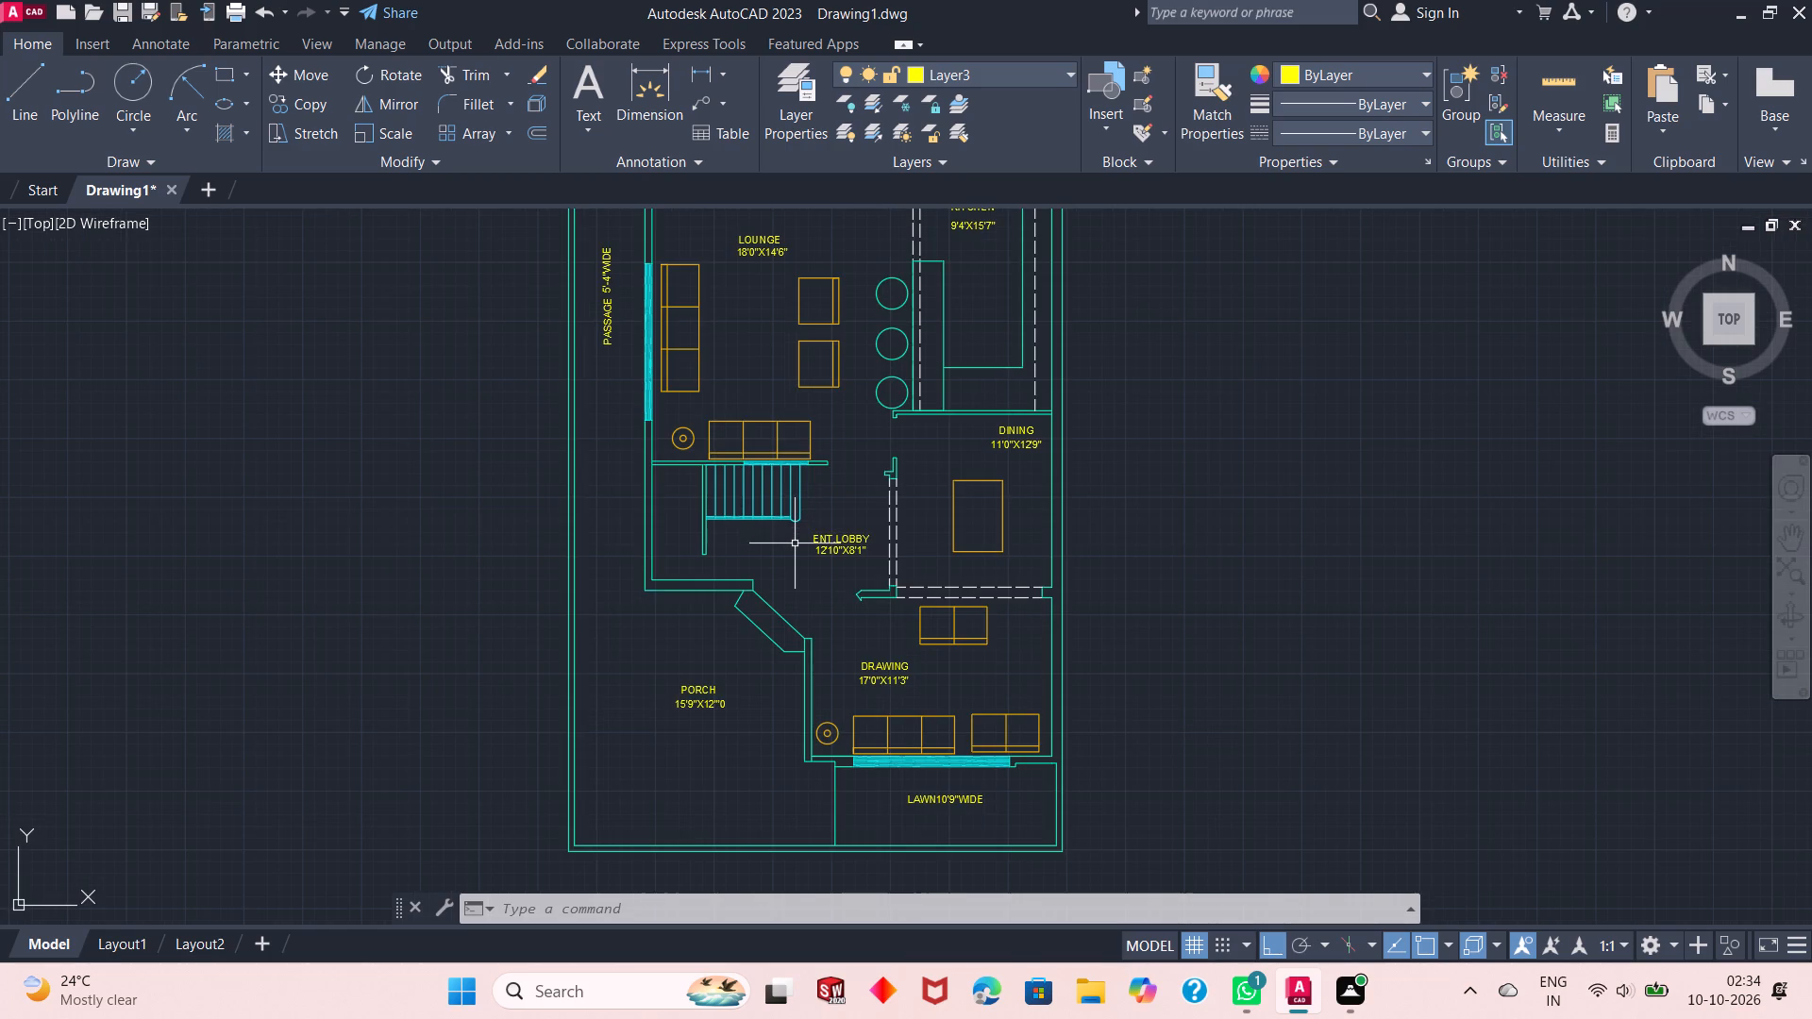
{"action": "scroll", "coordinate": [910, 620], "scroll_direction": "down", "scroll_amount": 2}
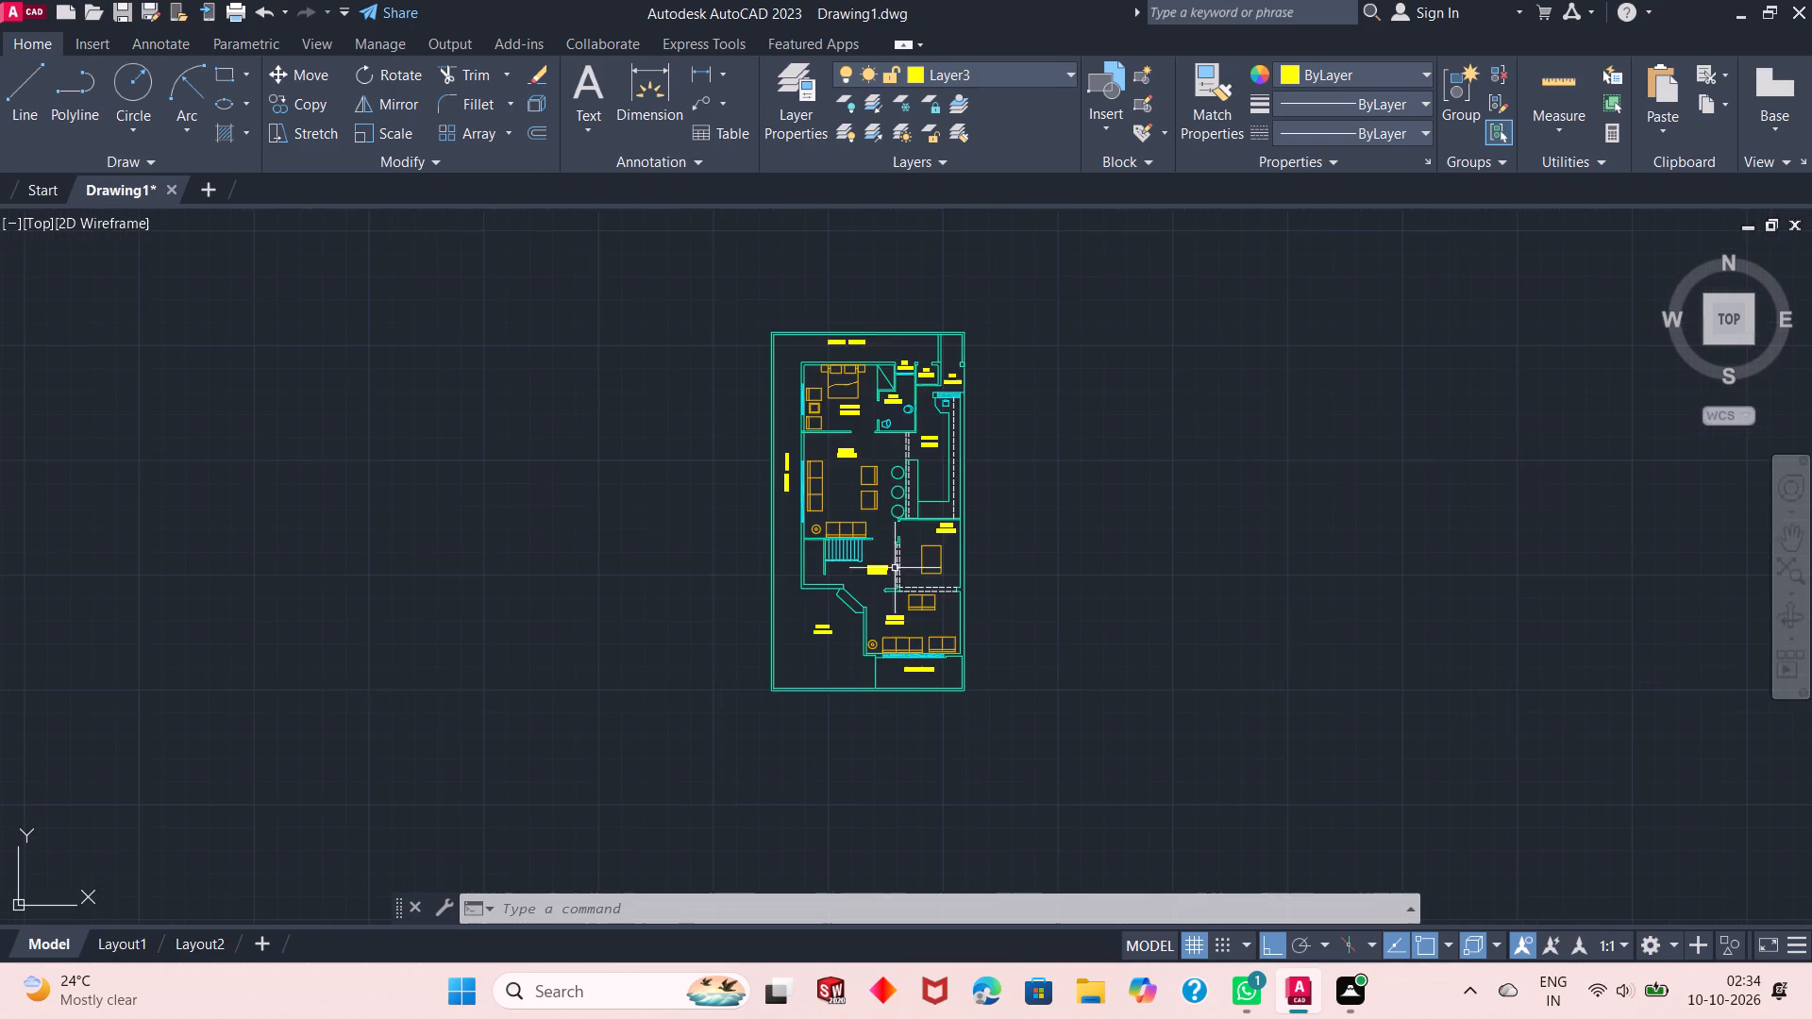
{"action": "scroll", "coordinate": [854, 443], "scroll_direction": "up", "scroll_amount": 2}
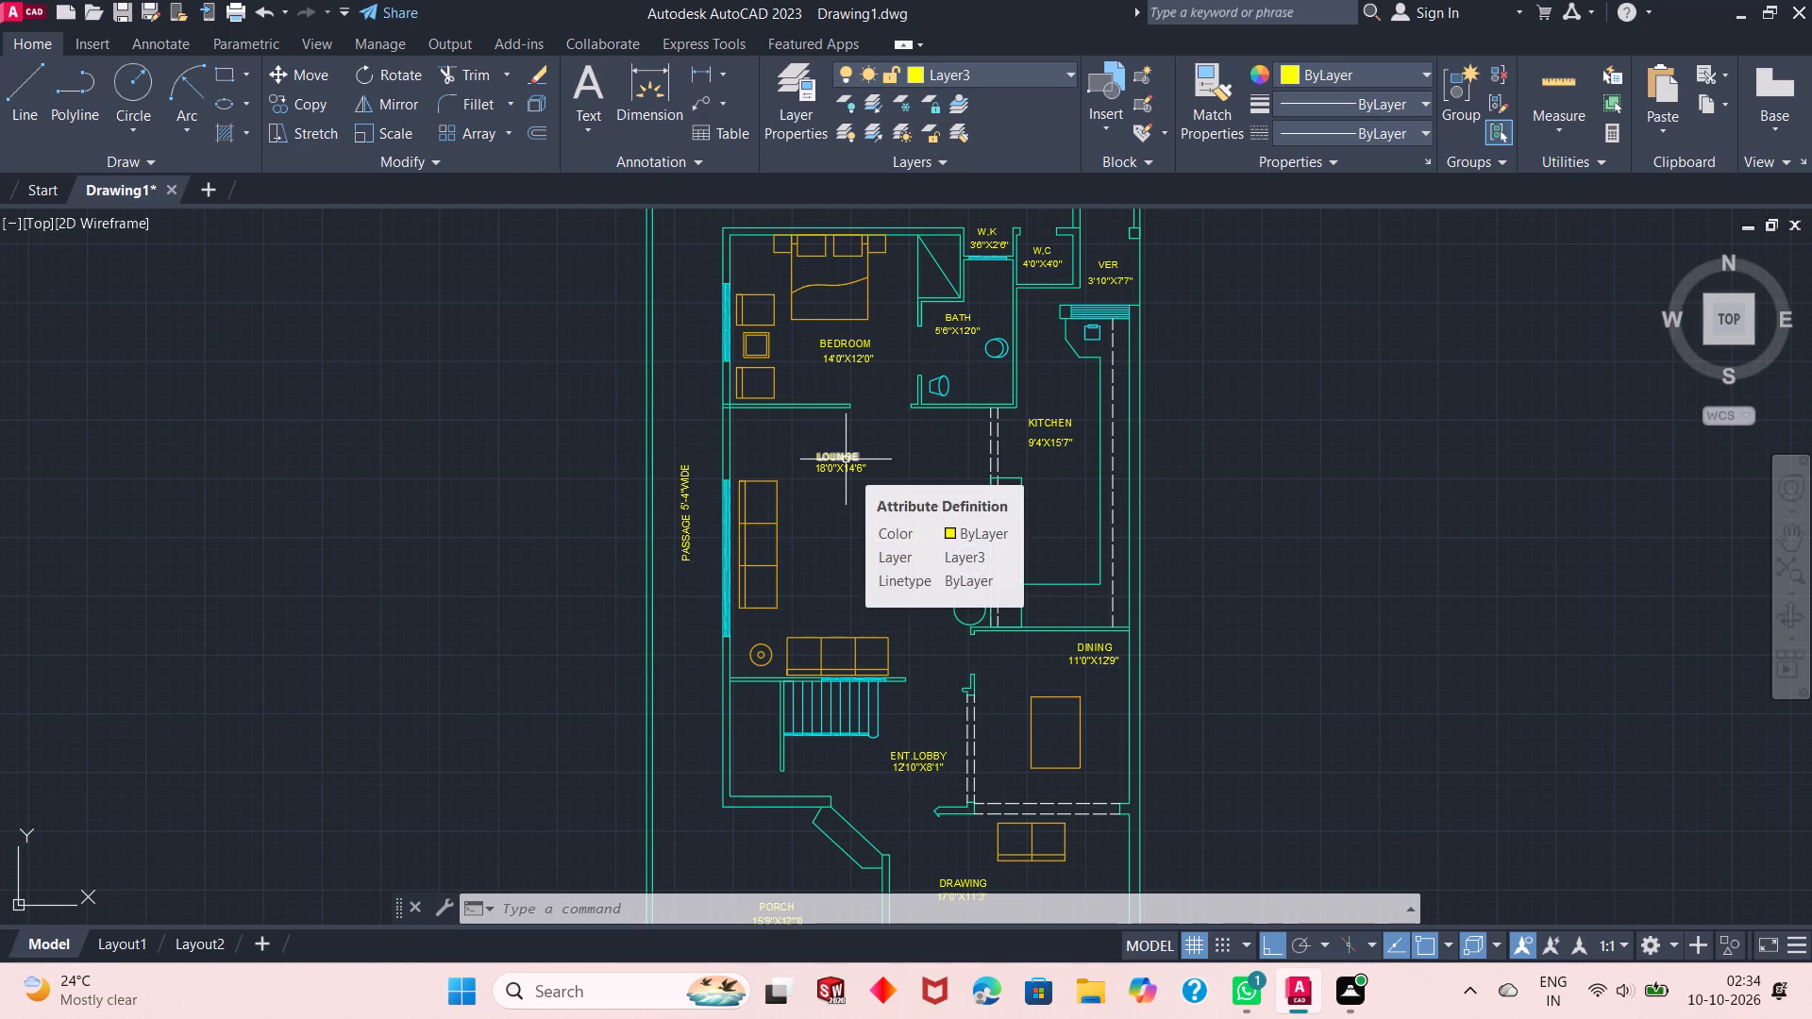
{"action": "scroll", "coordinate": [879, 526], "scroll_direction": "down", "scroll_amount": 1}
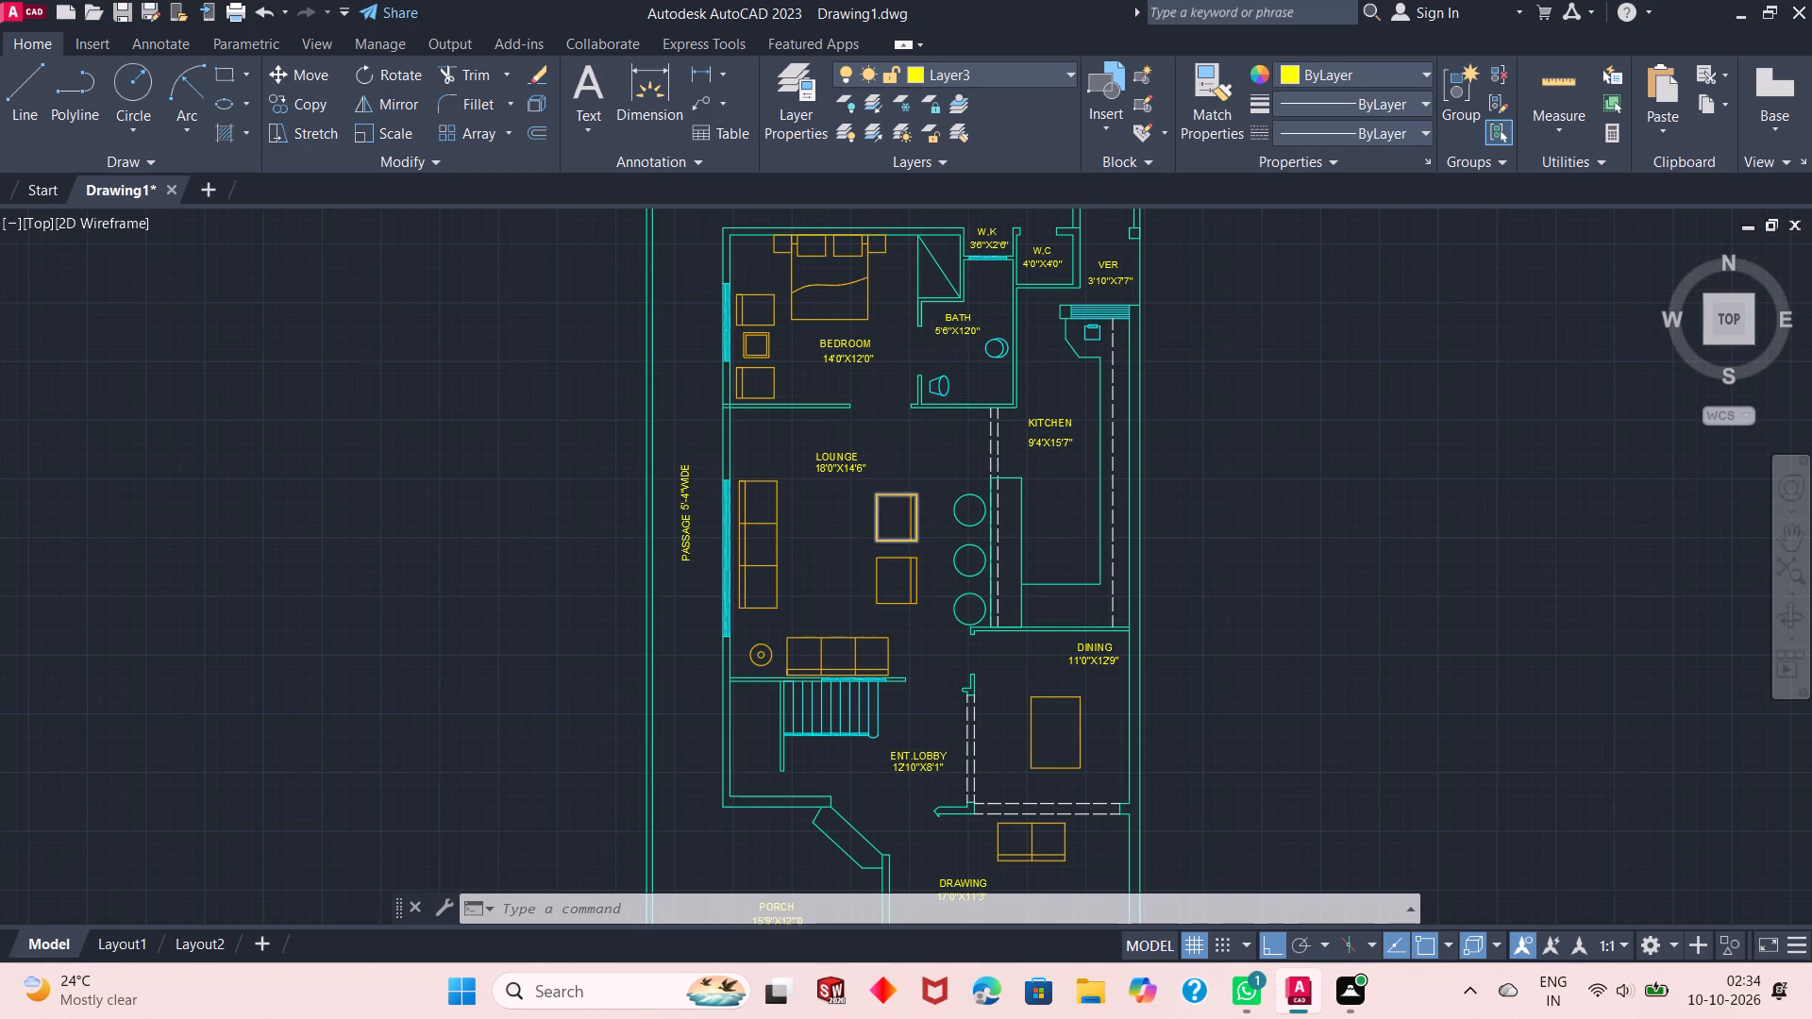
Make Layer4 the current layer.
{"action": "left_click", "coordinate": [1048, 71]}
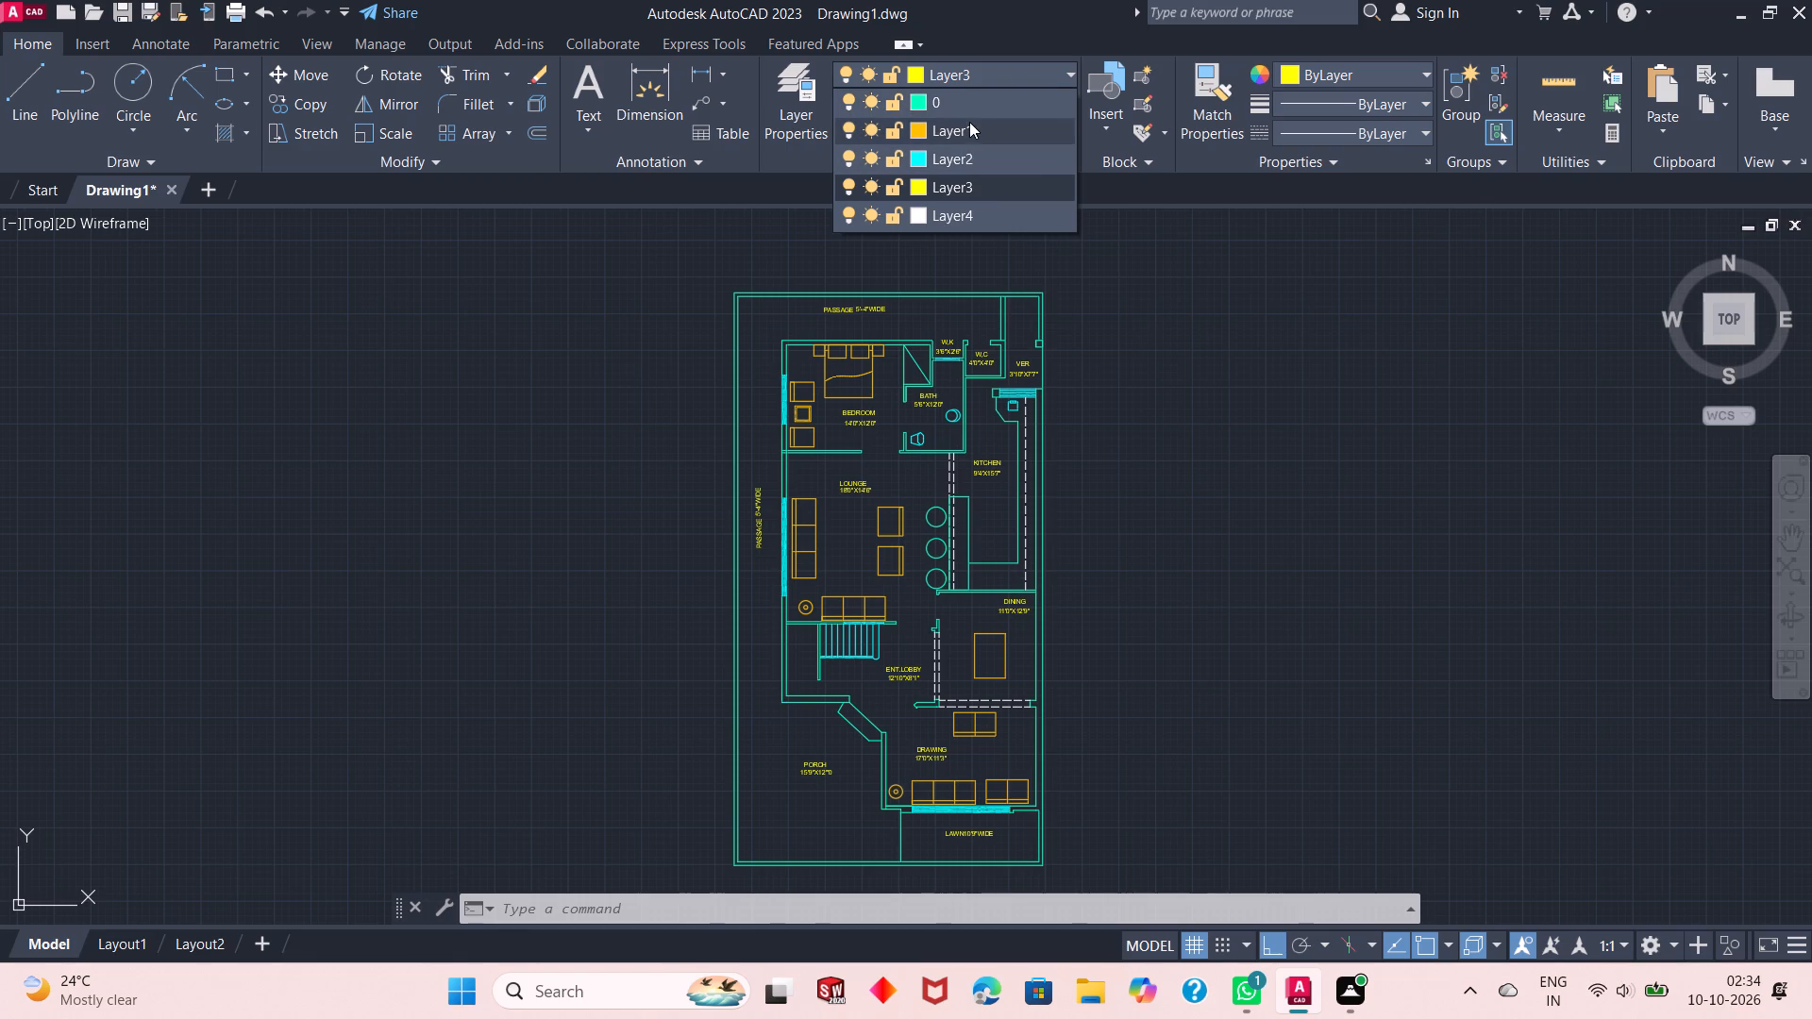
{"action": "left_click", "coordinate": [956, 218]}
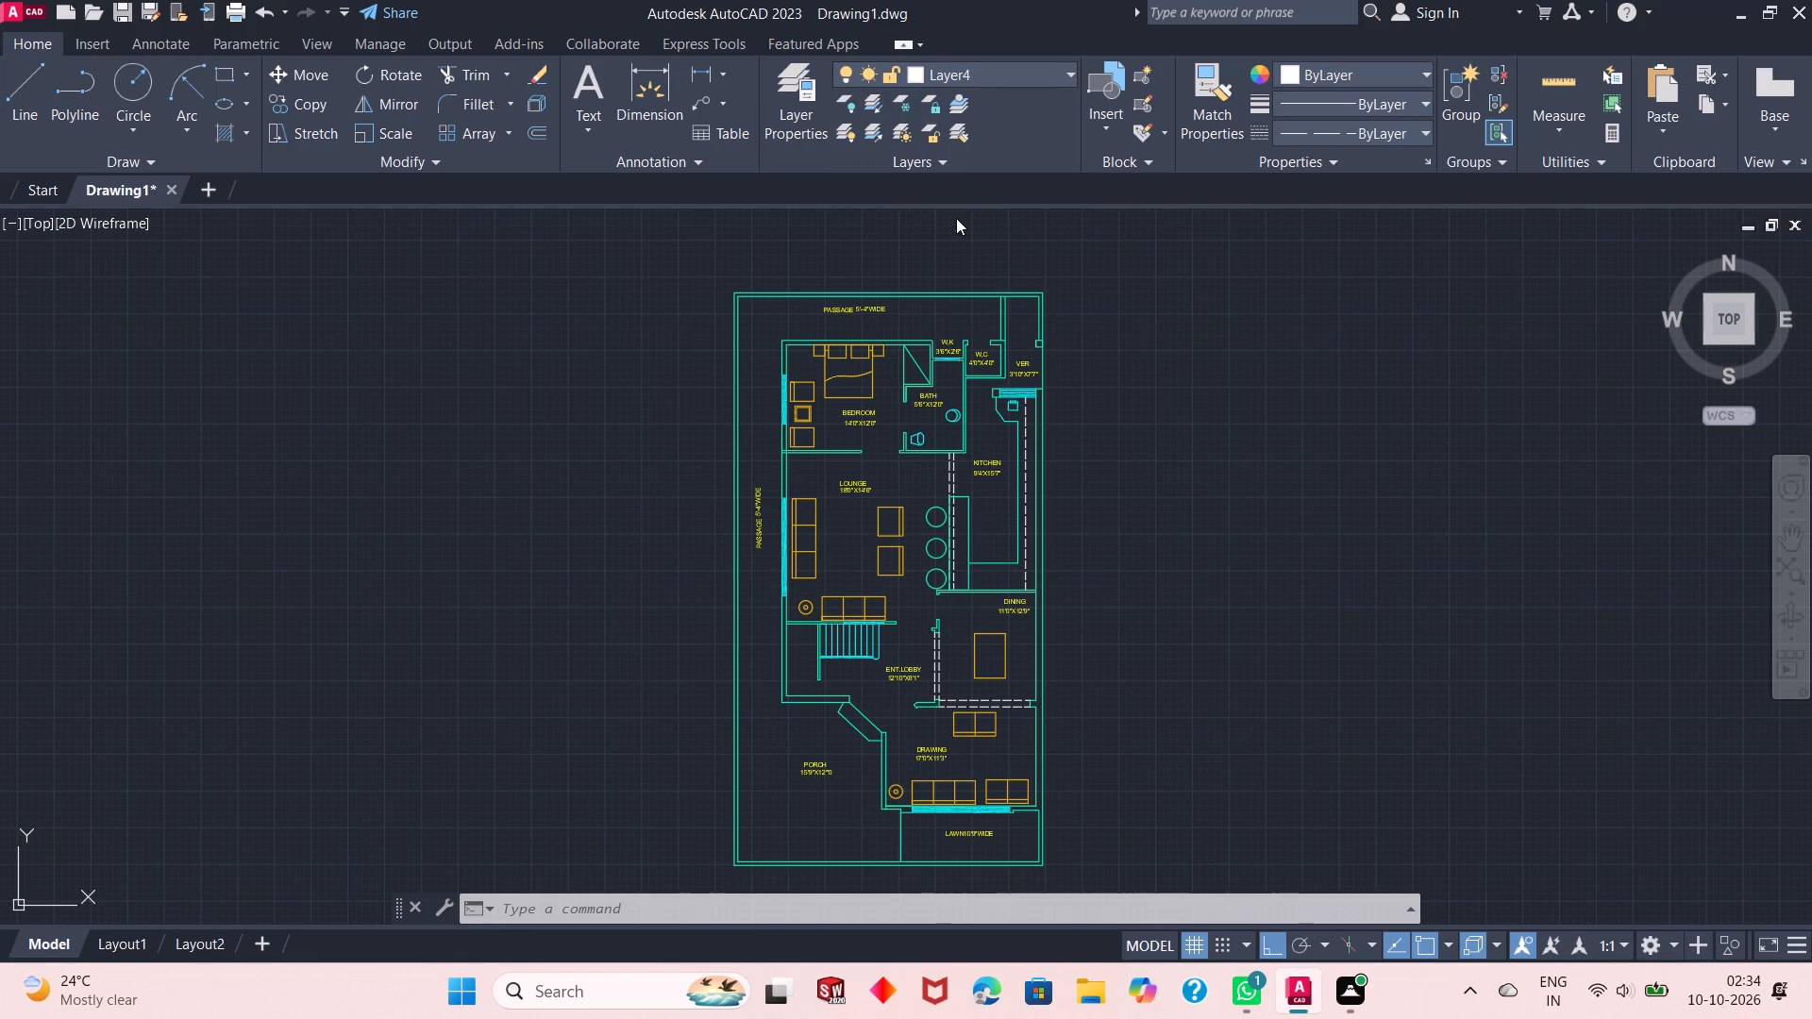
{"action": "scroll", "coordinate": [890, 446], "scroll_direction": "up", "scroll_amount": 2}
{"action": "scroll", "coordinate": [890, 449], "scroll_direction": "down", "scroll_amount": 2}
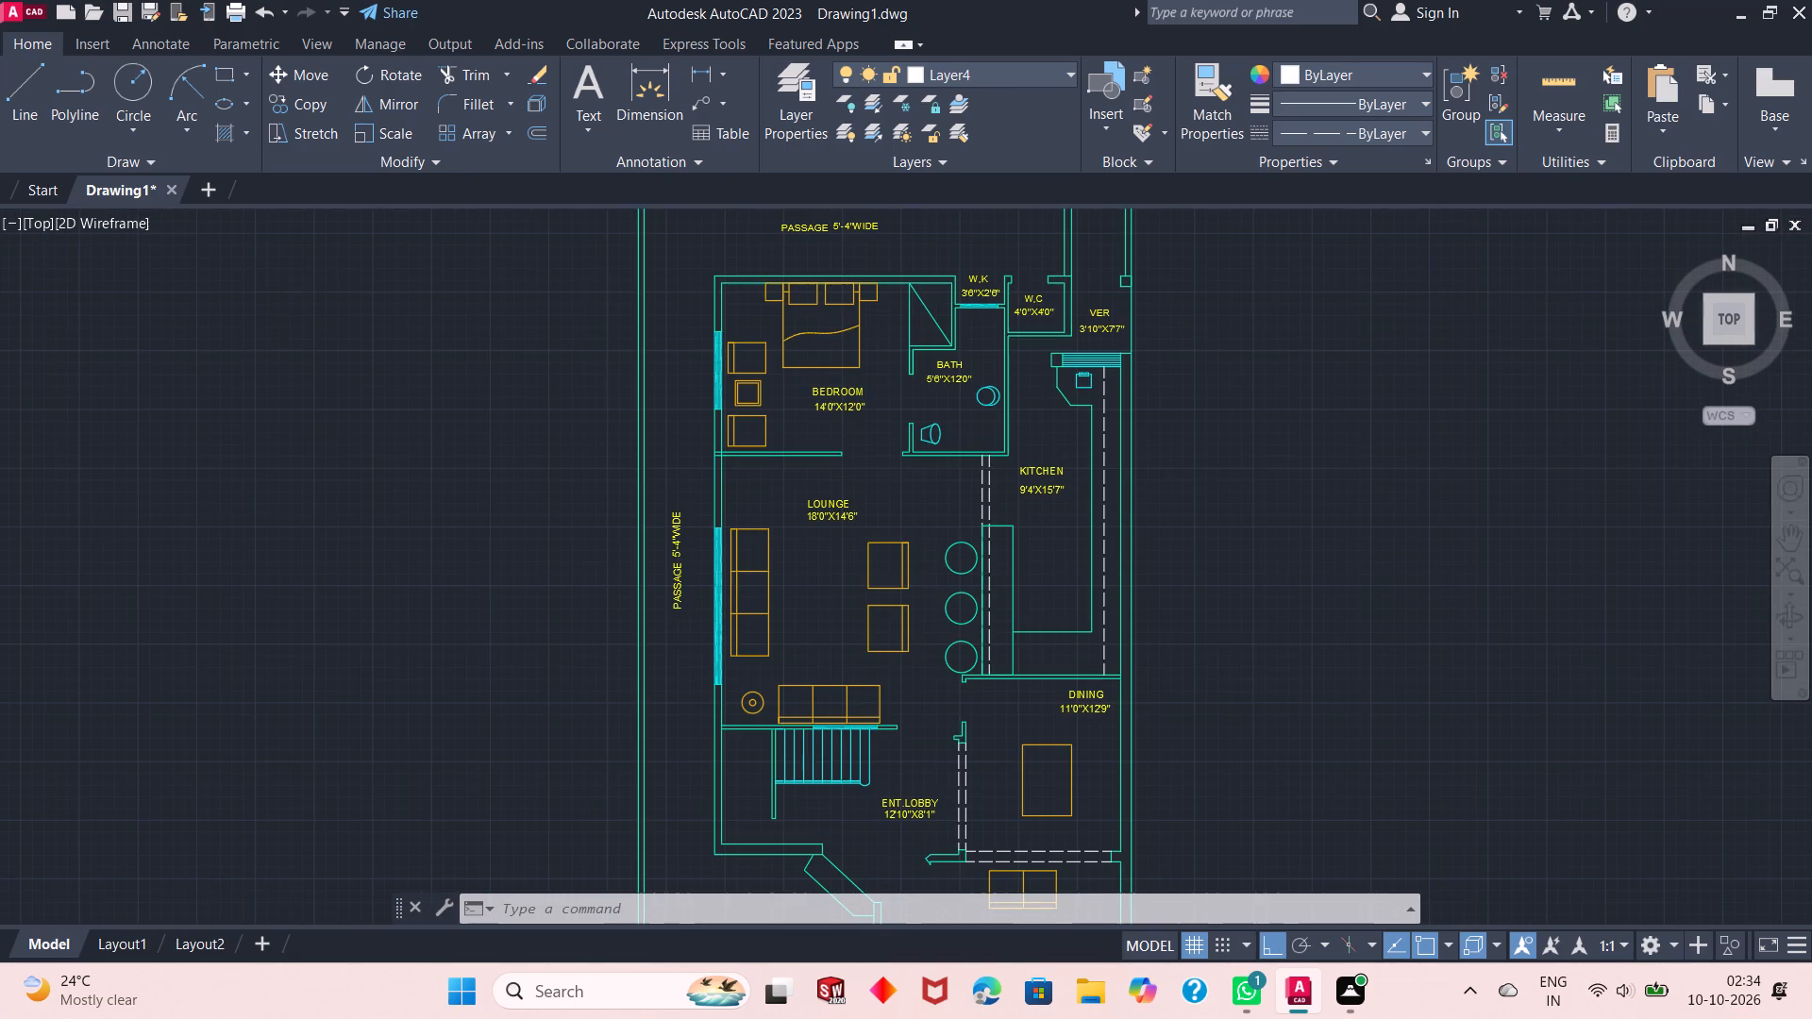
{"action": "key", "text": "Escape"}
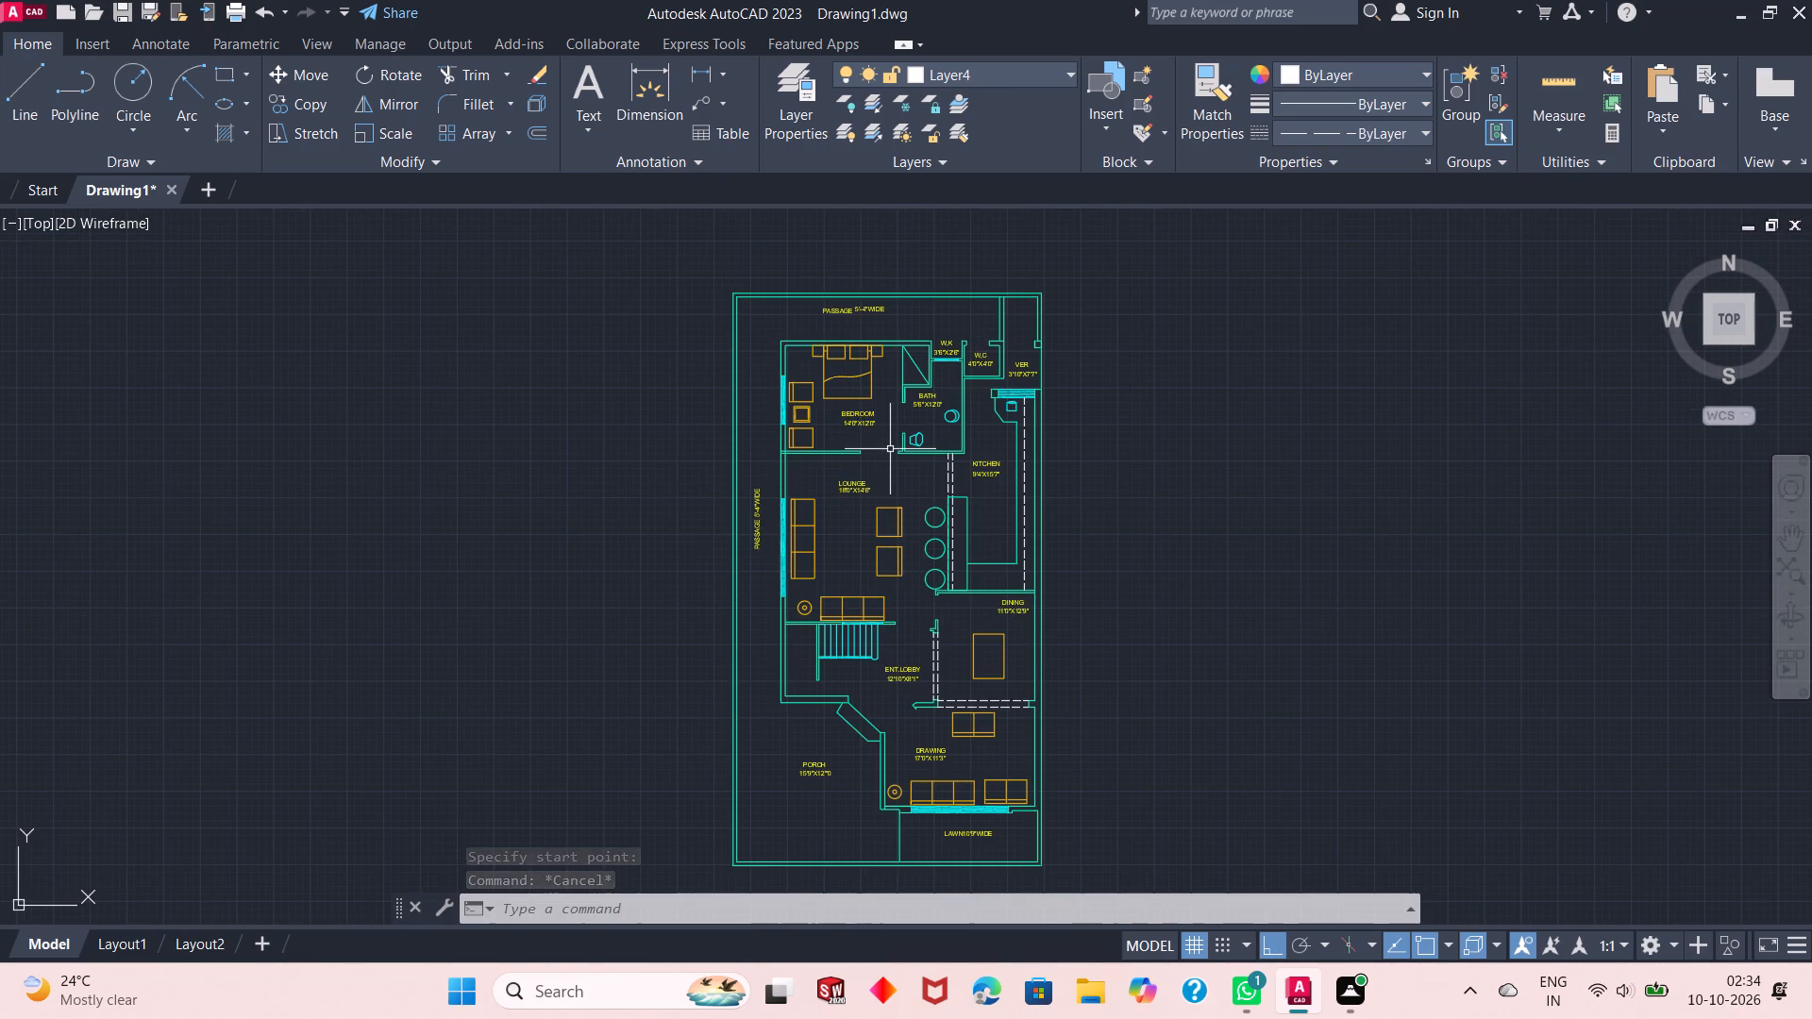
Make Layer3 the current layer.
{"action": "left_click", "coordinate": [998, 79]}
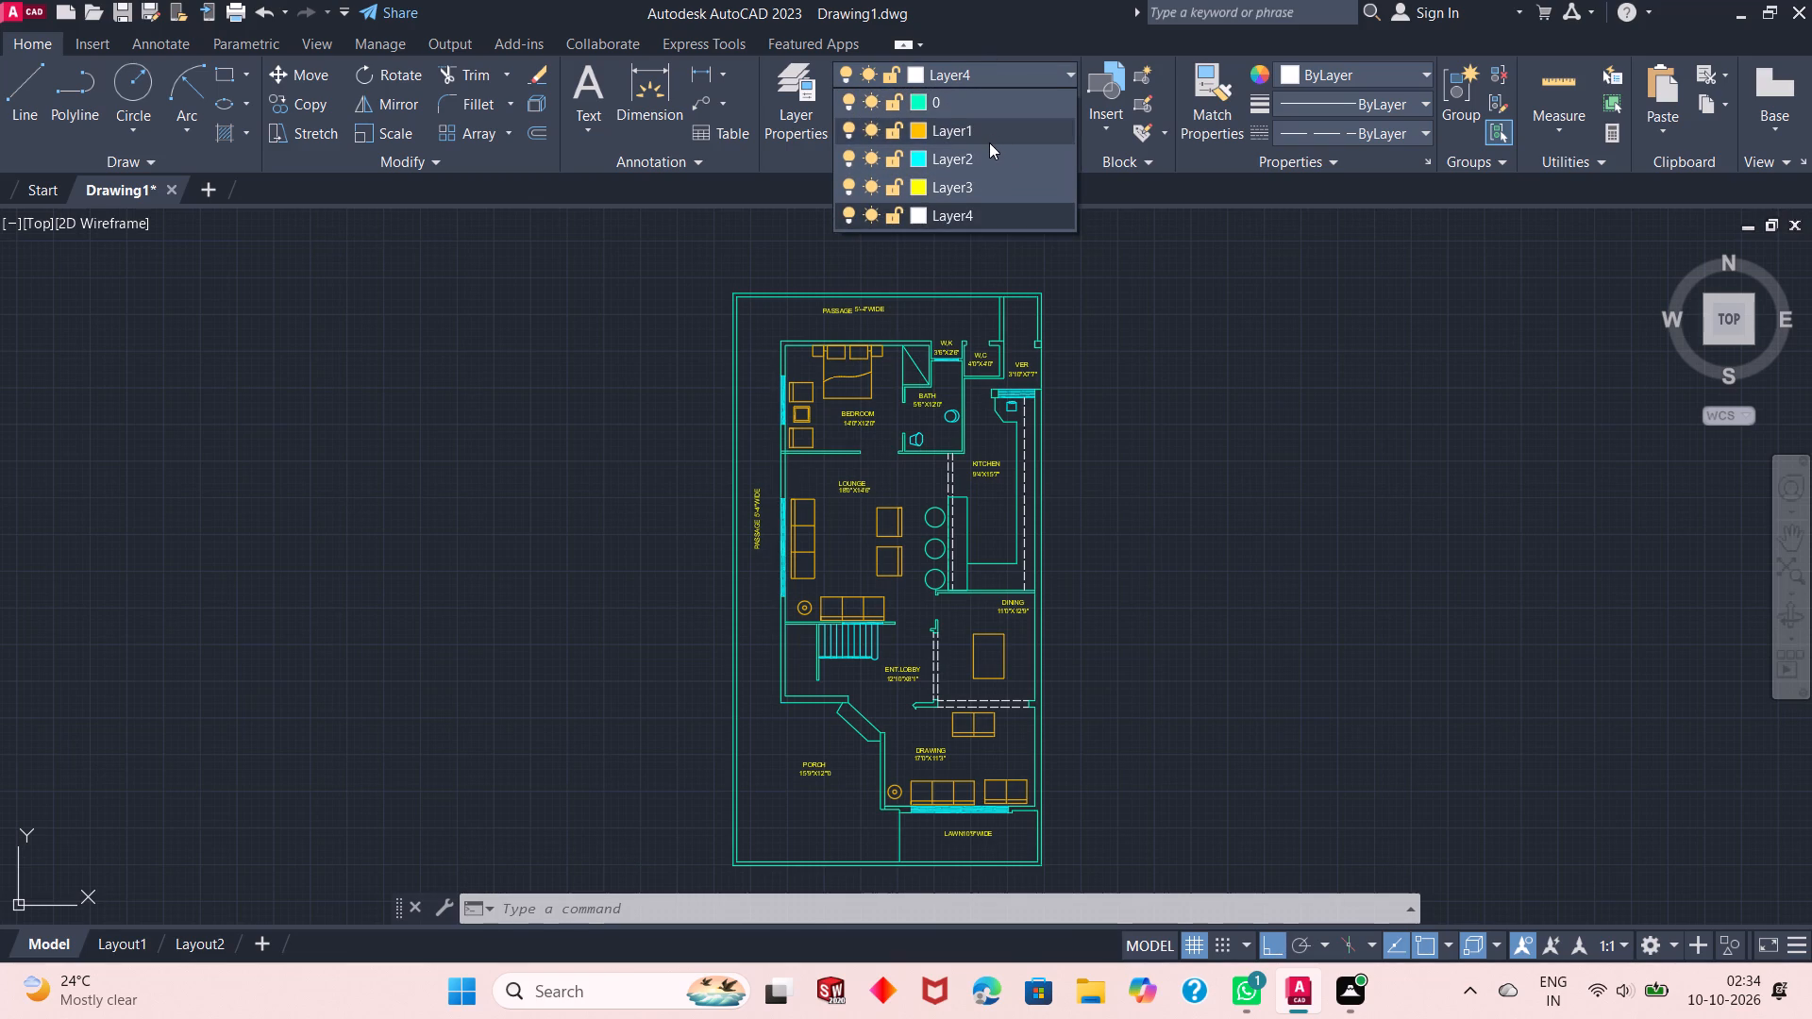
{"action": "left_click", "coordinate": [965, 193]}
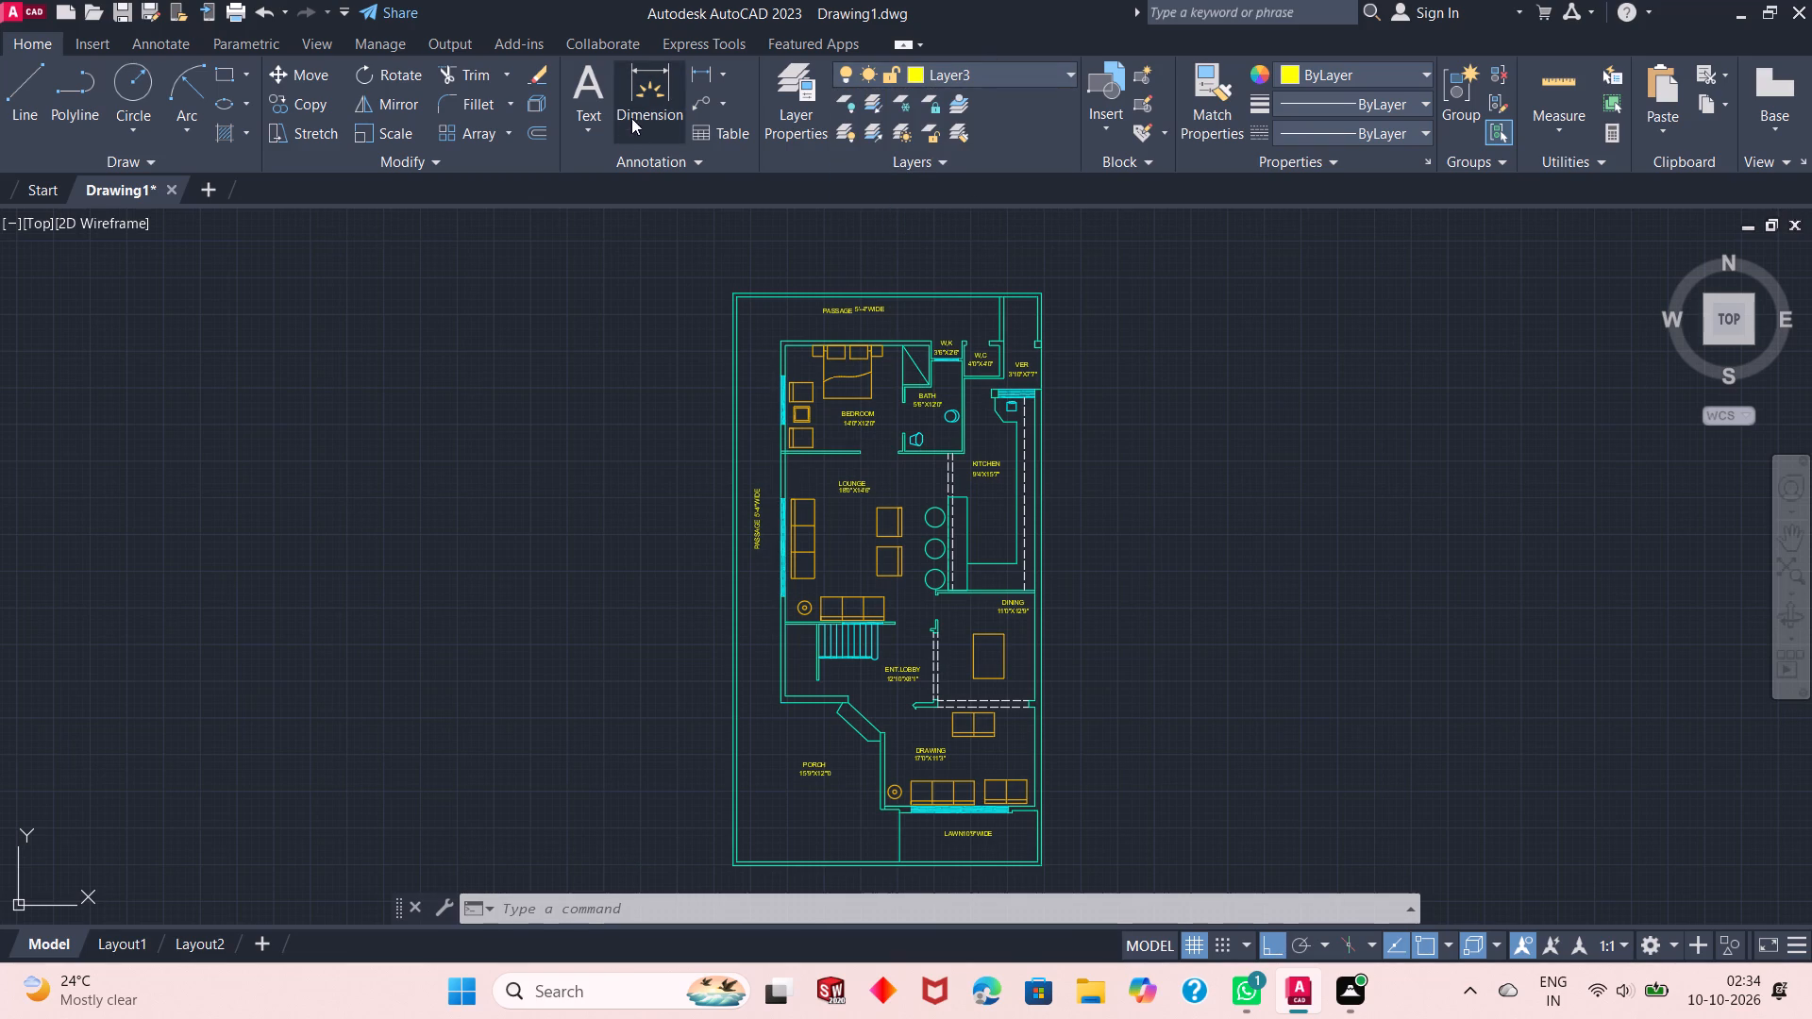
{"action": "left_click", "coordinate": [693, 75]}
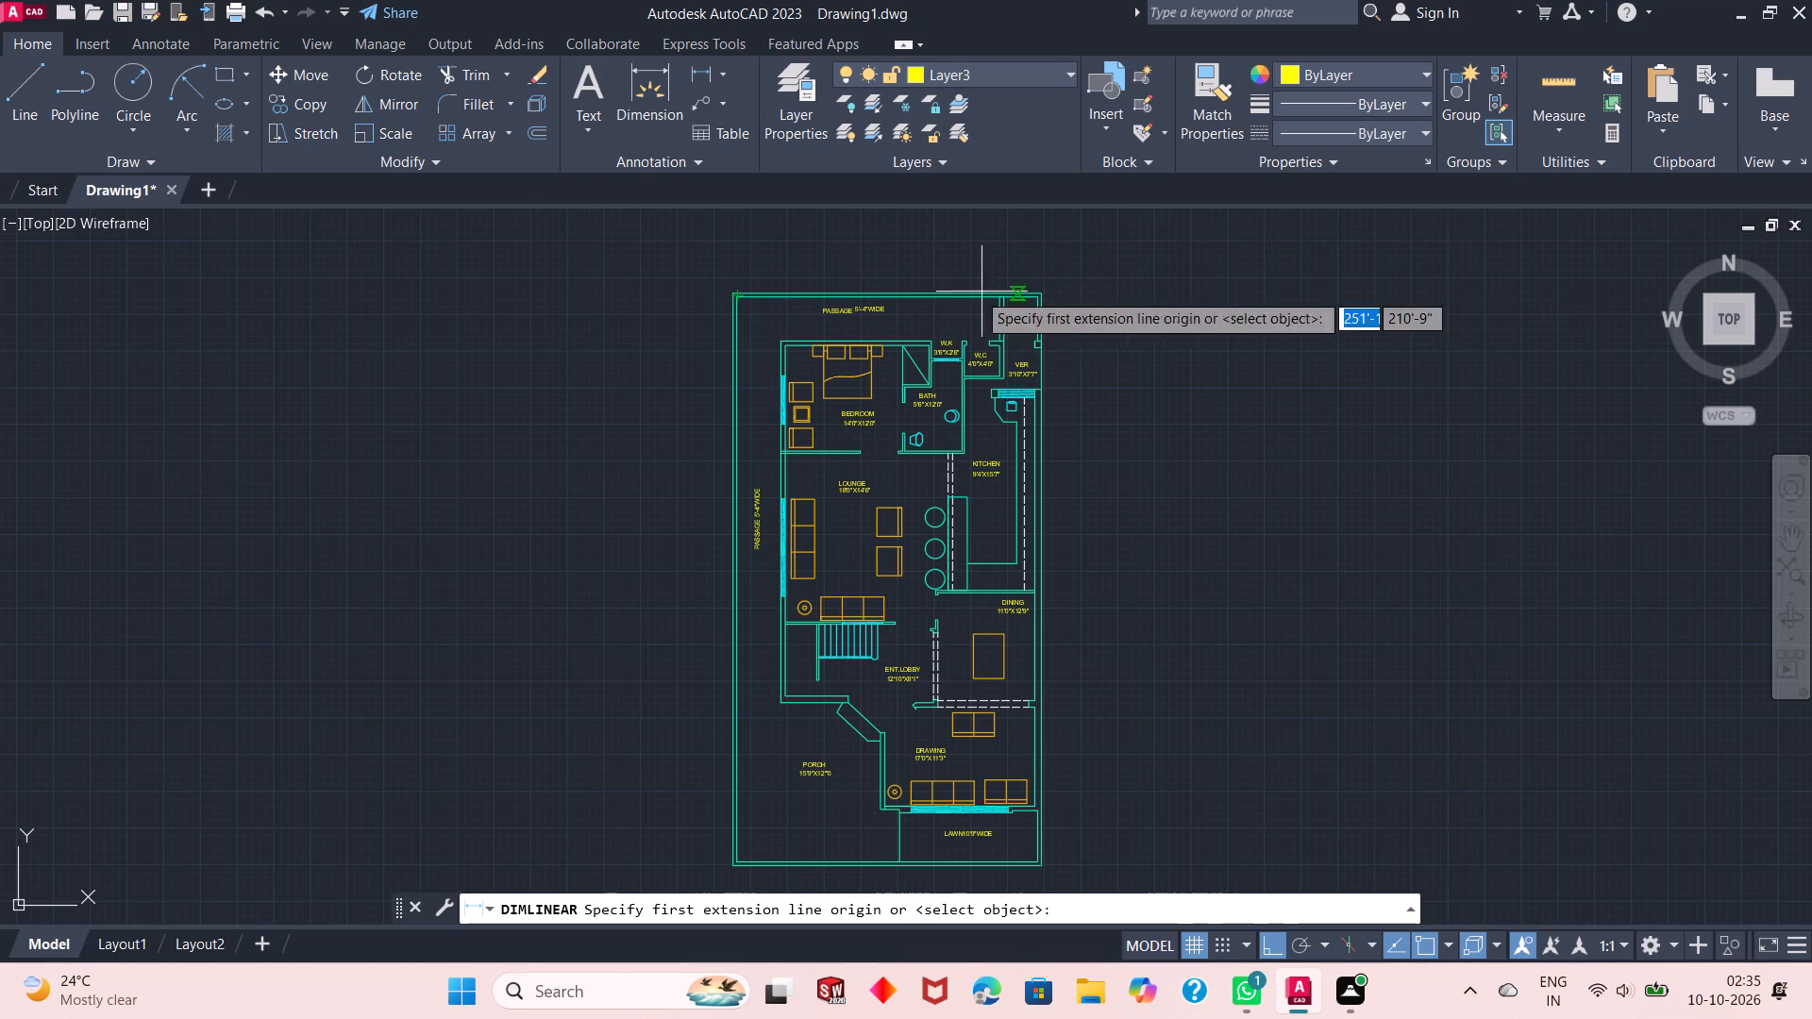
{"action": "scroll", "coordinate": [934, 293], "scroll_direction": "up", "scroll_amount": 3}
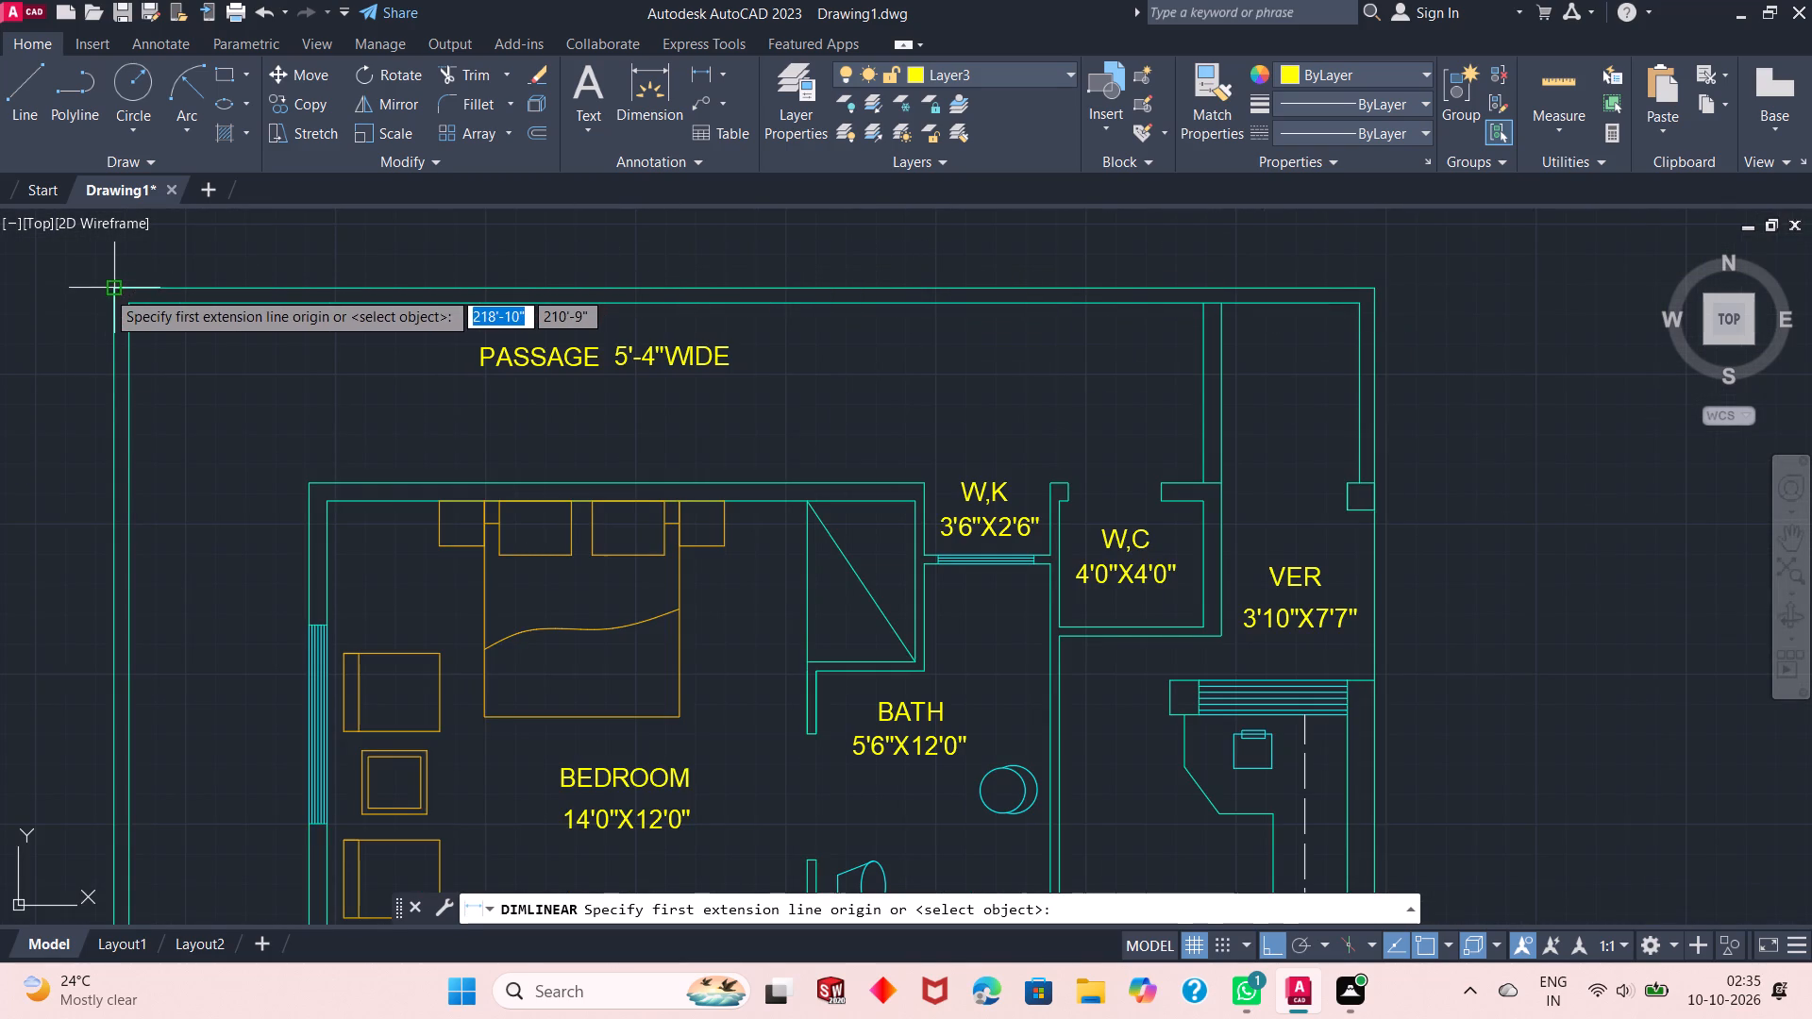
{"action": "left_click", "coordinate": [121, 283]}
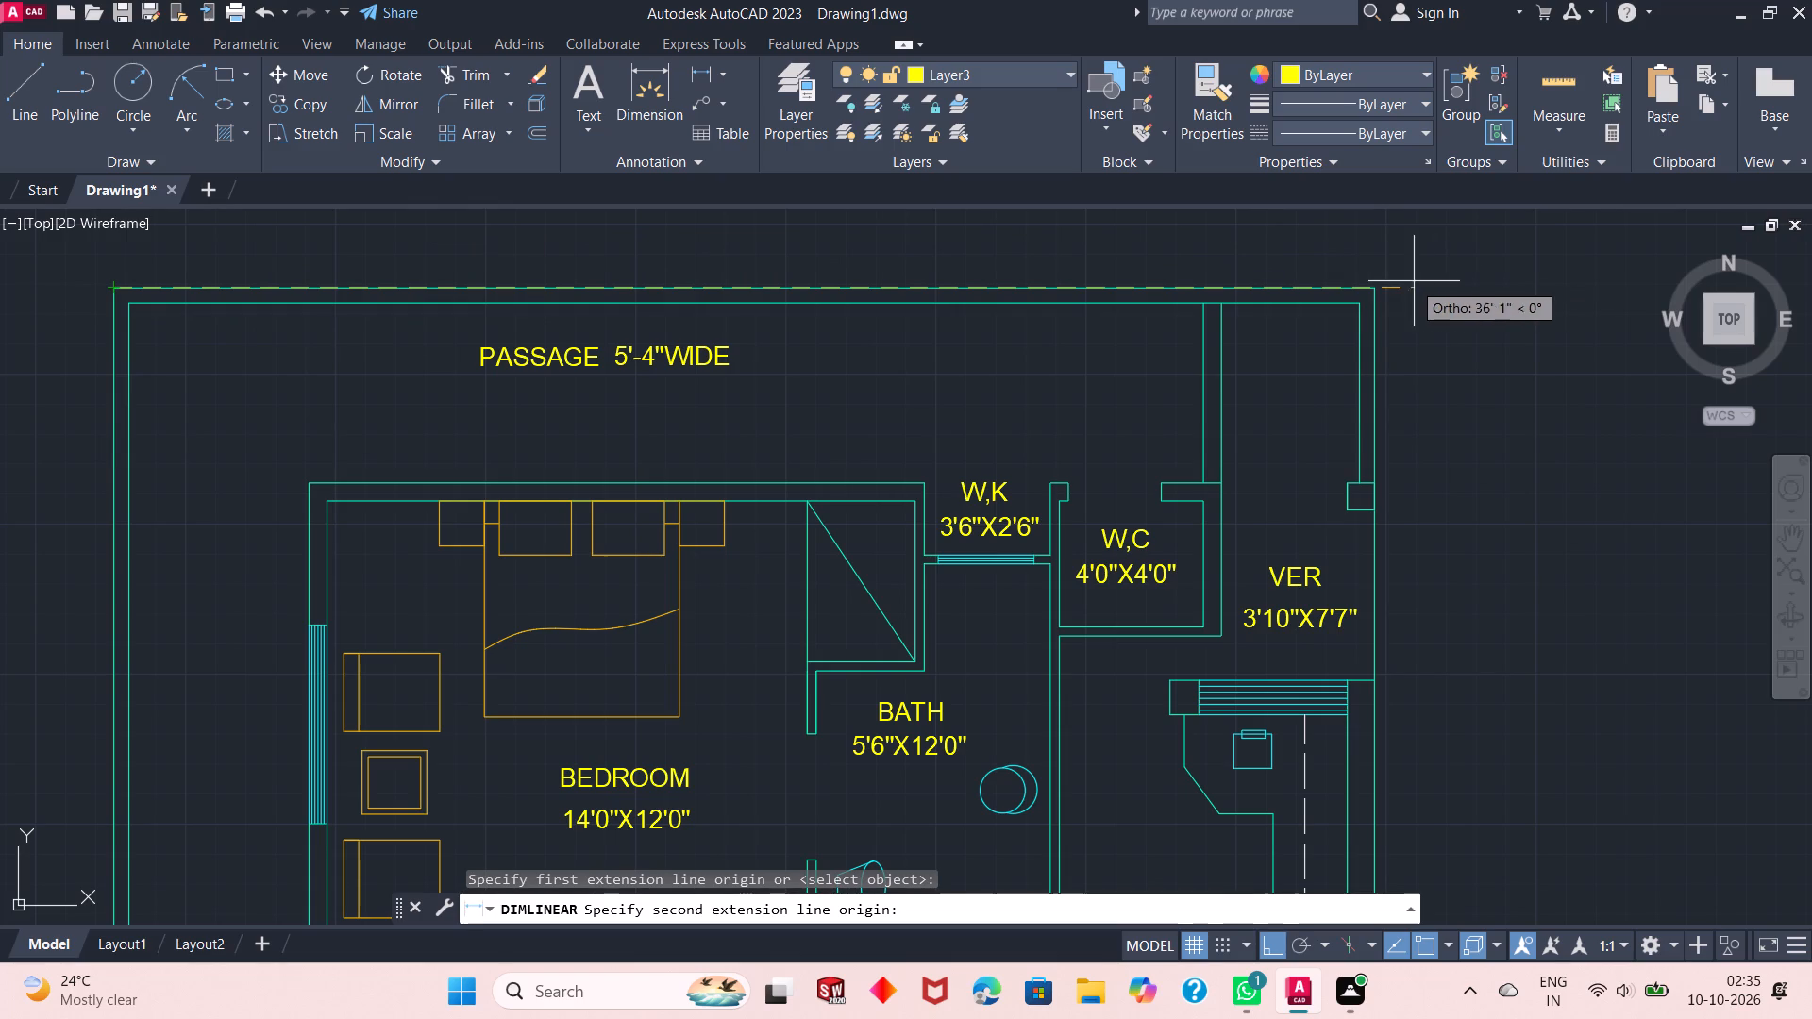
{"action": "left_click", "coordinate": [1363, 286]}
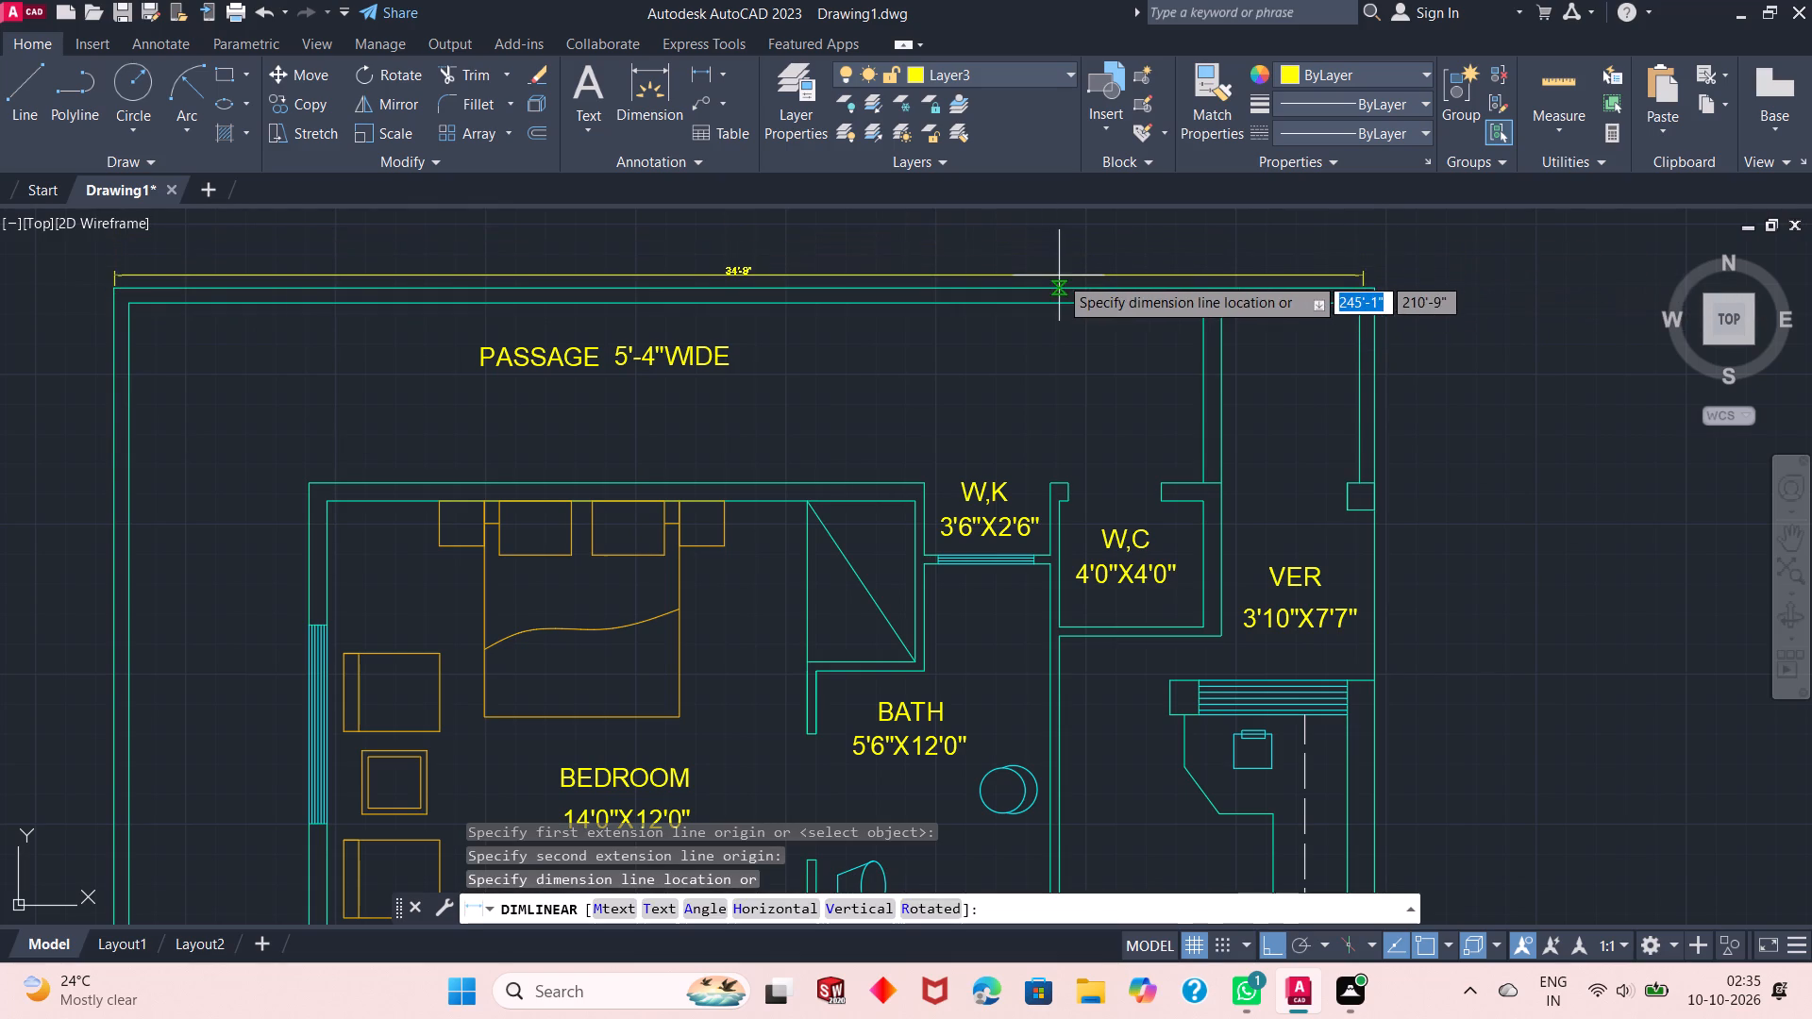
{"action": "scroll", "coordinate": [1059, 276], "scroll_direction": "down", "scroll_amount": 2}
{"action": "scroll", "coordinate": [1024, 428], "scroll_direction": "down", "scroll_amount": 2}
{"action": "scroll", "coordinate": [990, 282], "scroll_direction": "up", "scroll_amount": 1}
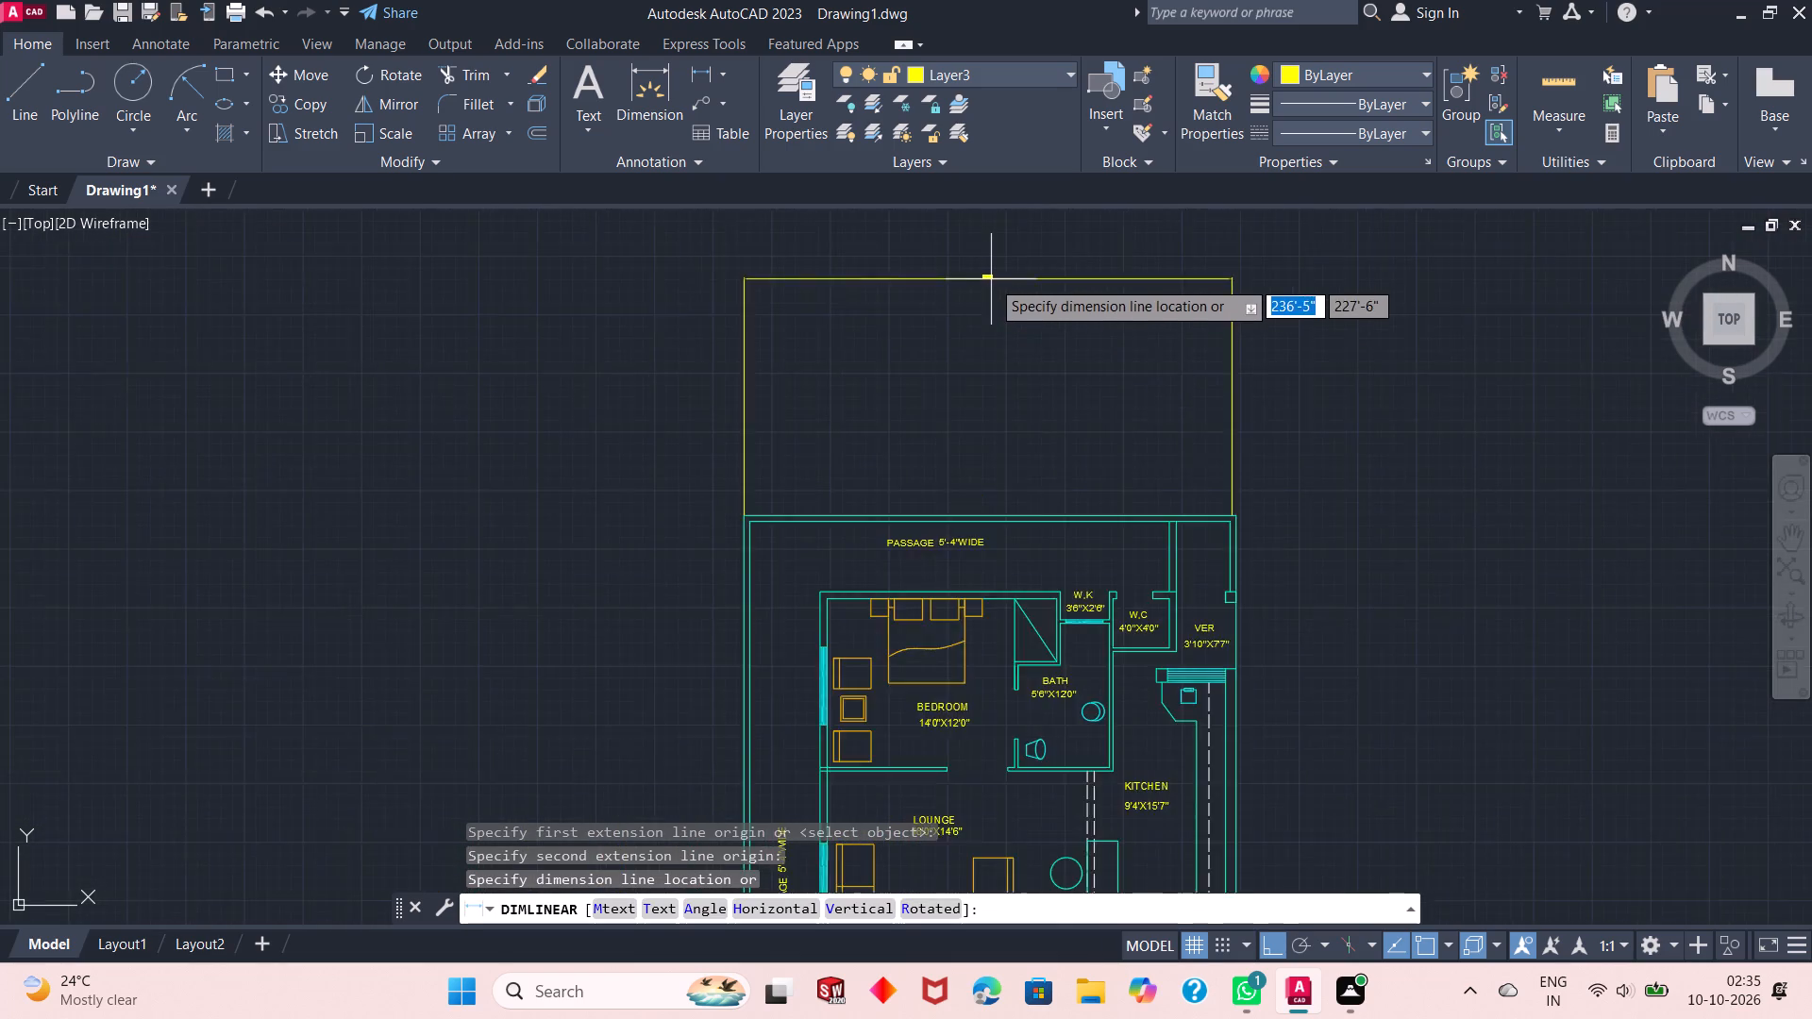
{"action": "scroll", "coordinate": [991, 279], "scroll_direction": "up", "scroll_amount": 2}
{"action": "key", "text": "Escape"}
Add a linear dimension across the full width of the plan's outer north wall, with the dimension line well north of it.
{"action": "key", "text": "space"}
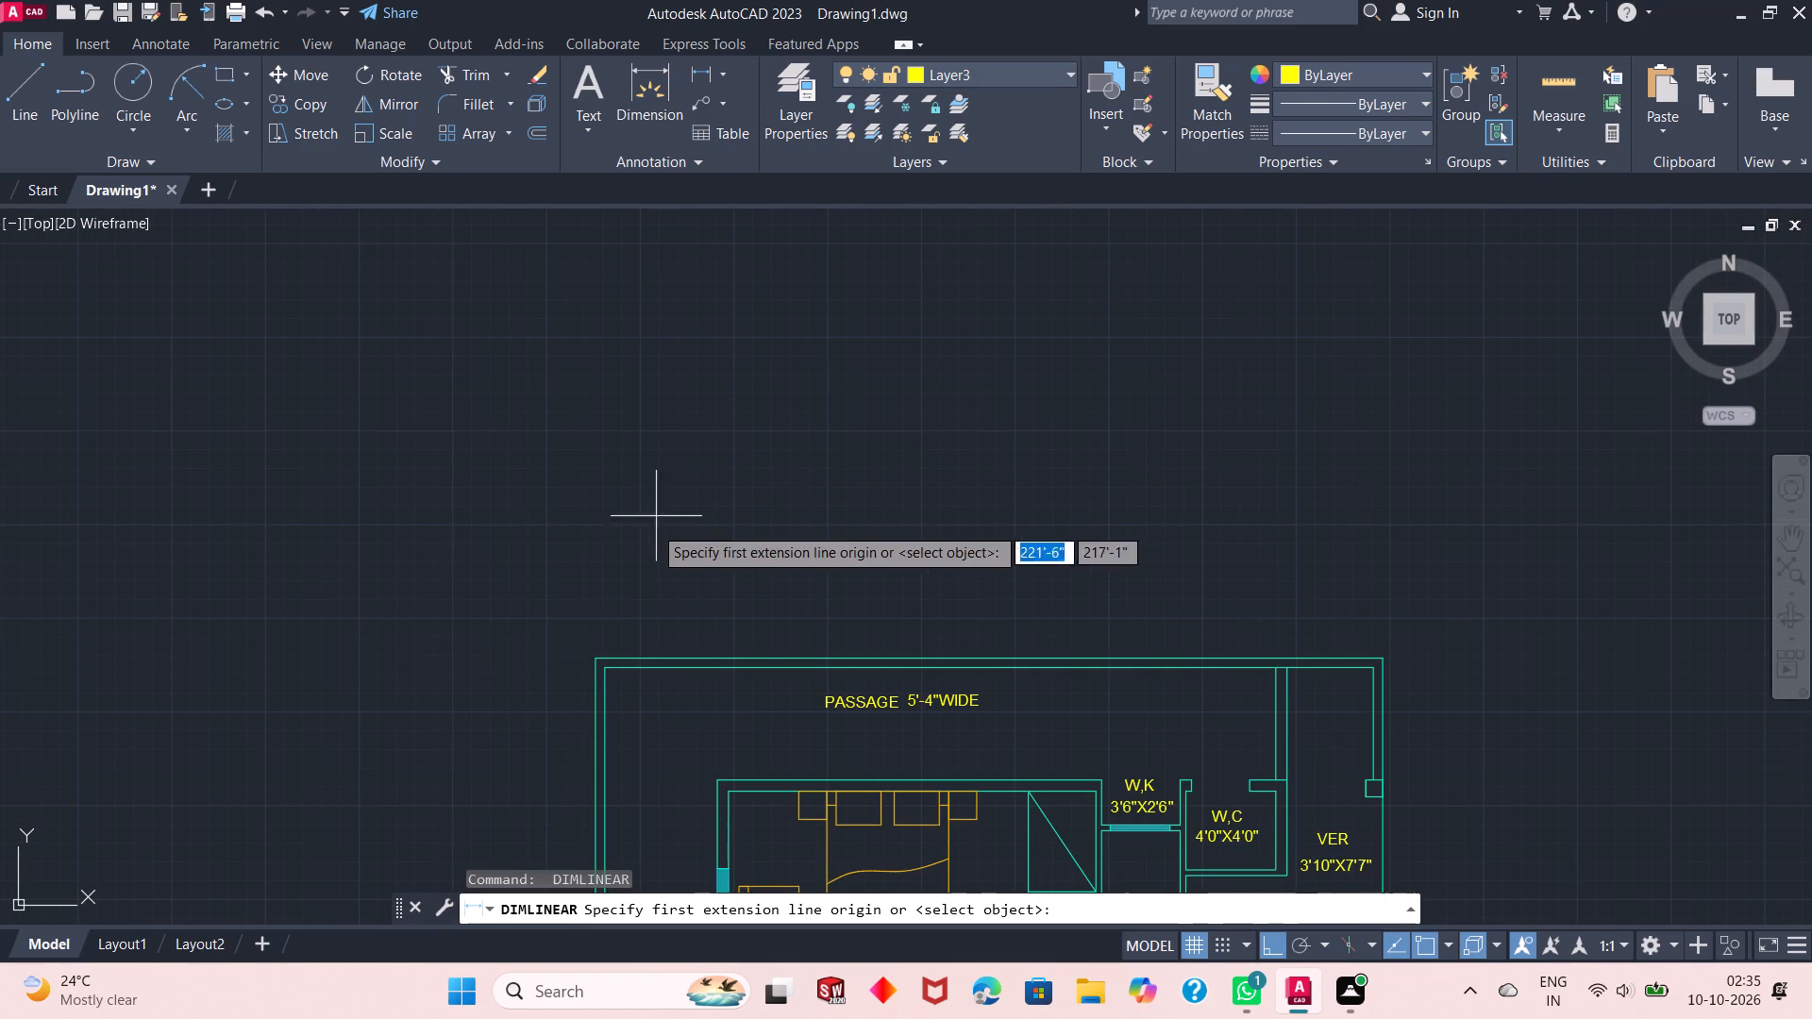
{"action": "left_click", "coordinate": [595, 654]}
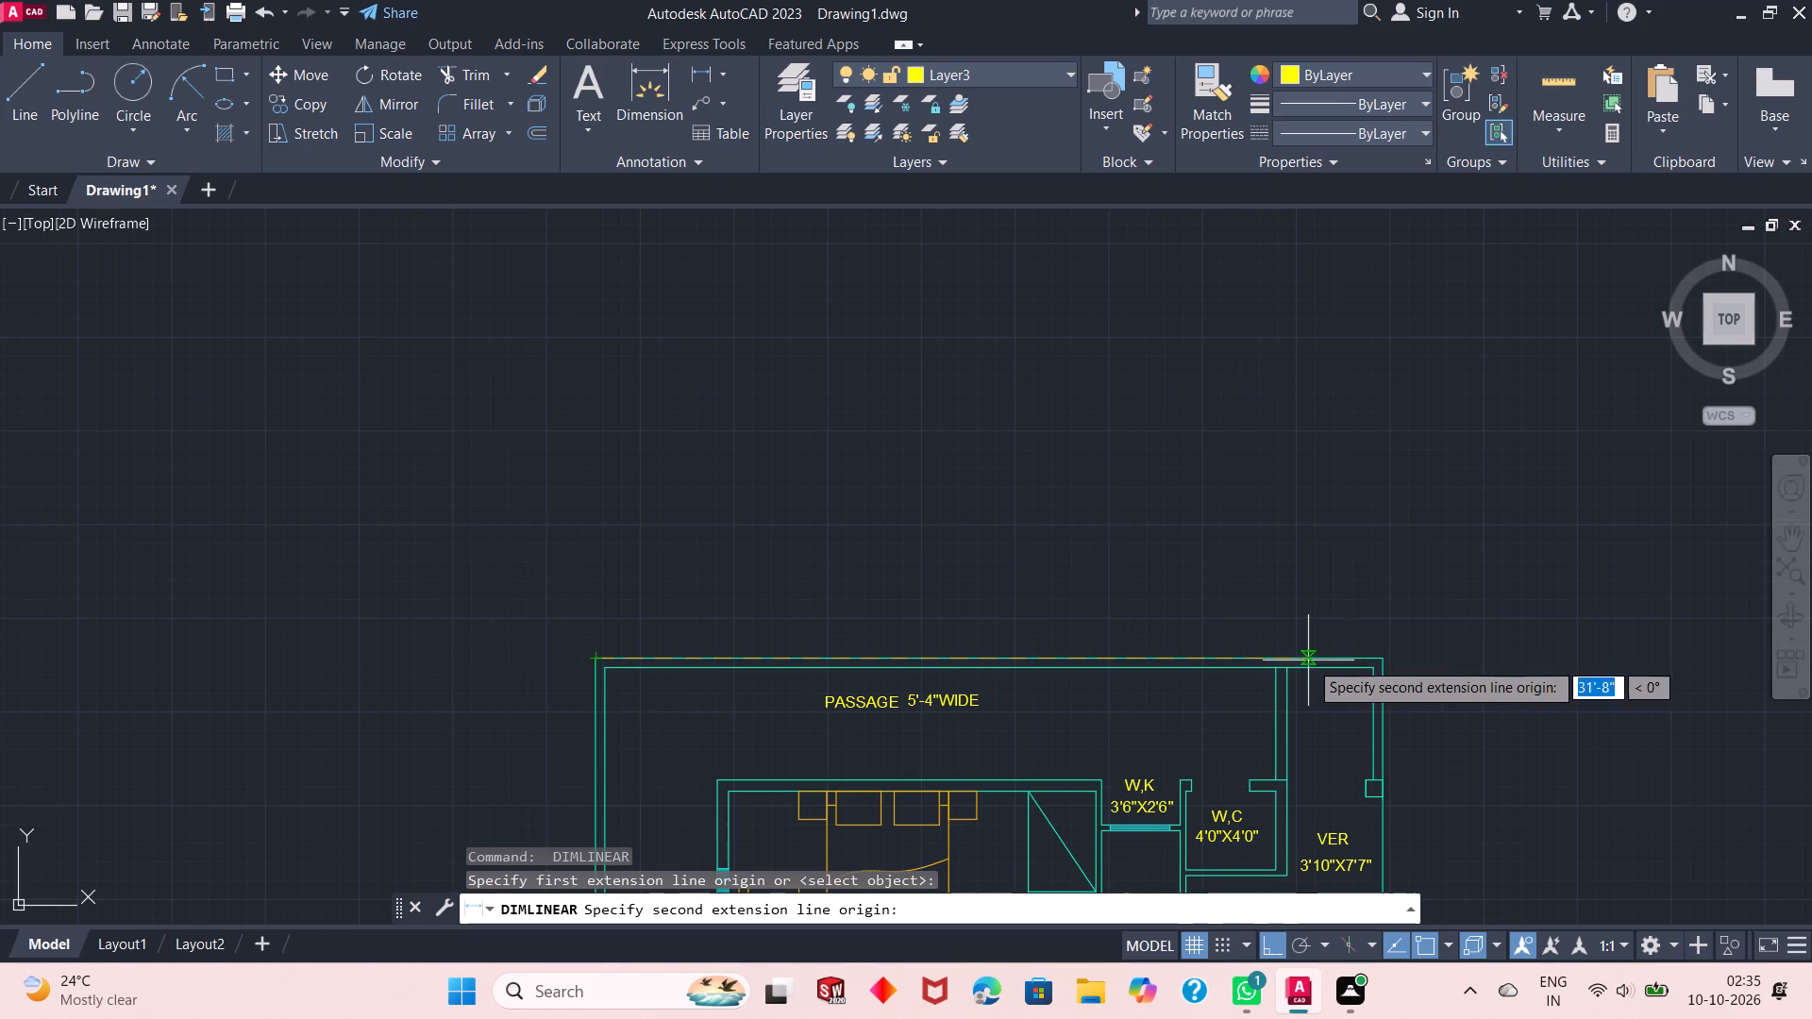
{"action": "left_click", "coordinate": [1388, 656]}
{"action": "left_click", "coordinate": [1341, 393]}
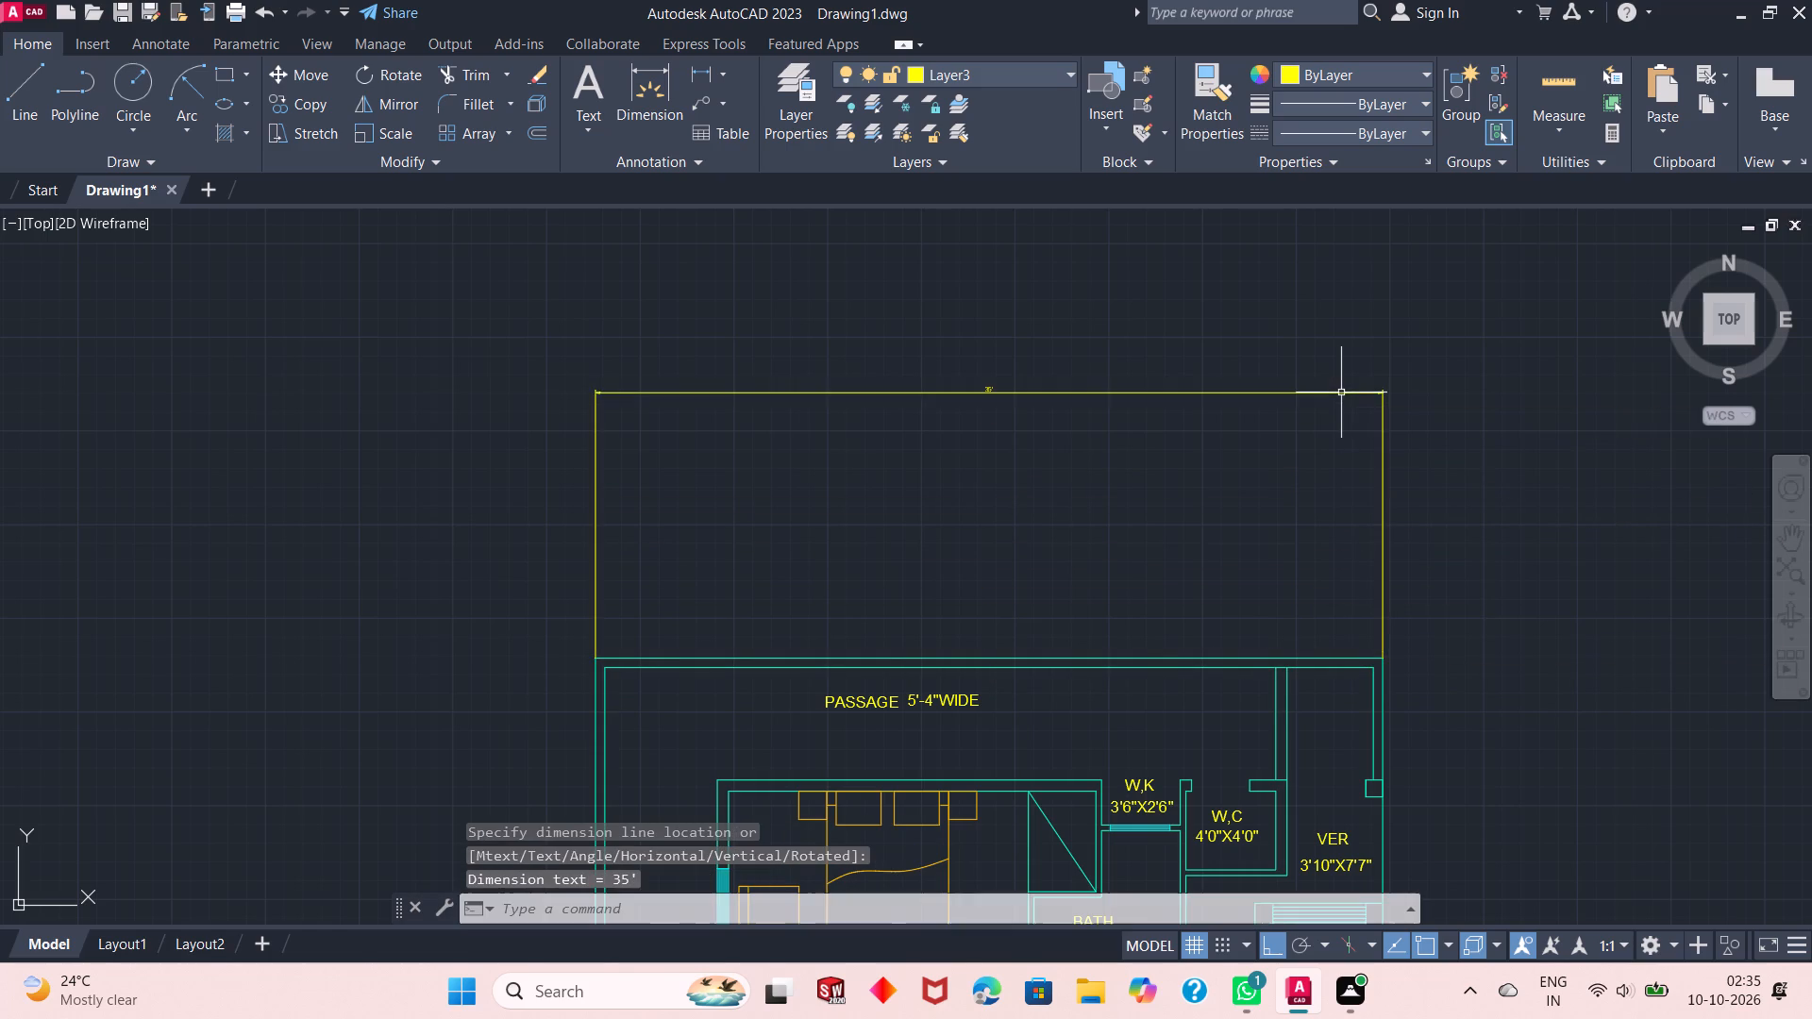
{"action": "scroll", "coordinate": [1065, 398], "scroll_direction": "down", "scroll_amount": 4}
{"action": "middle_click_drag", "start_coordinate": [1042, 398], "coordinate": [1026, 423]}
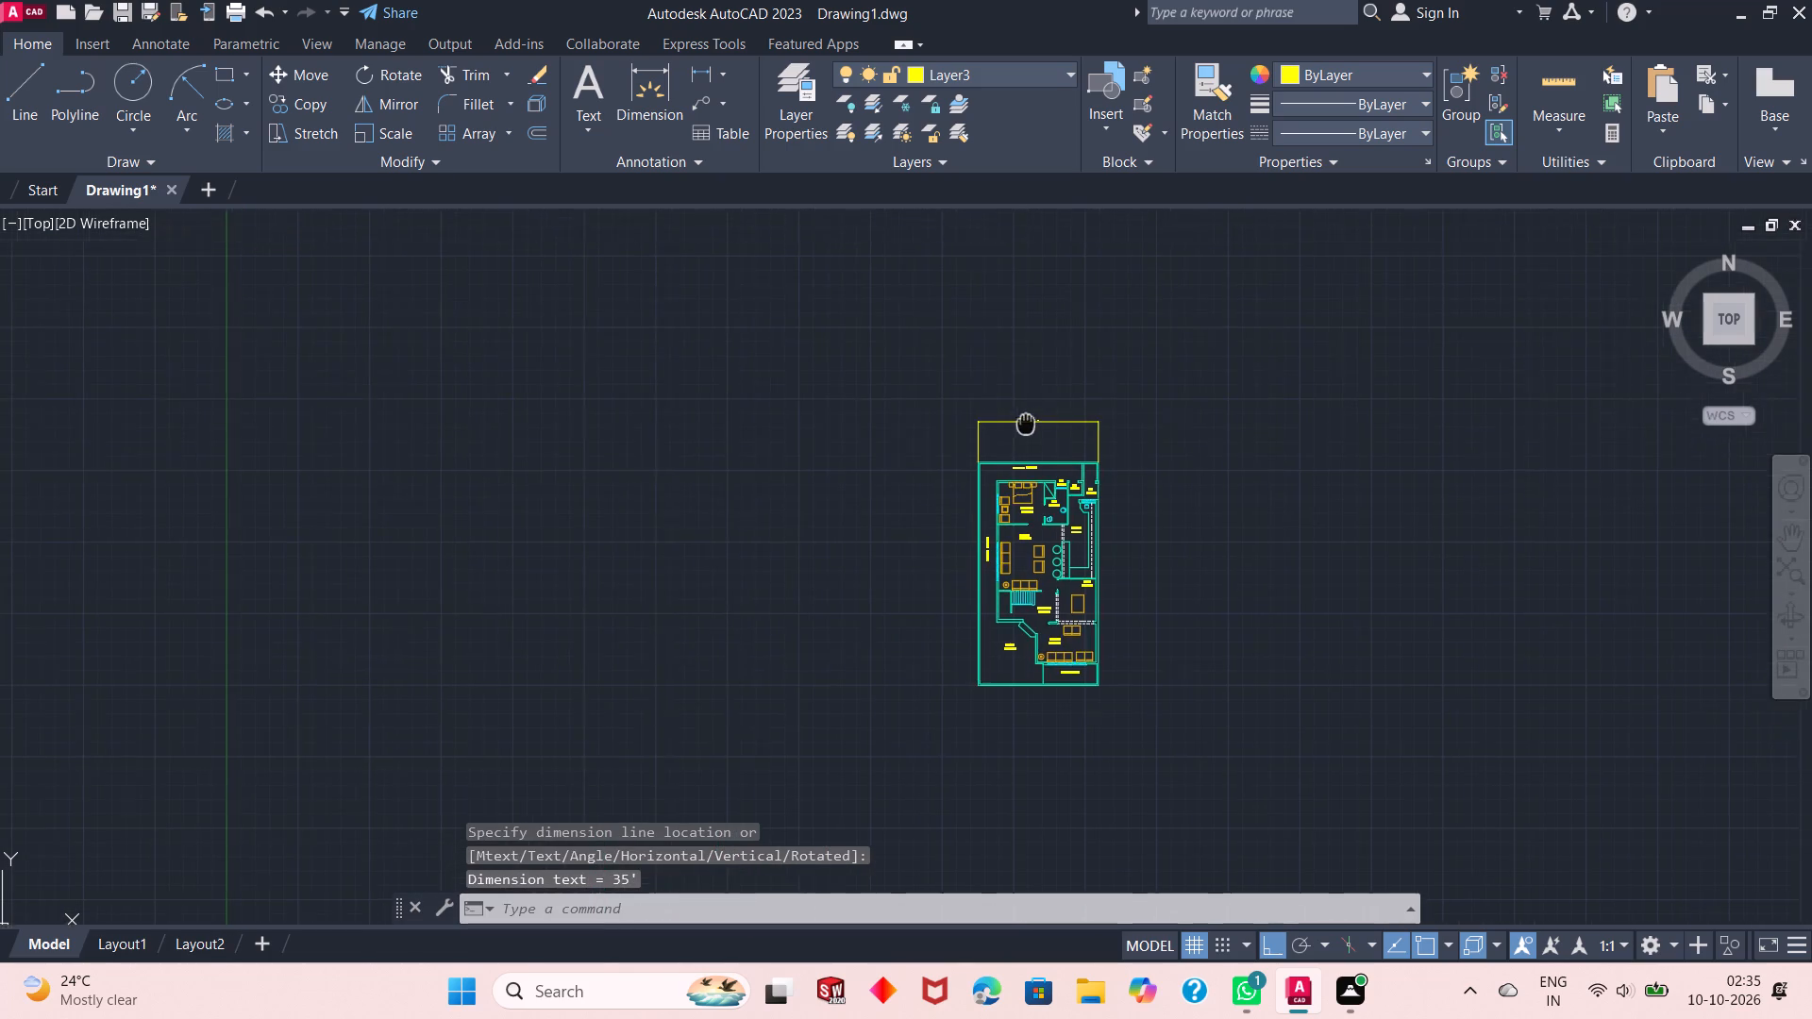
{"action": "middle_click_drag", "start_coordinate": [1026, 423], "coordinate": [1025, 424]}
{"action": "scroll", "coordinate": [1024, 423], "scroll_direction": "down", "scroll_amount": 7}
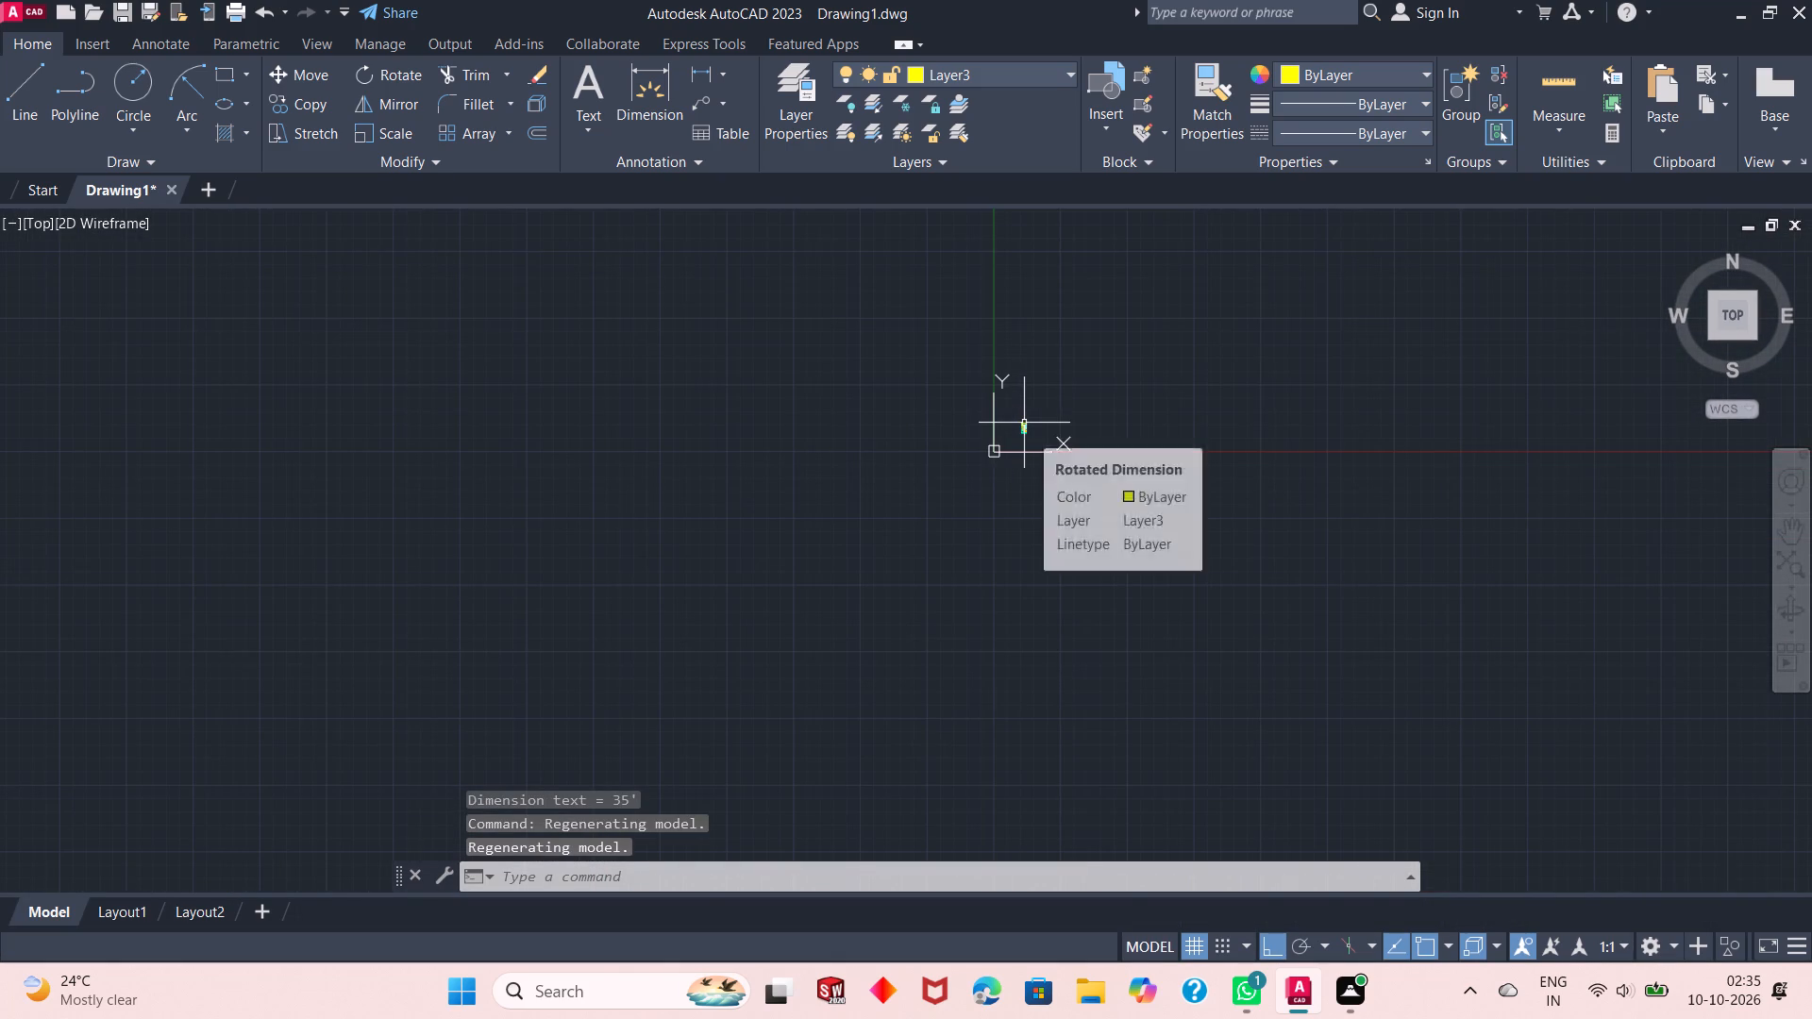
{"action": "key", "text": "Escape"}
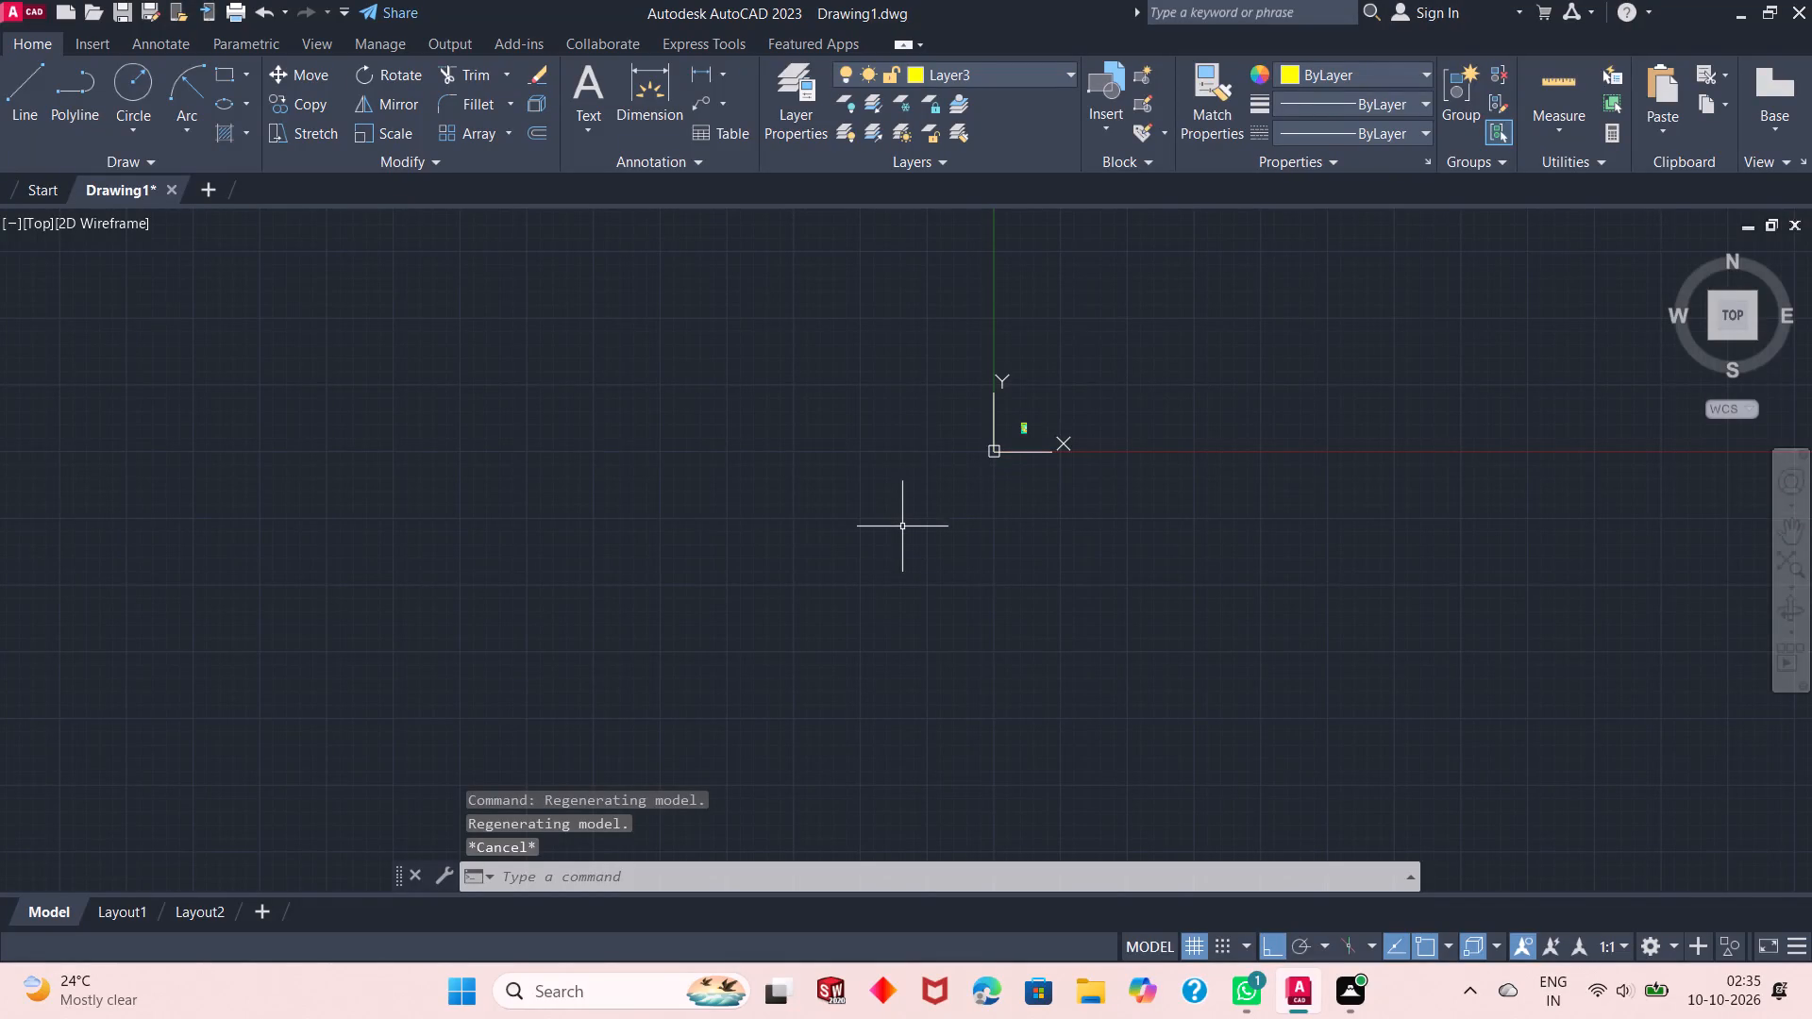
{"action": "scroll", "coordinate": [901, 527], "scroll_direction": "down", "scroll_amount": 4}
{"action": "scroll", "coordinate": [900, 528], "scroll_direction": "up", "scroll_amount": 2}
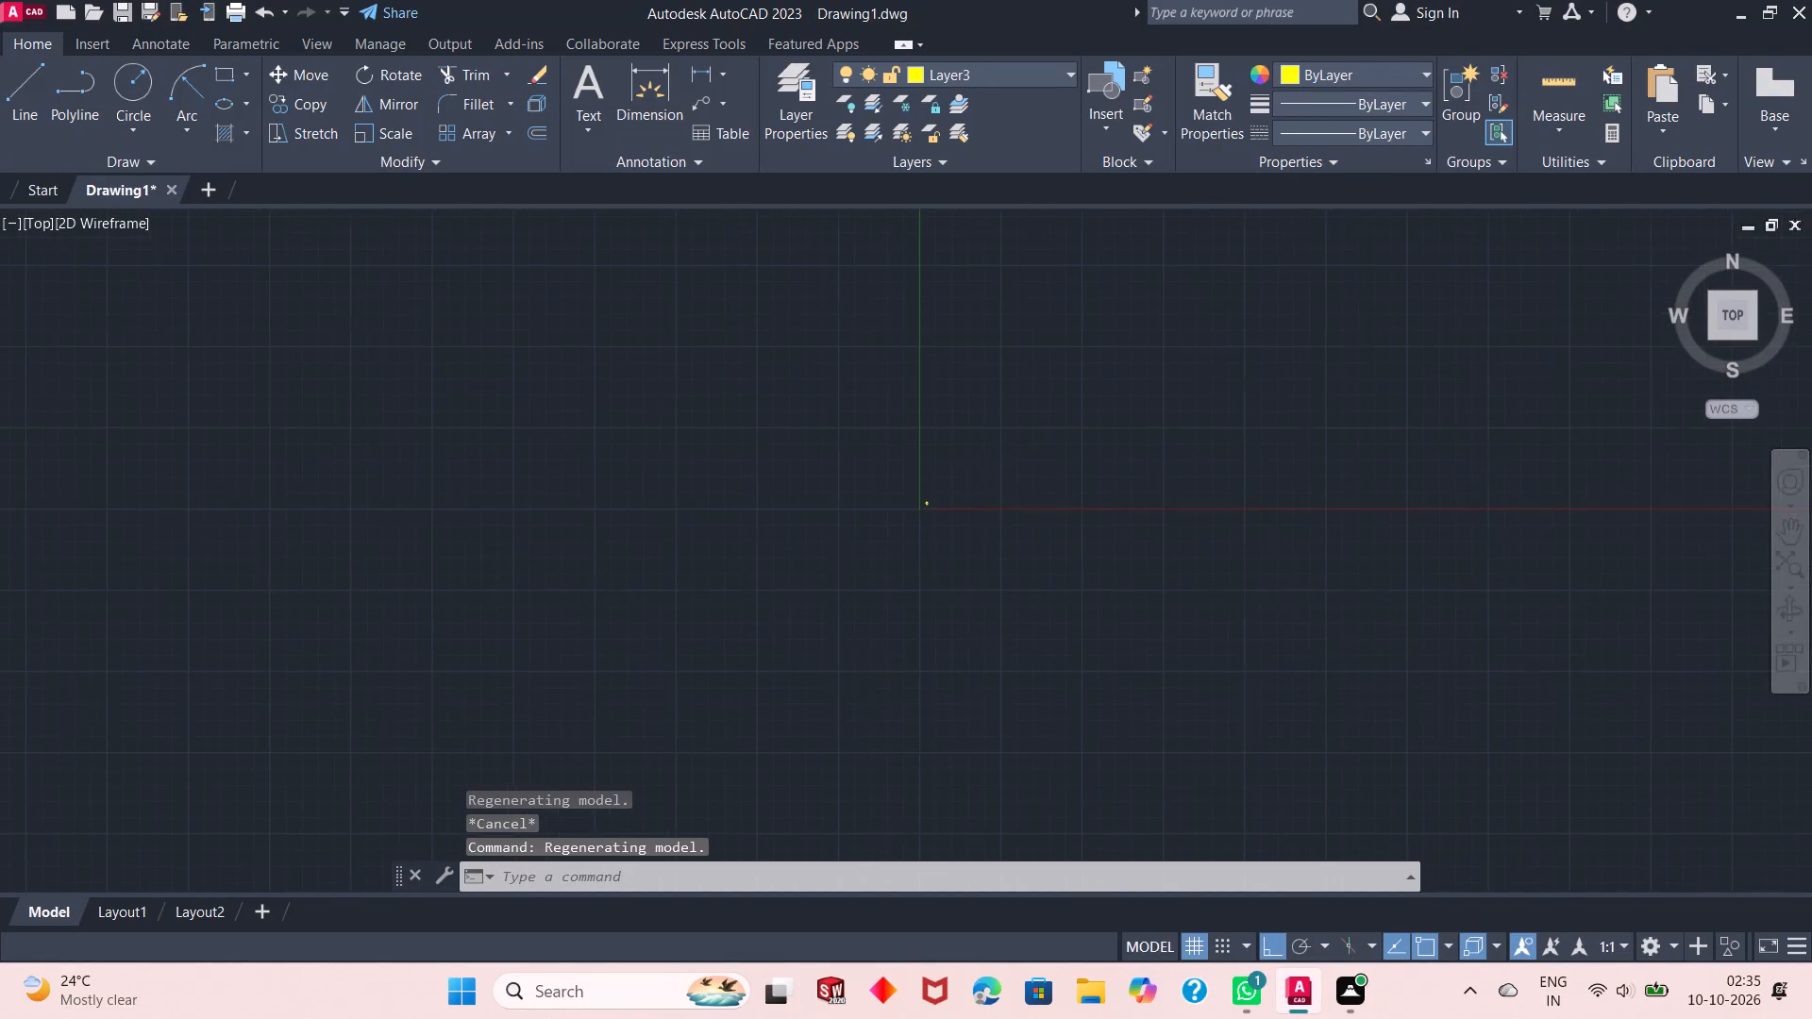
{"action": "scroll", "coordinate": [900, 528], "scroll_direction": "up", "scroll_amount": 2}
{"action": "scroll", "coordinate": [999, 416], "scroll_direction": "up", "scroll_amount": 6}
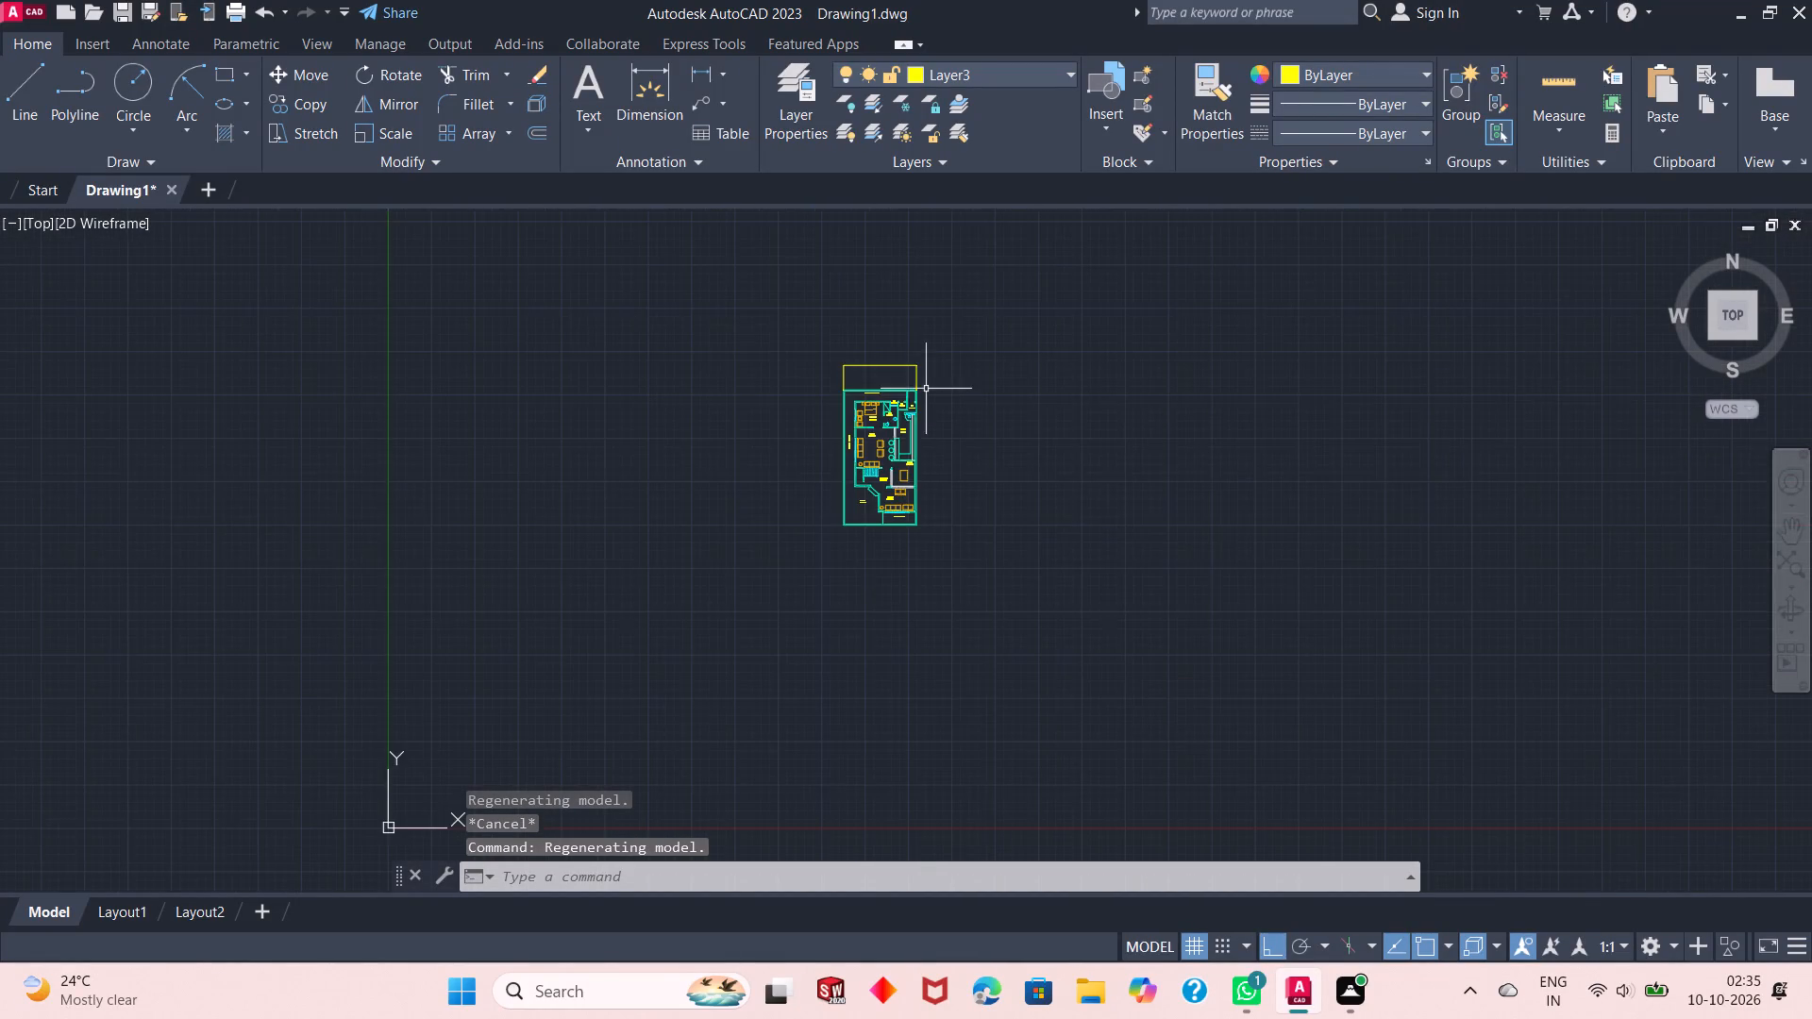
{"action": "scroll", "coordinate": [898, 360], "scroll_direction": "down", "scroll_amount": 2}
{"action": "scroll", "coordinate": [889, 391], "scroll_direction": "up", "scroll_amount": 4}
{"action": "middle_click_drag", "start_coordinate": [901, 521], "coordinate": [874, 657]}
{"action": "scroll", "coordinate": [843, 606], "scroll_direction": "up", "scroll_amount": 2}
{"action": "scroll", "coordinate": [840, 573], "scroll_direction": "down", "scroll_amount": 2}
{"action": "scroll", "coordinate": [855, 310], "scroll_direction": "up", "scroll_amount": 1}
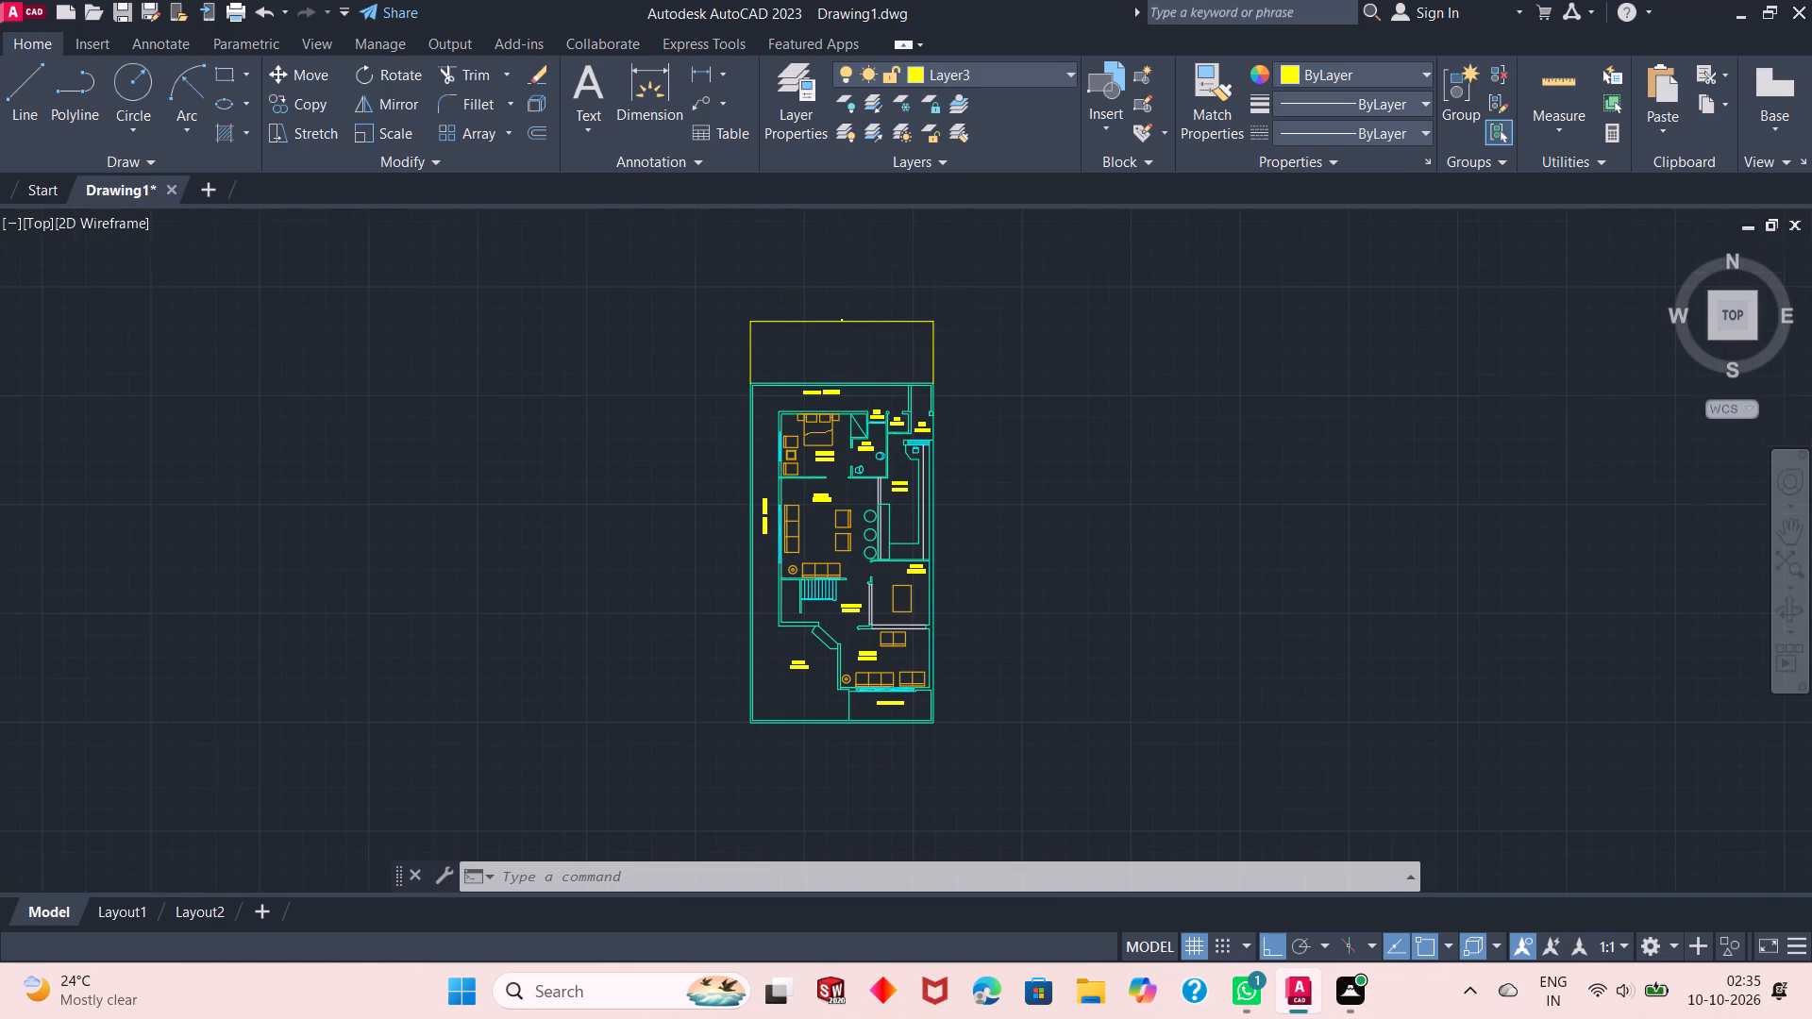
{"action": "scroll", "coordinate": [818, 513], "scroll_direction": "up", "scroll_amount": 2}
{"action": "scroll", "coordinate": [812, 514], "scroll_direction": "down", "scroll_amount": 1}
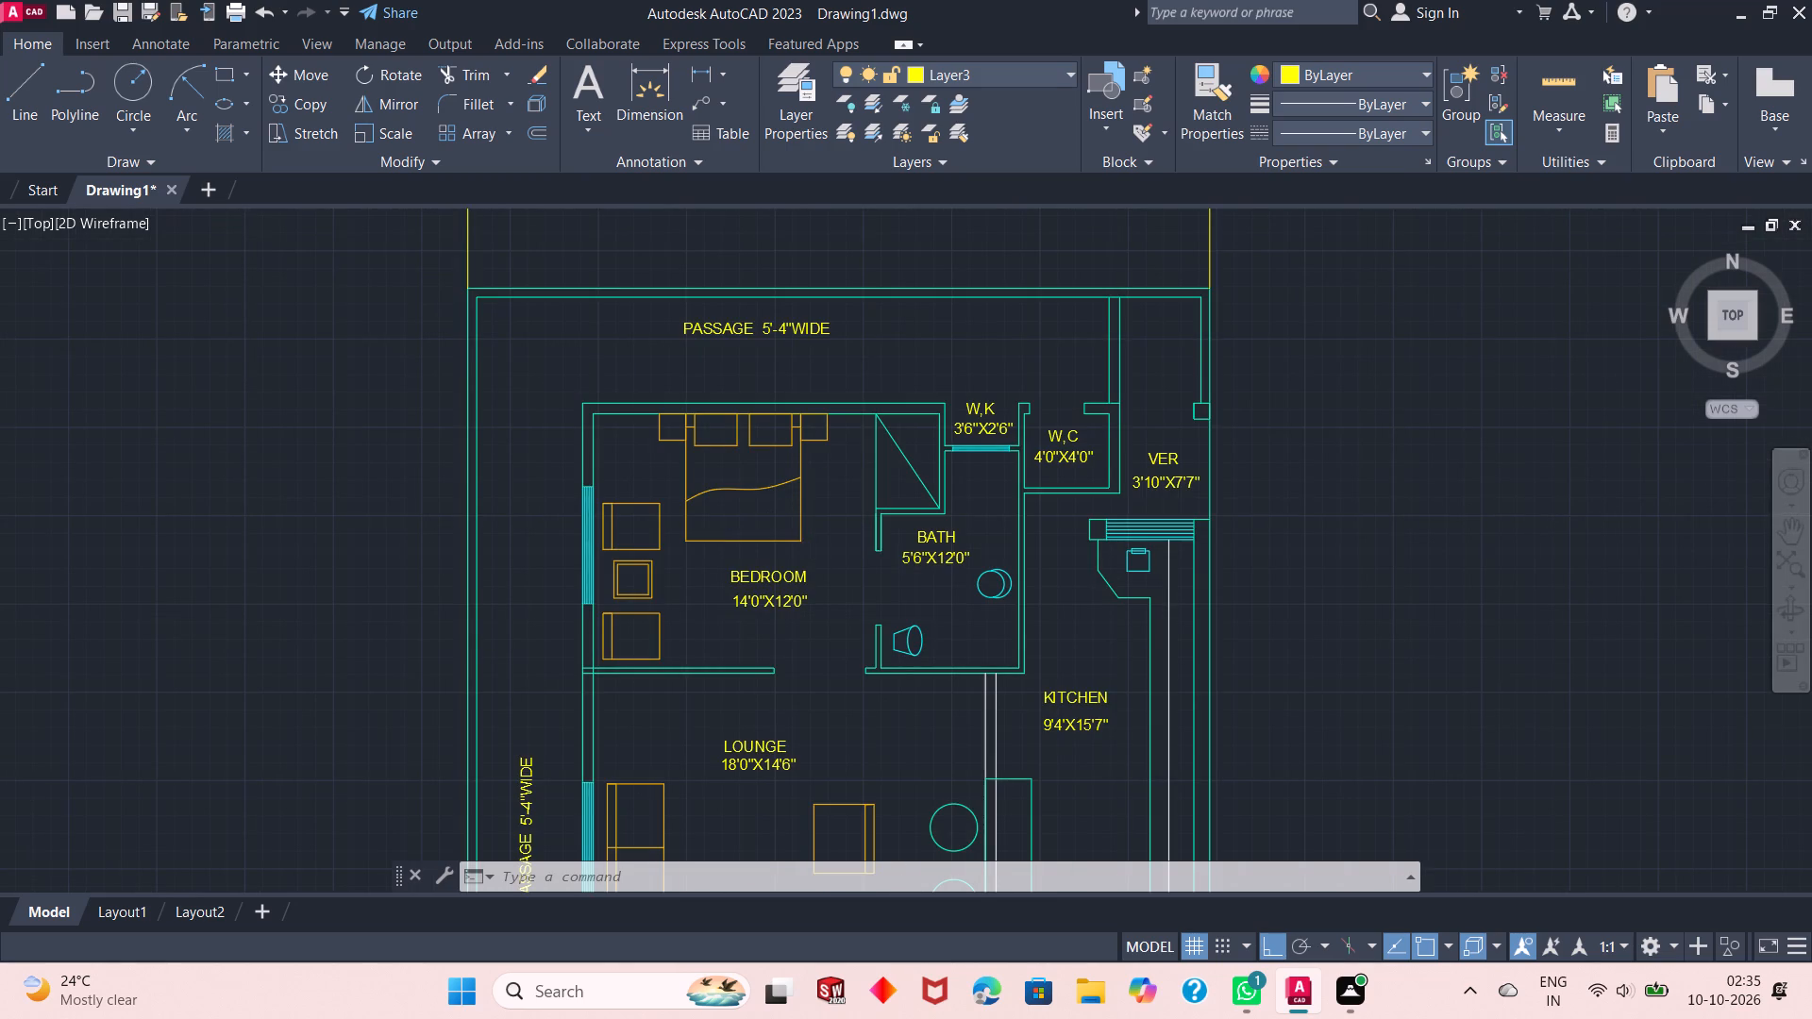
Modify the ISO-25 dimension style to use a text height of 5".
{"action": "key", "text": "d"}
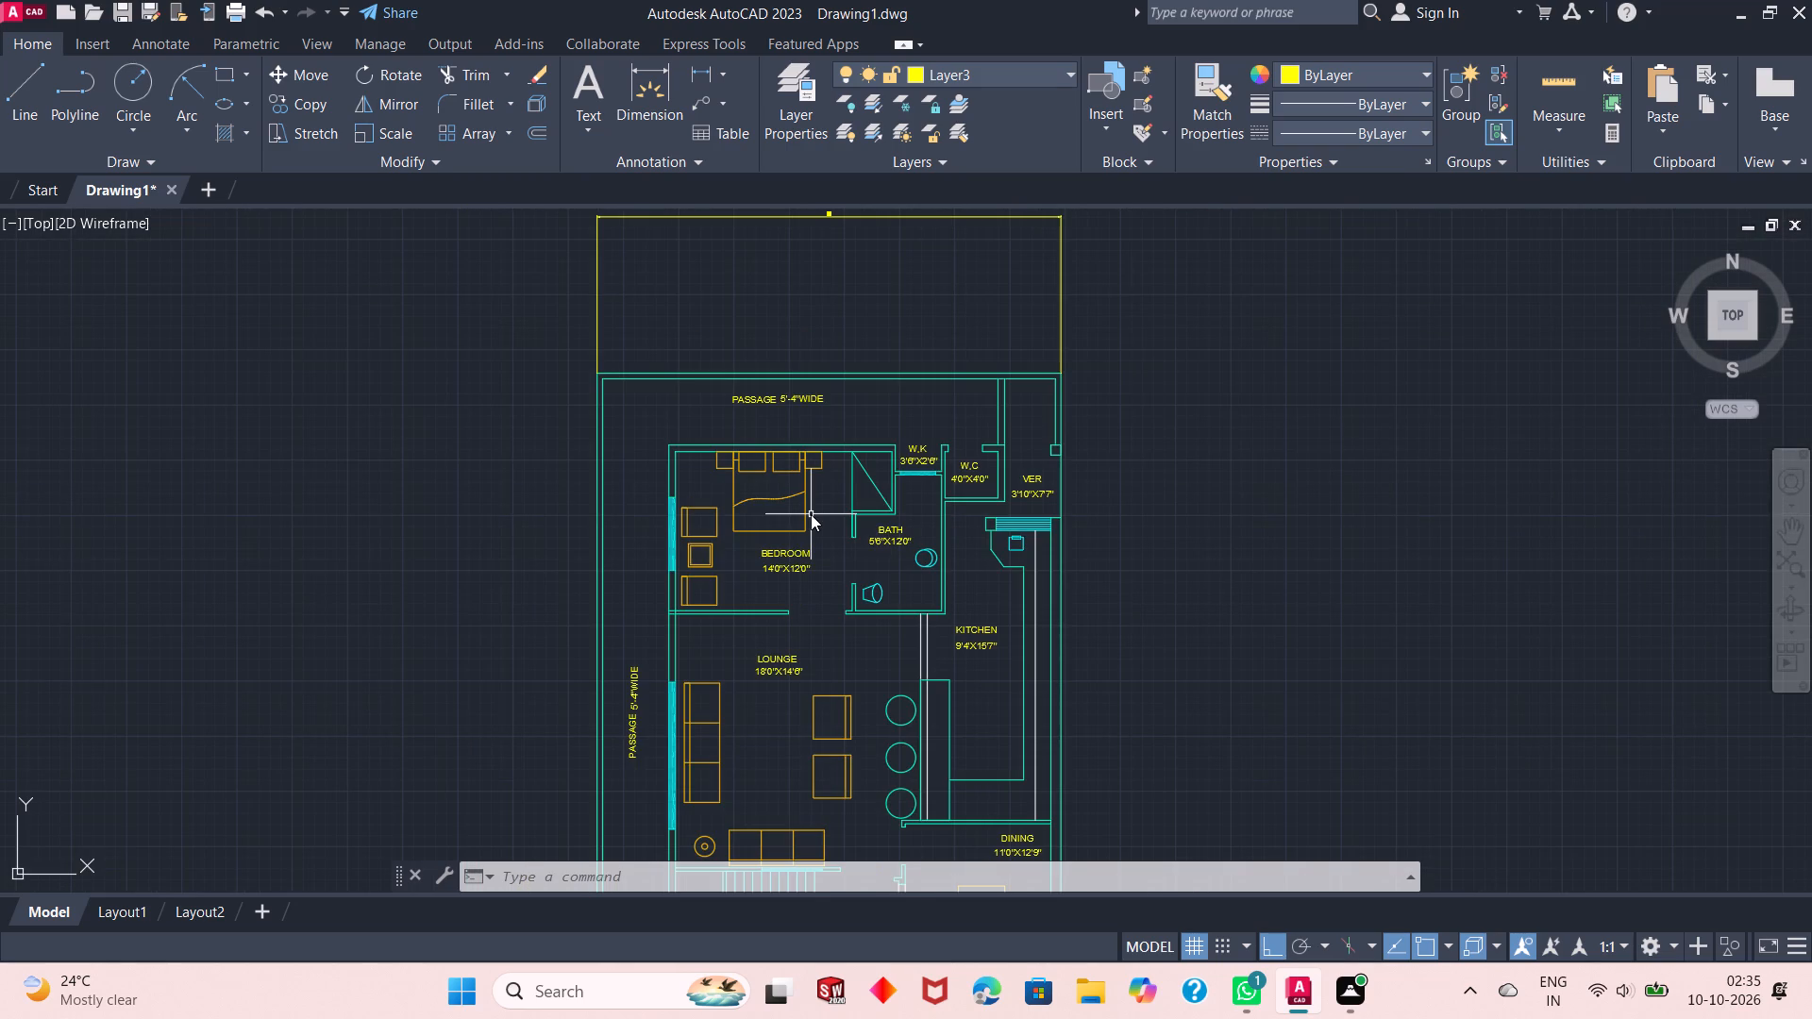
{"action": "key", "text": "Return"}
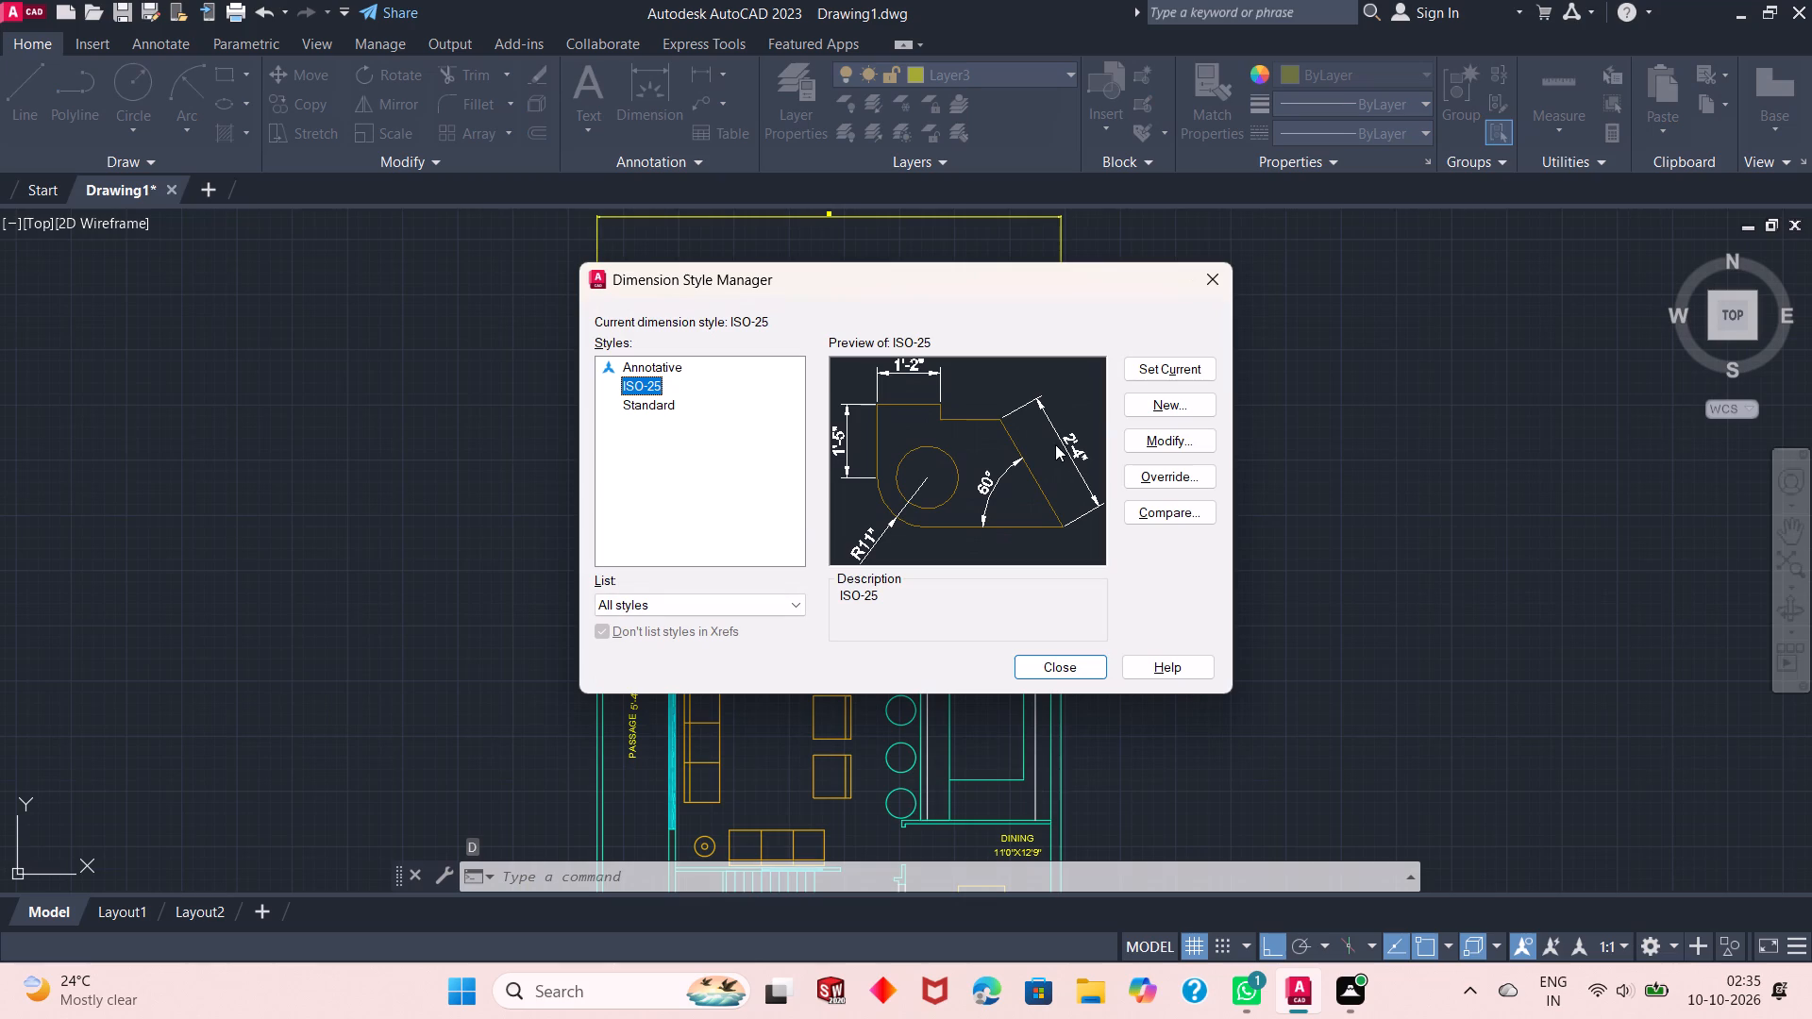
{"action": "left_click", "coordinate": [1155, 449]}
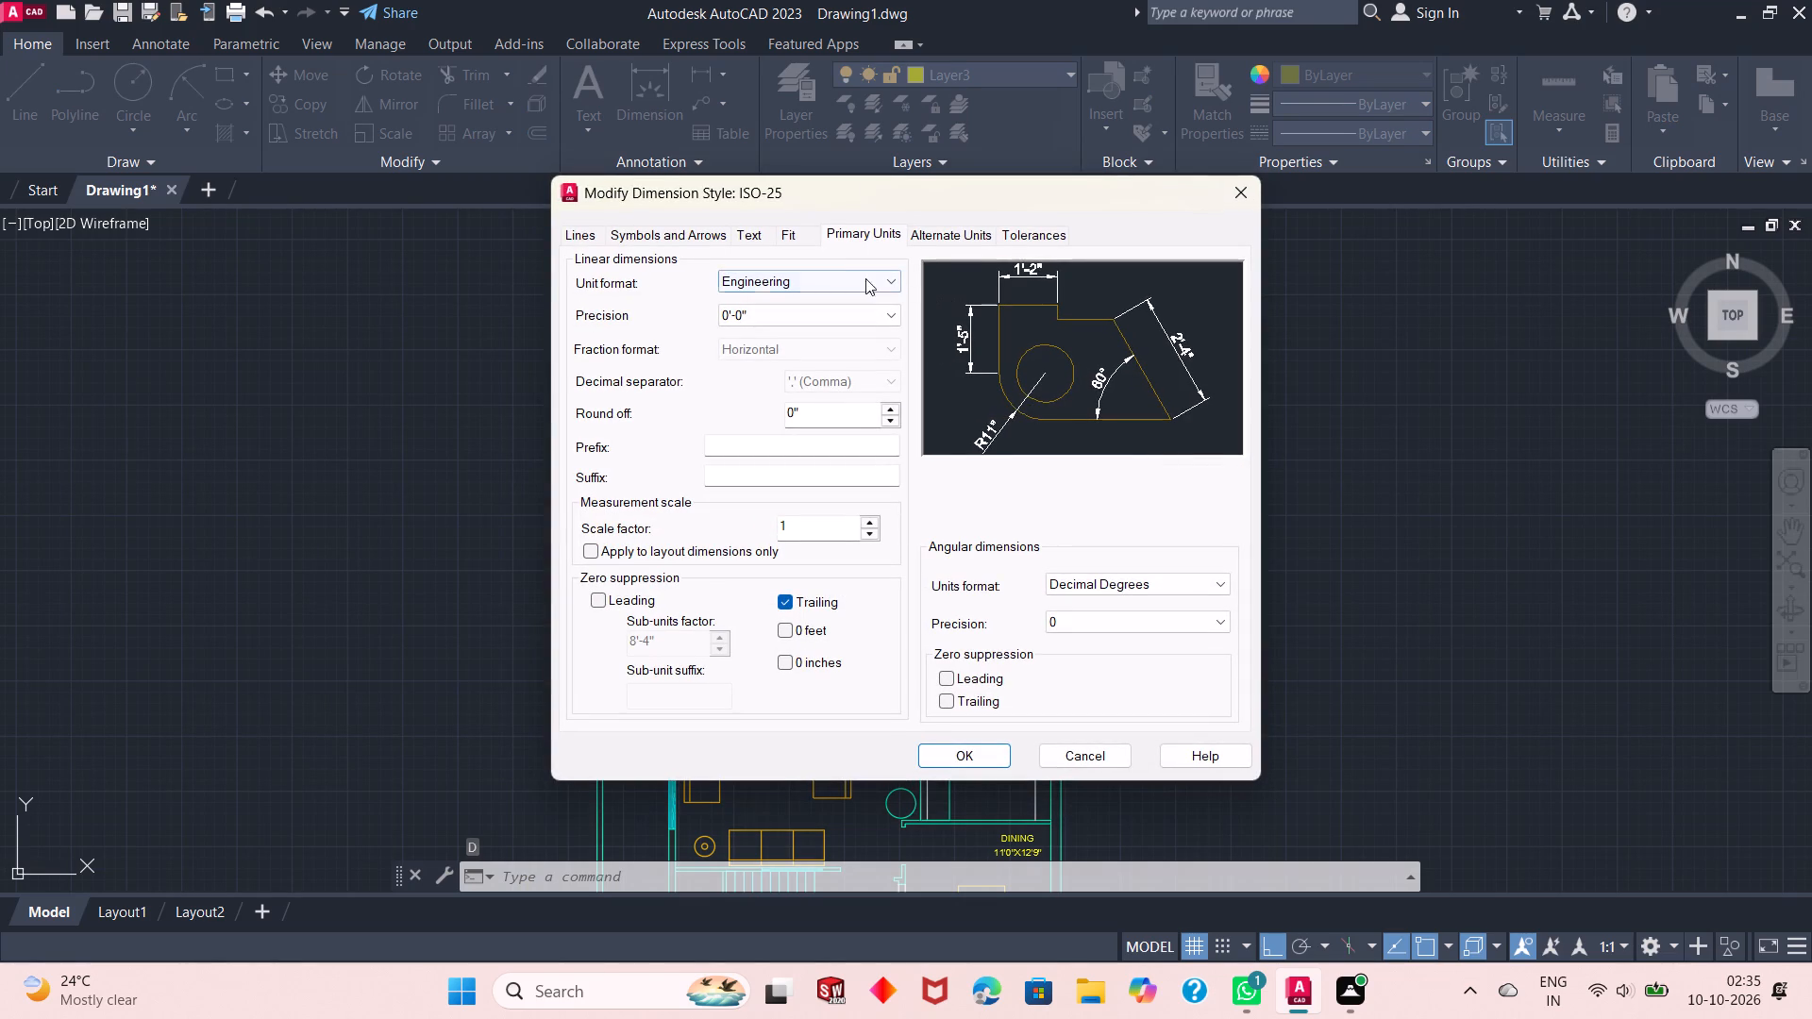
{"action": "left_click", "coordinate": [756, 237]}
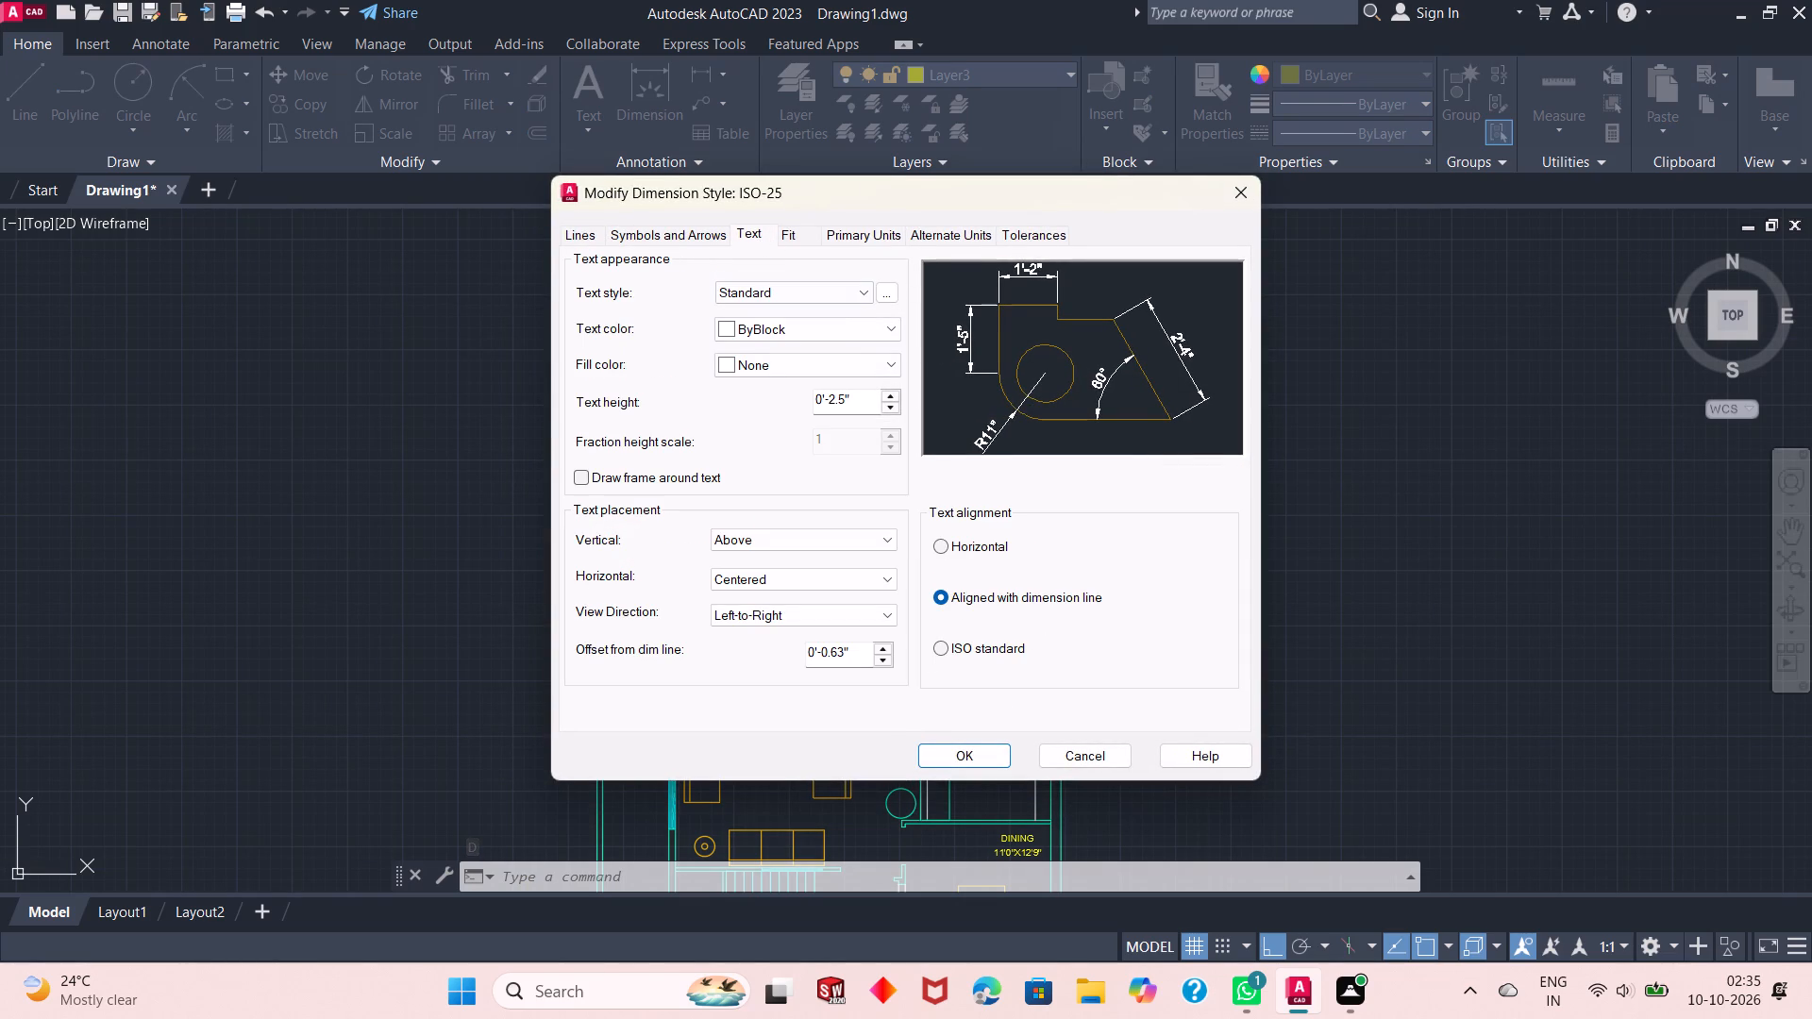
{"action": "left_click", "coordinate": [847, 394]}
{"action": "left_click_drag", "start_coordinate": [848, 398], "coordinate": [788, 399]}
{"action": "type", "text": "5\""}
{"action": "key", "text": "Return"}
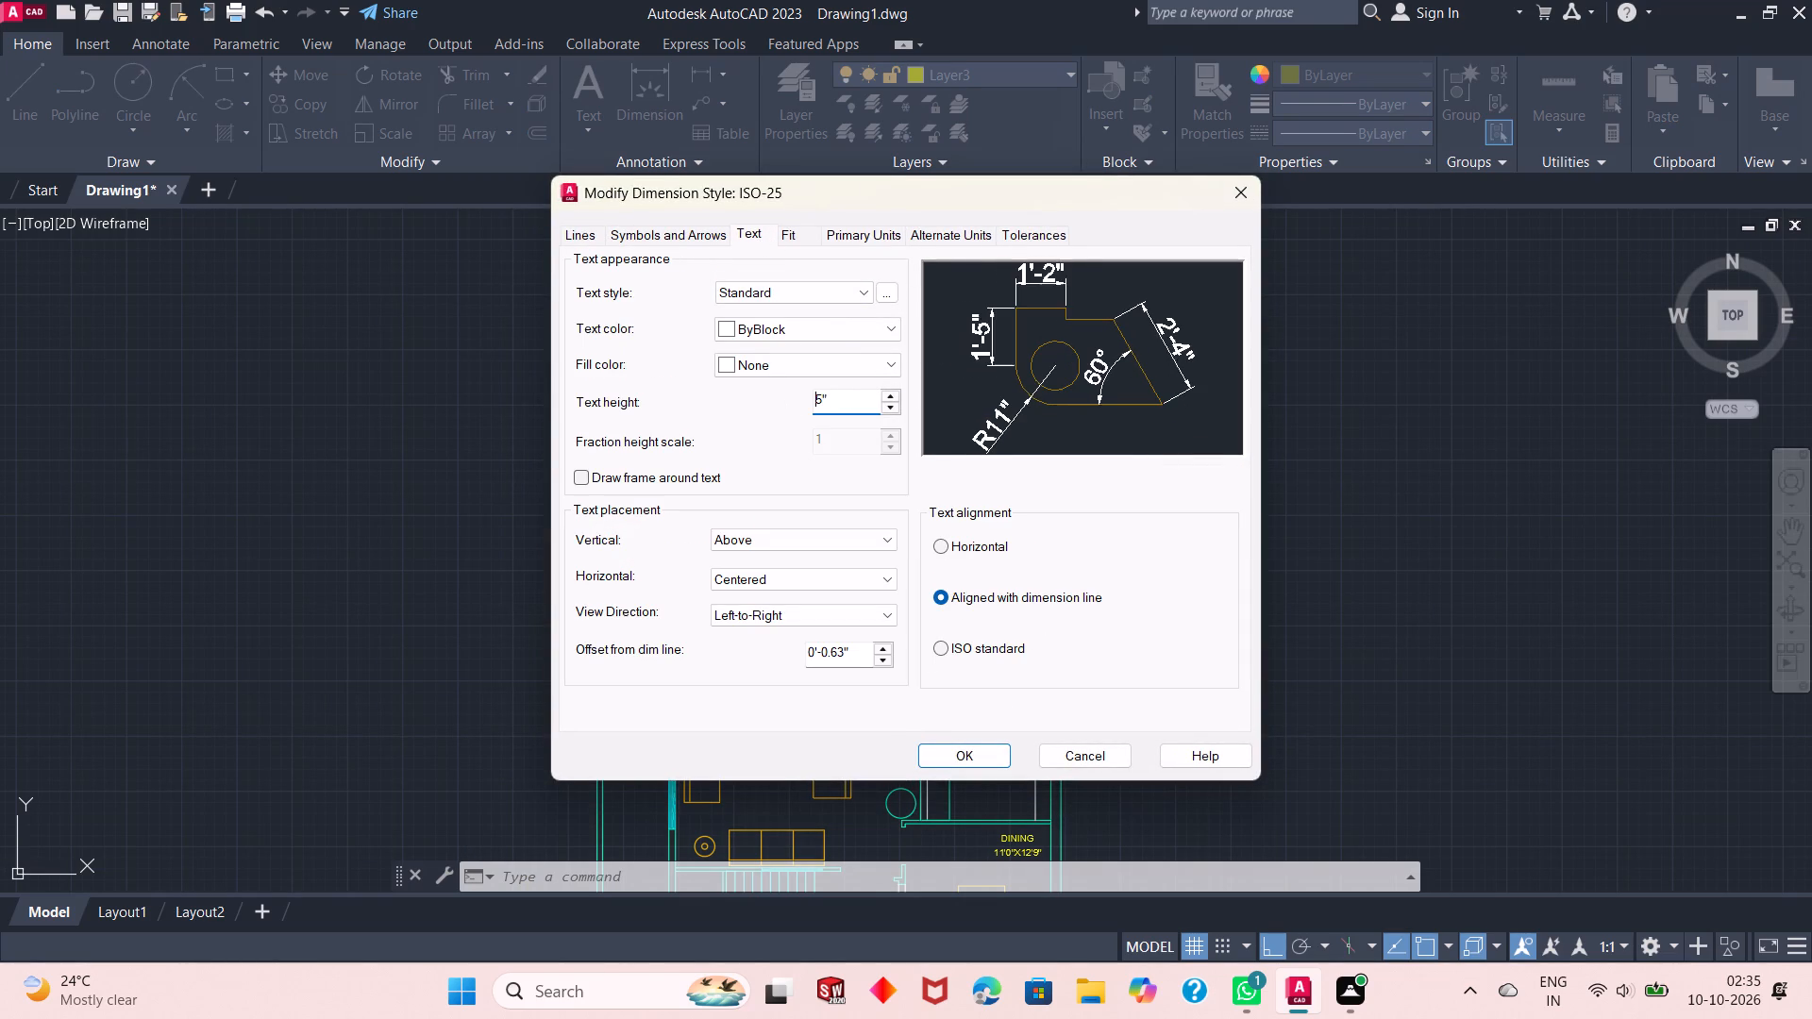
{"action": "left_click", "coordinate": [947, 754]}
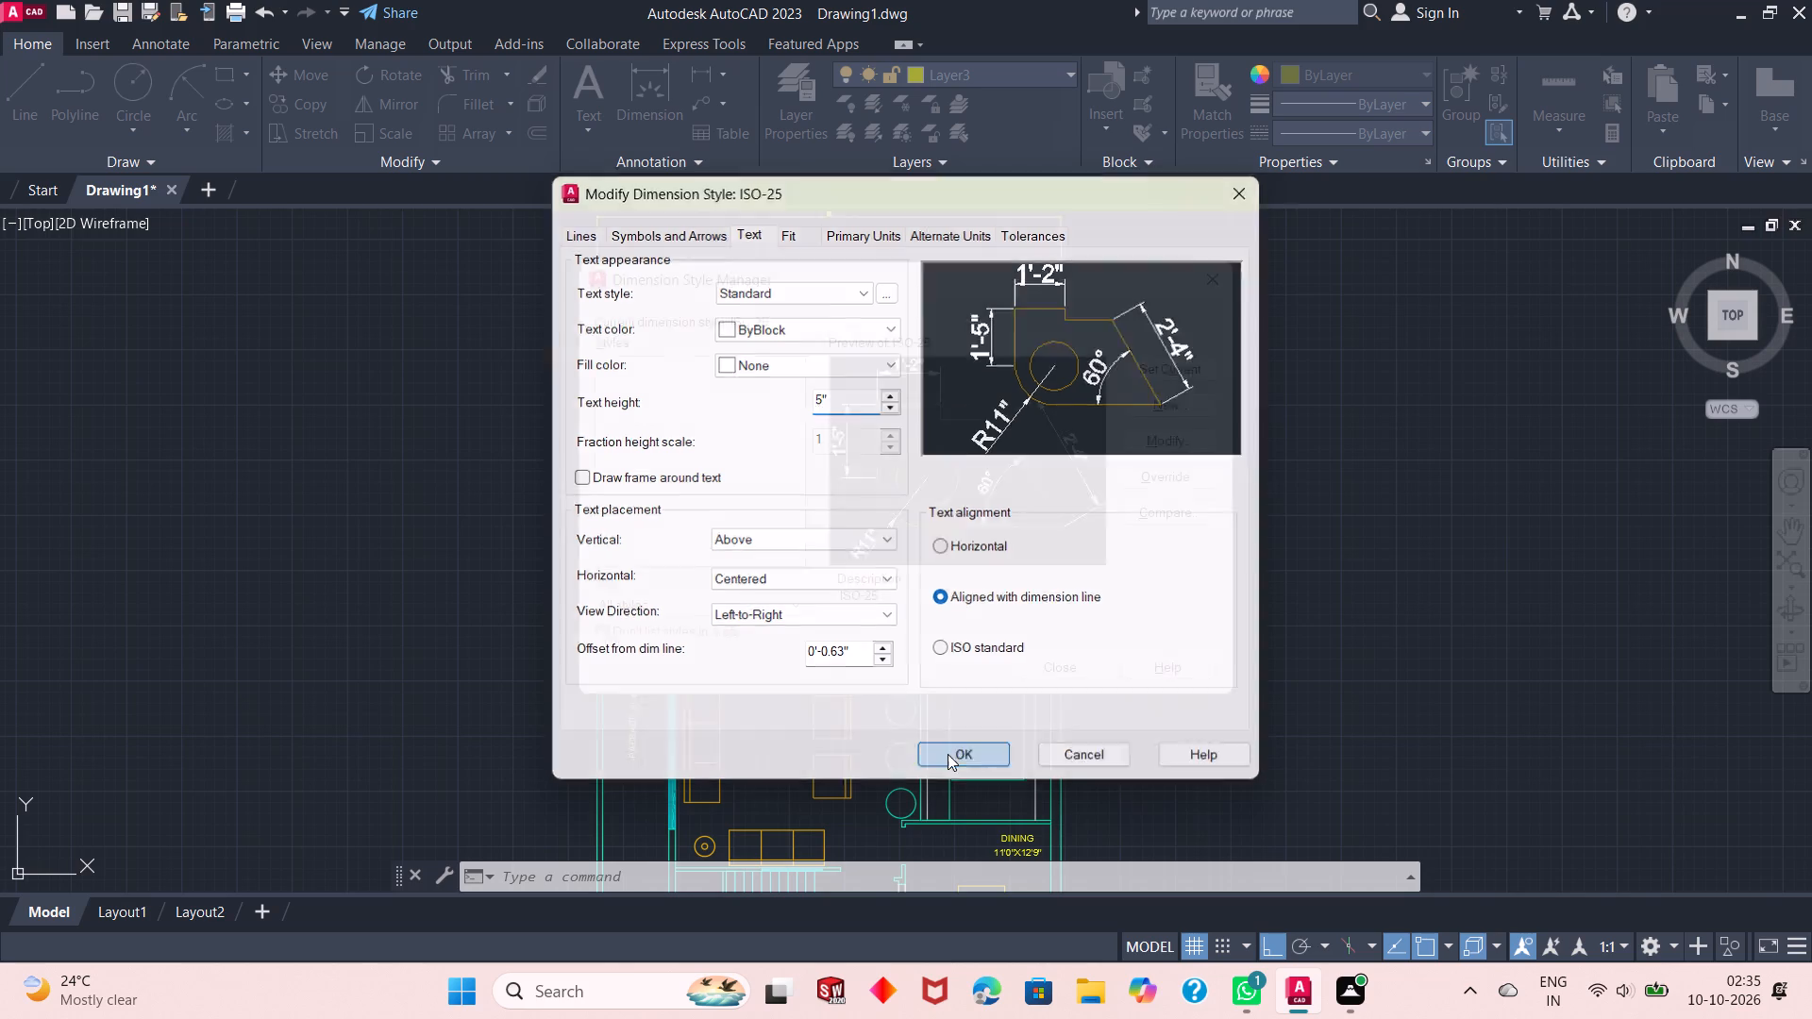
Make ISO-25 the current dimension style and return to the drawing.
{"action": "left_click", "coordinate": [1153, 366]}
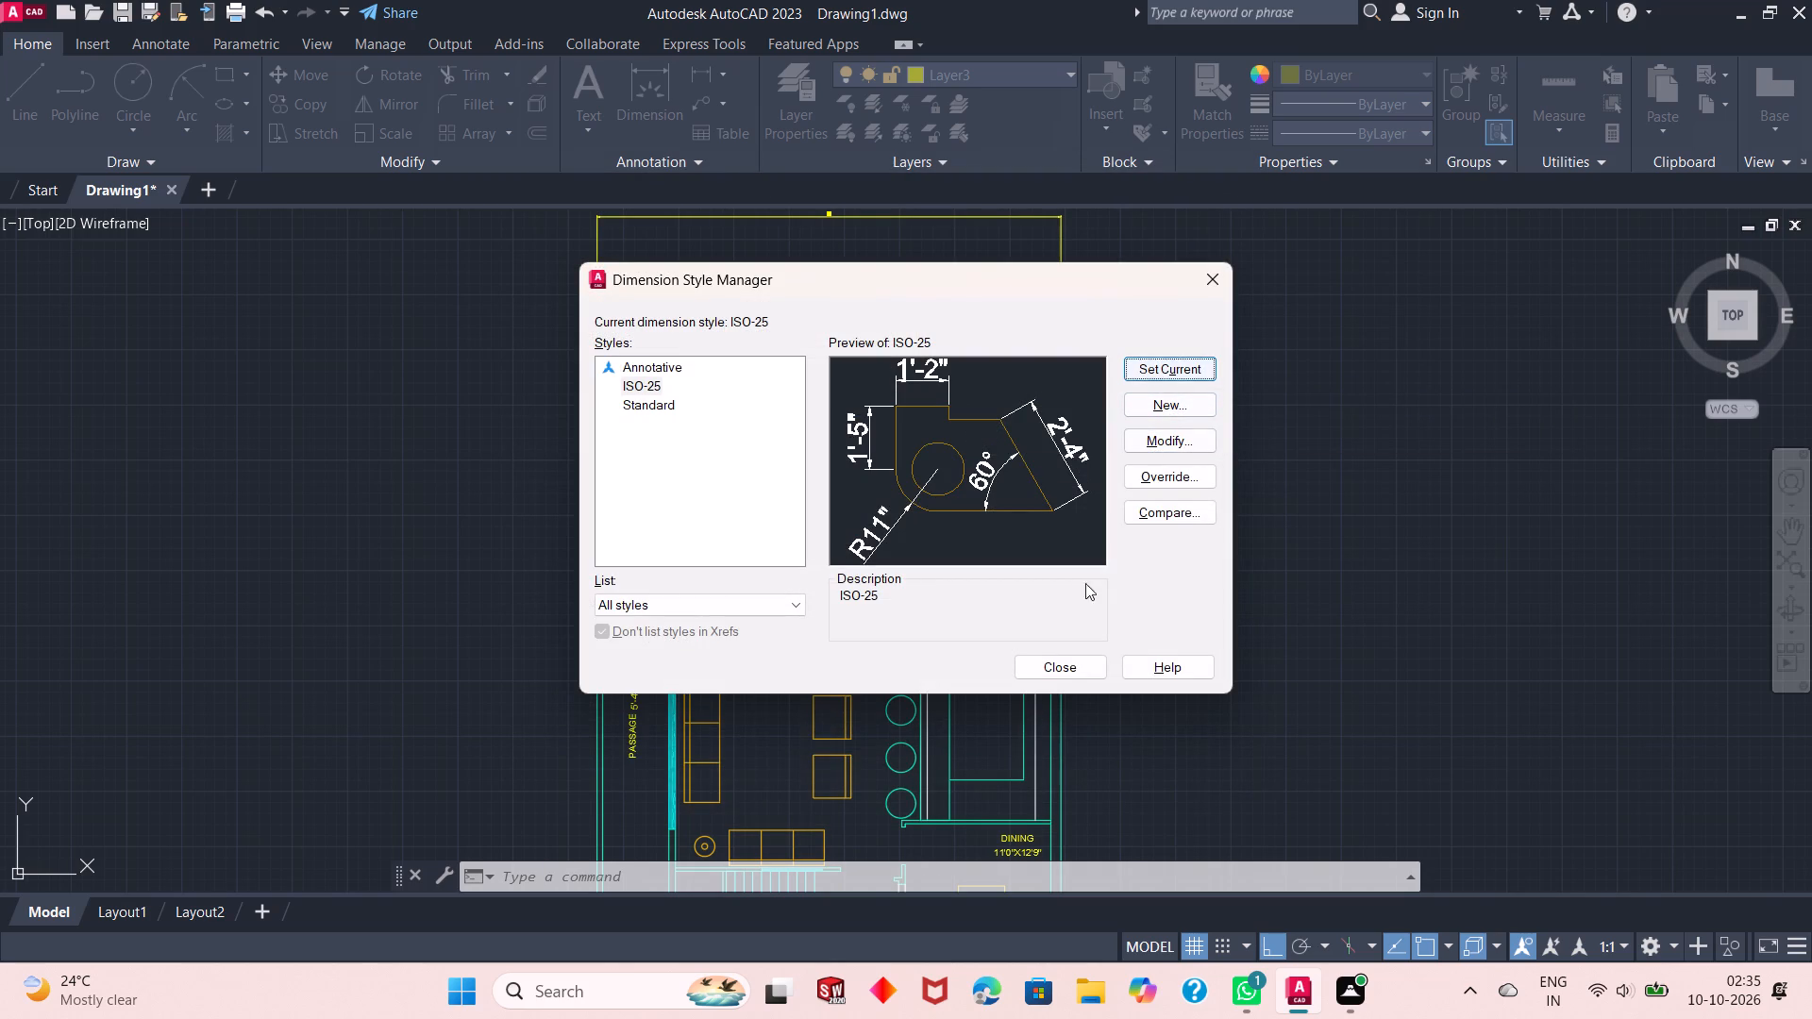
{"action": "left_click", "coordinate": [1061, 668]}
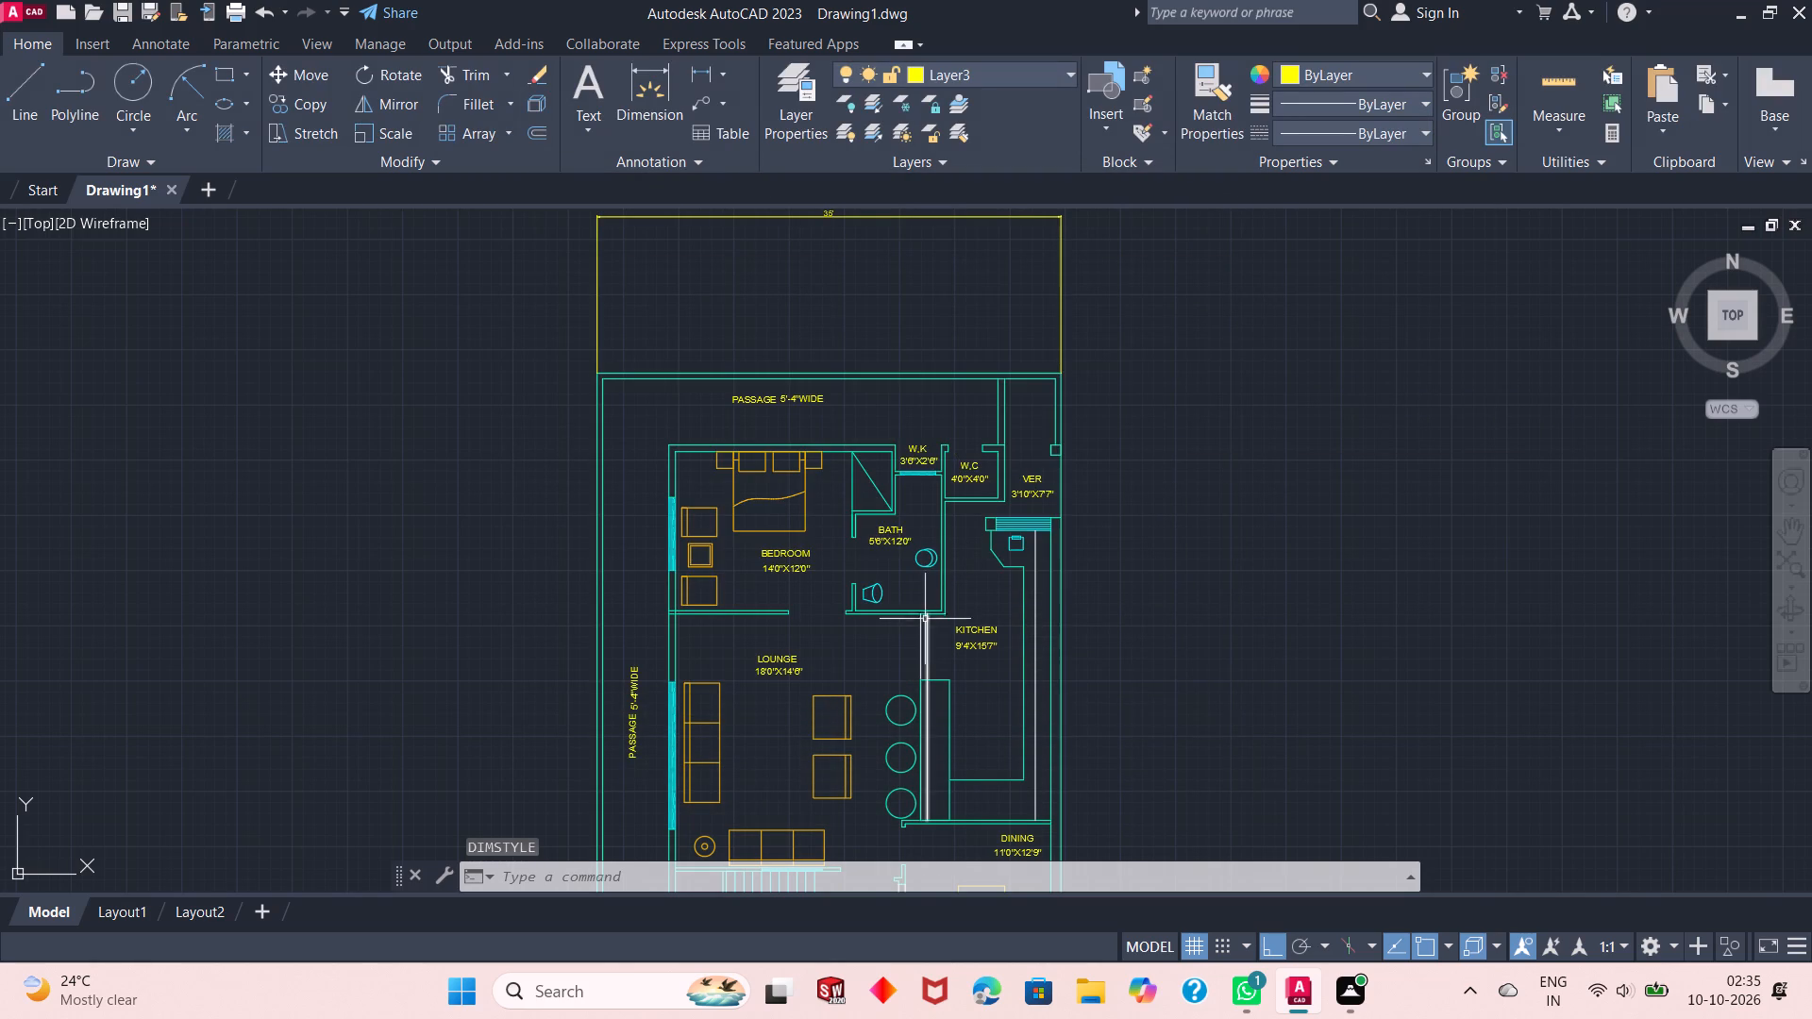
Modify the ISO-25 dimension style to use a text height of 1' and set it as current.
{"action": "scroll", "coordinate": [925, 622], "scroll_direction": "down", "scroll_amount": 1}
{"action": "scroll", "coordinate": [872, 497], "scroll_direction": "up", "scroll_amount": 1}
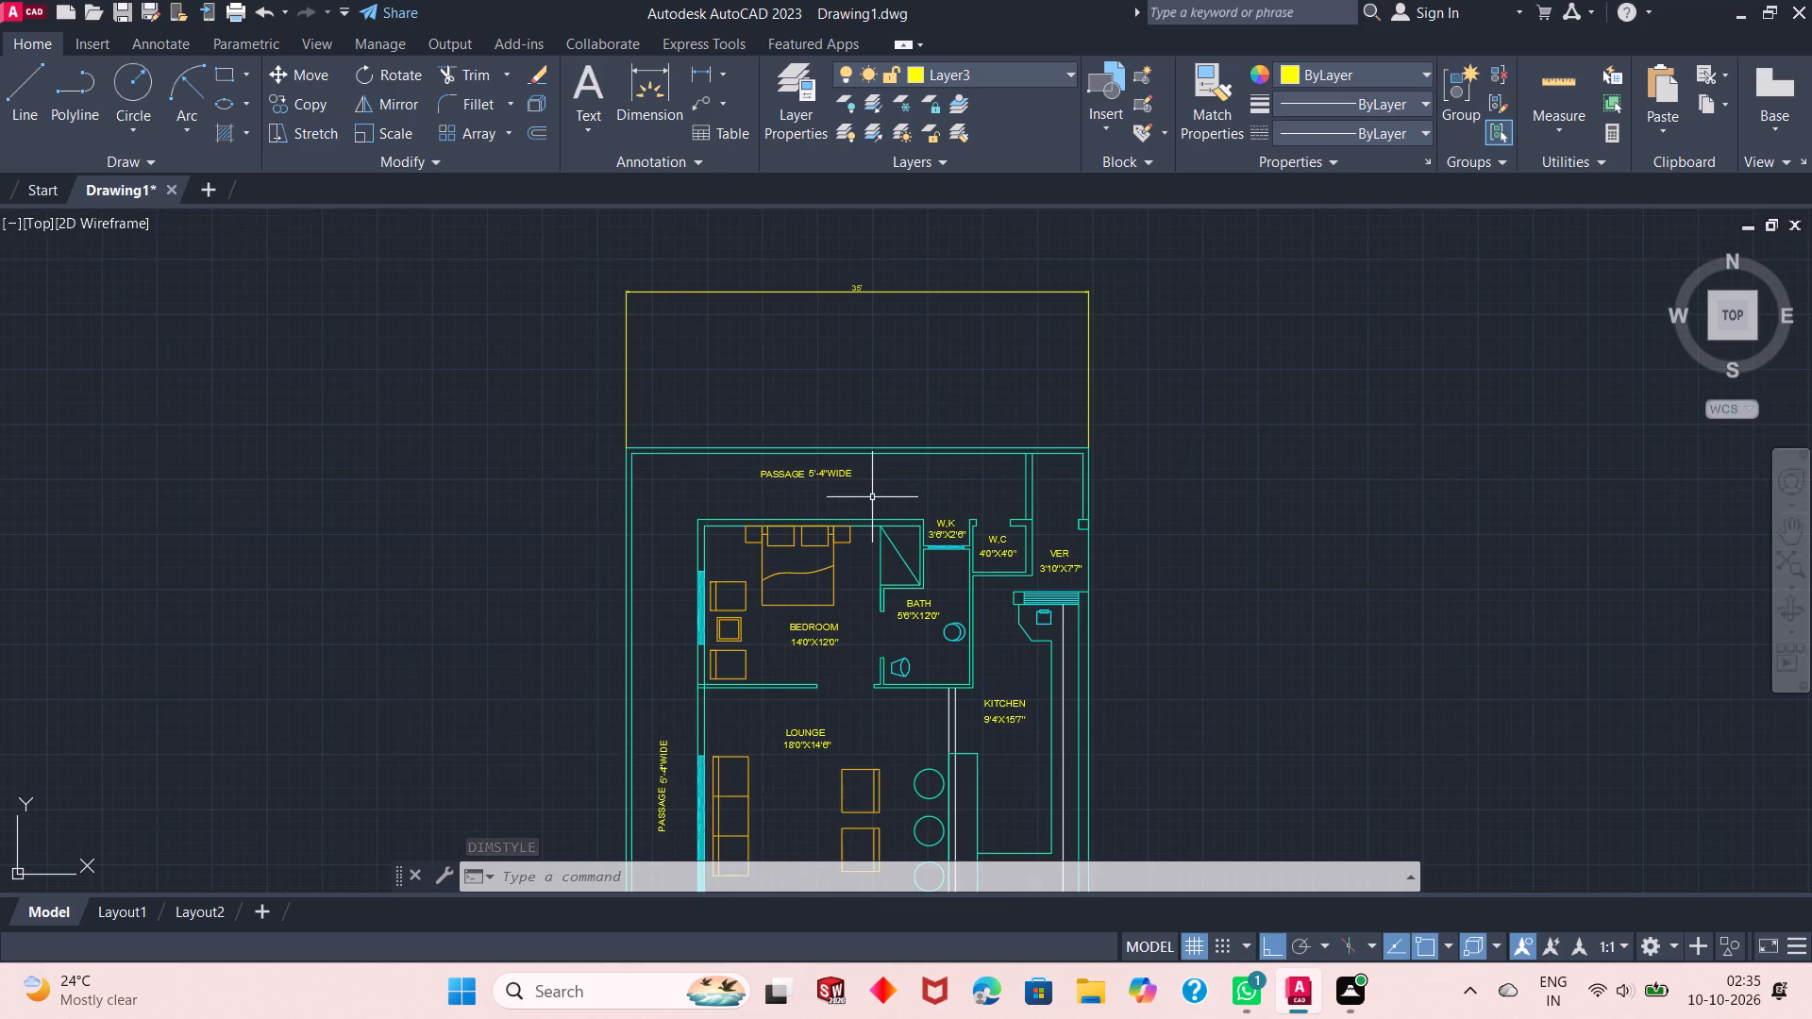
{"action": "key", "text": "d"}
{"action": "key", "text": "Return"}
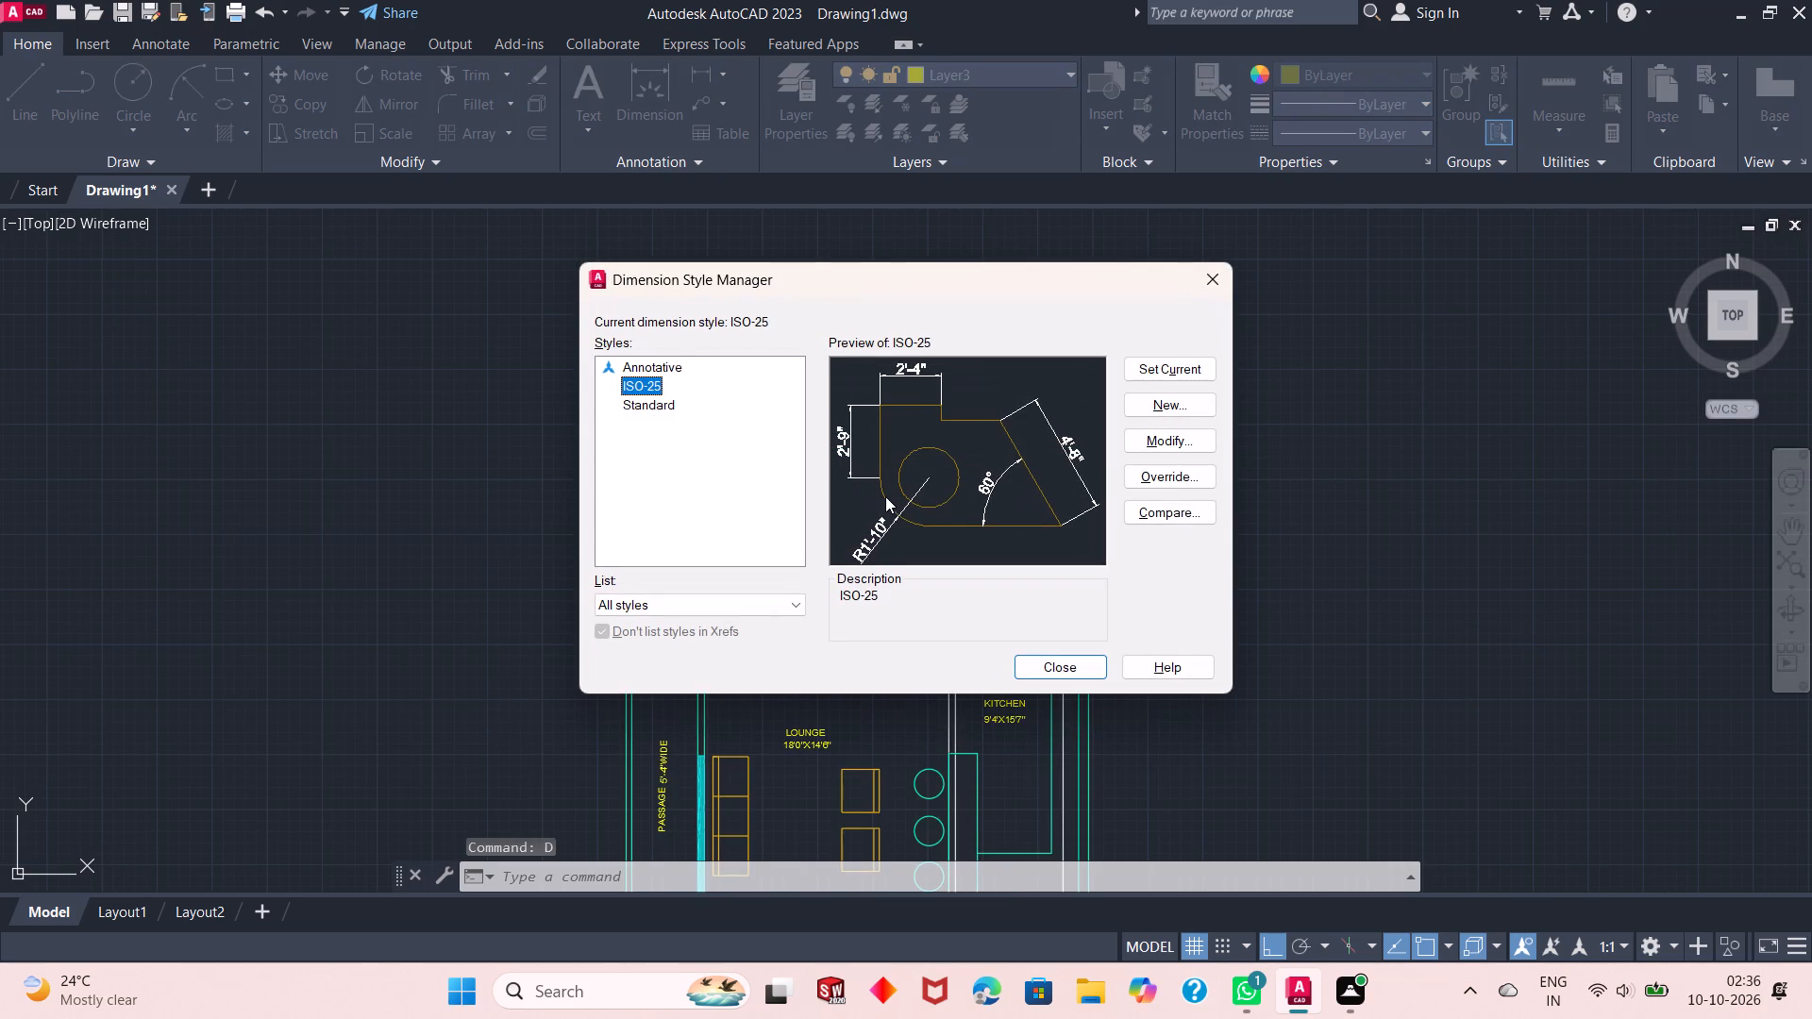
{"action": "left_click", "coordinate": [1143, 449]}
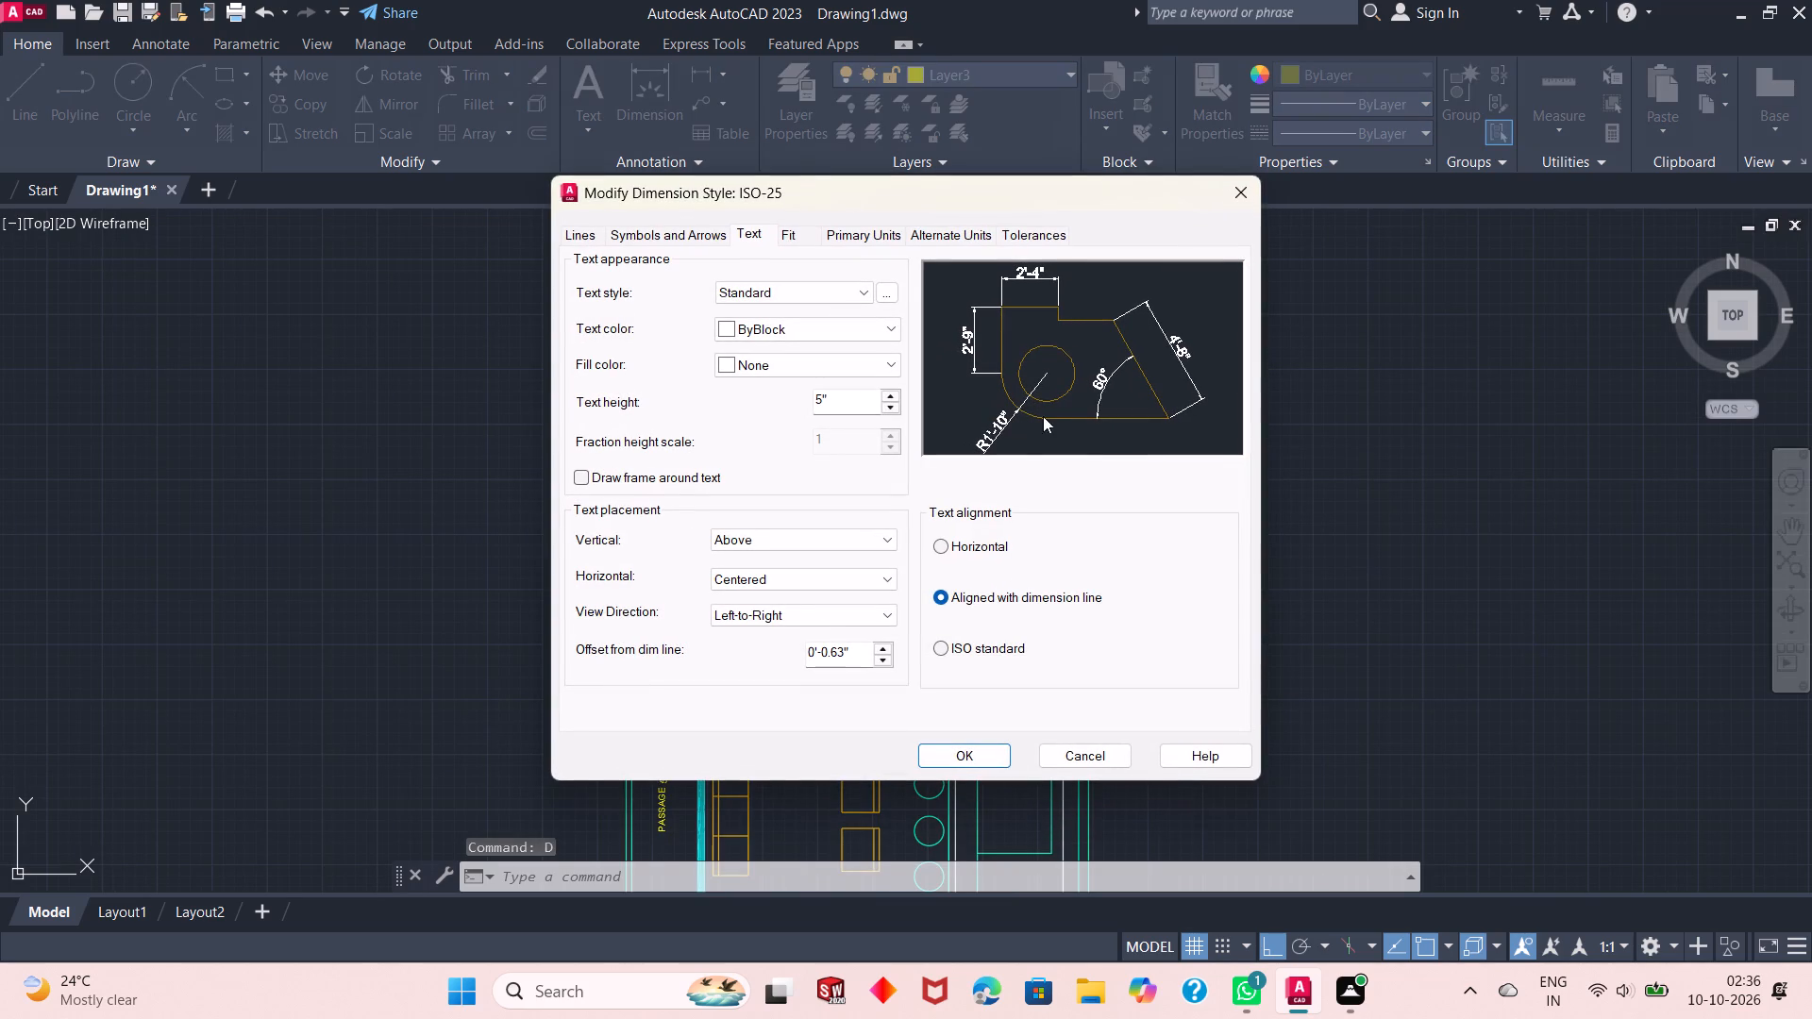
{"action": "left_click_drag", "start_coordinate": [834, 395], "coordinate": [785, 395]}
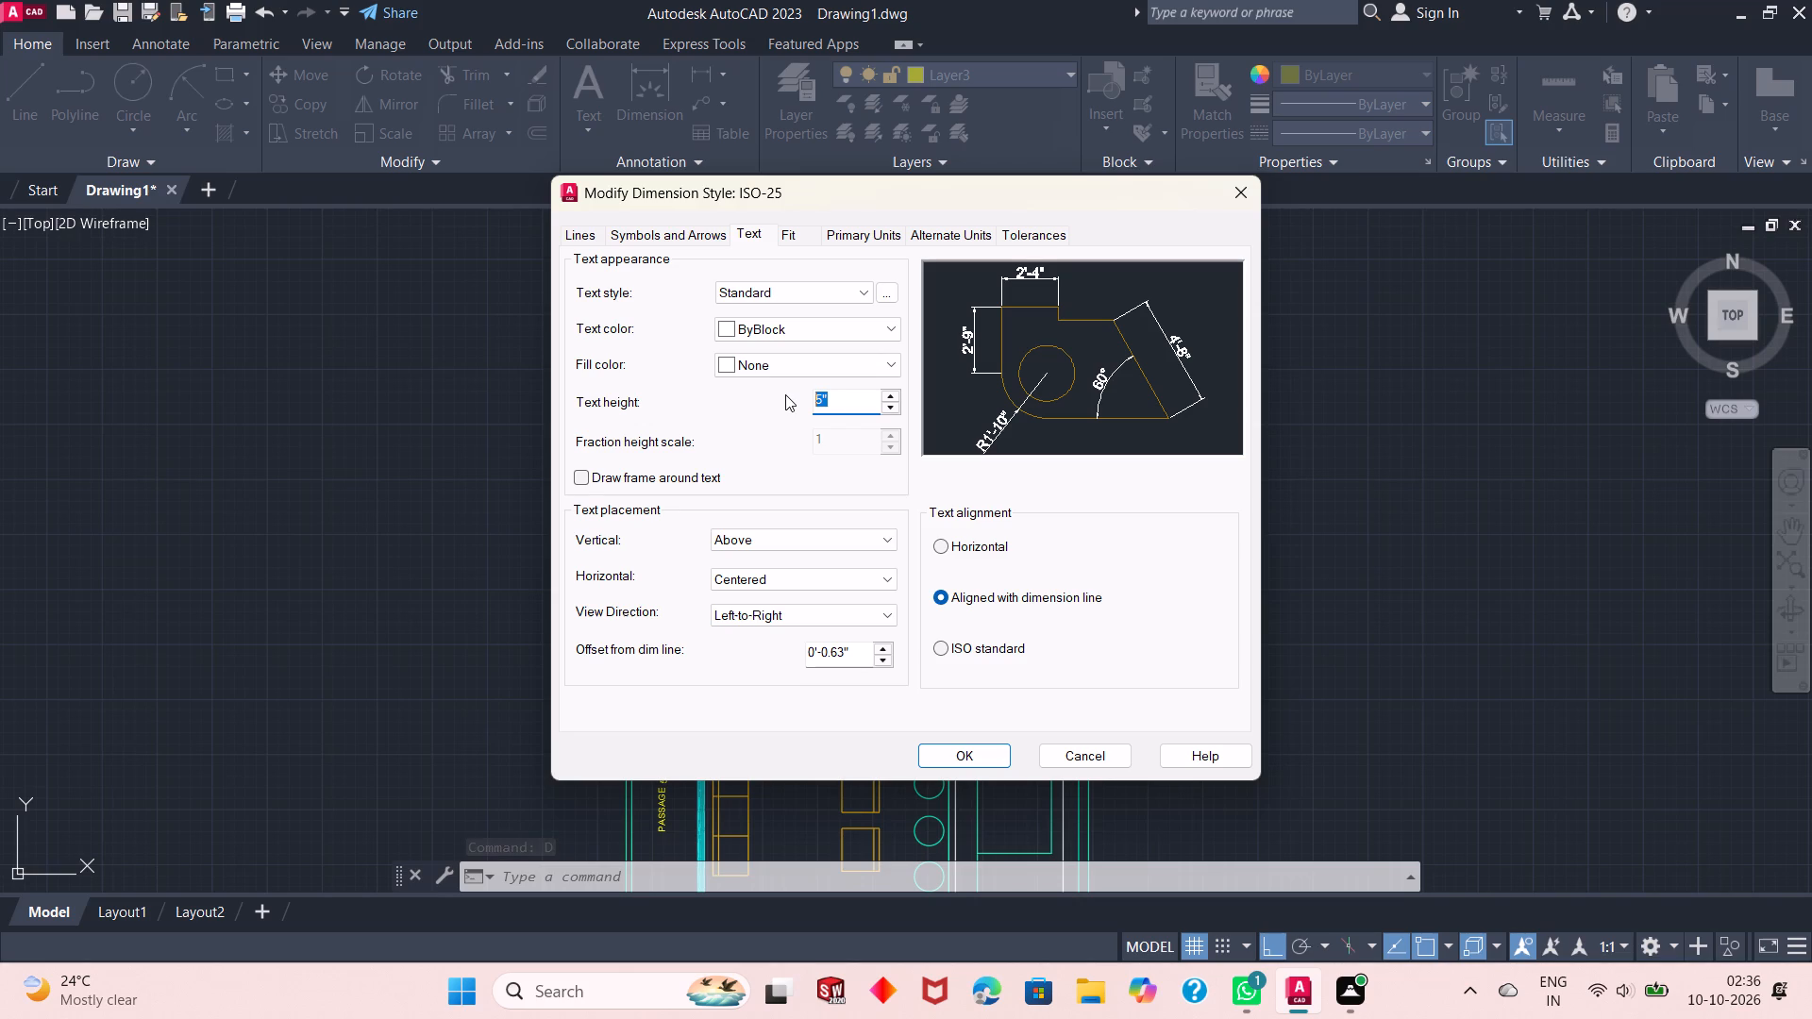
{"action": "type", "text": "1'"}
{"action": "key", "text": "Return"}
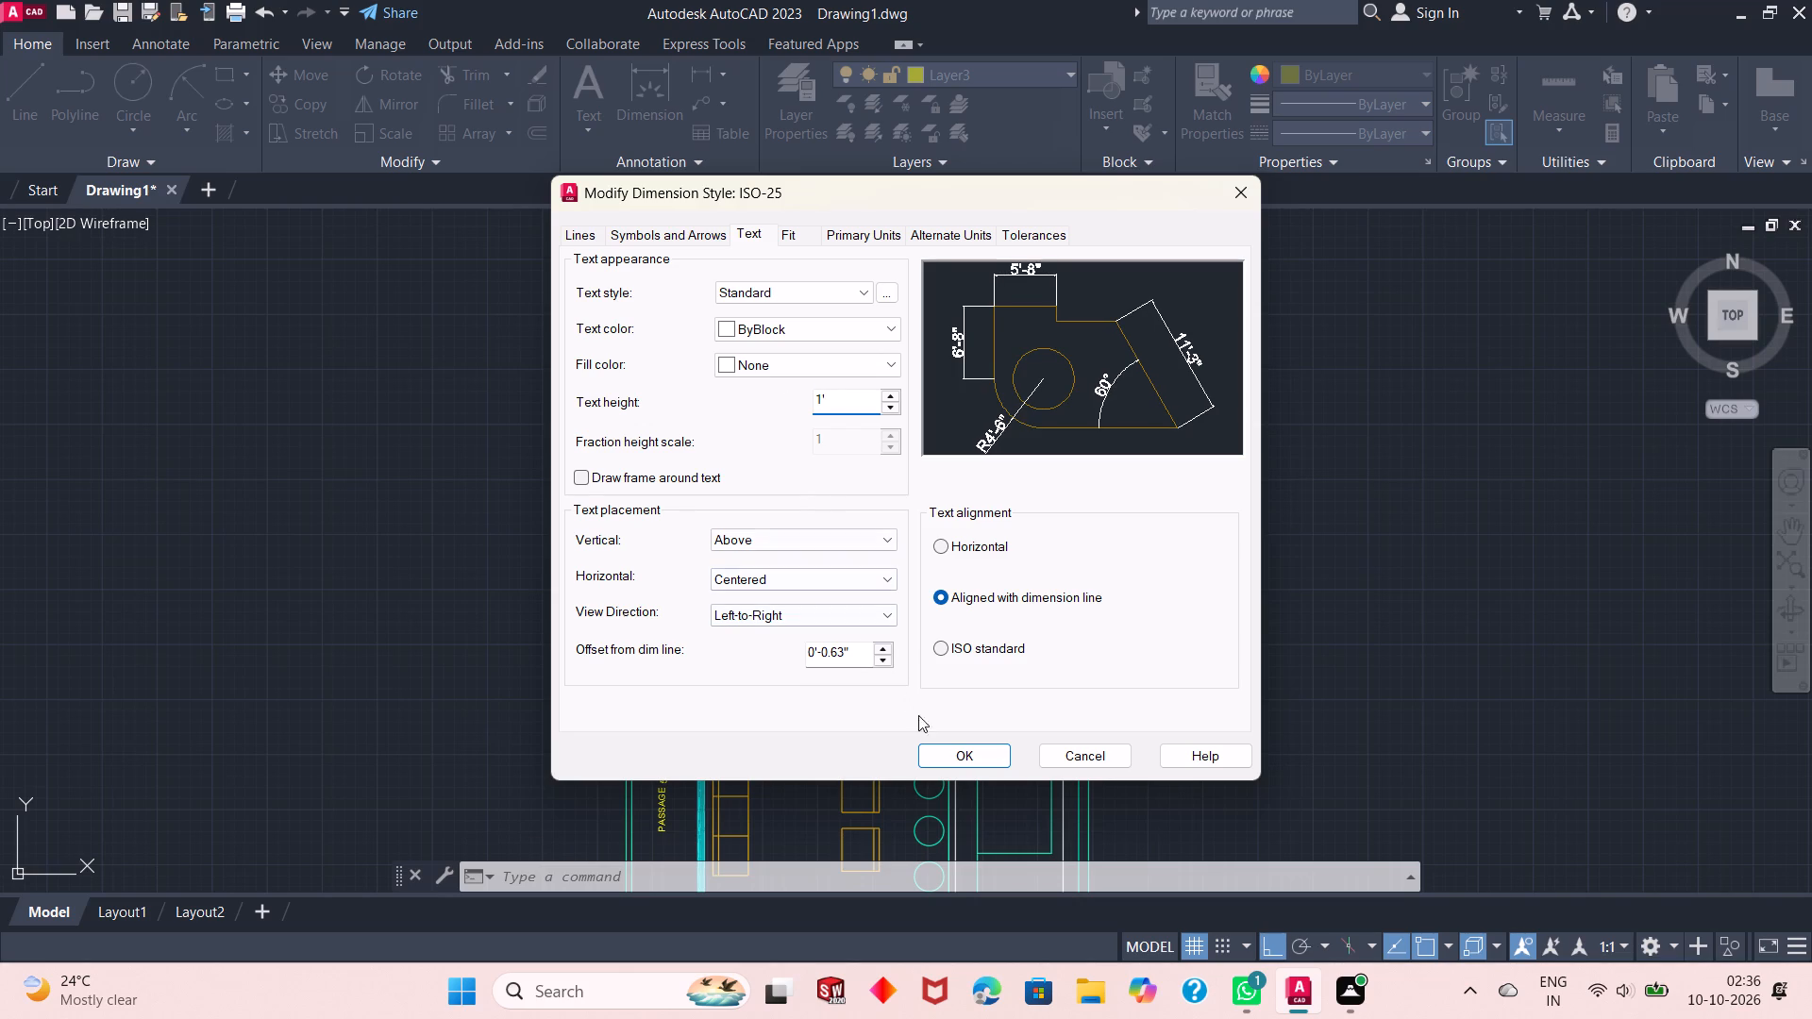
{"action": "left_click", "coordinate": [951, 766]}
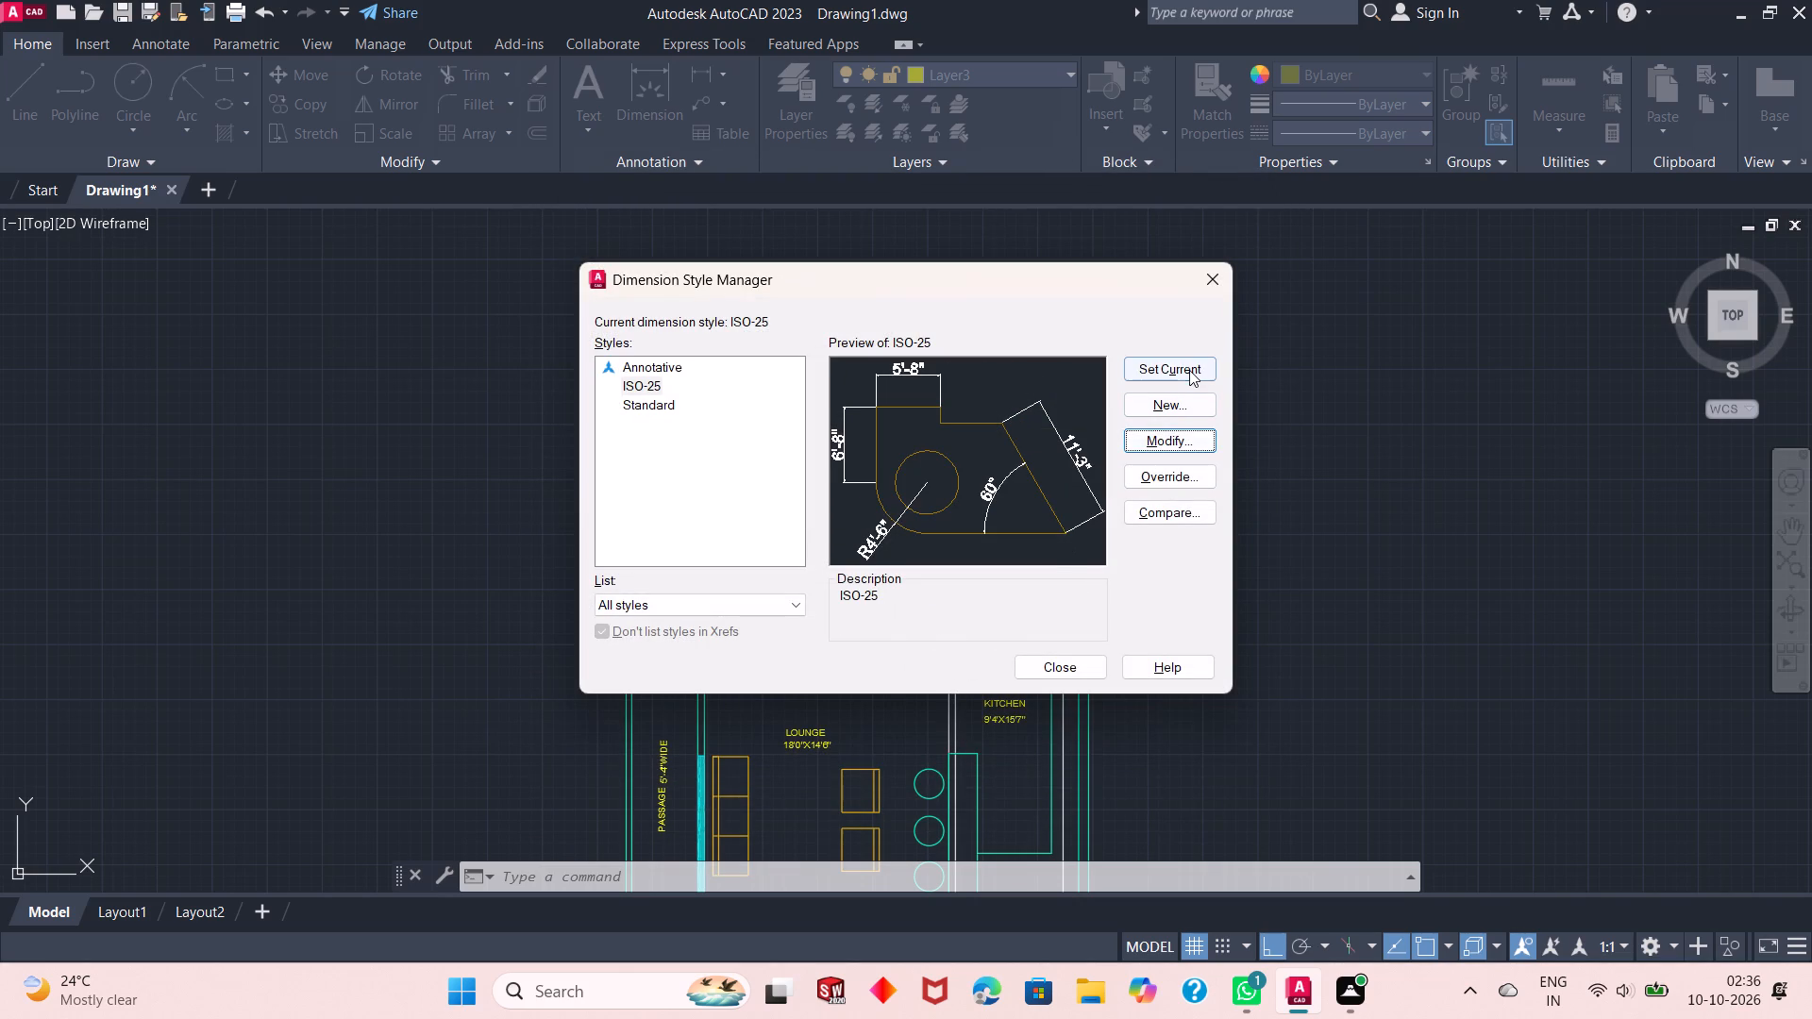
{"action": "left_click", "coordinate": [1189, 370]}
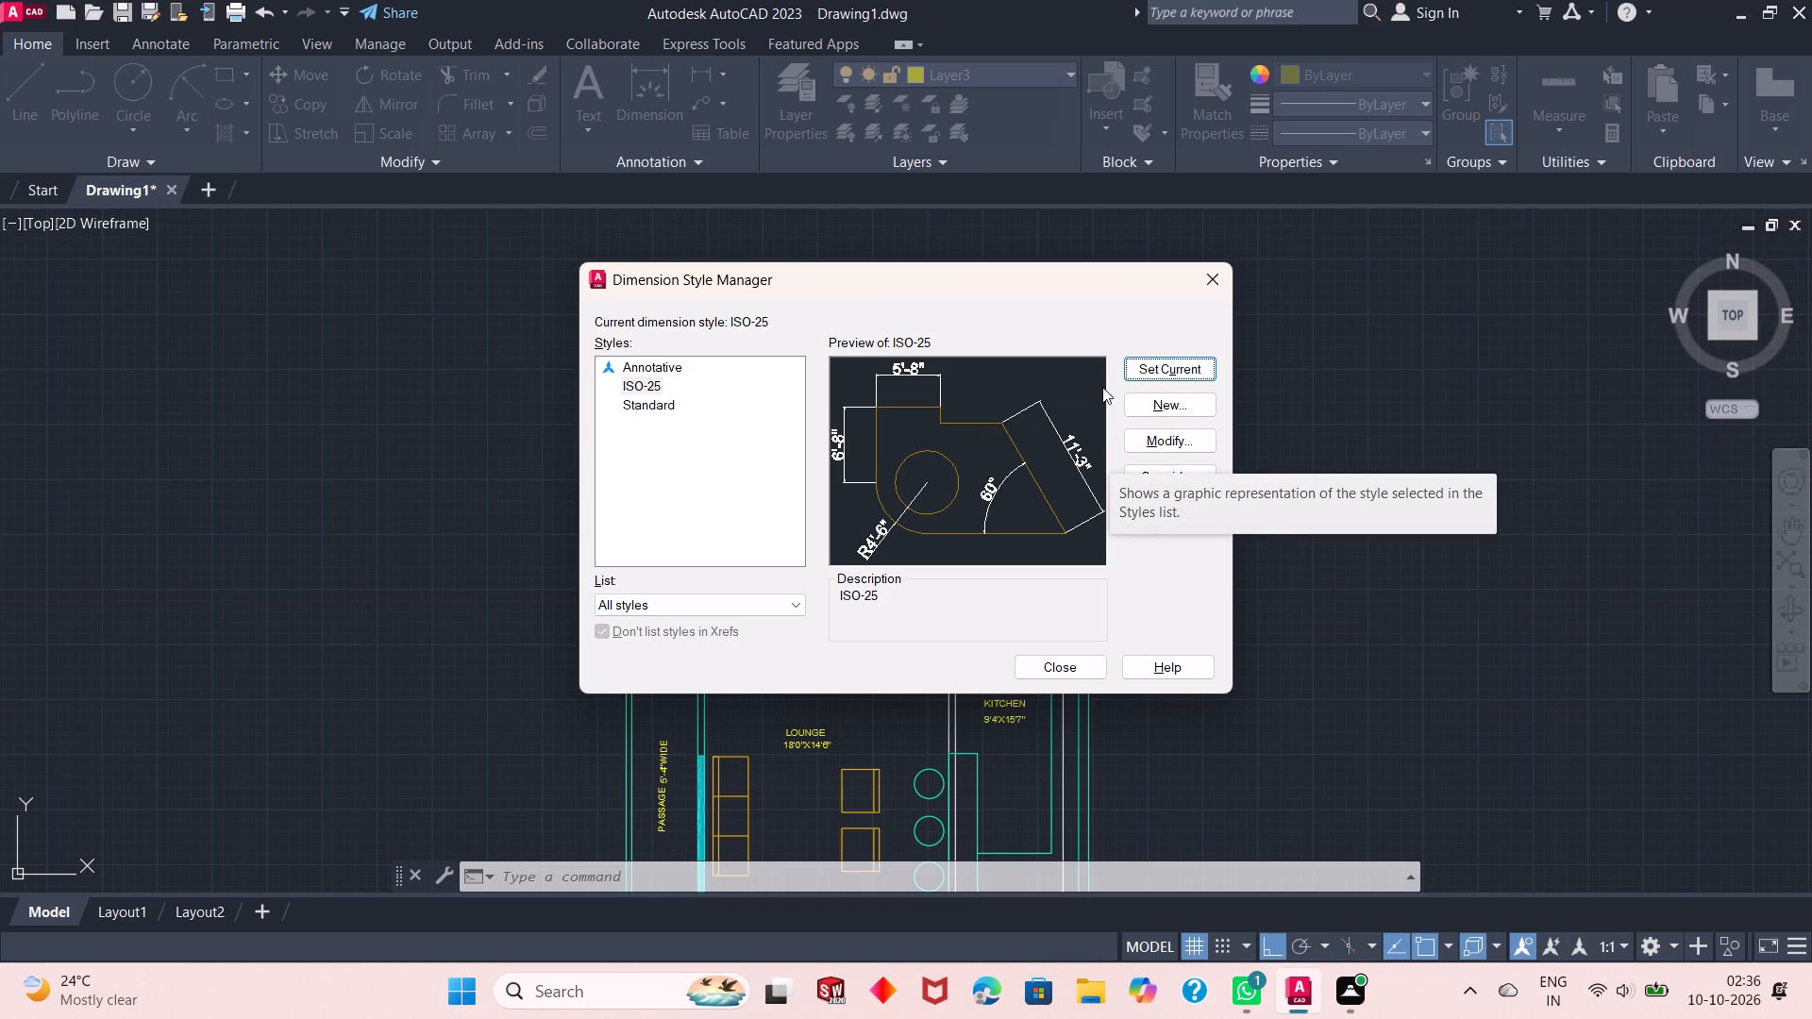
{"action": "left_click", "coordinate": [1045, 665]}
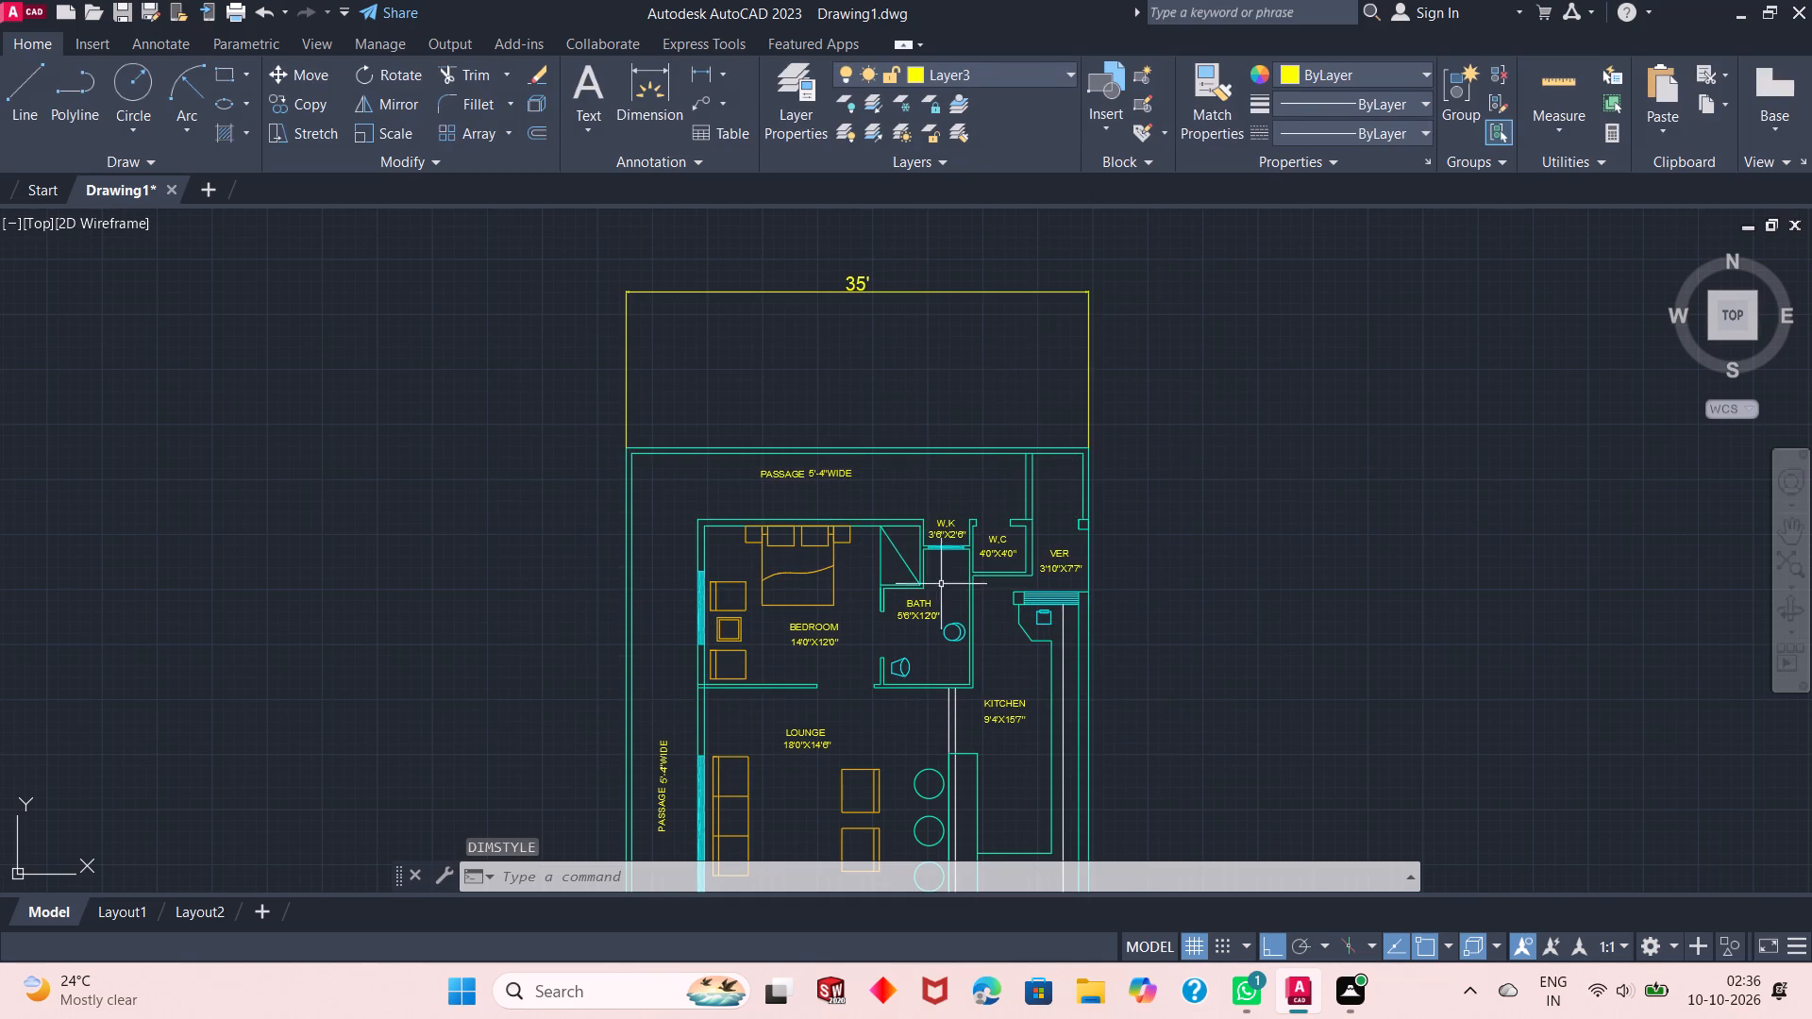
Add a vertical linear dimension along the full length of the plan's outer west wall, with the dimension line west of it.
{"action": "scroll", "coordinate": [879, 476], "scroll_direction": "down", "scroll_amount": 1}
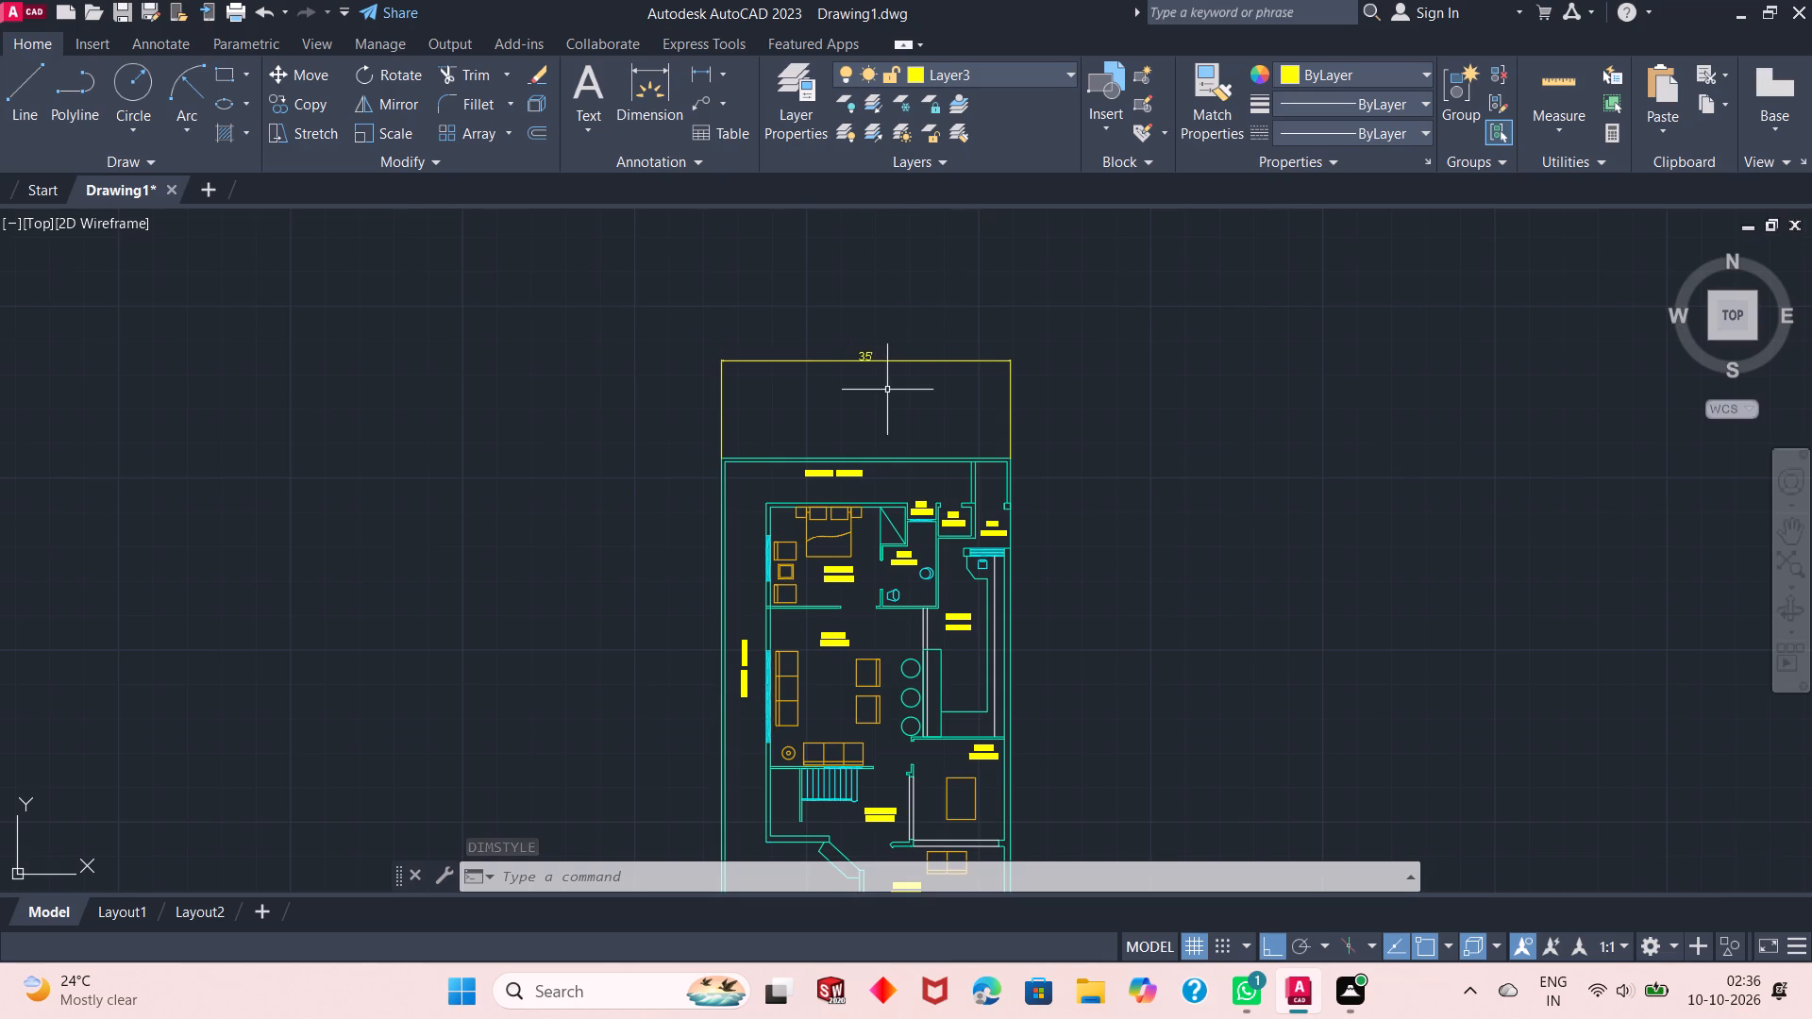
{"action": "scroll", "coordinate": [887, 391], "scroll_direction": "down", "scroll_amount": 1}
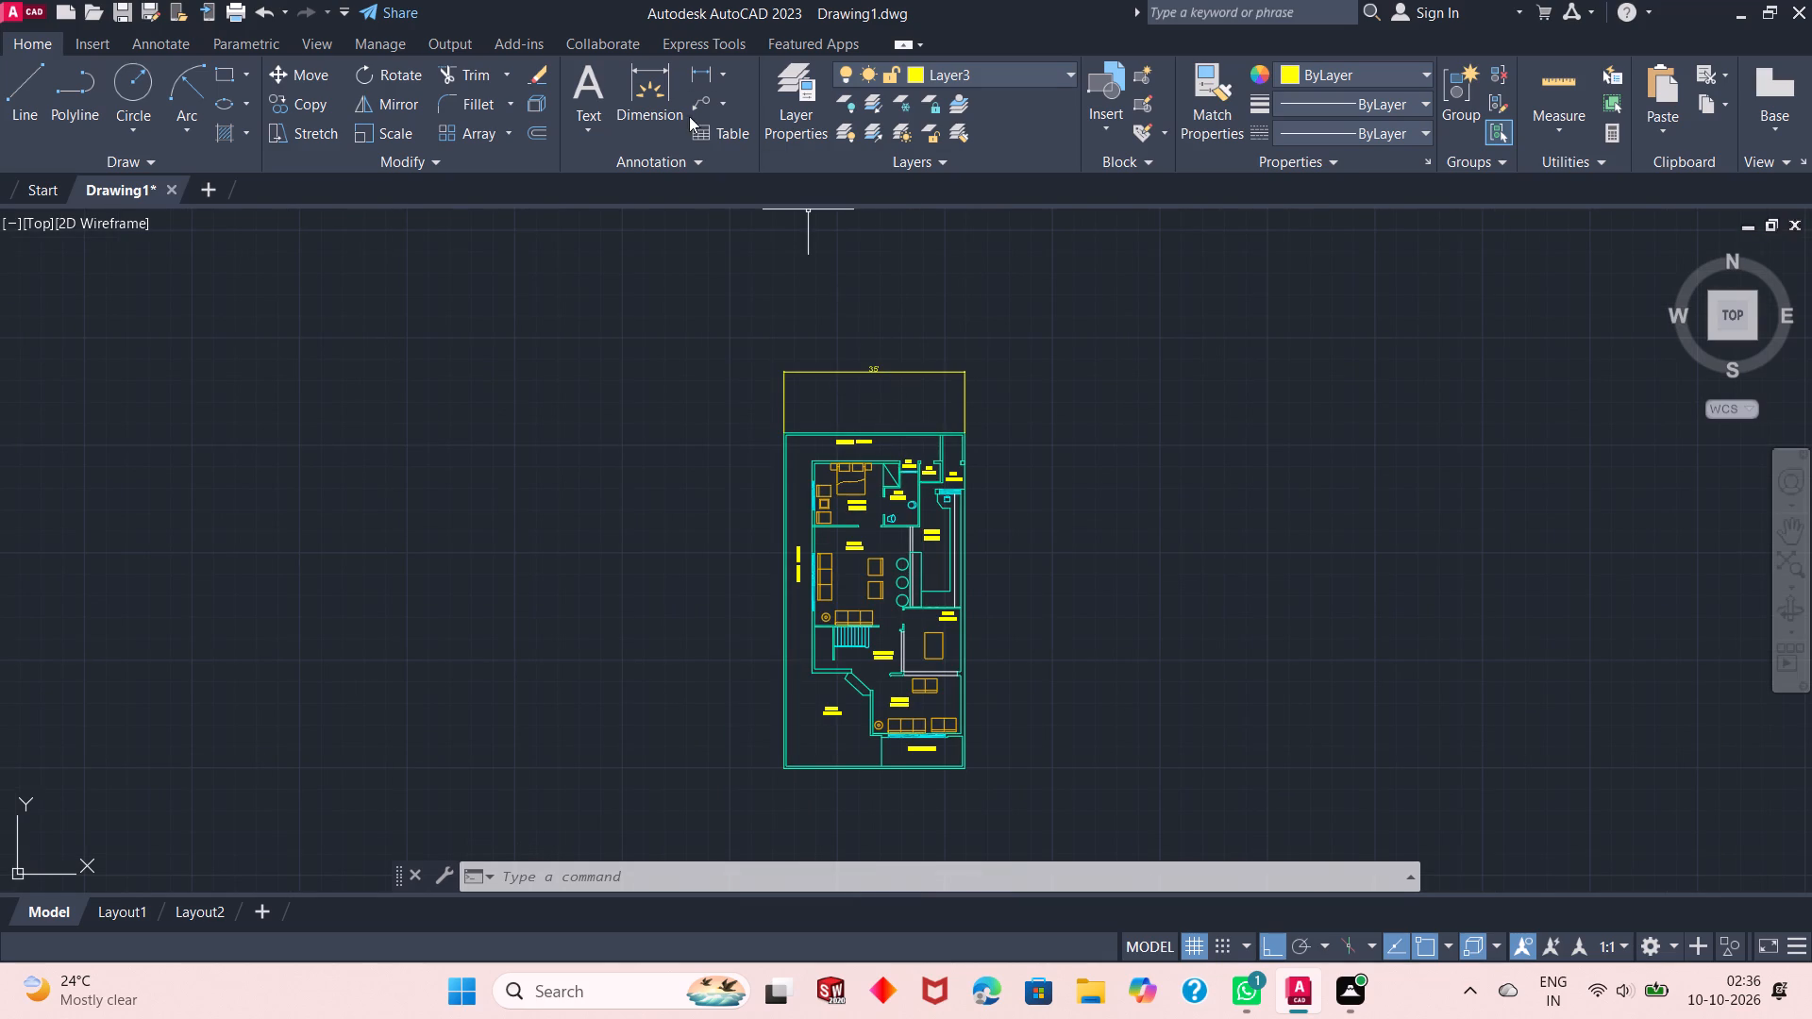
{"action": "left_click", "coordinate": [702, 77]}
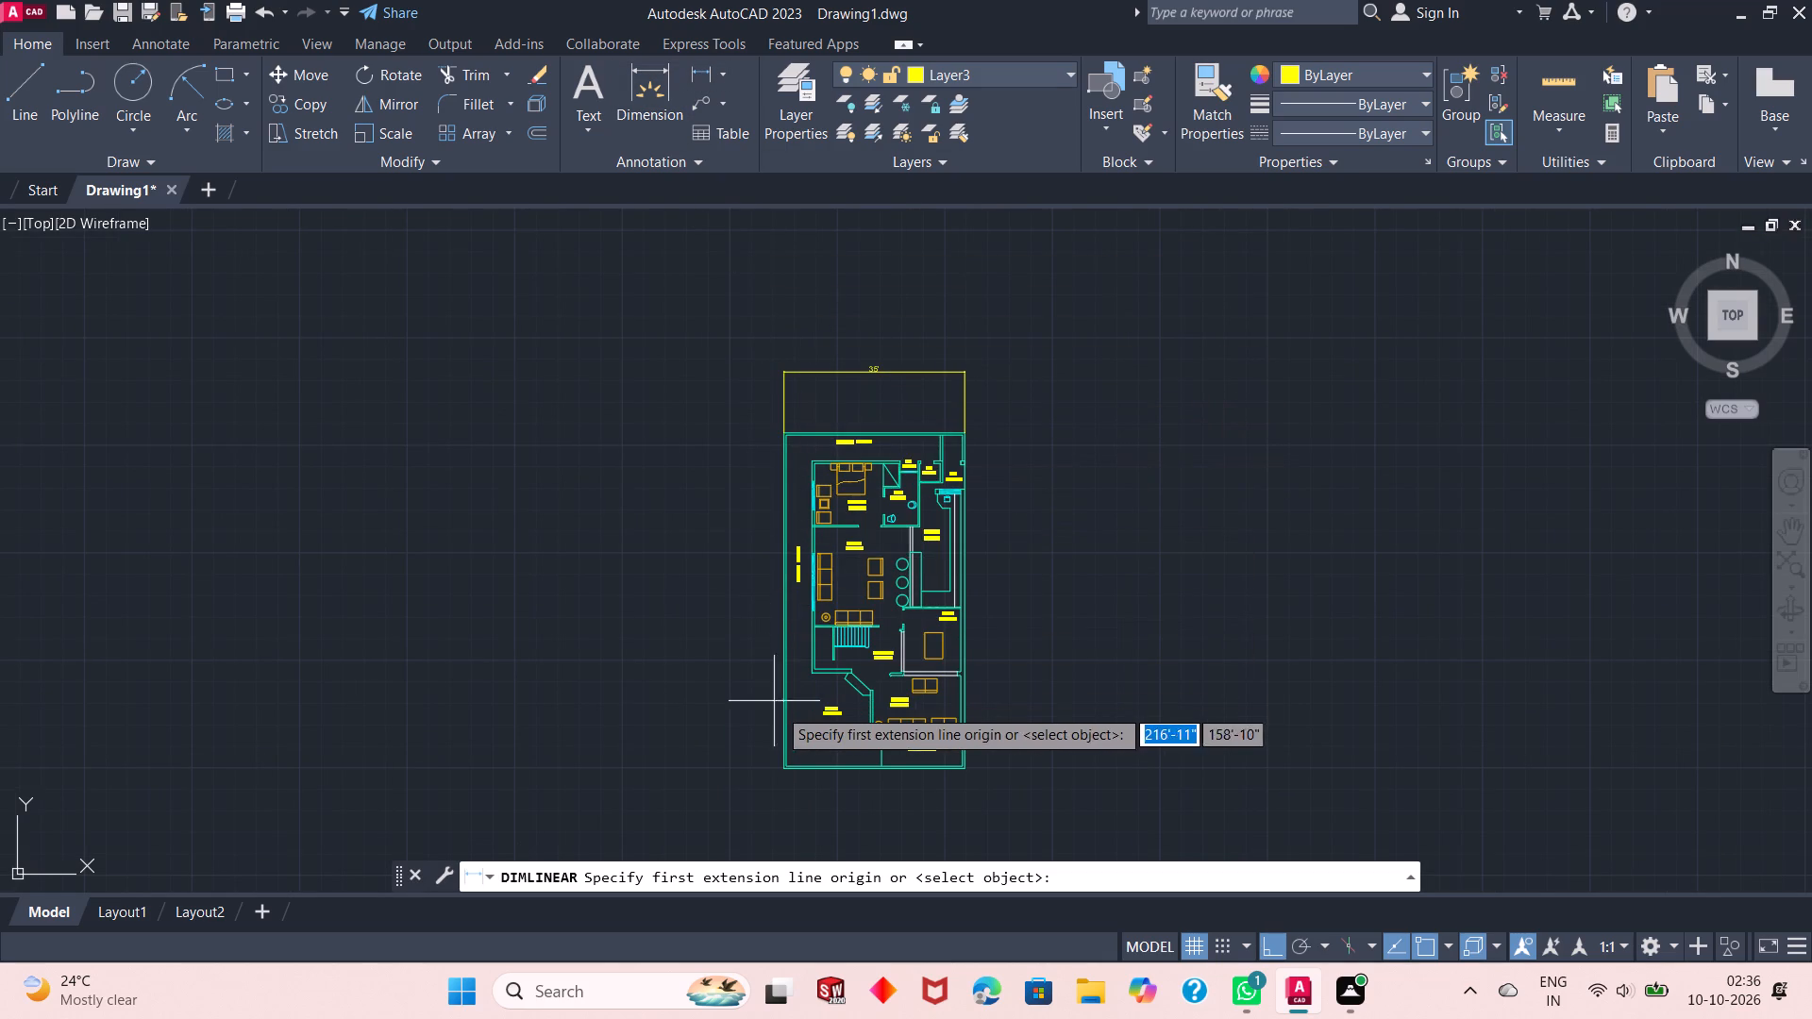
{"action": "left_click", "coordinate": [782, 772]}
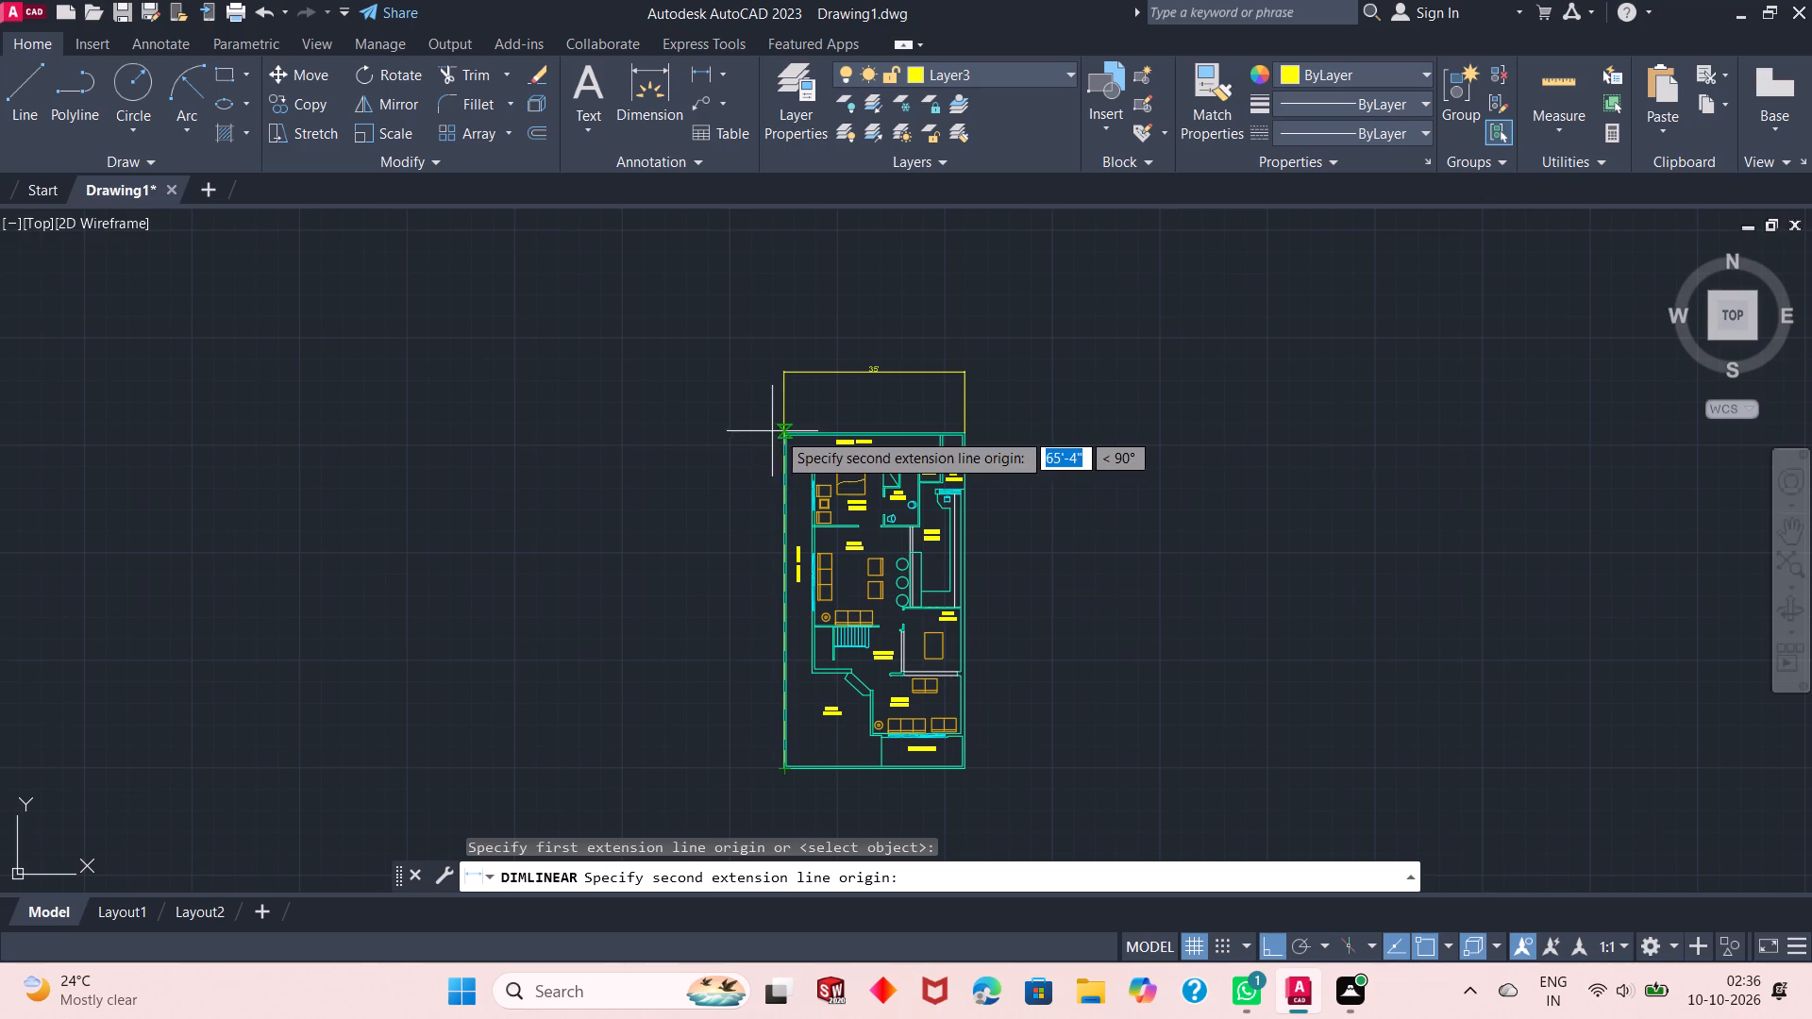
{"action": "left_click", "coordinate": [787, 431]}
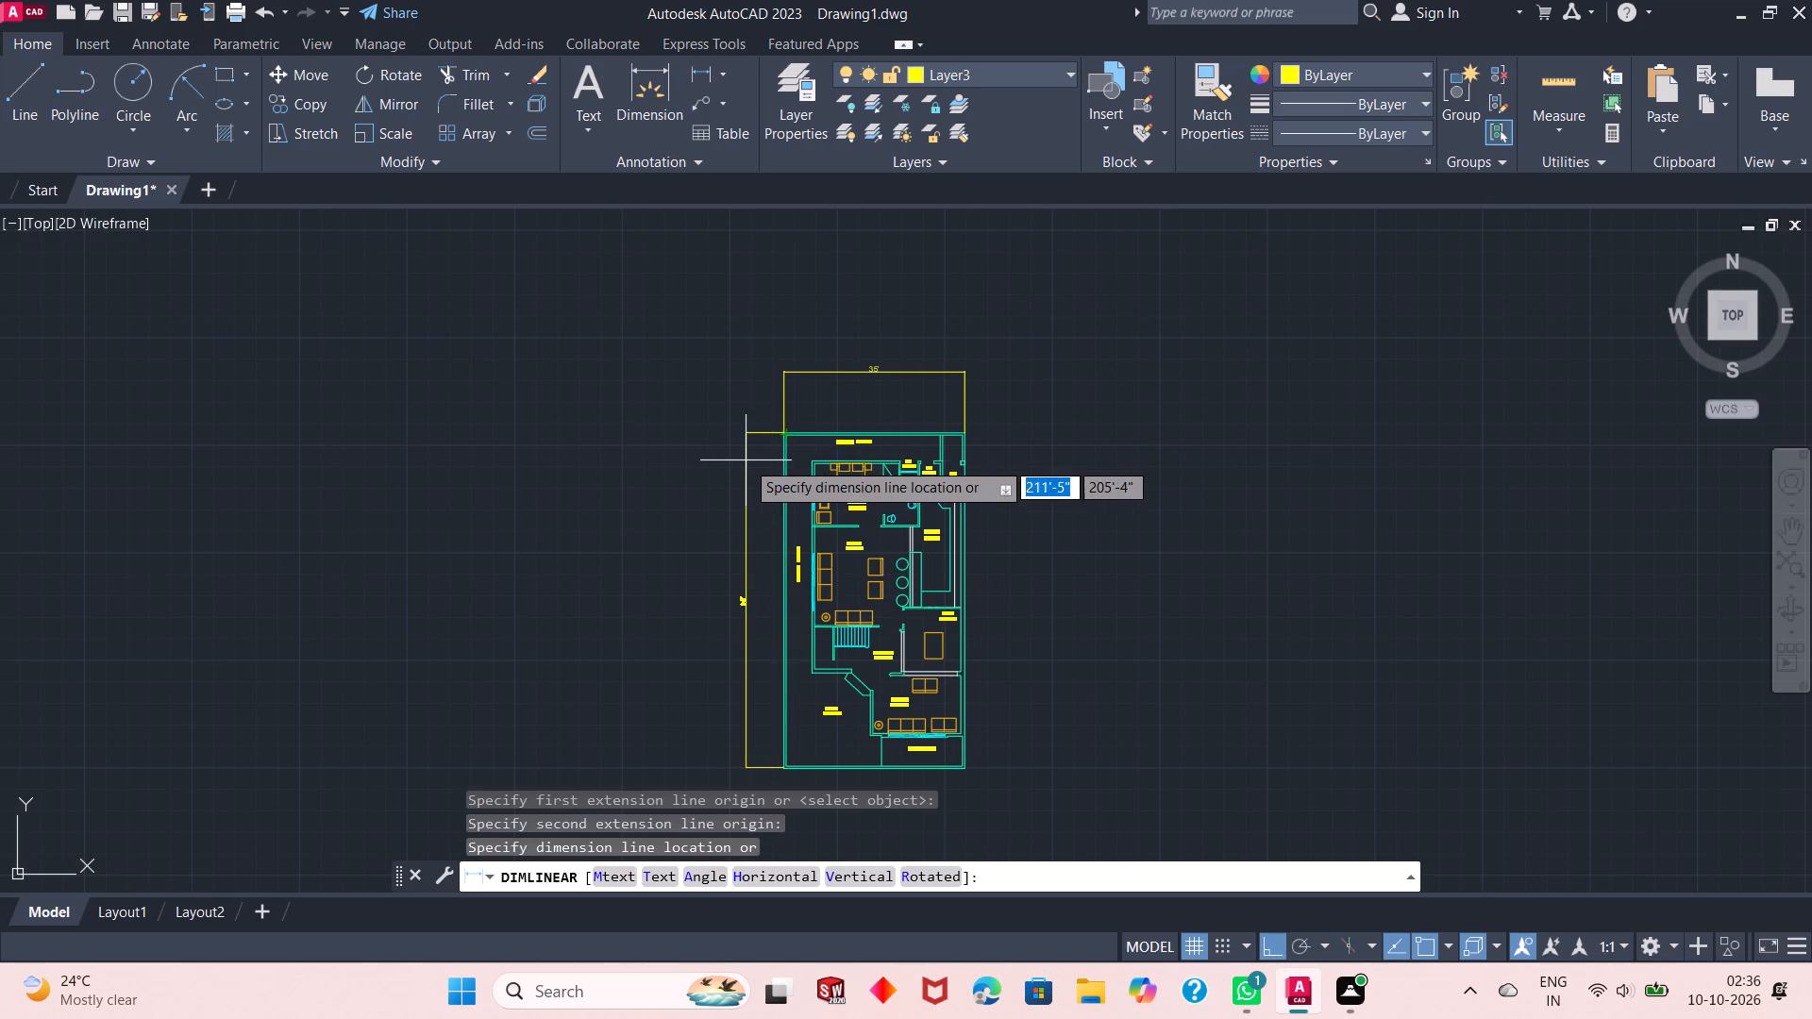
{"action": "left_click", "coordinate": [732, 467]}
Modify the ISO-25 dimension style to use a text height of 1'-6" and set it as current.
{"action": "scroll", "coordinate": [796, 465], "scroll_direction": "up", "scroll_amount": 1}
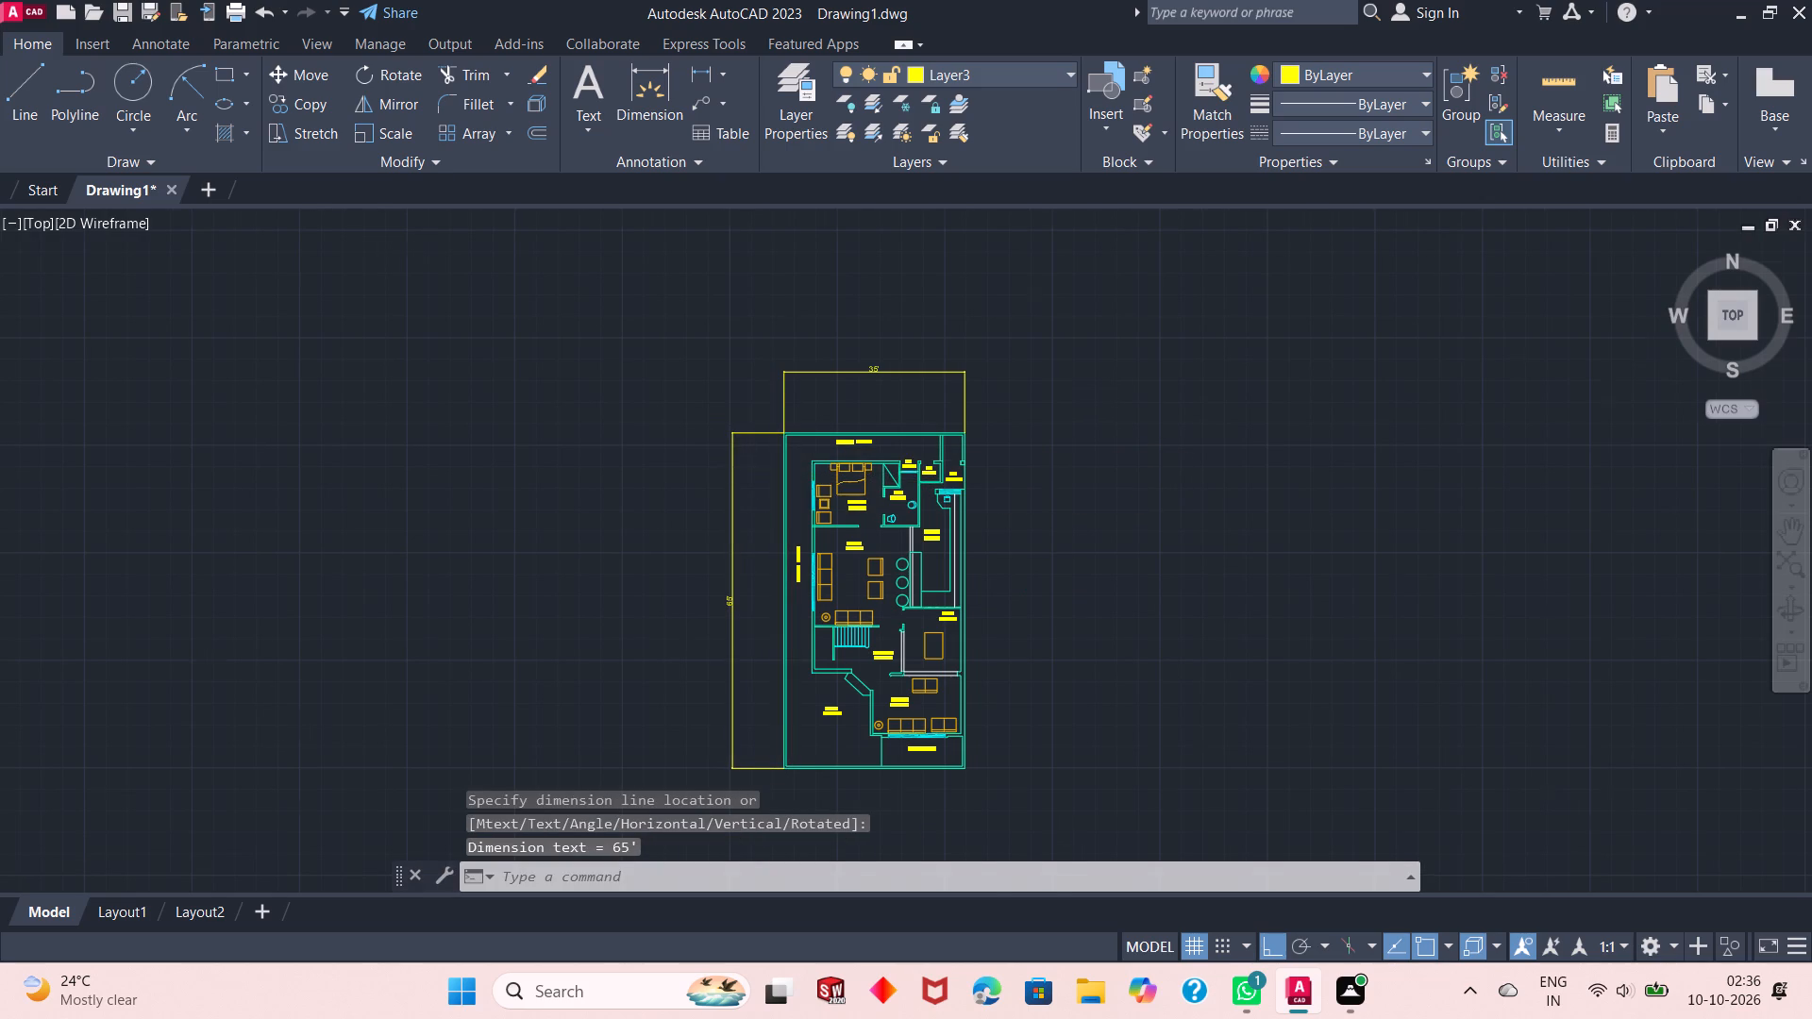
{"action": "scroll", "coordinate": [871, 576], "scroll_direction": "up", "scroll_amount": 1}
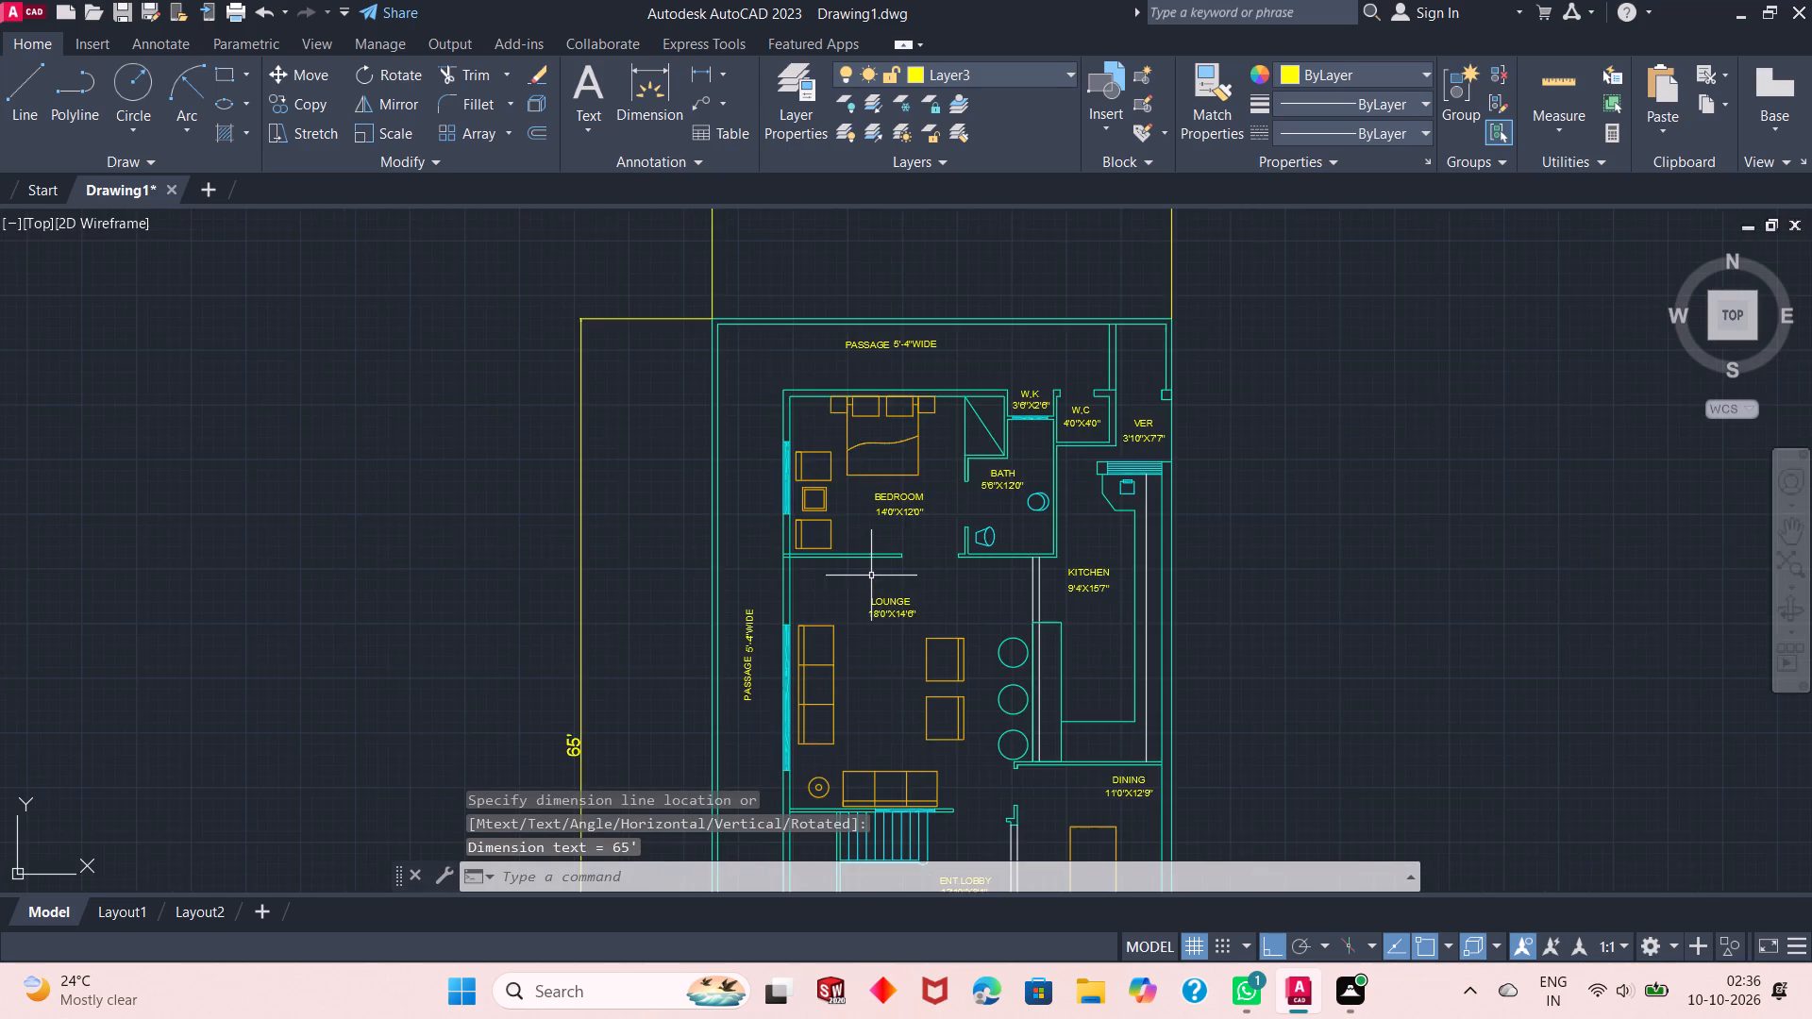
{"action": "scroll", "coordinate": [871, 576], "scroll_direction": "down", "scroll_amount": 2}
{"action": "scroll", "coordinate": [919, 548], "scroll_direction": "up", "scroll_amount": 1}
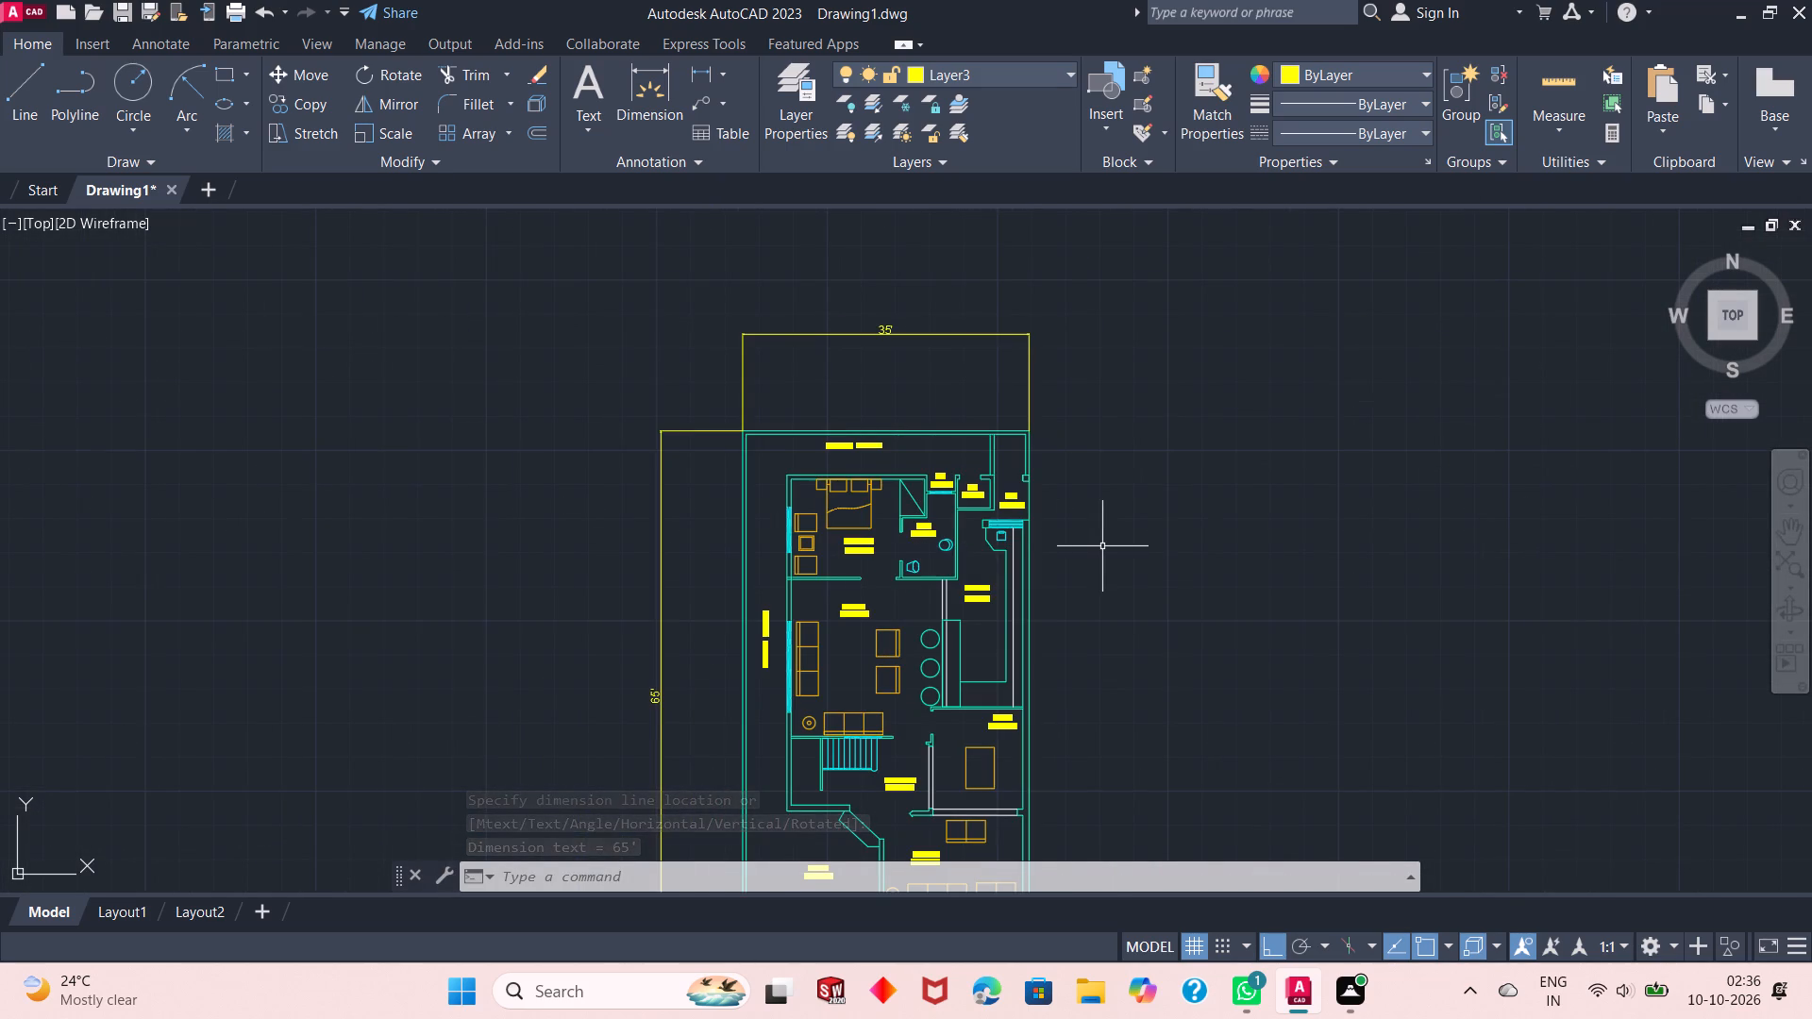
{"action": "key", "text": "d"}
{"action": "key", "text": "Return"}
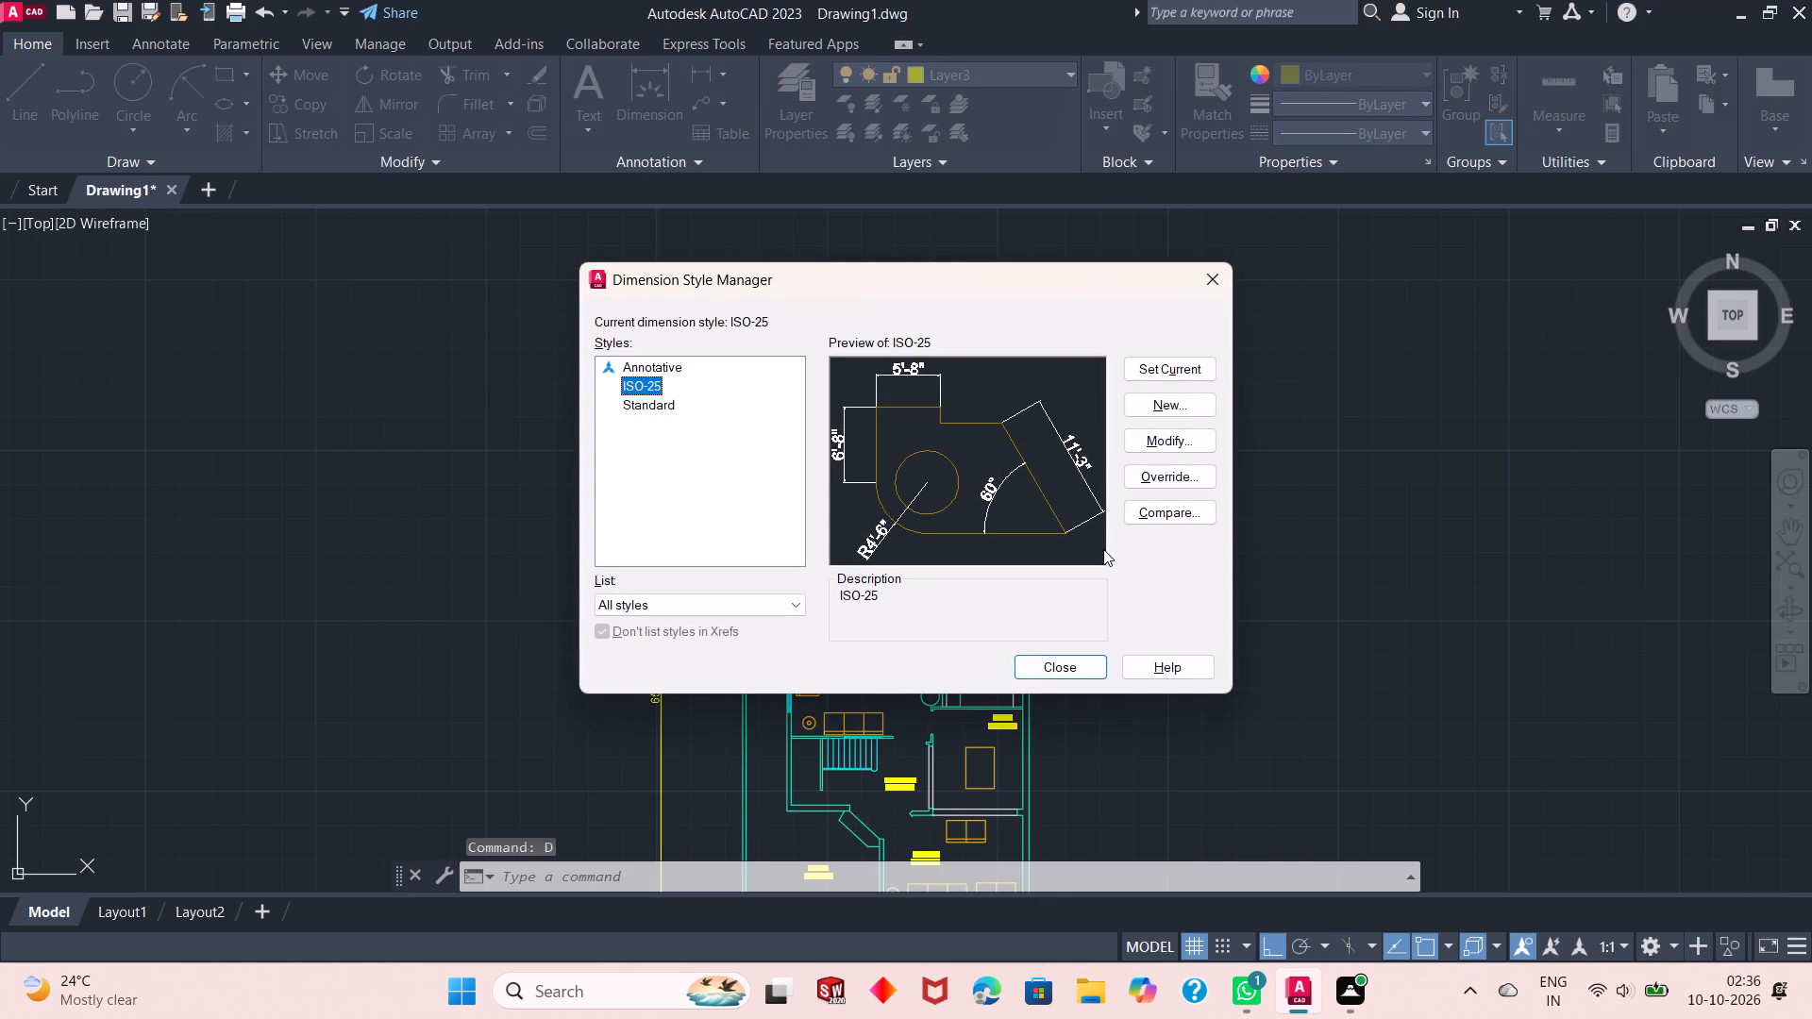
{"action": "left_click", "coordinate": [1179, 437]}
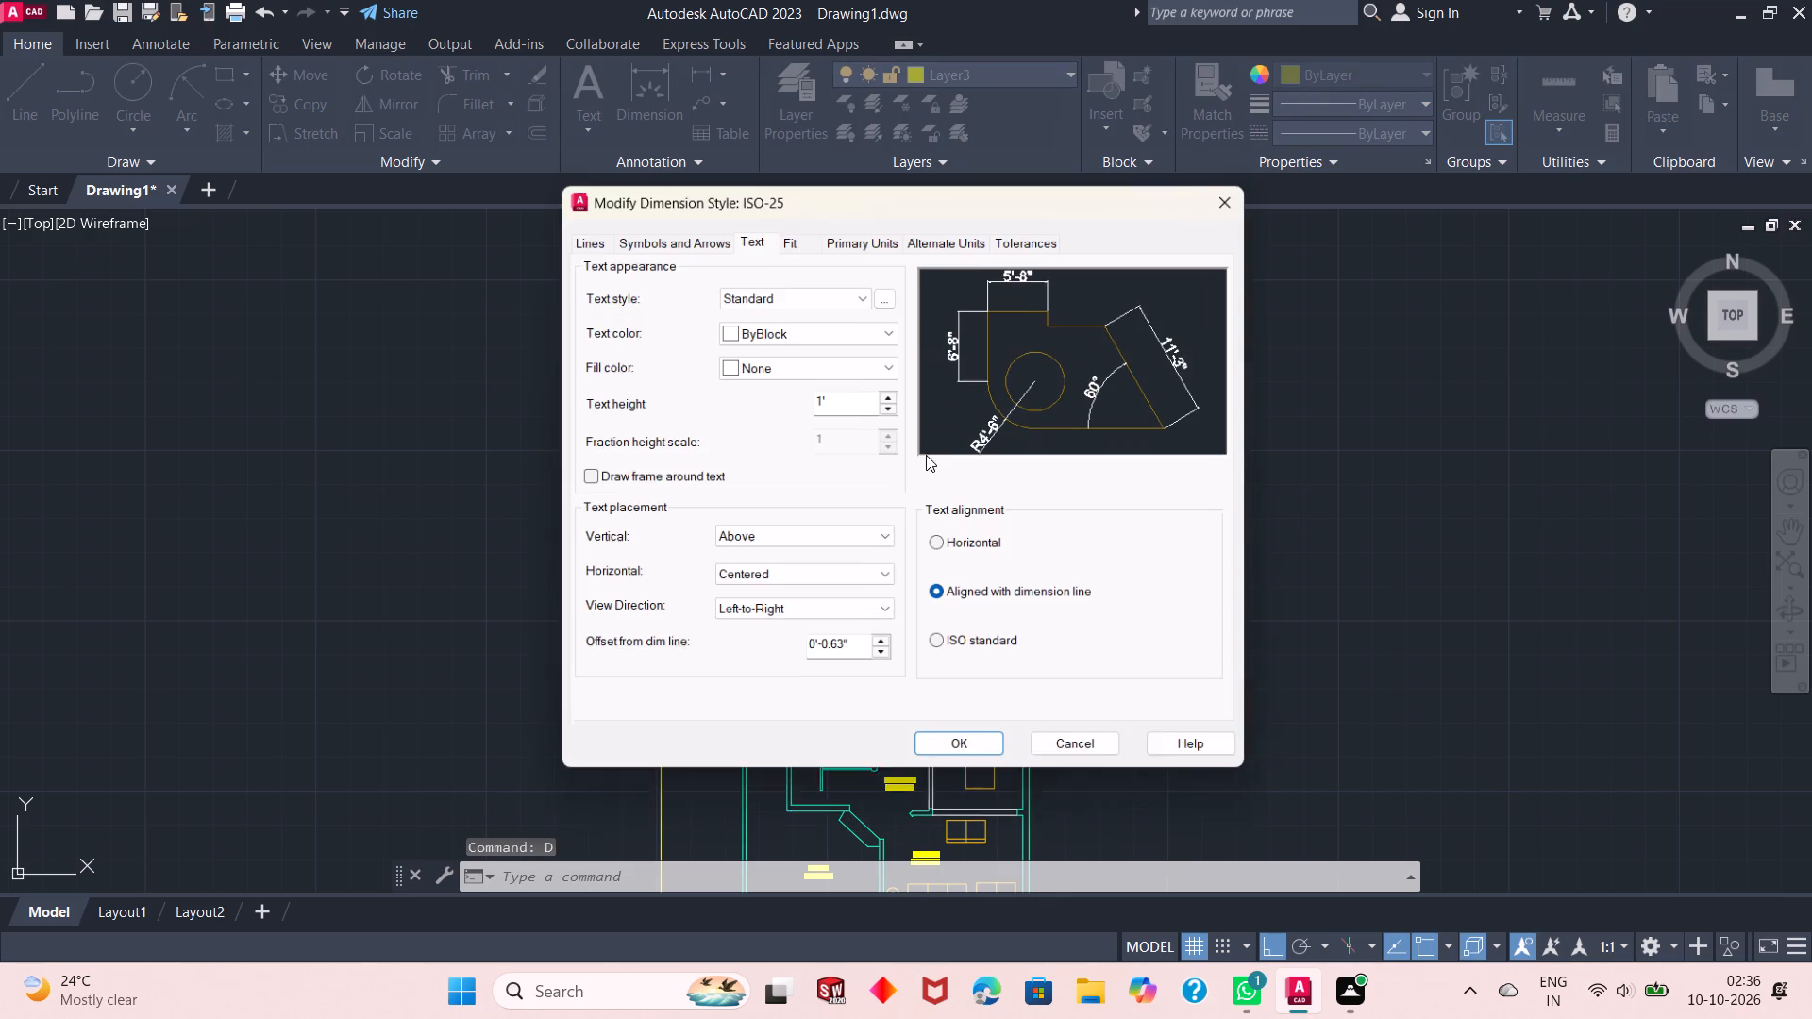
{"action": "double_click", "coordinate": [838, 408]}
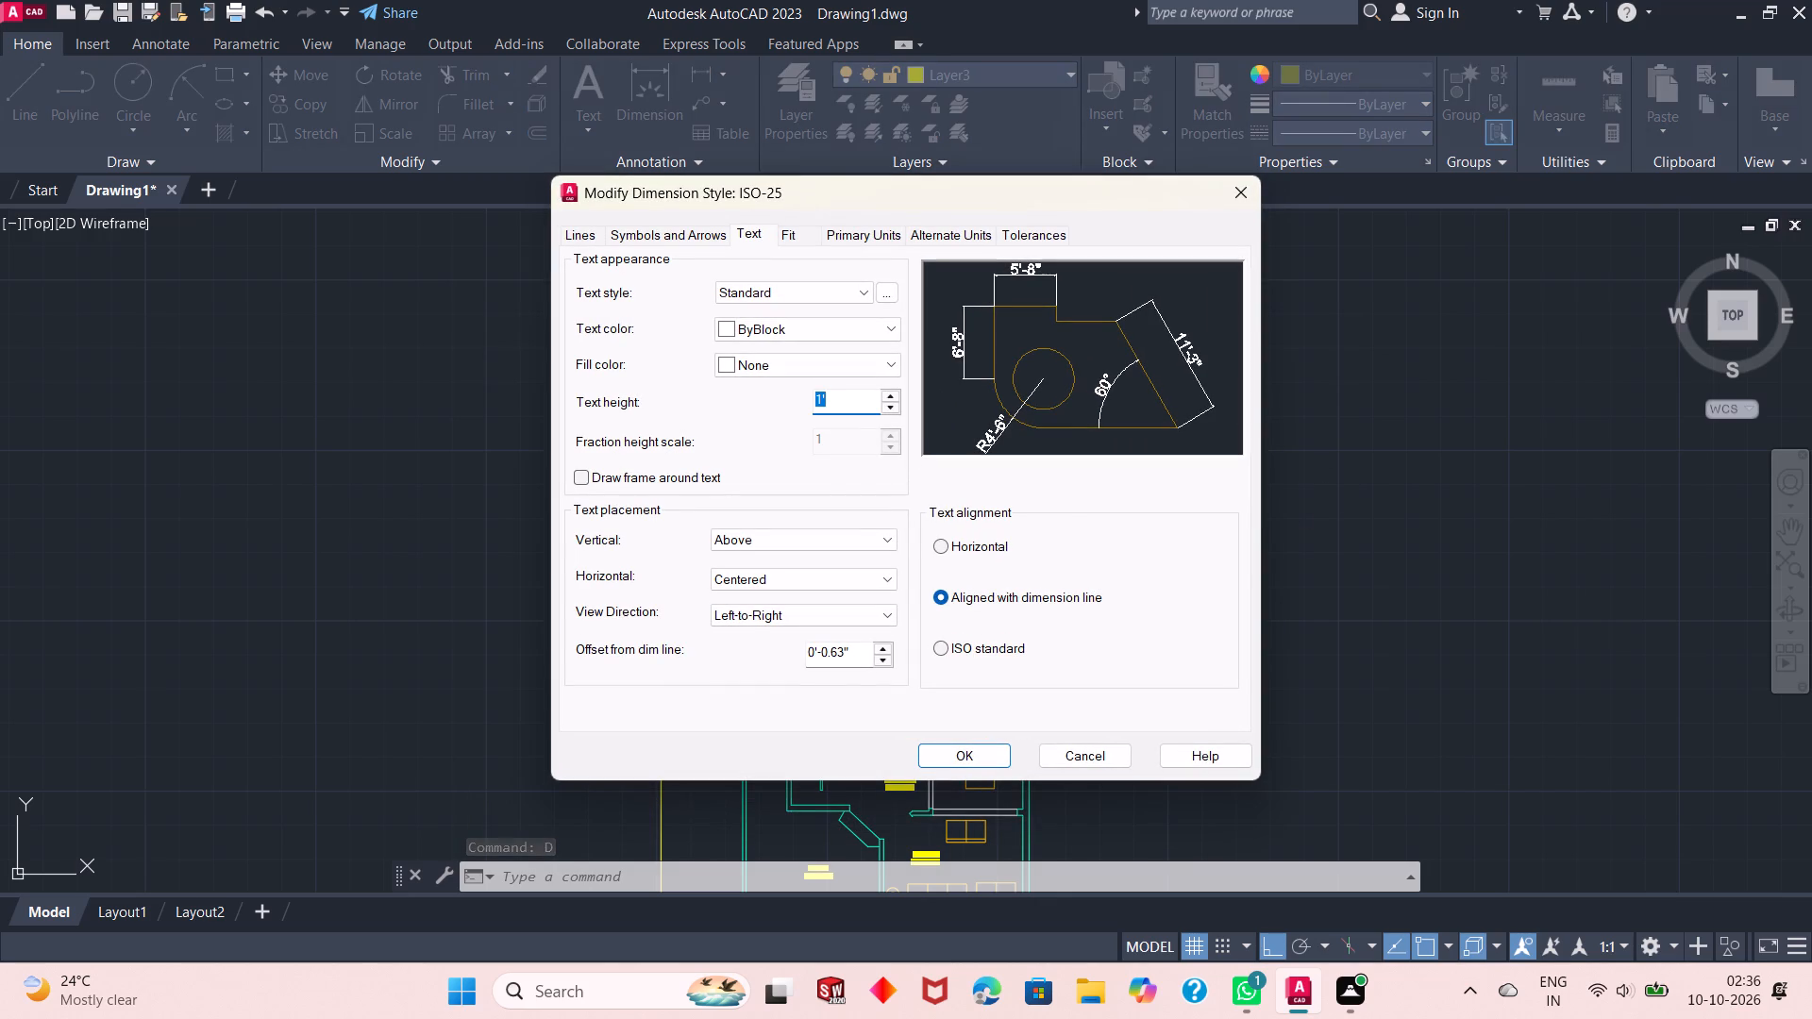
{"action": "type", "text": "1'6\""}
{"action": "key", "text": "Return"}
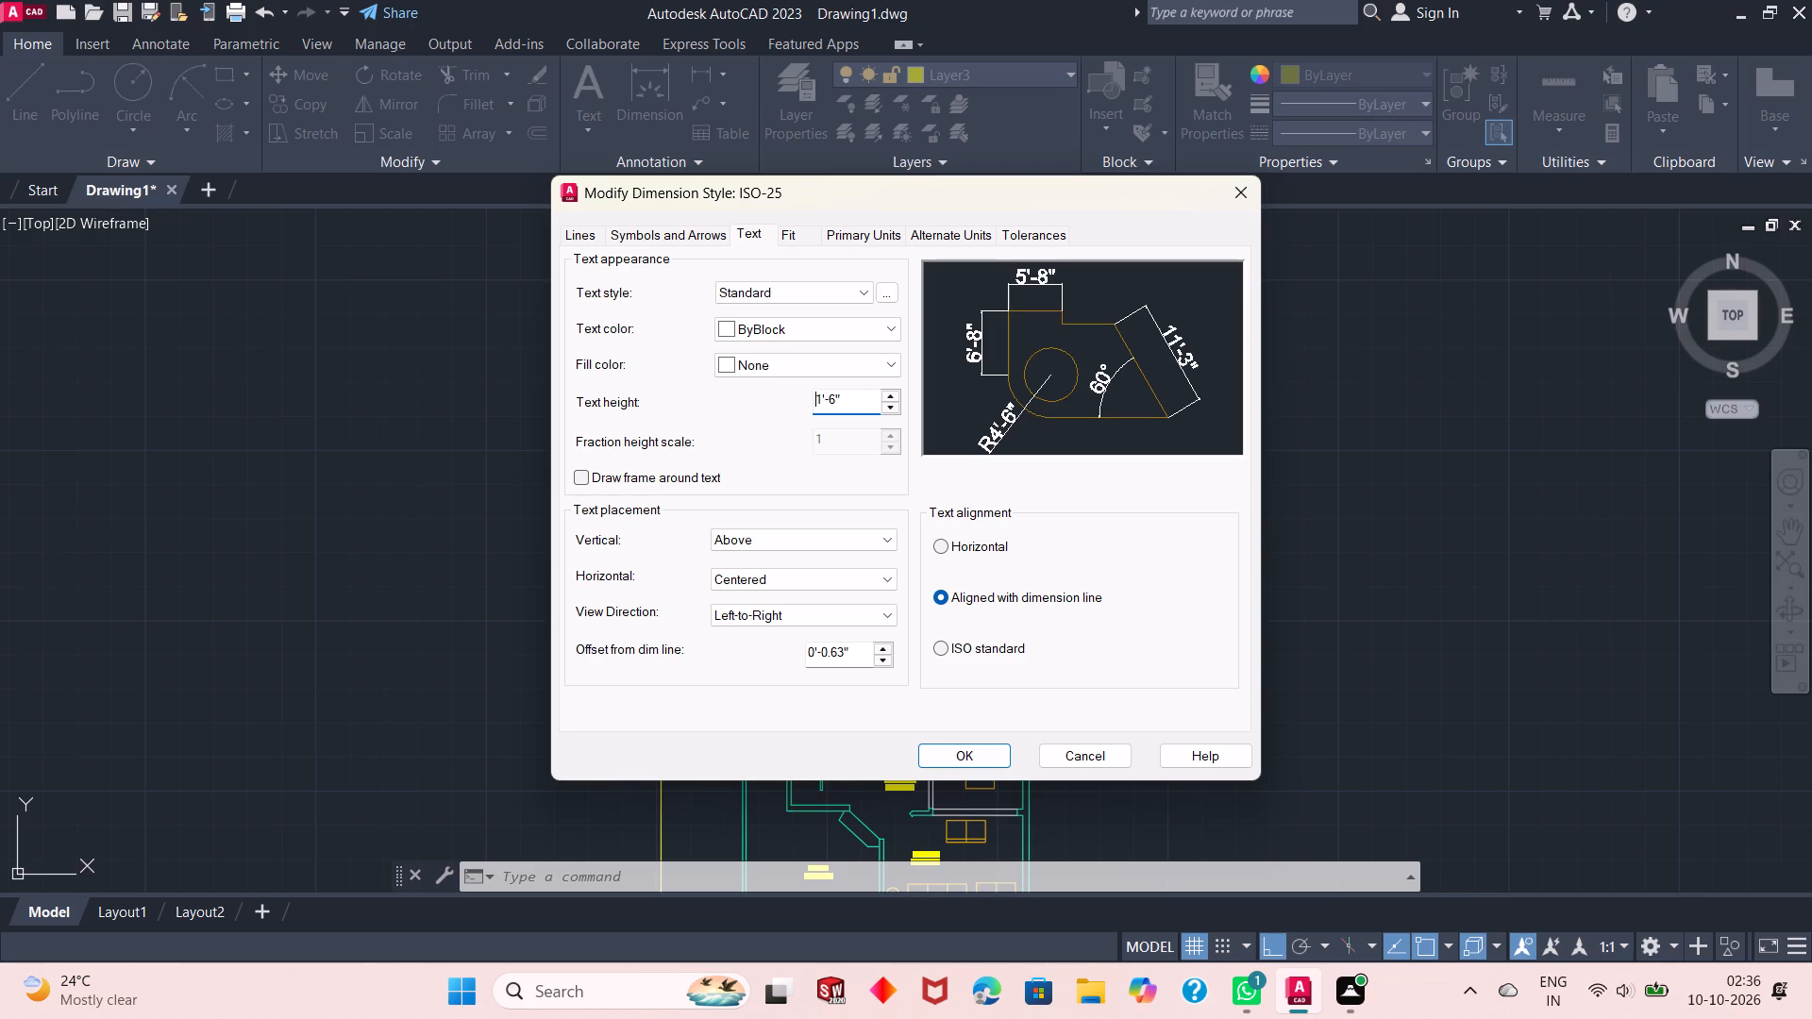
{"action": "left_click", "coordinate": [960, 755]}
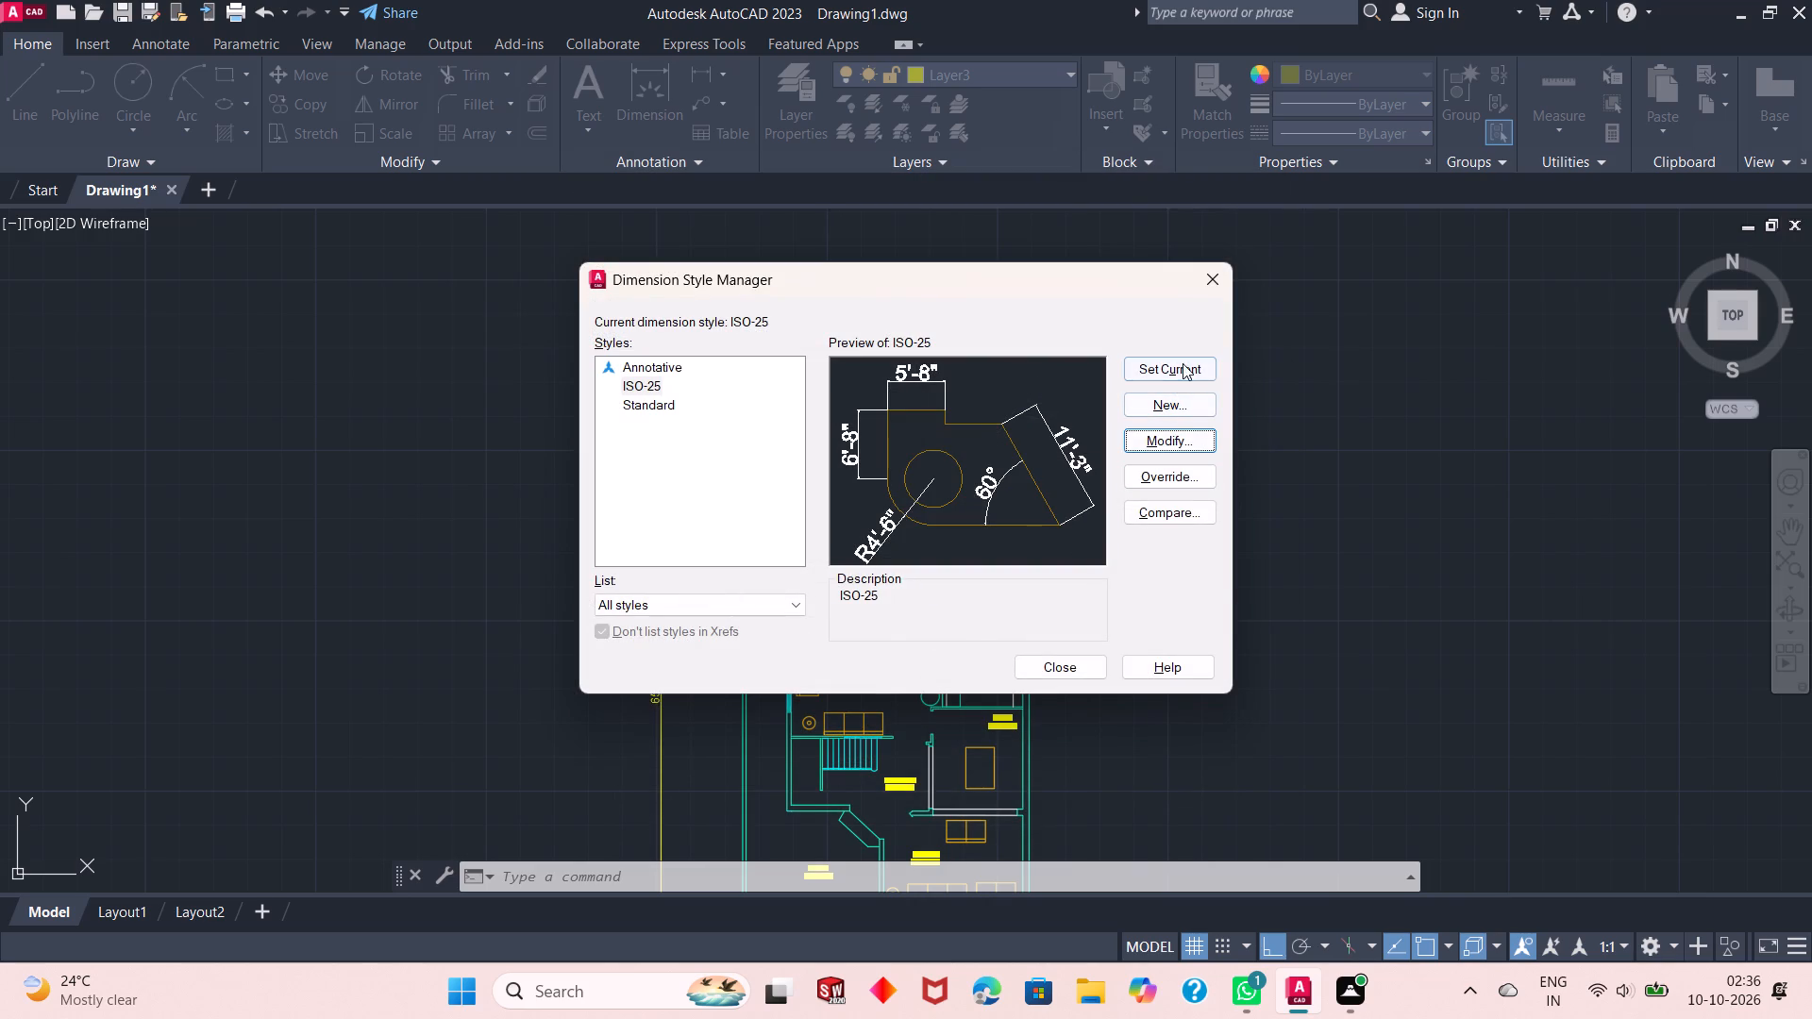
{"action": "left_click", "coordinate": [1183, 363]}
{"action": "left_click", "coordinate": [1072, 660]}
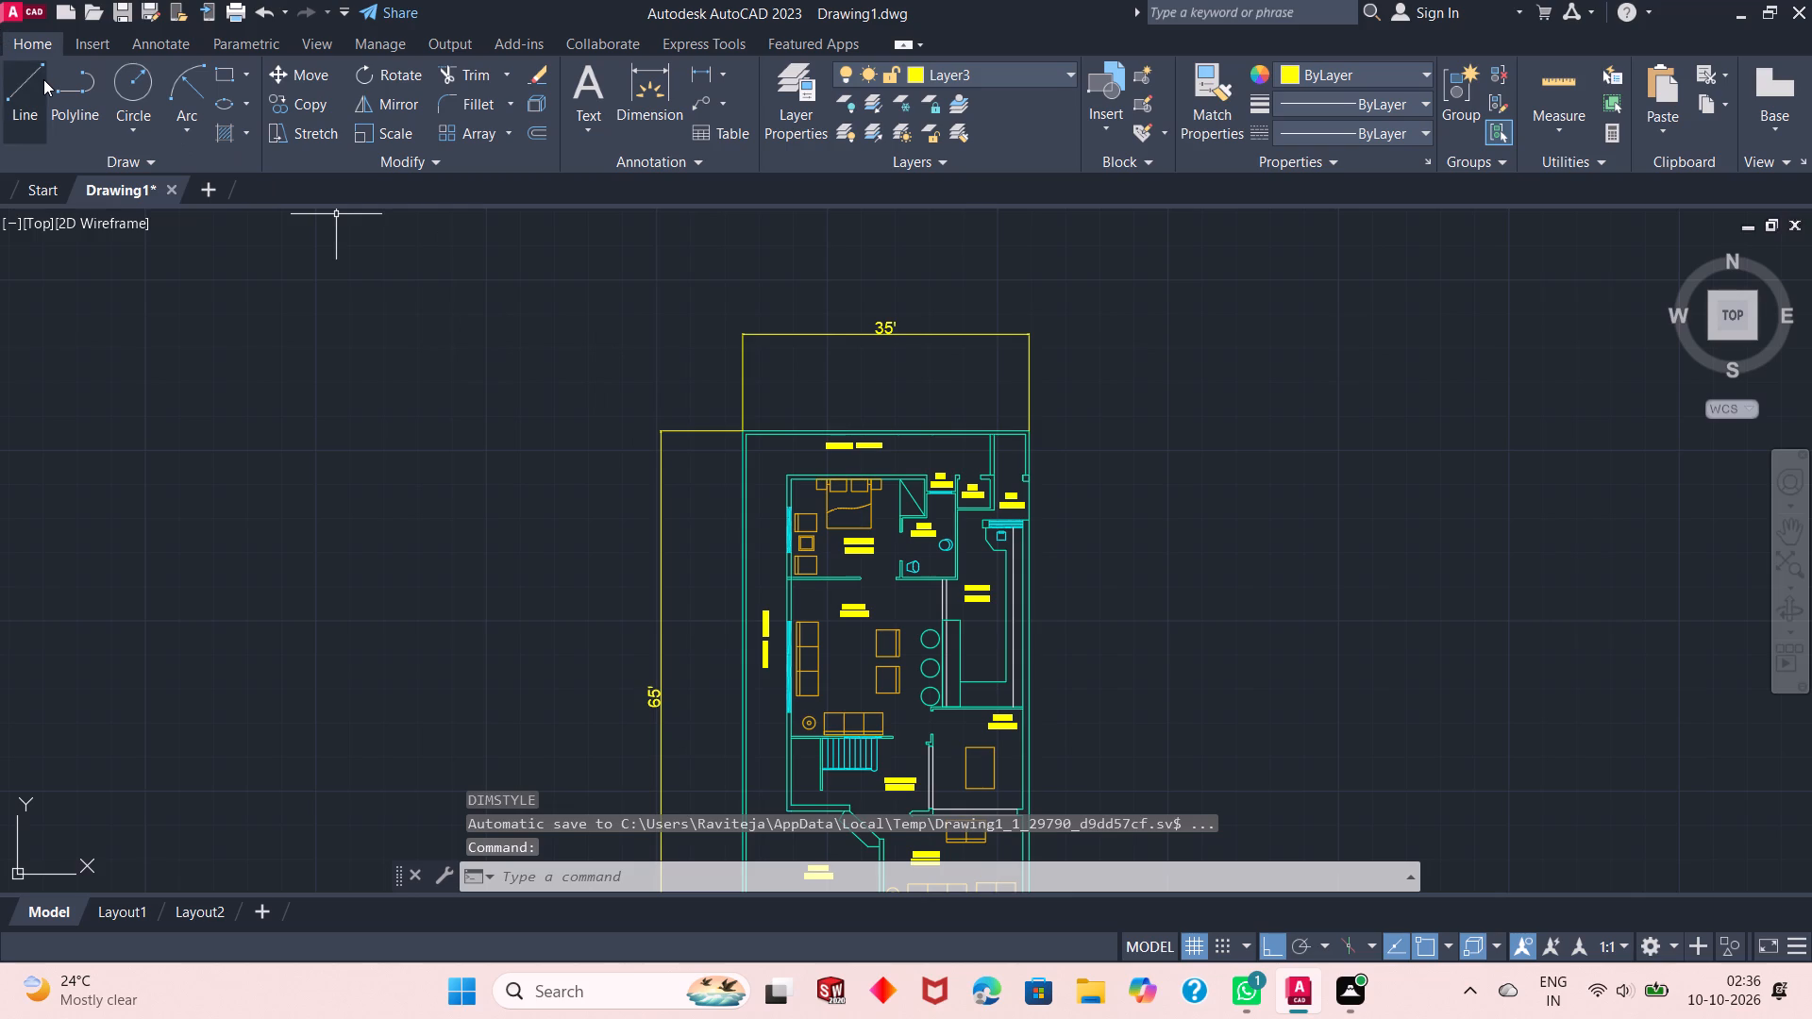
Examine the whole plan with its overall dimensions and room labels at different magnifications.
{"action": "scroll", "coordinate": [699, 419], "scroll_direction": "down", "scroll_amount": 1}
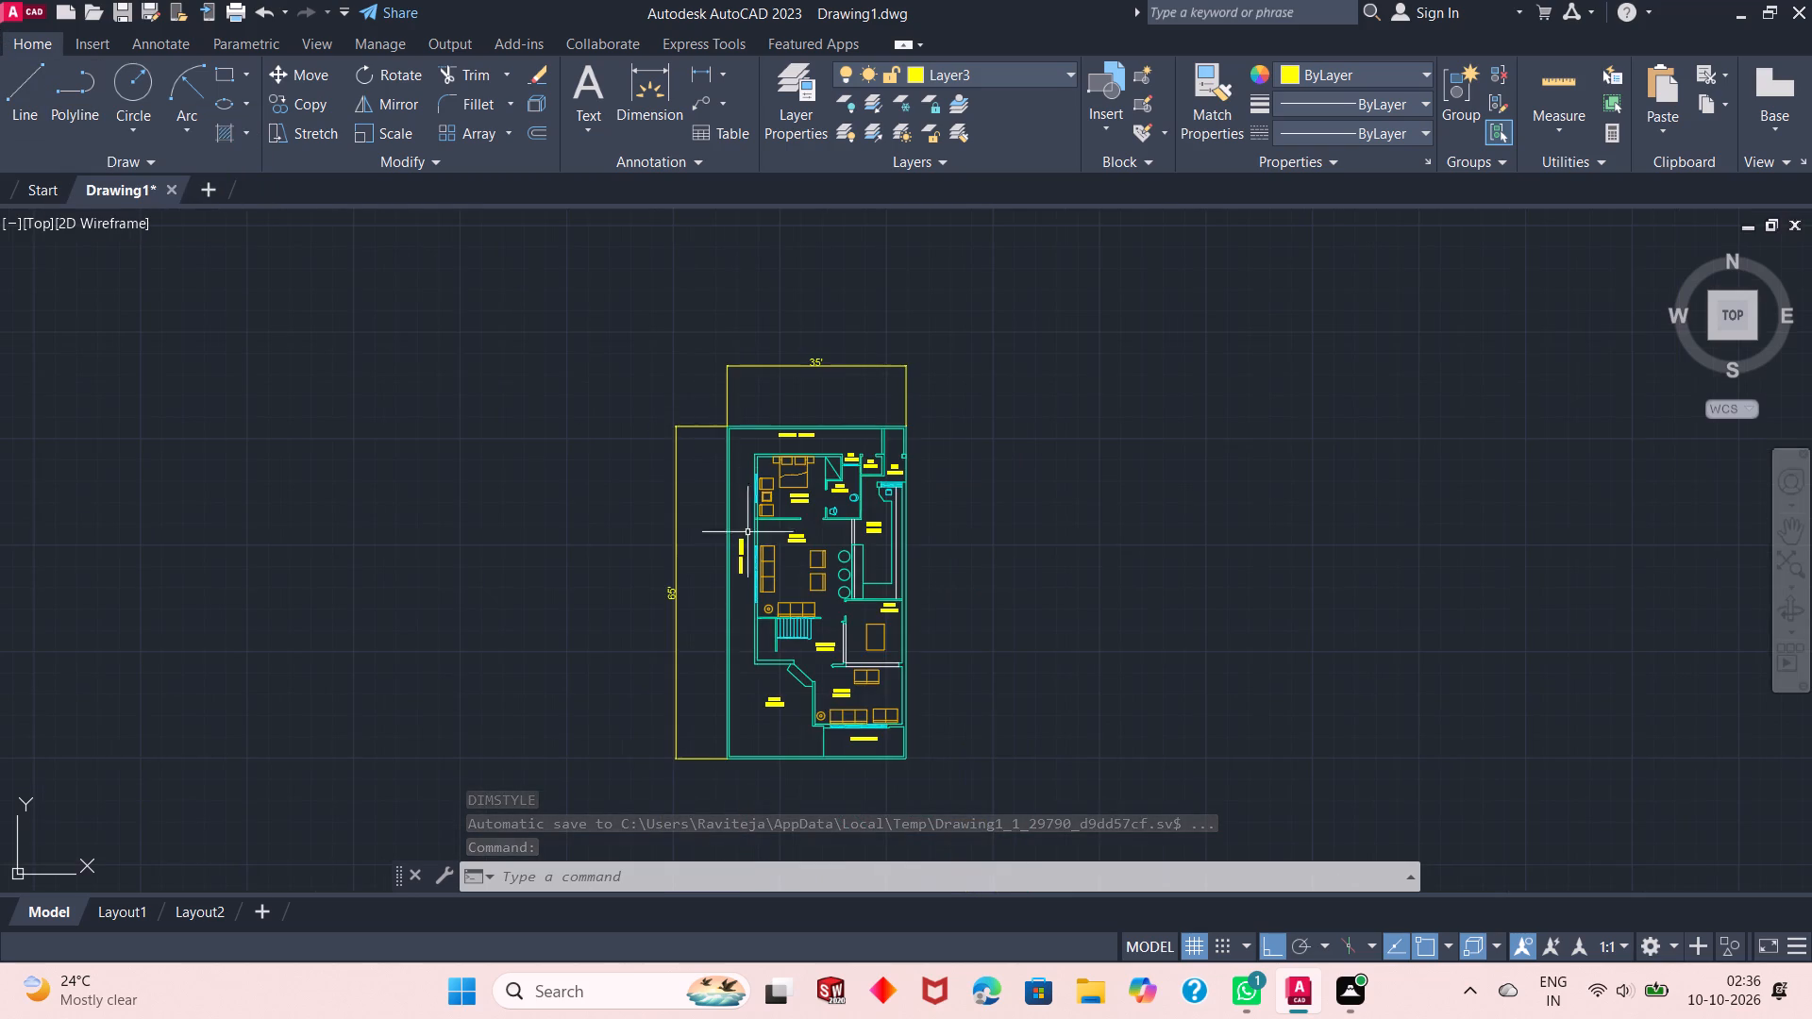
{"action": "scroll", "coordinate": [730, 615], "scroll_direction": "up", "scroll_amount": 1}
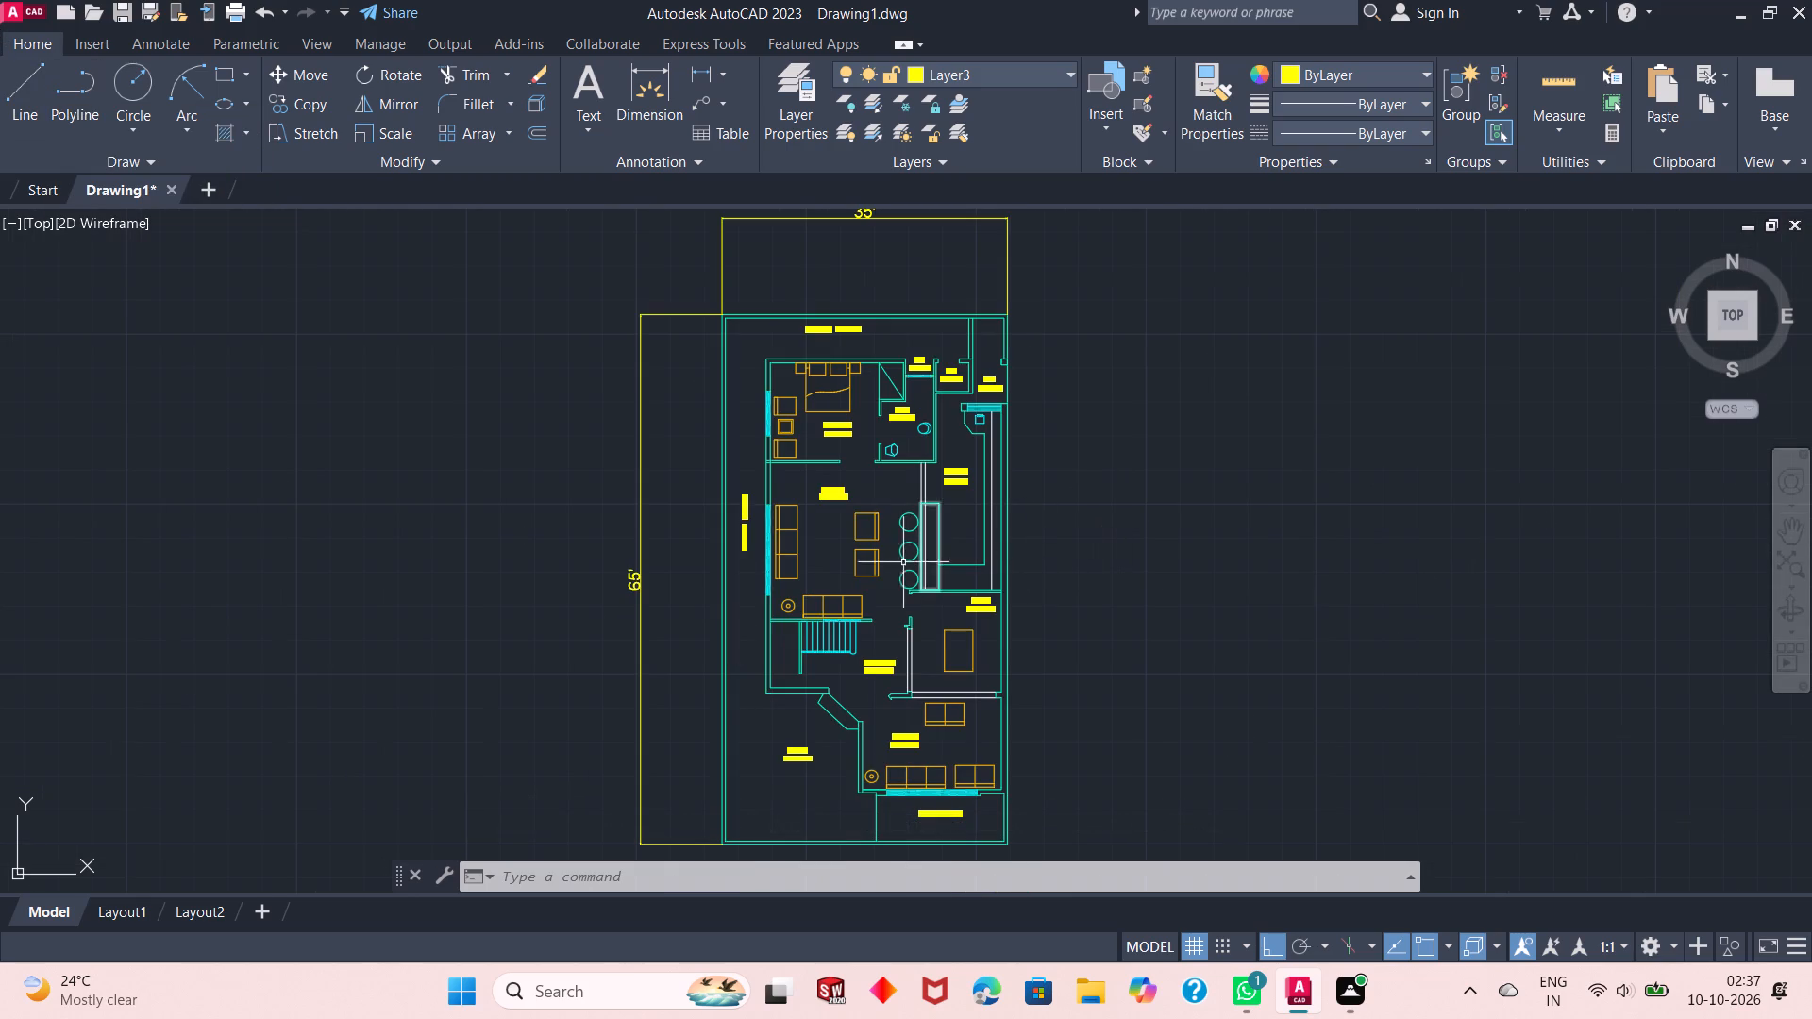
{"action": "scroll", "coordinate": [900, 544], "scroll_direction": "down", "scroll_amount": 1}
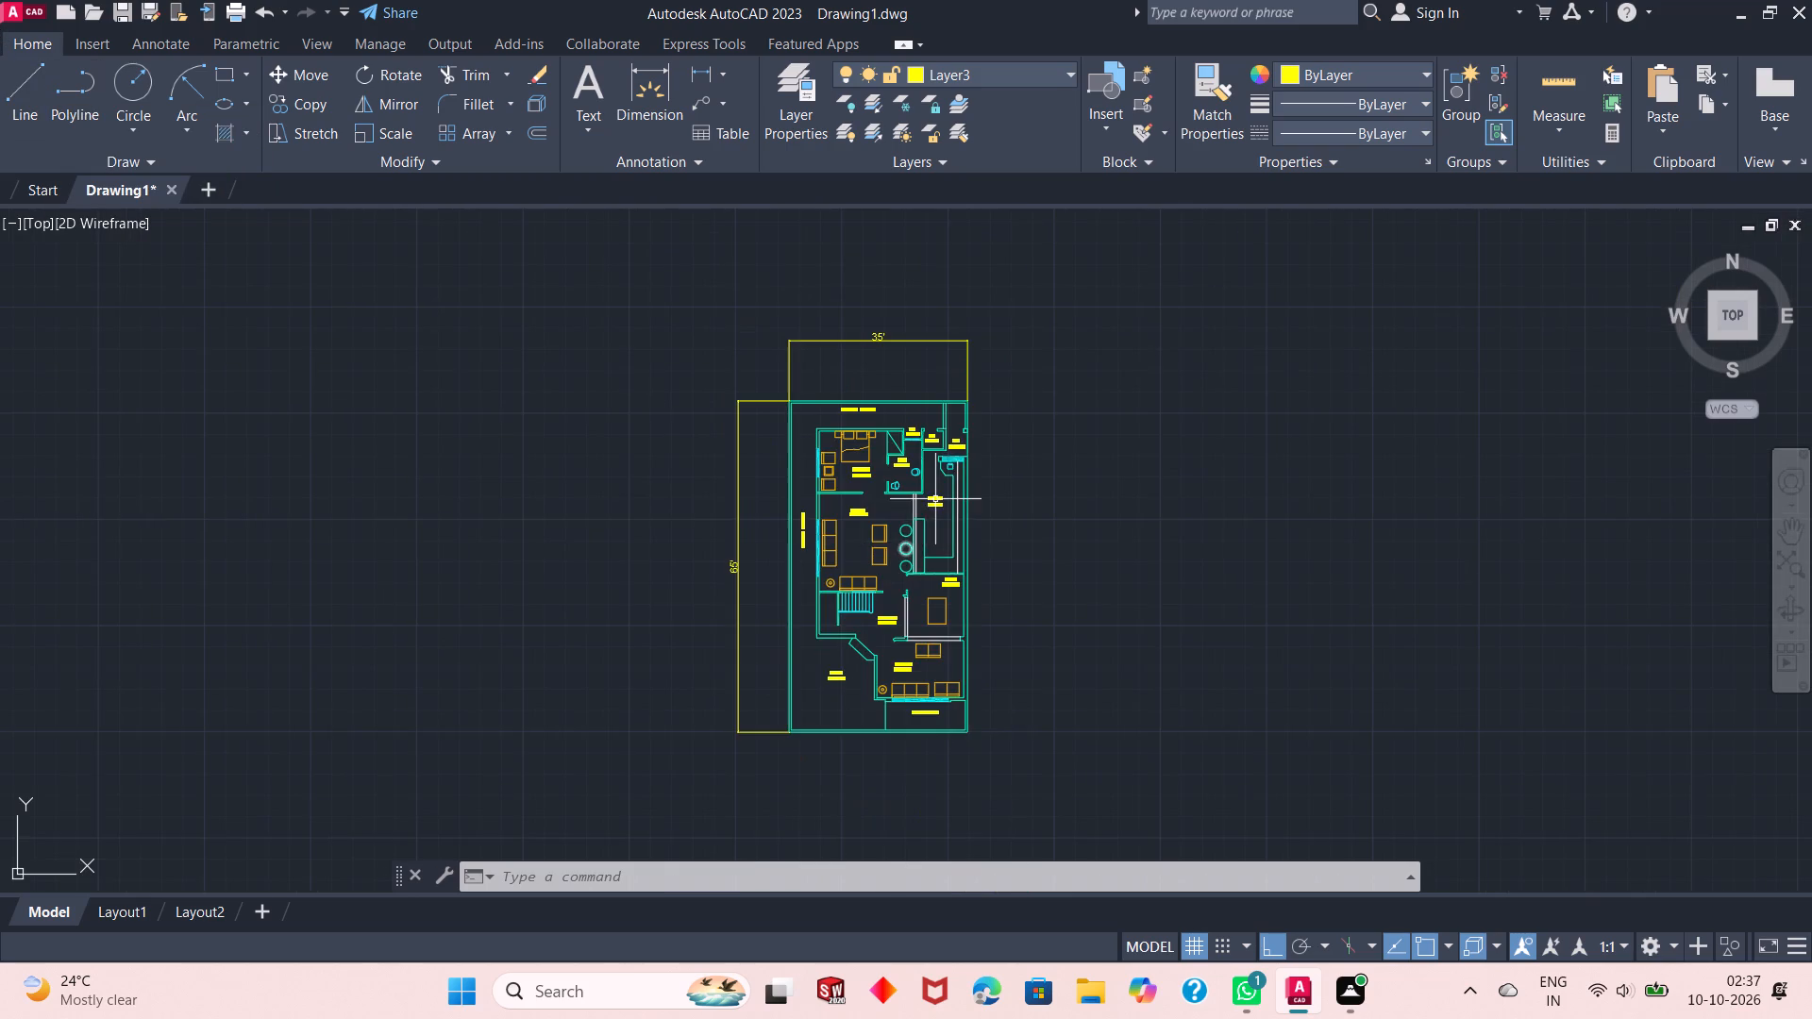
{"action": "scroll", "coordinate": [924, 496], "scroll_direction": "up", "scroll_amount": 1}
{"action": "scroll", "coordinate": [864, 495], "scroll_direction": "down", "scroll_amount": 1}
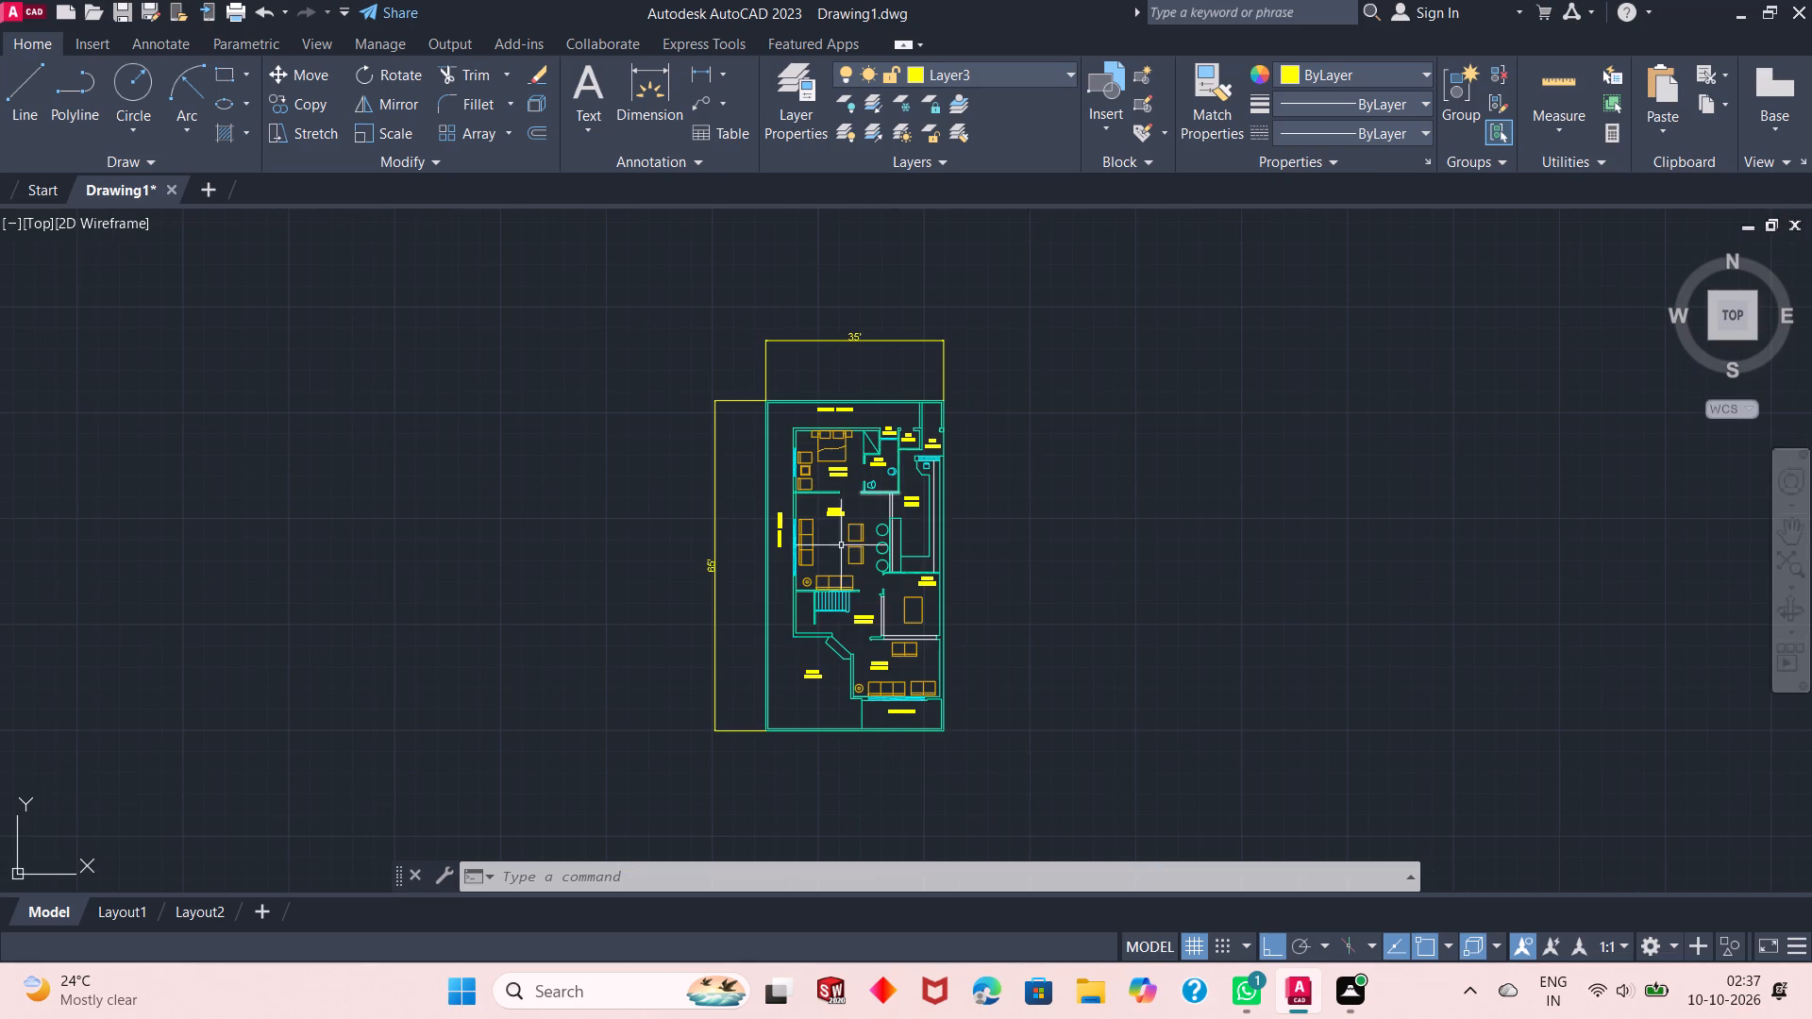
{"action": "scroll", "coordinate": [851, 555], "scroll_direction": "up", "scroll_amount": 1}
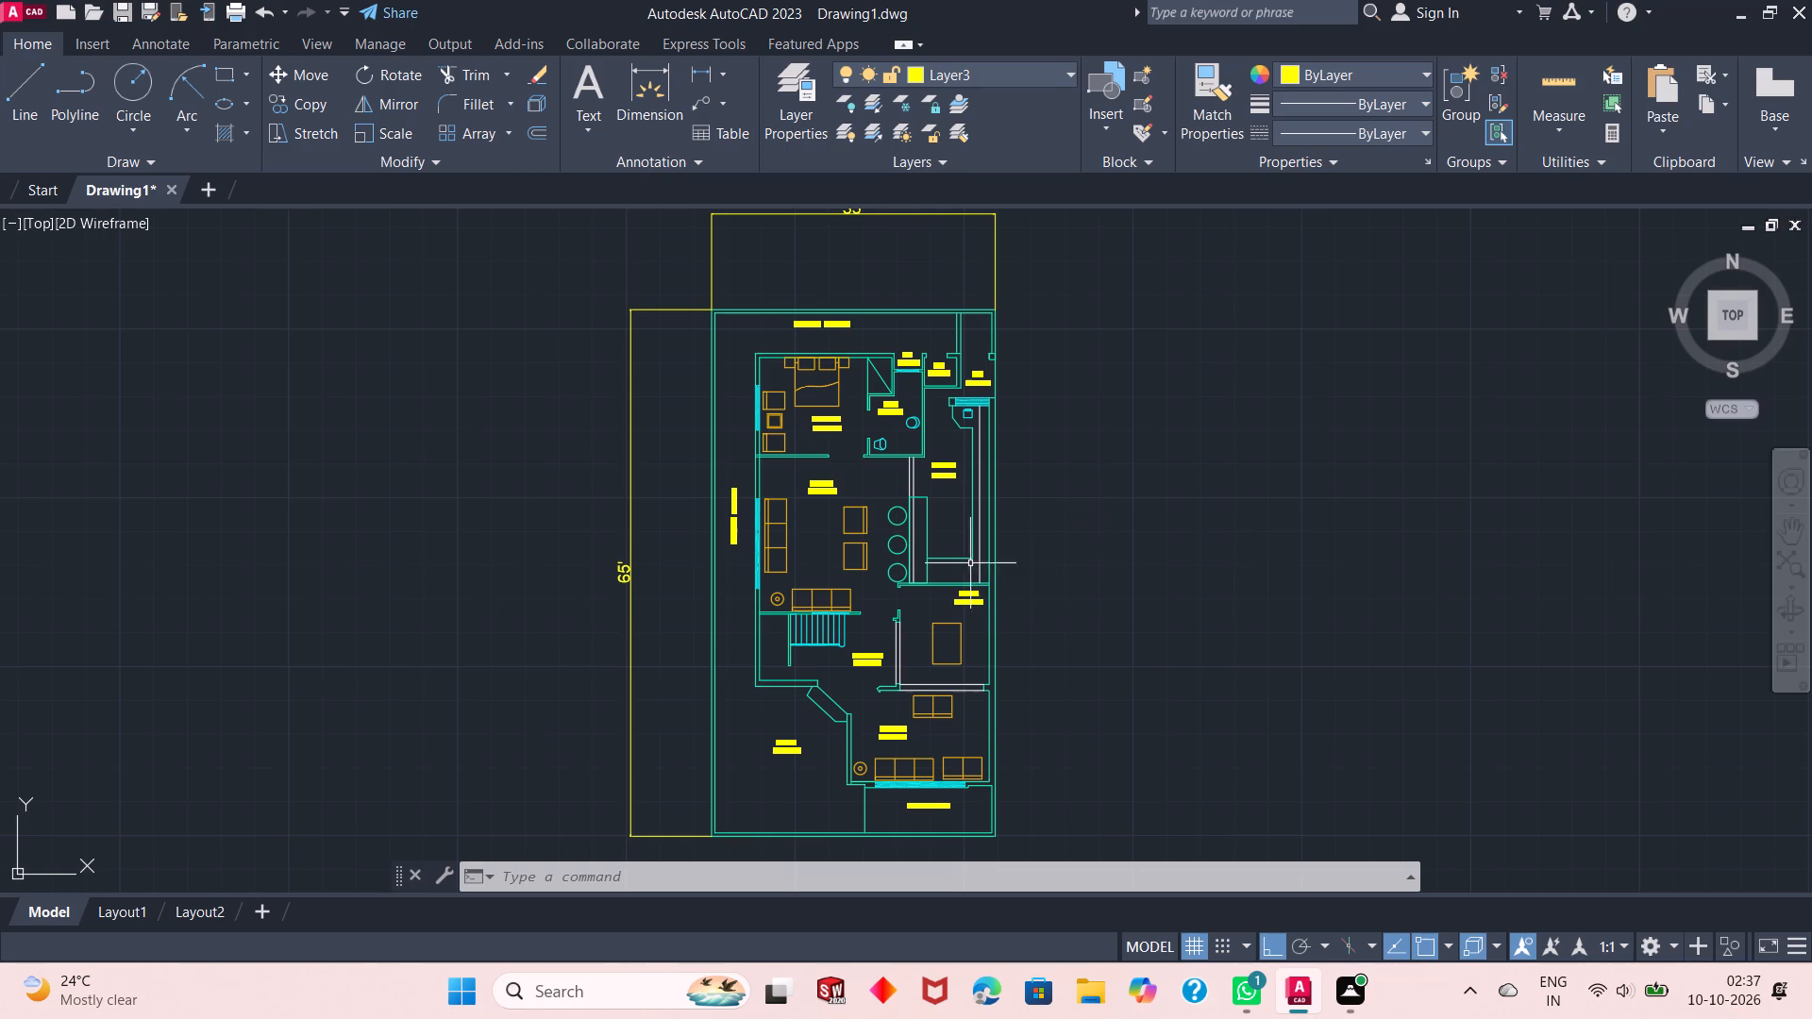
{"action": "left_click", "coordinate": [622, 867]}
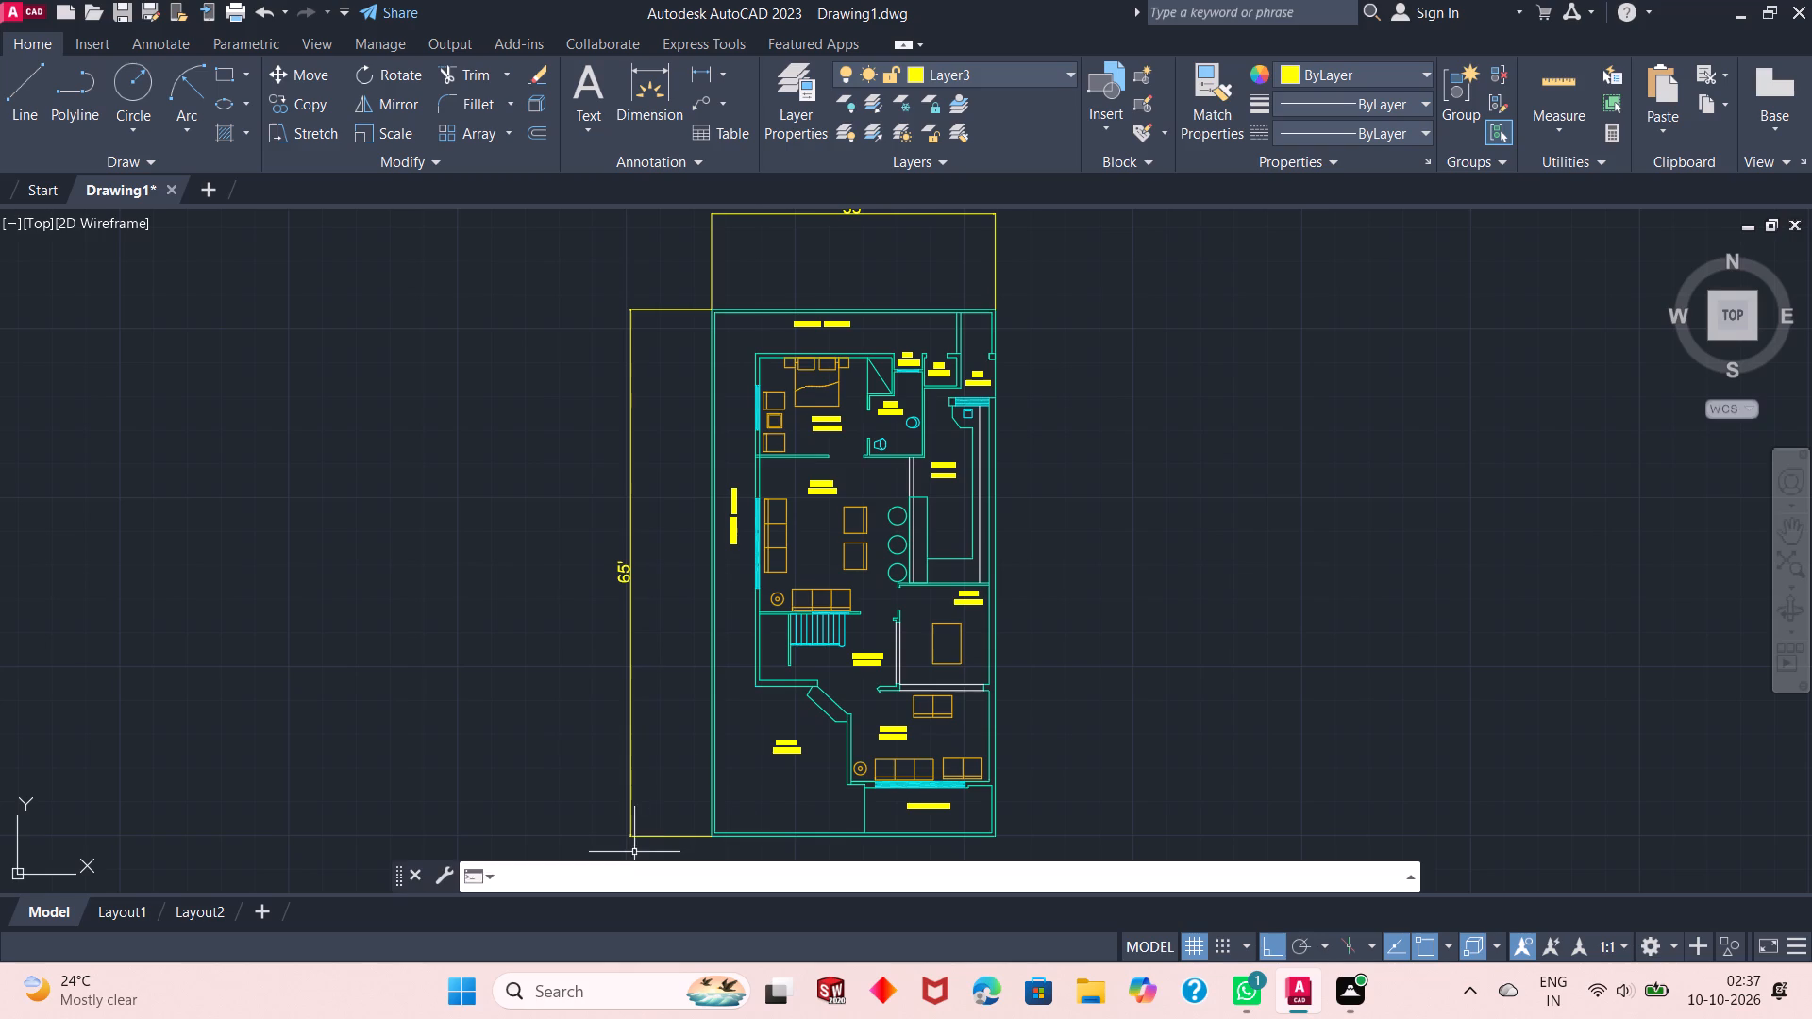
{"action": "scroll", "coordinate": [956, 650], "scroll_direction": "up", "scroll_amount": 1}
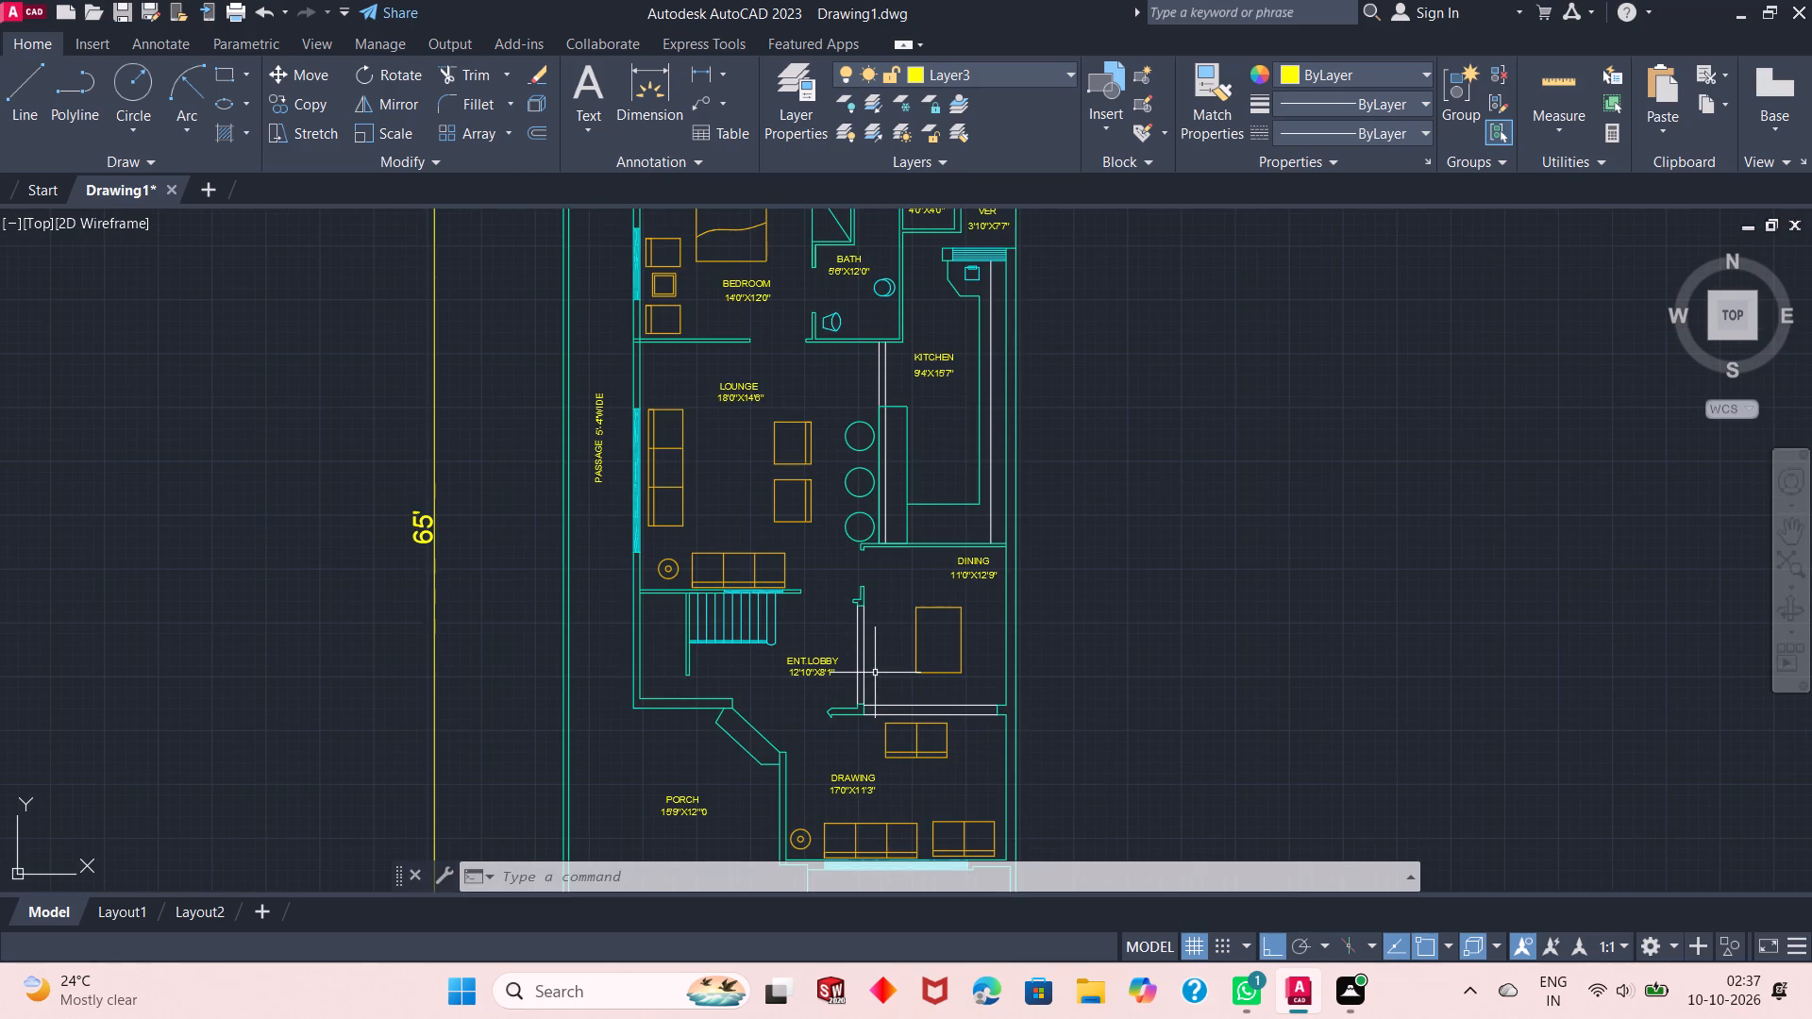
{"action": "scroll", "coordinate": [875, 673], "scroll_direction": "down", "scroll_amount": 1}
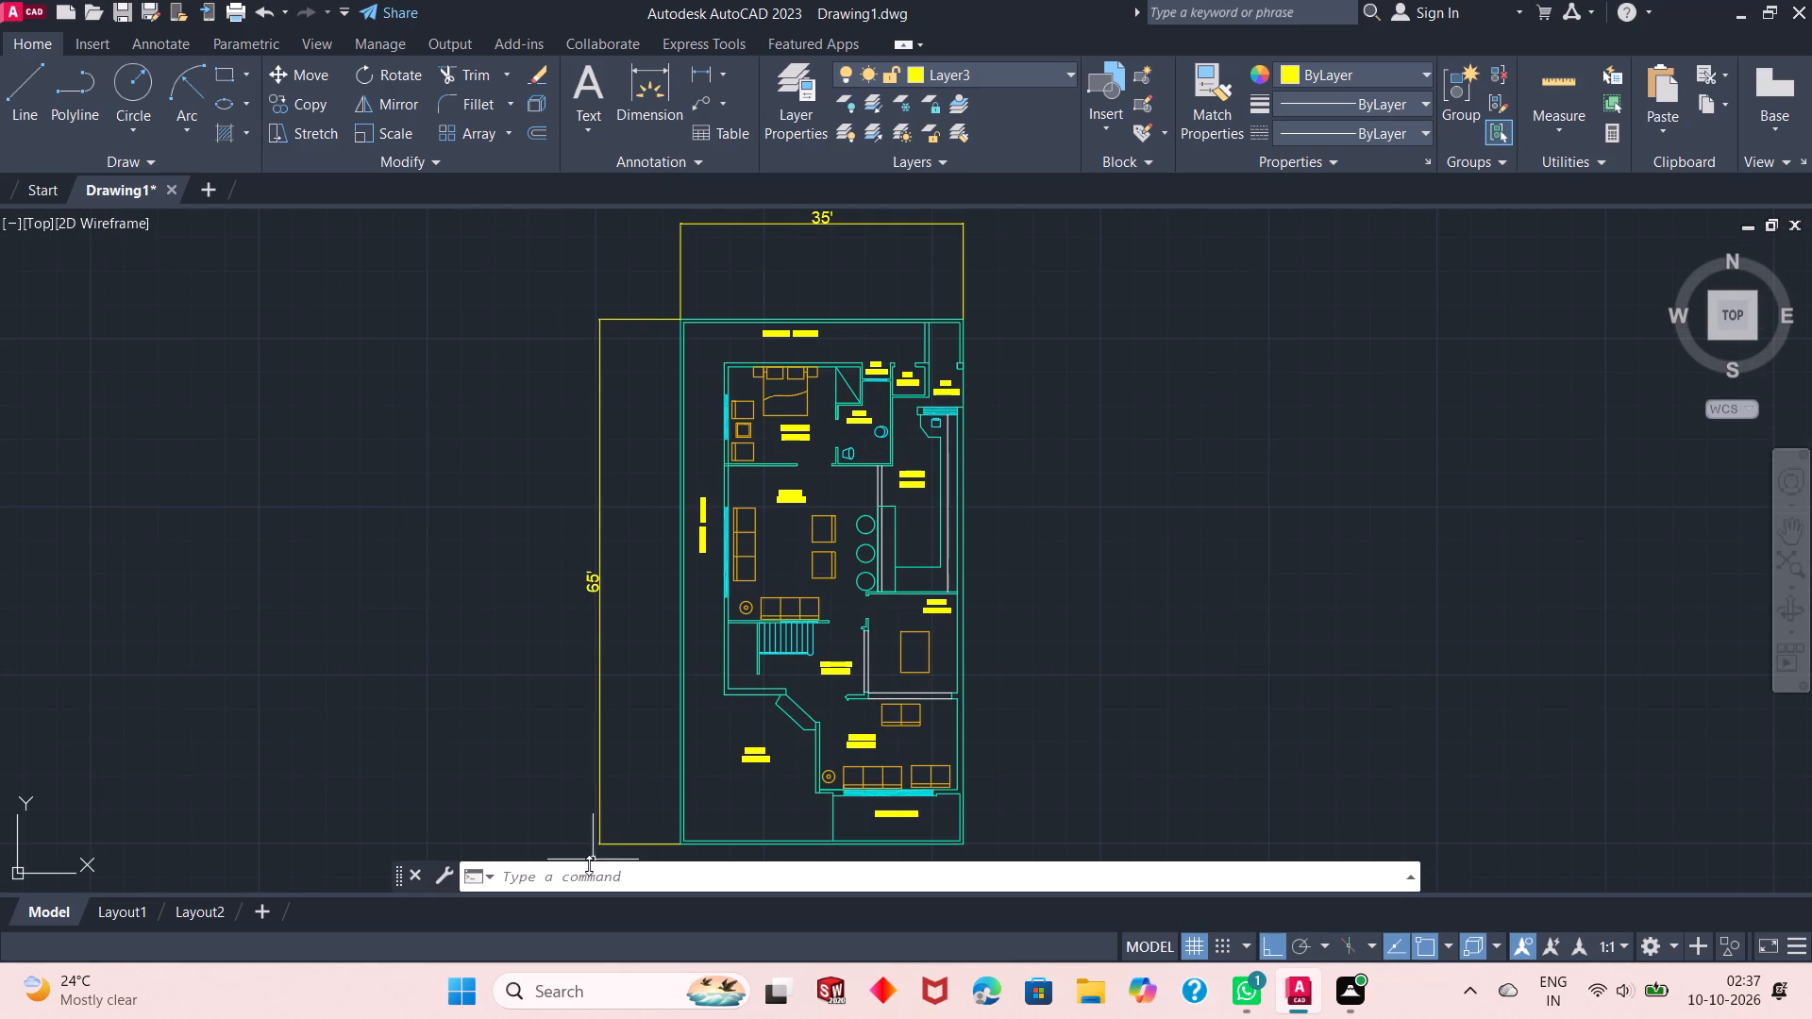
Turn off command logging with LOGFILEOFF and check the command history.
{"action": "left_click", "coordinate": [567, 877]}
{"action": "type", "text": "log"}
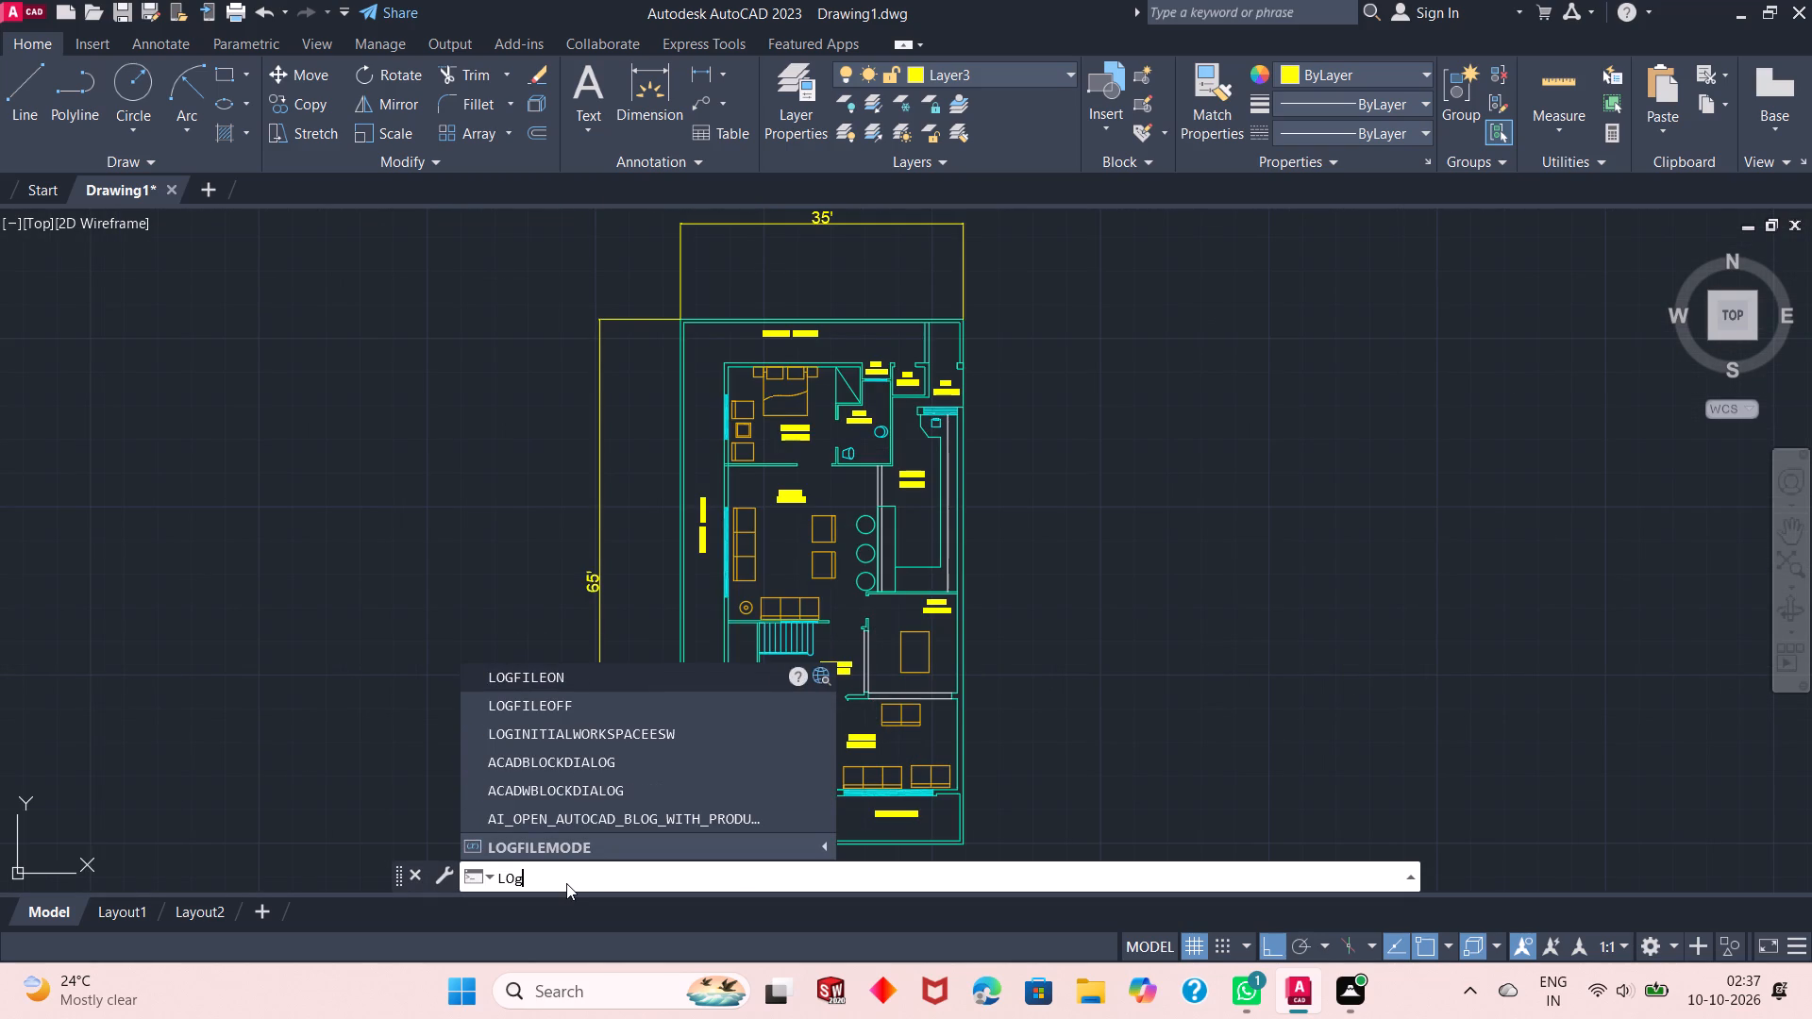
{"action": "left_click", "coordinate": [559, 708]}
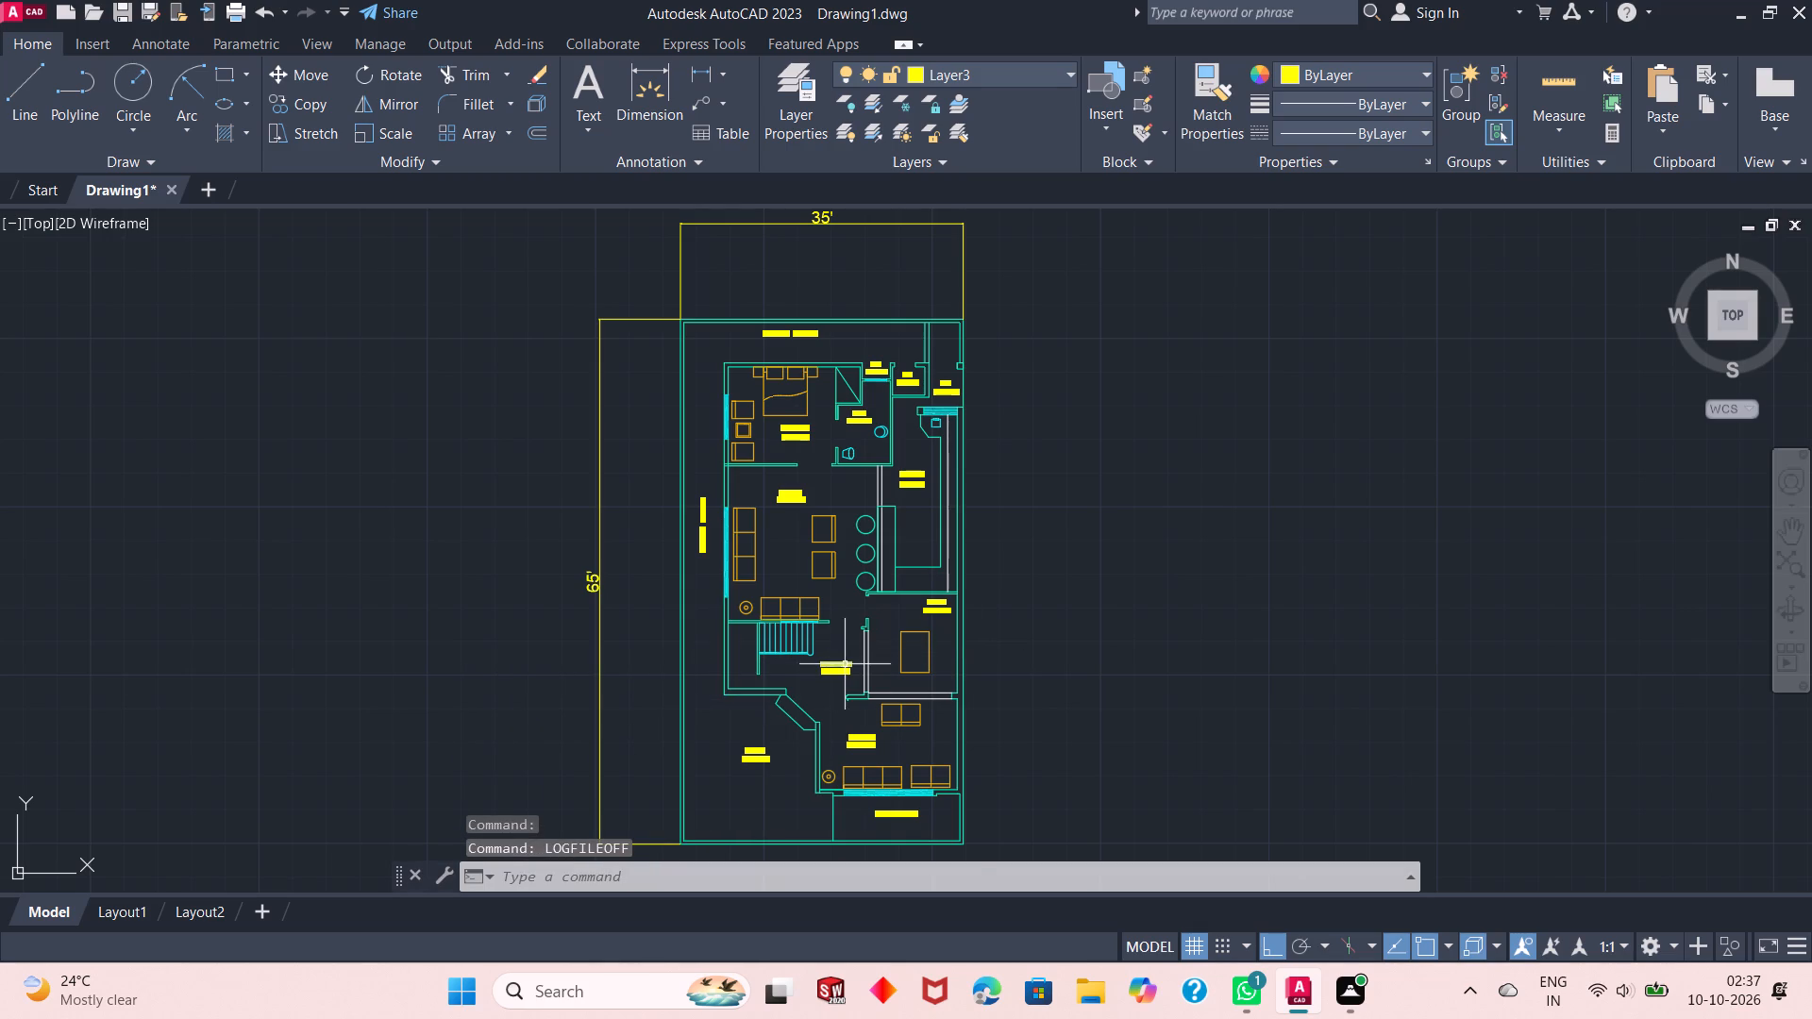
{"action": "scroll", "coordinate": [845, 664], "scroll_direction": "up", "scroll_amount": 1}
{"action": "scroll", "coordinate": [859, 648], "scroll_direction": "down", "scroll_amount": 2}
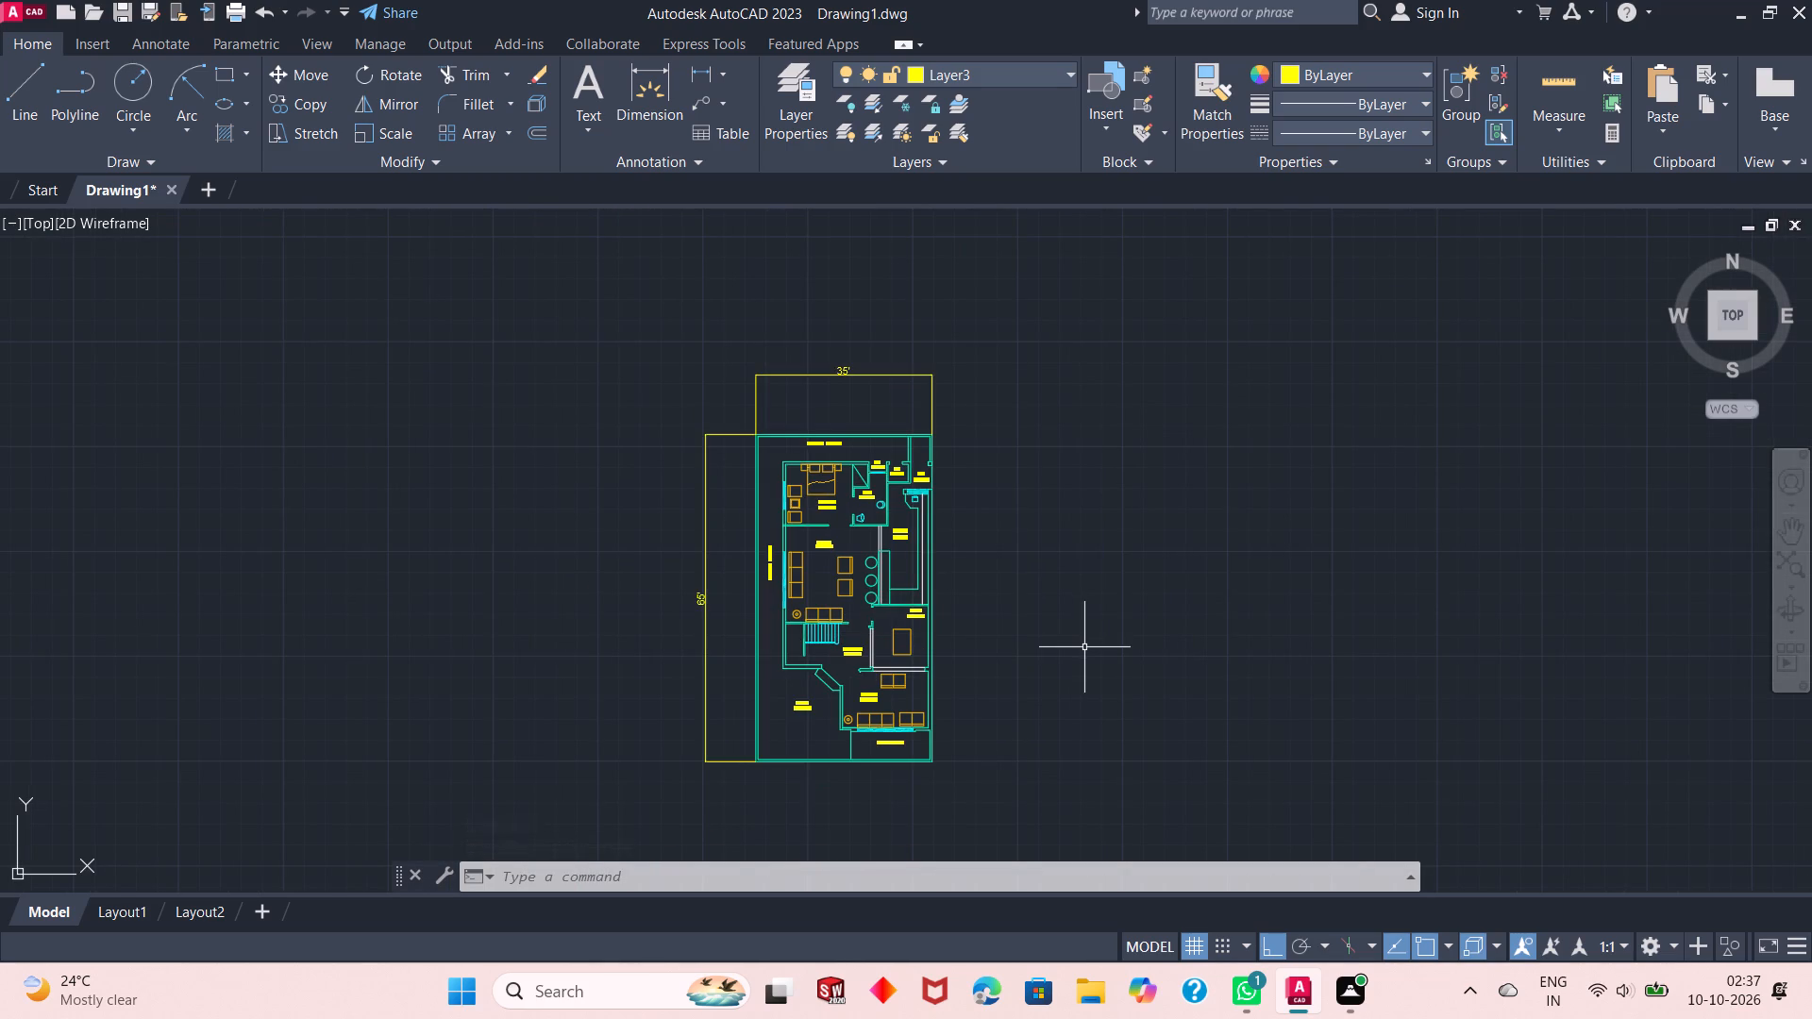
{"action": "left_click", "coordinate": [1409, 878]}
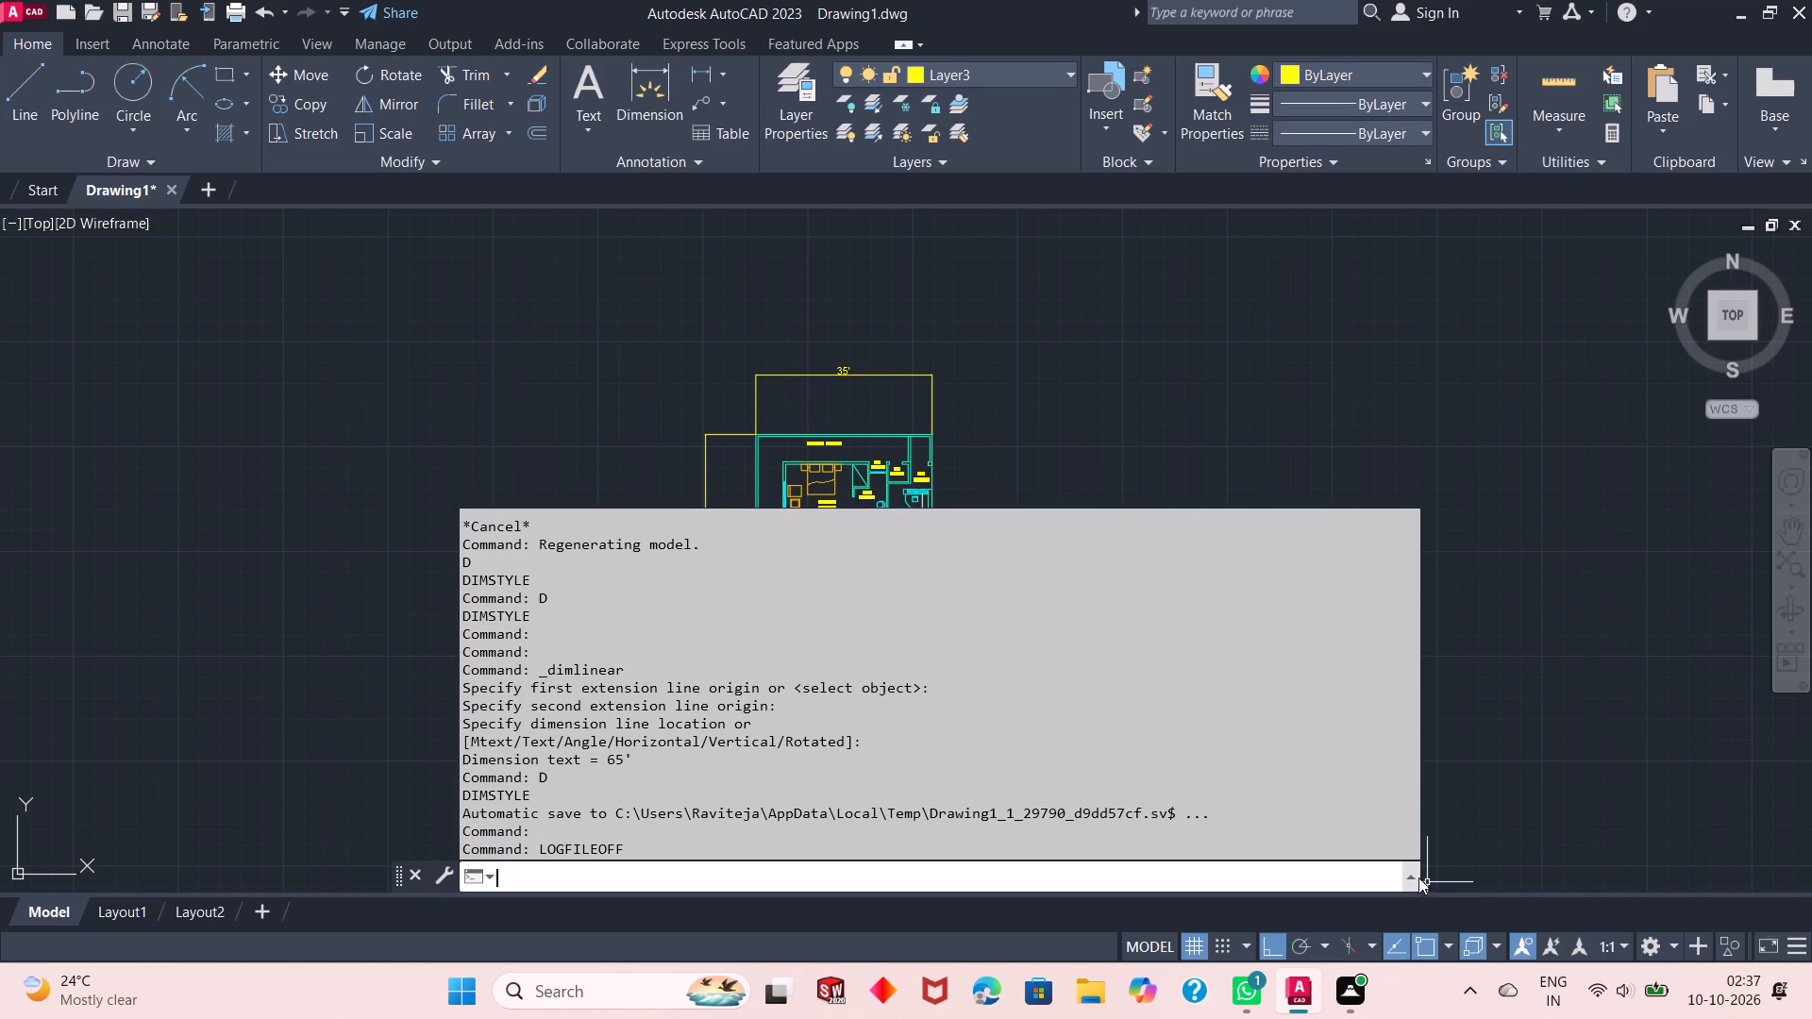
{"action": "left_click", "coordinate": [1413, 872]}
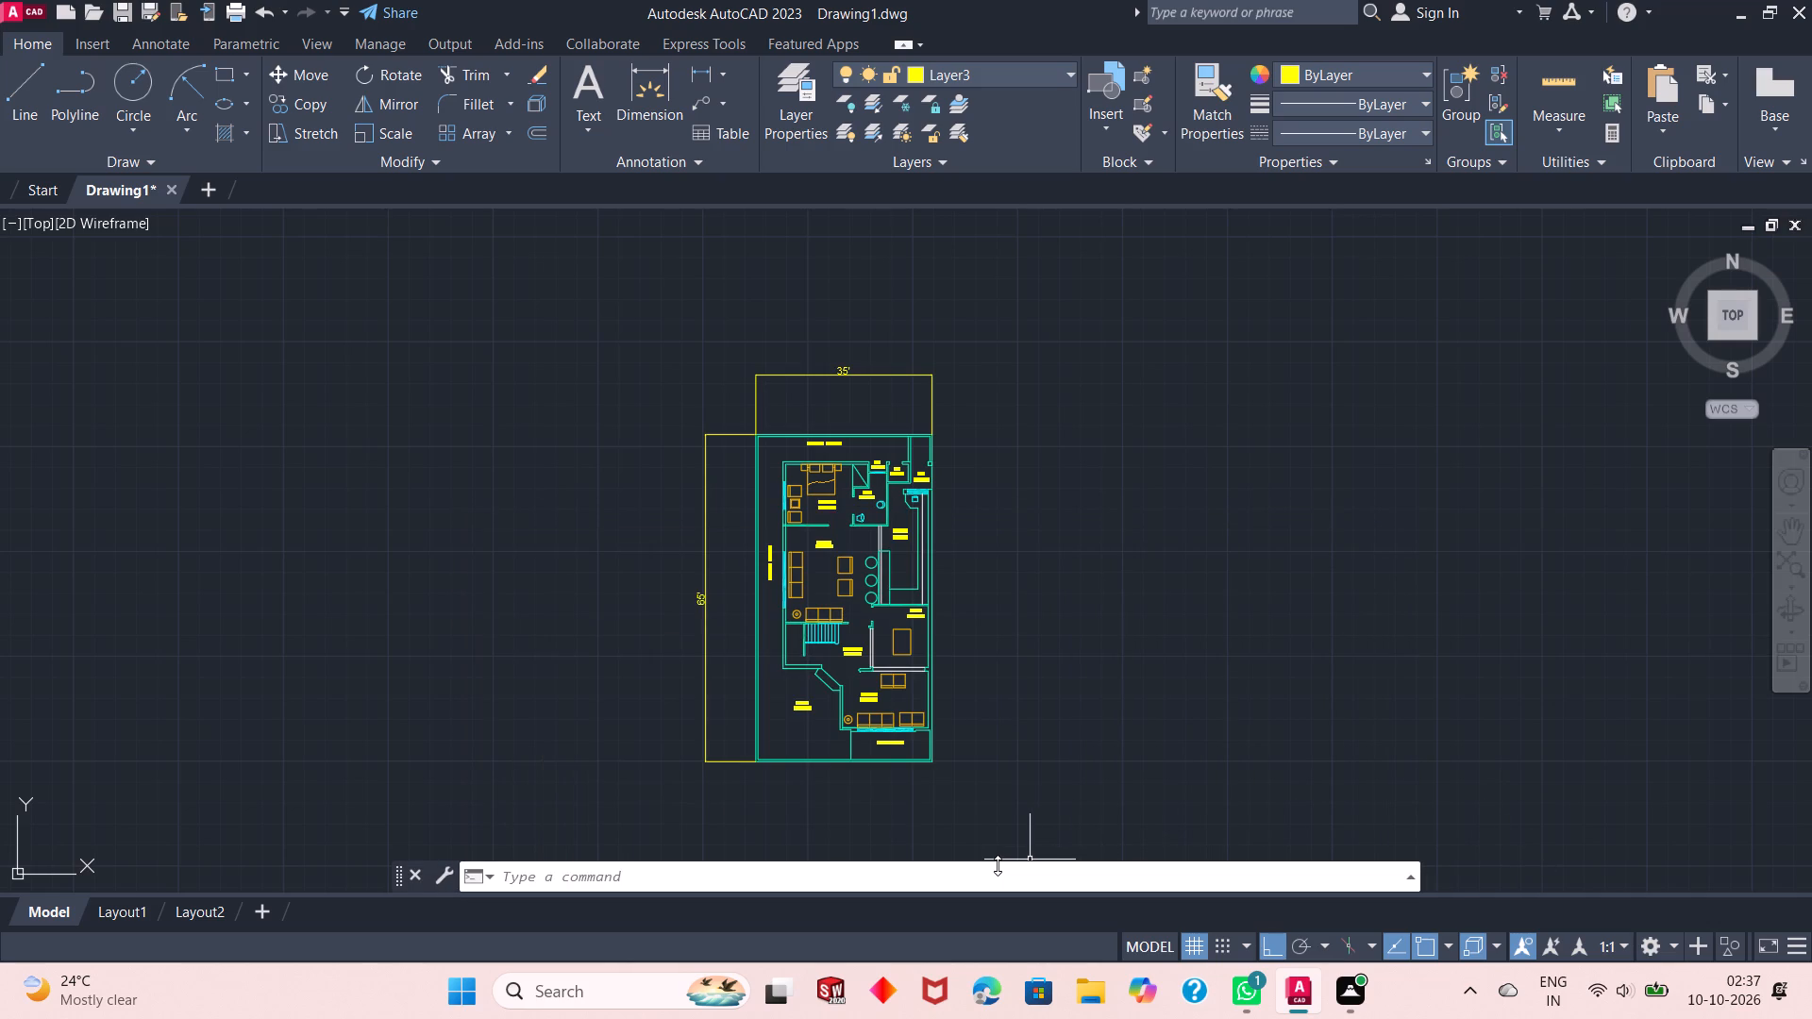
Save the drawing in the OneDrive folder as 36'X65' ground floor plan - 1 bed+drawing+lounge.
{"action": "key", "text": "ctrl+s"}
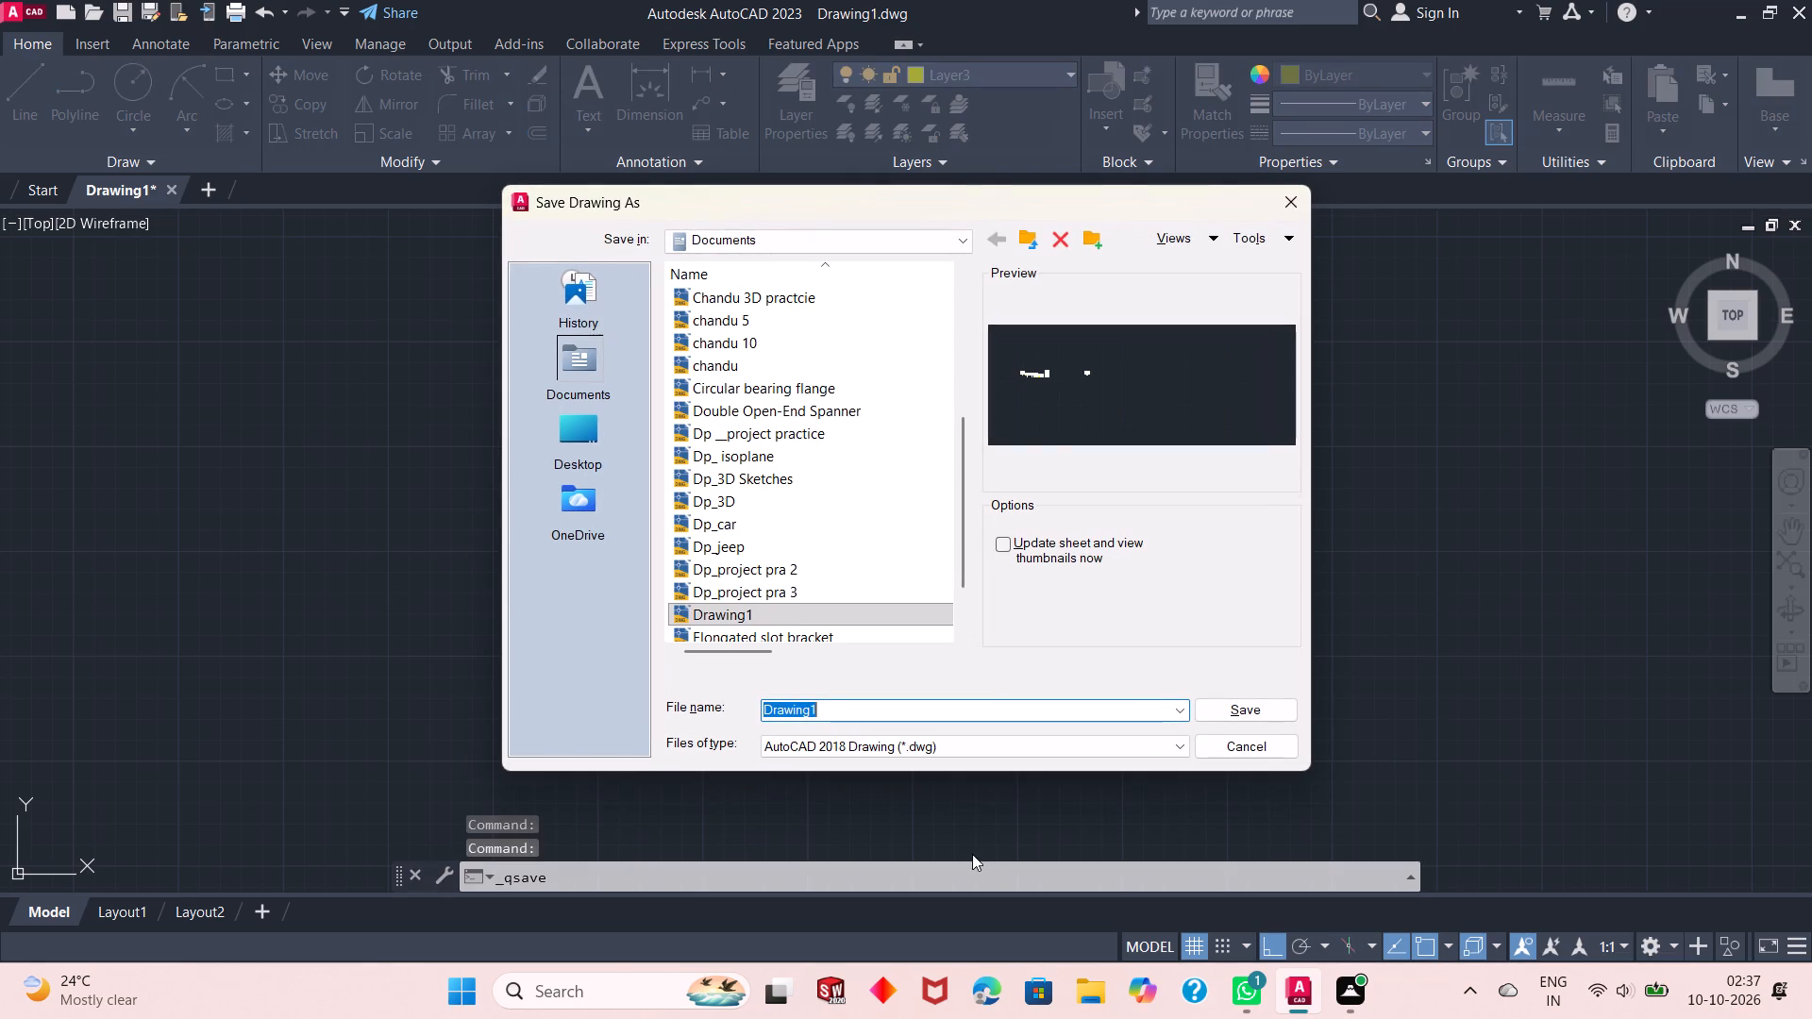
{"action": "left_click", "coordinate": [605, 514]}
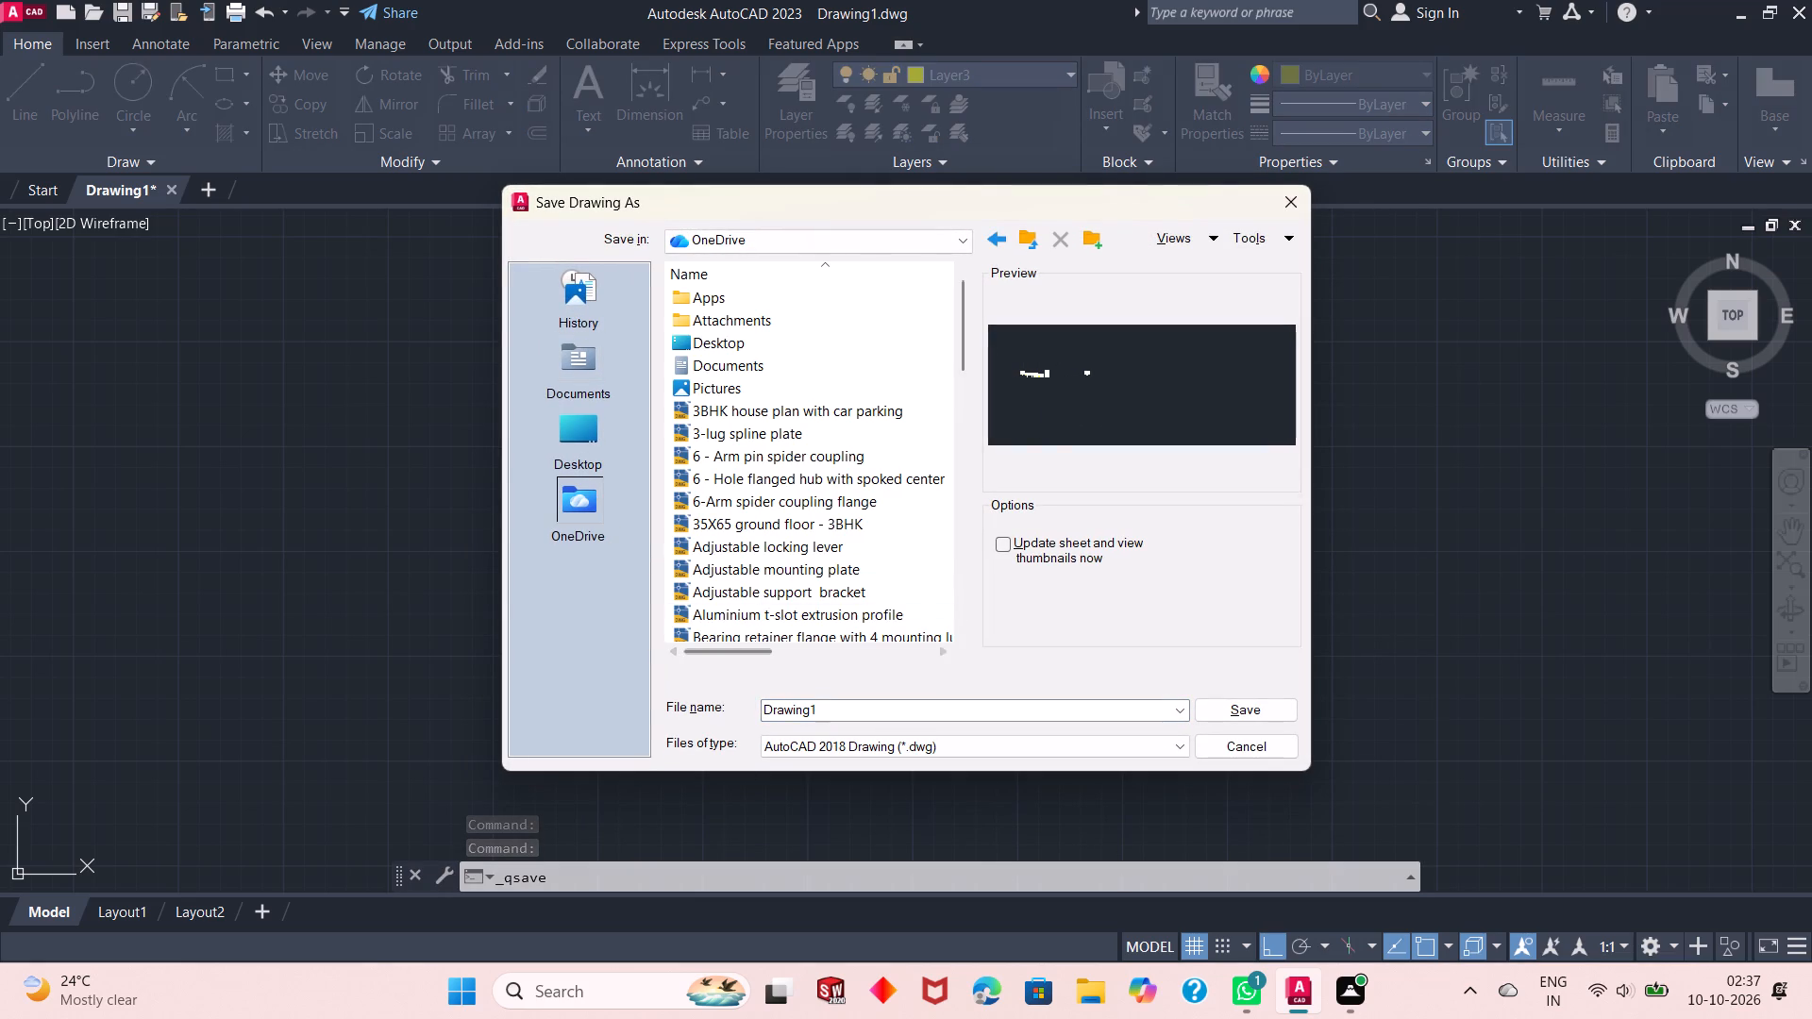
{"action": "double_click", "coordinate": [851, 714]}
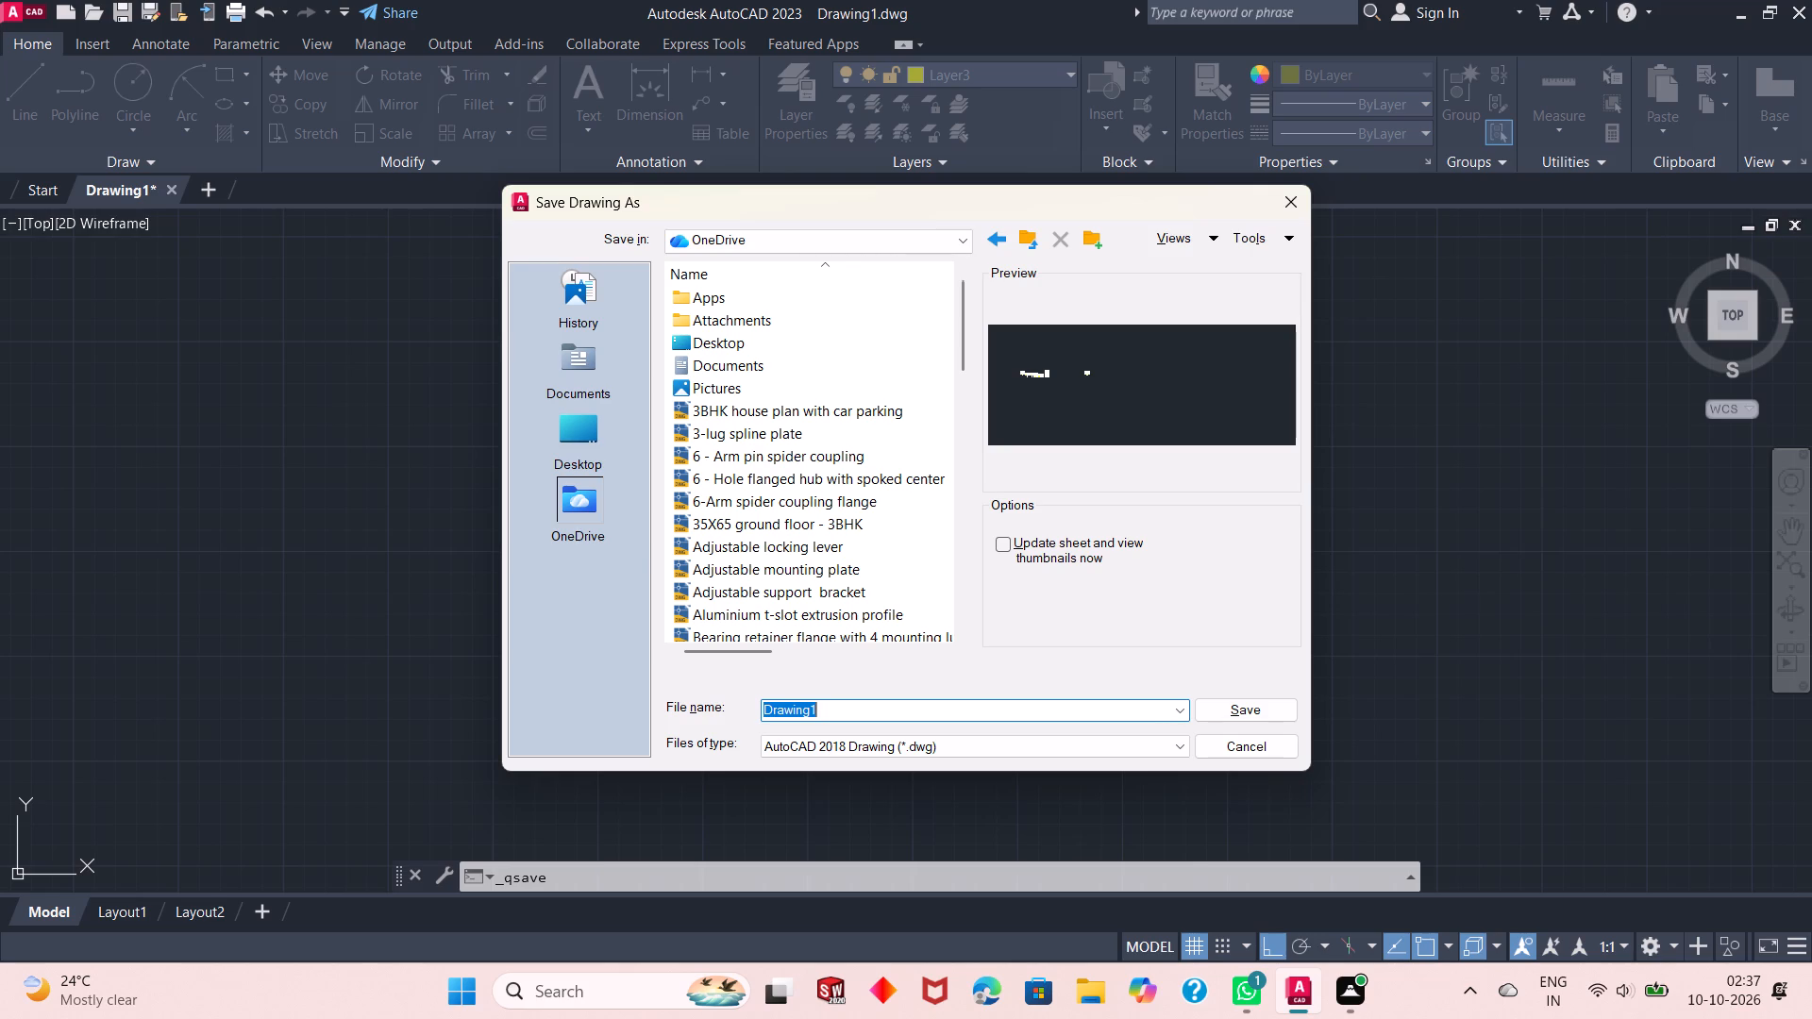
{"action": "type", "text": "36"}
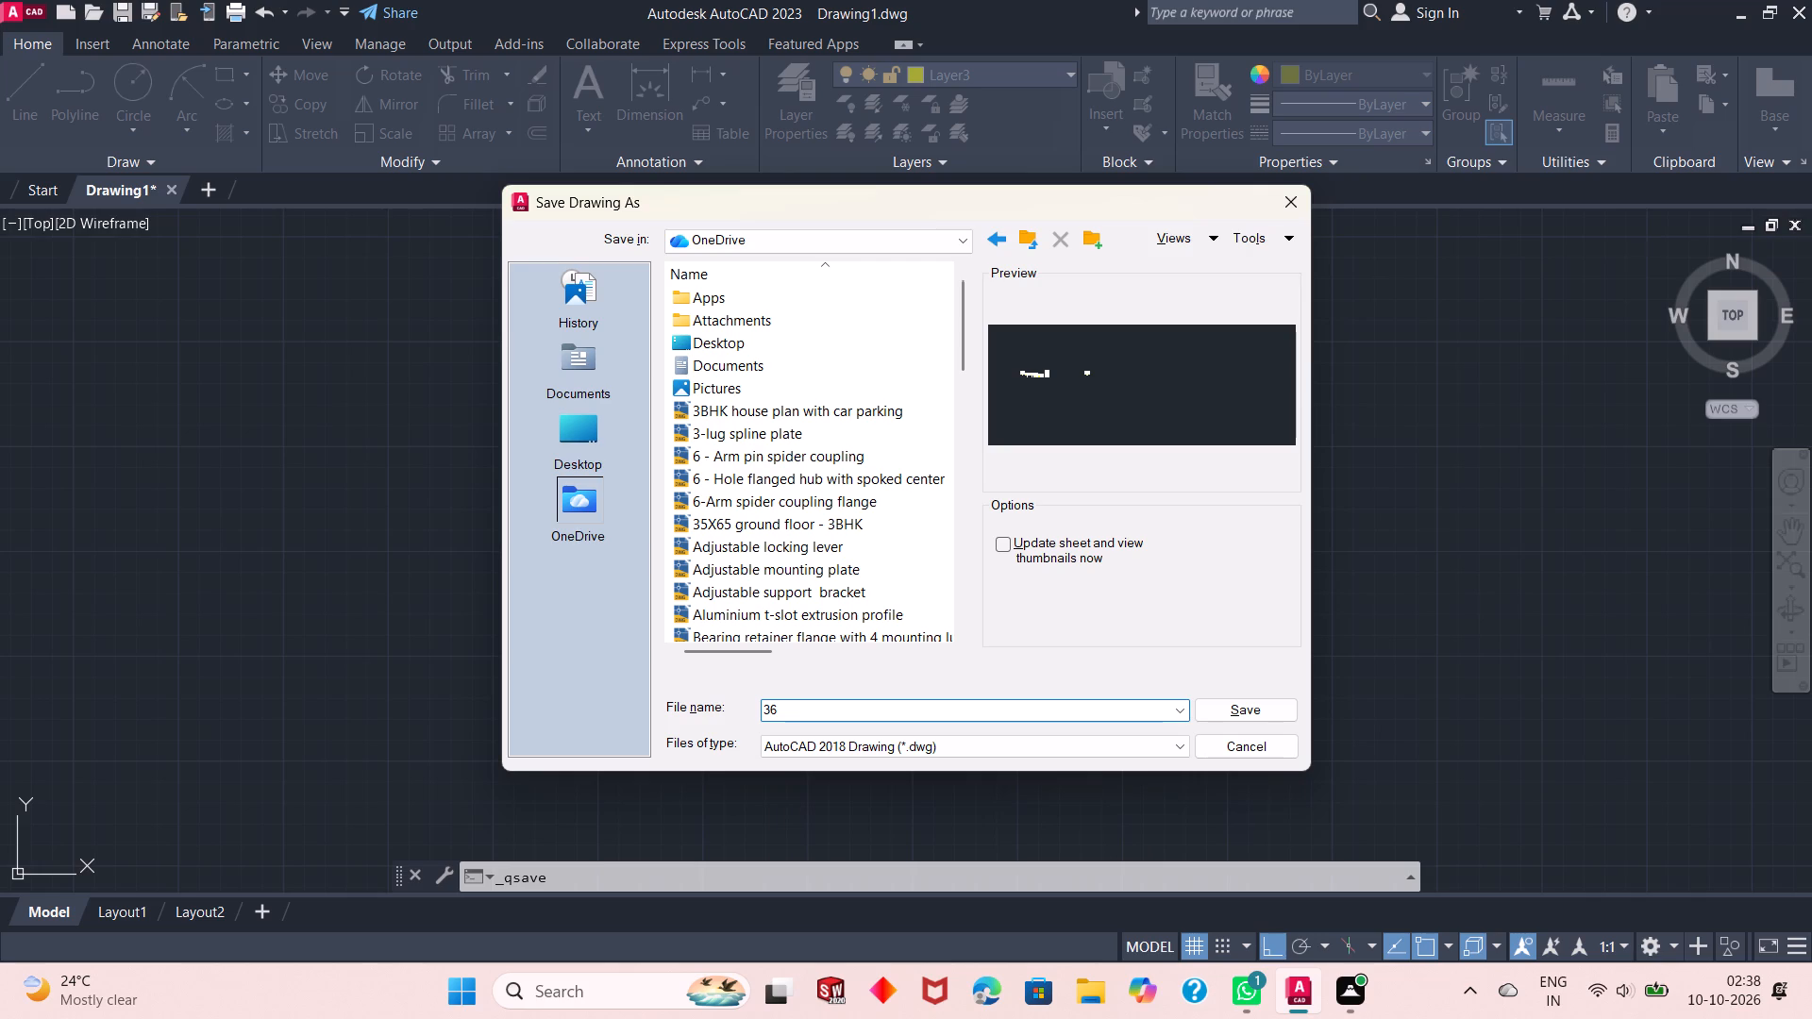
{"action": "key", "text": "apostrophe"}
{"action": "key", "text": "x"}
{"action": "key", "text": "BackSpace"}
{"action": "key", "text": "shift+x"}
{"action": "type", "text": "65'"}
{"action": "key", "text": "space"}
{"action": "type", "text": "groung"}
{"action": "key", "text": "BackSpace"}
{"action": "type", "text": "d floor"}
{"action": "key", "text": "space"}
{"action": "type", "text": "plan"}
{"action": "key", "text": "space"}
{"action": "type", "text": "-"}
{"action": "key", "text": "space"}
{"action": "type", "text": "1"}
{"action": "key", "text": "space"}
{"action": "type", "text": "br"}
{"action": "key", "text": "BackSpace"}
{"action": "type", "text": "ed"}
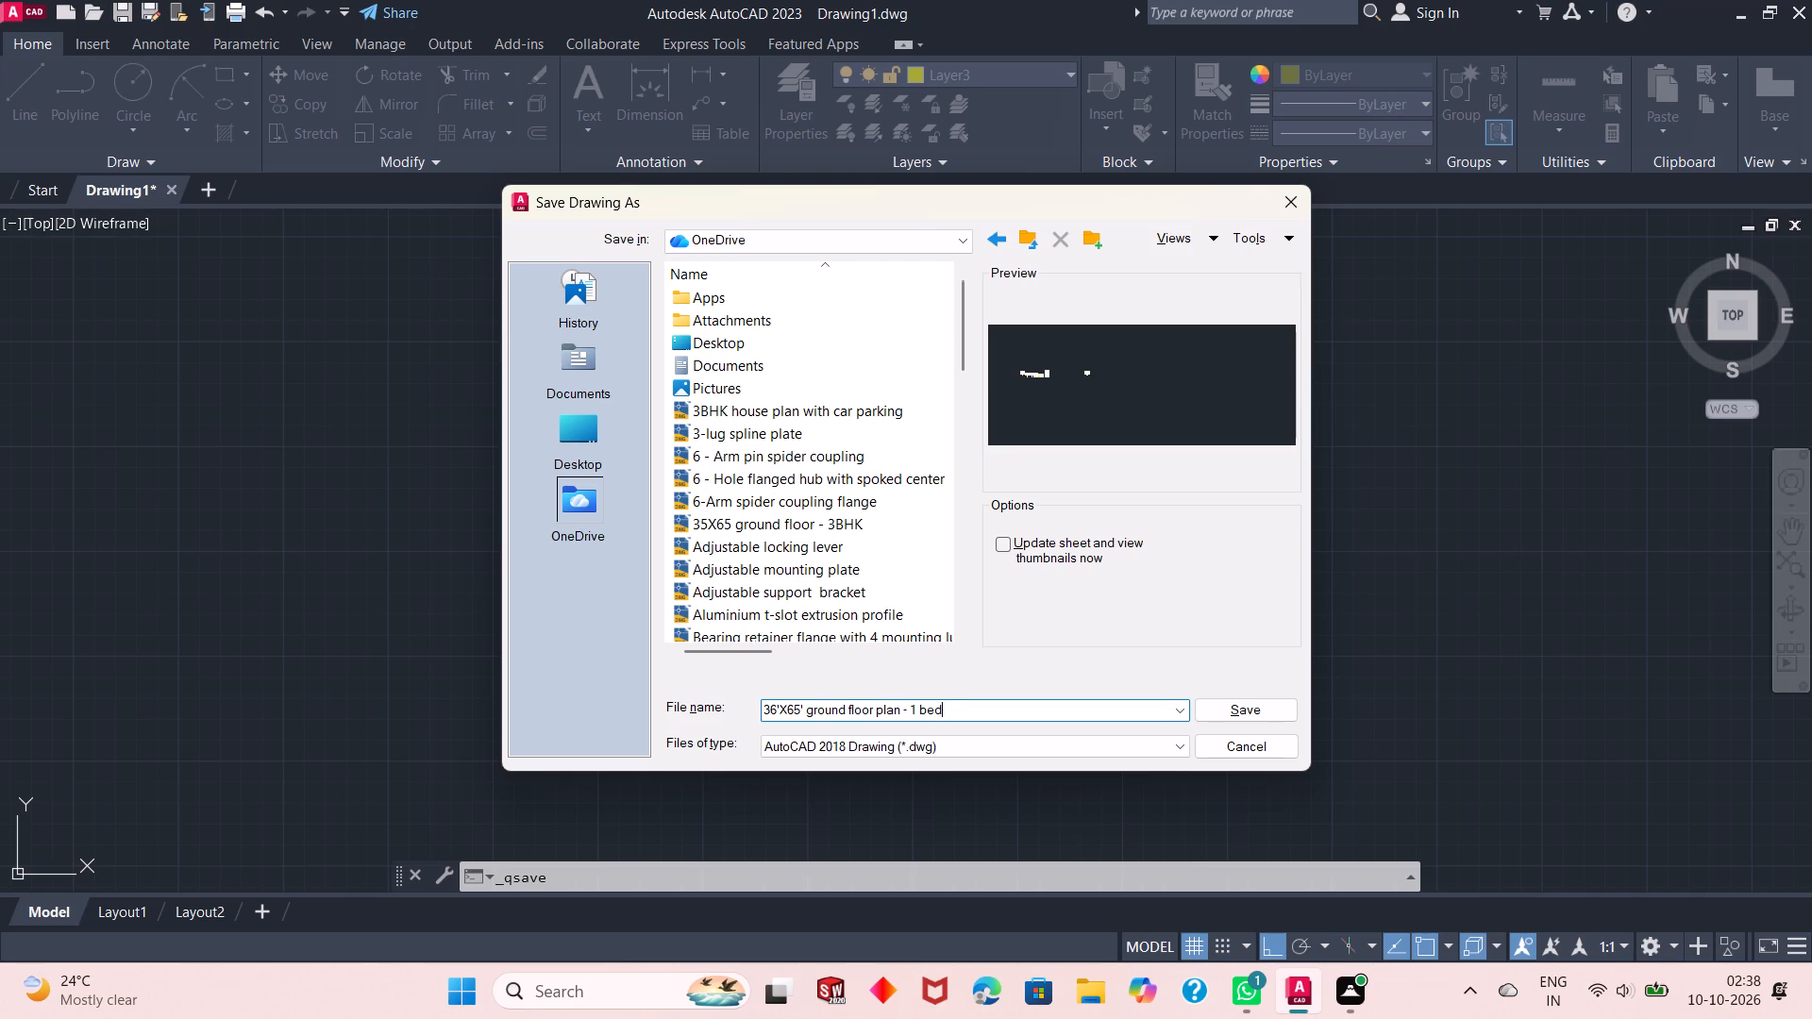
{"action": "key", "text": "plus"}
{"action": "key", "text": "d"}
{"action": "type", "text": "rawing"}
{"action": "key", "text": "plus"}
{"action": "type", "text": "lounge"}
{"action": "key", "text": "Return"}
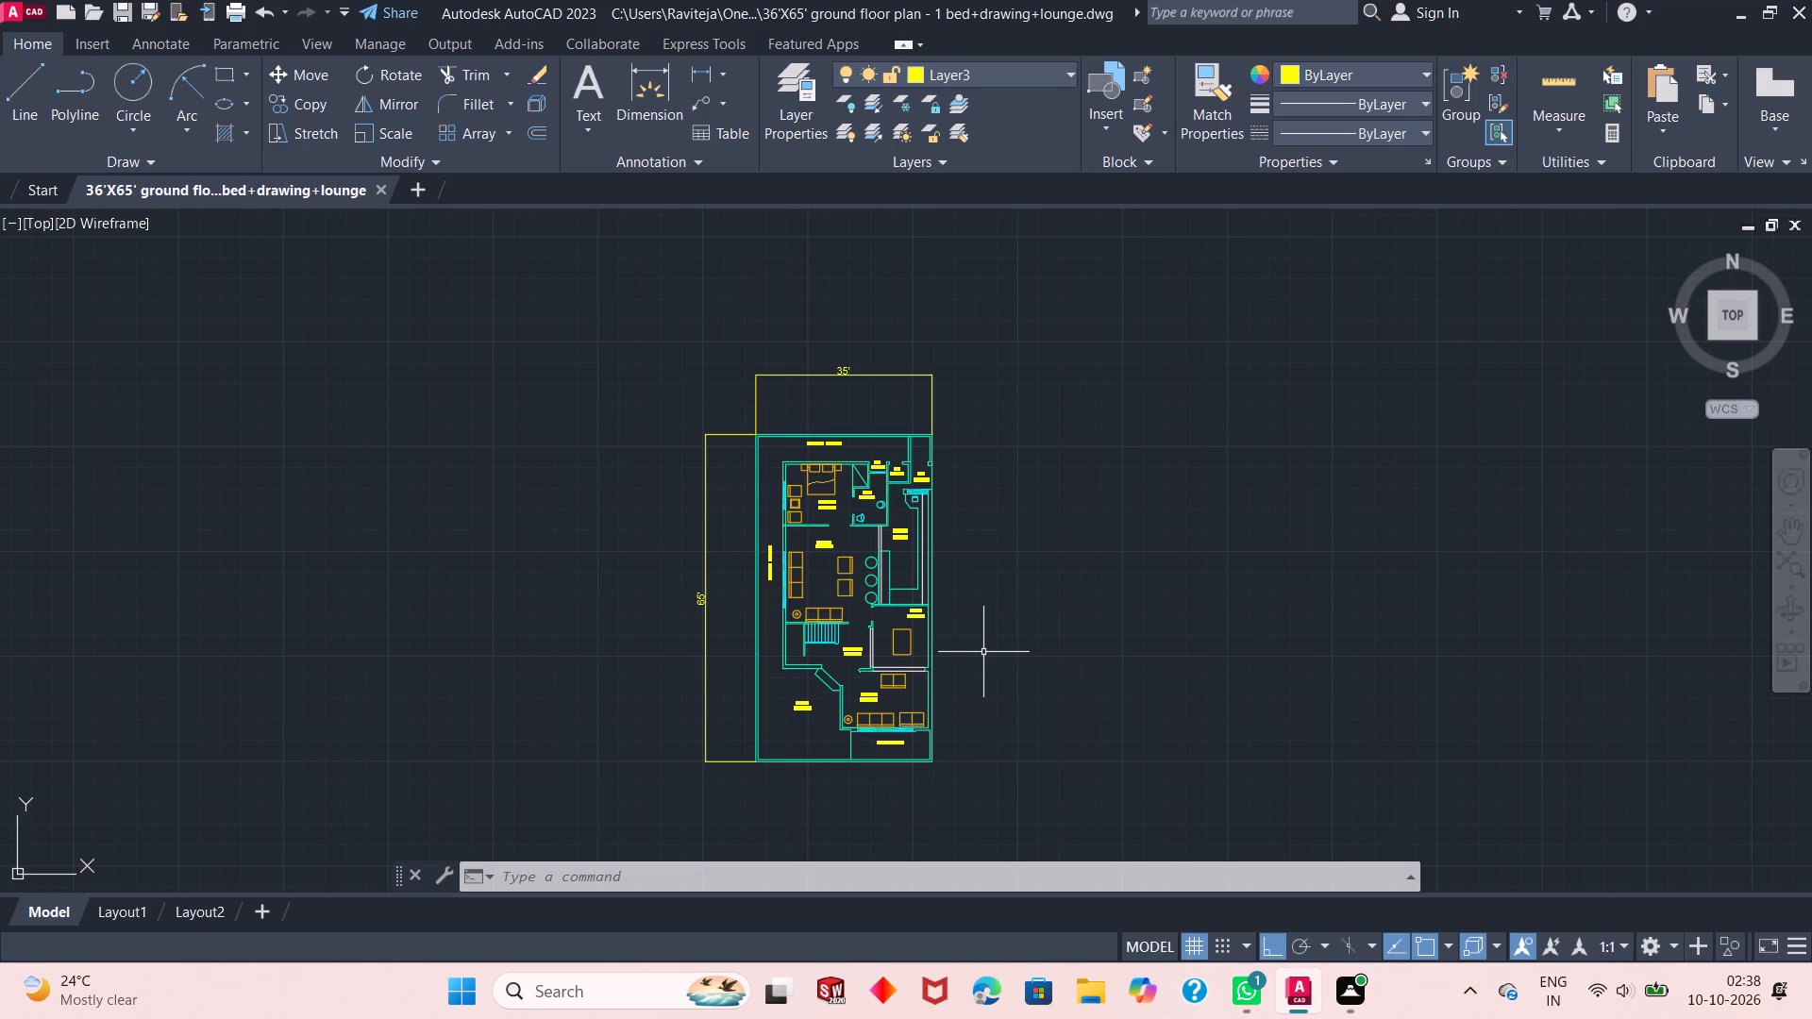
{"action": "key", "text": "ctrl+s"}
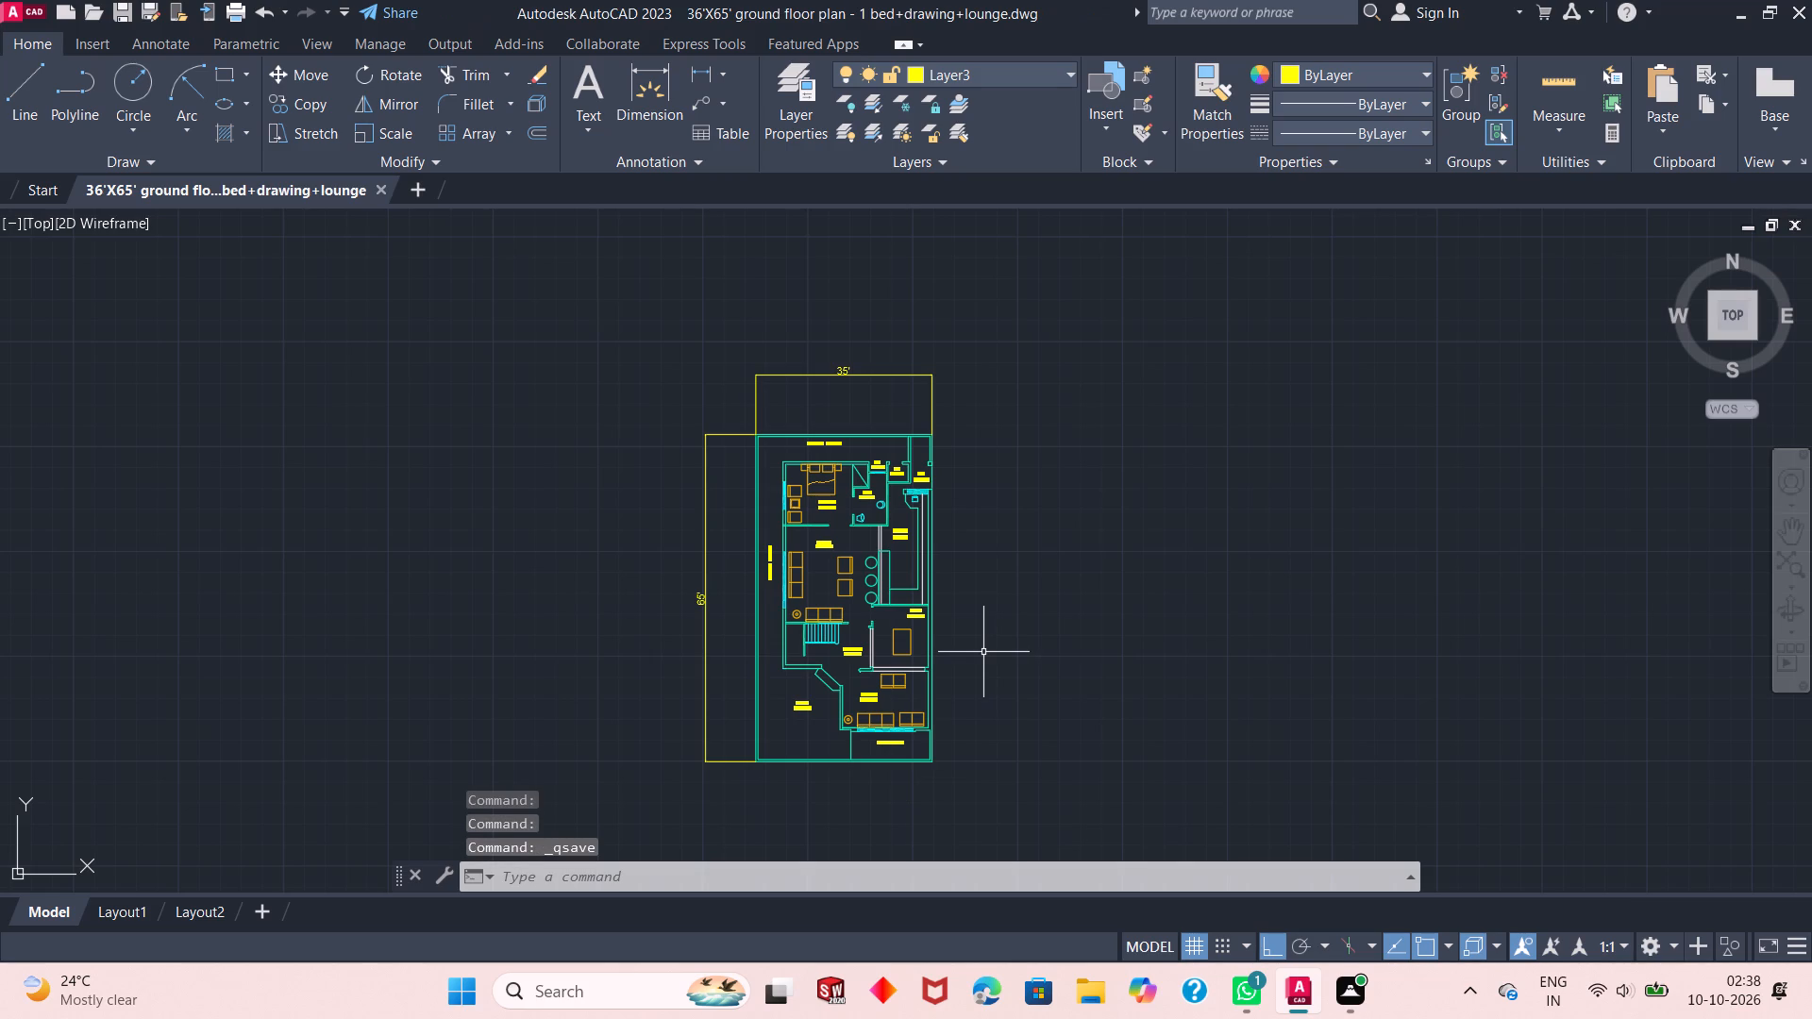
Set up a plot with DWG To PDF.pc3, ISO expand A4 (297.00 x 210.00 MM) paper, landscape orientation and a centered plot.
{"action": "type", "text": "plo"}
{"action": "key", "text": "Return"}
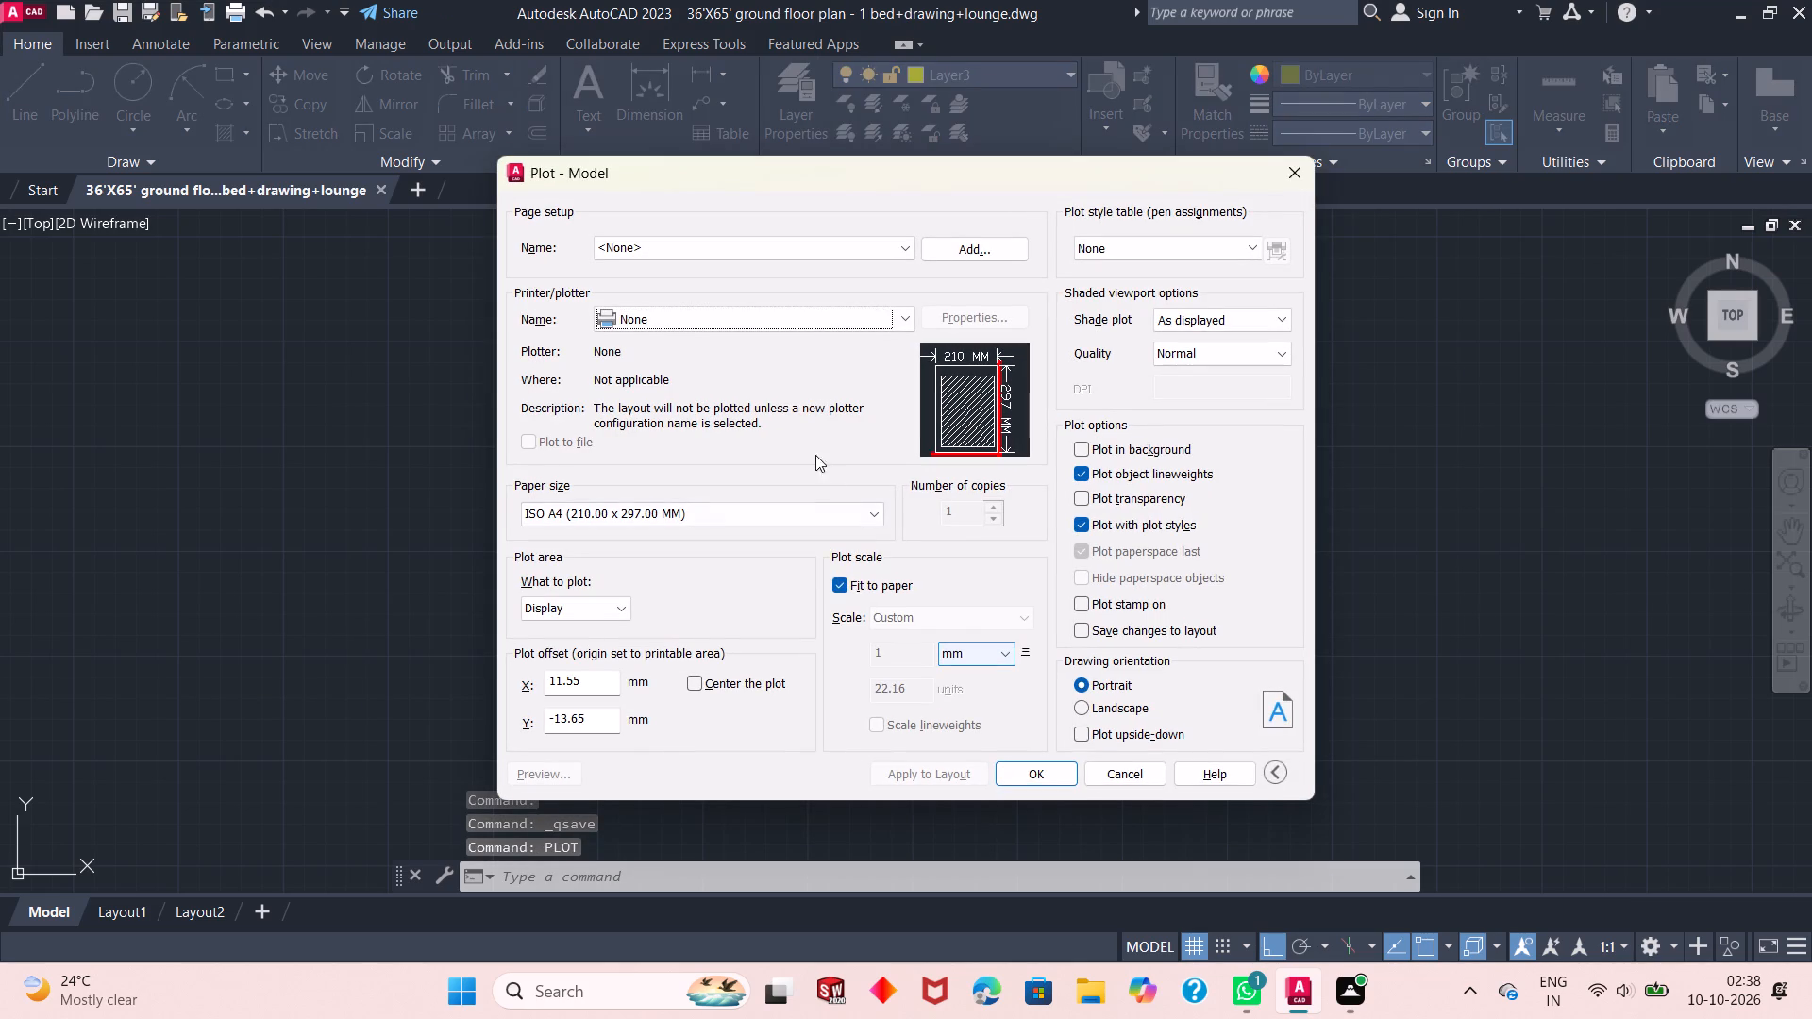
{"action": "left_click", "coordinate": [822, 321]}
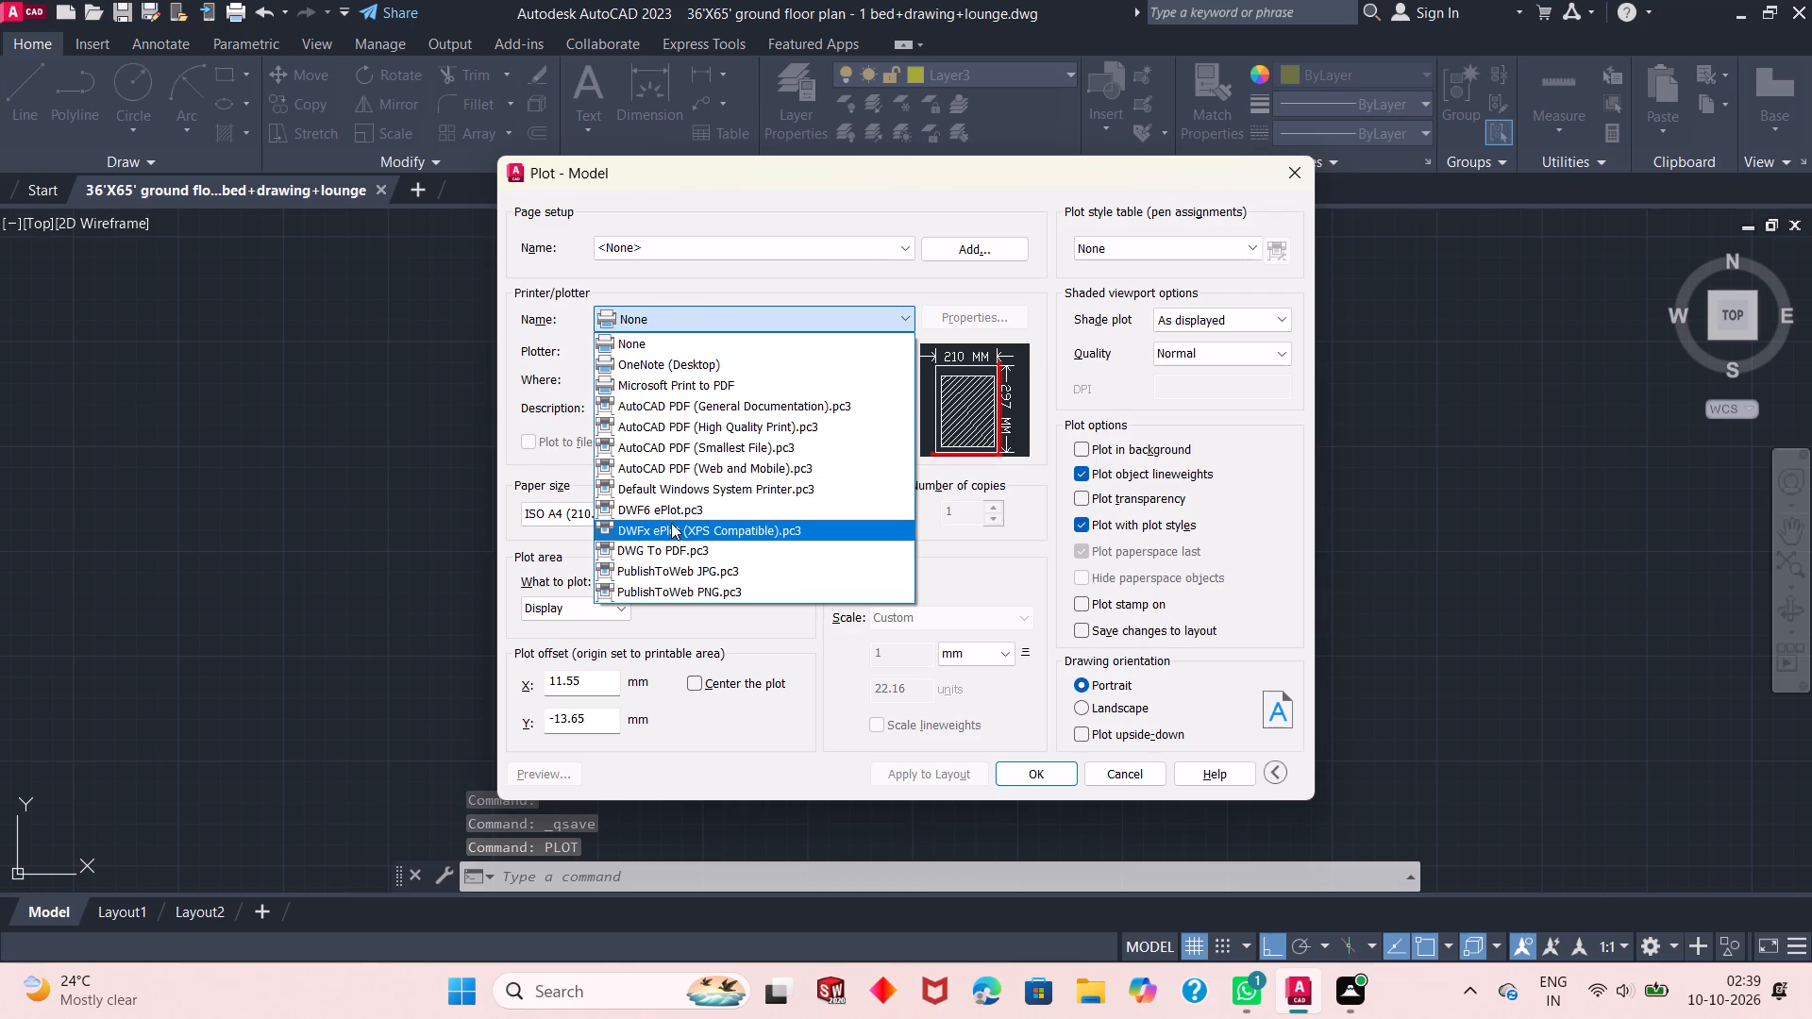
{"action": "left_click", "coordinate": [646, 548]}
{"action": "left_click", "coordinate": [675, 521]}
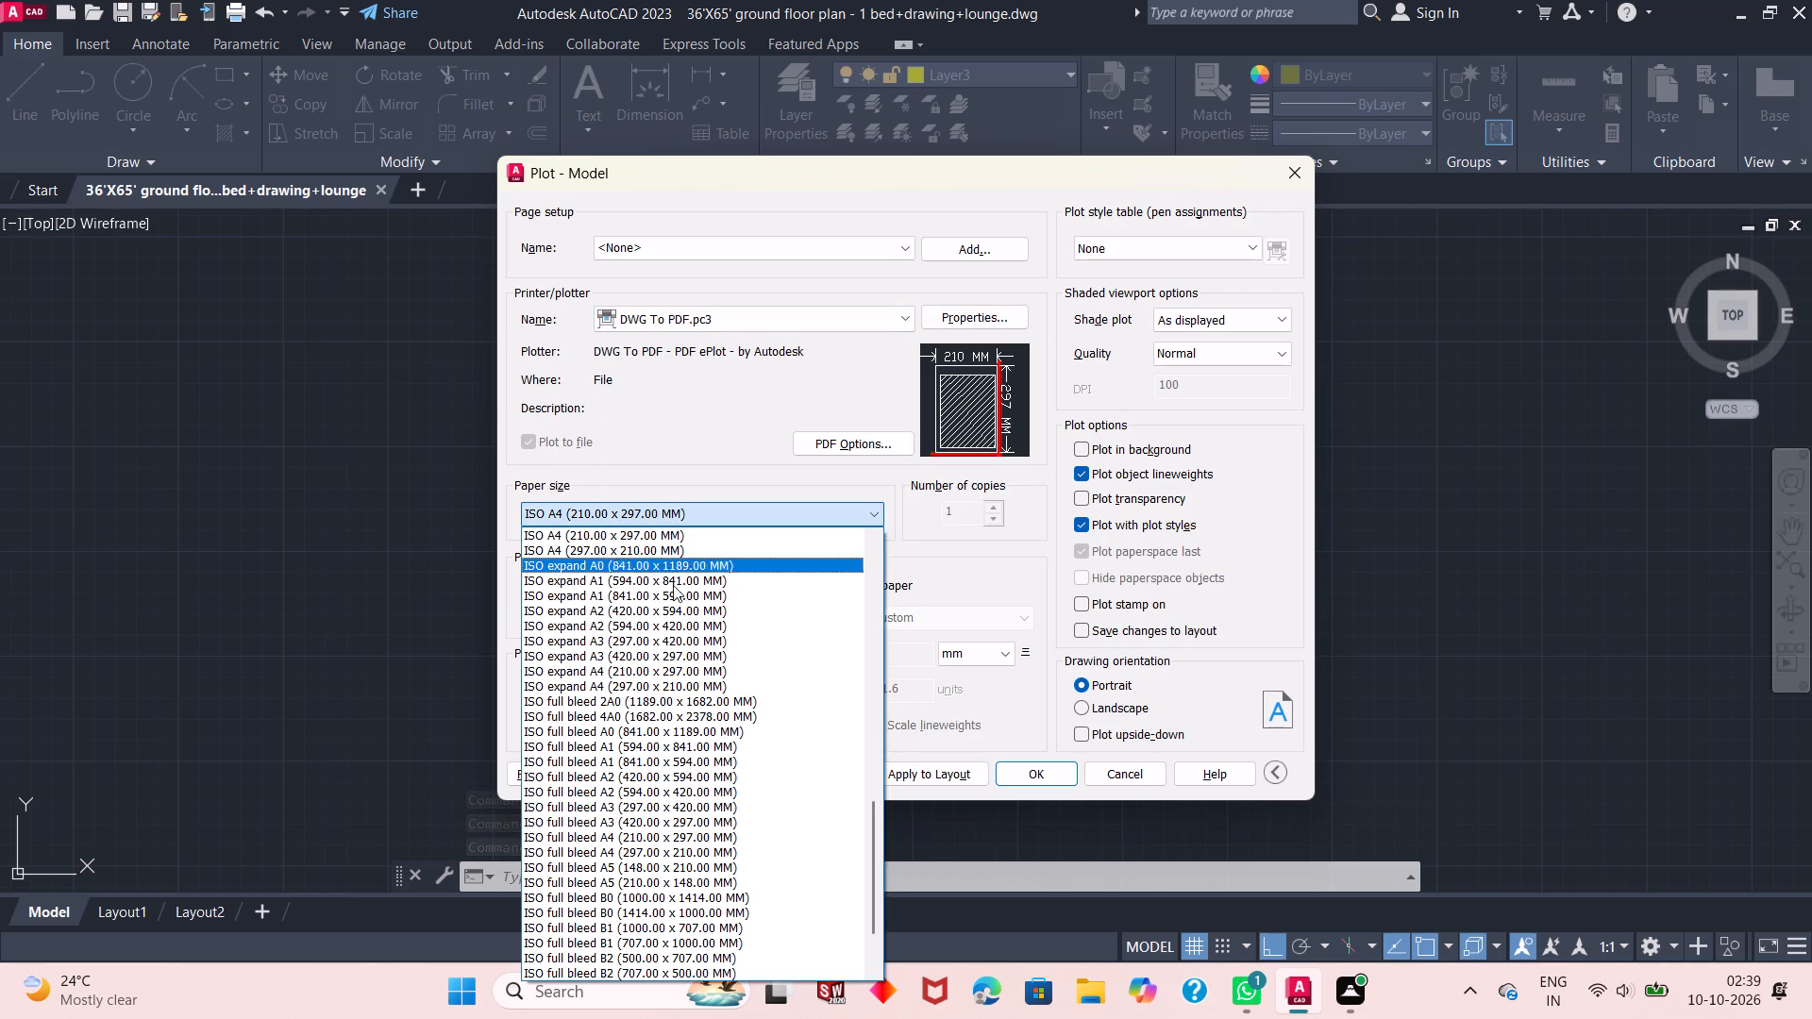
{"action": "left_click", "coordinate": [608, 687]}
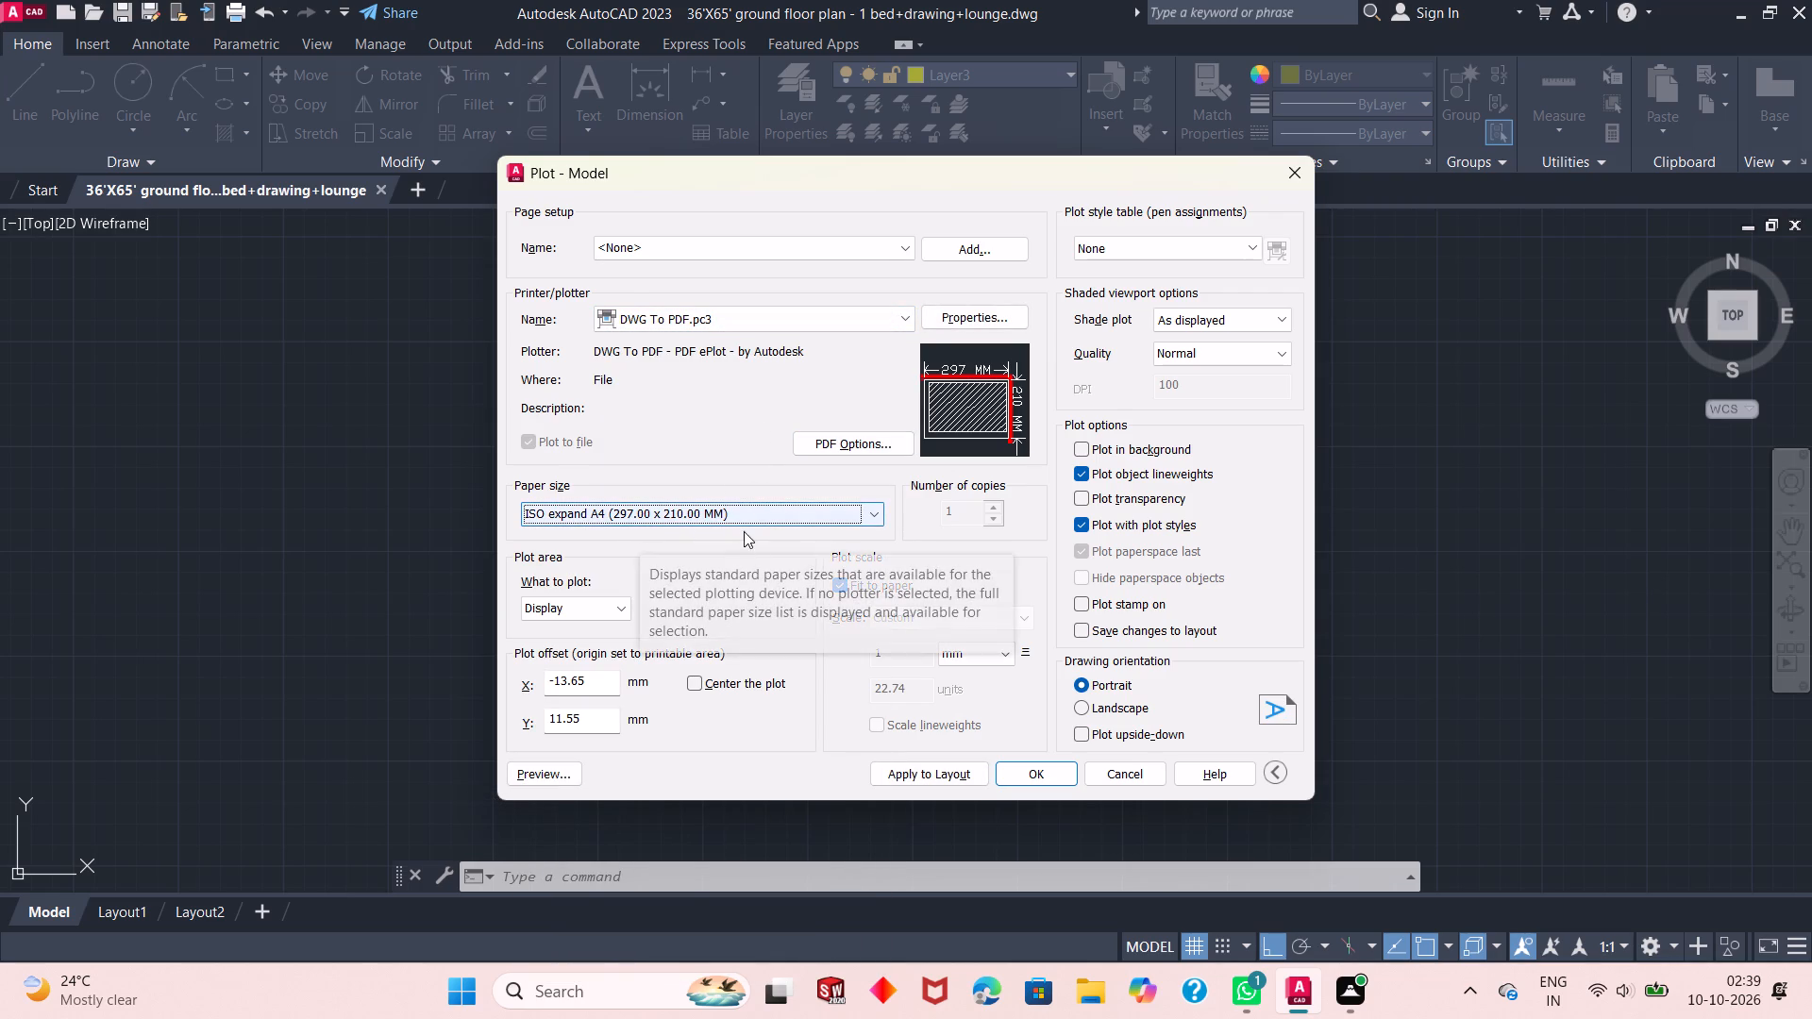
{"action": "left_click", "coordinate": [1119, 705]}
{"action": "left_click", "coordinate": [756, 675]}
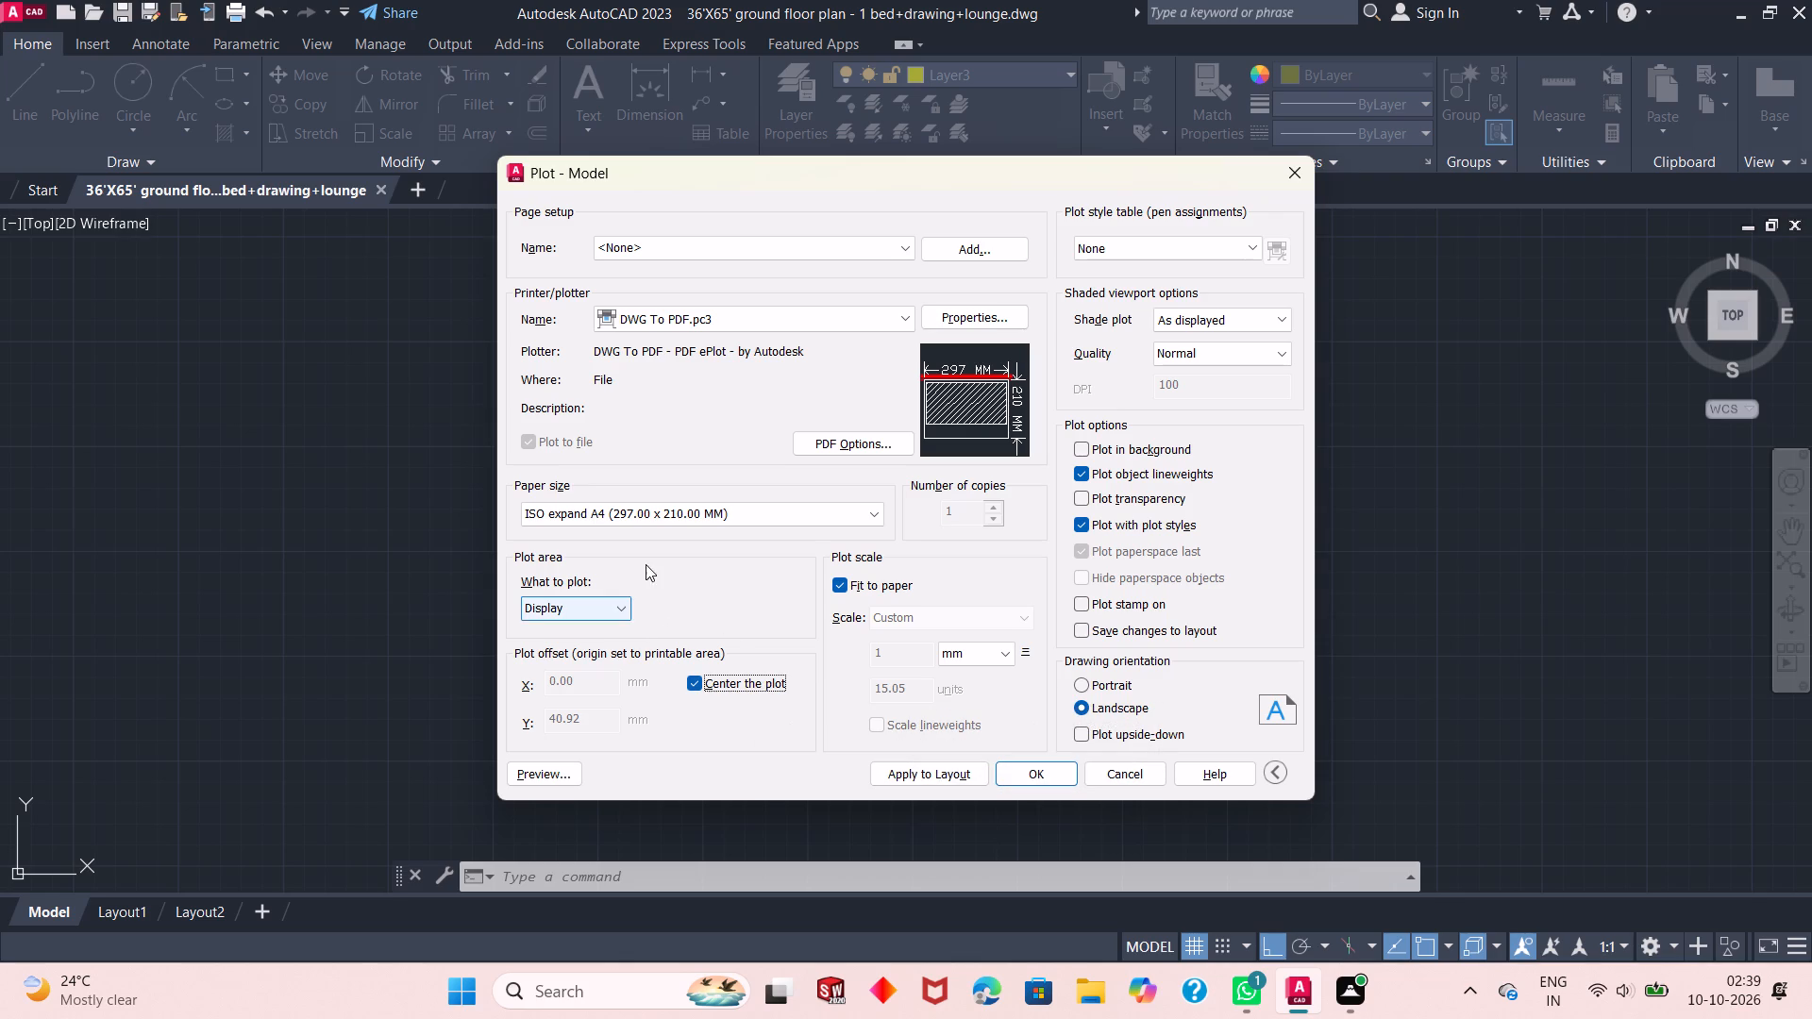
Set the plot area to a window enclosing the whole floor plan and its overall dimensions.
{"action": "left_click", "coordinate": [596, 609]}
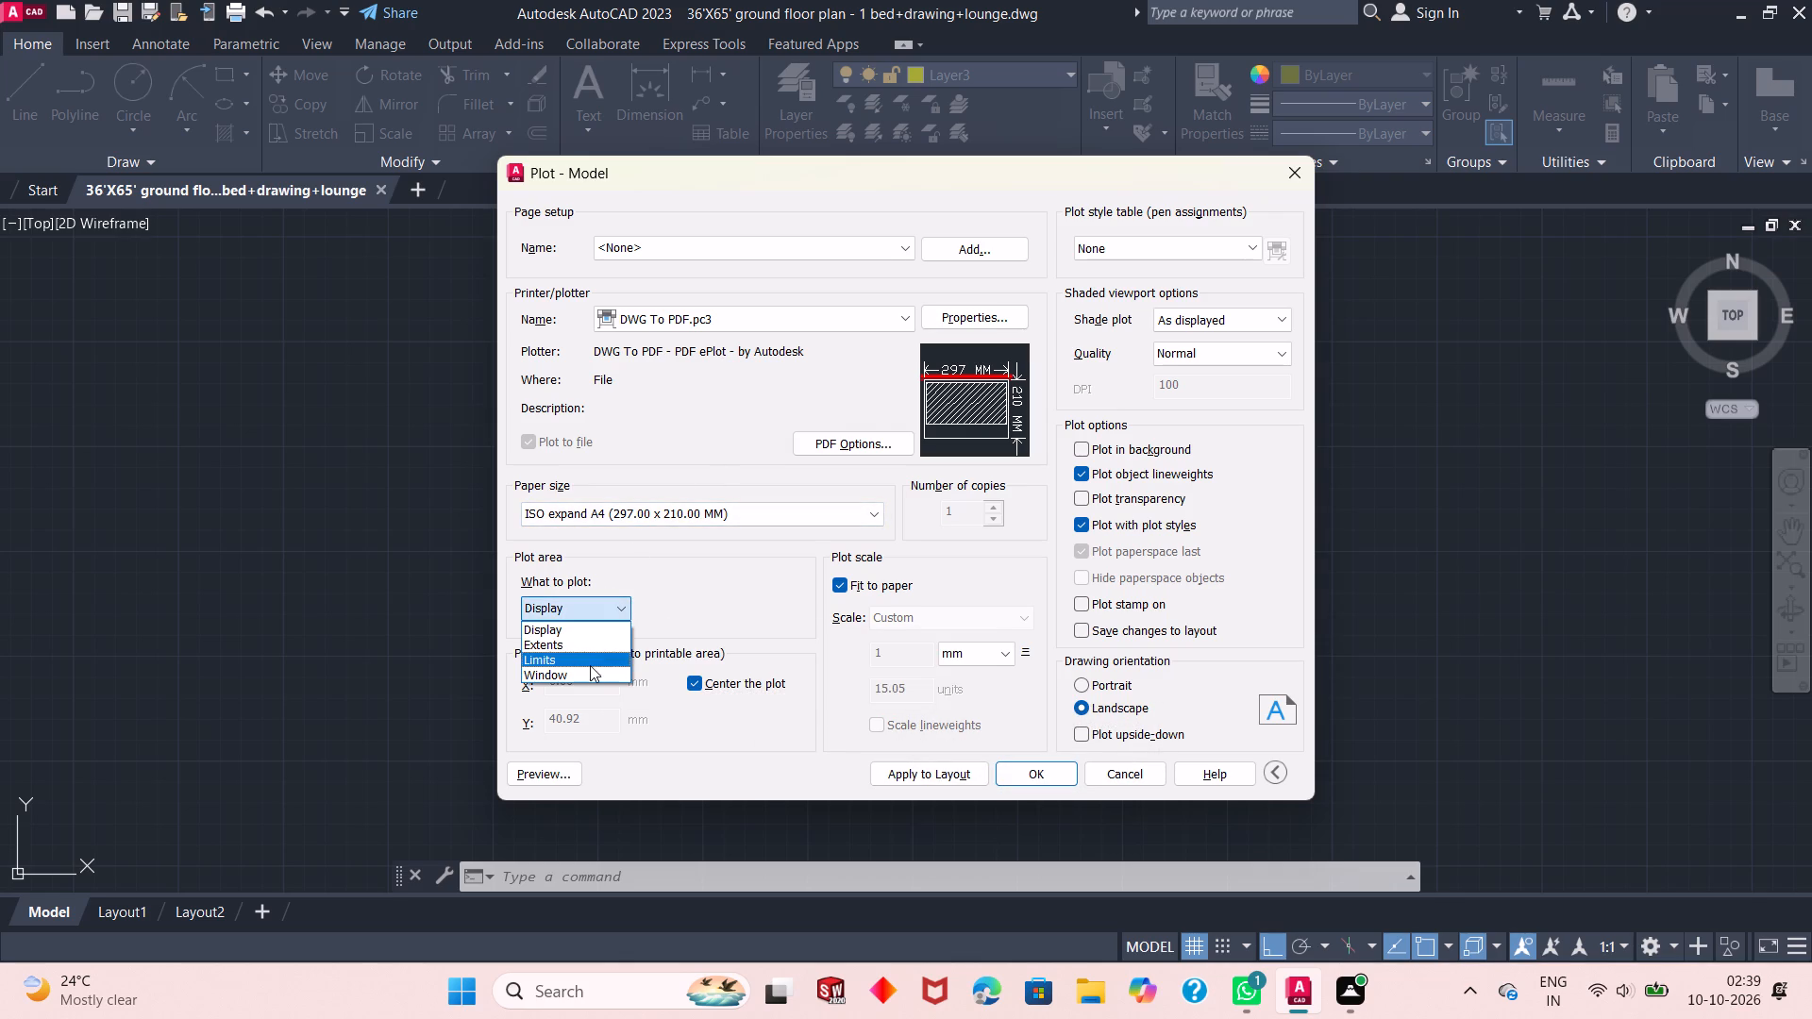
{"action": "left_click", "coordinate": [590, 668]}
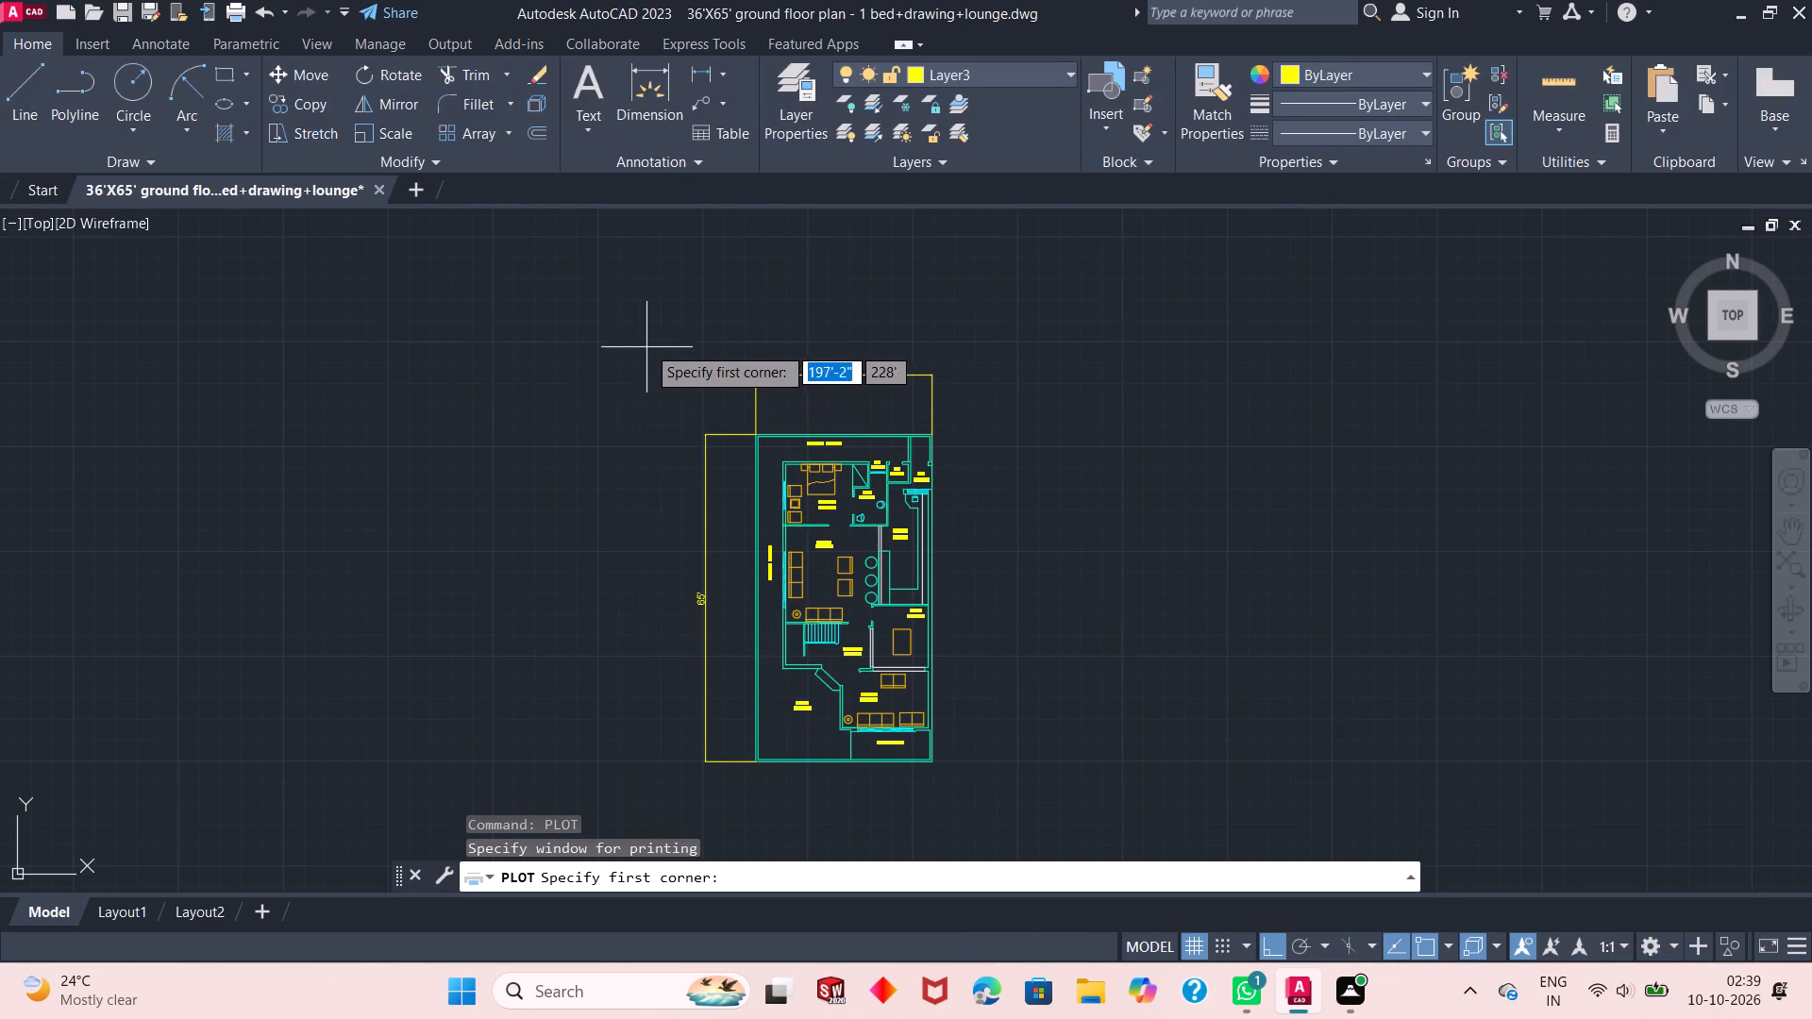
{"action": "left_click", "coordinate": [597, 306]}
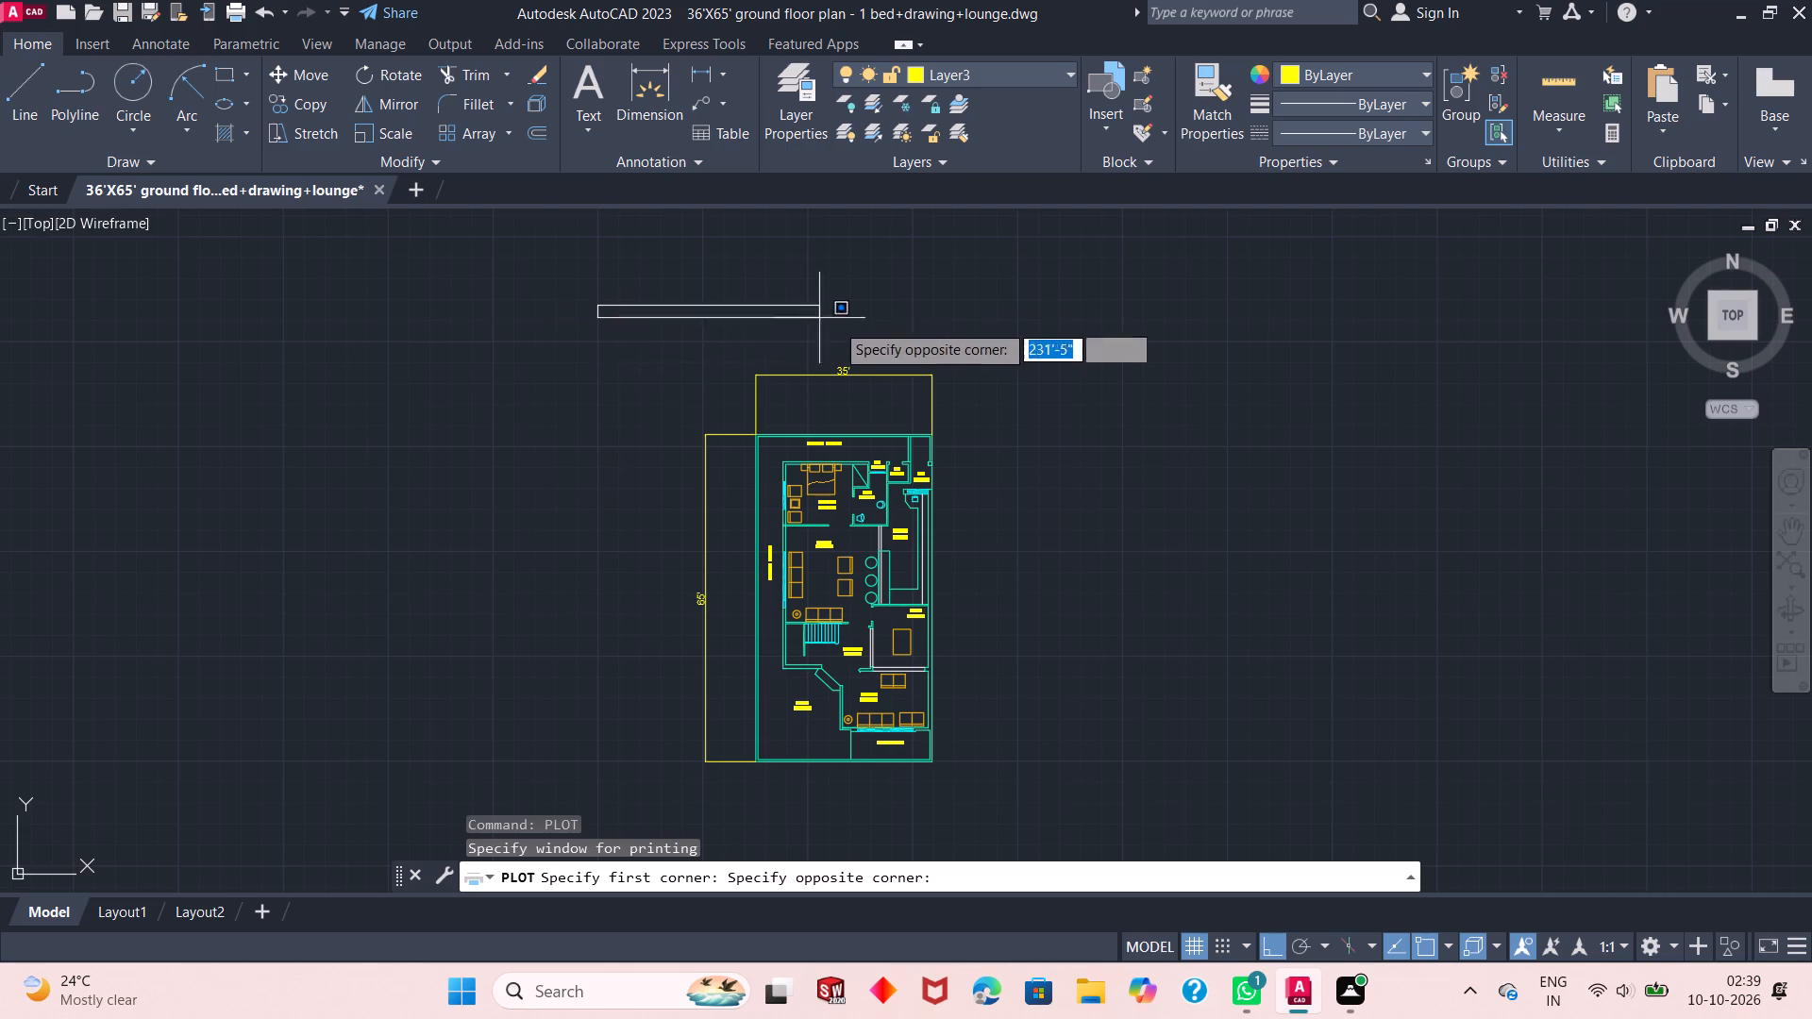
{"action": "left_click", "coordinate": [1044, 846]}
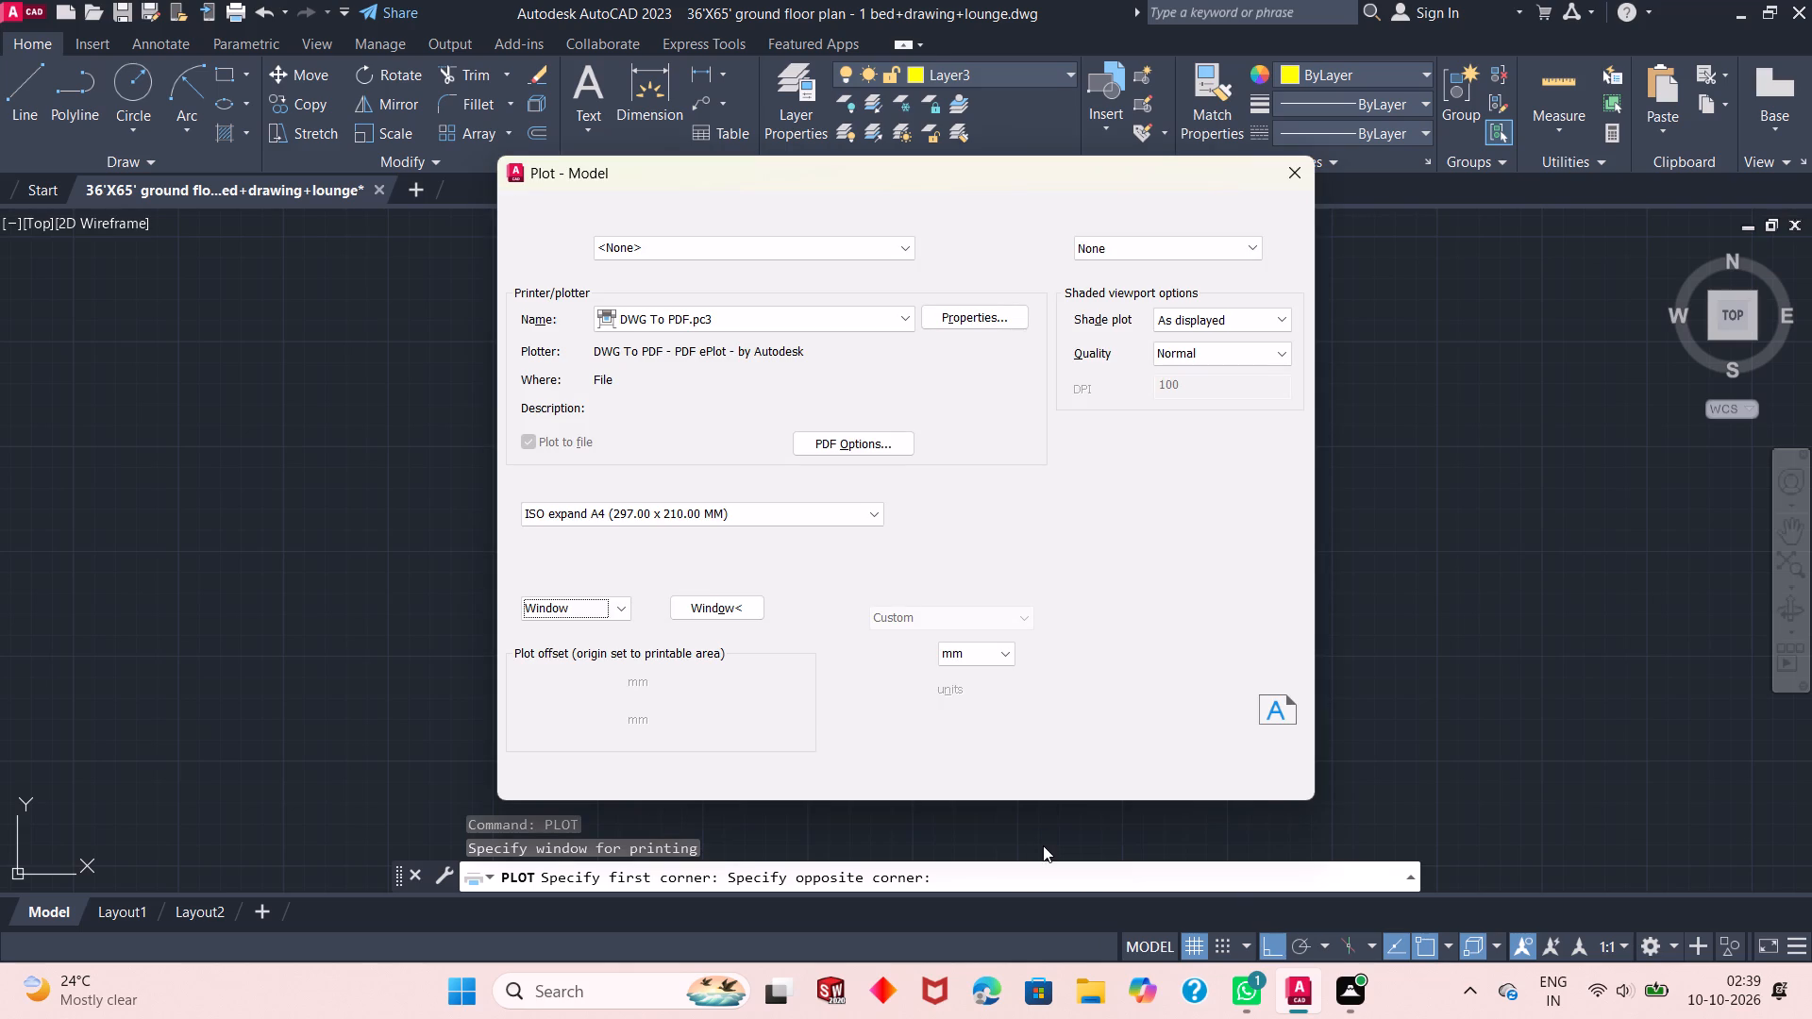
Plot the plan to a PDF in the OneDrive folder under the proposed file name and close the opened PDF.
{"action": "left_click", "coordinate": [1047, 776]}
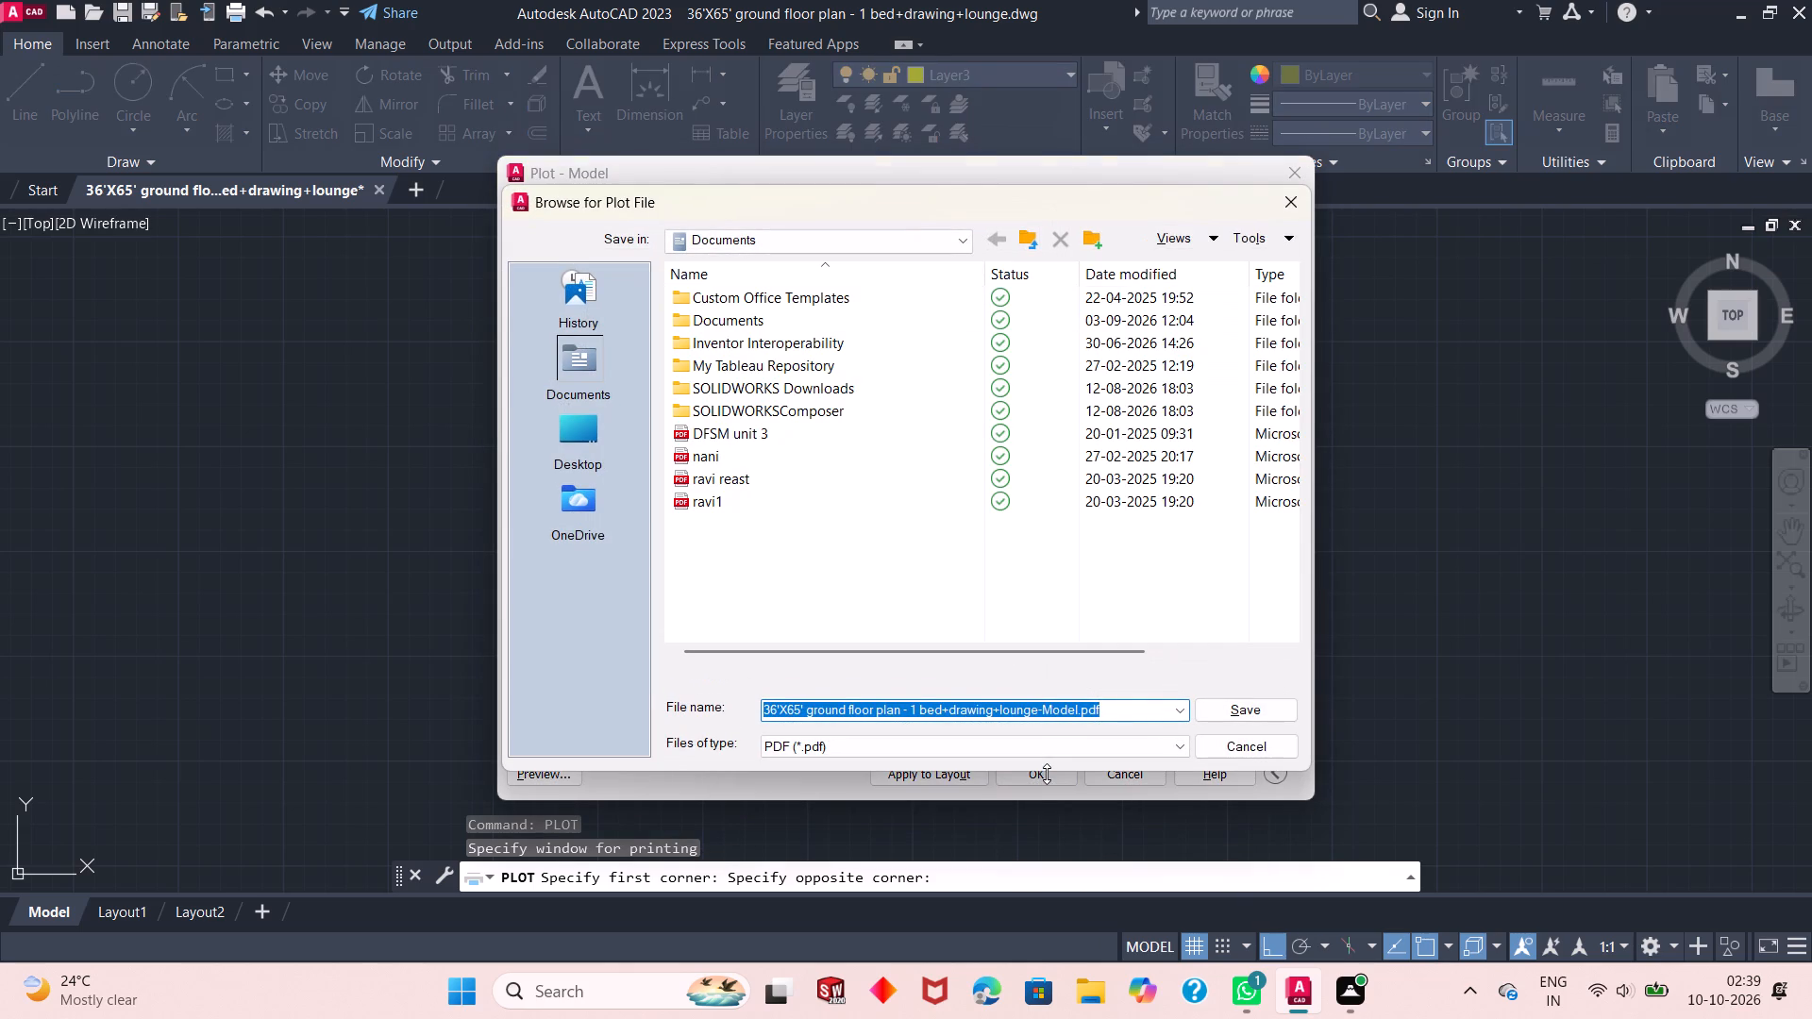
{"action": "left_click", "coordinate": [580, 507]}
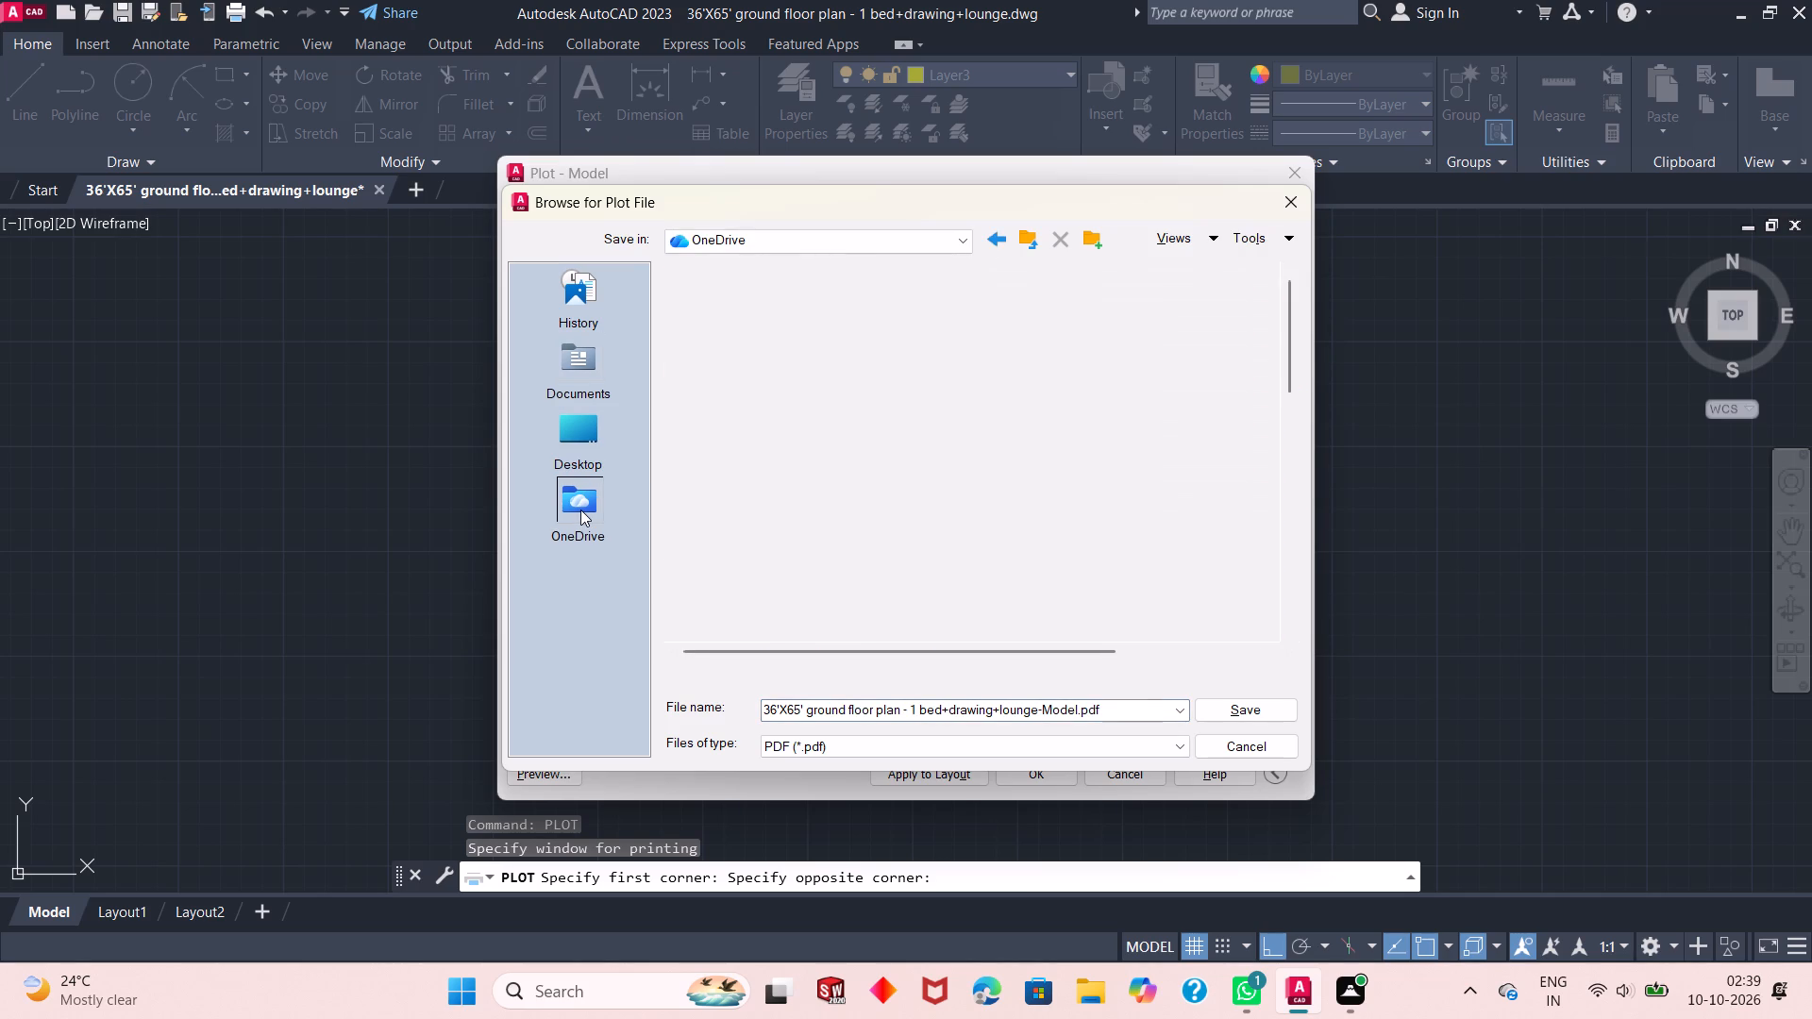
{"action": "left_click", "coordinate": [1222, 709]}
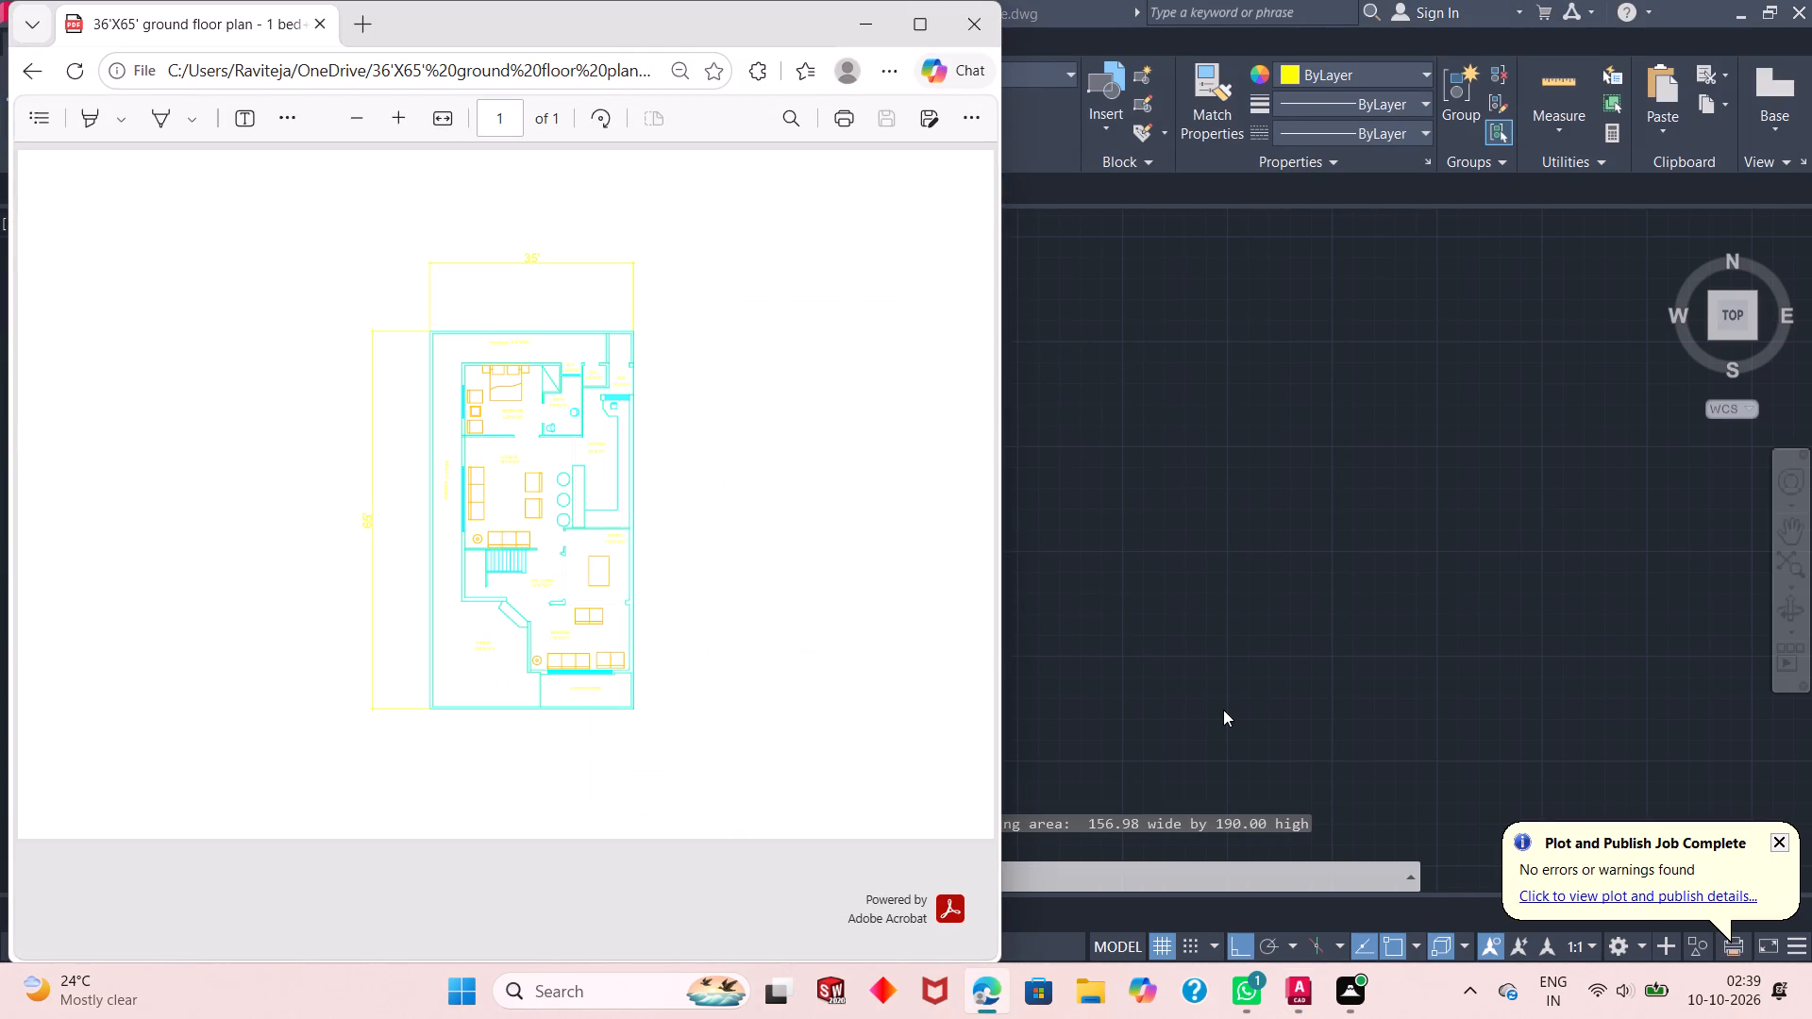
{"action": "left_click", "coordinate": [982, 18]}
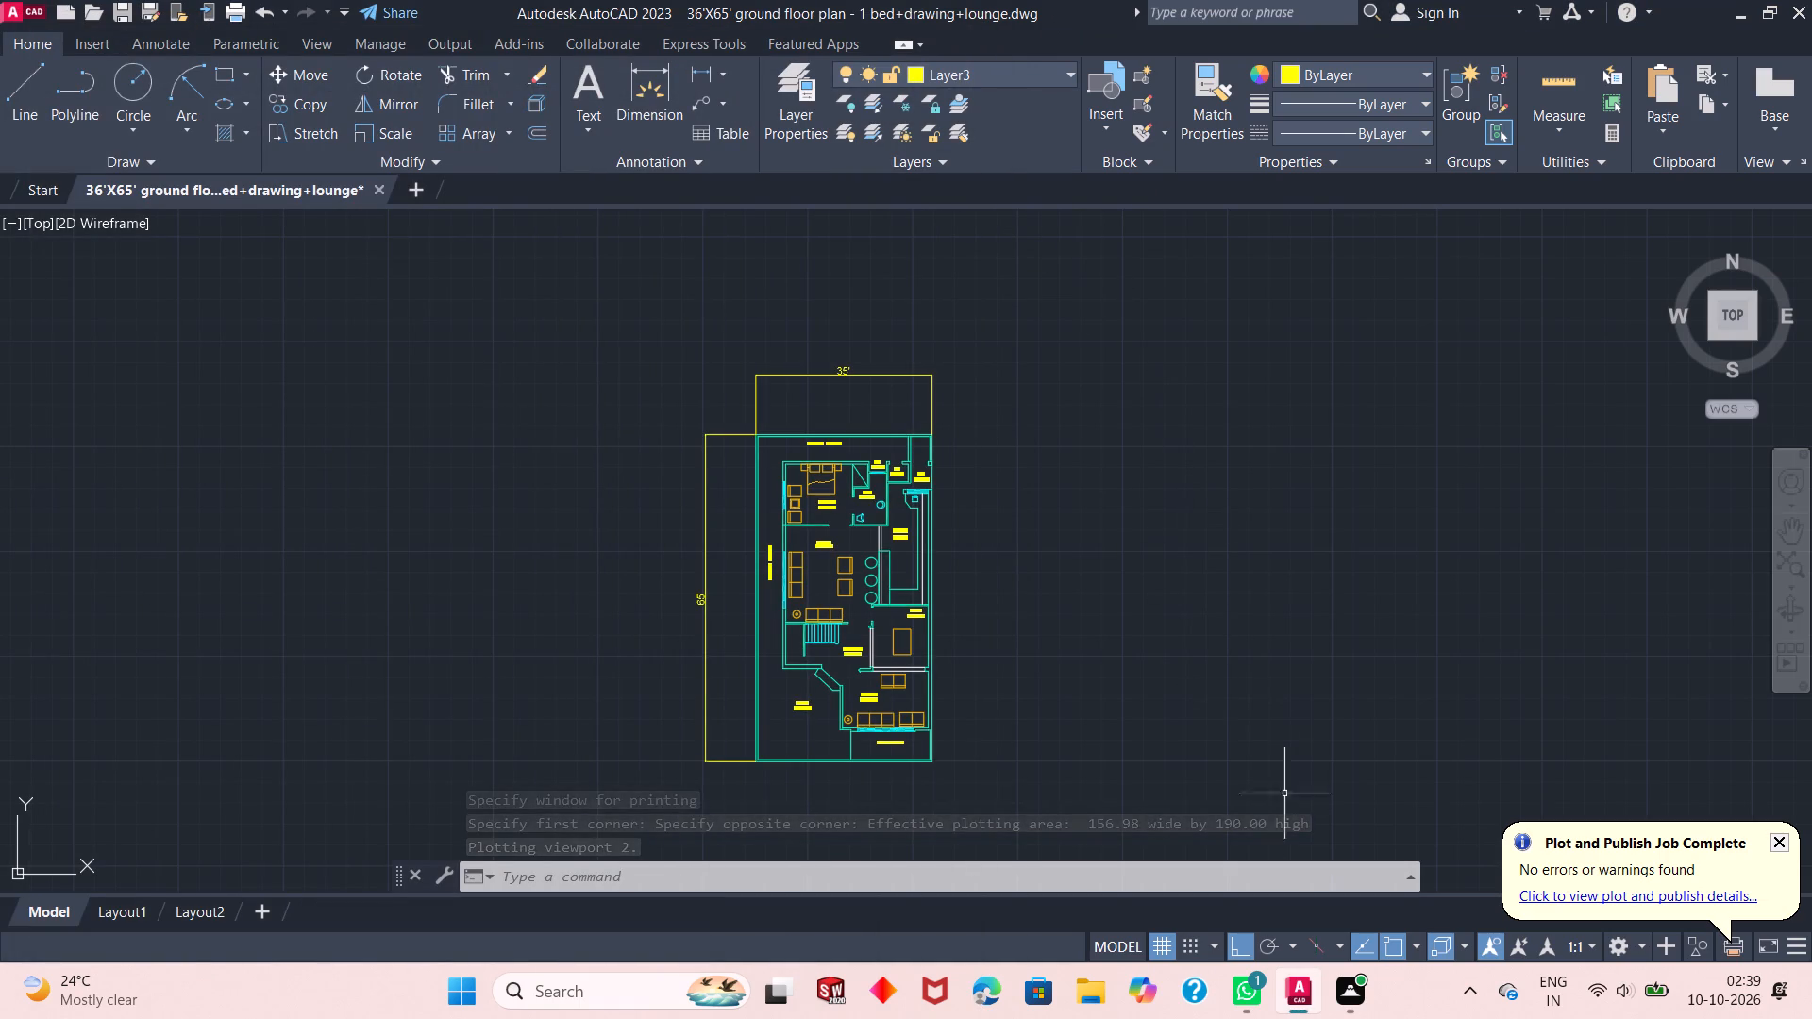